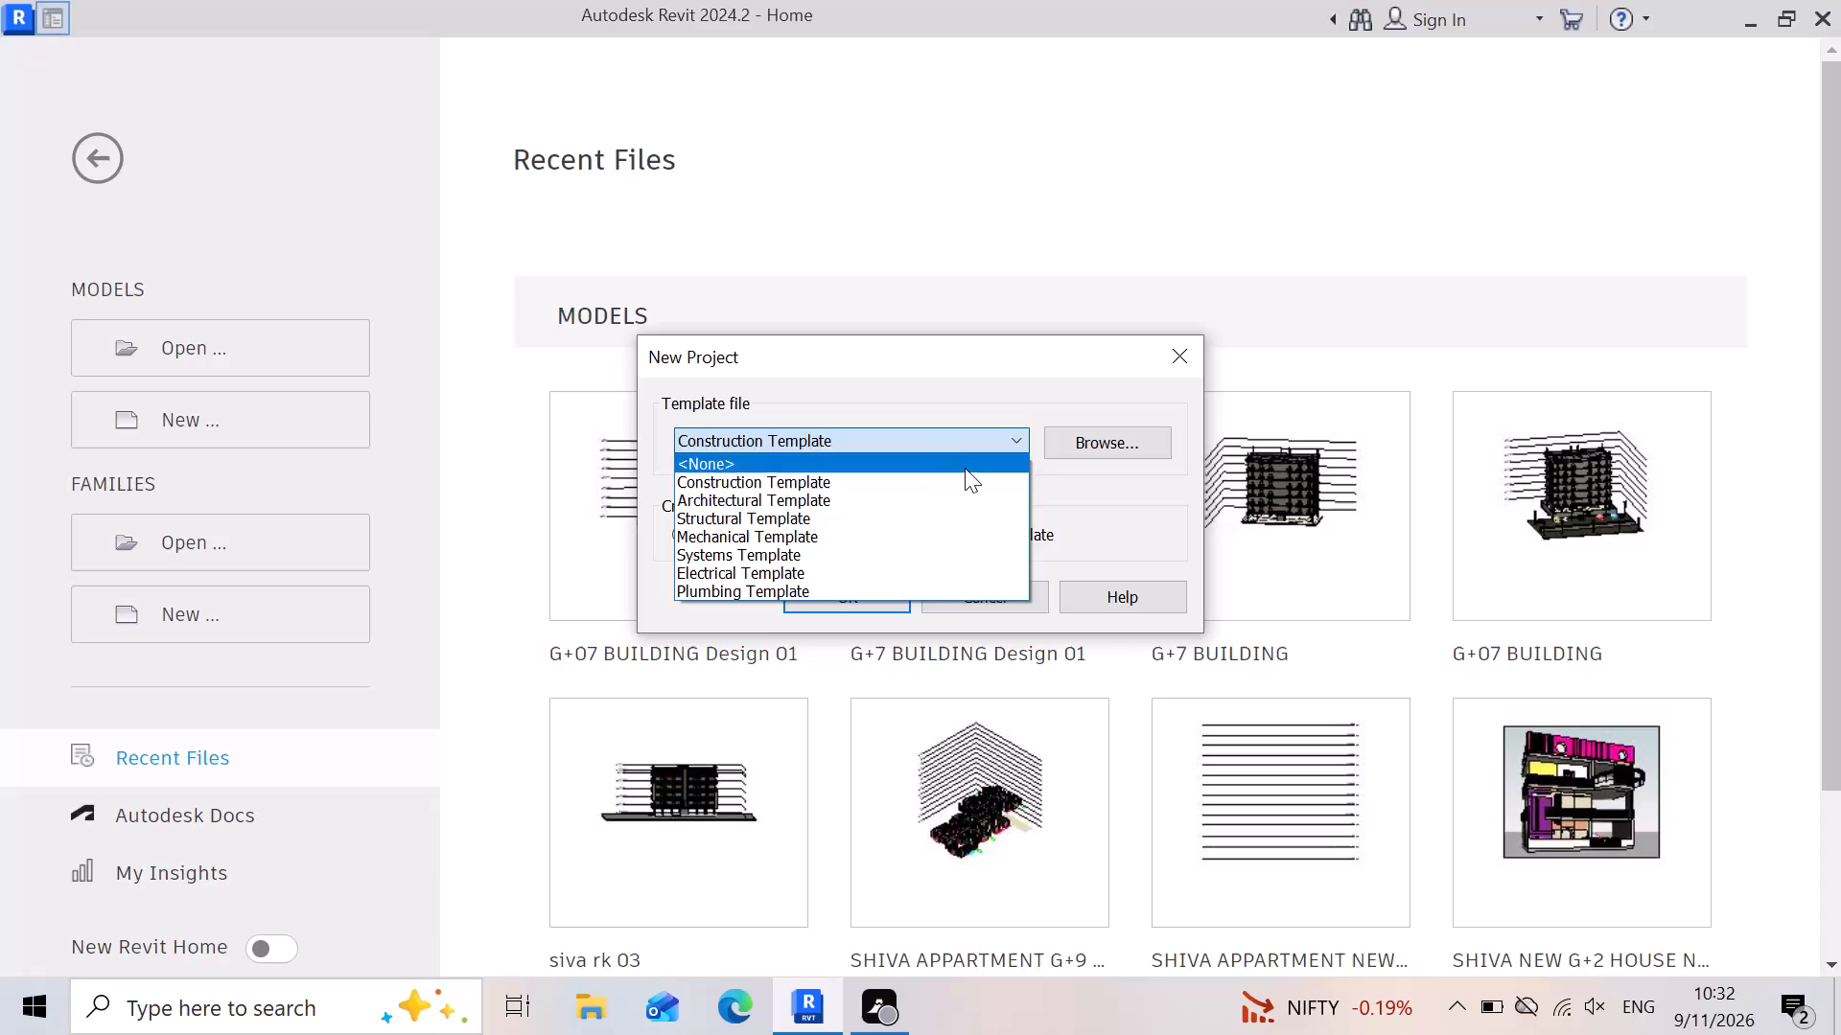
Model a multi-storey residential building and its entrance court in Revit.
Create a new project from the default.rte template in the English-Imperial templates folder.
left_click(865, 506)
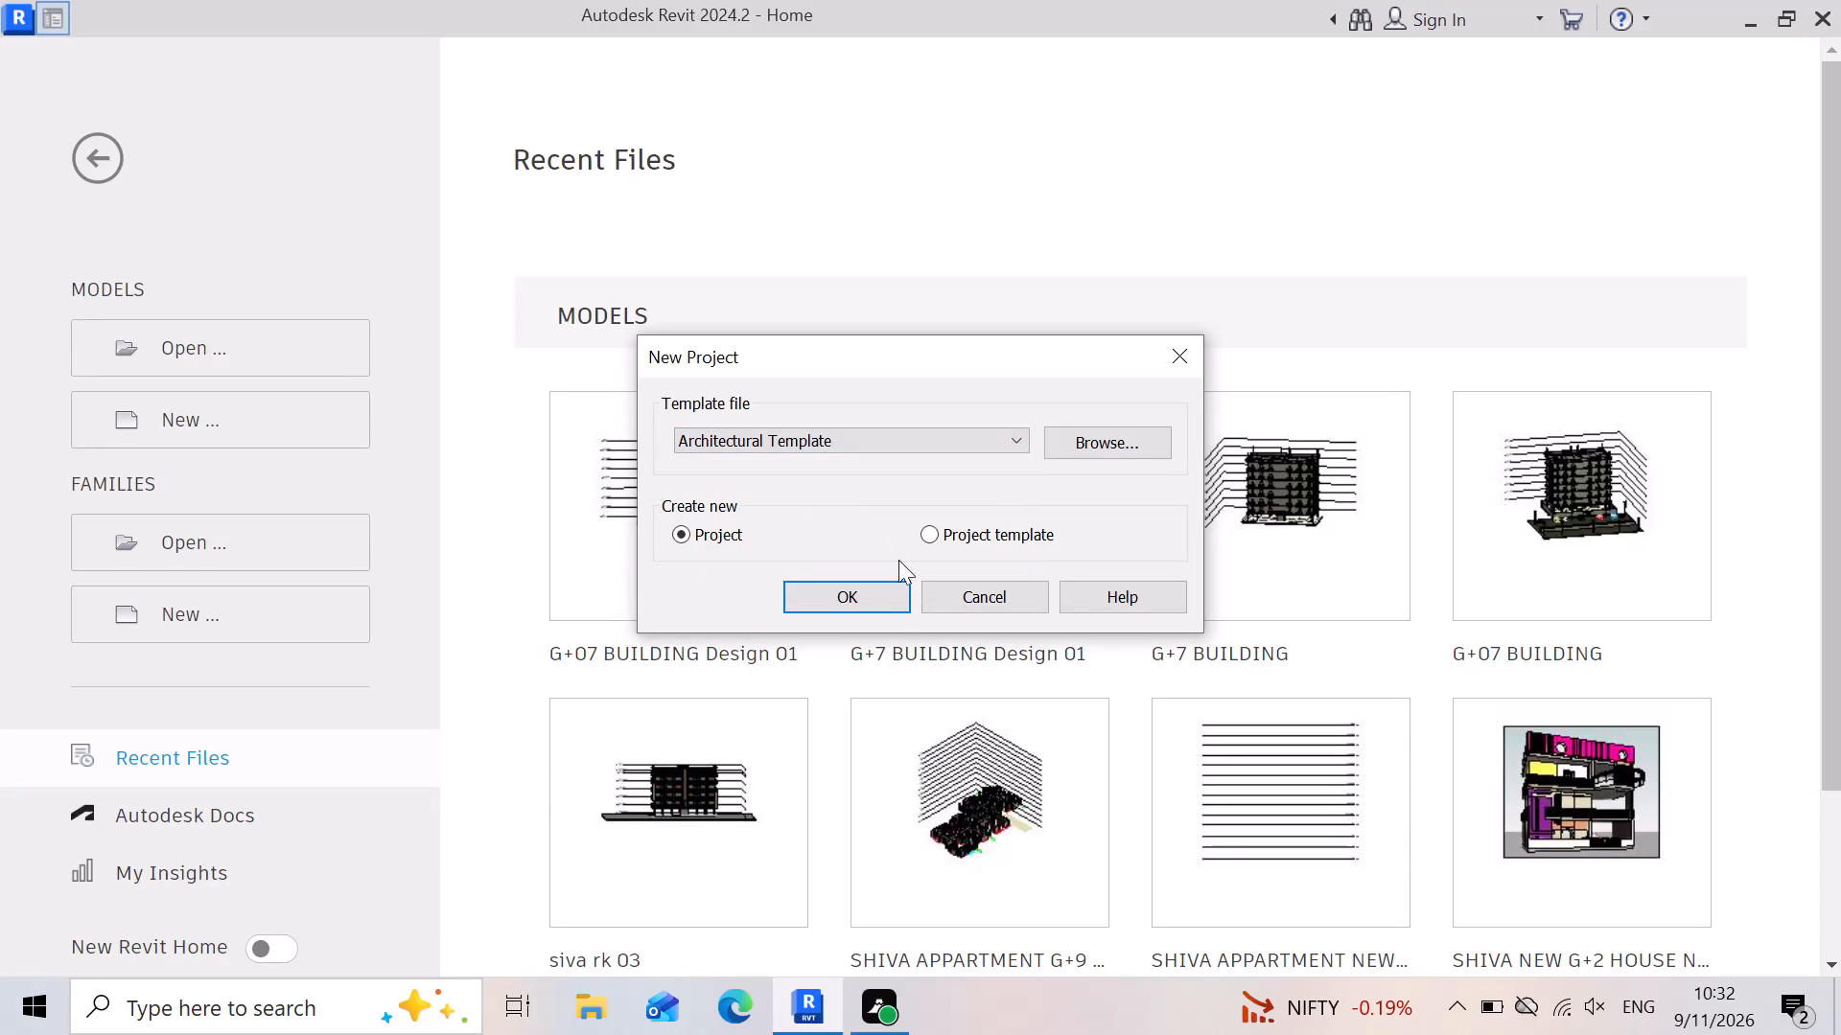
left_click(1115, 435)
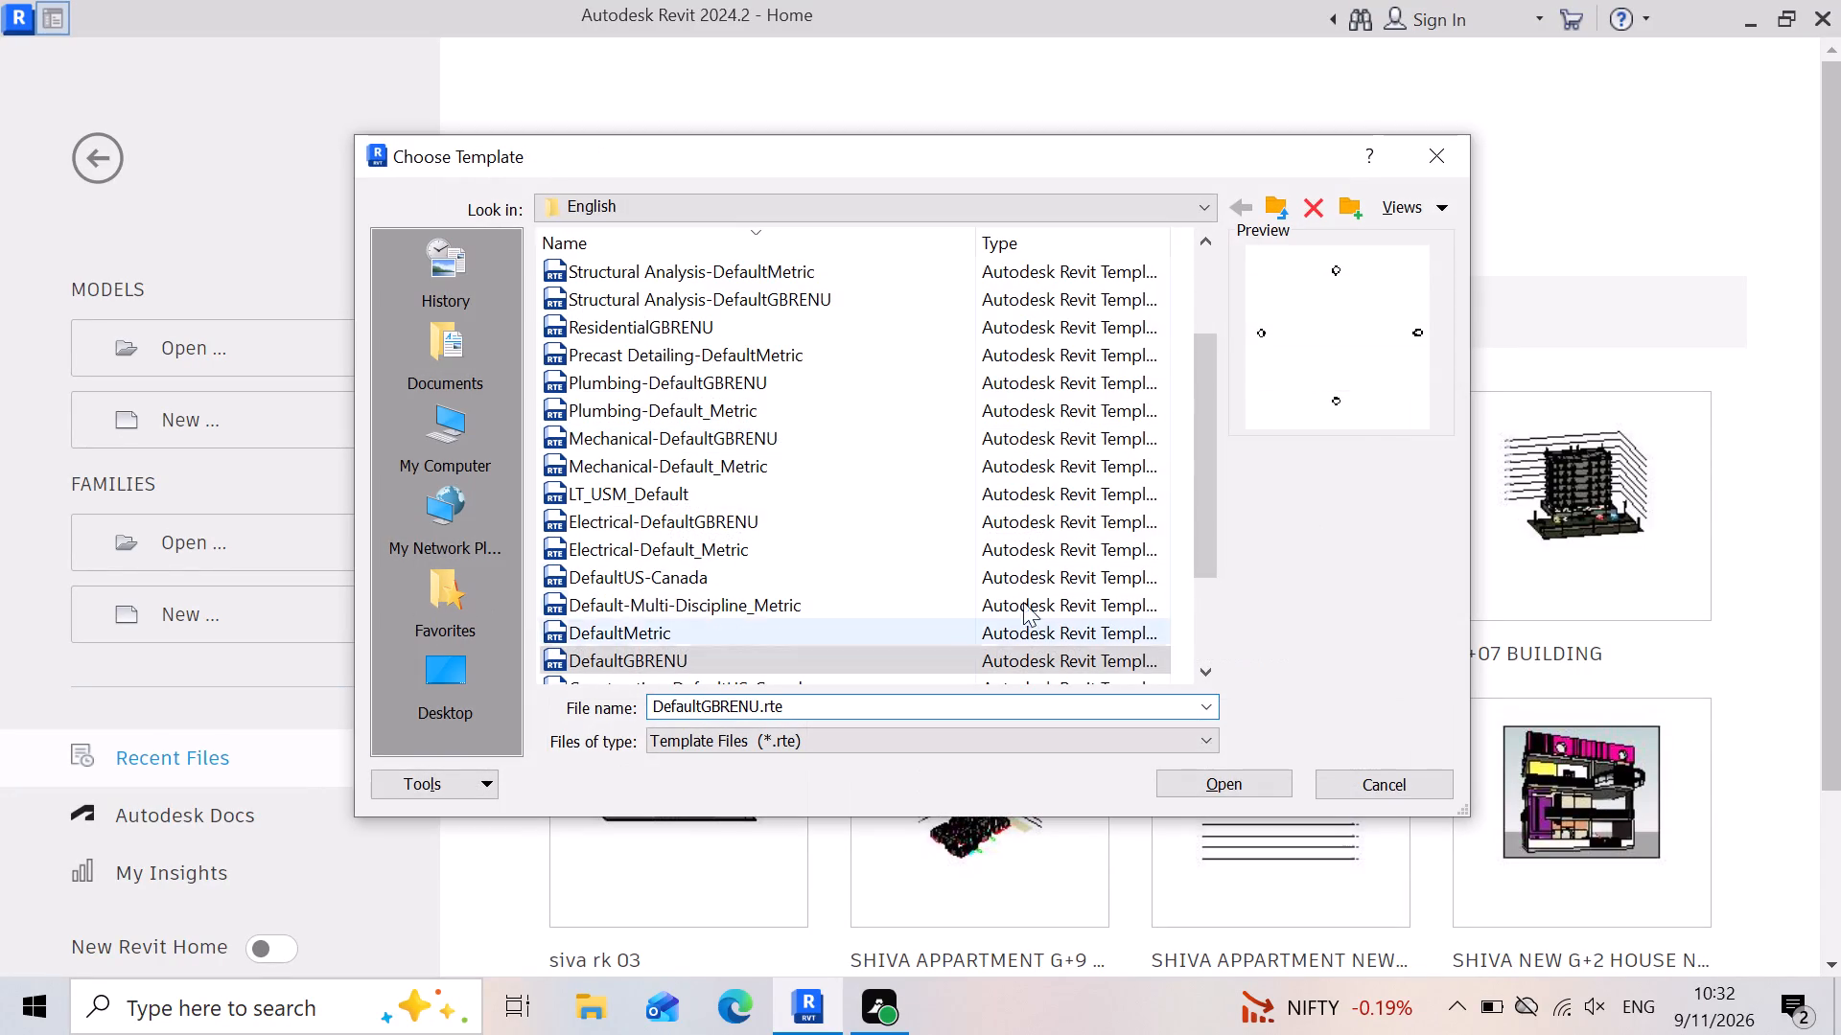
left_click(1278, 202)
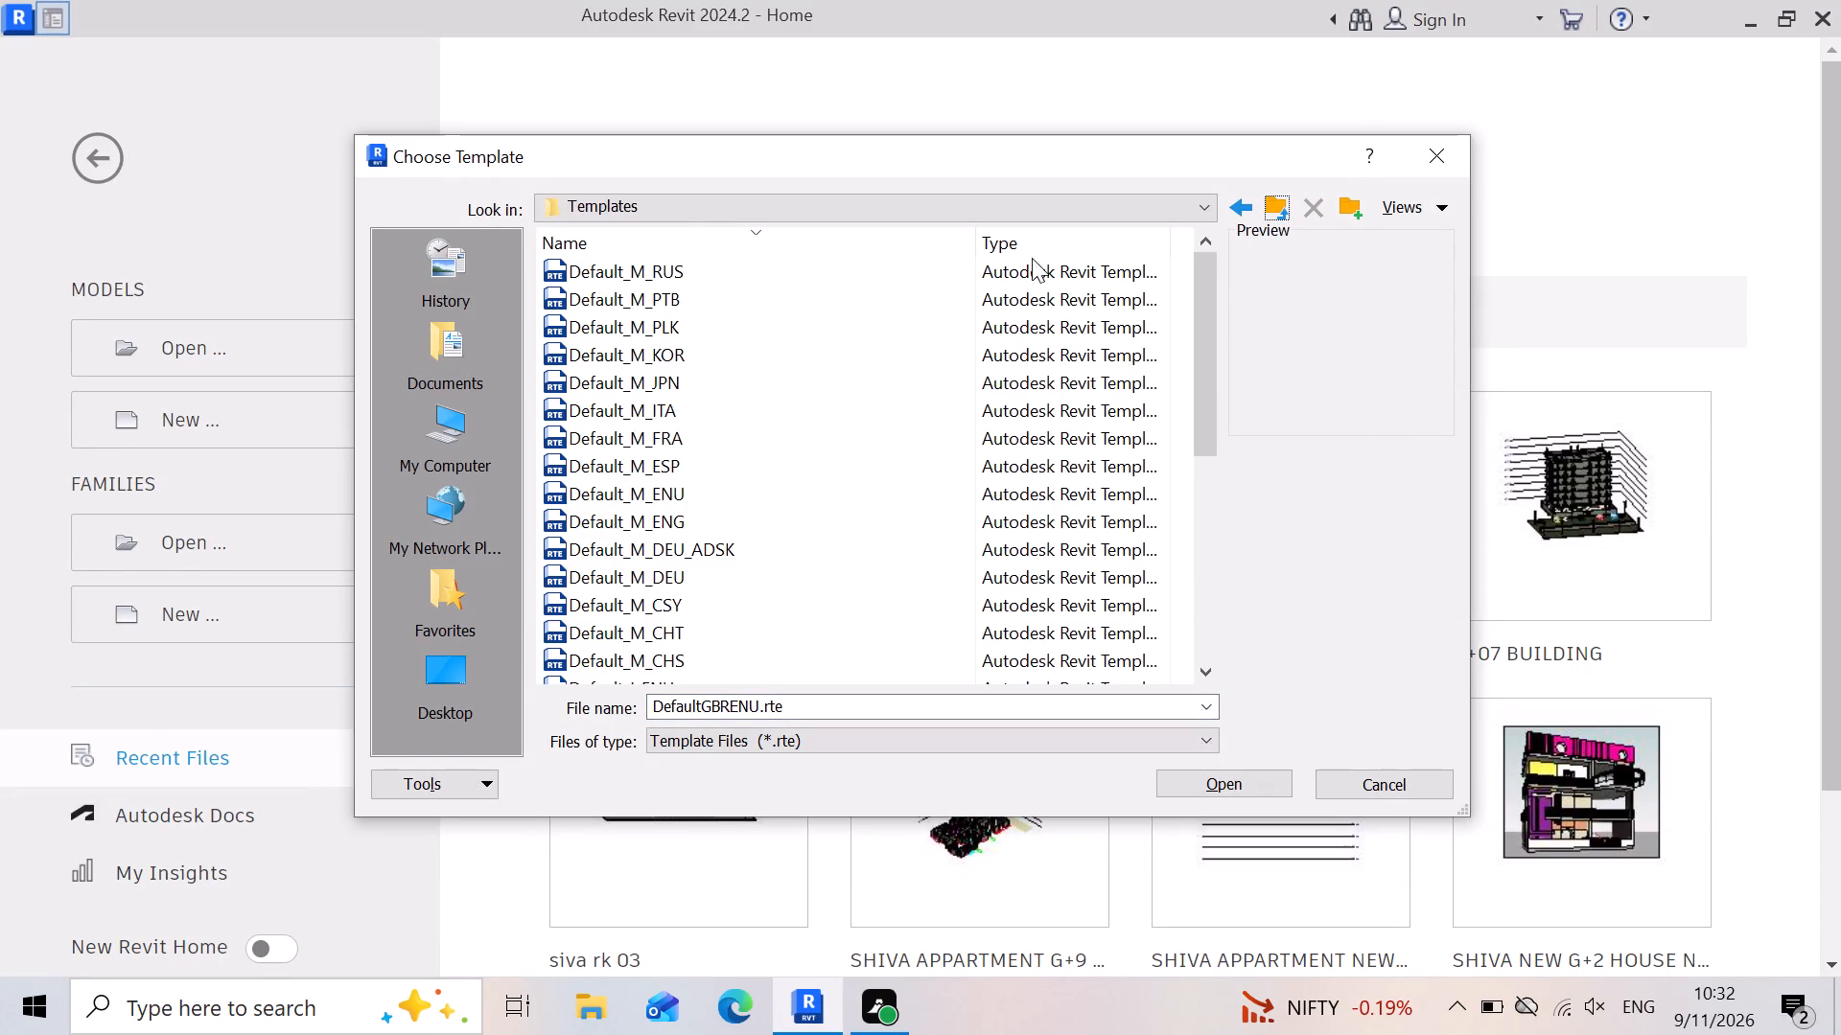
scroll(756, 544, "down", 5)
left_click(674, 567)
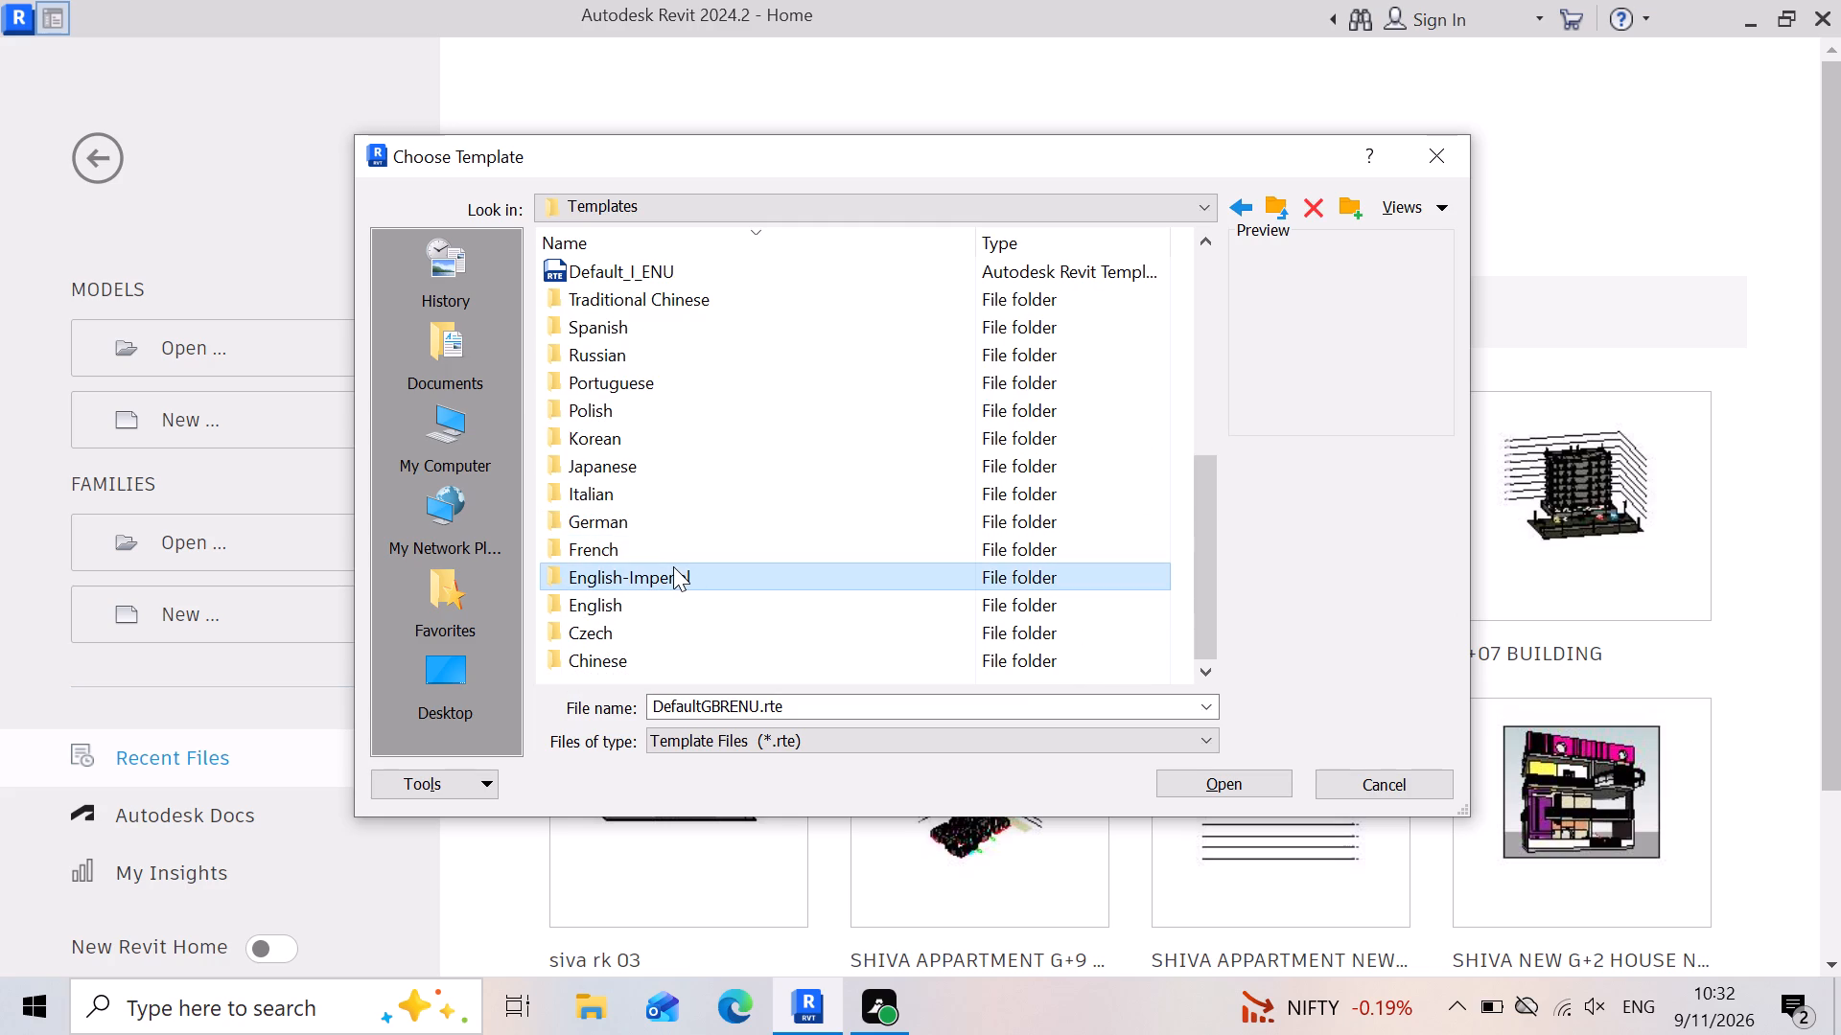
left_click(677, 565)
left_click(677, 565)
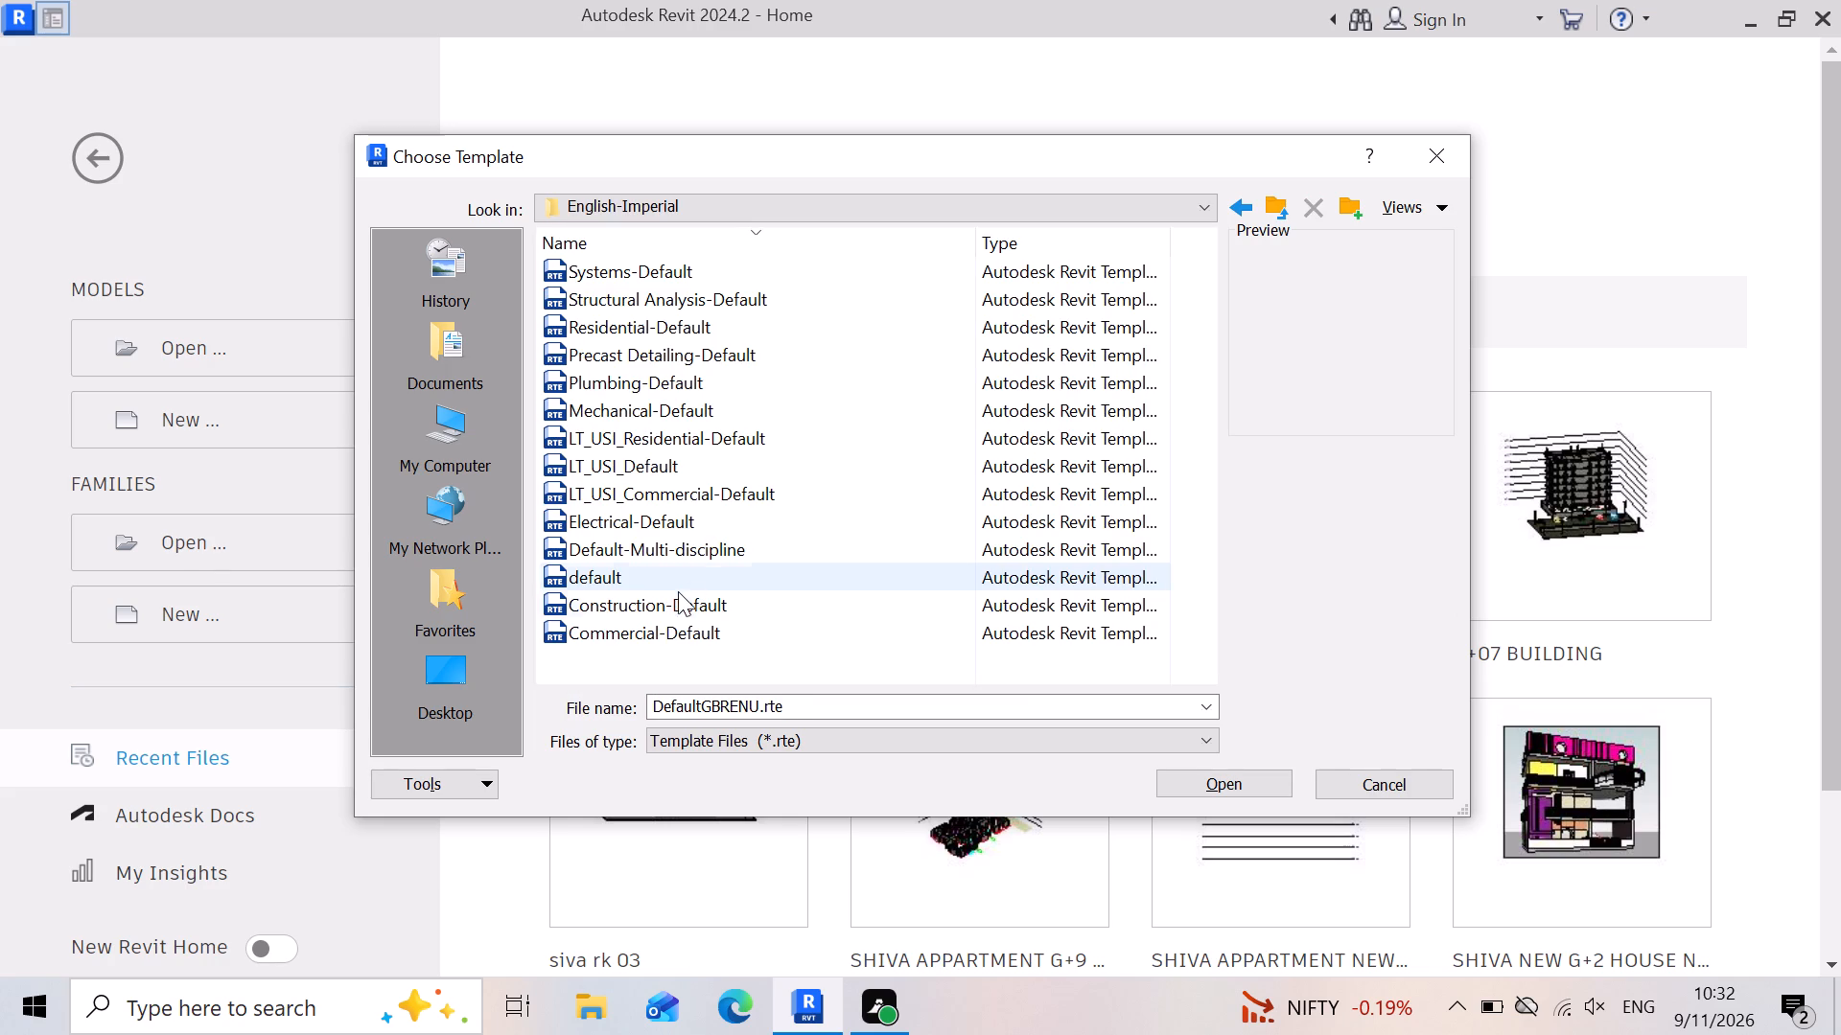
left_click(676, 583)
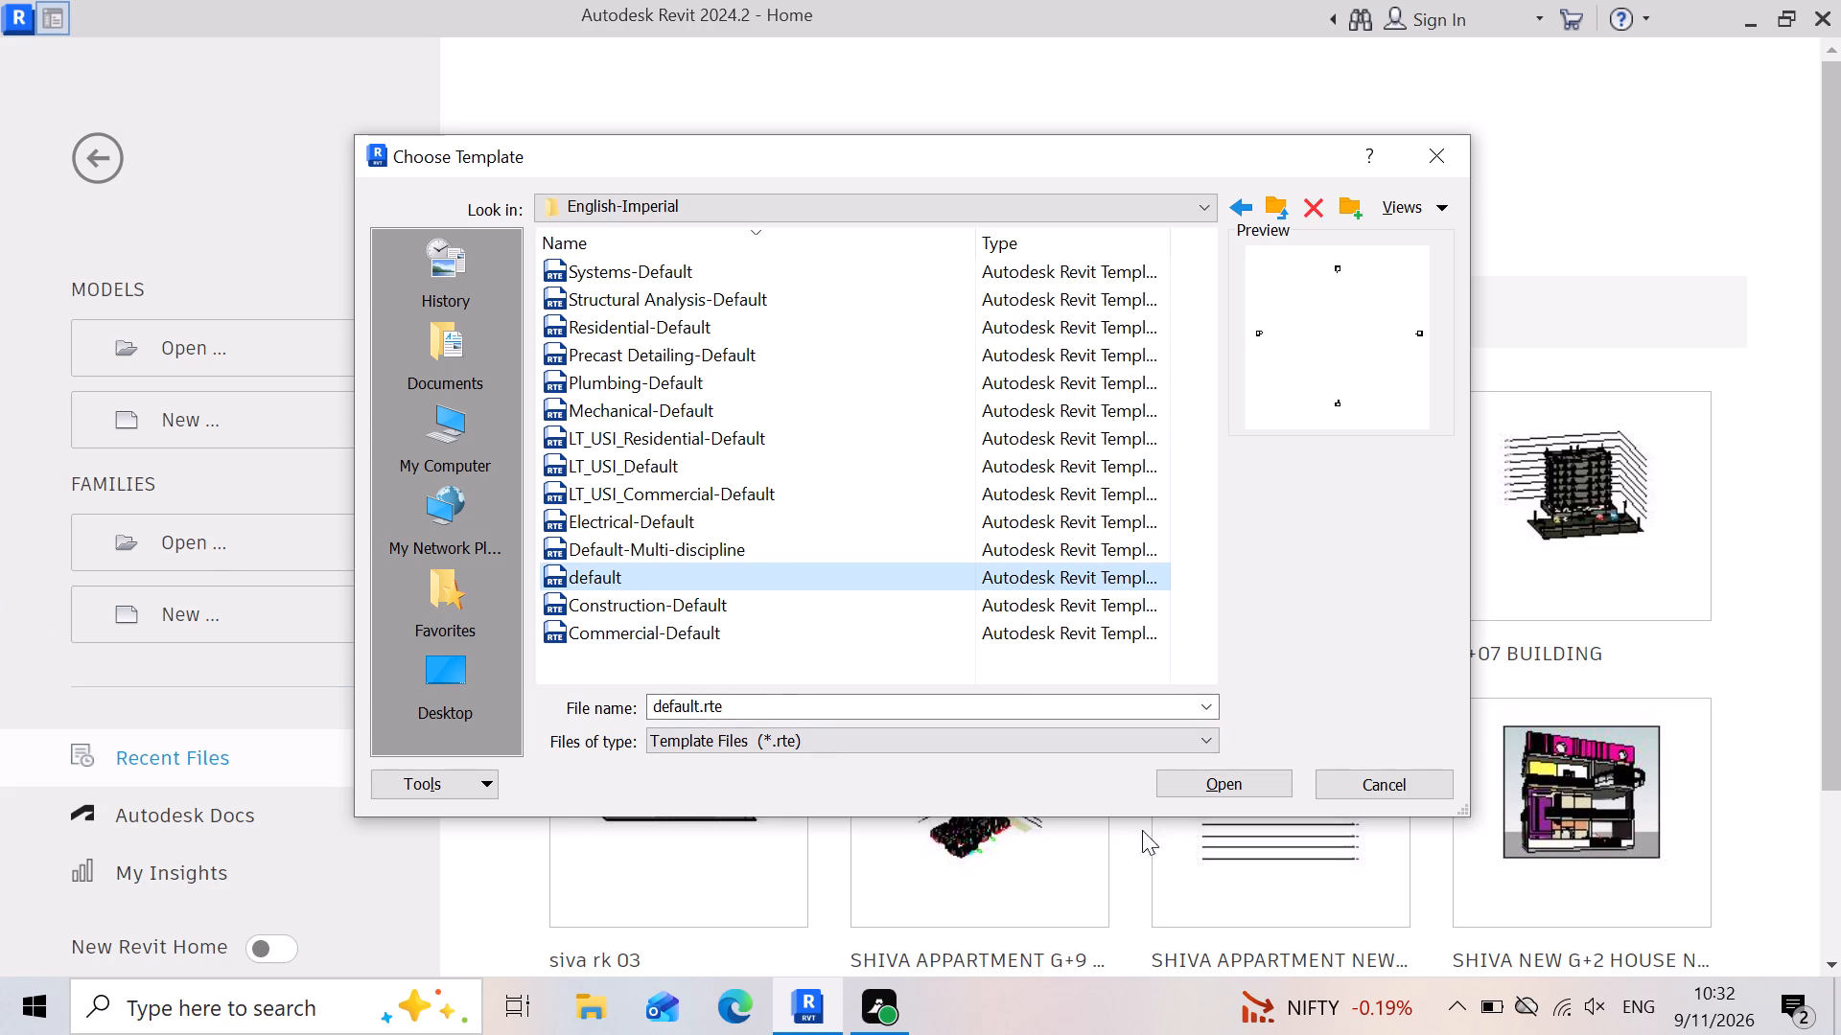
left_click(1218, 781)
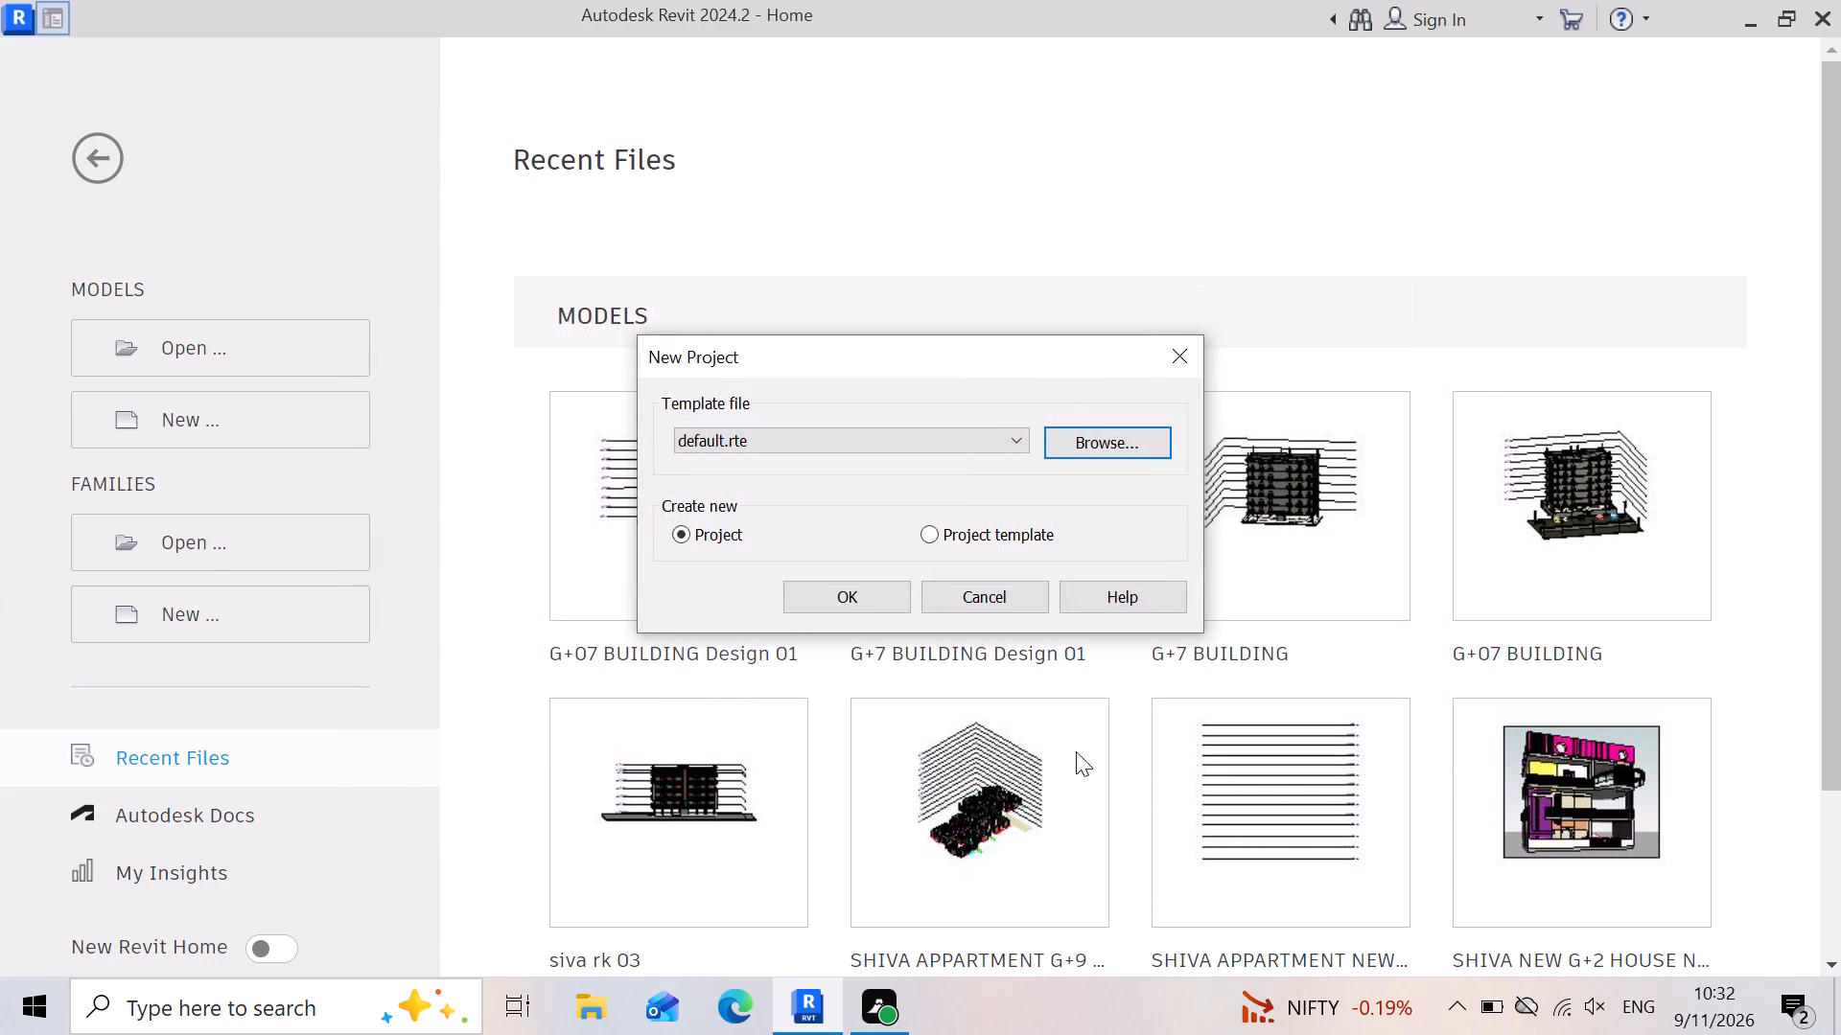
left_click(894, 604)
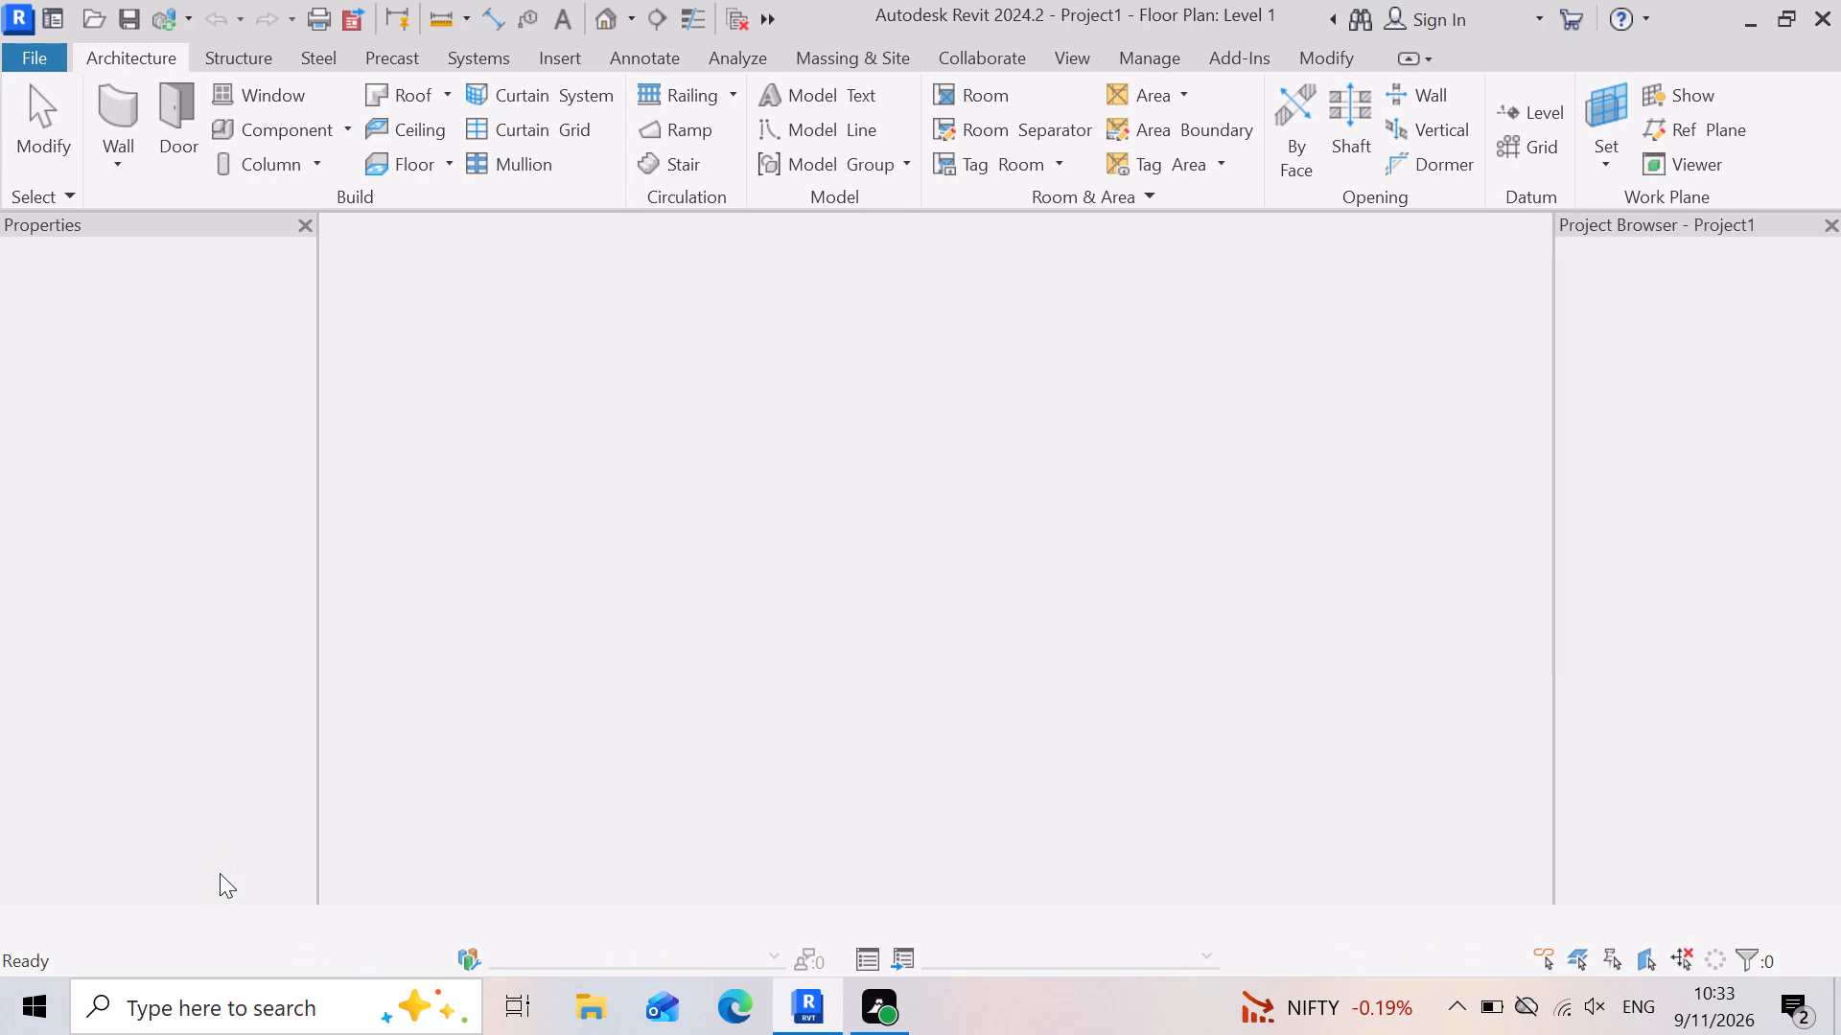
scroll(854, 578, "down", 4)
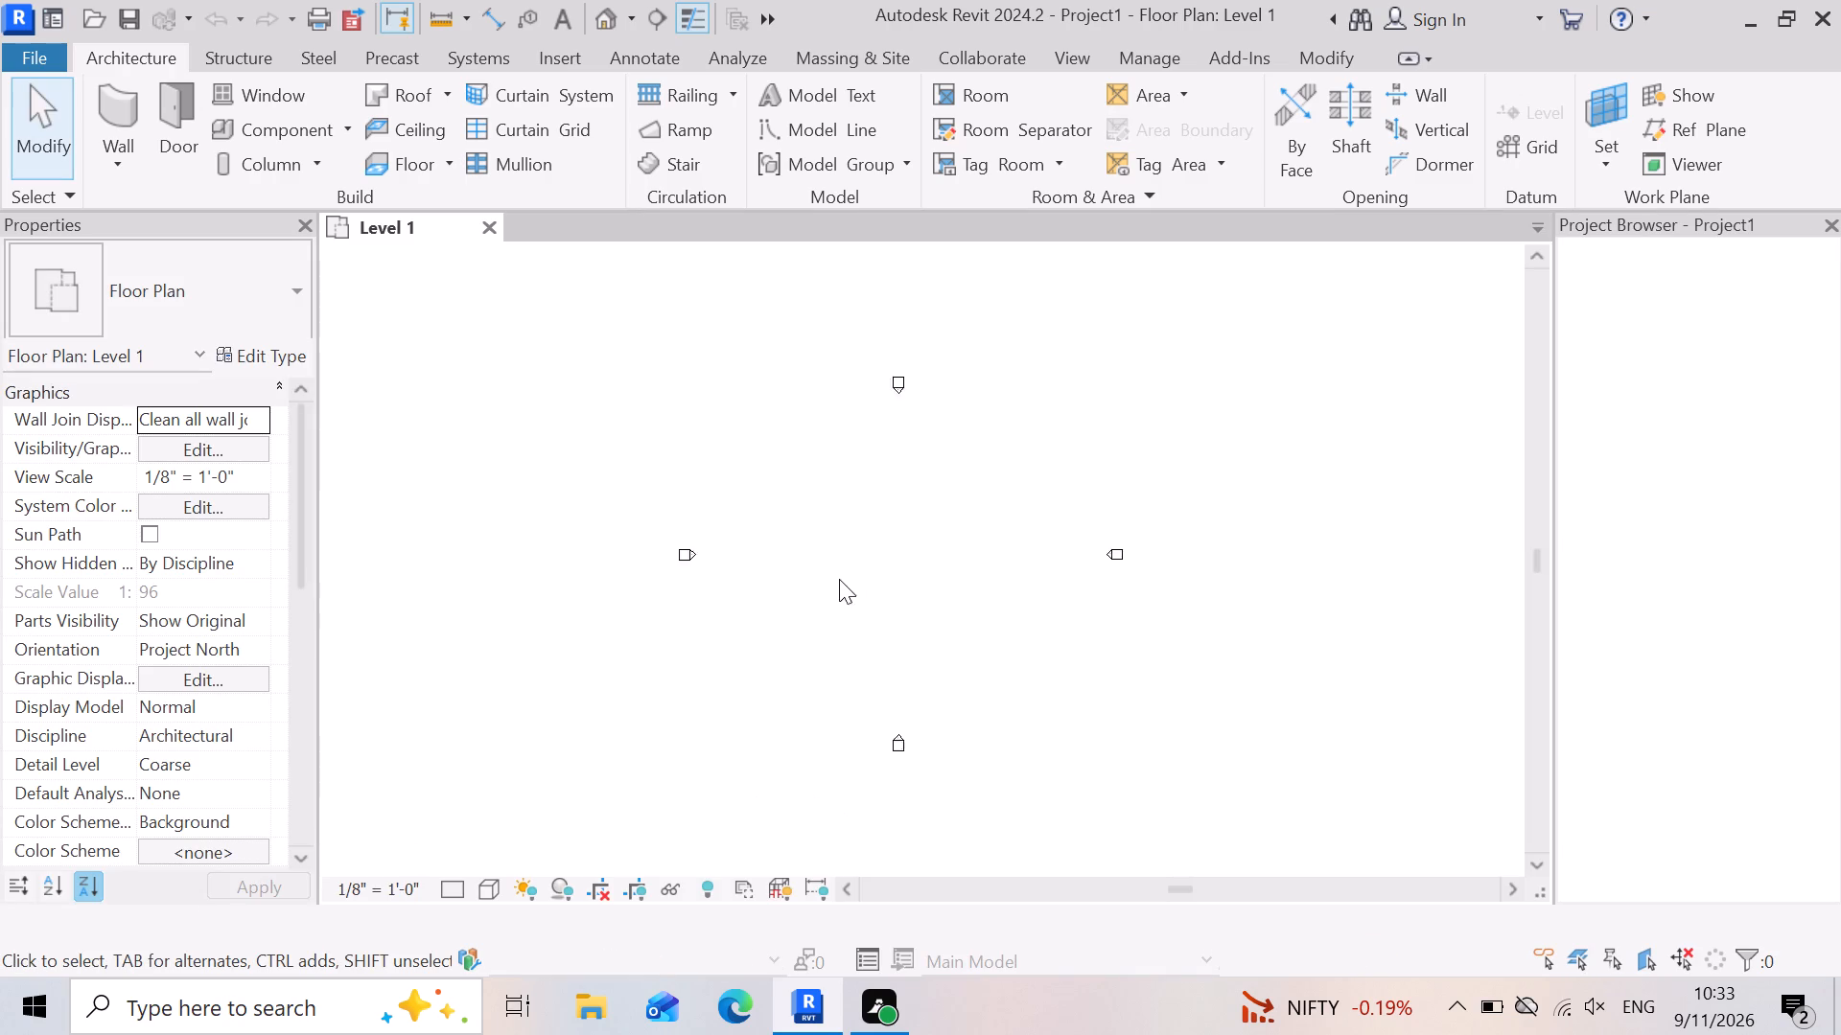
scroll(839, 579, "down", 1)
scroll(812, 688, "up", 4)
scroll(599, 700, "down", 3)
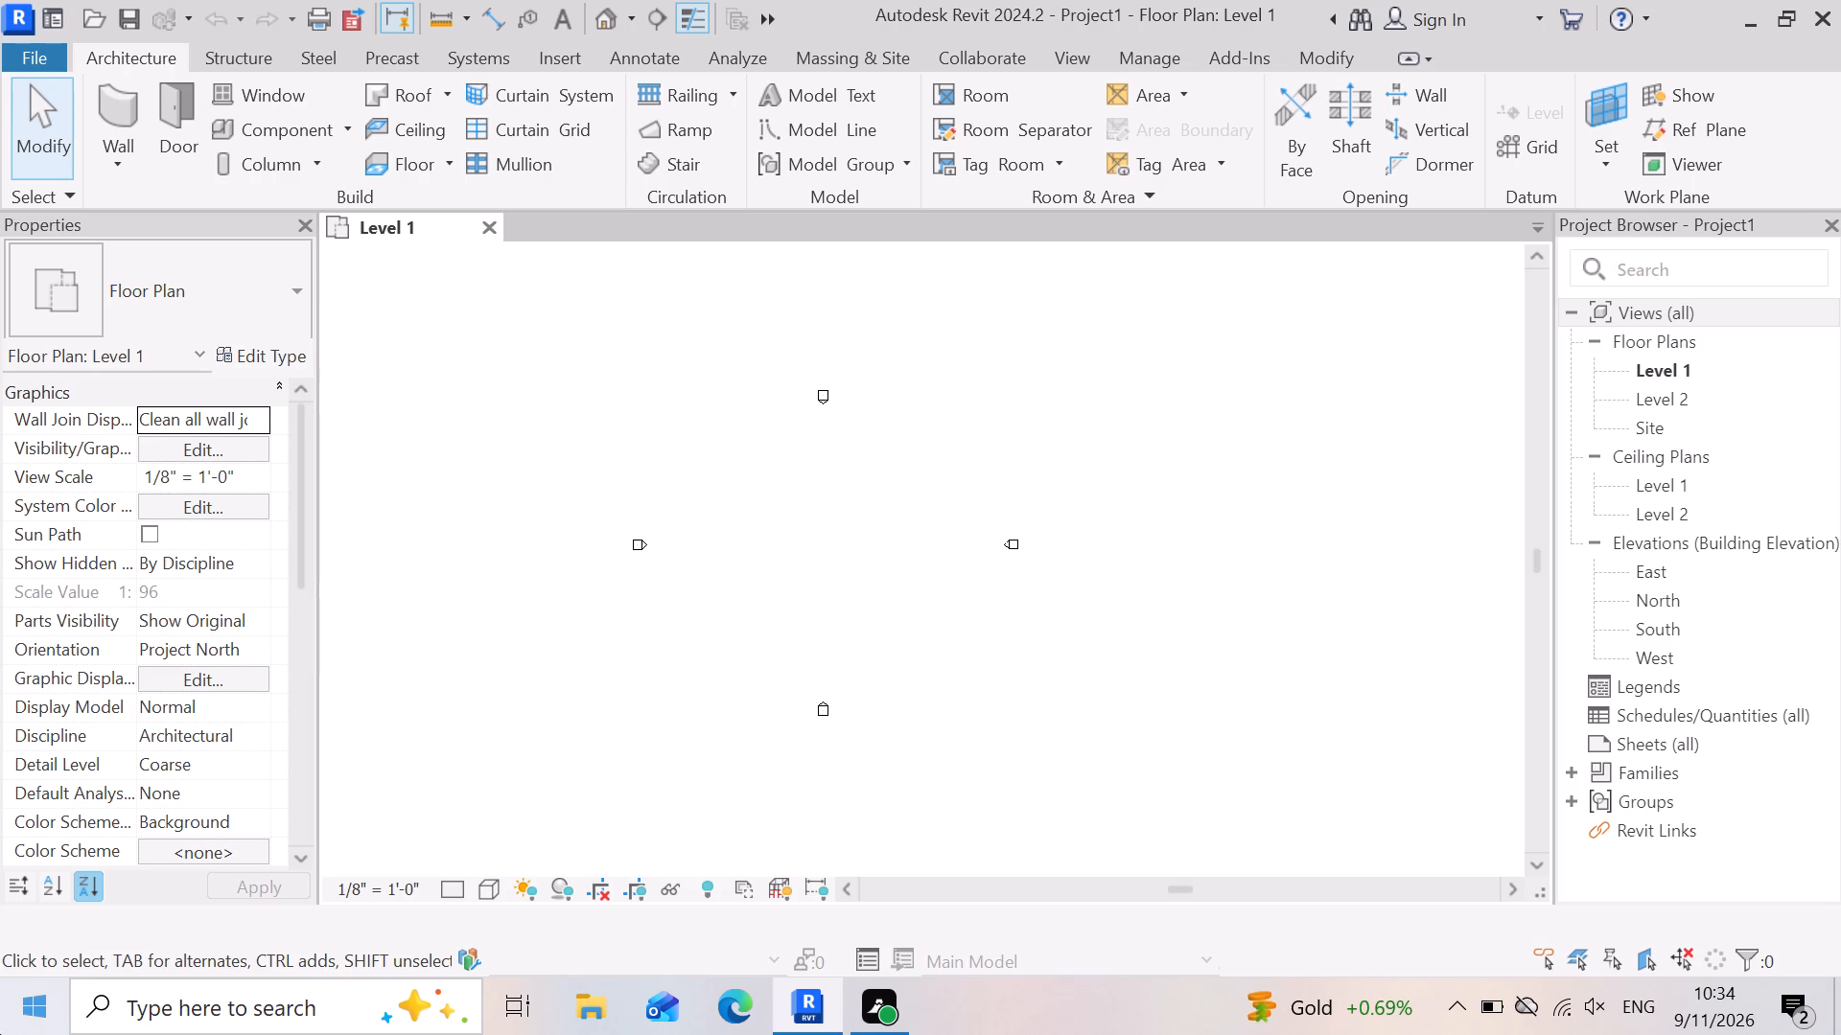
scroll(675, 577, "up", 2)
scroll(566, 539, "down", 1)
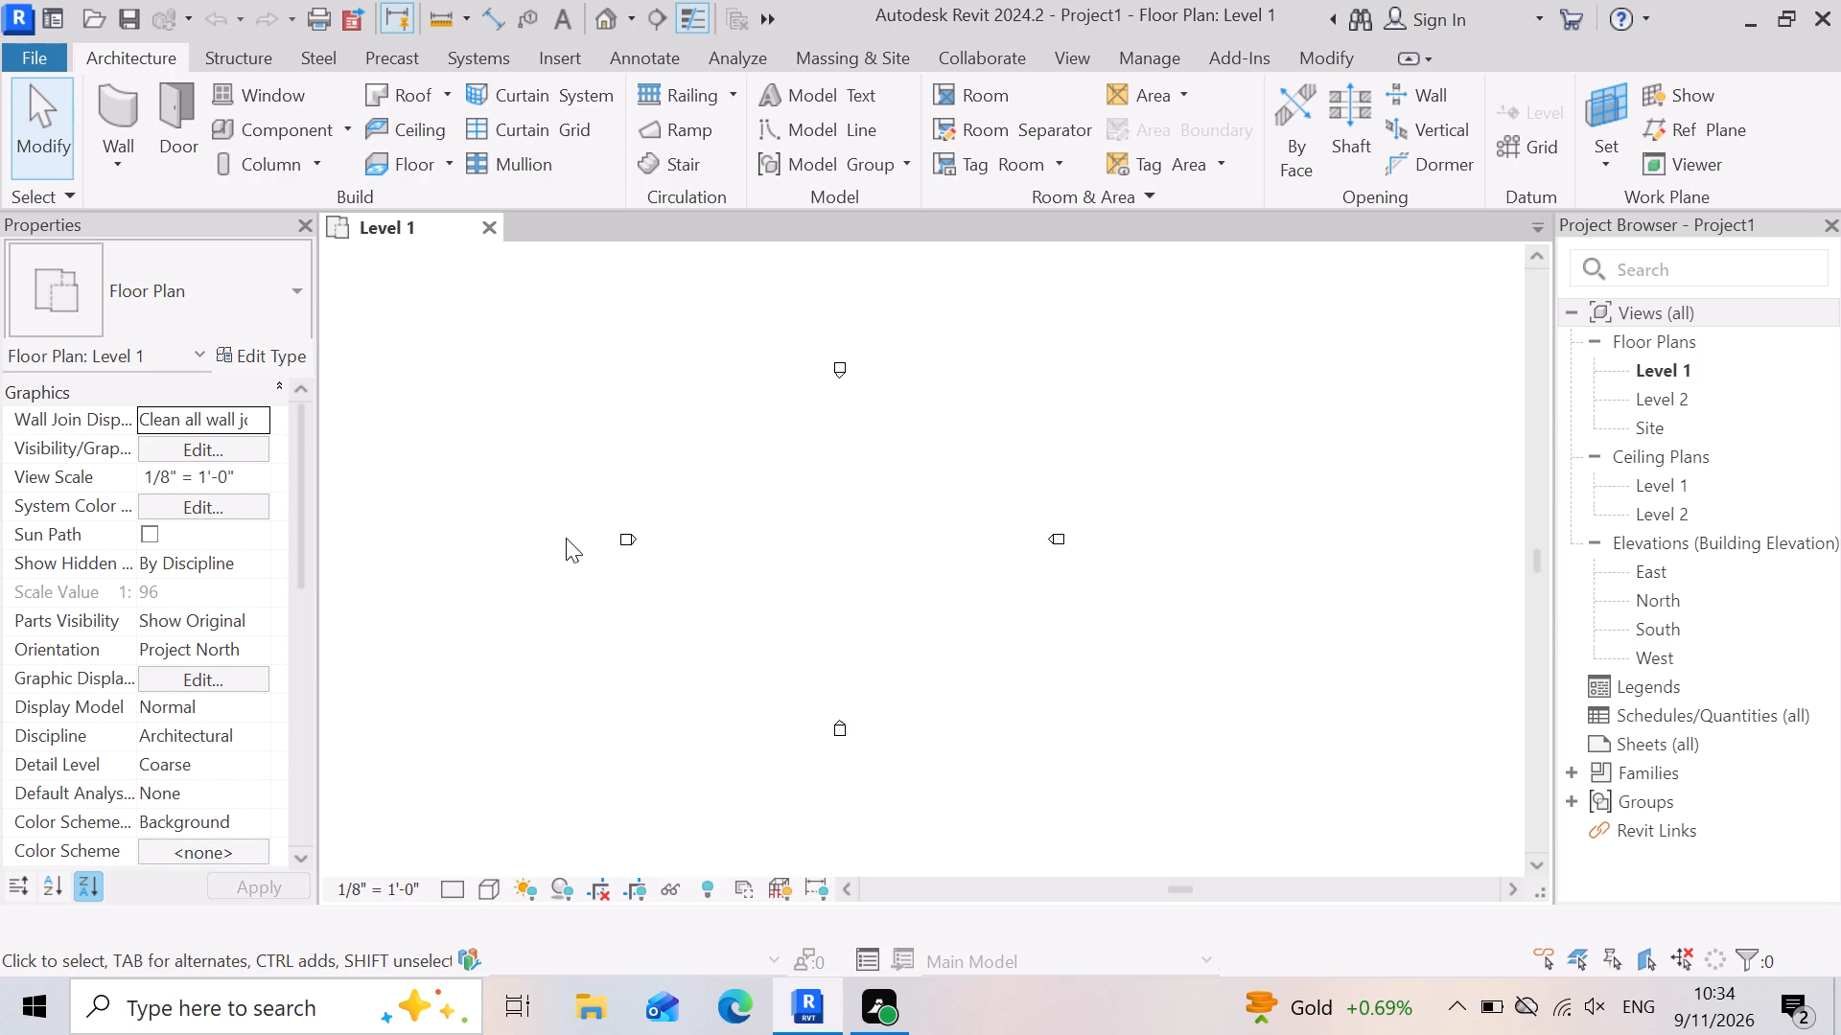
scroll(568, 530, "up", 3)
Open the North elevation view and rename Level 1 as GL.
double_click(1713, 604)
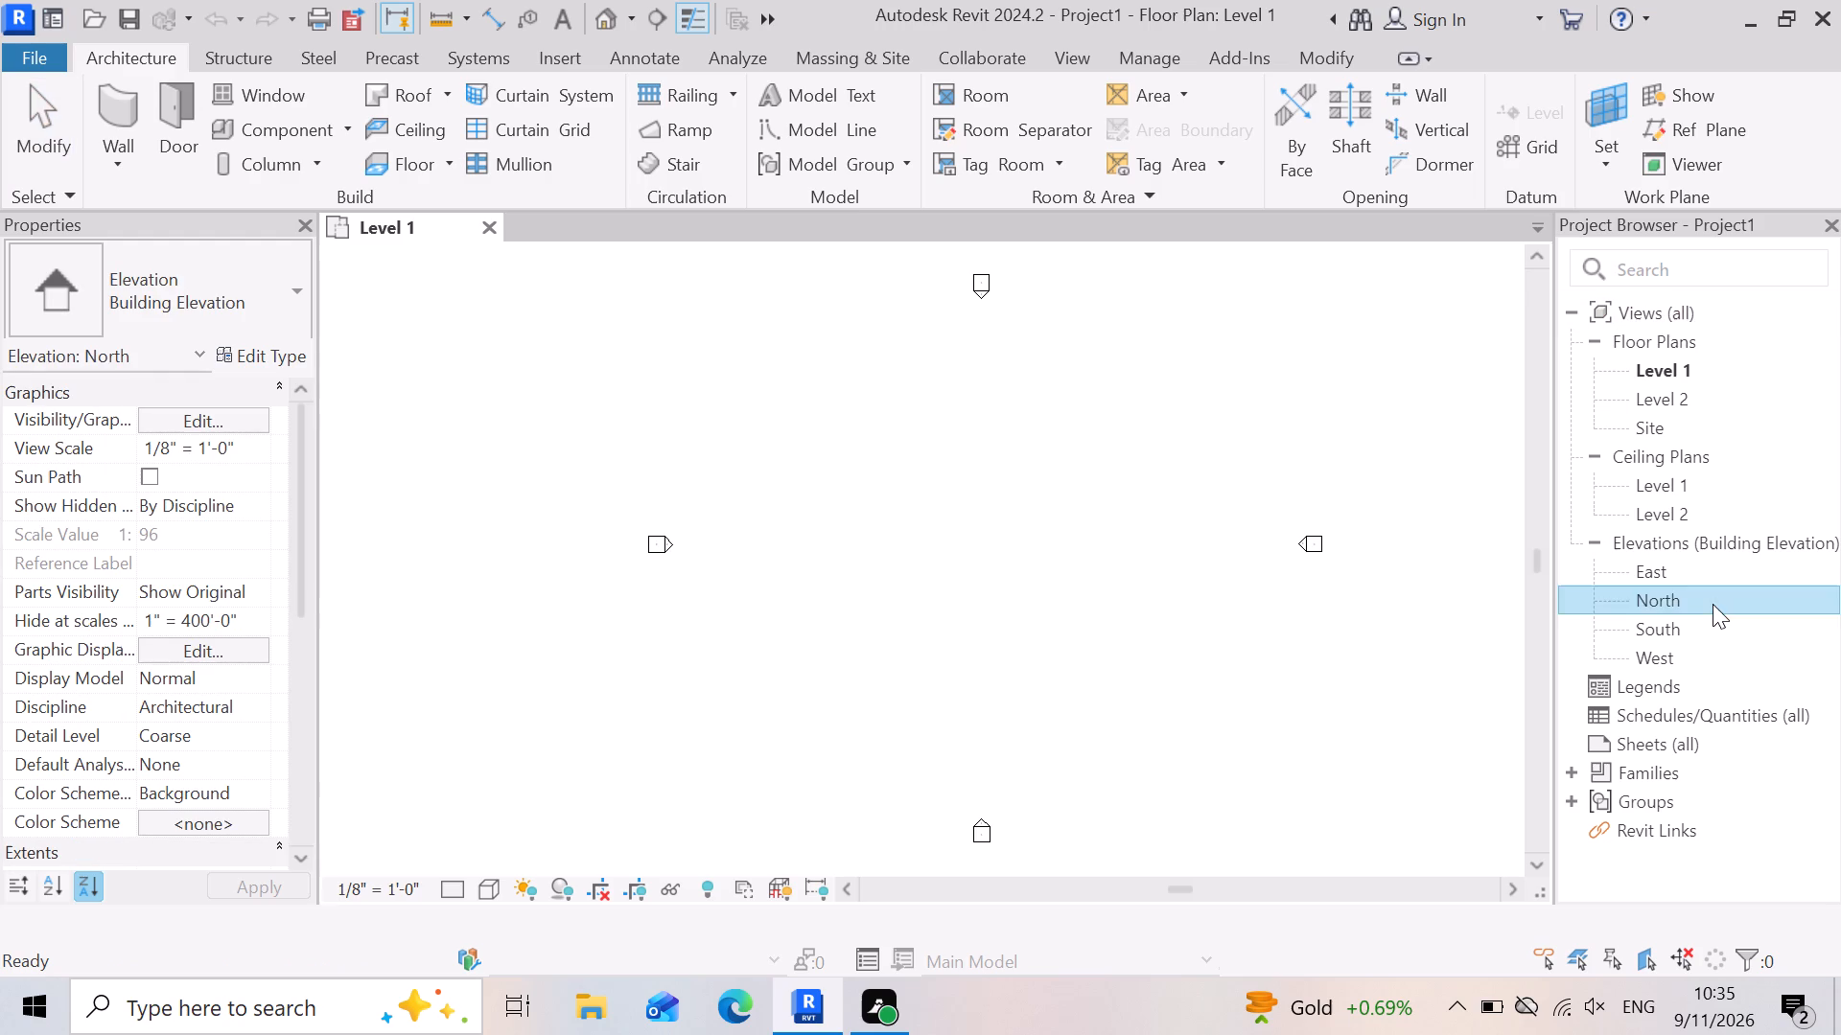
scroll(1432, 540, "up", 8)
scroll(1072, 712, "down", 2)
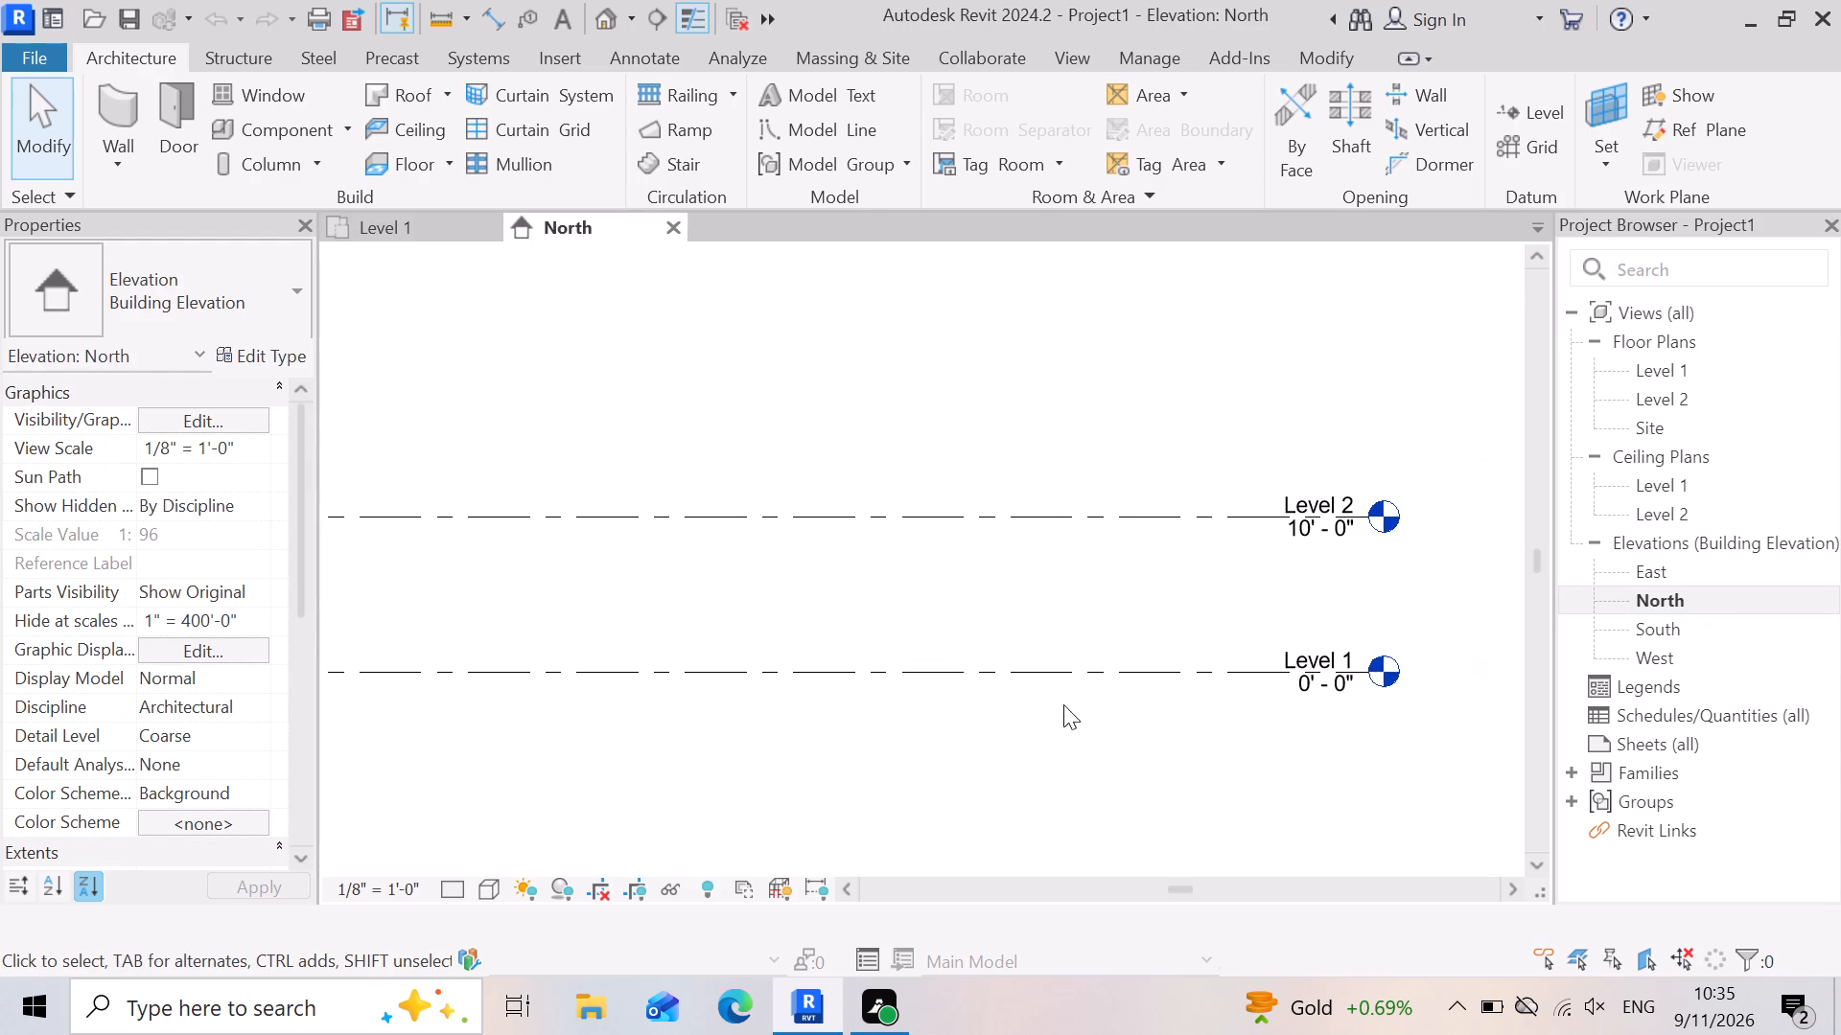
scroll(1471, 567, "up", 6)
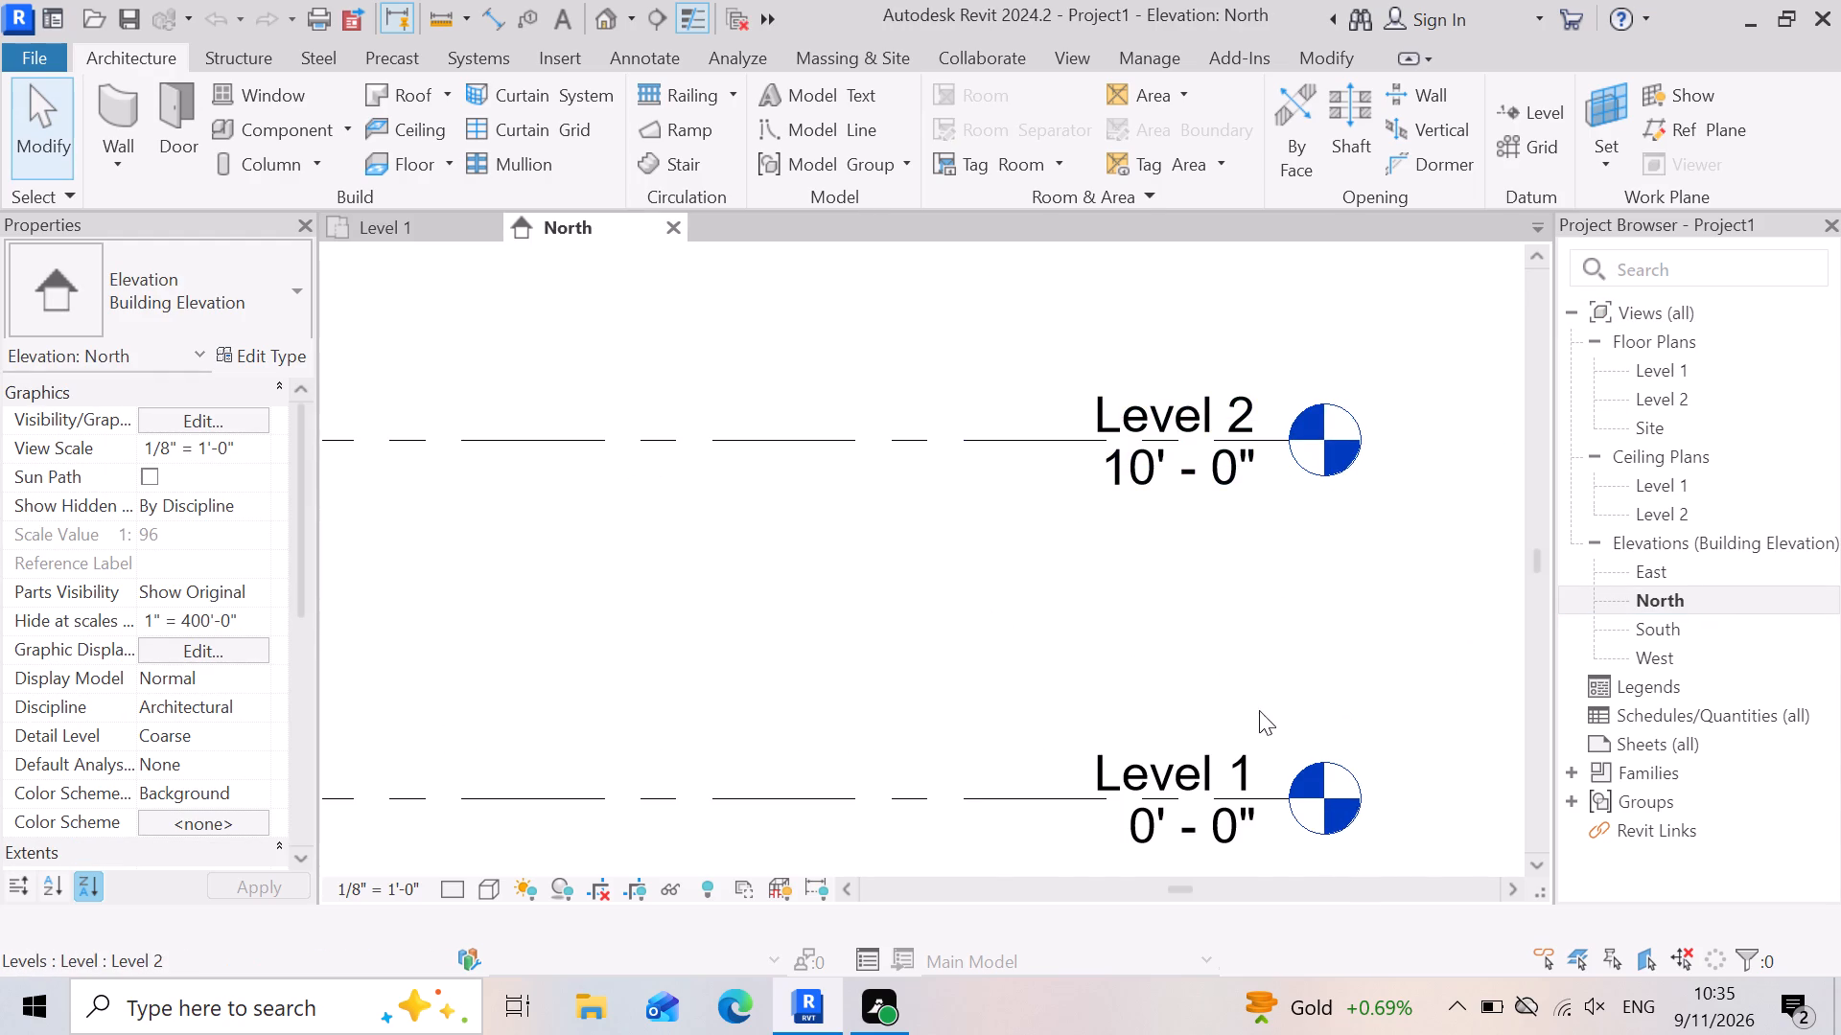
scroll(1254, 814, "up", 4)
triple_click(1241, 765)
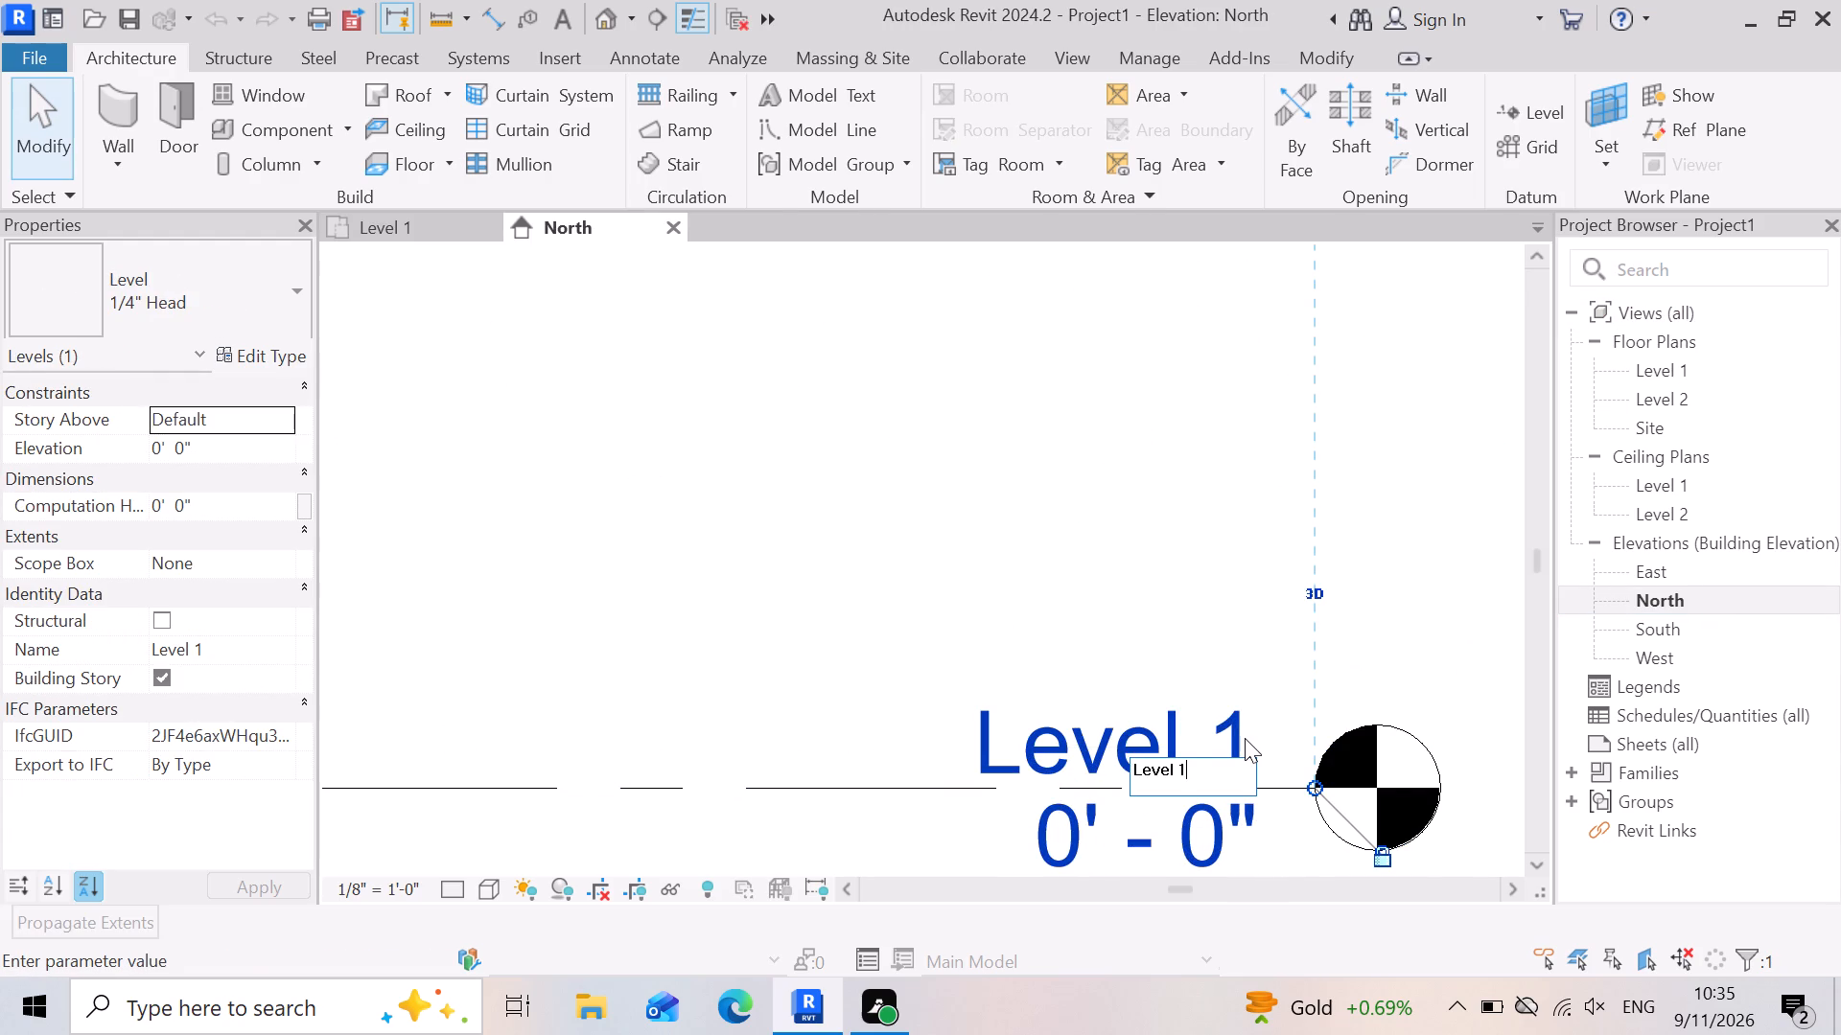
key("BackSpace")
key("Delete")
key("BackSpace")
key("BackSpace")
key("BackSpace")
key("BackSpace")
key("BackSpace")
key("BackSpace")
key("BackSpace")
key("BackSpace")
key("BackSpace")
key("BackSpace")
key("BackSpace")
type("GL")
left_click(654, 693)
Rename Level 2 as 1 STH FLOOR.
scroll(1122, 792, "down", 9)
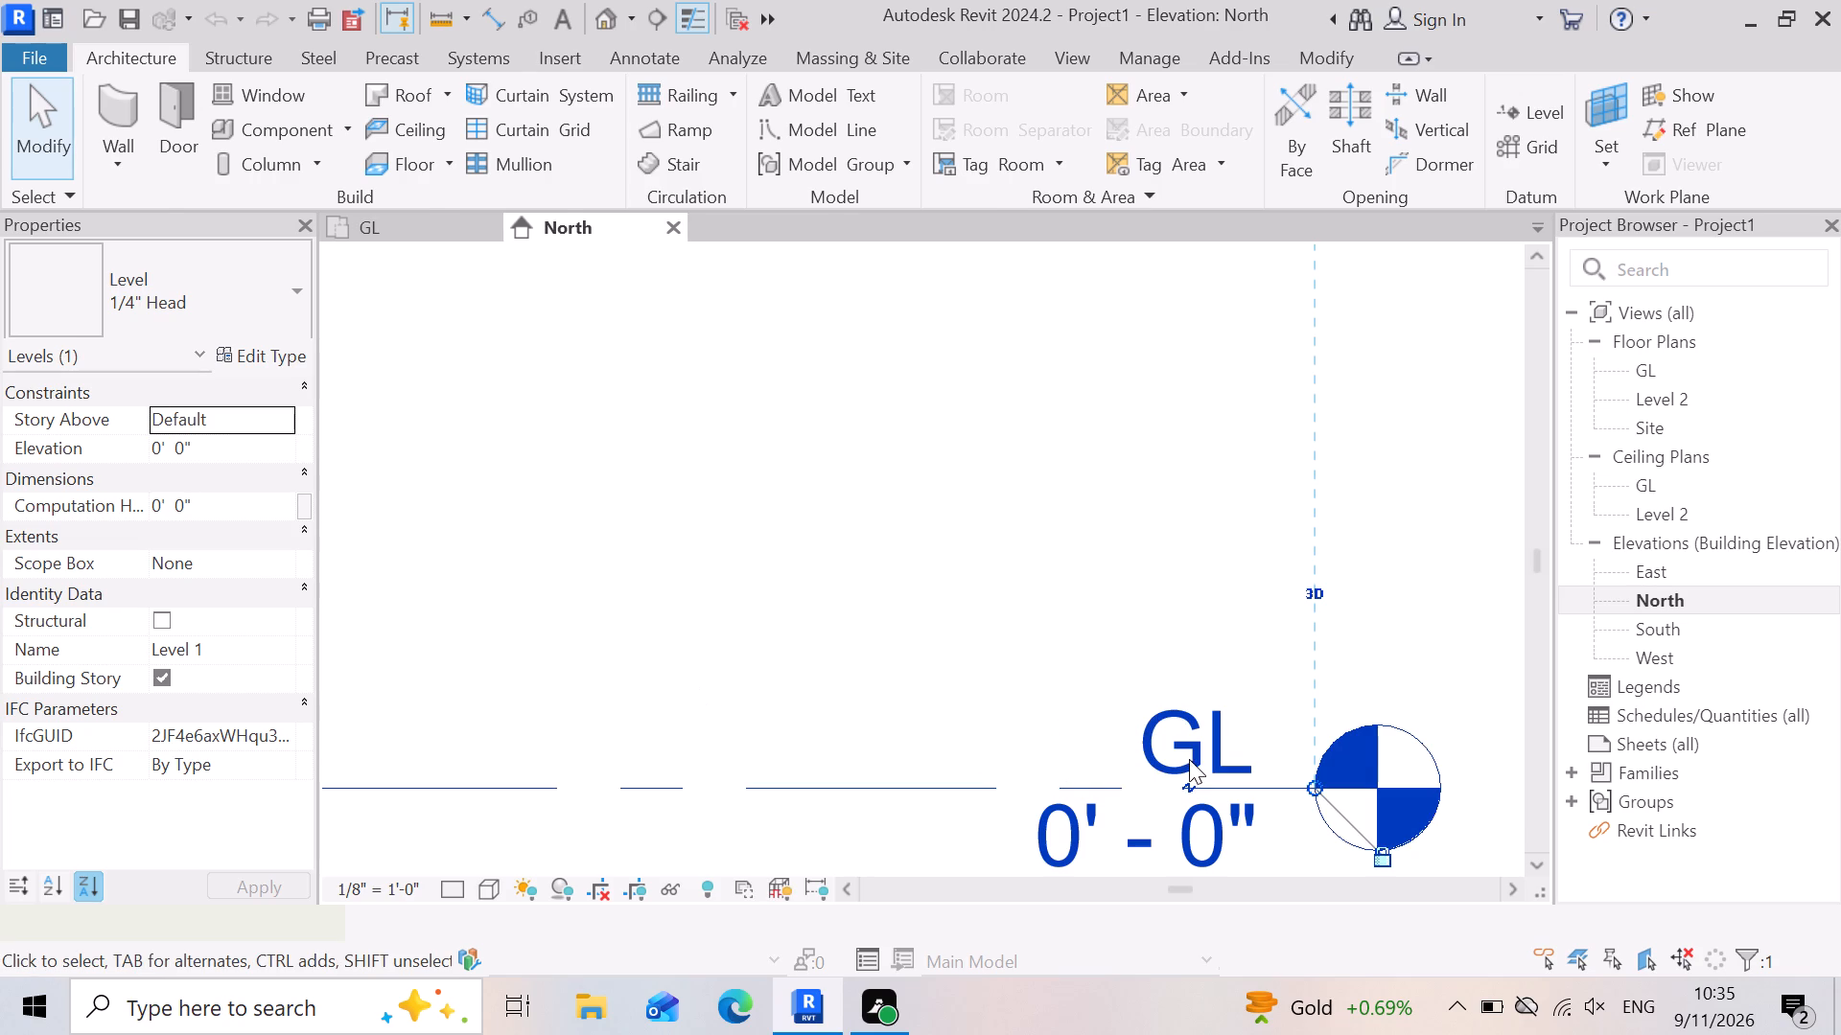
scroll(1189, 759, "down", 3)
scroll(1201, 692, "up", 18)
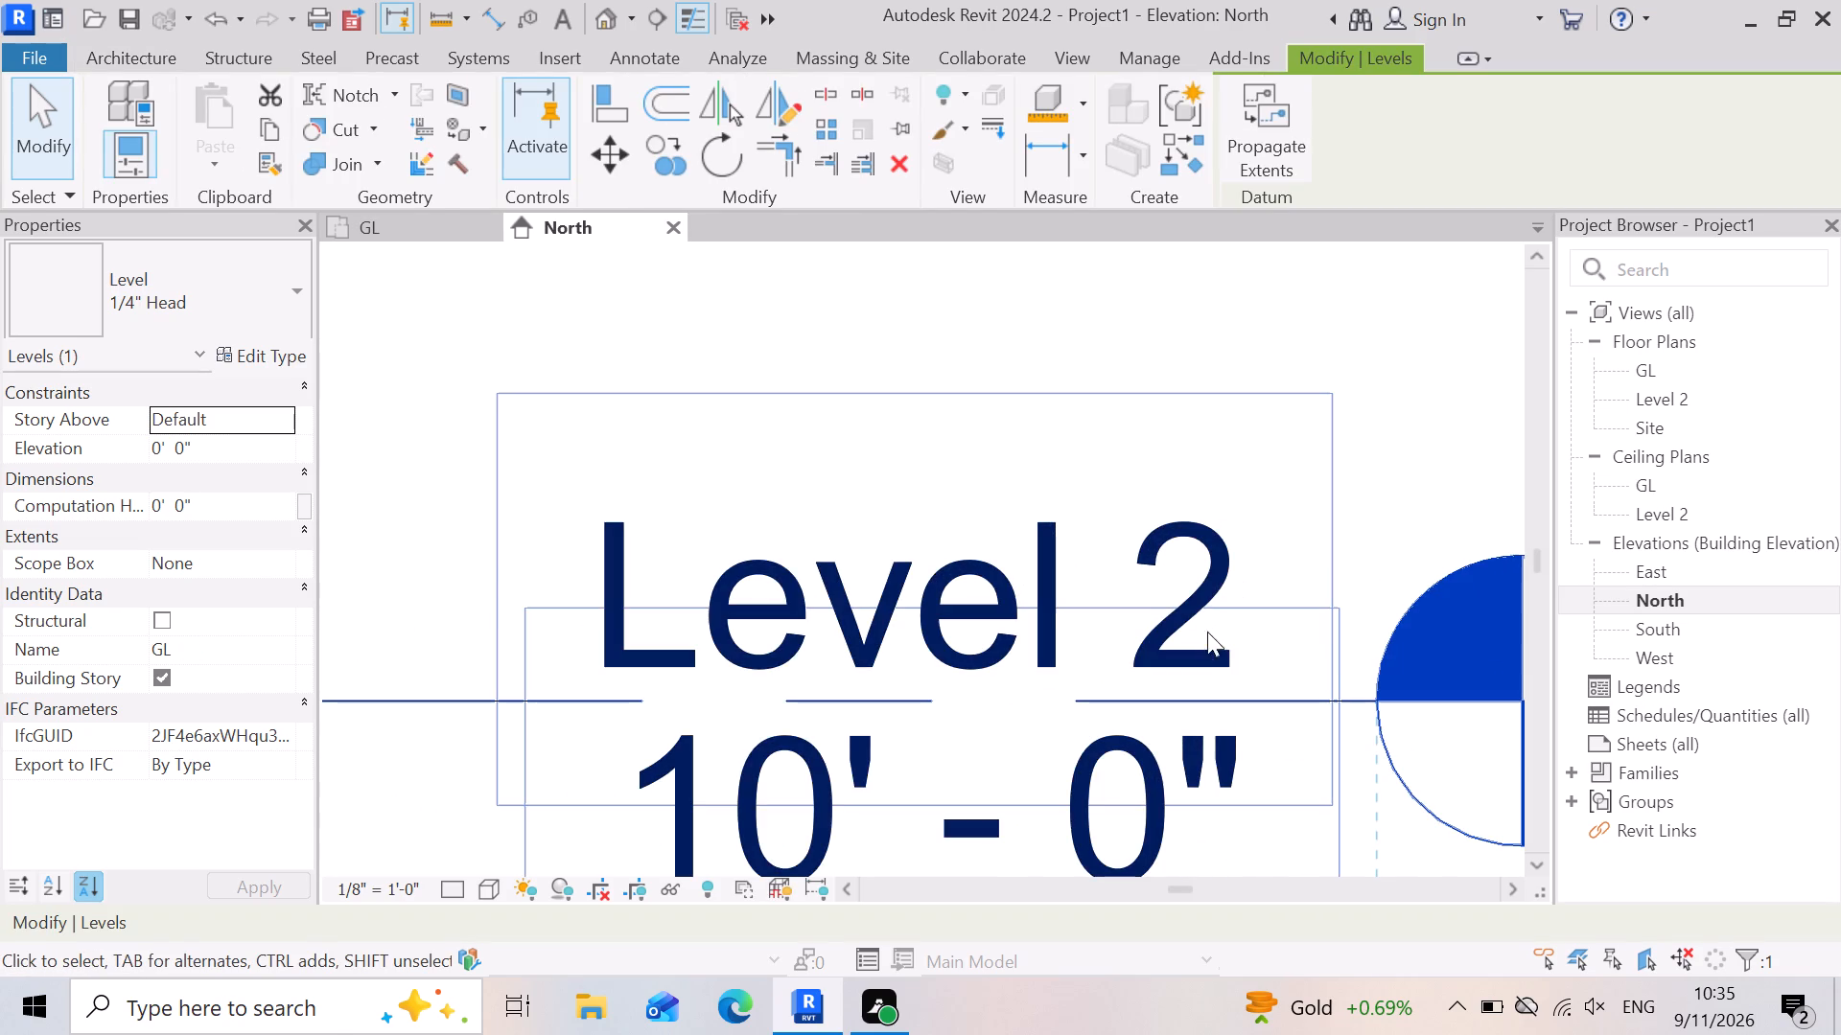
left_click(1199, 638)
left_click(1199, 640)
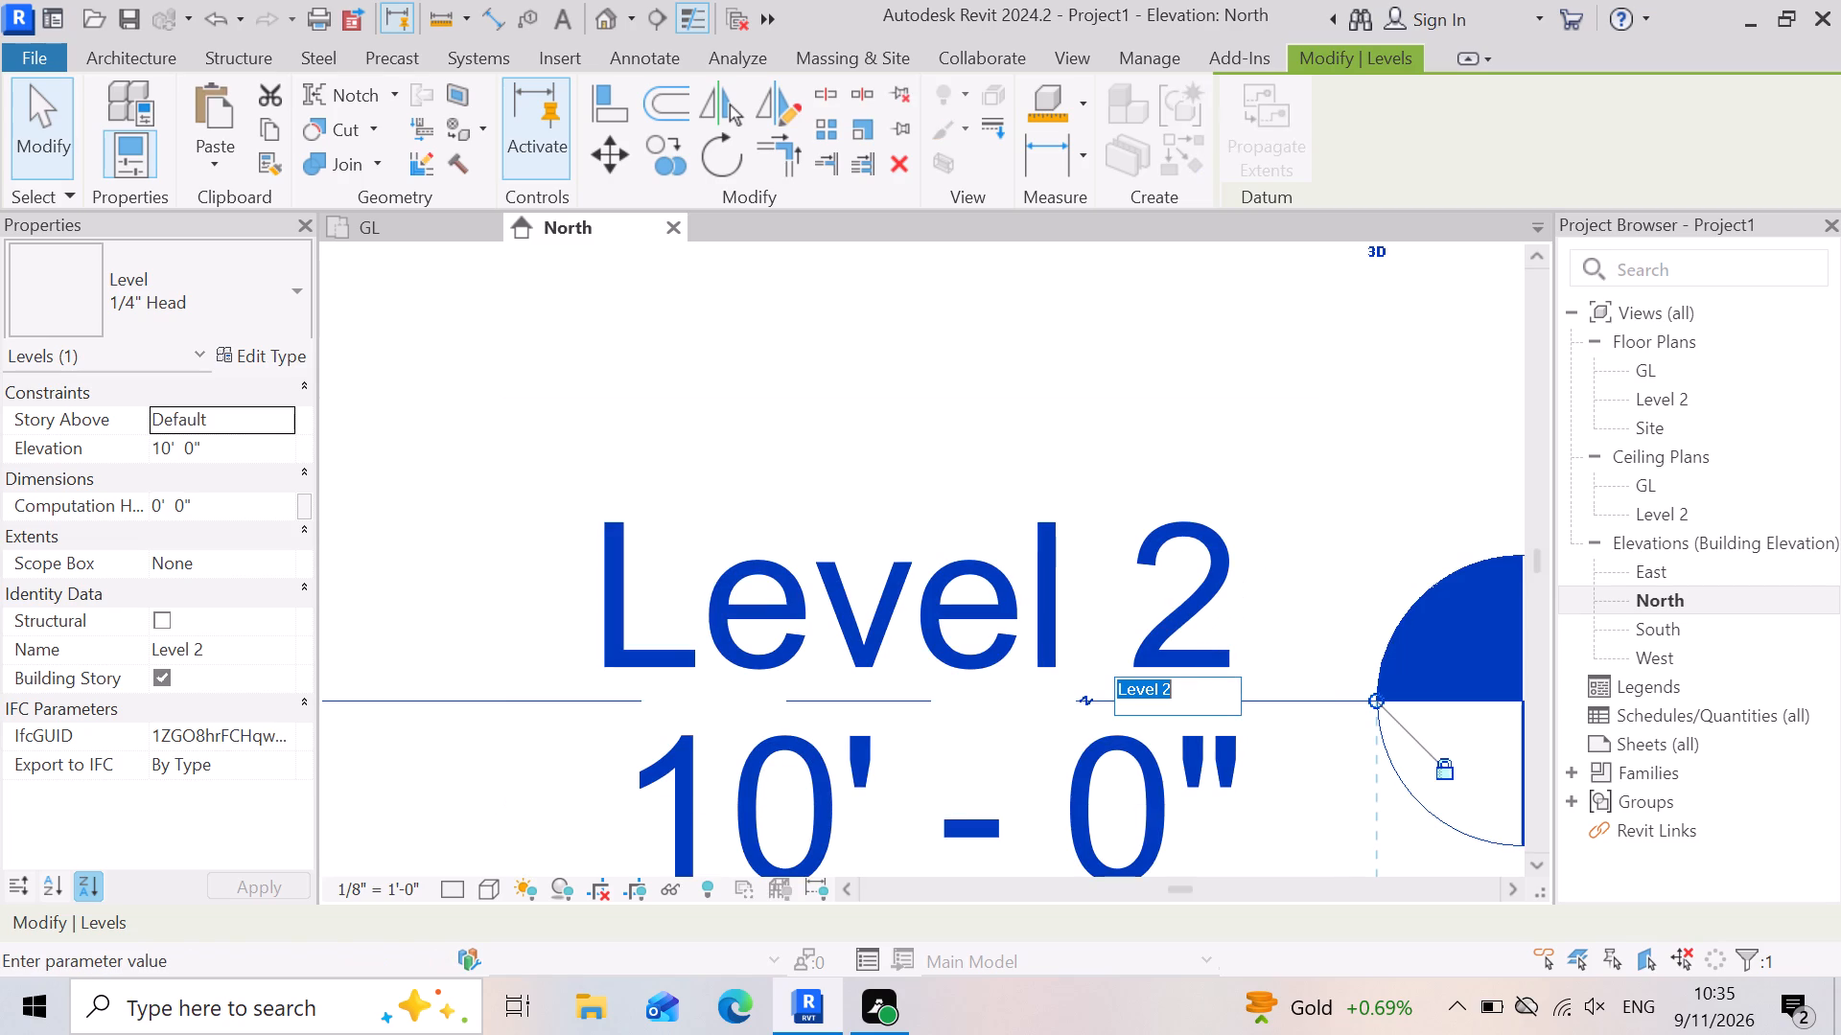
key("BackSpace")
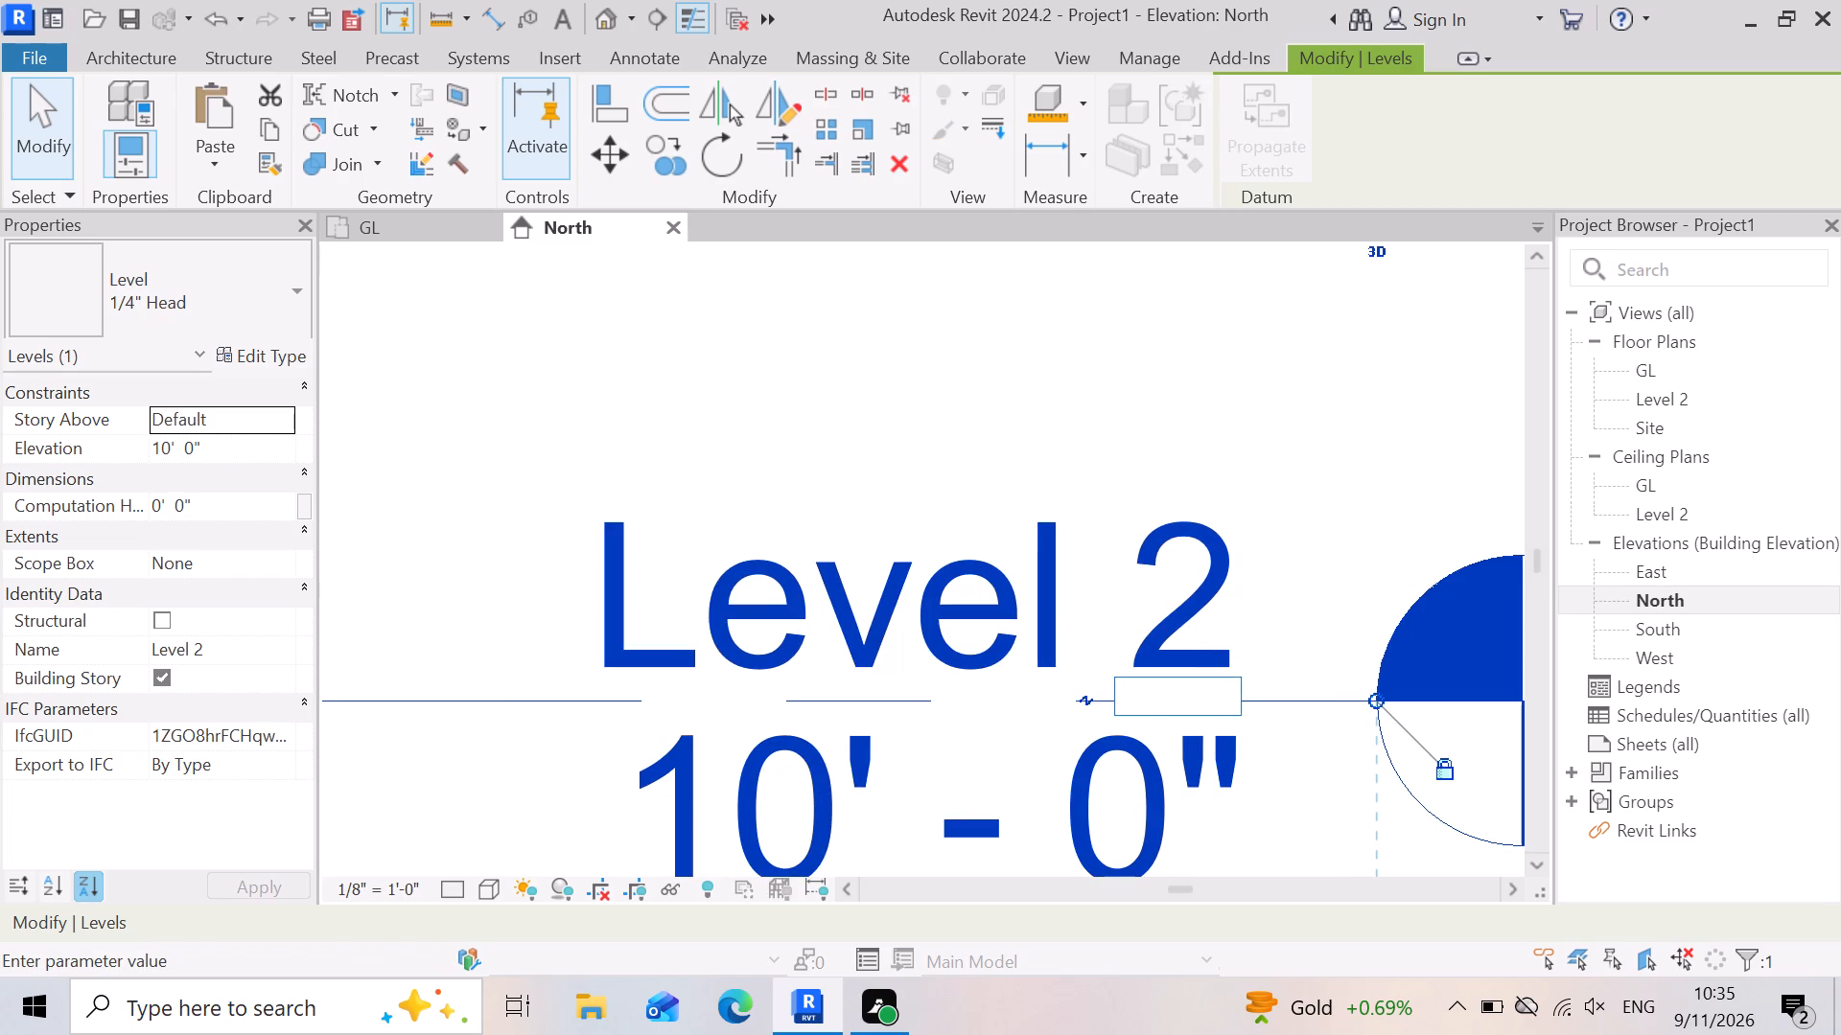
key("1")
key("space")
type("STH")
key("space")
key("space")
type("FLOOR")
left_click(1004, 695)
Set the elevation of the 1 STH FLOOR level to 10' 6".
scroll(1171, 657, "down", 9)
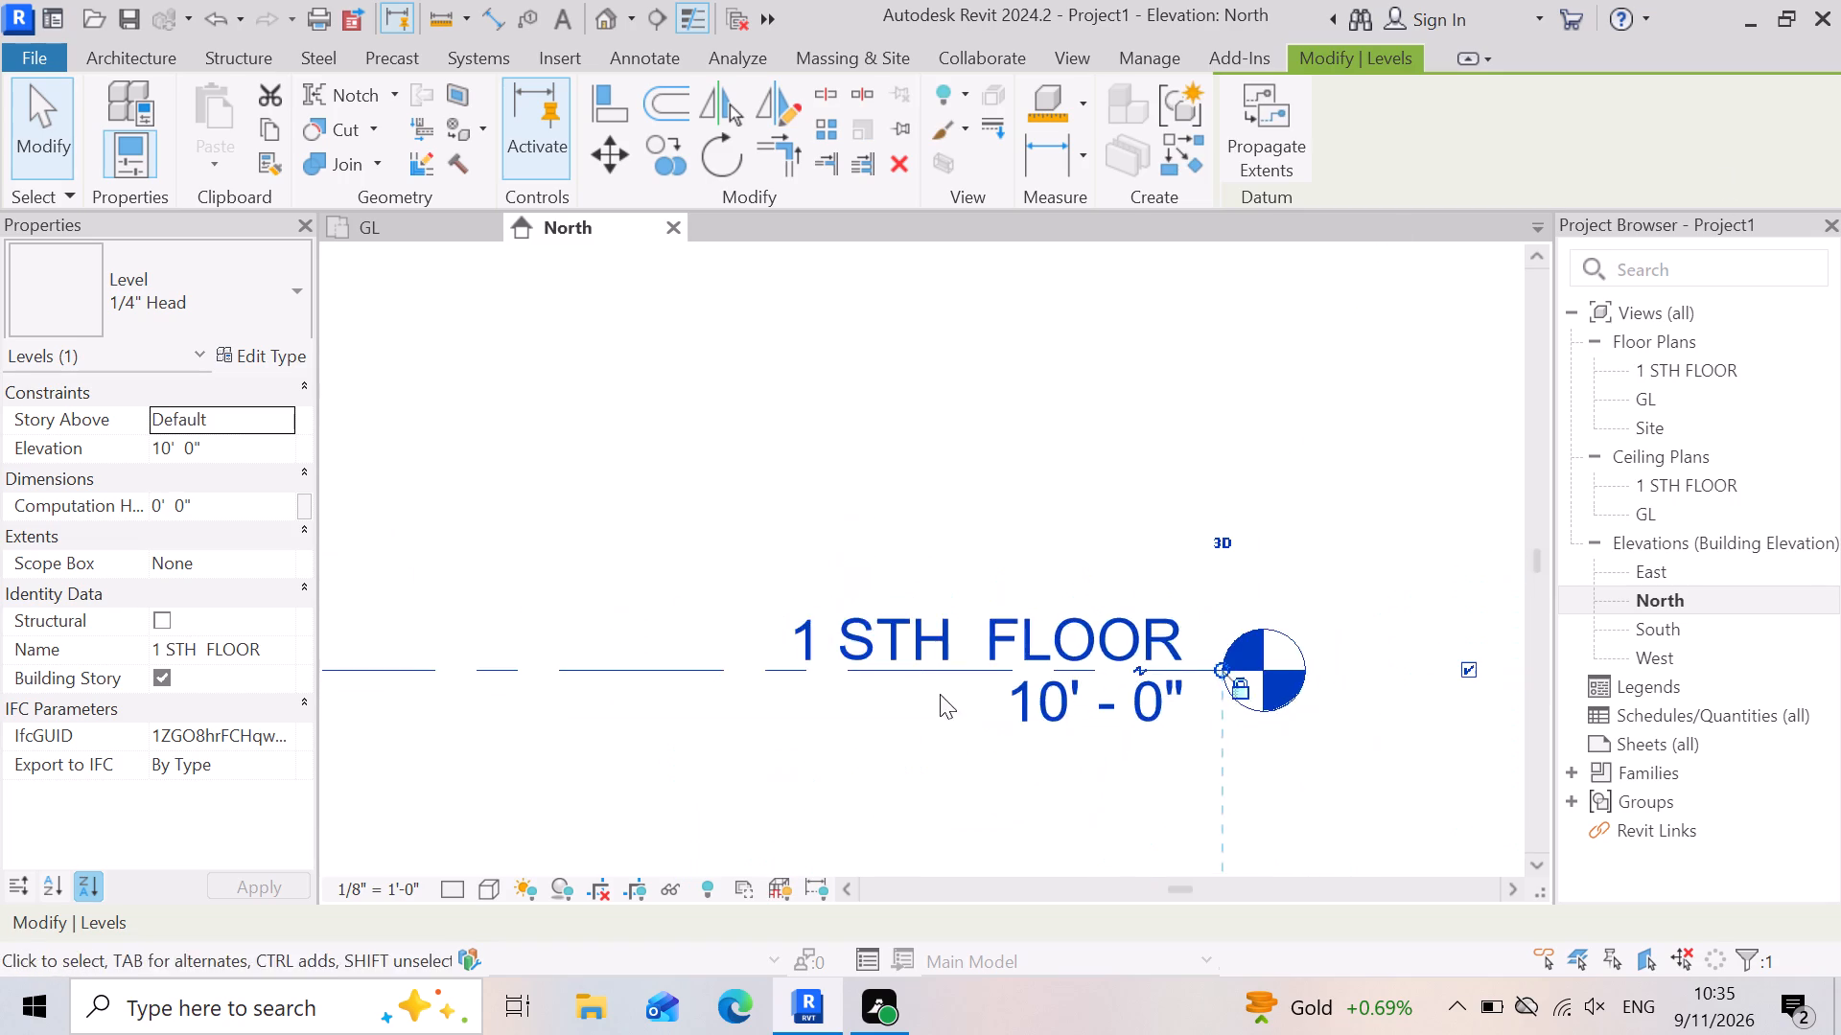
scroll(1060, 700, "down", 9)
scroll(1154, 723, "up", 11)
scroll(1028, 722, "down", 1)
scroll(1028, 722, "up", 3)
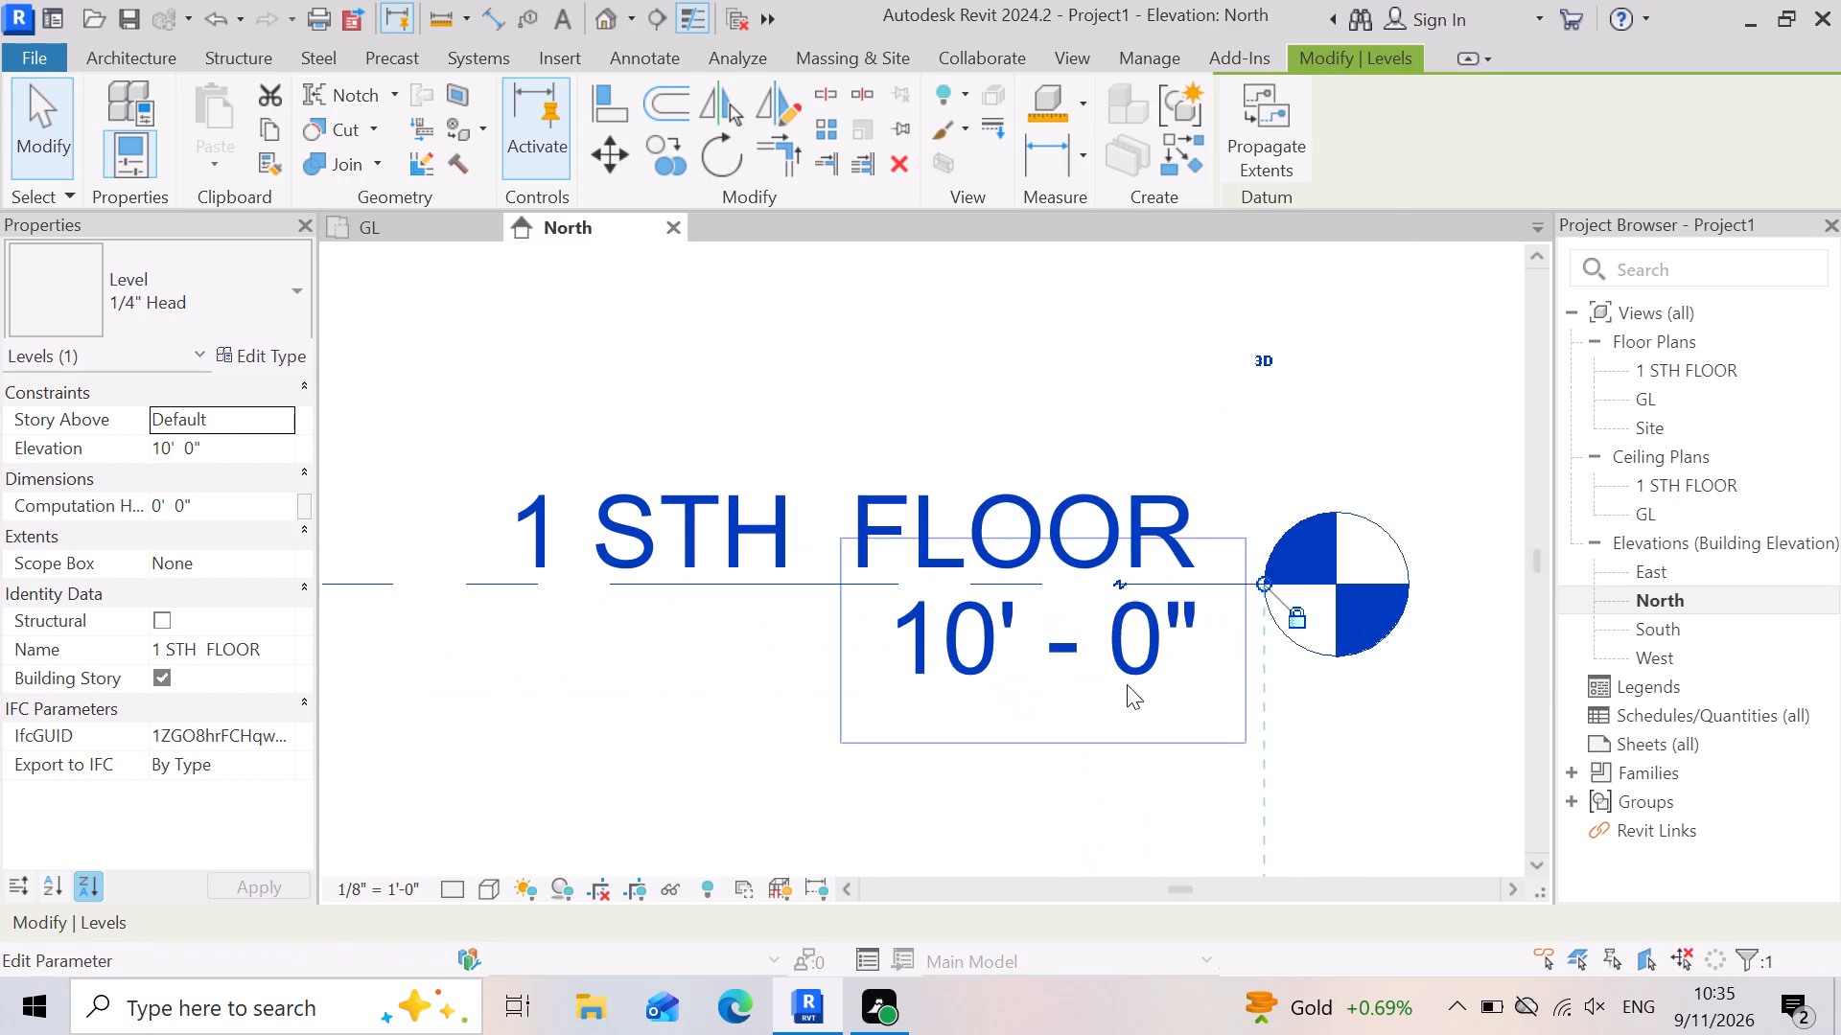
left_click(1166, 668)
left_click(1179, 602)
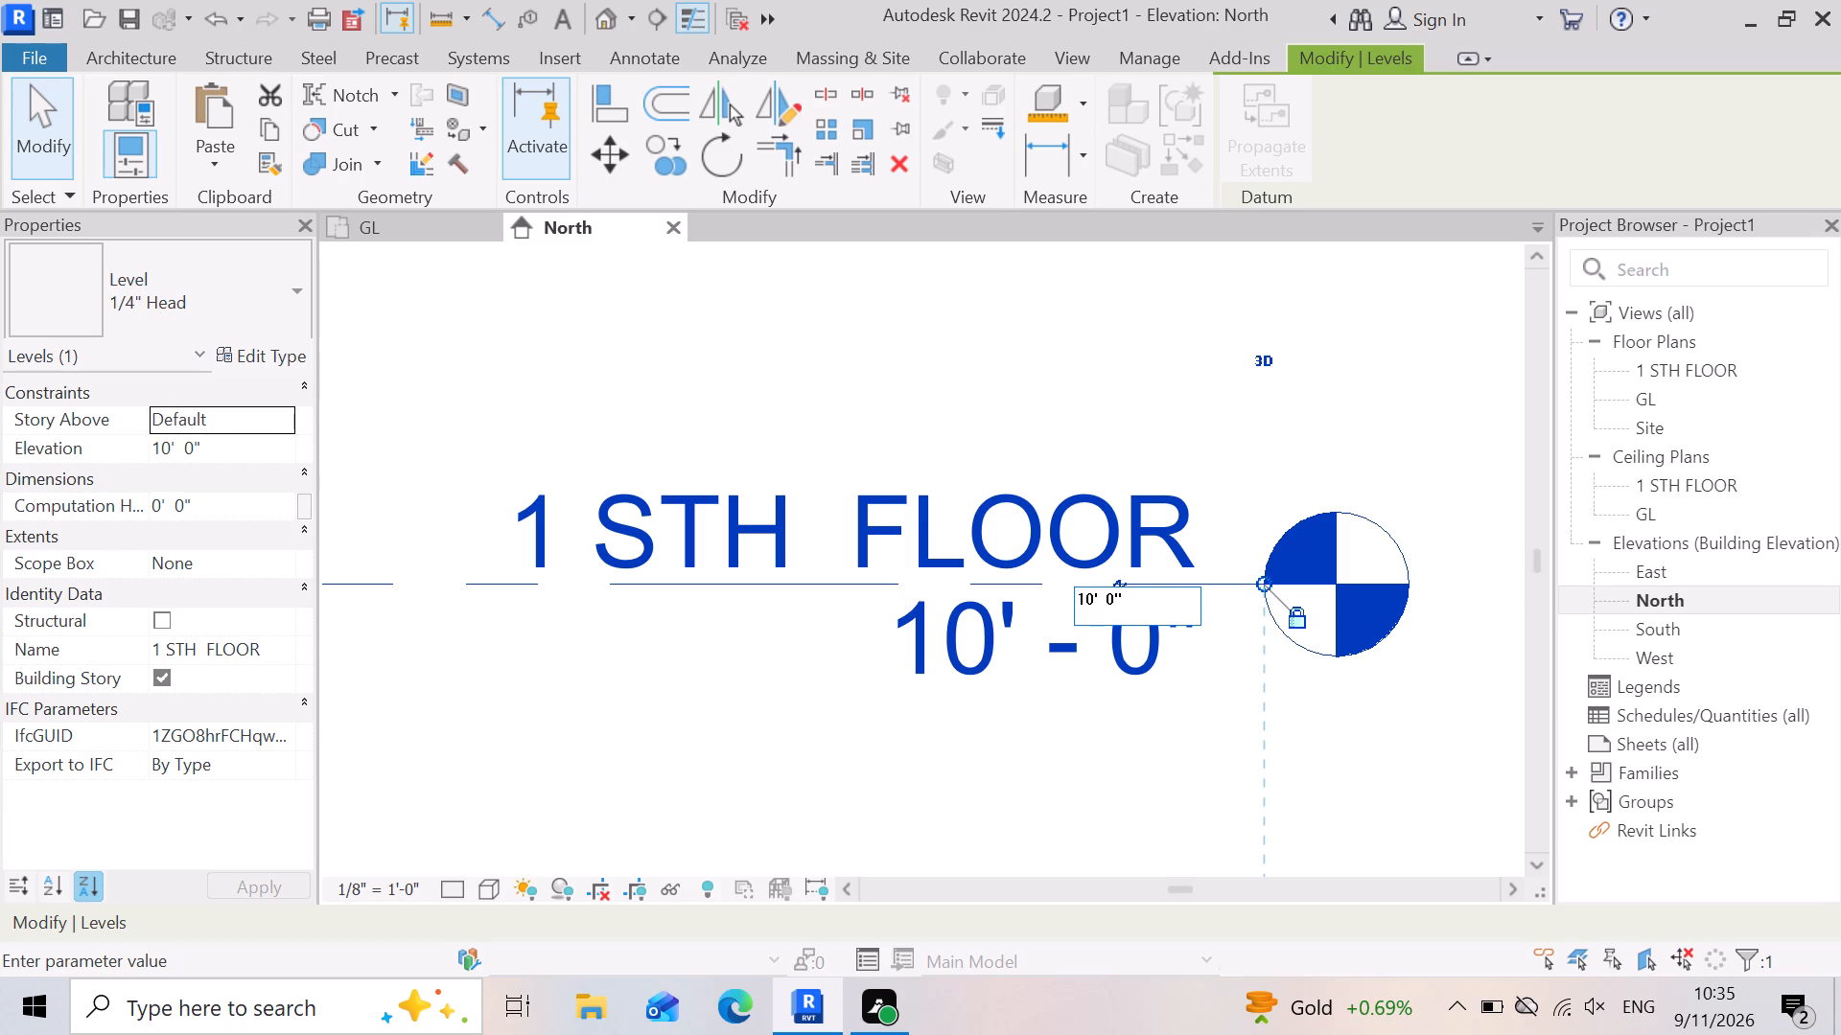
key("BackSpace")
key("BackSpace")
key("BackSpace")
key("6")
key("shift+quotedbl")
key("Return")
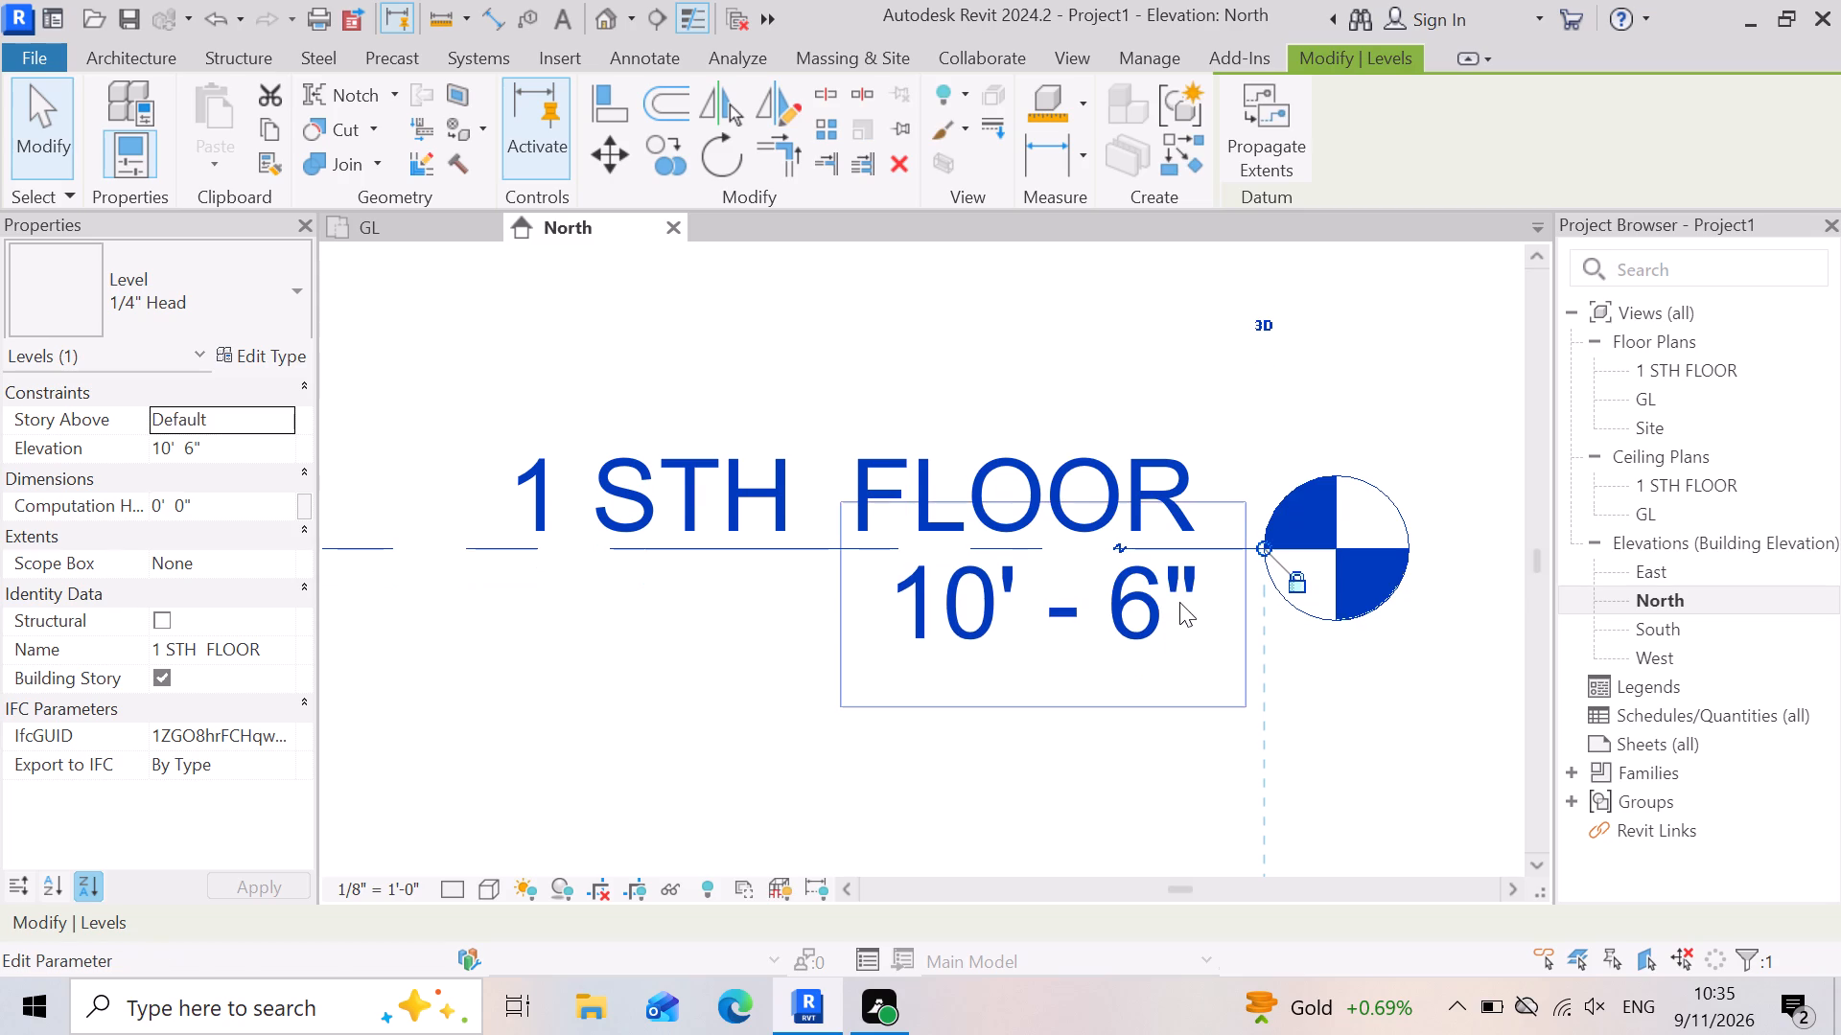
Add a new level above 1 STH FLOOR by picking its line with an offset of 10' 6".
scroll(1313, 677, "down", 11)
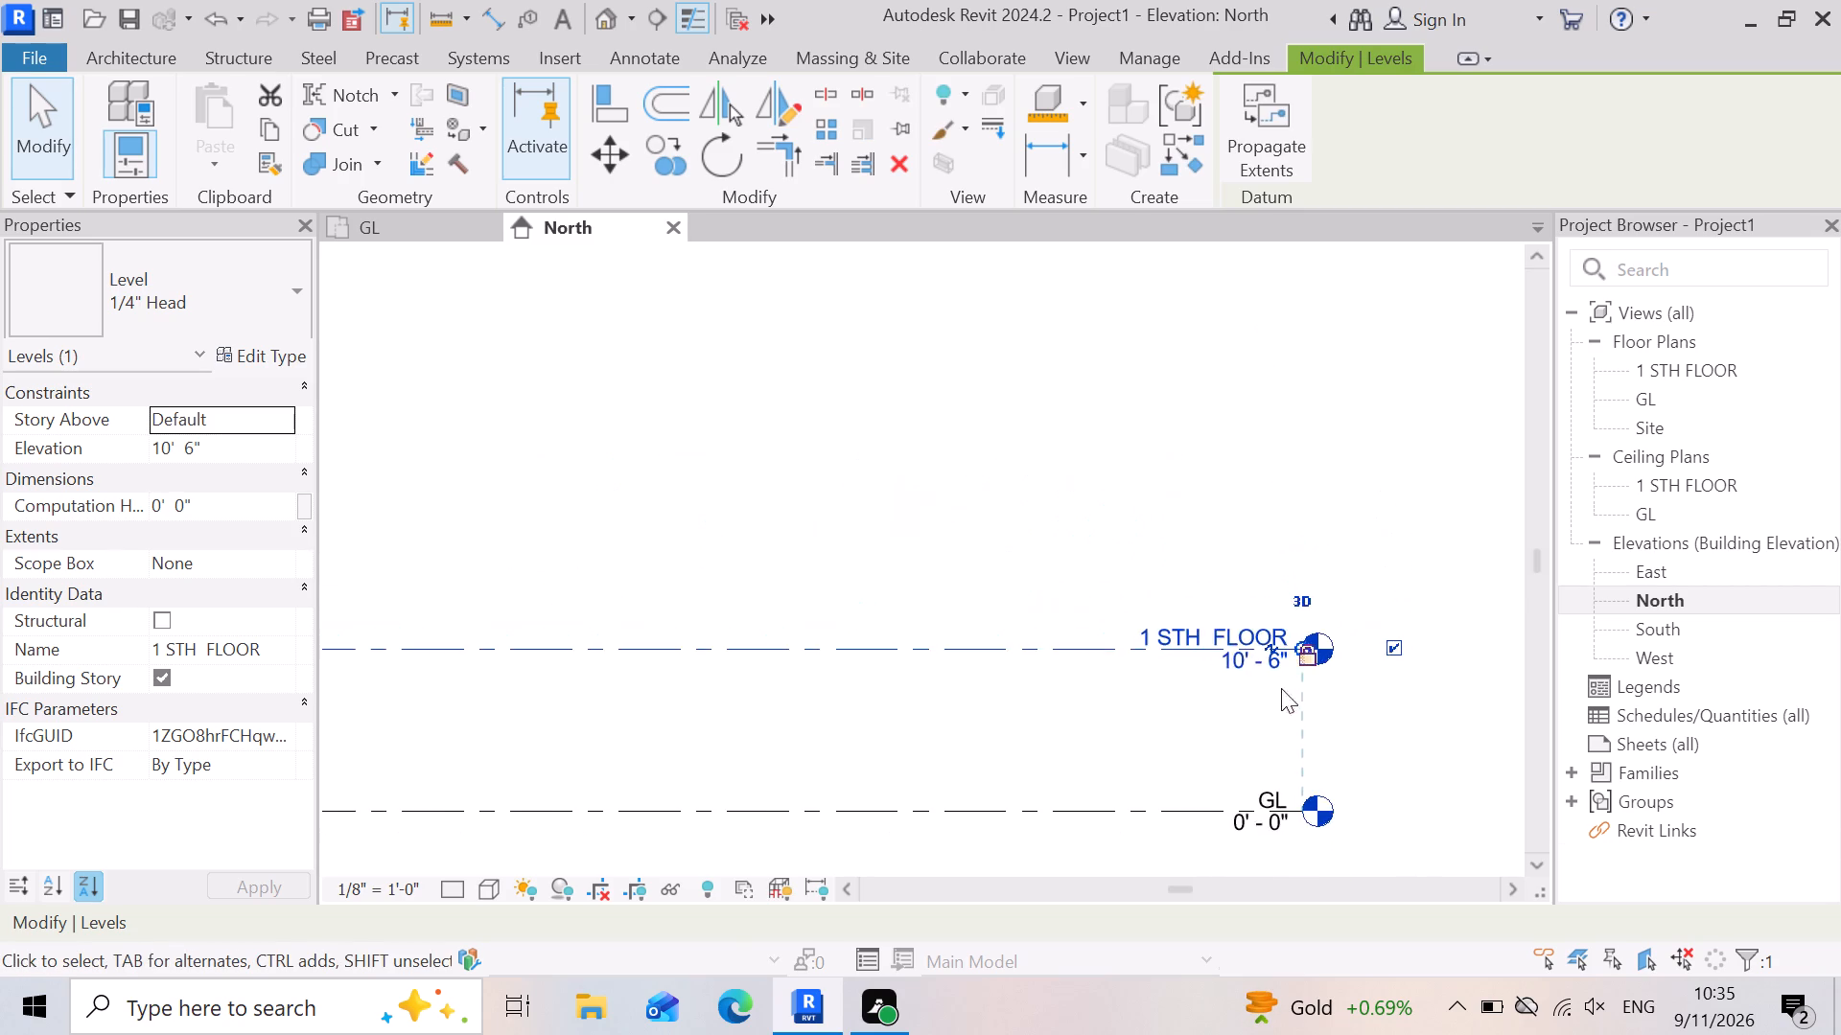
scroll(1053, 721, "down", 10)
scroll(547, 761, "up", 4)
scroll(749, 723, "up", 4)
scroll(420, 743, "down", 4)
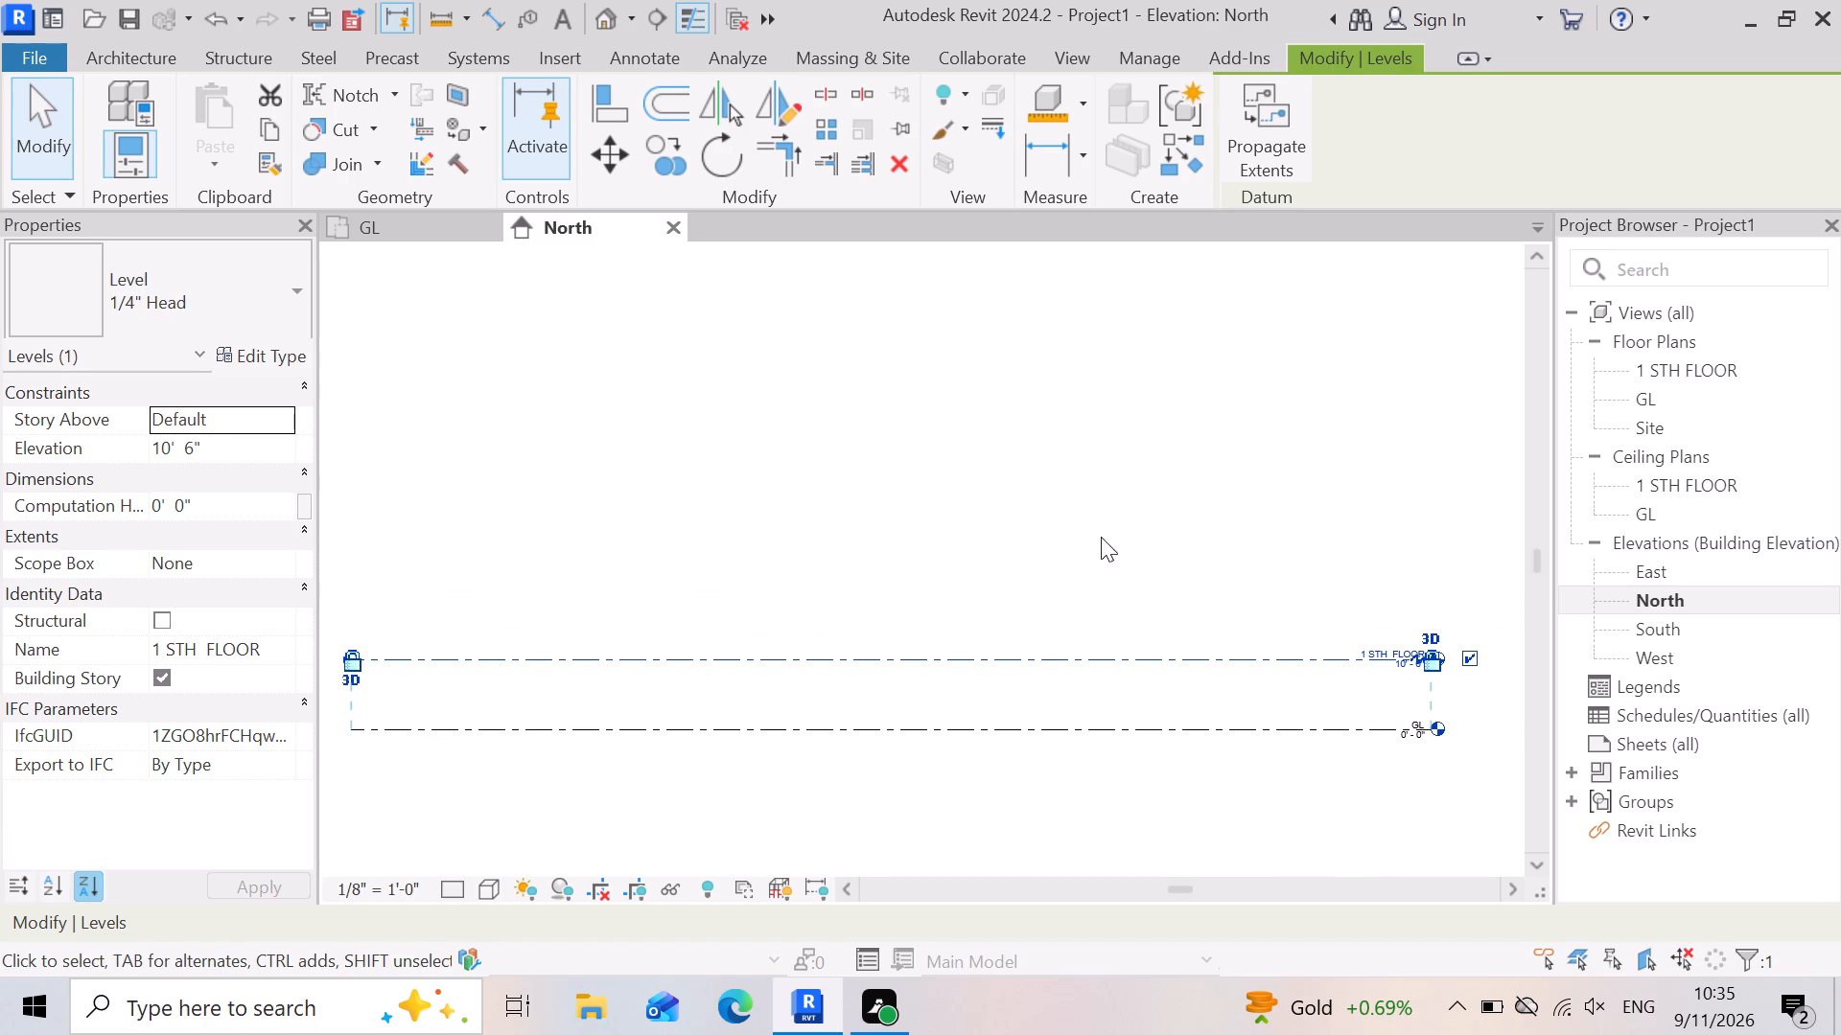
left_click(115, 60)
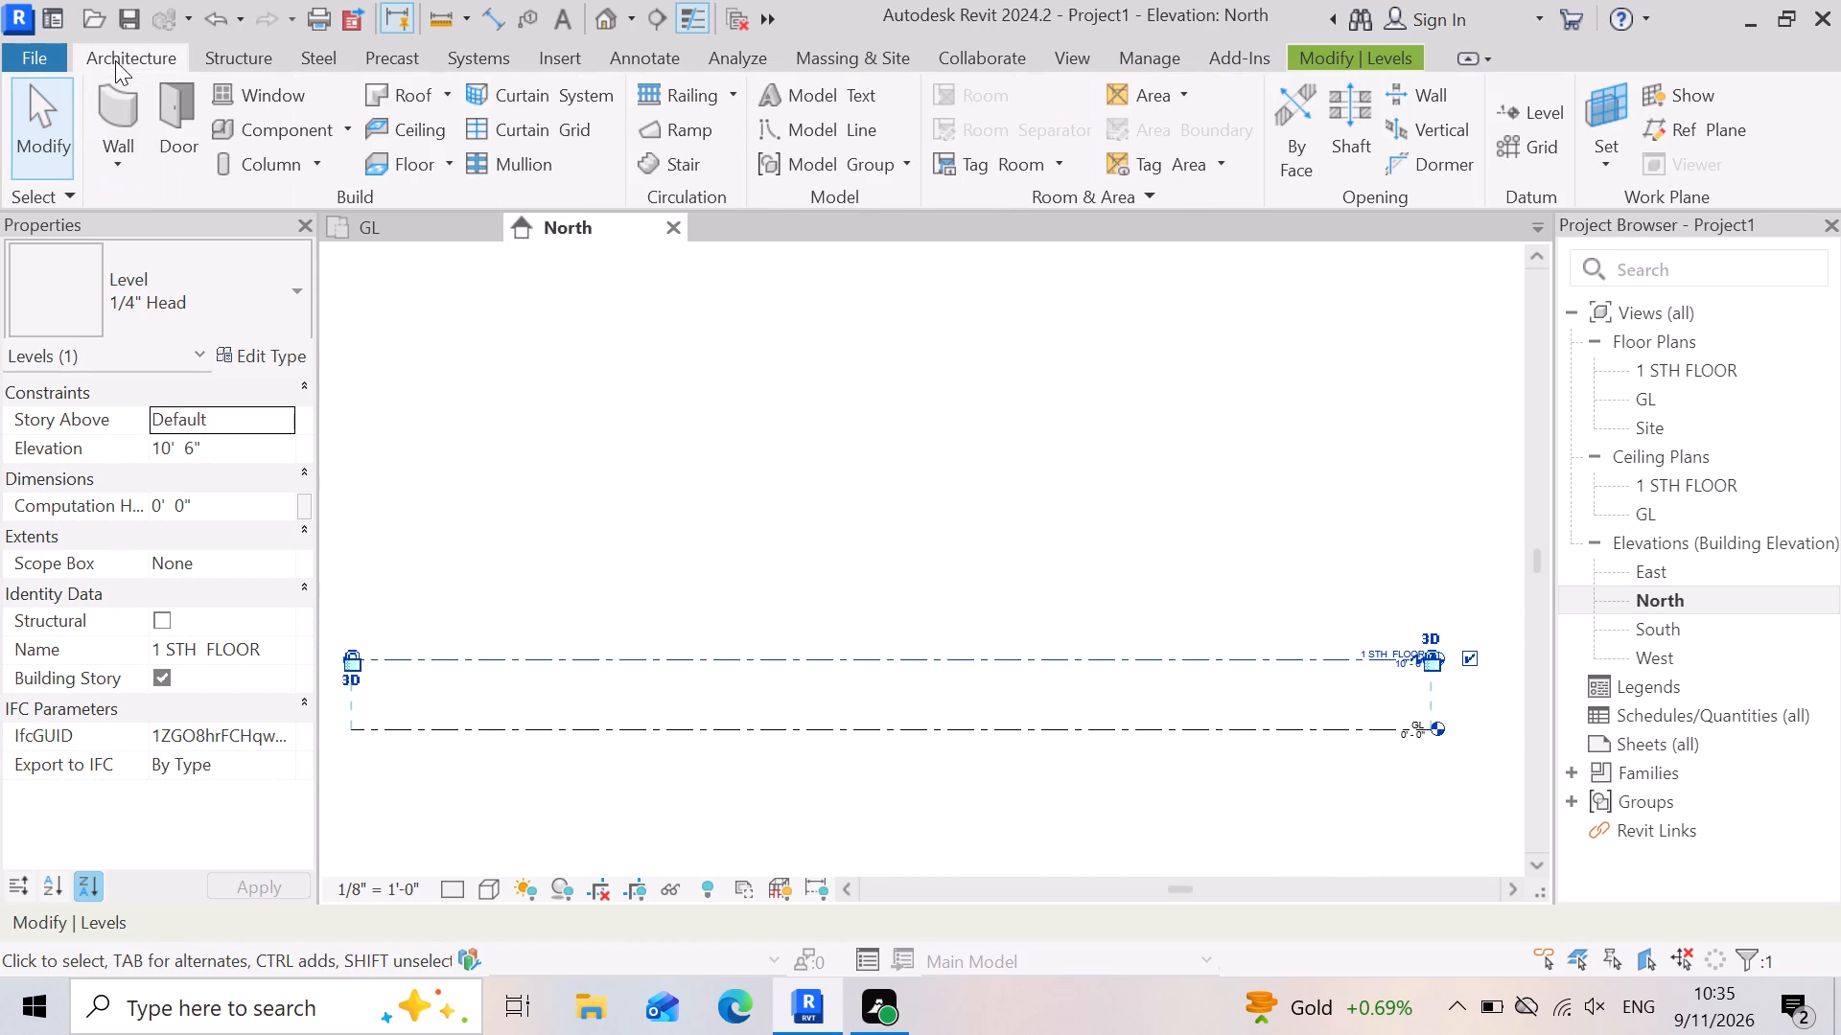
left_click(1535, 116)
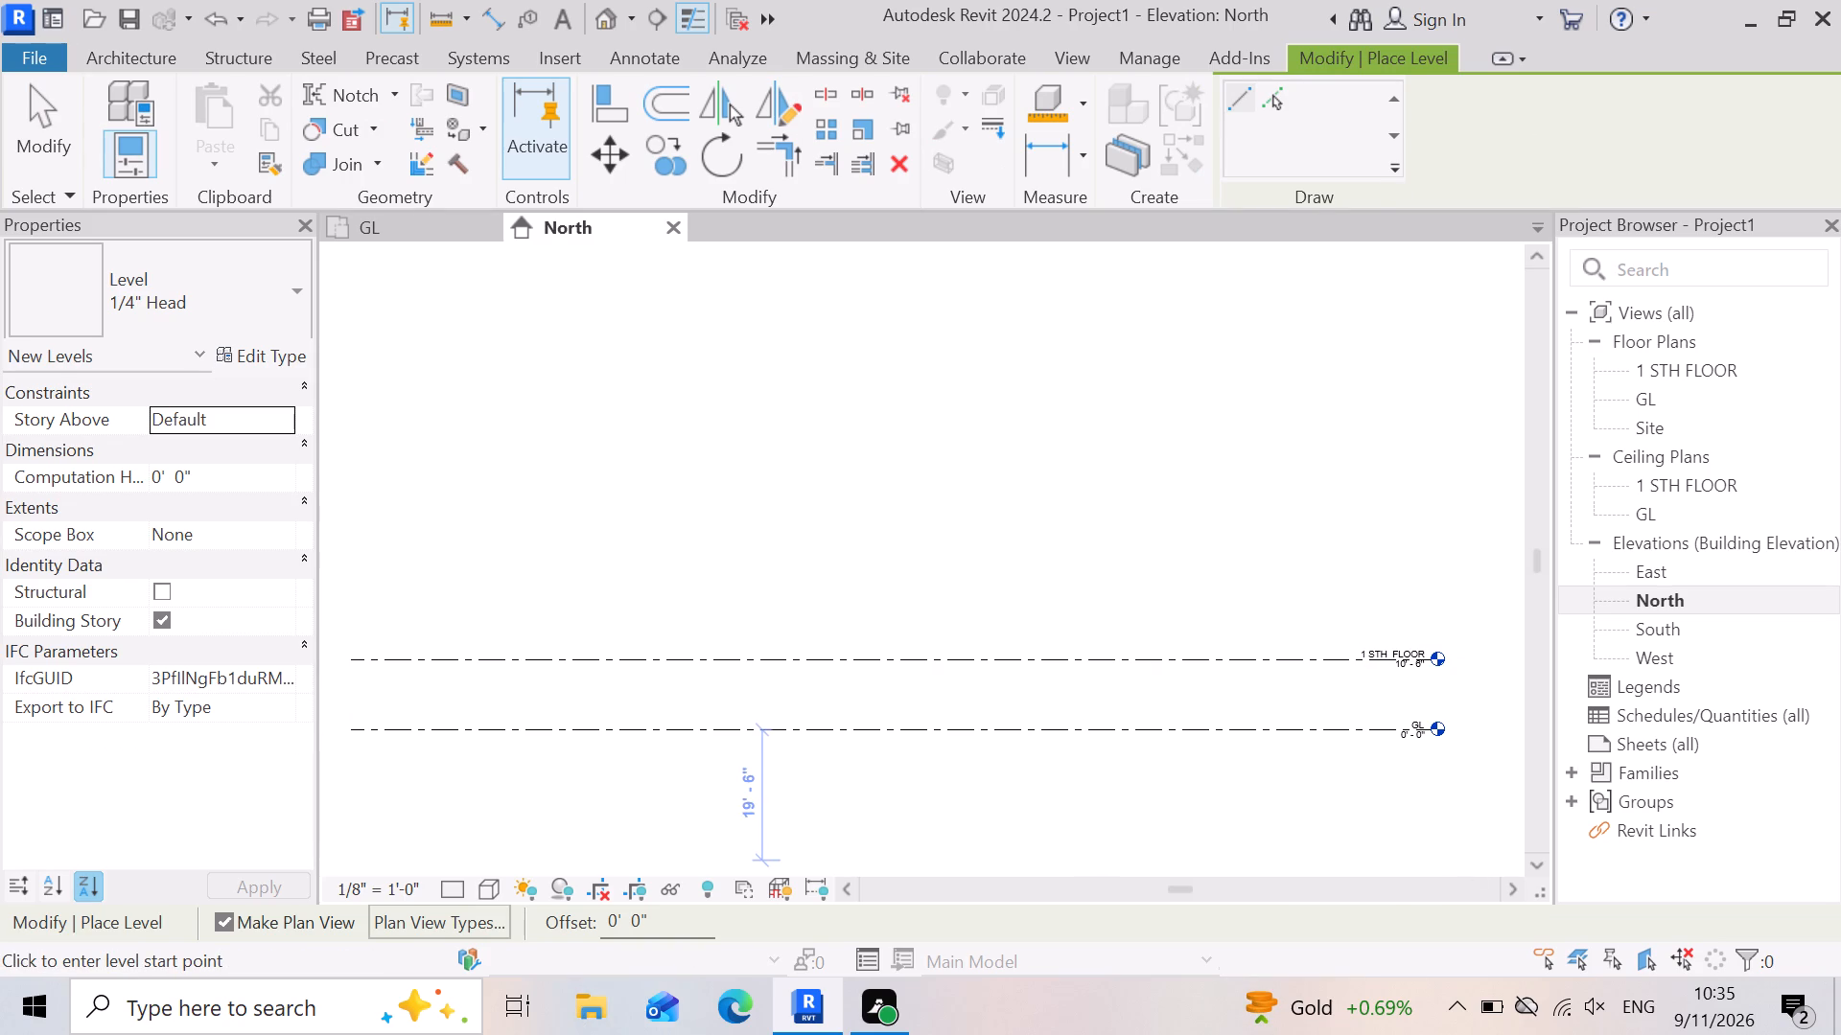
left_click_drag(674, 910, 479, 916)
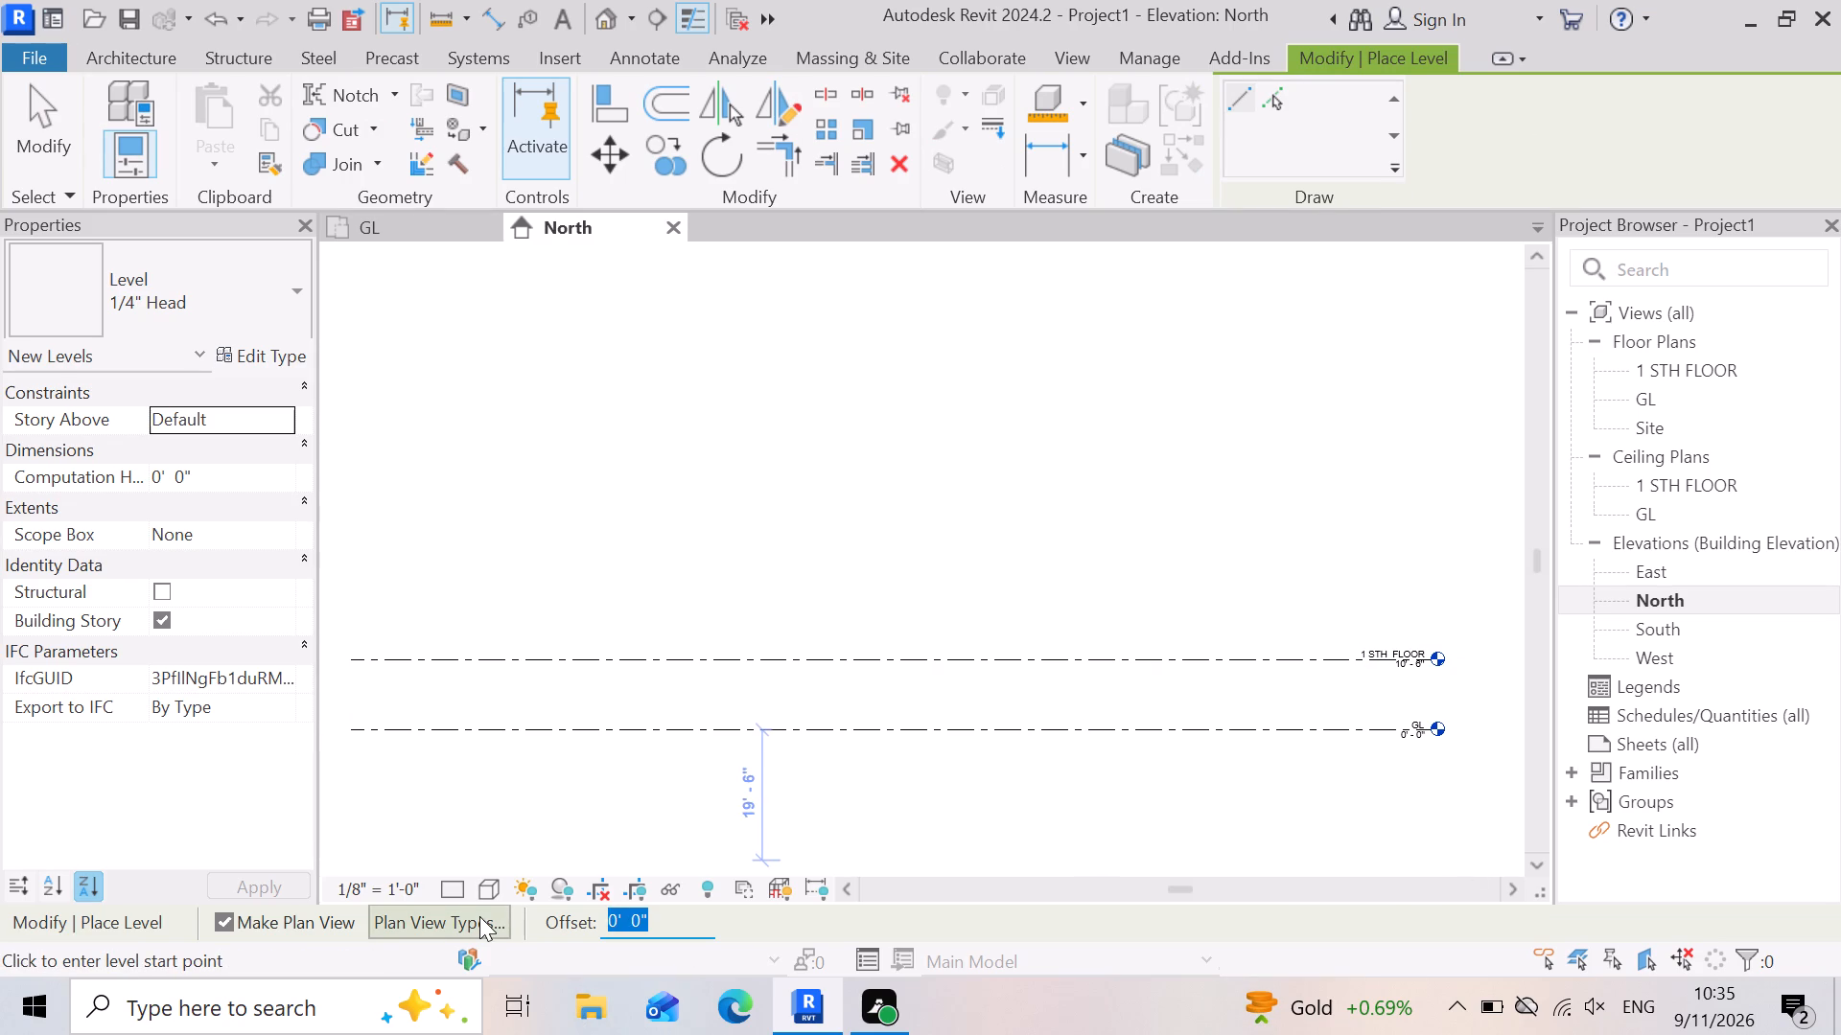
key("1")
key("0")
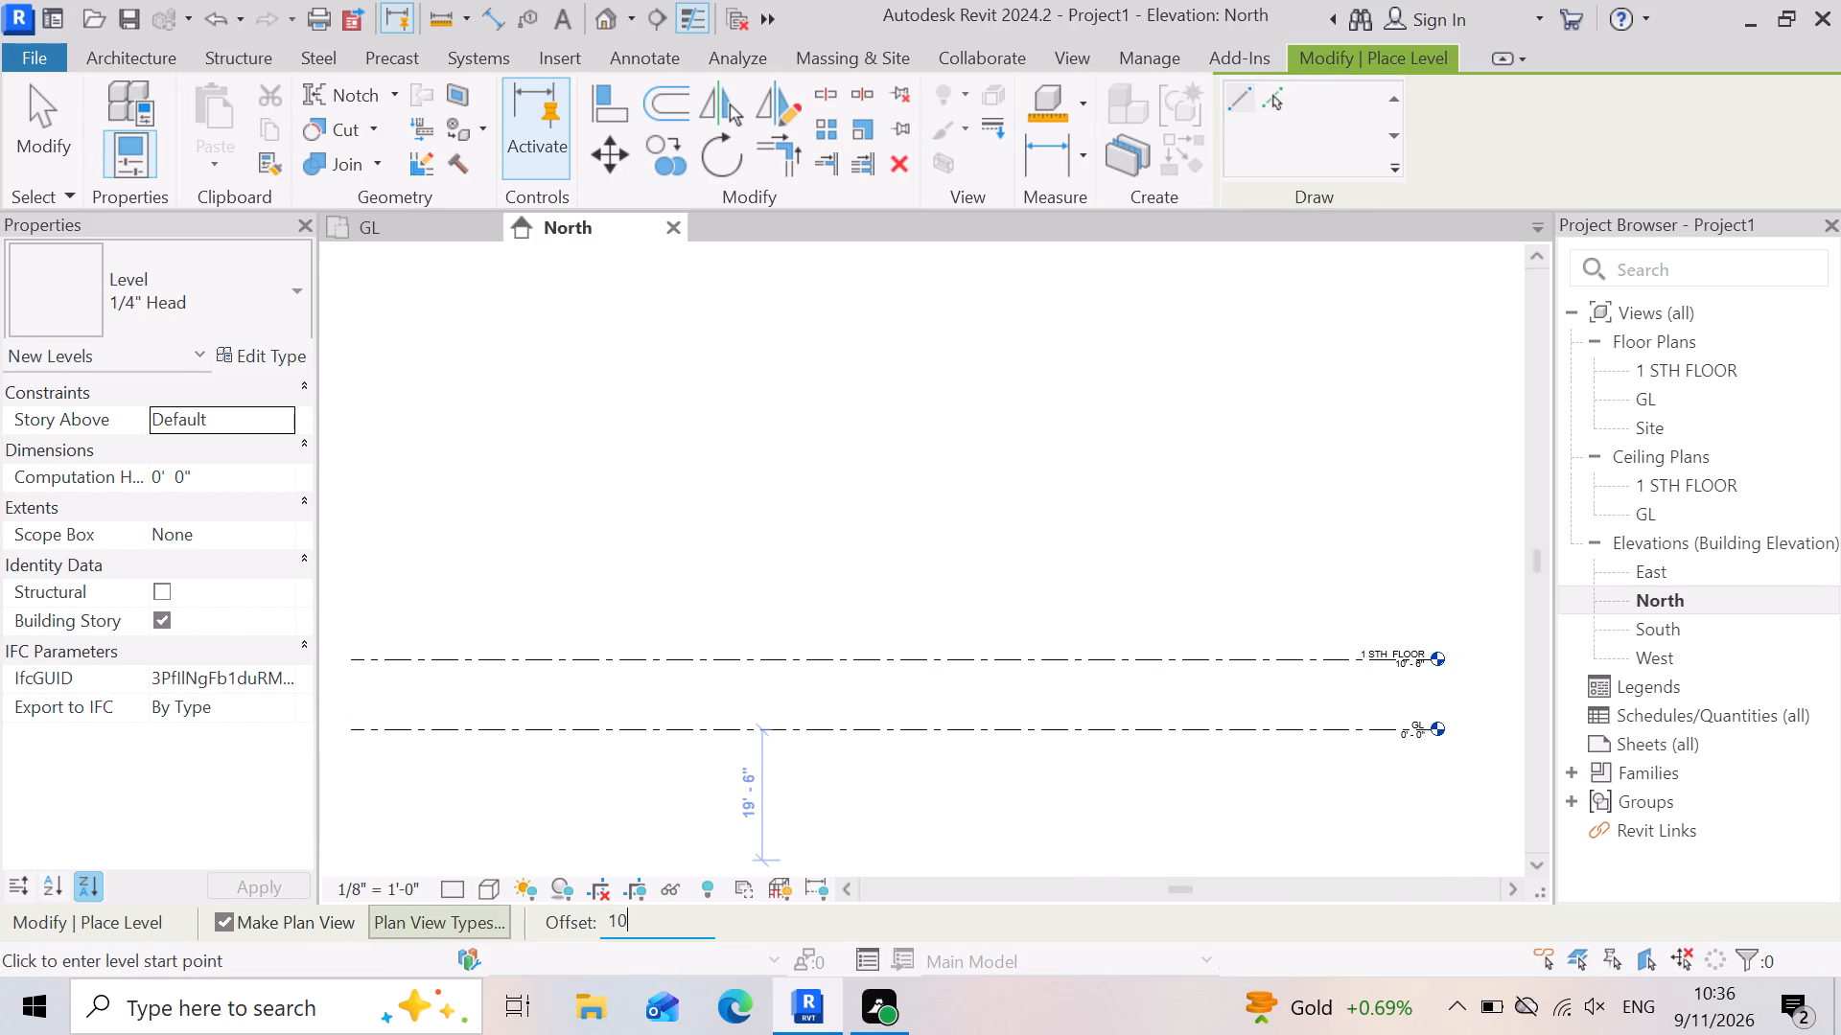
key("apostrophe")
key("6")
key("shift+quotedbl")
key("Return")
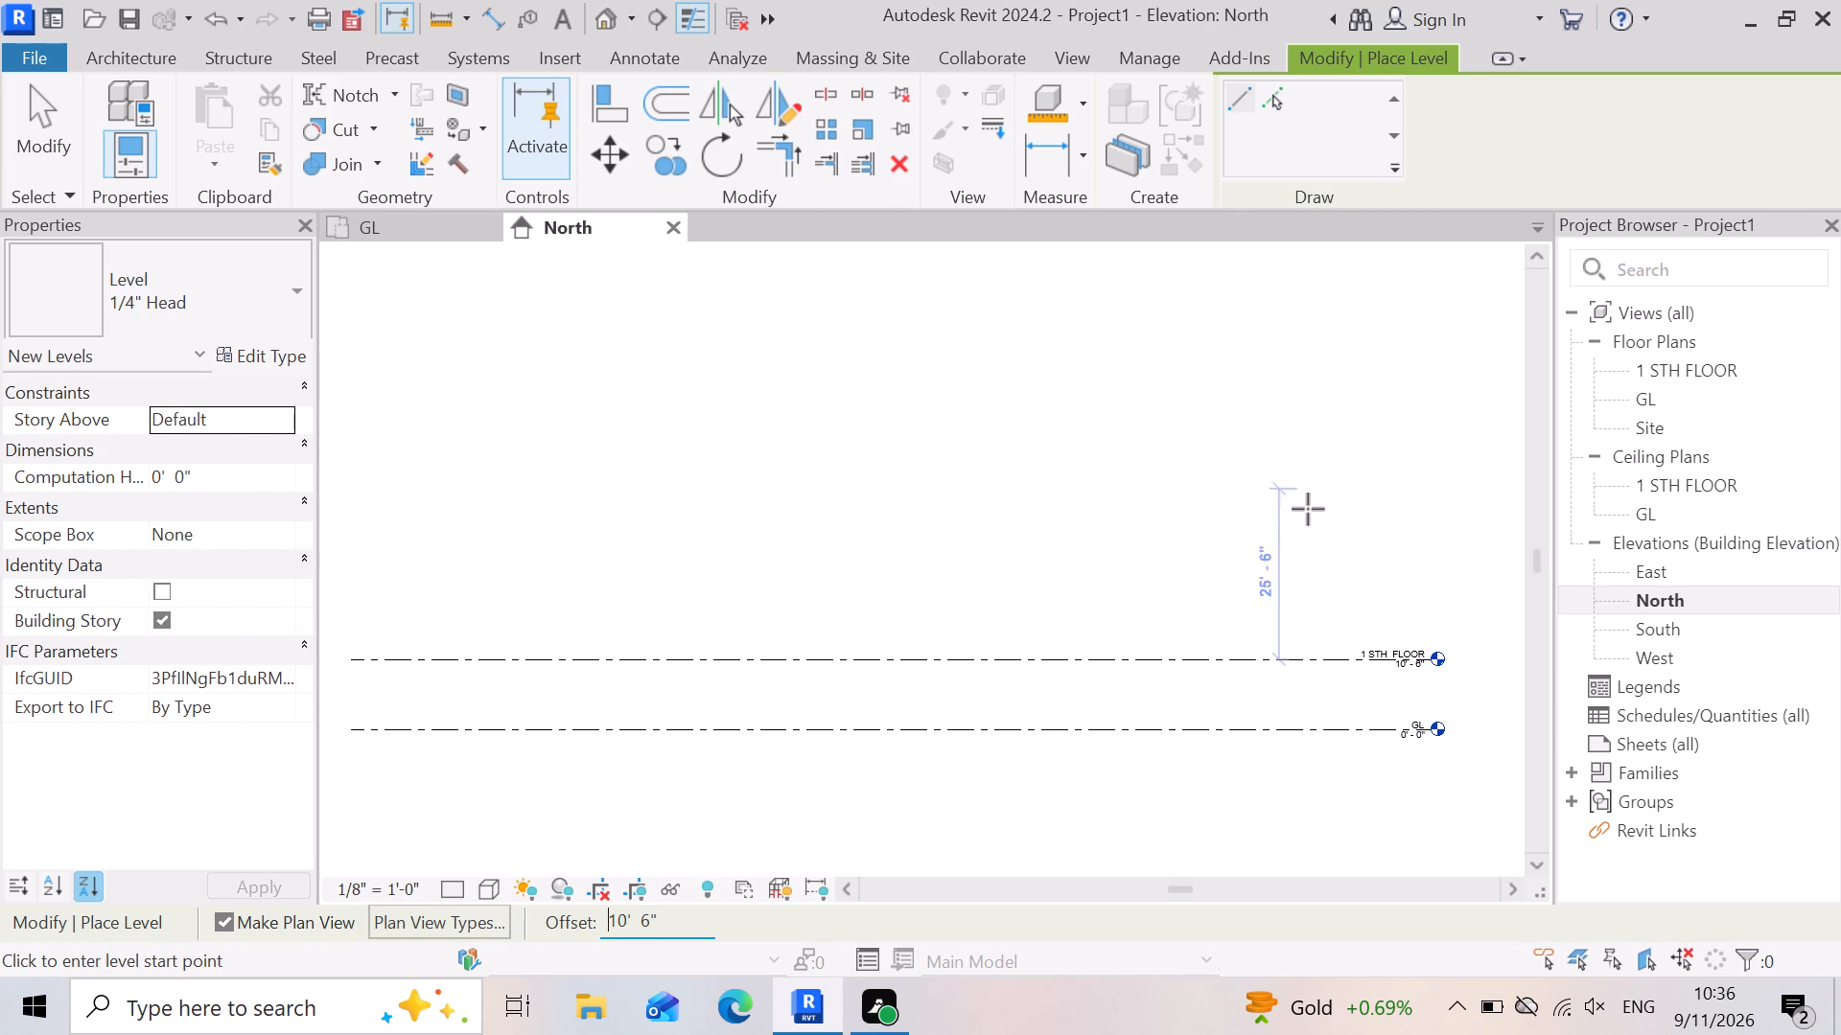
left_click(1284, 86)
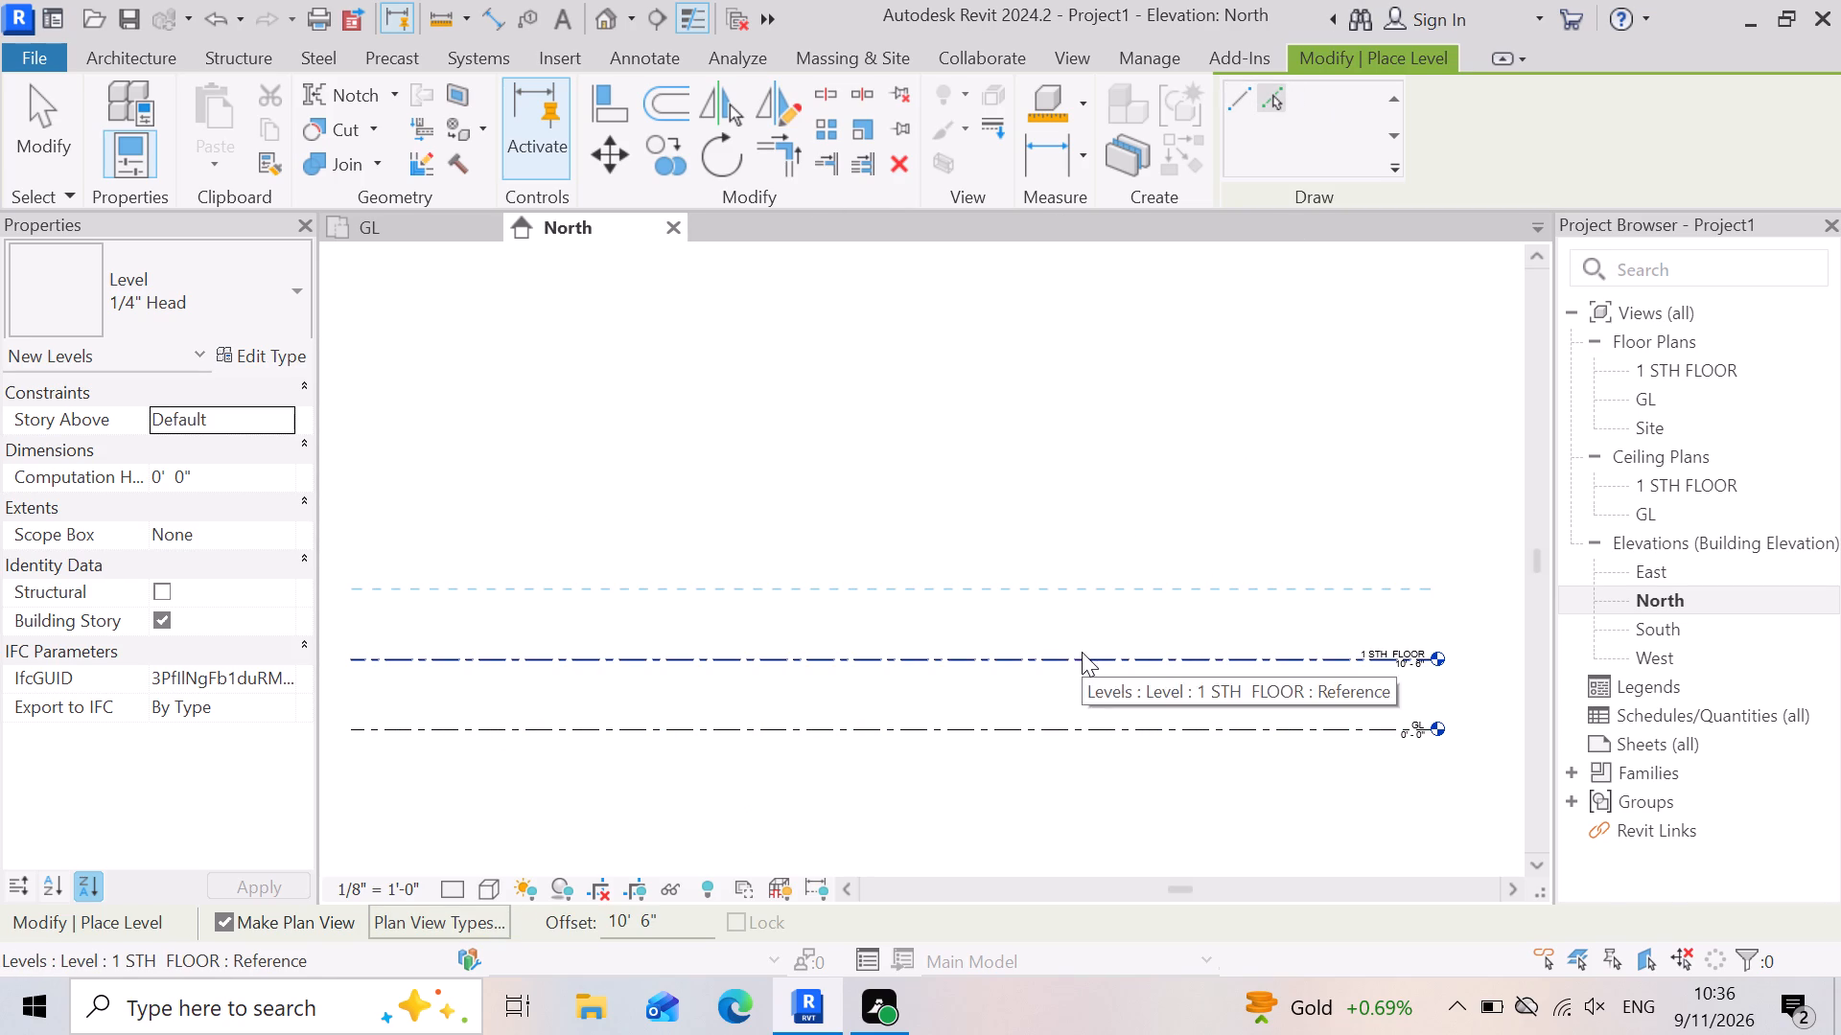
left_click(1080, 652)
Add another level above the topmost level by picking its line with an offset of 10' 0".
scroll(1395, 543, "up", 3)
scroll(1466, 582, "up", 1)
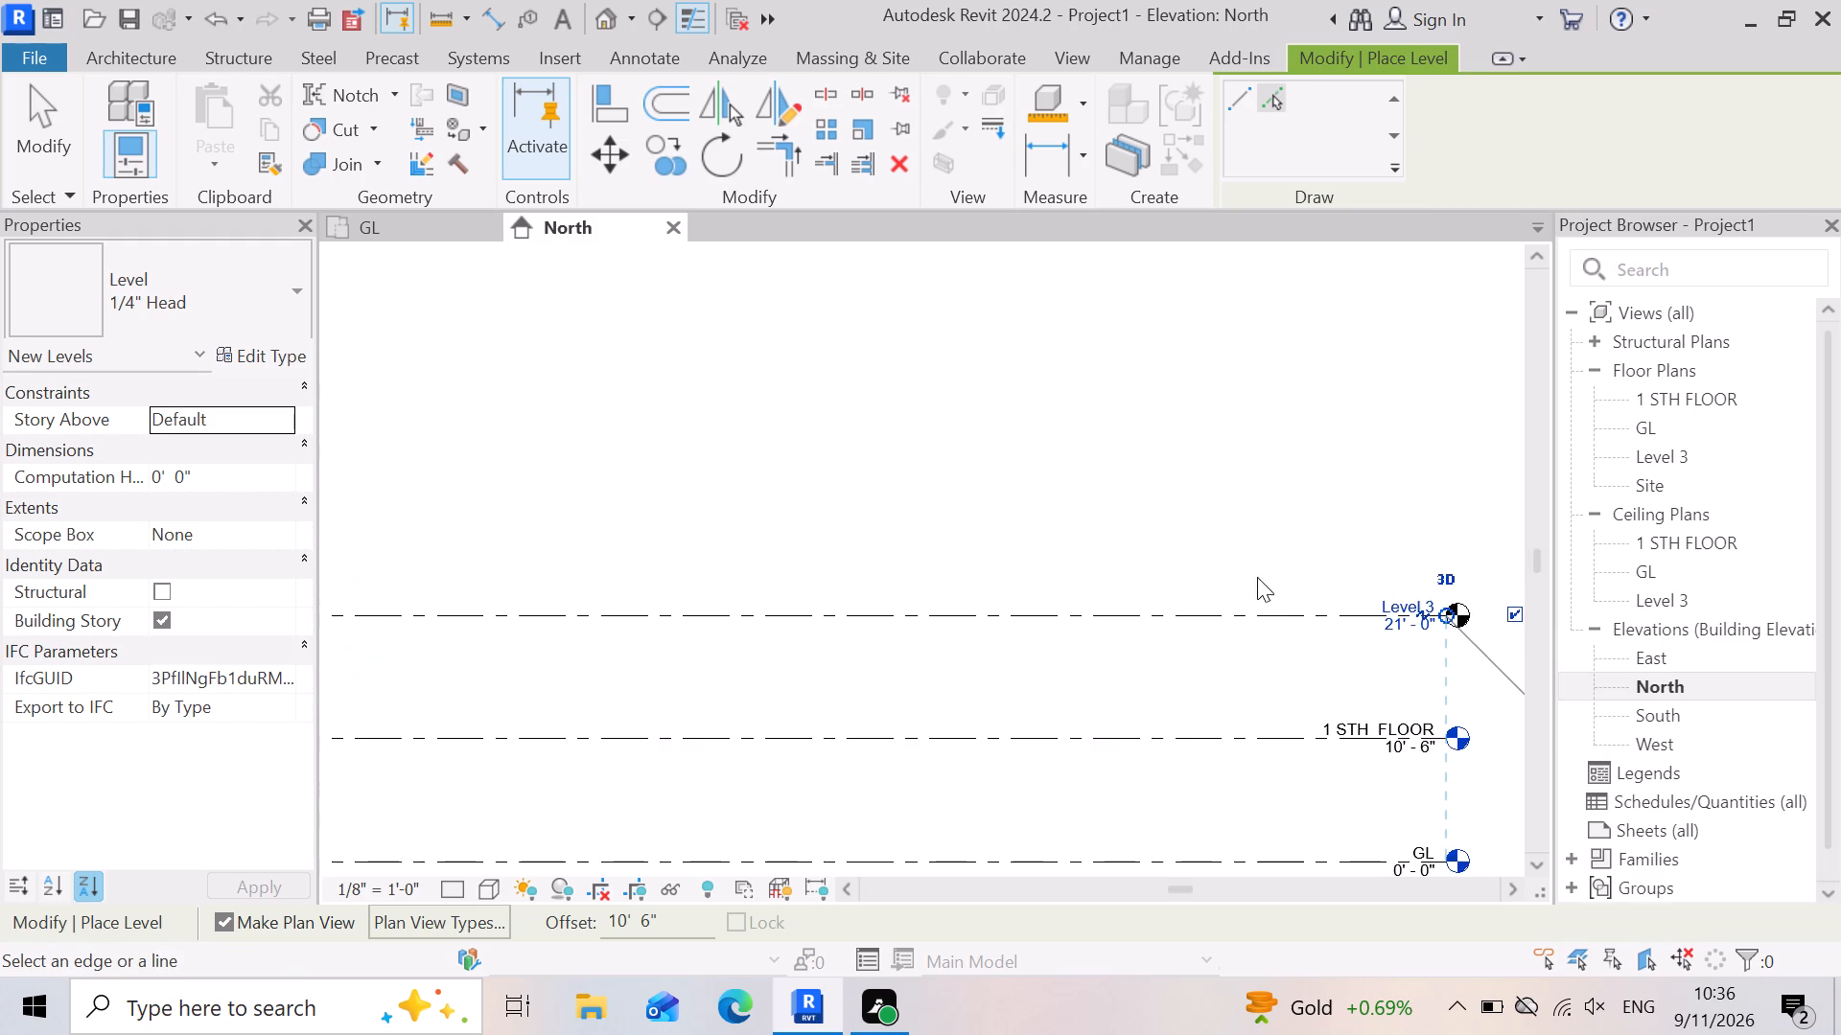
scroll(1035, 561, "down", 3)
scroll(1221, 657, "up", 3)
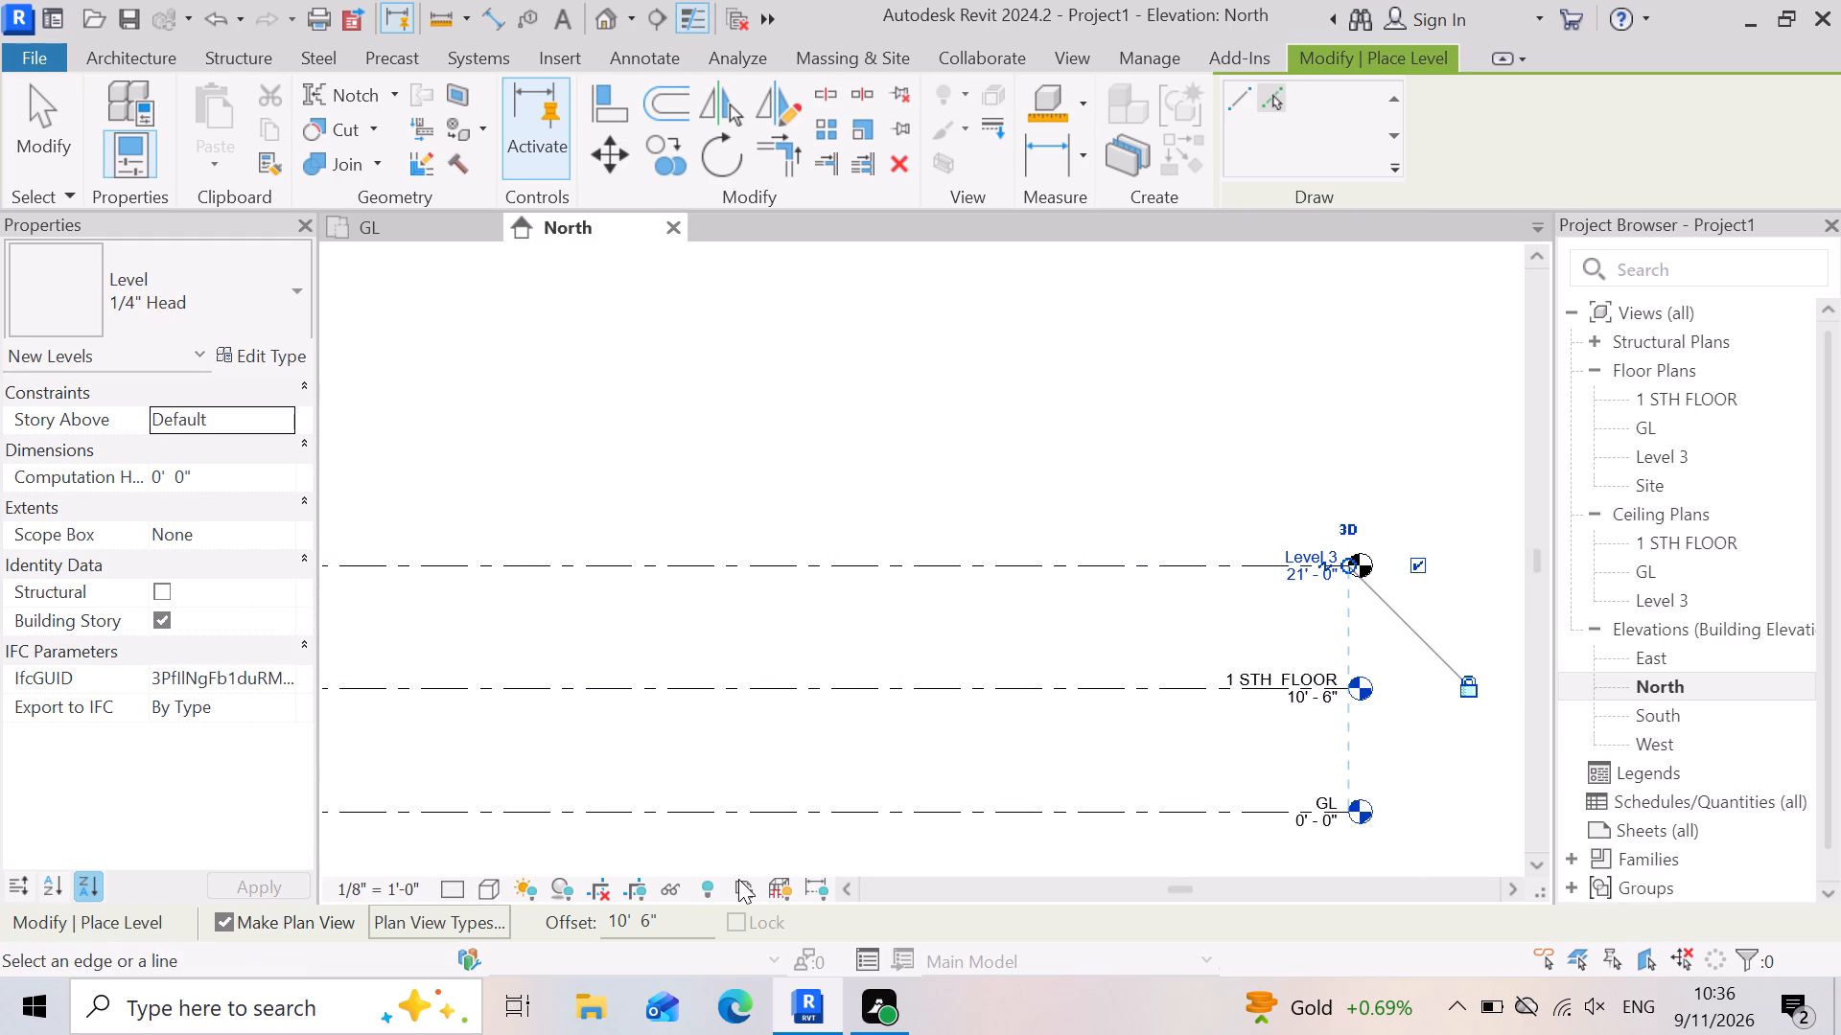
left_click_drag(658, 917, 555, 917)
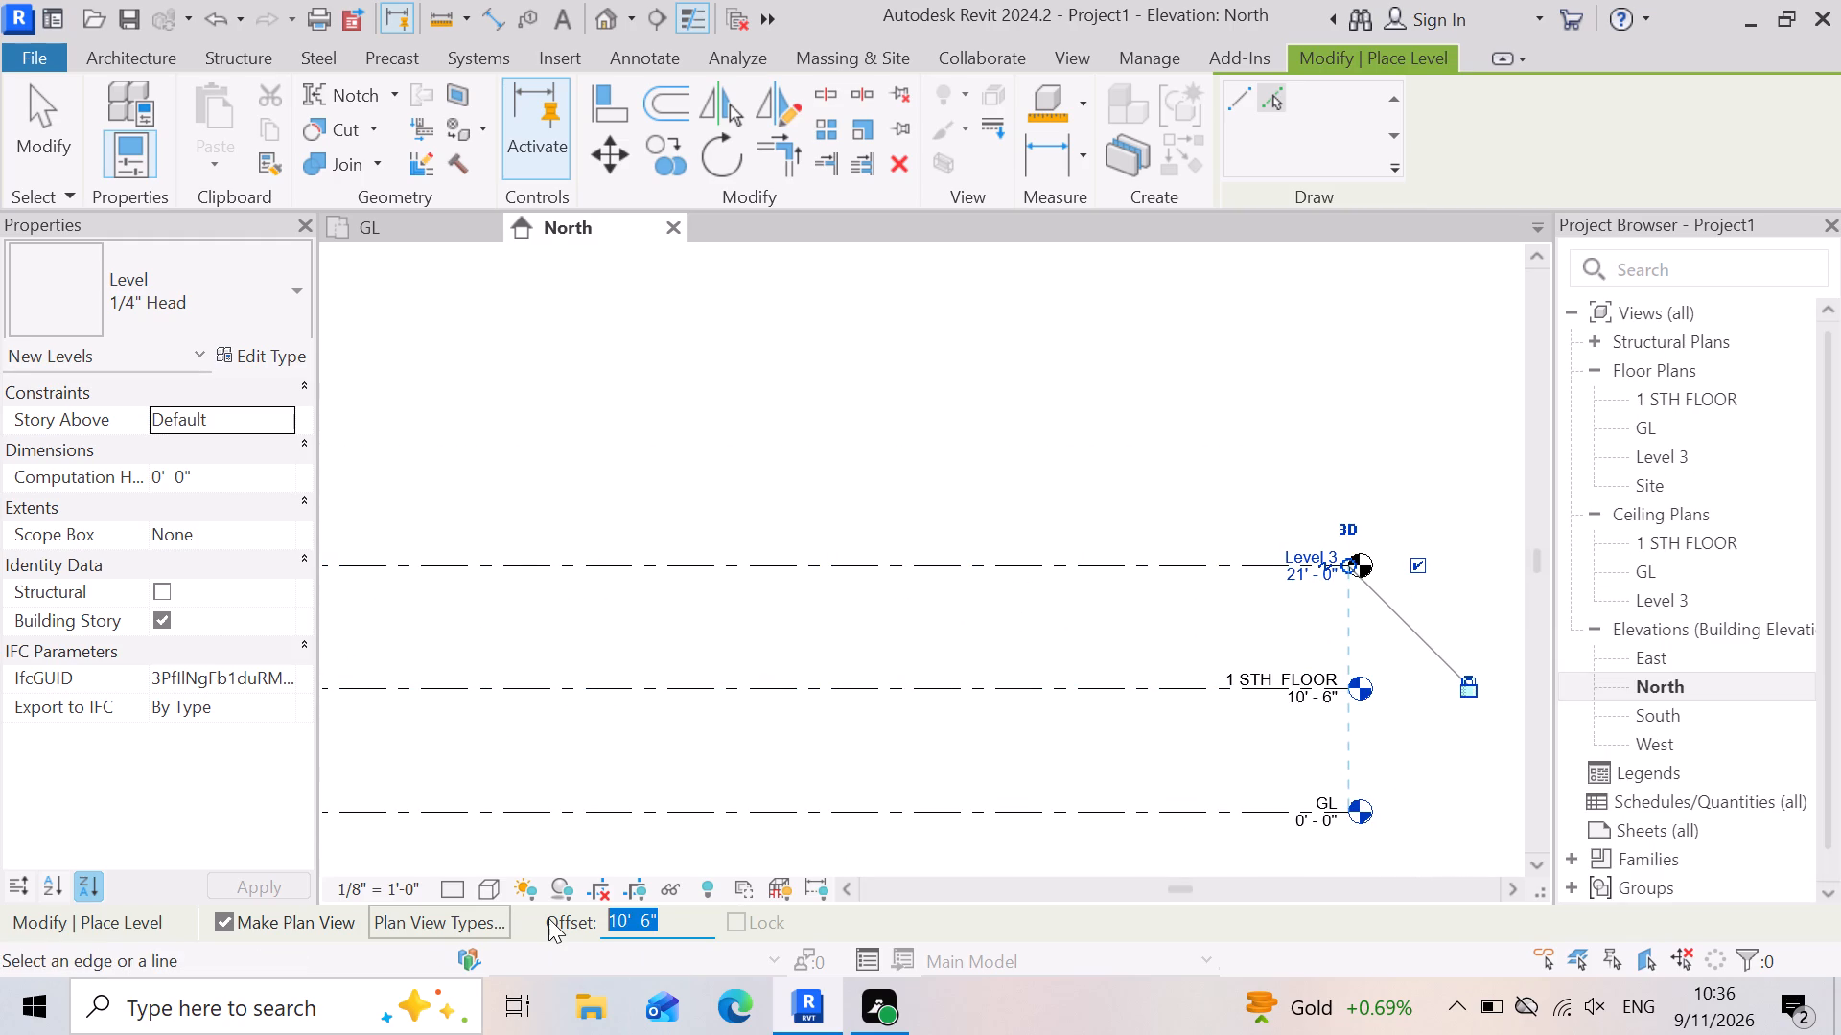
key("1")
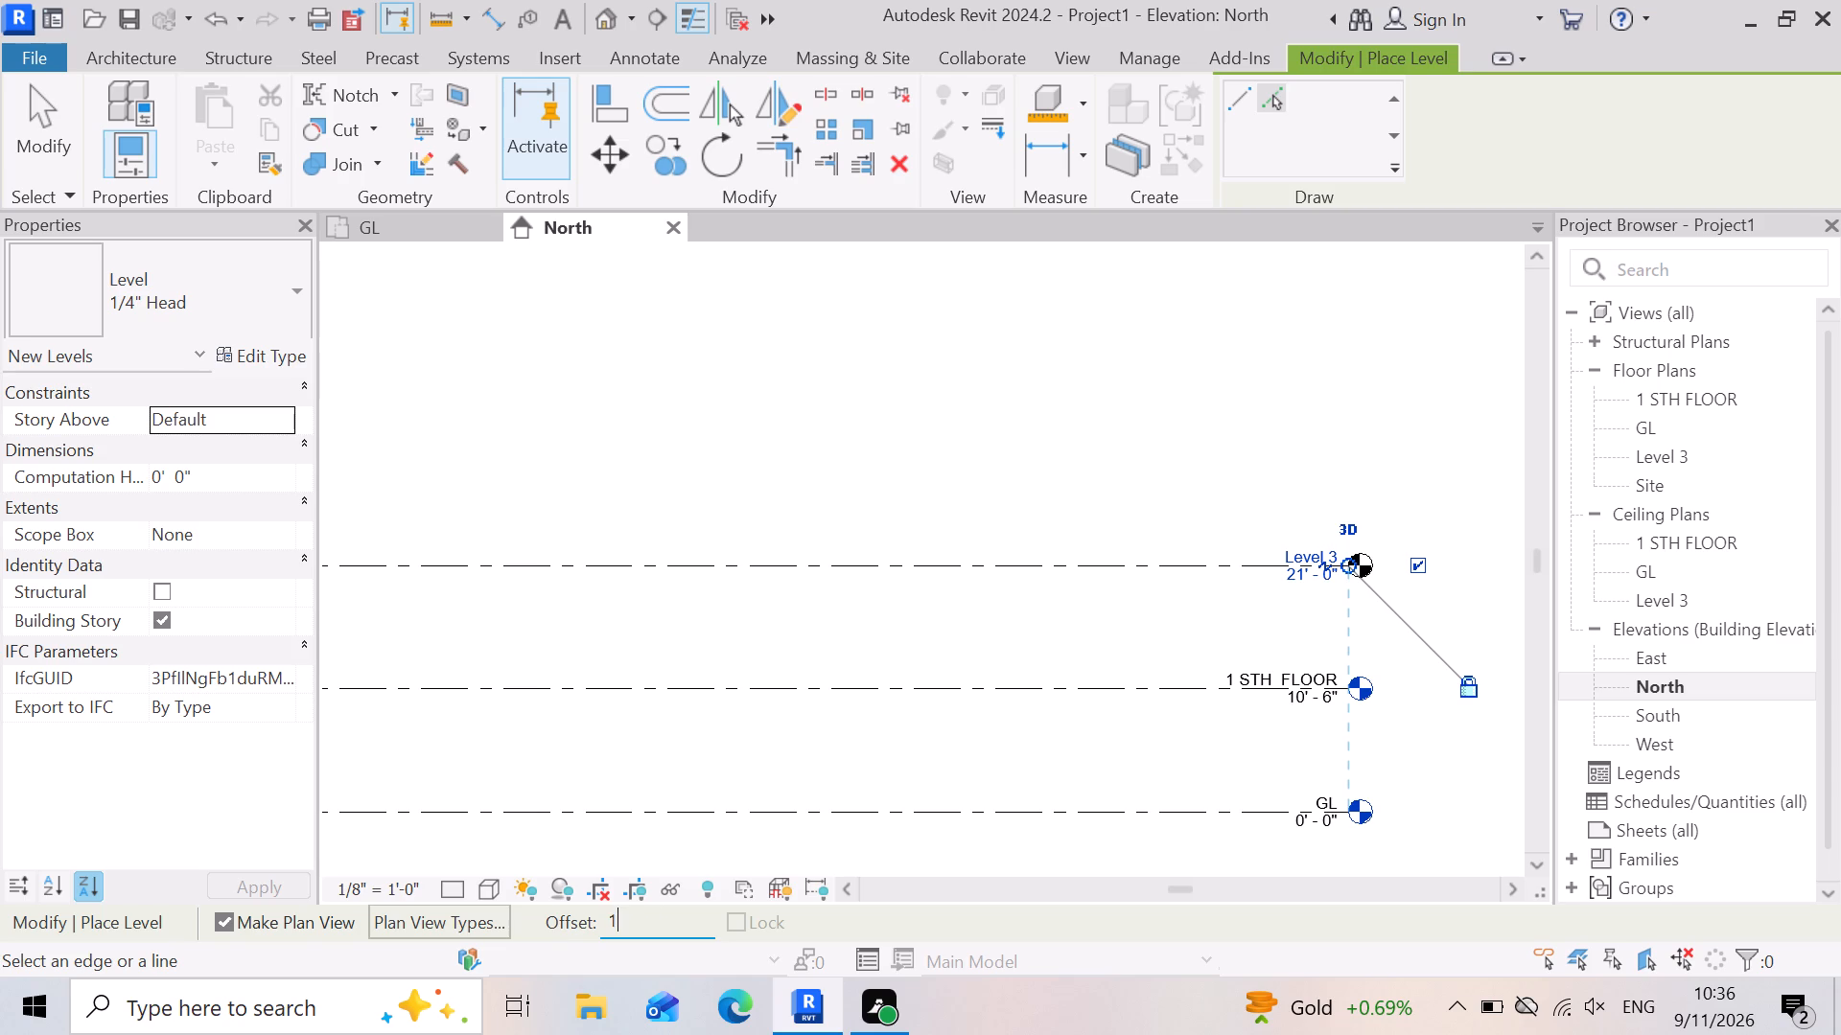
key("0")
key("apostrophe")
key("Return")
left_click(1137, 563)
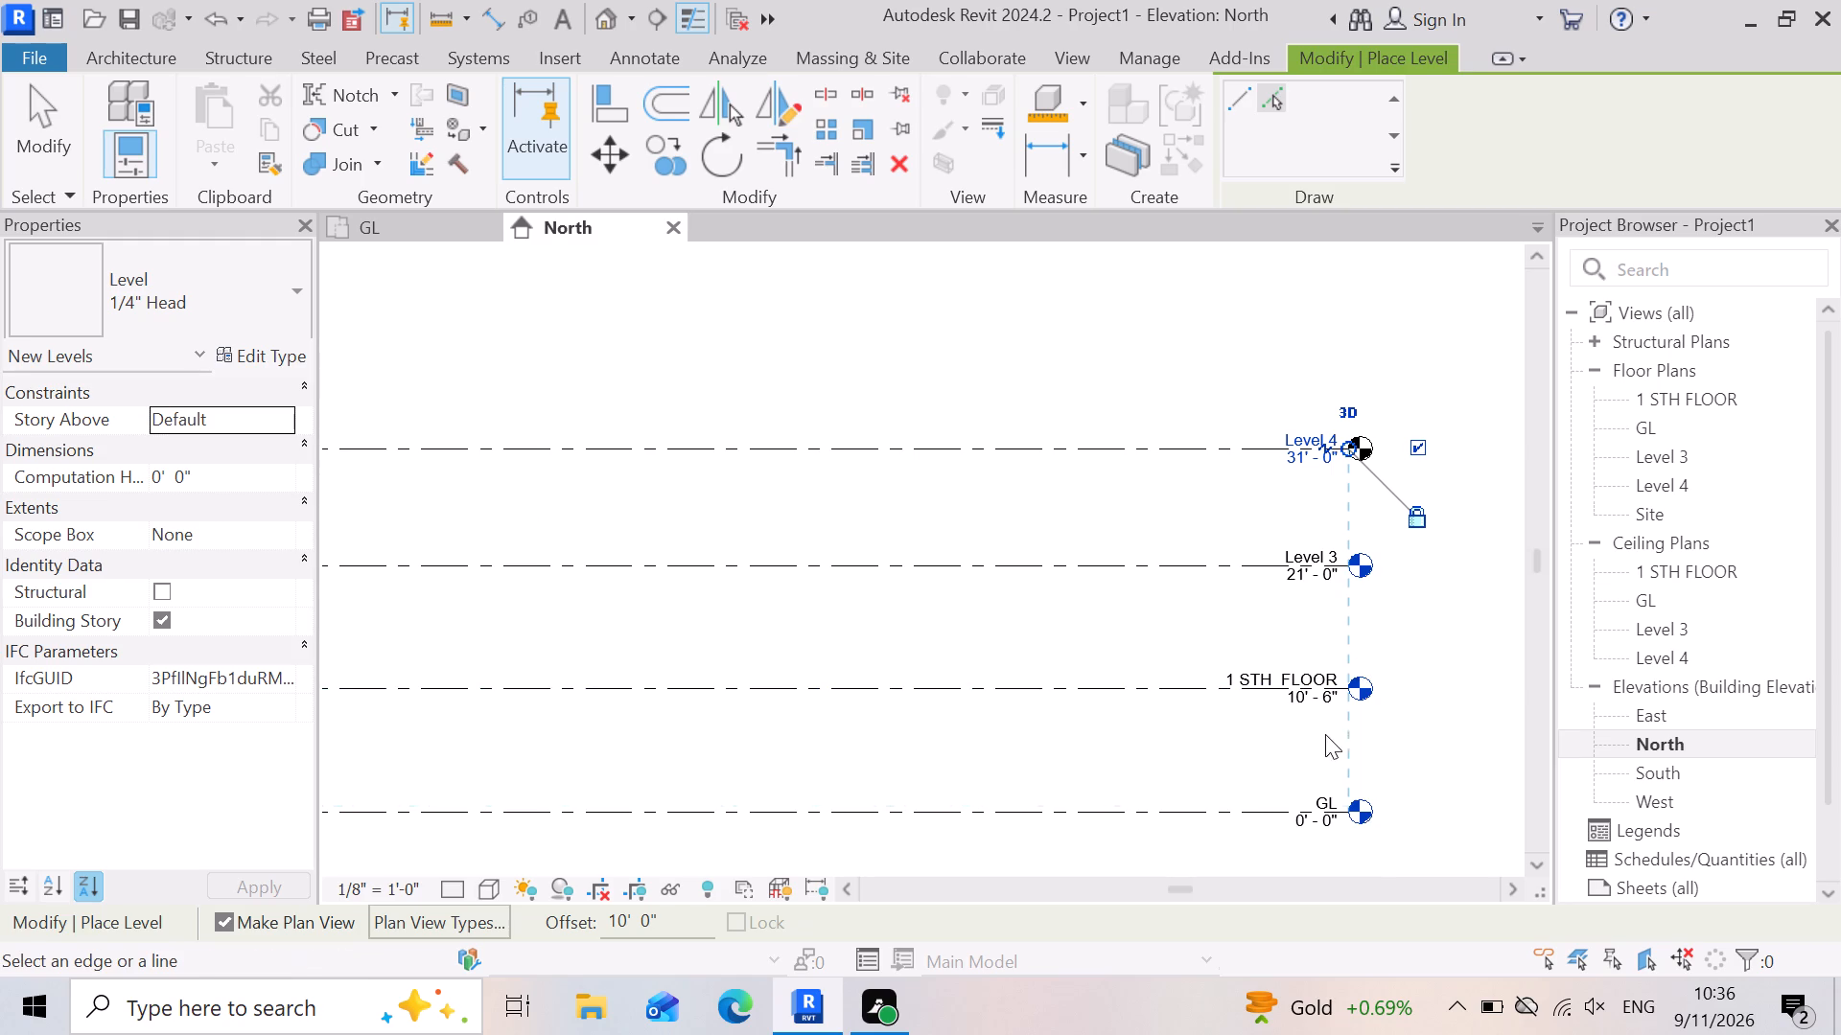
key("Escape")
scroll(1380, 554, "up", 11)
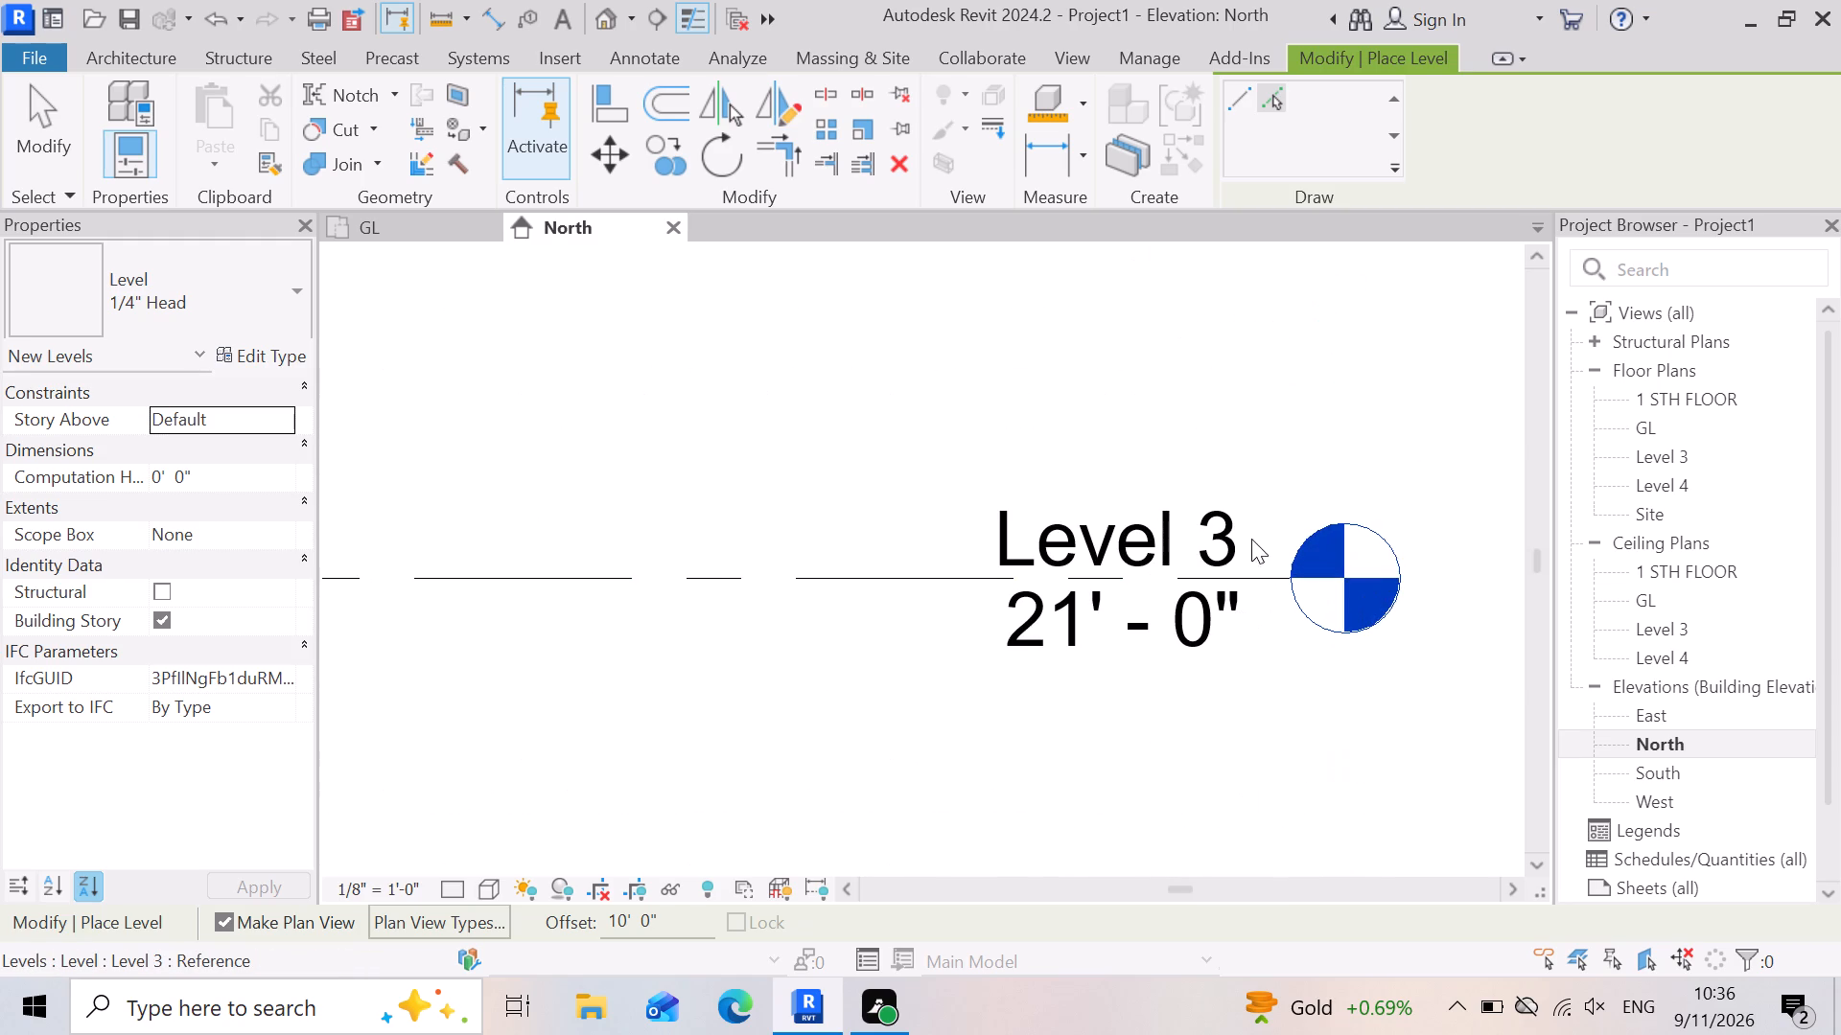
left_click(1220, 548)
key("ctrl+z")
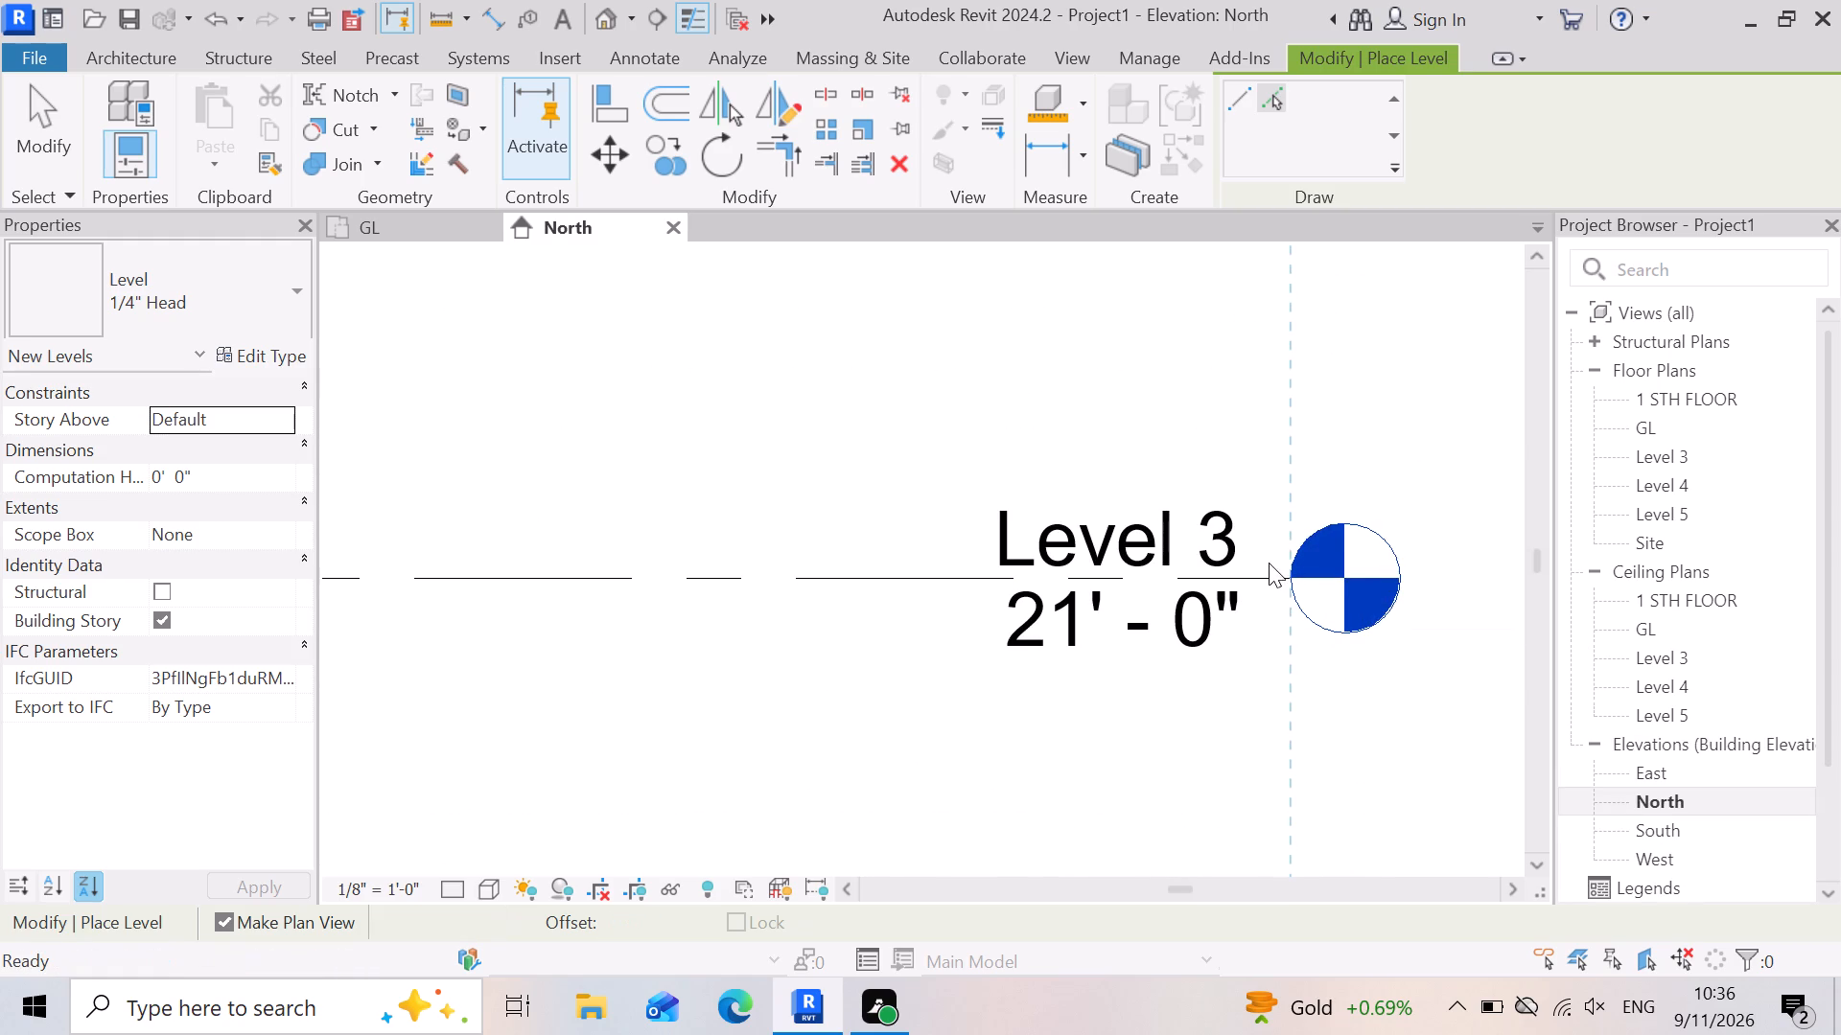
Leave level placement and rename Level 3 as 2 ND FLOOR.
scroll(1269, 573, "up", 4)
key("Escape")
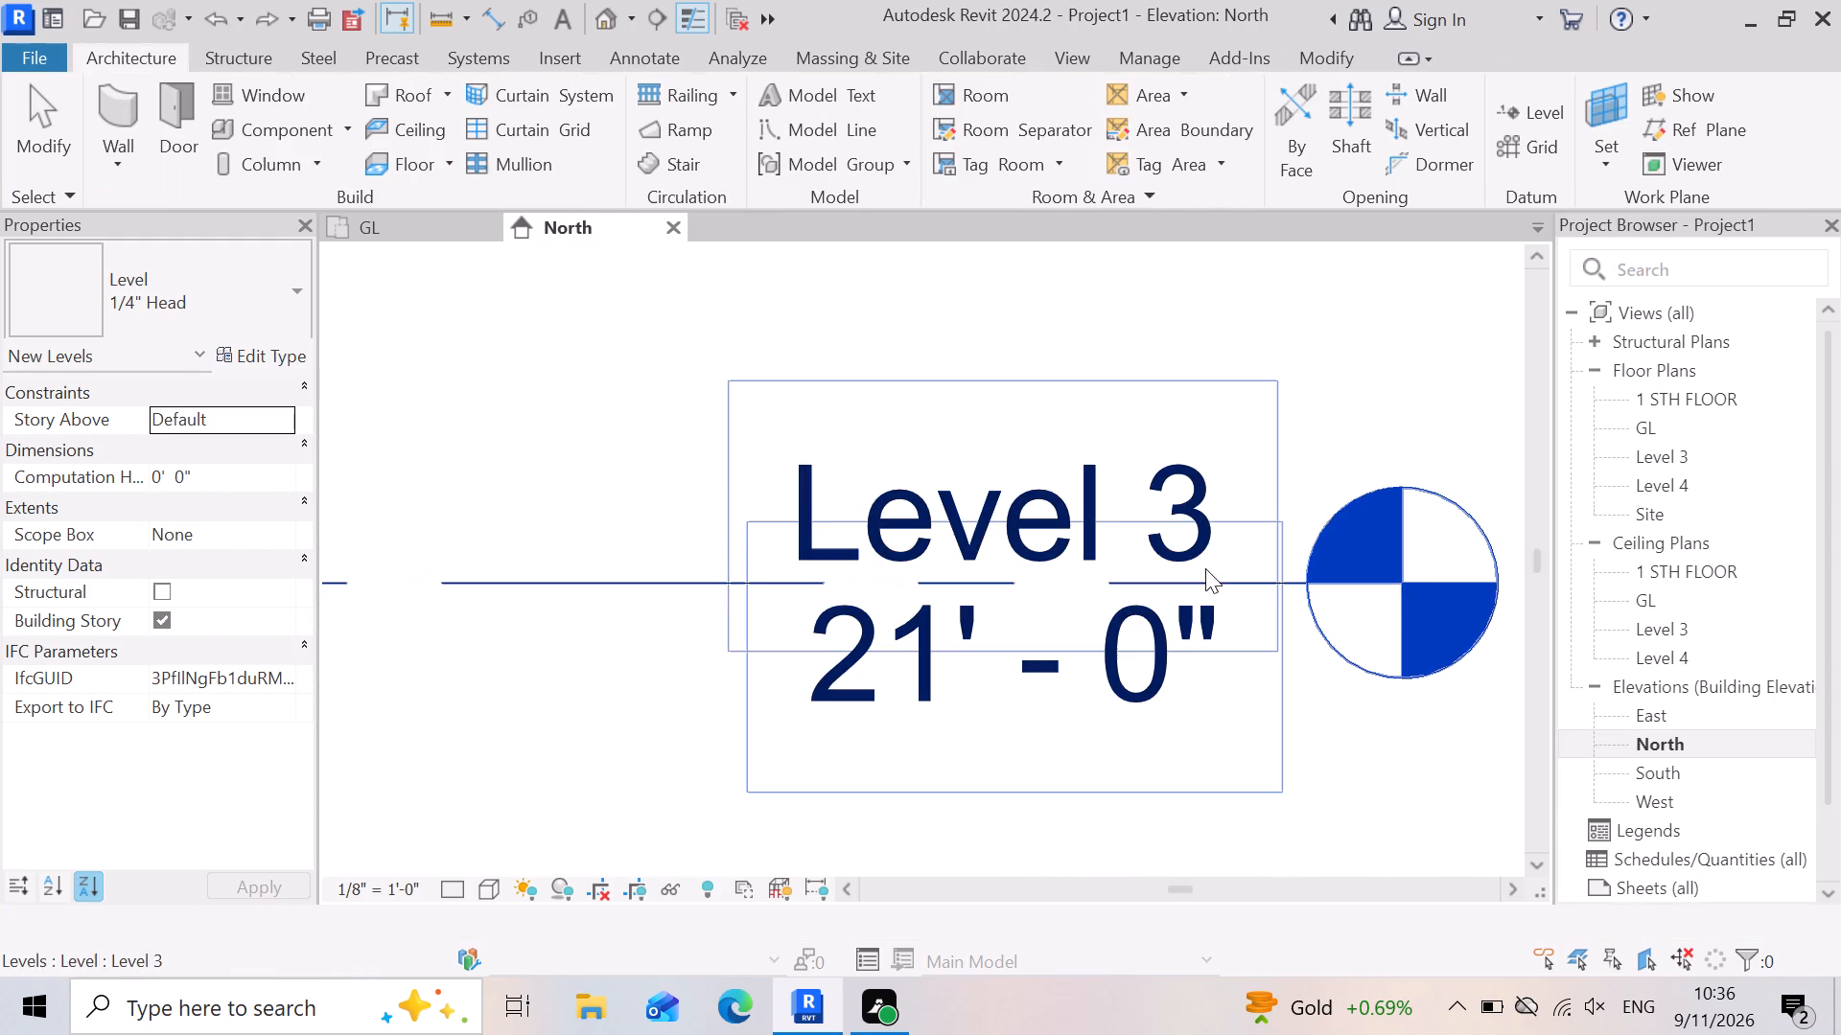
key("Escape")
left_click(1204, 559)
left_click(1204, 559)
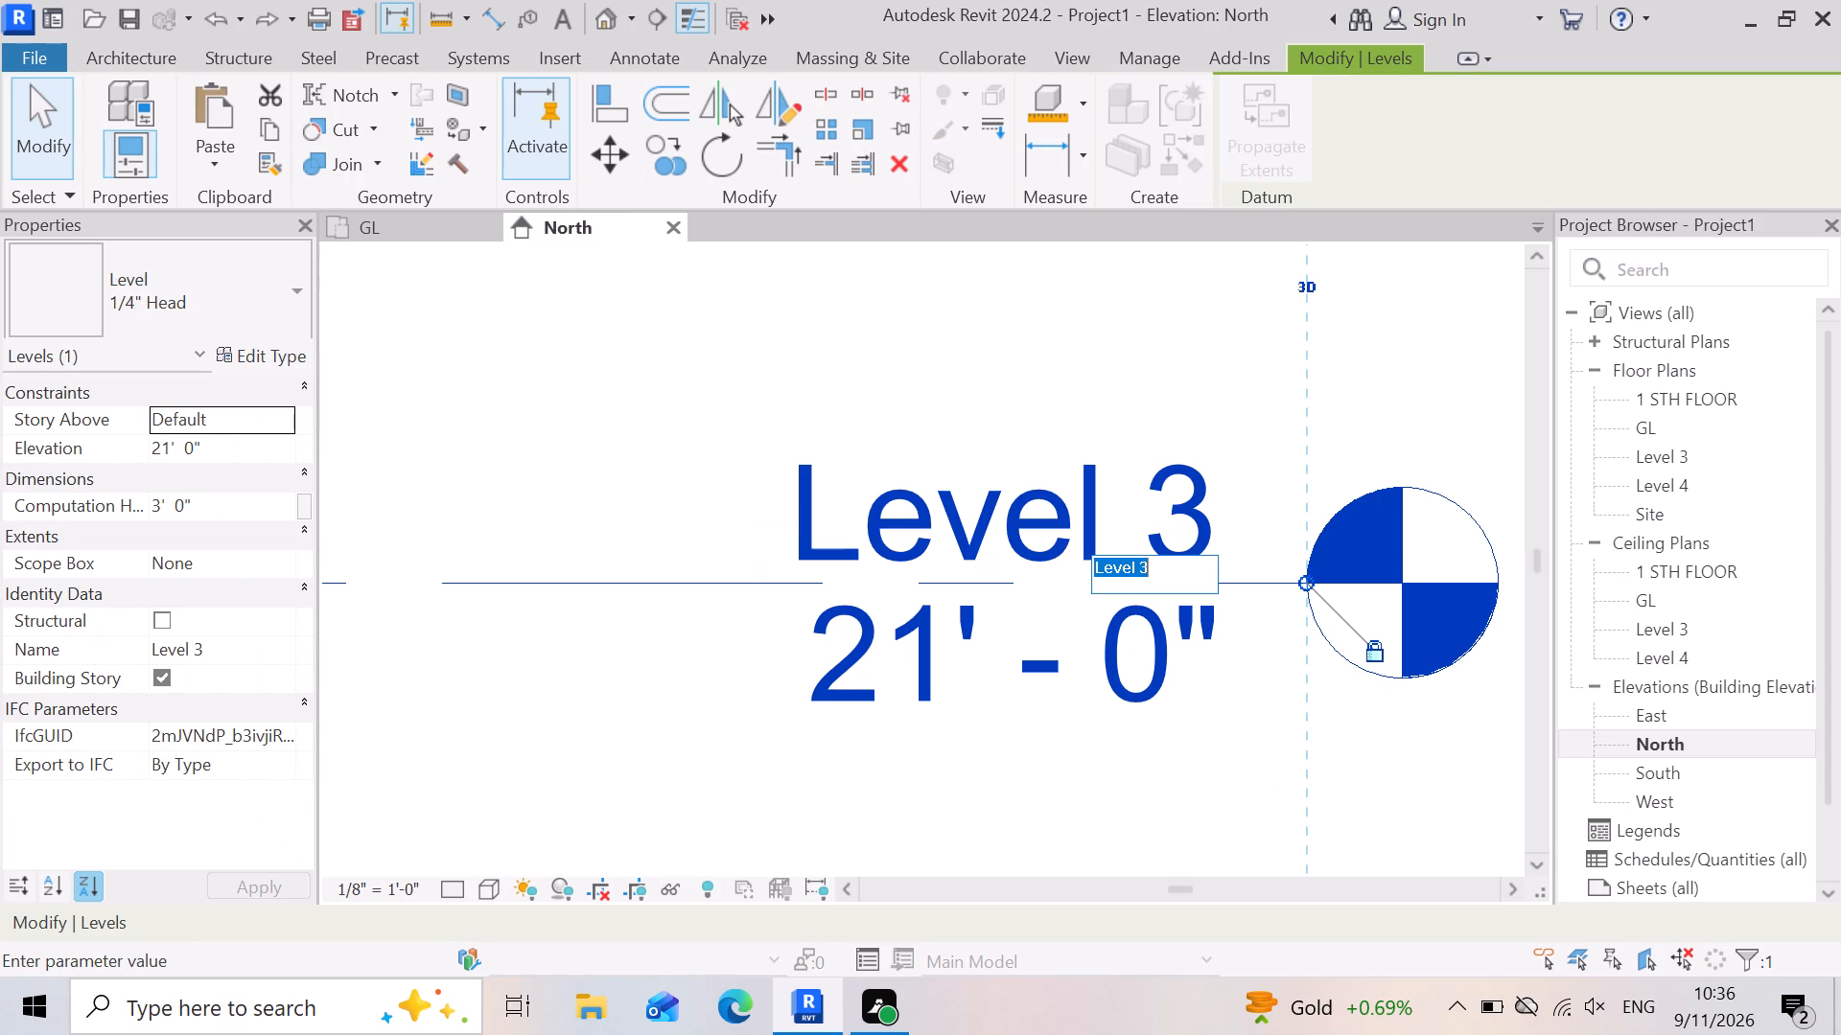
key("BackSpace")
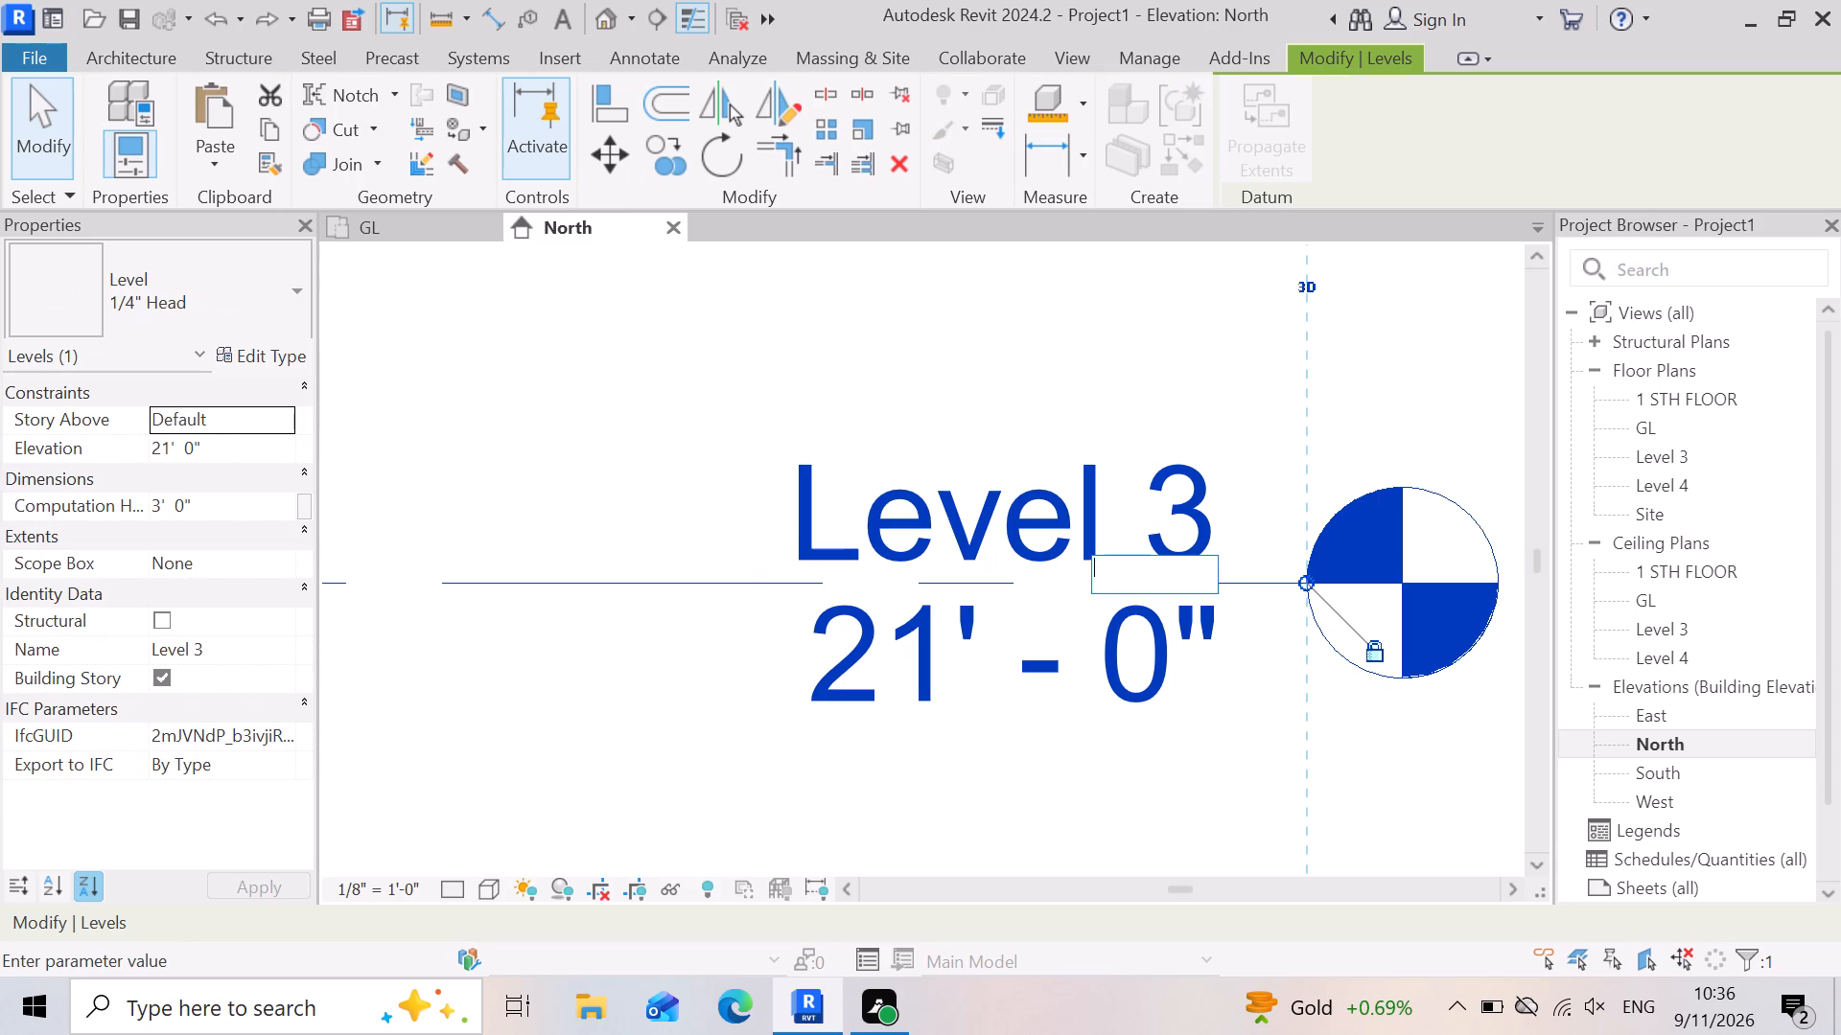
key("2")
key("space")
type("ND")
key("space")
type("FLO")
type("OR")
left_click(804, 698)
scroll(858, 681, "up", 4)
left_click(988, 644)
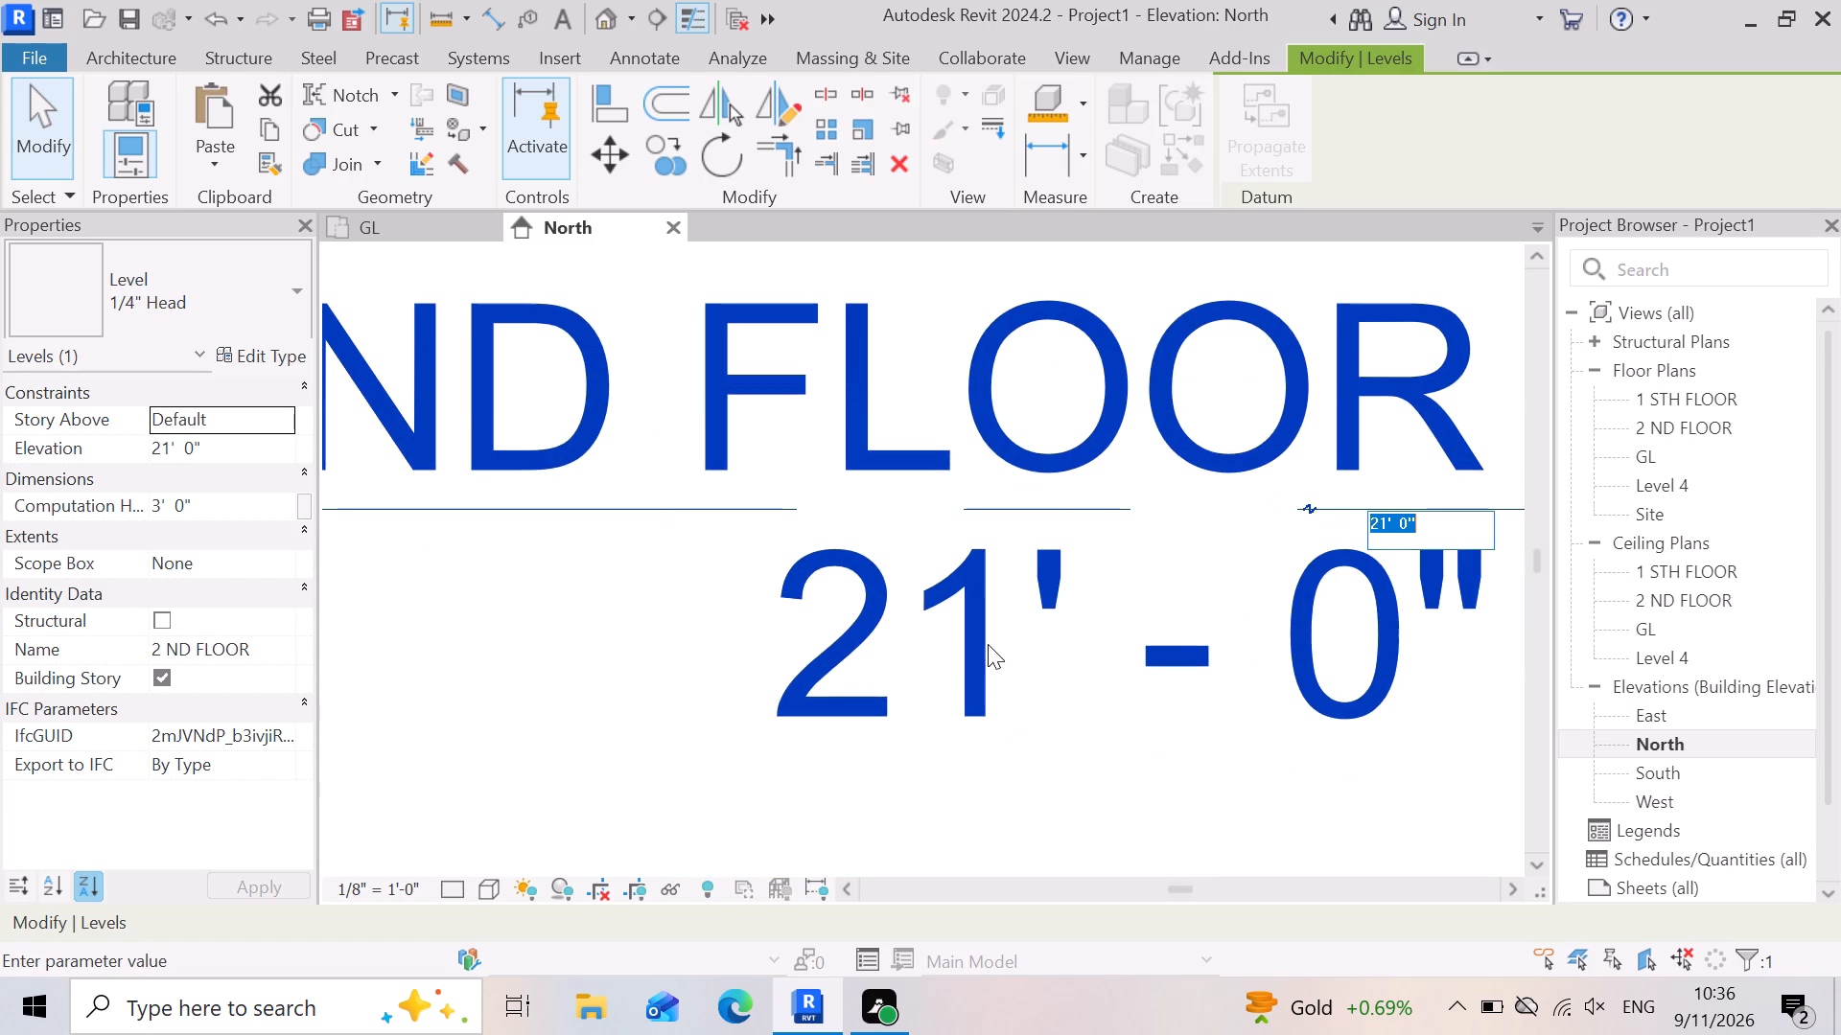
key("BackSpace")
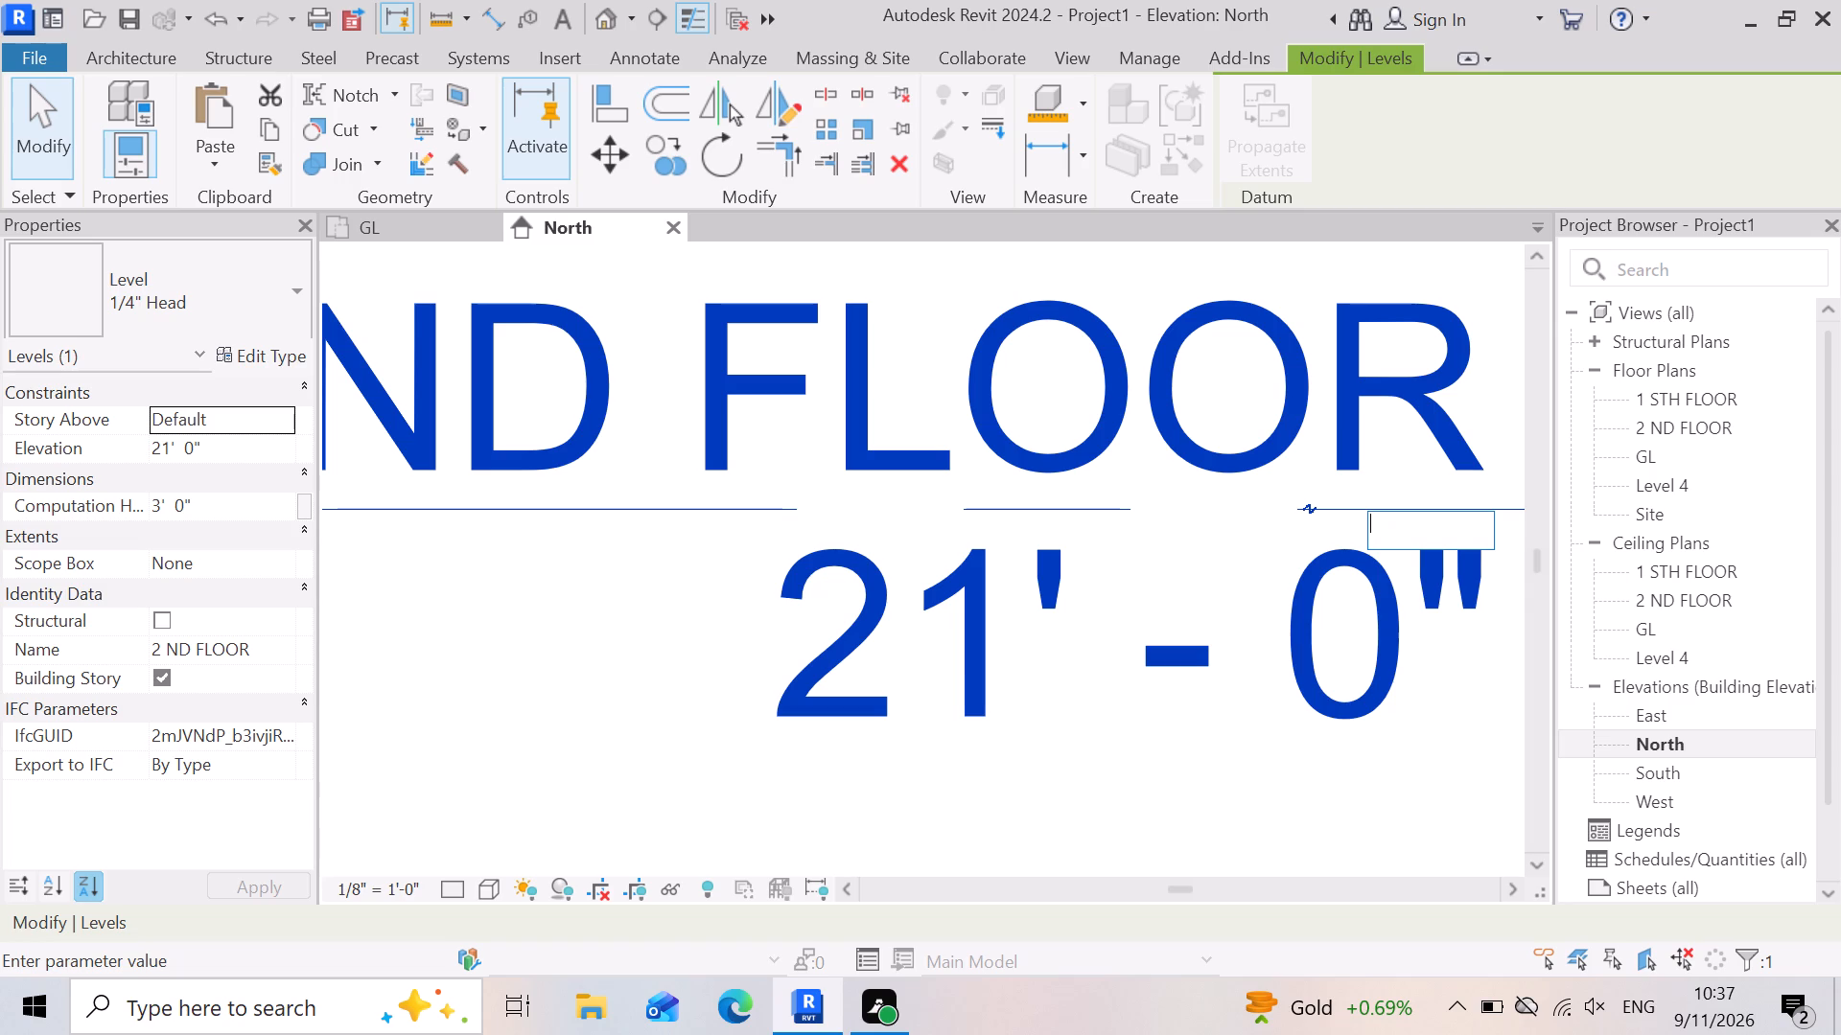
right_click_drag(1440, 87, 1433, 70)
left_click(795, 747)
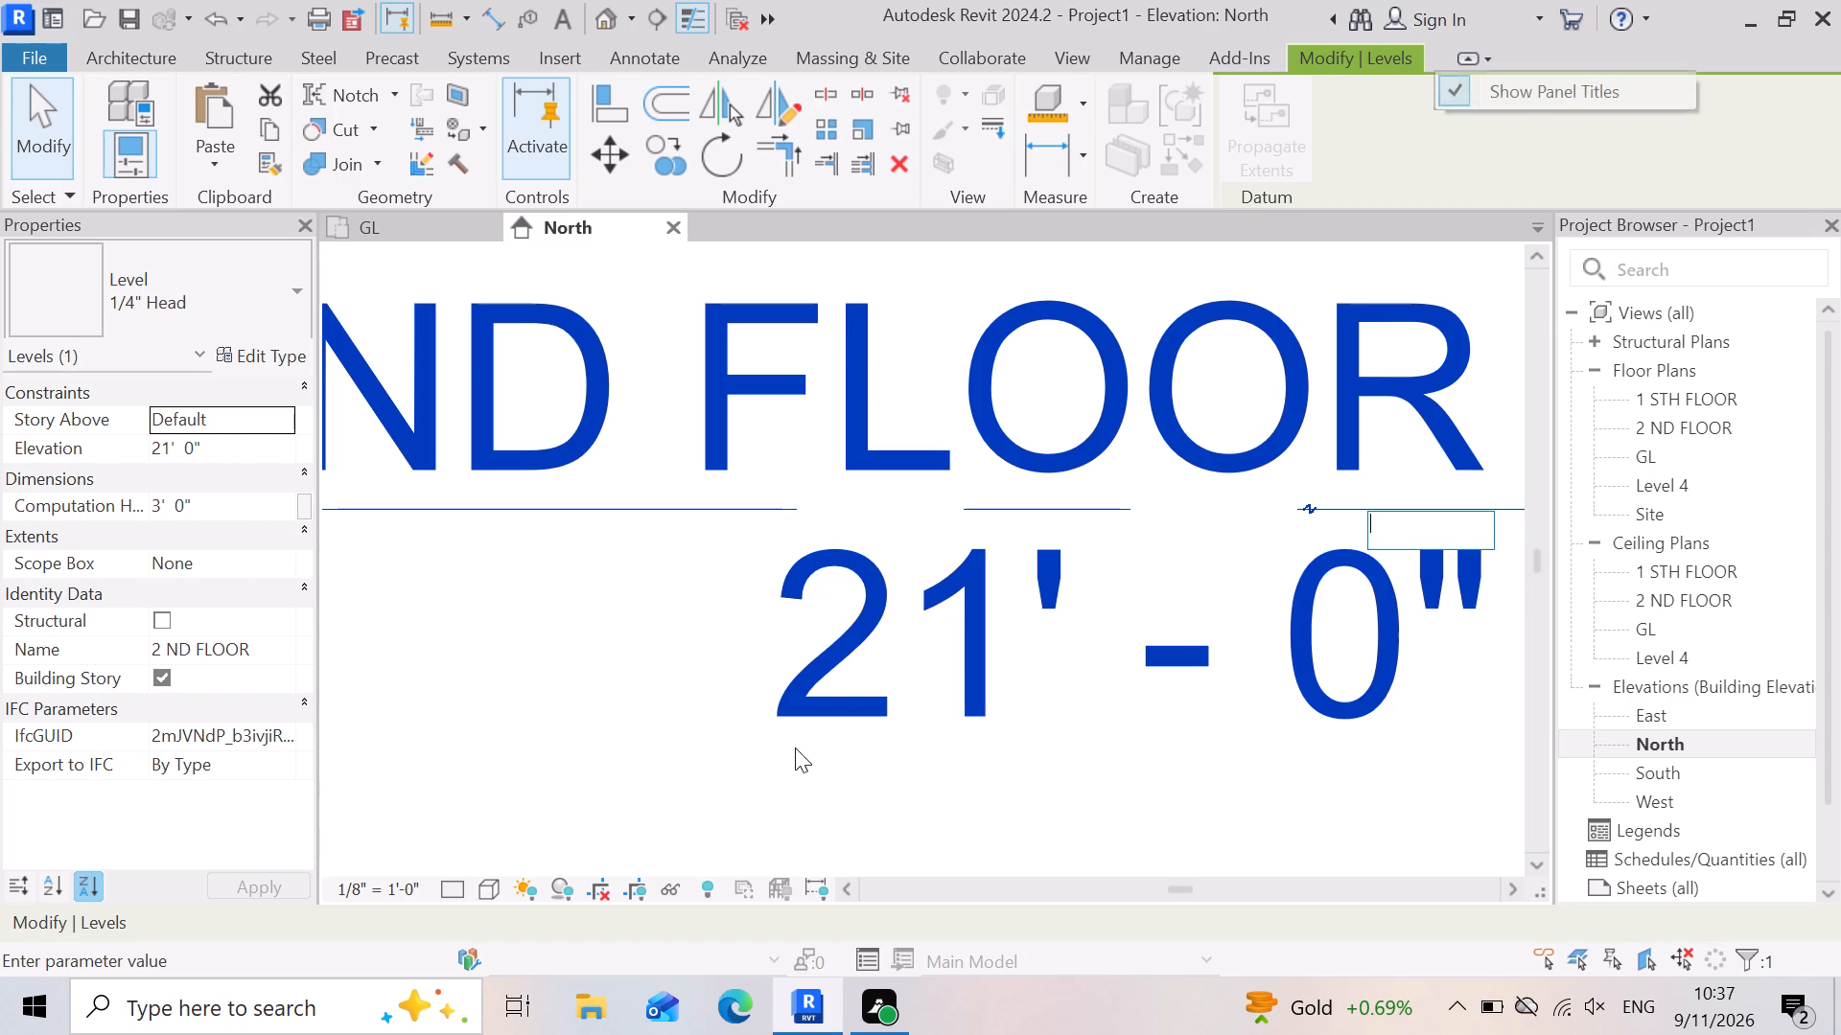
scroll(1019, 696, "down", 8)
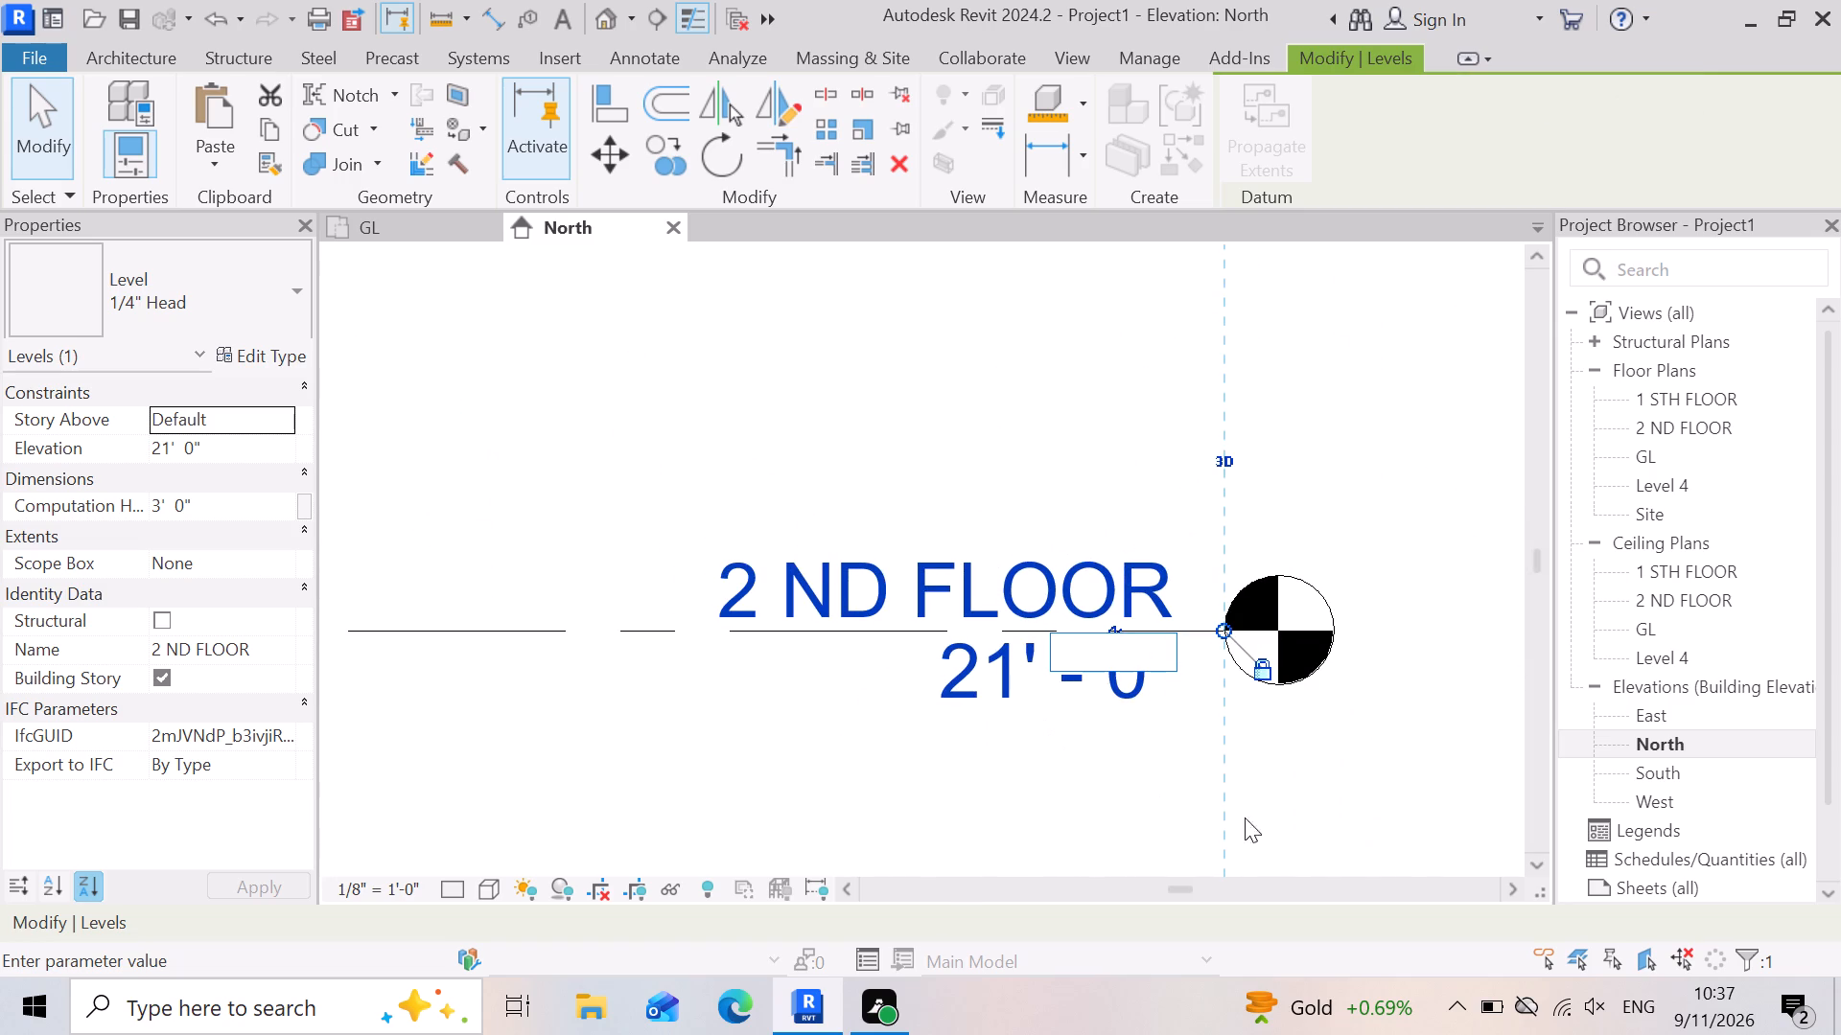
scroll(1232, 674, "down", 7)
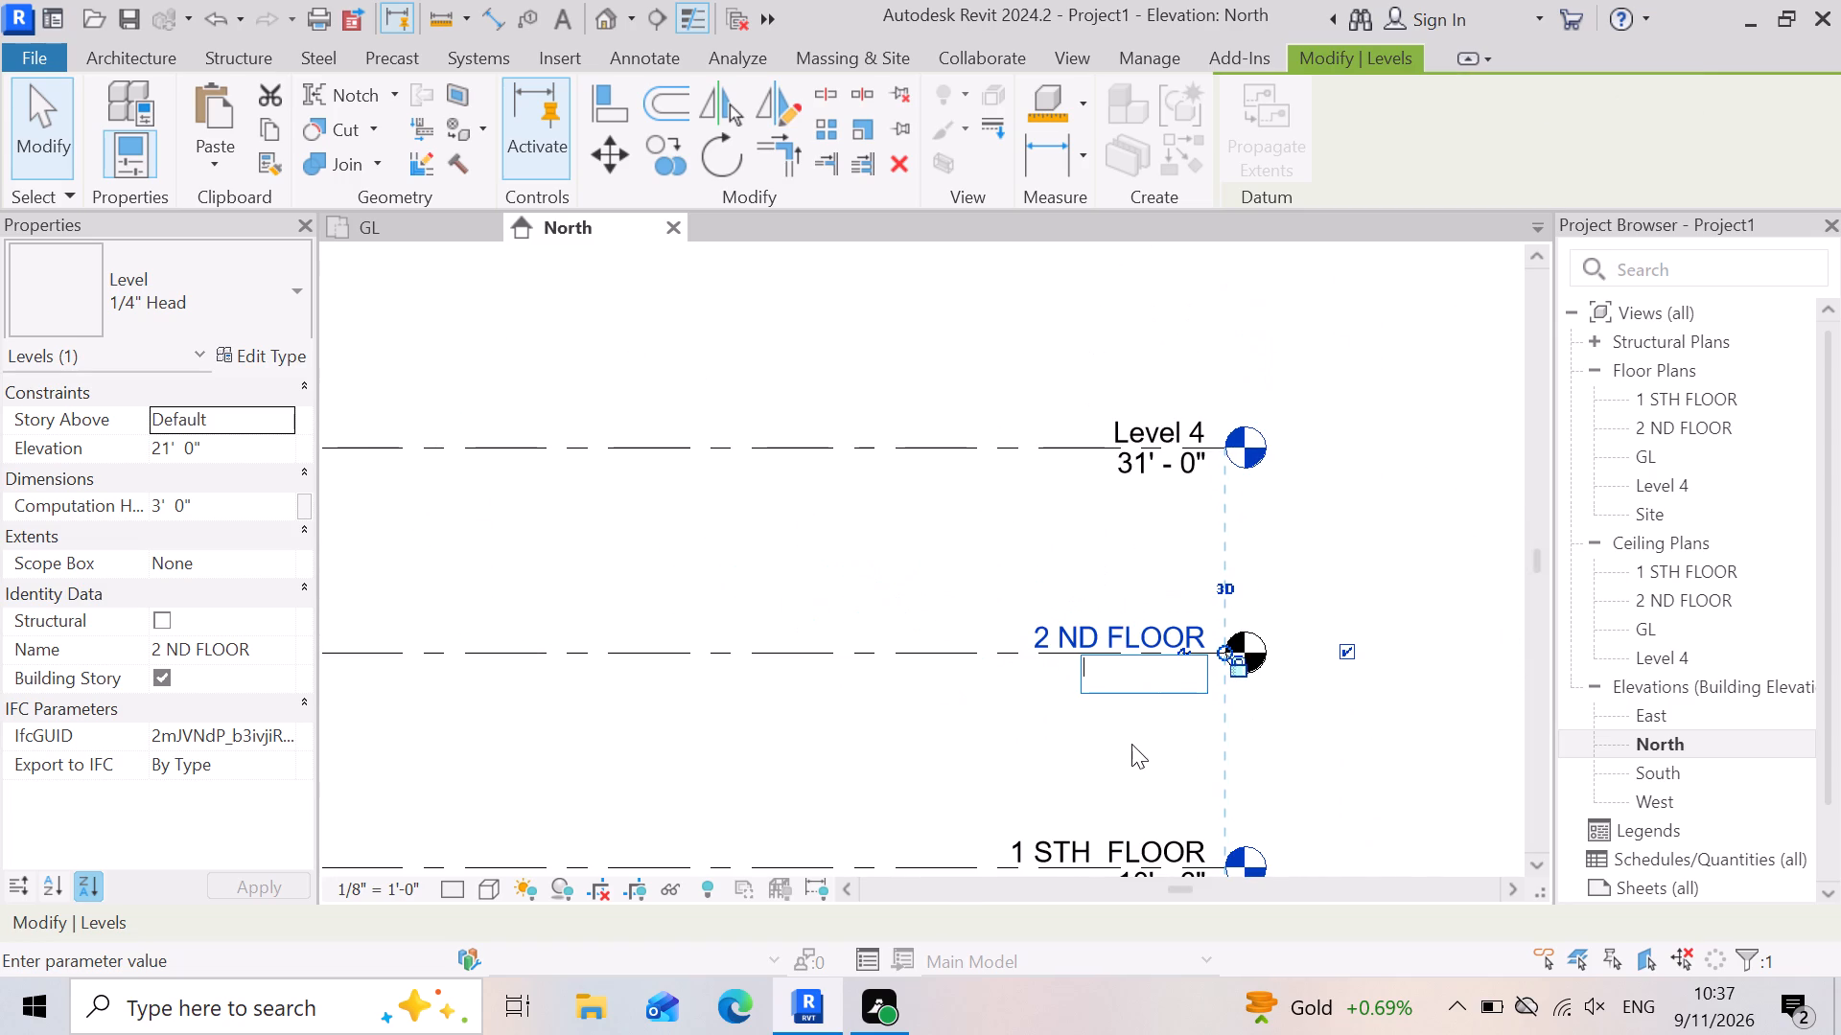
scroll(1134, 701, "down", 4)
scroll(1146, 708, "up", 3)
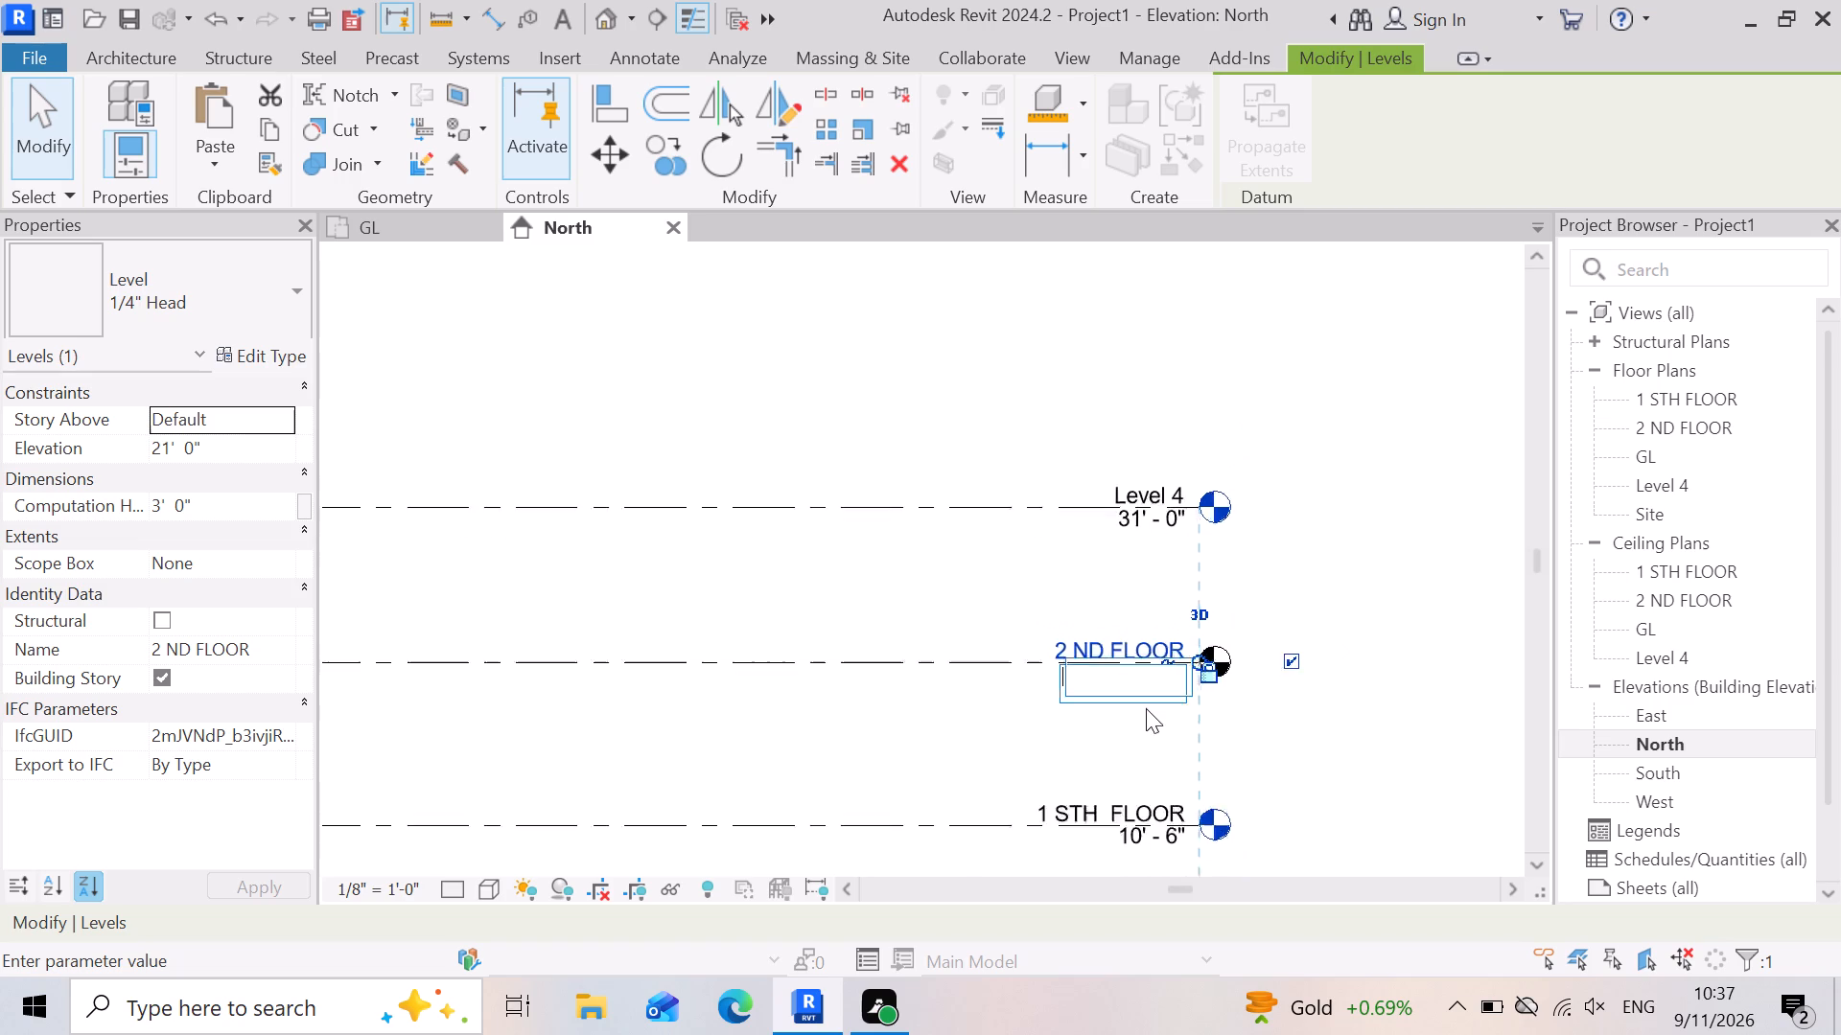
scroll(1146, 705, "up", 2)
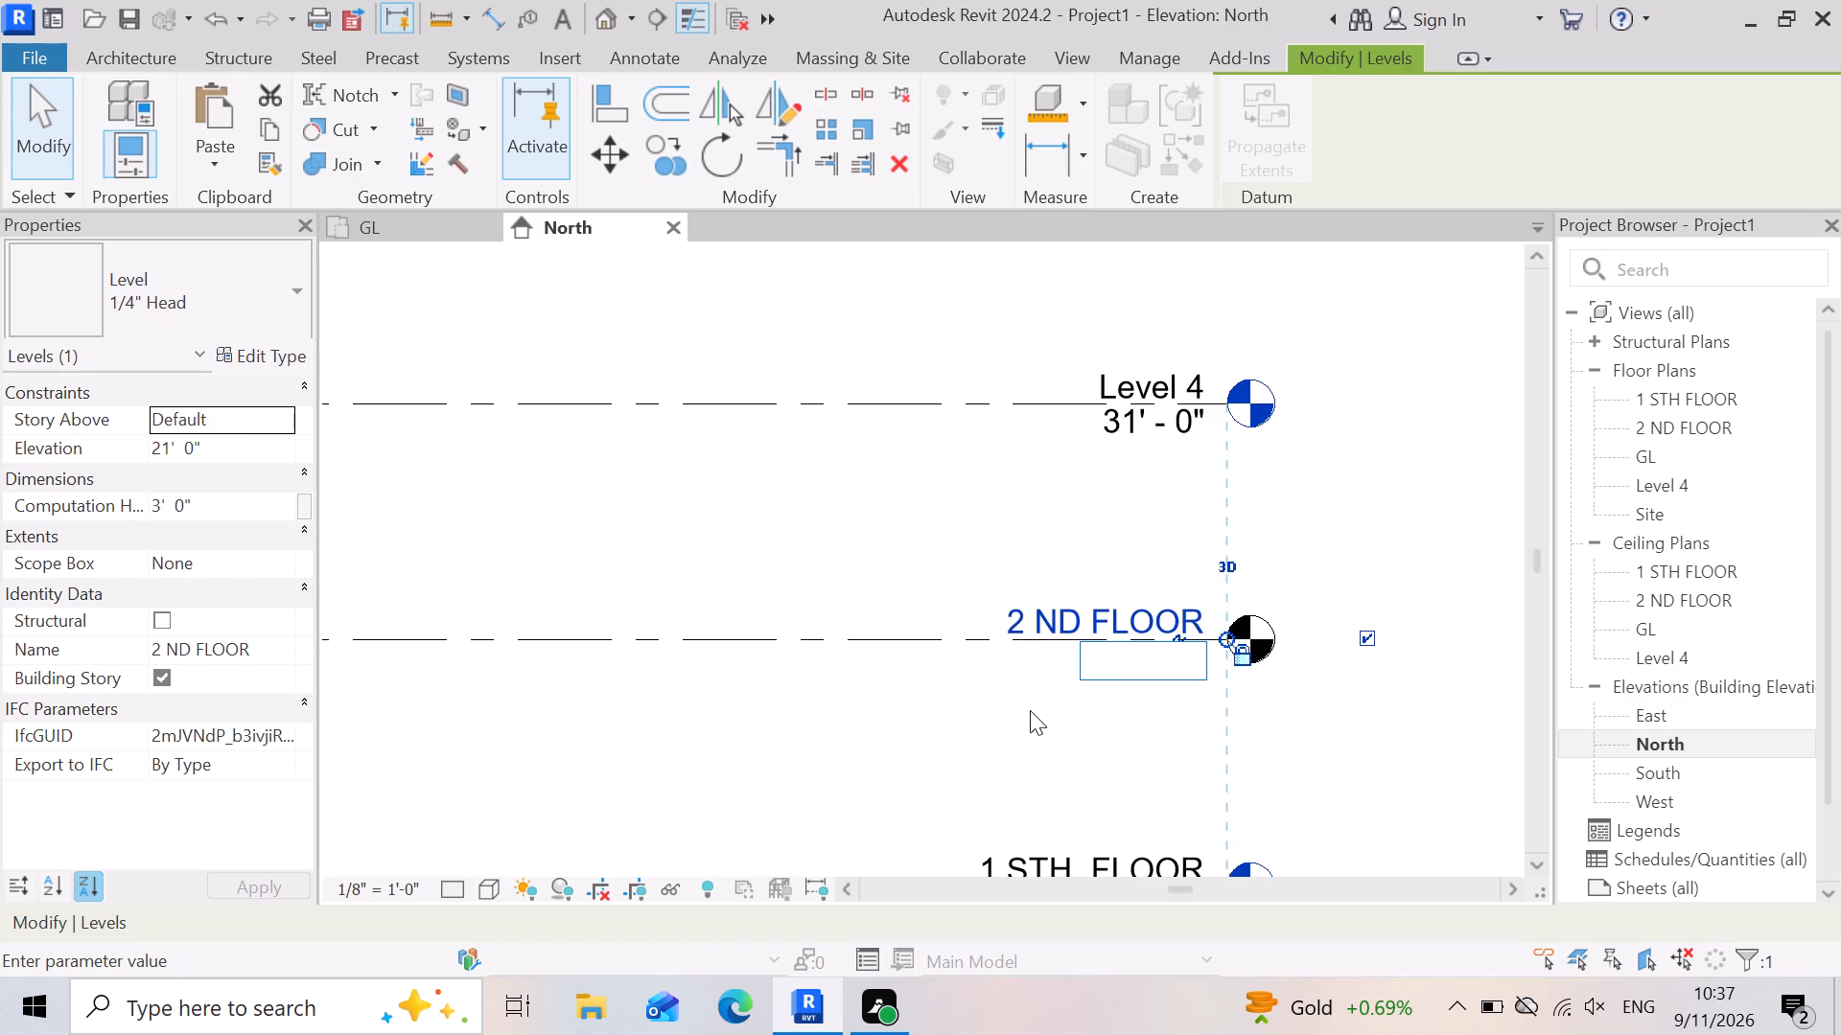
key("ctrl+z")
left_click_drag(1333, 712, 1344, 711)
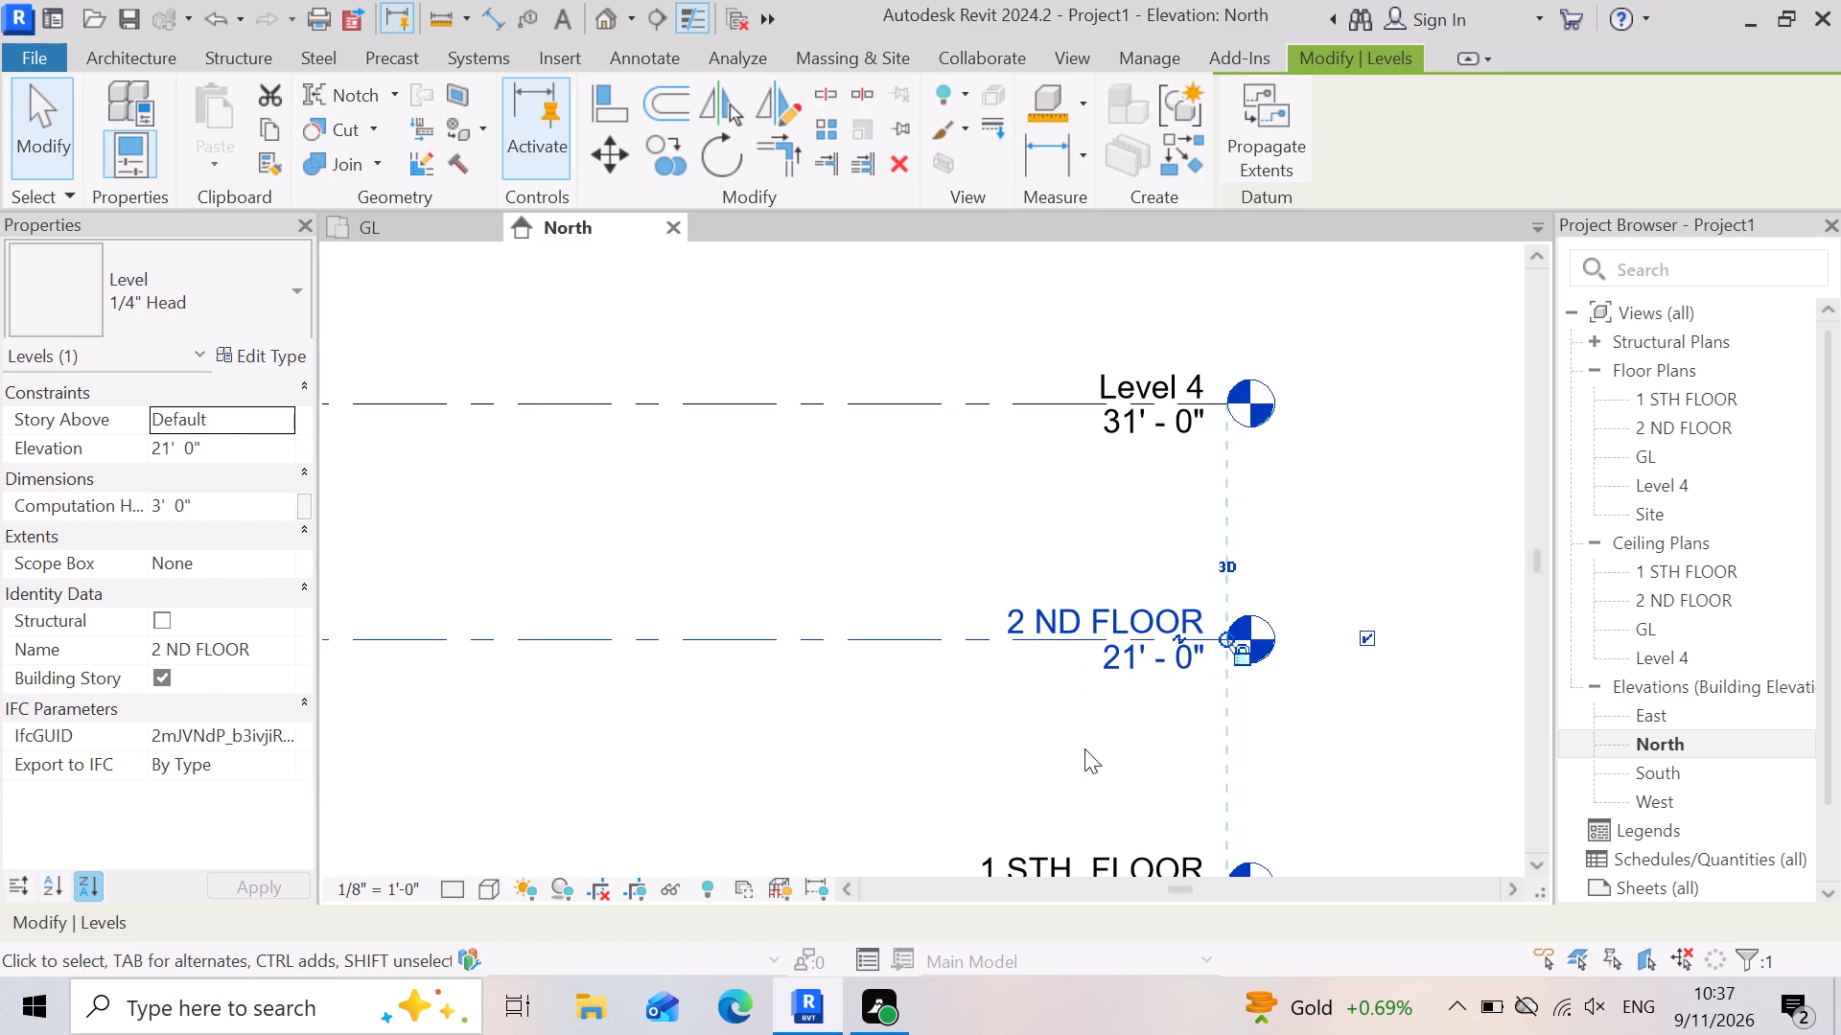
Rename the topmost level, Level 4, as ROOF and deselect it.
scroll(867, 757, "down", 7)
scroll(944, 609, "up", 14)
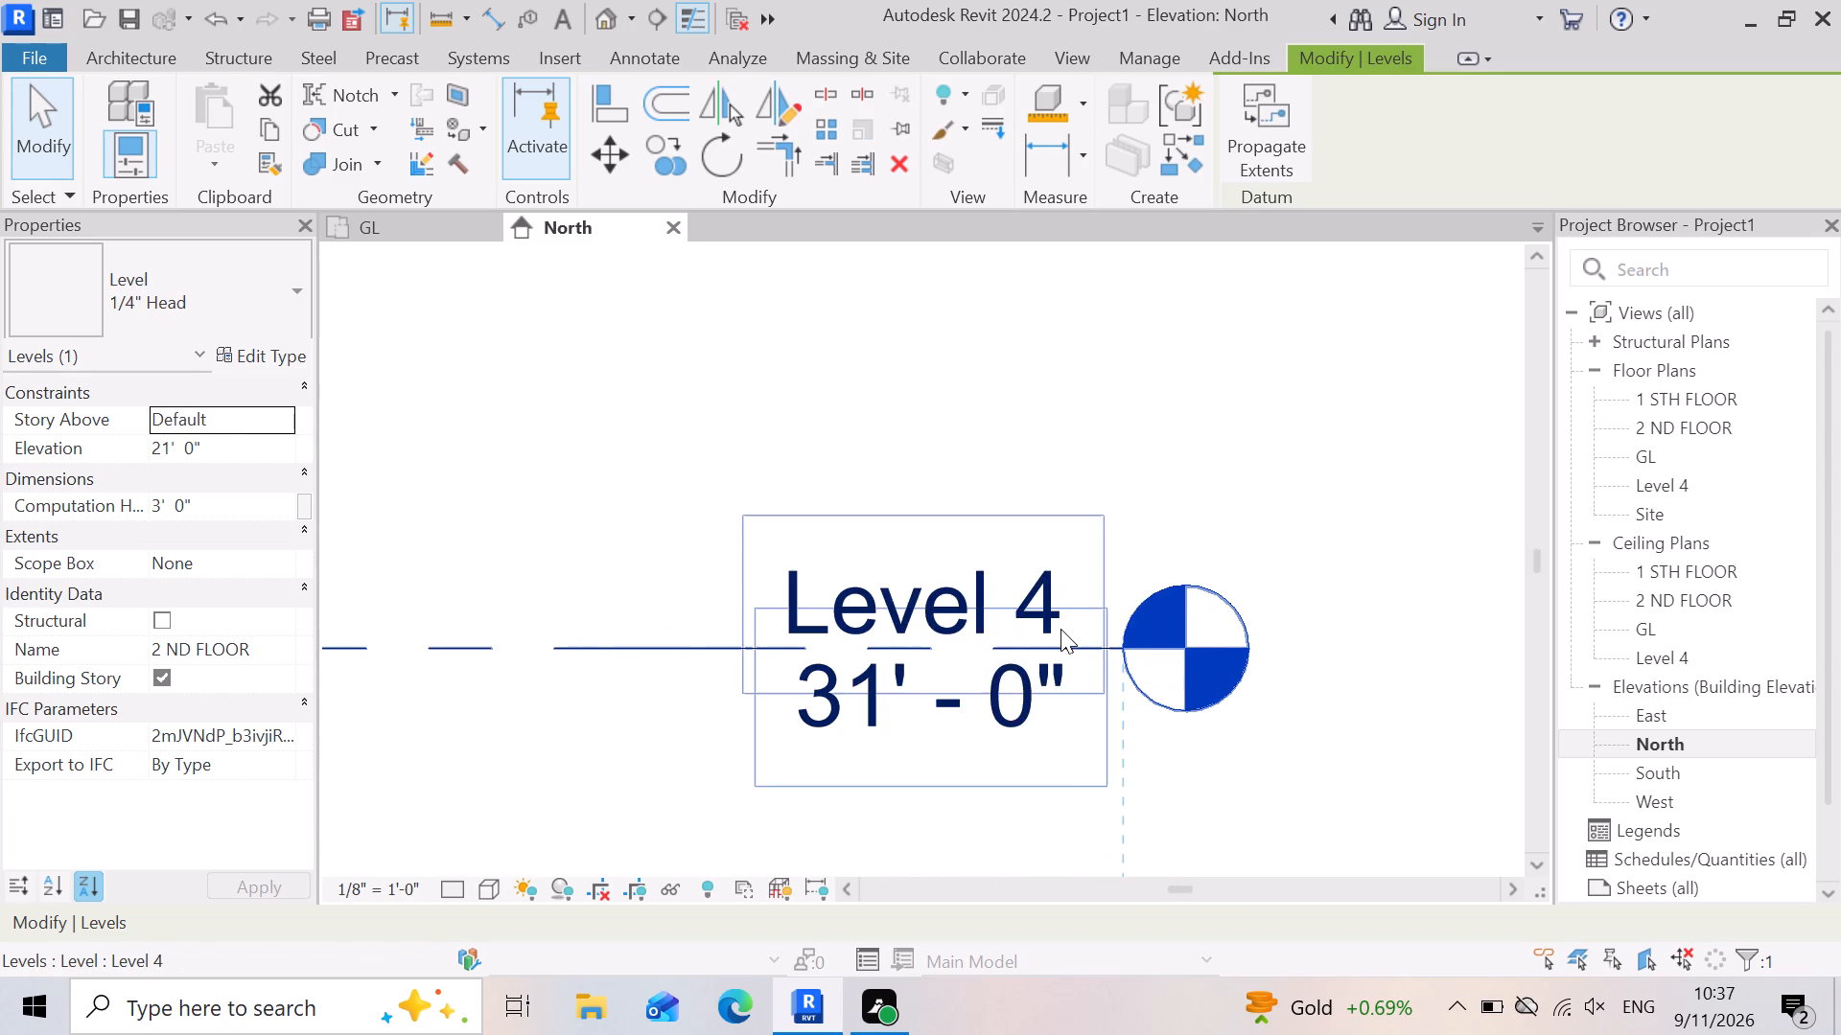
left_click(1050, 618)
left_click(1050, 618)
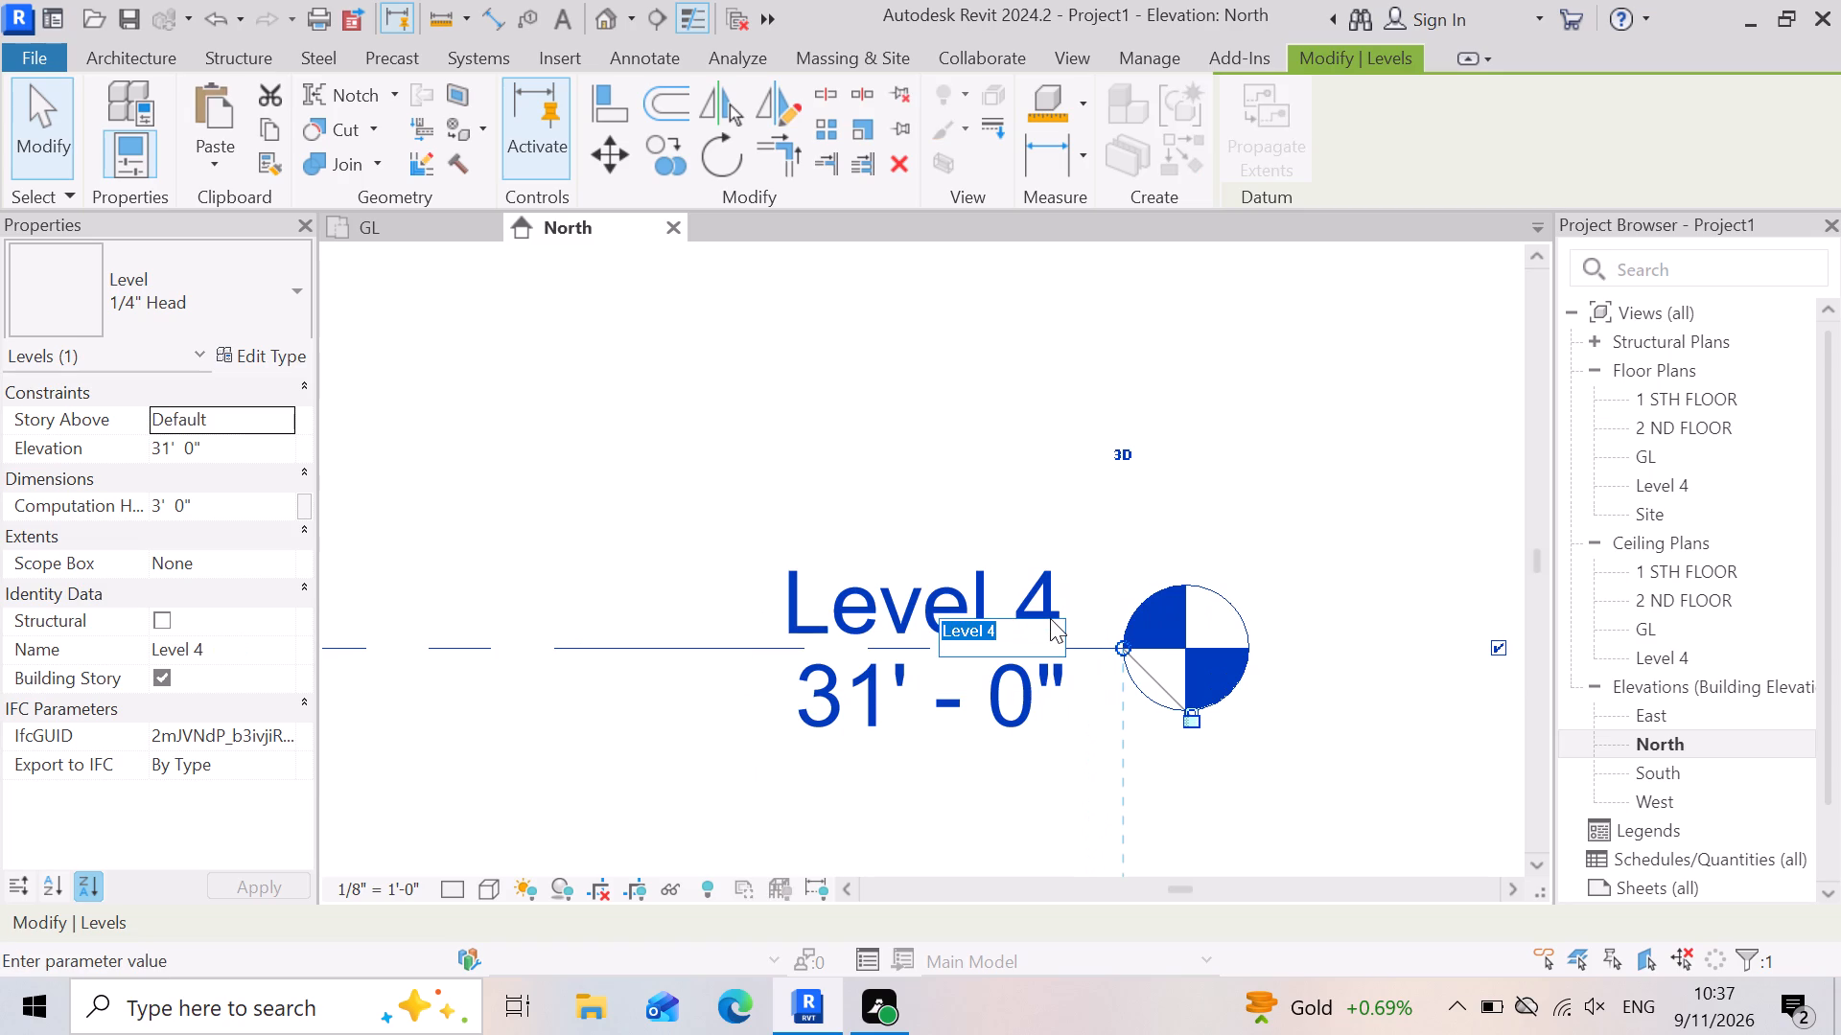
key("BackSpace")
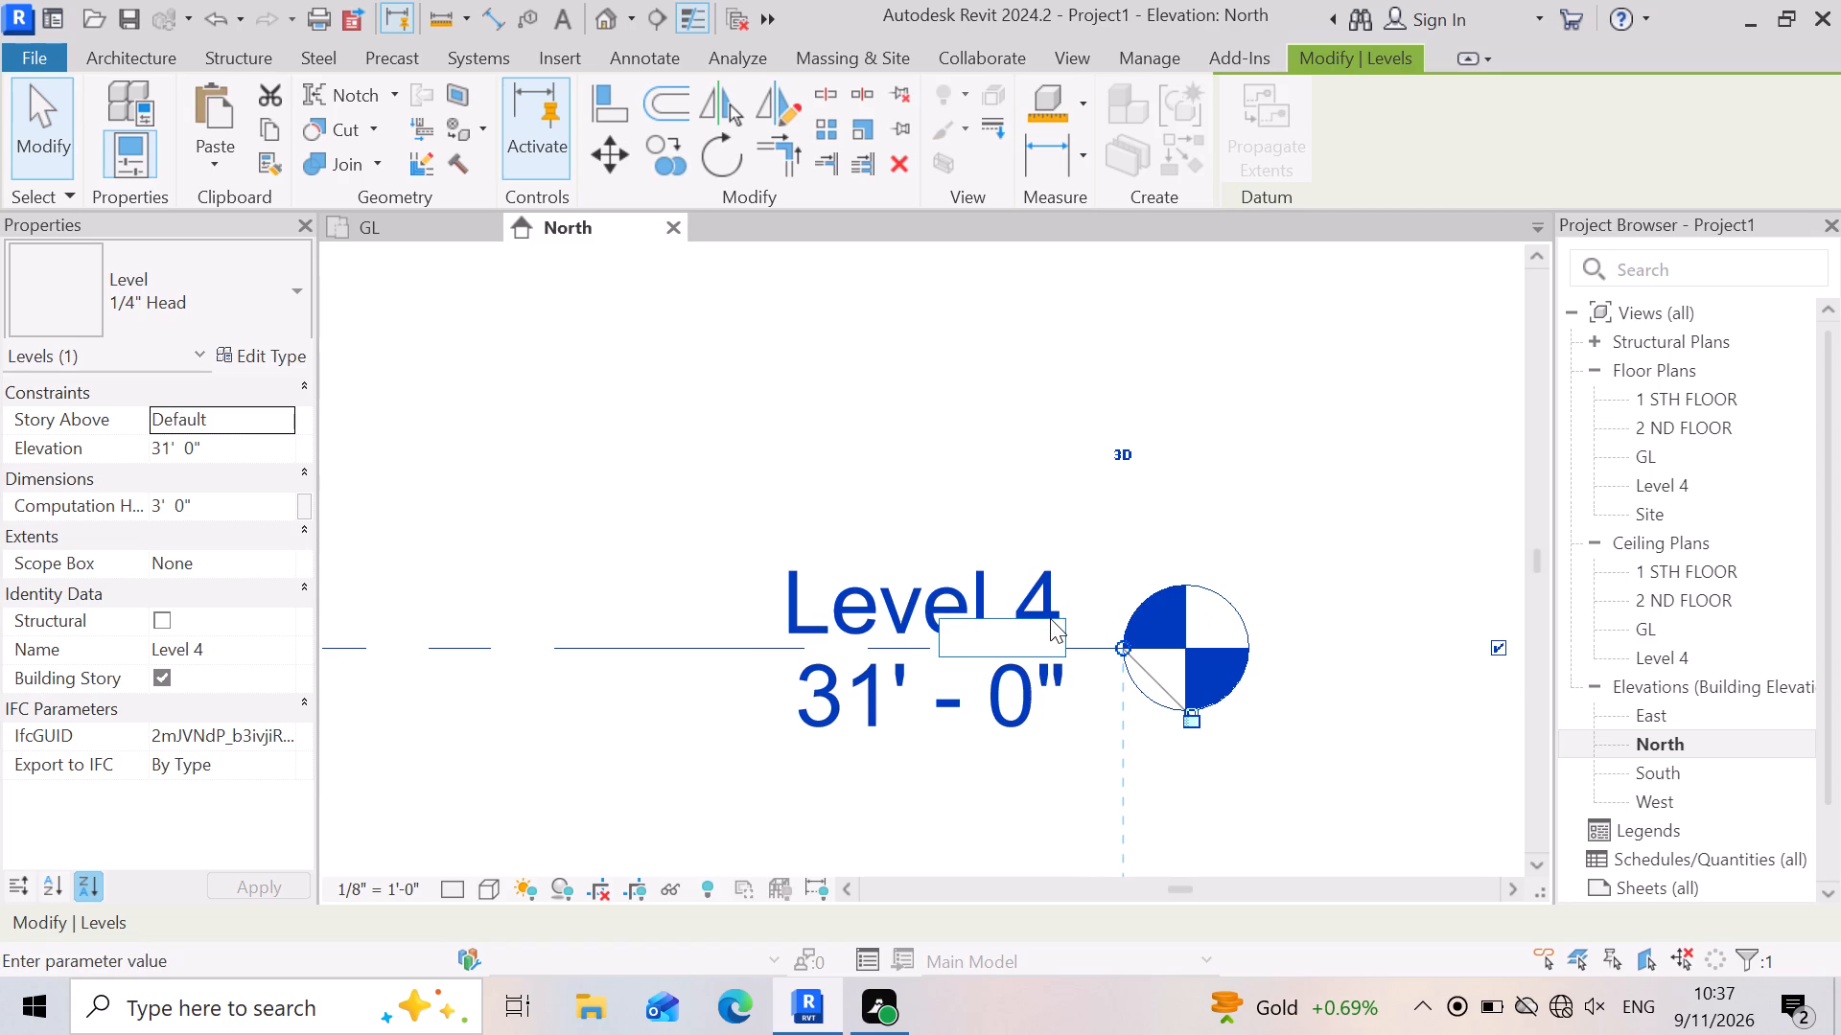
type("ROO")
key("f")
left_click(677, 713)
scroll(1127, 545, "down", 19)
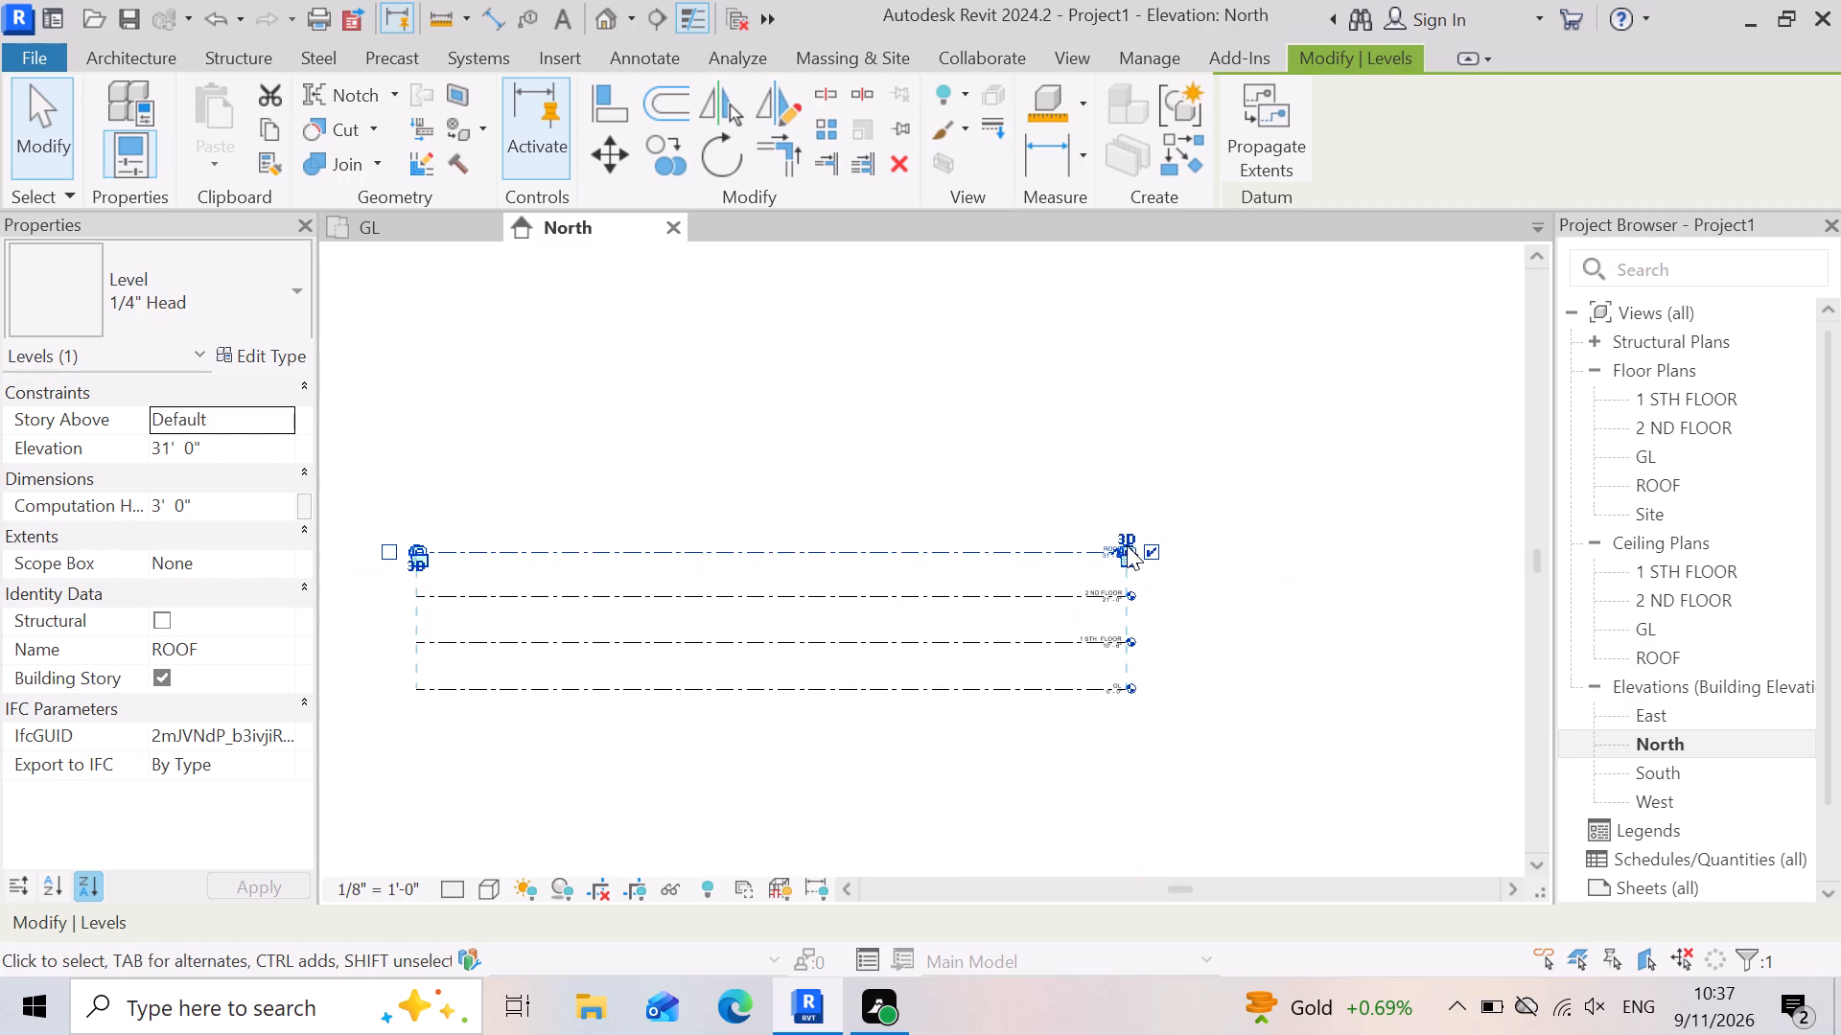
key("Escape")
scroll(1050, 694, "up", 8)
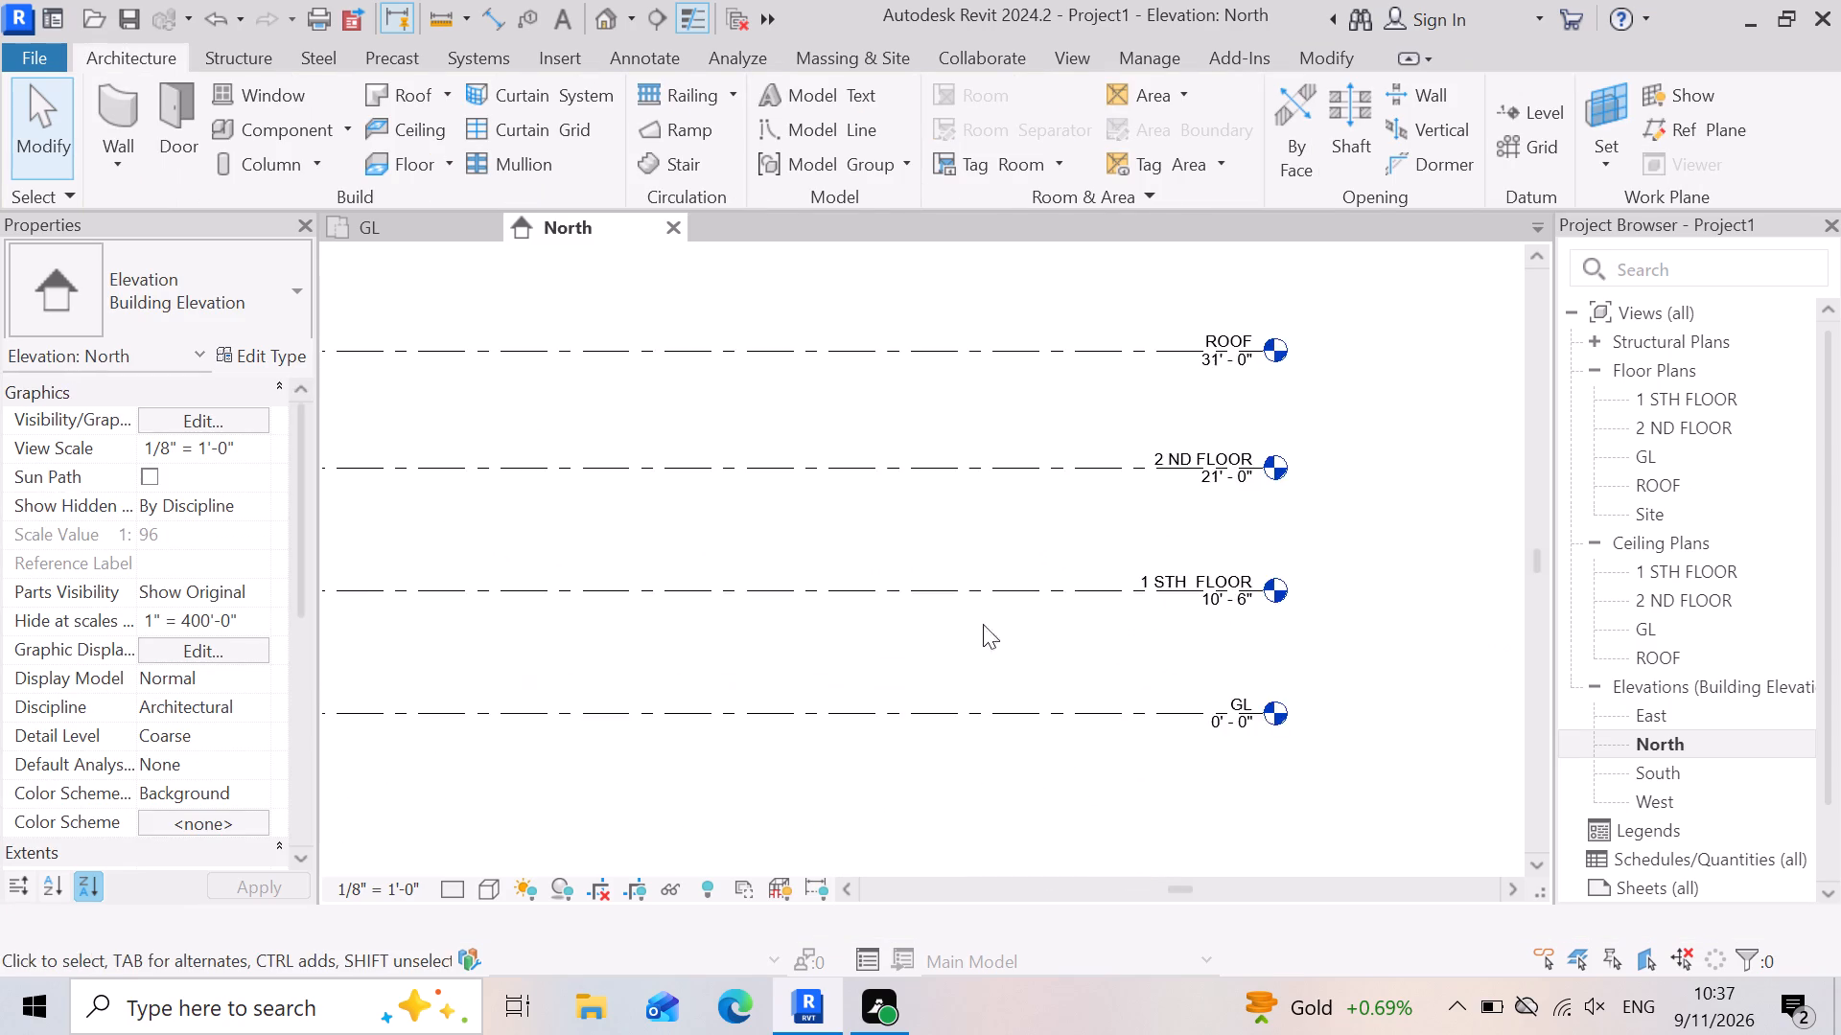
scroll(1187, 752, "down", 6)
scroll(905, 752, "up", 4)
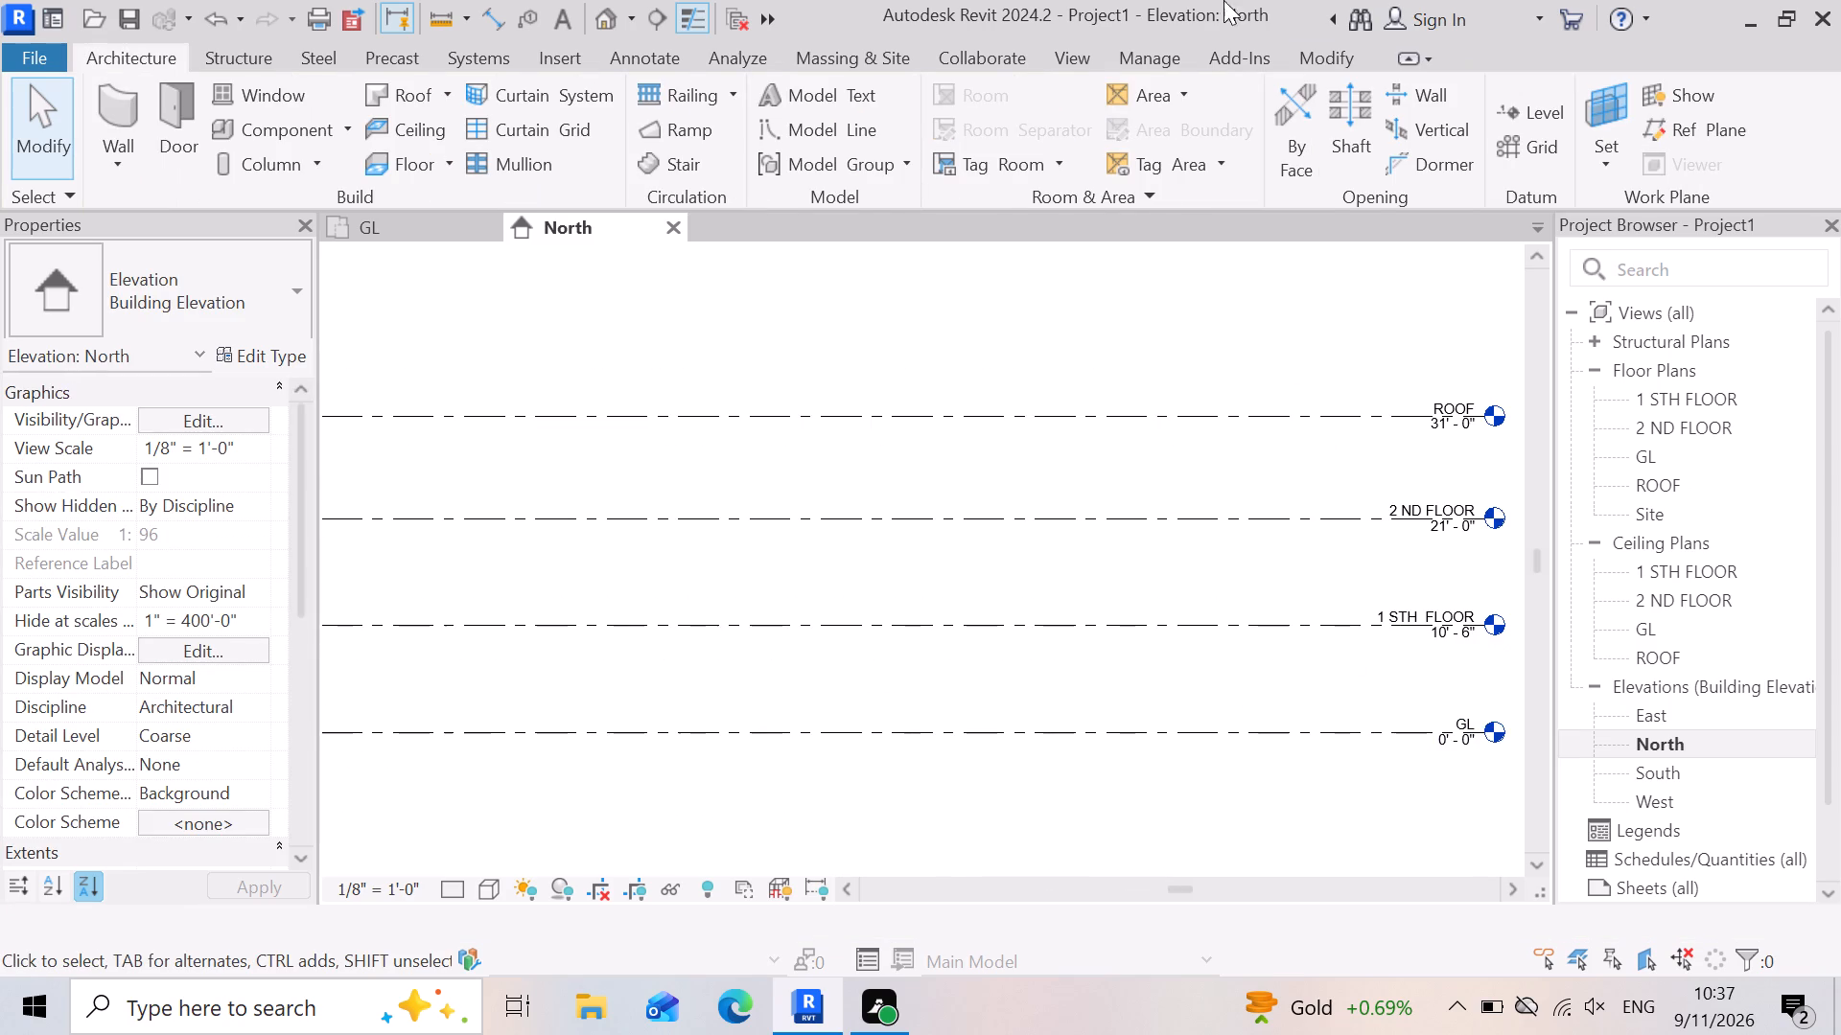
Switch to the GL floor plan view and bring up the commands for linking or importing external files.
left_click(395, 225)
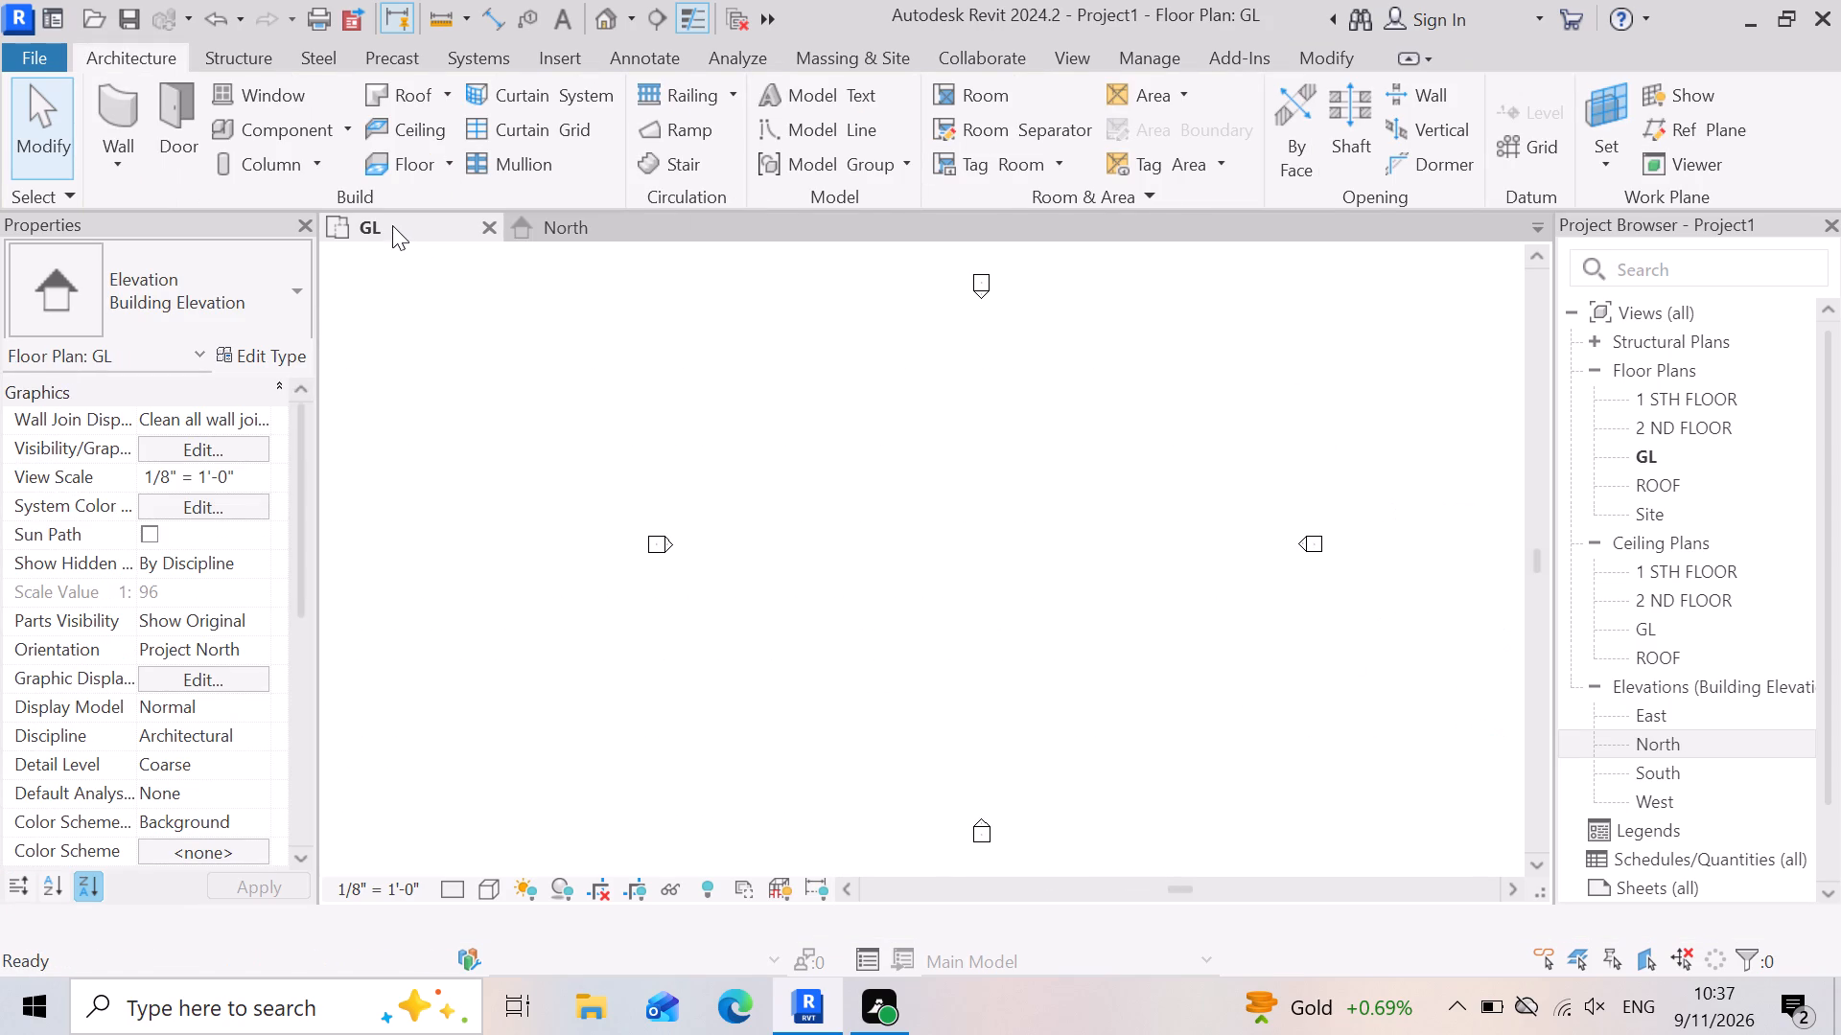
scroll(639, 591, "down", 4)
scroll(527, 562, "up", 3)
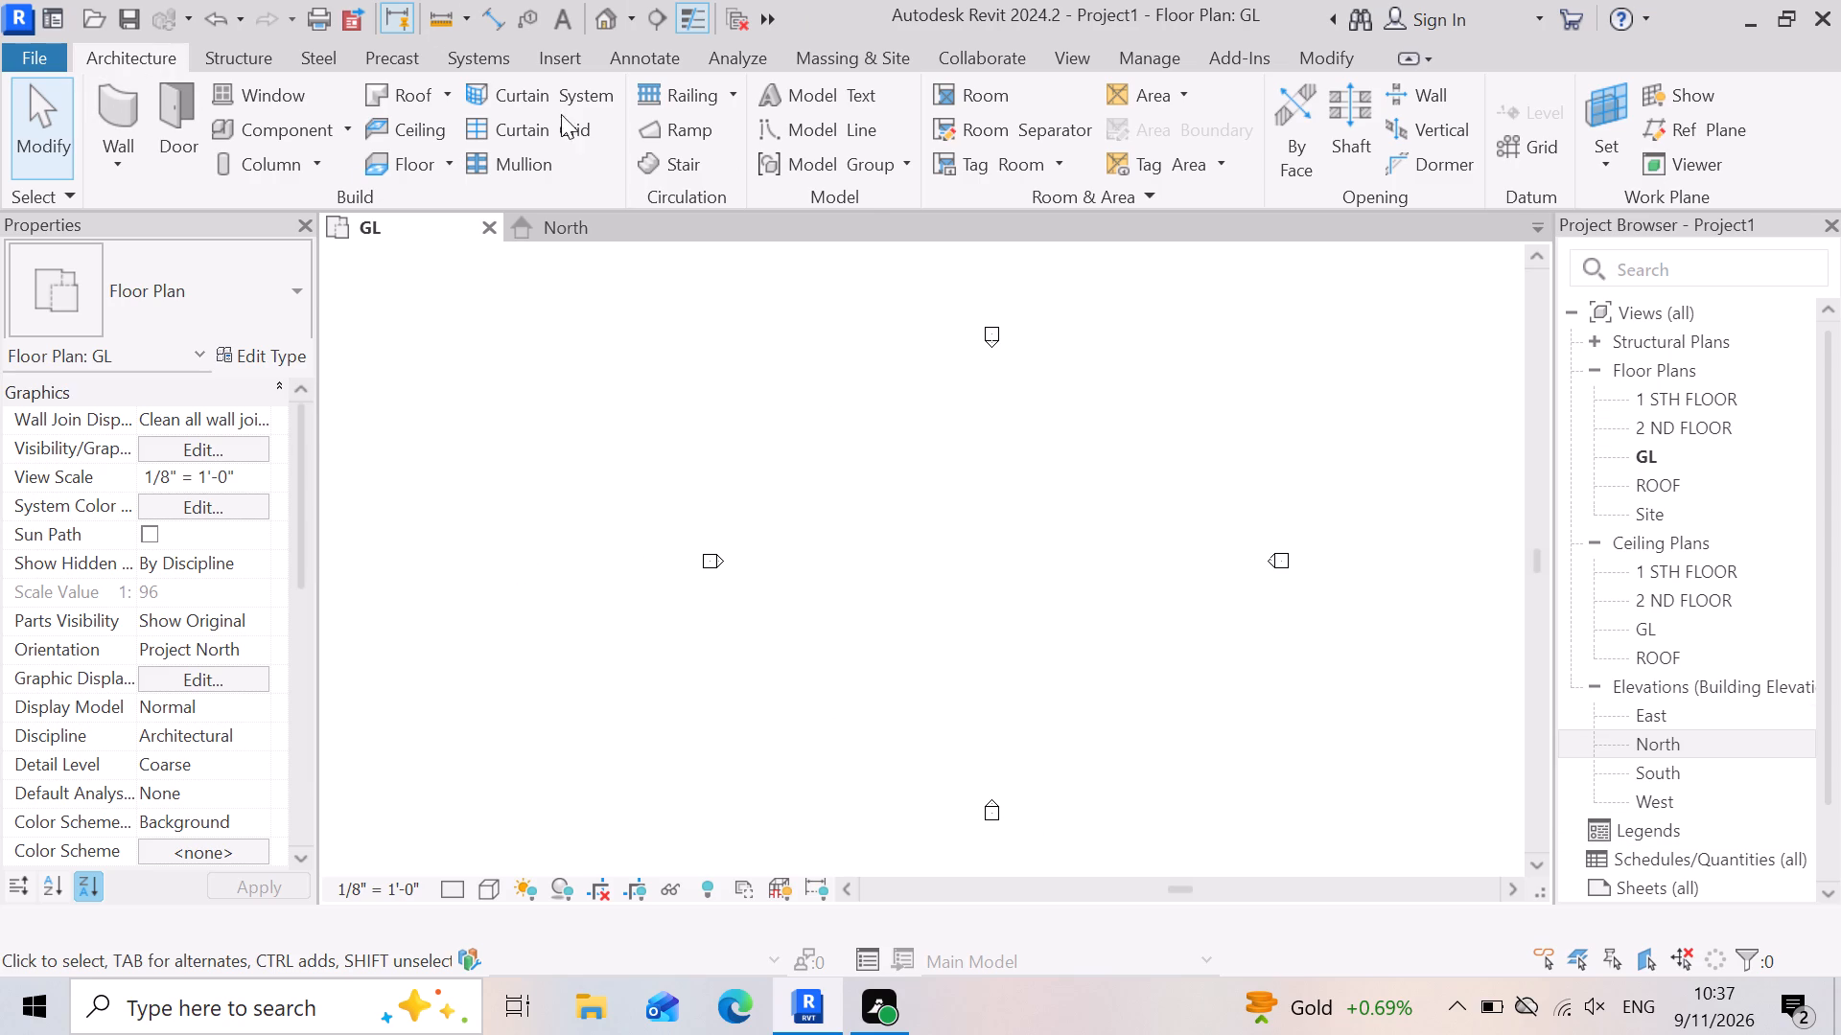
left_click(573, 65)
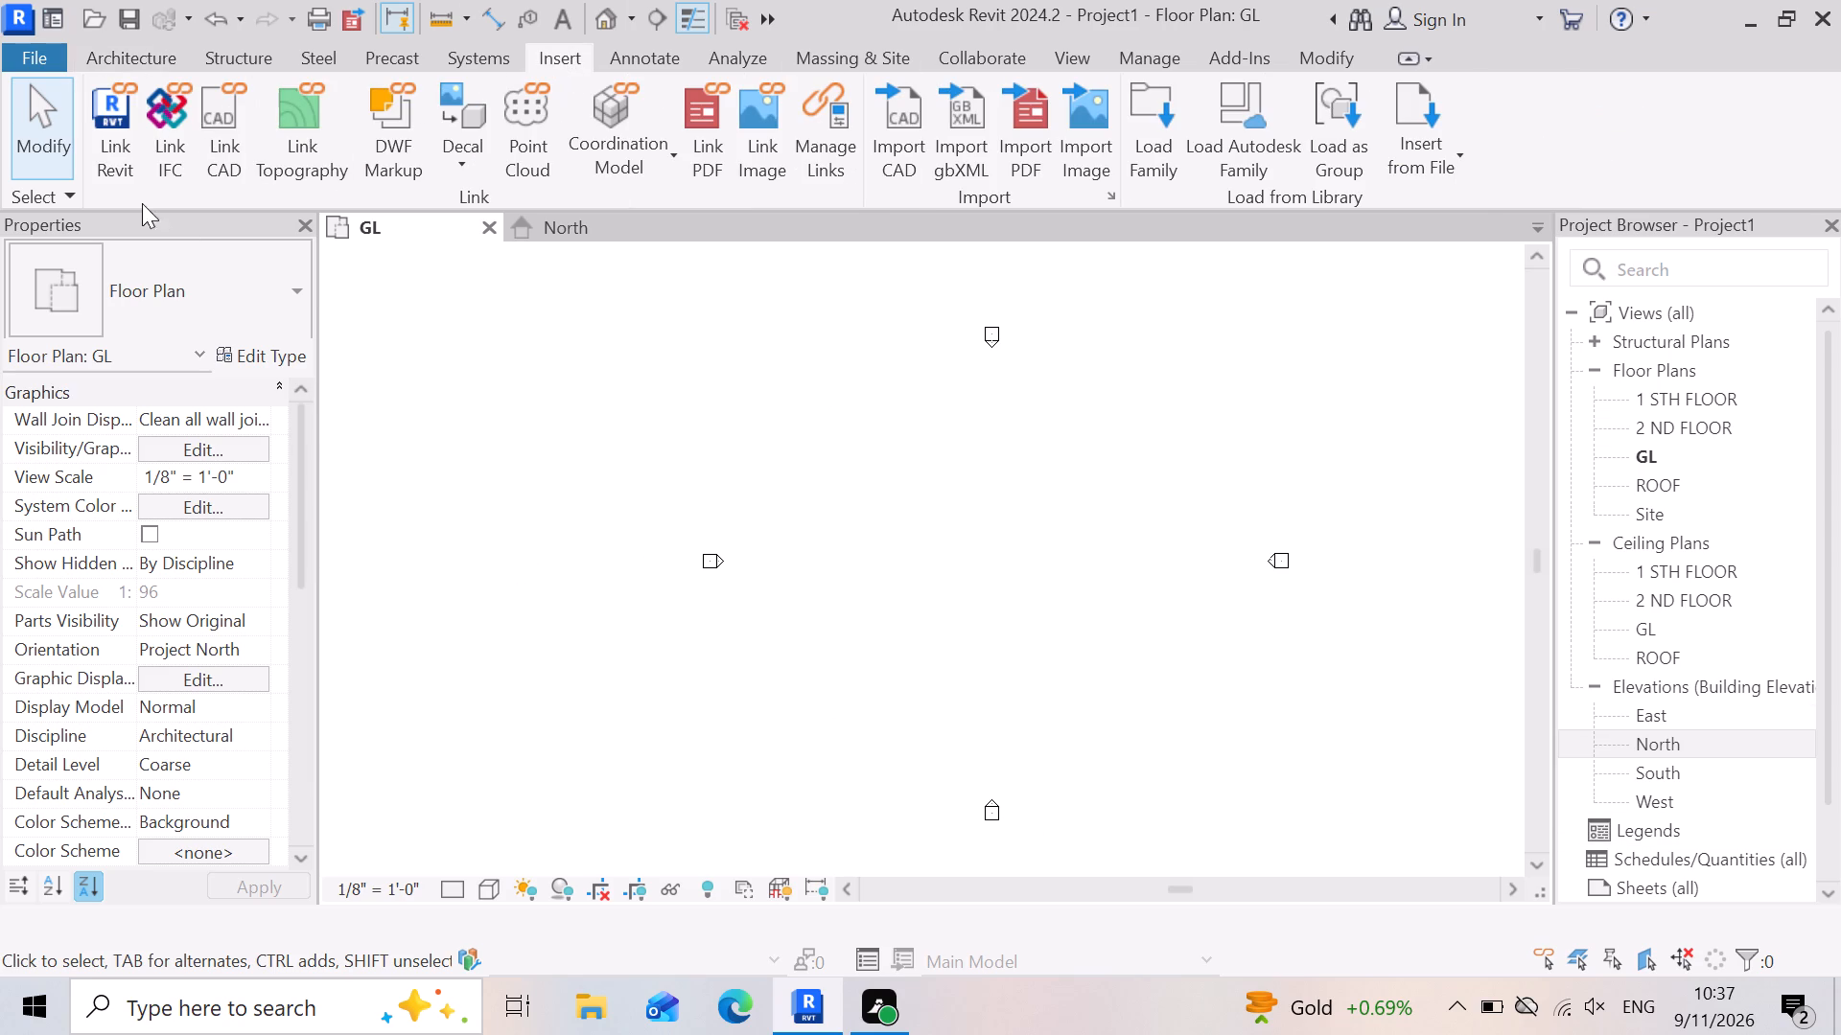
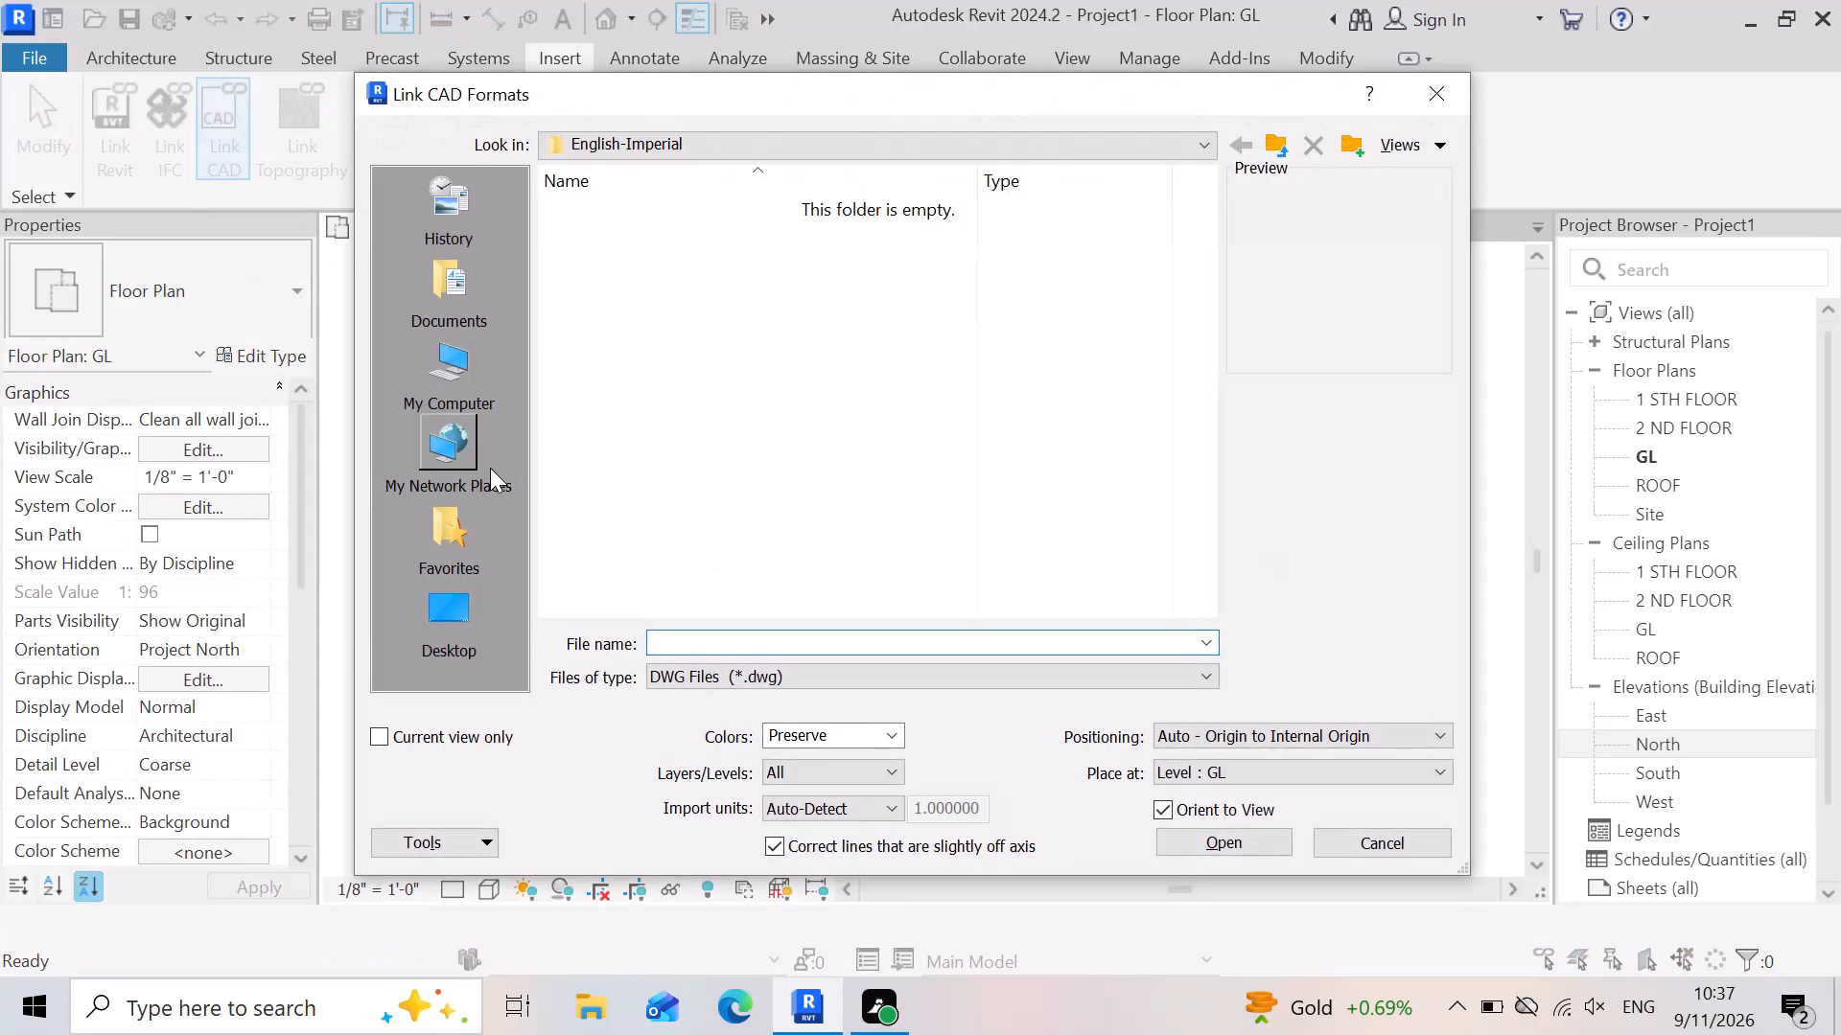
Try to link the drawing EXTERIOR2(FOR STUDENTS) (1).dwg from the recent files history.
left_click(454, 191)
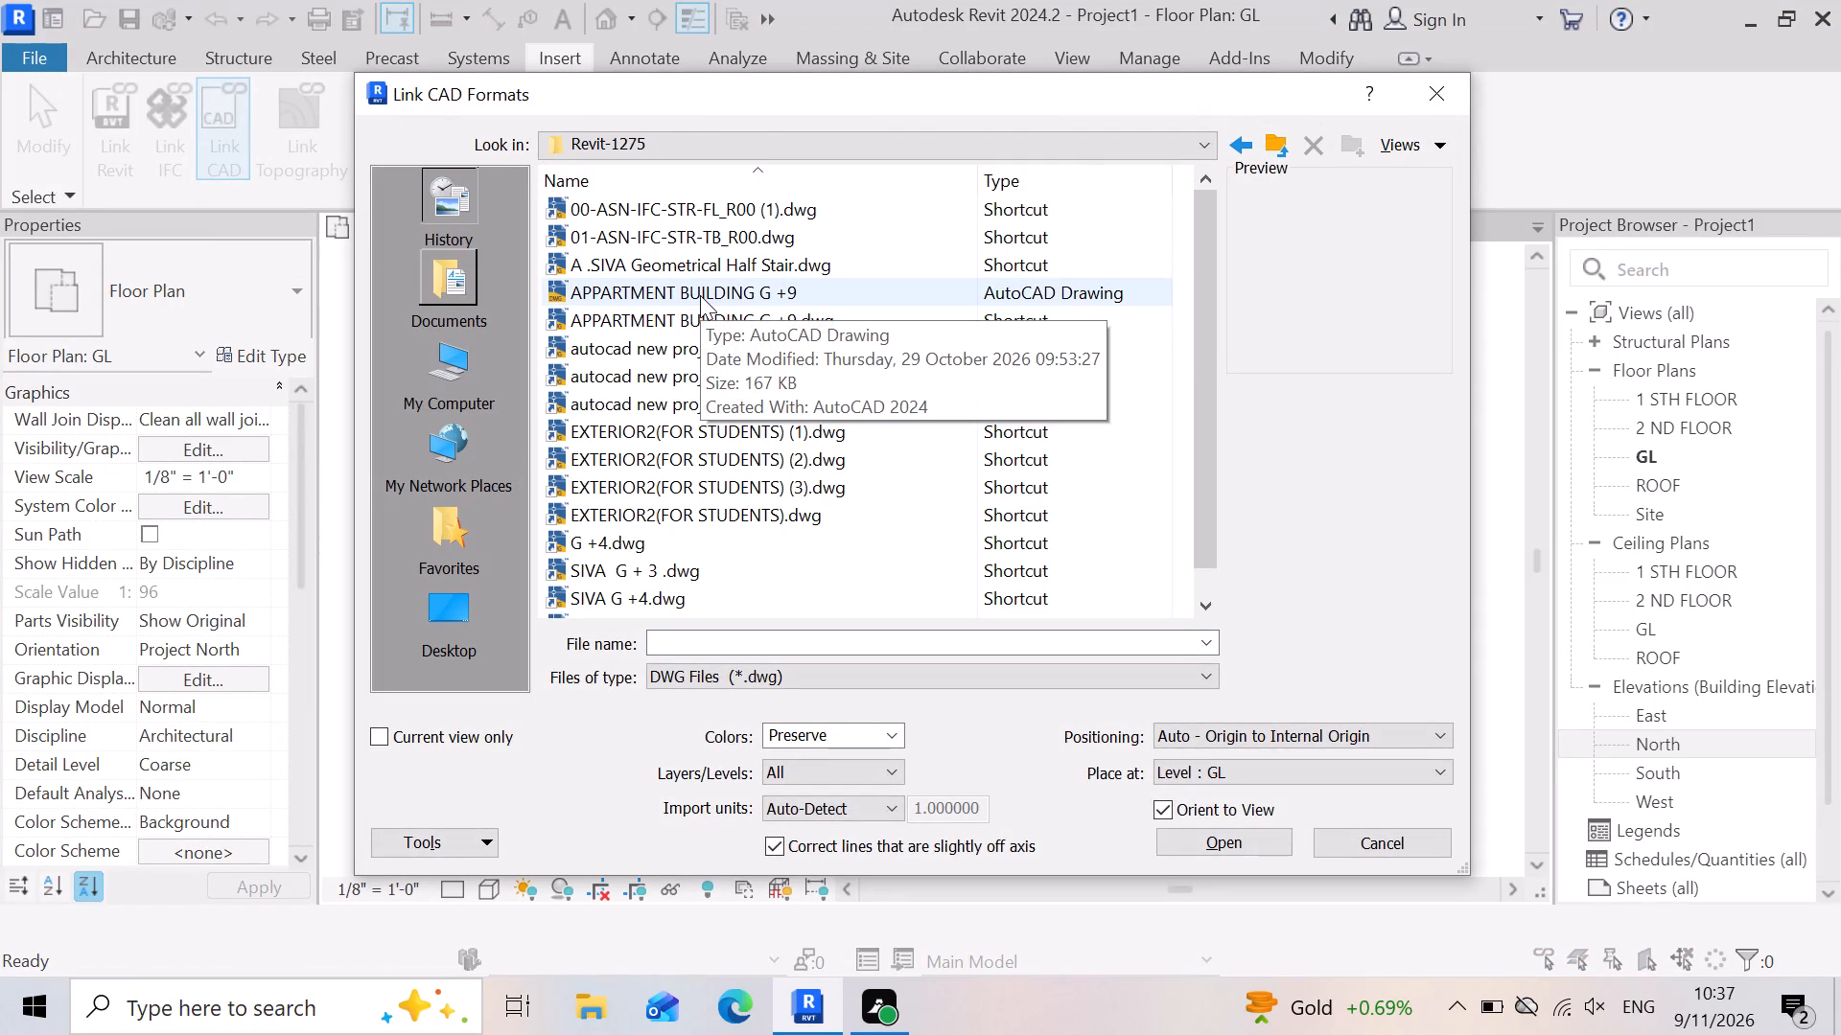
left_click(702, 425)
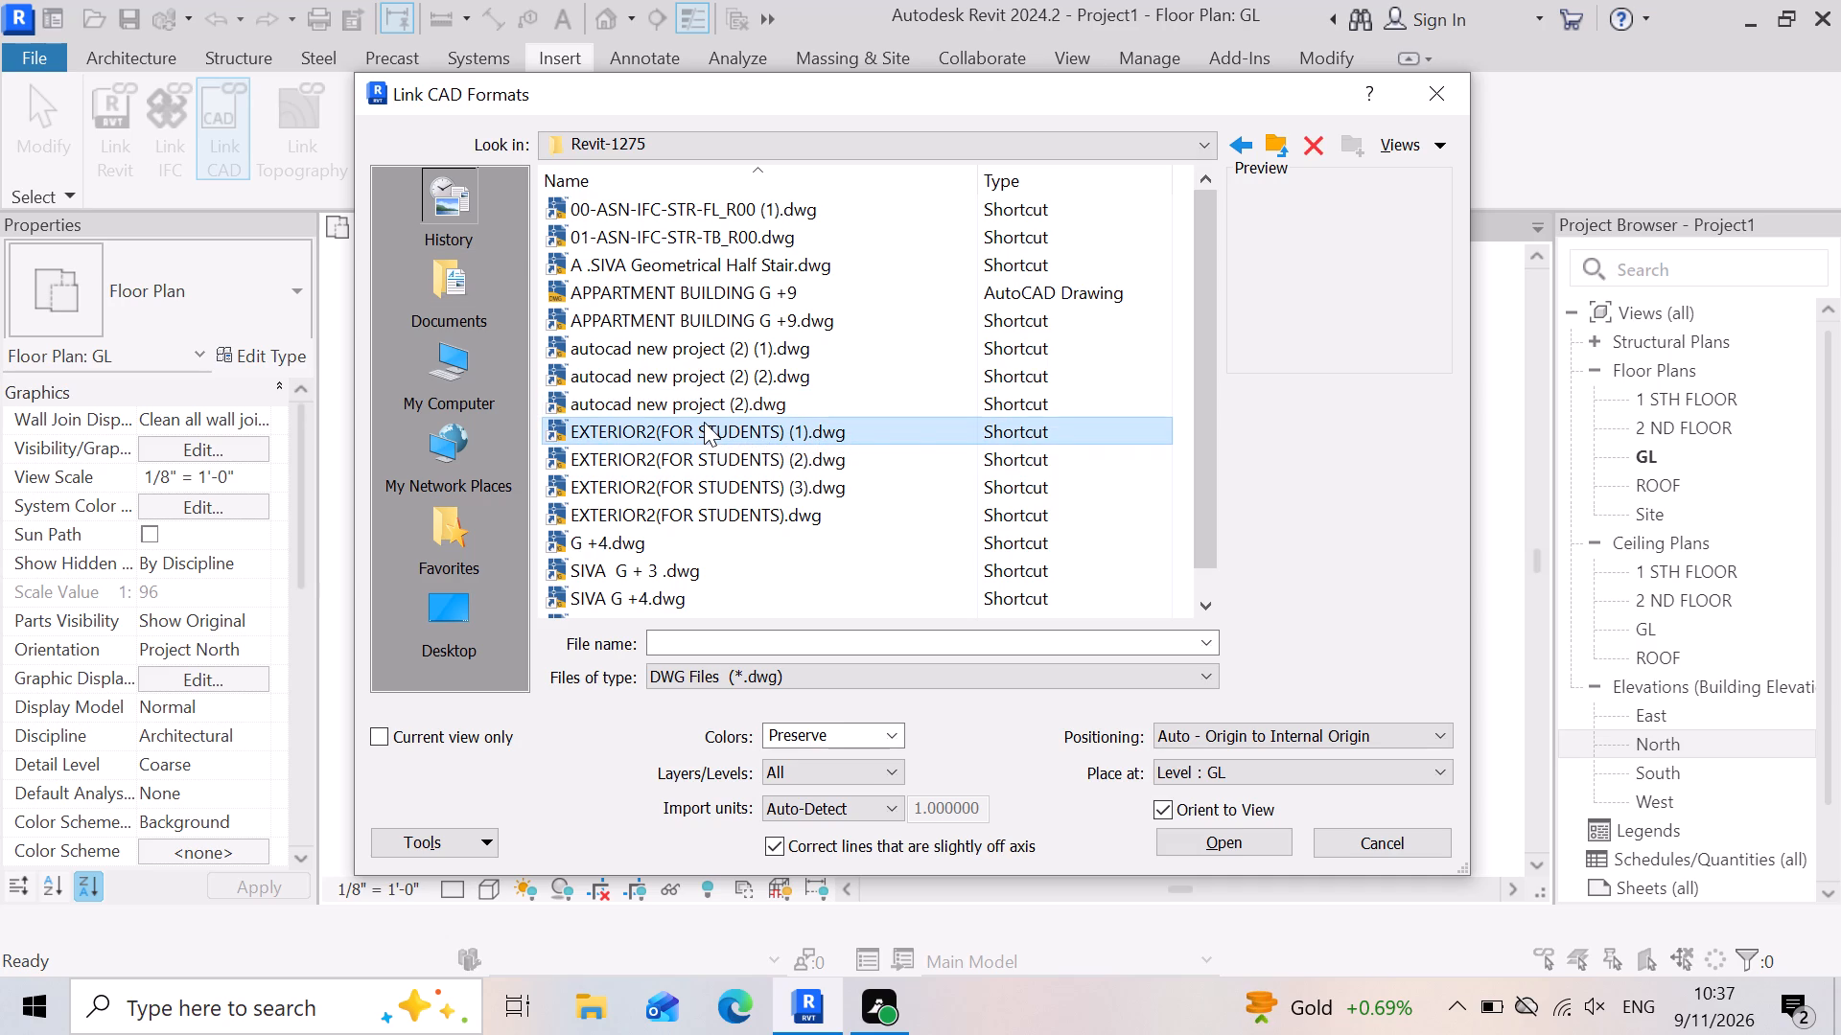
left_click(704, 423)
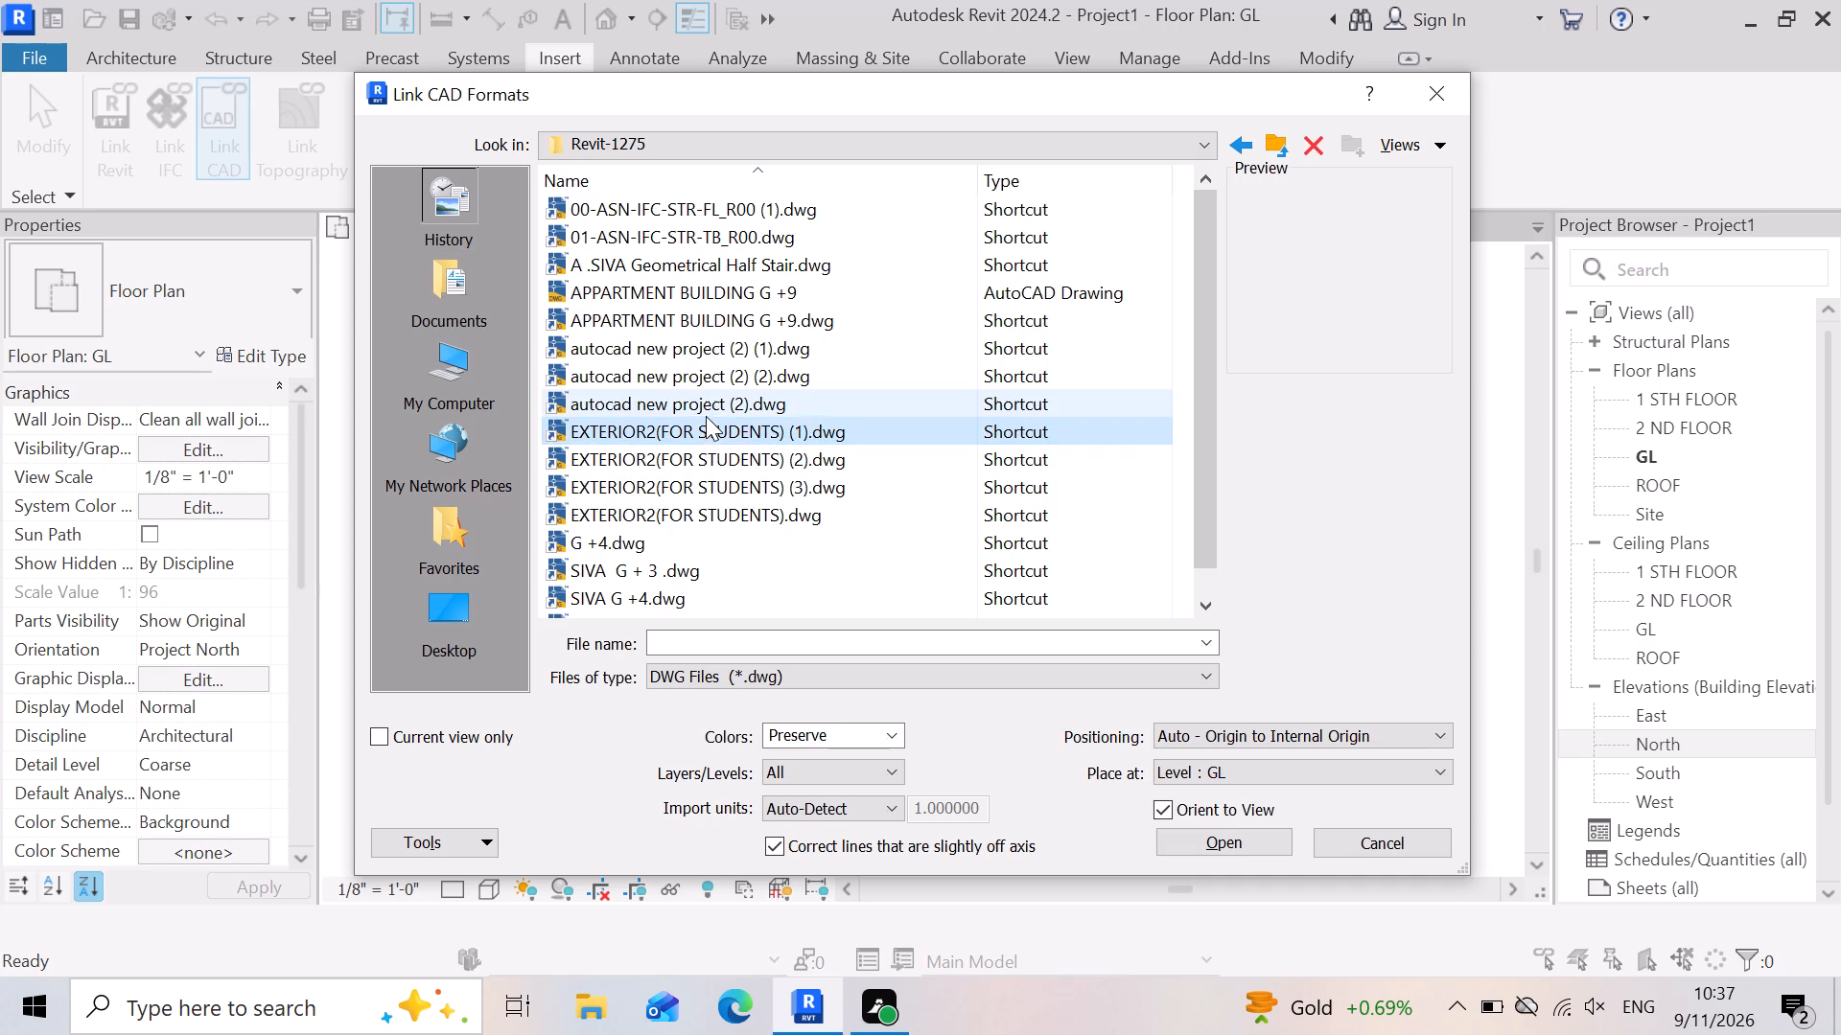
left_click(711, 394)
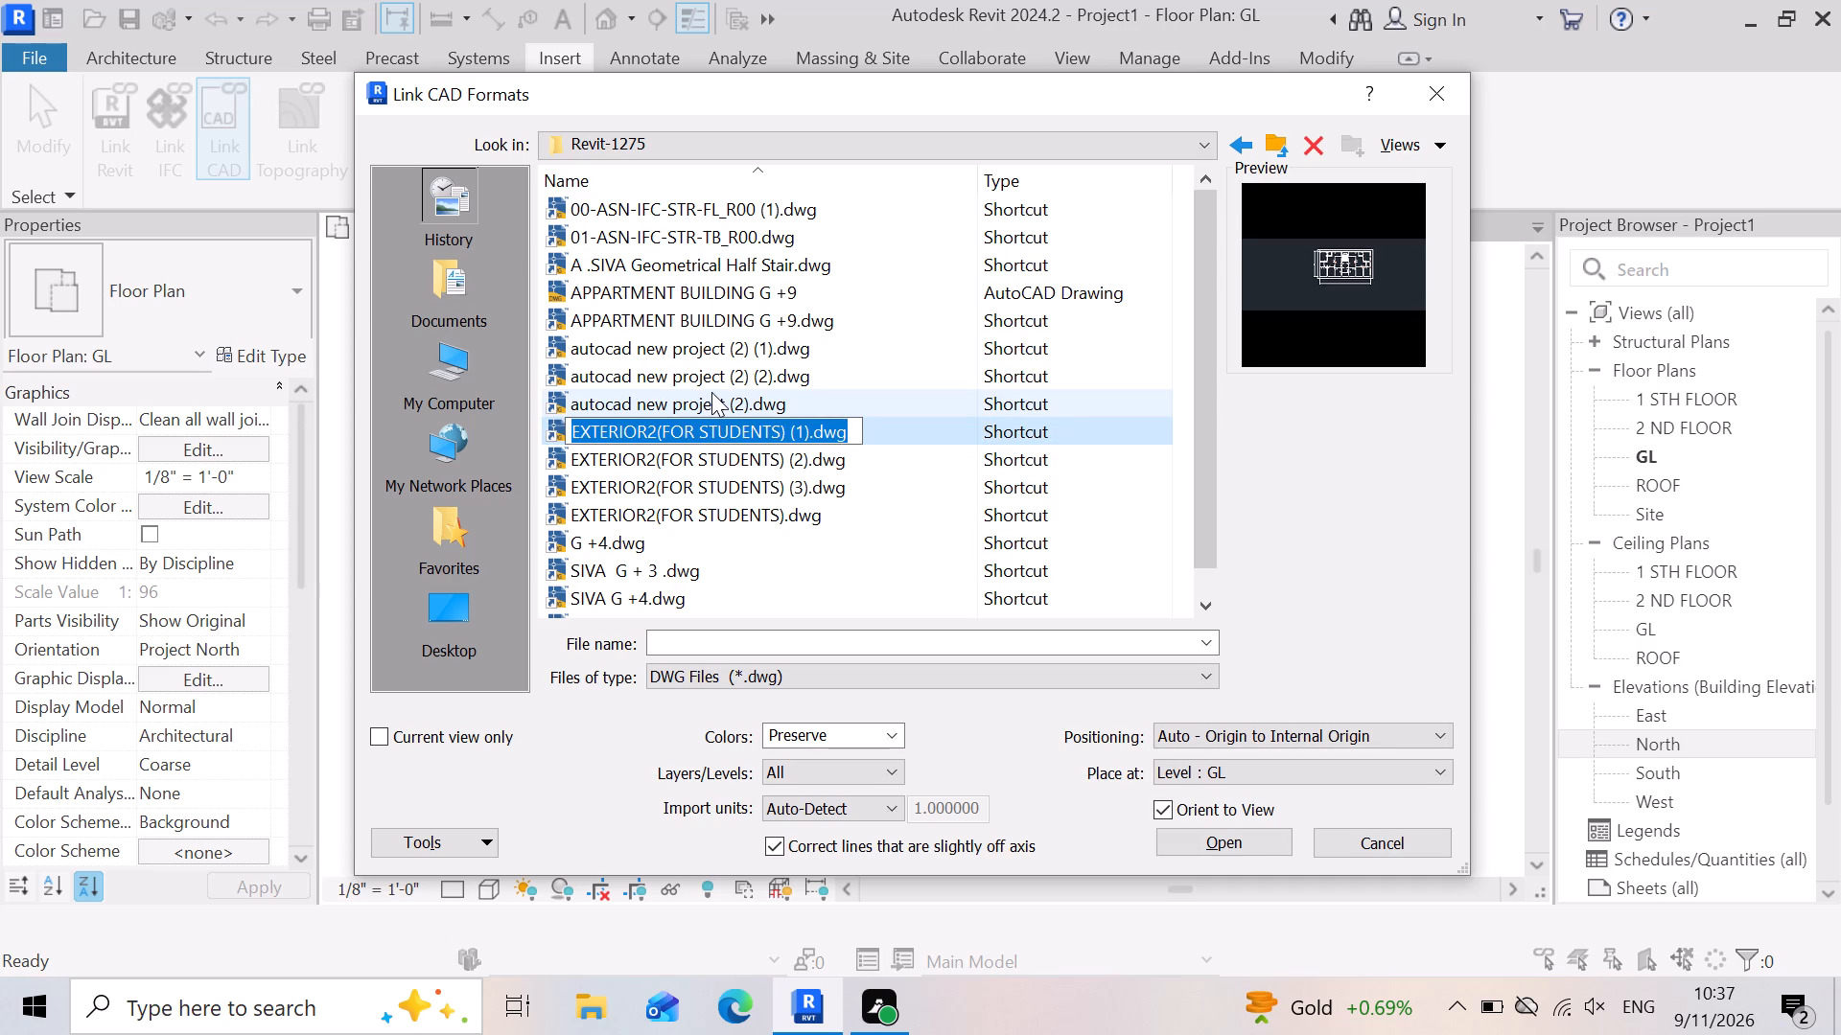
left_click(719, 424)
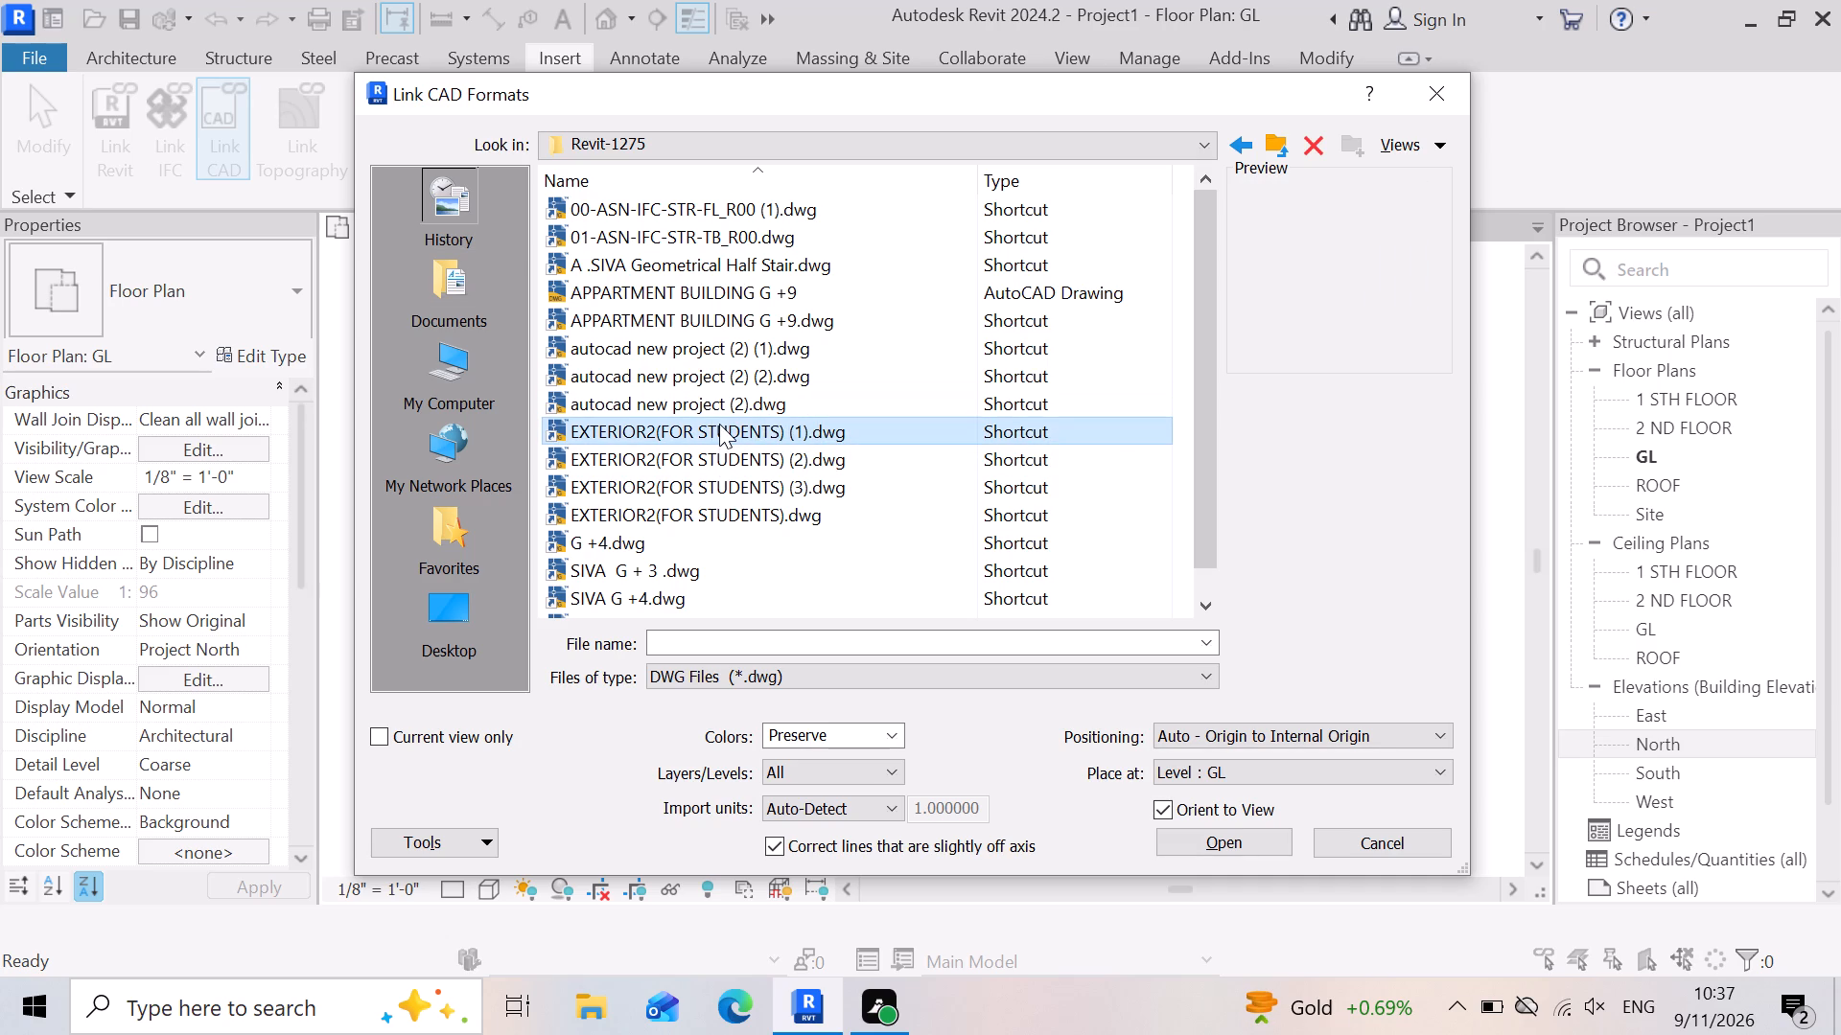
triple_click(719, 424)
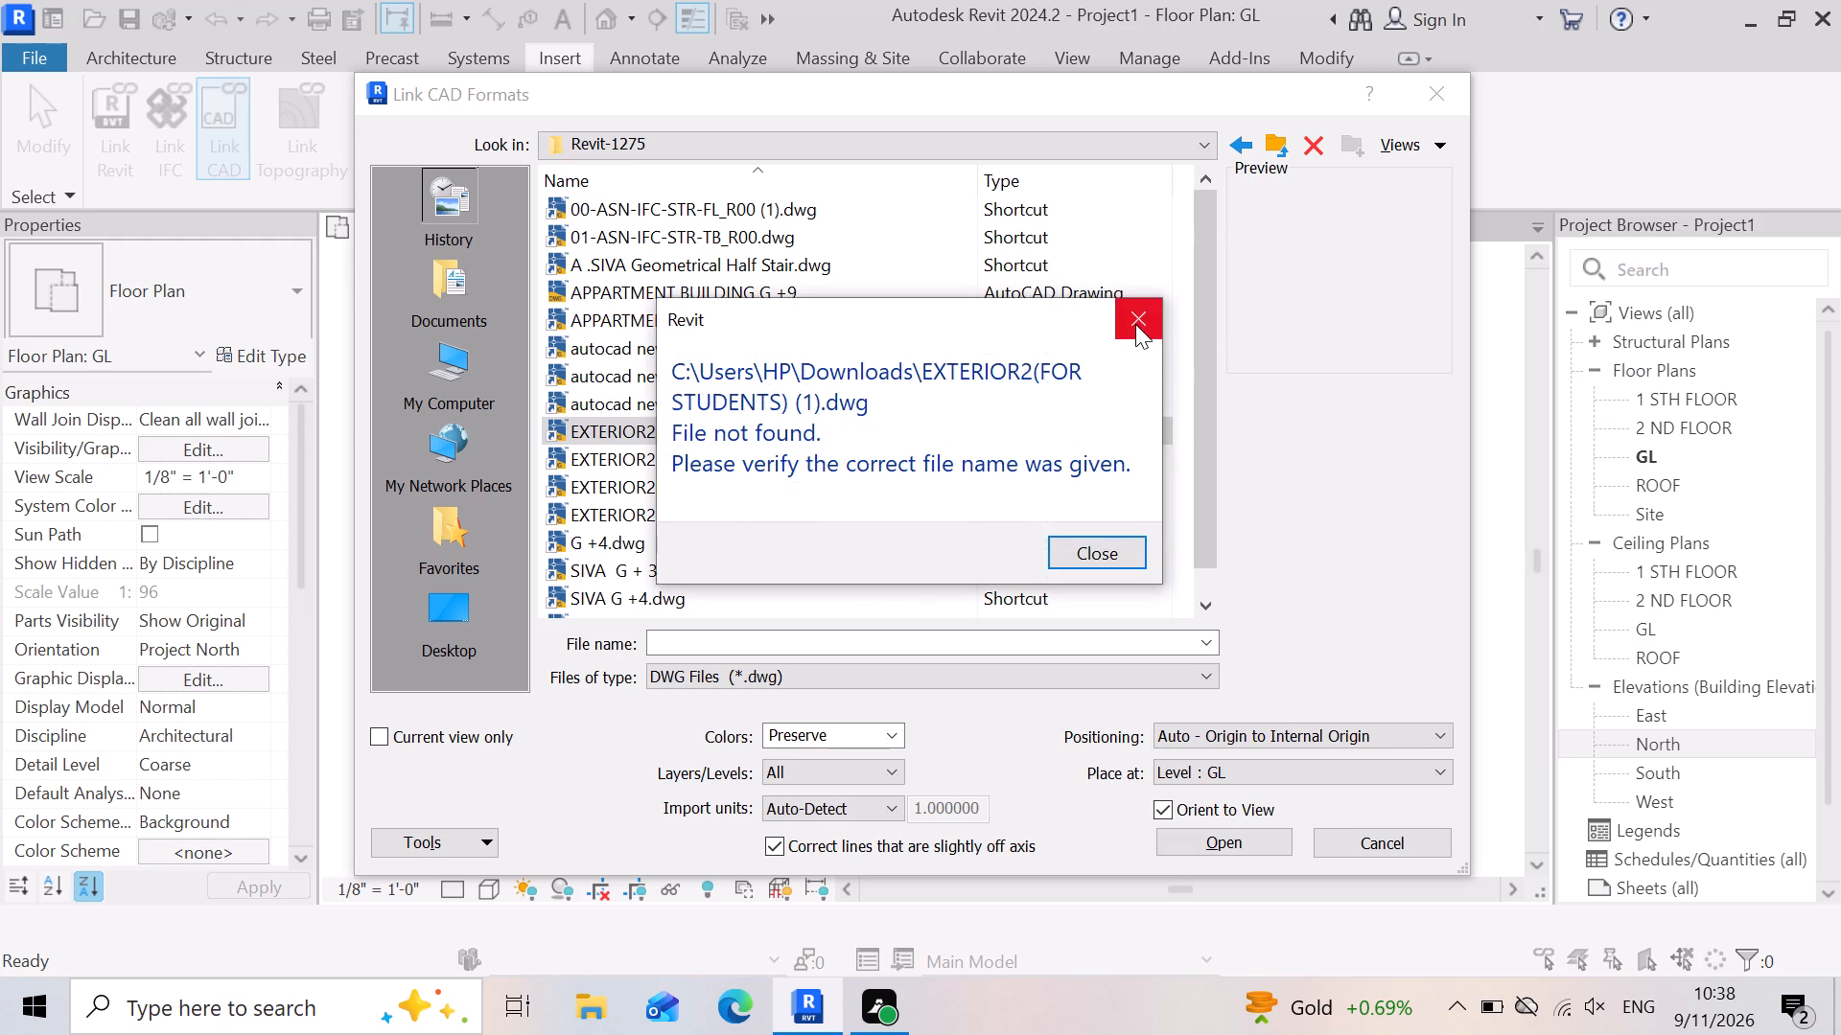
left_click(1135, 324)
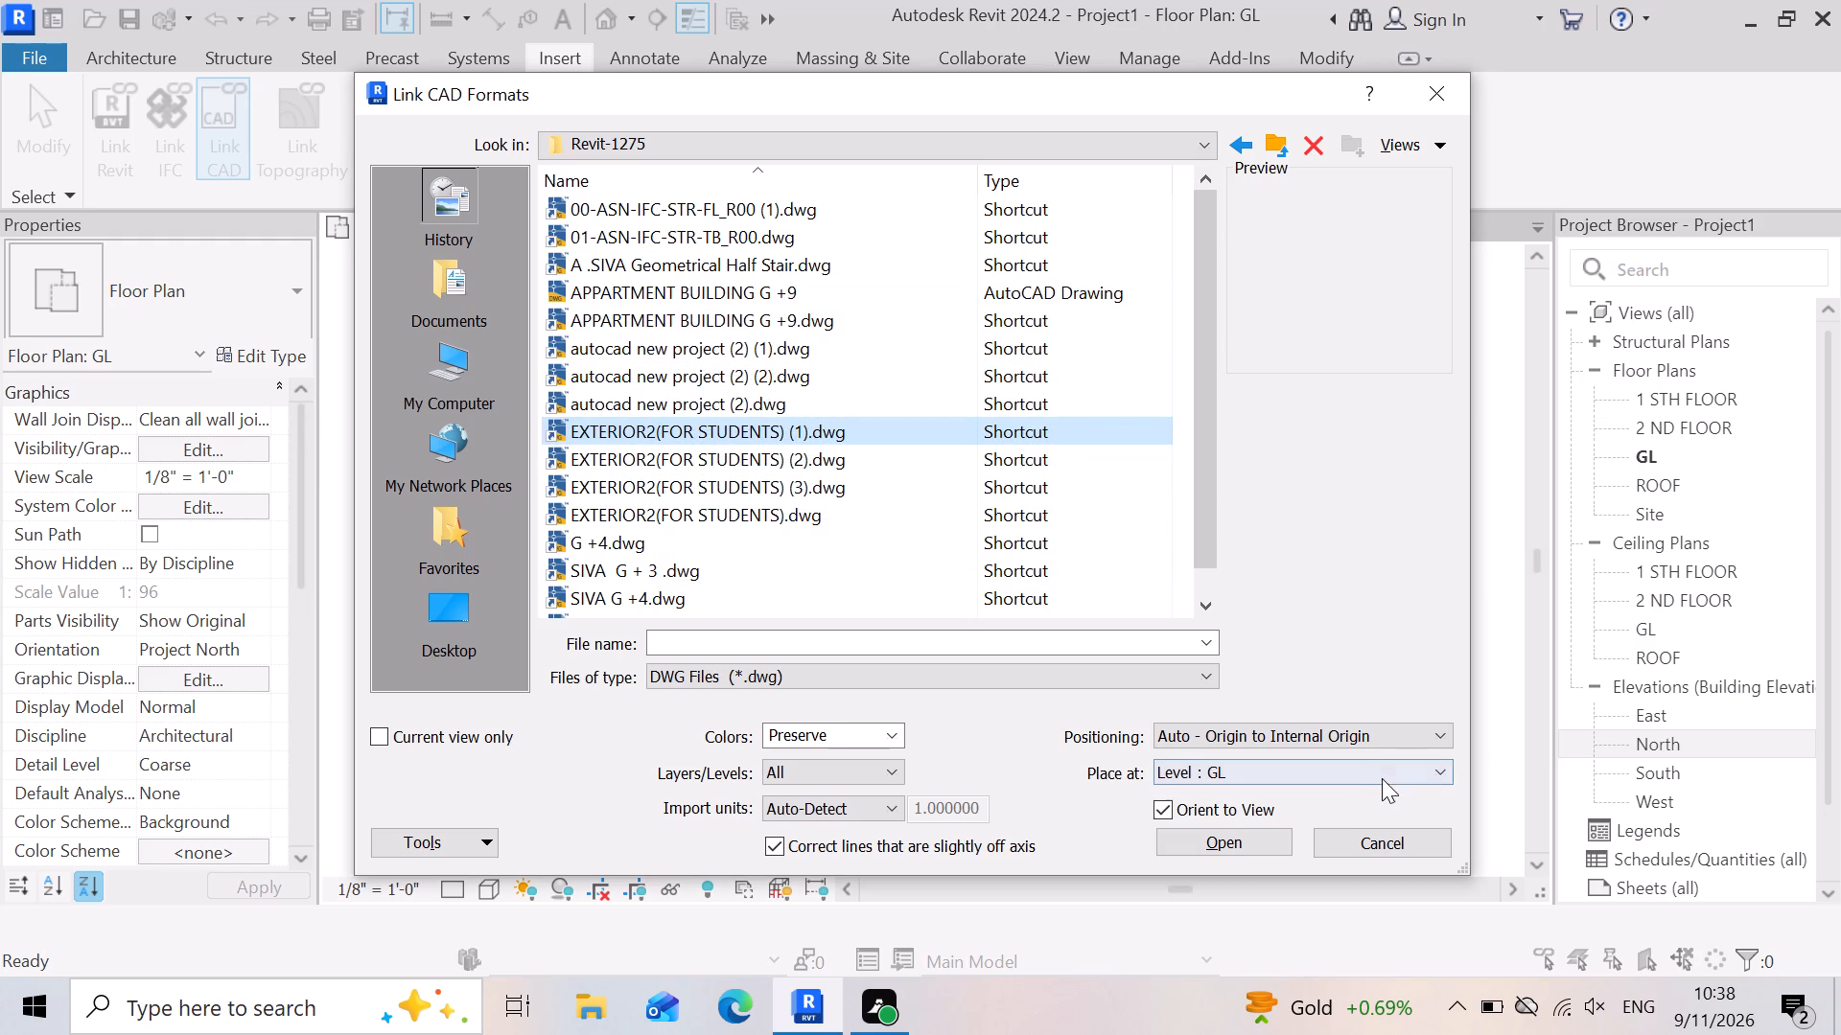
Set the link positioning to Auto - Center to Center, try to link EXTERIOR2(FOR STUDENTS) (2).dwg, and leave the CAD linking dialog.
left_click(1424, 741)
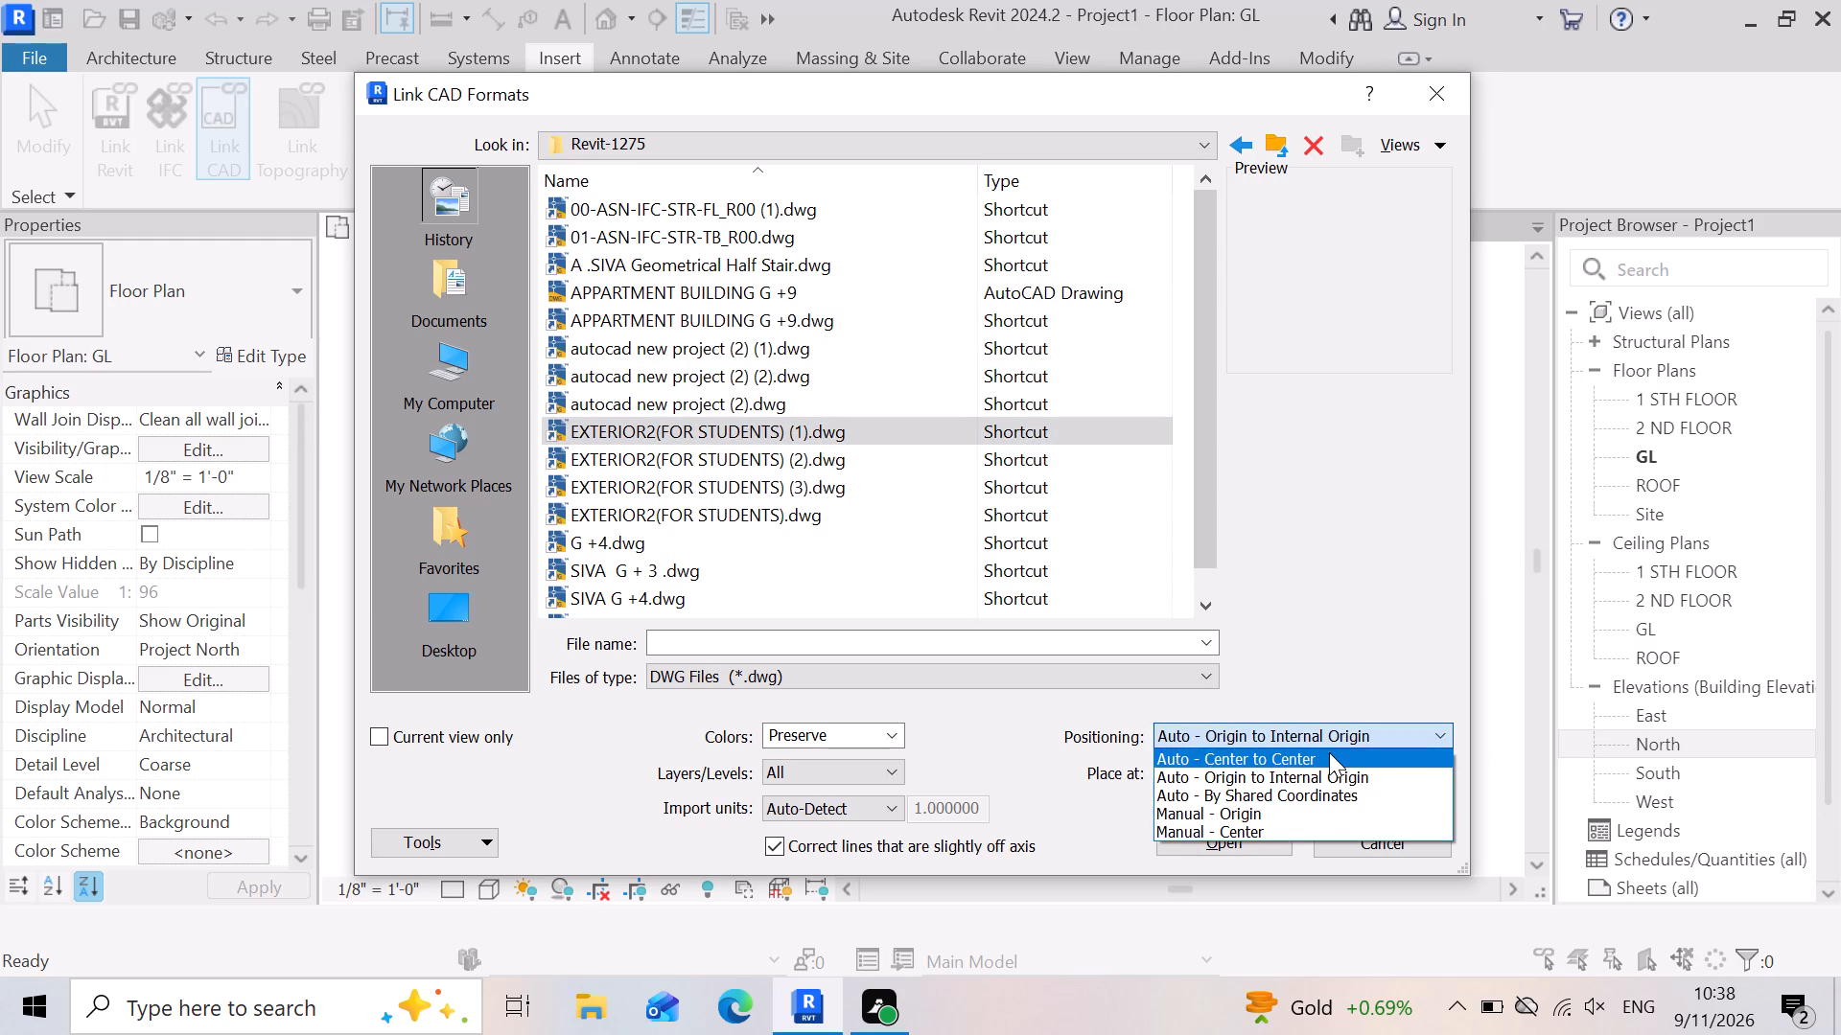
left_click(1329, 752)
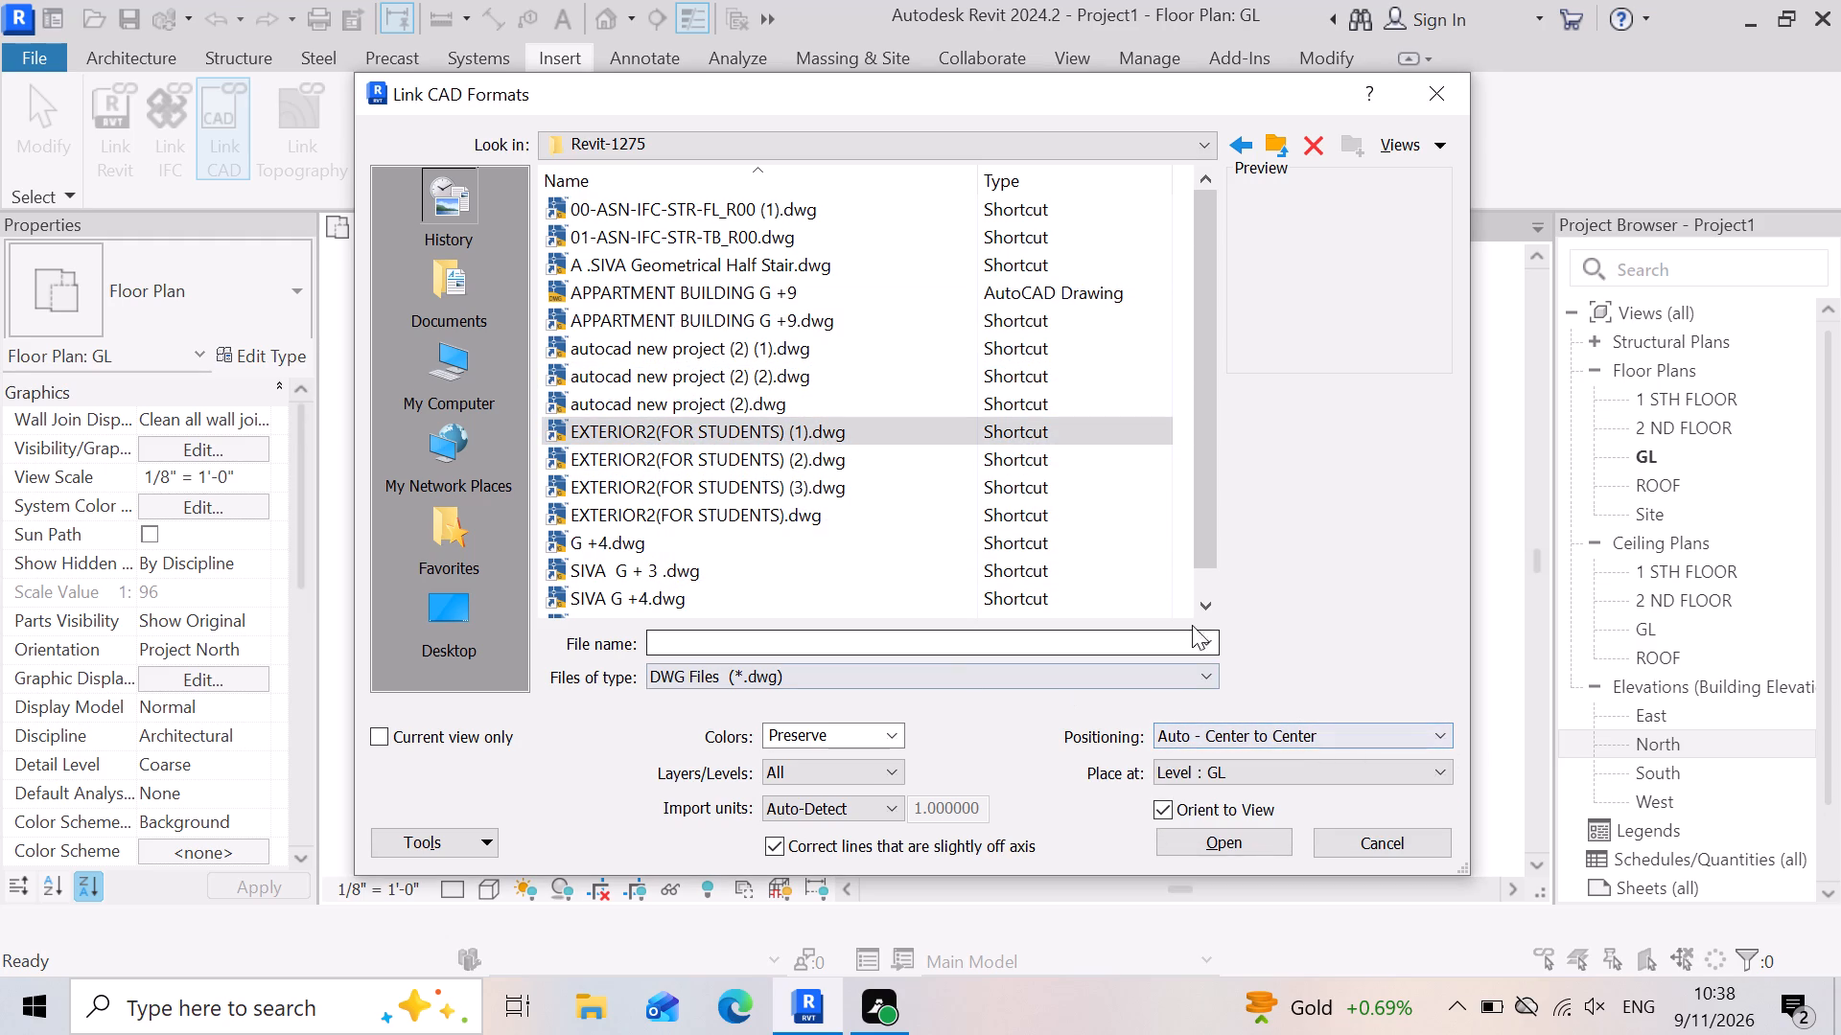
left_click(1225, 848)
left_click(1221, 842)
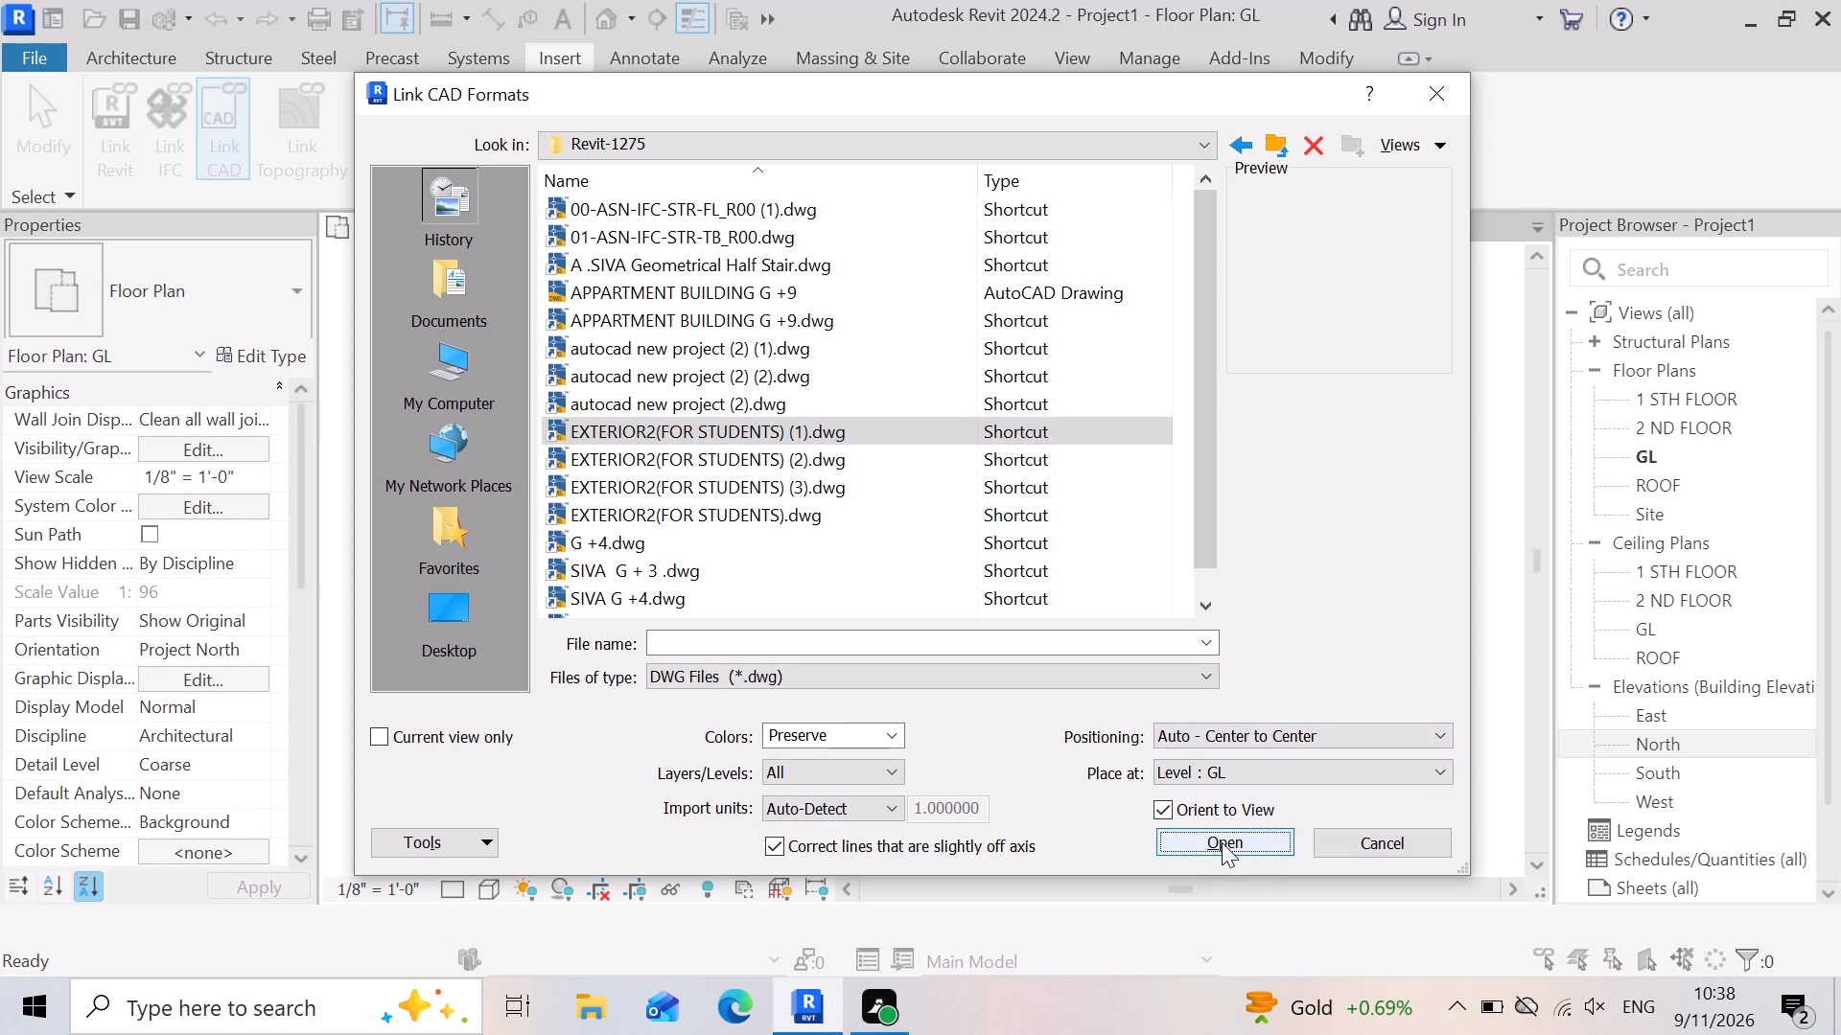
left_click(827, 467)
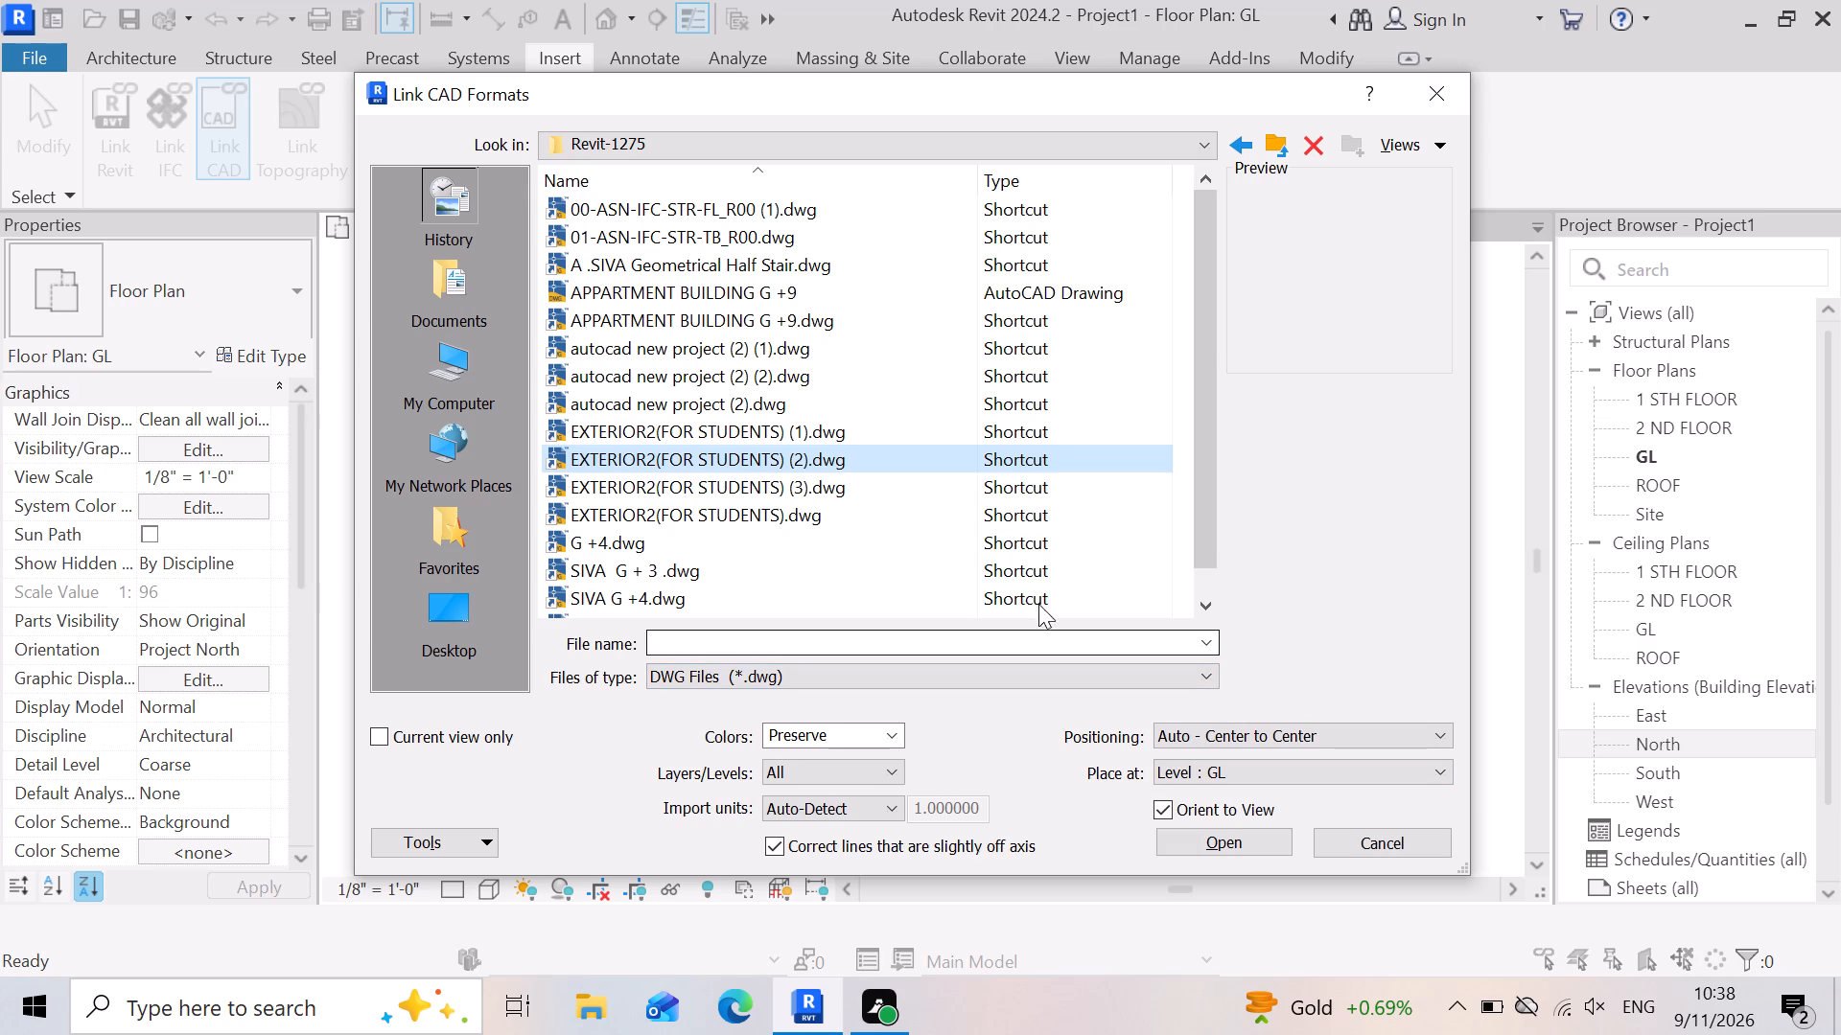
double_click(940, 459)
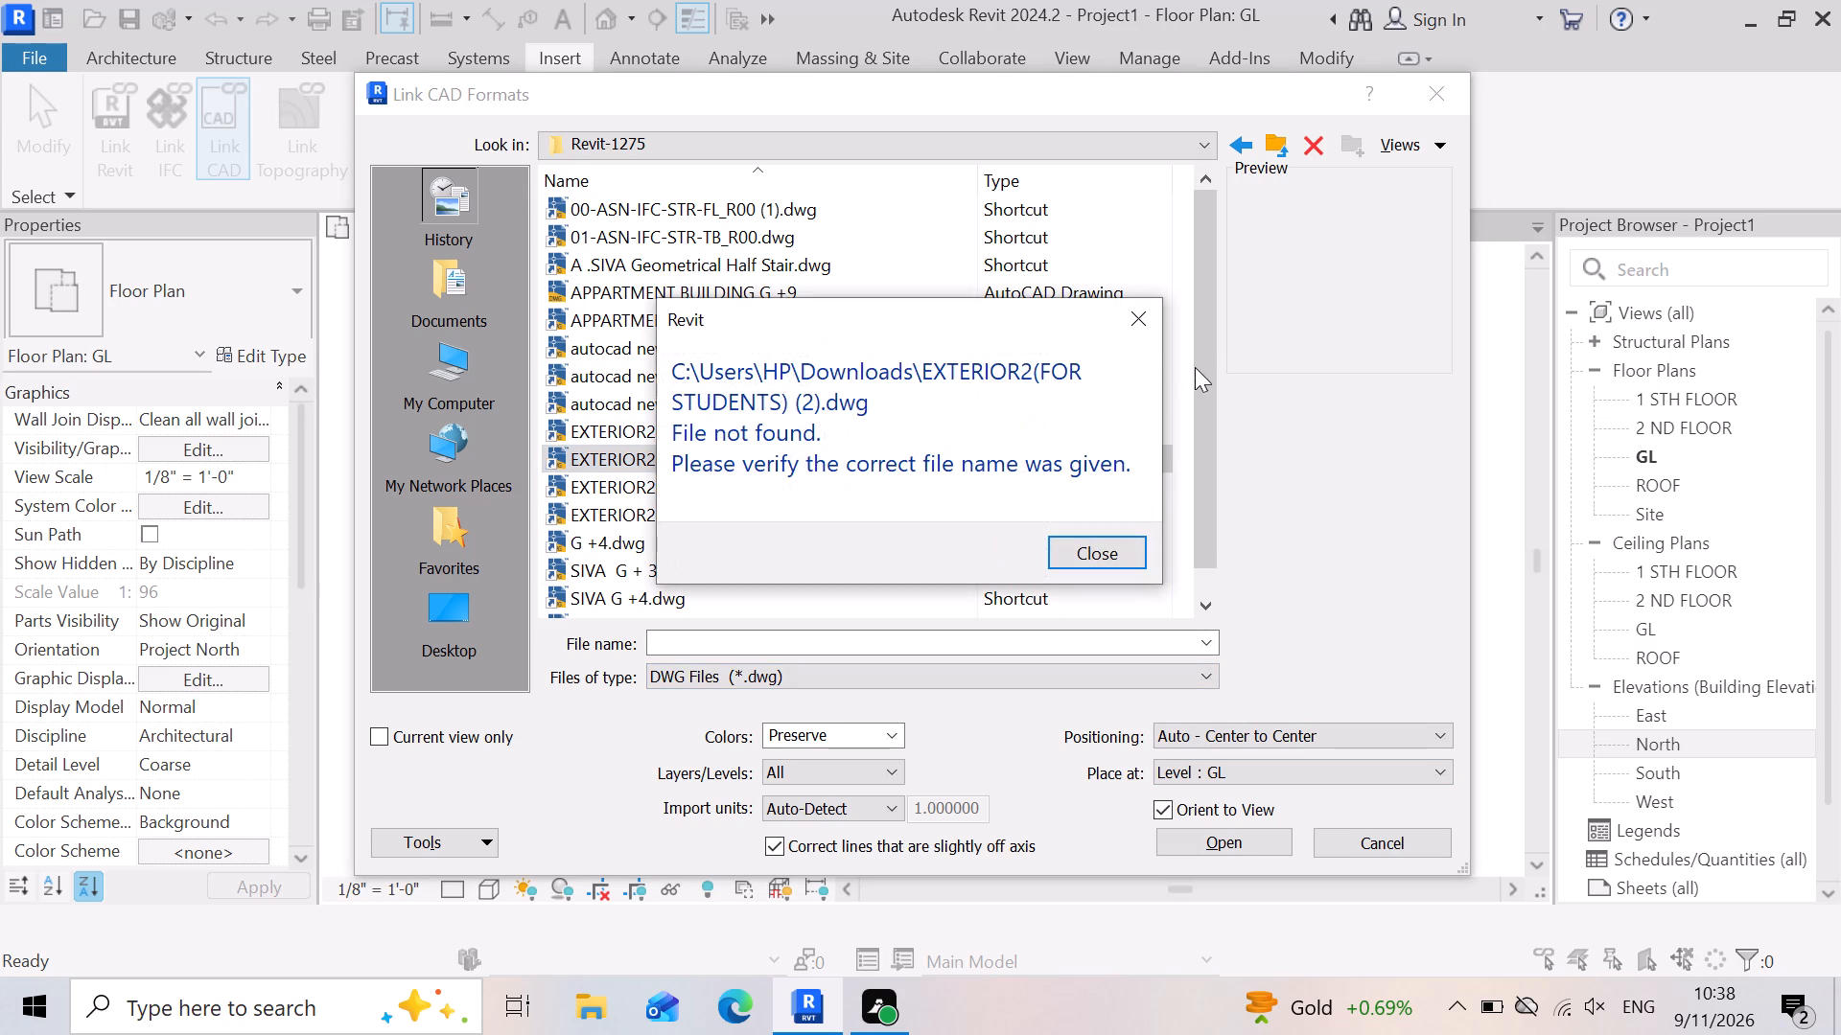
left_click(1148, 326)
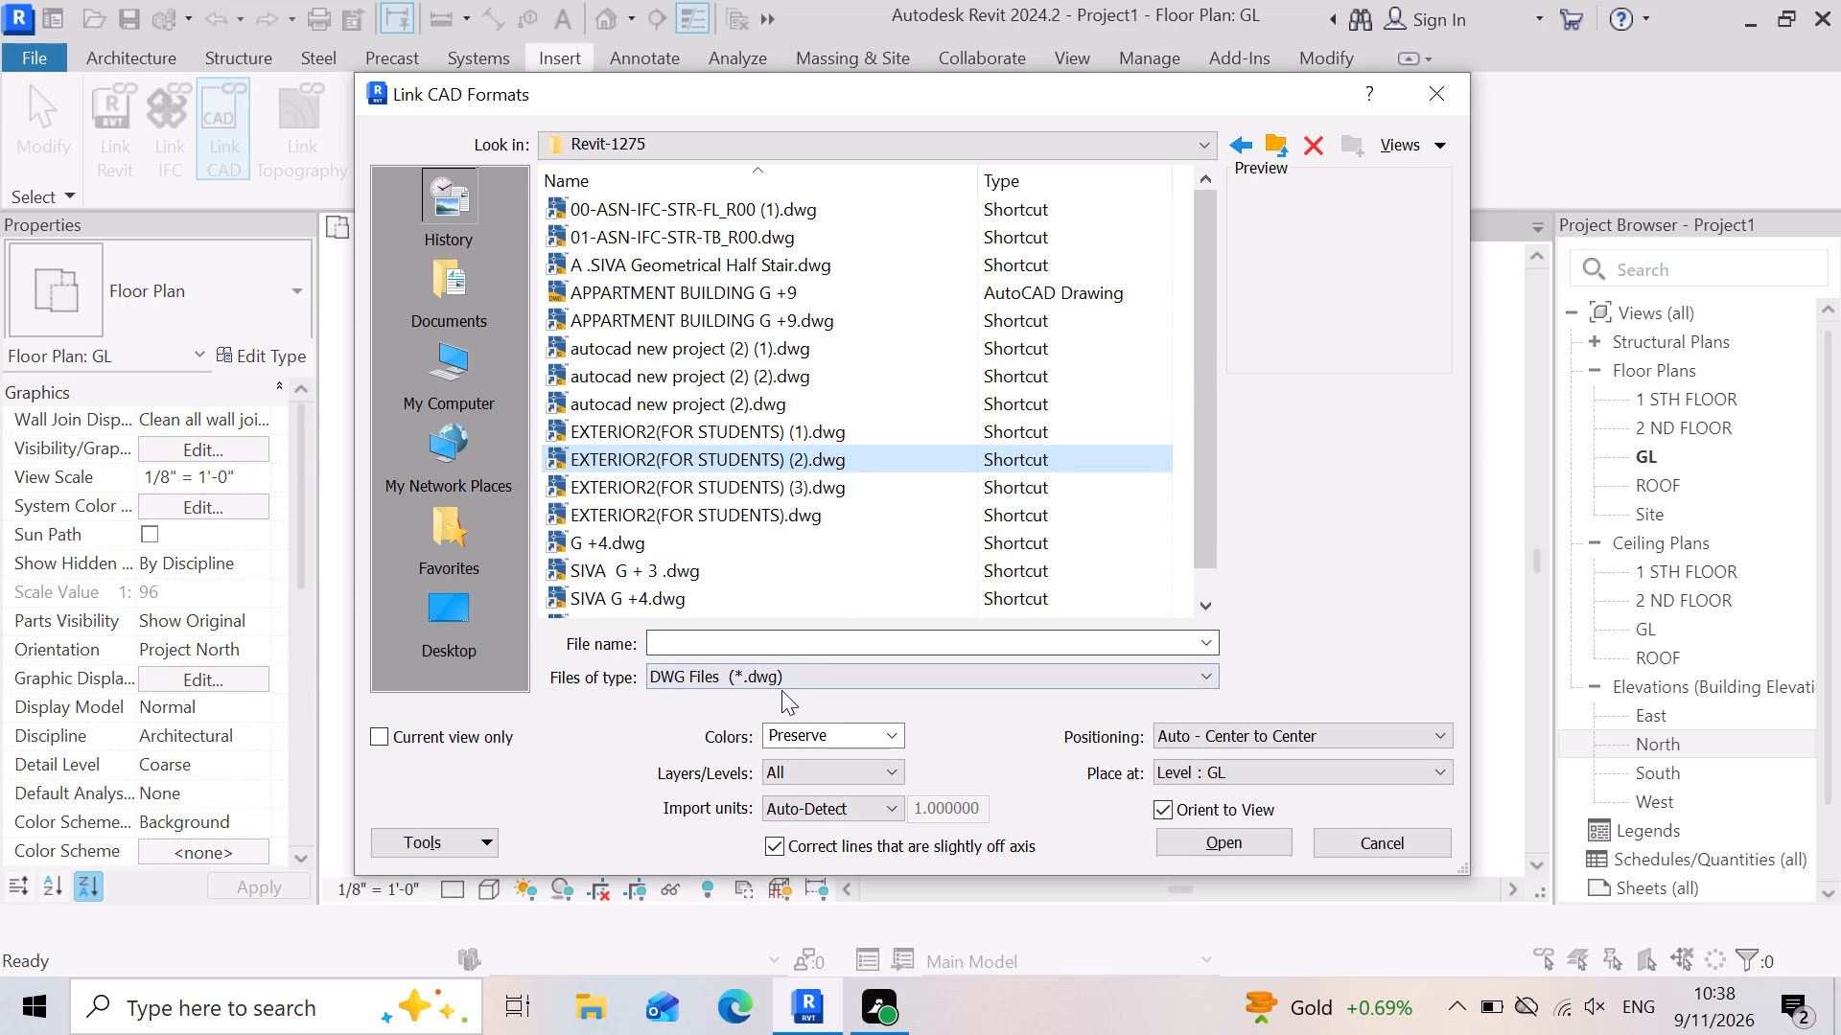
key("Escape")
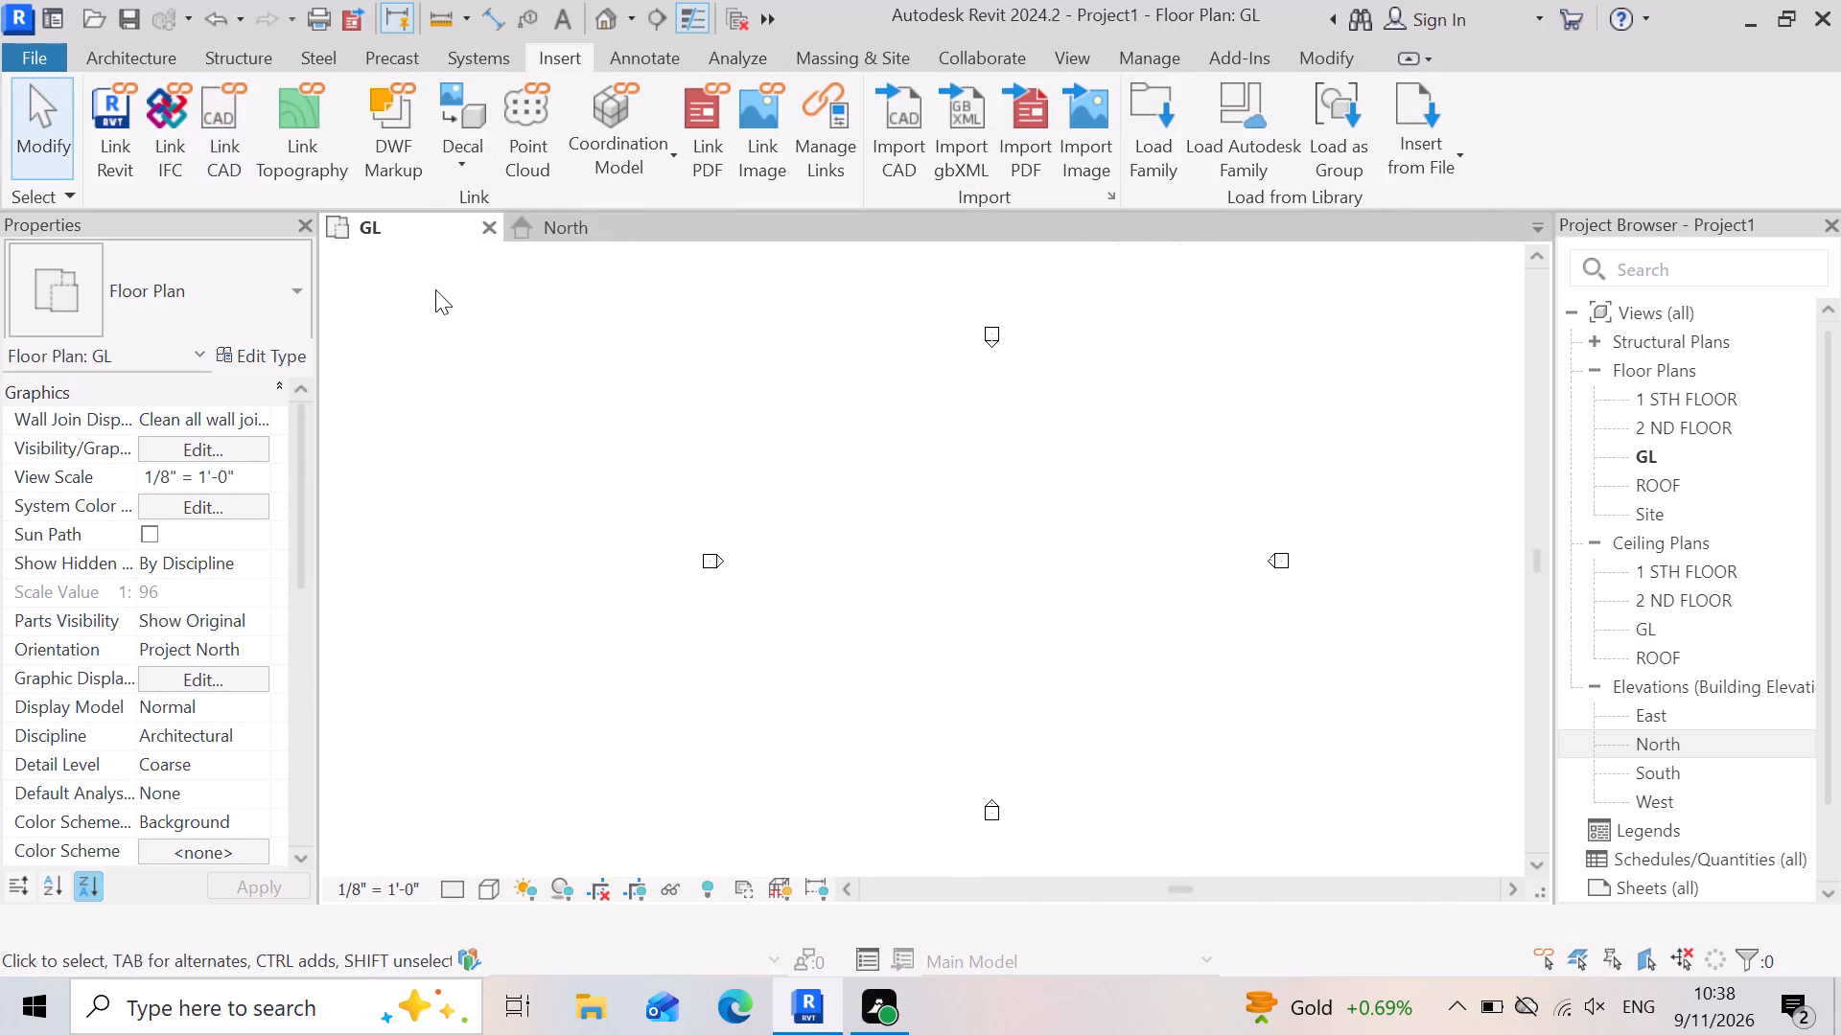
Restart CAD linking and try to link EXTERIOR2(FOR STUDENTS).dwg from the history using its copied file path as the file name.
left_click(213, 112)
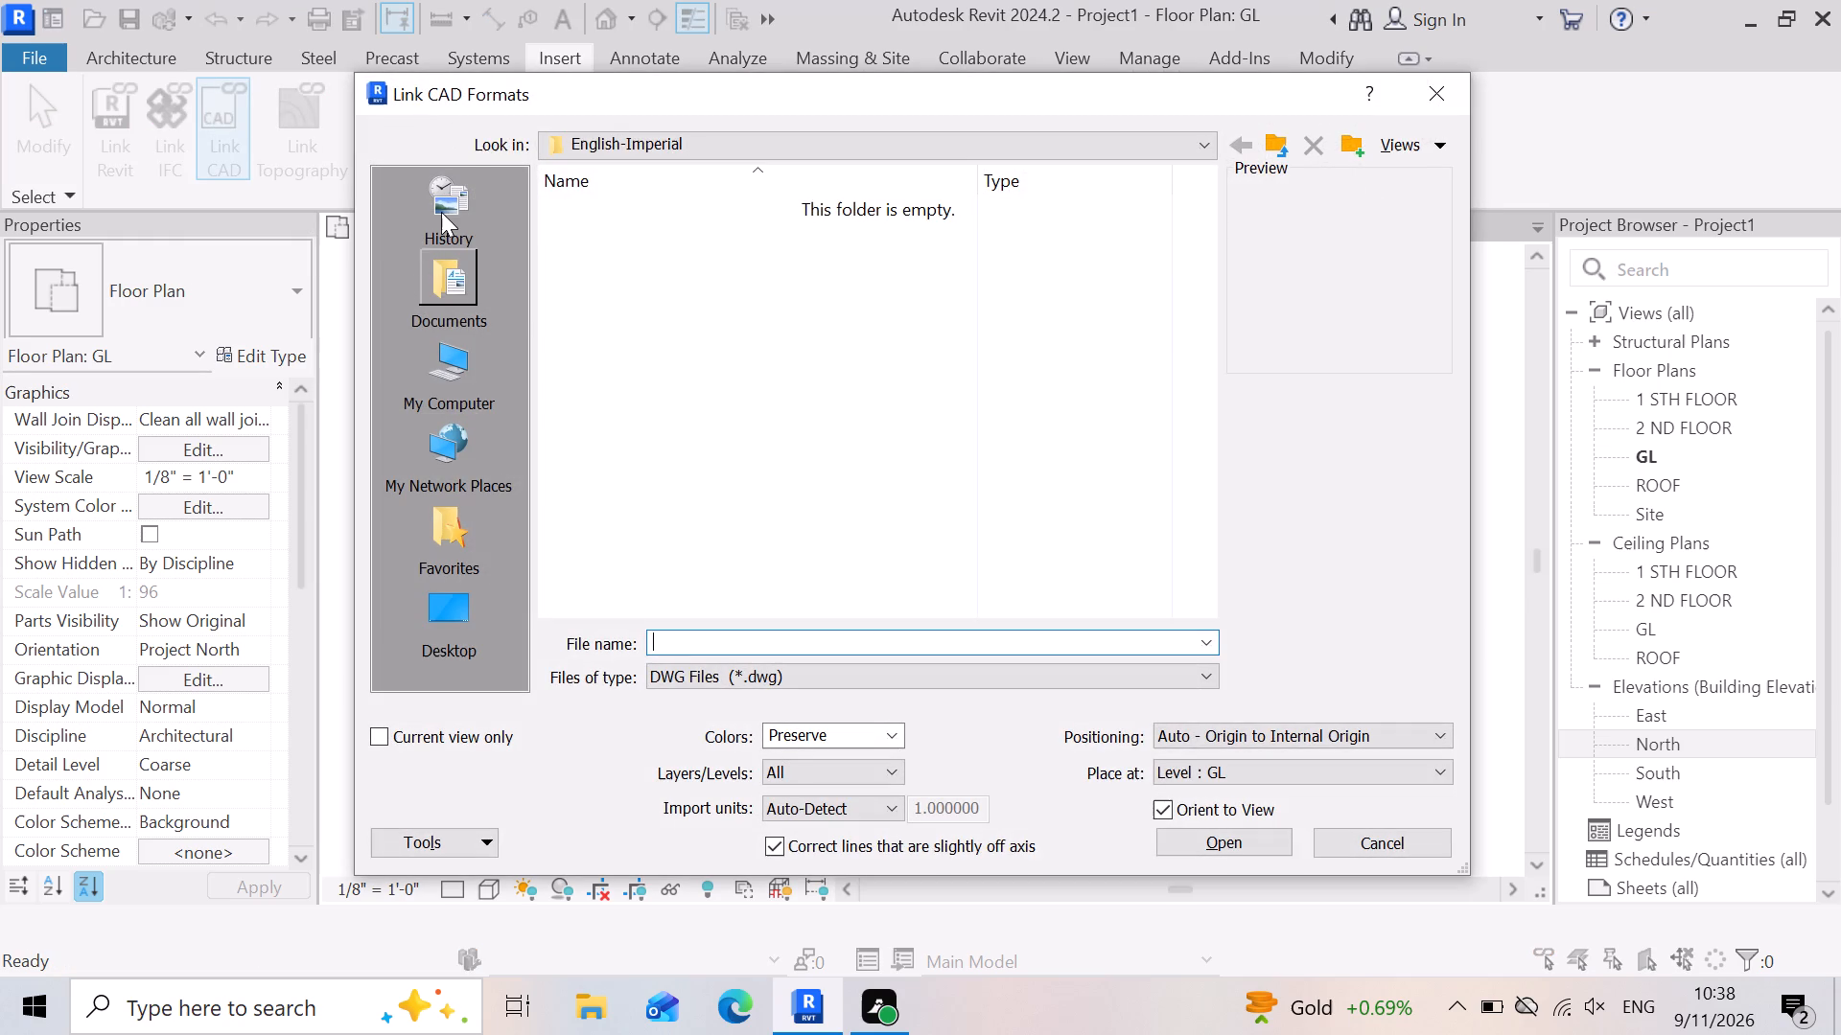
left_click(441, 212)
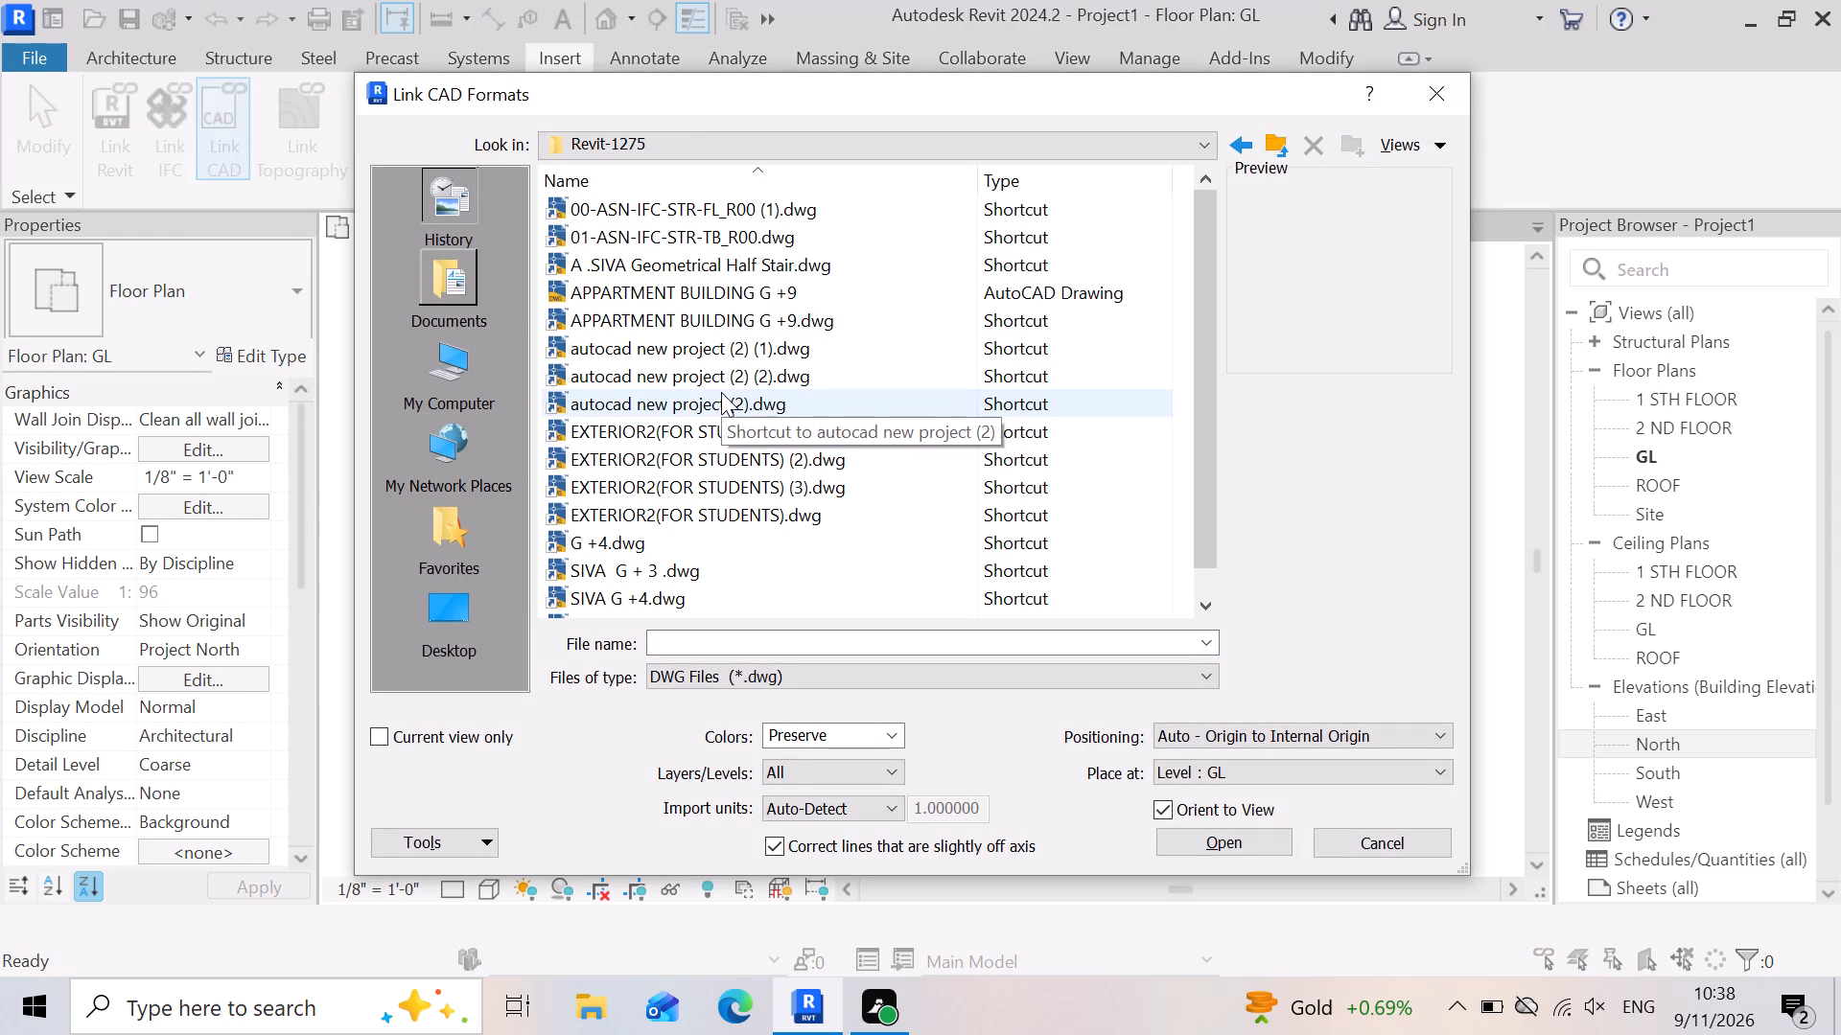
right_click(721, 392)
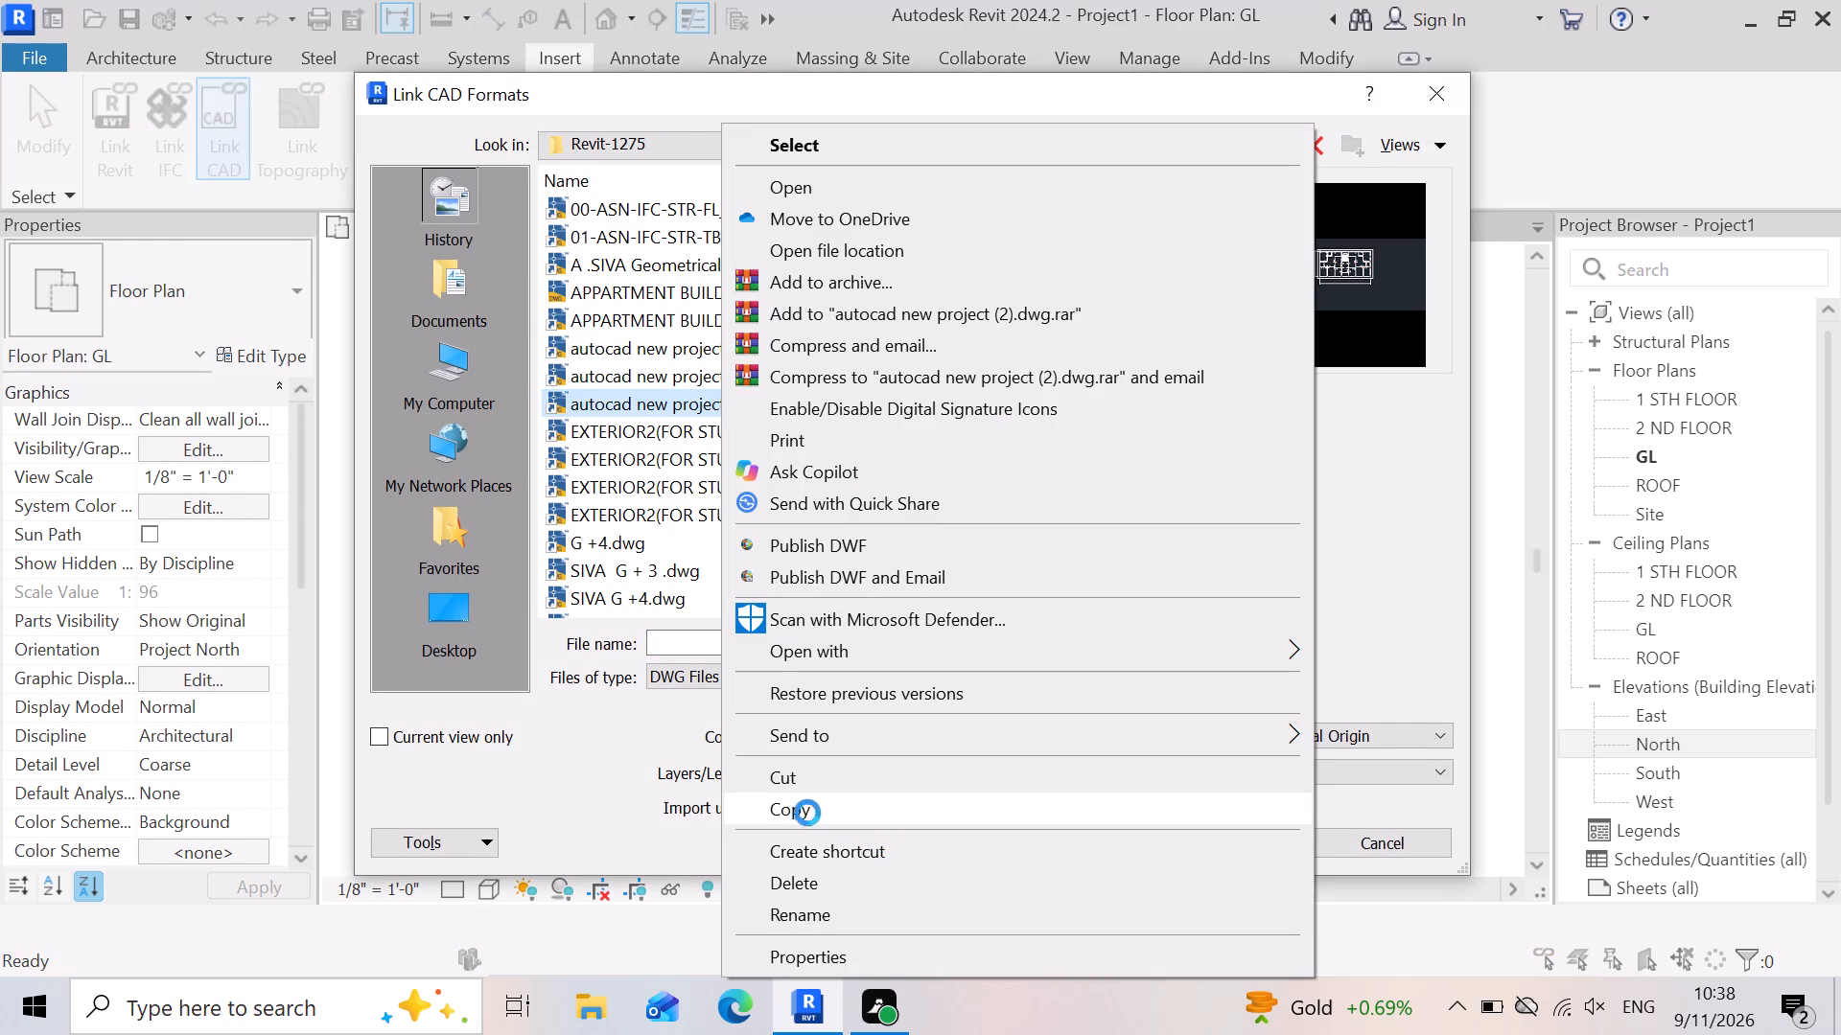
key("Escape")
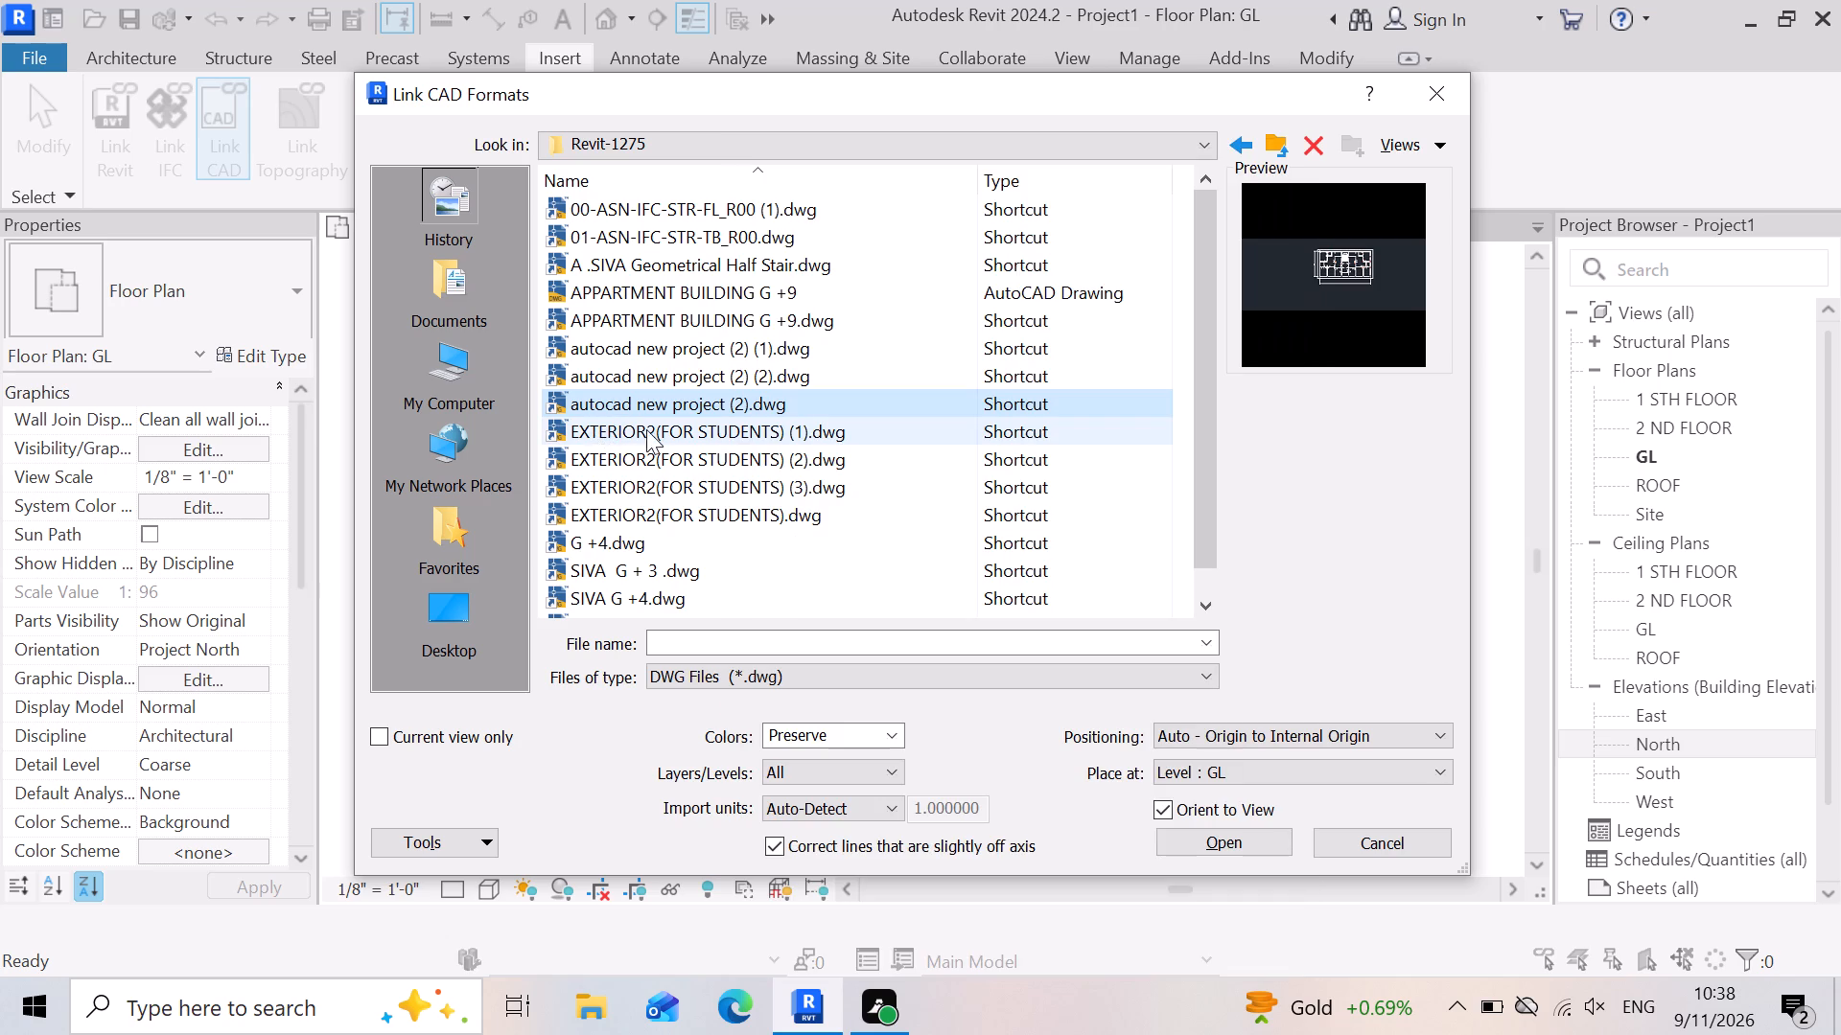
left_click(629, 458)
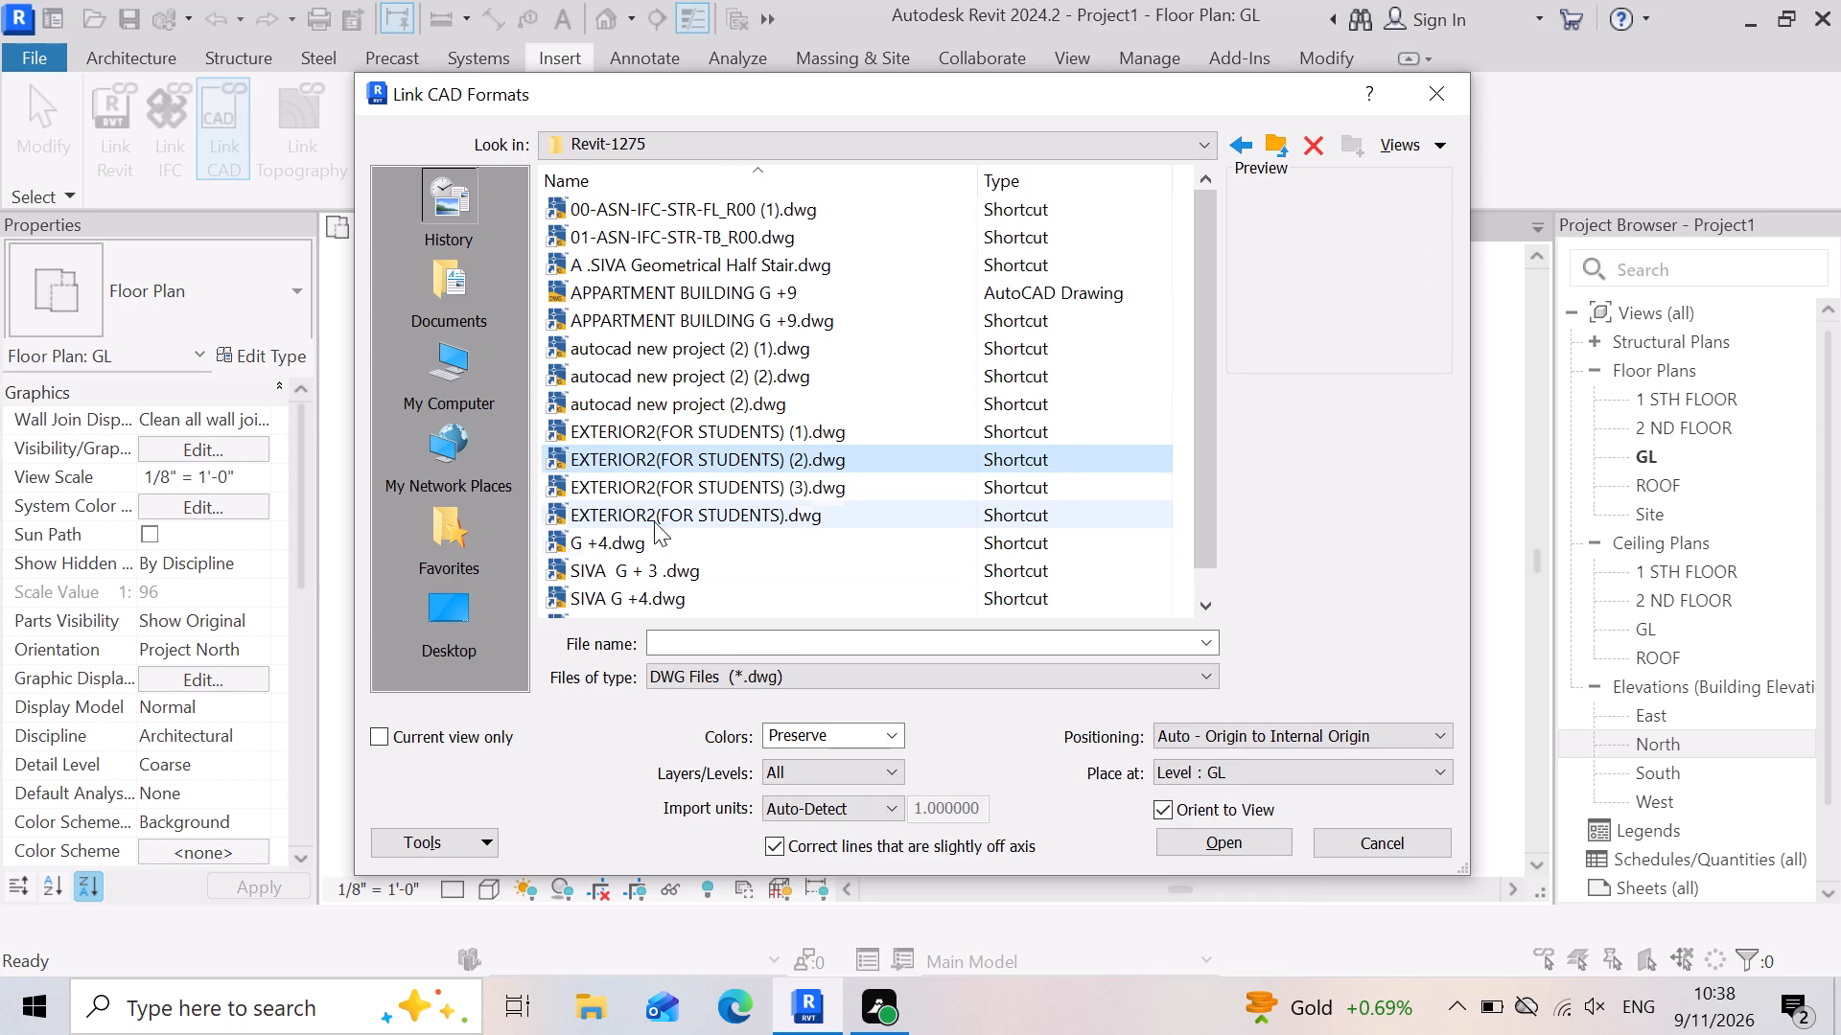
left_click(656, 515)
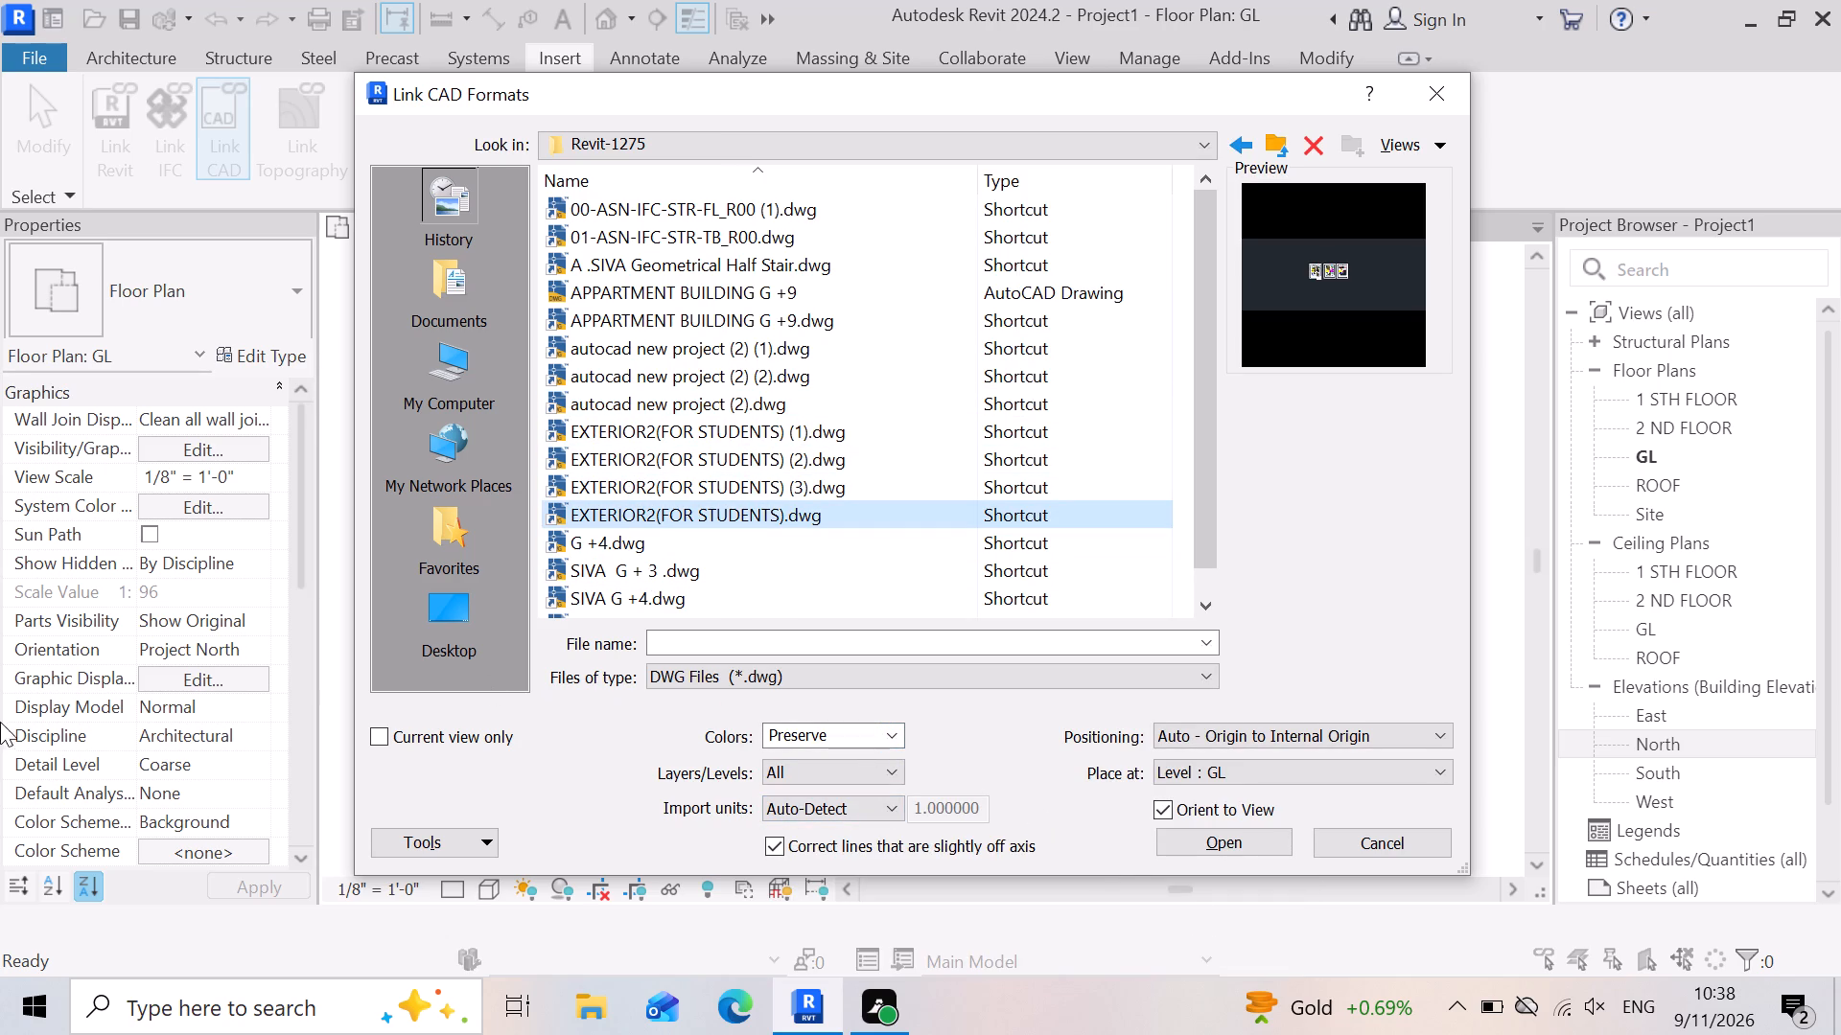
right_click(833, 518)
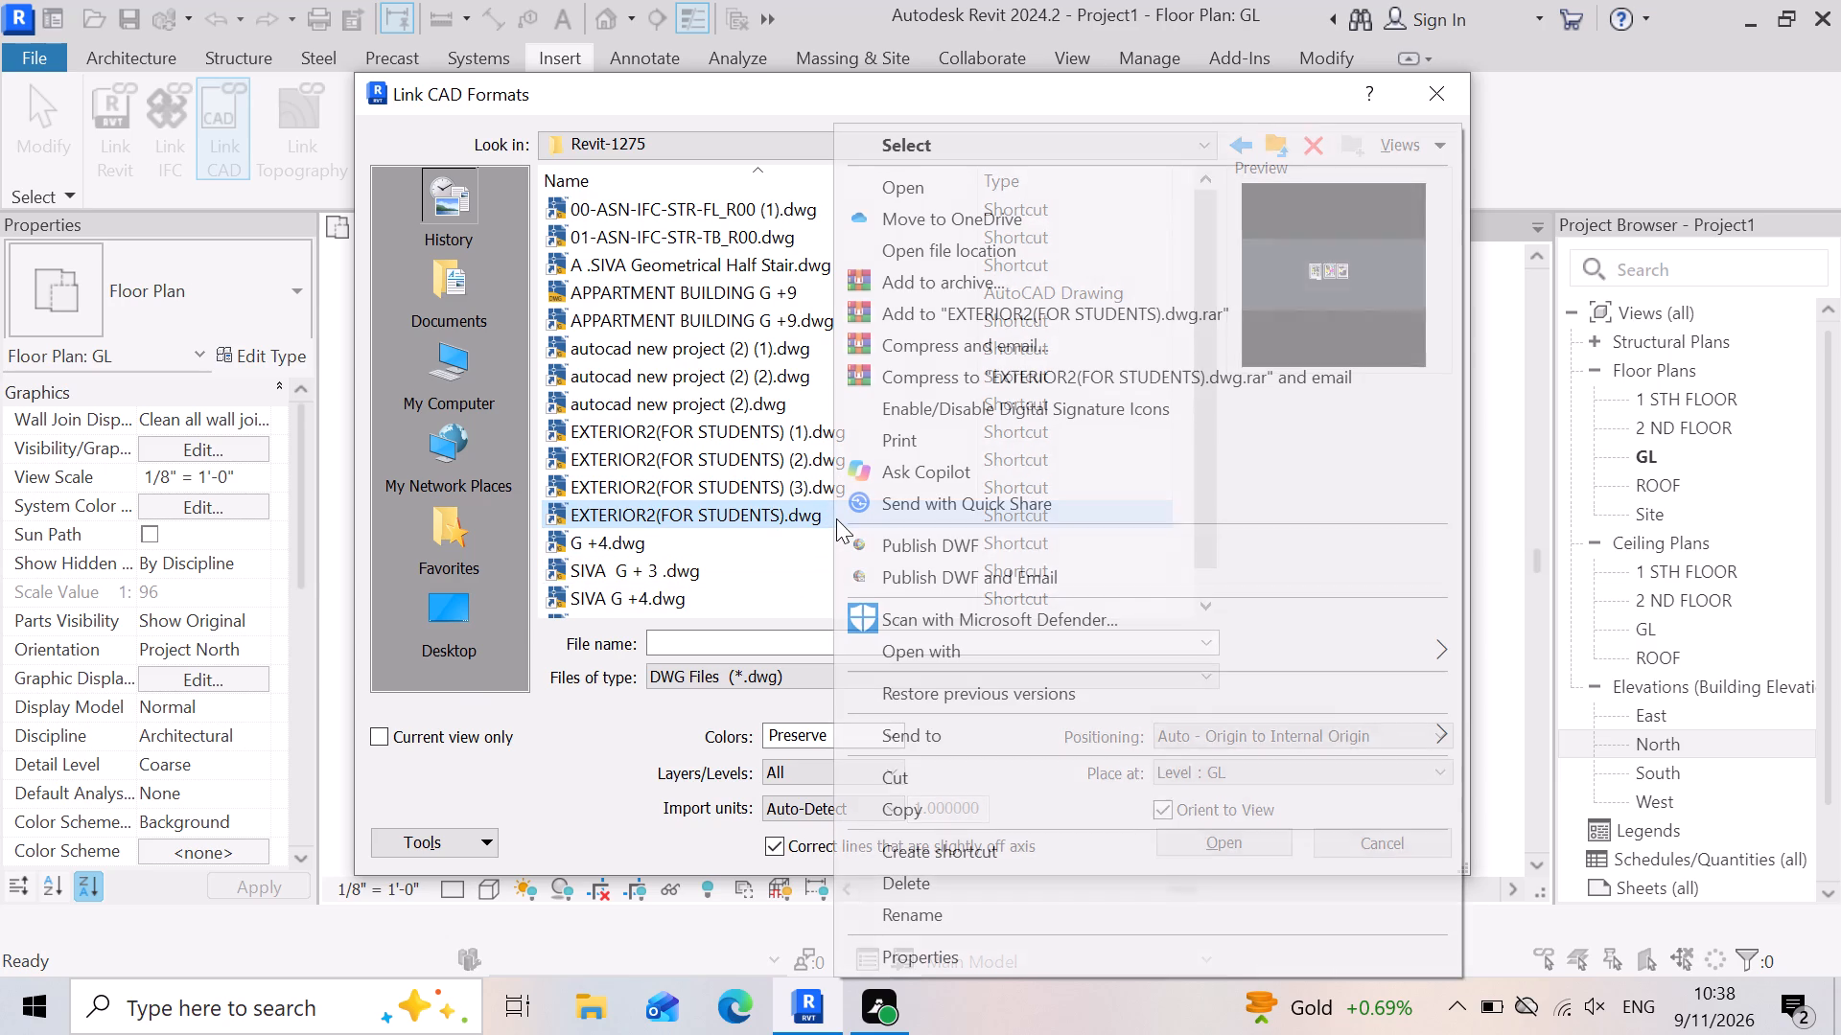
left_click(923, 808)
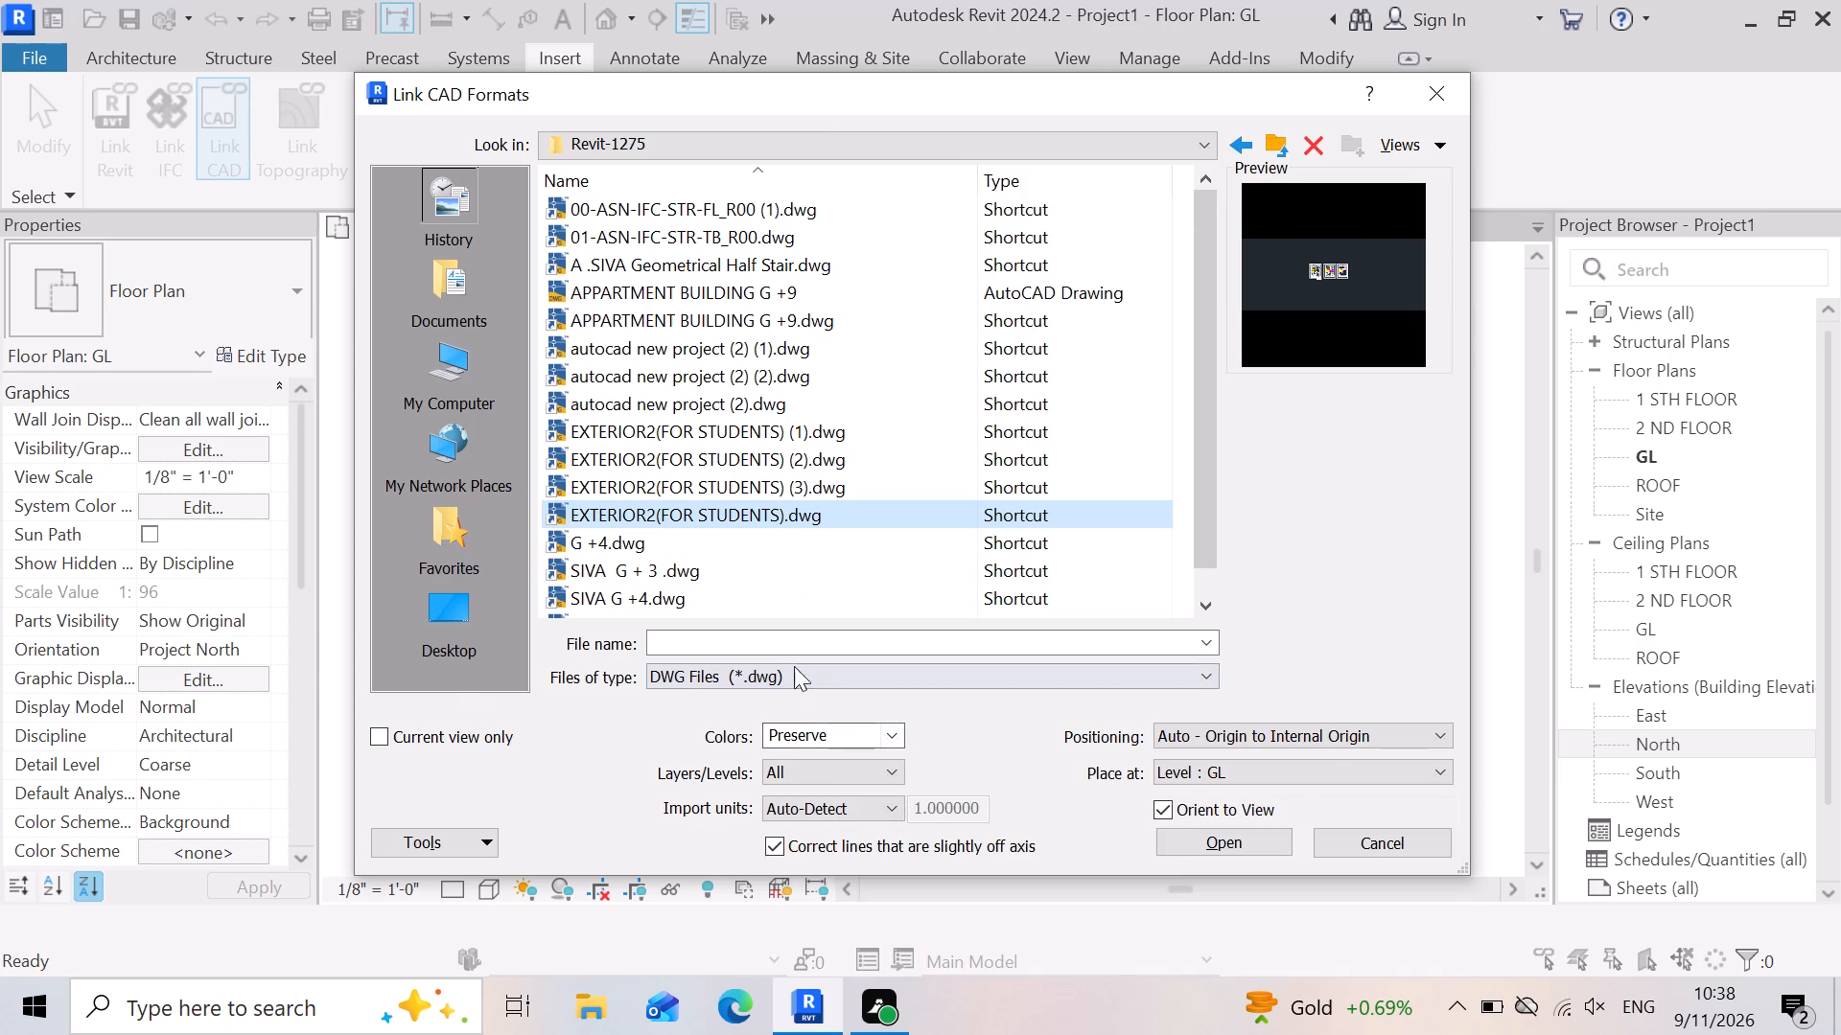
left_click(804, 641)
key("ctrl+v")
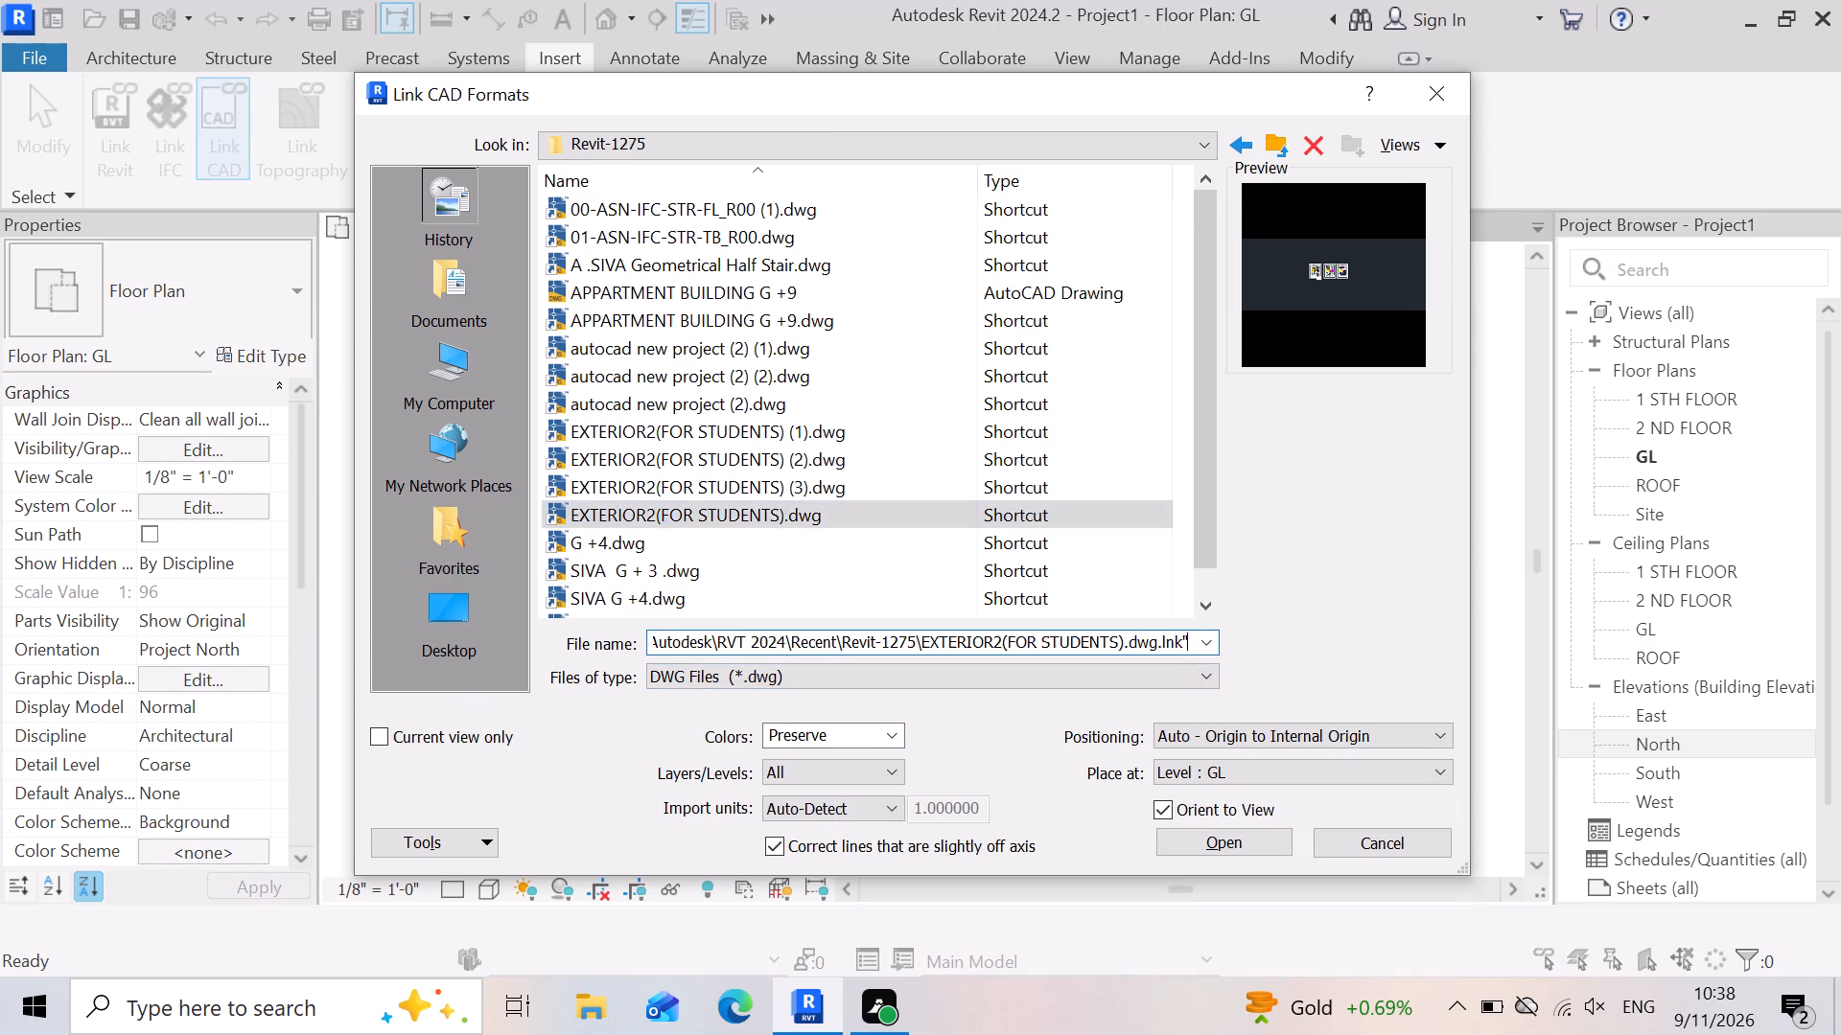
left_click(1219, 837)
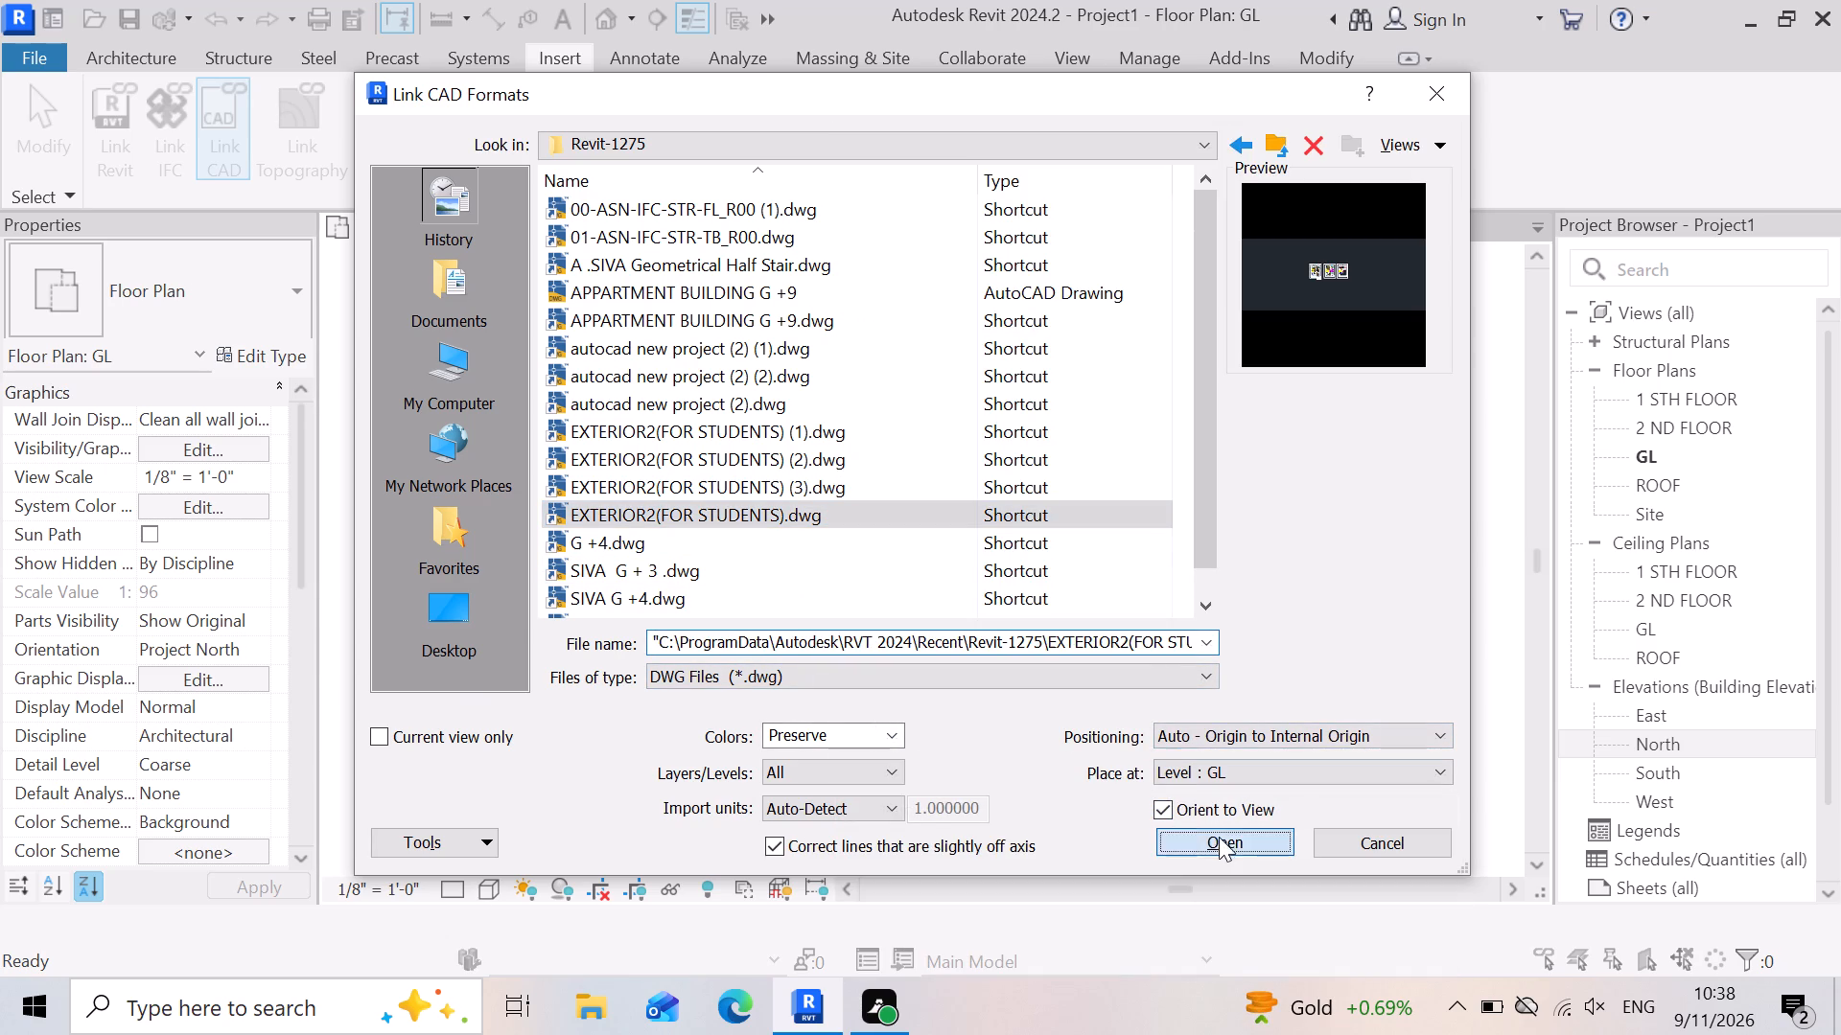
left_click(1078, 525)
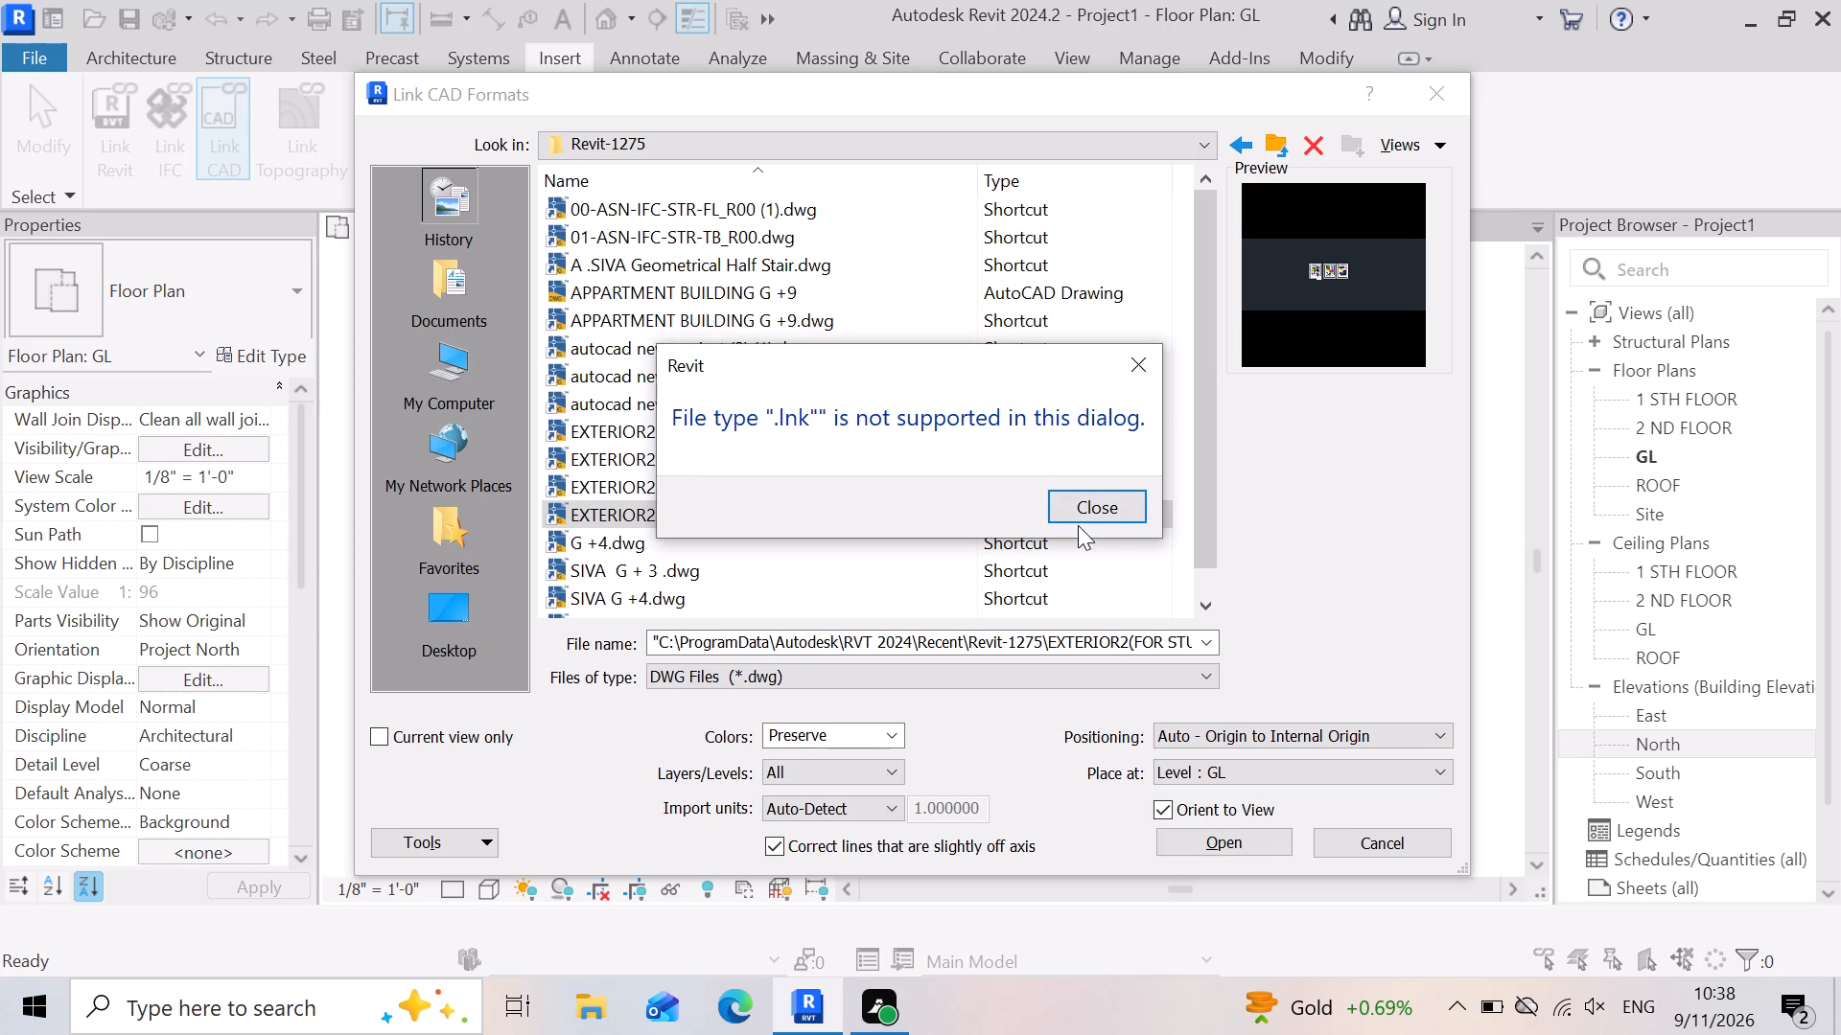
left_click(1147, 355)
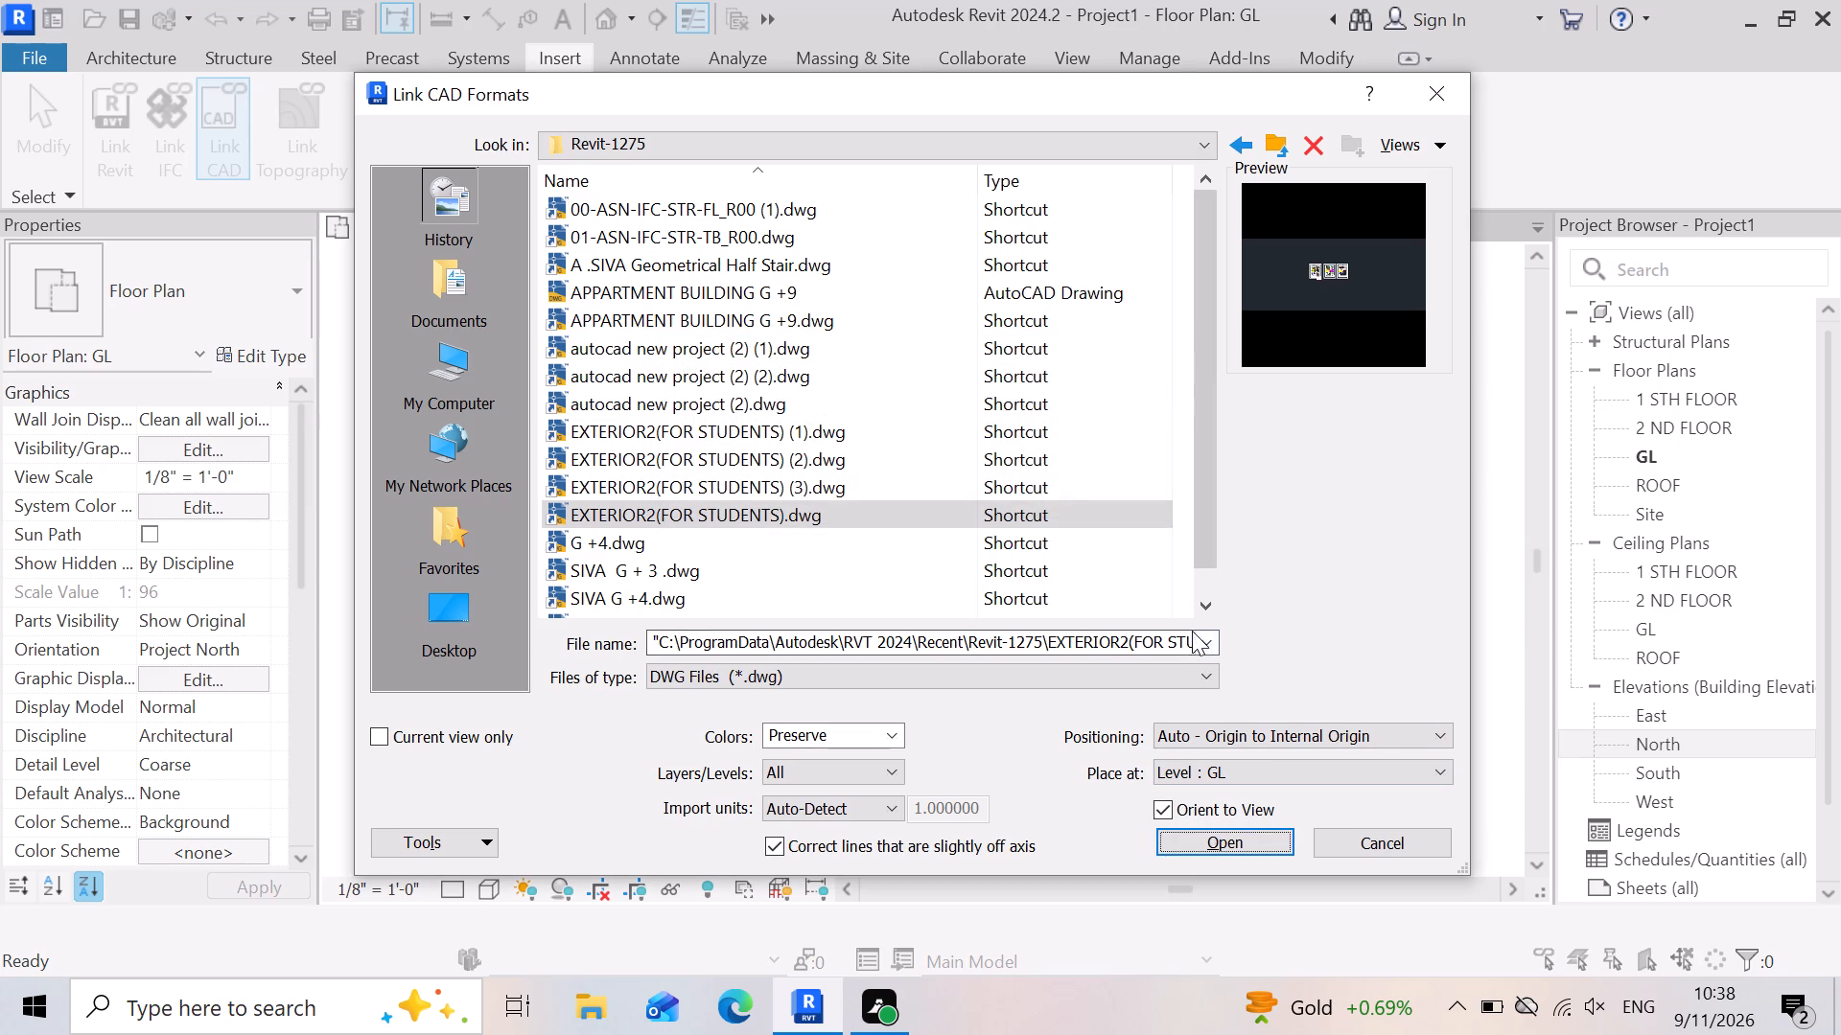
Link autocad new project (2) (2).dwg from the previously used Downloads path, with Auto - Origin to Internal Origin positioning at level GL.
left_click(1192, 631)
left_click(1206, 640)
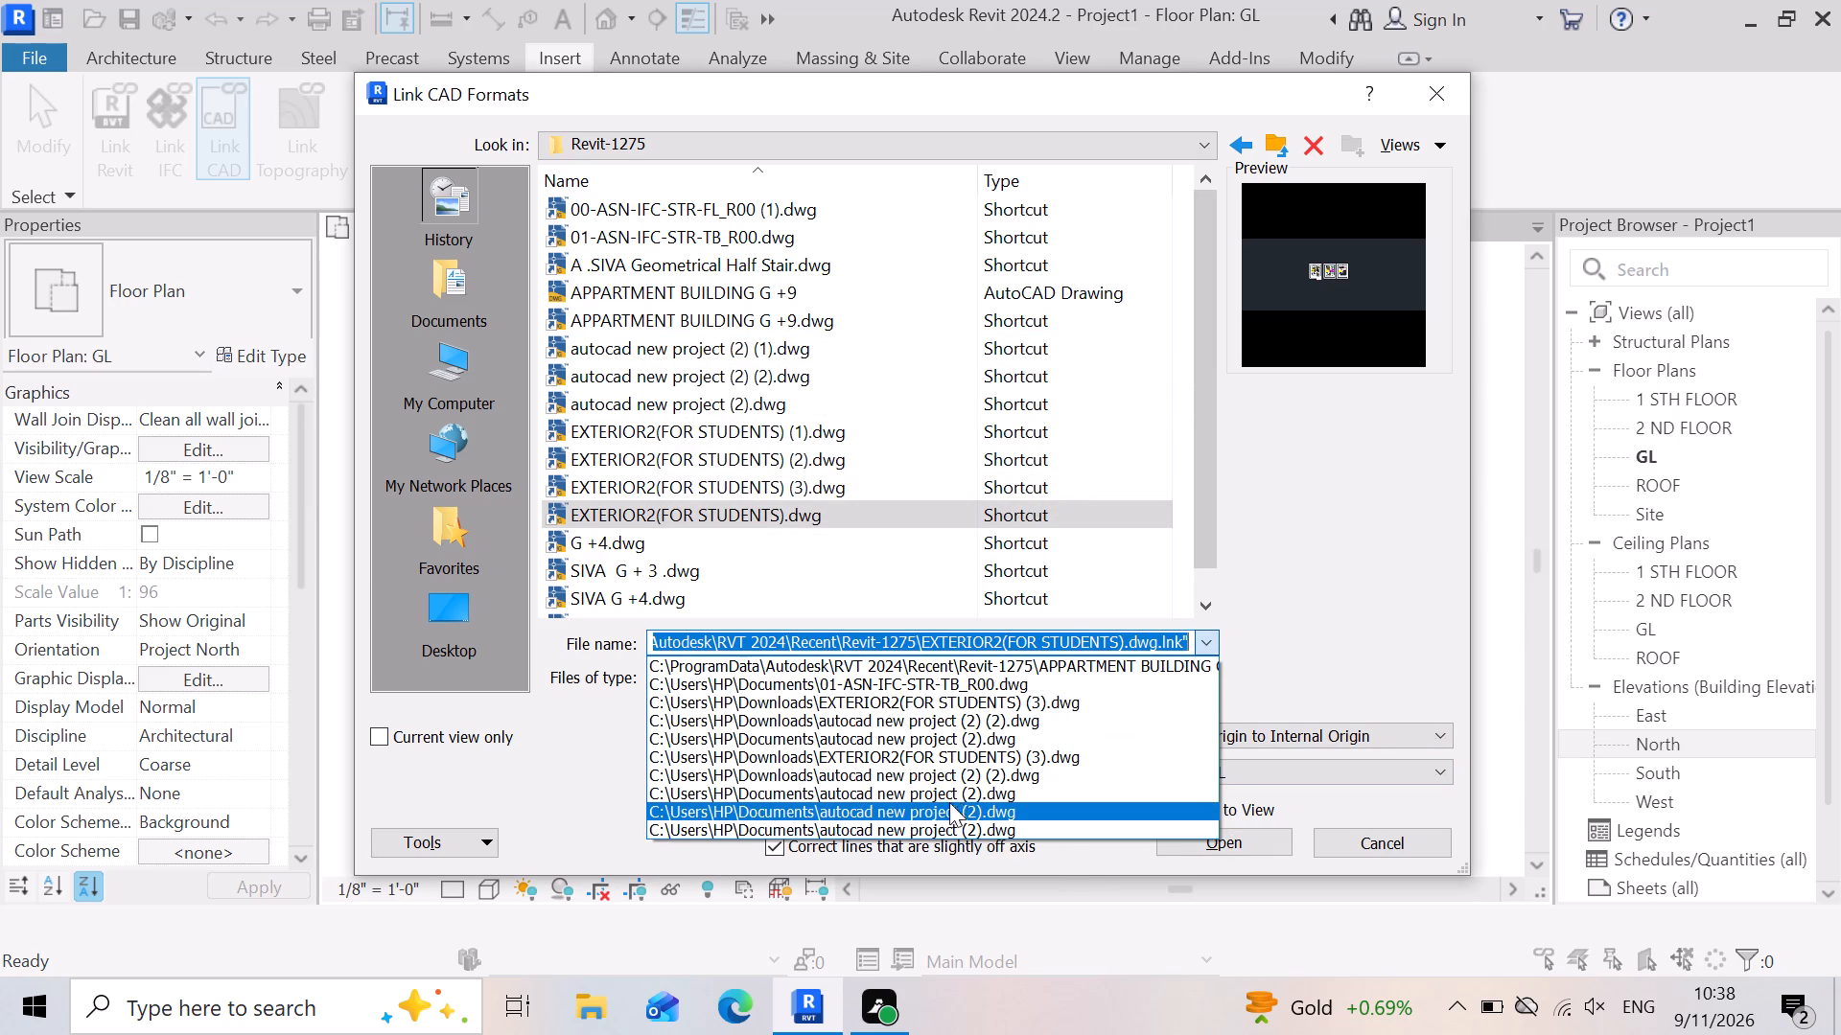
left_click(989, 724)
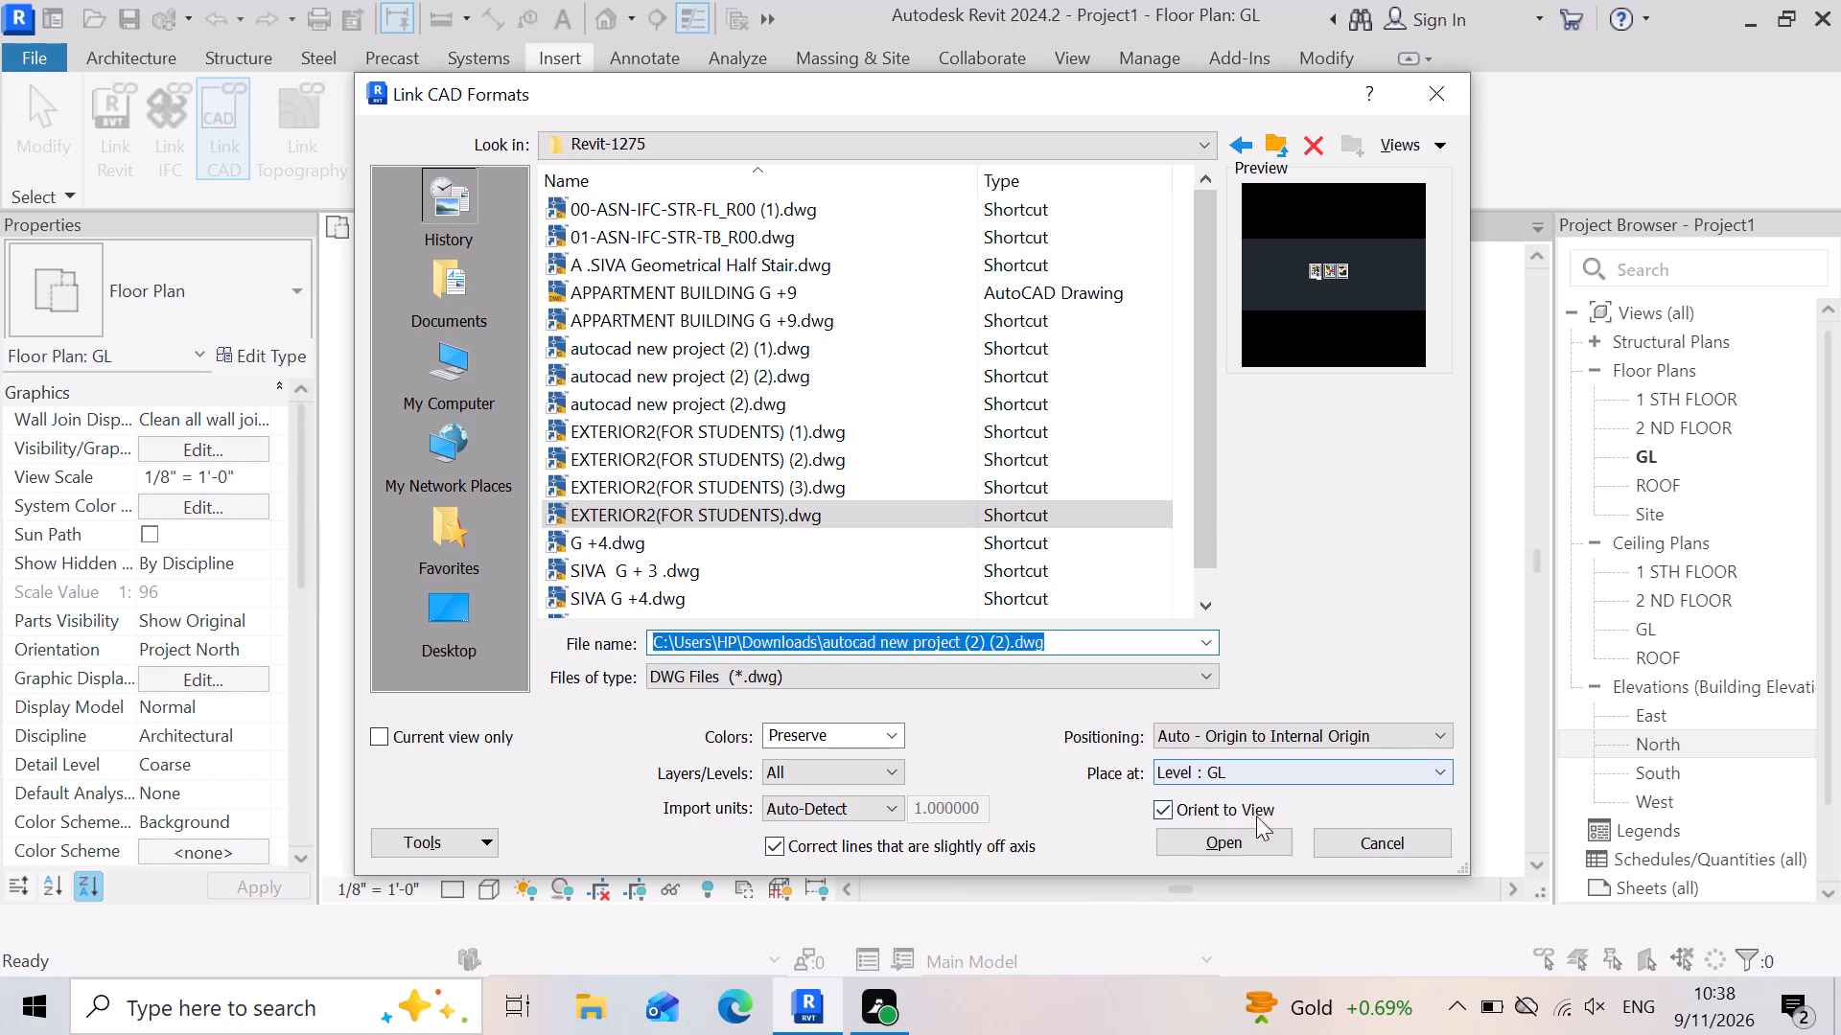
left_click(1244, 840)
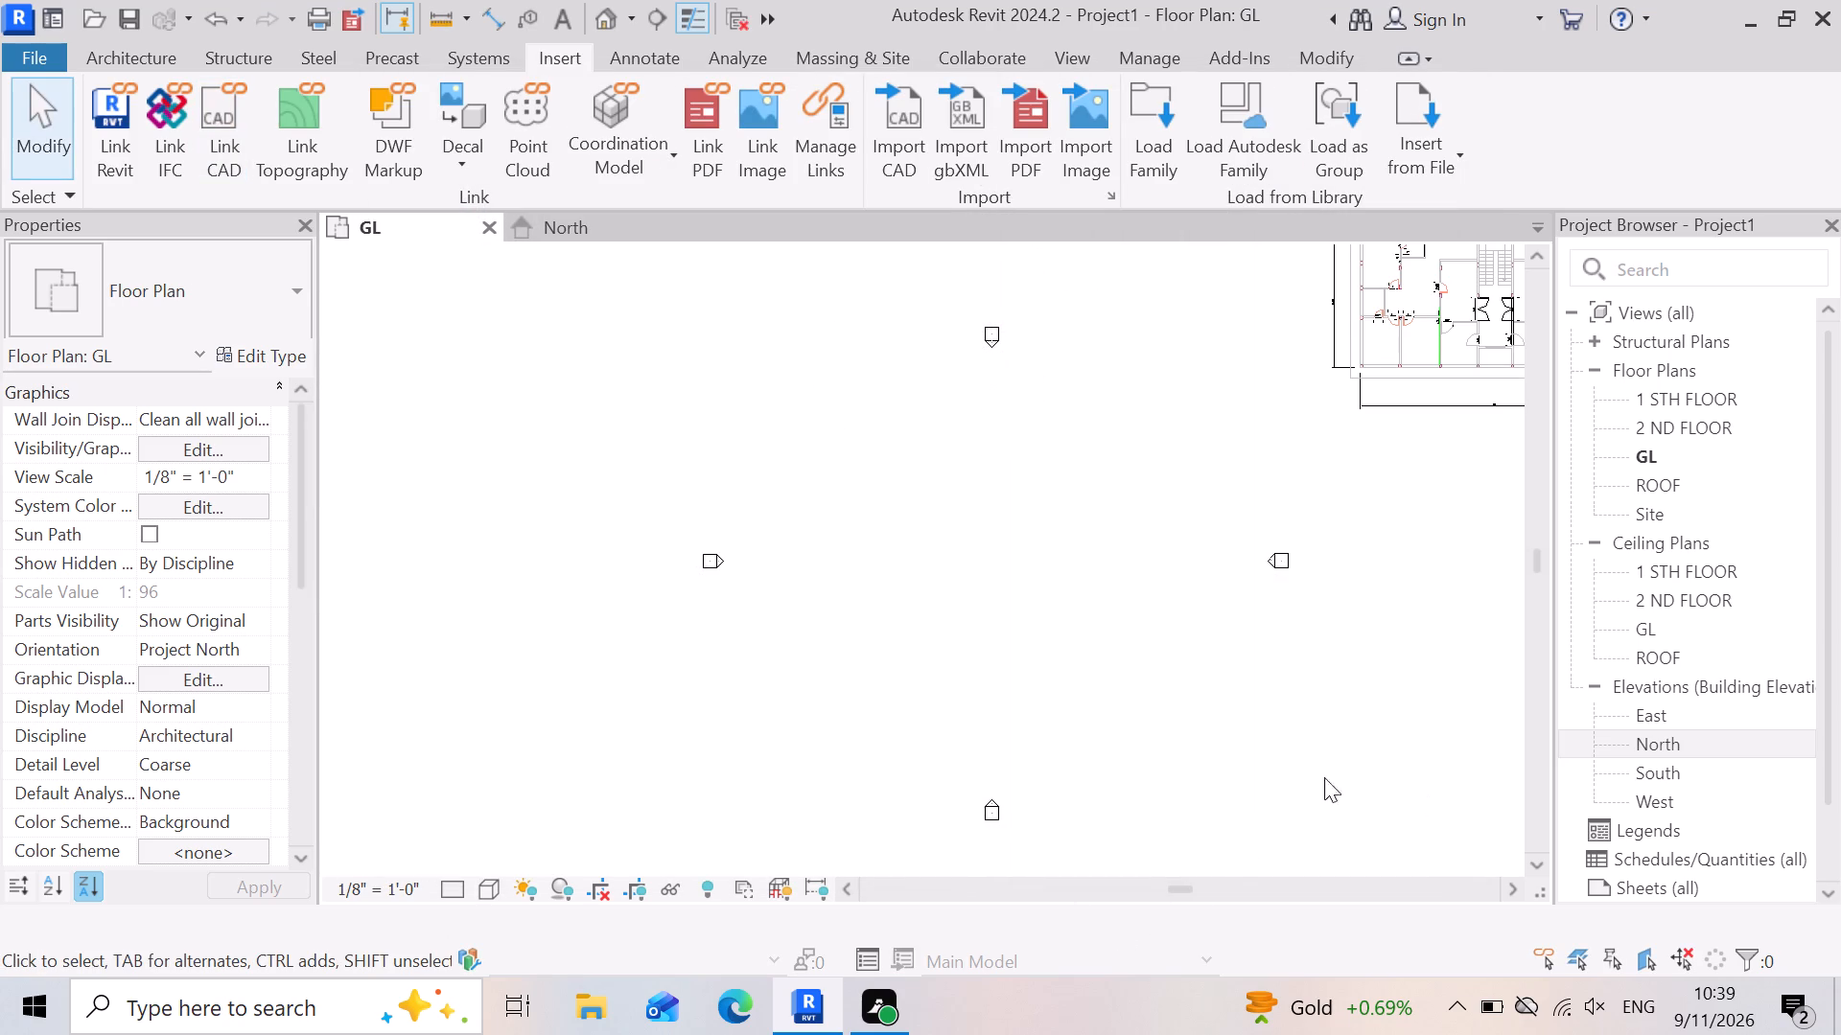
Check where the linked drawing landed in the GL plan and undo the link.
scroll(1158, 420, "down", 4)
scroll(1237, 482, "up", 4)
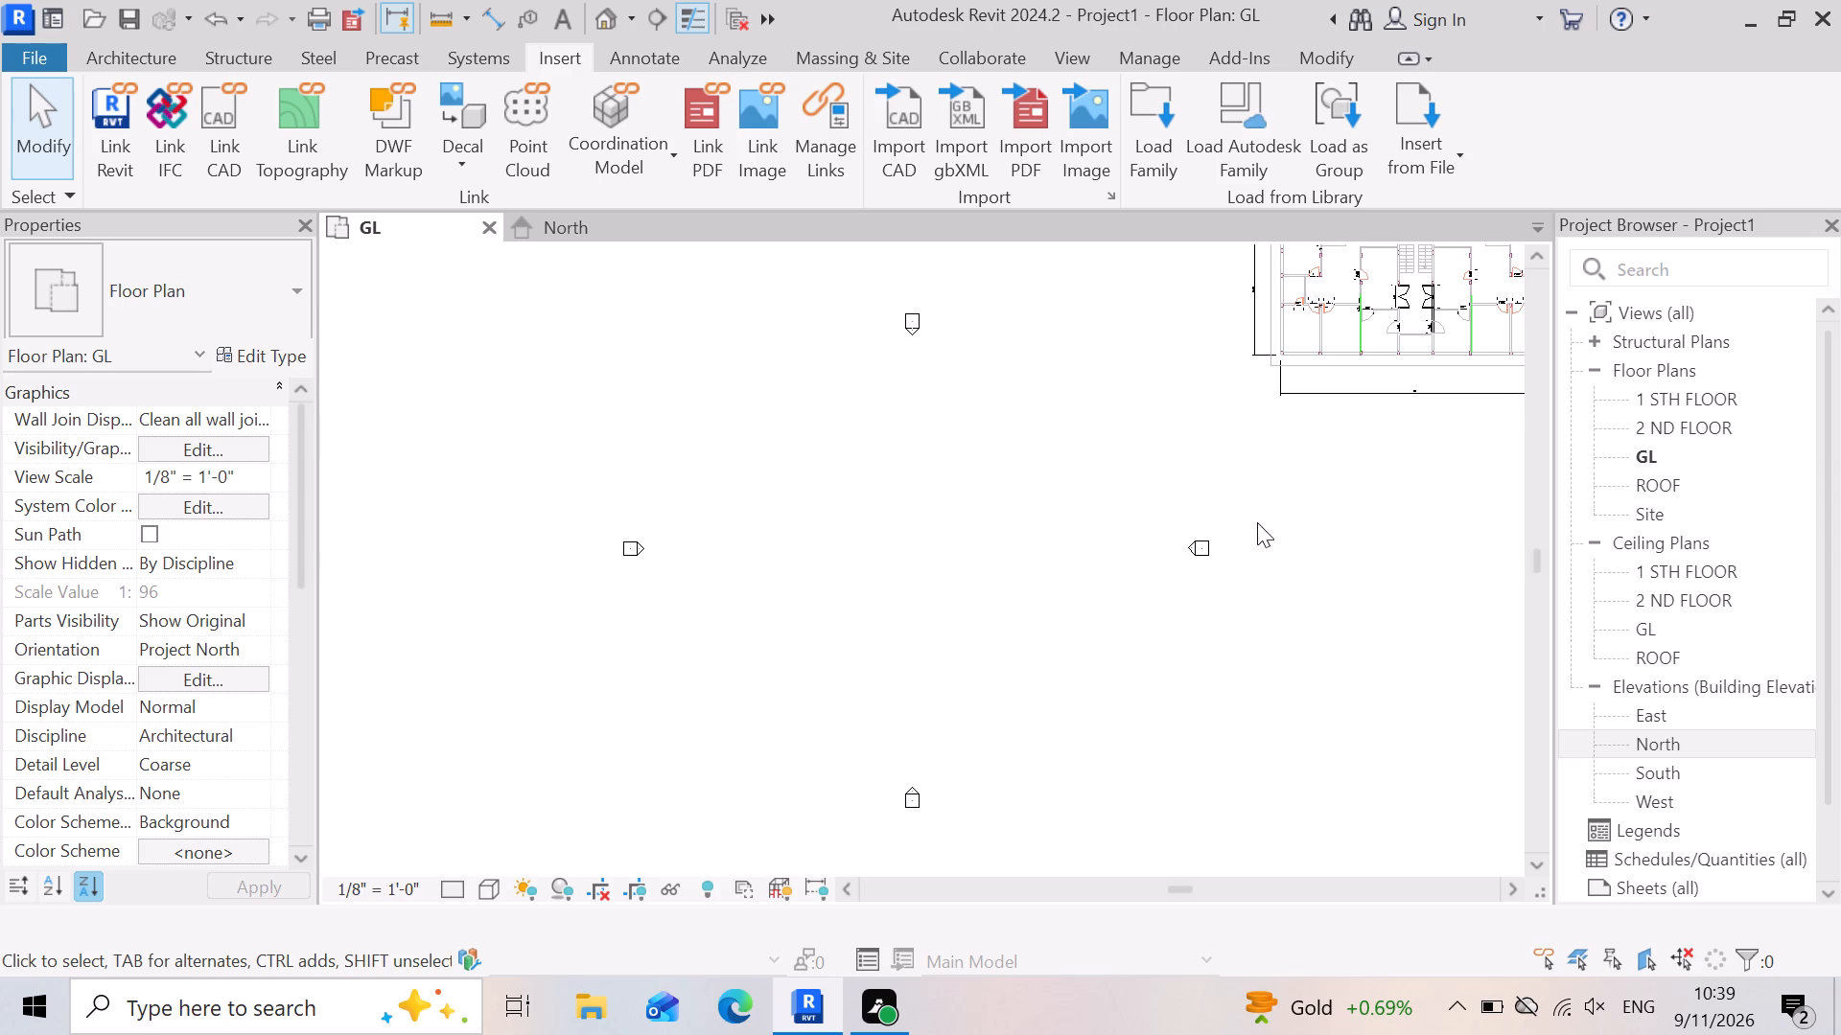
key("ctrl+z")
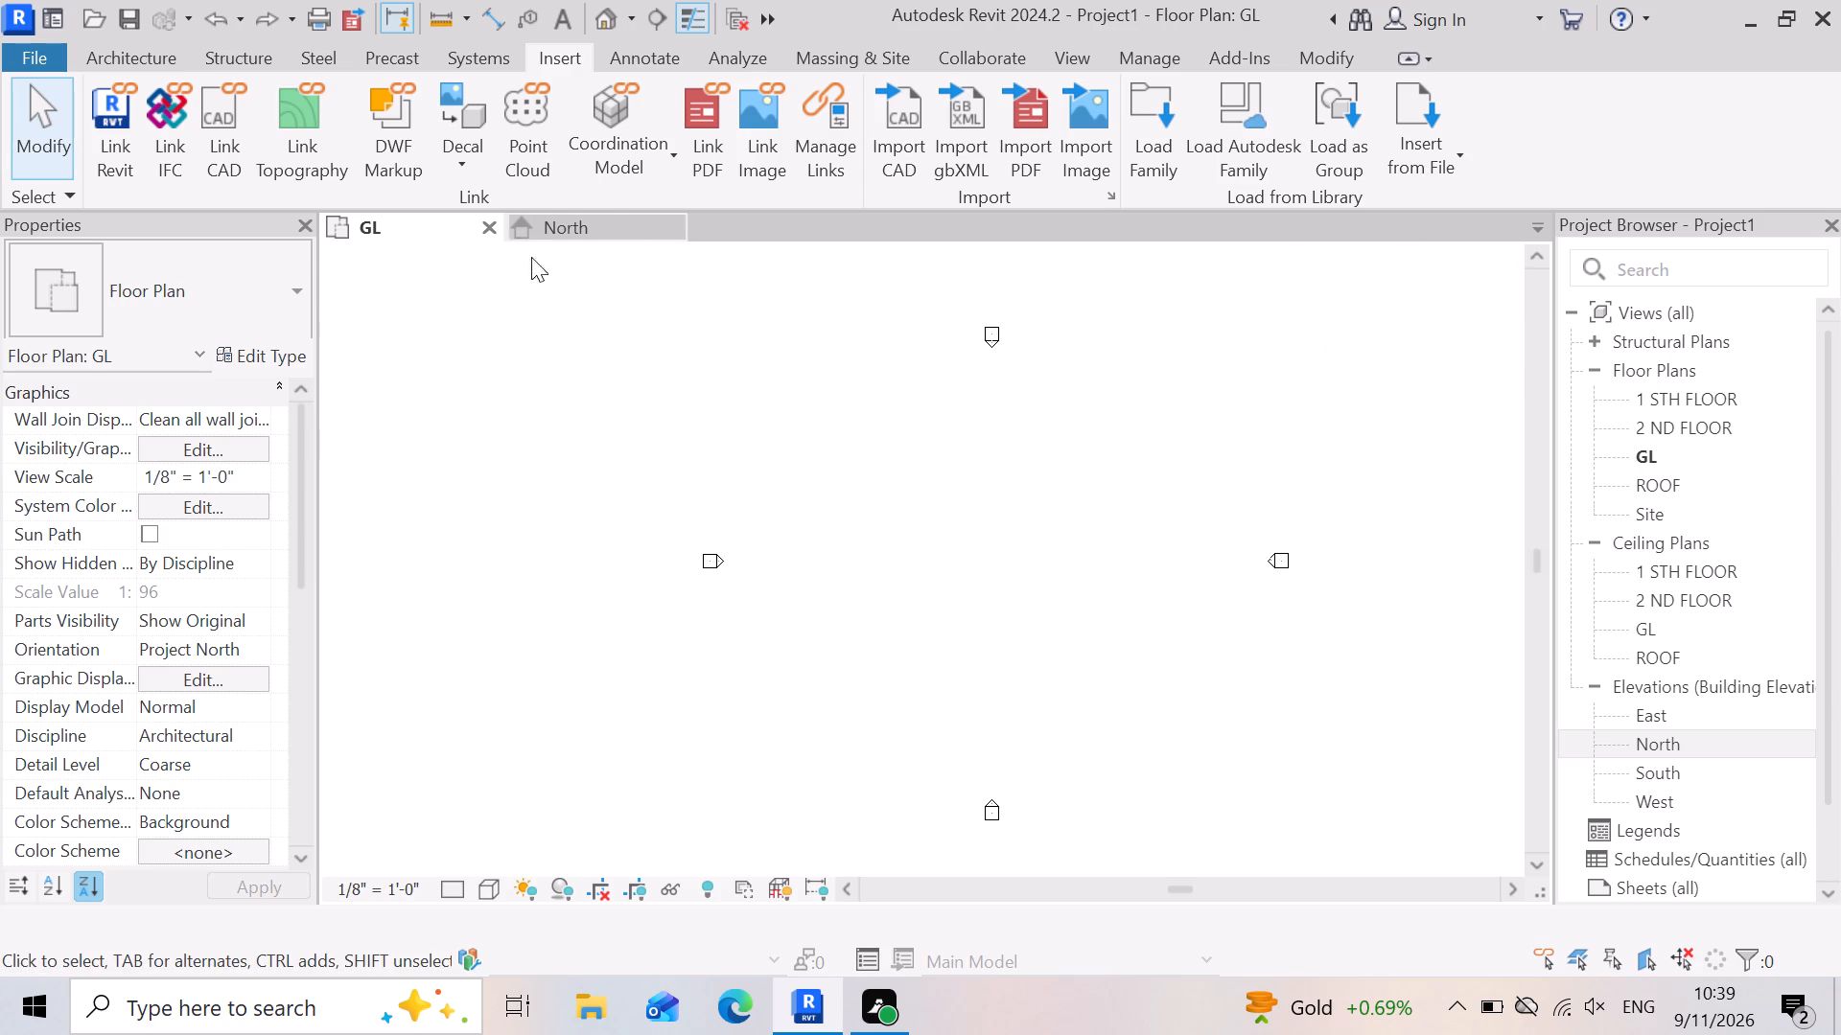
Link EXTERIOR2(FOR STUDENTS).dwg from Downloads with Auto - Center to Center positioning at level GL.
left_click(221, 106)
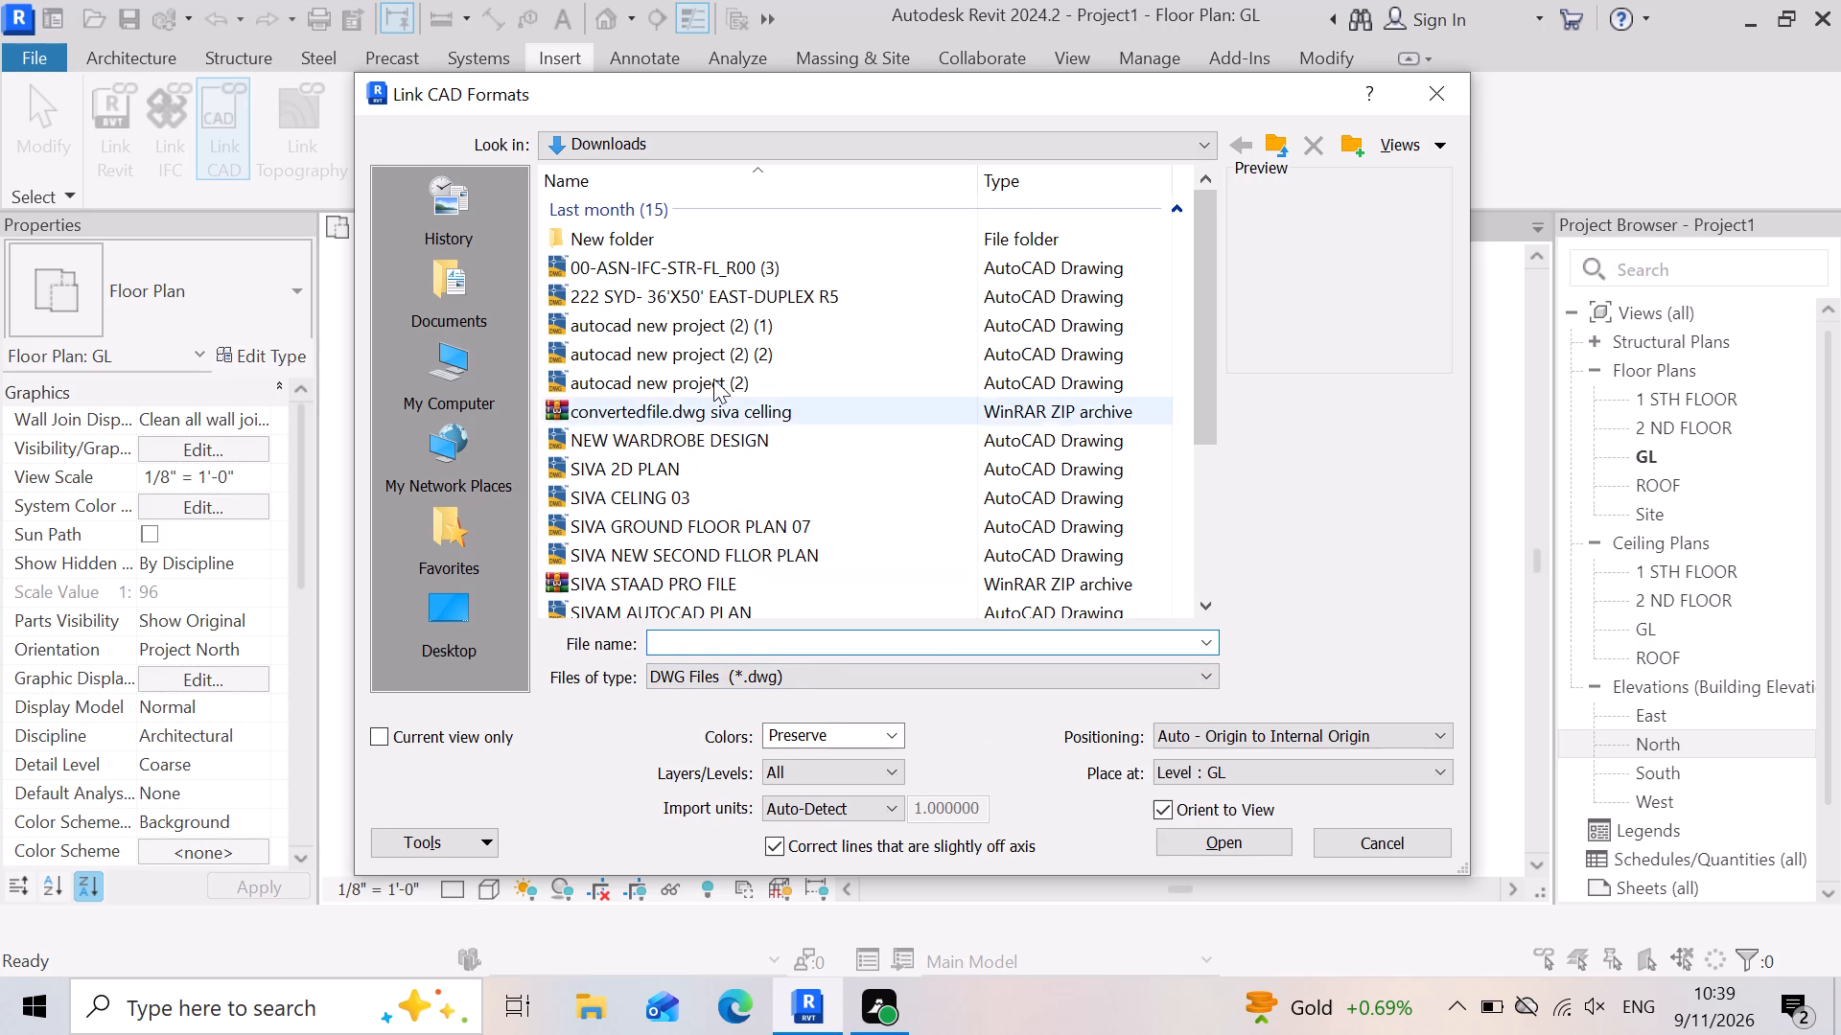
left_click(743, 351)
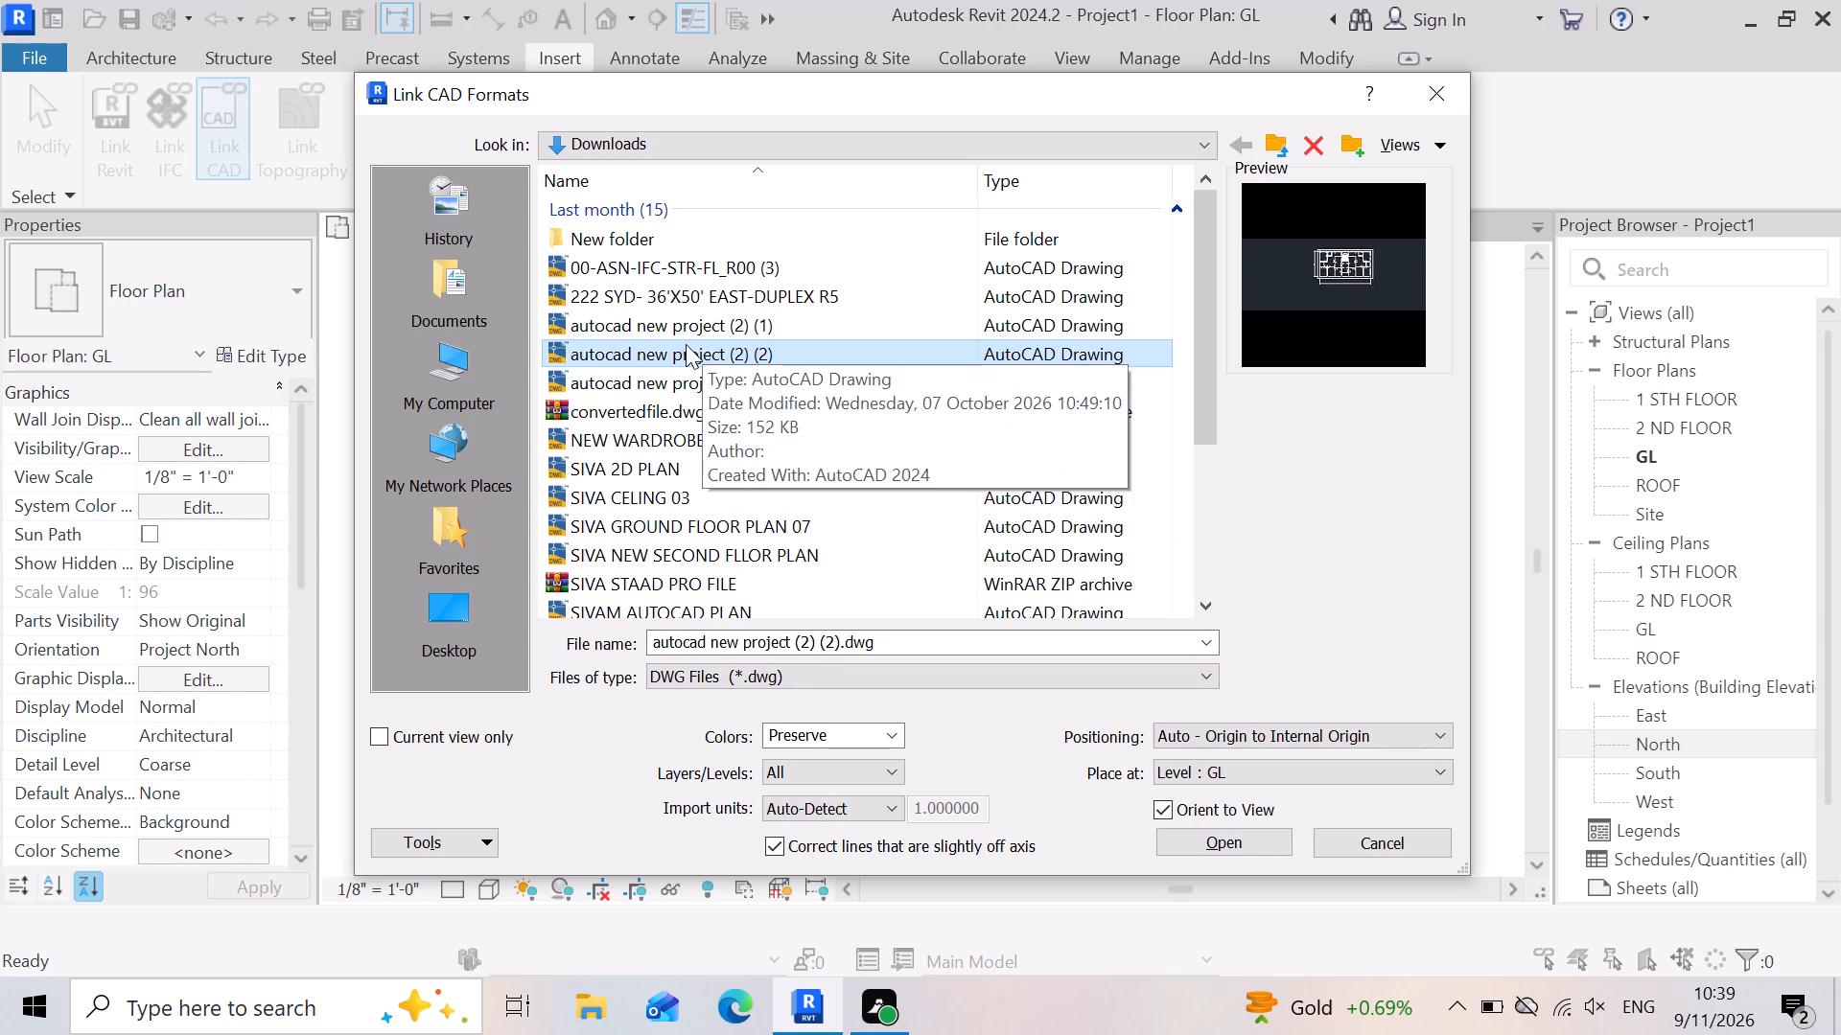
left_click(671, 300)
left_click(687, 283)
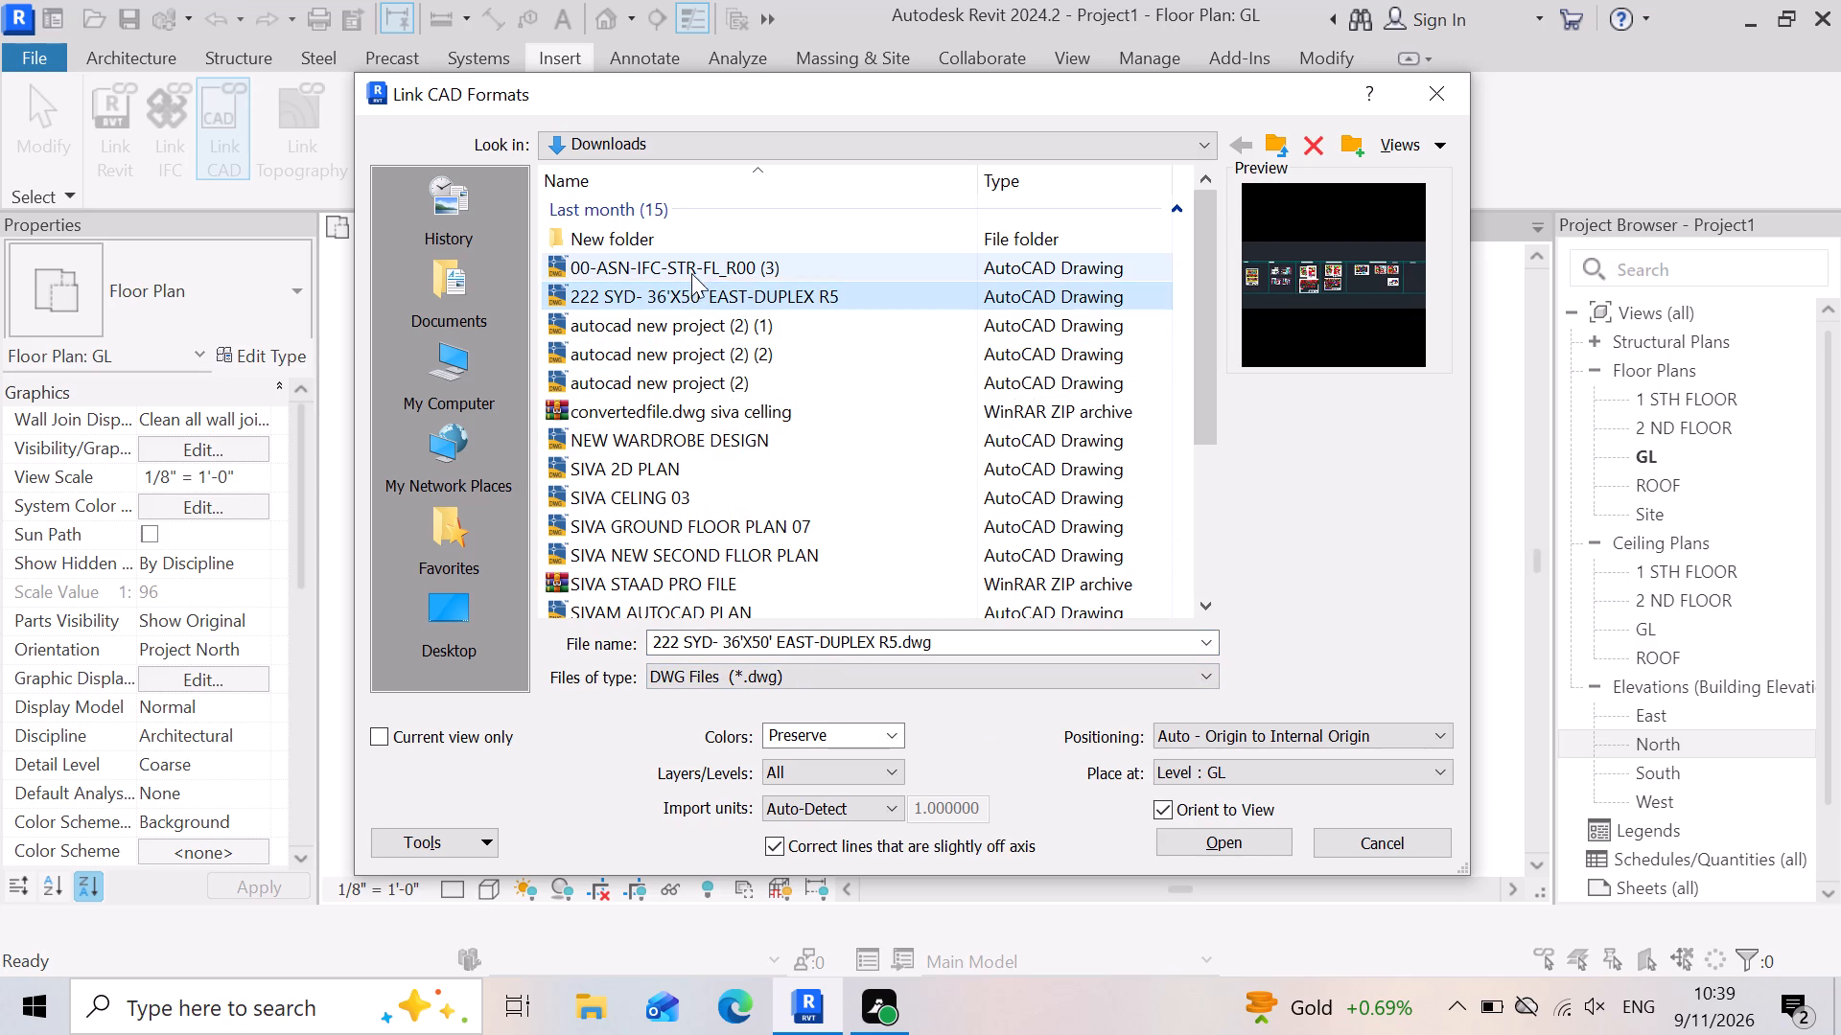
left_click(695, 271)
left_click(695, 301)
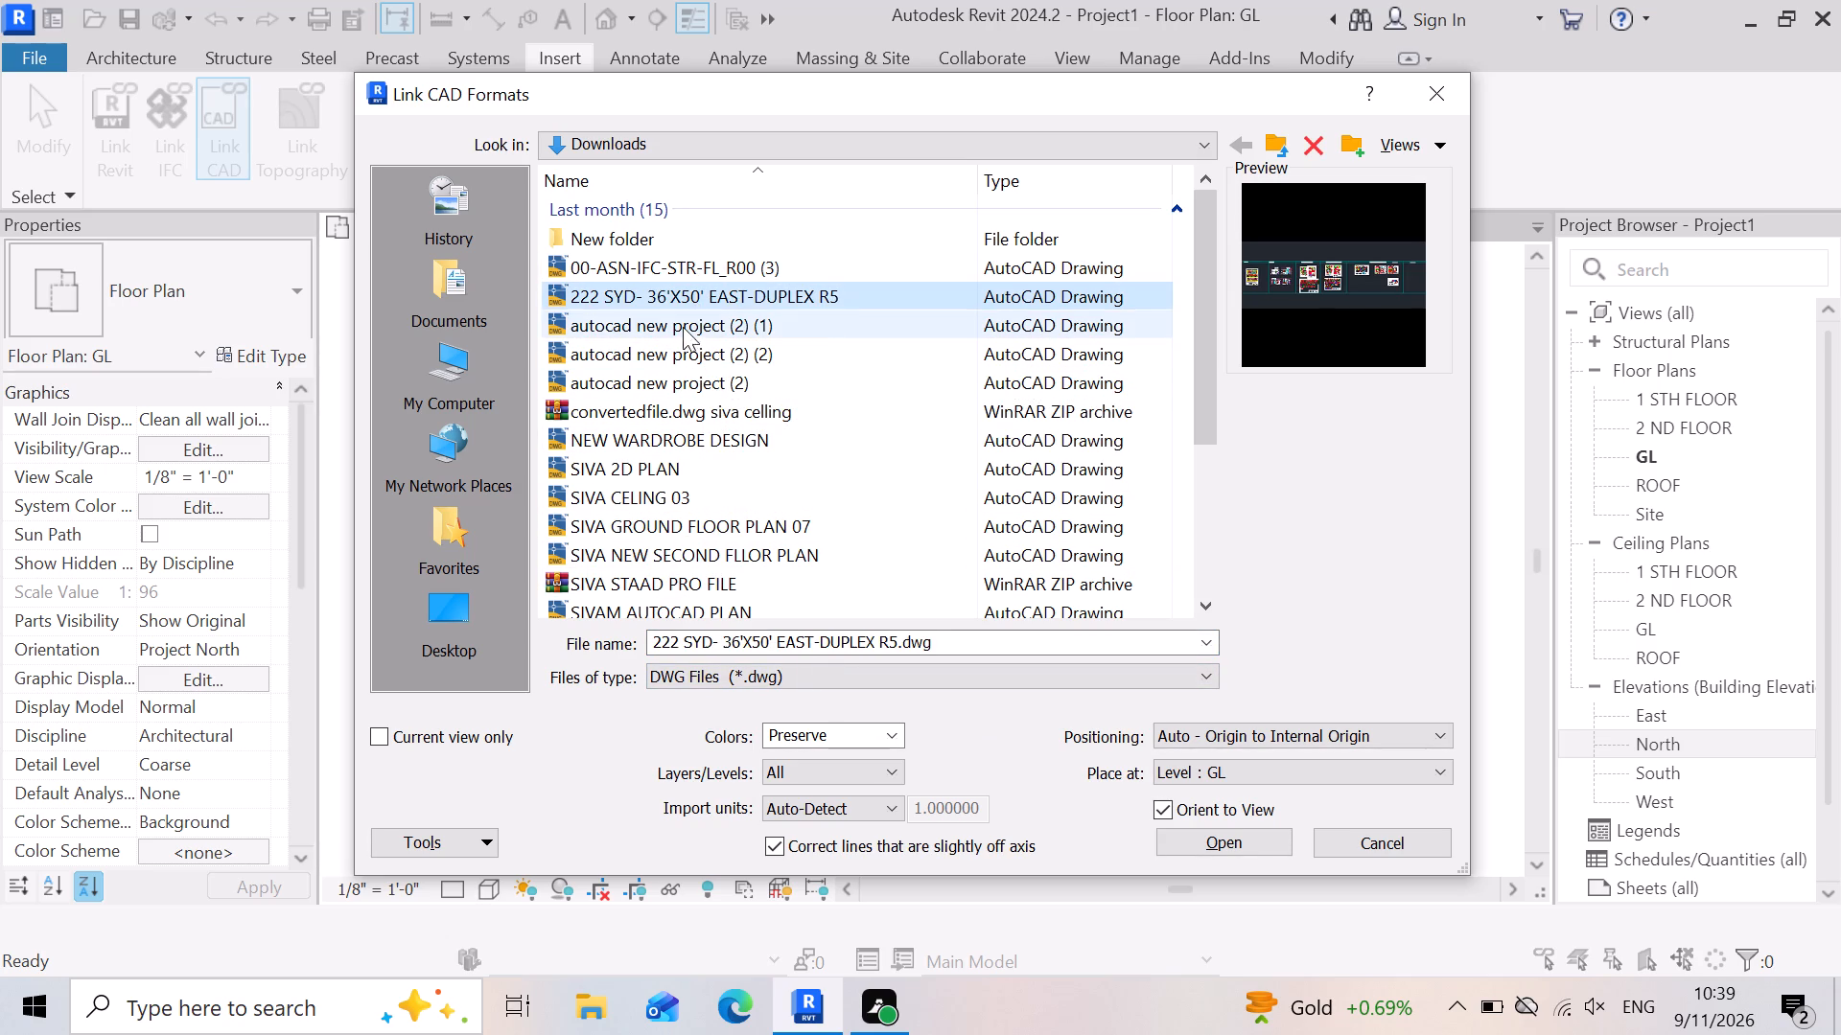
scroll(748, 442, "down", 4)
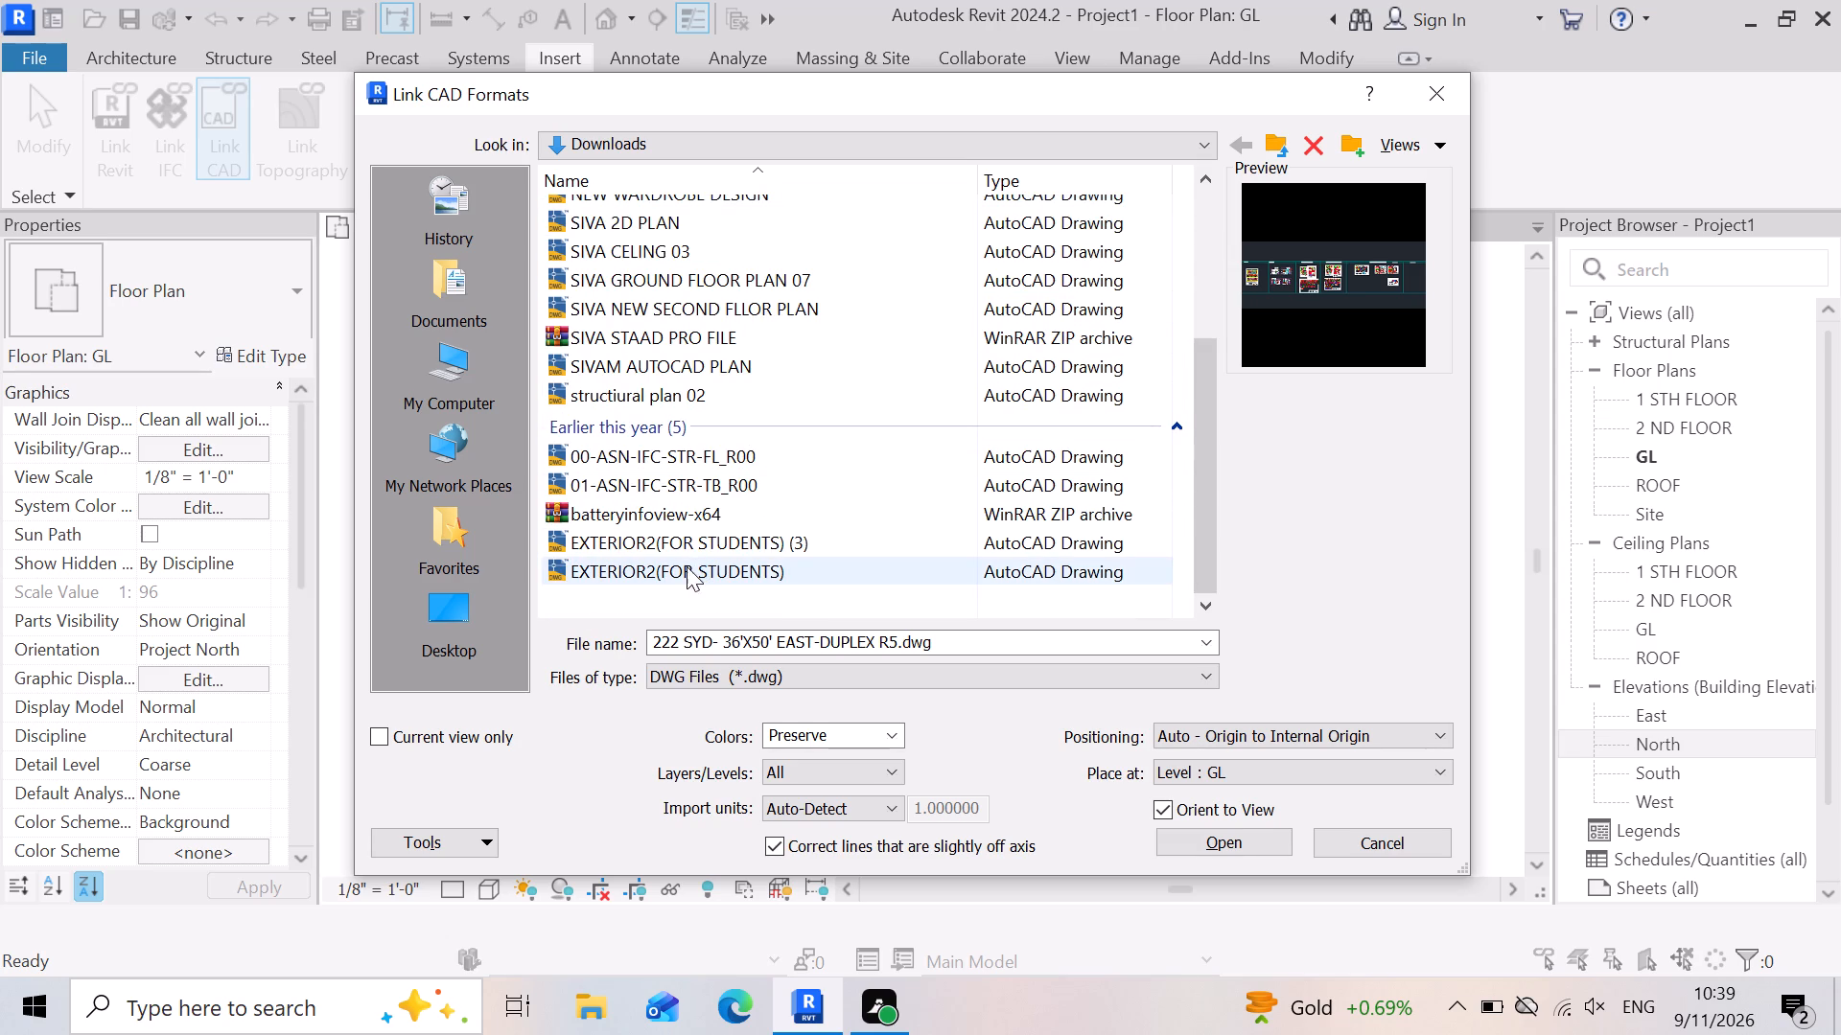
left_click(686, 567)
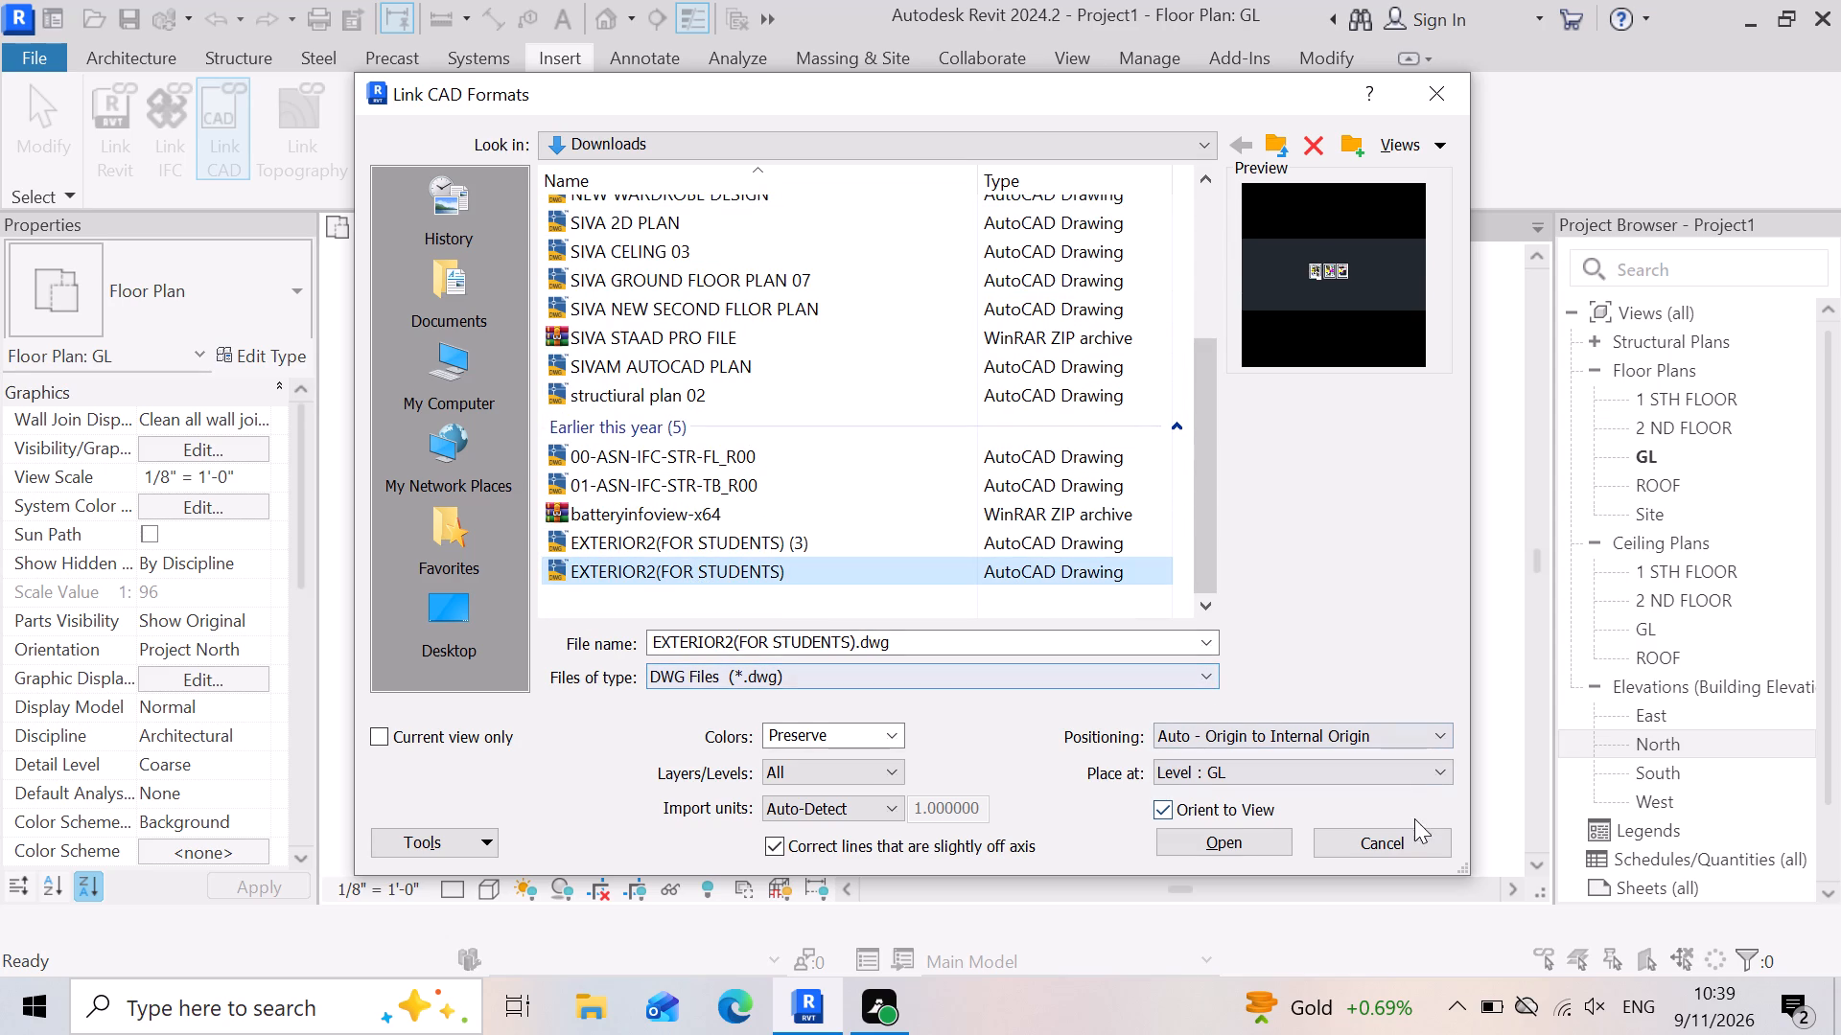
left_click(1421, 730)
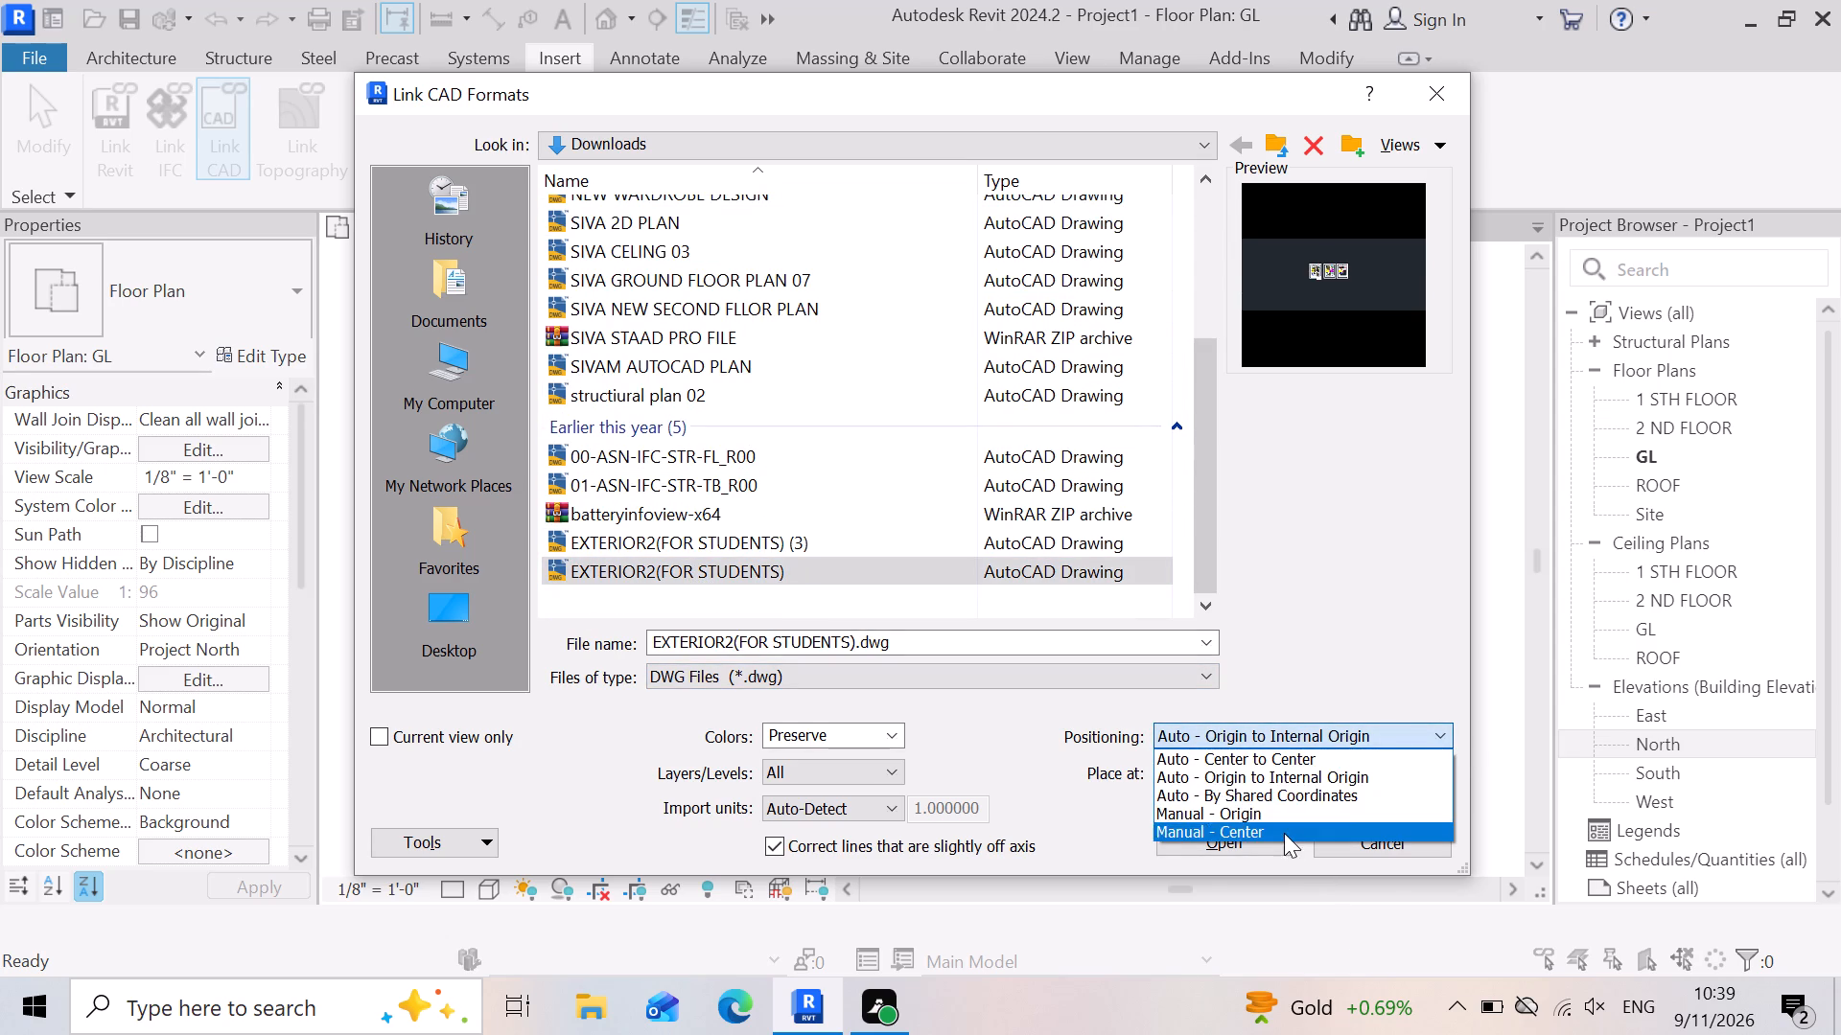
left_click(1293, 759)
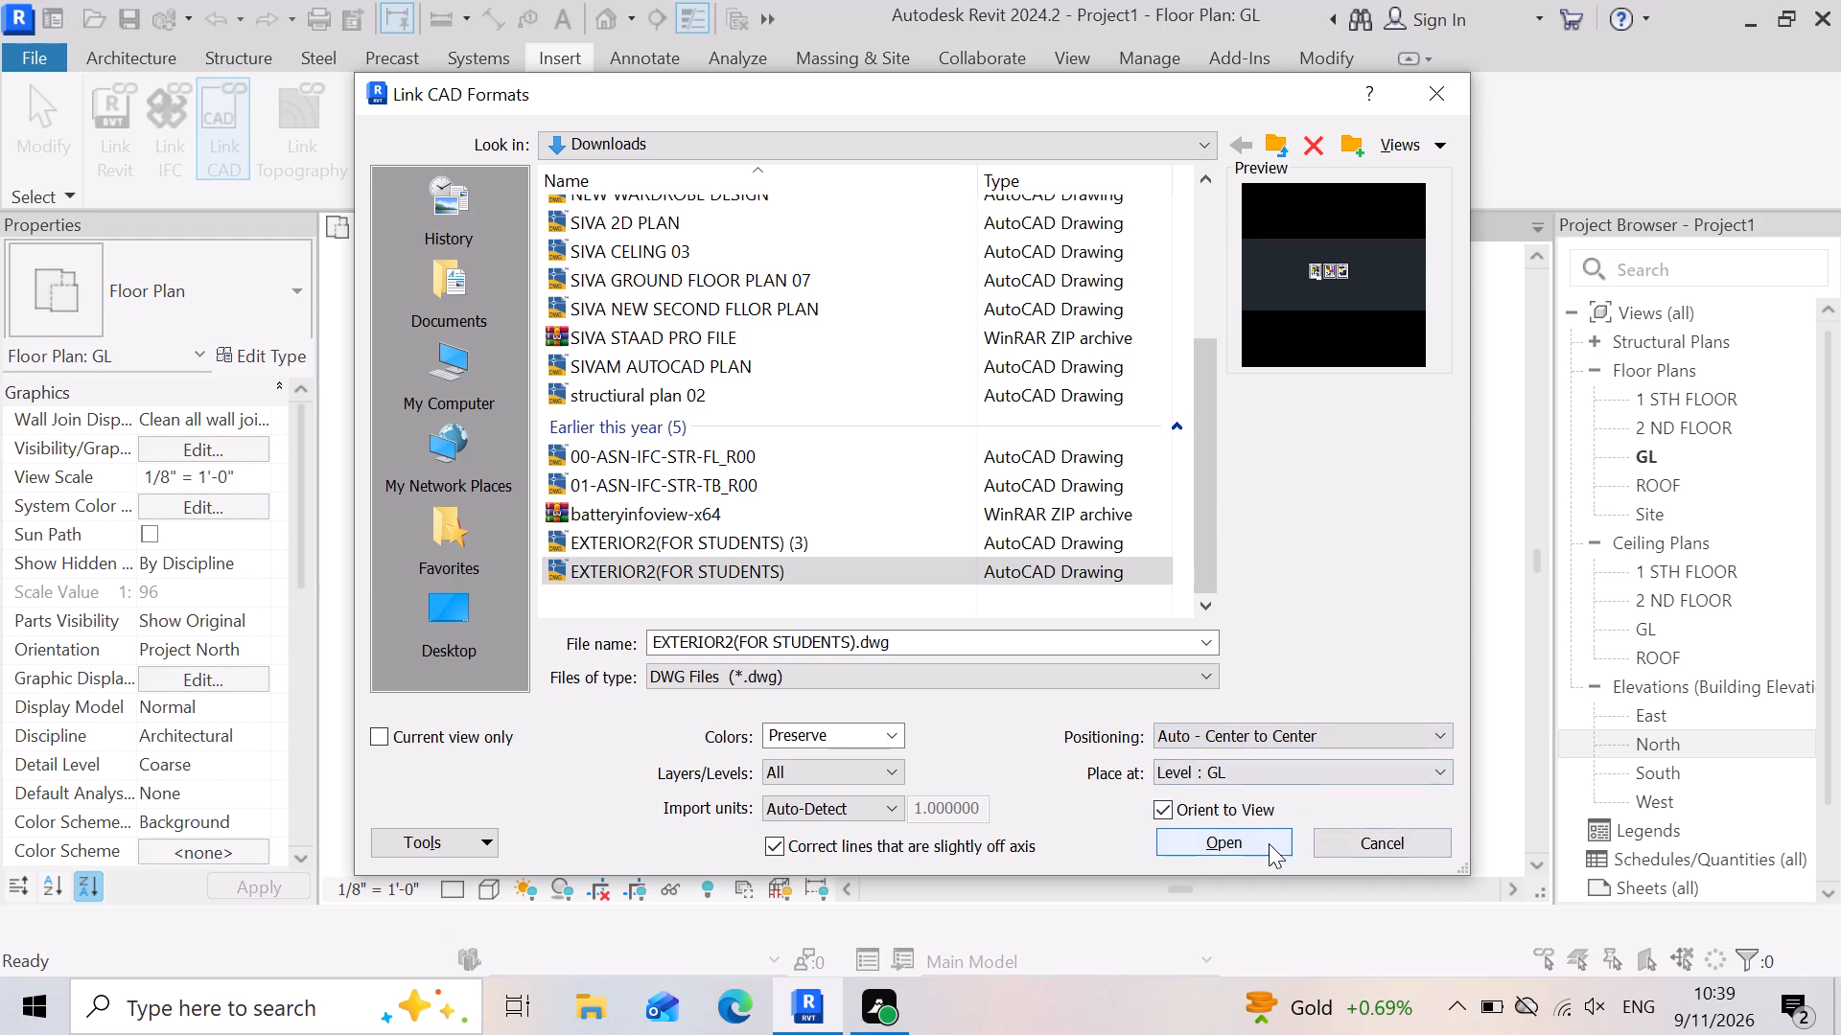
left_click(1262, 838)
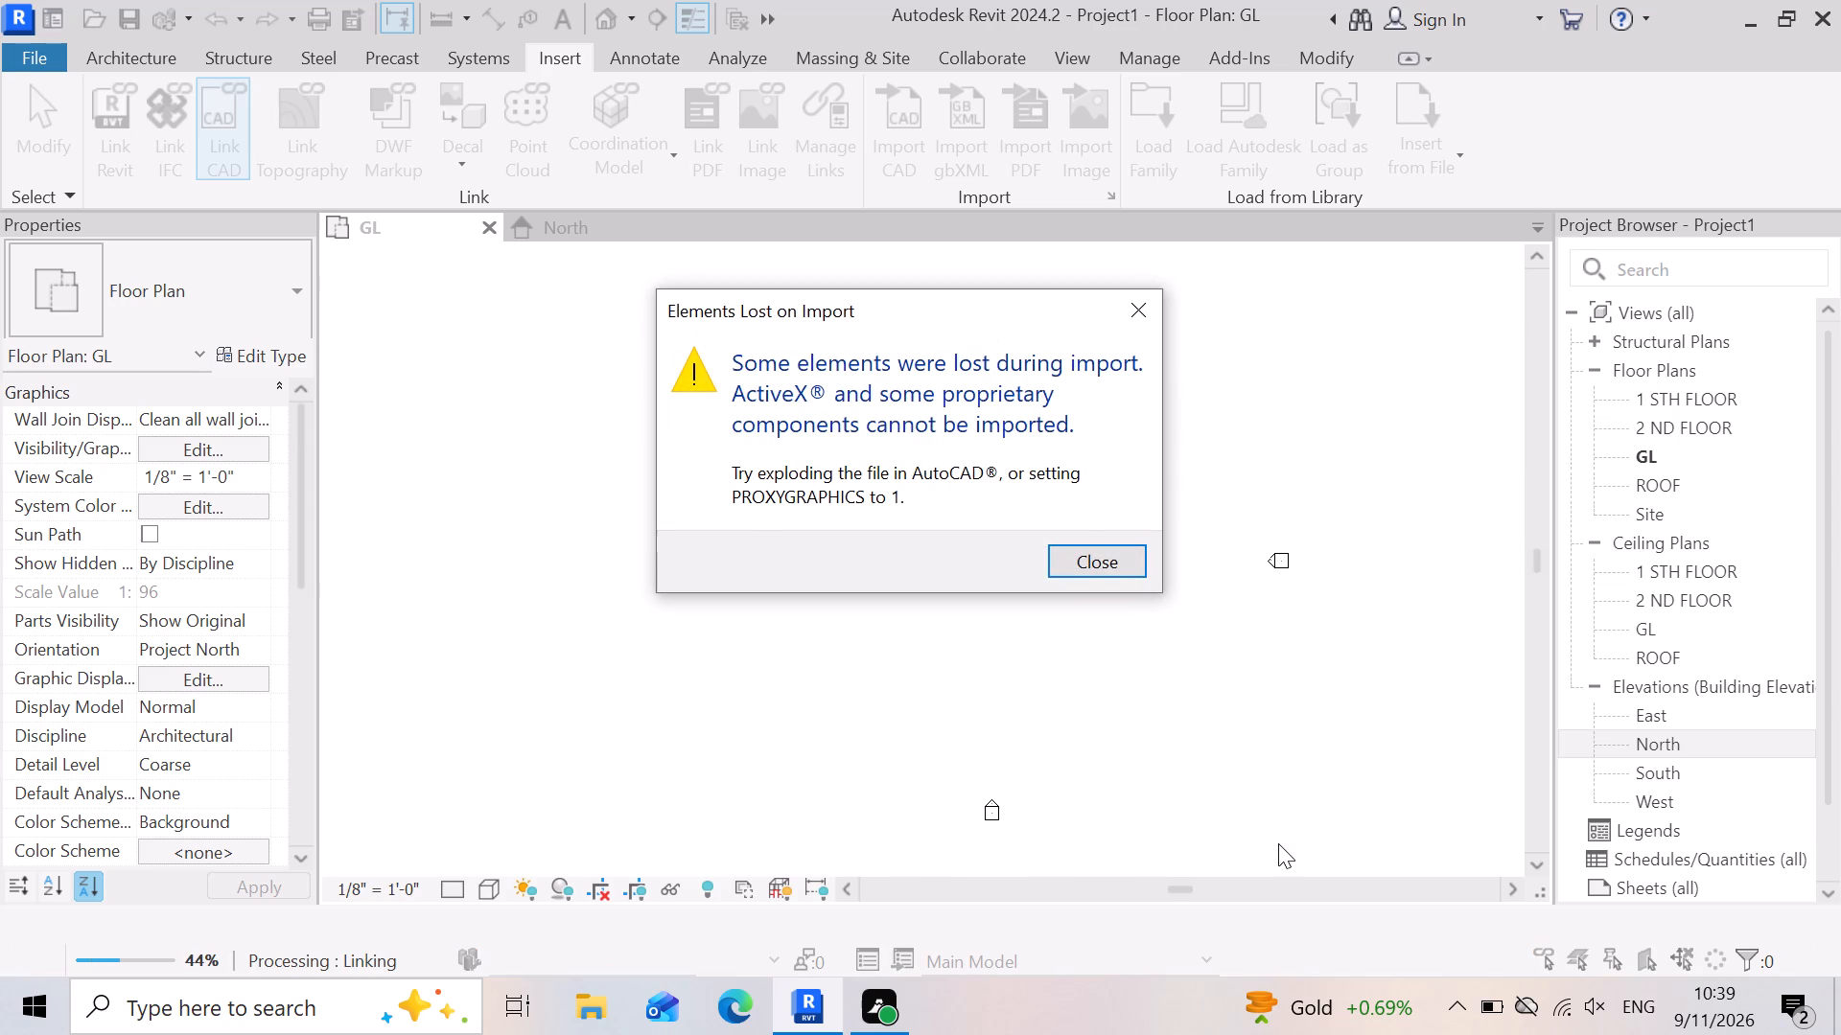
left_click(1143, 306)
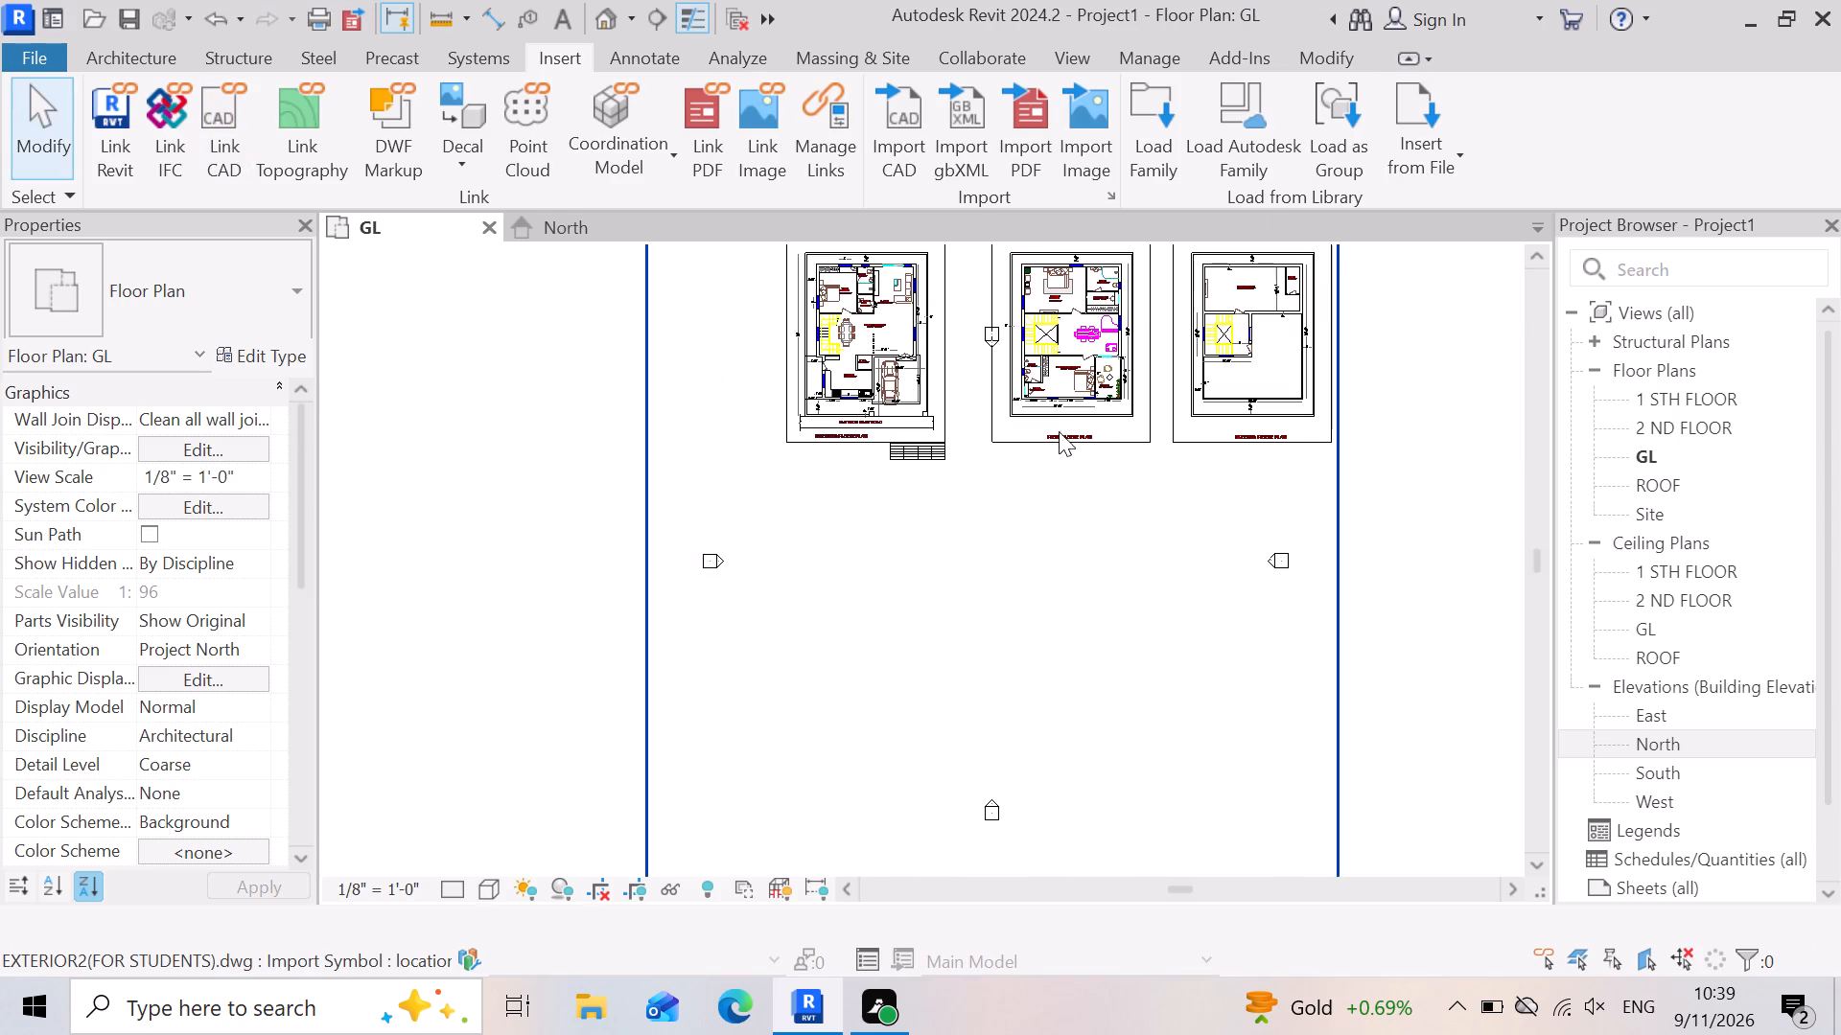
Move the linked EXTERIOR2(FOR STUDENTS).dwg south in the GL plan so its three floor plans lie among the elevation markers.
scroll(1012, 427, "up", 2)
scroll(1076, 347, "down", 8)
left_click_drag(965, 367, 988, 517)
left_click(962, 488)
scroll(984, 360, "up", 8)
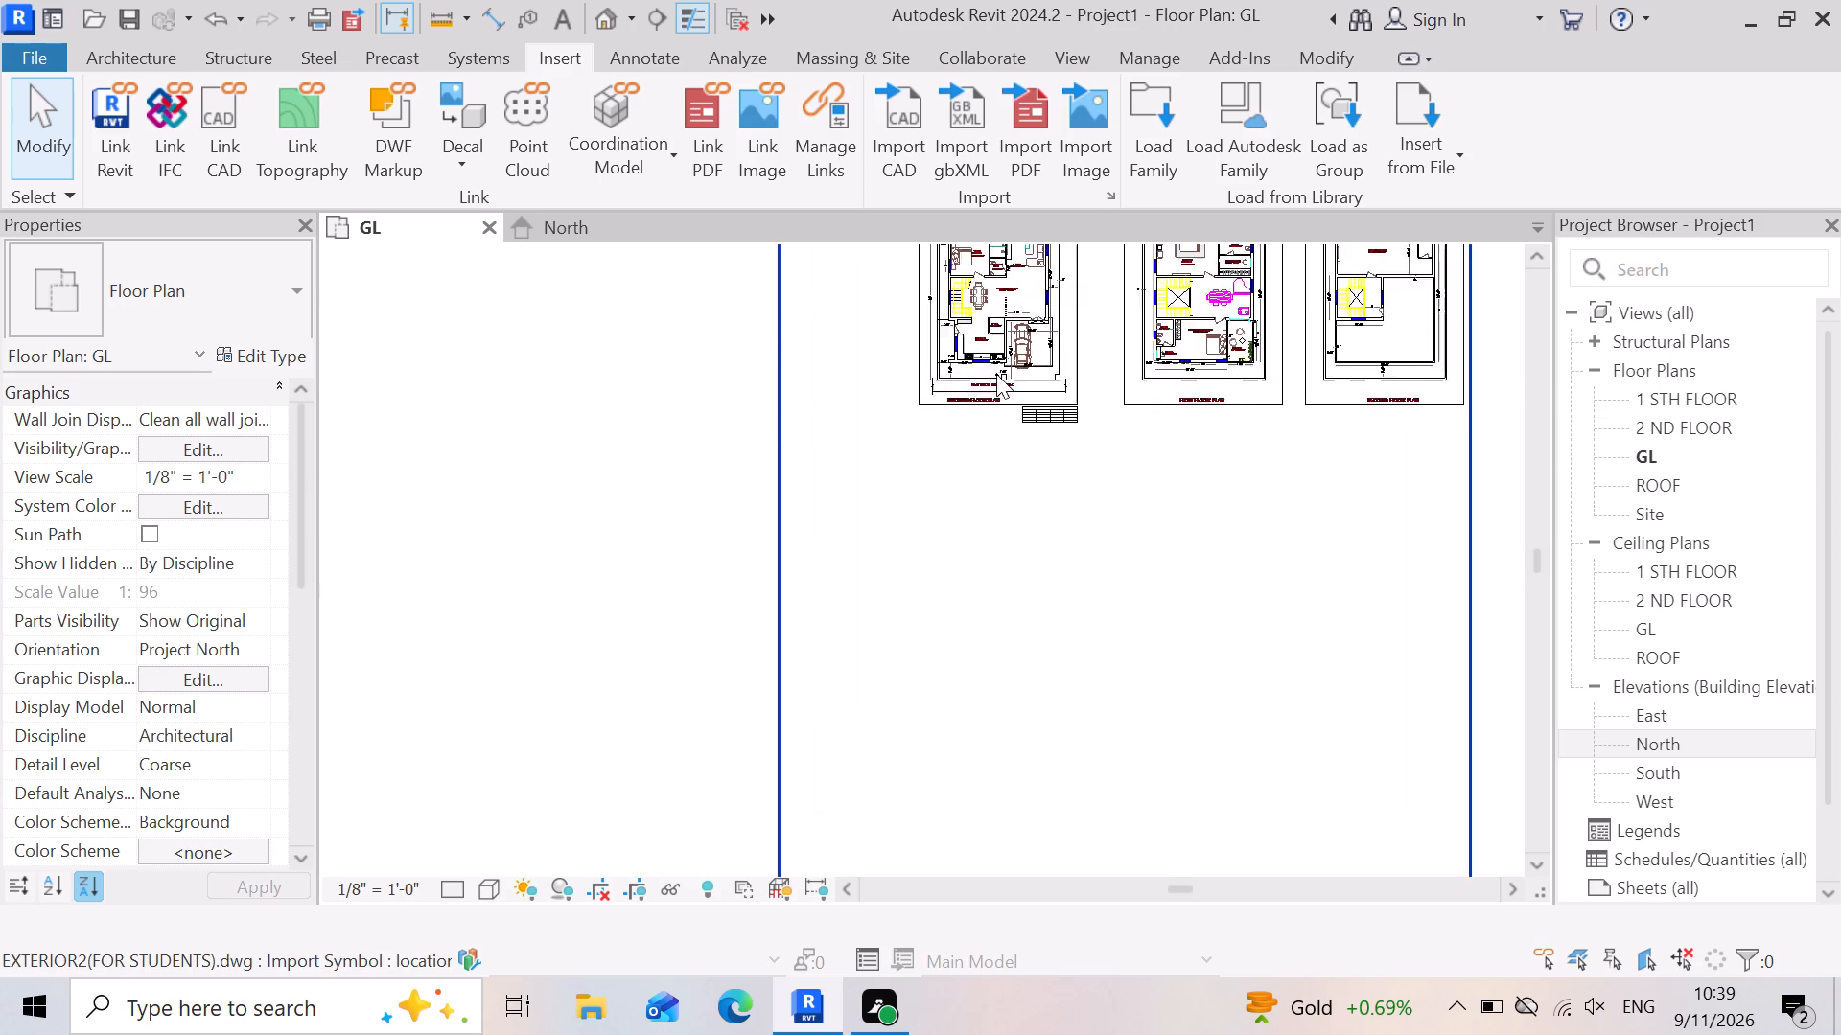
left_click_drag(893, 394, 914, 637)
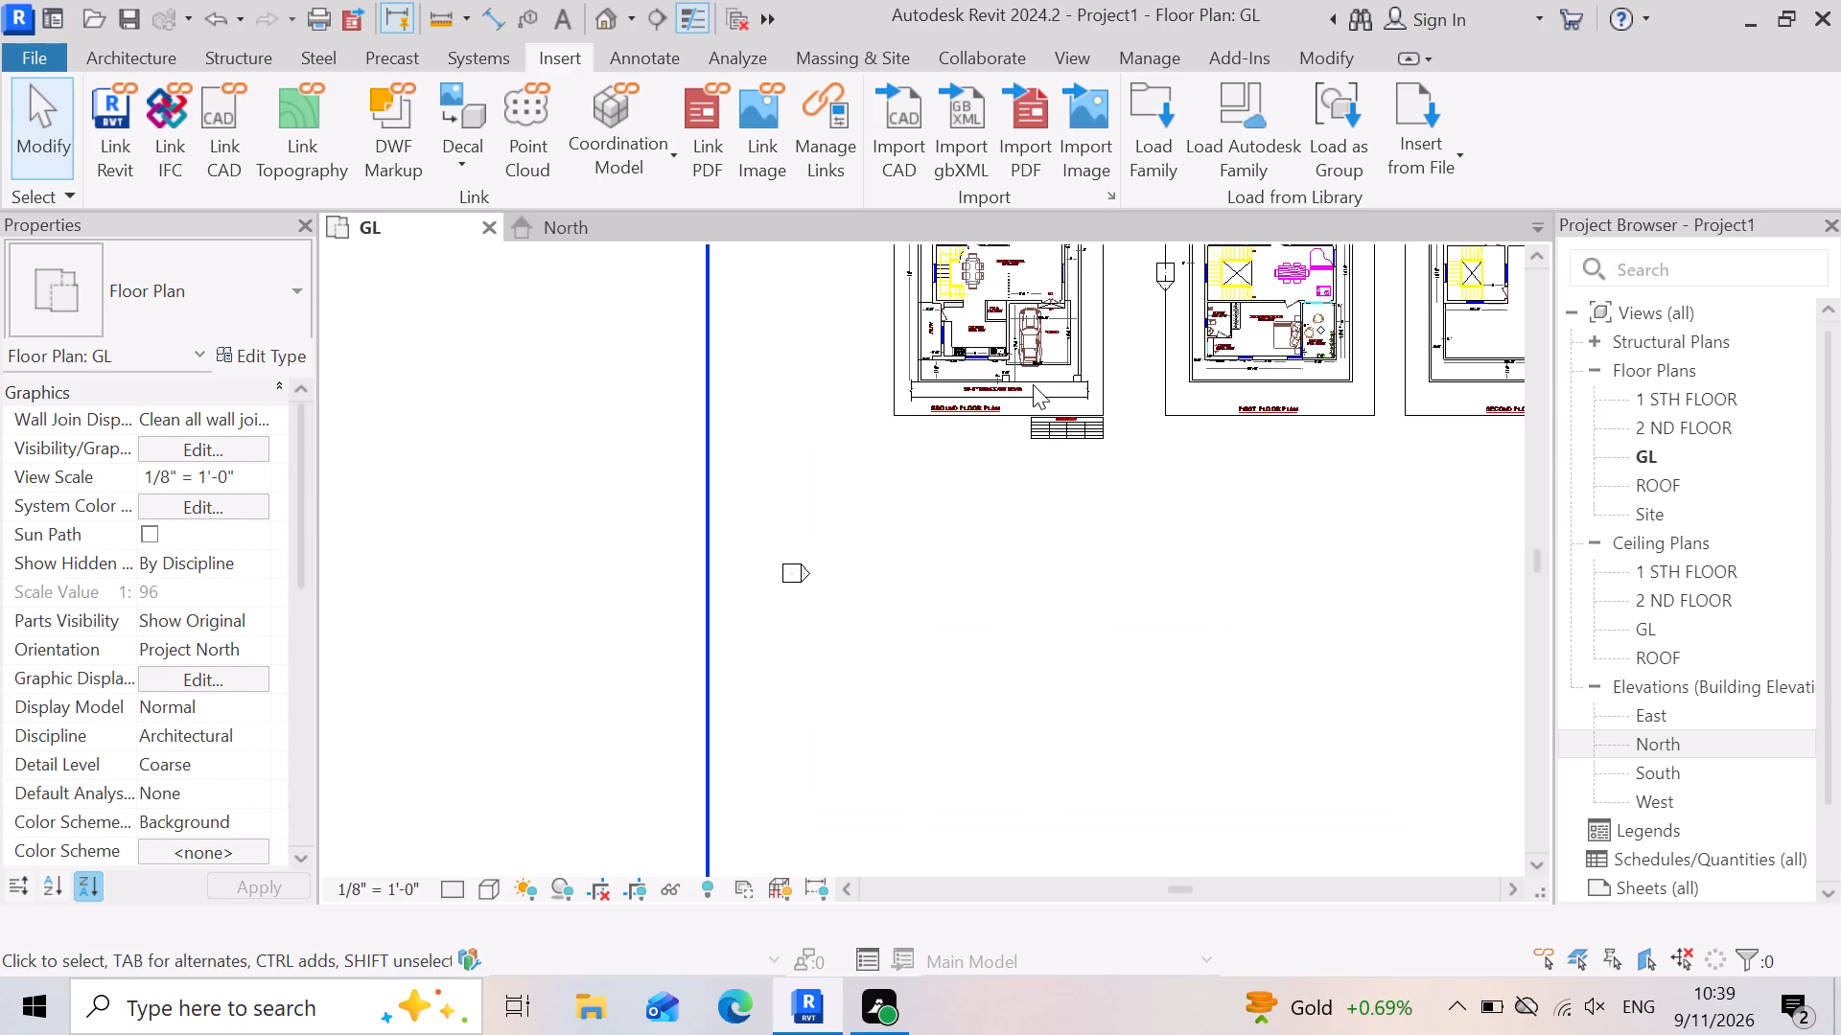
left_click(1033, 384)
left_click_drag(893, 411, 958, 681)
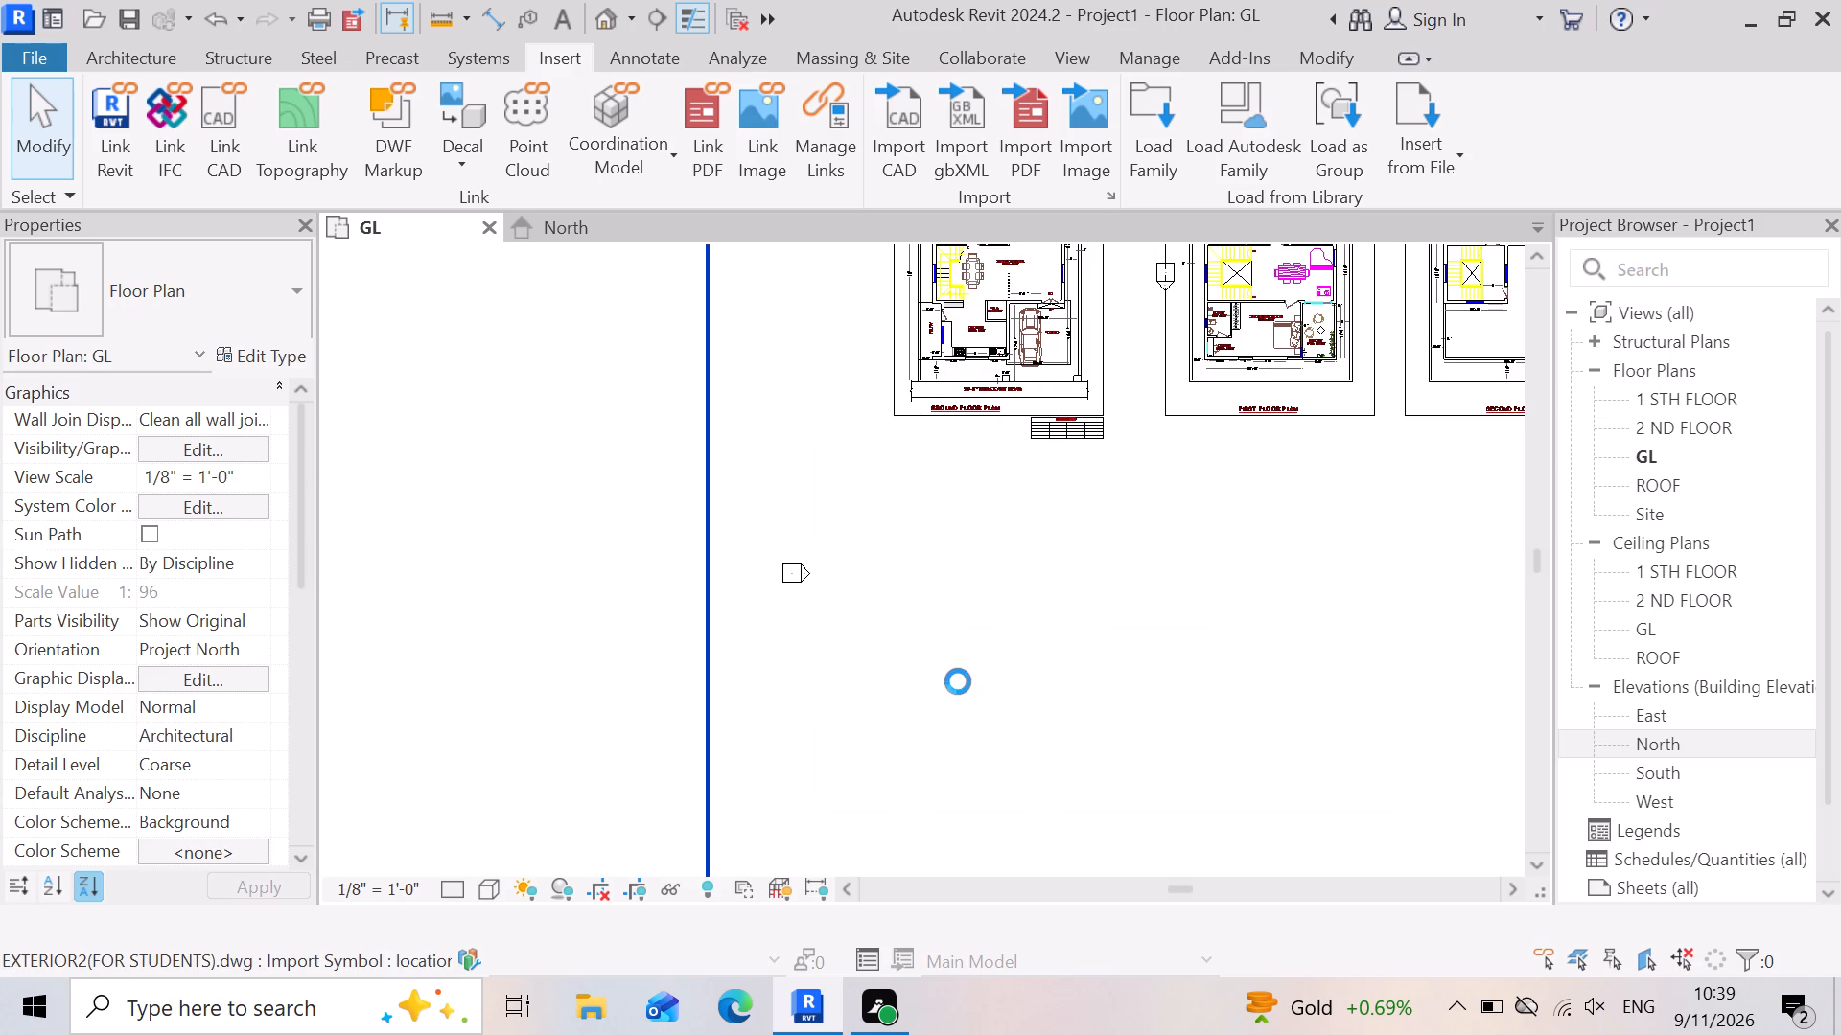
left_click_drag(958, 681, 936, 573)
left_click_drag(936, 573, 947, 505)
left_click_drag(947, 505, 884, 510)
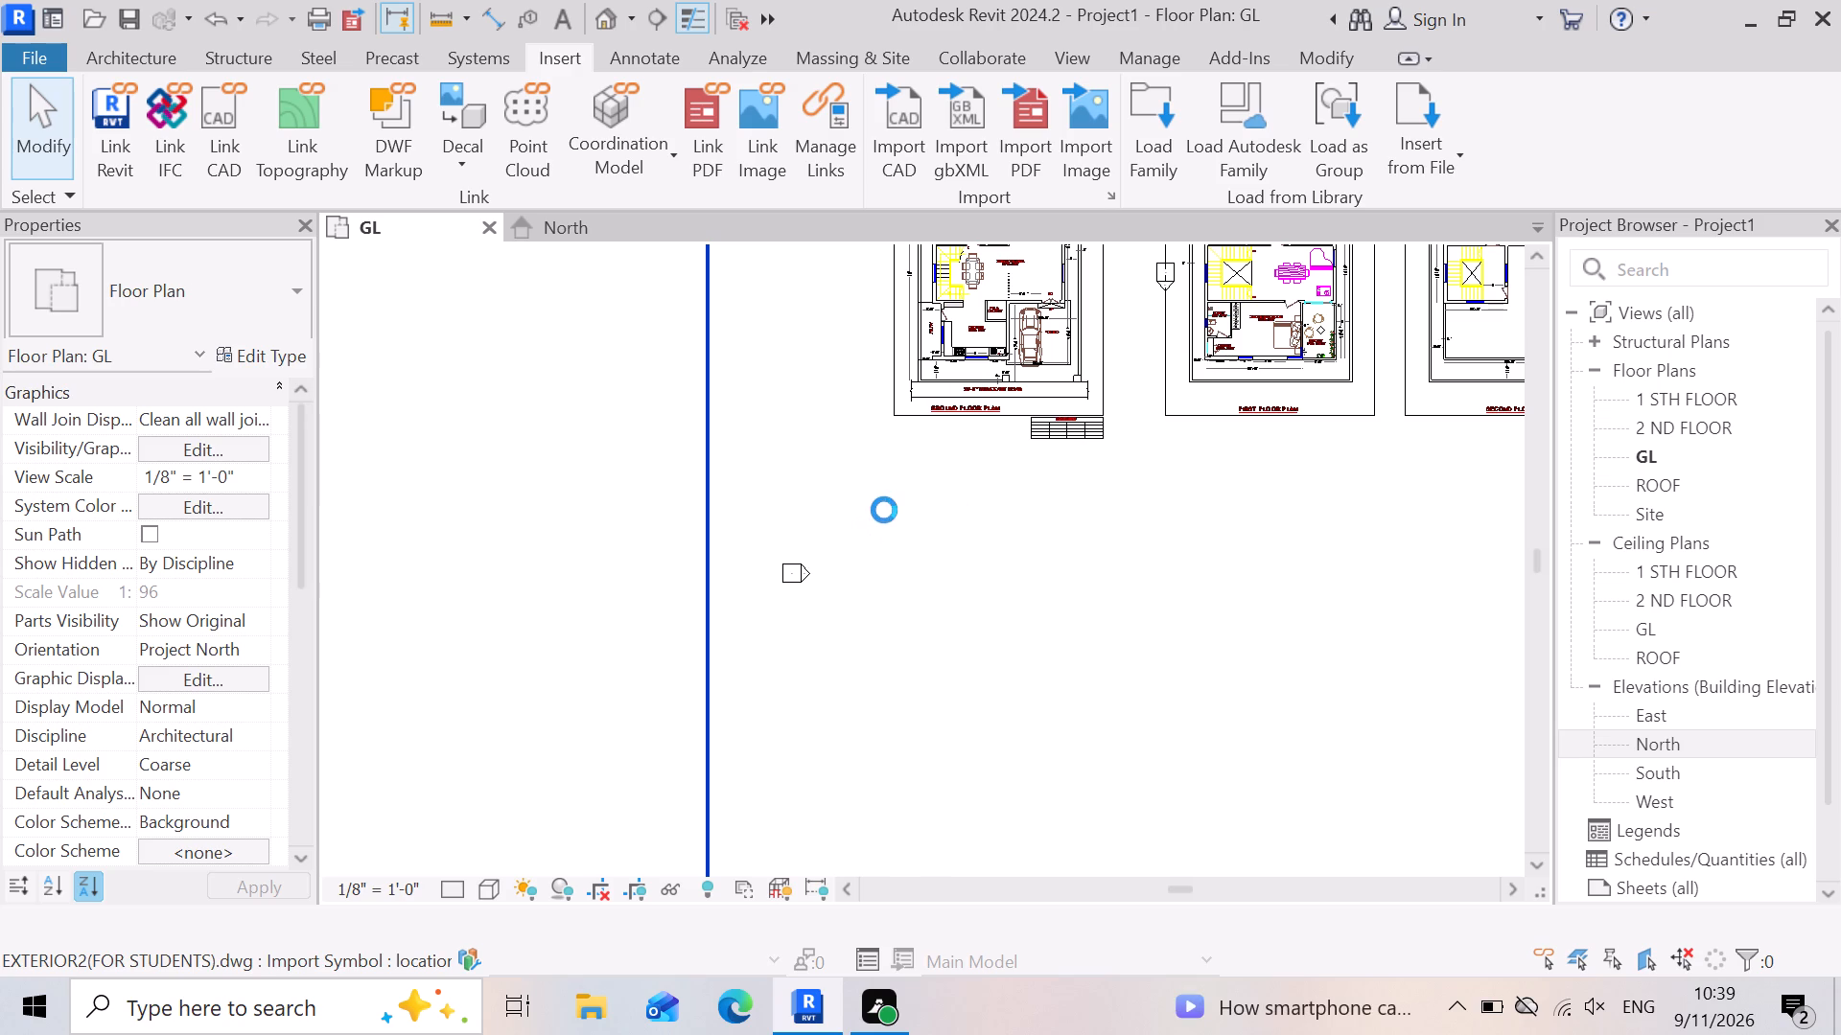
left_click_drag(884, 510, 846, 507)
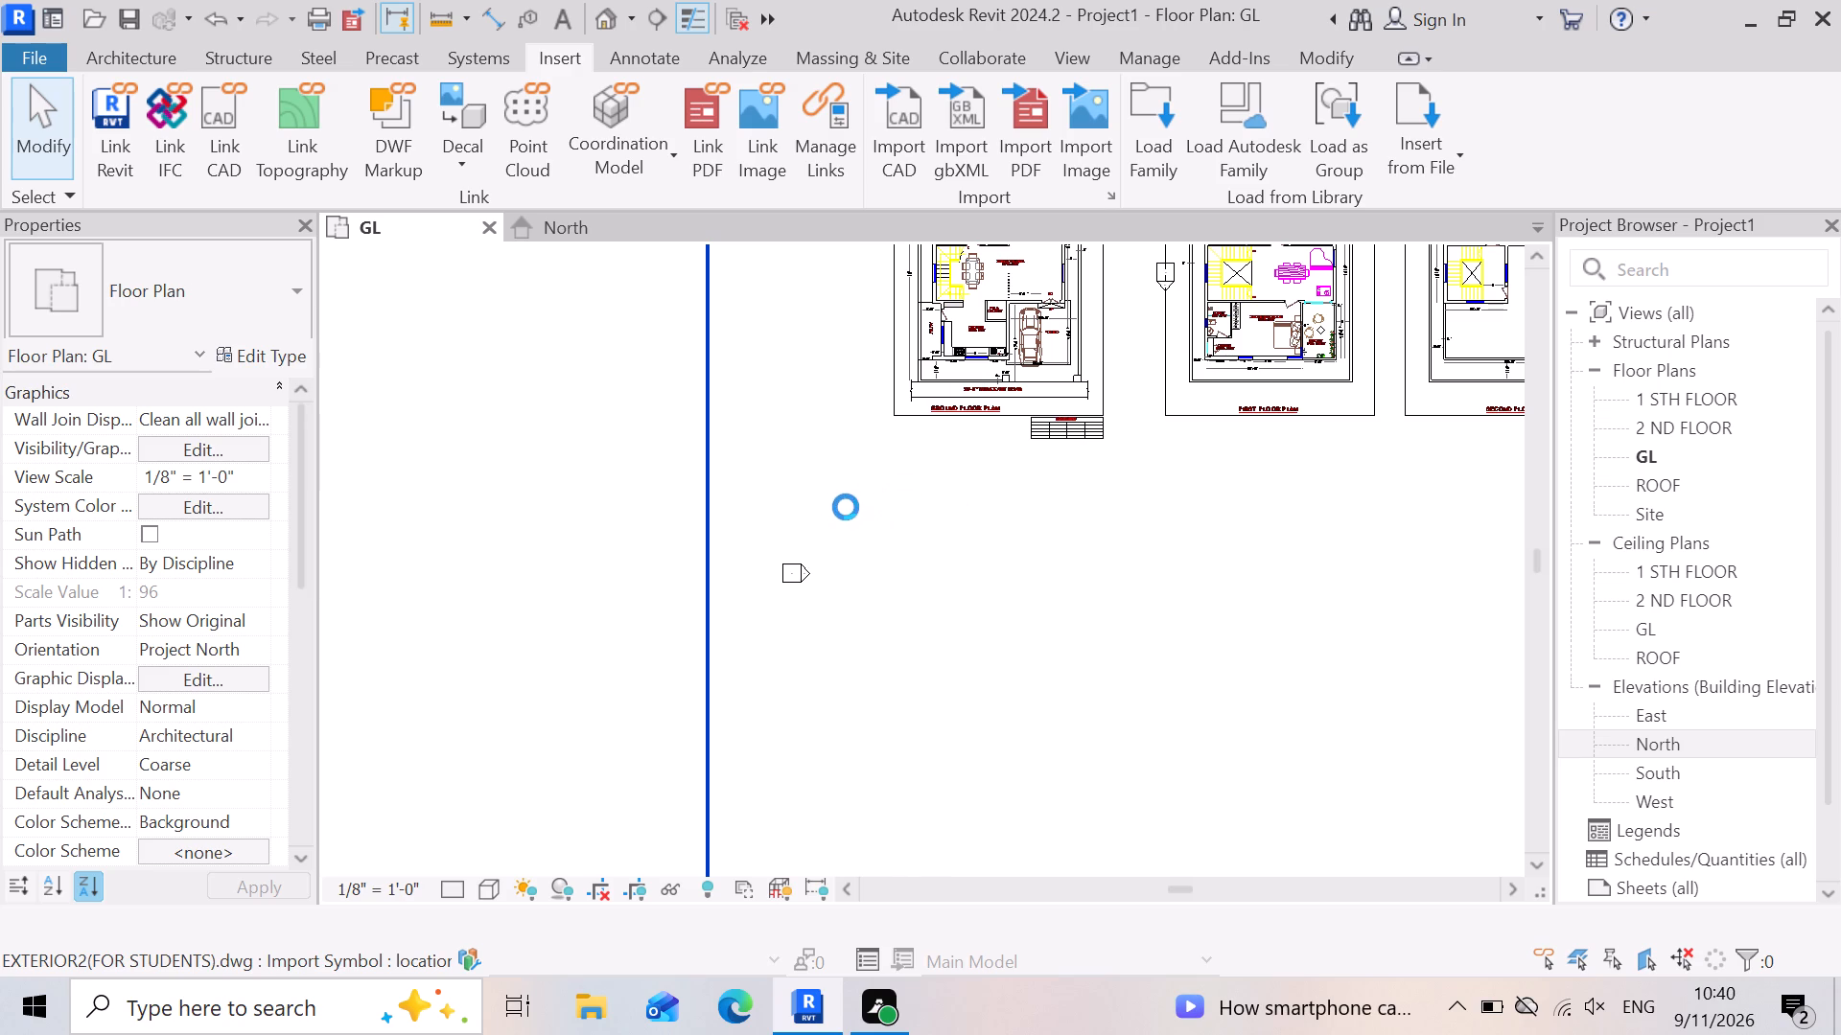
left_click_drag(846, 507, 848, 640)
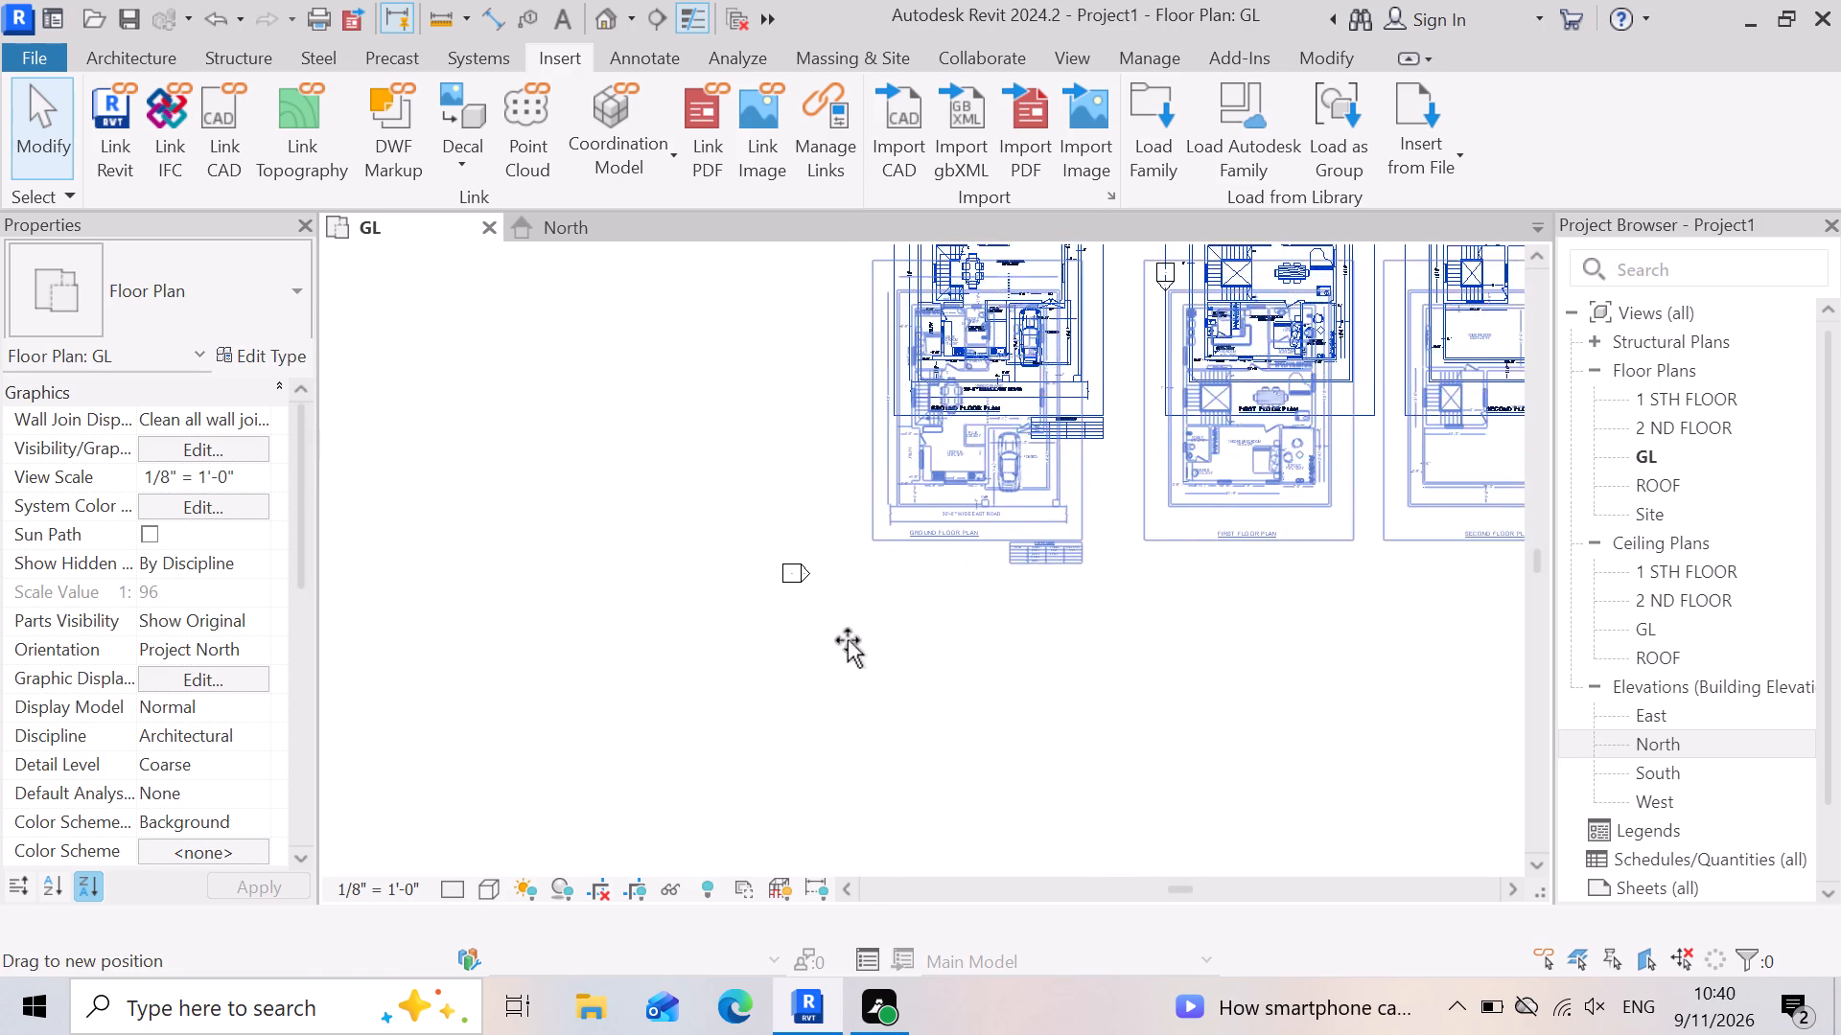
left_click_drag(848, 640, 880, 639)
scroll(878, 589, "down", 8)
scroll(879, 639, "up", 2)
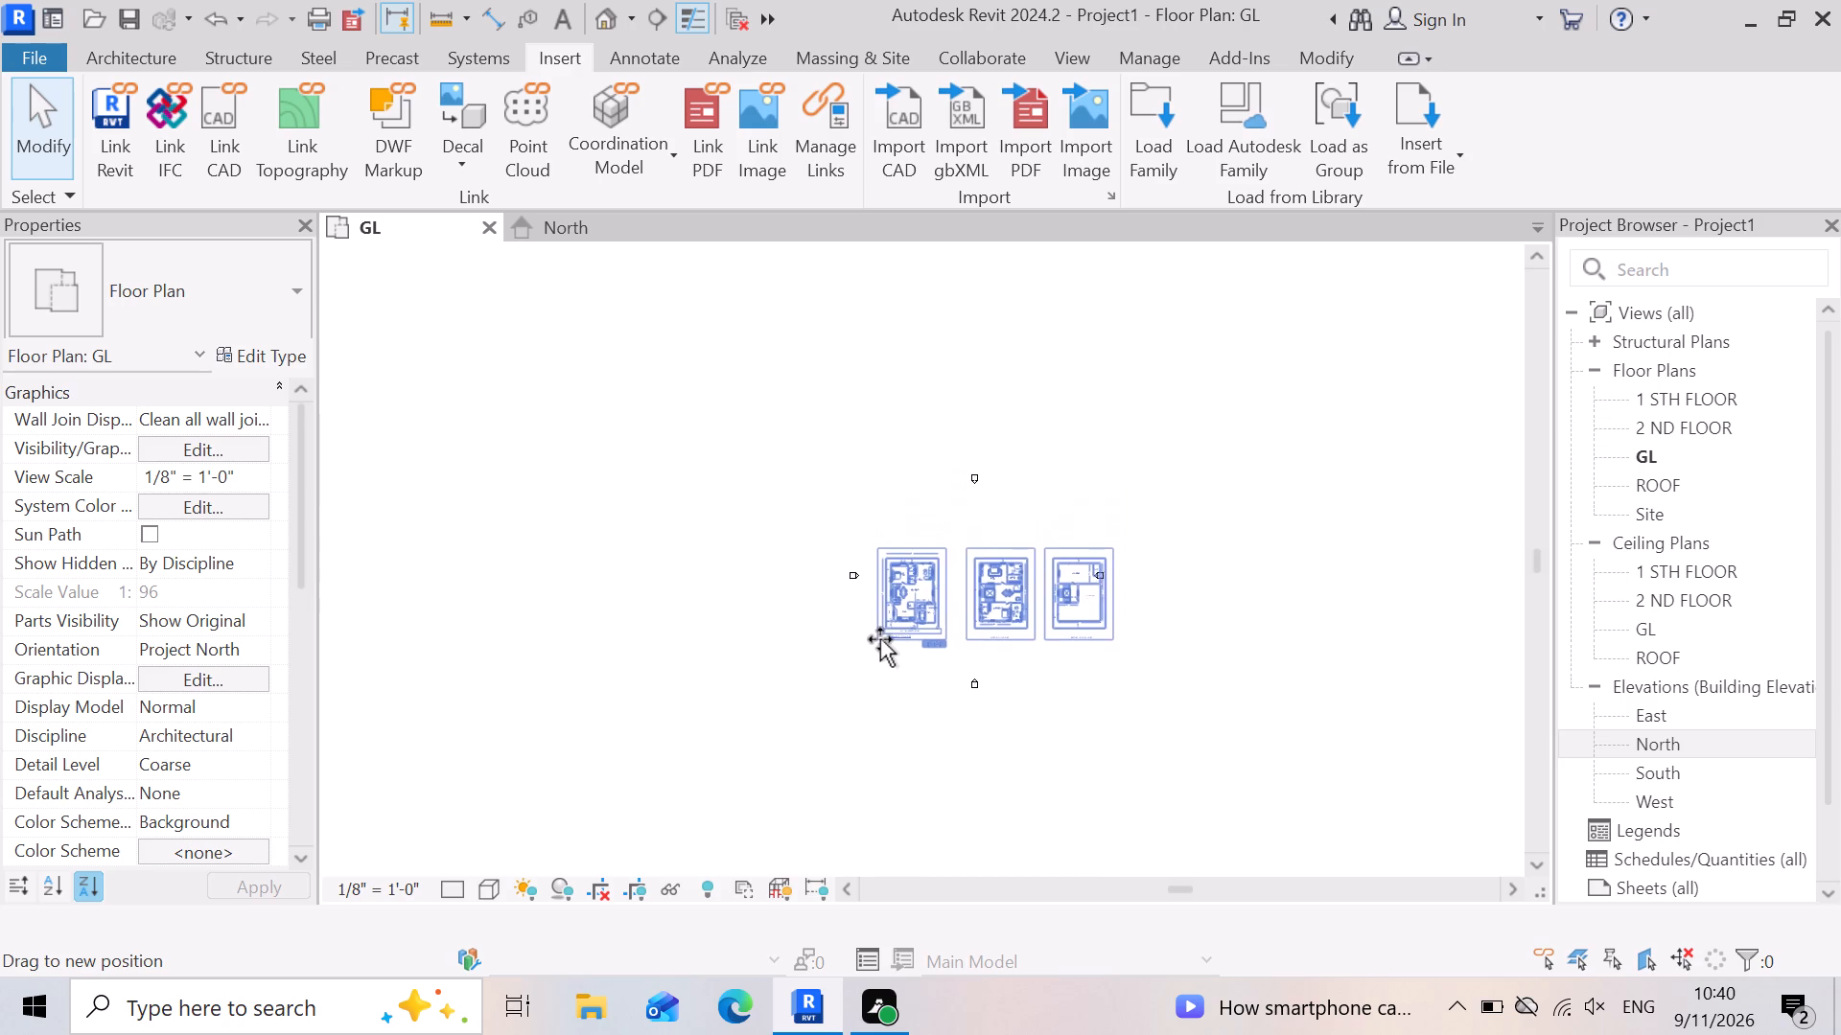
scroll(880, 639, "up", 6)
left_click_drag(880, 639, 818, 623)
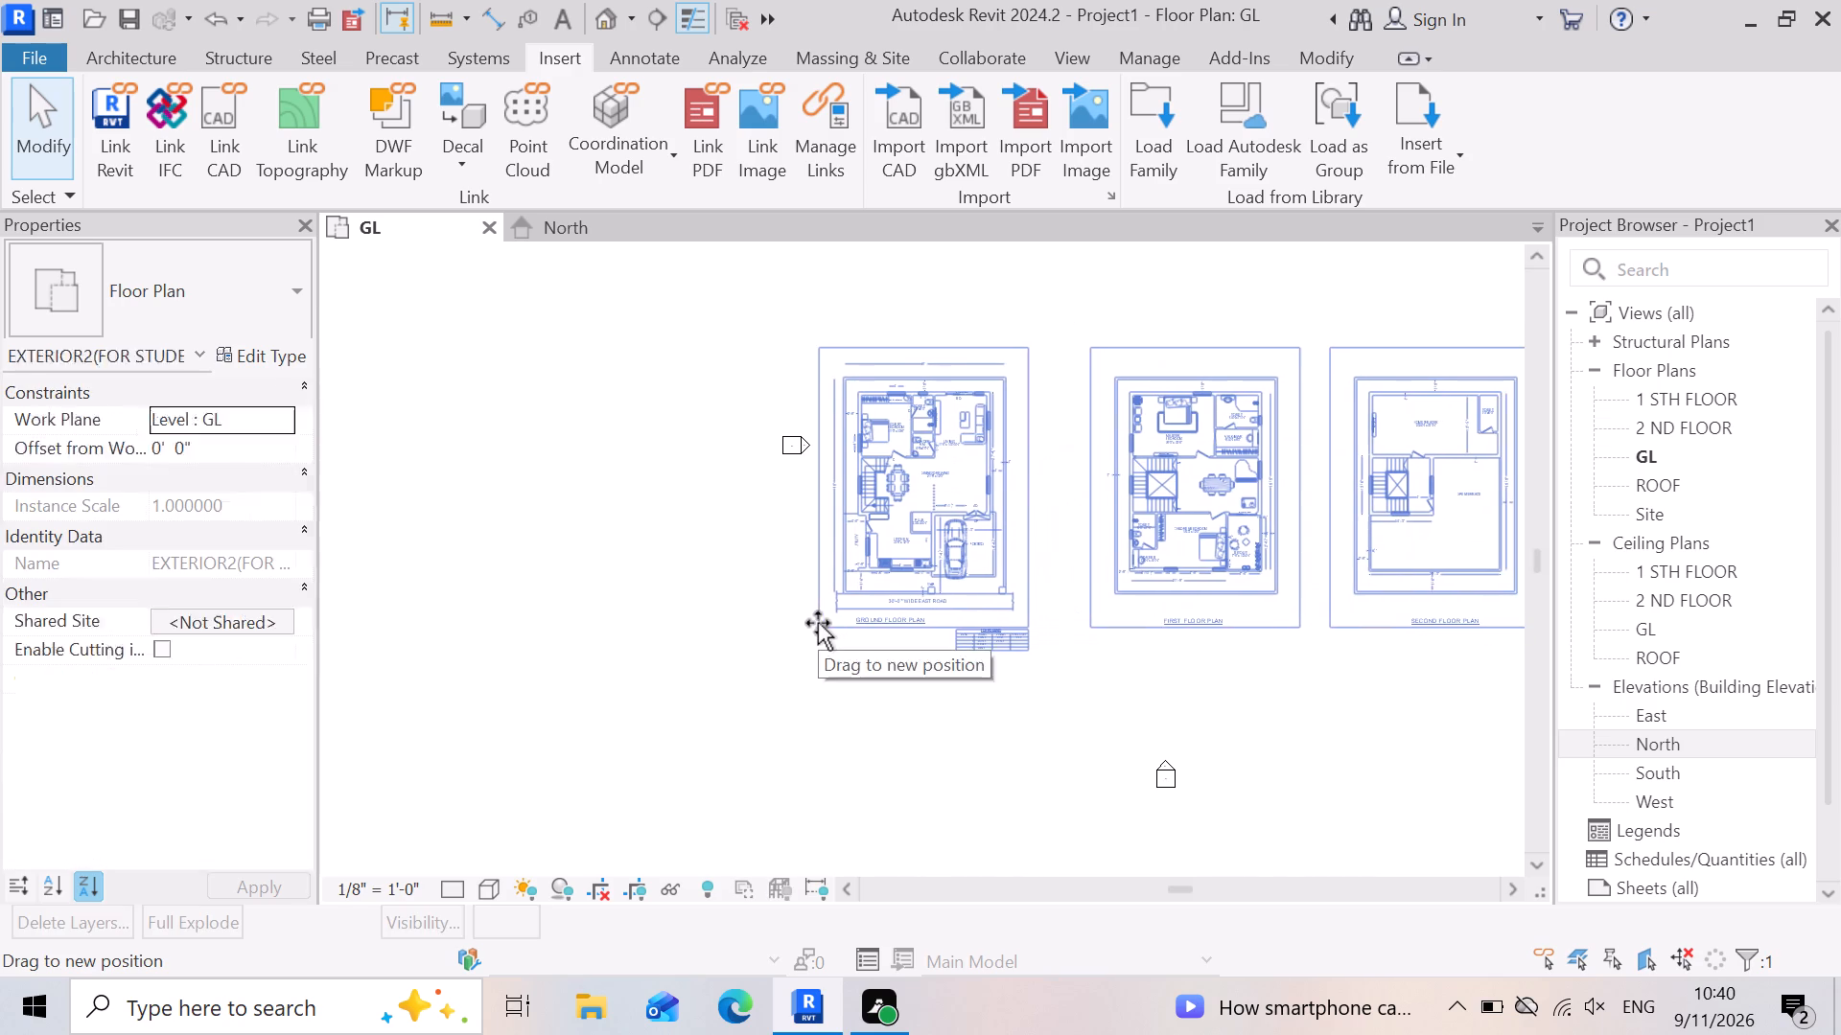
left_click_drag(818, 623, 800, 633)
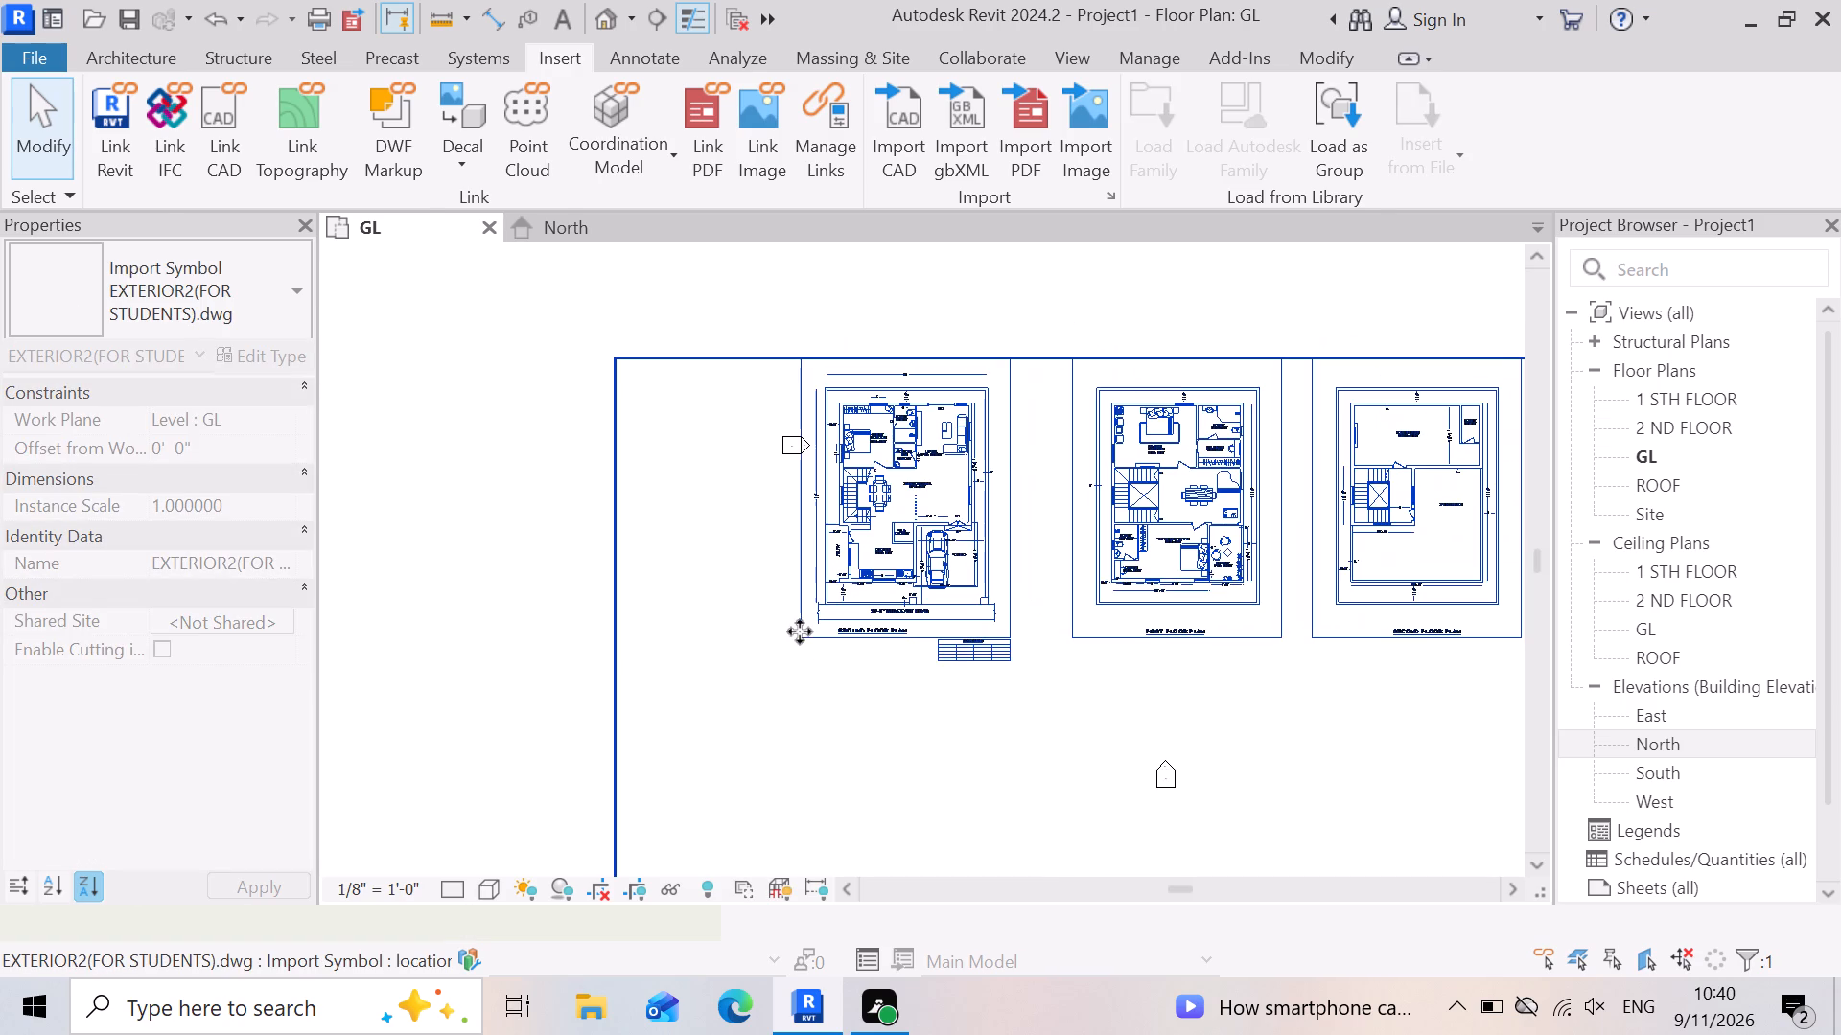
Shift the linked drawing slightly north and east so its floor plans fit between the west and east elevation markers.
scroll(485, 535, "down", 4)
scroll(783, 676, "up", 7)
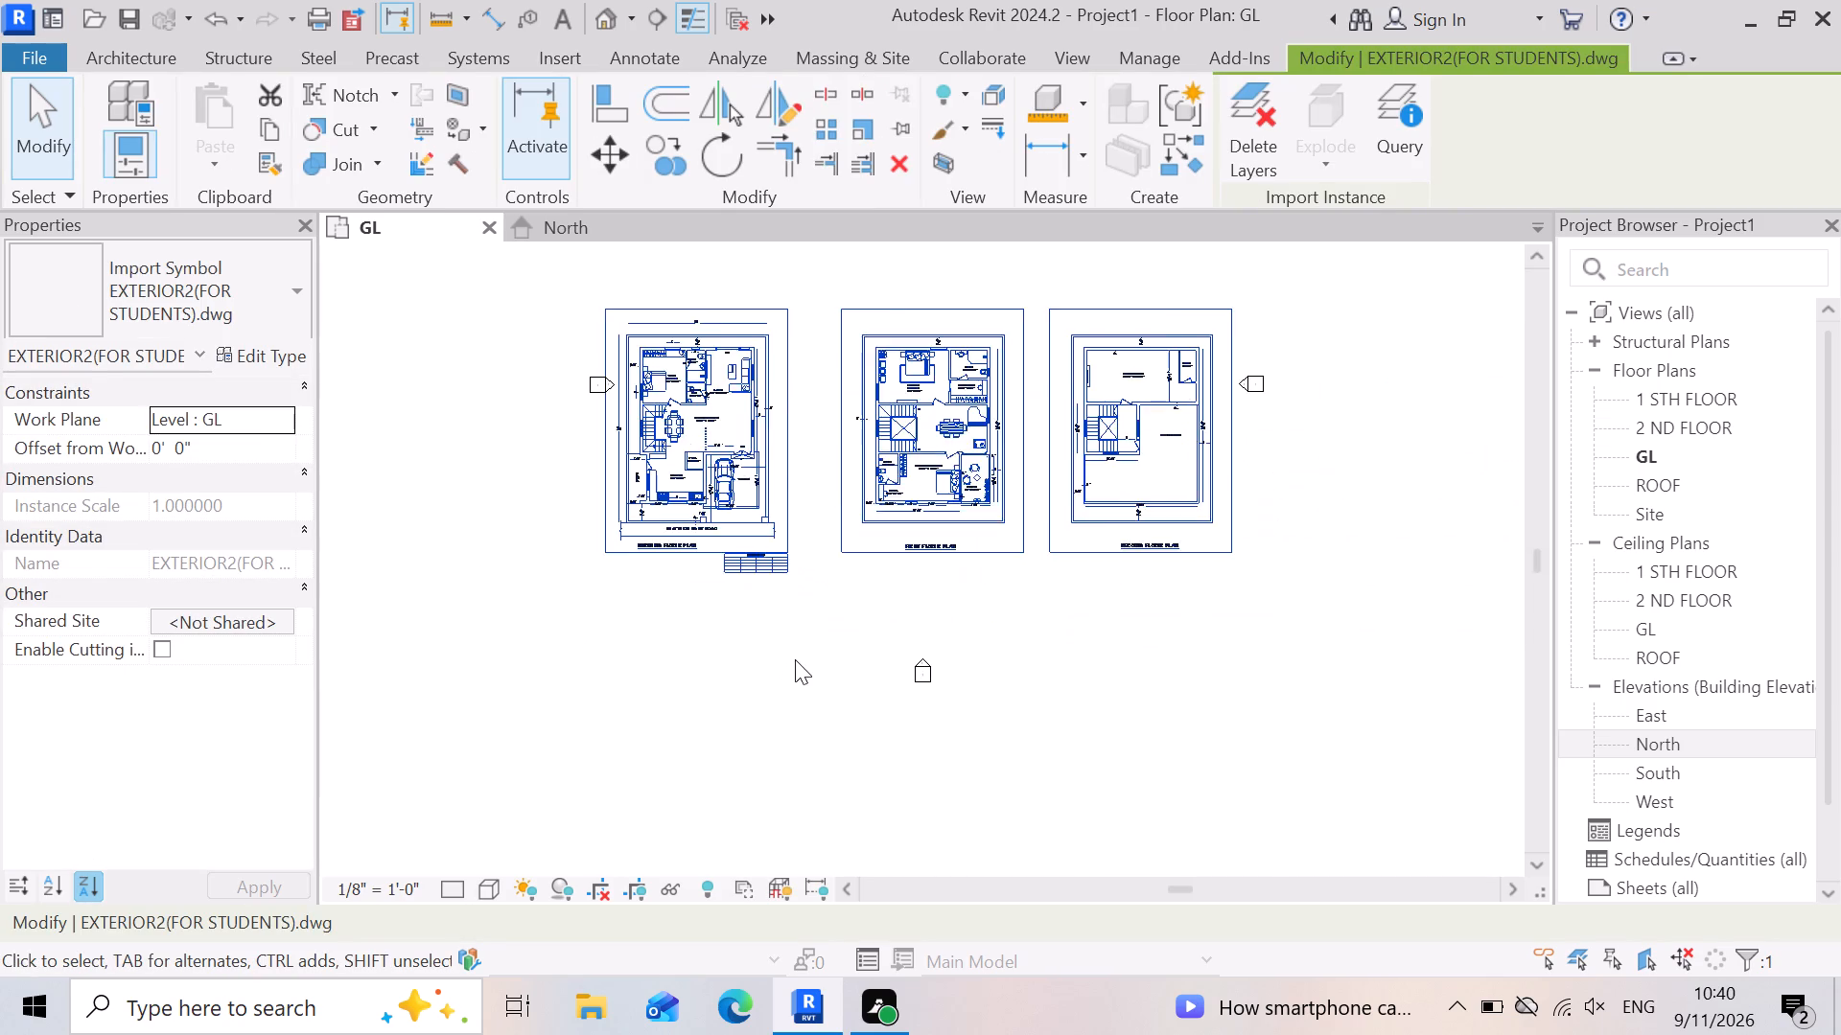
scroll(968, 609, "down", 8)
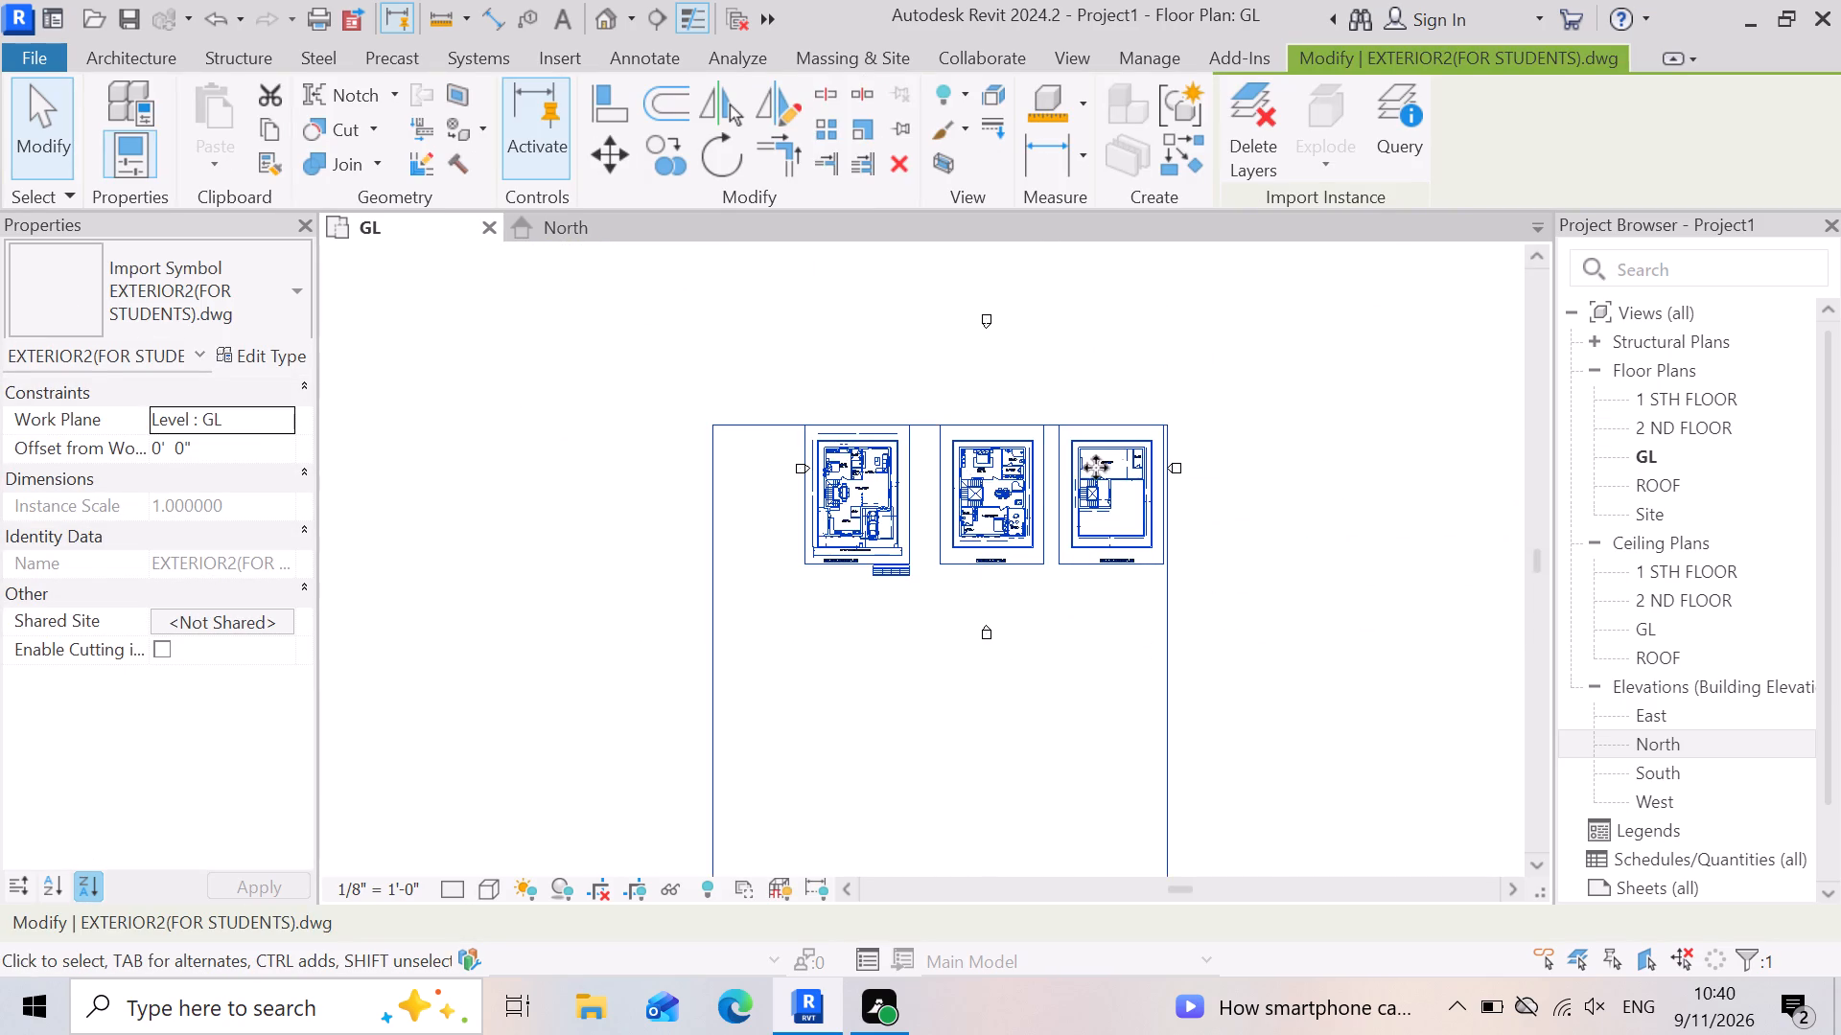
scroll(952, 480, "up", 4)
scroll(881, 615, "down", 4)
left_click_drag(849, 486, 859, 468)
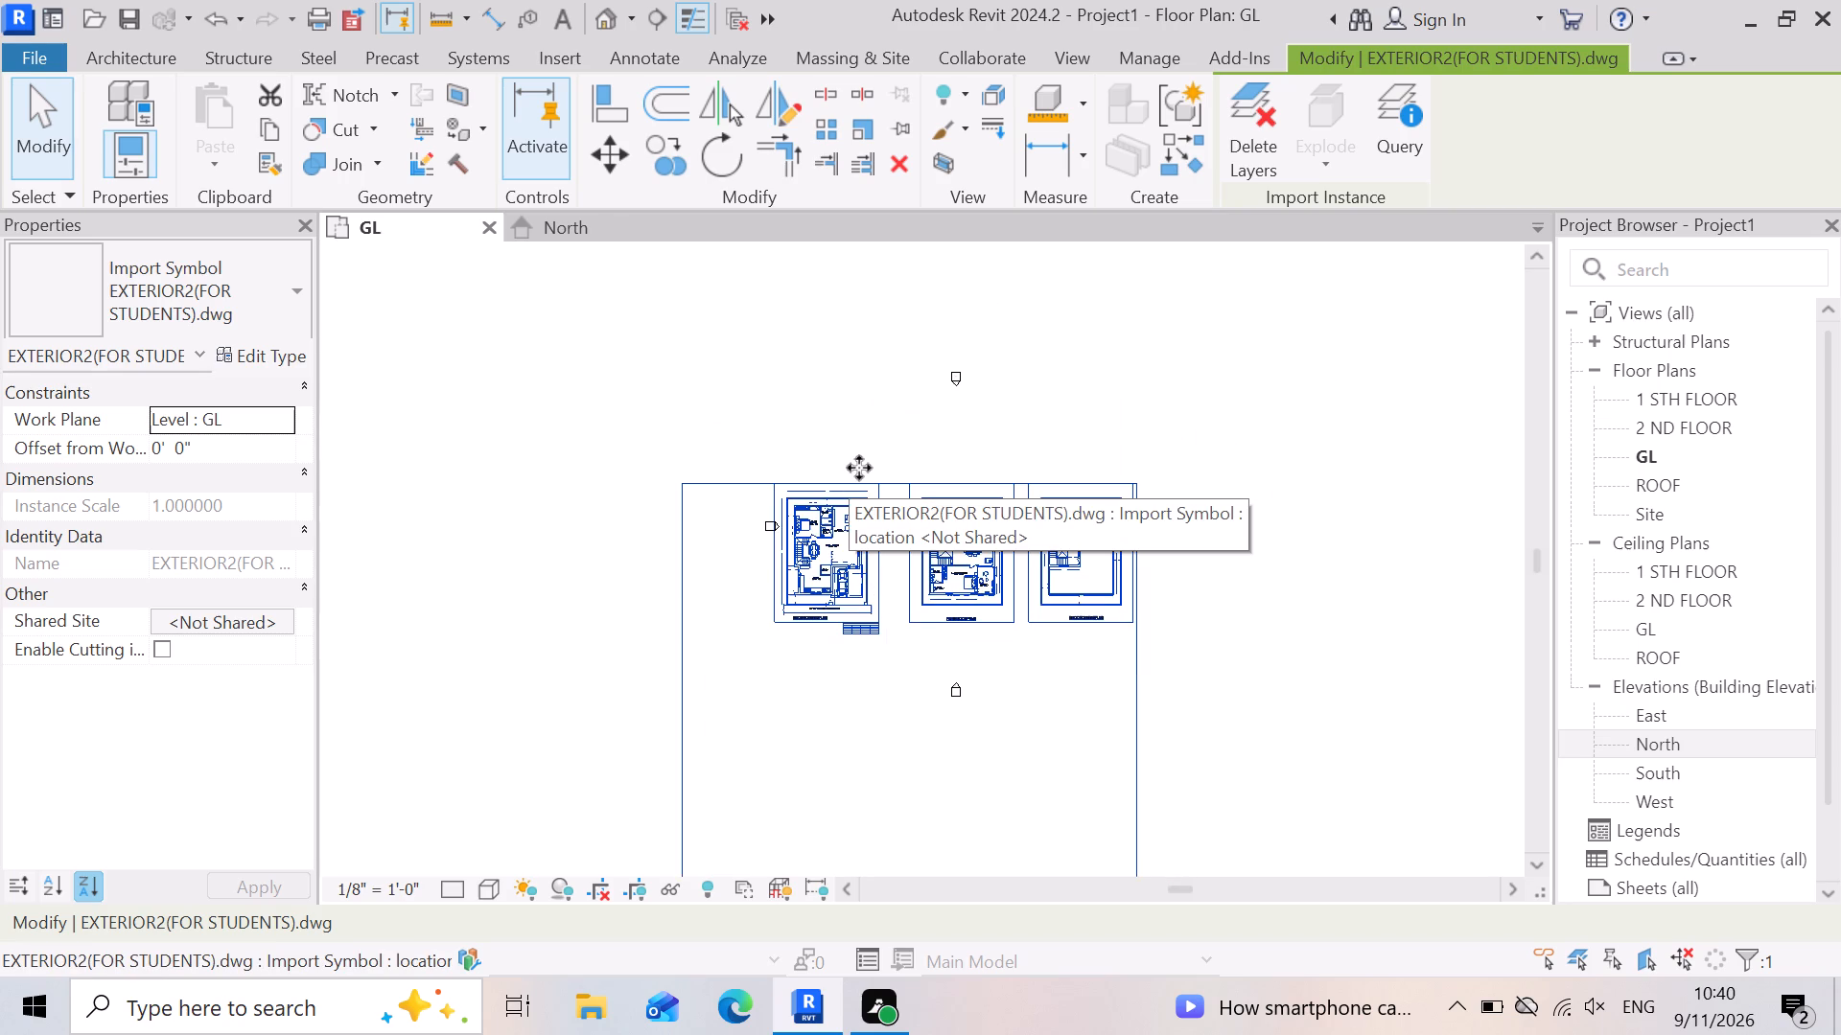
left_click_drag(859, 468, 858, 425)
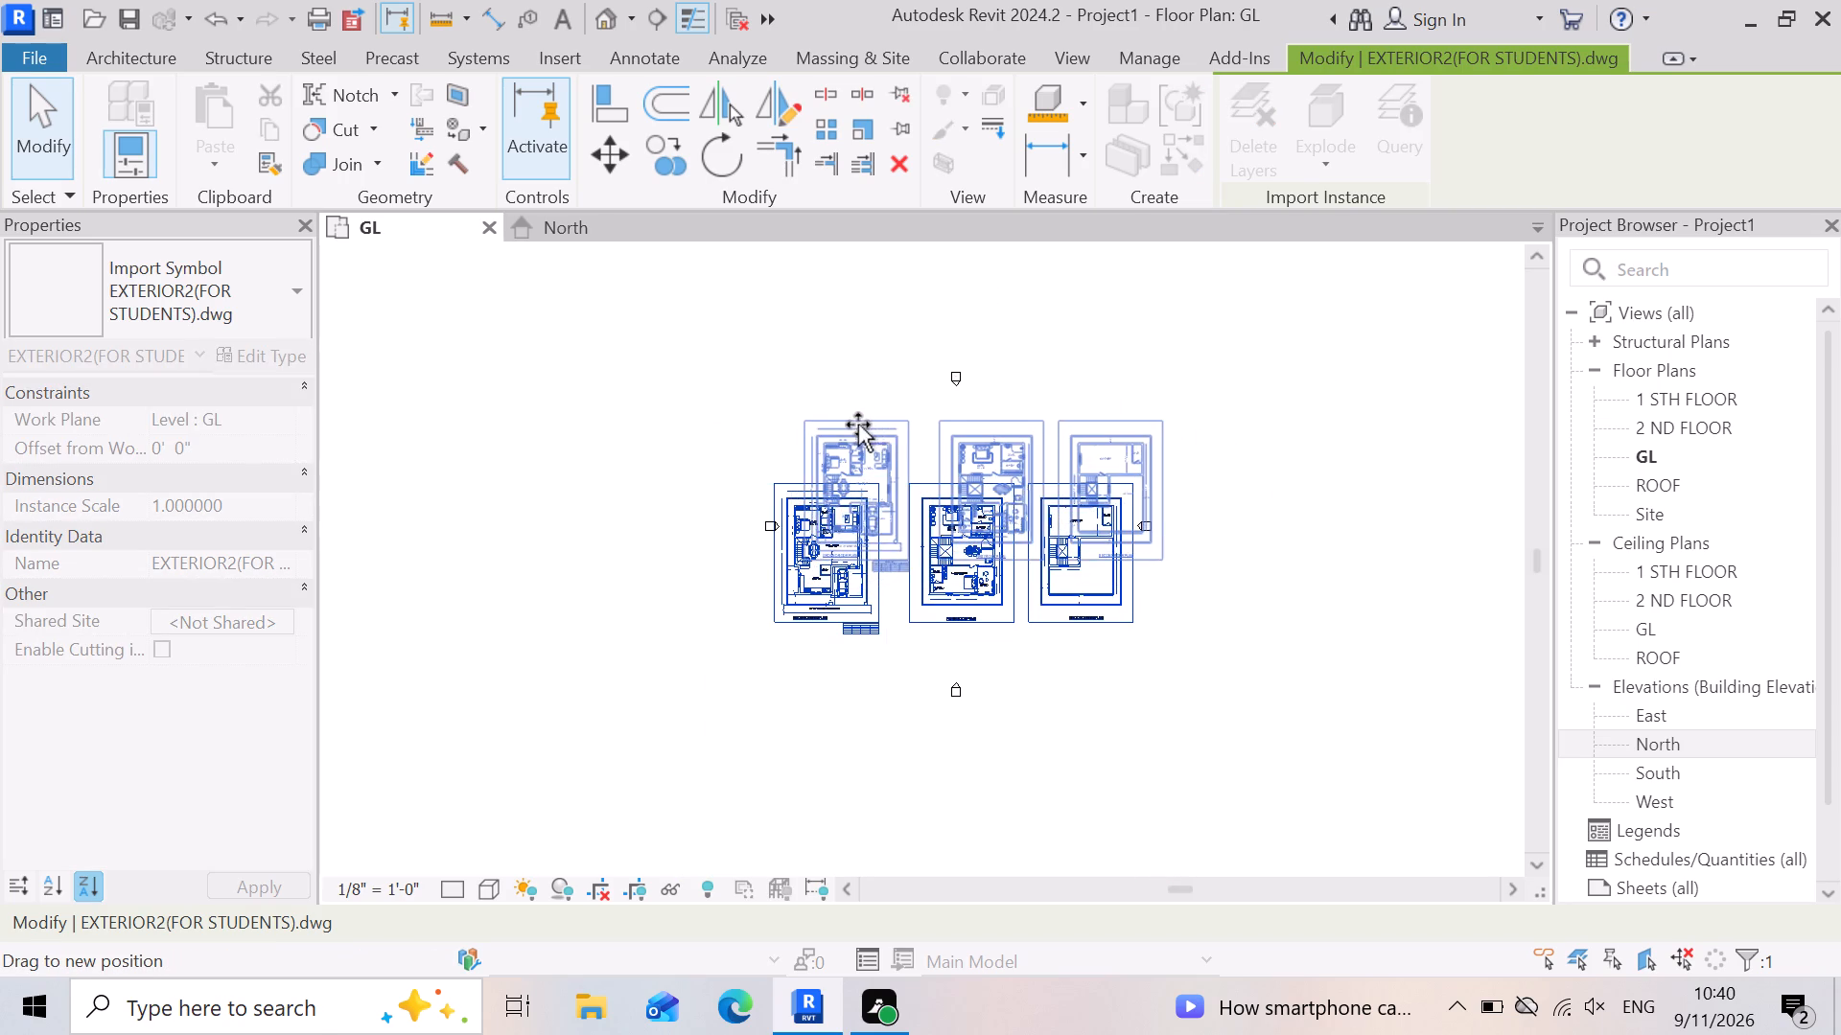
left_click_drag(858, 425, 854, 427)
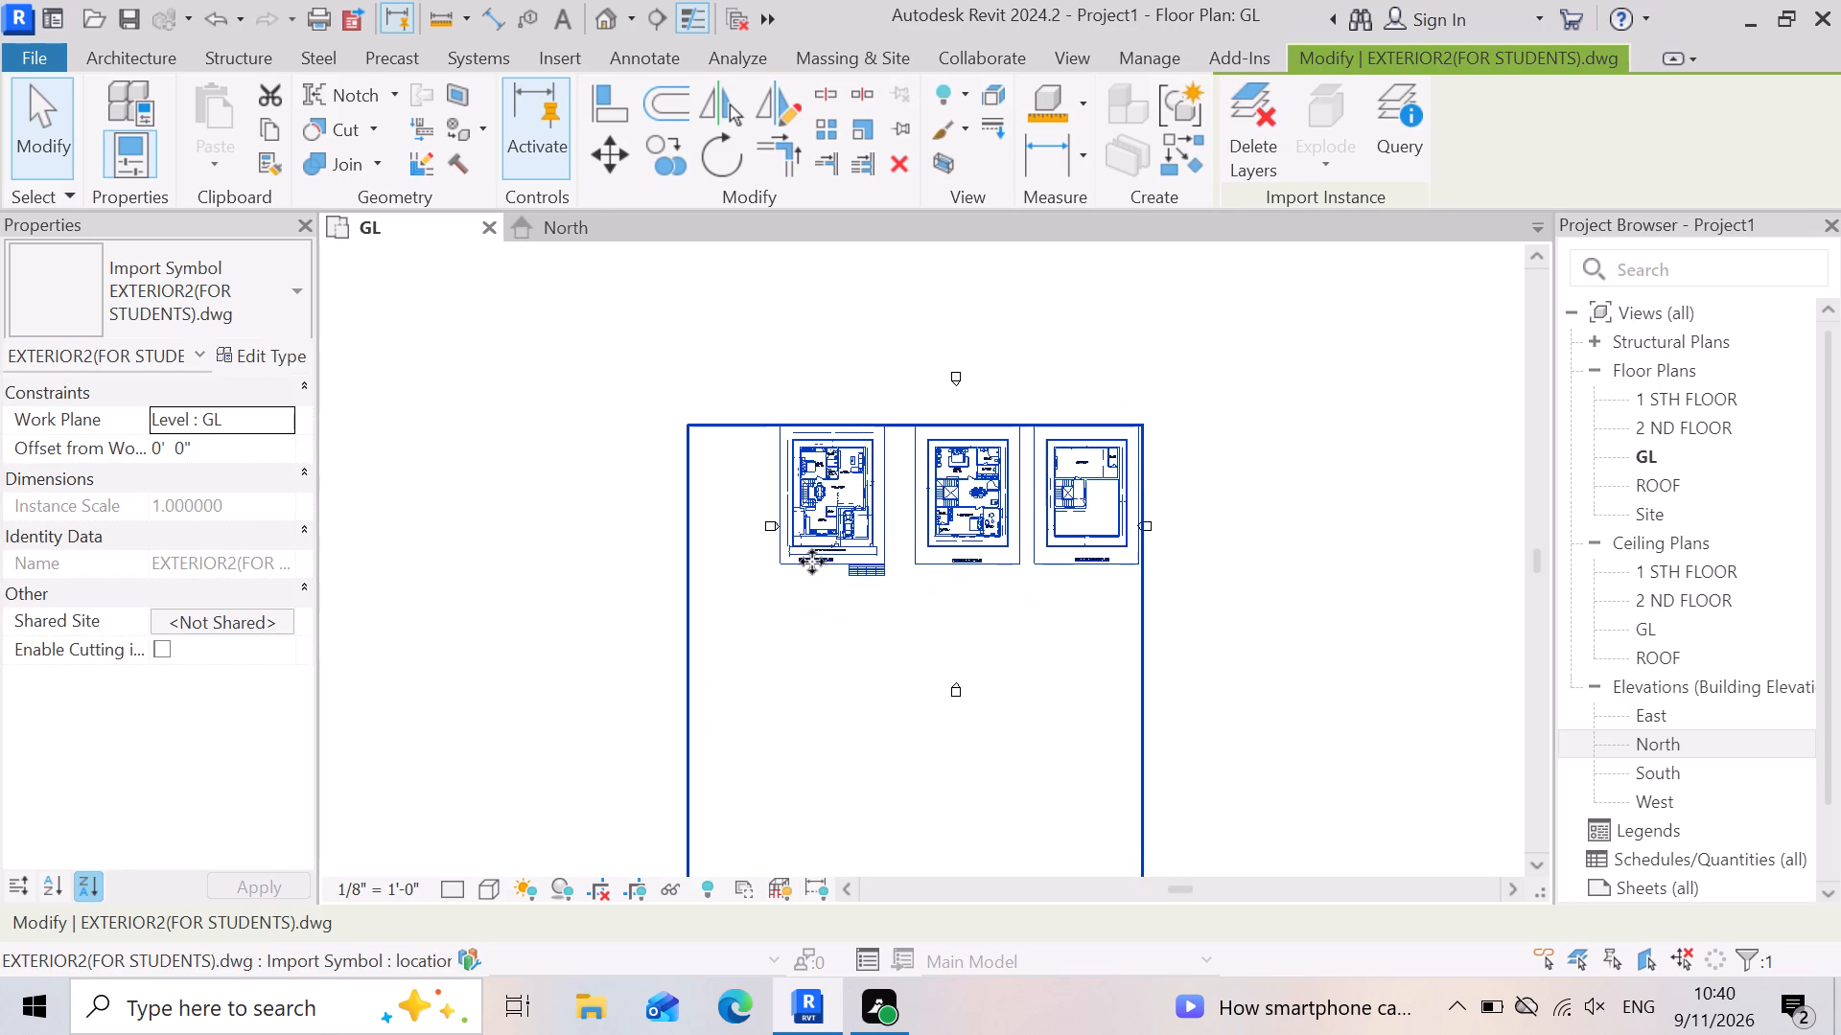
left_click(799, 691)
Start an architectural wall over the ground floor plan and choose the Basic Wall type Generic - 4" Brick.
scroll(734, 509, "up", 6)
scroll(879, 479, "up", 2)
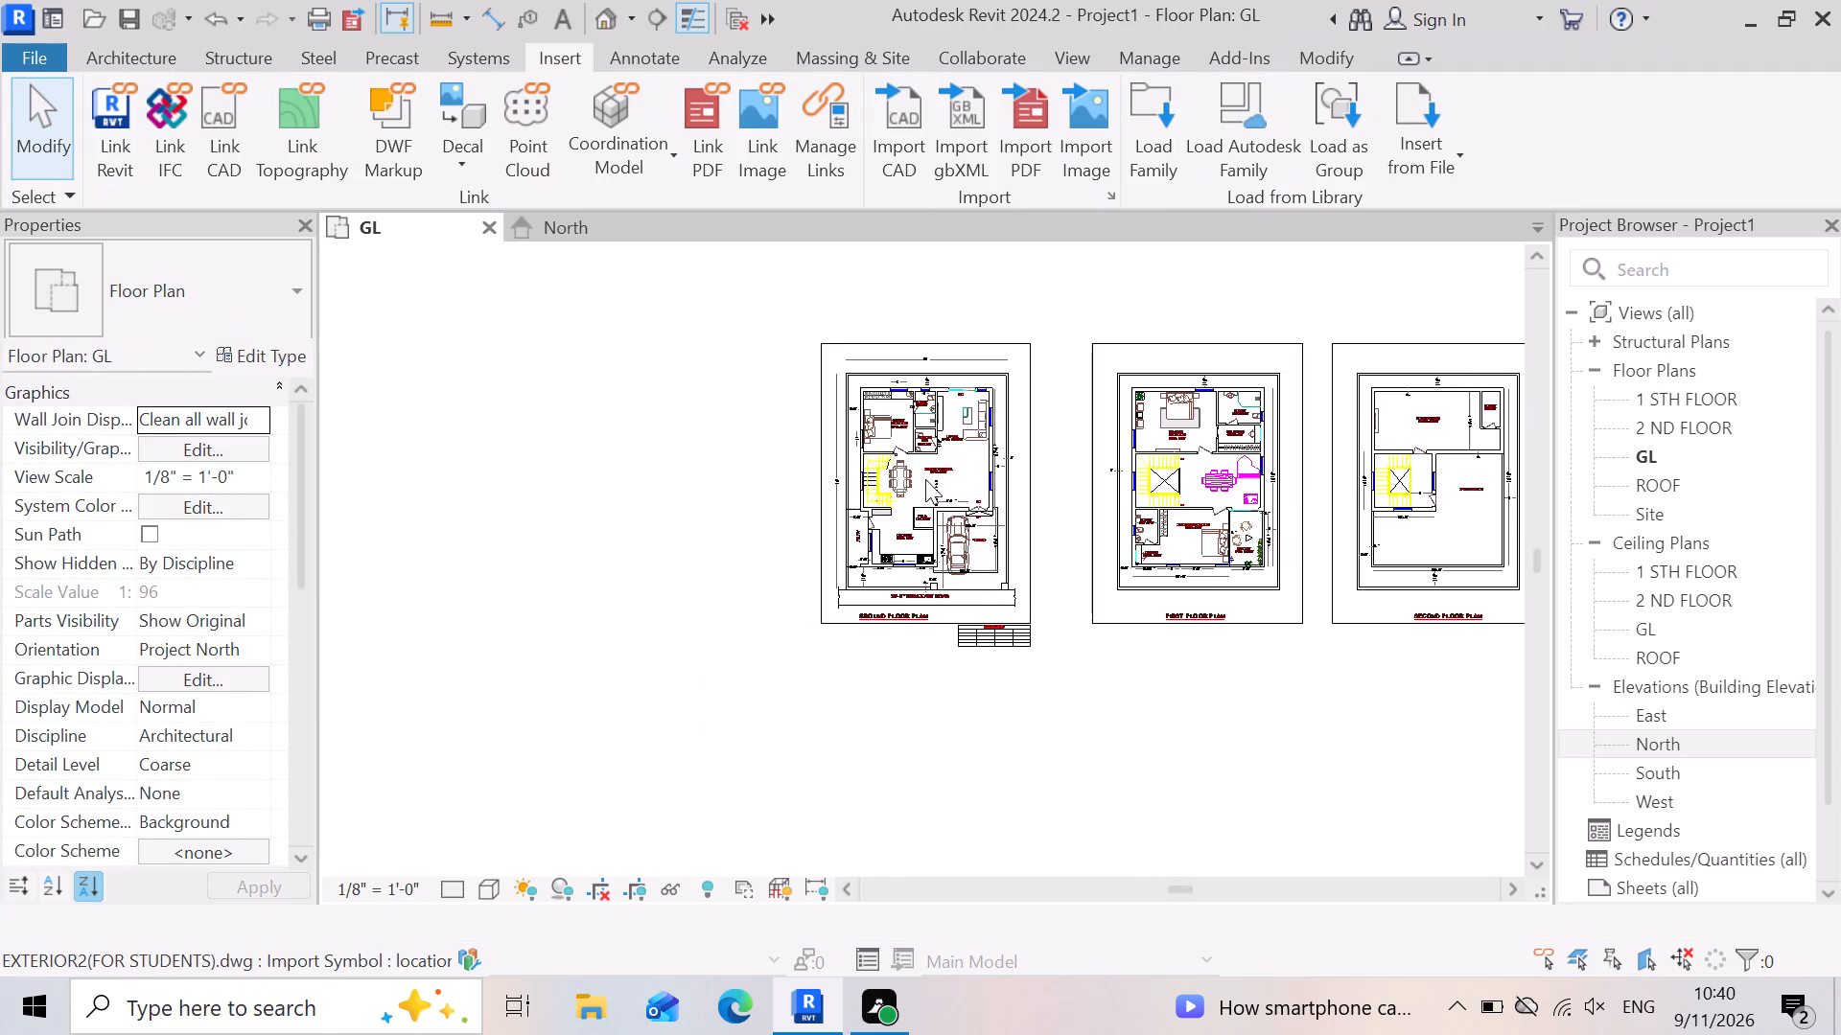
scroll(925, 479, "up", 5)
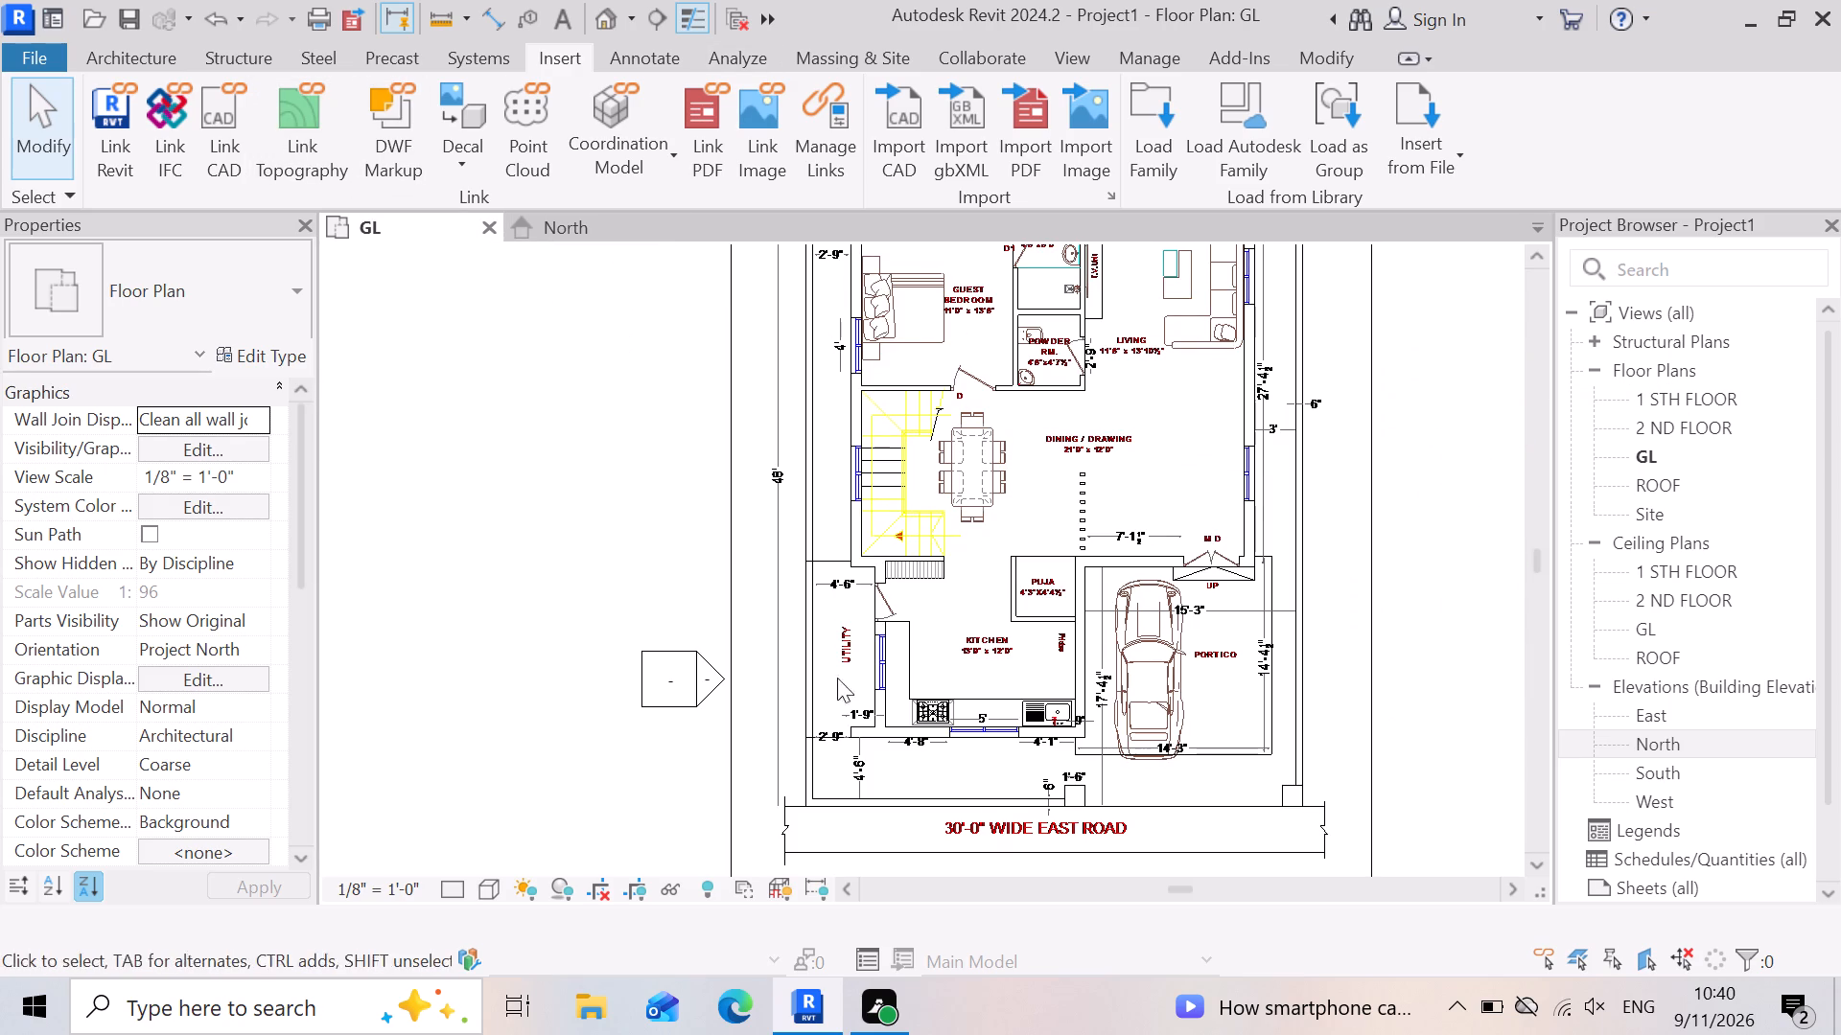
scroll(948, 736, "down", 4)
scroll(874, 422, "up", 6)
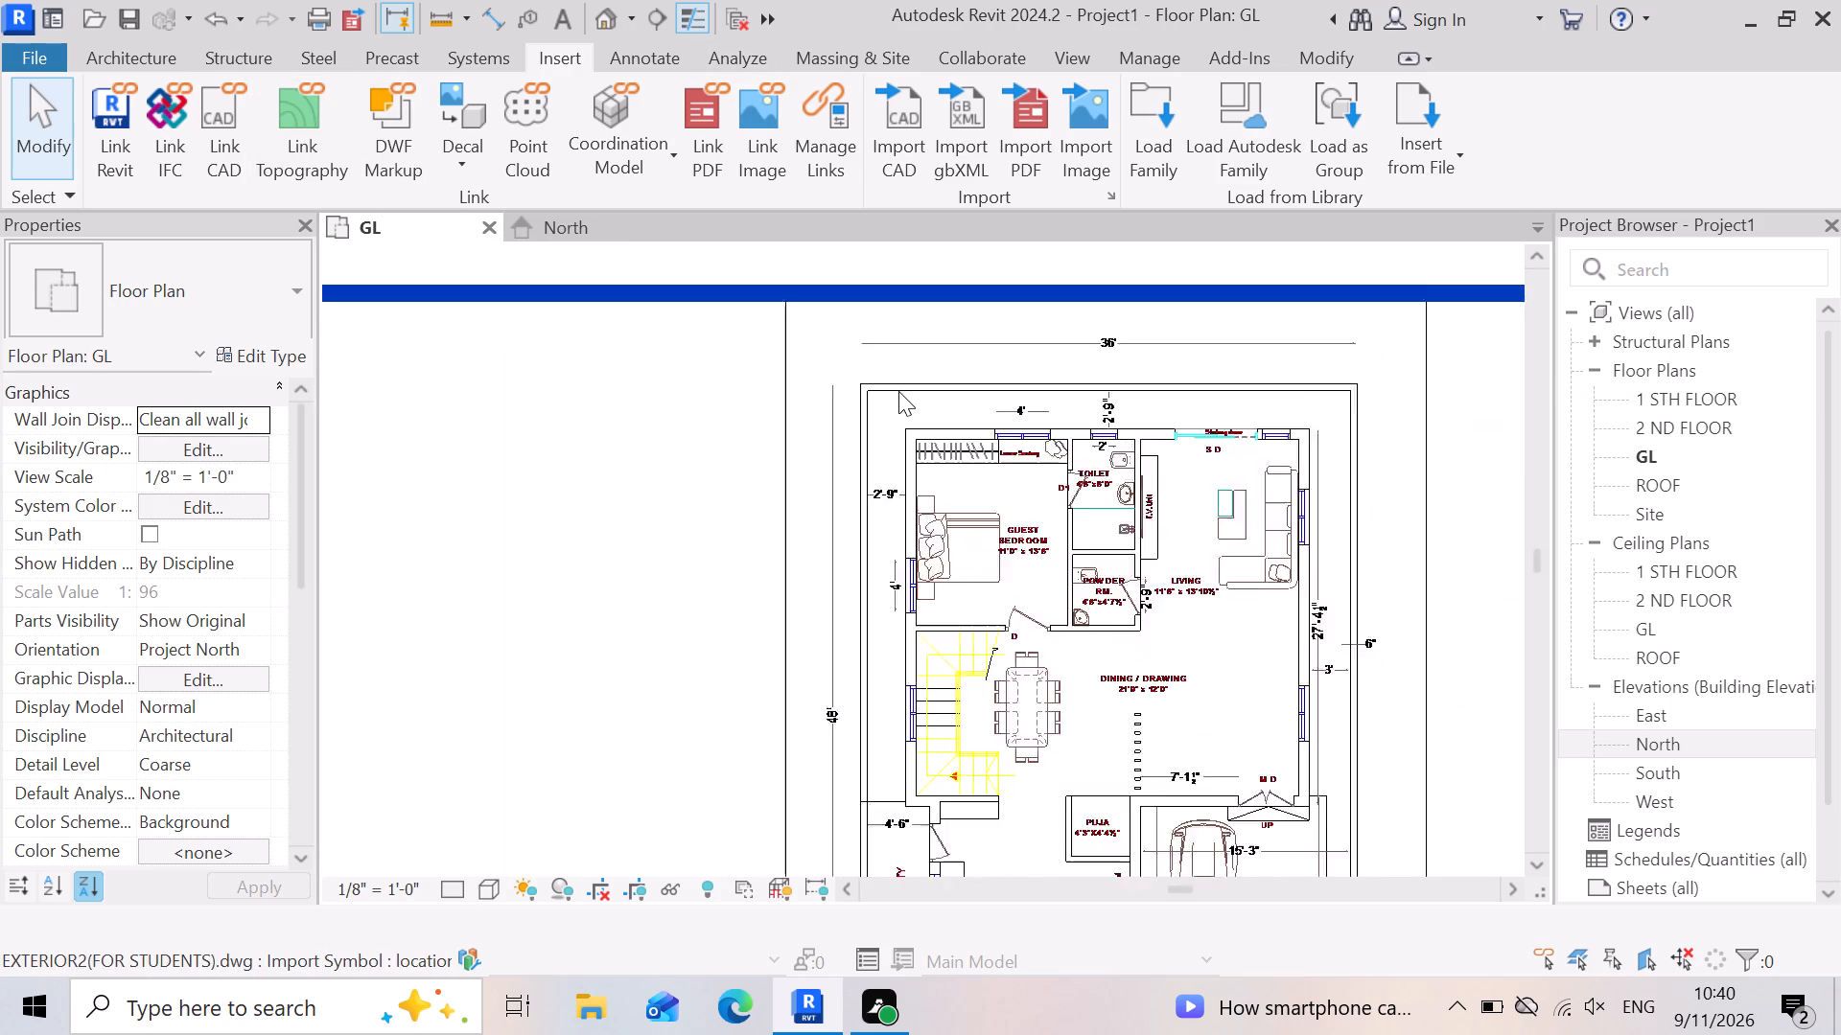
scroll(898, 391, "up", 3)
scroll(1101, 752, "up", 4)
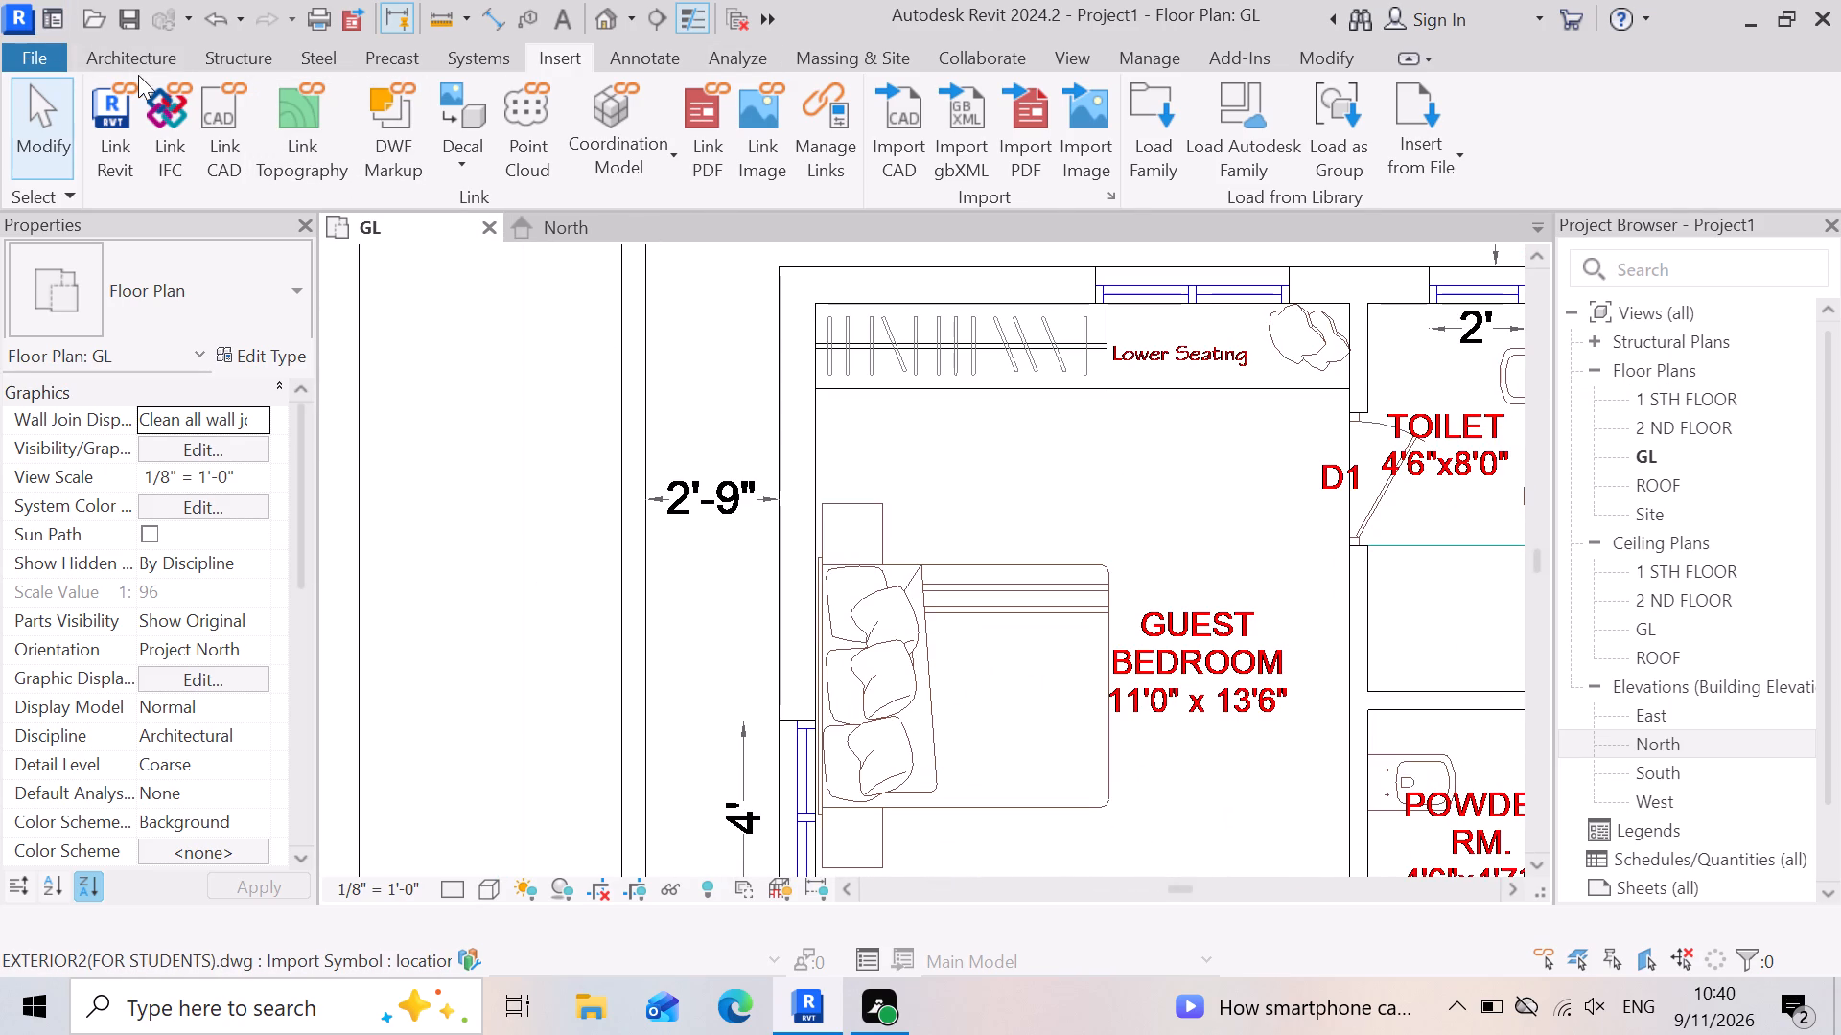
left_click(143, 65)
left_click(117, 175)
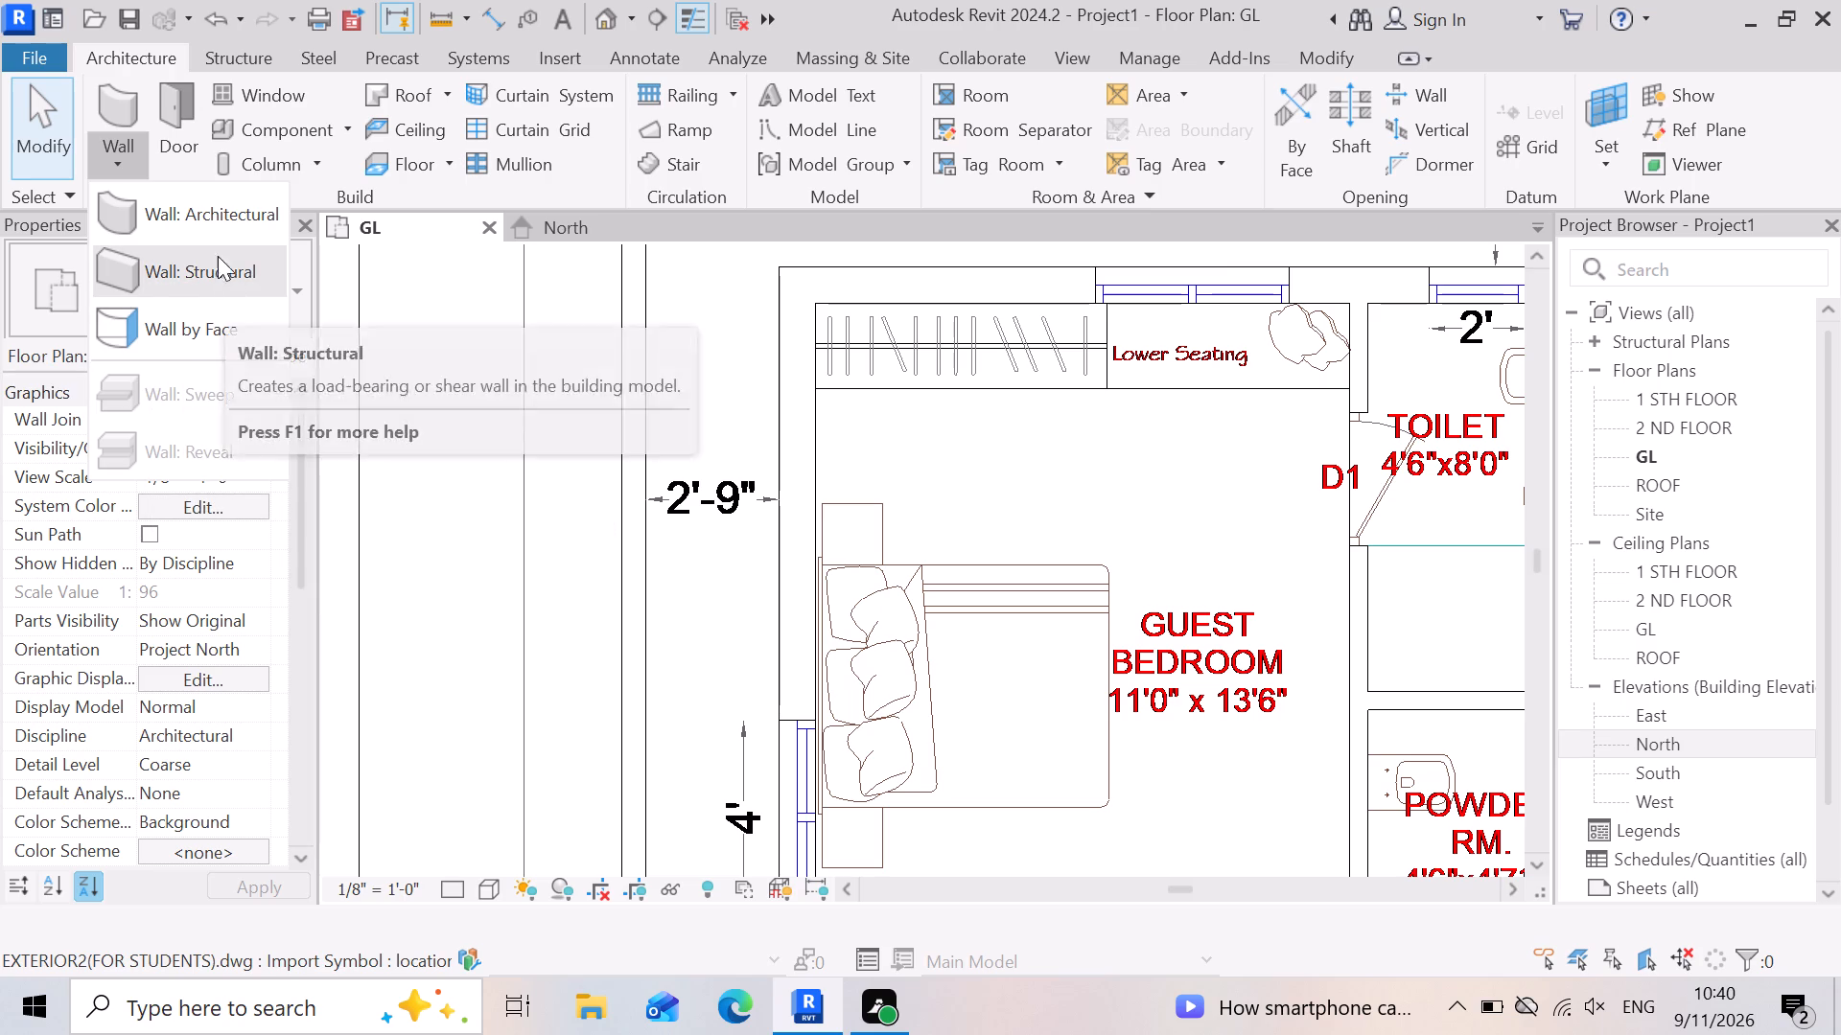
left_click(213, 222)
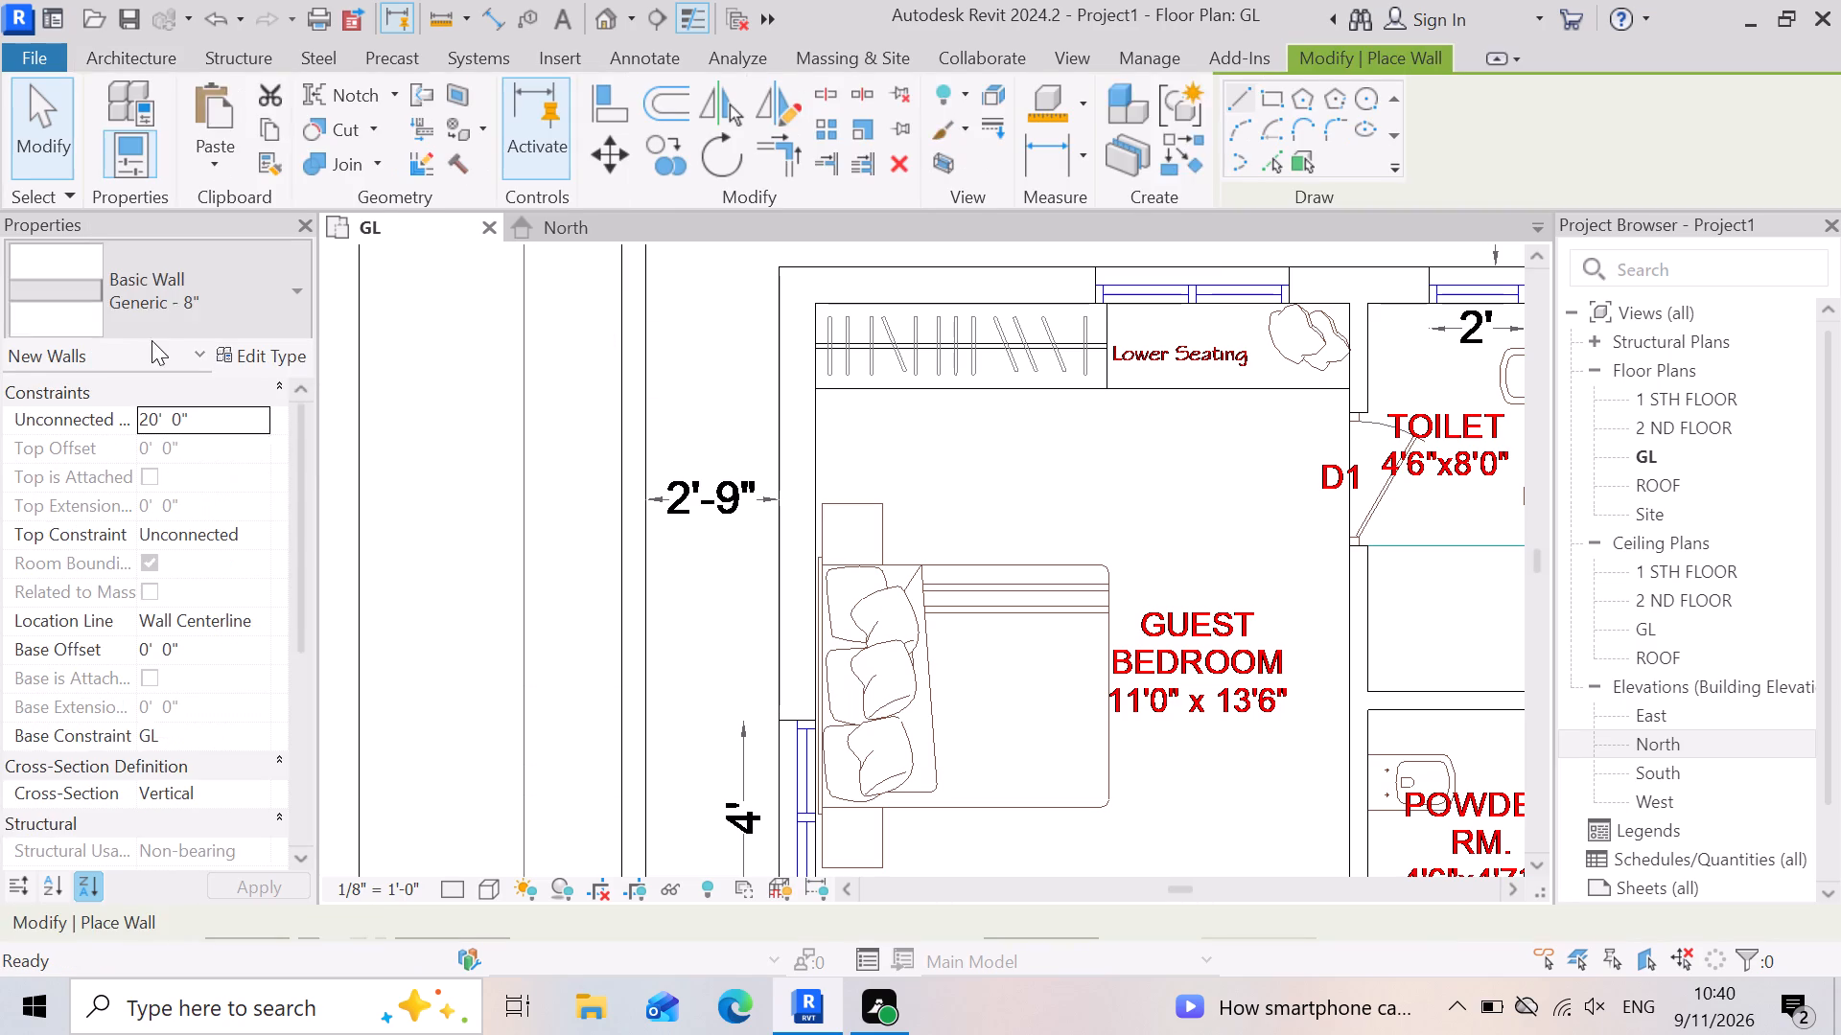
left_click(291, 285)
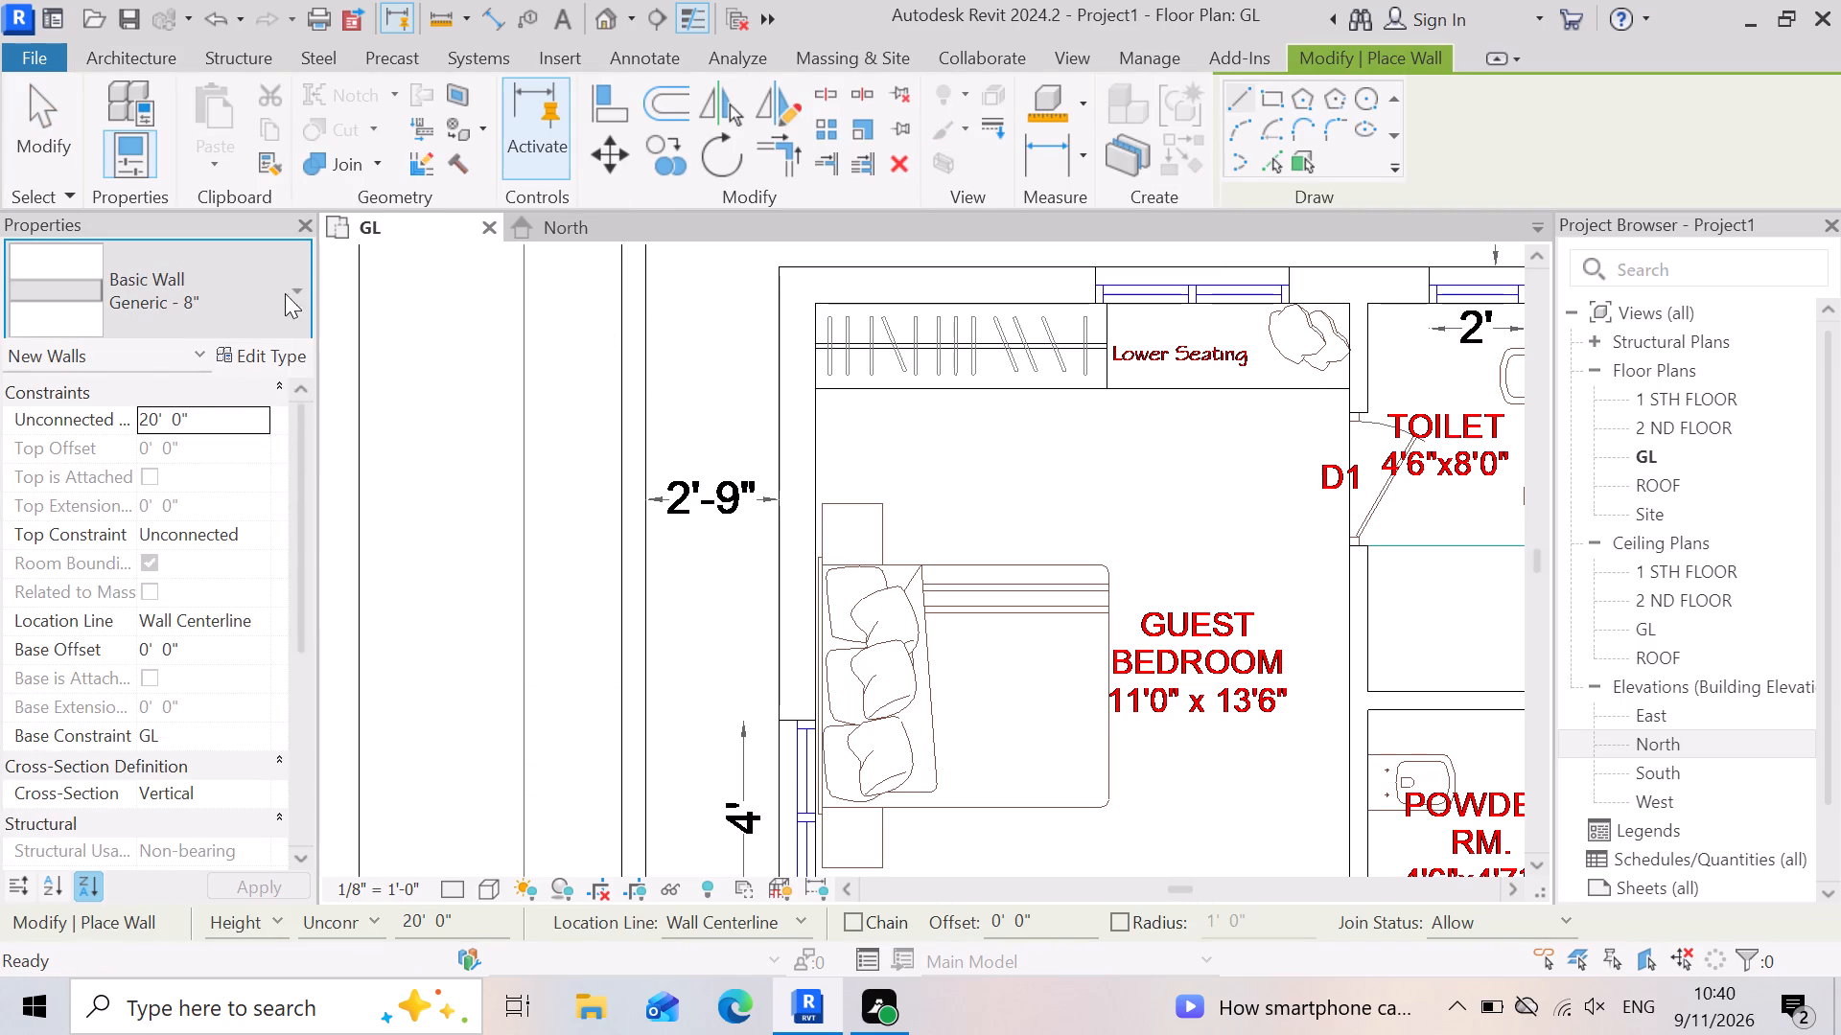
scroll(126, 867, "down", 2)
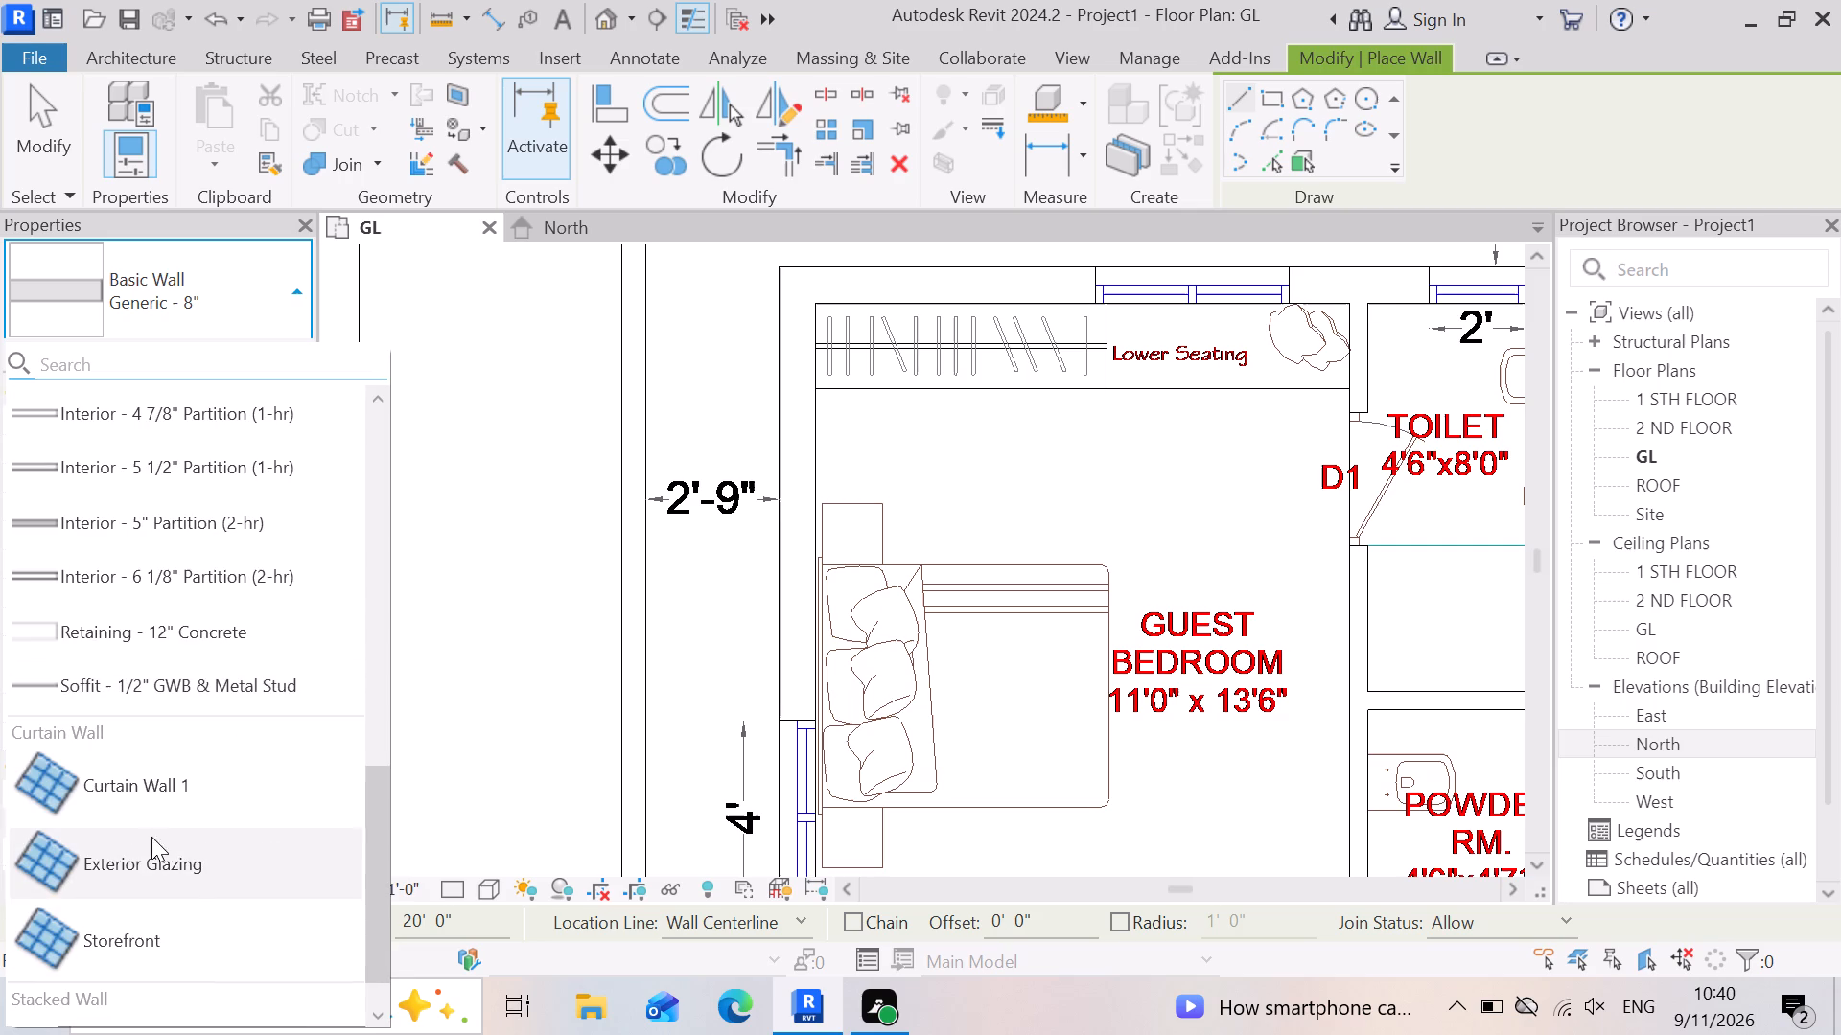
scroll(214, 686, "down", 3)
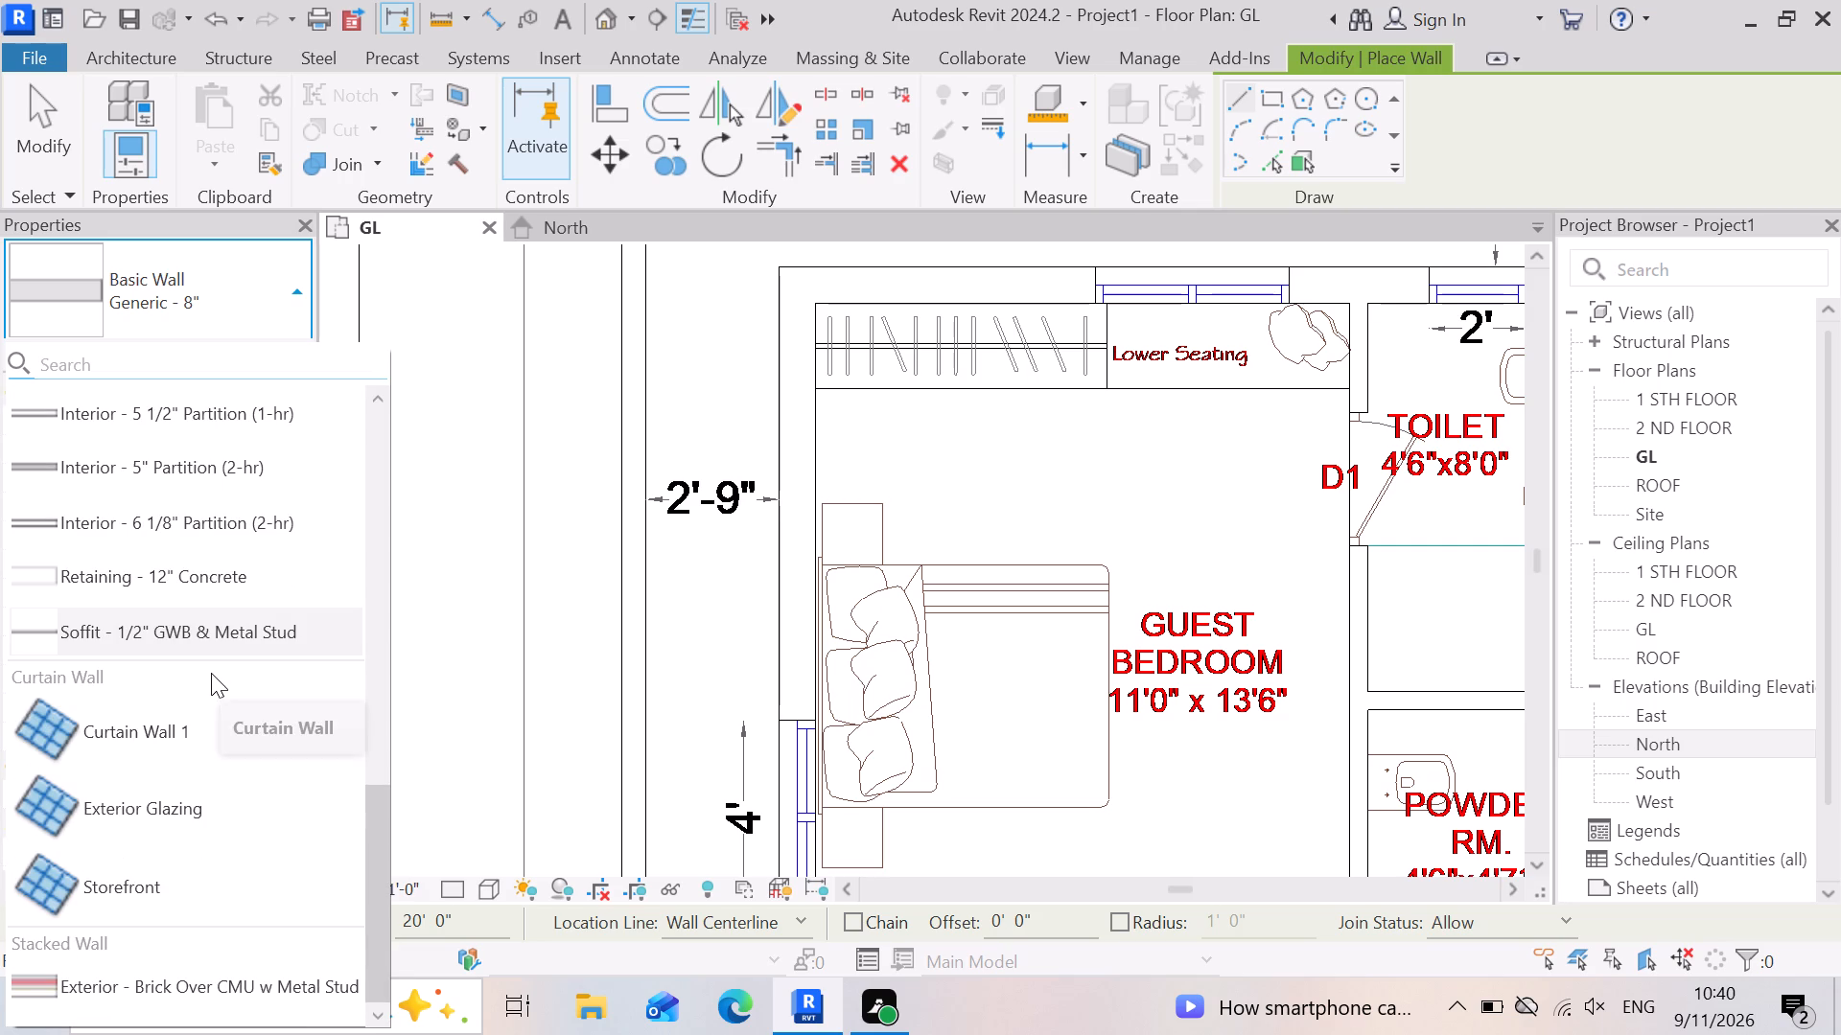
scroll(210, 673, "down", 3)
scroll(110, 859, "up", 2)
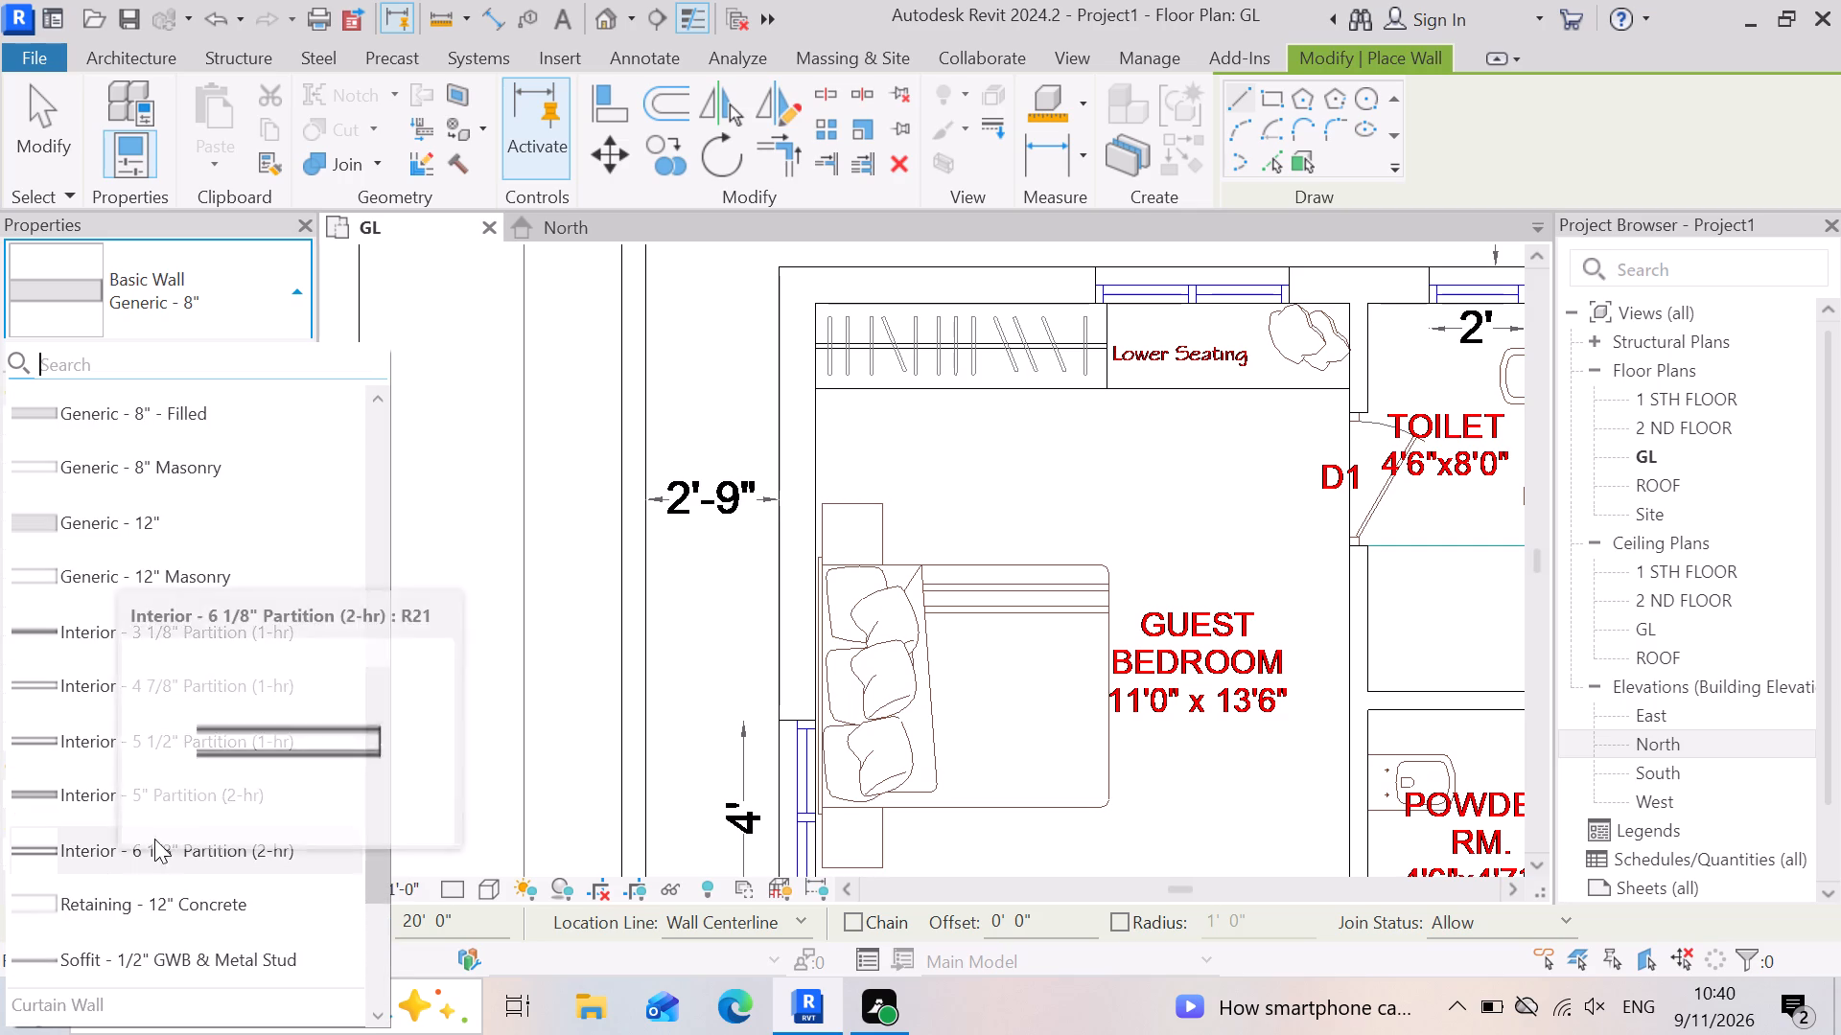
scroll(228, 792, "up", 3)
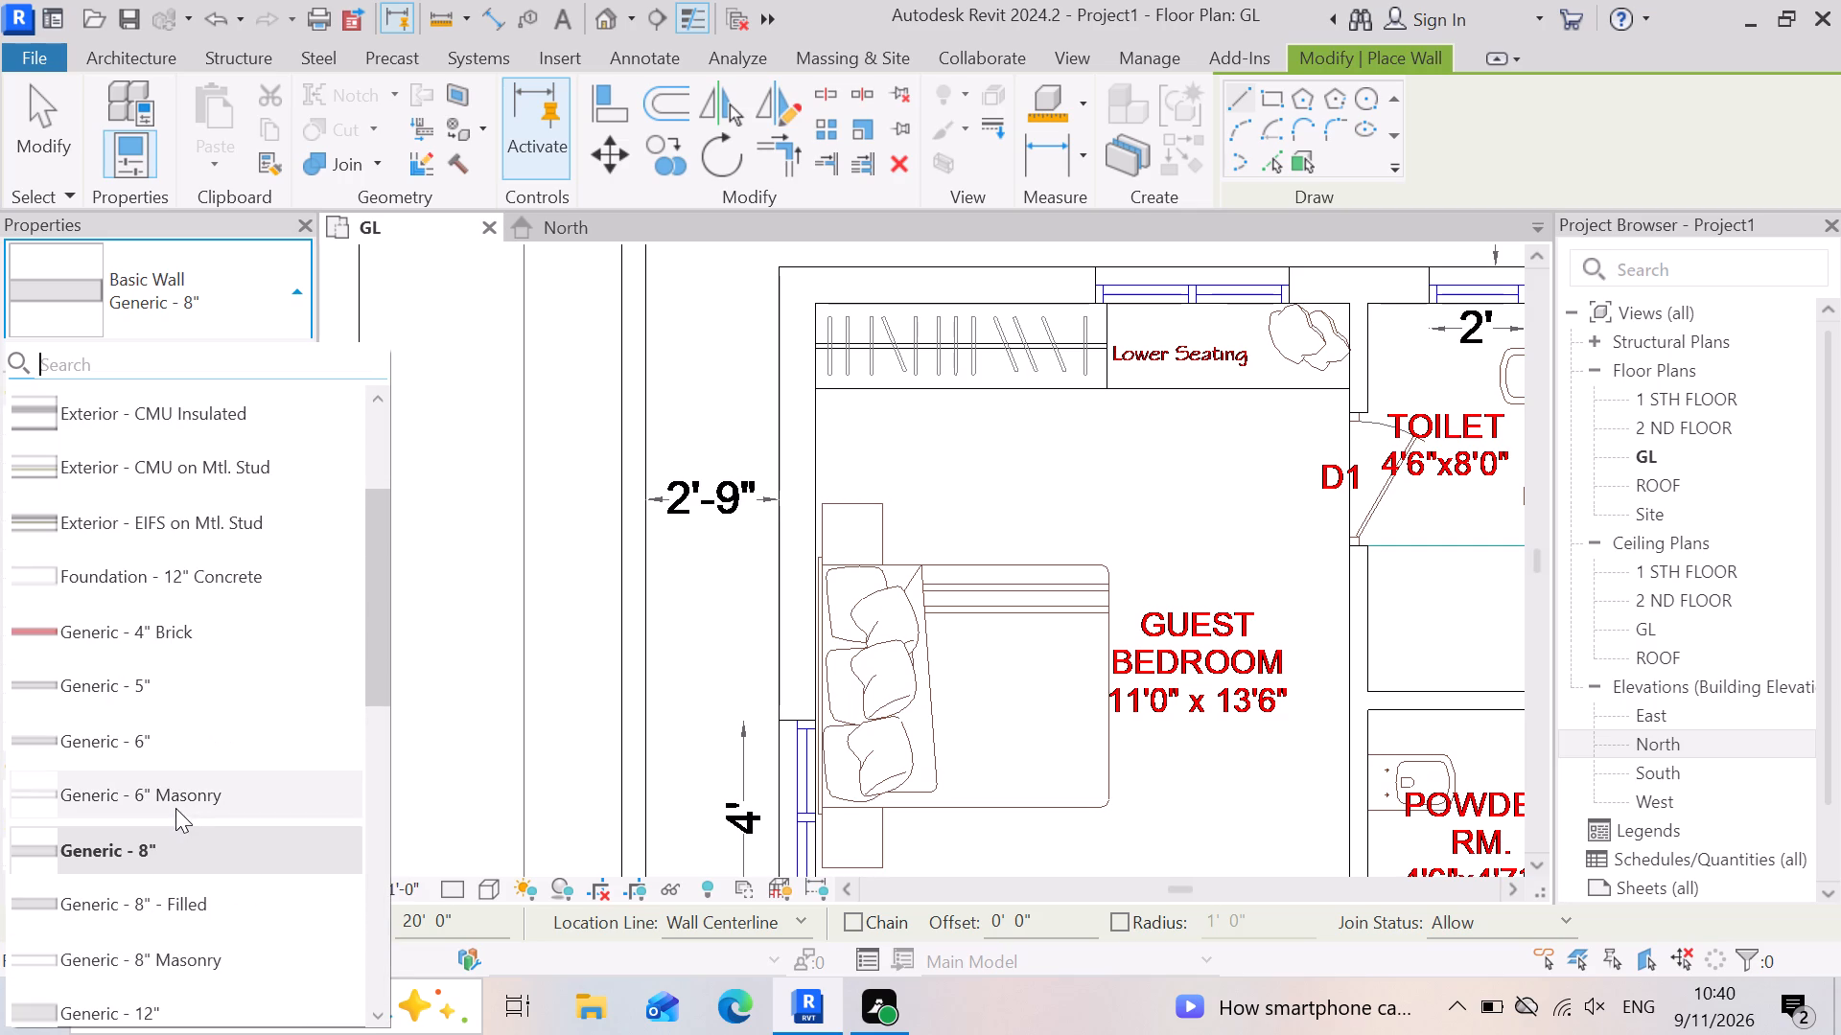
left_click(185, 634)
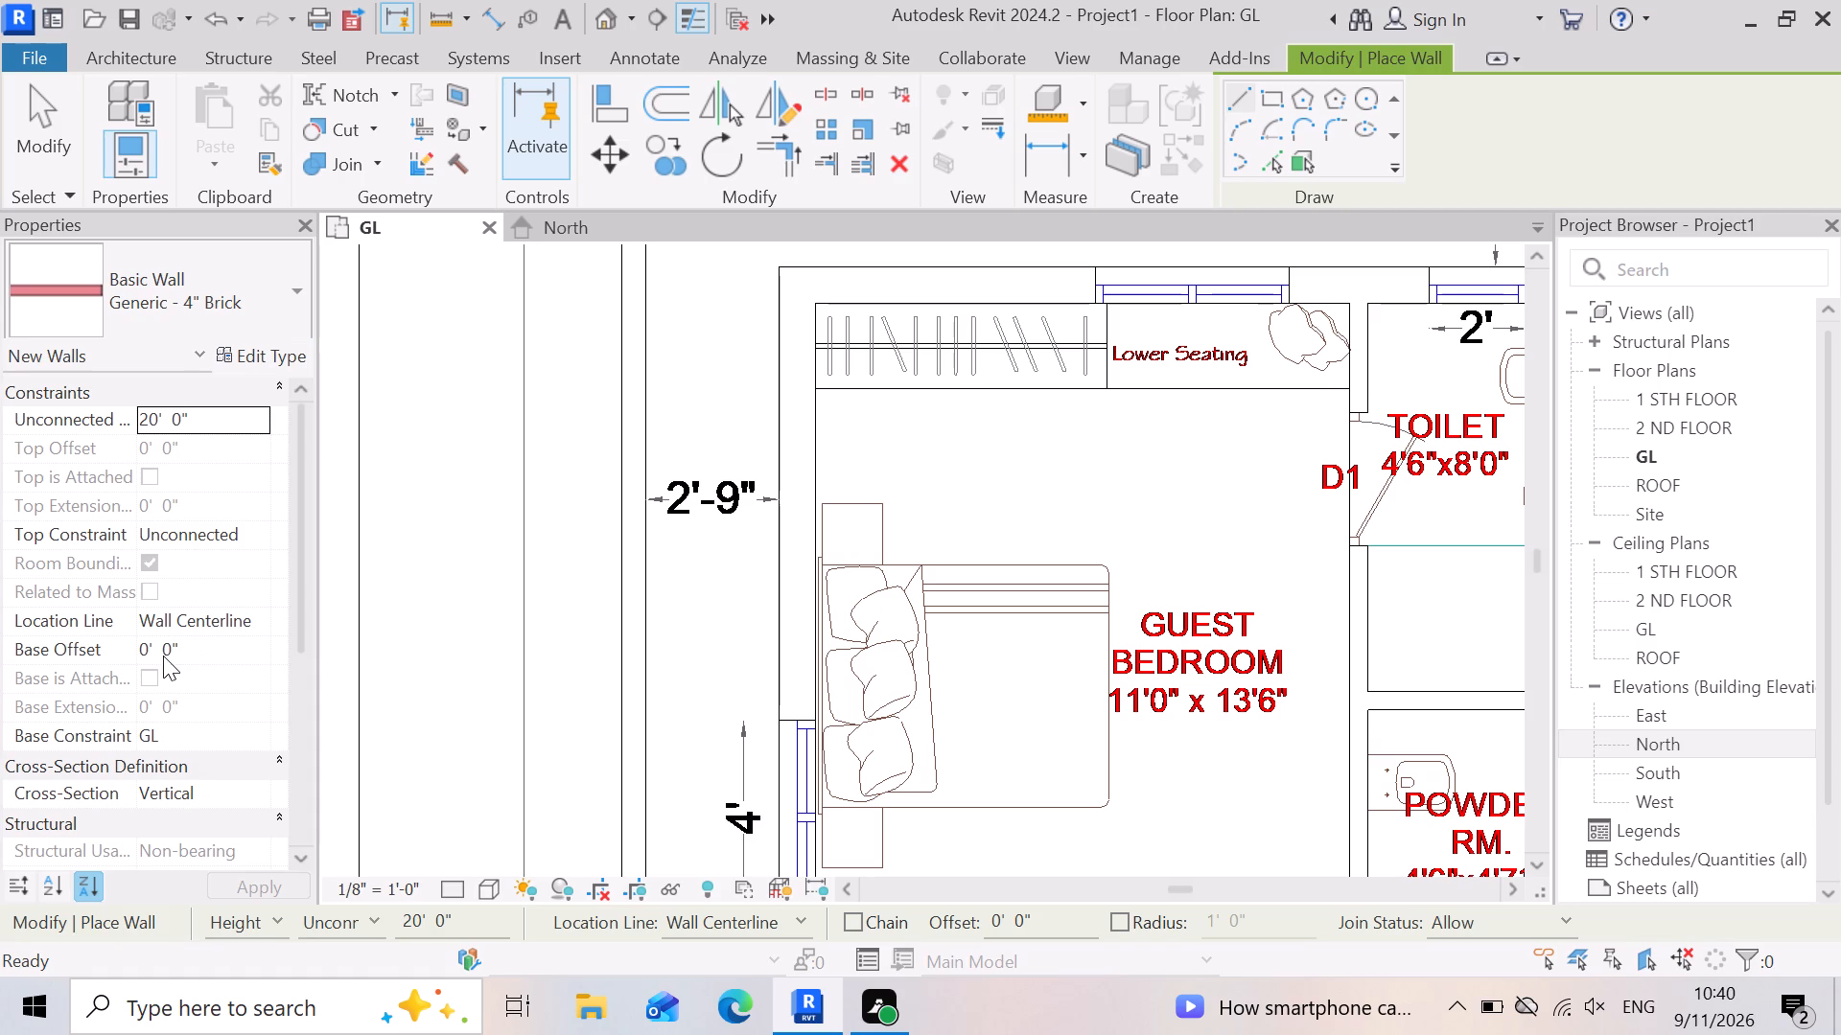
Duplicate the Generic - 4" Brick wall type under the name Generic -9"Brick 2.
left_click(249, 350)
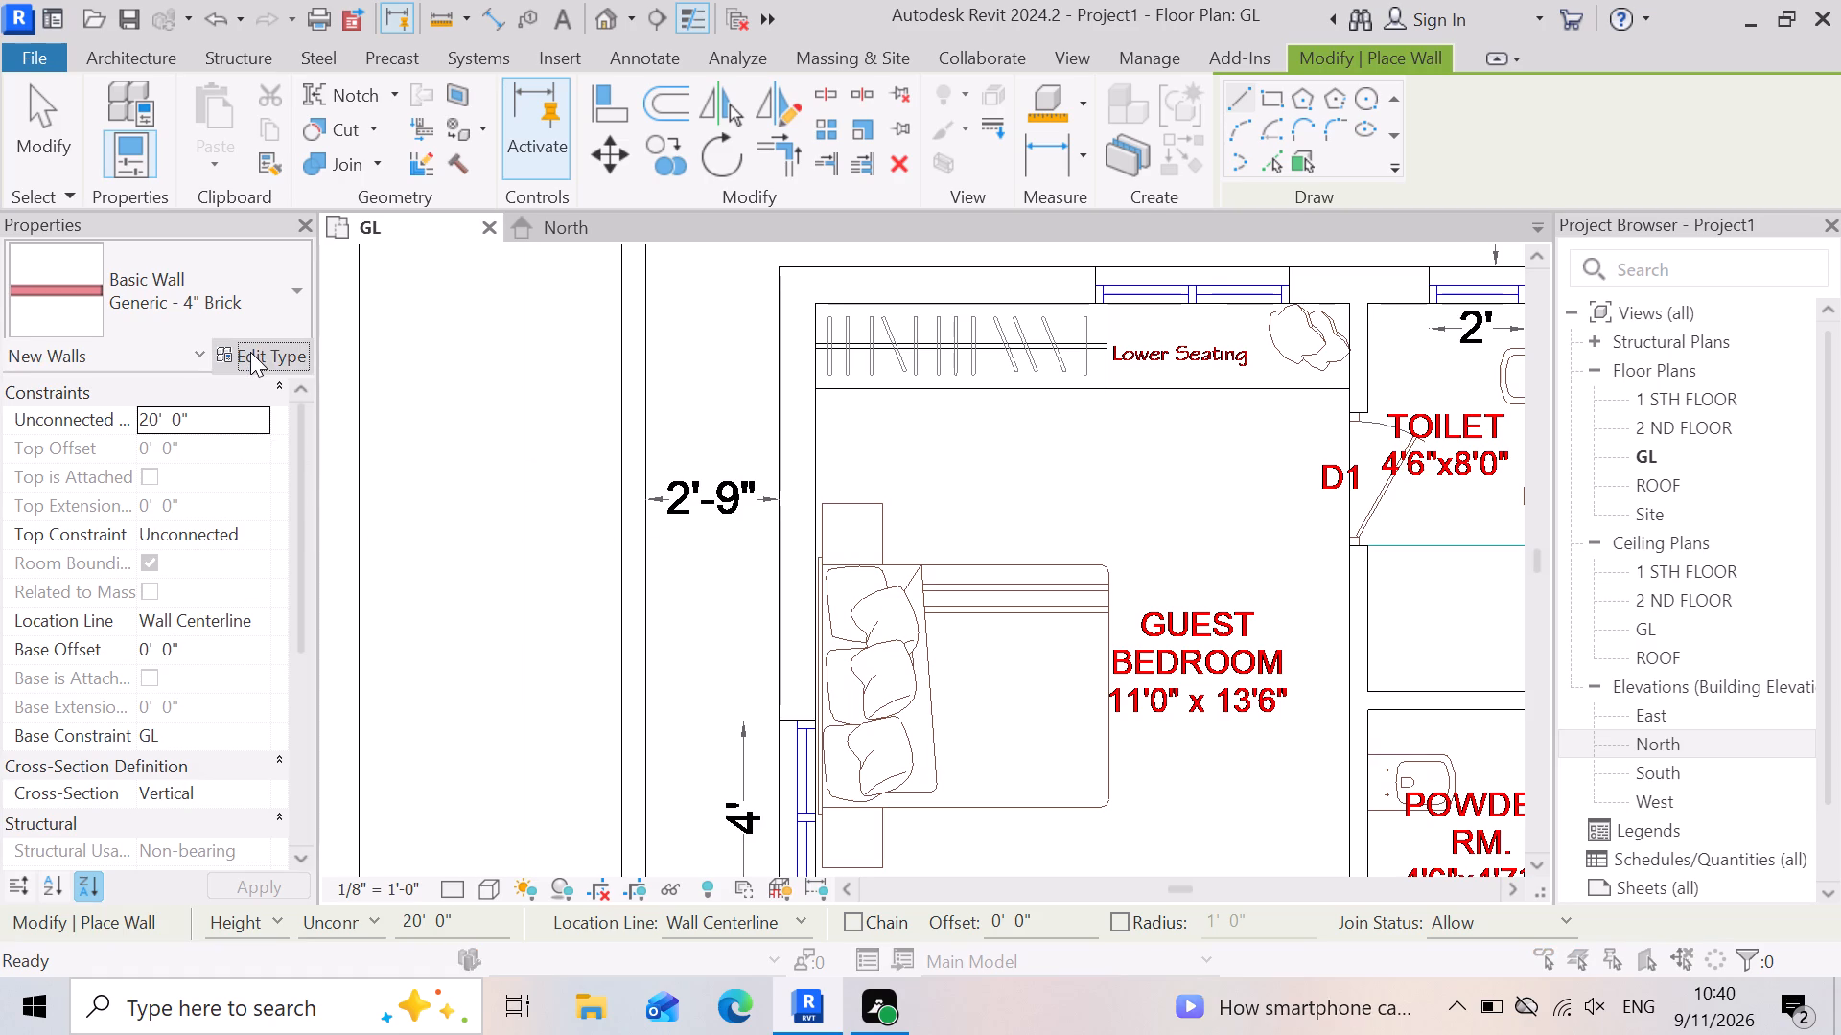
left_click(1462, 188)
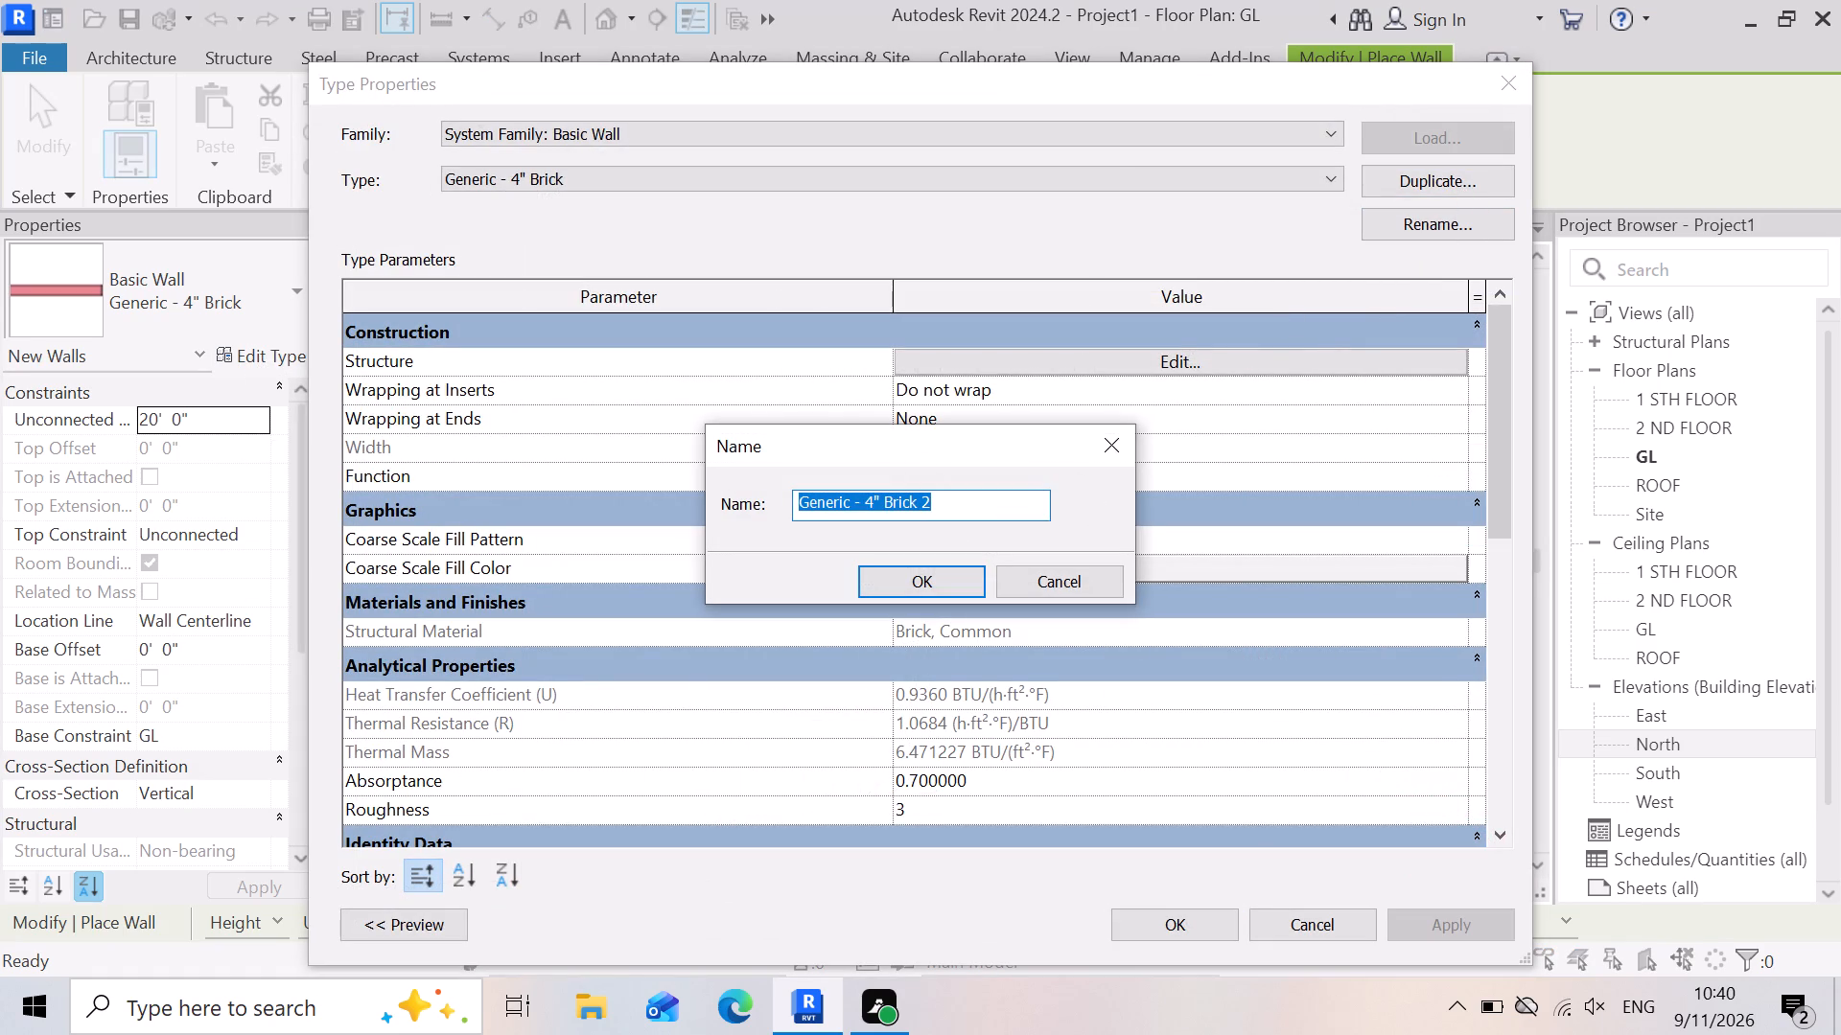
left_click(885, 494)
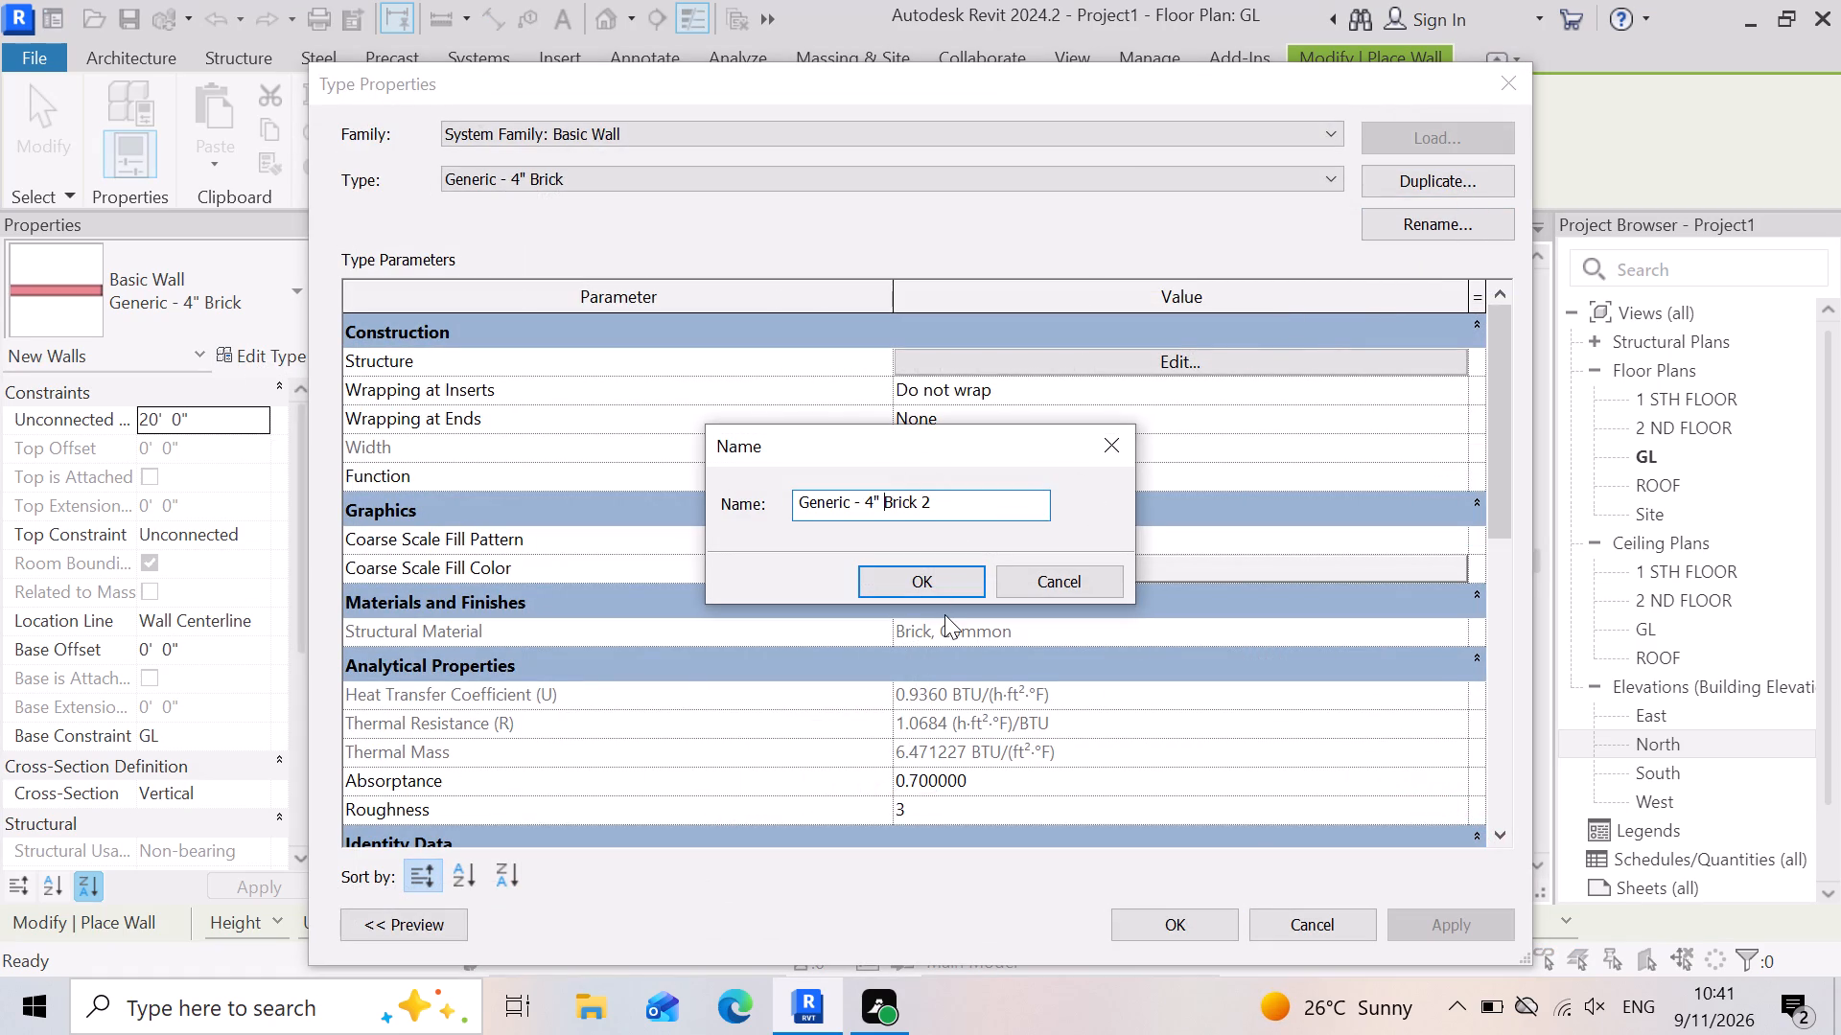
key("BackSpace")
key("BackSpace")
key("BackSpace")
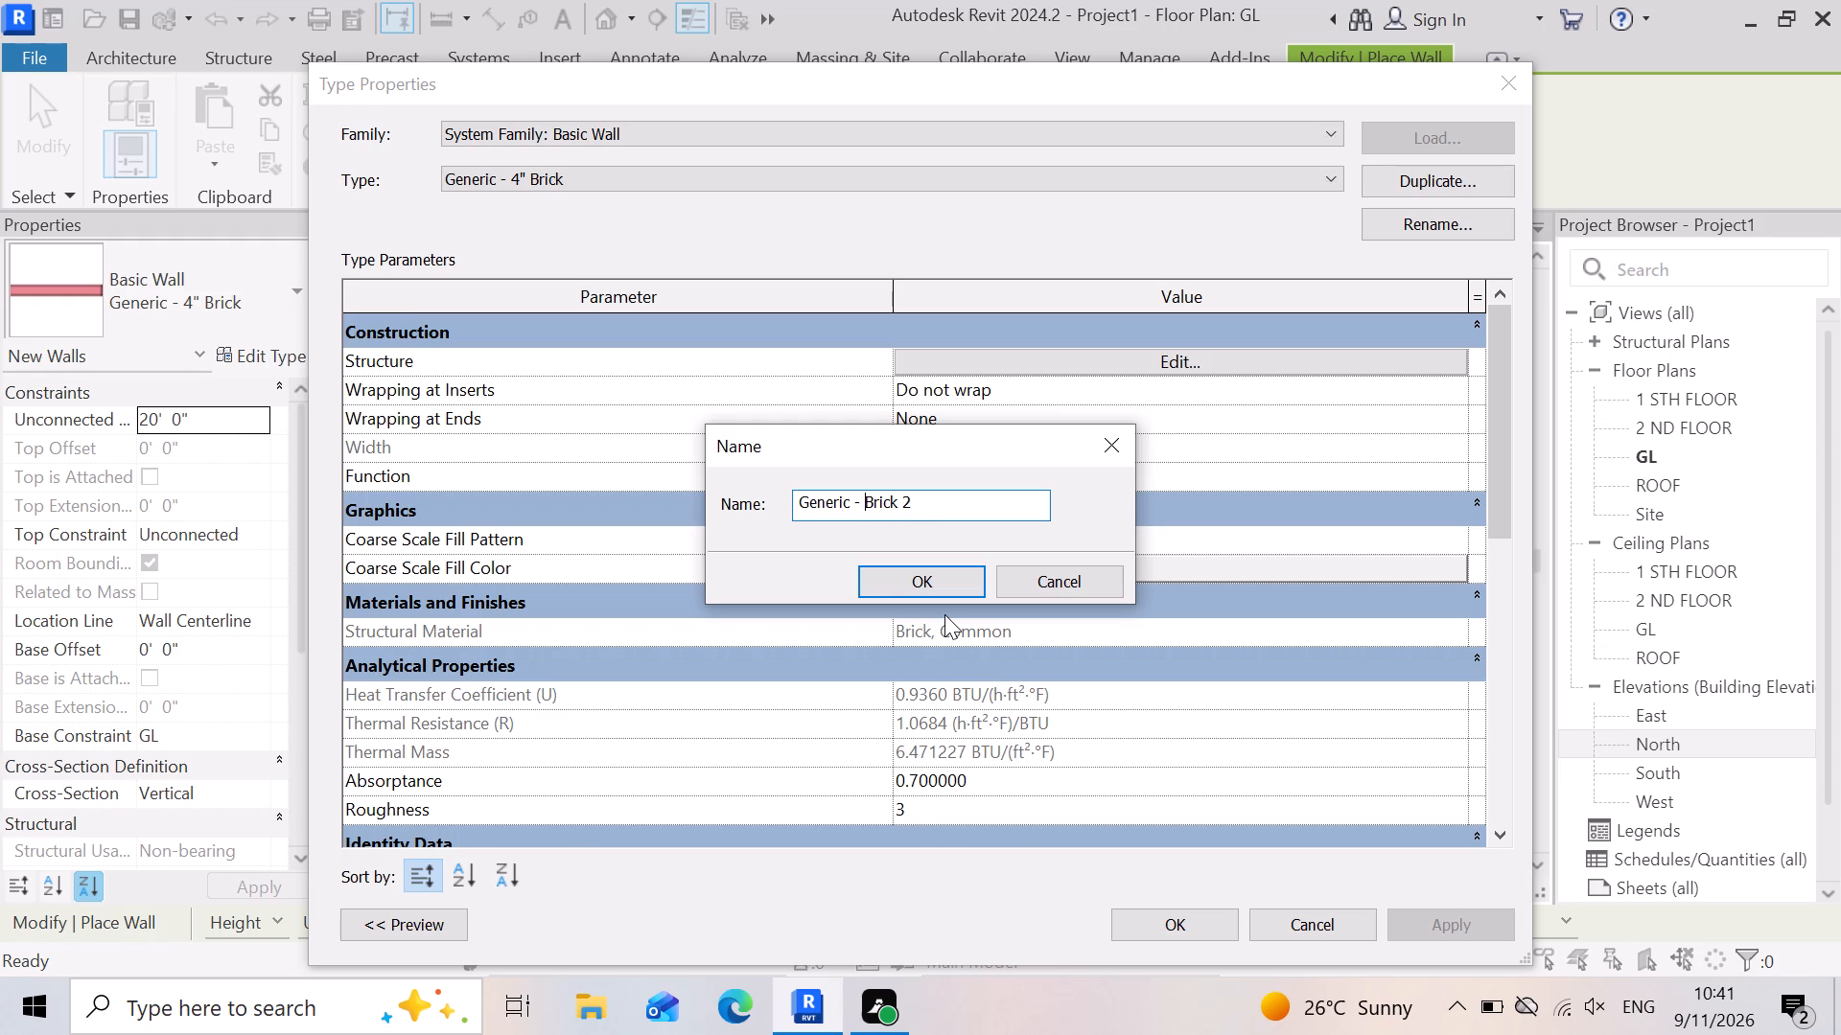
key("shift+parenleft")
key("BackSpace")
key("BackSpace")
key("9")
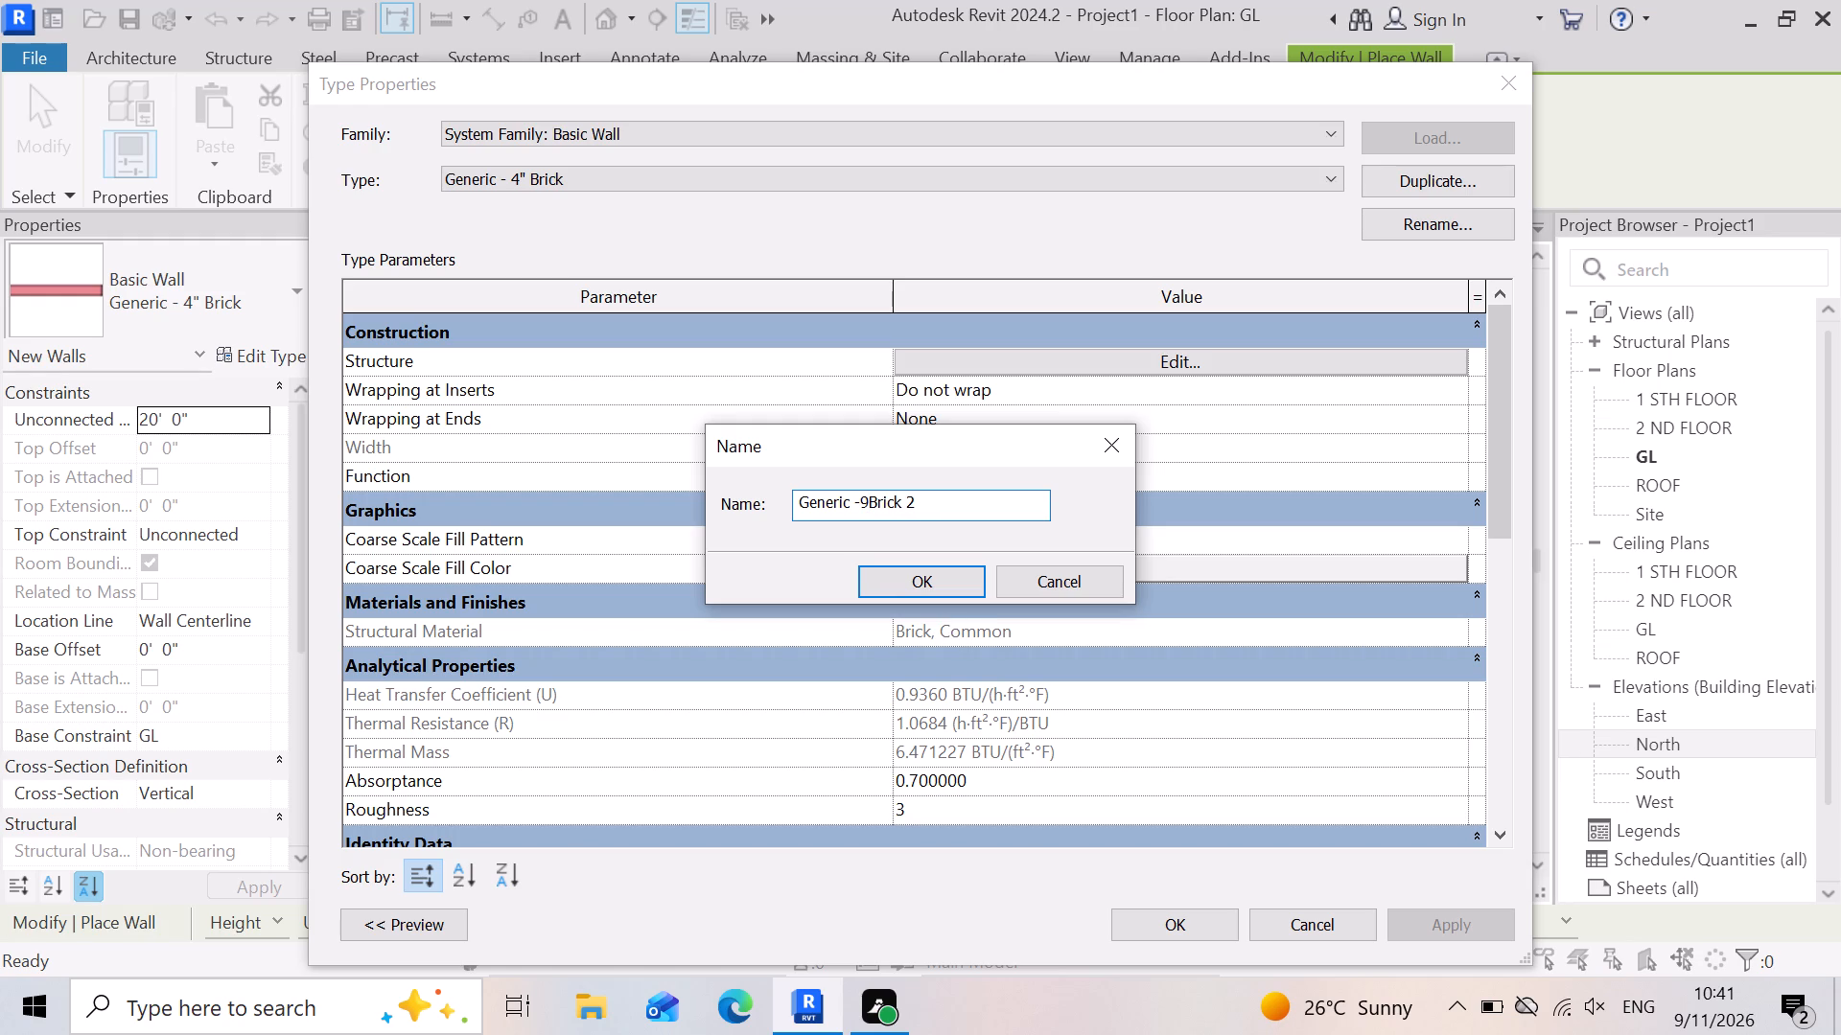
key("shift+quotedbl")
left_click(932, 570)
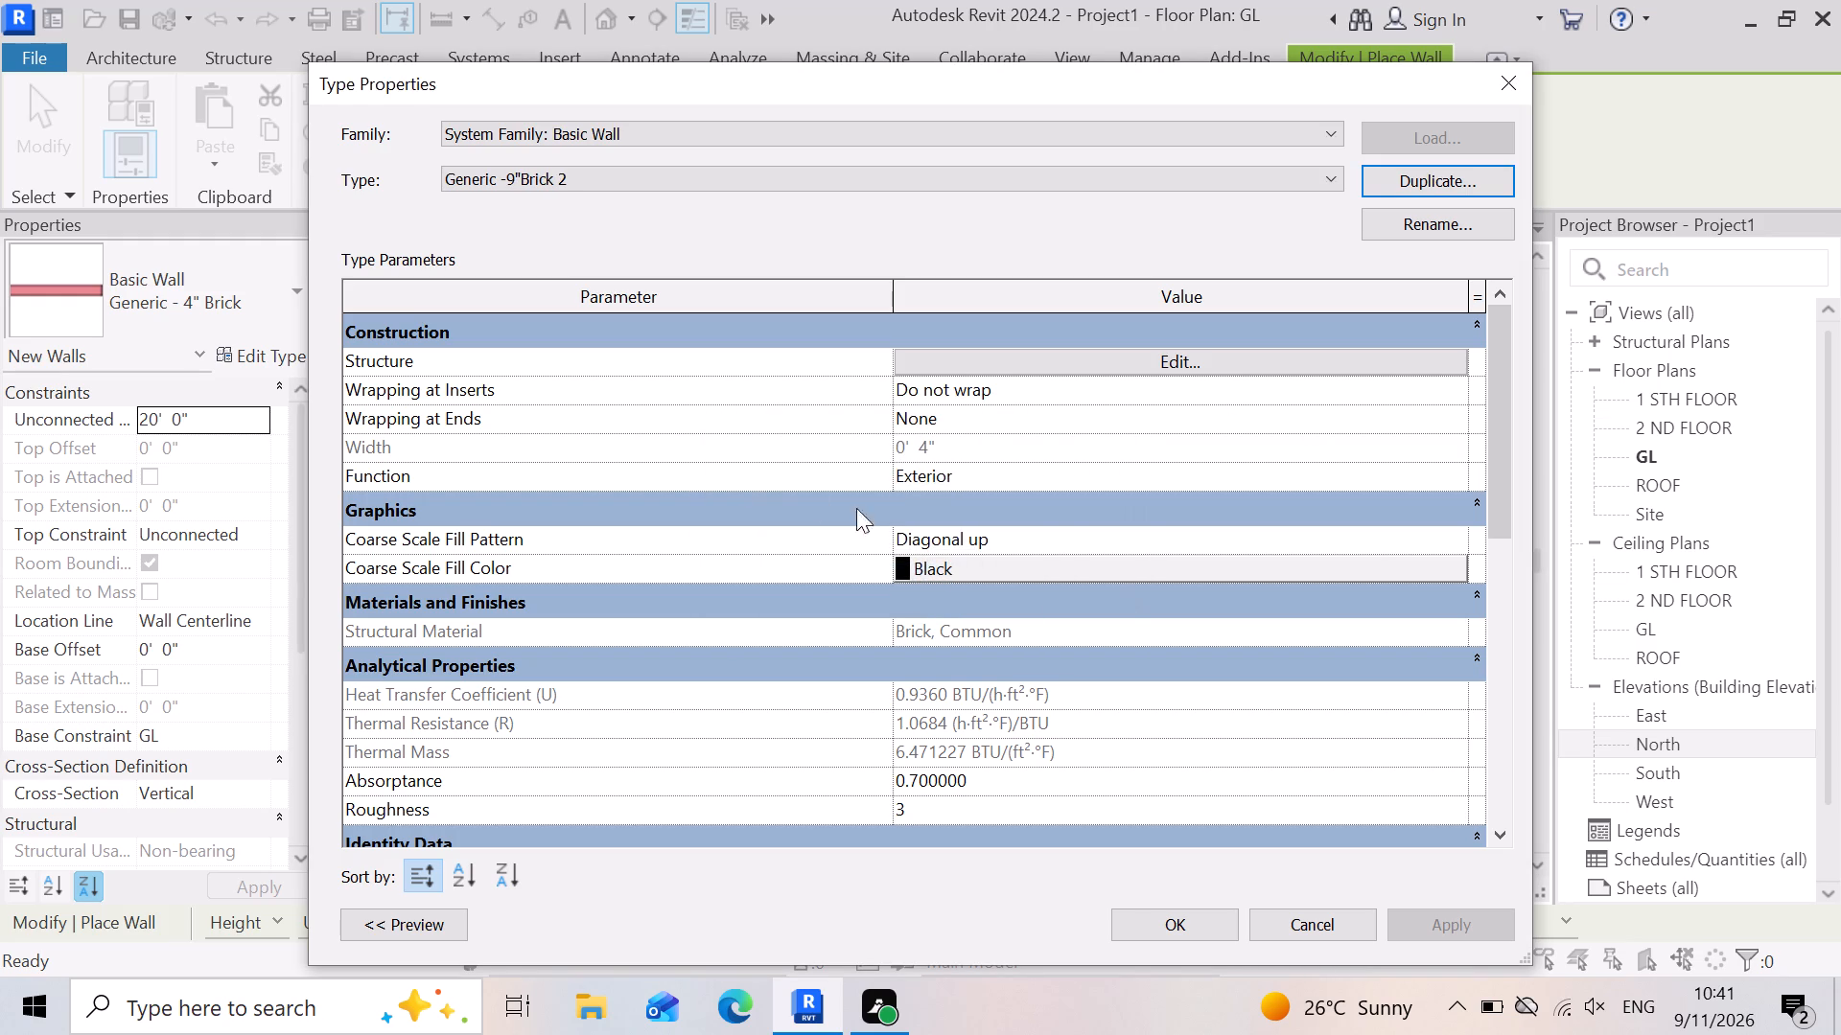
Set the brick structure layer of the duplicated wall type to 9" thick and apply the type changes.
left_click(1177, 353)
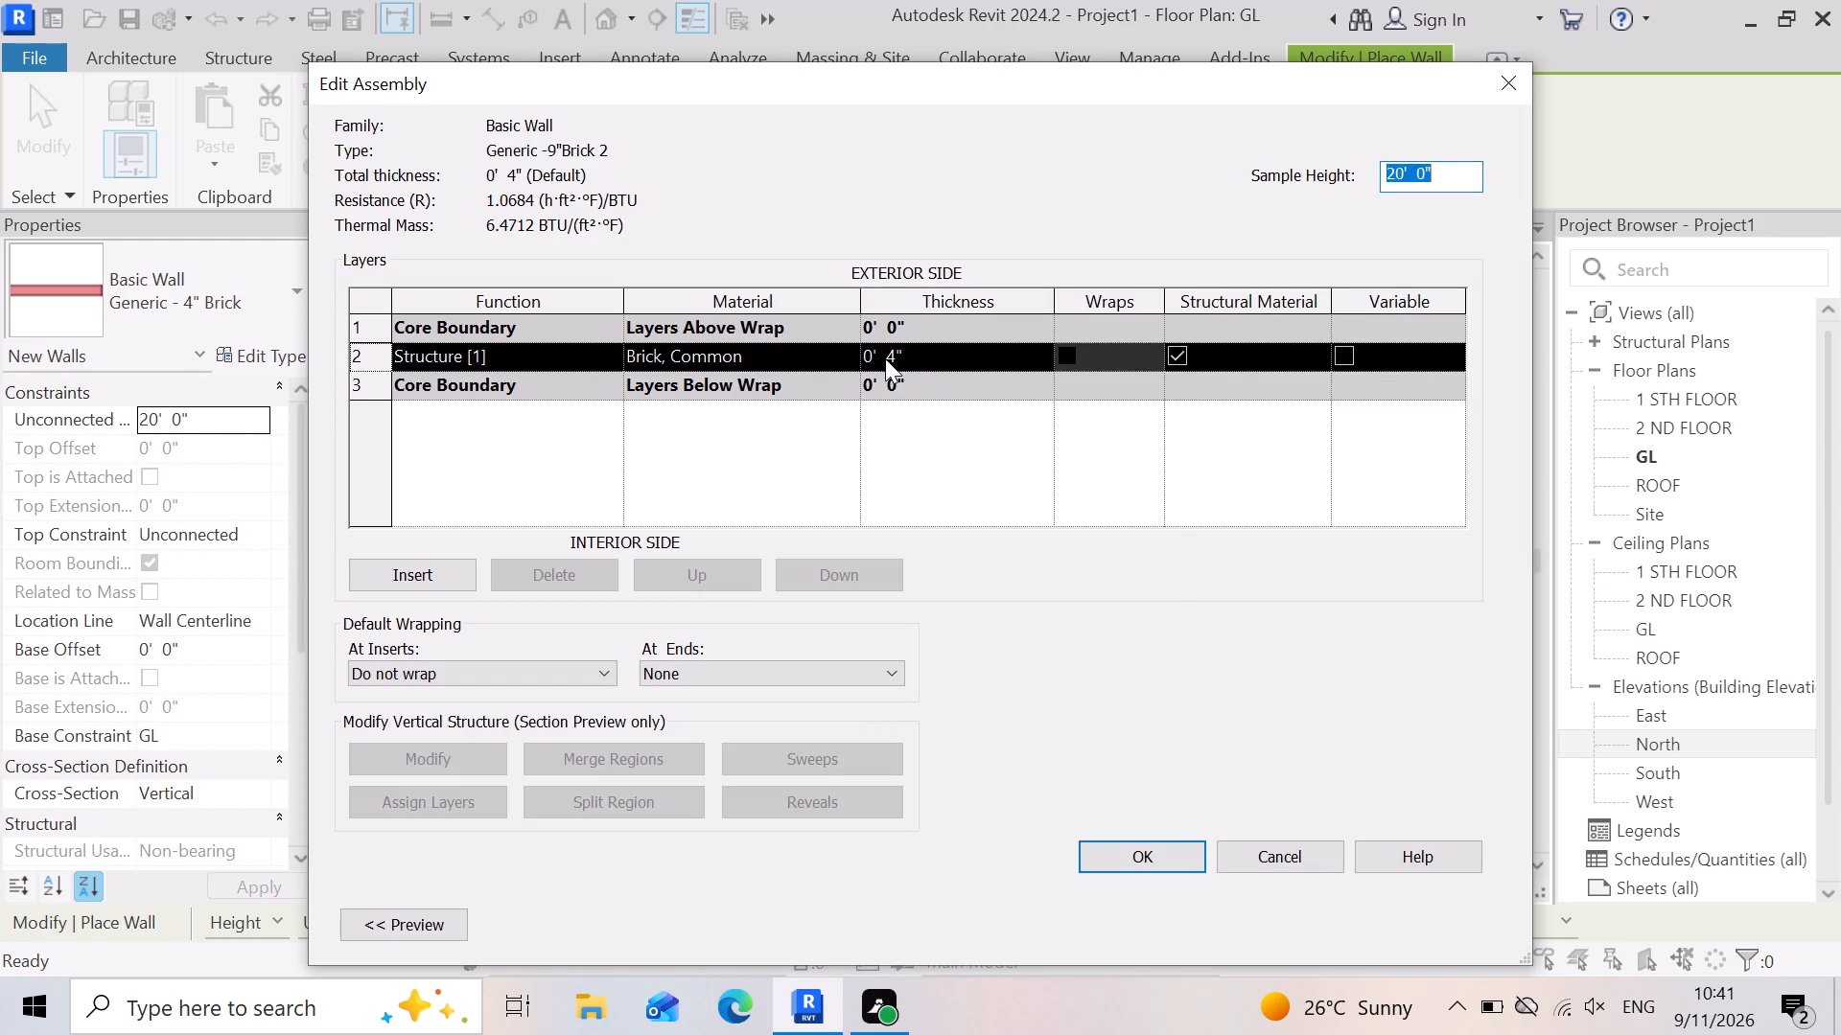
left_click(927, 359)
key("BackSpace")
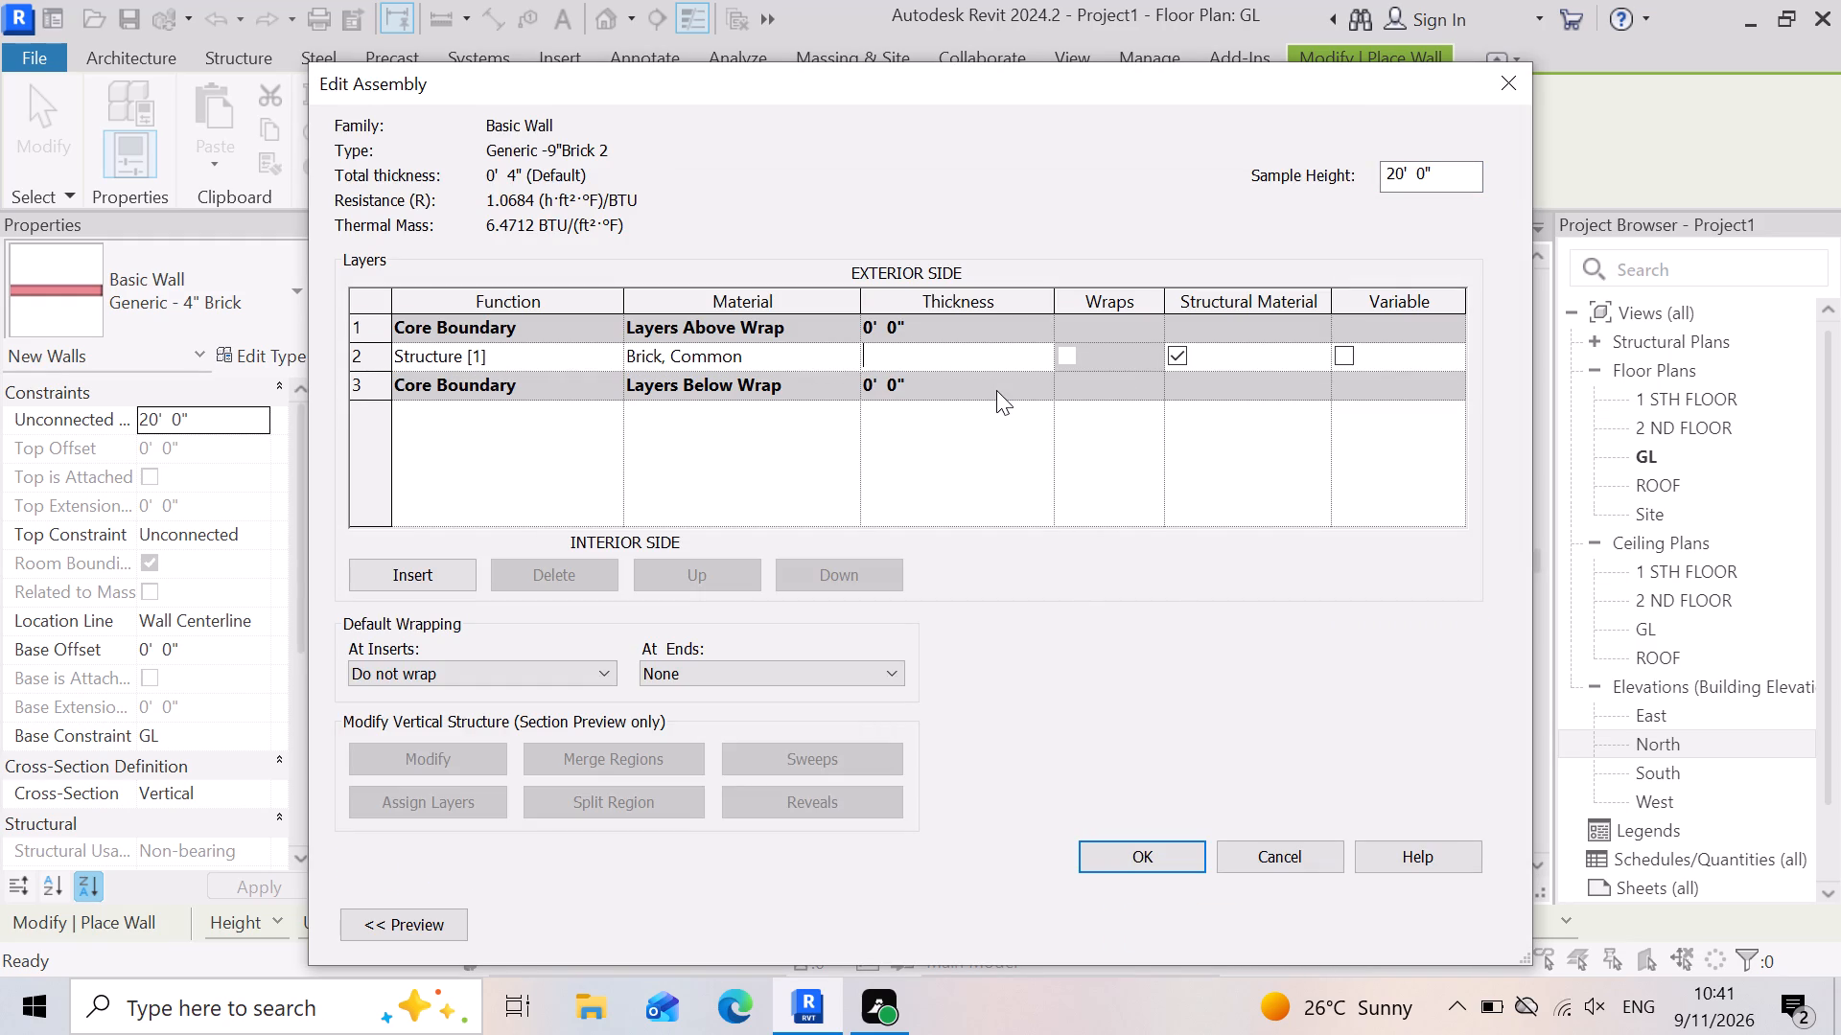
key("9")
key("shift+quotedbl")
key("Return")
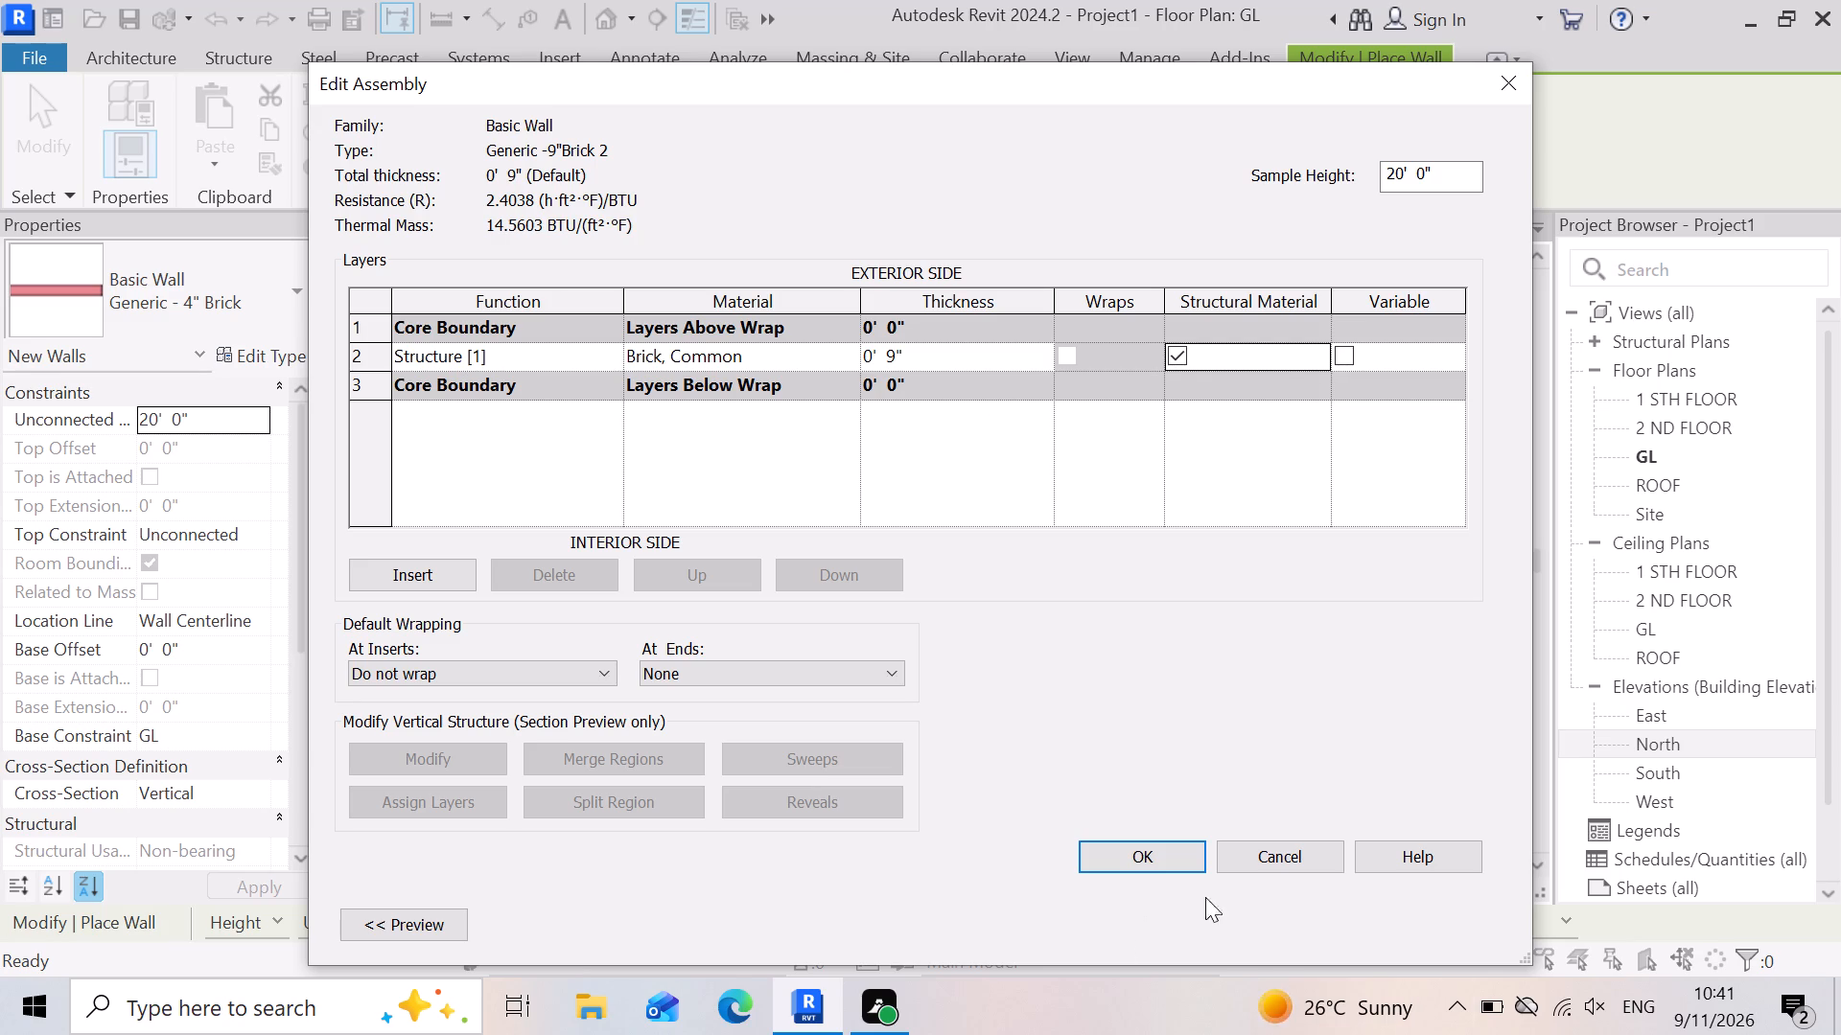
left_click(1152, 847)
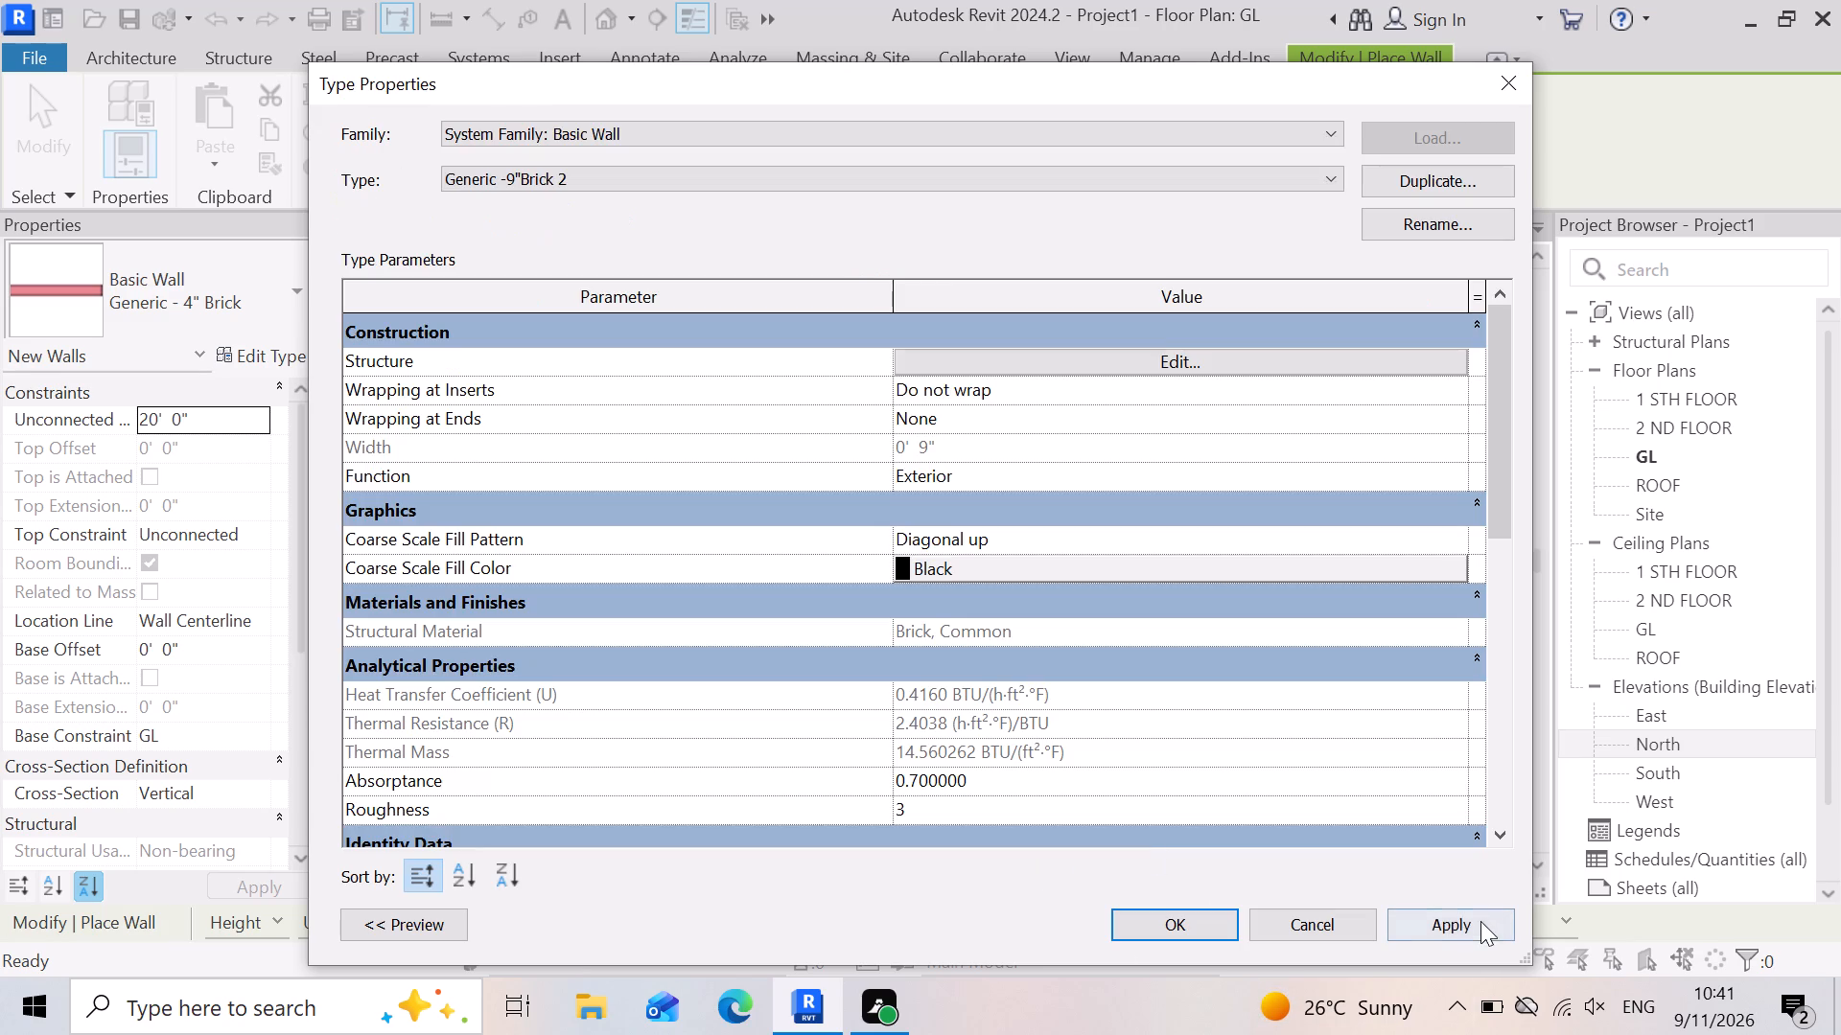
left_click(1467, 922)
left_click(1192, 919)
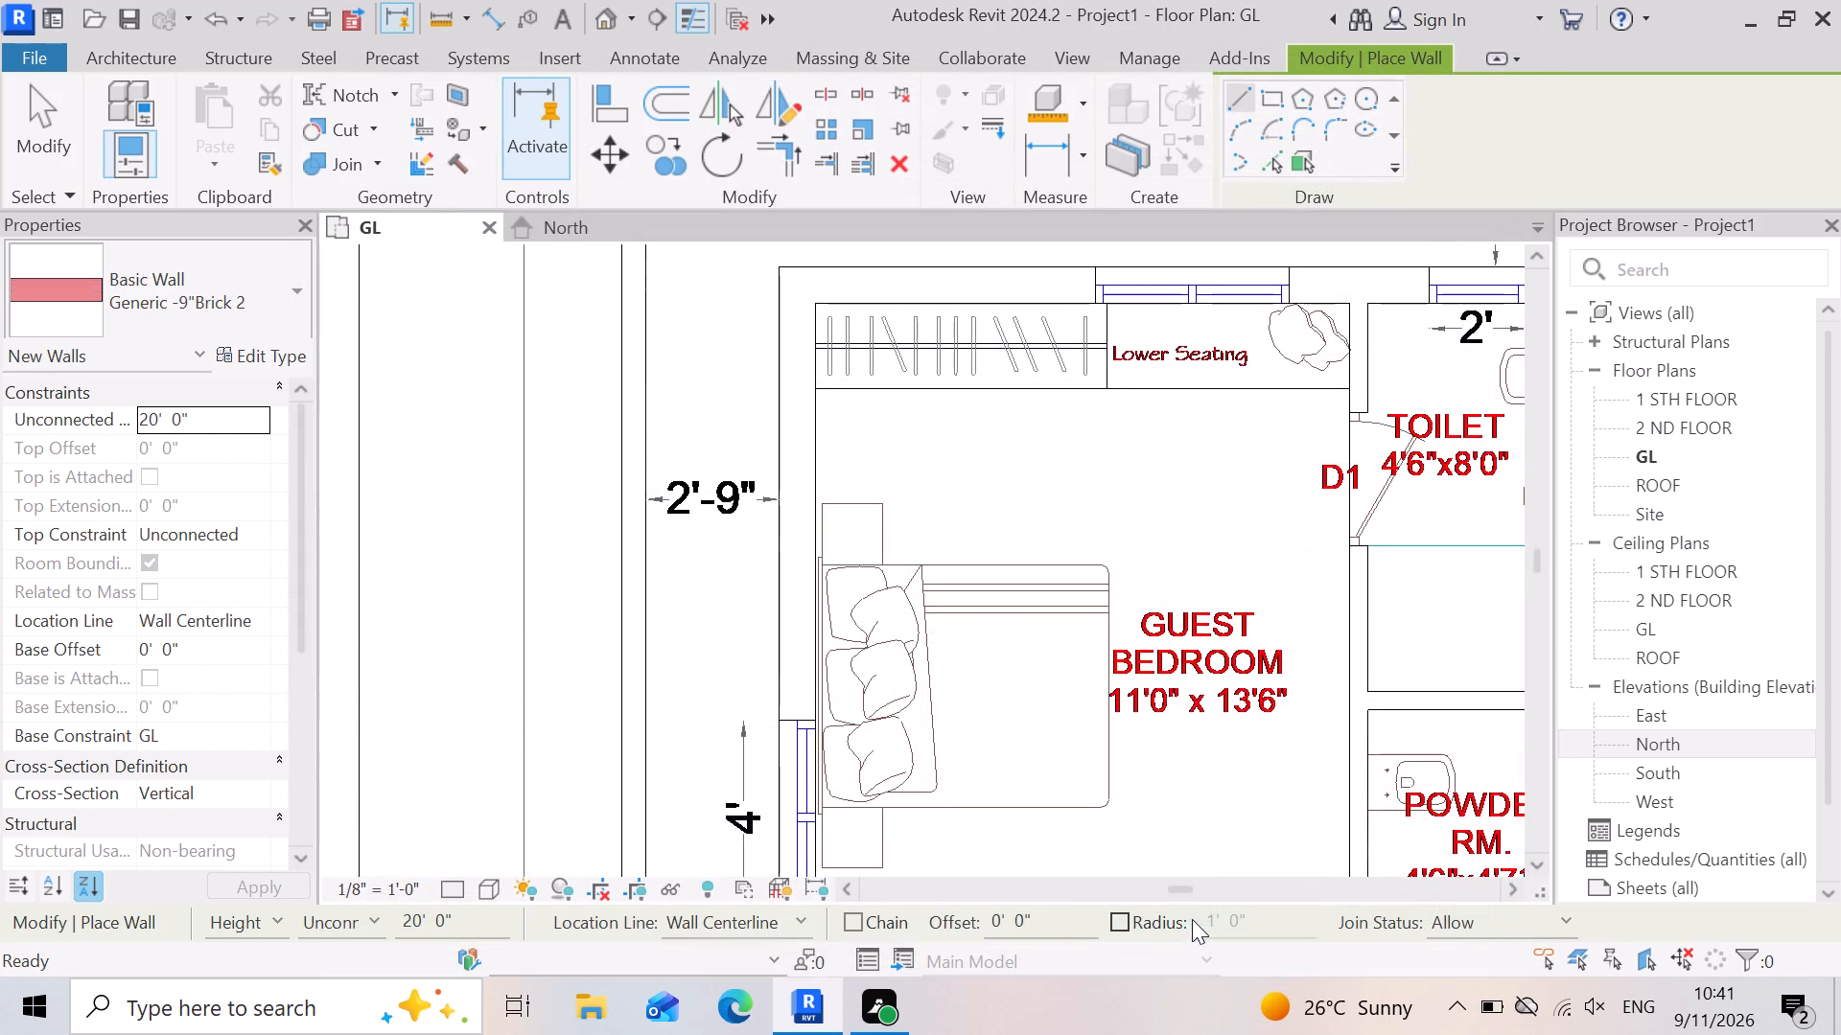
Set the location line of the new walls to Finish Face: Exterior.
scroll(962, 829, "down", 3)
left_click(798, 920)
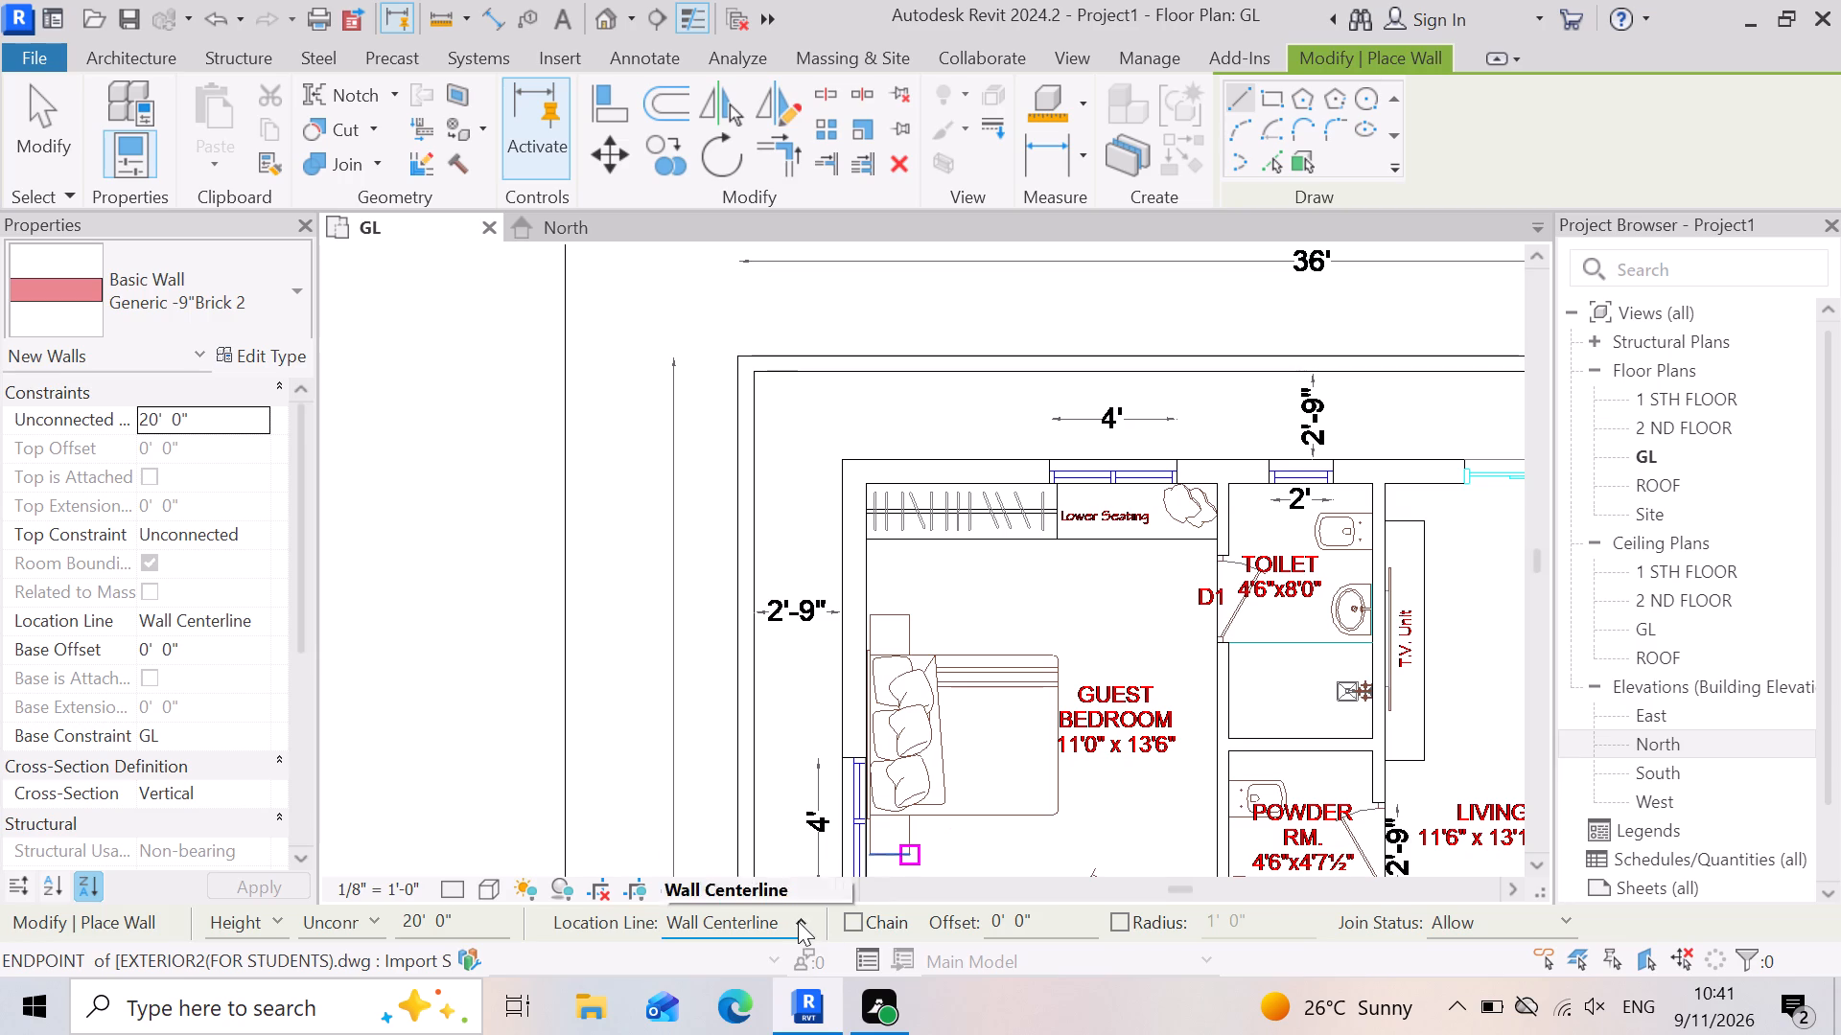
left_click(766, 827)
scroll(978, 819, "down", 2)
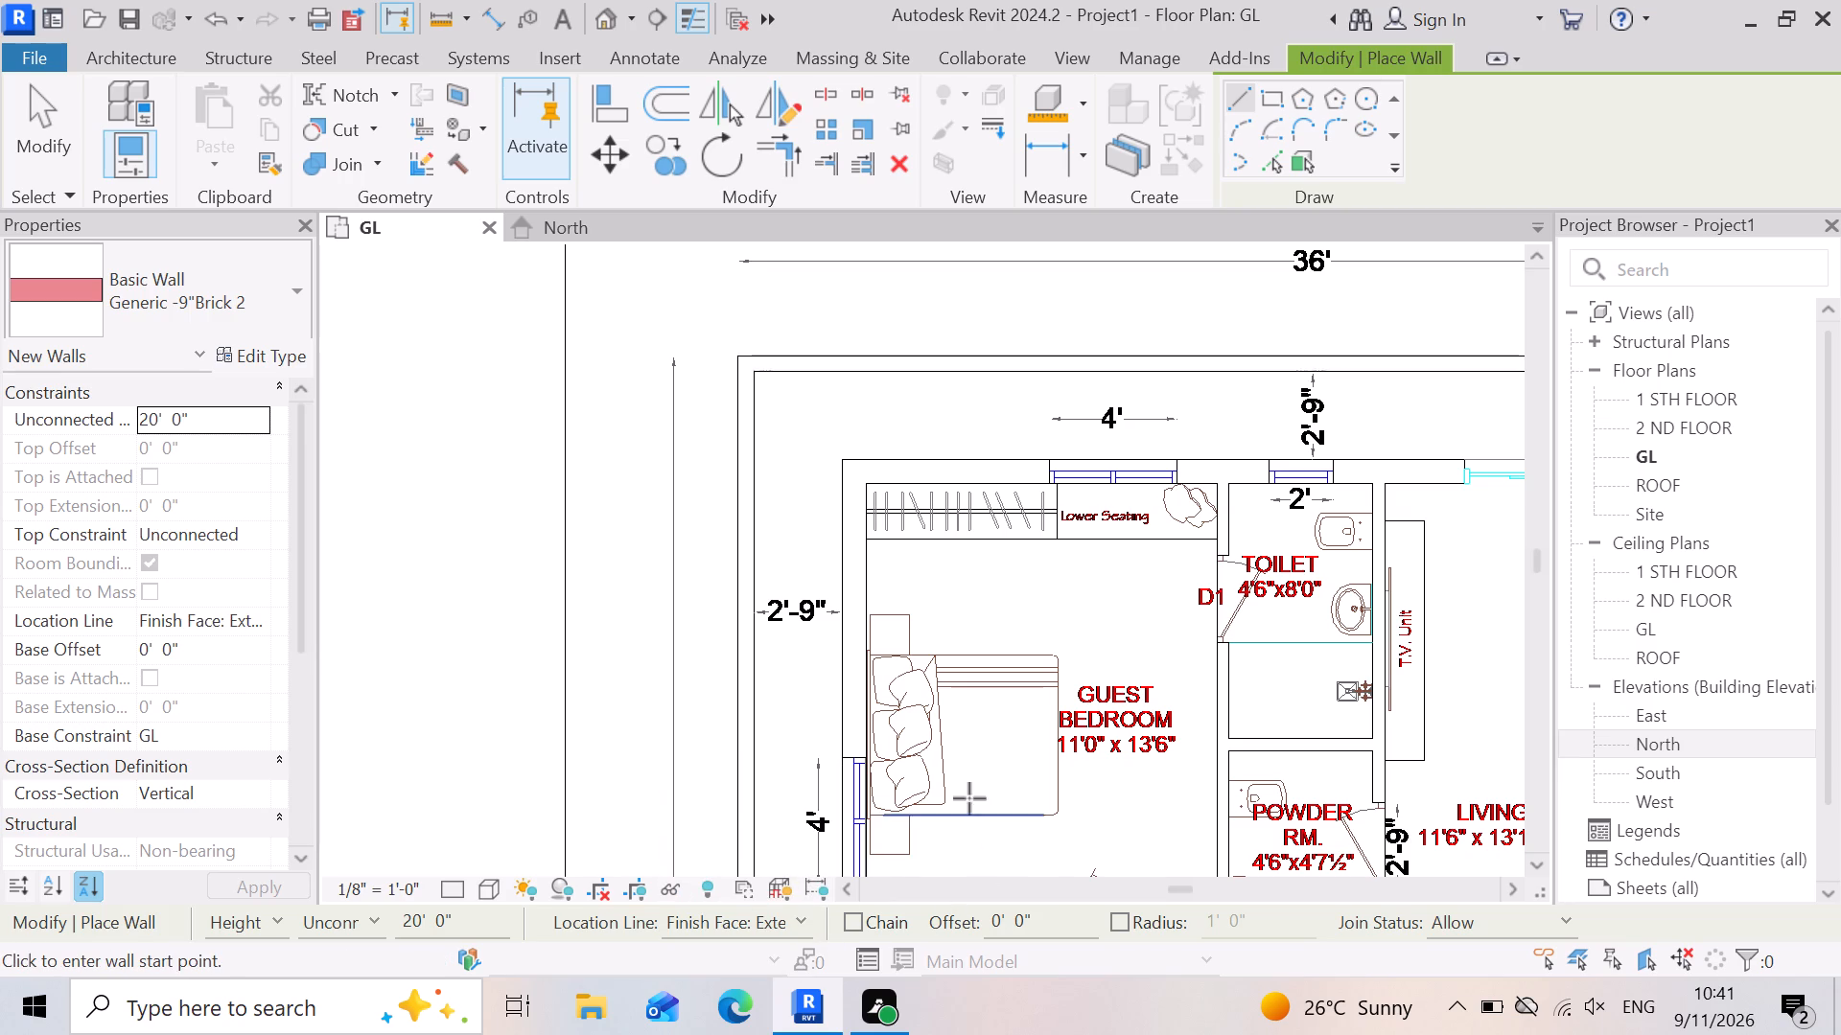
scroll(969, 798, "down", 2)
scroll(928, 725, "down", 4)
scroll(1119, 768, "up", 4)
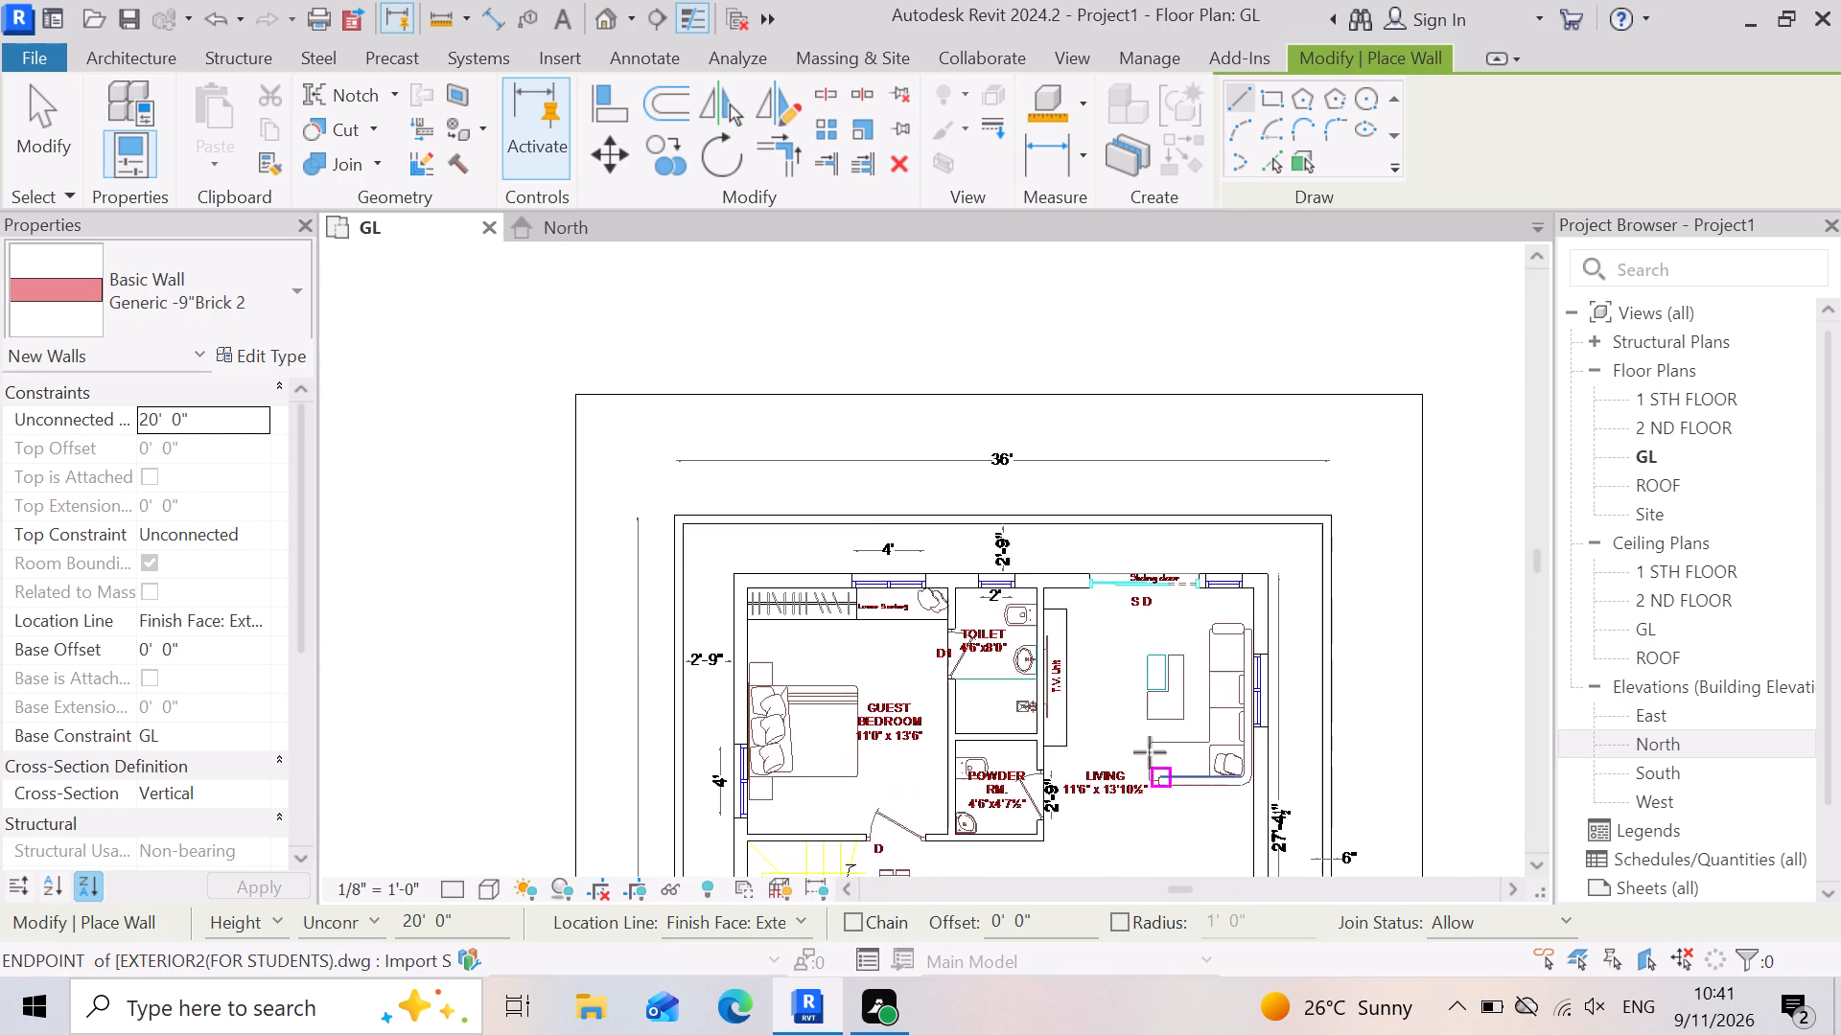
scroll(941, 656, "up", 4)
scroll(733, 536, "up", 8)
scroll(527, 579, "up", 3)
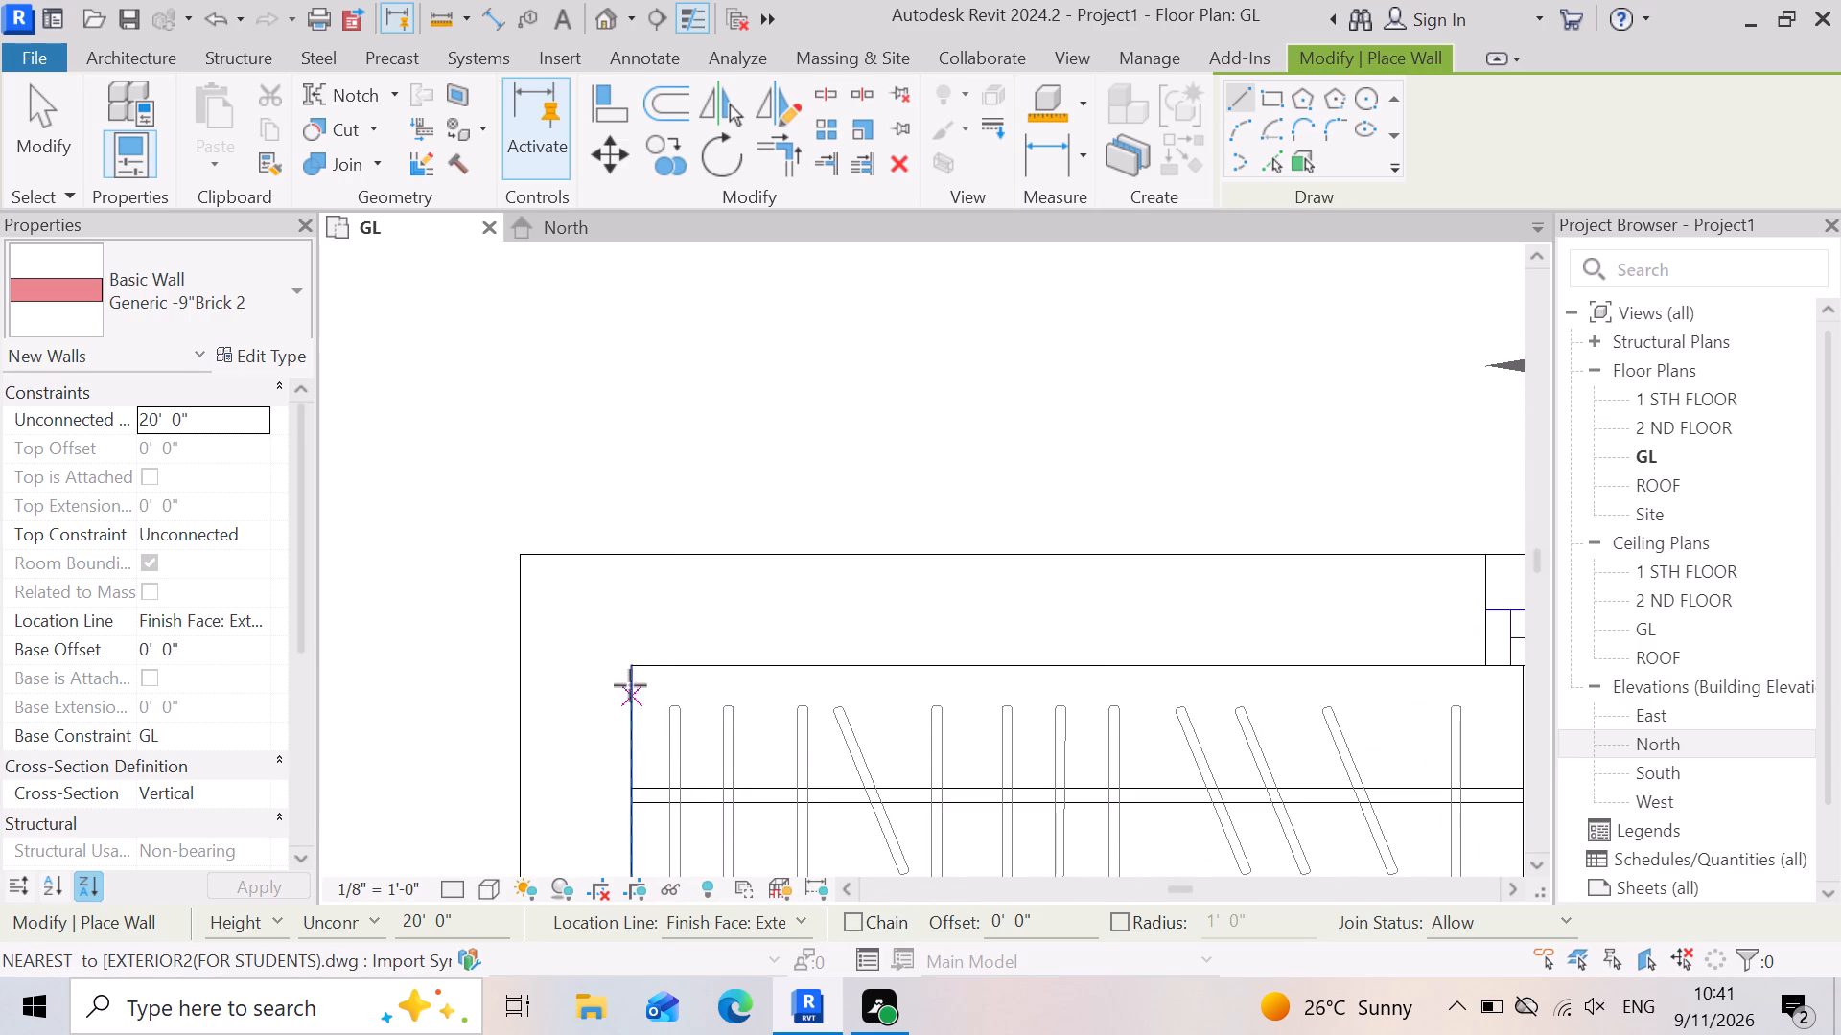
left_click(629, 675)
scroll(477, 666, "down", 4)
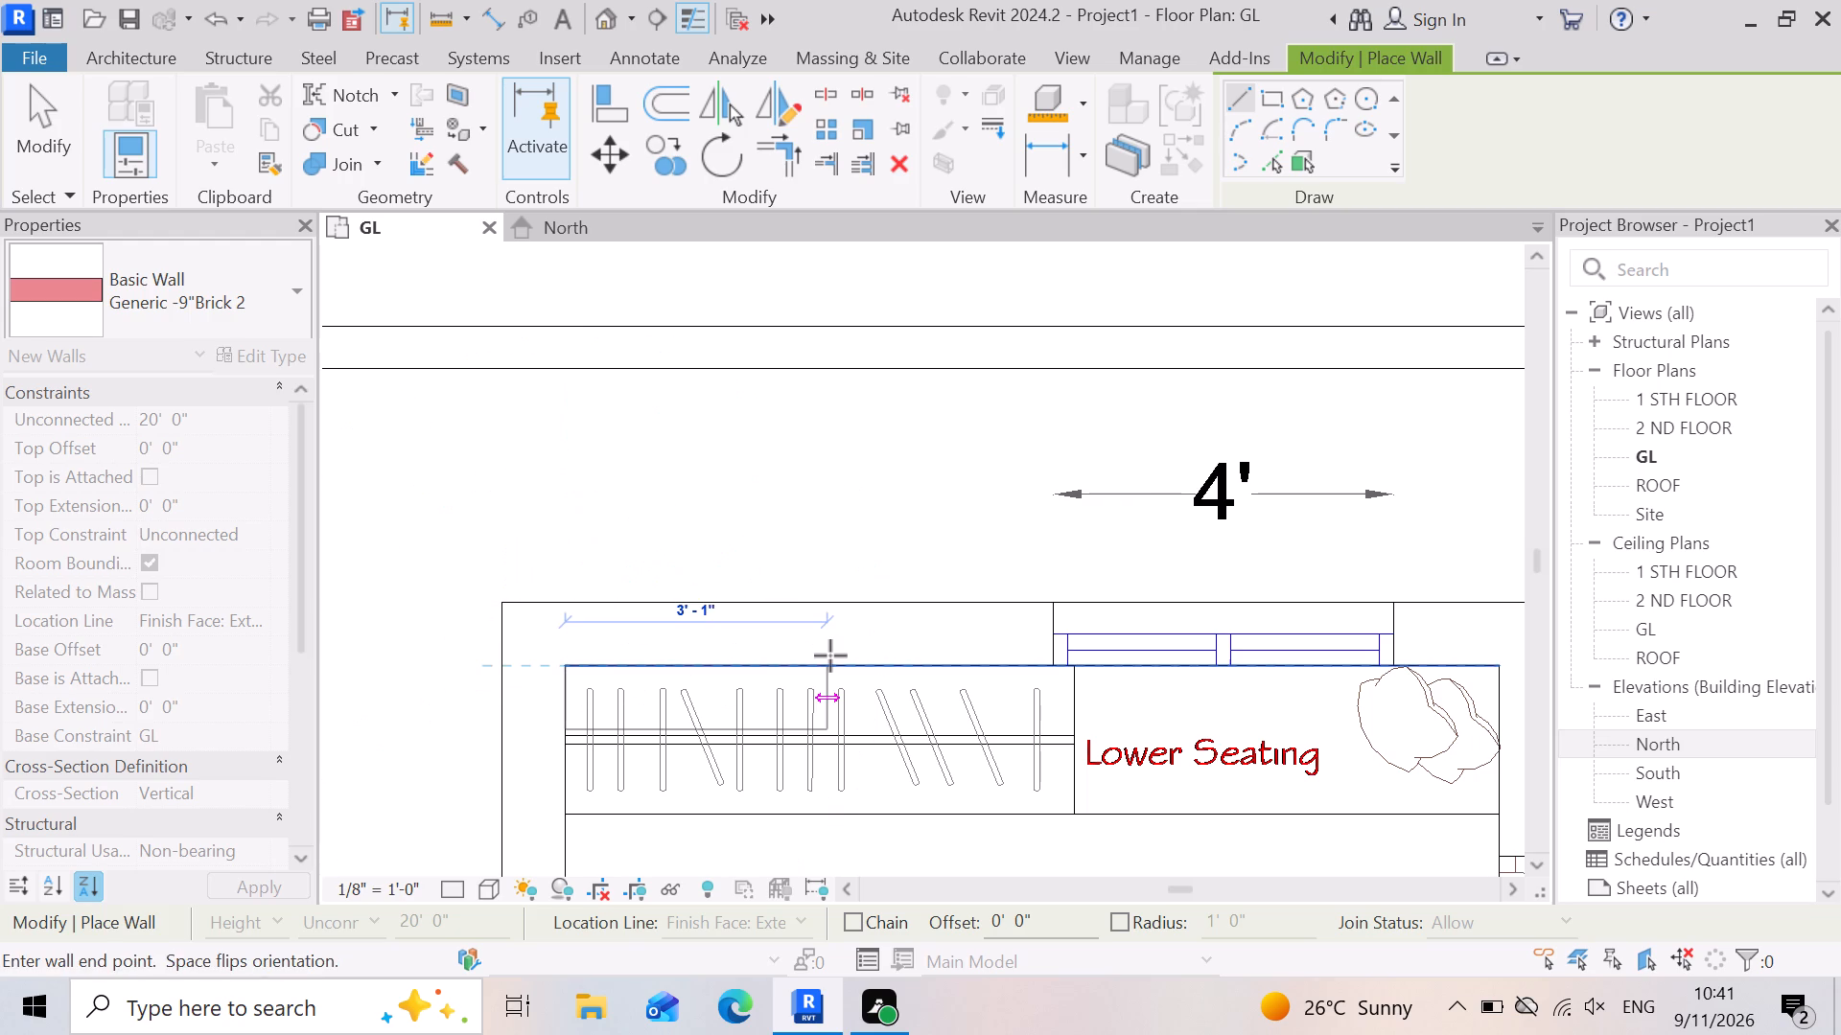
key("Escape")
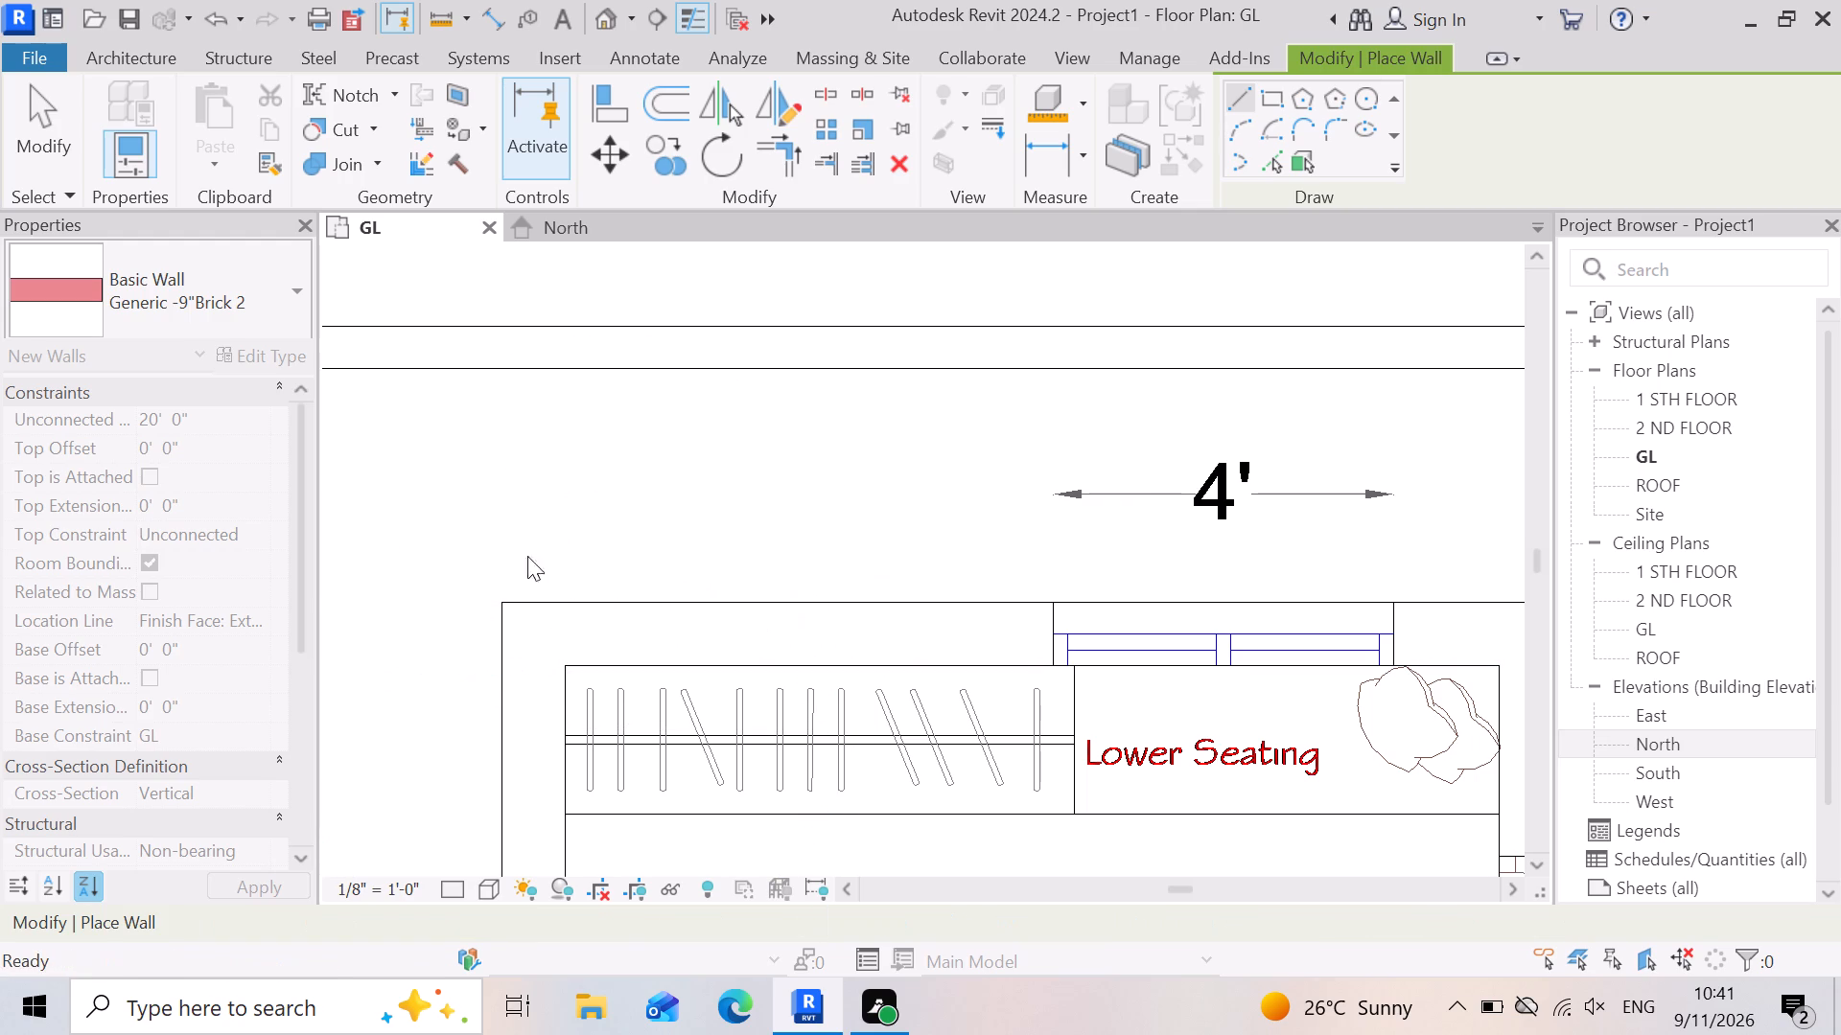
Draw a 6'-6" brick wall along the outer line from the building corner to the near edge of the 4' window.
left_click(510, 601)
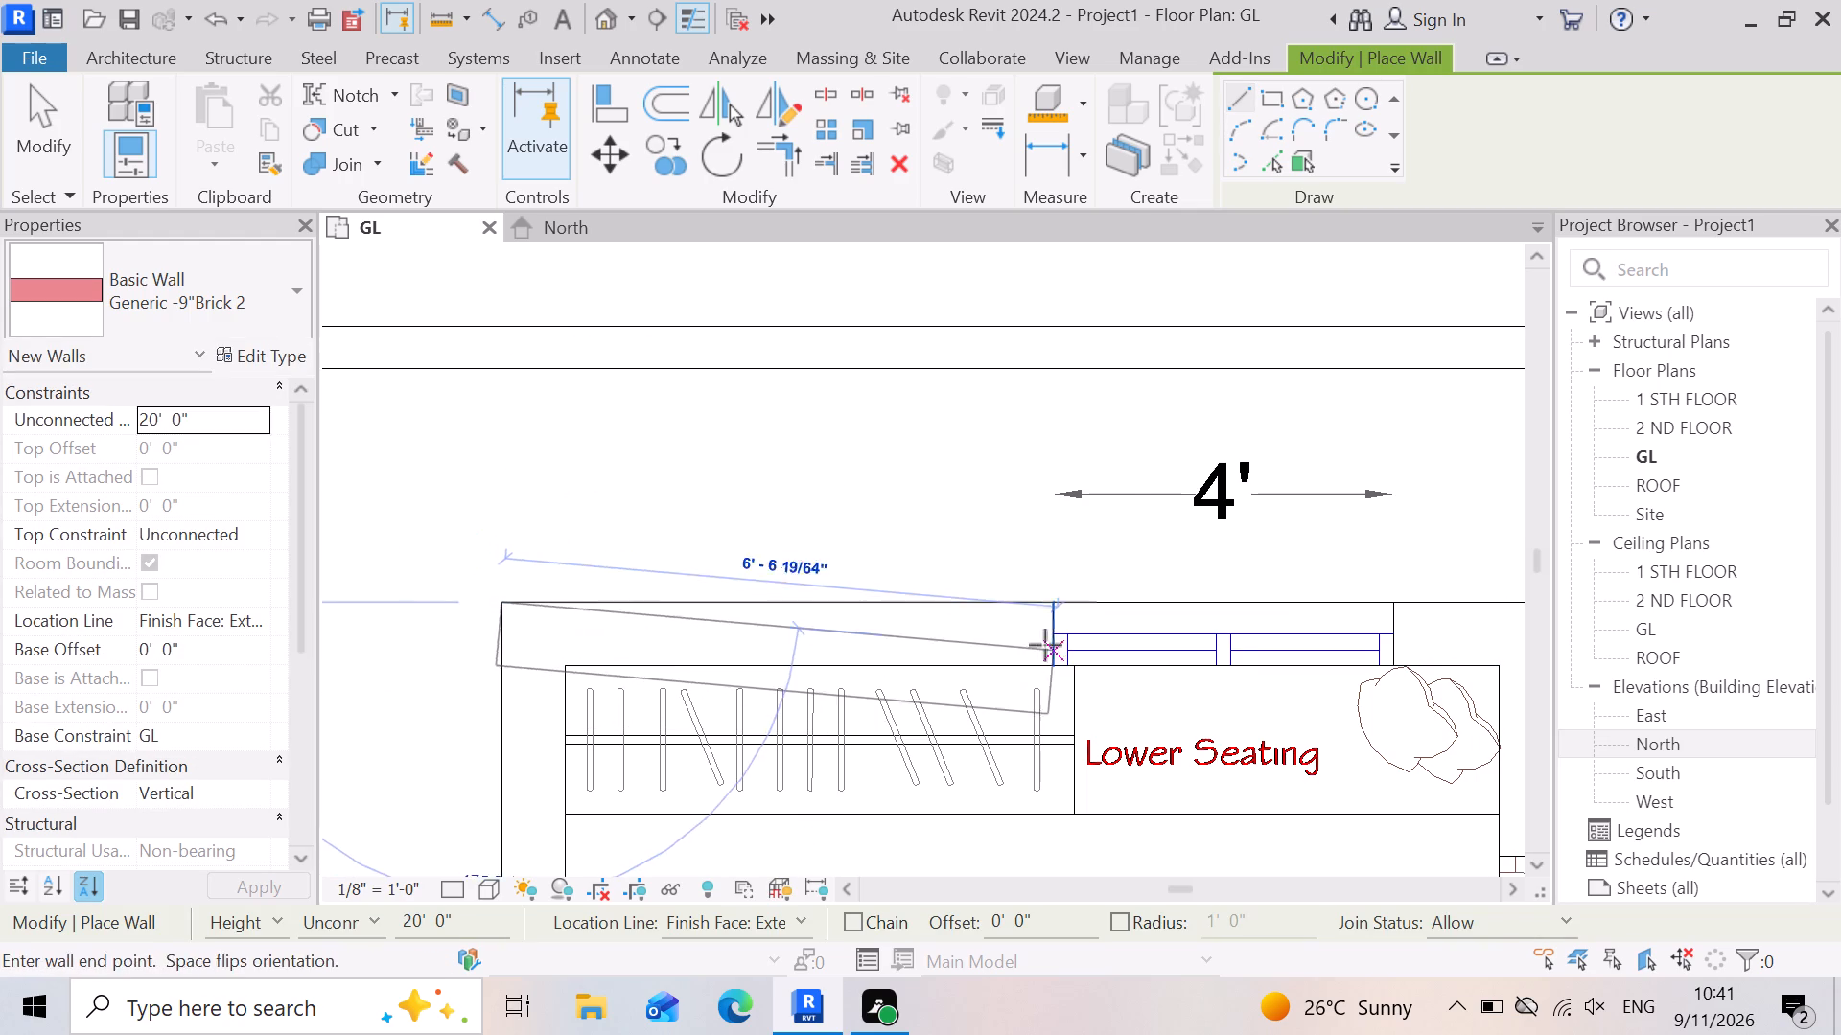
scroll(1056, 614, "up", 3)
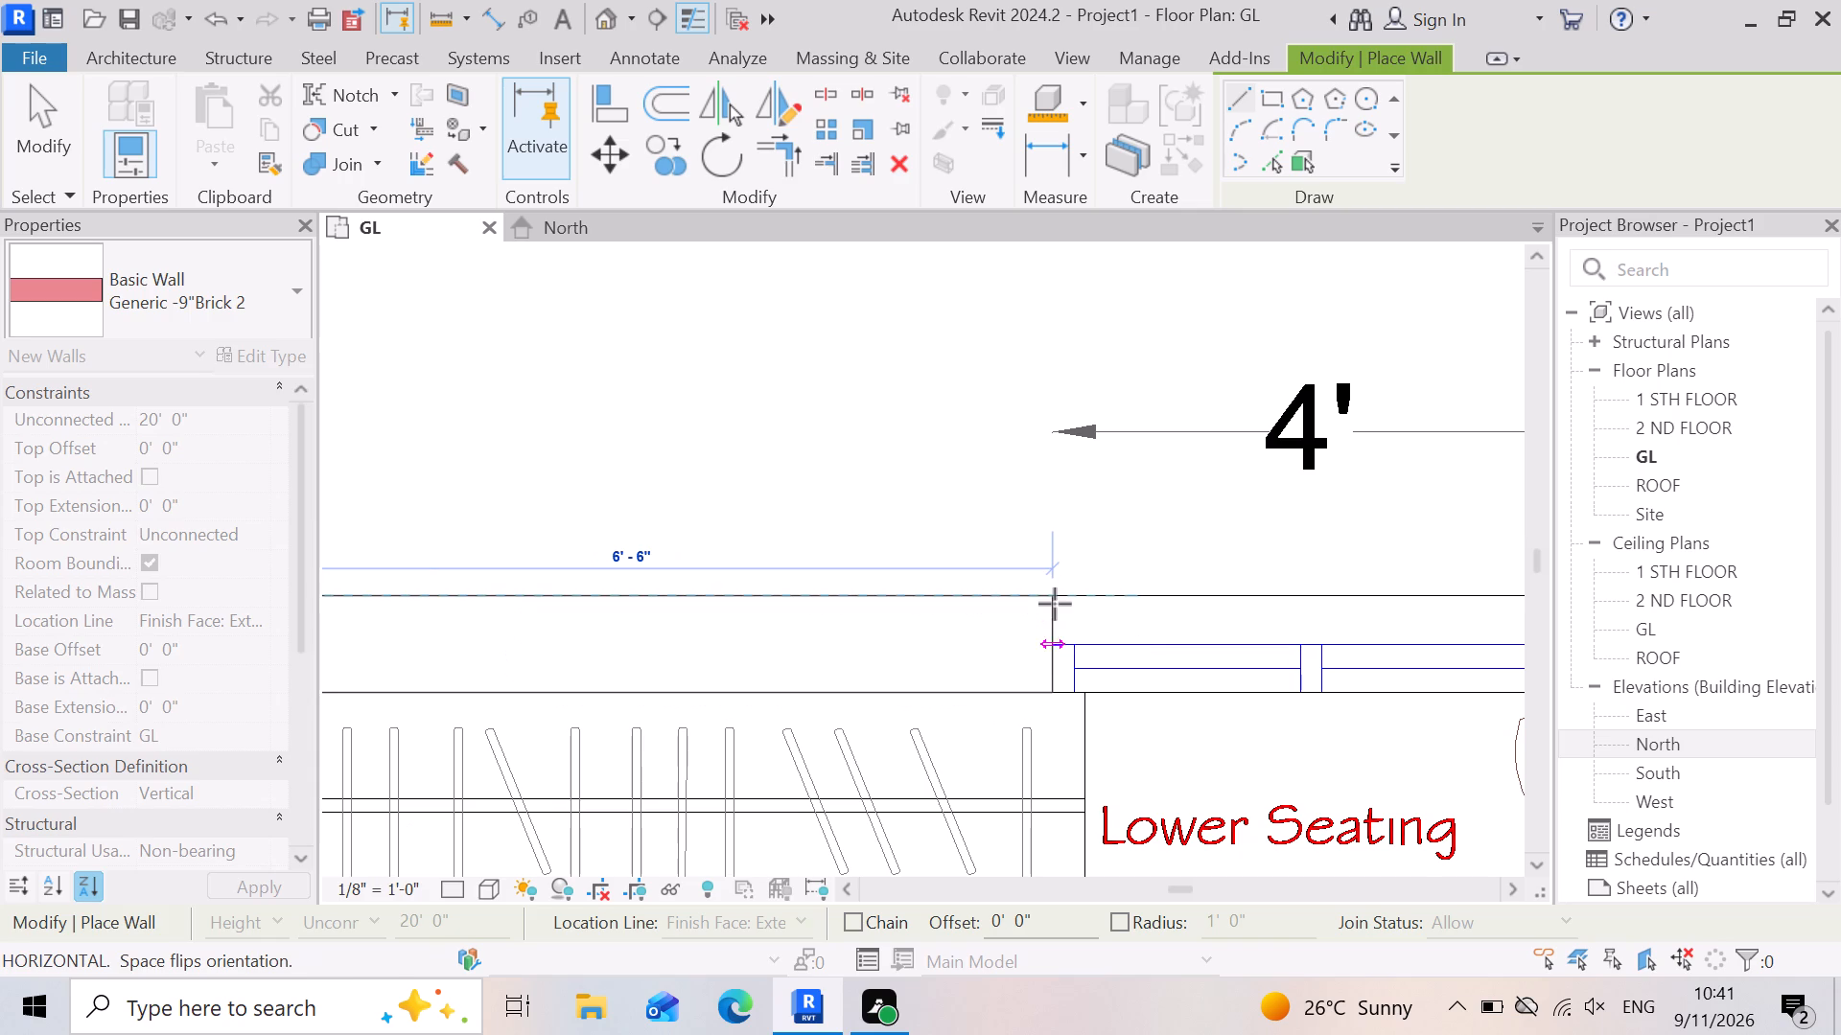
left_click(1055, 604)
Draw a flipped wall about 2'-11" long on the inner line between the 4' window and the toilet's 2' window.
scroll(719, 647, "down", 9)
scroll(1080, 609, "up", 4)
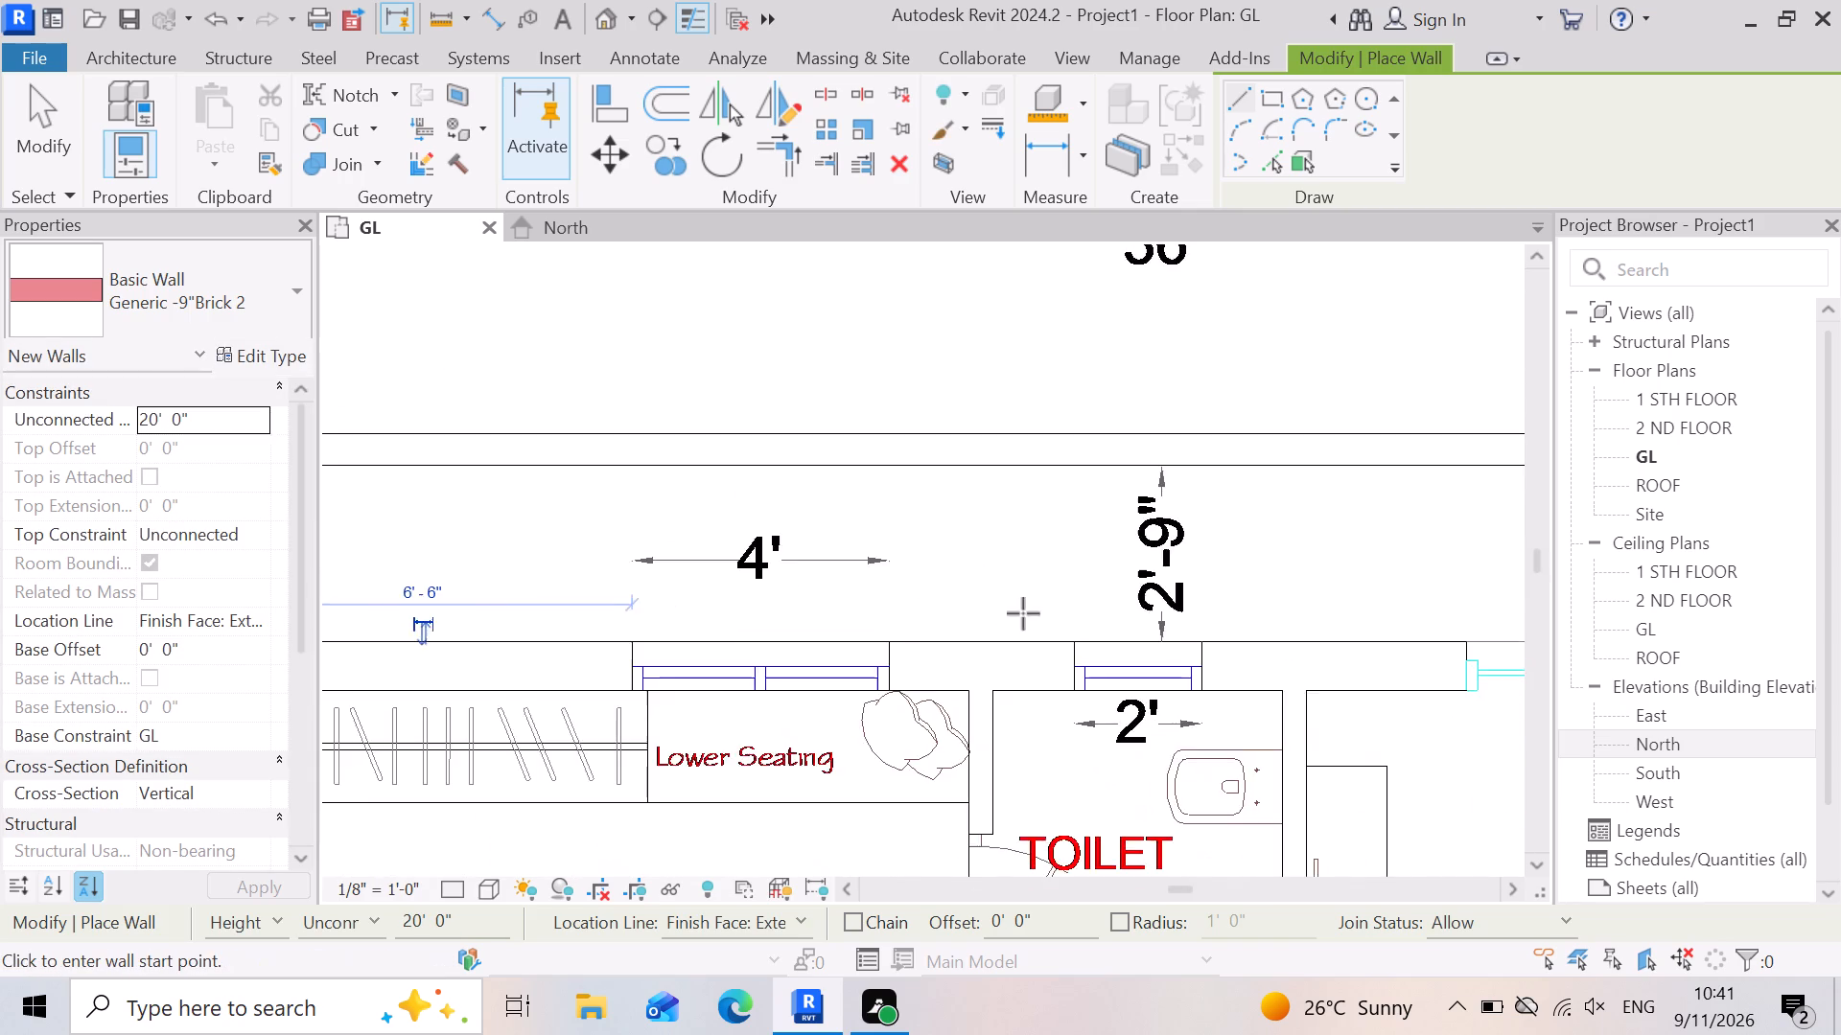
scroll(1023, 613, "up", 10)
left_click(742, 700)
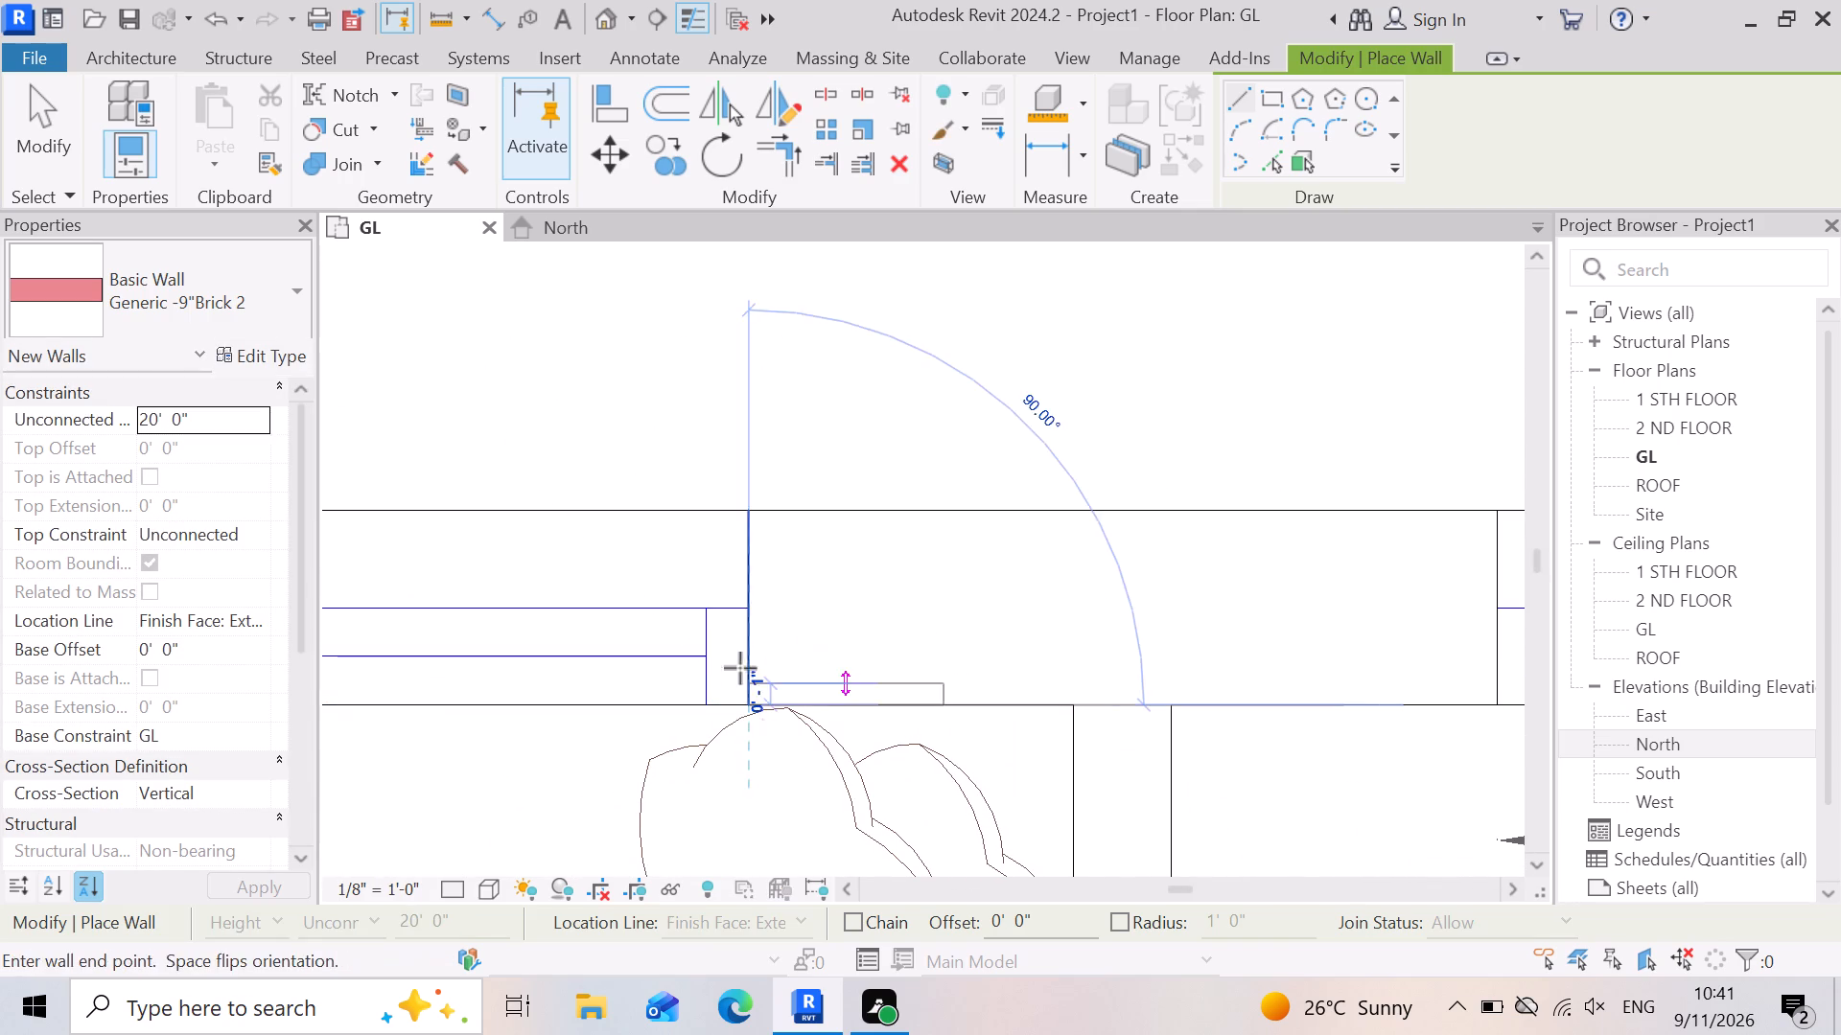
scroll(754, 603, "down", 3)
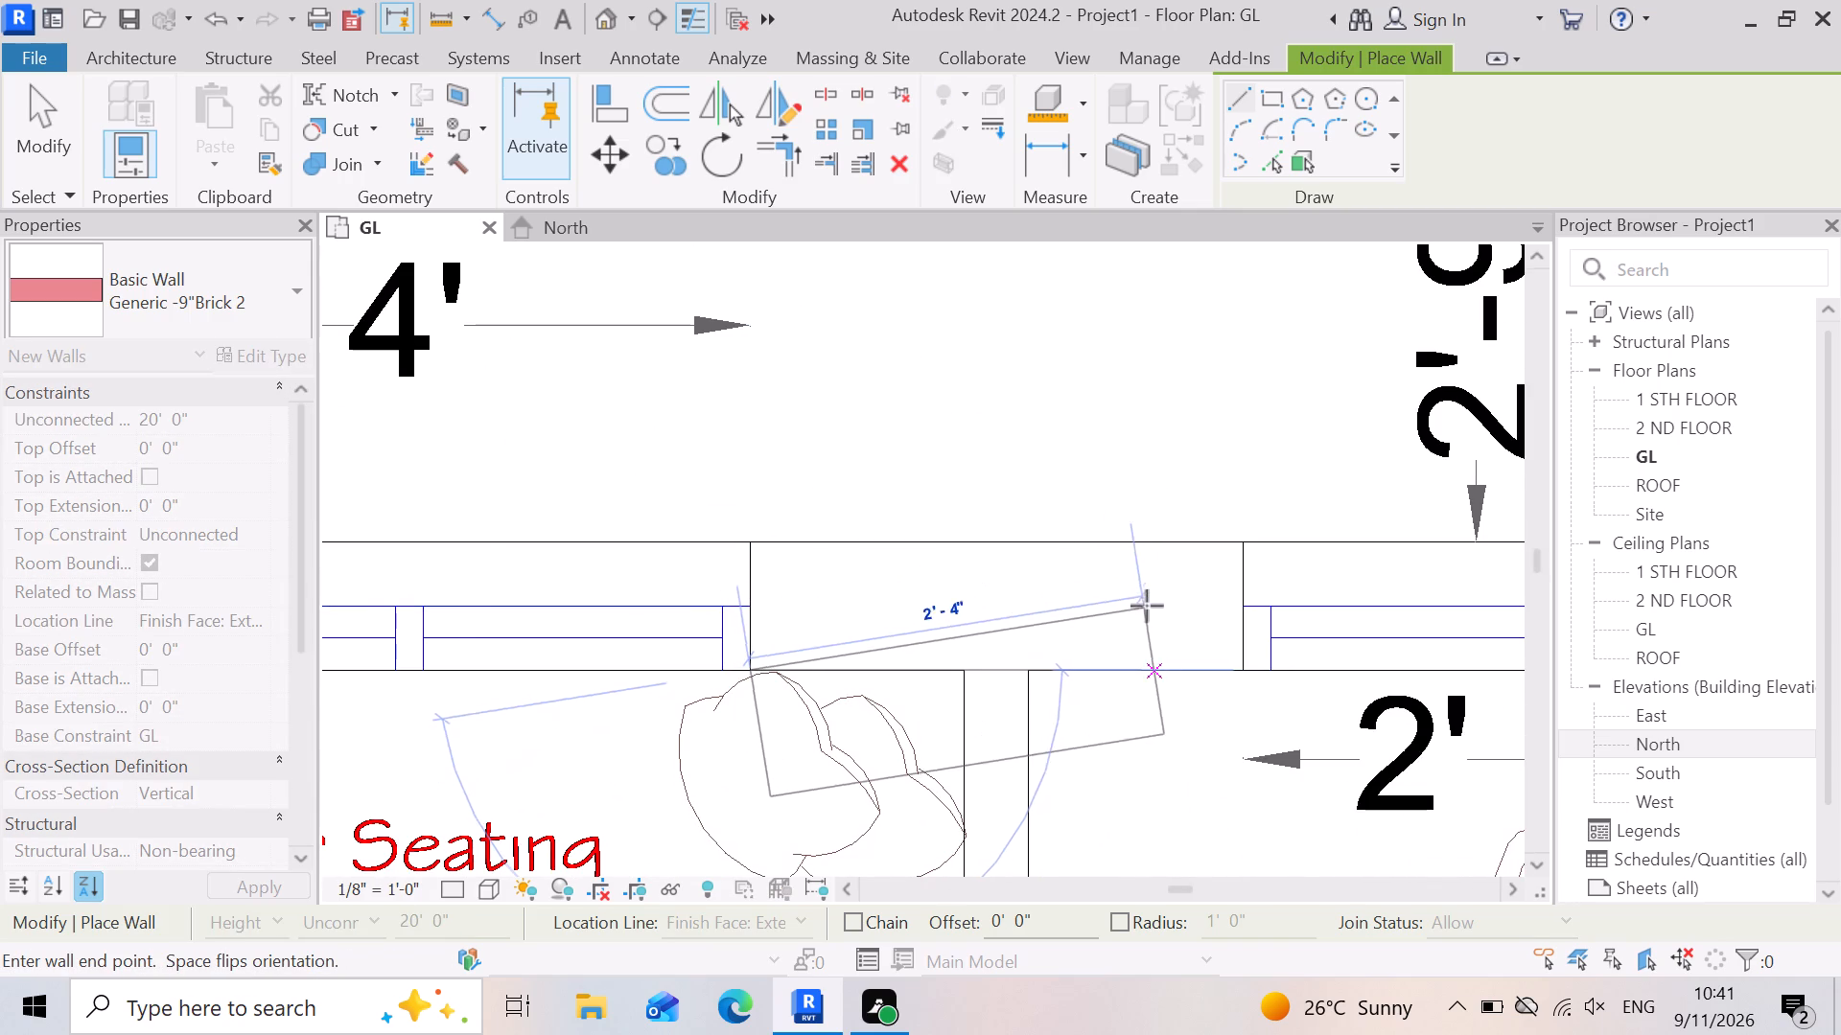
key("space")
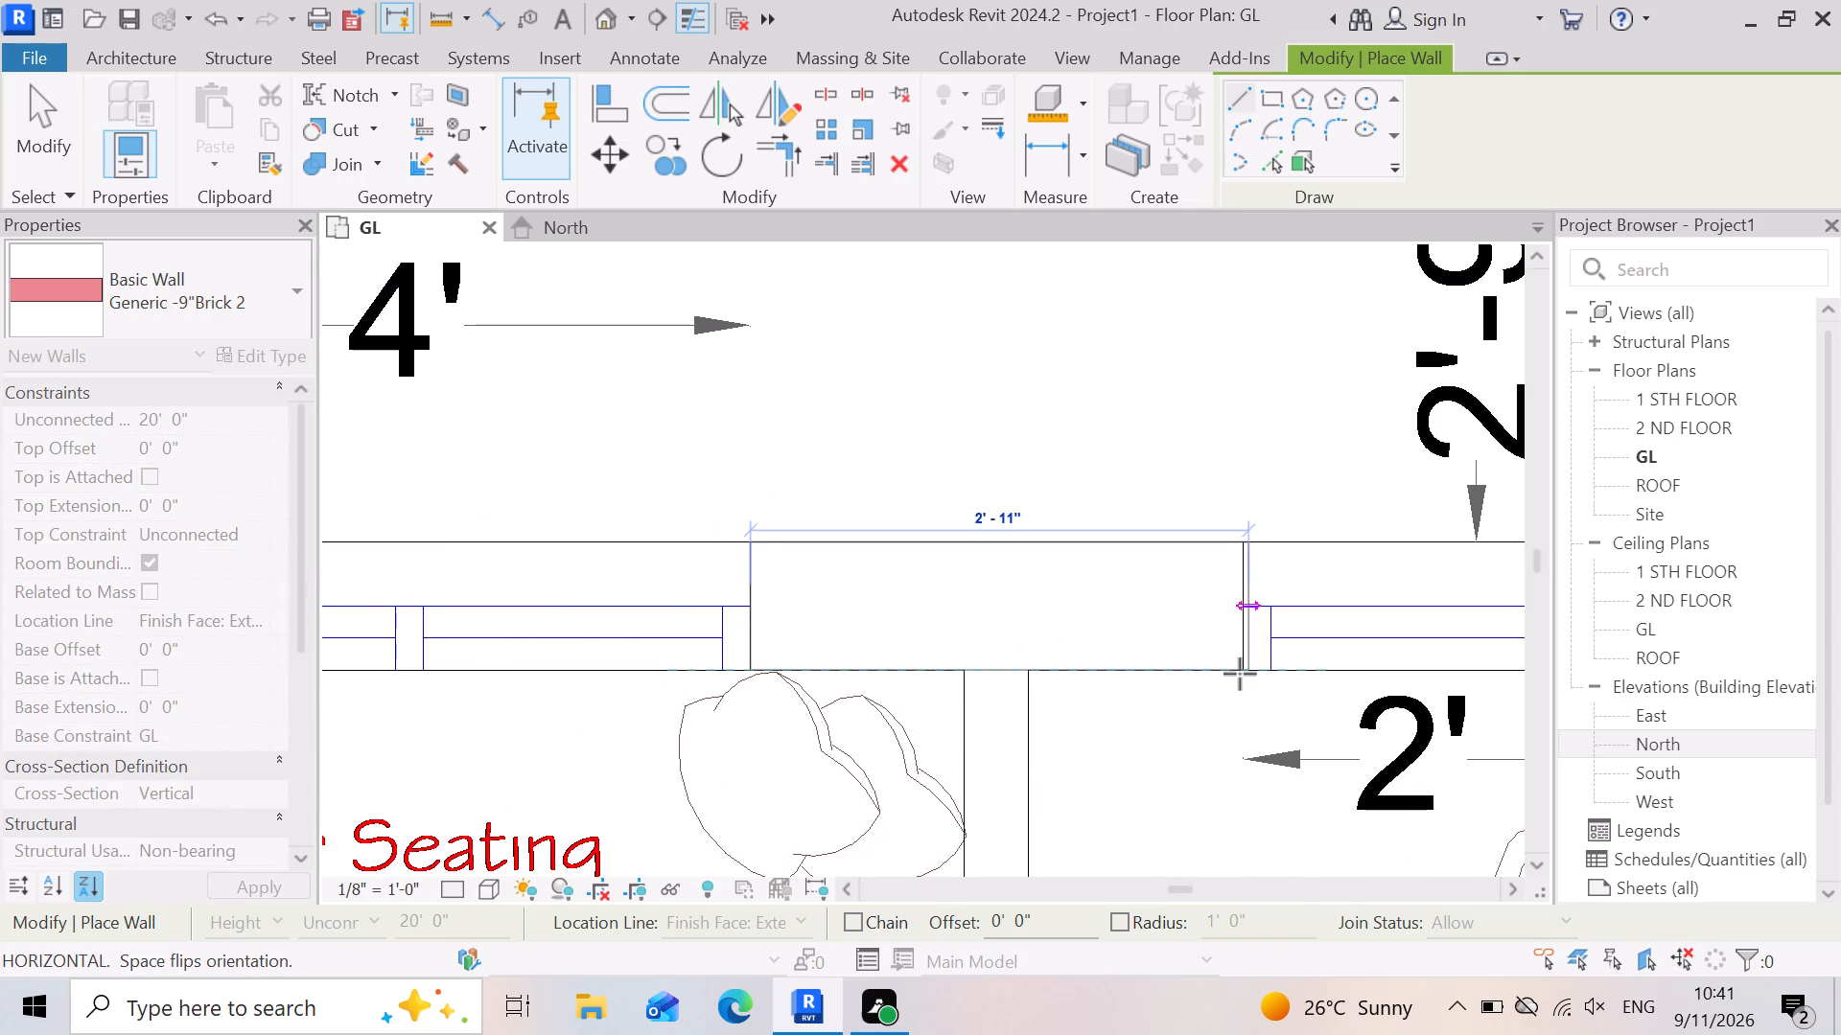
left_click(1238, 666)
Draw a wall about 4'-2" long on the inner line from the toilet's 2' window to the sliding door frame.
scroll(748, 609, "down", 9)
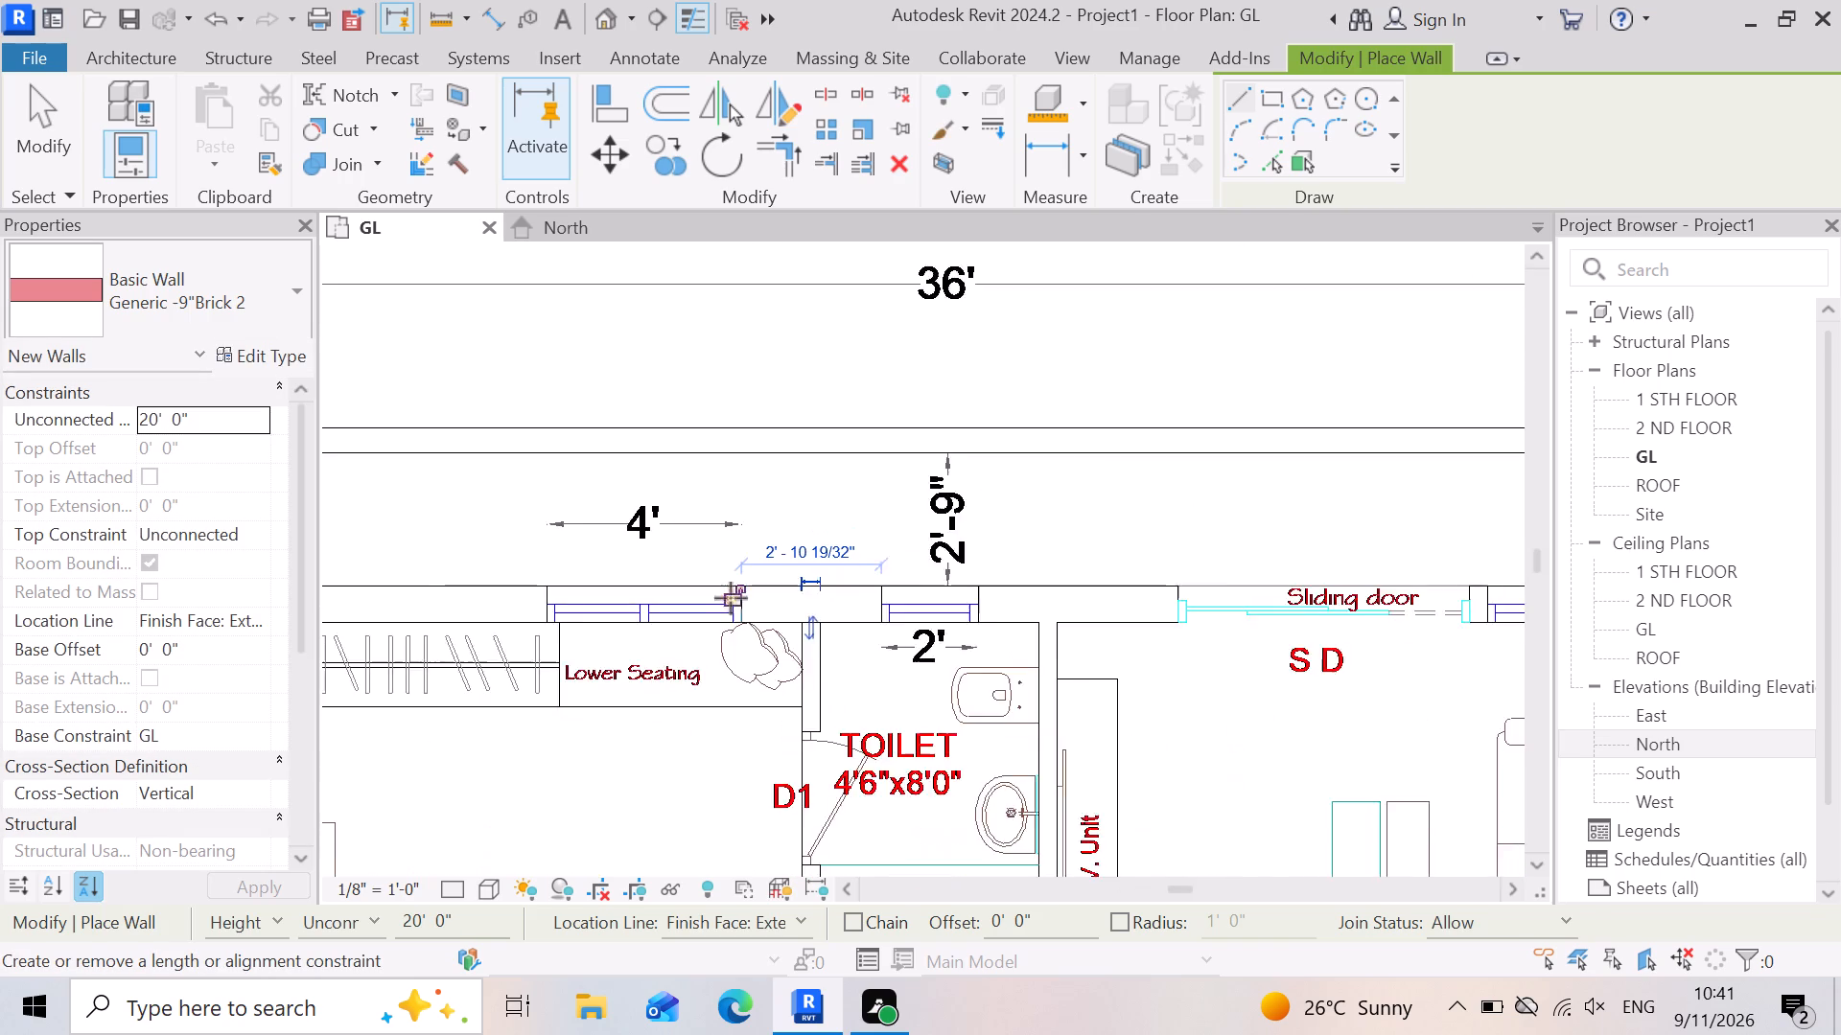
scroll(731, 598, "down", 2)
scroll(1017, 642, "up", 11)
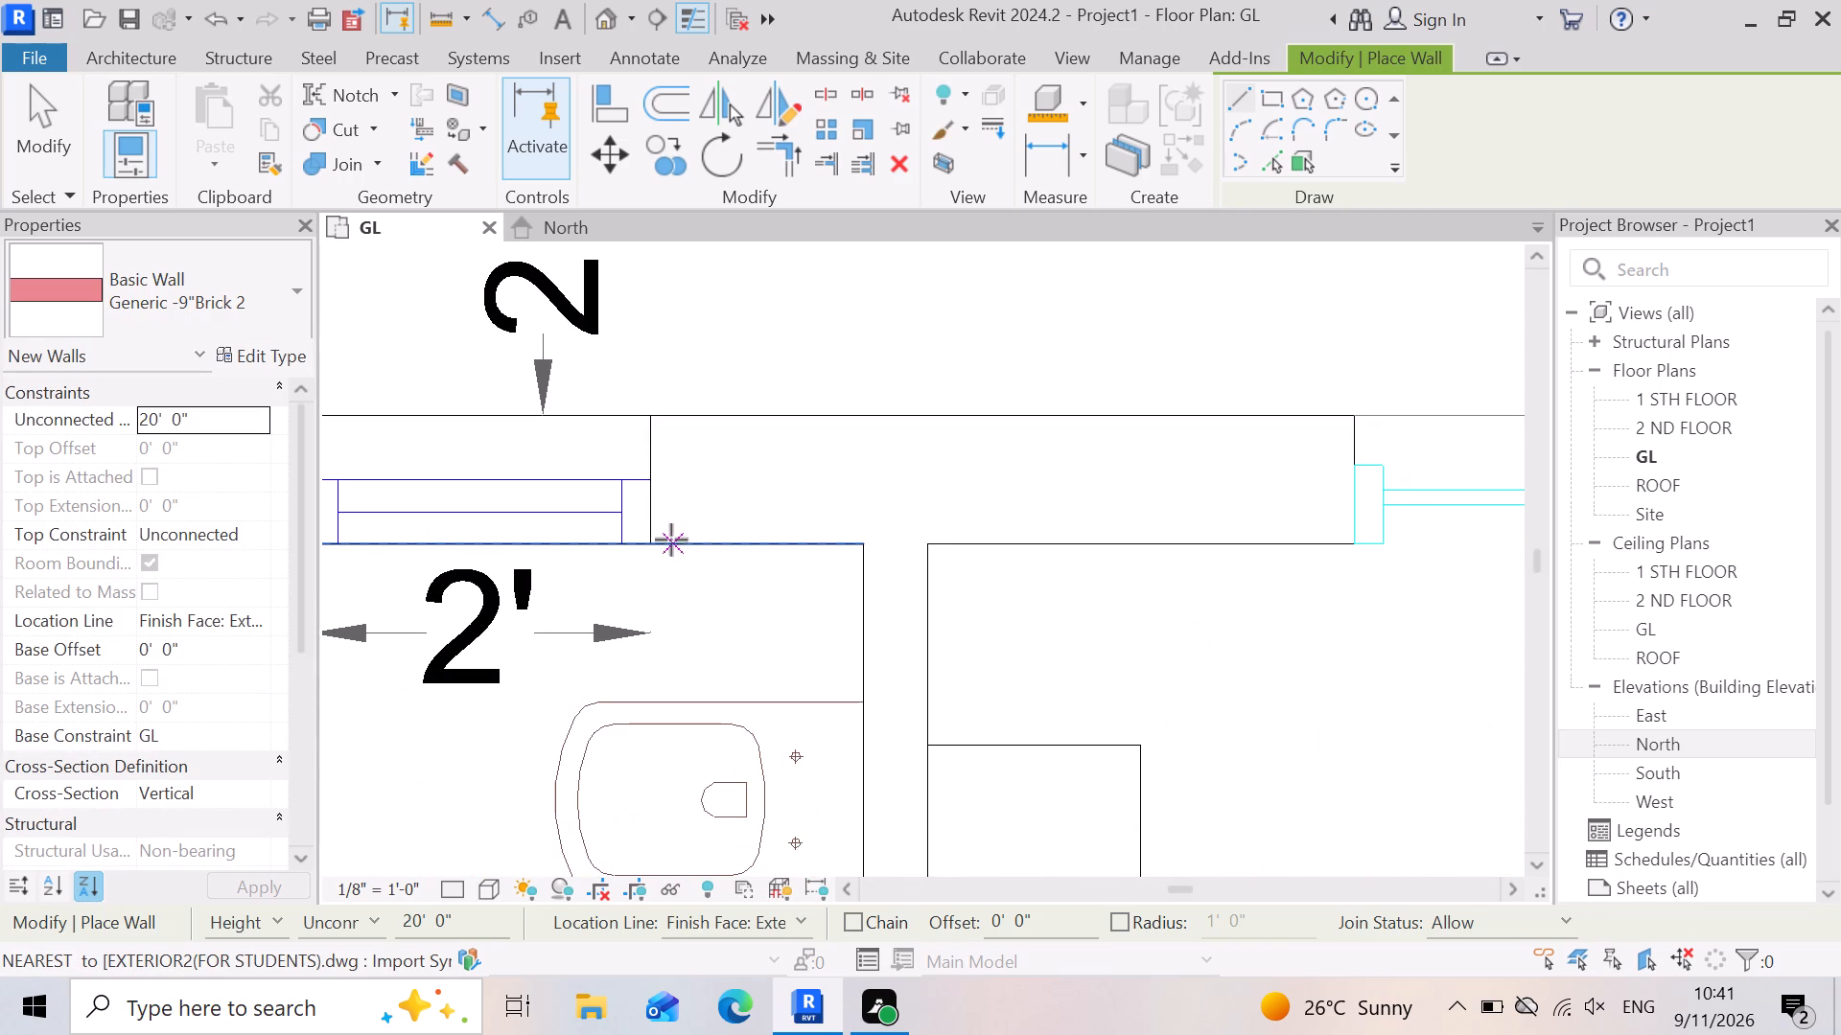
left_click(659, 544)
scroll(659, 543, "down", 4)
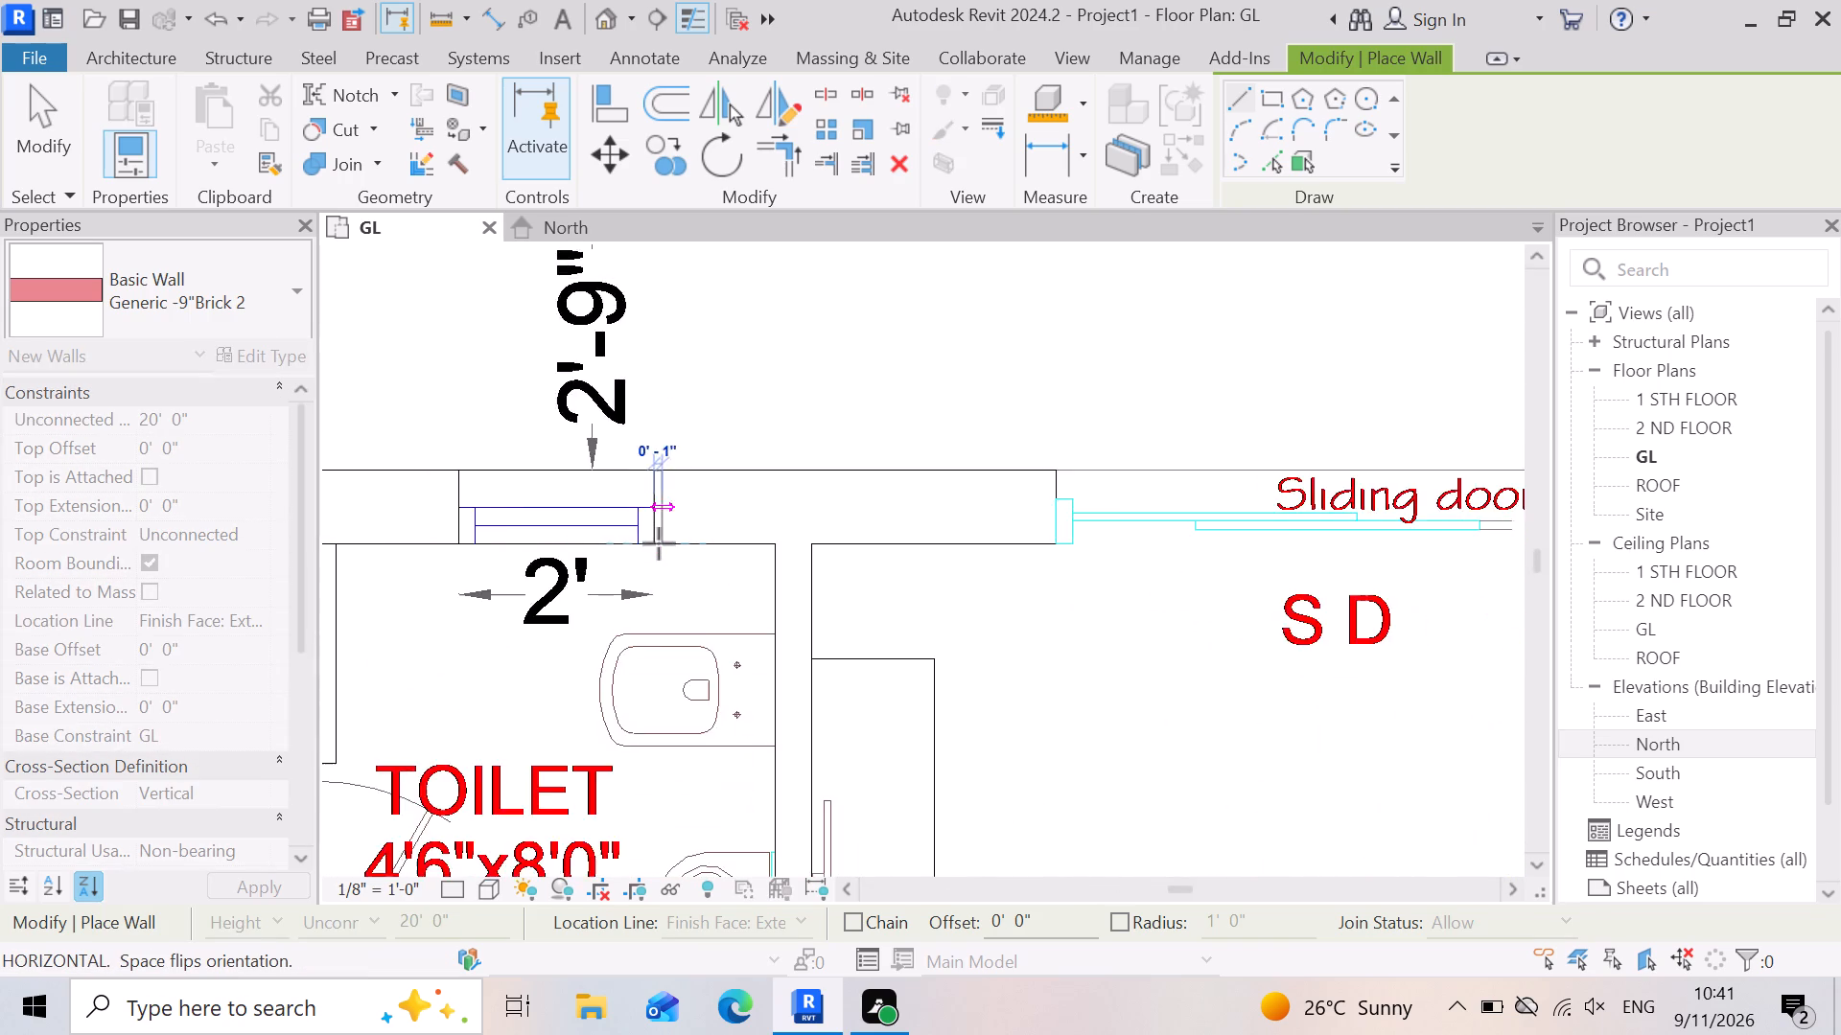
scroll(659, 543, "down", 4)
scroll(900, 544, "up", 6)
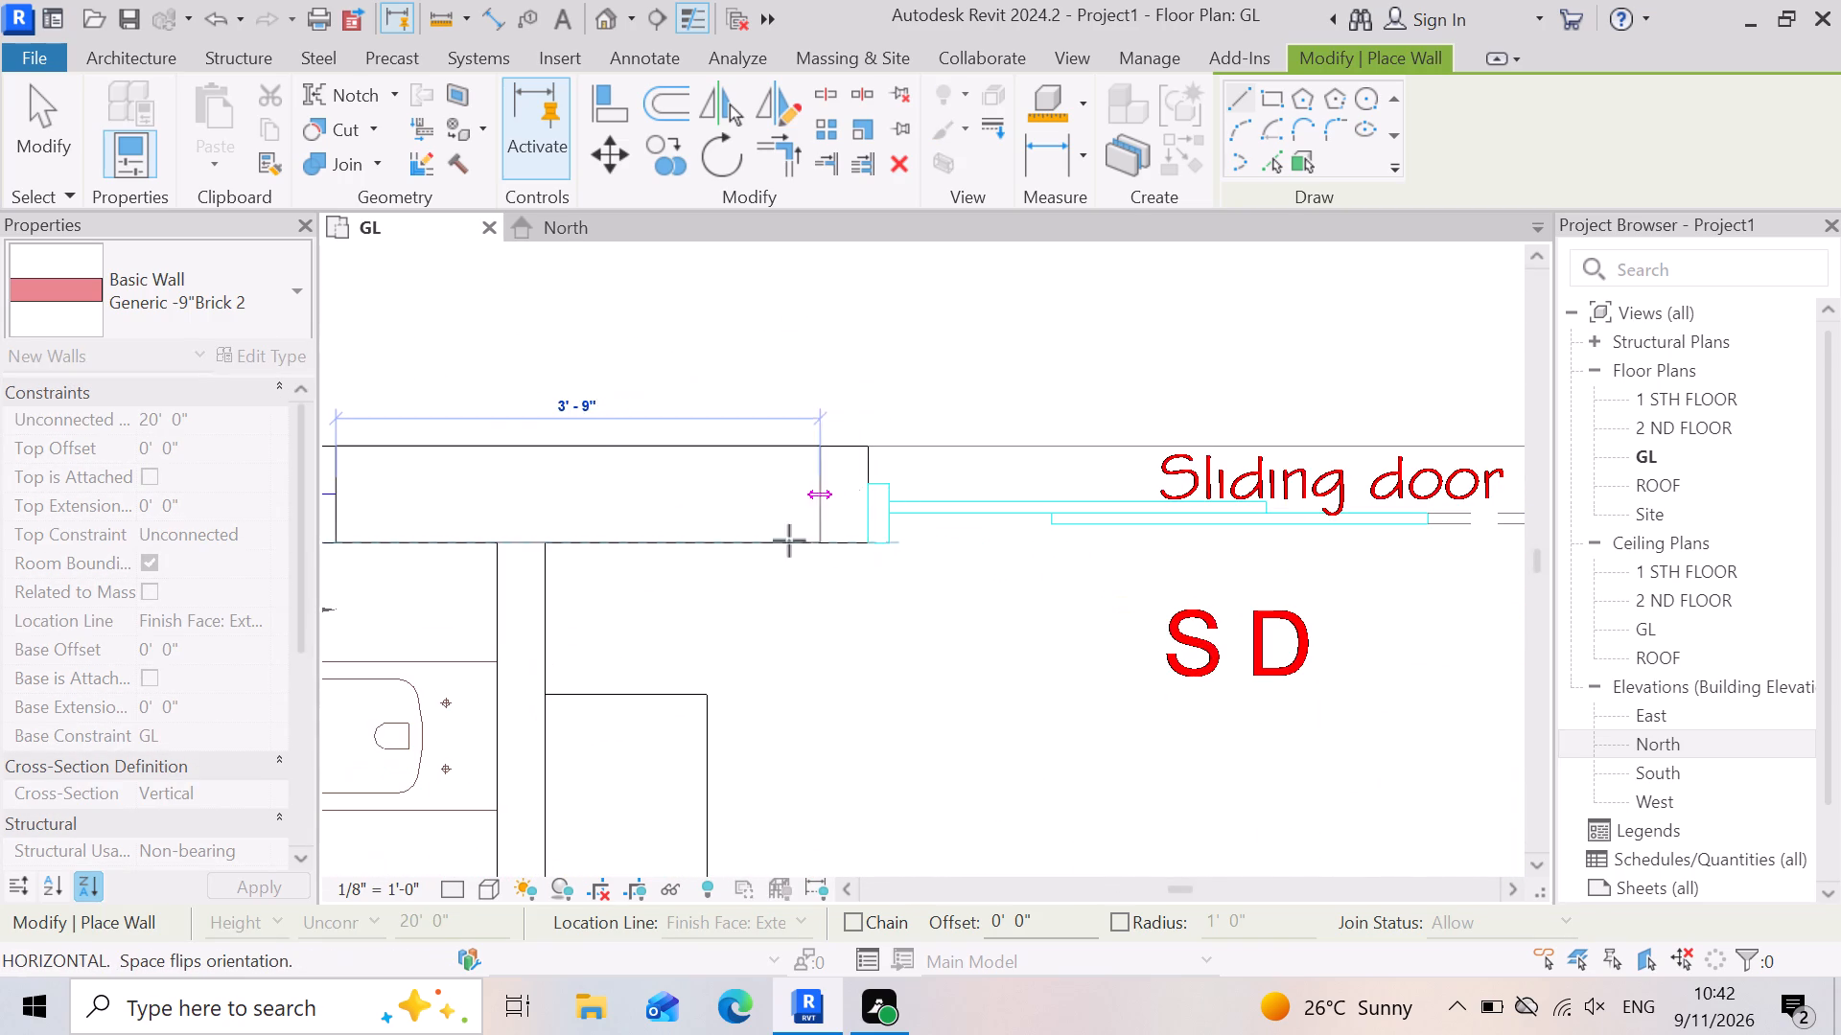
left_click(869, 531)
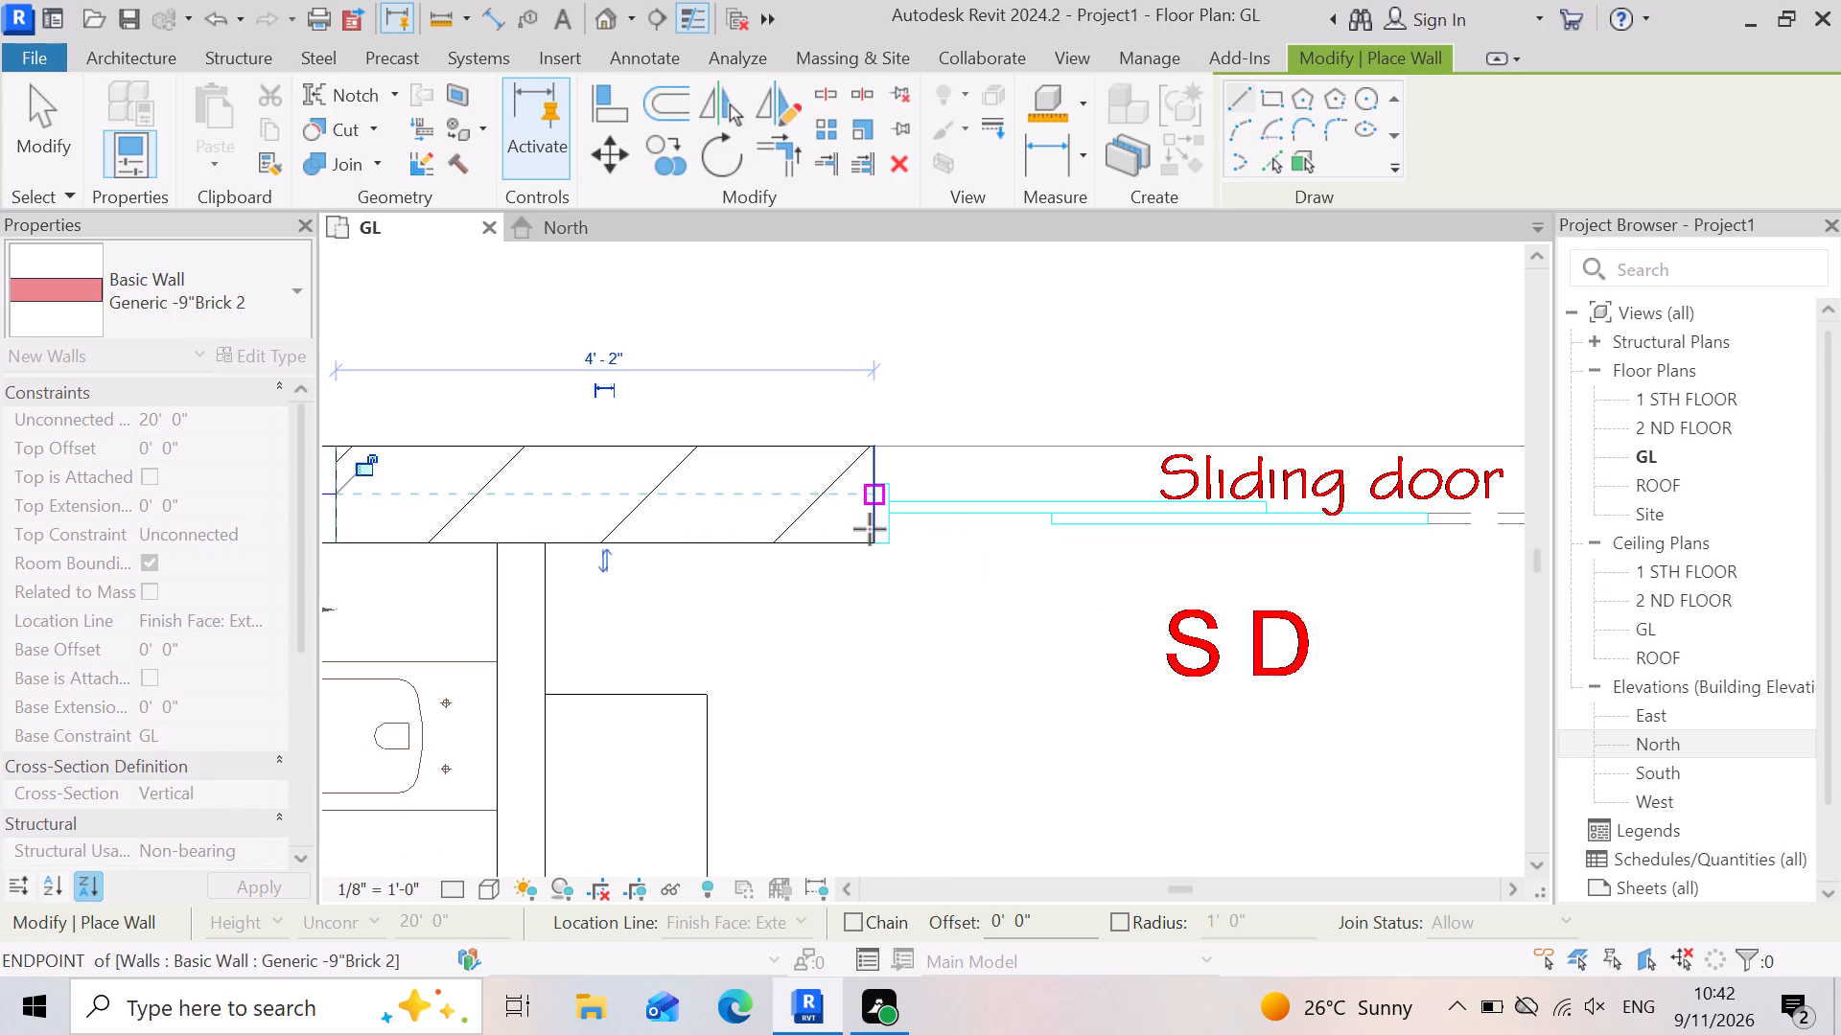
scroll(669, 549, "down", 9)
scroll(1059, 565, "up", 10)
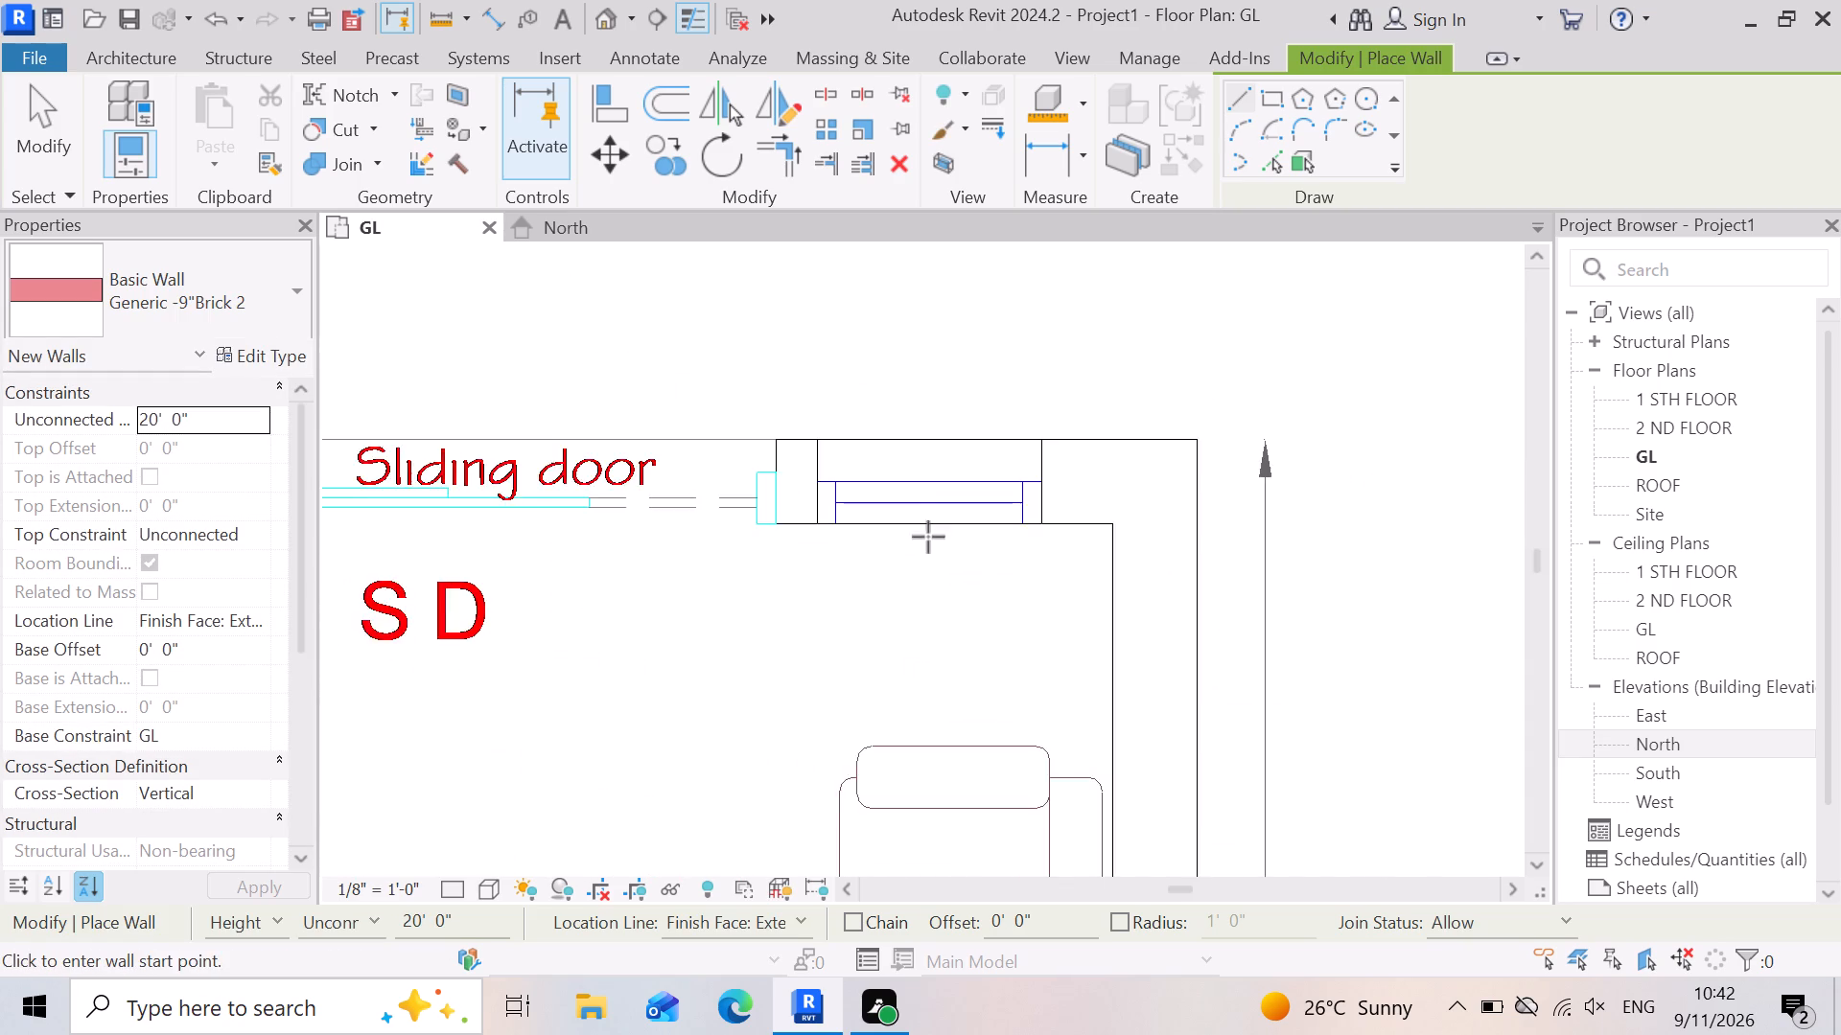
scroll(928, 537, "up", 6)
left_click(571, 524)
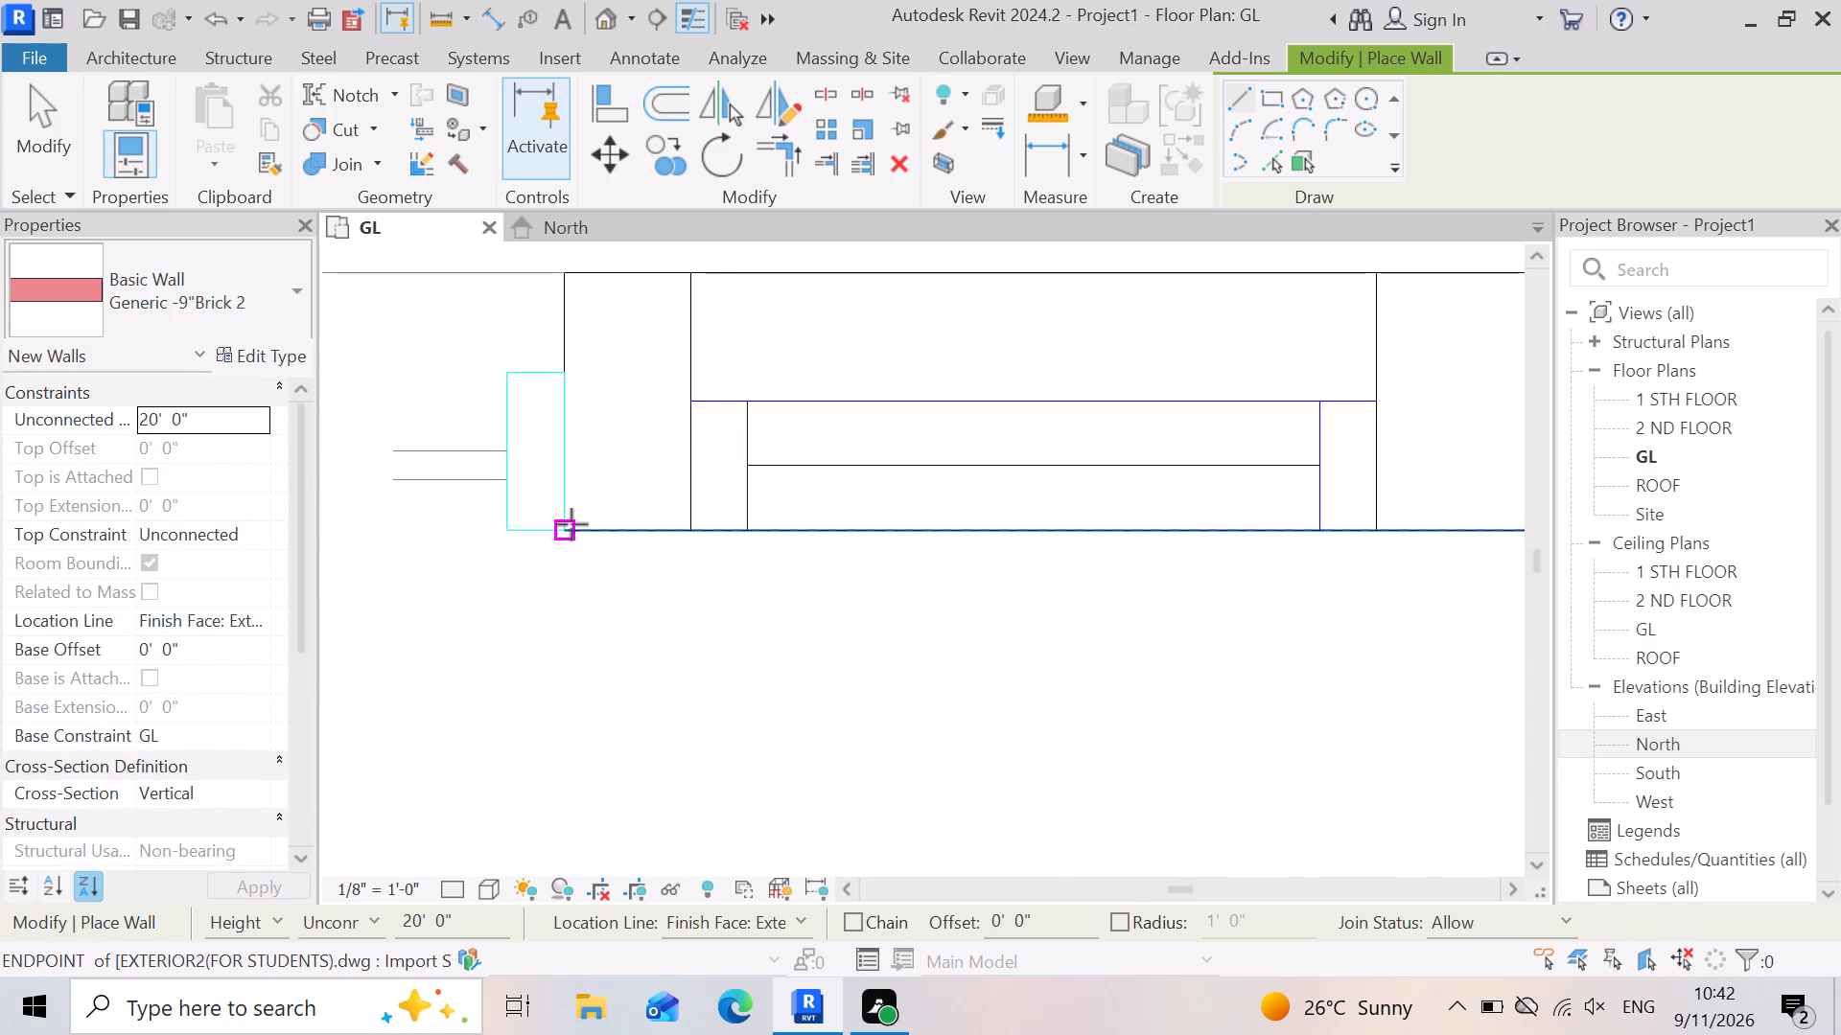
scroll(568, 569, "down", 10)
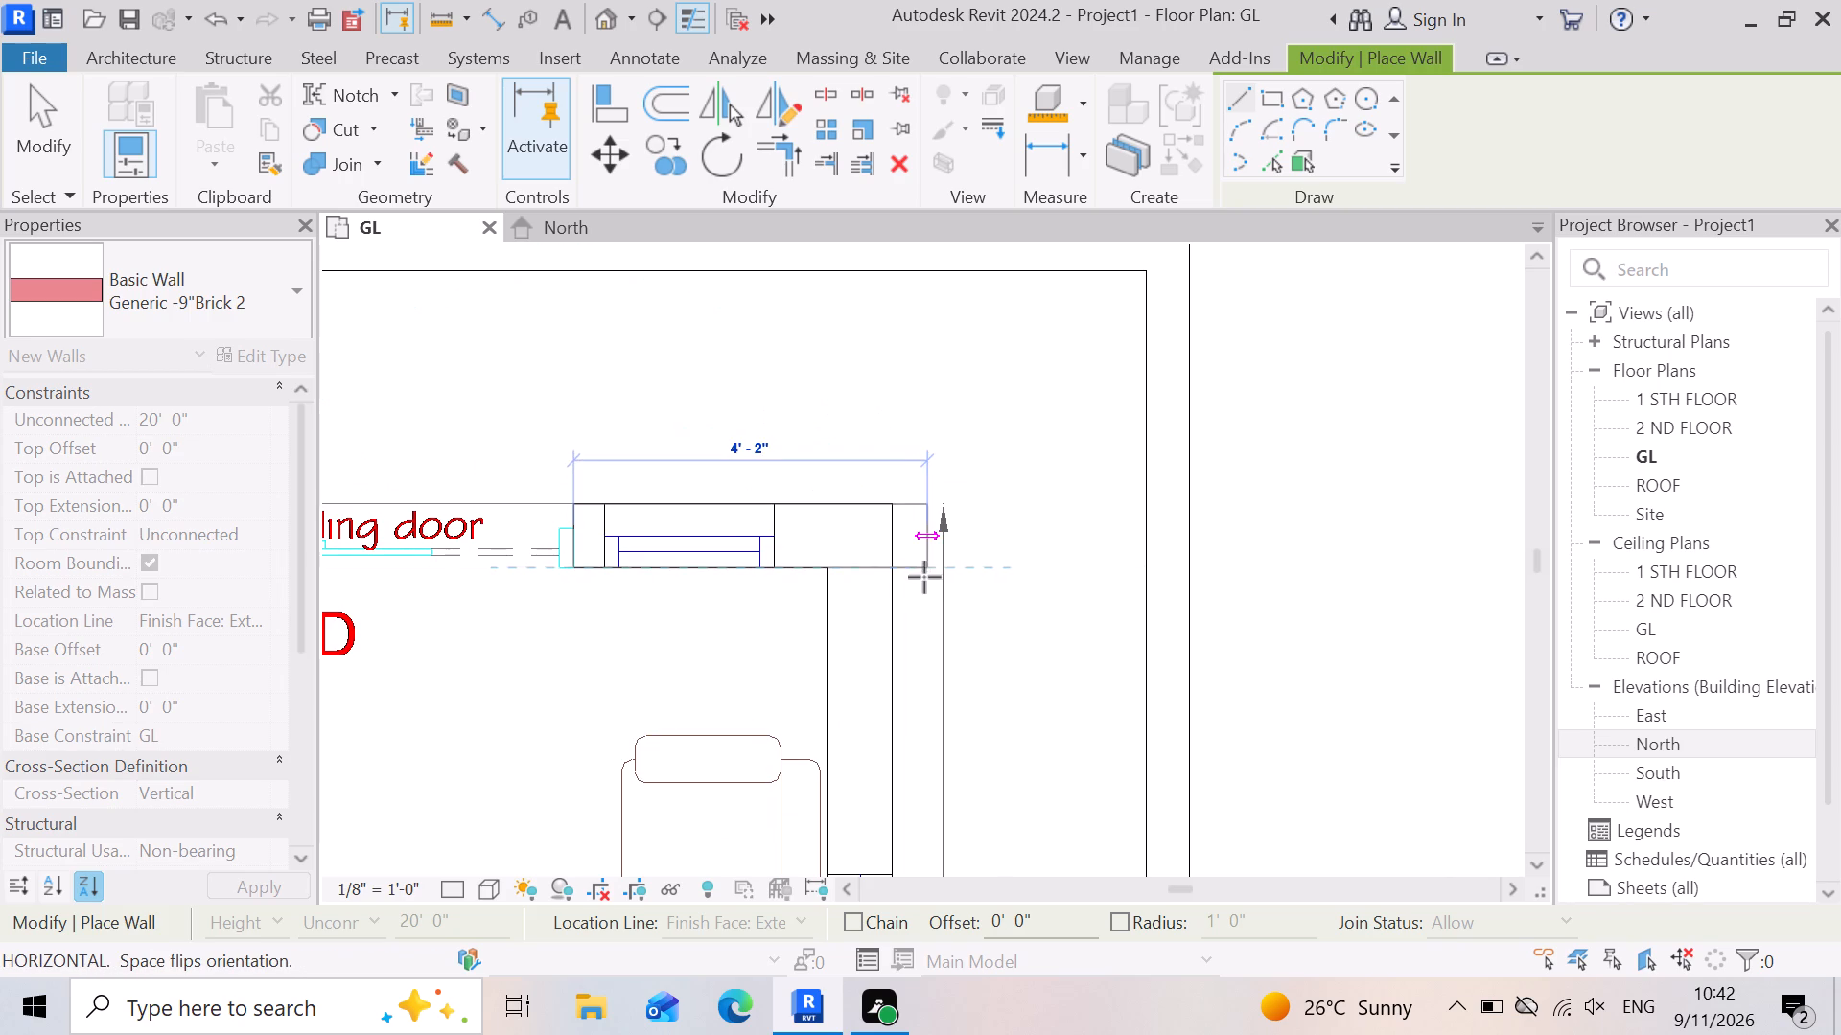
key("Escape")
Draw a flipped wall about 1'-4 5/8" long from the window beside the sliding door to the outer building corner.
scroll(799, 566, "up", 4)
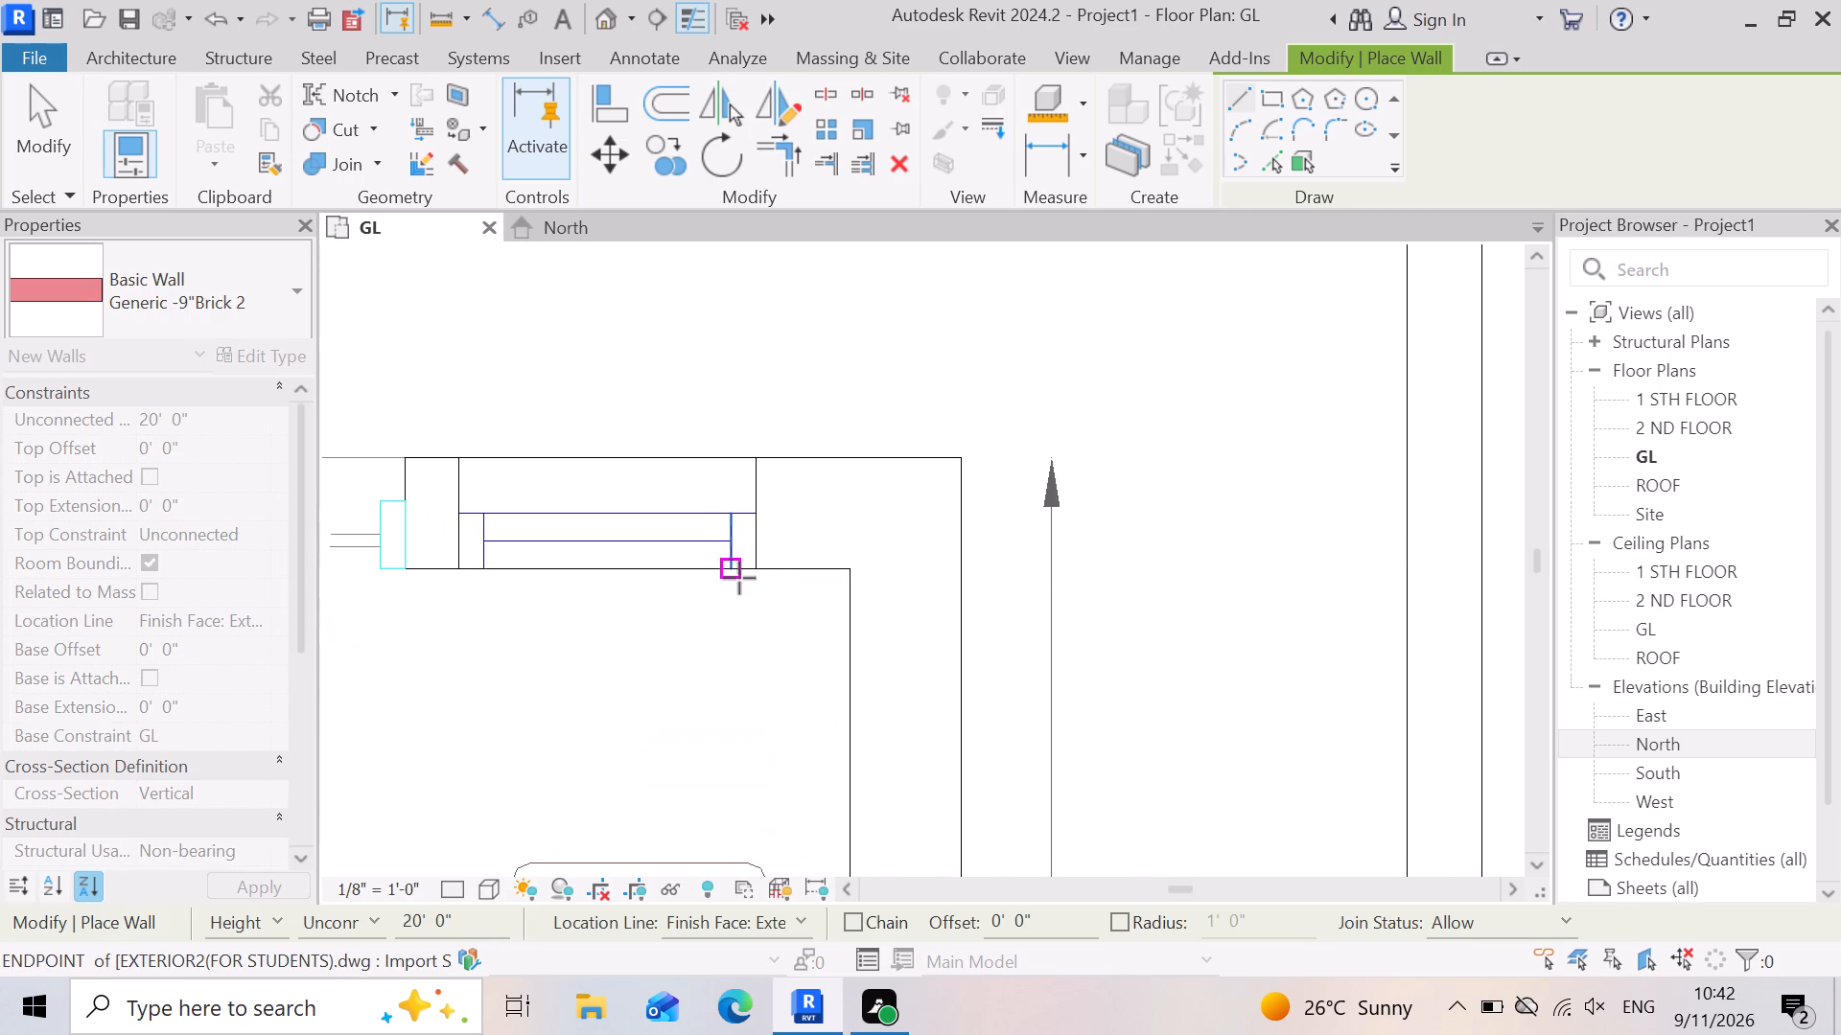
left_click(757, 576)
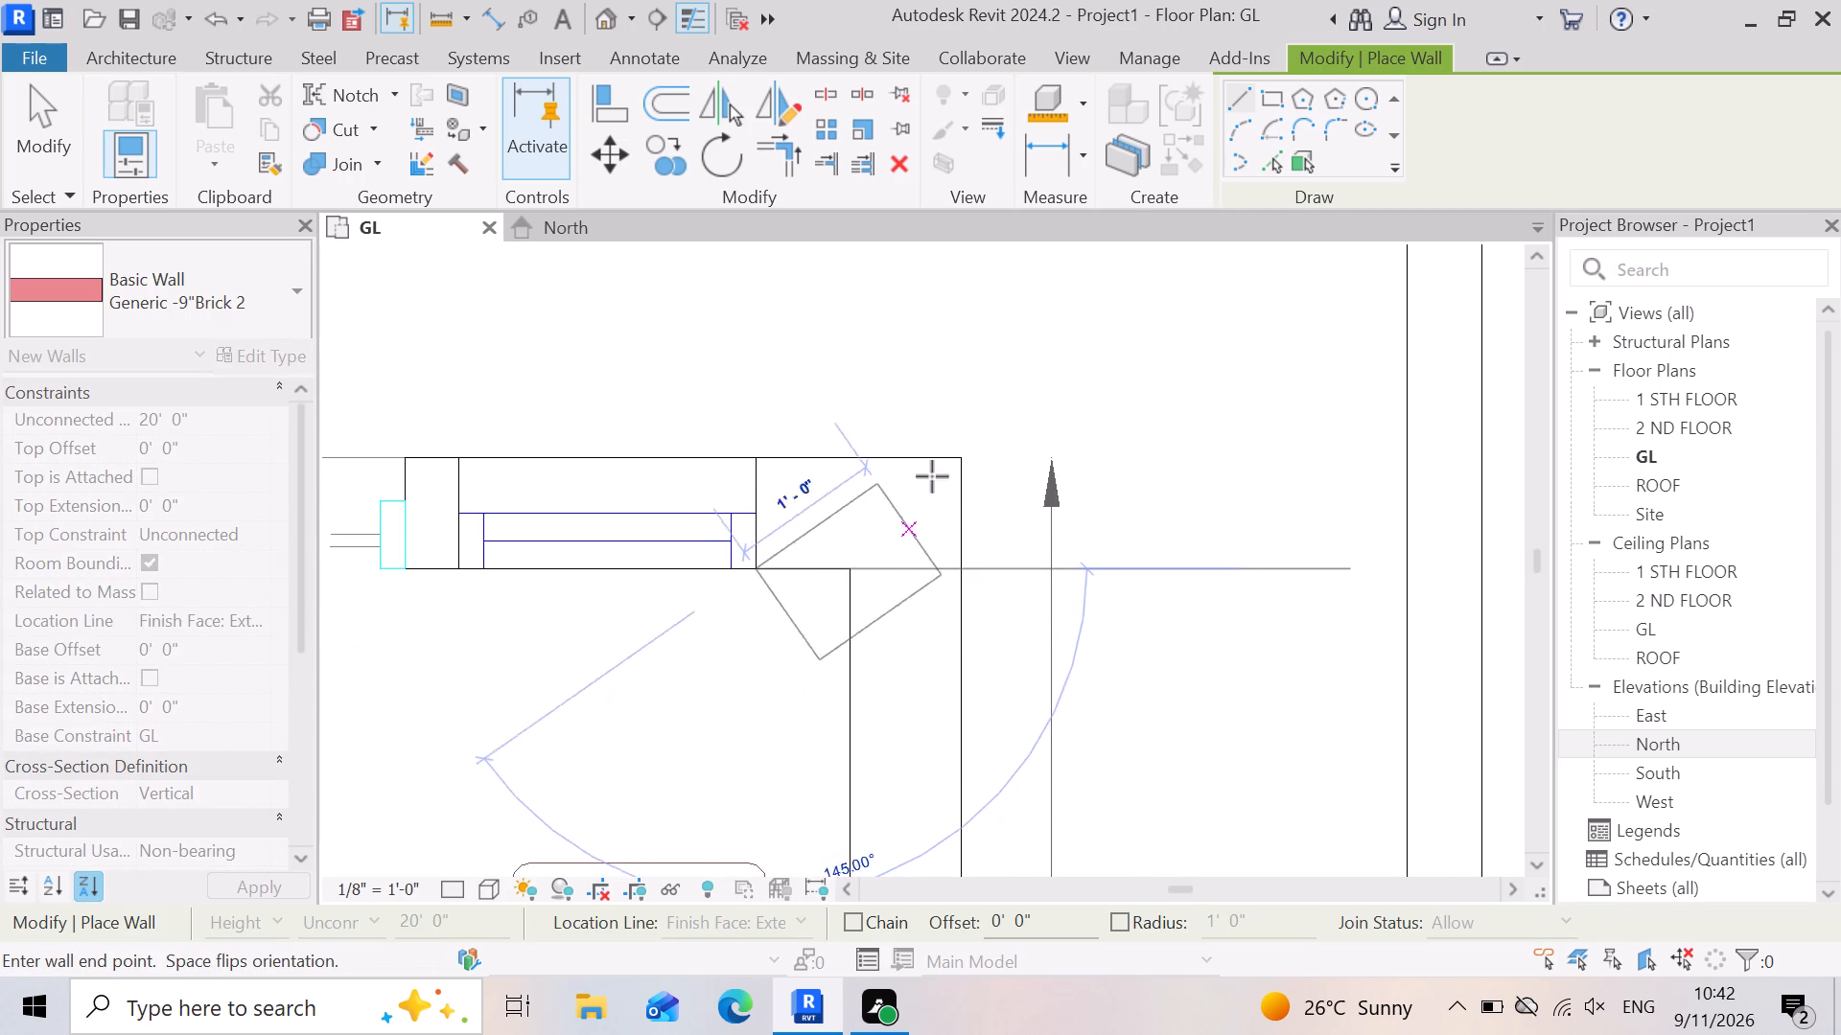
key("space")
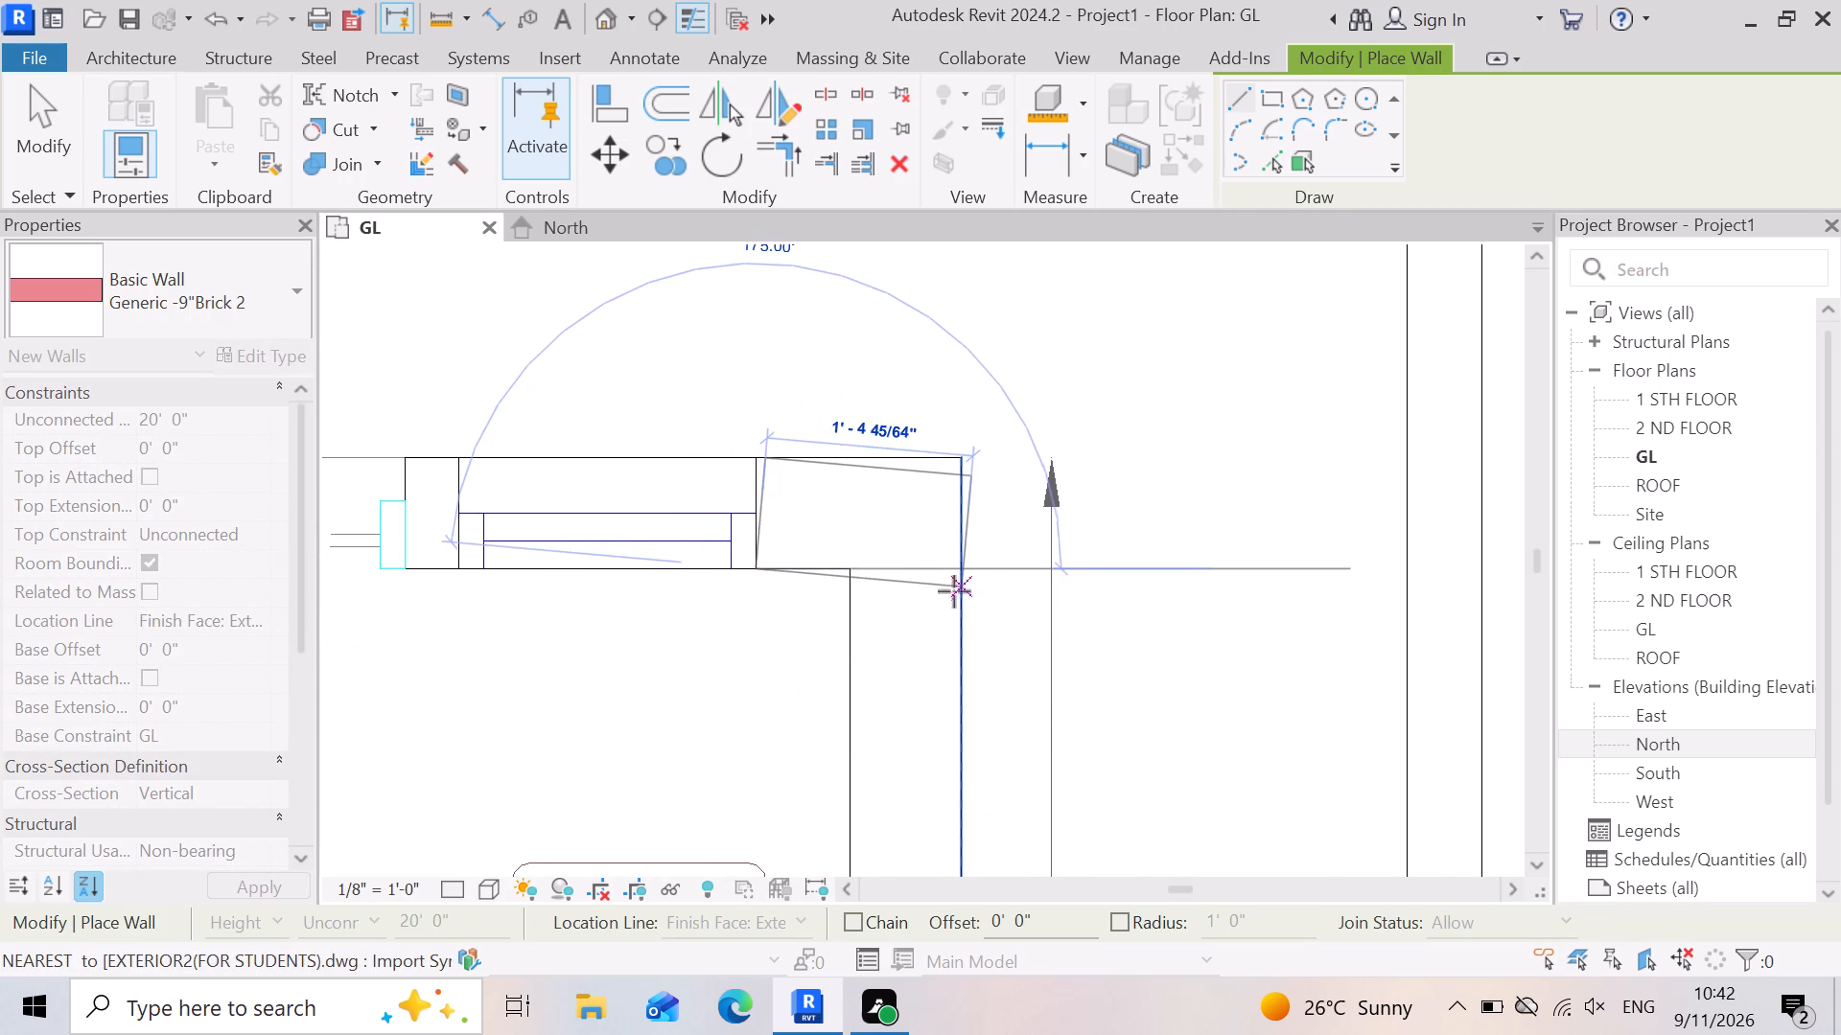
scroll(956, 588, "up", 3)
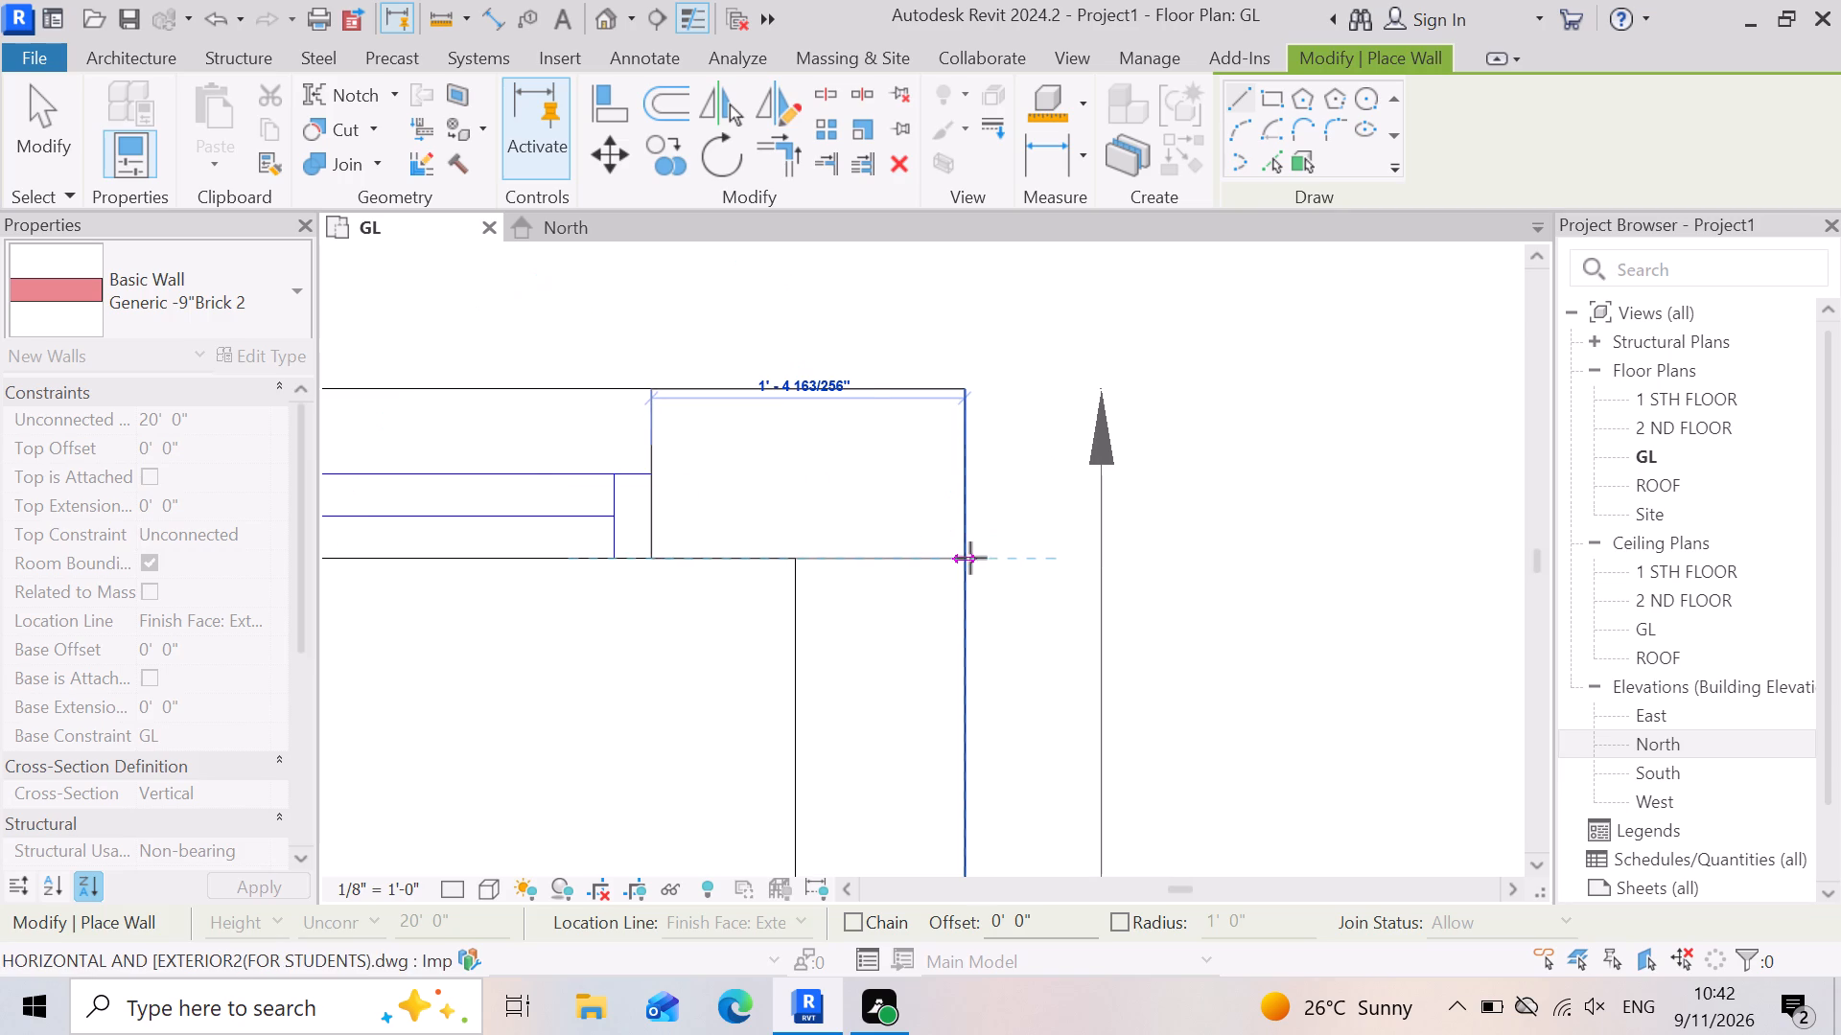
left_click(970, 558)
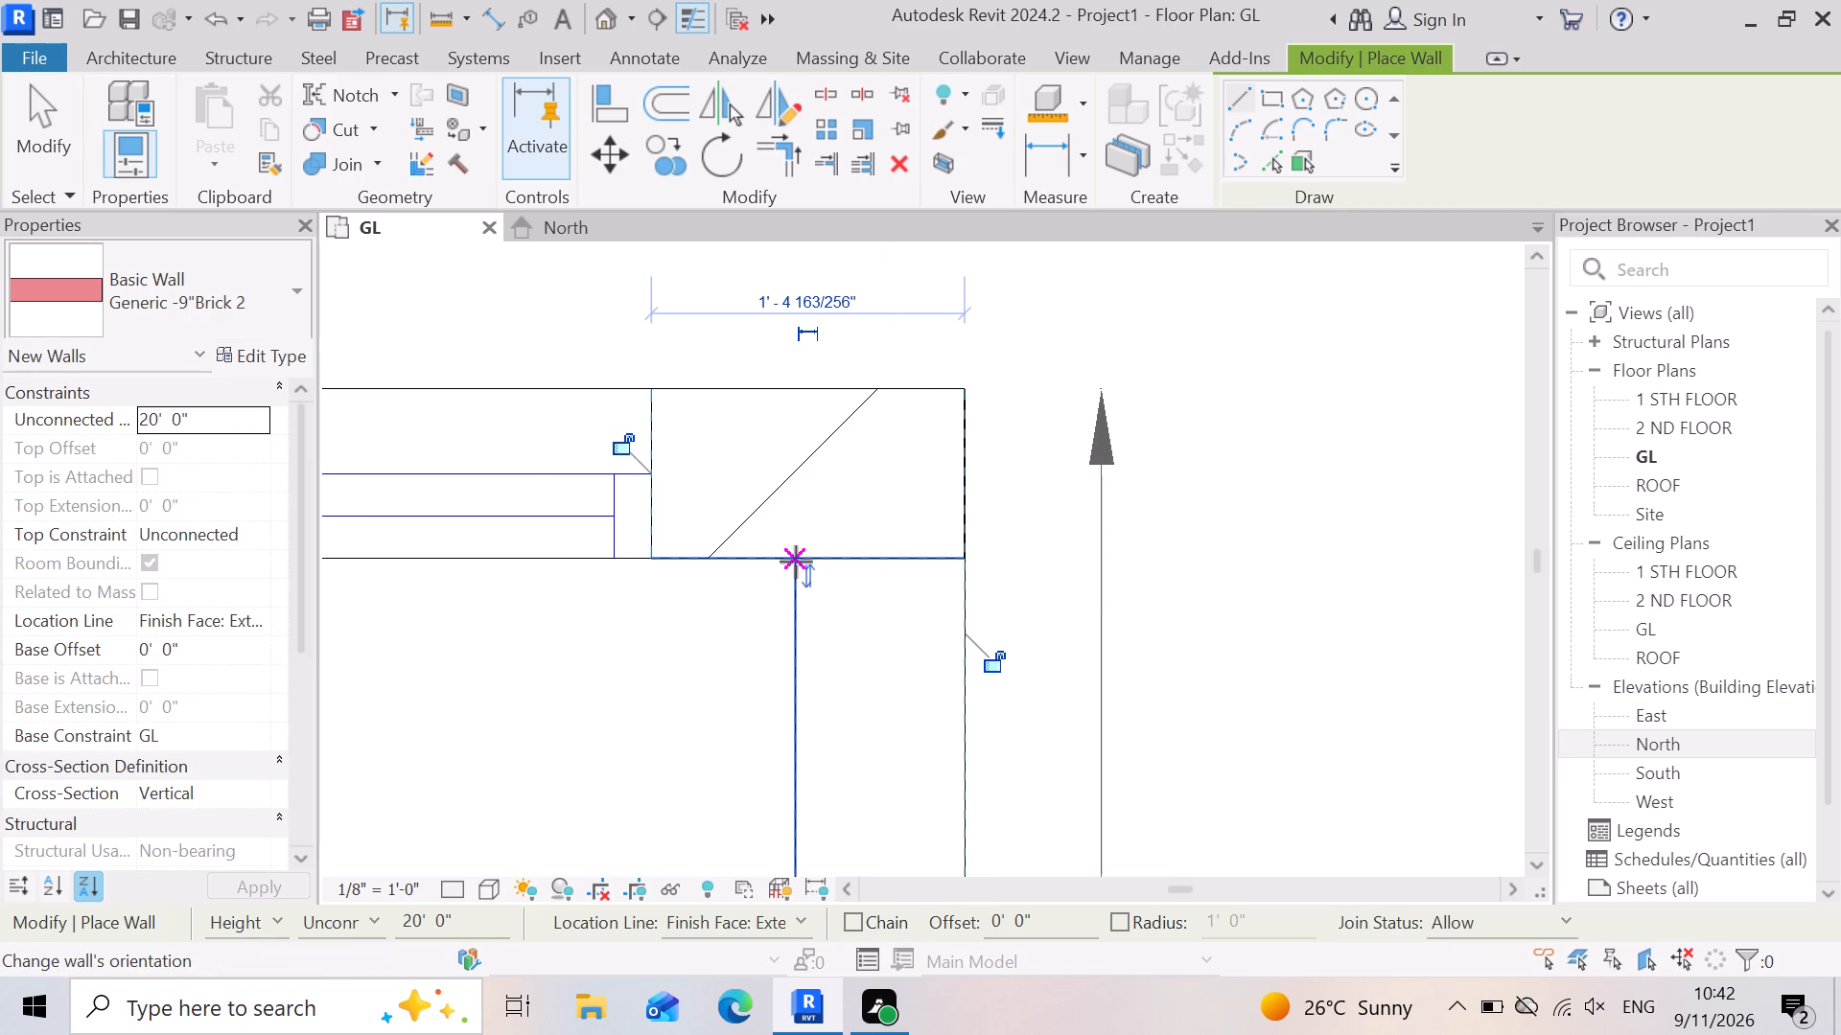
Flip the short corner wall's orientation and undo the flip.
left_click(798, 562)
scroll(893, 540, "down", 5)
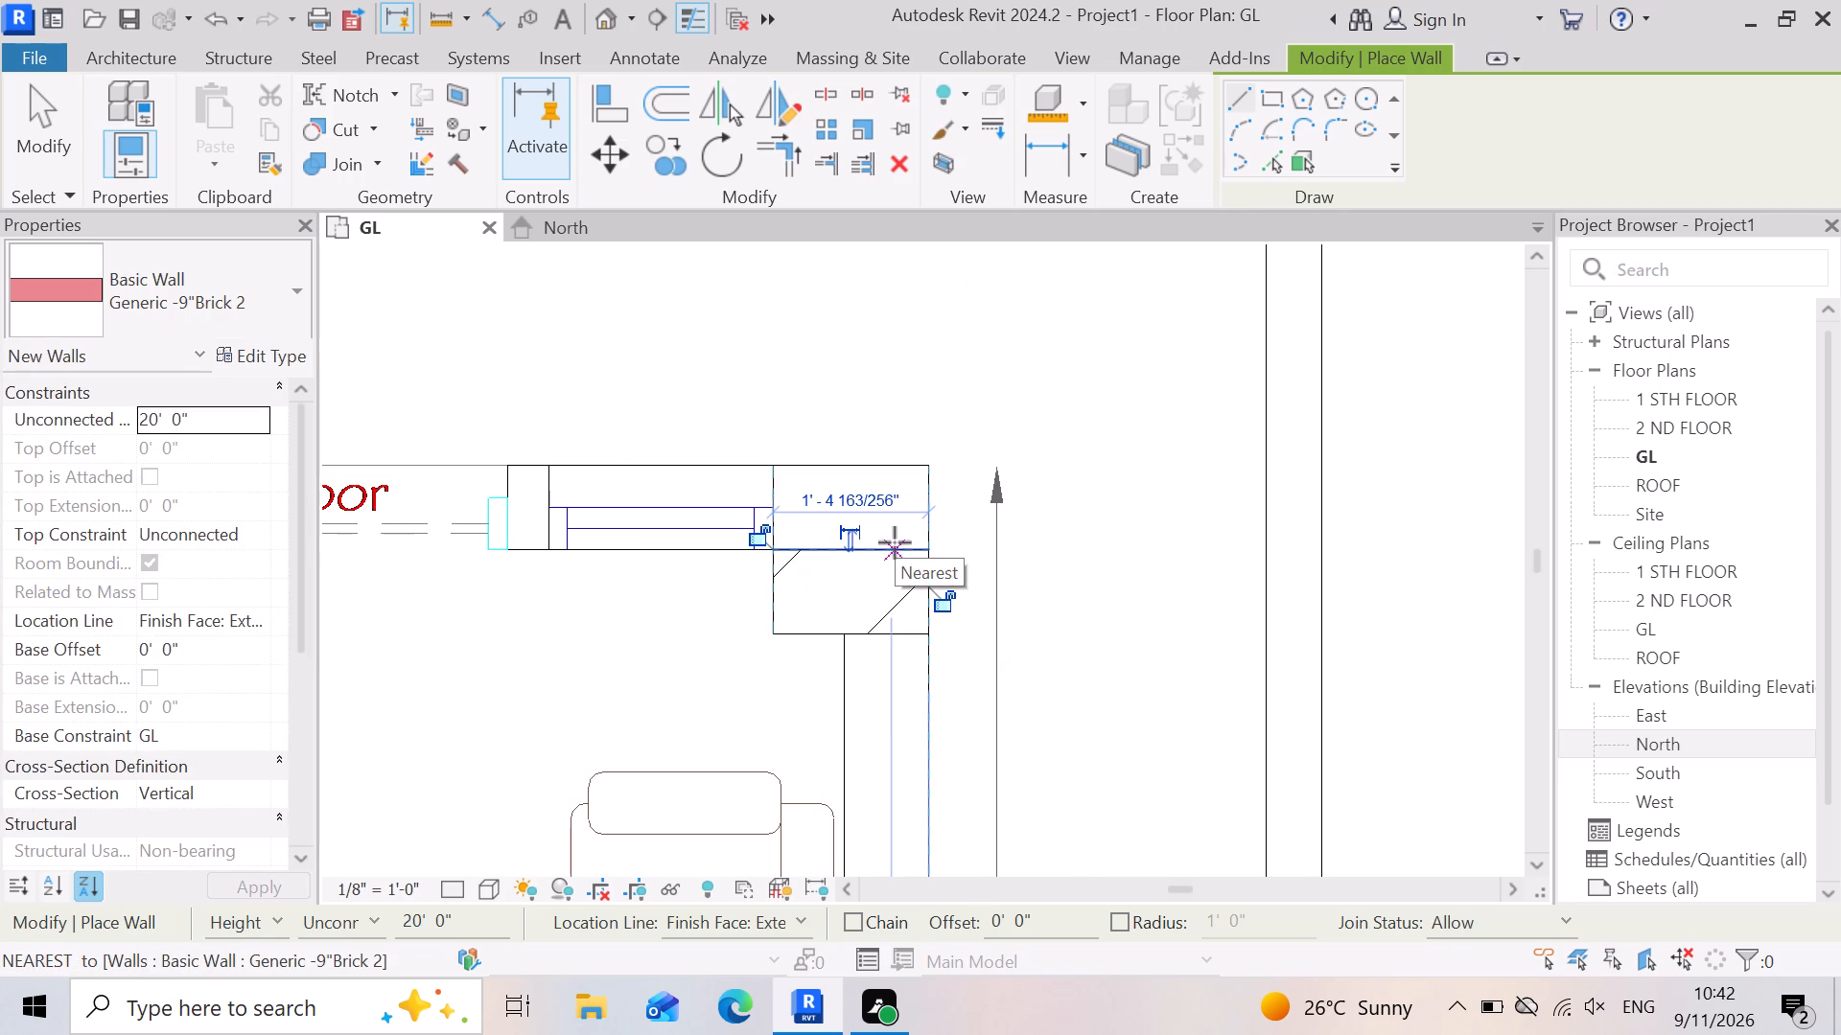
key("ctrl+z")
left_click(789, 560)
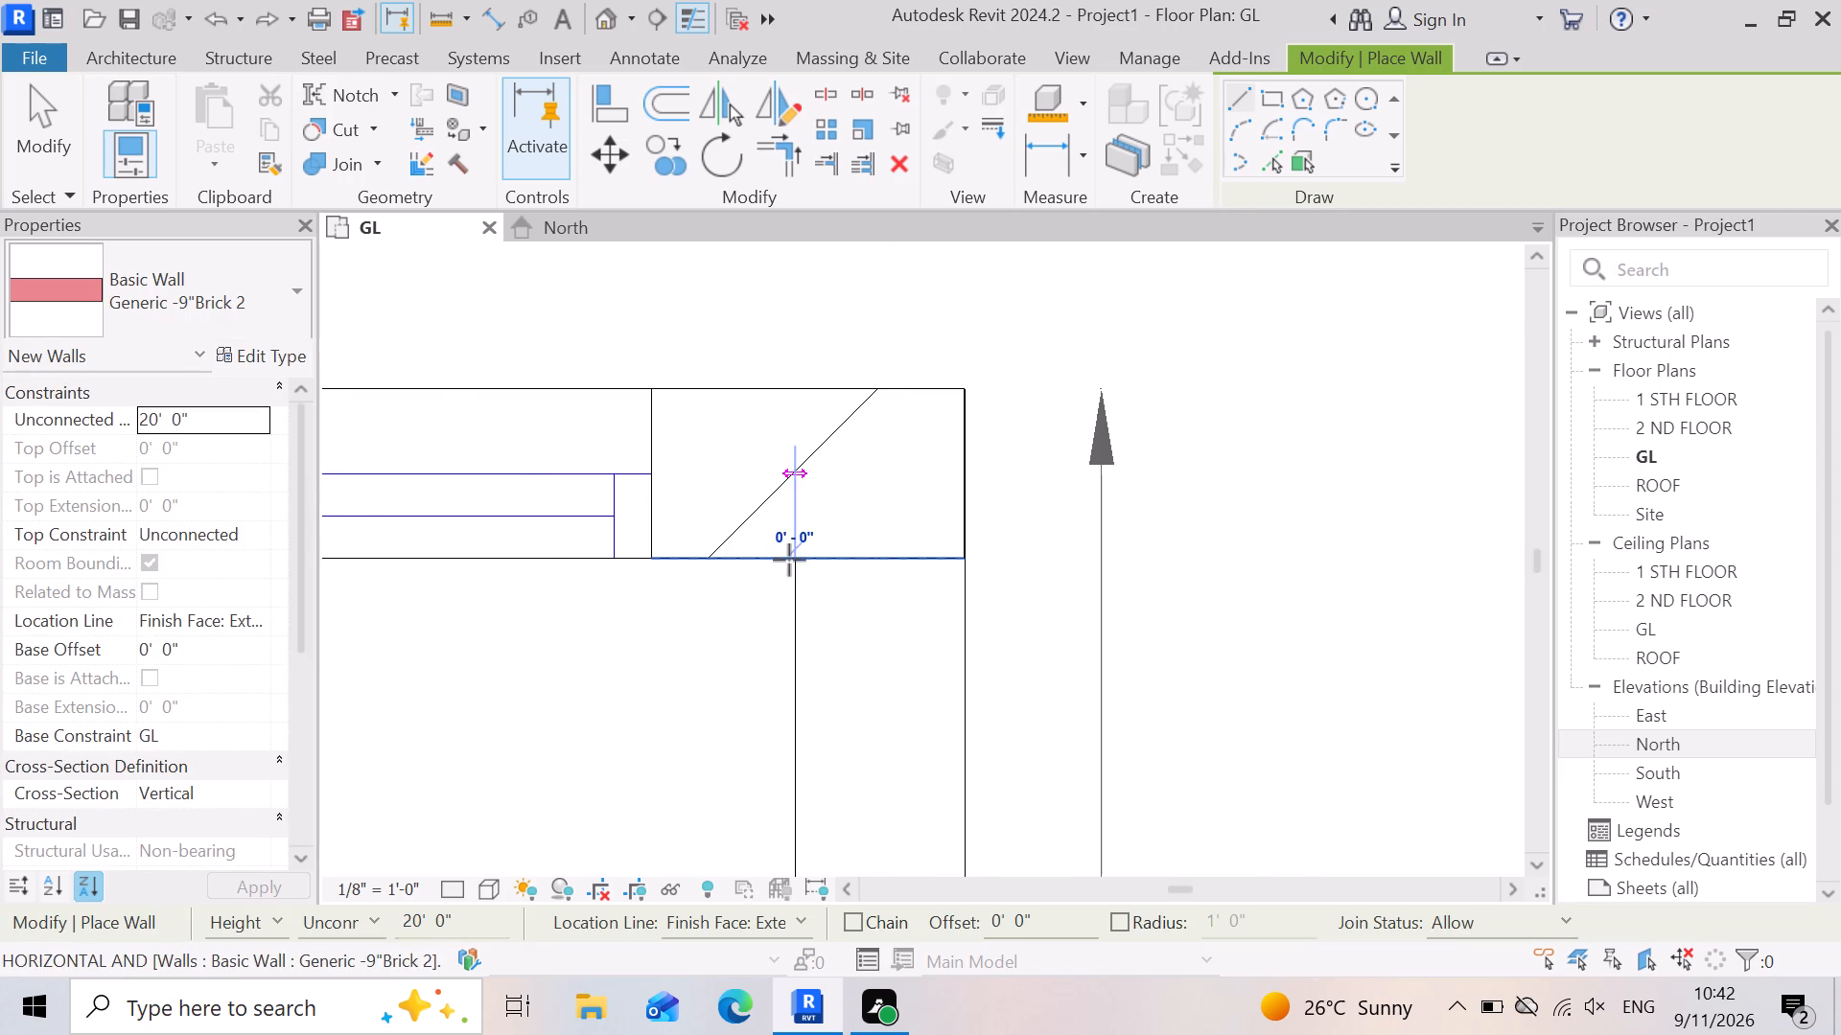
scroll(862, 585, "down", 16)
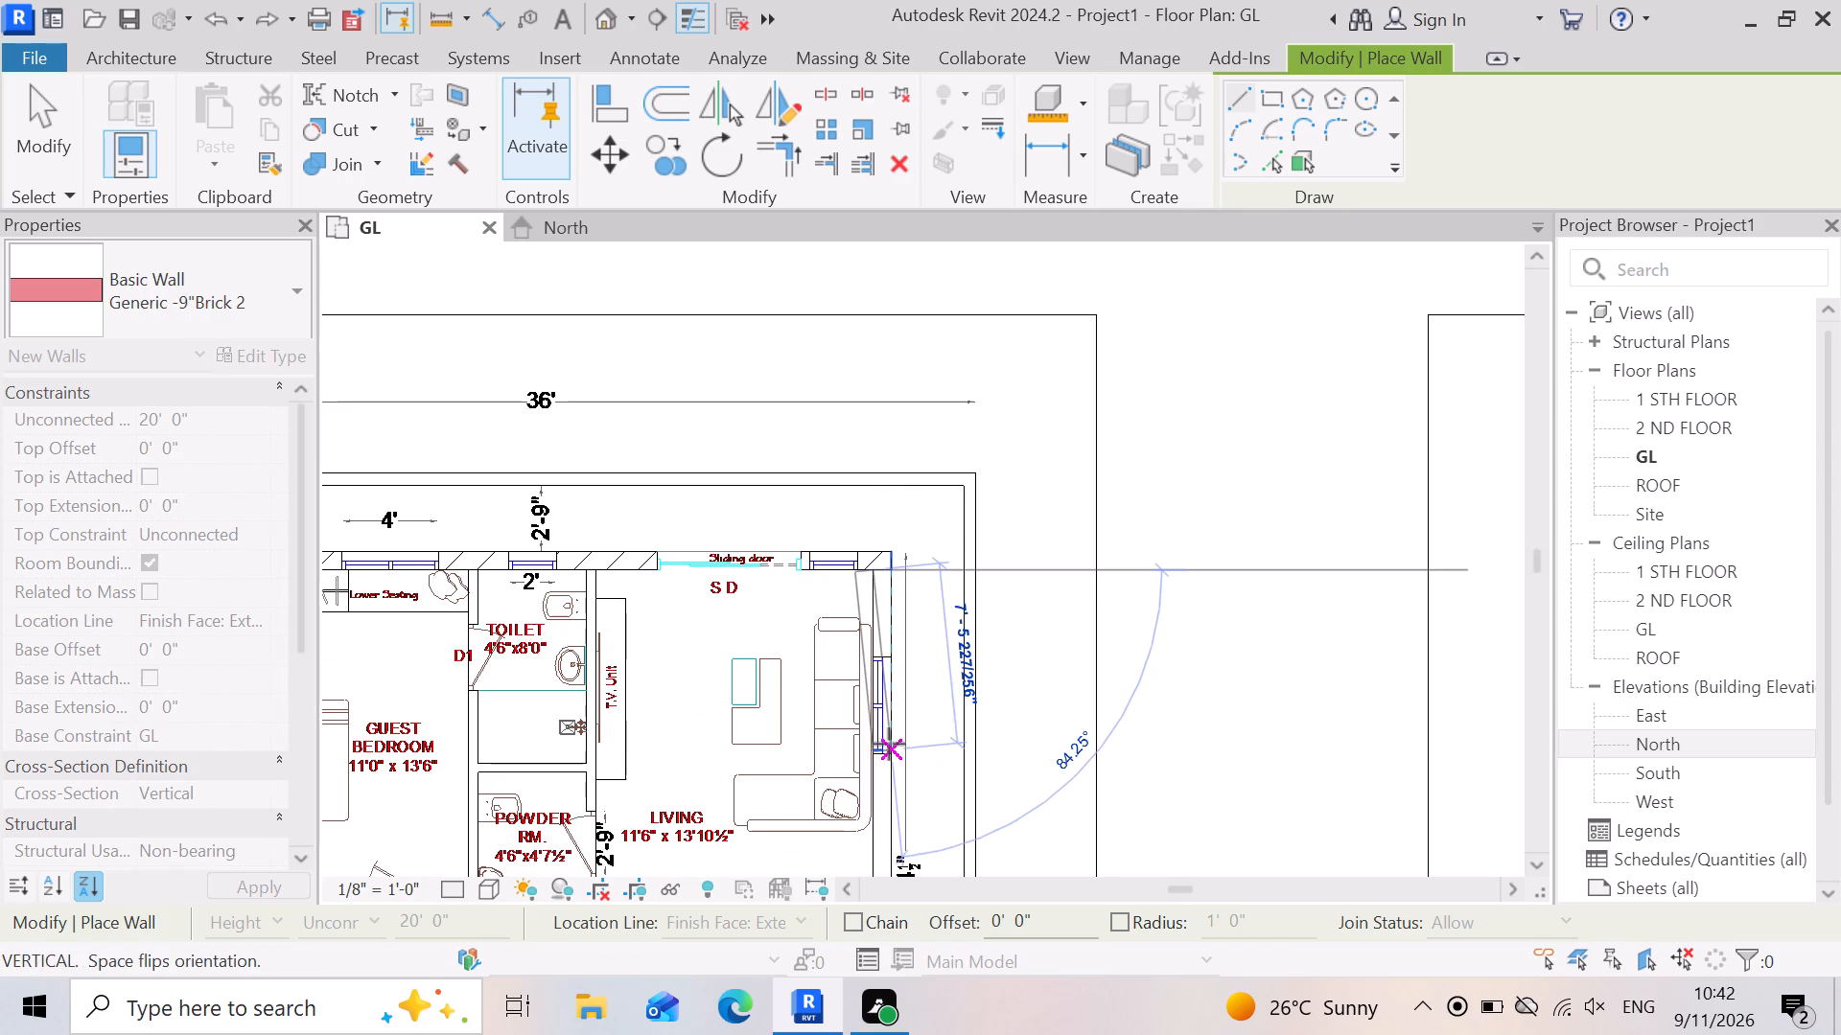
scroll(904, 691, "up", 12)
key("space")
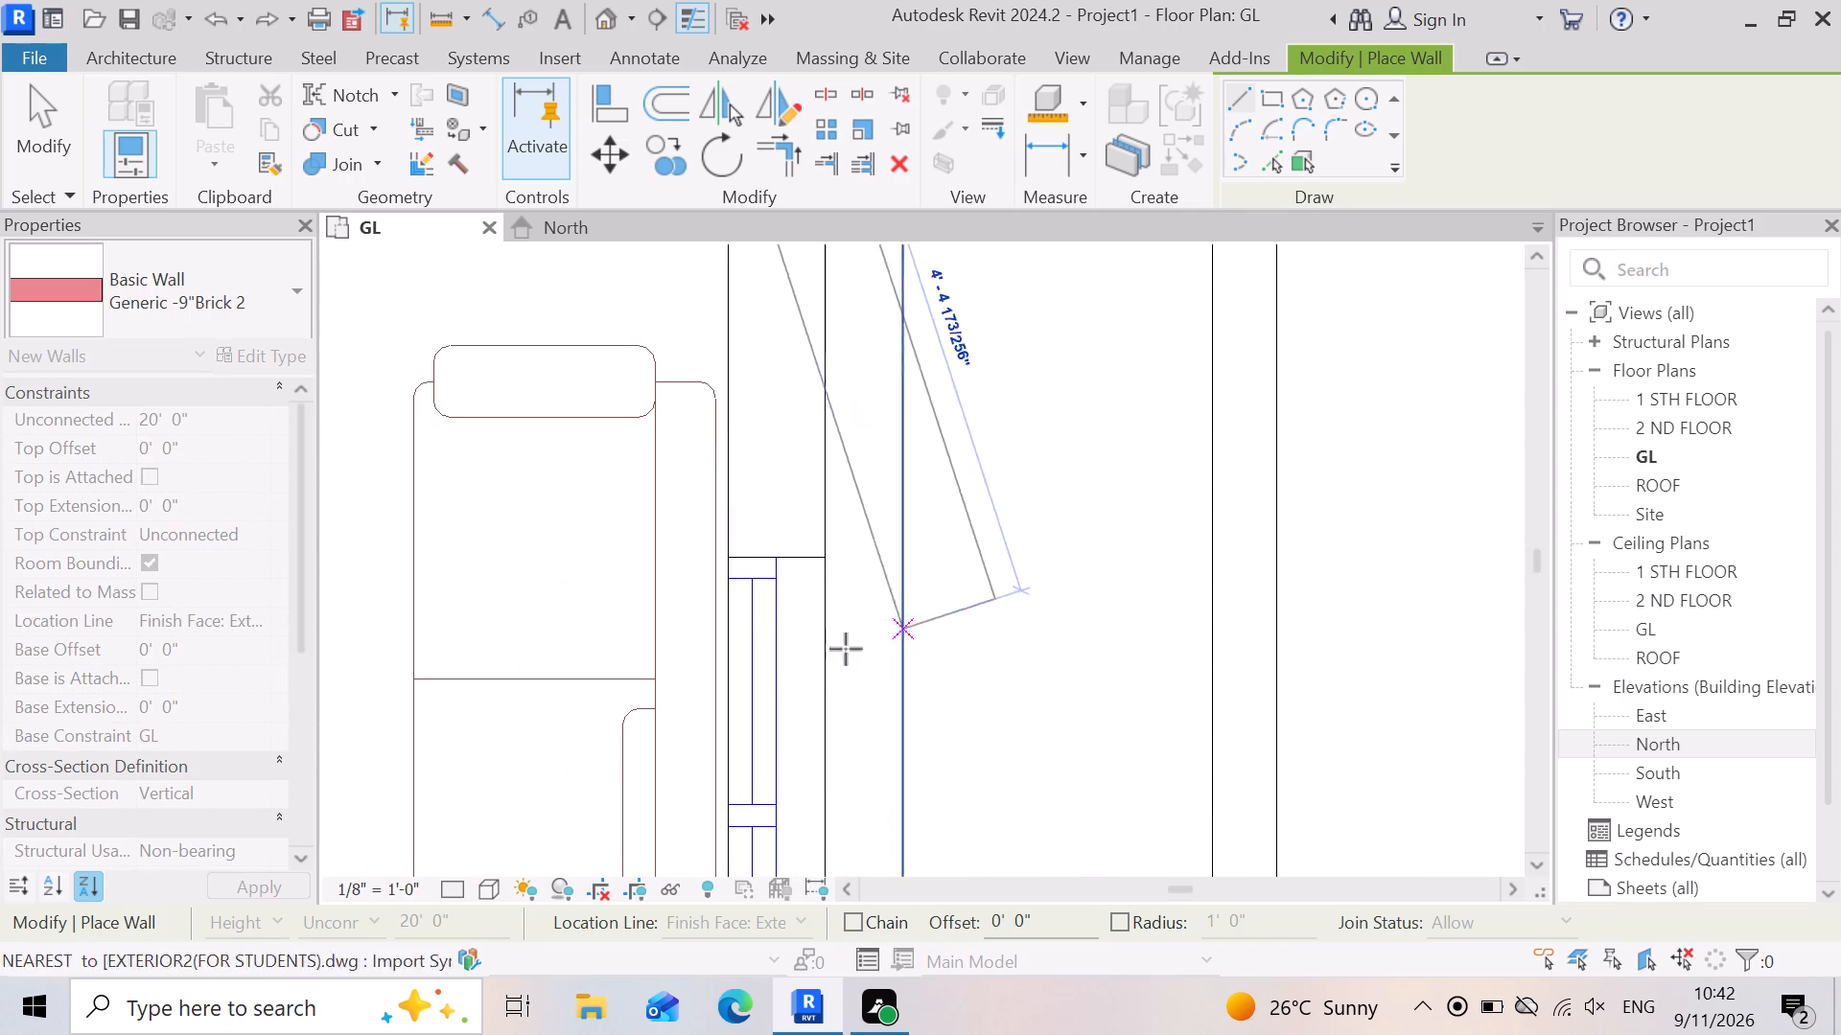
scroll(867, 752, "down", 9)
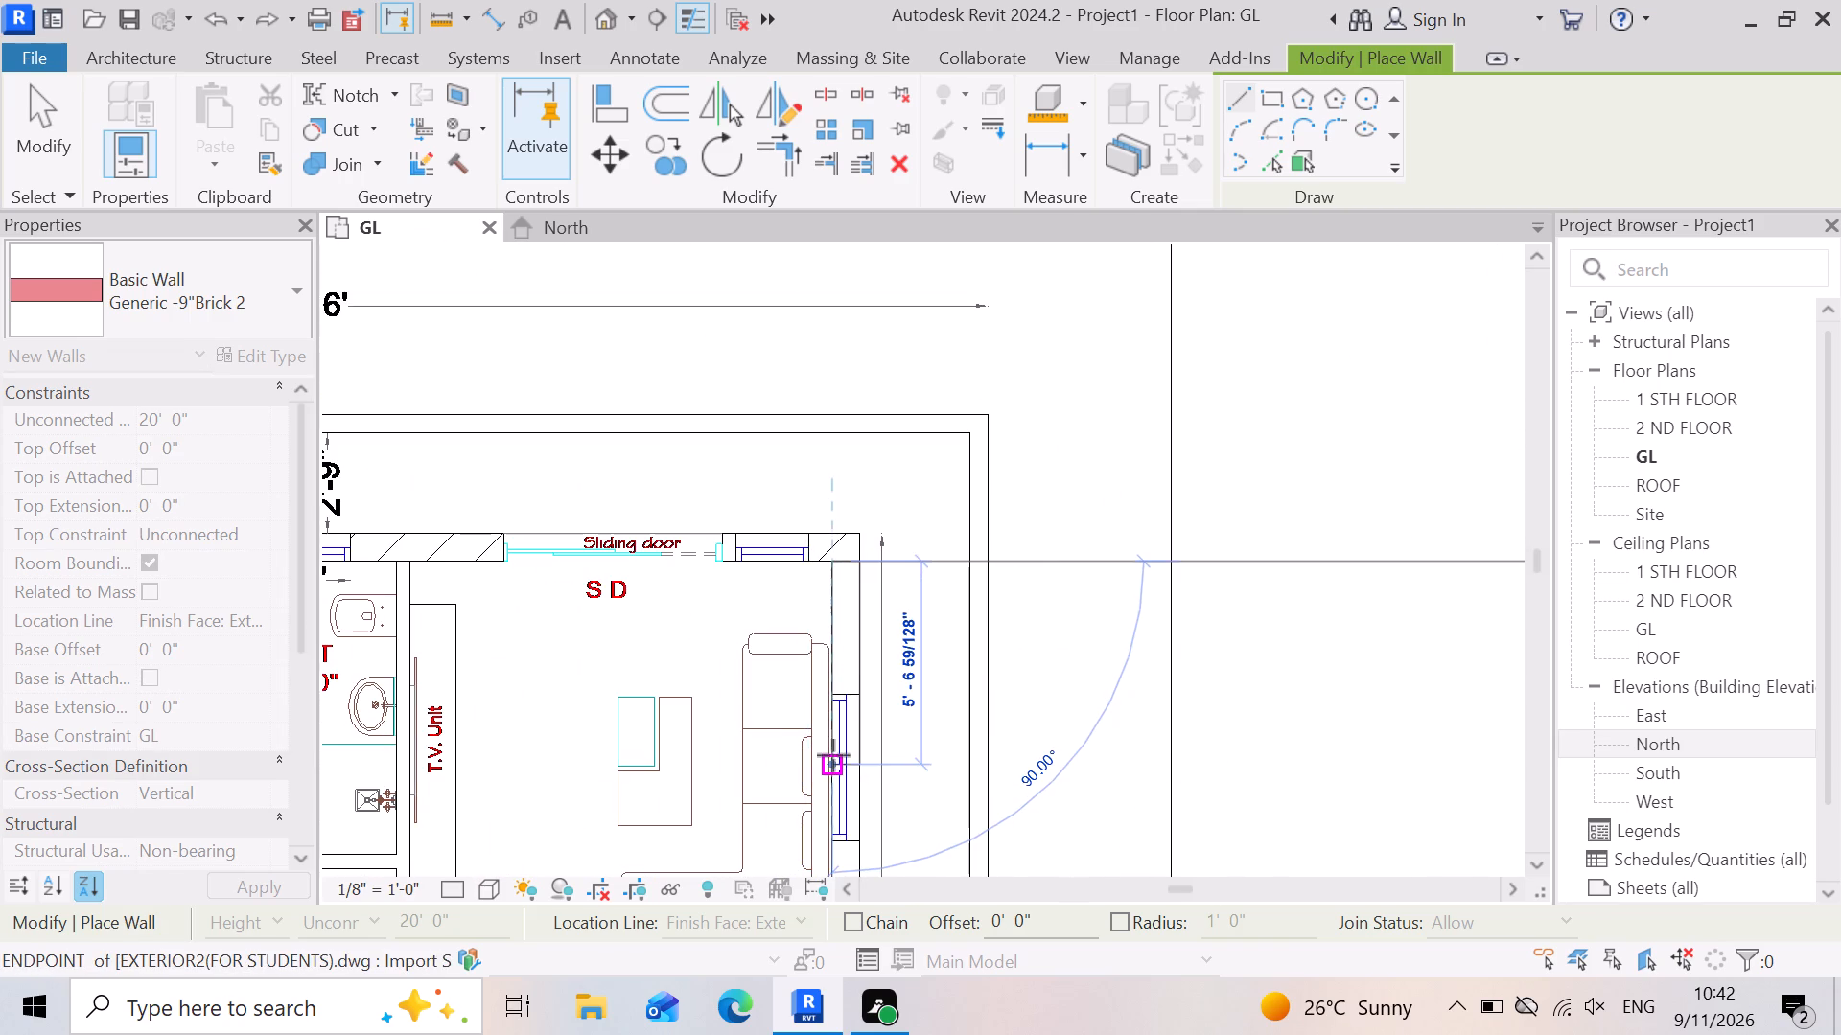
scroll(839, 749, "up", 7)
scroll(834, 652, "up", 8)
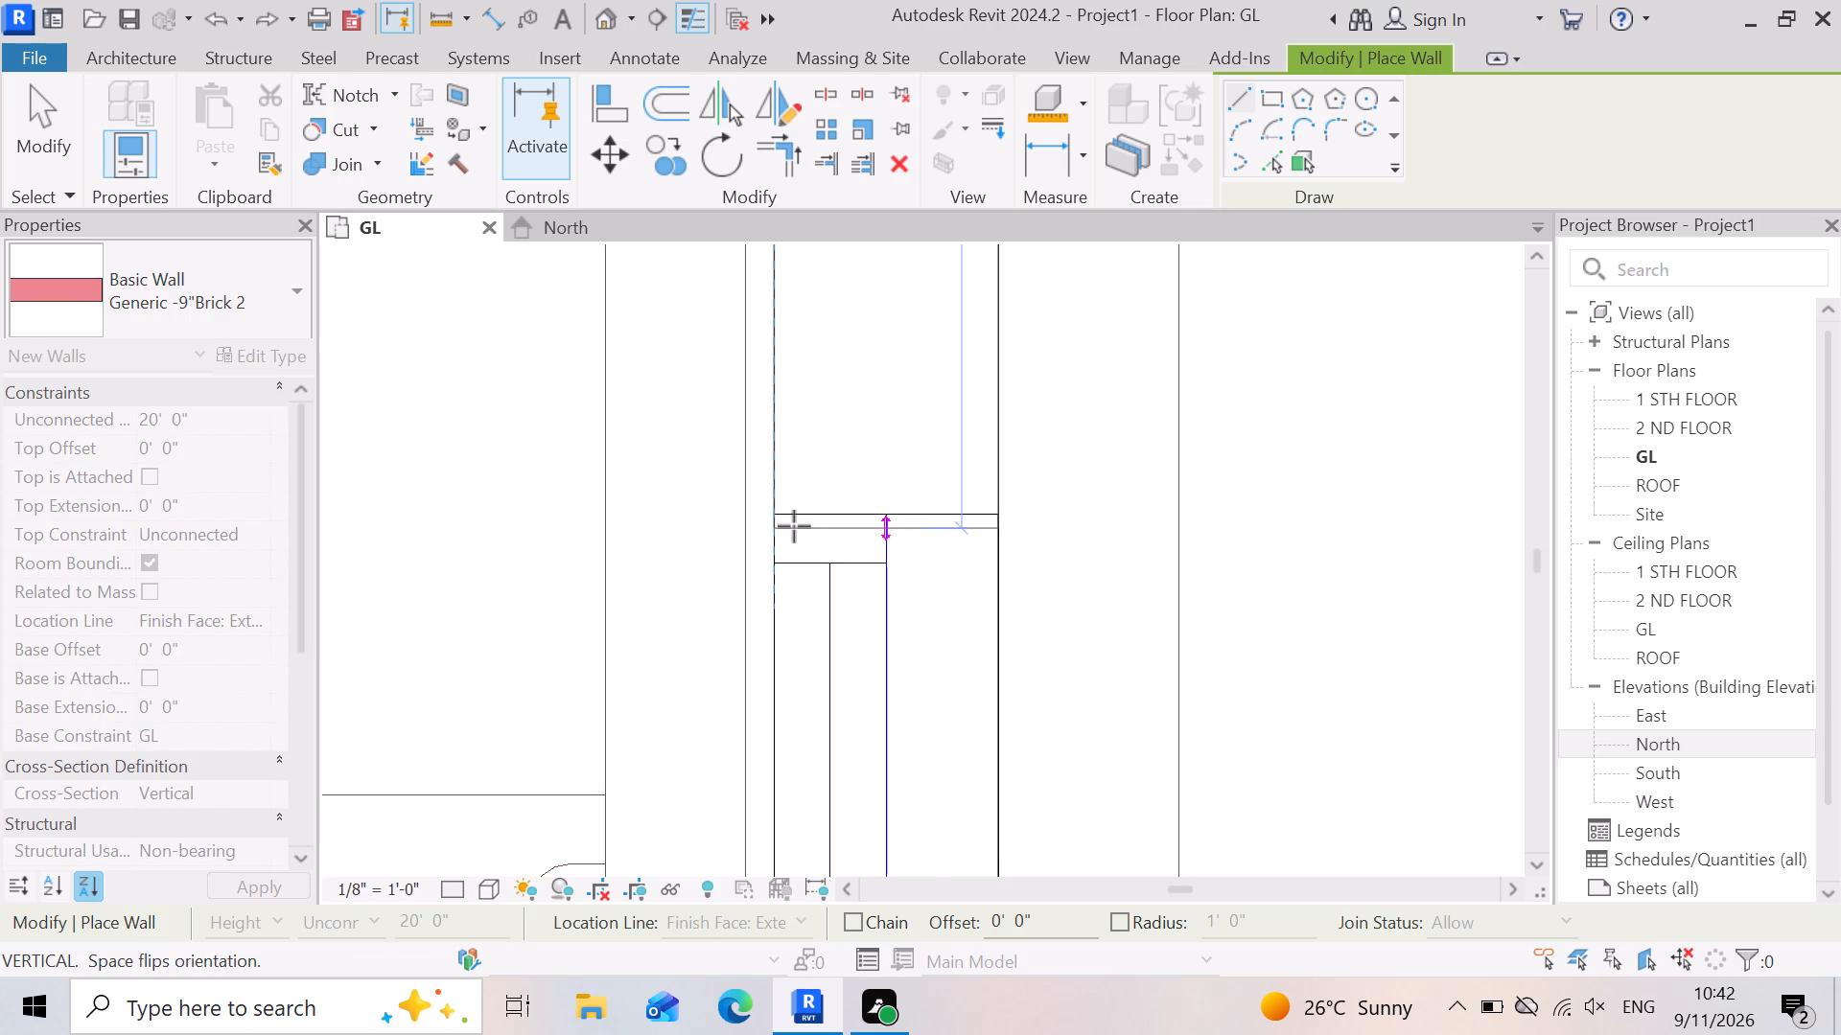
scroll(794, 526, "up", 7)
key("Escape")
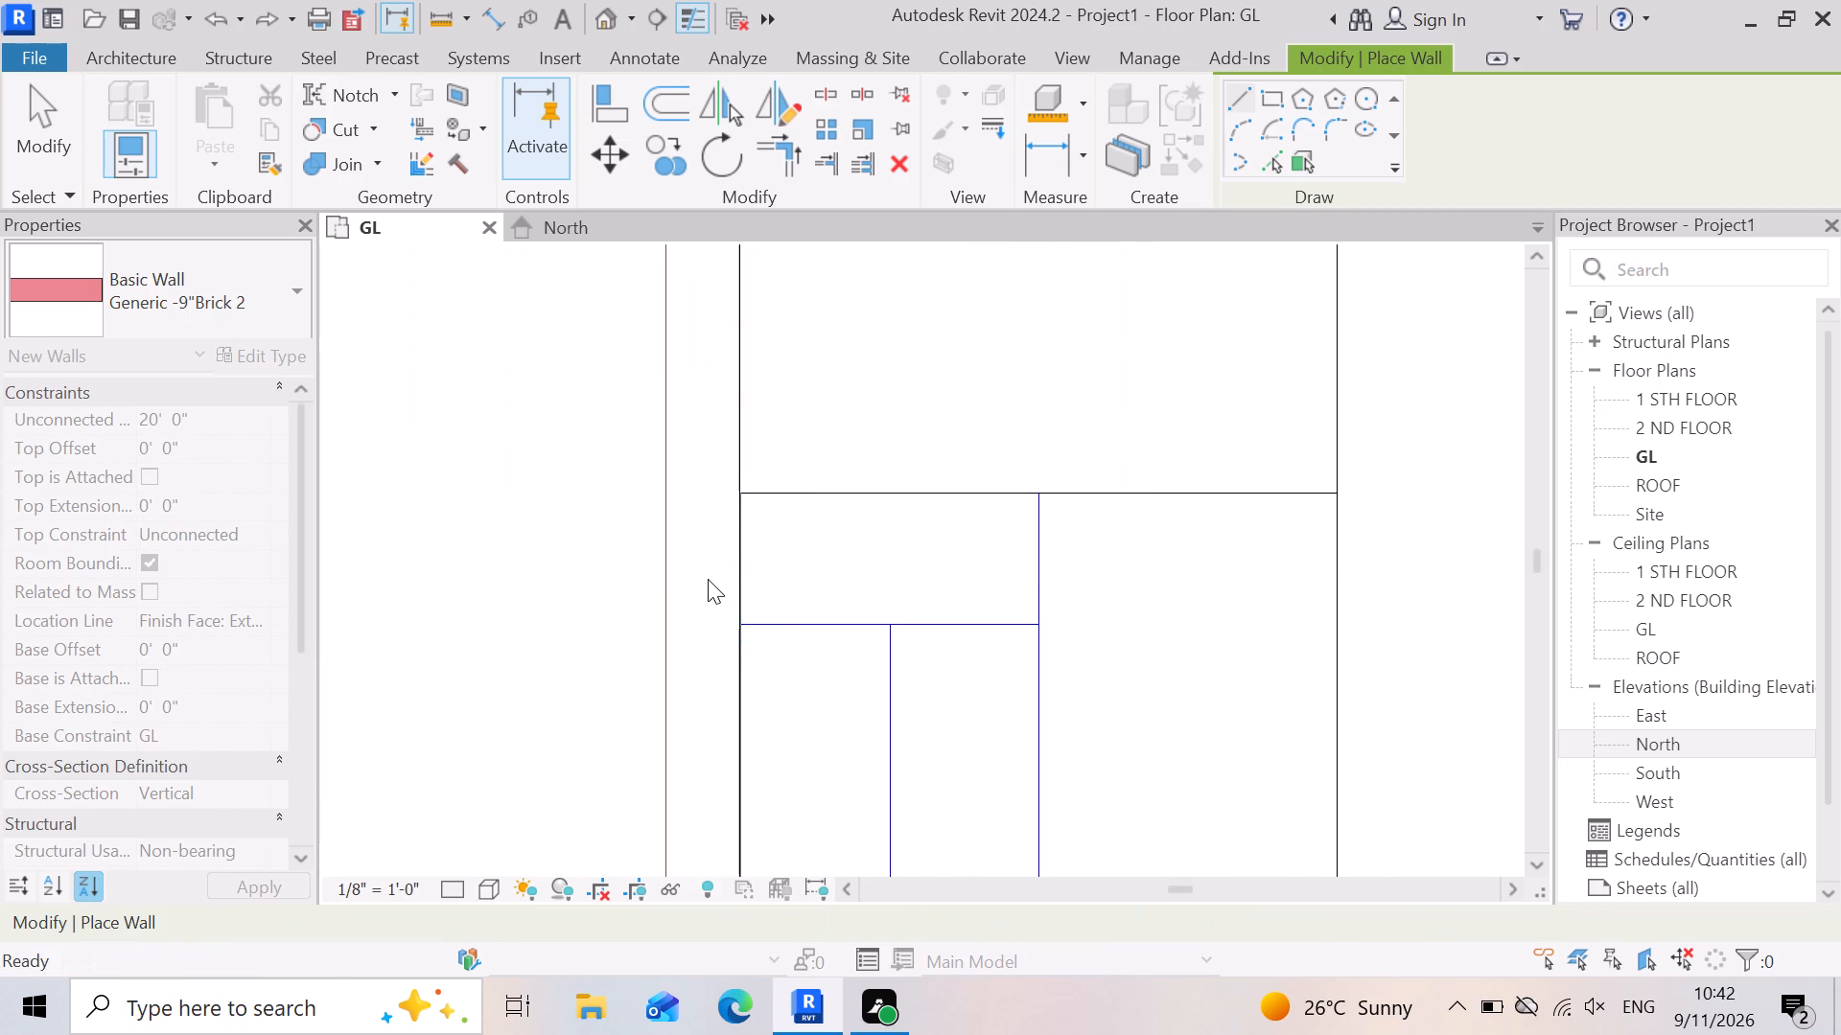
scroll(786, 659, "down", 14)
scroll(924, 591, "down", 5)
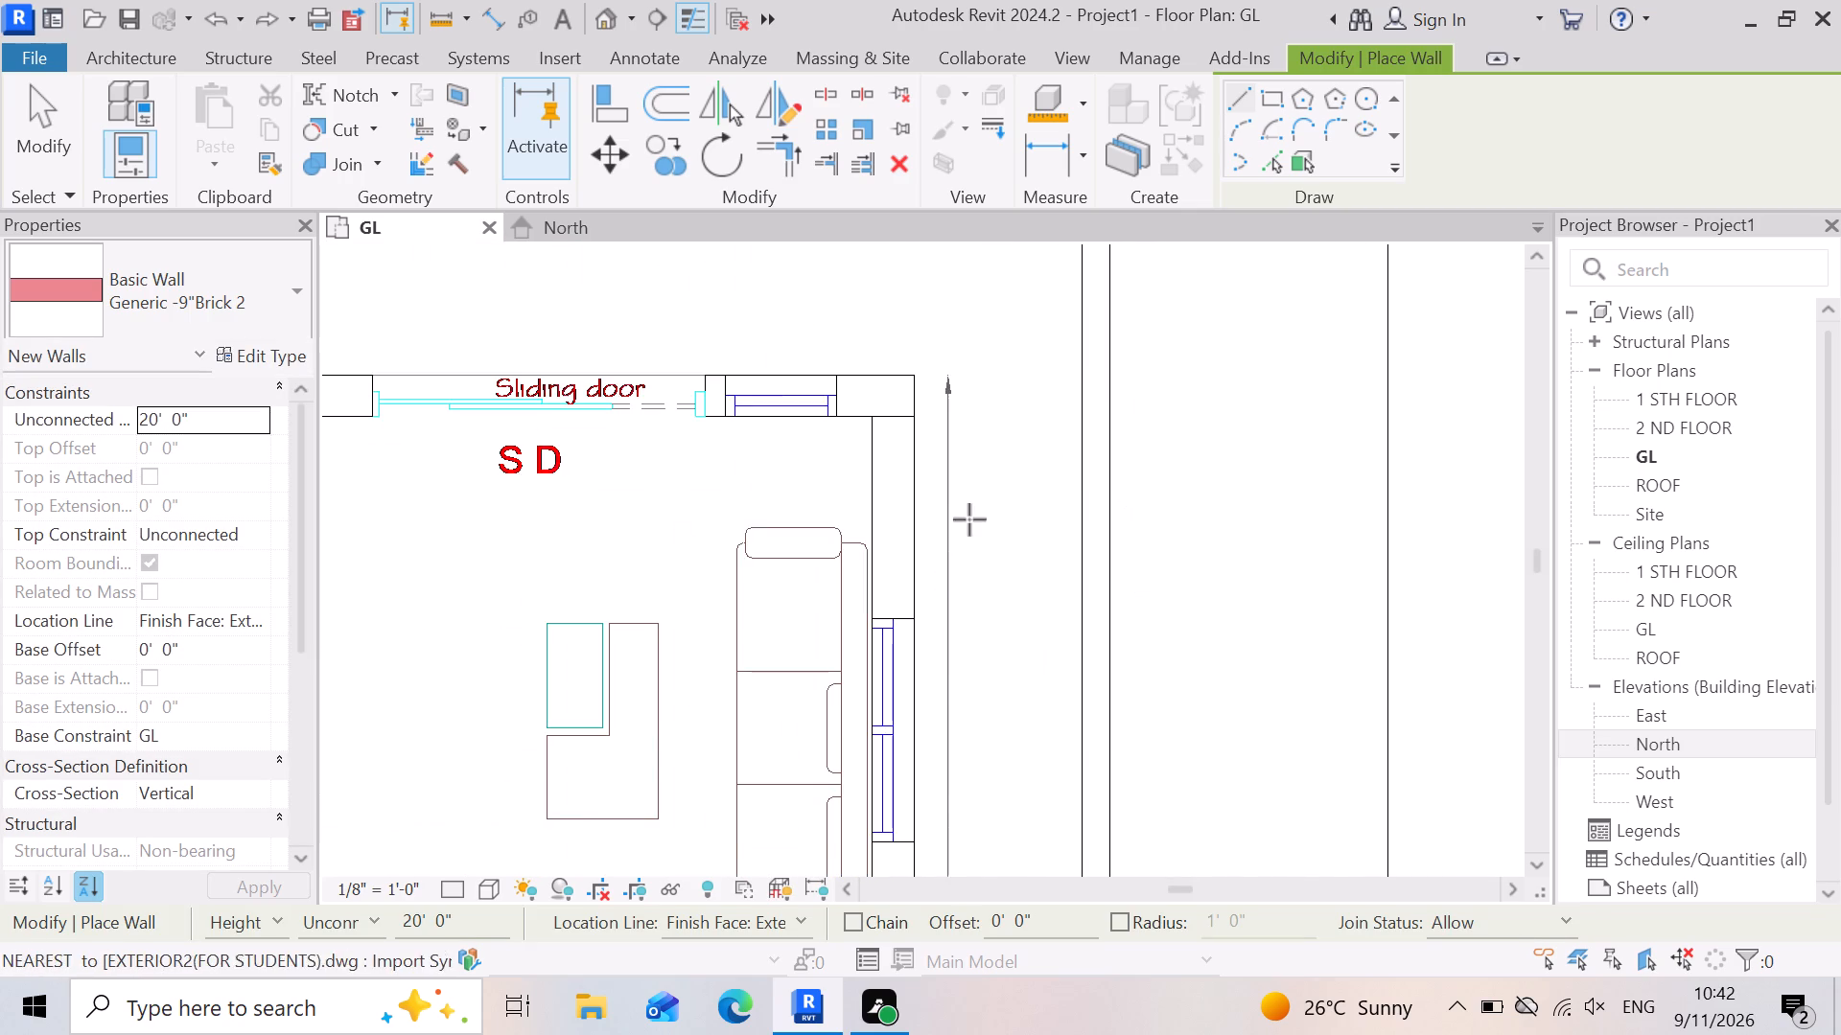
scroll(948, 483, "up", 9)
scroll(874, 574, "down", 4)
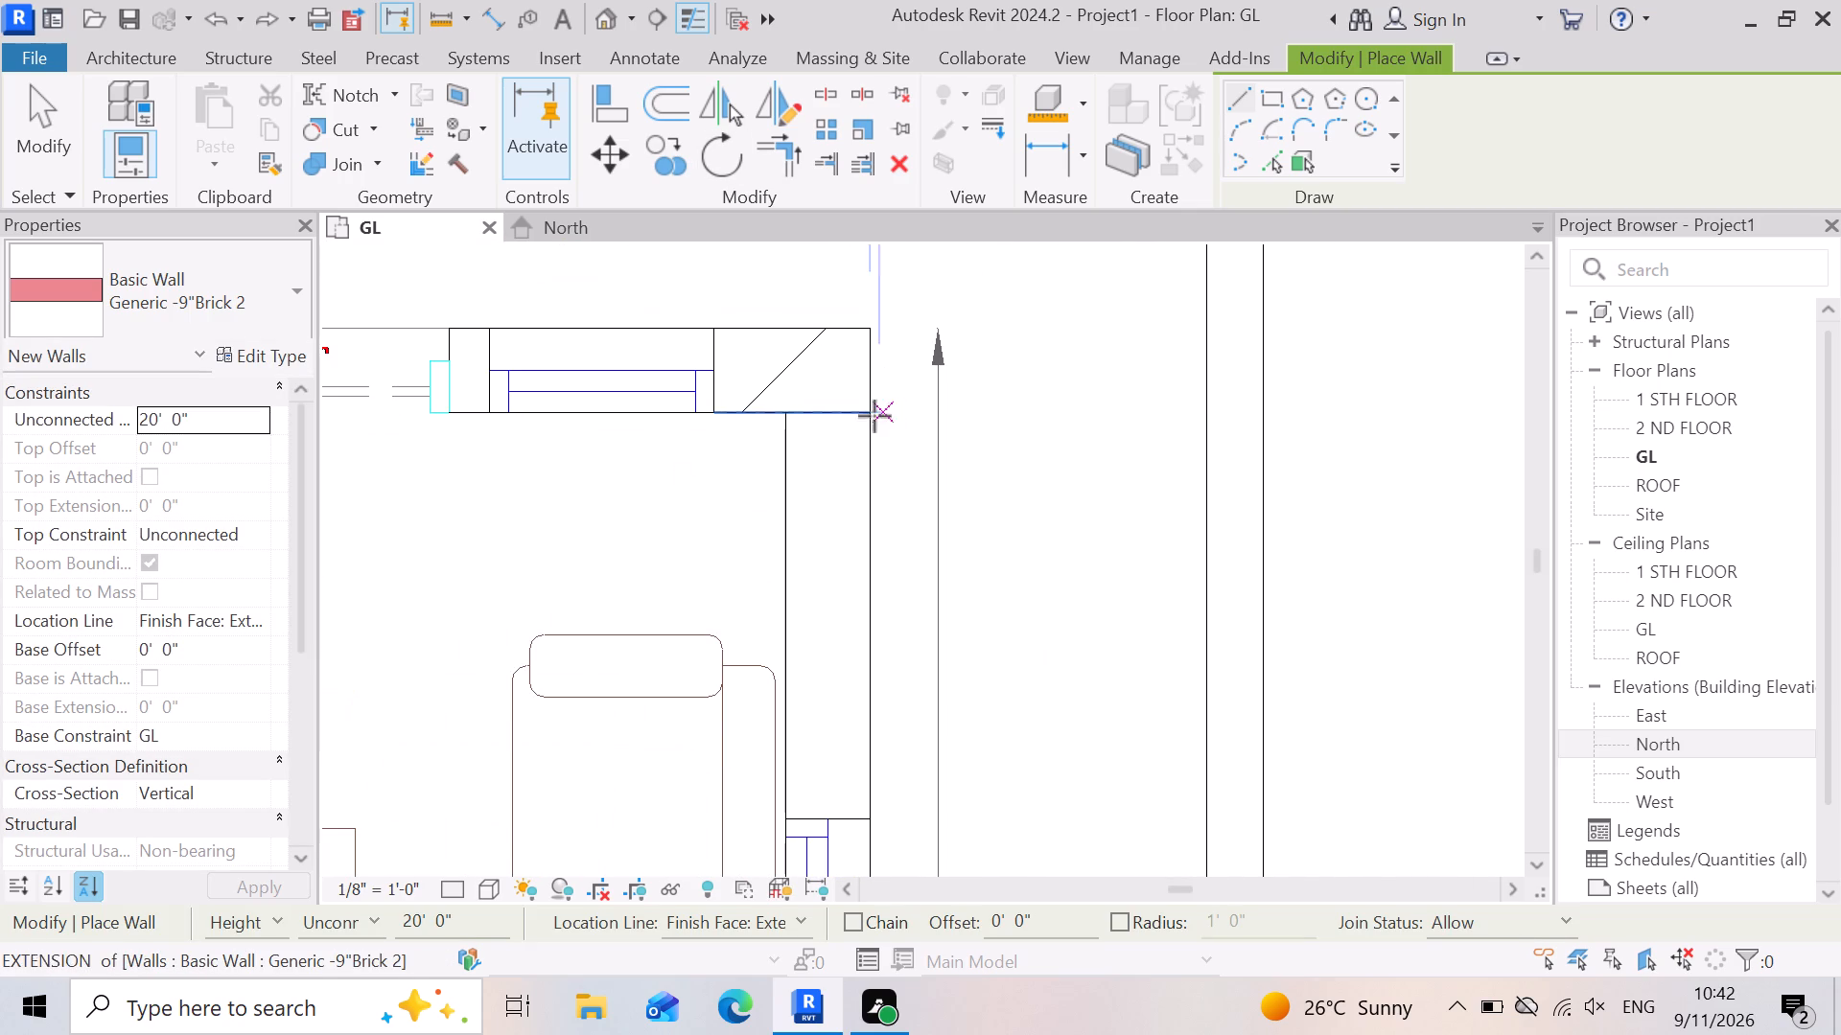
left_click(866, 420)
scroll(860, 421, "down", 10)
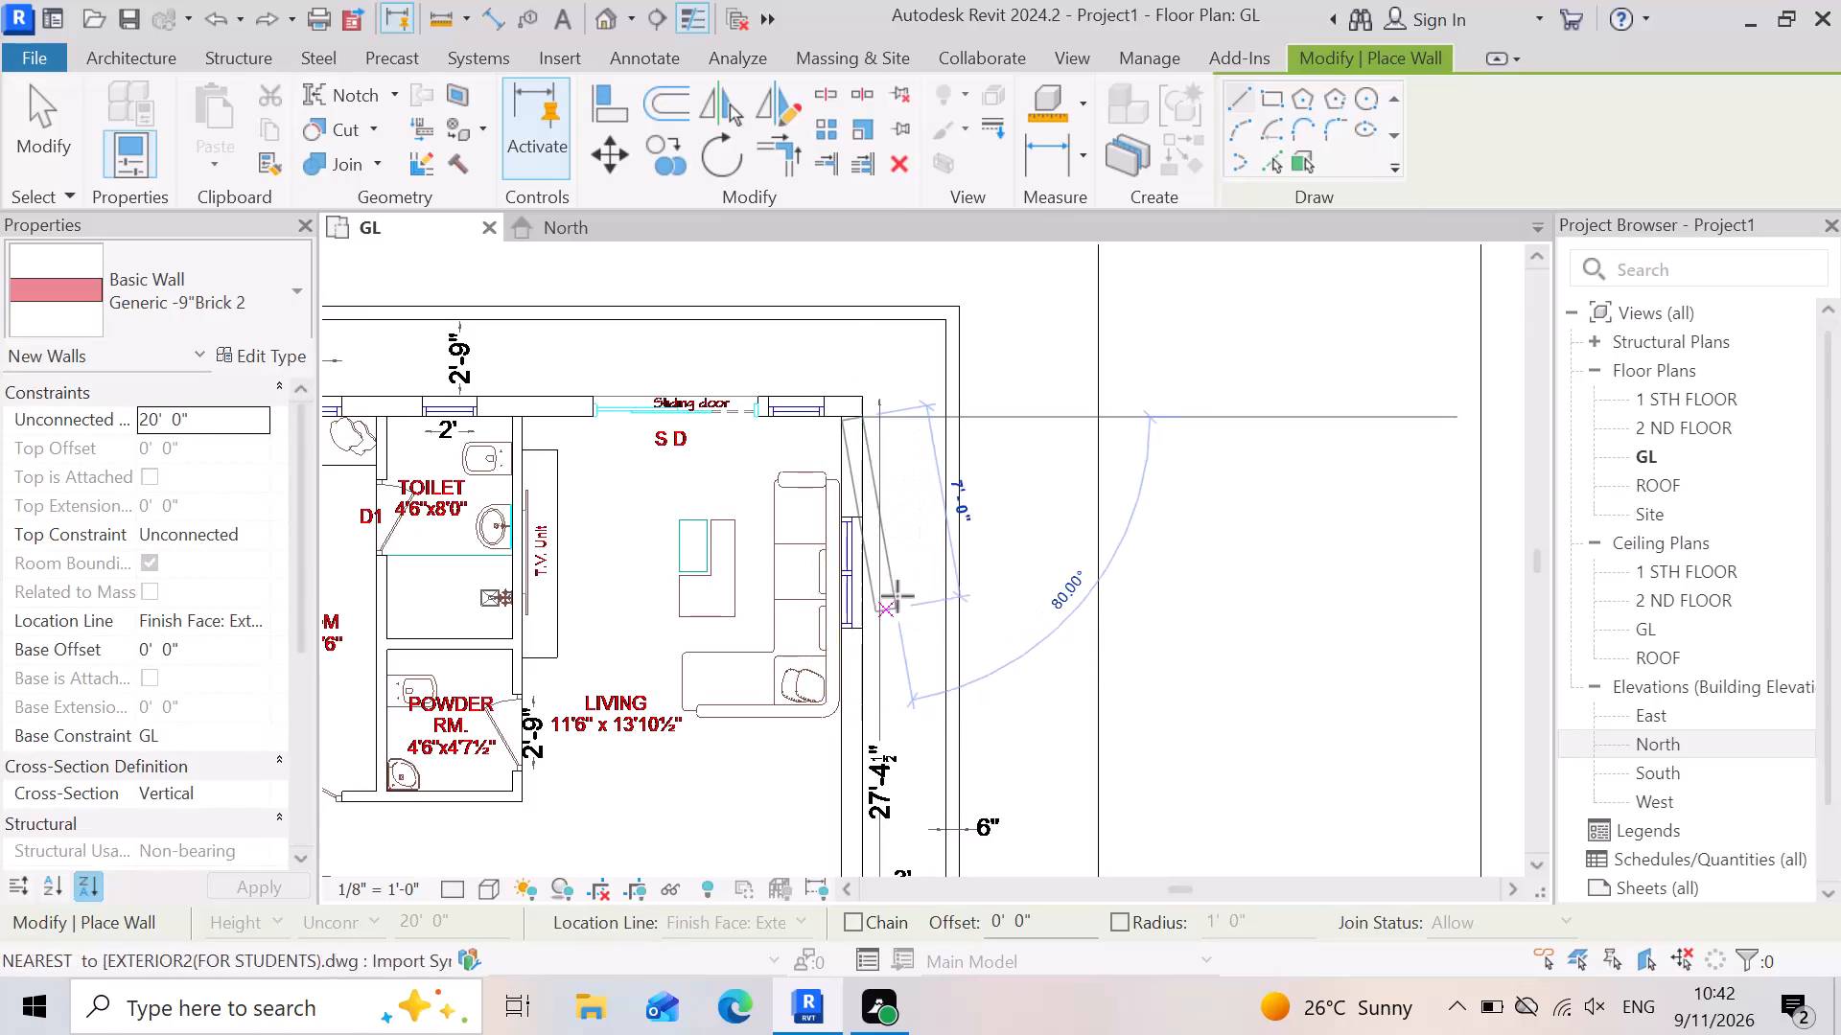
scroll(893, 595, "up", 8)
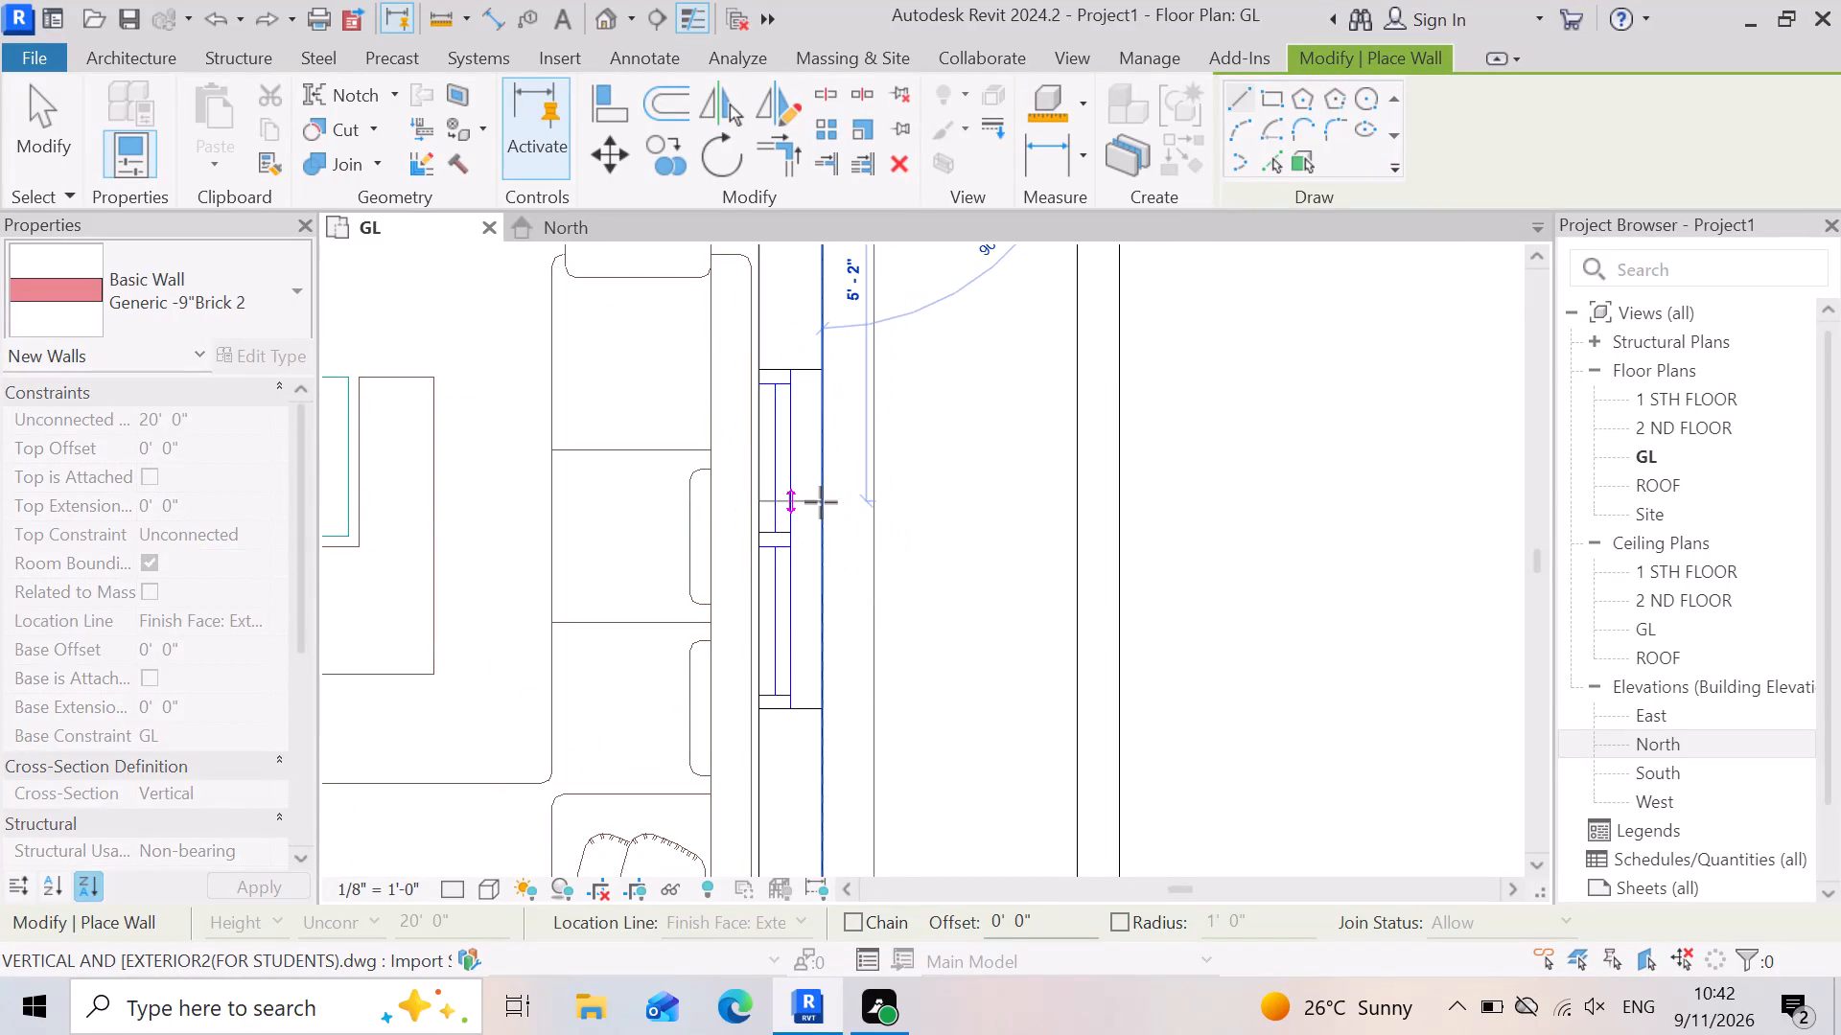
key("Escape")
Draw a flipped wall along the living room's outer side, from the inner building corner to the near end of the living room window.
scroll(885, 693, "down", 6)
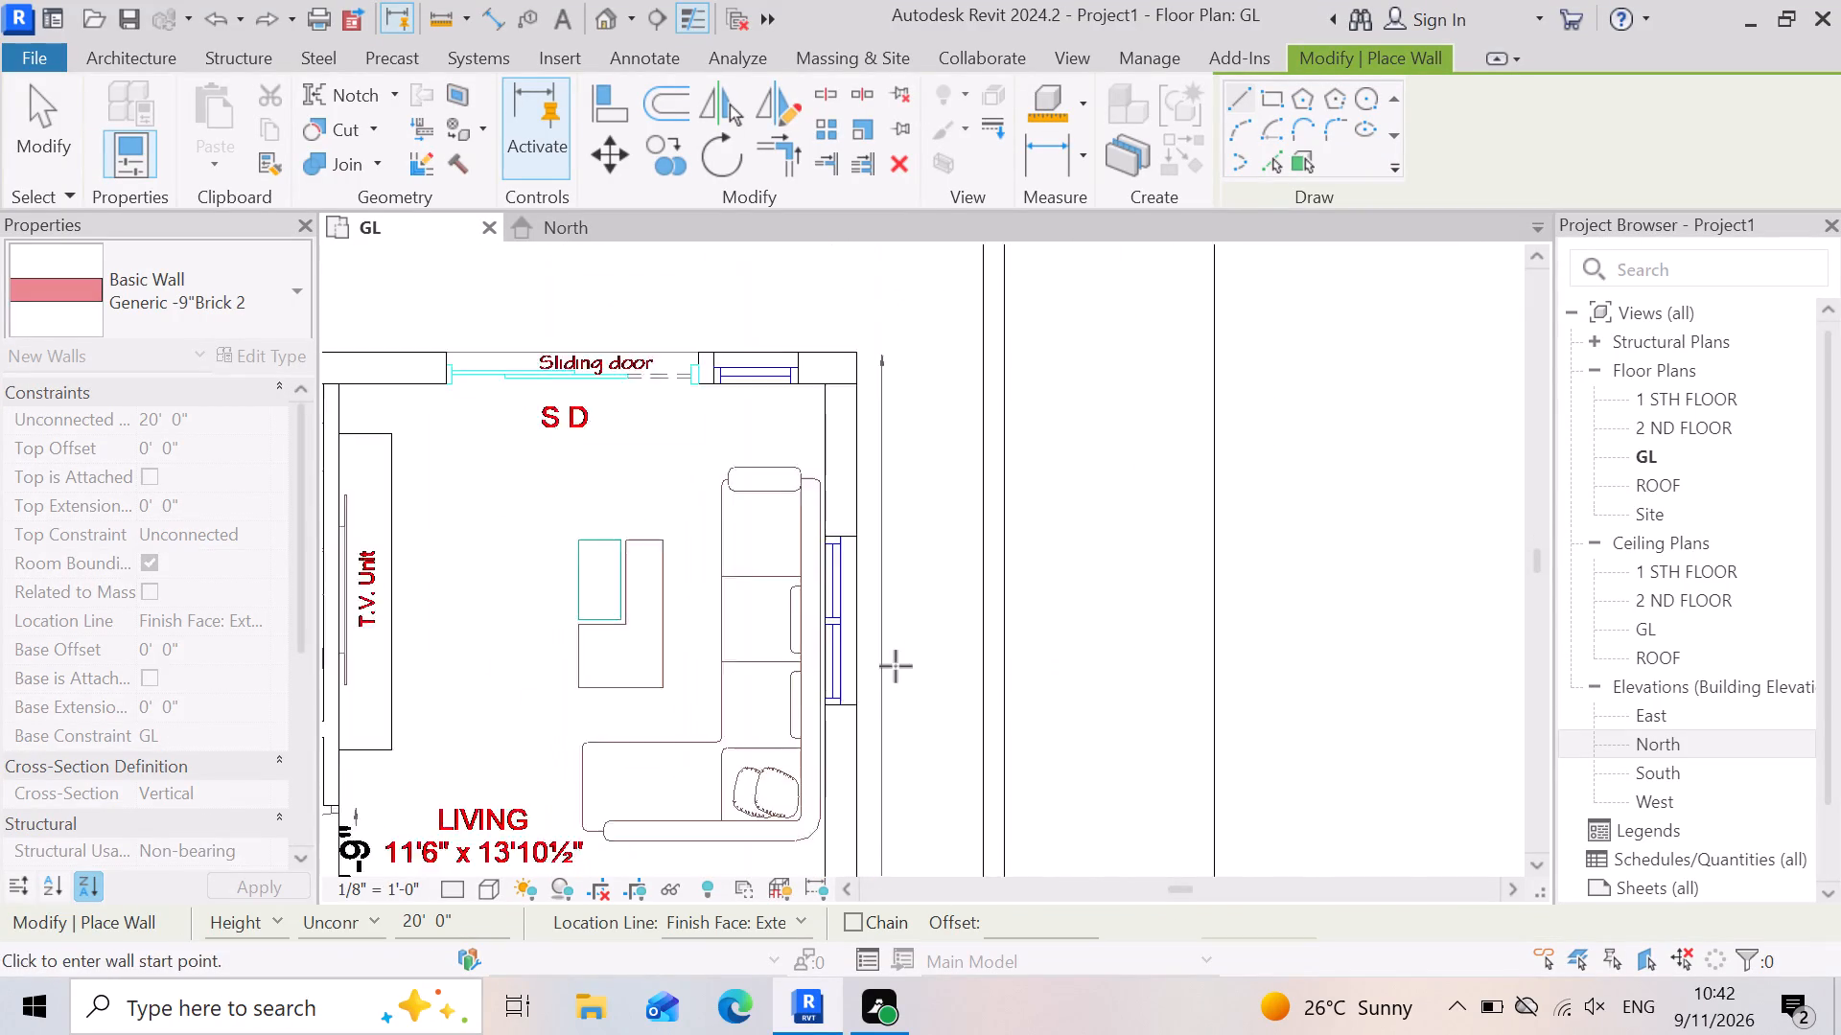
scroll(896, 666, "down", 3)
scroll(884, 484, "up", 18)
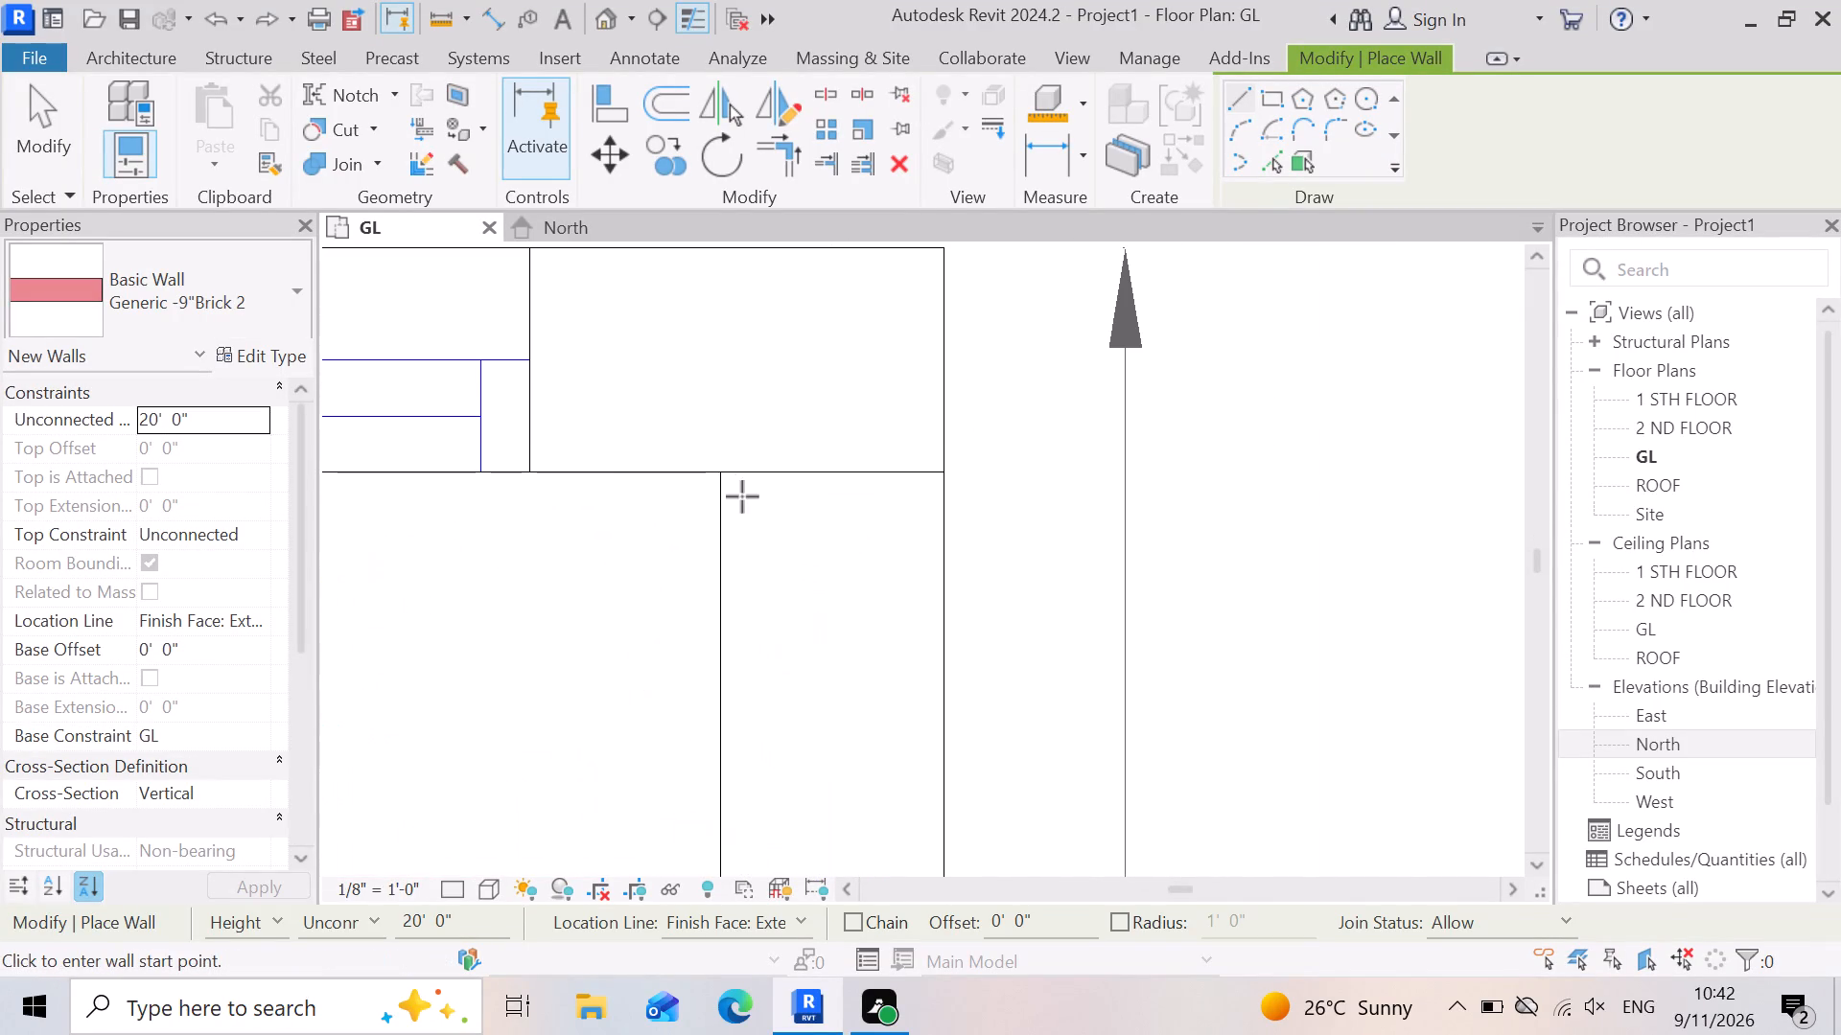
left_click(714, 473)
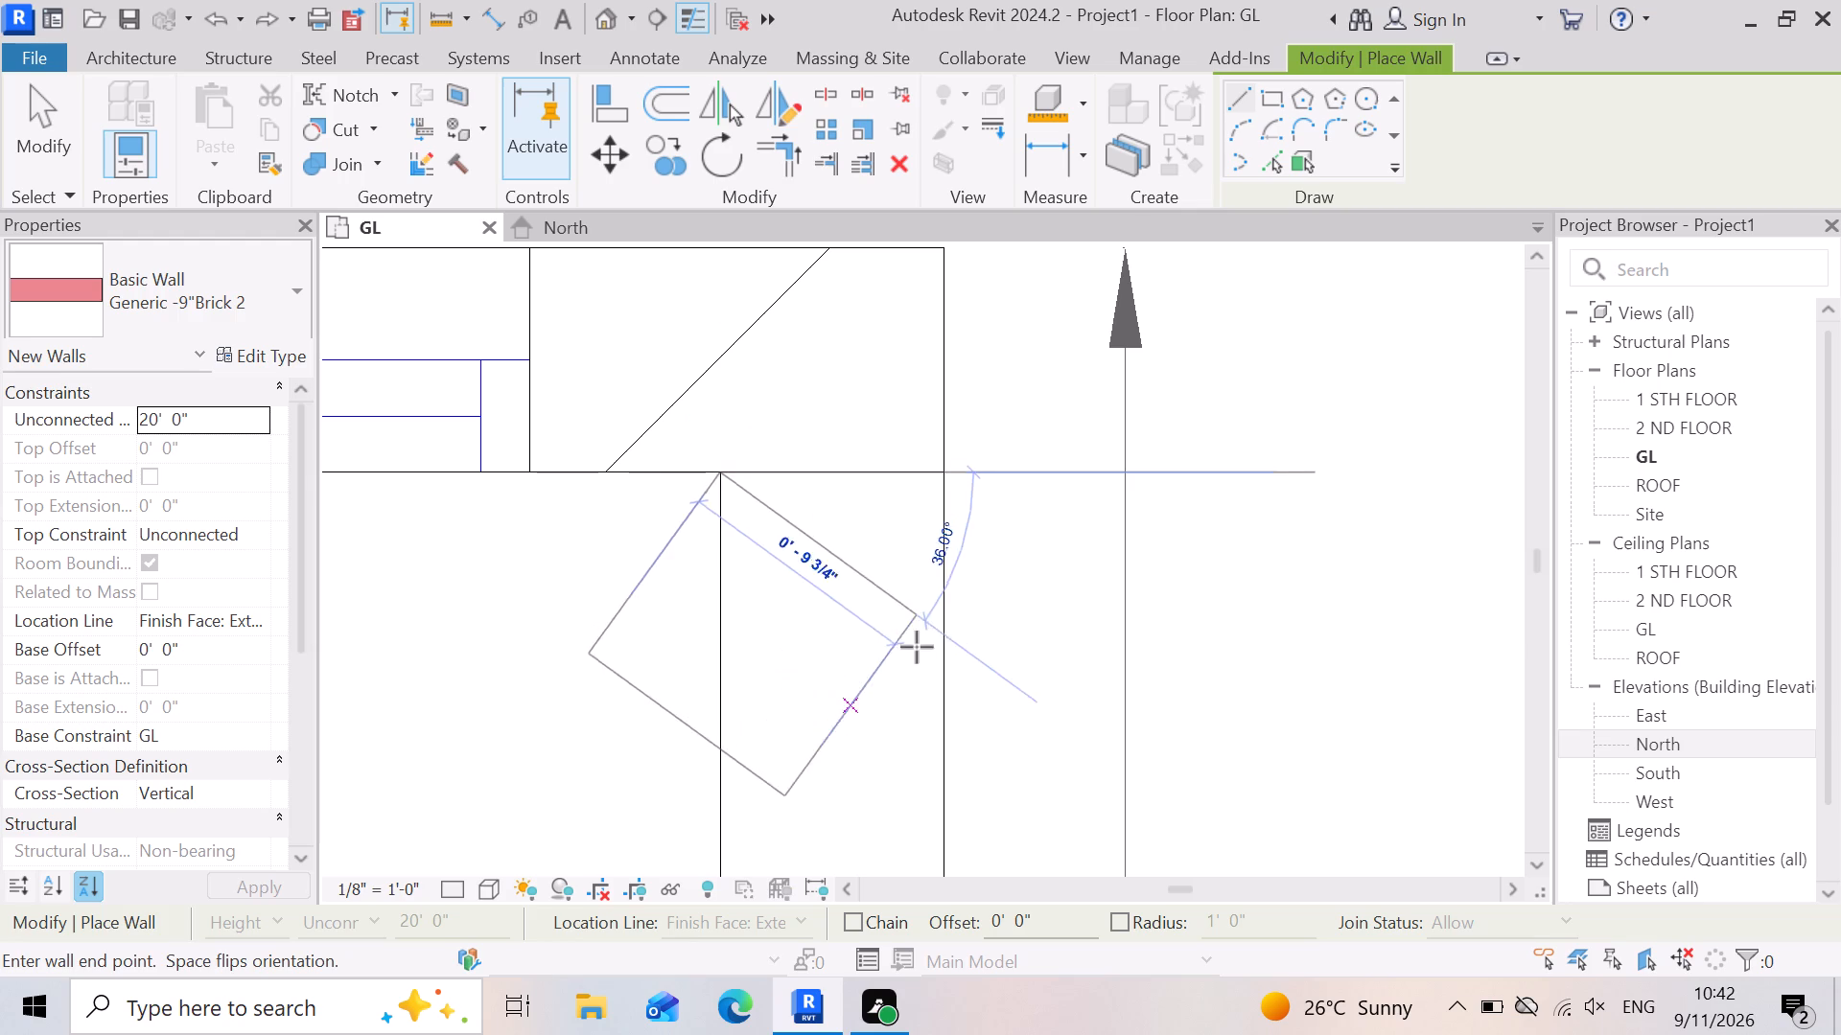
key("space")
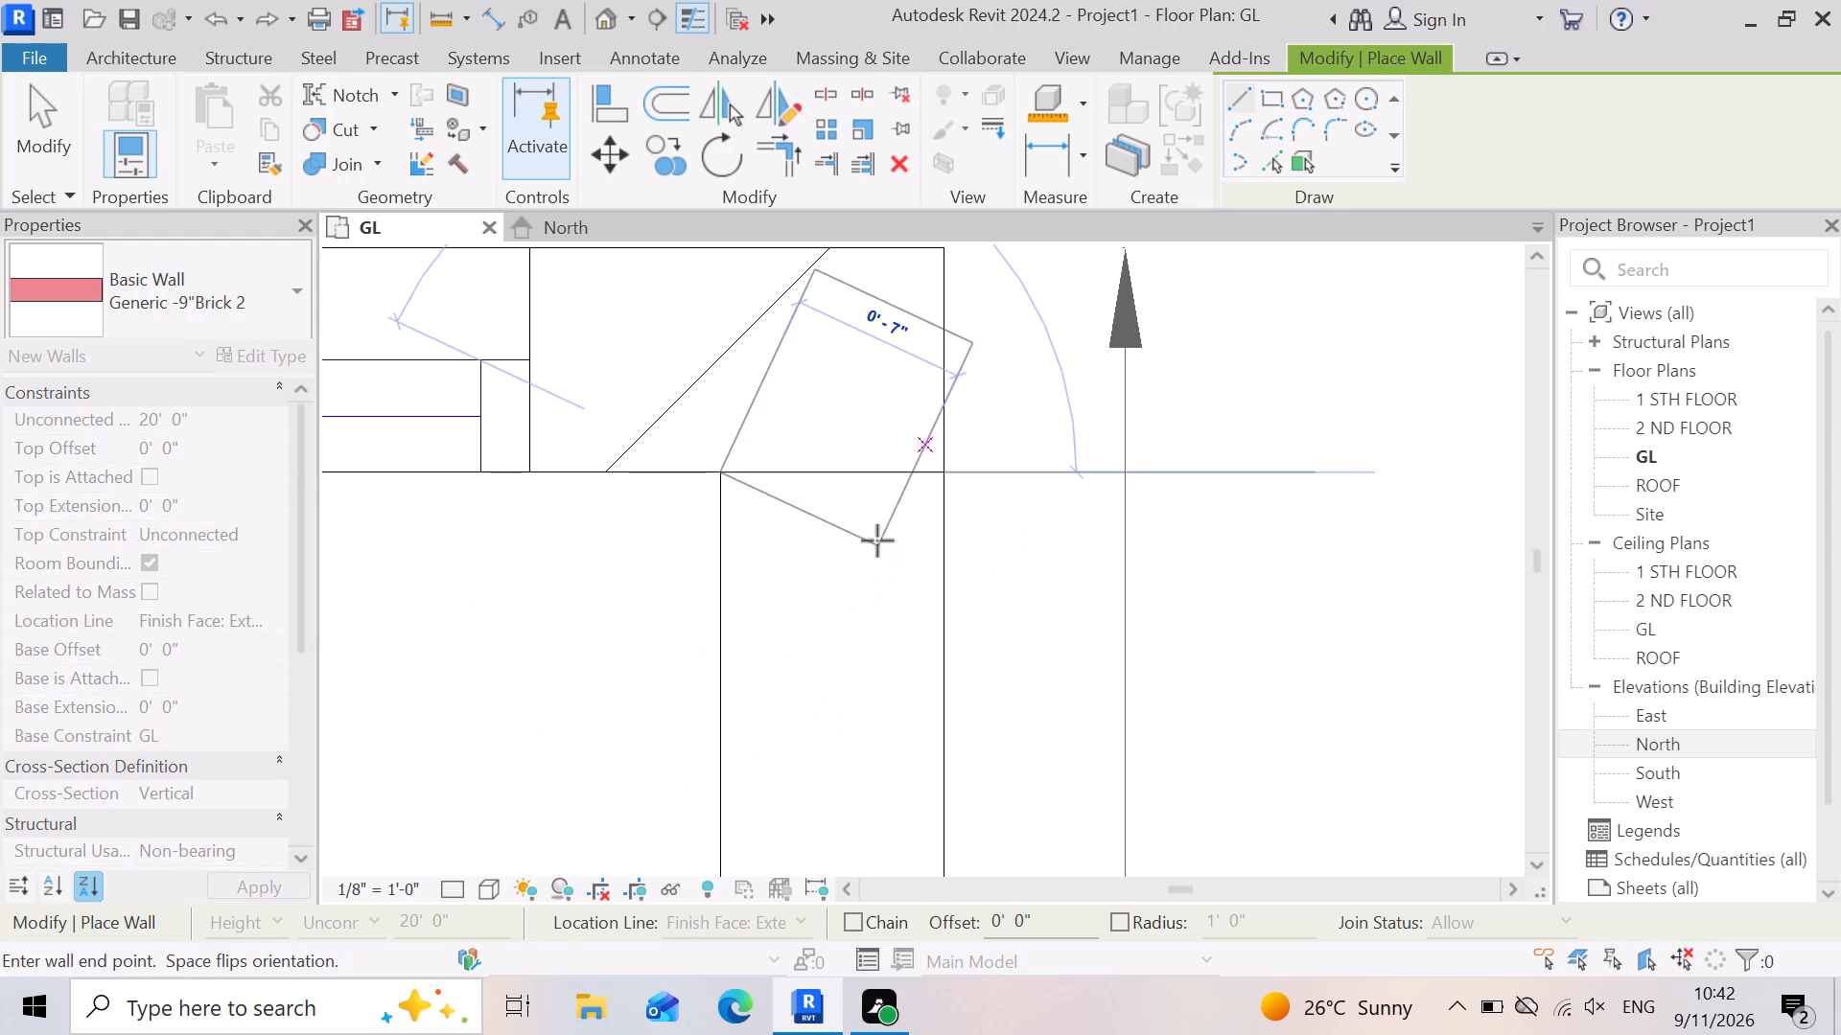
scroll(916, 589, "down", 9)
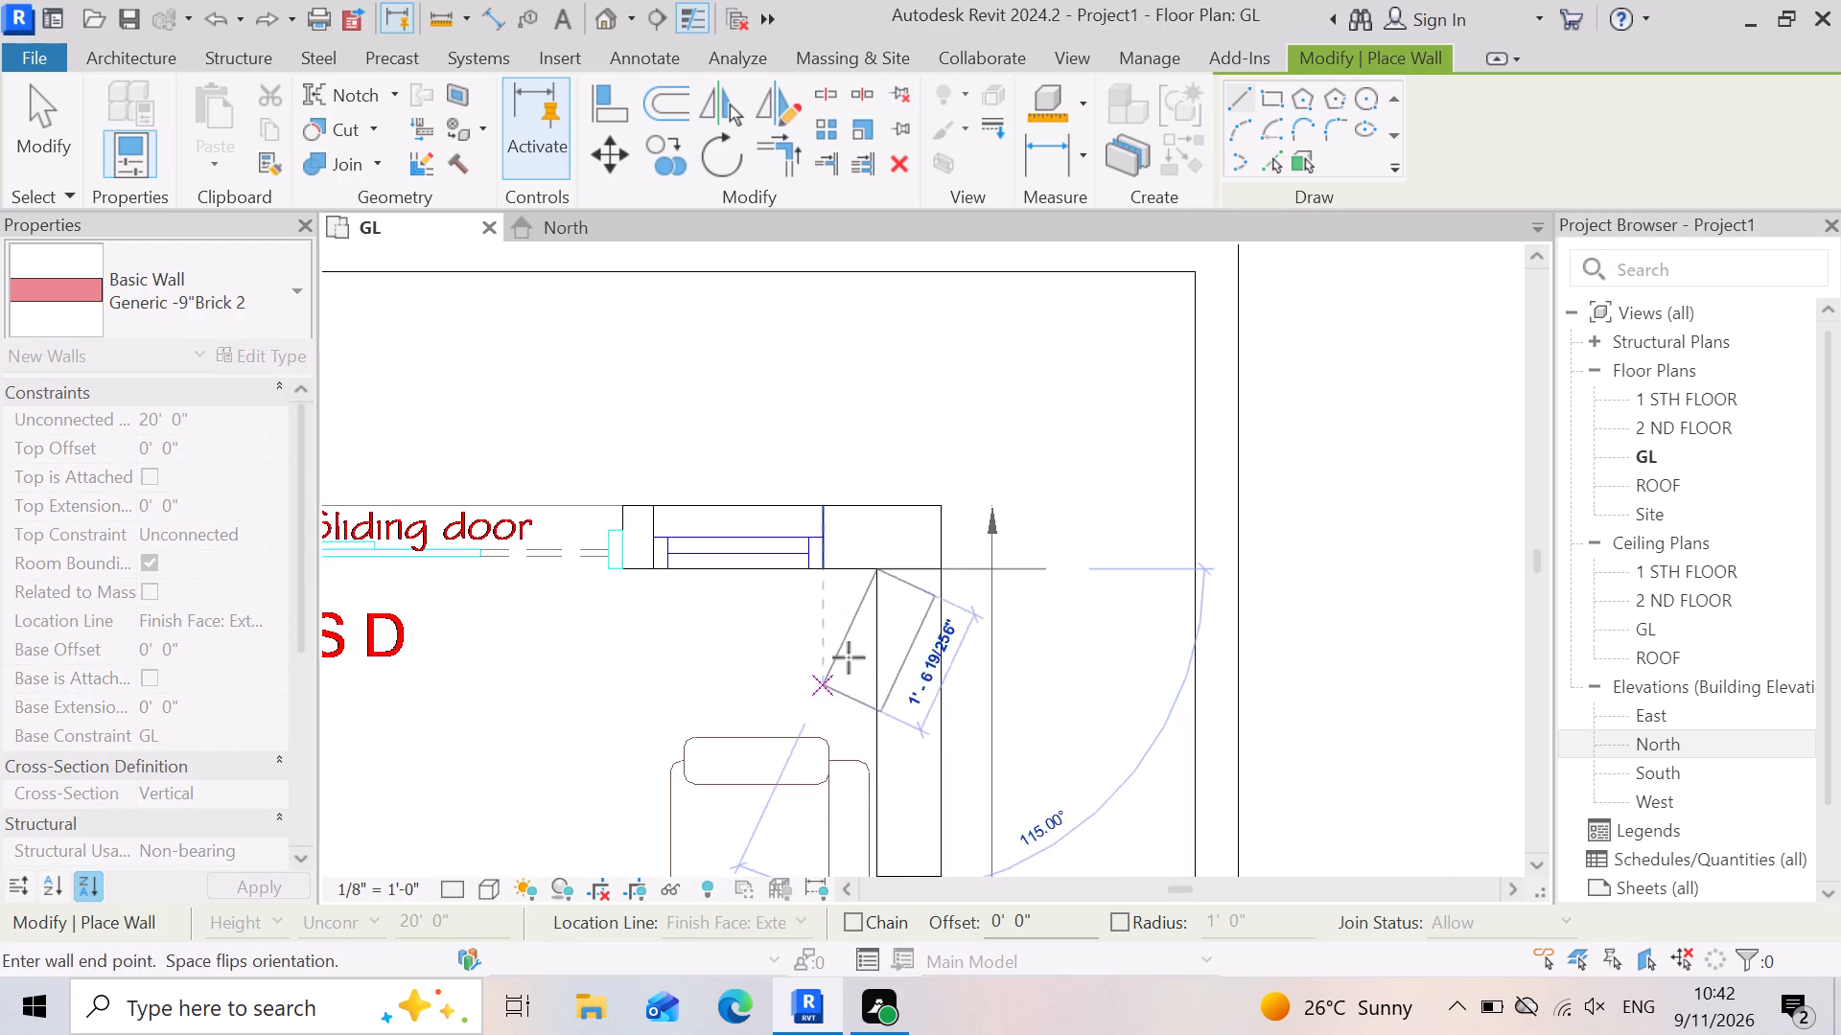
scroll(885, 736, "down", 10)
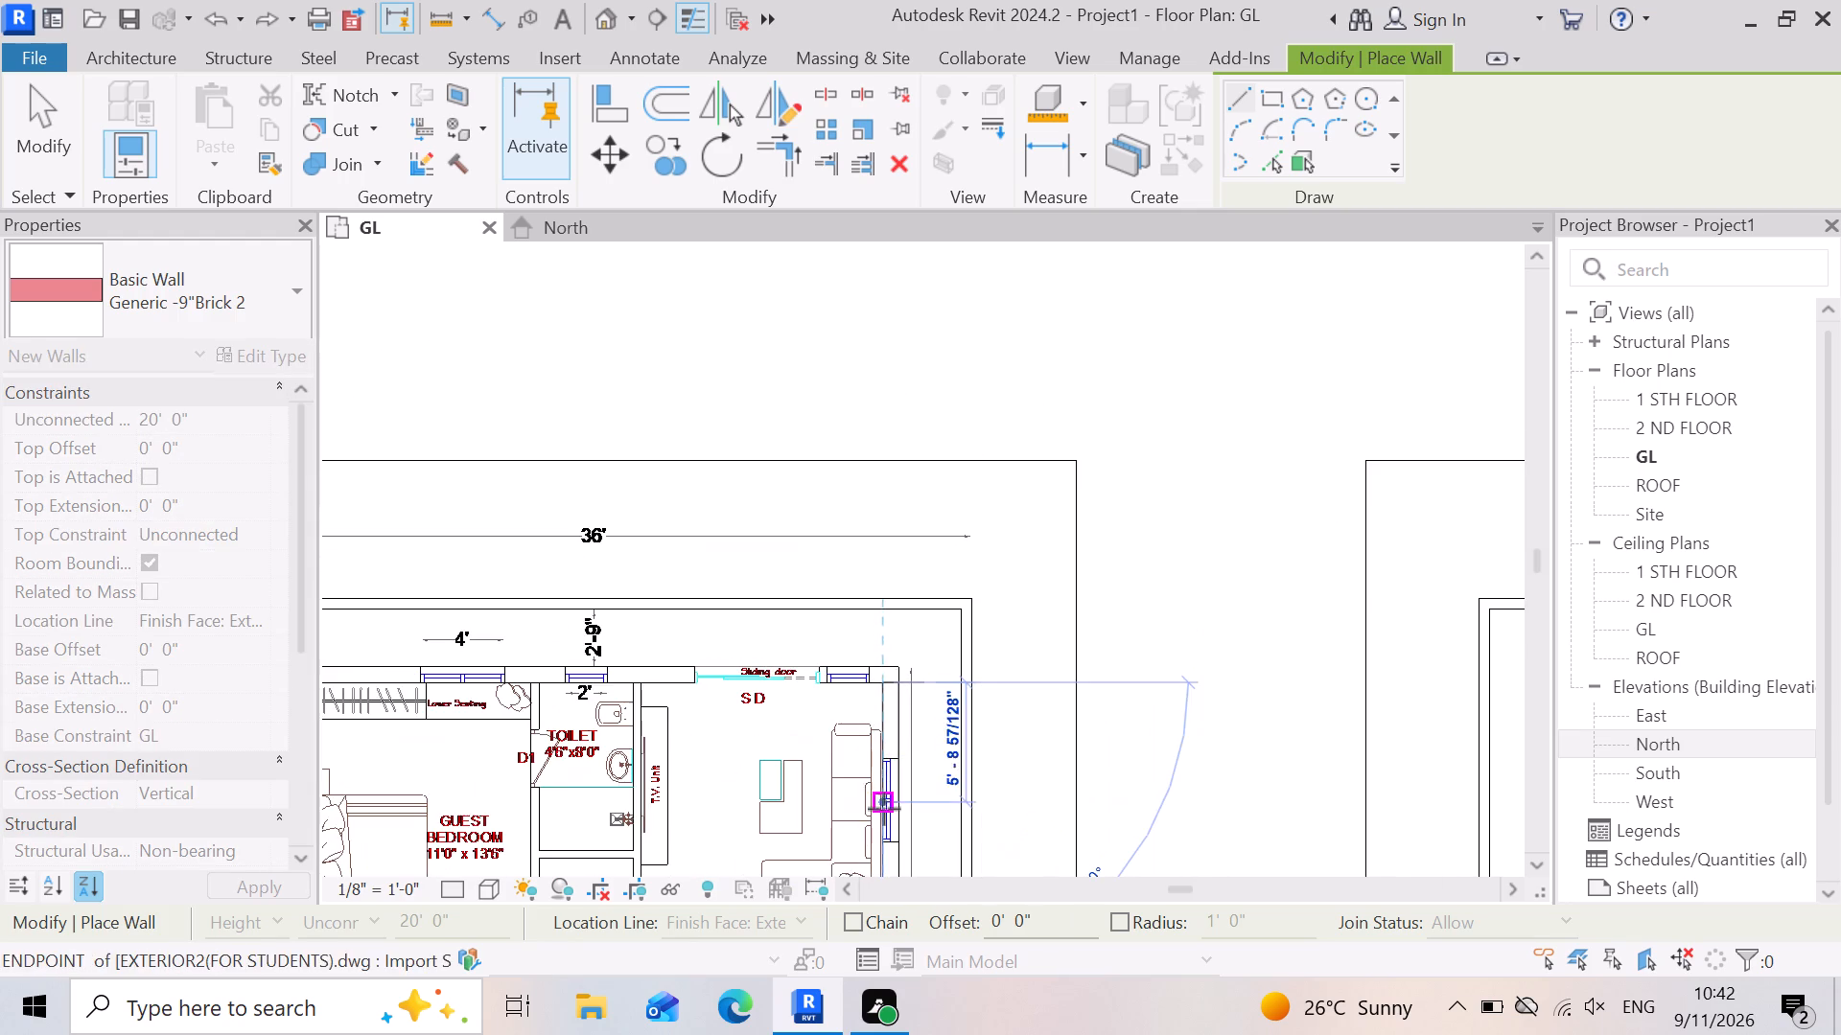
scroll(887, 806, "up", 16)
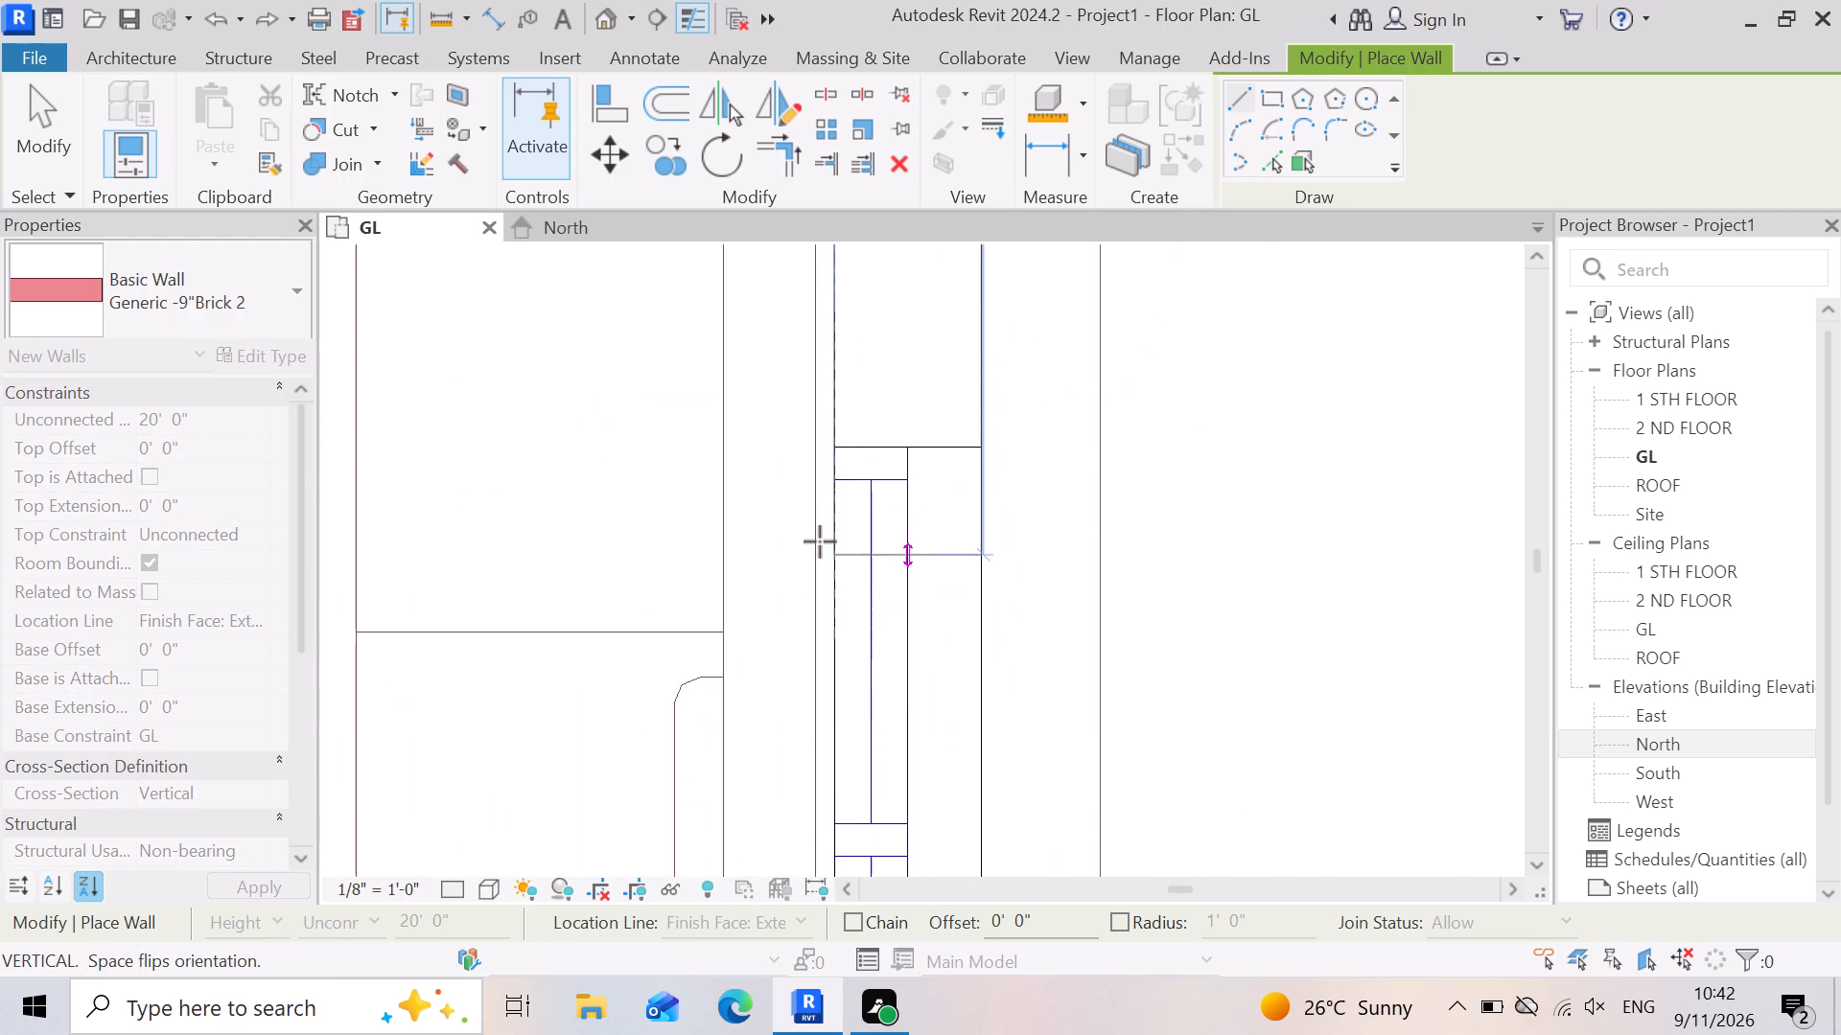
left_click(829, 443)
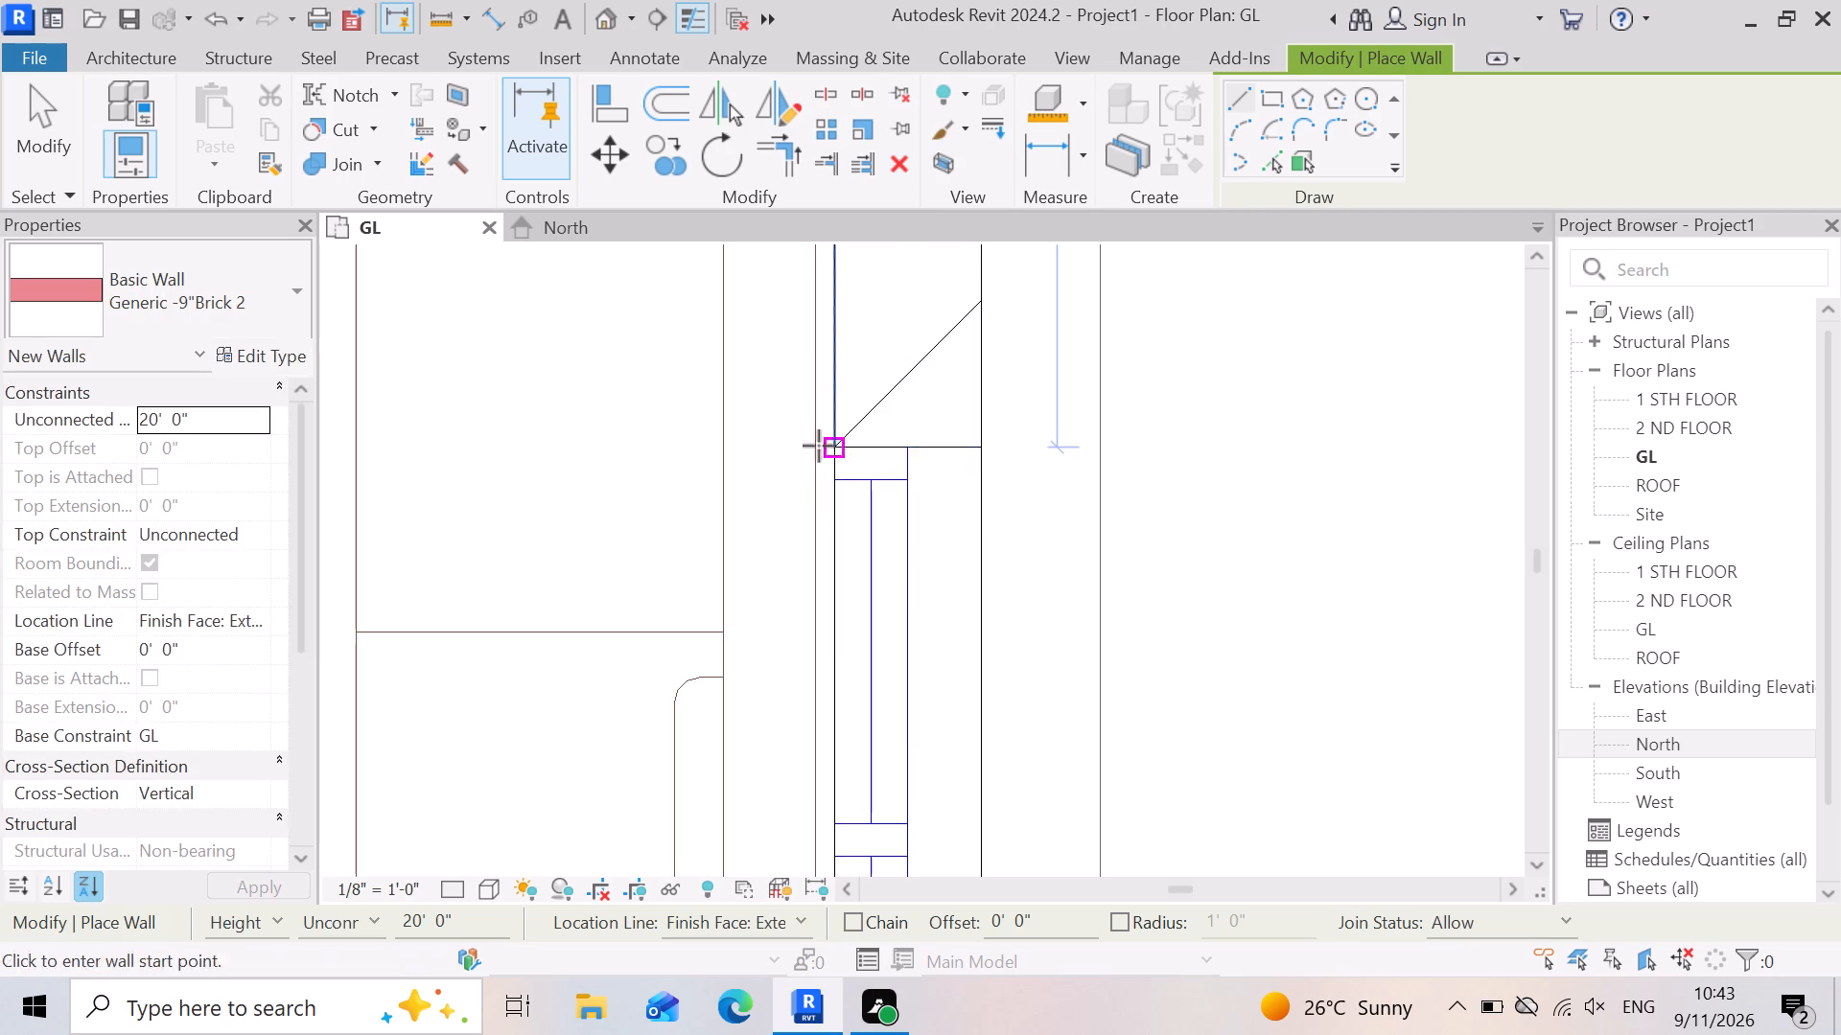
Draw a wall on the inner line from the far end of the living room window to the start of the dining/drawing window.
scroll(878, 483, "down", 12)
scroll(915, 701, "up", 7)
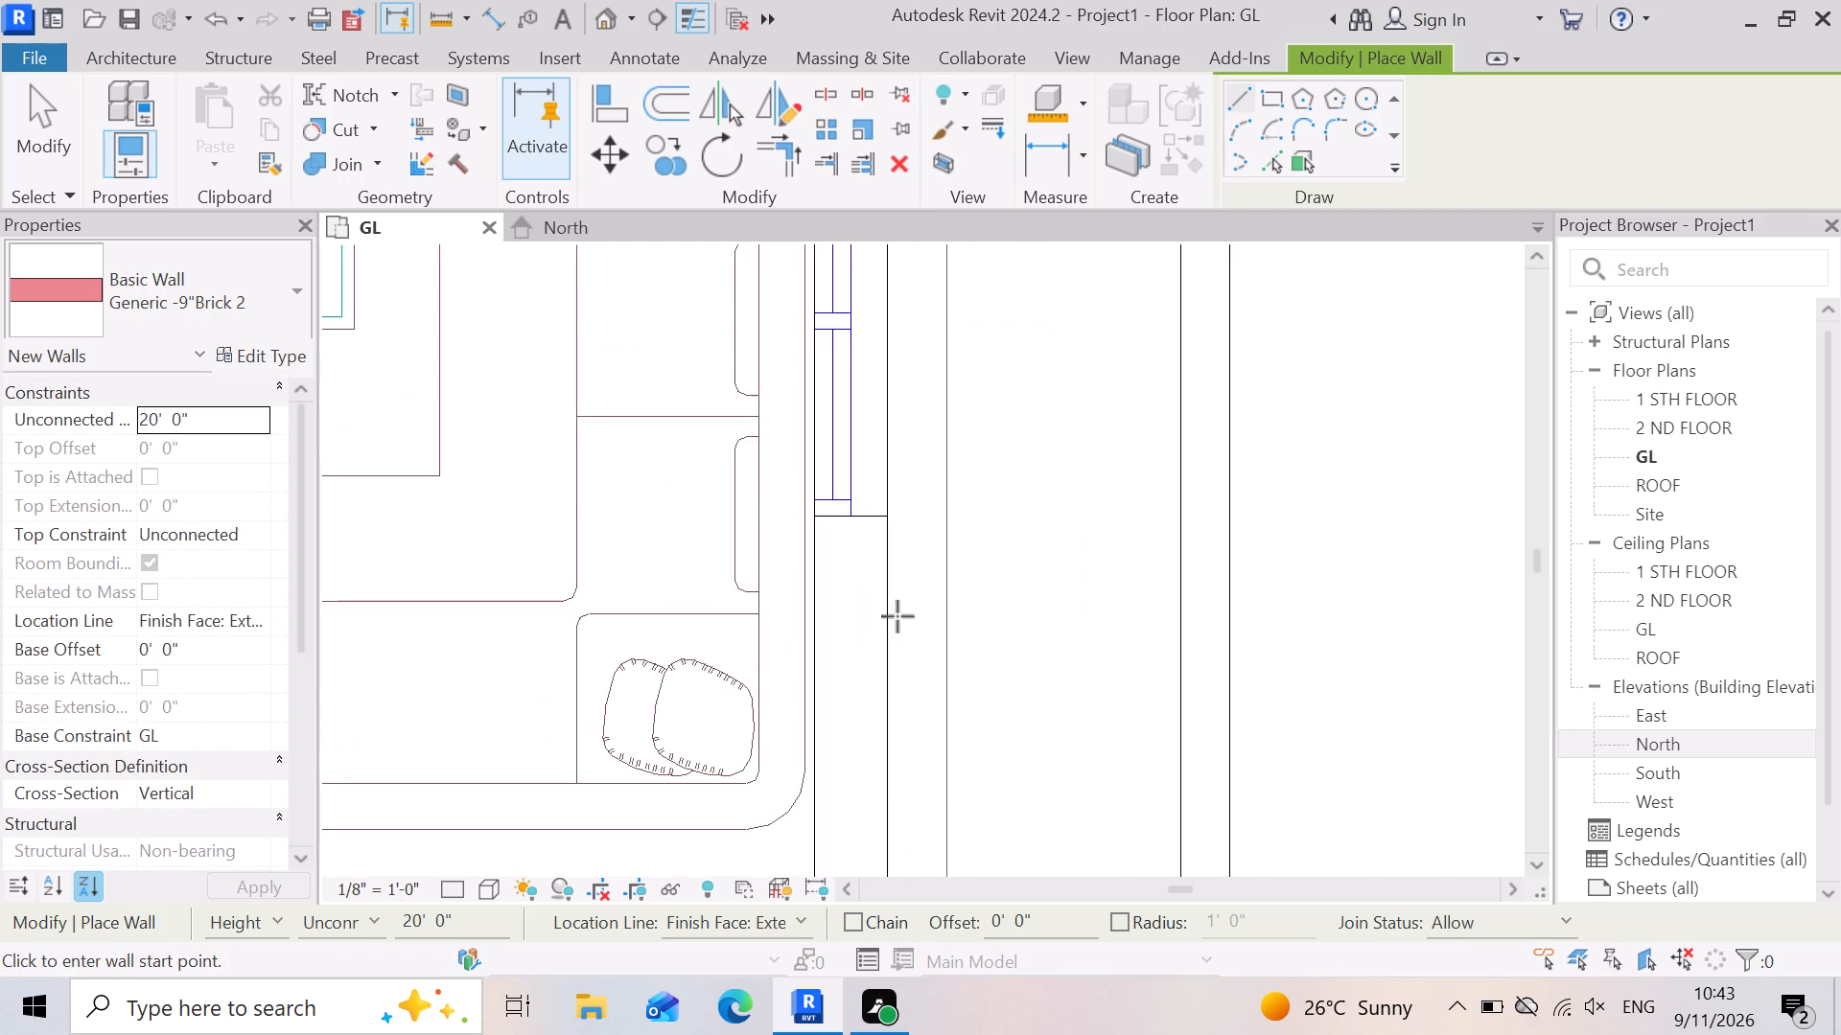
scroll(897, 616, "up", 4)
left_click(757, 461)
scroll(858, 504, "down", 4)
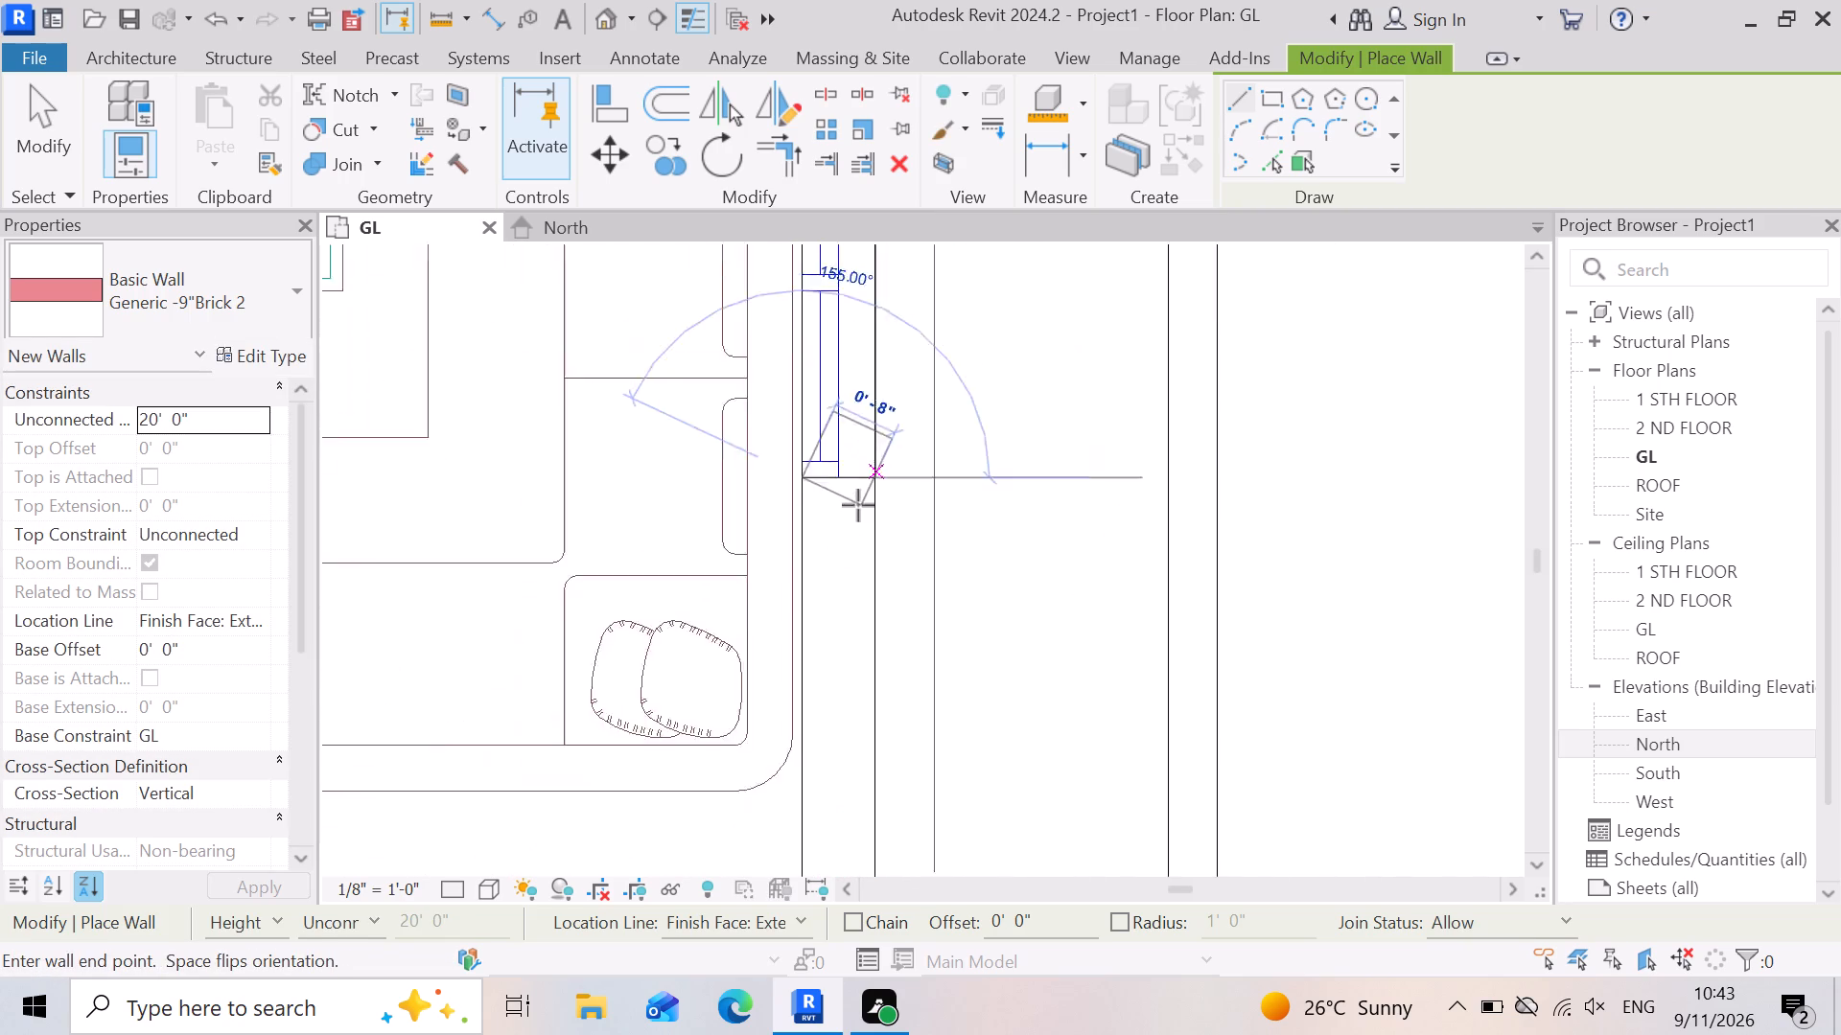
scroll(858, 505, "down", 7)
scroll(859, 662, "down", 10)
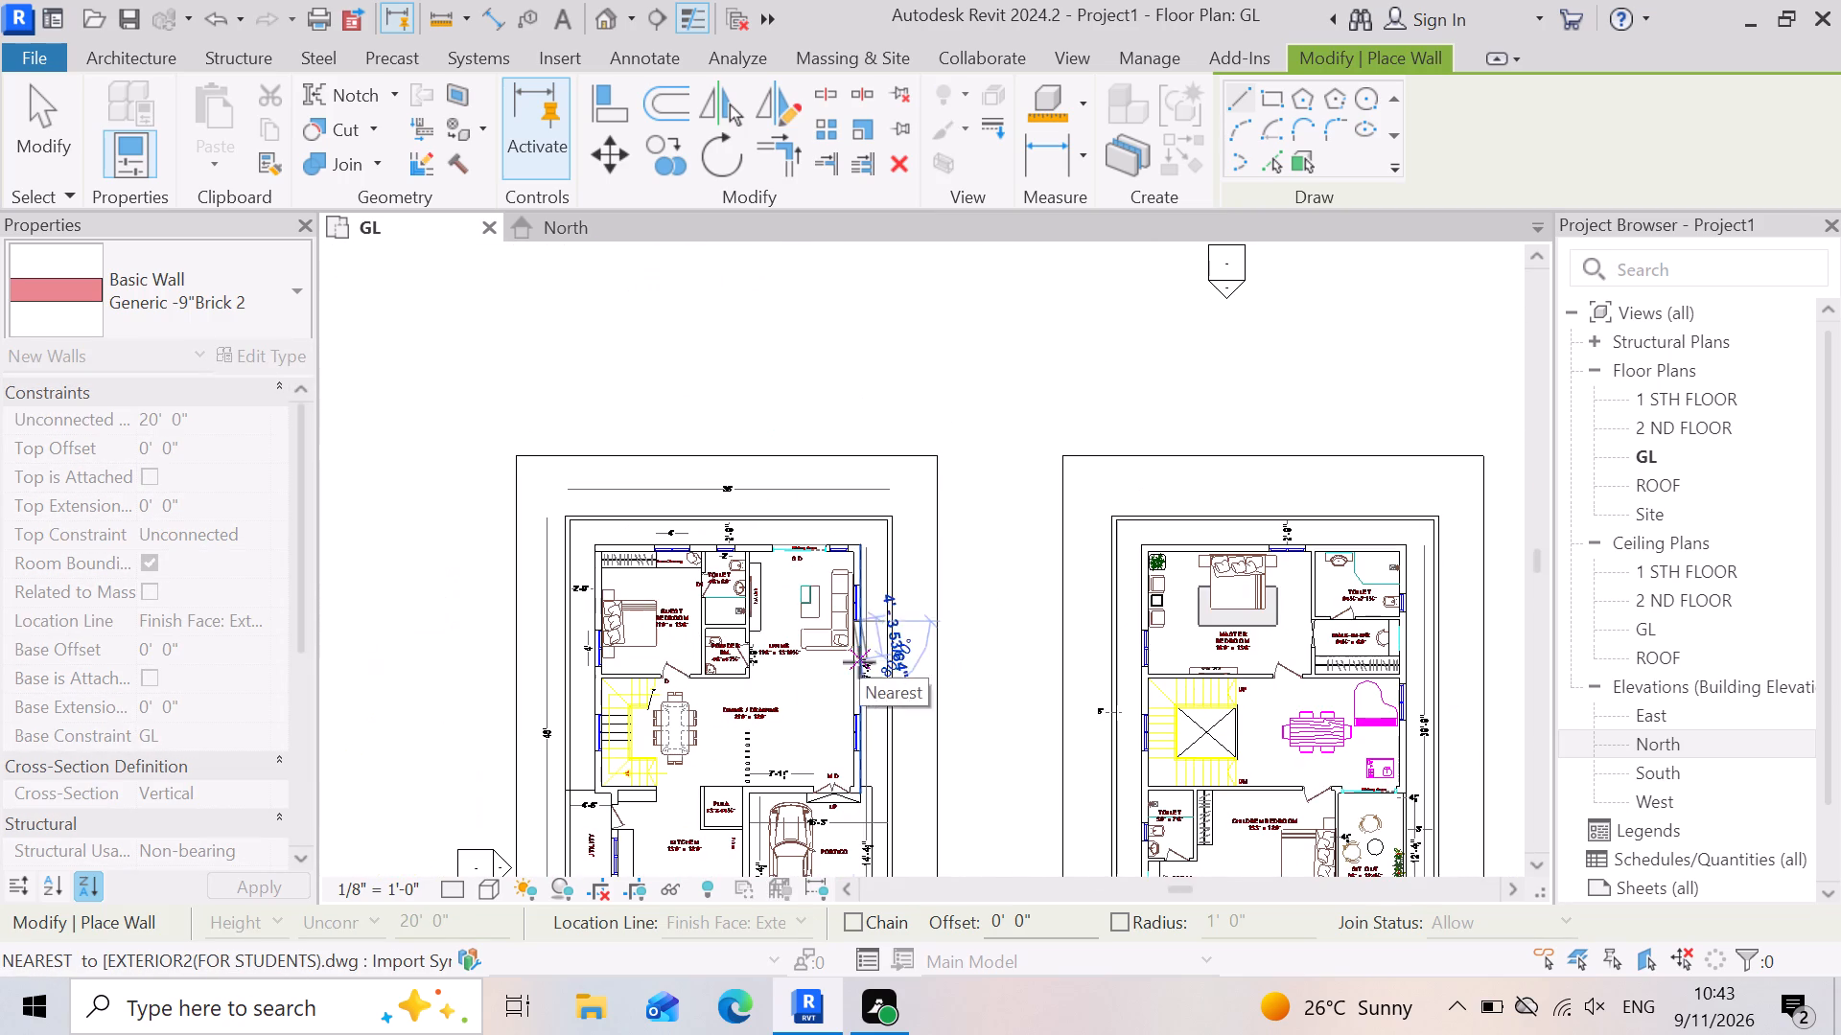
scroll(861, 788, "up", 9)
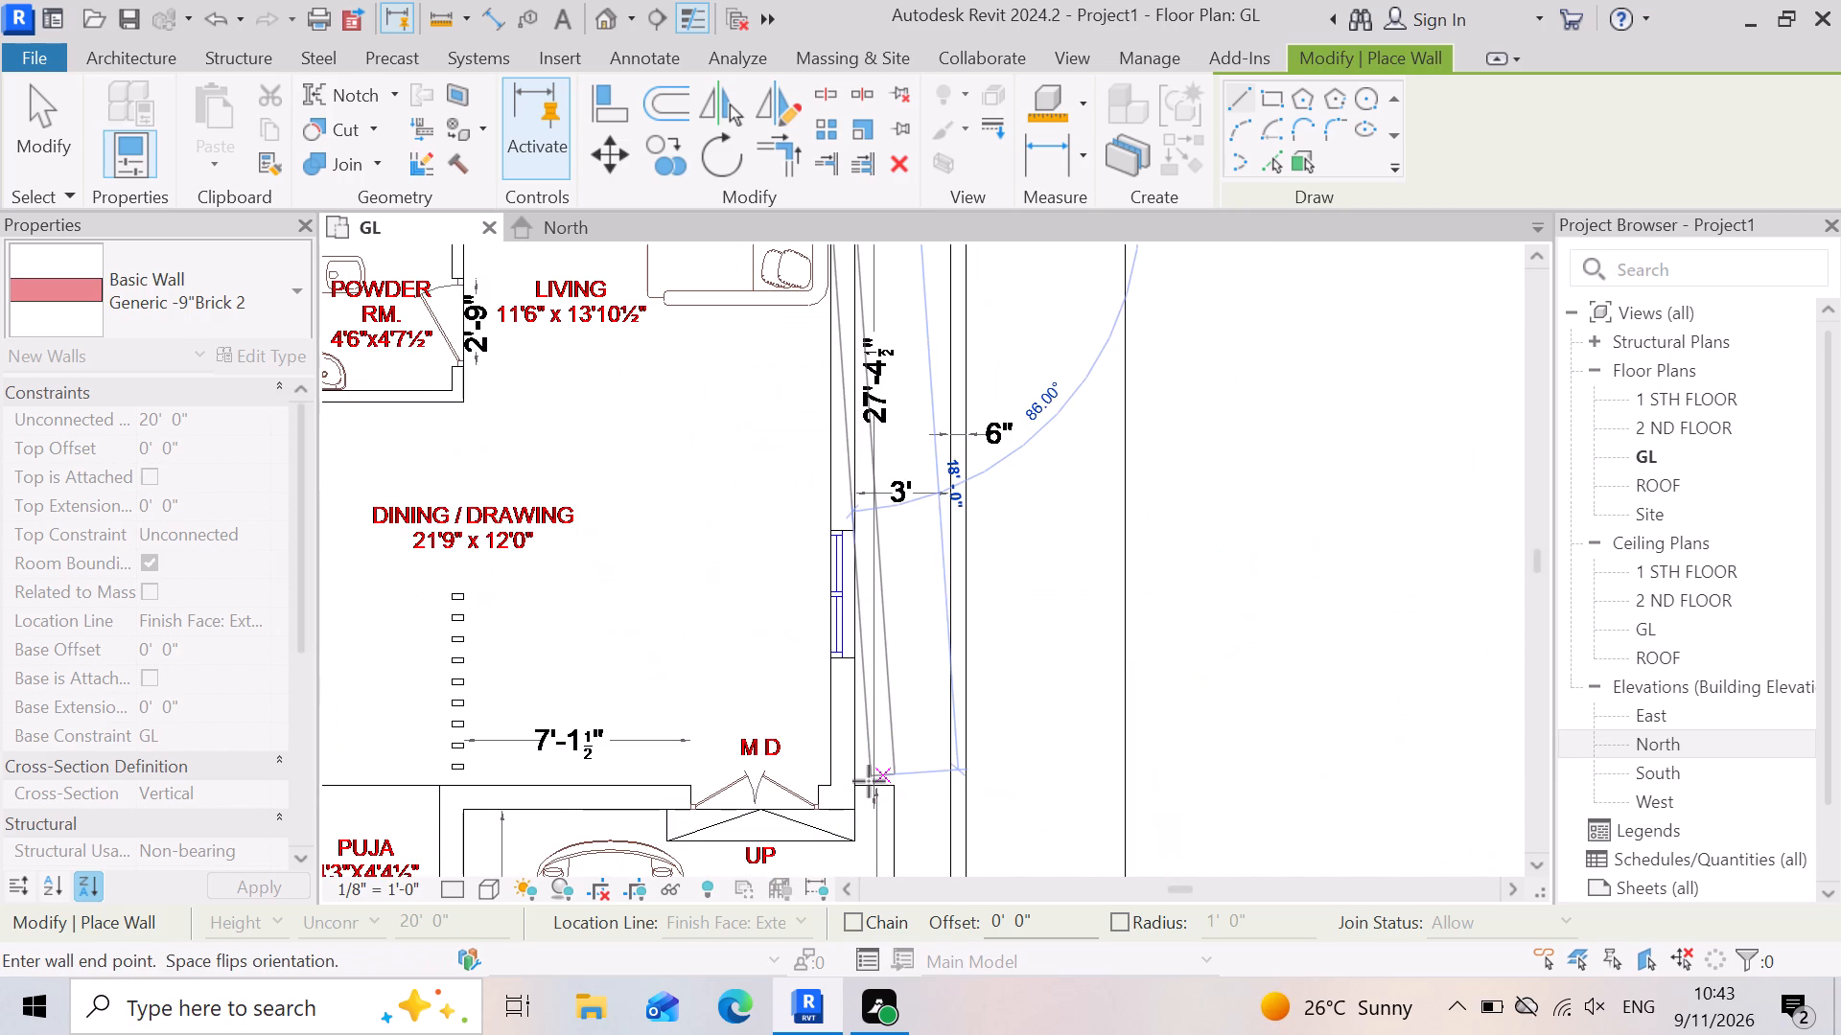
key("space")
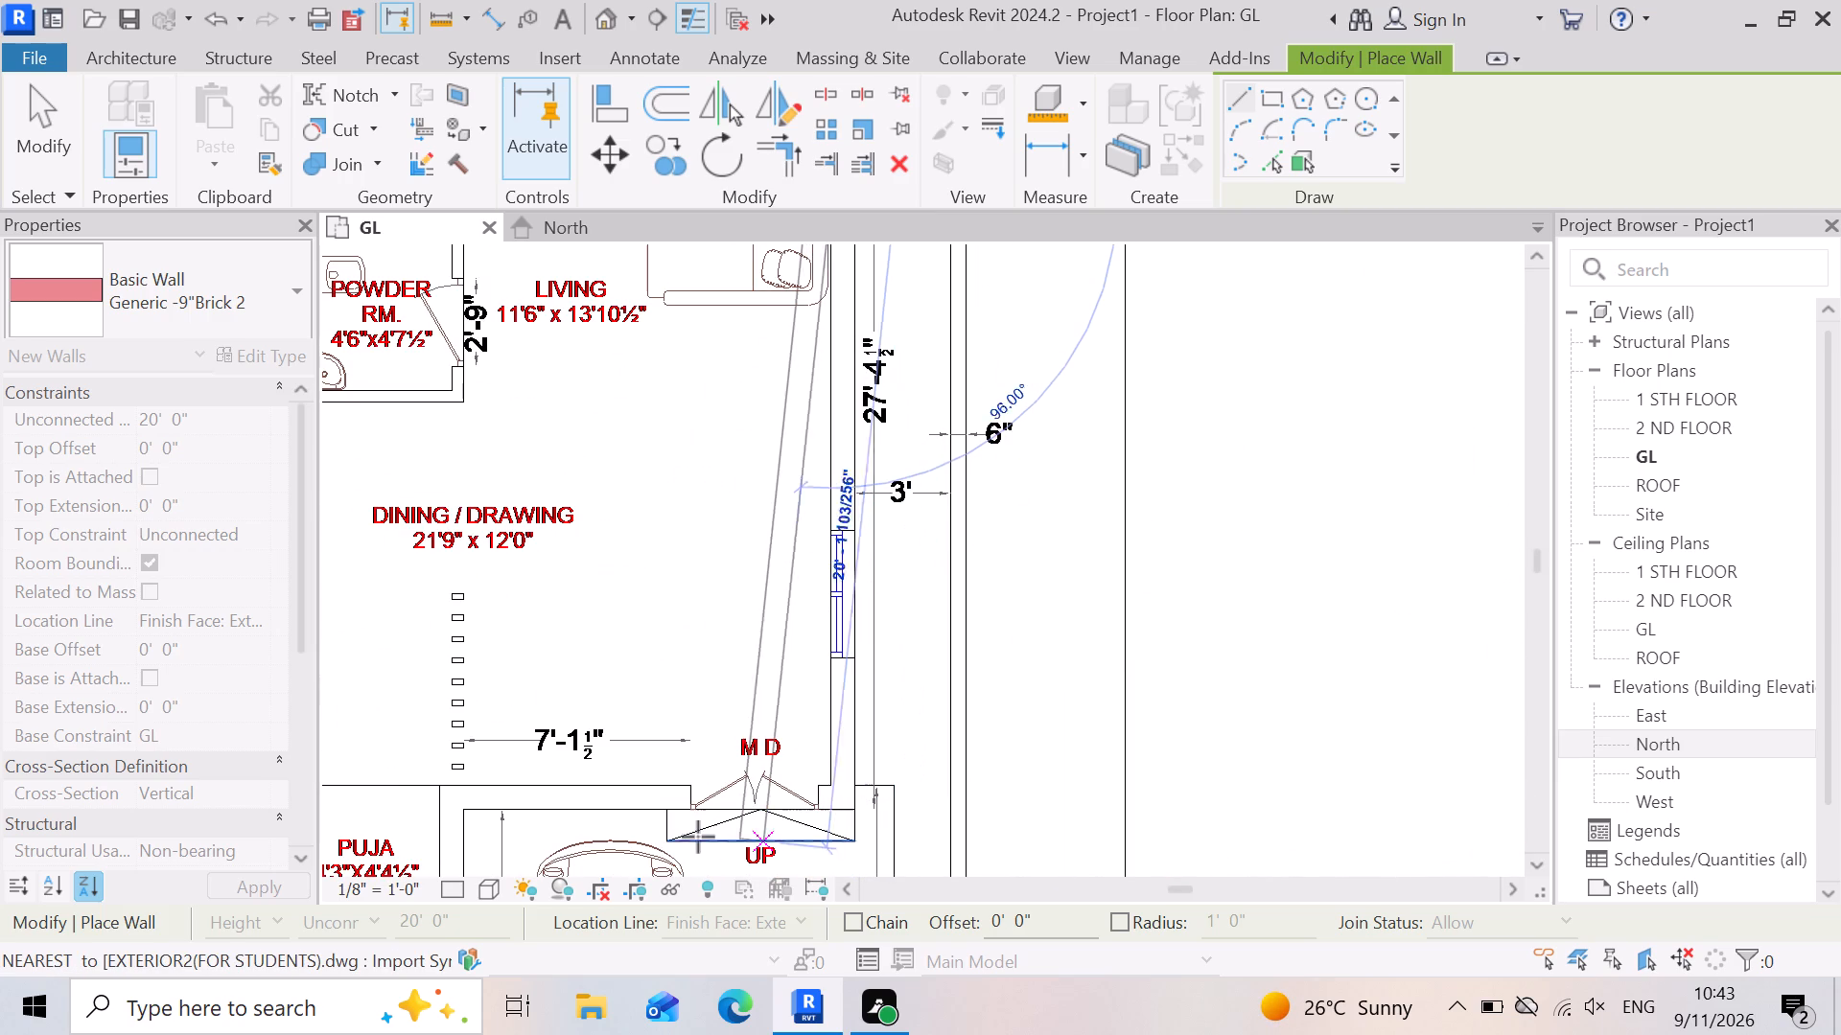
key("space")
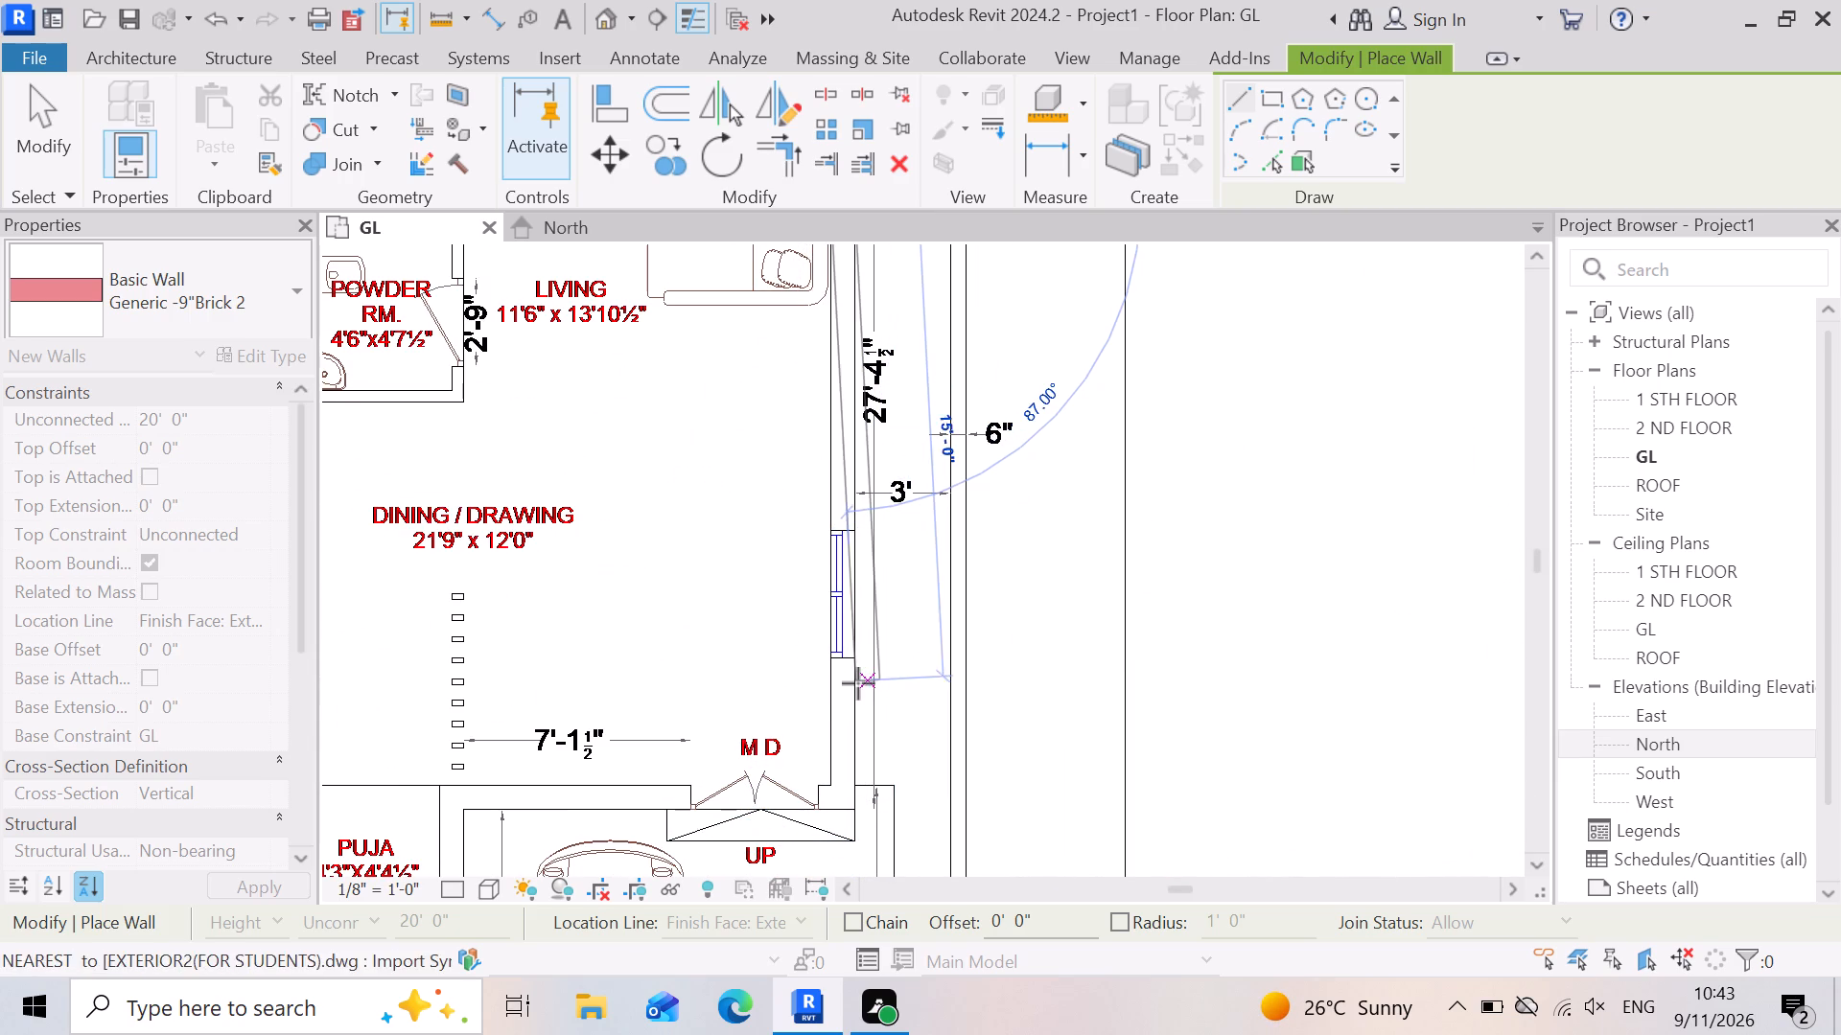
scroll(838, 802, "down", 5)
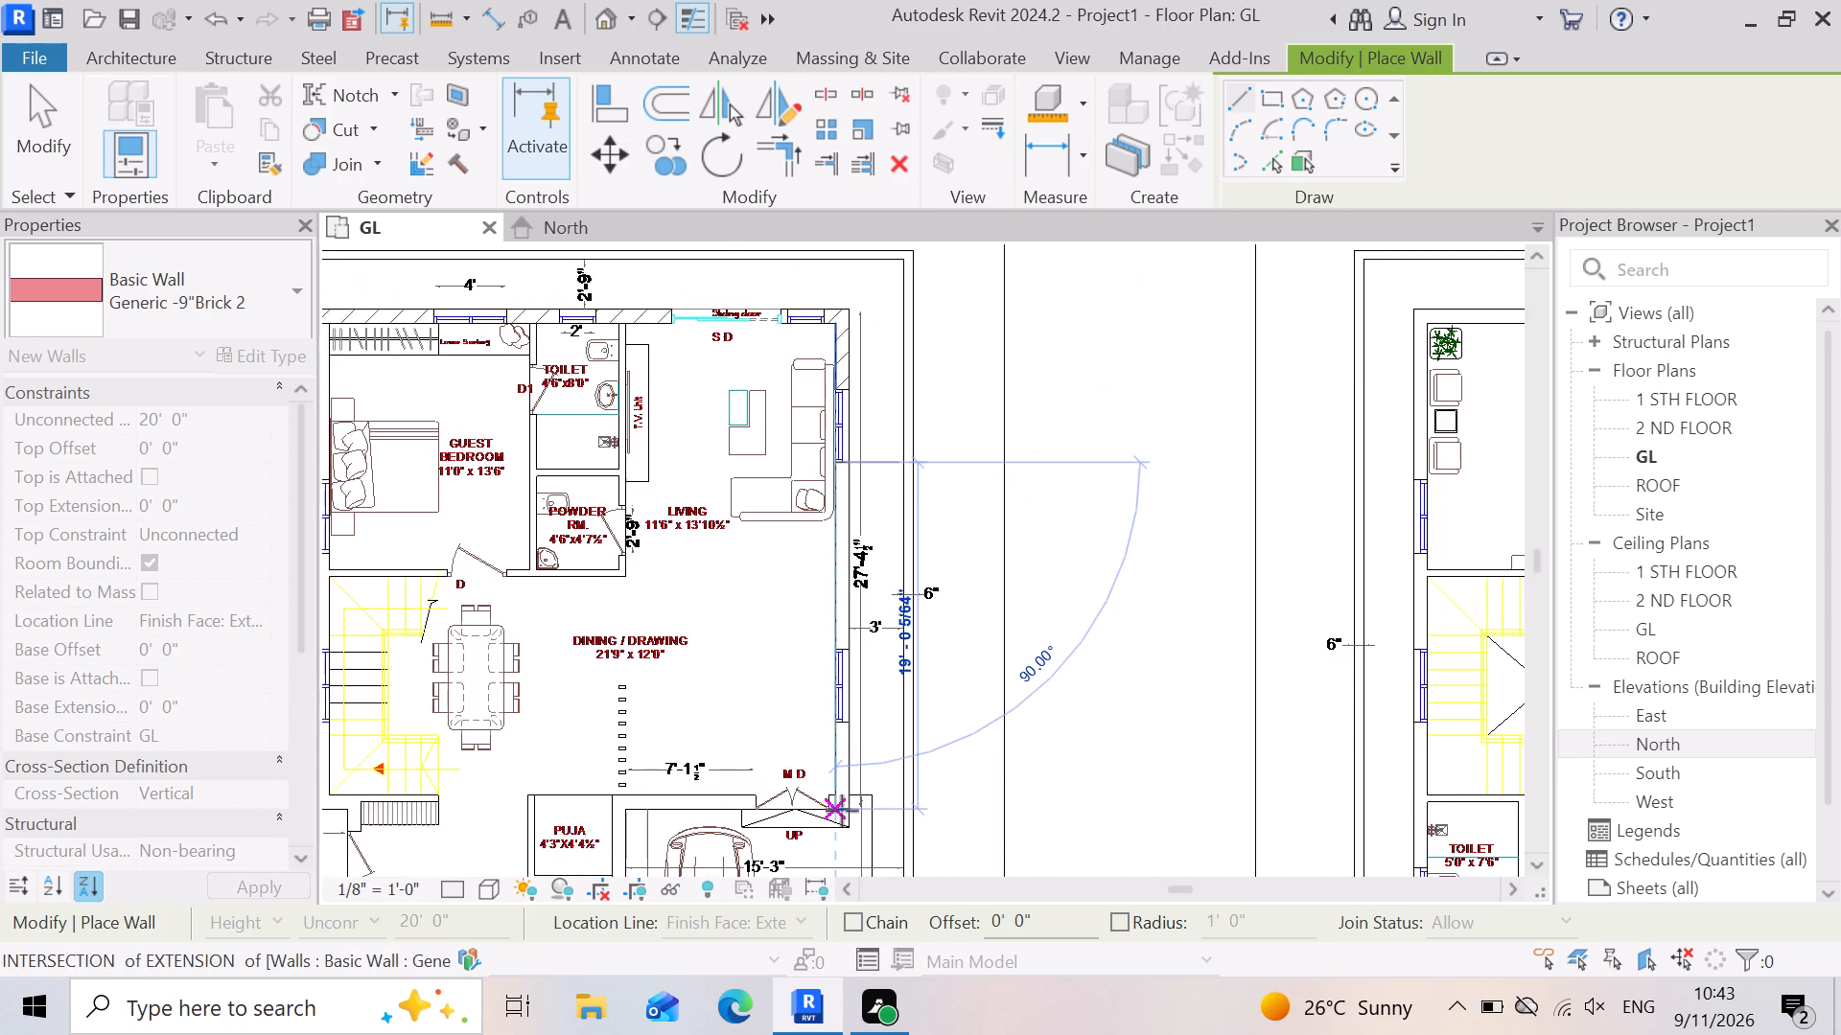
scroll(839, 710, "up", 5)
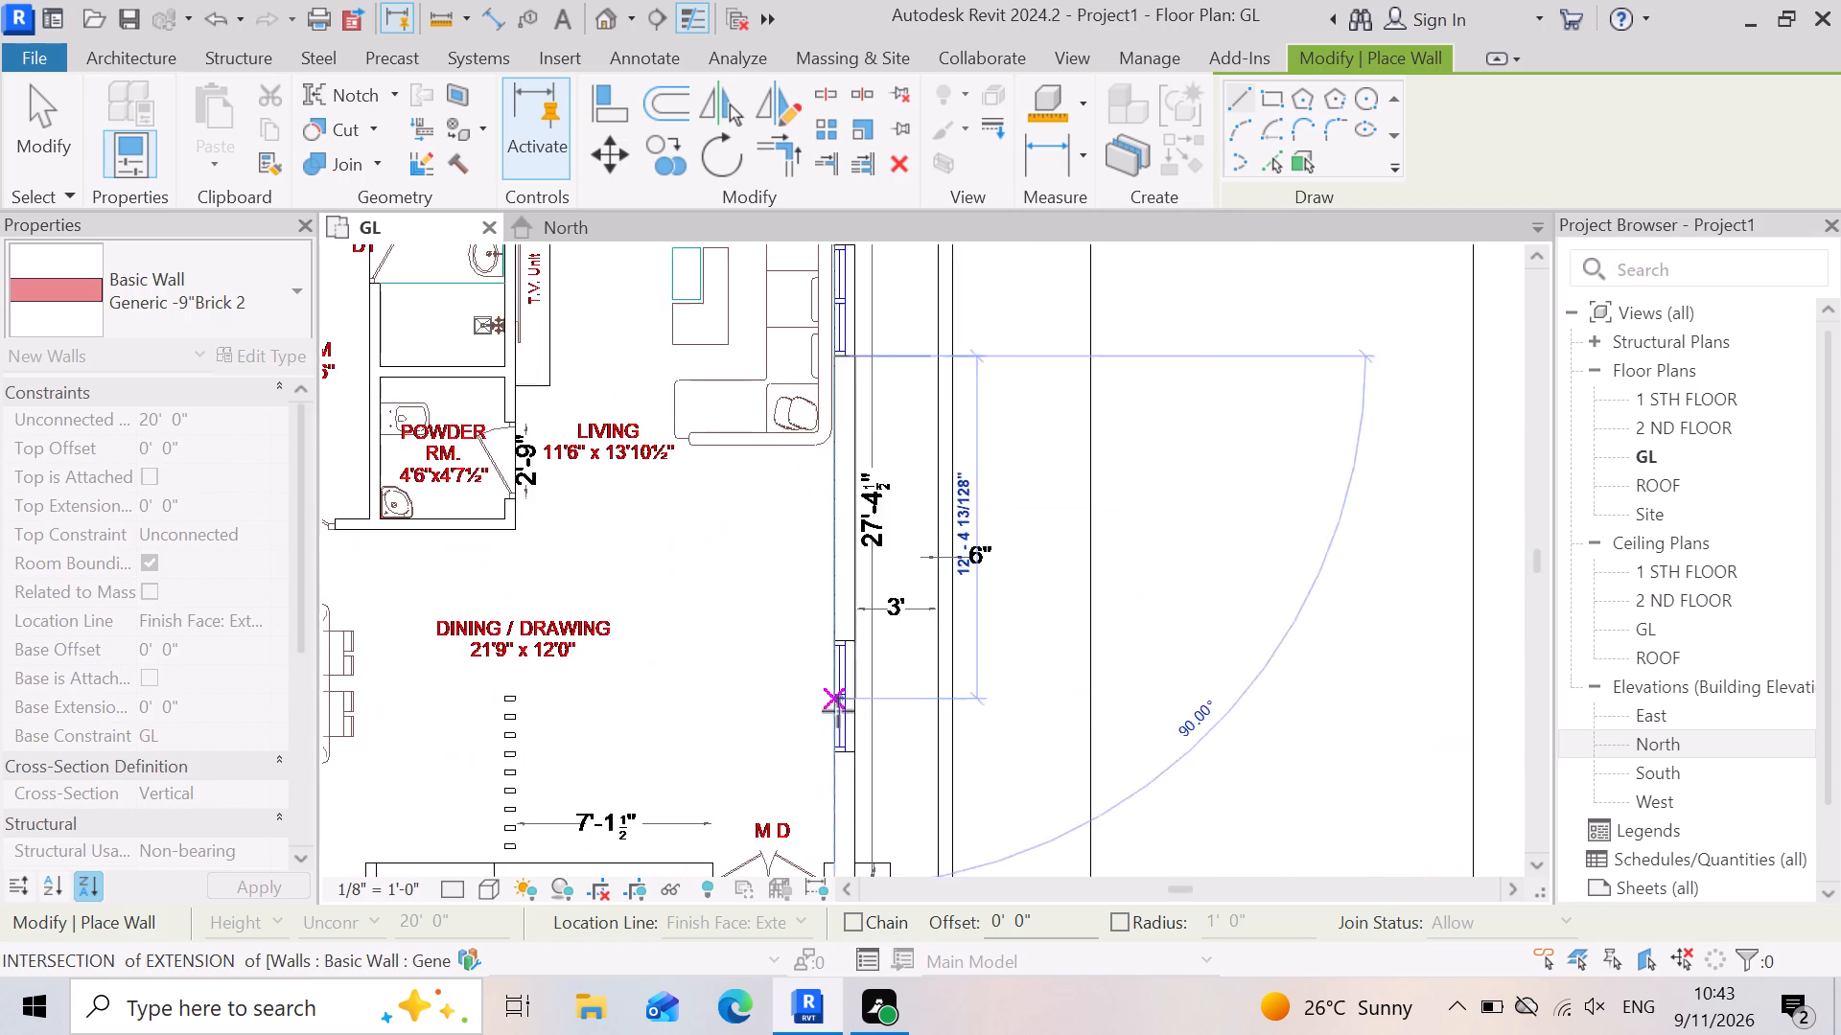
scroll(838, 711, "up", 6)
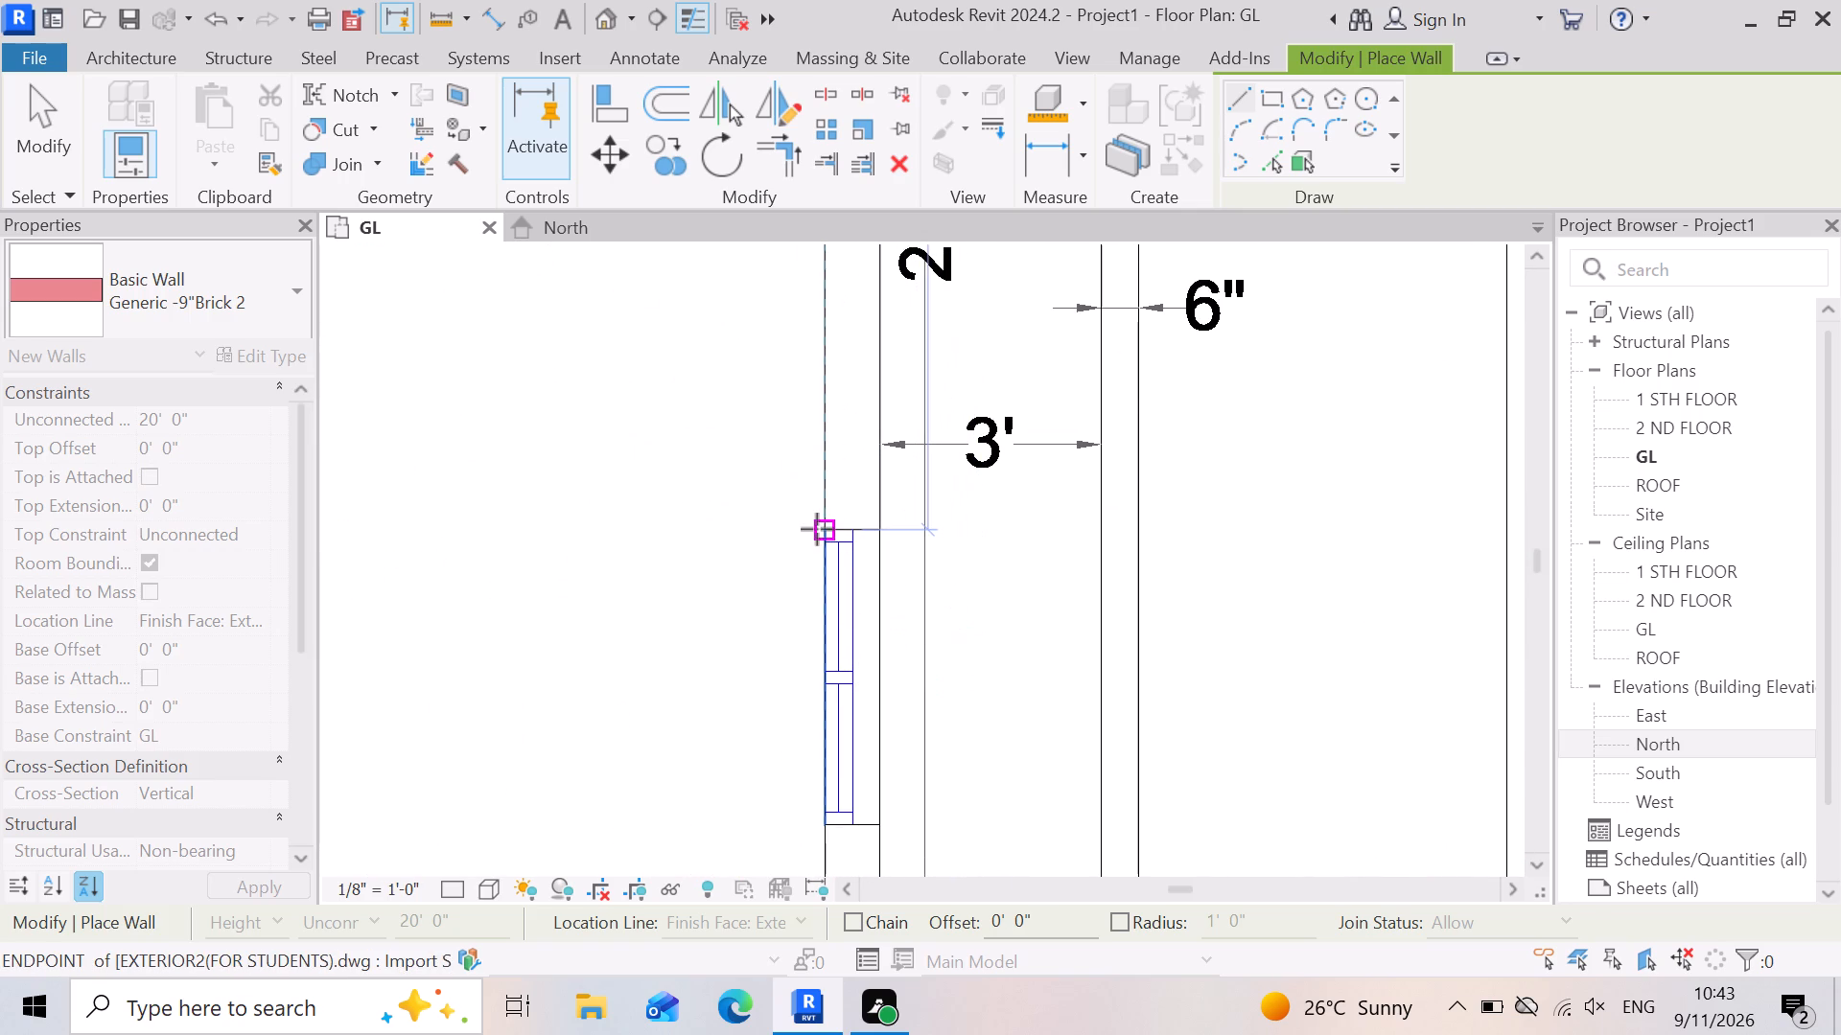
left_click(817, 529)
Draw a wall about 4'-0" long on the inner line from the dining/drawing window to the wall line beside the main door.
scroll(957, 649, "down", 9)
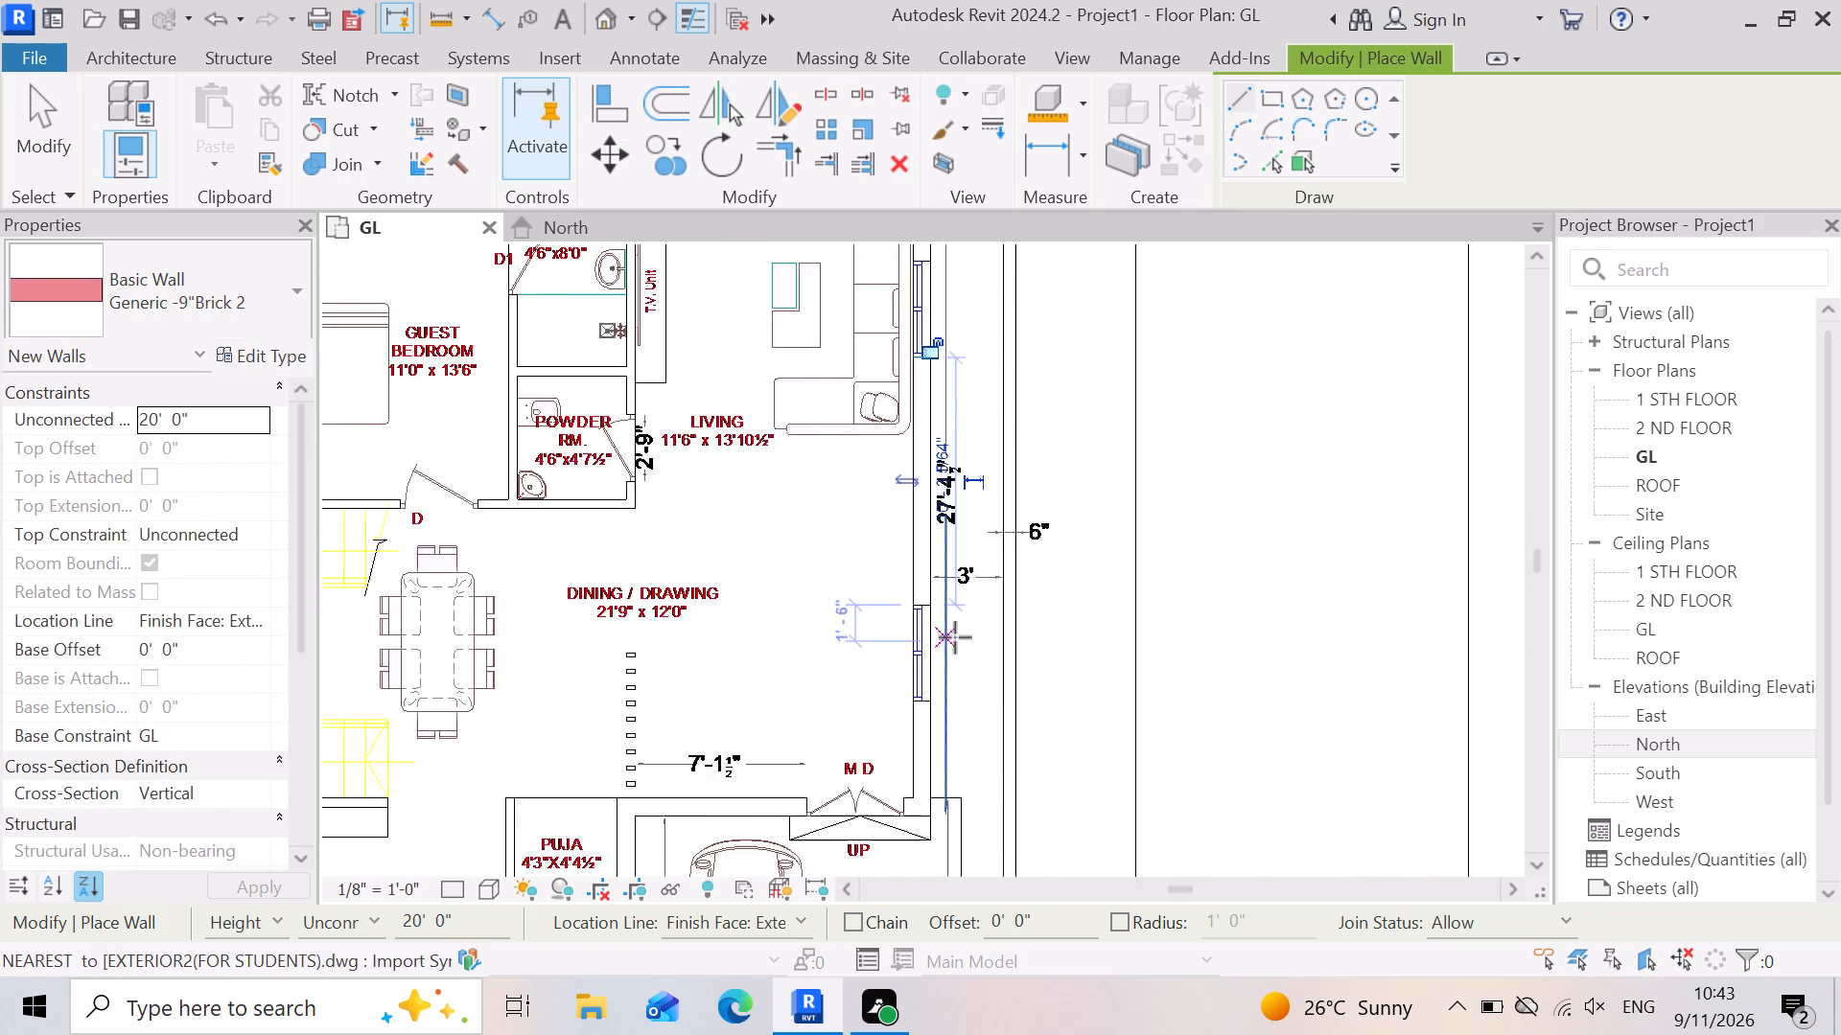
scroll(929, 760, "up", 13)
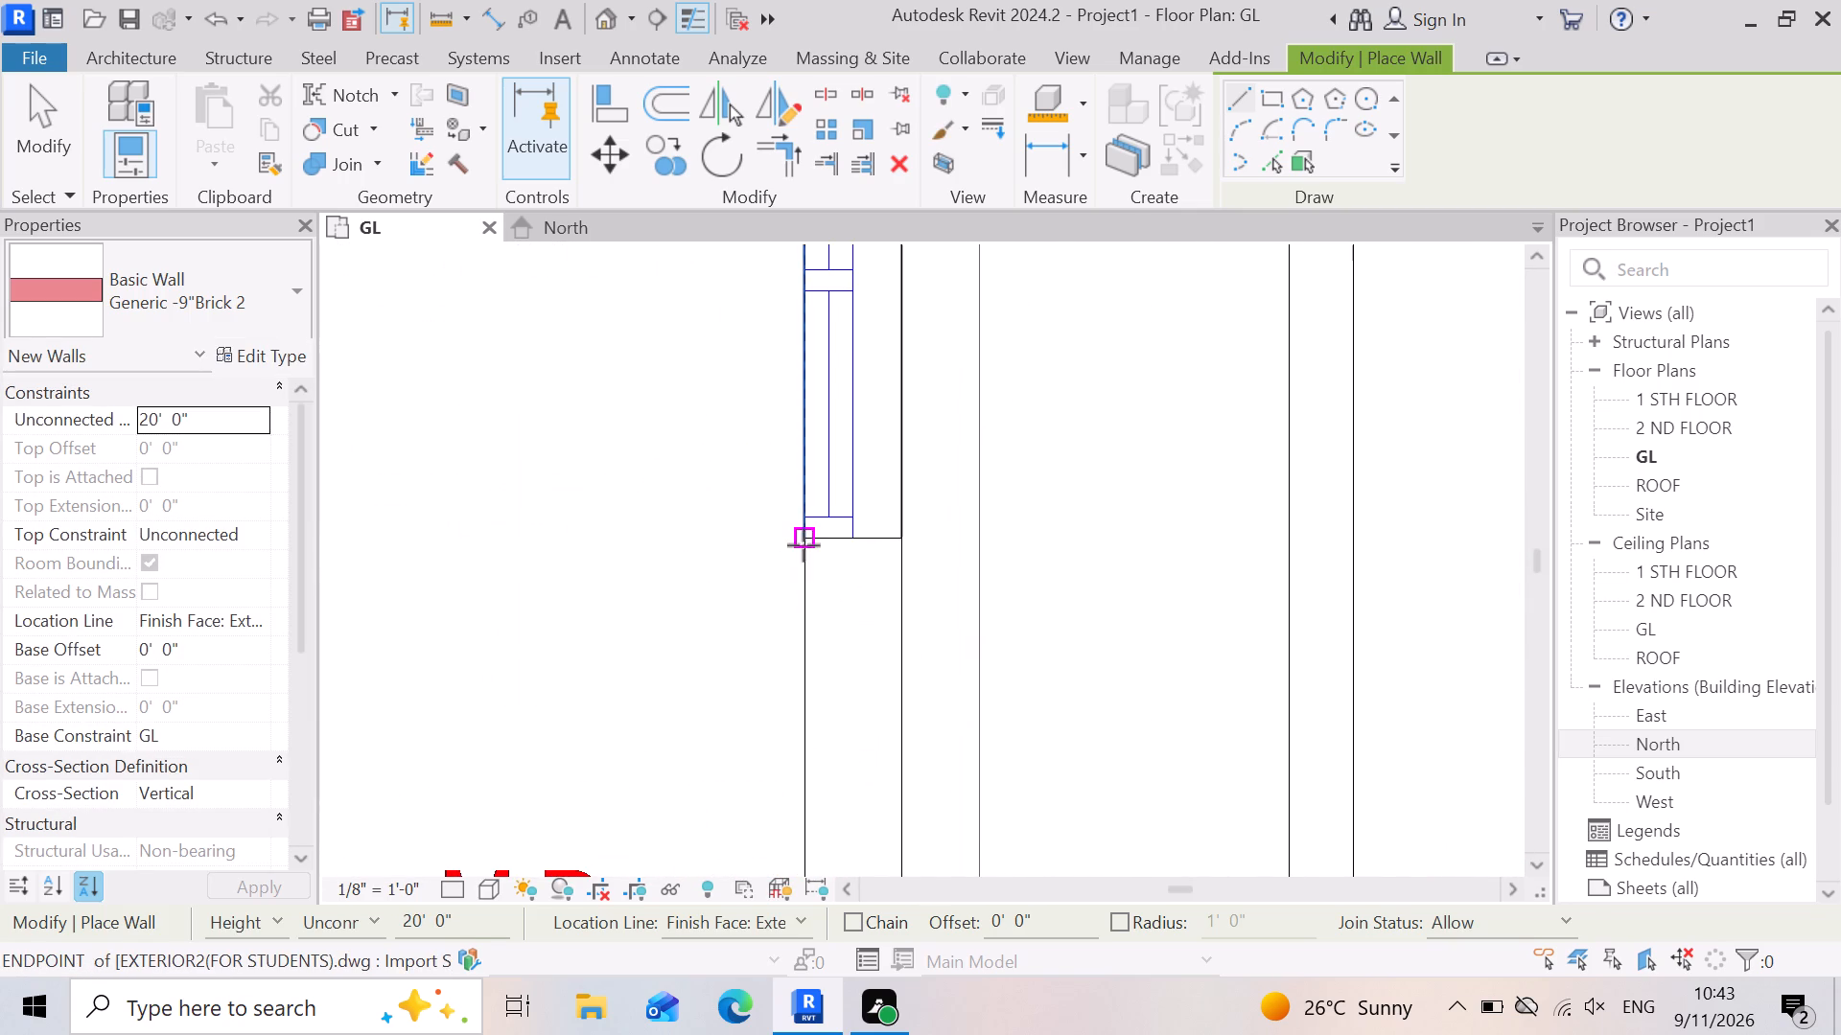
left_click(805, 545)
scroll(846, 548, "down", 10)
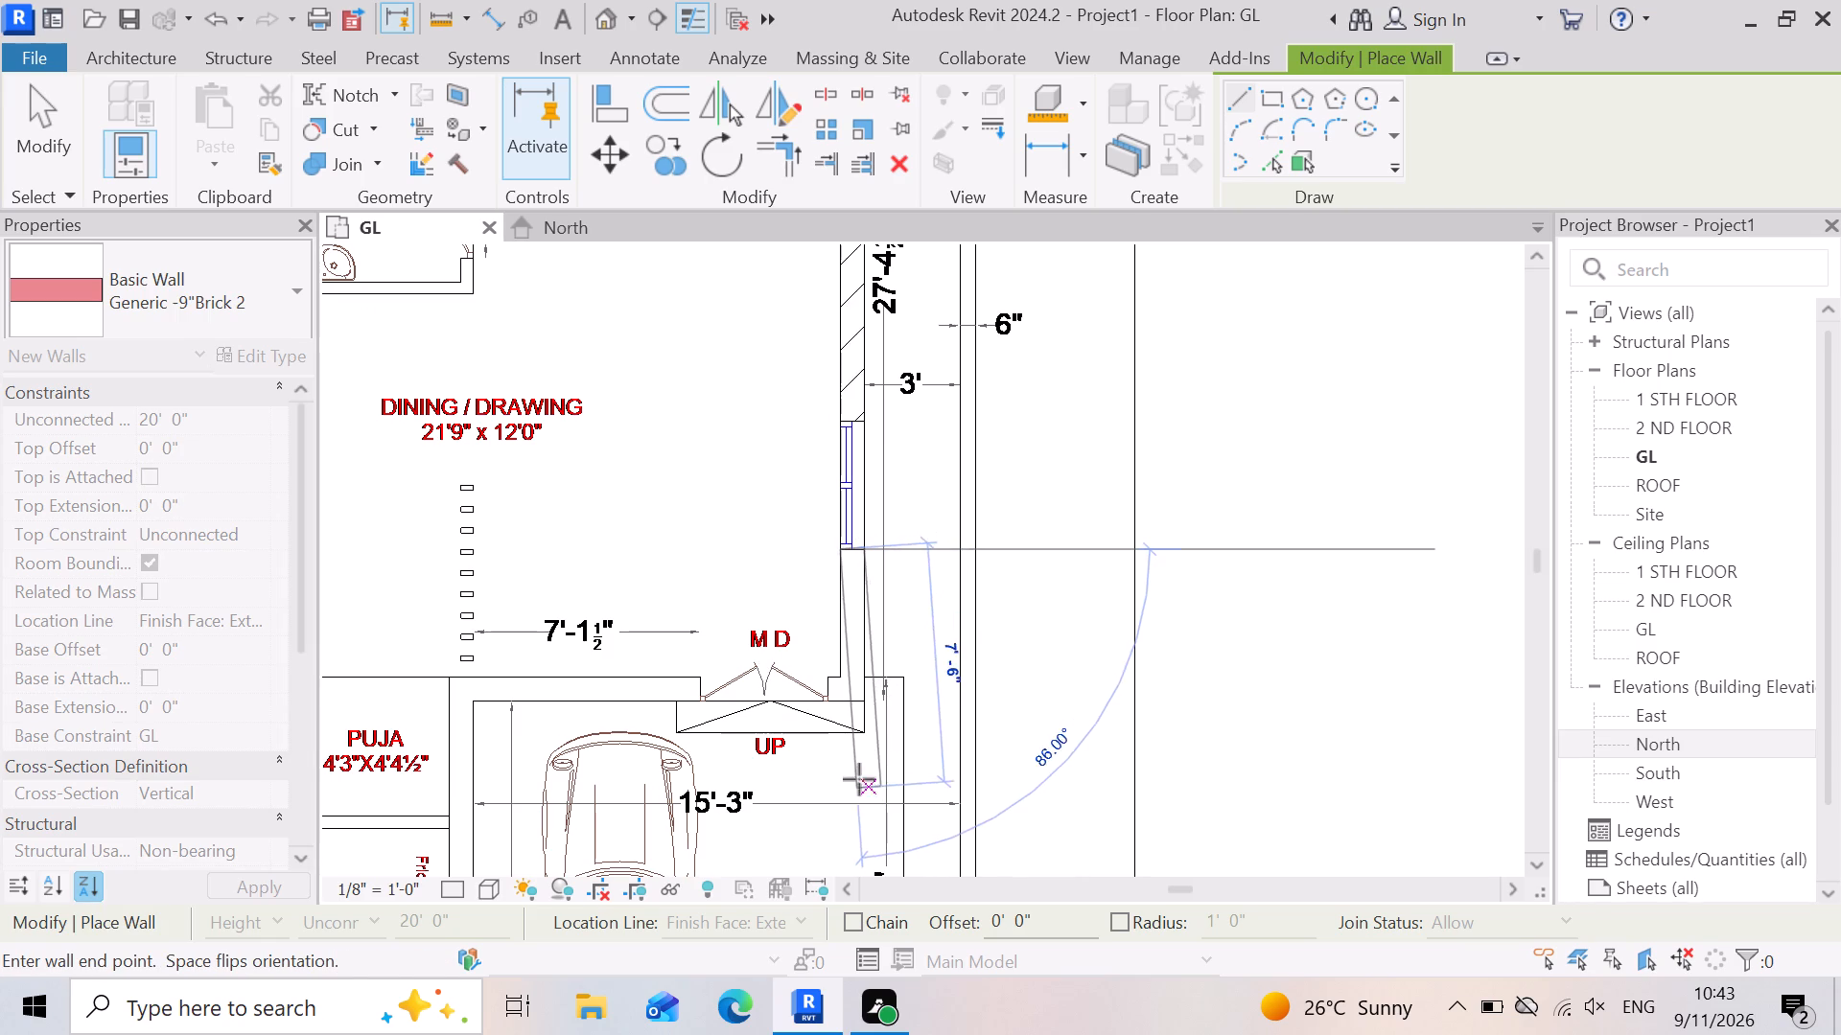
scroll(862, 738, "up", 5)
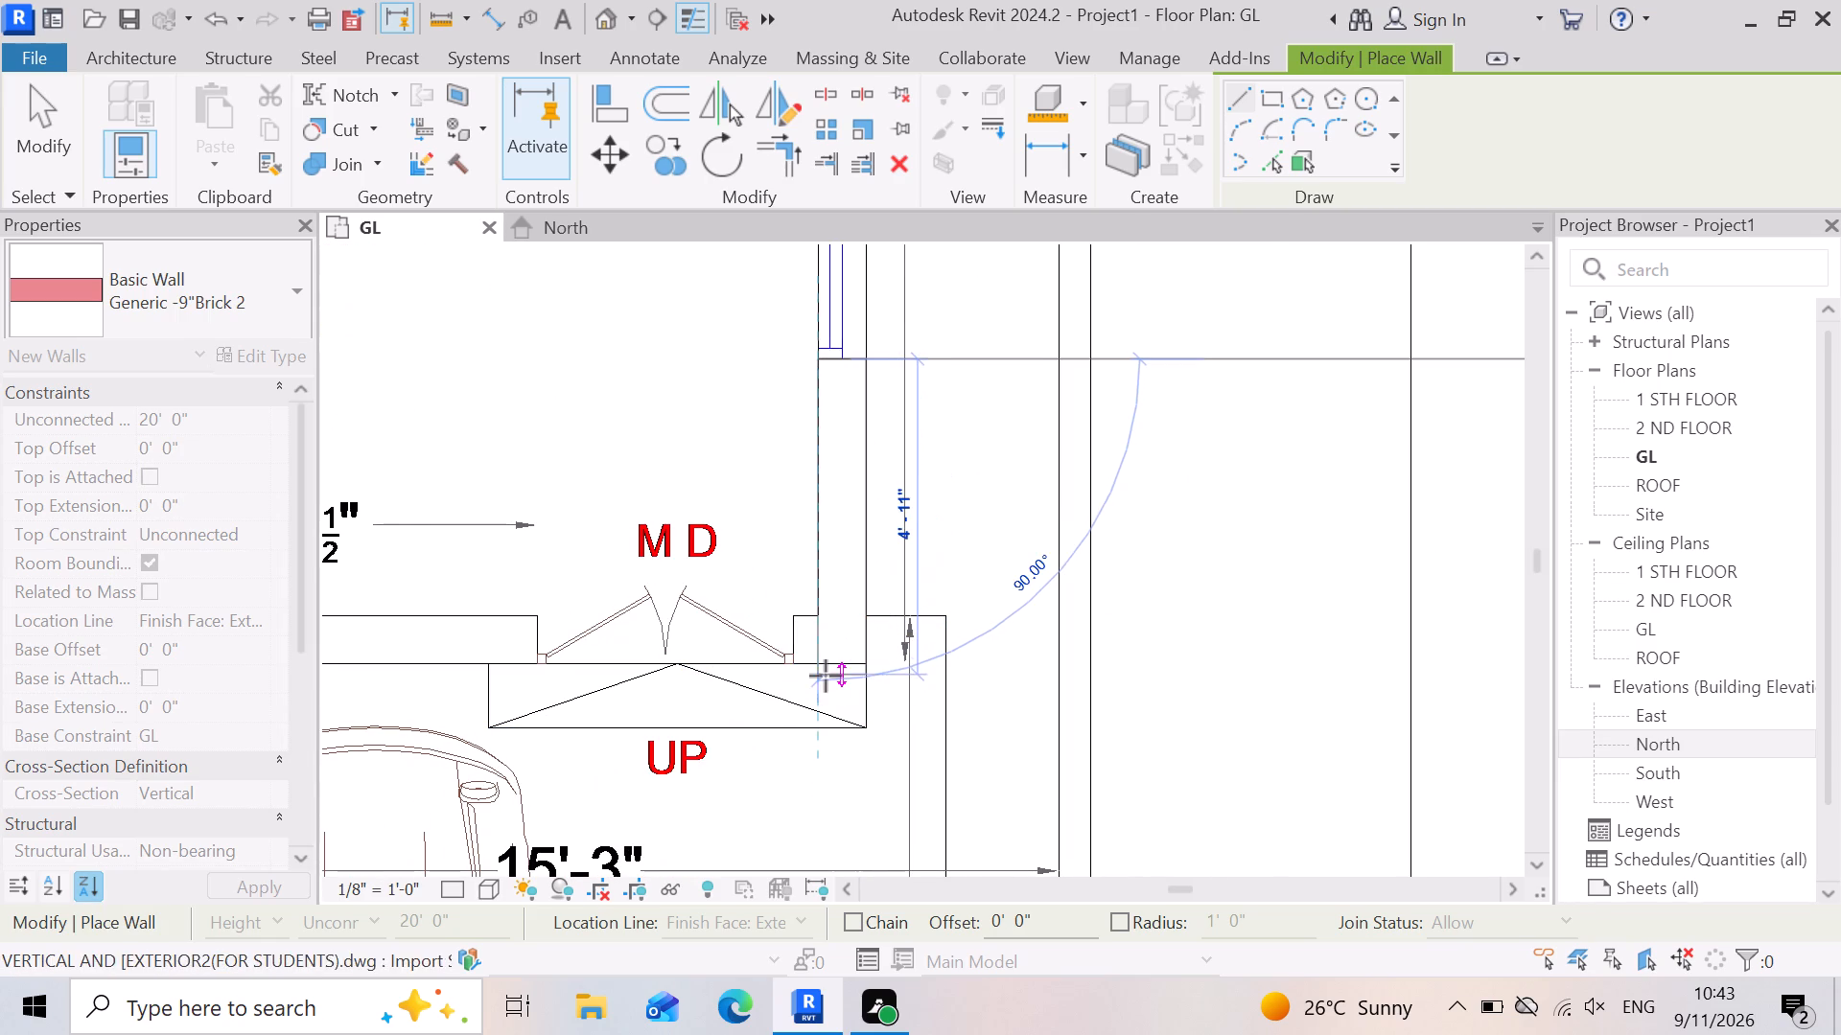
left_click(823, 620)
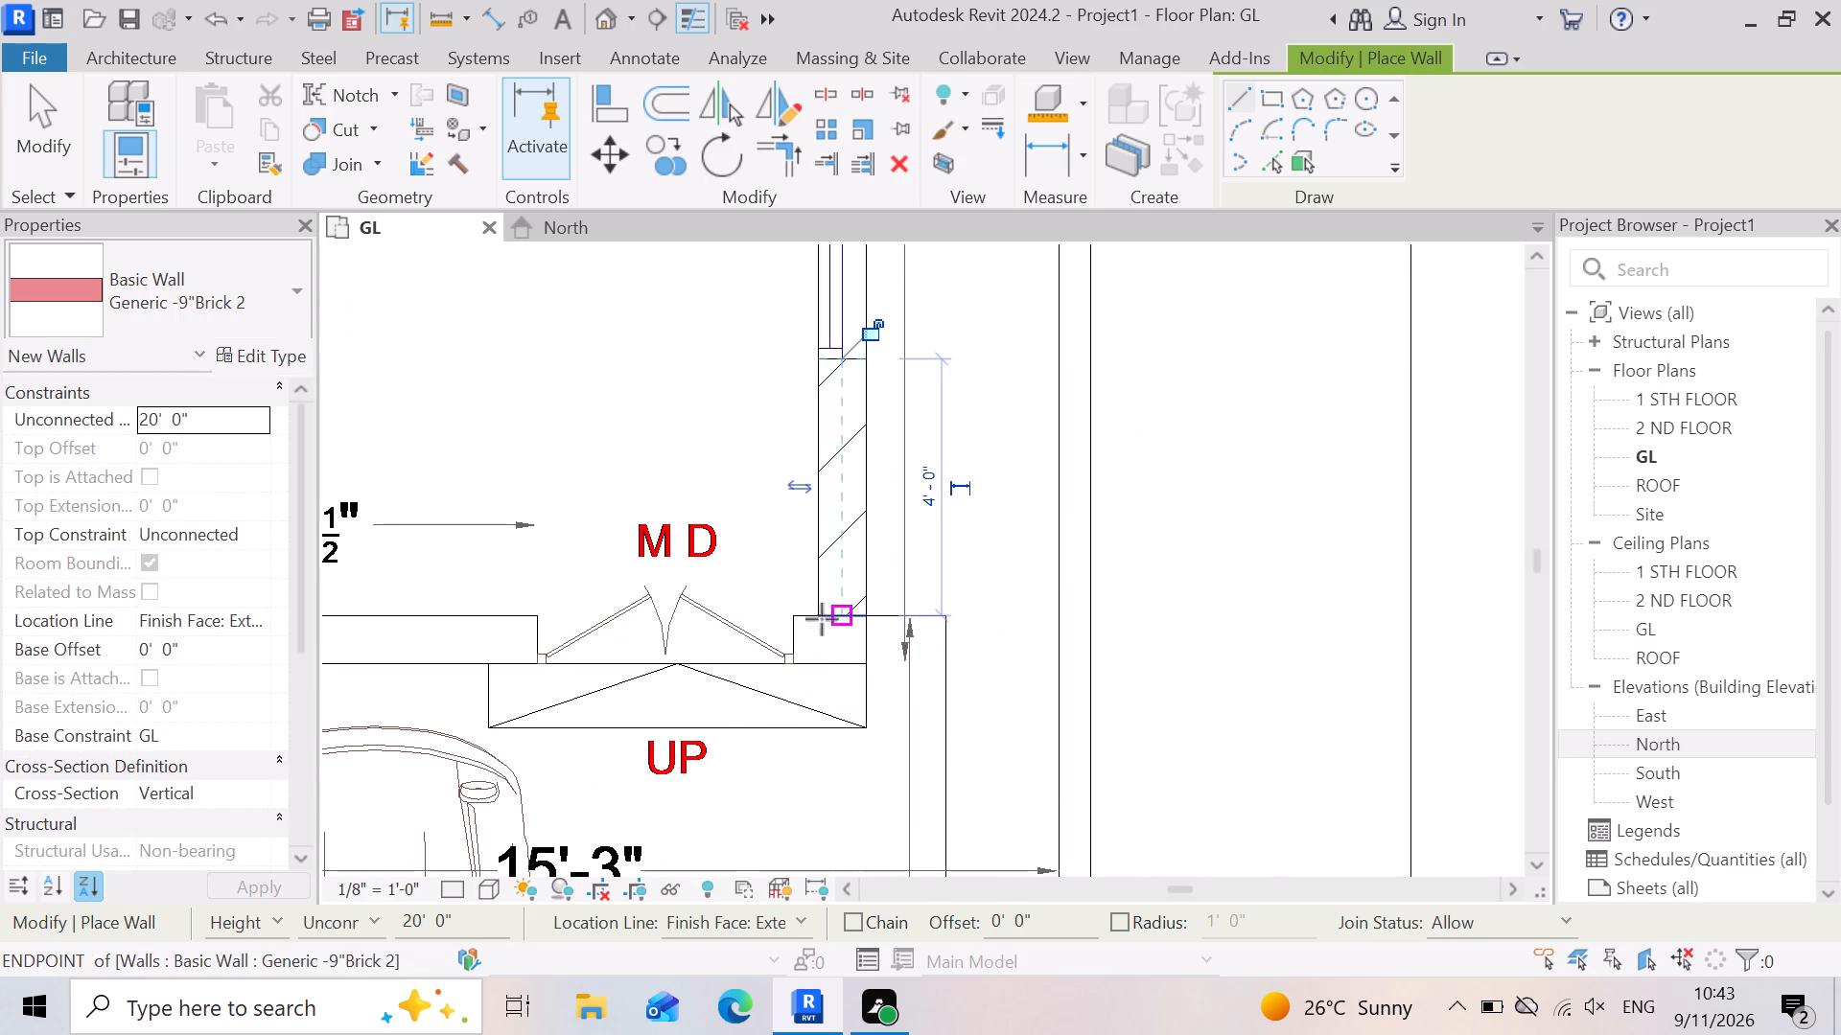
Draw a short wall from the main door (M D) jamb to the adjacent outer building corner.
scroll(930, 731, "down", 4)
scroll(838, 704, "up", 8)
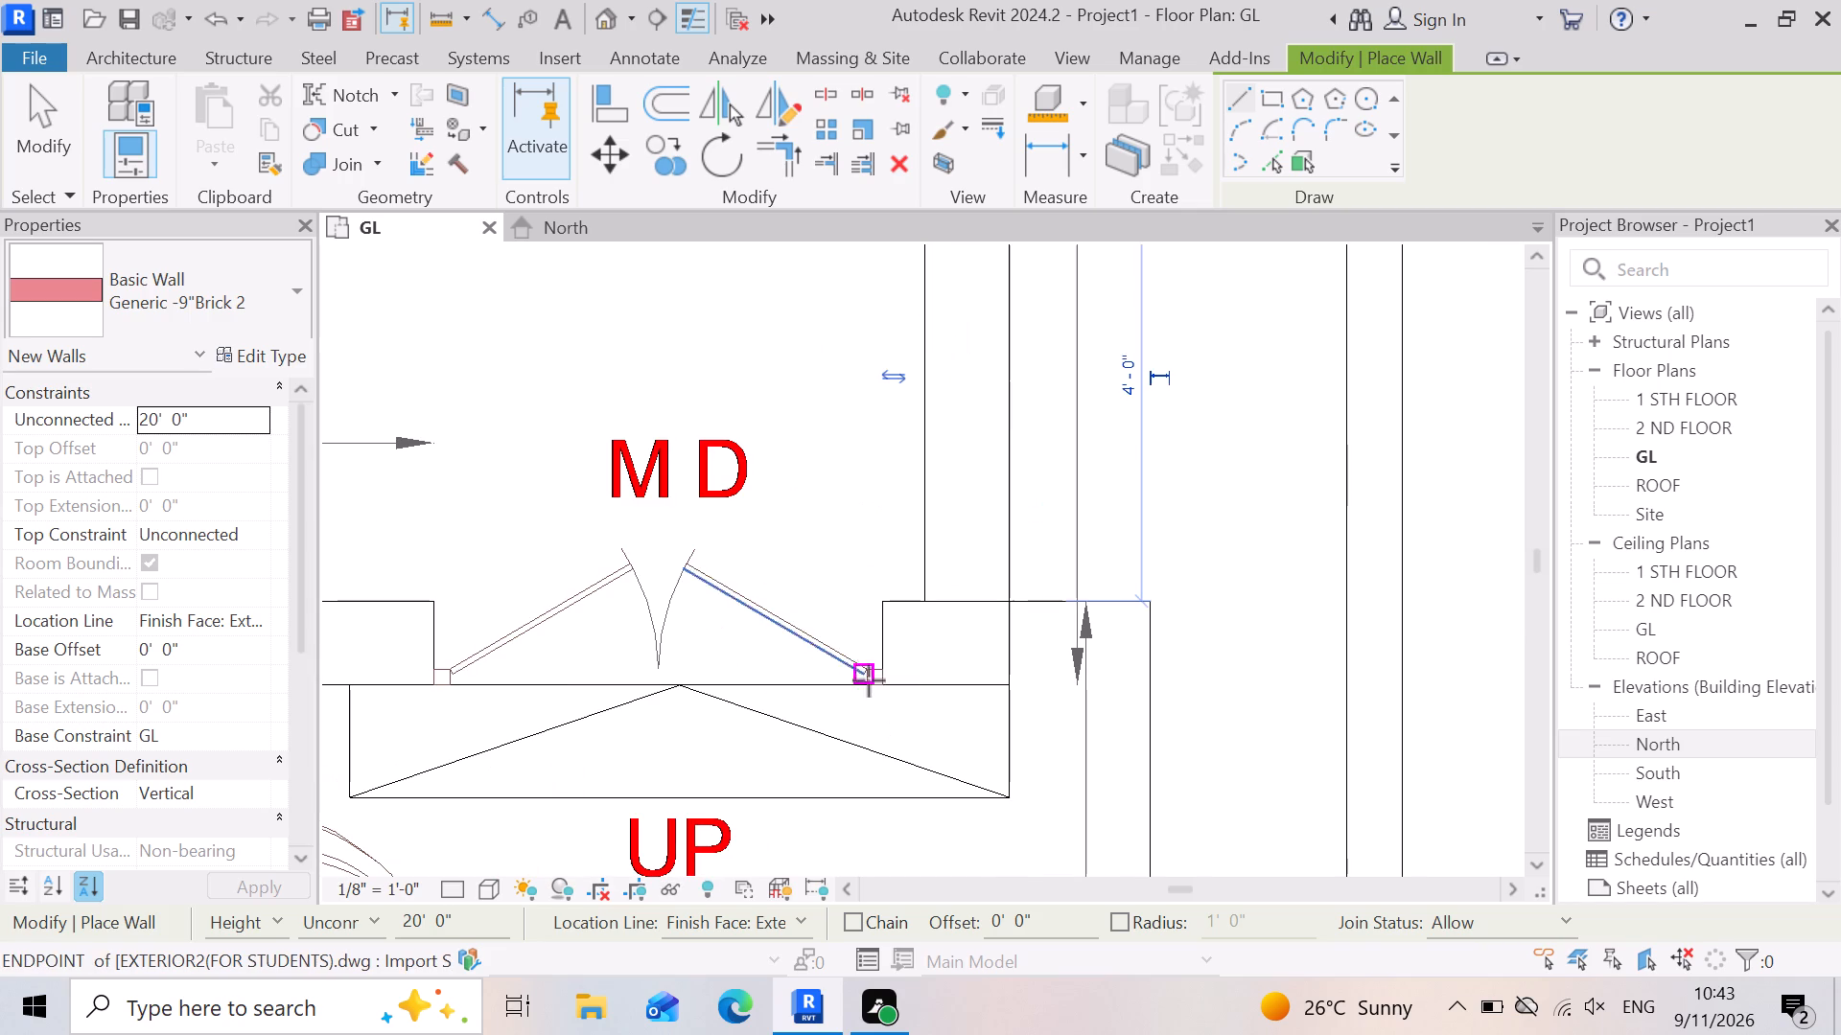
left_click(887, 682)
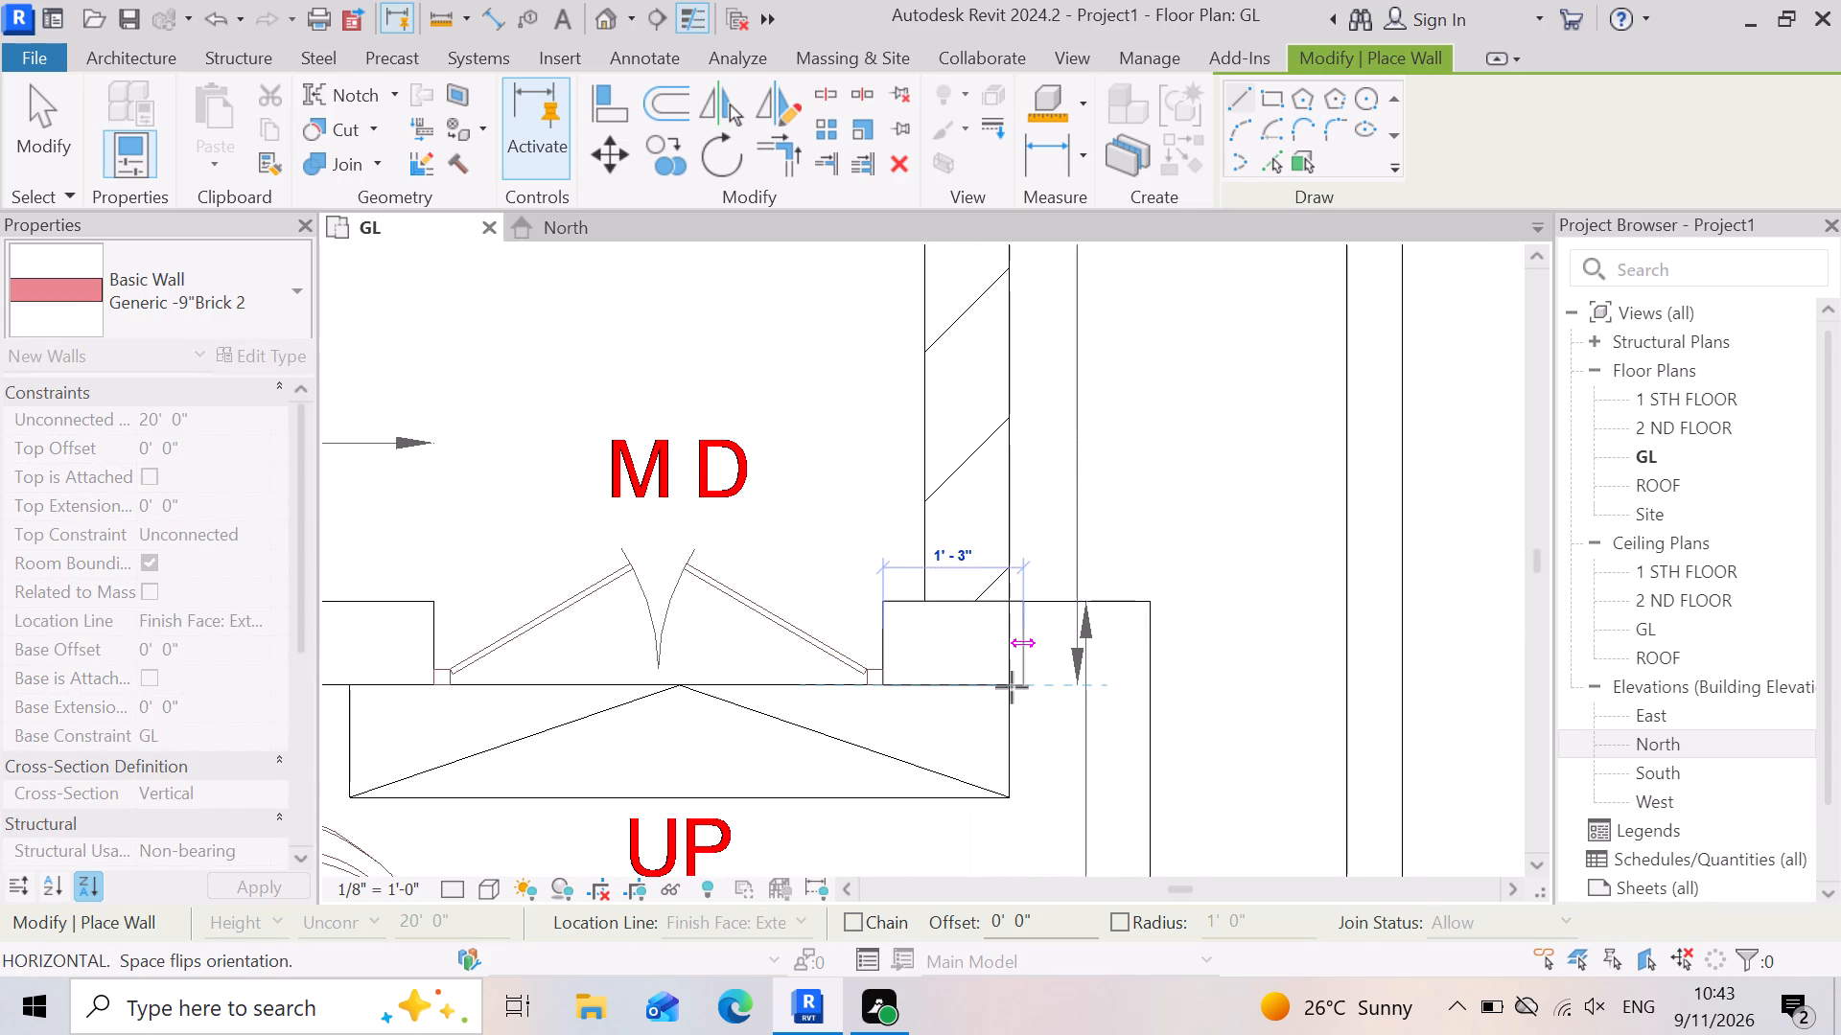
left_click(1002, 692)
scroll(1007, 731, "down", 9)
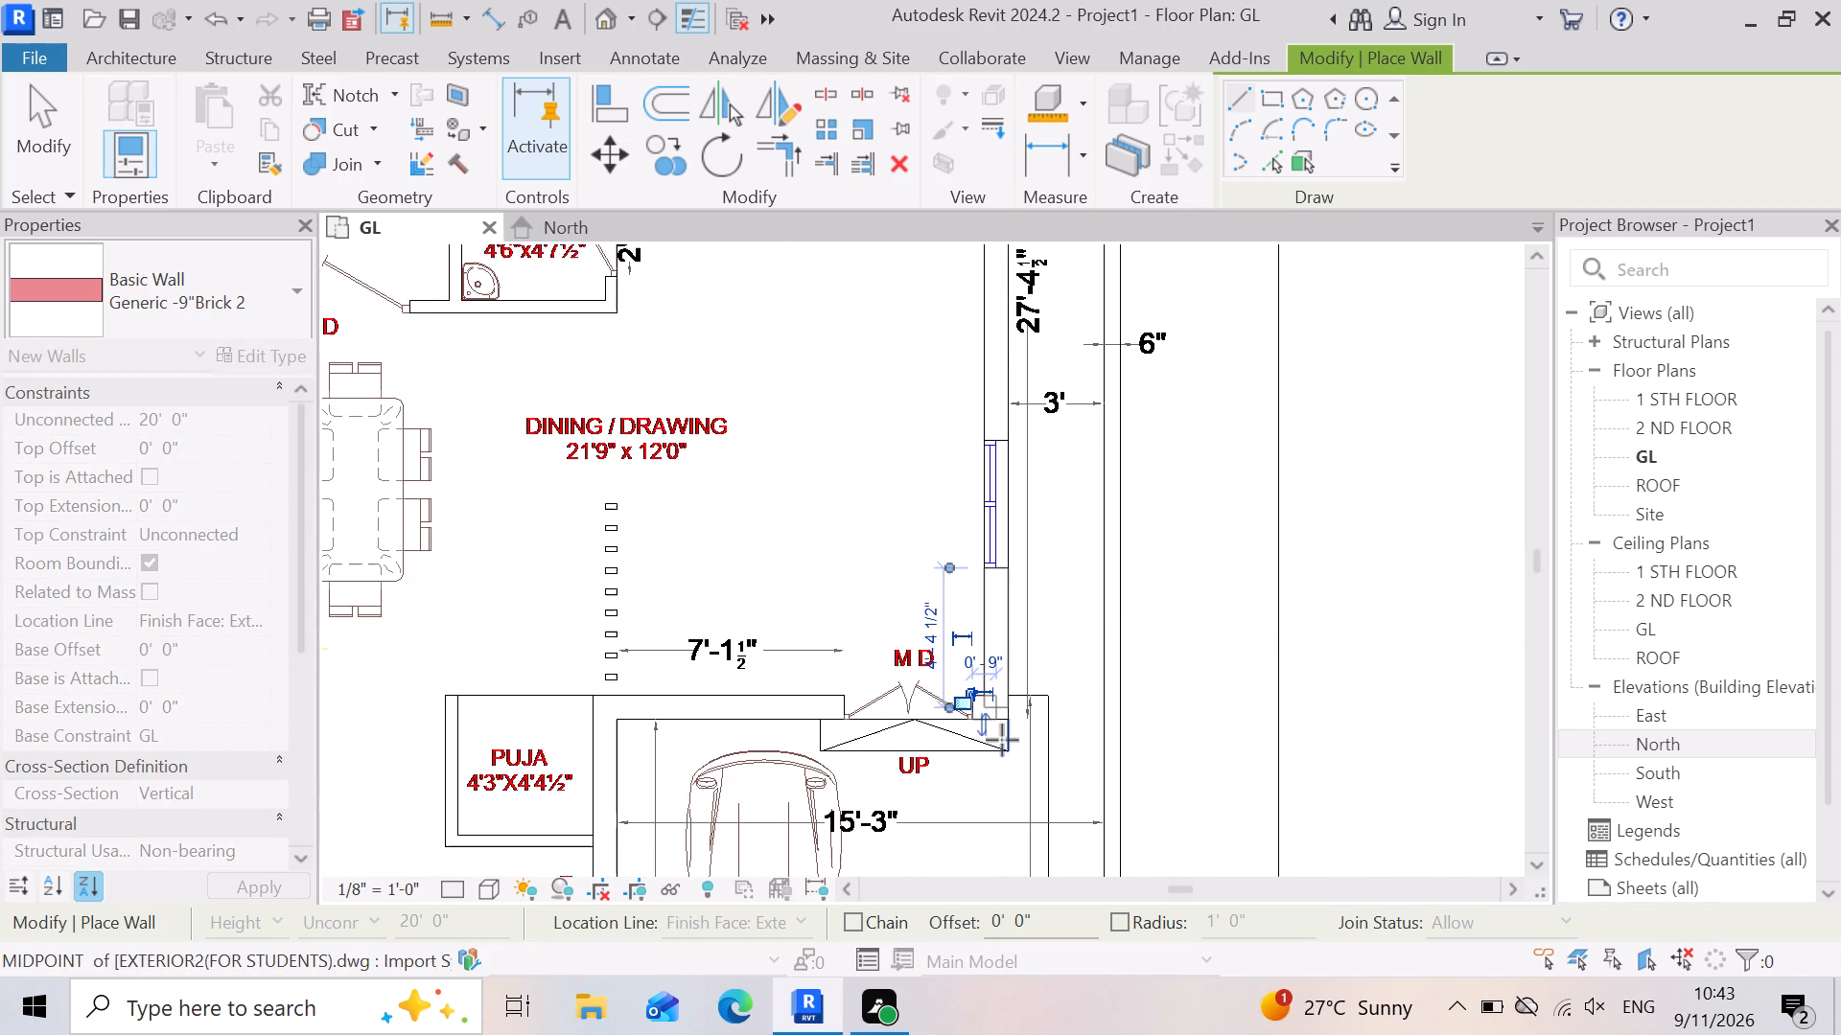
Draw a flipped wall about 7'-10 1/2" long from the main door's other jamb along the portico to the puja room's wall line.
scroll(775, 755, "up", 8)
scroll(893, 713, "up", 4)
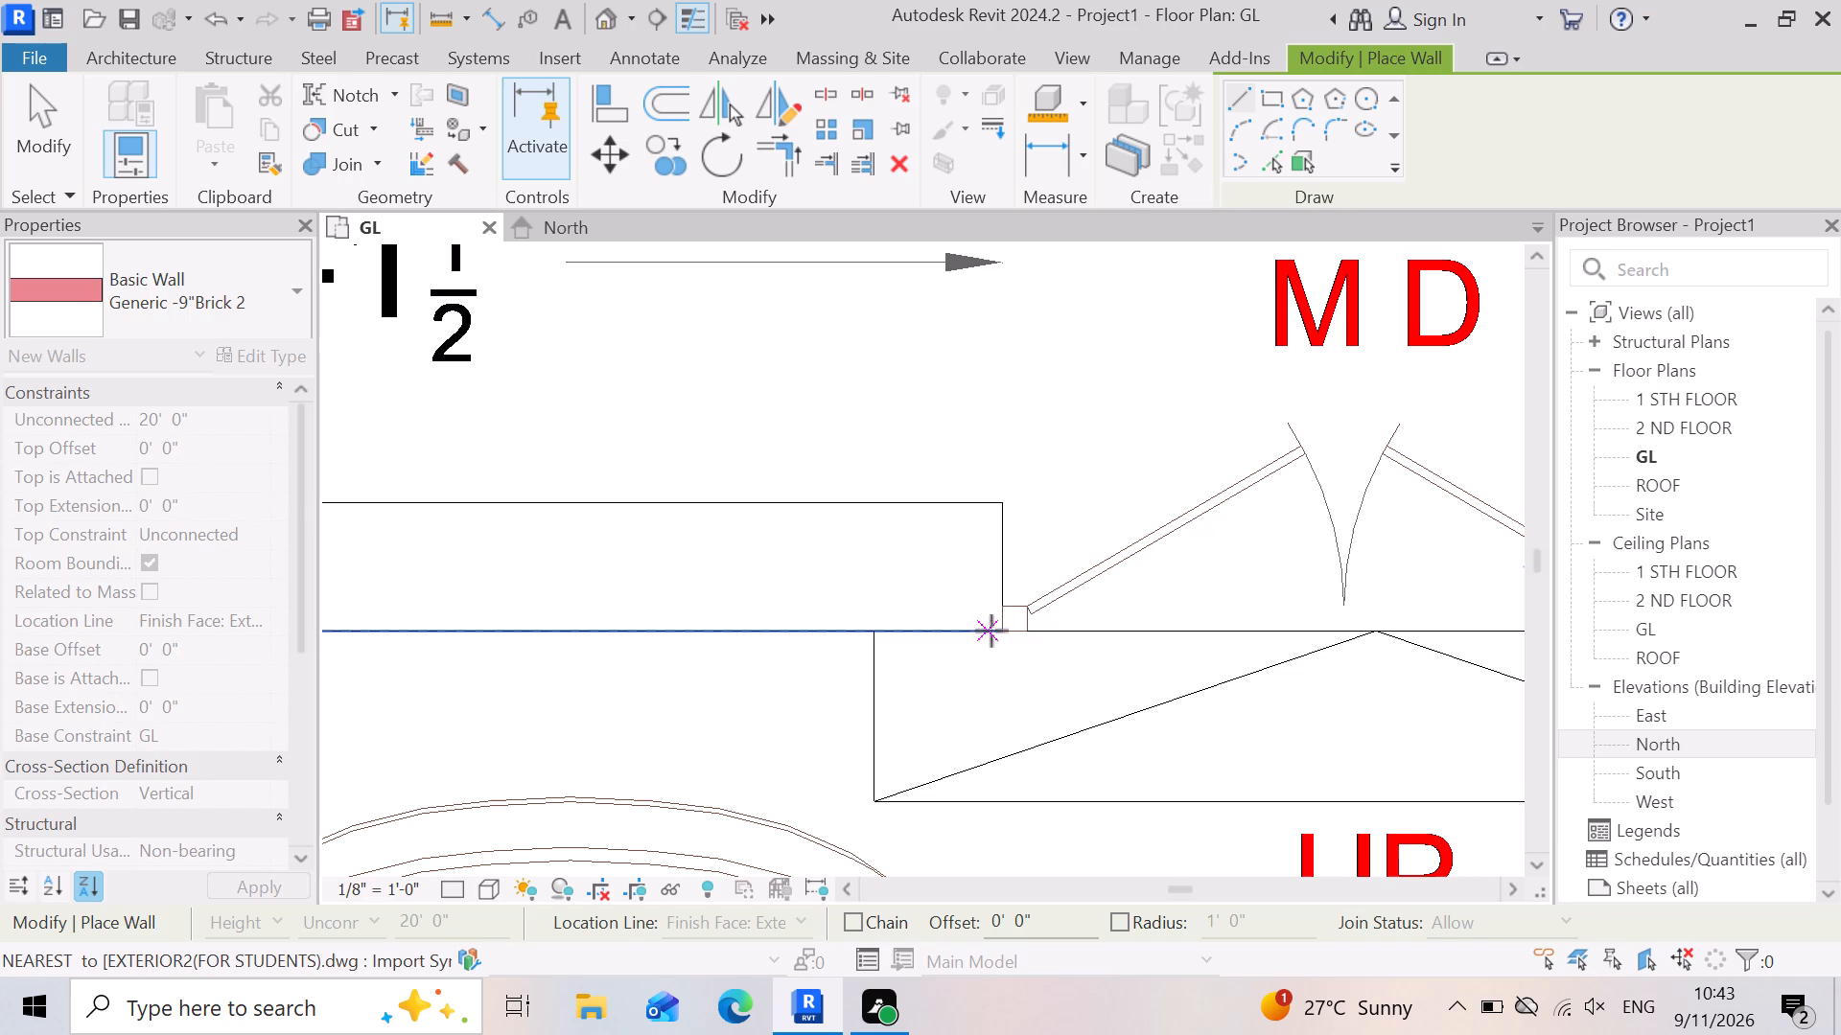
left_click(1001, 631)
scroll(1010, 675, "down", 9)
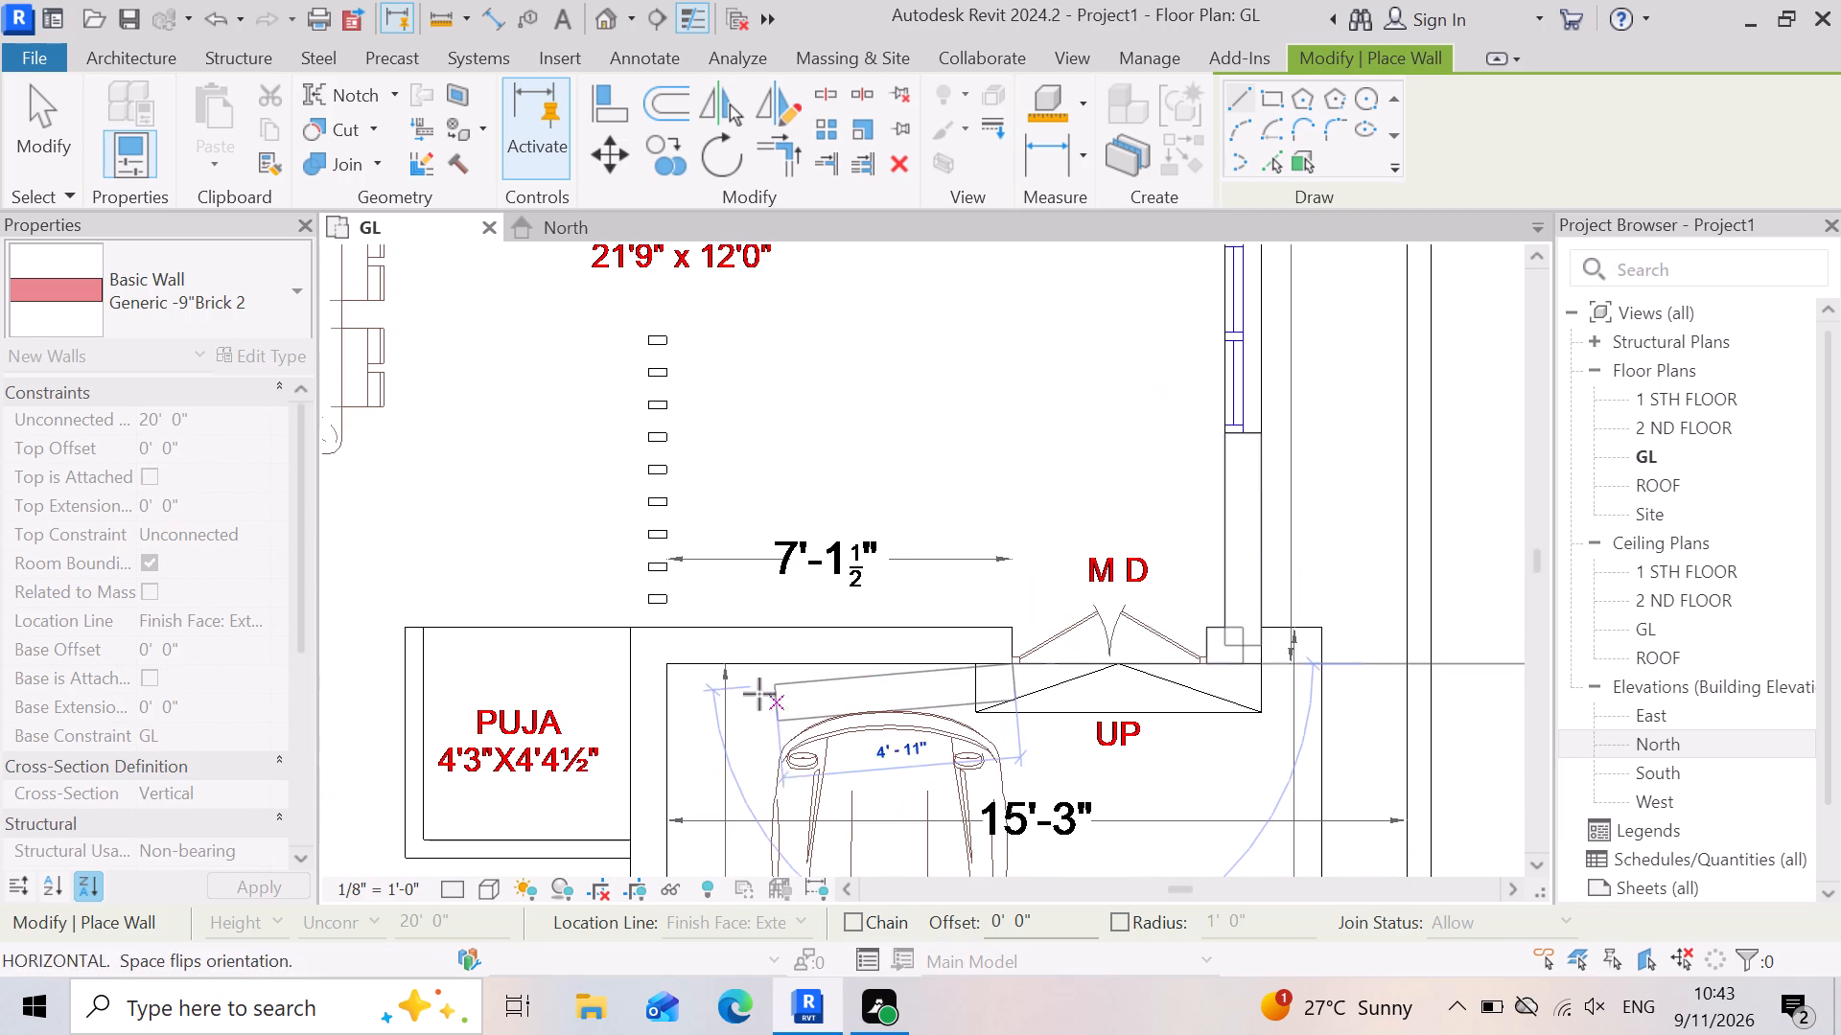
key("space")
scroll(655, 656, "up", 2)
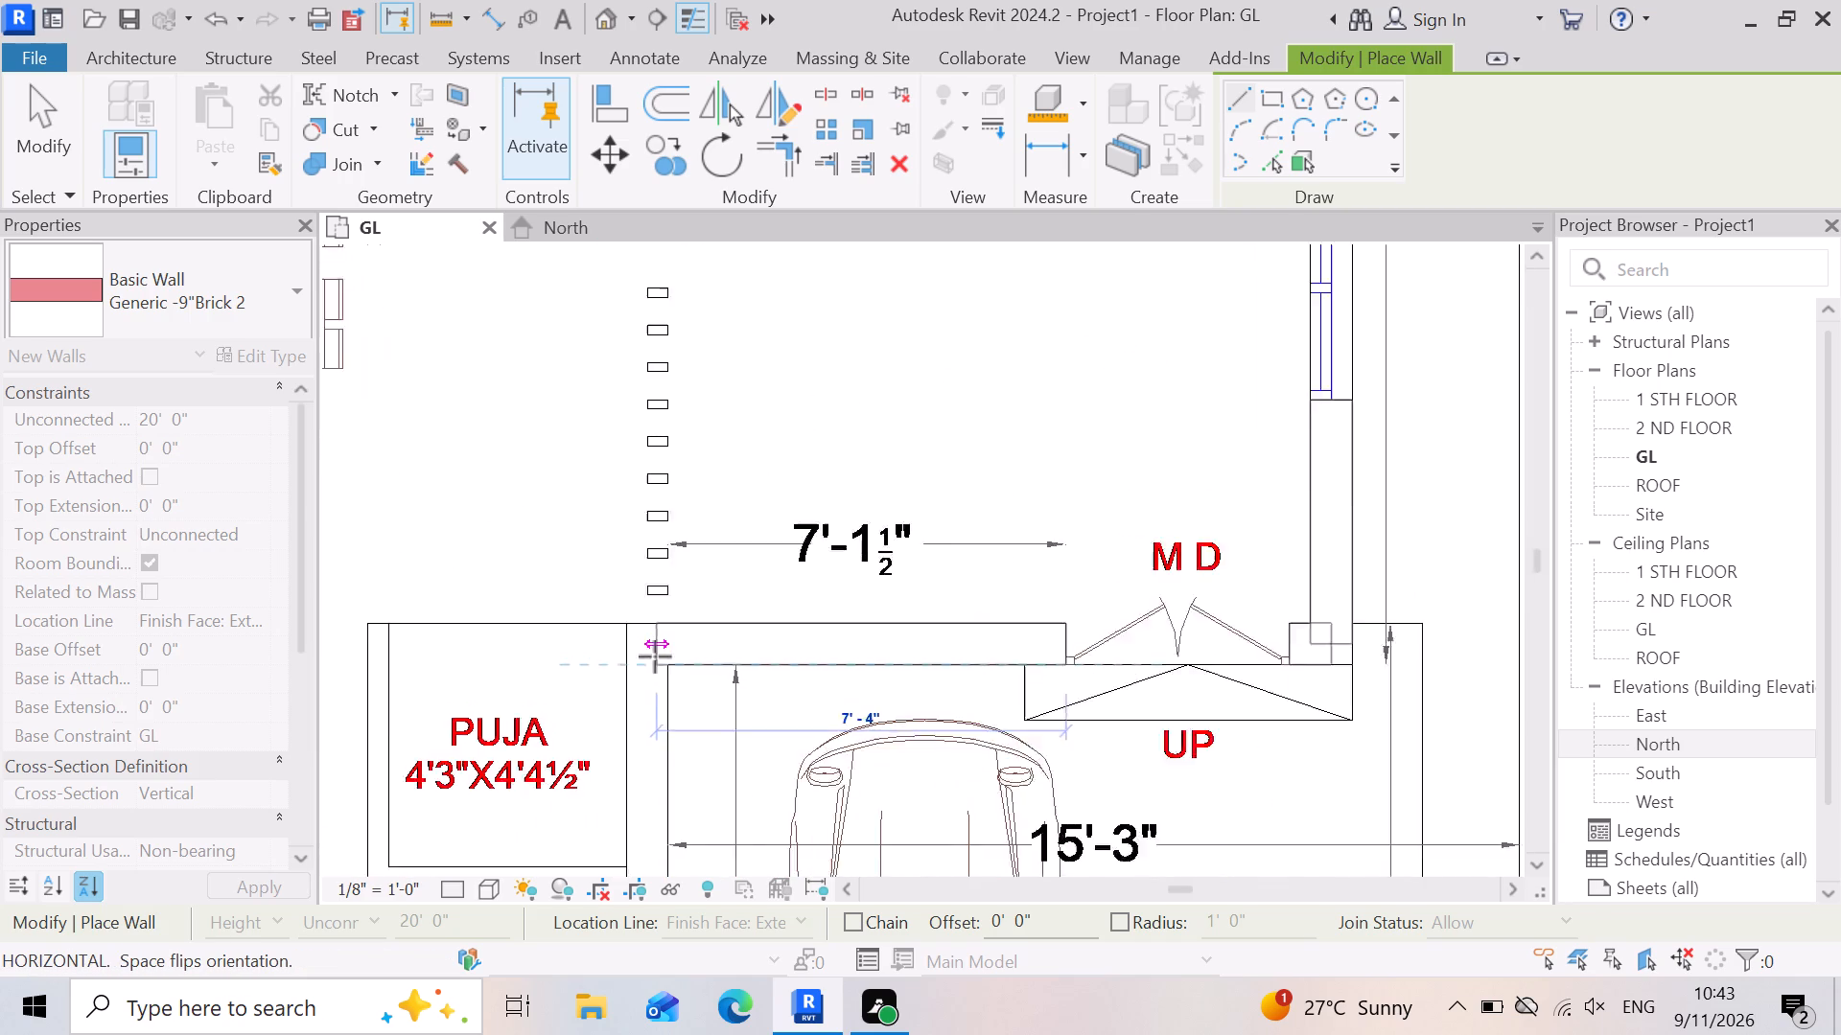
scroll(655, 656, "up", 5)
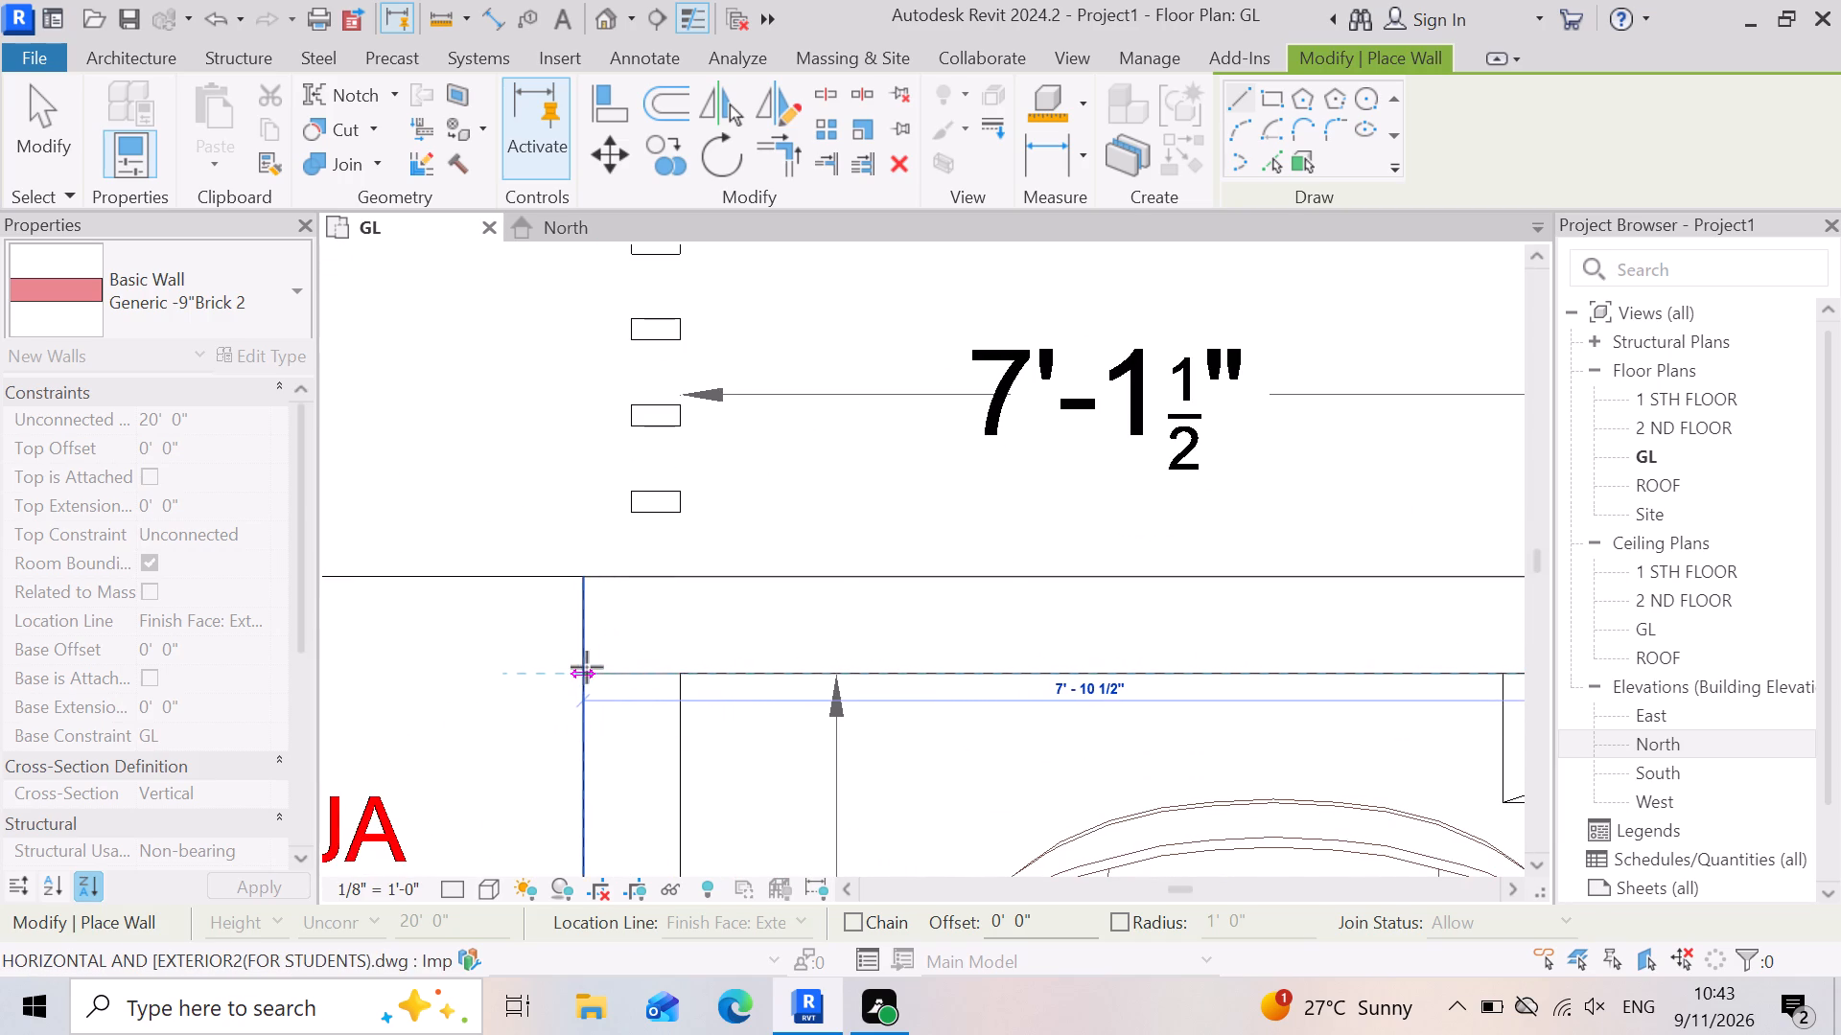
left_click(587, 667)
Draw a wall about 12'-4 1/2" long along the portico side of the puja and kitchen, down to the kitchen's outer corner.
left_click(672, 676)
scroll(672, 656, "down", 6)
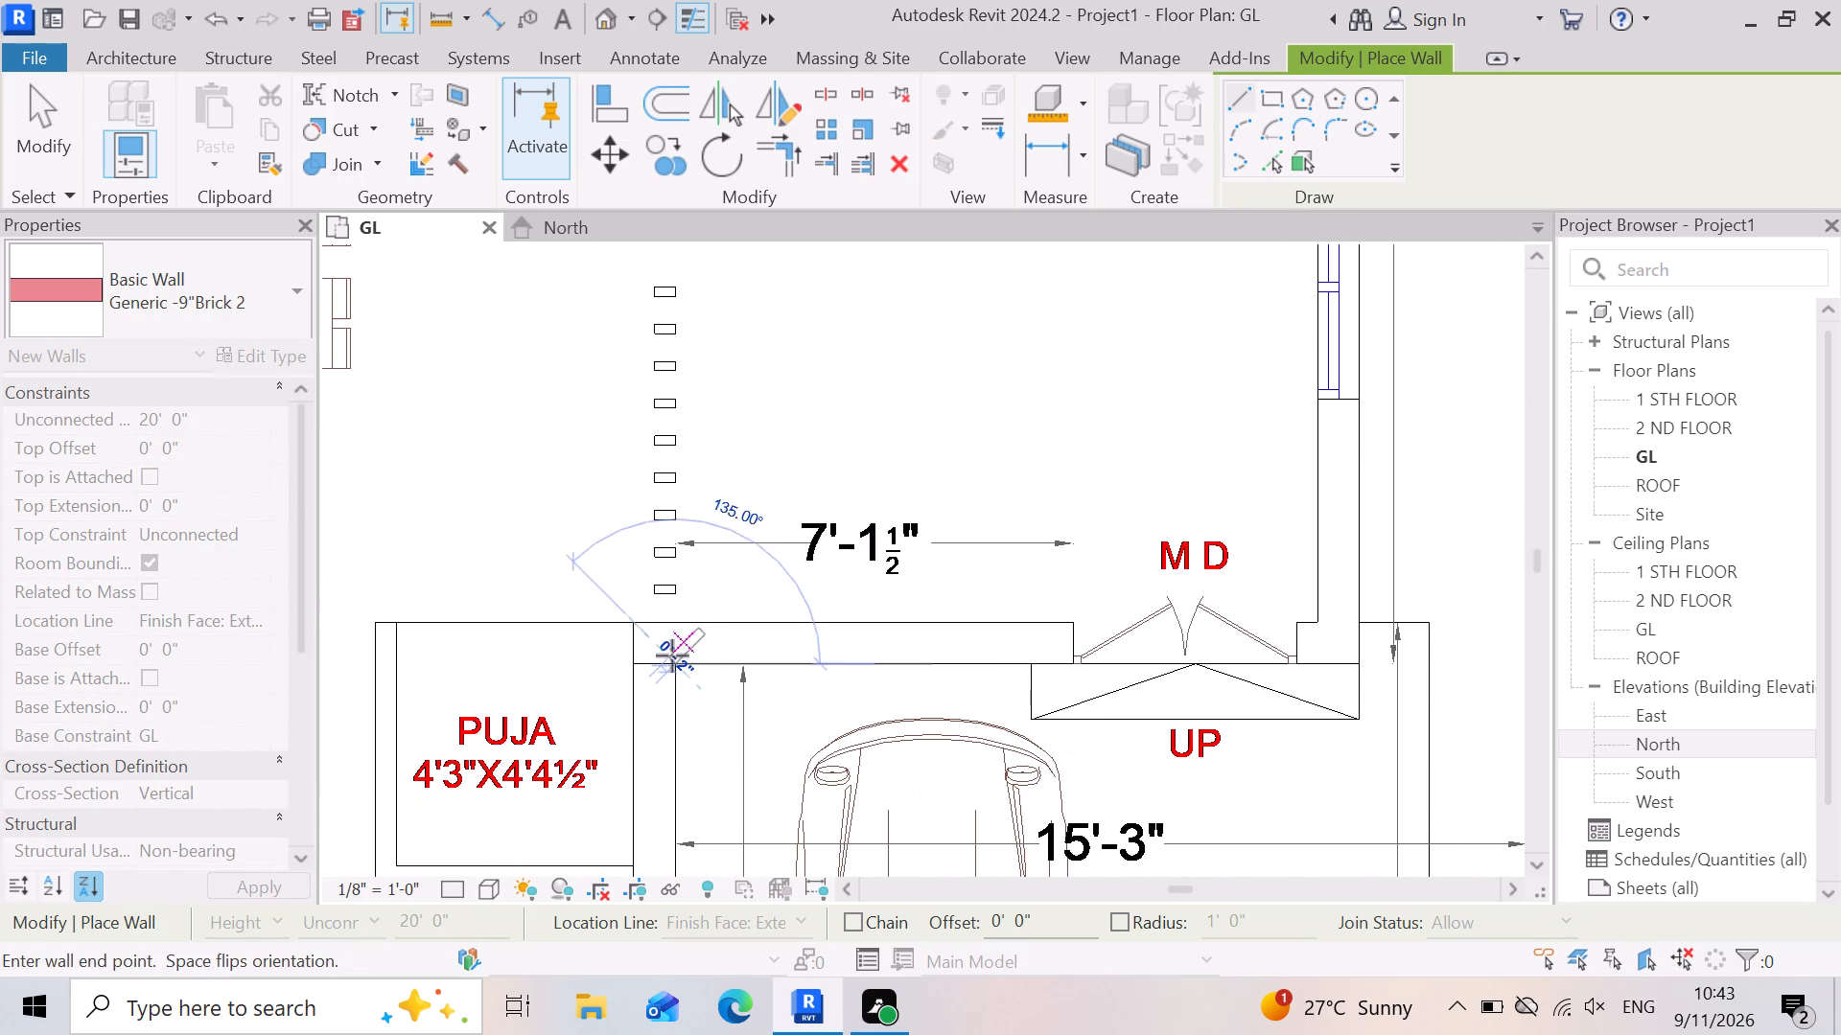
scroll(676, 721, "down", 14)
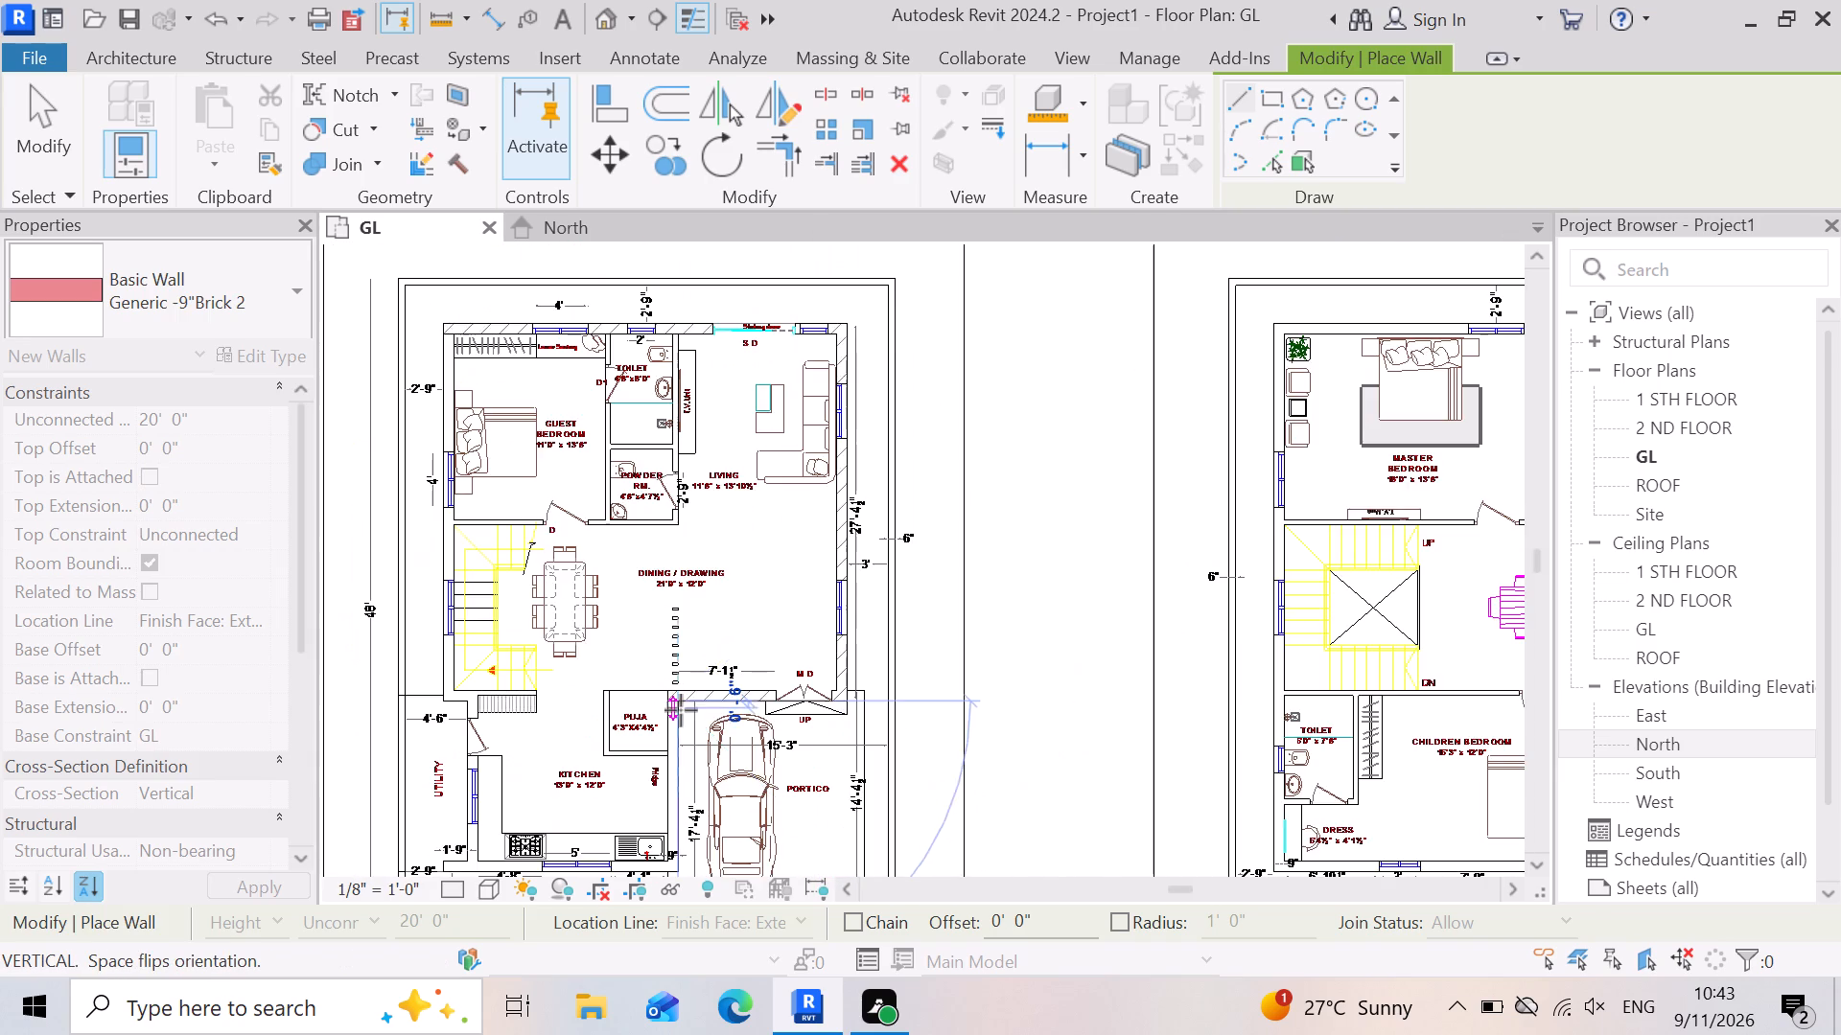
scroll(690, 854, "up", 12)
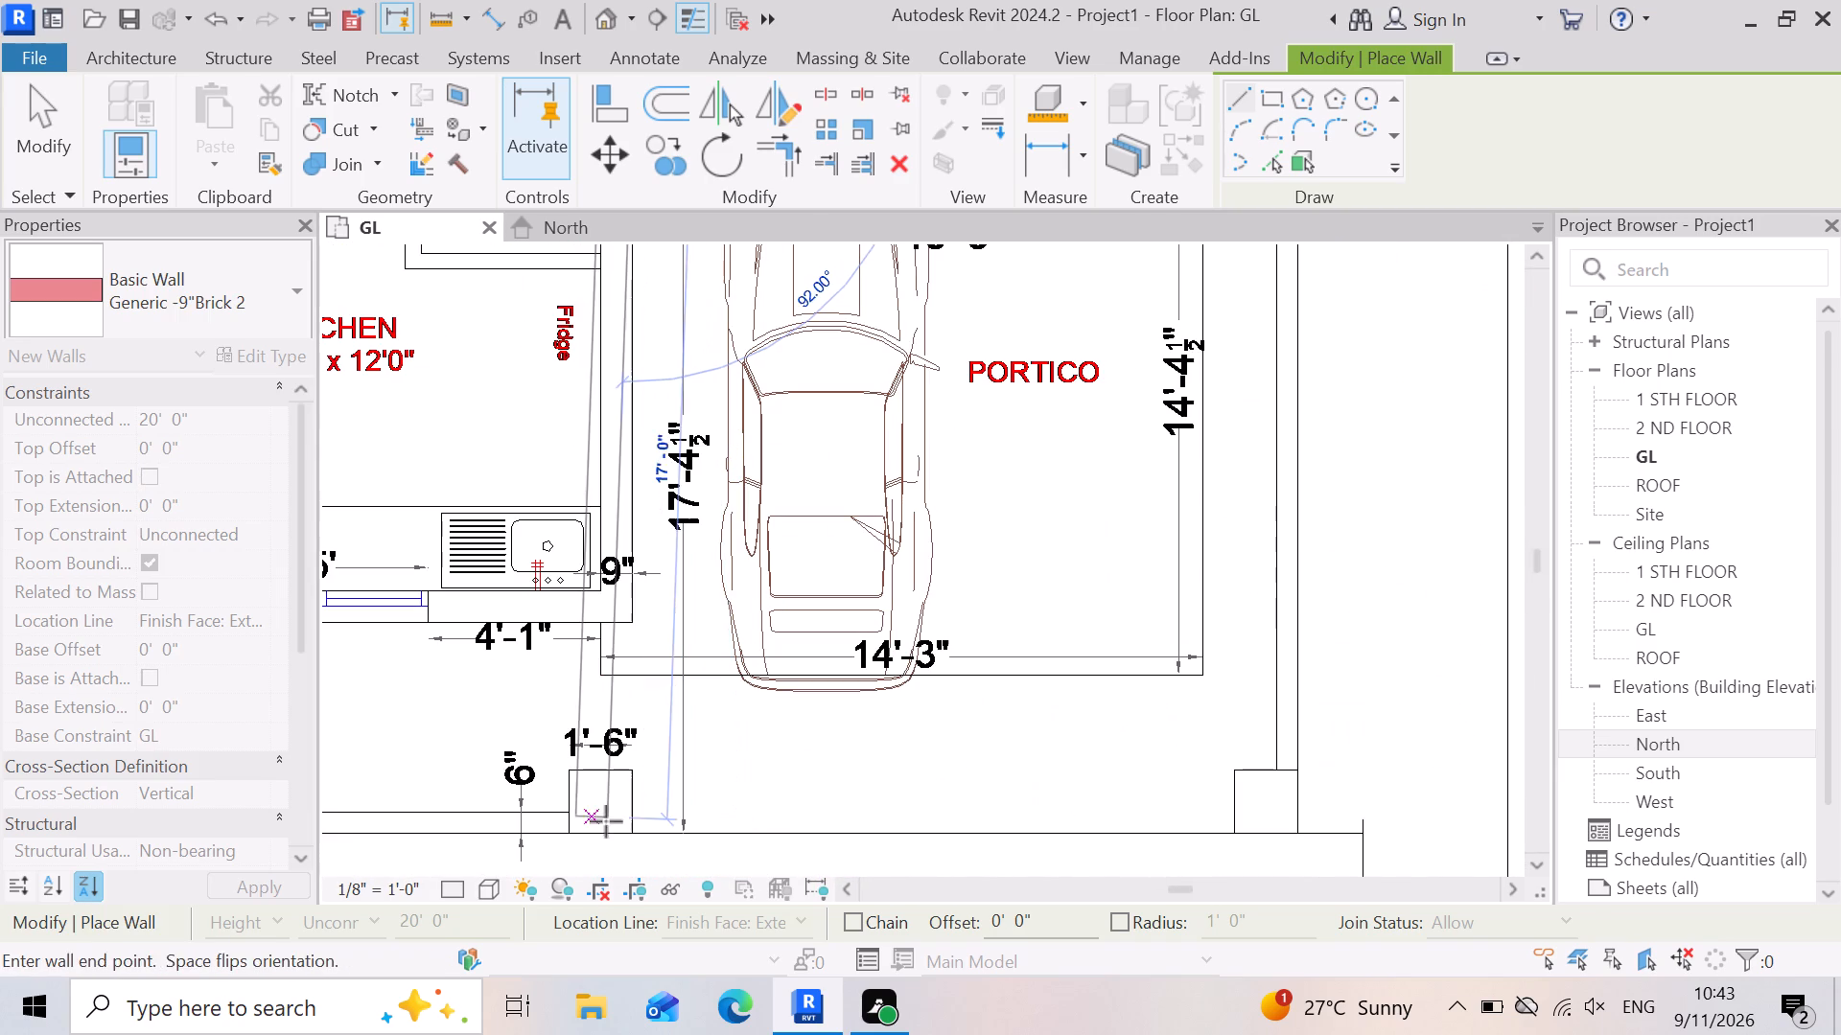
scroll(716, 783, "down", 3)
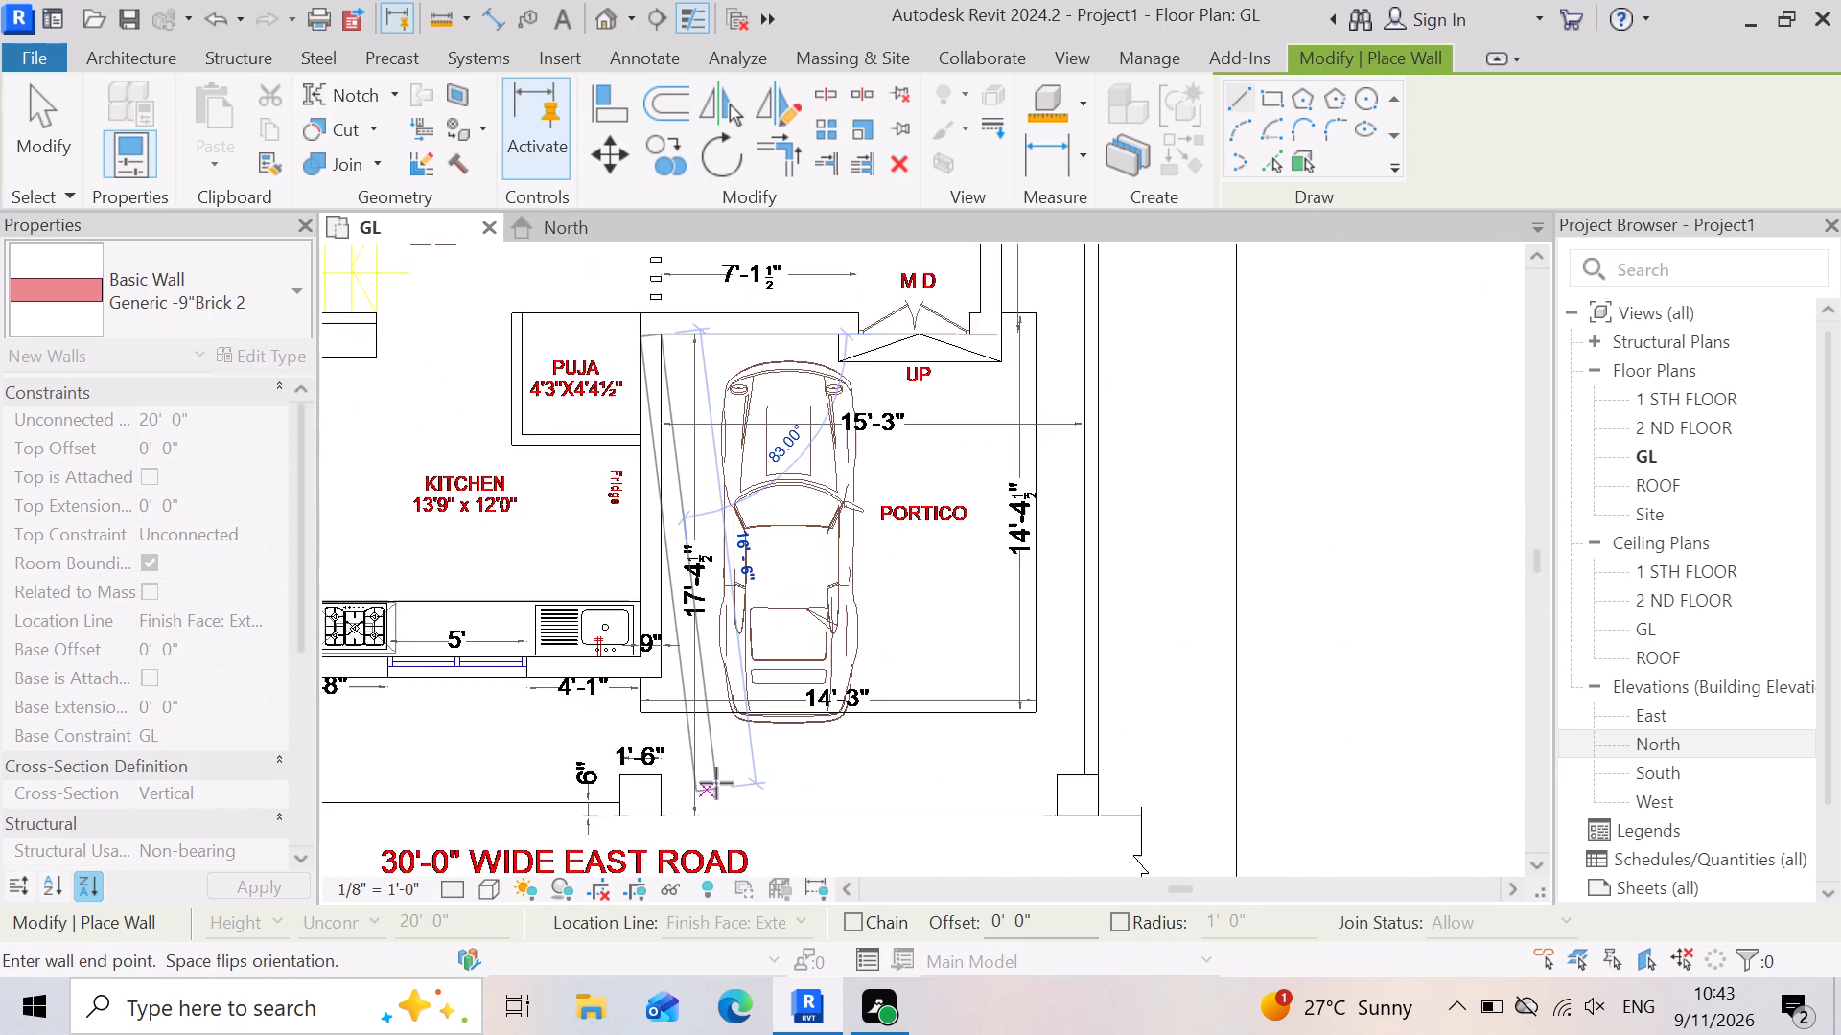
scroll(716, 783, "down", 3)
scroll(675, 715, "up", 5)
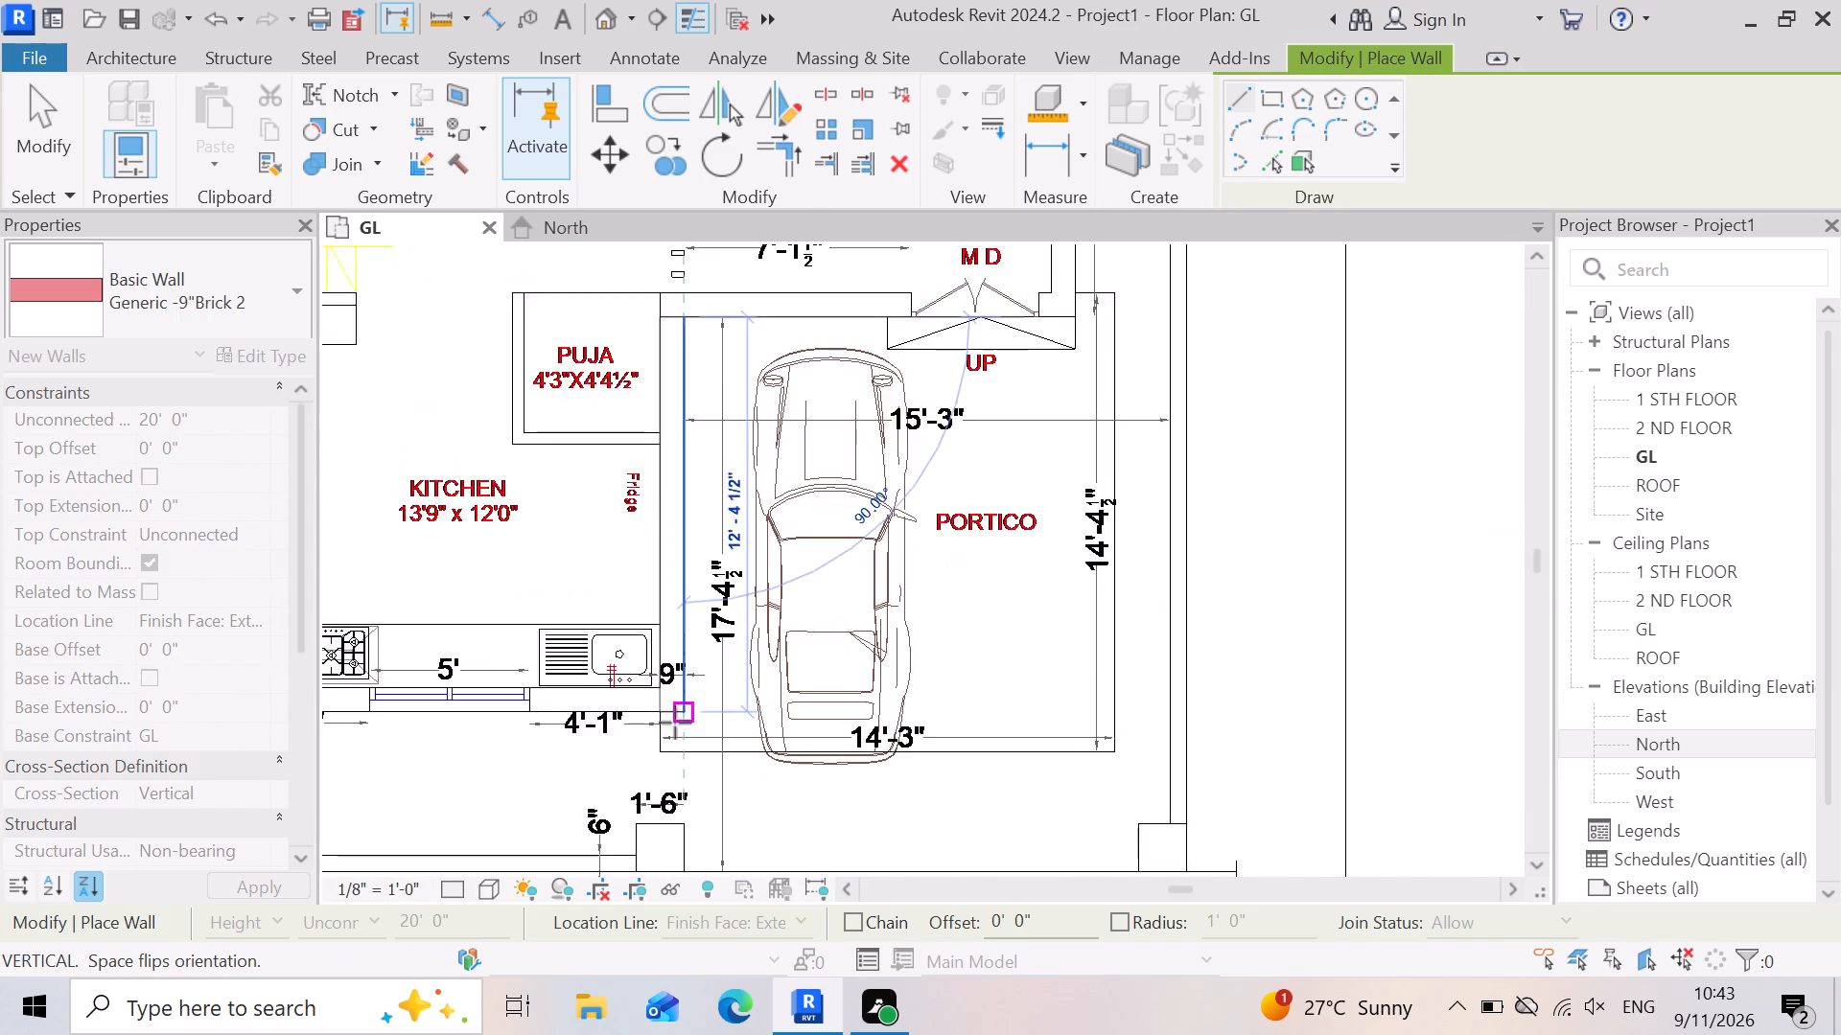
scroll(675, 723, "up", 6)
left_click(693, 698)
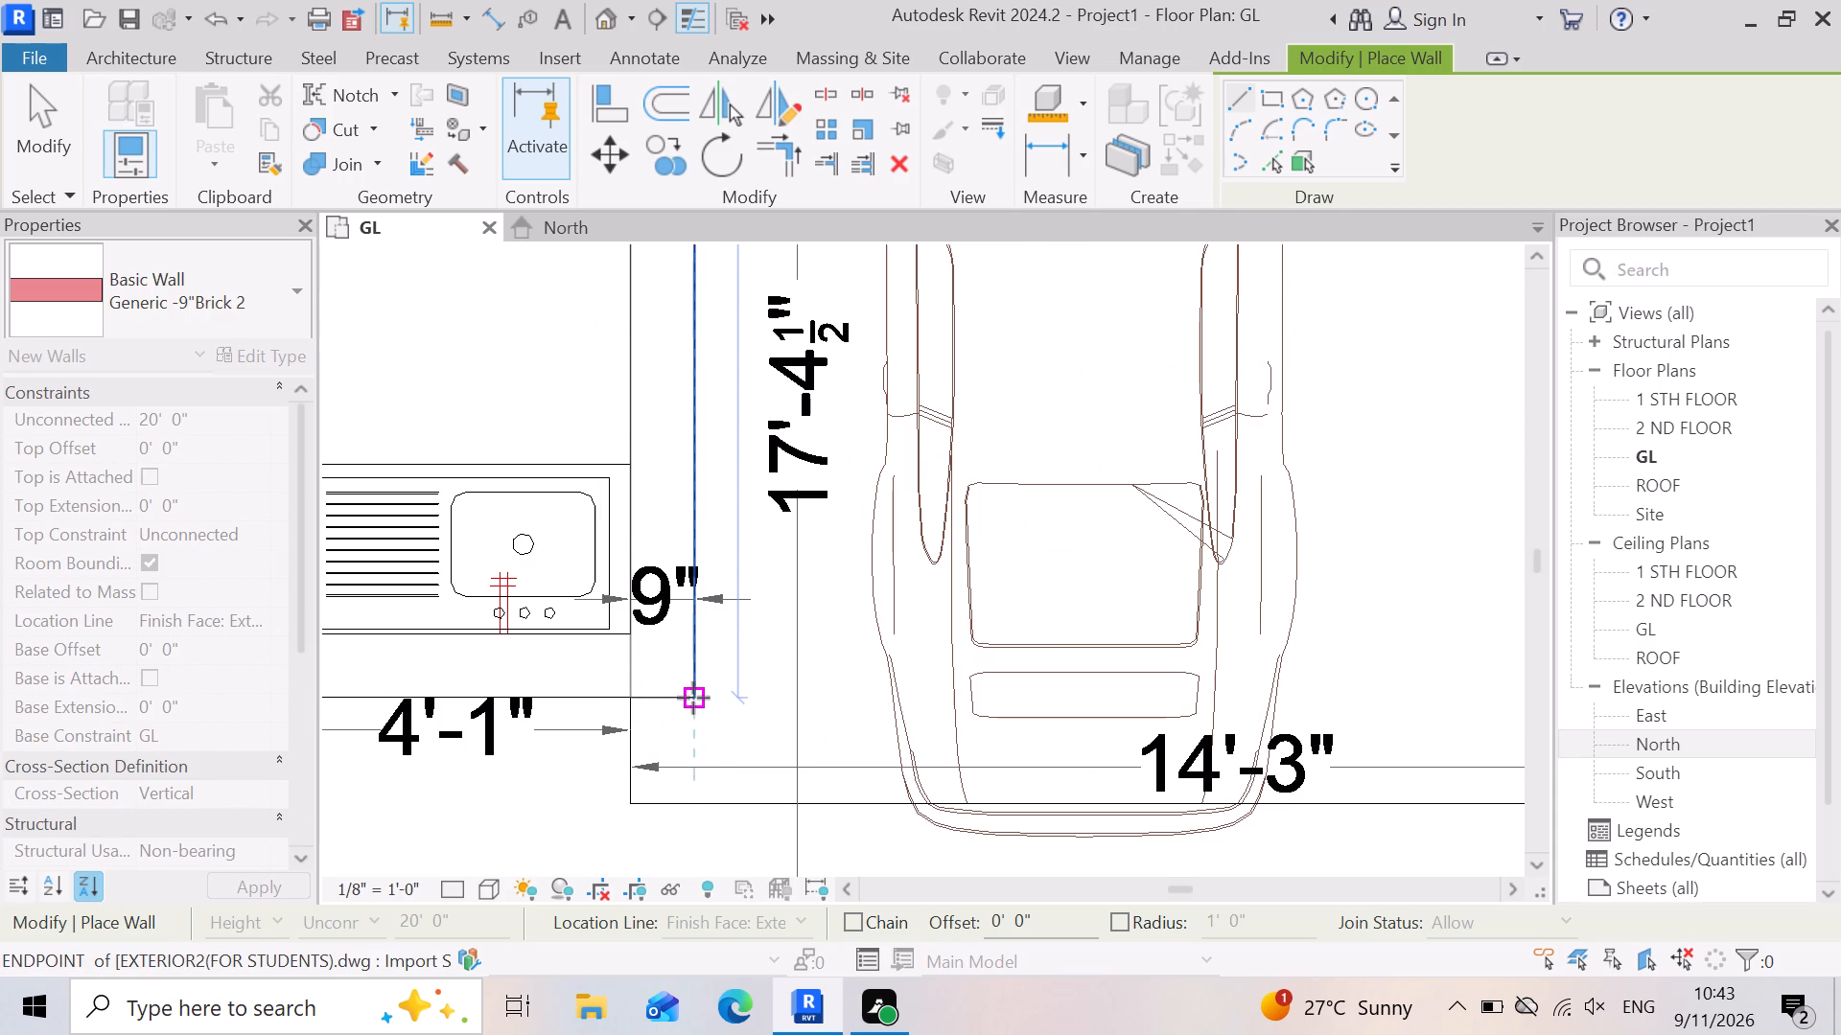
Draw a wall about 4'-1" long from the bottom of the portico-side wall along the kitchen's outer line to the sink-side window jamb.
scroll(756, 771, "down", 4)
scroll(674, 727, "up", 4)
left_click(699, 724)
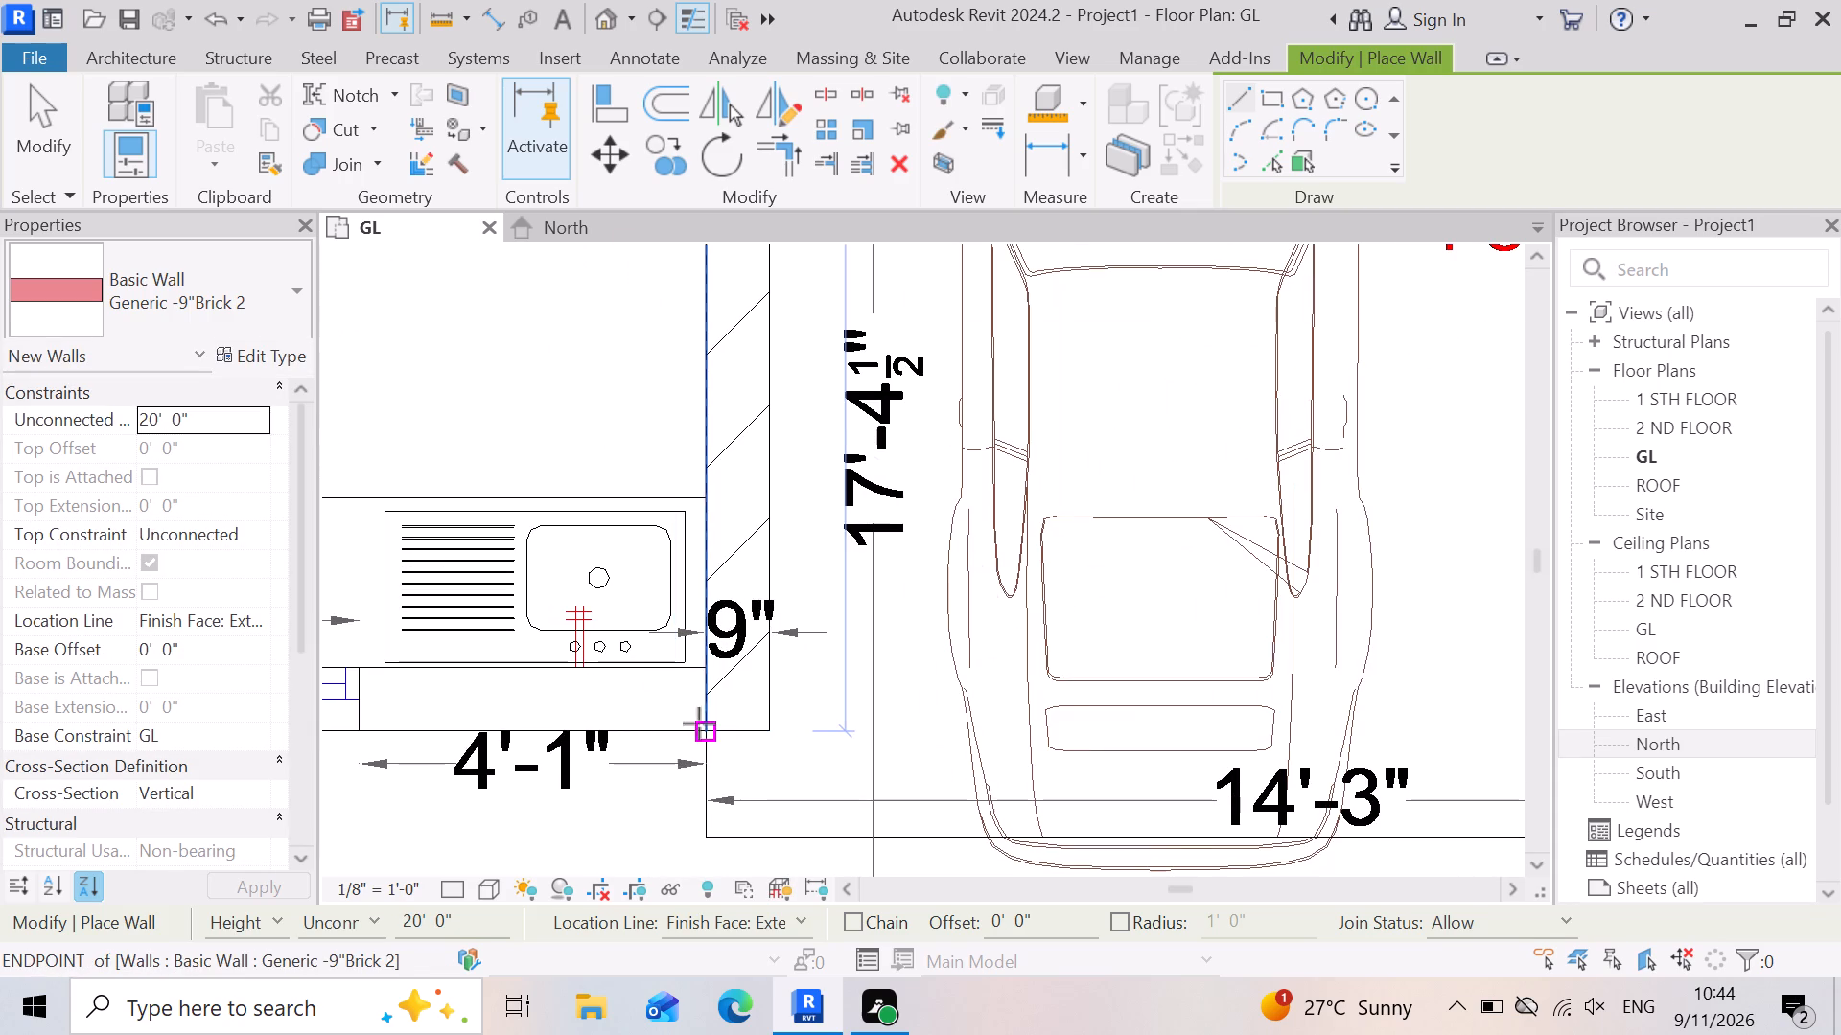
scroll(782, 779, "down", 9)
scroll(643, 782, "up", 4)
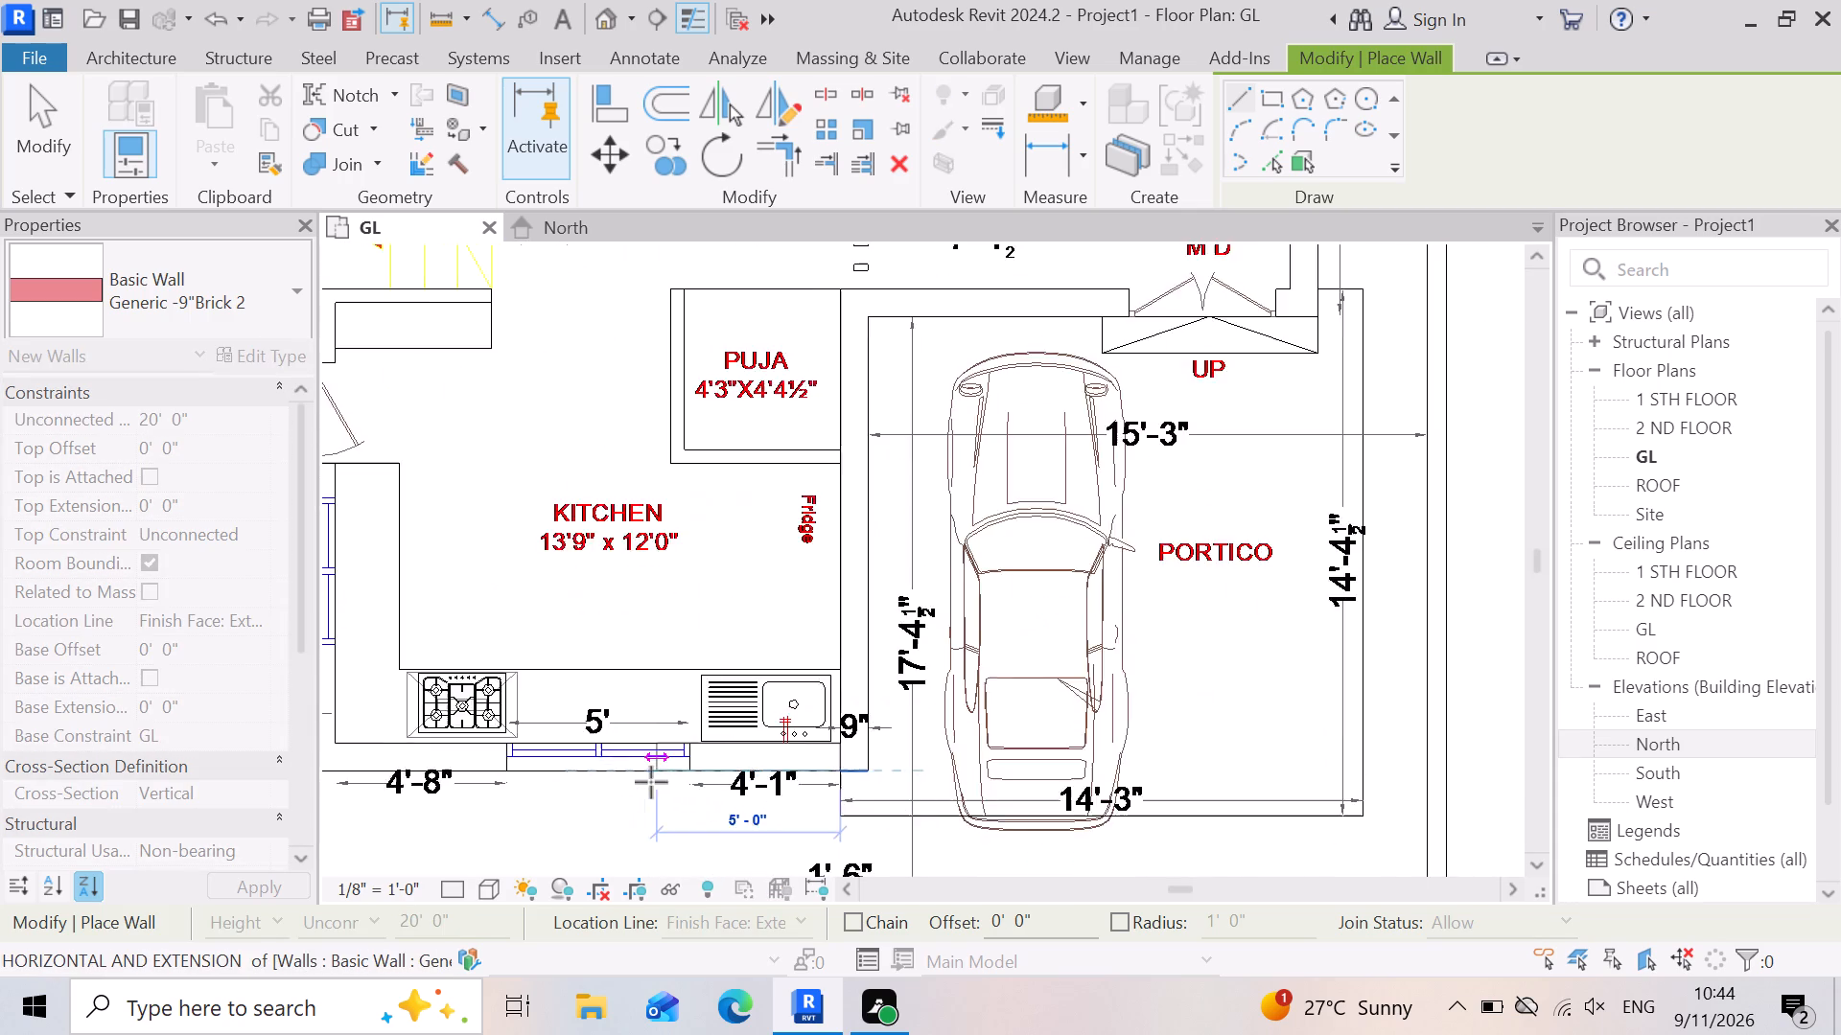
scroll(651, 782, "up", 12)
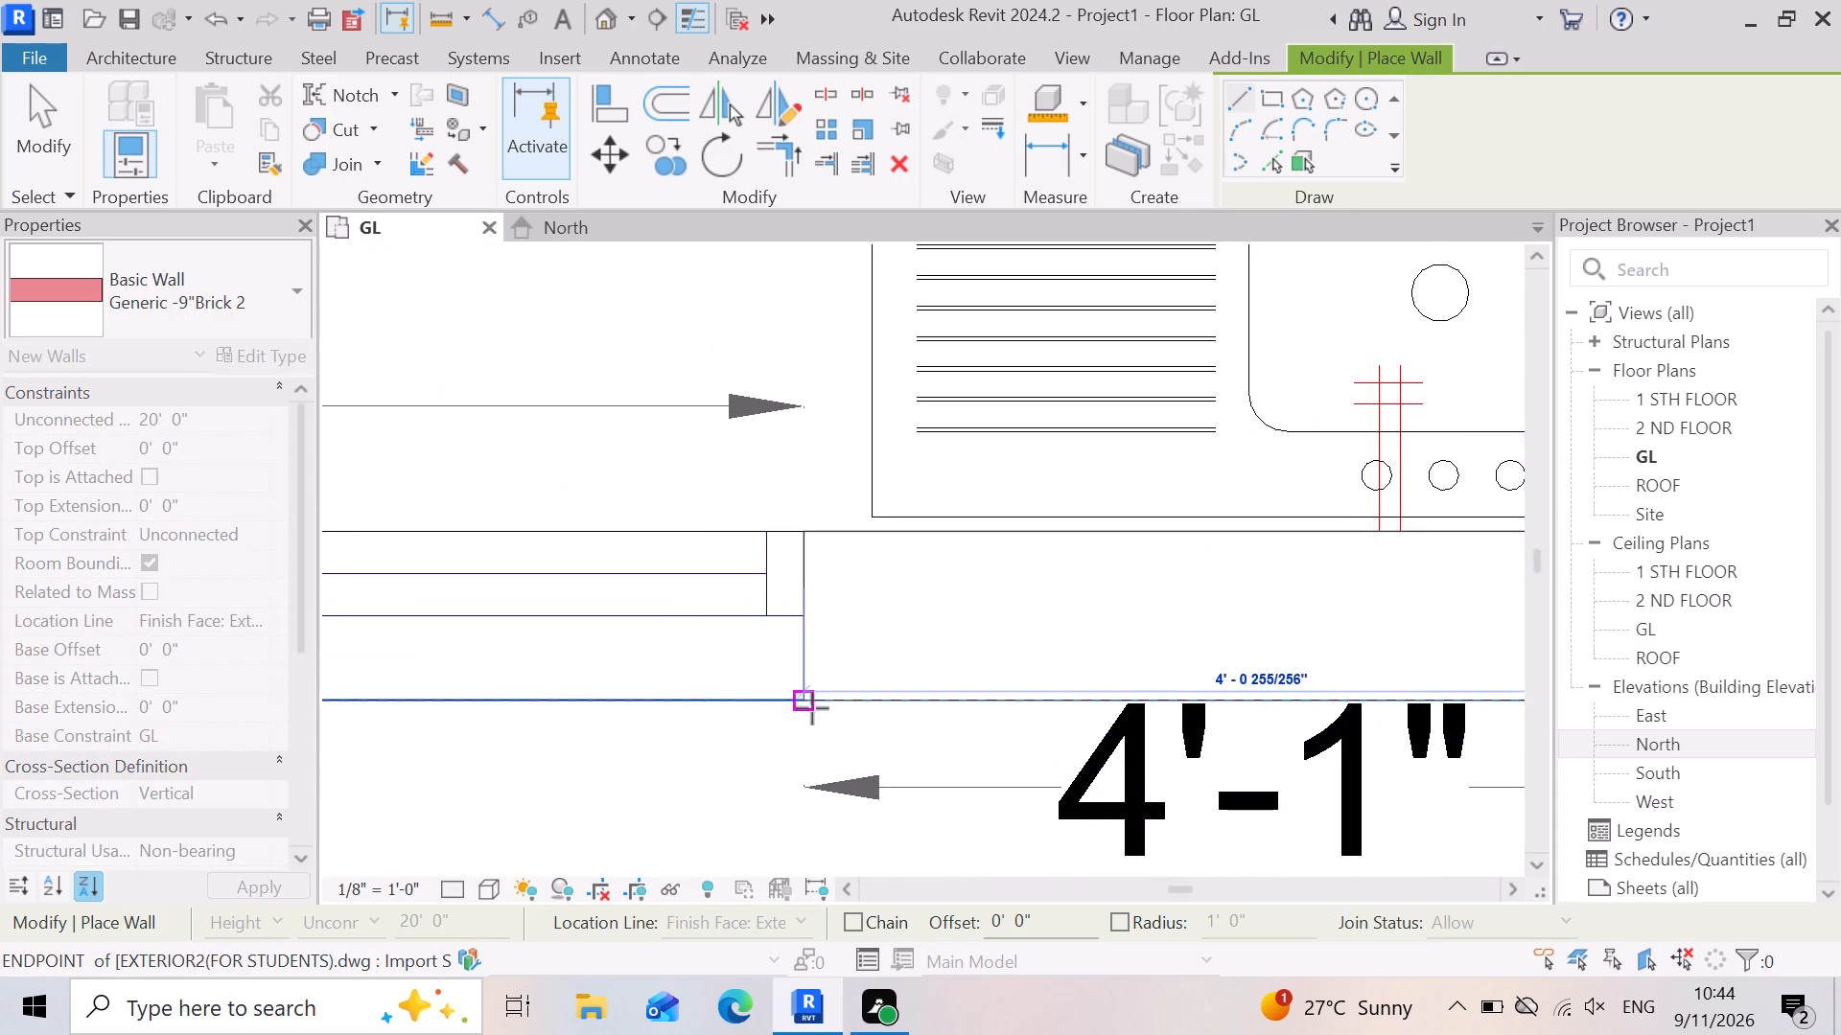
left_click(813, 708)
Draw a wall about 7'-2" long from the kitchen window's stove-side jamb along the outer line to the wall end beyond the utility corner.
scroll(869, 717, "down", 10)
scroll(936, 780, "down", 3)
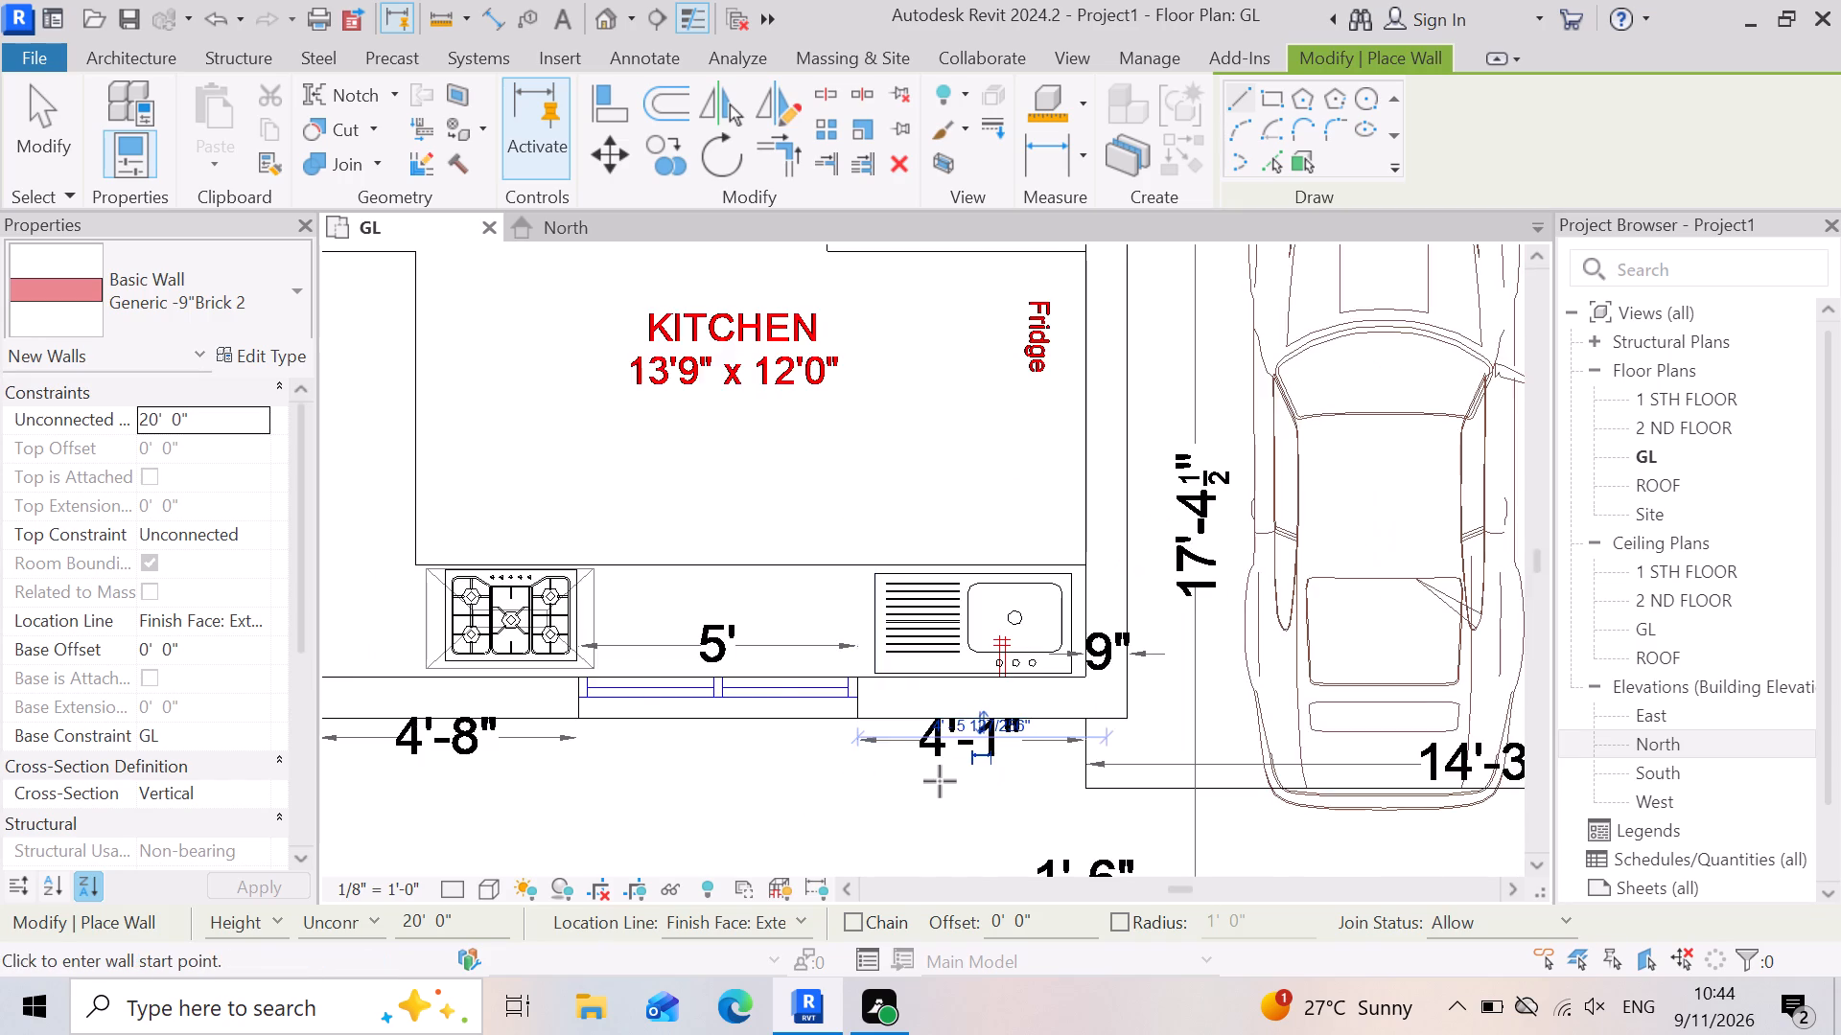
scroll(940, 781, "down", 1)
scroll(692, 752, "up", 12)
left_click(823, 686)
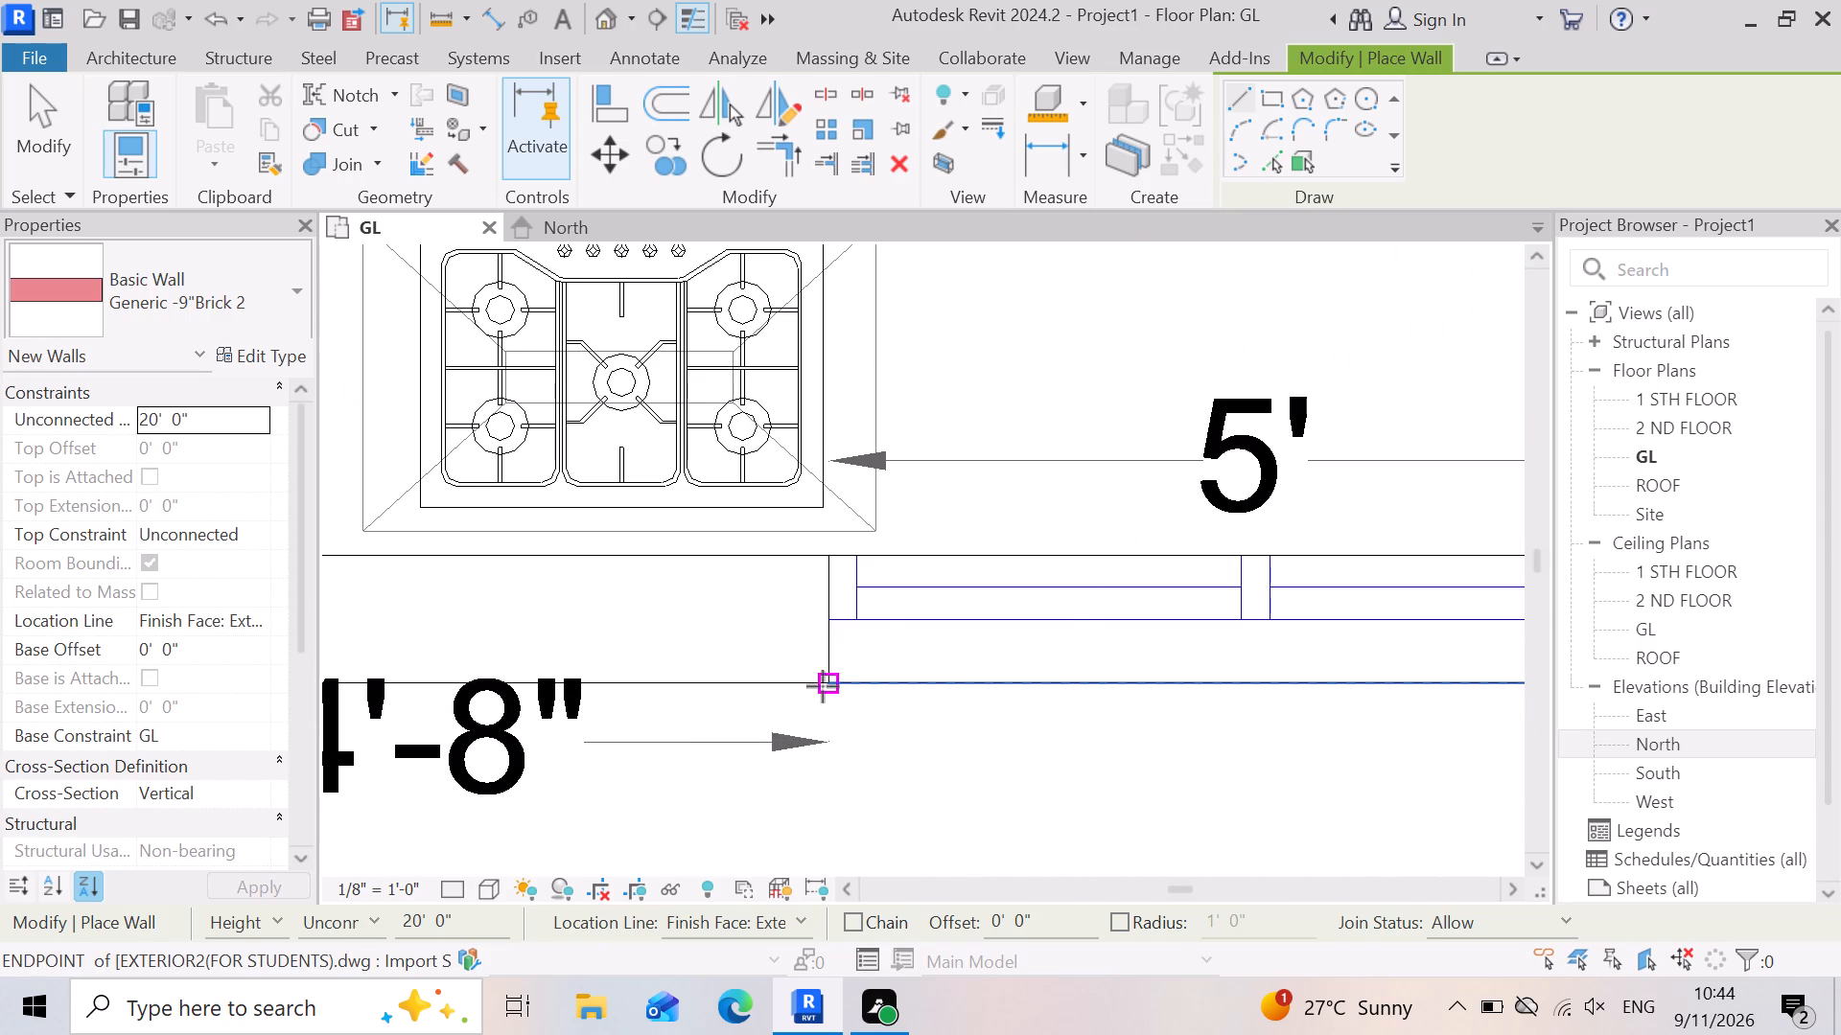
scroll(1037, 775, "down", 10)
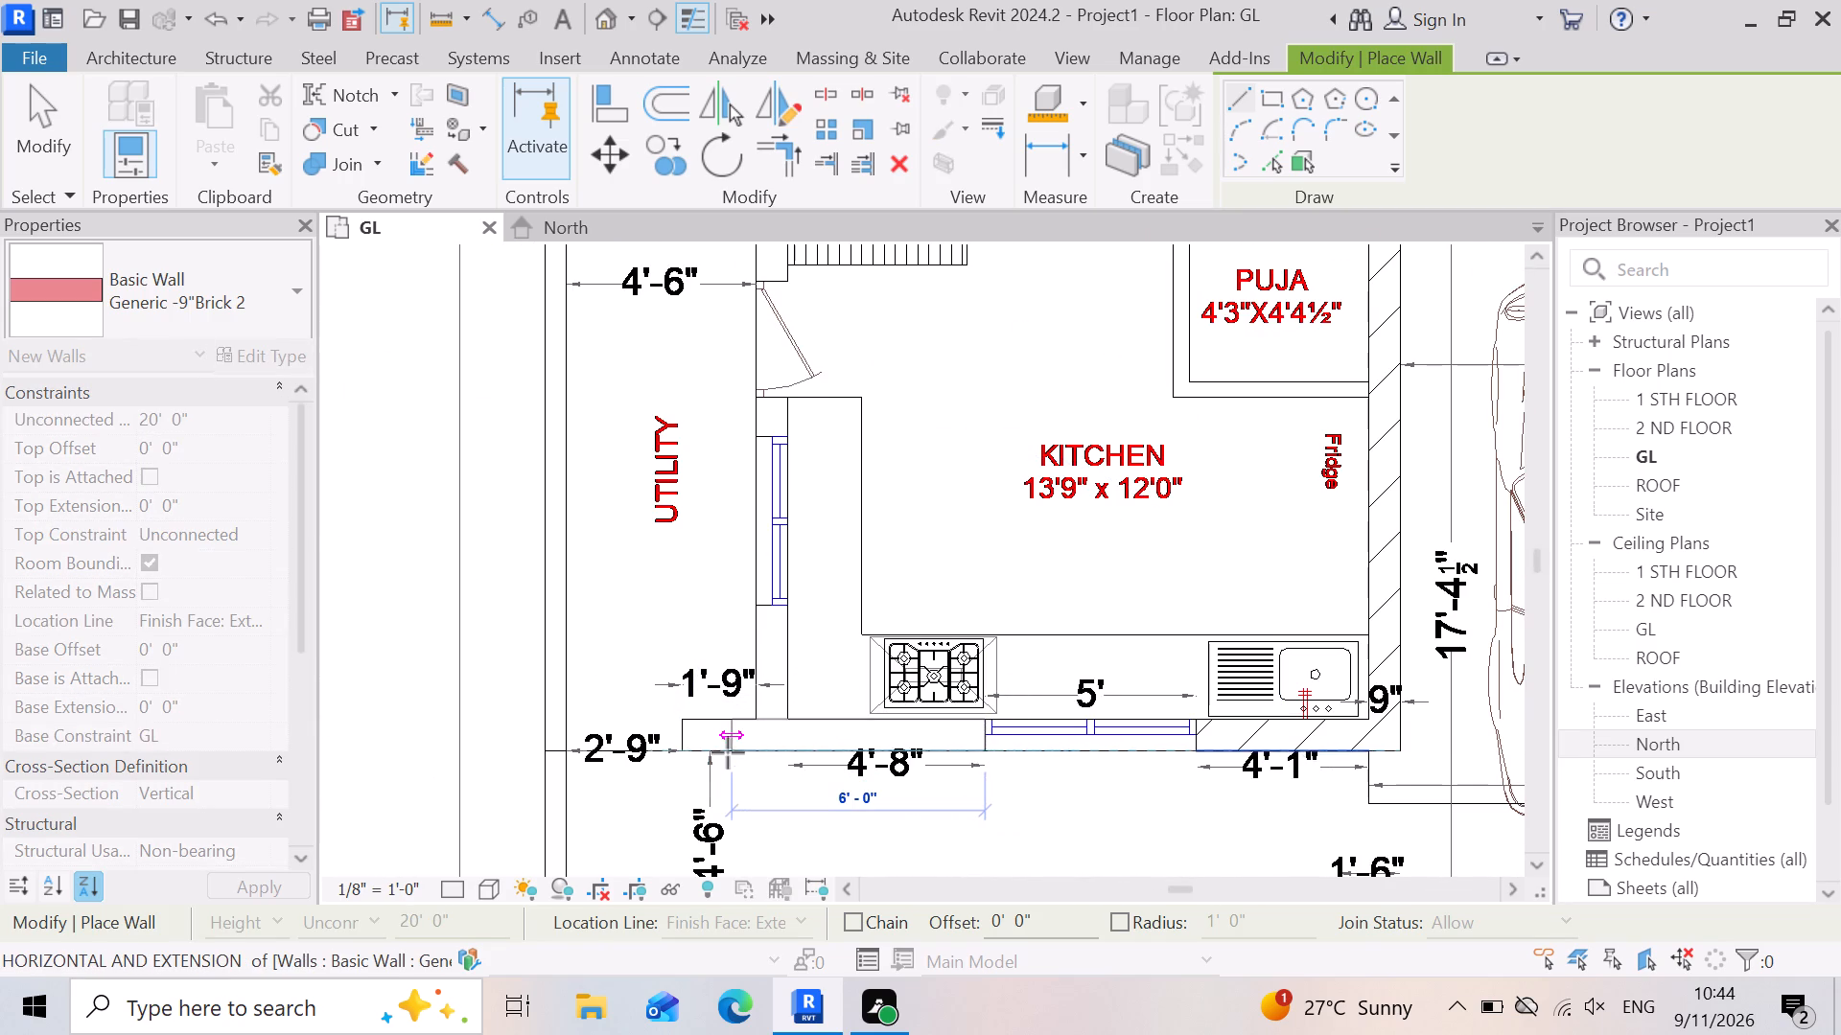
scroll(725, 761, "up", 7)
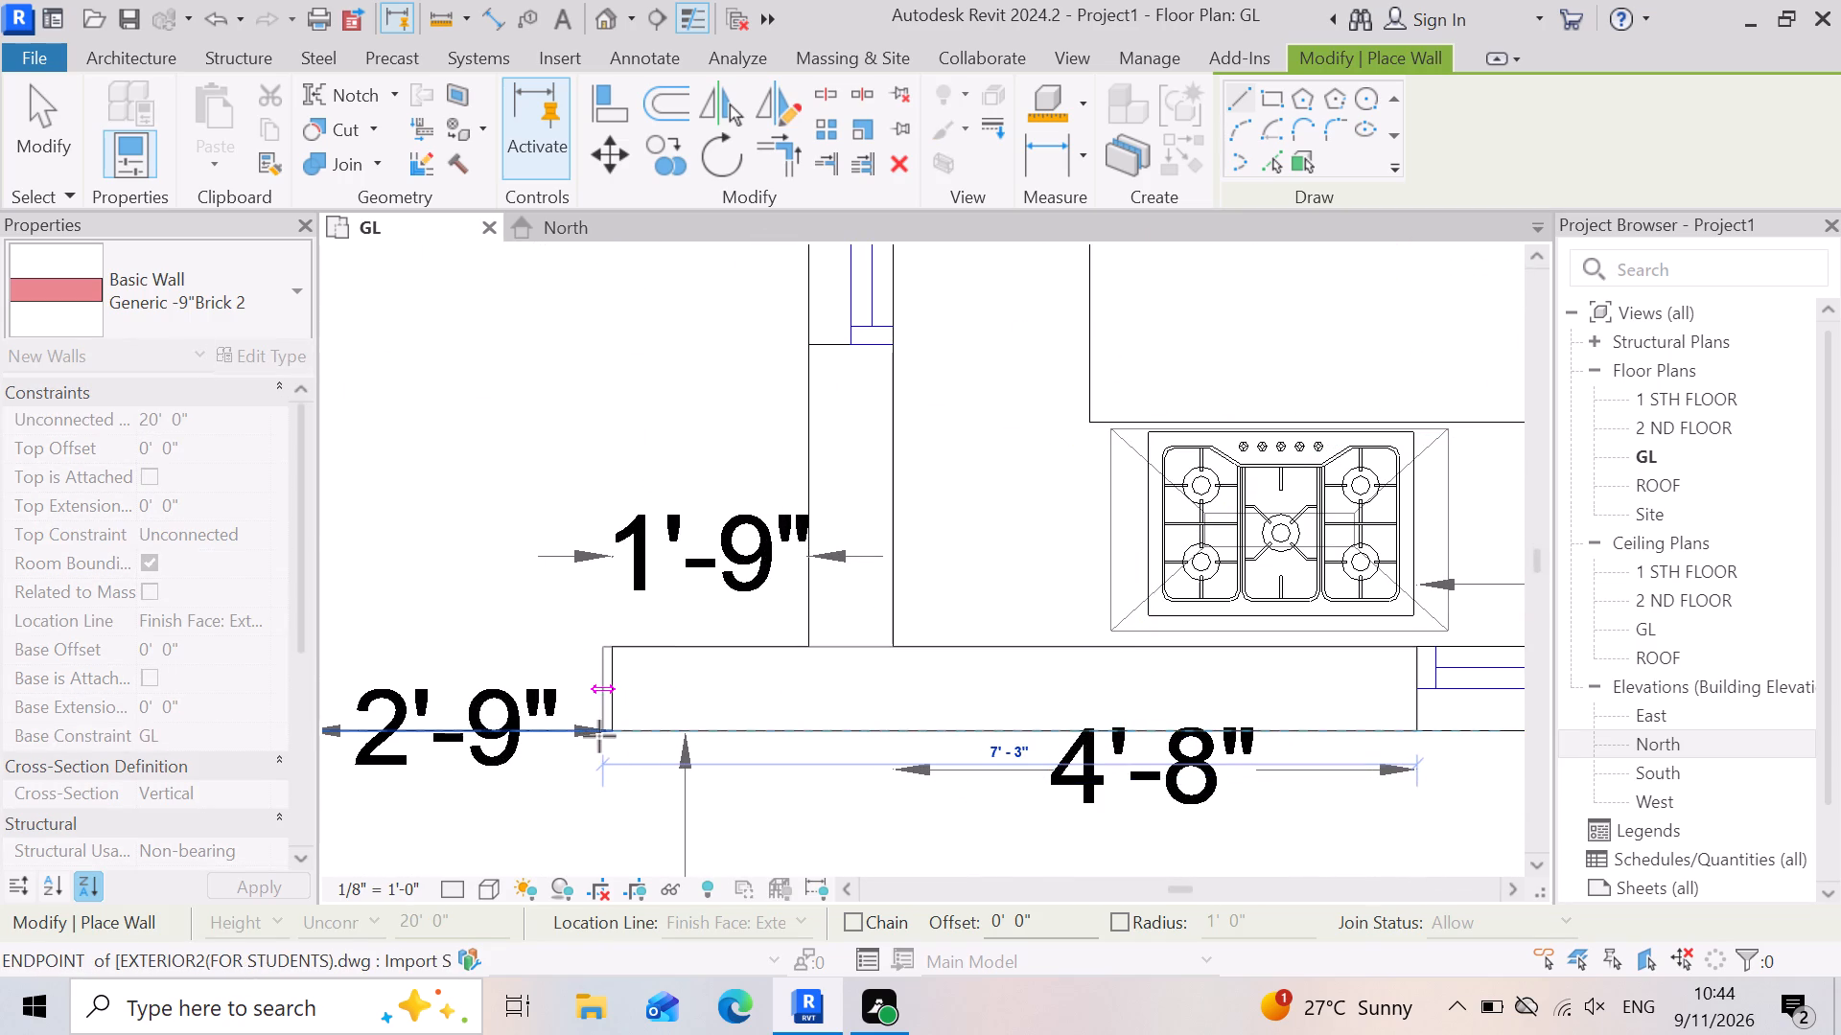
left_click(601, 735)
Draw a flipped wall about 2'-8" long between utility and kitchen, from the kitchen's inner corner up to the utility-side window jamb.
scroll(726, 816, "down", 4)
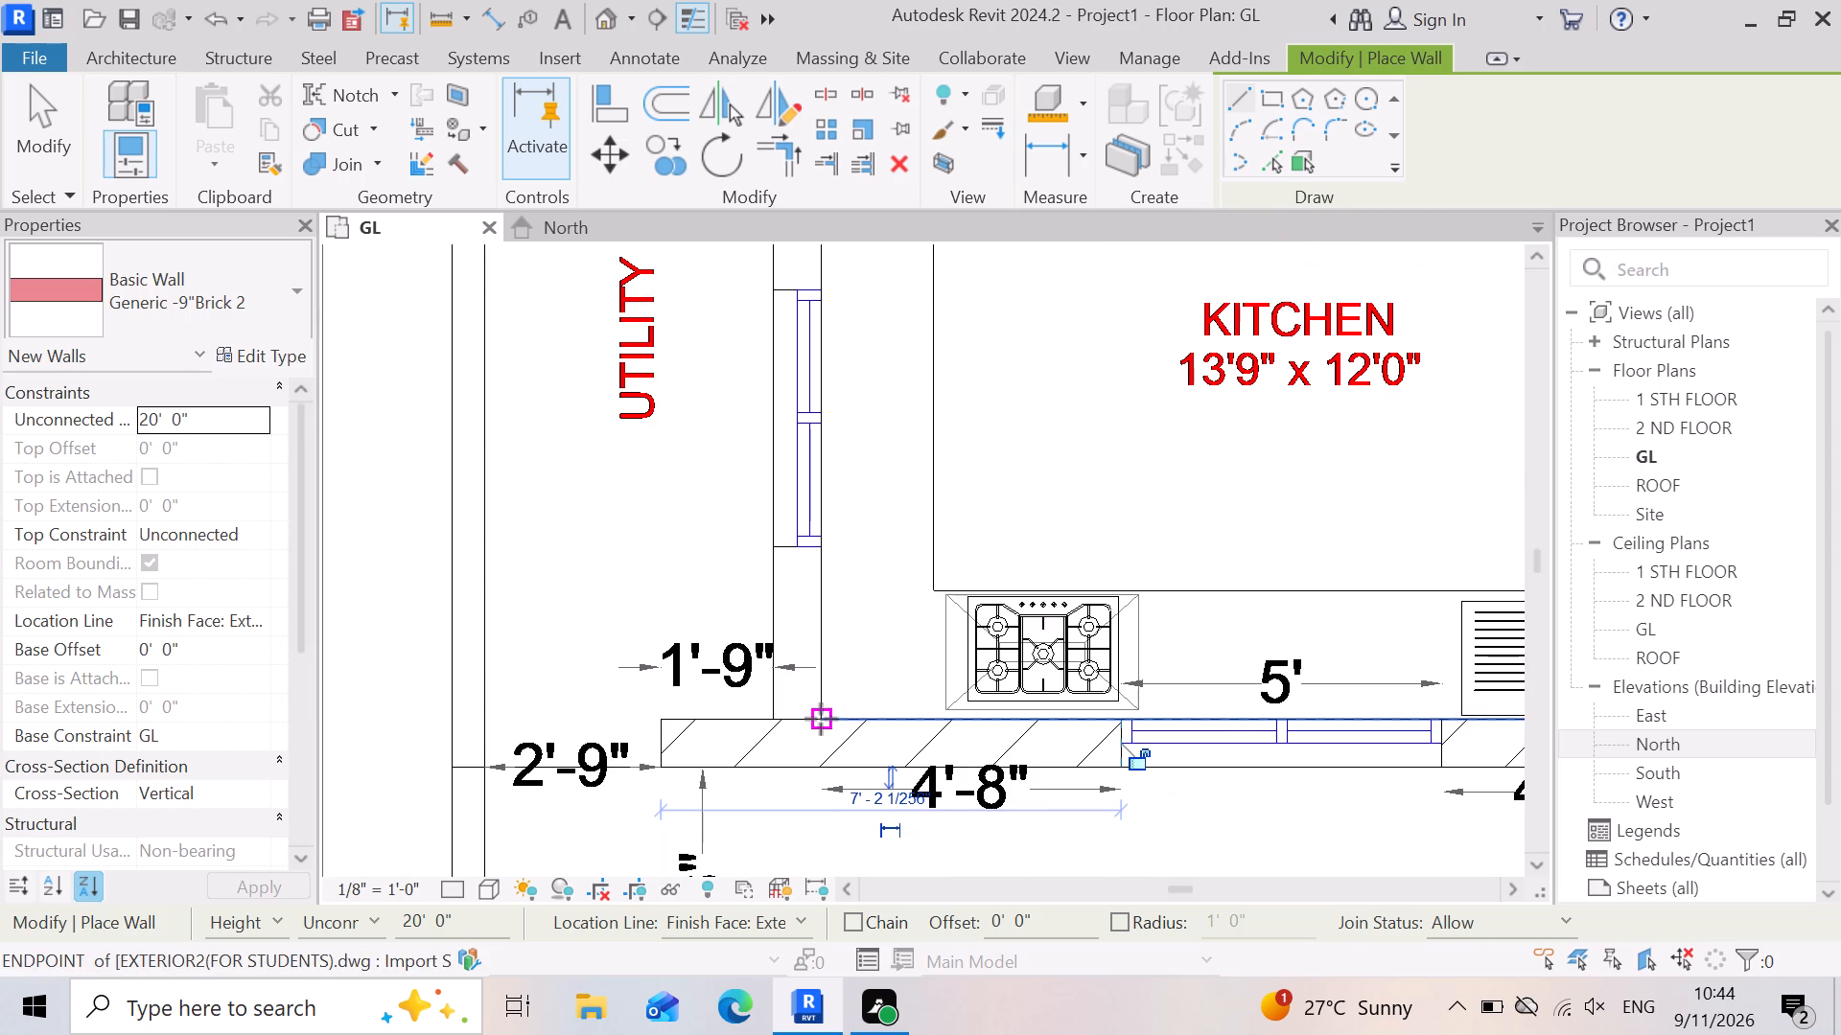
left_click(820, 719)
scroll(843, 769, "down", 5)
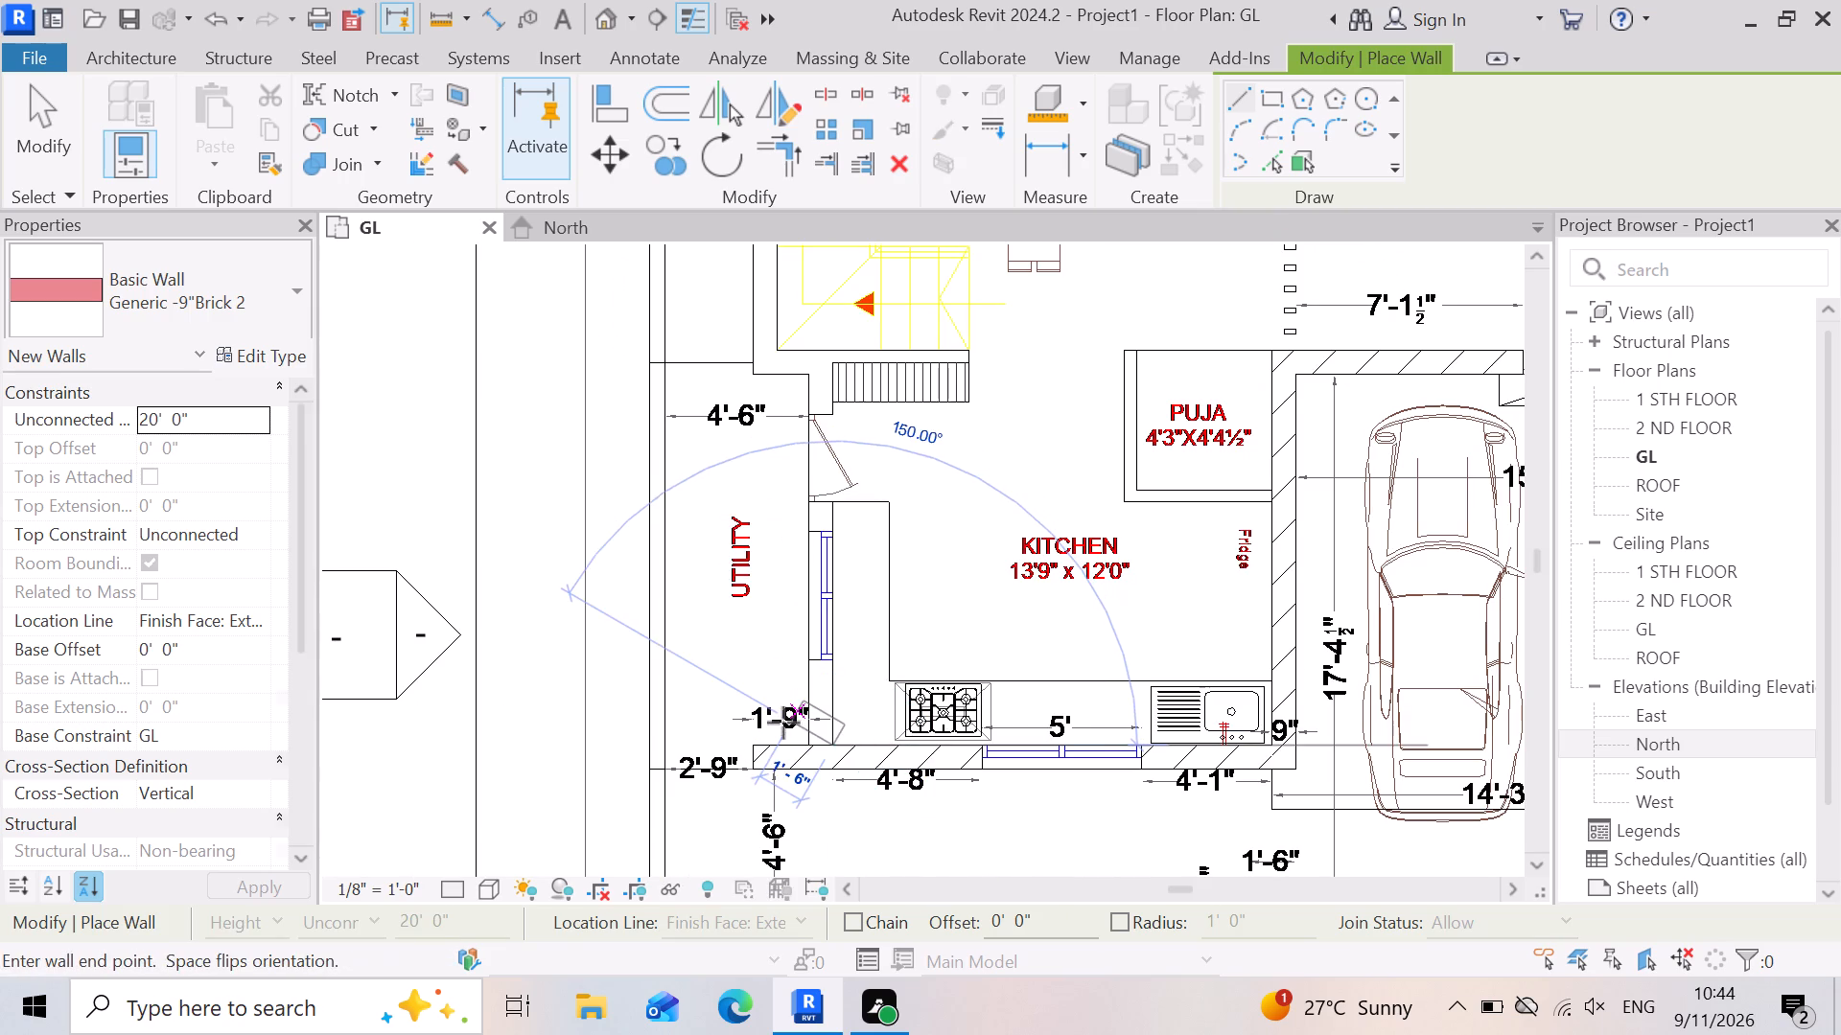
key("space")
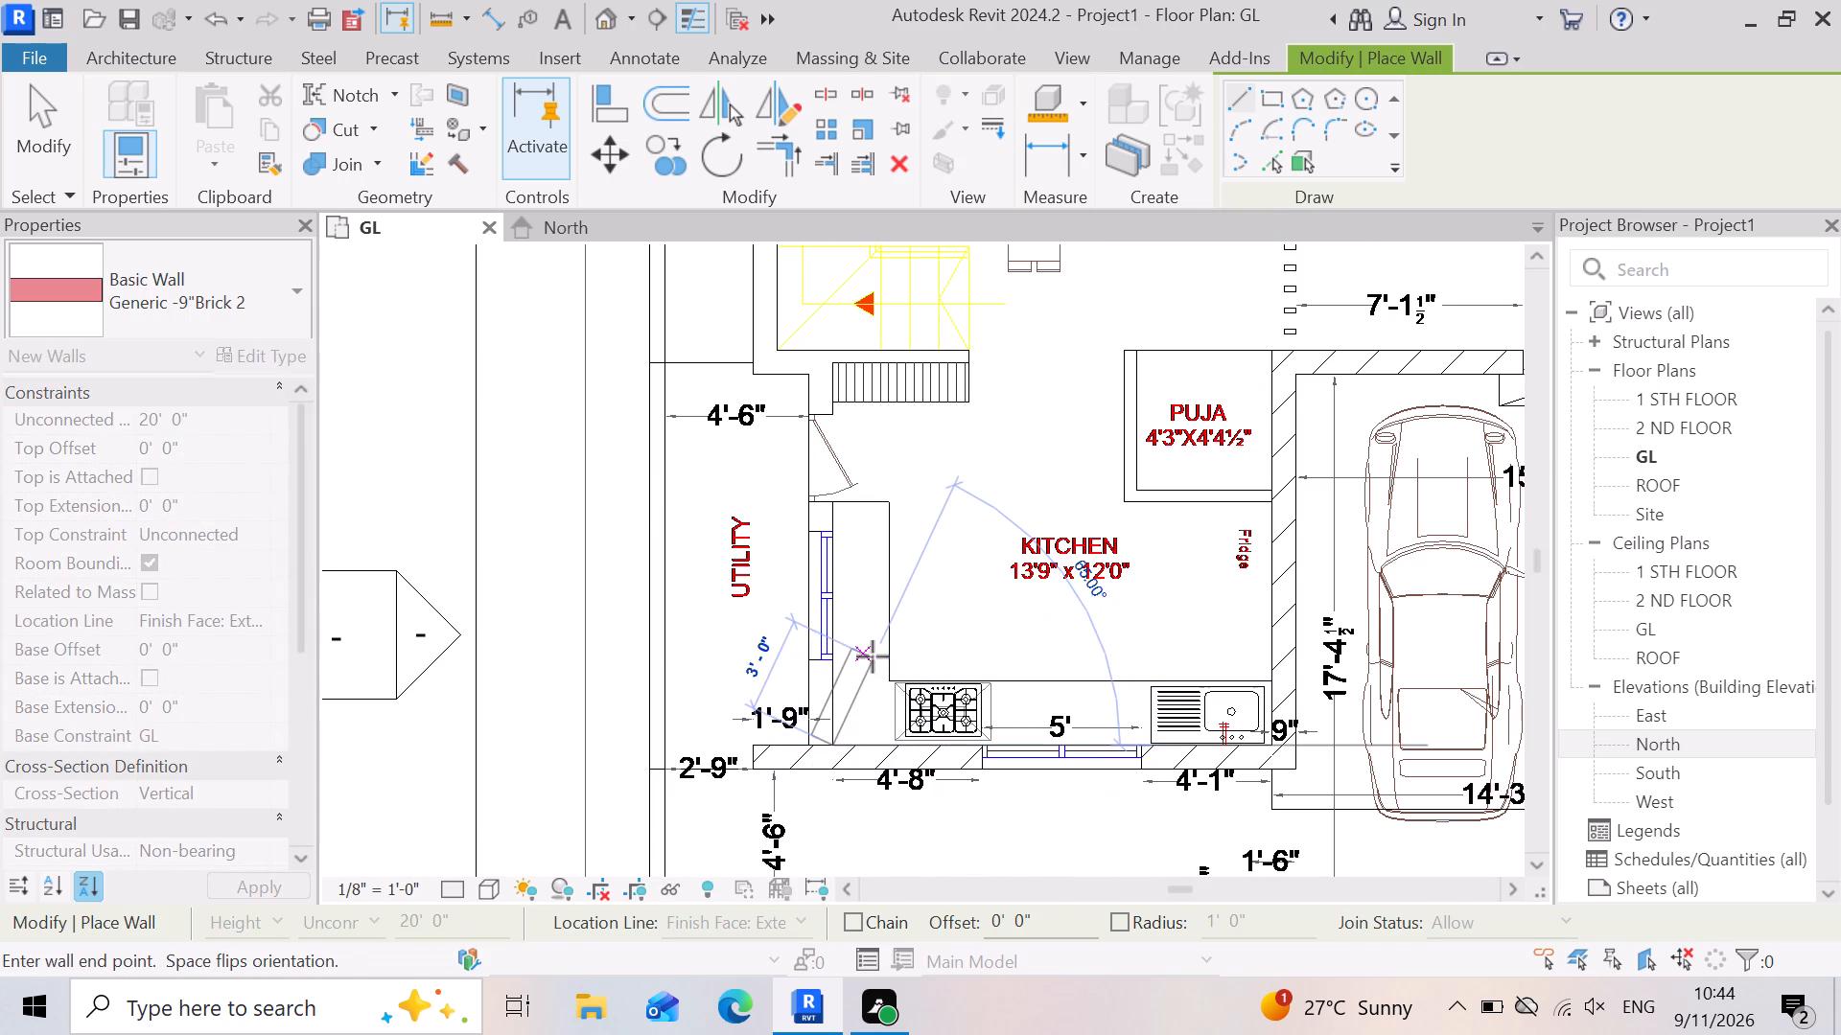
scroll(822, 688, "up", 7)
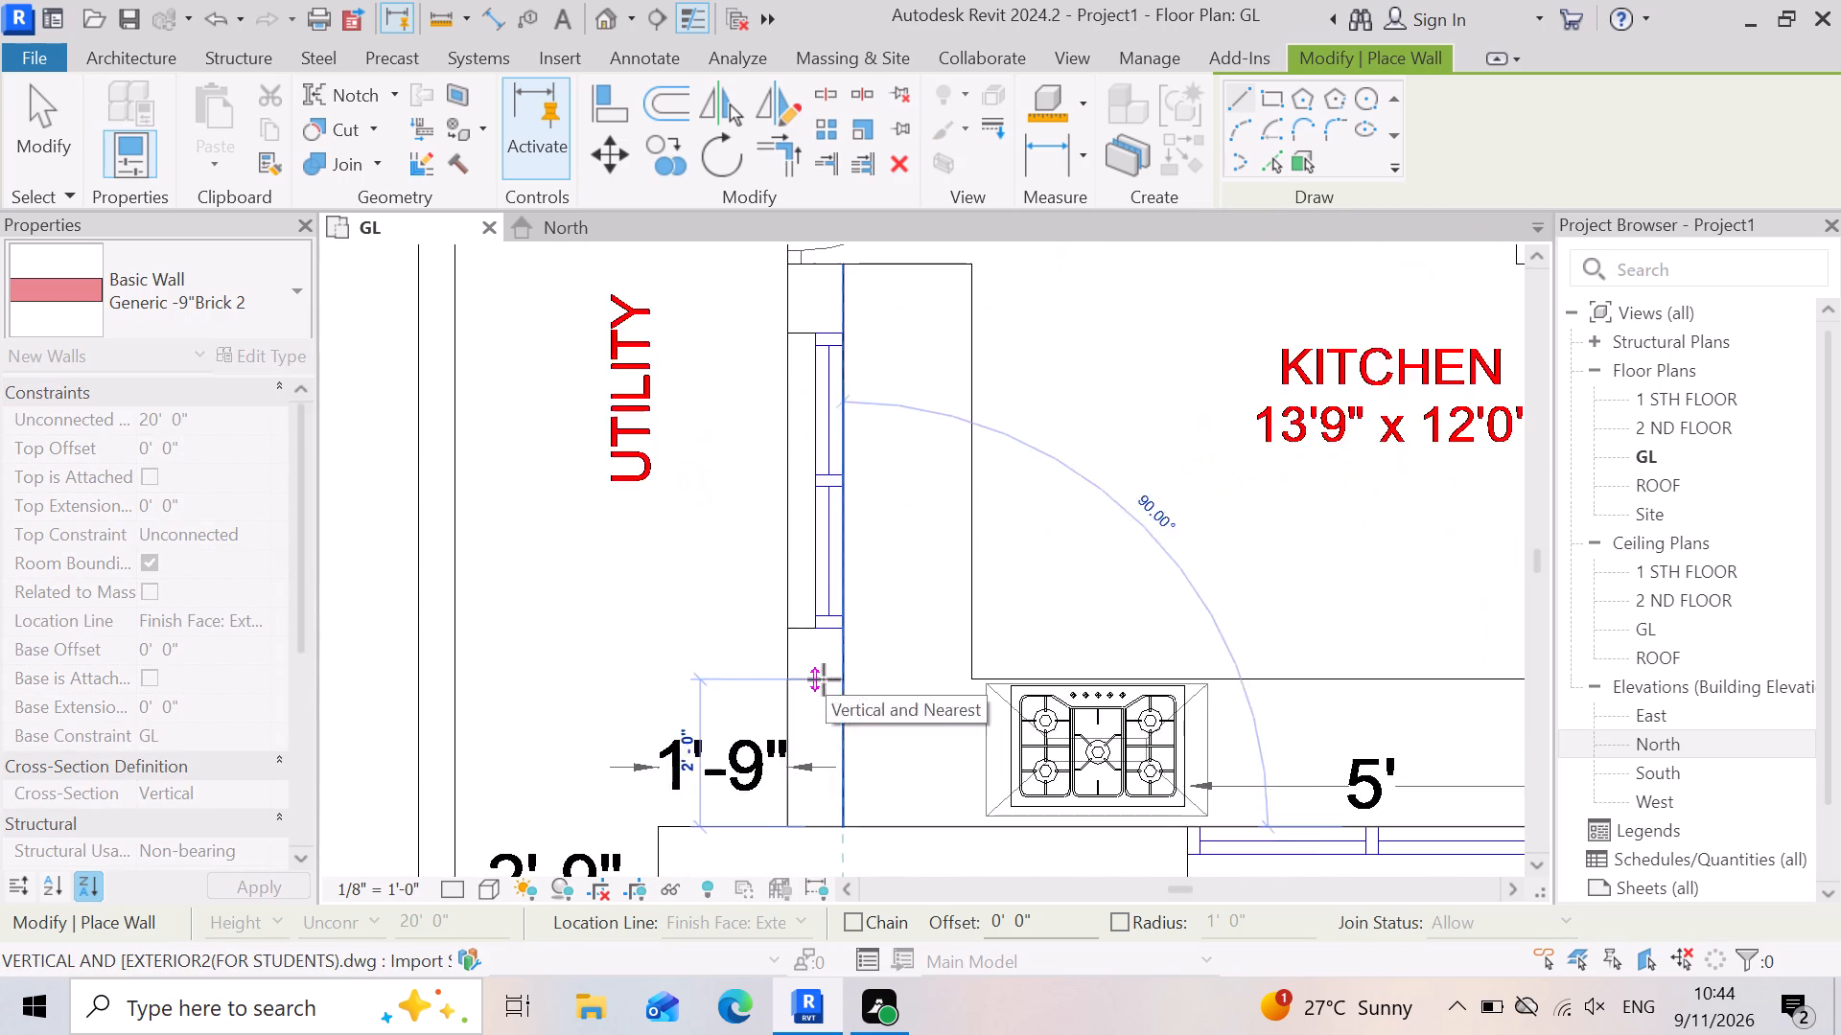
scroll(824, 679, "up", 2)
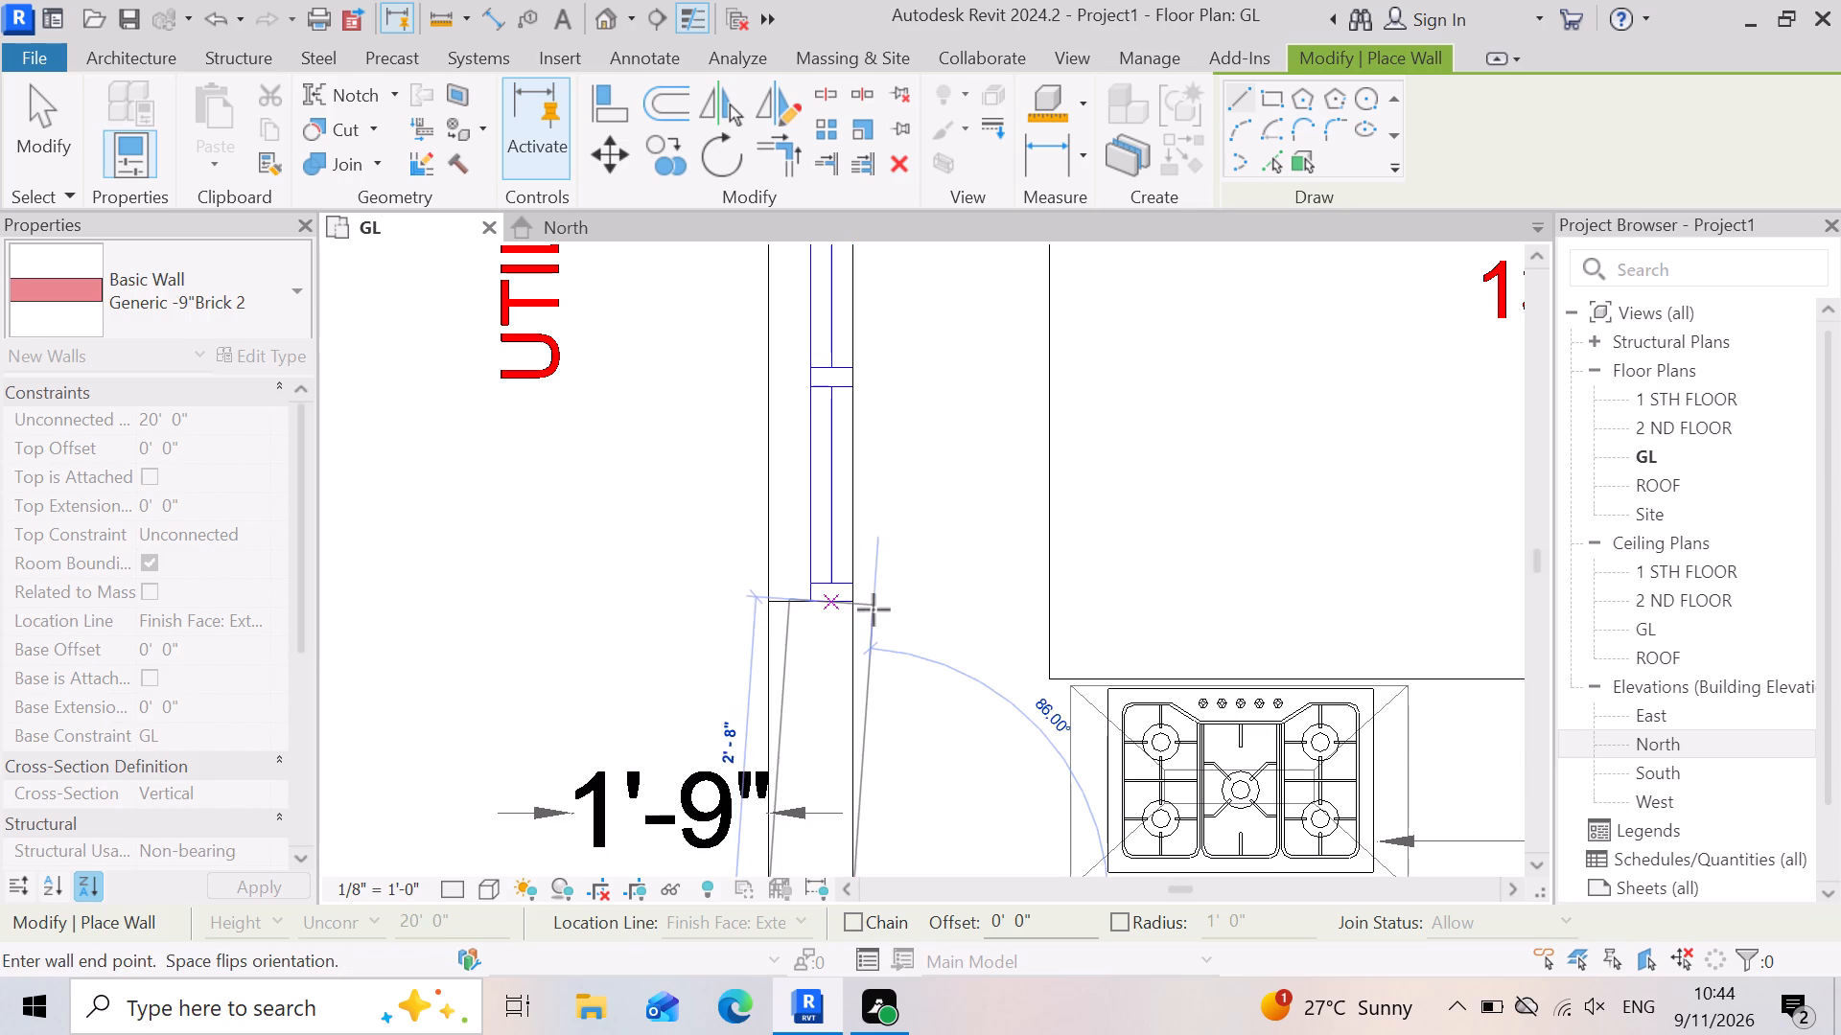
scroll(843, 602, "up", 8)
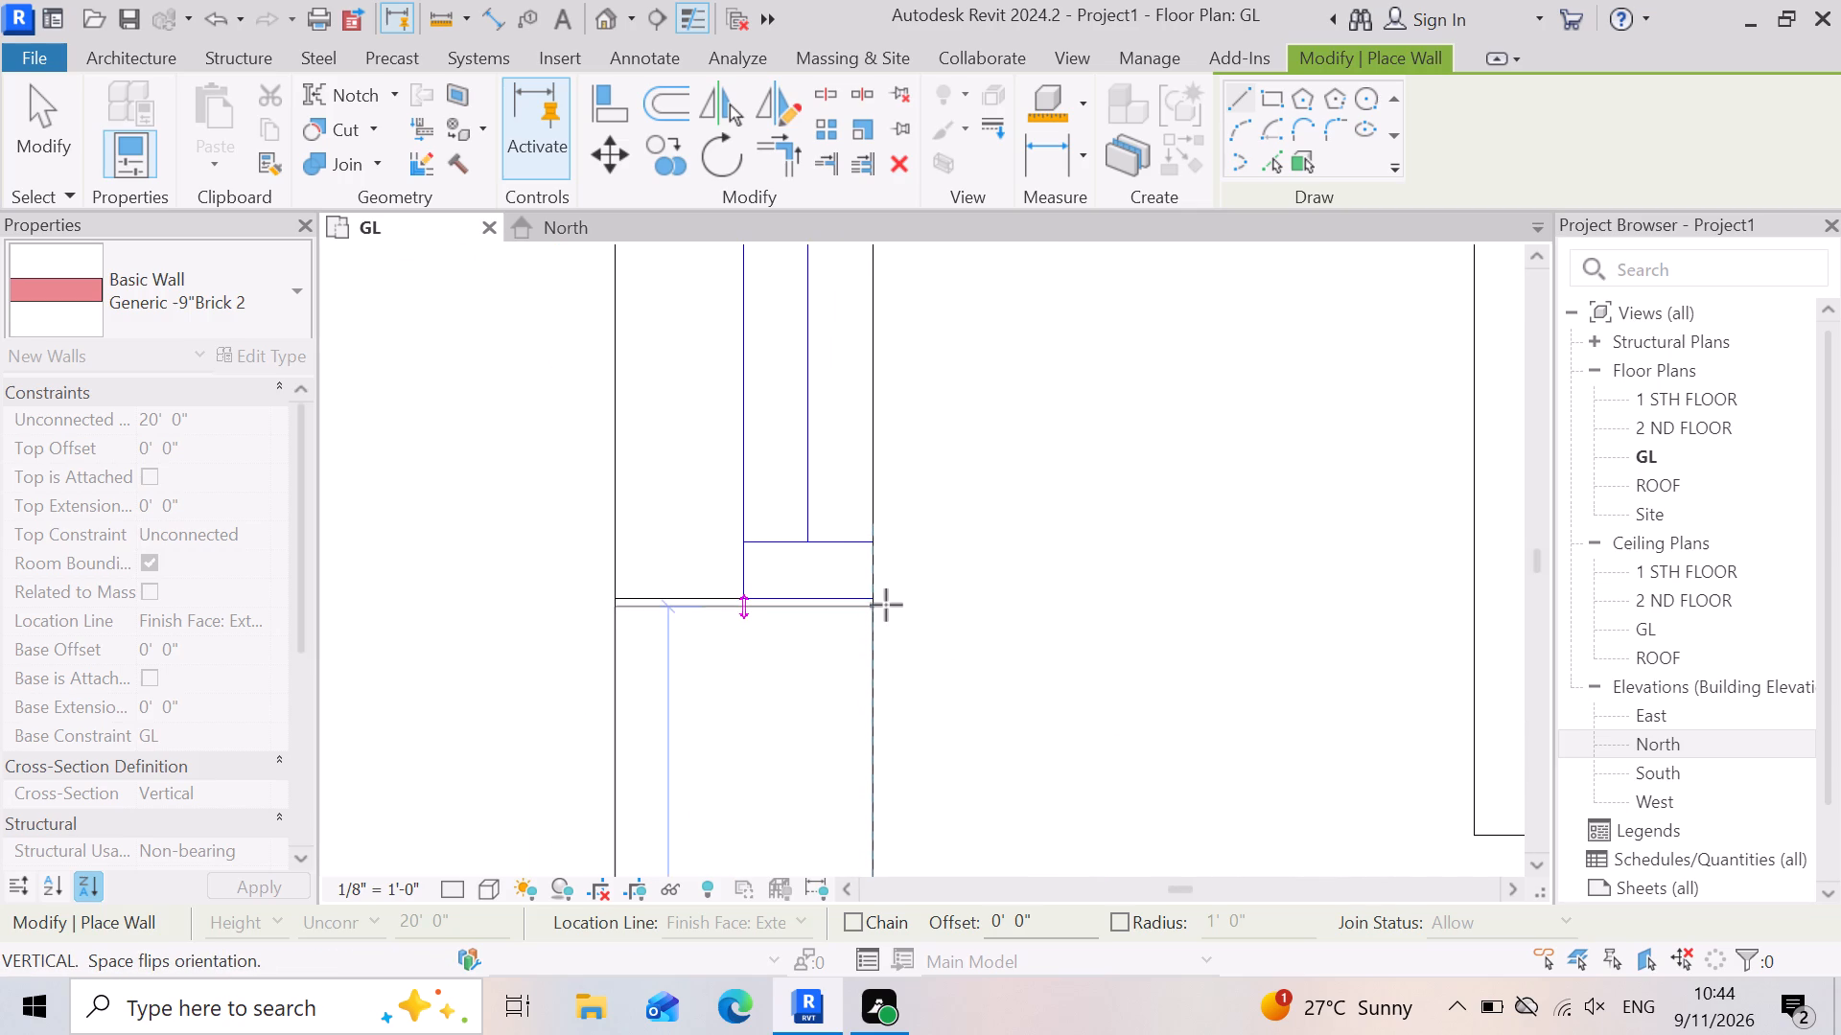
left_click(886, 602)
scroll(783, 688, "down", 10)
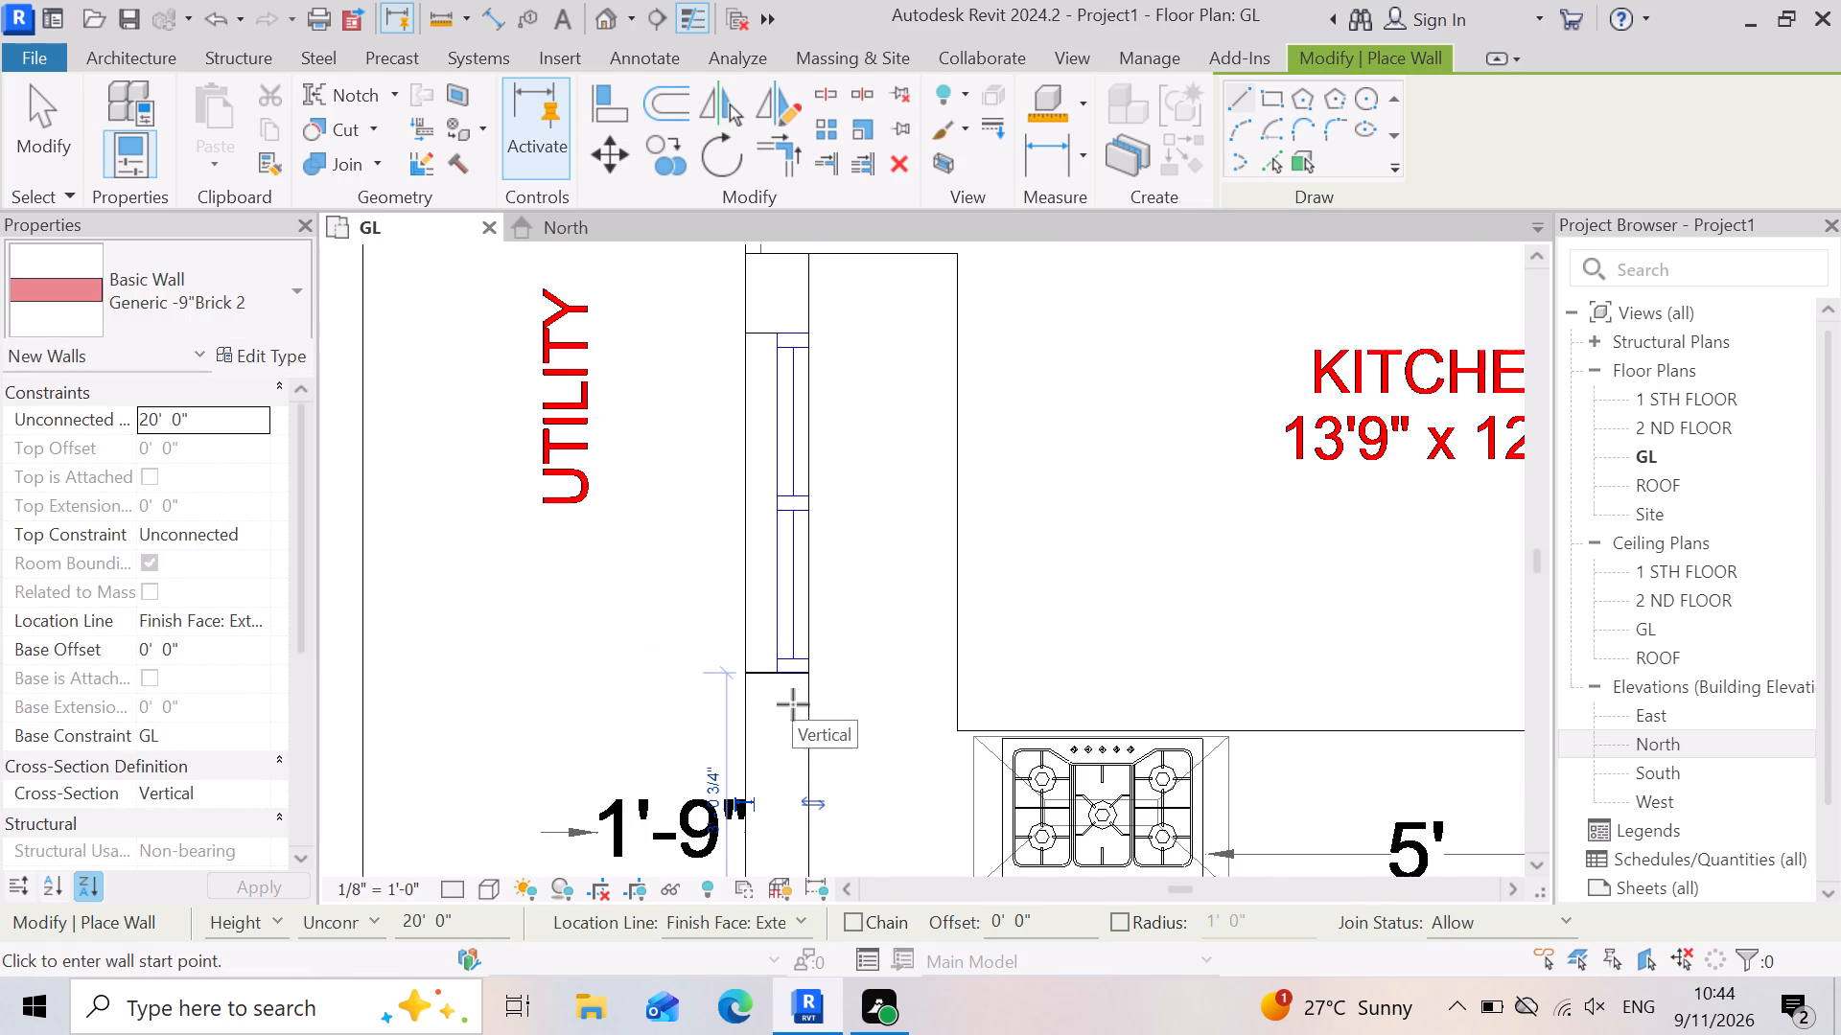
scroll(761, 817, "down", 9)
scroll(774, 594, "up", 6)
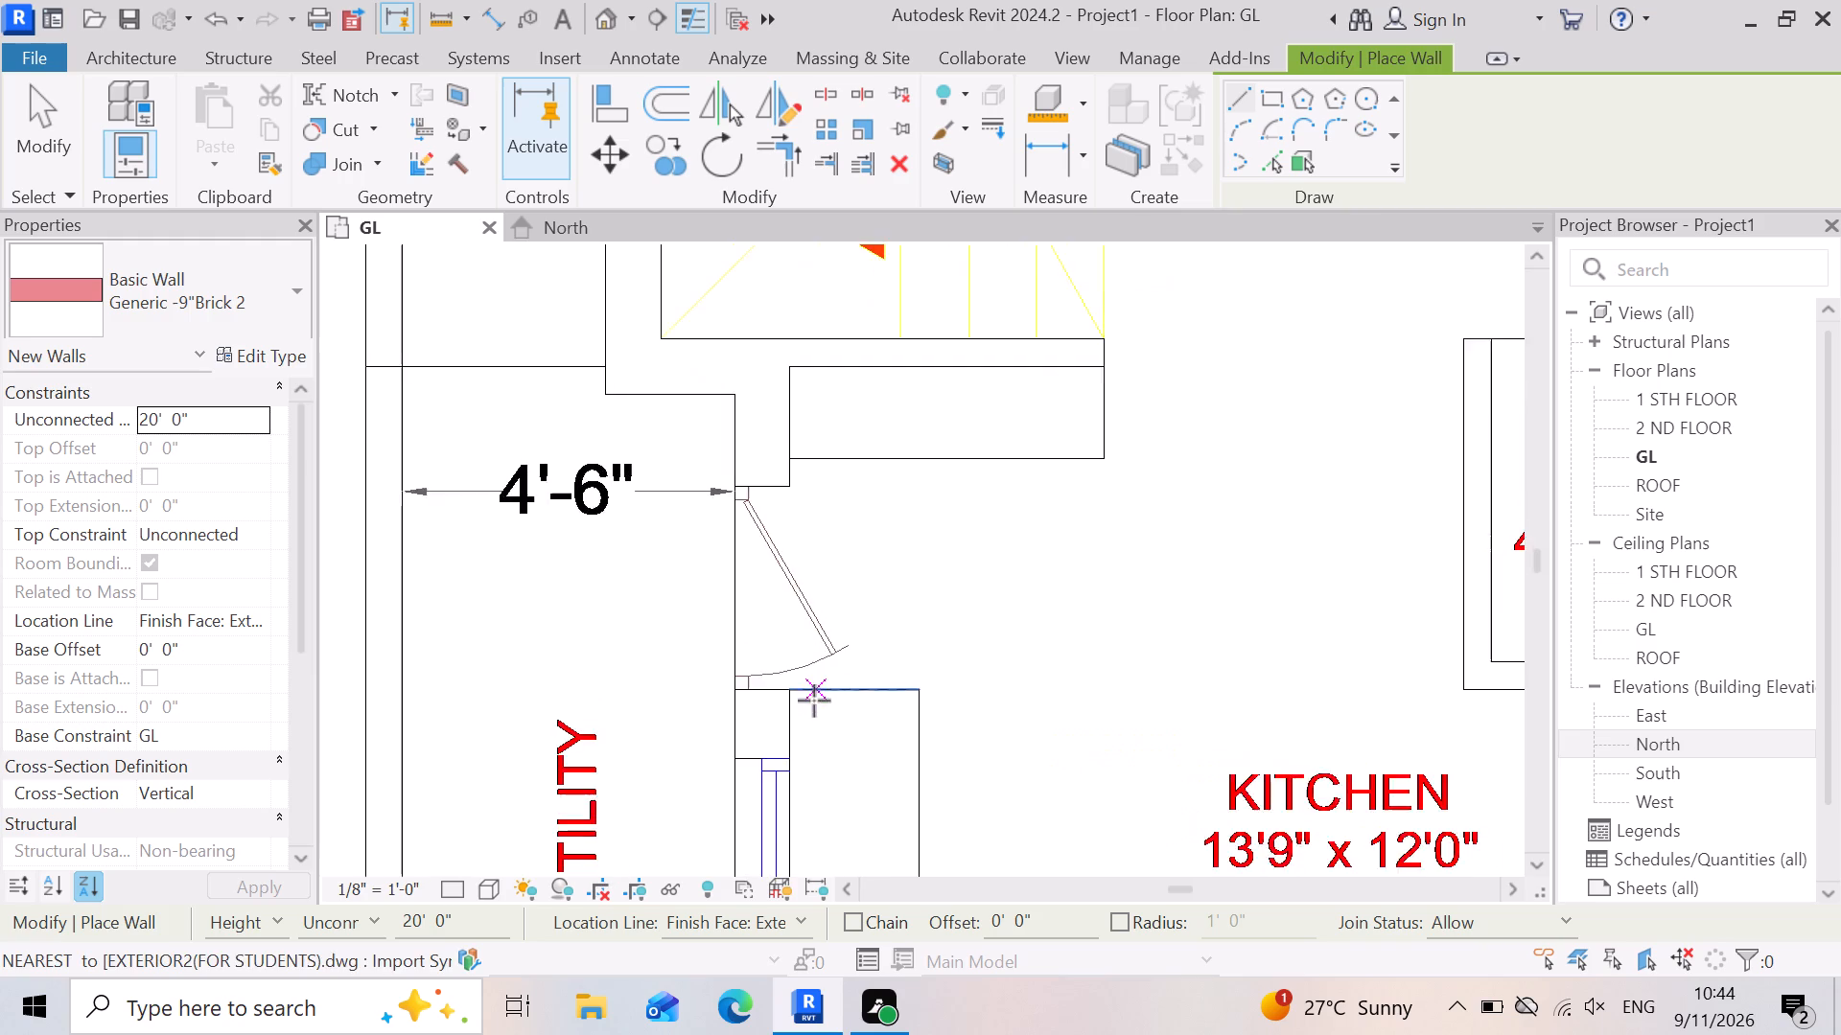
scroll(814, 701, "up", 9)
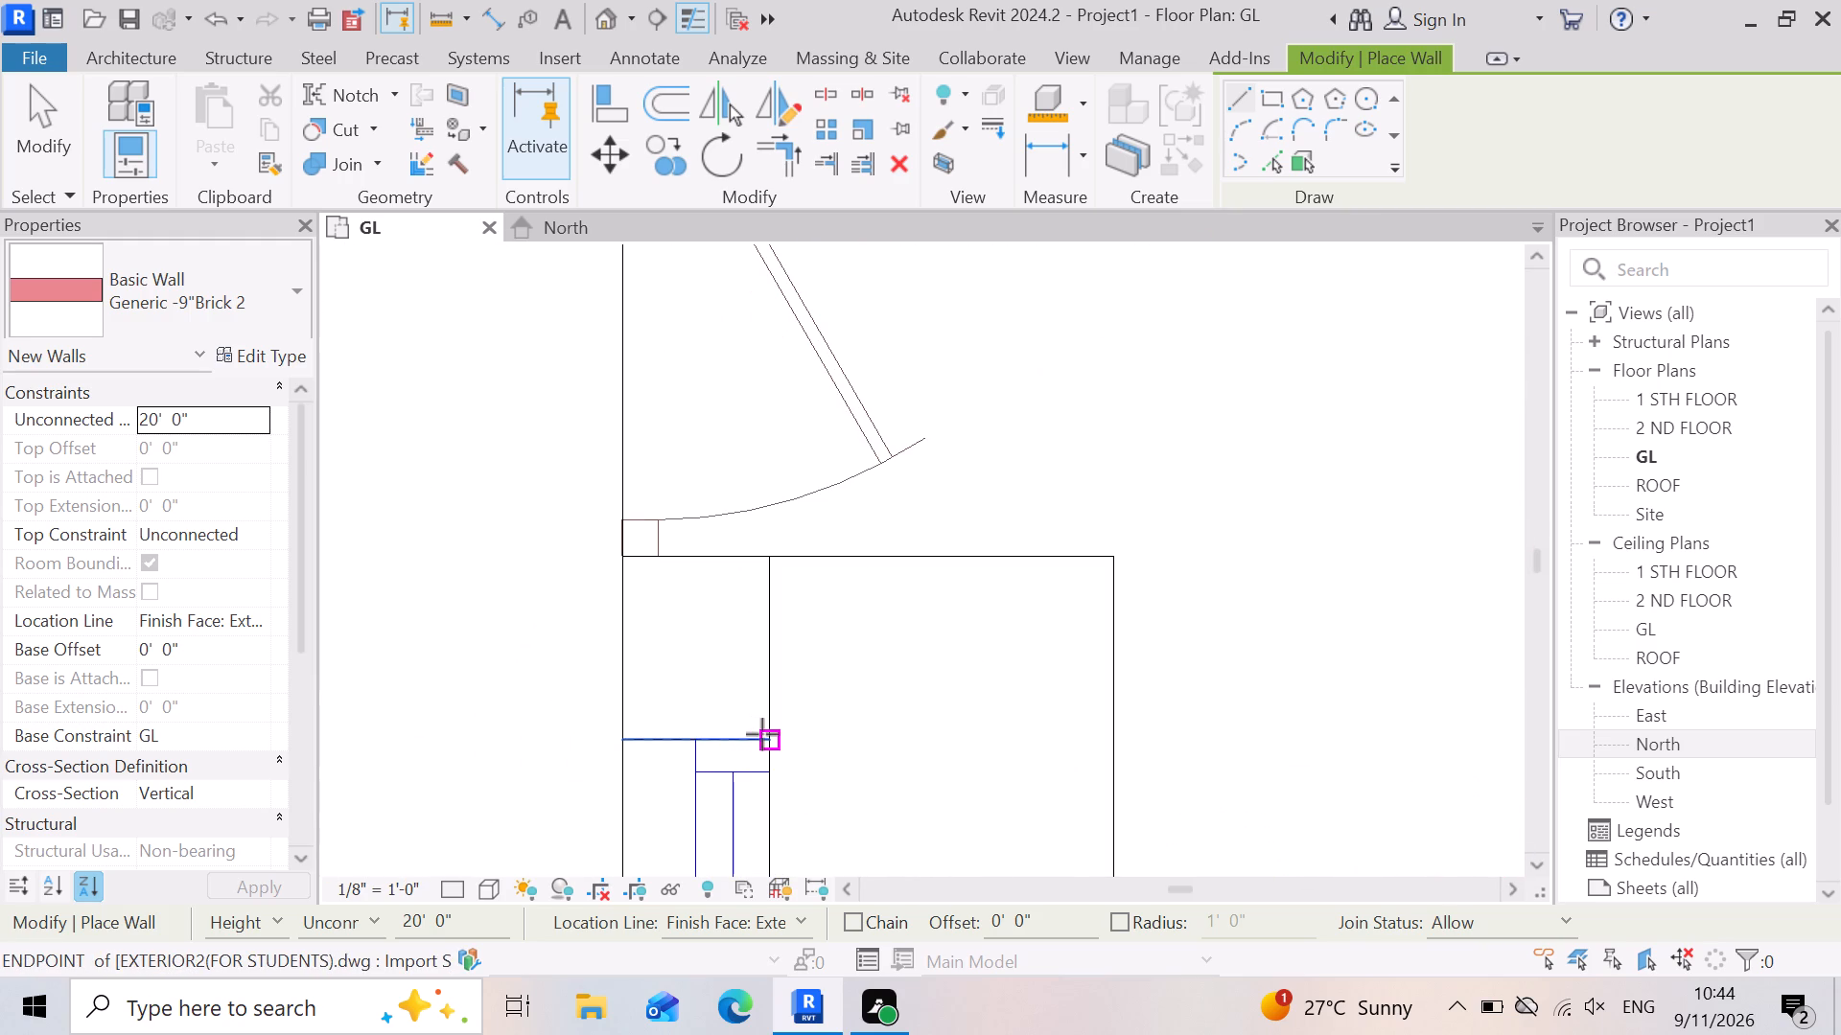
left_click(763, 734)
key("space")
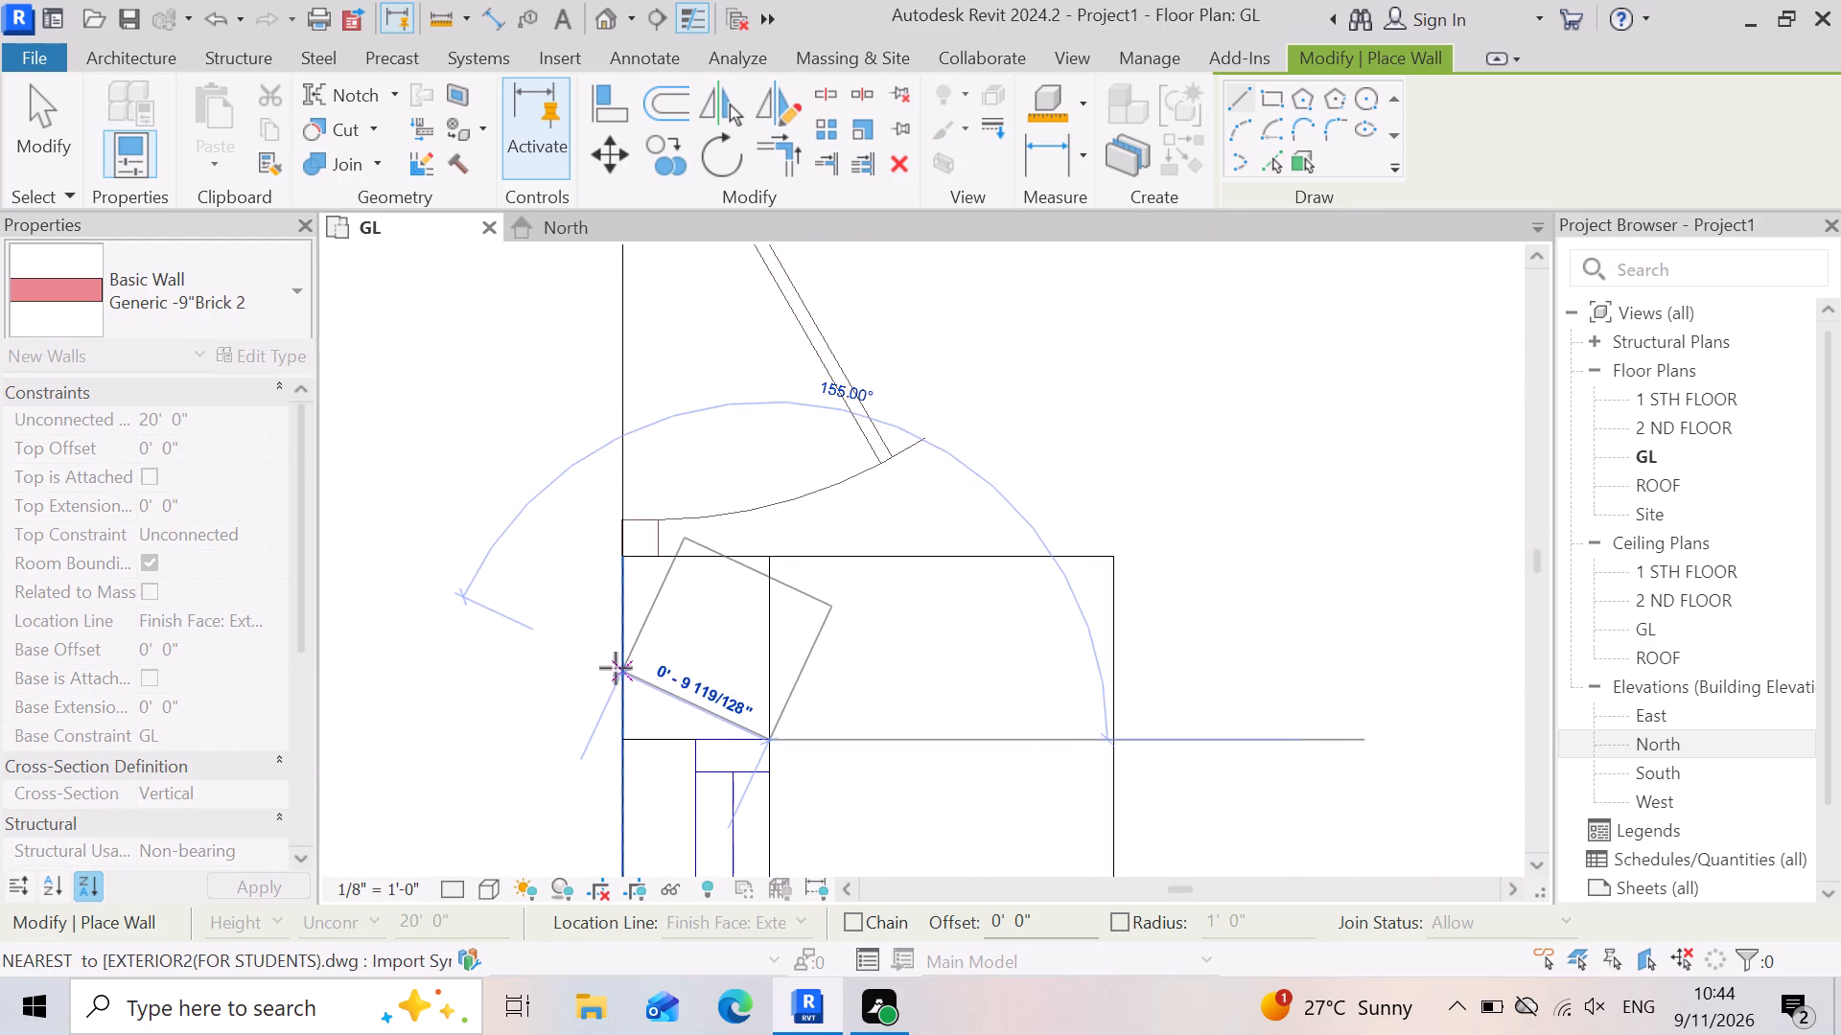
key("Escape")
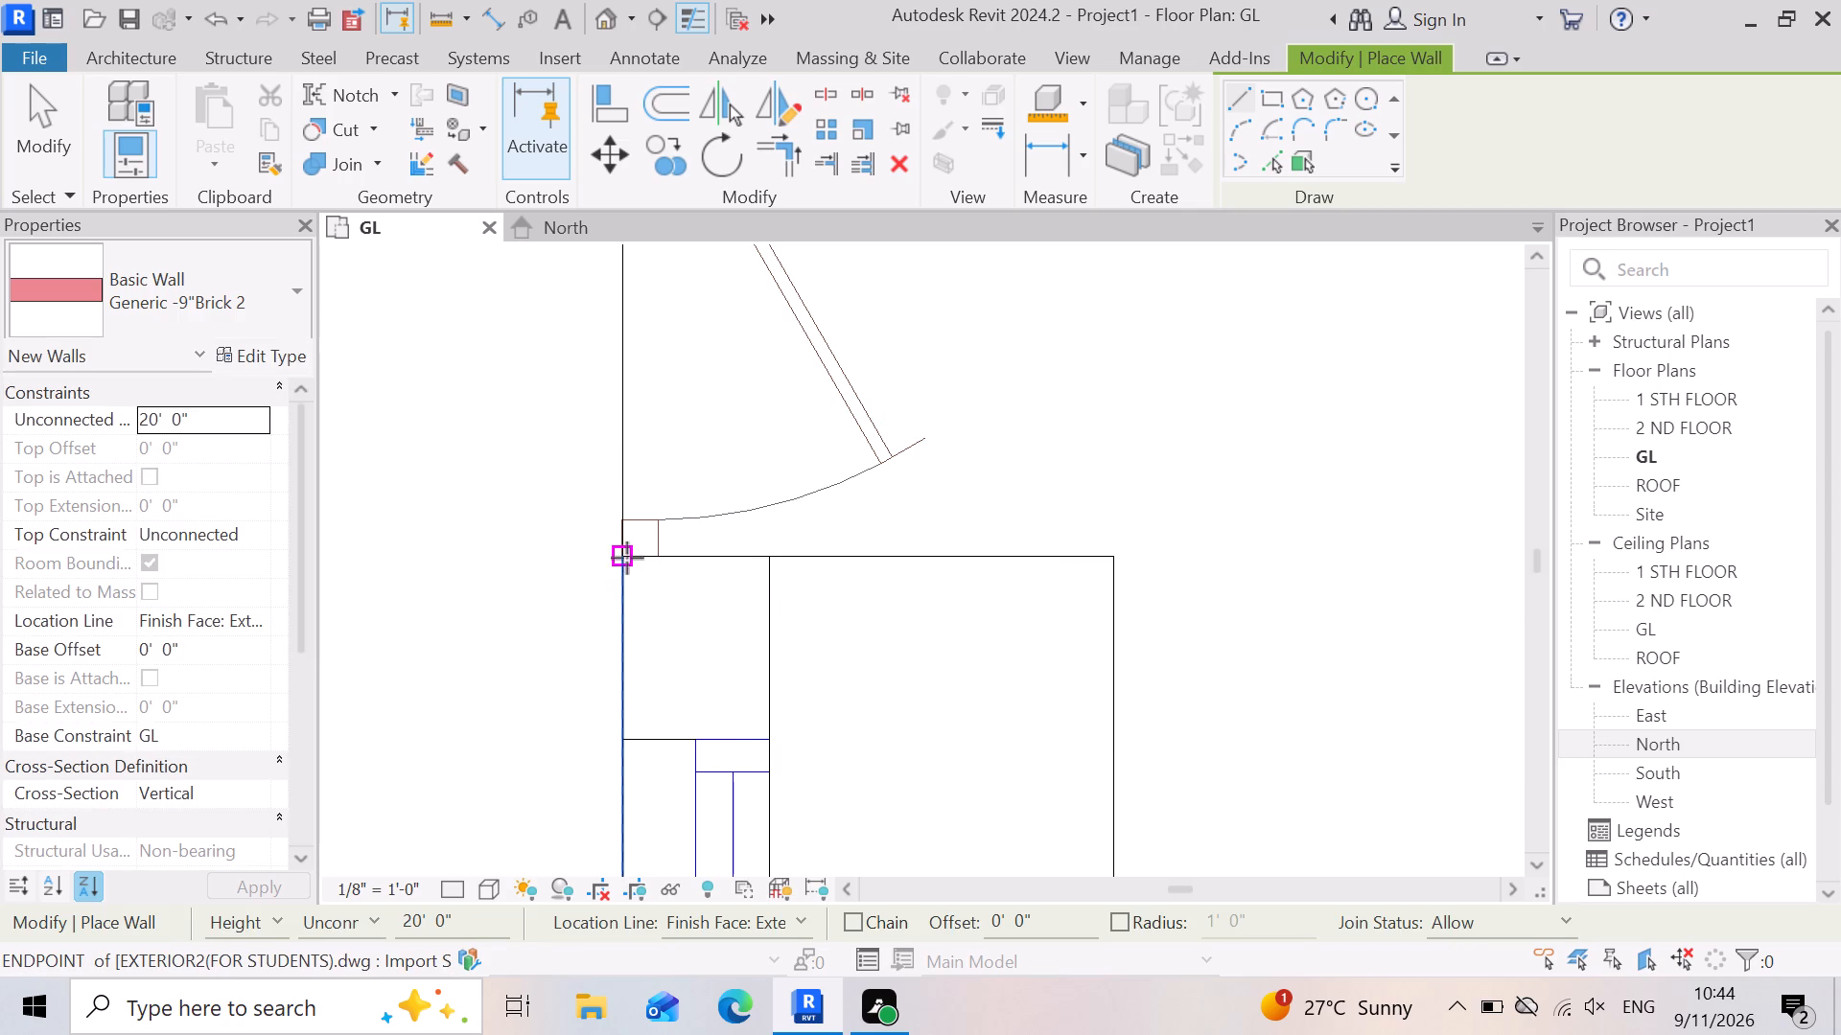
Draw a flipped wall about 11" long from the utility door's lower jamb down to the utility-side window jamb.
left_click(627, 558)
key("space")
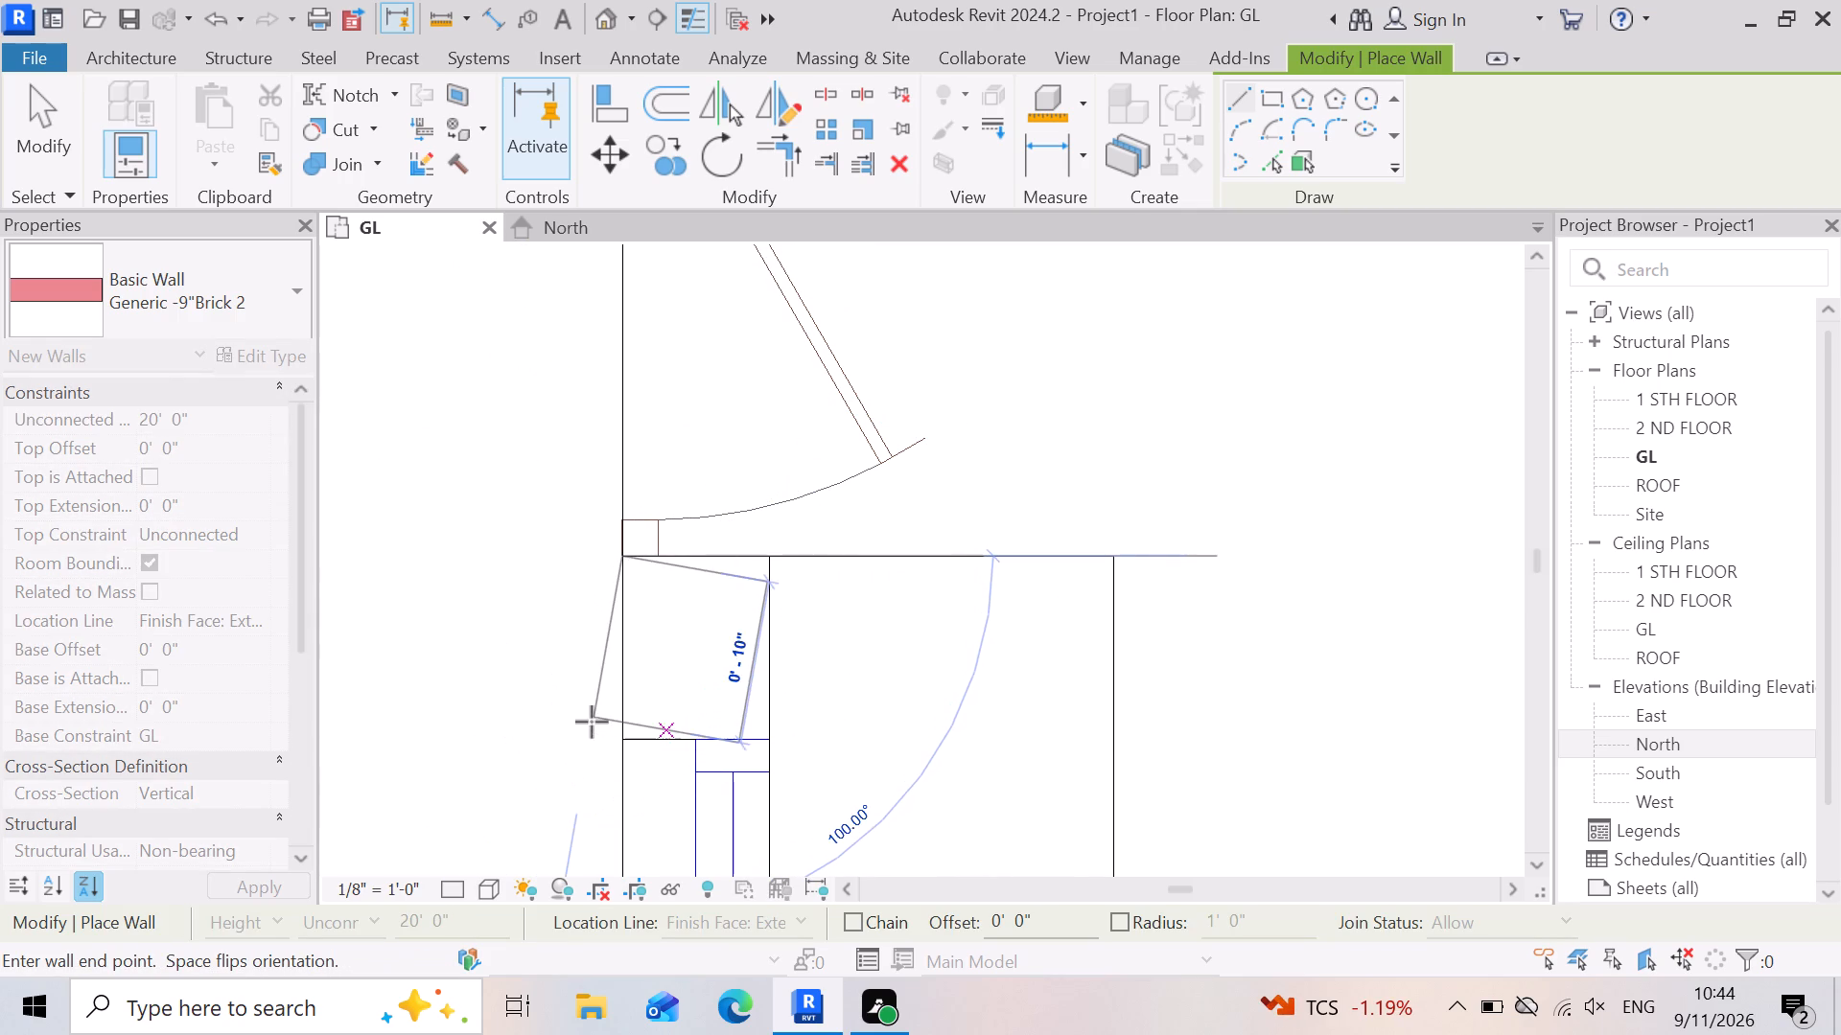
left_click(617, 747)
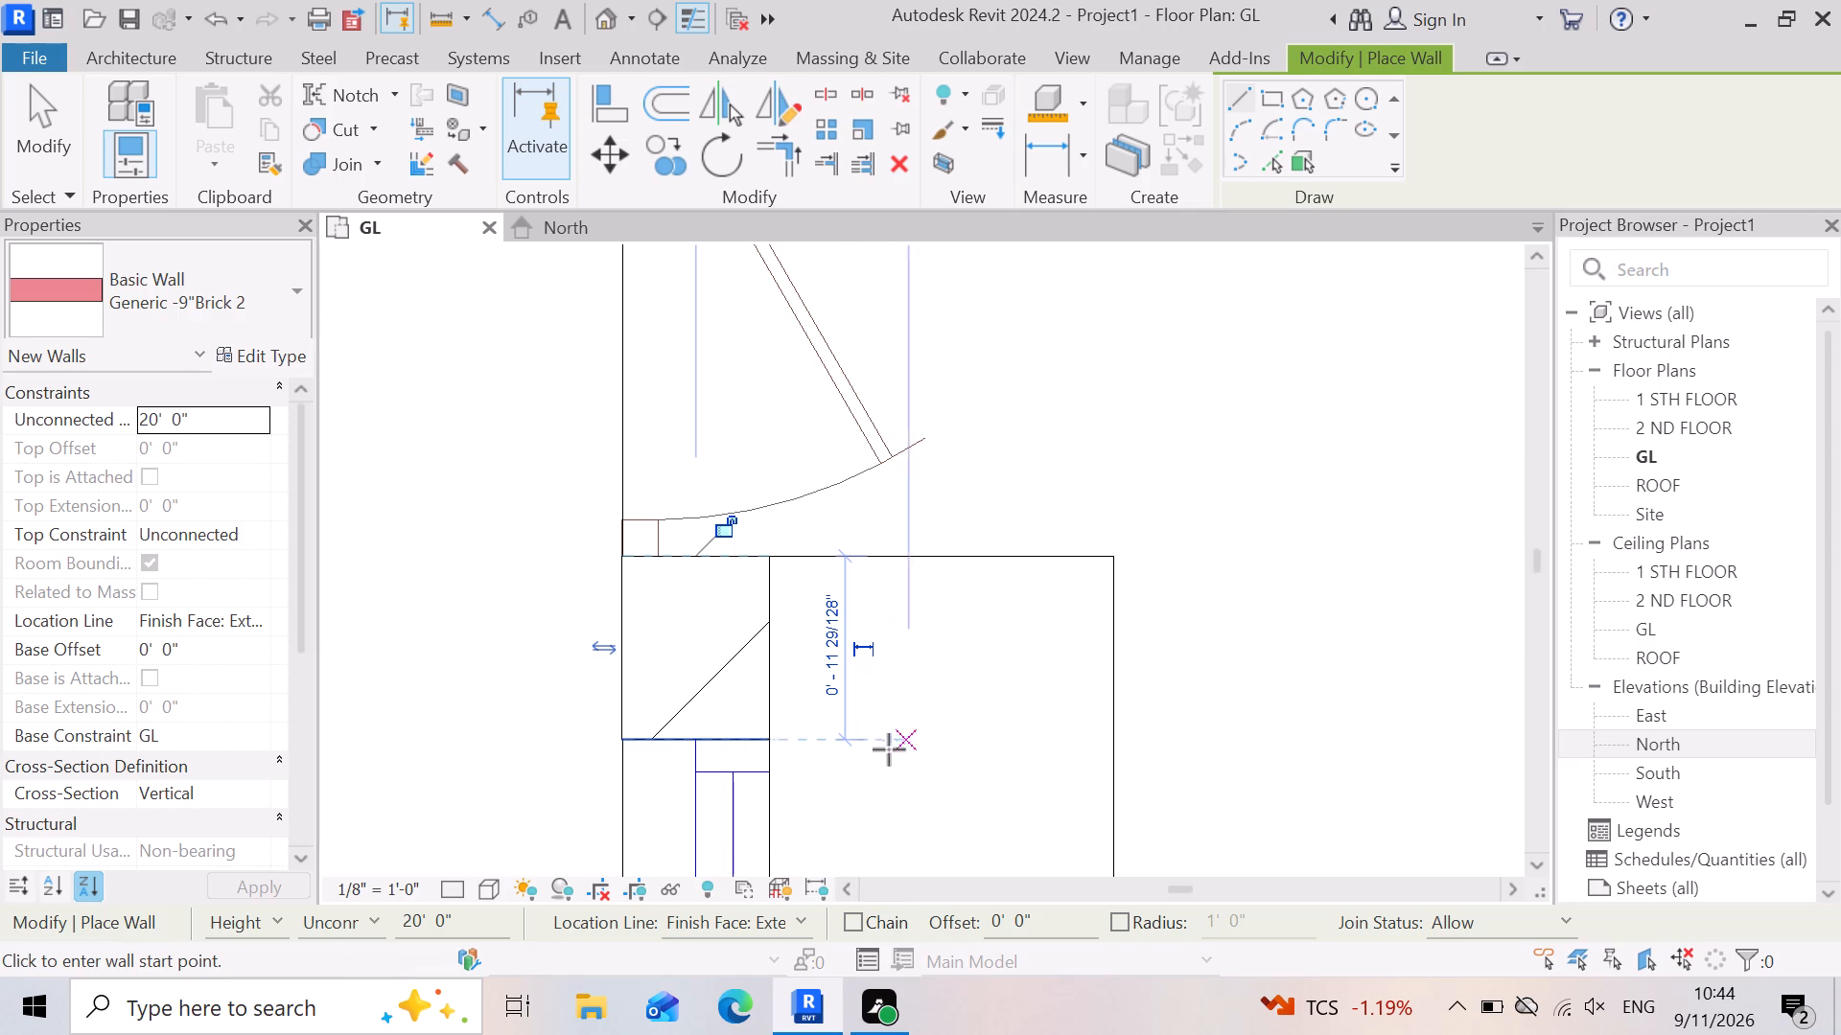
Draw a wall about 1'-3" long from the utility door's upper jamb up to the underside of the staircase wall.
scroll(625, 715, "down", 4)
scroll(853, 705, "down", 8)
scroll(865, 568, "up", 3)
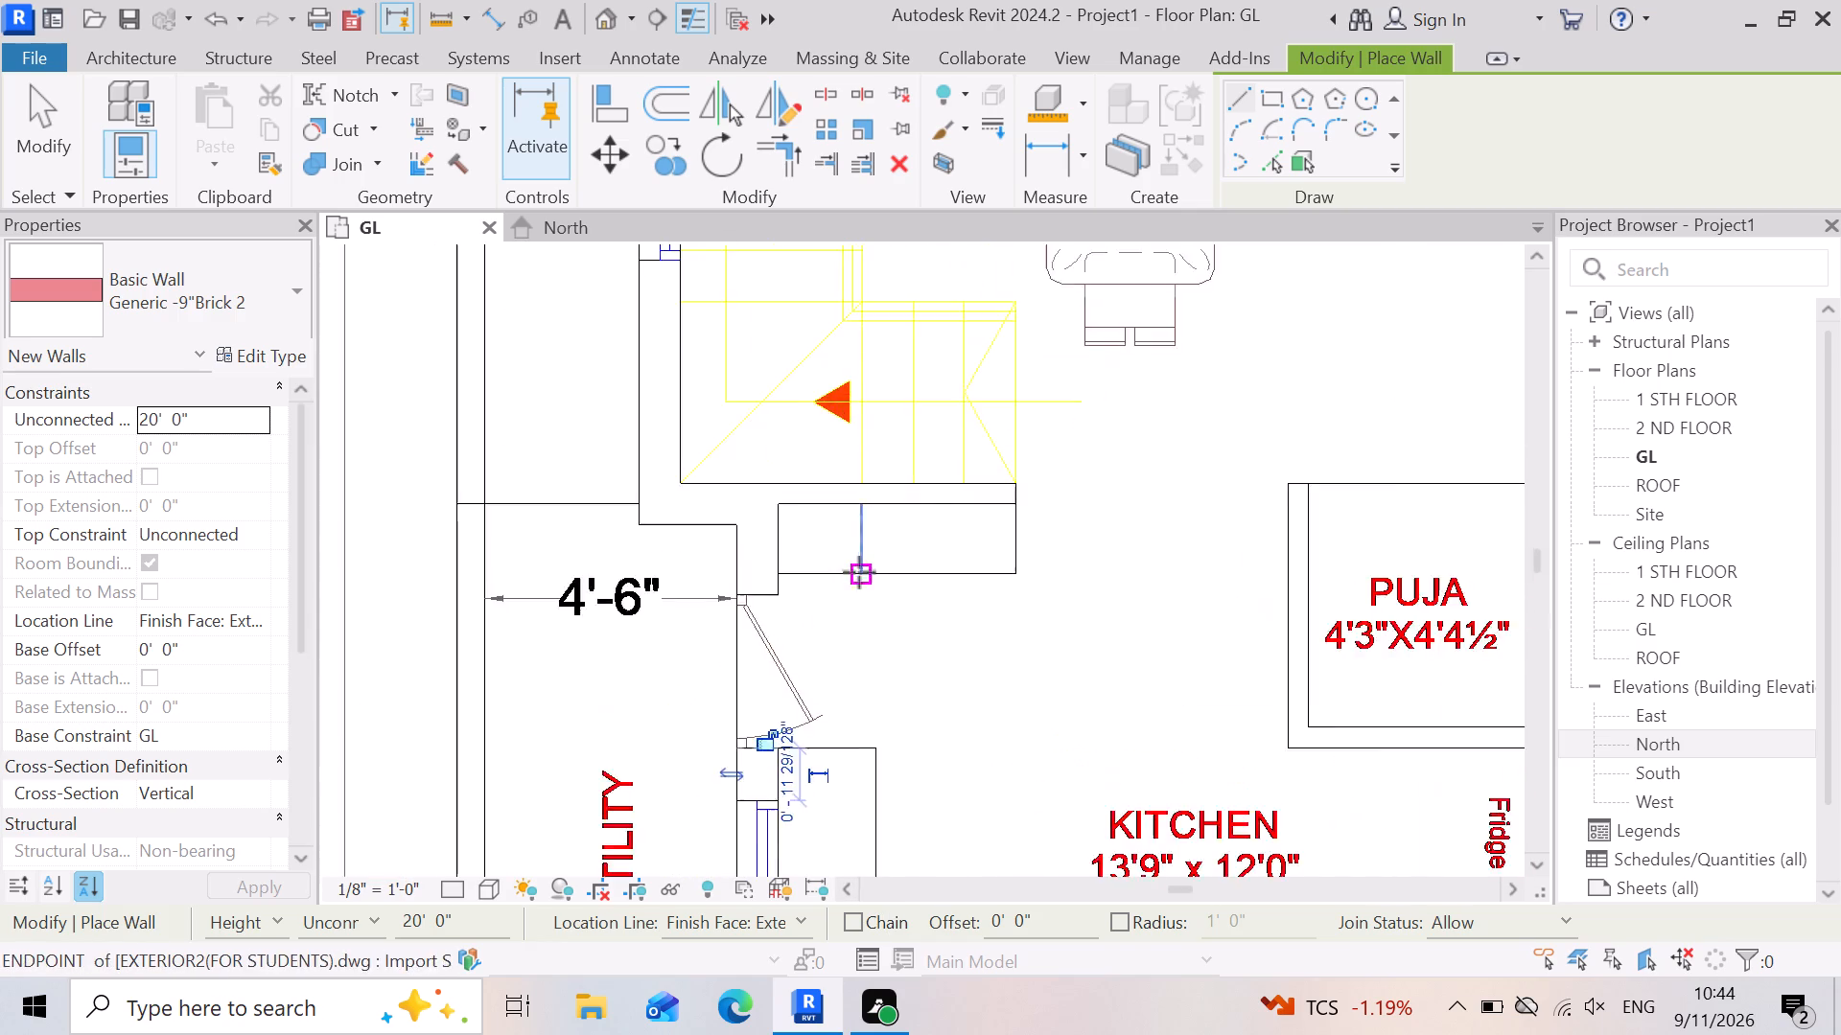
scroll(859, 572, "up", 4)
left_click(727, 605)
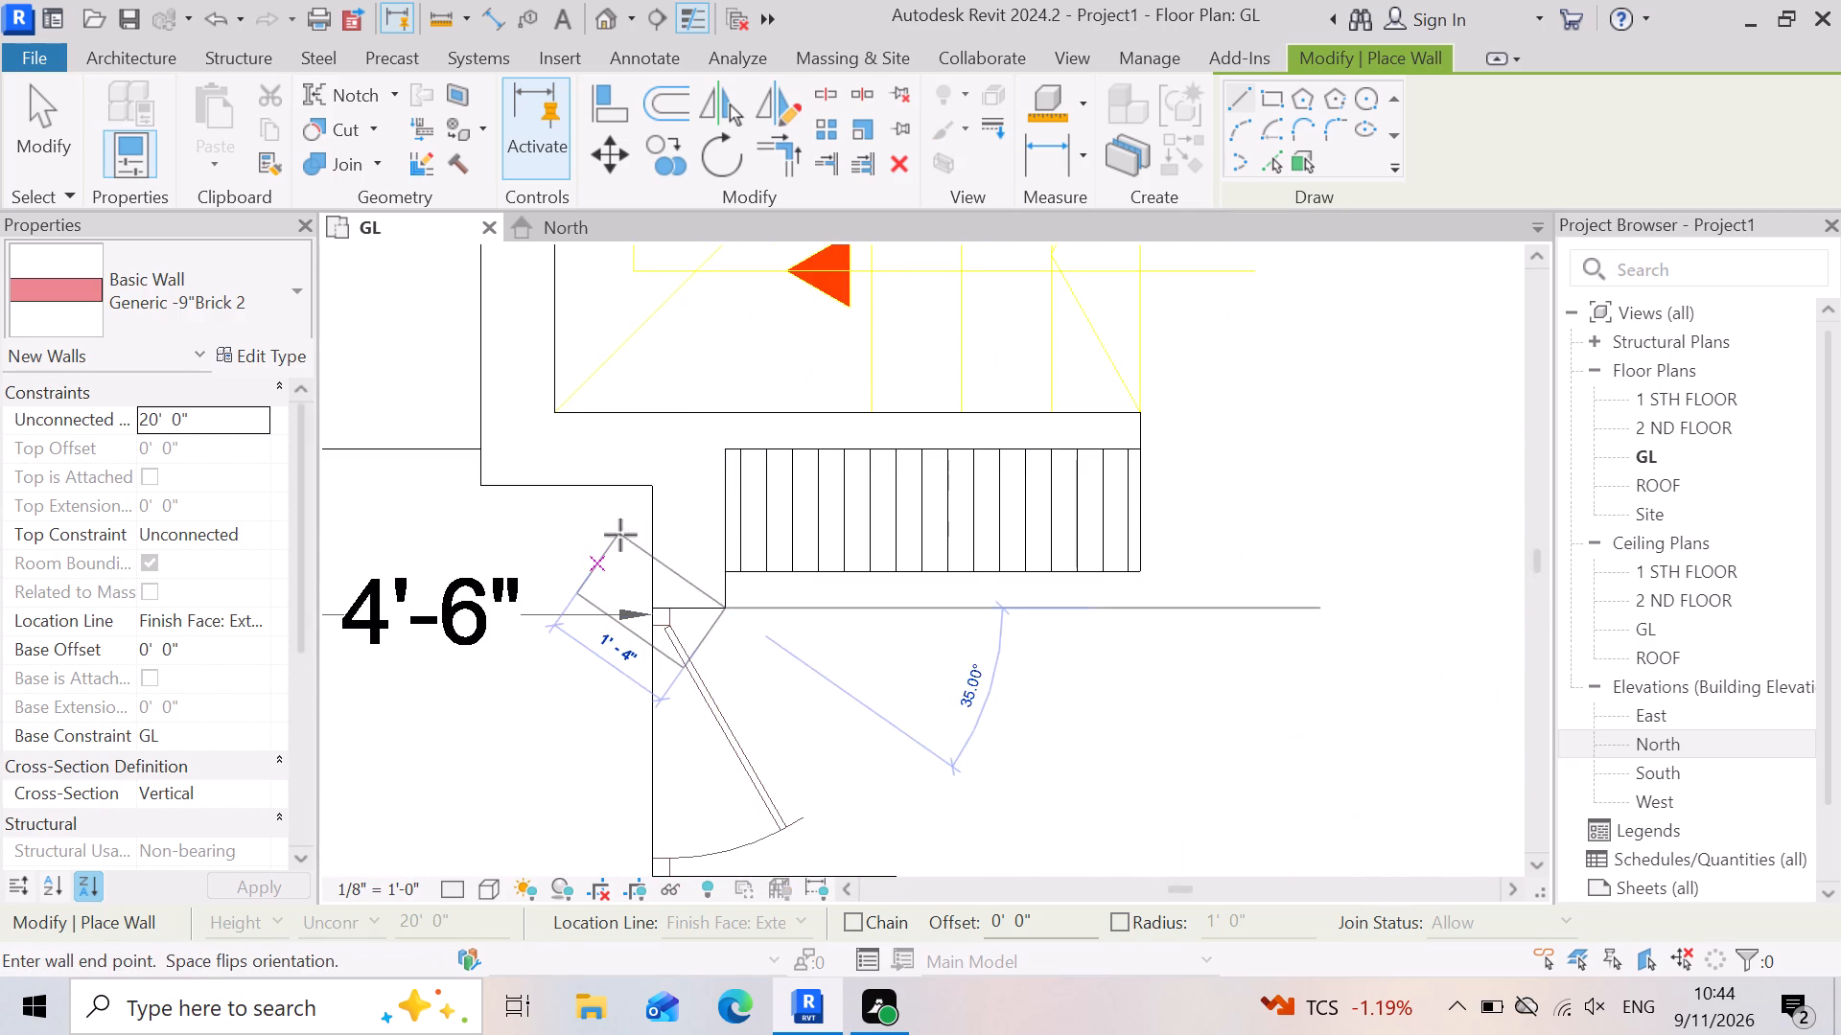
left_click(733, 483)
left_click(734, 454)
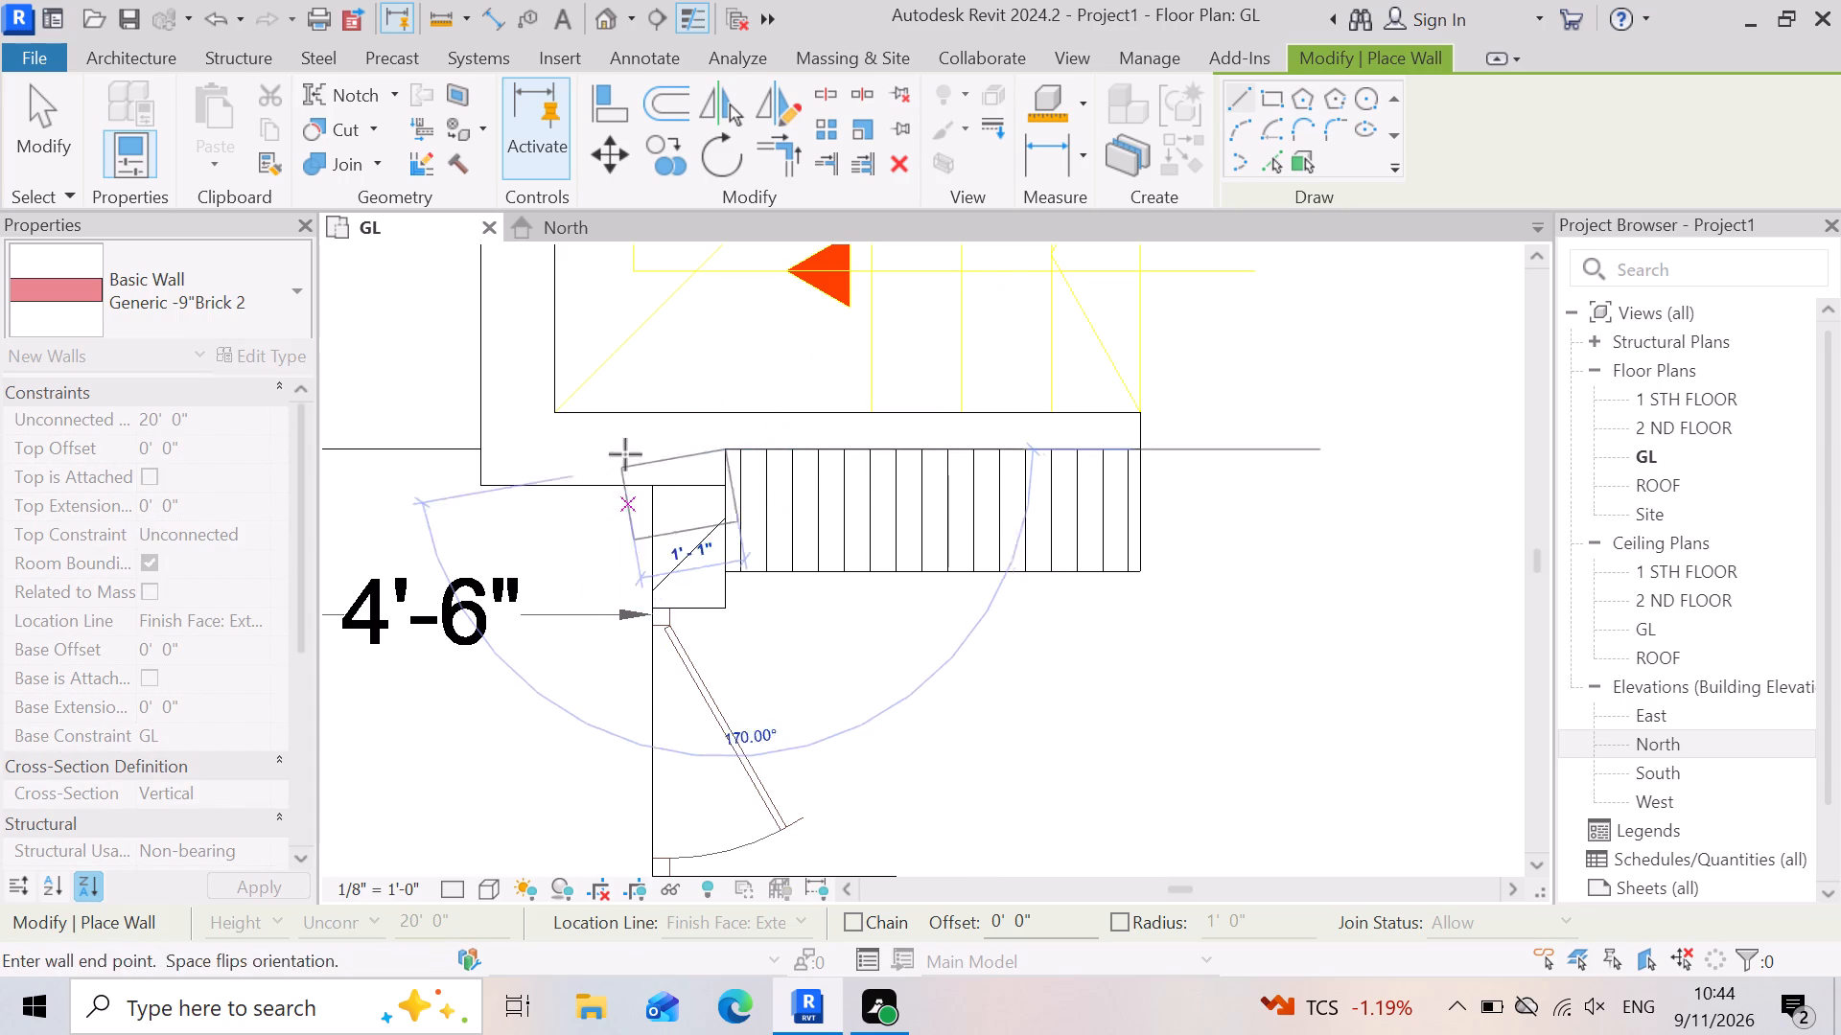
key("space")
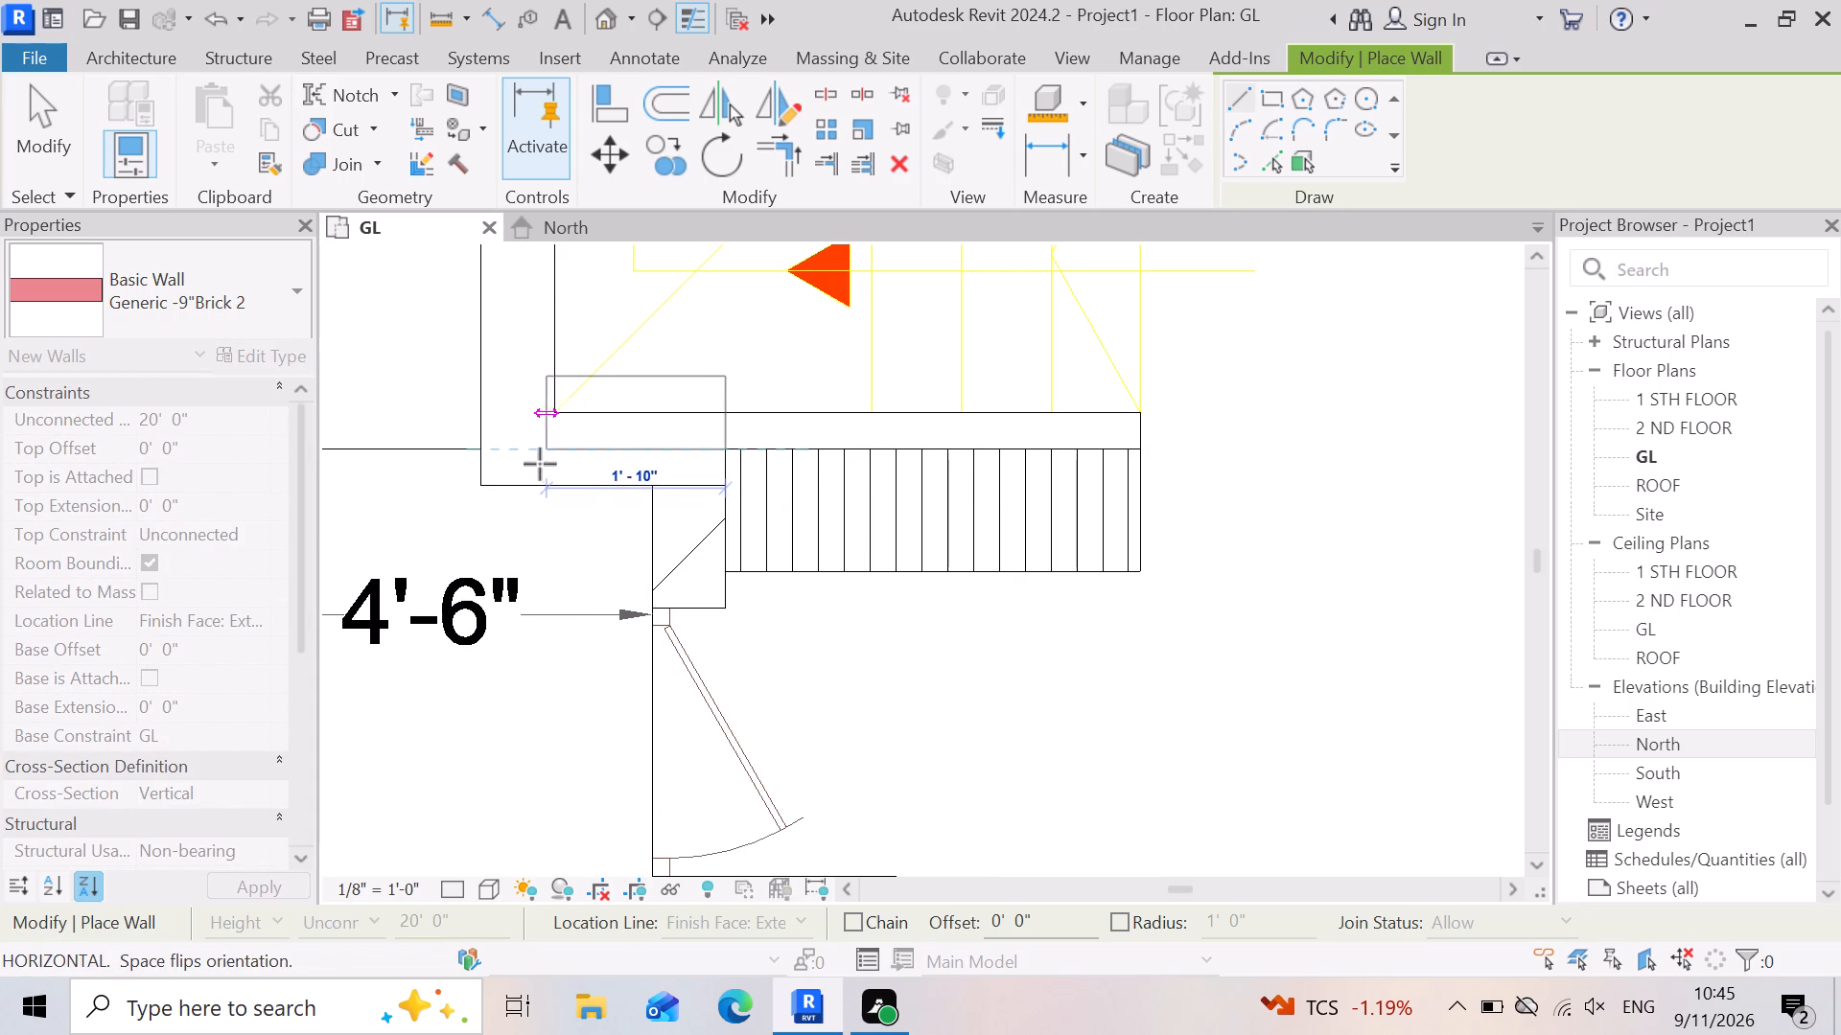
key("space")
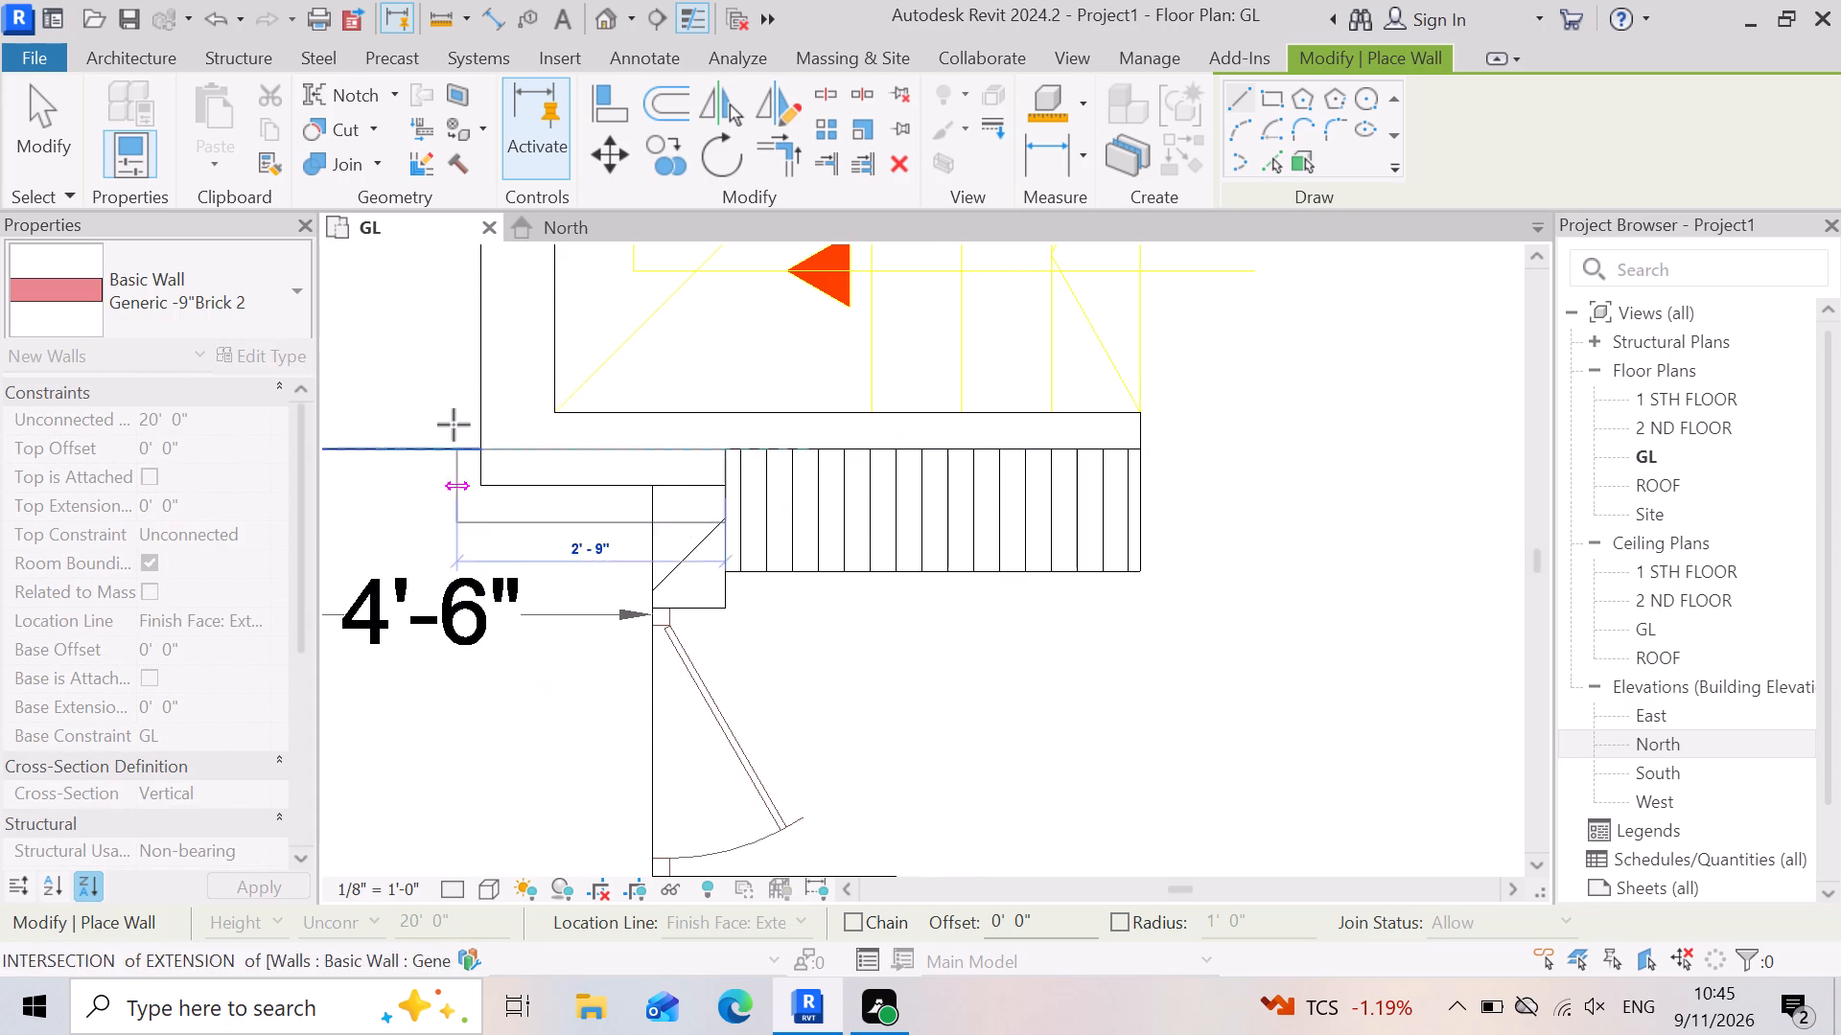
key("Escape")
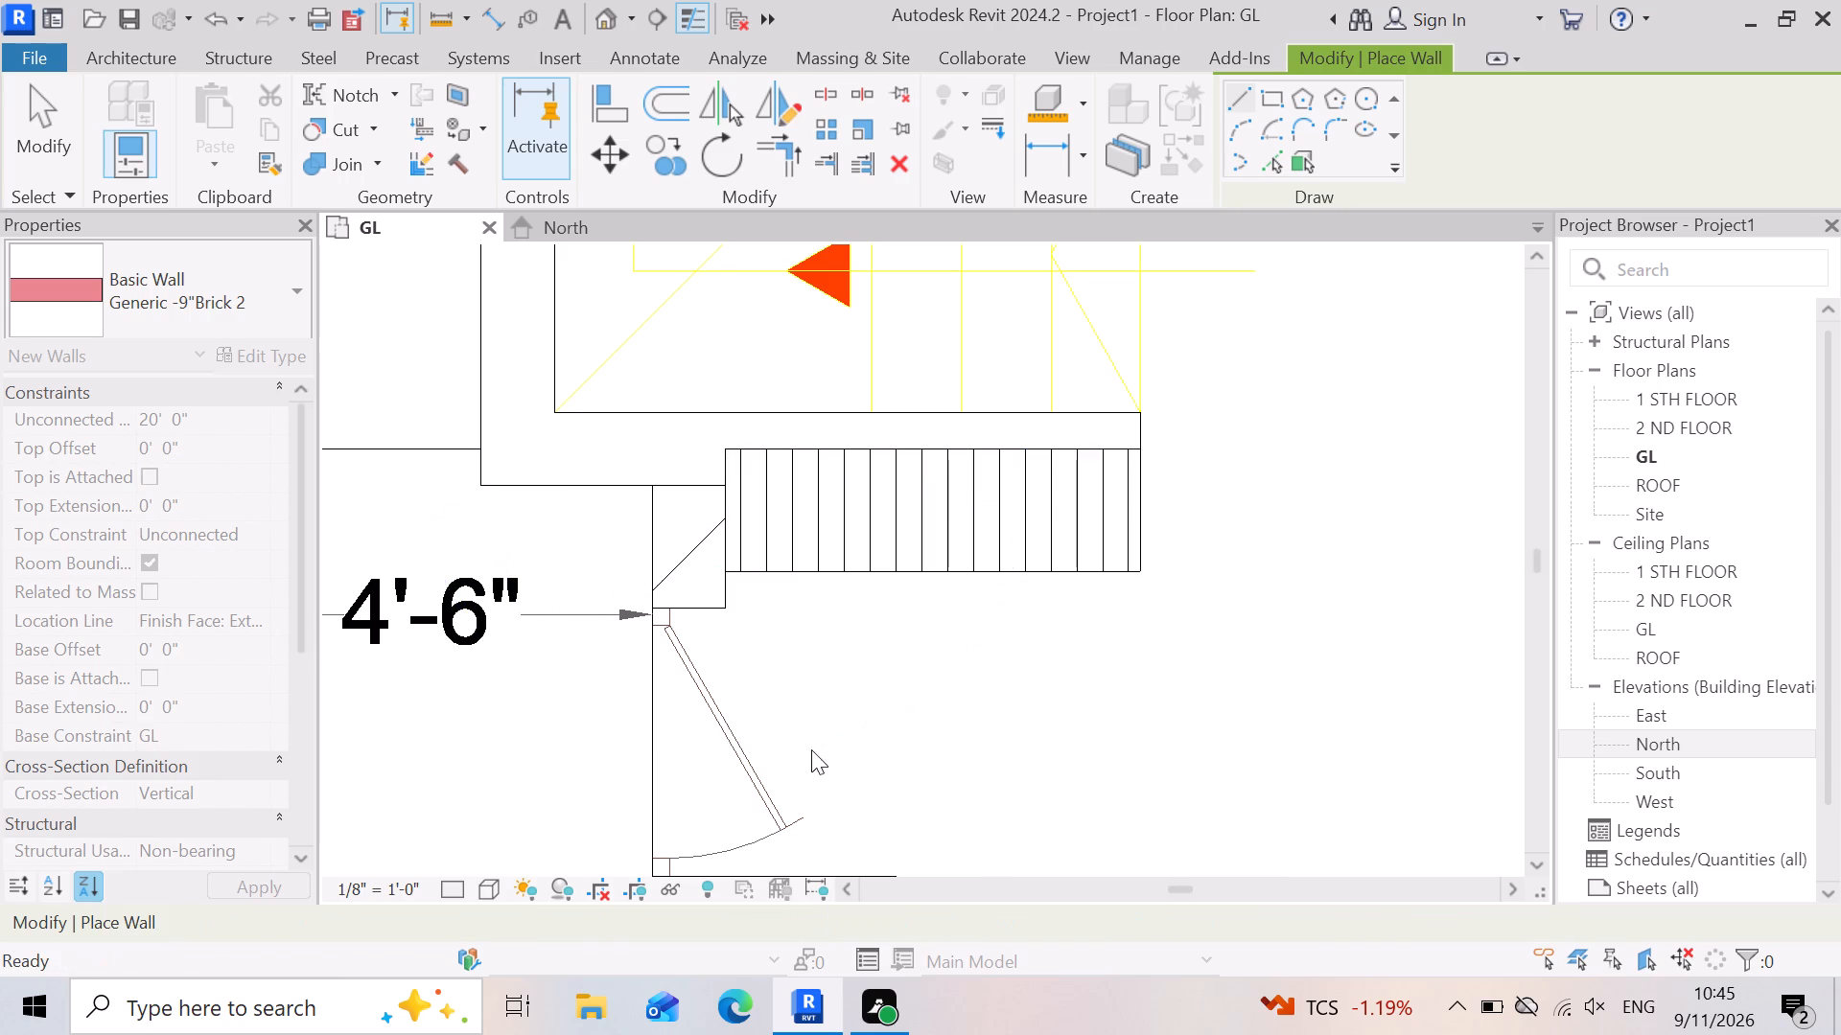
Draw a flipped wall along the guest bedroom's outer line, from the inner line of the toilet-side wall at the corner to the window's upper jamb.
scroll(804, 723, "down", 17)
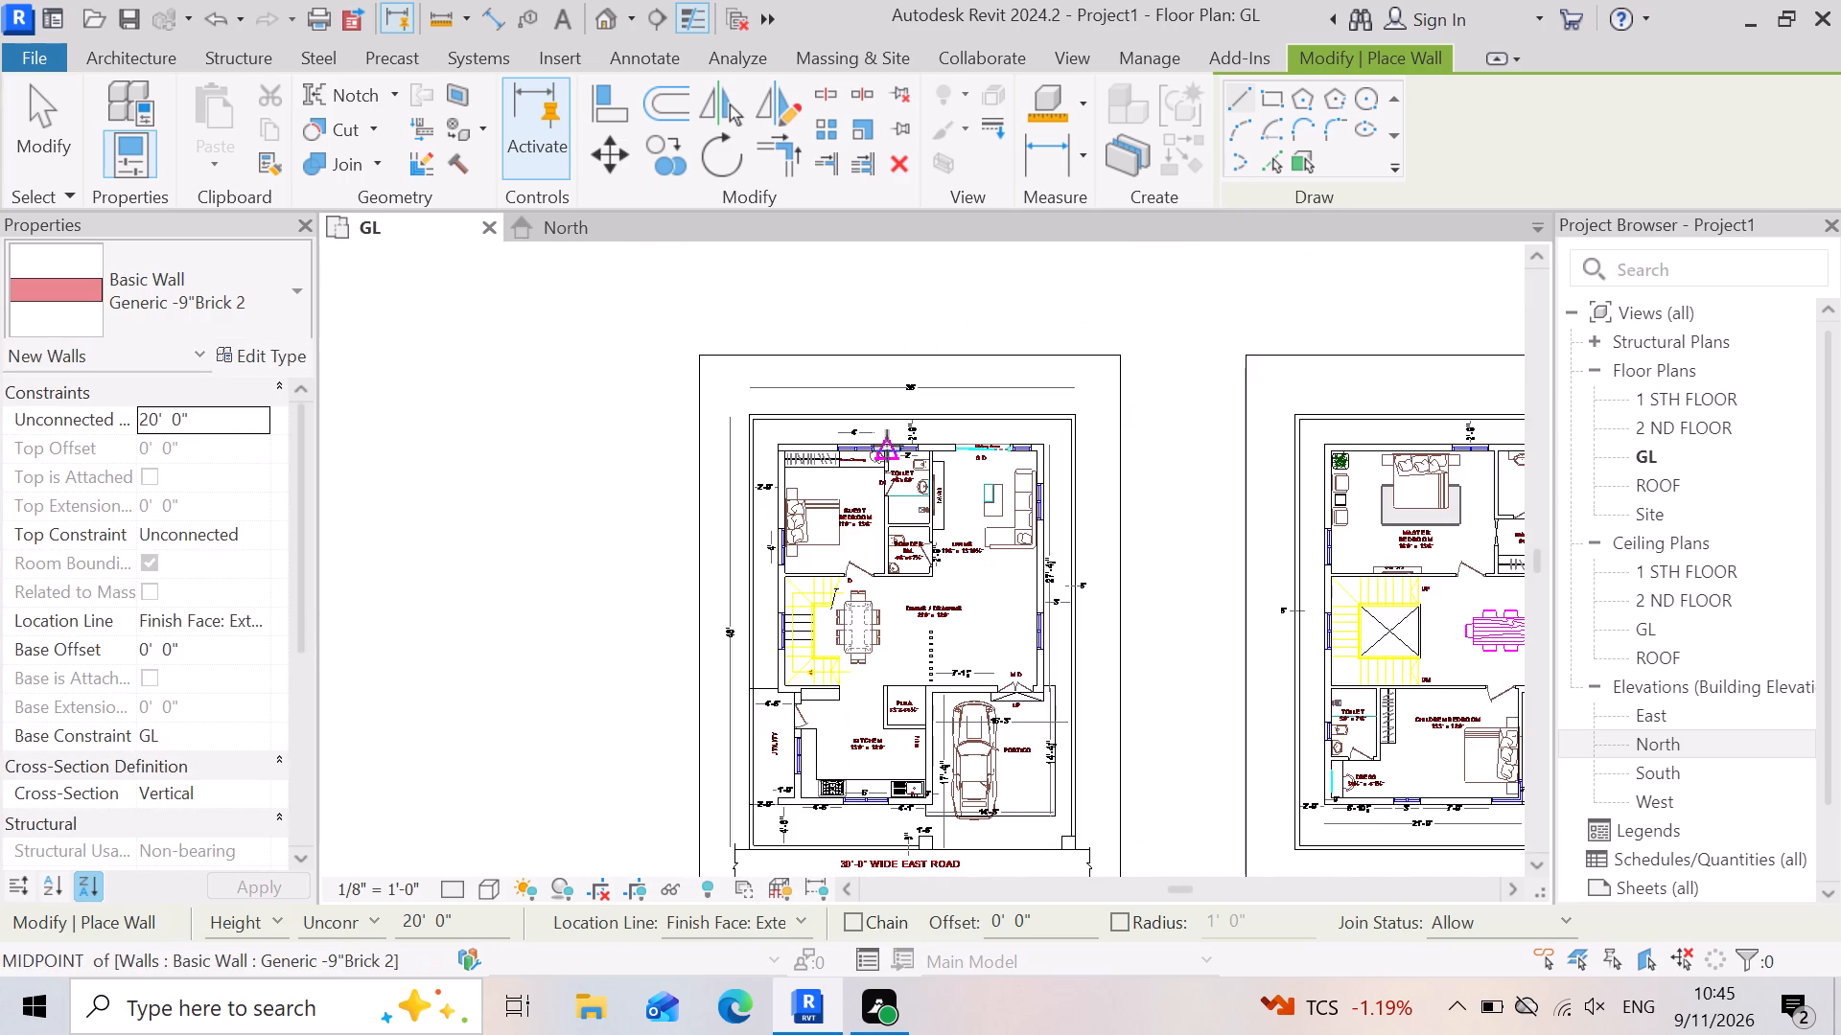
scroll(887, 446, "up", 20)
scroll(887, 446, "up", 1)
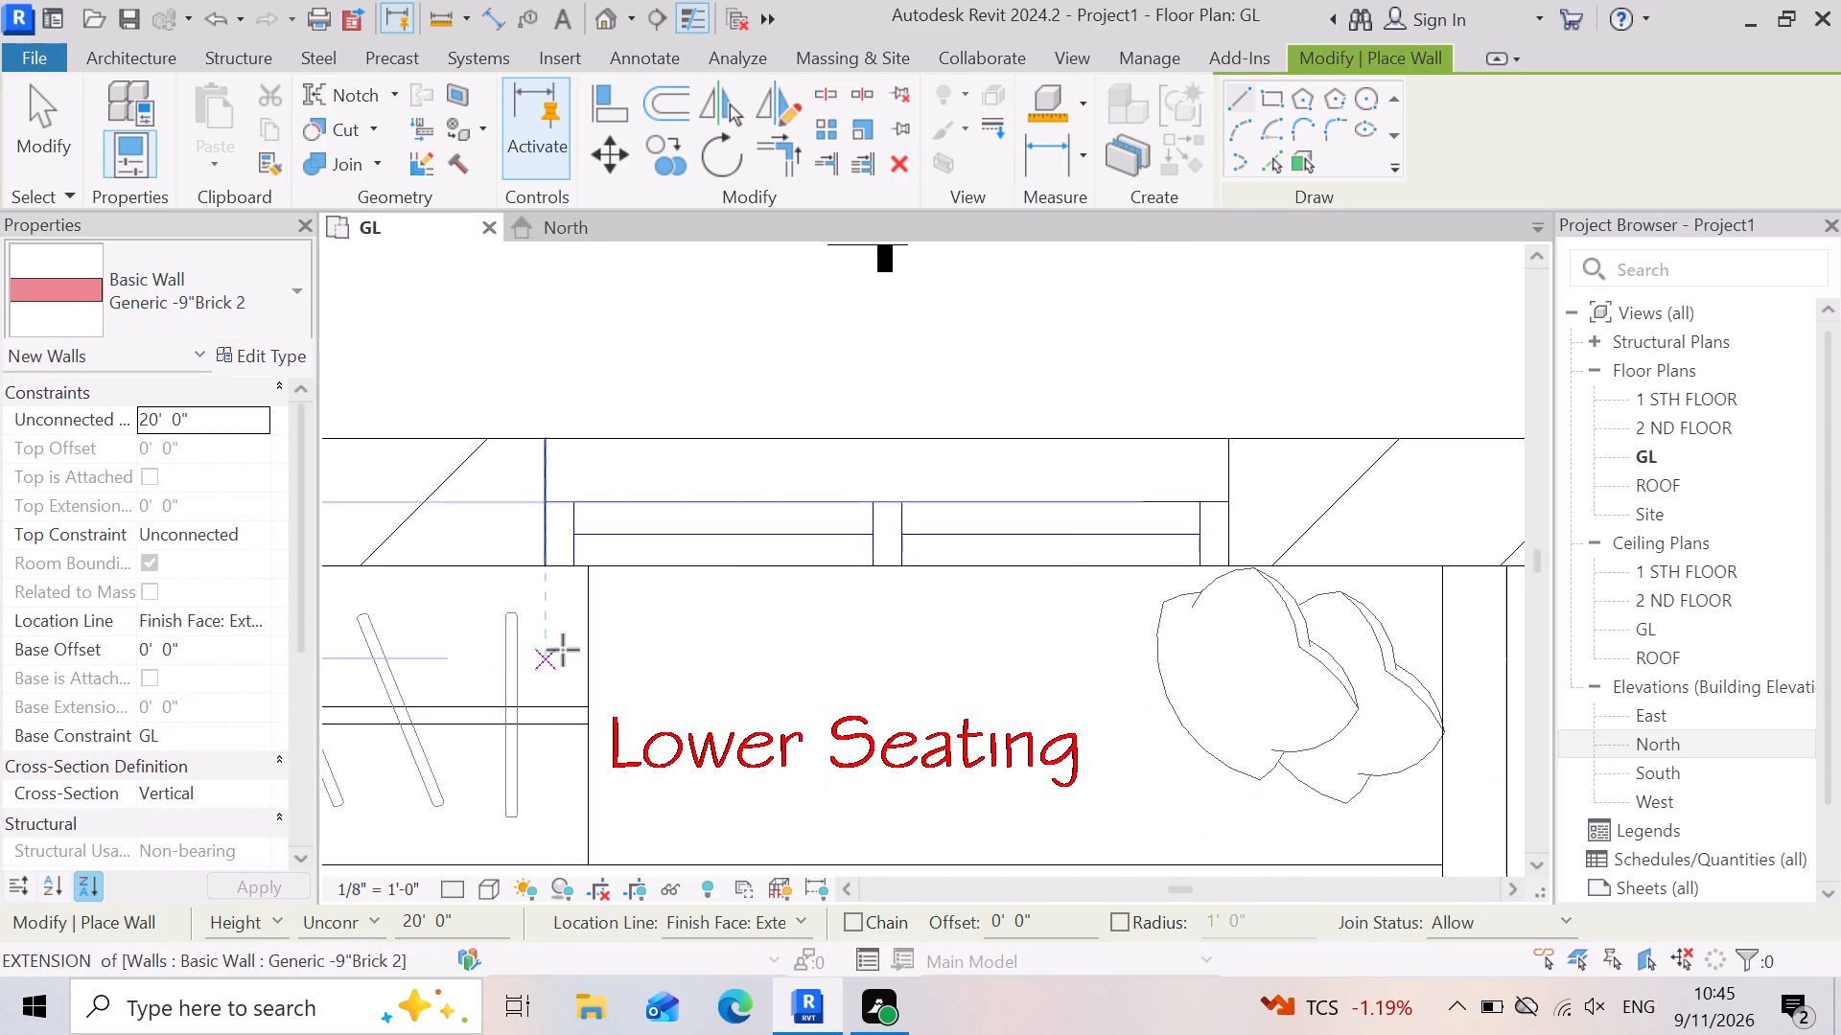
scroll(563, 650, "down", 7)
scroll(818, 636, "down", 4)
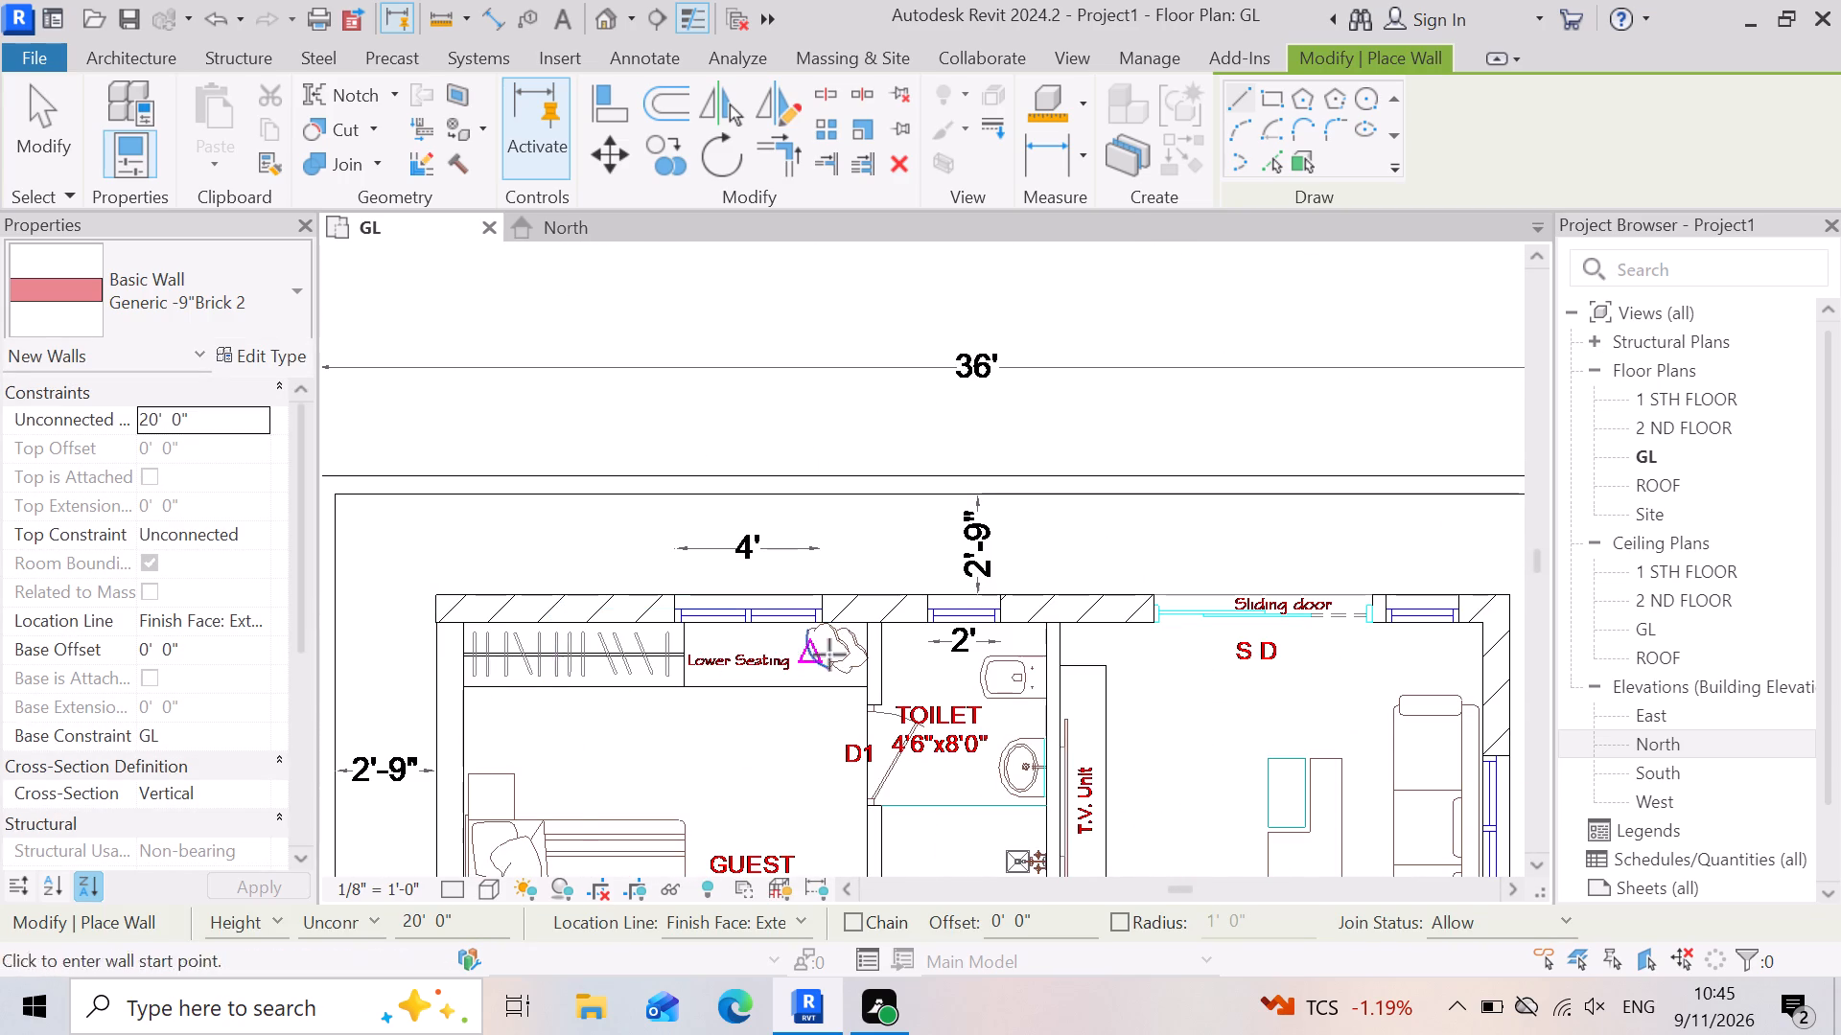
scroll(842, 648, "down", 4)
scroll(569, 662, "up", 17)
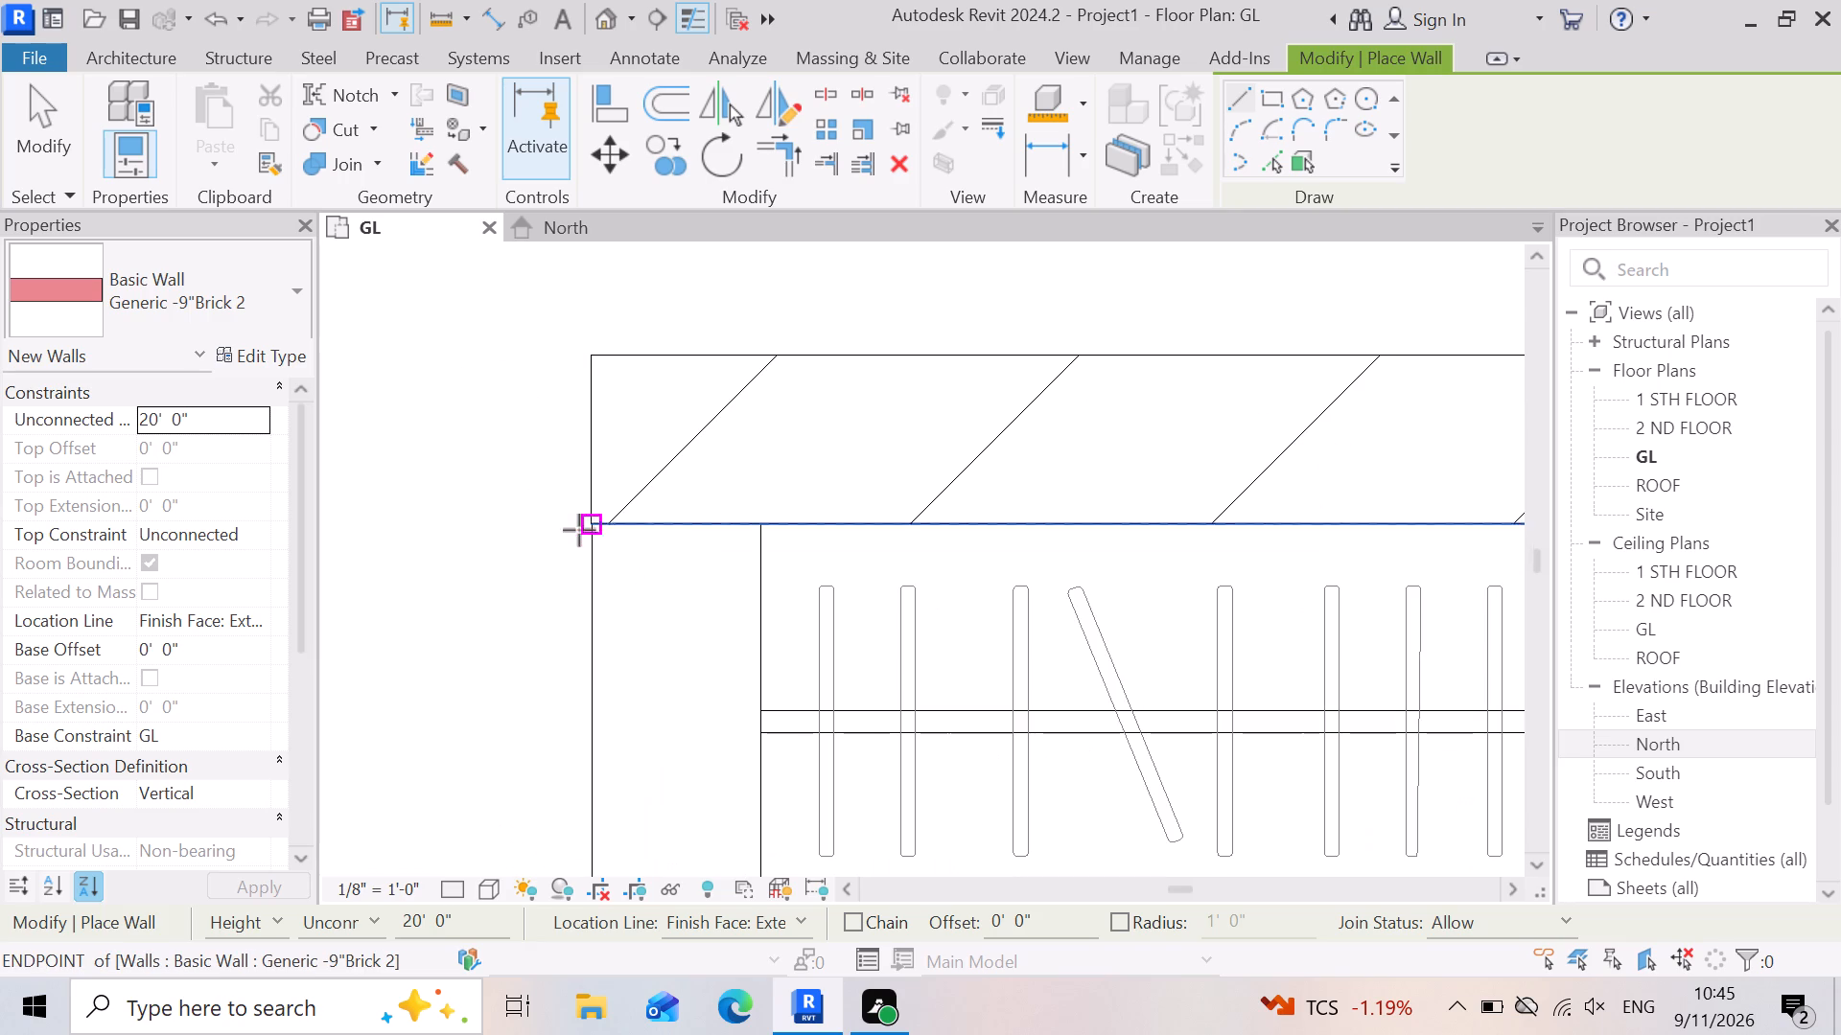
left_click(593, 534)
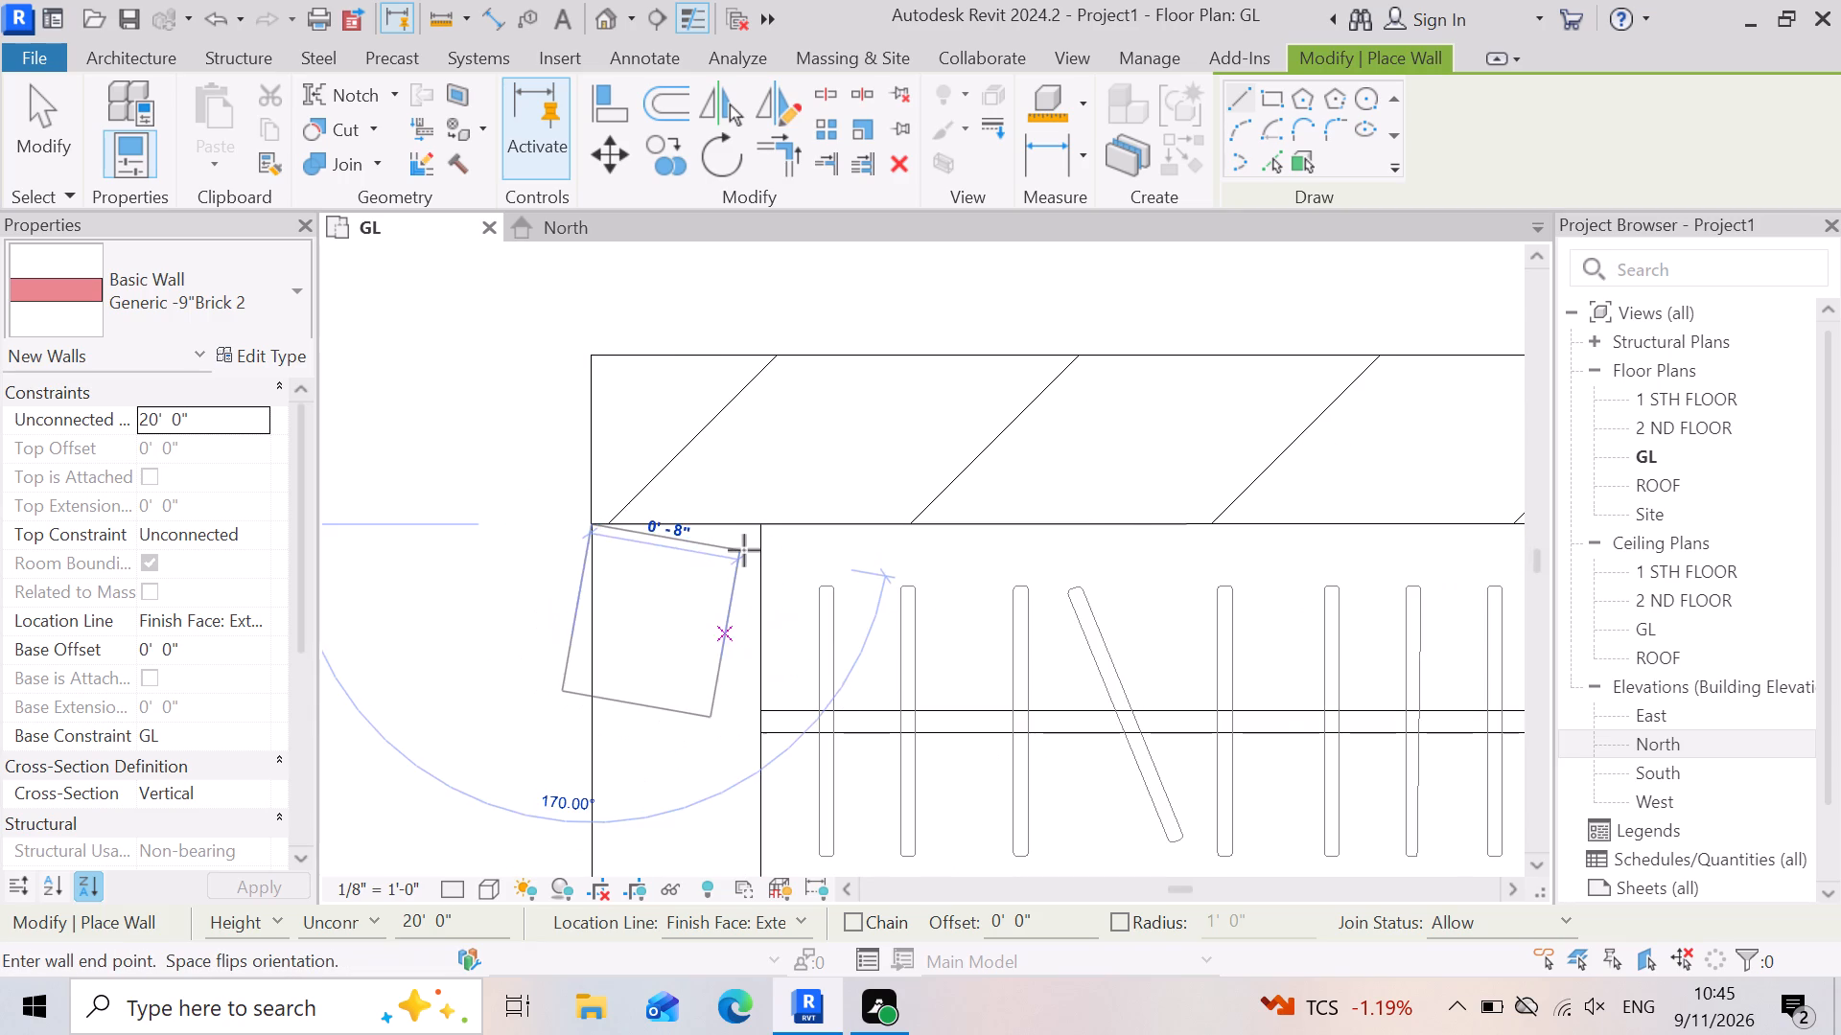
key("space")
scroll(664, 662, "down", 6)
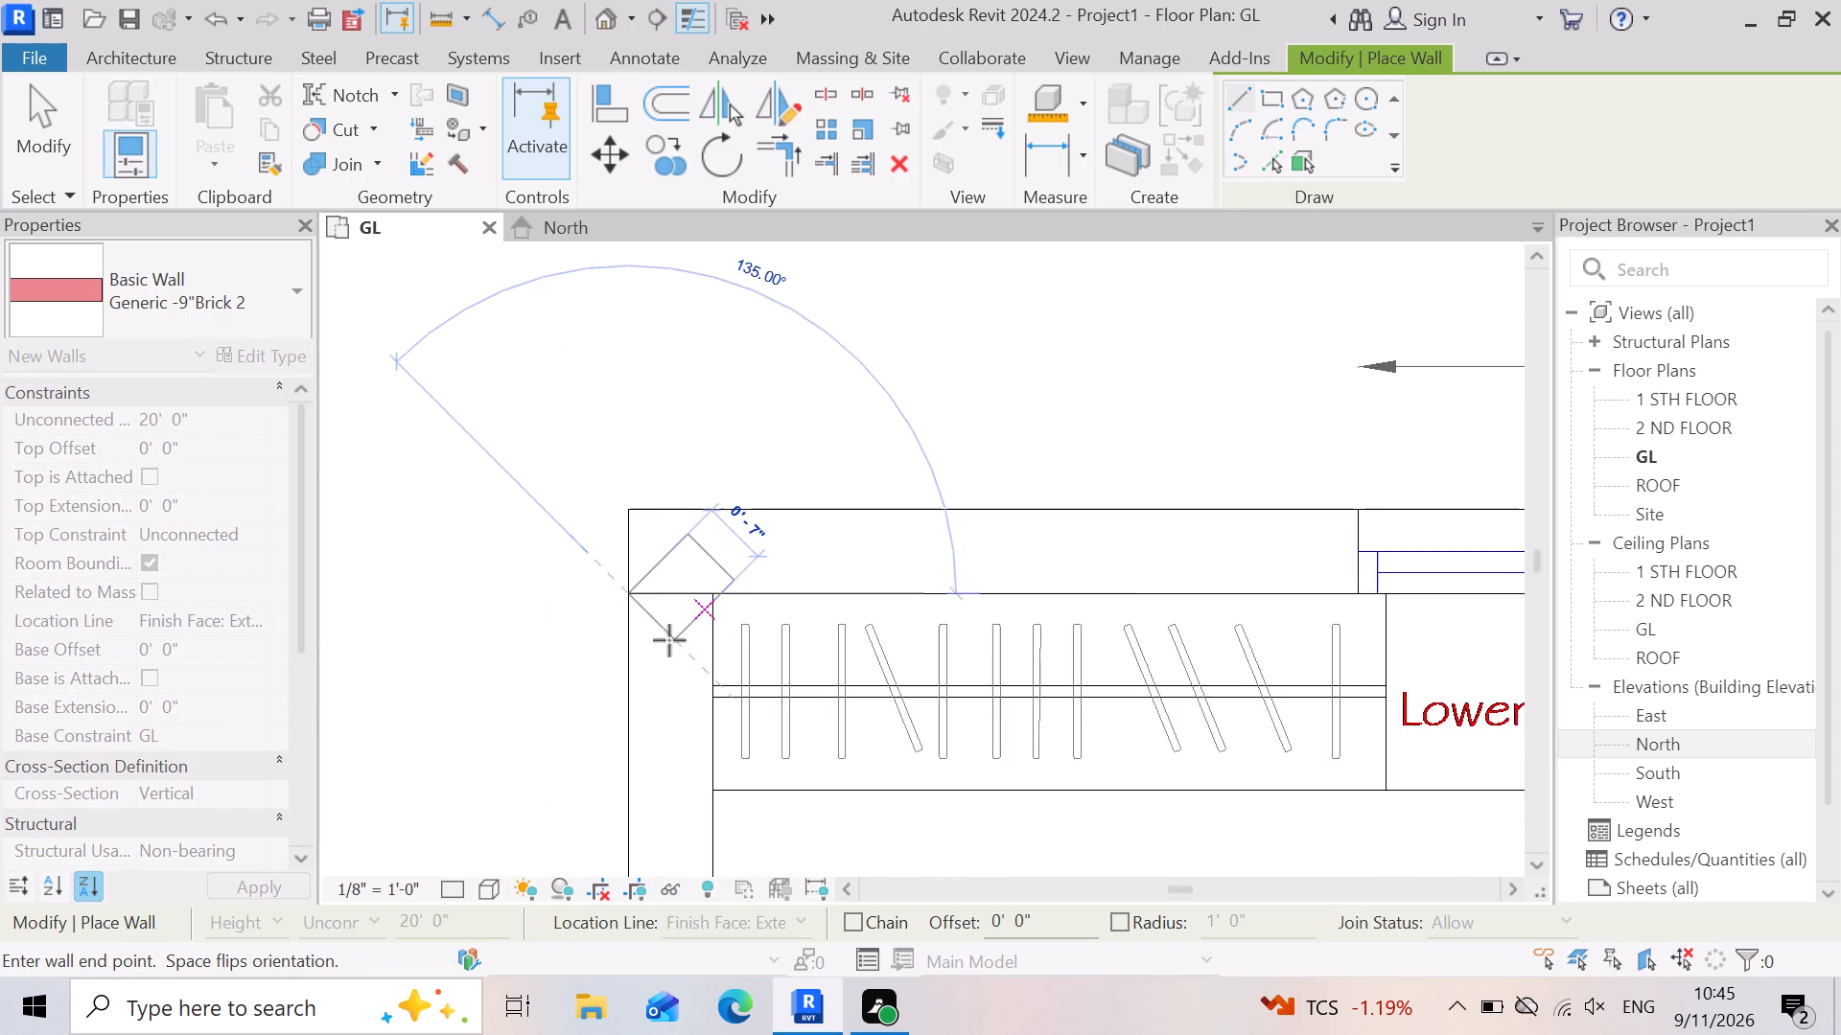
scroll(669, 640, "down", 15)
scroll(693, 816, "up", 10)
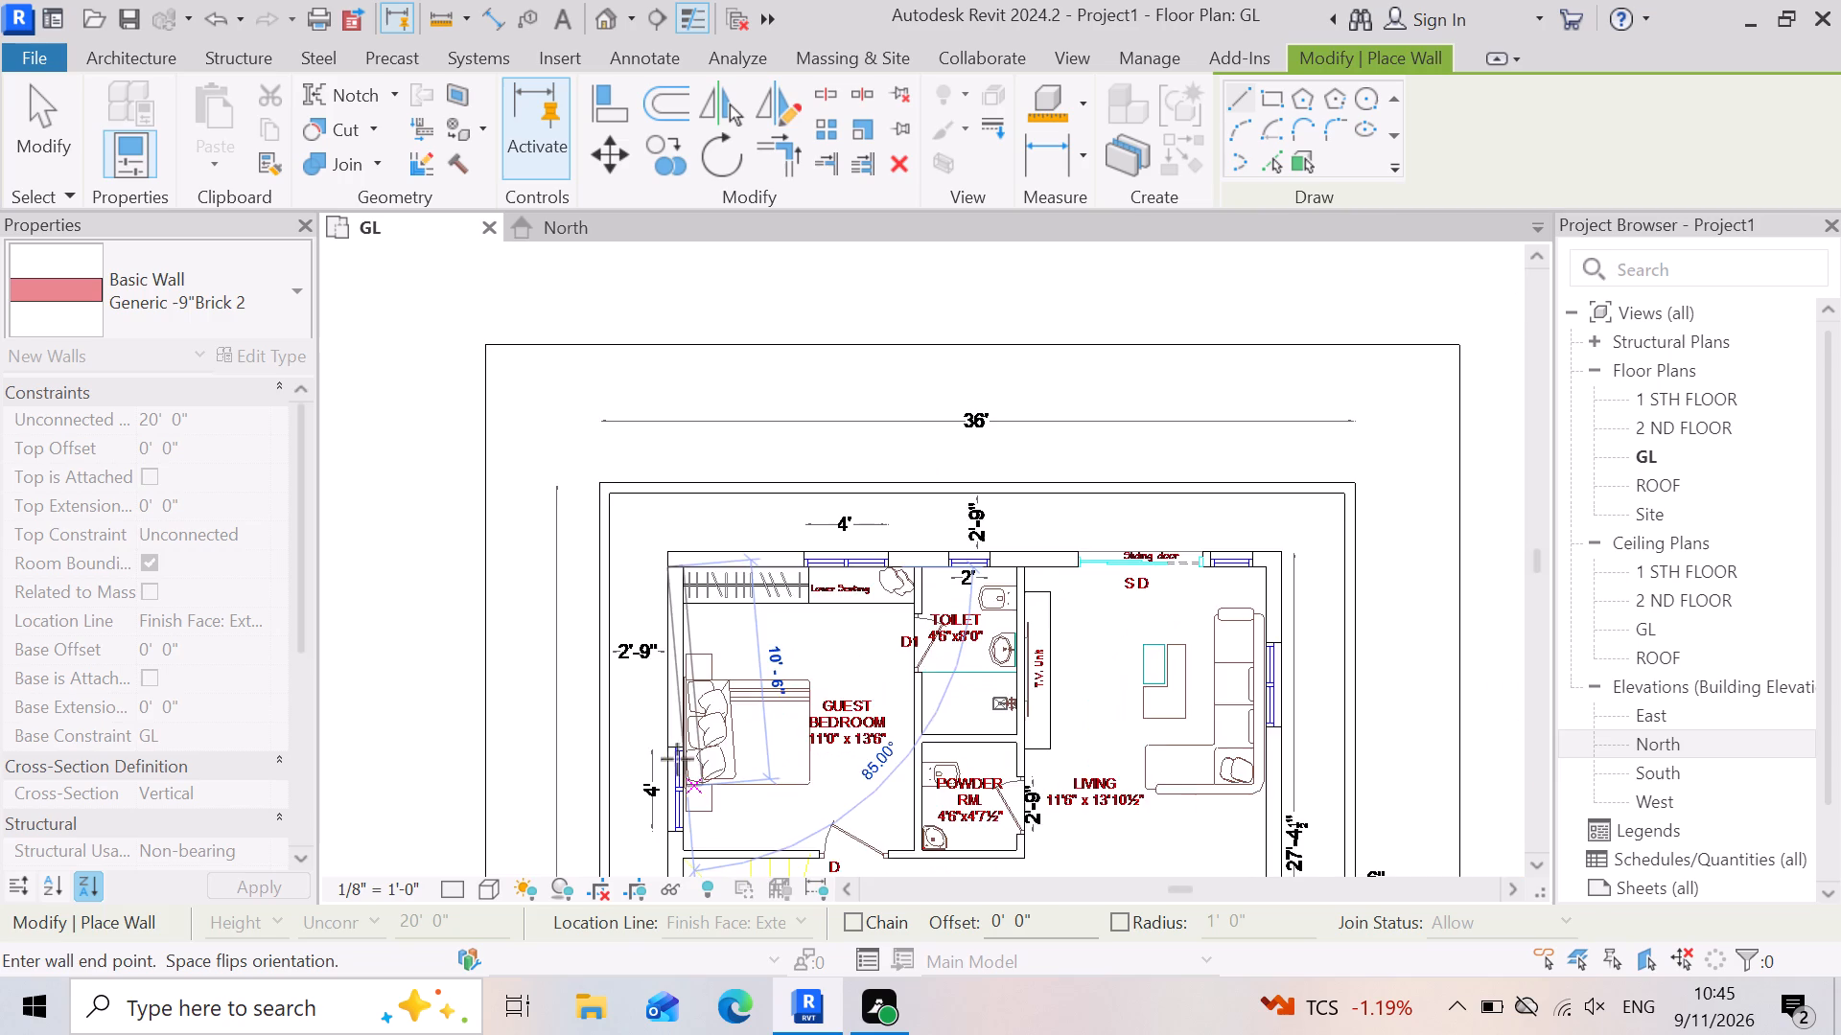
scroll(677, 759, "up", 11)
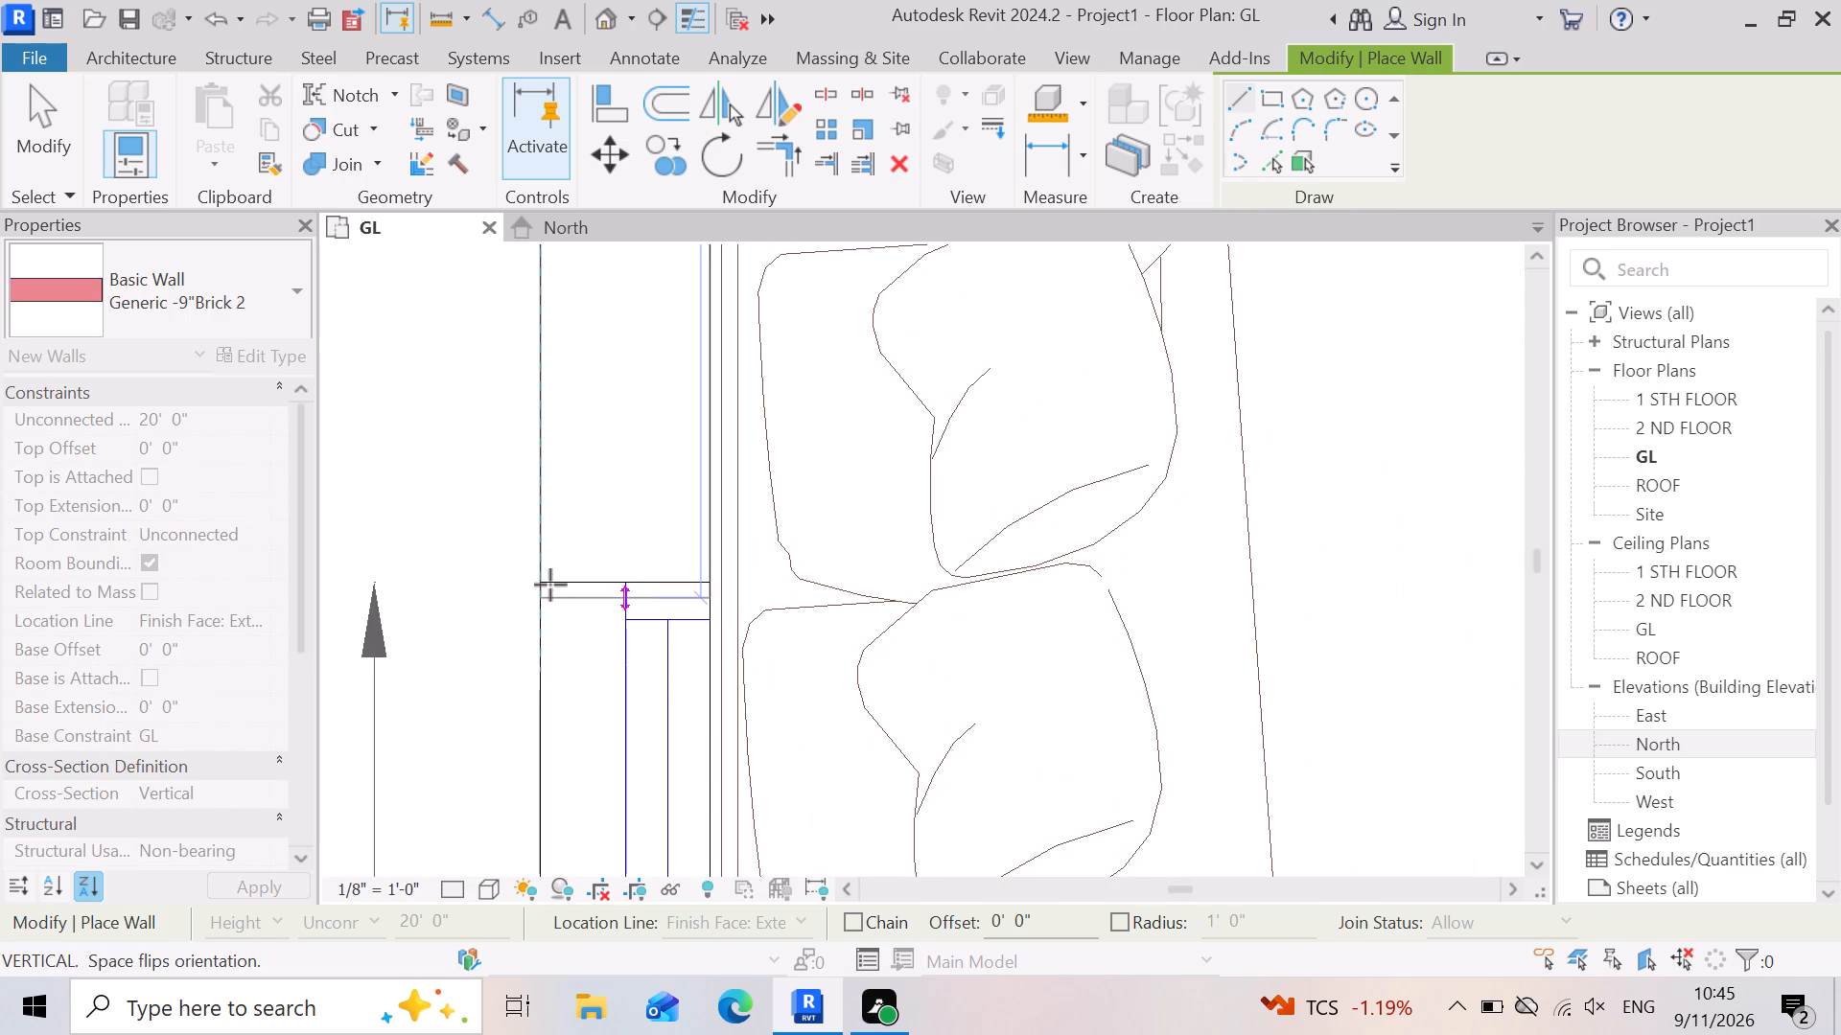
scroll(556, 602, "up", 7)
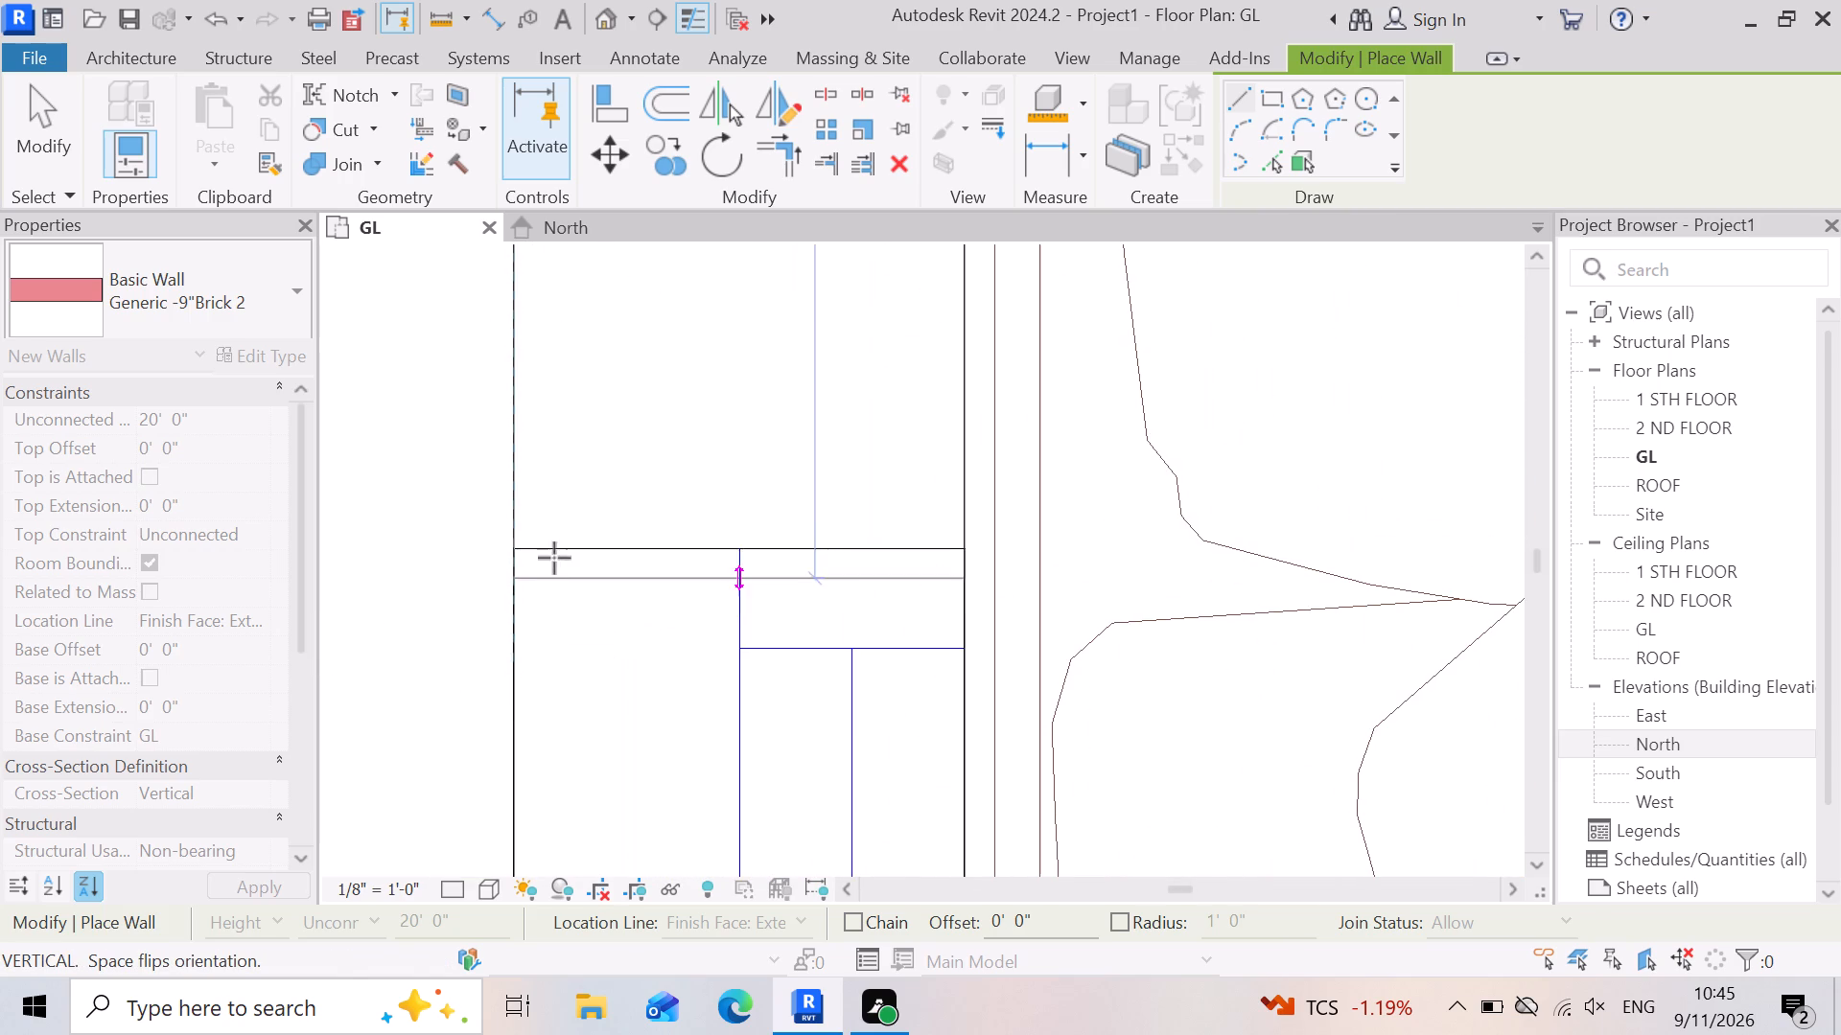
left_click(548, 552)
Draw a wall about 5'-3" long from the guest bedroom window's lower jamb to the staircase window's upper jamb along the outer line.
scroll(598, 523, "down", 4)
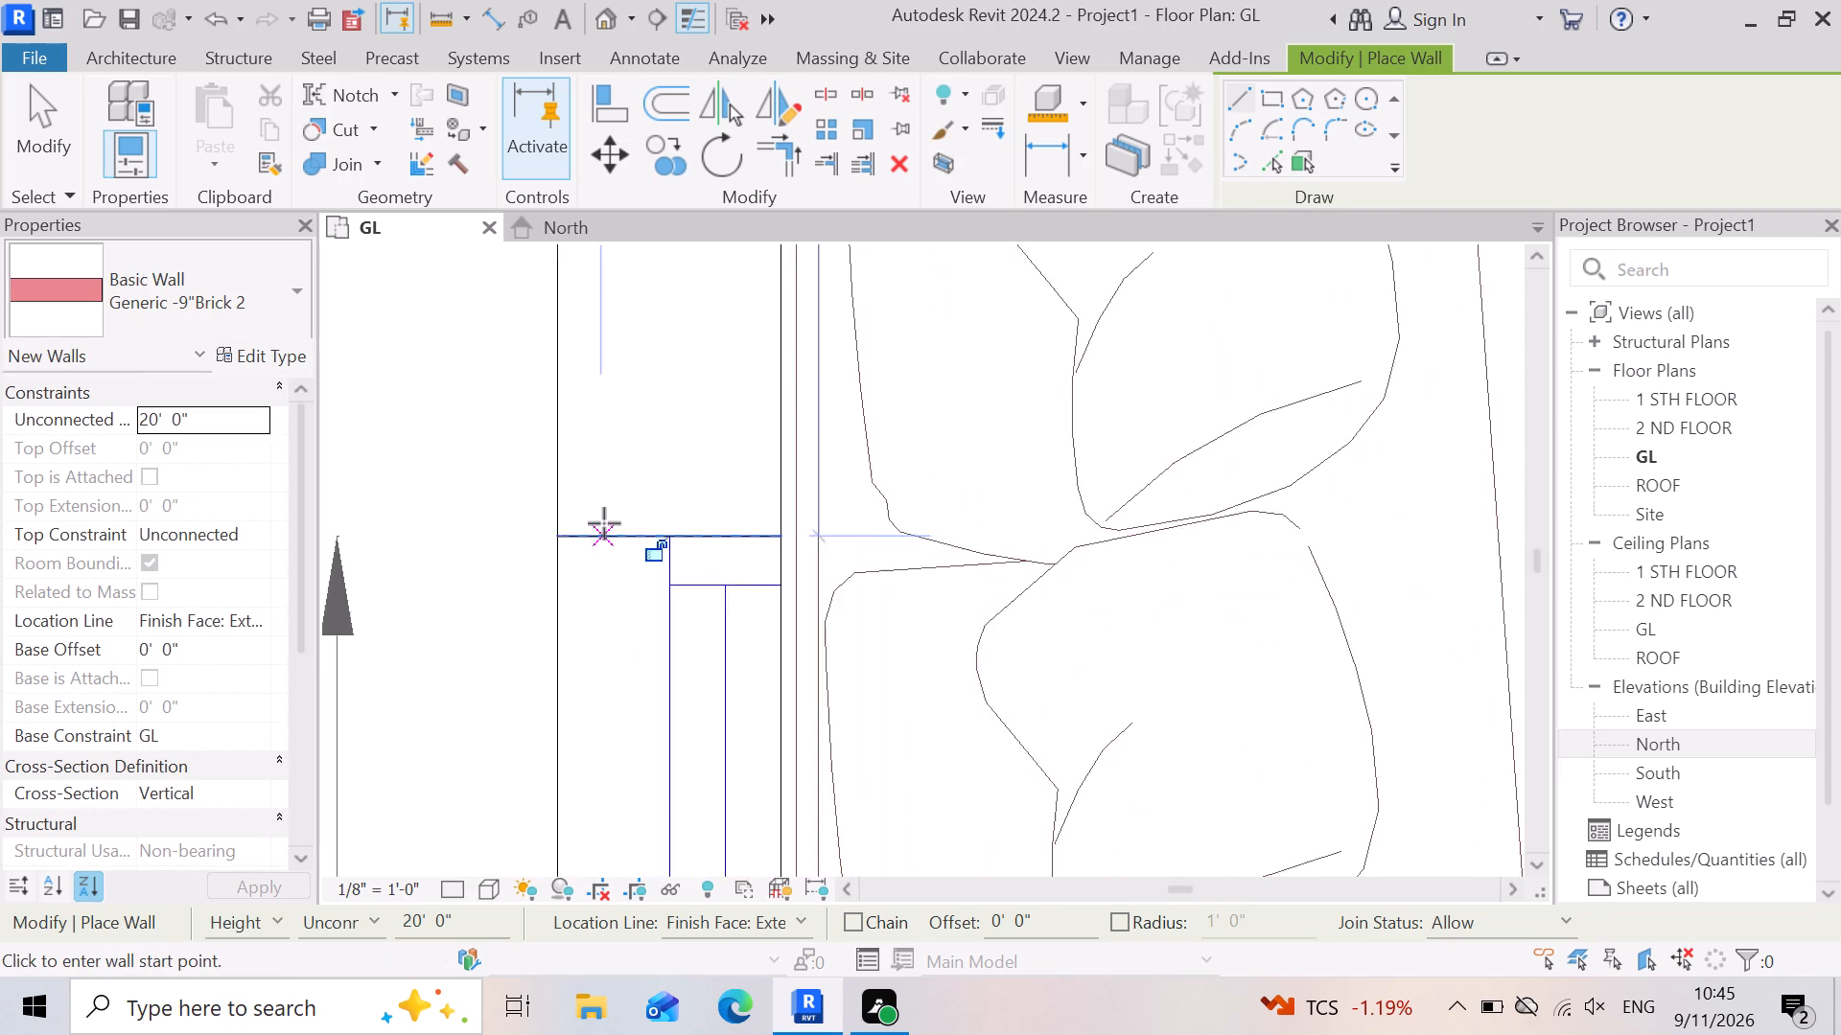
scroll(604, 523, "down", 10)
scroll(680, 582, "down", 7)
scroll(682, 719, "up", 11)
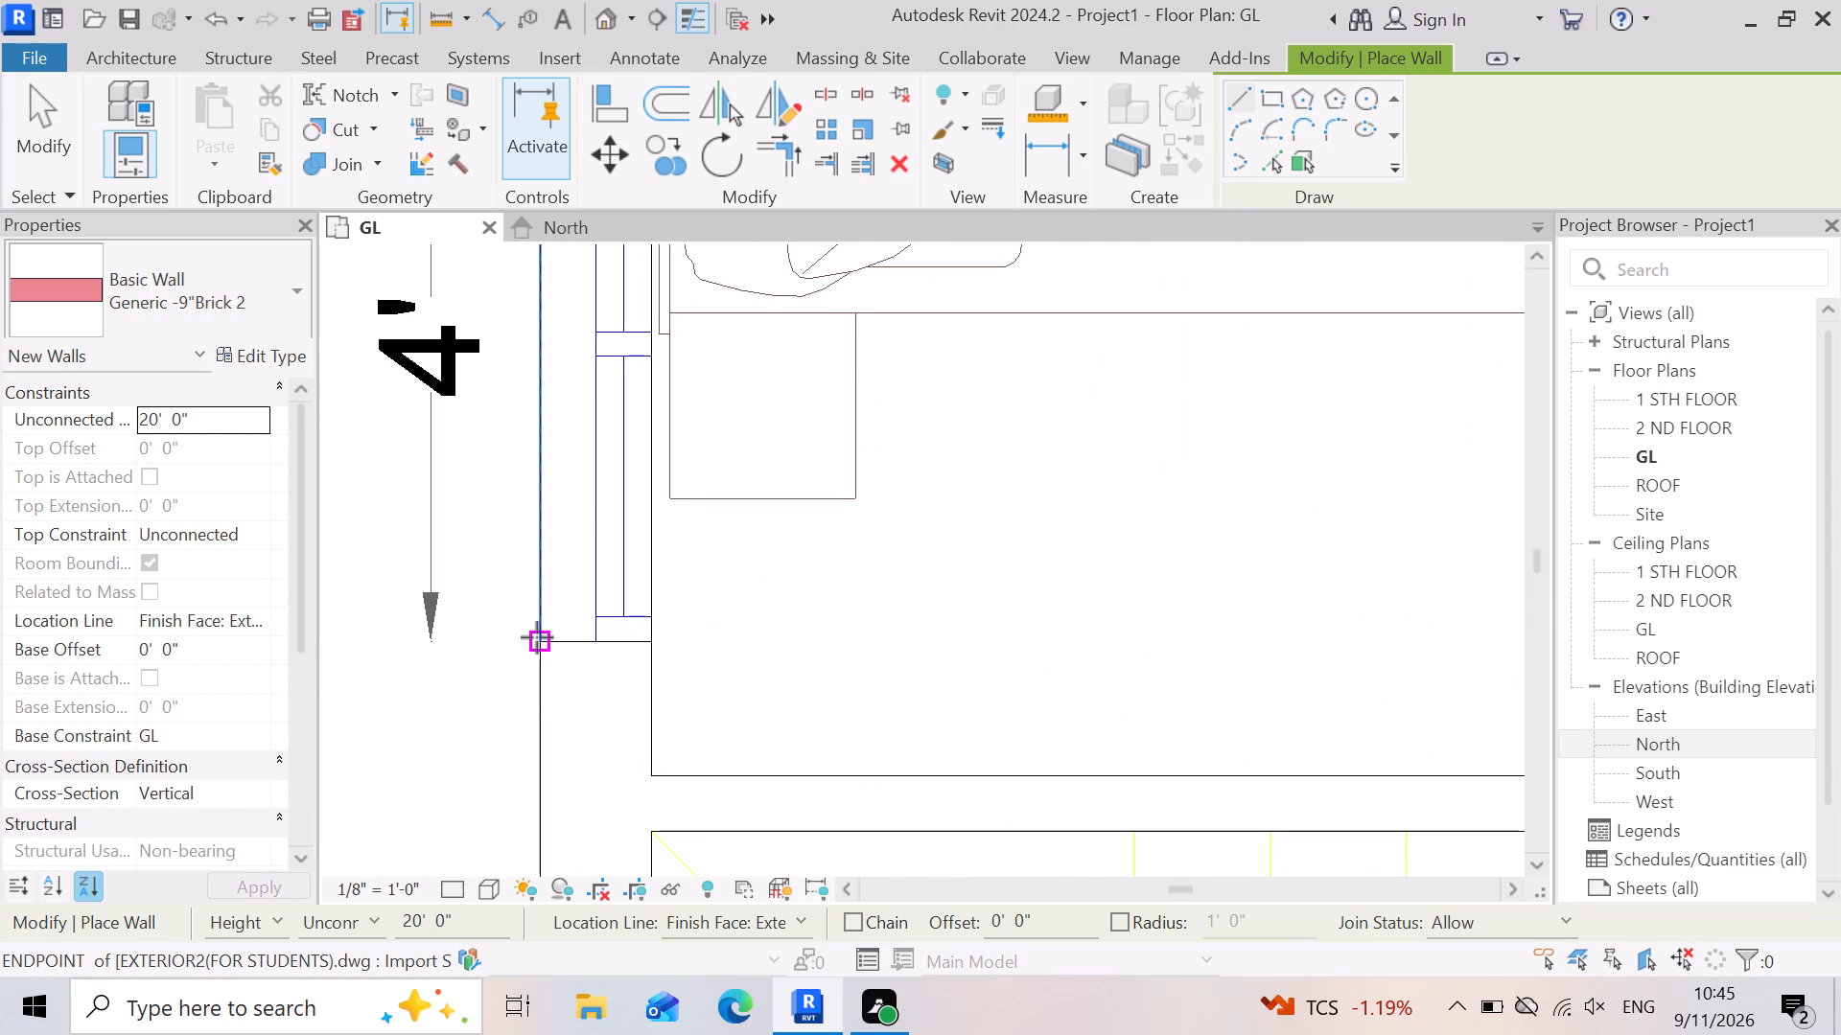
left_click(540, 646)
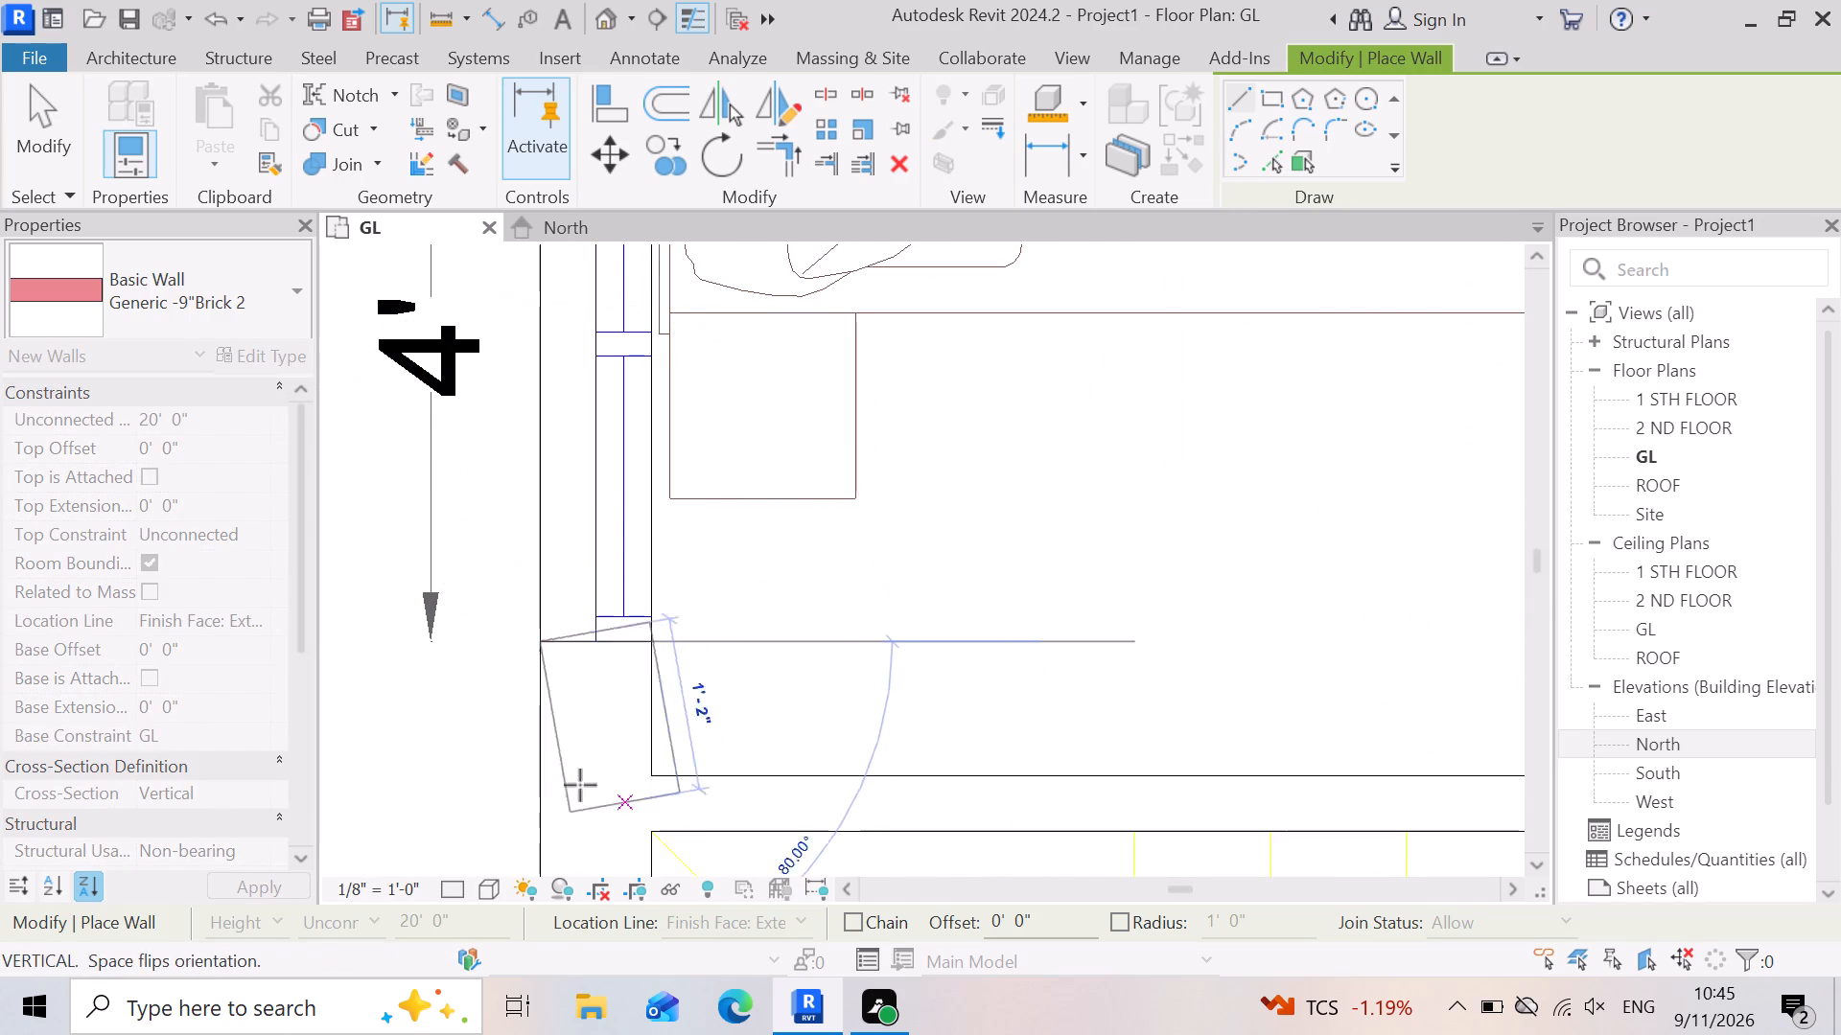
scroll(578, 760, "down", 14)
scroll(584, 862, "up", 5)
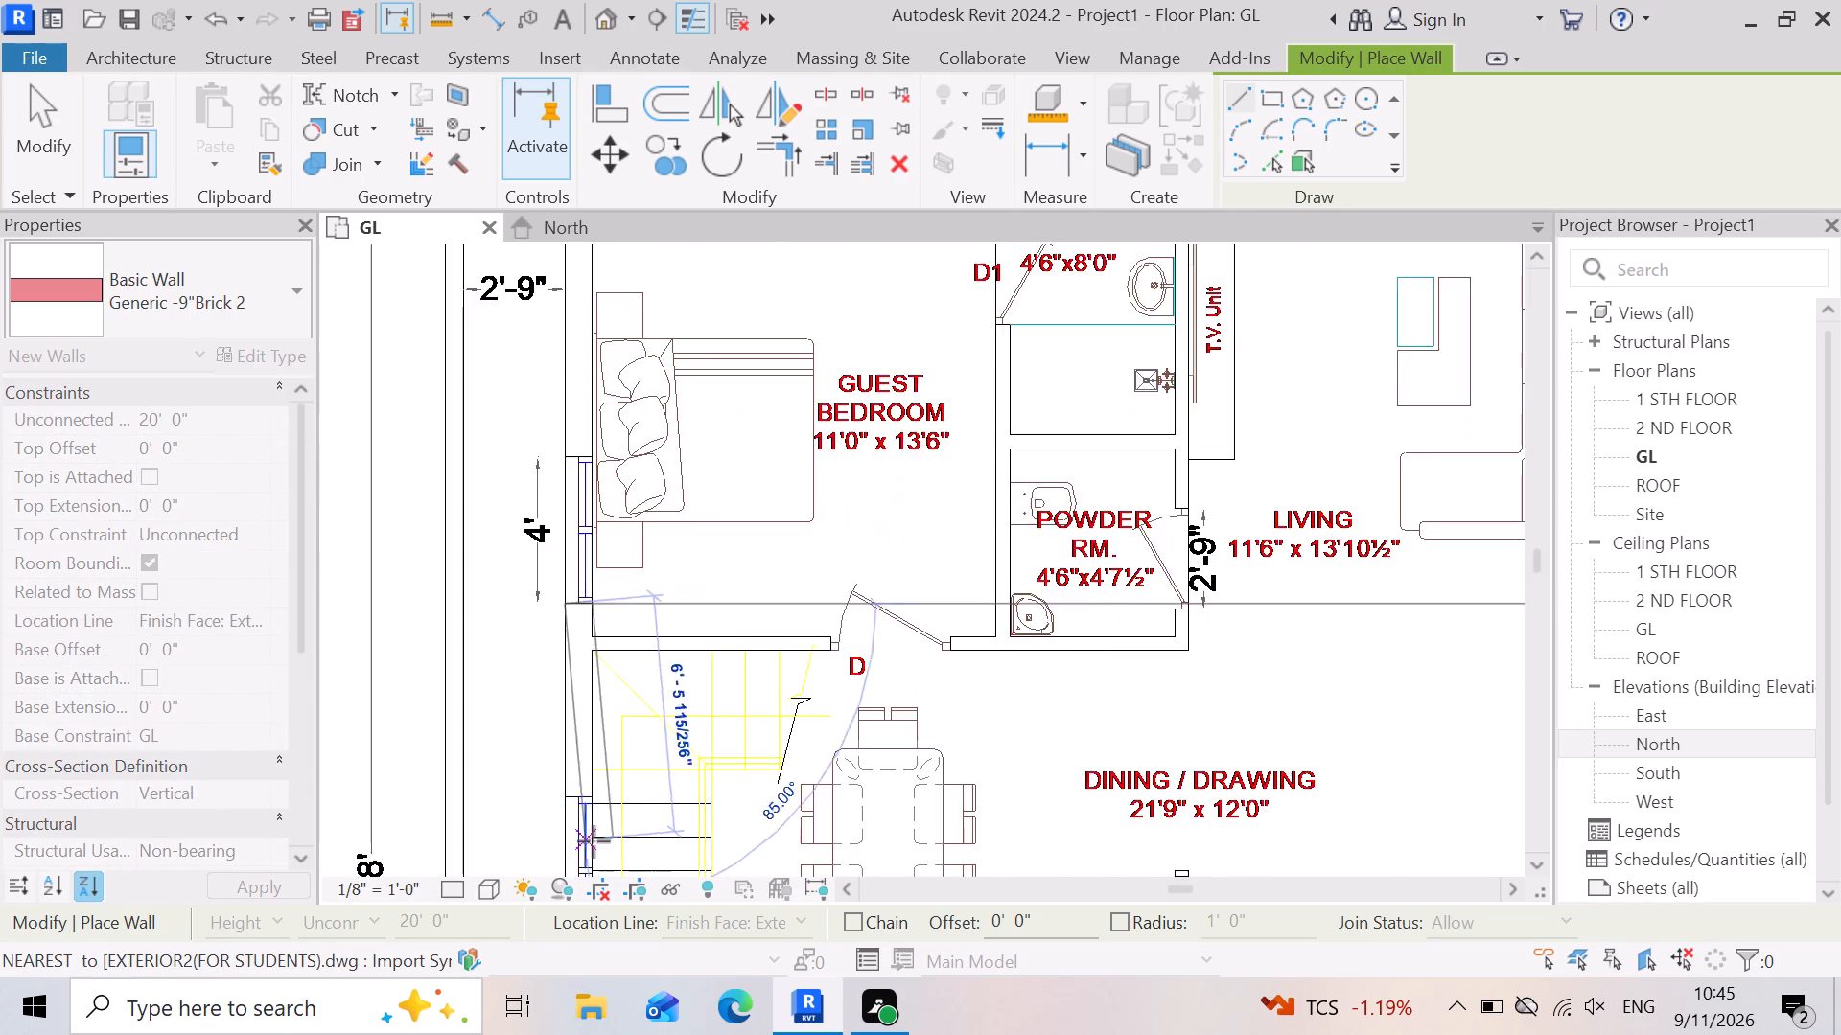
scroll(594, 841, "up", 7)
scroll(493, 717, "up", 4)
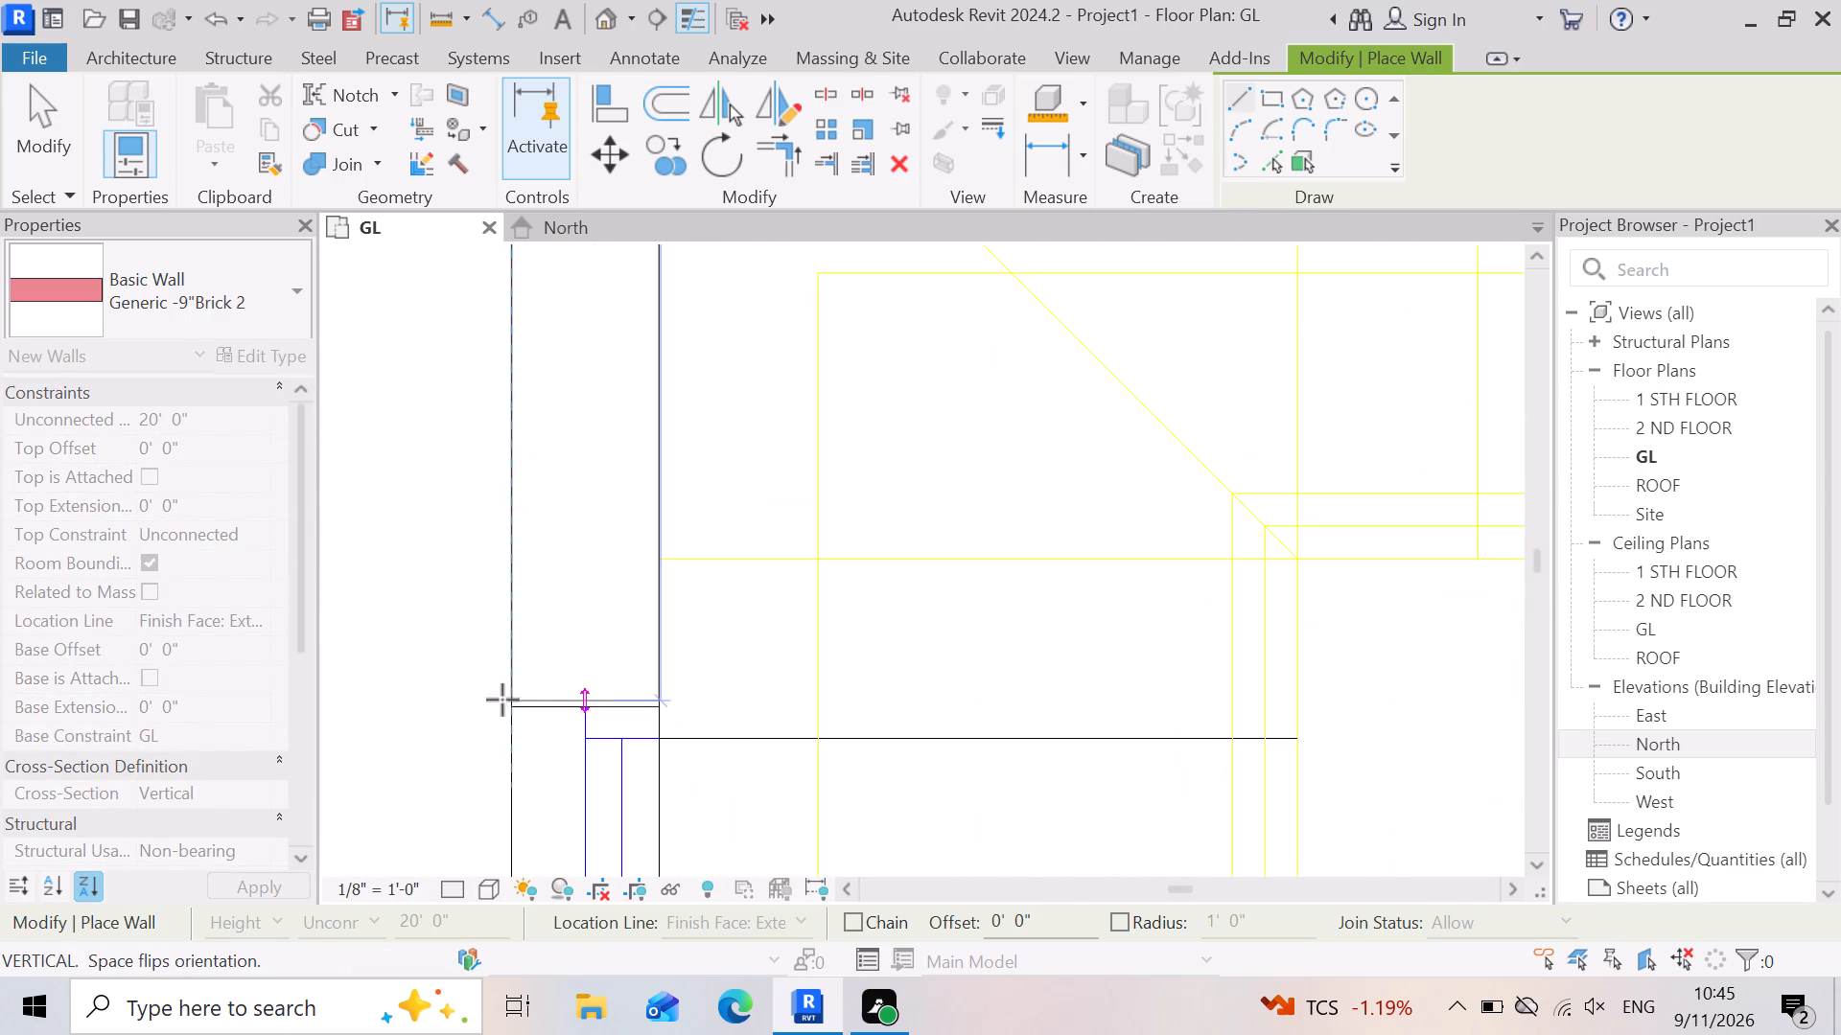
scroll(524, 734, "up", 7)
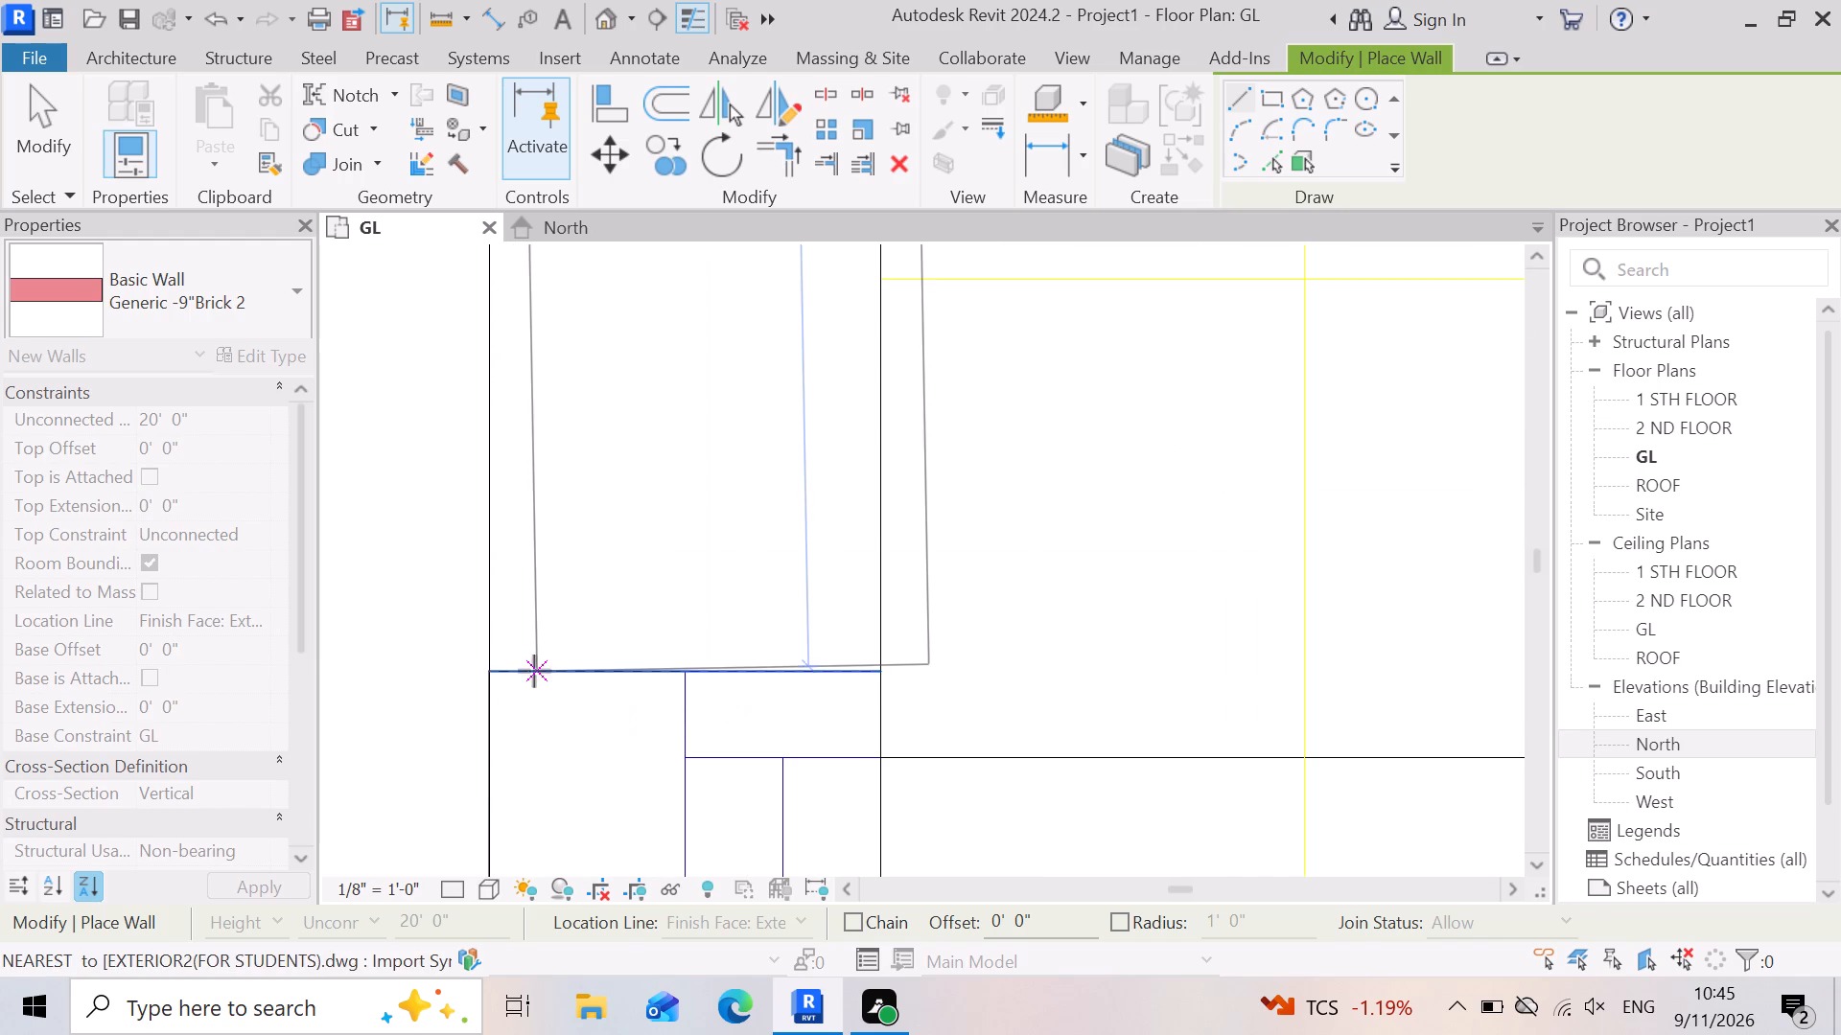
left_click(508, 680)
Draw a wall about 4'-9" long from the staircase window's lower jamb down to the outer corner below the stairs.
scroll(519, 649, "down", 4)
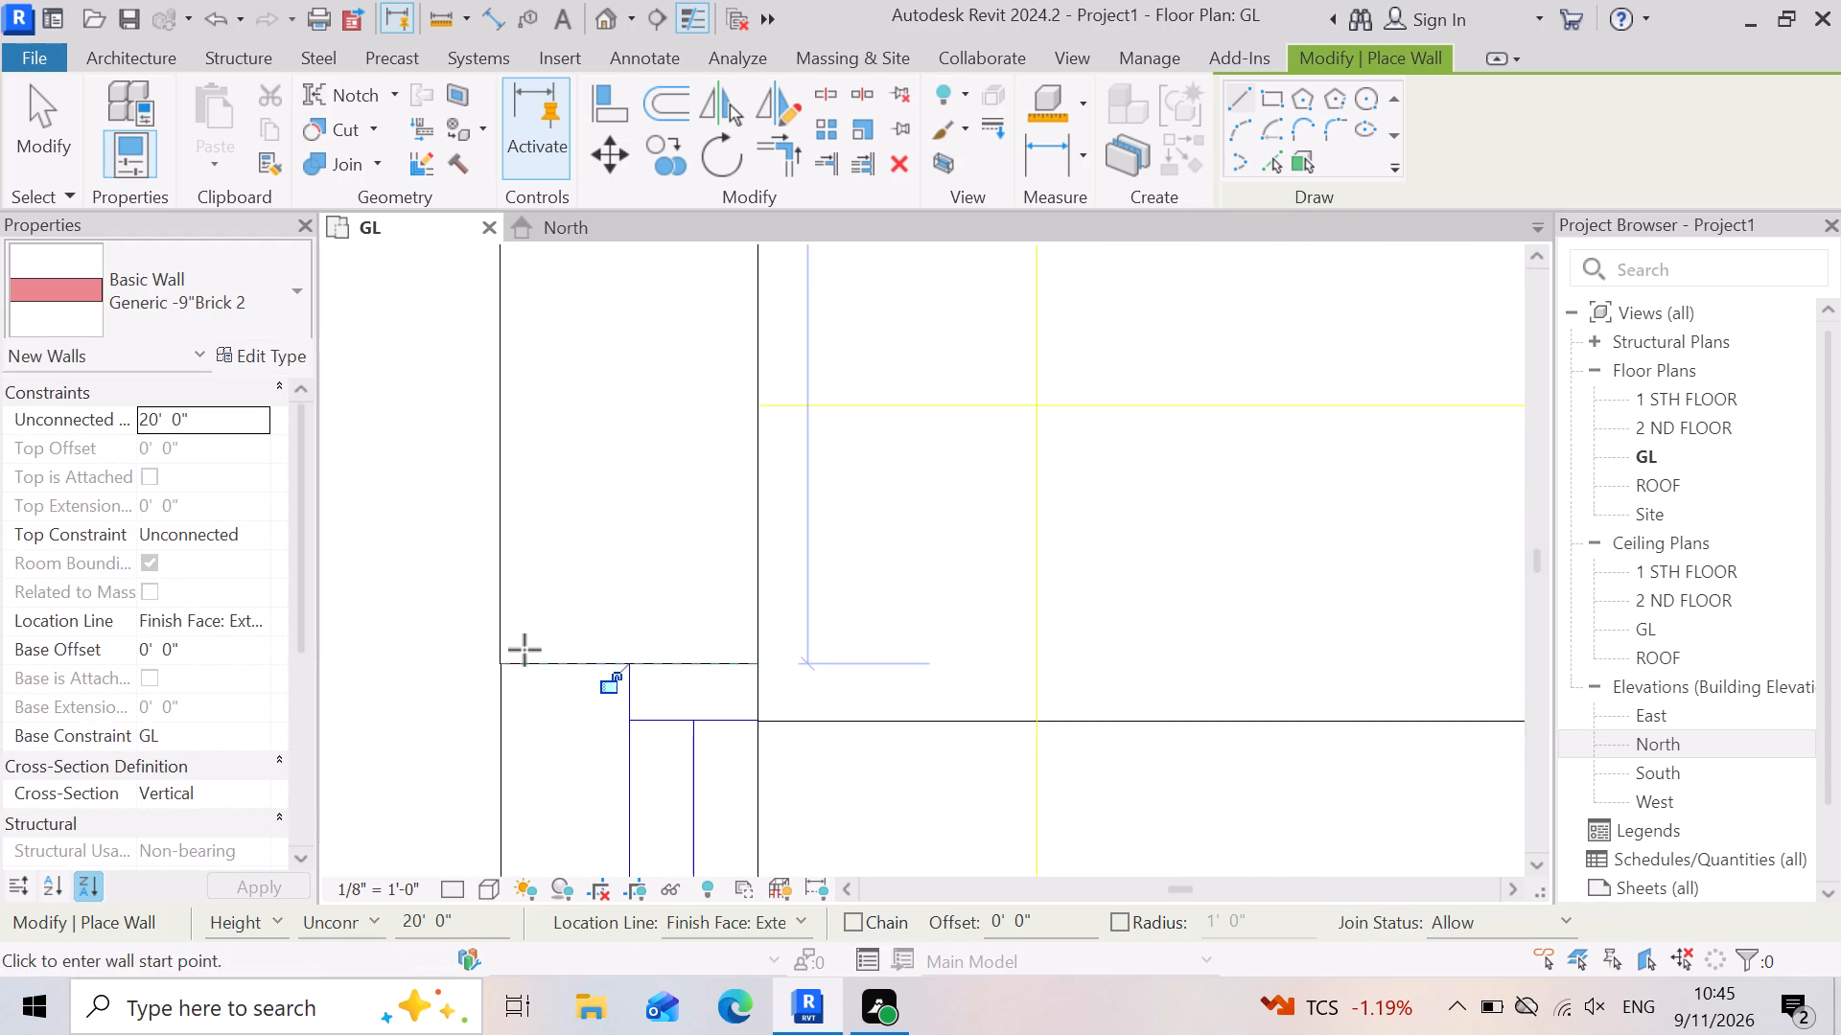
scroll(524, 650, "down", 19)
scroll(518, 796, "up", 7)
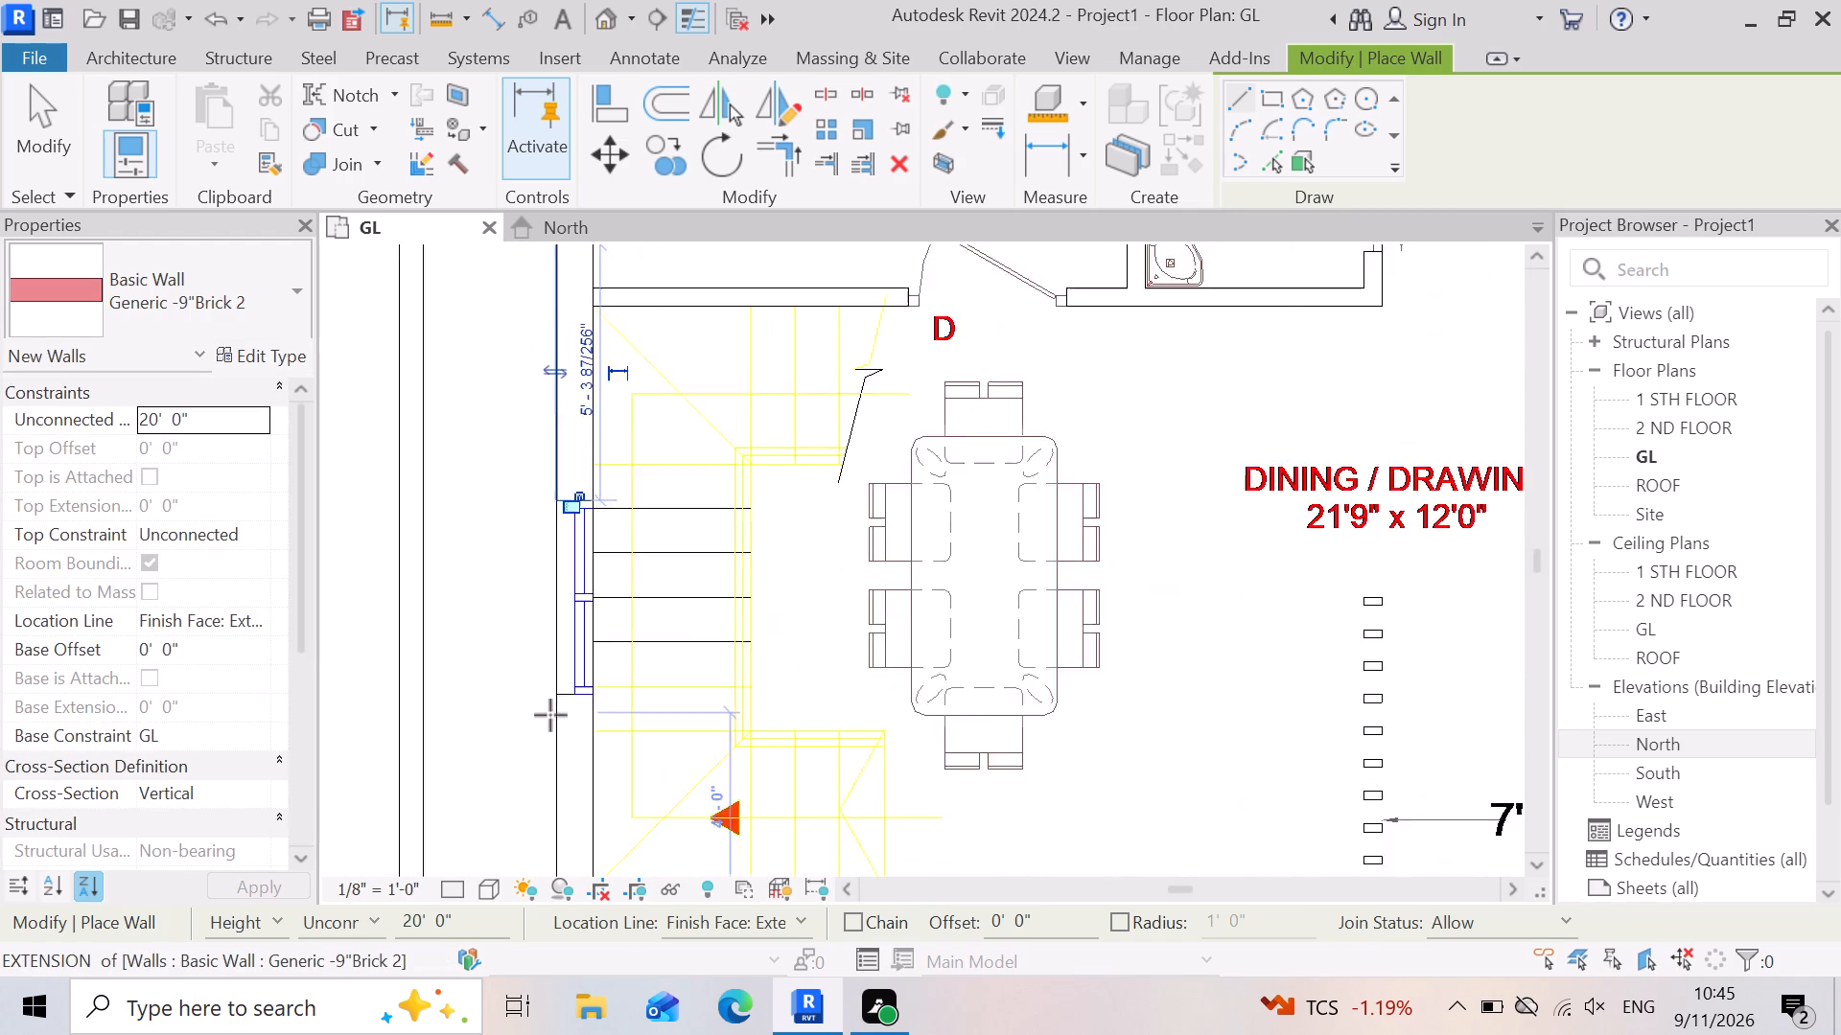
scroll(550, 715, "up", 4)
left_click(556, 677)
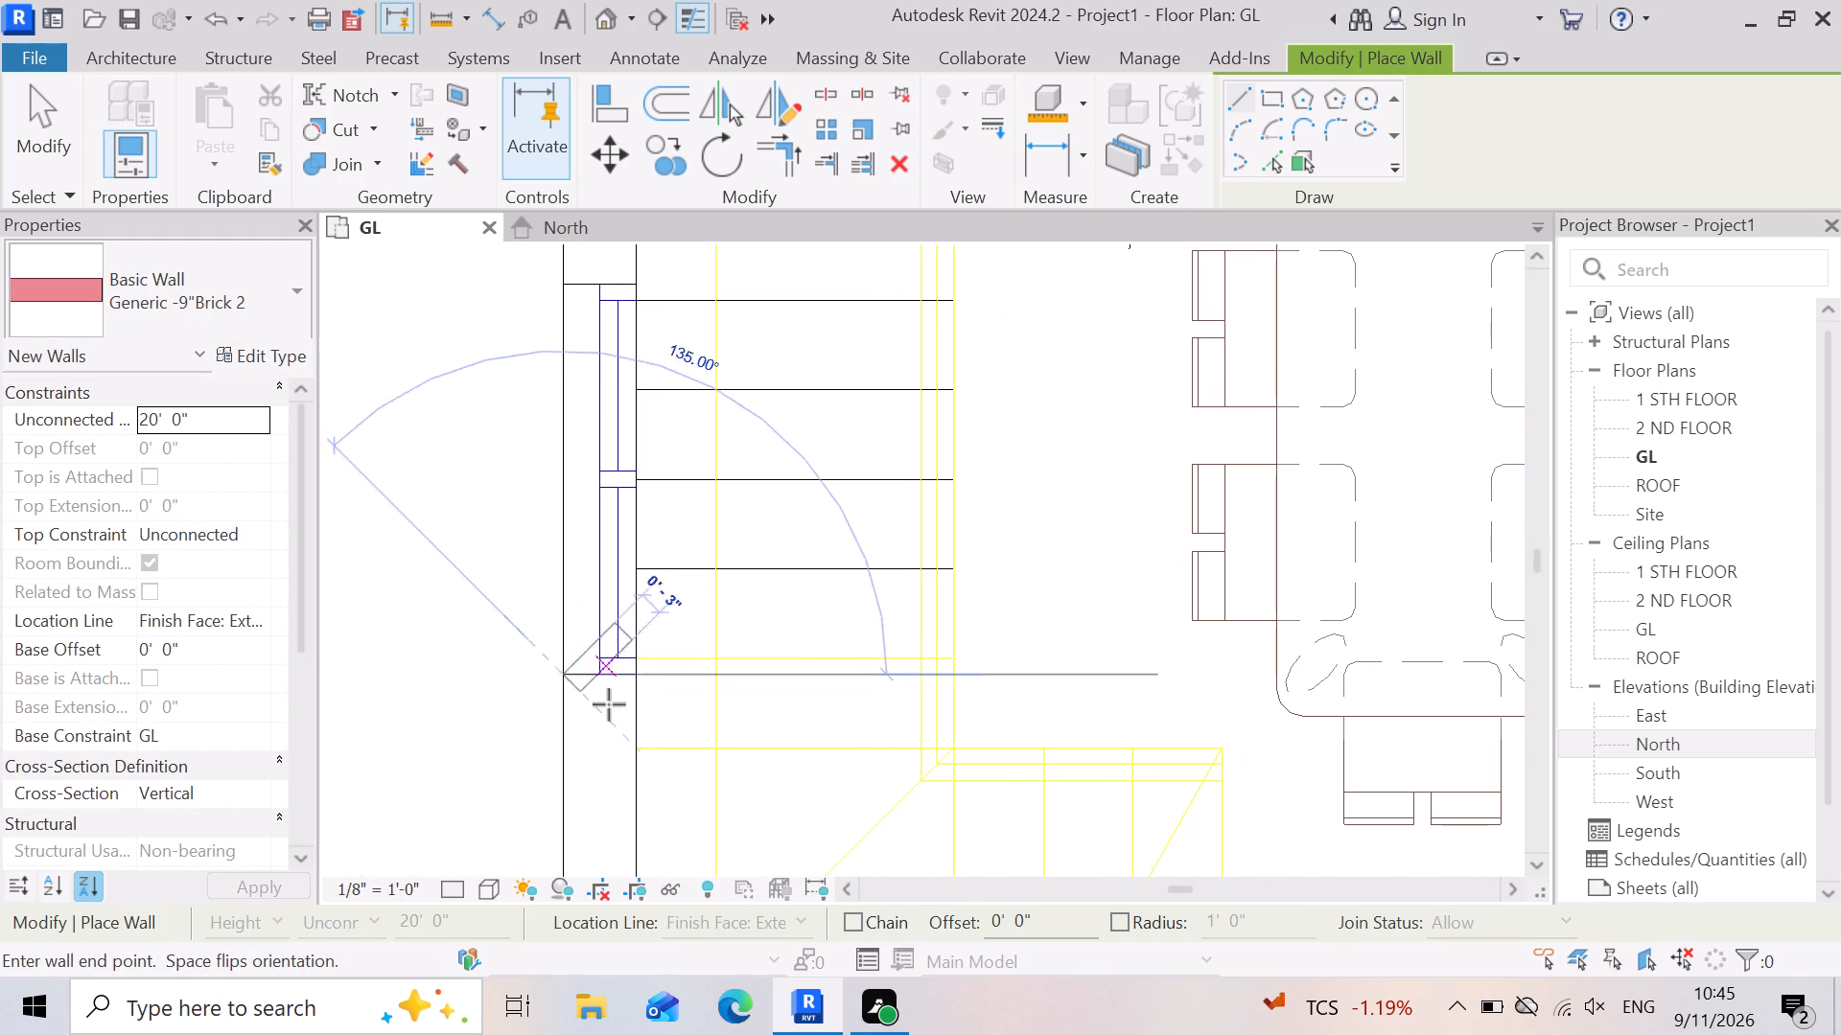
scroll(576, 763, "down", 10)
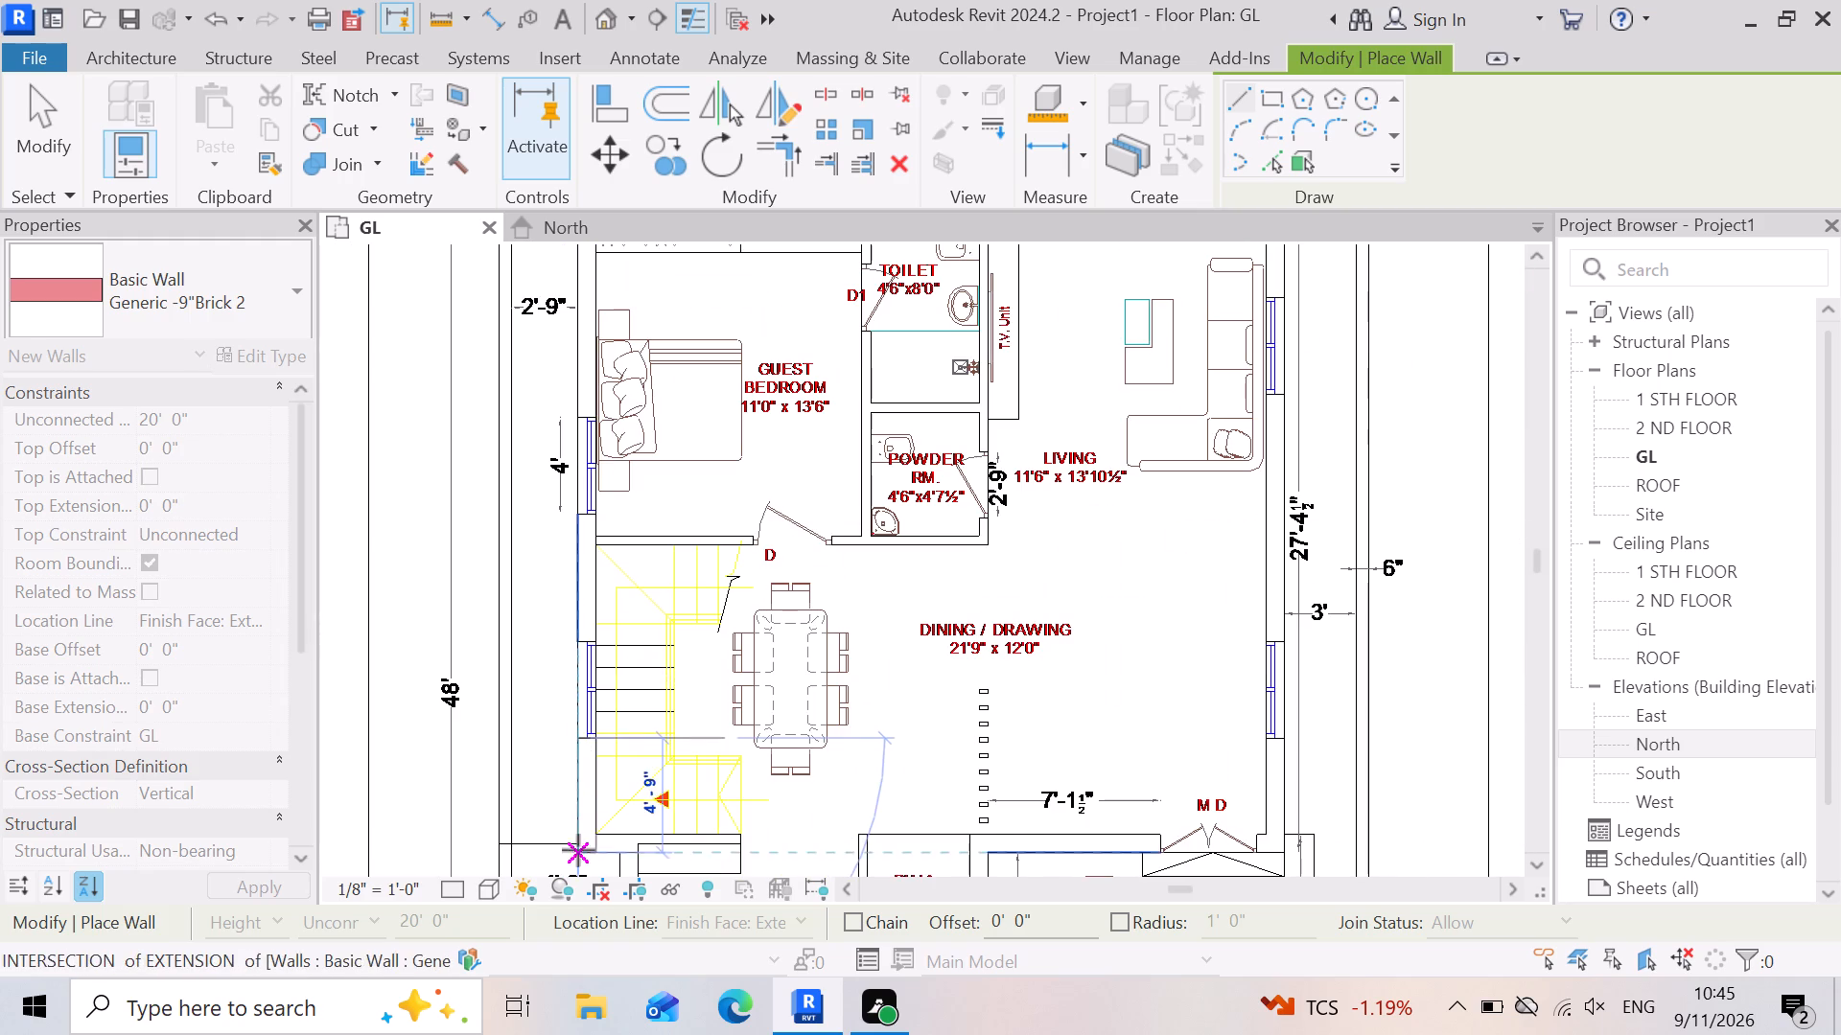
scroll(580, 854, "up", 14)
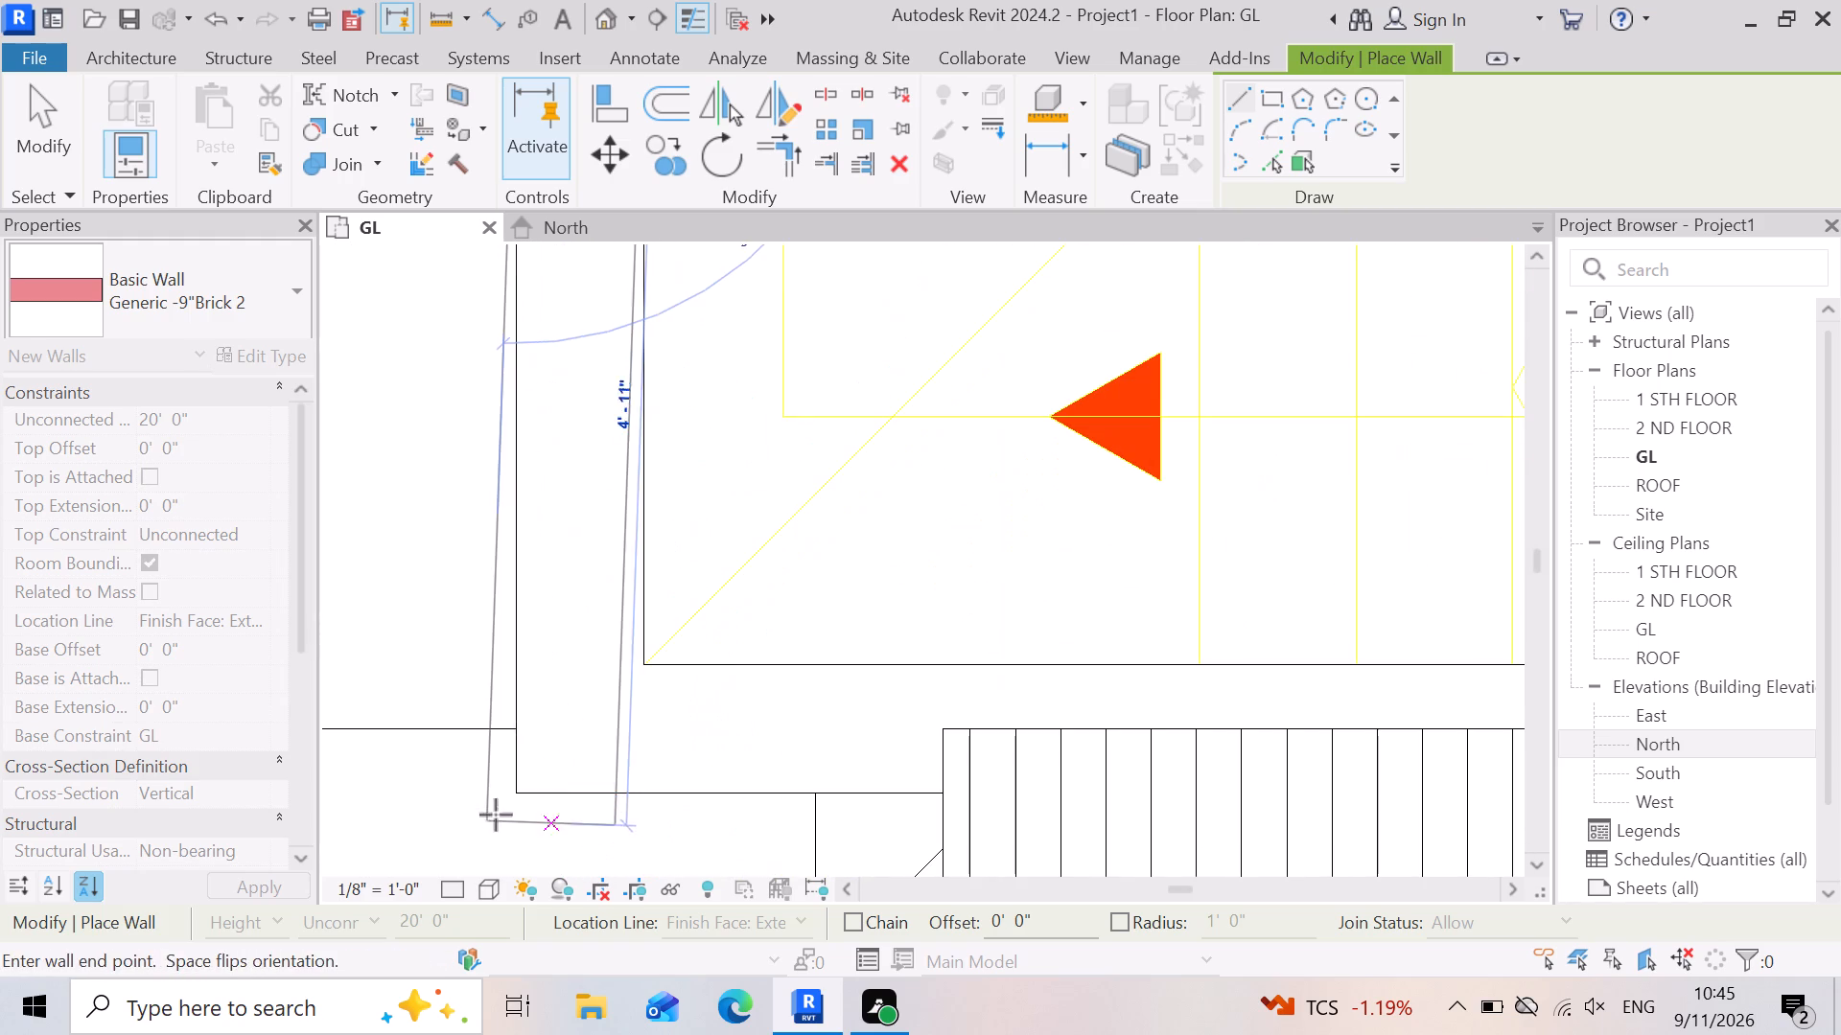
scroll(555, 794, "up", 4)
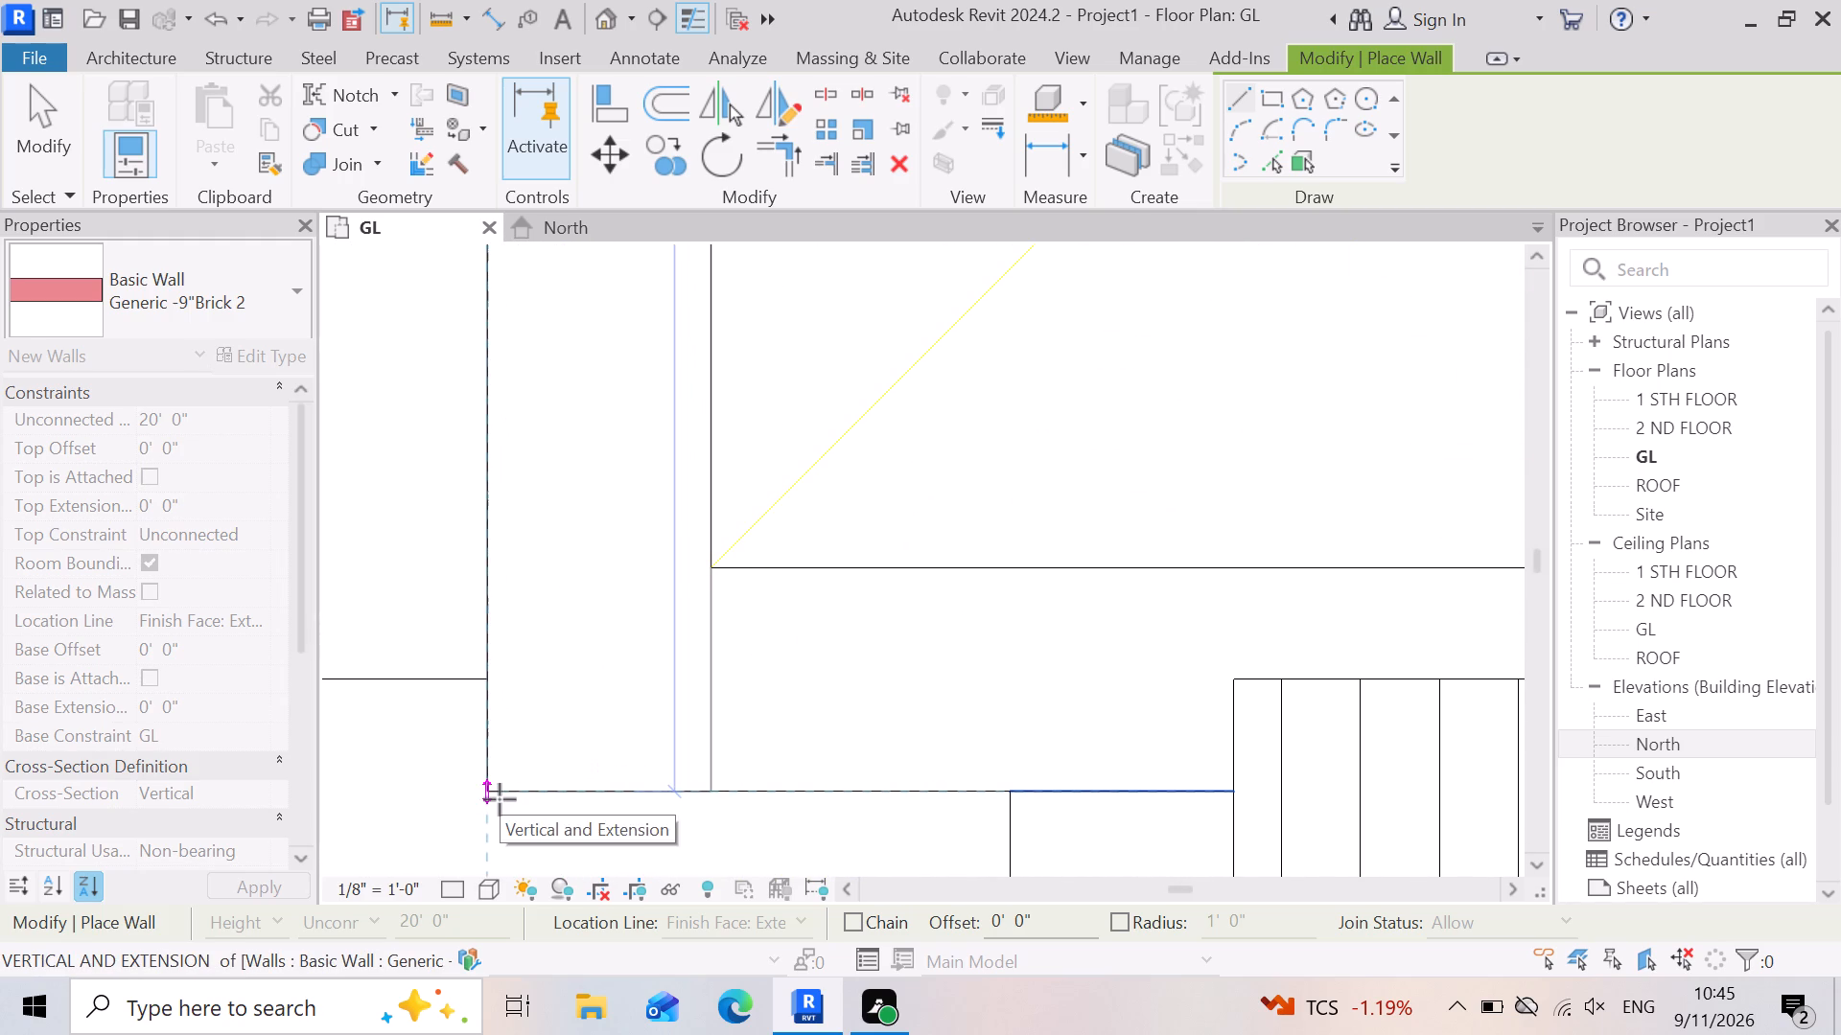
left_click(500, 799)
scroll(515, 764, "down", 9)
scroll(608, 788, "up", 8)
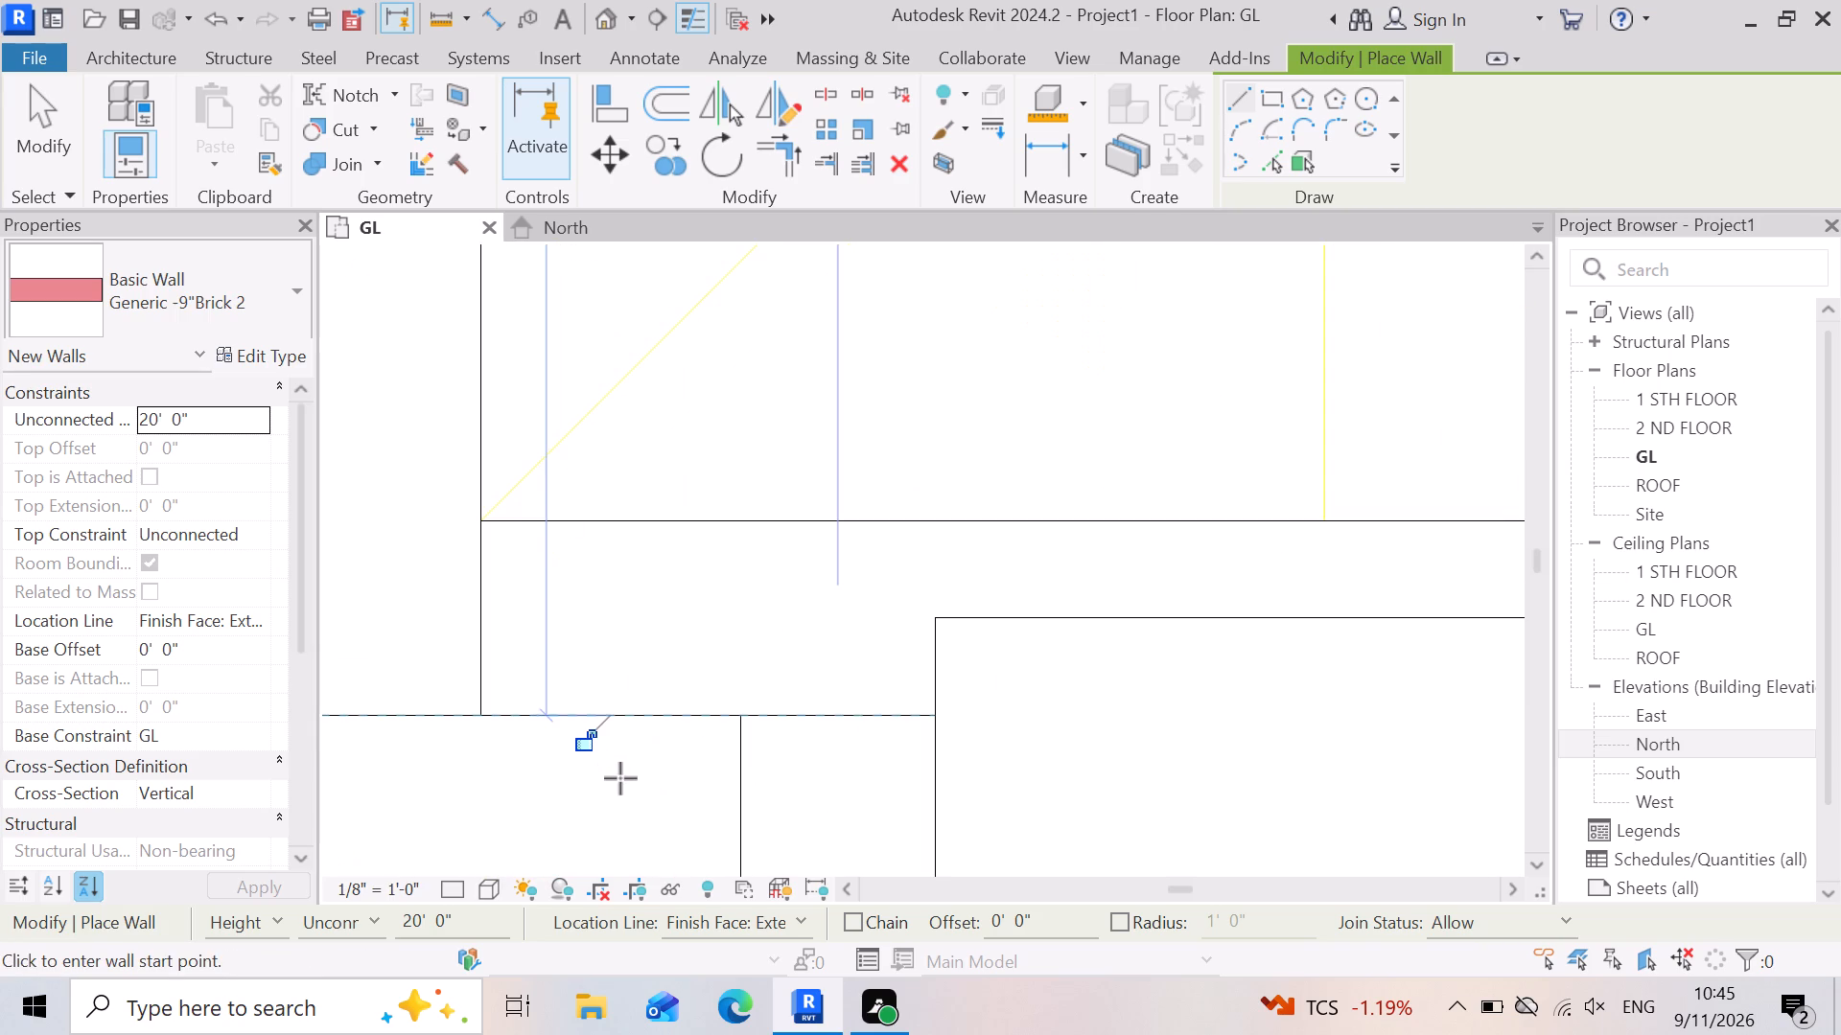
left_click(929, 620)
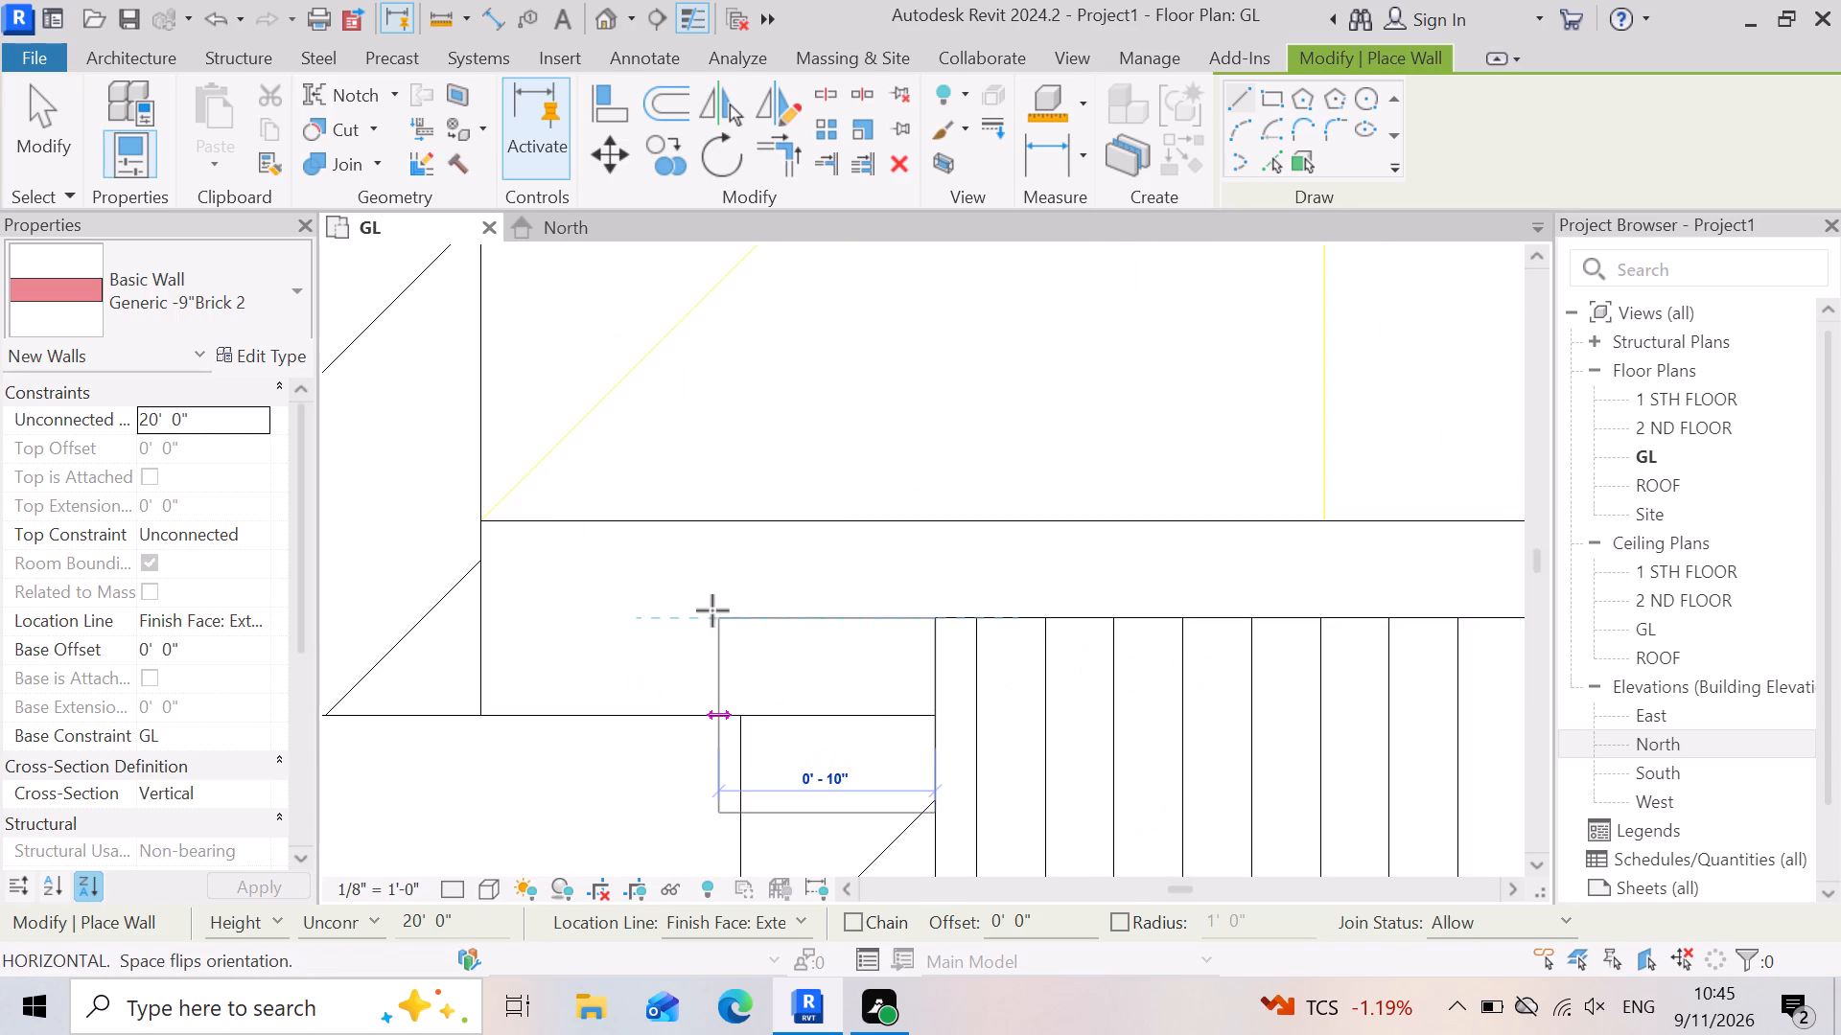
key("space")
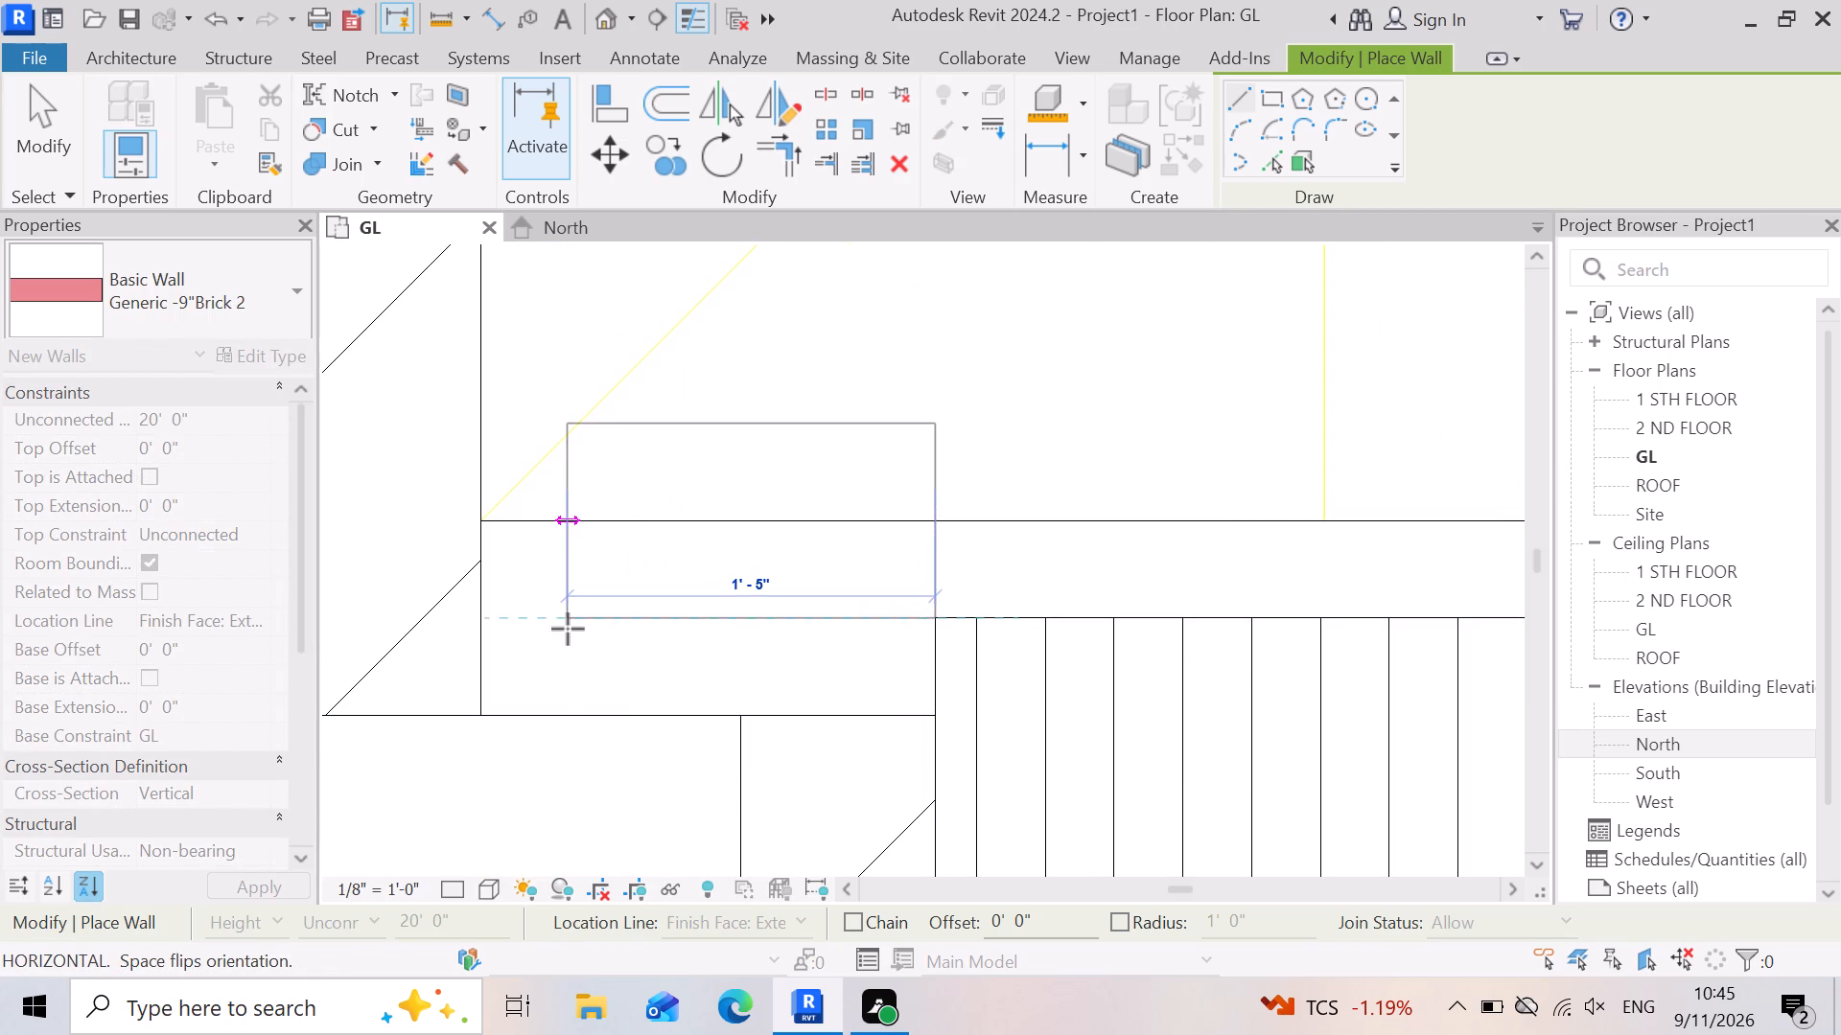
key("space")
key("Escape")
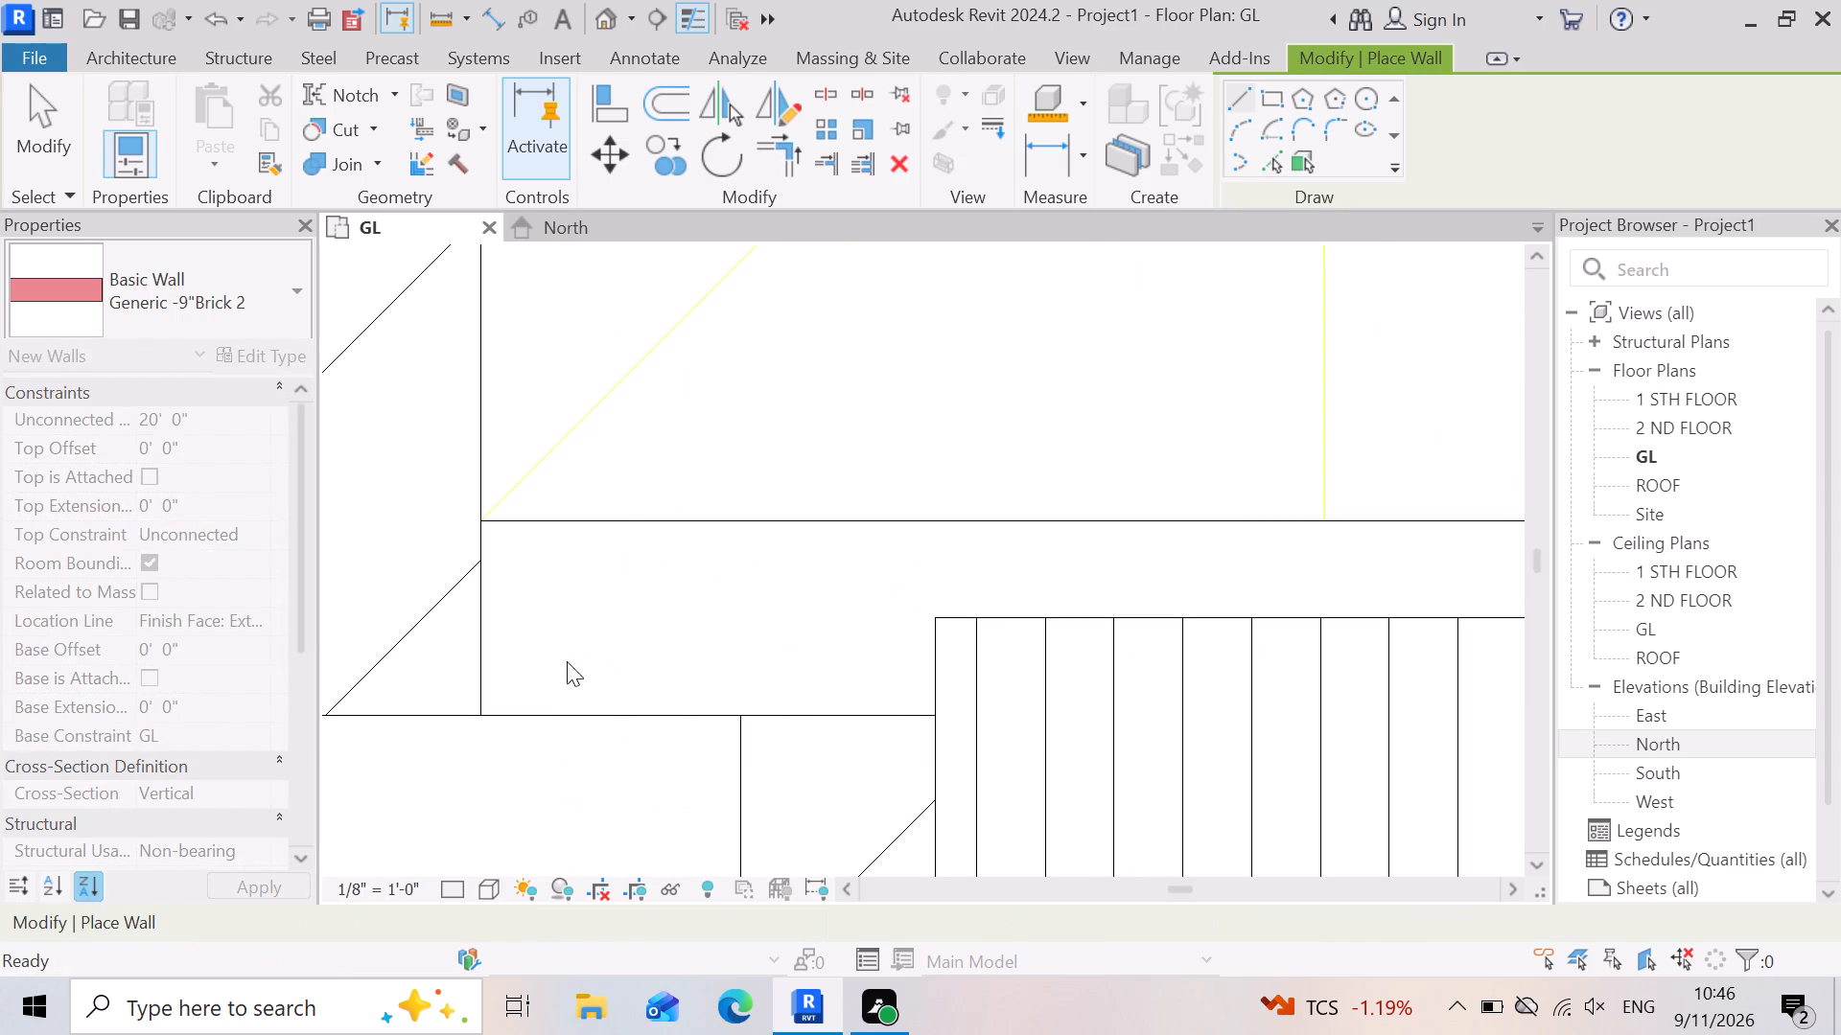
Draw a flipped wall from the inner face of the staircase's outer wall across to the utility door wall, along the staircase wall's underside.
left_click(477, 718)
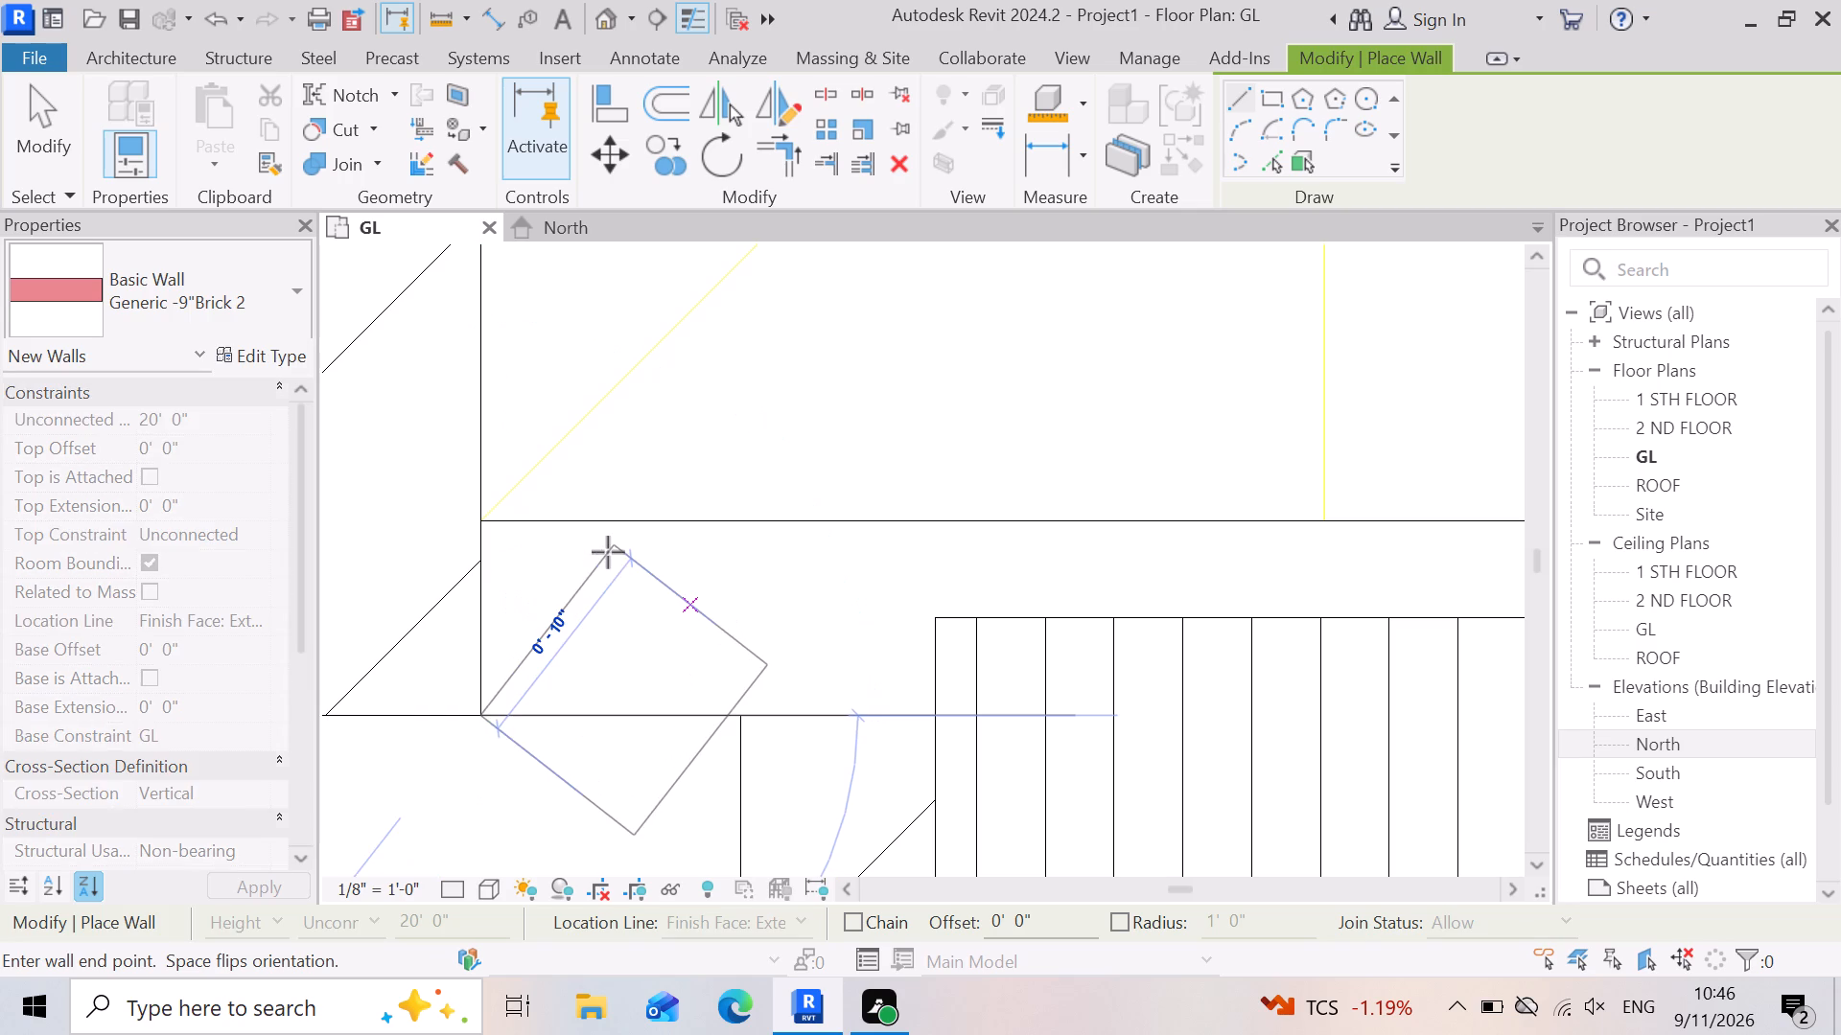
key("space")
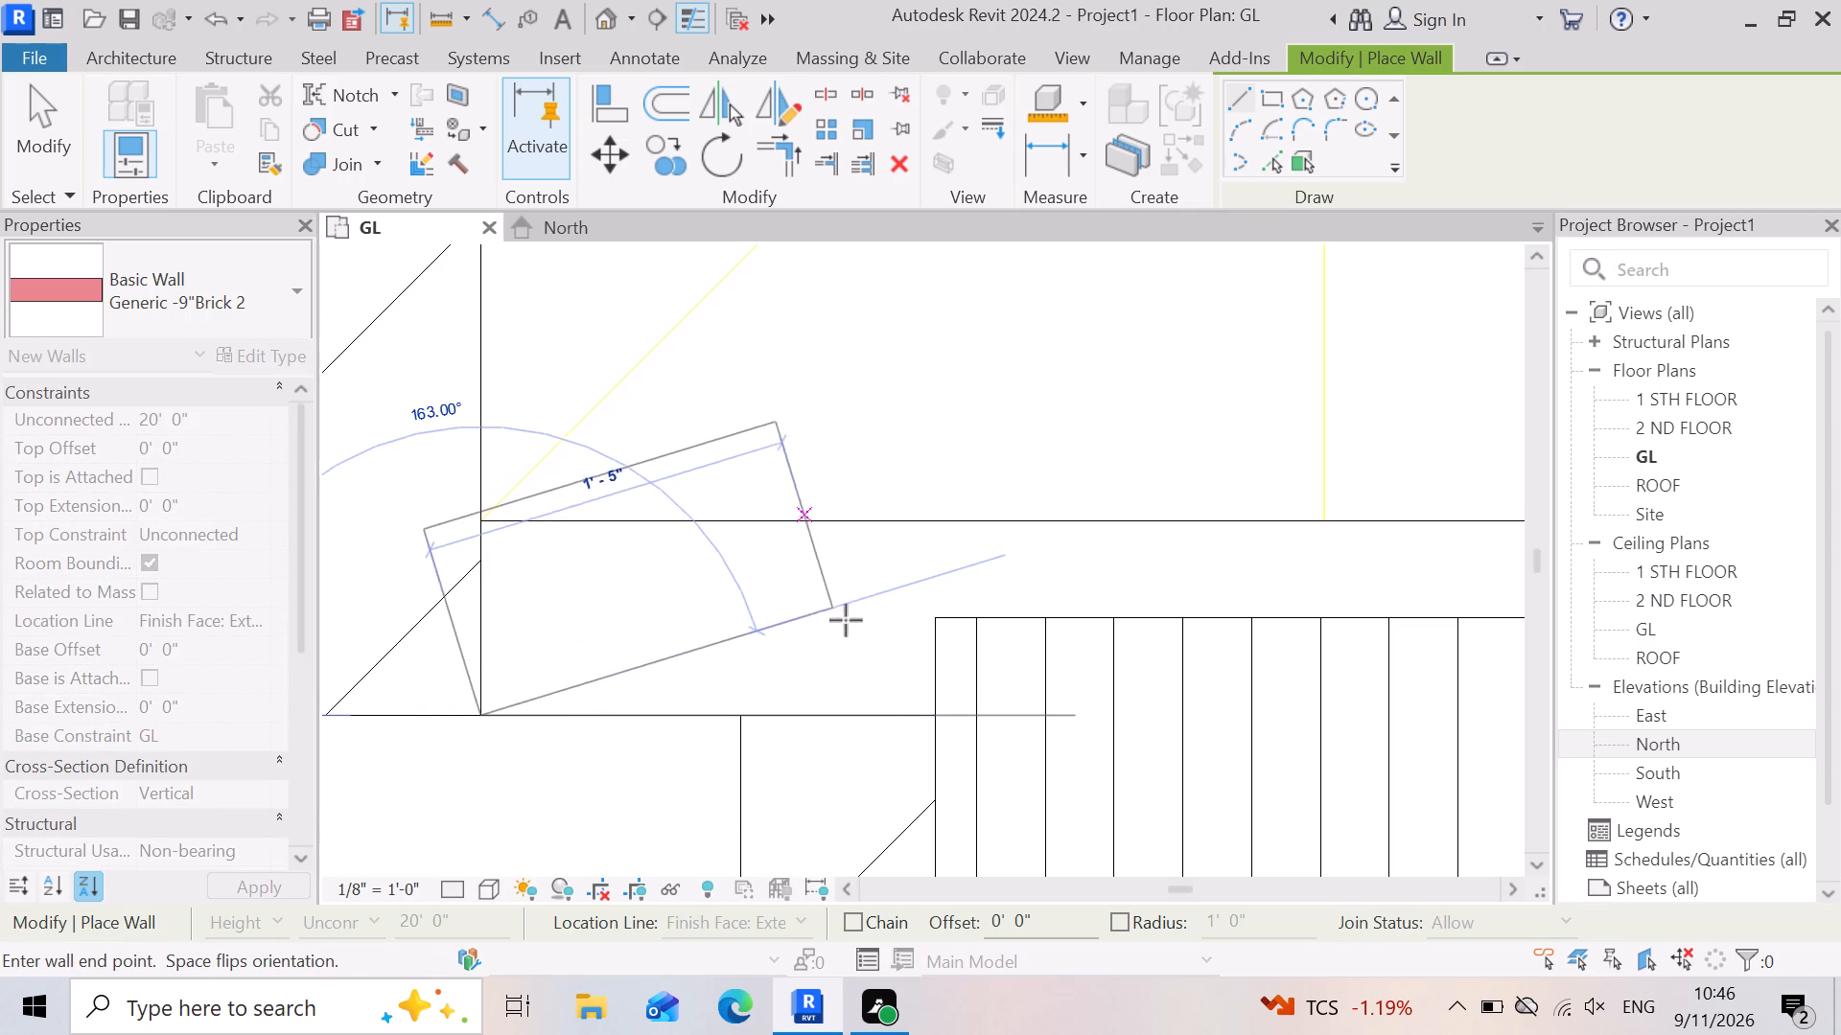
left_click(932, 721)
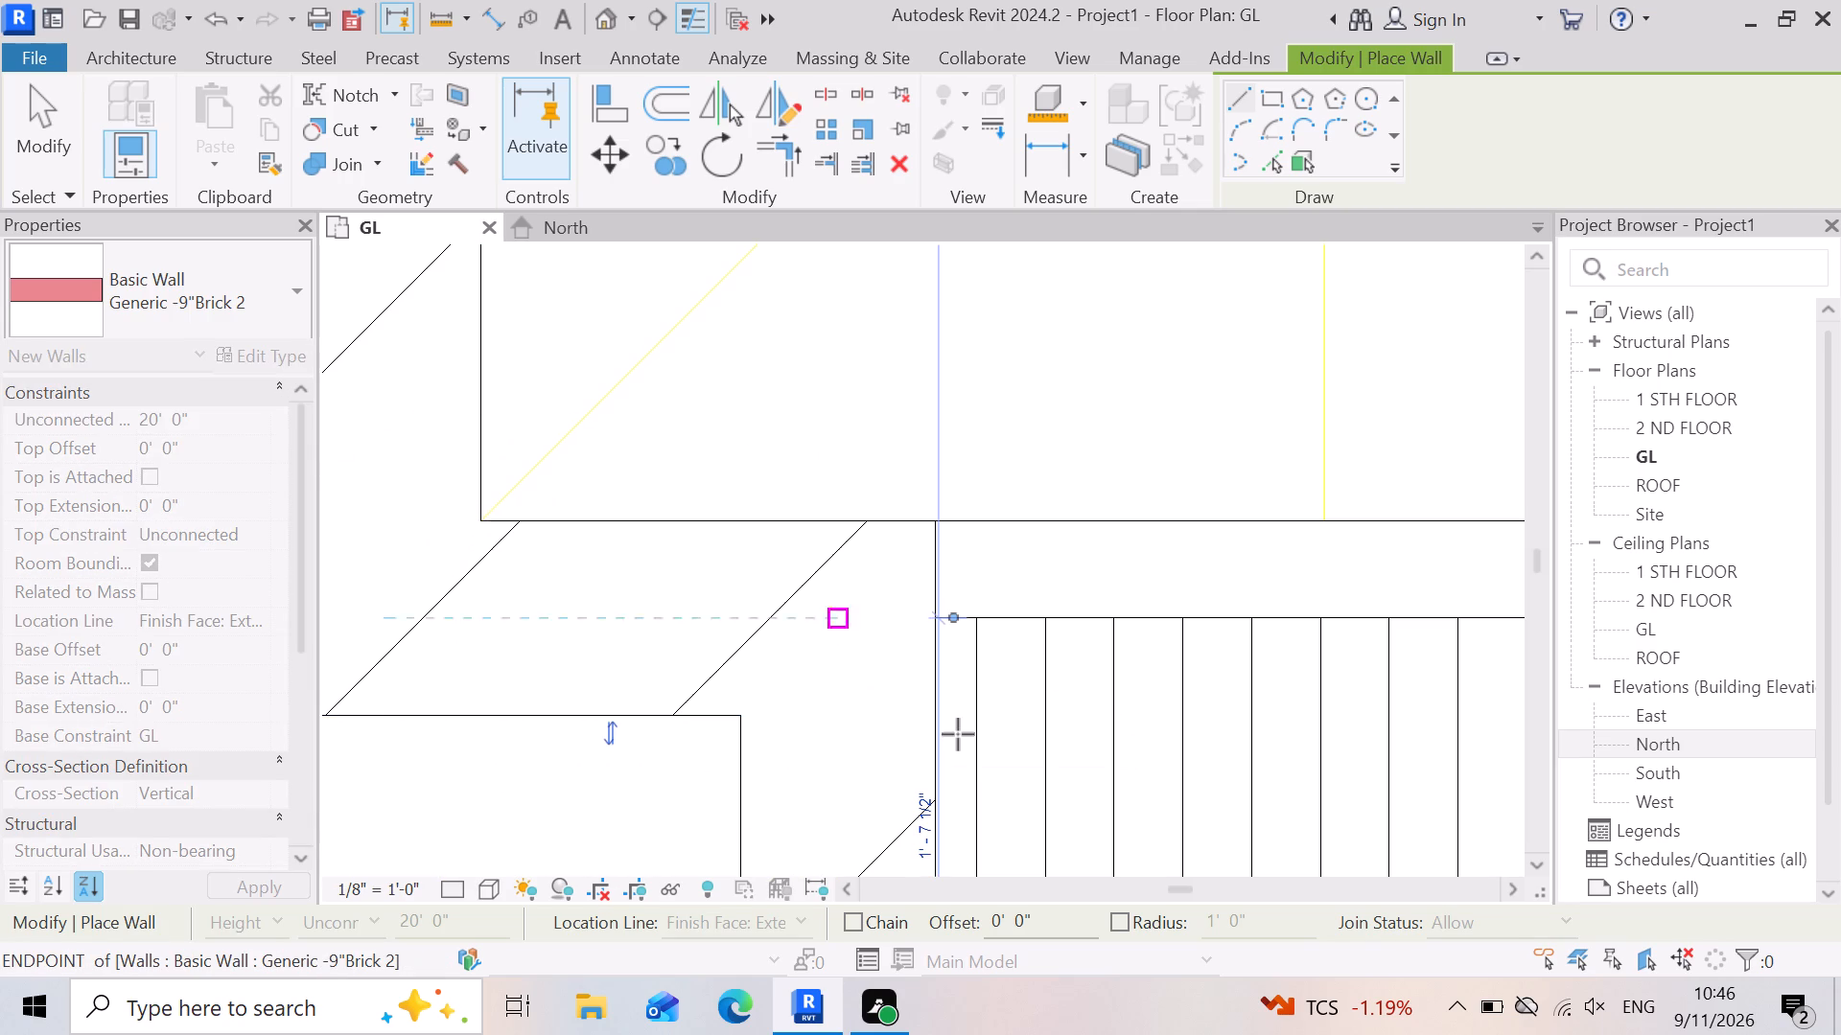
Examine the traced exterior walls around the ground floor plan, from the staircase and utility to the kitchen and portico.
scroll(680, 608, "down", 10)
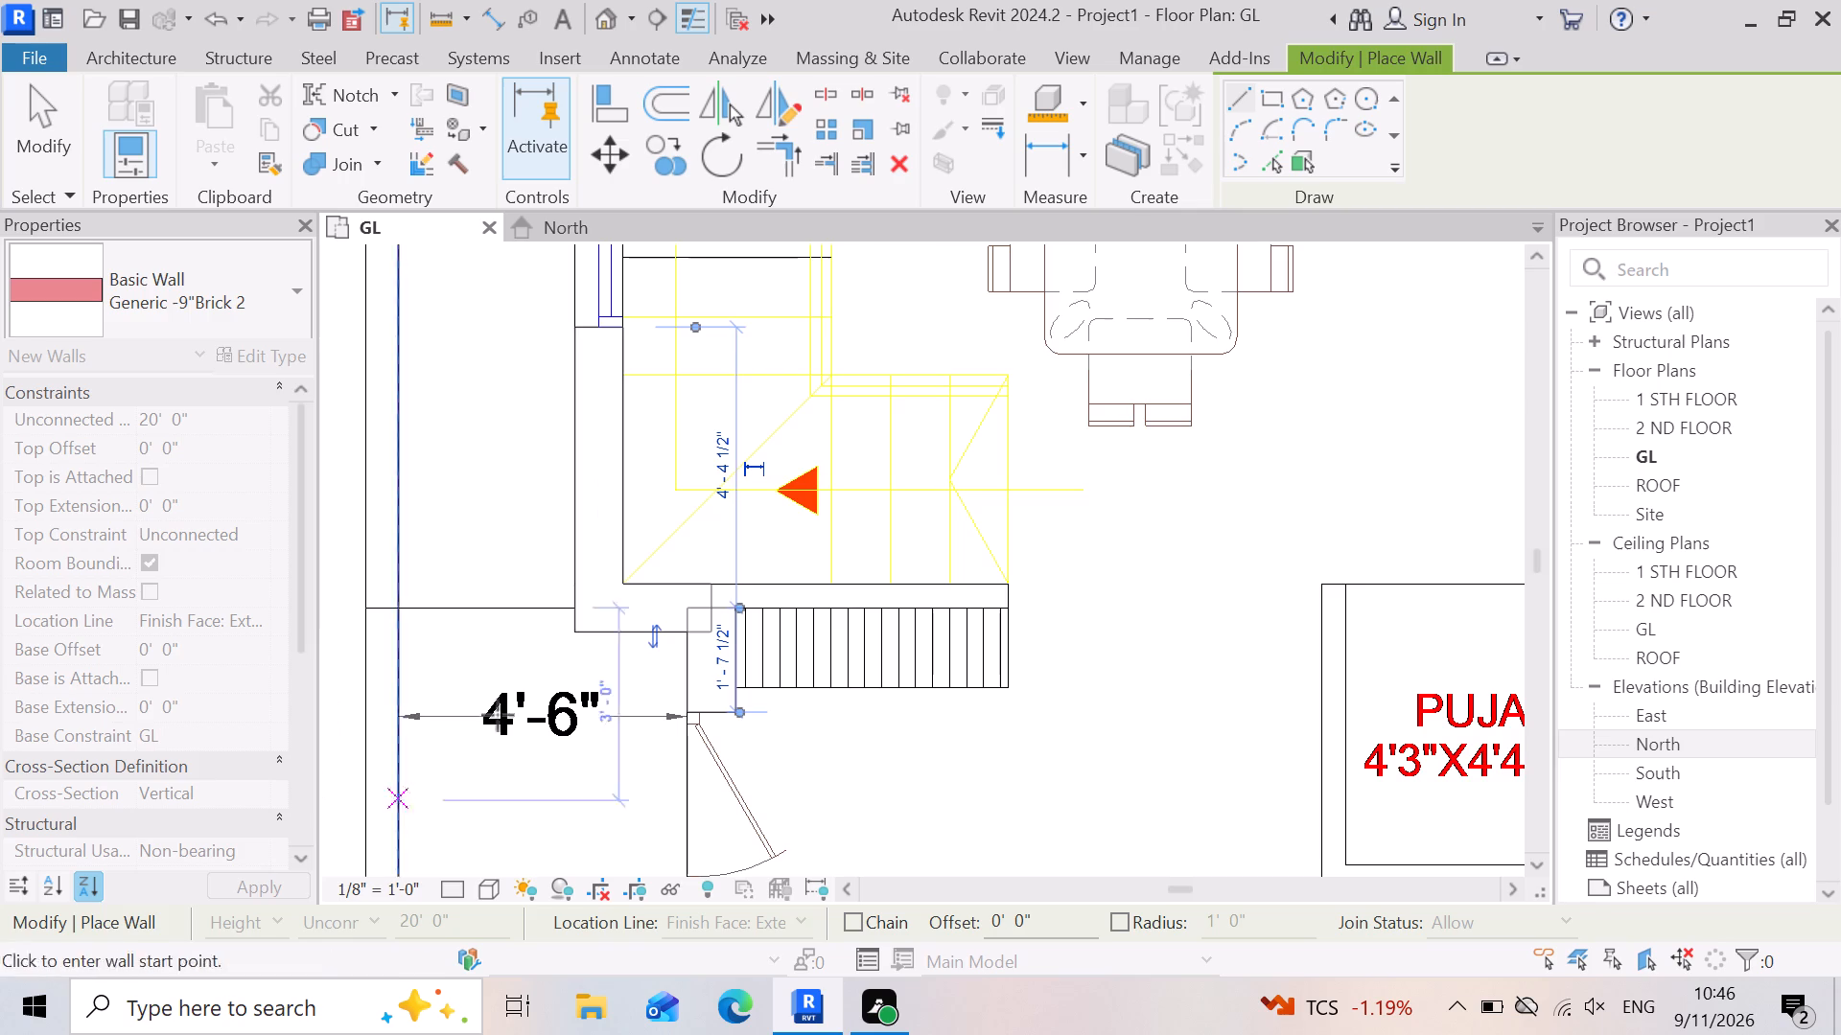
scroll(465, 665, "down", 9)
scroll(966, 706, "down", 3)
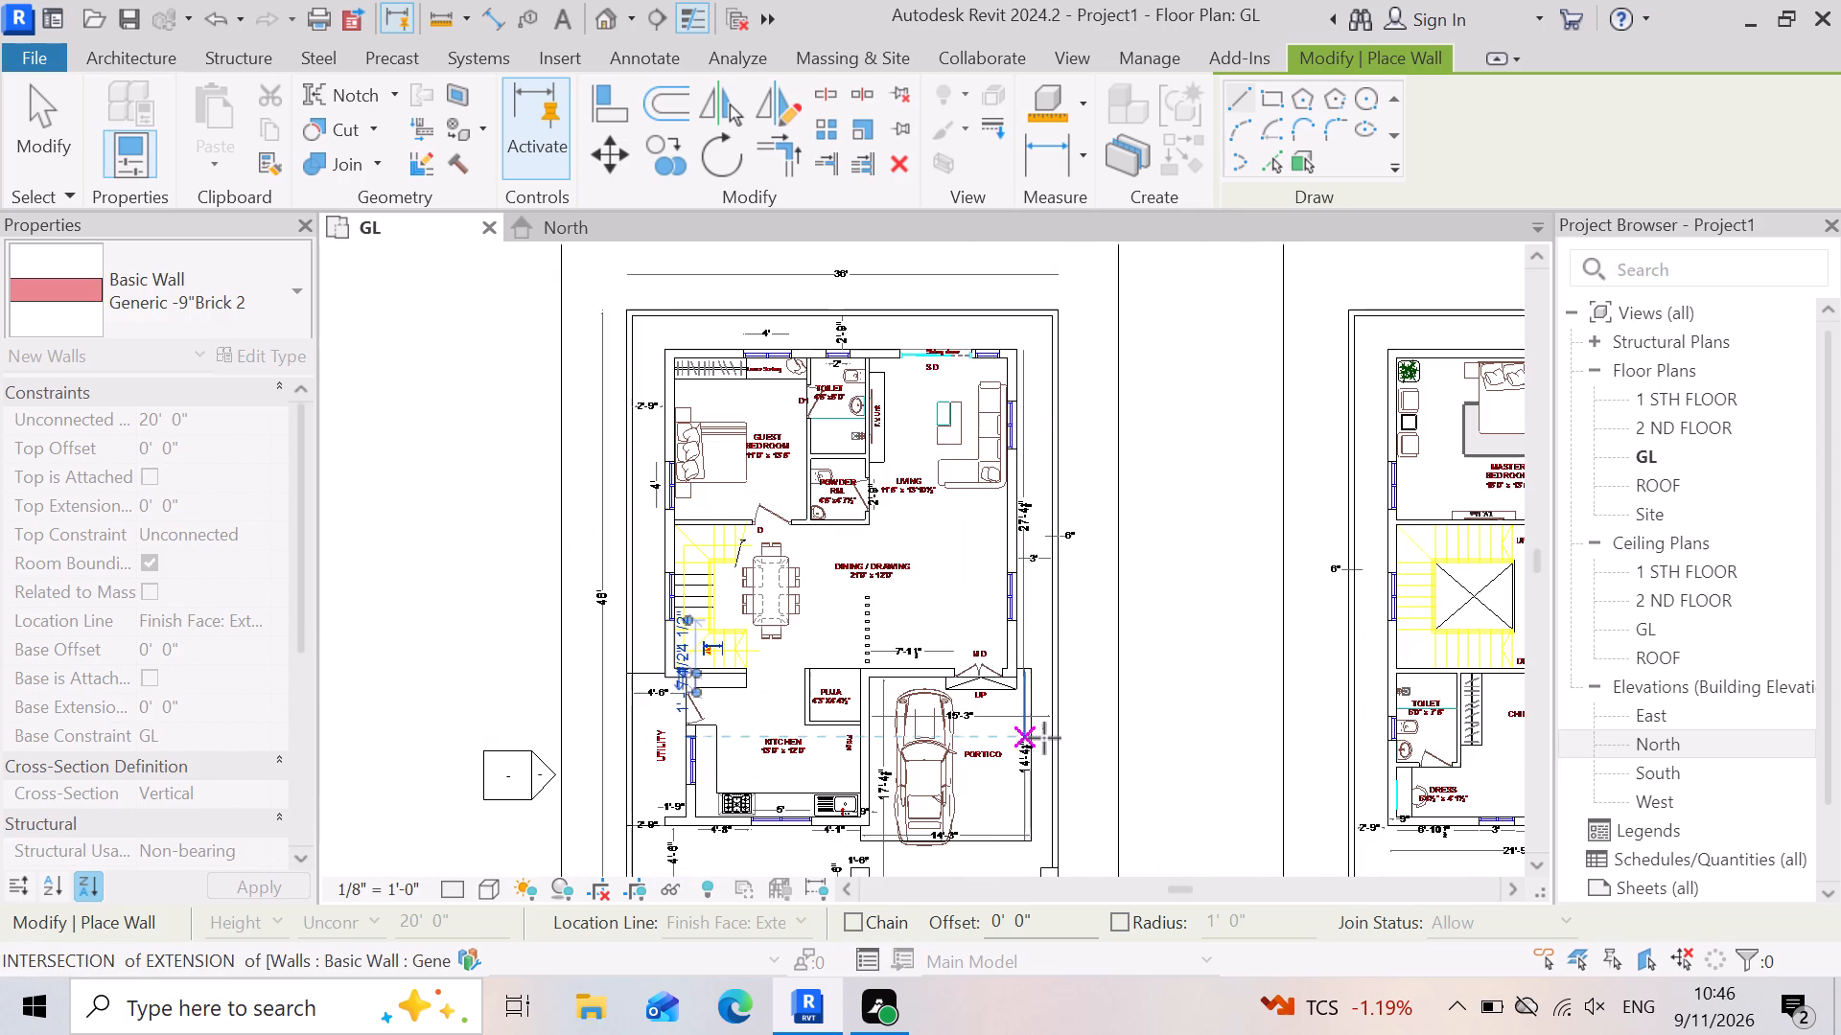
scroll(676, 725, "up", 4)
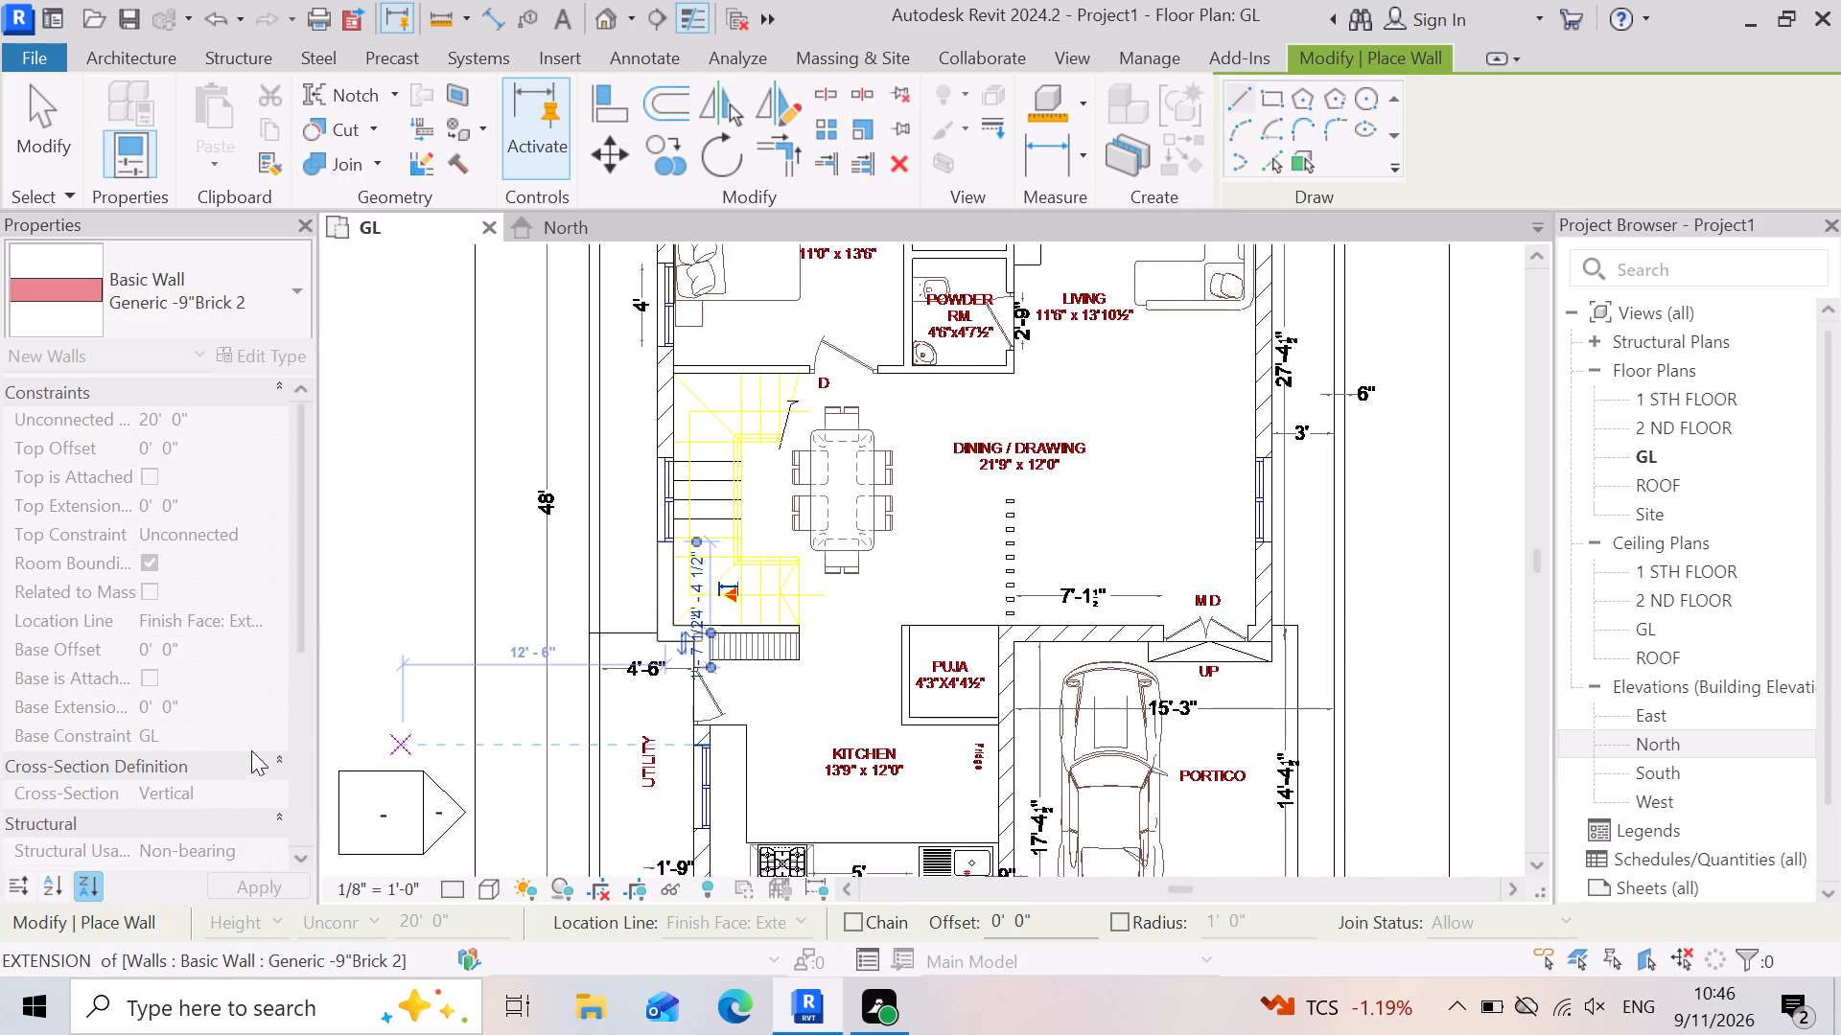
scroll(653, 772, "up", 3)
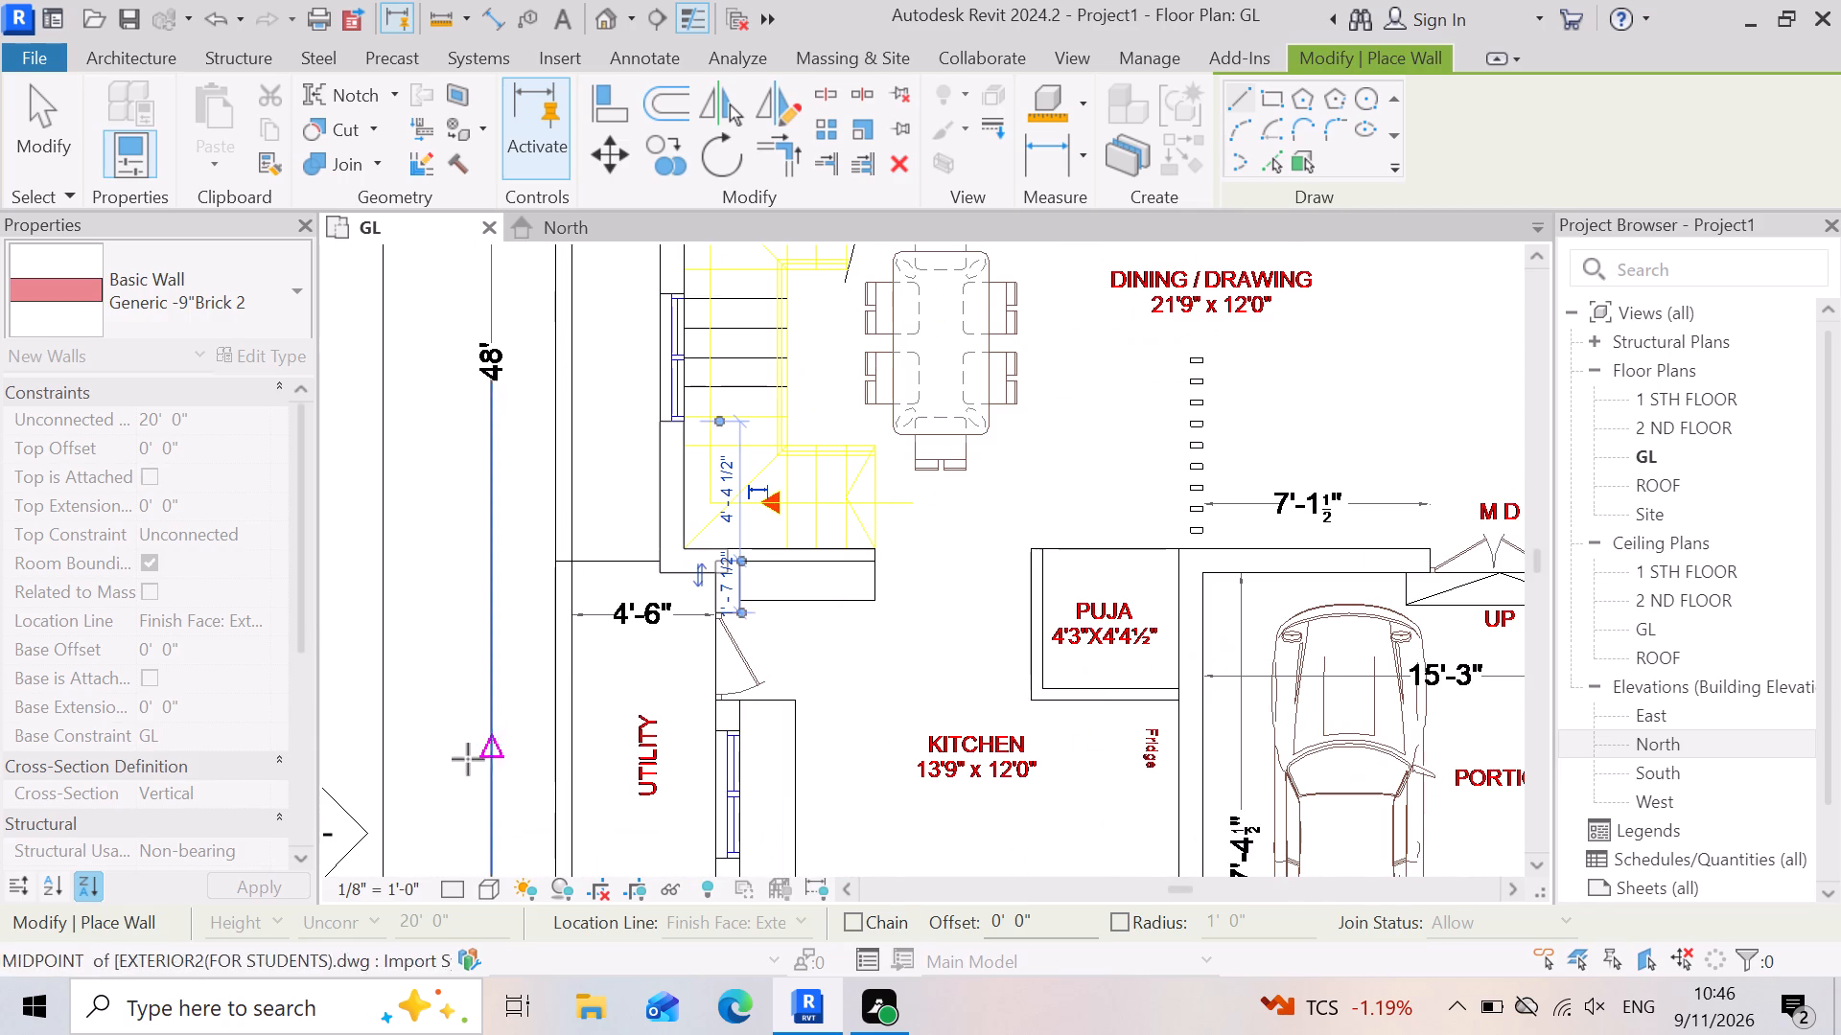
scroll(754, 687, "down", 7)
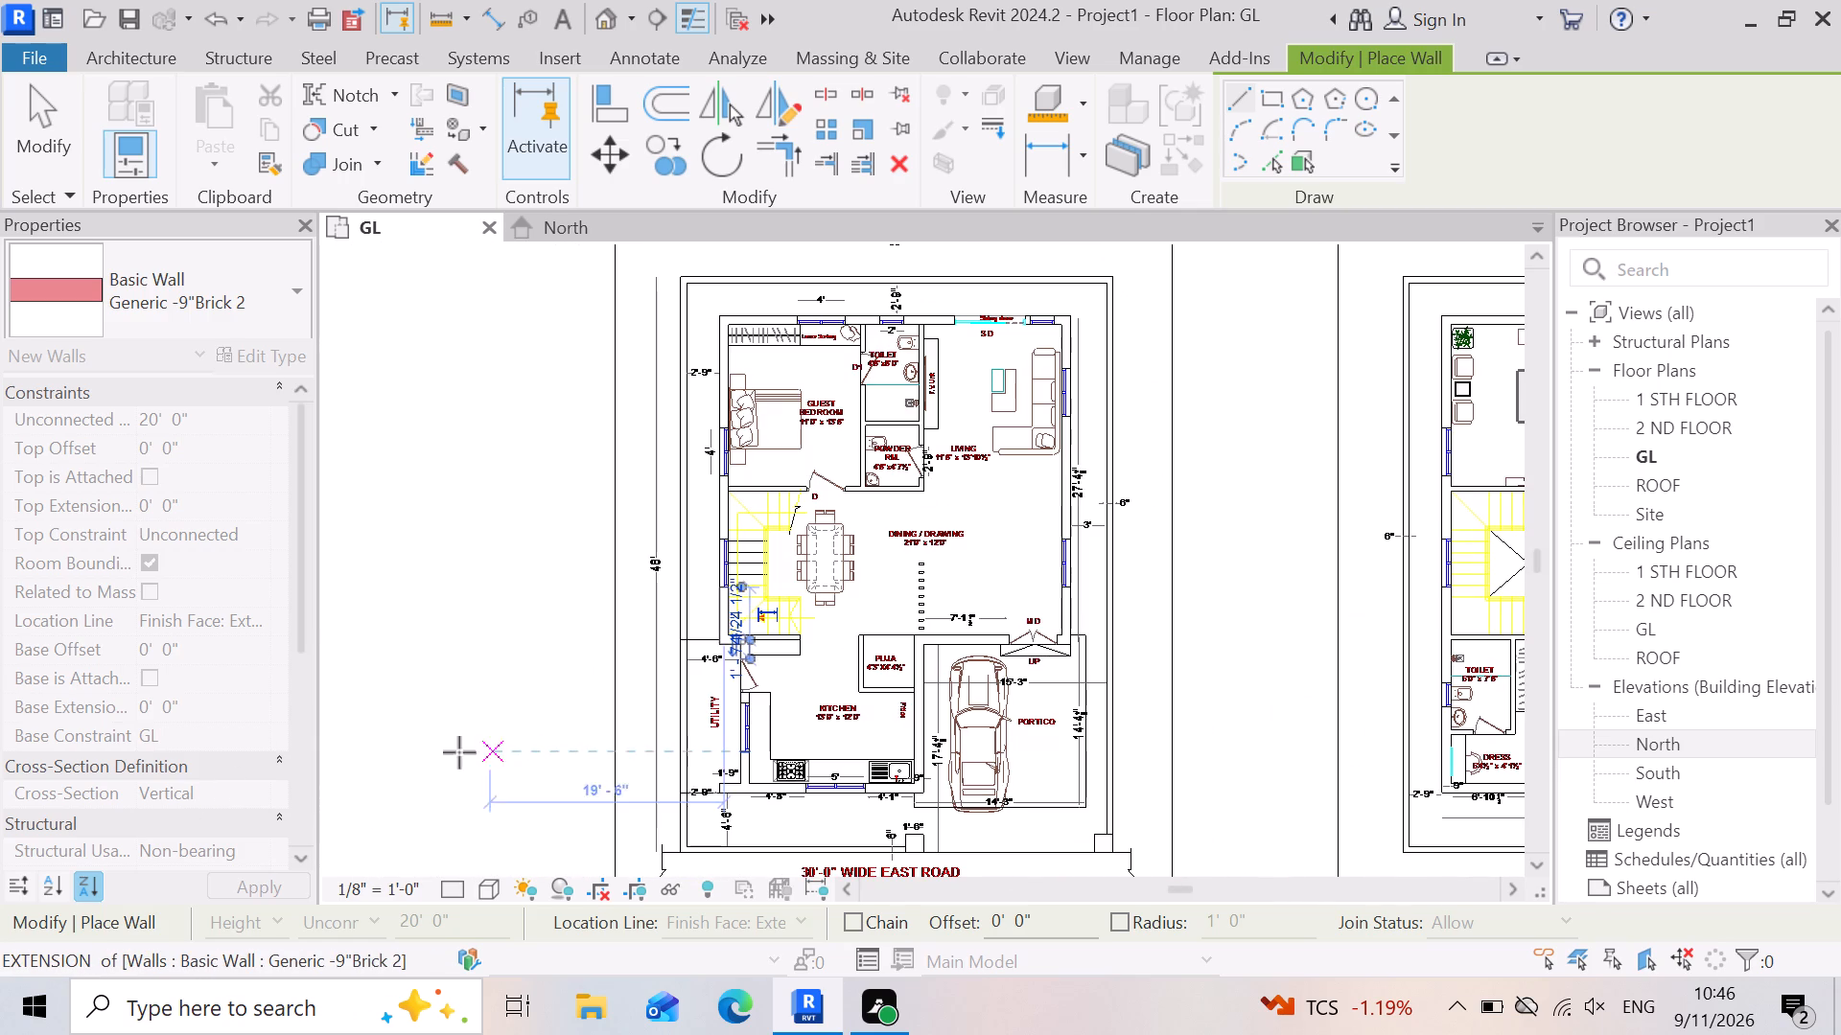
scroll(804, 723, "down", 5)
scroll(885, 838, "up", 3)
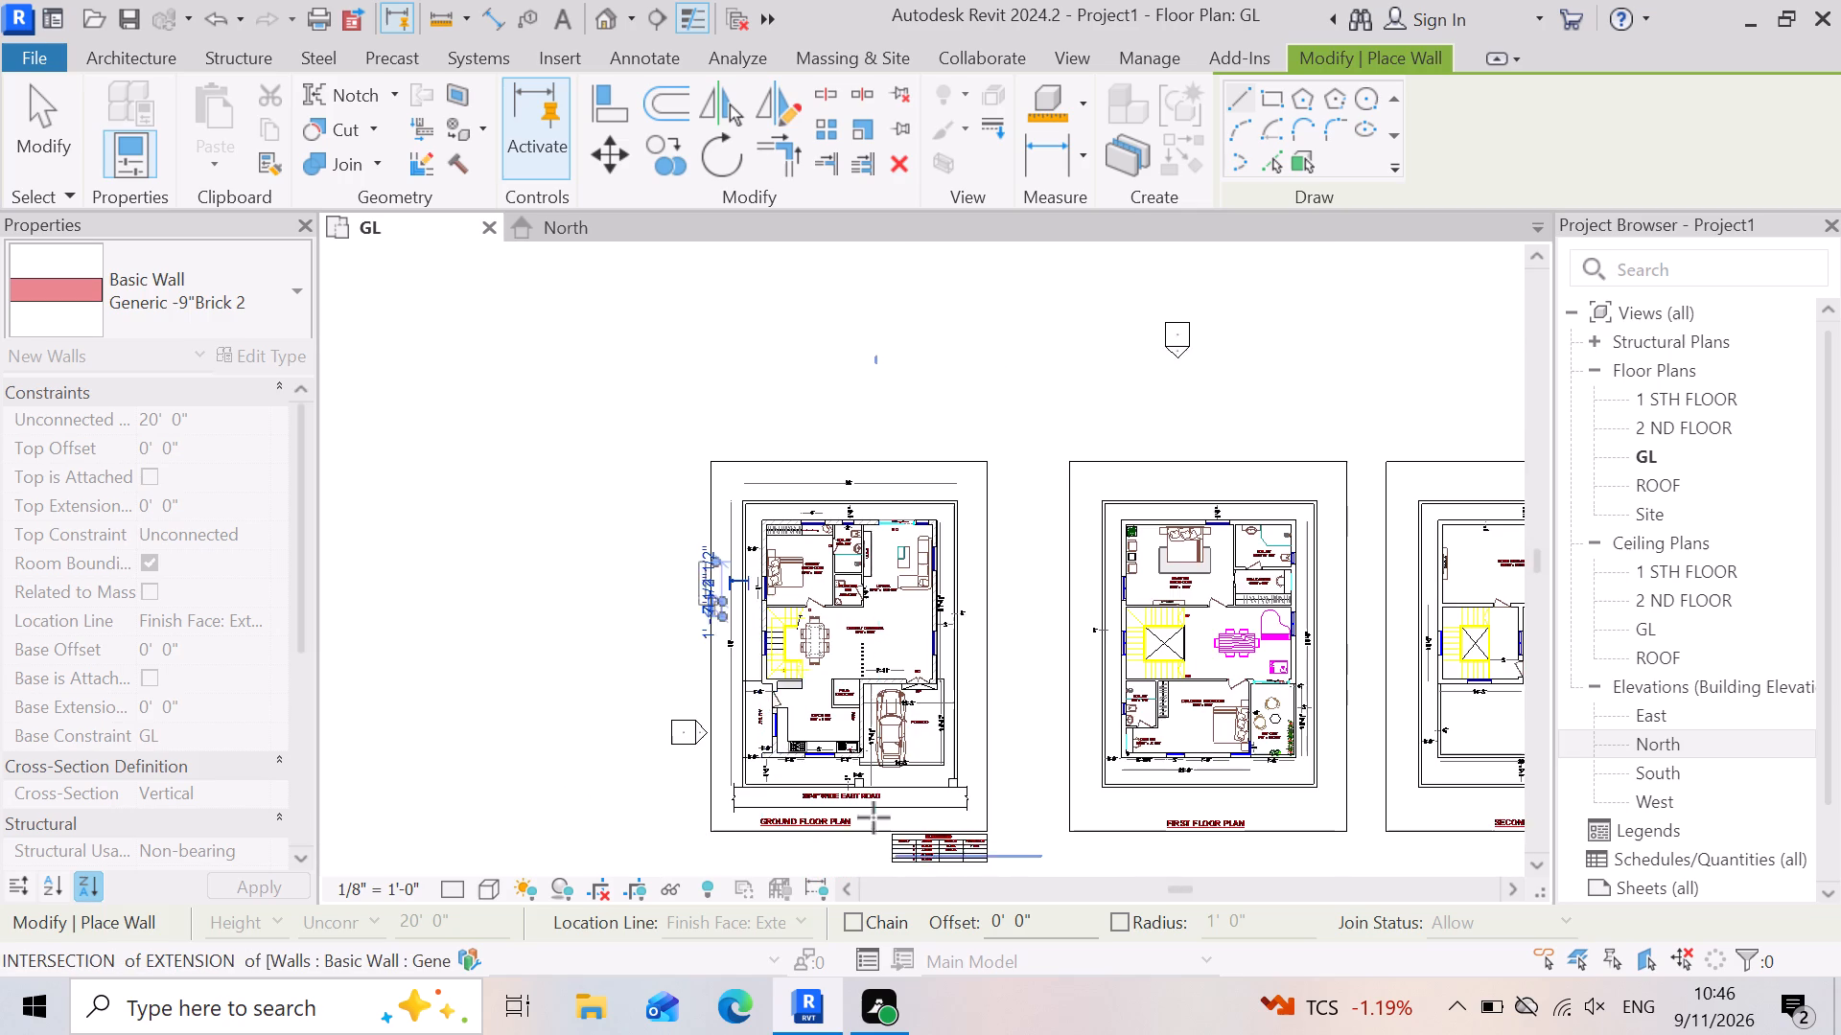
scroll(874, 817, "up", 4)
scroll(737, 707, "up", 3)
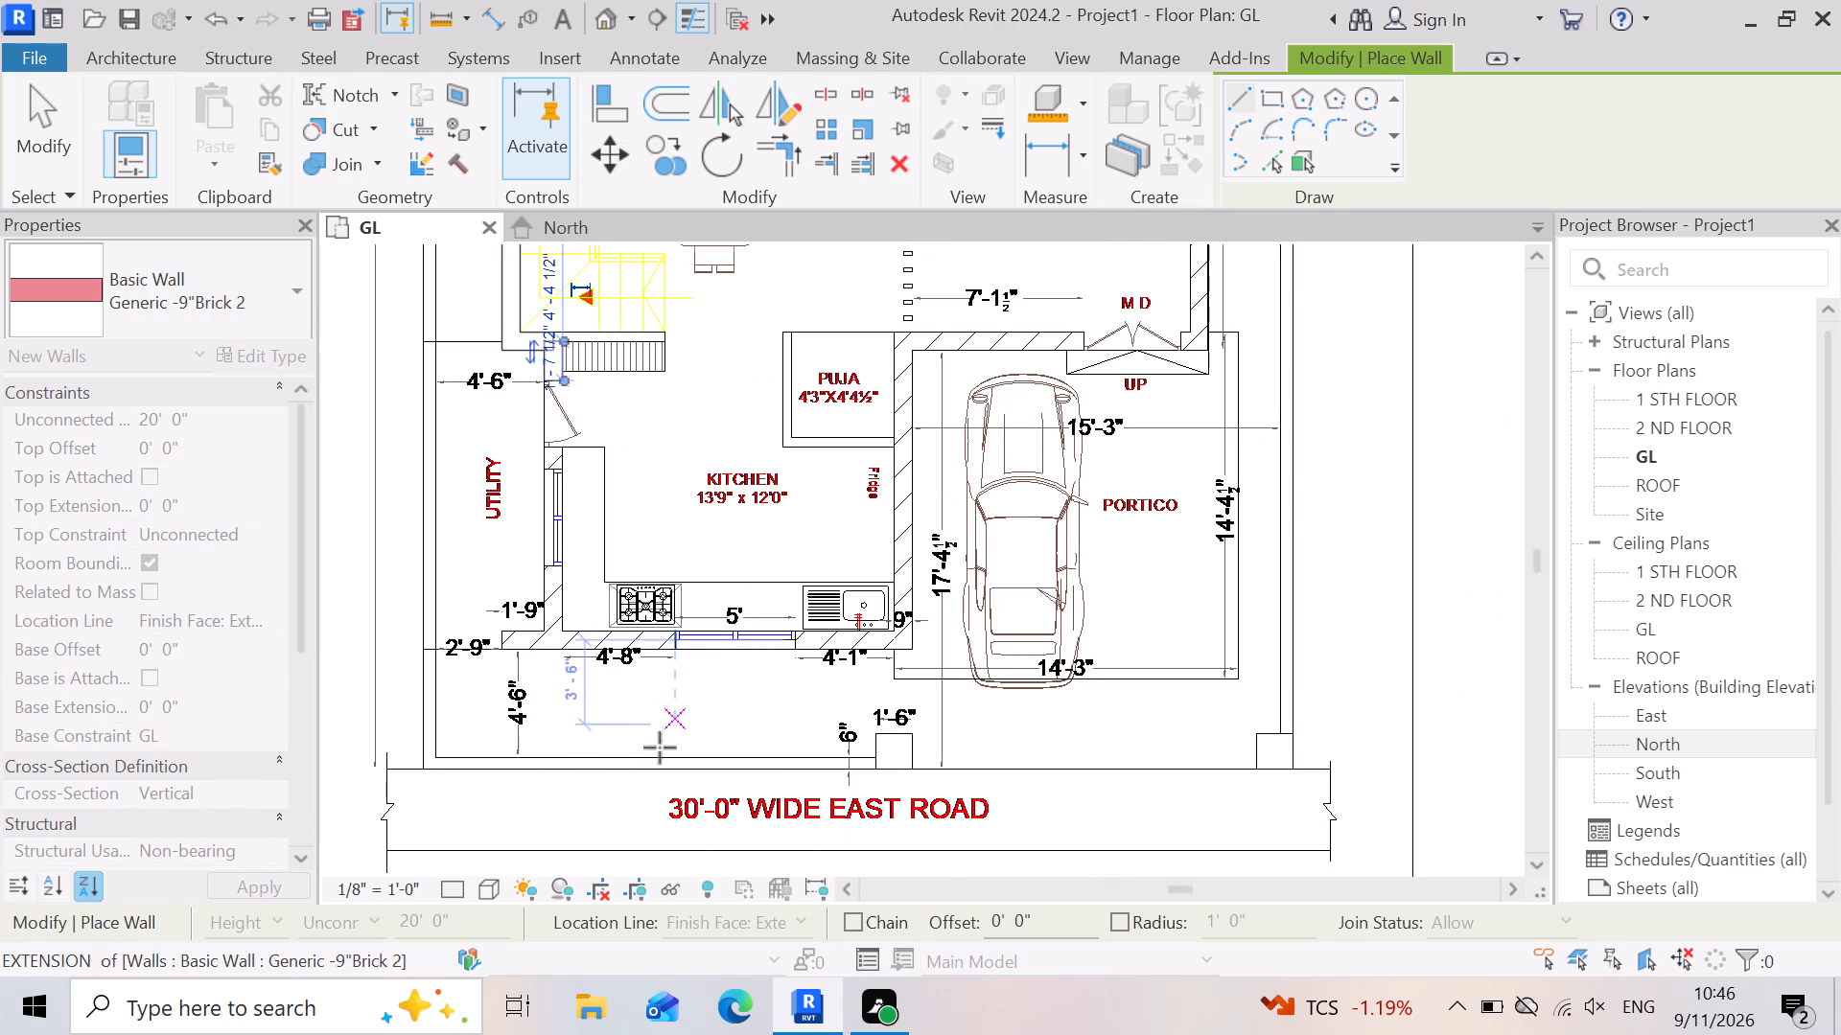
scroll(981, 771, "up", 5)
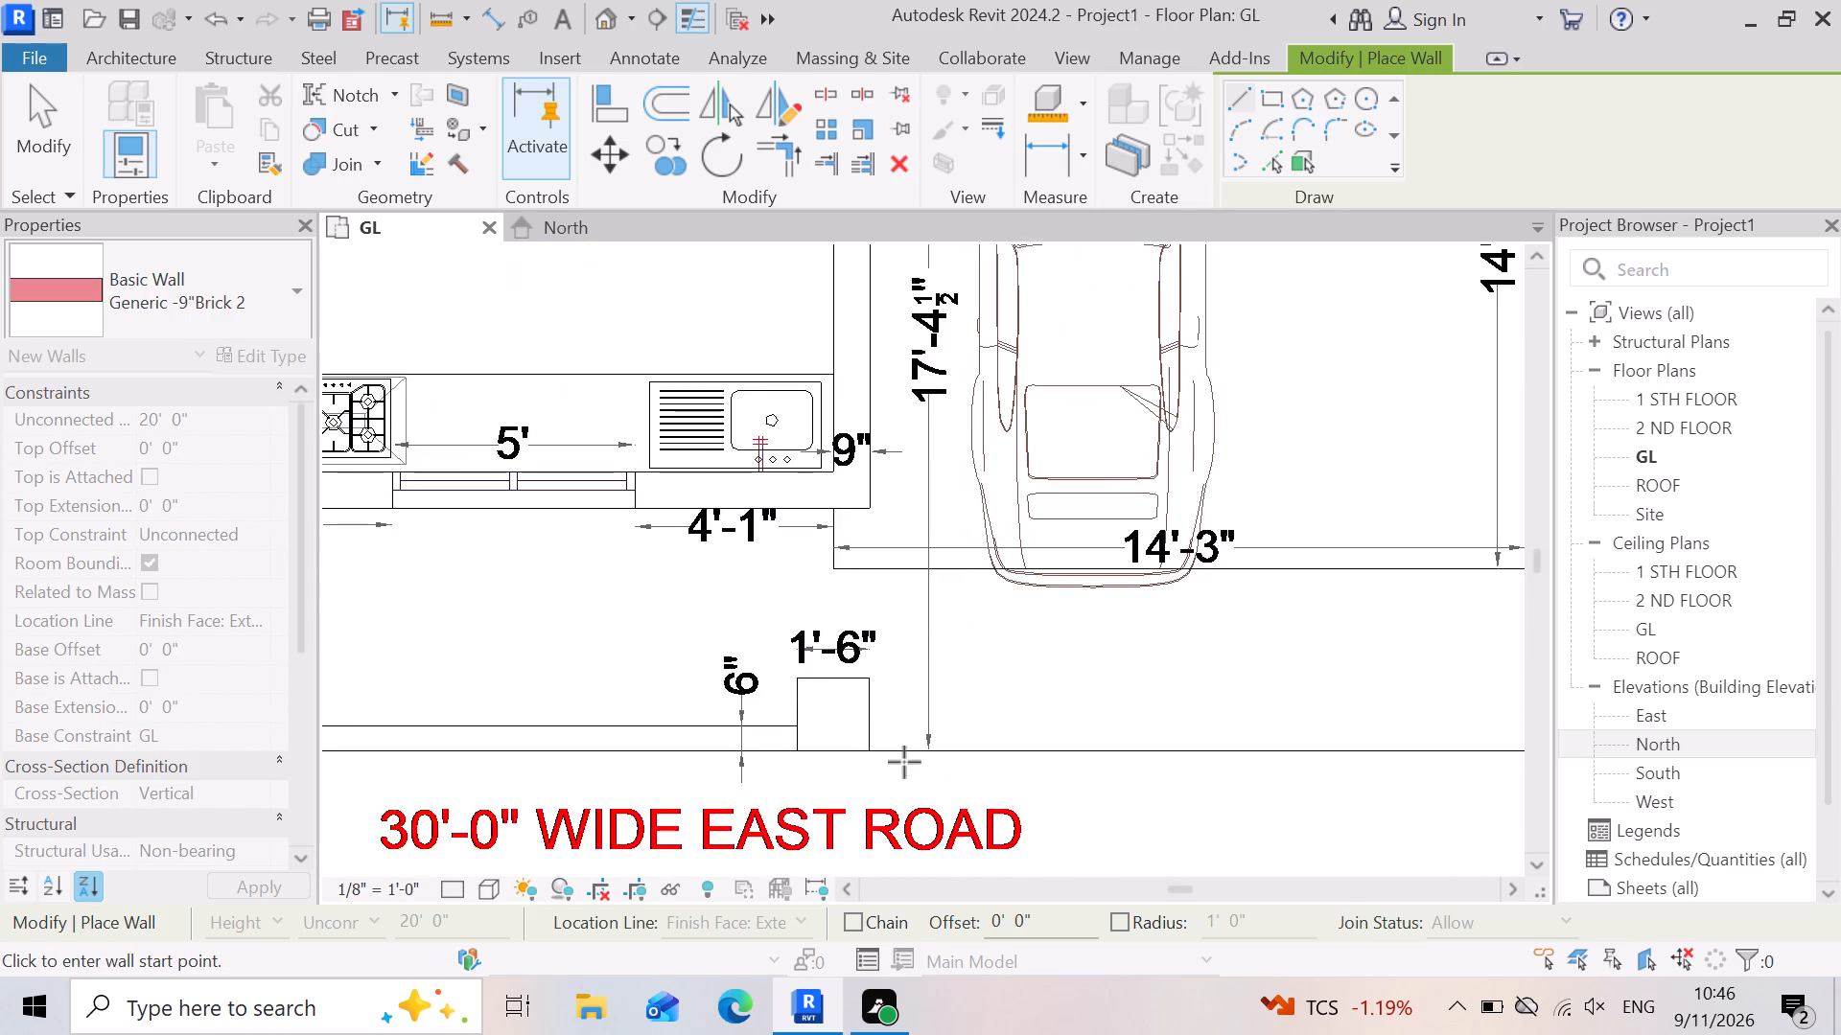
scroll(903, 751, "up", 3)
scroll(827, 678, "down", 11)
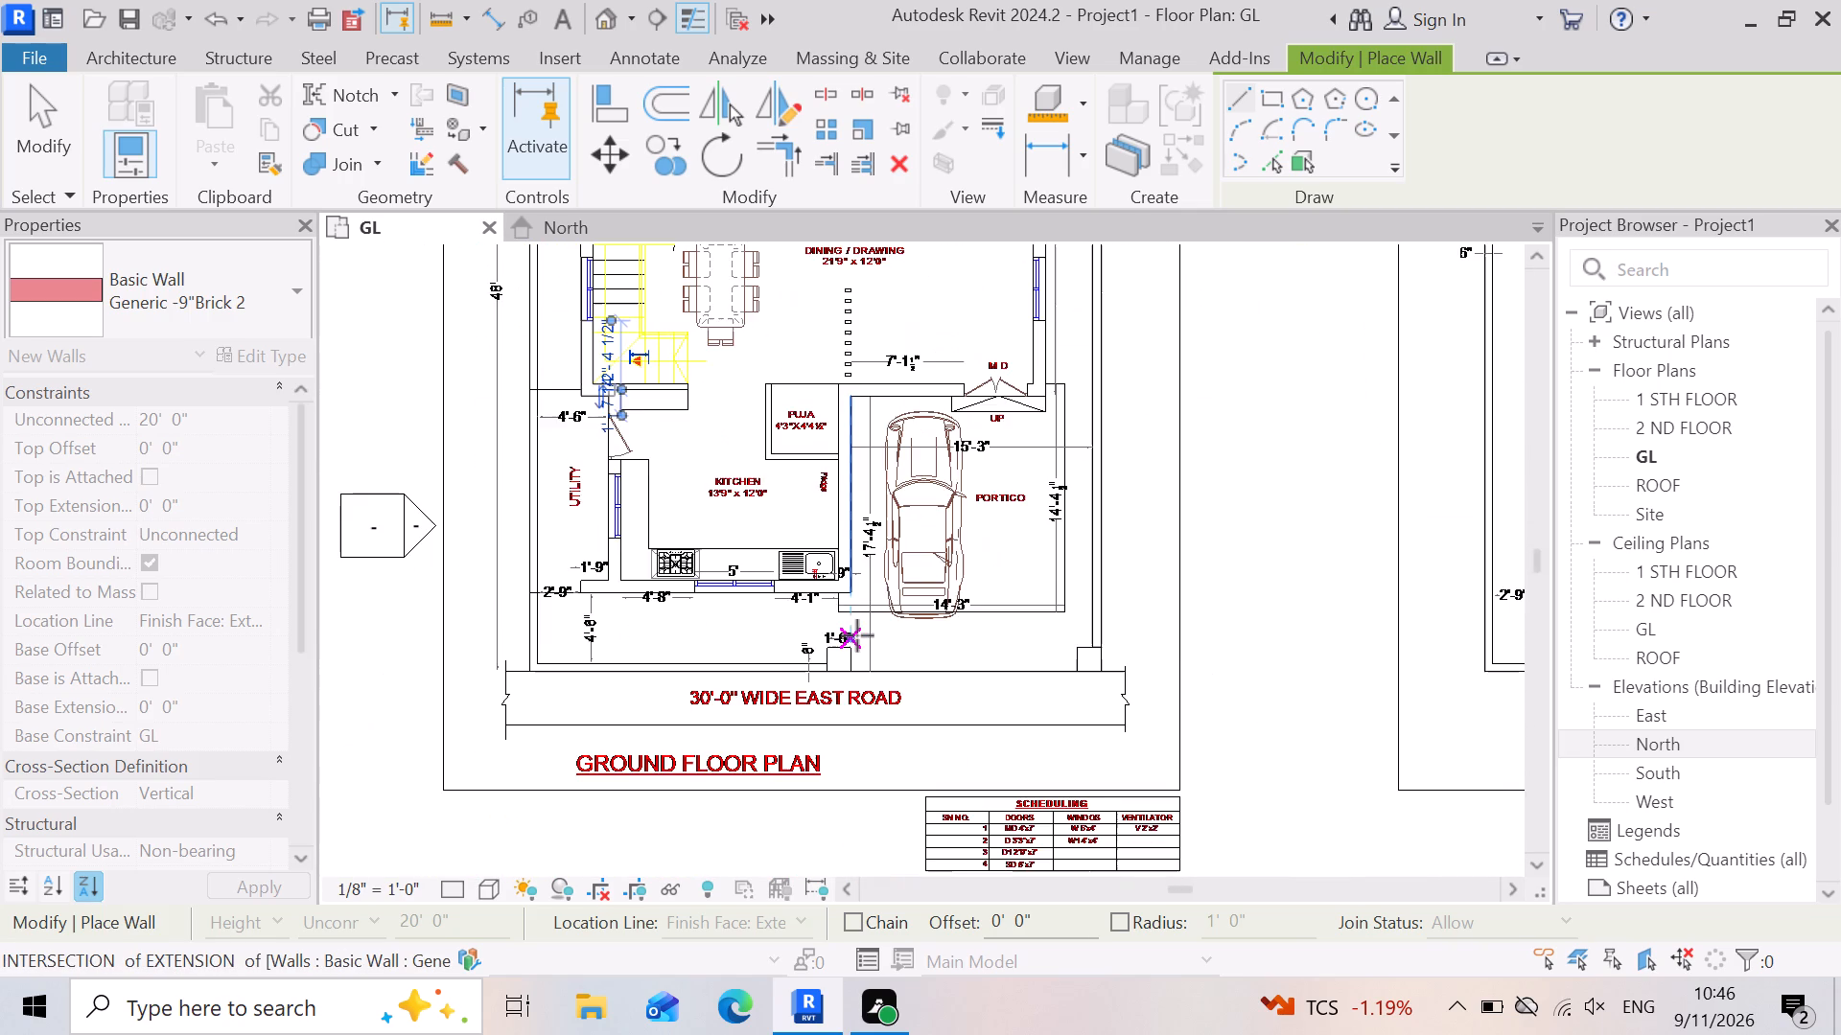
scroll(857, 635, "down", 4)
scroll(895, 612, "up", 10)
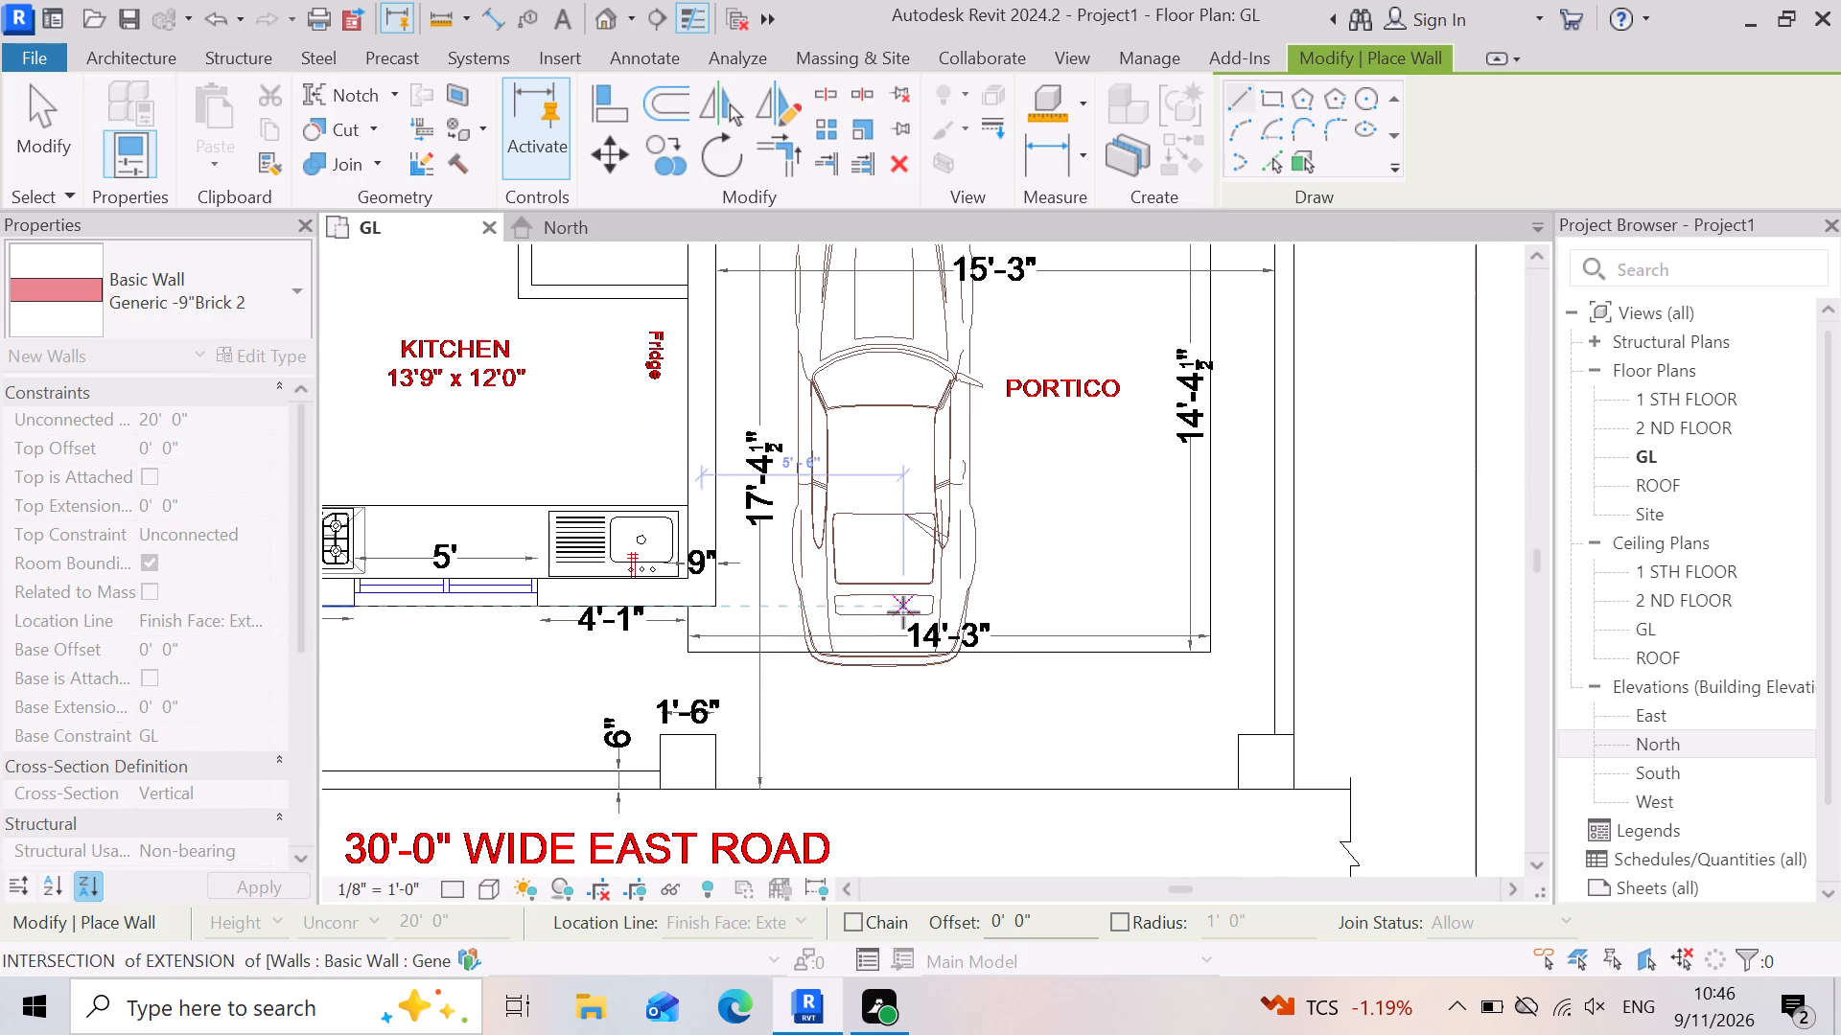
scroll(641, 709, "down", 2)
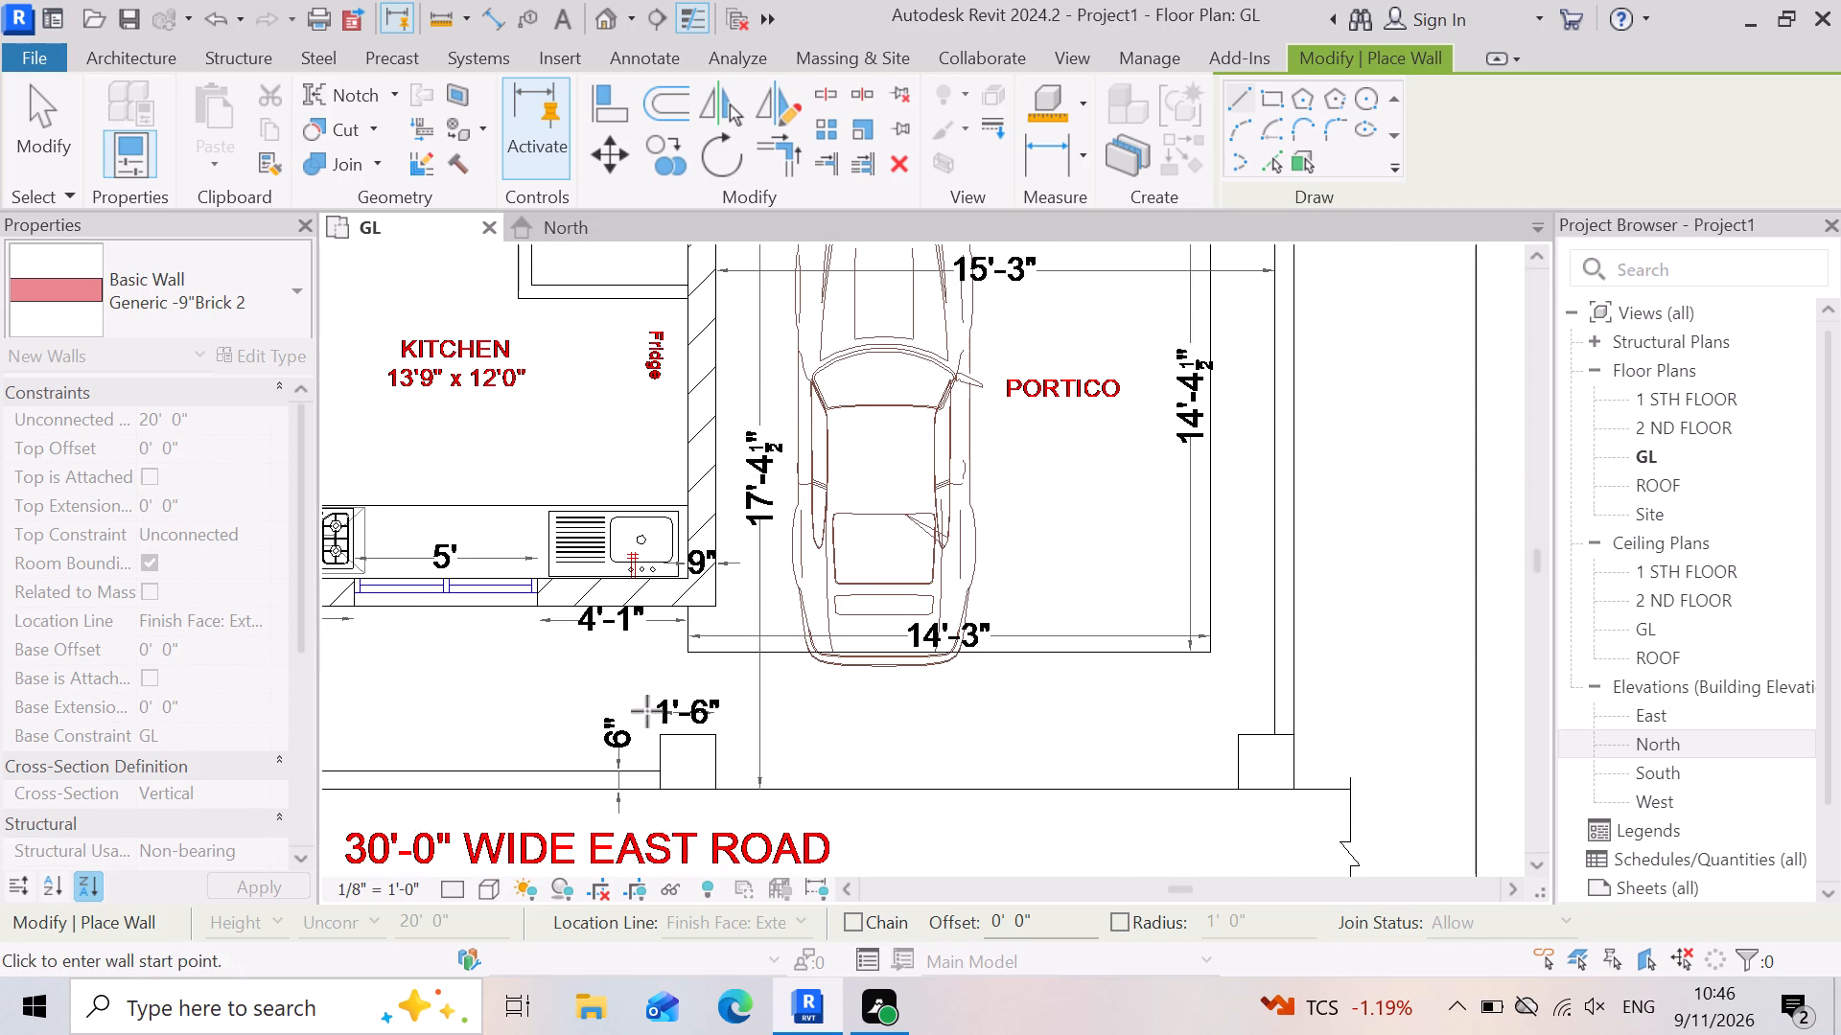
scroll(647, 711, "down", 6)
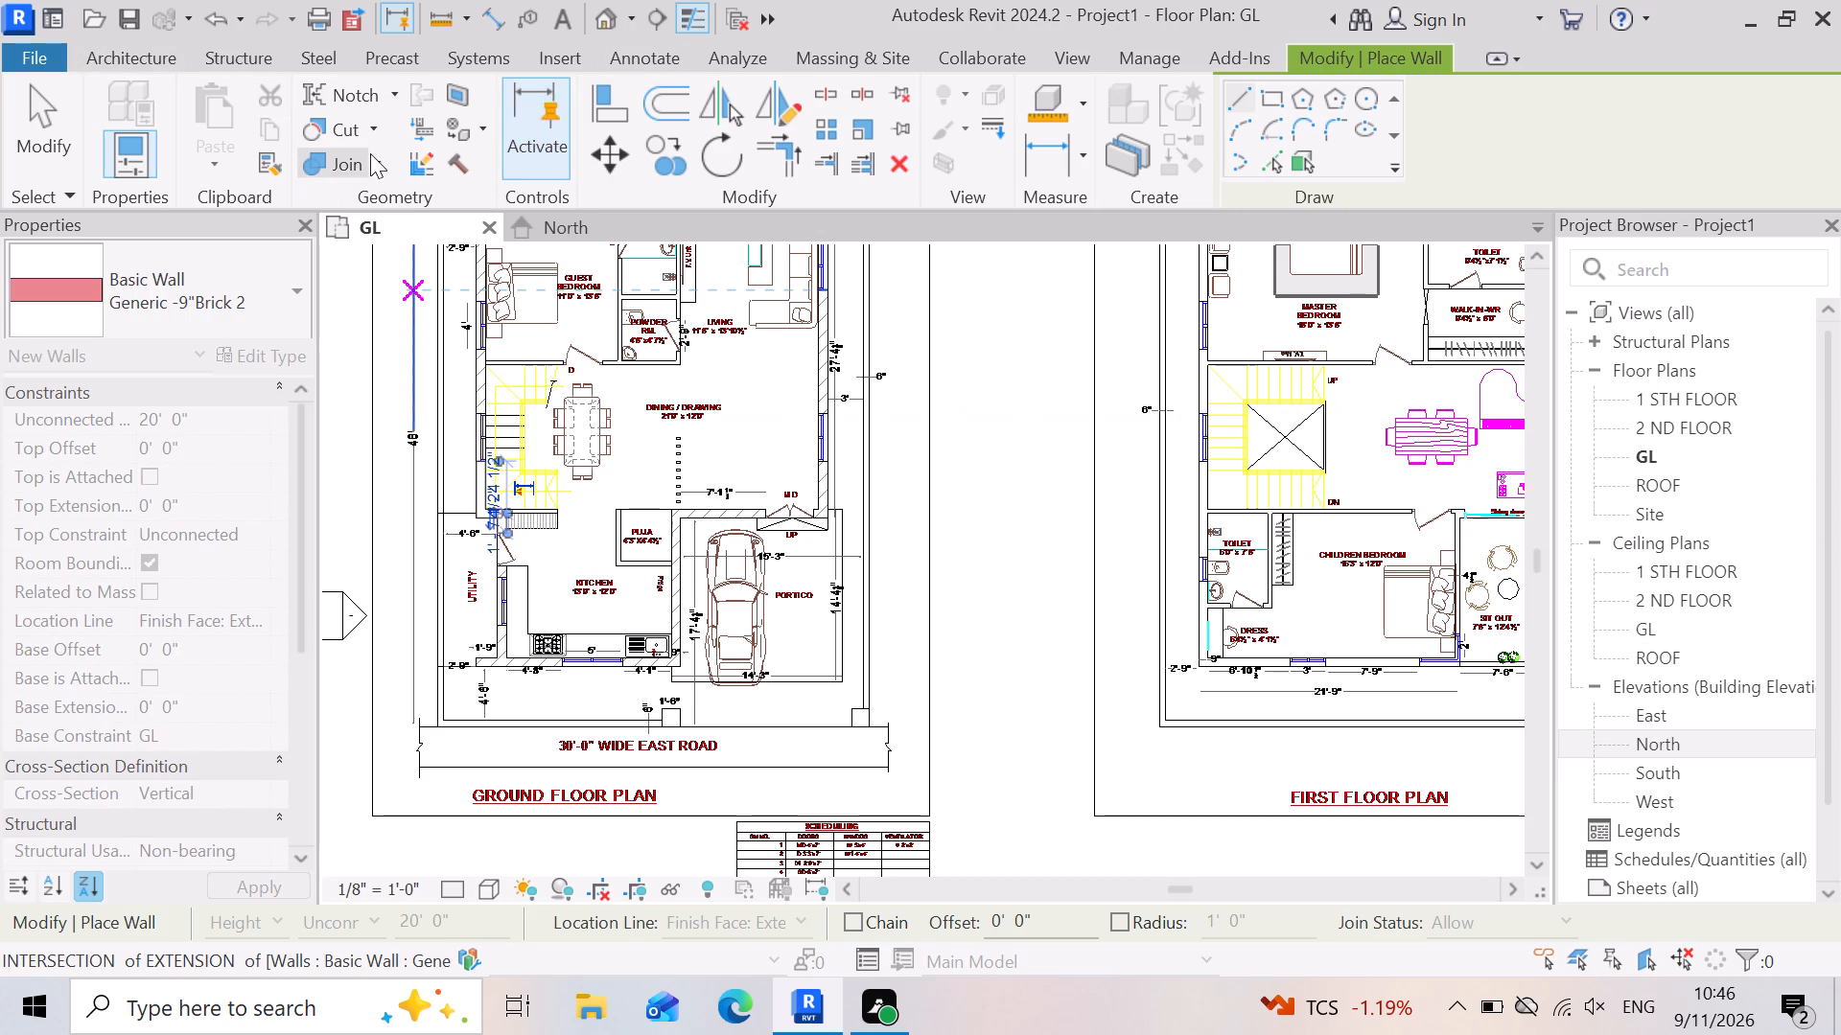
In the North elevation, select the seven front brick walls and set their top constraint to Up to level: 1 STH FLOOR.
left_click(618, 226)
scroll(618, 524, "down", 5)
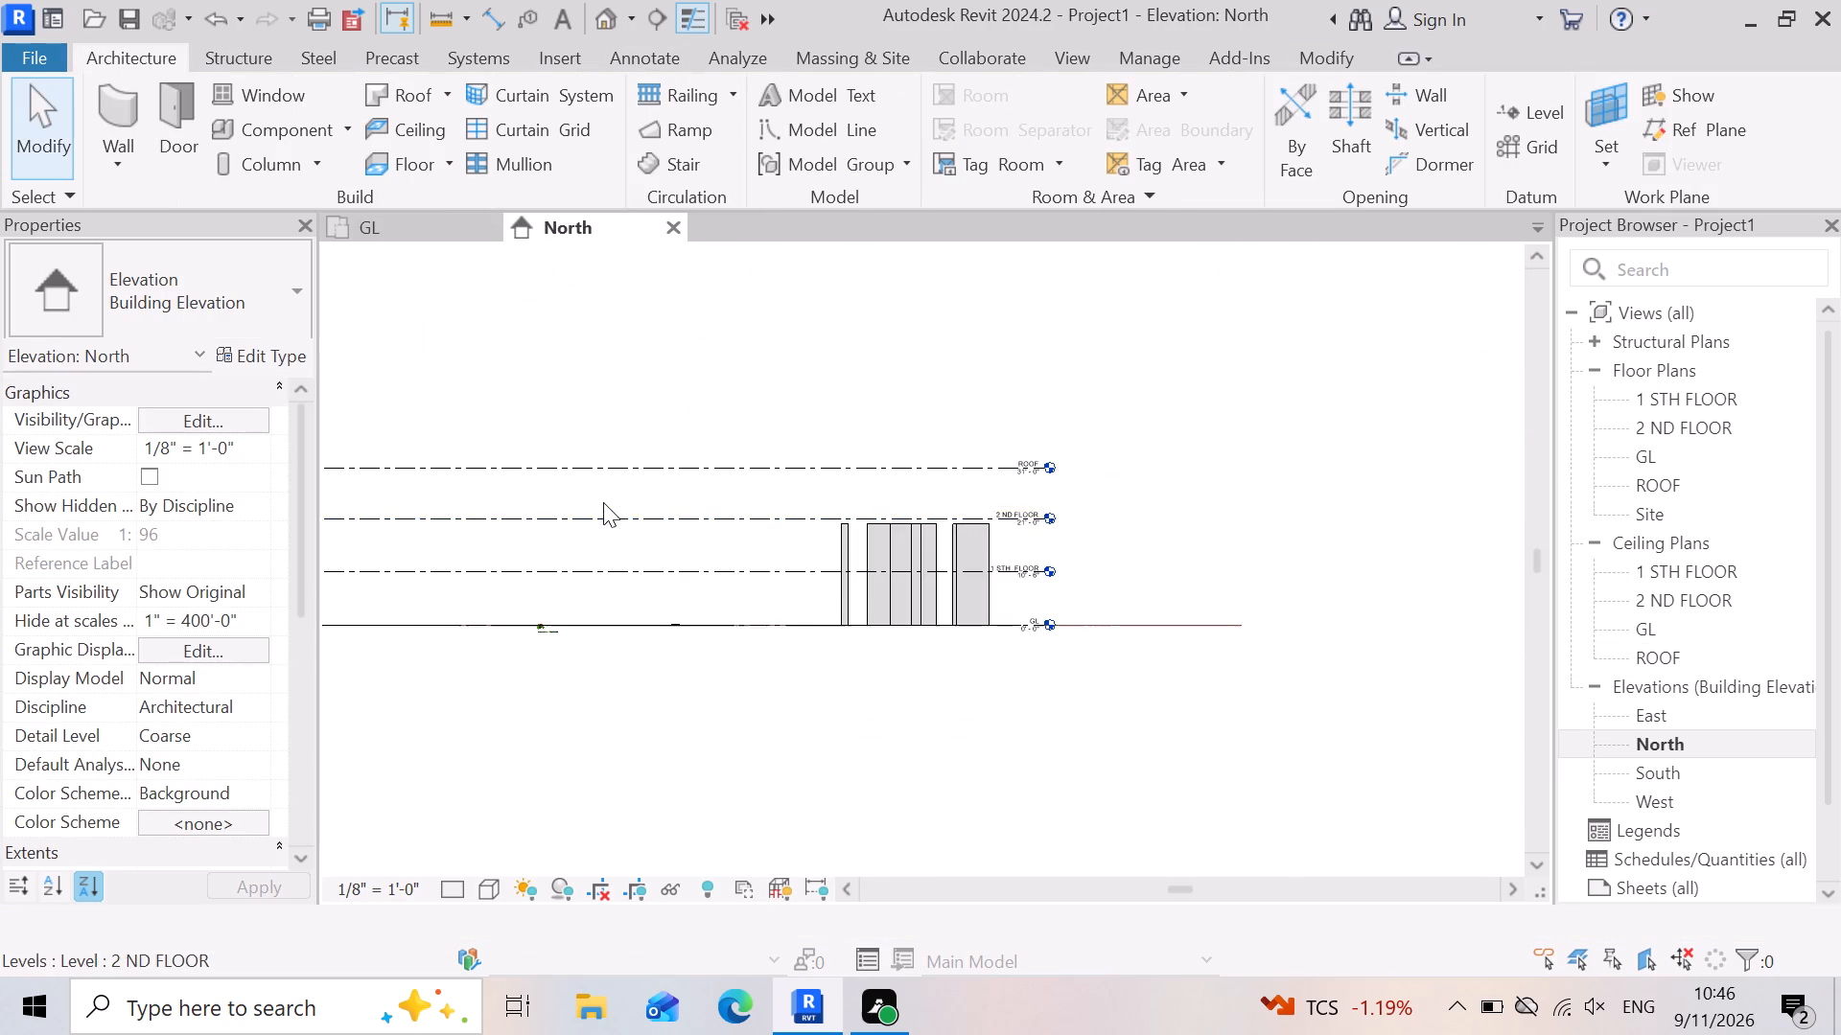
left_click_drag(883, 755, 894, 750)
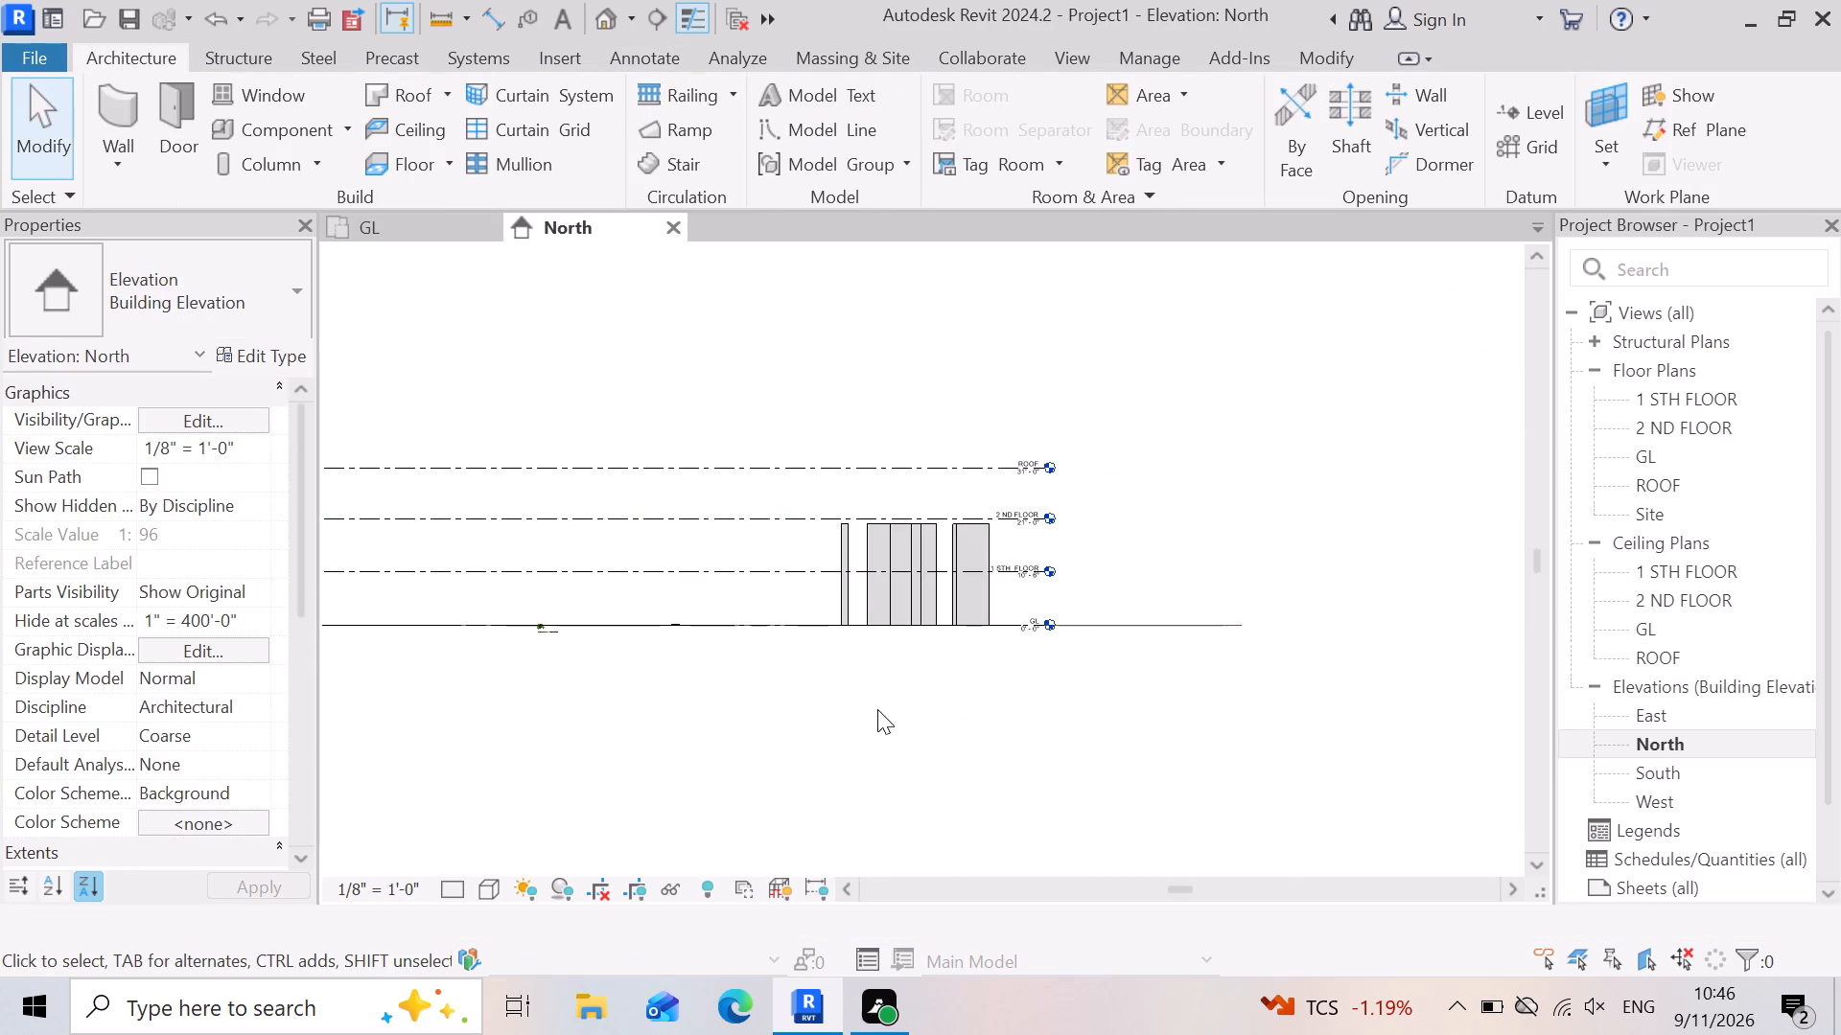
key("Escape")
scroll(875, 568, "up", 9)
left_click(1222, 535)
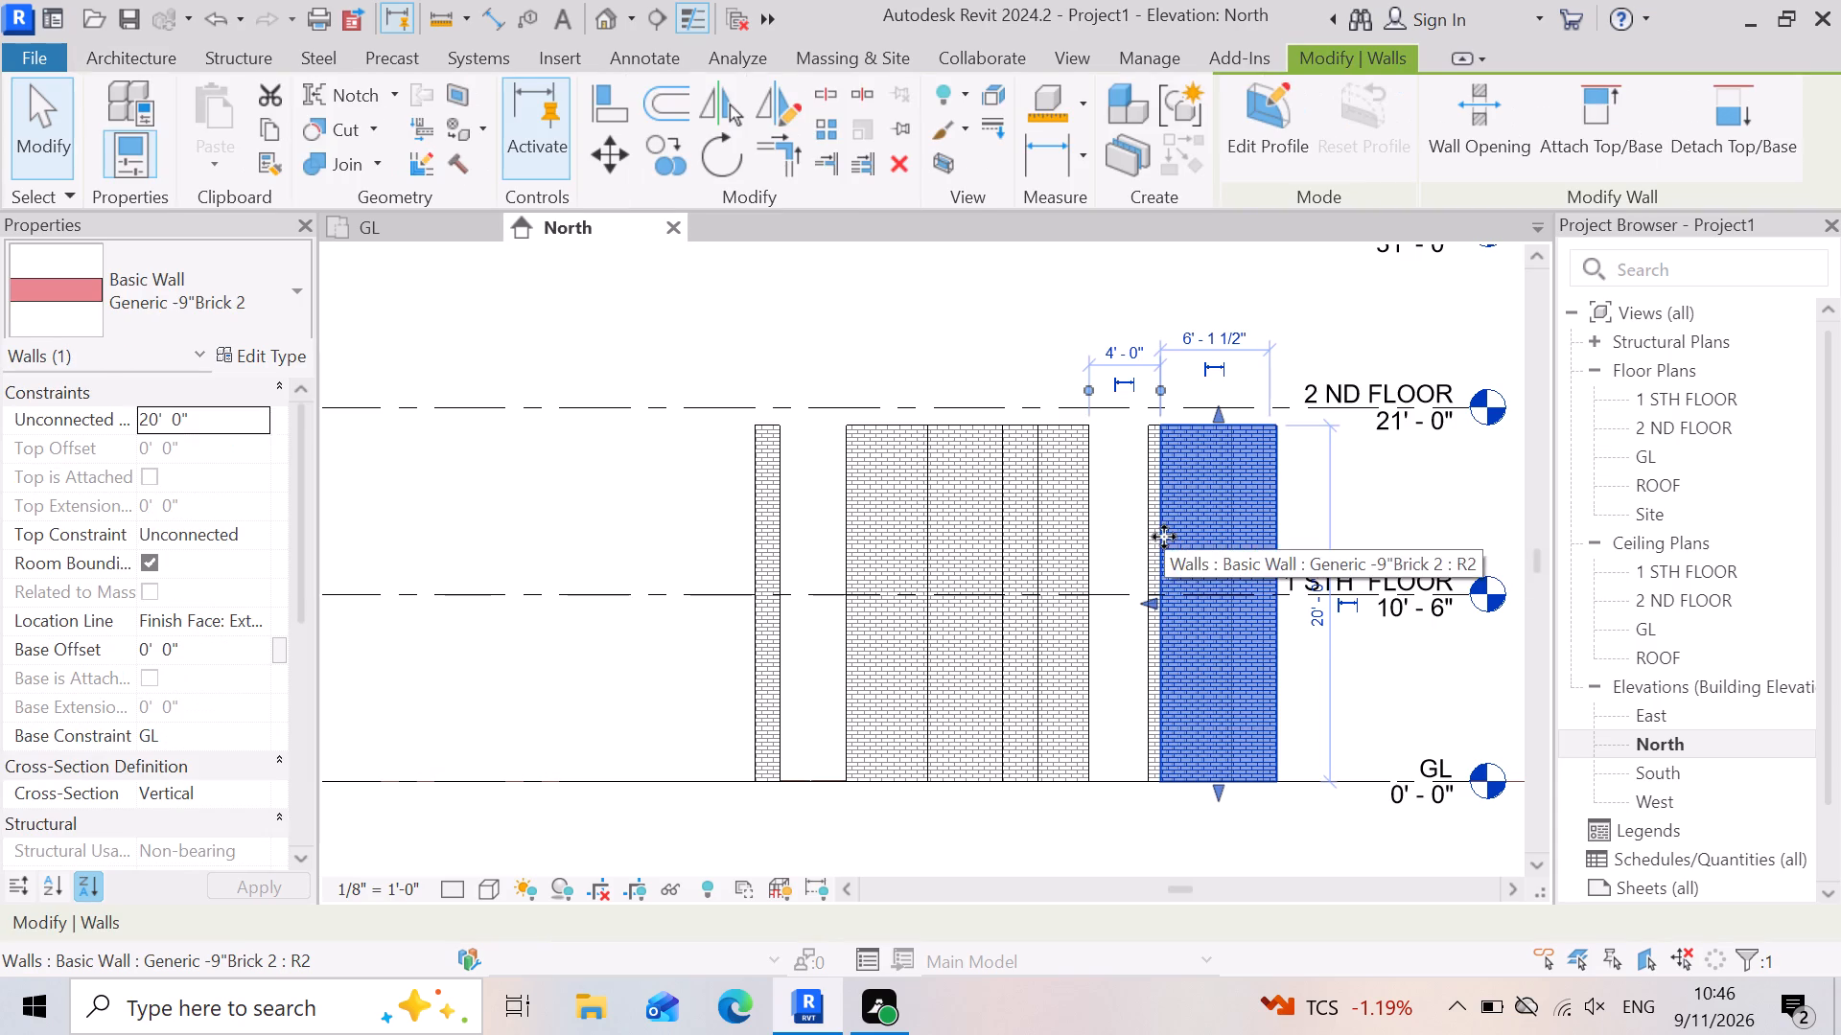
left_click(1157, 562, "ctrl")
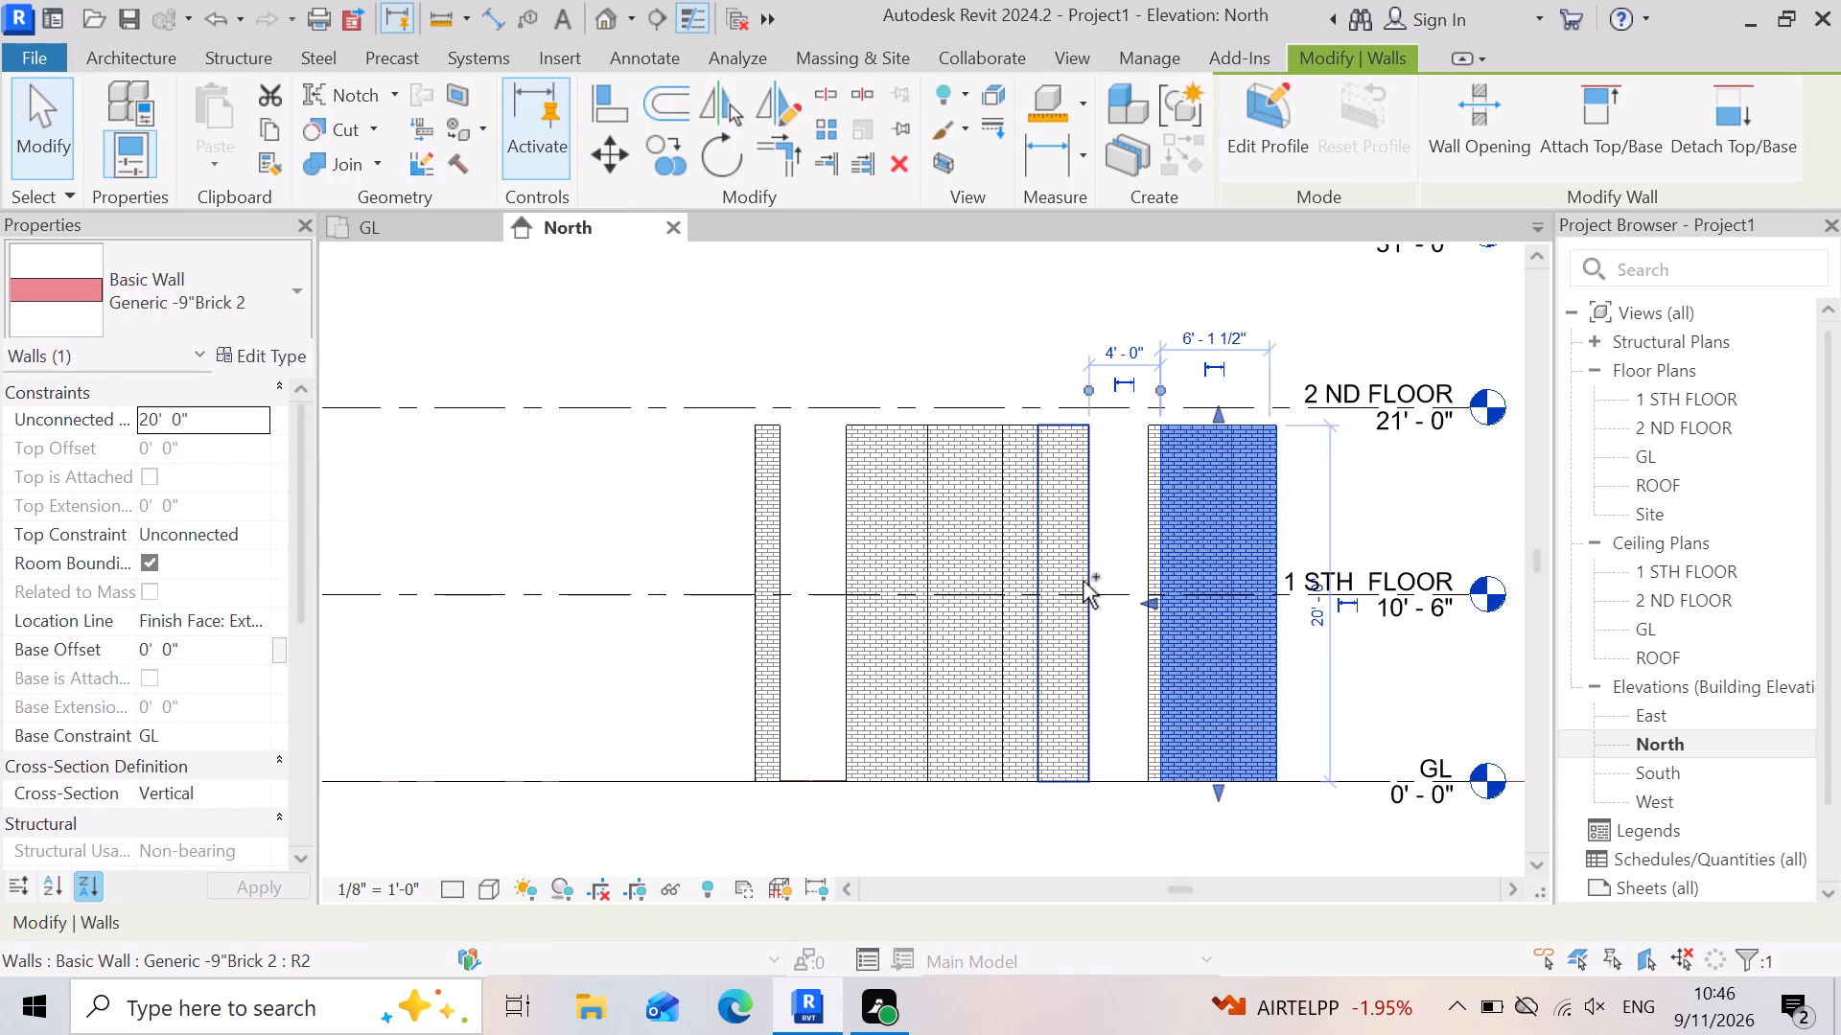
left_click(1057, 575, "ctrl")
left_click(990, 568, "ctrl")
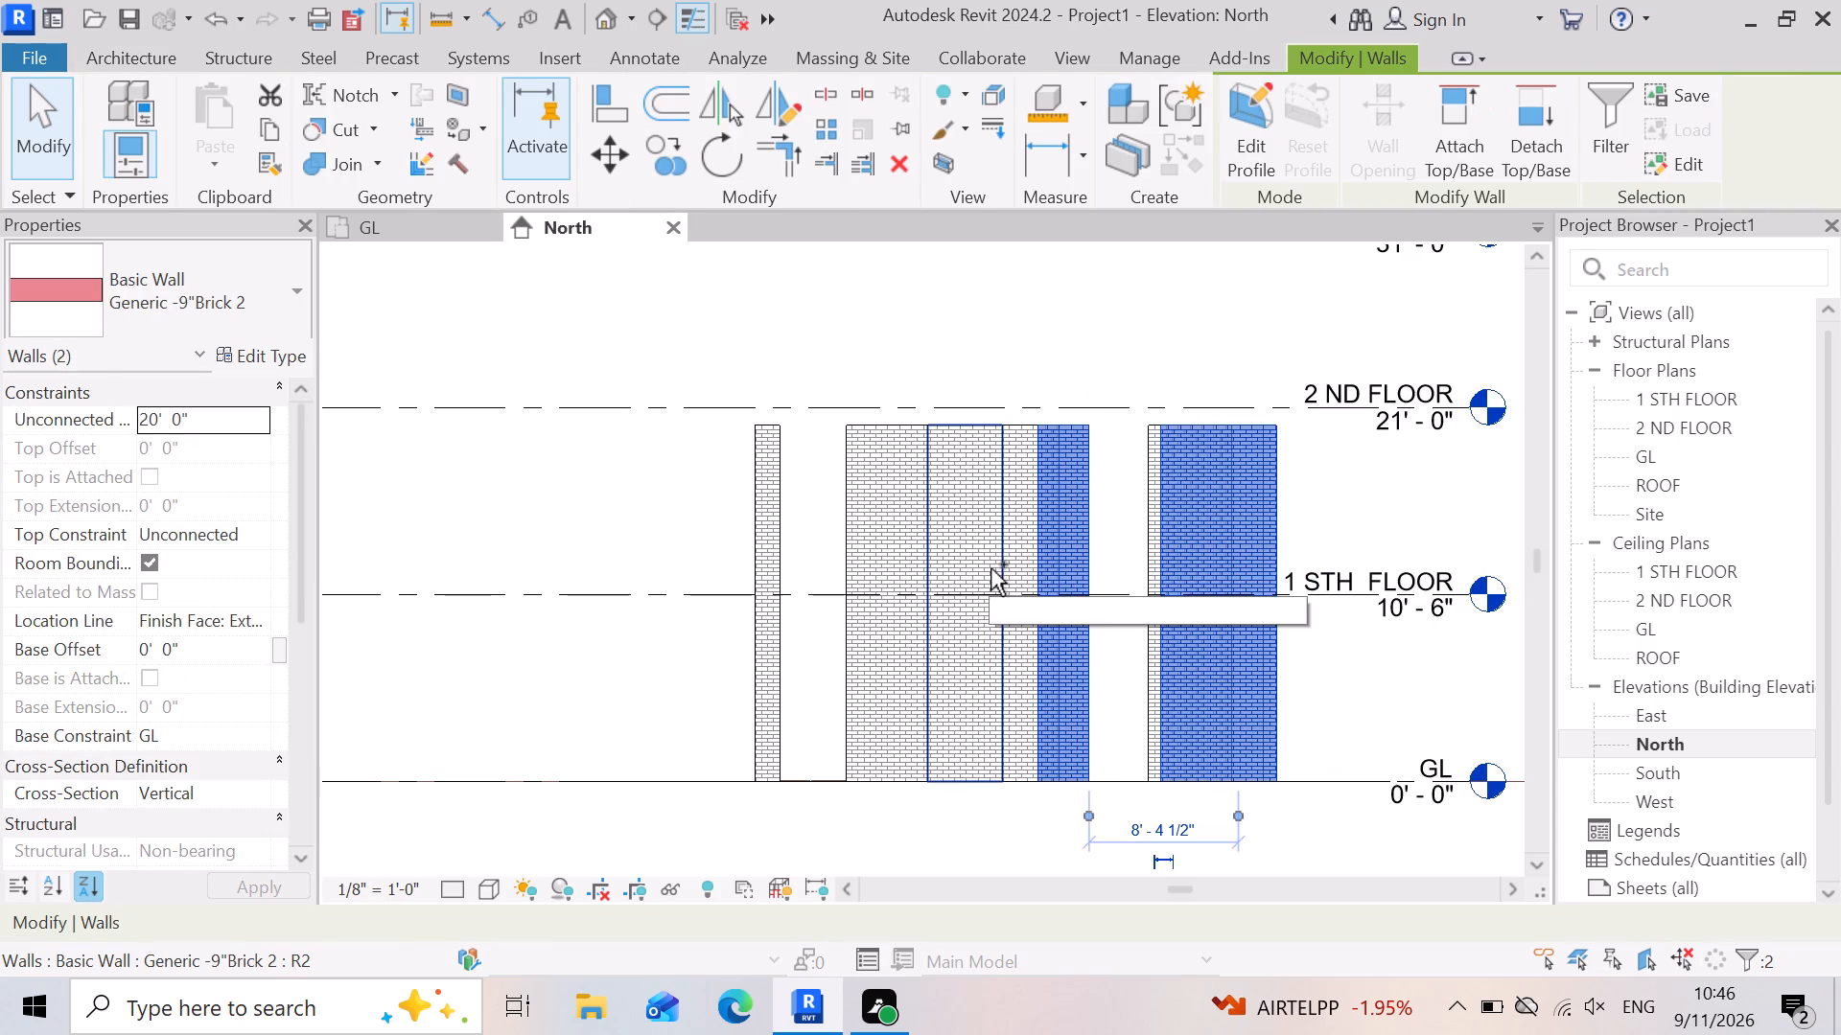
left_click(1022, 558, "ctrl")
left_click(856, 554, "ctrl")
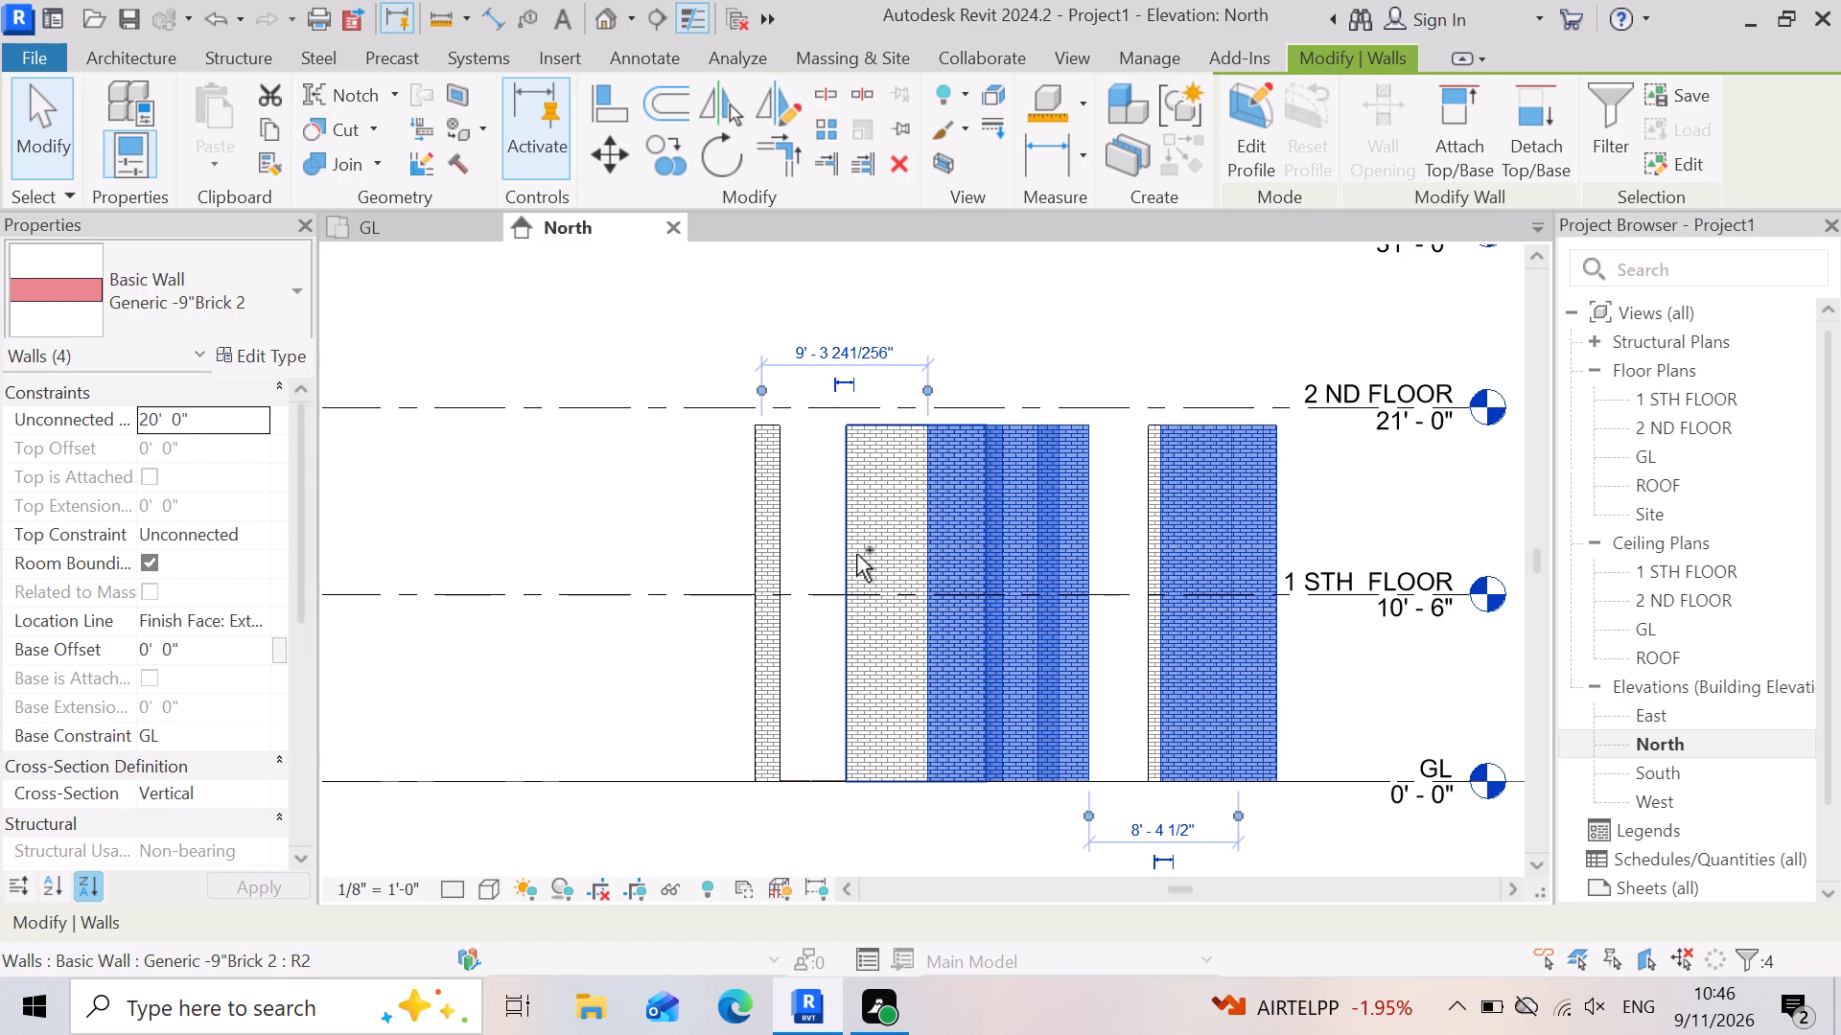
left_click(749, 557, "ctrl")
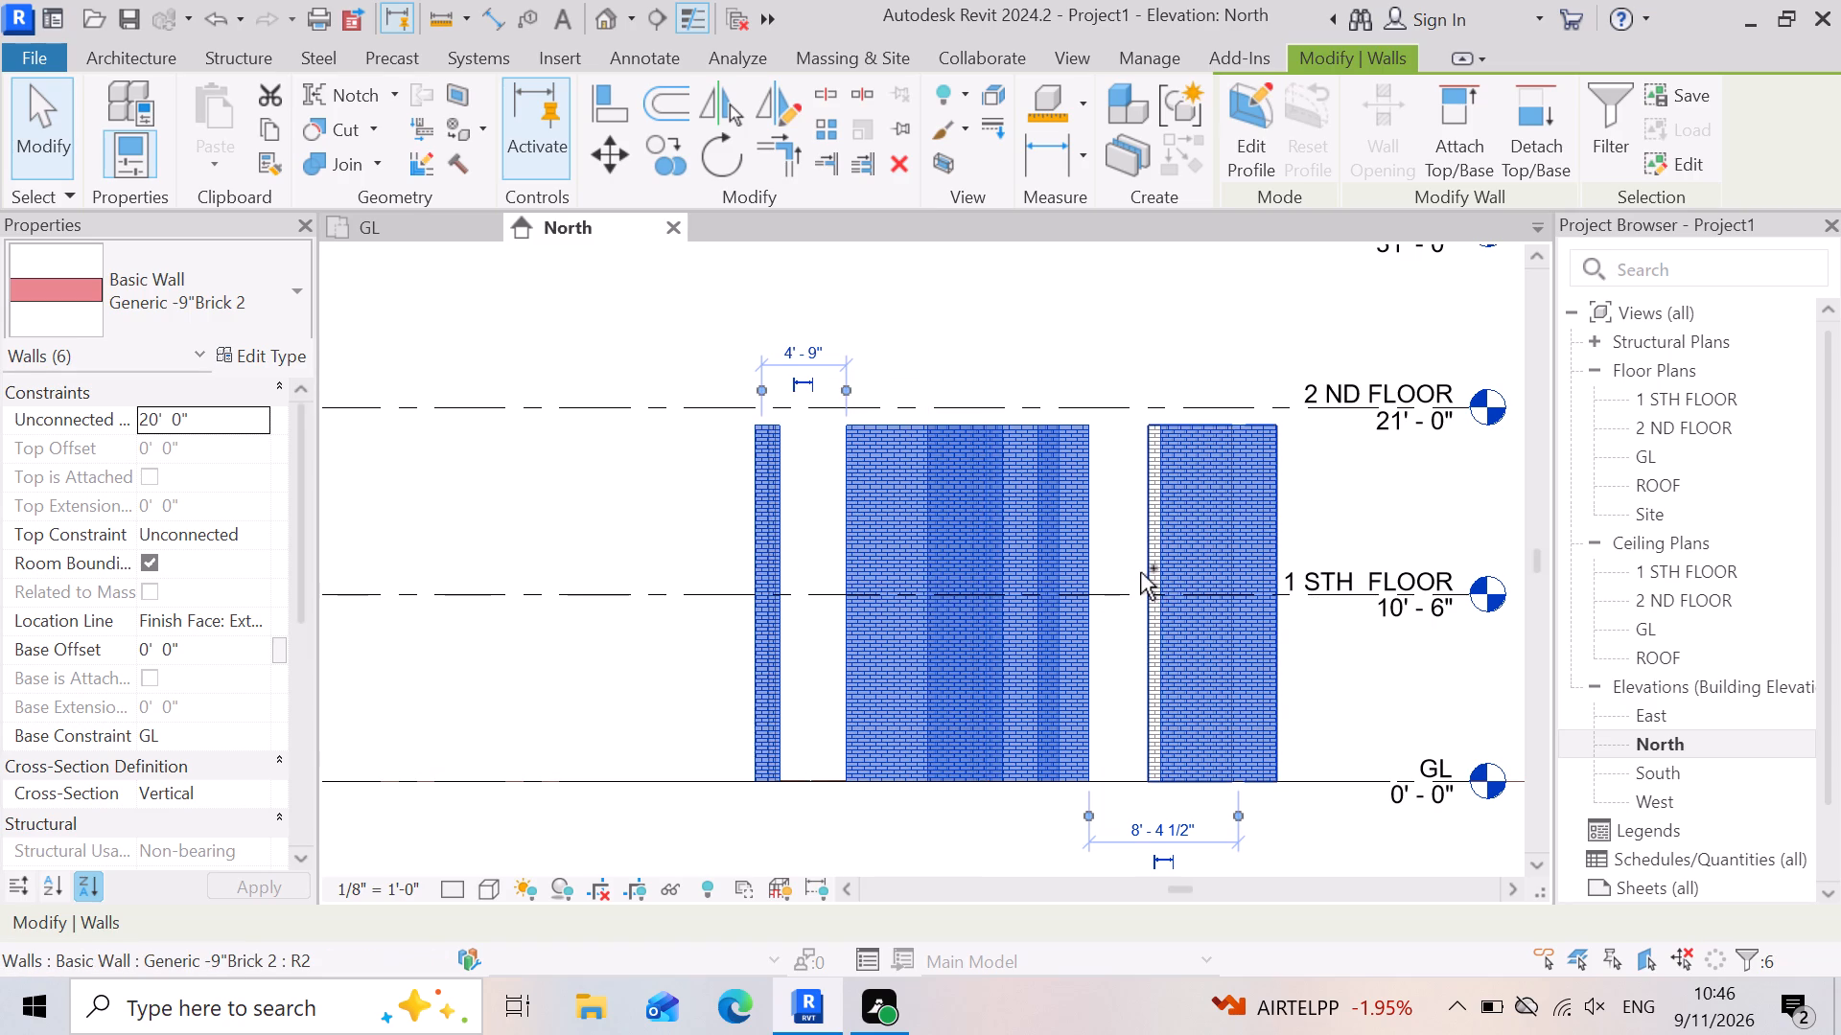
left_click(1140, 572, "ctrl")
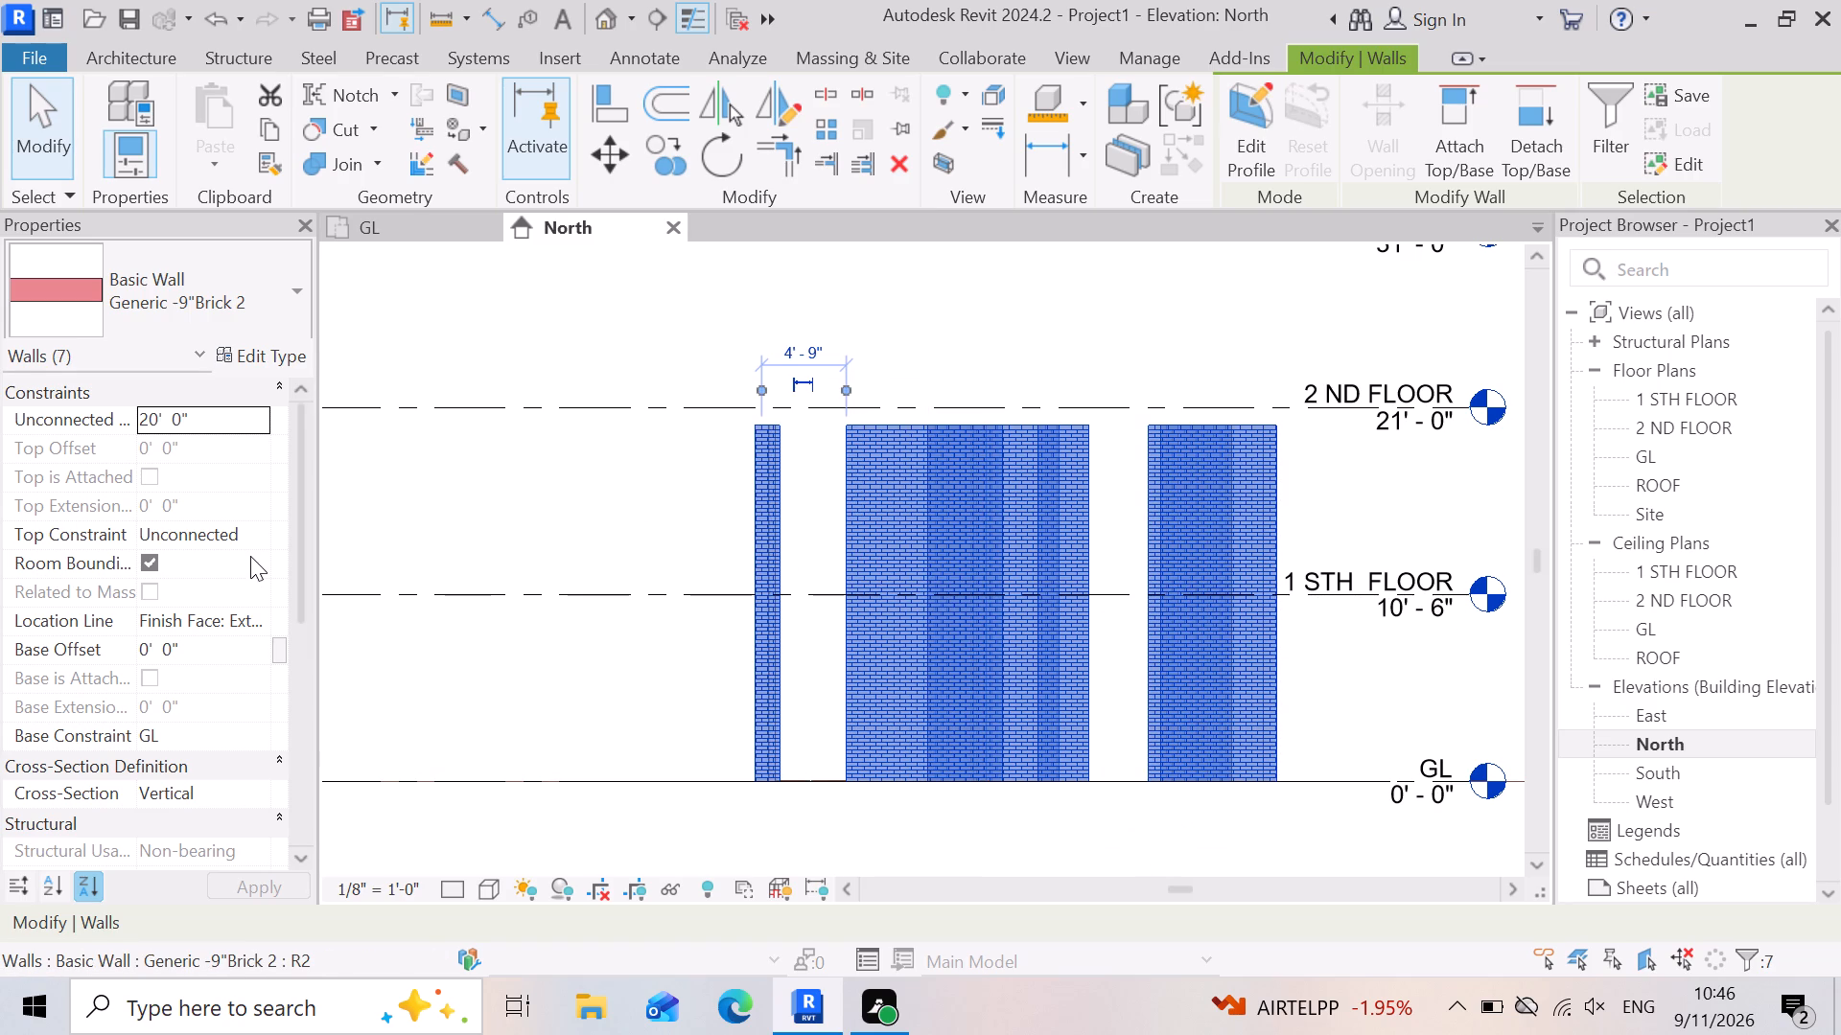
left_click(251, 540)
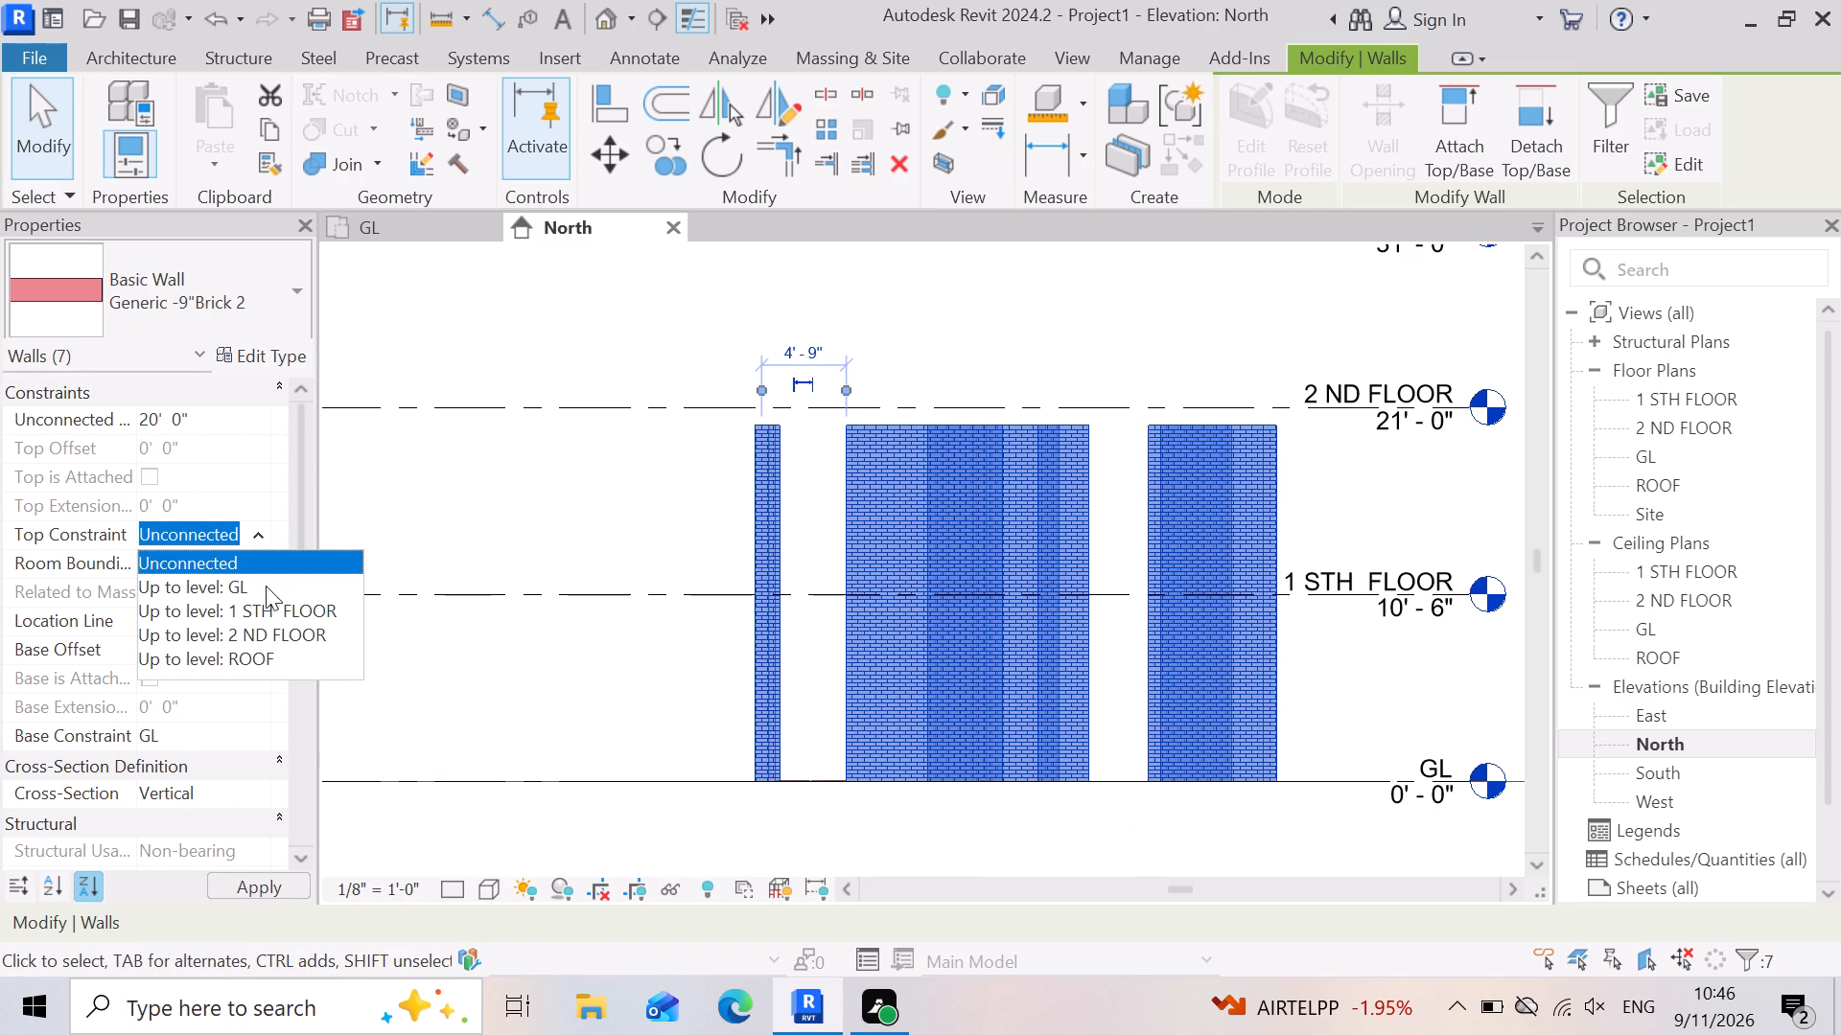
left_click(276, 608)
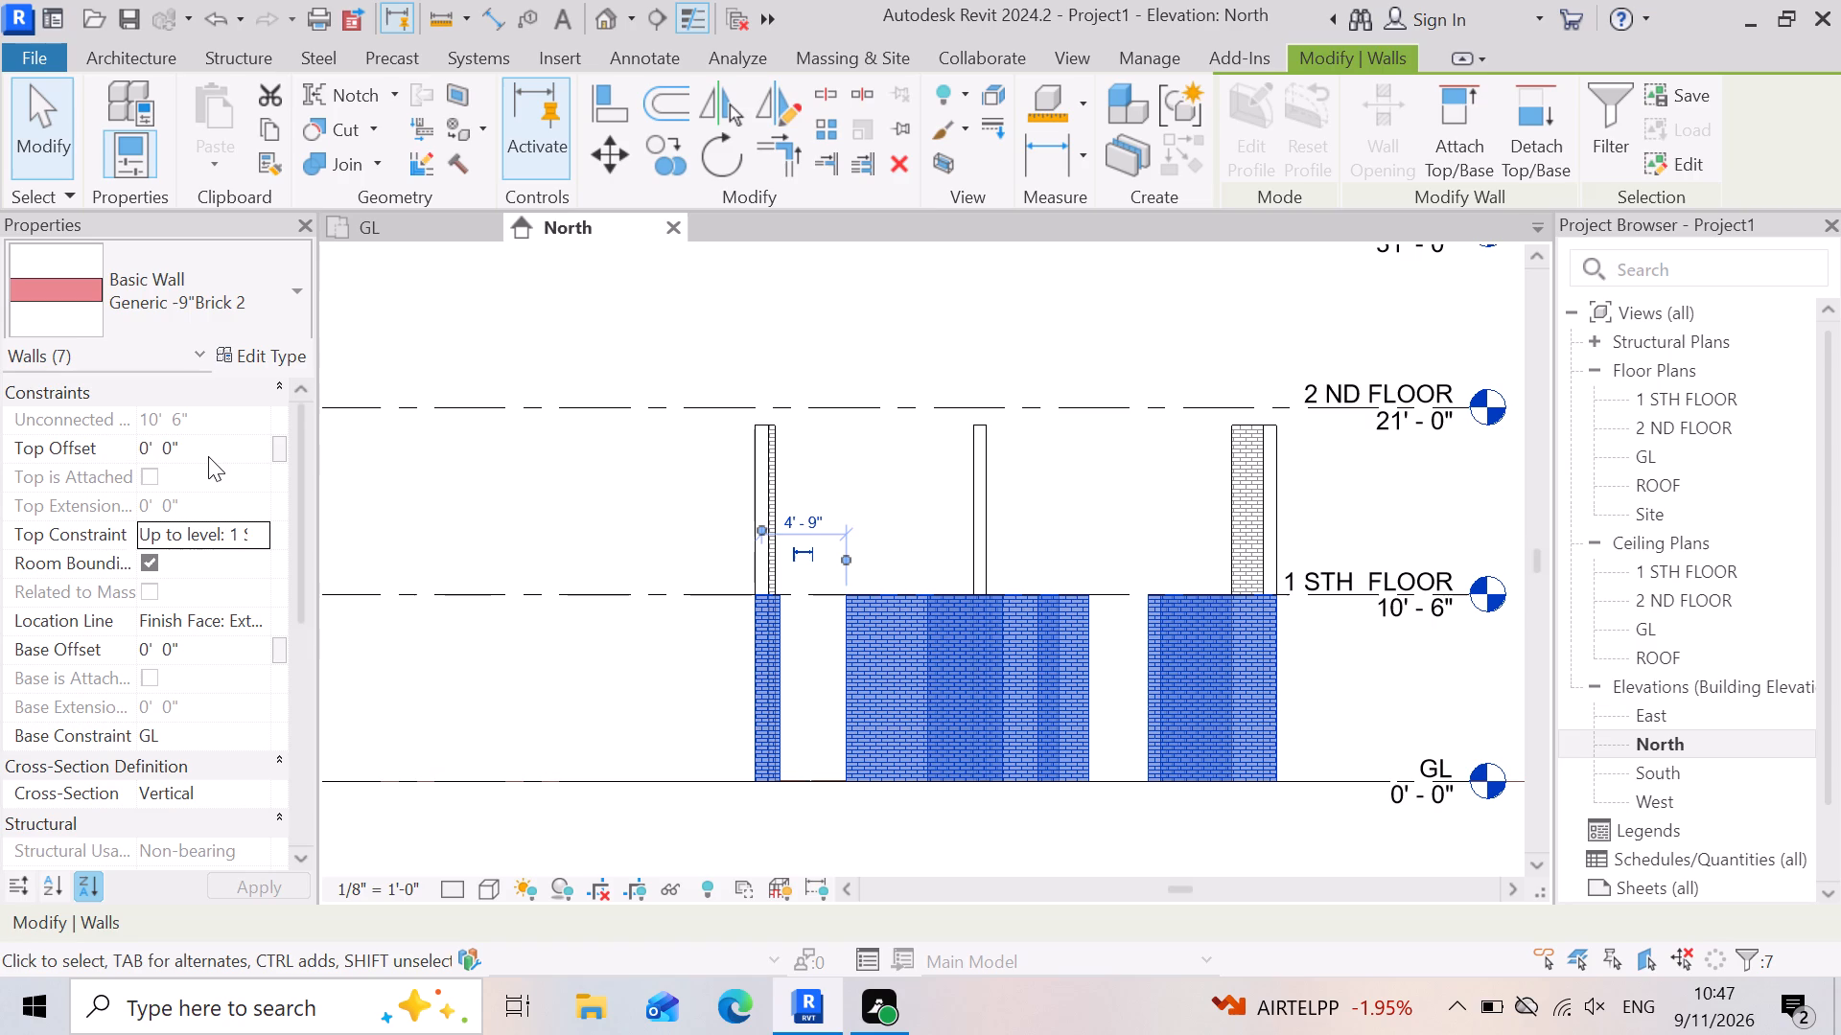
Set the seven selected walls' top offset to -6" and deselect them.
left_click(211, 453)
key("BackSpace")
type("-6")
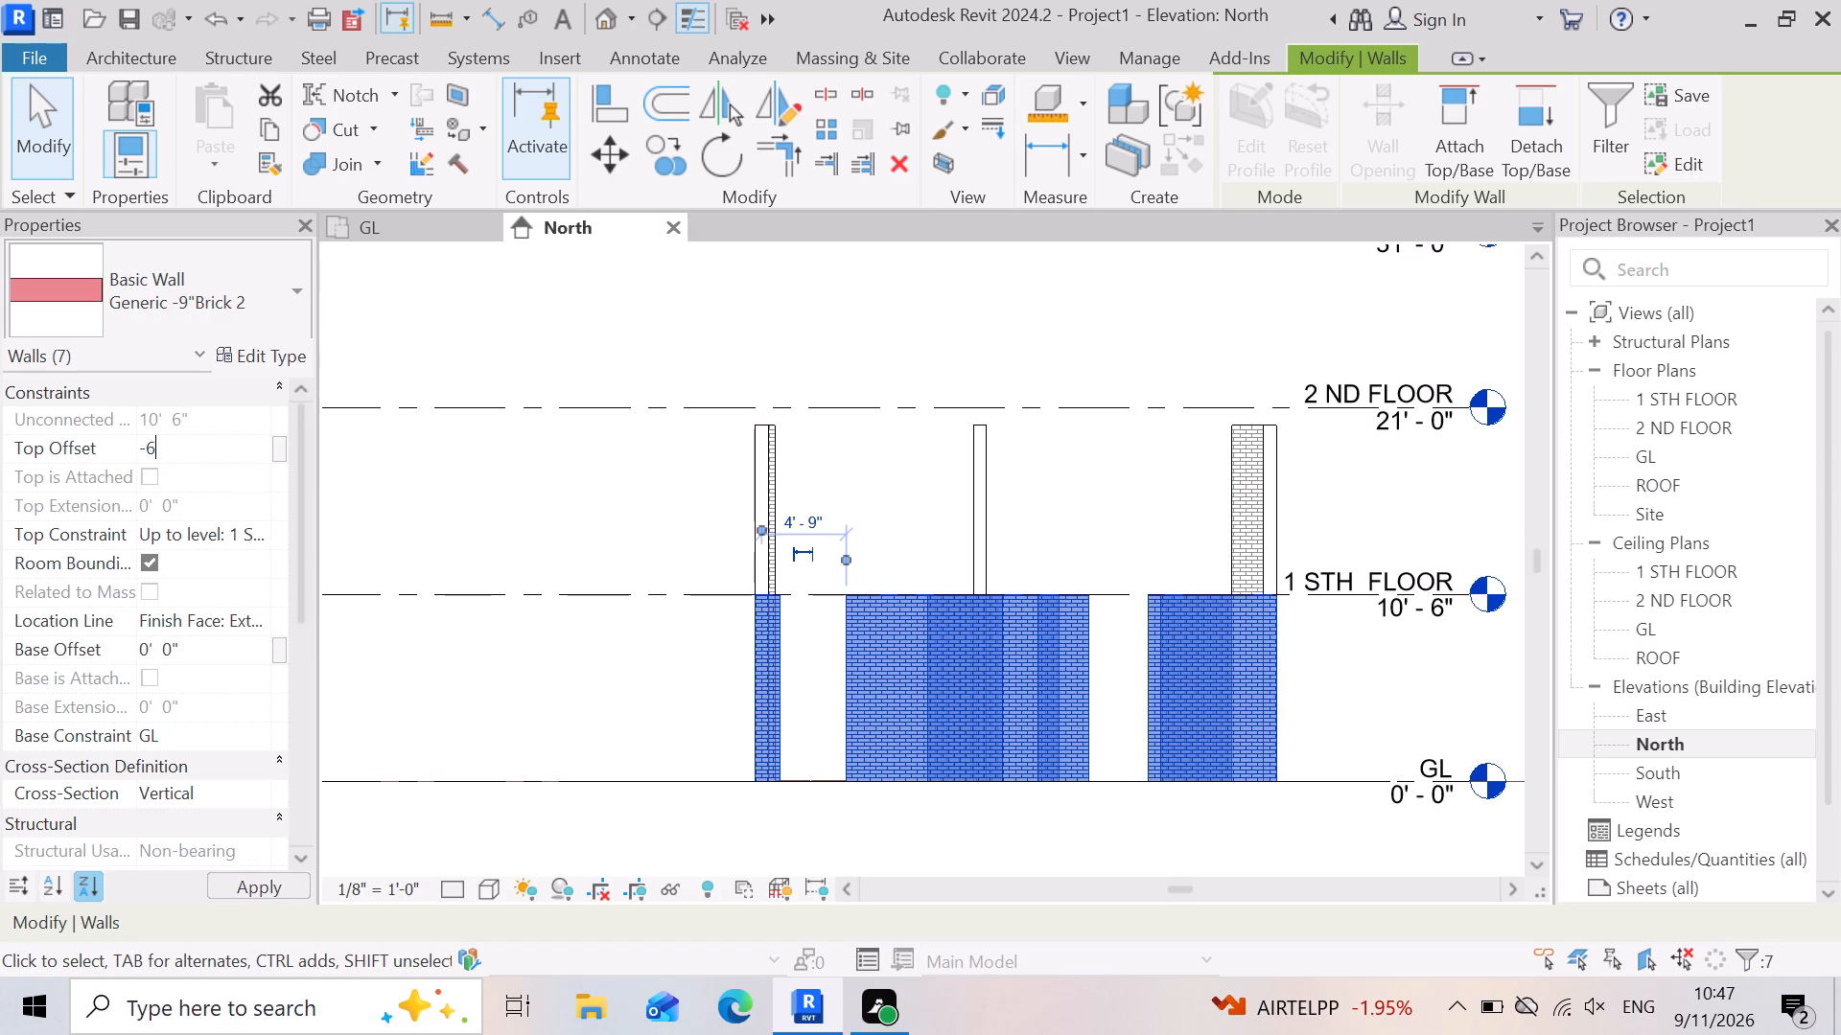
key("shift+quotedbl")
key("Return")
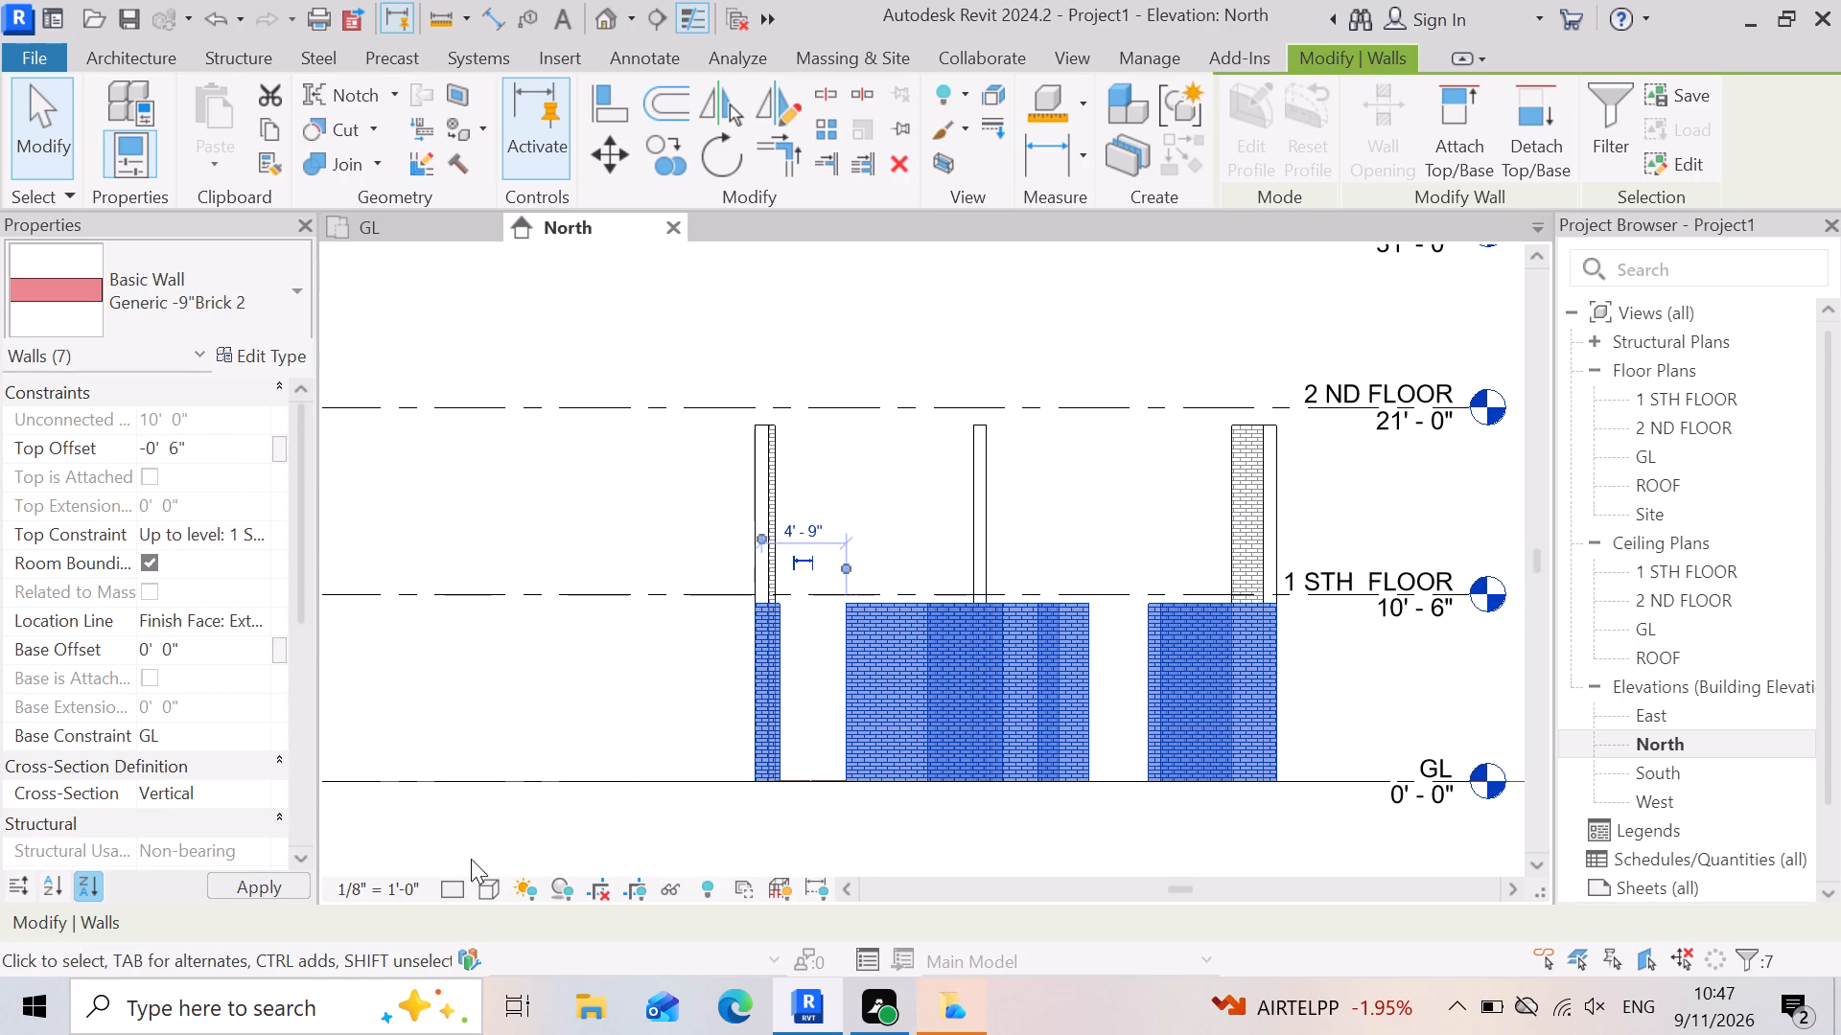
left_click(470, 777)
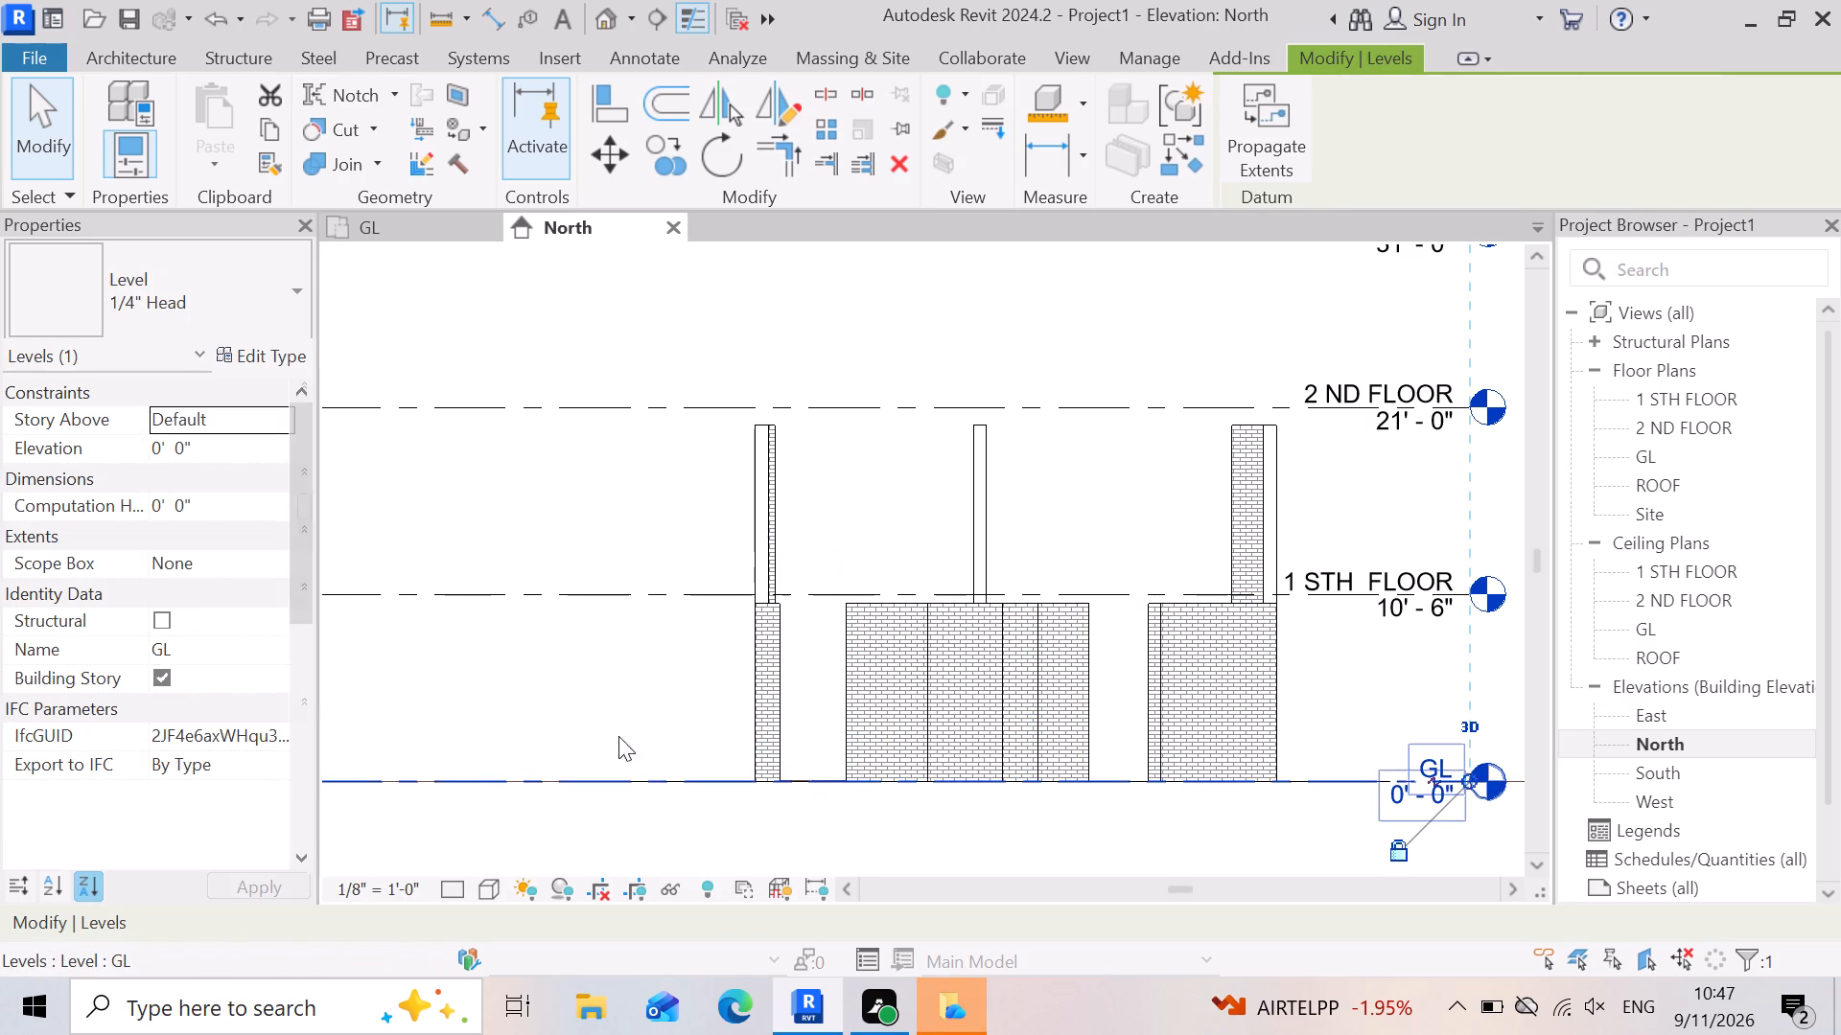
Select six walls still rising above 1 STH FLOOR and set their top constraint to Up to level: 1 STH FLOOR.
left_click(1265, 525)
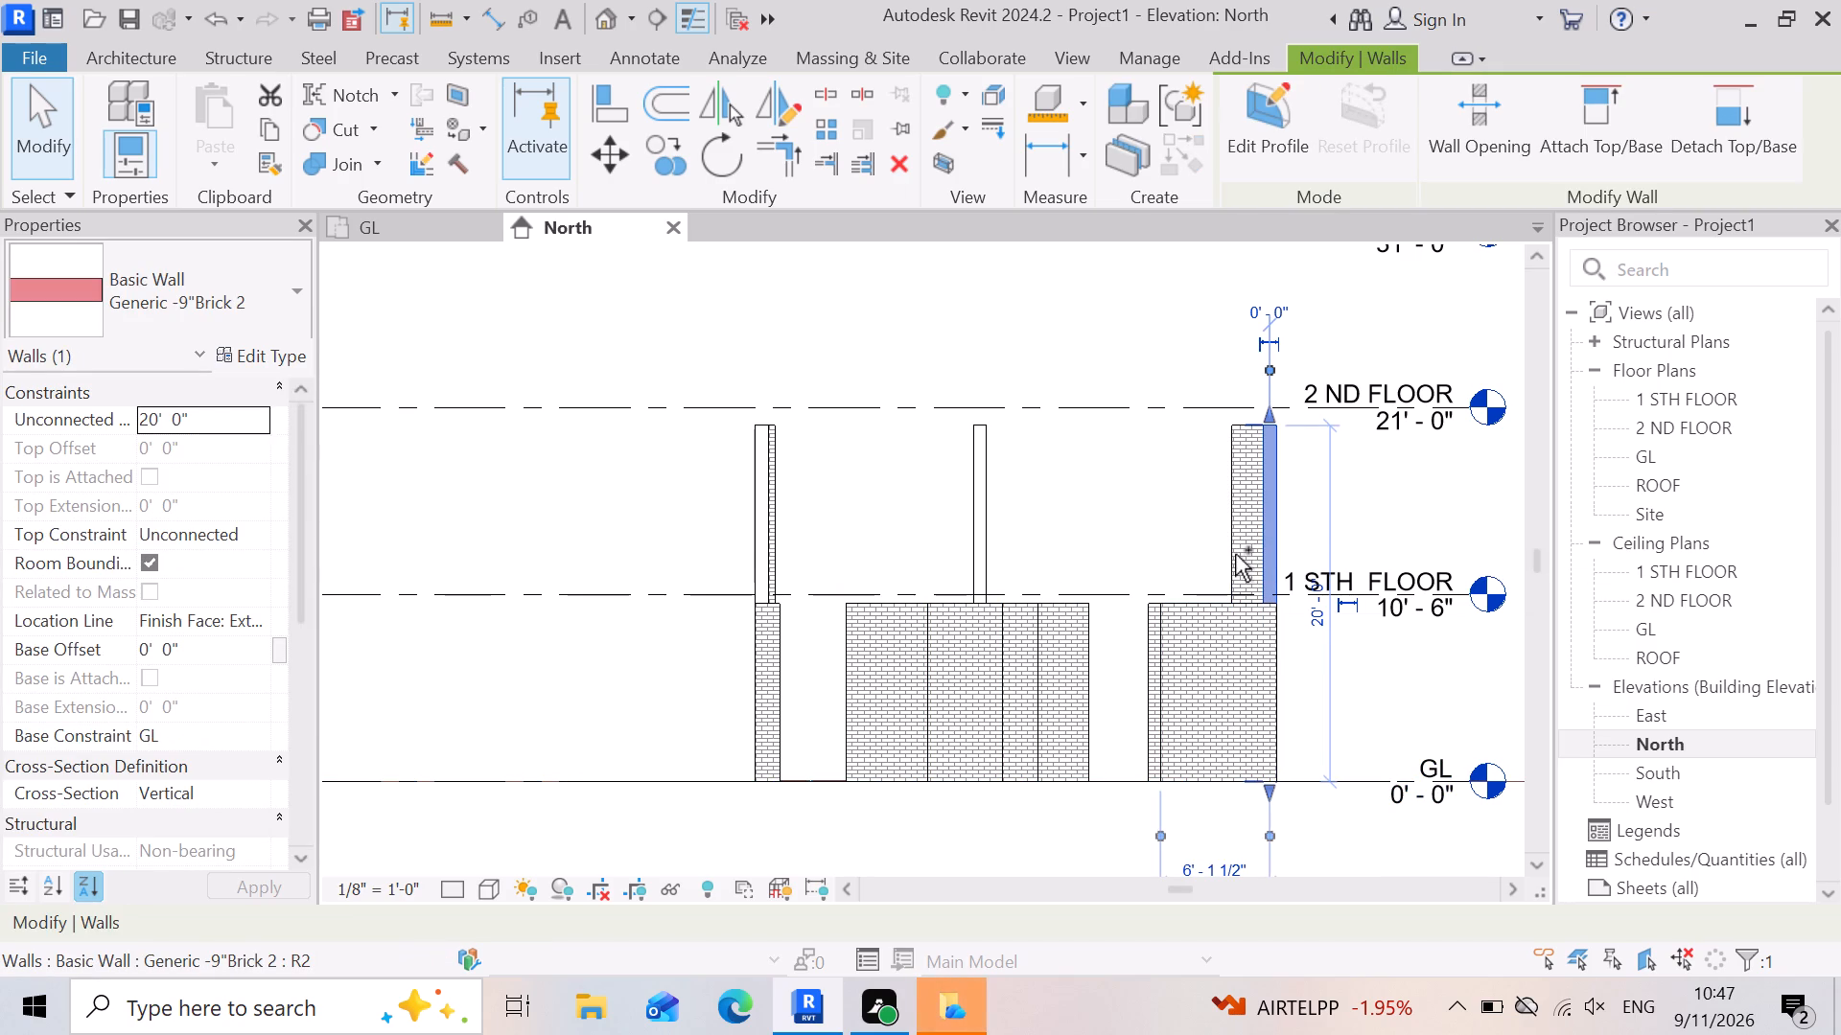
left_click(1235, 554, "ctrl")
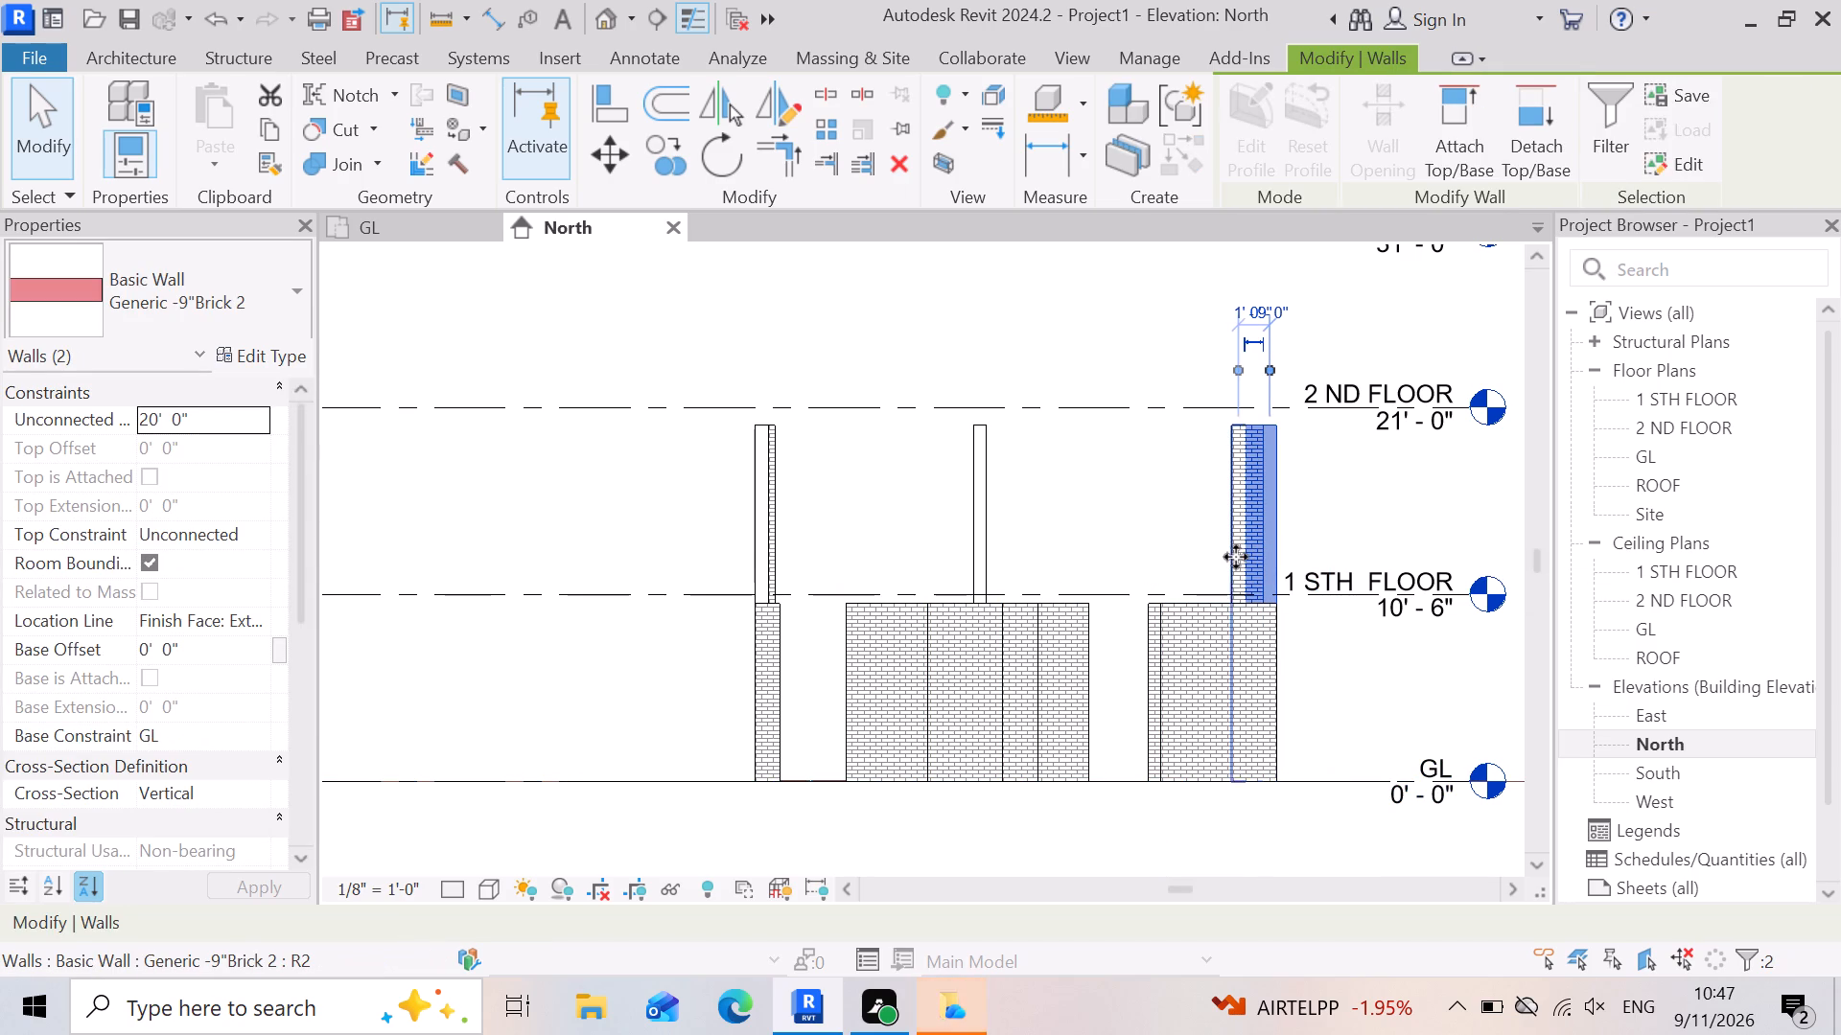
left_click(1236, 557, "ctrl")
scroll(1245, 580, "up", 13, "ctrl")
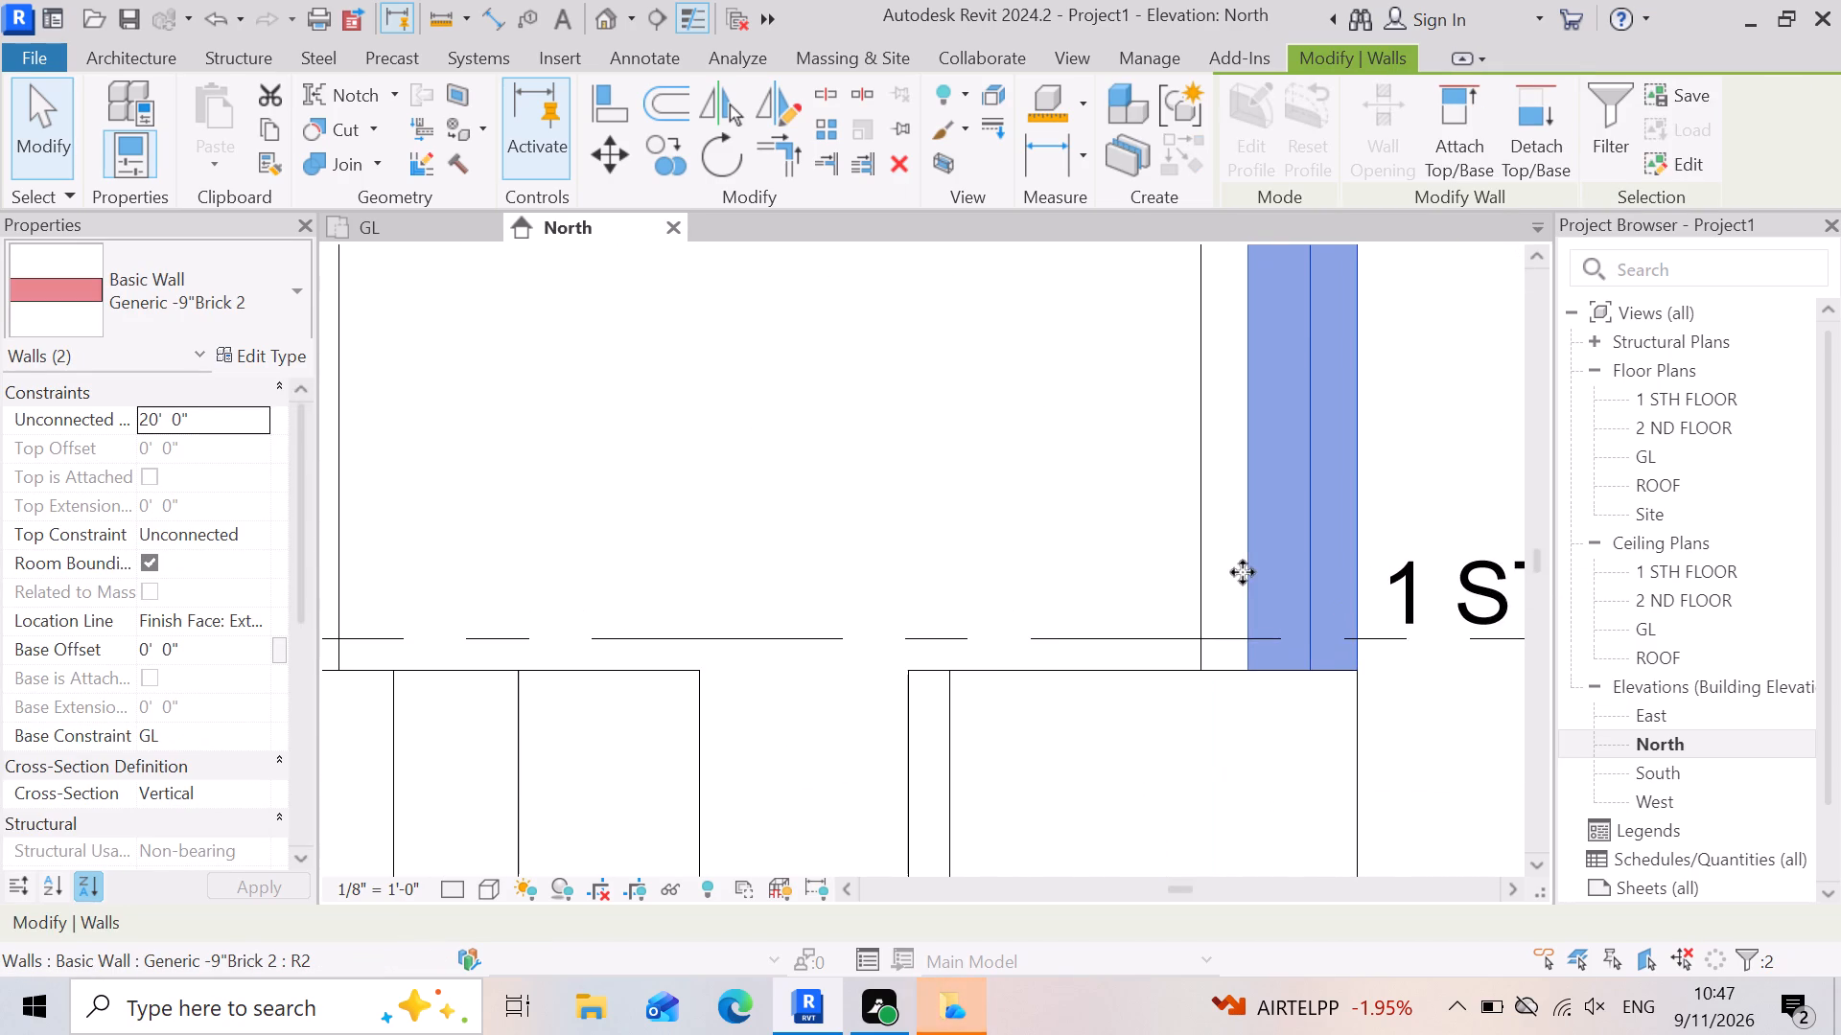
left_click(1212, 553, "ctrl")
scroll(1270, 632, "down", 8)
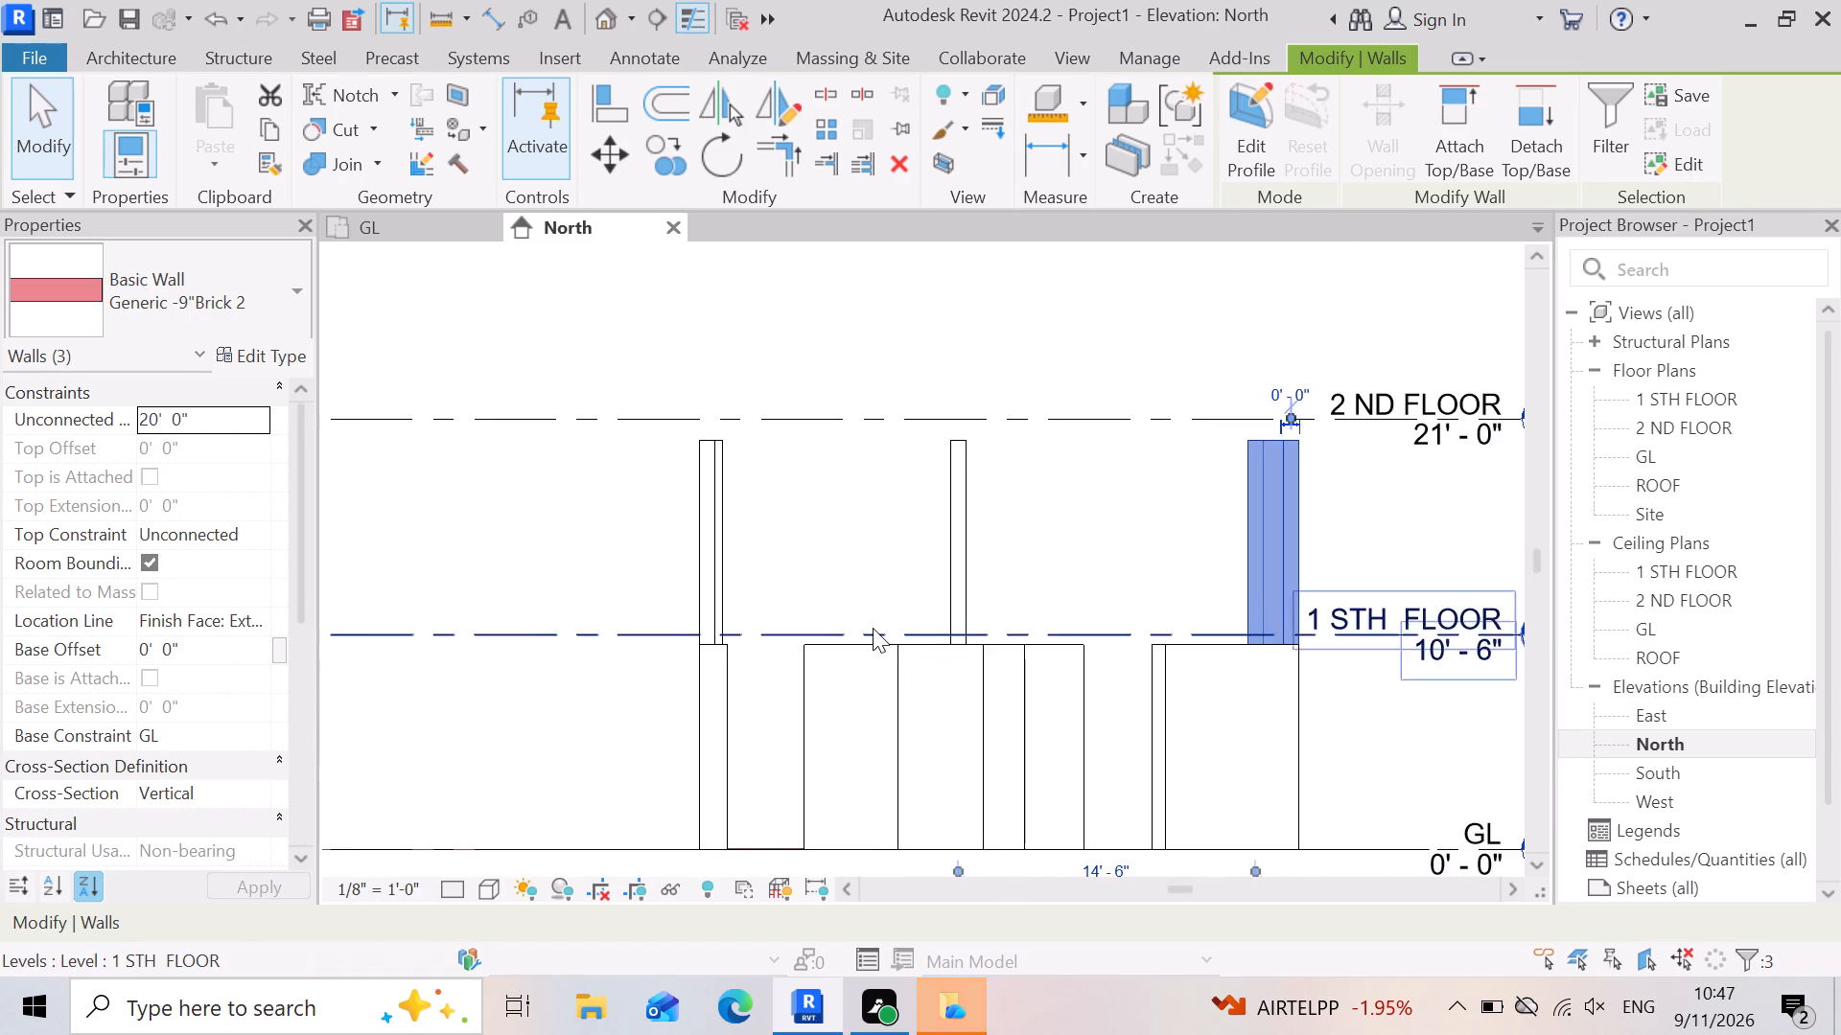
scroll(873, 628, "up", 3)
left_click(1006, 569, "ctrl")
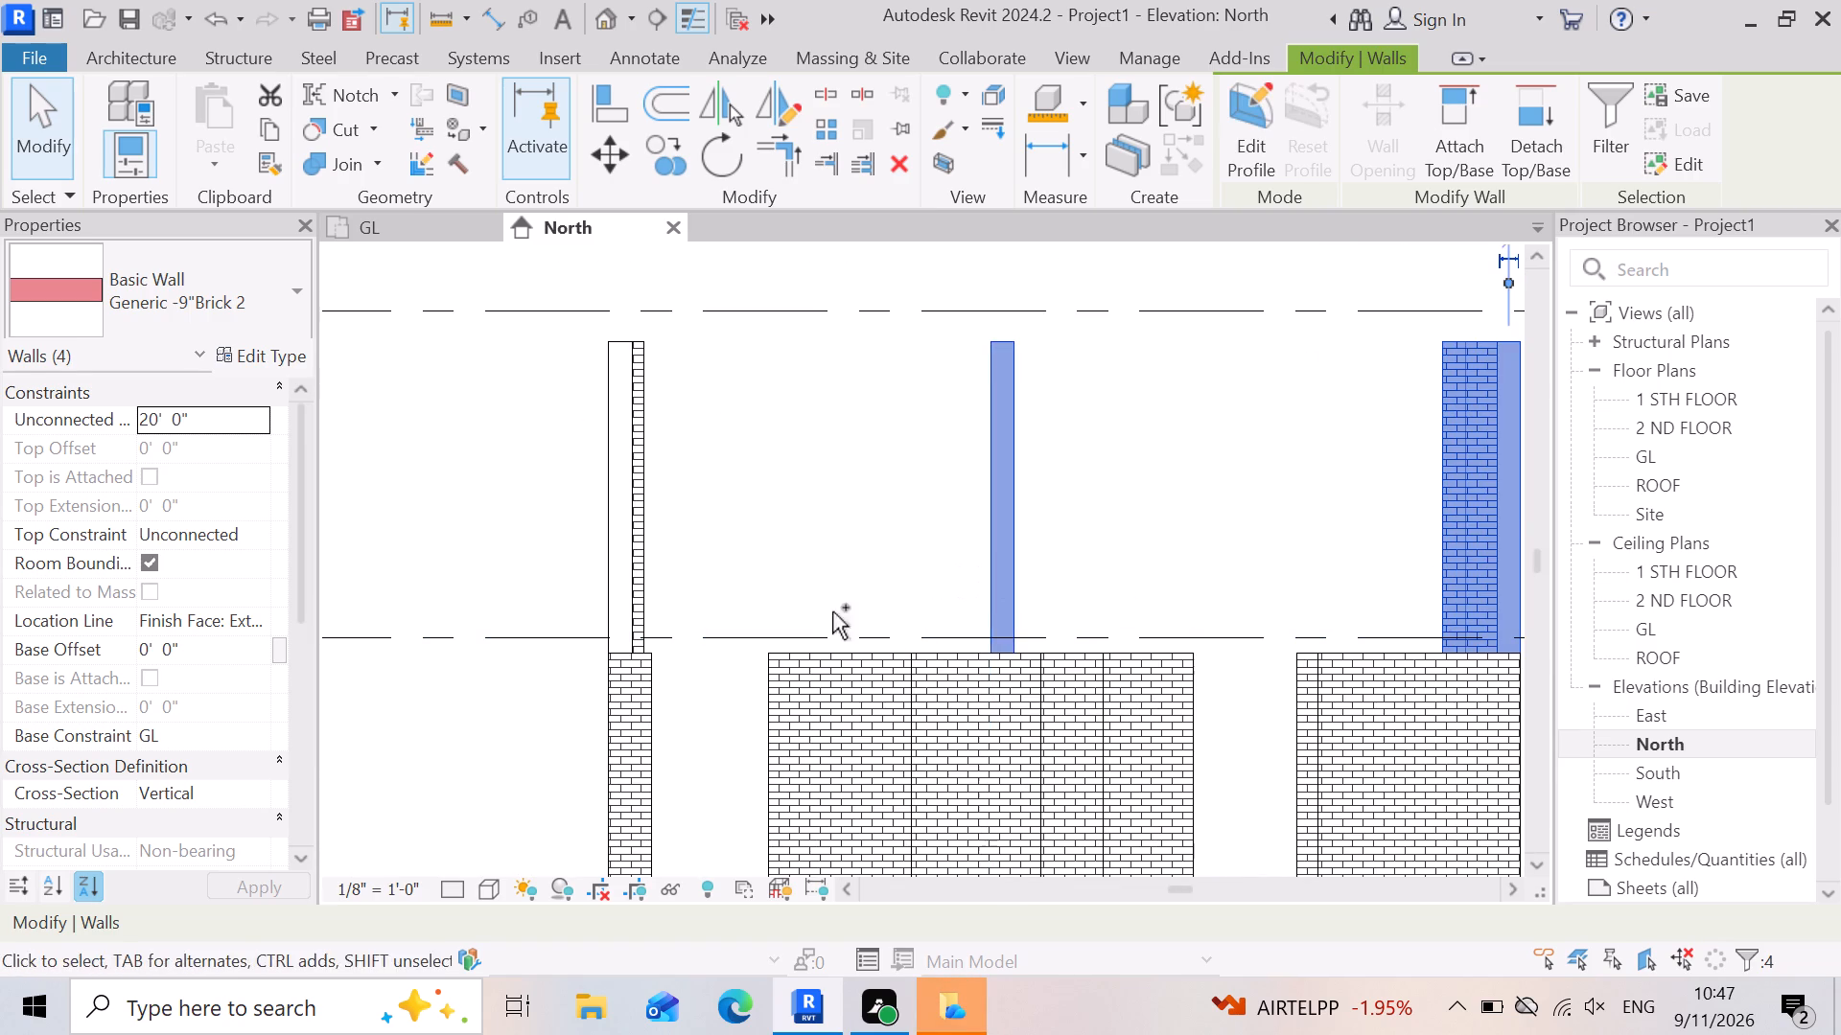
scroll(625, 627, "up", 4)
left_click(602, 585, "ctrl")
scroll(633, 572, "up", 3)
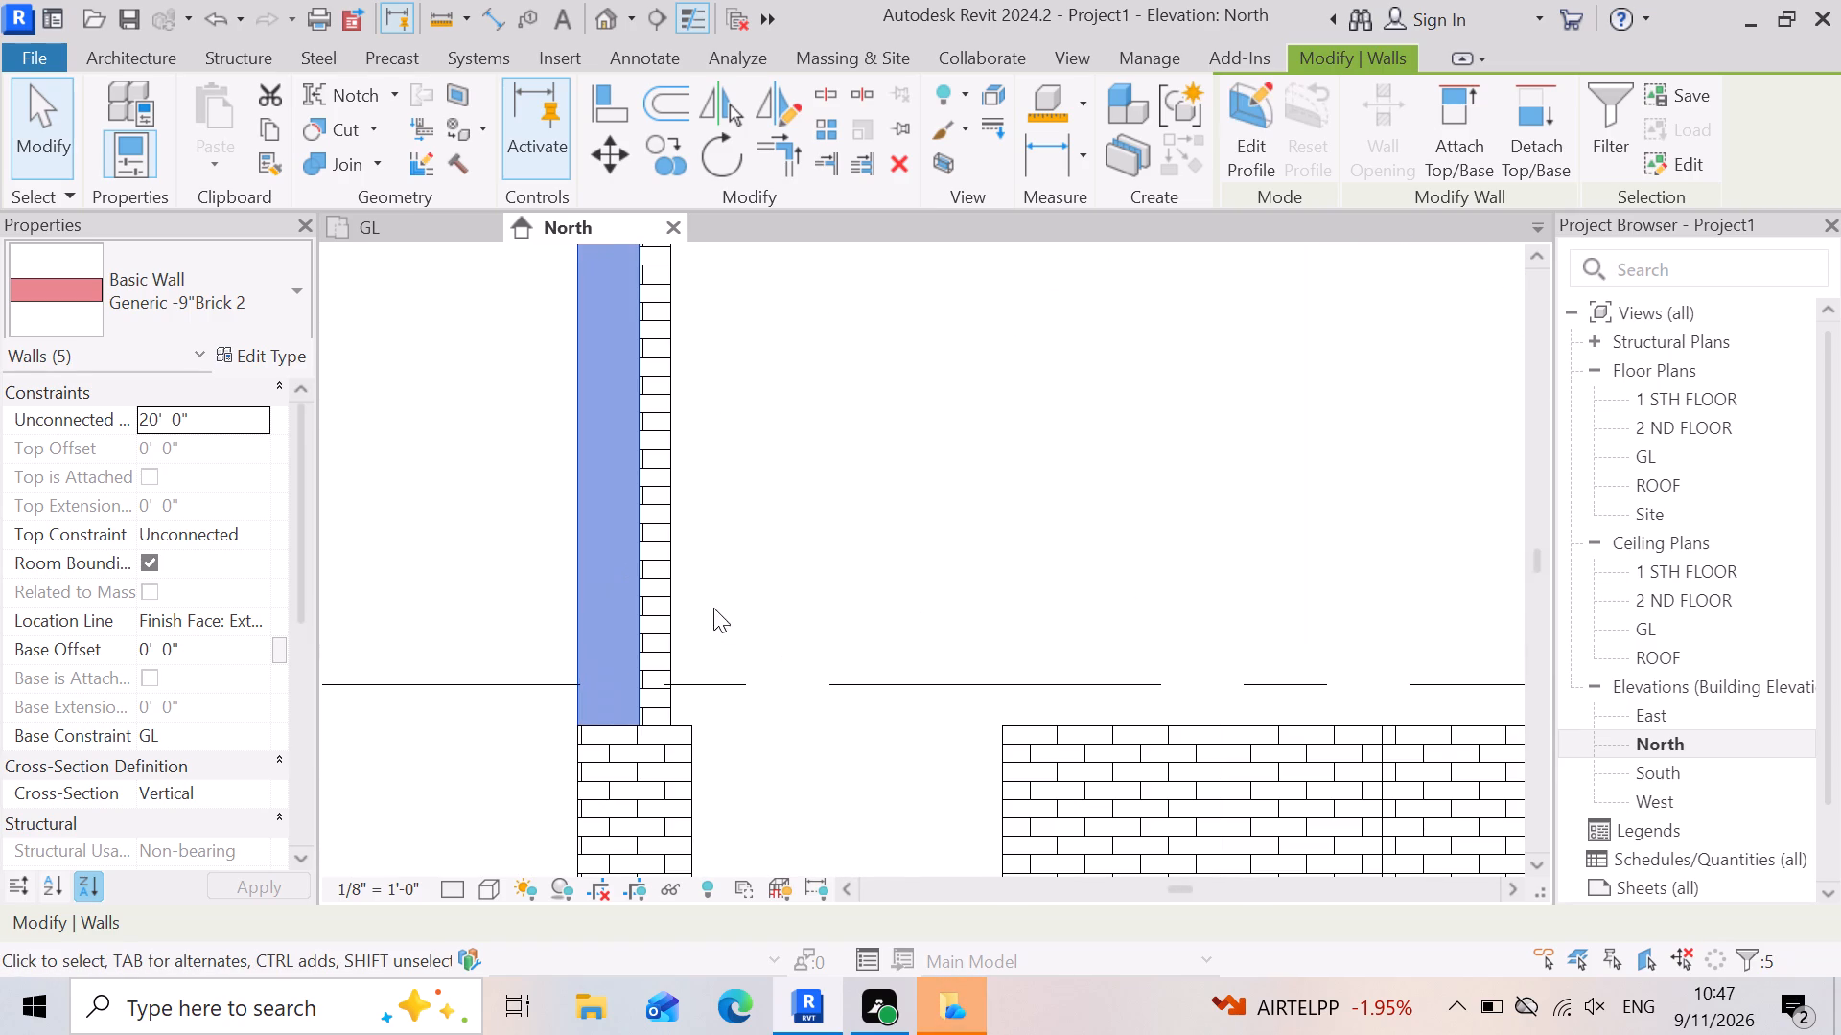
left_click(656, 592, "ctrl")
scroll(772, 662, "down", 8)
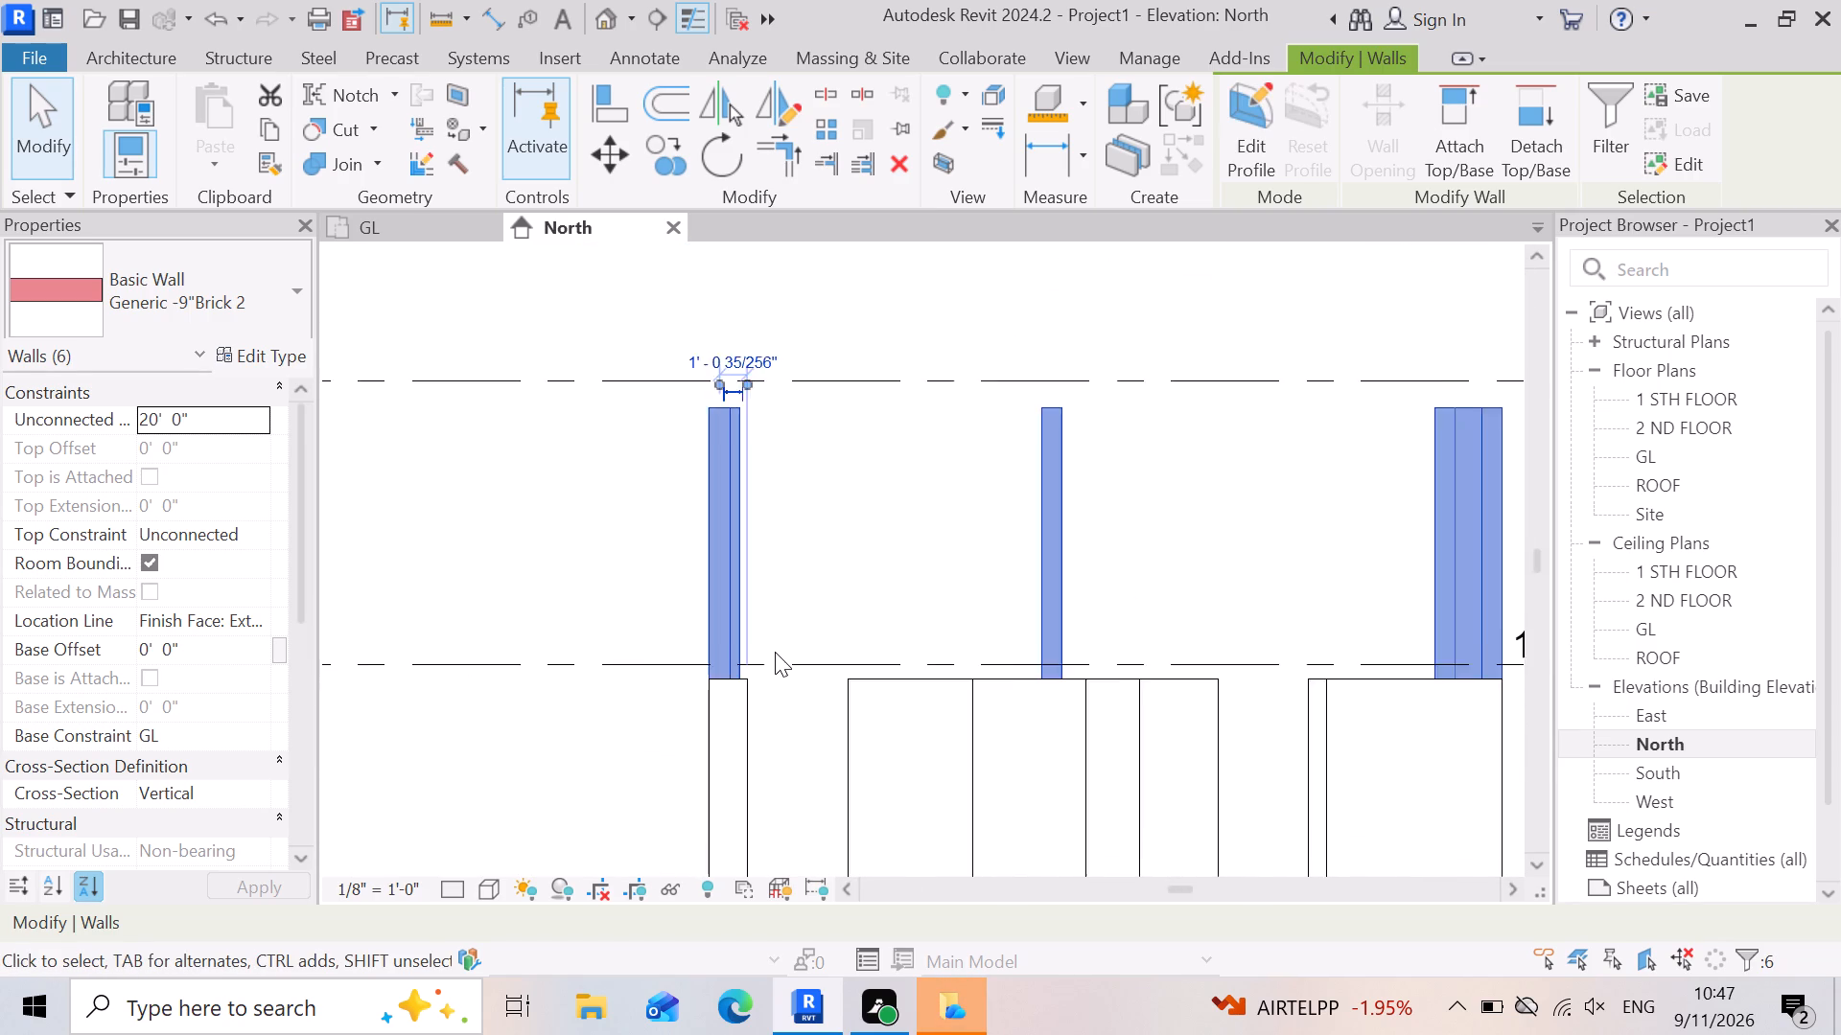
scroll(775, 652, "down", 4)
left_click(257, 541)
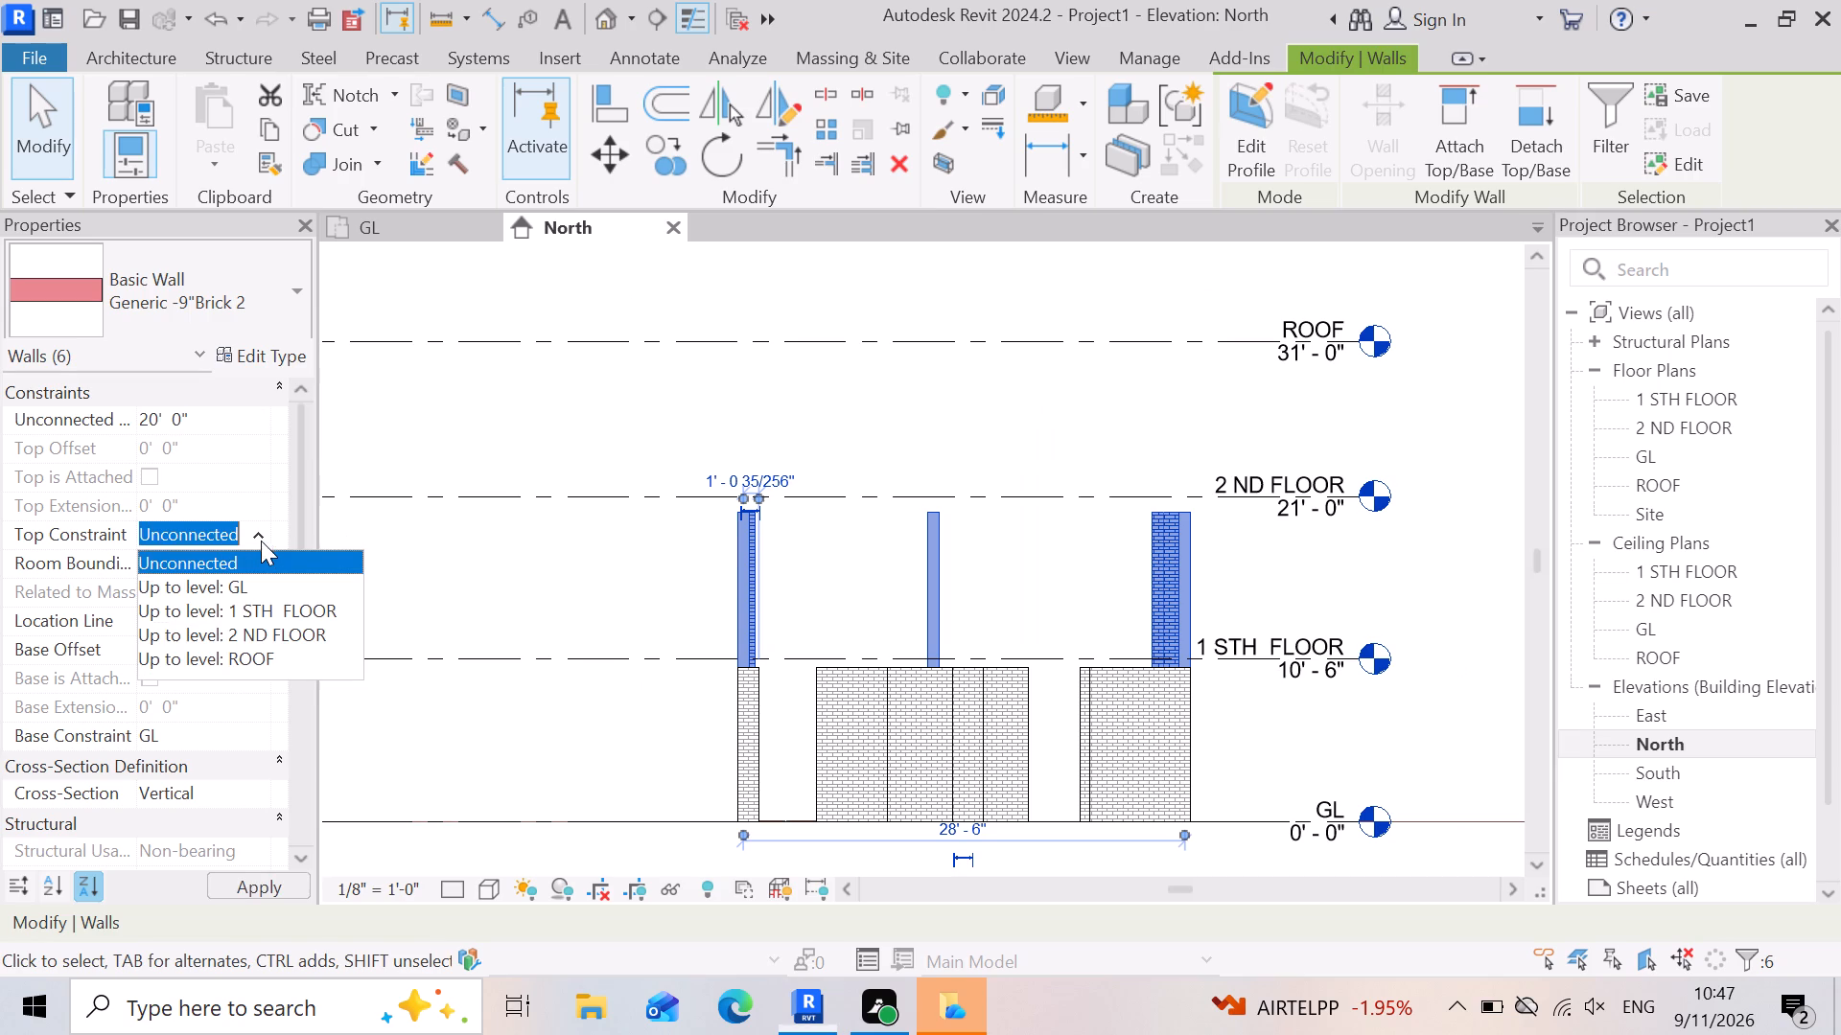
left_click(272, 607)
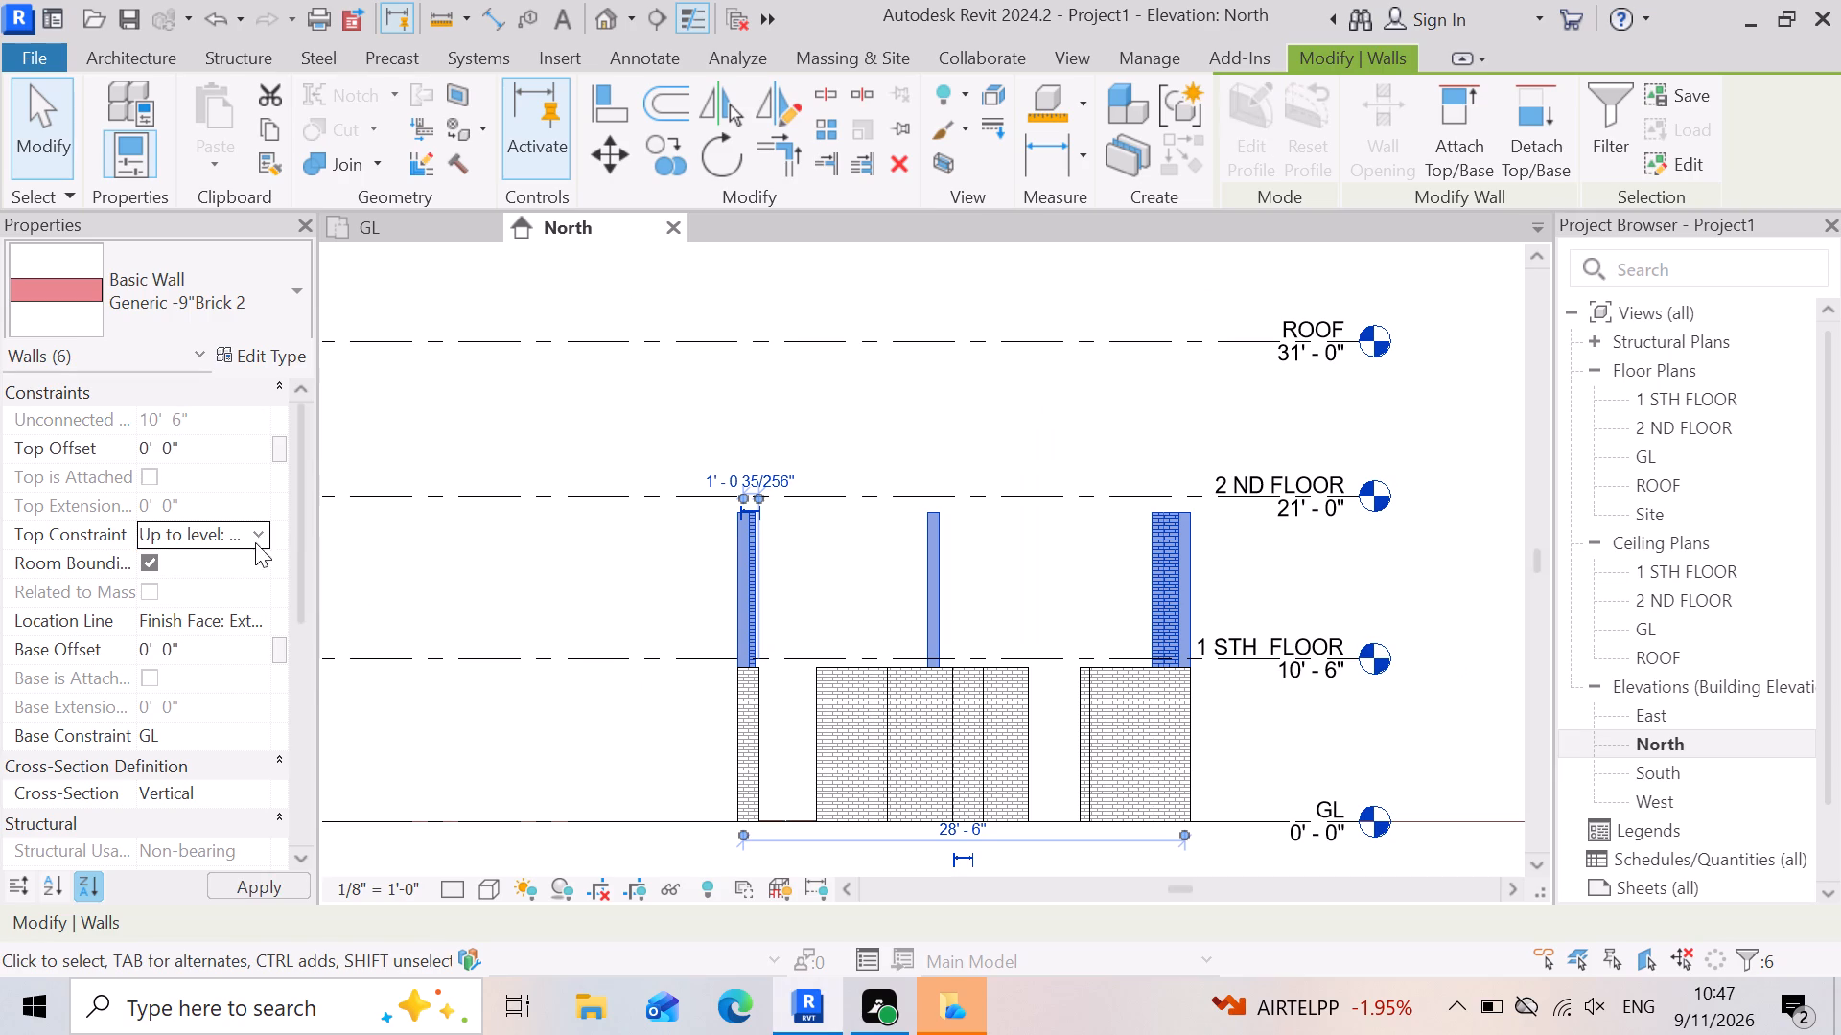
Set the six selected walls' top offset to -6", apply the changes and deselect the walls.
left_click(216, 437)
type("-6")
key("shift+quotedbl")
key("Return")
left_click(224, 887)
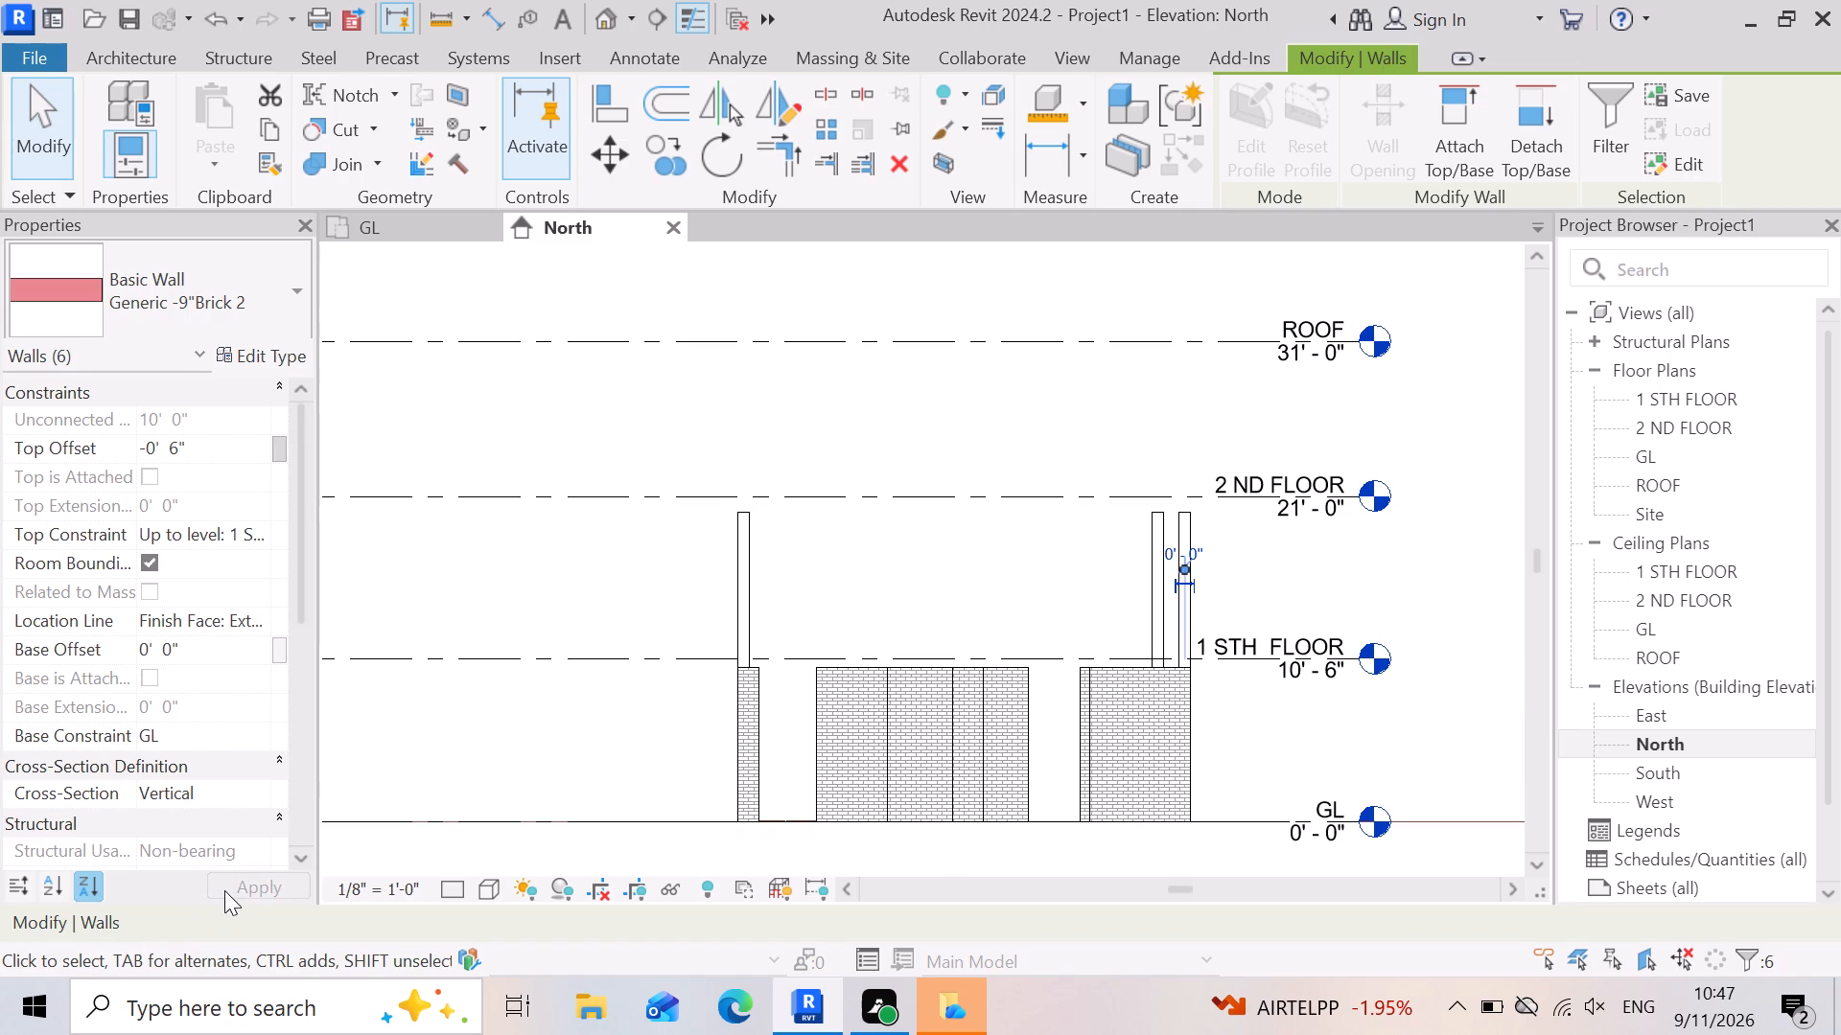
left_click(633, 754)
Select the three walls still rising above 1 STH FLOOR and set their top constraint to Up to level: 1 STH FLOOR.
scroll(1247, 567, "up", 3)
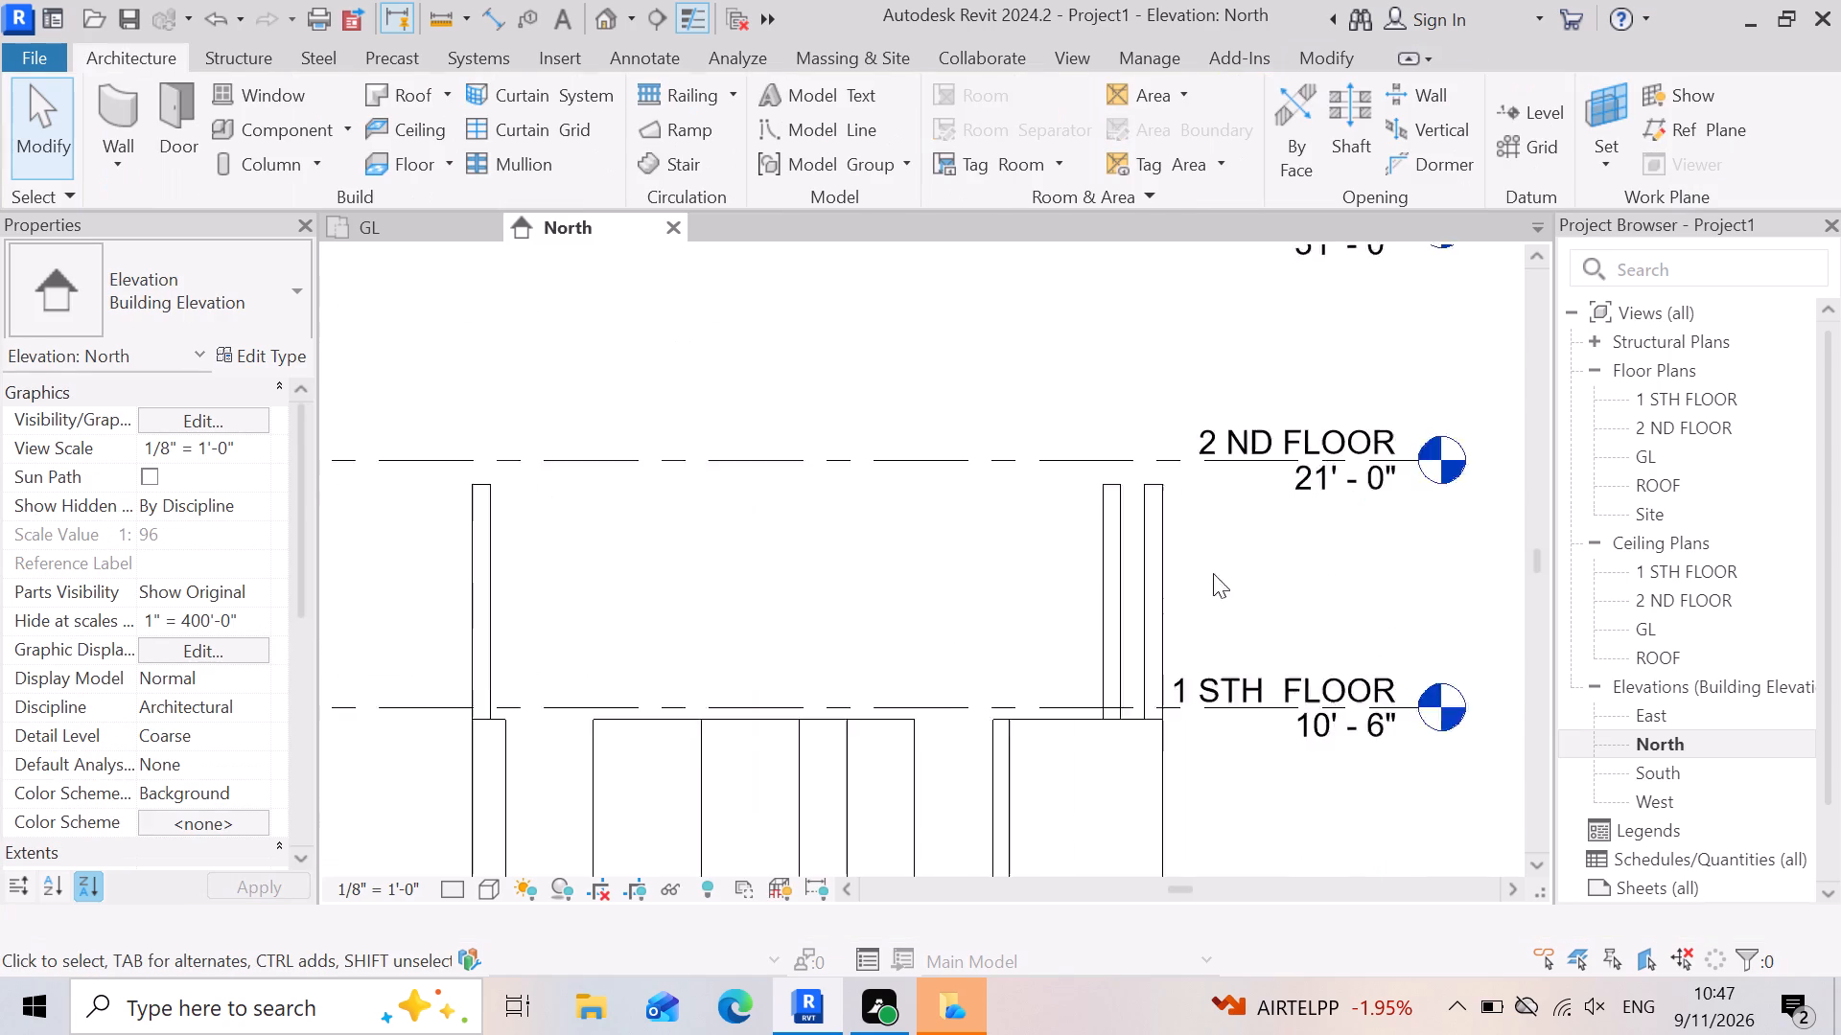
scroll(1213, 573, "up", 4)
left_click(1126, 663)
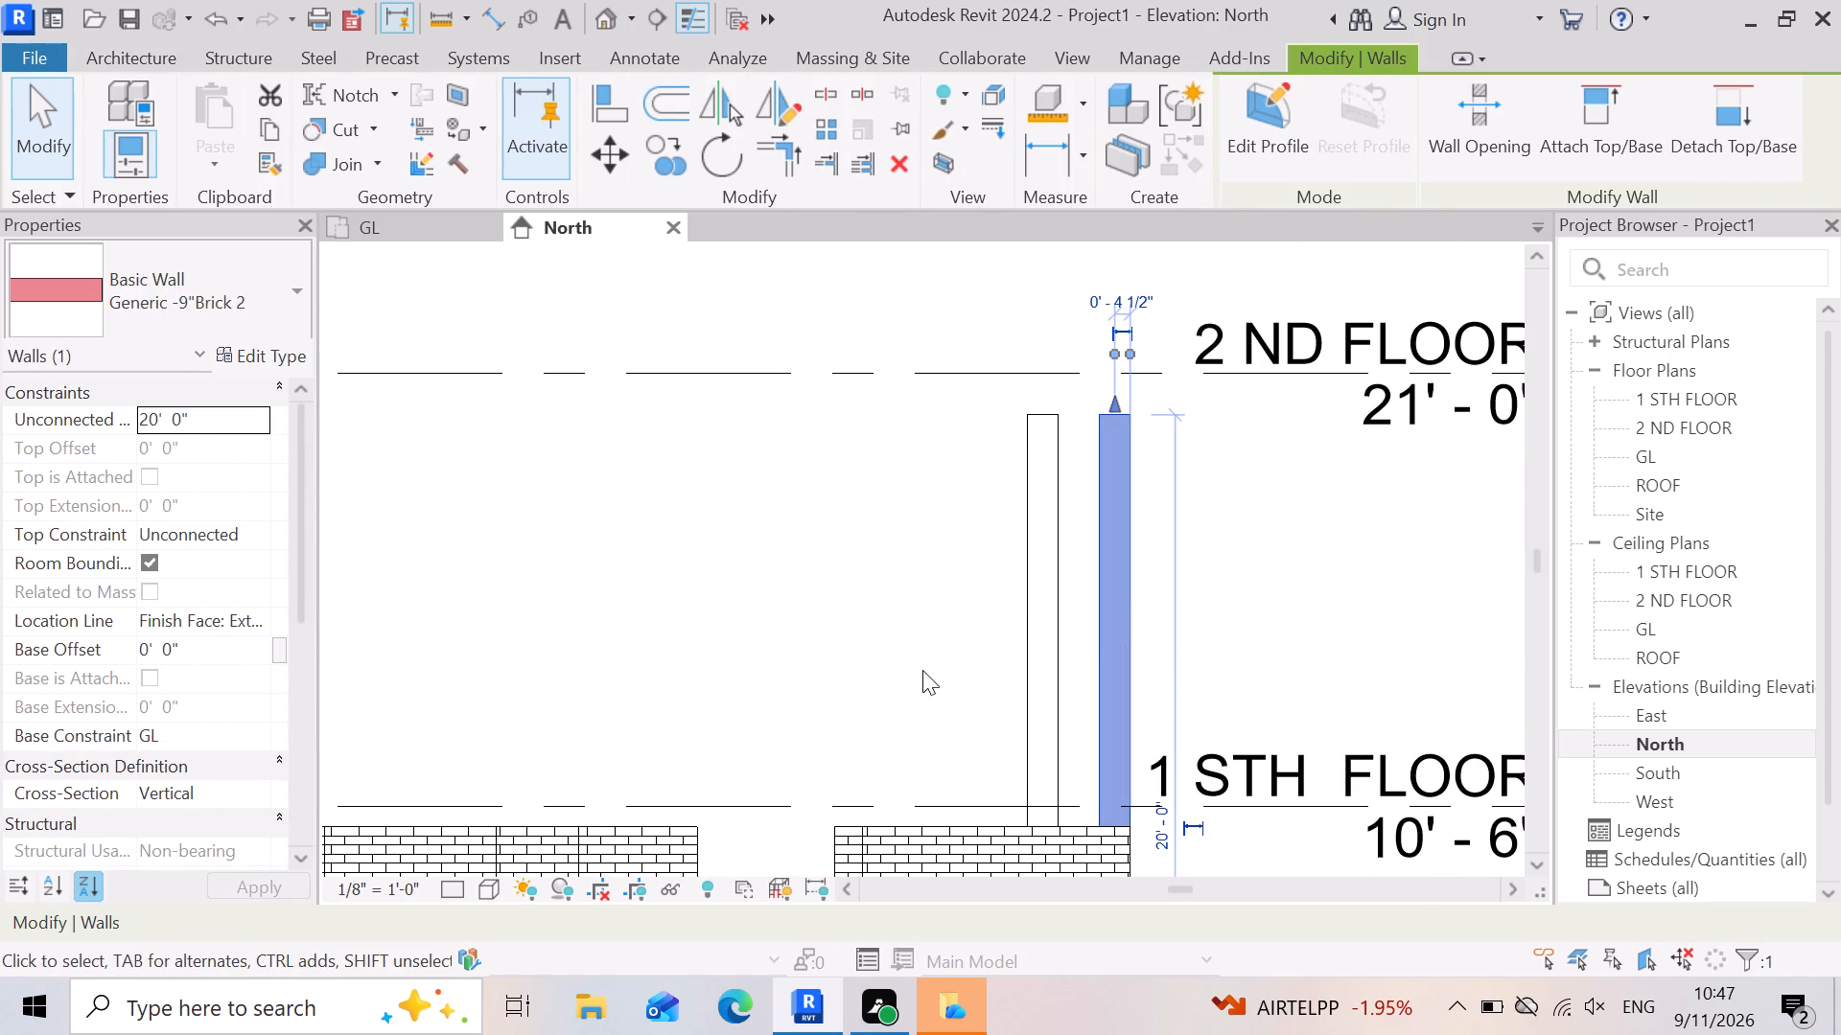
left_click(1035, 621, "ctrl")
scroll(1218, 632, "down", 10)
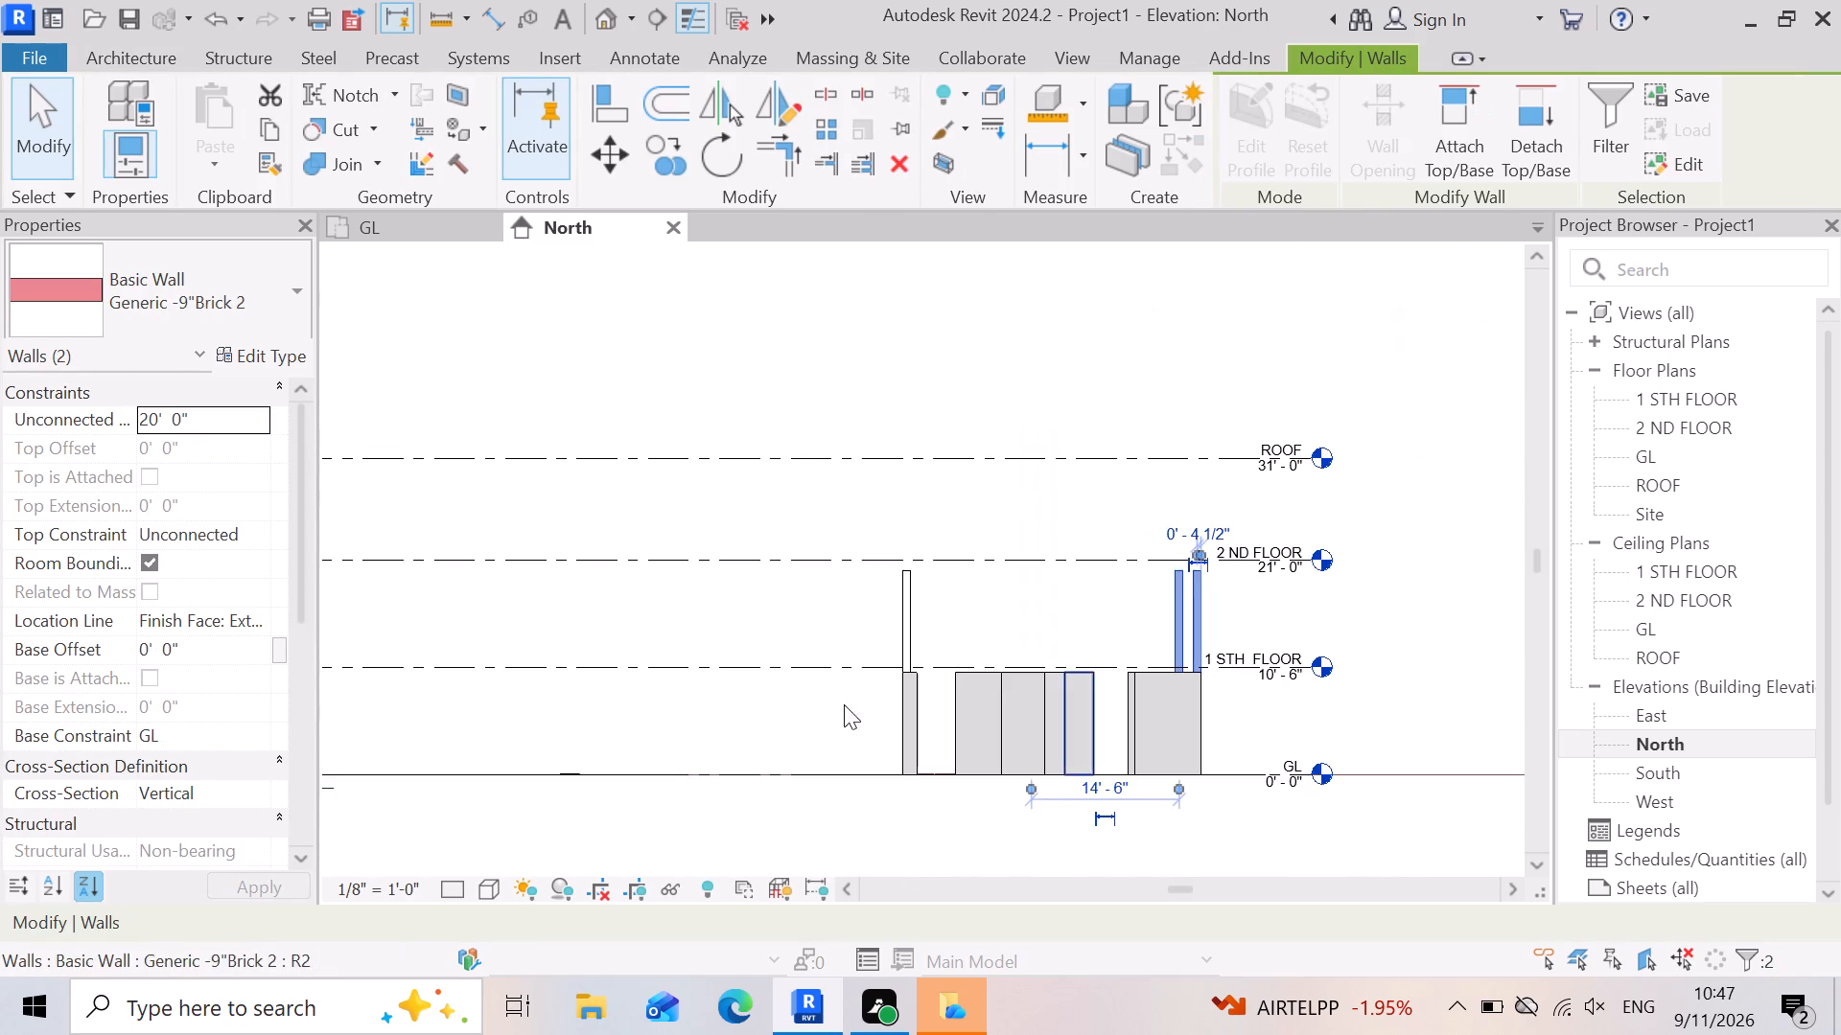
scroll(754, 713, "up", 4)
left_click(1016, 590, "ctrl")
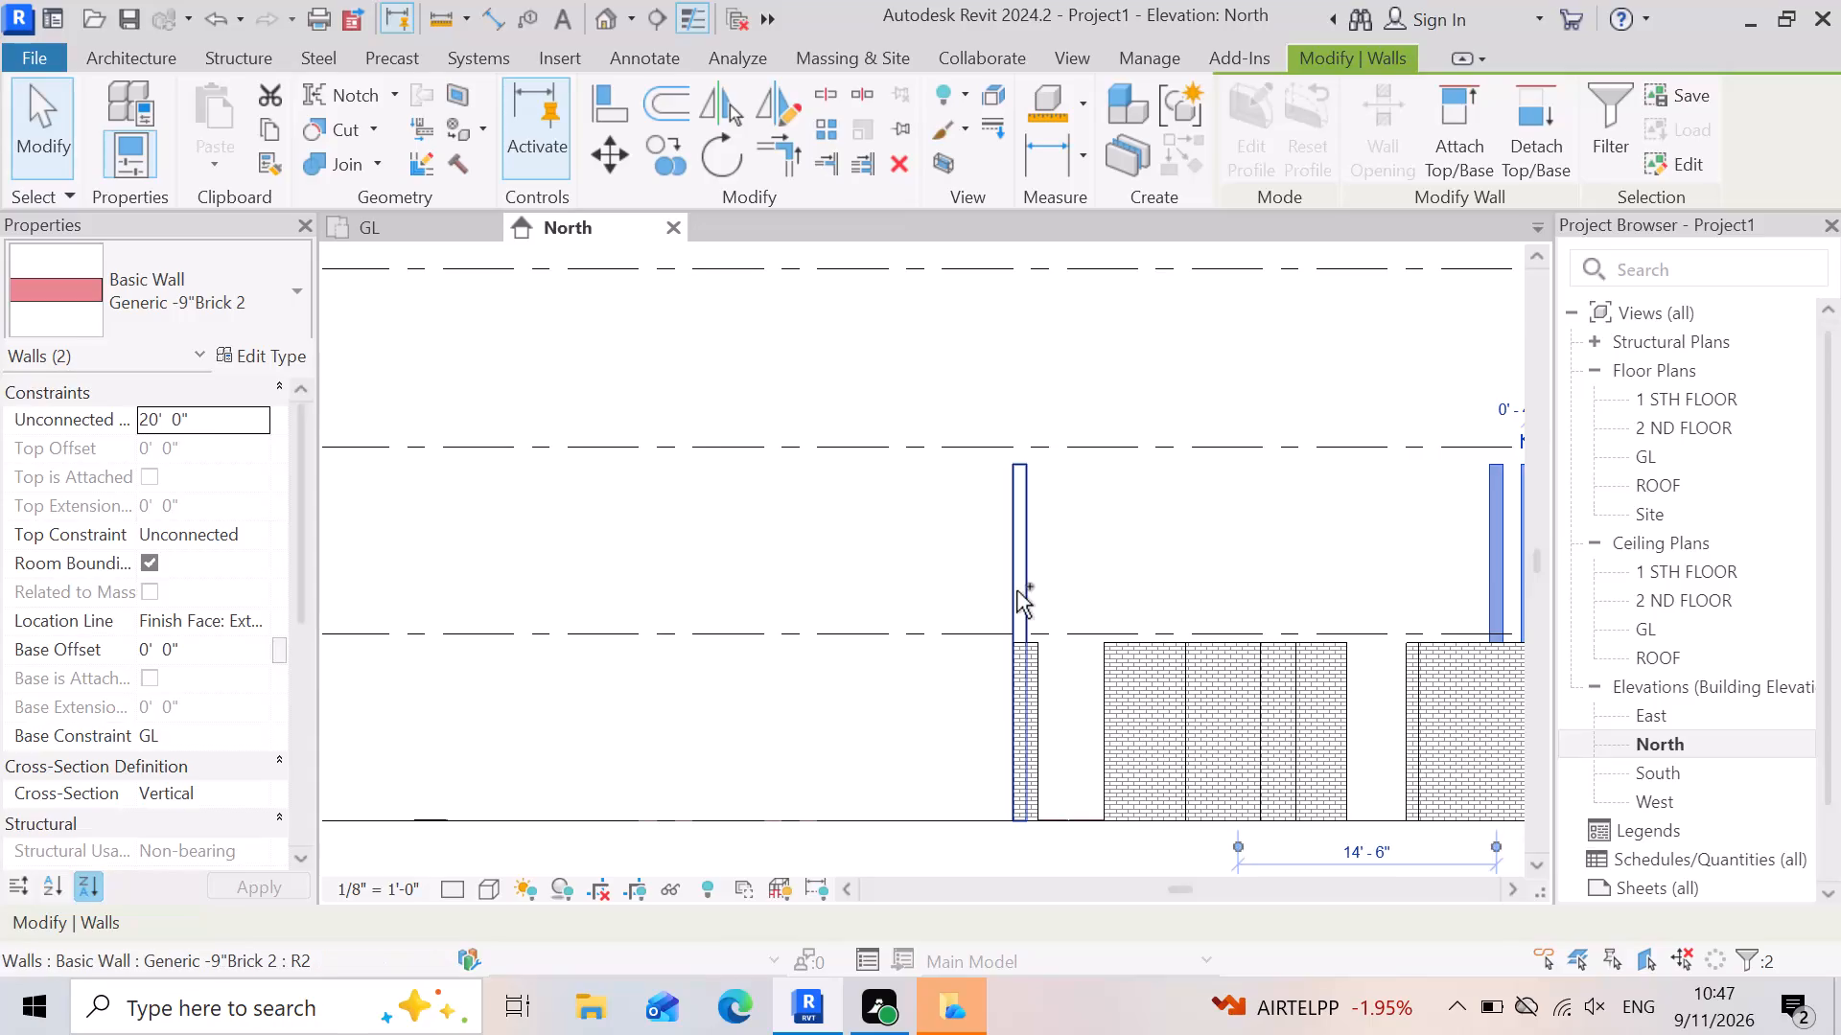
left_click(224, 519)
left_click(255, 526)
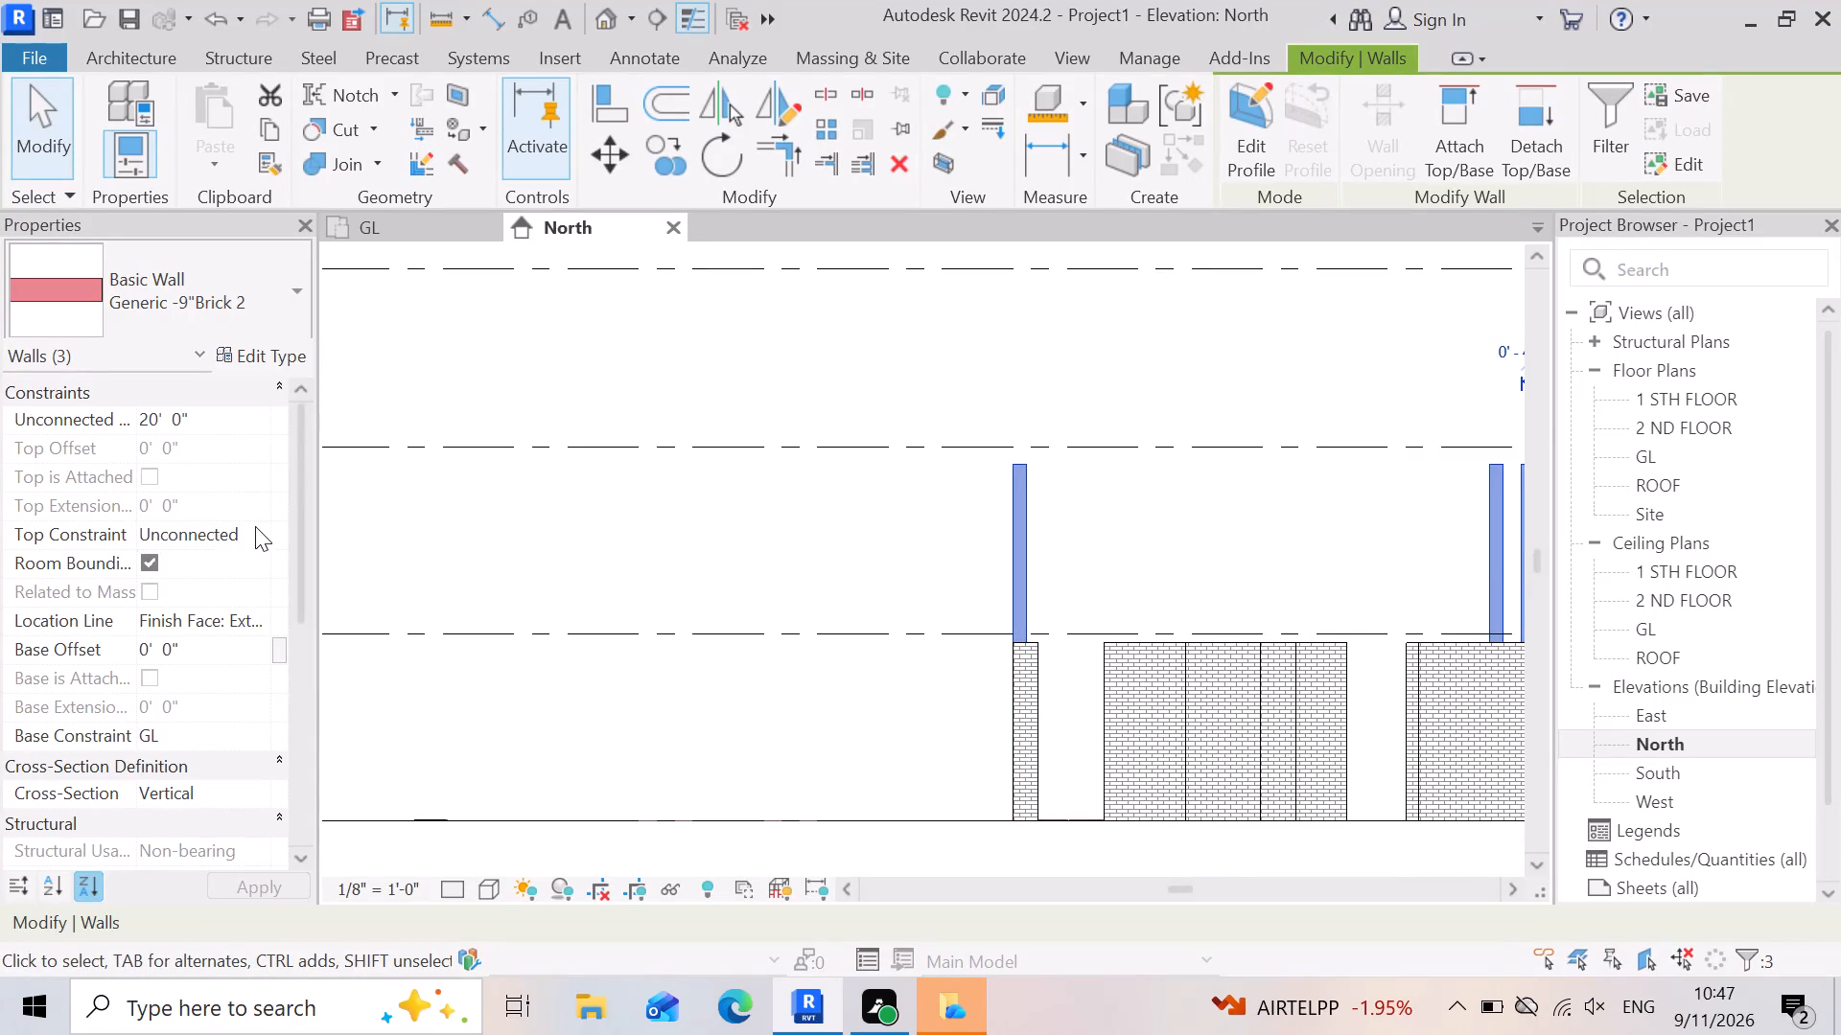
left_click(261, 611)
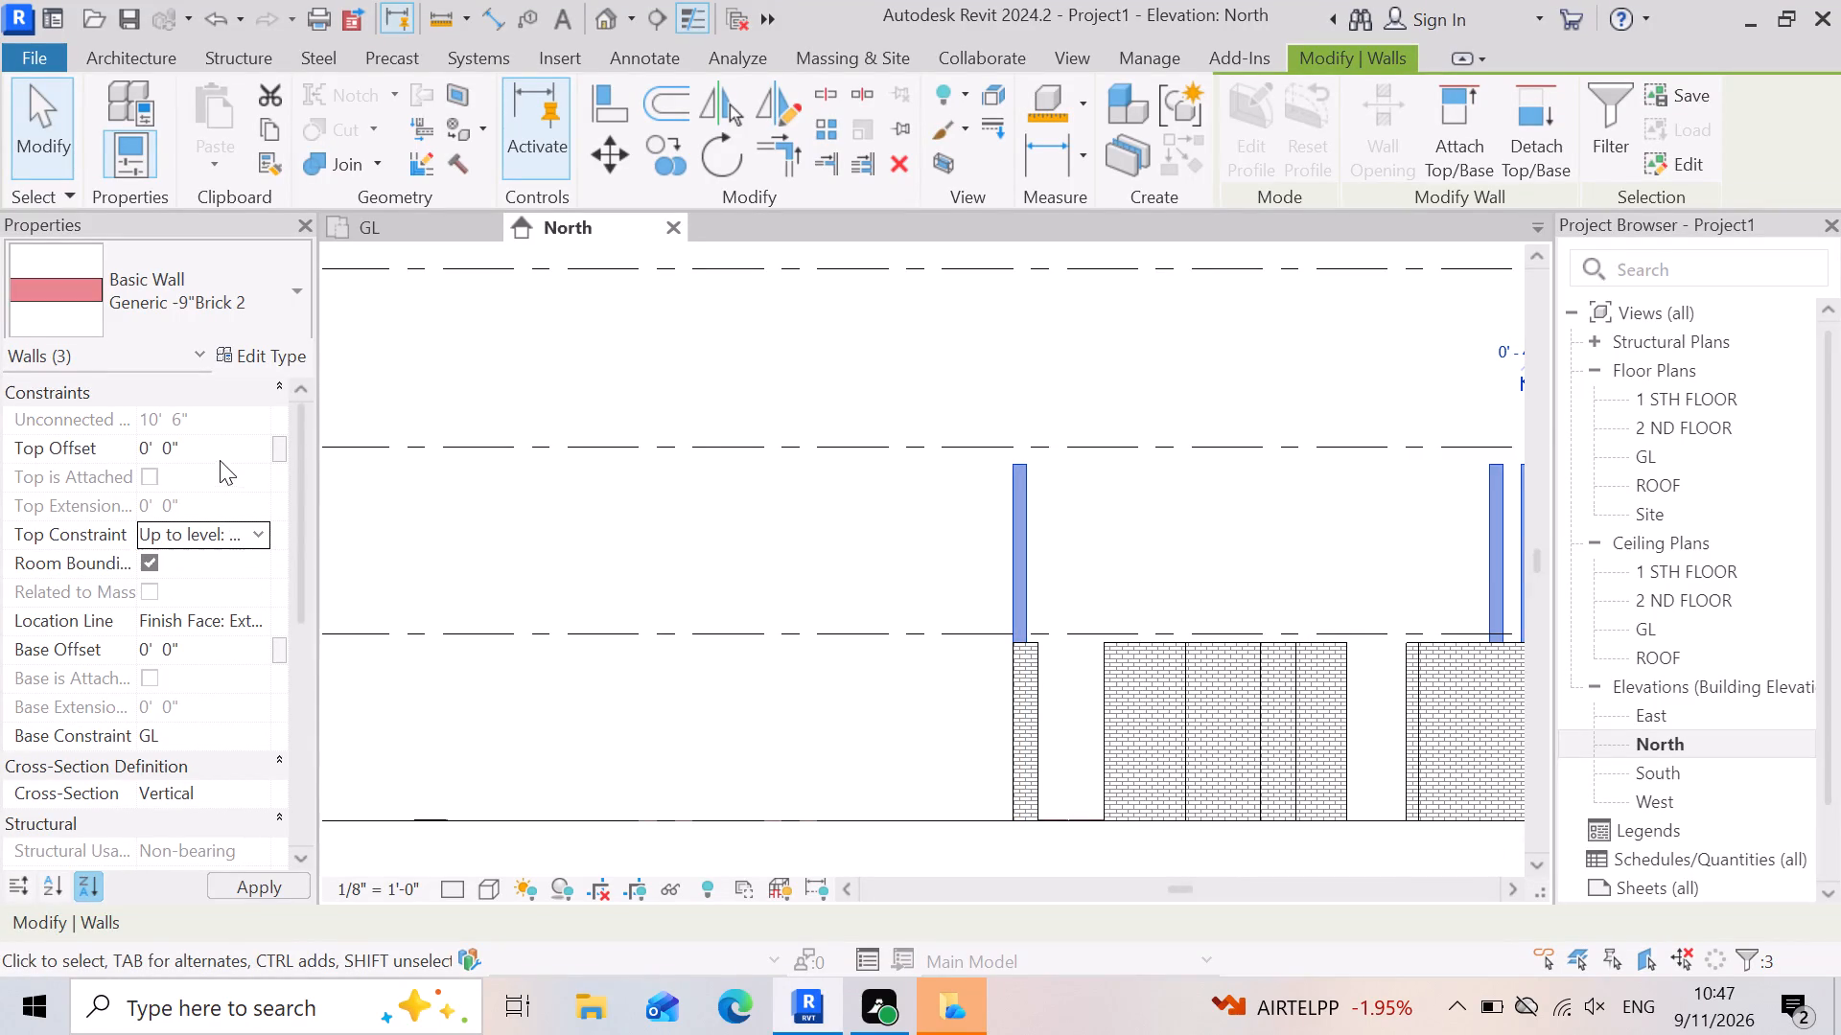
Set the three selected walls' top offset to -6", apply the change and deselect the walls.
left_click(220, 458)
type("-6")
key("shift+quotedbl")
key("Return")
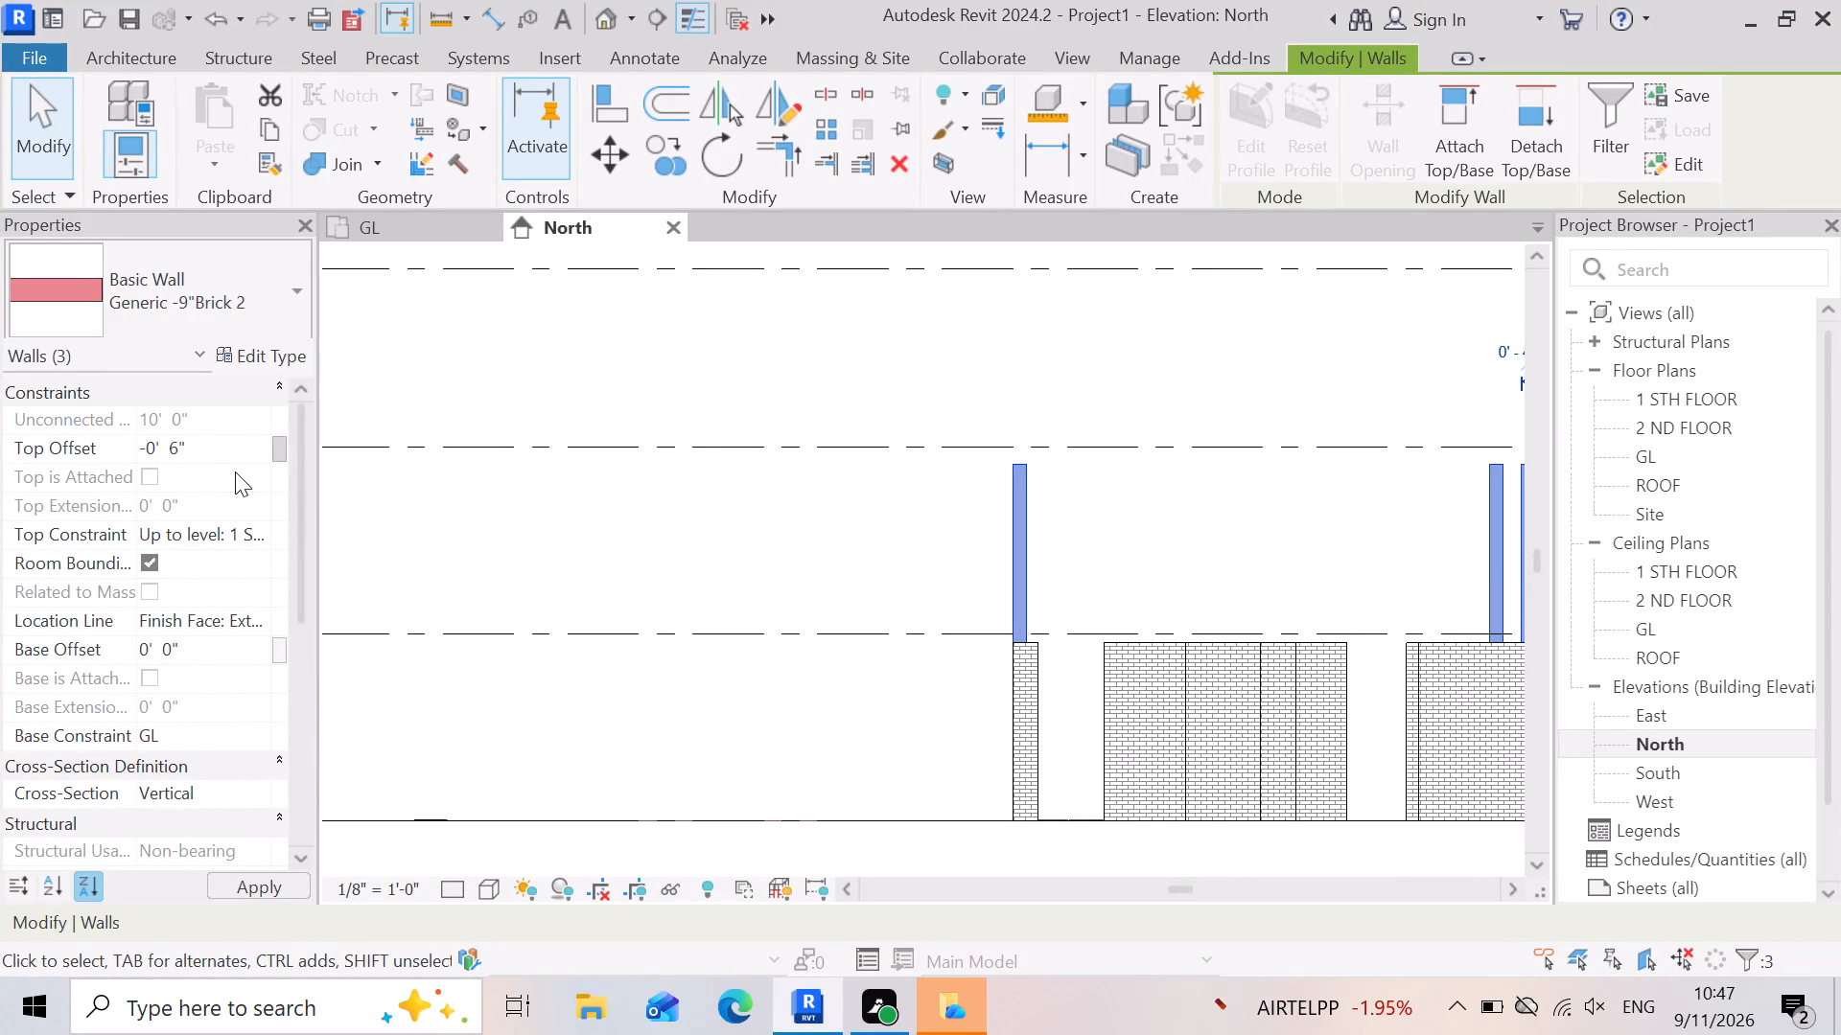
left_click(264, 878)
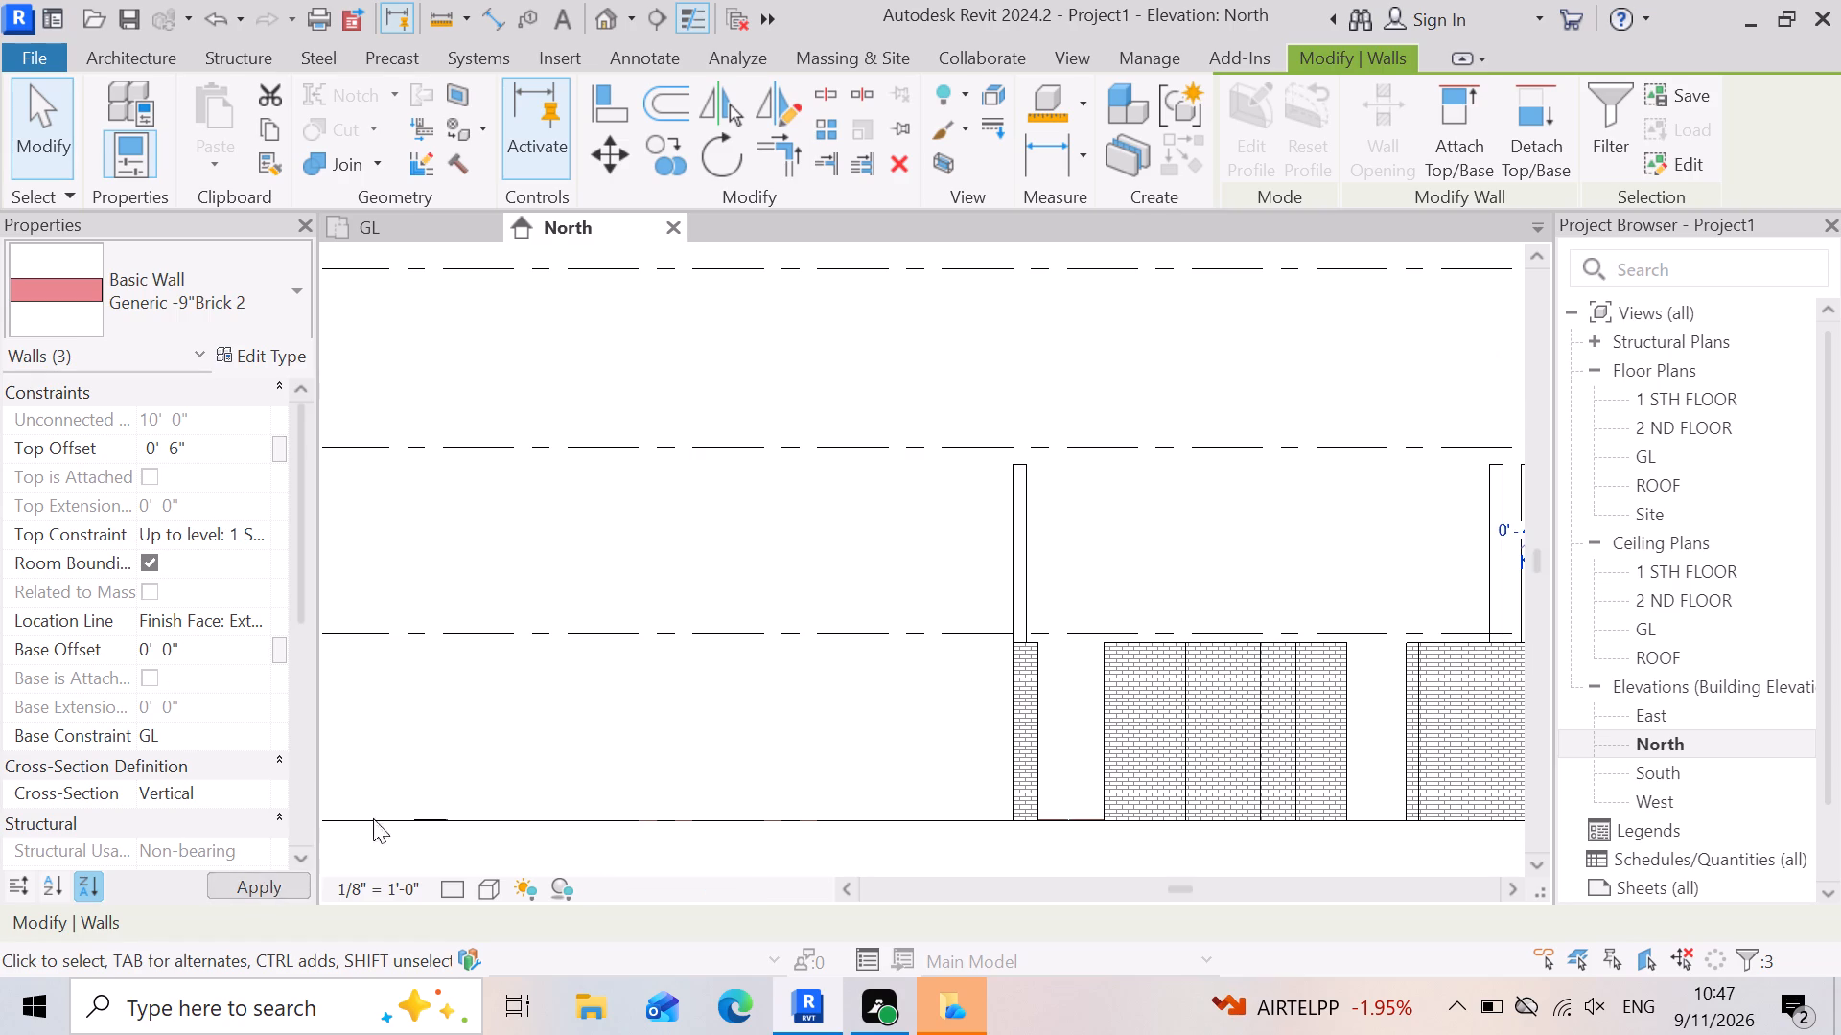
scroll(632, 702, "down", 5)
left_click(646, 723)
Set the tall wall at the building end farthest from the level heads to Up to level: 1 STH FLOOR and deselect it.
scroll(802, 609, "up", 2)
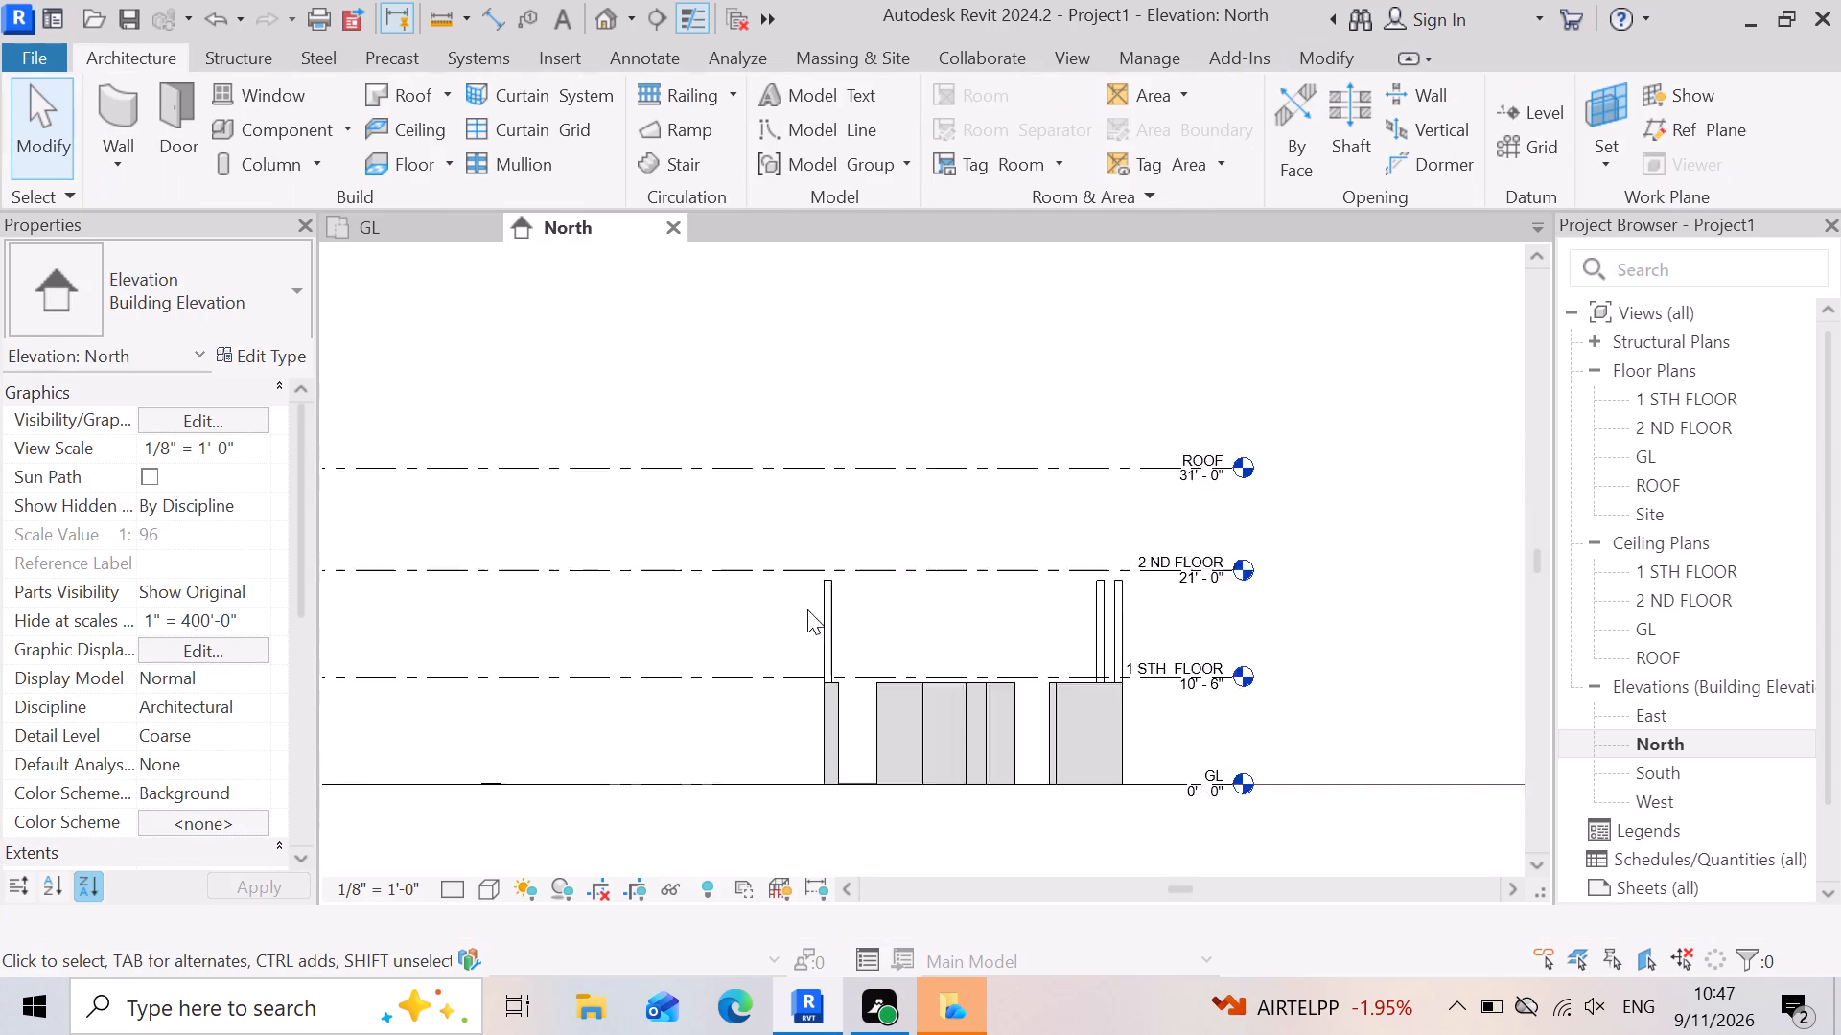
scroll(807, 609, "up", 5)
left_click(818, 682)
left_click(843, 678)
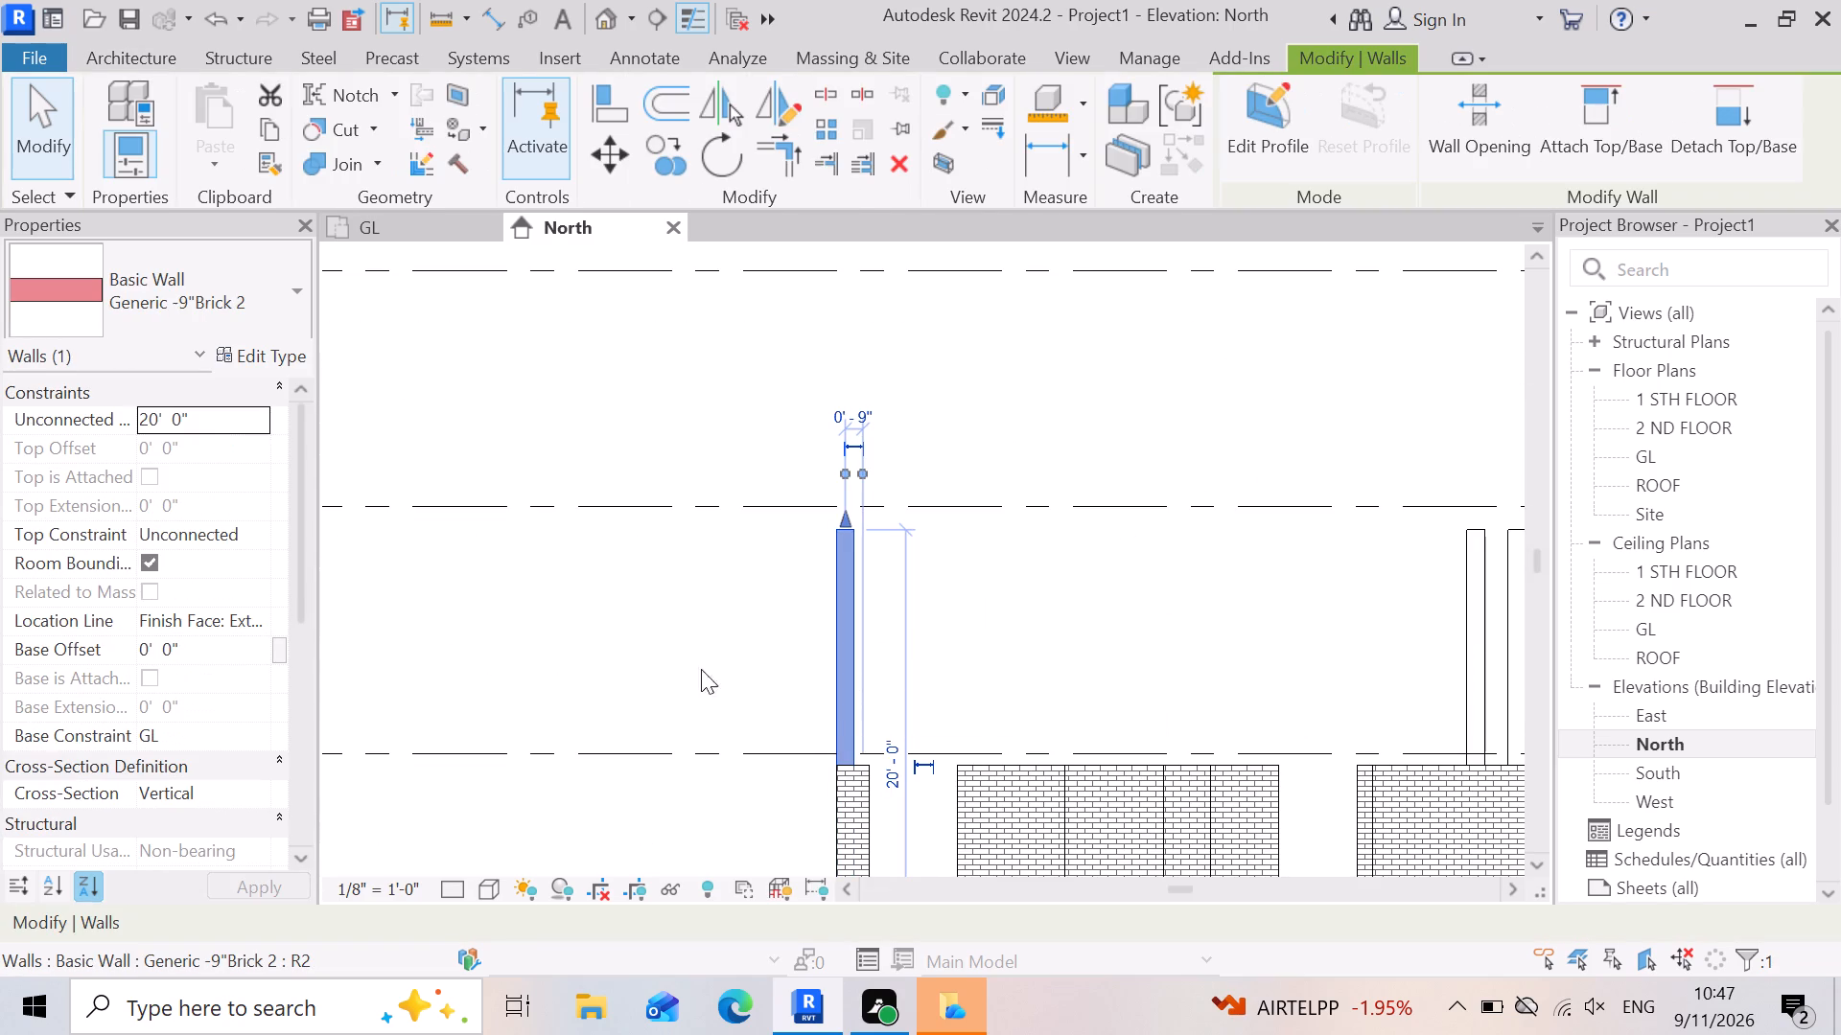
left_click(206, 528)
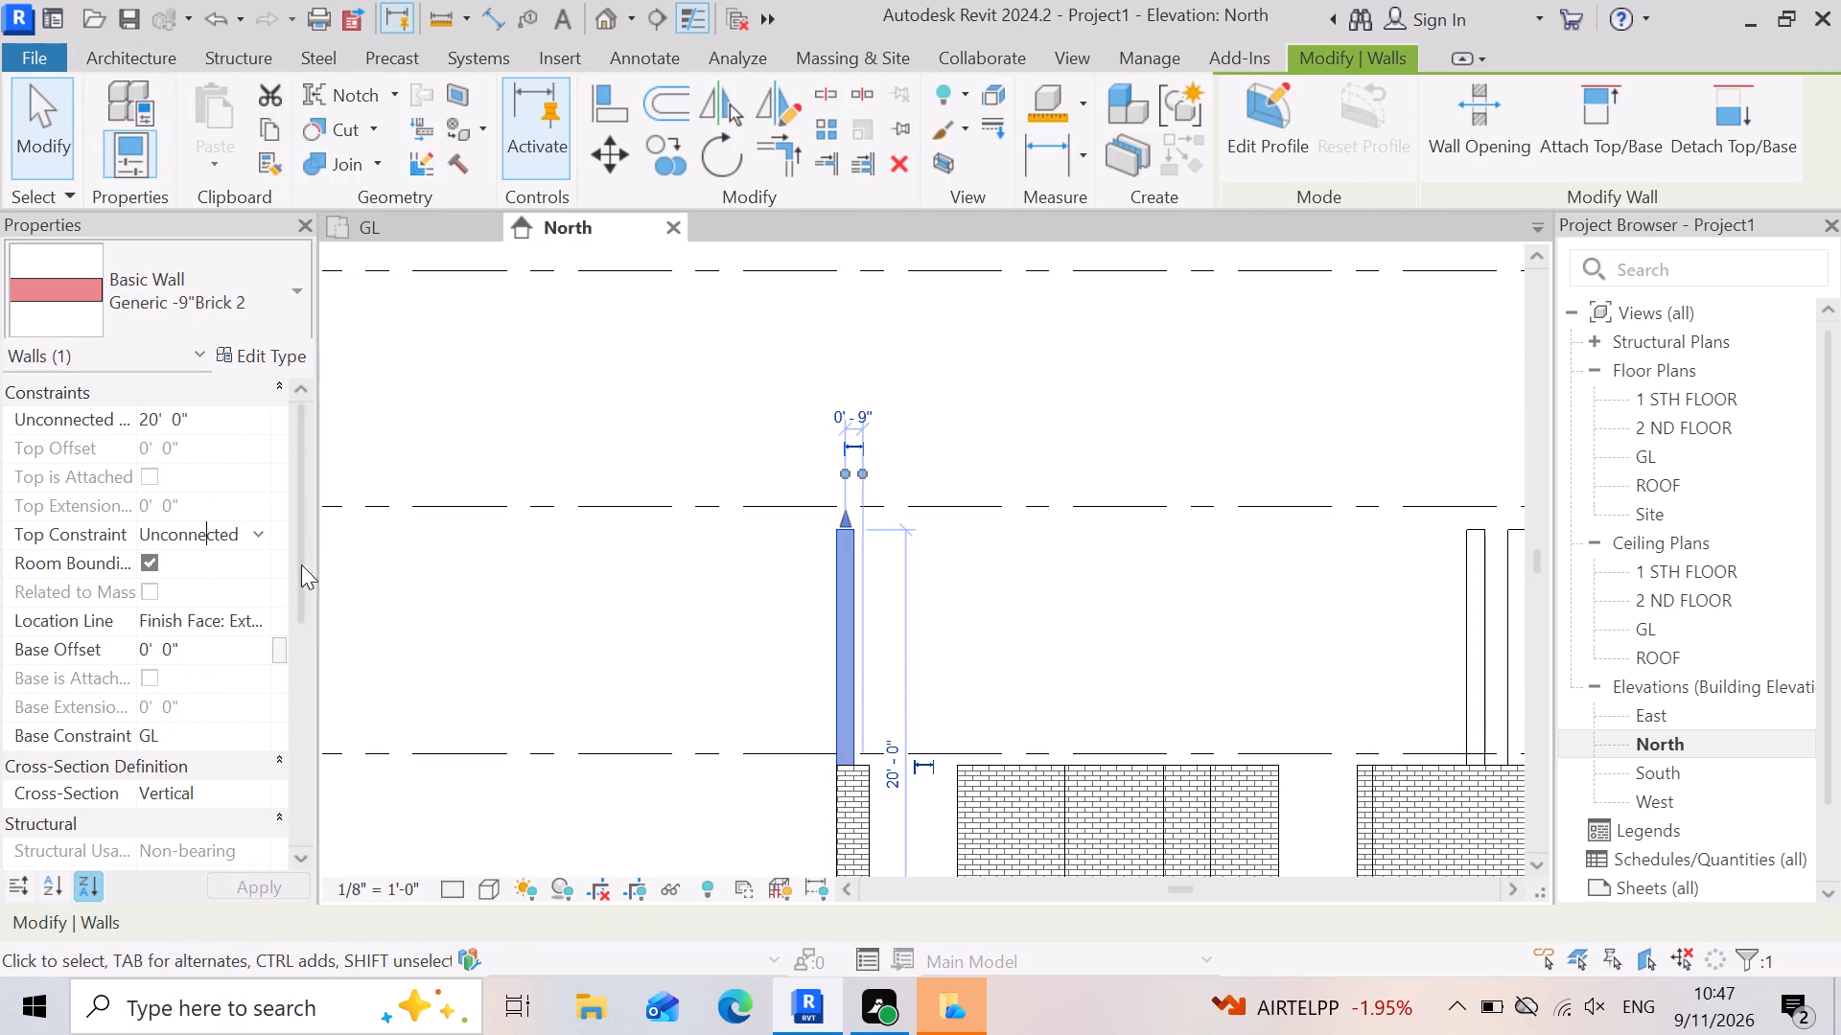
left_click(249, 541)
left_click(269, 602)
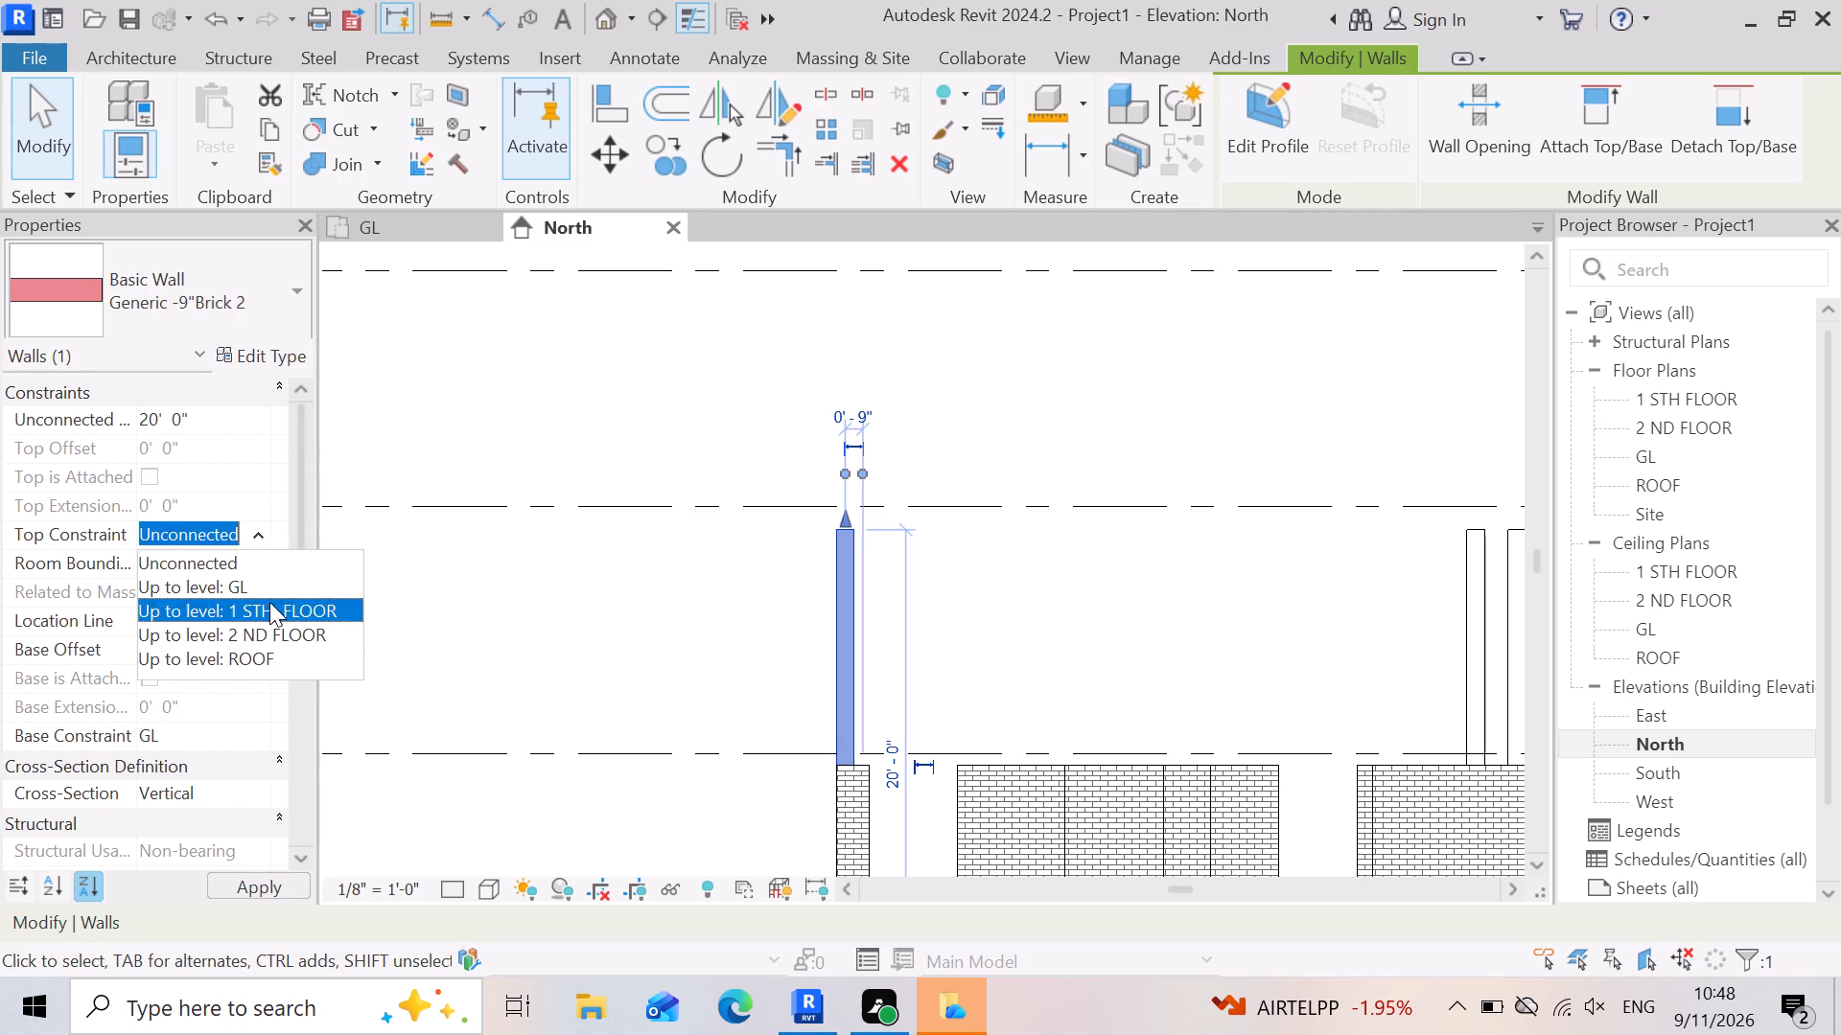
left_click(575, 651)
scroll(575, 651, "down", 4)
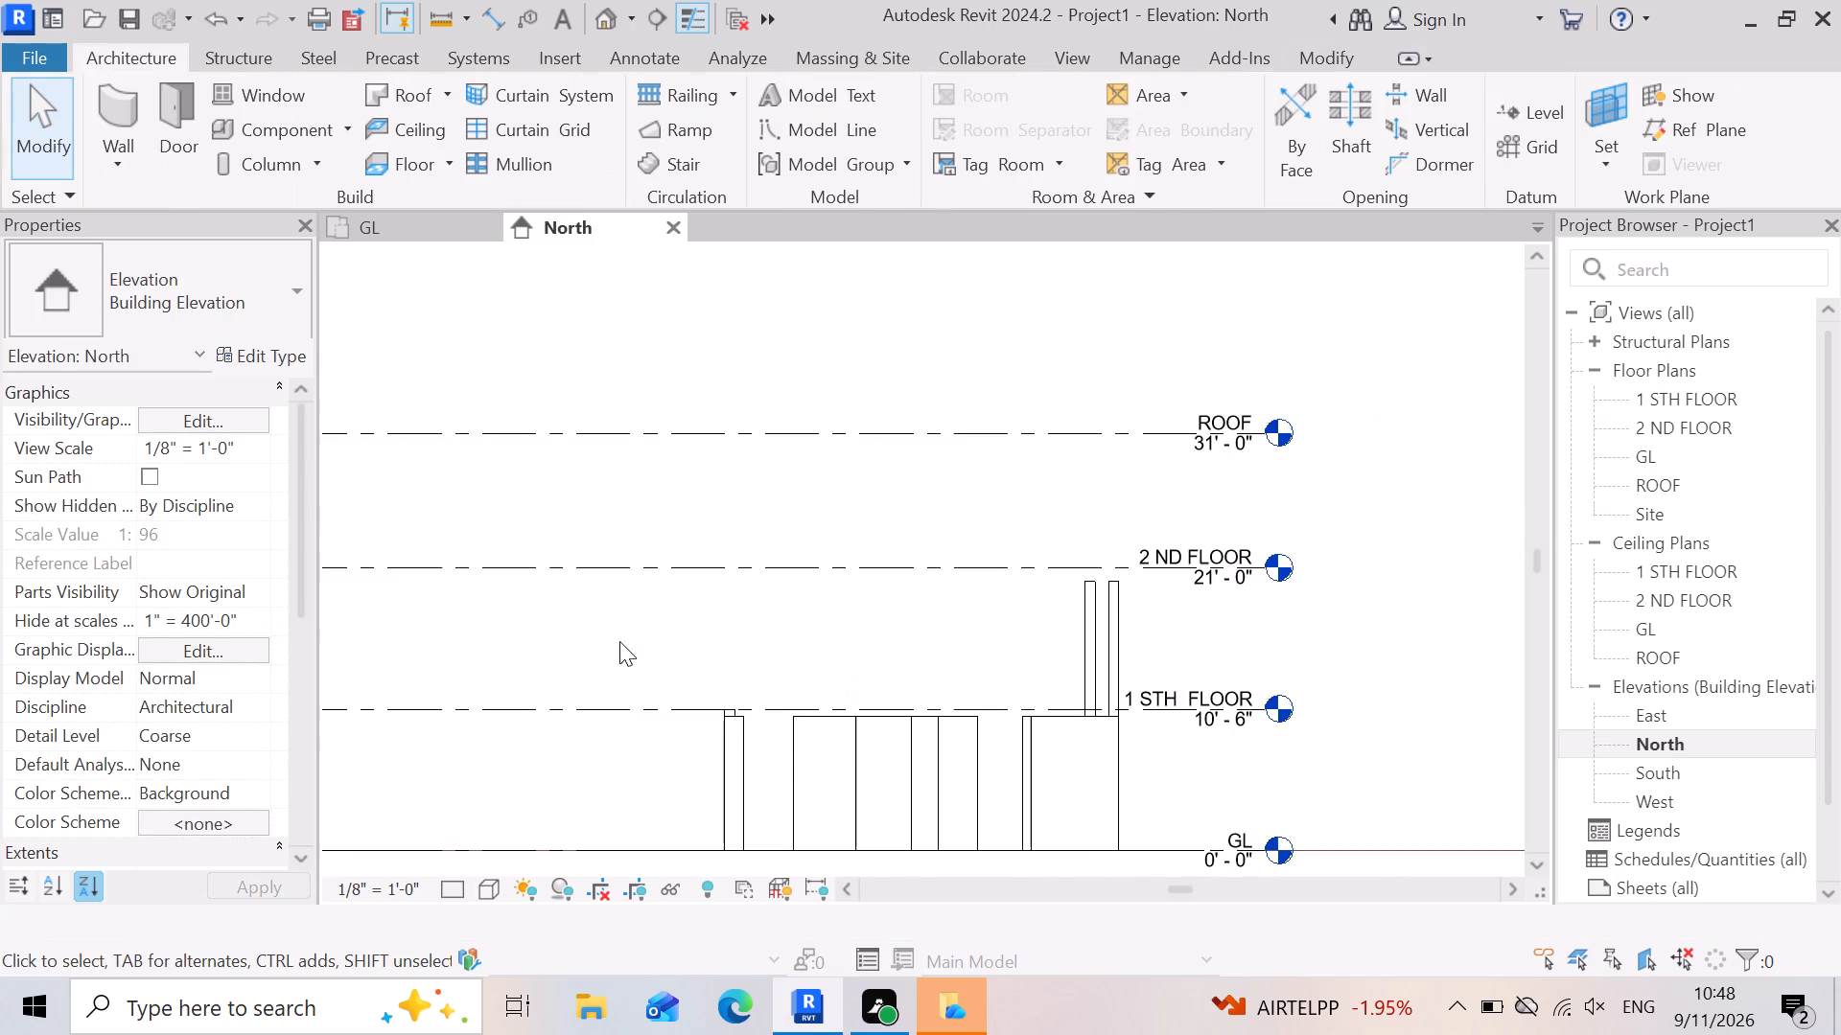
Set the outermost tall wall beside the level heads to a top constraint of Up to level: 1 STH FLOOR.
scroll(1242, 641, "up", 3)
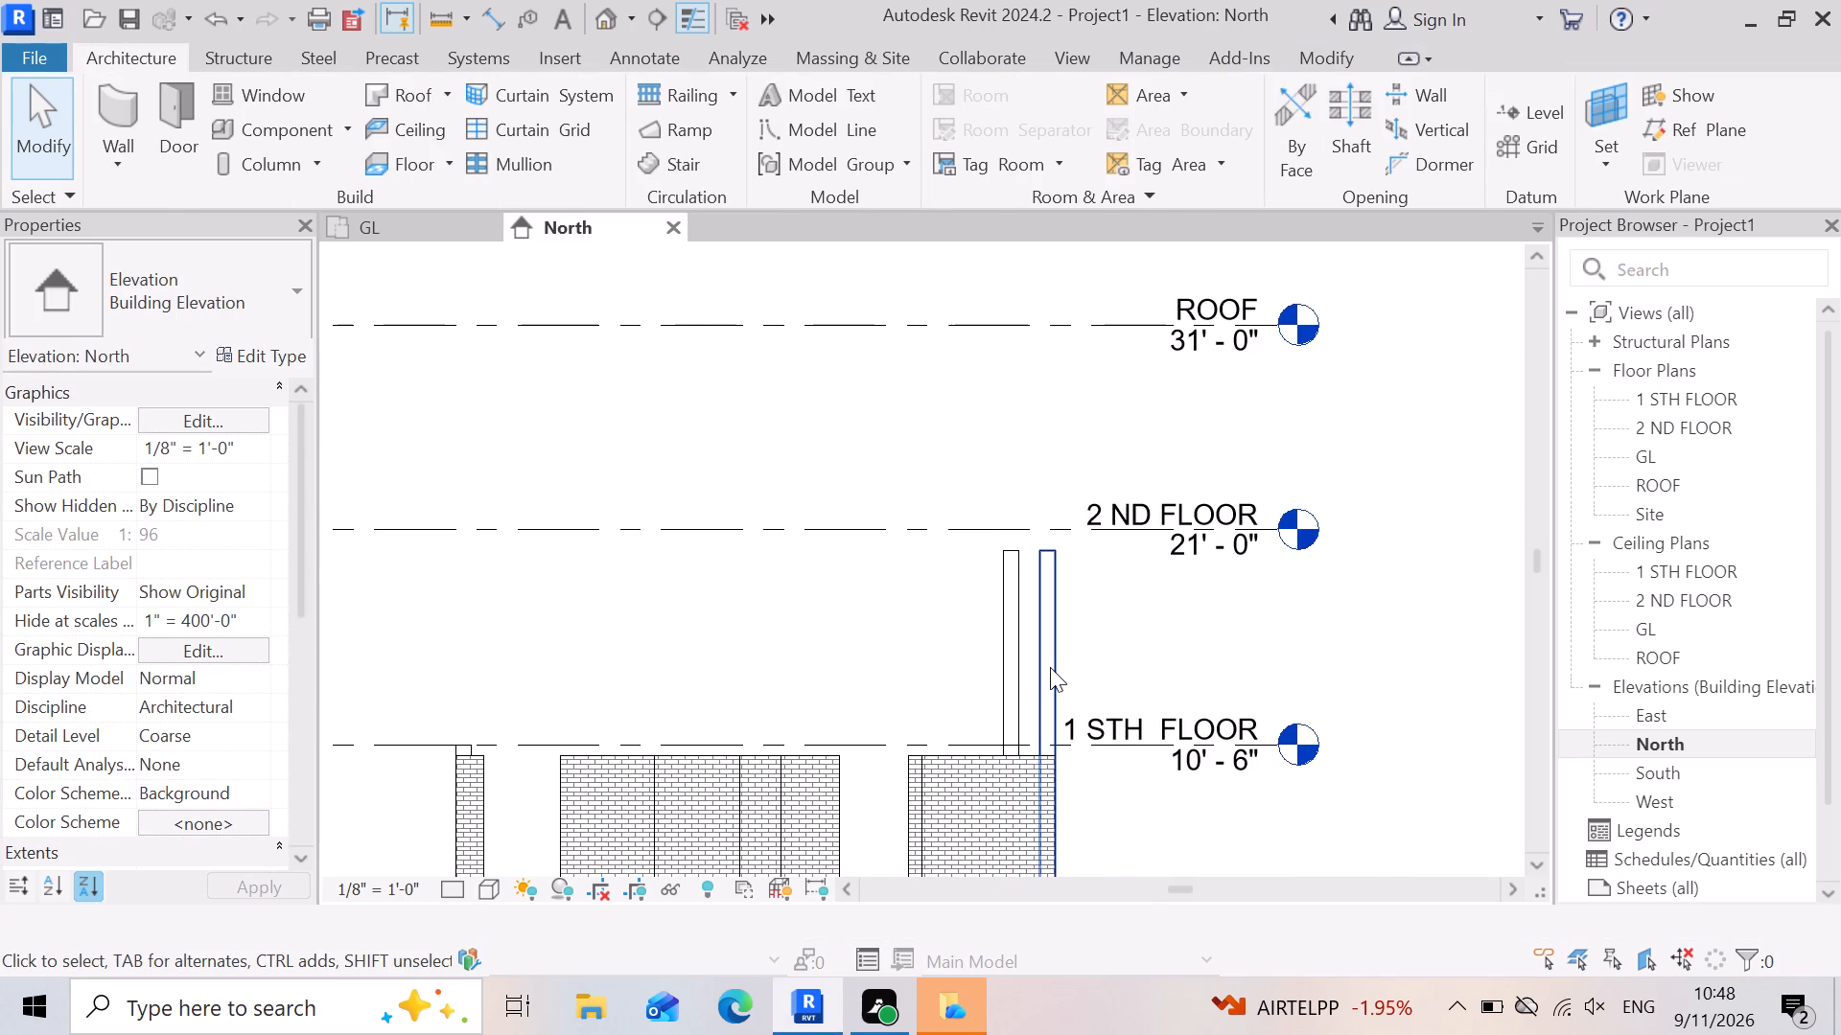
left_click(1050, 667)
left_click(249, 530)
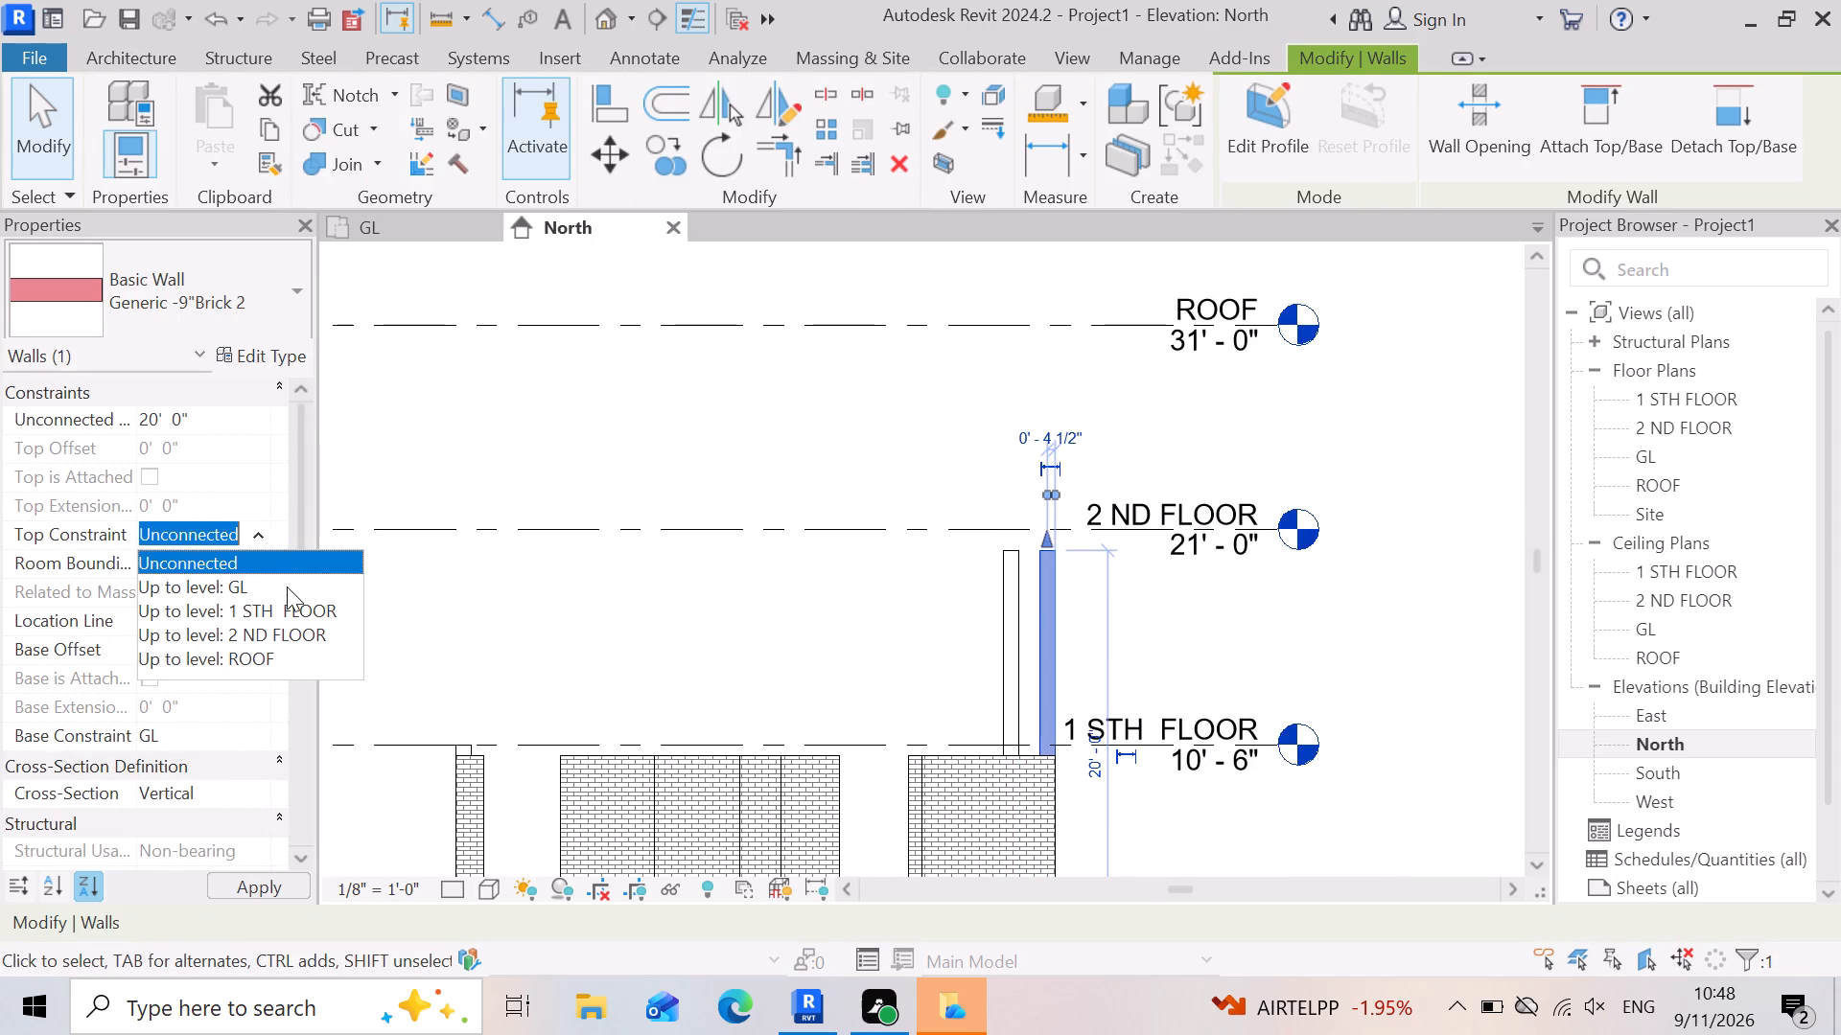
left_click(279, 618)
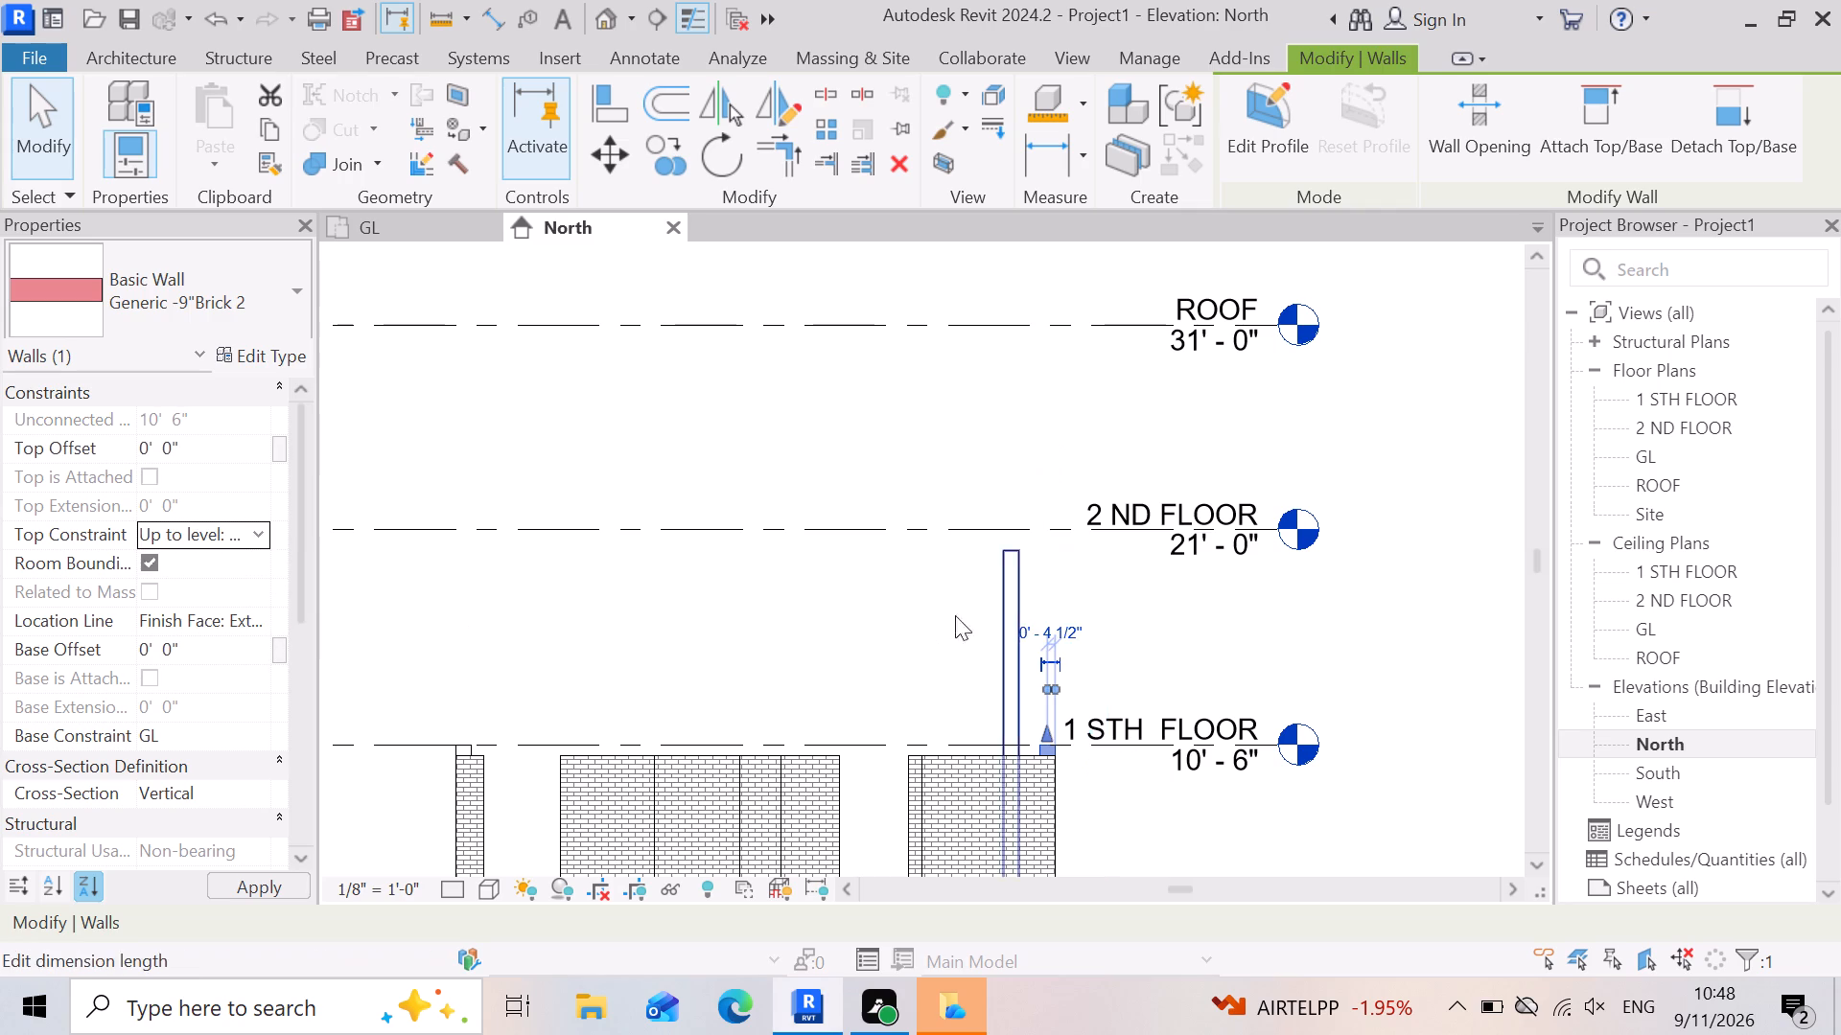
Constrain the last tall wall's top to Up to level: 1 STH FLOOR with a -6" top offset, and deselect it.
left_click(1009, 640)
left_click(1004, 614)
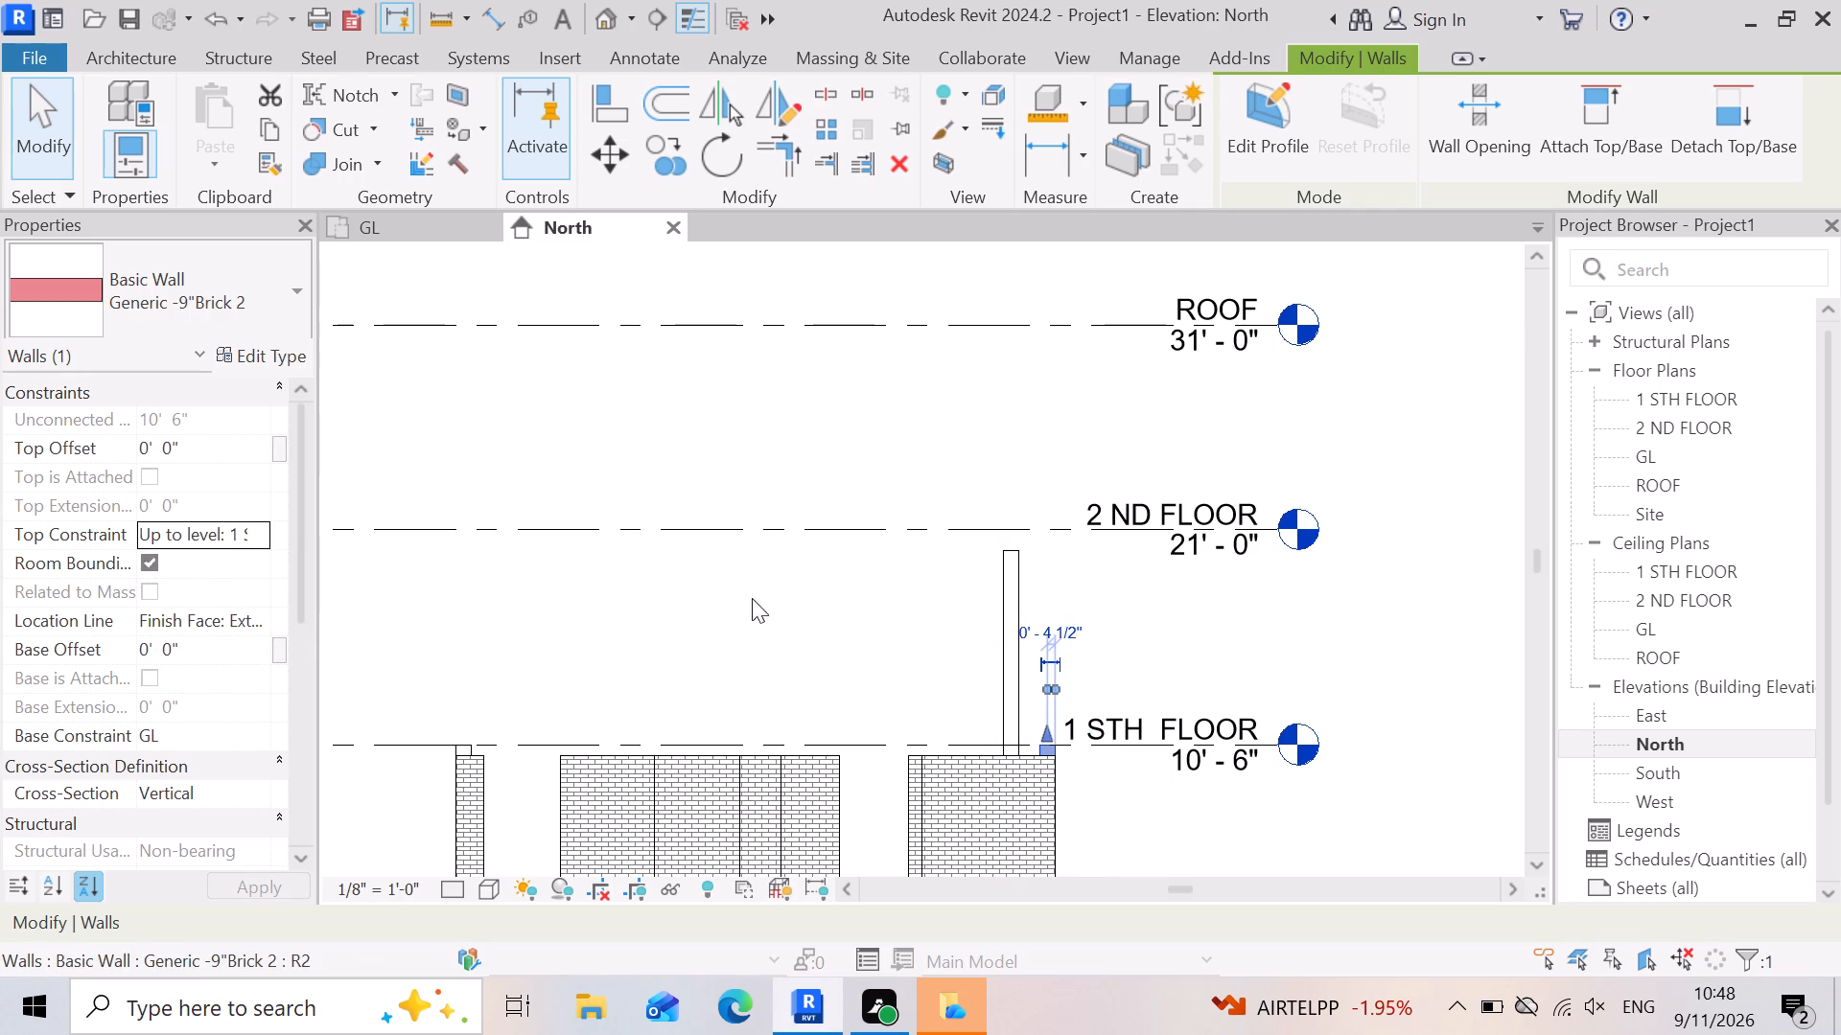
left_click(999, 625)
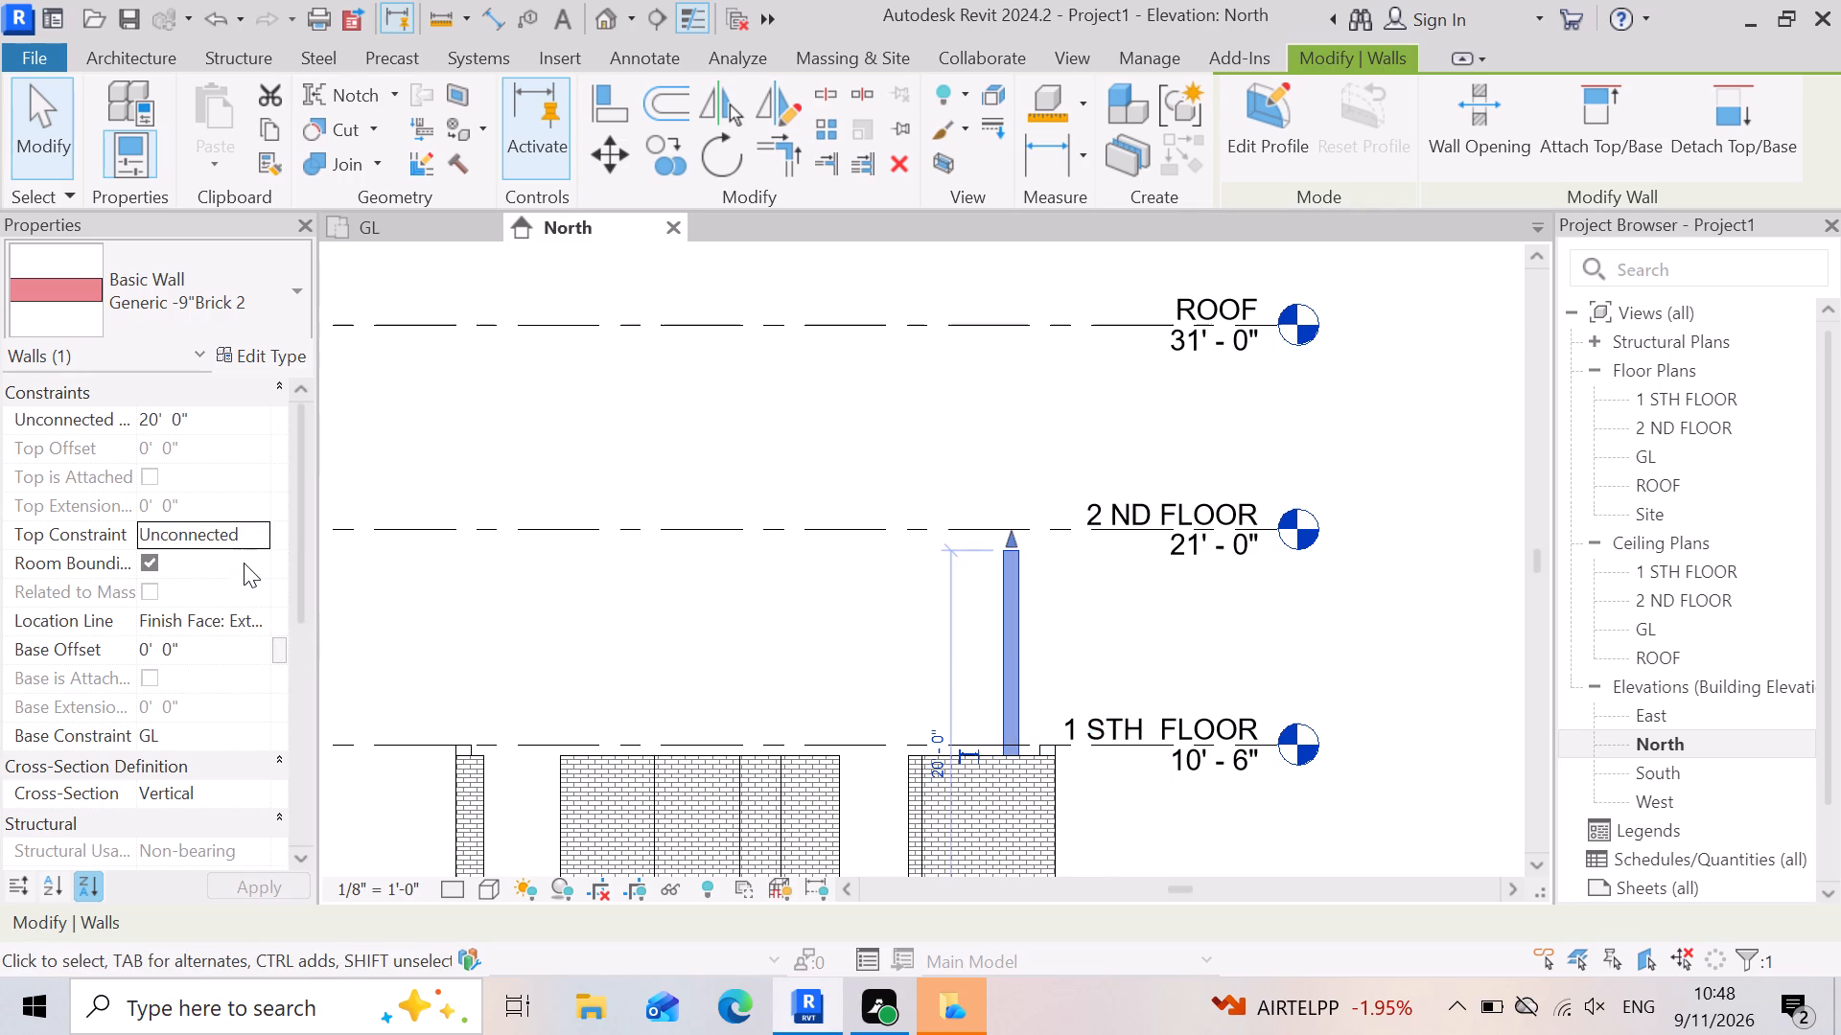
left_click(245, 536)
left_click(261, 532)
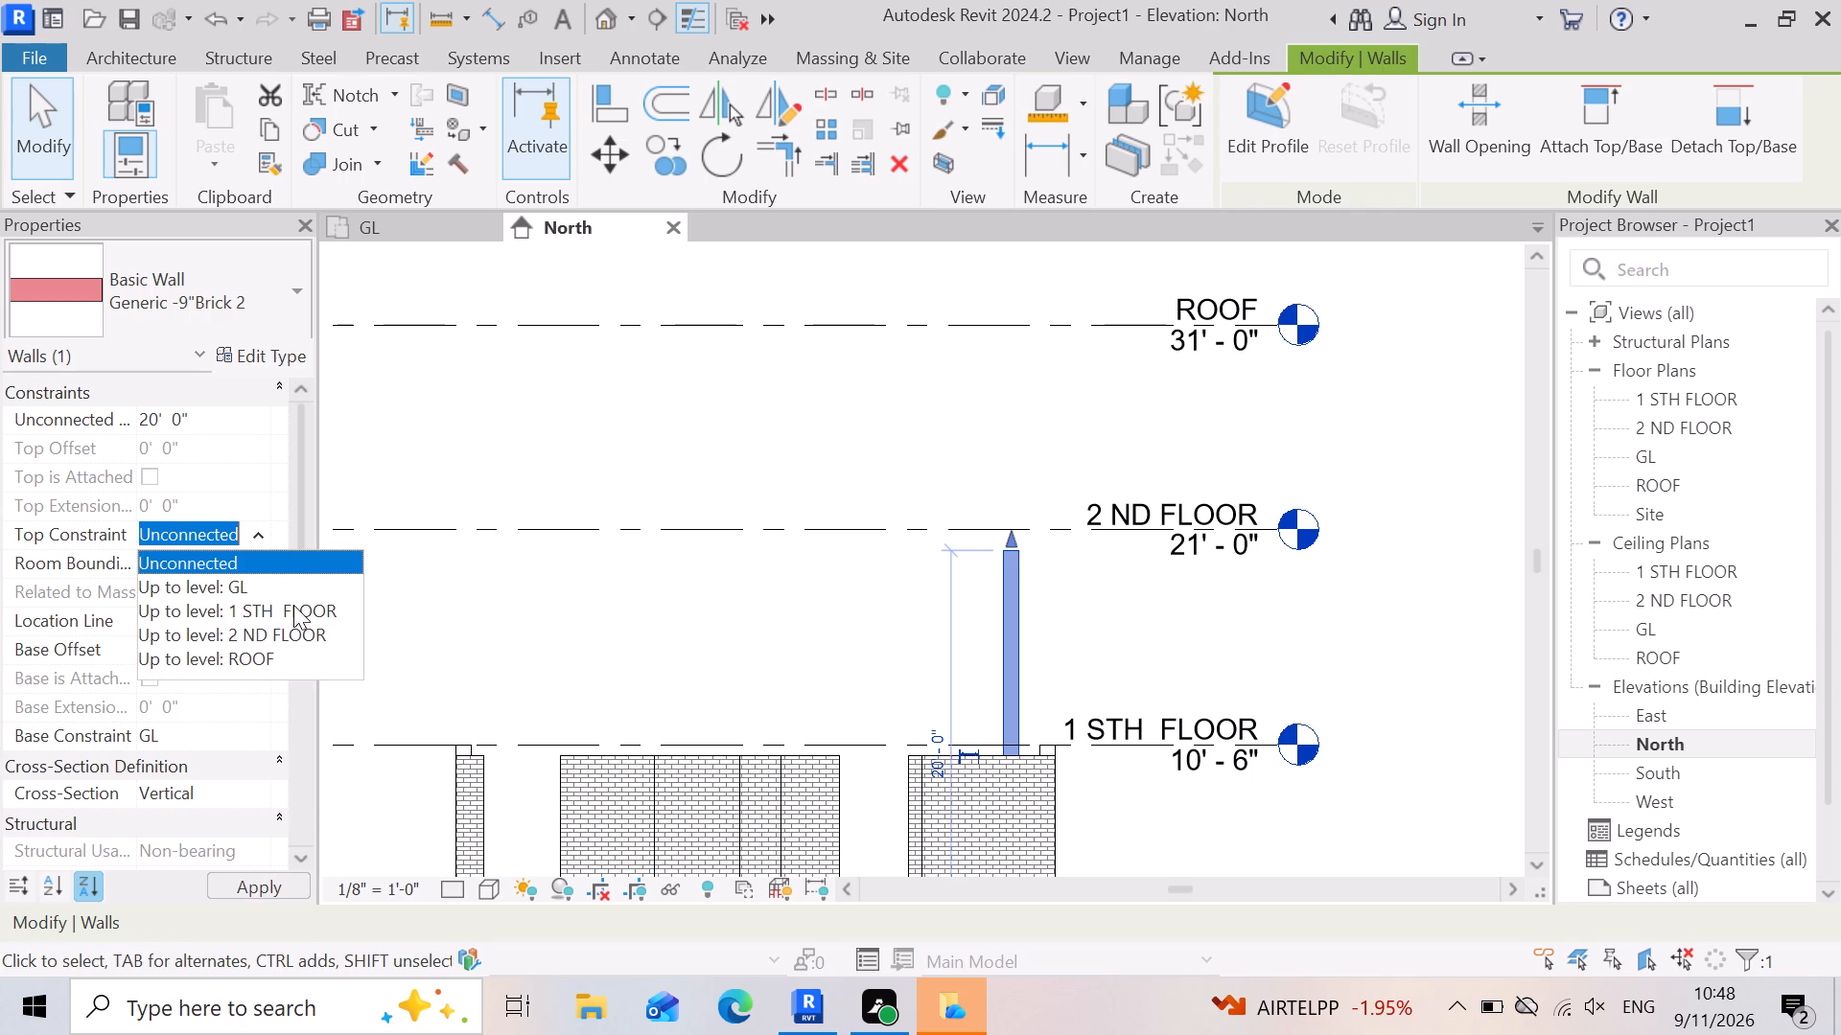
left_click(266, 601)
left_click(194, 440)
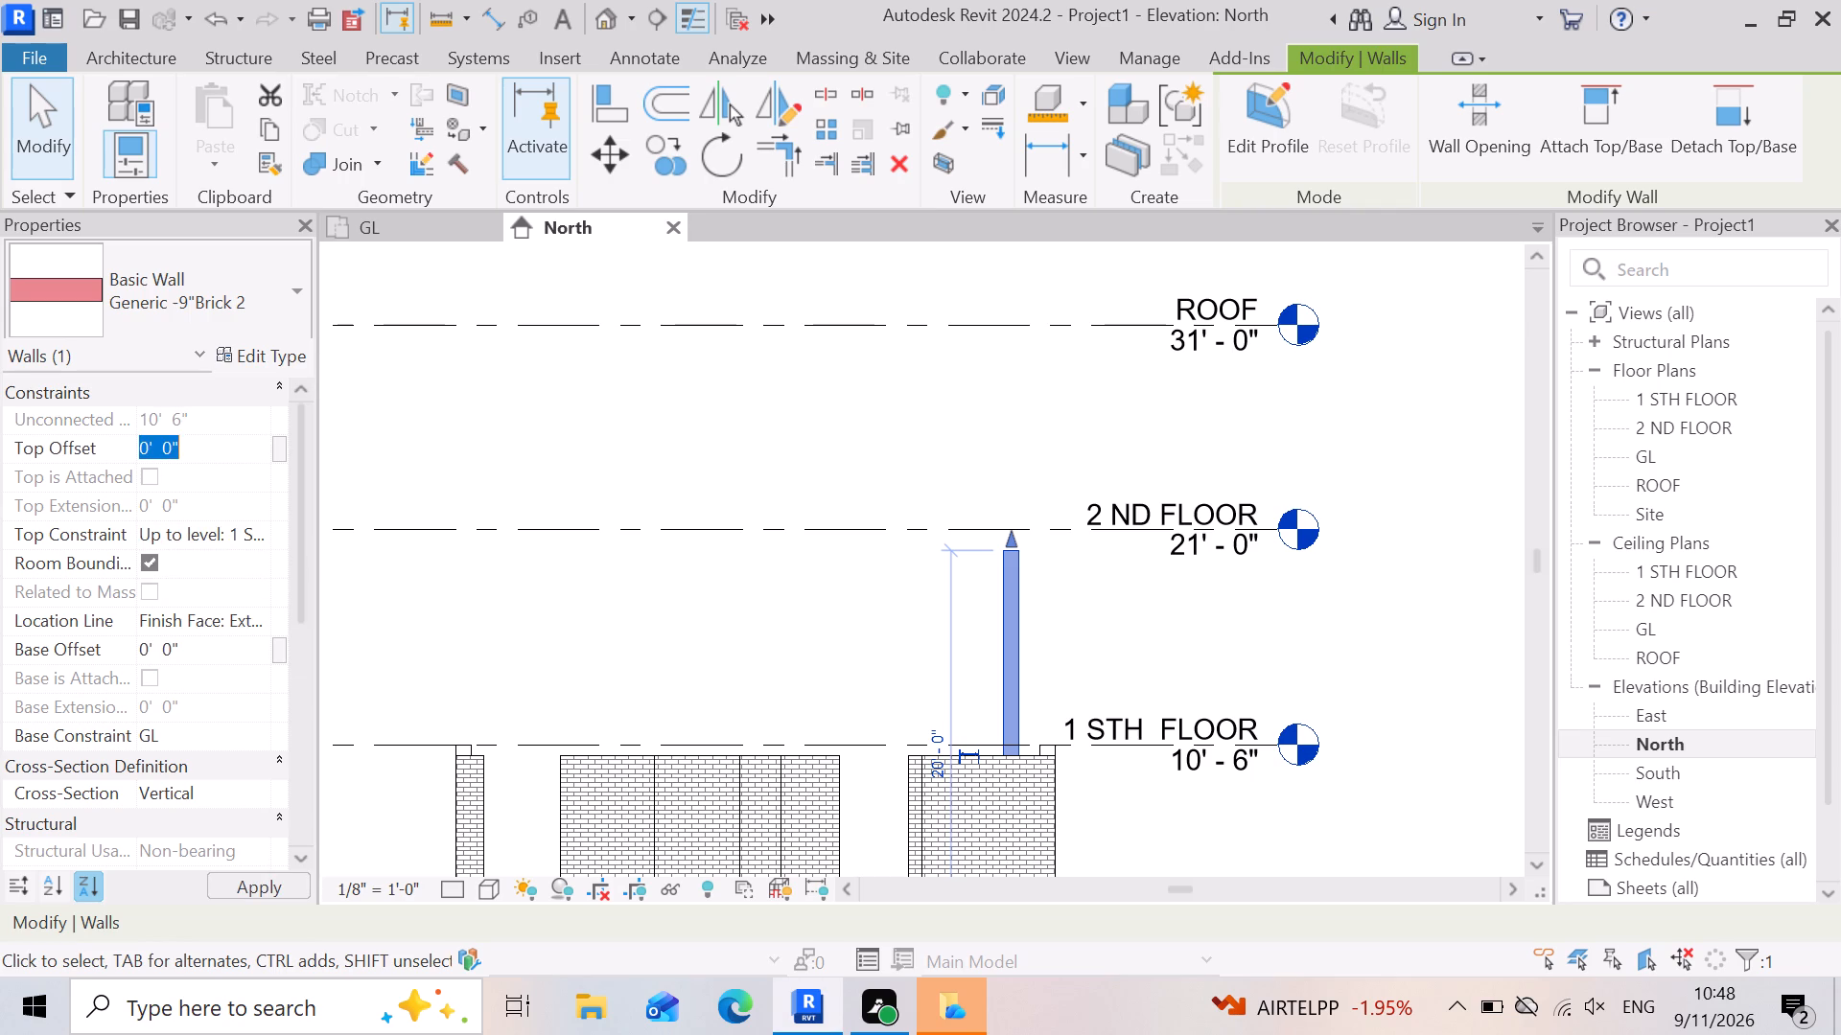
type("-6")
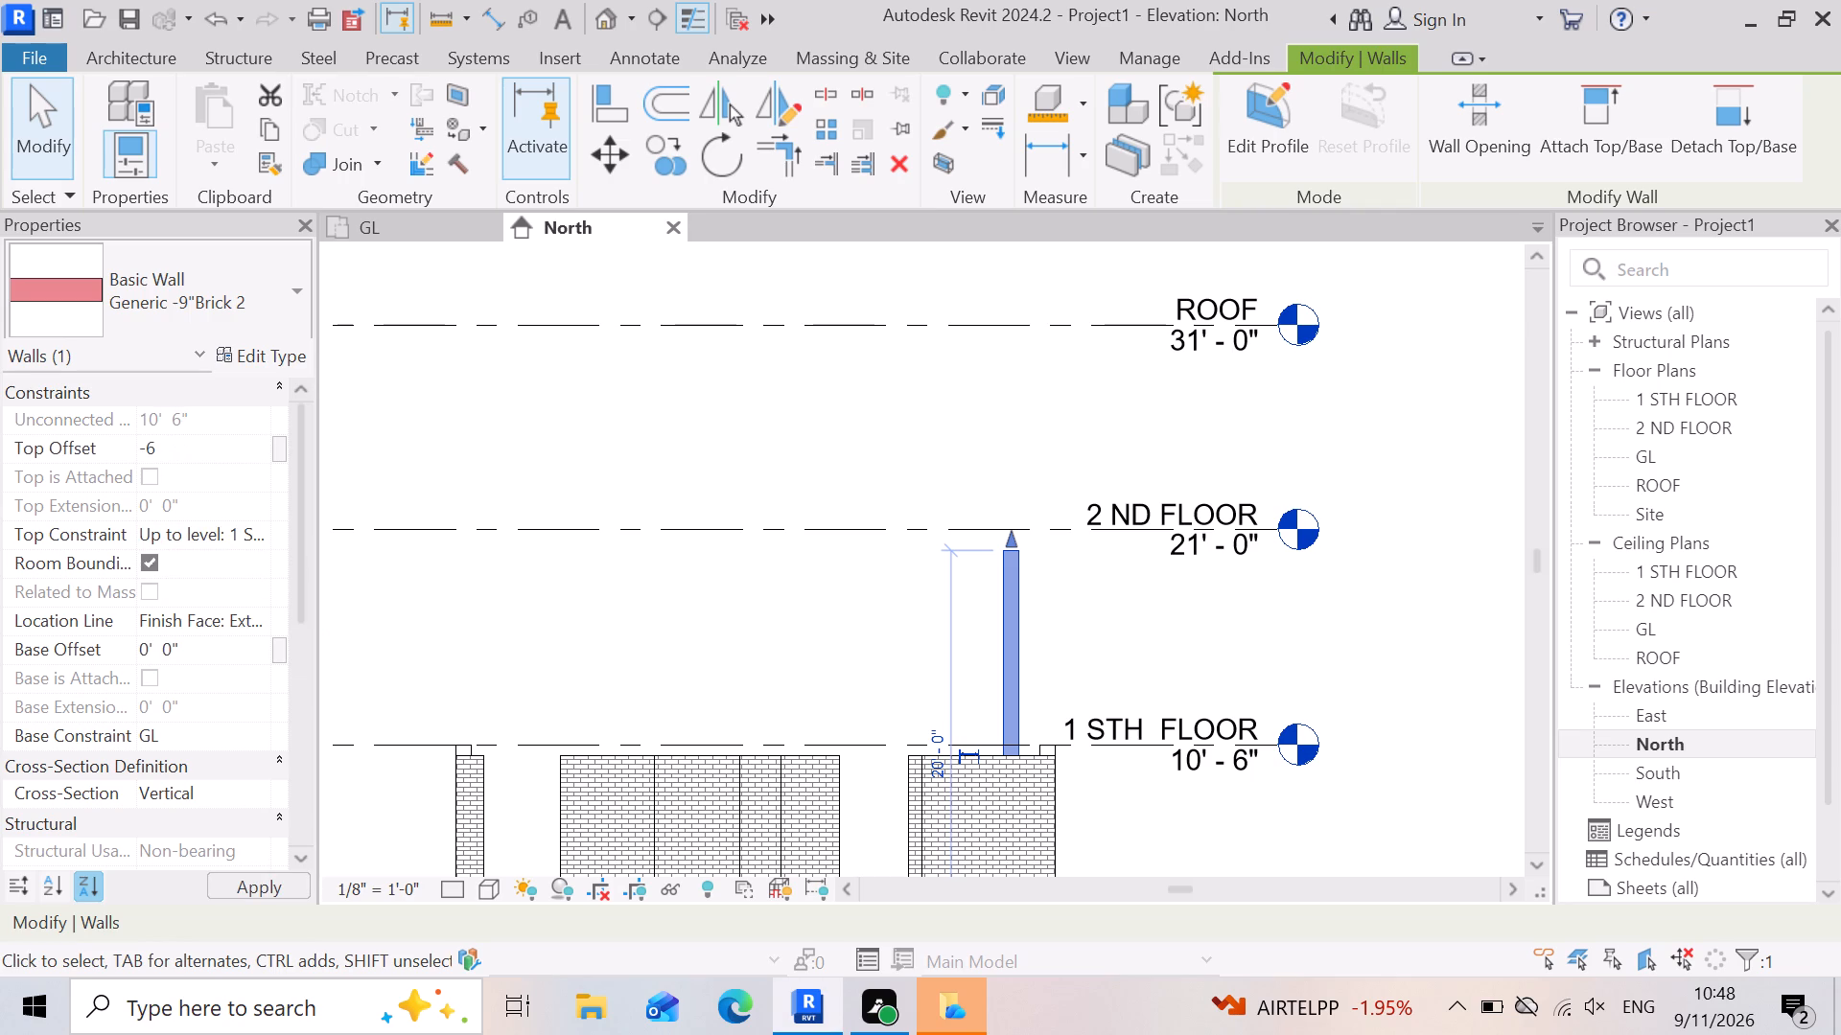
key("shift+quotedbl")
key("Return")
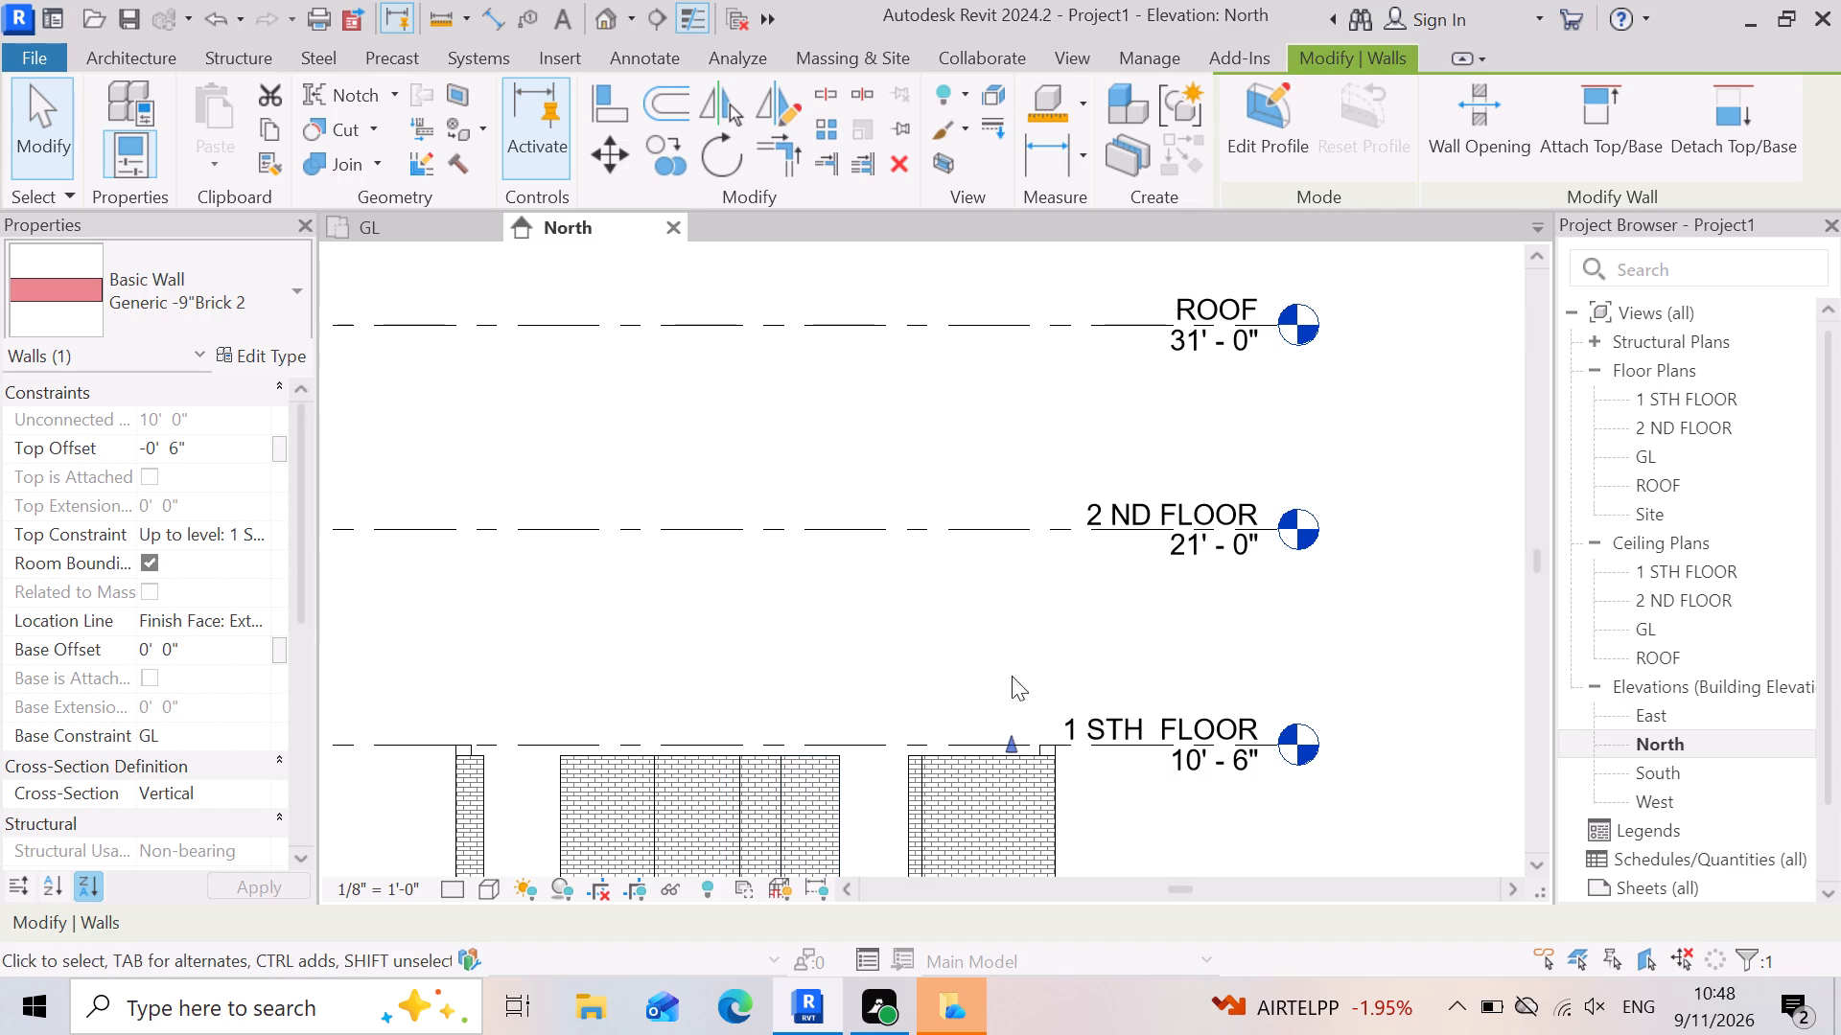
scroll(996, 636, "down", 9)
left_click(766, 809)
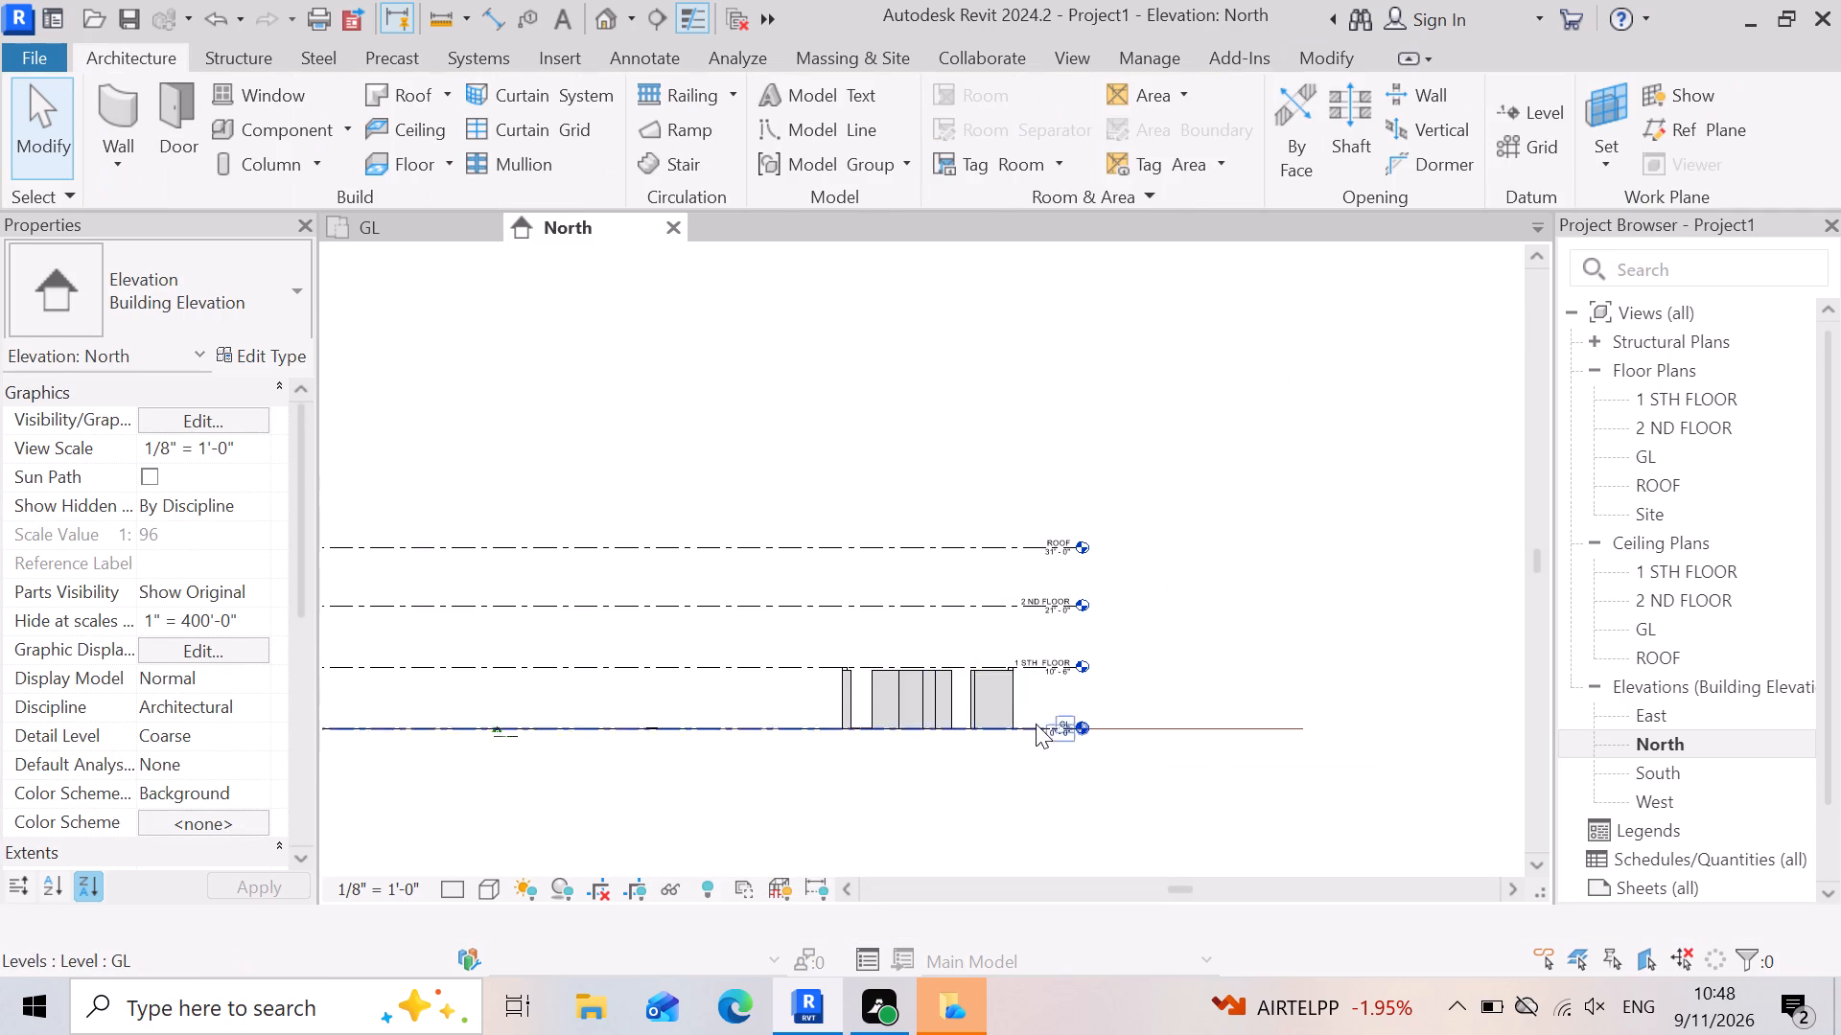
scroll(1035, 724, "up", 7)
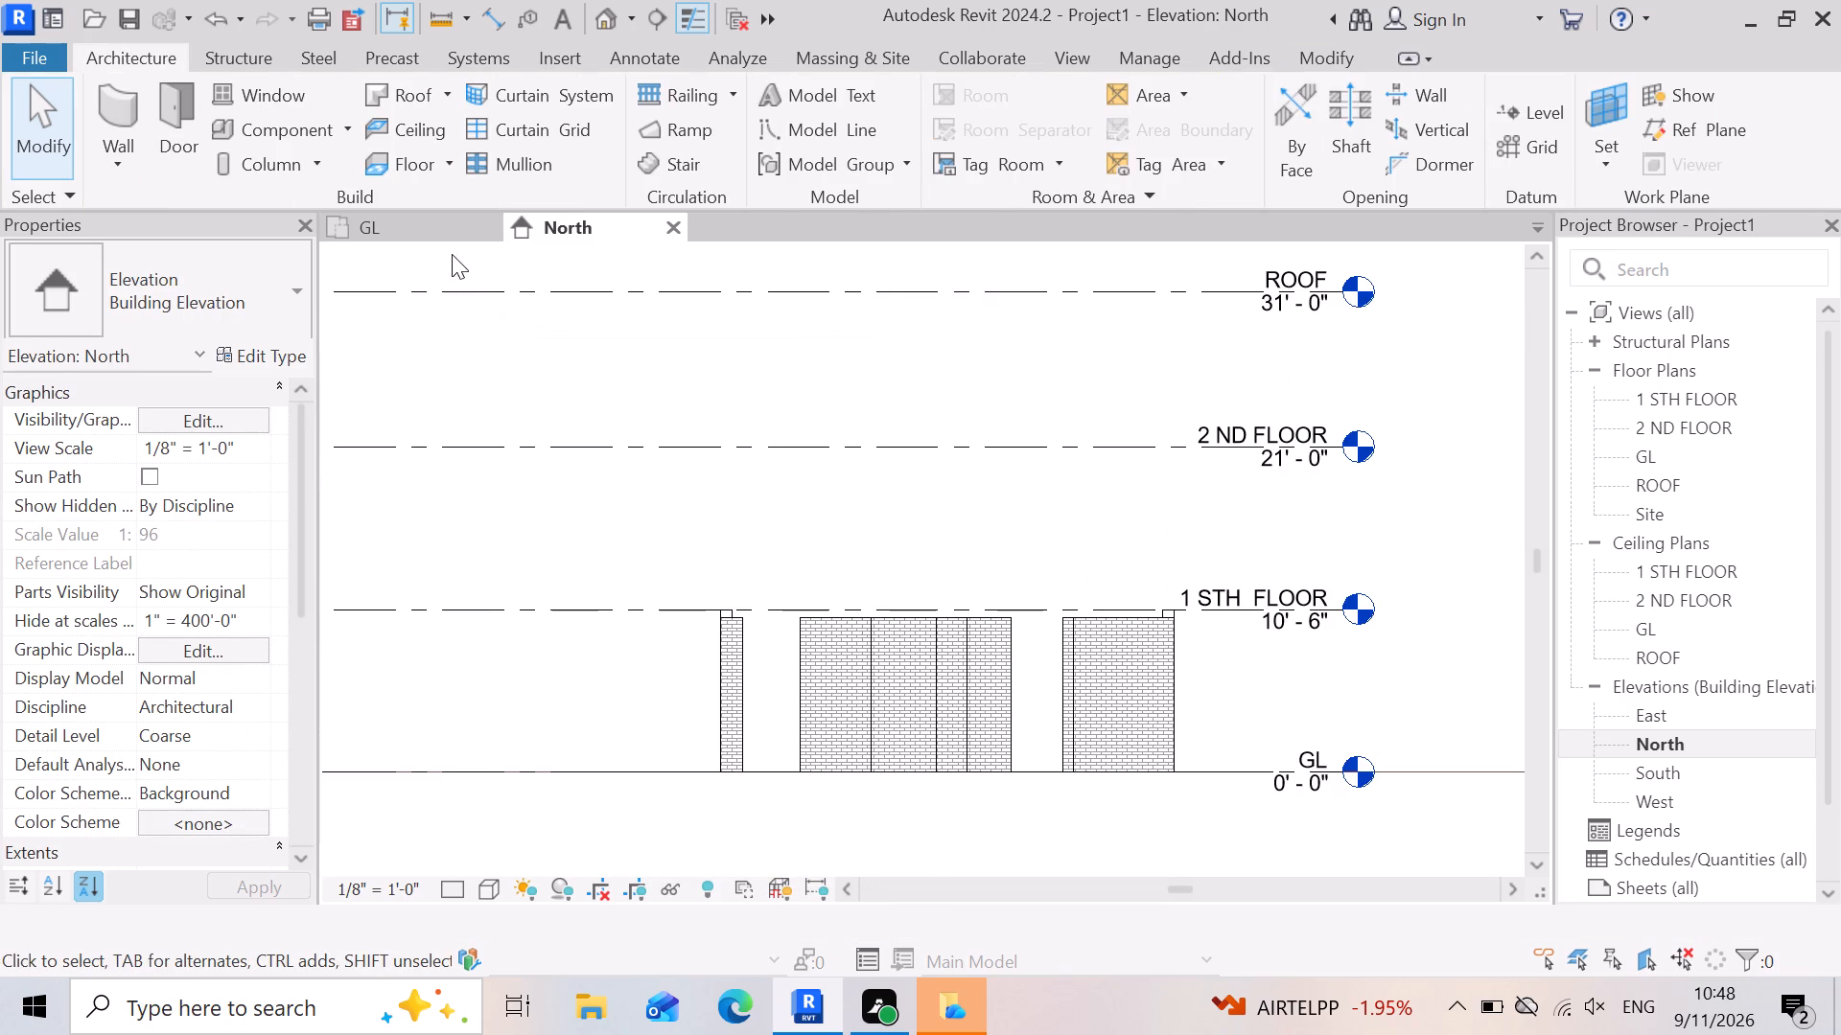
Switch to the GL floor plan and examine the wall layout around the kitchen, guest bedroom and toilet.
left_click(416, 225)
scroll(857, 767, "down", 15)
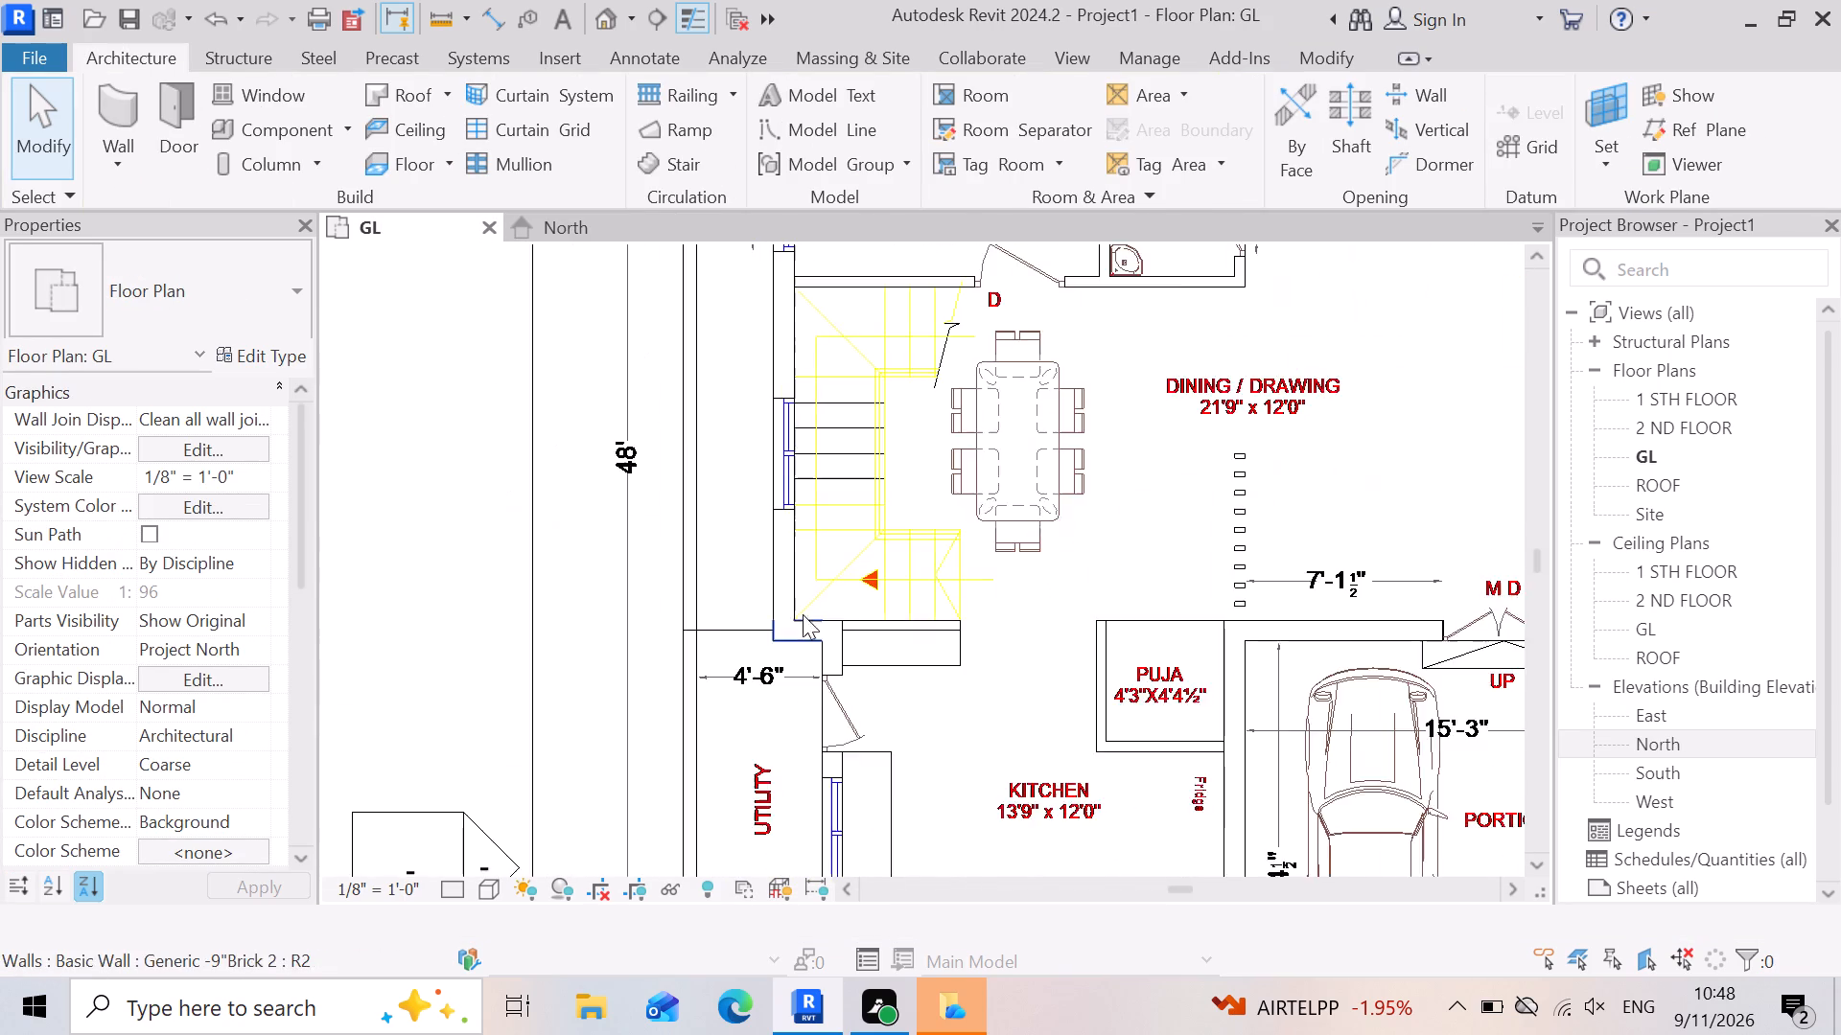
scroll(803, 614, "down", 5)
scroll(916, 760, "up", 1)
scroll(888, 565, "up", 1)
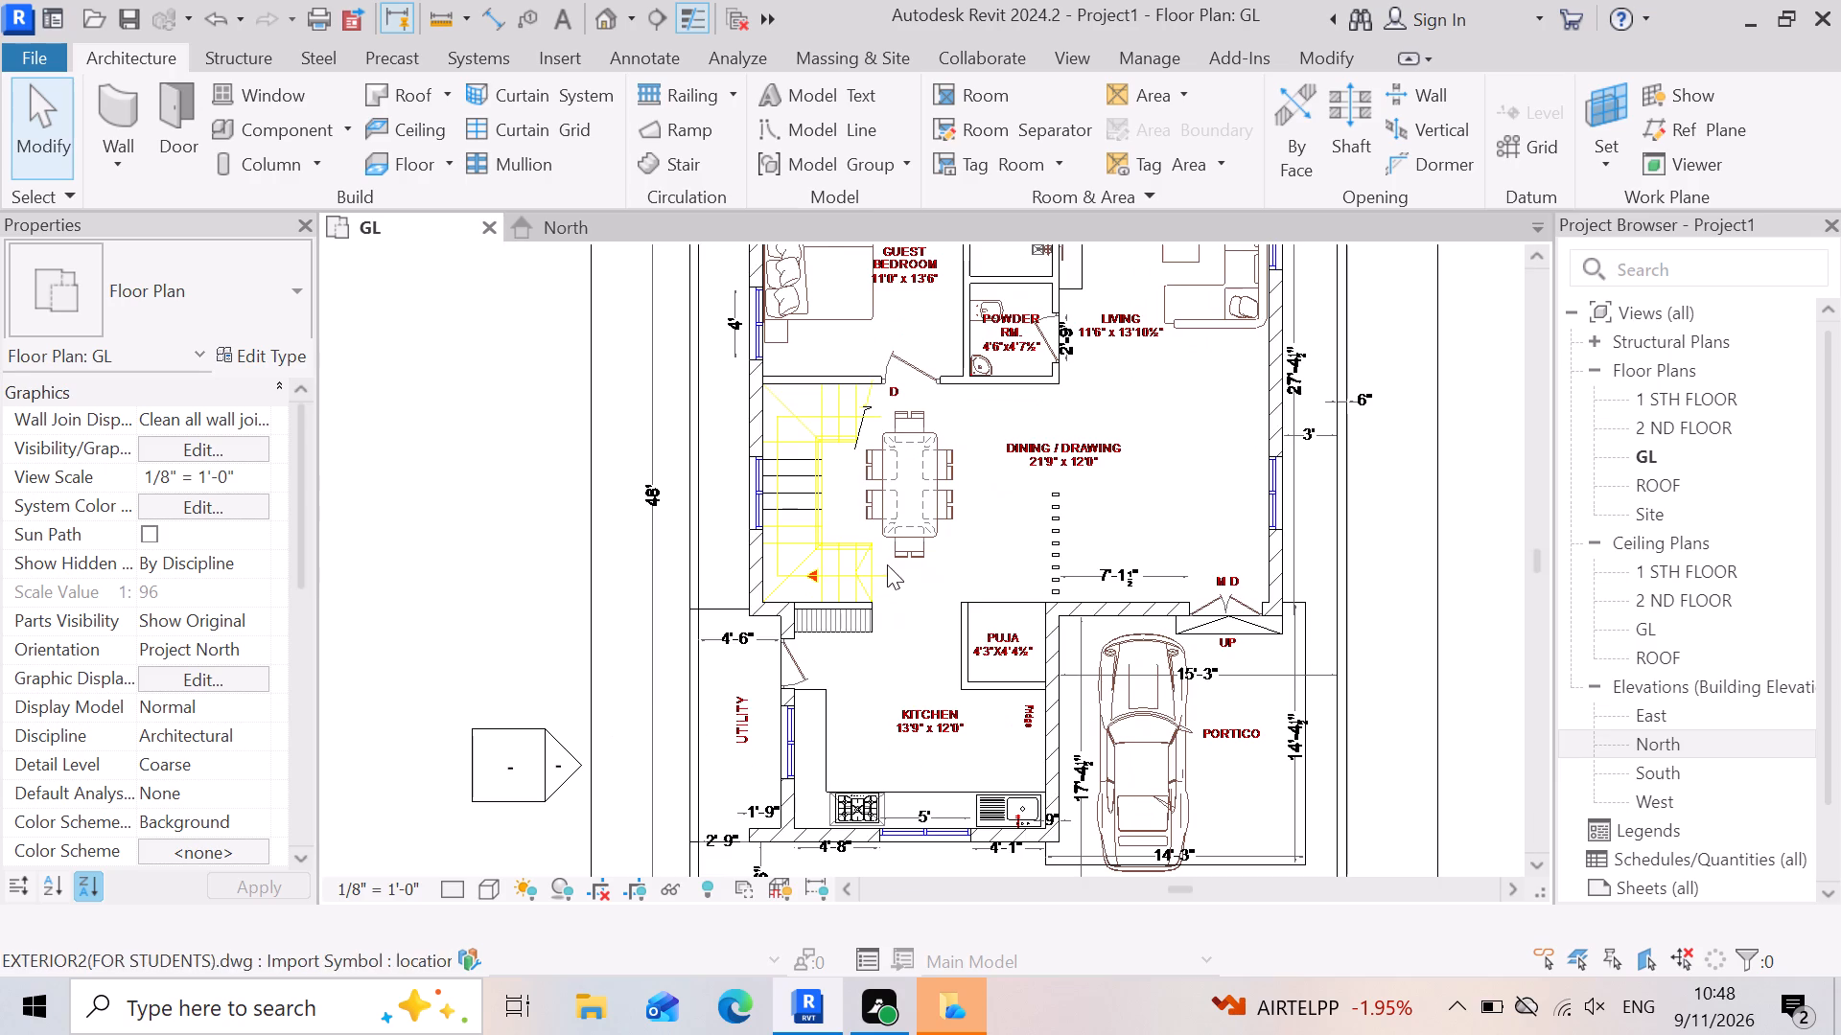
scroll(887, 564, "up", 6)
scroll(519, 709, "down", 12)
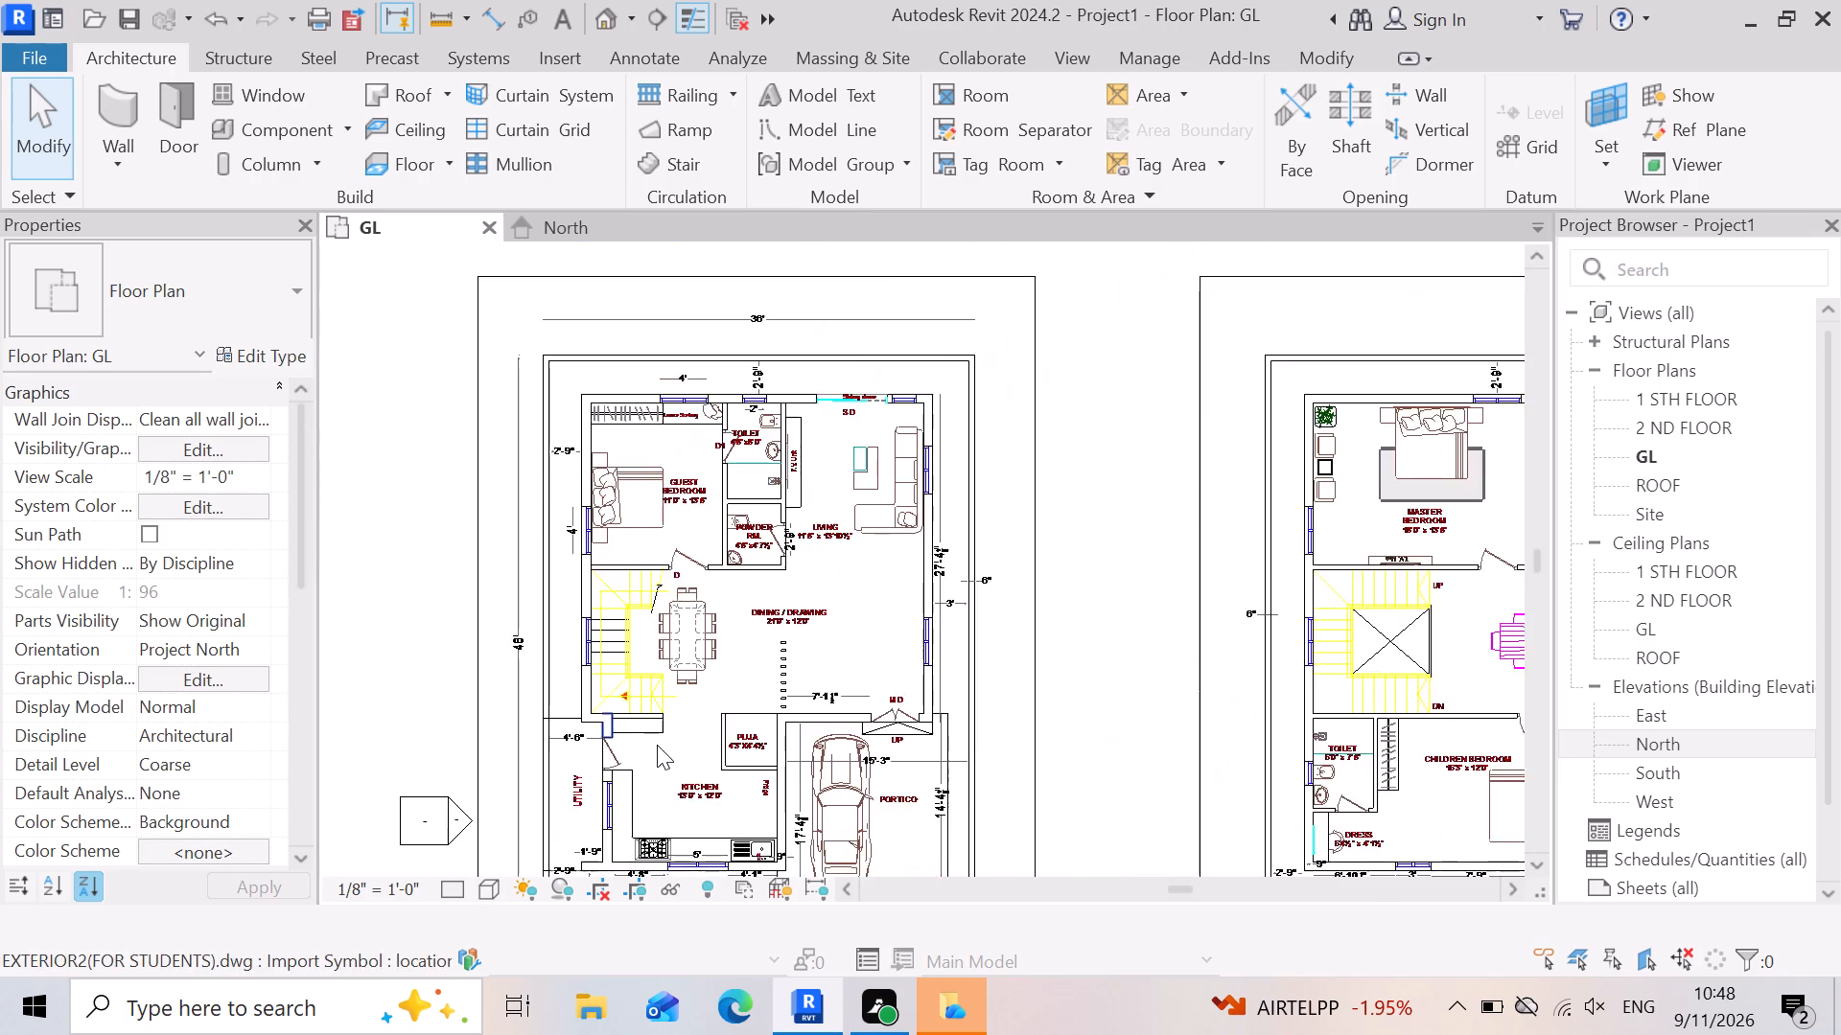
scroll(708, 469, "up", 12)
scroll(688, 586, "up", 4)
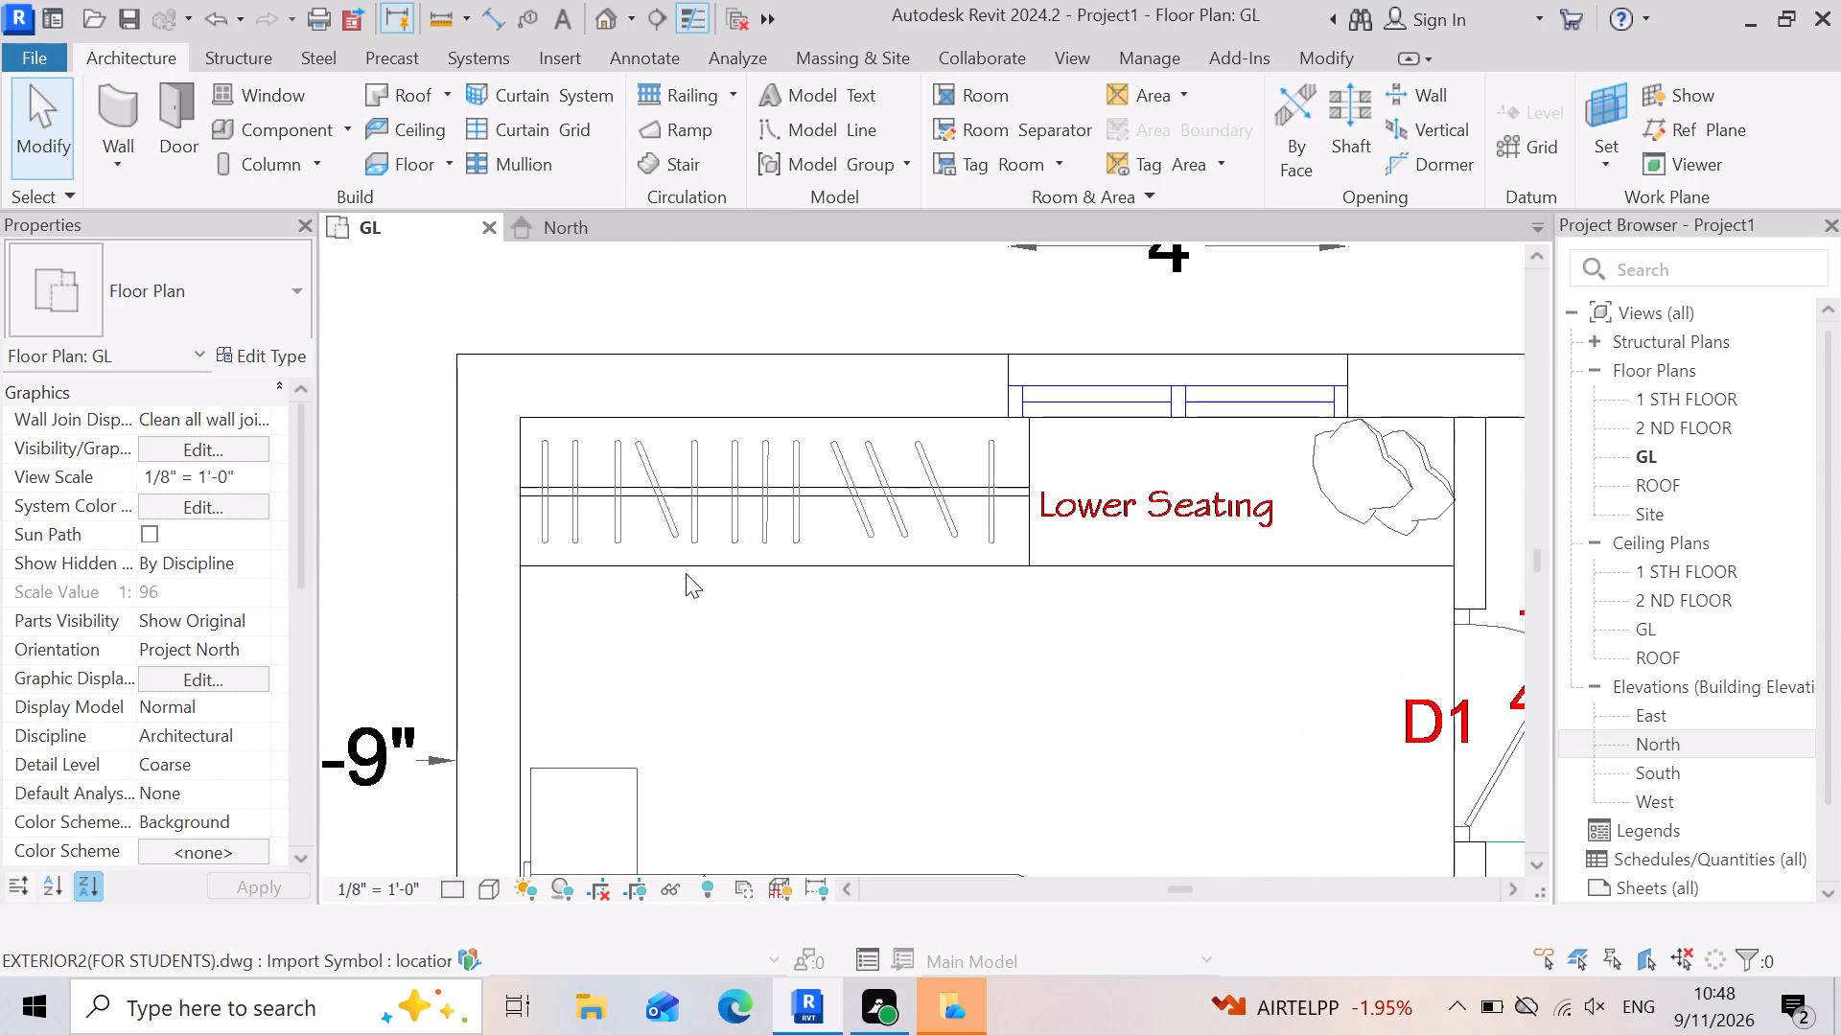
scroll(773, 574, "down", 7)
scroll(1059, 542, "up", 2)
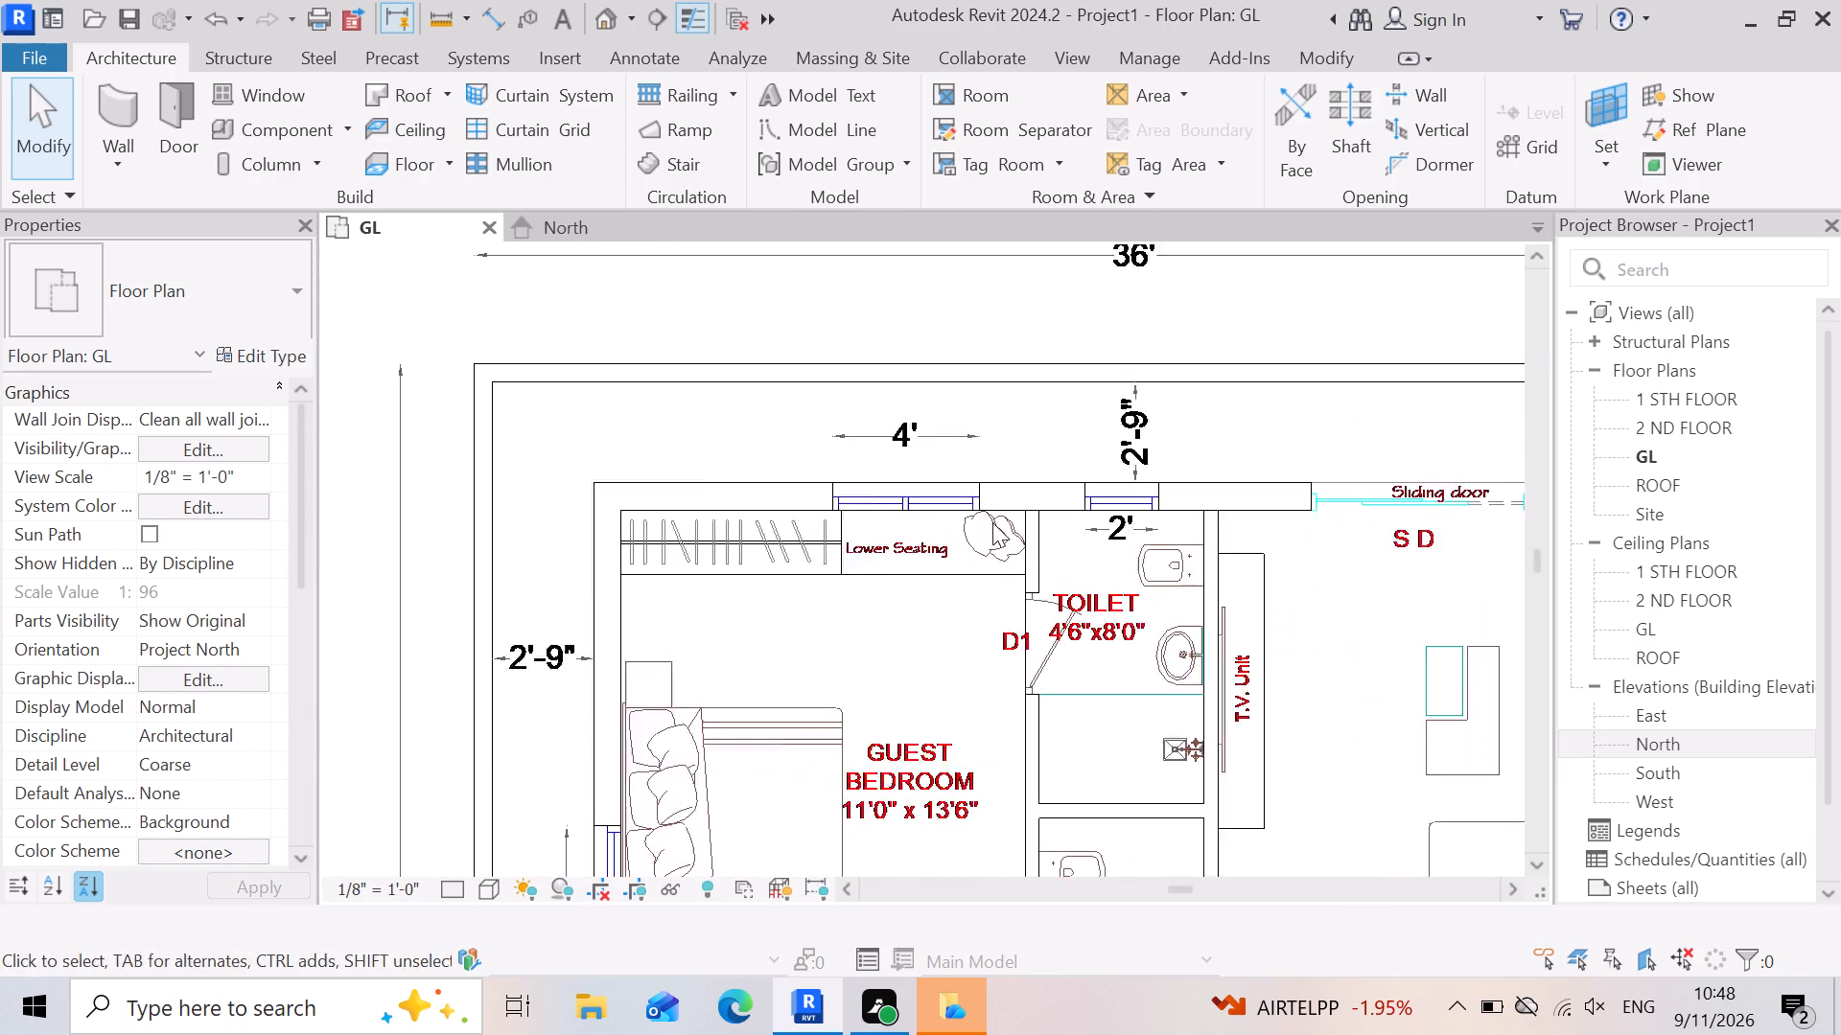
scroll(992, 522, "up", 4)
scroll(713, 577, "down", 9)
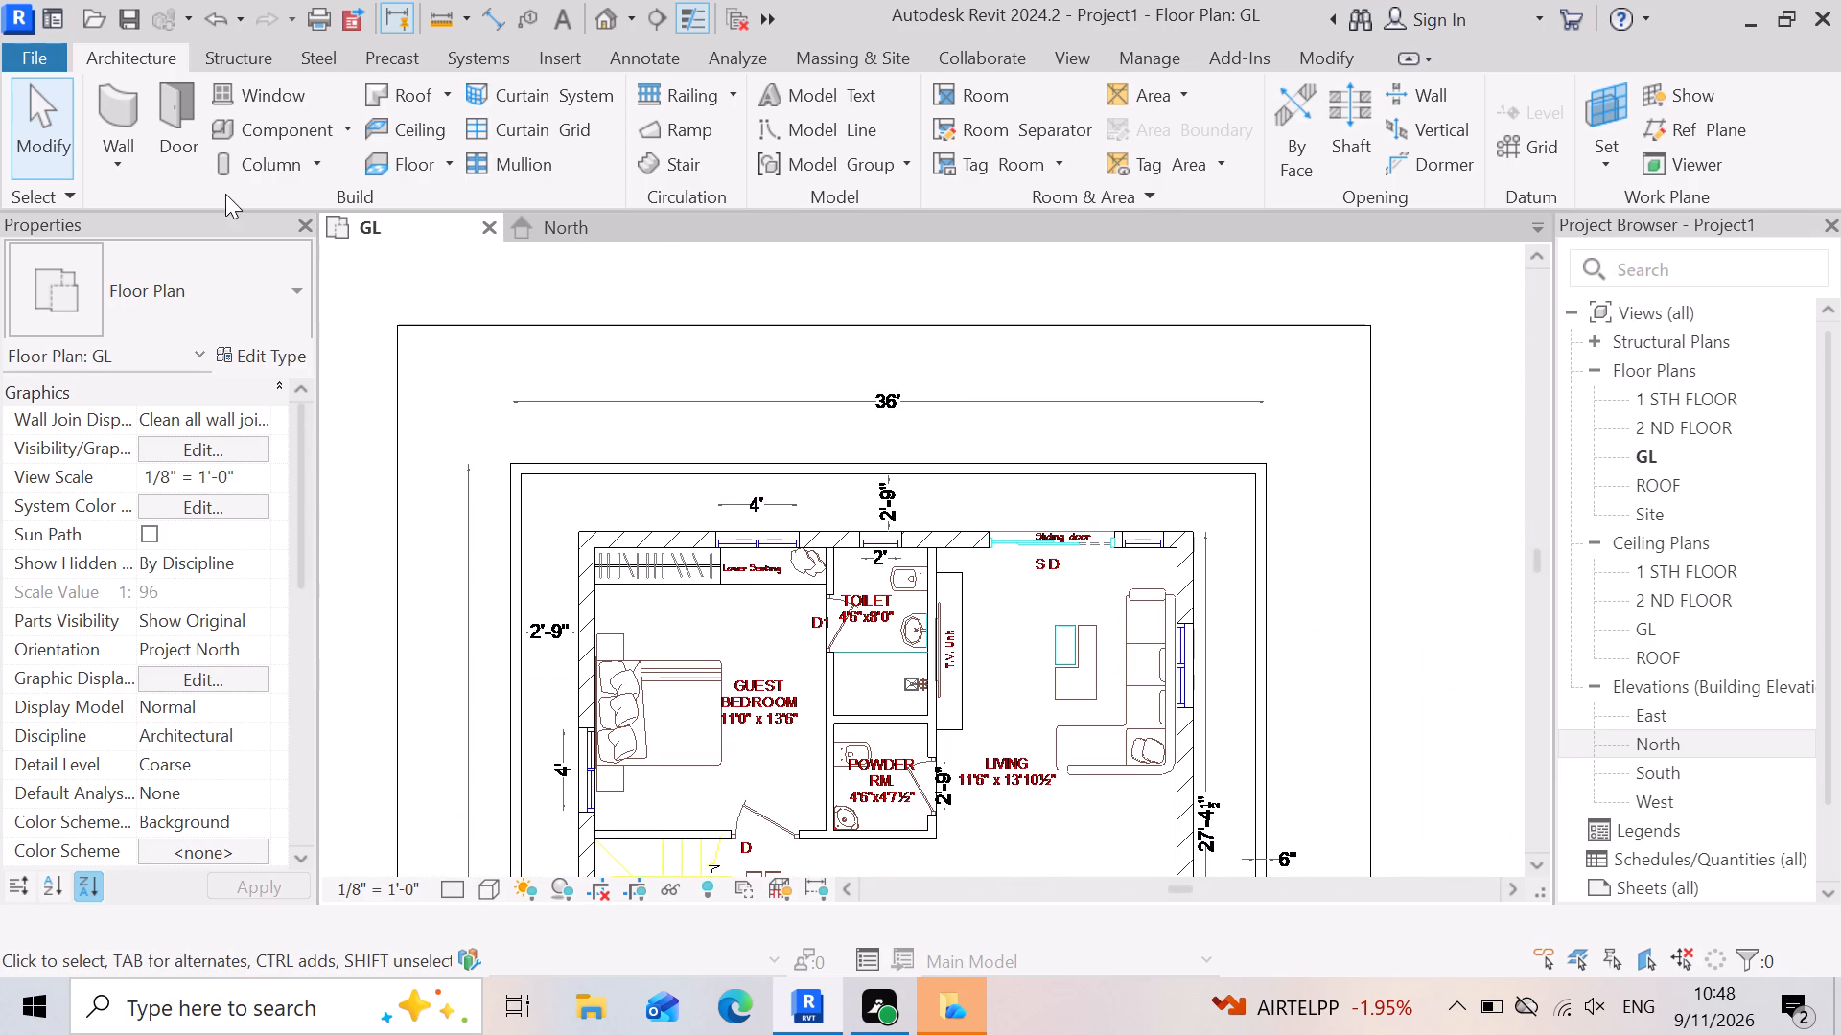
Start an architectural wall using the Generic - 6" type and open its type properties.
left_click(120, 162)
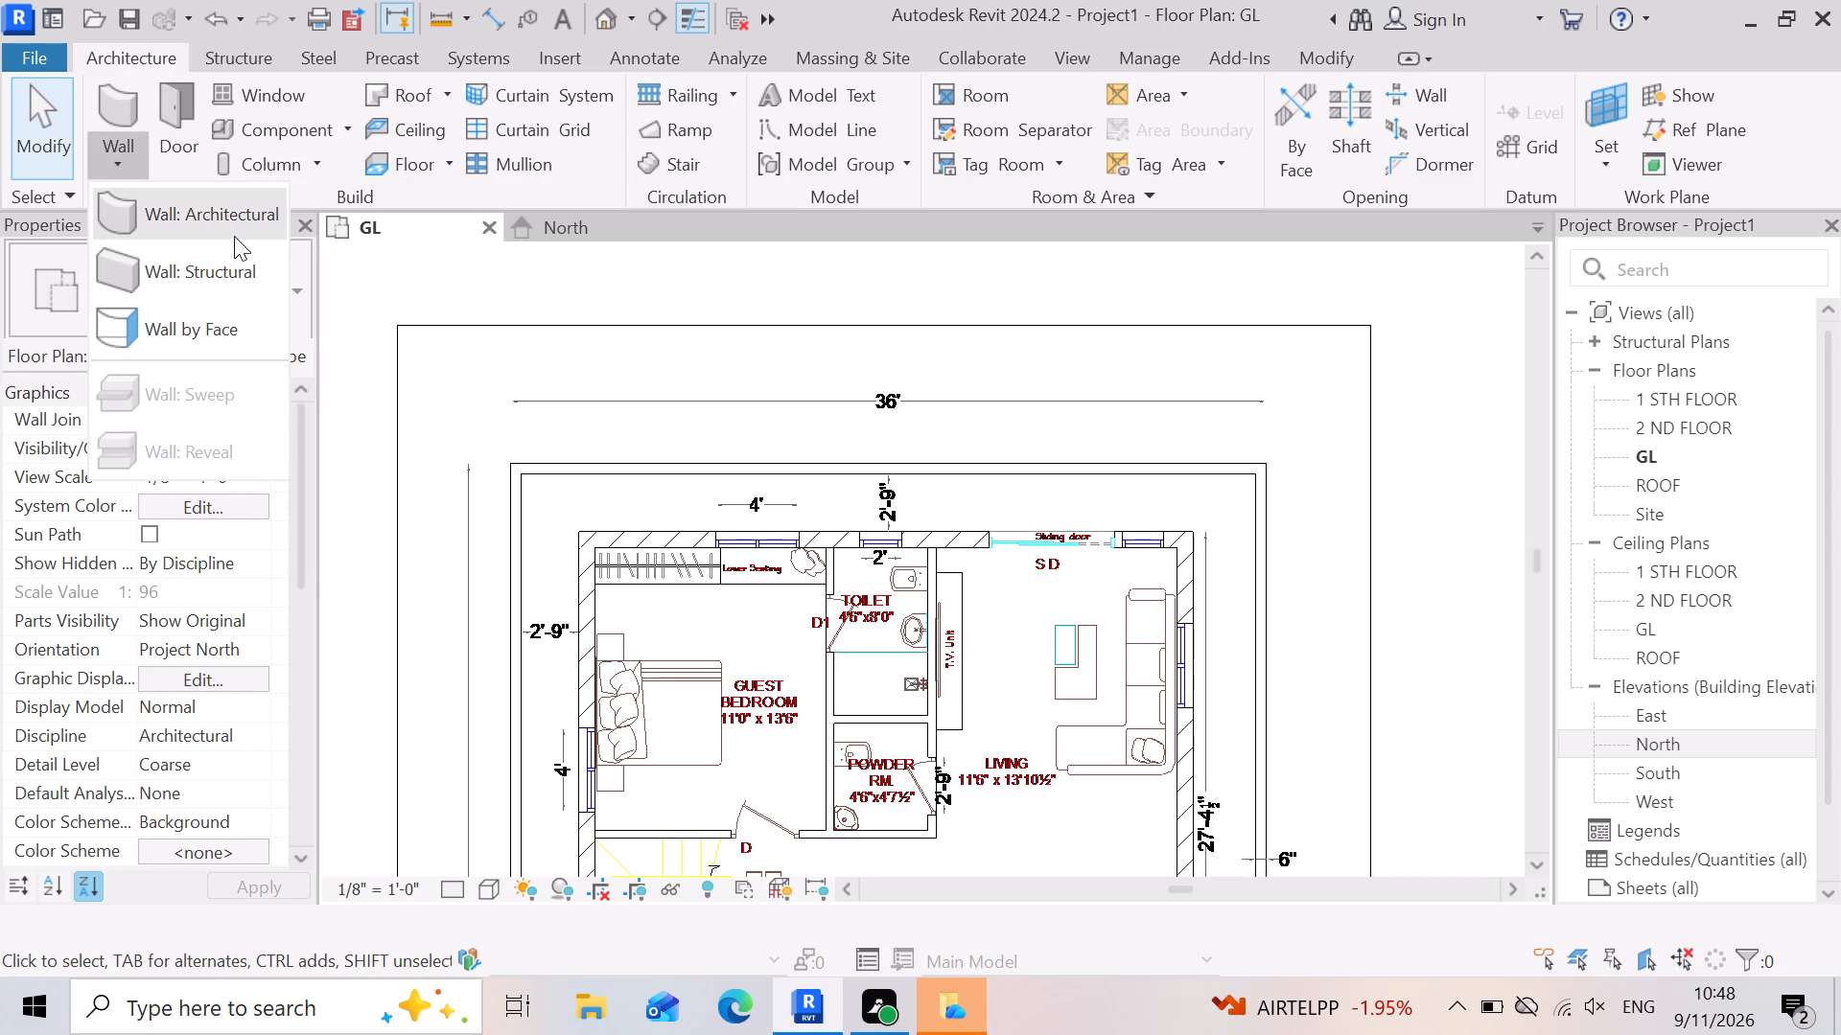
left_click(237, 231)
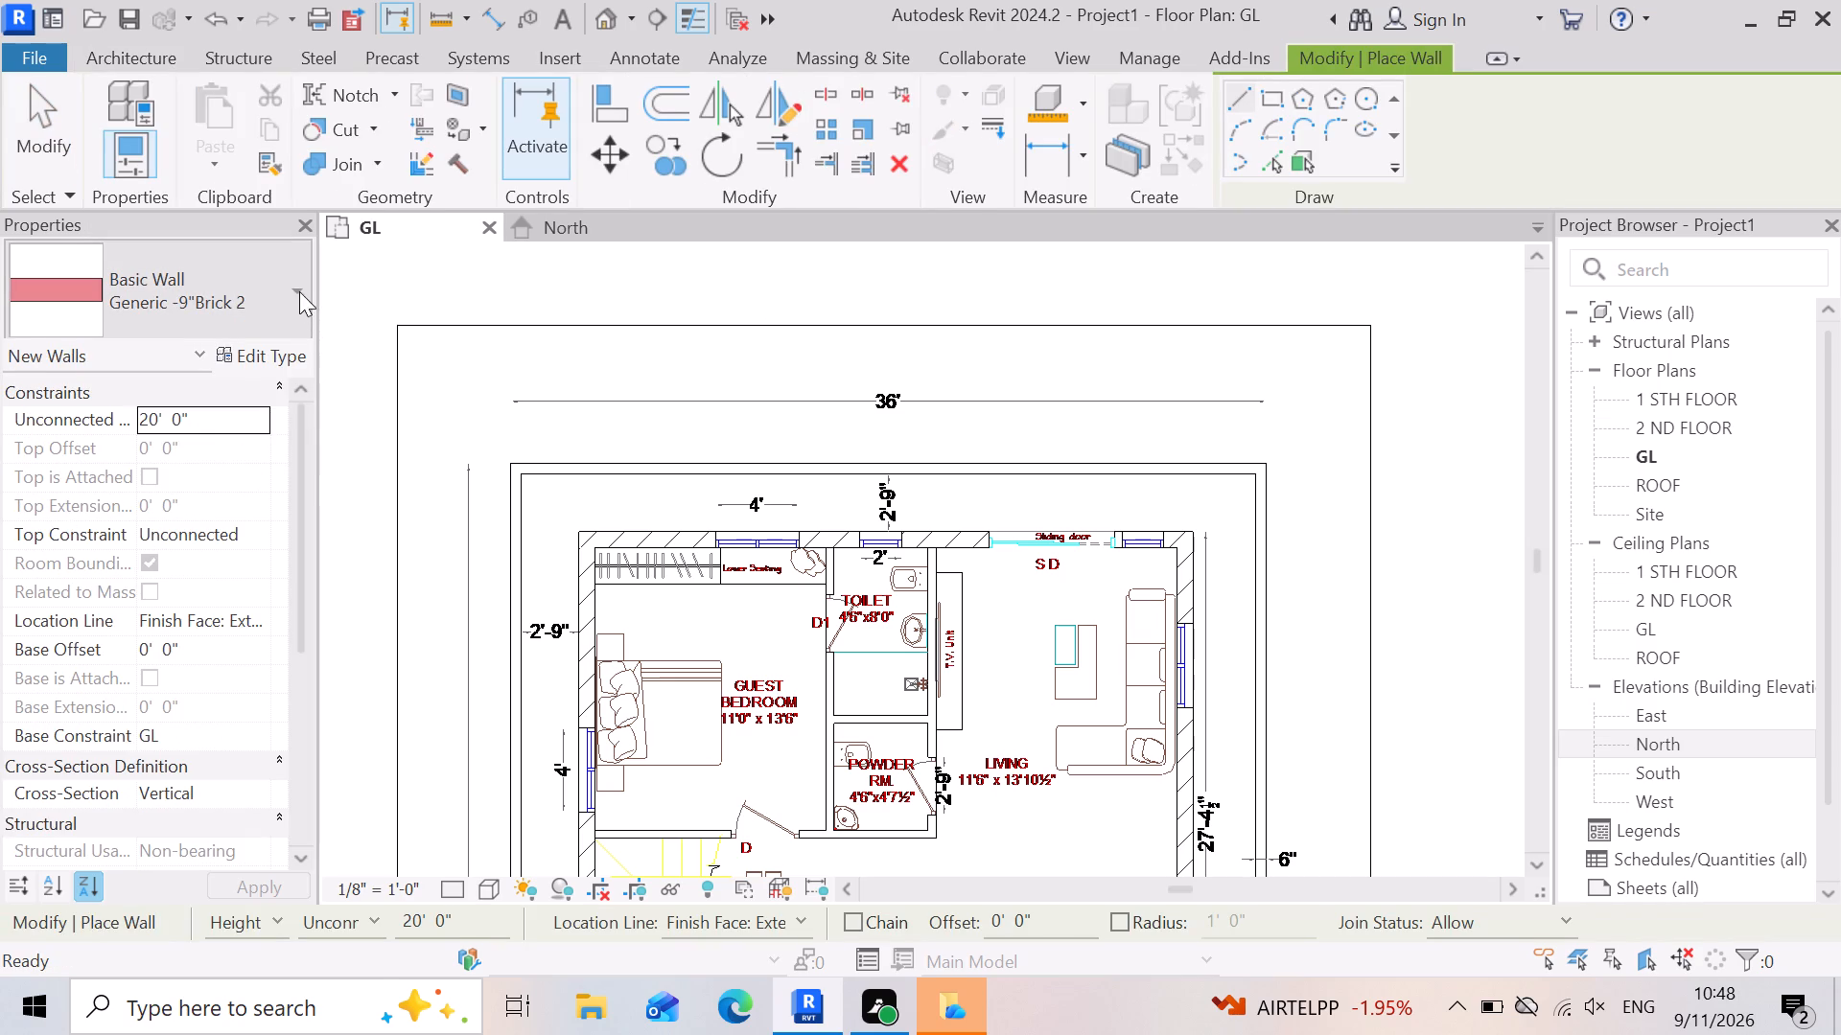
left_click(292, 285)
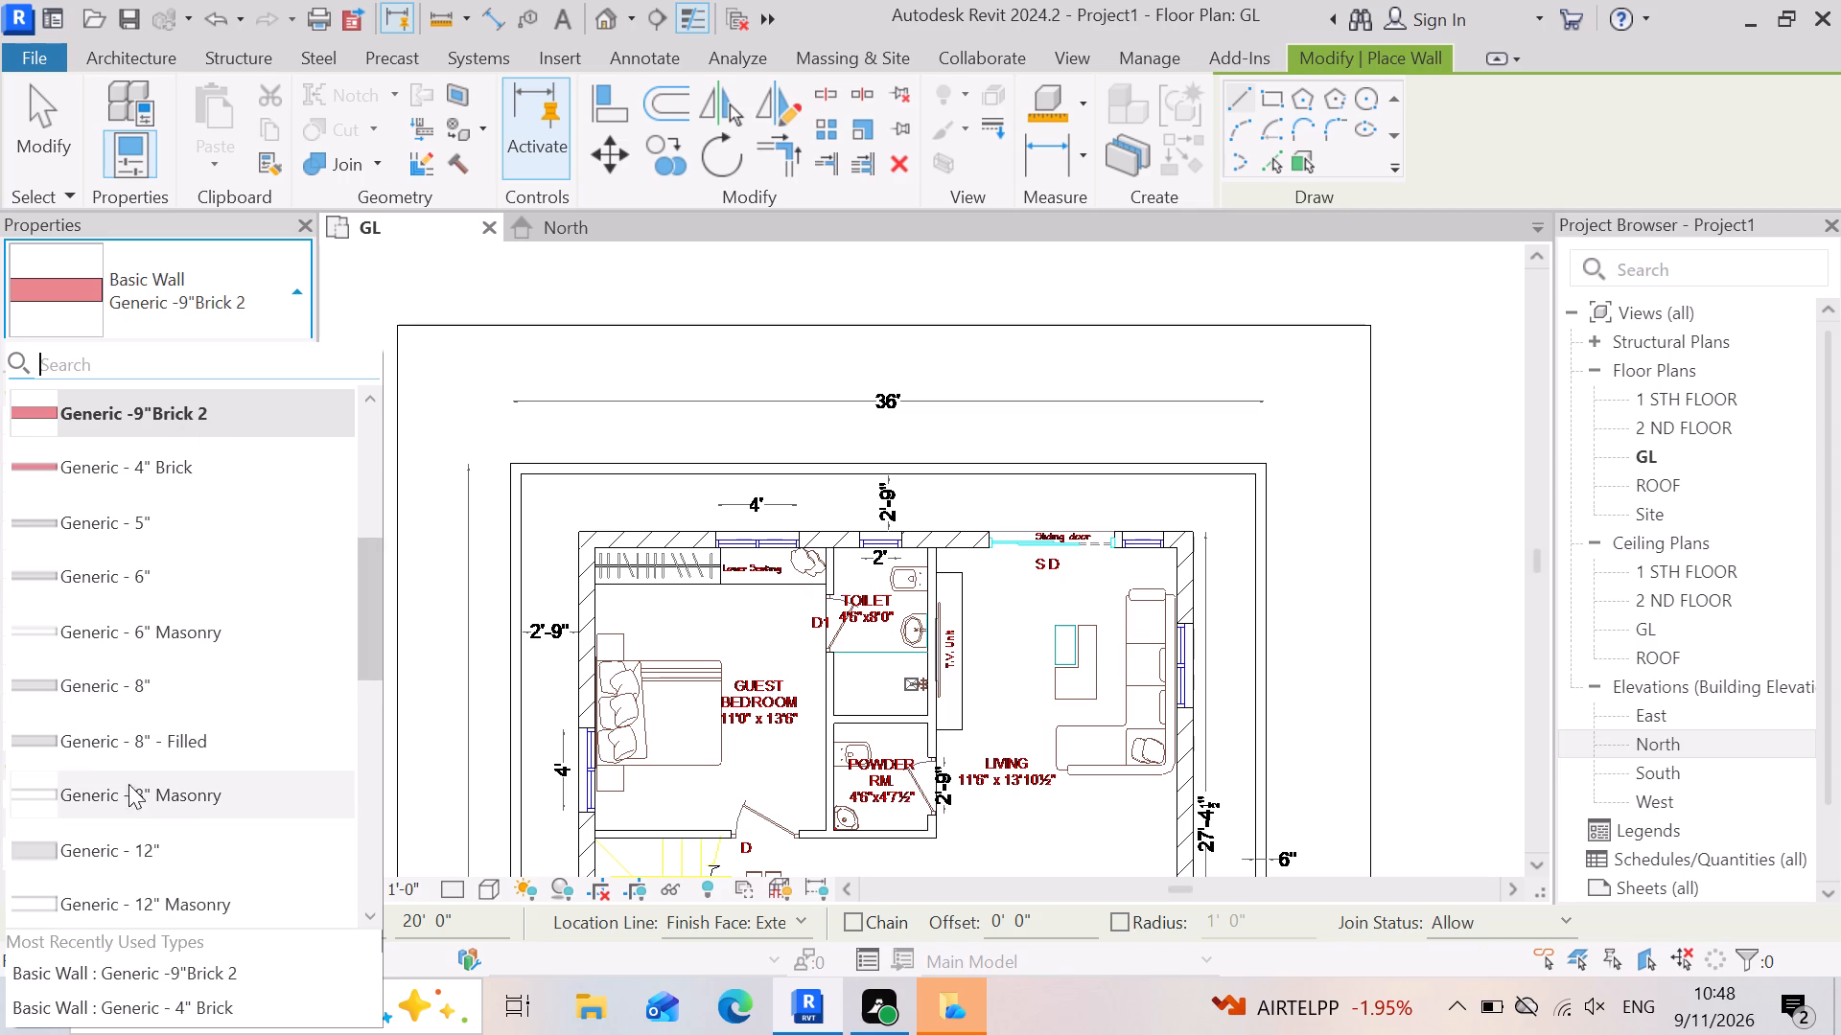
left_click(179, 571)
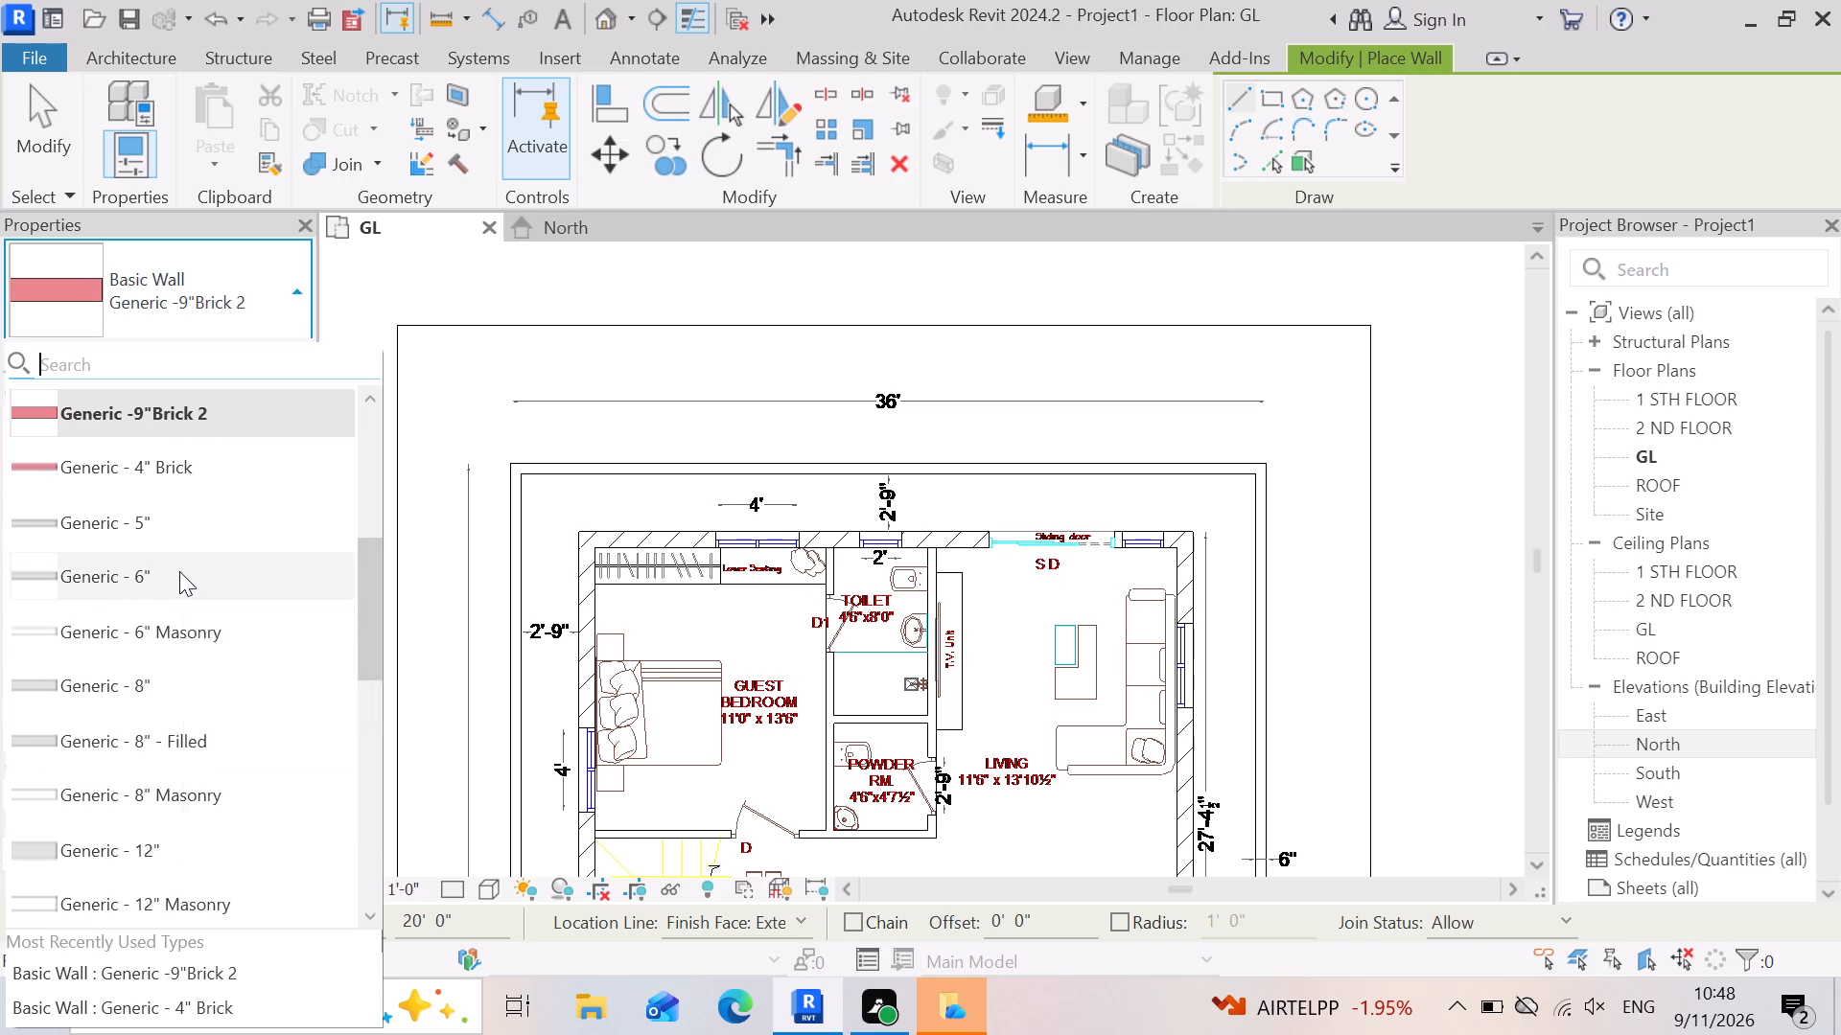
left_click(259, 353)
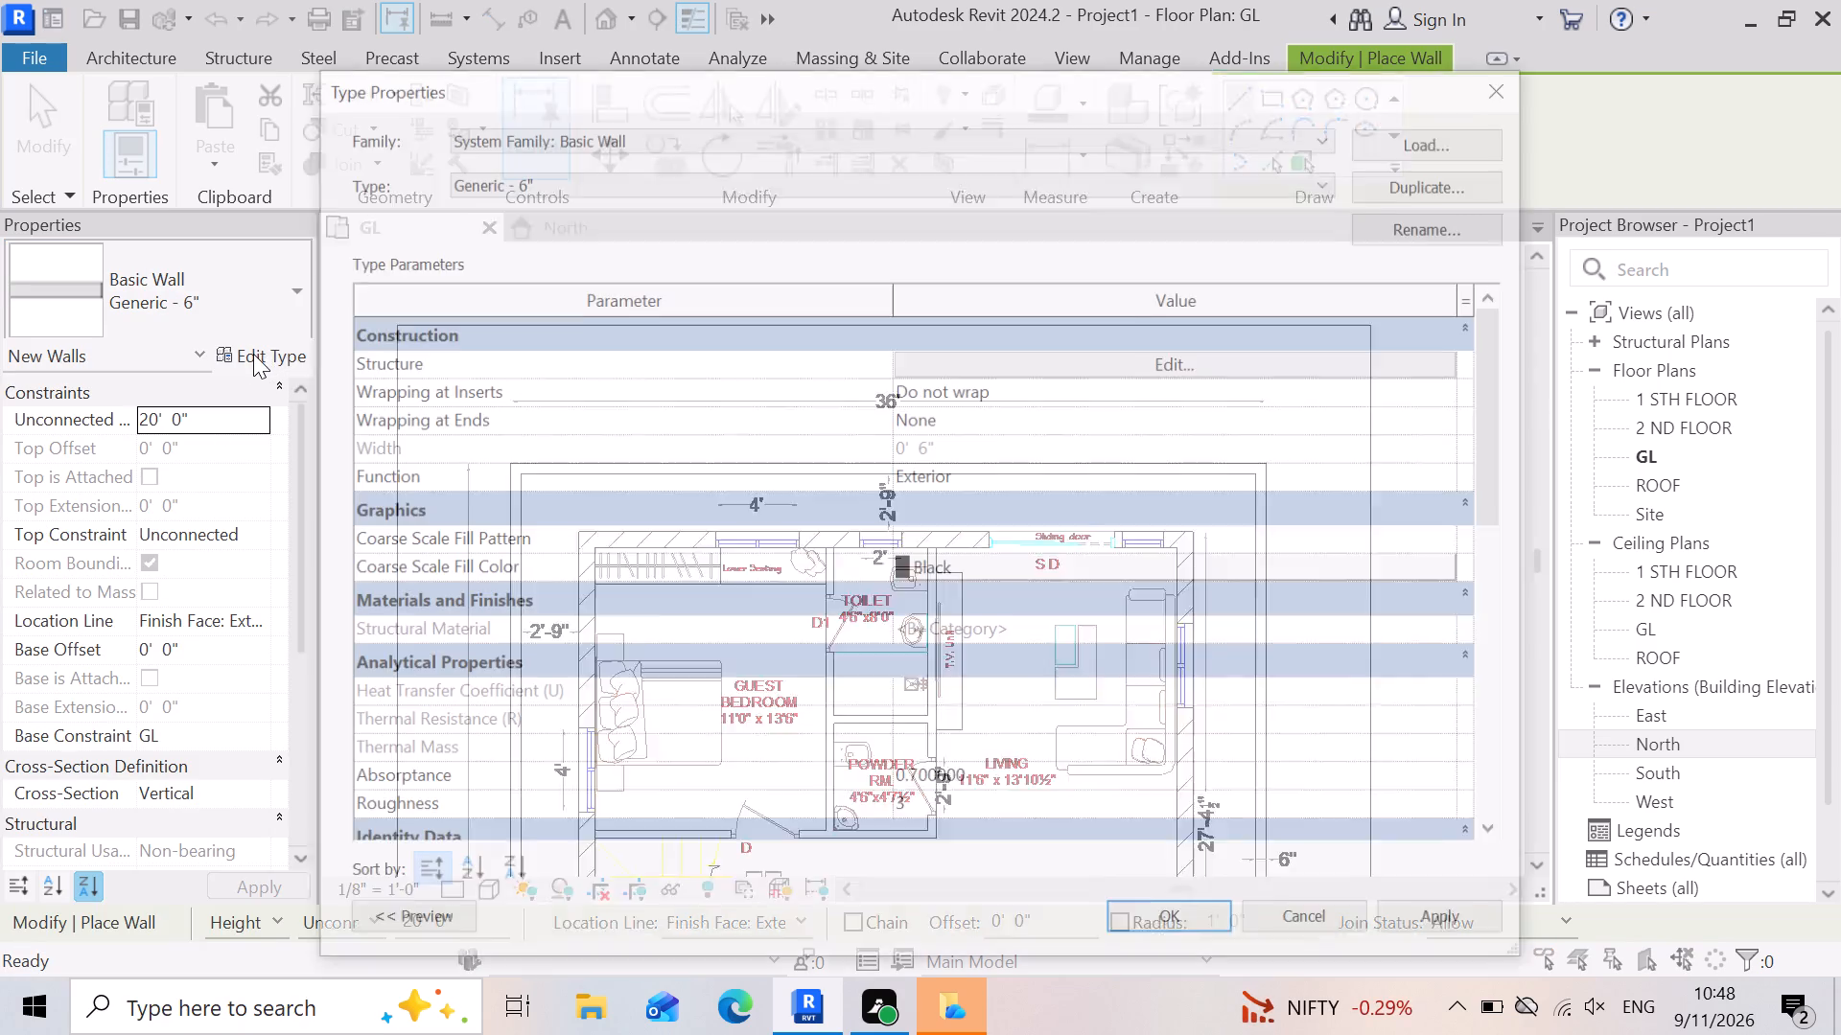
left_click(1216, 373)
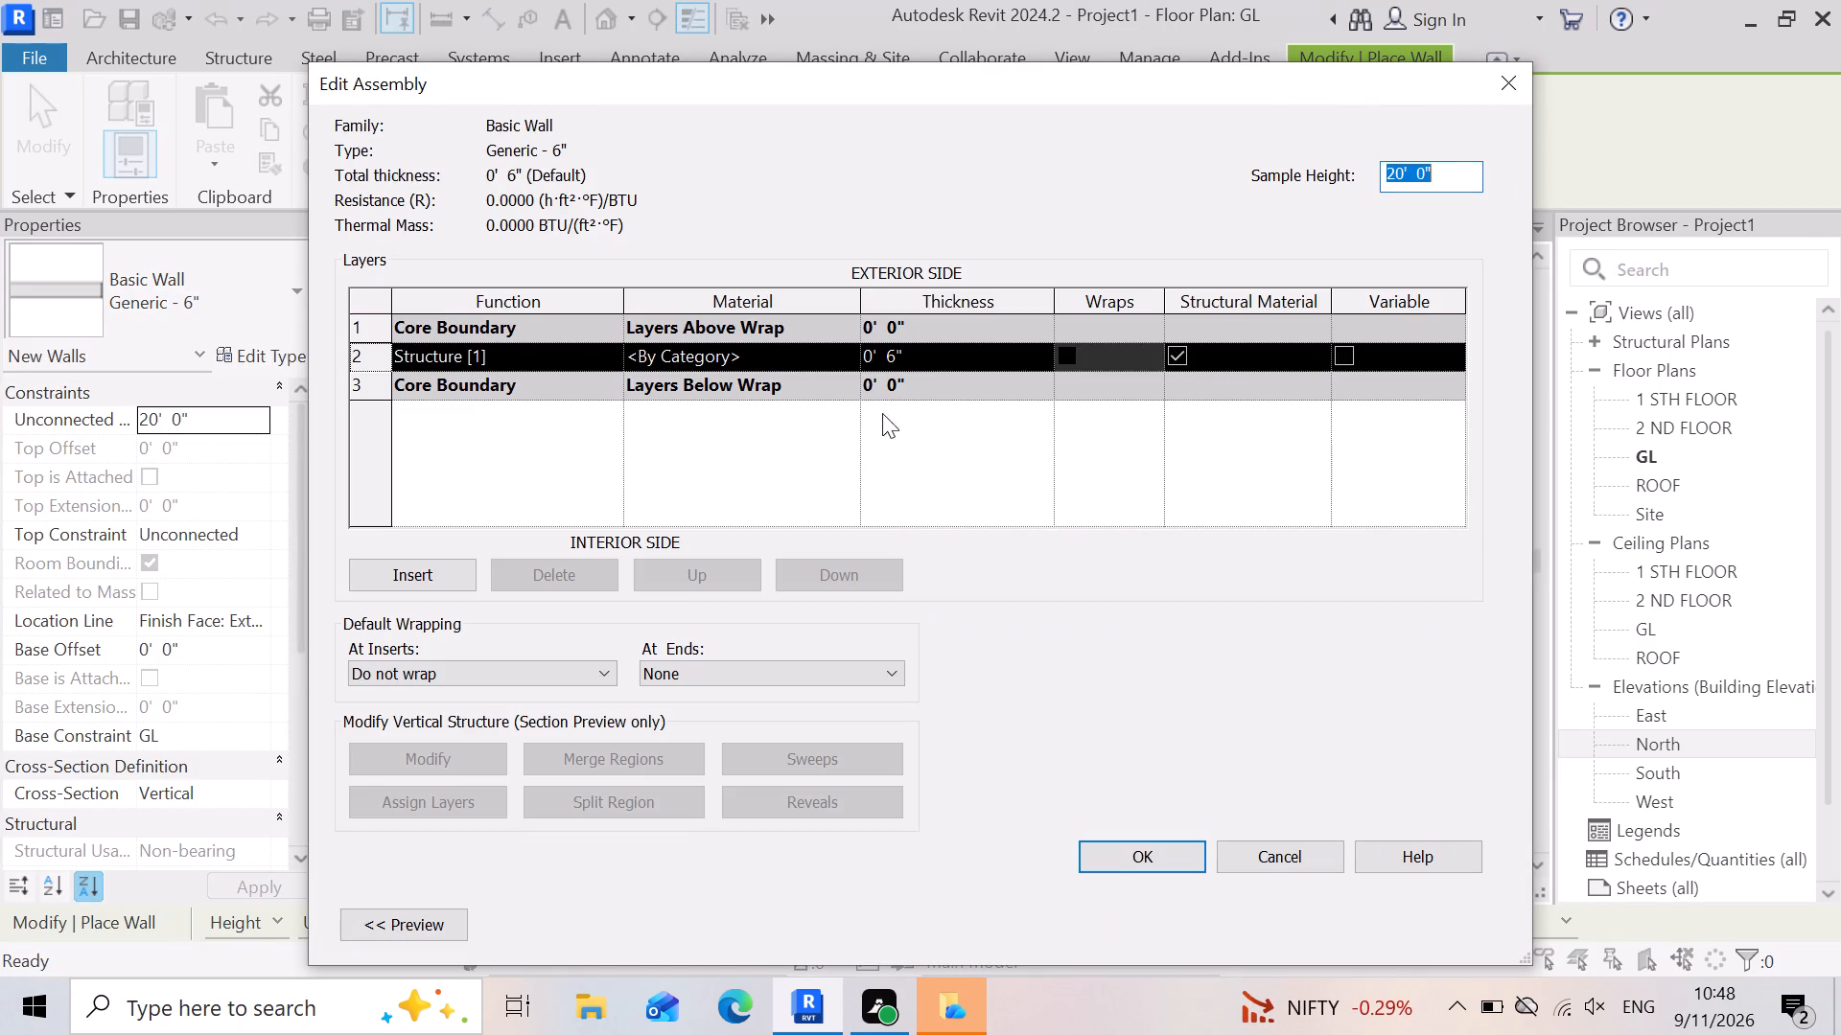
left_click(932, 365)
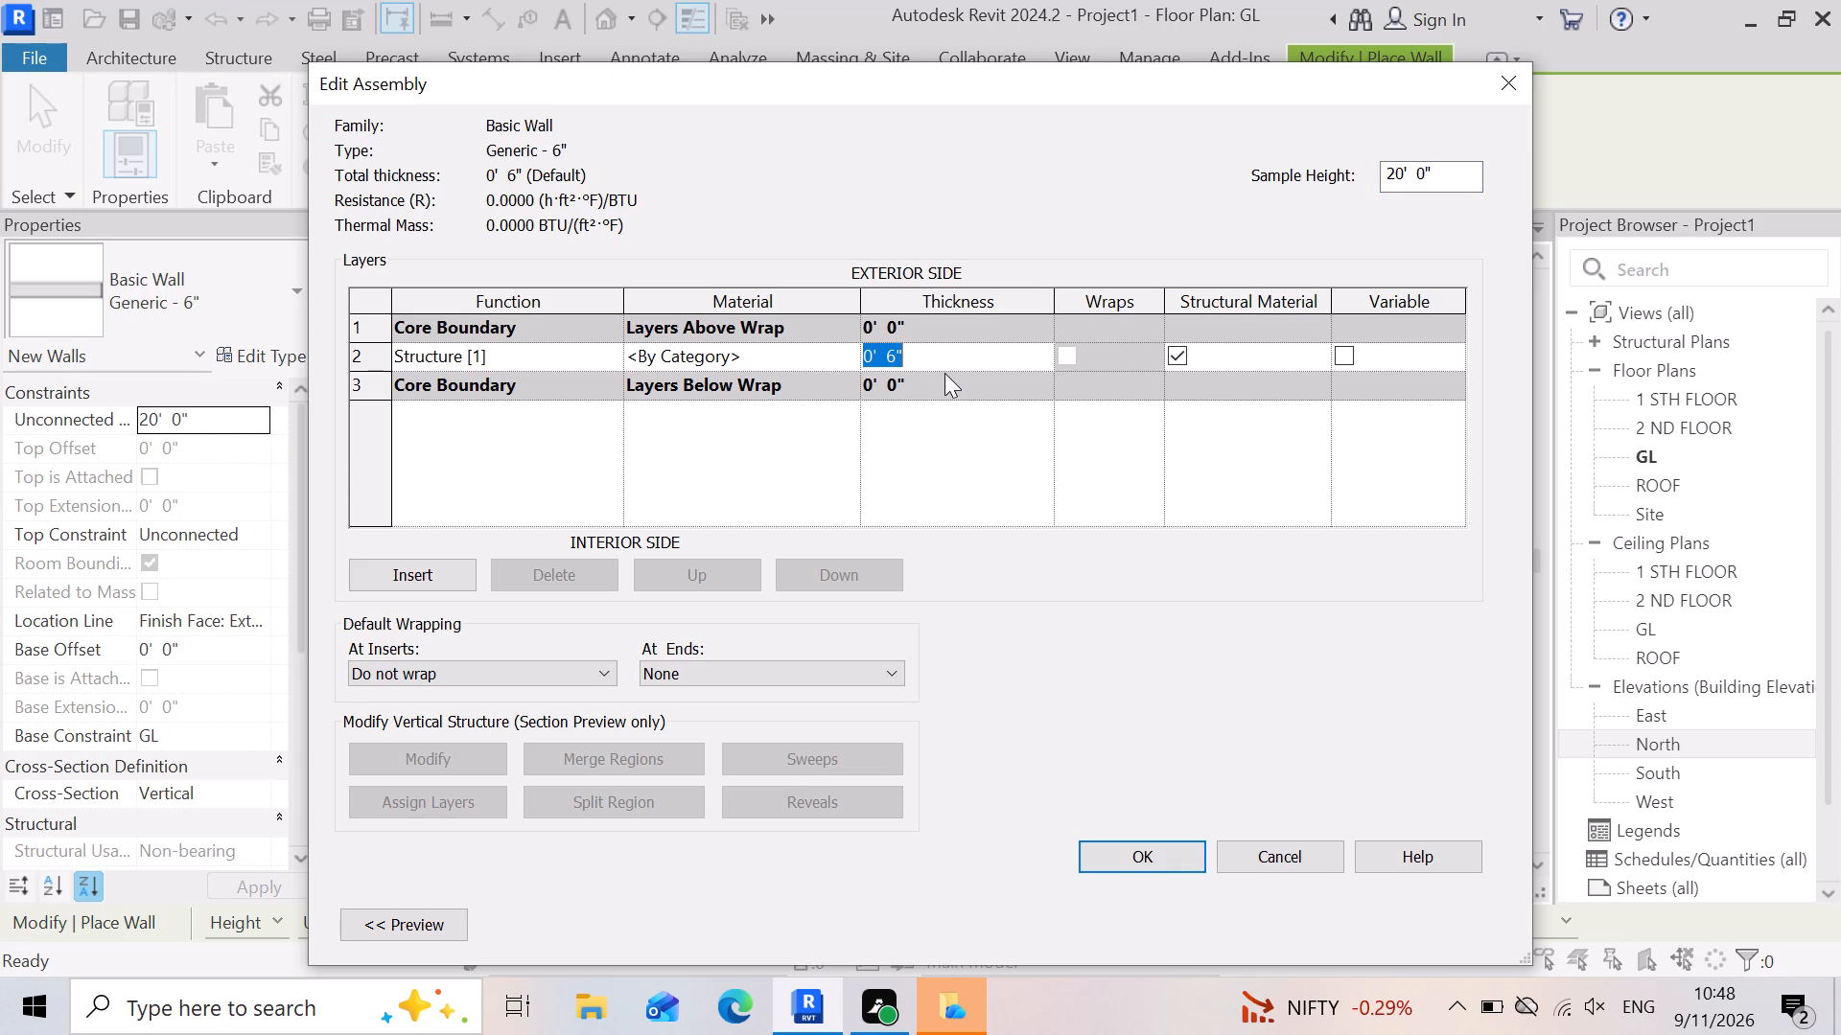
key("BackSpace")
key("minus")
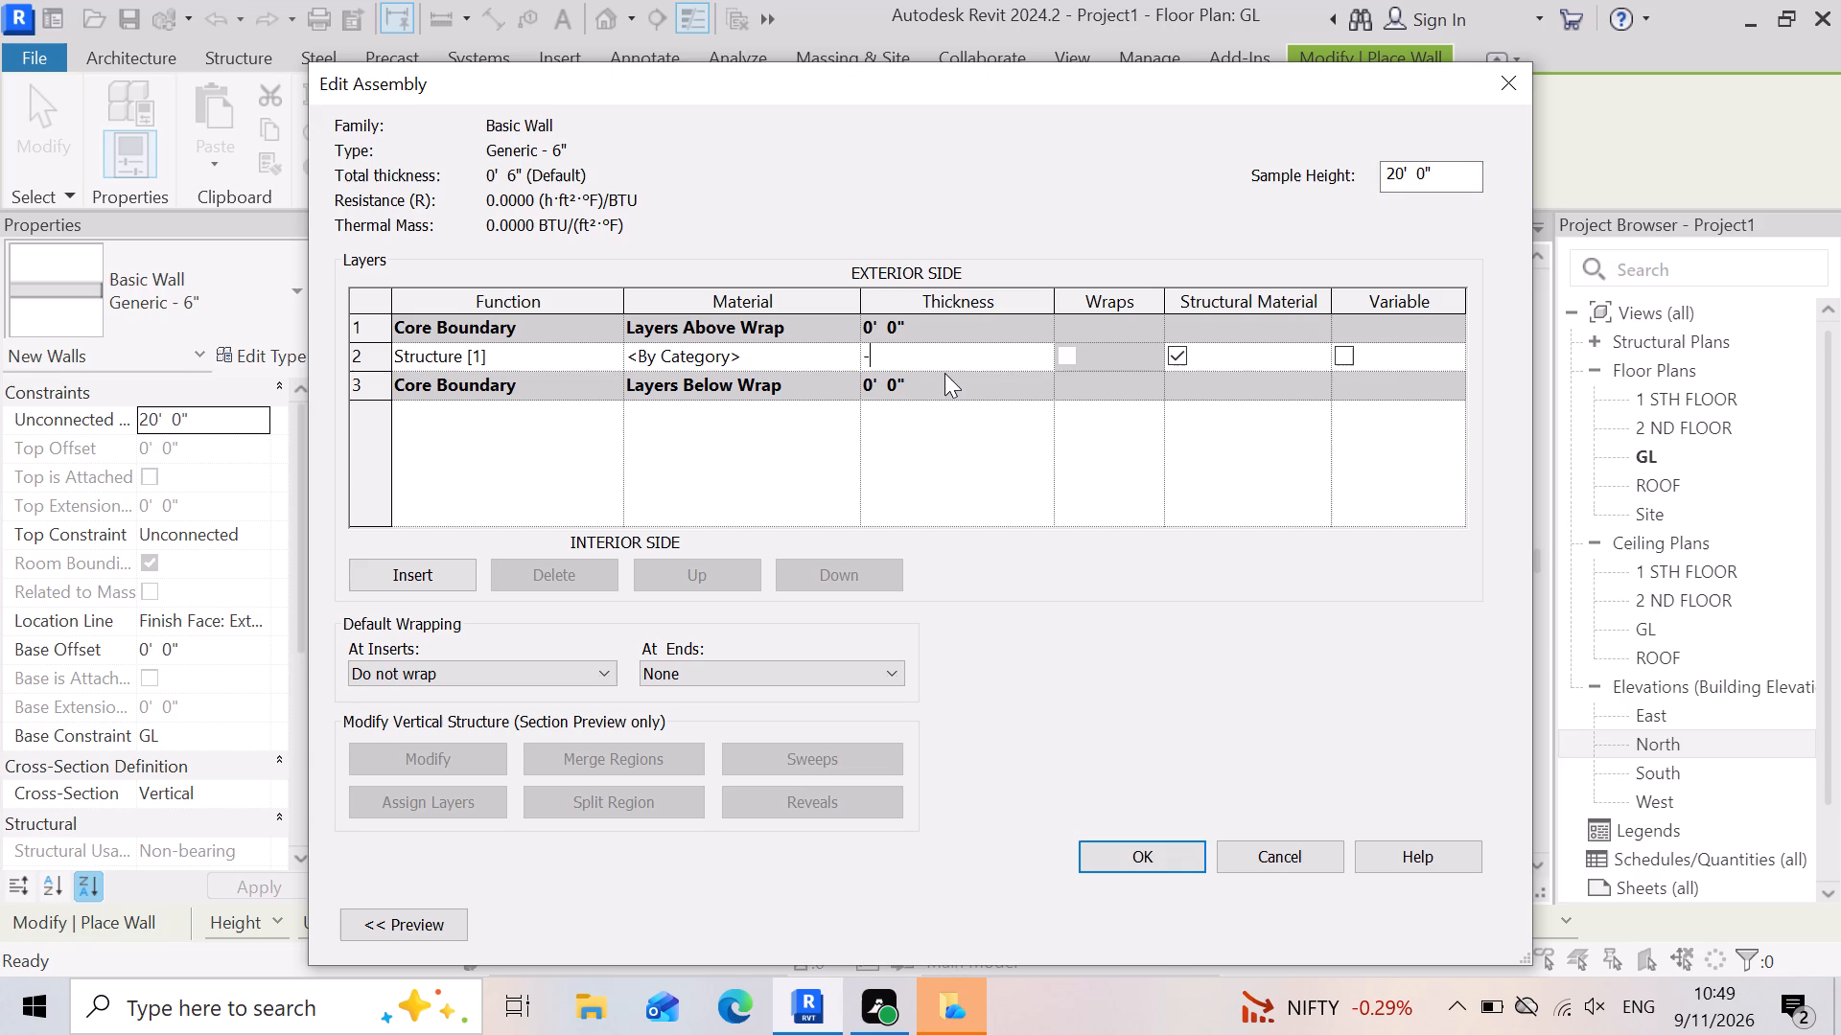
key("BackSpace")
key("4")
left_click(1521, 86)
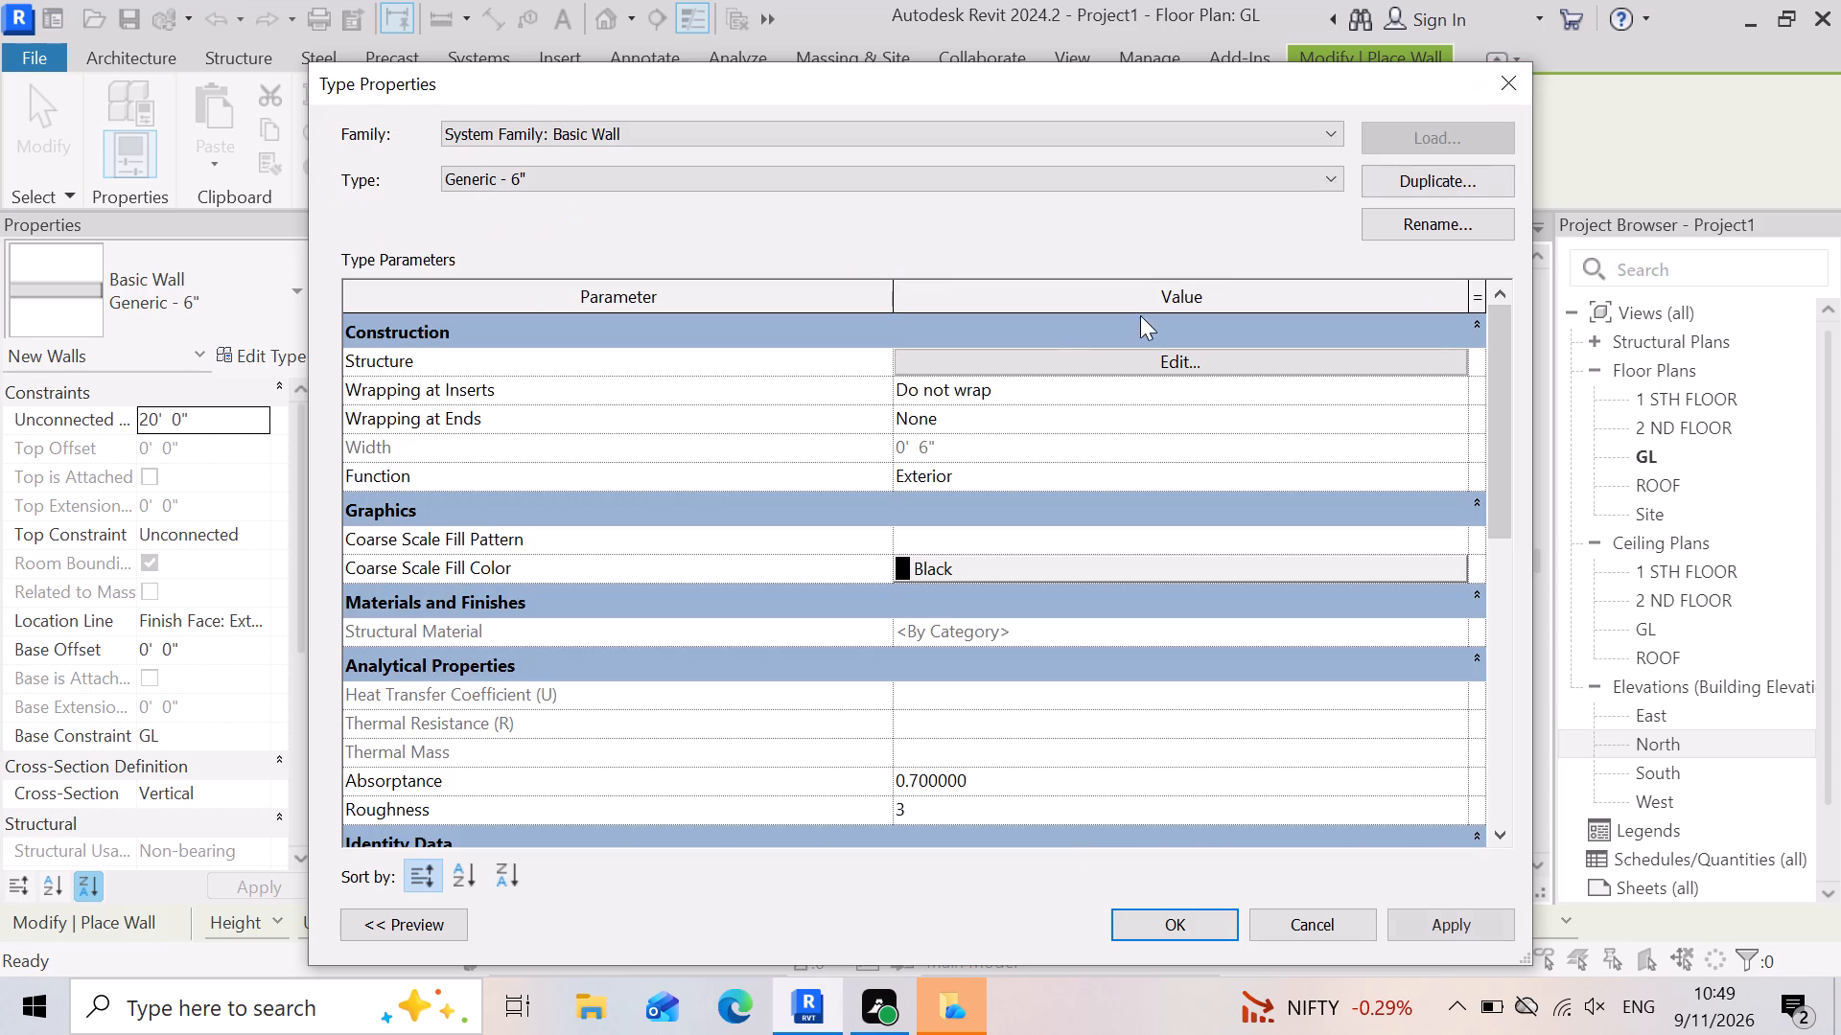
Duplicate the Generic - 6" wall type under the name Generic - 4.5".
left_click(1422, 180)
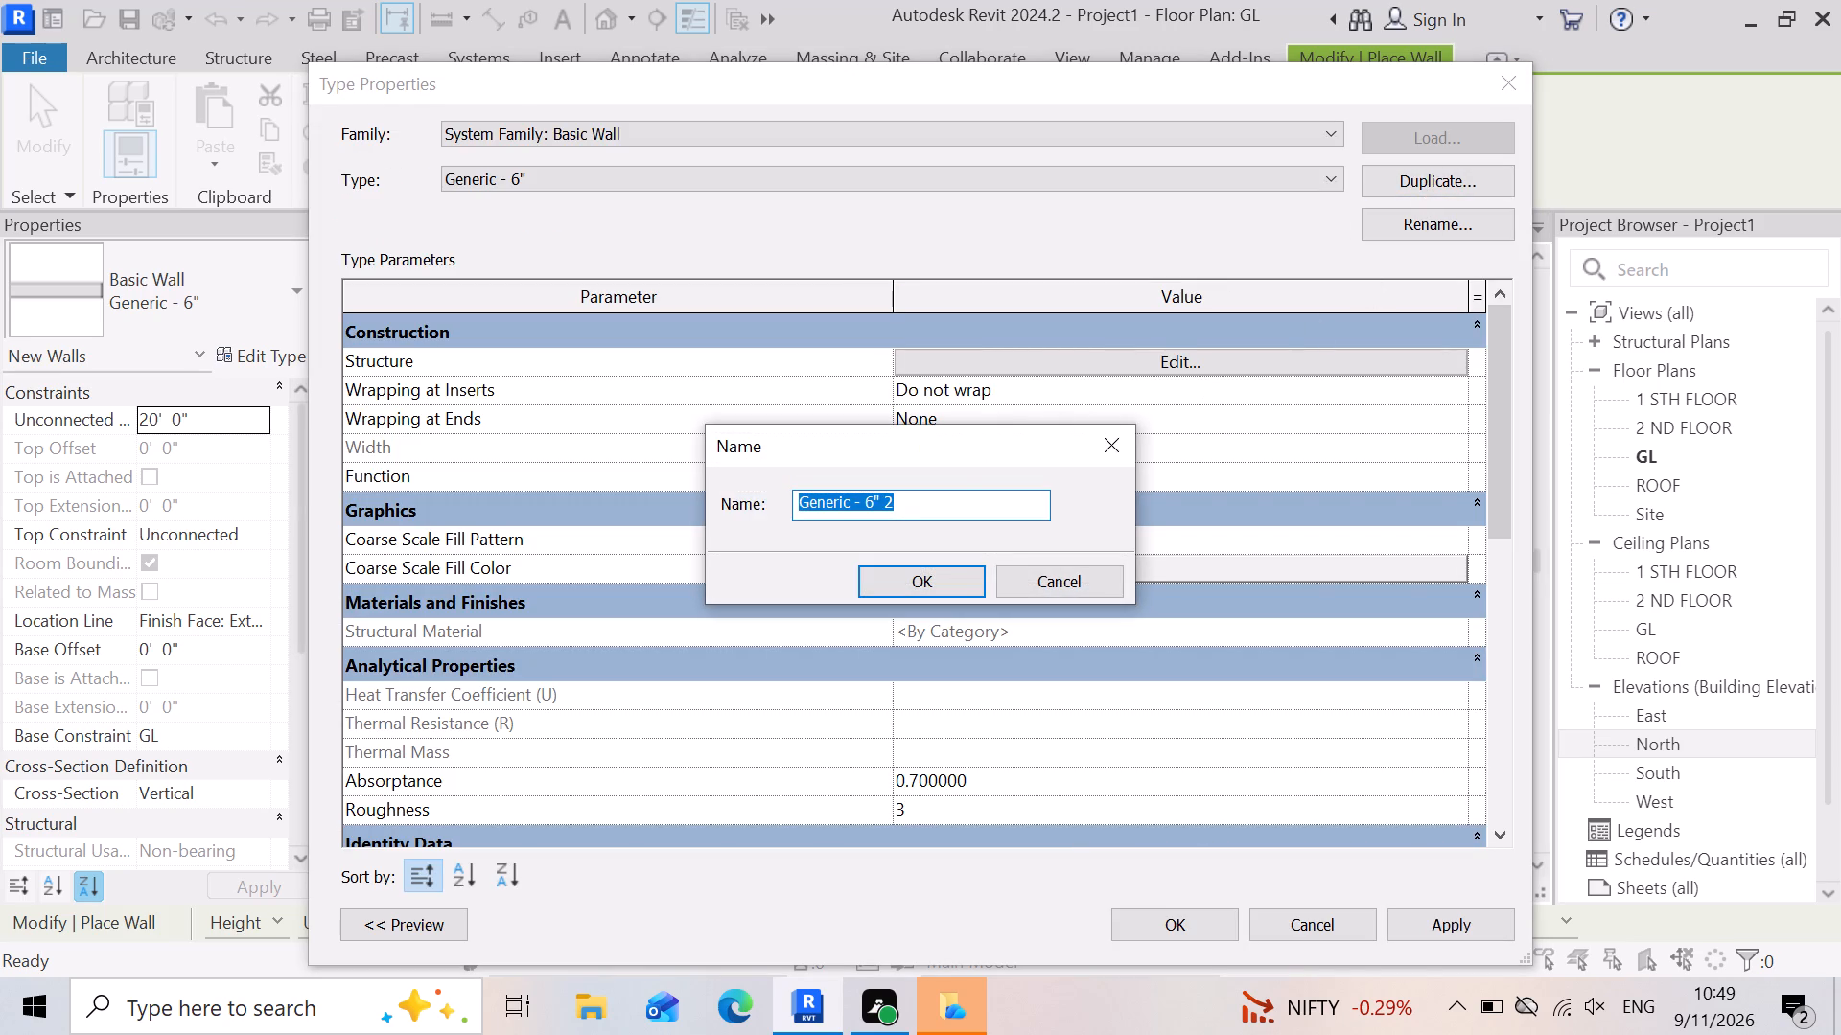
left_click(935, 495)
key("BackSpace")
key("BackSpace")
key("BackSpace")
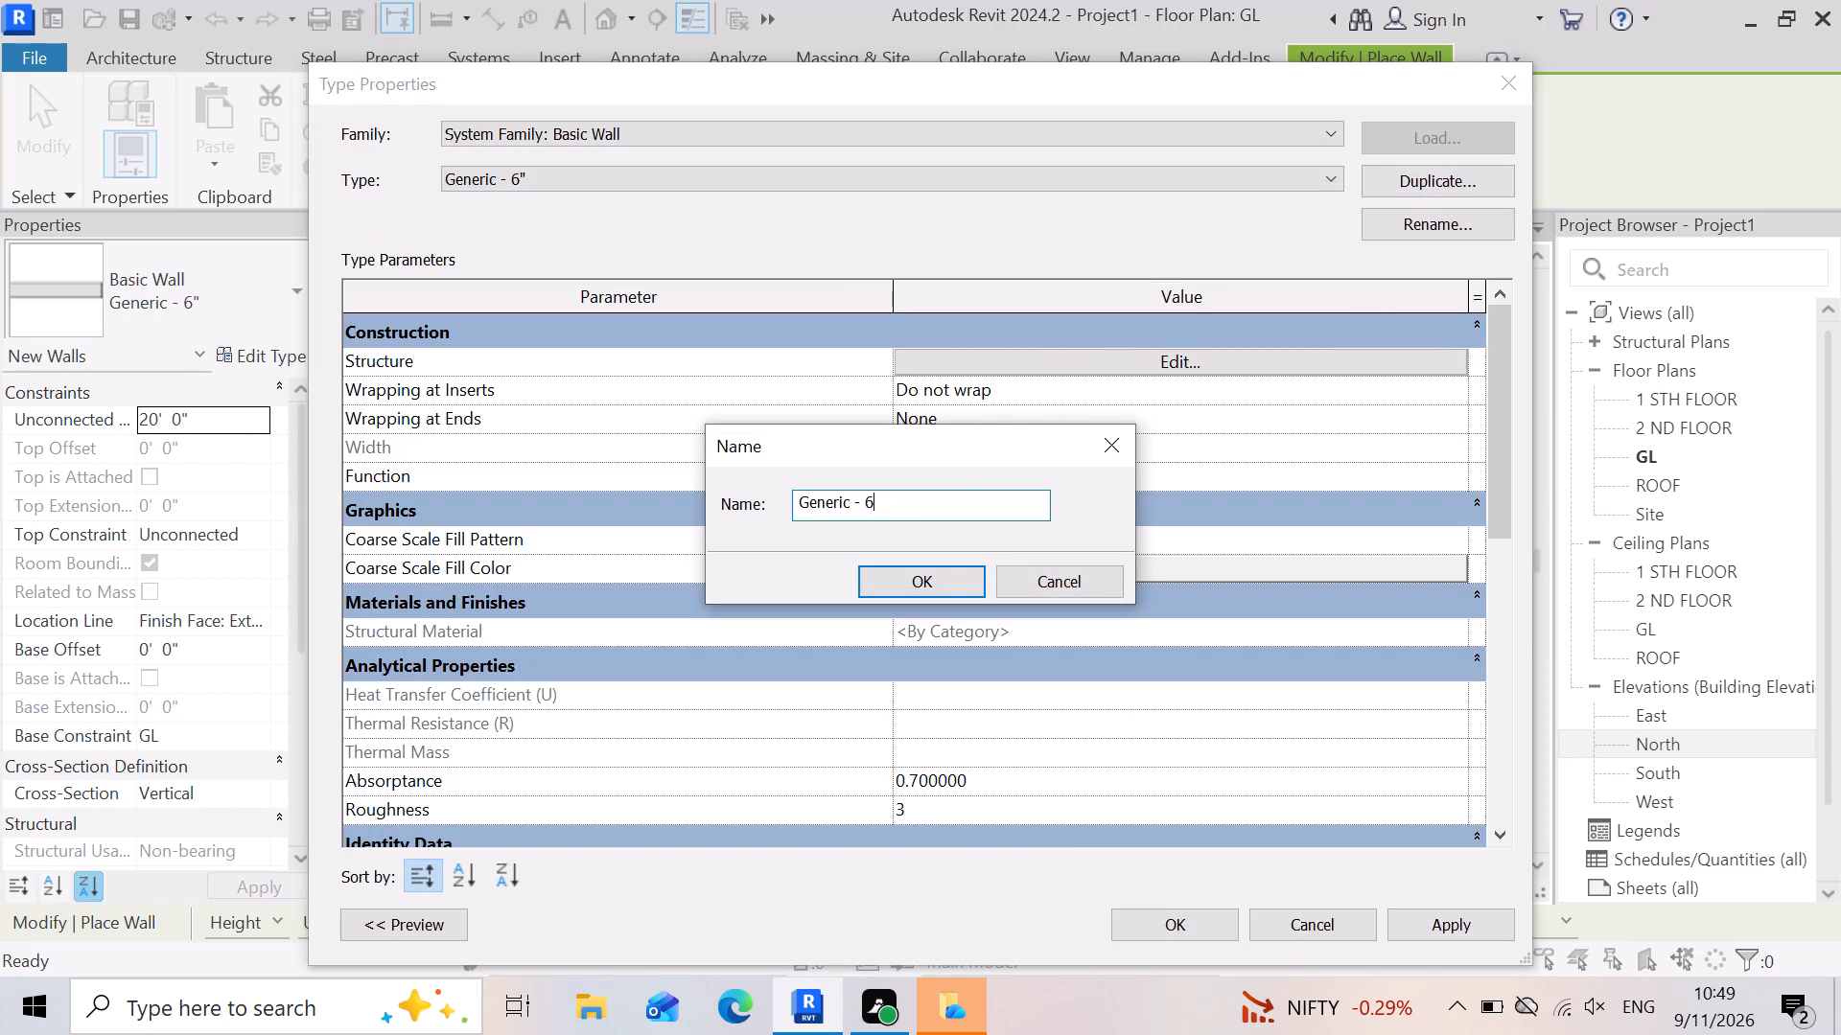
key("BackSpace")
type("4.5")
key("shift+quotedbl")
key("Return")
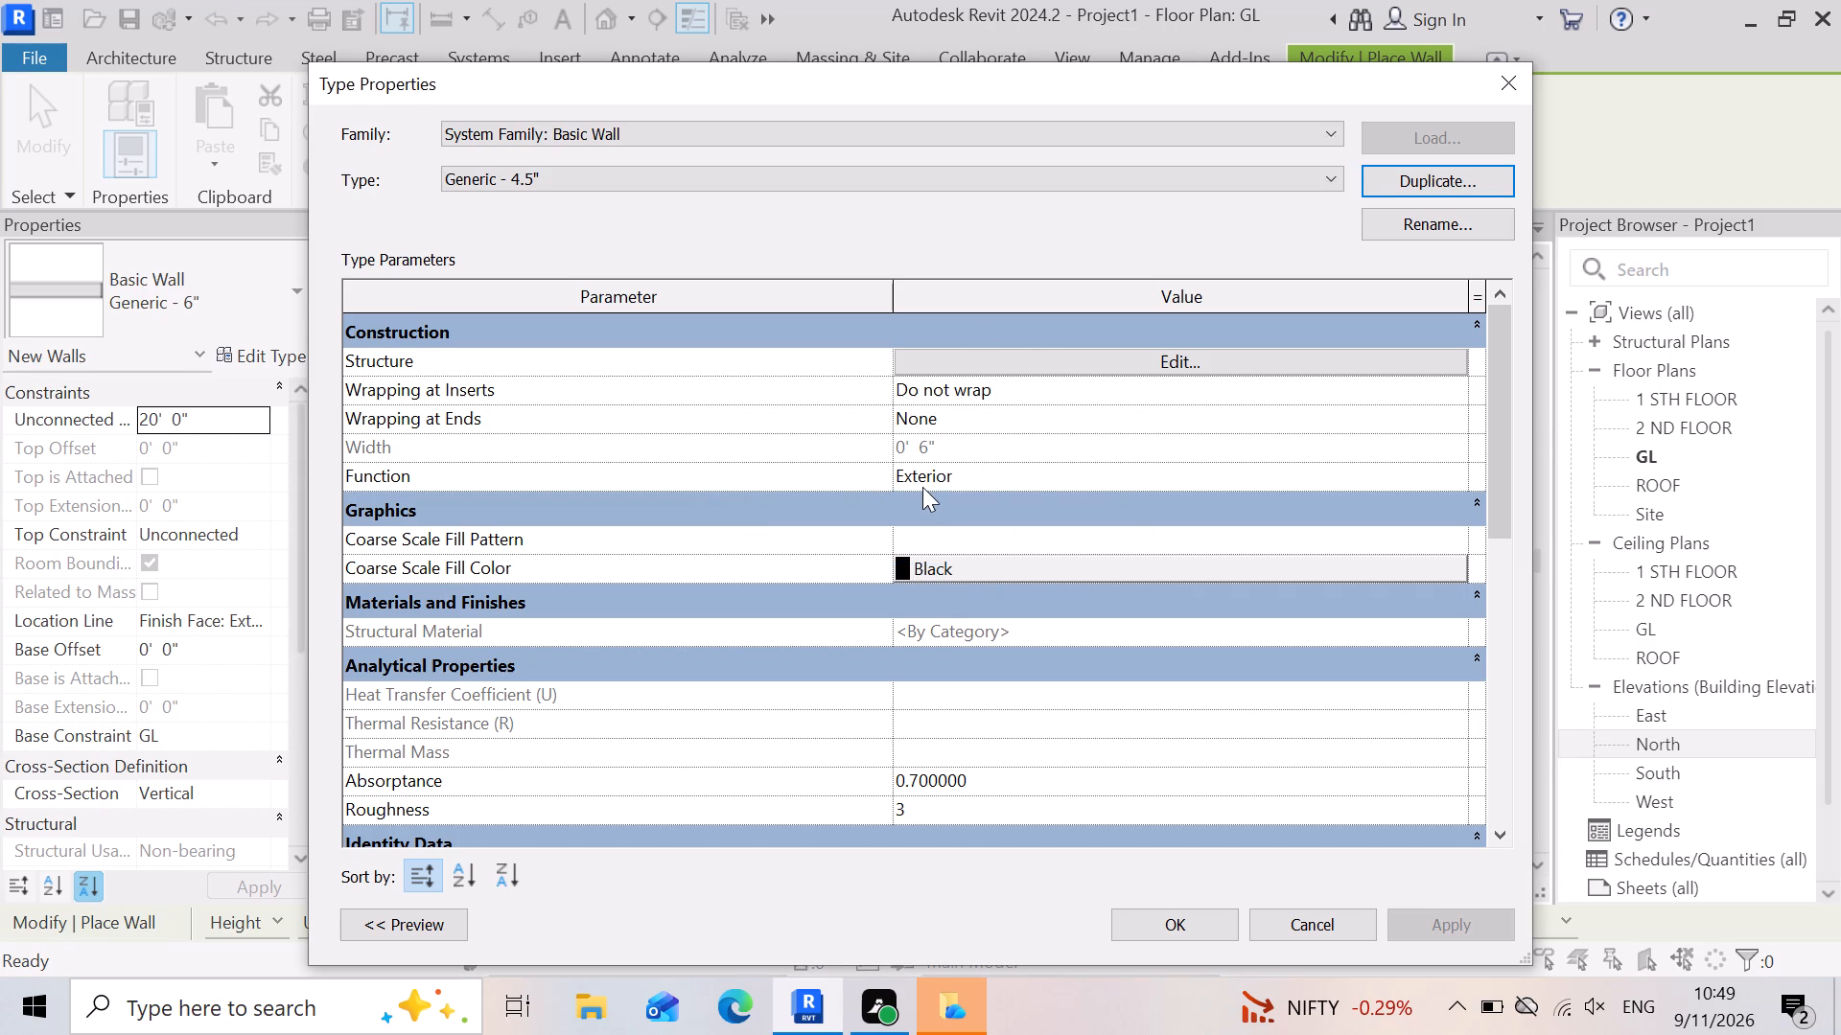
Set the structure layer thickness of the Generic - 4.5" wall type to 4.5" and apply the type changes.
left_click(1069, 378)
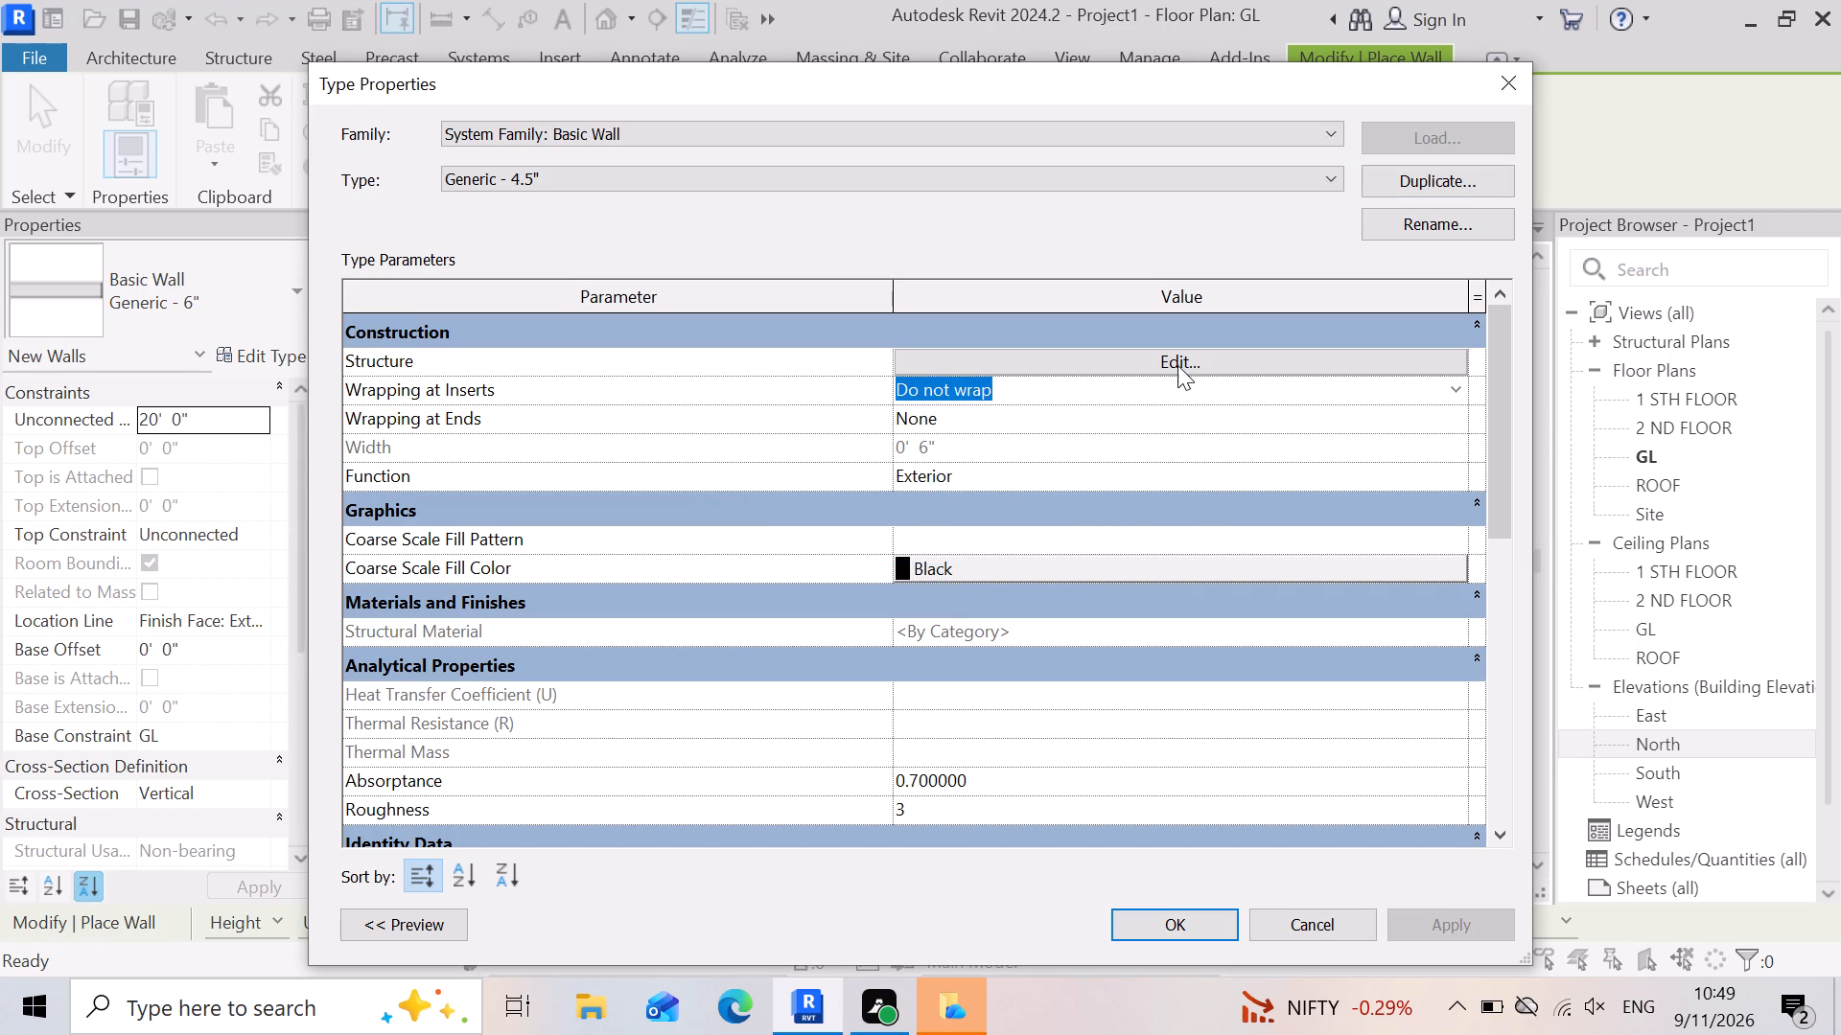
left_click(1177, 365)
left_click_drag(929, 358, 828, 356)
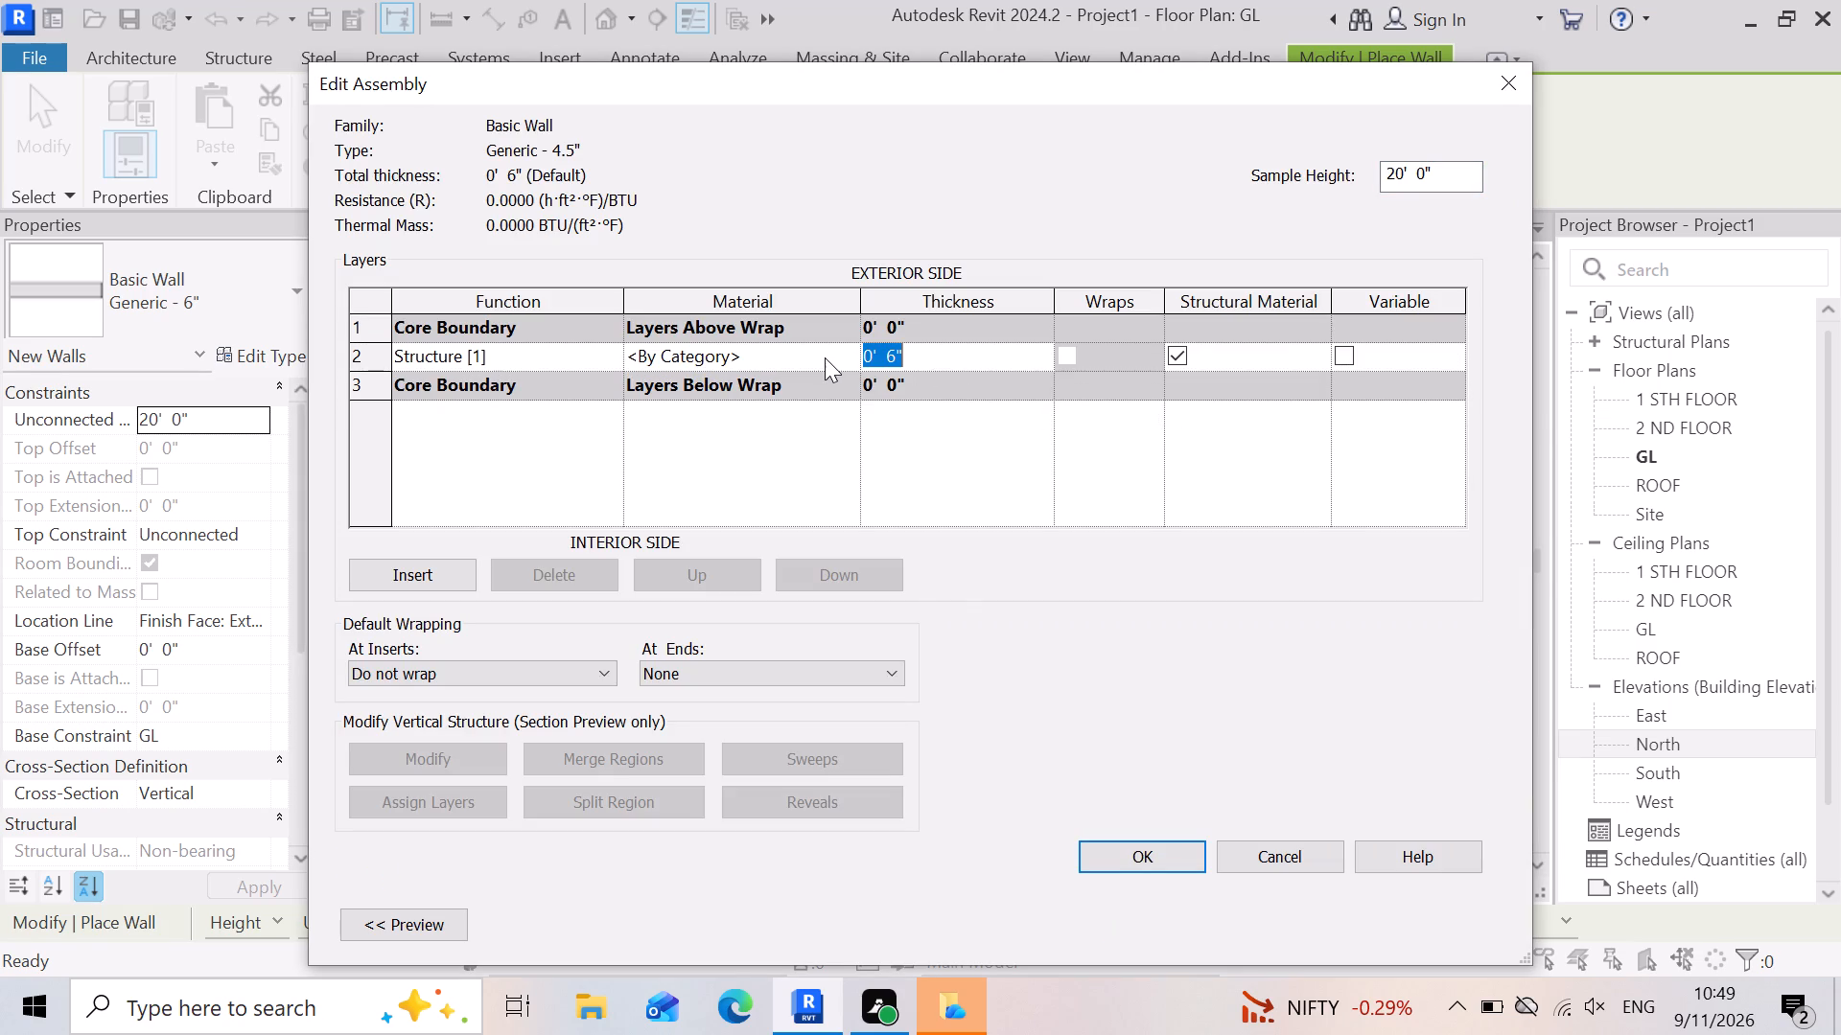
key("4")
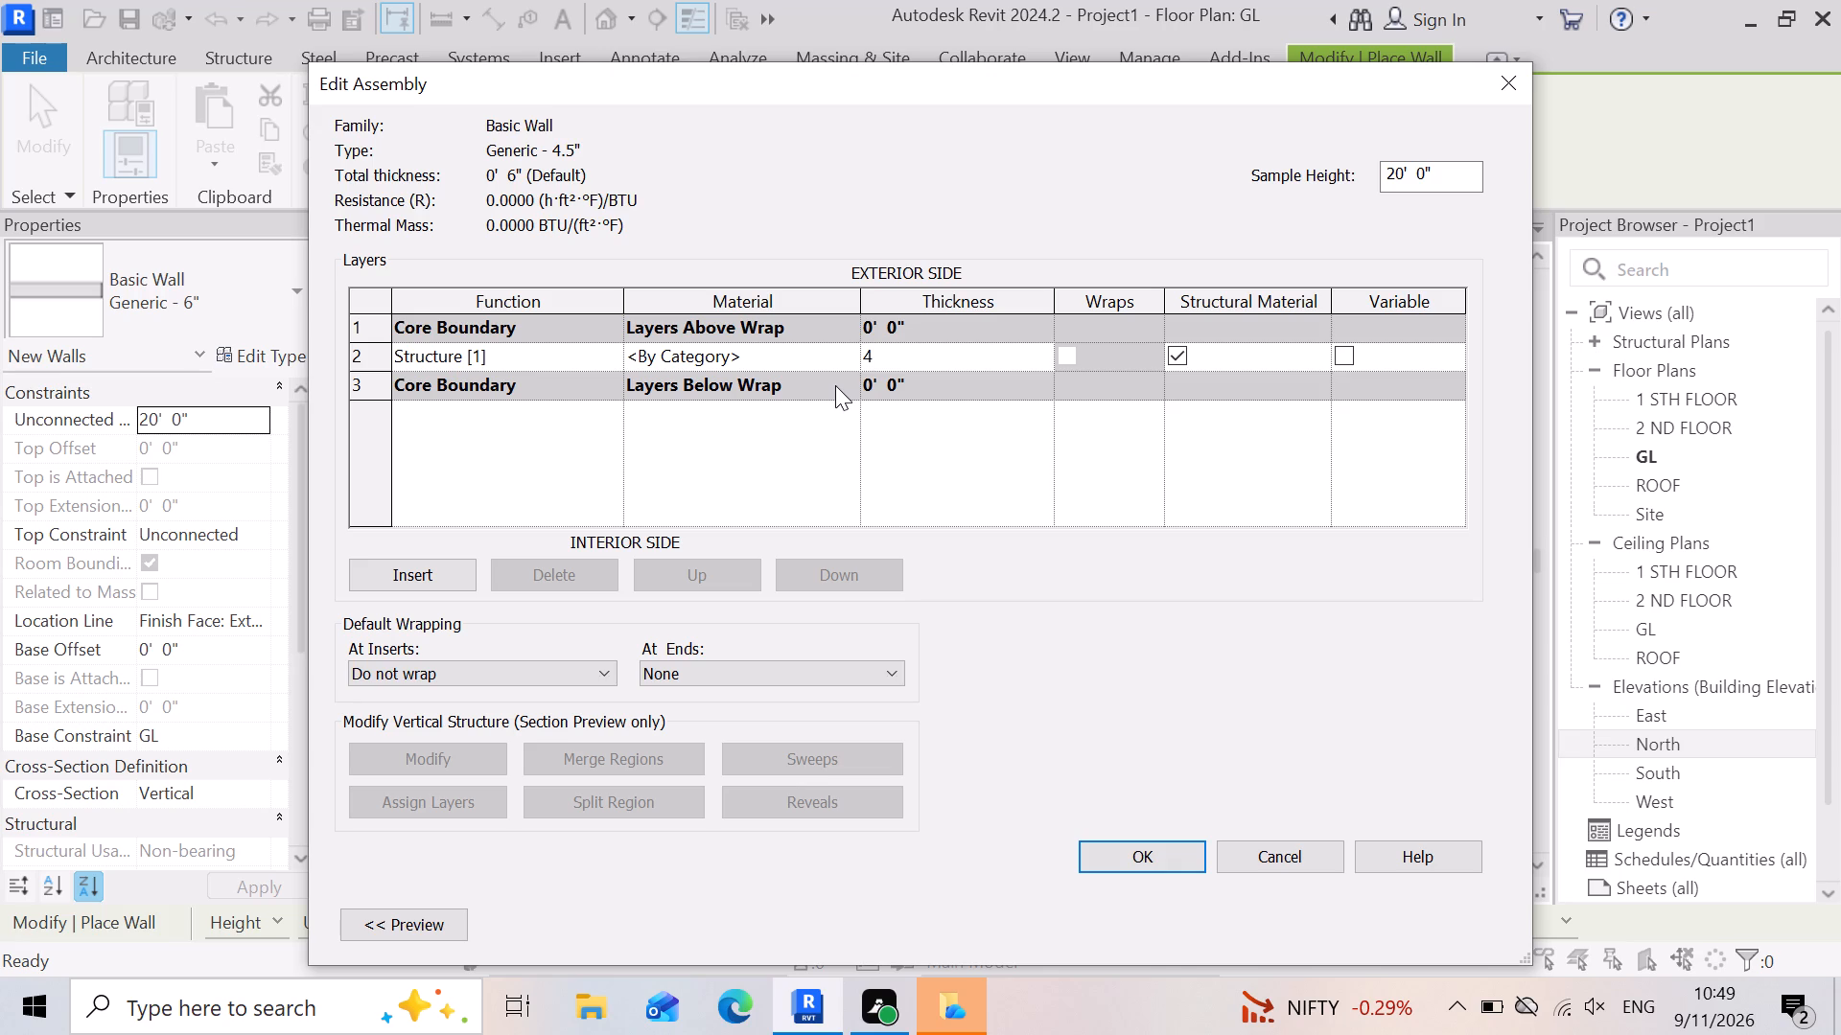
type(".5")
key("shift+quotedbl")
key("Return")
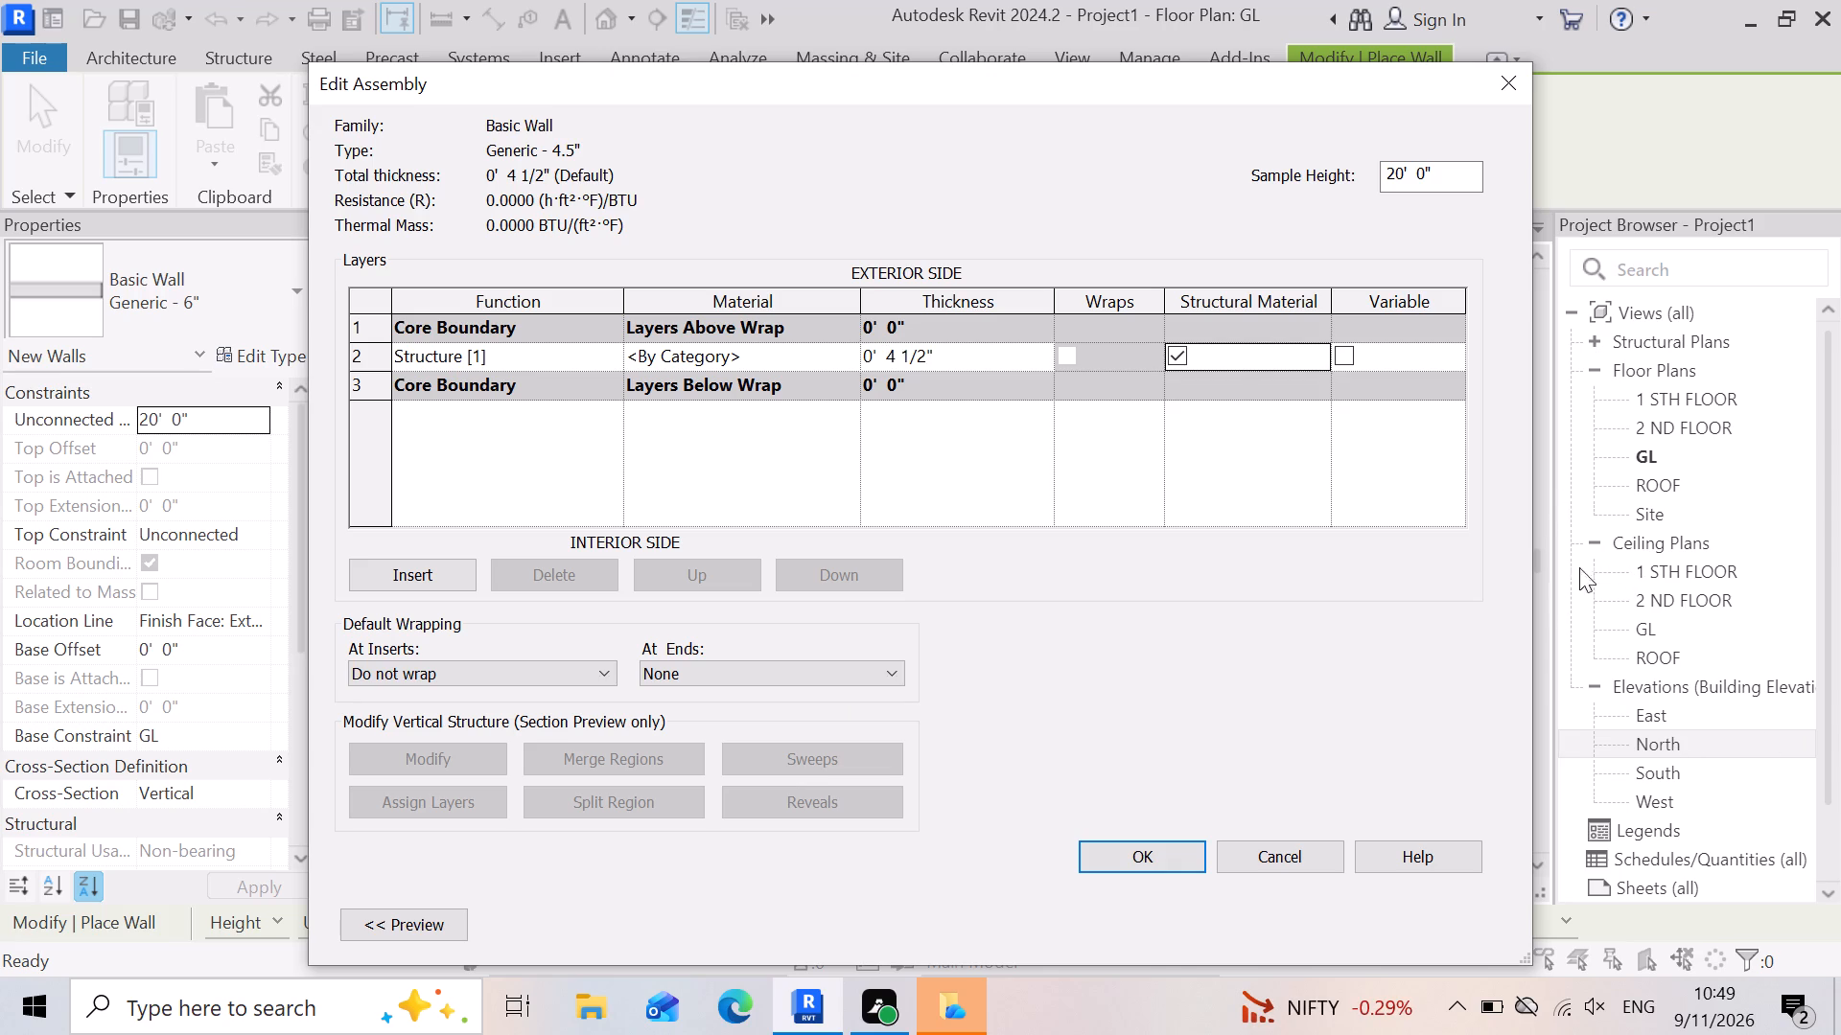
left_click(1146, 870)
left_click(1472, 923)
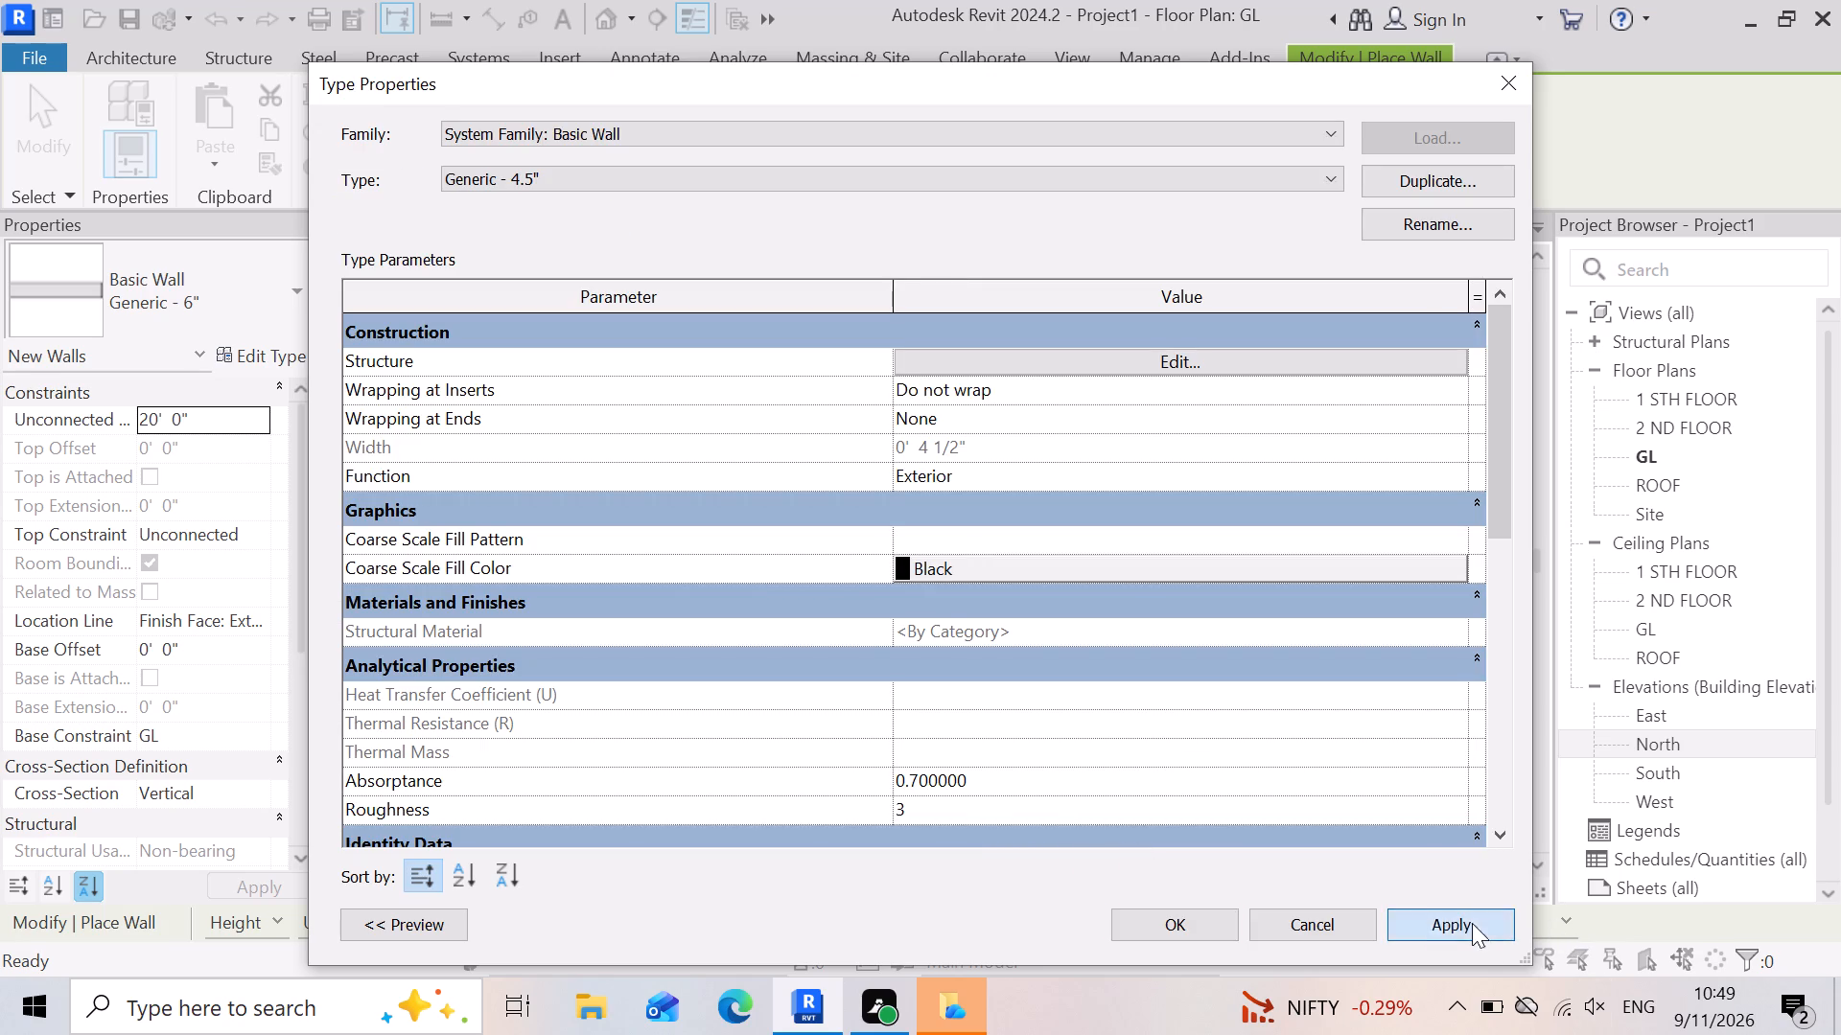
left_click(1179, 913)
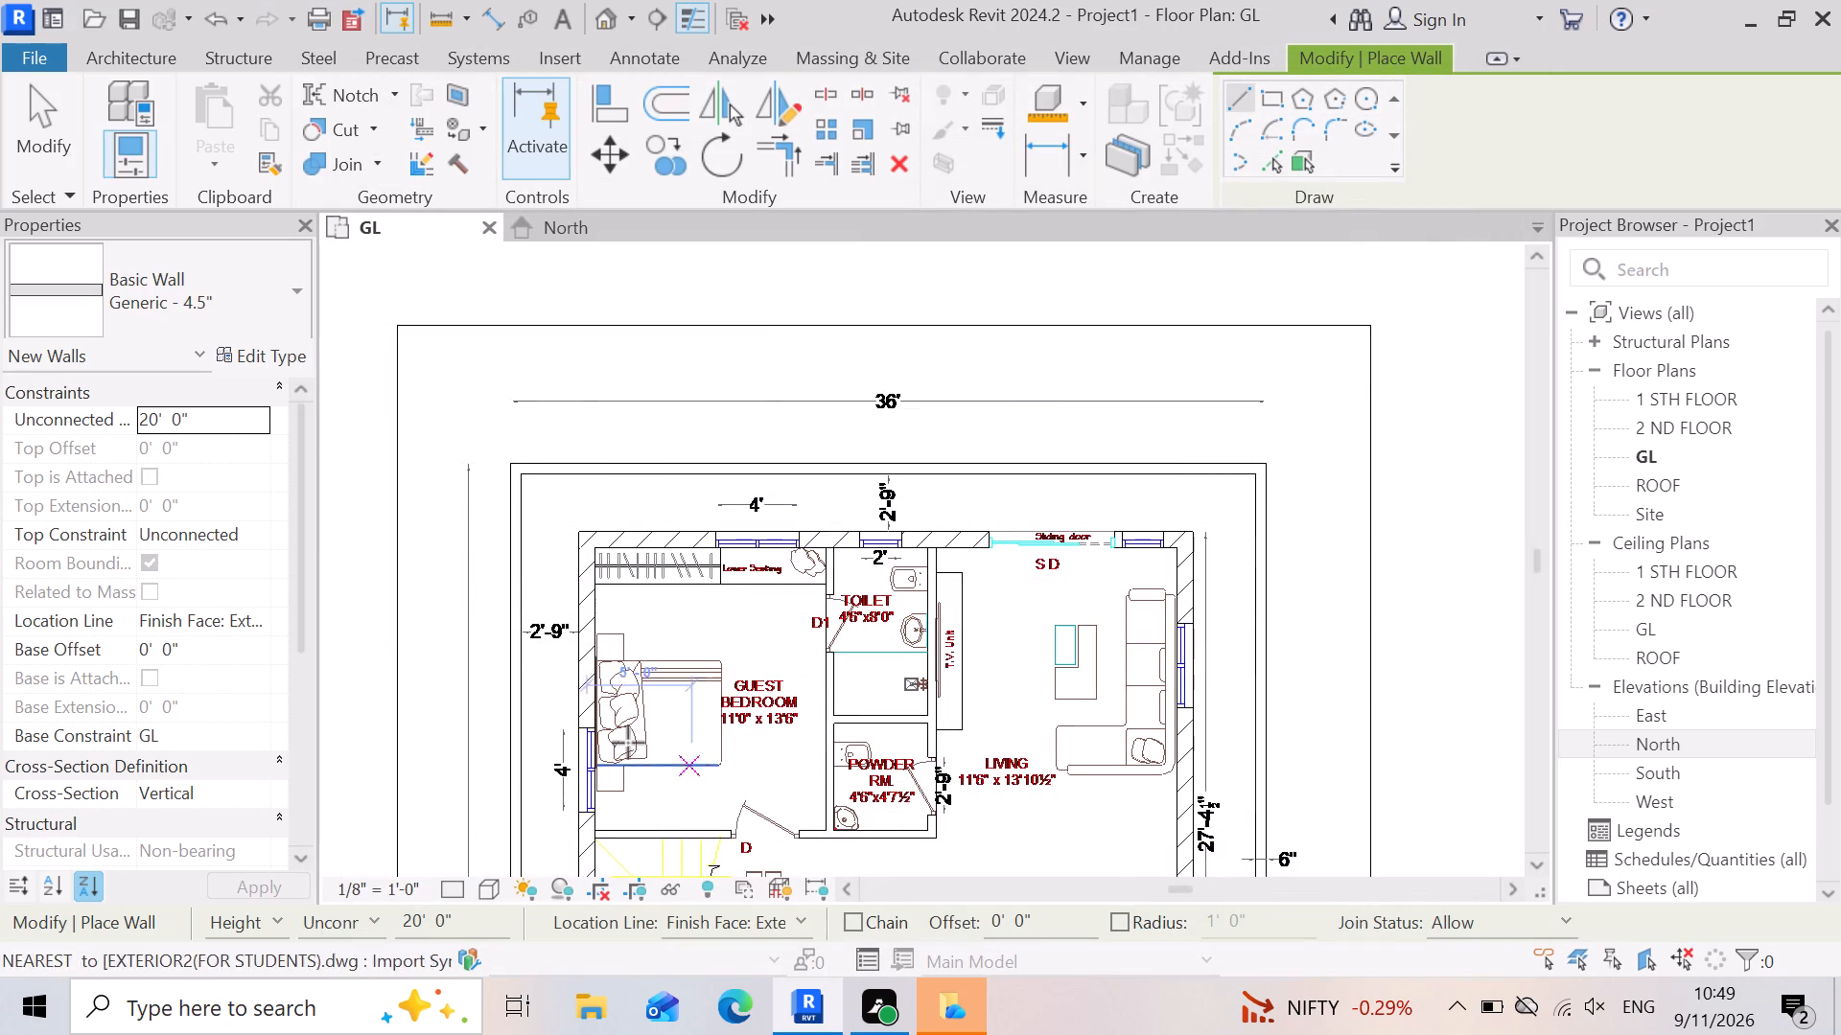
Draw the 4.5" partition between guest bedroom and toilet from the 9" exterior wall's inner face to door D1, flipped onto the CAD lines.
scroll(609, 534, "up", 7)
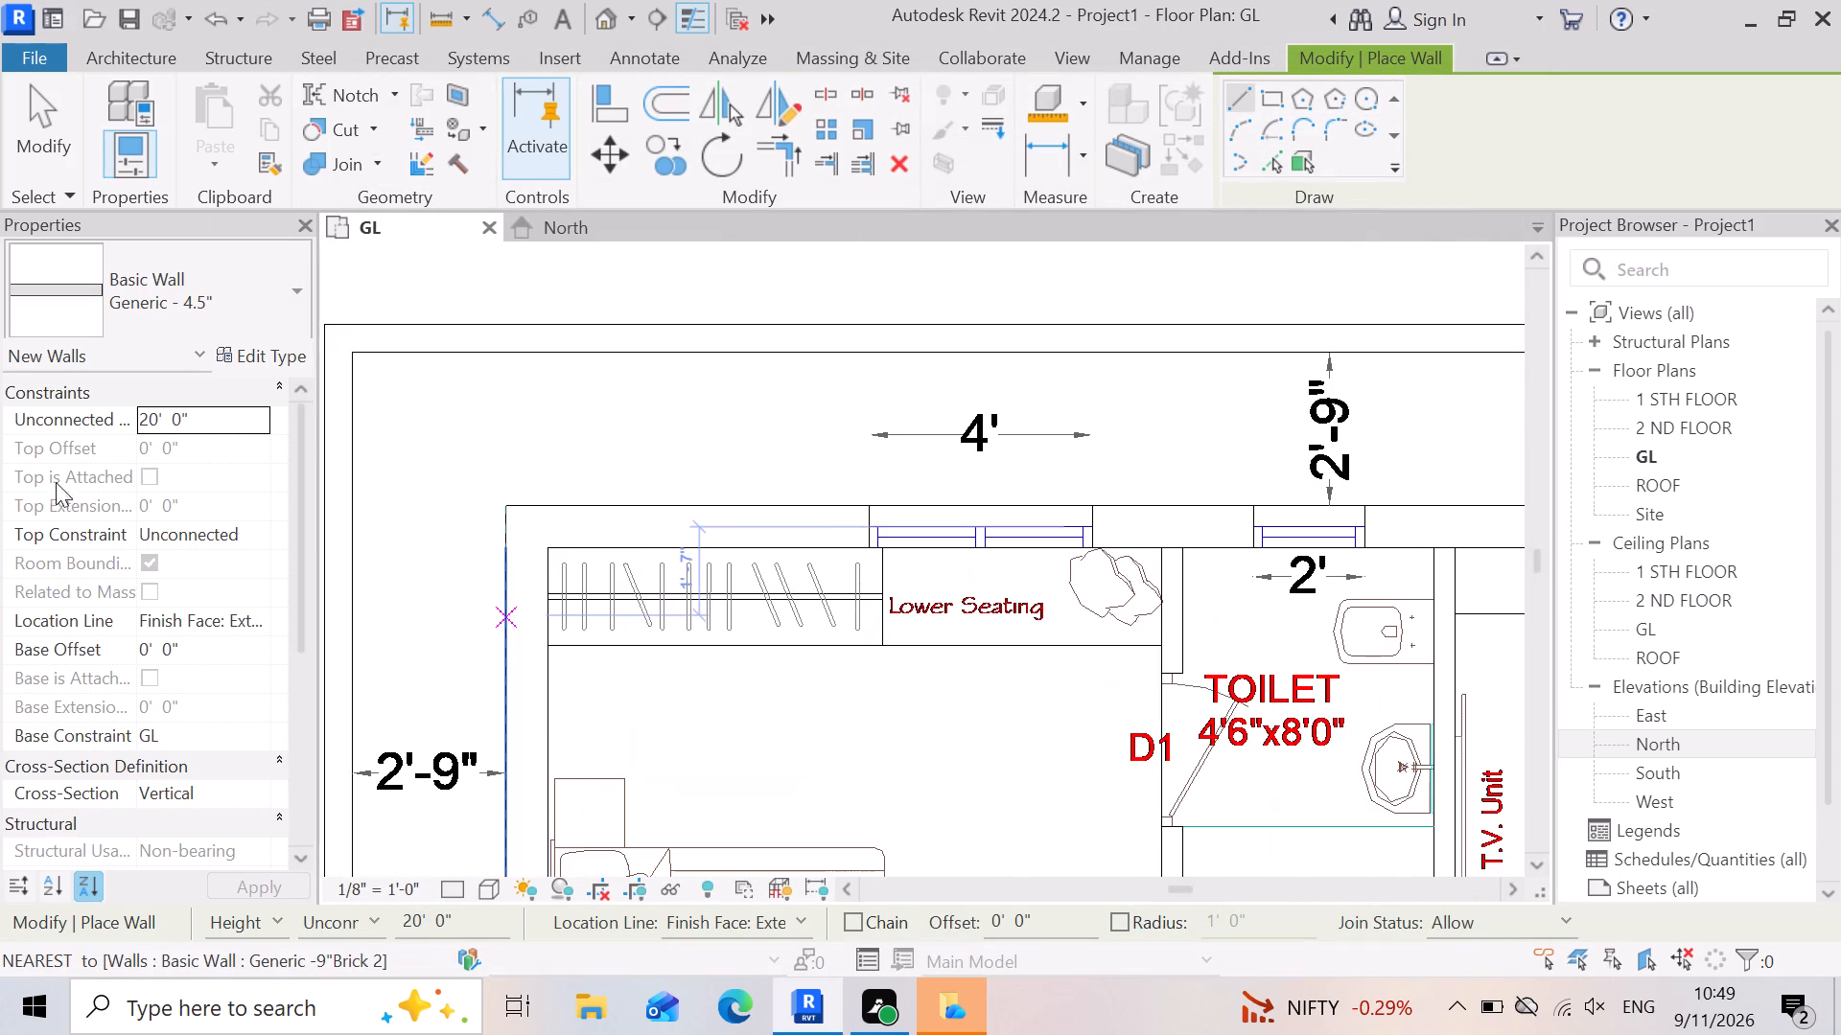
scroll(695, 649, "up", 3)
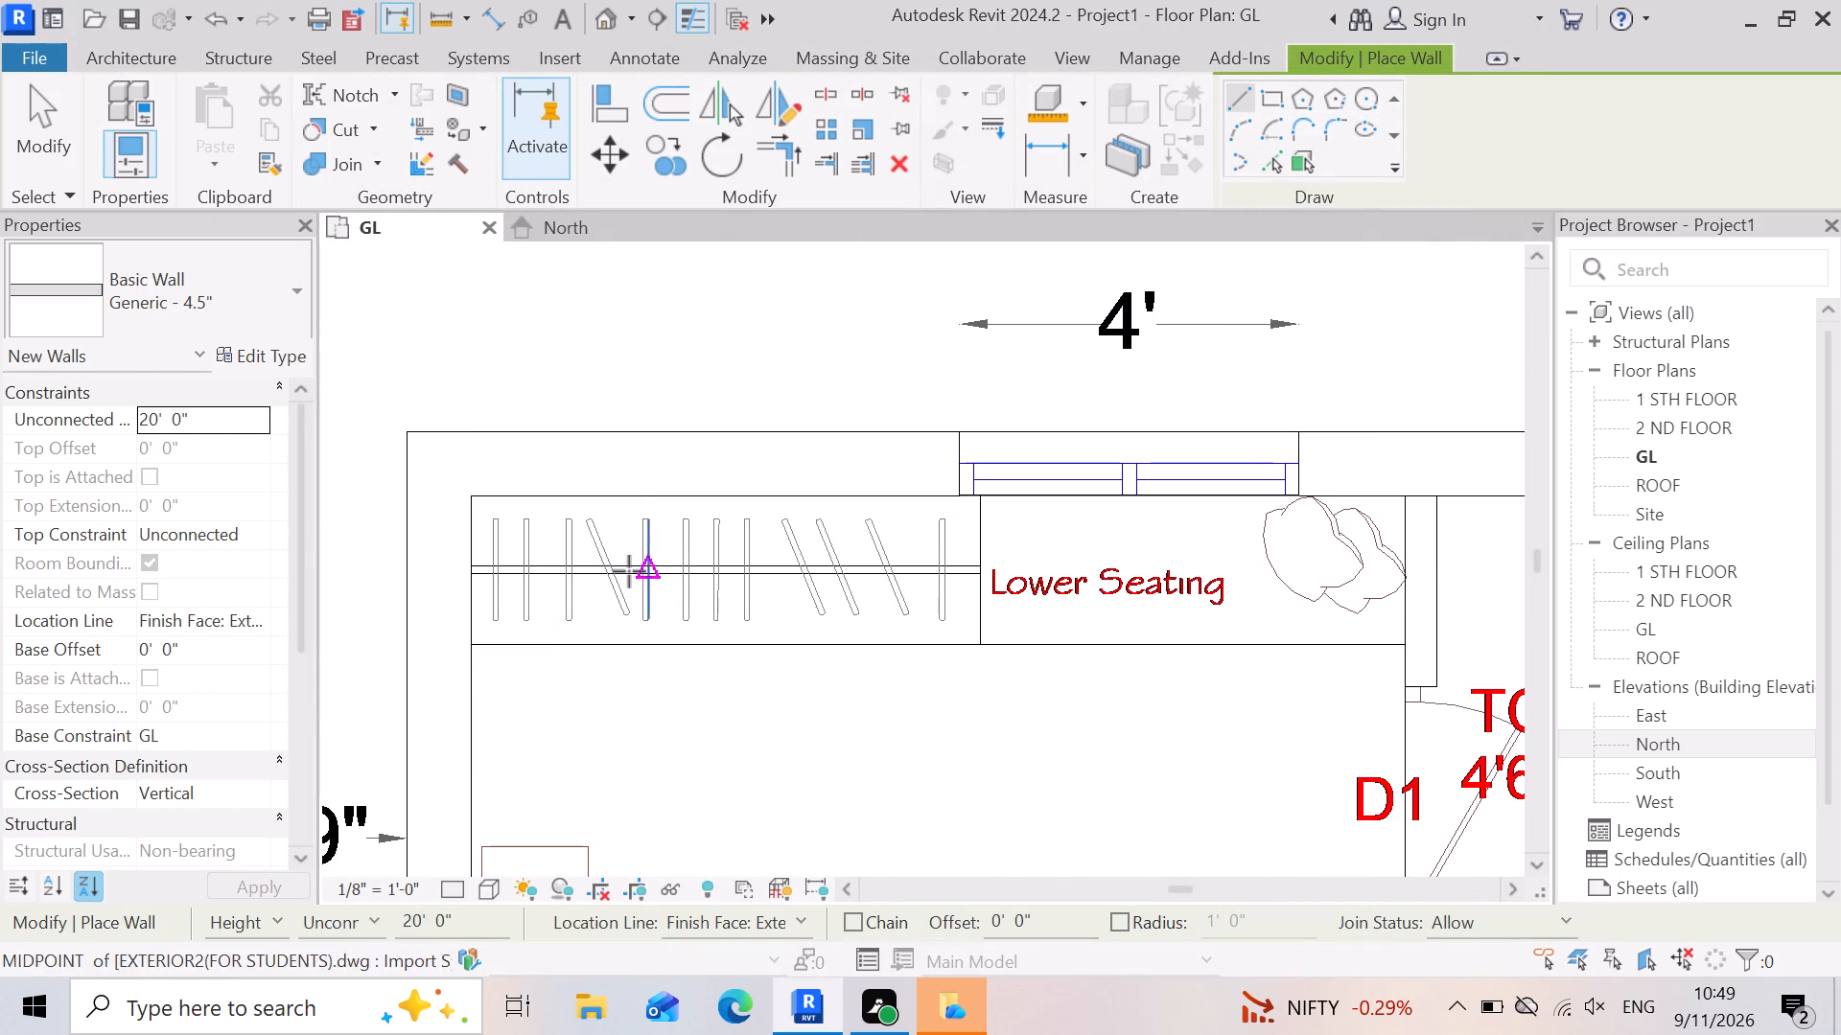
scroll(663, 661, "down", 7)
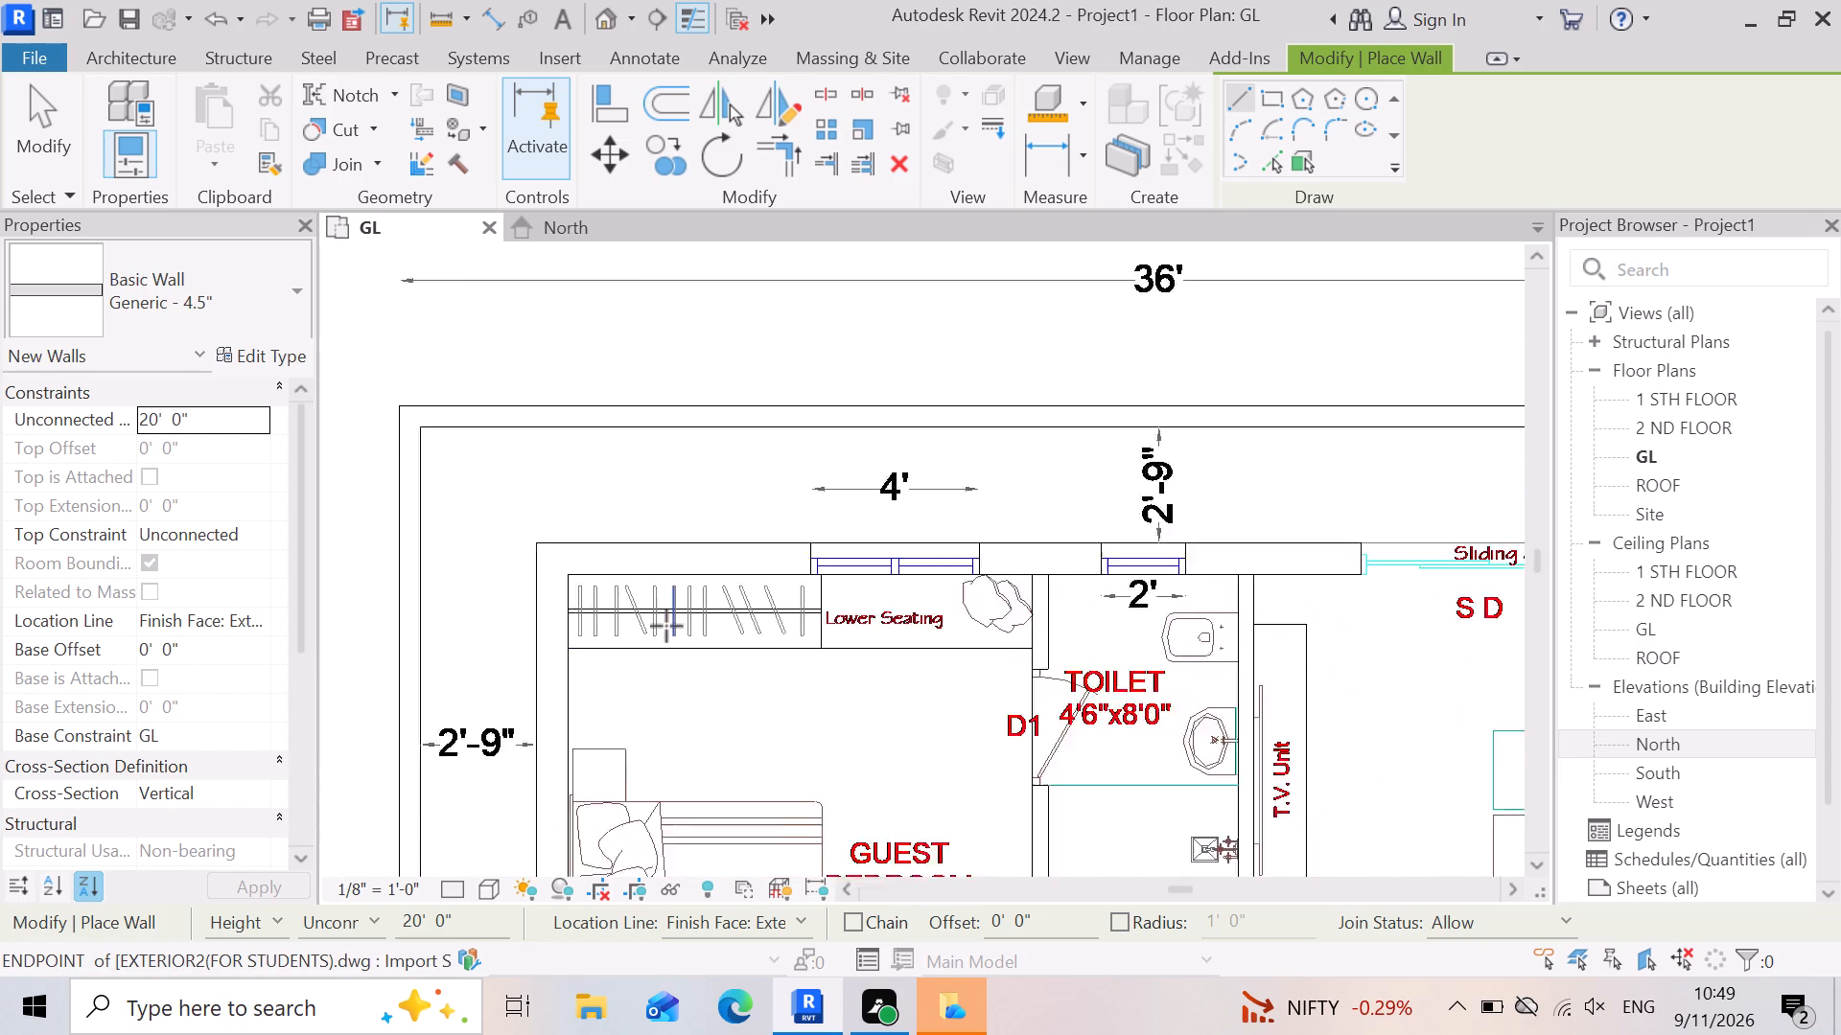
scroll(1085, 677, "up", 9)
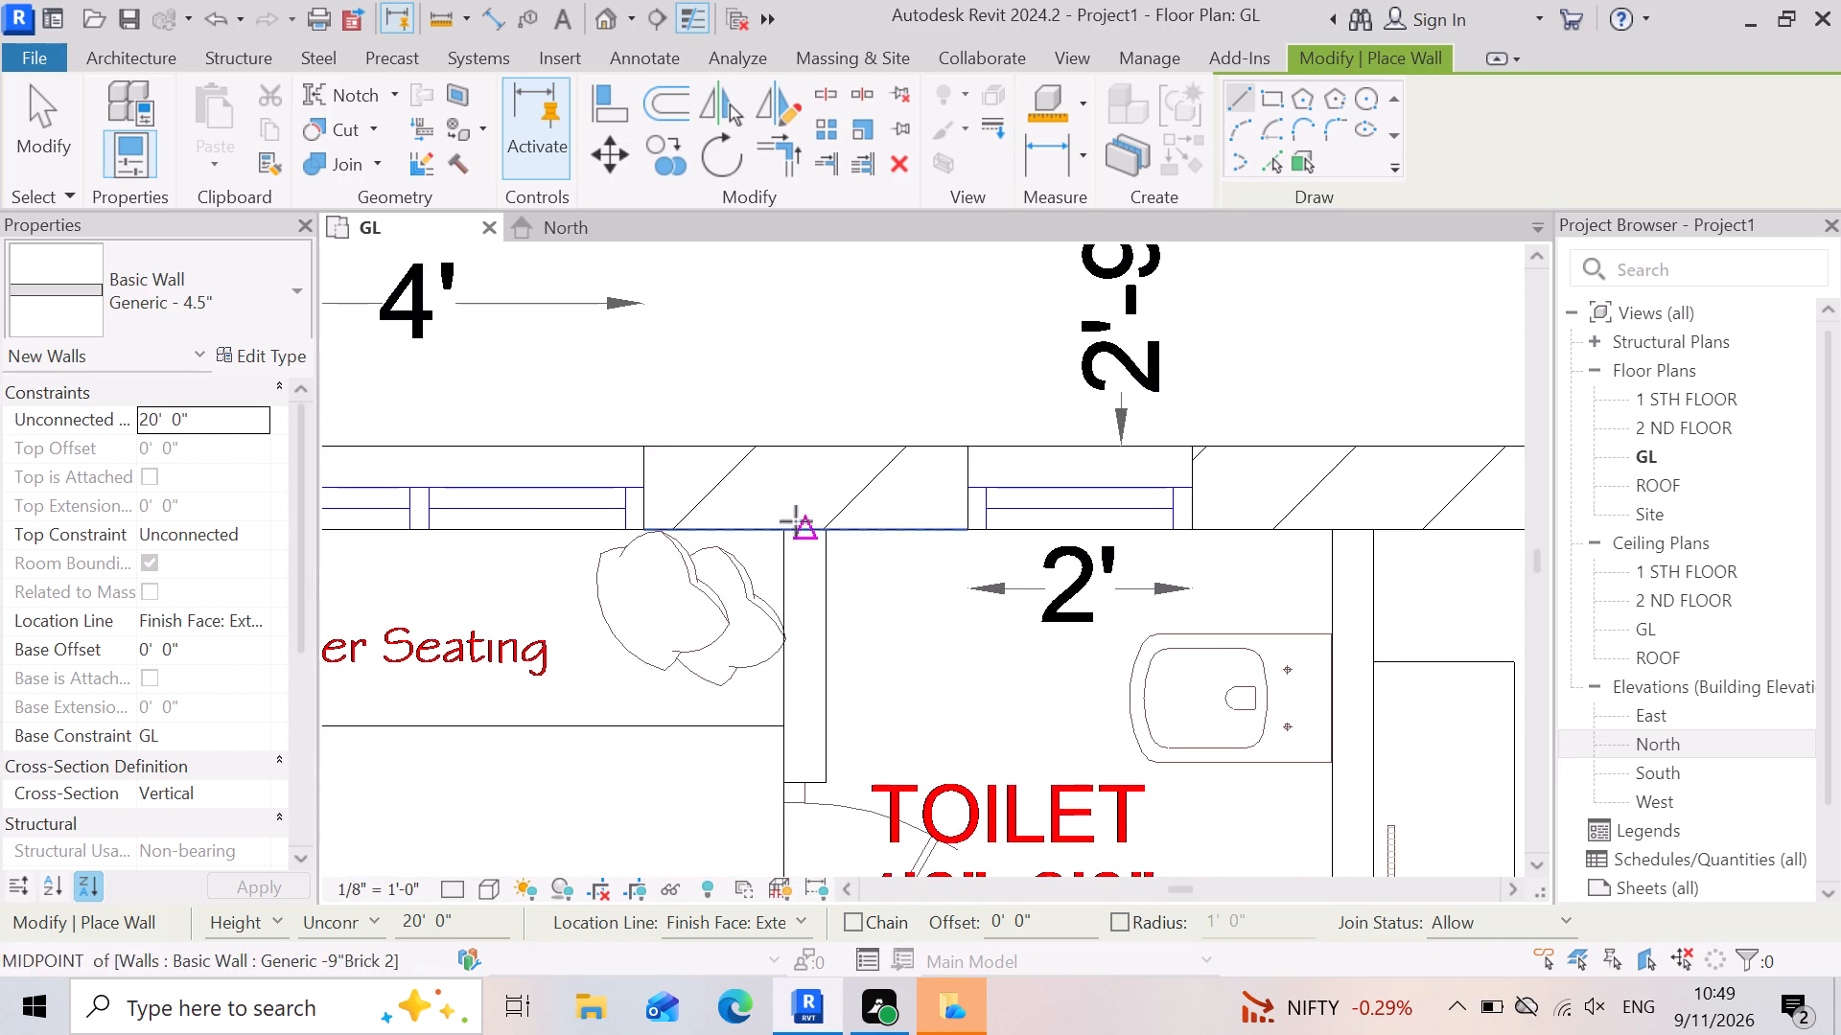
left_click(781, 533)
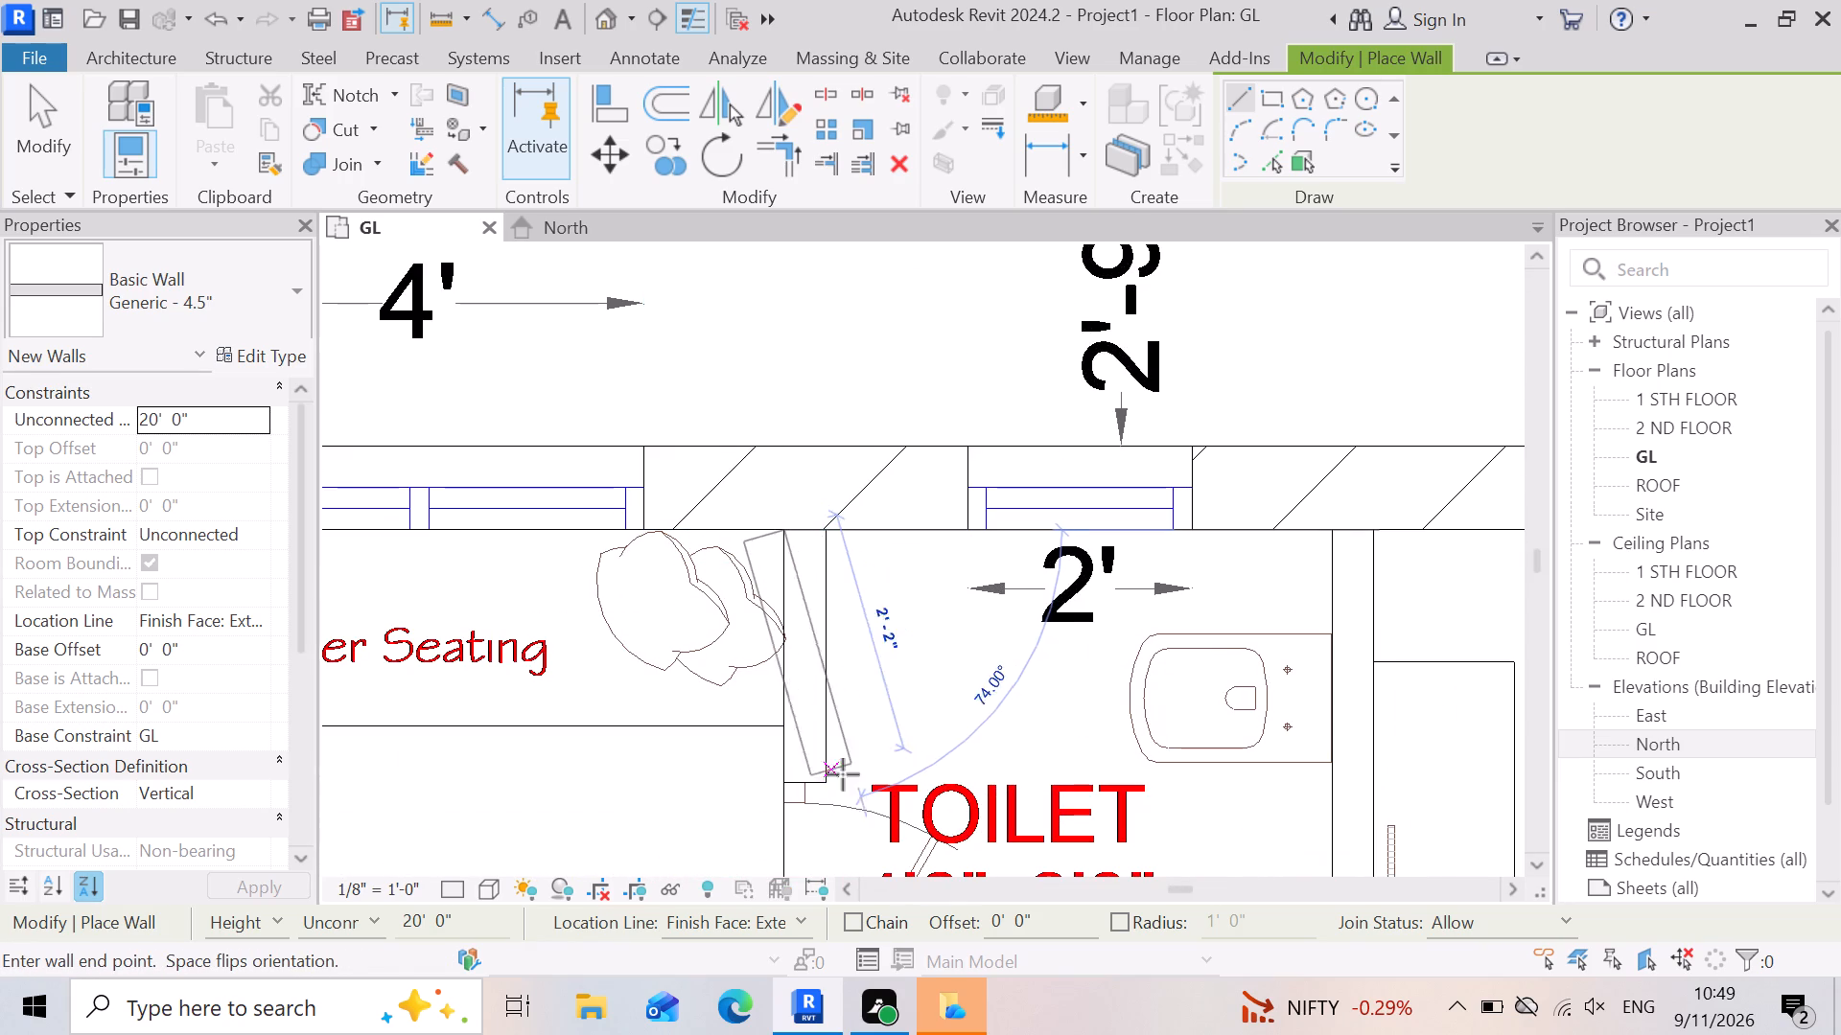
key("space")
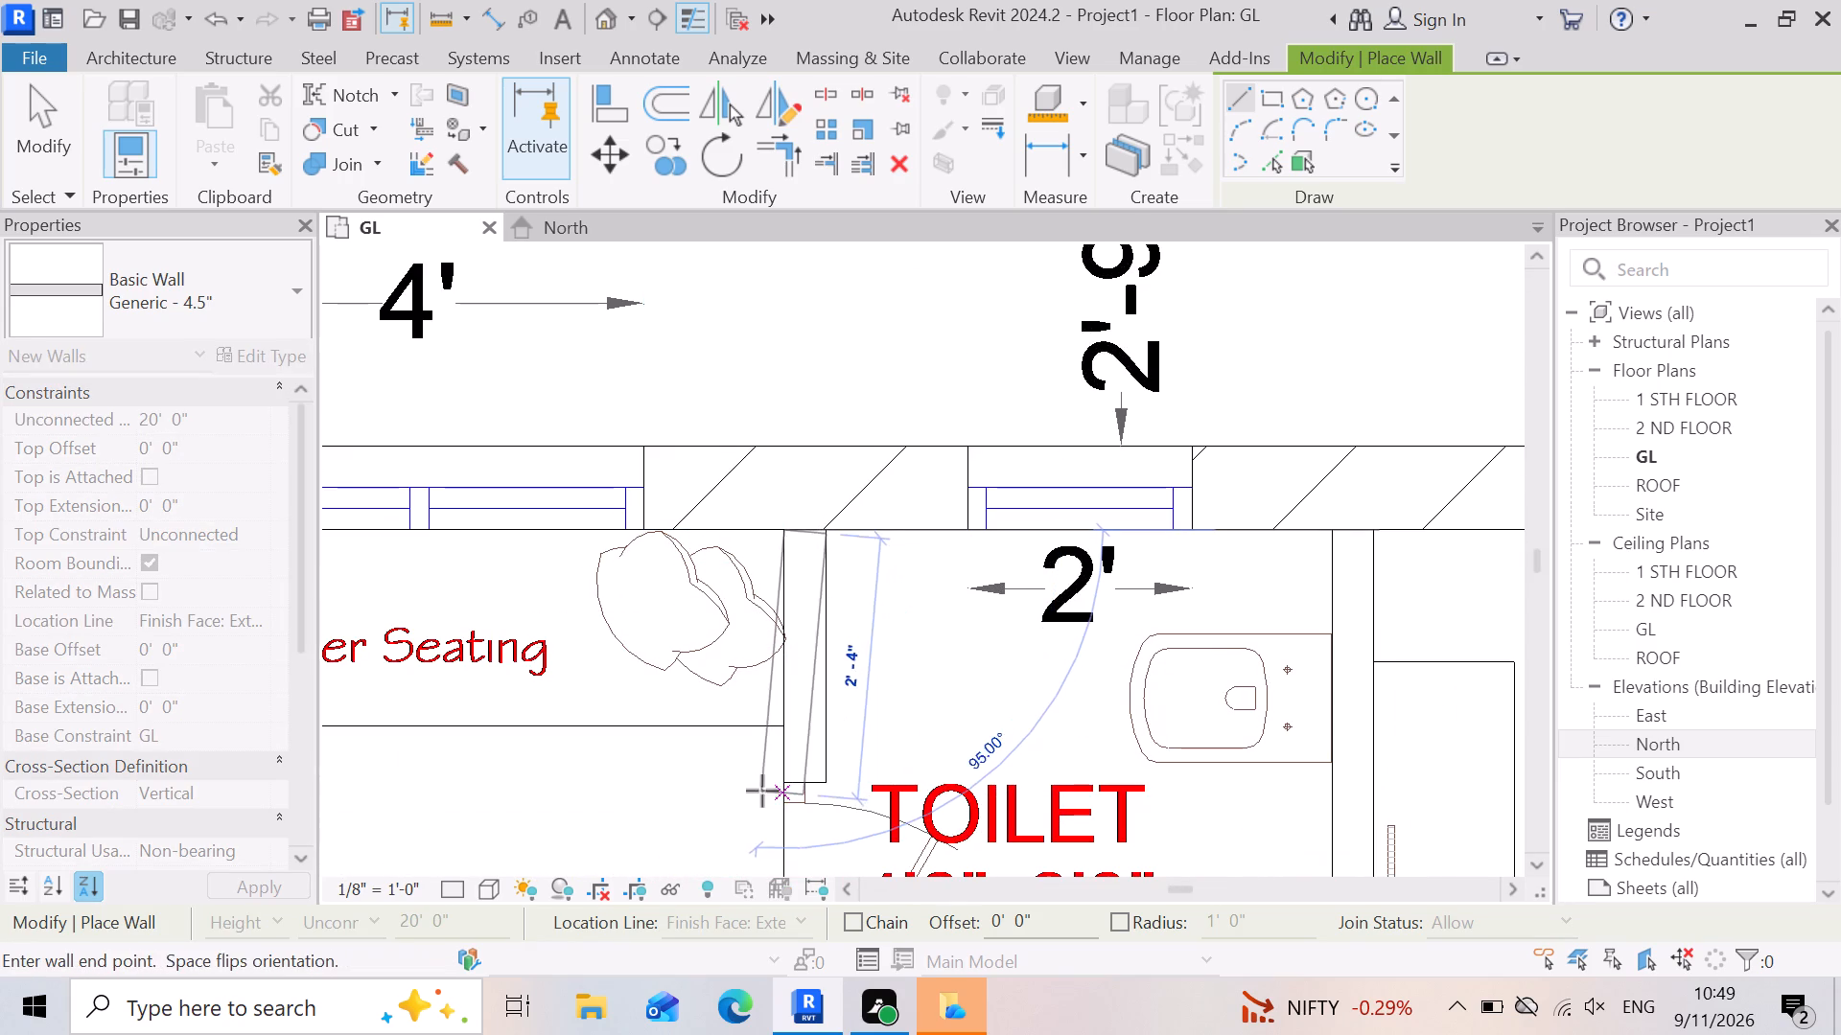
scroll(803, 807, "up", 7)
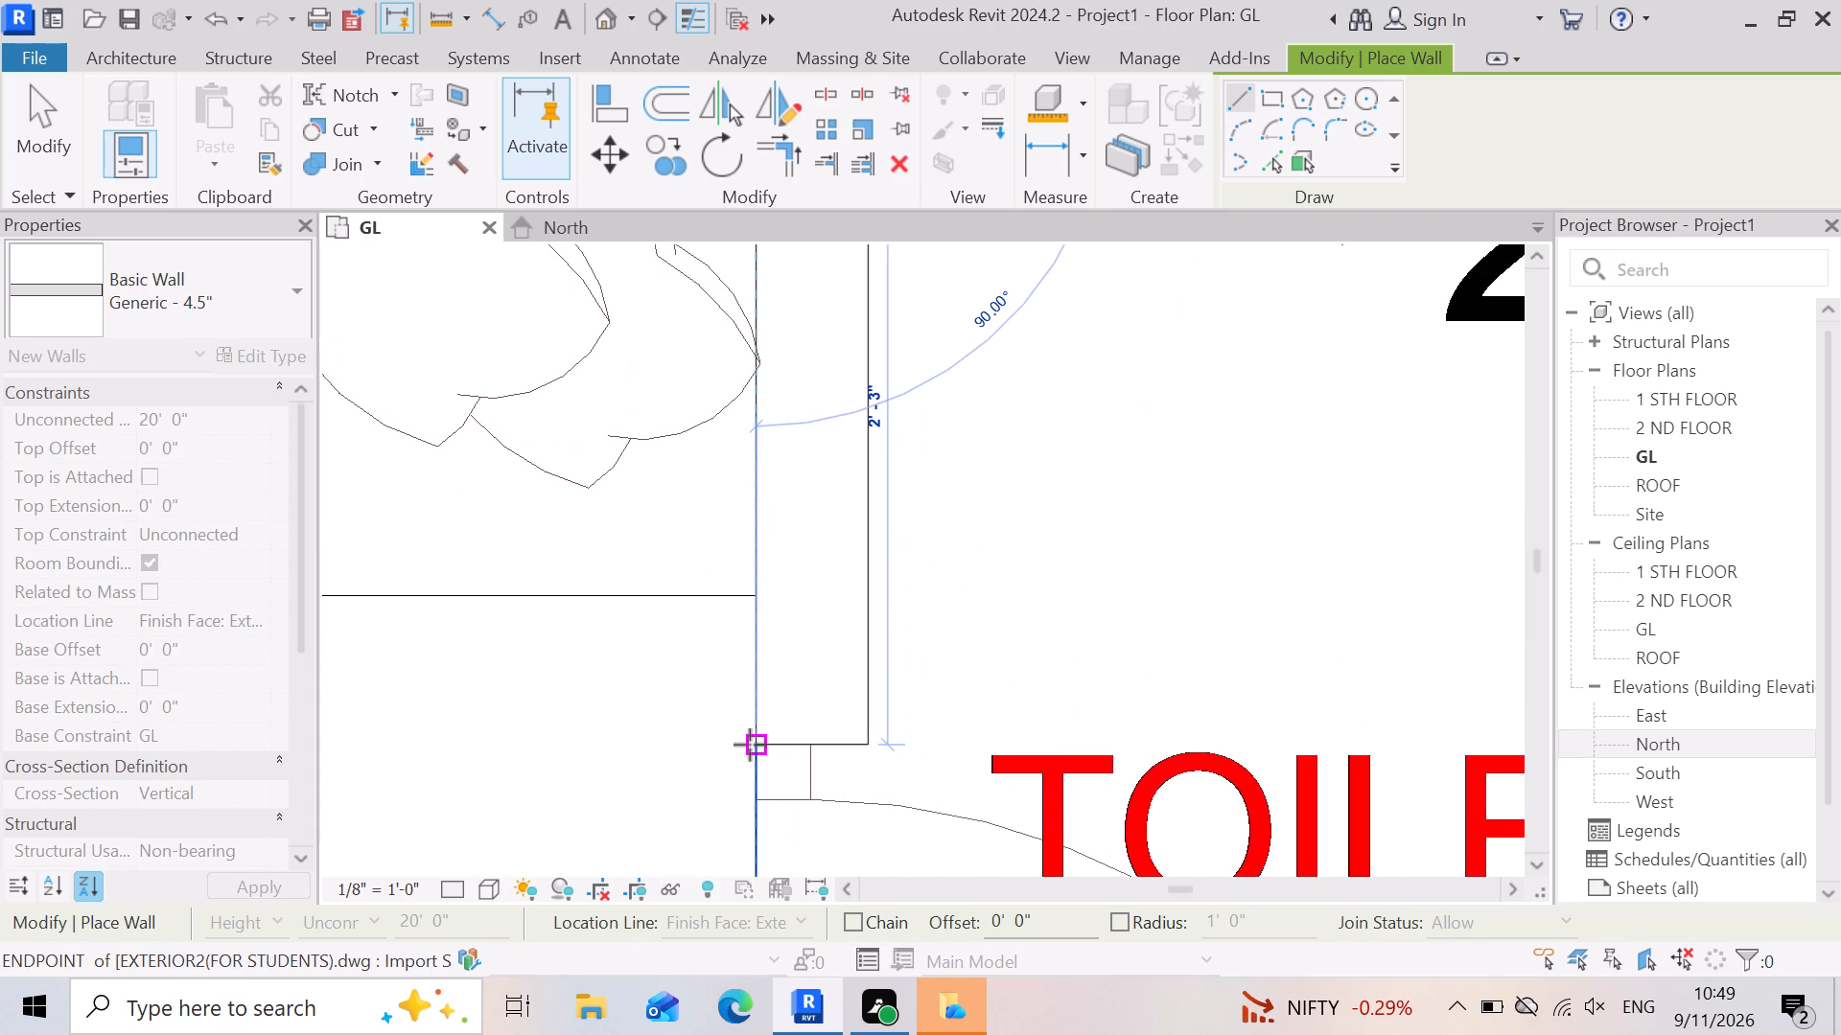
scroll(750, 745, "down", 1)
scroll(742, 795, "up", 6)
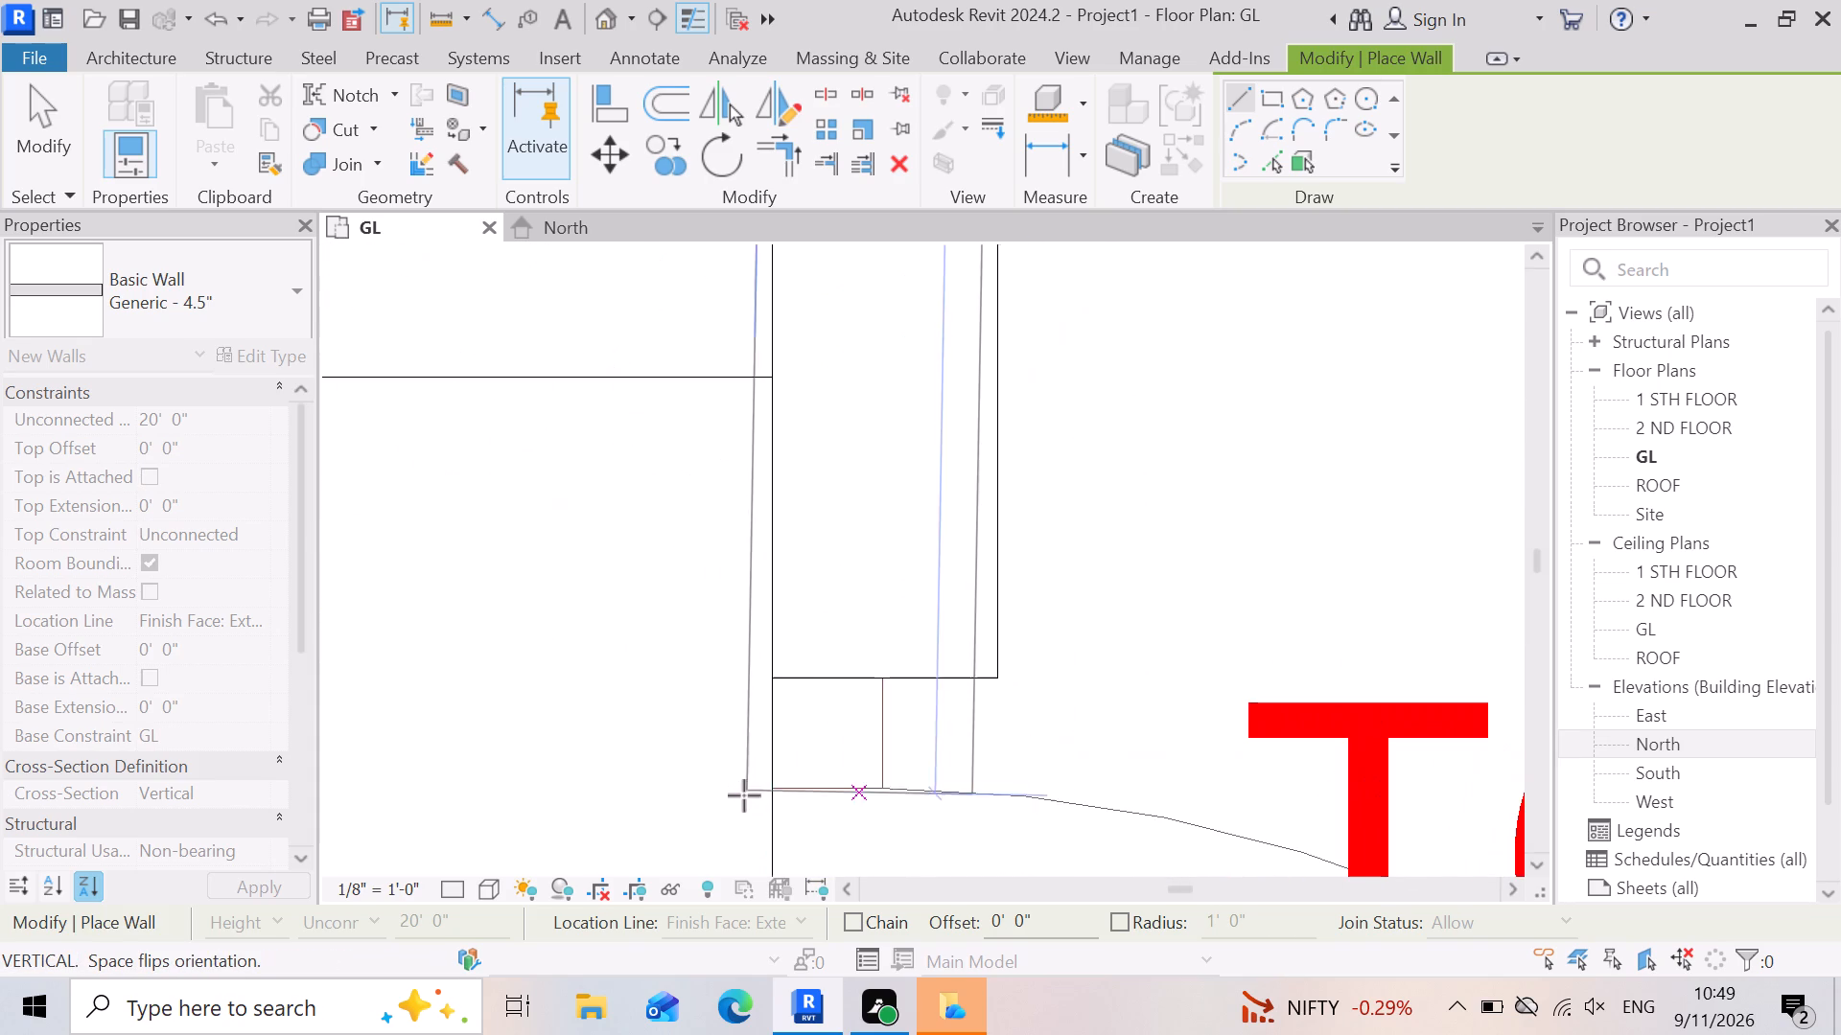
left_click(776, 782)
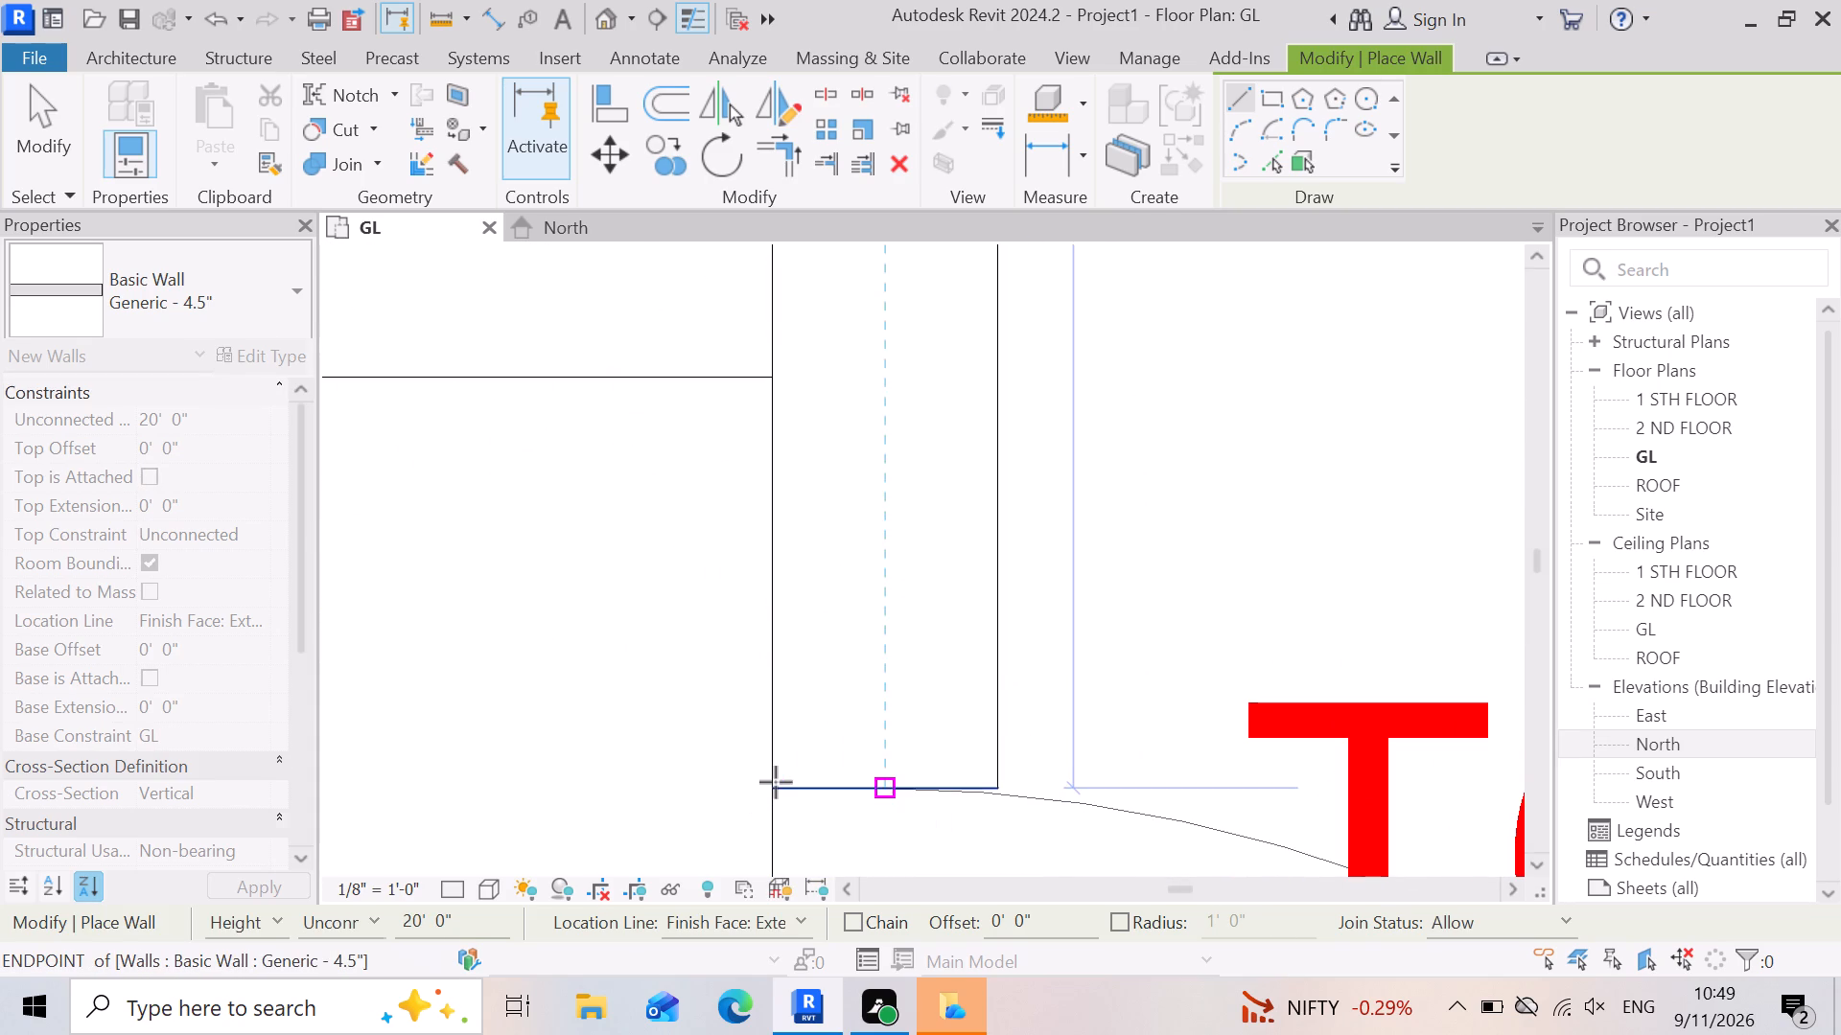
Draw the 4.5" partition between guest bedroom and powder room from door D1's lower jamb to the powder room's bottom wall line.
scroll(772, 727, "down", 19)
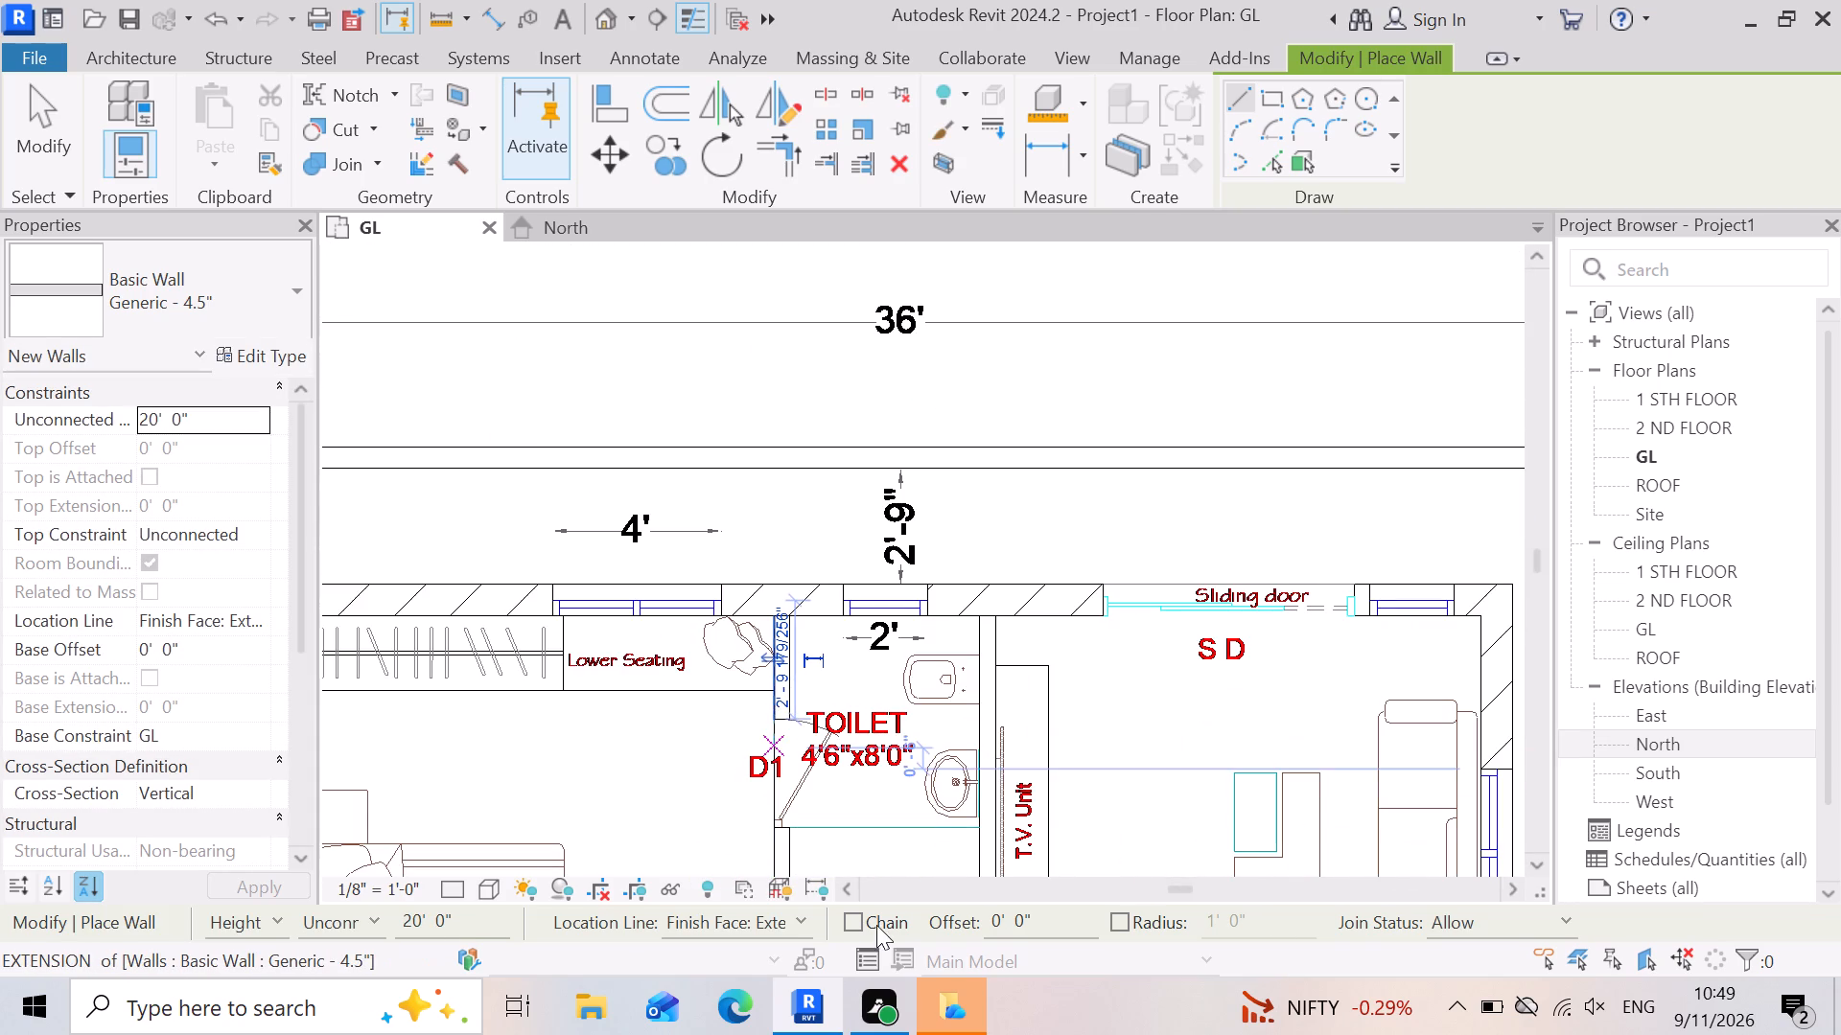
scroll(760, 734, "down", 4)
scroll(792, 839, "up", 8)
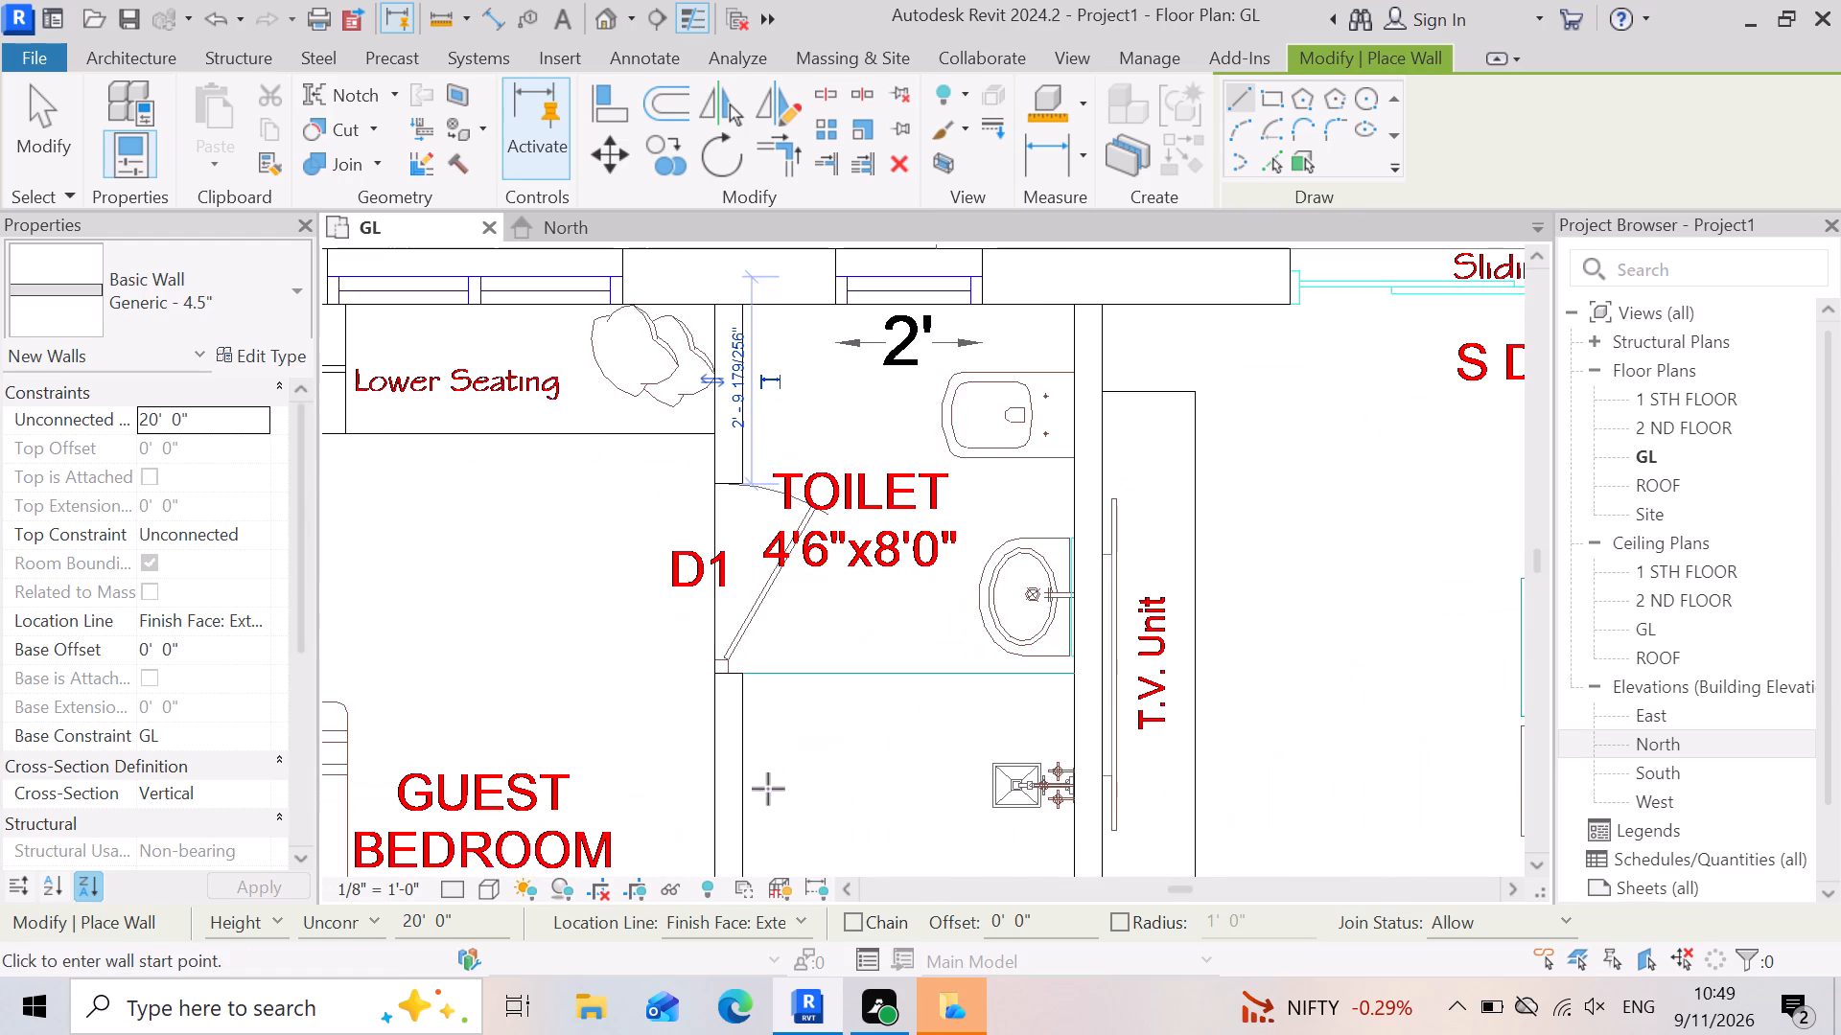
scroll(684, 757, "up", 4)
scroll(768, 682, "up", 8)
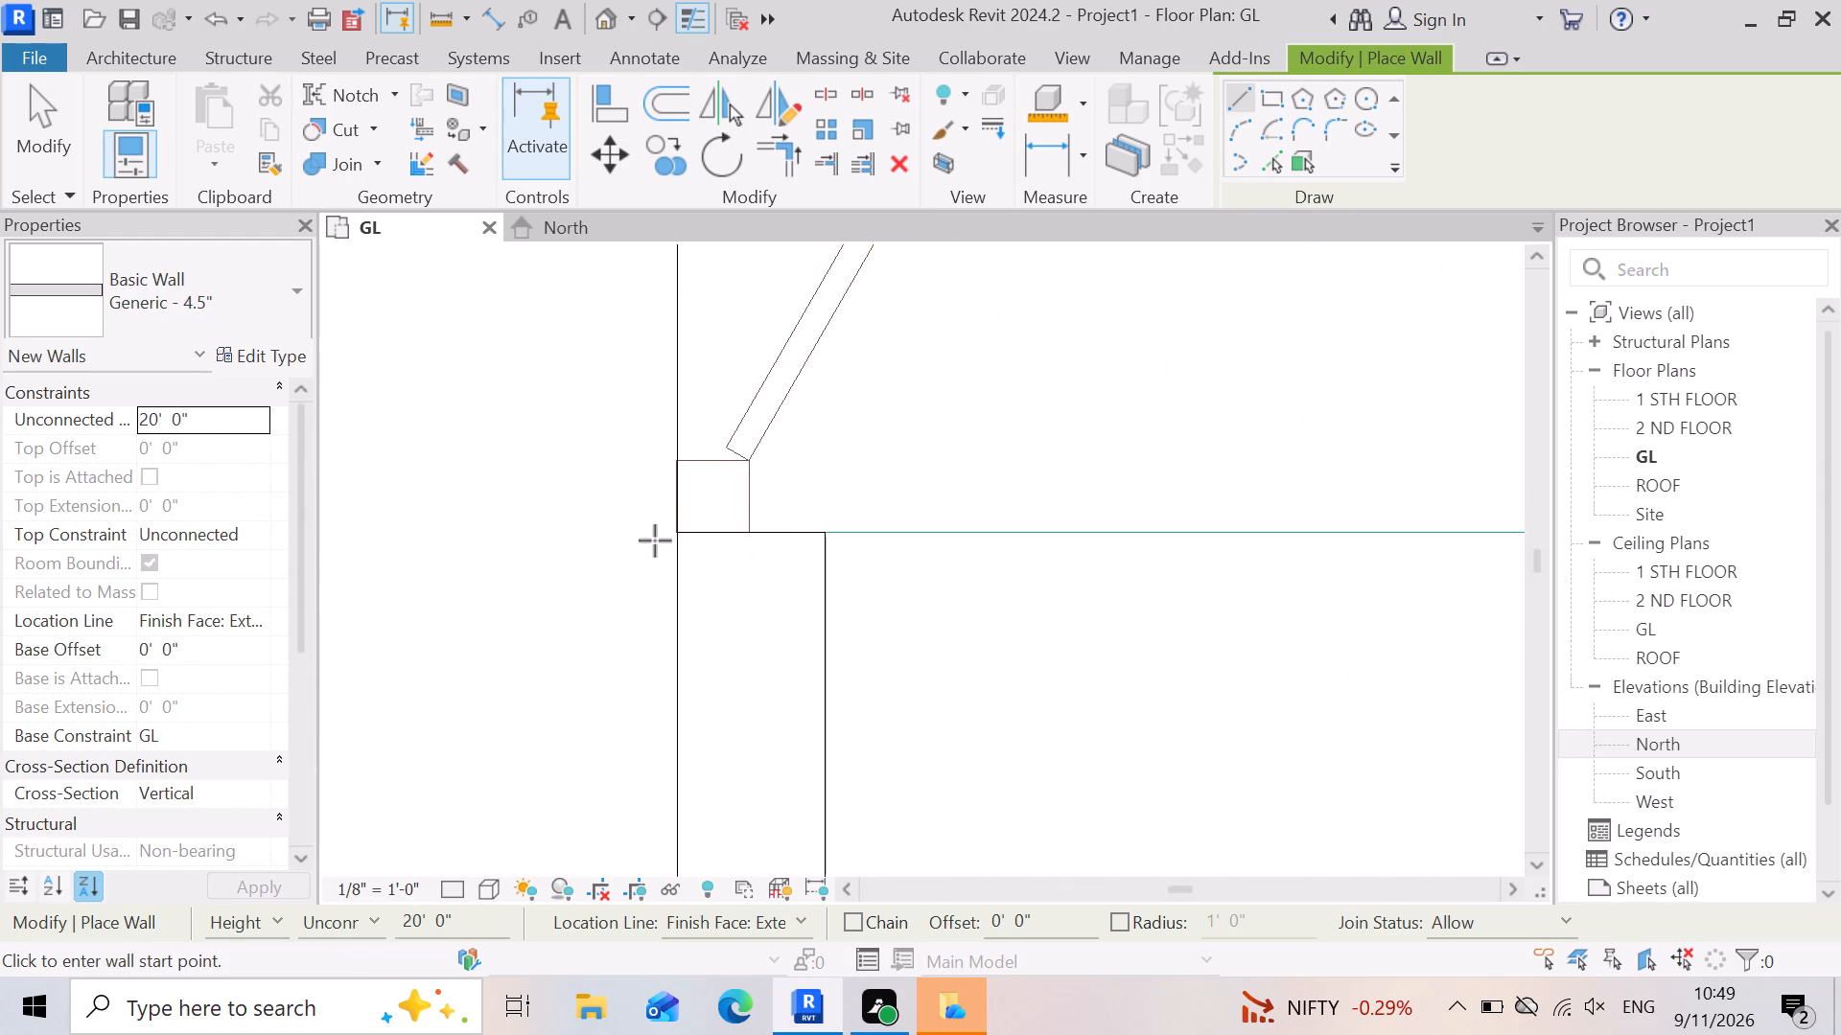
left_click(683, 459)
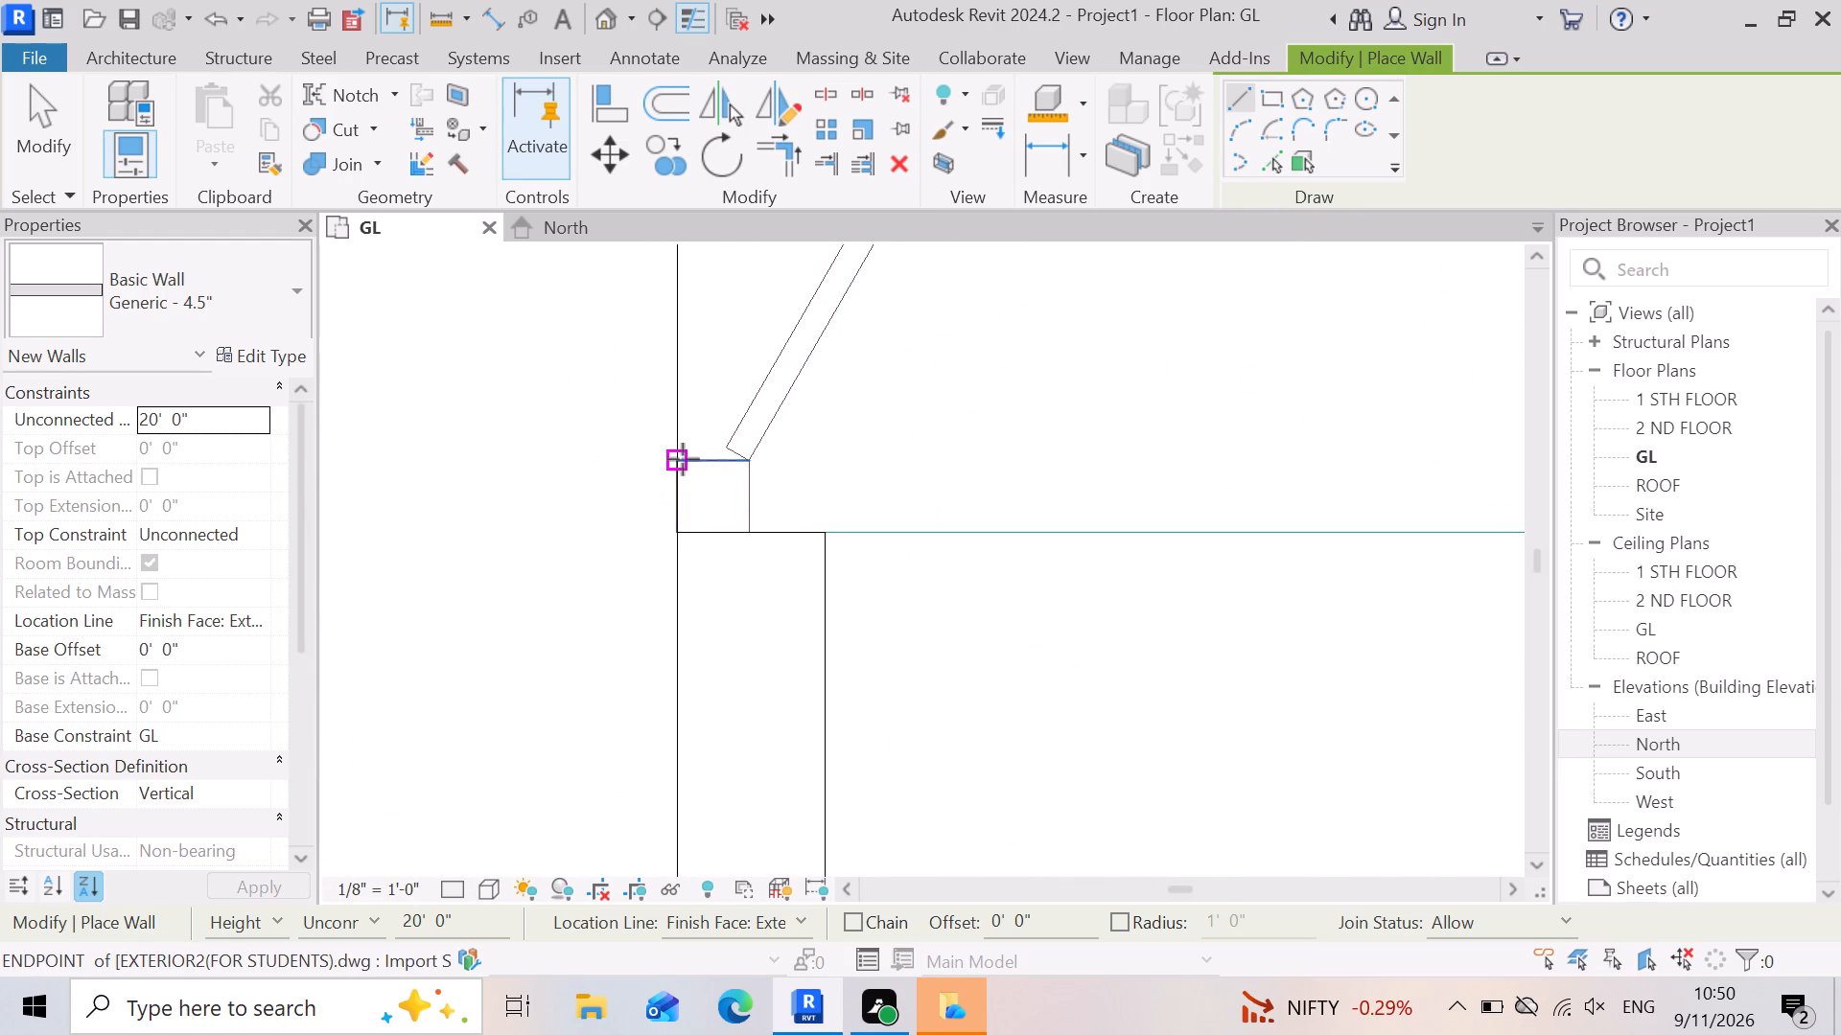
scroll(705, 708, "down", 10)
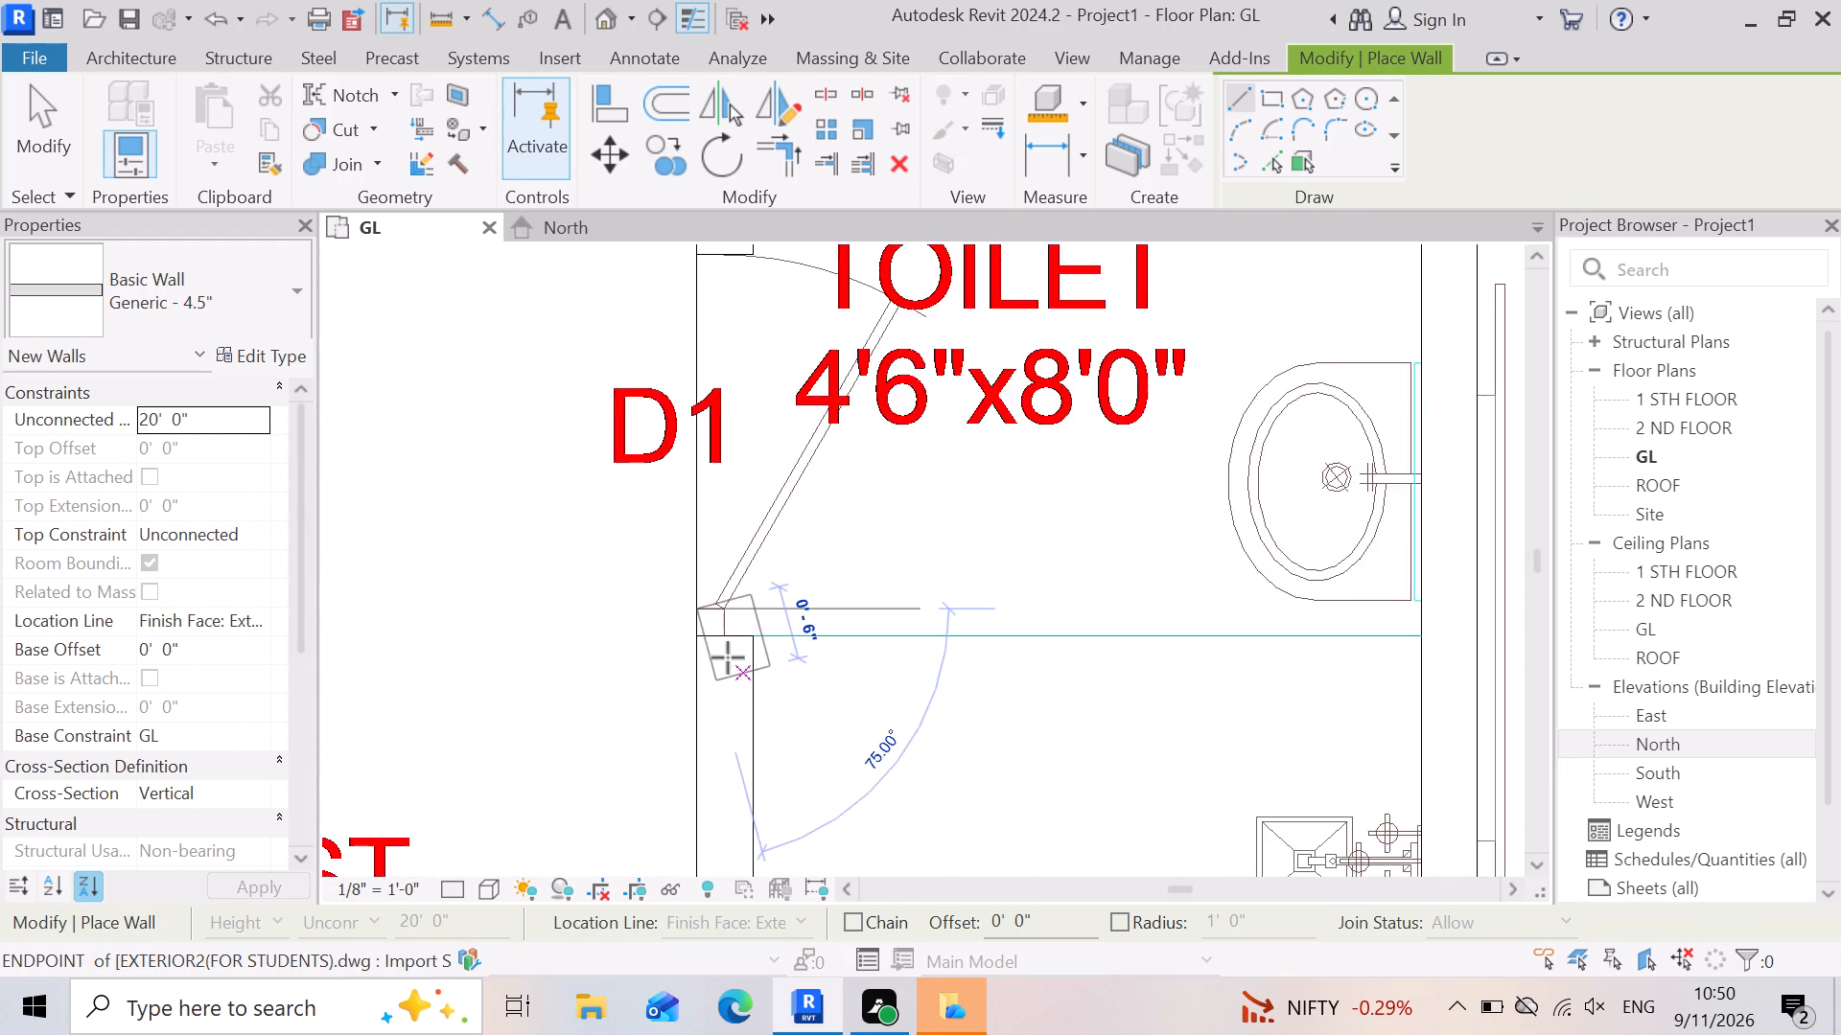
scroll(728, 657, "down", 5)
scroll(738, 787, "down", 6)
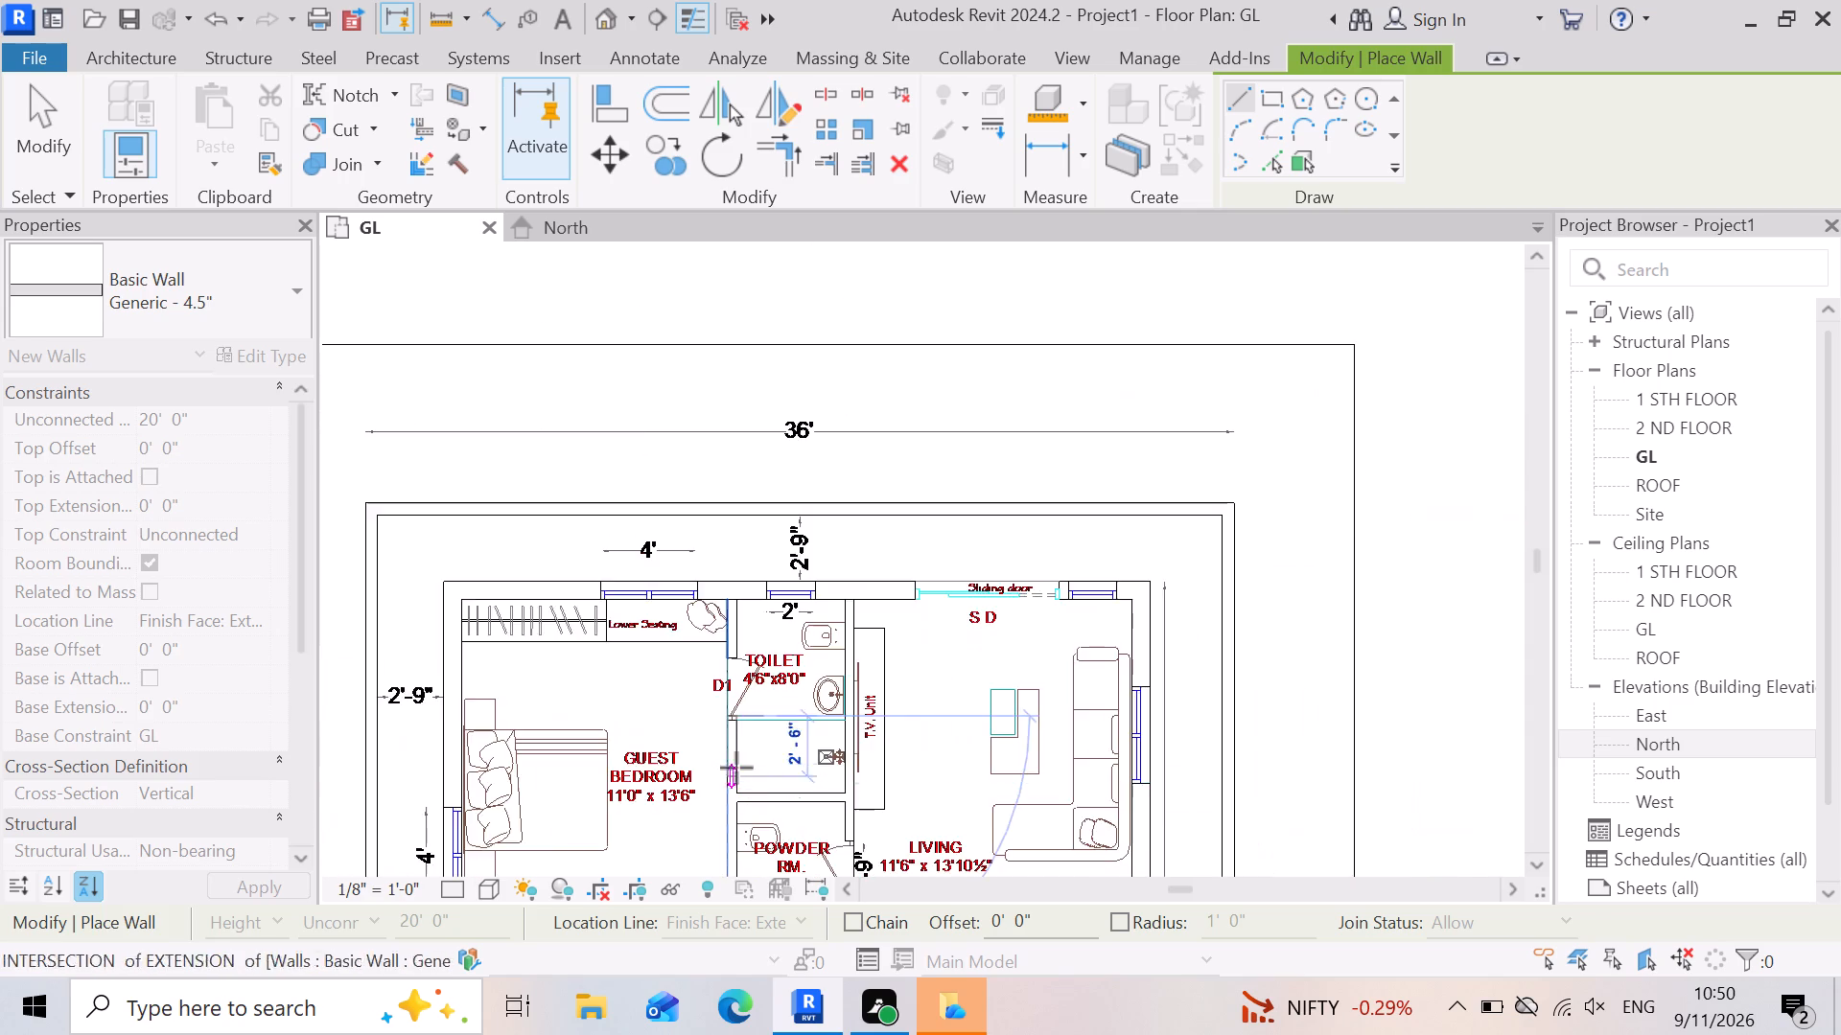
scroll(736, 768, "down", 3)
scroll(744, 900, "up", 12)
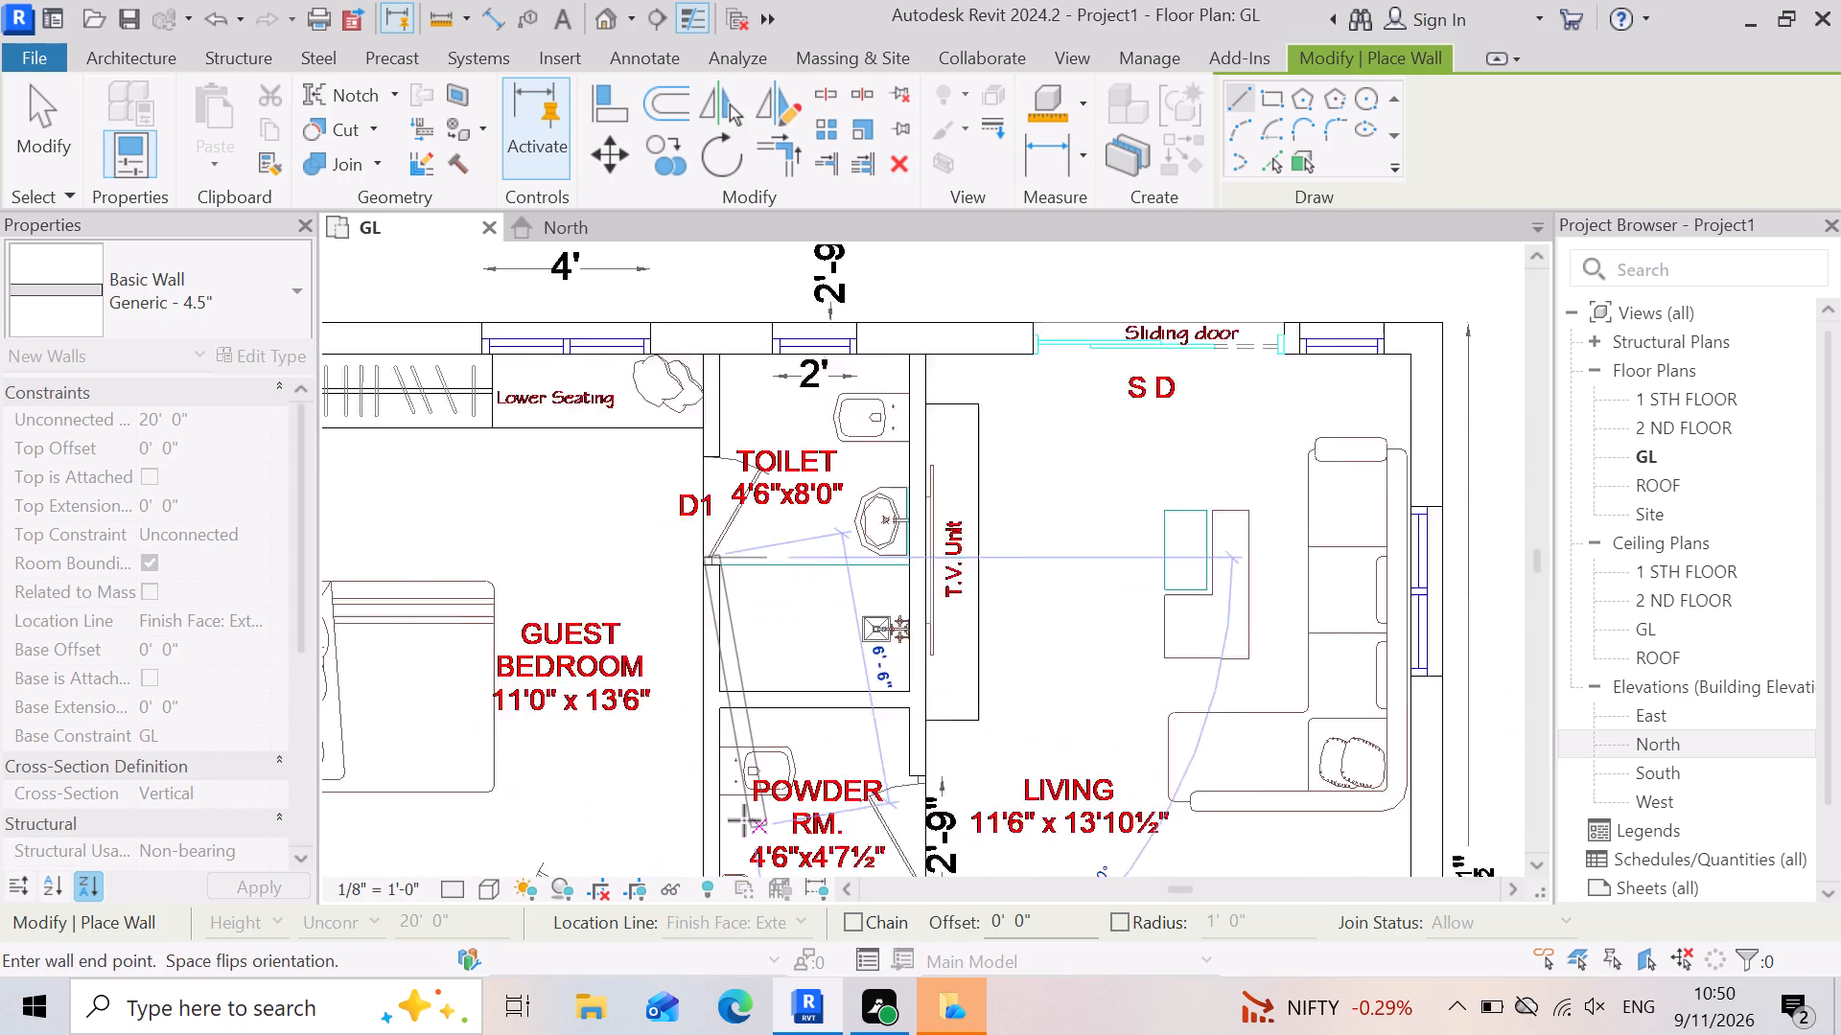
scroll(744, 820, "up", 5)
scroll(786, 728, "down", 13)
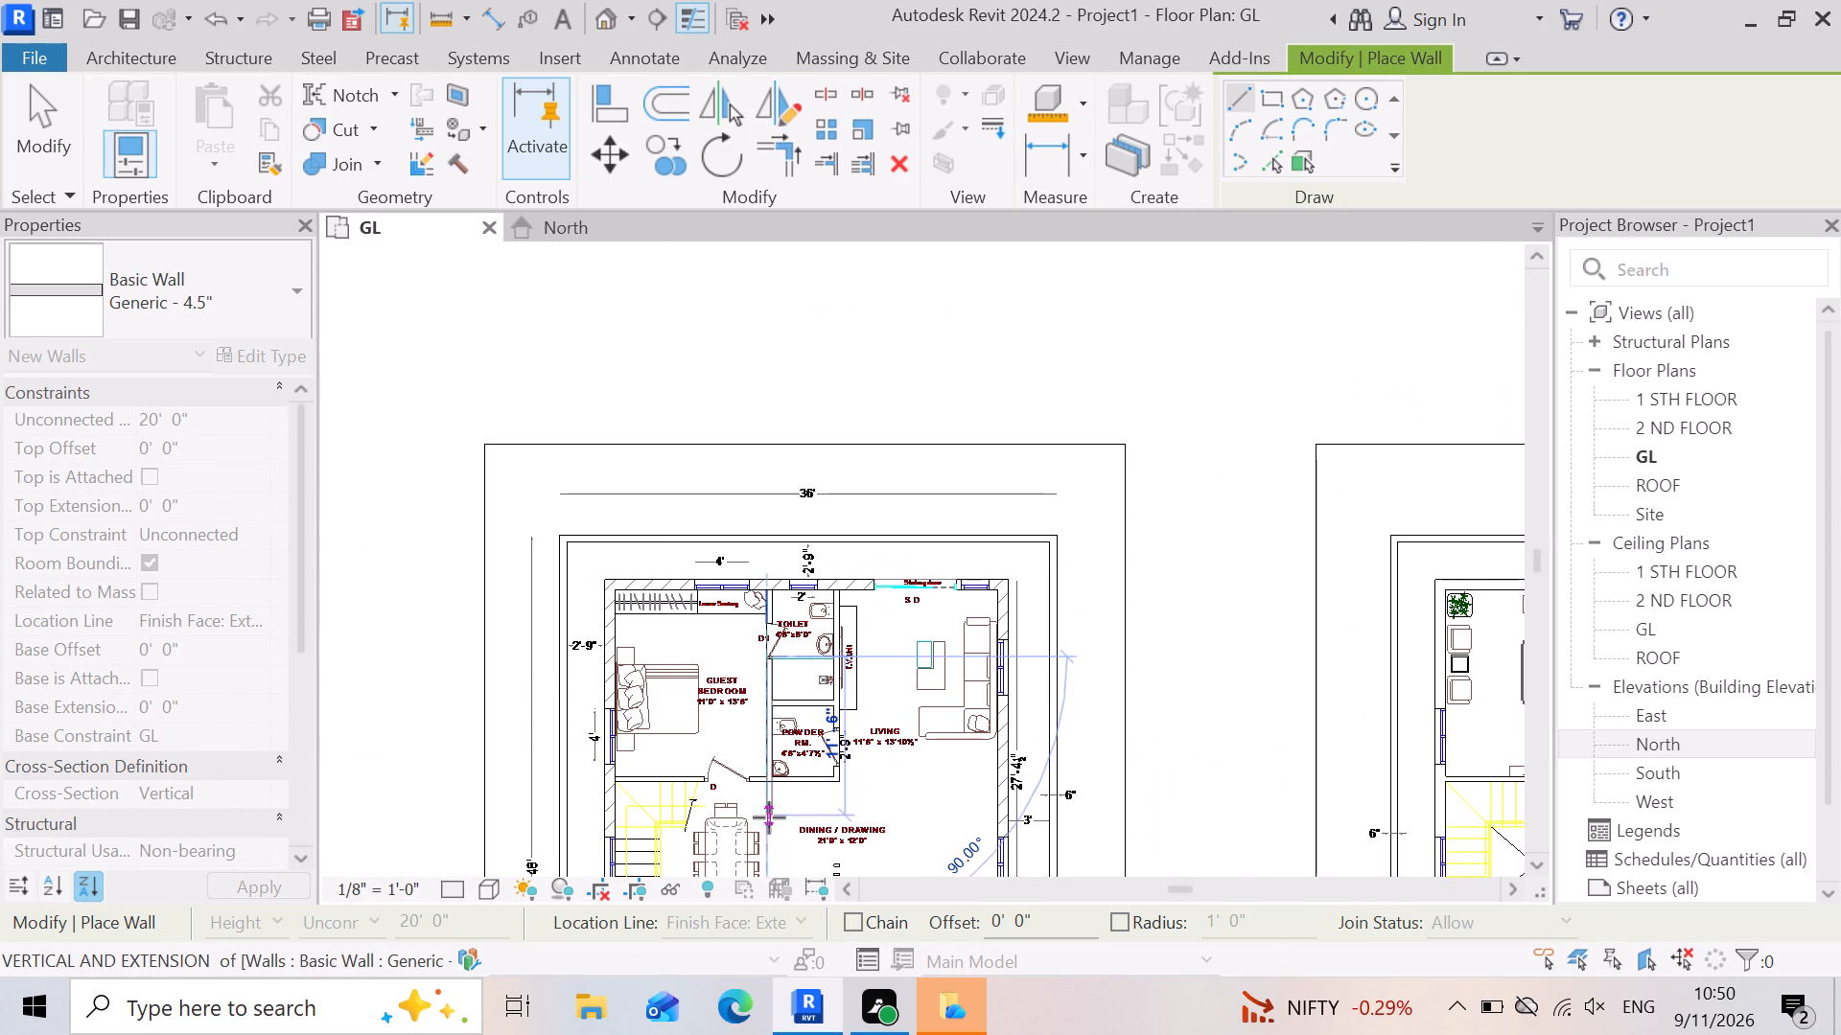
scroll(769, 817, "up", 20)
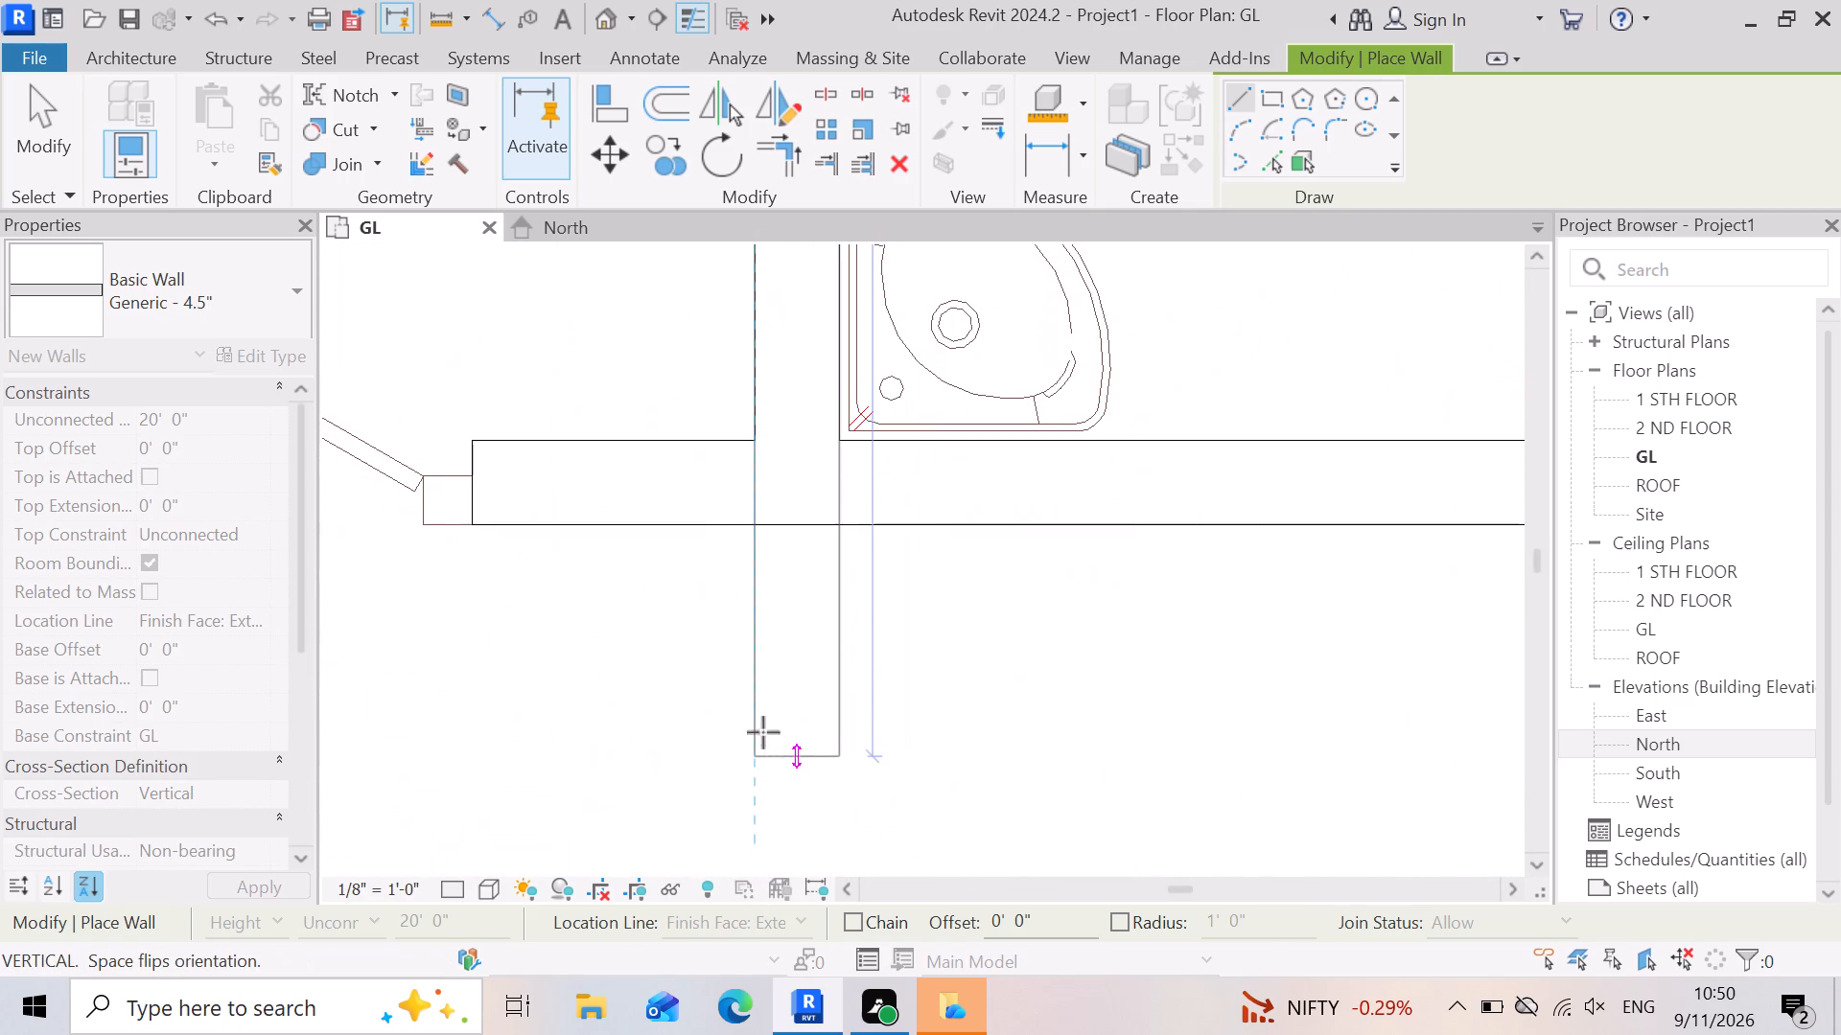
left_click(778, 525)
Draw the powder room's bottom 4.5" wall, about 5' long, from the guest bedroom partition to the corner on the living side.
scroll(656, 590, "down", 8)
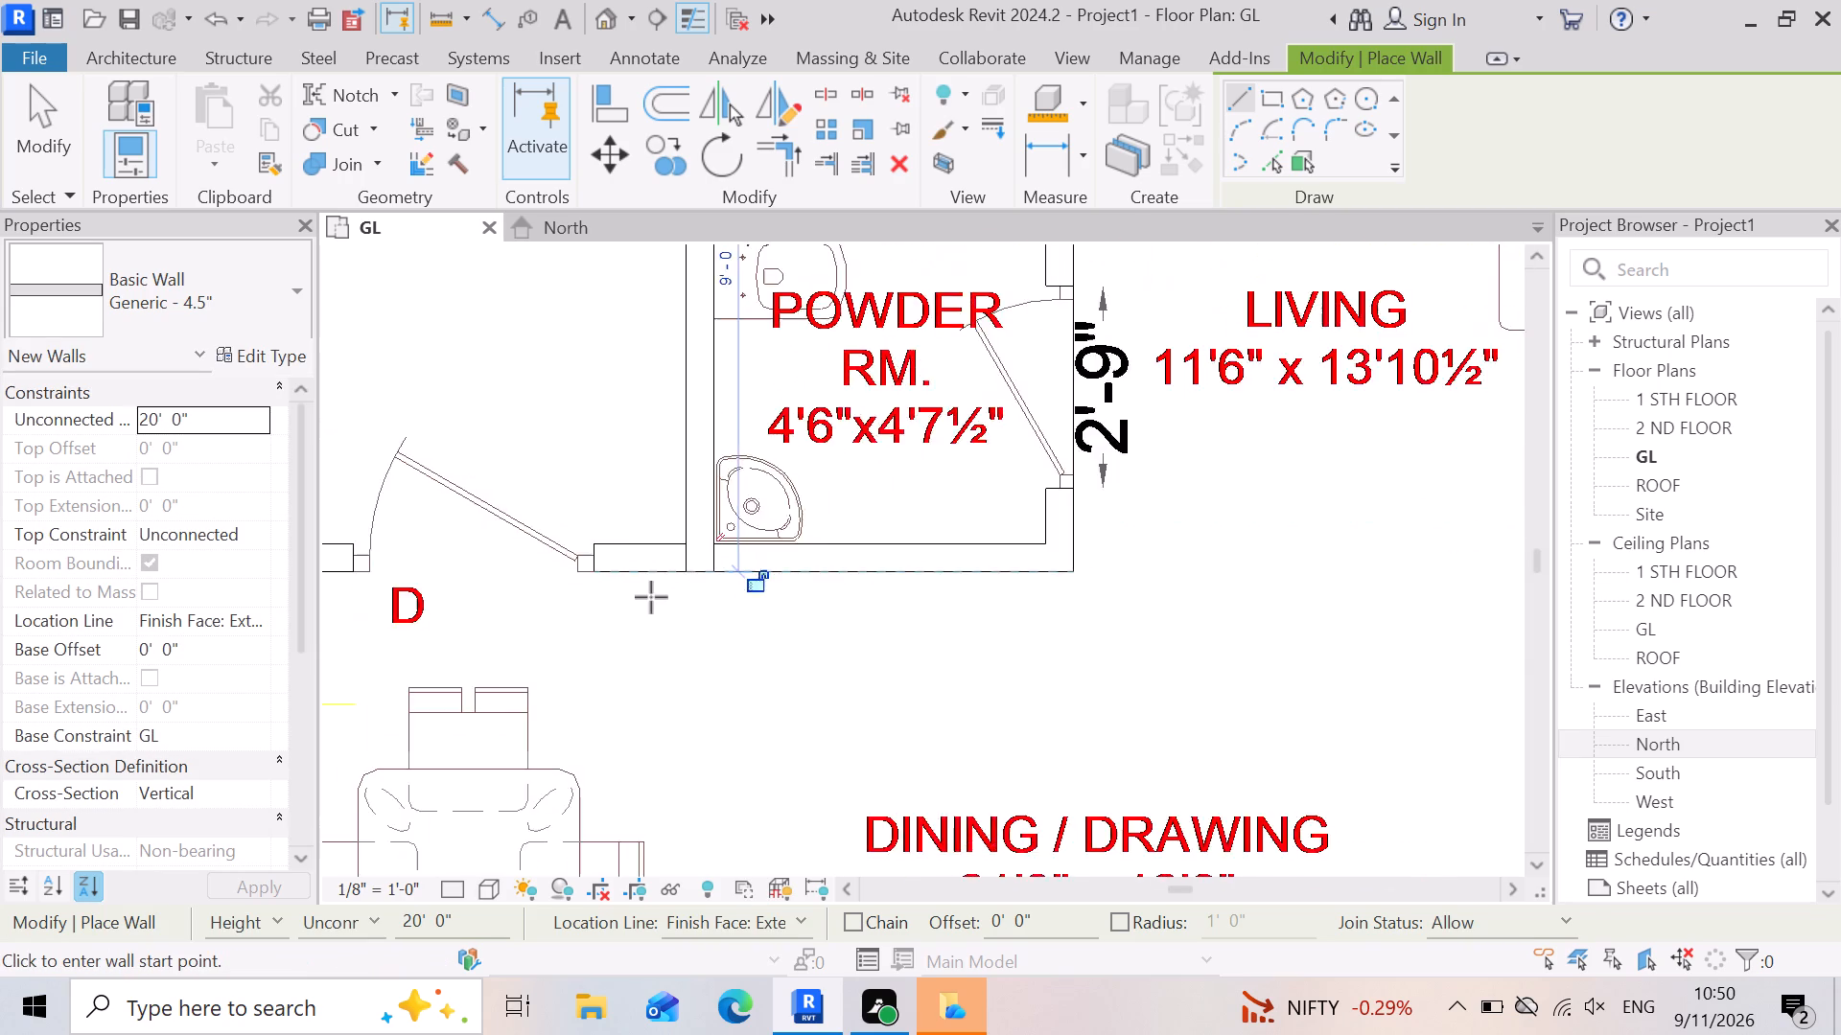
scroll(651, 597, "down", 9)
scroll(689, 610, "up", 13)
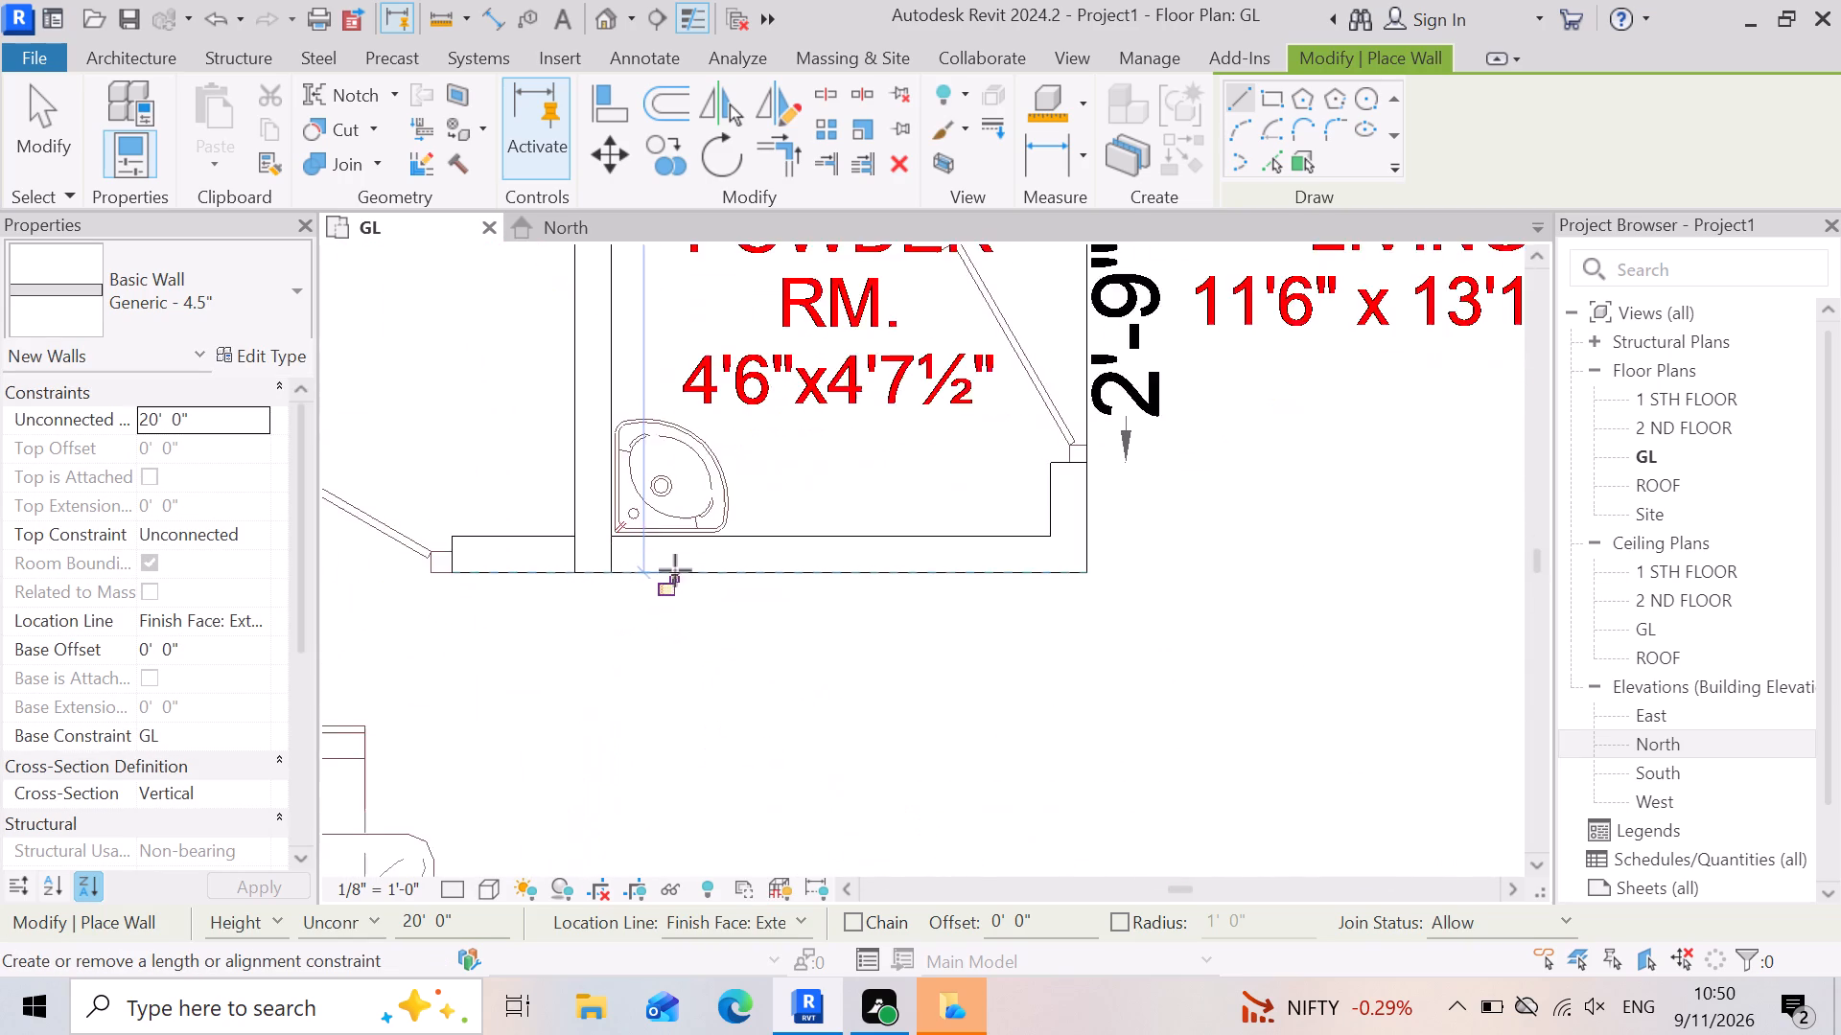
scroll(675, 570, "up", 7)
left_click(453, 585)
scroll(458, 639, "down", 2)
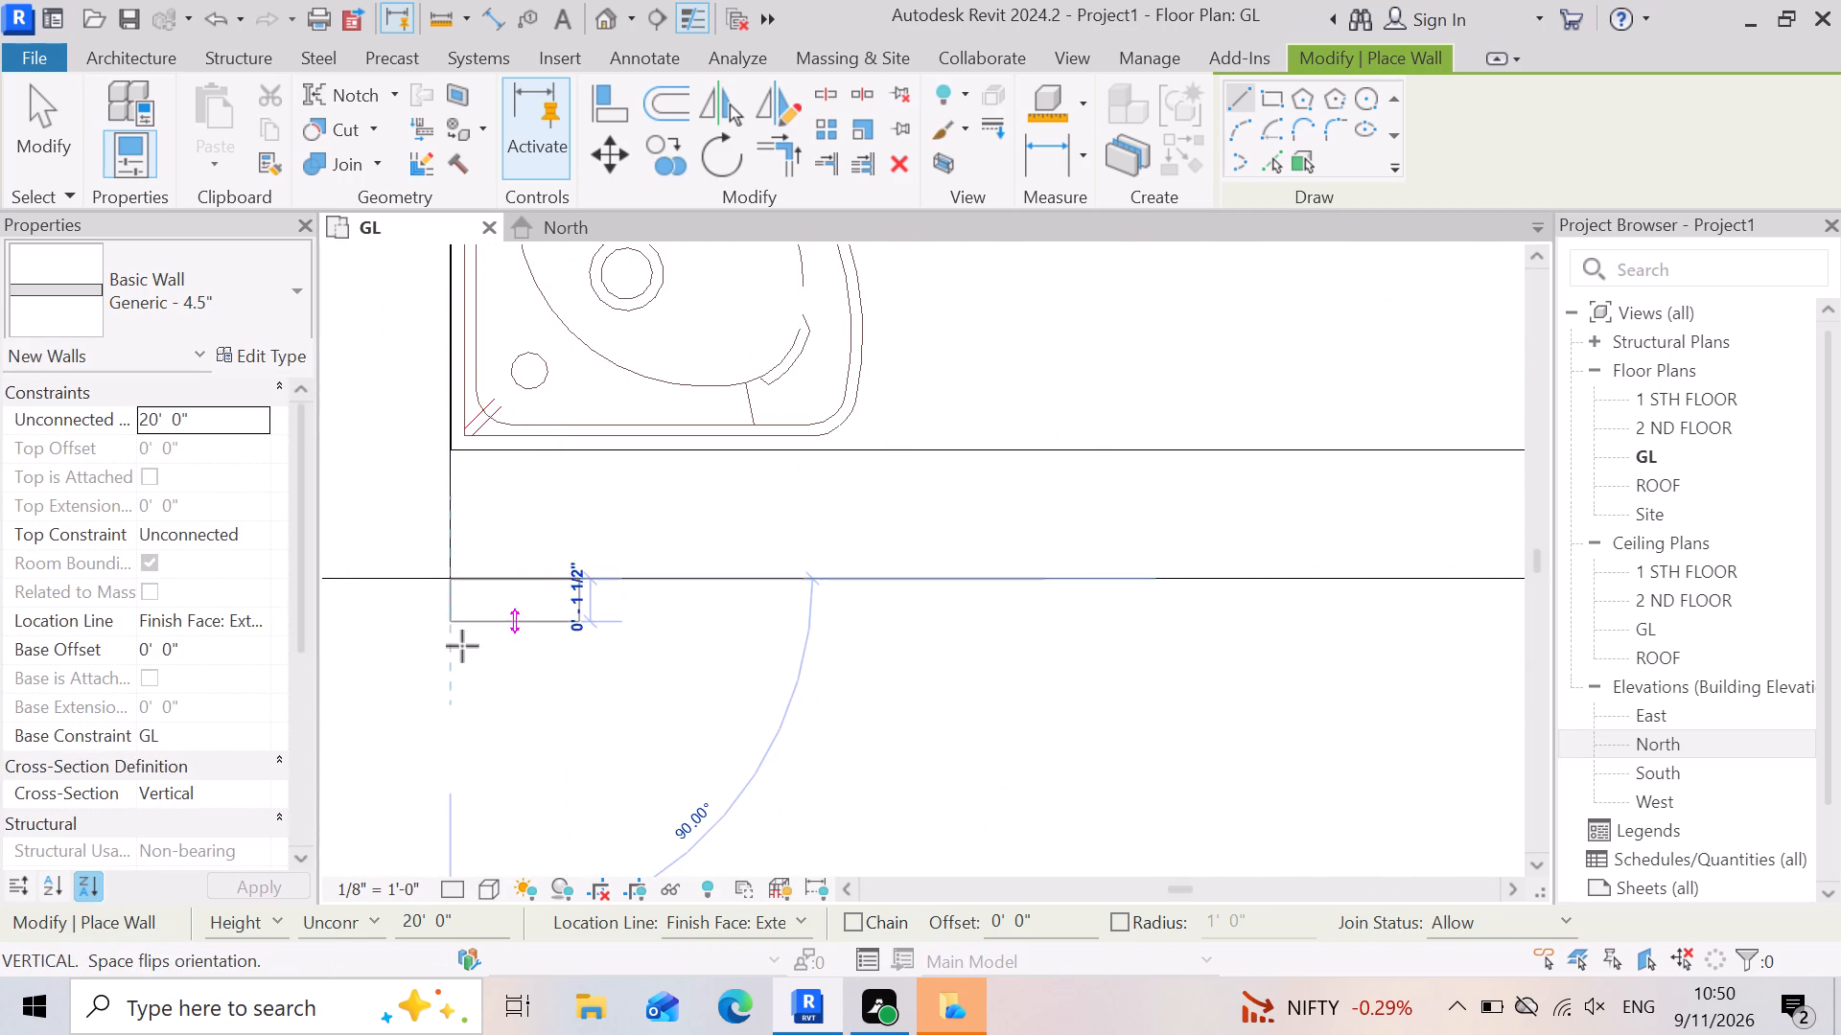
scroll(462, 646, "down", 3)
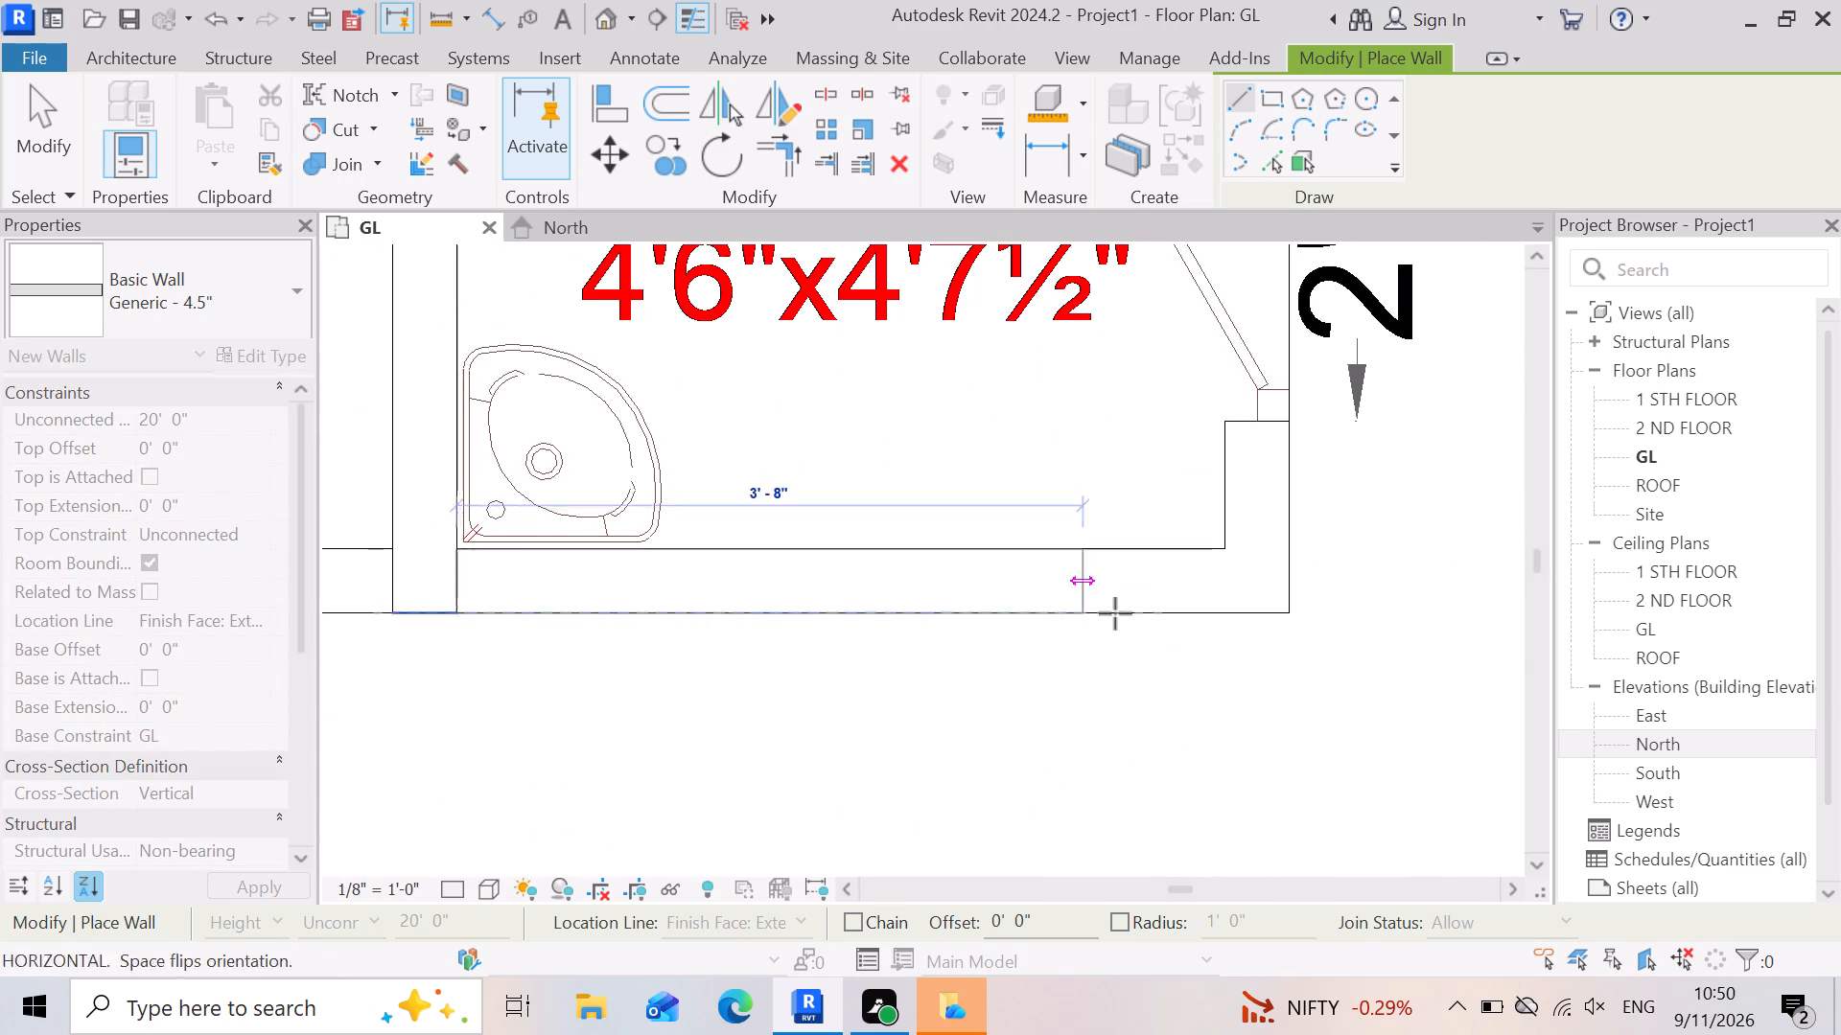
left_click(1291, 605)
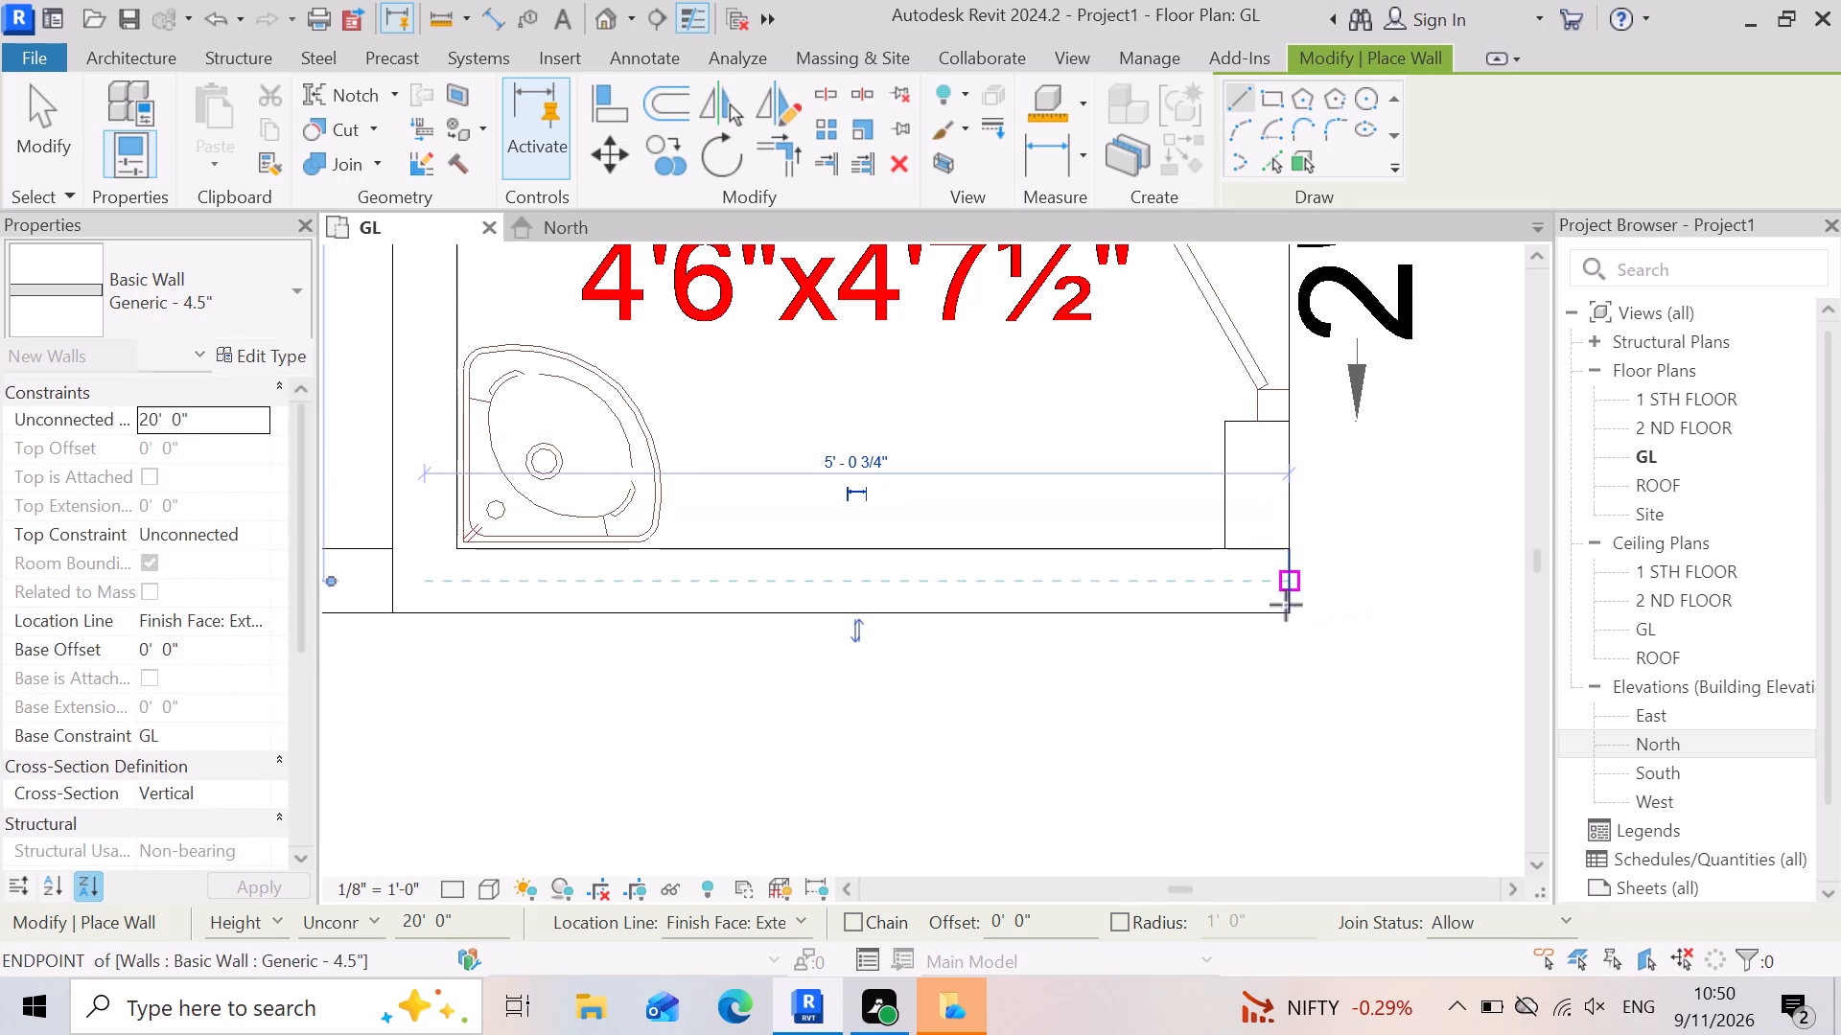
Draw a flipped 4.5" wall about 1'-8" long from the guest bedroom partition's lower end to the frame of door D.
scroll(1177, 772, "down", 8)
scroll(902, 733, "up", 11)
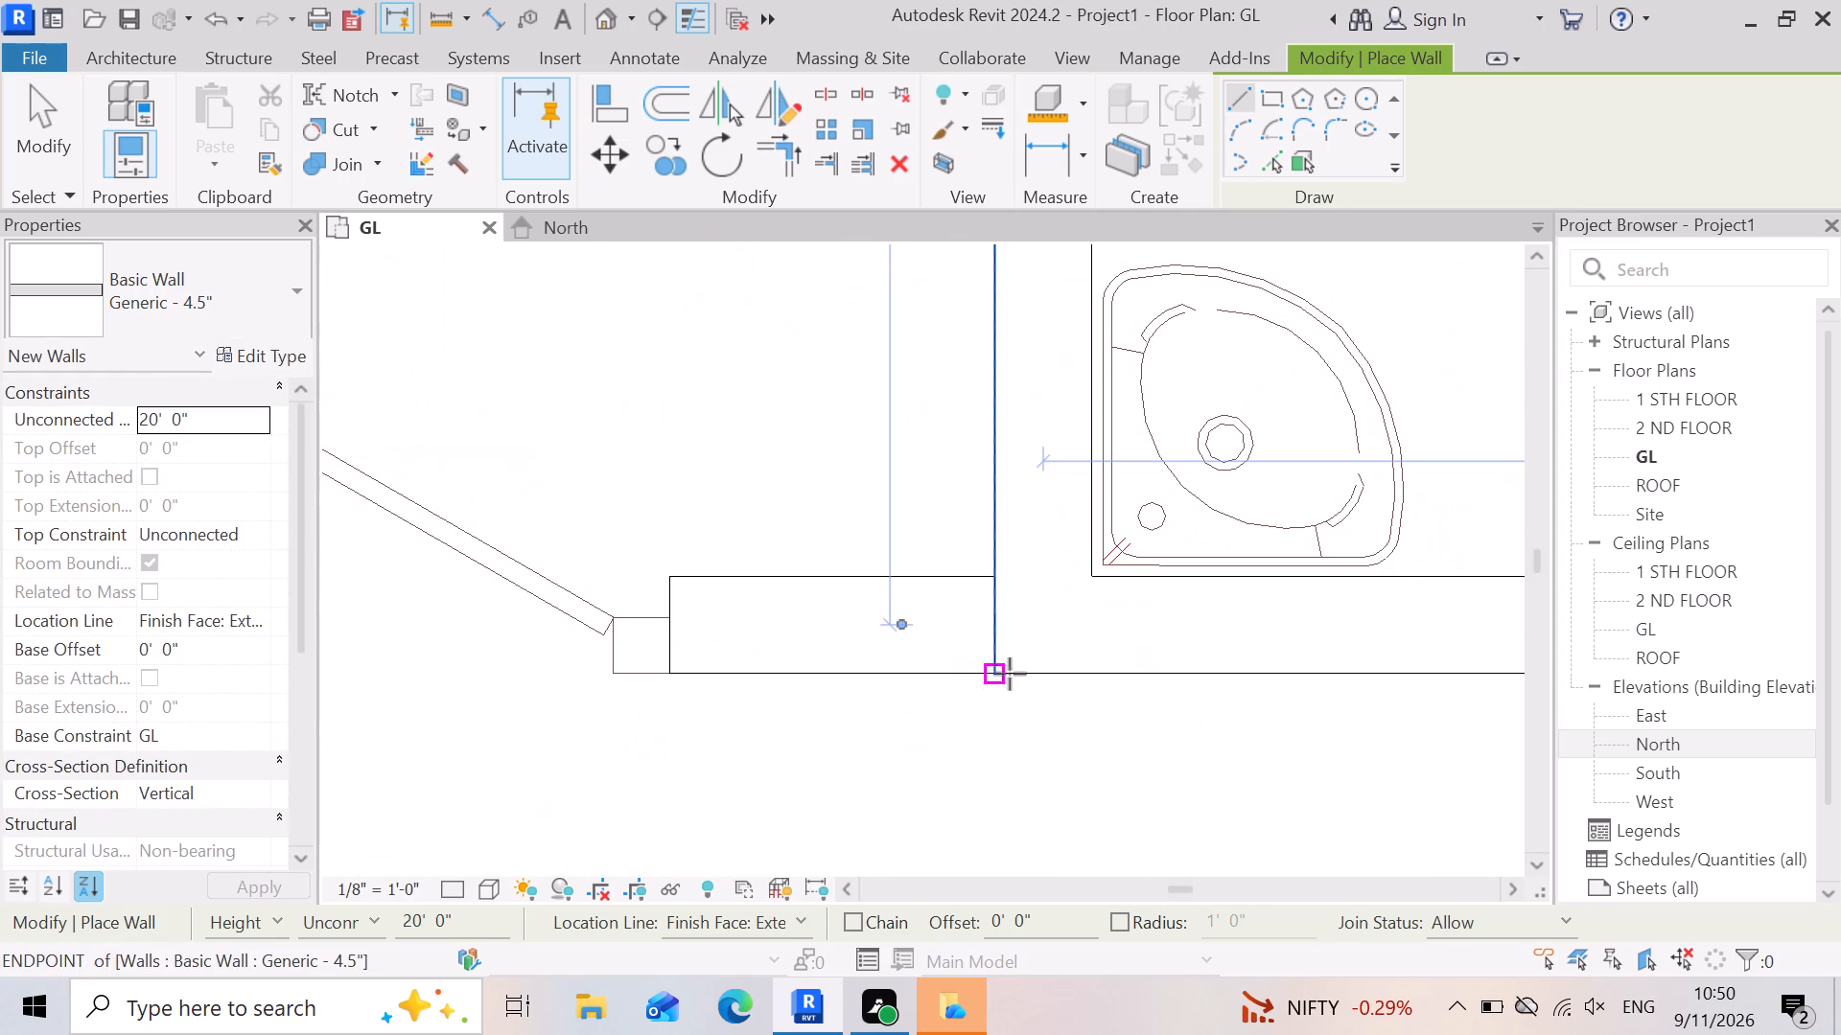
left_click(990, 680)
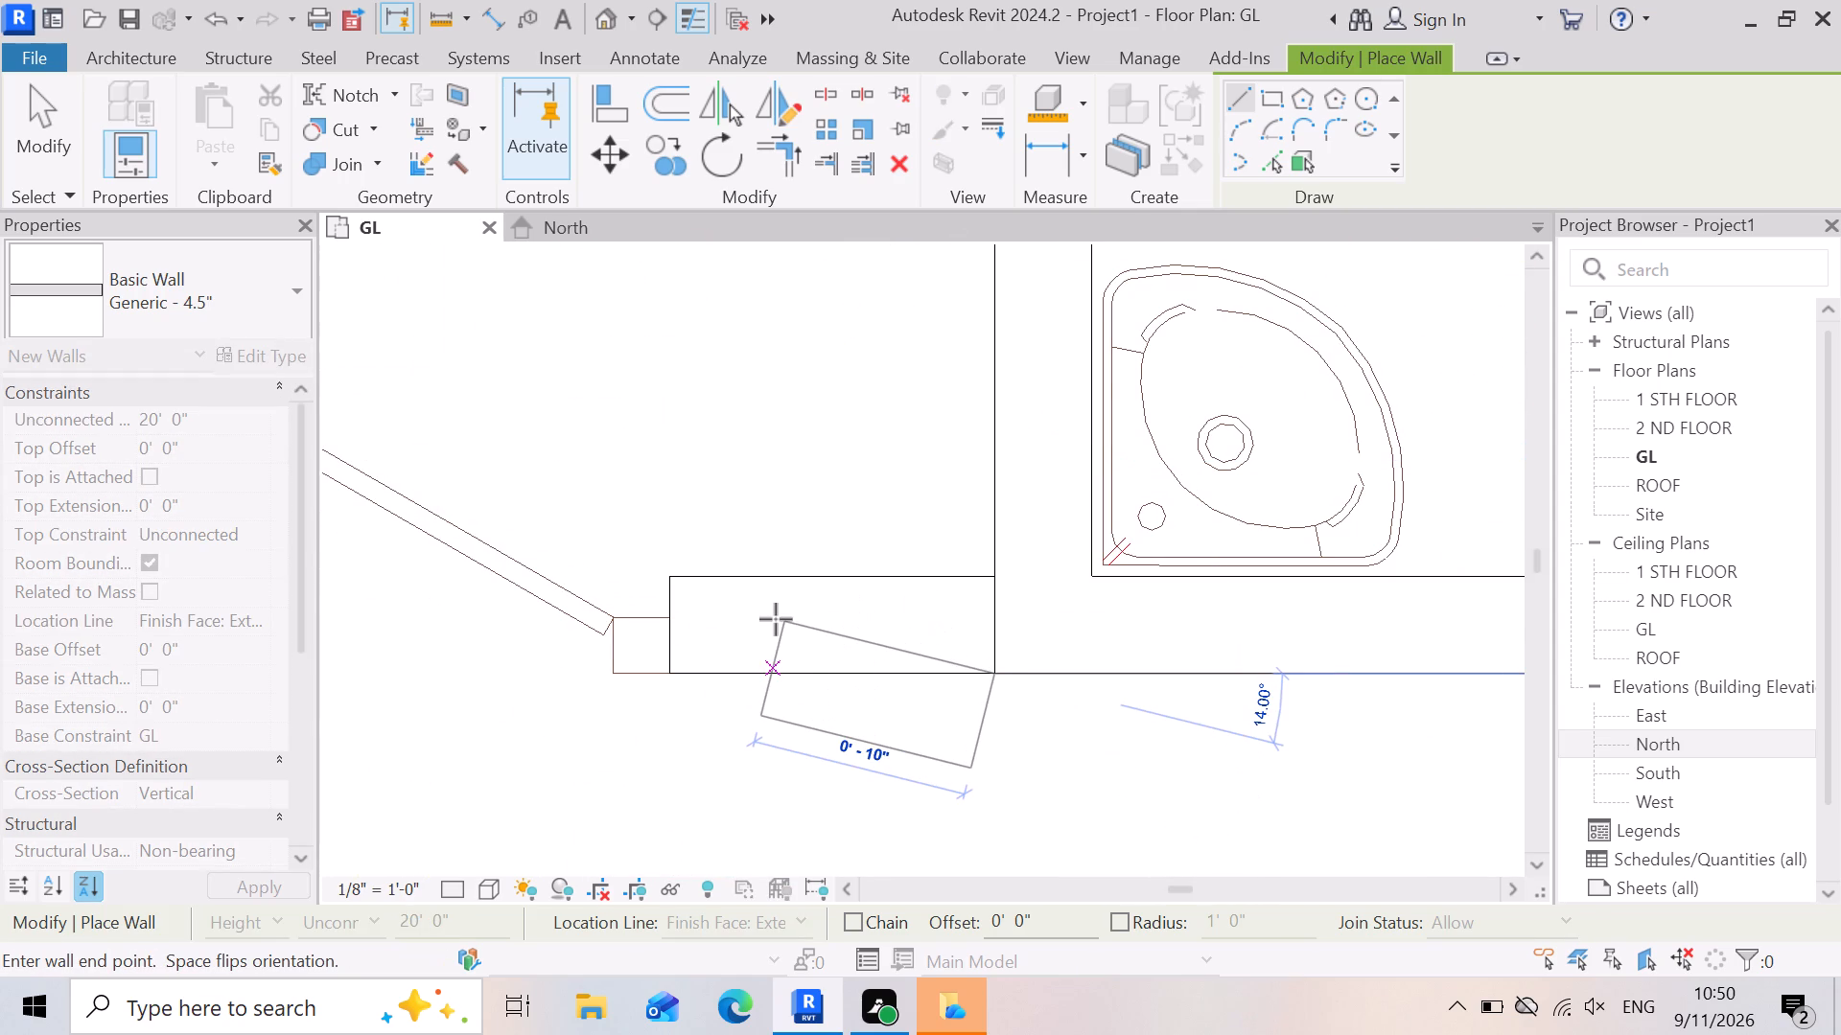
key("space")
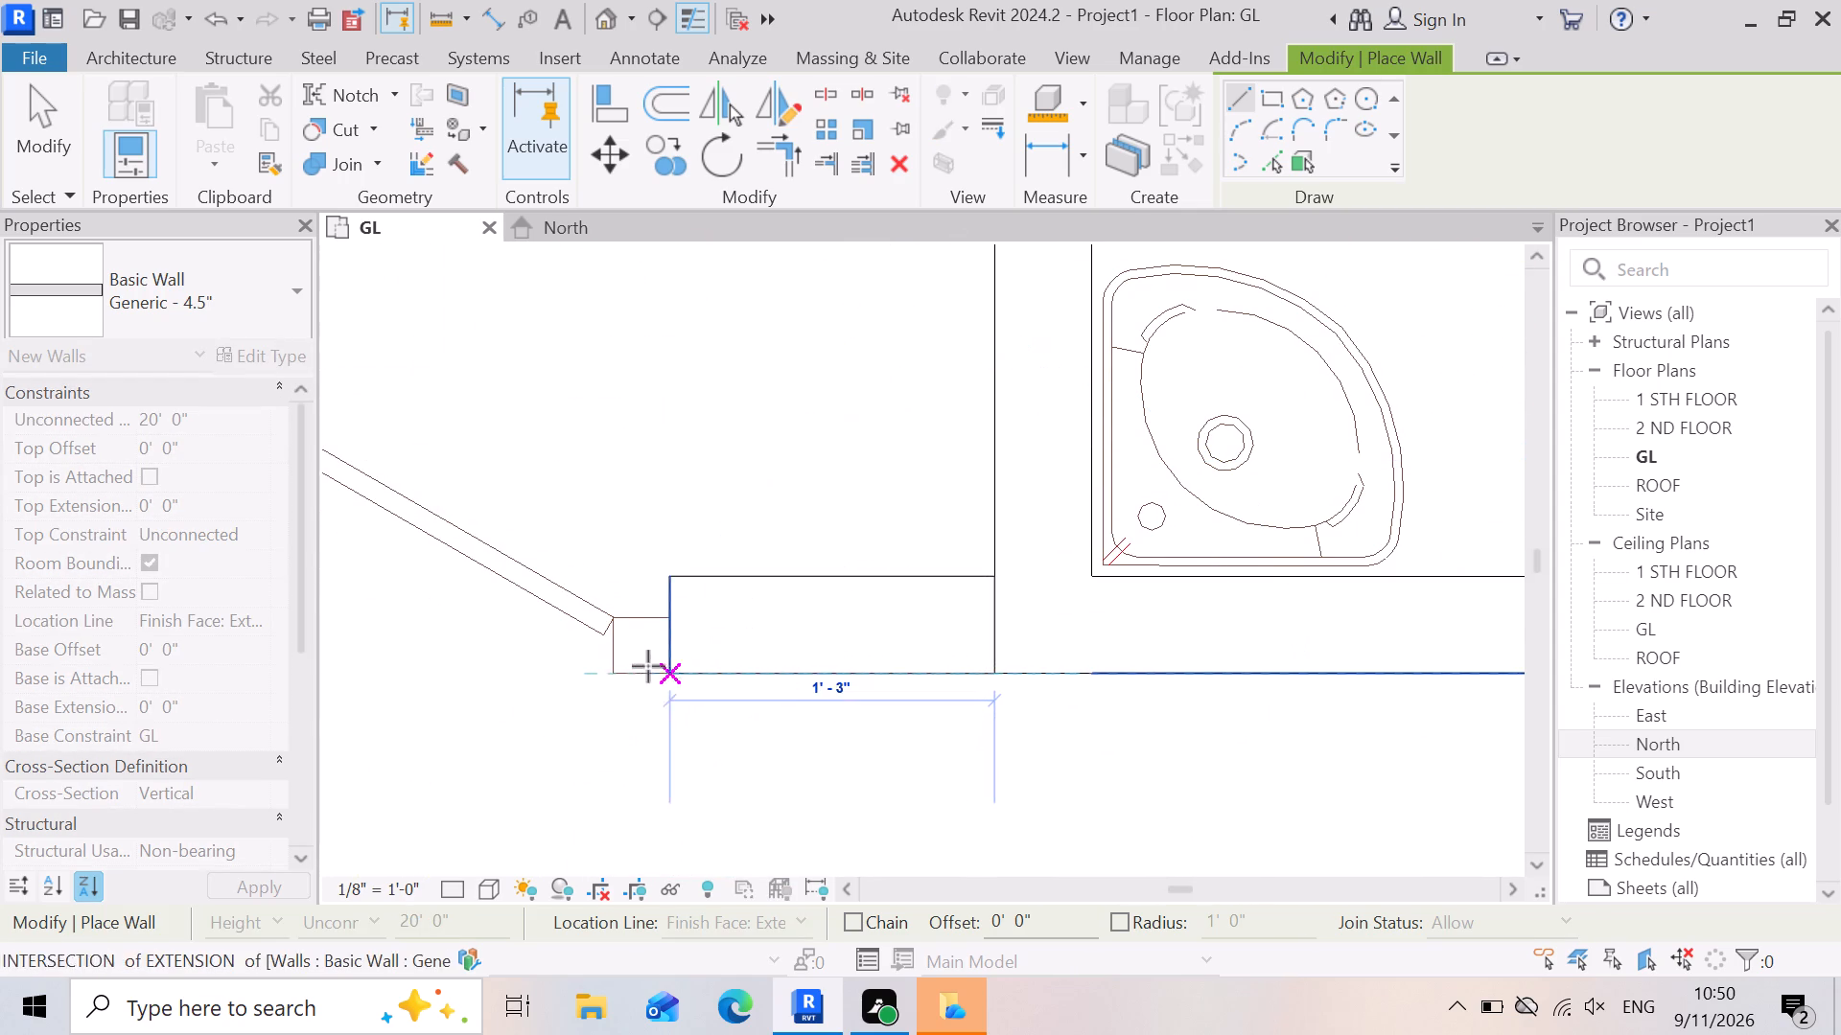
left_click(606, 660)
scroll(654, 737, "down", 2)
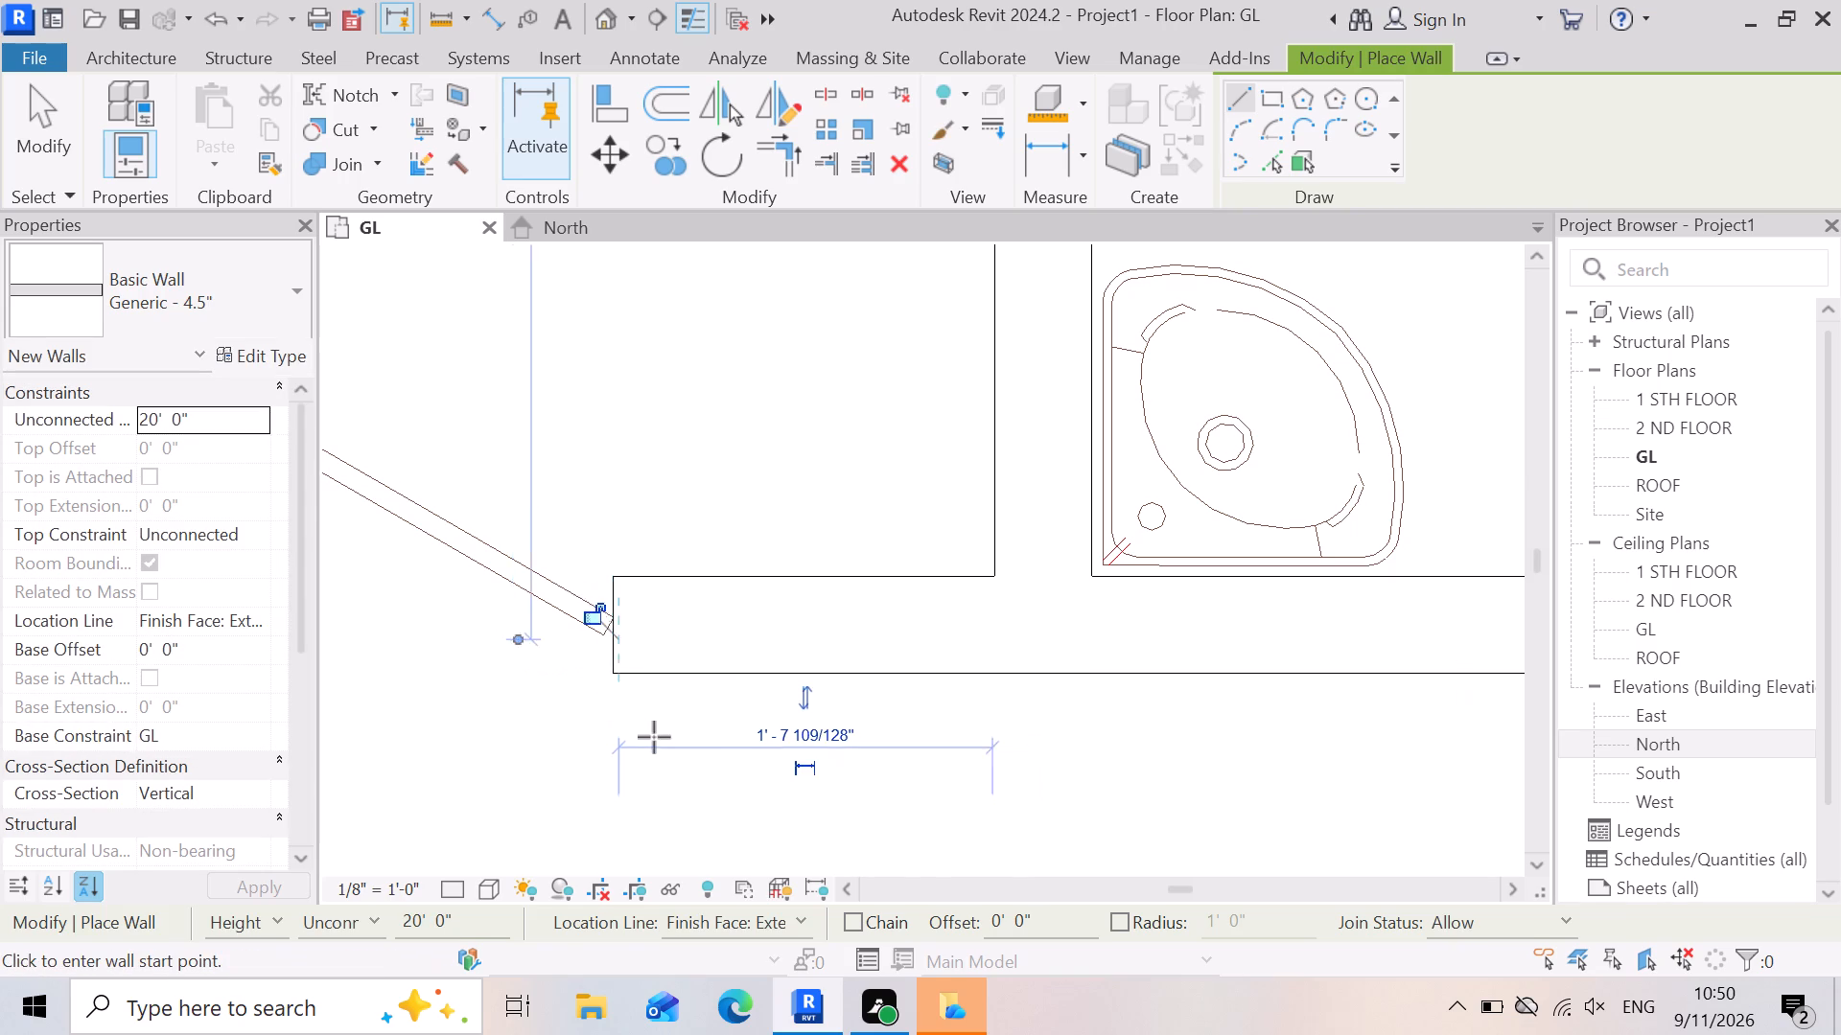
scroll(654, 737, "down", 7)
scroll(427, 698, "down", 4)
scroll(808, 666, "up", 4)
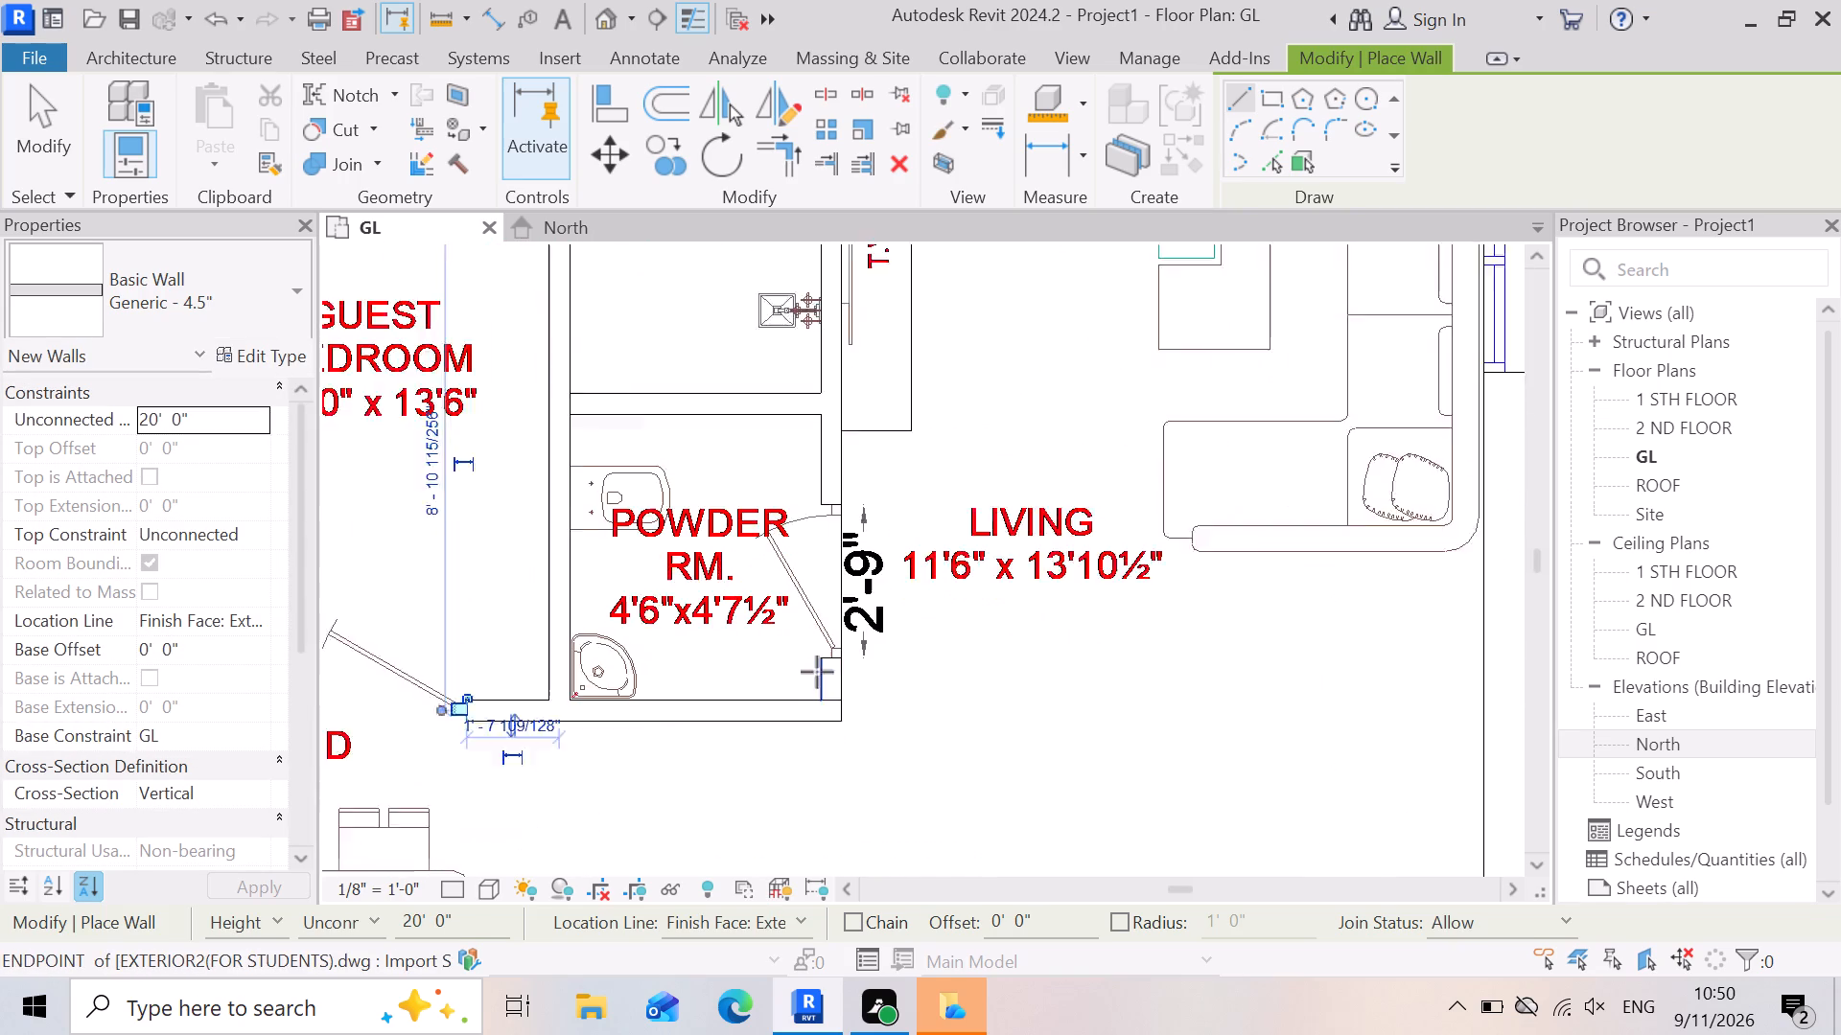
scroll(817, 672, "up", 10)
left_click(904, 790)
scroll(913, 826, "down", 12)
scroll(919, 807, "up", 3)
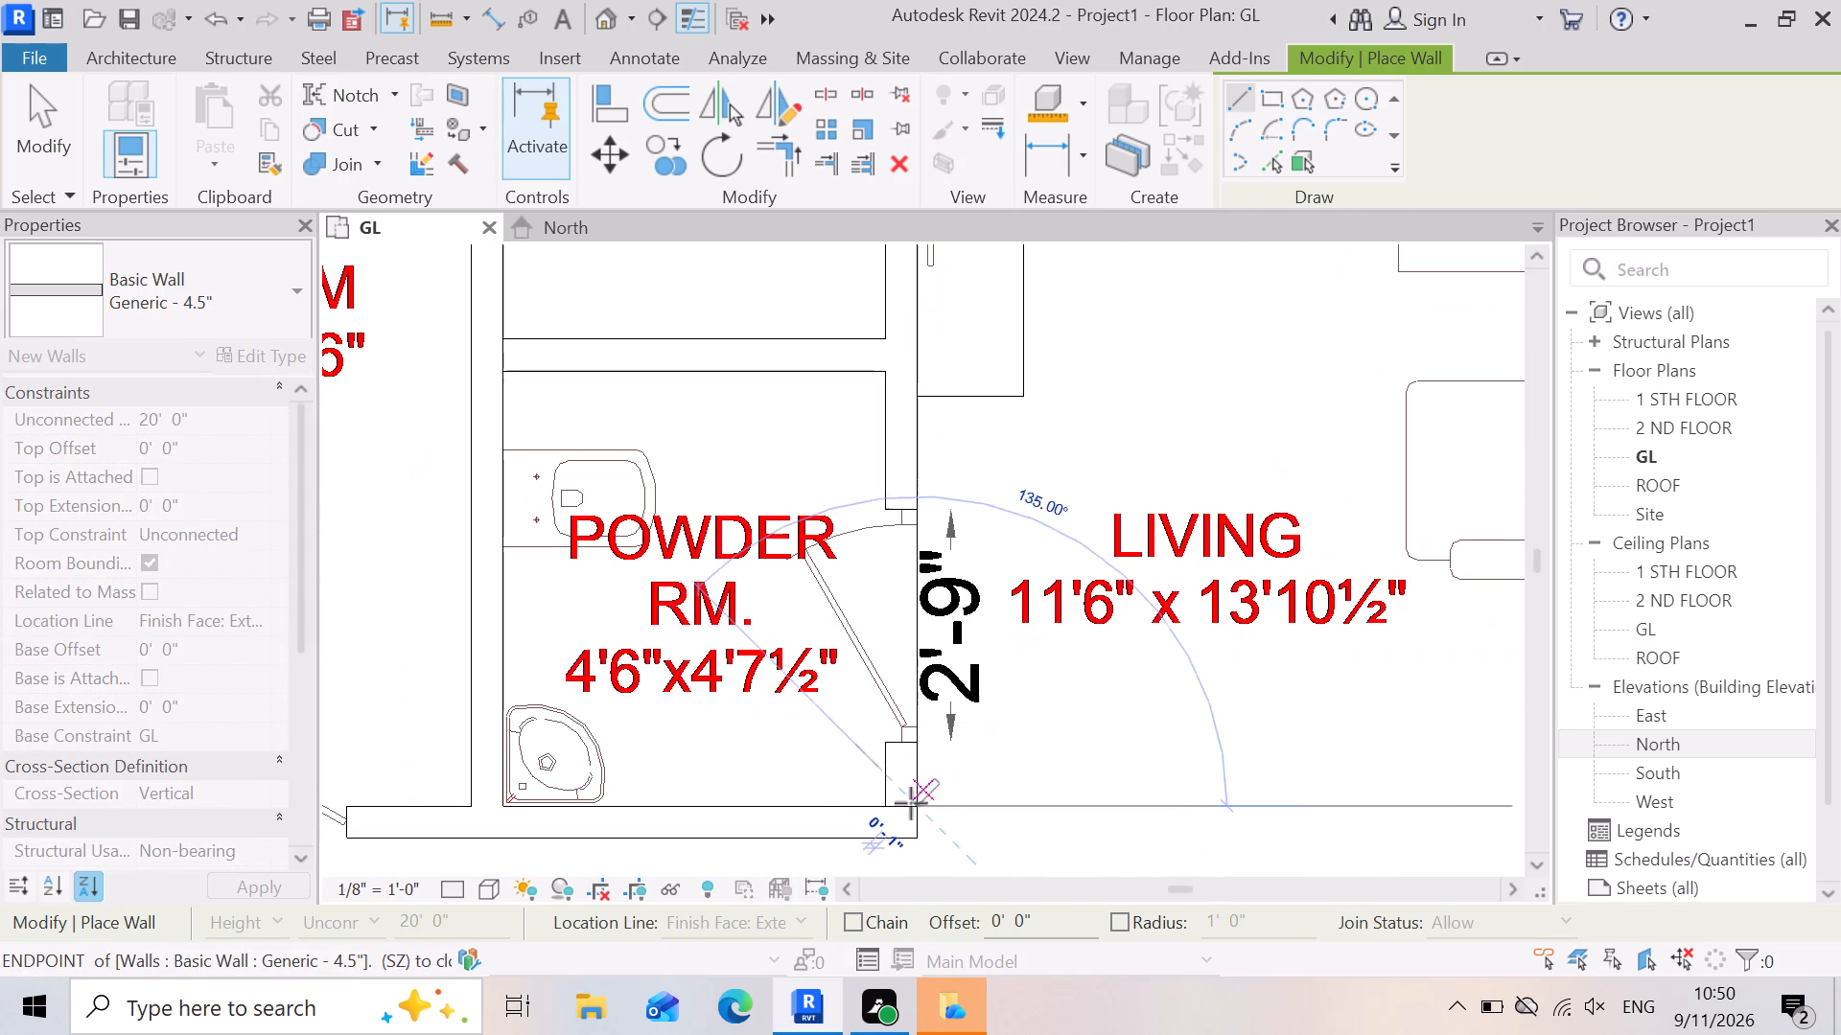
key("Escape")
Draw the flipped 4.5" partition between toilet and living from the 9" exterior wall's inner face to the powder room door opening.
scroll(869, 768, "down", 4)
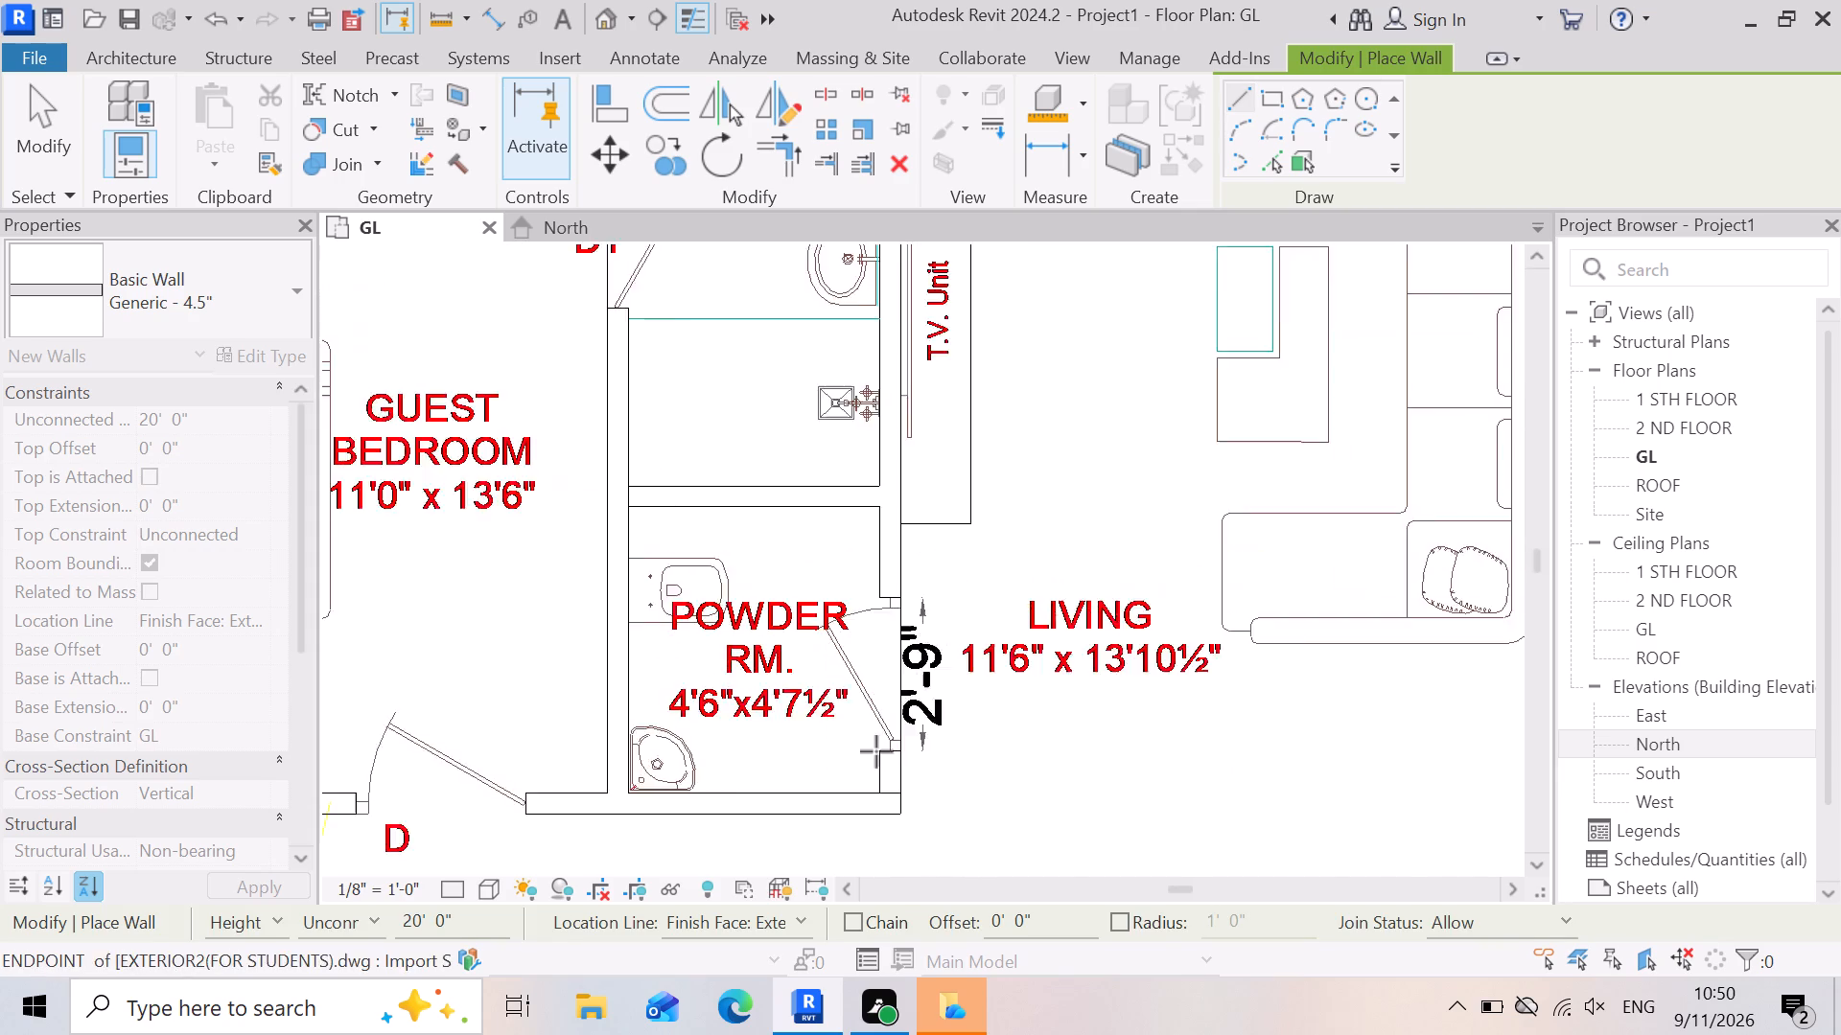
scroll(876, 751, "down", 10)
scroll(919, 578, "up", 16)
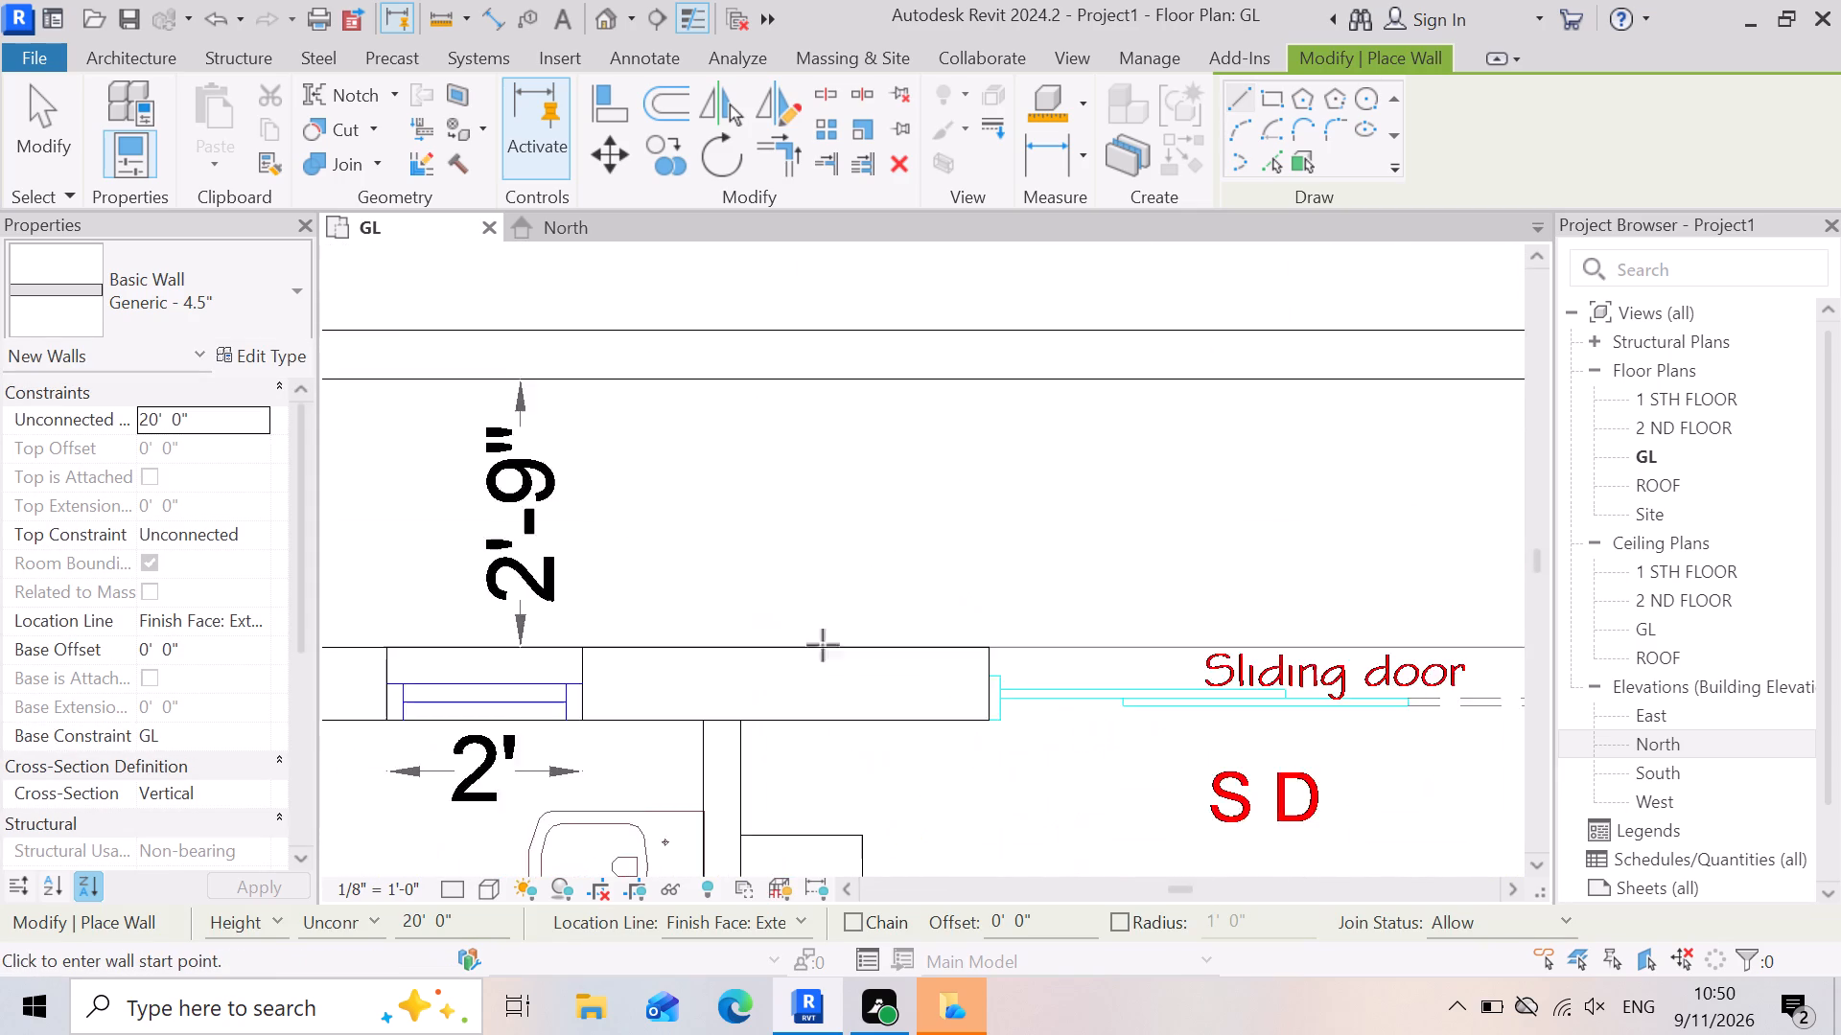
scroll(823, 645, "up", 3)
scroll(989, 606, "down", 9)
scroll(875, 678, "up", 8)
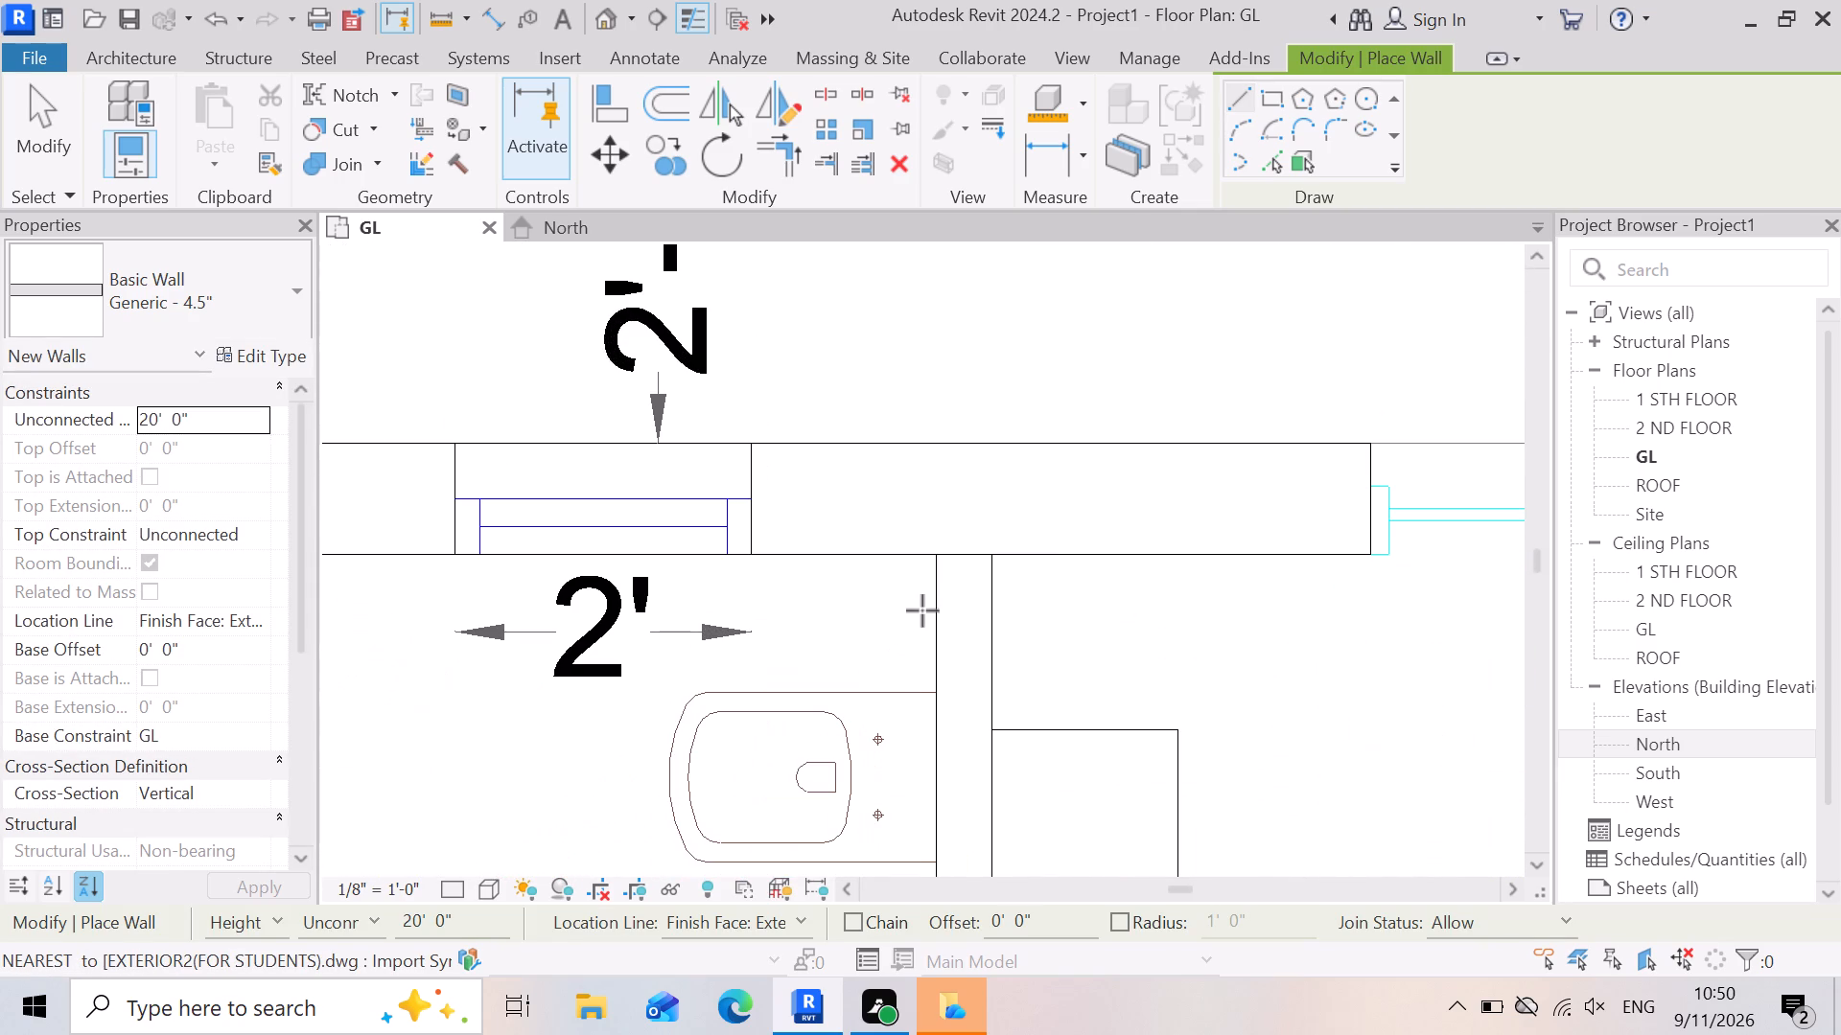
left_click(934, 559)
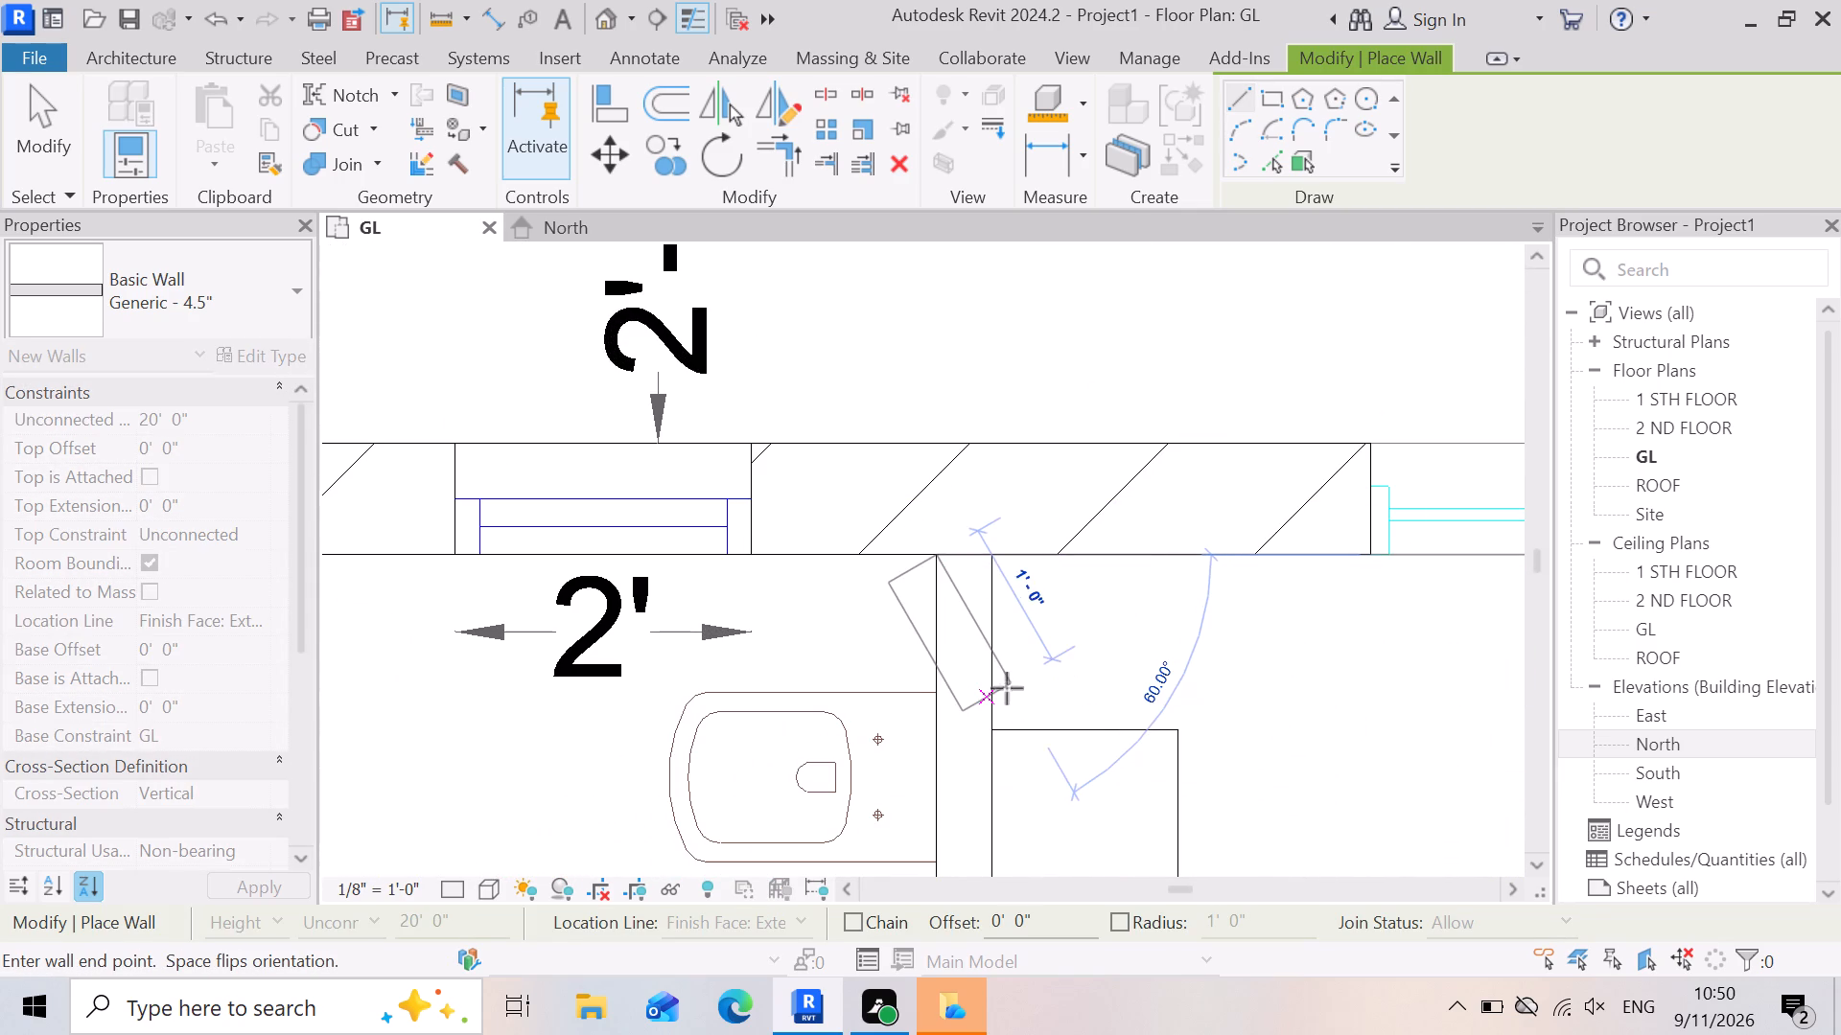
key("space")
scroll(975, 685, "down", 13)
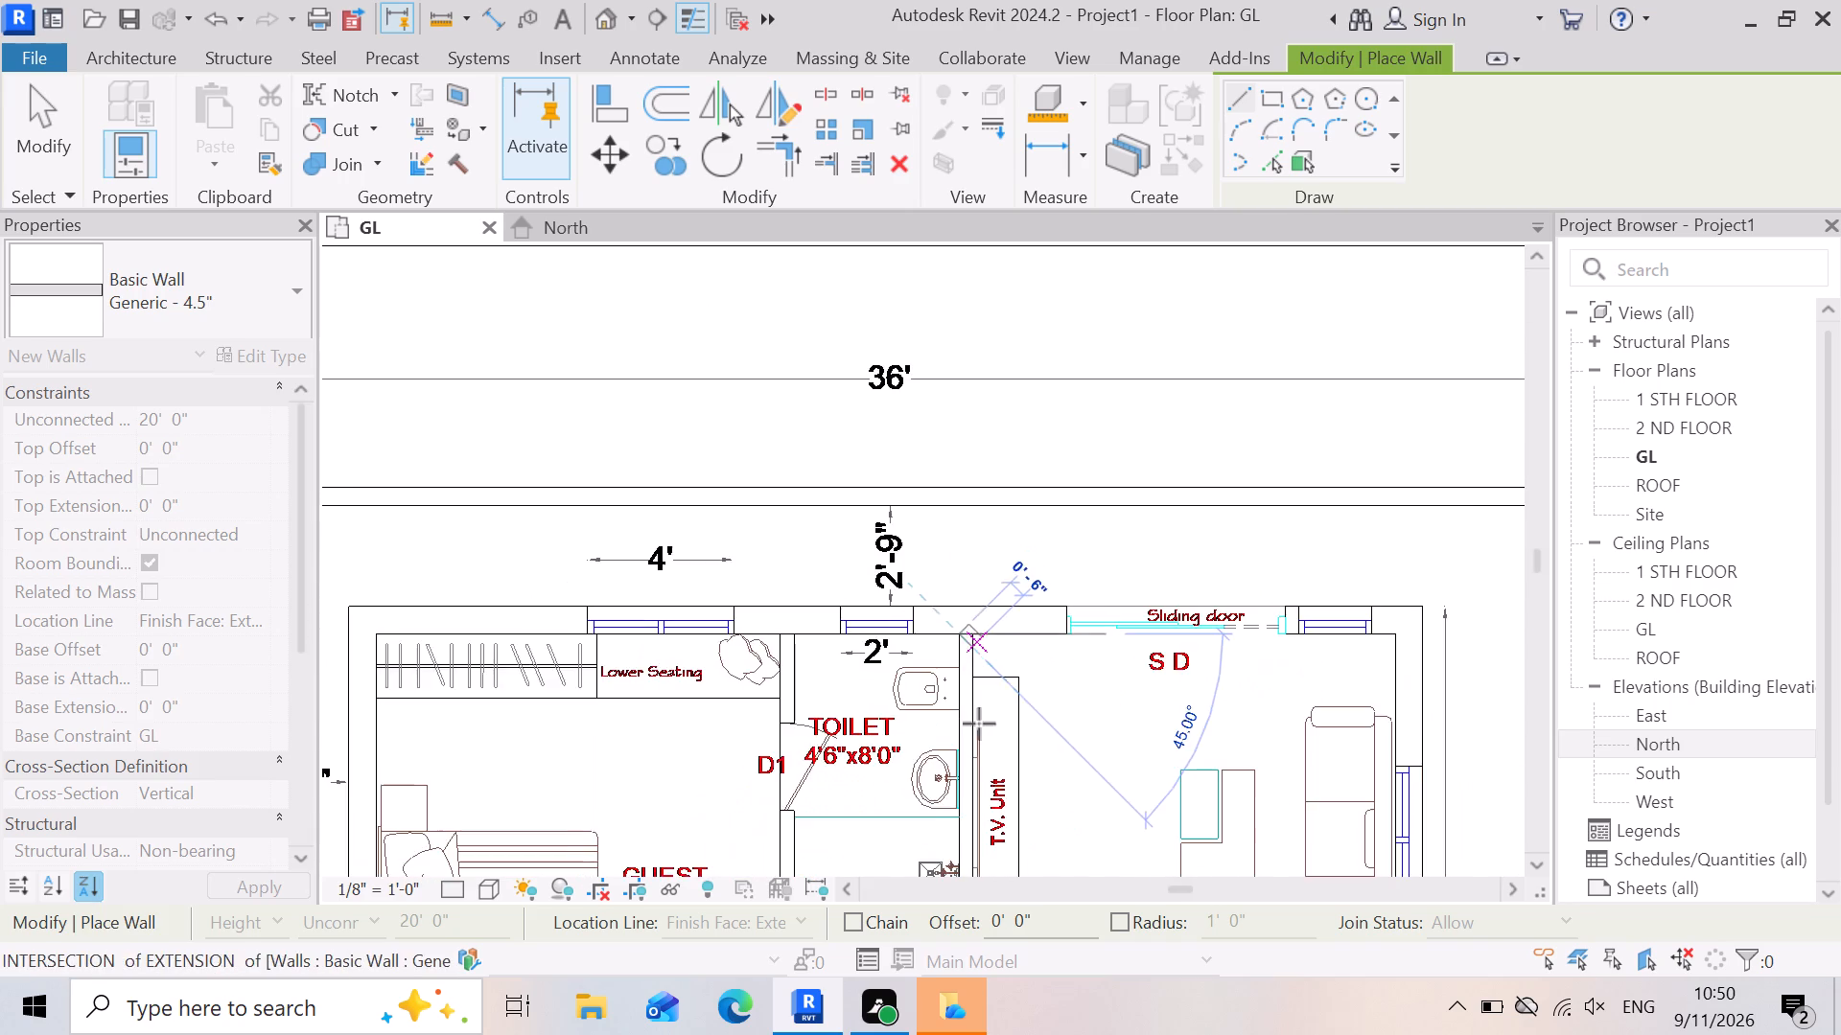
scroll(987, 754, "down", 4)
scroll(992, 861, "up", 4)
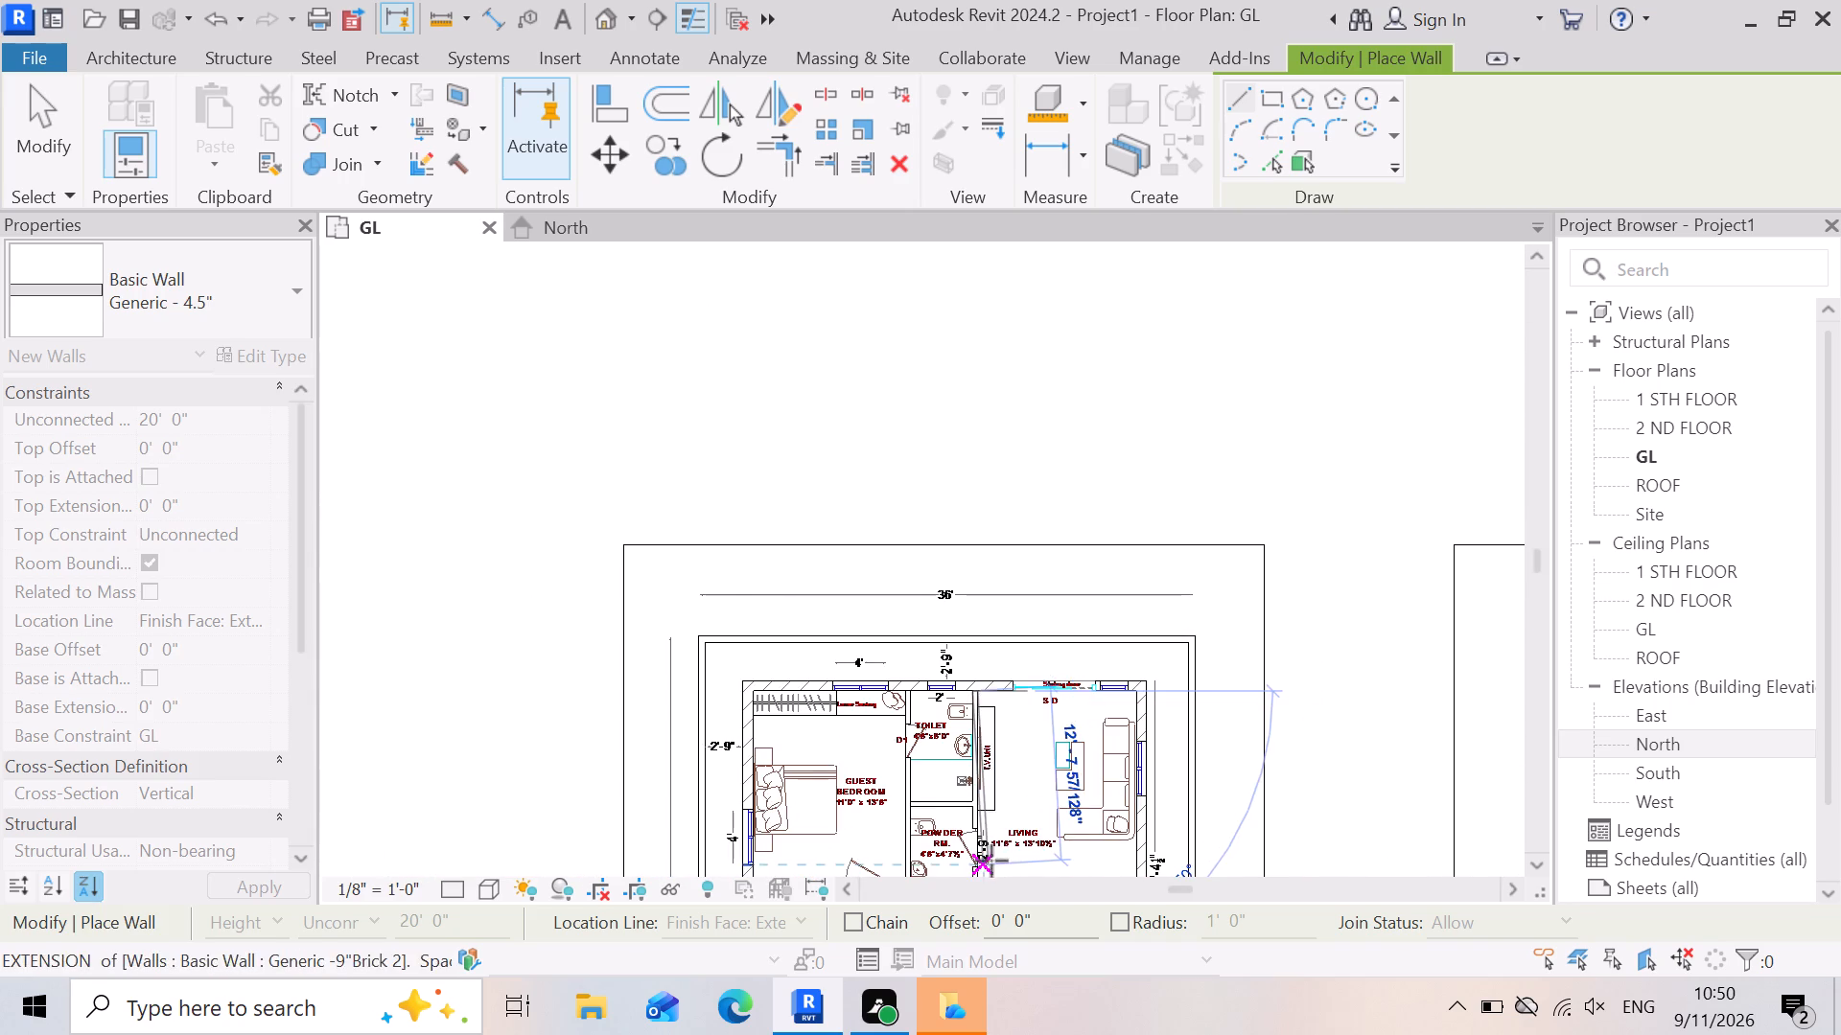
scroll(991, 861, "up", 8)
scroll(899, 725, "up", 11)
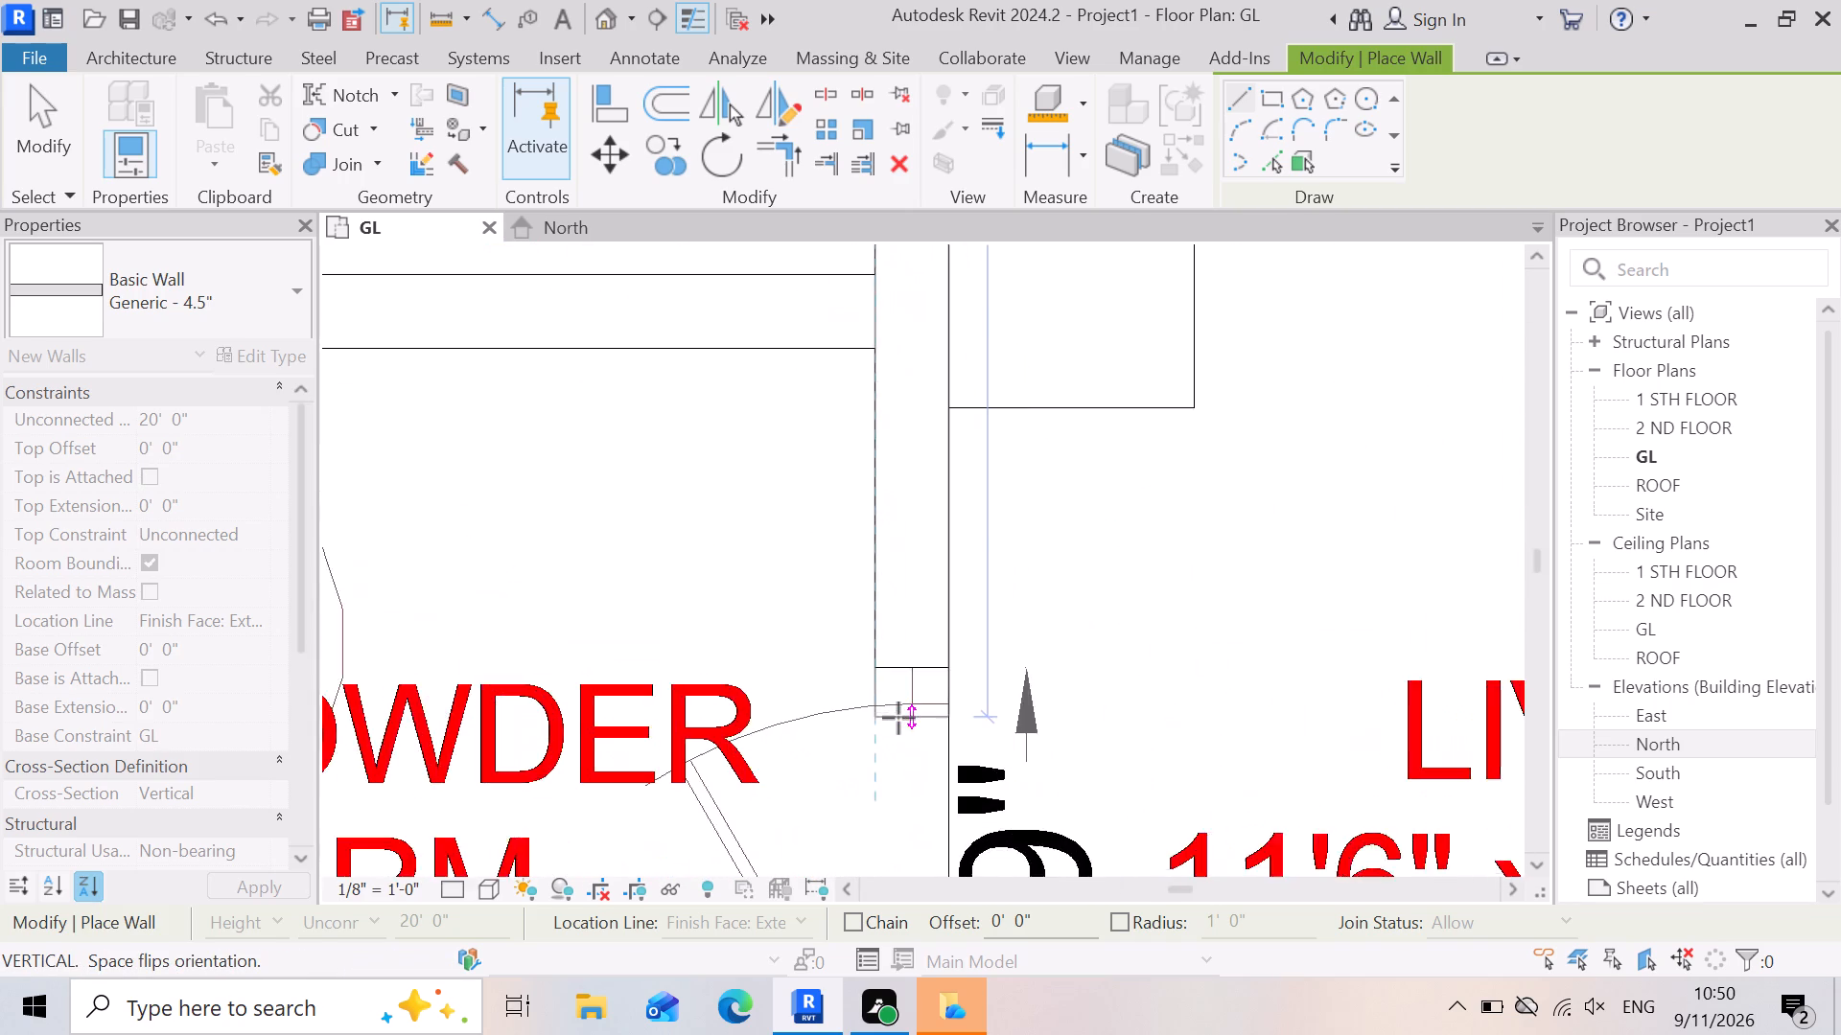
scroll(898, 718, "up", 9)
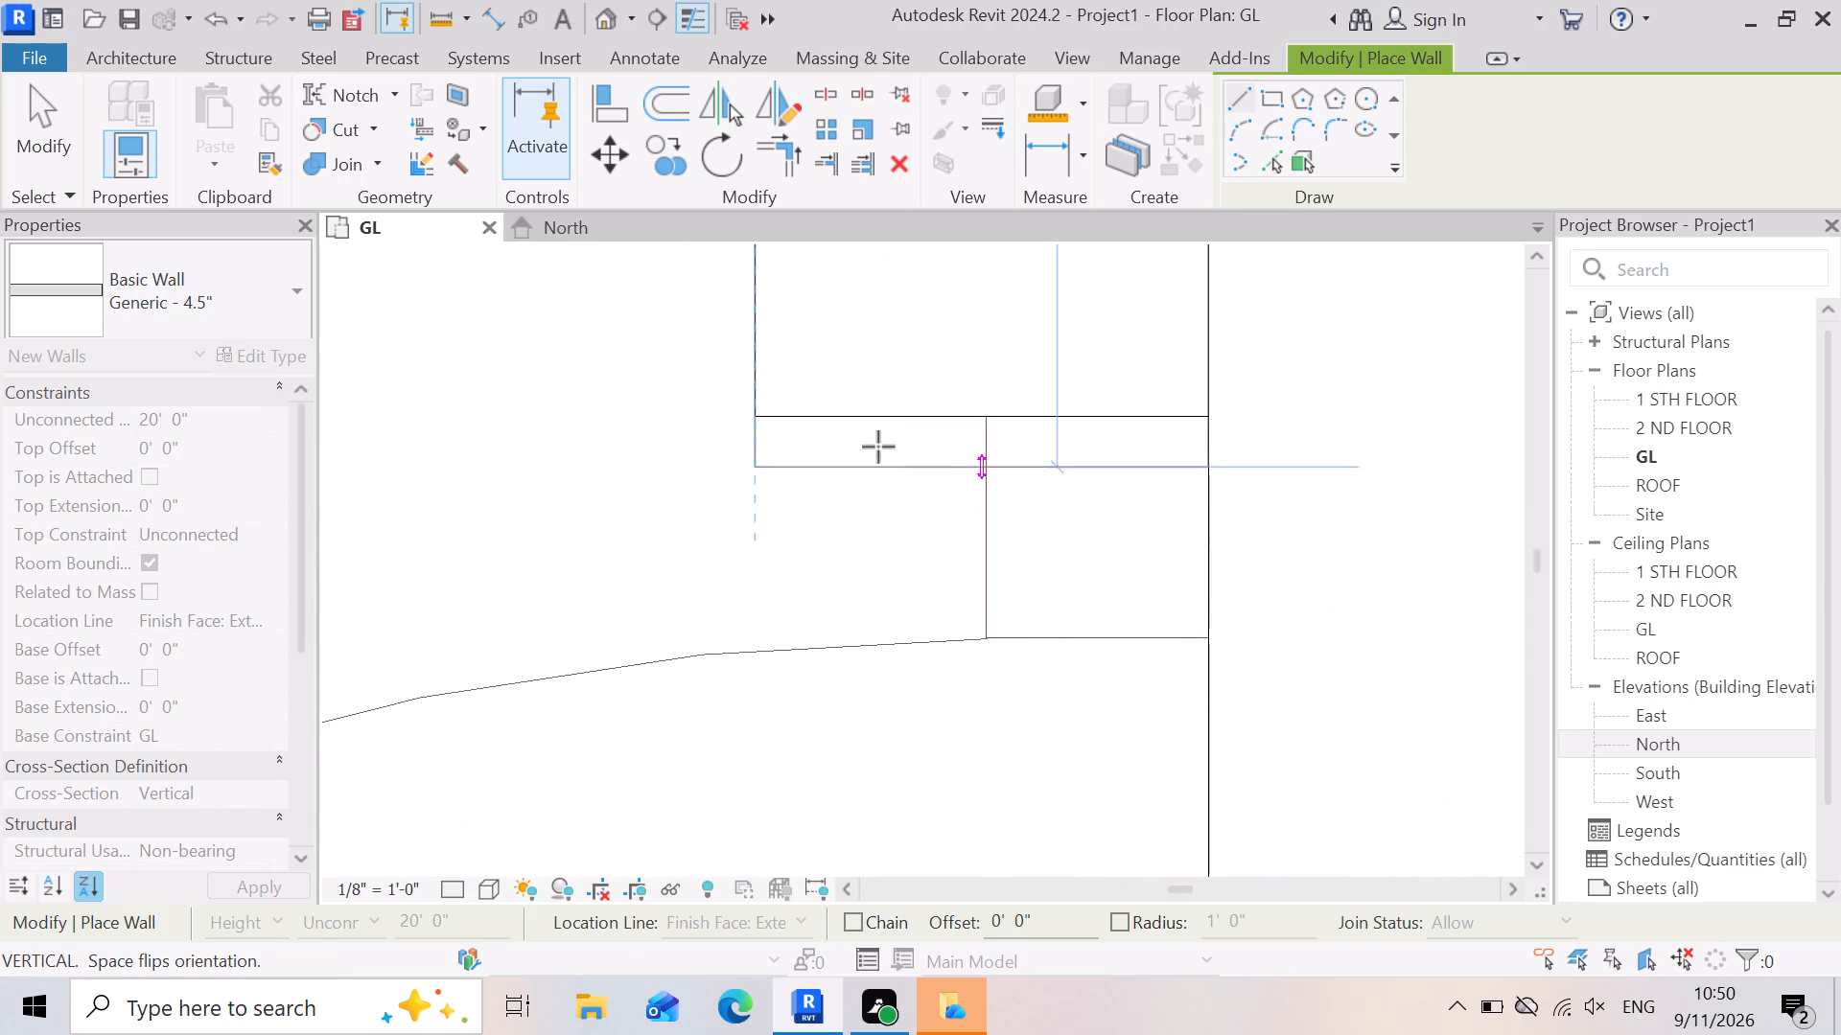
left_click(874, 422)
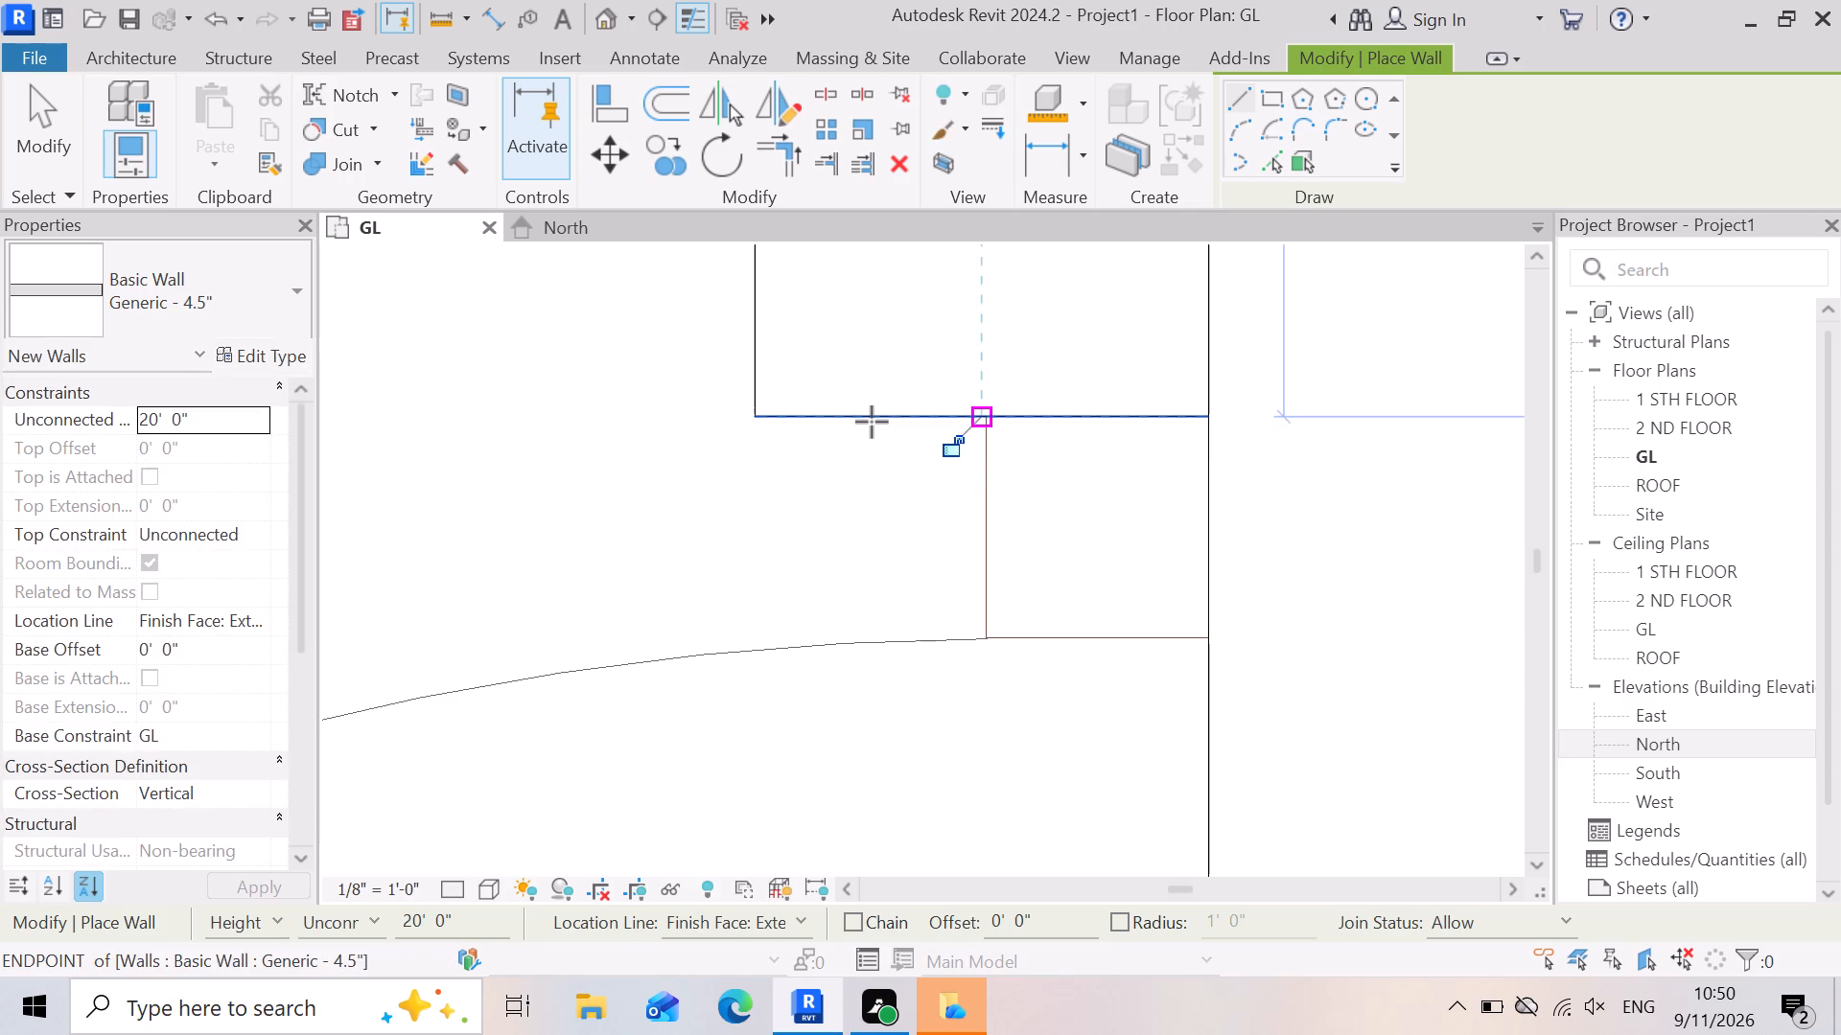
Examine the powder room corner beside its door and the stair, kitchen and puja areas for walls still to model.
scroll(803, 513, "down", 14)
scroll(873, 534, "down", 11)
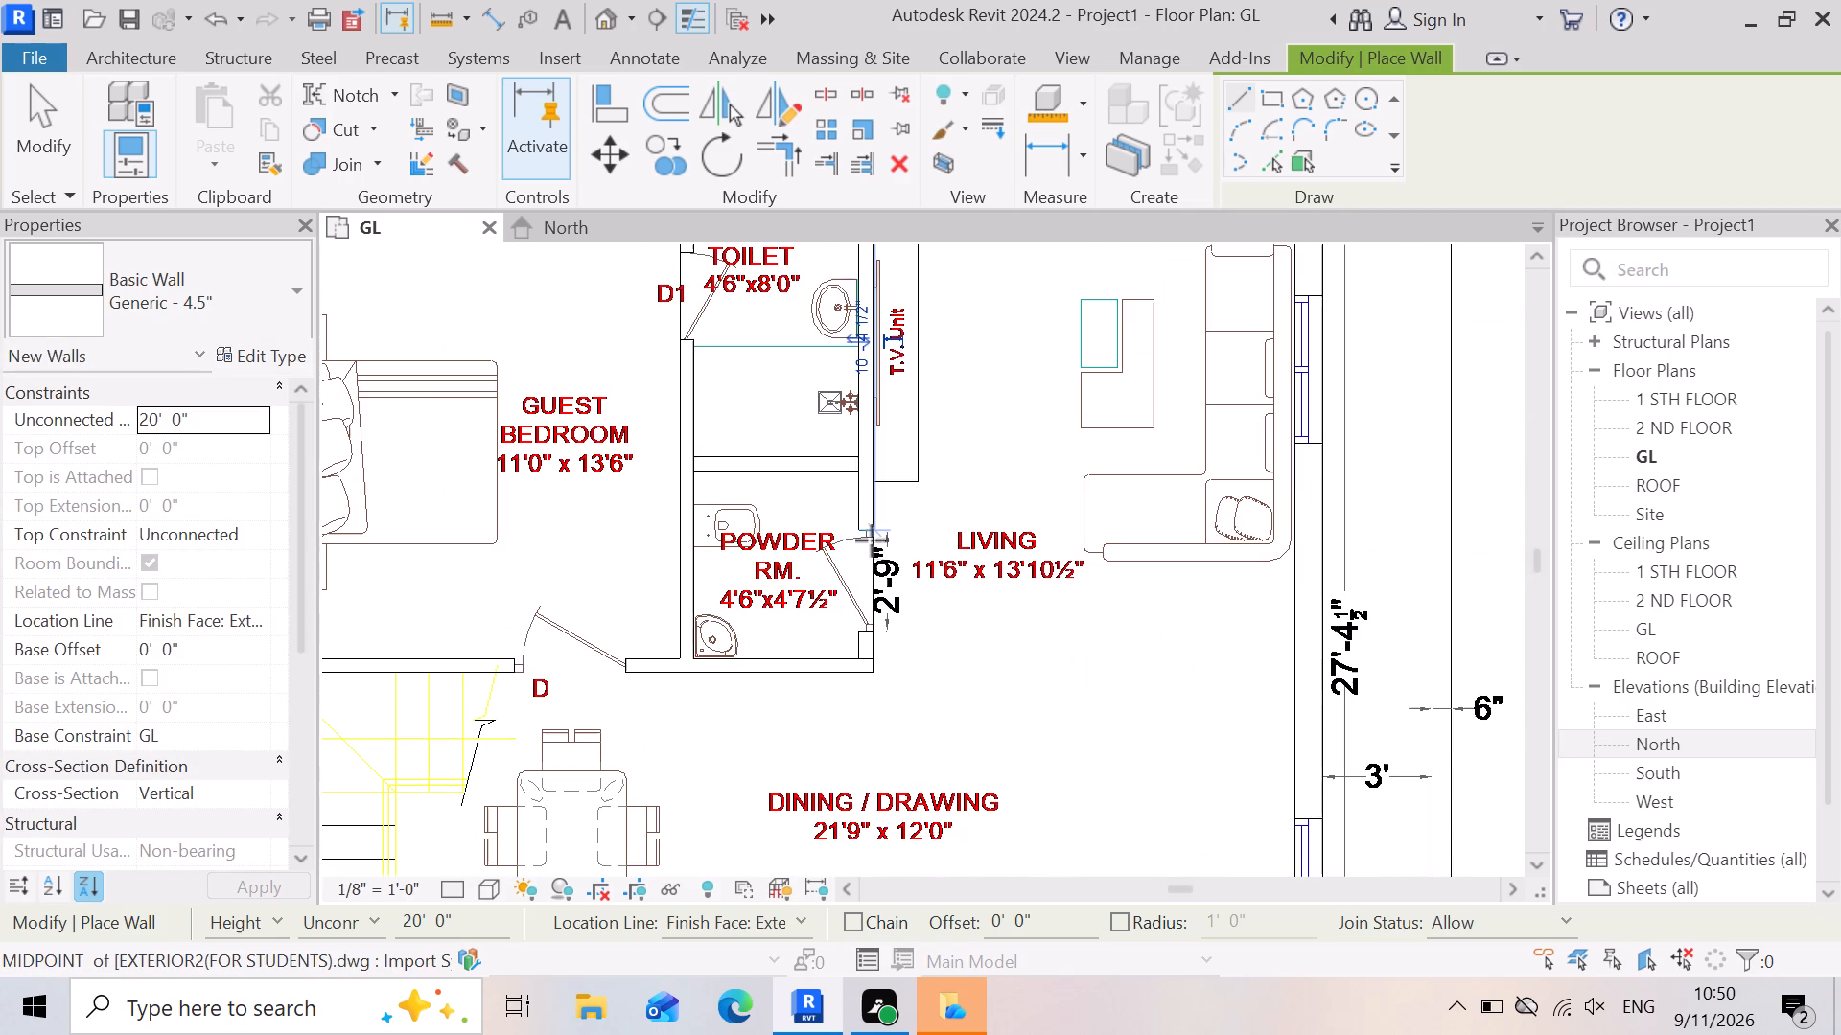
scroll(874, 668, "up", 16)
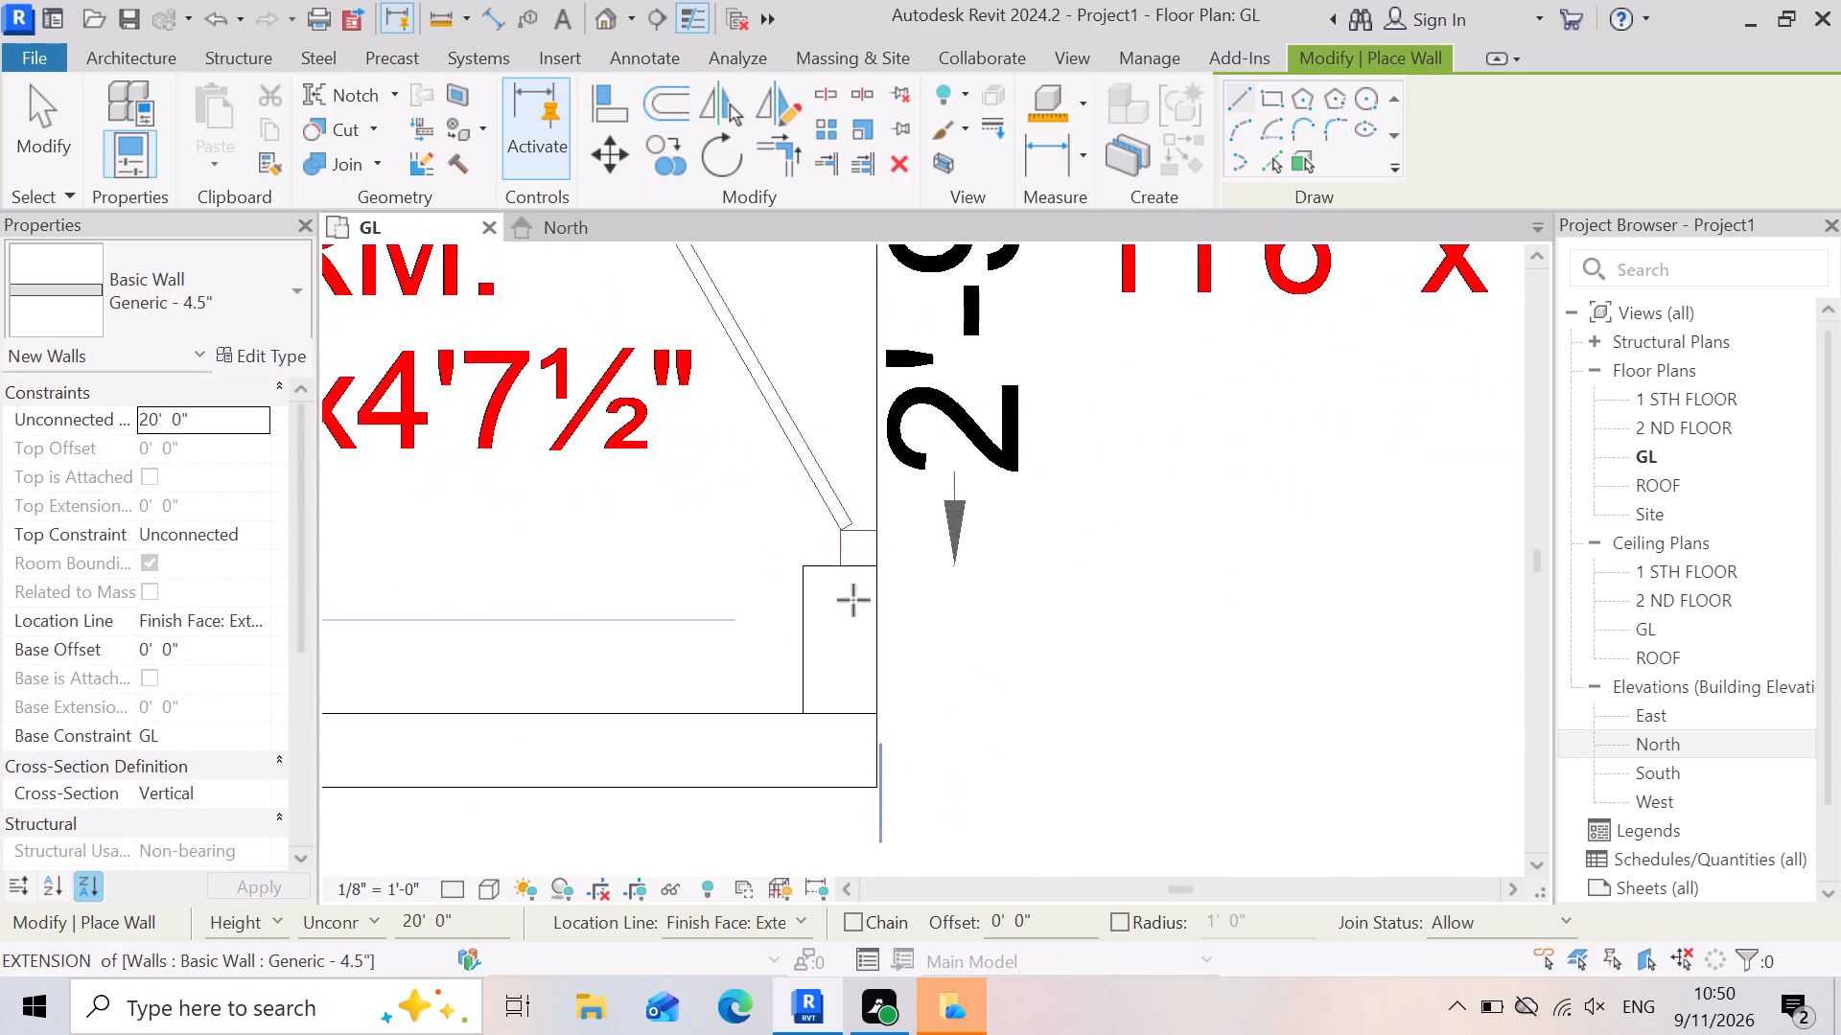
scroll(853, 600, "up", 5)
scroll(815, 560, "down", 9)
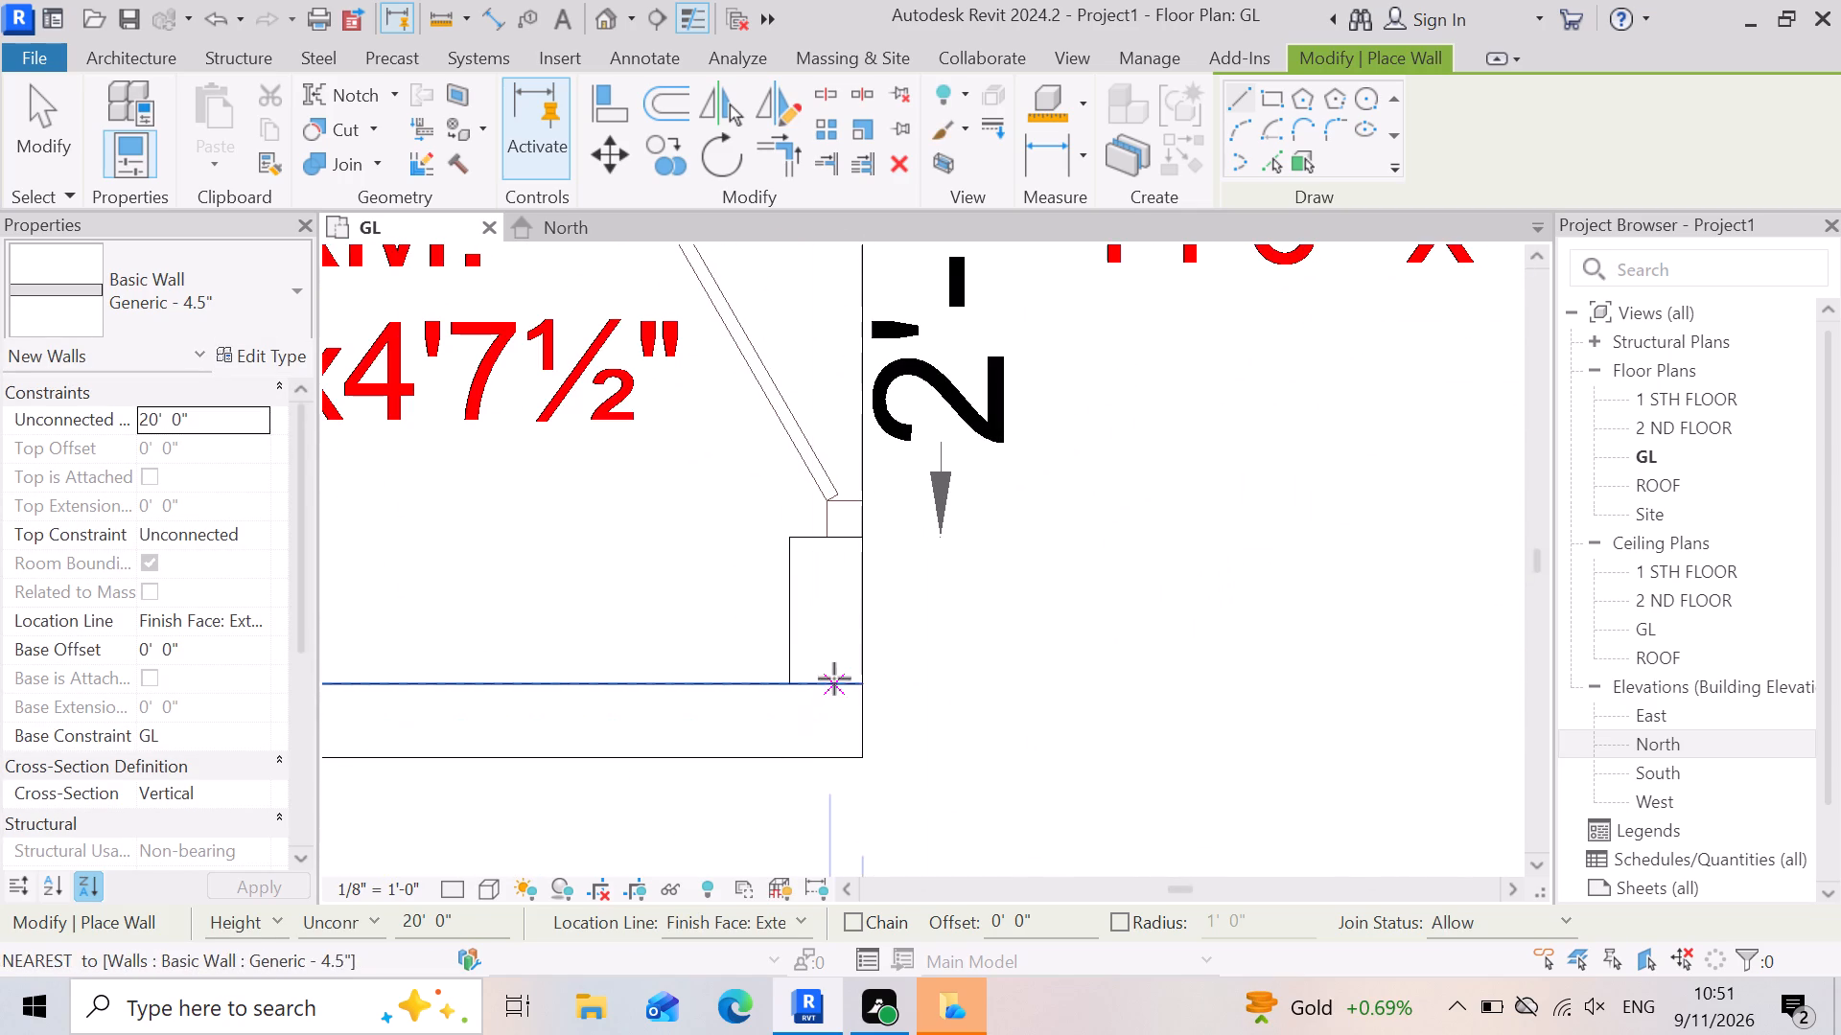
scroll(842, 626, "down", 17)
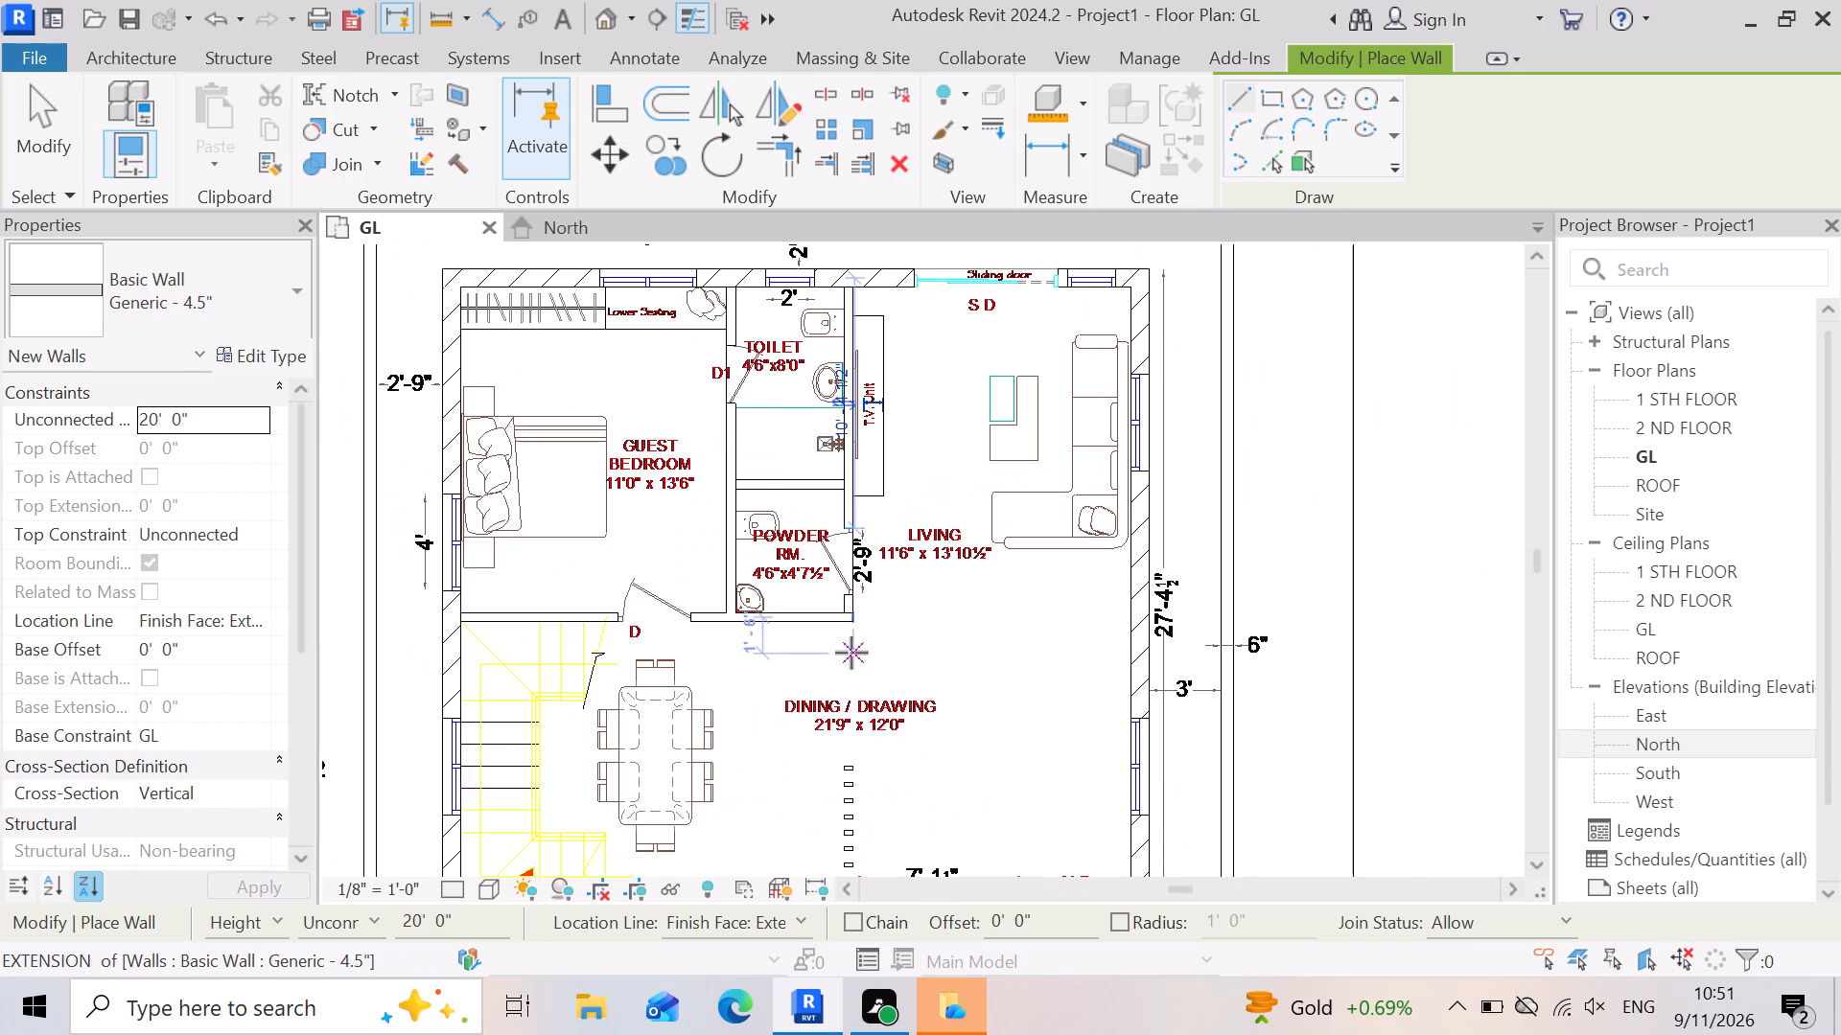
scroll(851, 653, "down", 6)
scroll(773, 802, "up", 15)
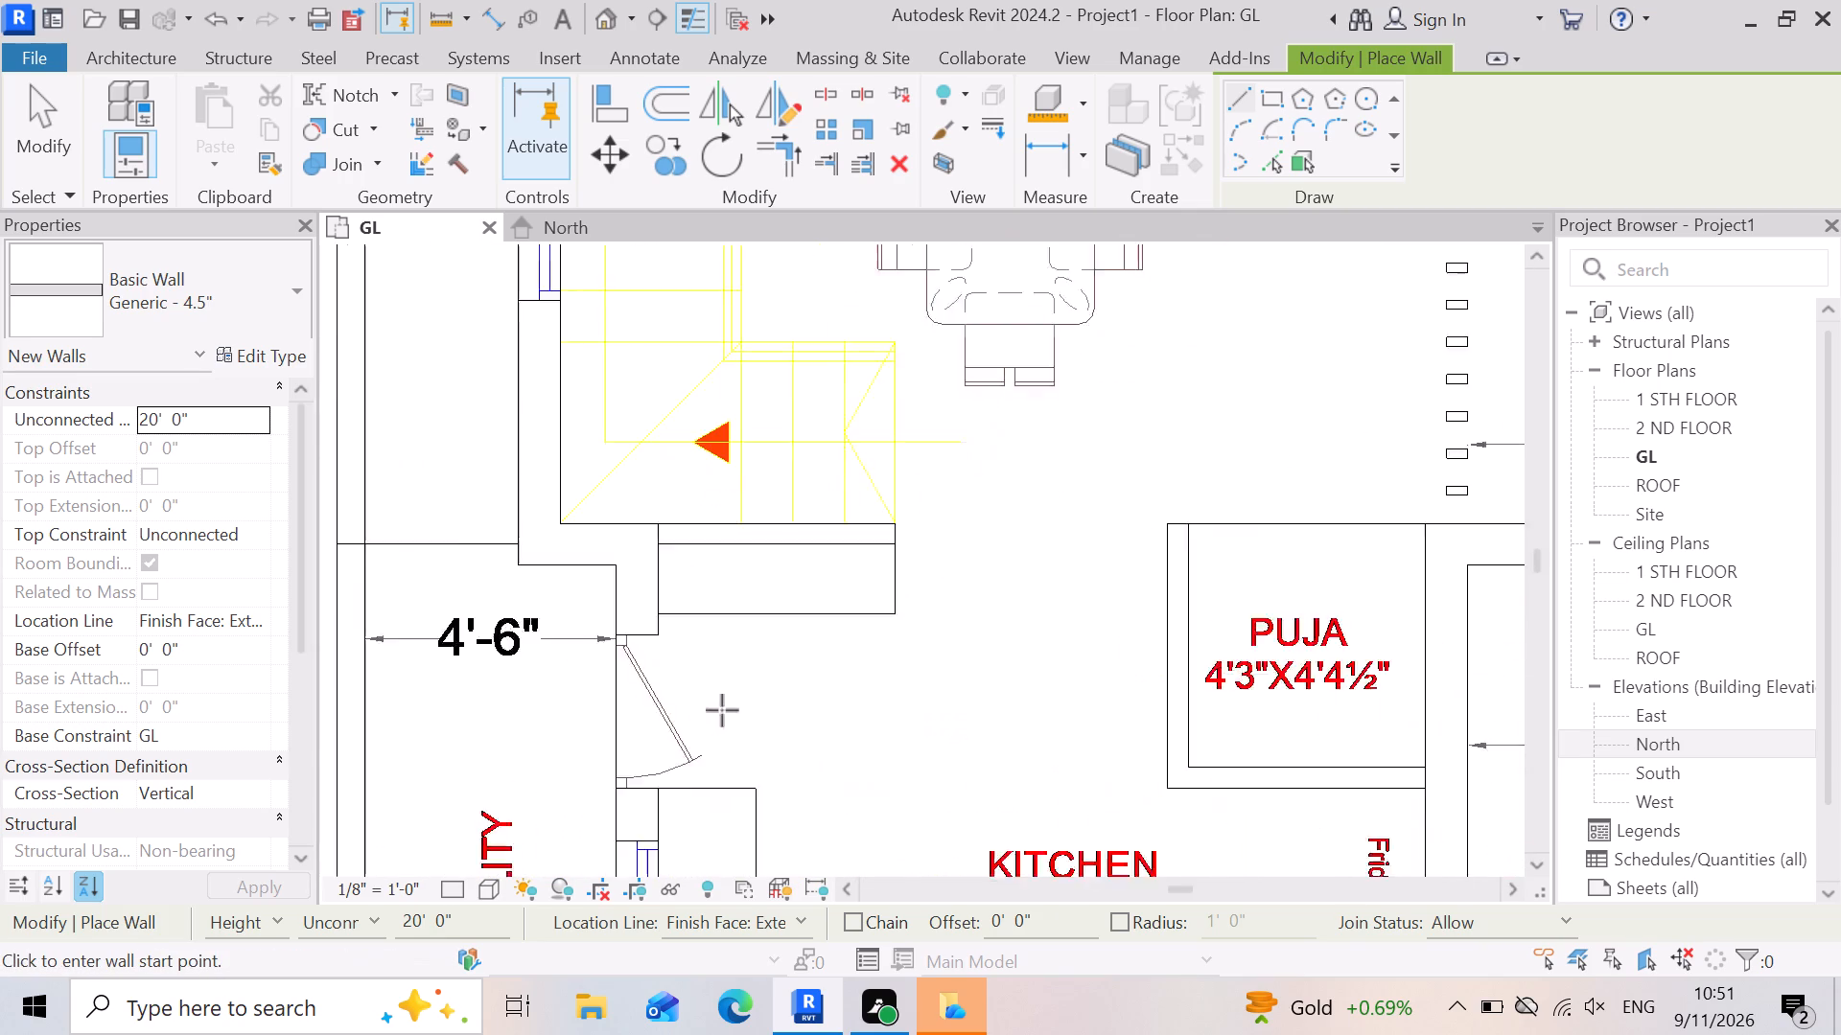
scroll(722, 710, "up", 1)
scroll(967, 799, "down", 9)
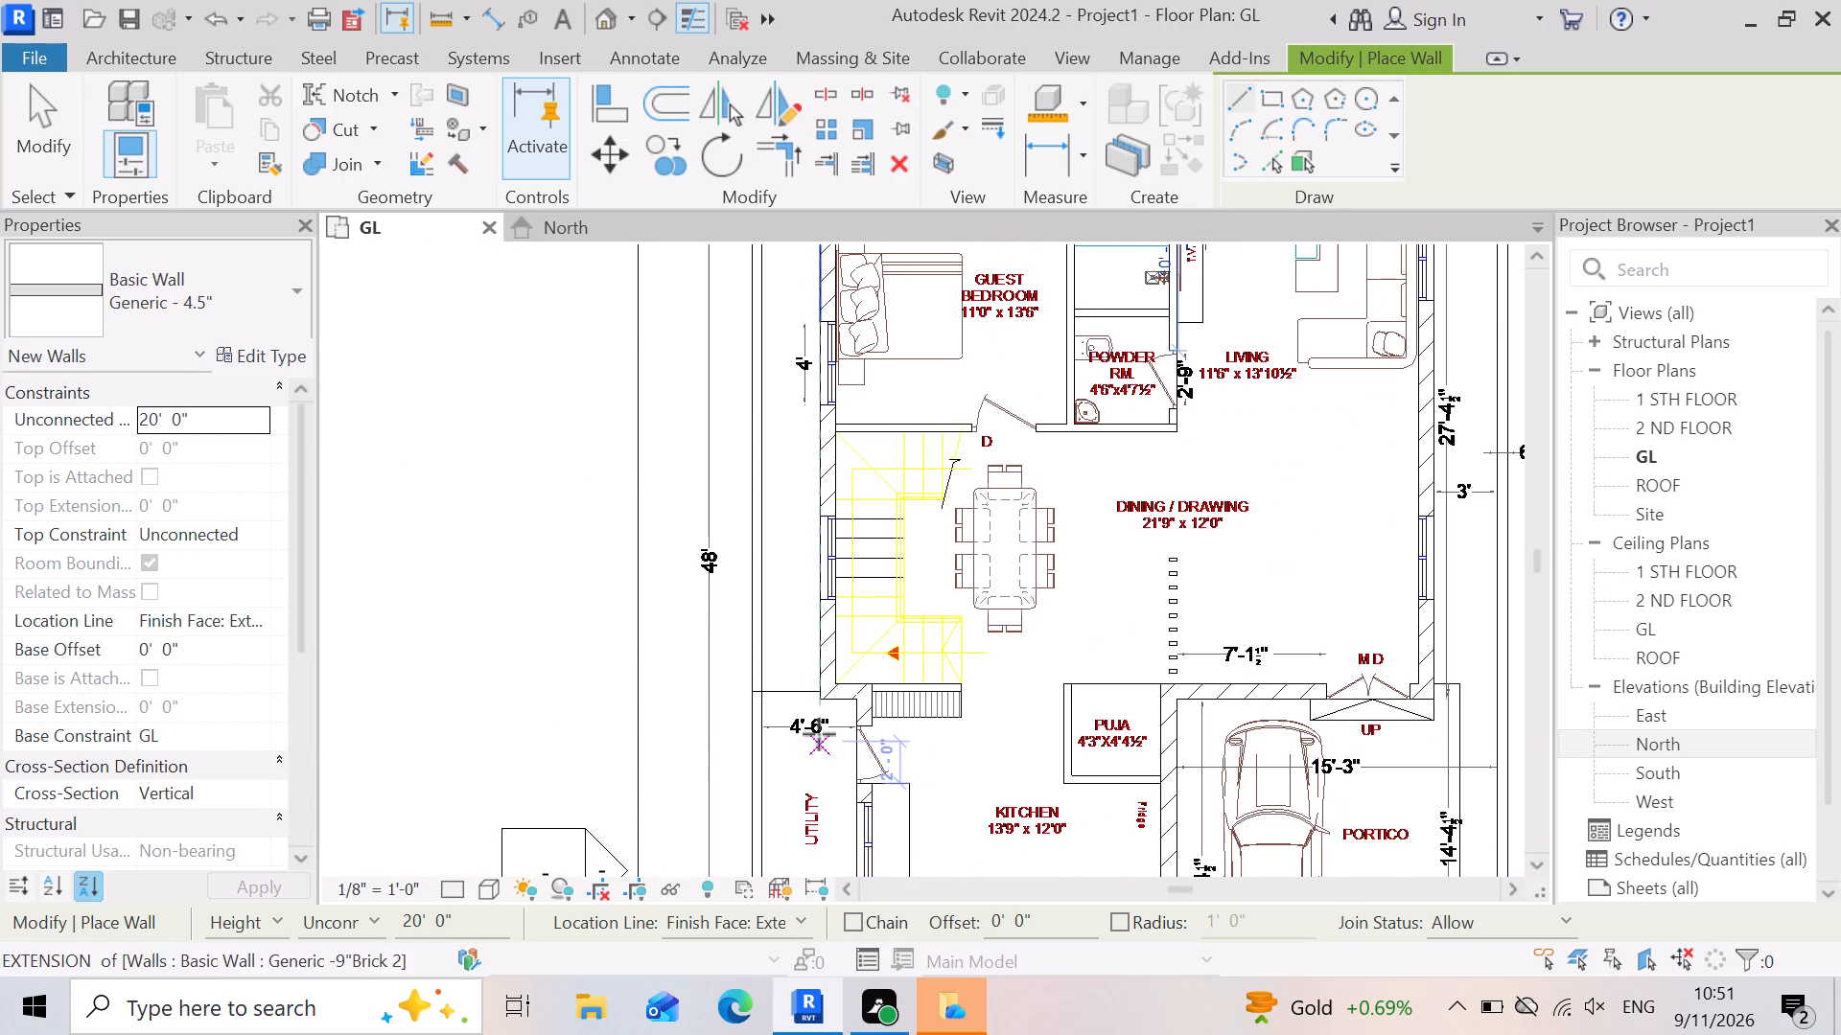
Draw a 4.5" wall about 6'-6" long between guest bedroom and stair, from the 9" exterior wall's inner face to the frame of door D.
scroll(1002, 379, "up", 10)
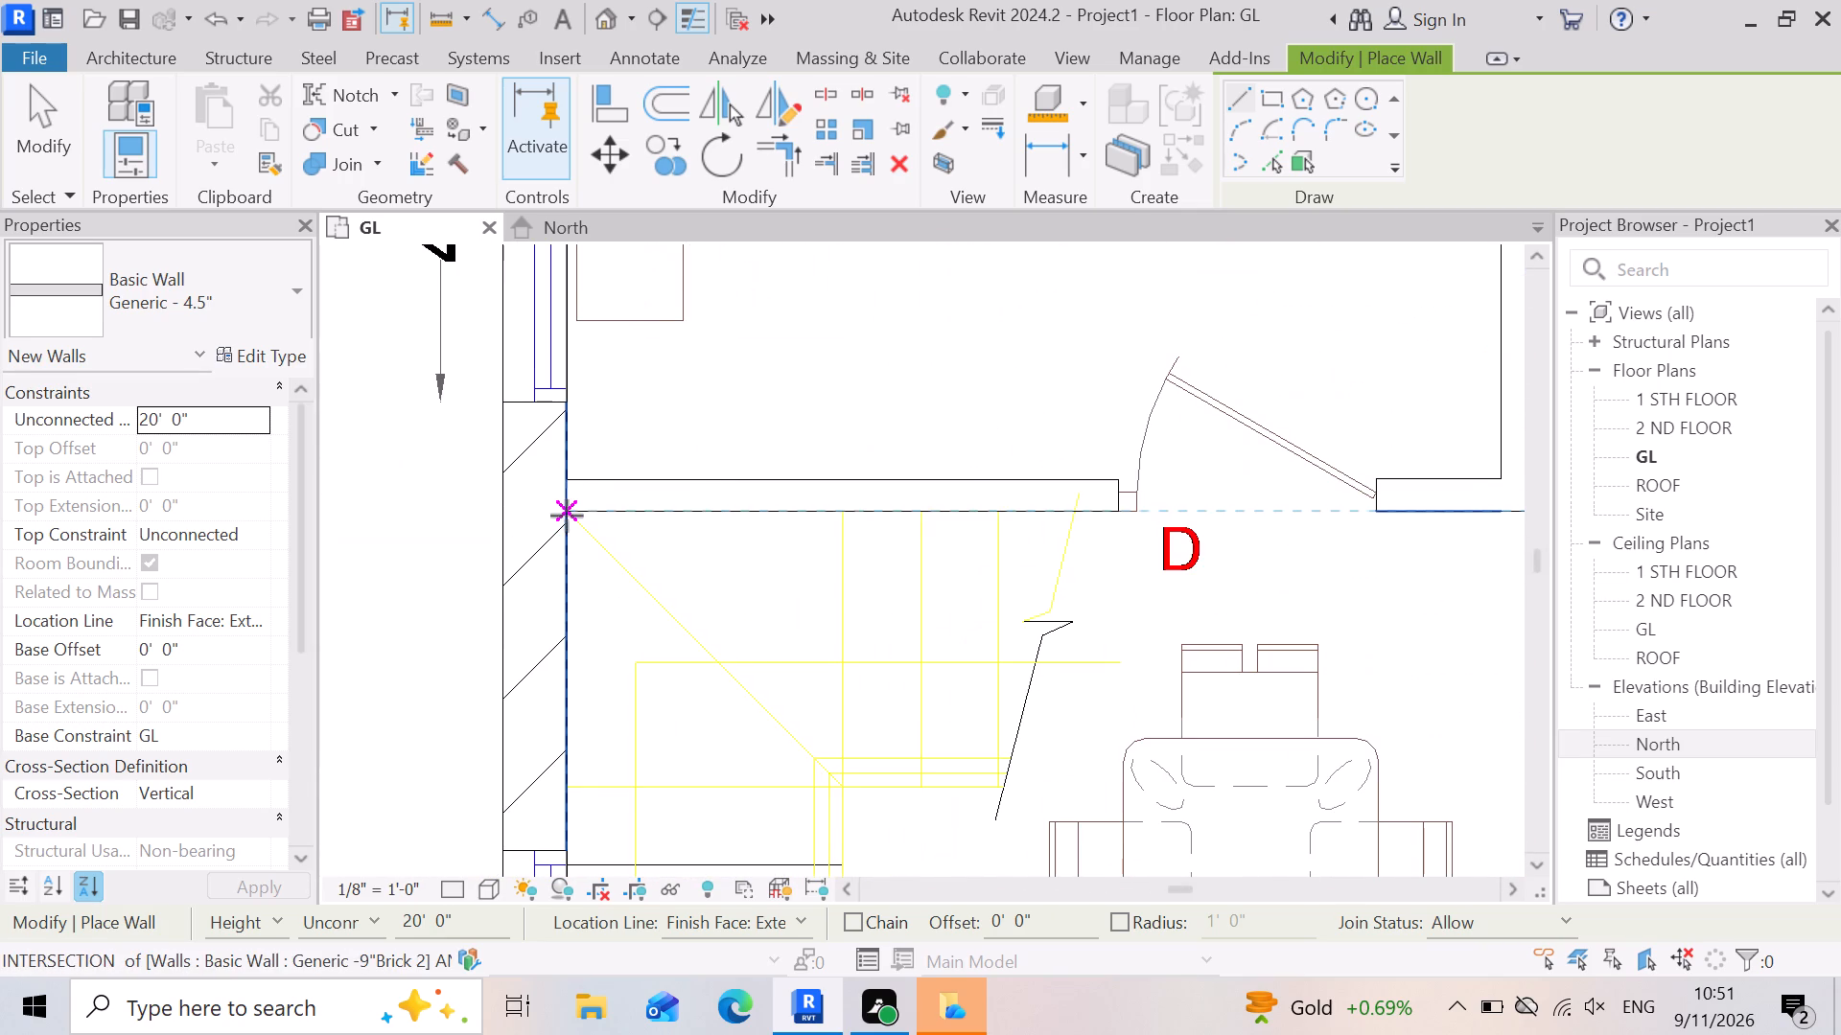
left_click(564, 517)
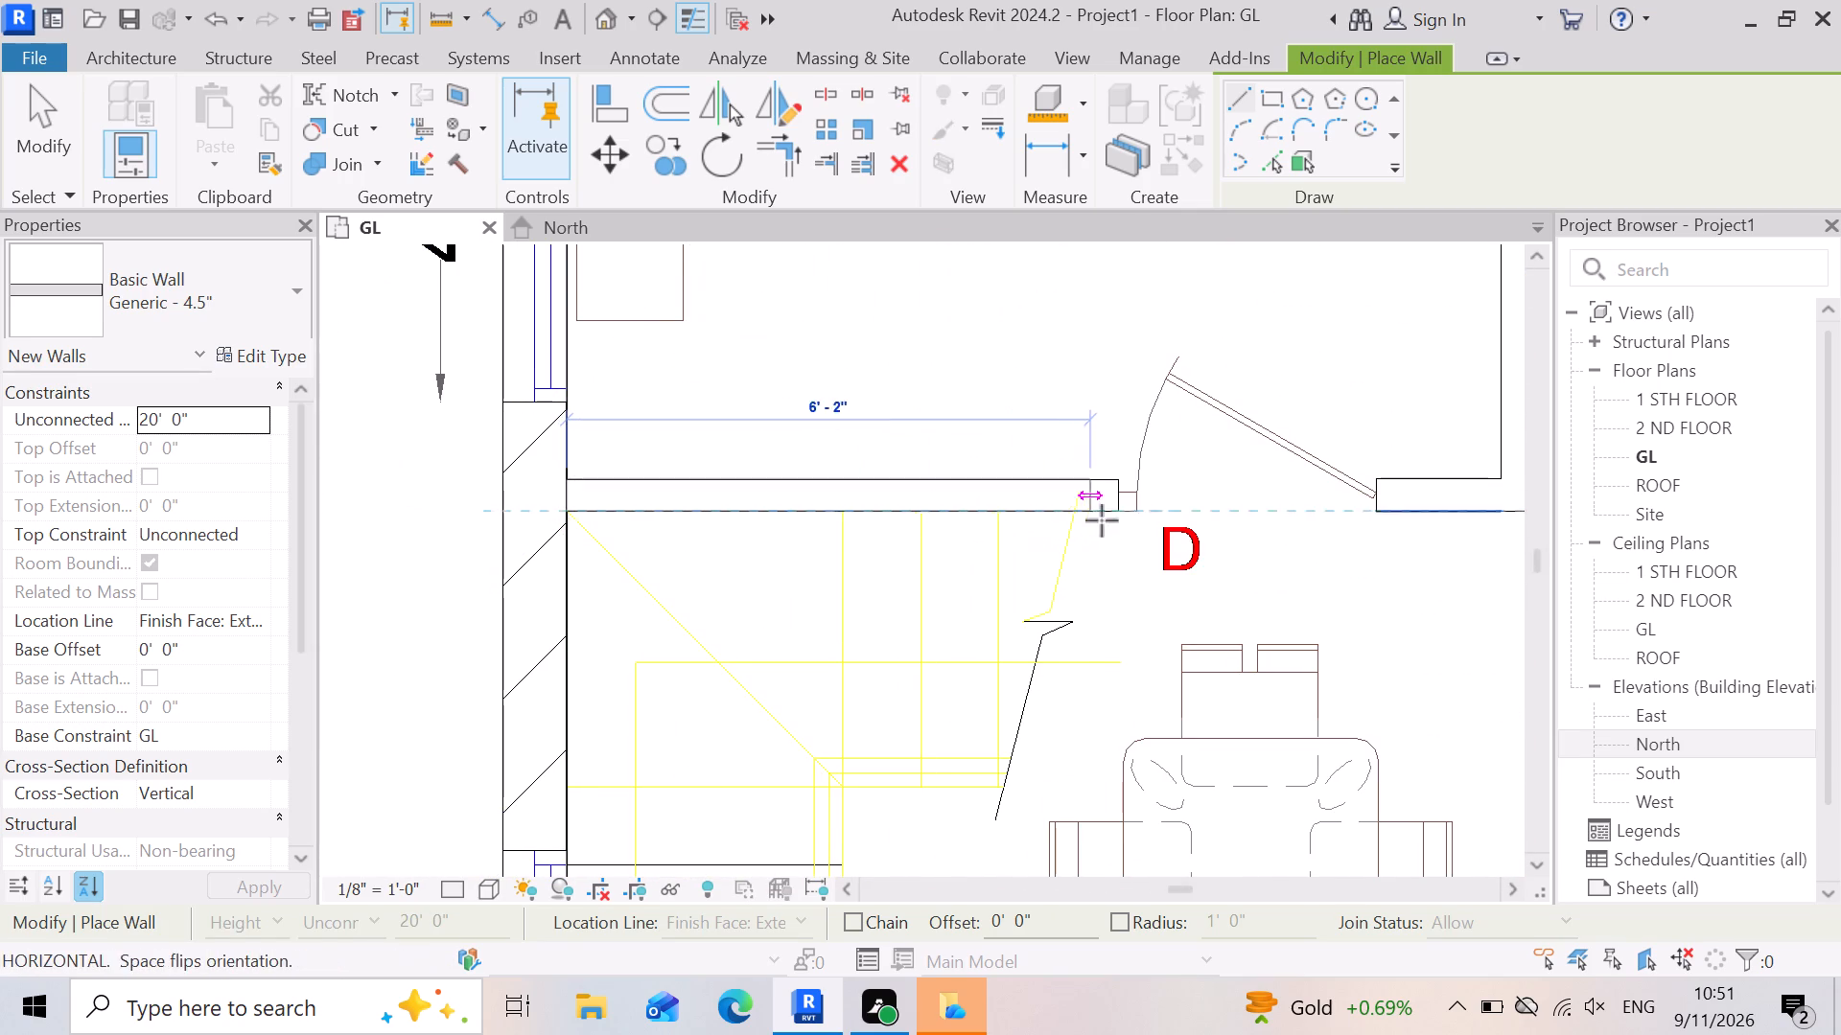
scroll(1097, 516, "up", 4)
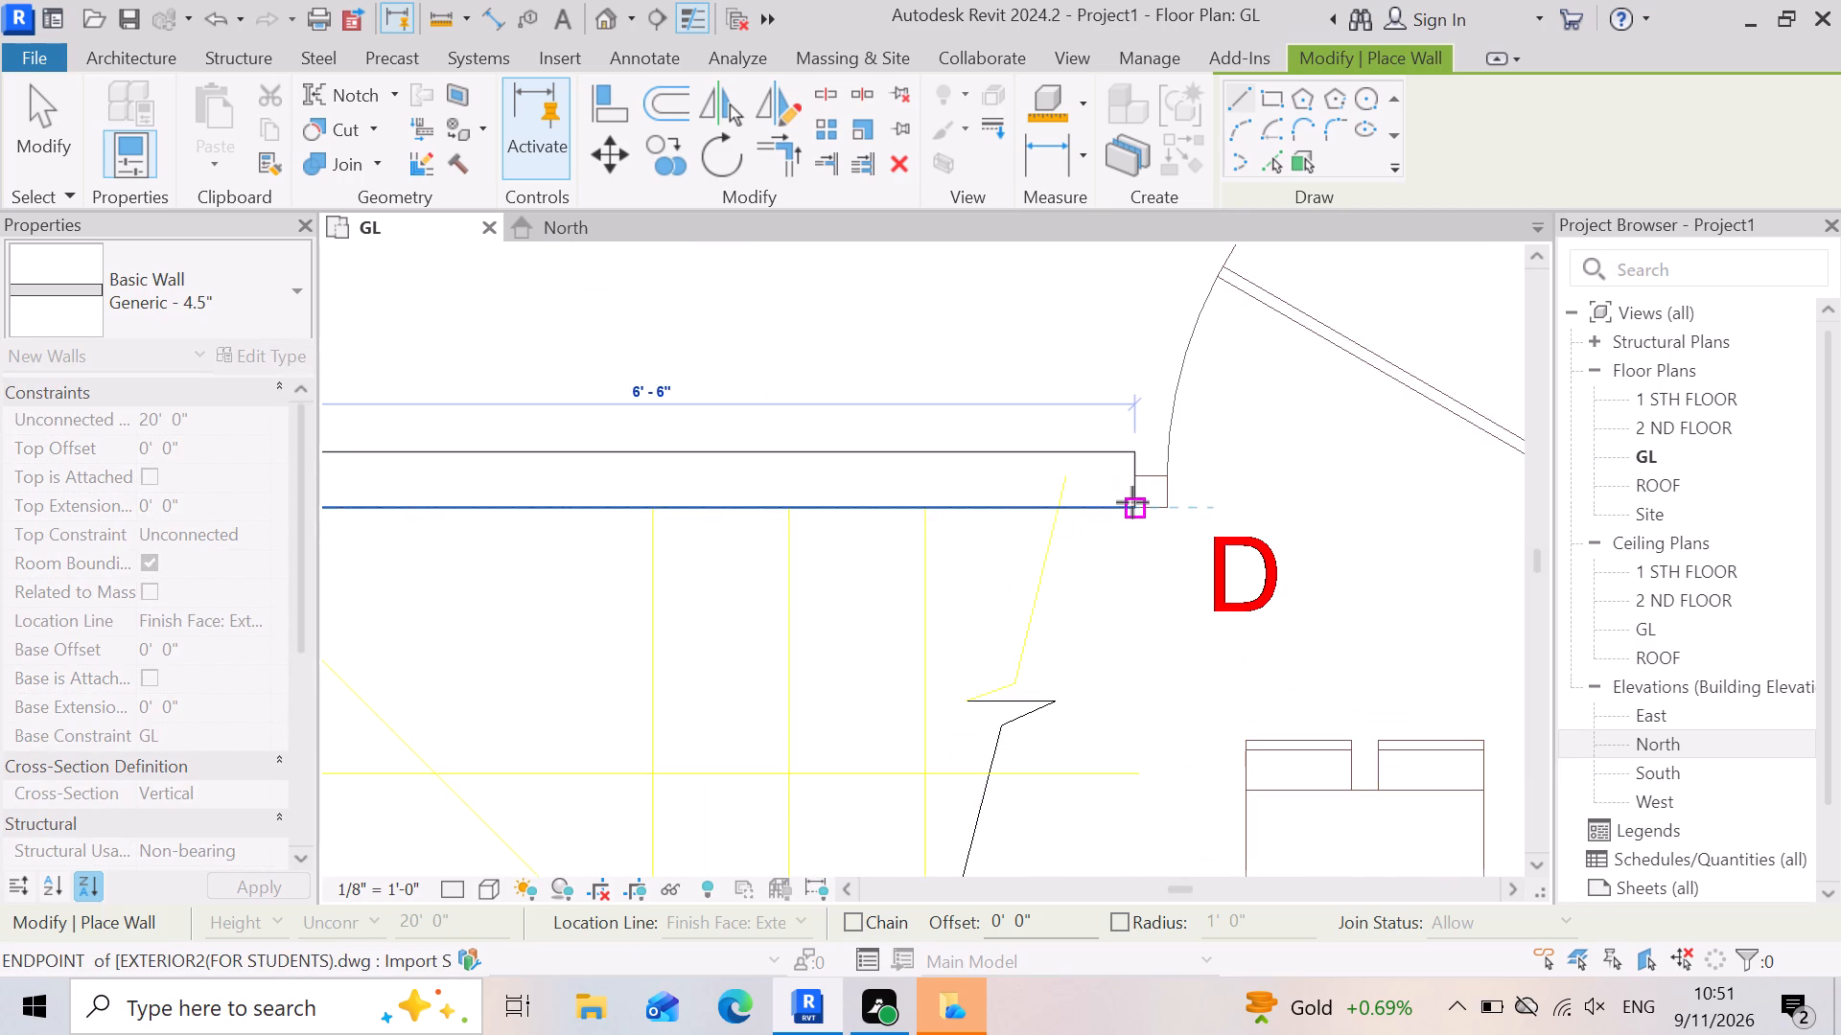
left_click(1132, 502)
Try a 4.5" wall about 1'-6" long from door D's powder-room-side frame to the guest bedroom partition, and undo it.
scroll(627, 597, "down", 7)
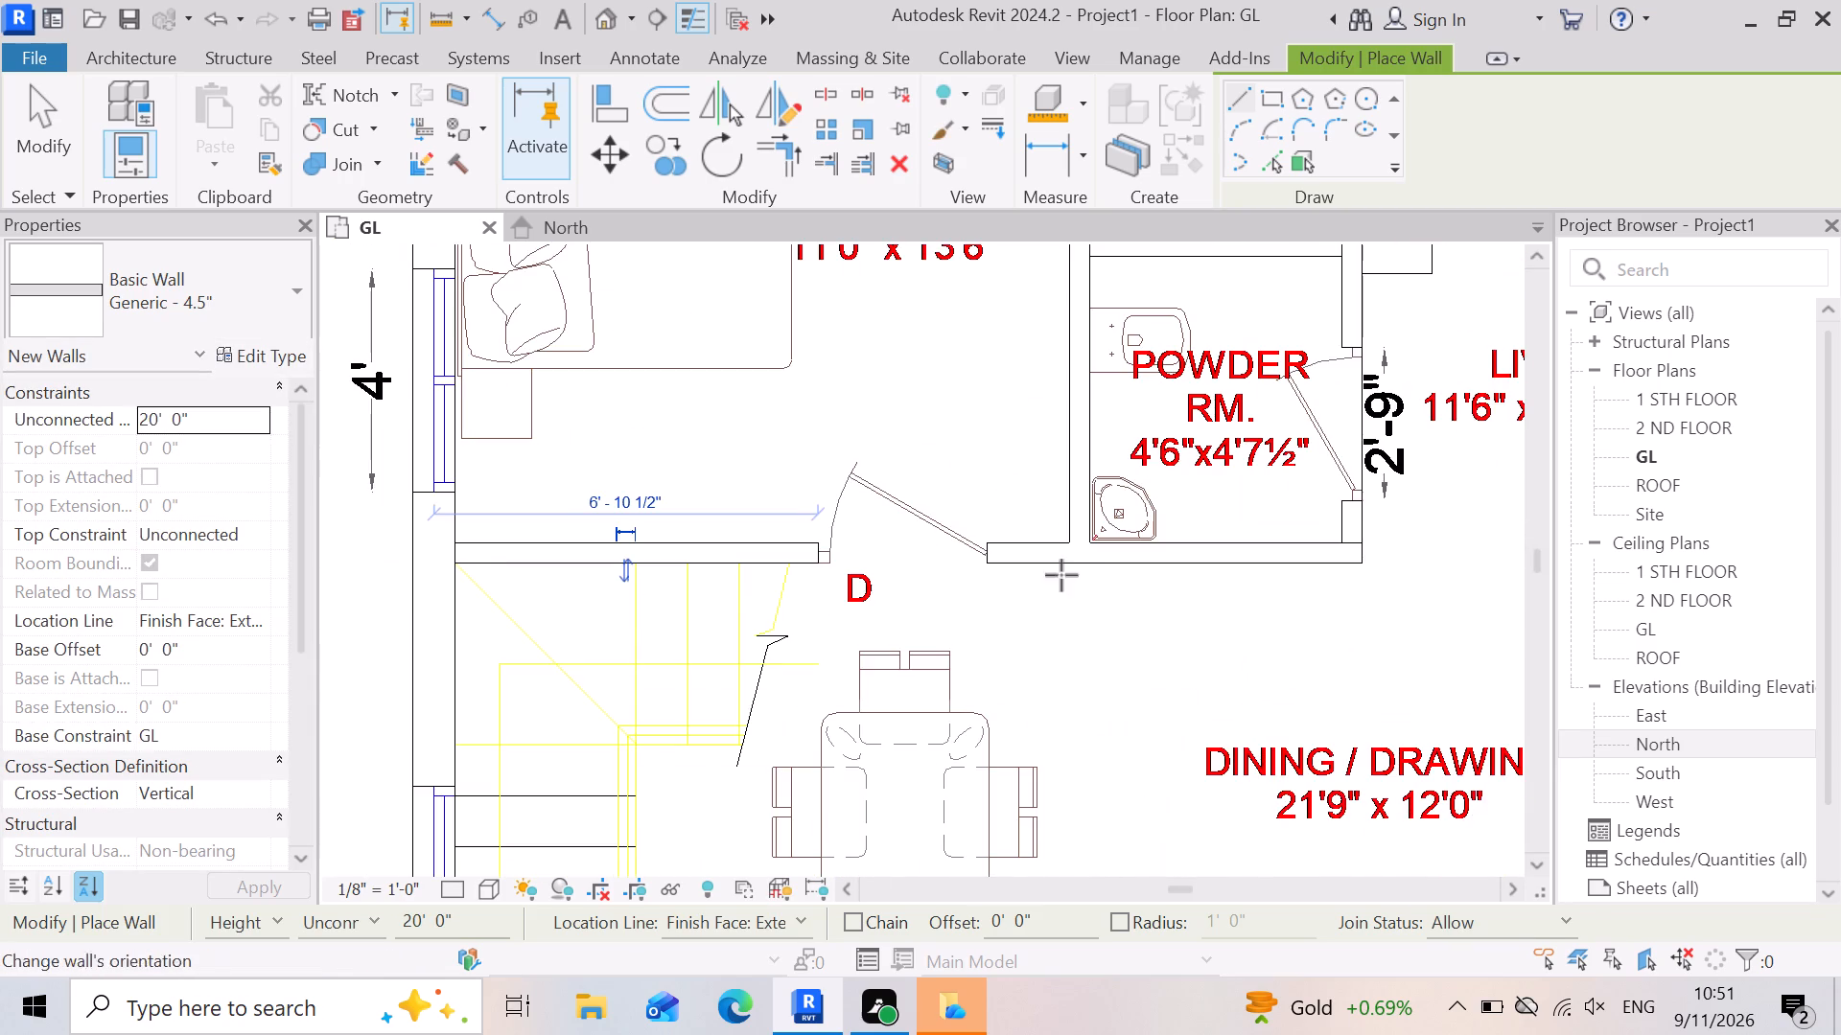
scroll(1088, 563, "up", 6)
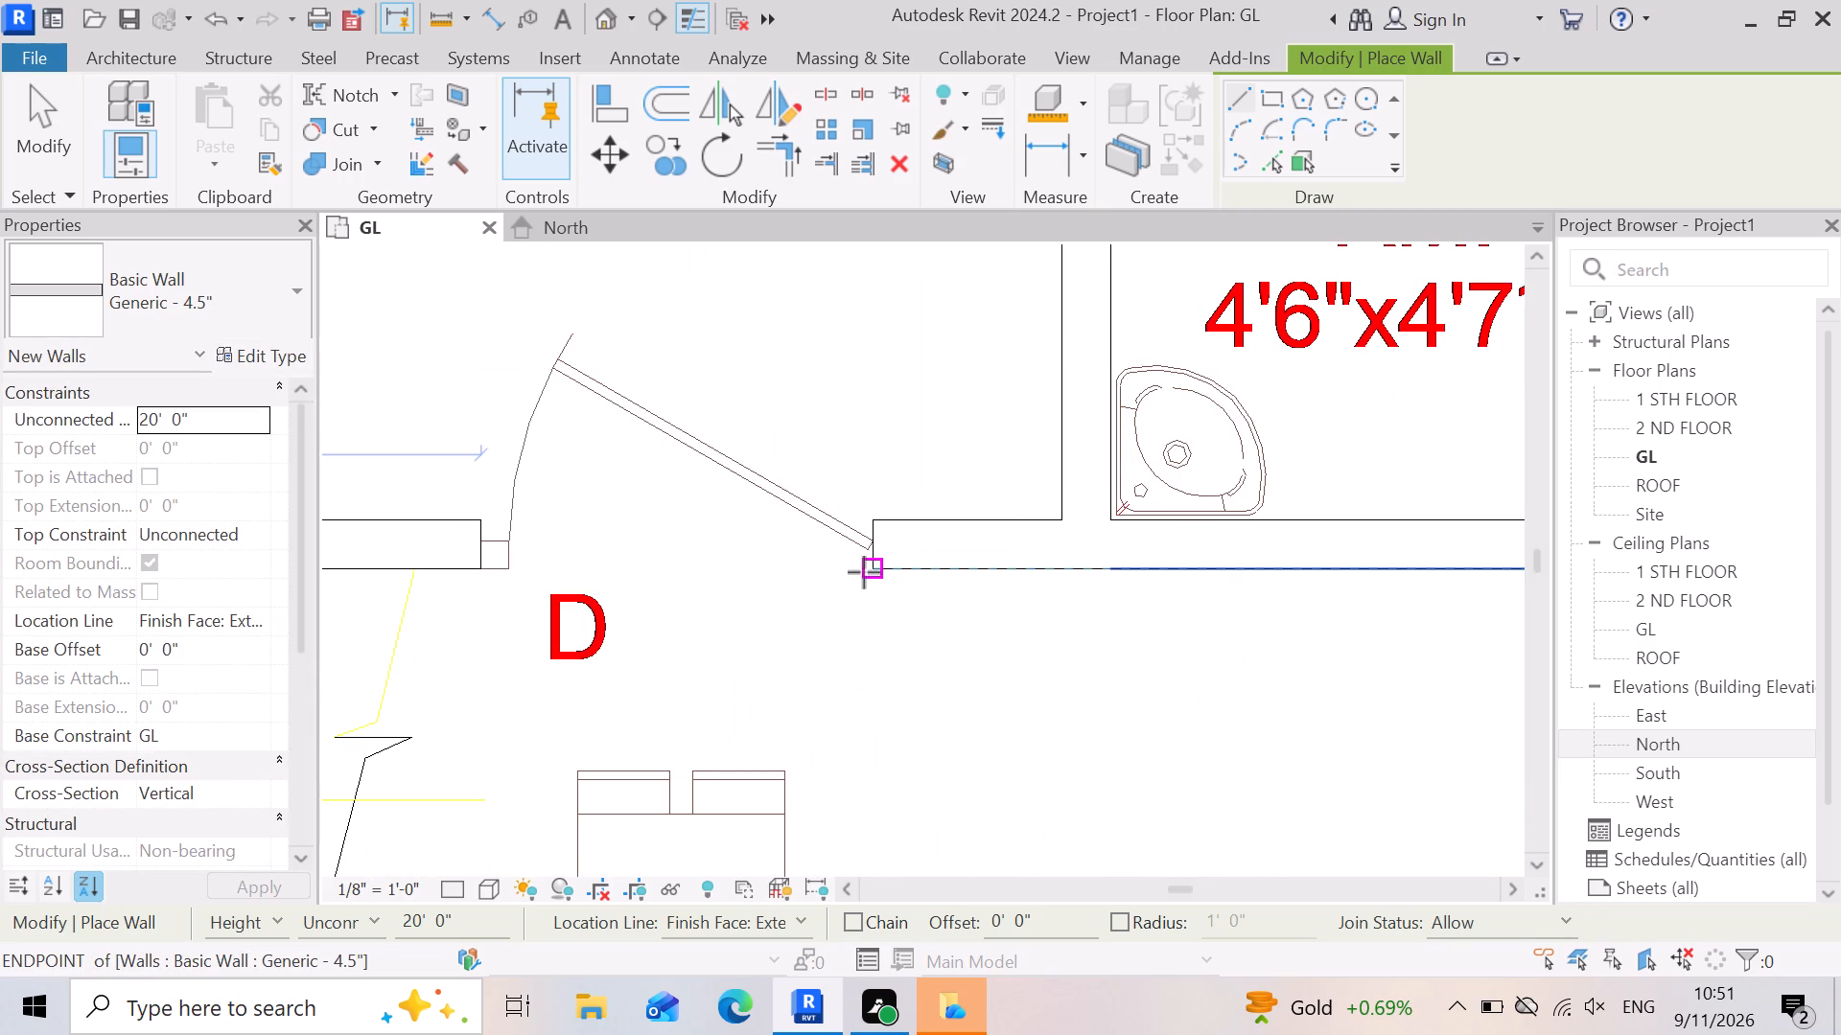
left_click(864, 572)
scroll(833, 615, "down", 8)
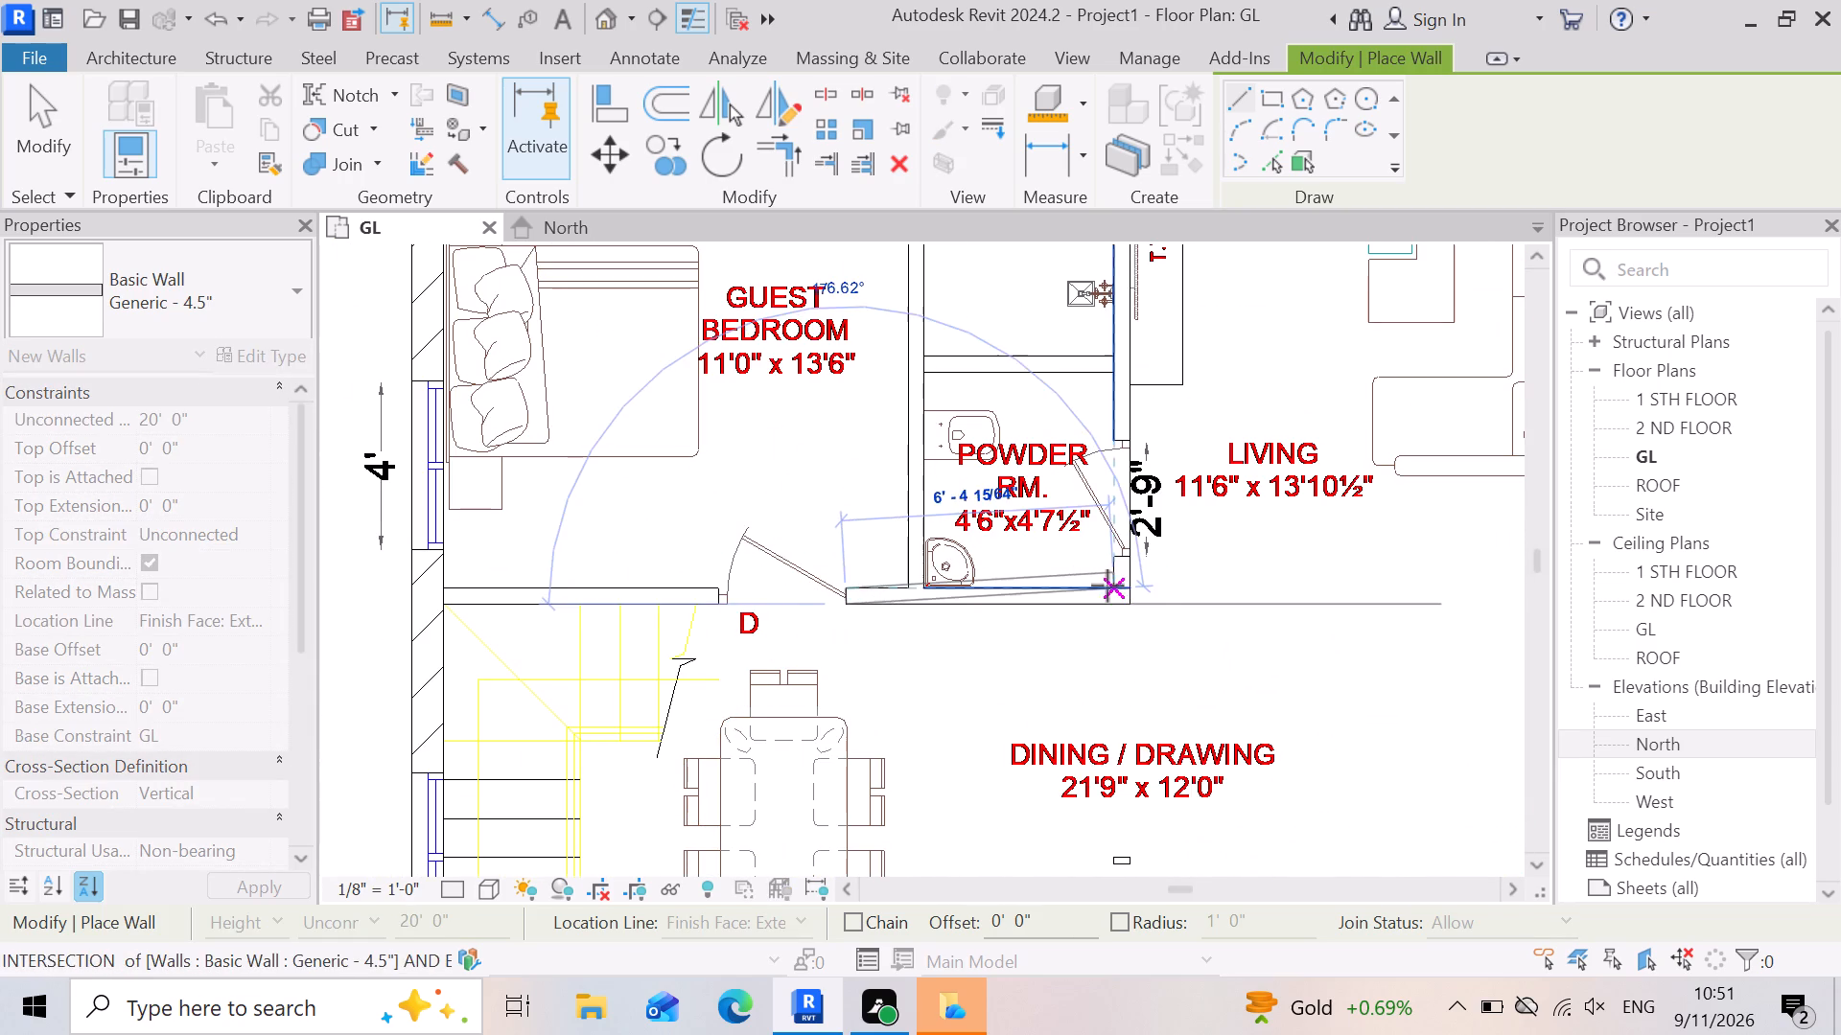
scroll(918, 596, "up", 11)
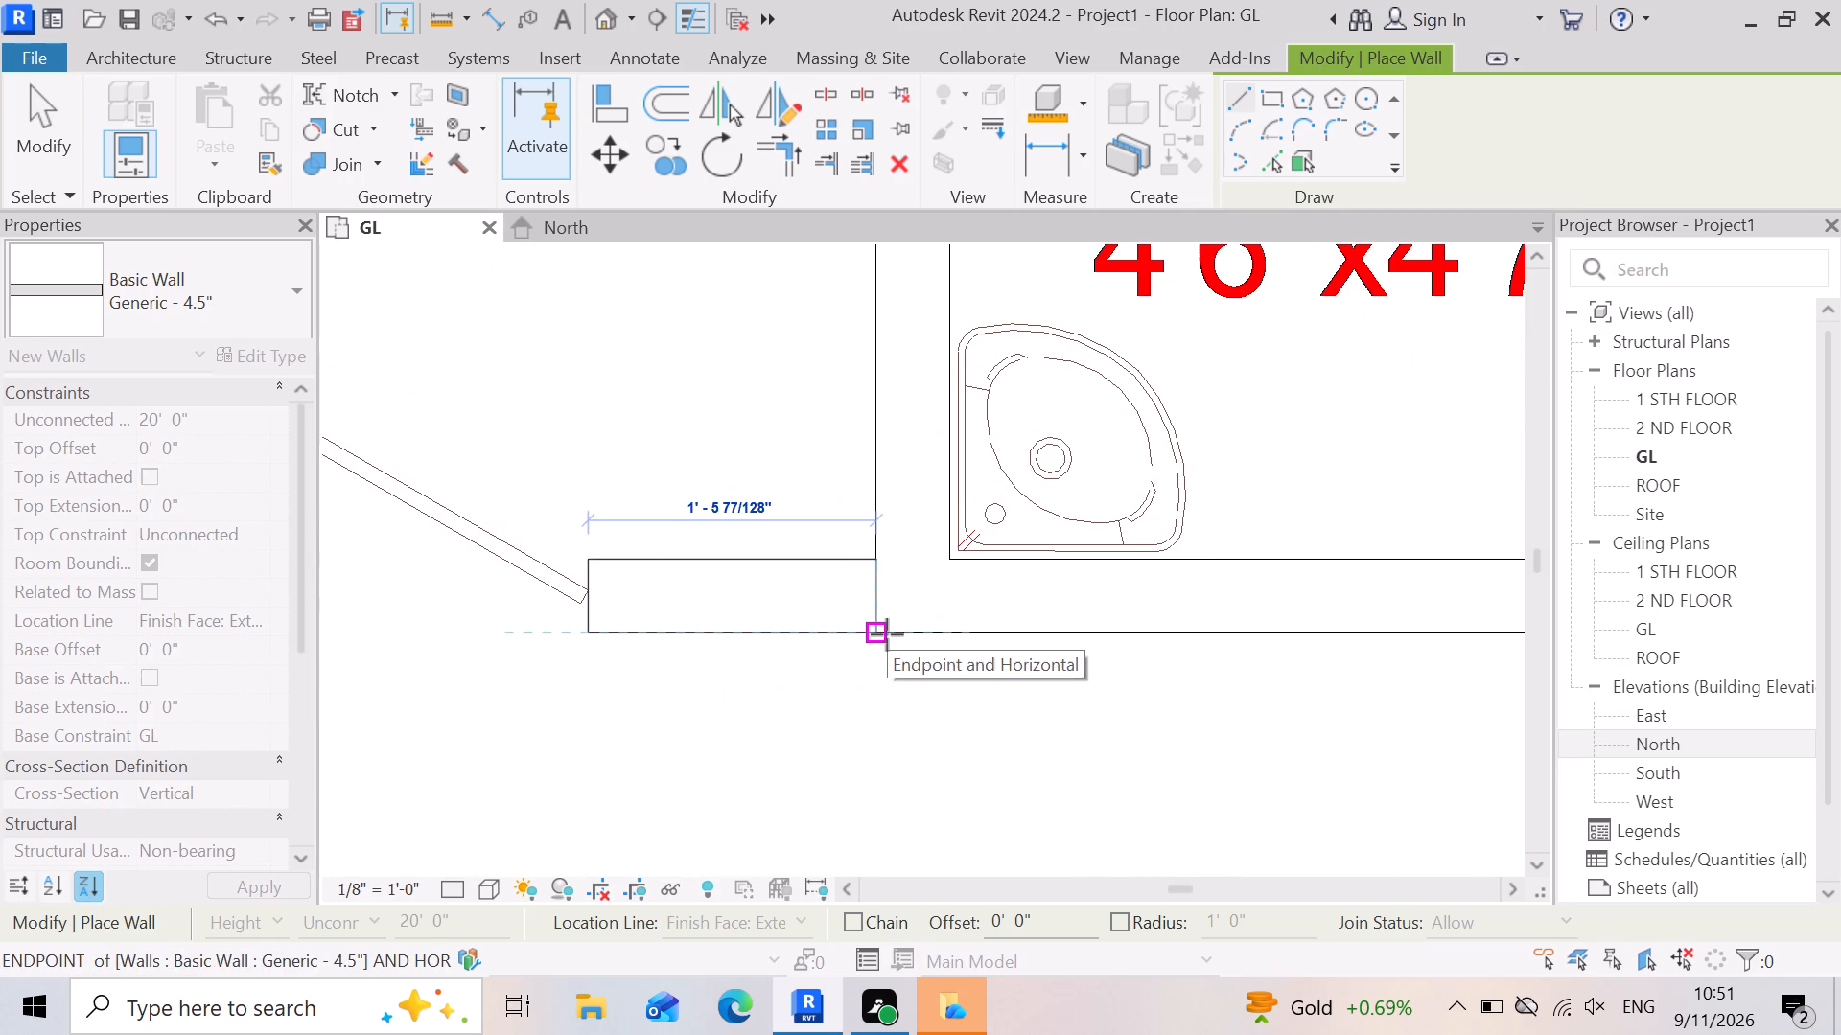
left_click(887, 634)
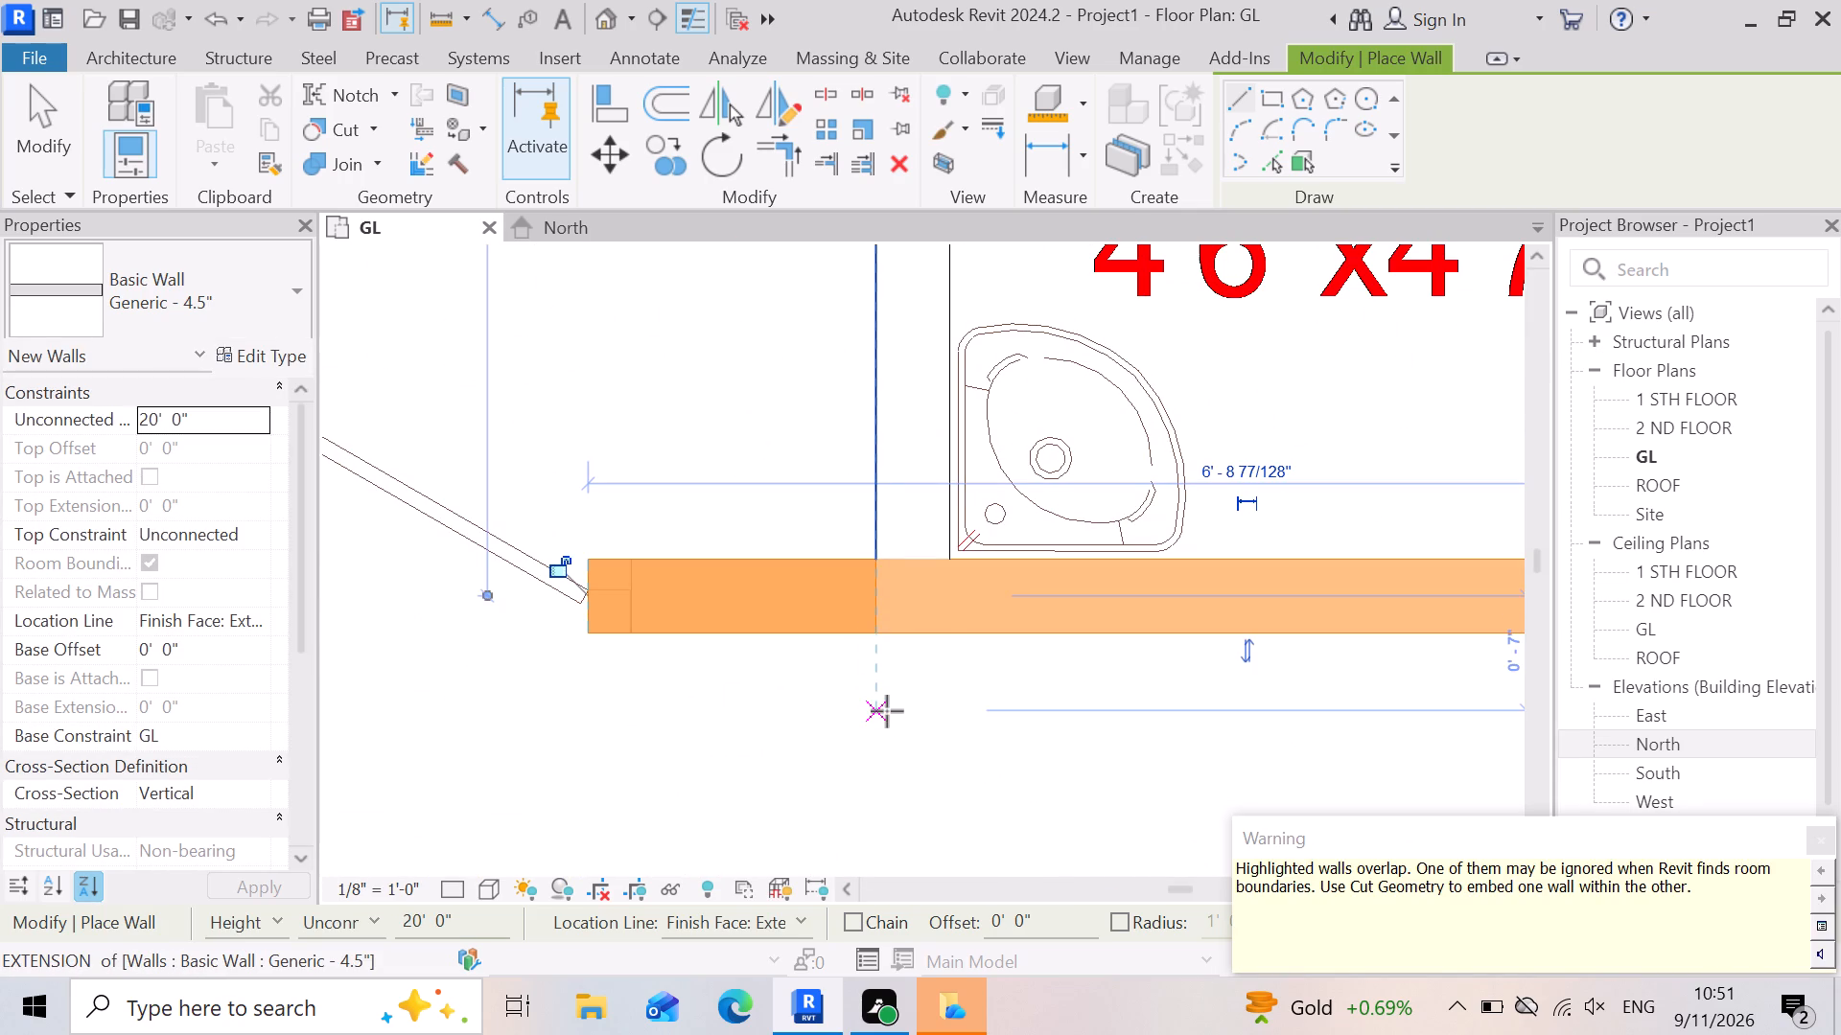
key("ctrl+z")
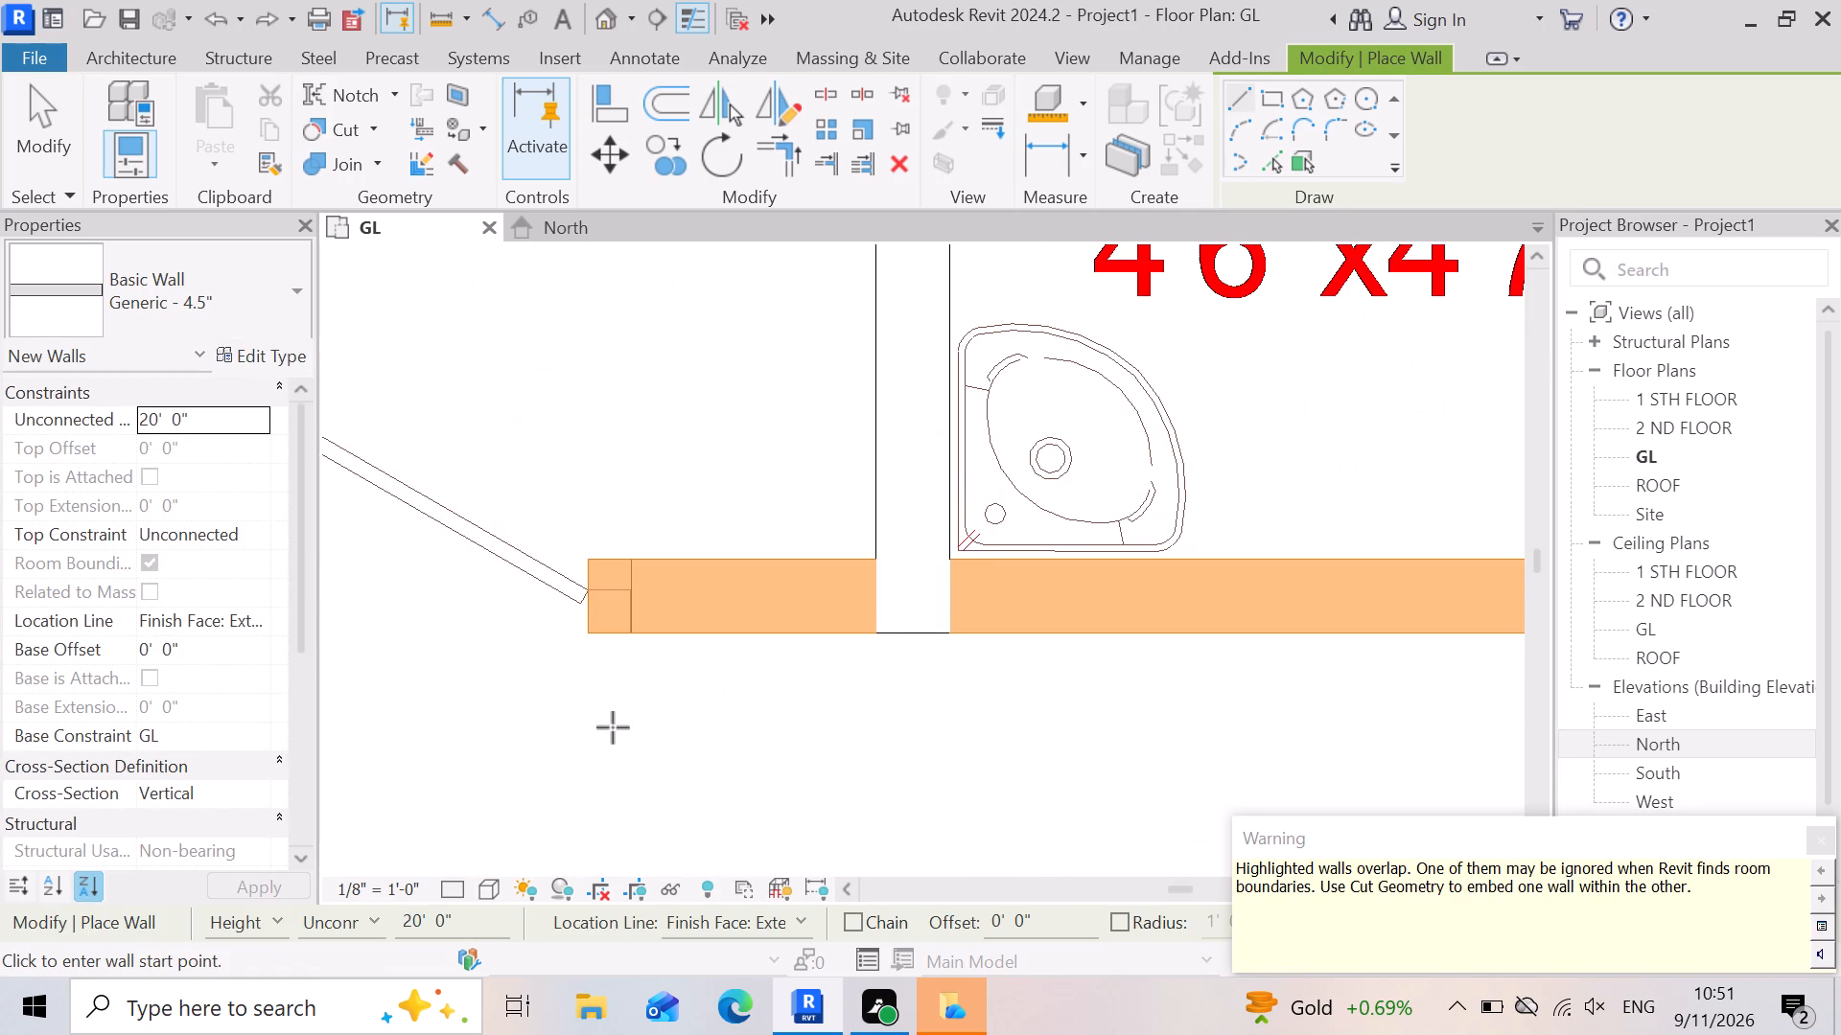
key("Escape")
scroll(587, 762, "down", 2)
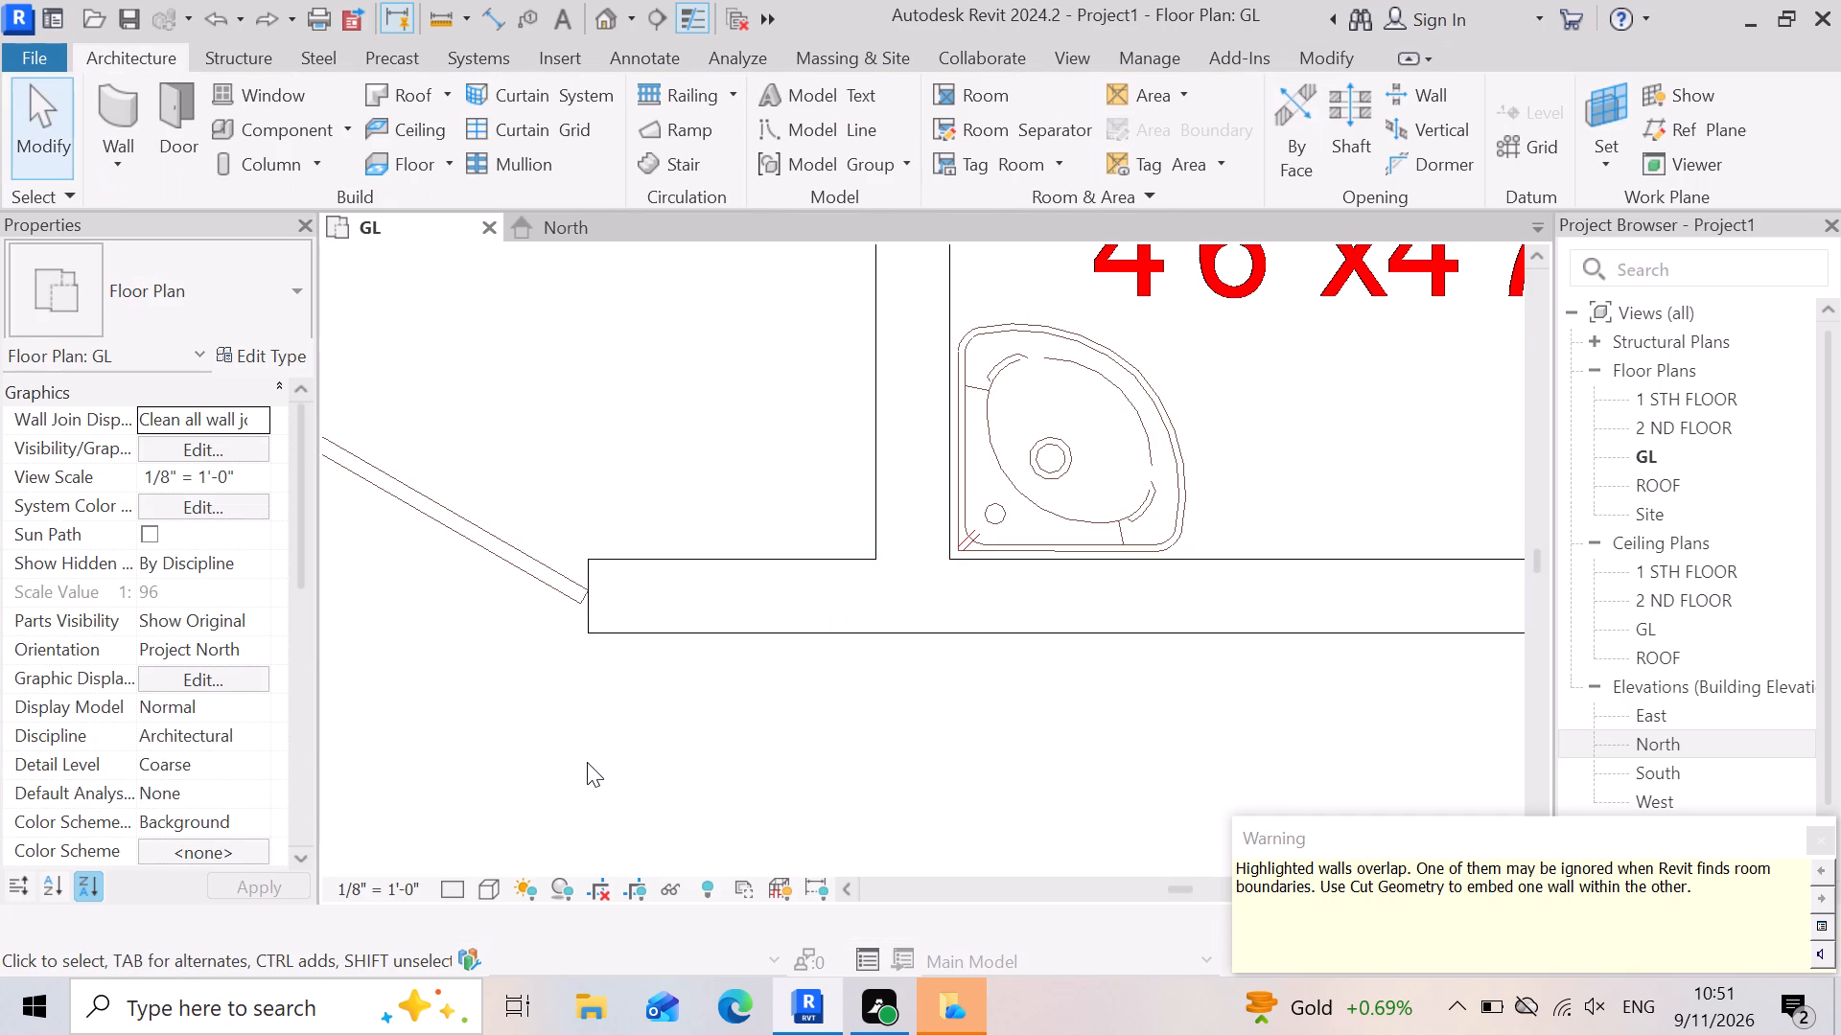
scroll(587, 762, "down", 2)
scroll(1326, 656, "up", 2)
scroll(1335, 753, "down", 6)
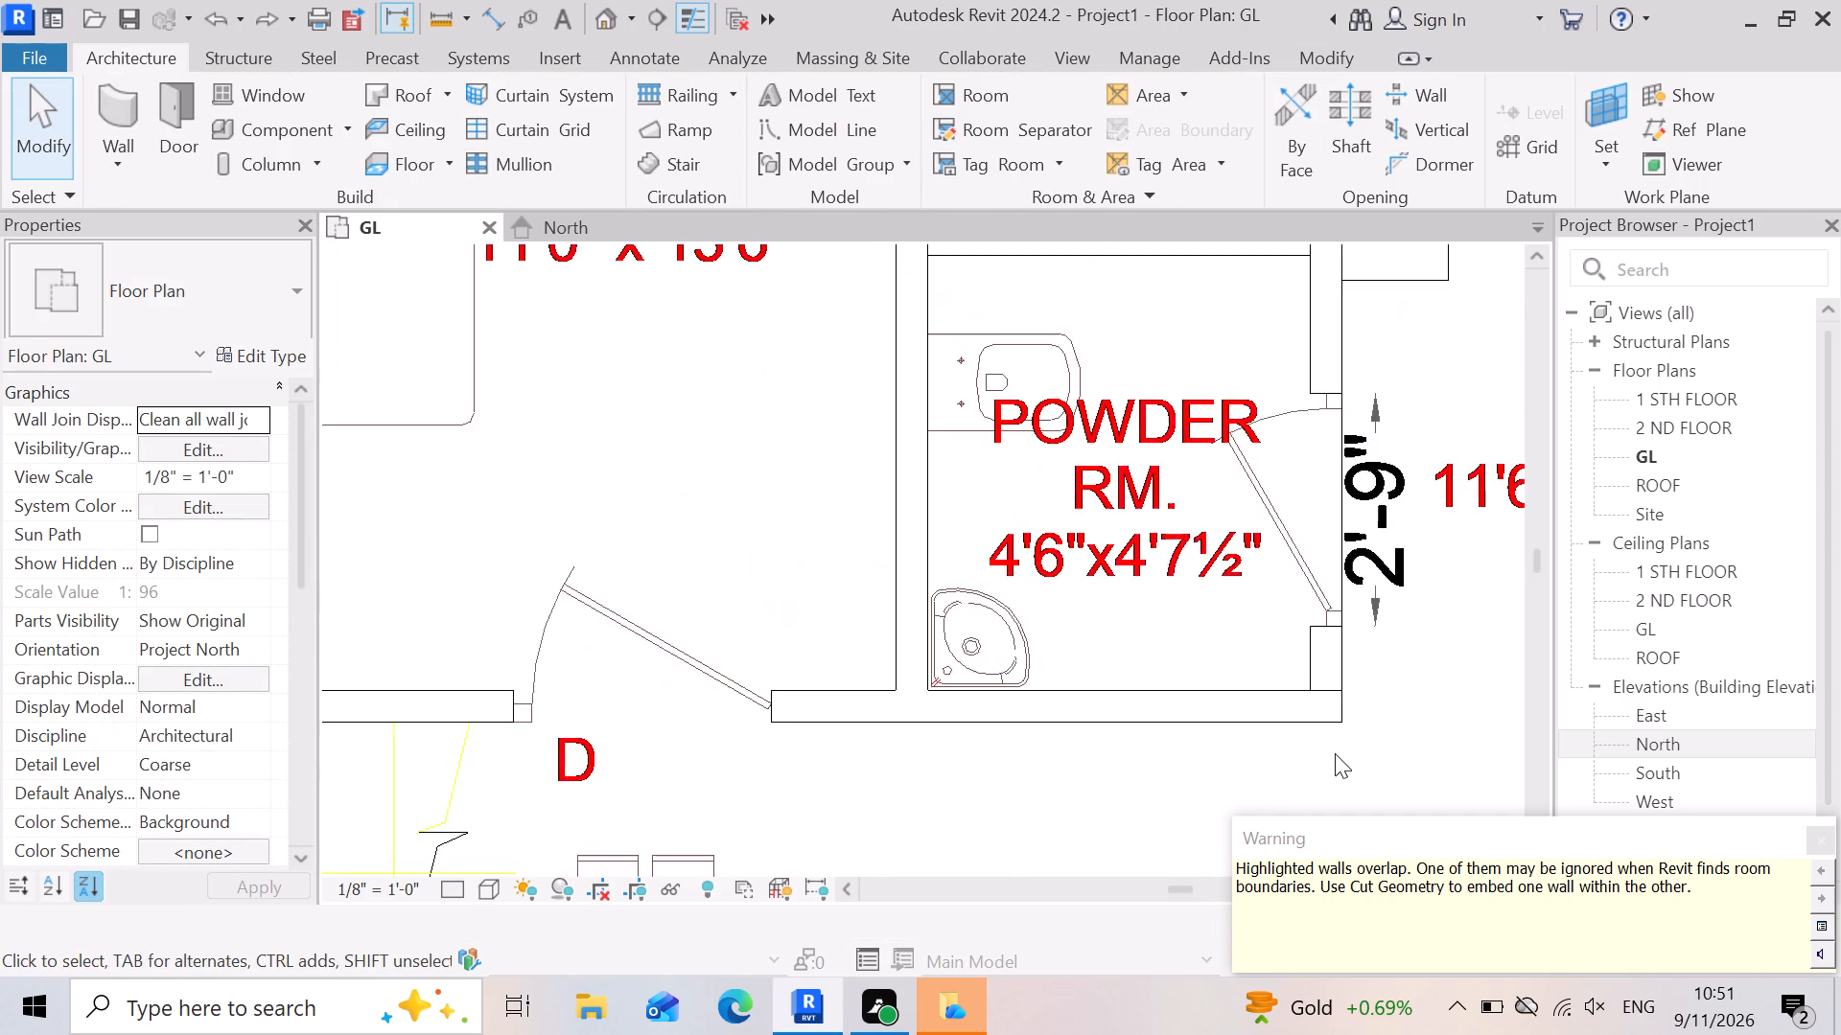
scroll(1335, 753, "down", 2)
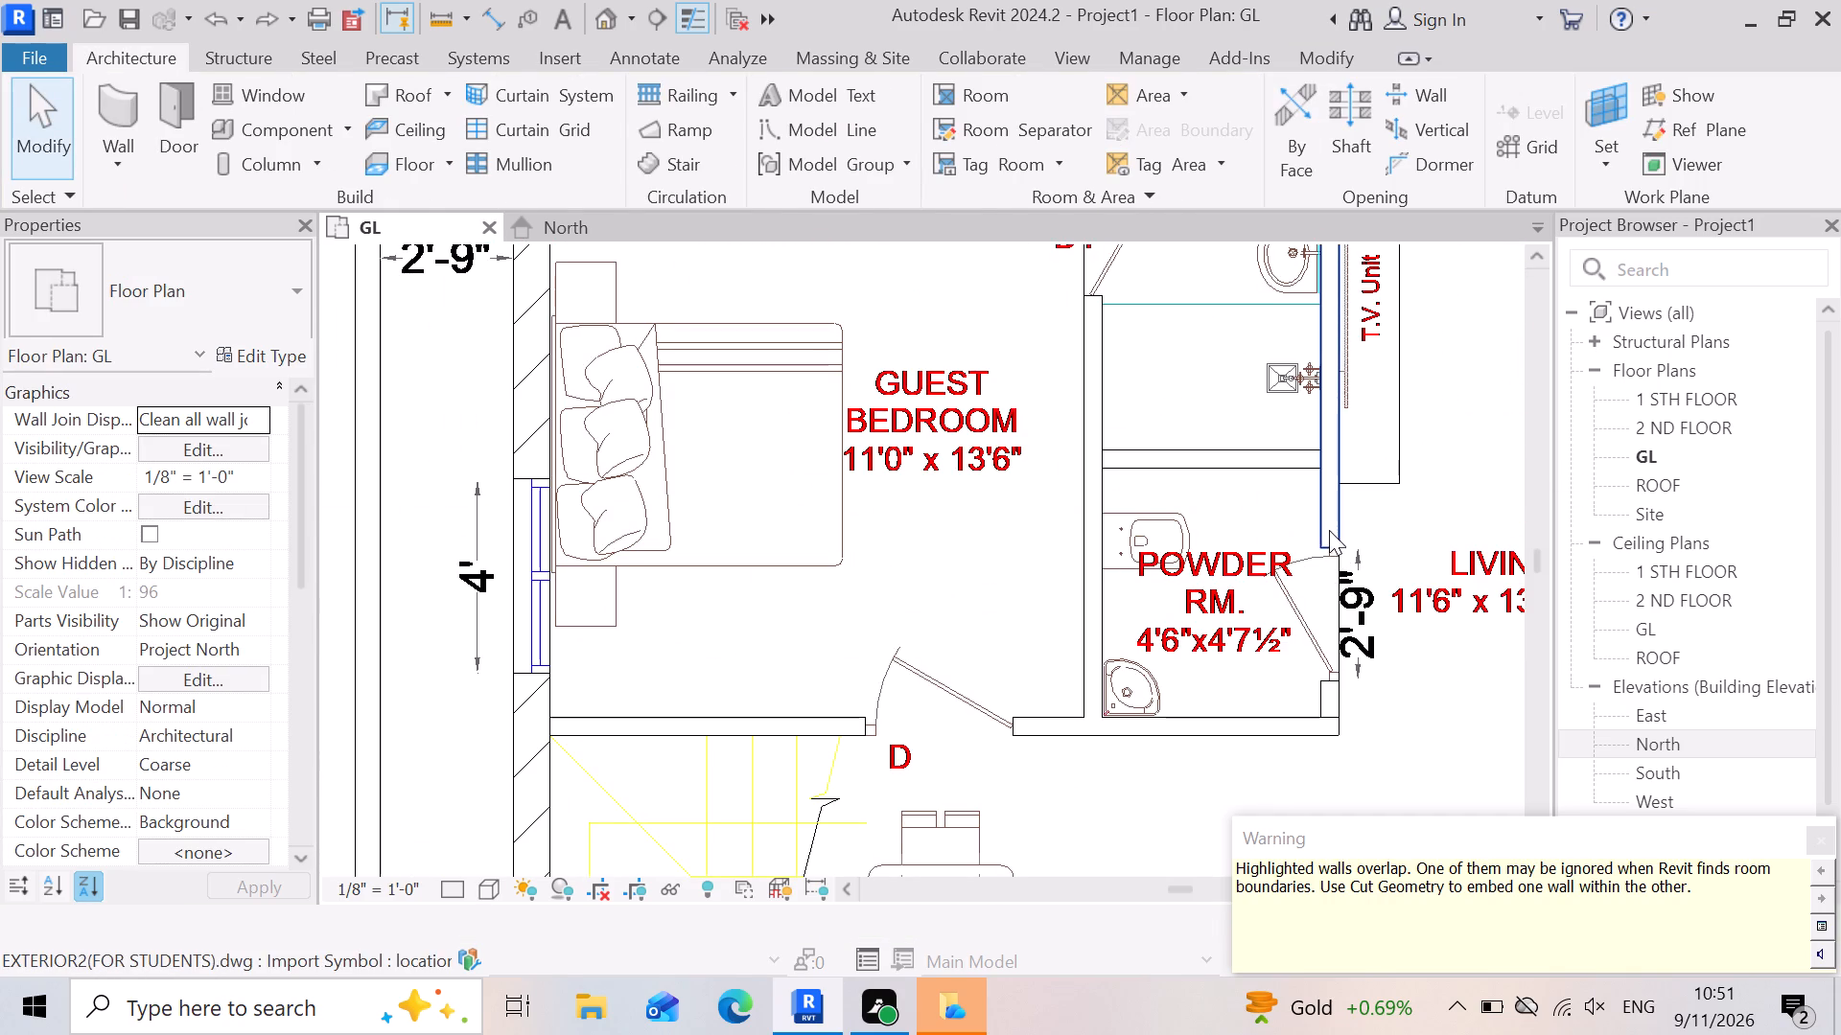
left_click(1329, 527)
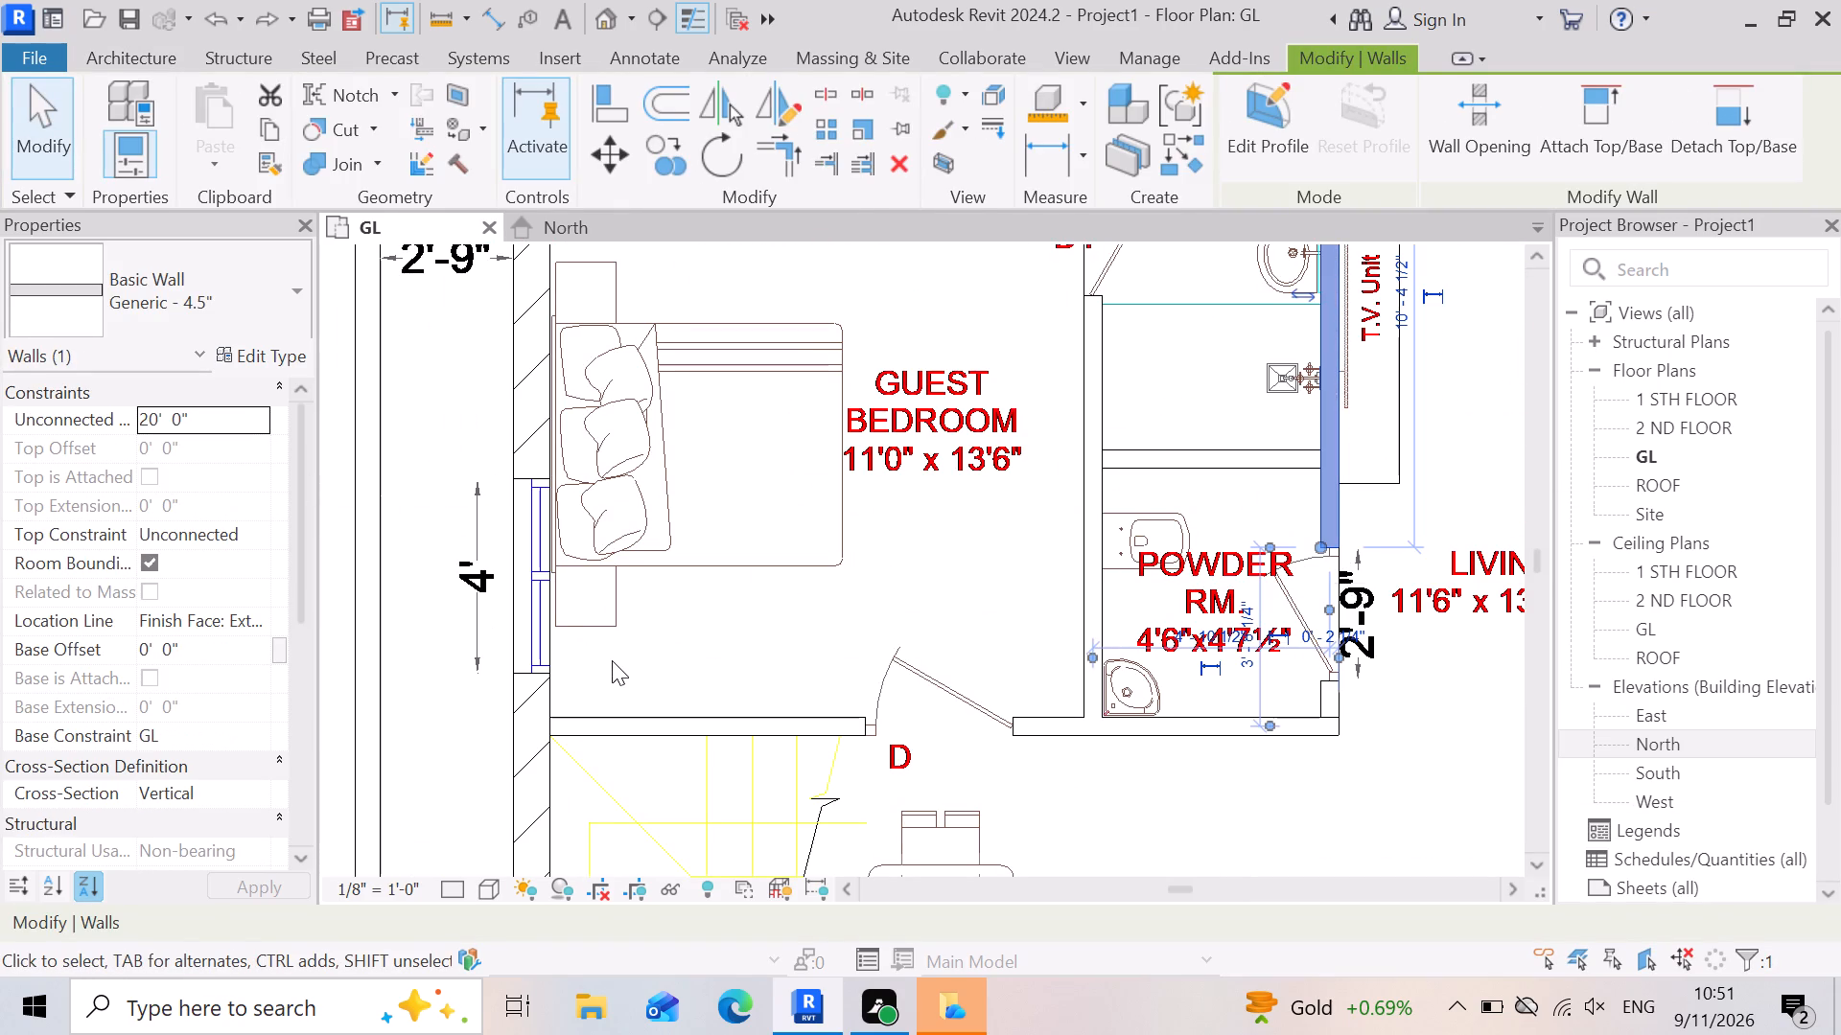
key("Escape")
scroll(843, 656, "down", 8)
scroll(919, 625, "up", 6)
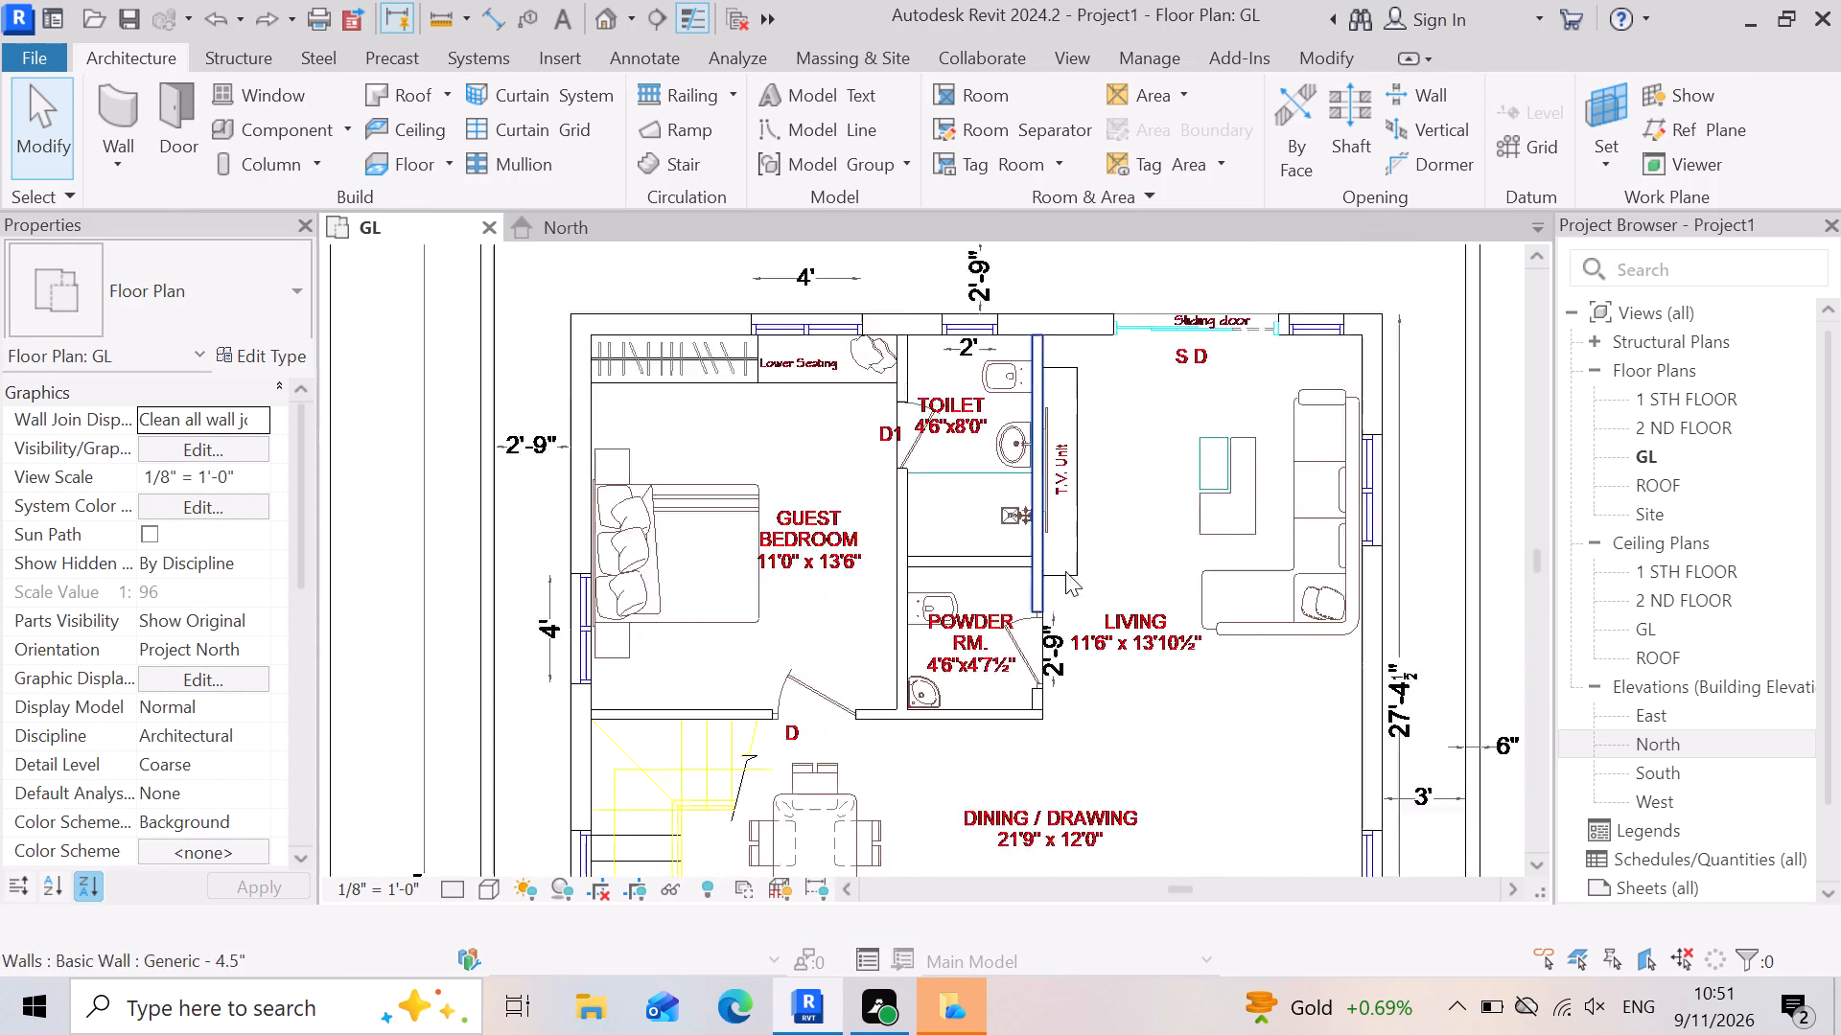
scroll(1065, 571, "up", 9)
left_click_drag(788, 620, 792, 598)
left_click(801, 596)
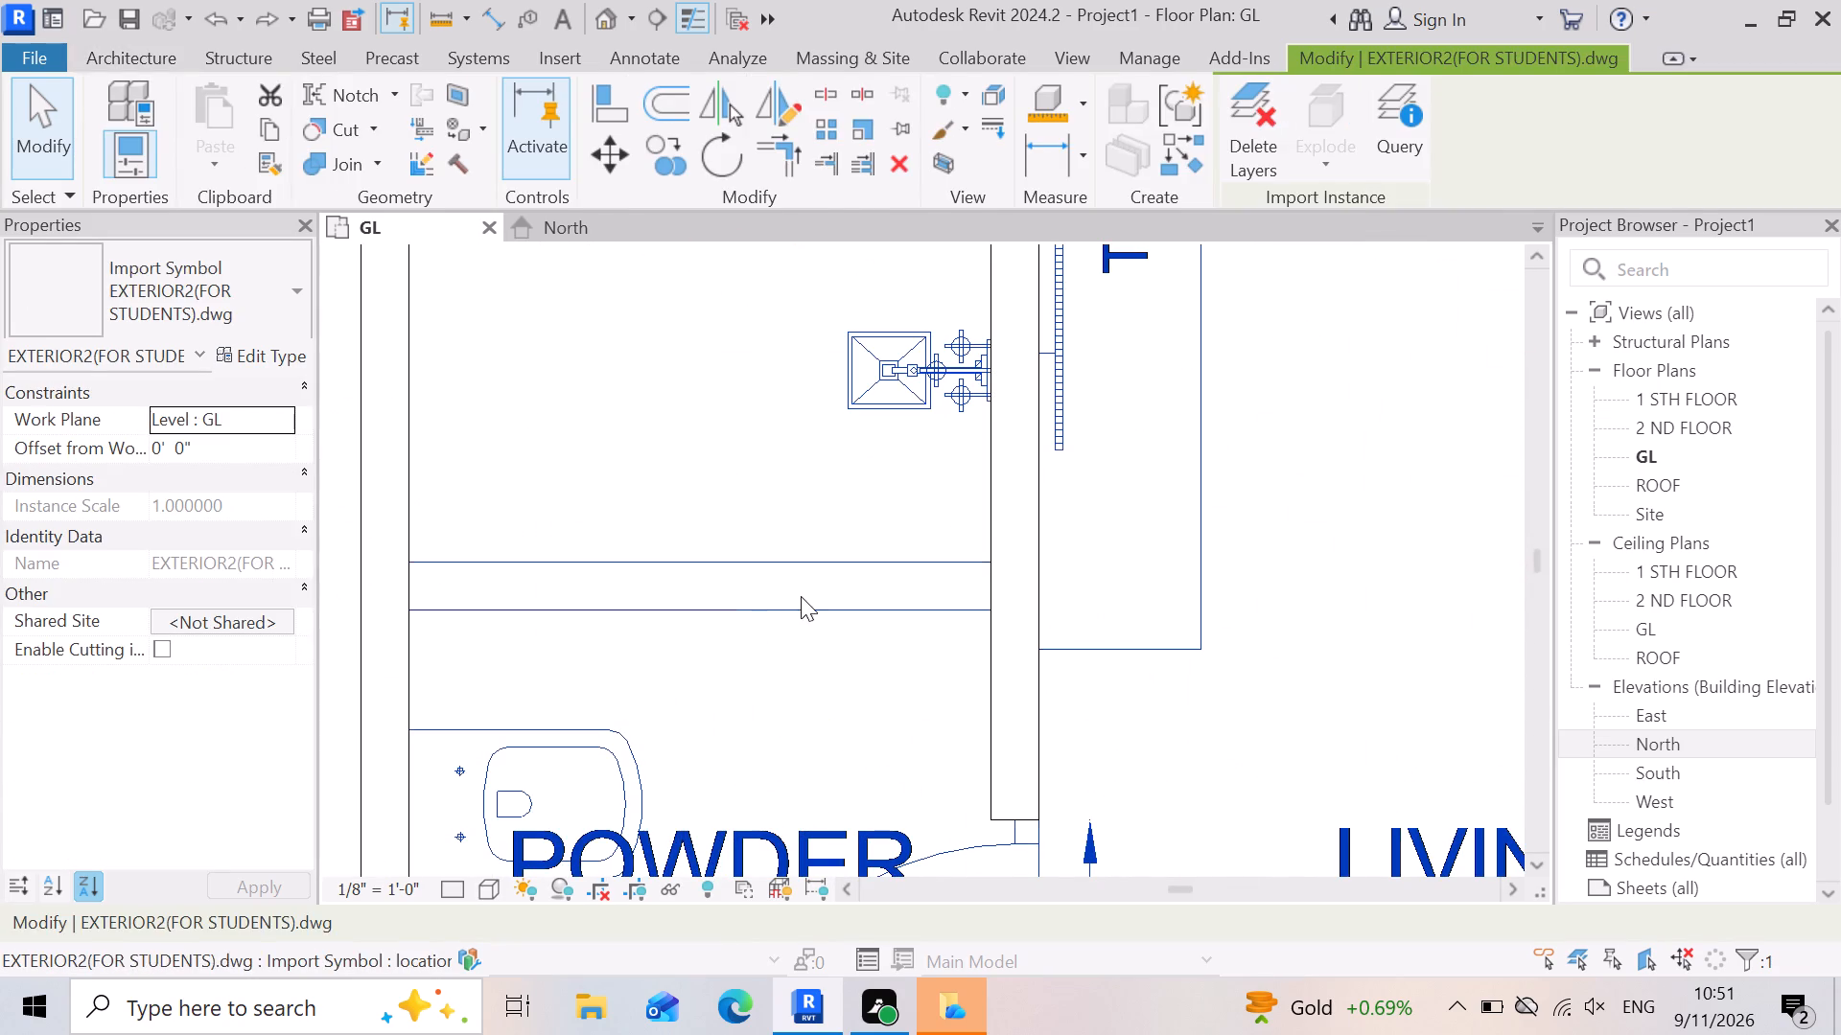
Draw a flipped 4.5" wall about 4'-6" long between toilet and powder room, from the guest bedroom partition to the living-side partition.
left_click(112, 99)
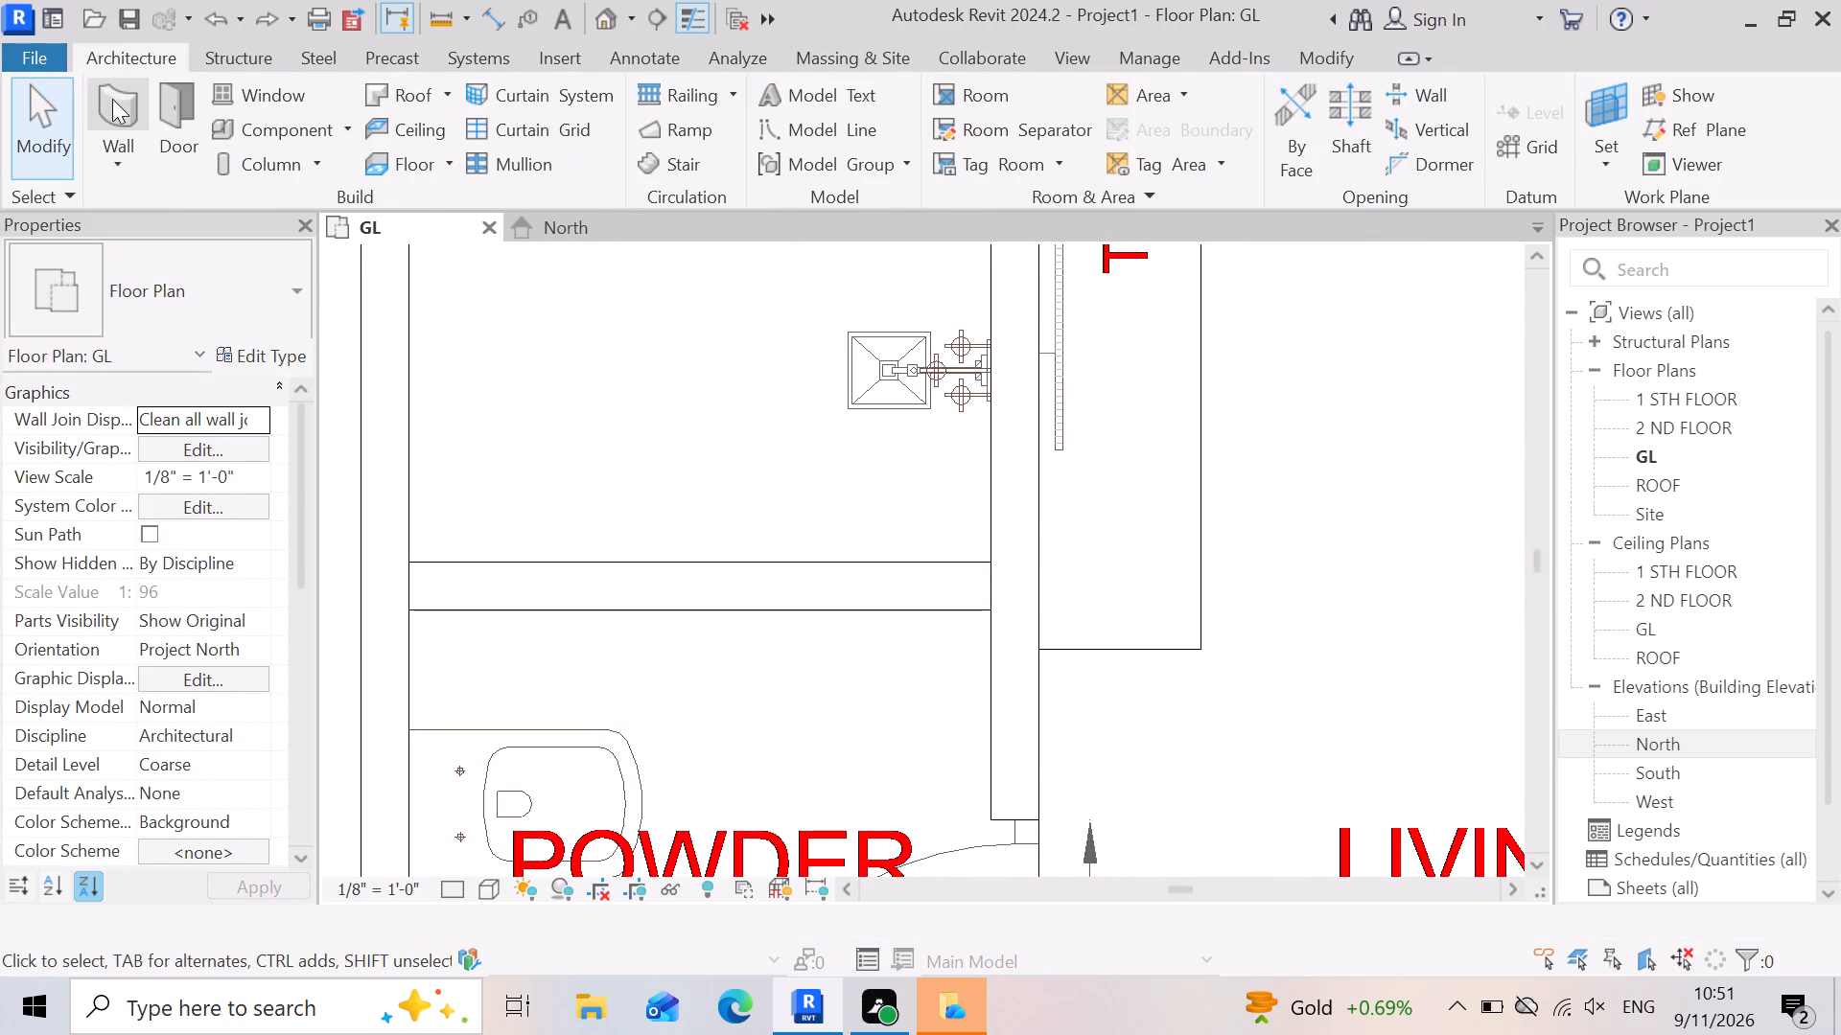
scroll(867, 686, "down", 4)
scroll(552, 645, "up", 8)
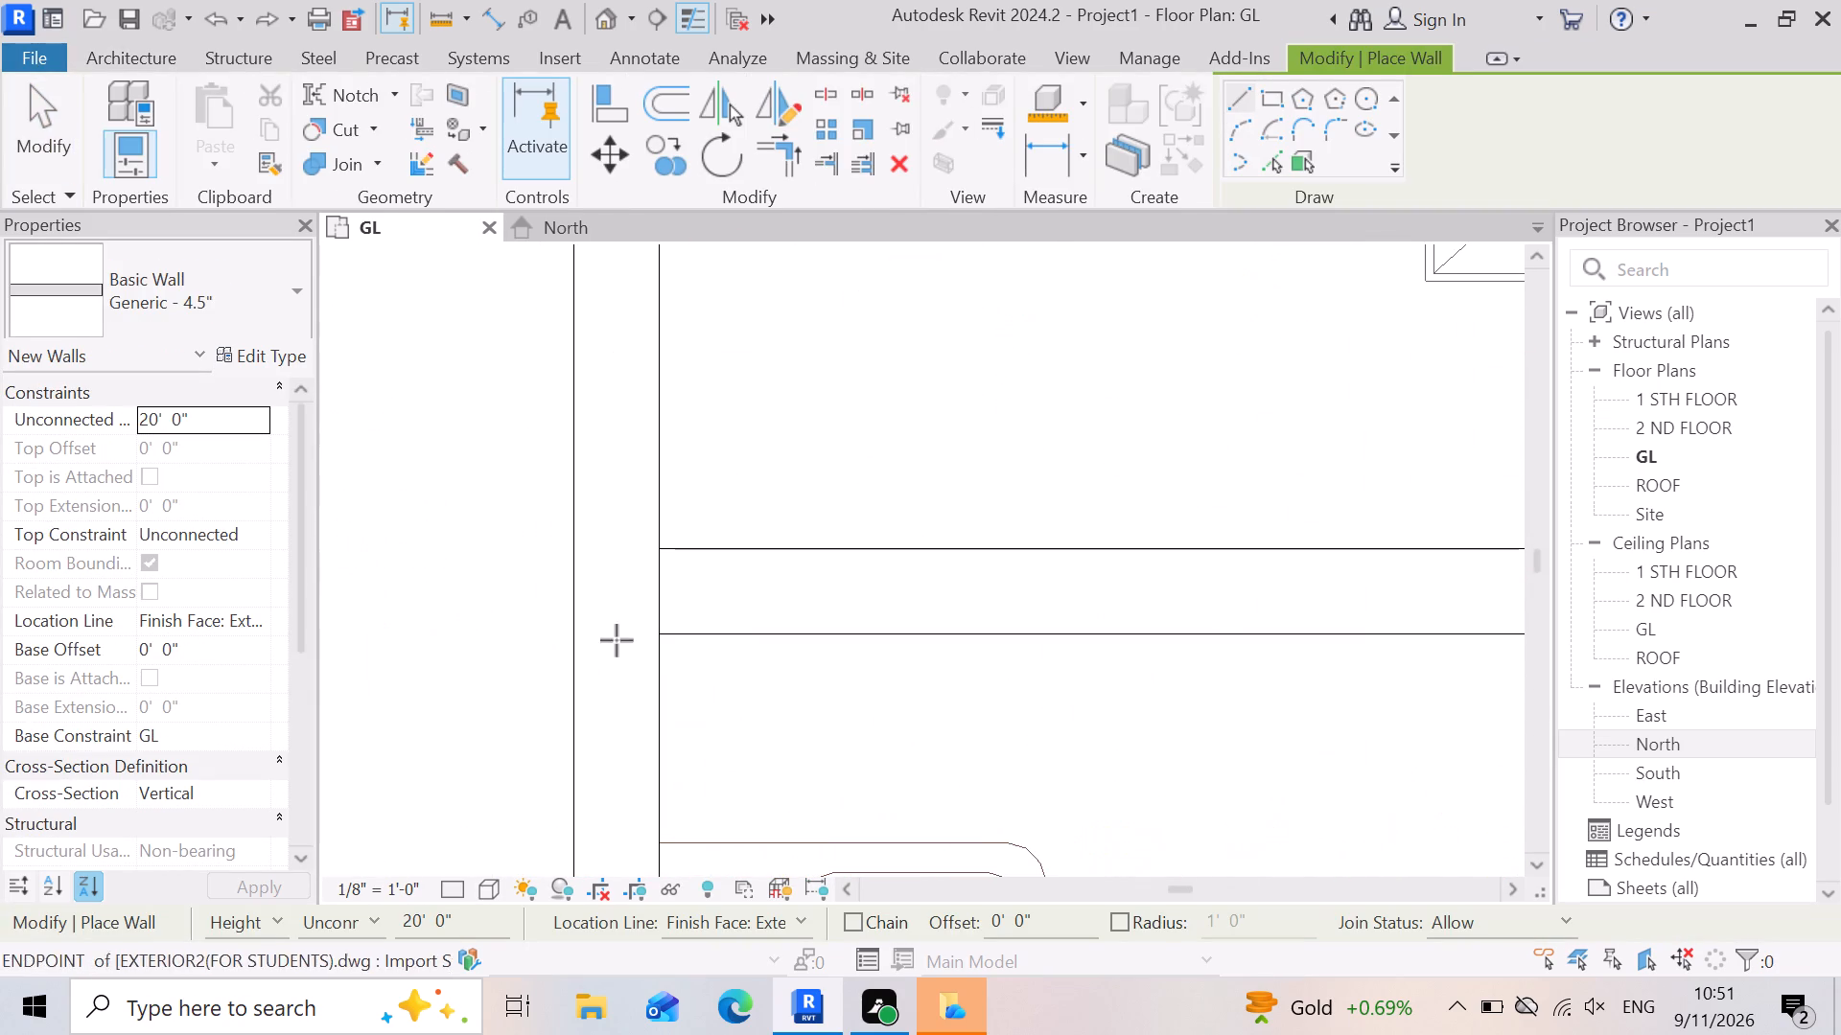
left_click(672, 638)
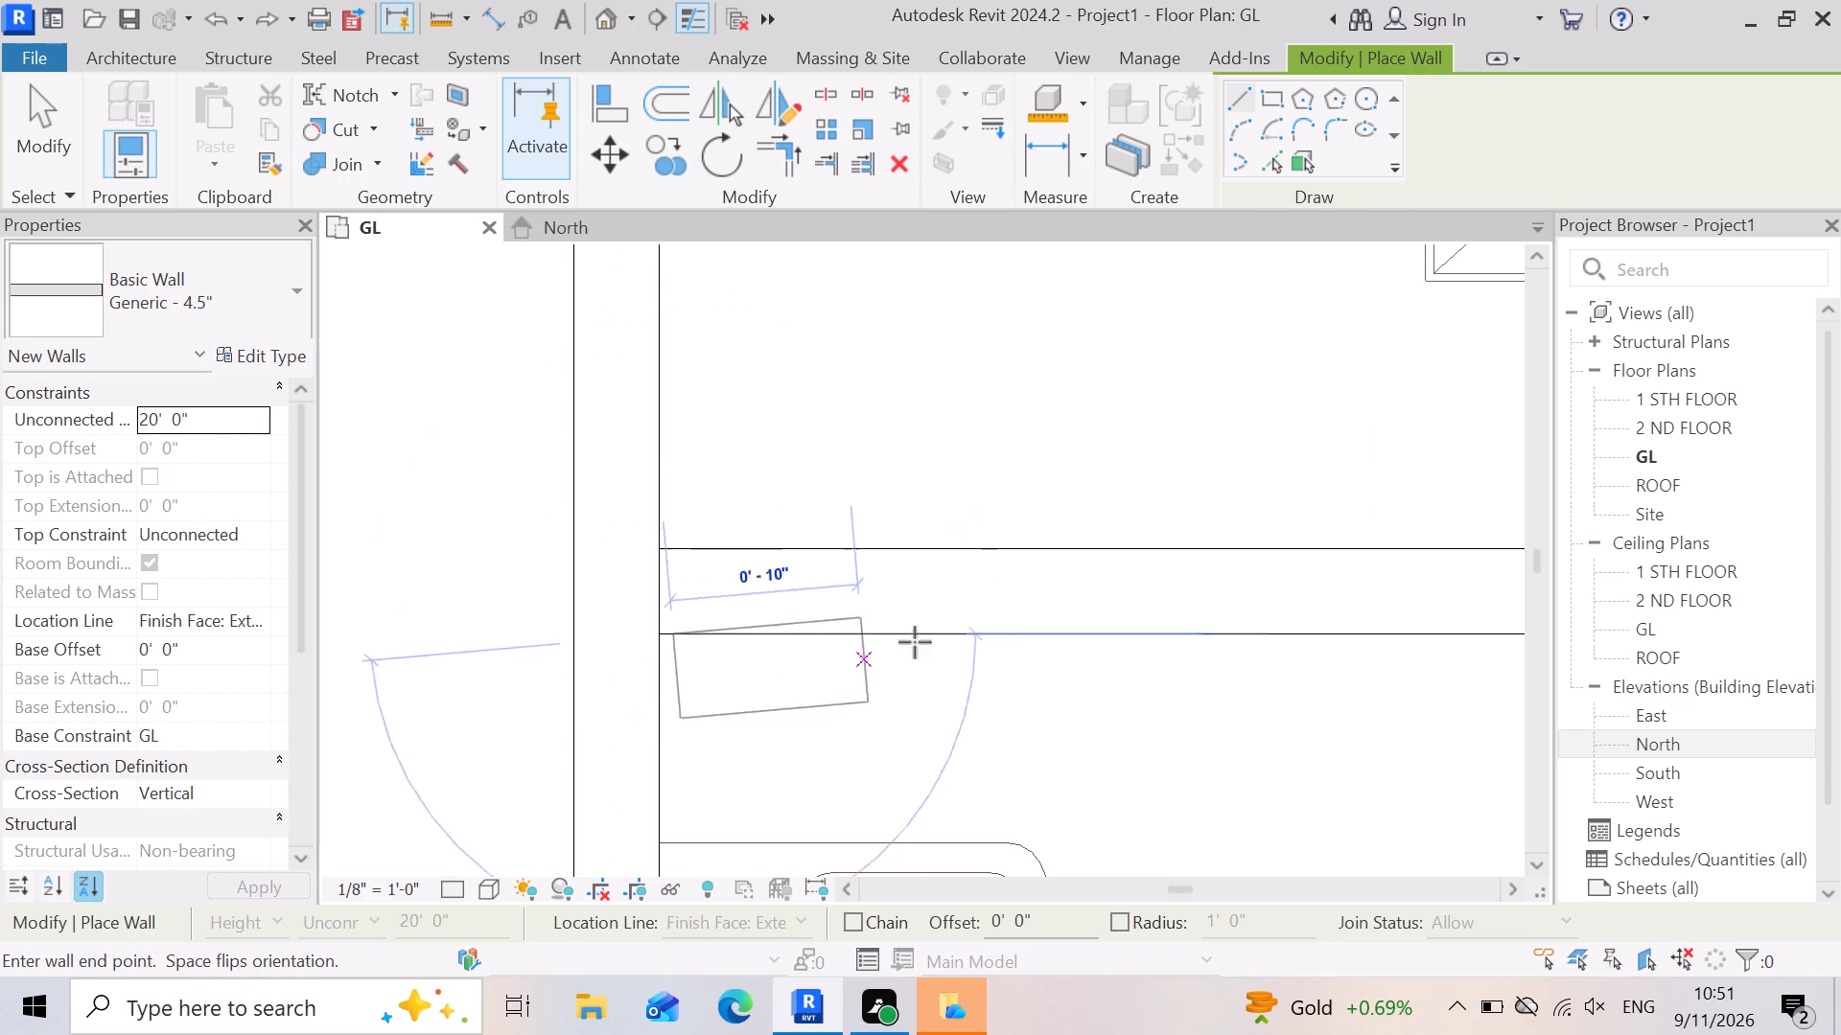
key("space")
scroll(885, 657, "down", 4)
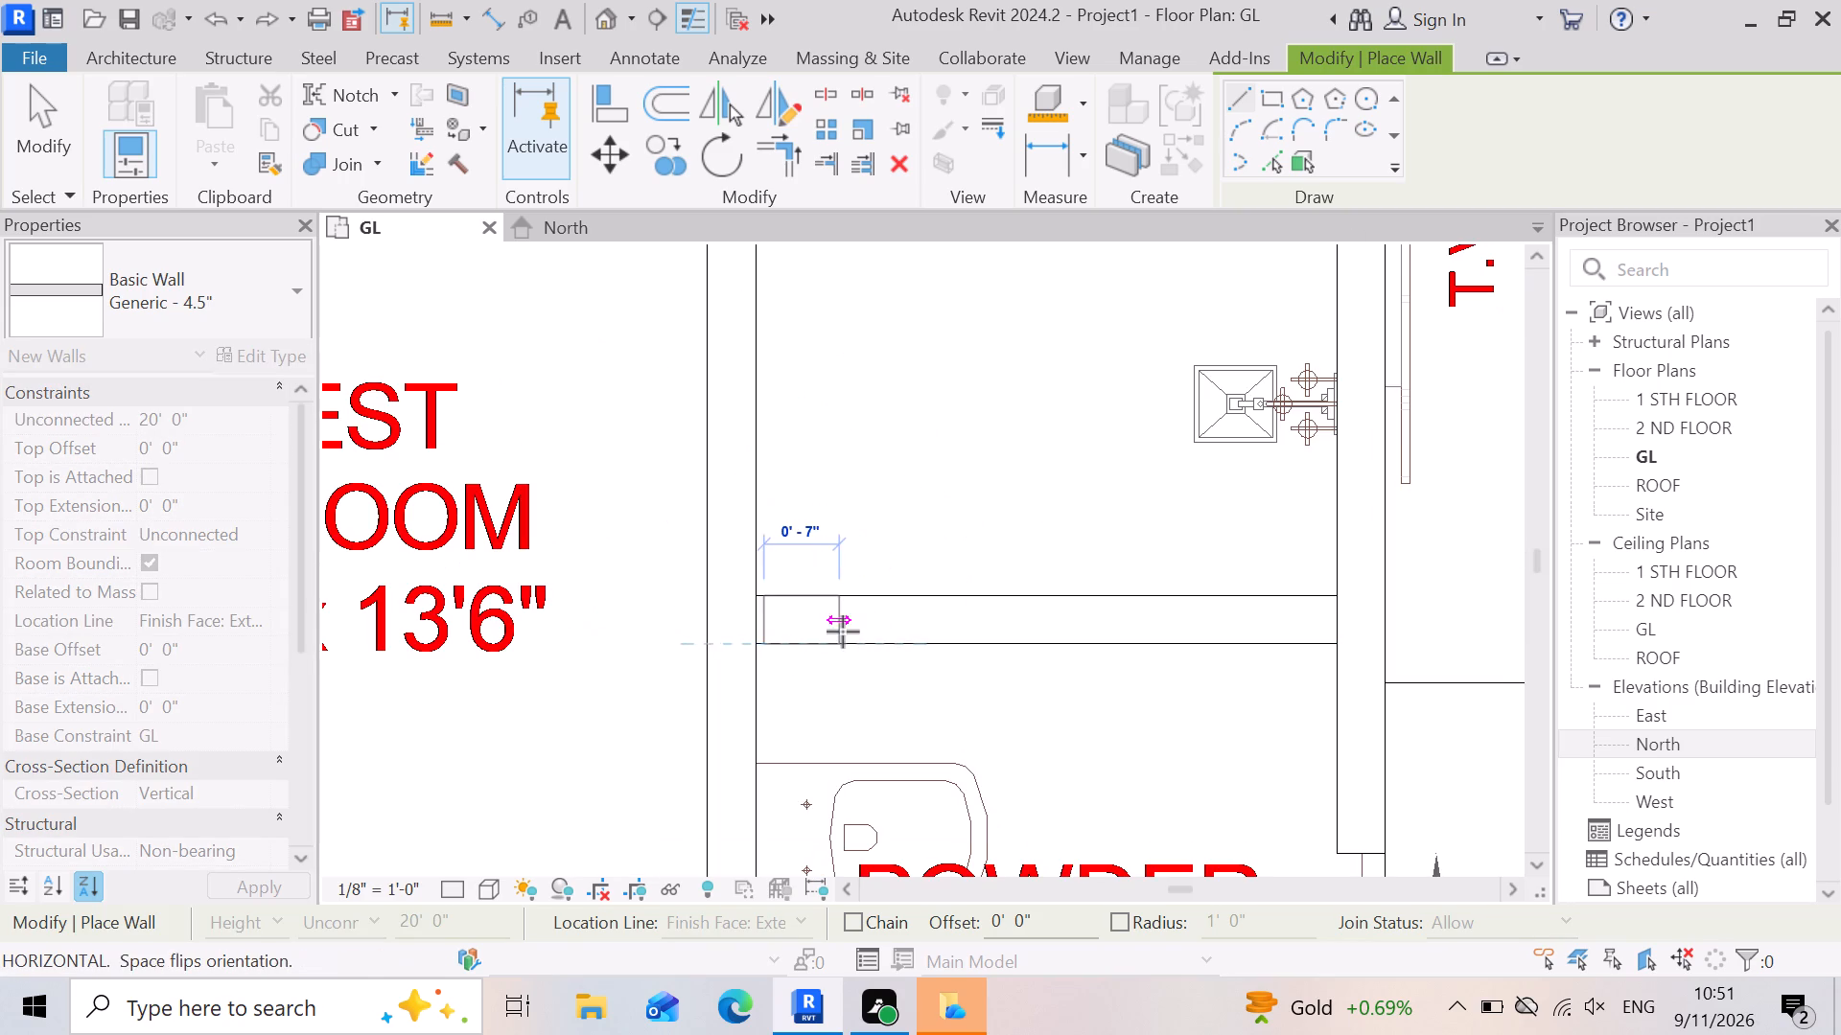
key("Escape")
scroll(716, 560, "up", 4)
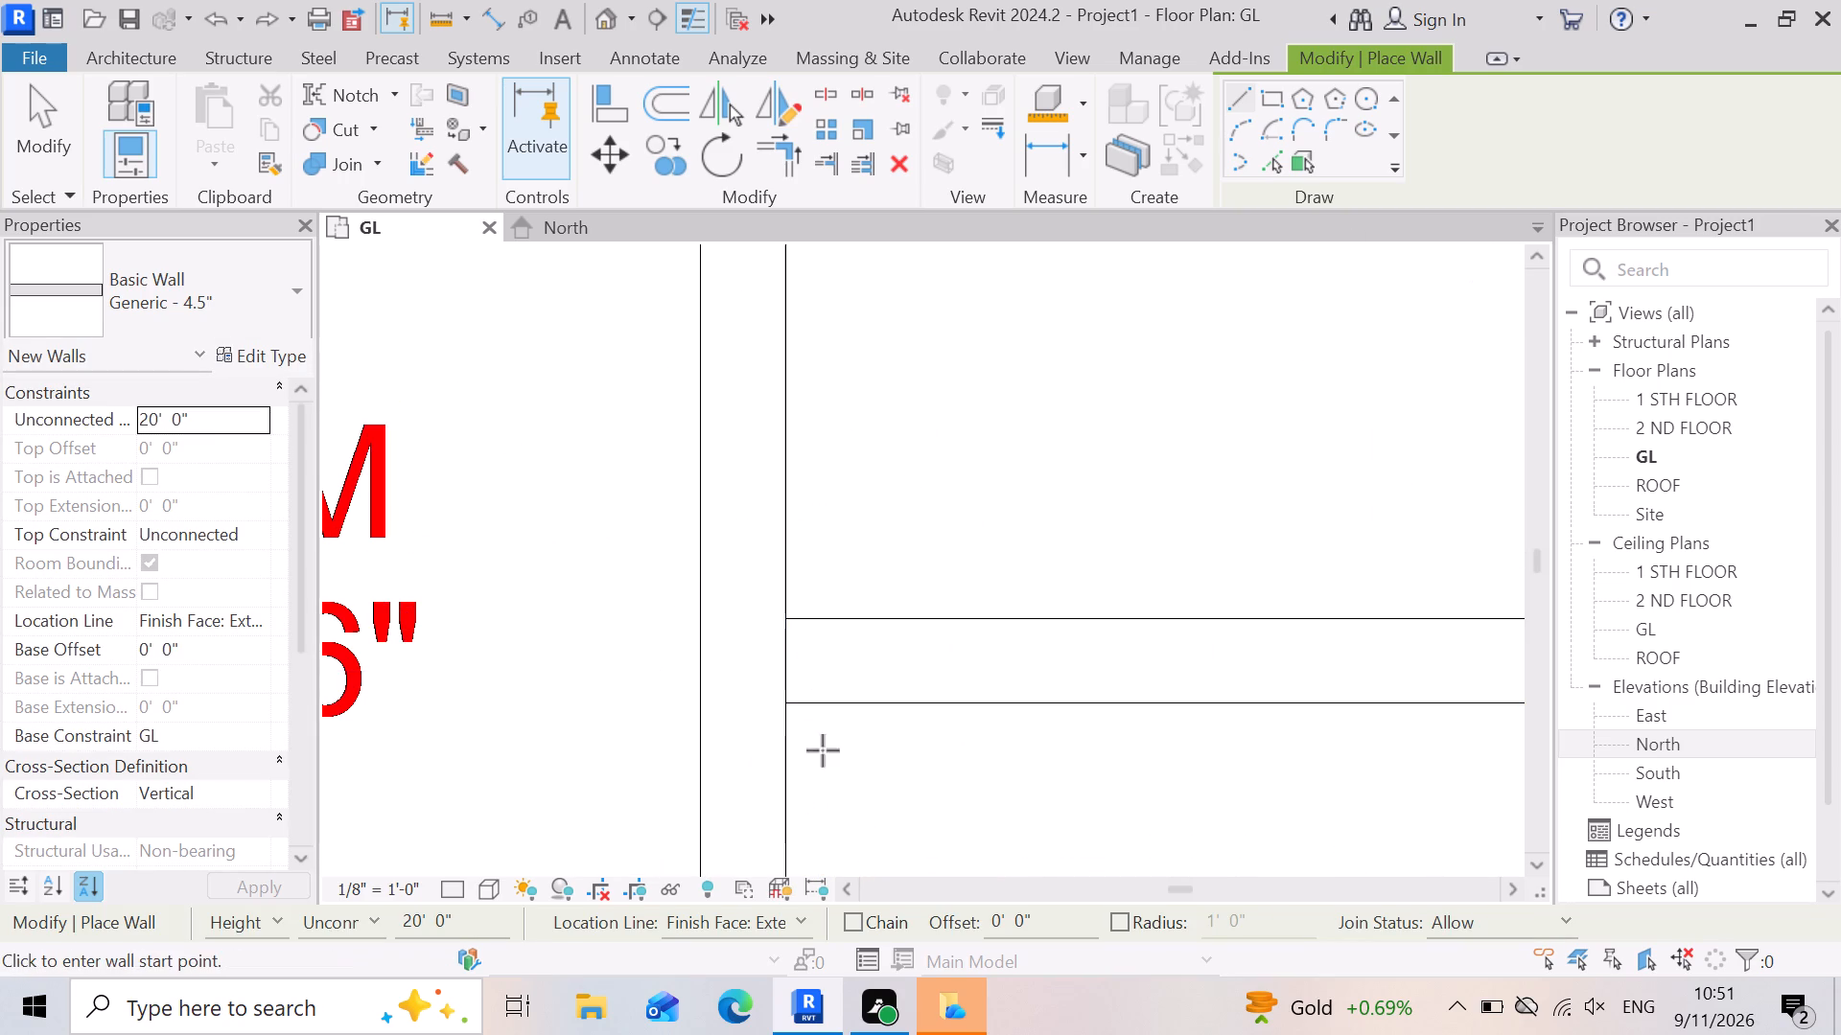
left_click(773, 703)
key("Escape")
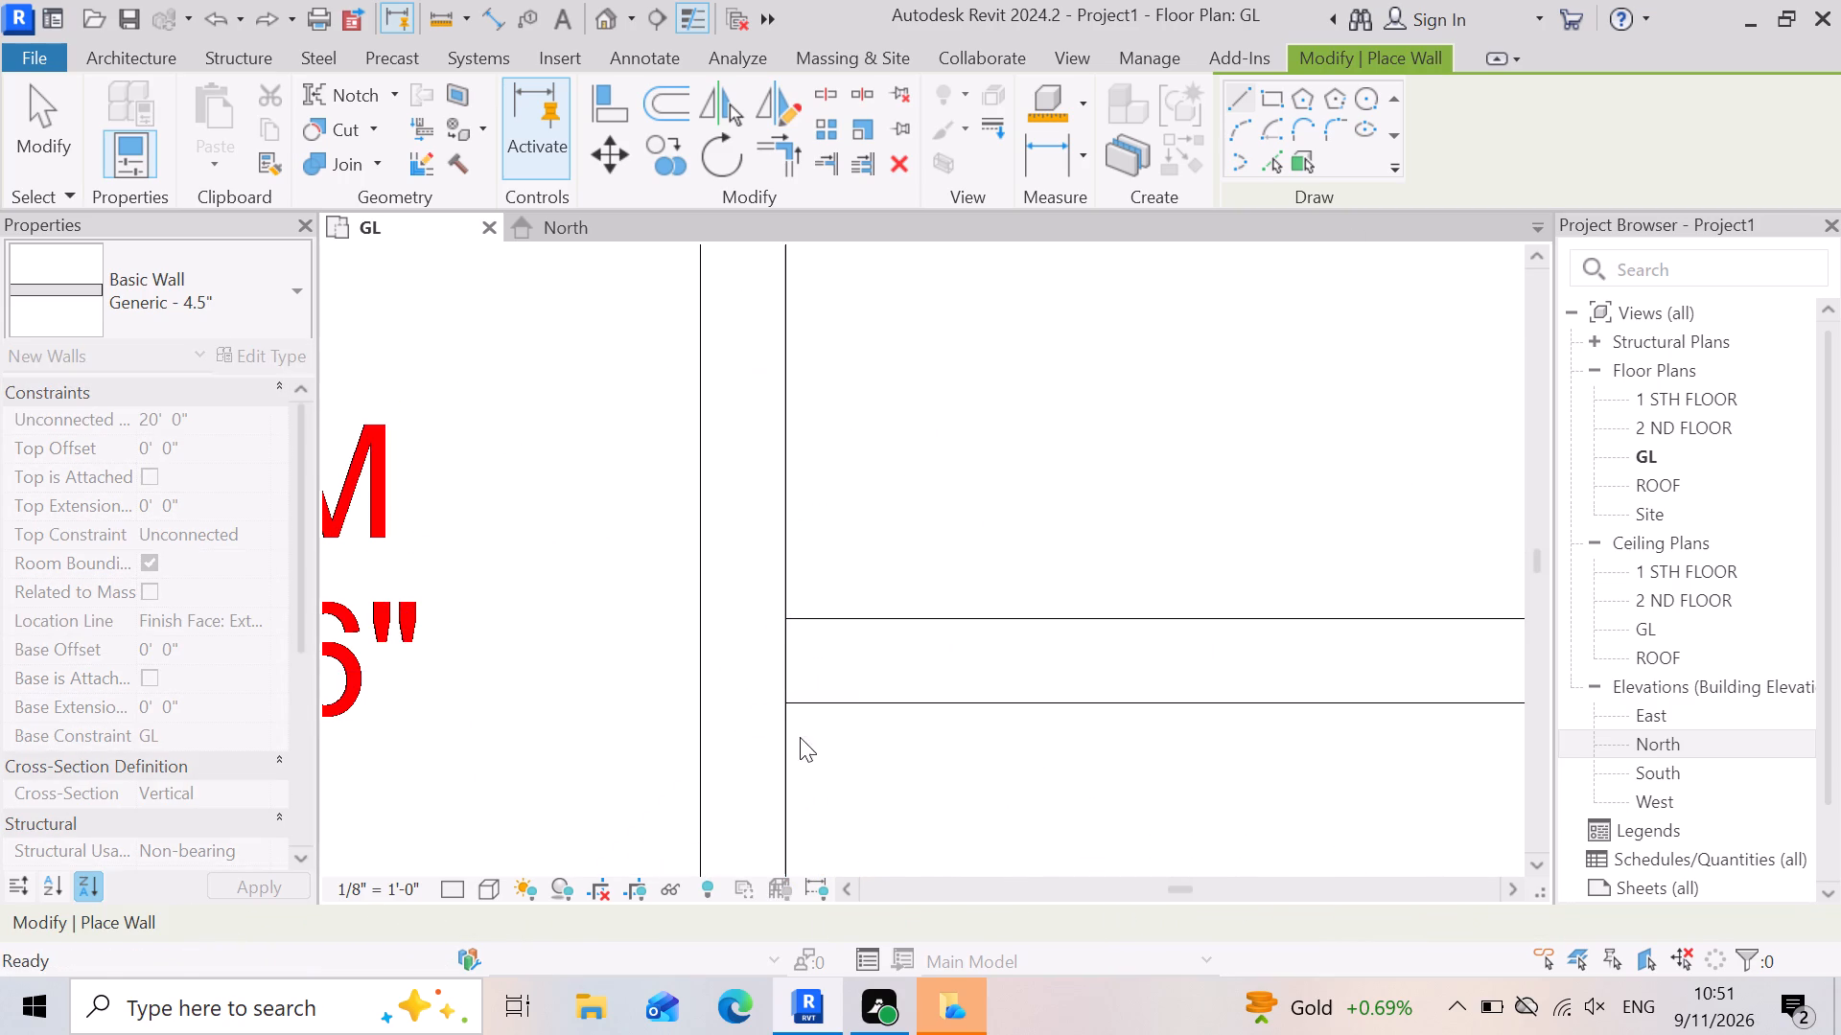
left_click(781, 706)
scroll(781, 705, "down", 8)
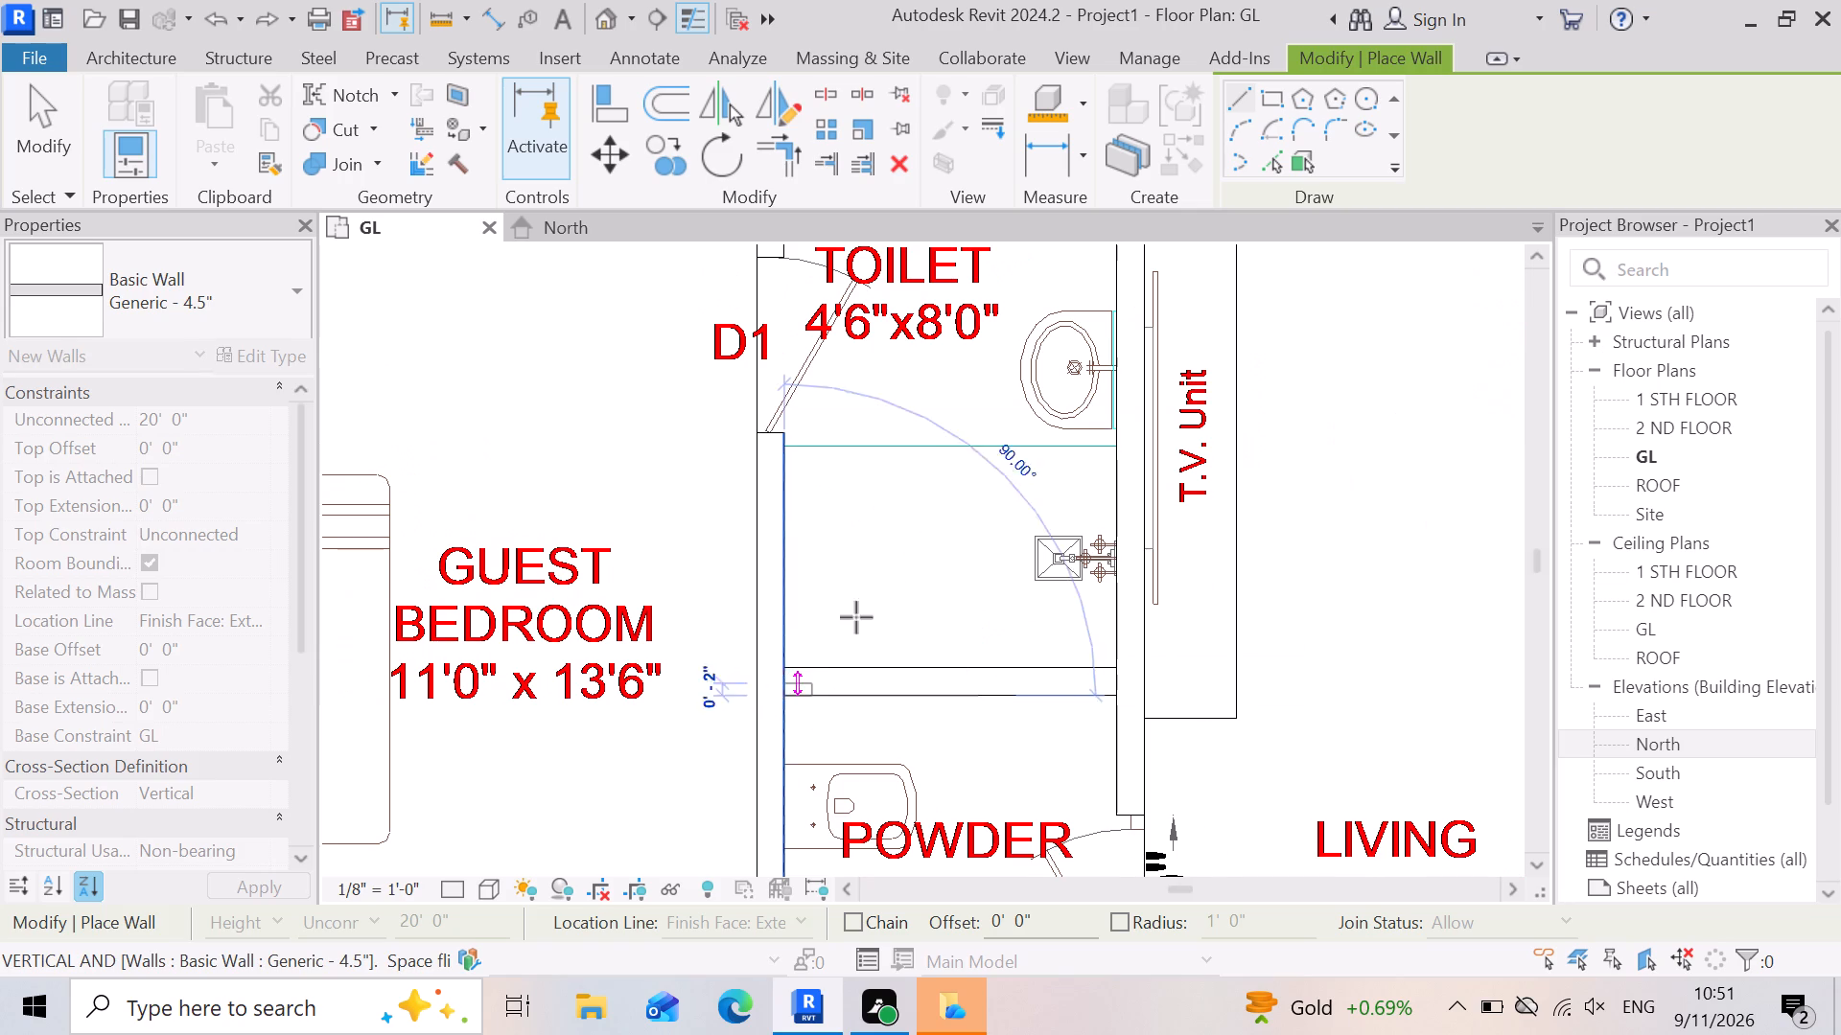
key("space")
scroll(1140, 680, "up", 7)
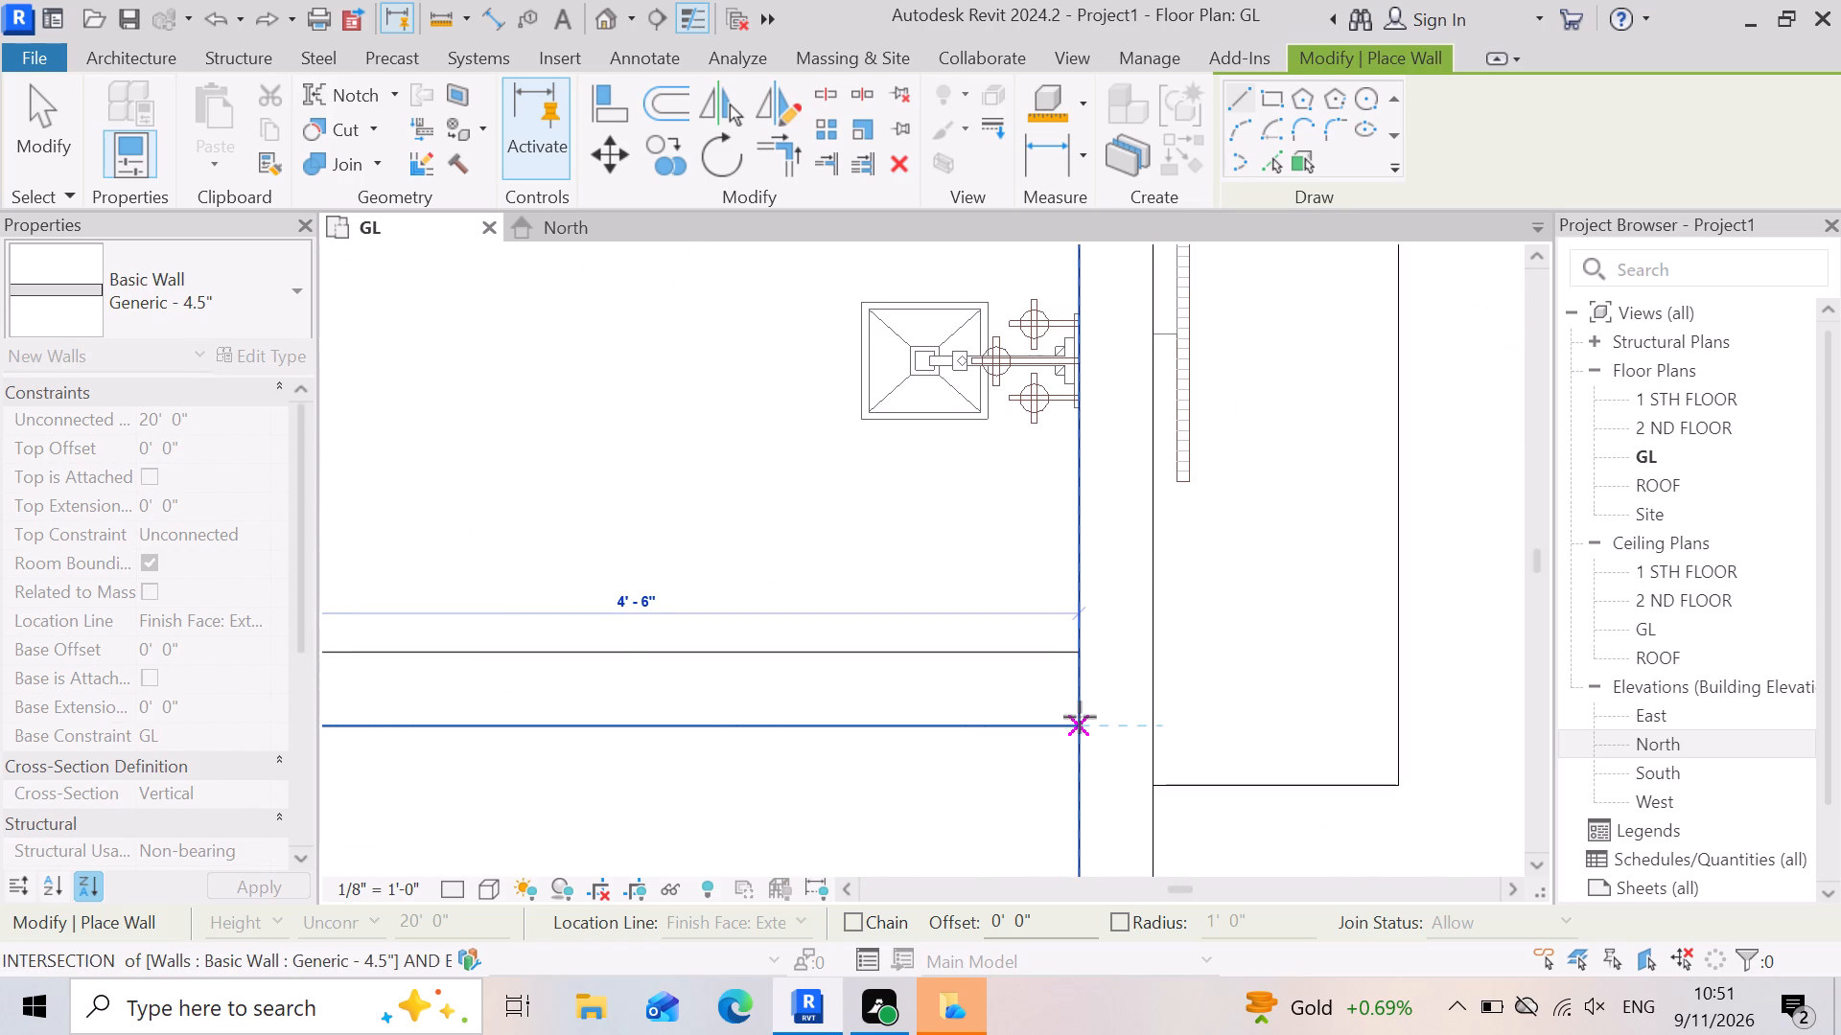
left_click(1080, 717)
Examine the toilet and powder room, door D, stair, puja, portico entrance and living areas for walls still to model.
scroll(1089, 700, "down", 8)
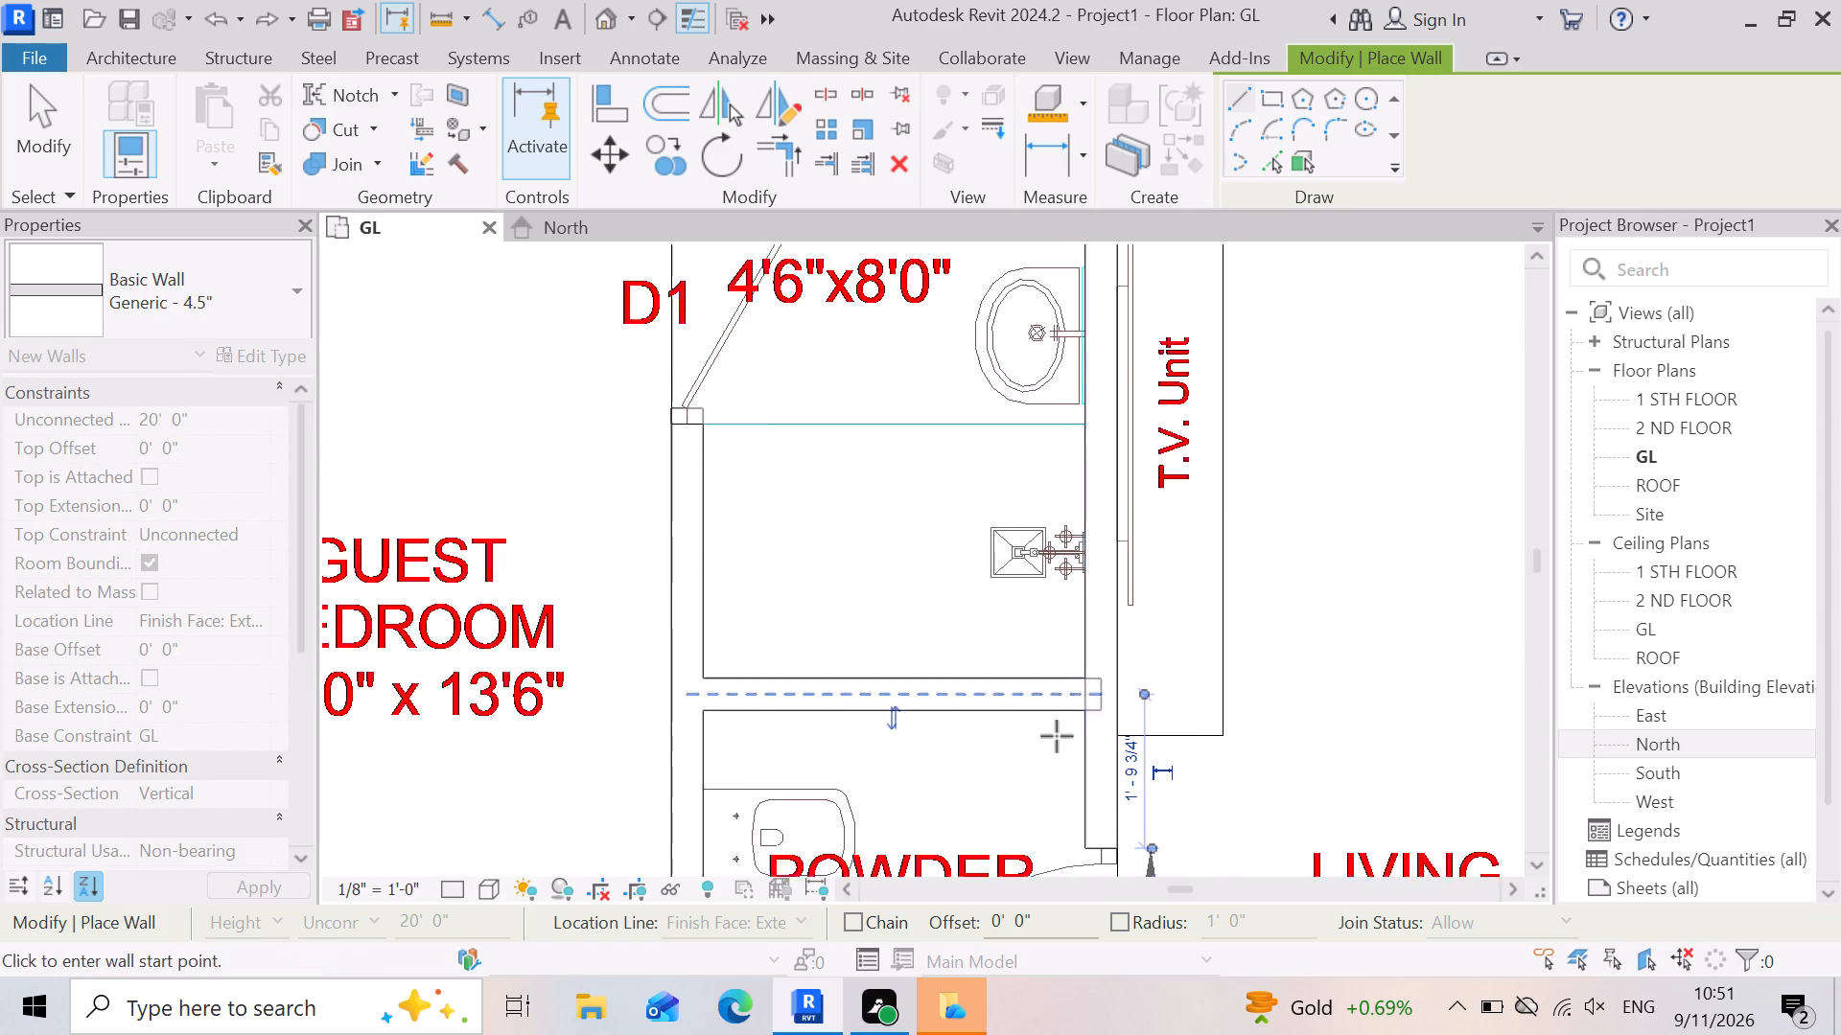
scroll(1057, 736, "down", 9)
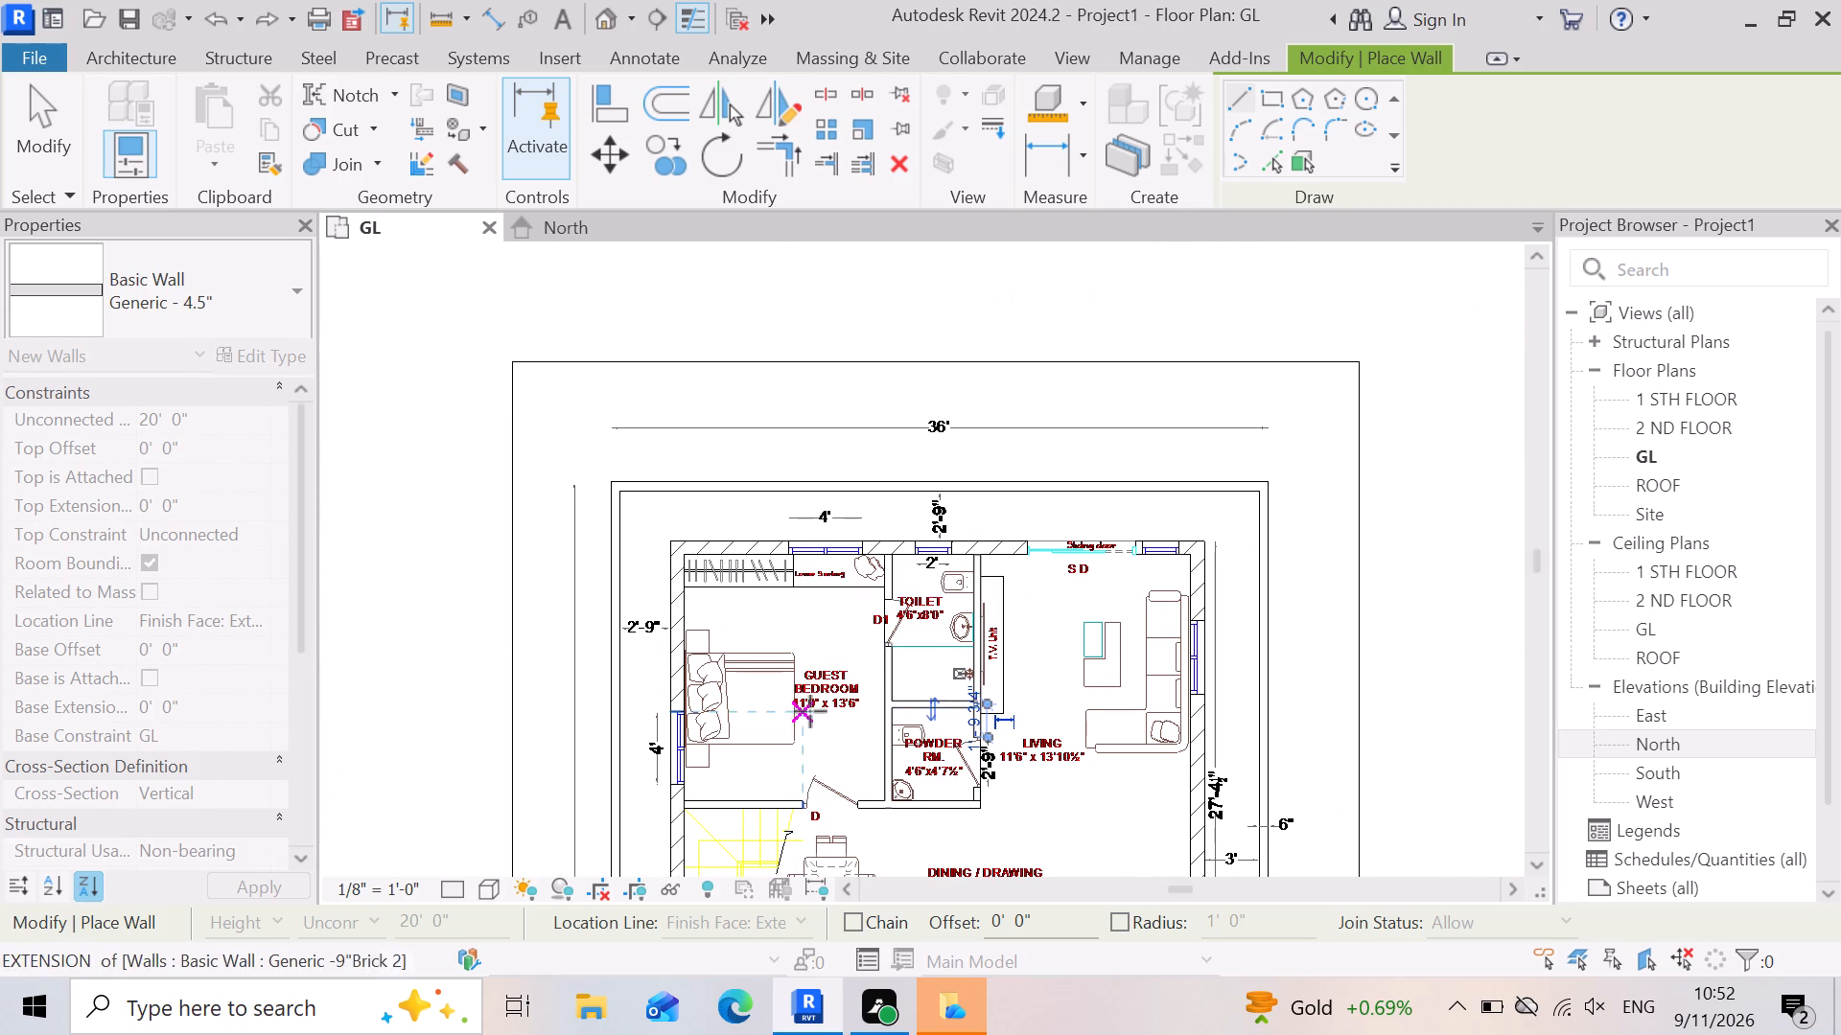
scroll(651, 633, "down", 2)
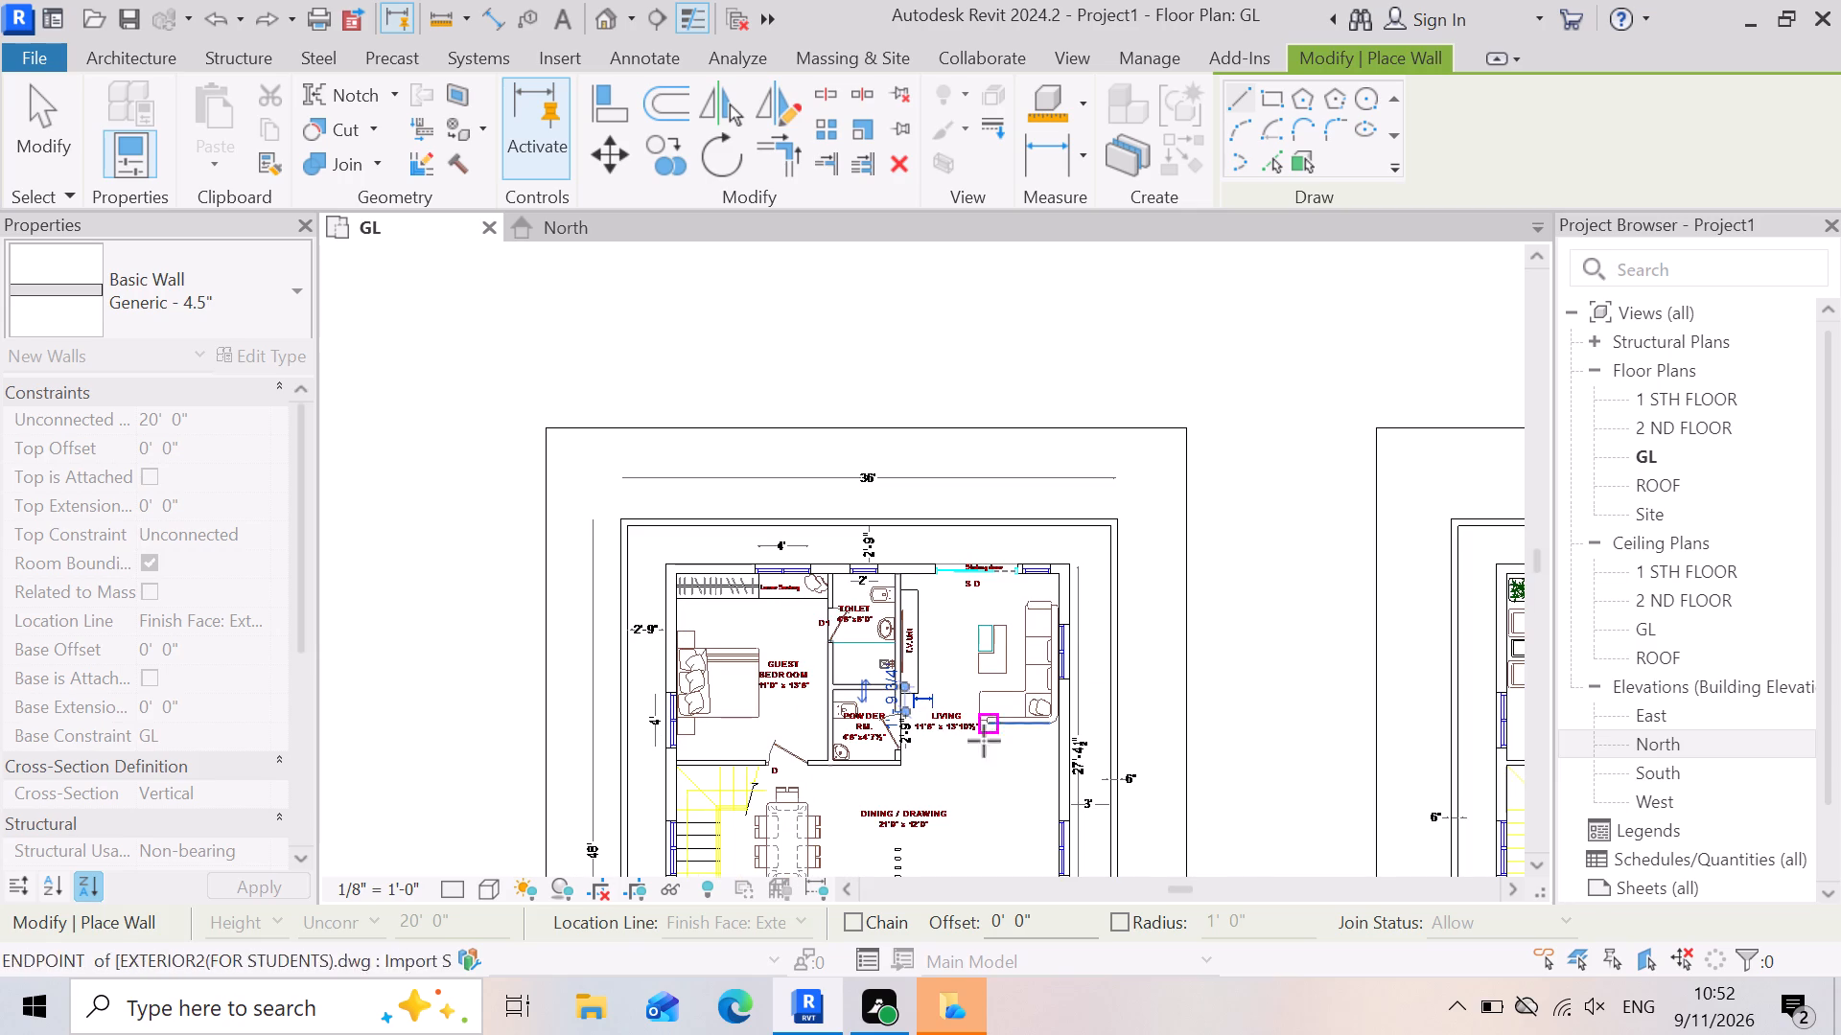
scroll(837, 800, "up", 11)
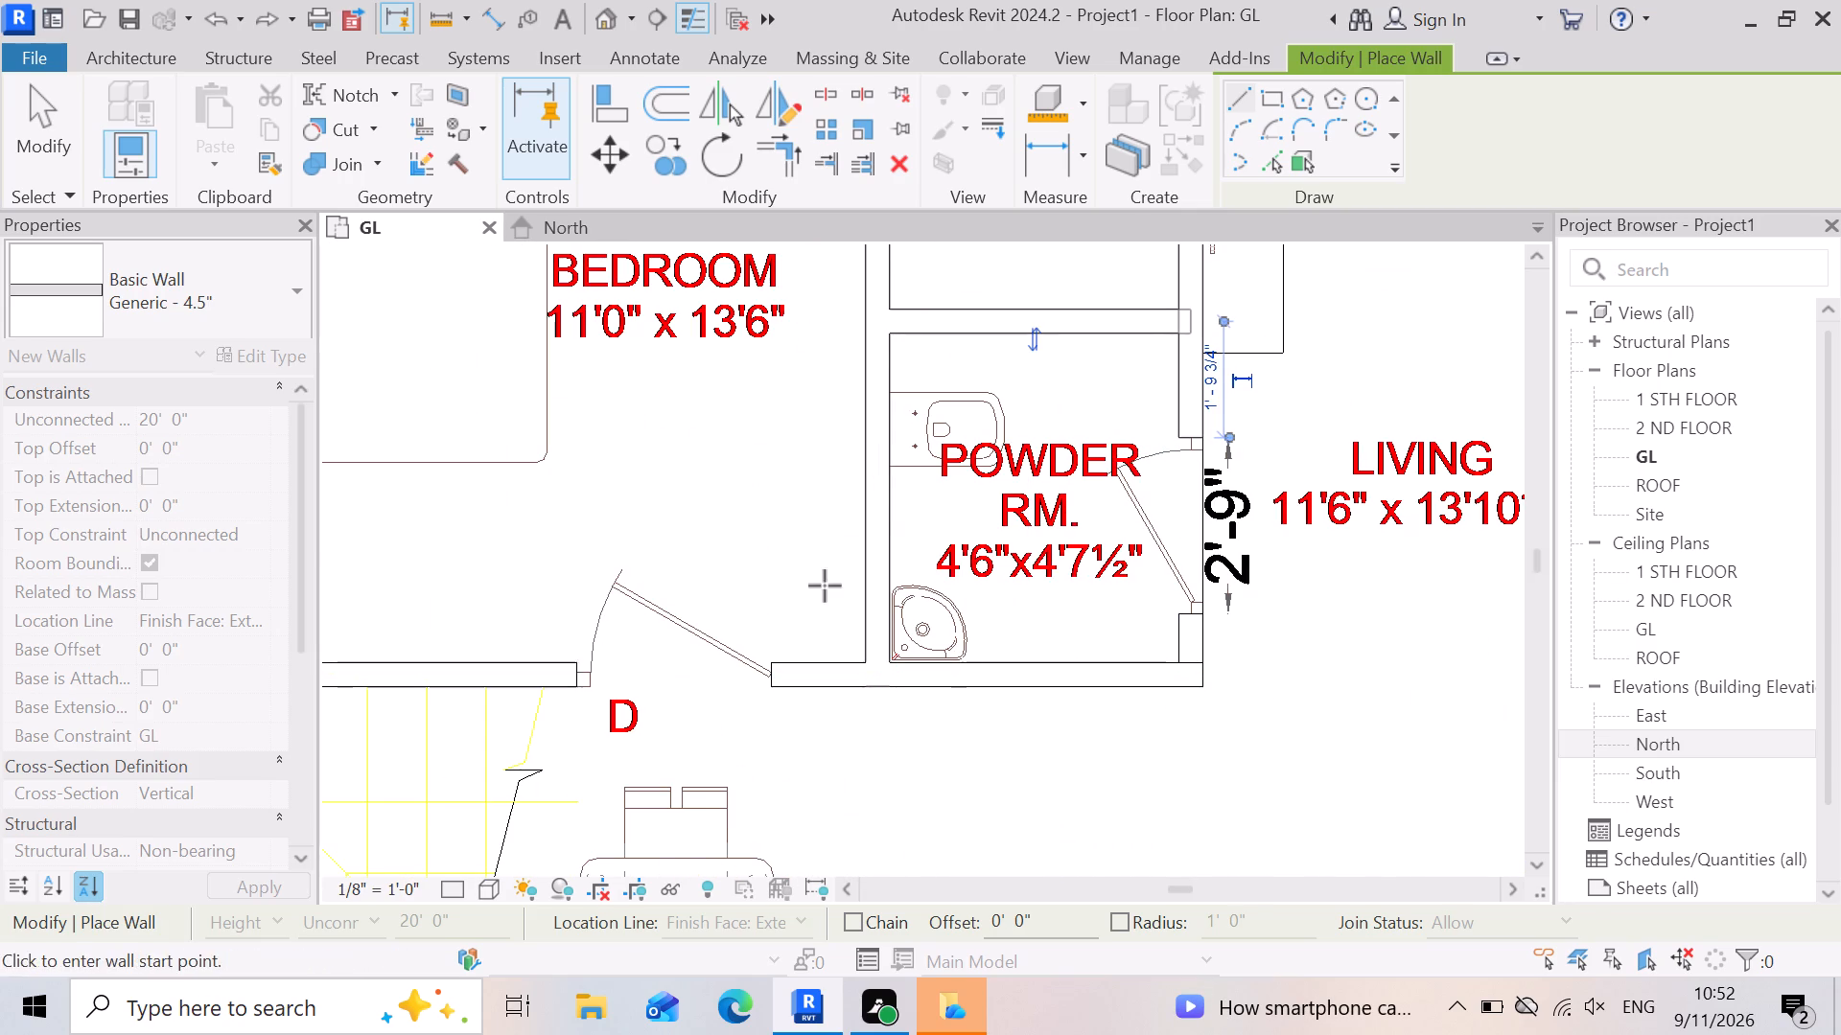
scroll(825, 586, "down", 9)
scroll(932, 677, "down", 4)
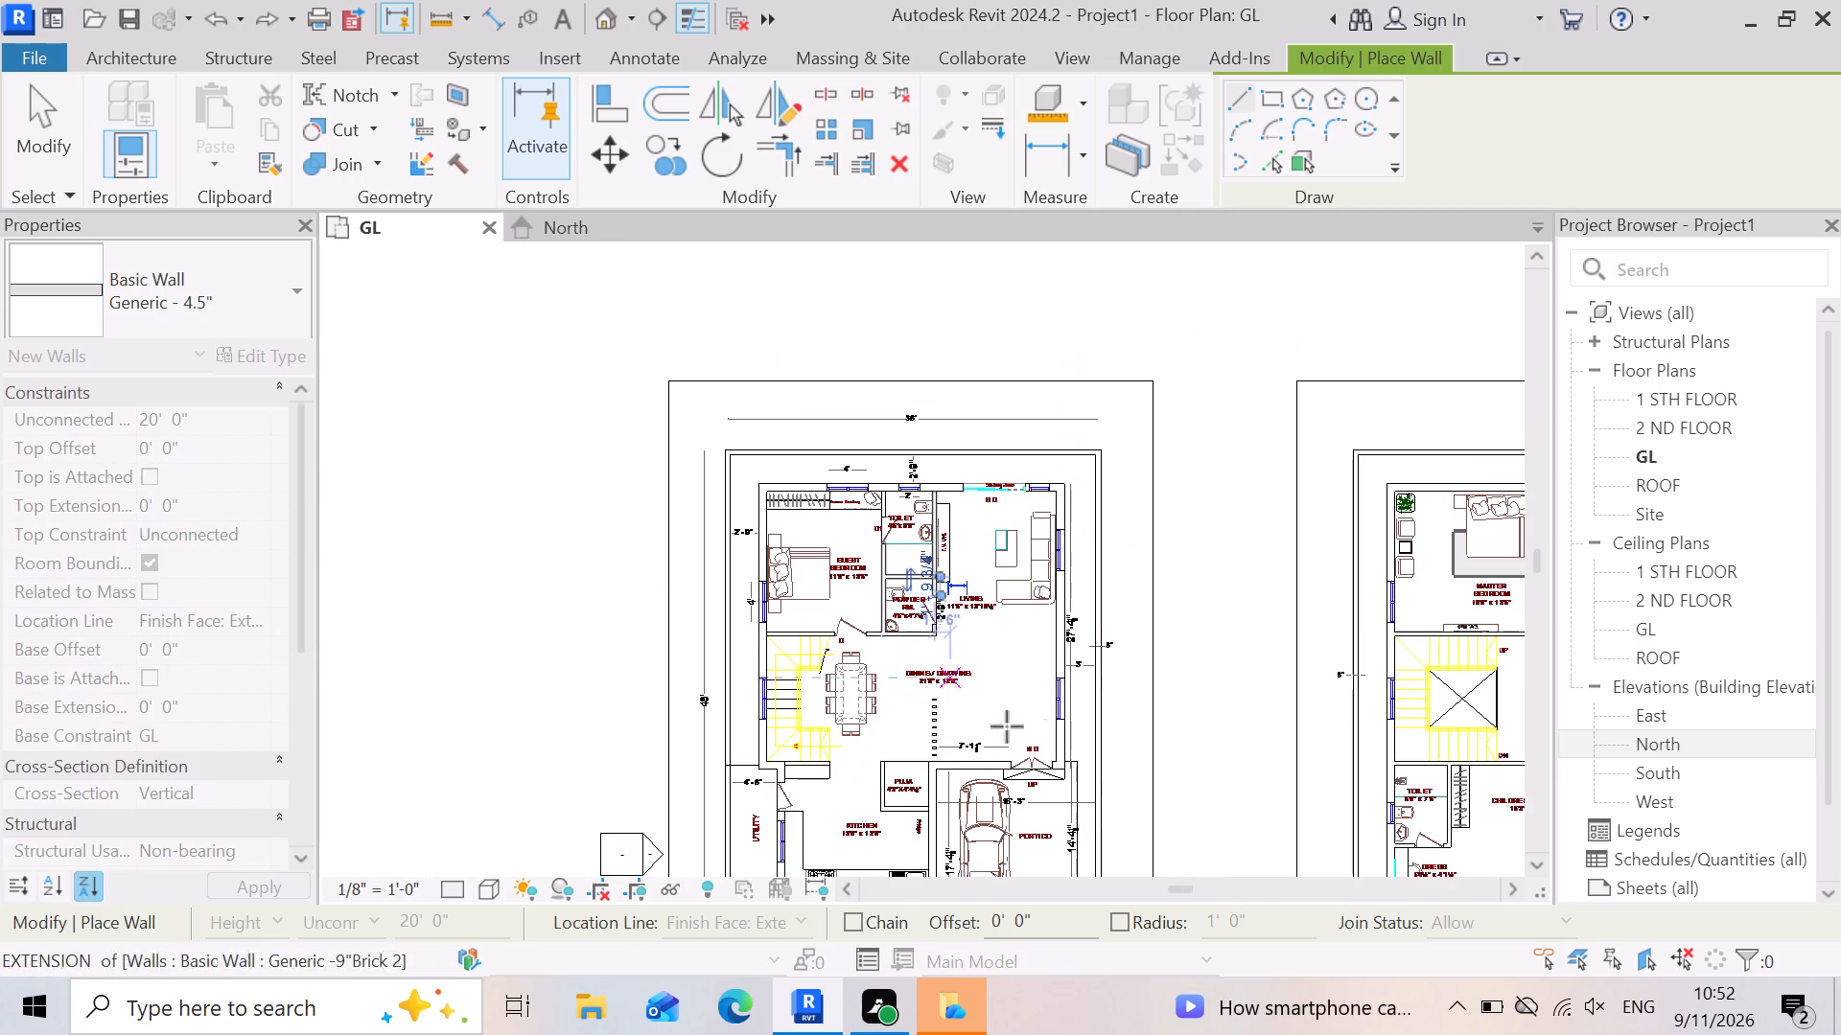
scroll(1027, 824, "up", 14)
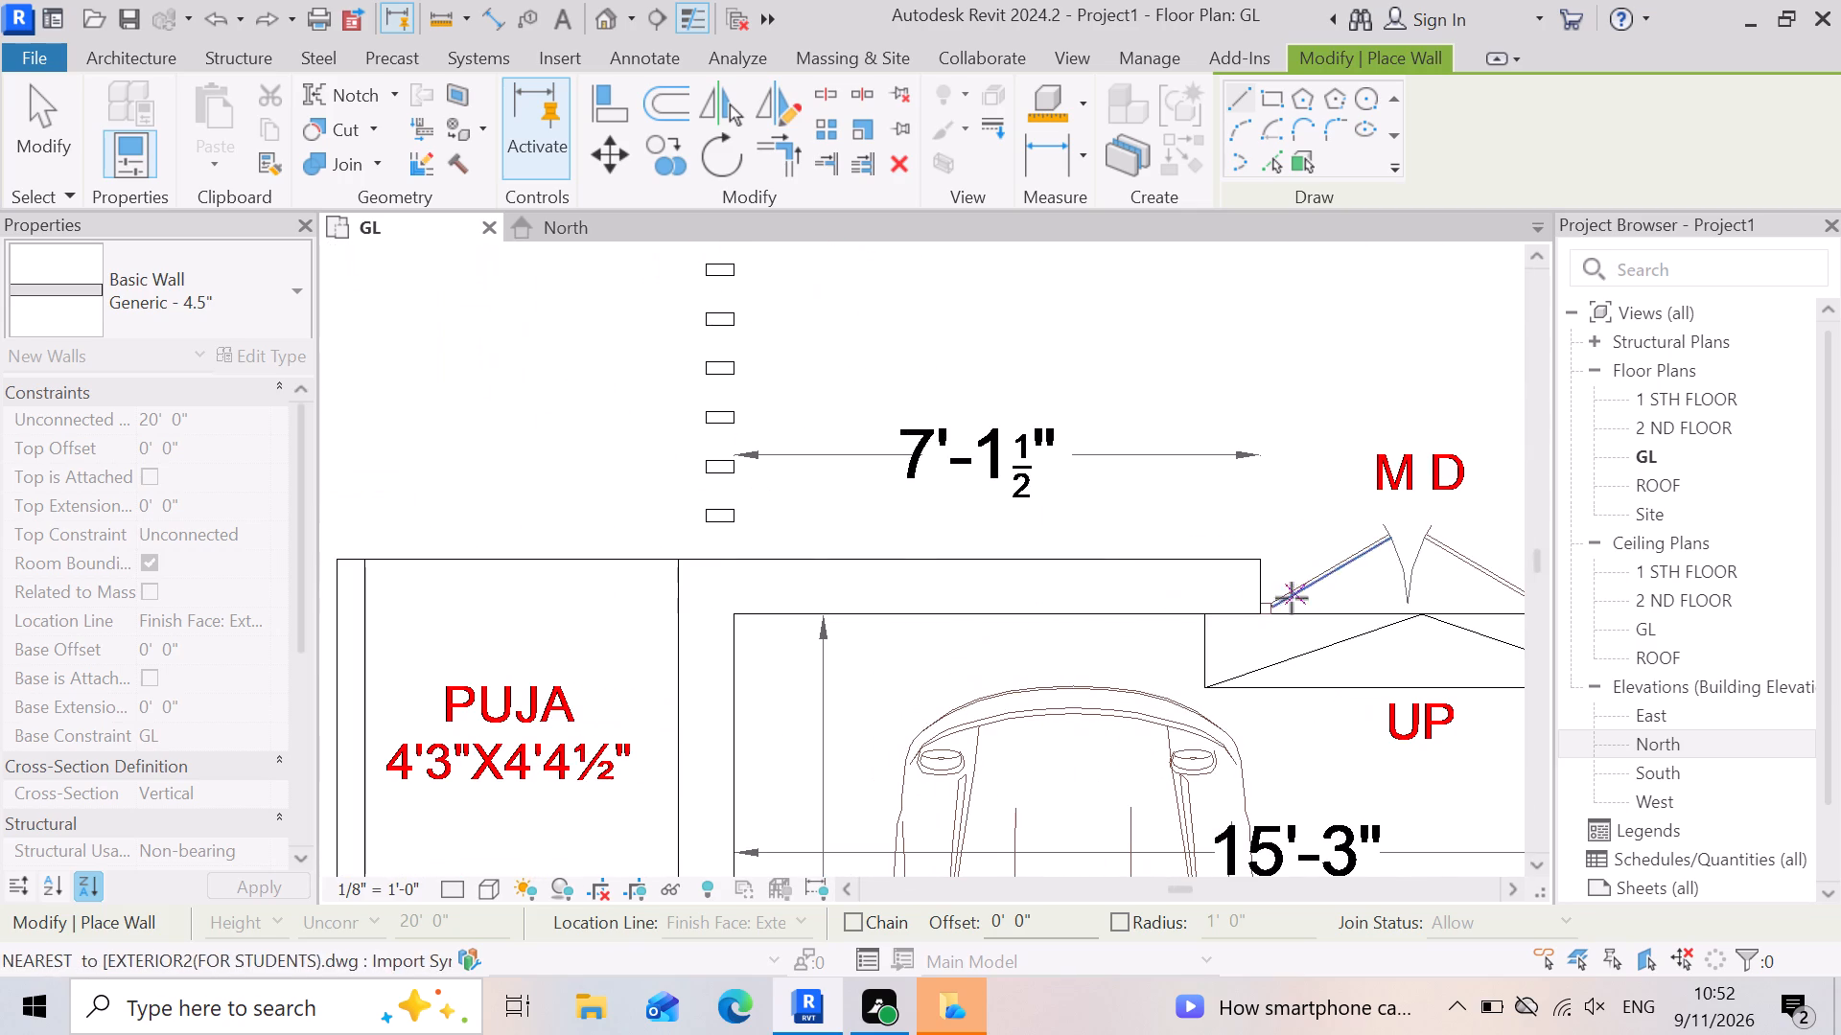
scroll(862, 615, "down", 7)
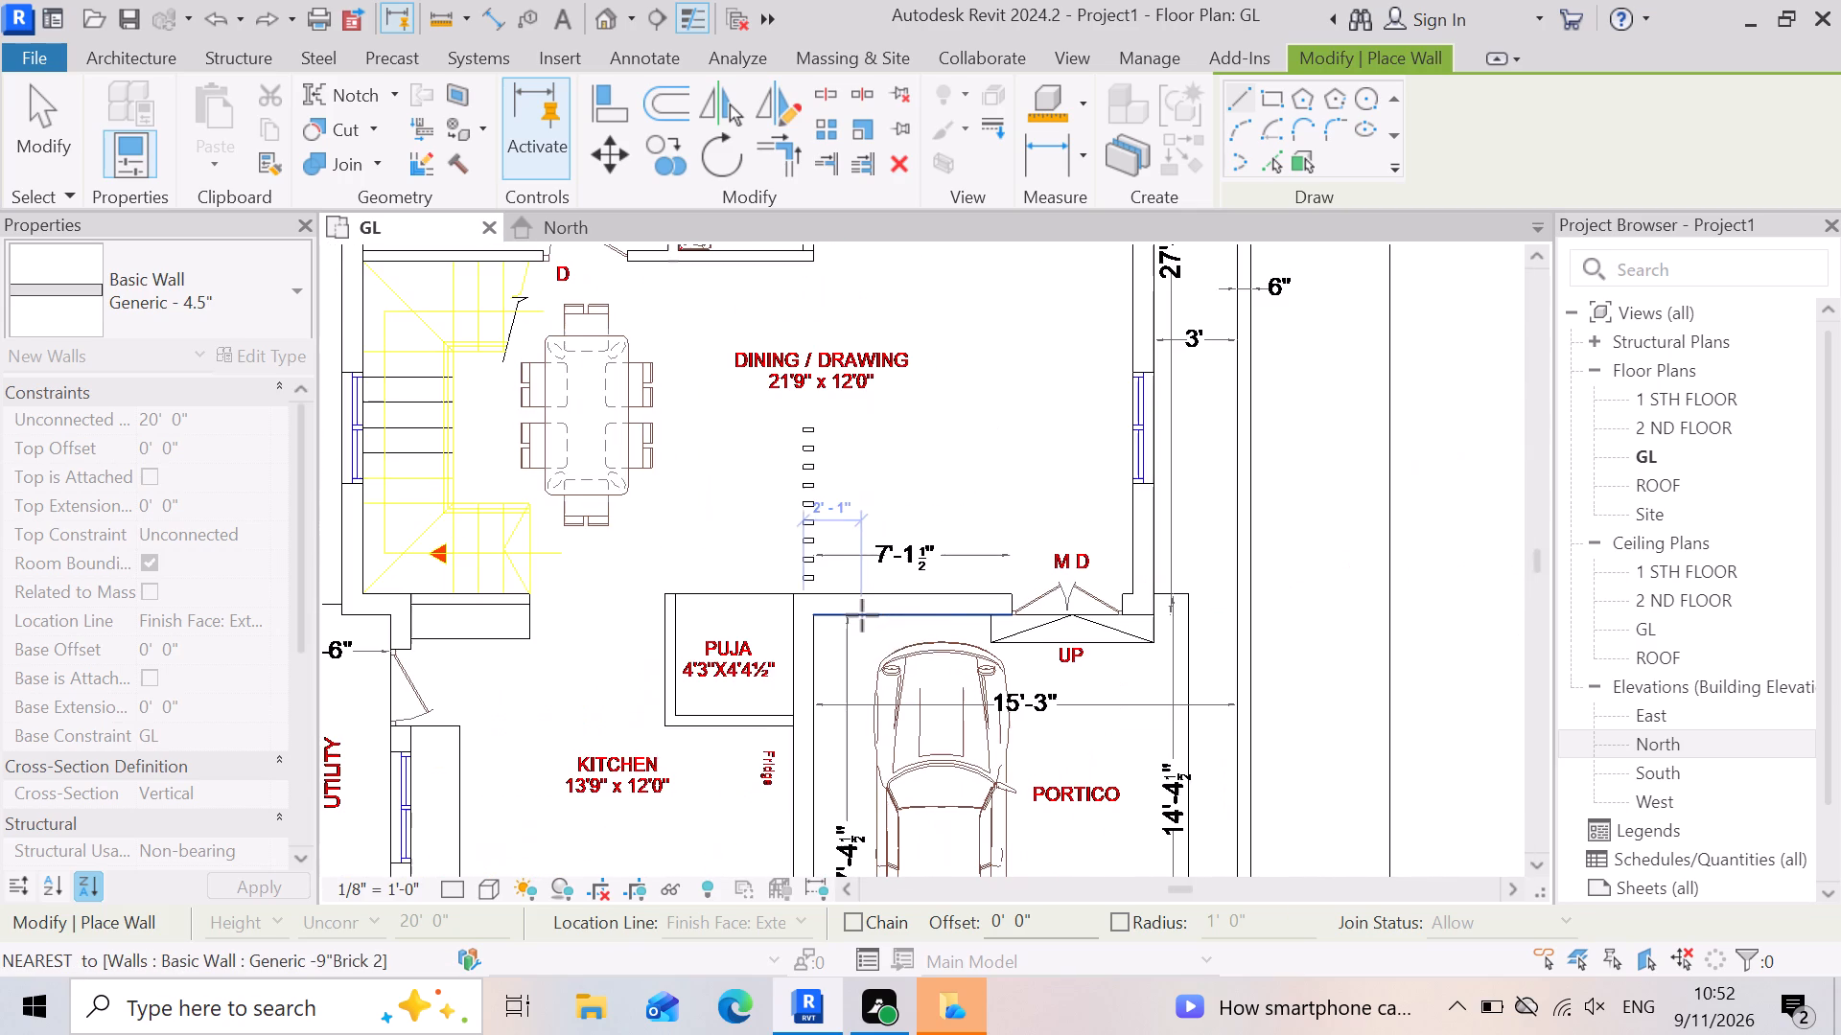
scroll(1063, 744, "down", 7)
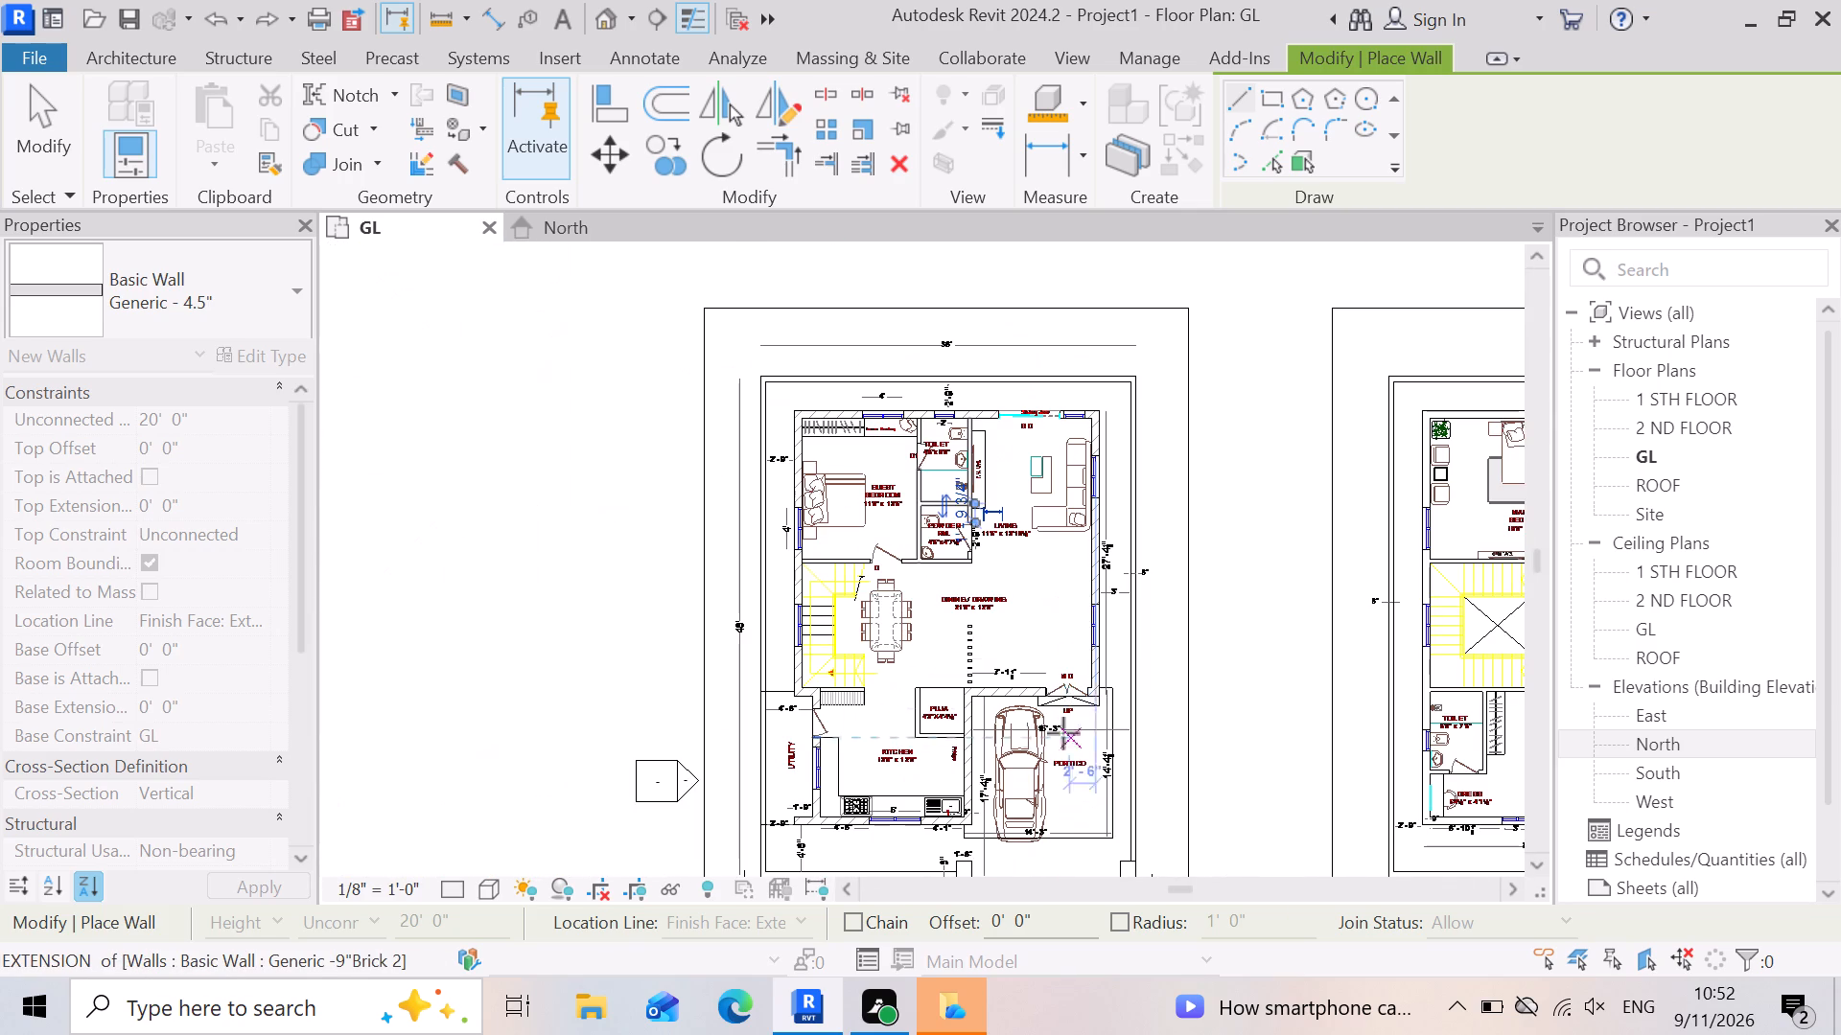
scroll(893, 569, "up", 12)
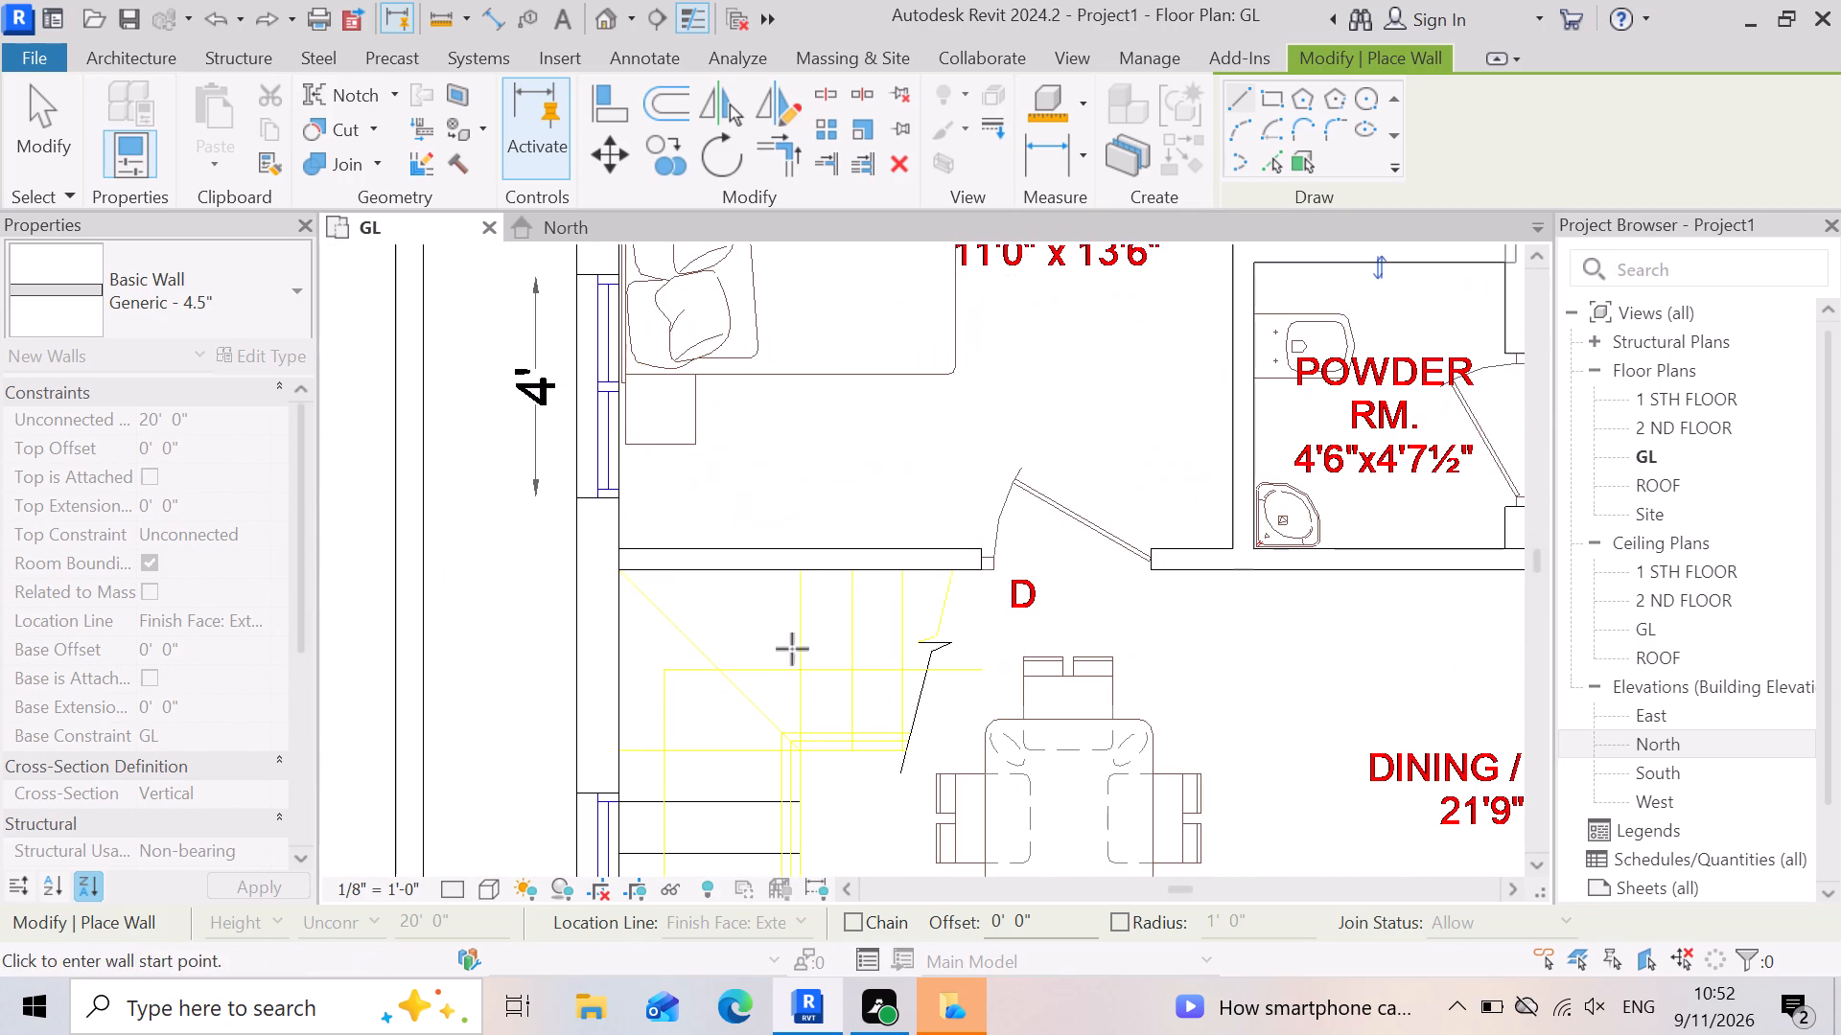
scroll(1045, 778, "down", 7)
scroll(929, 675, "down", 3)
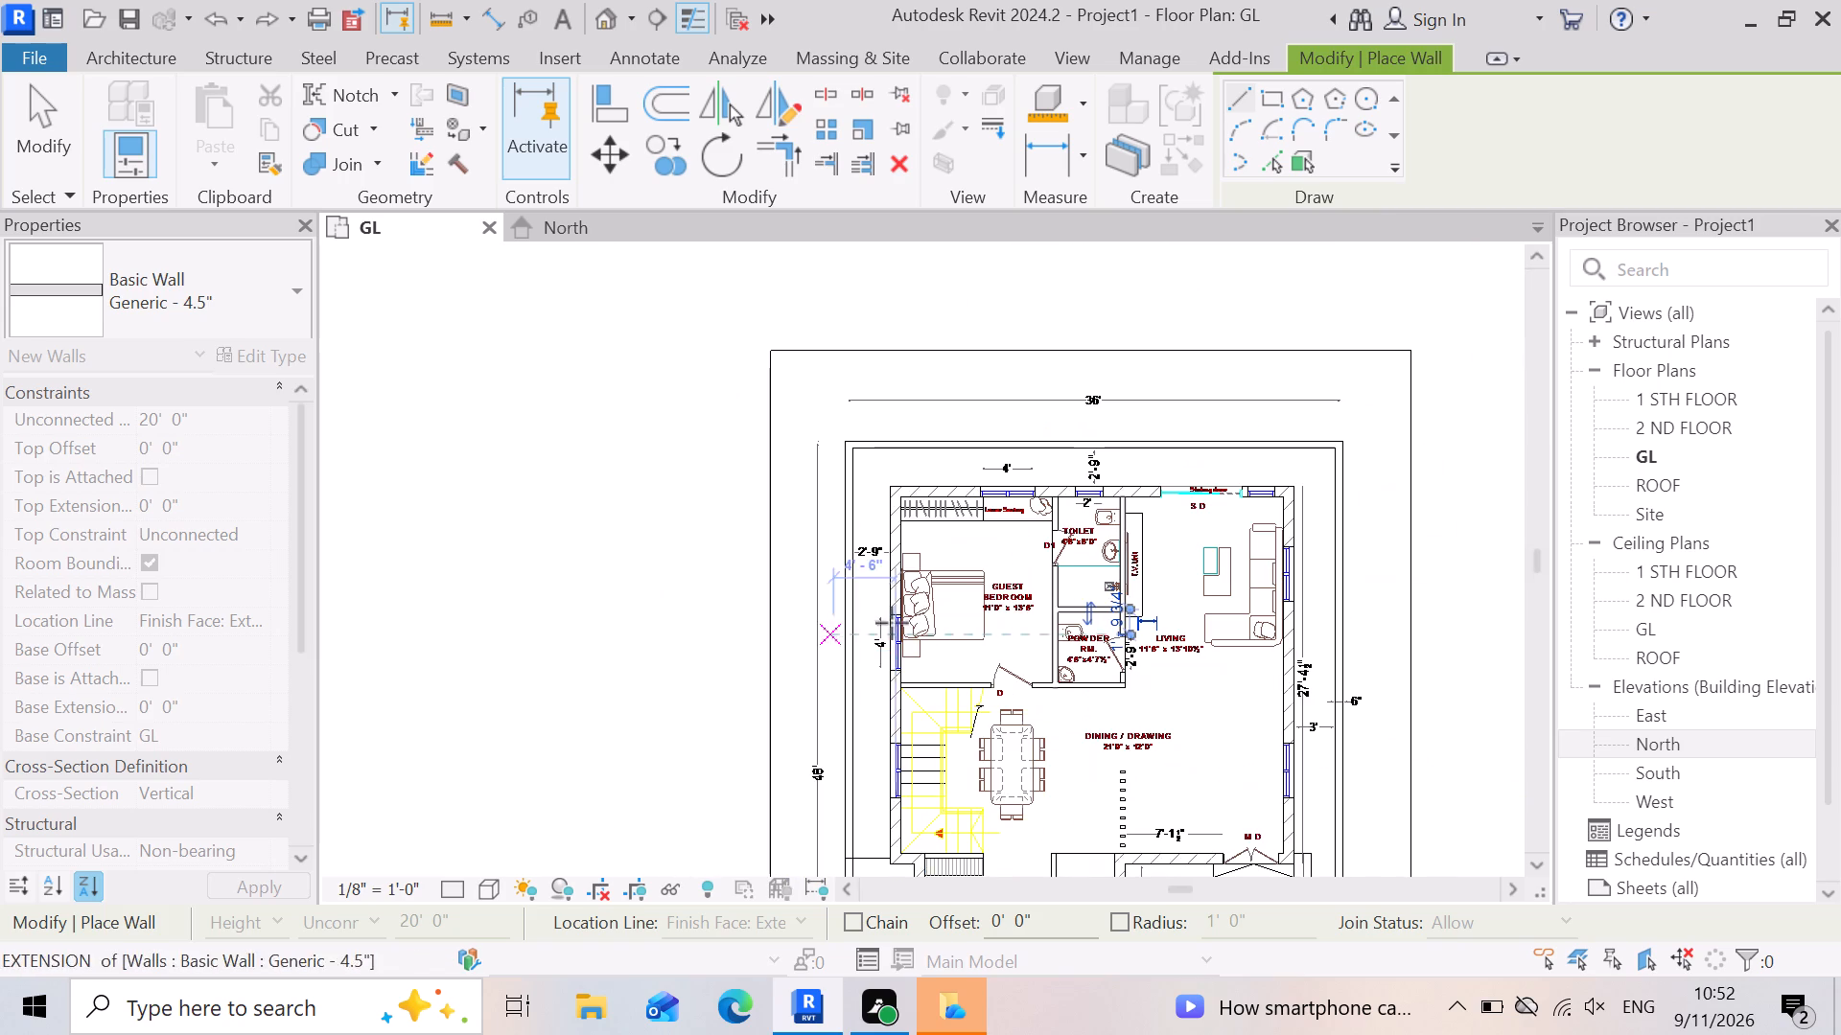
scroll(1252, 537, "up", 6)
scroll(1327, 802, "up", 3)
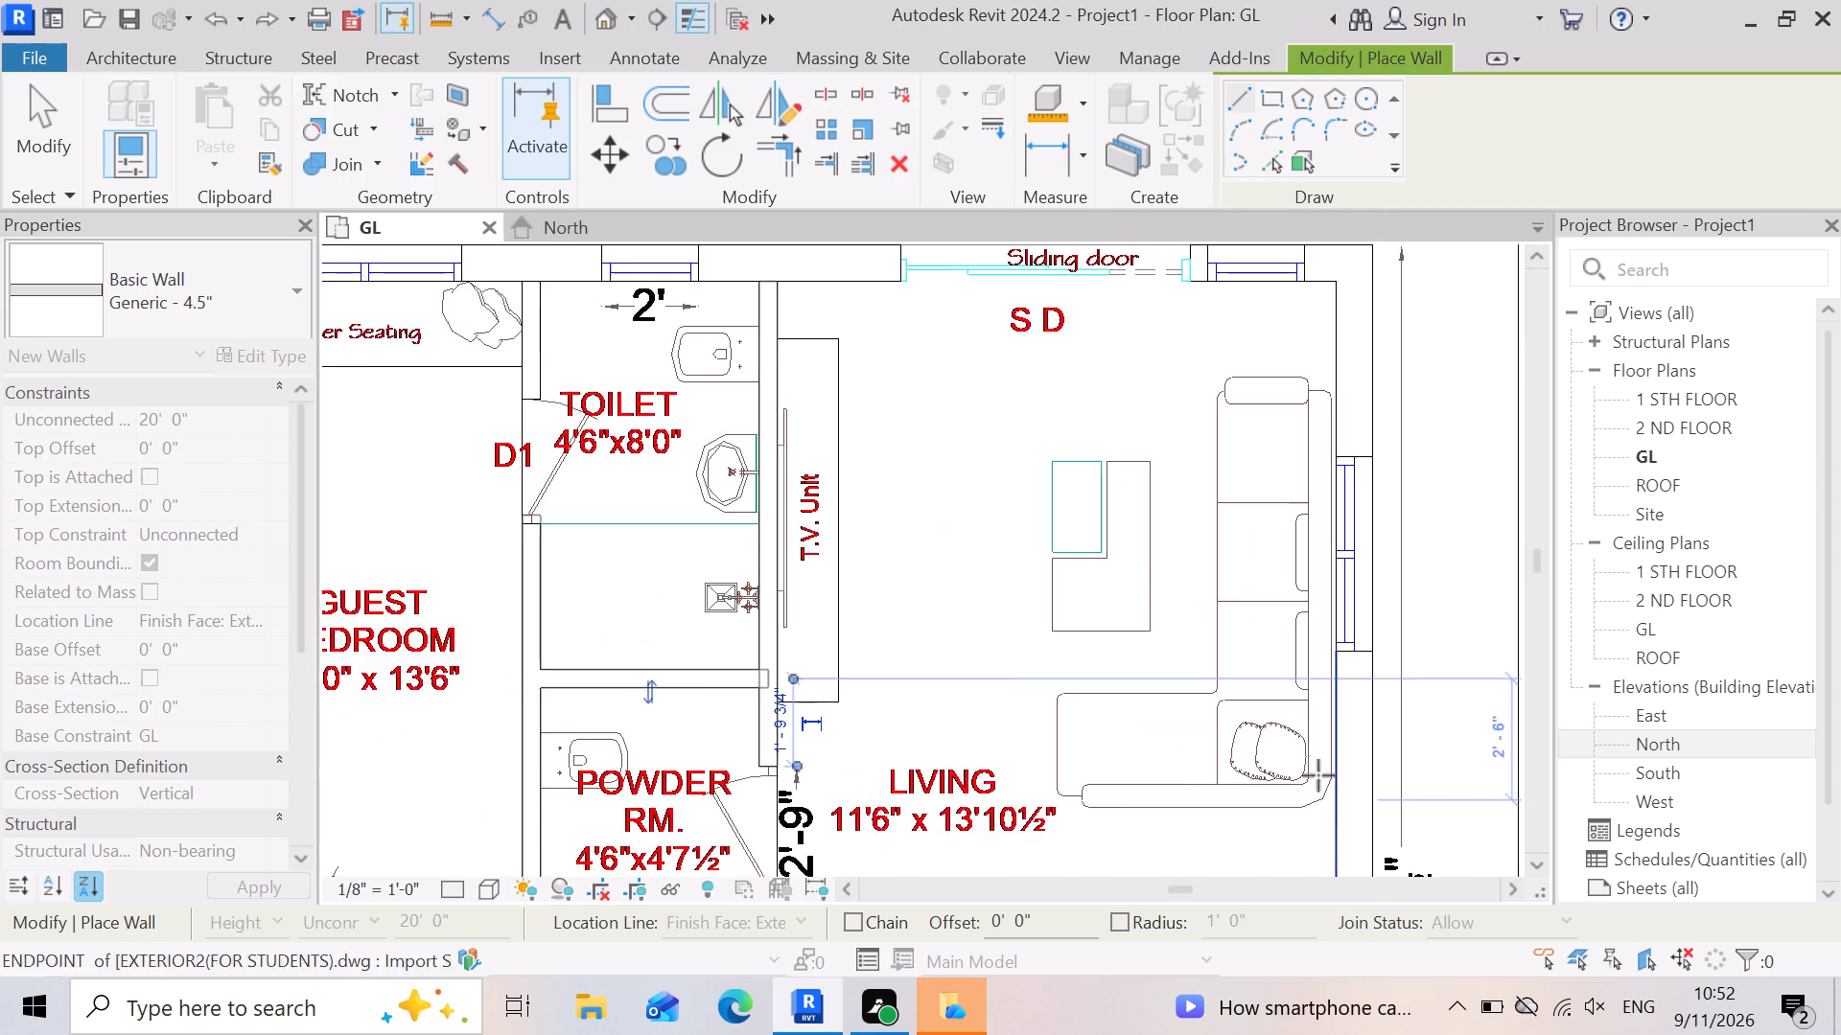
scroll(1318, 775, "up", 4)
scroll(1089, 607, "down", 7)
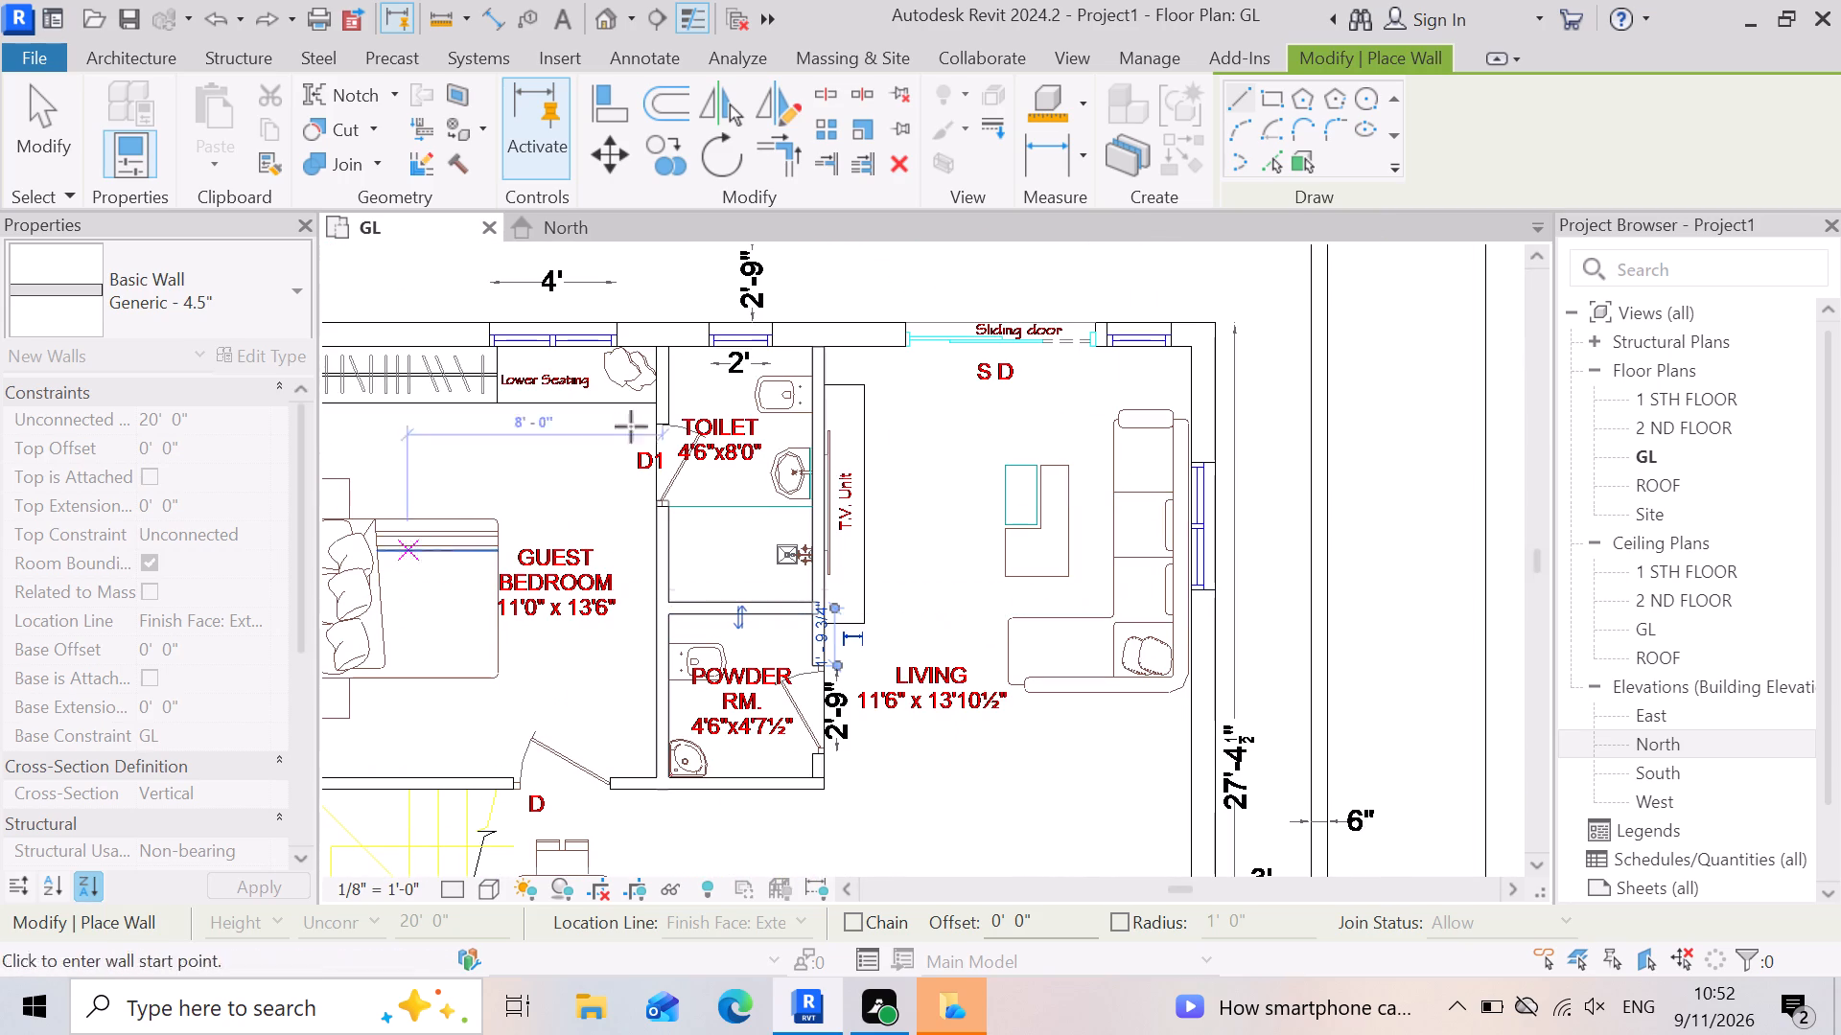
Examine the toilet, guest bedroom and powder room partitions for door openings where the walls are interrupted.
scroll(850, 667, "down", 5)
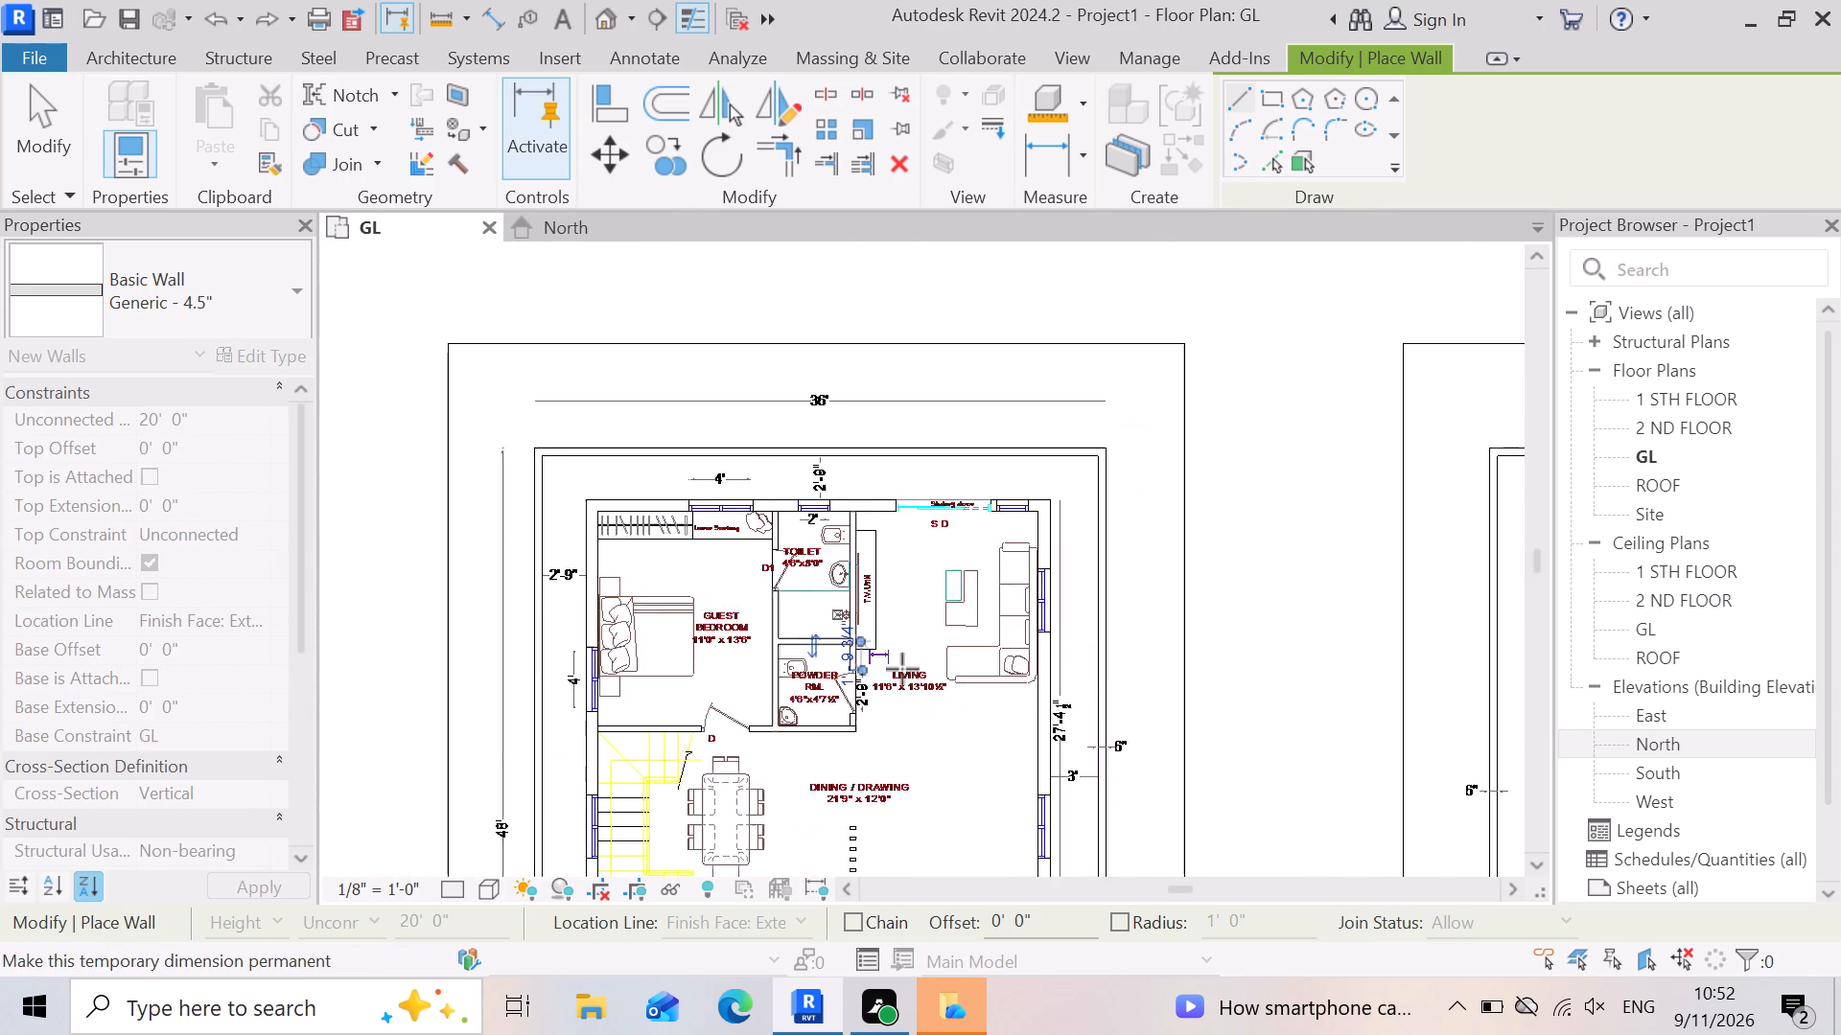
scroll(902, 669, "down", 2)
scroll(946, 603, "up", 5)
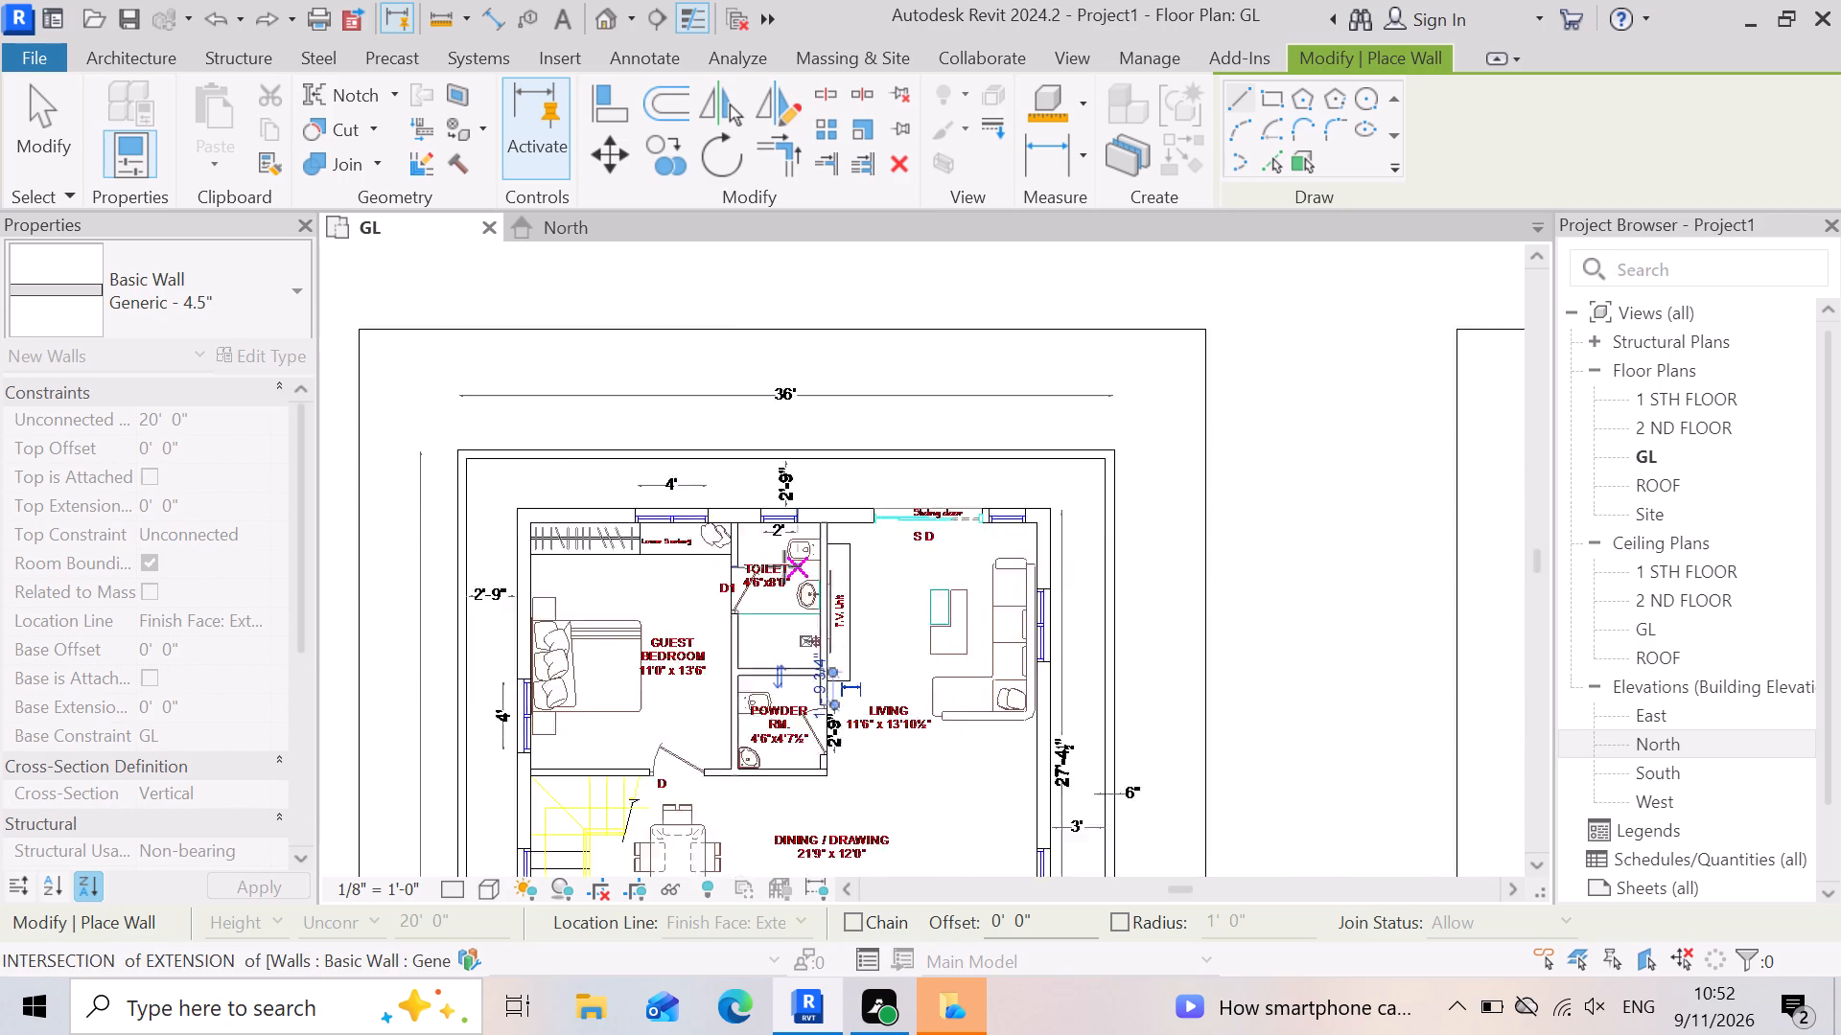
scroll(784, 566, "up", 5)
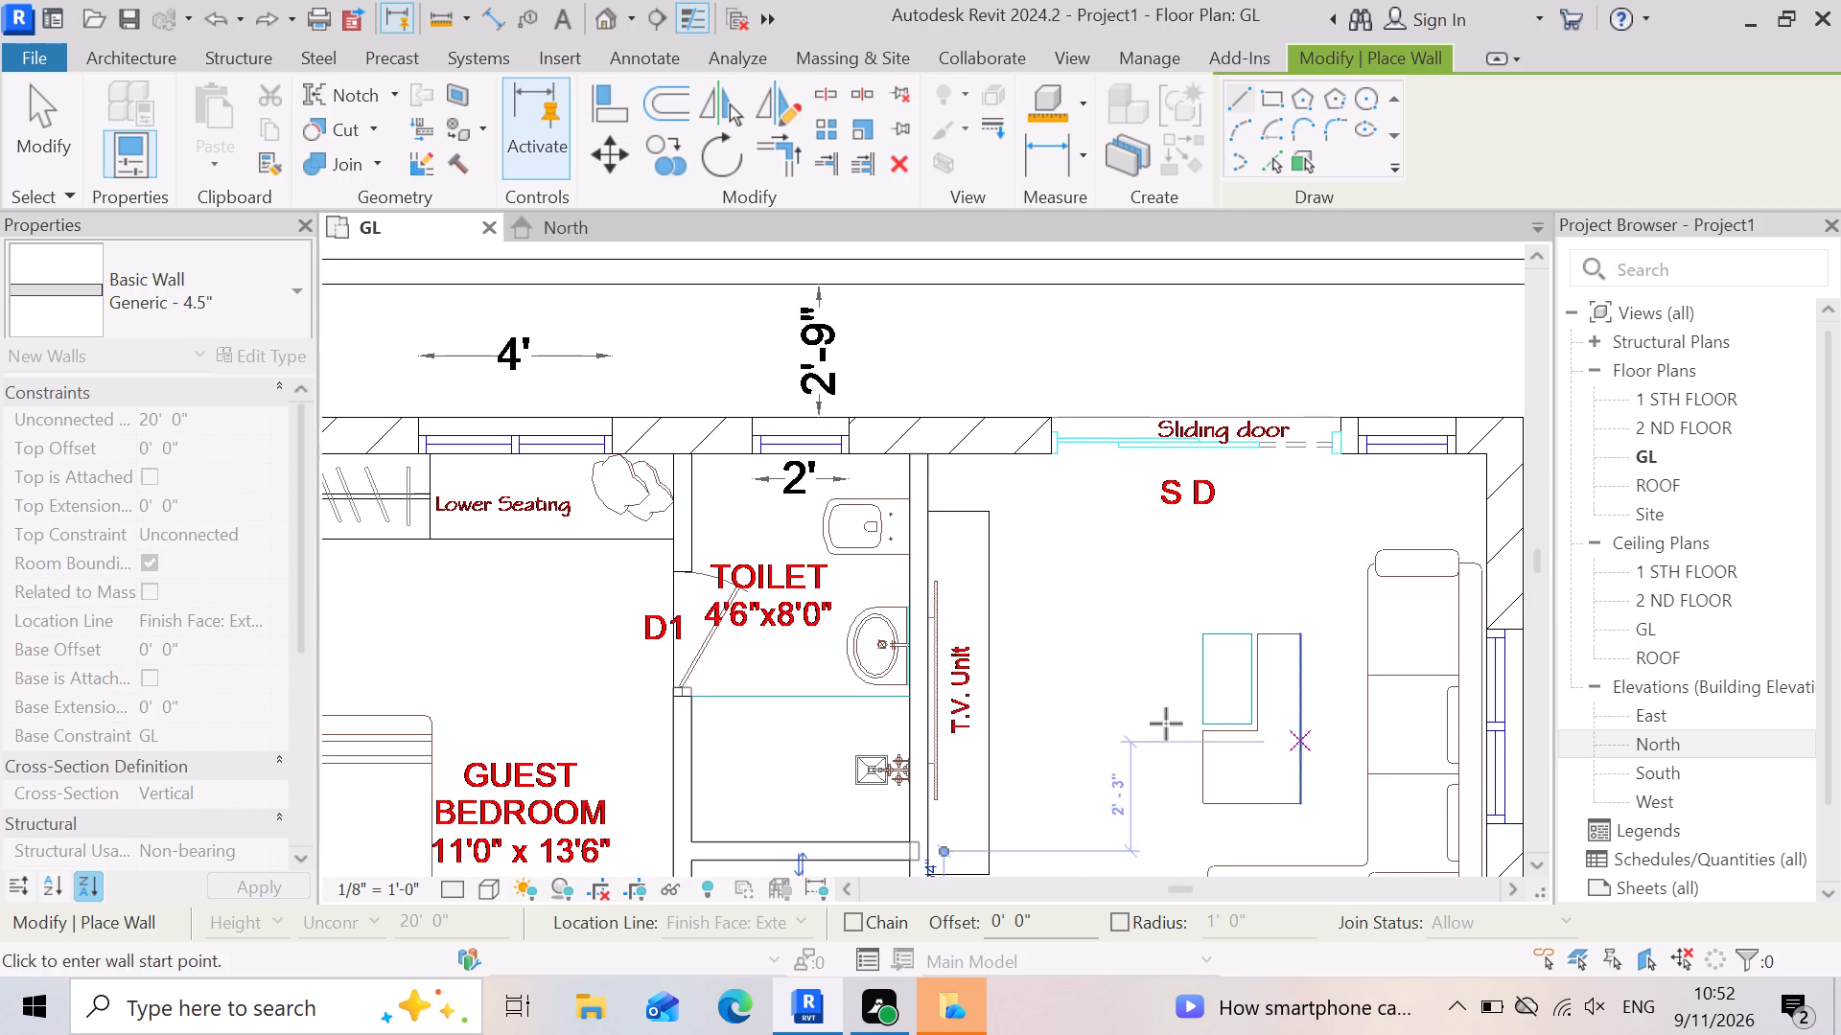
scroll(1123, 615, "down", 4)
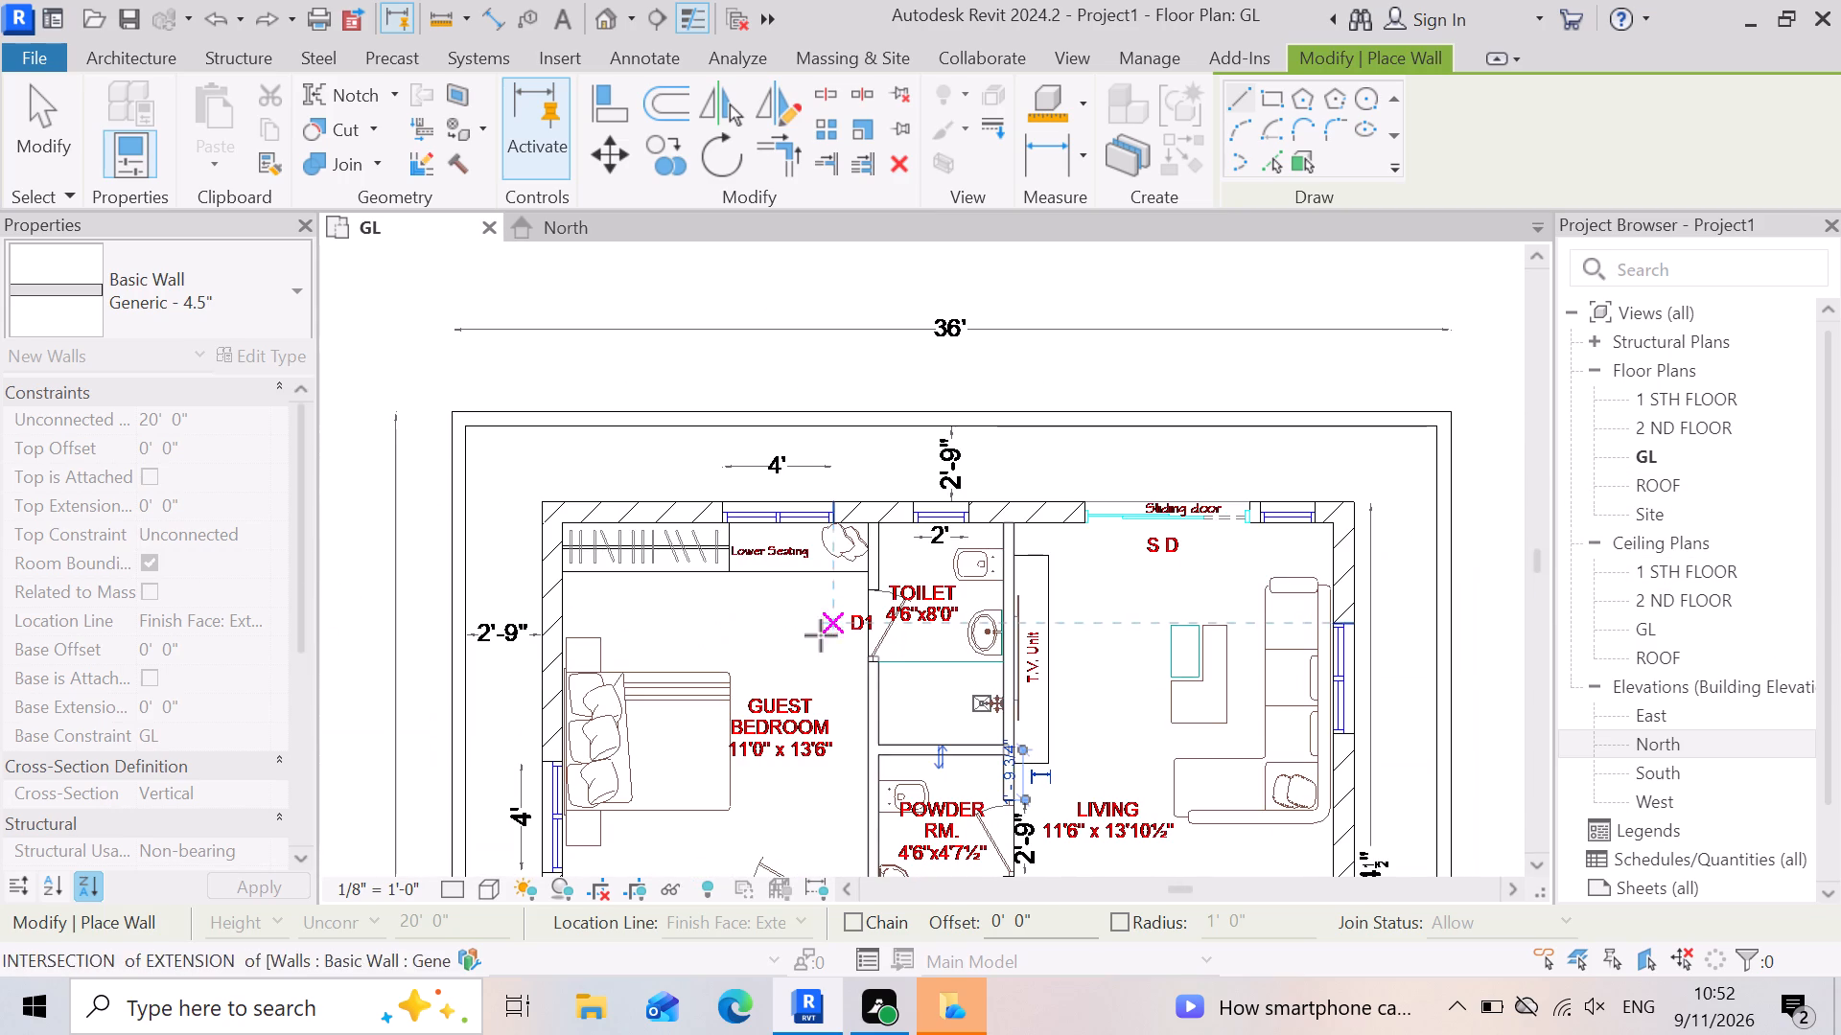
scroll(848, 662, "up", 10)
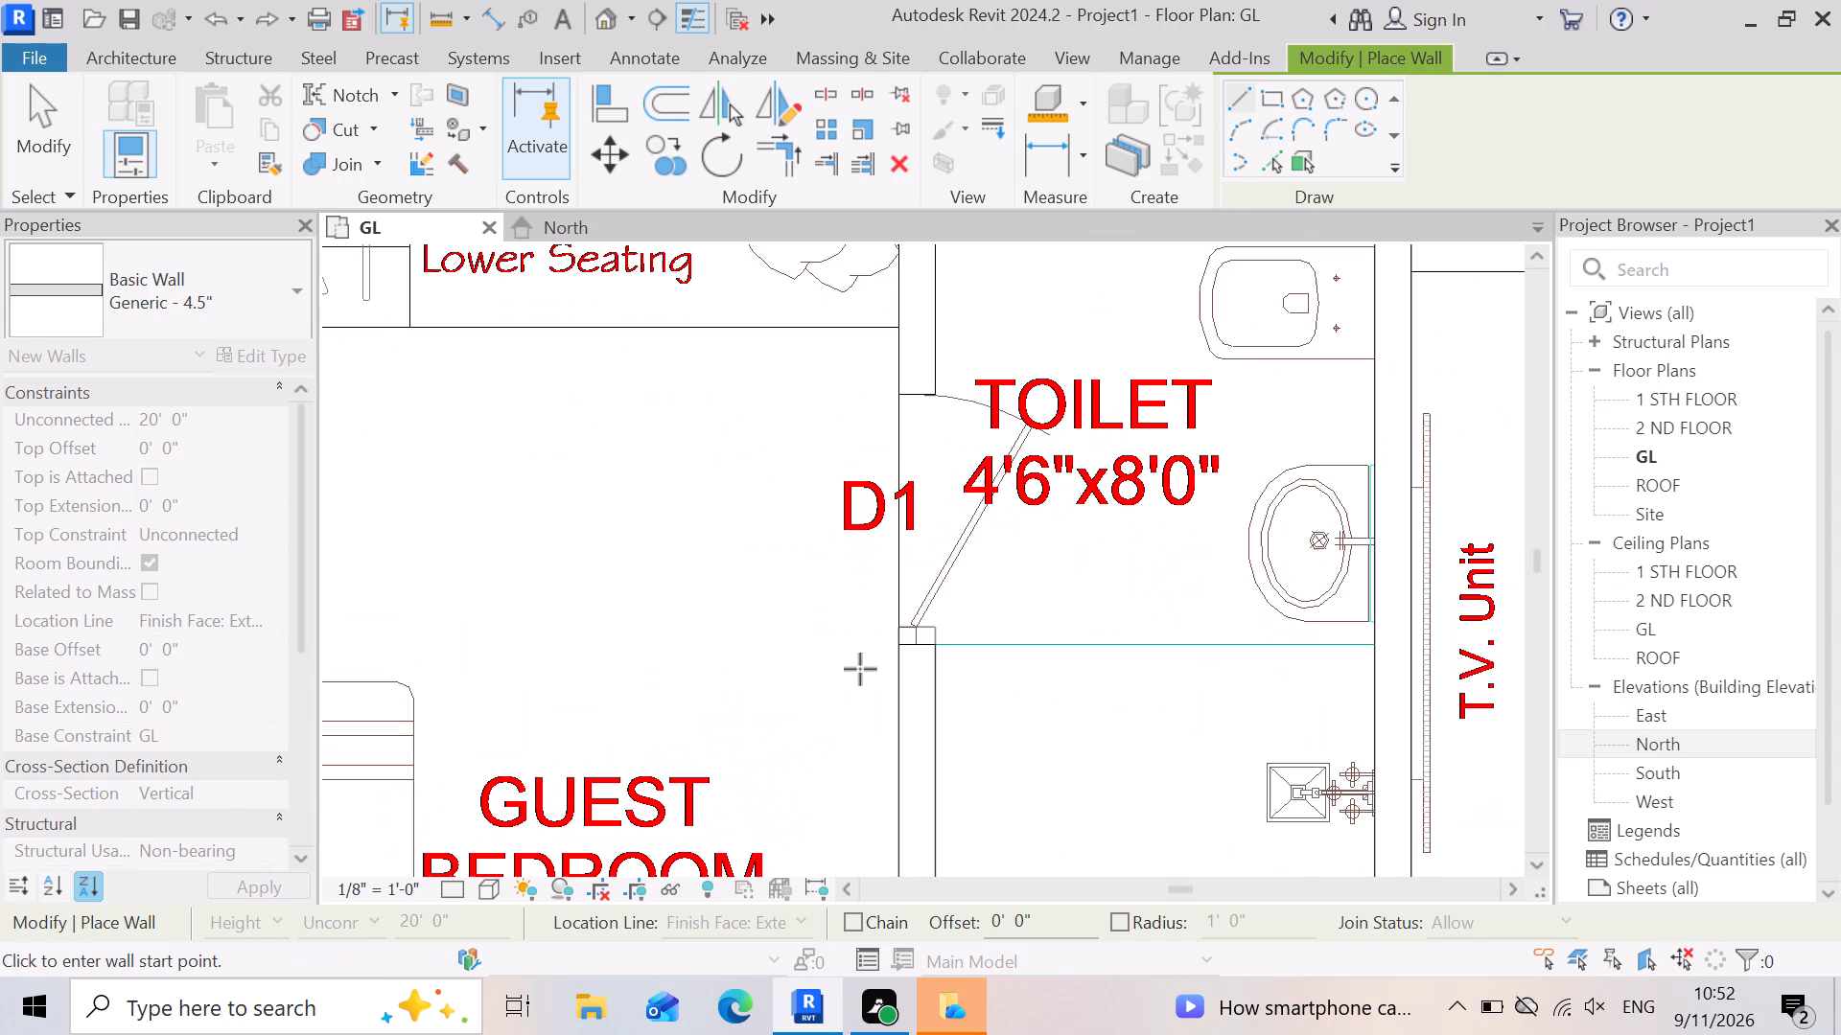
scroll(862, 669, "down", 7)
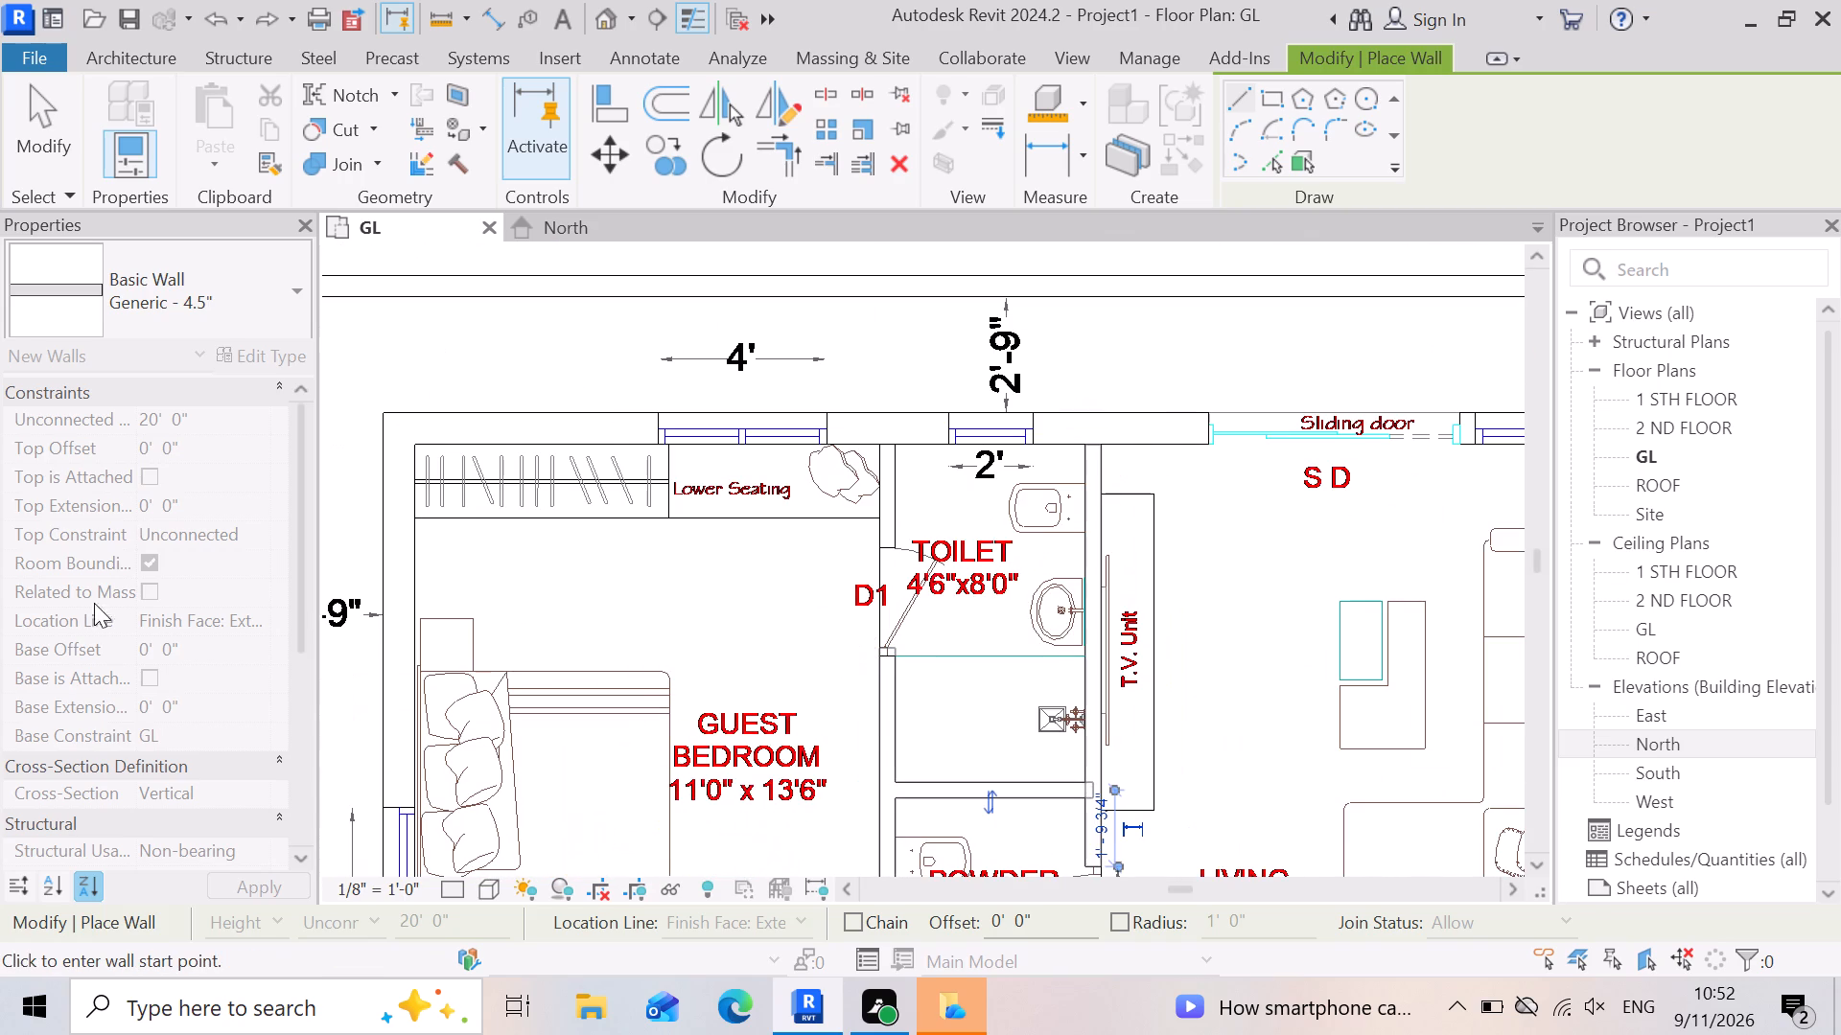
Extend the 4.5" guest bedroom–toilet partition across the door D1 opening to meet the wall end on its other side.
left_click(821, 159)
scroll(856, 663, "up", 4)
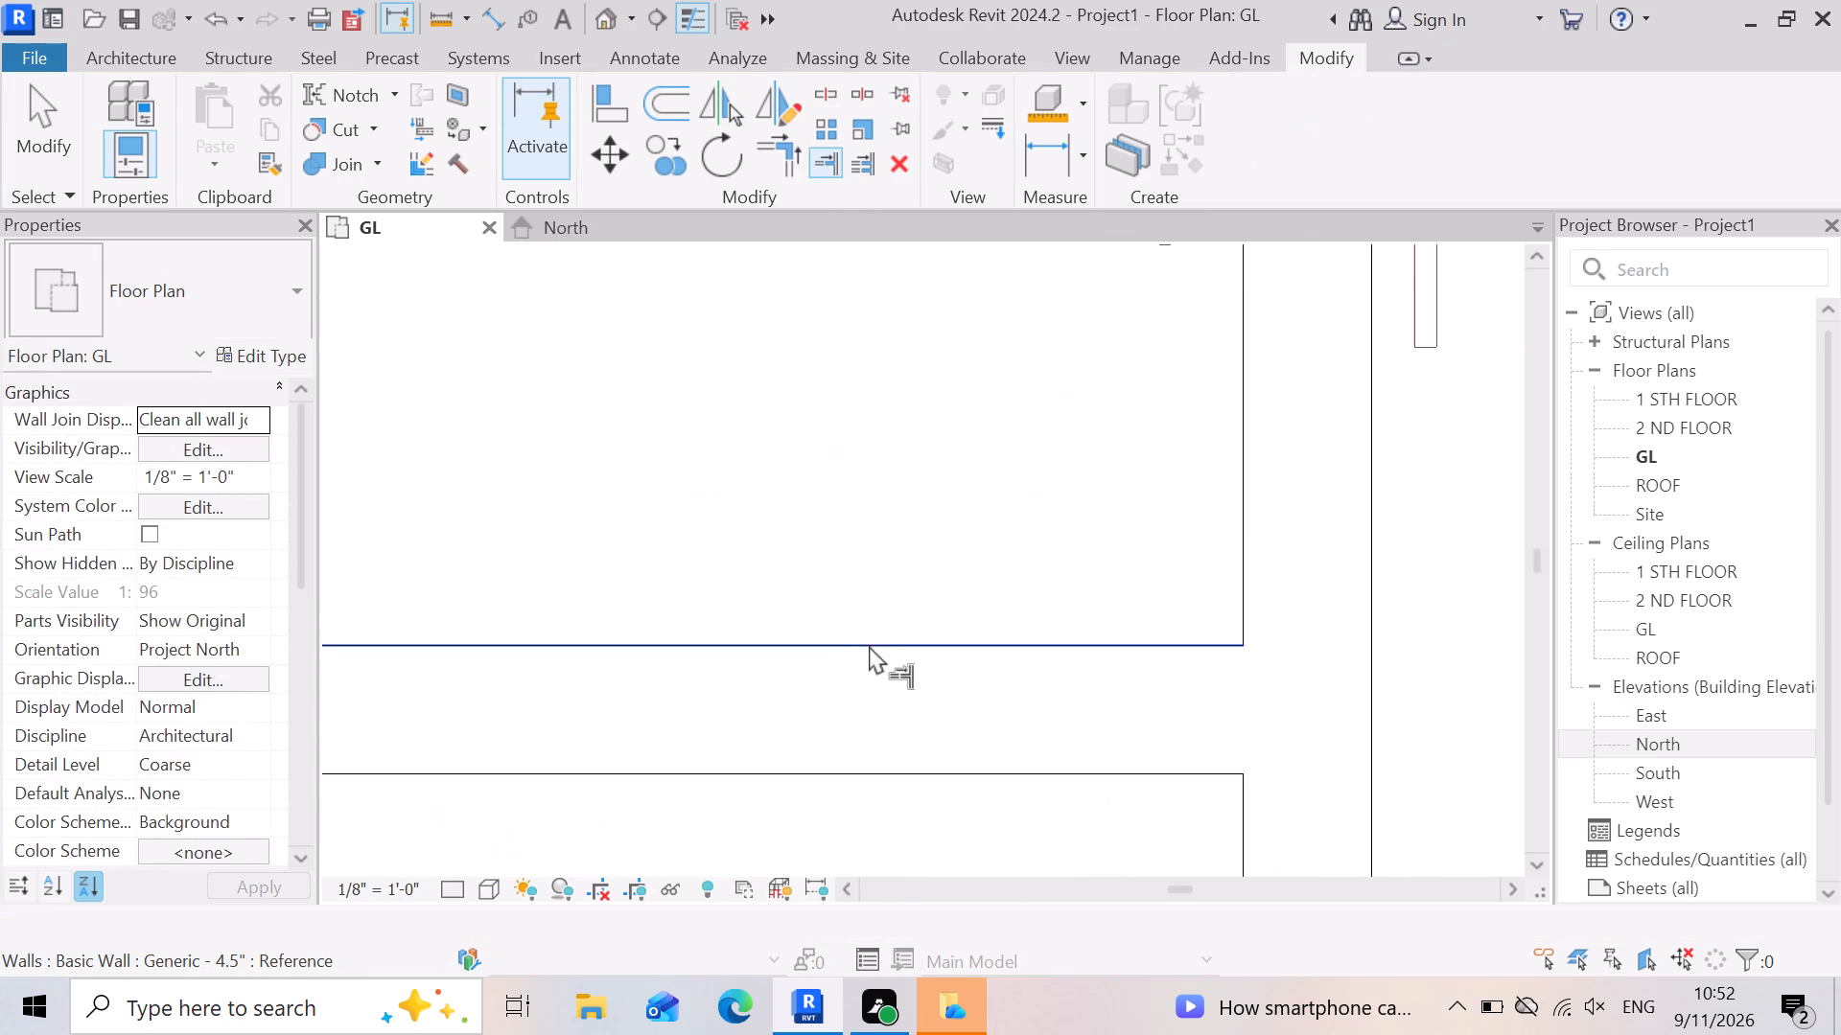
scroll(917, 693, "down", 14)
scroll(1021, 711, "down", 5)
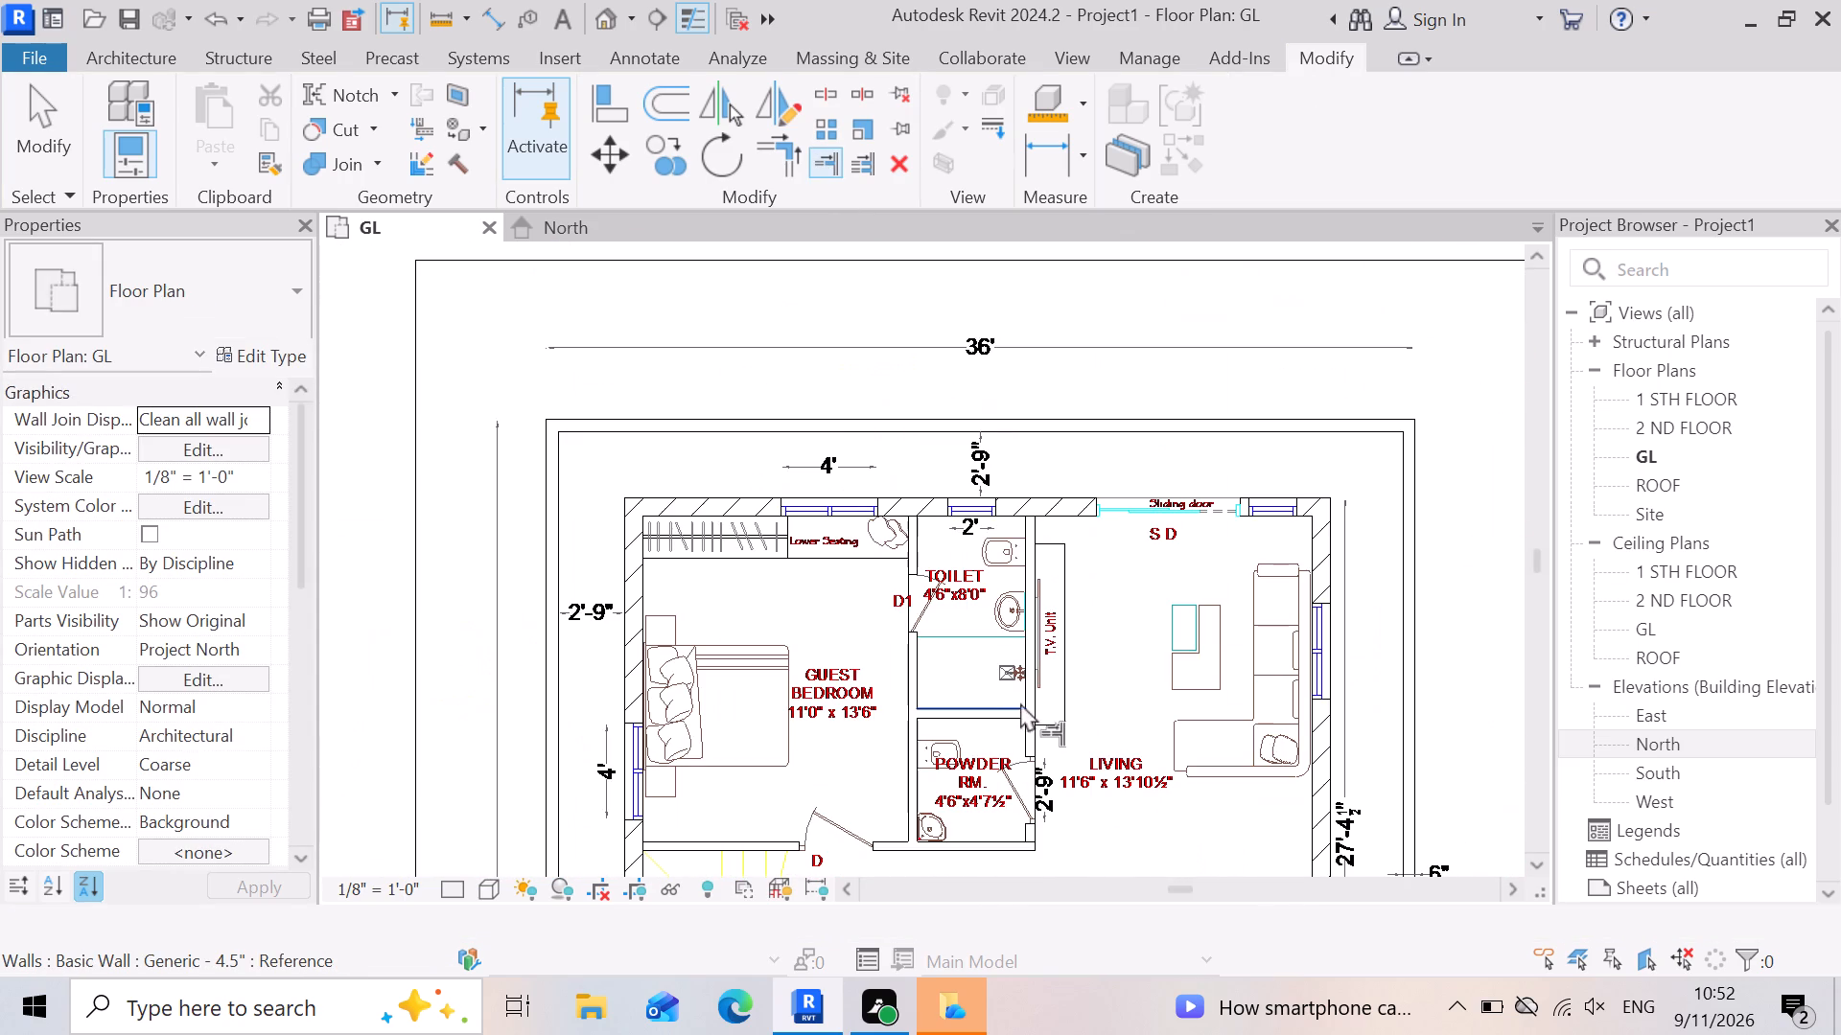
scroll(881, 544, "up", 15)
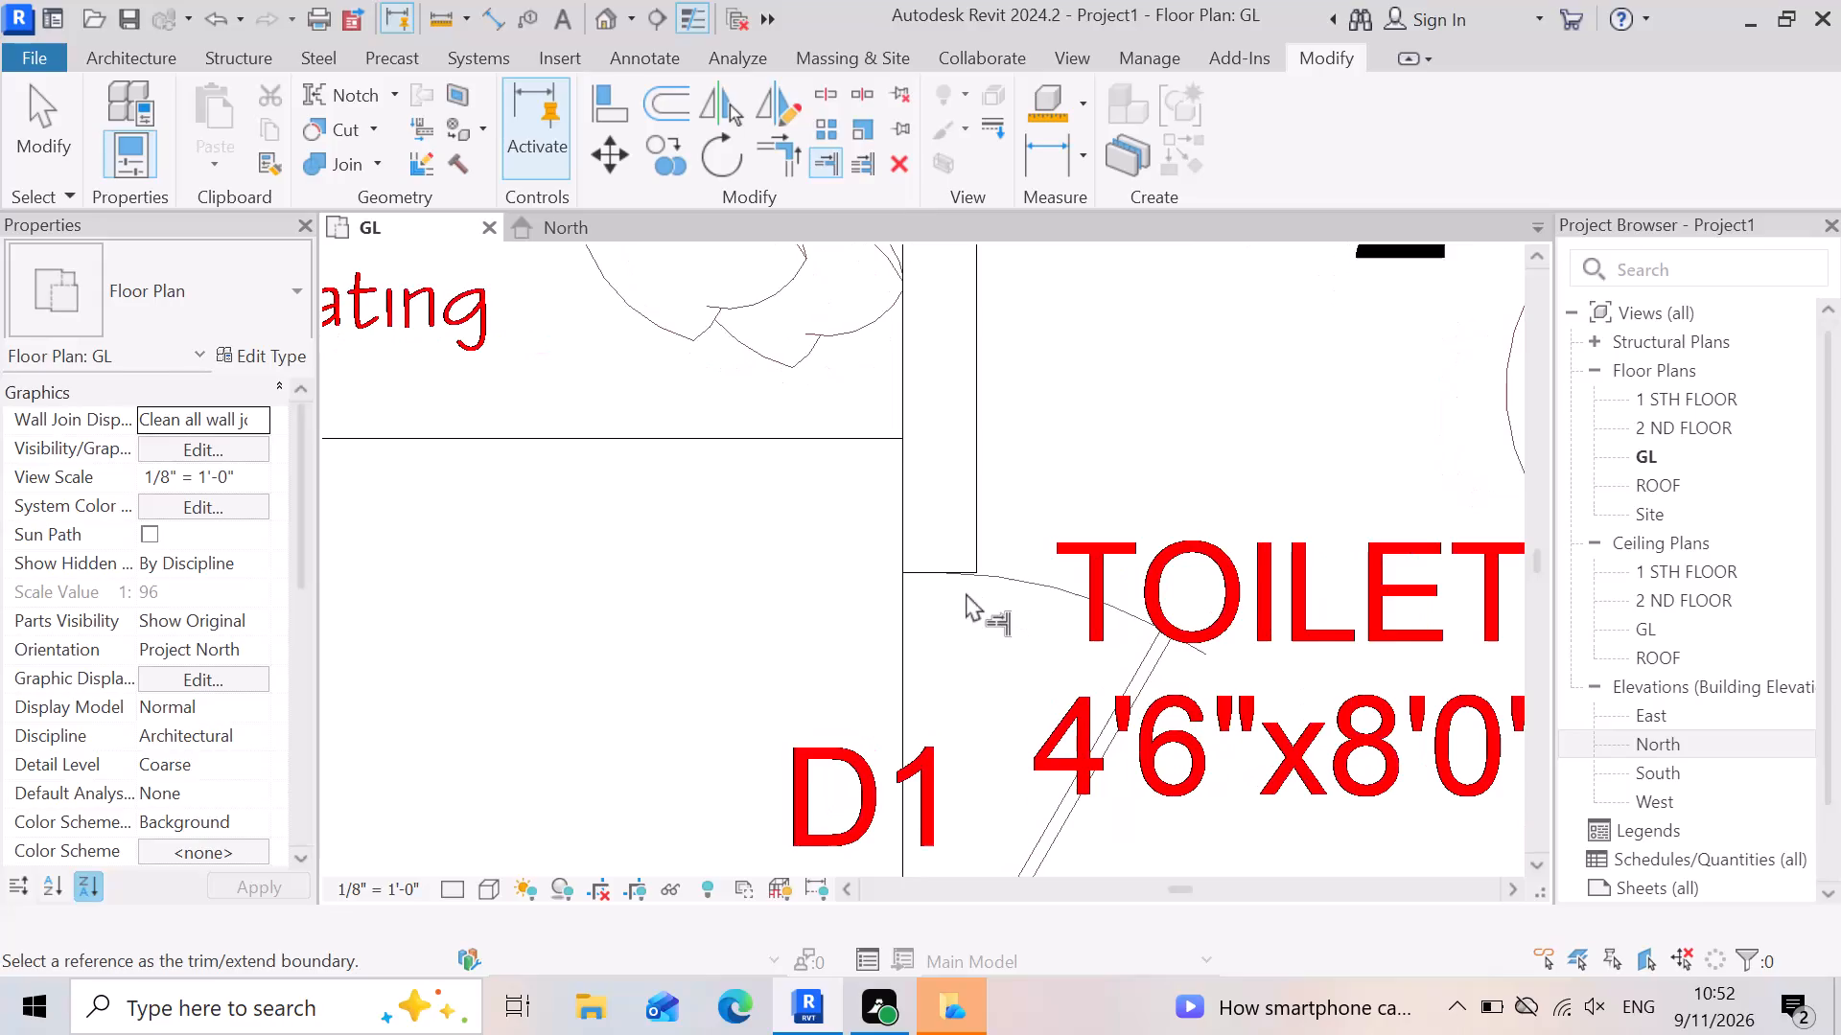
left_click(942, 569)
scroll(944, 555, "down", 9)
scroll(972, 702, "up", 3)
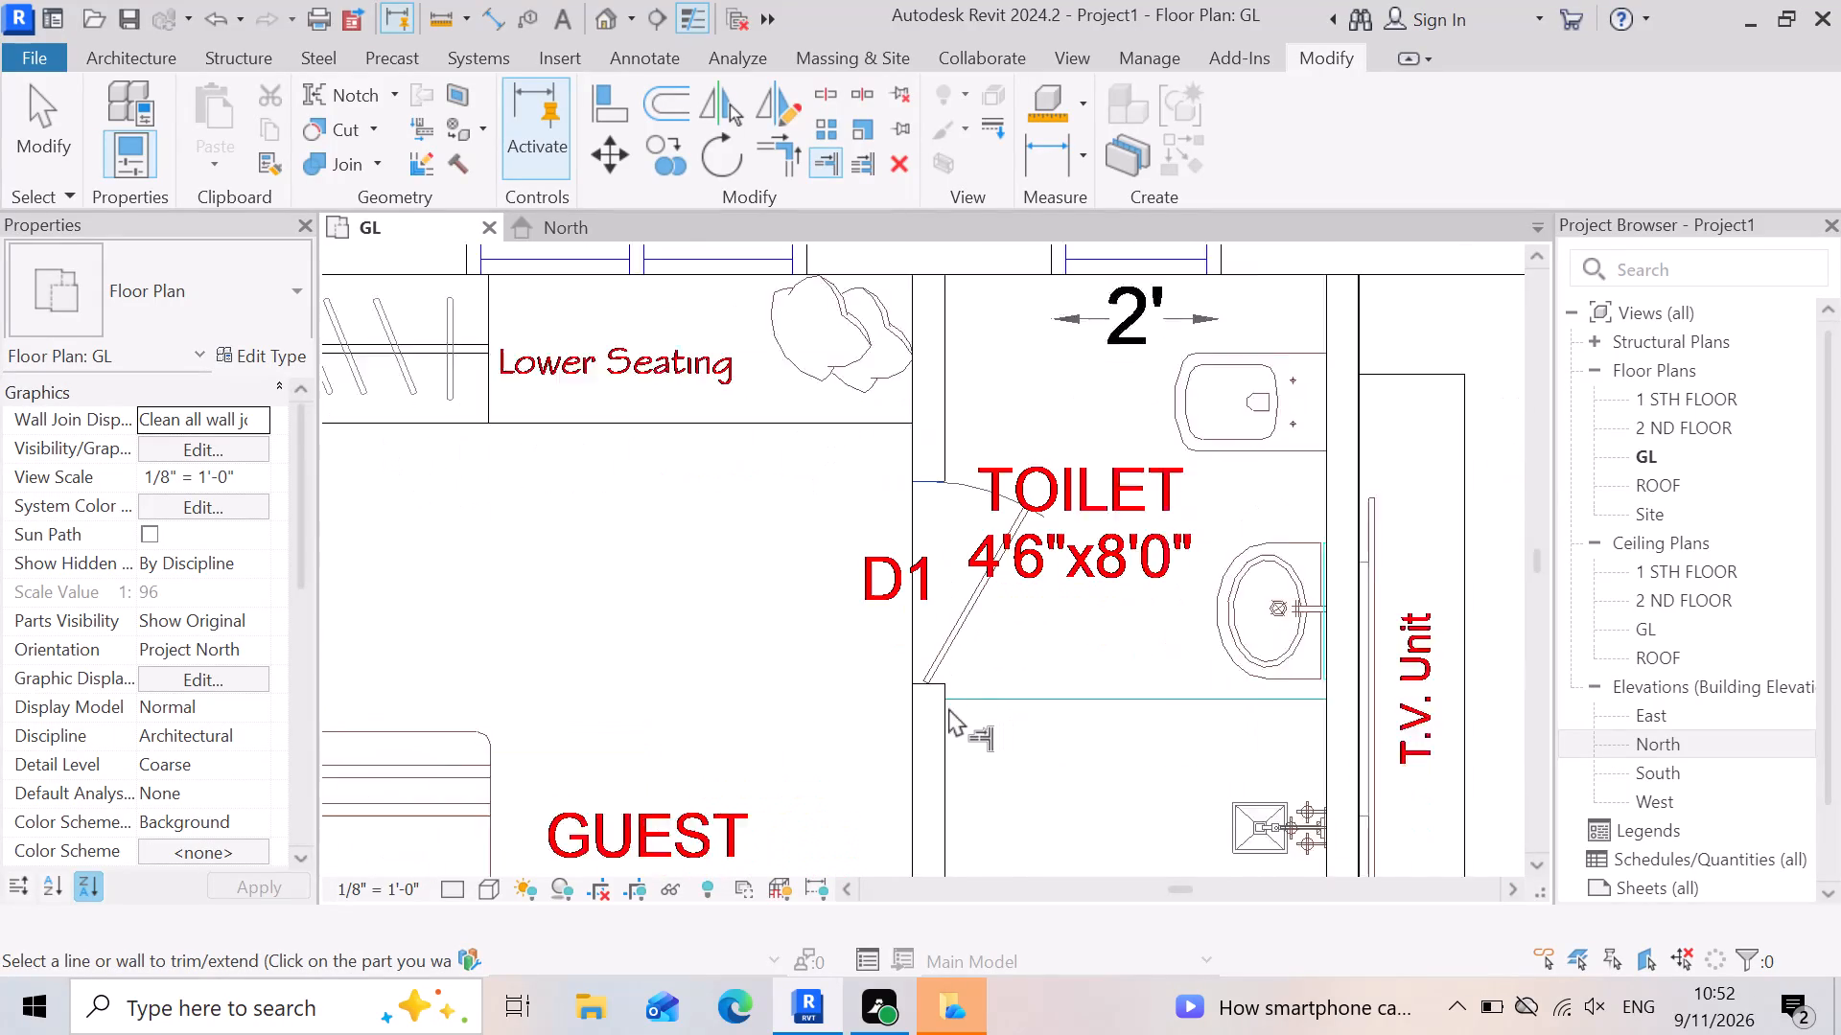
scroll(948, 707, "up", 4)
left_click(933, 681)
scroll(918, 673, "down", 8)
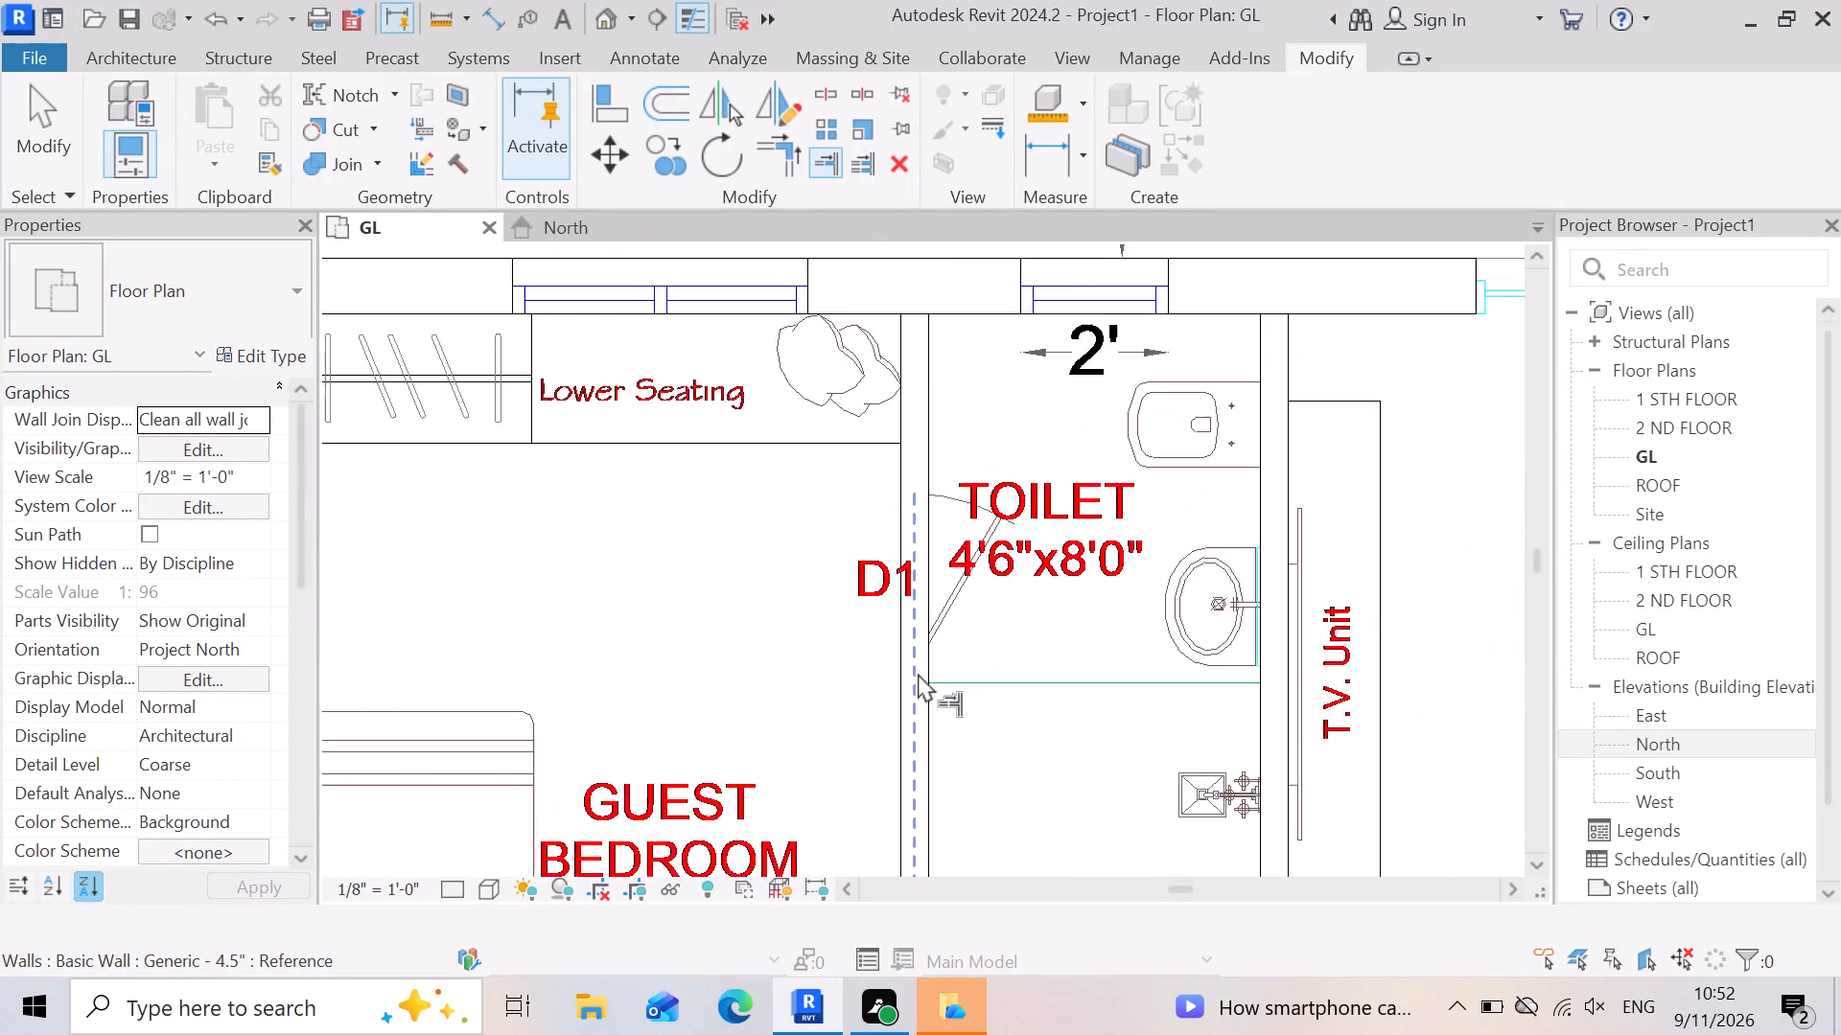
scroll(918, 673, "down", 6)
scroll(837, 693, "down", 4)
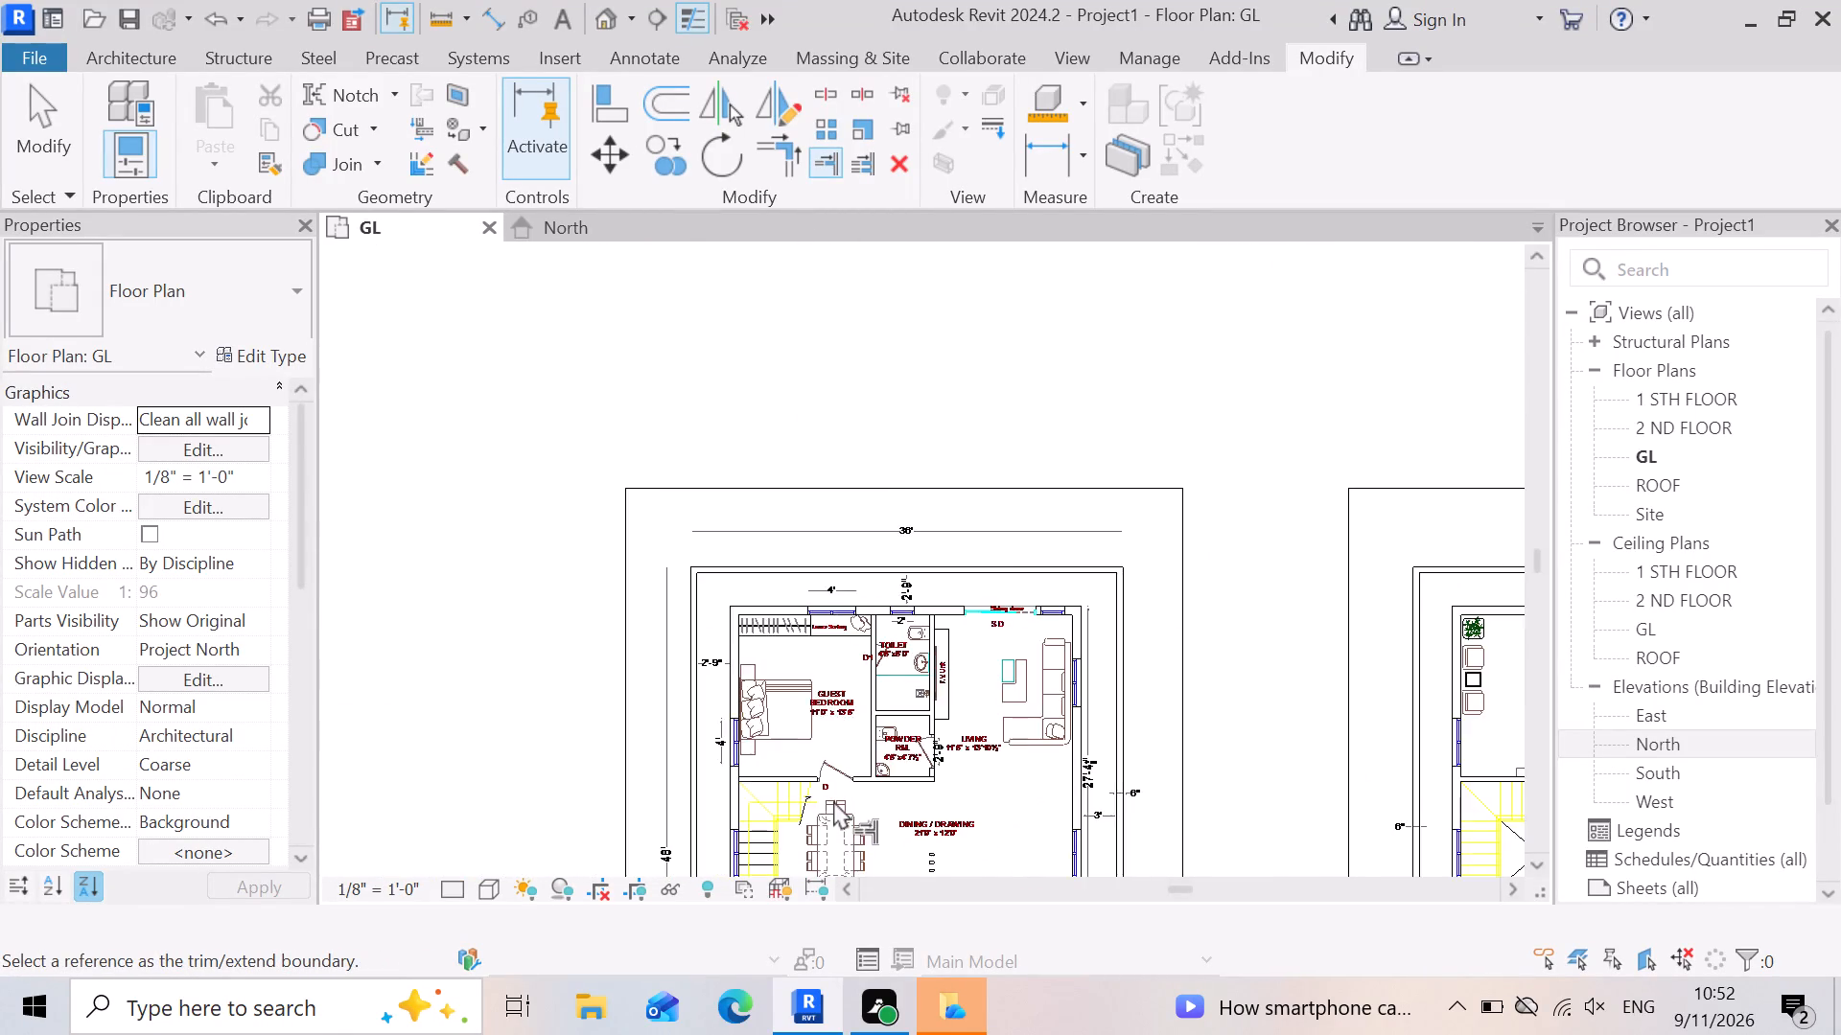
Extend the 4.5" guest bedroom wall from the powder-room side of door D across the opening to the stair-side wall end.
scroll(833, 800, "up", 18)
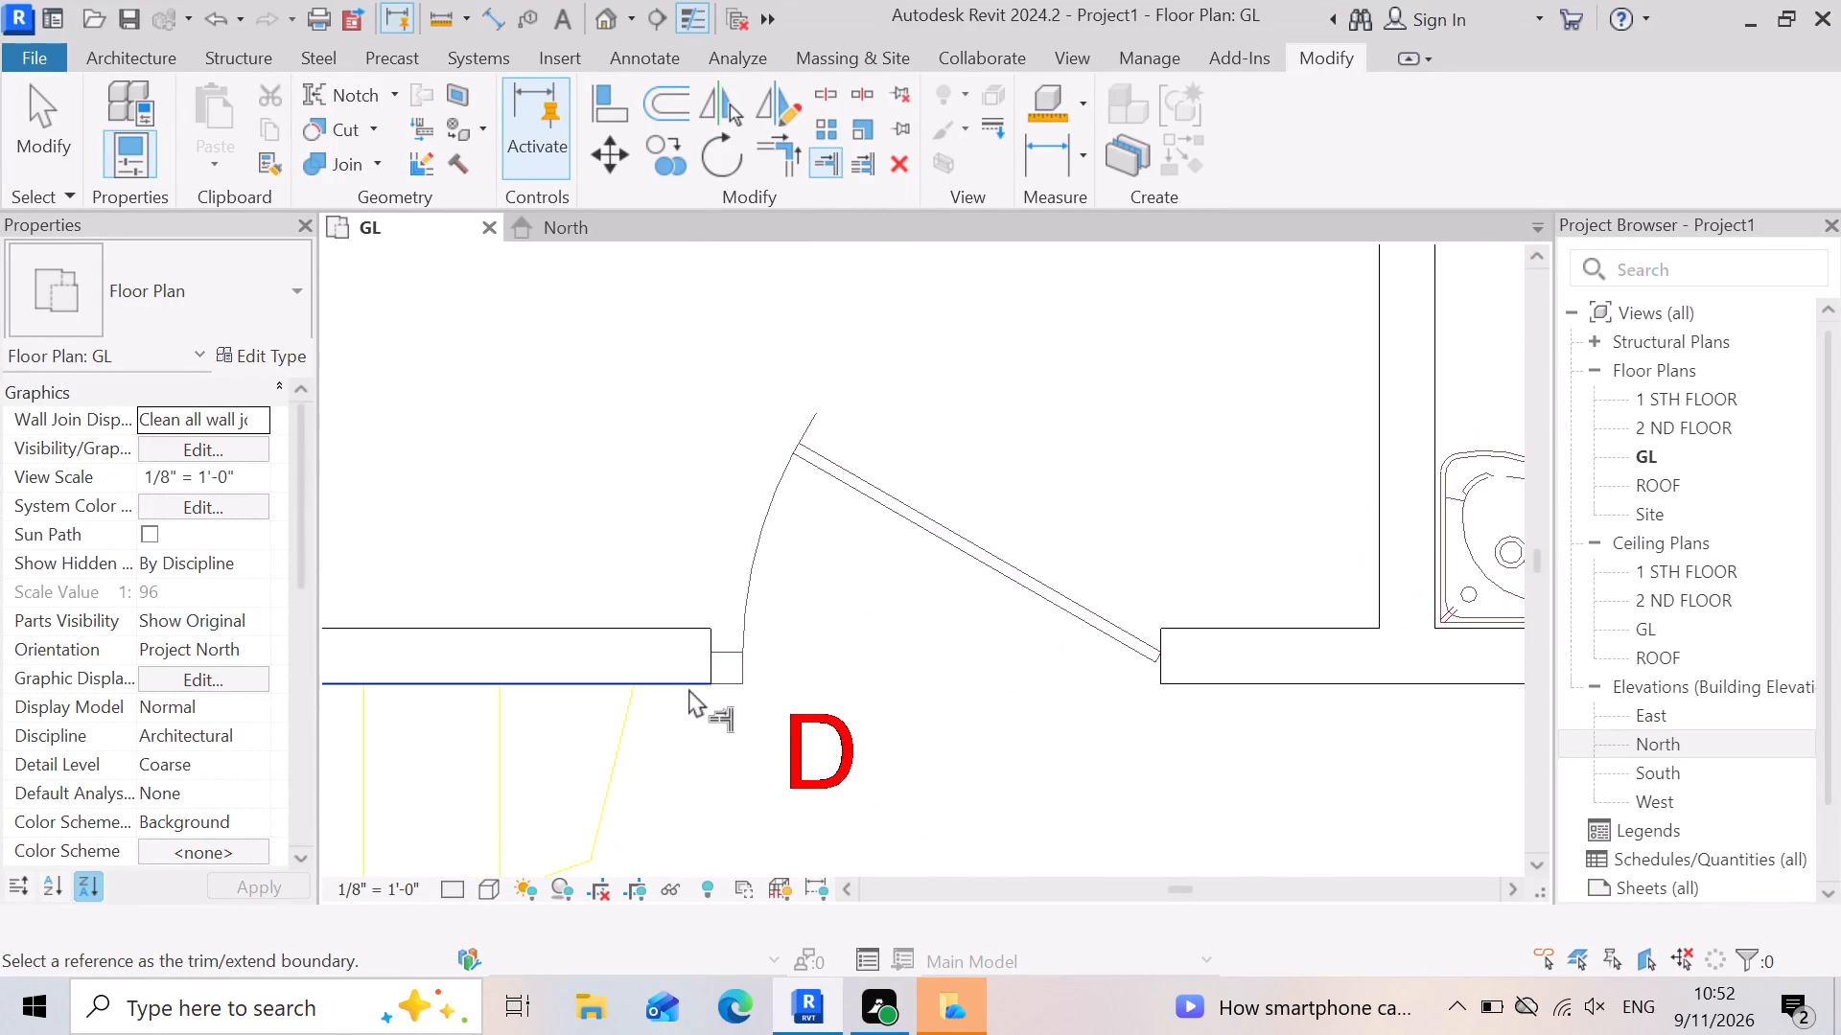
left_click(704, 671)
left_click(1154, 675)
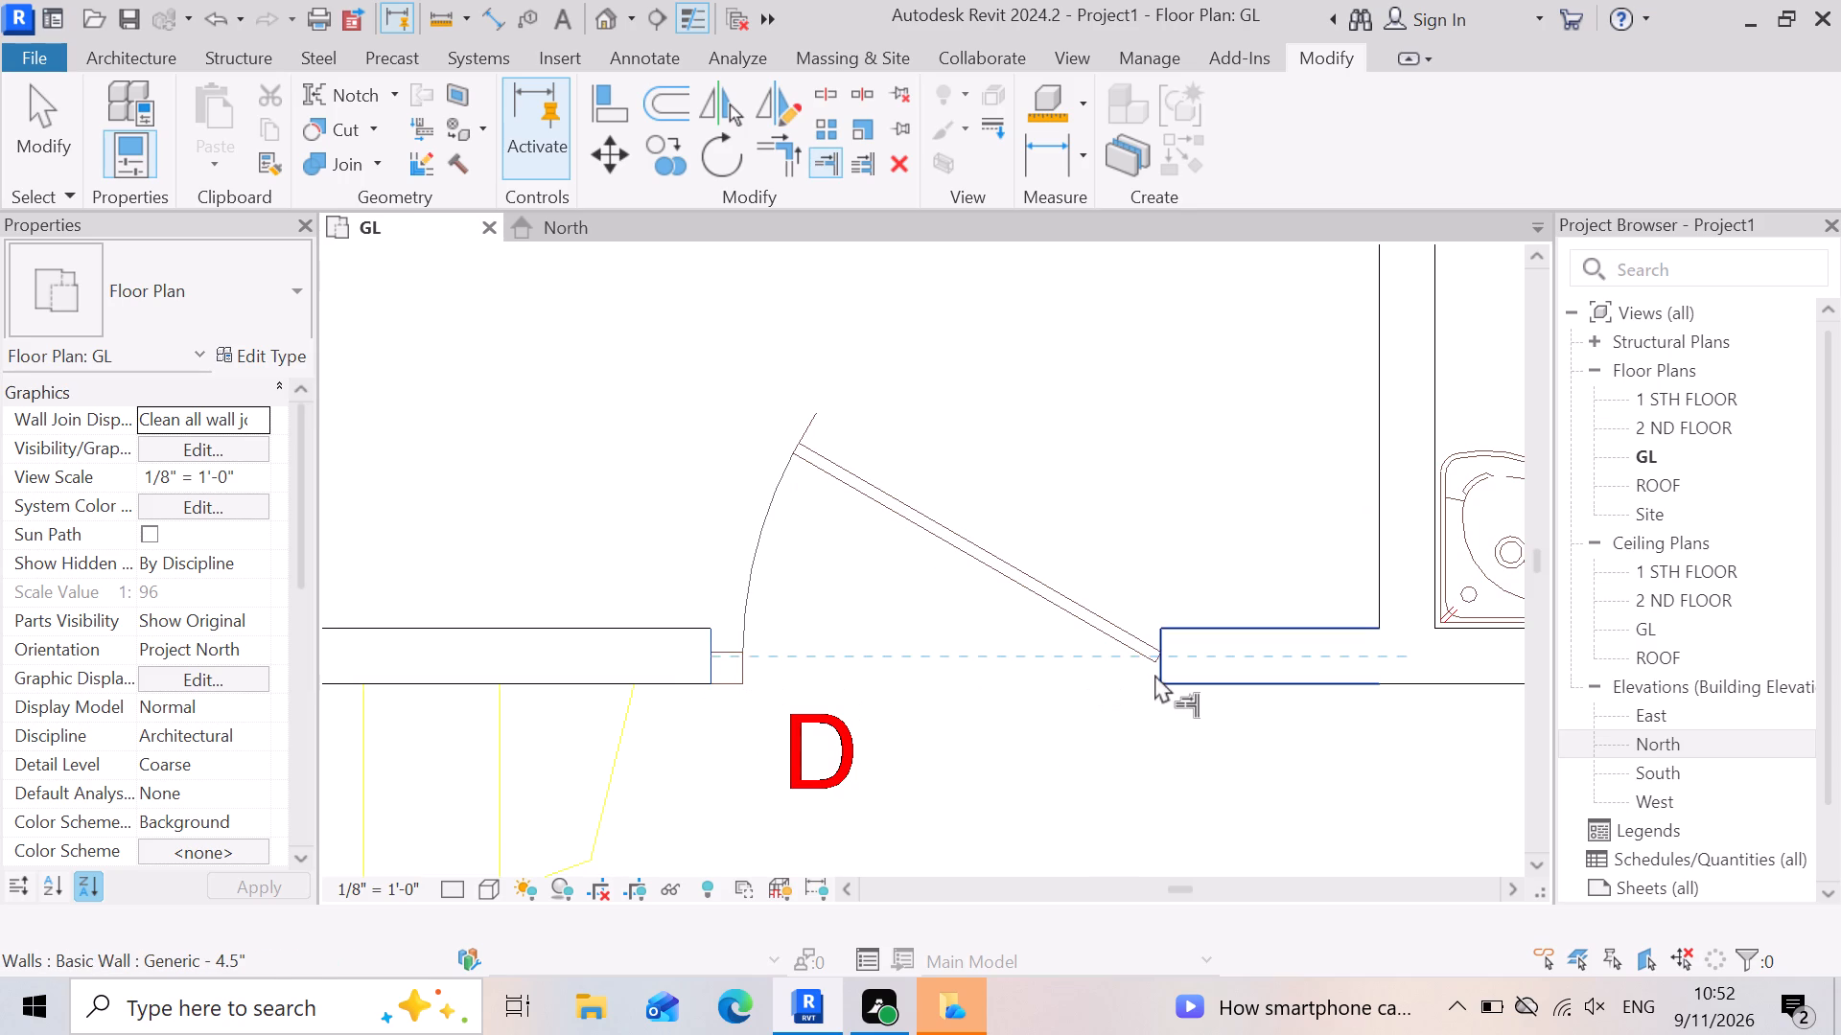
scroll(742, 700, "down", 9)
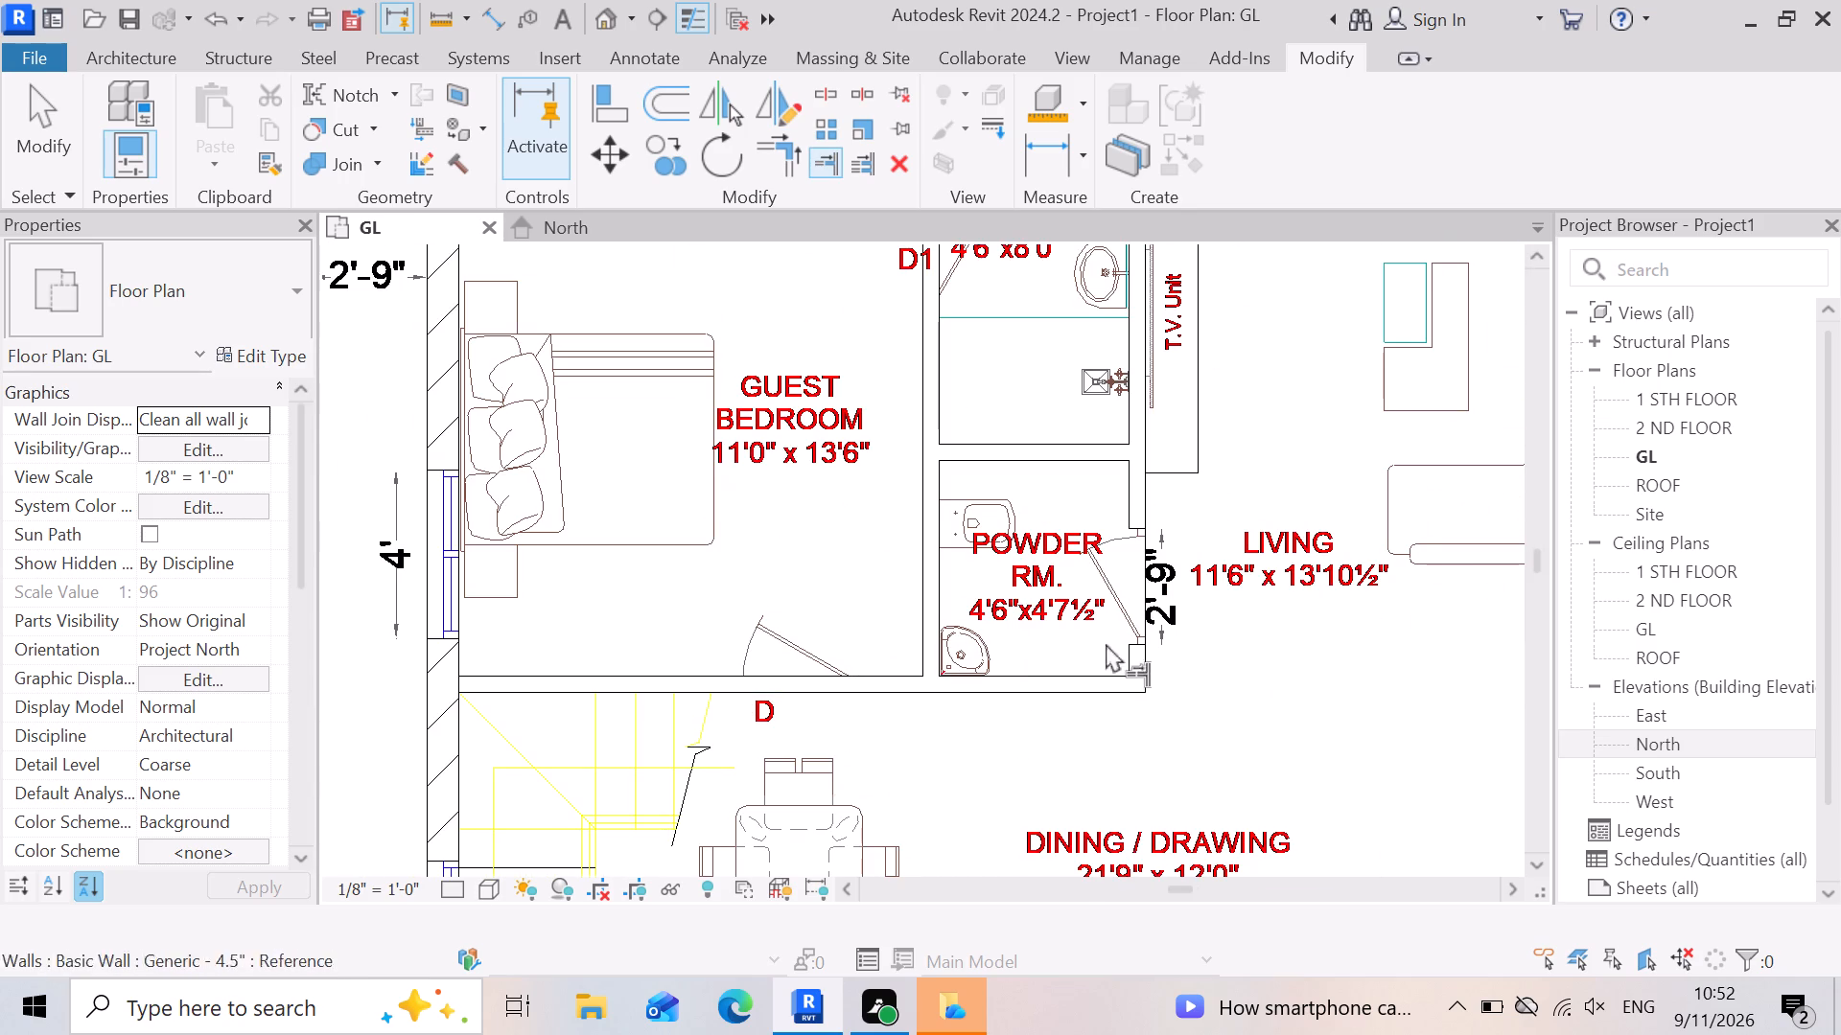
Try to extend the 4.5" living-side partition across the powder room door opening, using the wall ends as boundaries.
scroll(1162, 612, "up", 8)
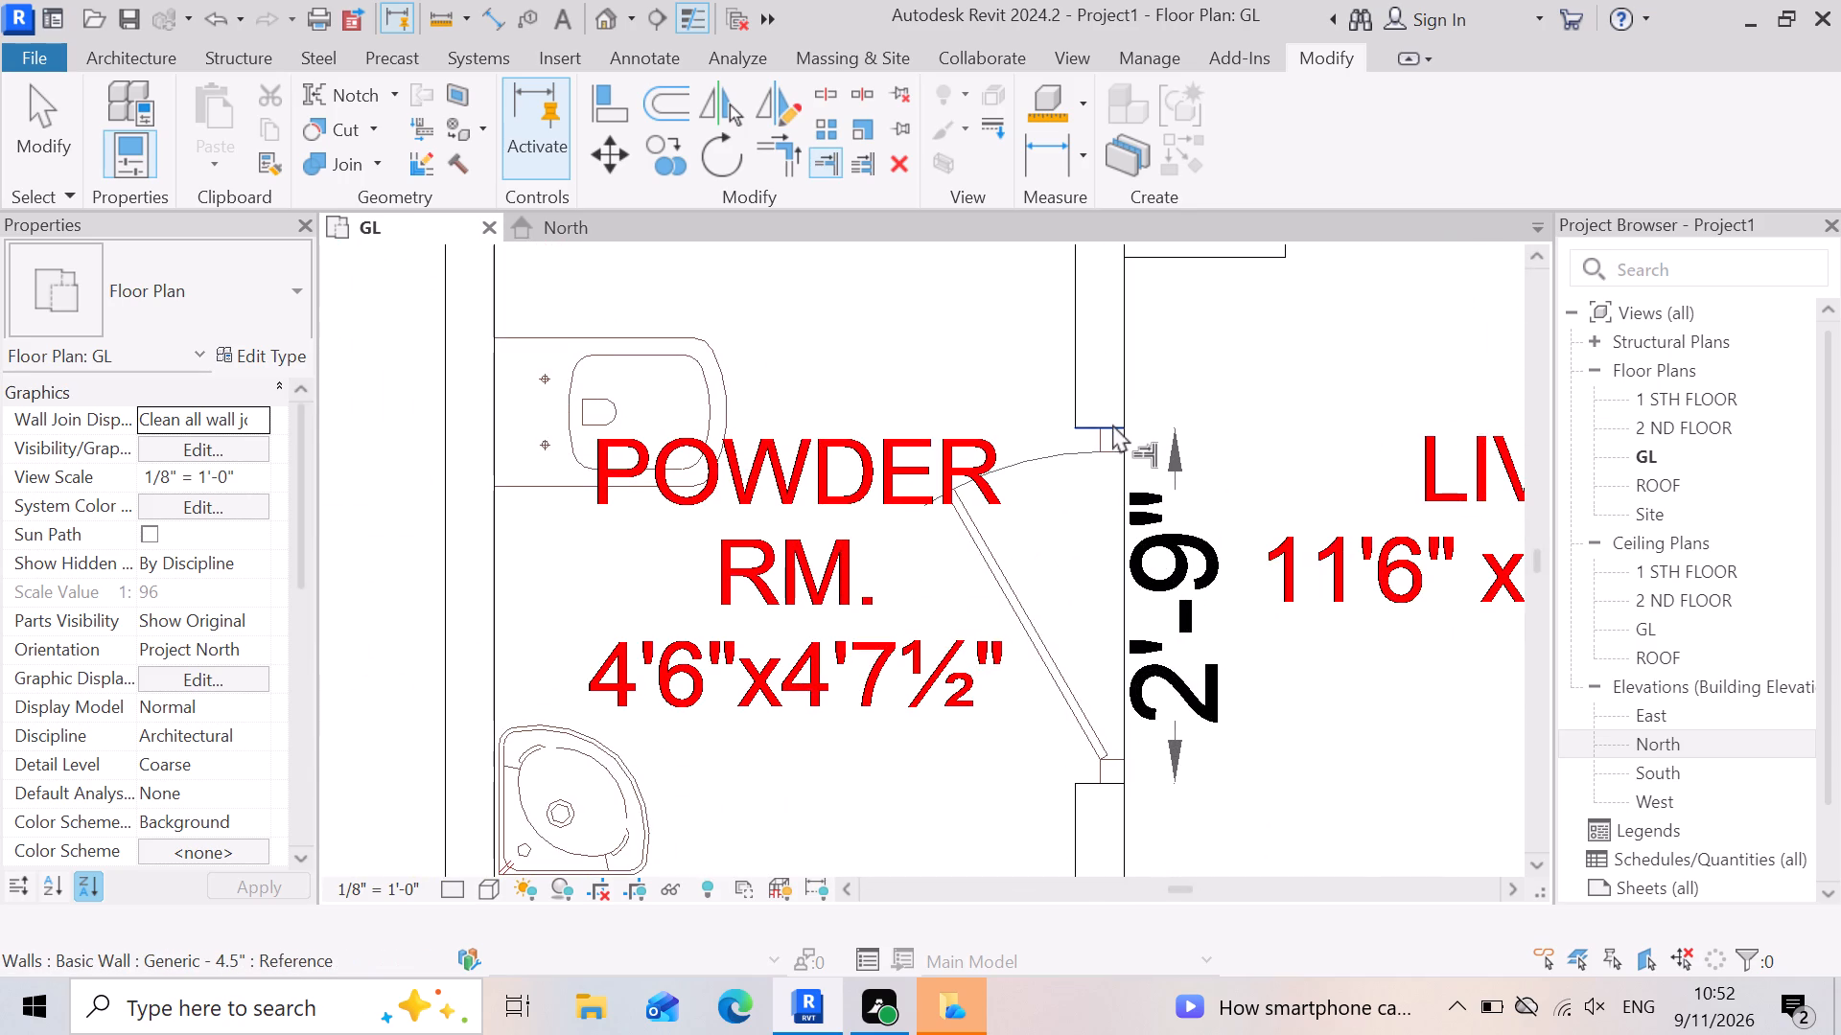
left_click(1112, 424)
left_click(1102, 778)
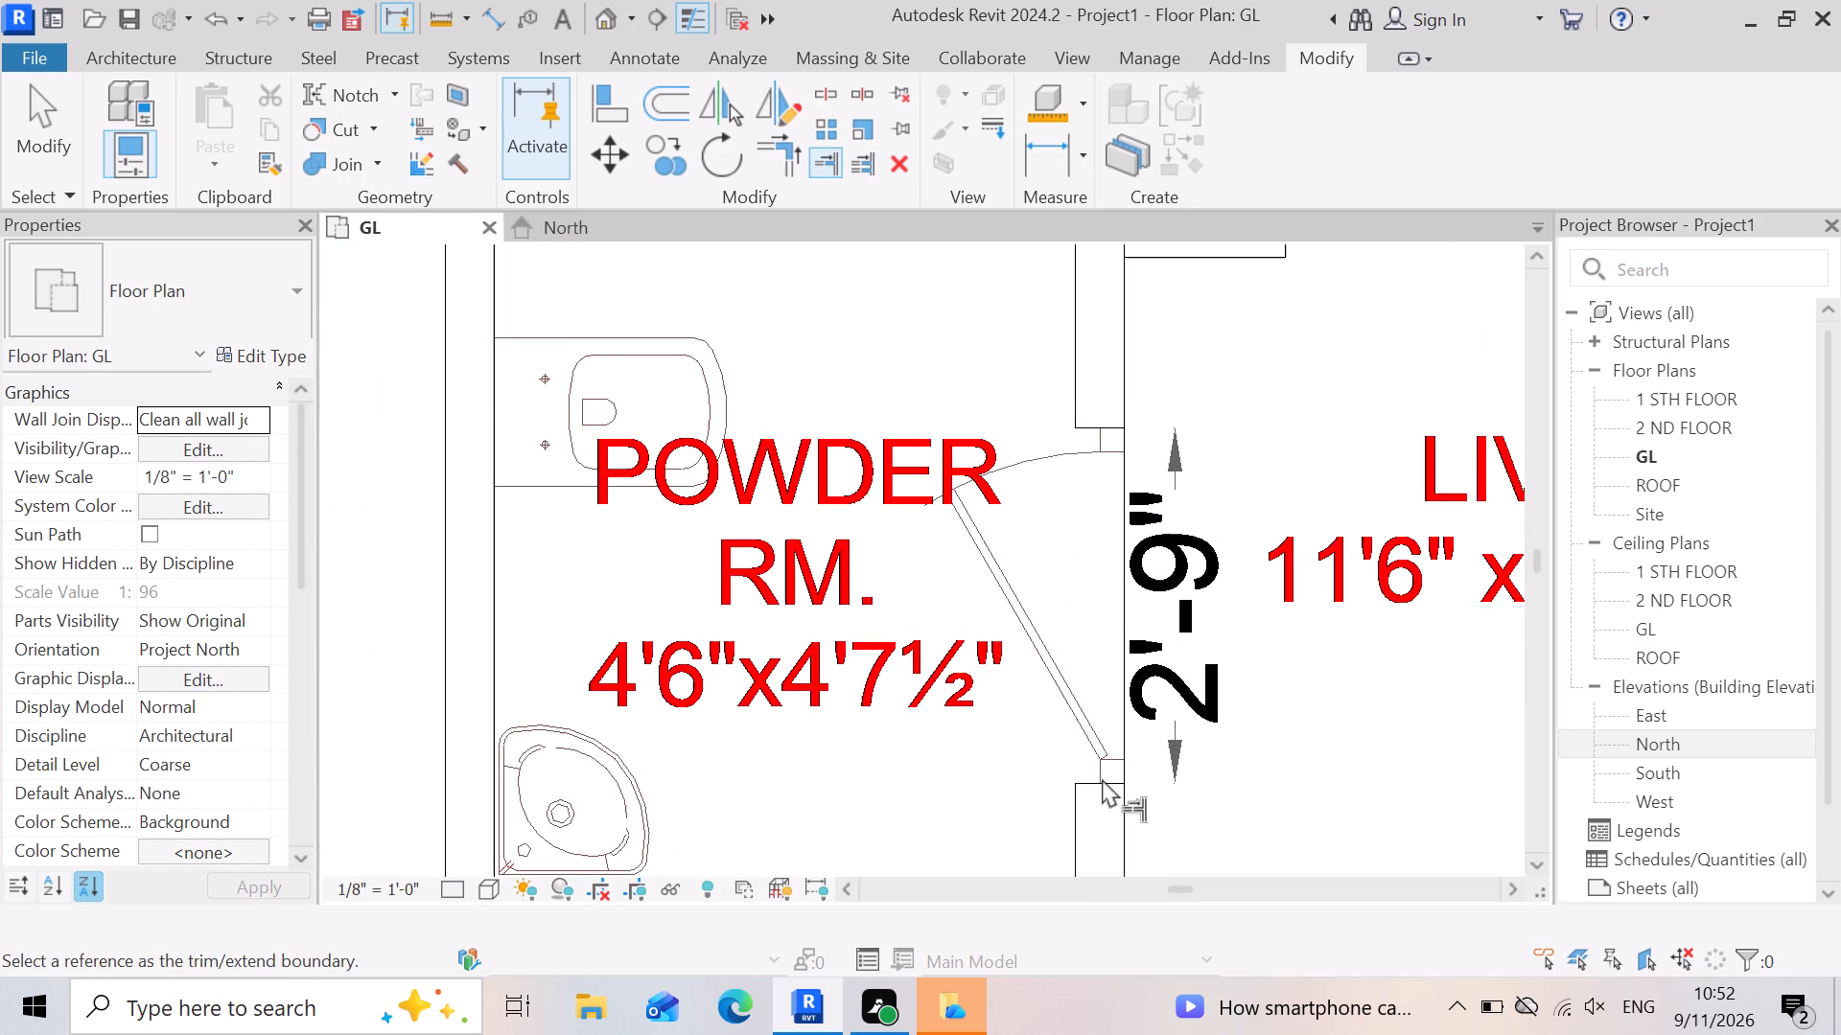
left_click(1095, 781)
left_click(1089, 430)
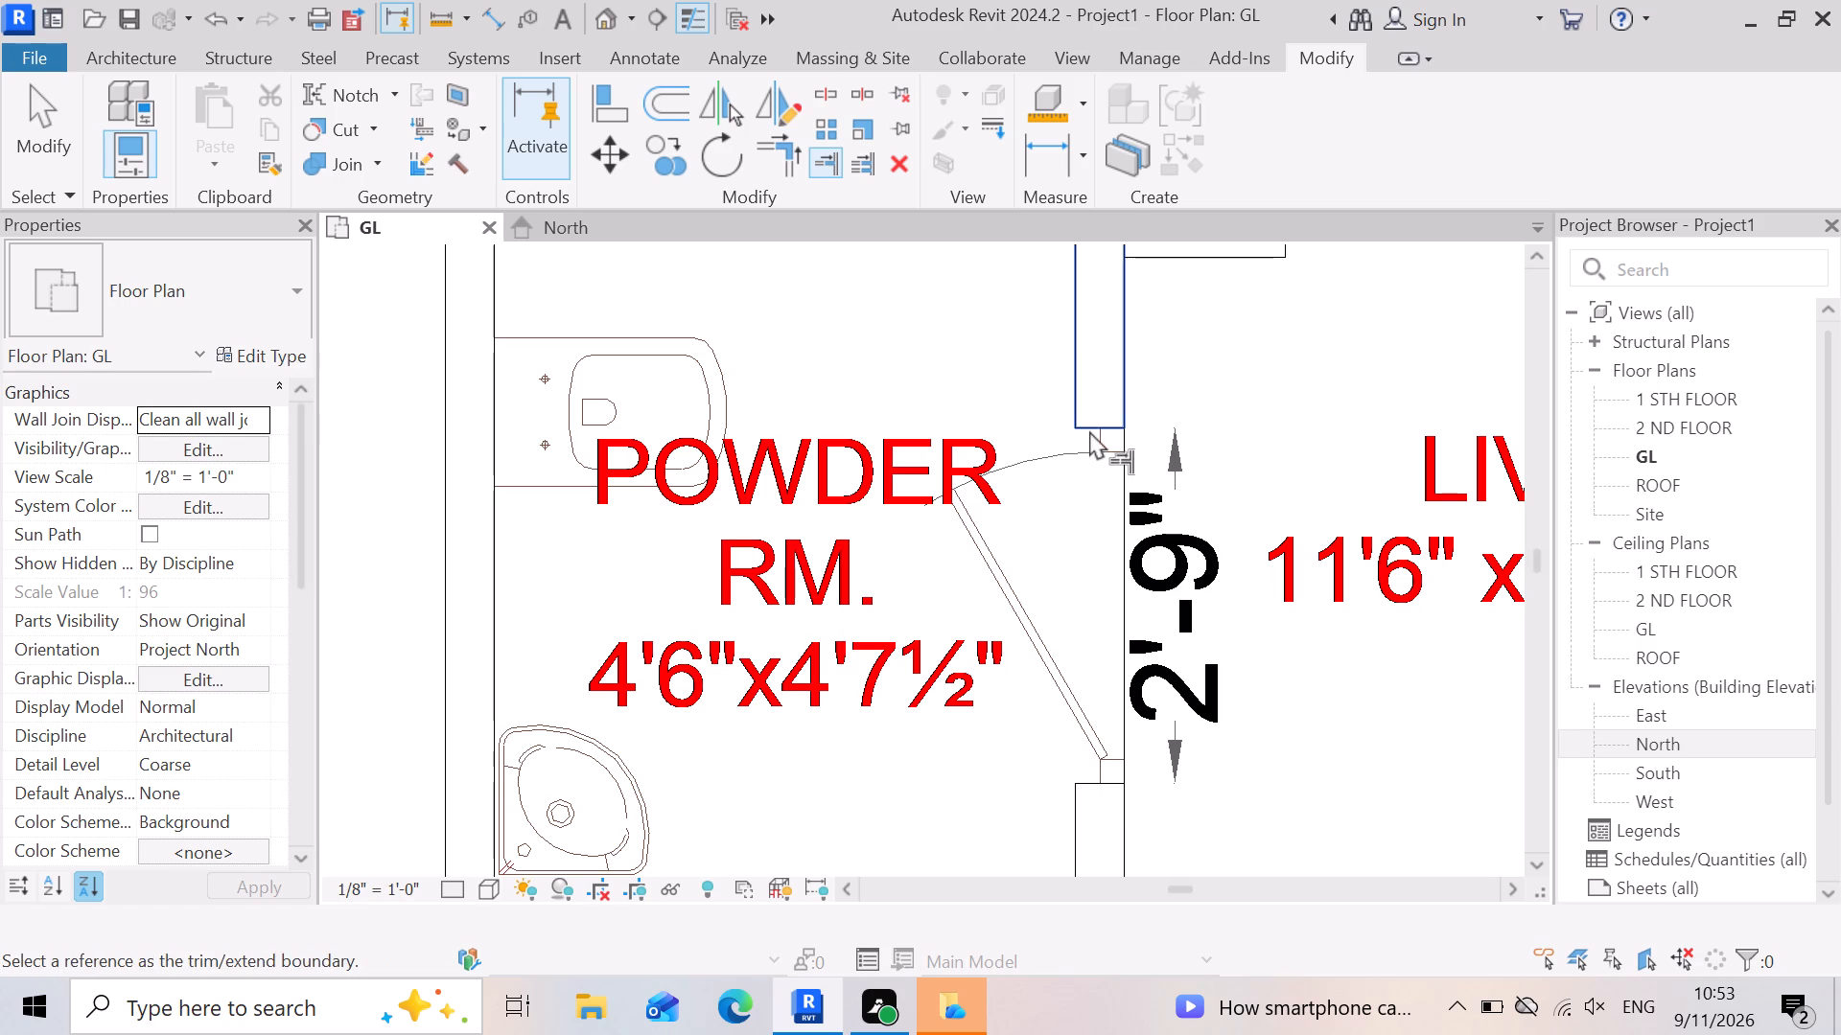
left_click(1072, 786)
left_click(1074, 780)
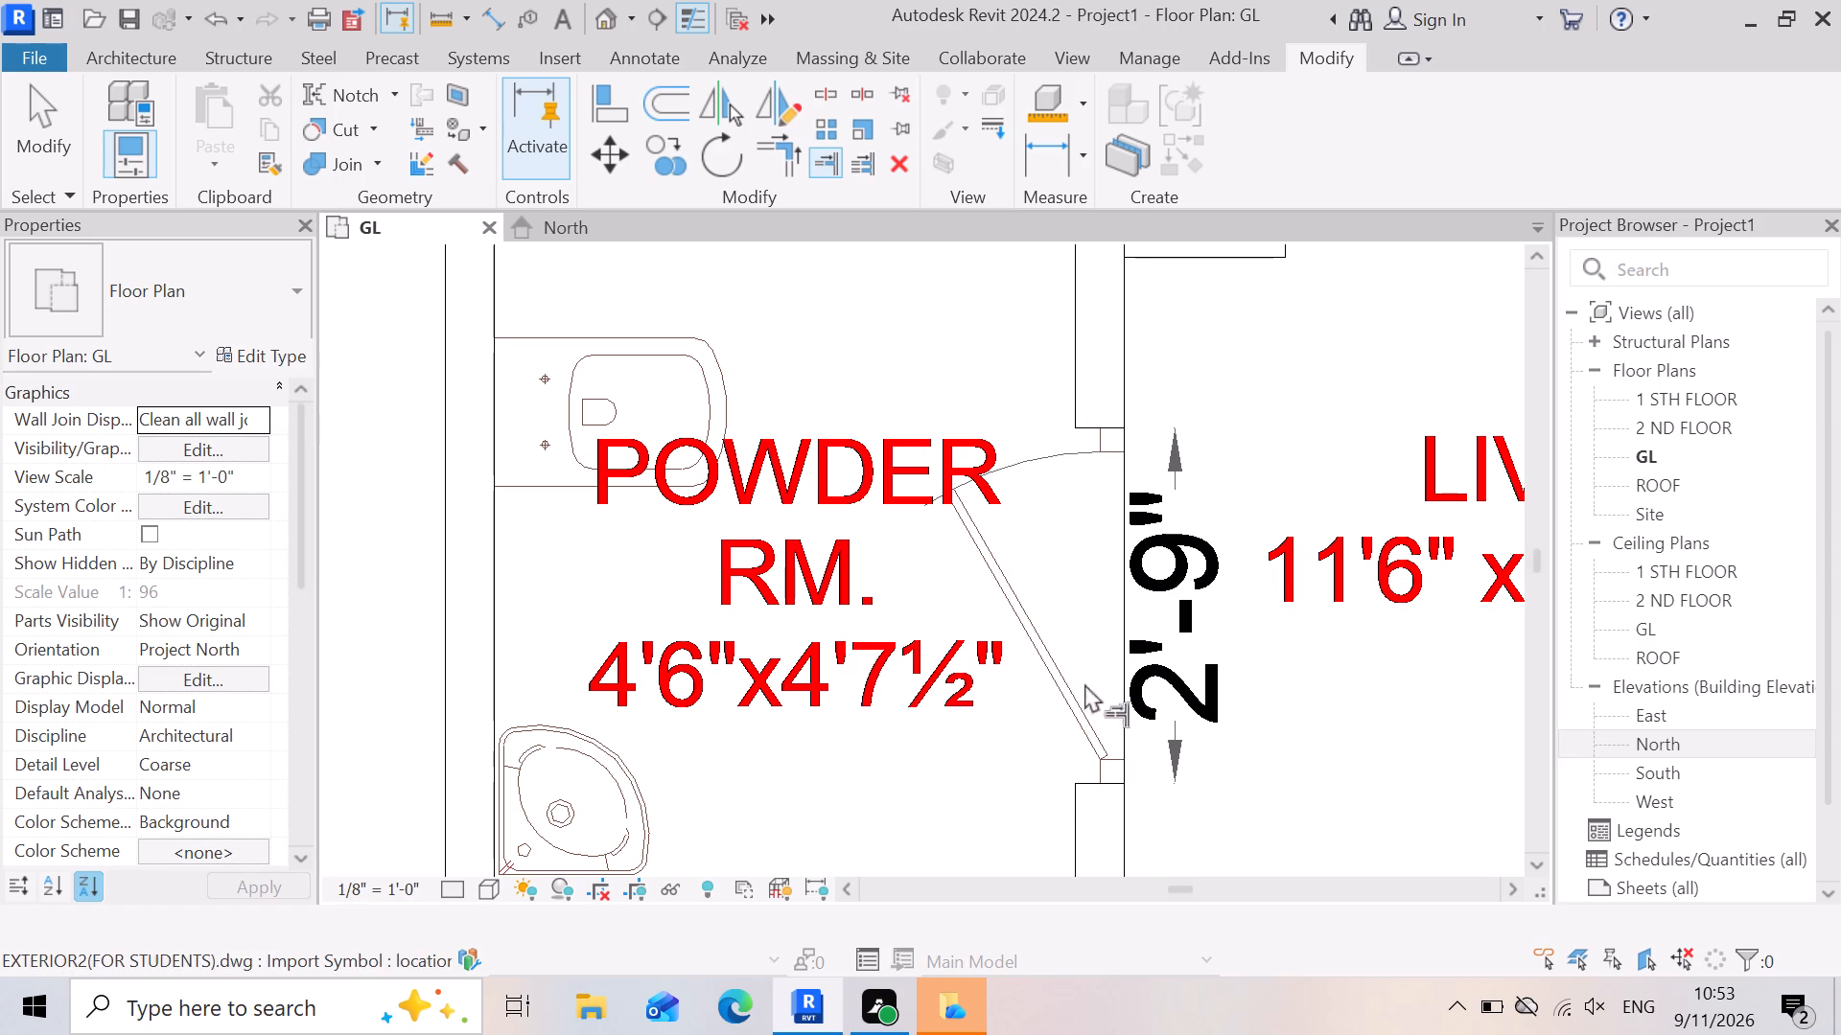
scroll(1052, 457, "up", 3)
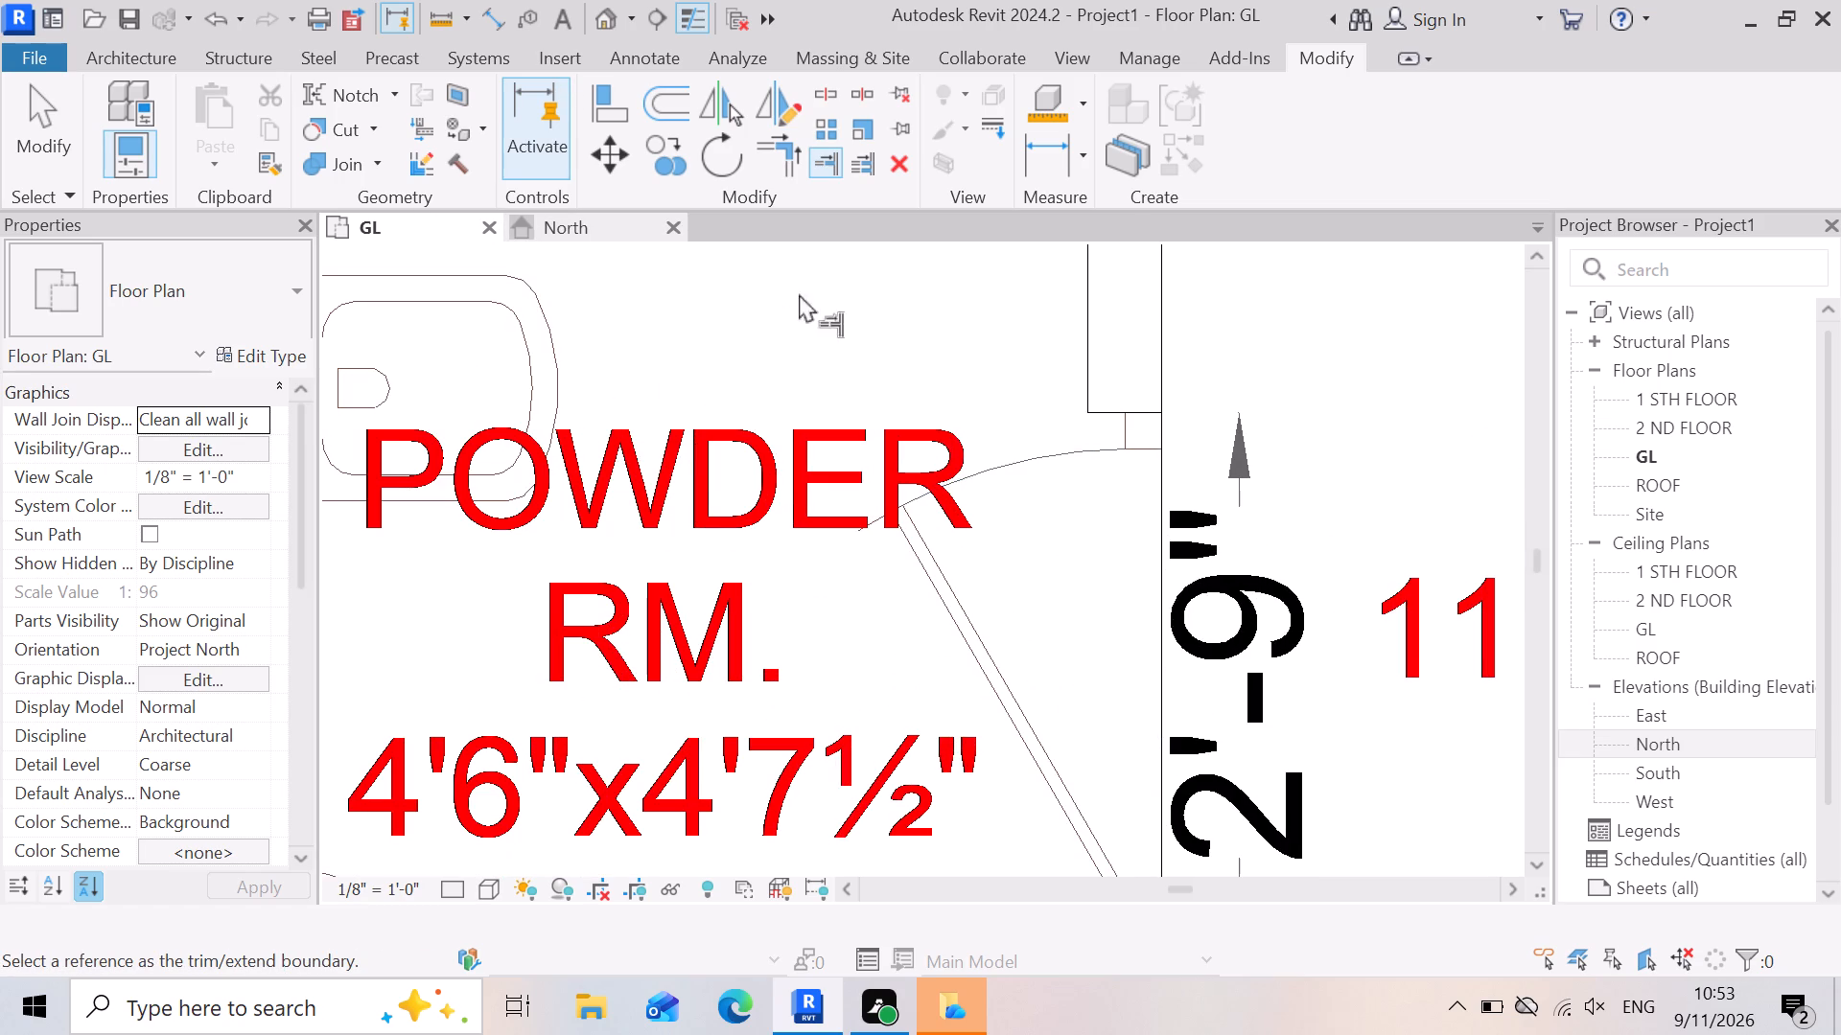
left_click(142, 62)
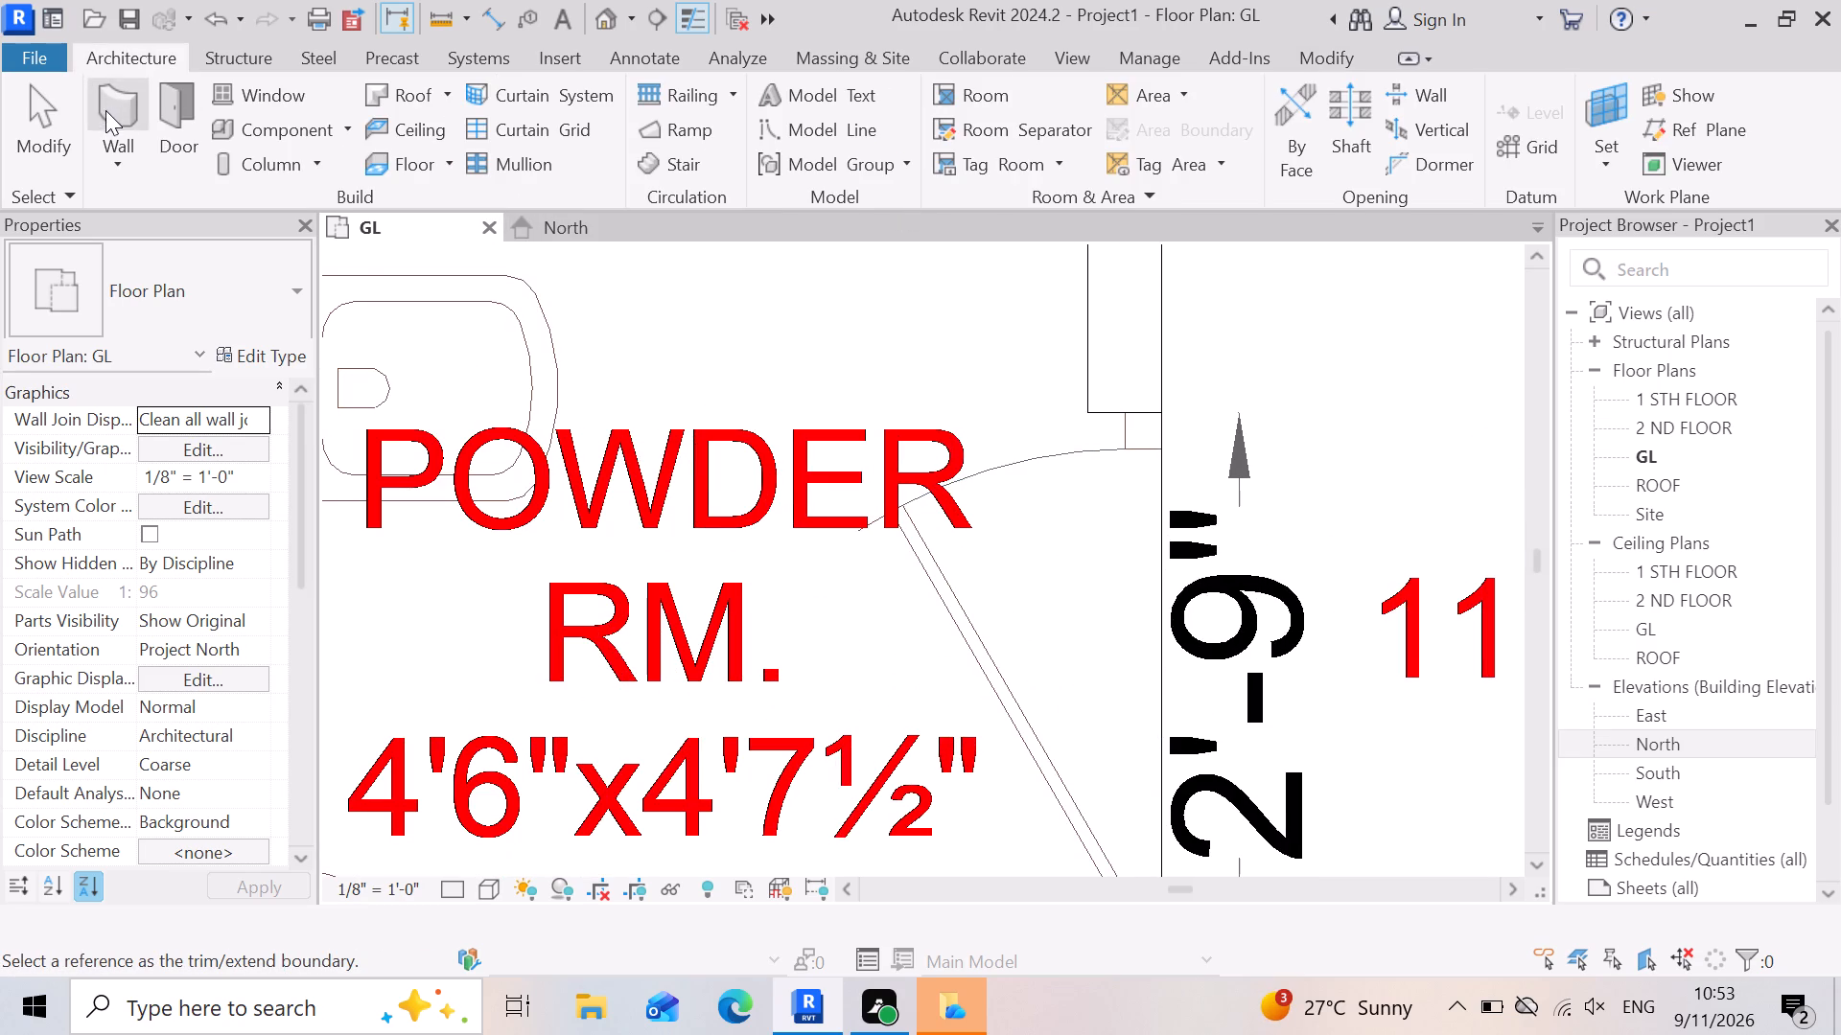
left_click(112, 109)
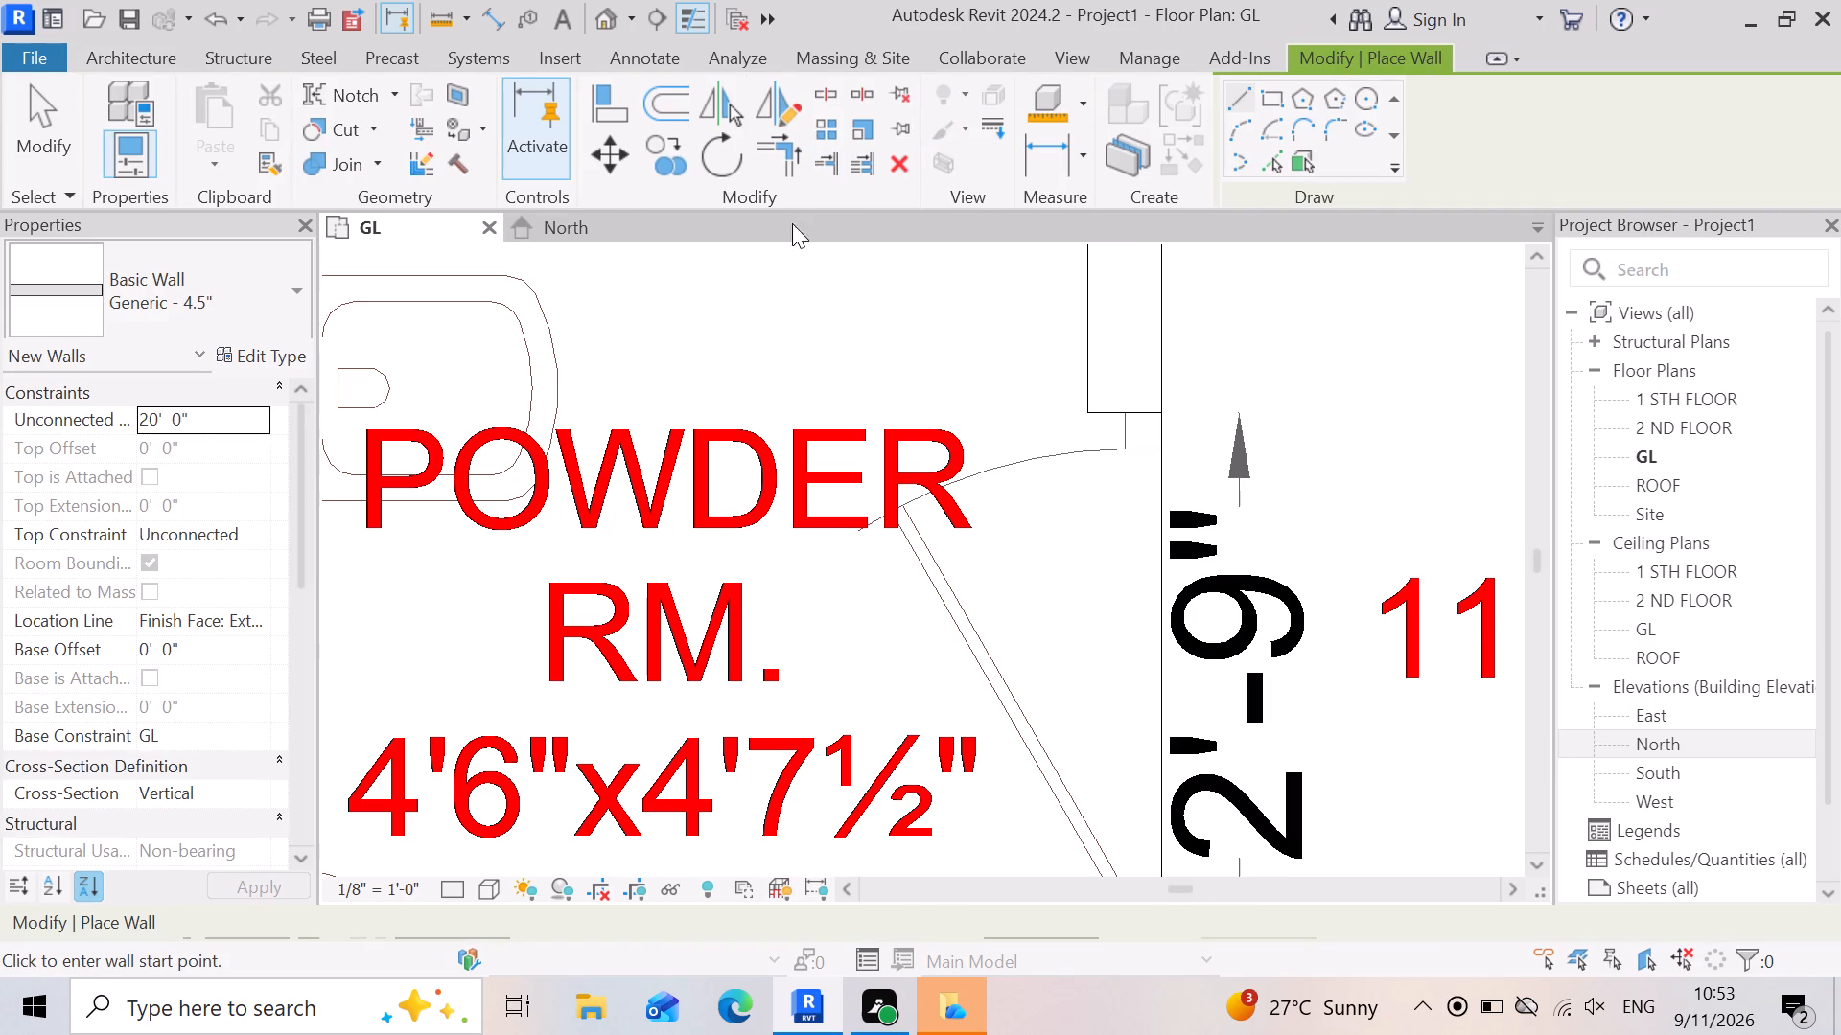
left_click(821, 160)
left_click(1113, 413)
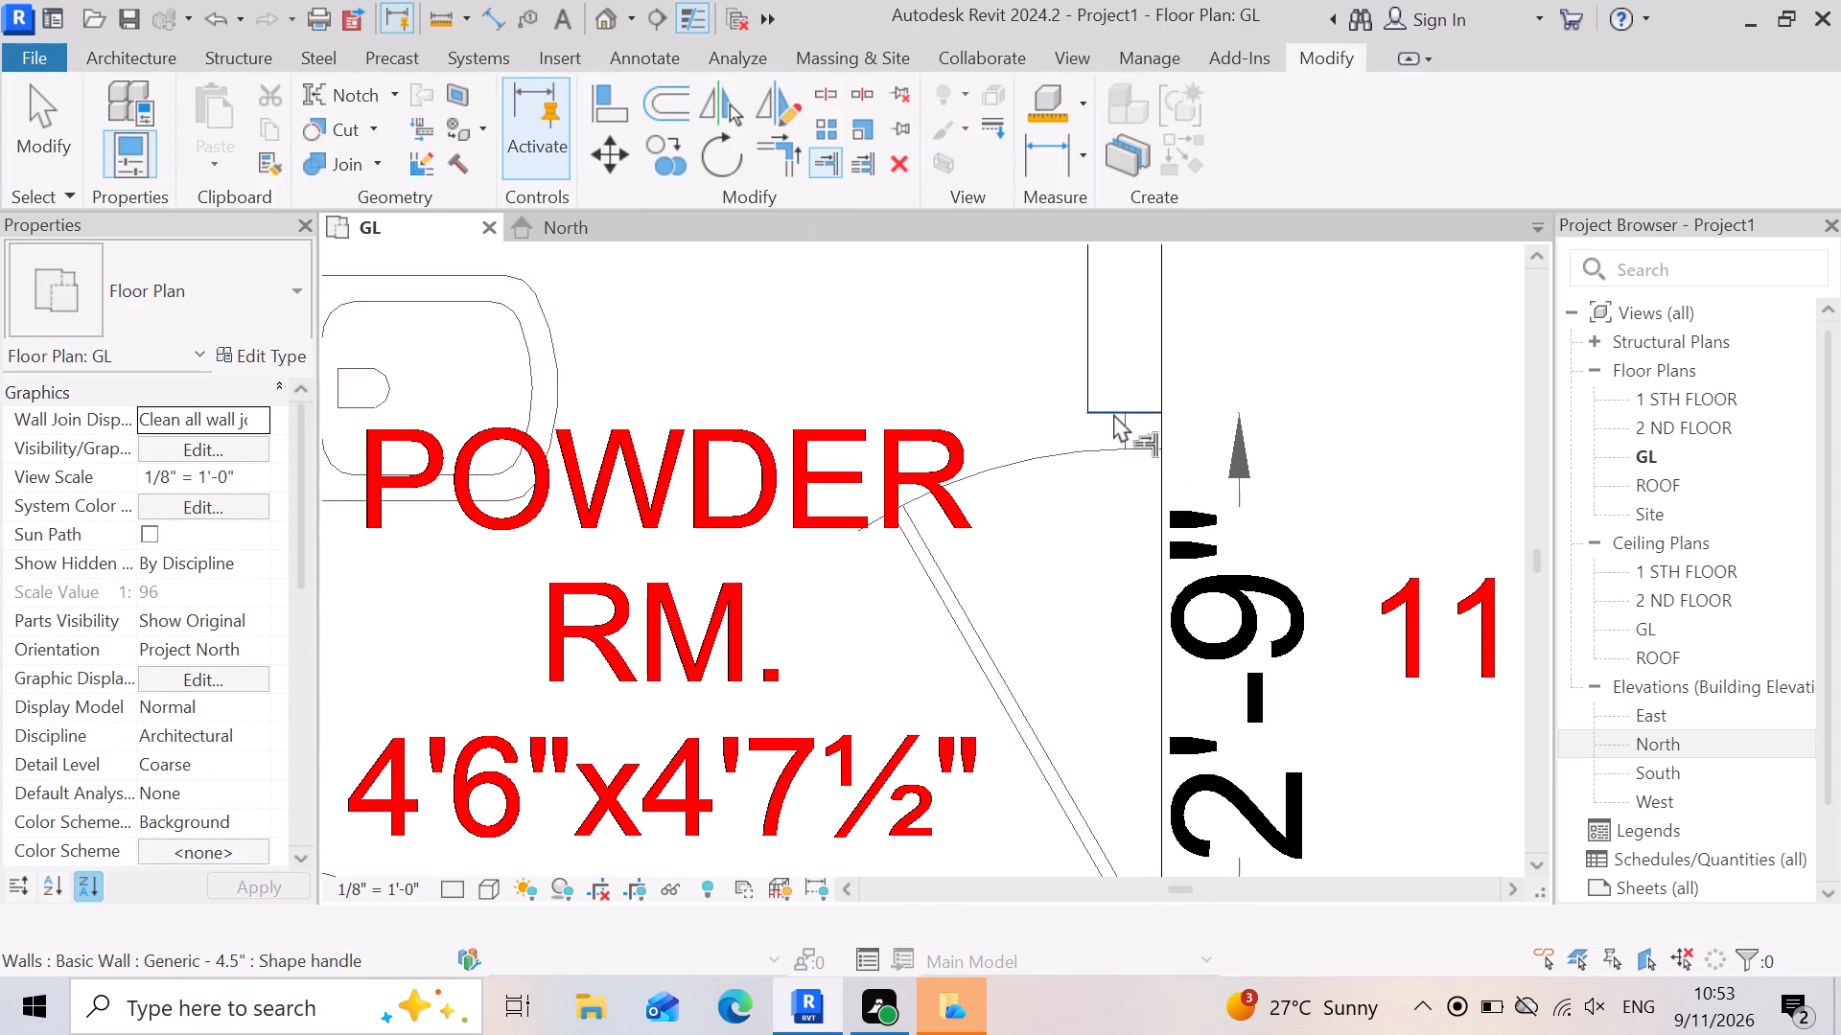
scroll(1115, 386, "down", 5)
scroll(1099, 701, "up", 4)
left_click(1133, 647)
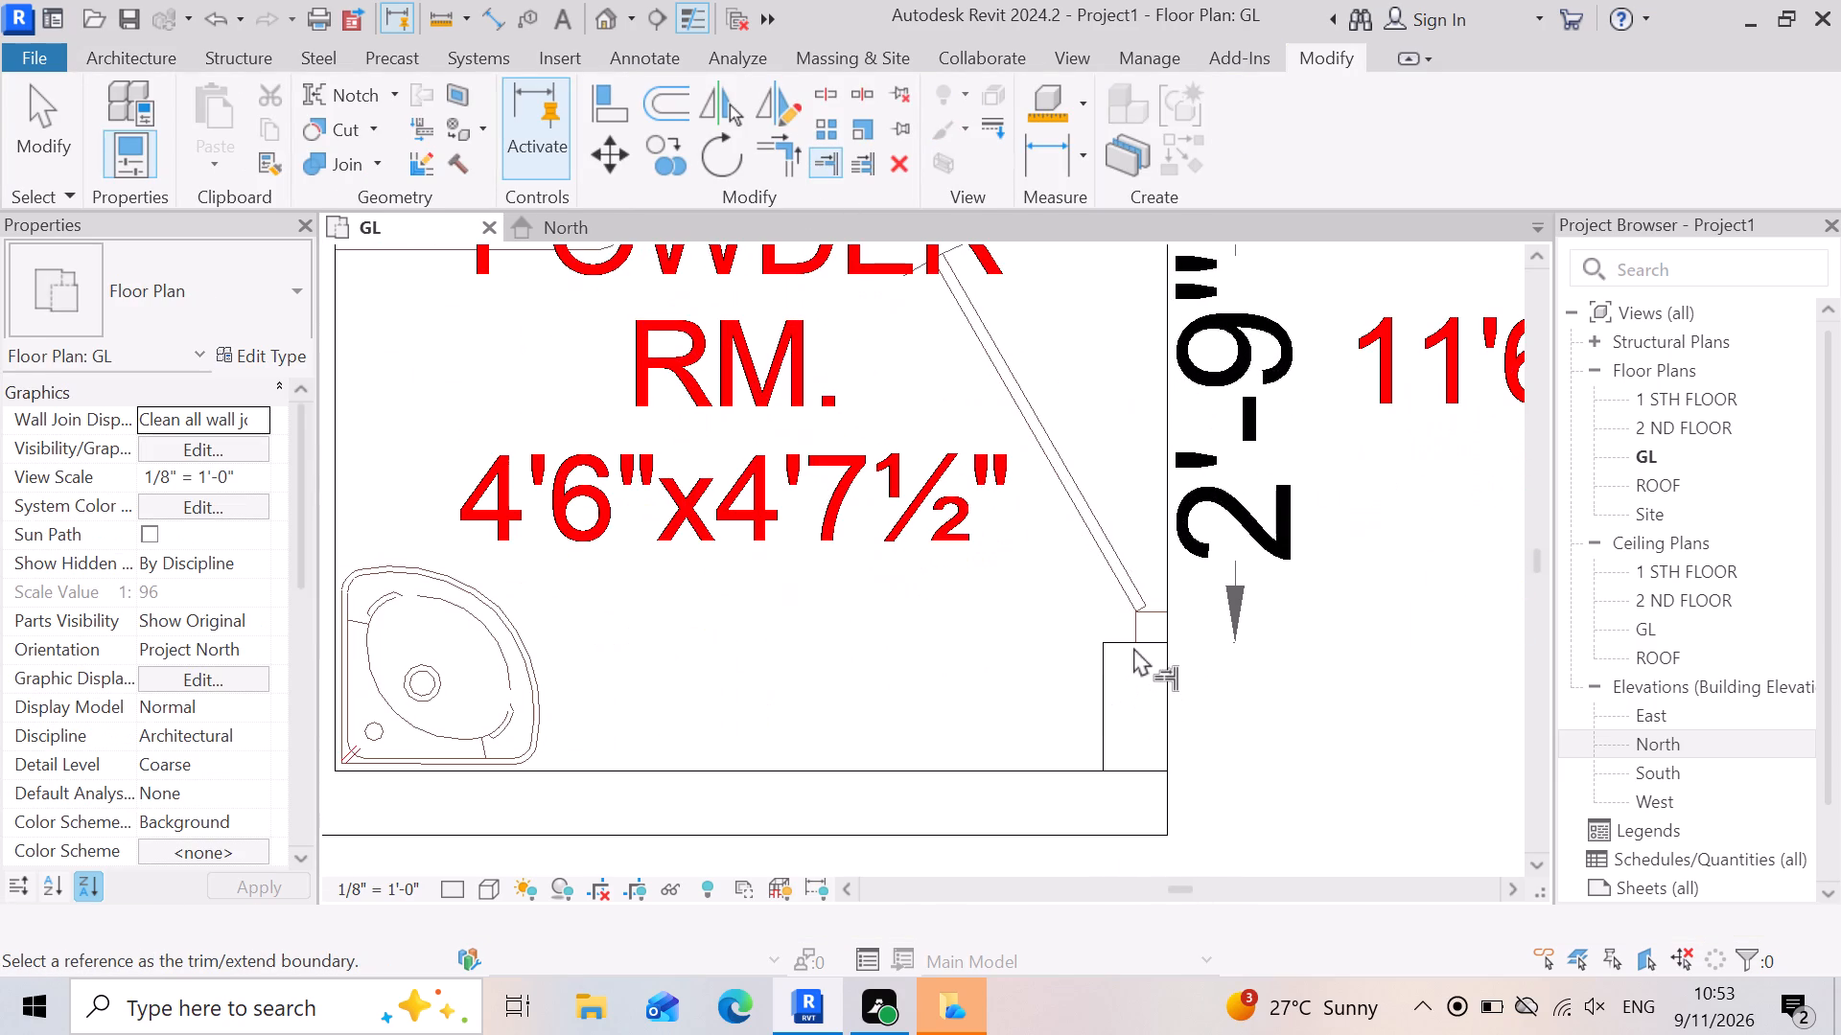
Draw a flipped 4.5" wall 2'-9" long across the powder room door opening, joining the two ends of the living-side partition.
scroll(1131, 683, "down", 3)
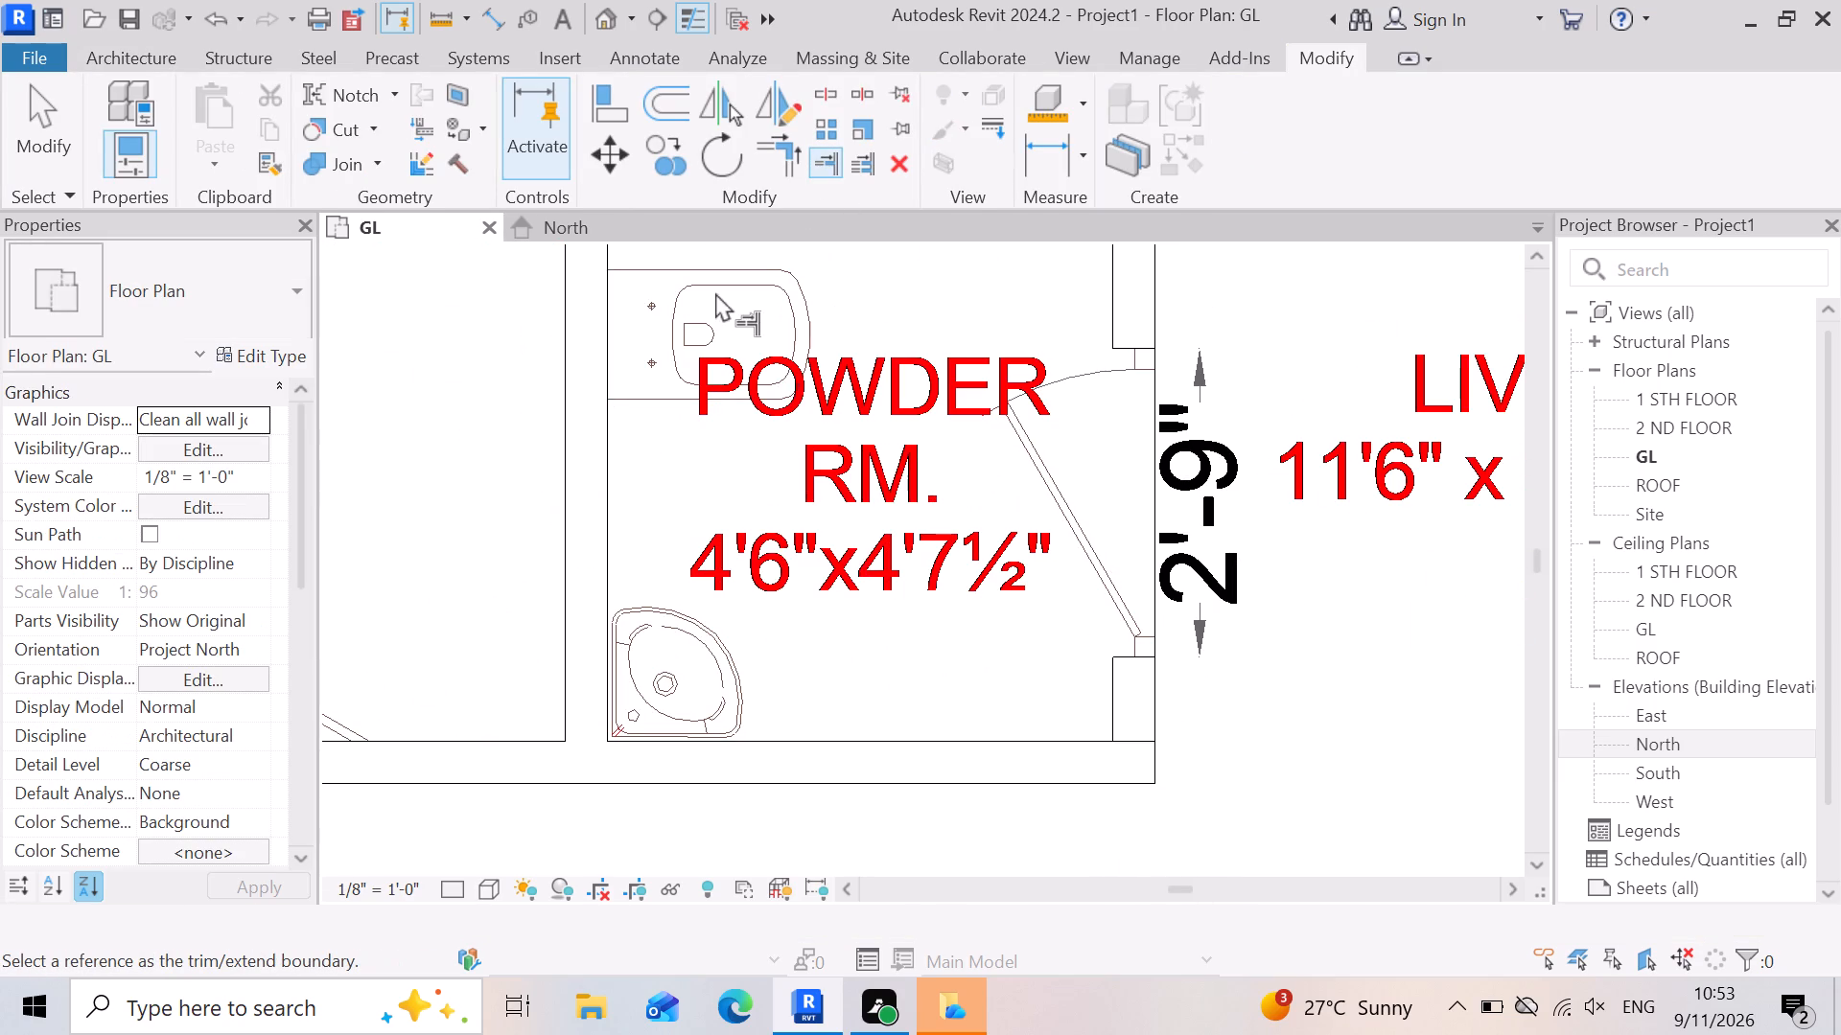
left_click_drag(109, 57, 121, 53)
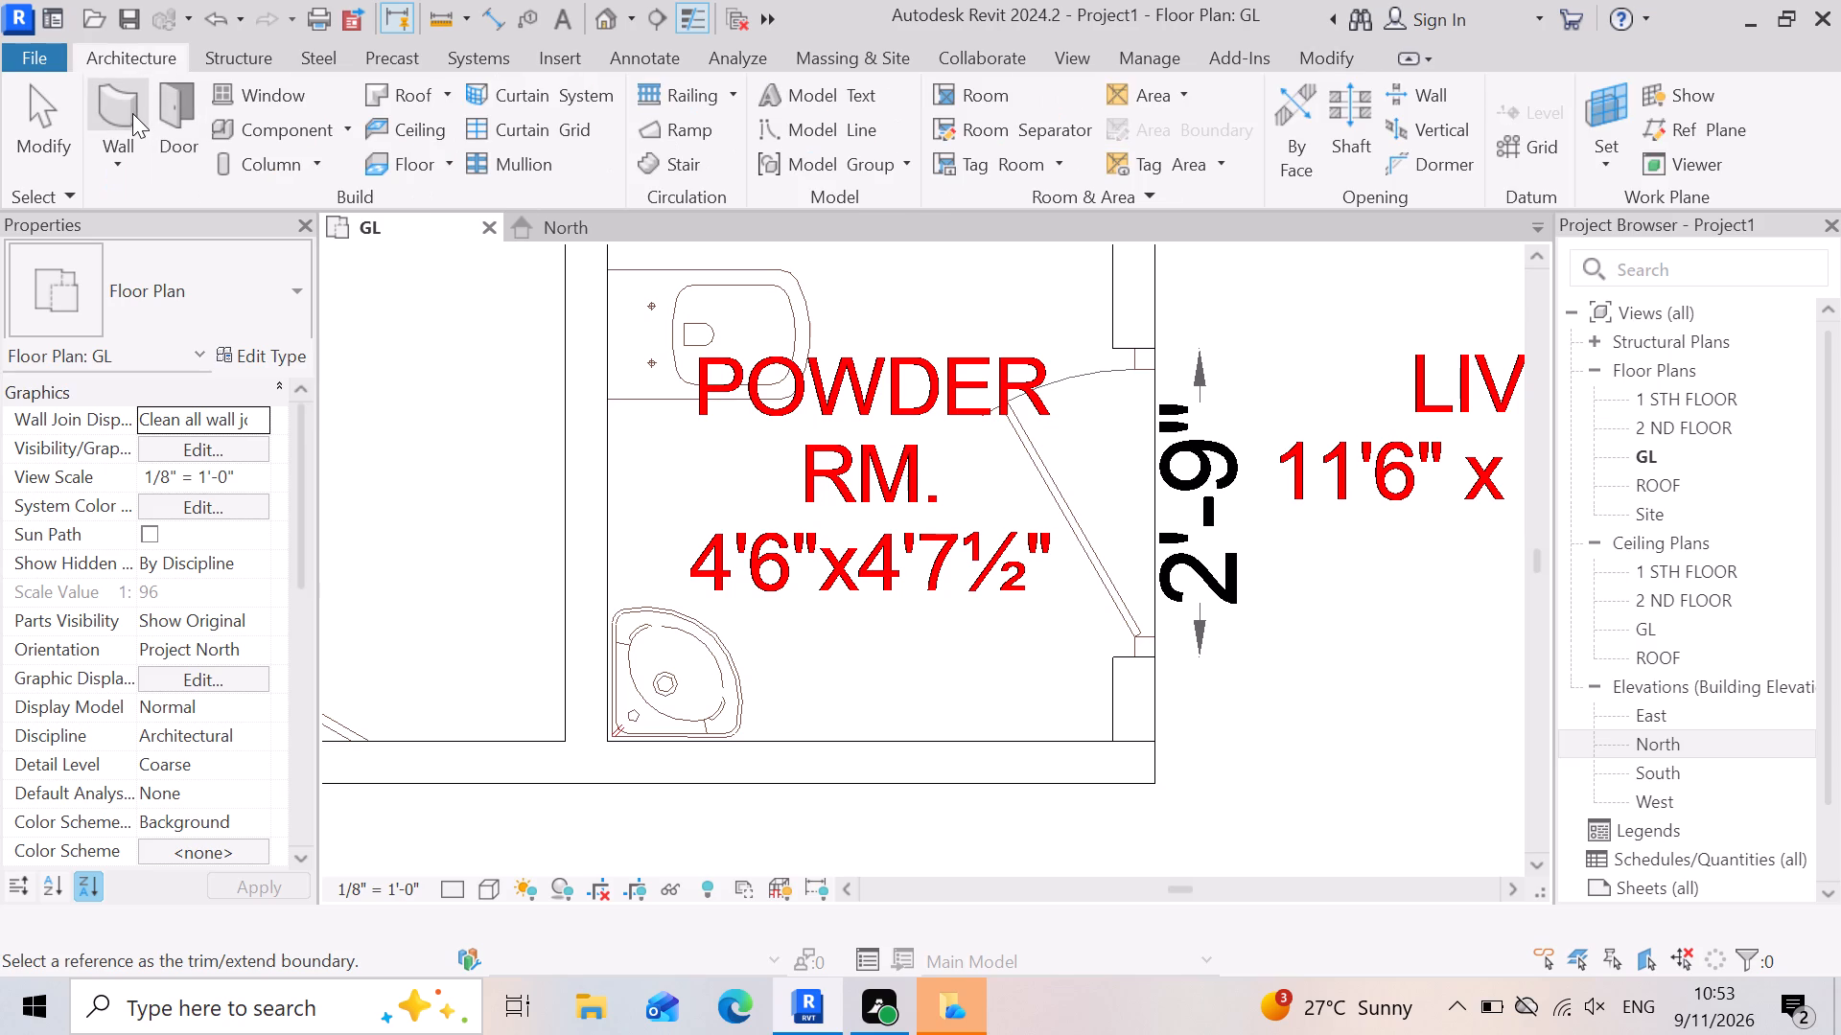
left_click(132, 113)
scroll(1060, 566, "down", 4)
scroll(1128, 454, "up", 6)
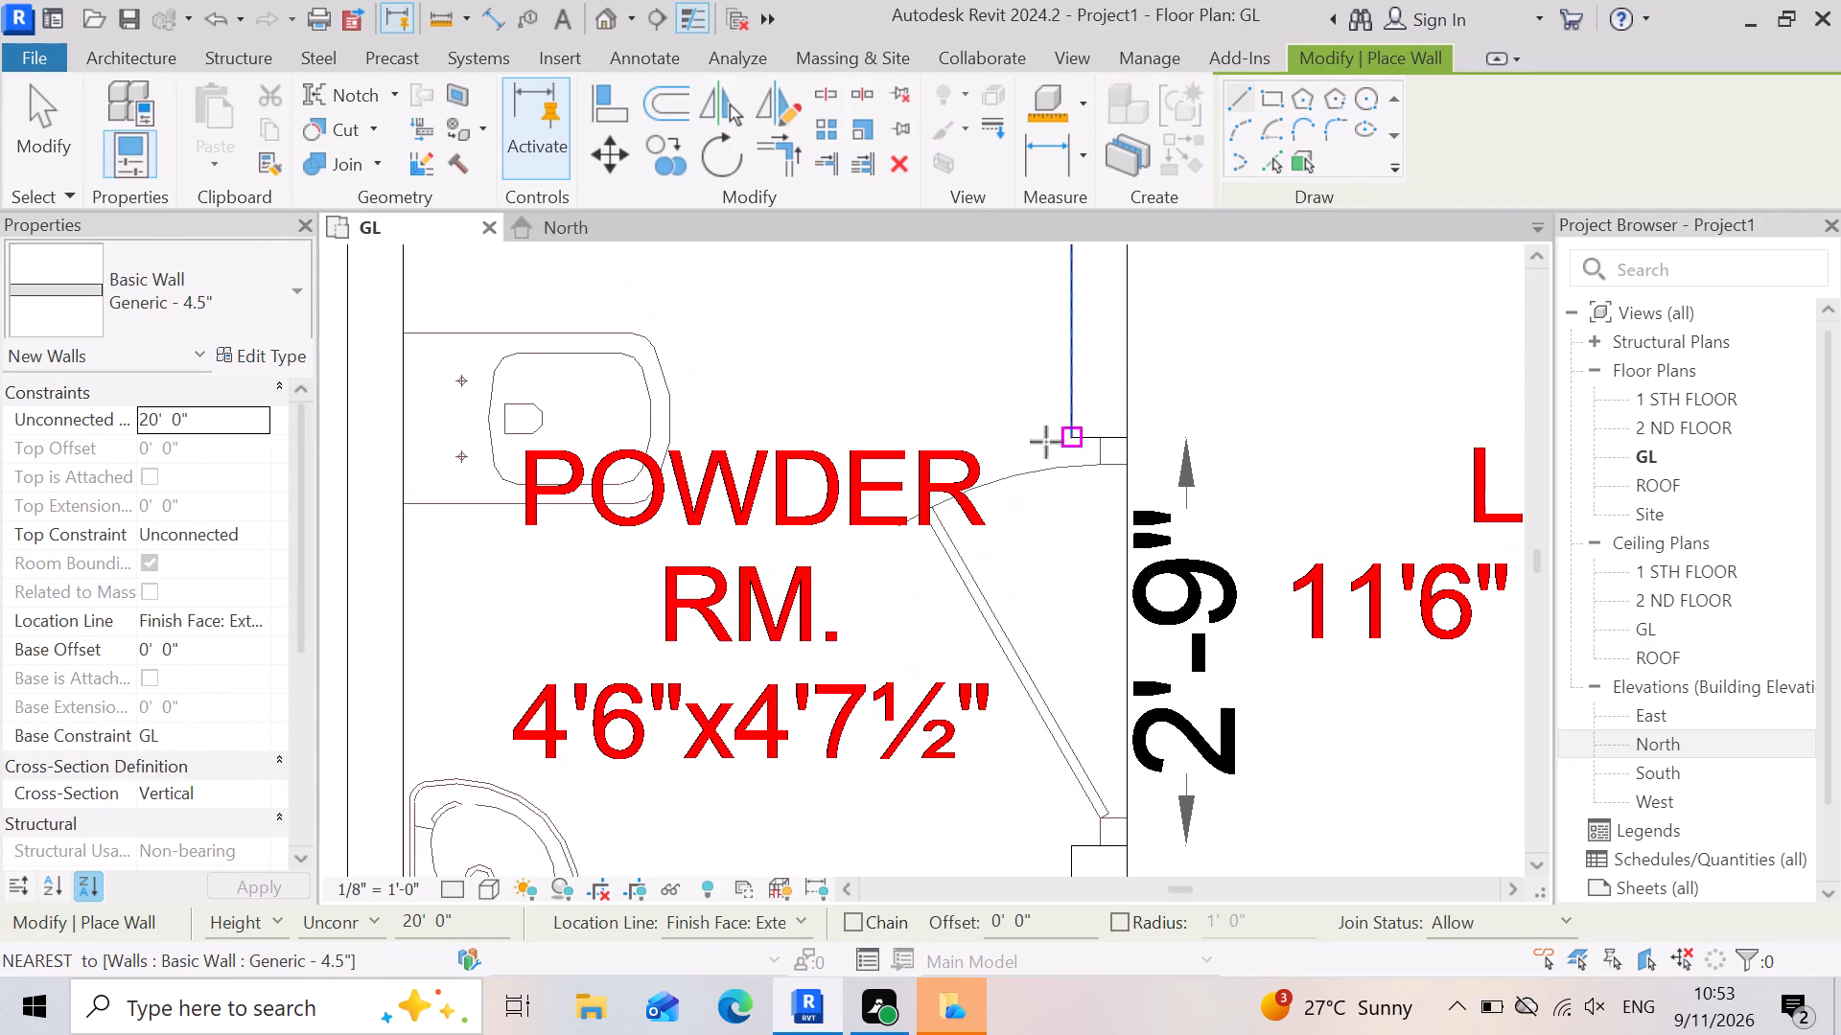
left_click(1067, 439)
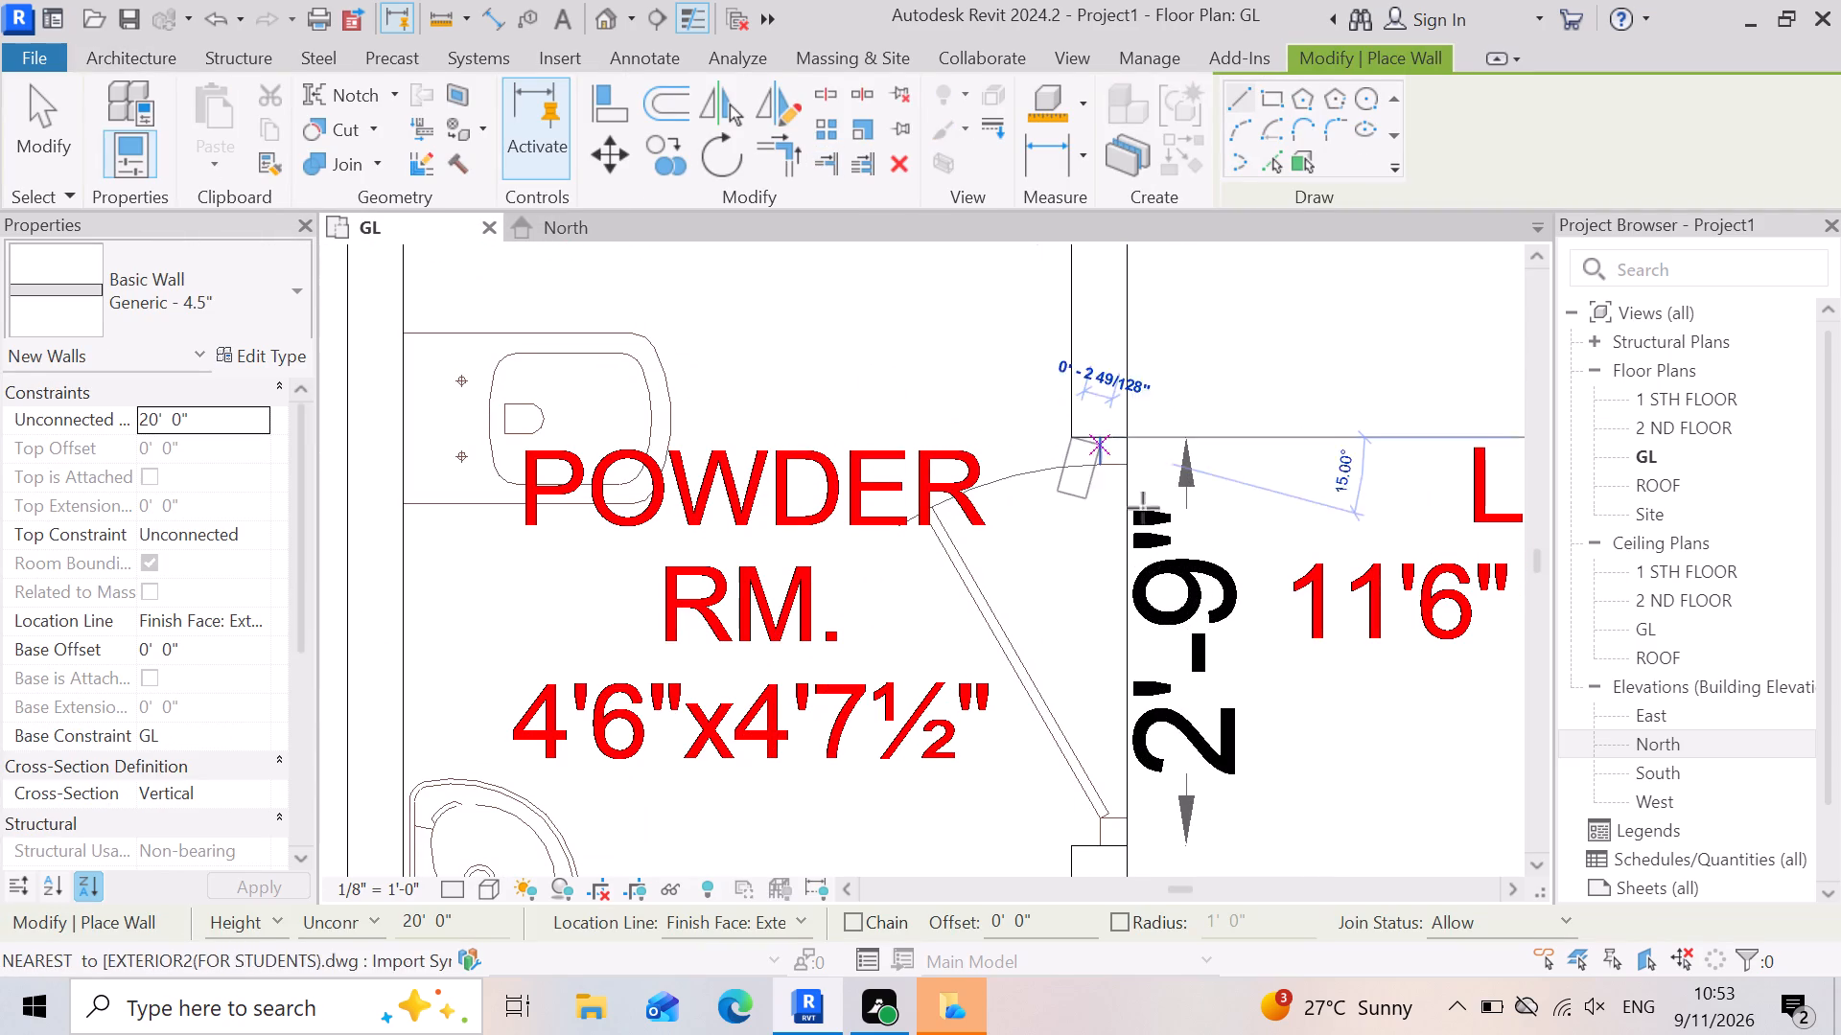
key("space")
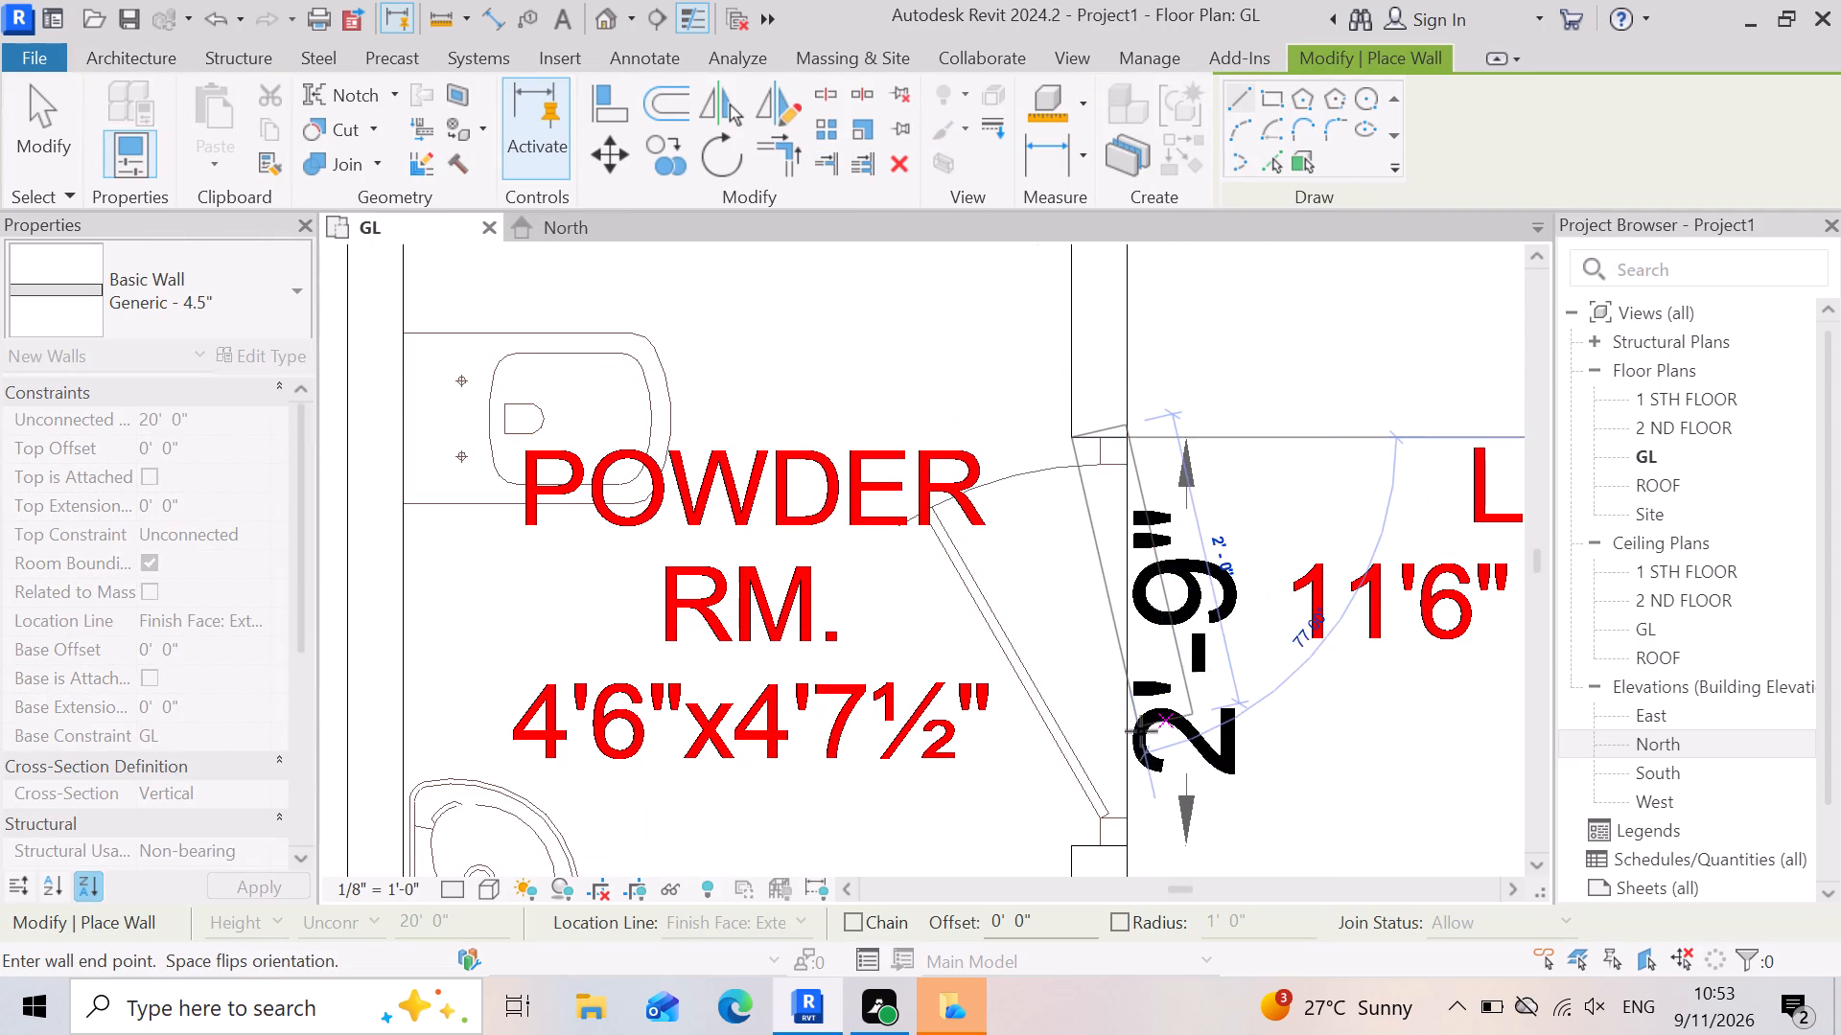
scroll(1092, 826, "up", 4)
scroll(1088, 728, "down", 4)
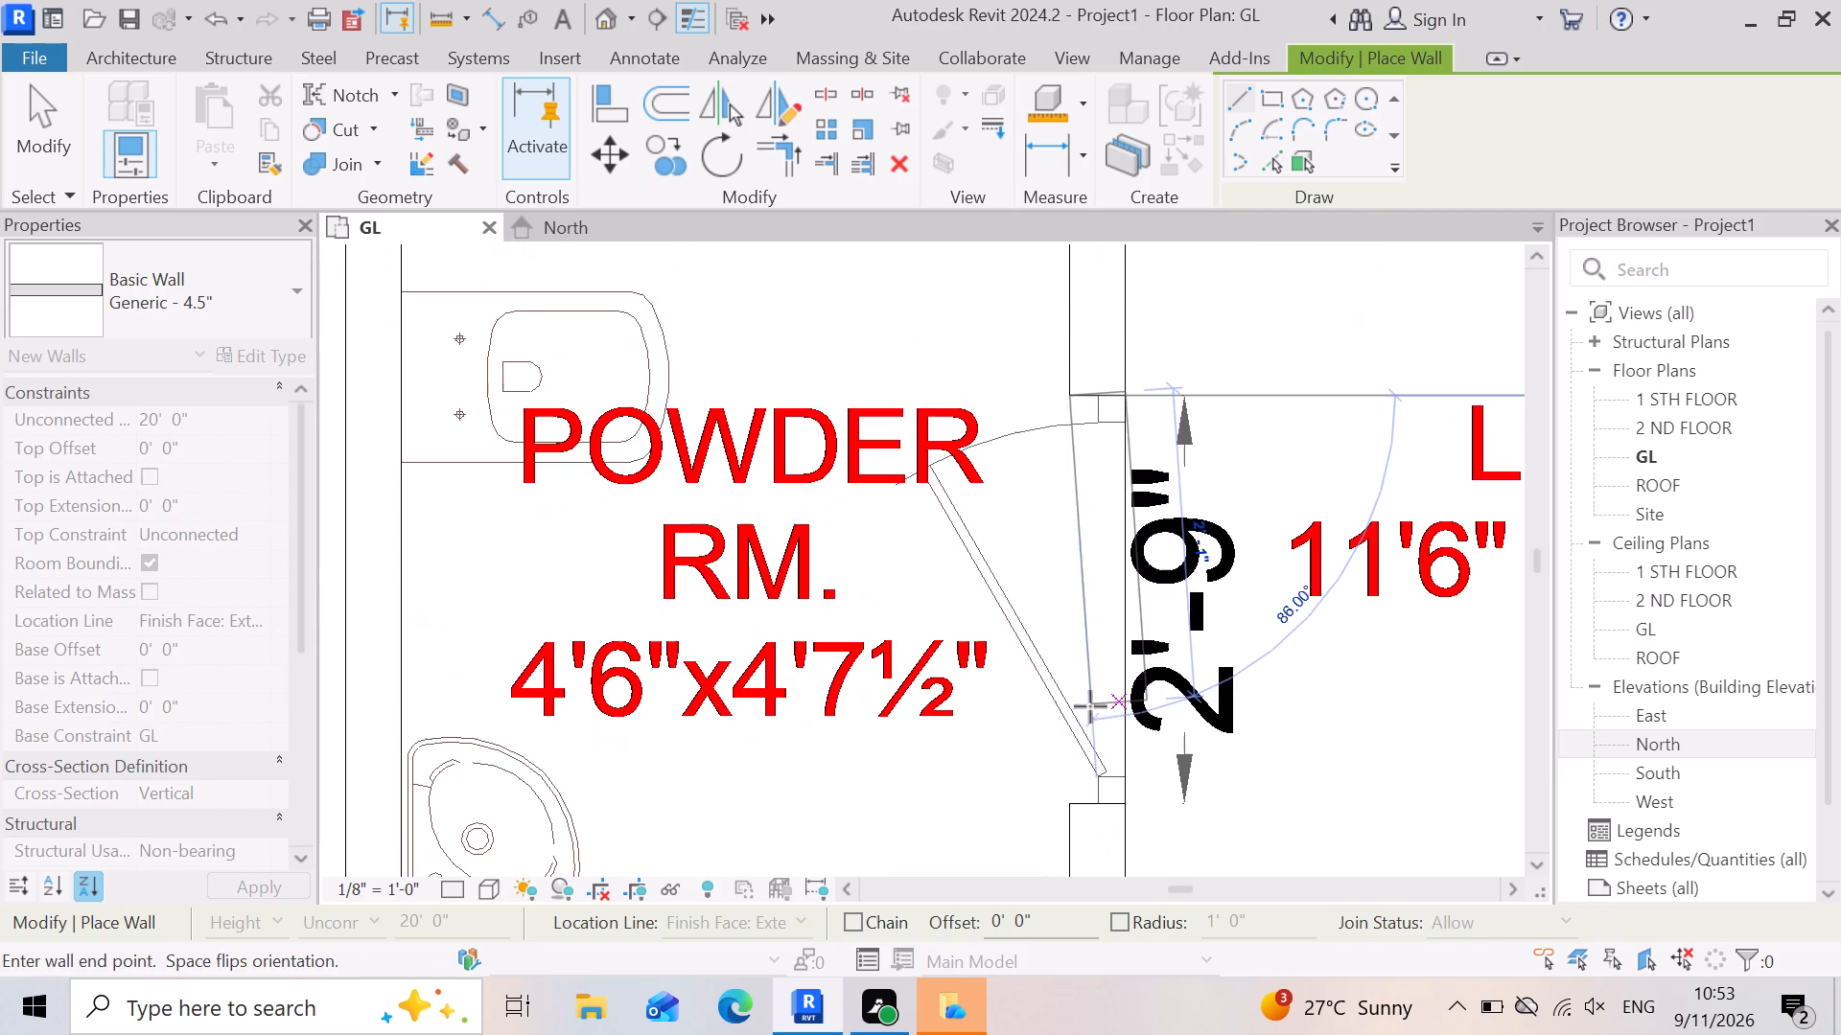
scroll(1092, 820, "up", 3)
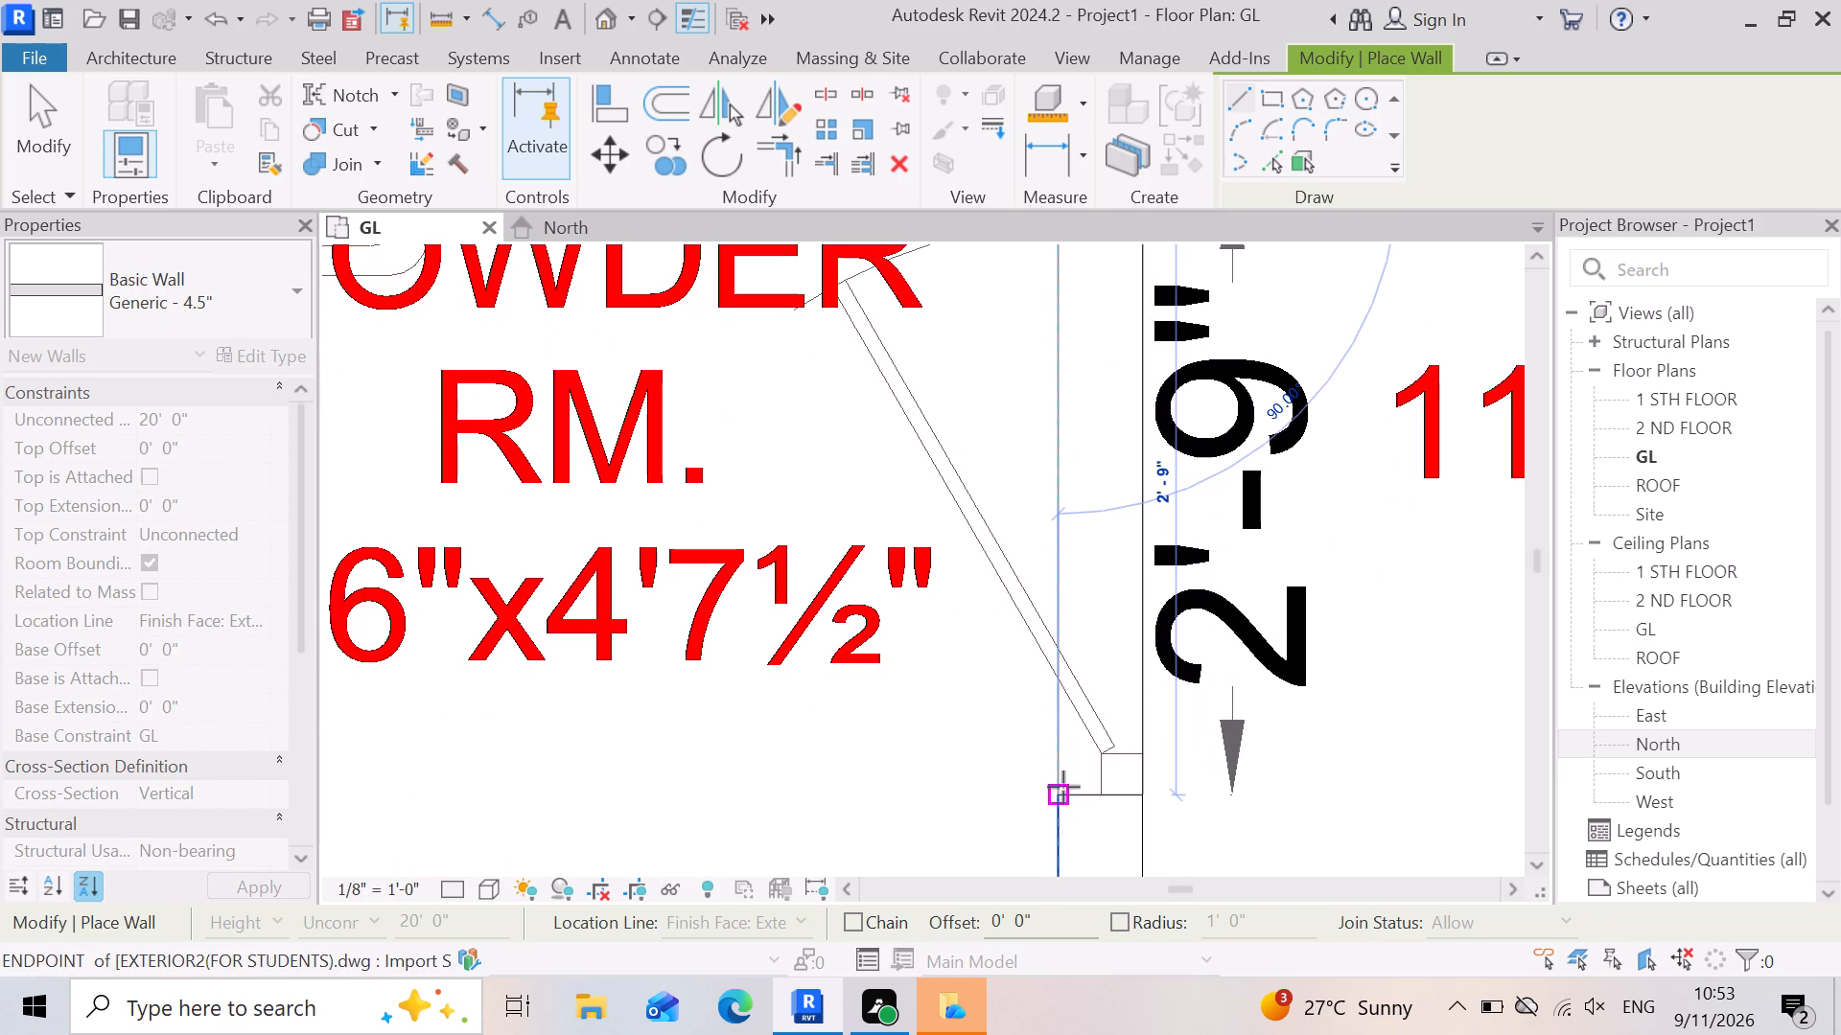
left_click(1064, 786)
scroll(1035, 786, "down", 6)
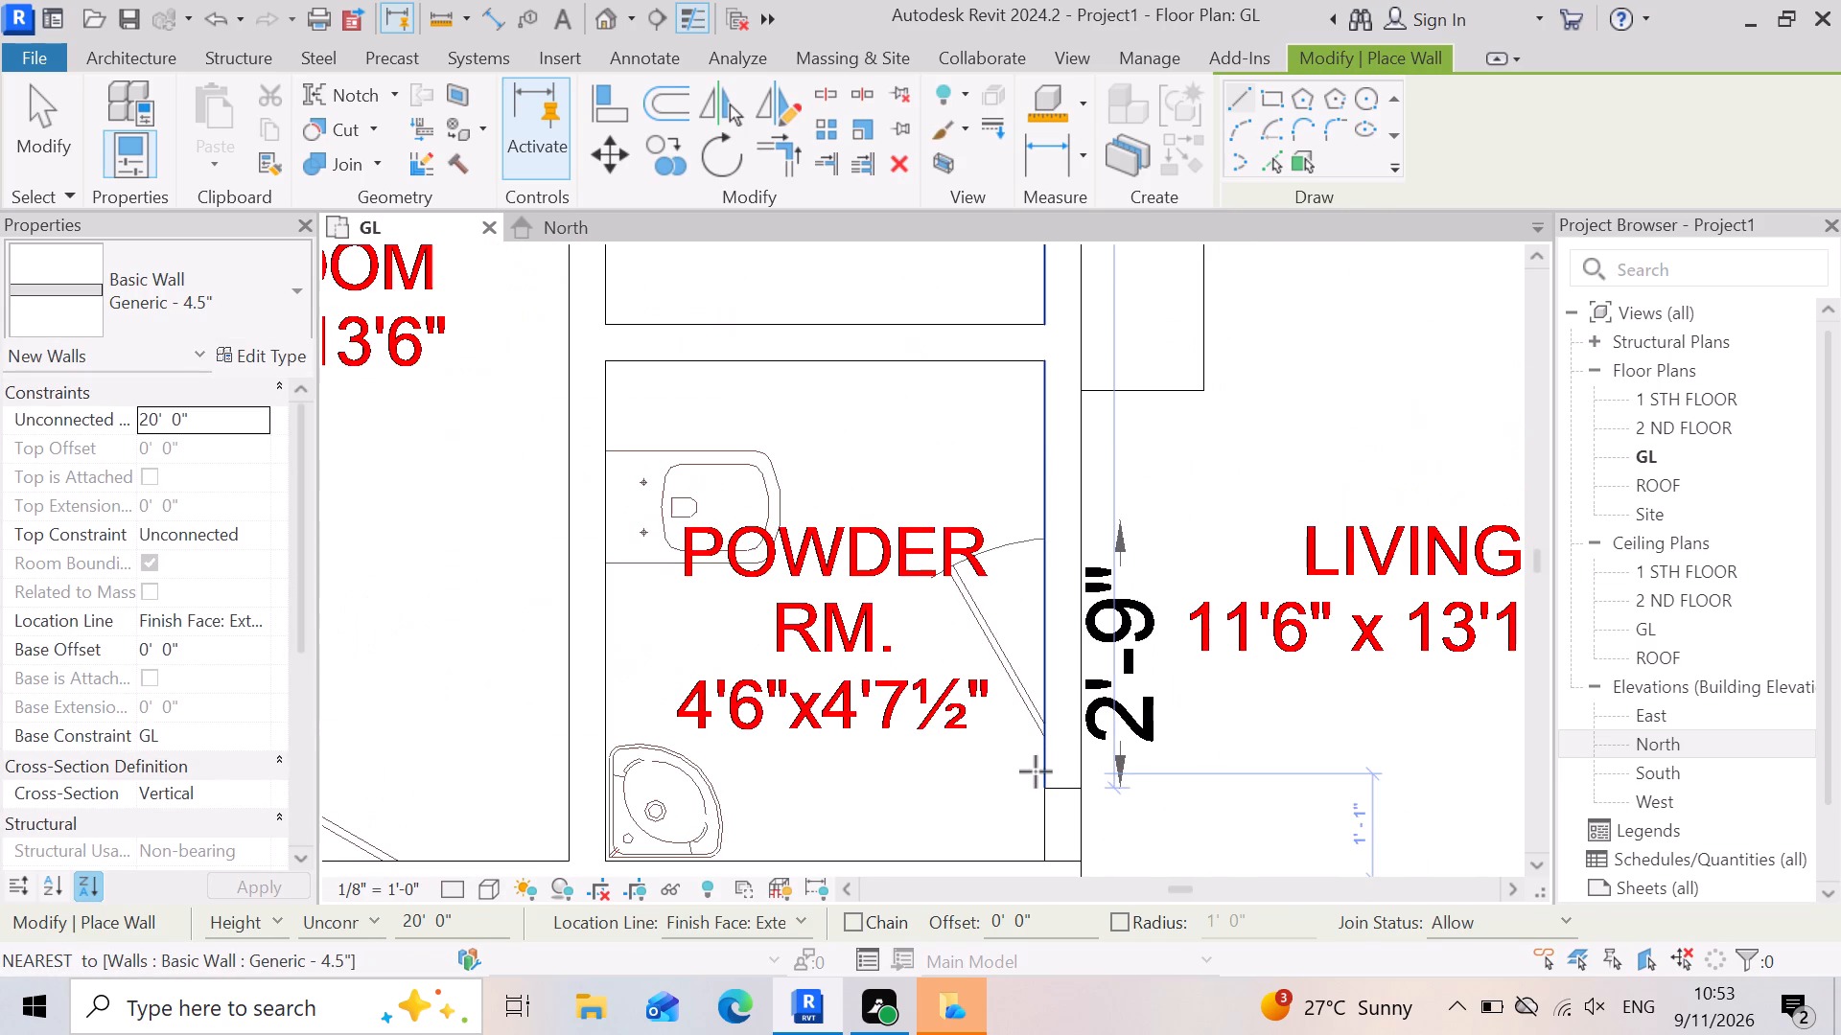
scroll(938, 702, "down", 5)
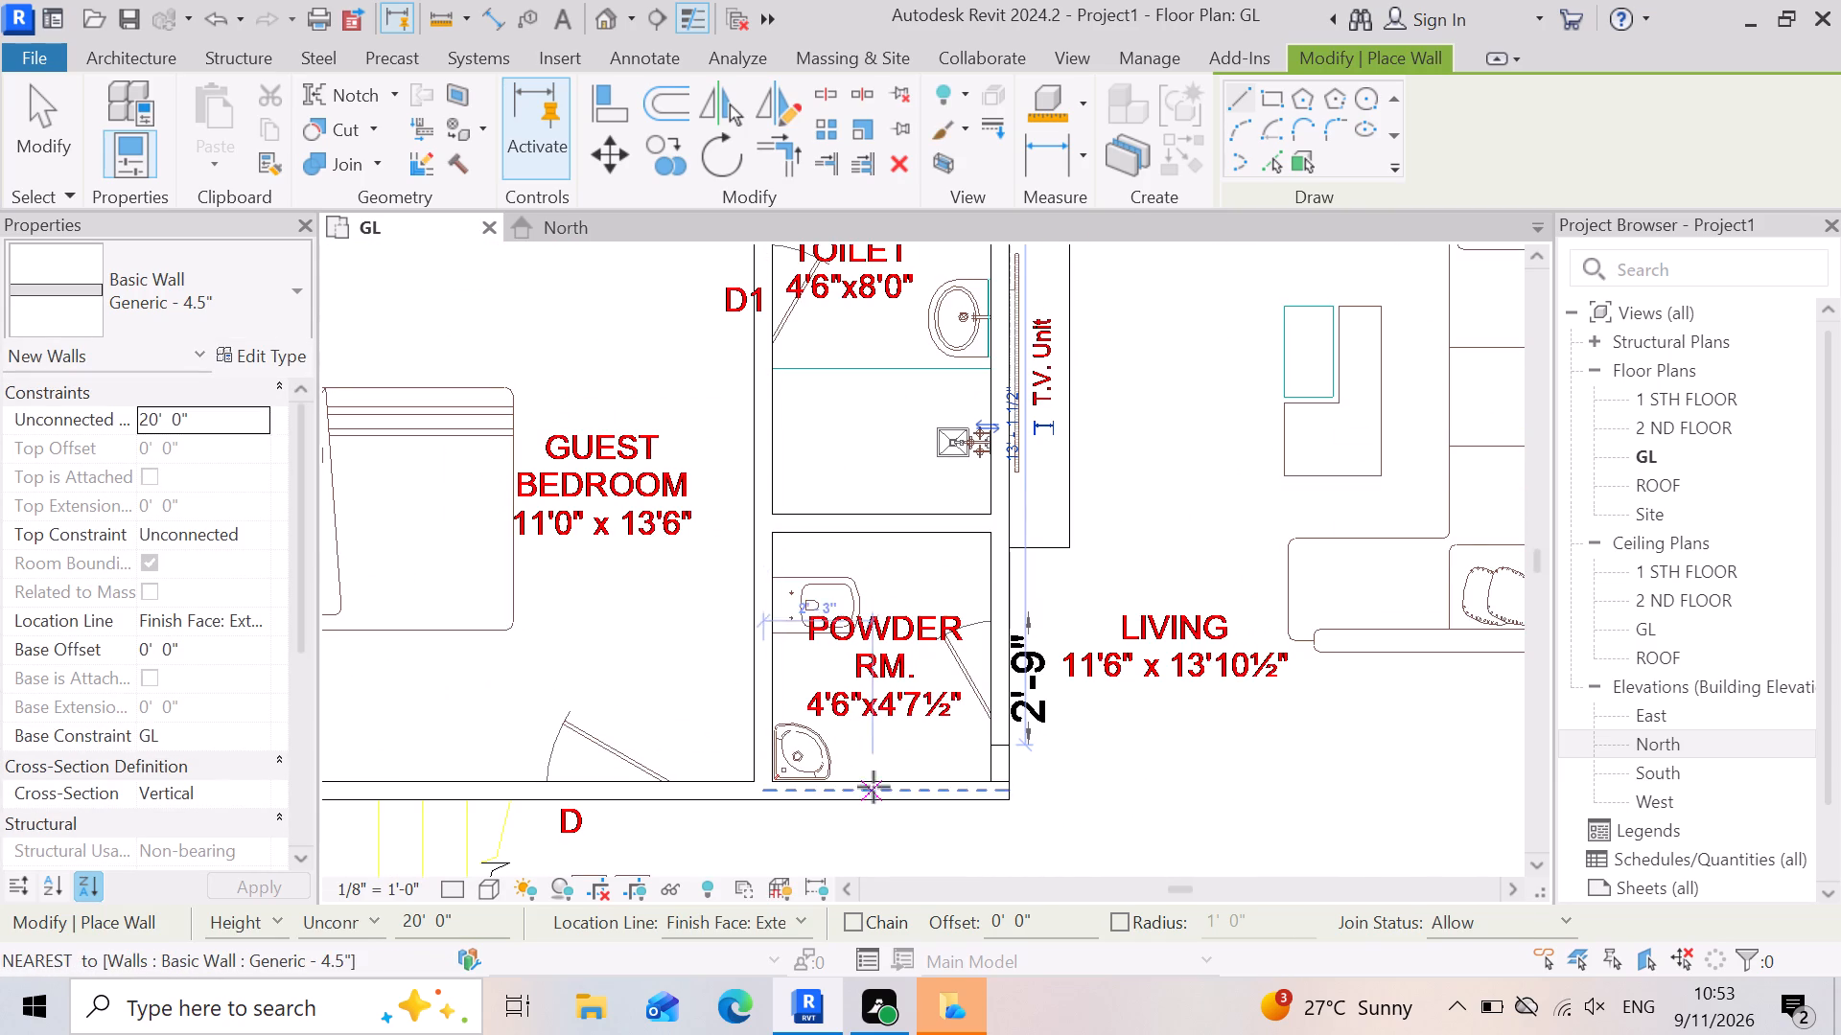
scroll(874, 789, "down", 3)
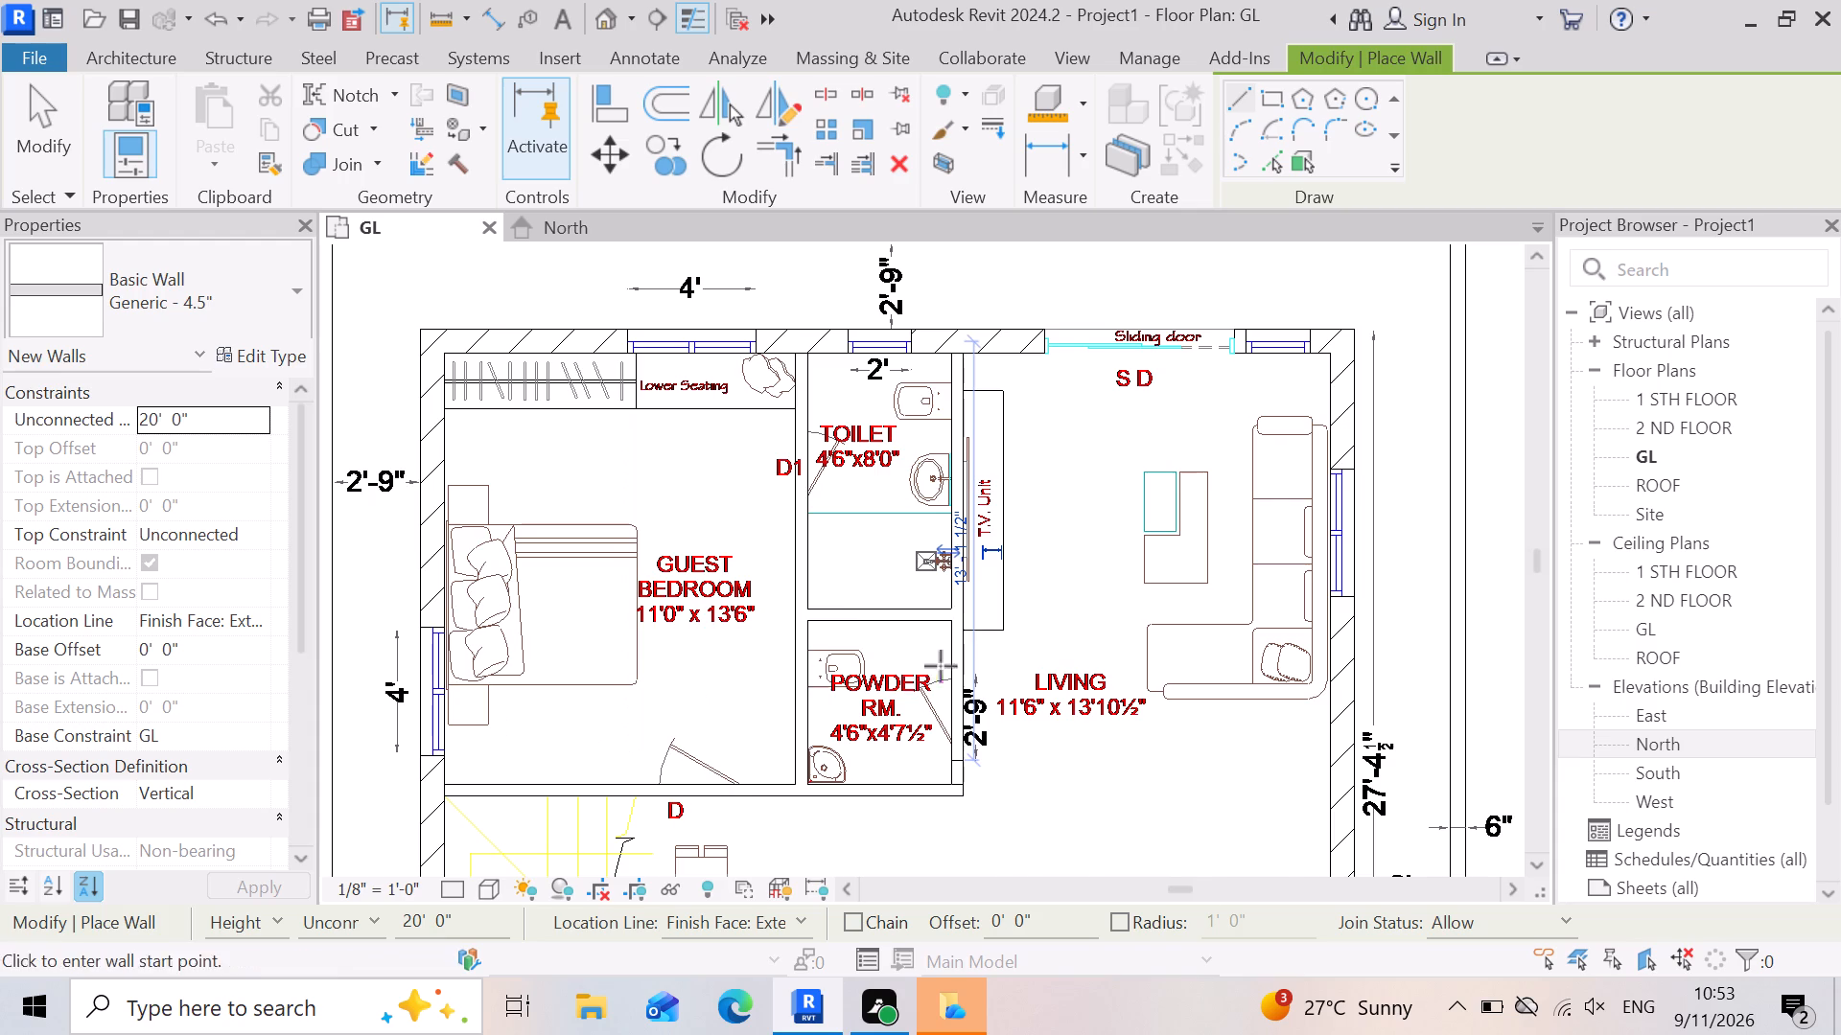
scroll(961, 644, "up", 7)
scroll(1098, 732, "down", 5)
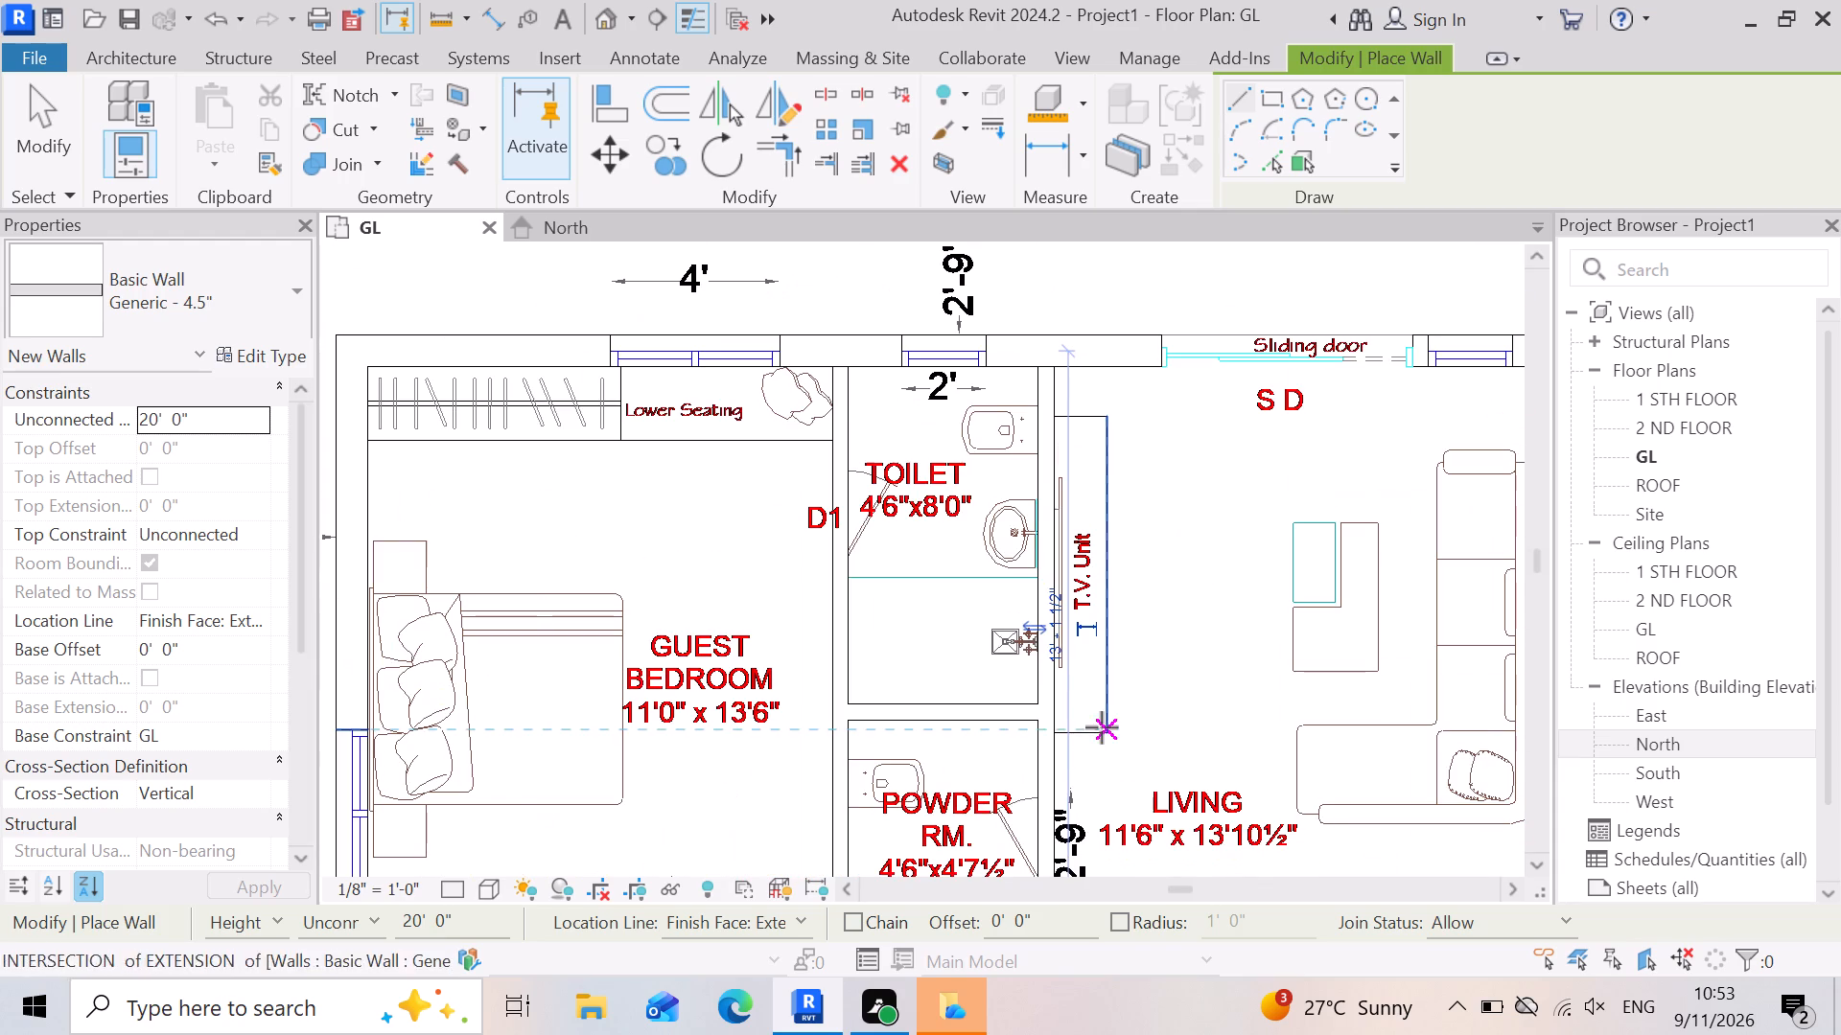
Draw a 4.5" wall 2'-9" long across the utility door opening, joining the 9" brick wall ends along their utility-side face.
scroll(804, 555, "up", 5)
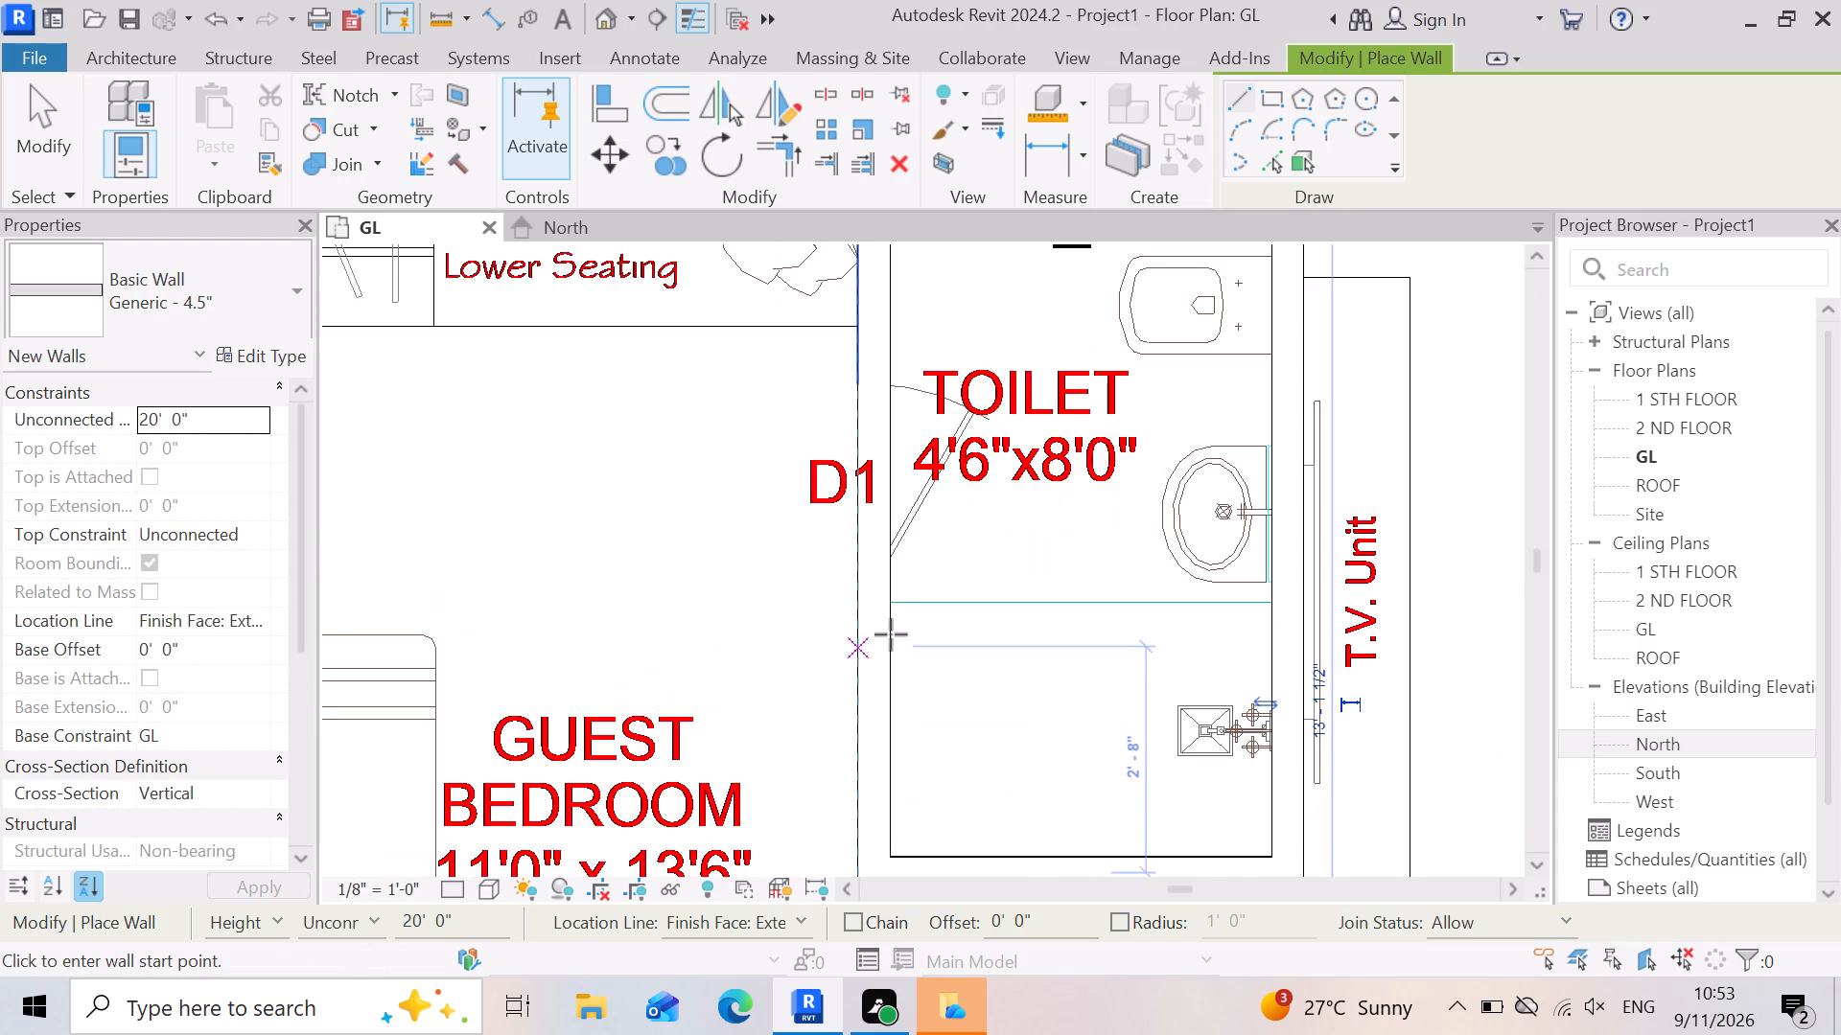
scroll(911, 618, "down", 1)
scroll(948, 537, "down", 4)
scroll(829, 585, "down", 2)
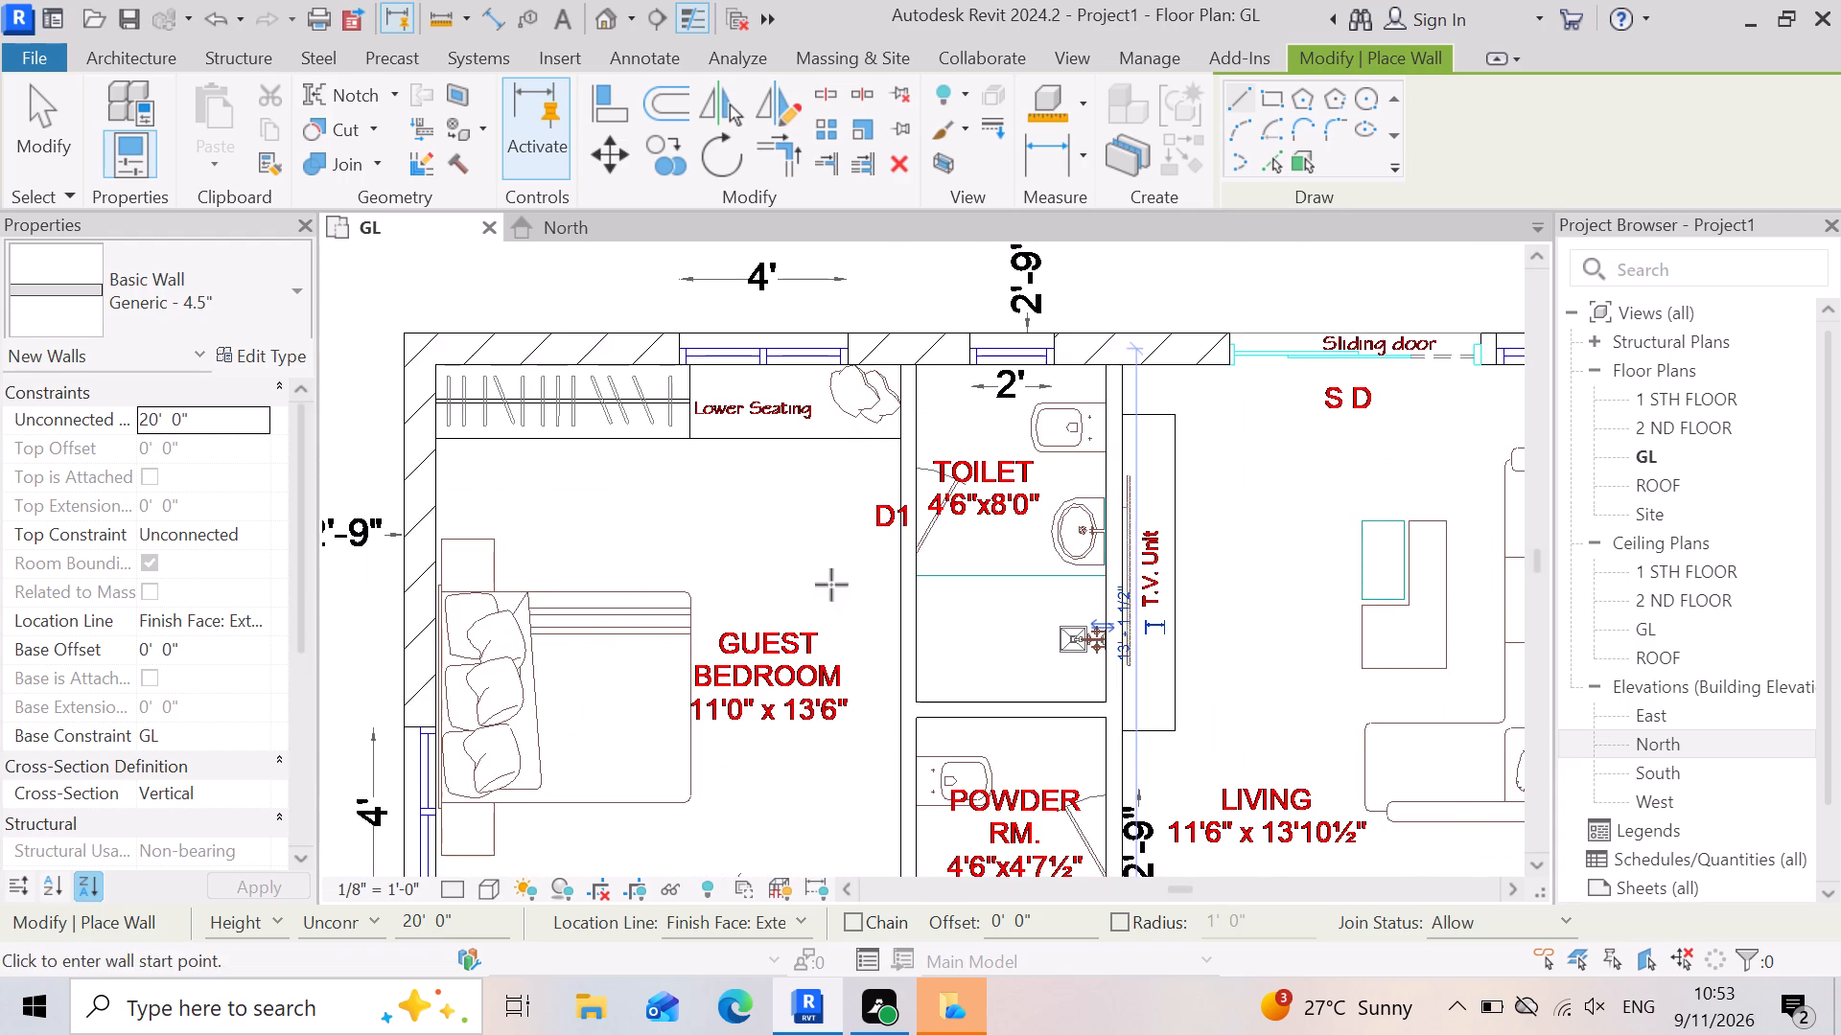
scroll(831, 585, "down", 3)
scroll(802, 660, "down", 5)
scroll(731, 835, "up", 7)
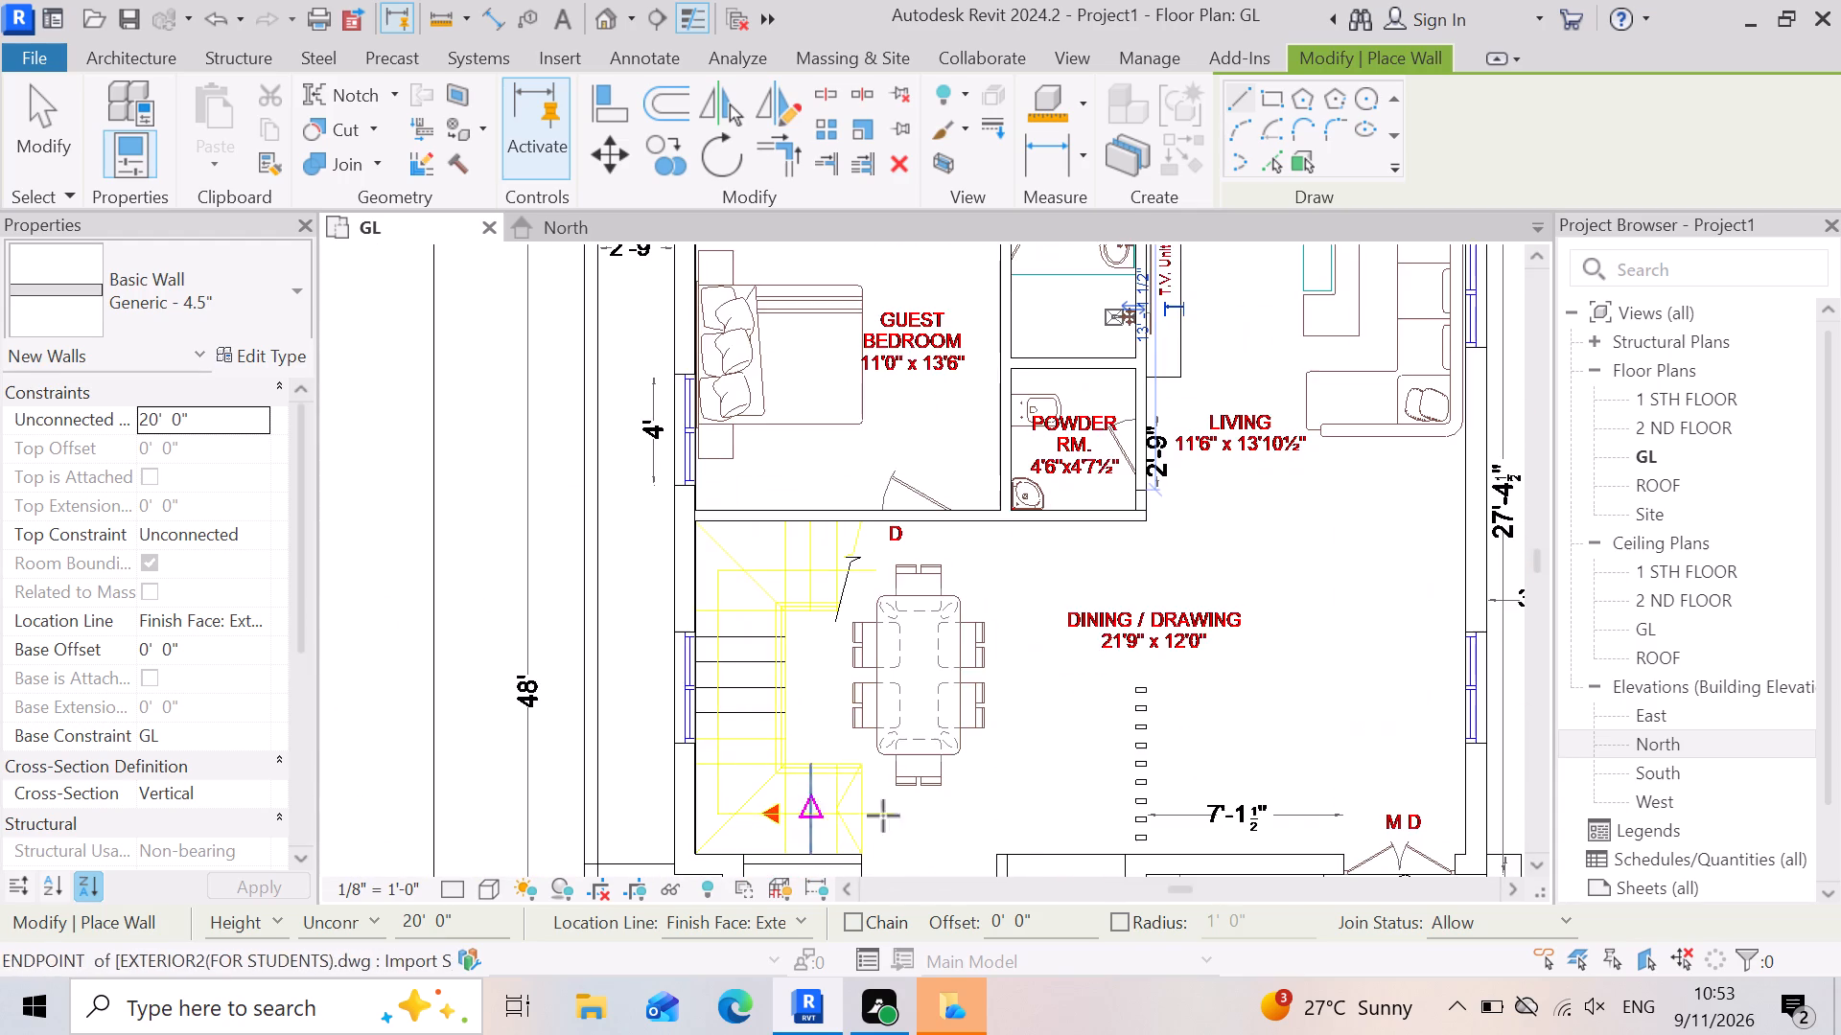
scroll(950, 656, "down", 5)
scroll(892, 839, "up", 8)
scroll(773, 787, "up", 3)
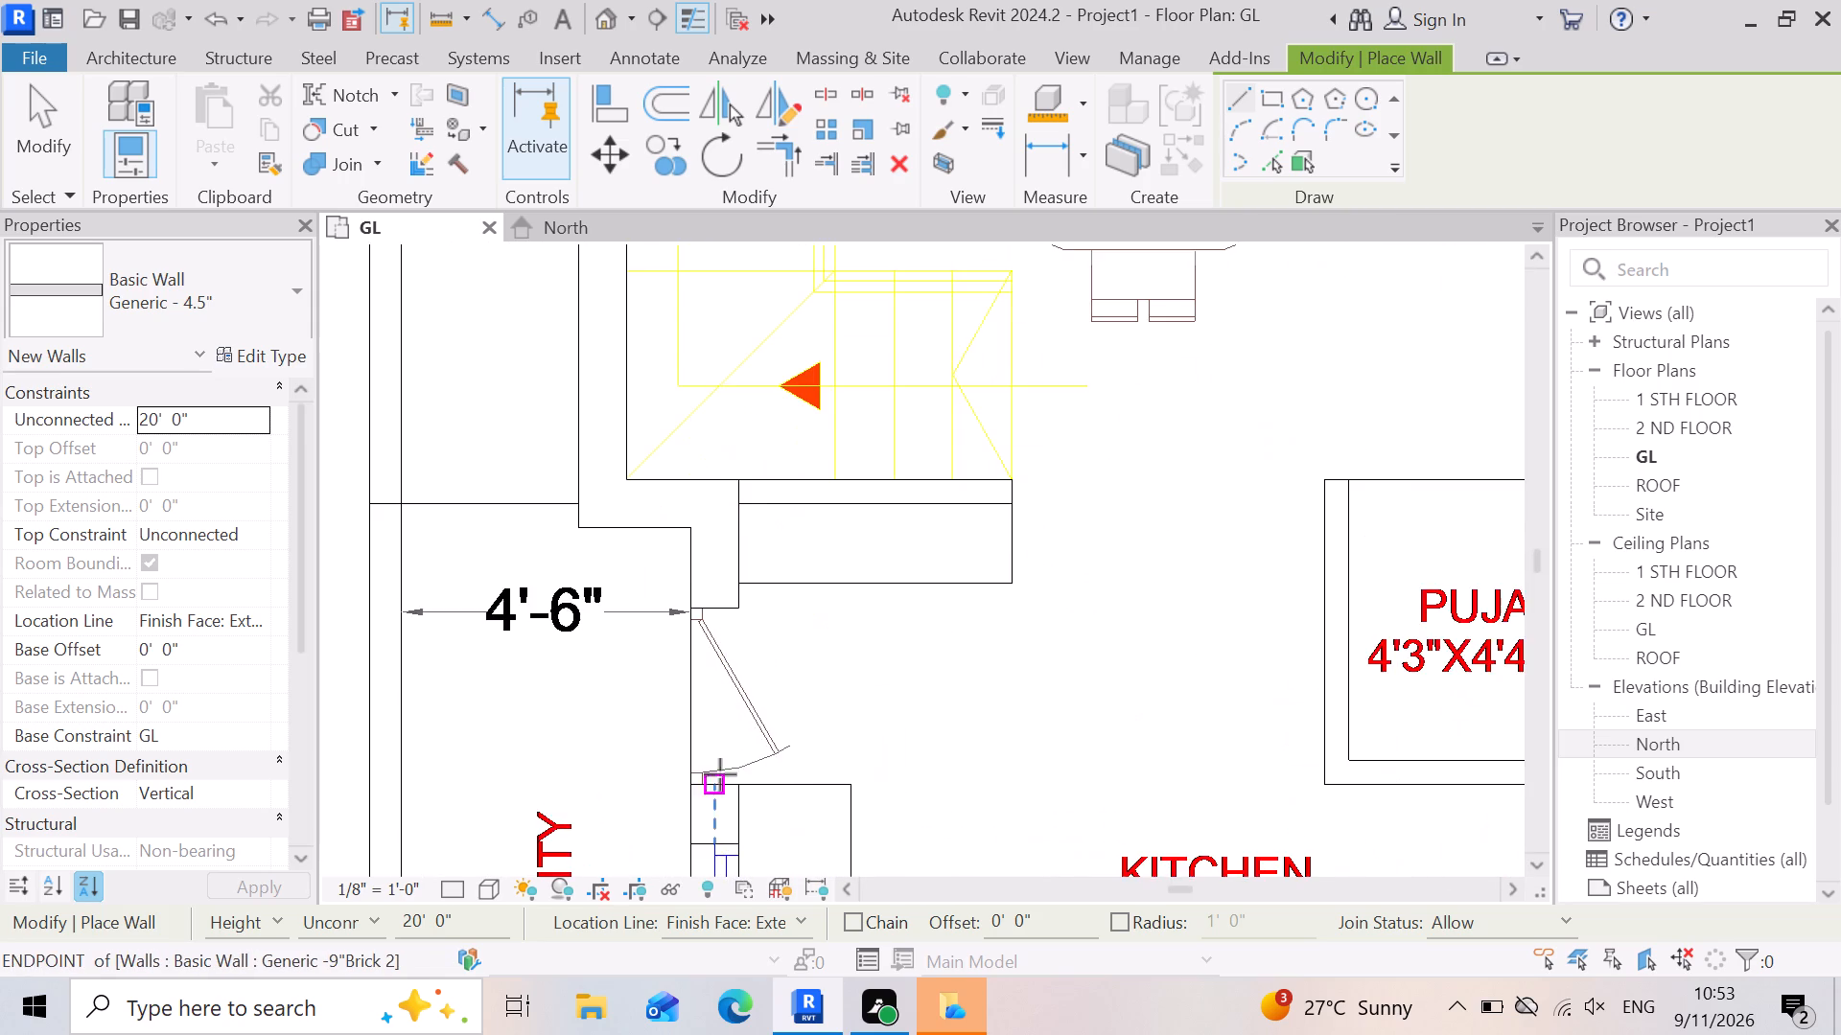
scroll(874, 620, "down", 4)
scroll(725, 738, "up", 7)
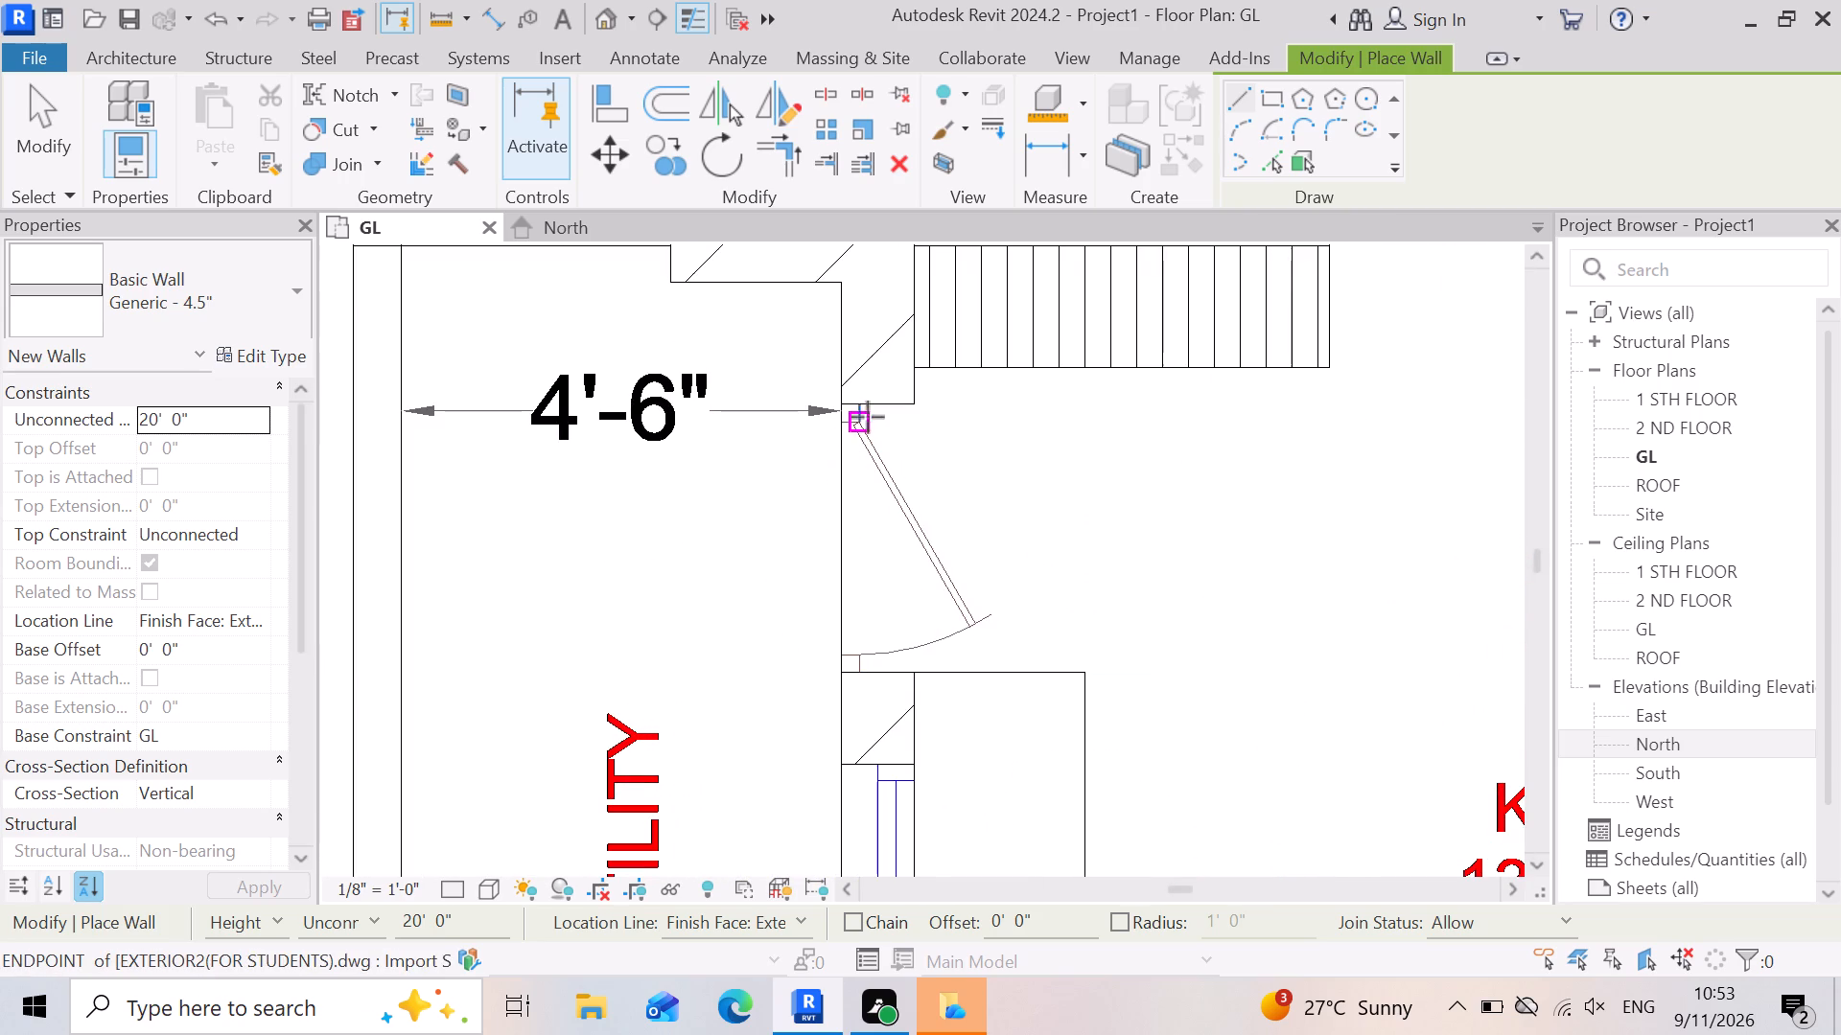
left_click(839, 402)
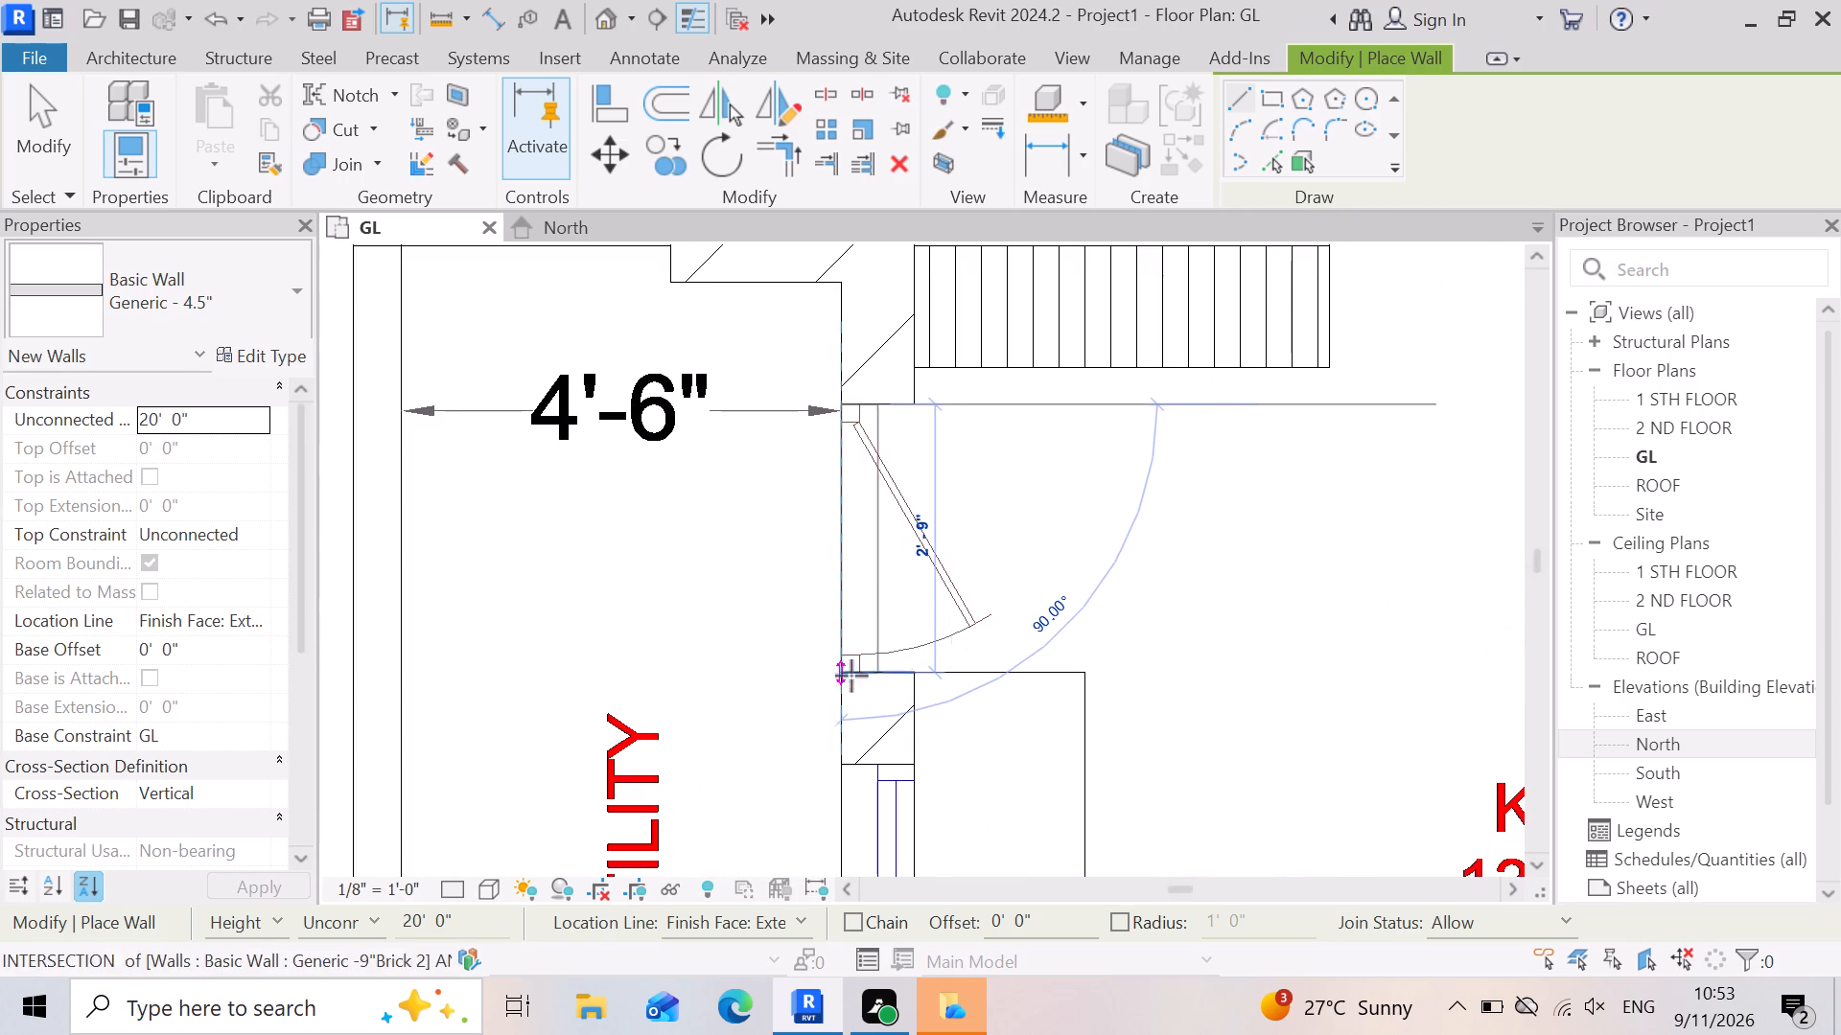
left_click(846, 682)
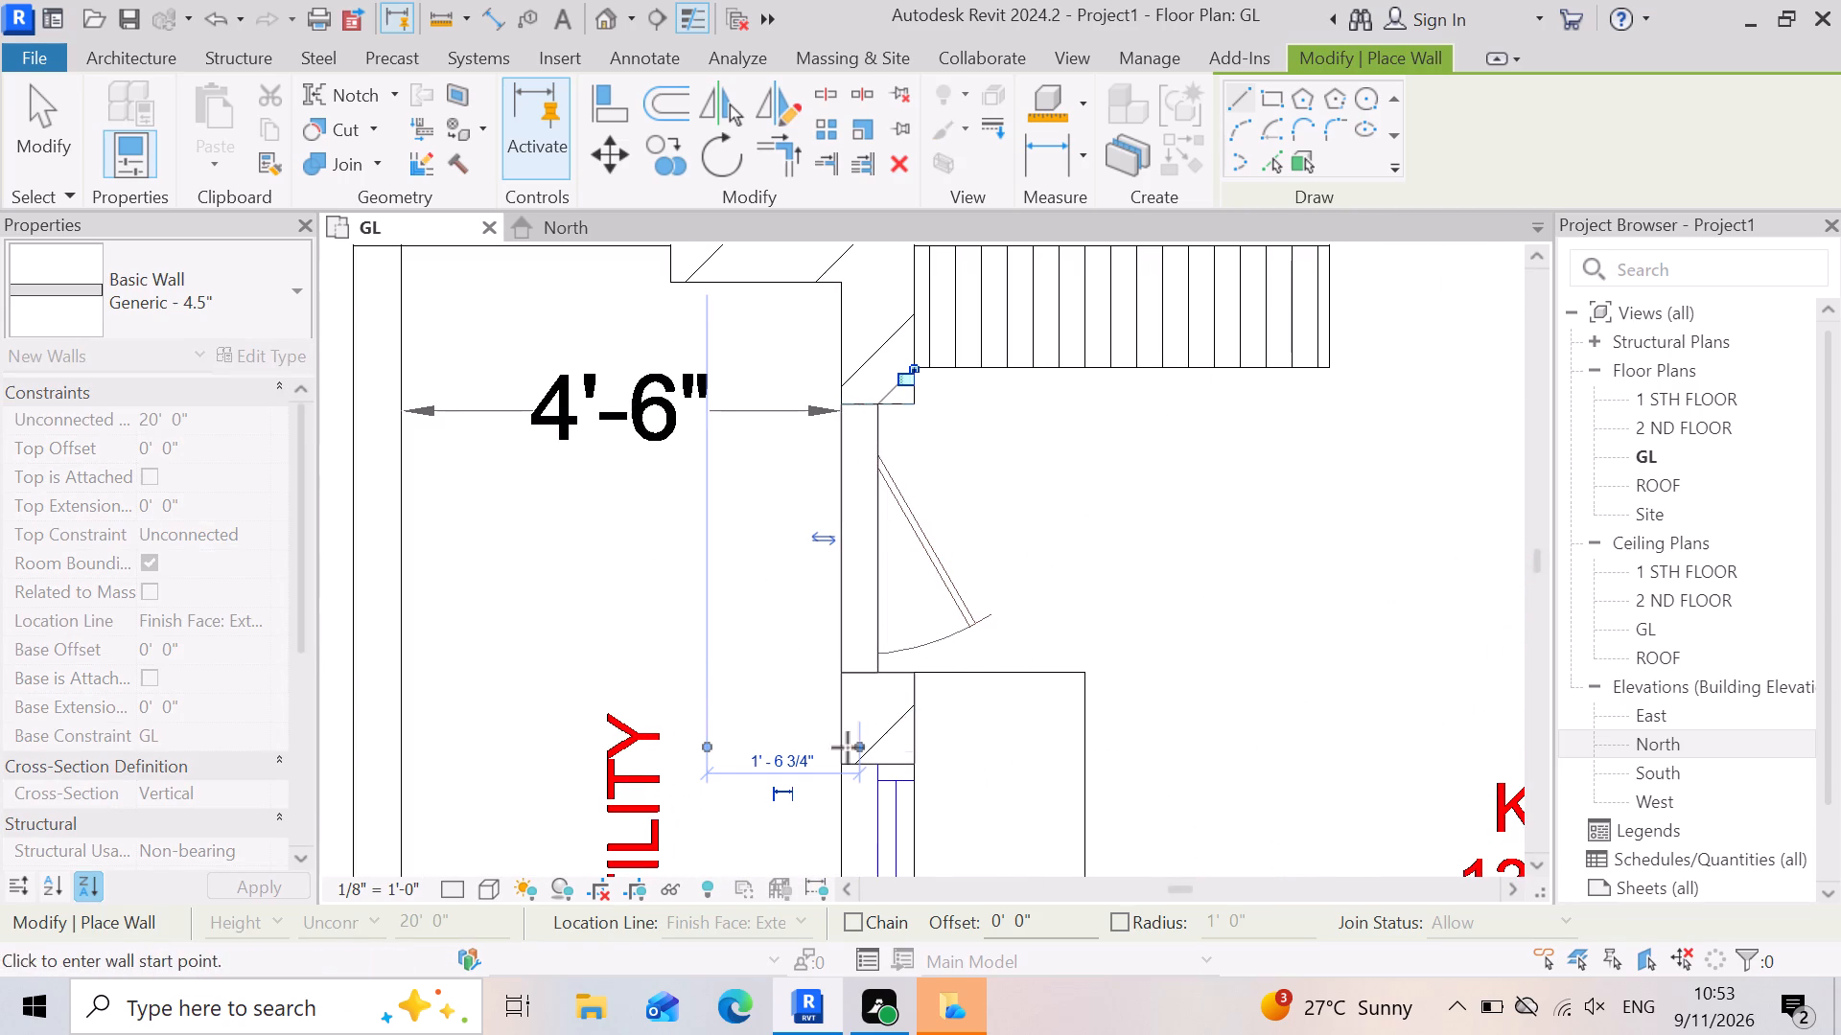
Draw the puja room's 4.5" kitchen-side wall 4'-9" long, from its dining-side outer corner to its fridge-side outer corner.
scroll(889, 655, "down", 10)
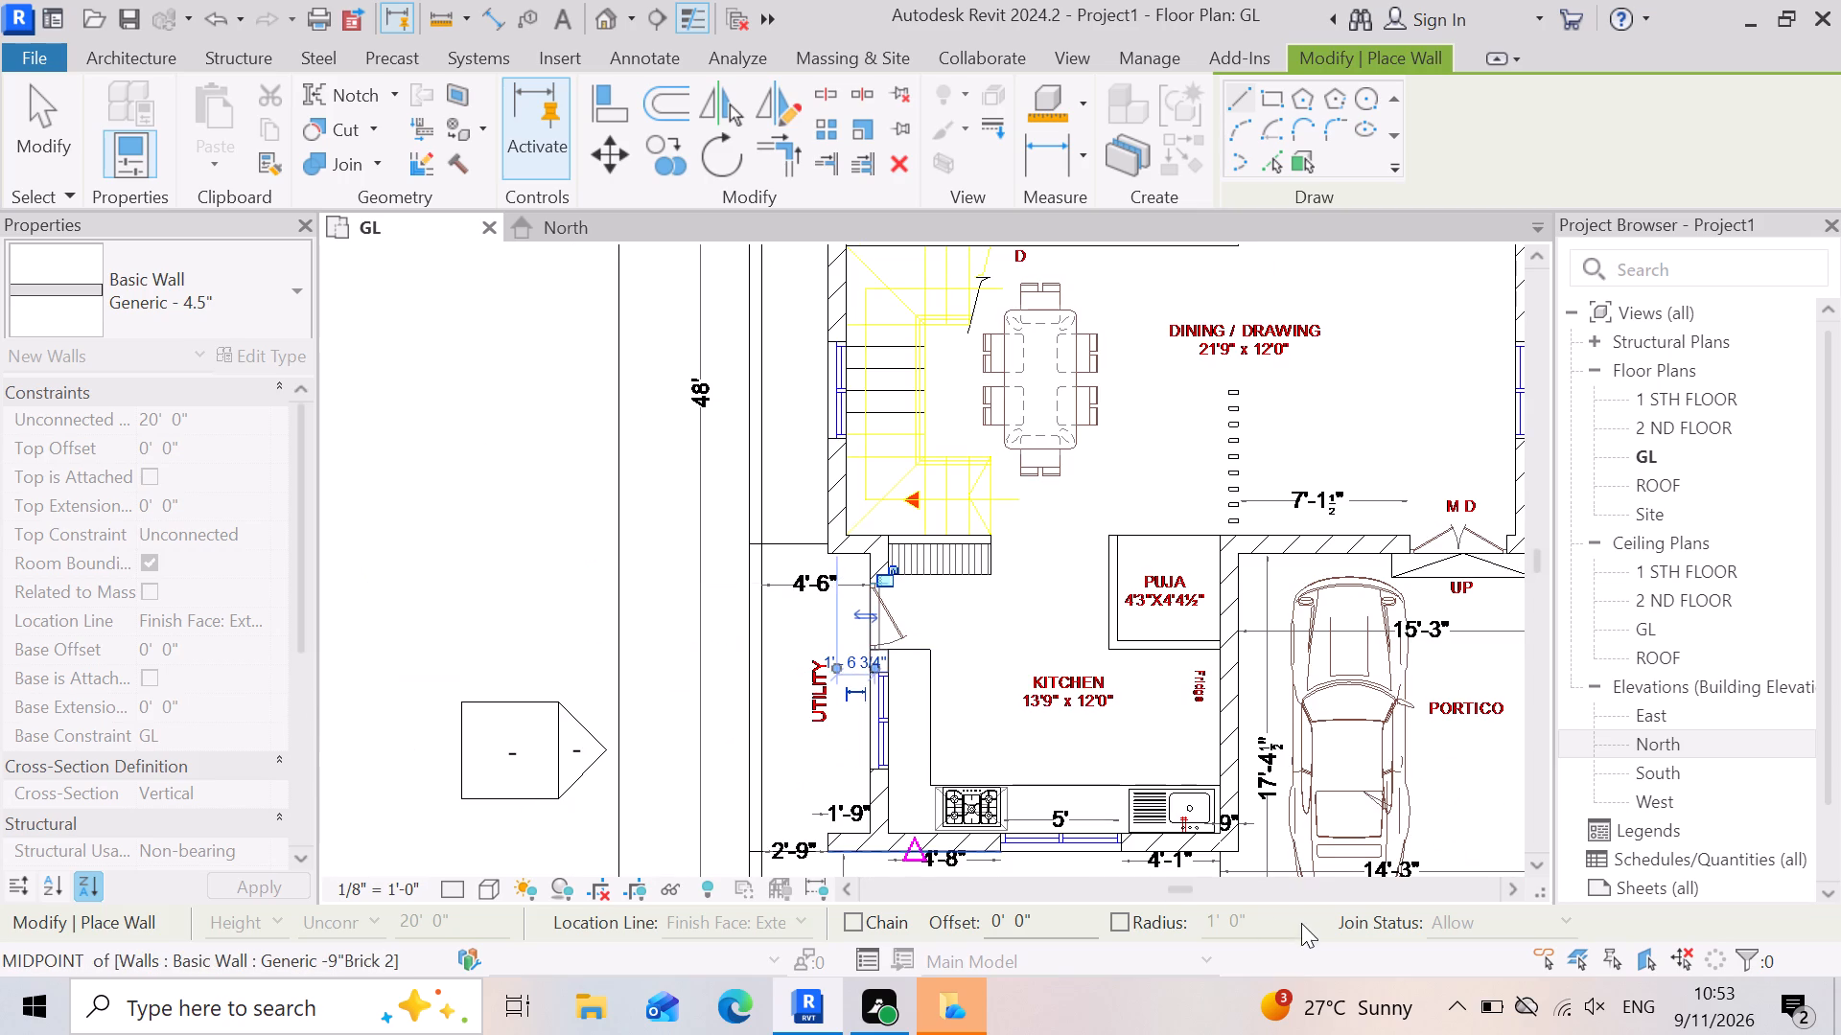
scroll(1294, 917, "up", 6)
scroll(1120, 373, "up", 4)
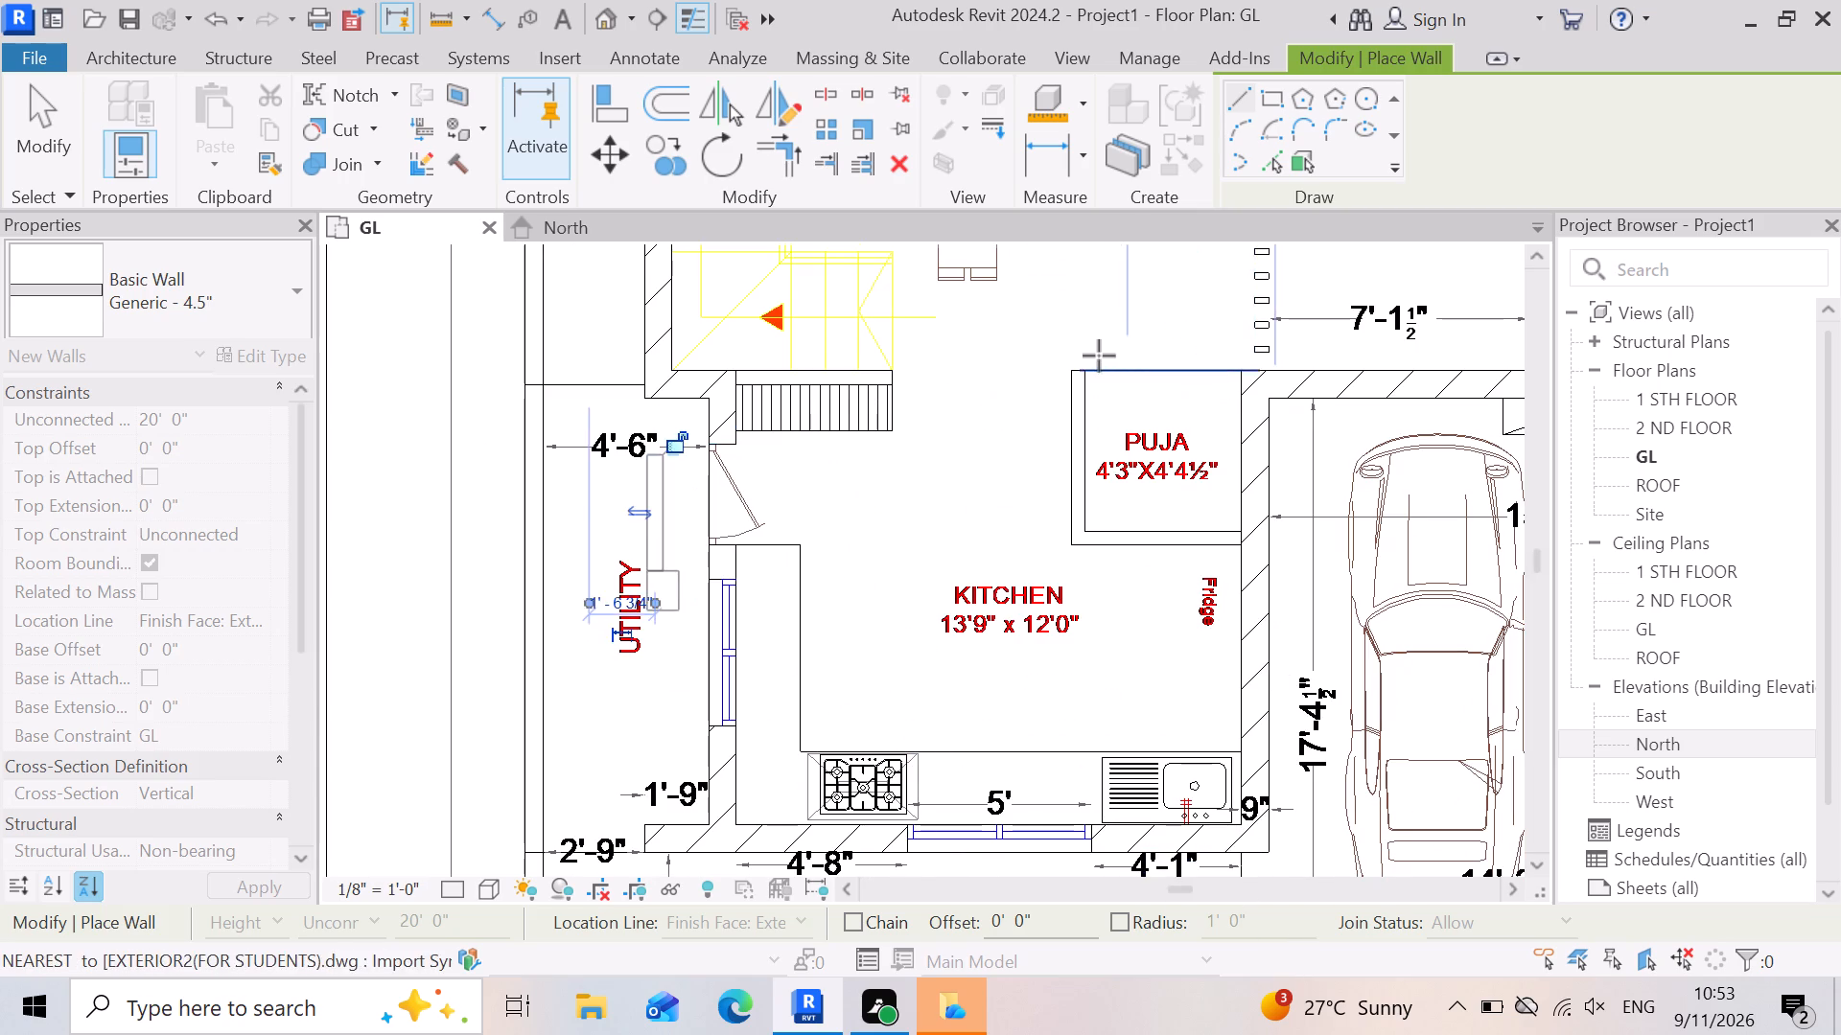
scroll(1099, 356, "up", 6)
left_click(963, 391)
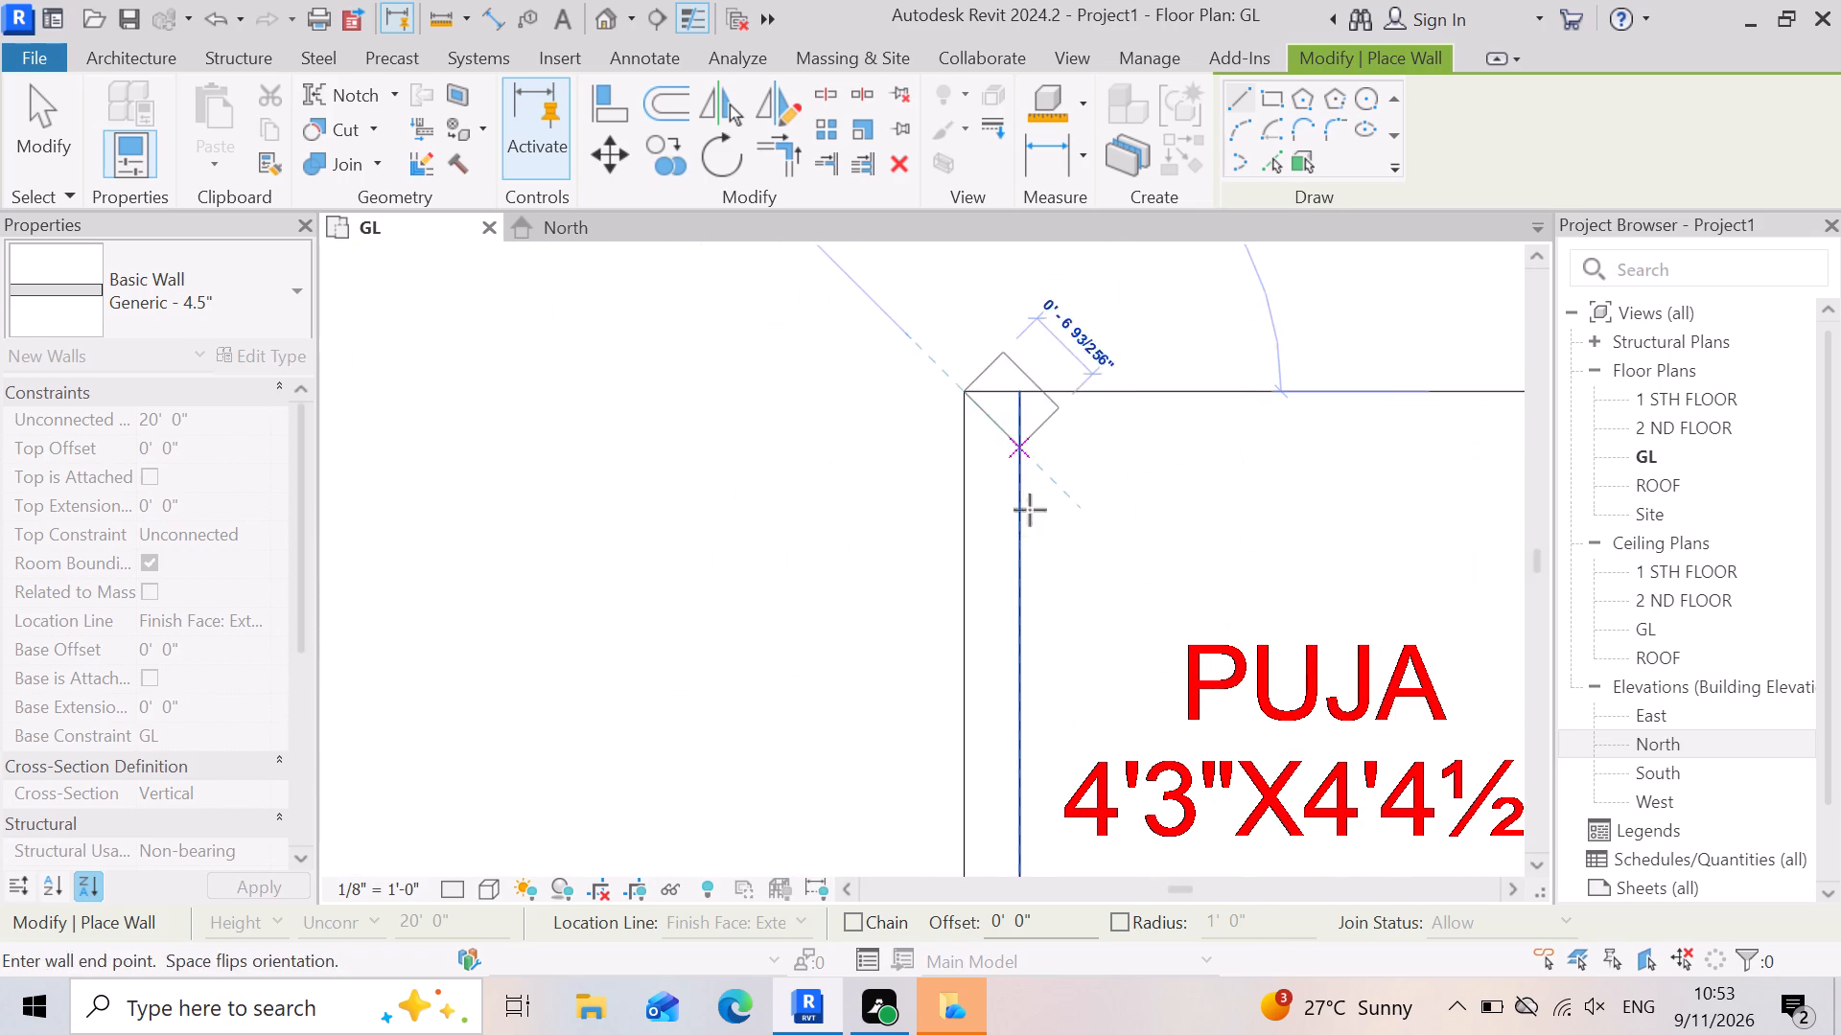
scroll(1007, 610, "down", 9)
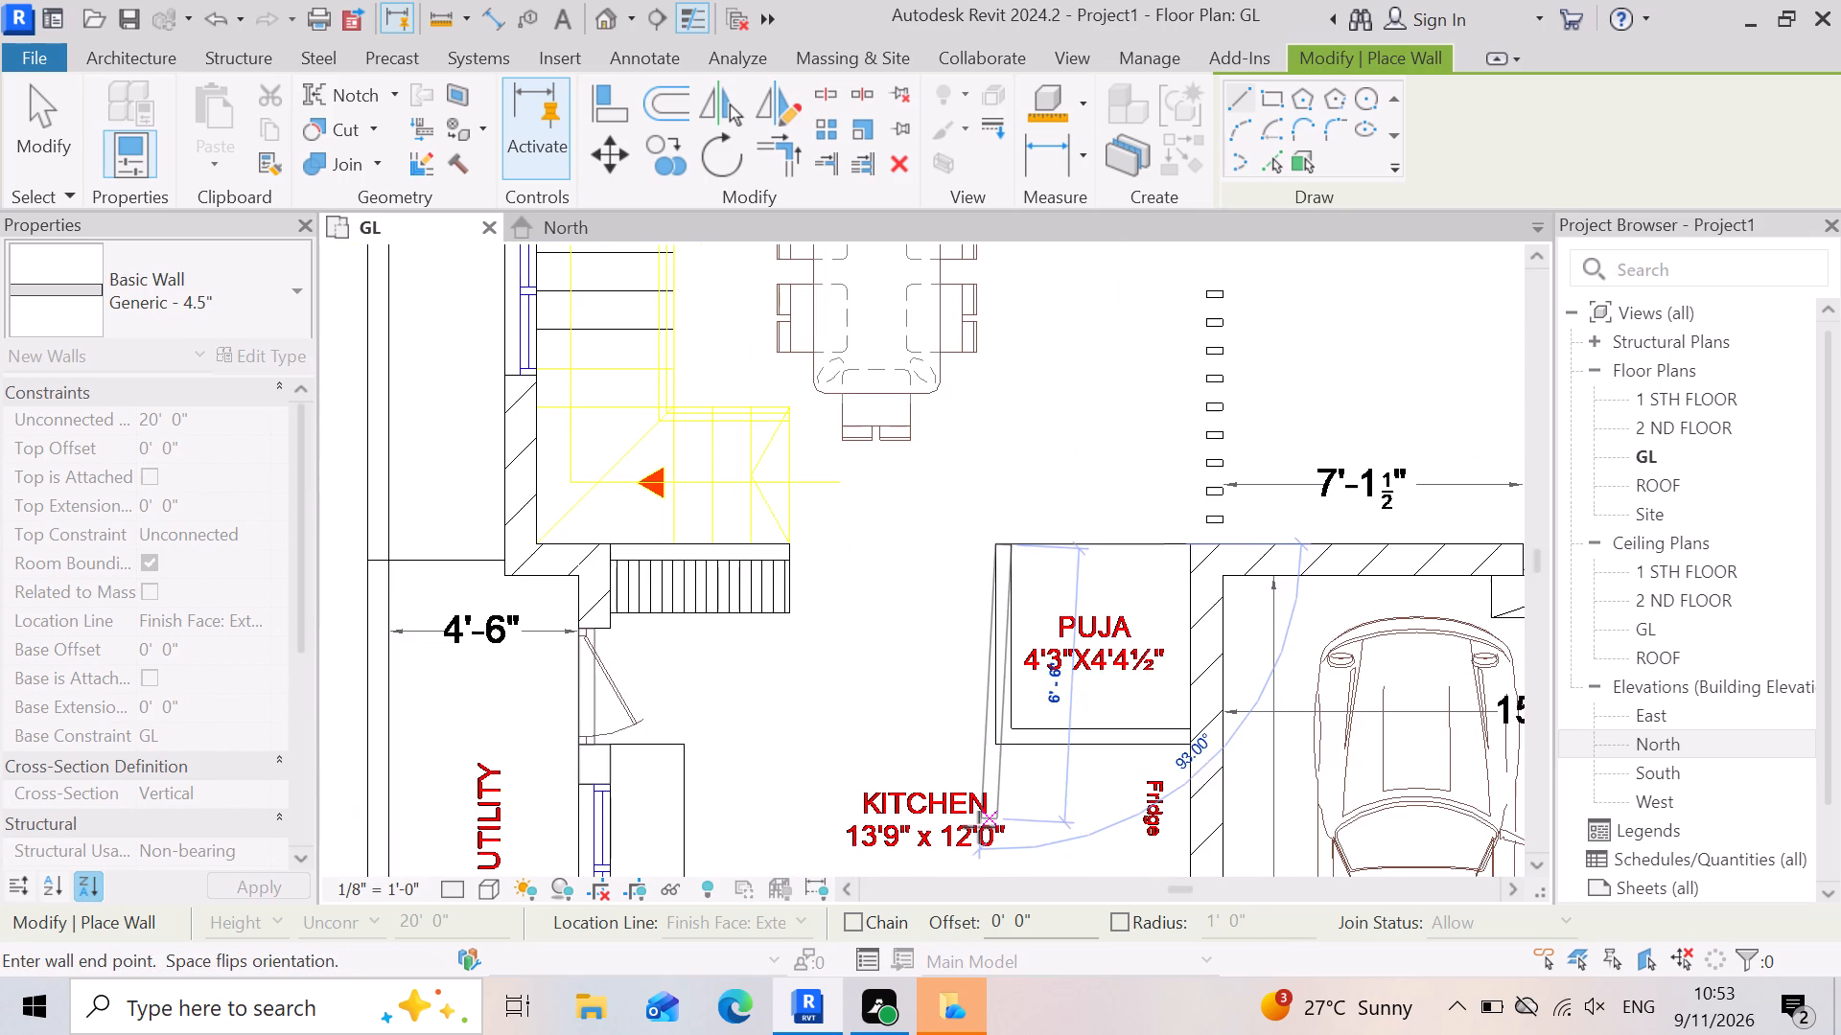
scroll(987, 804, "up", 7)
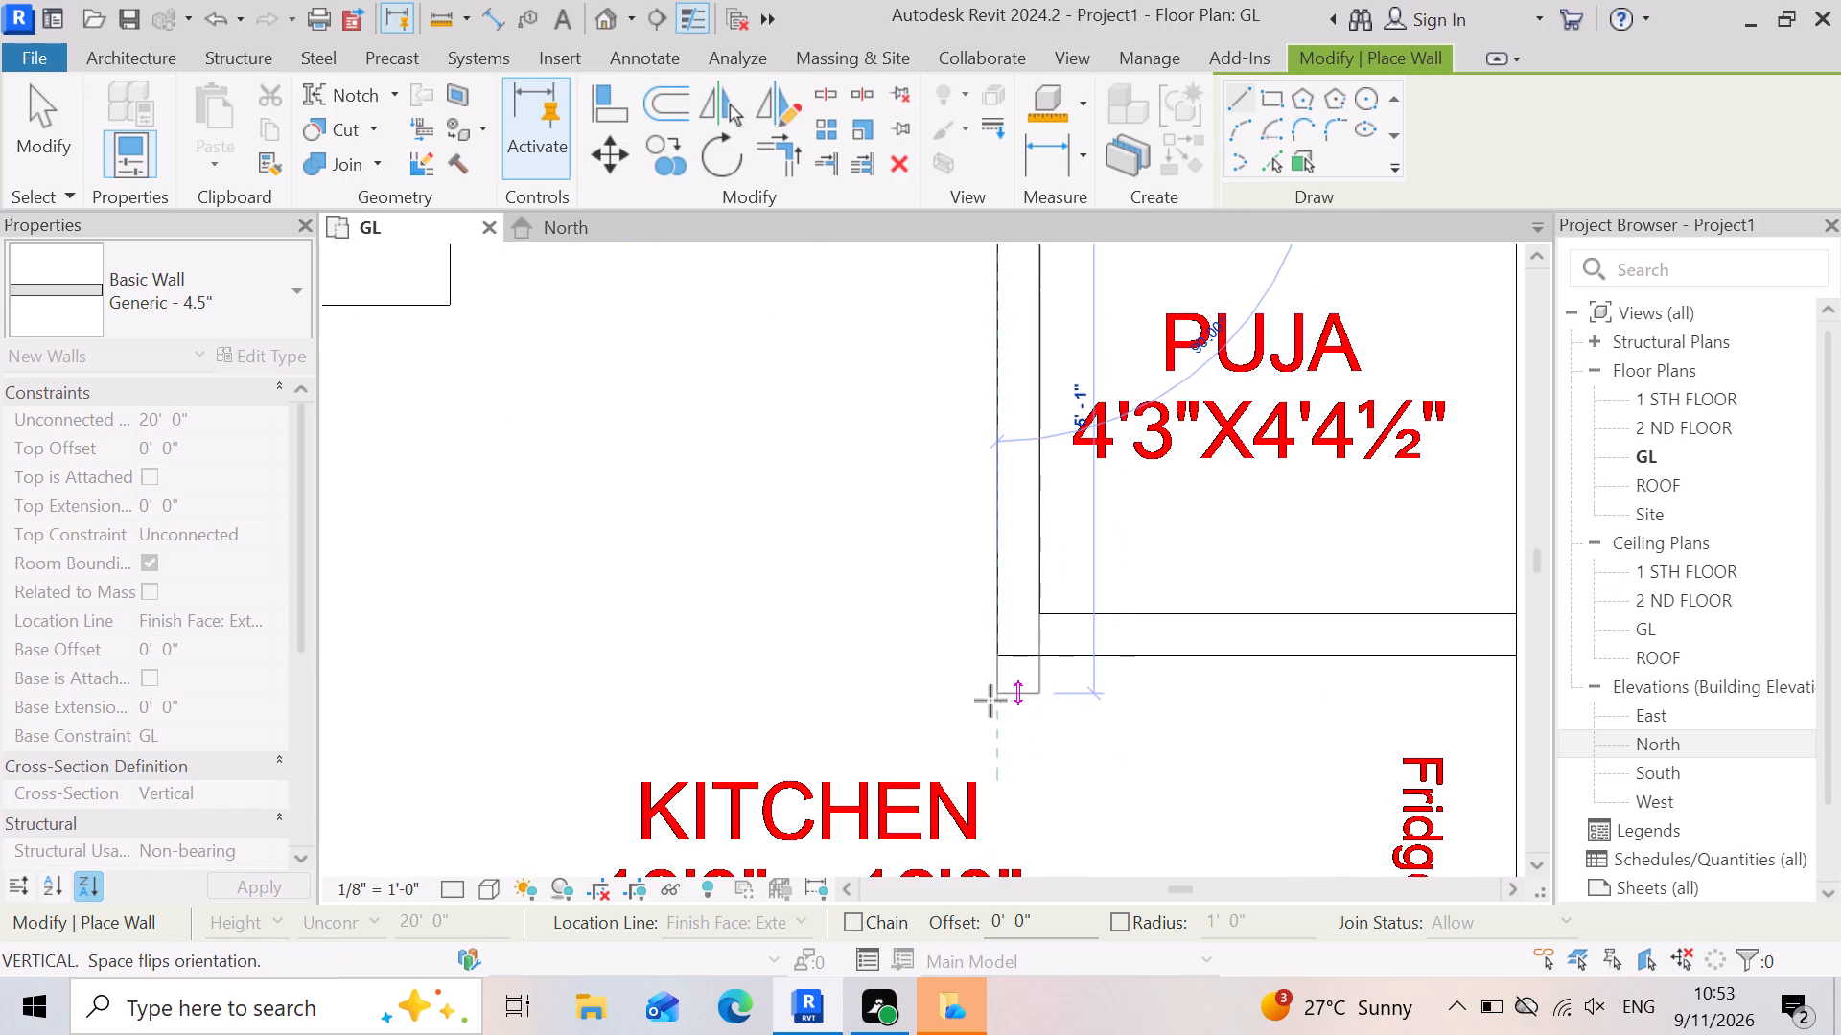
left_click(985, 656)
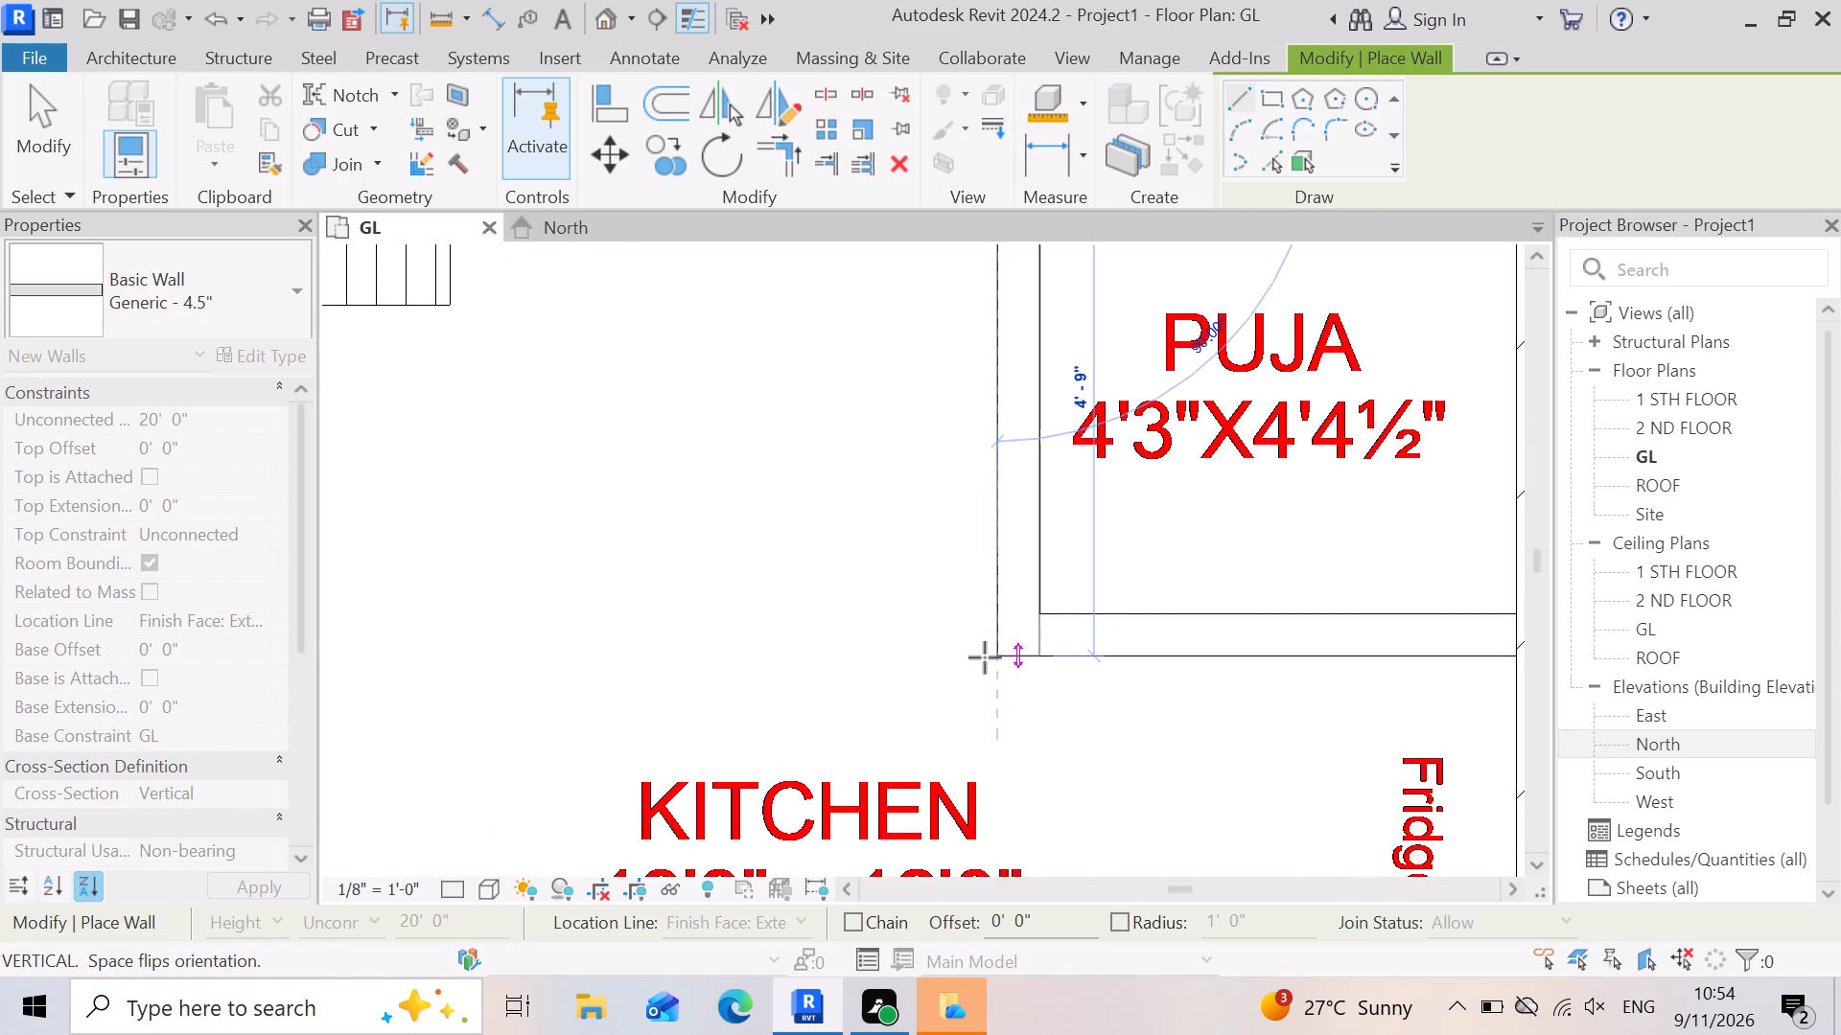
Draw the puja room's 4.5" fridge-side wall from the end of its kitchen-side wall to the 9" portico brick wall.
left_click(1039, 660)
scroll(1027, 678, "down", 4)
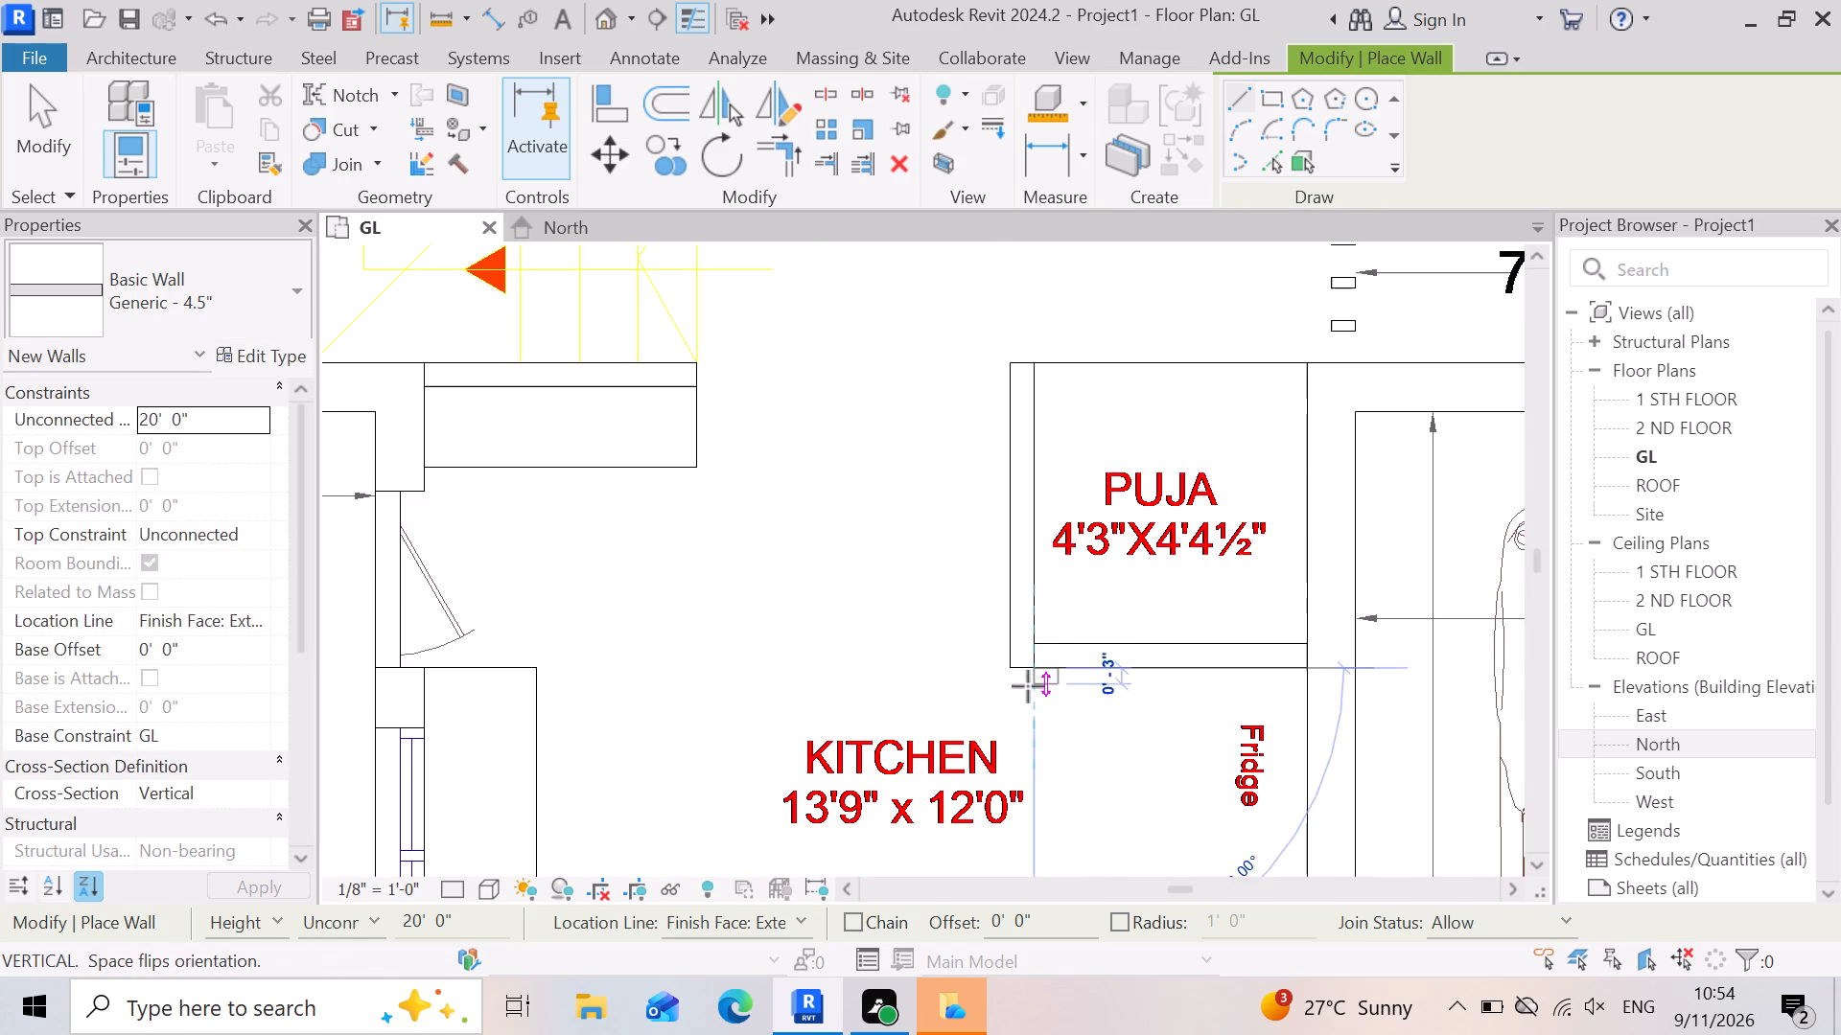
scroll(1270, 671, "up", 6)
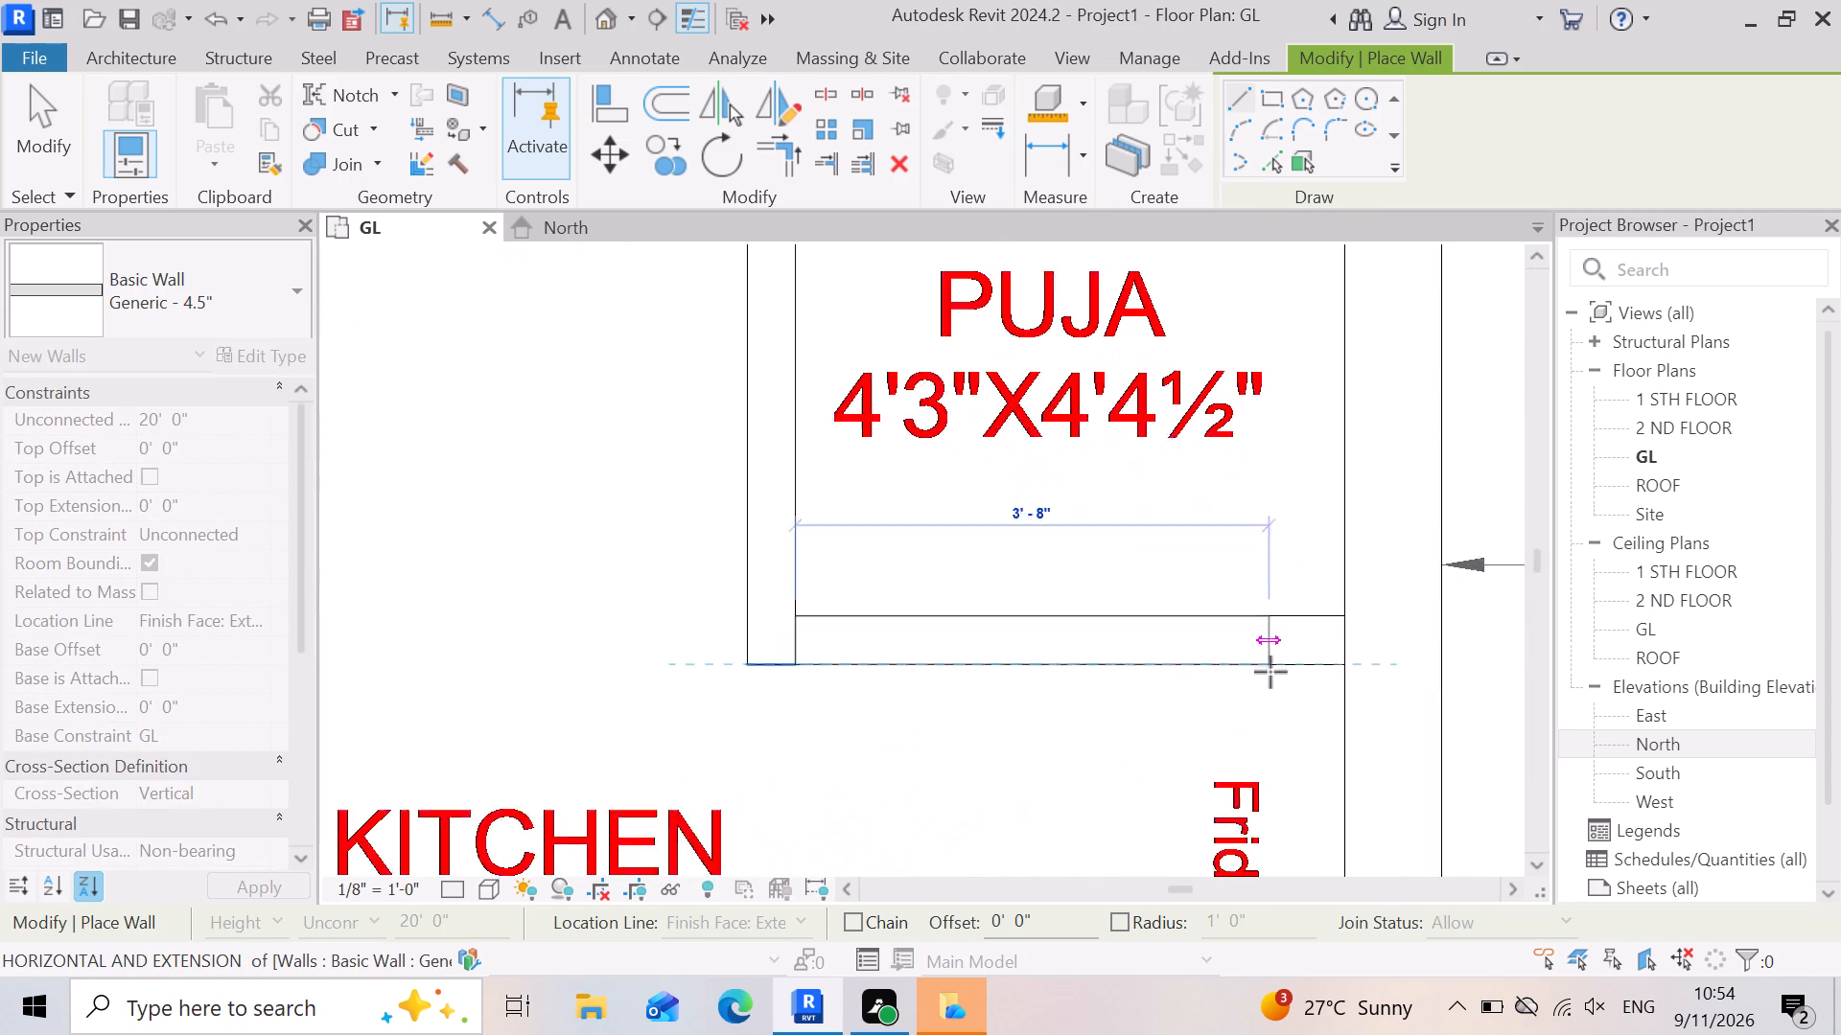
left_click(1351, 660)
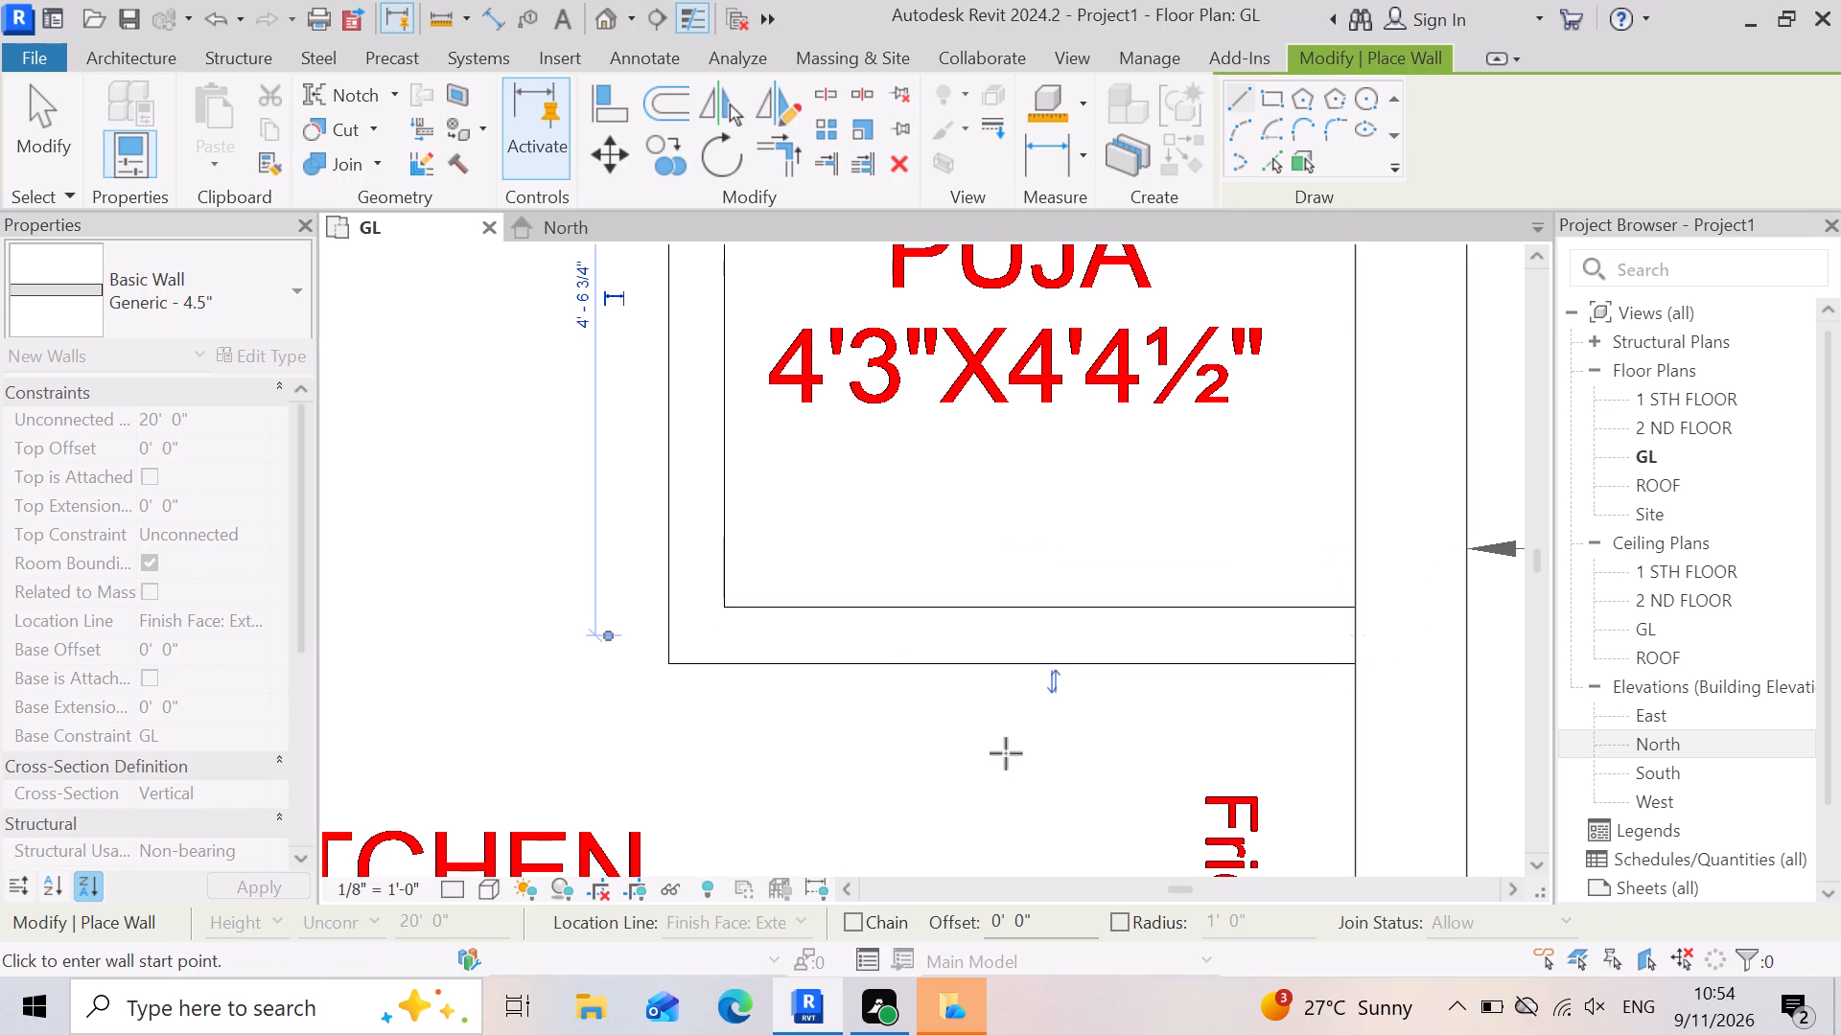
Close the puja room's dining side with a flipped 4.5" wall 4'-3" long, reaching the 9" brick wall.
scroll(932, 771, "down", 14)
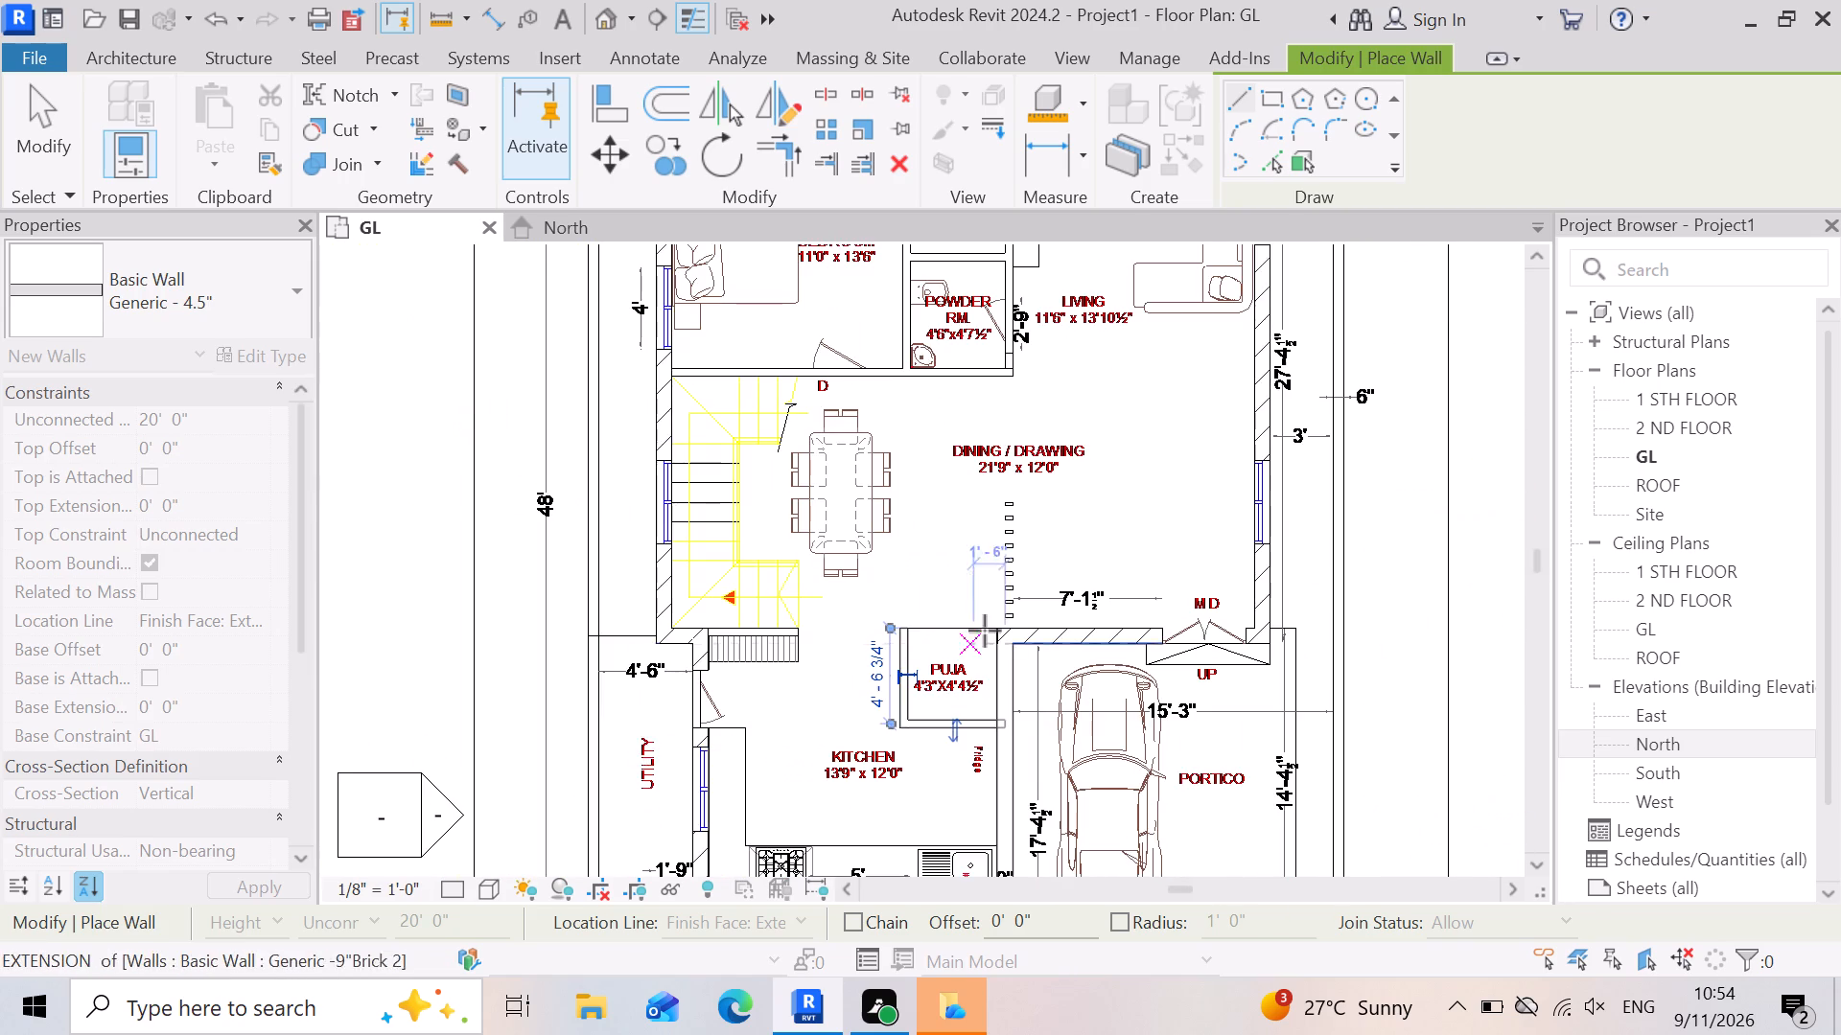
scroll(985, 631, "up", 16)
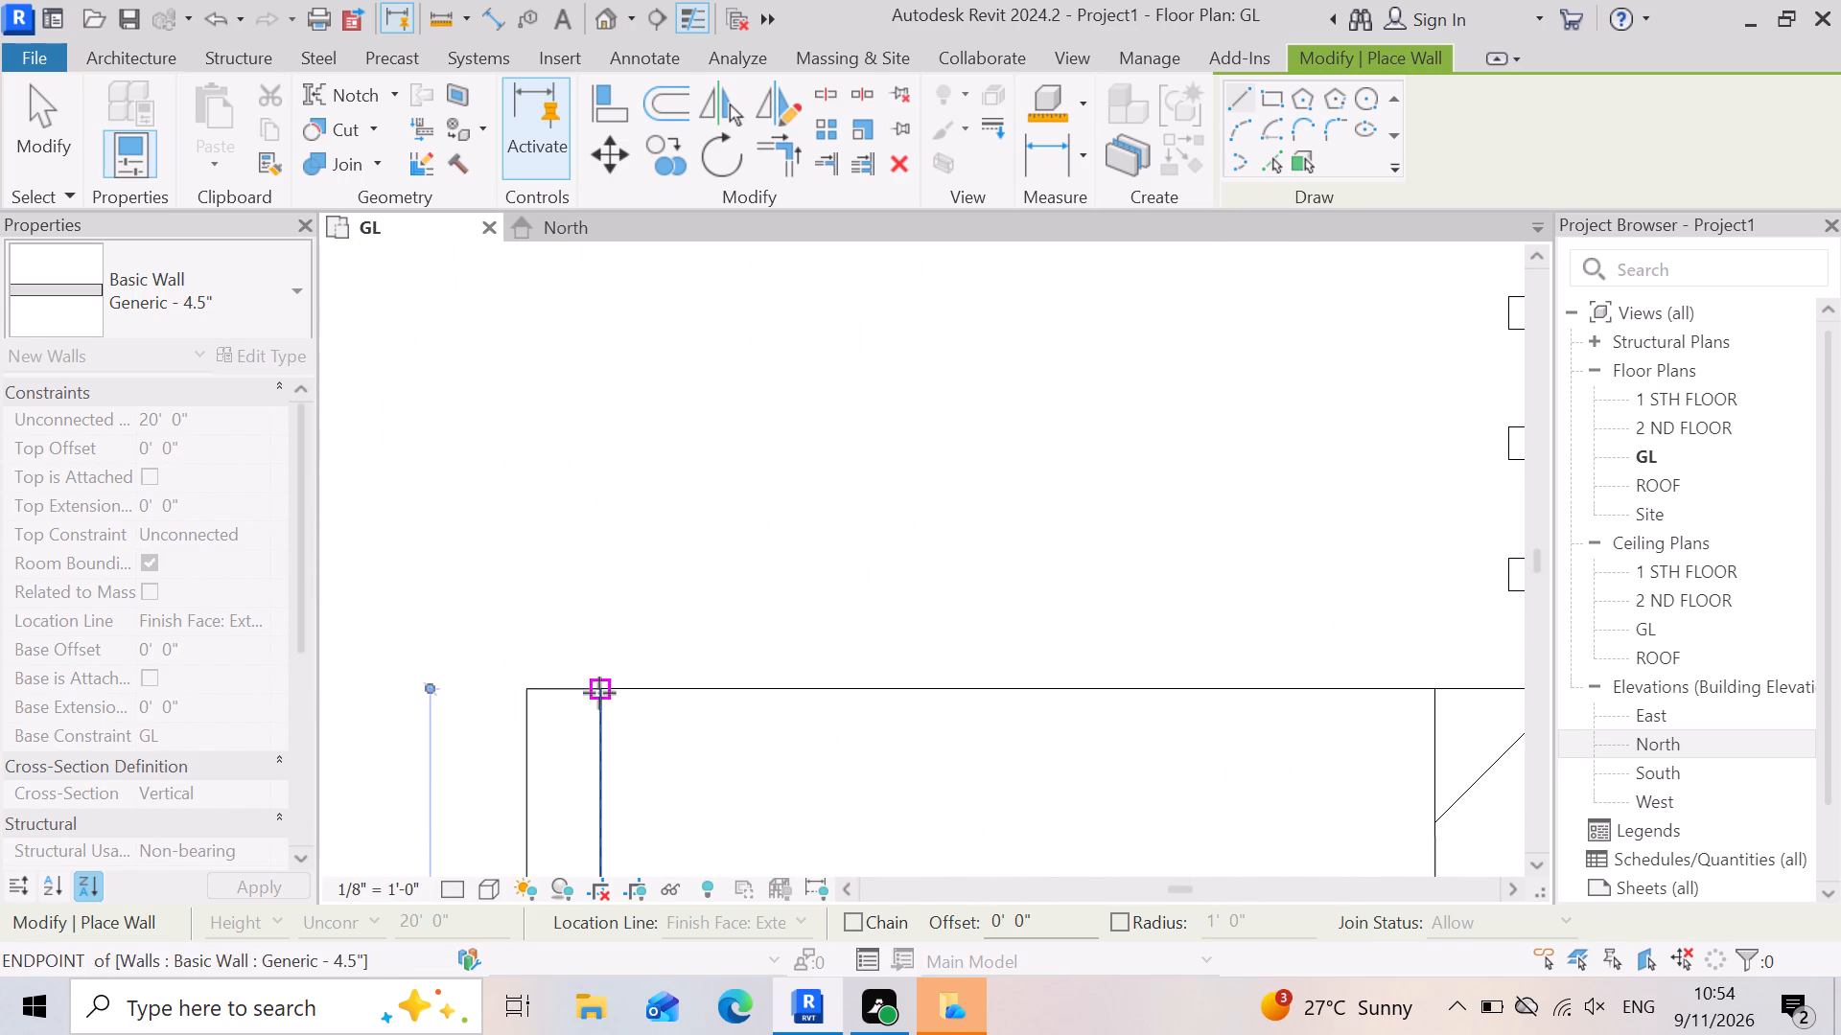
left_click(603, 687)
scroll(596, 685, "down", 5)
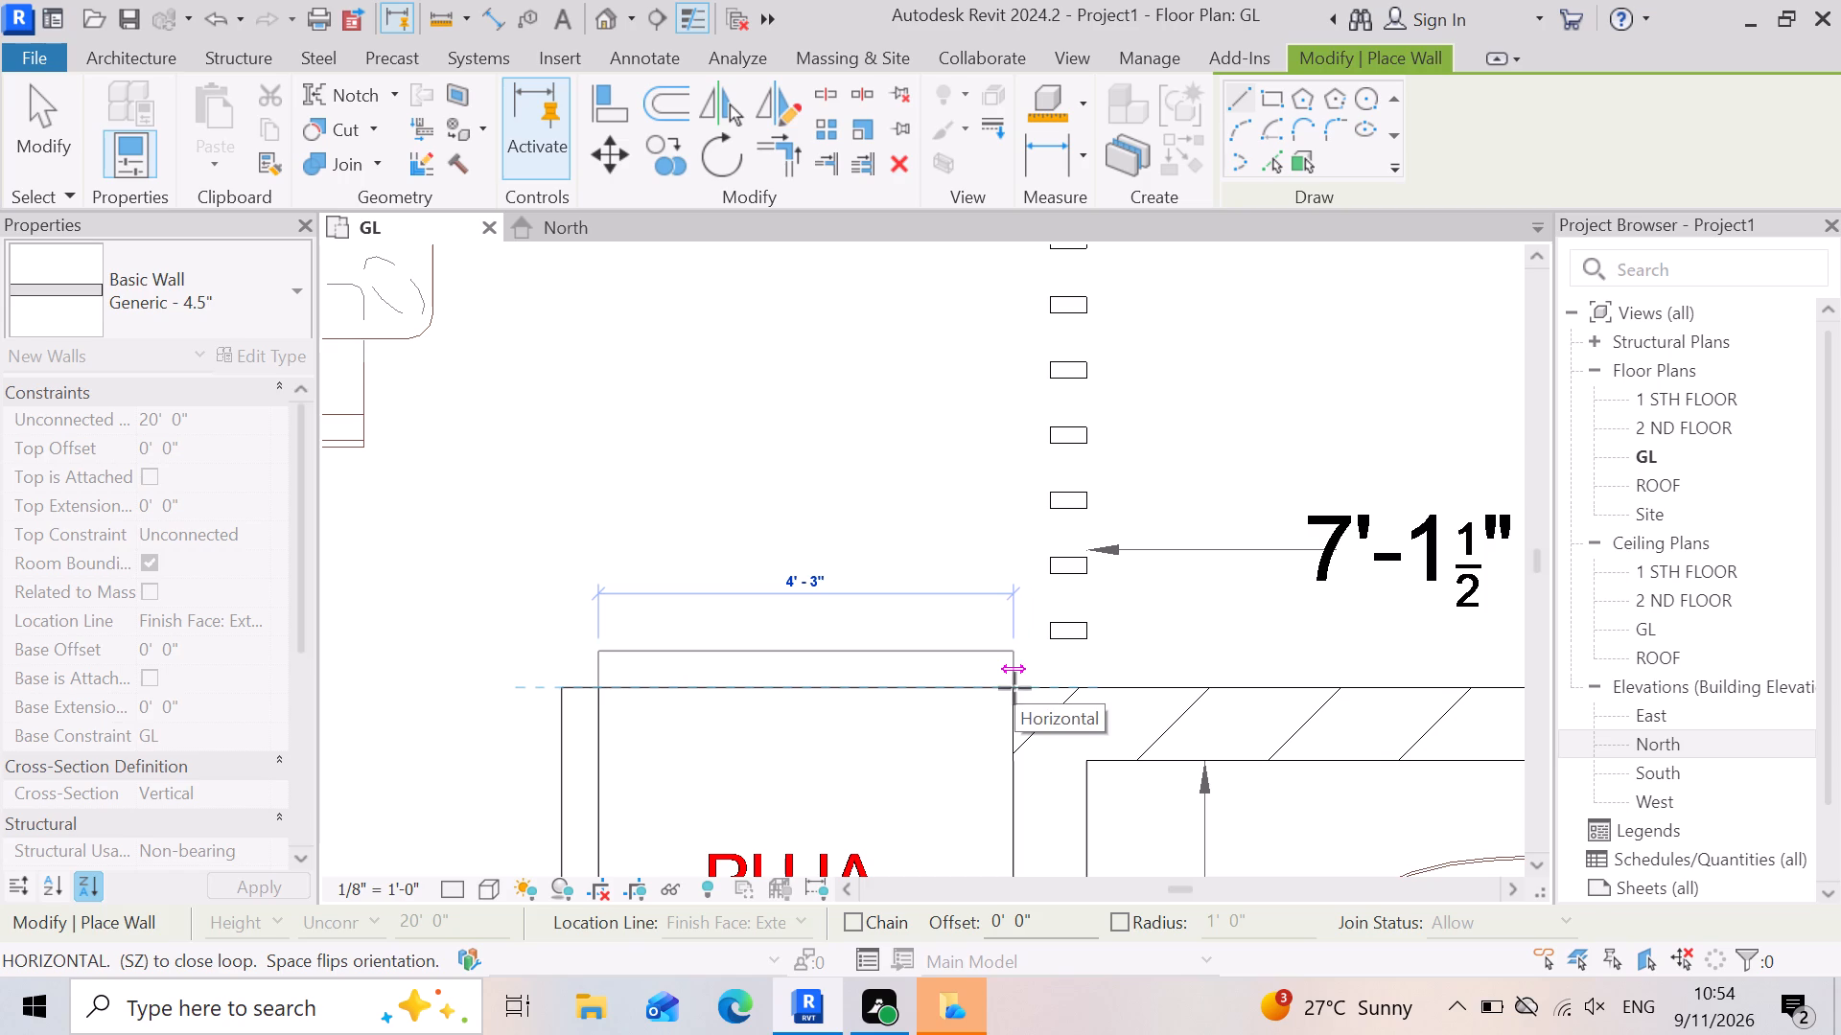
key("space")
left_click(1011, 688)
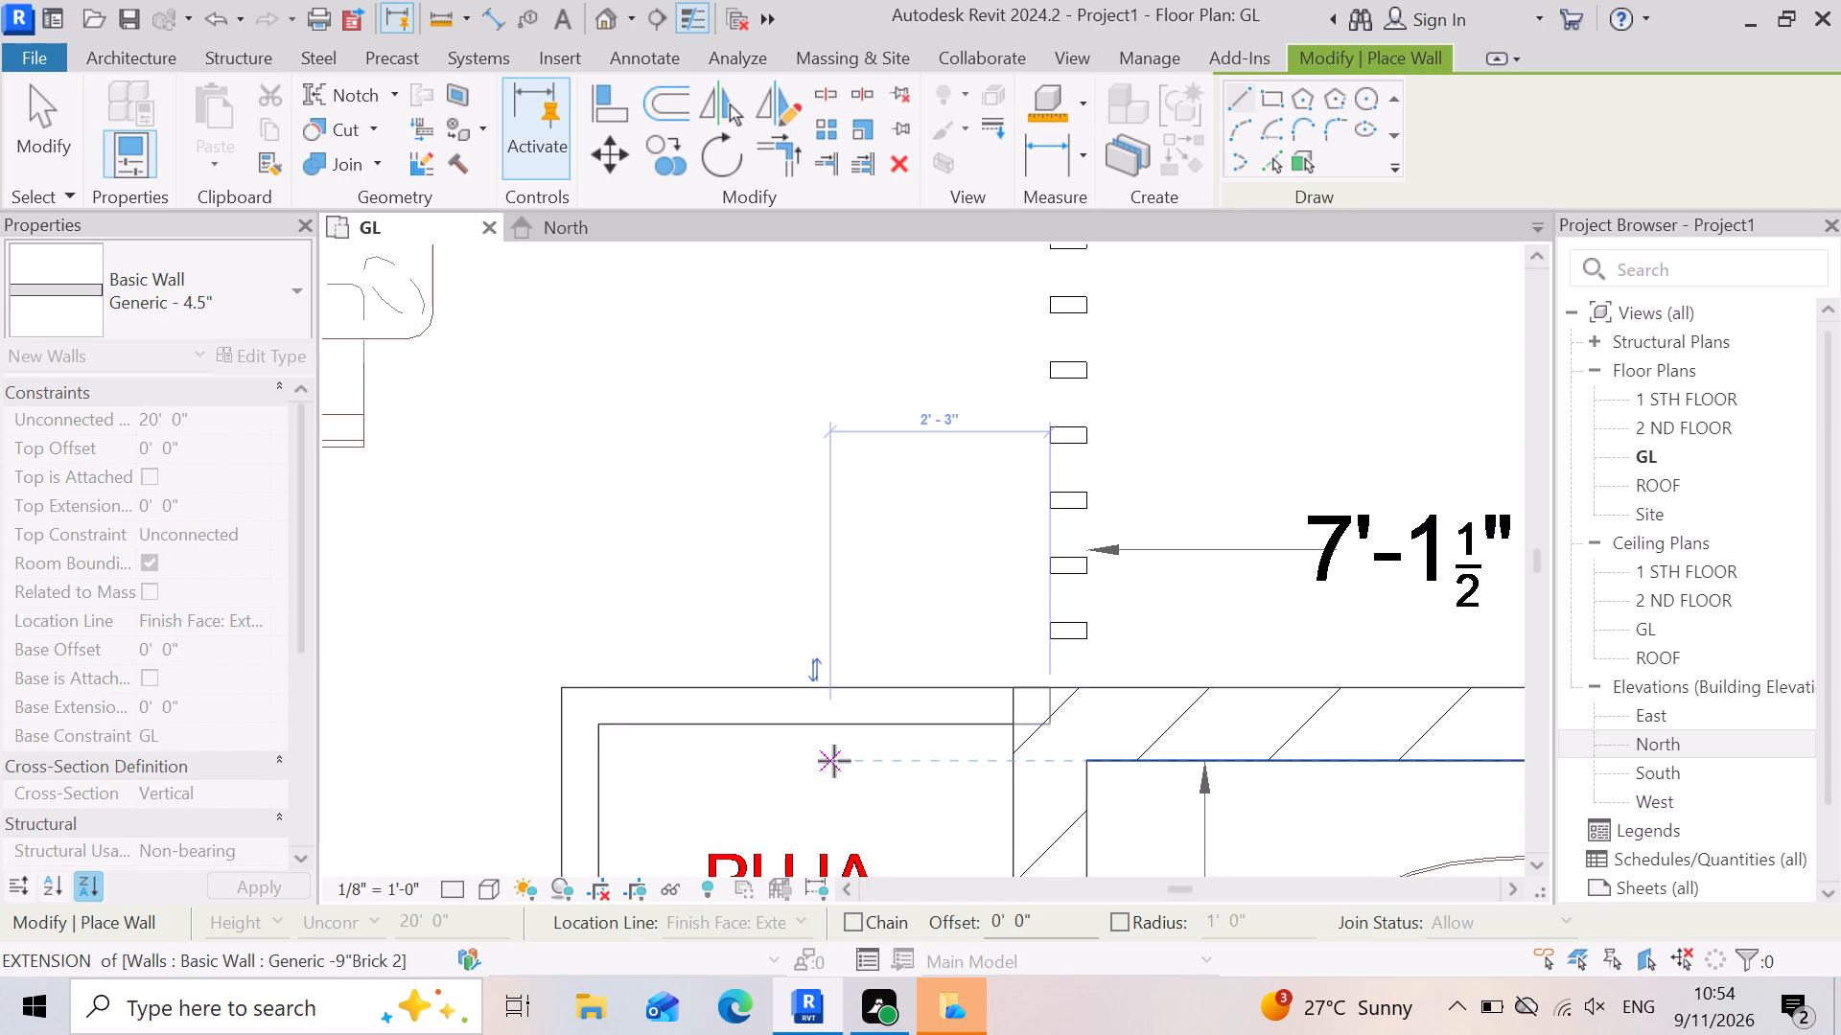
key("Escape")
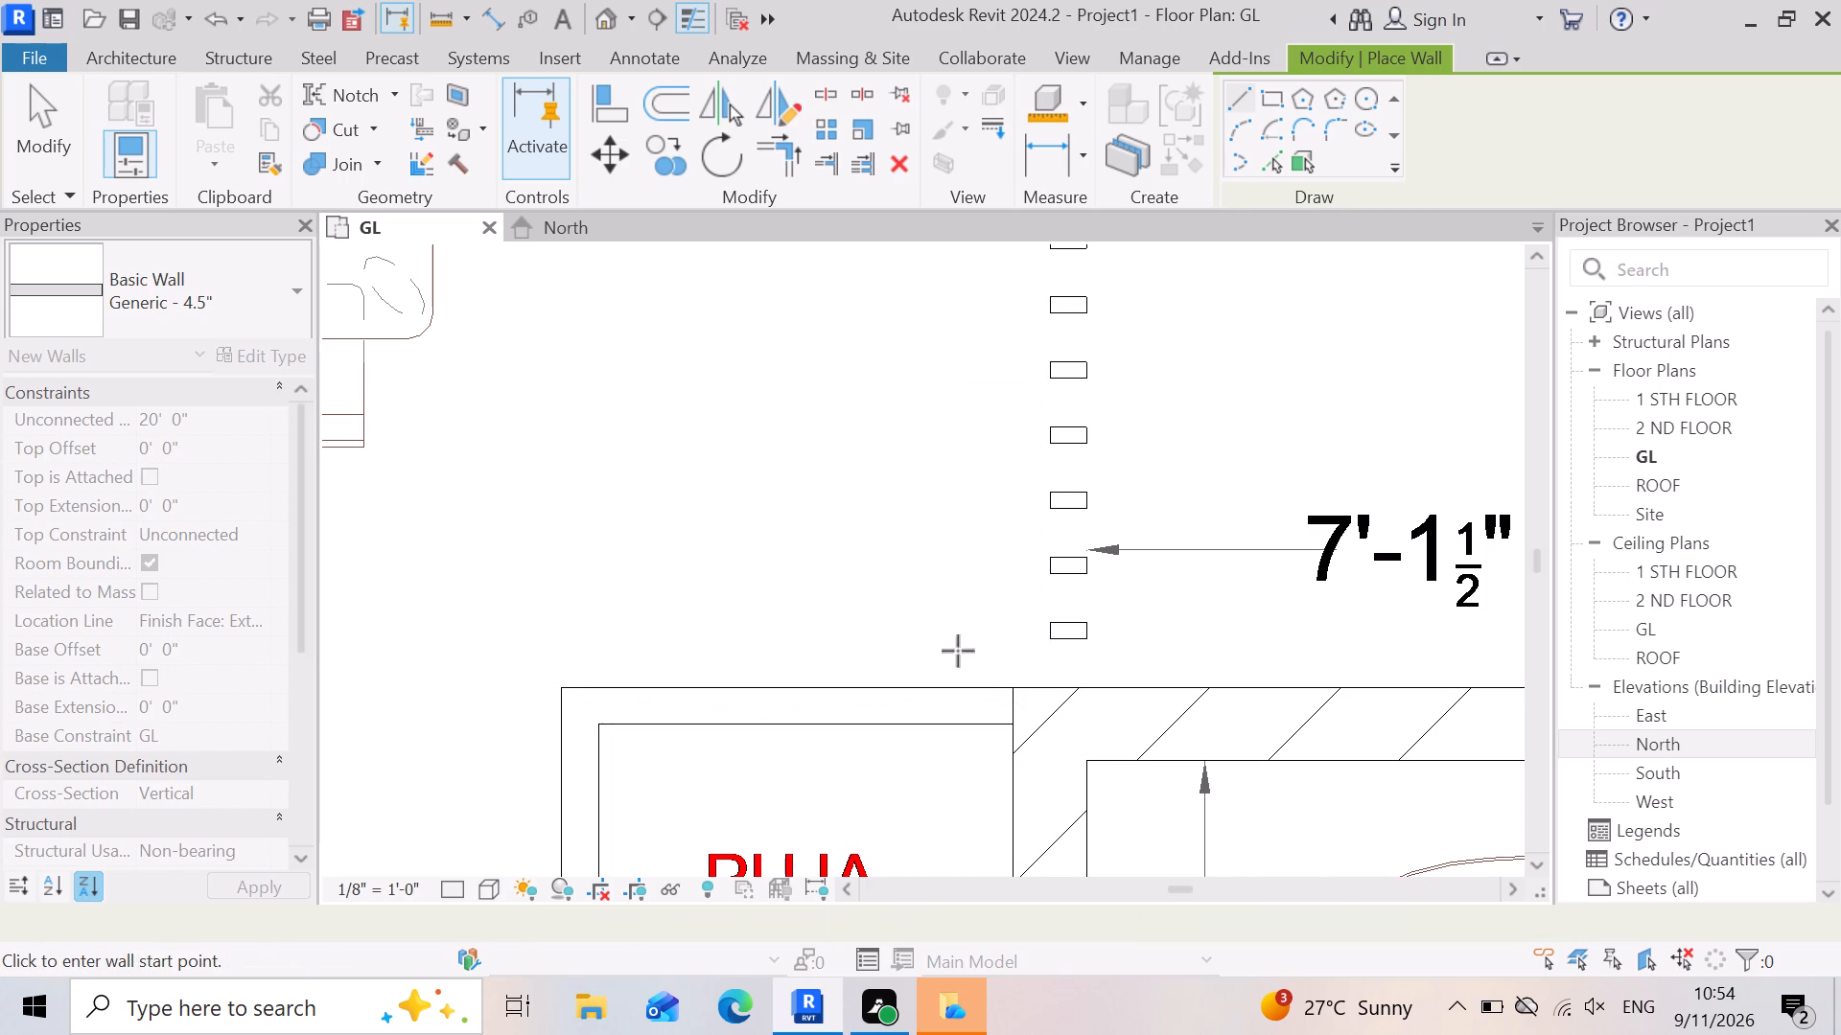
Stretch the end of the puja room's dining-side 4.5" wall slightly further along the 9" brick wall.
scroll(991, 630, "down", 5)
scroll(1019, 656, "up", 11)
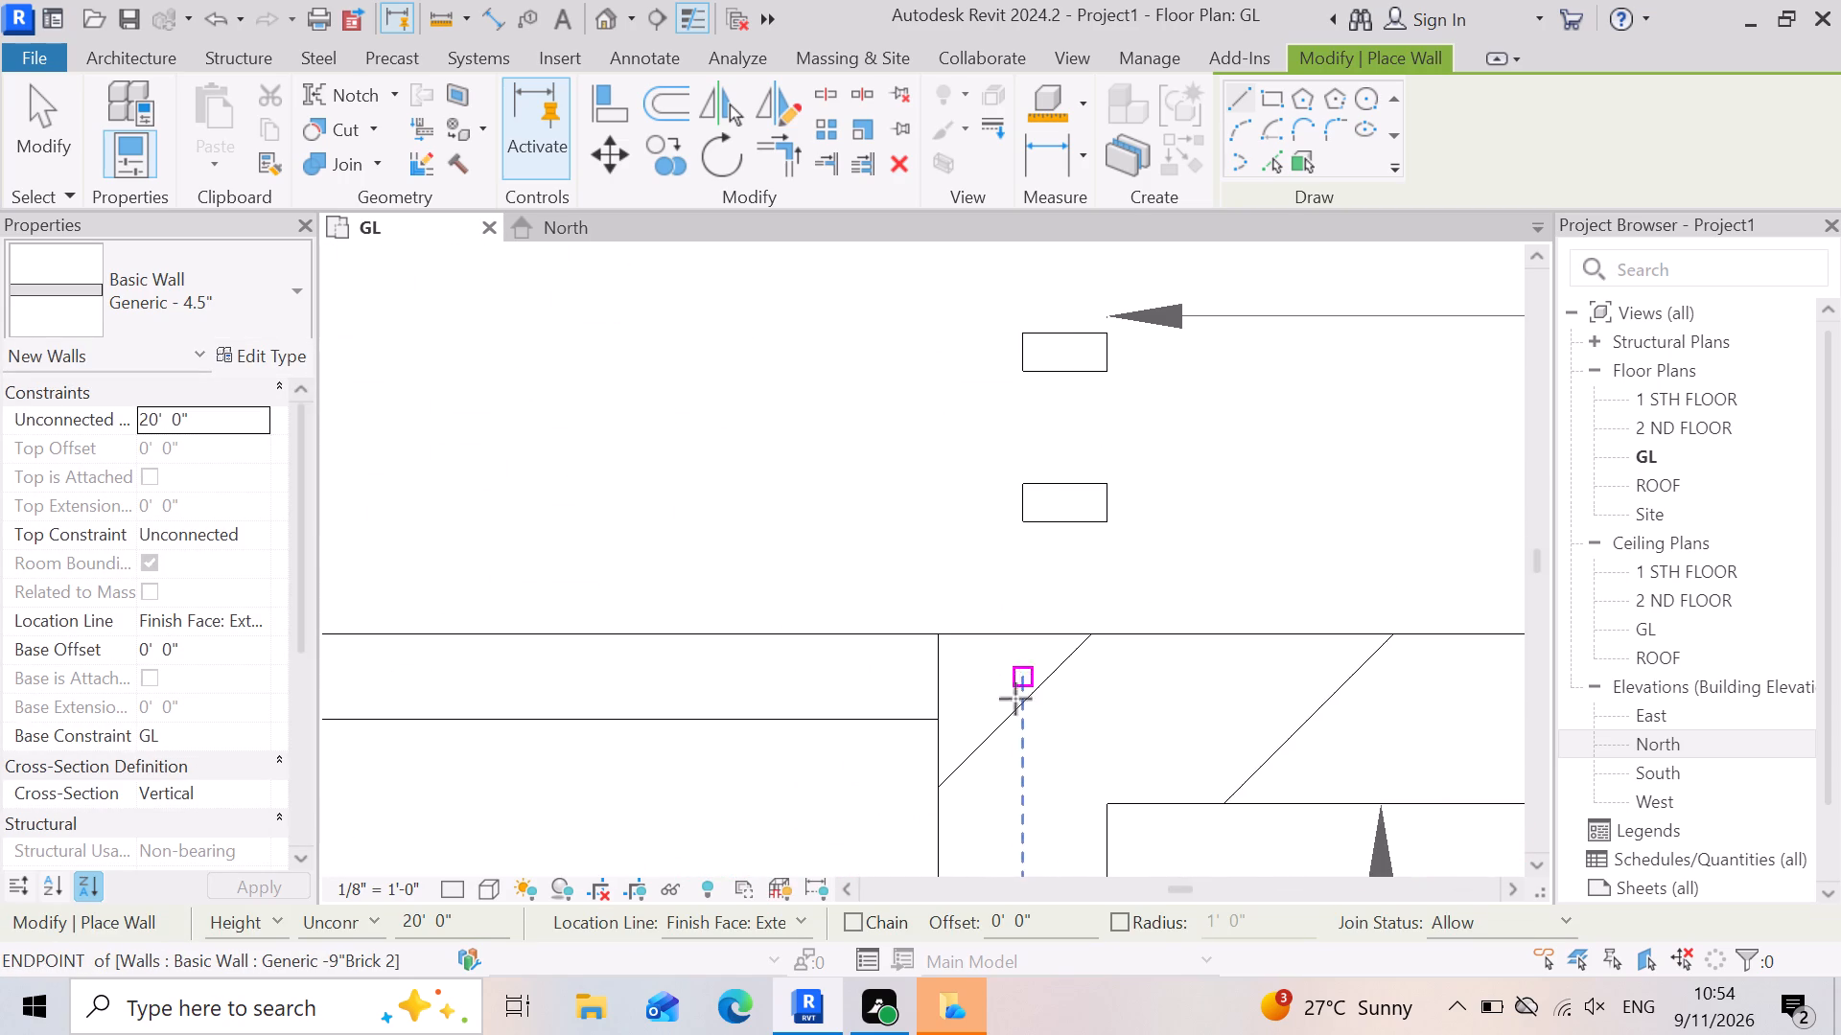
key("Escape")
scroll(932, 739, "up", 3)
left_click(897, 691)
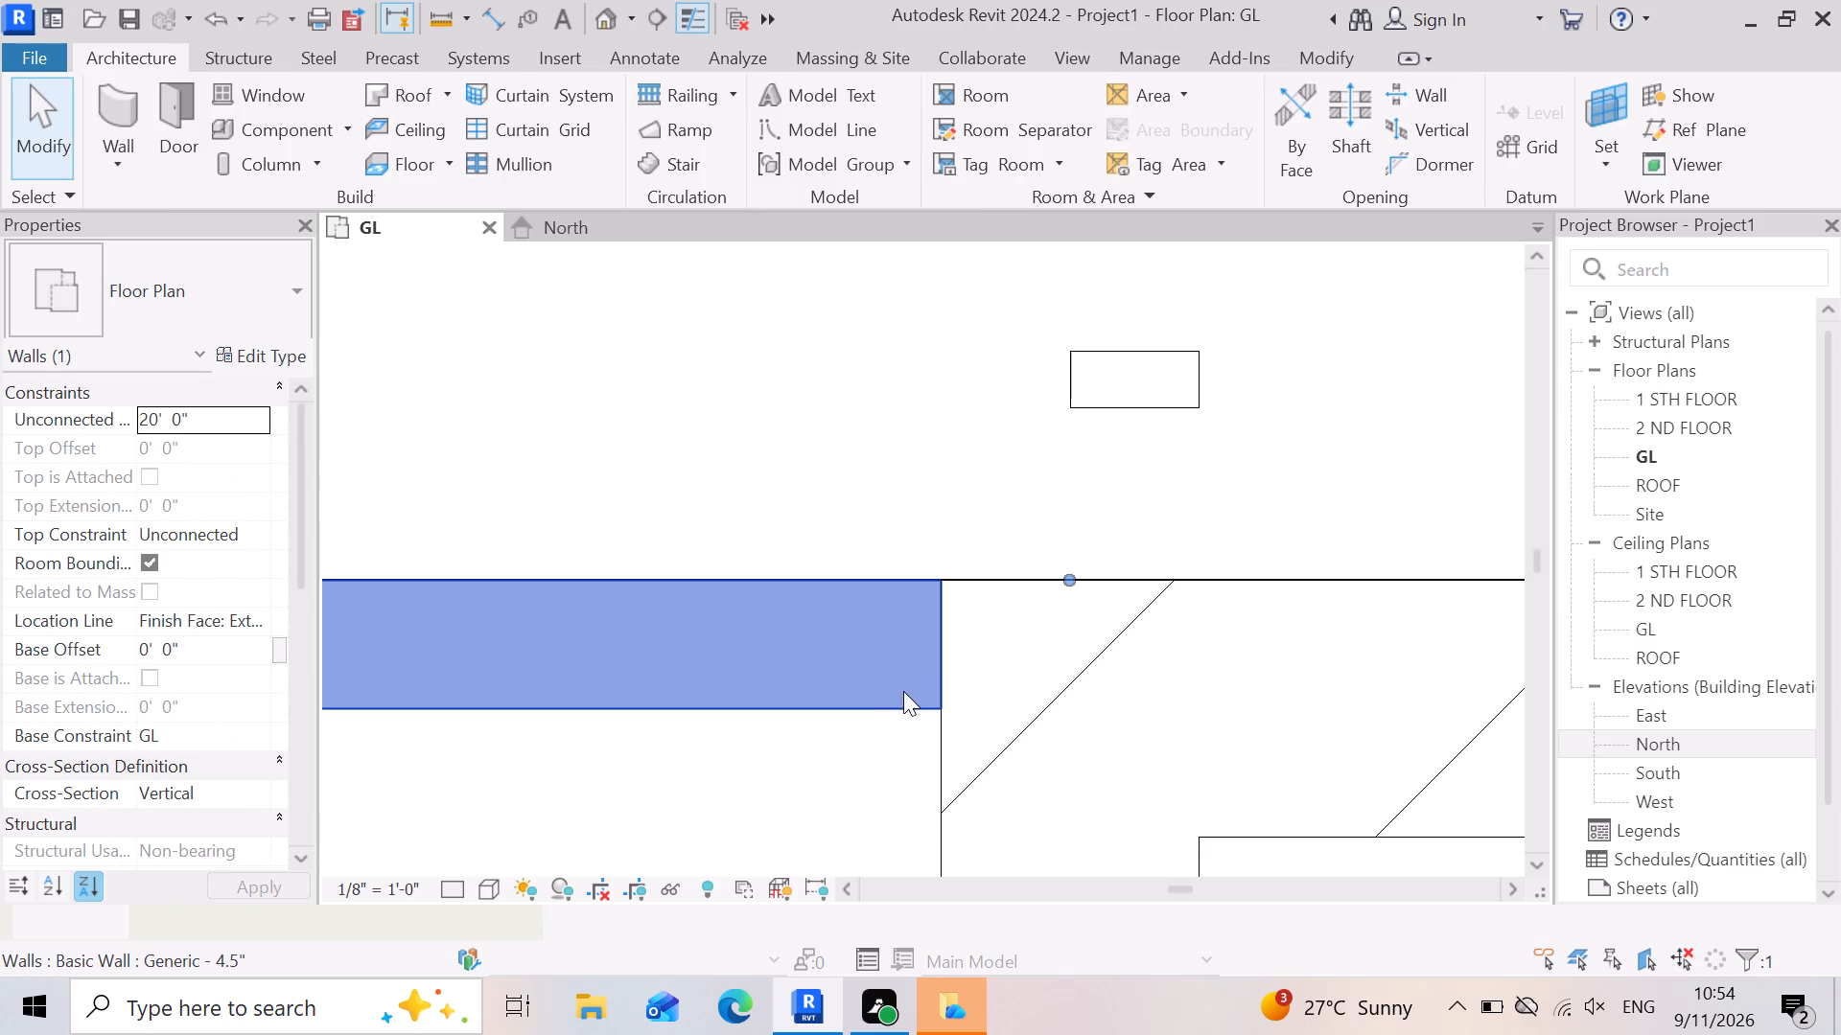
left_click_drag(1071, 576, 1107, 571)
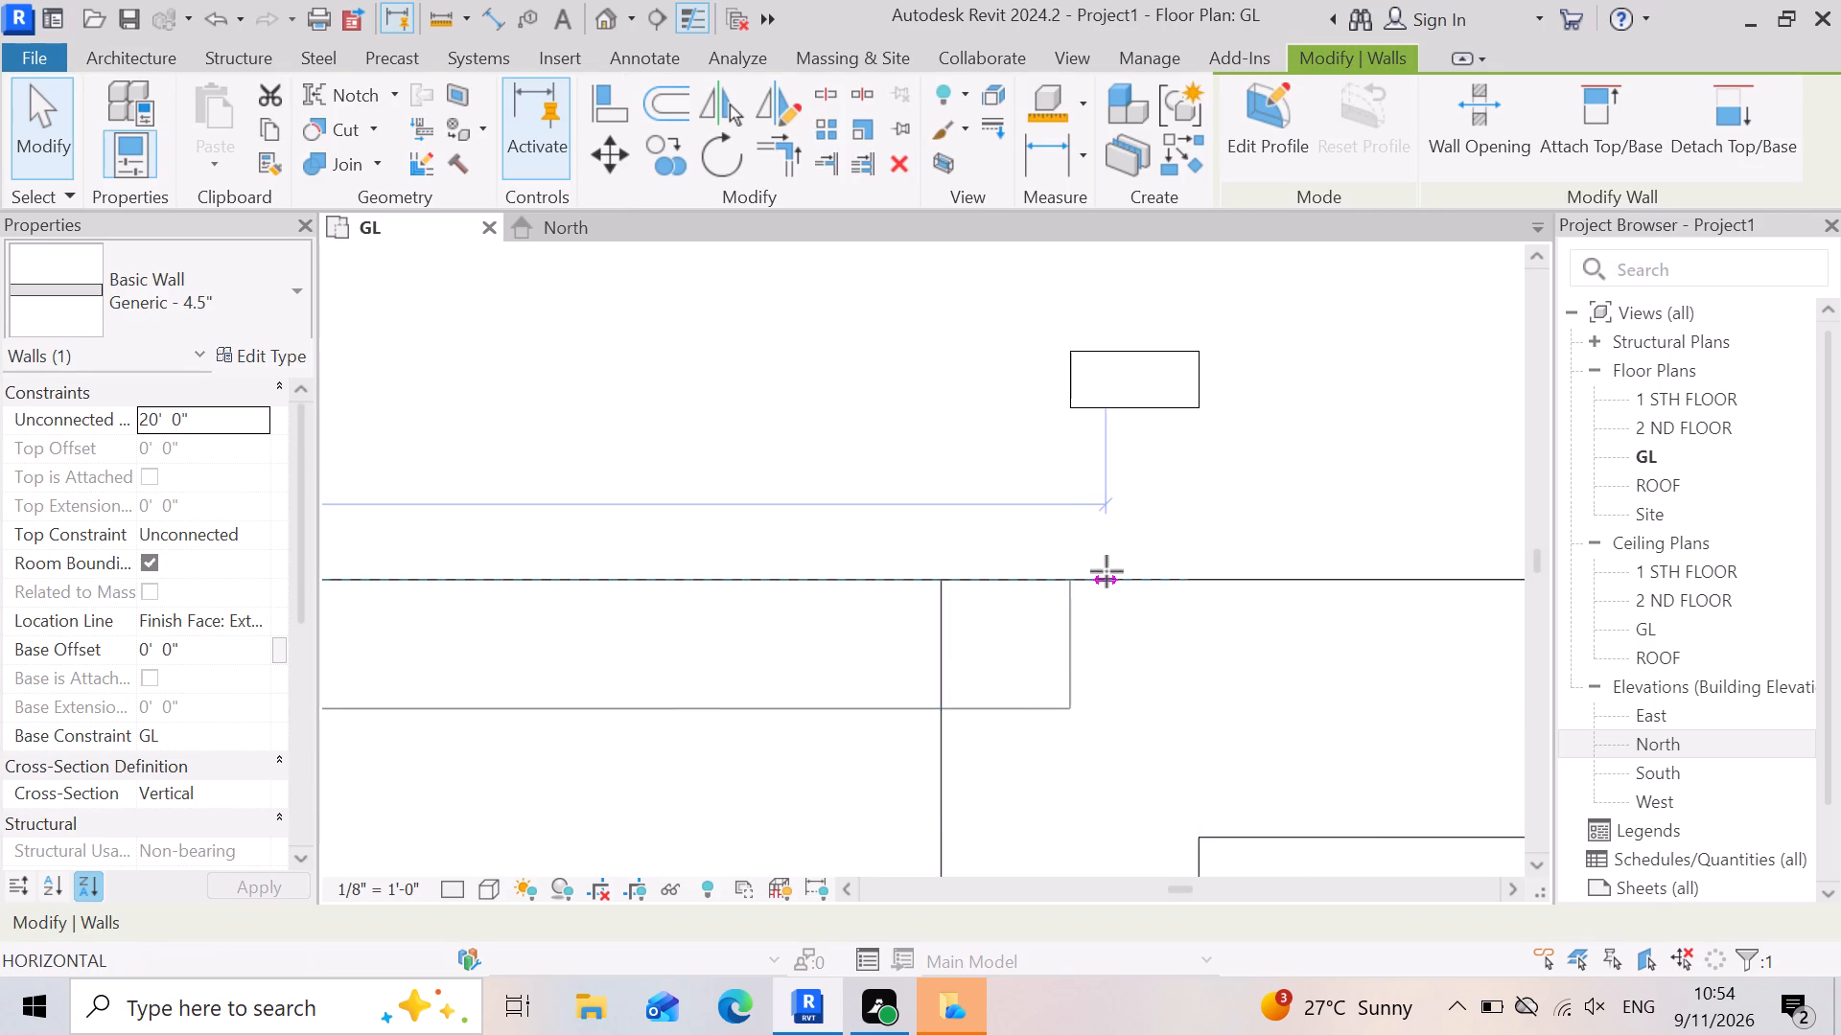
left_click_drag(1107, 571, 1107, 572)
left_click(1107, 572)
key("Escape")
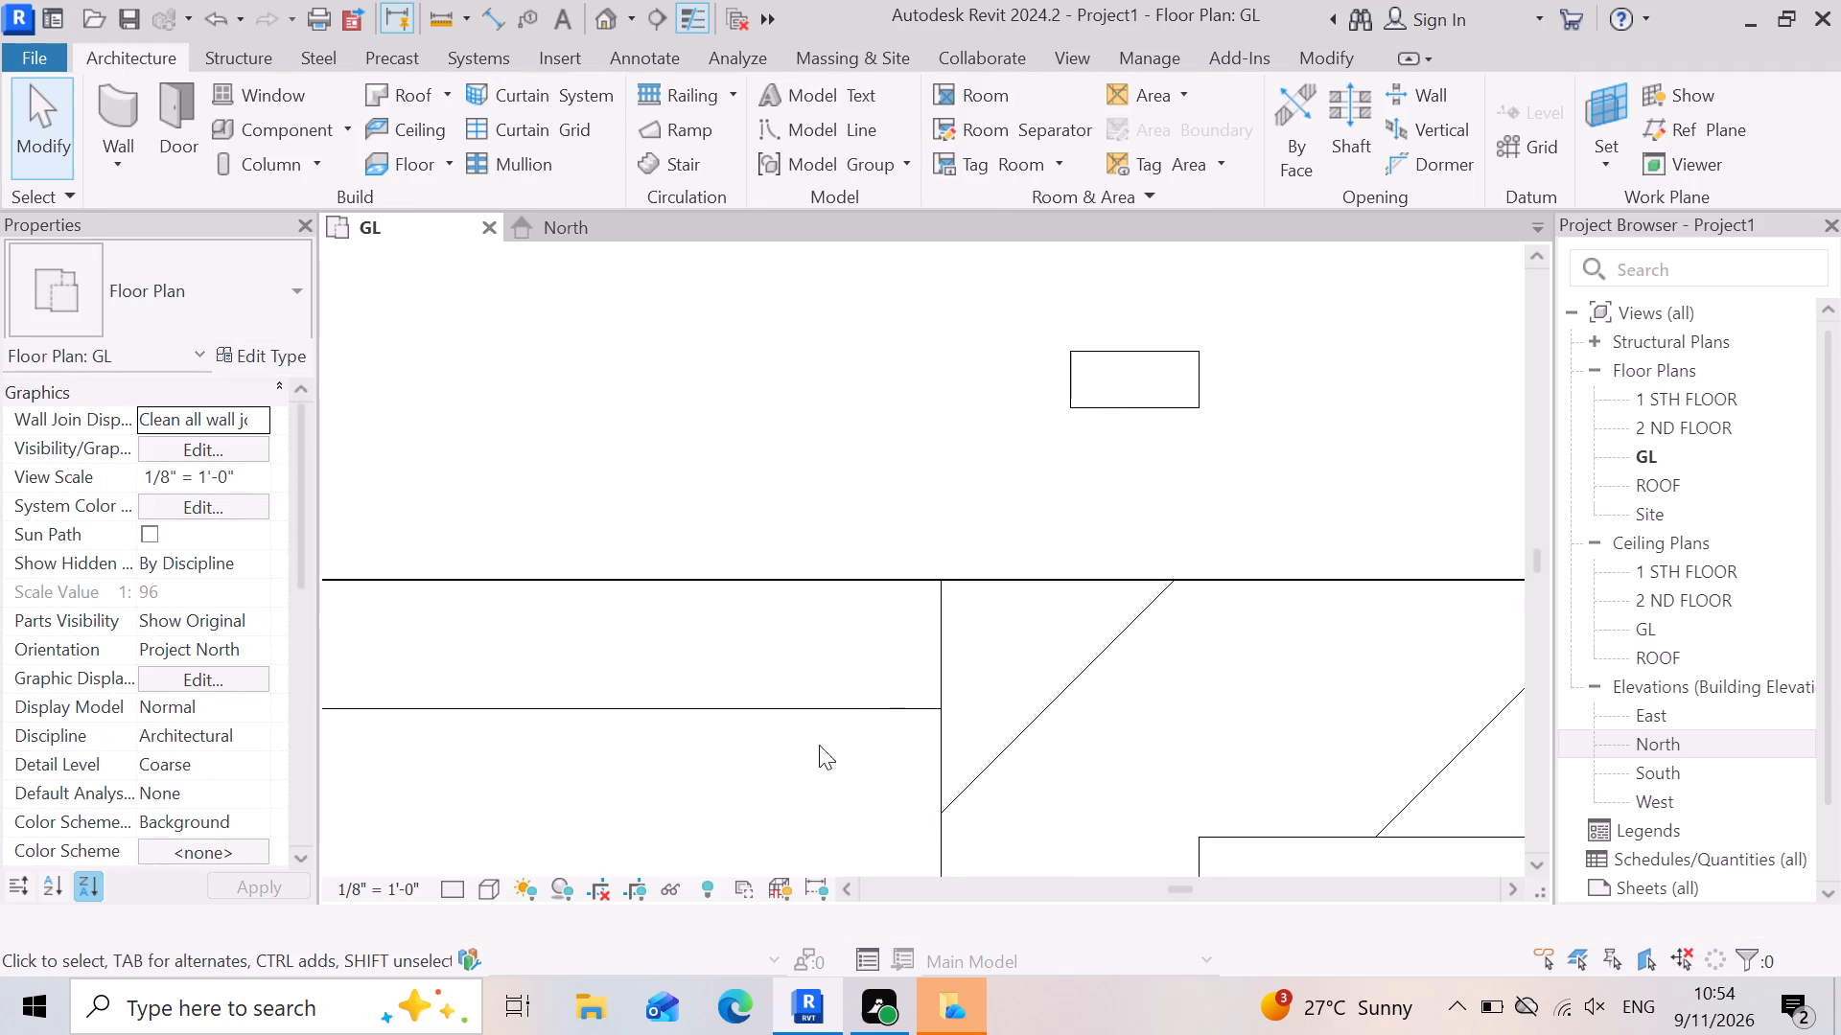
left_click(815, 750)
Inspect the puja, kitchen, portico and road-side areas of the GL plan for remaining wall work.
scroll(1027, 614, "down", 9)
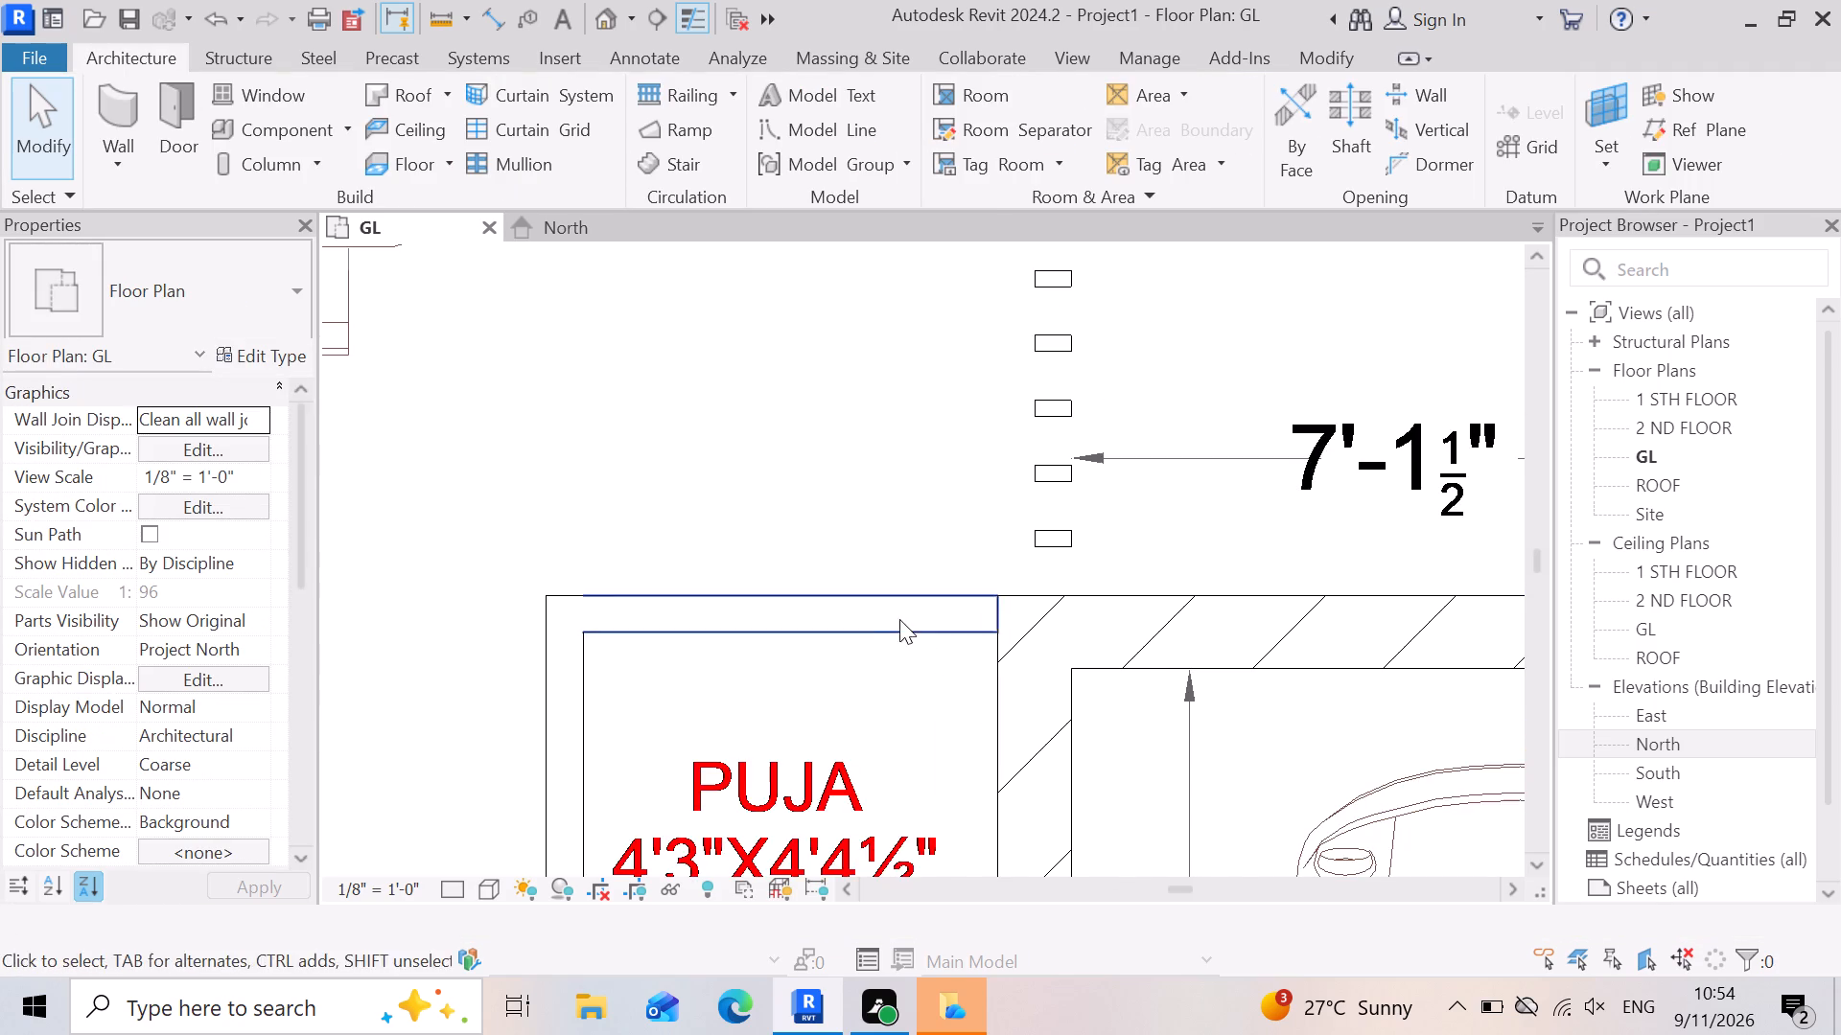
scroll(899, 619, "down", 8)
scroll(881, 792, "up", 4)
scroll(992, 492, "down", 3)
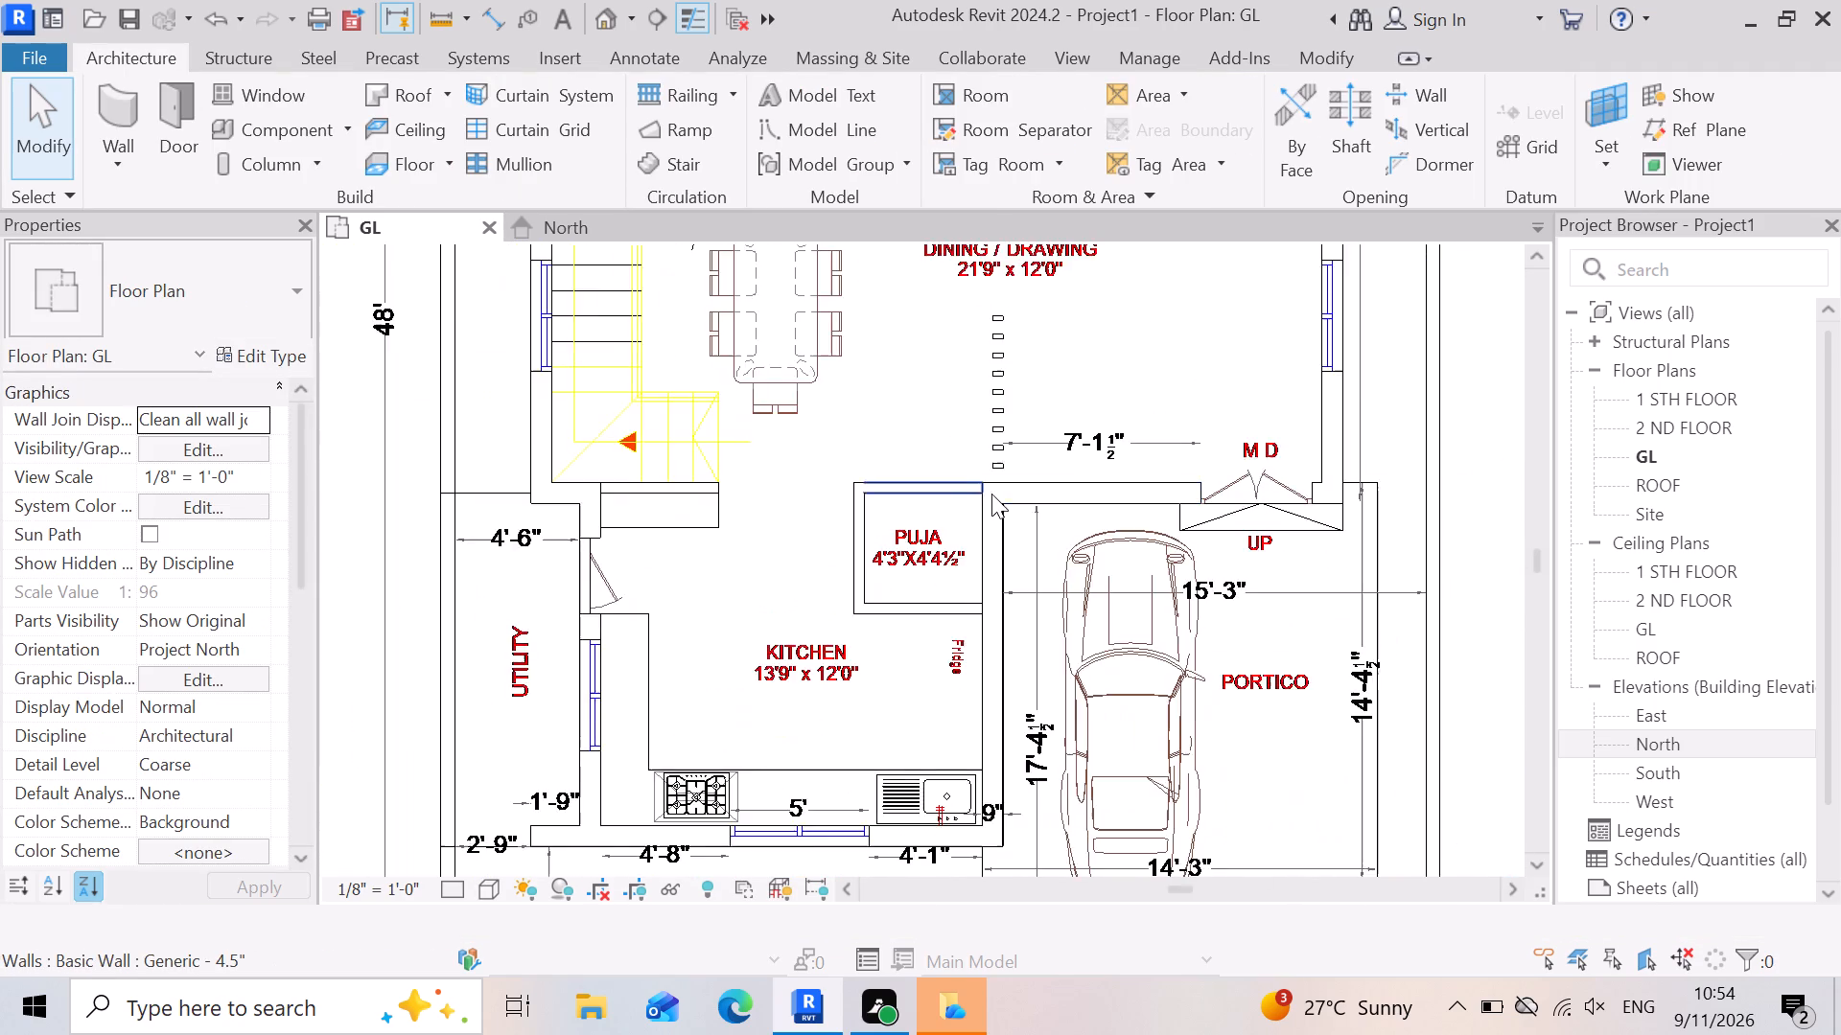
scroll(991, 494, "down", 5)
scroll(683, 740, "down", 3)
scroll(1032, 836, "up", 6)
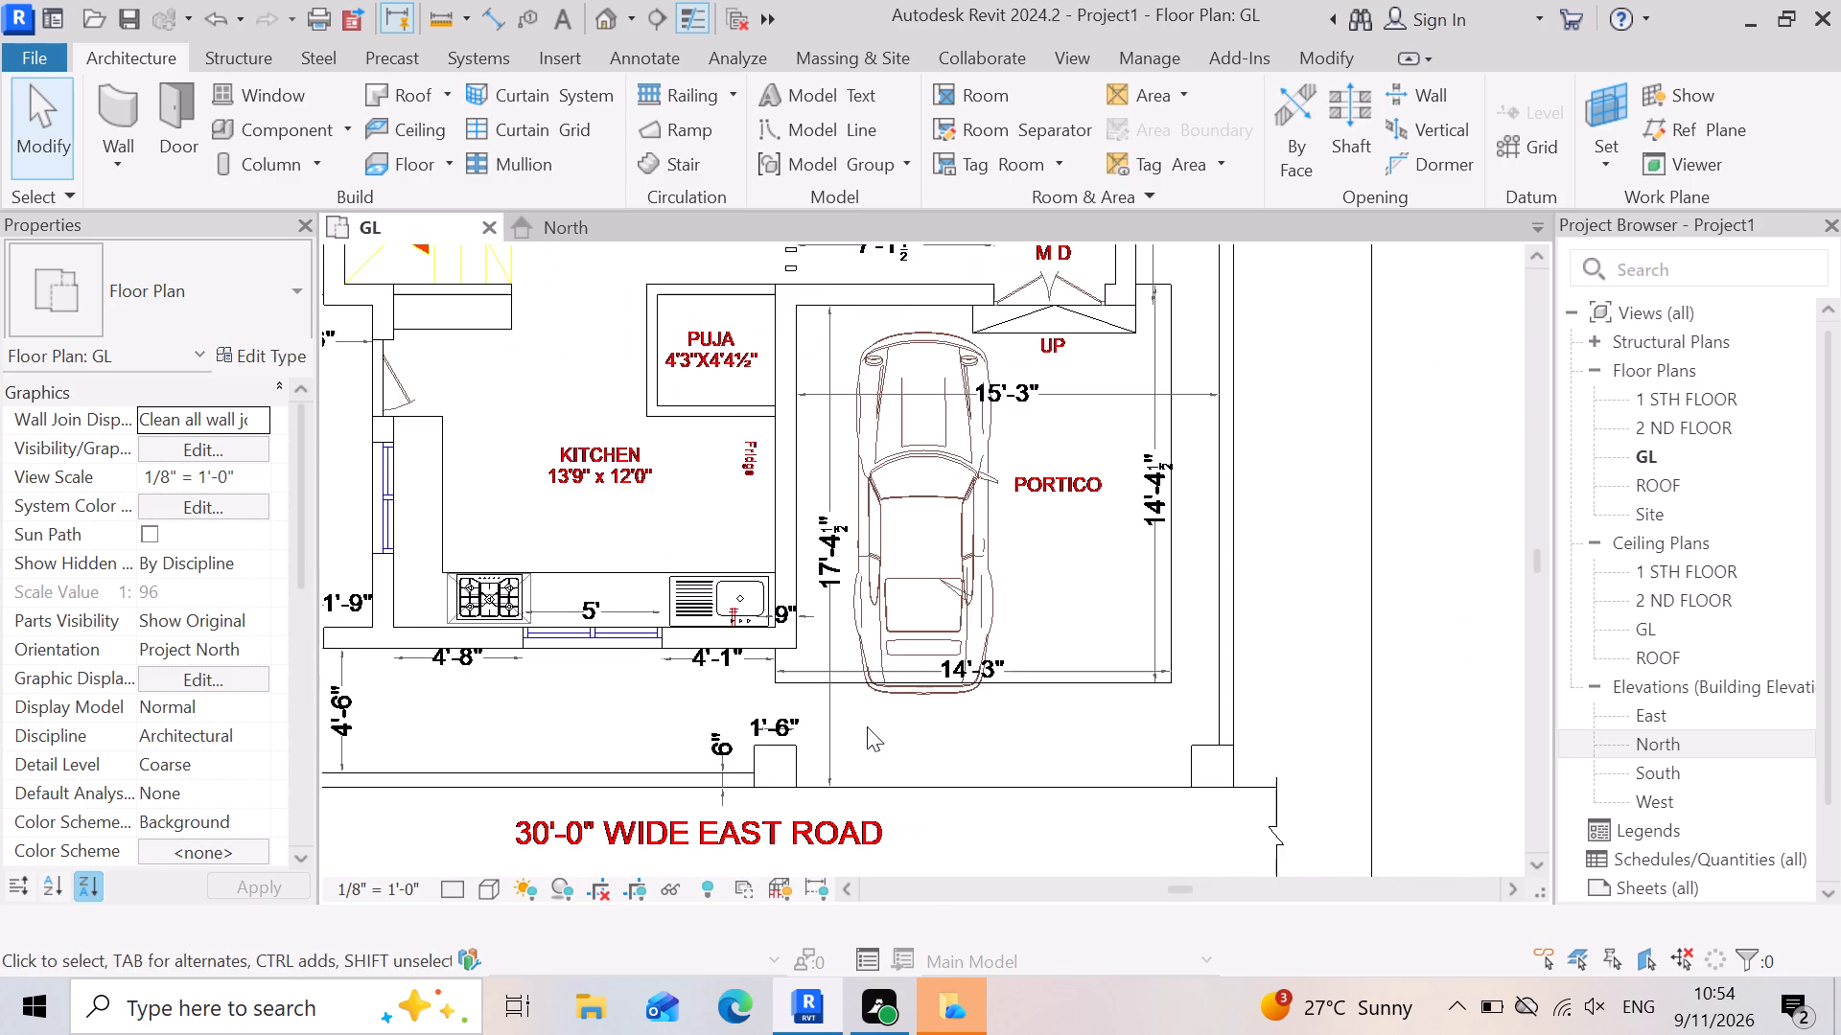
scroll(711, 704, "up", 8)
scroll(573, 690, "down", 4)
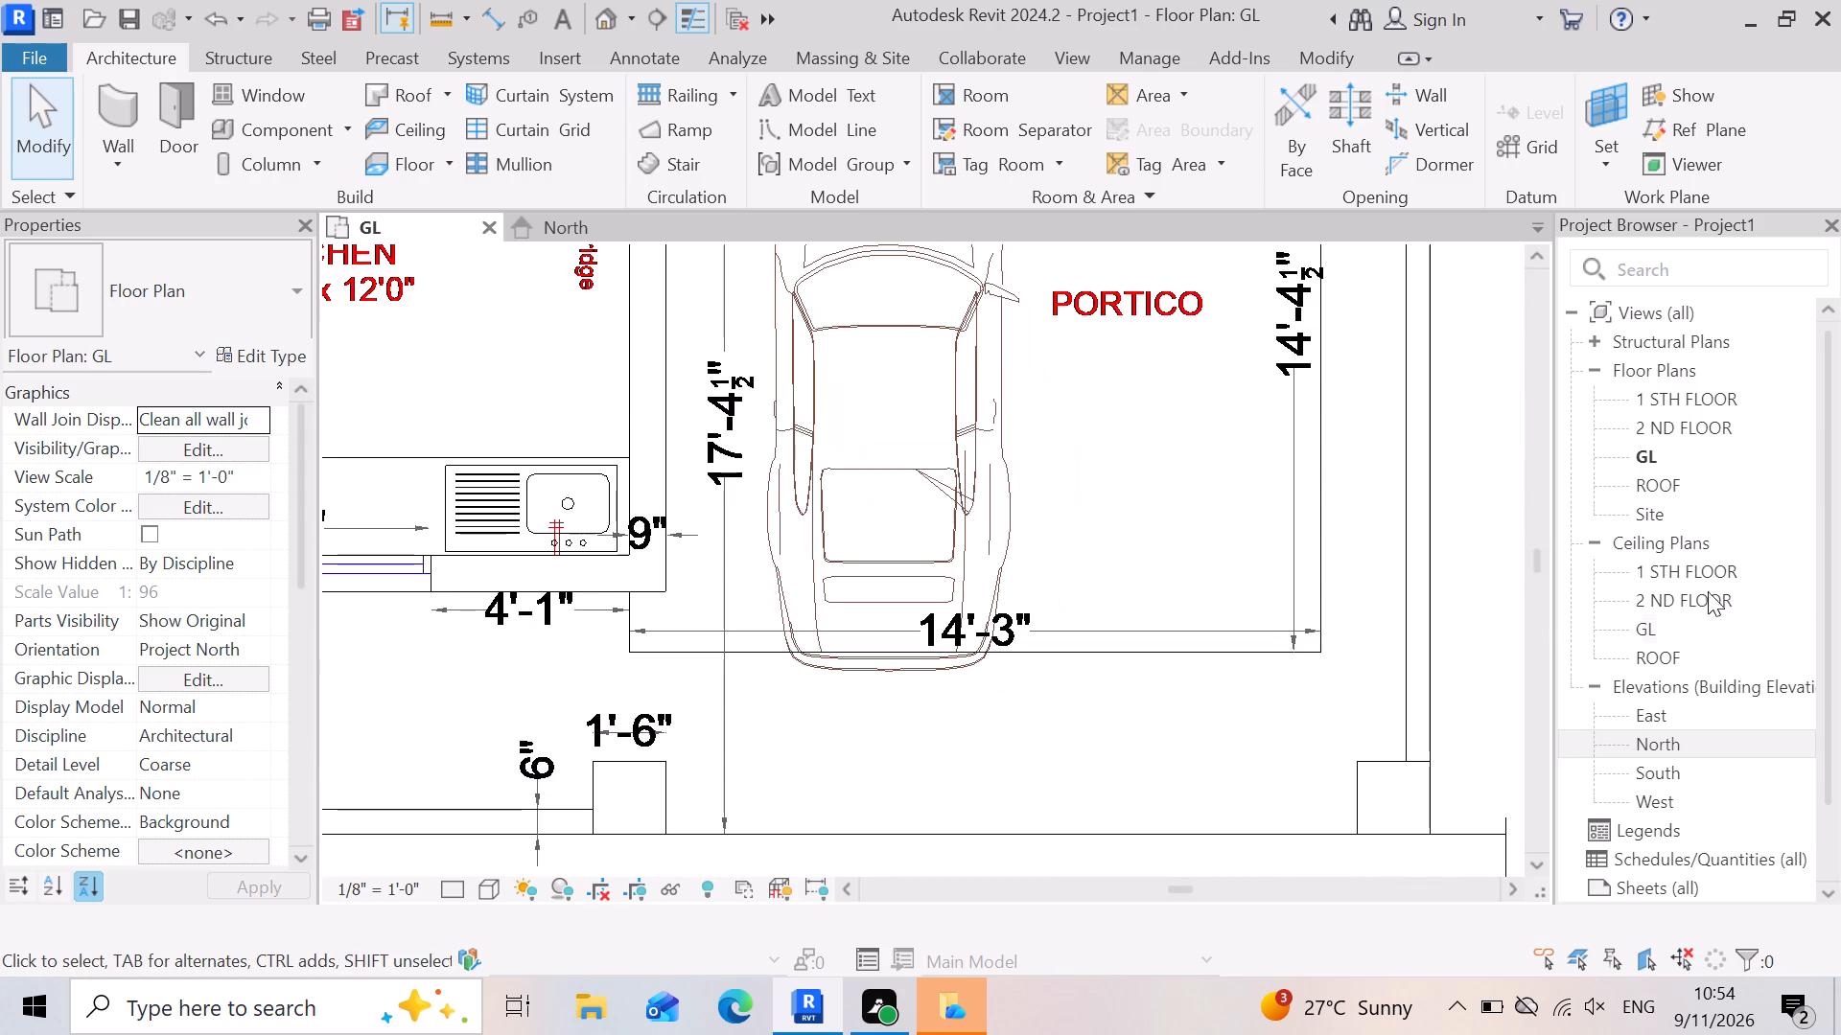
In the North elevation, constrain the wide over-height 4.5" wall nearest the level labels to 1 STH FLOOR with a -6" top offset.
left_click(584, 224)
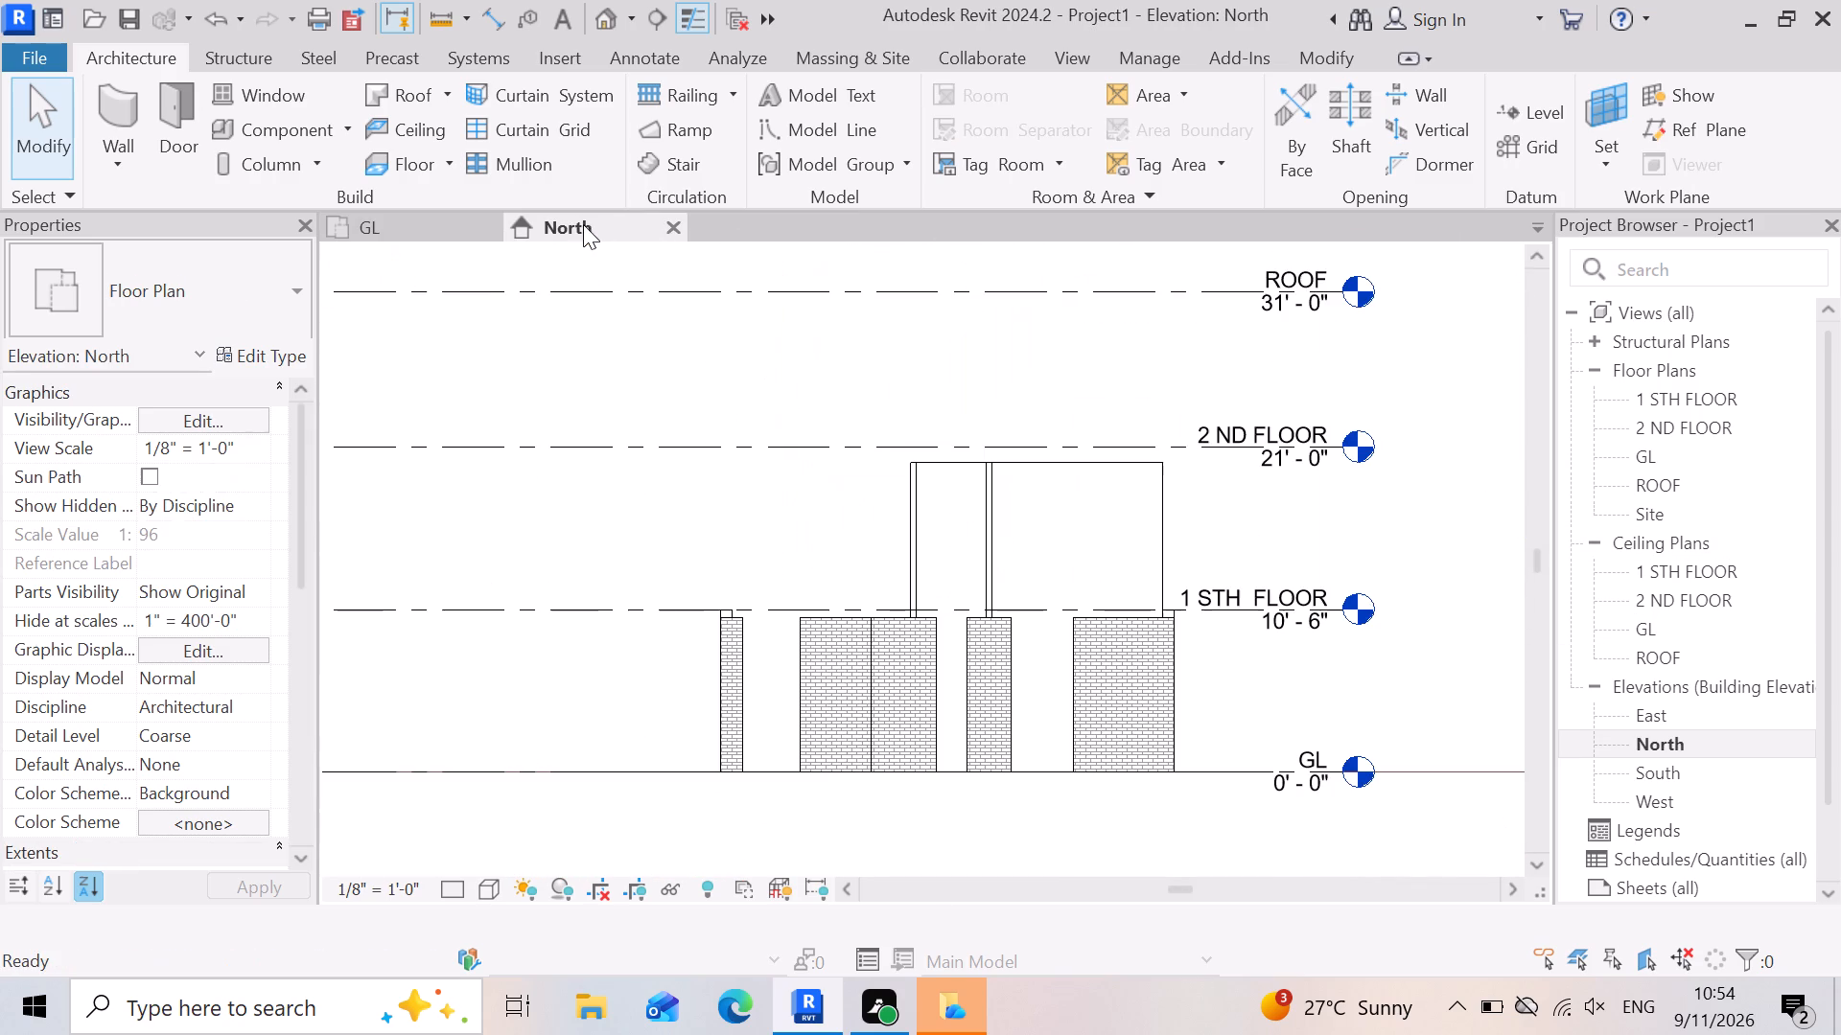
scroll(1027, 708, "up", 4)
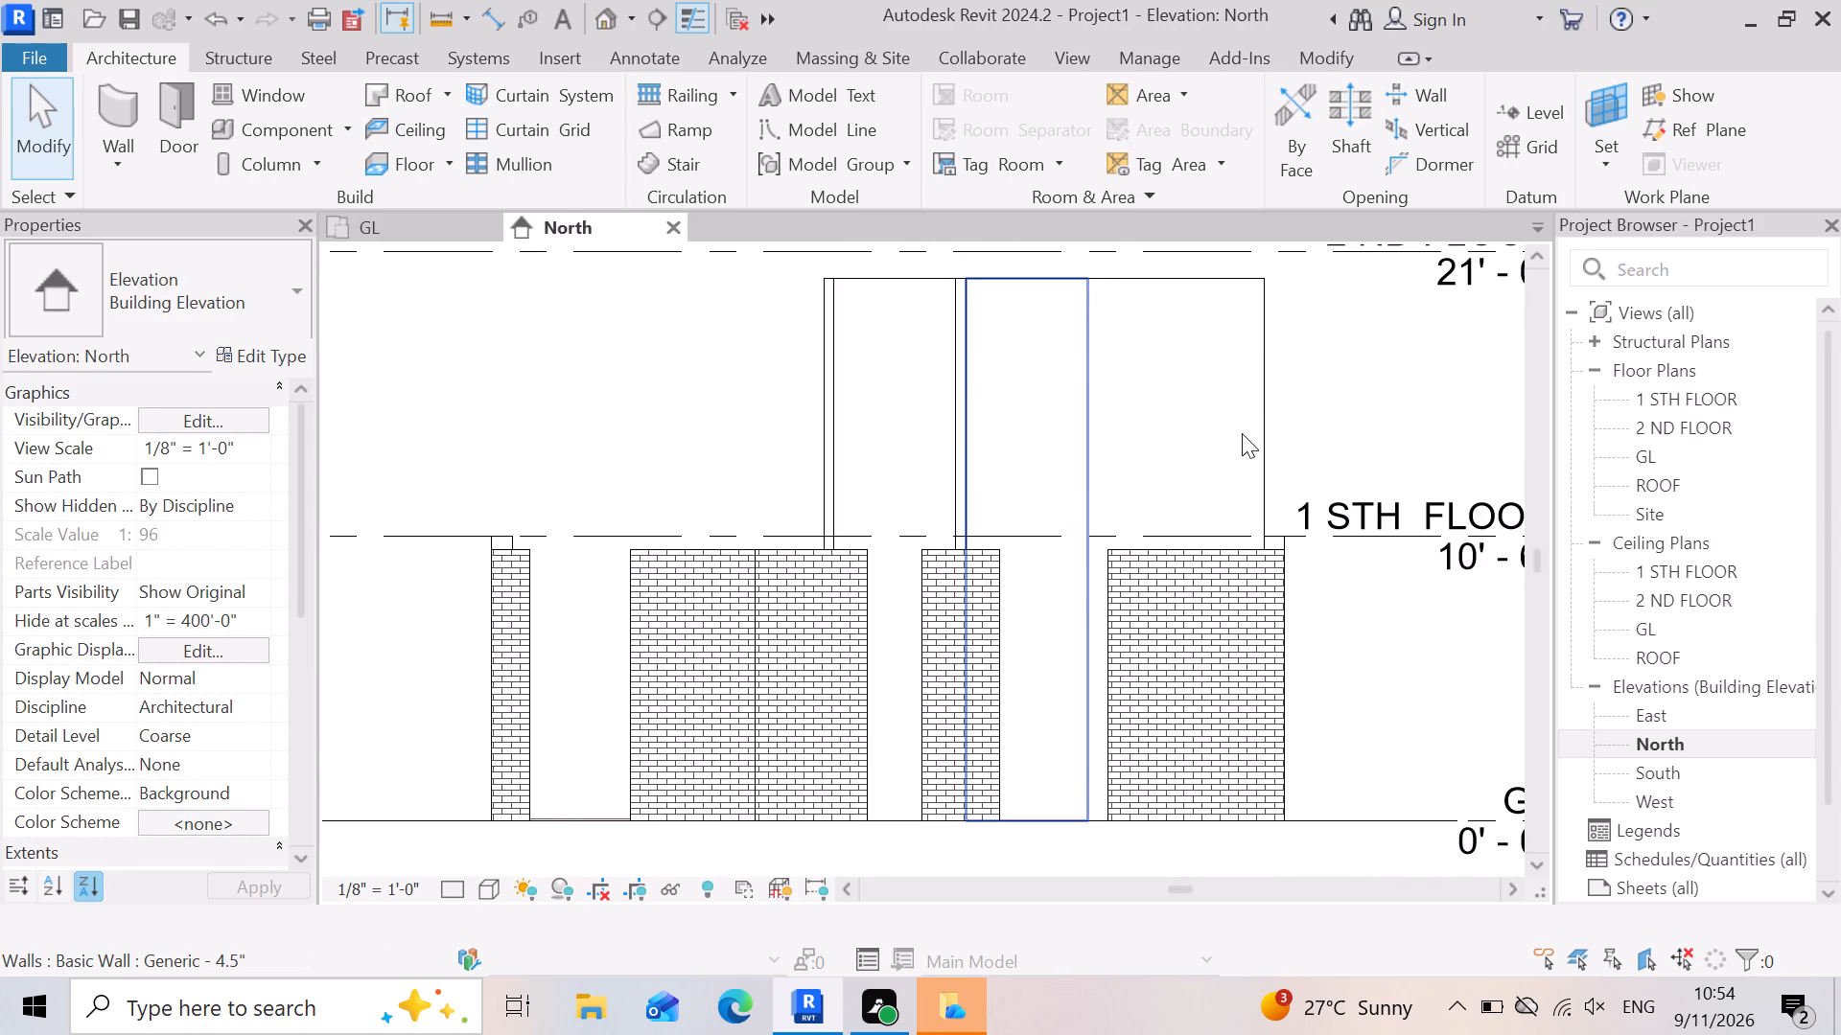
left_click(1242, 433)
left_click(253, 544)
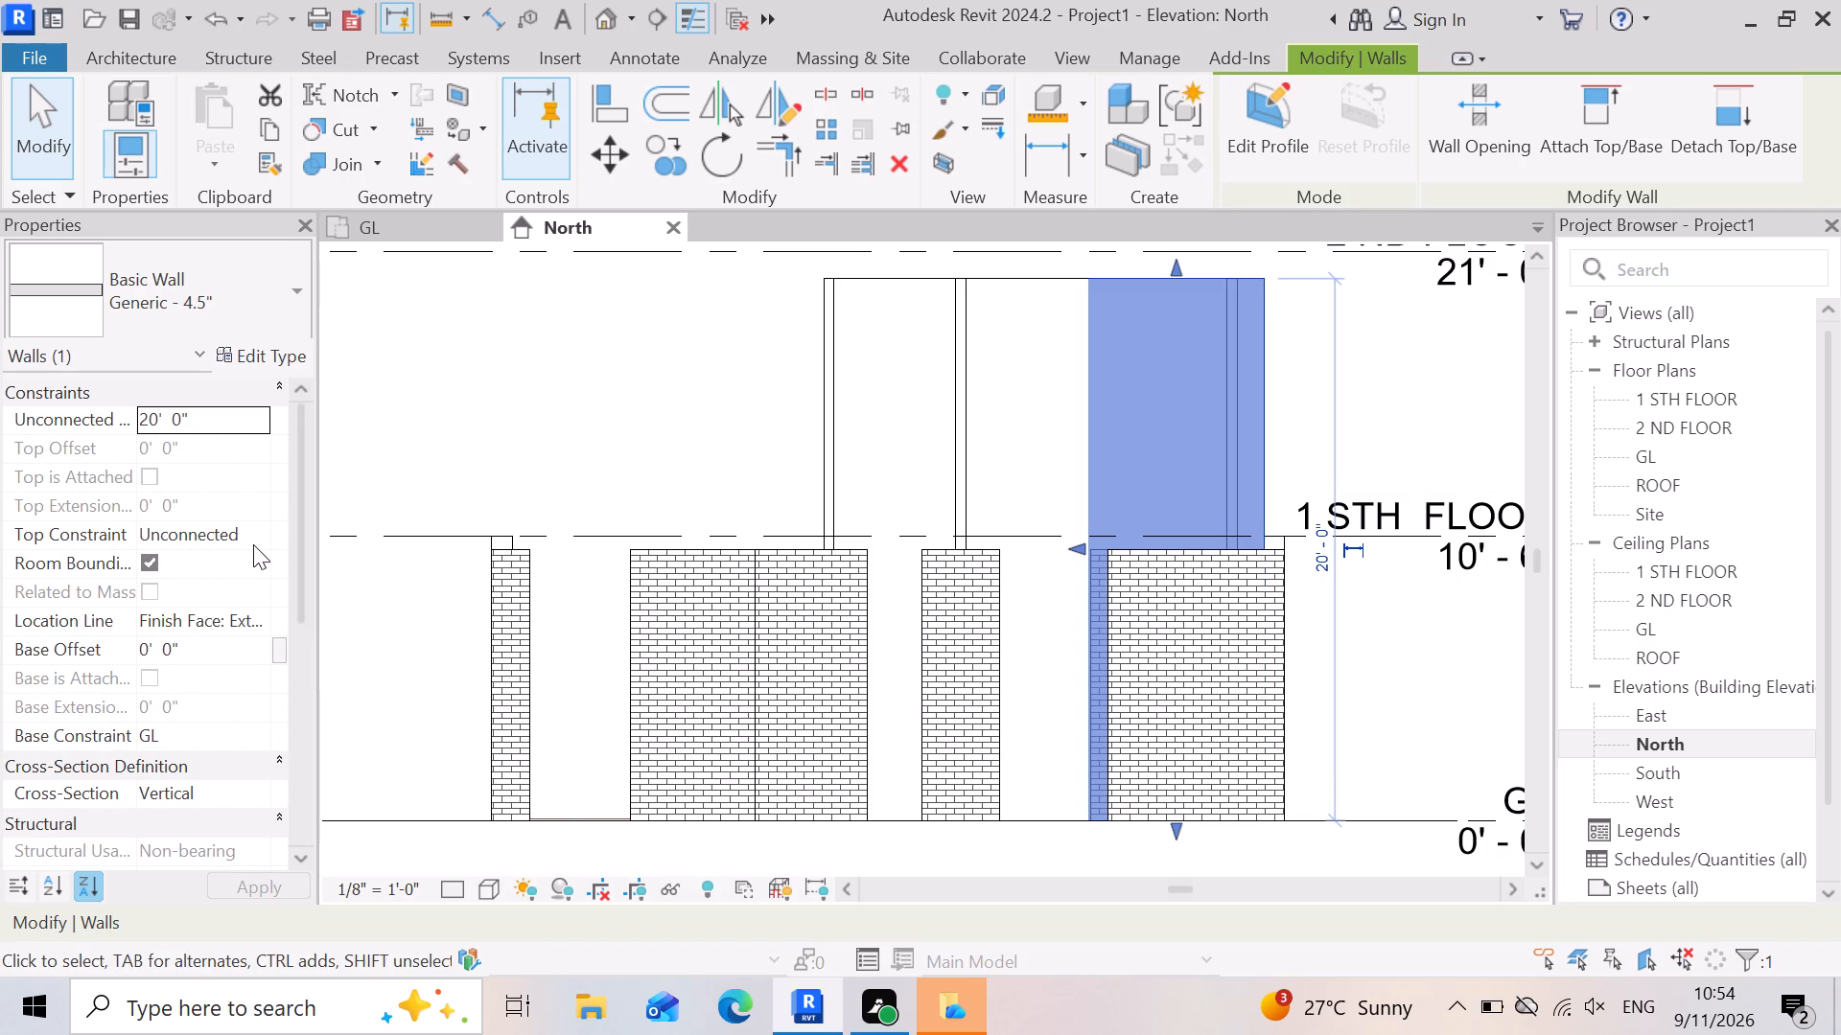
left_click(265, 609)
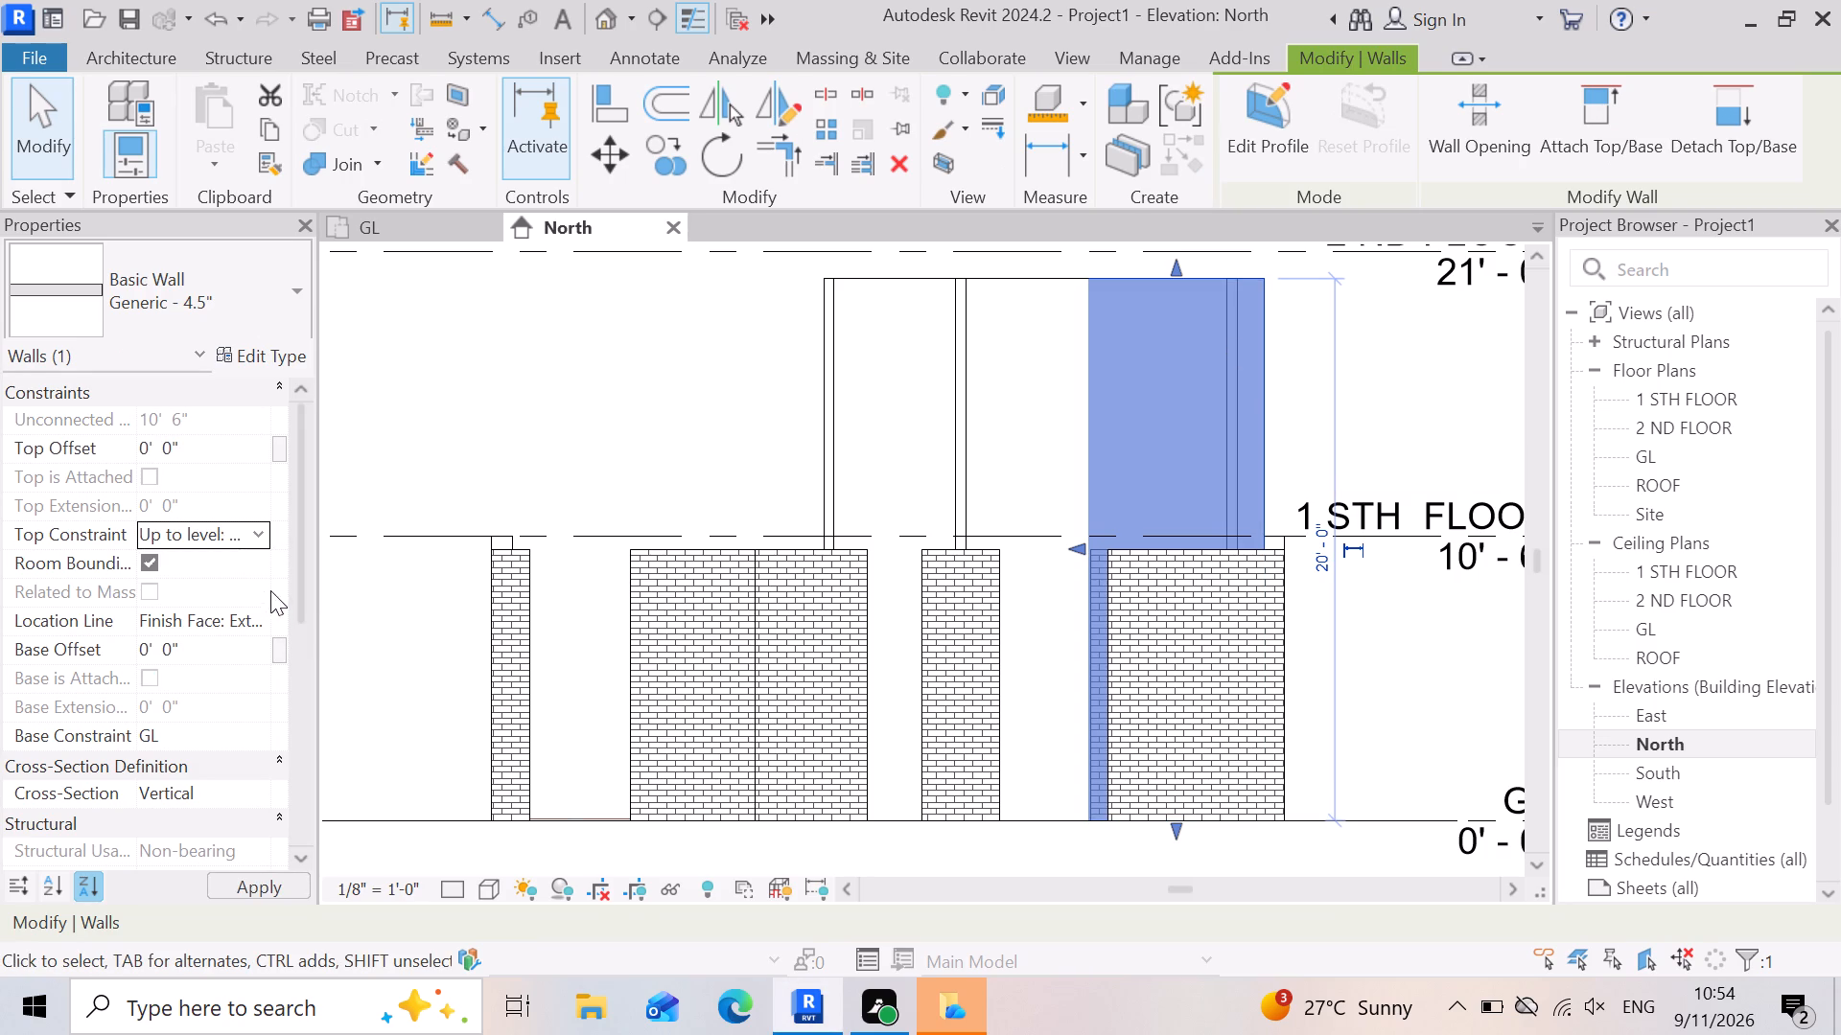
left_click(224, 443)
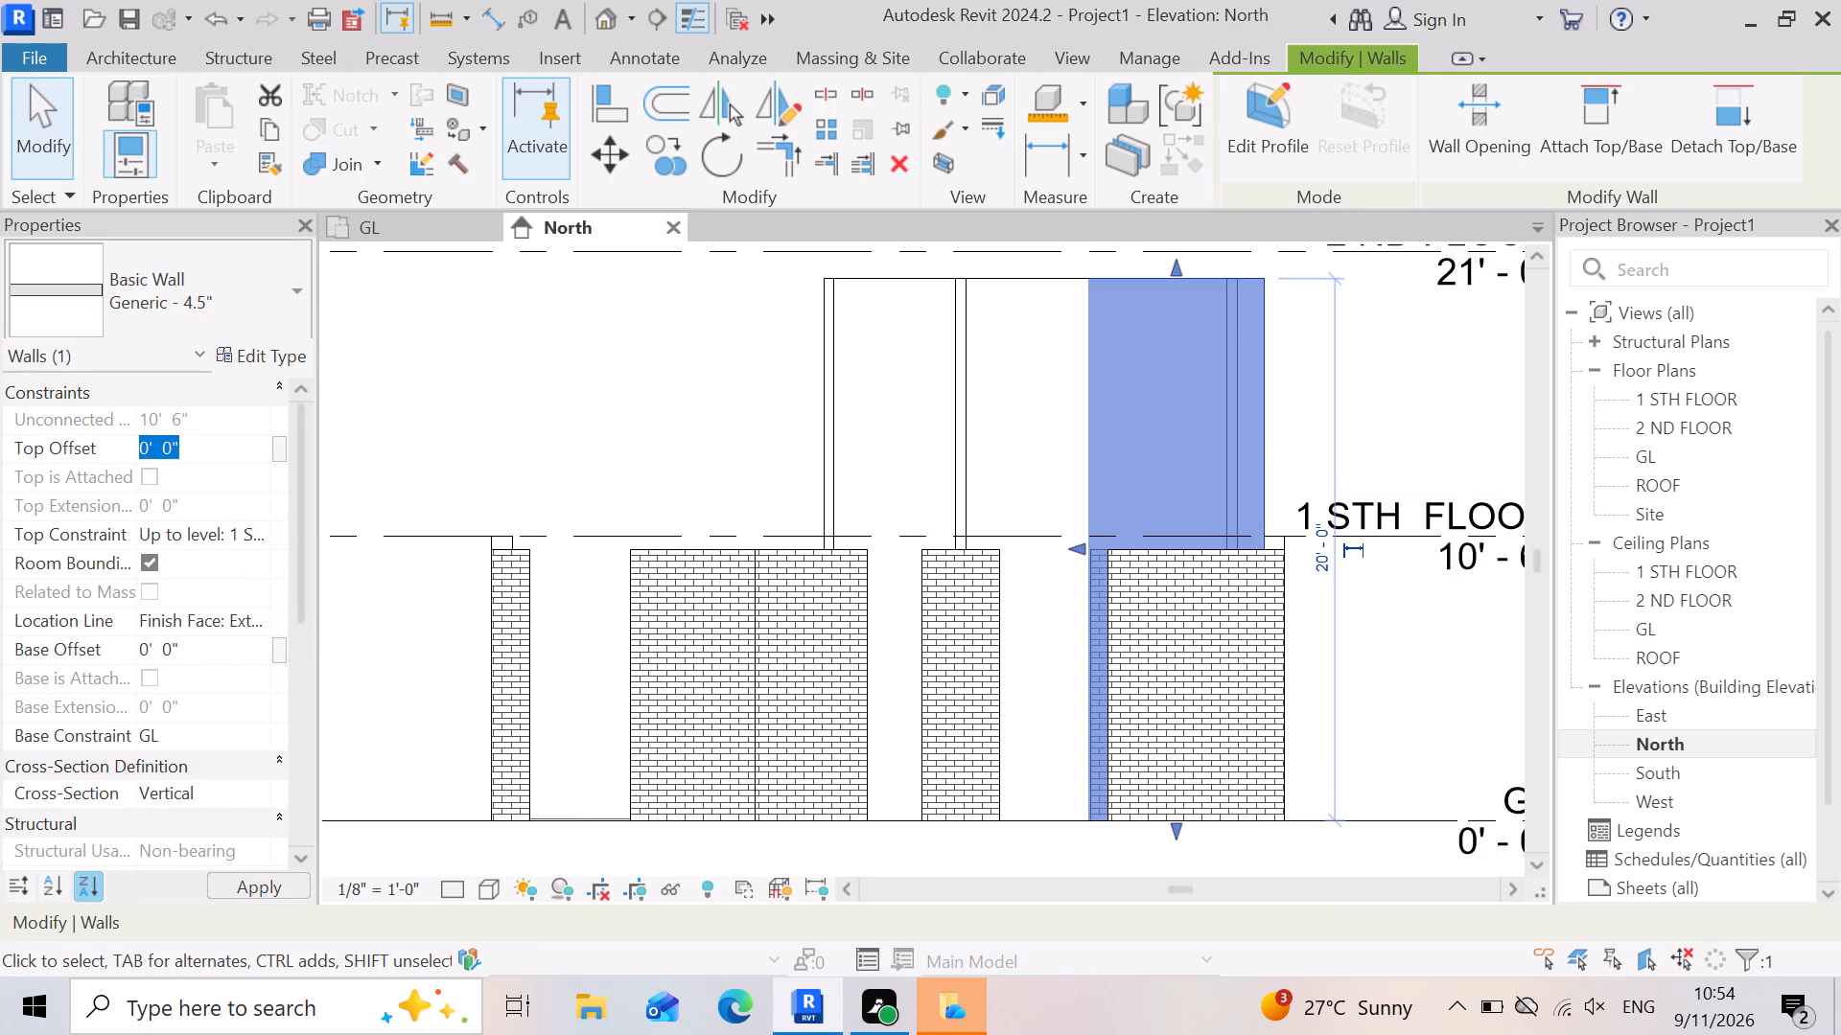
key("minus")
key("6")
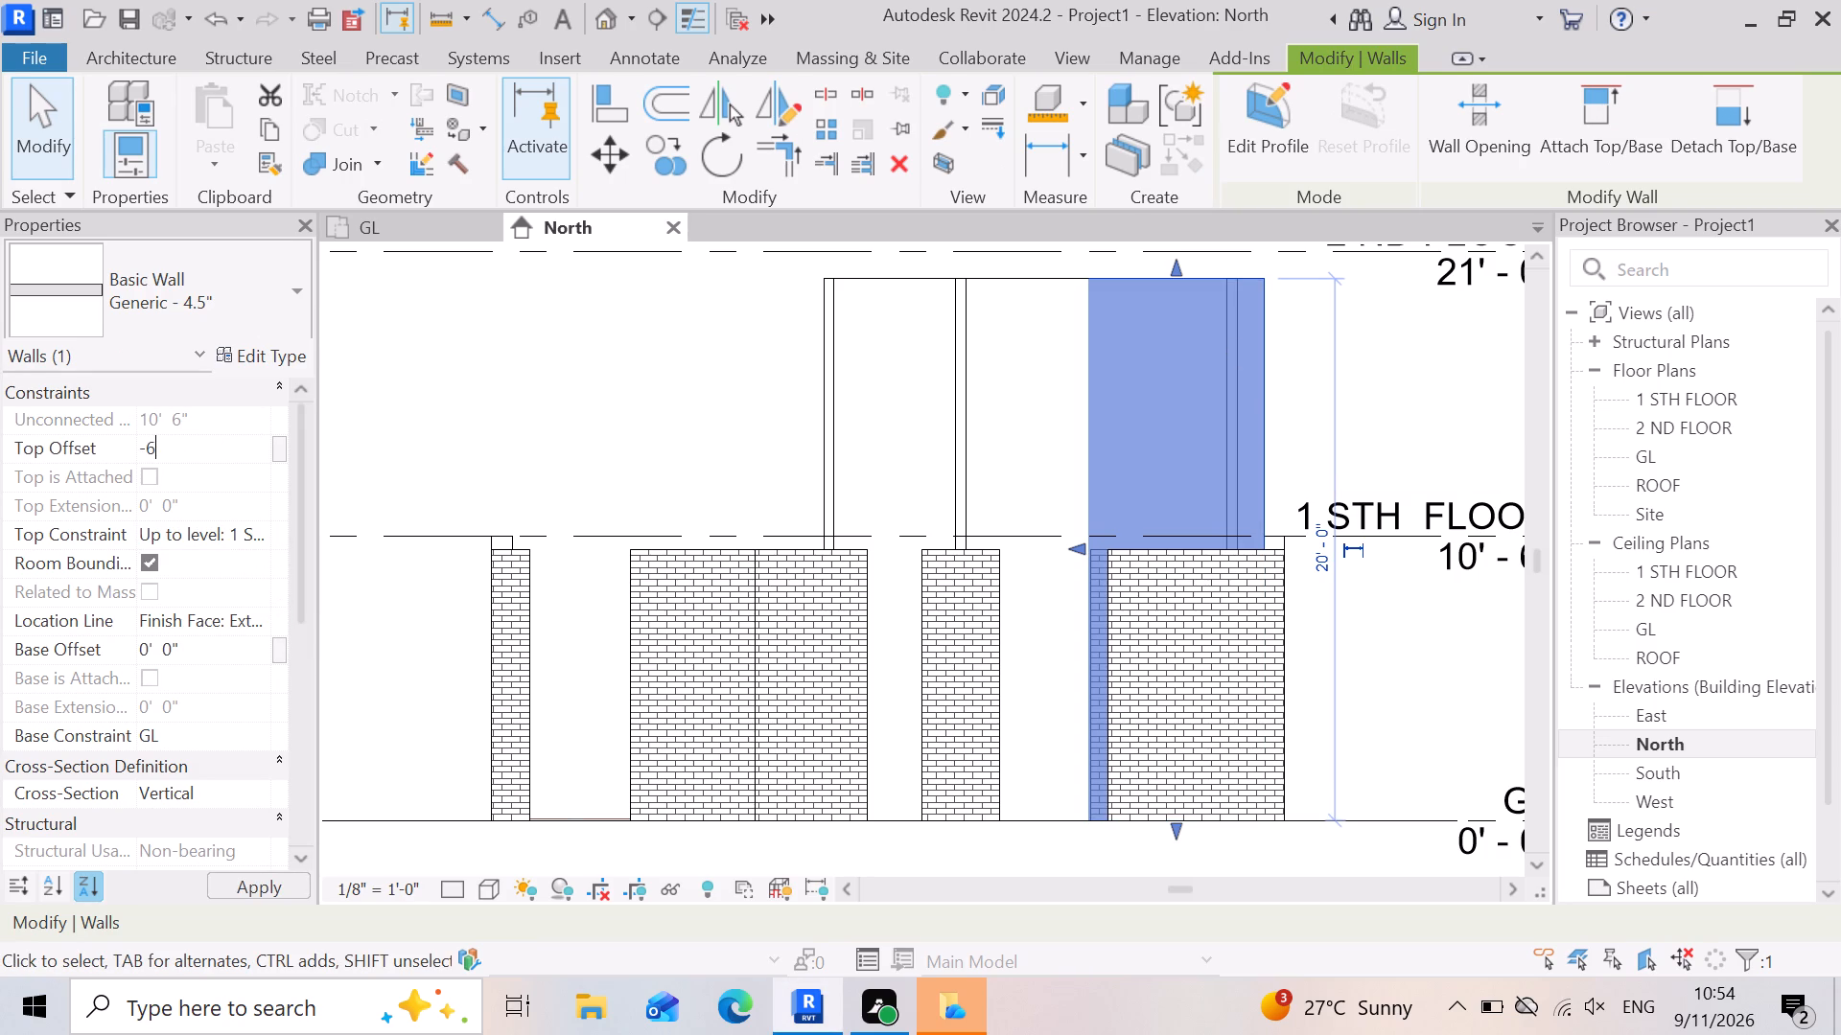
key("shift+quotedbl")
key("Return")
left_click(225, 902)
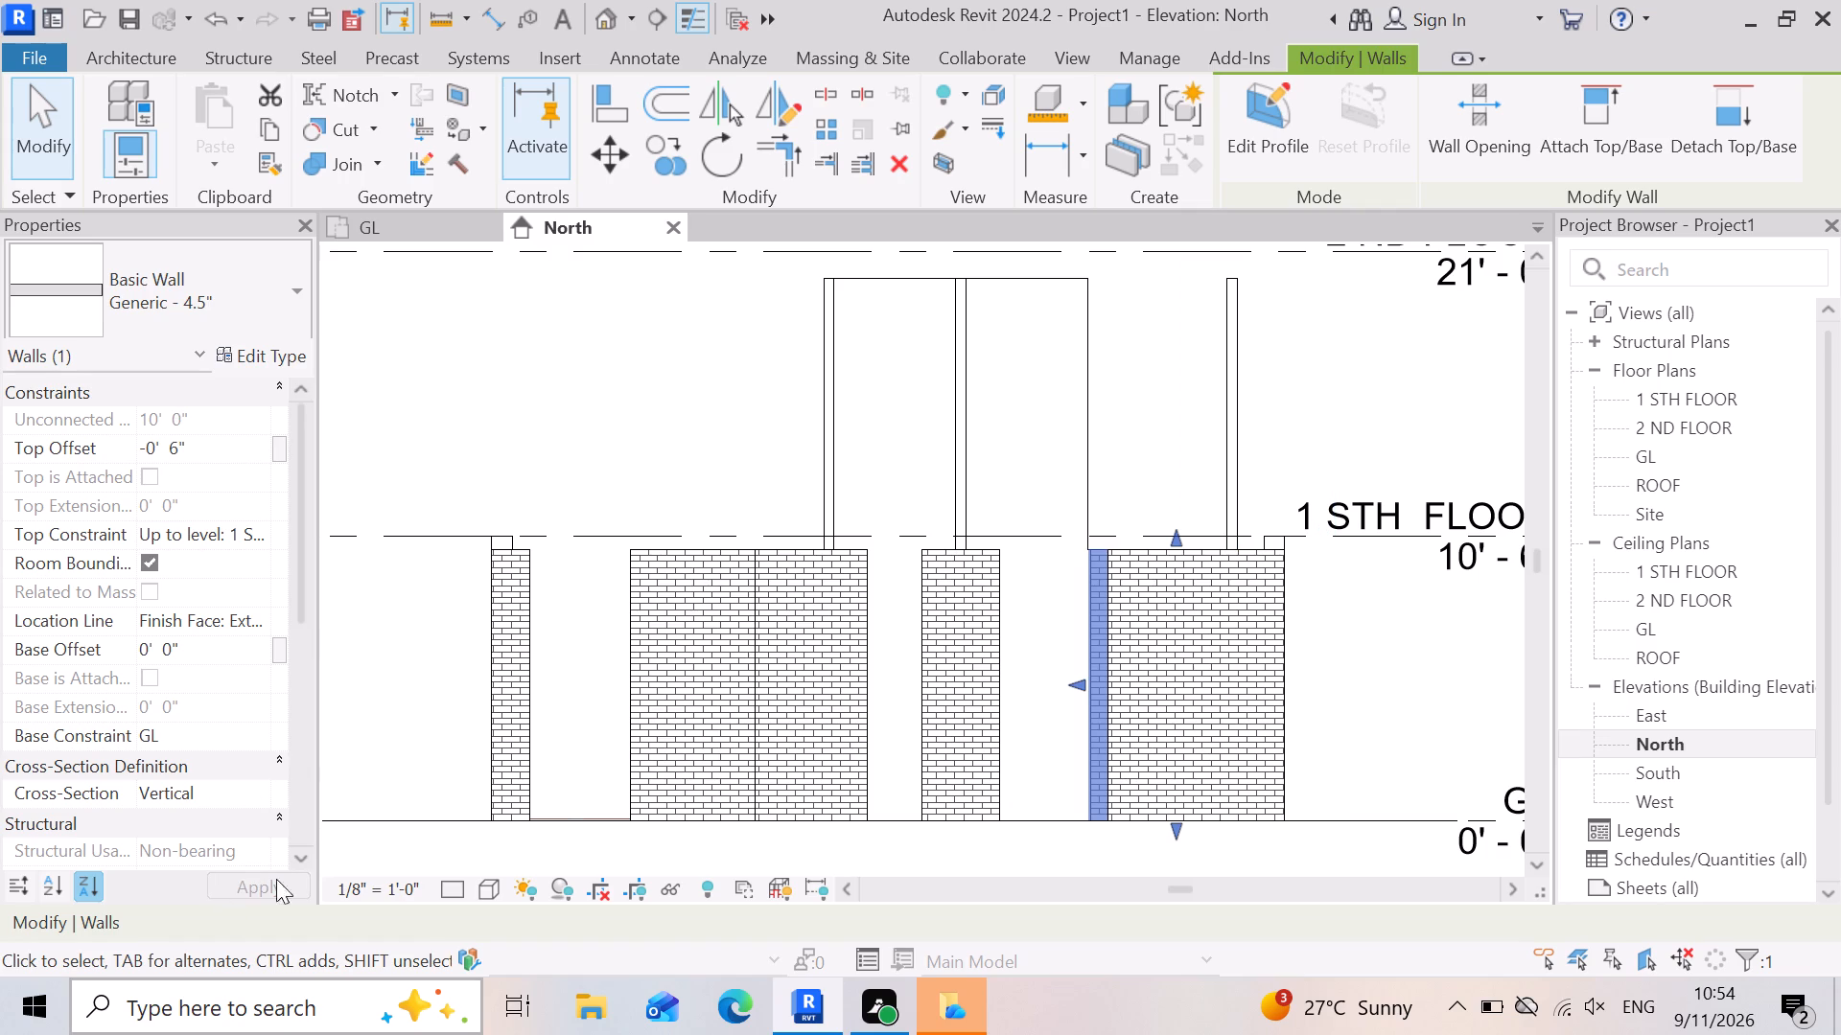
Constrain the narrow, end-on 4.5" wall nearest the level labels up to 1 STH FLOOR with a -6" top offset.
left_click(1230, 468)
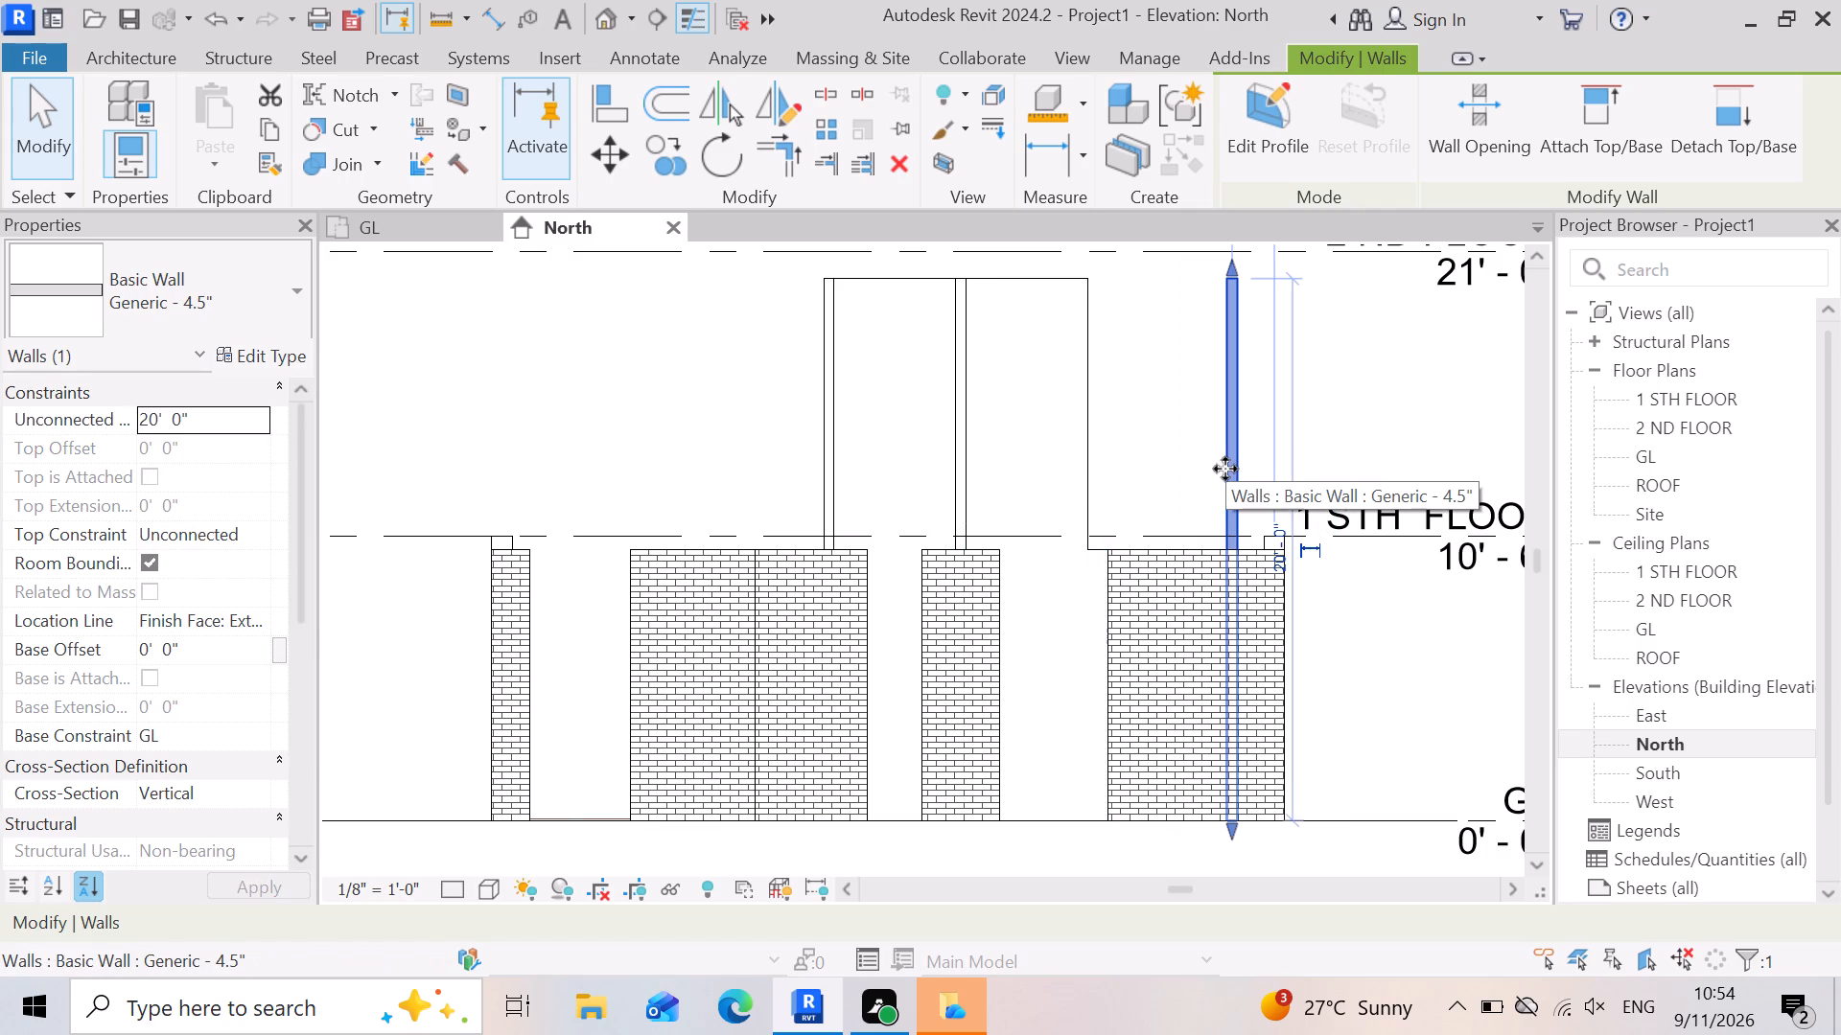
left_click(247, 538)
left_click(272, 608)
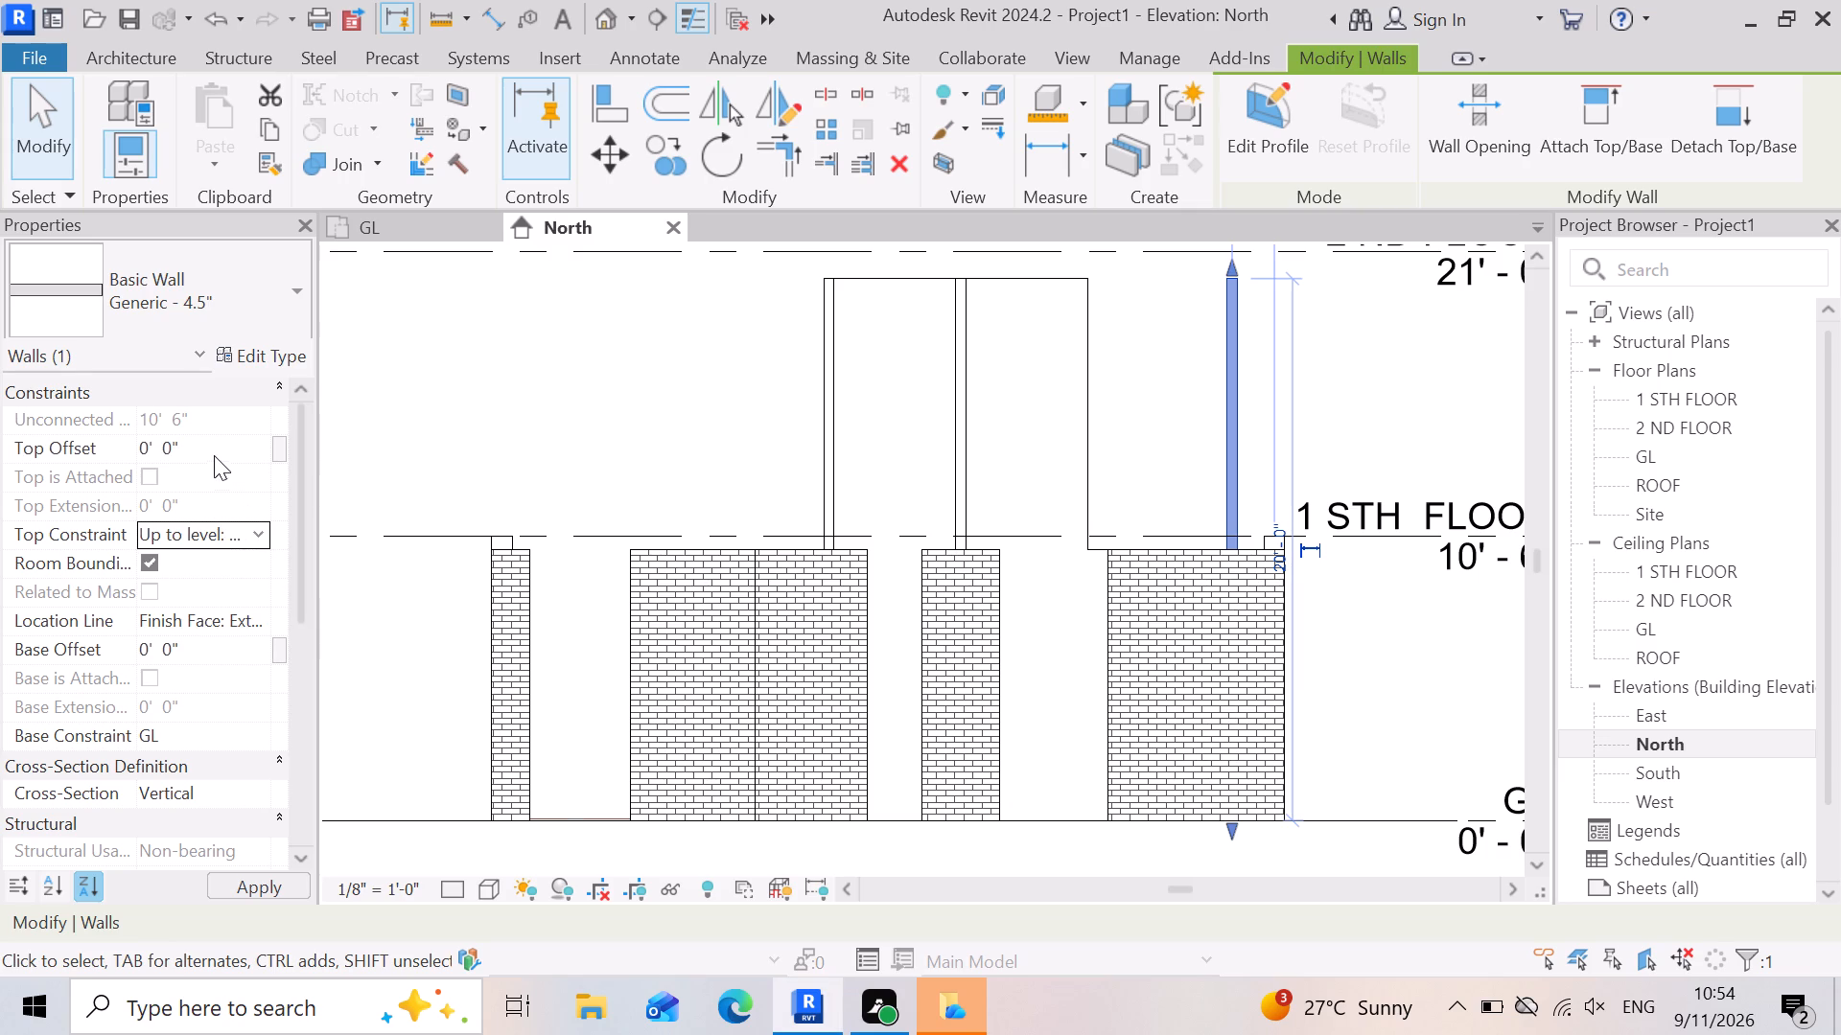
left_click(214, 455)
type("-6")
key("shift+quotedbl")
key("Return")
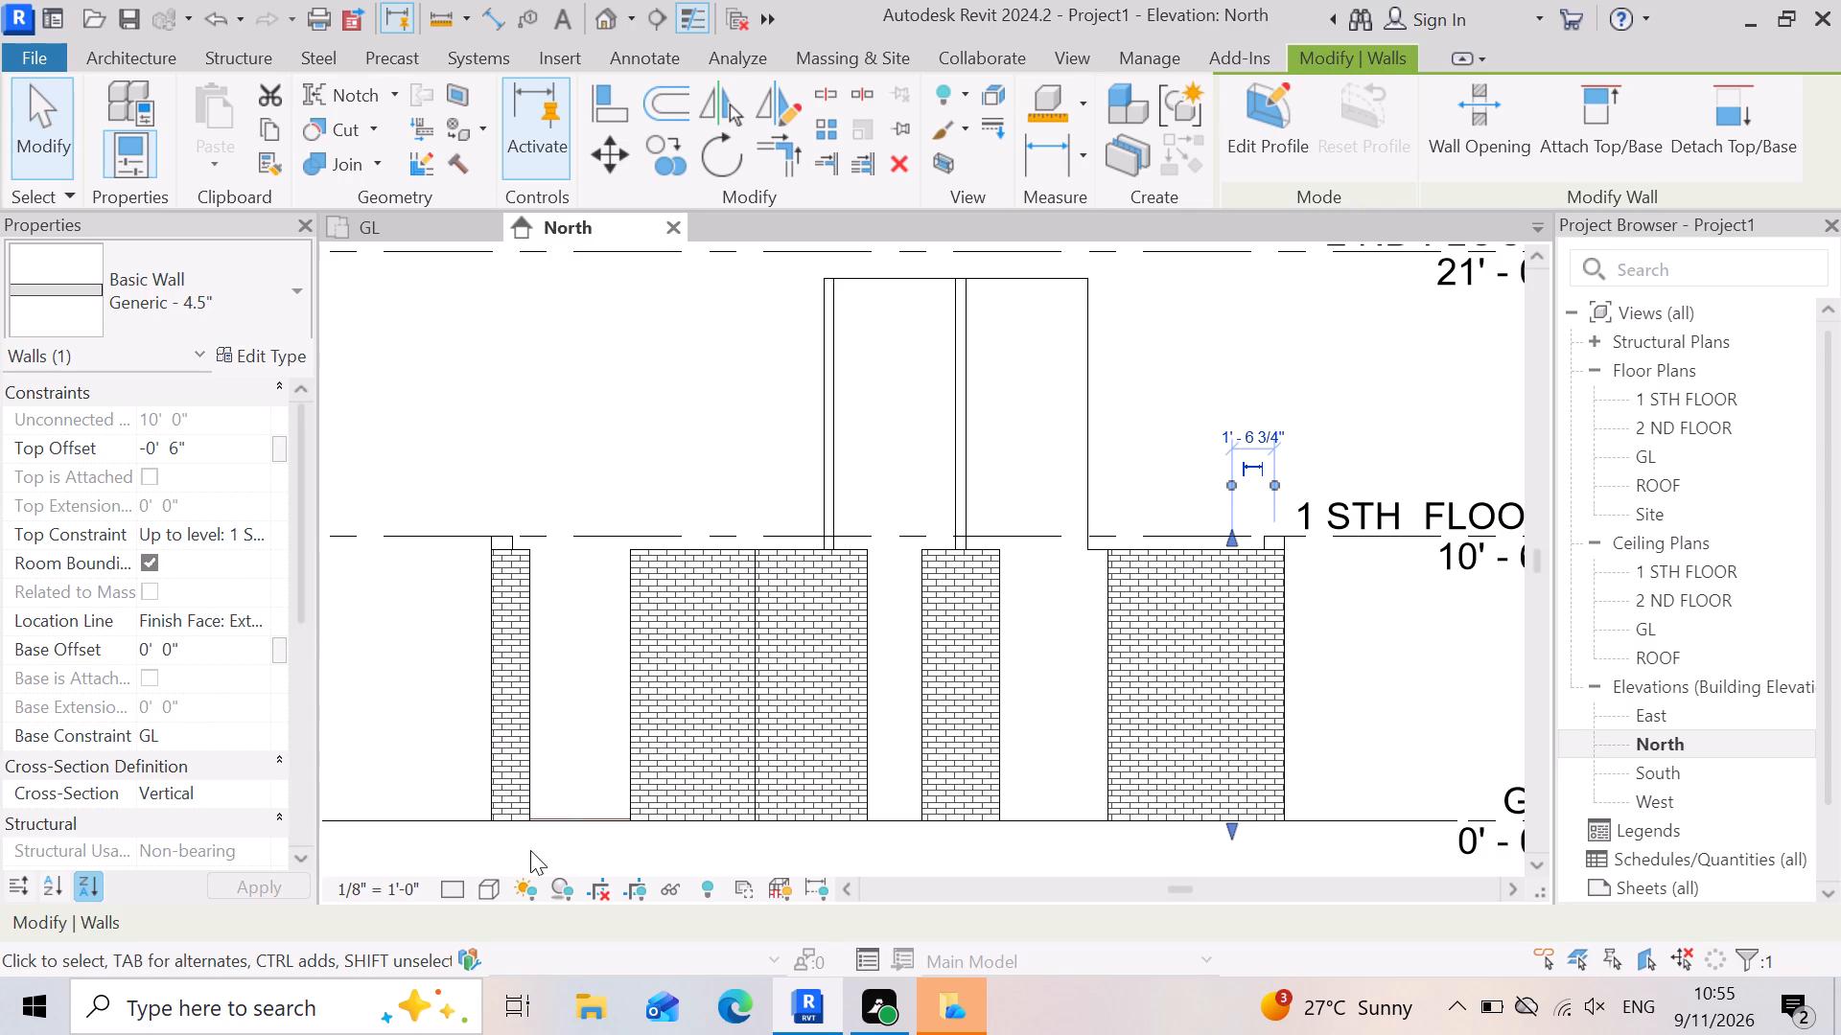
Constrain the wide over-height 4.5" wall above the gap between the brick walls to 1 STH FLOOR with a -6" top offset.
left_click(1074, 427)
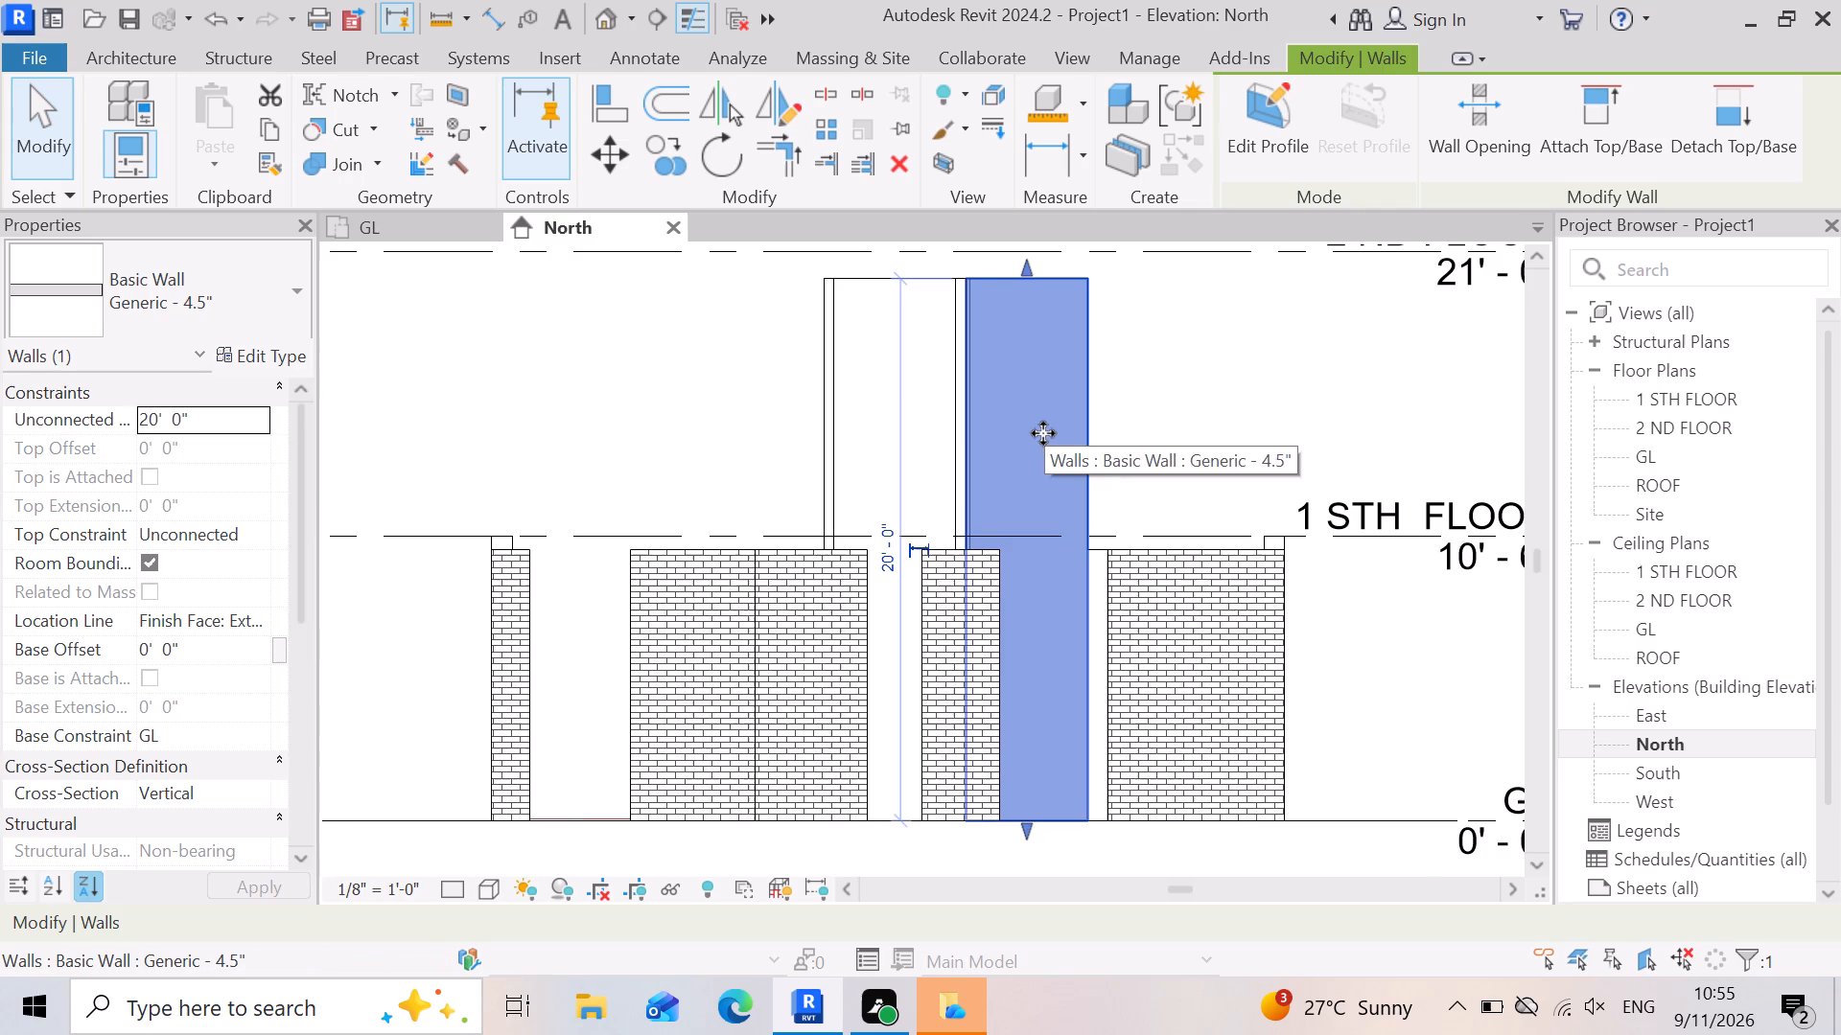
left_click(237, 545)
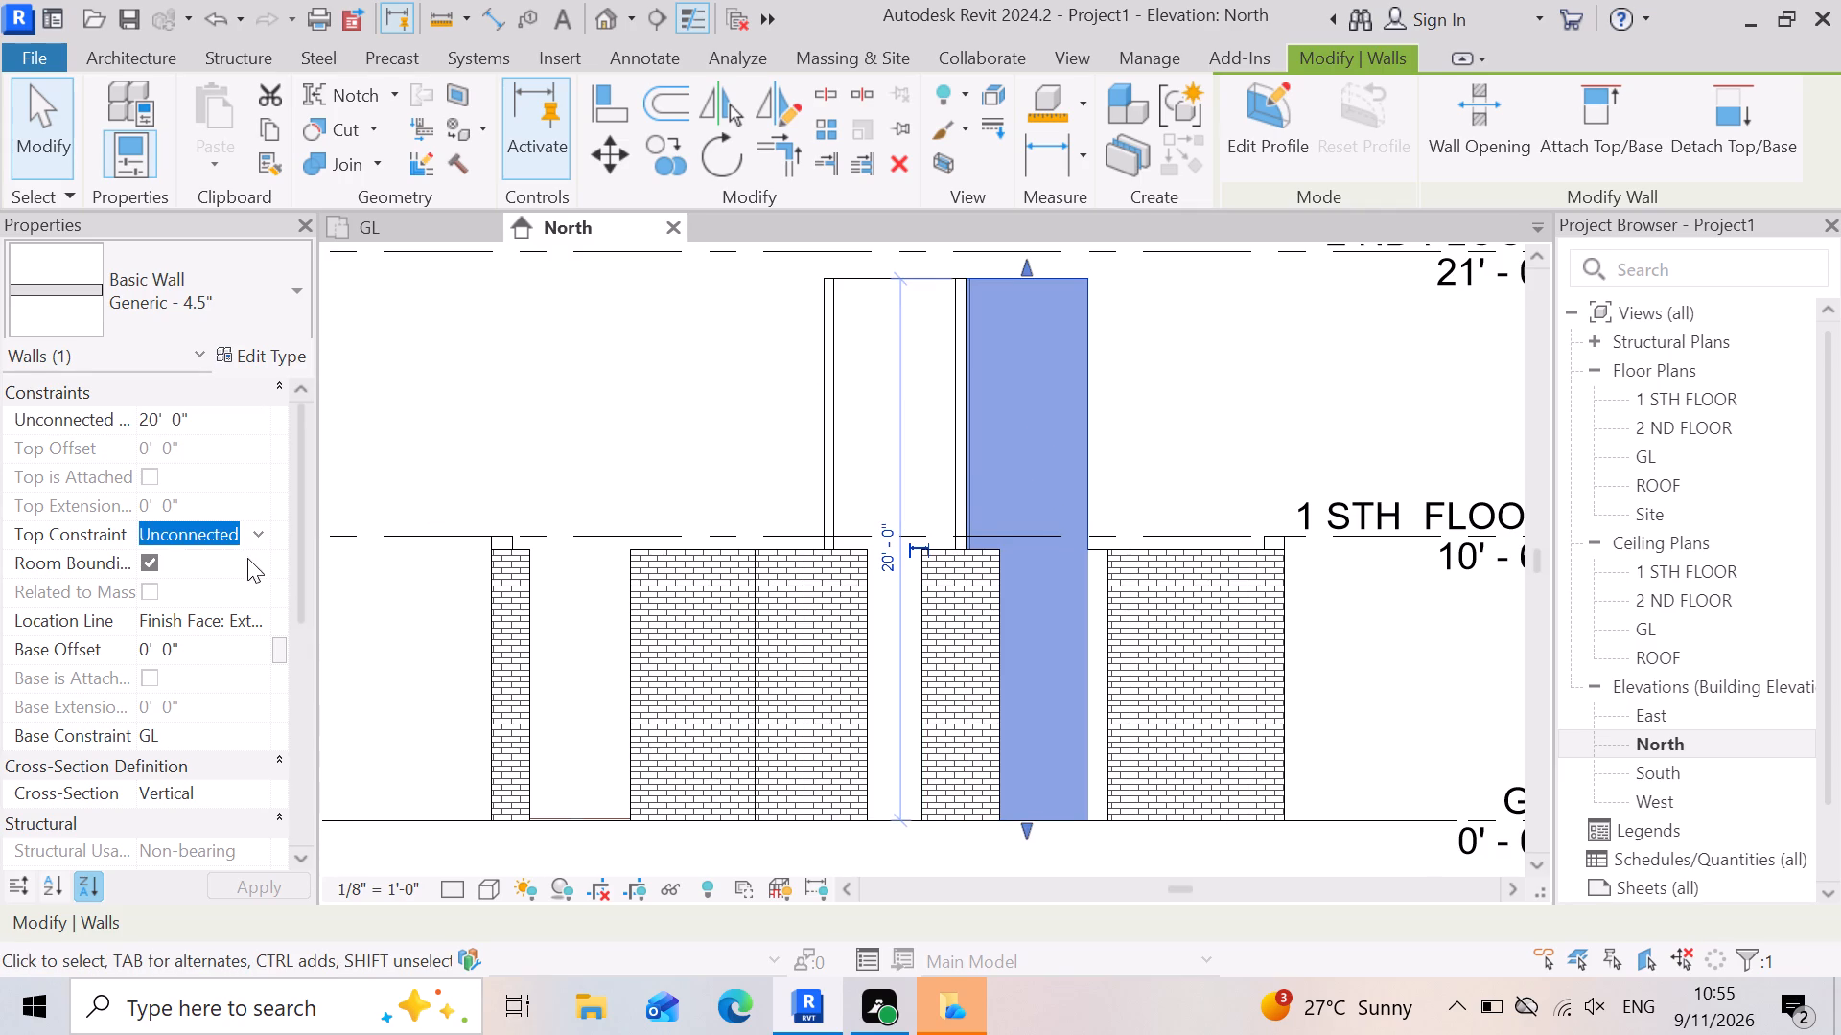
left_click(263, 544)
left_click(253, 609)
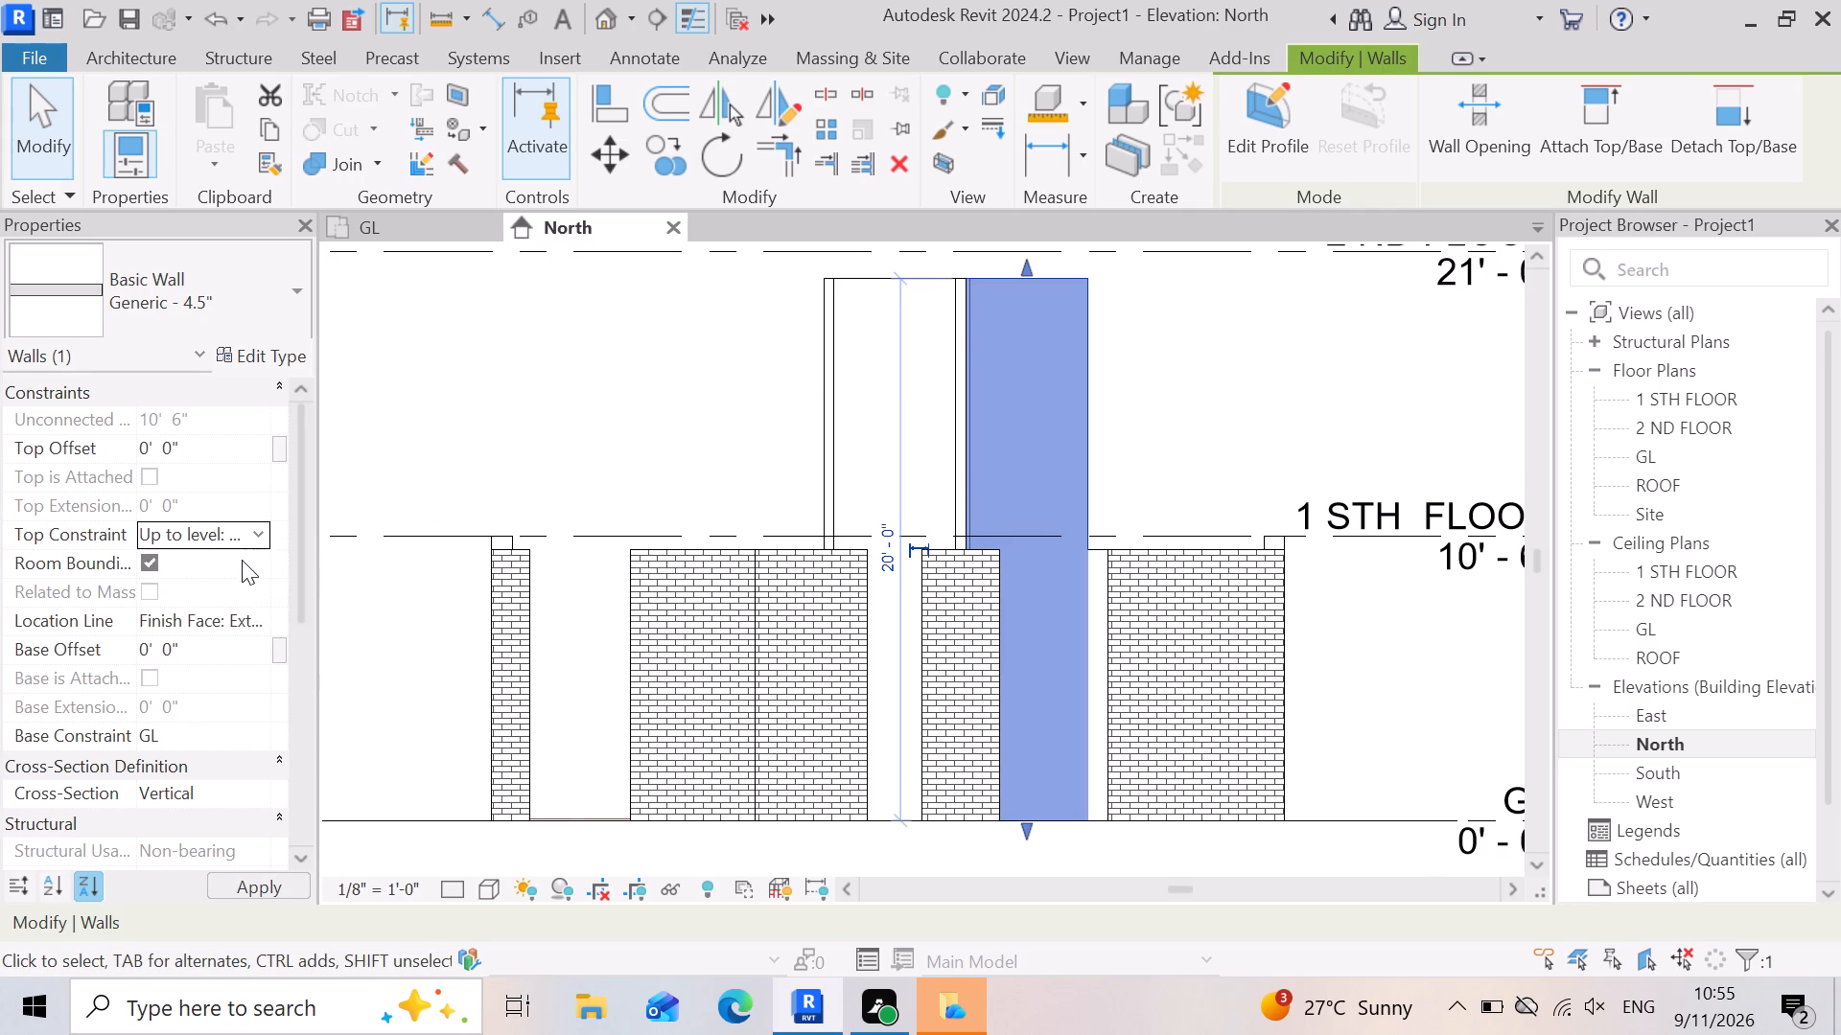
left_click(232, 454)
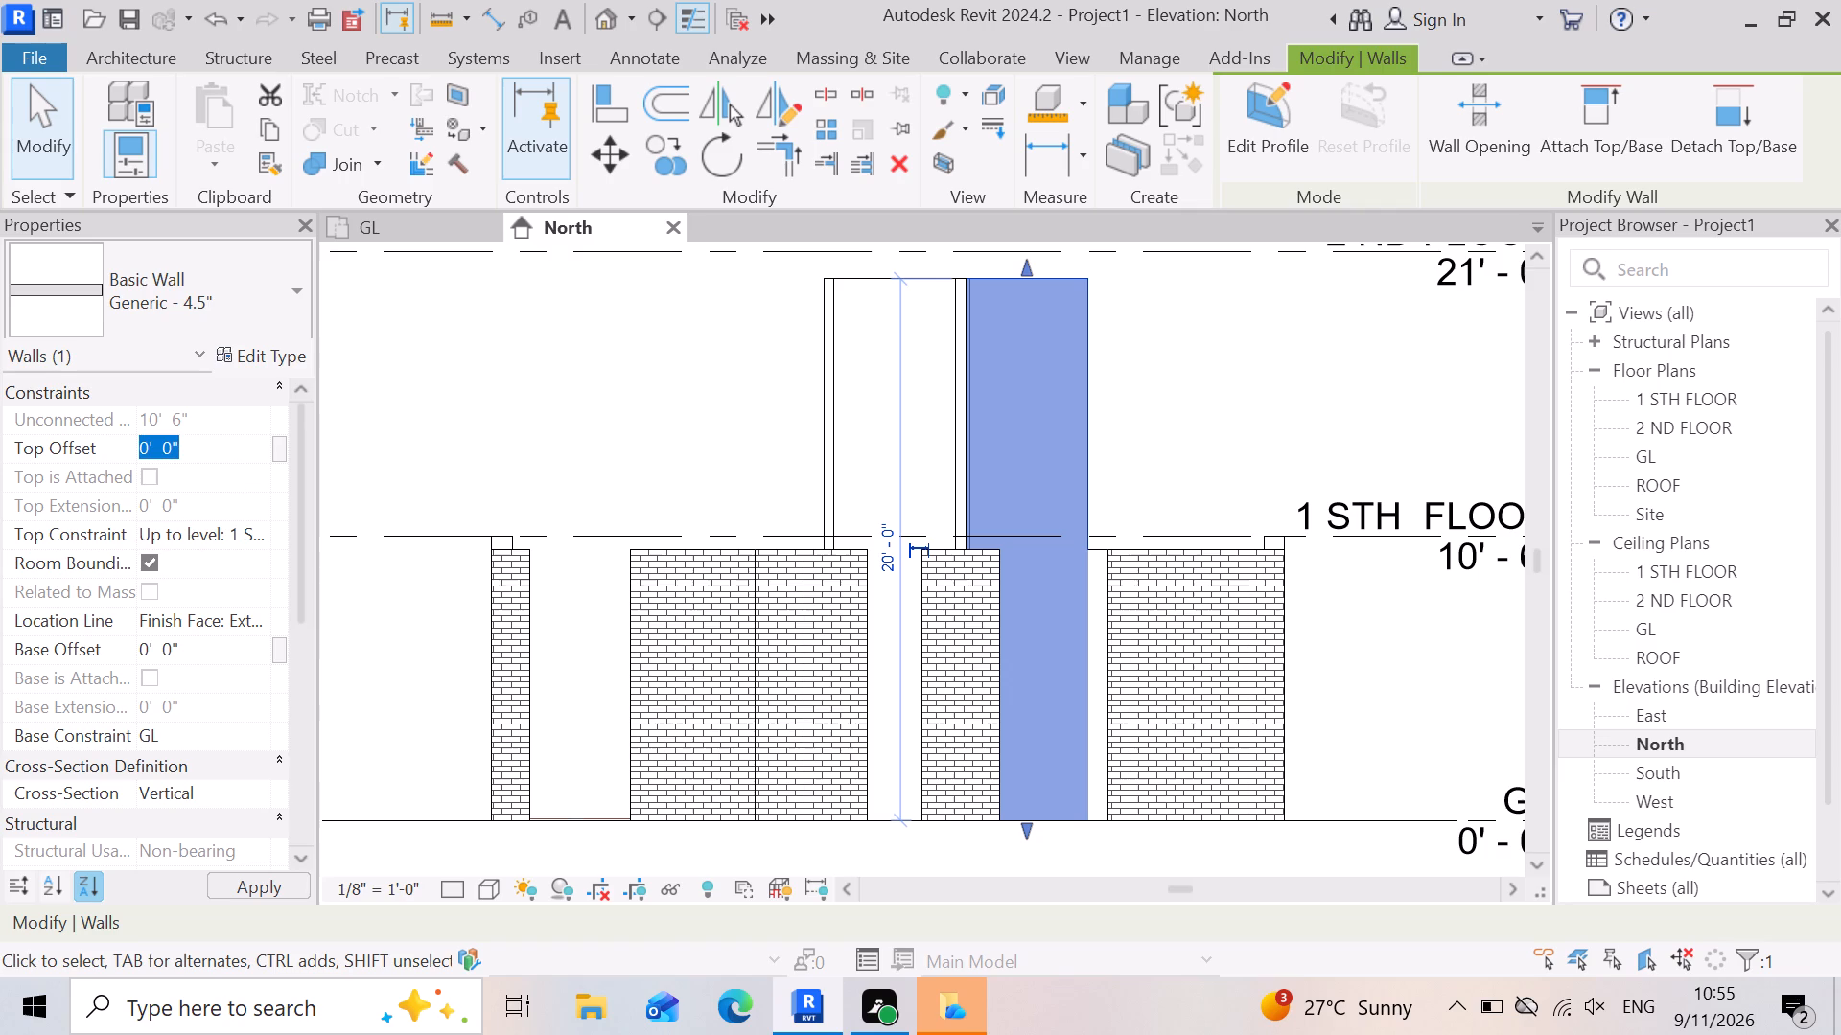
type("-6")
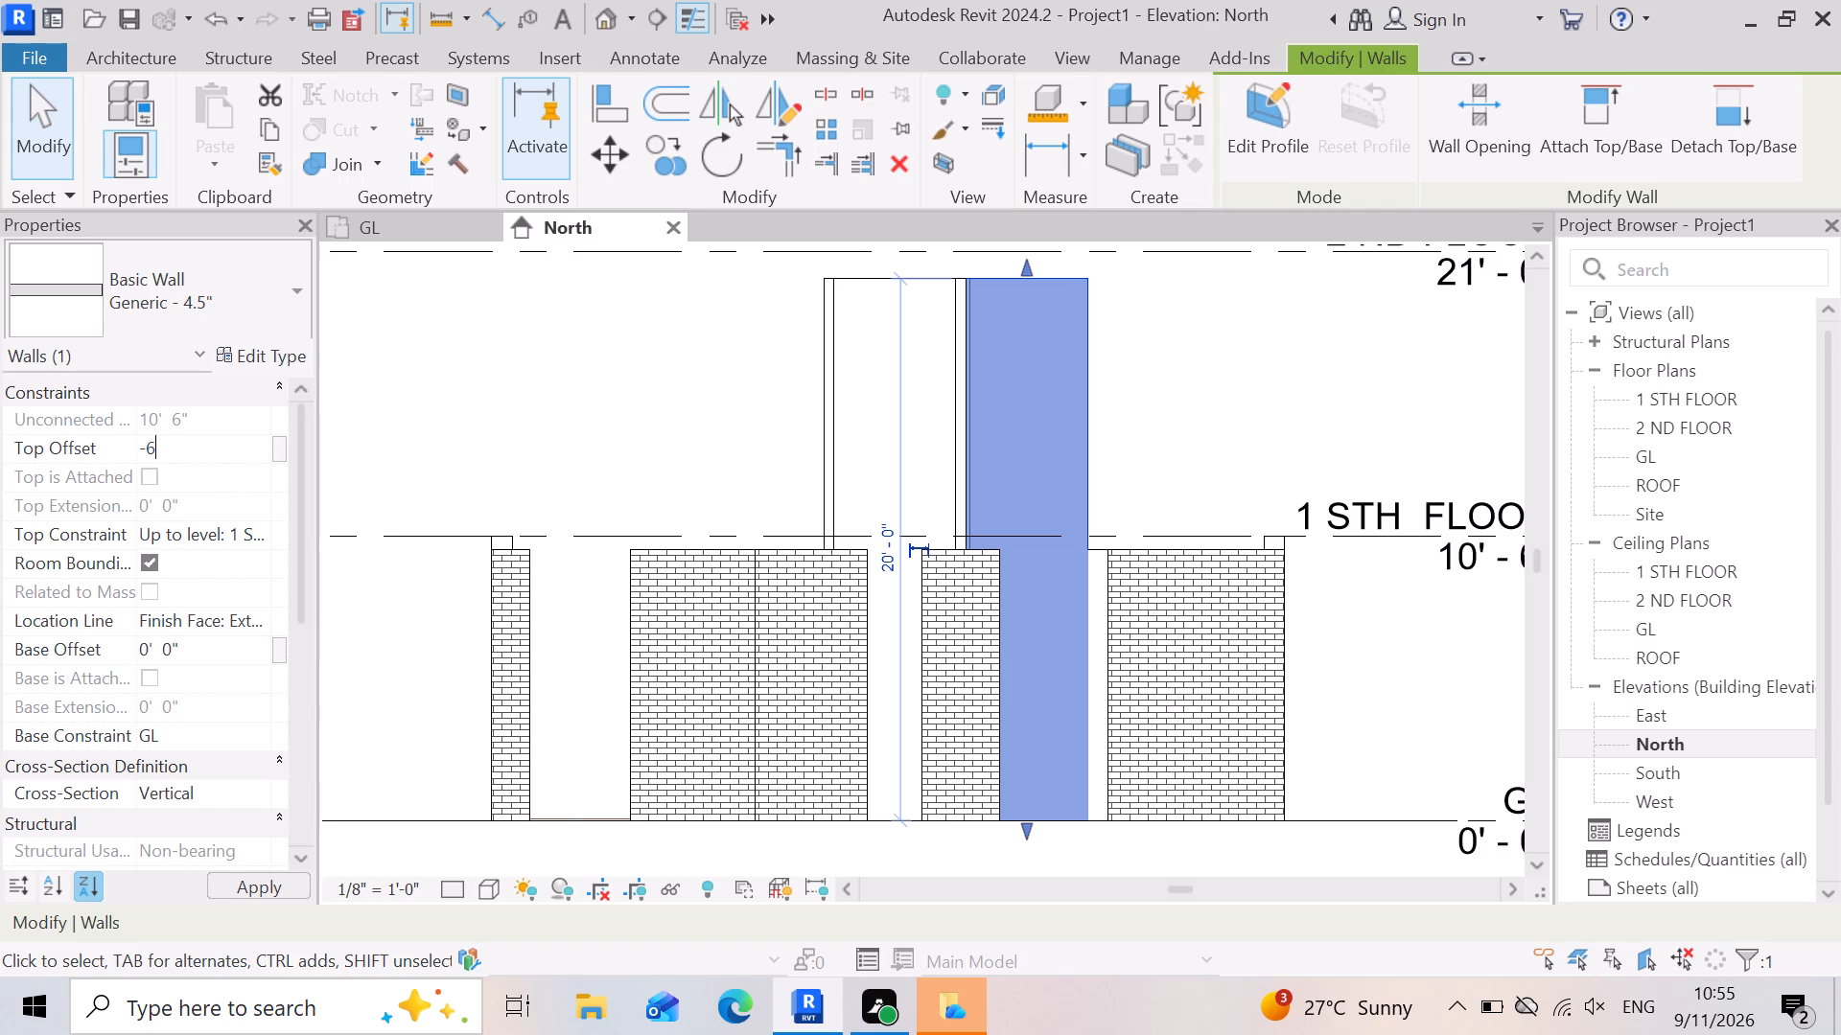
key("shift+quotedbl")
key("Return")
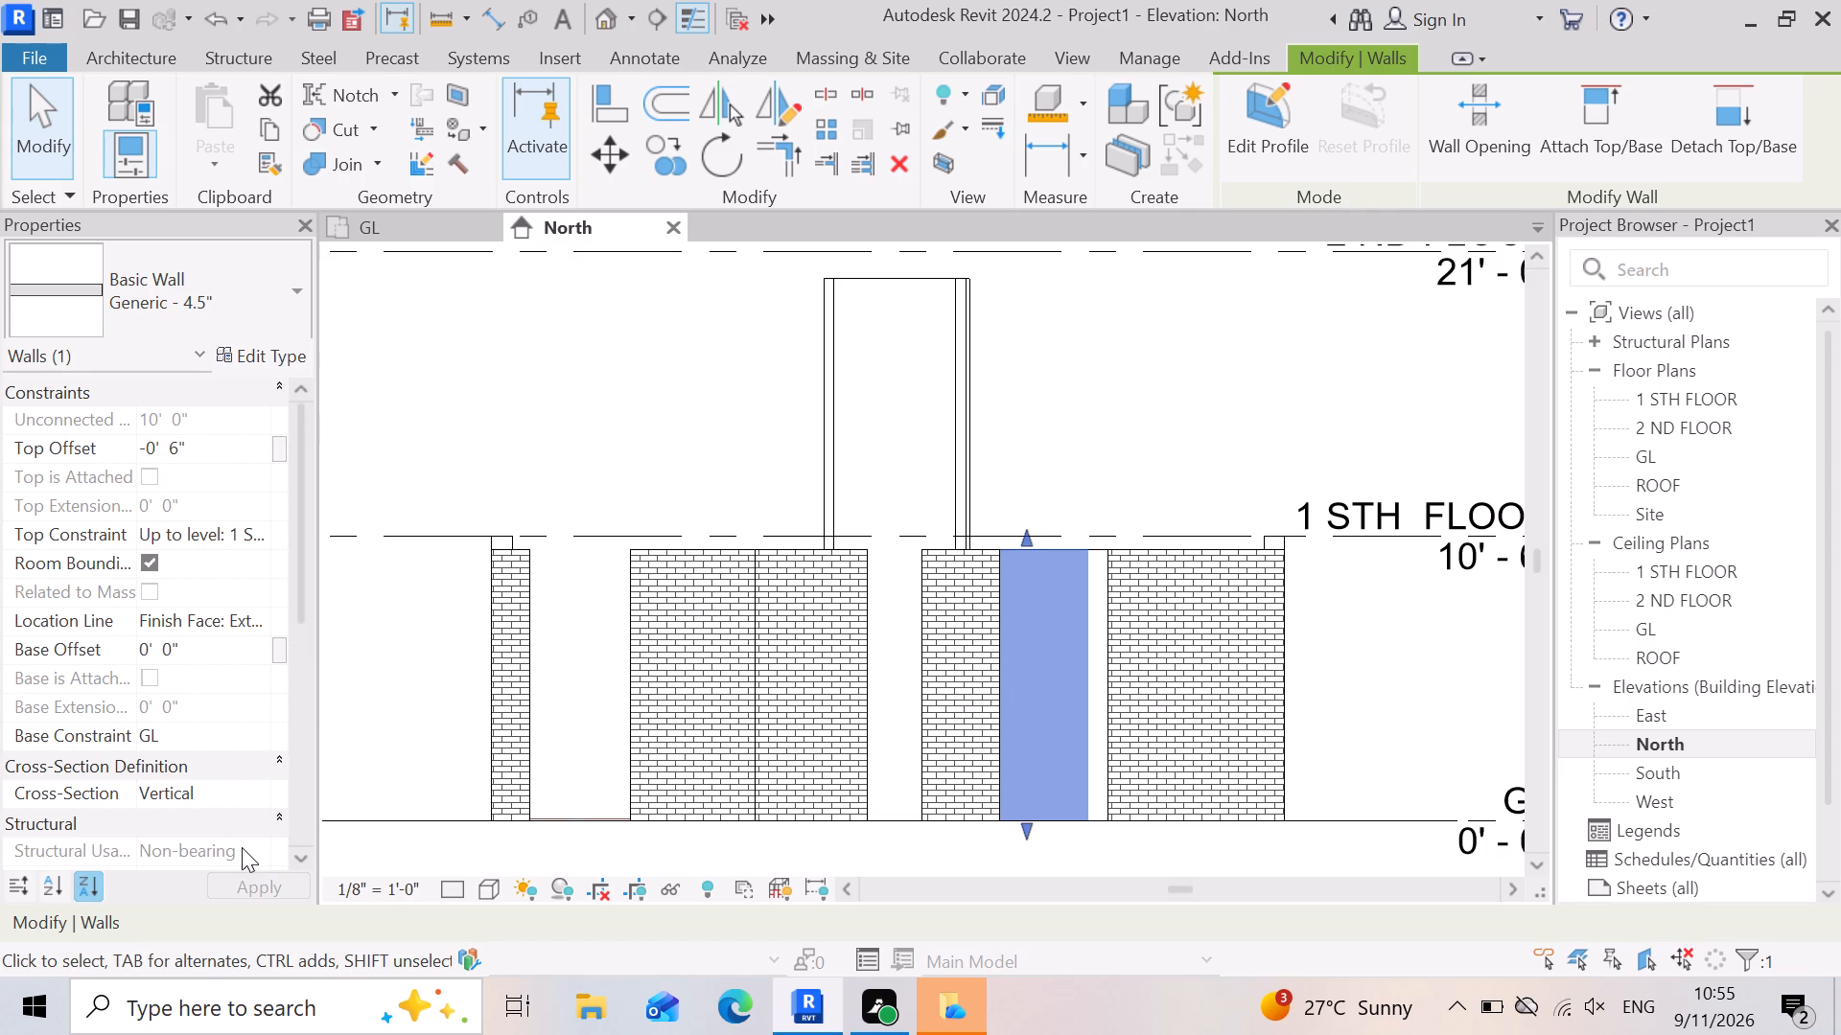
left_click(235, 888)
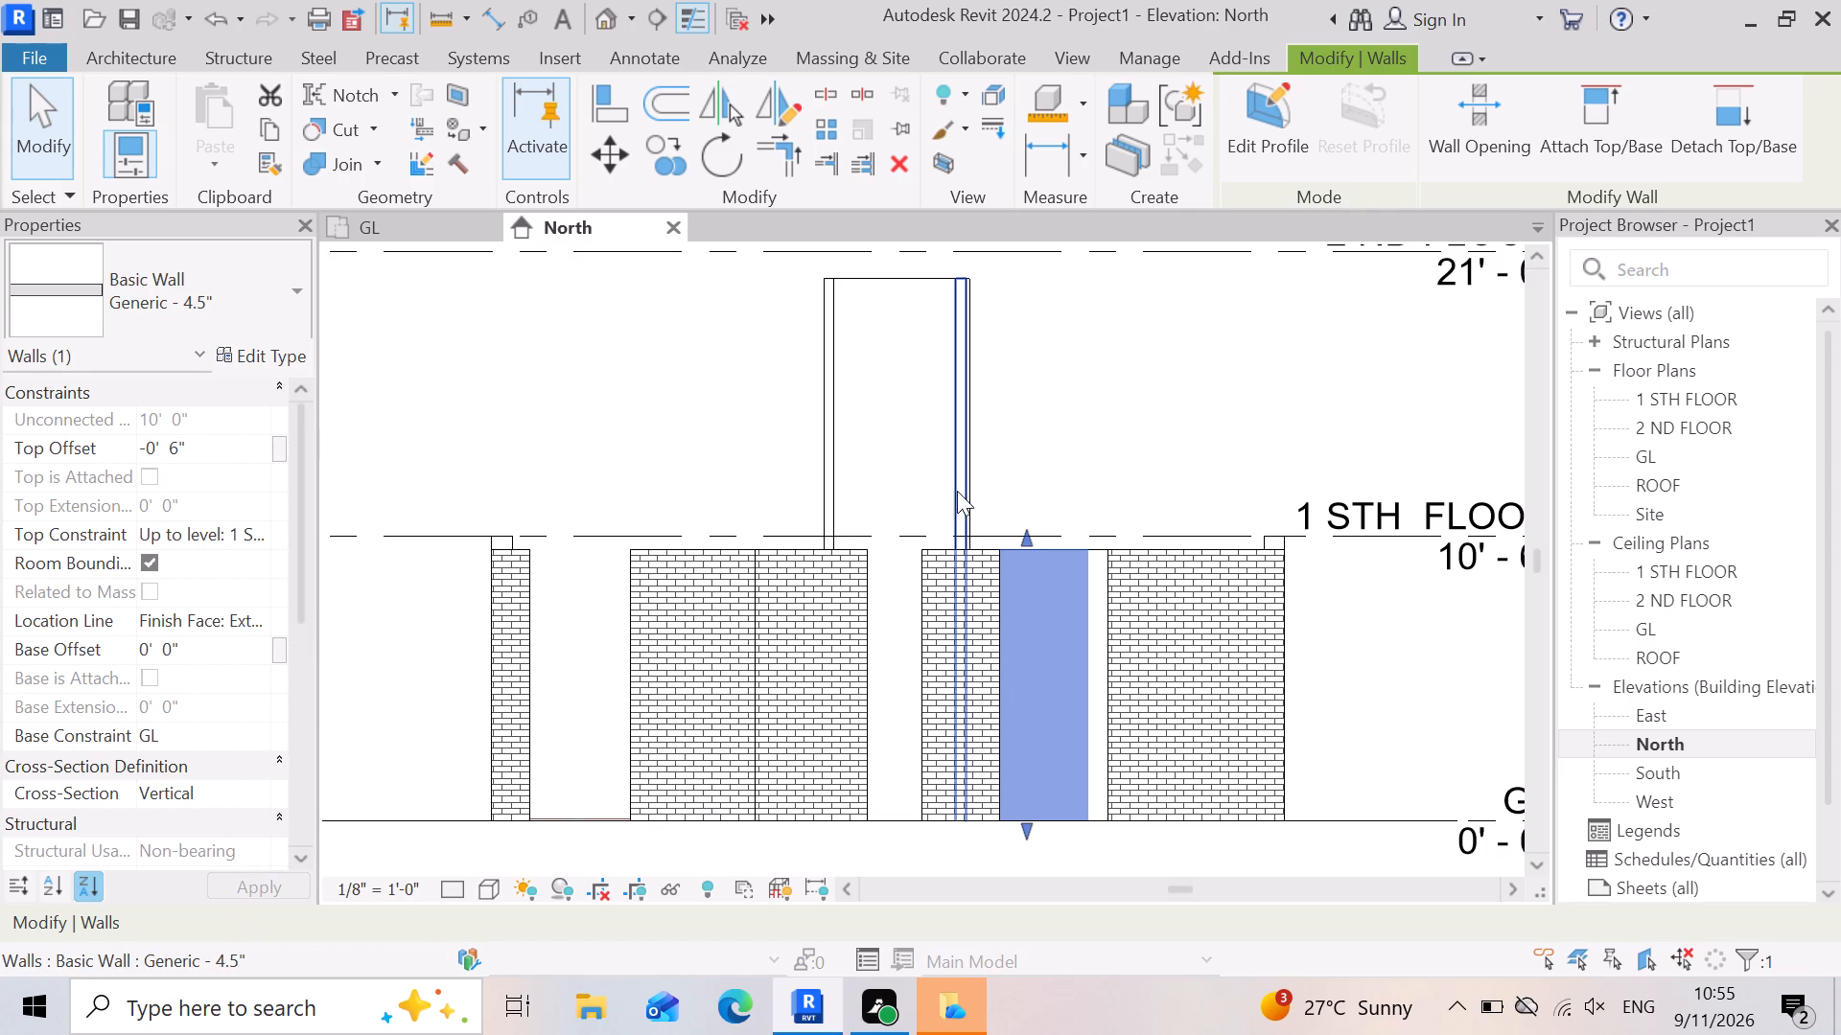
Select four of the remaining over-height 4.5" walls together and constrain their tops to 1 STH FLOOR with a -6" offset.
left_click(957, 491)
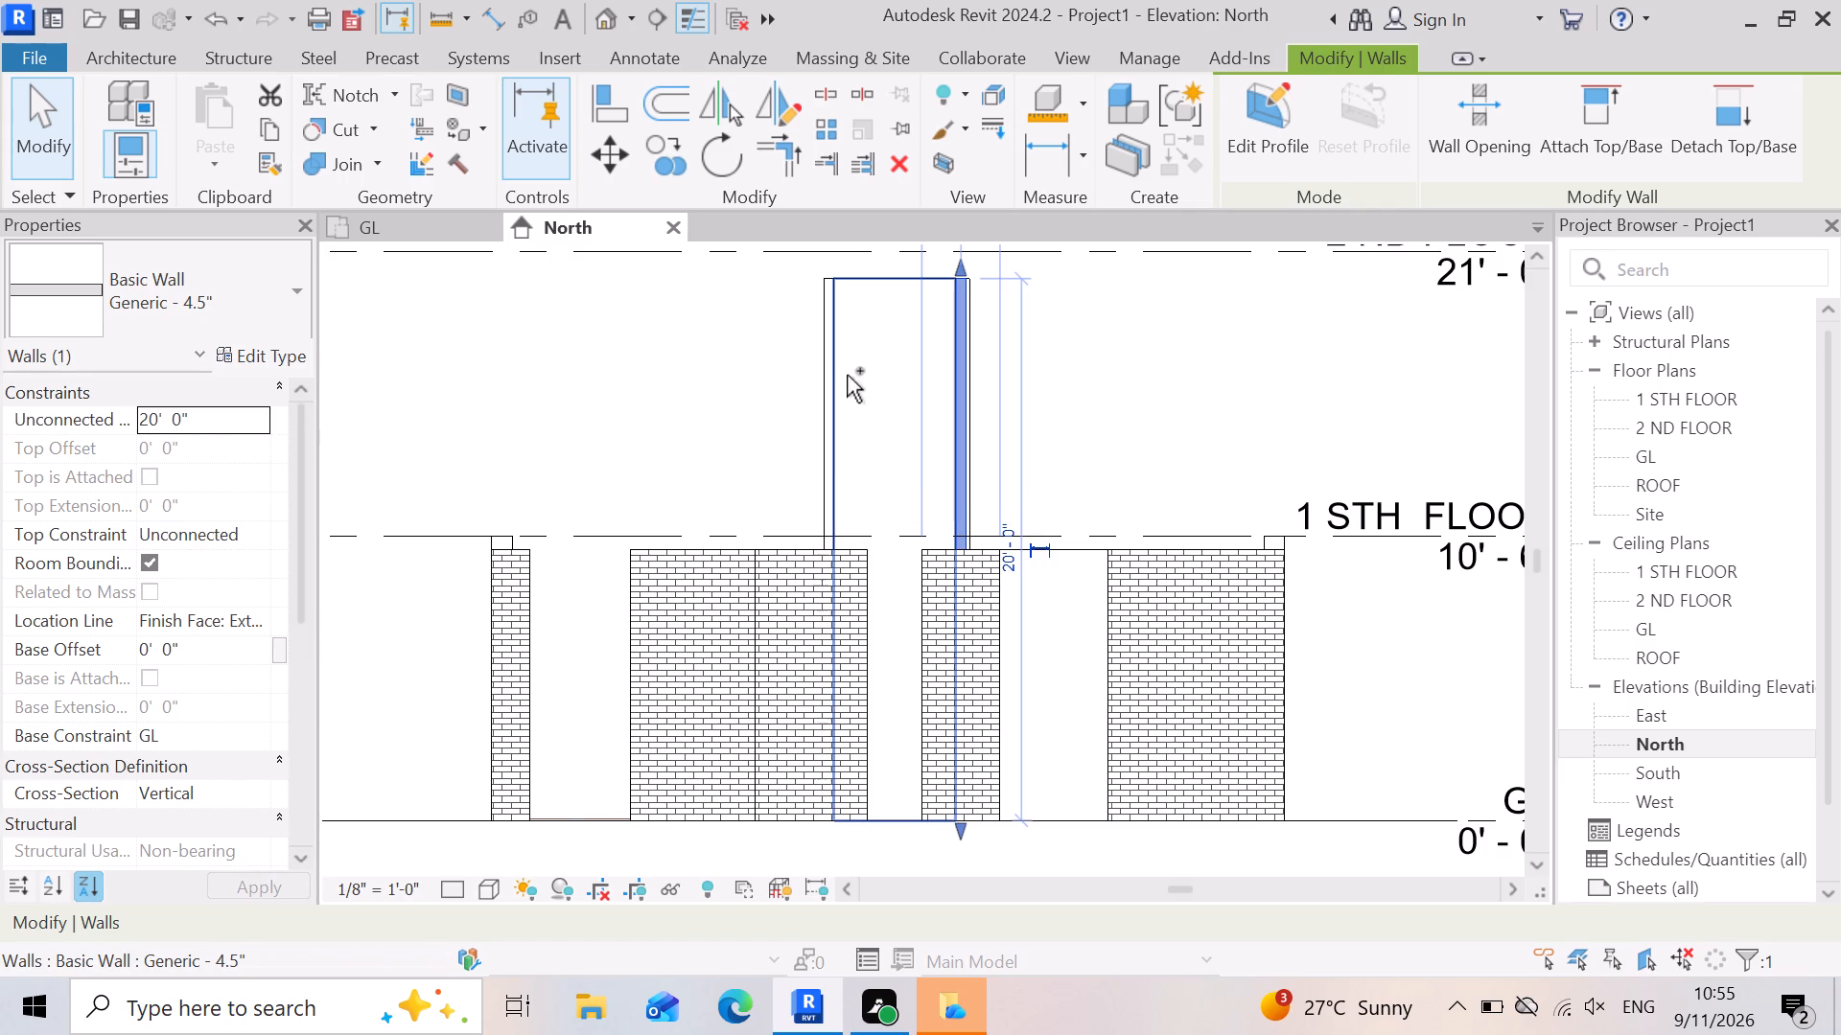
left_click(856, 375, "ctrl")
scroll(850, 488, "up", 7)
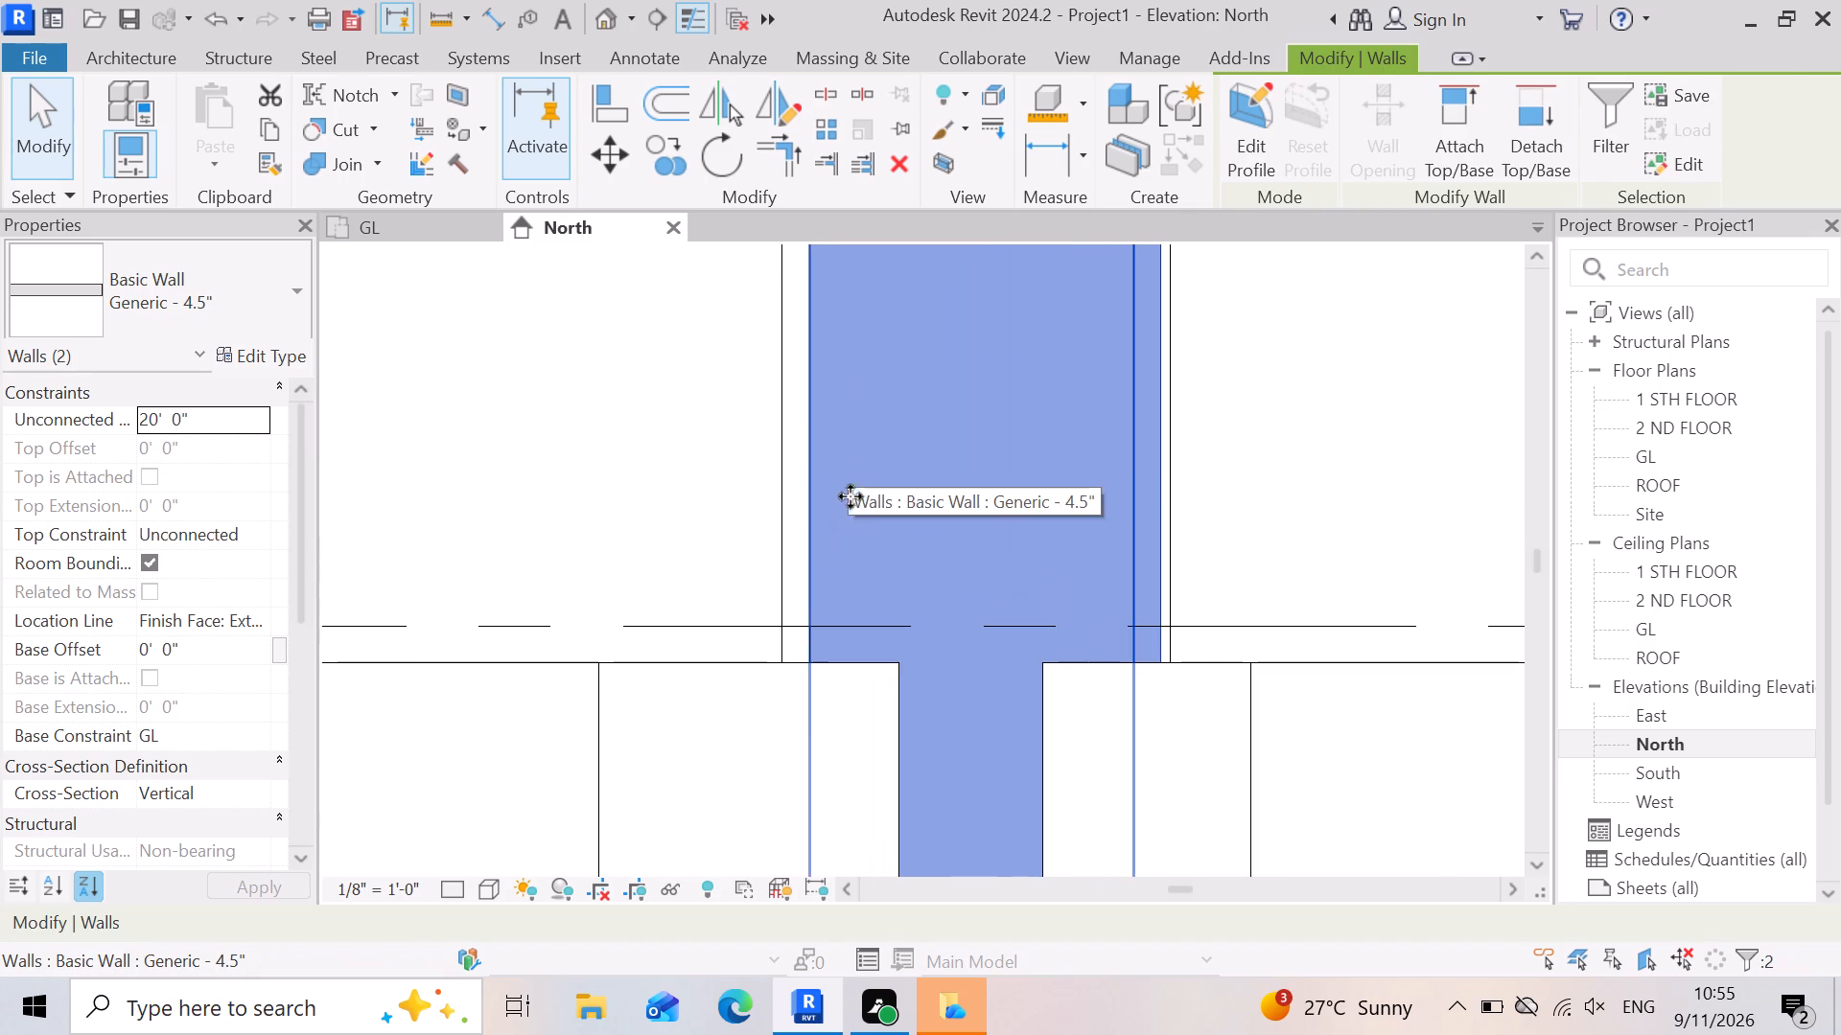
left_click(792, 494, "ctrl")
scroll(789, 496, "down", 4)
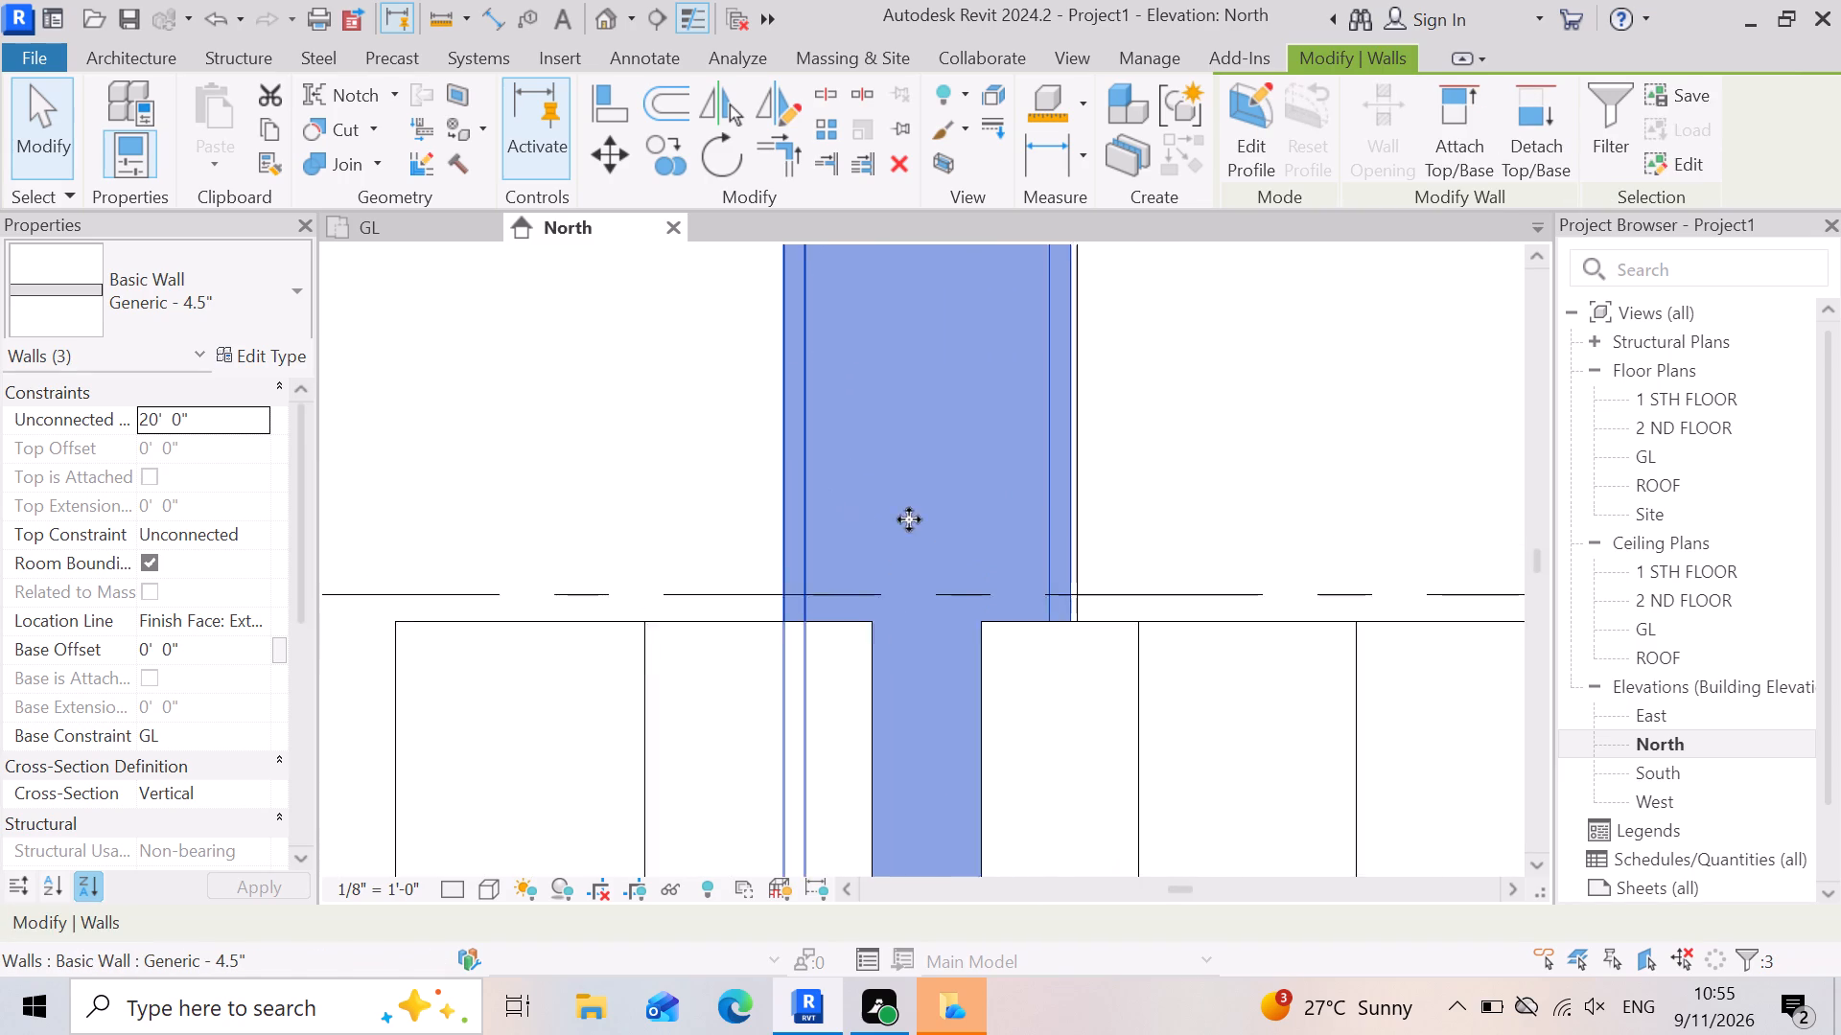
scroll(1131, 532, "up", 6)
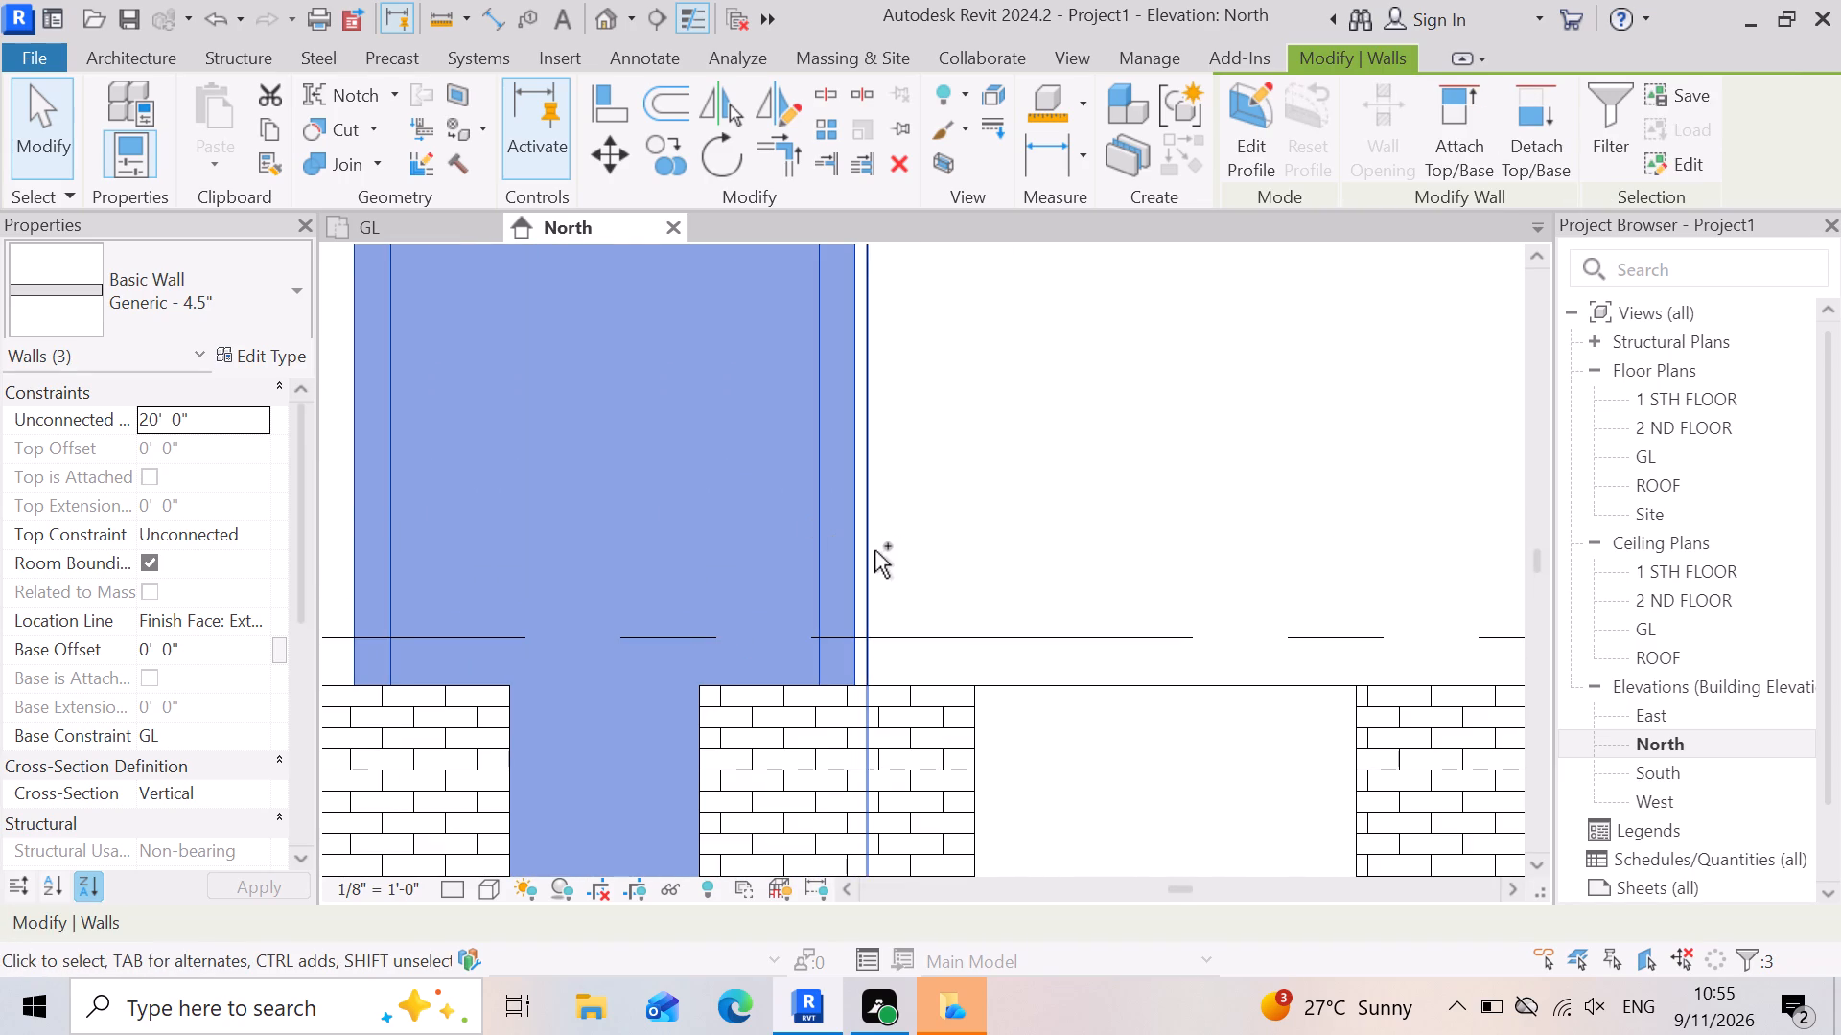
left_click(874, 550, "ctrl")
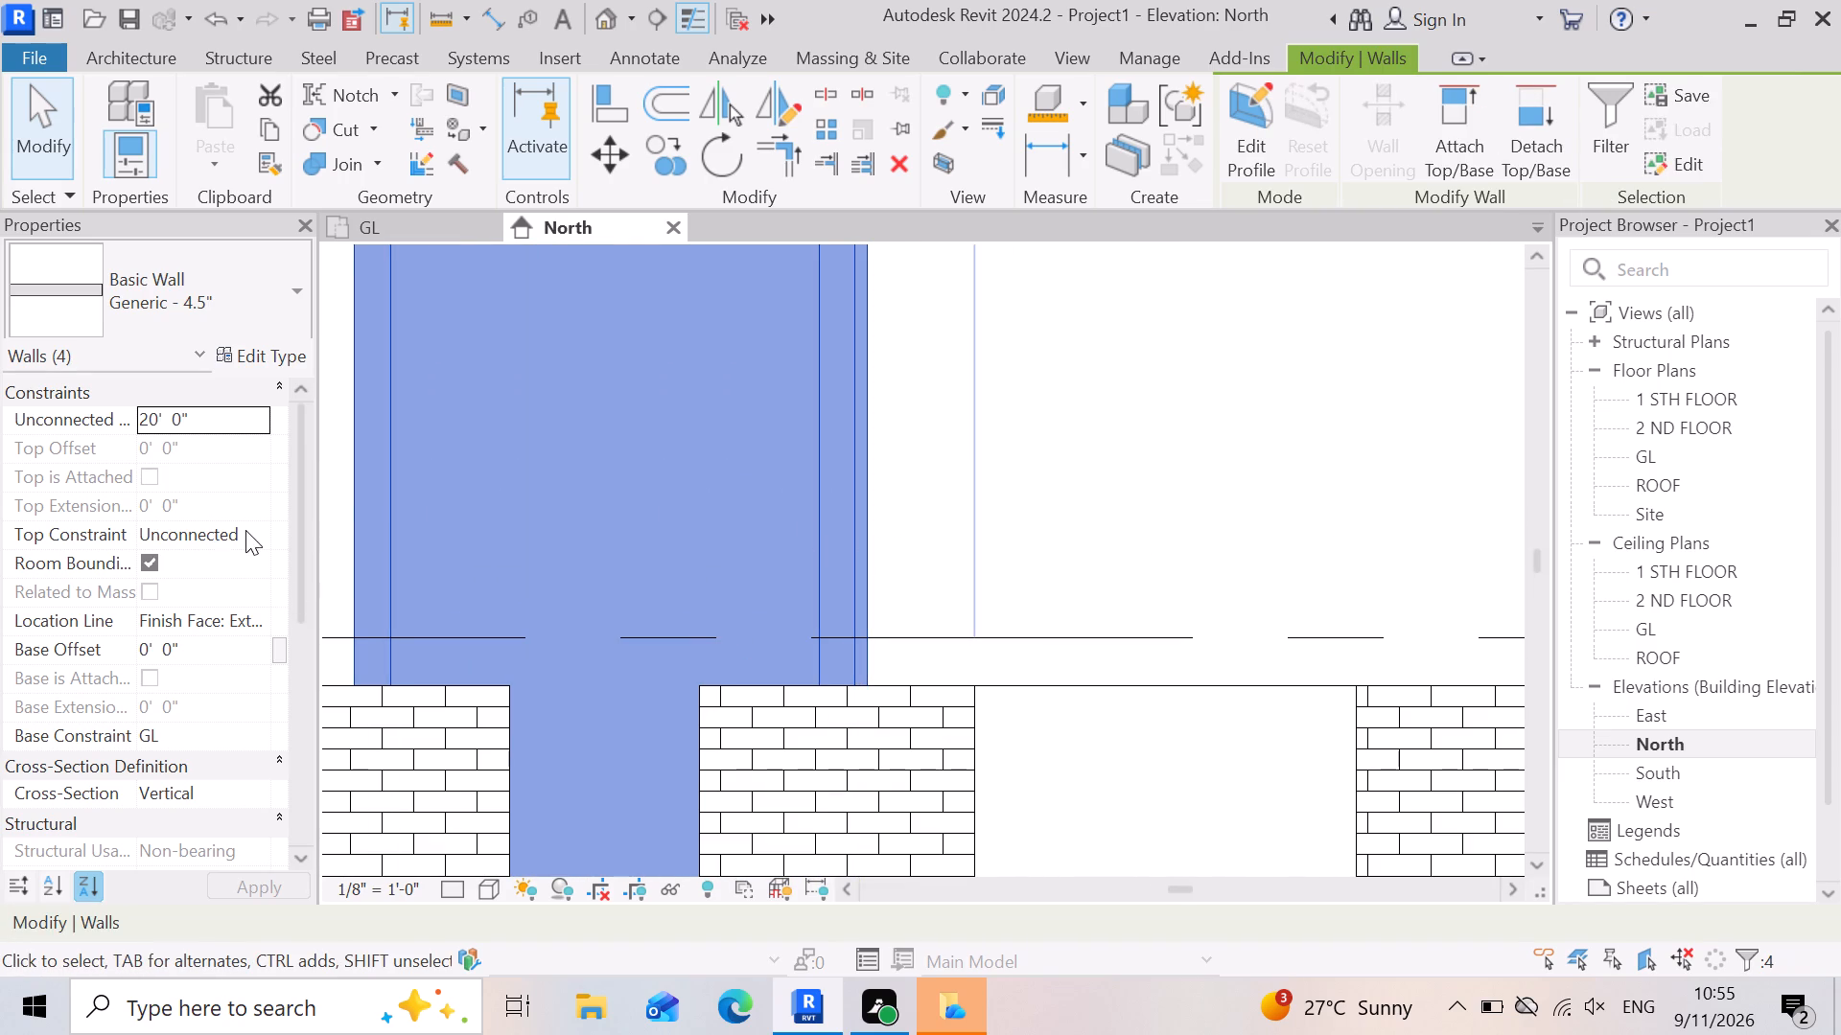
left_click(251, 530)
left_click(298, 609)
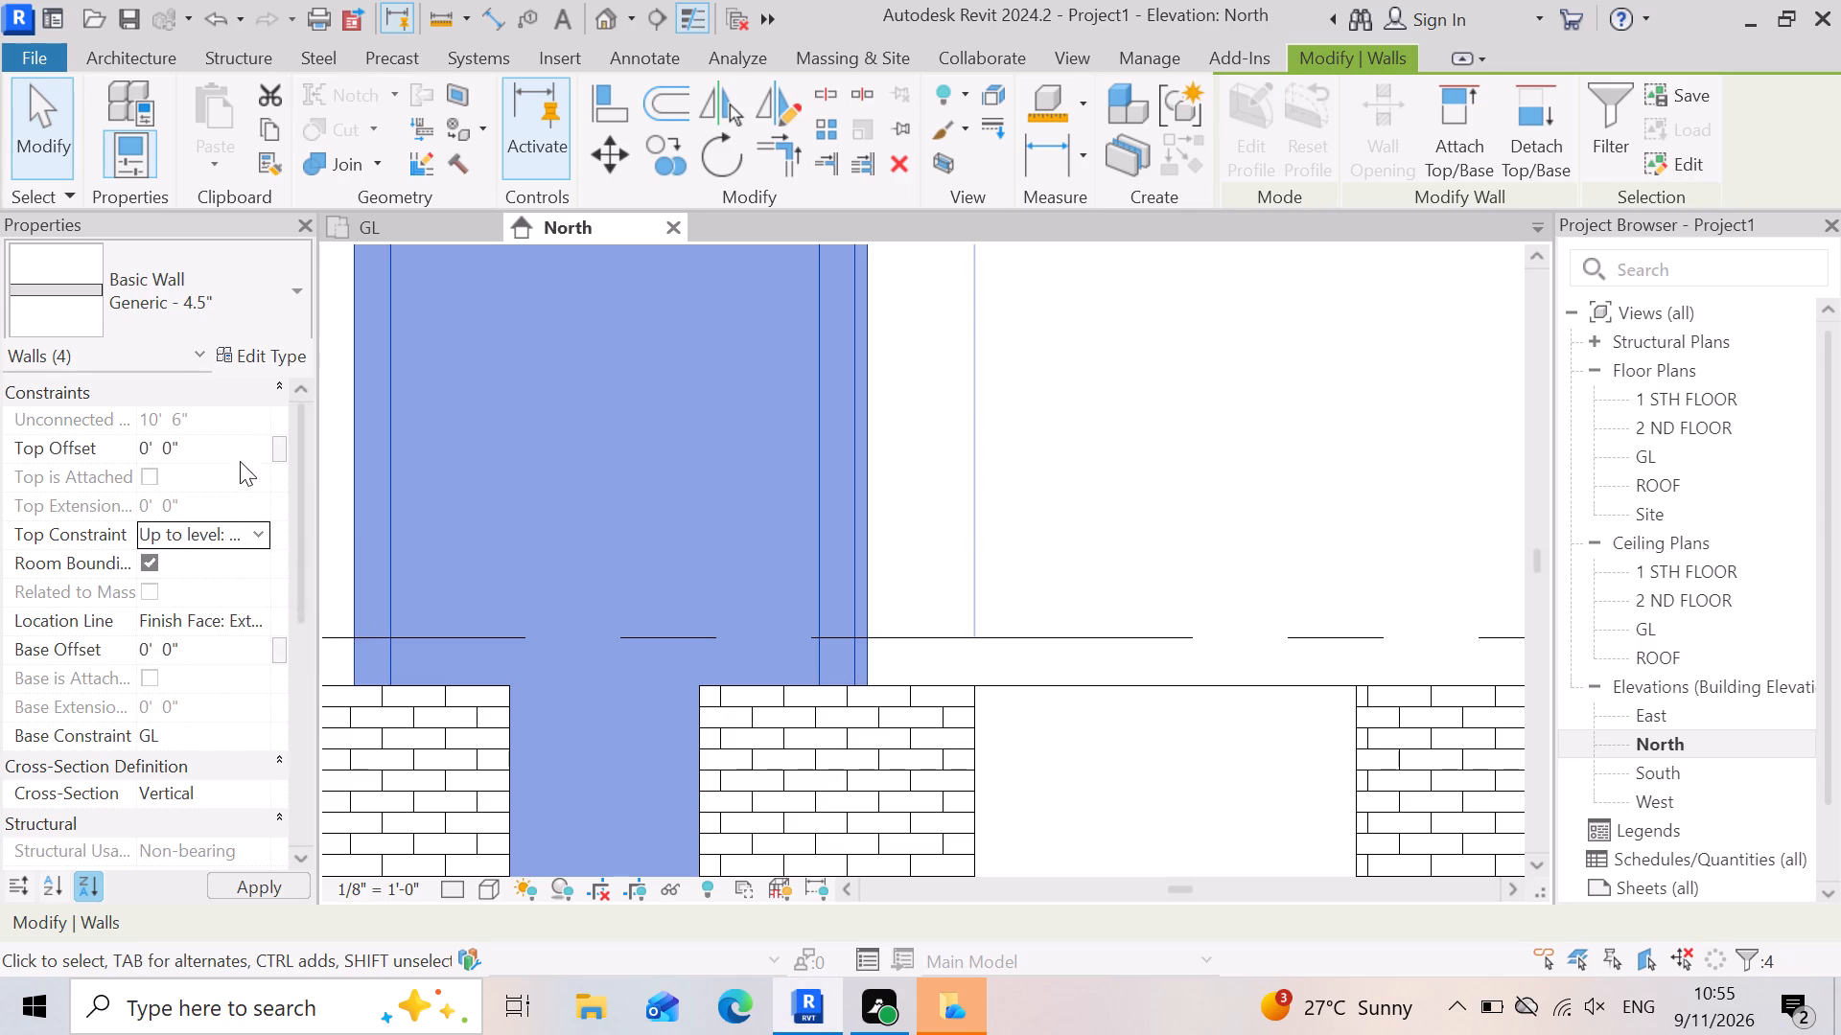
left_click(235, 456)
type("-6")
key("shift+quotedbl")
key("Return")
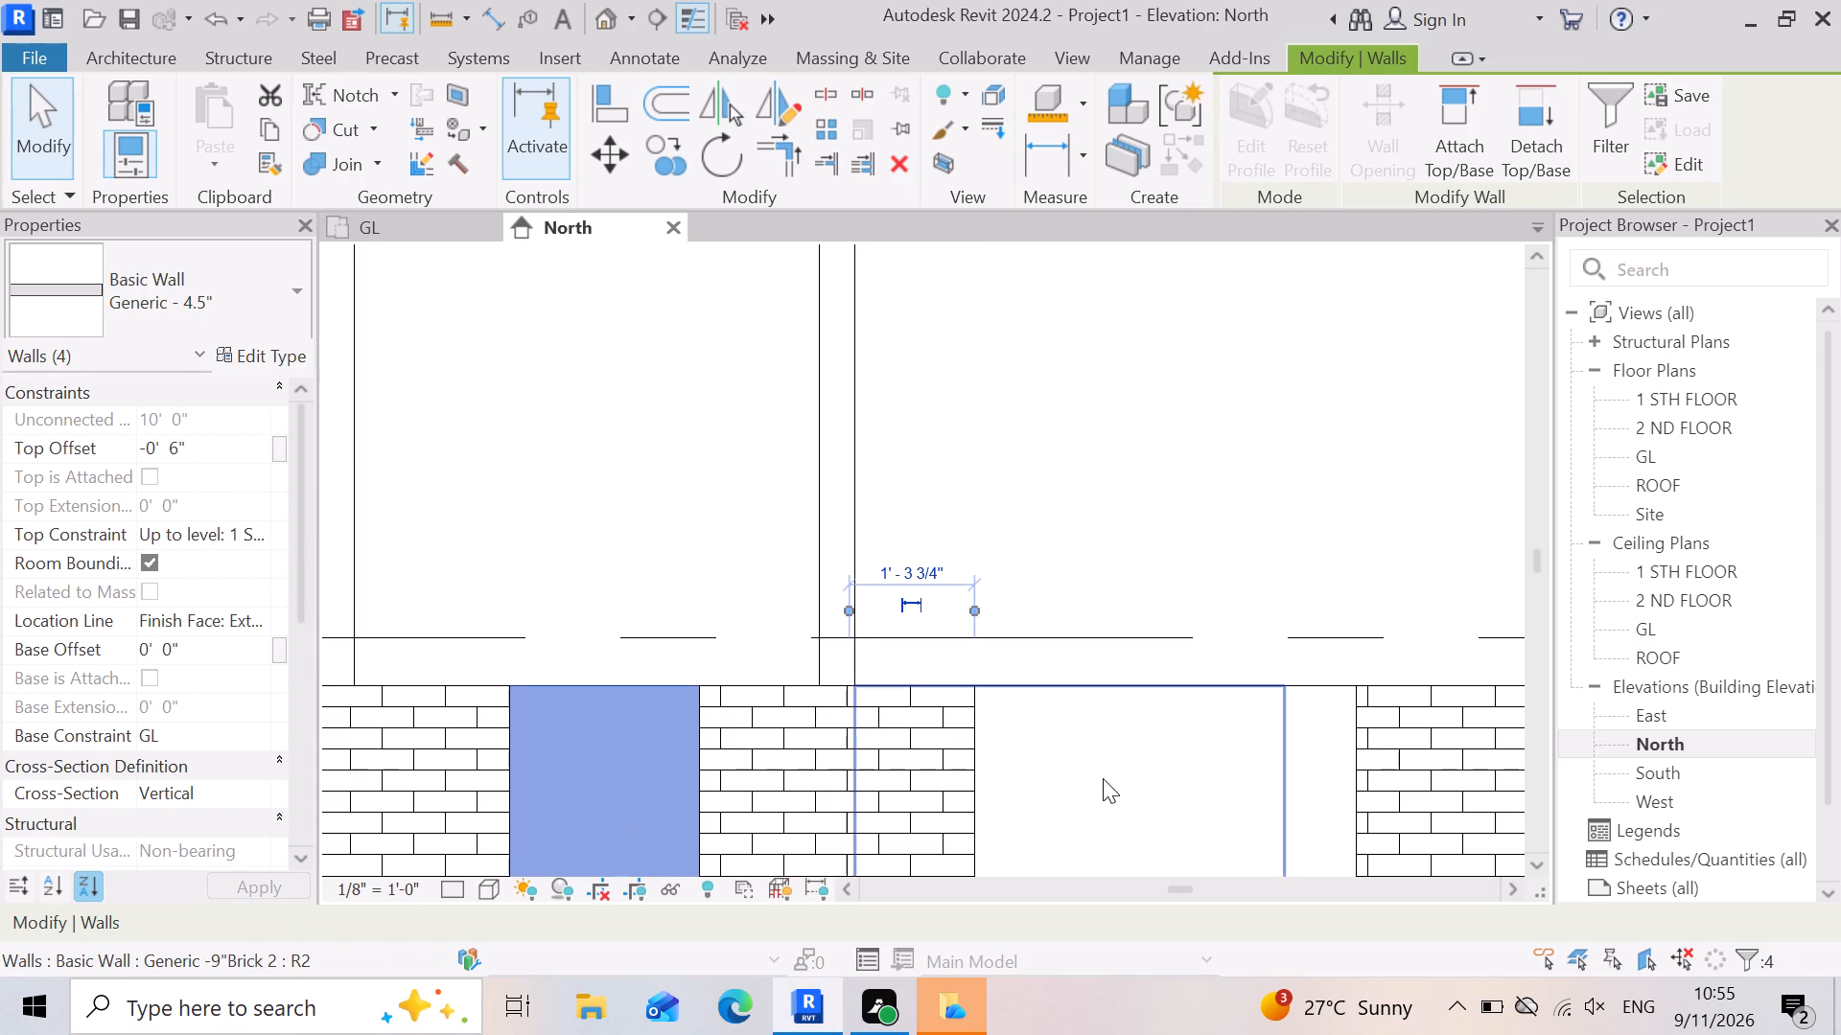
Constrain the next wide over-height 4.5" wall in the remaining group up to 1 STH FLOOR with a -6" top offset.
scroll(1133, 711, "down", 4)
left_click(1096, 417)
scroll(1014, 489, "down", 1)
scroll(1012, 489, "up", 4)
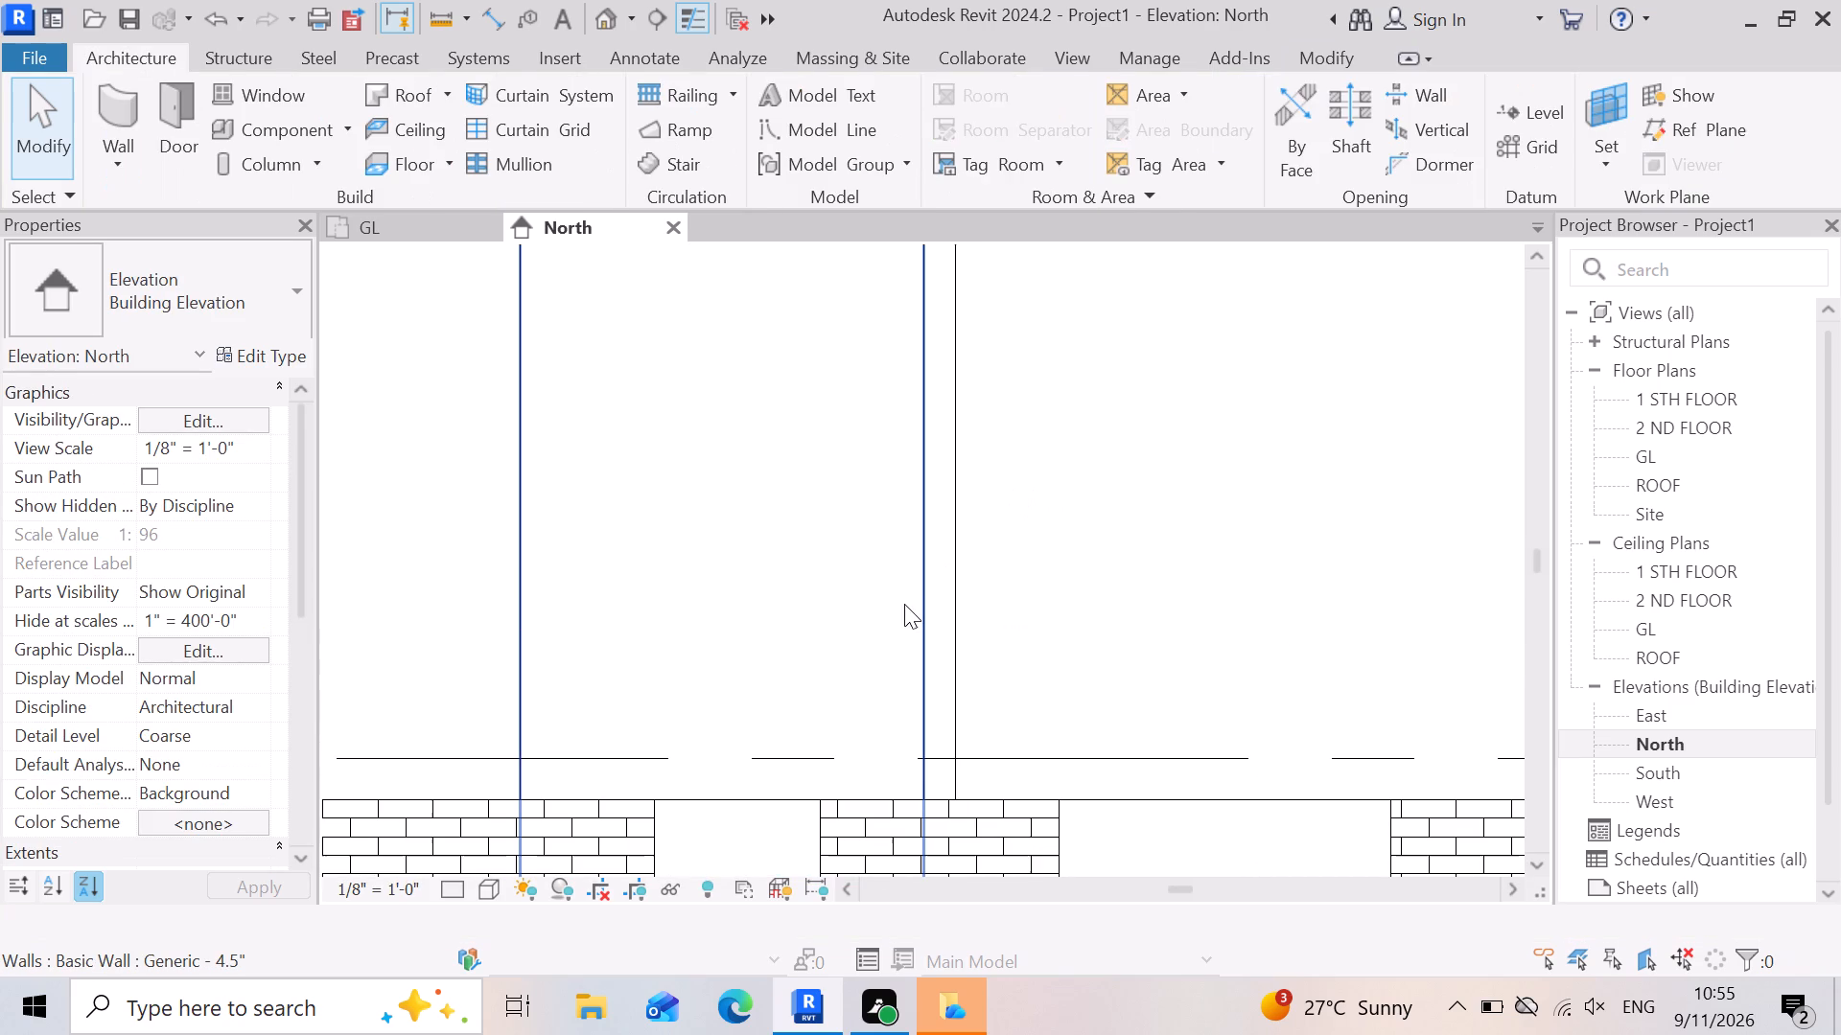
left_click(927, 597)
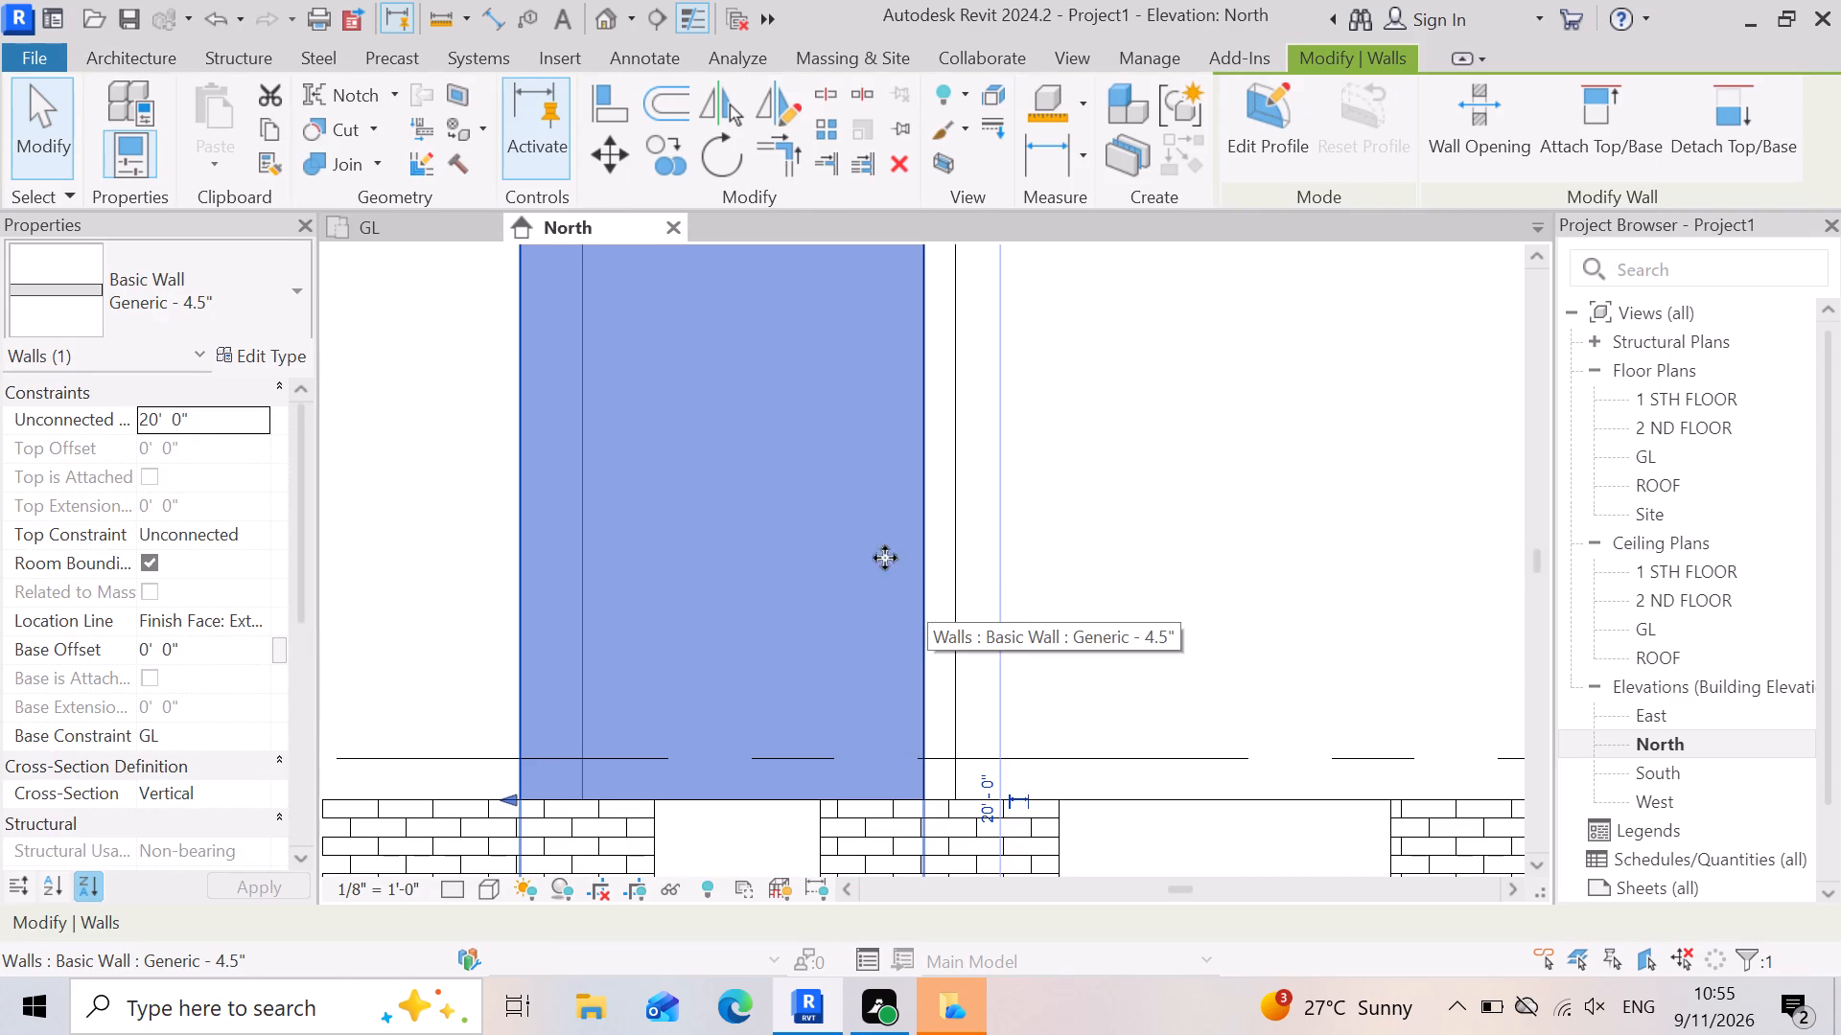
left_click(217, 545)
left_click(267, 534)
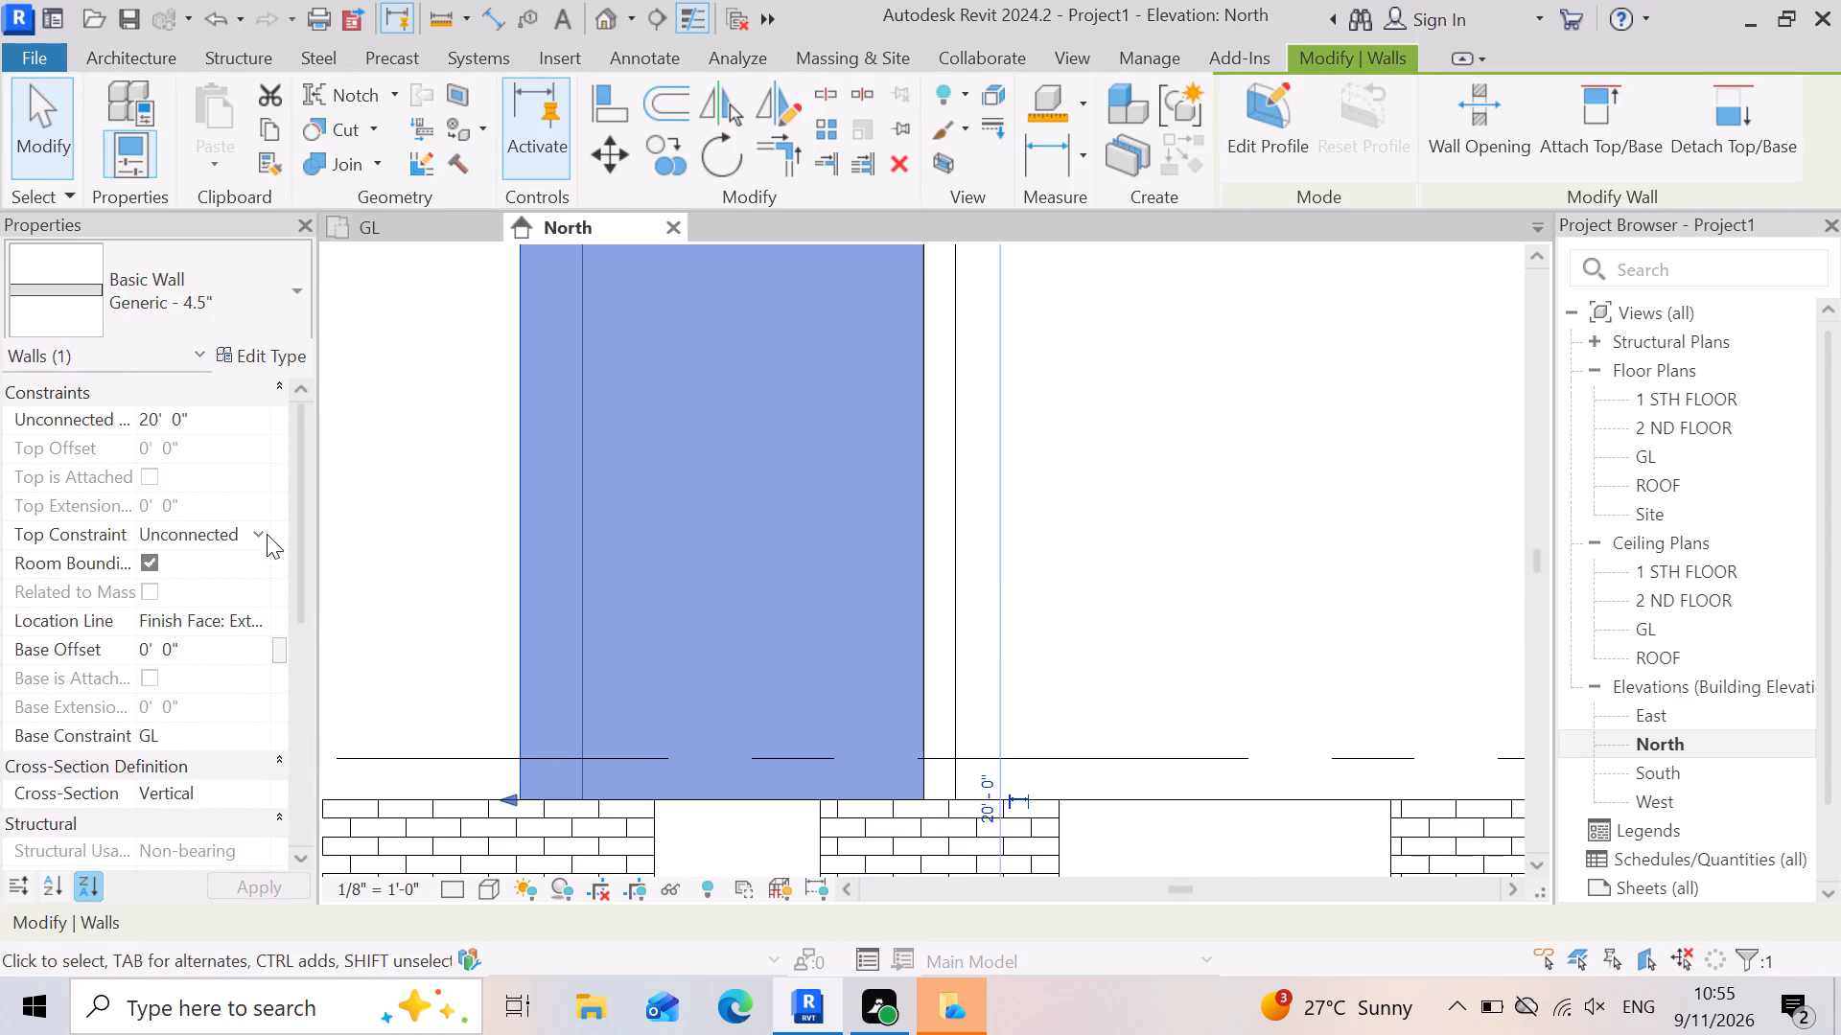
left_click(267, 600)
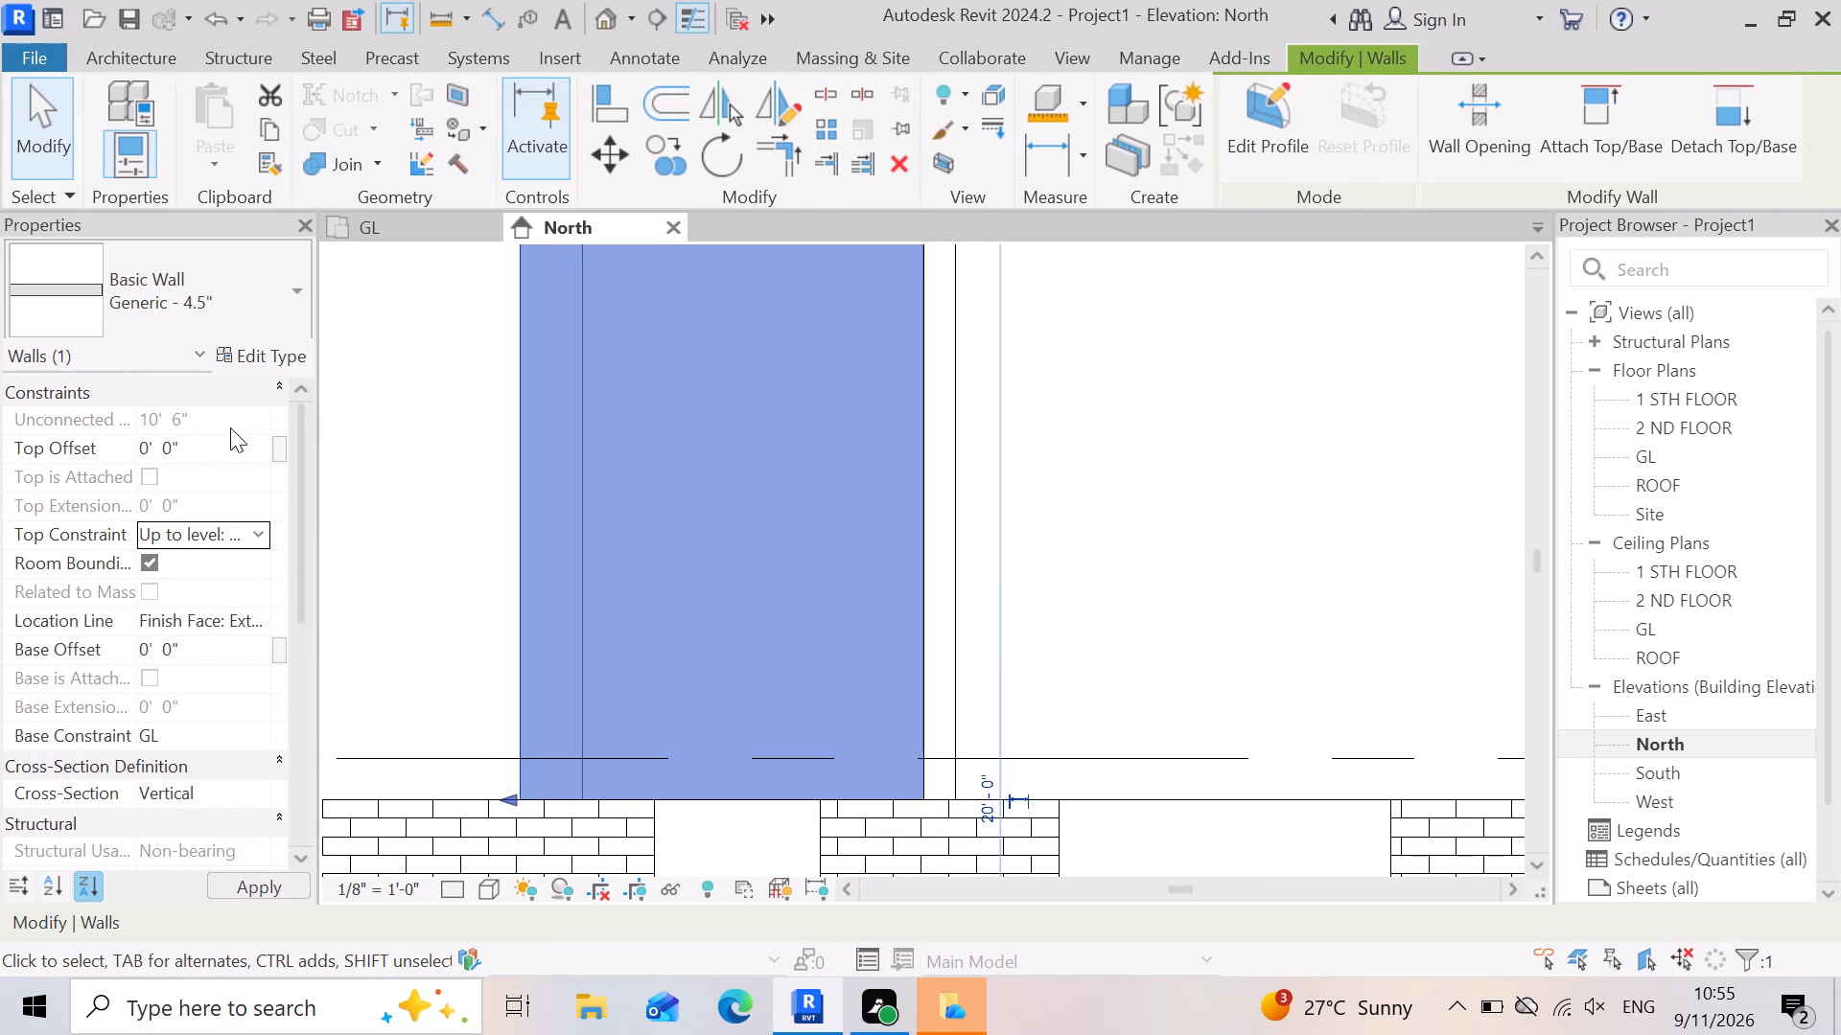
left_click(230, 427)
left_click(240, 454)
type("-6")
key("shift+quotedbl")
key("Return")
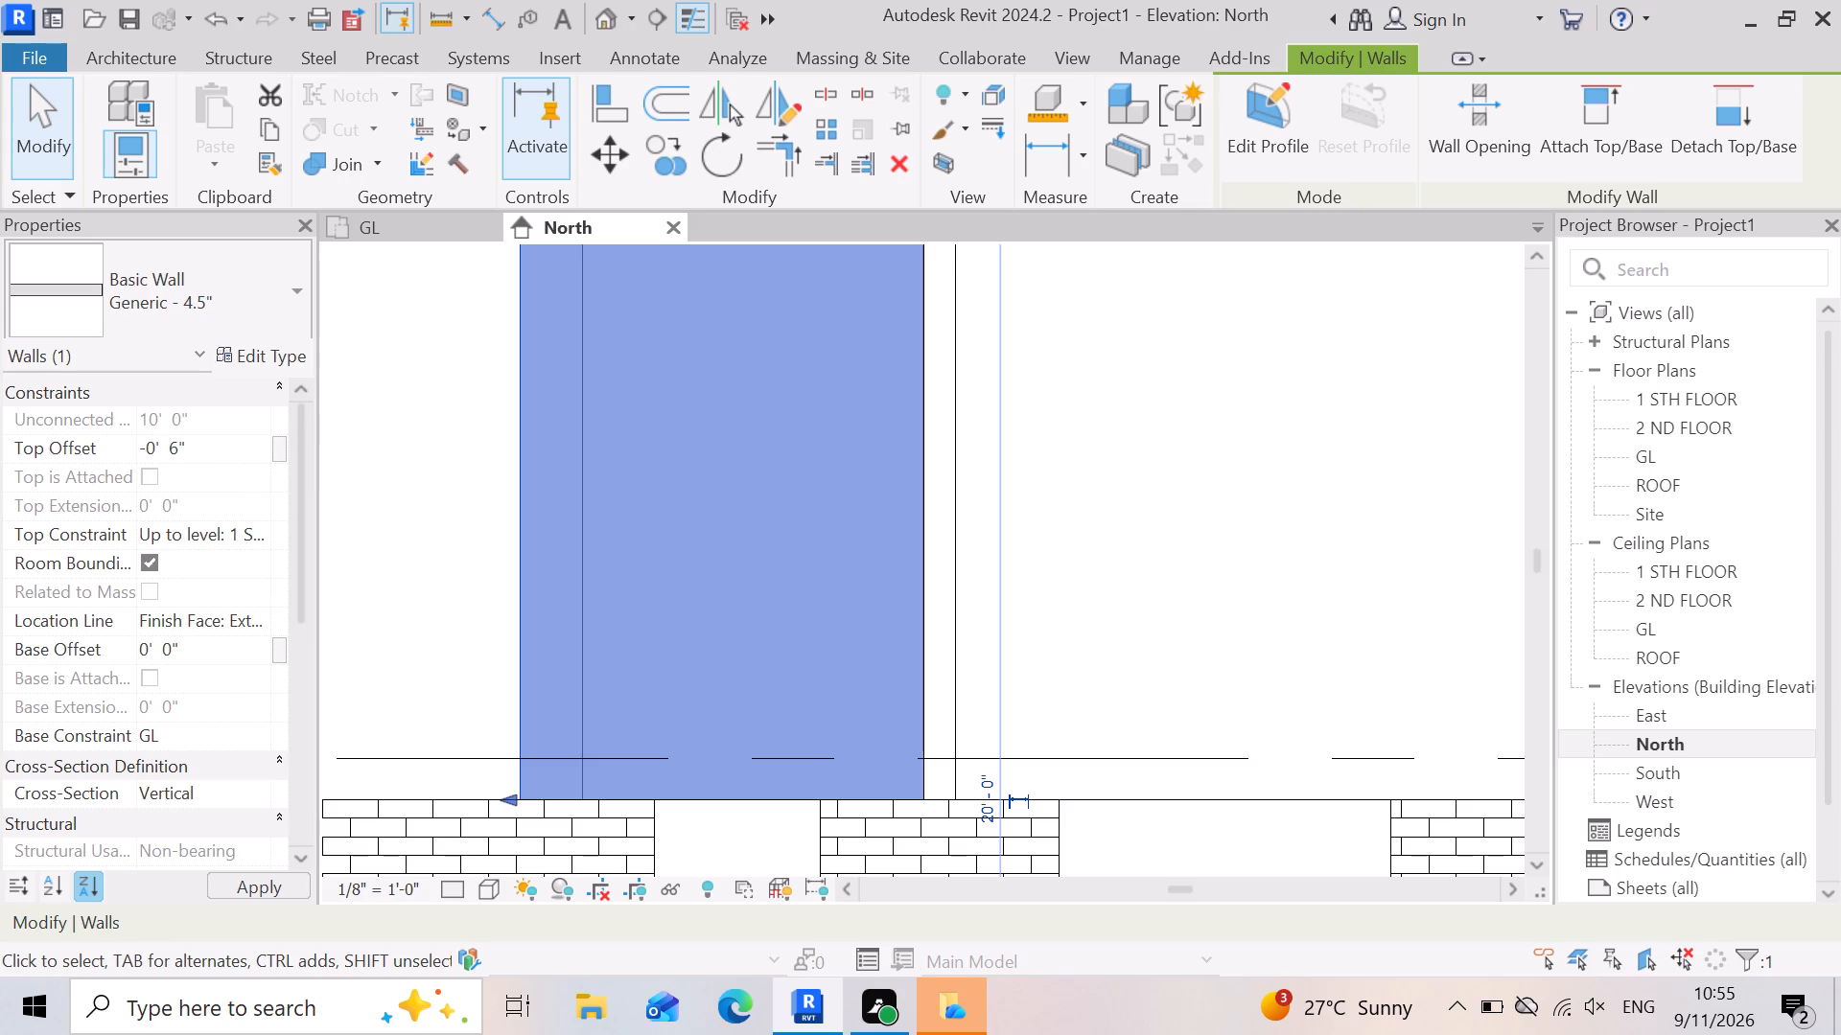
left_click(261, 882)
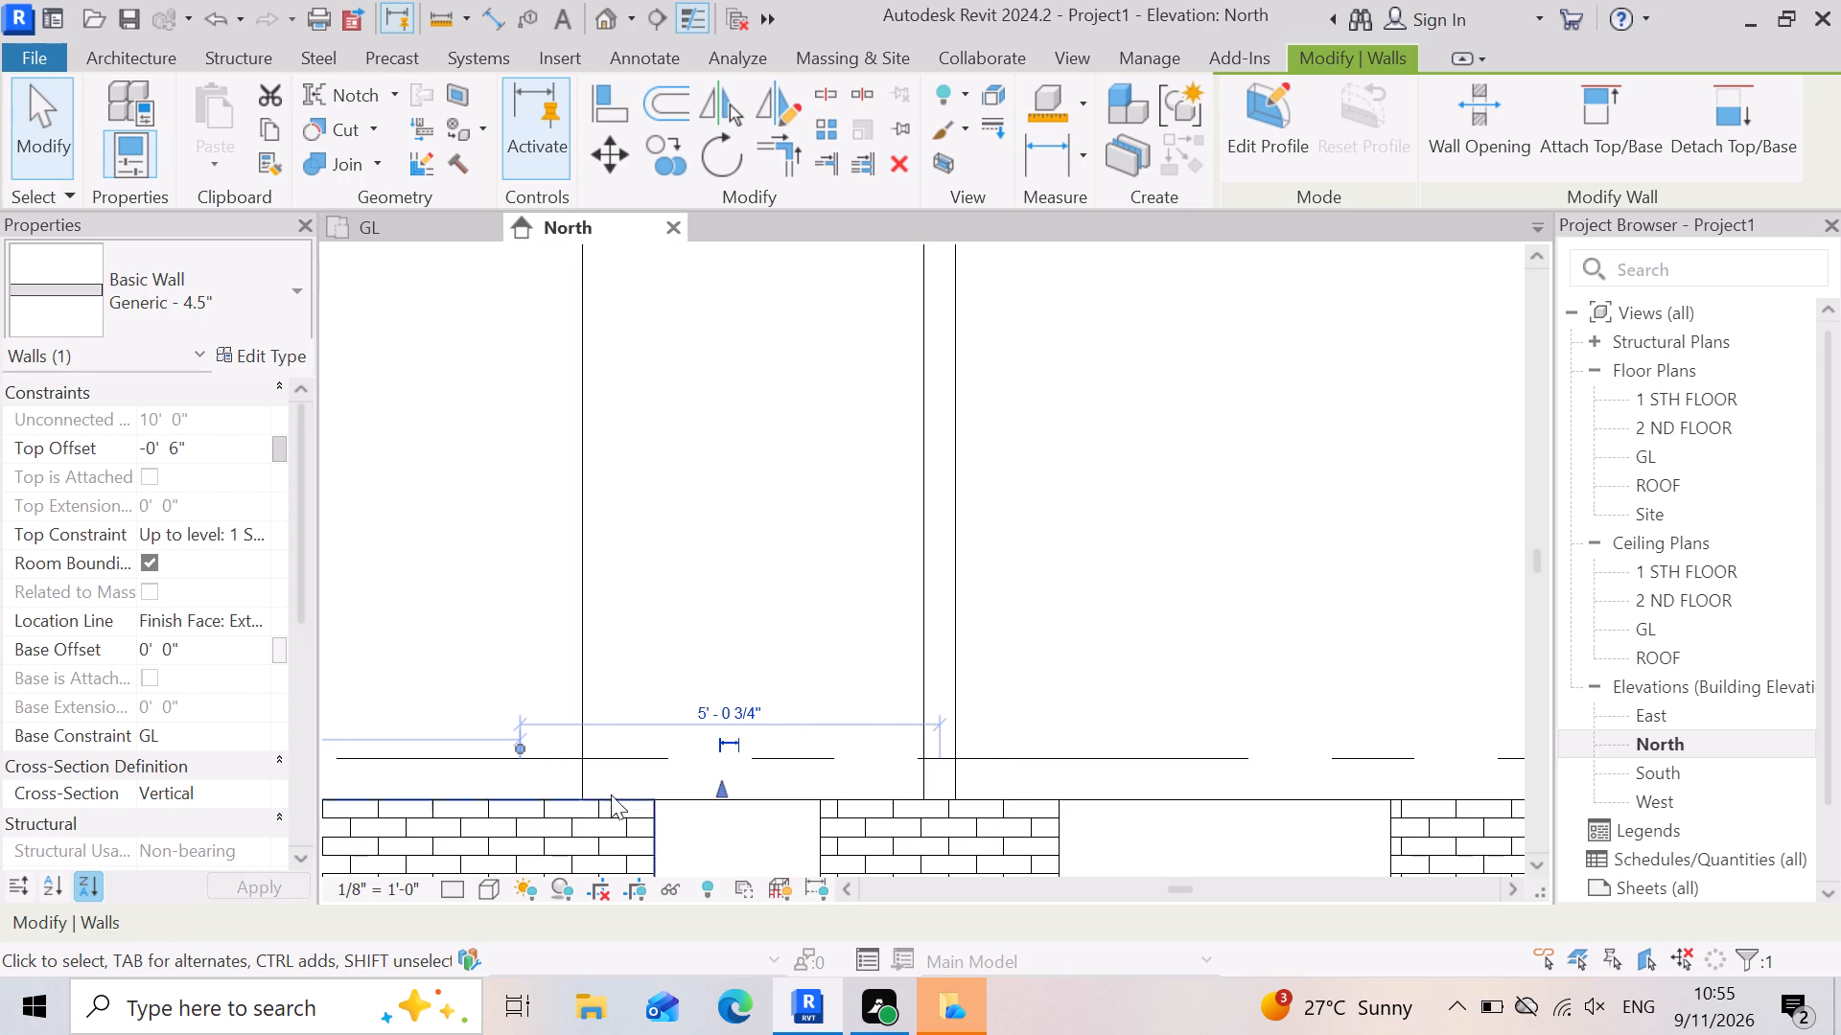
Constrain the foremost of the remaining wide over-height 4.5" walls up to 1 STH FLOOR with a -6" top offset.
scroll(807, 641, "down", 5)
left_click(1123, 596)
left_click(699, 623)
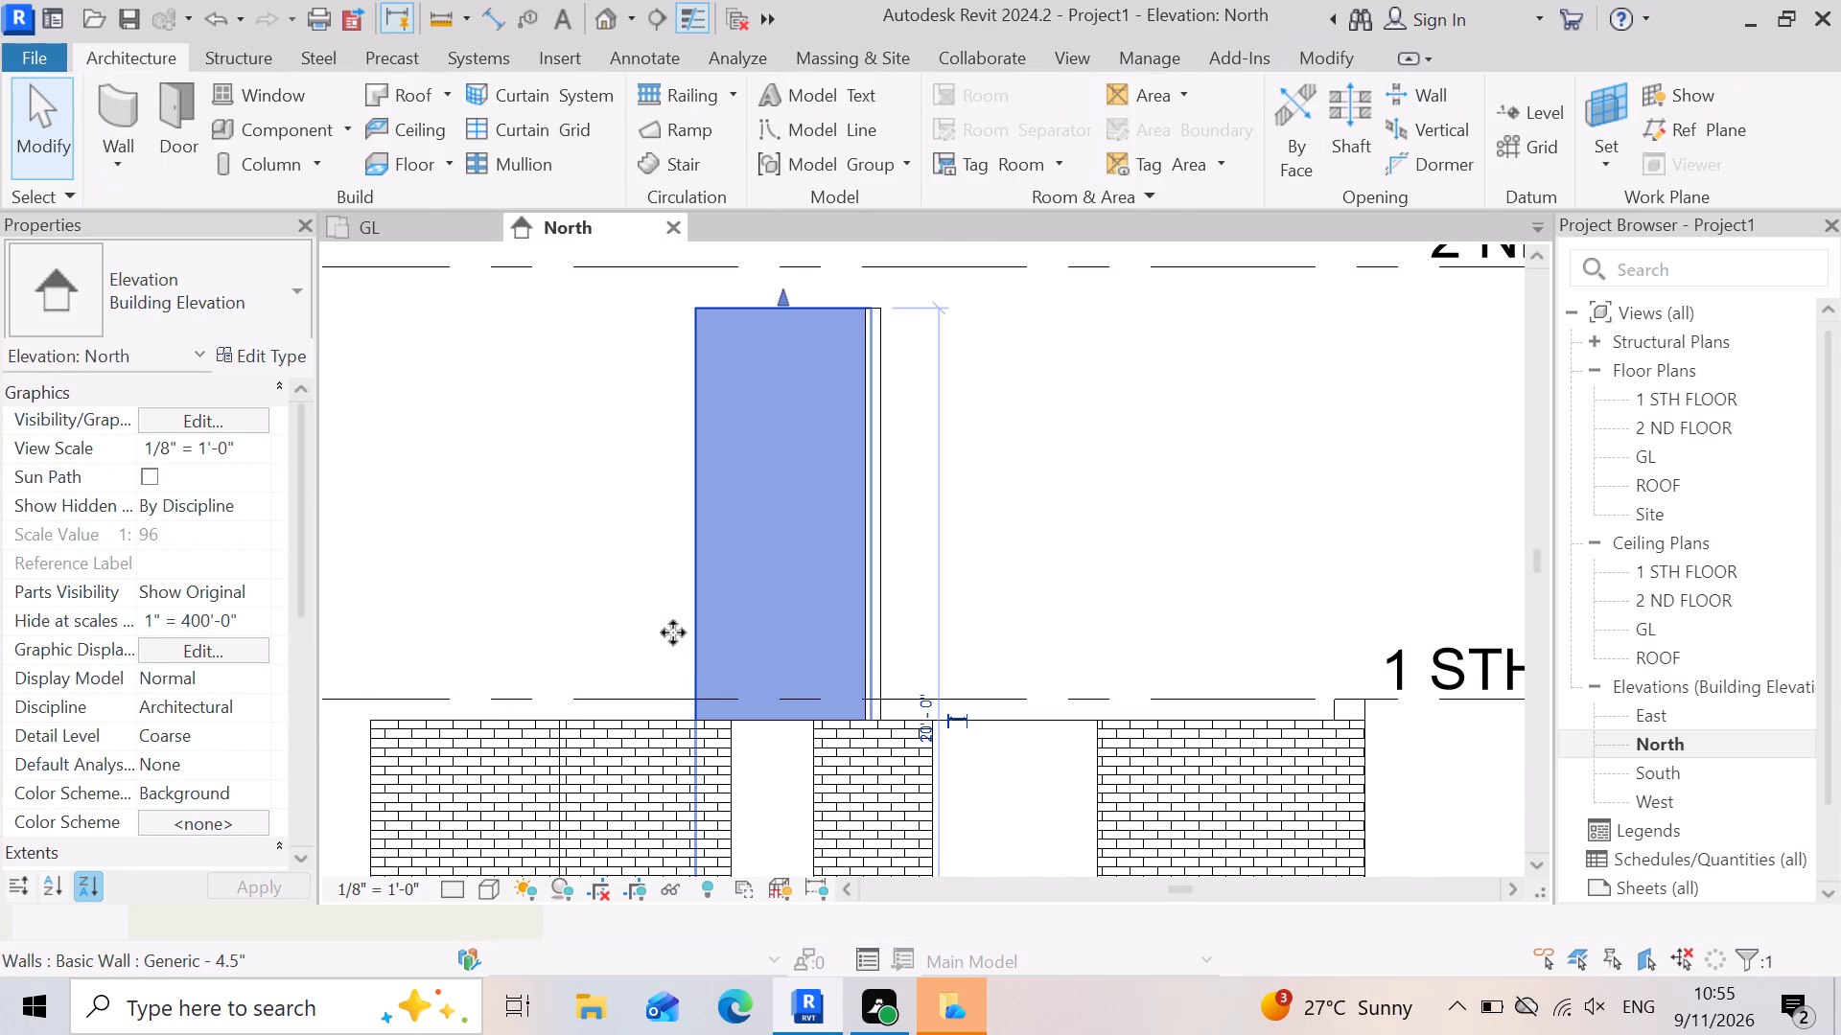
left_click(262, 536)
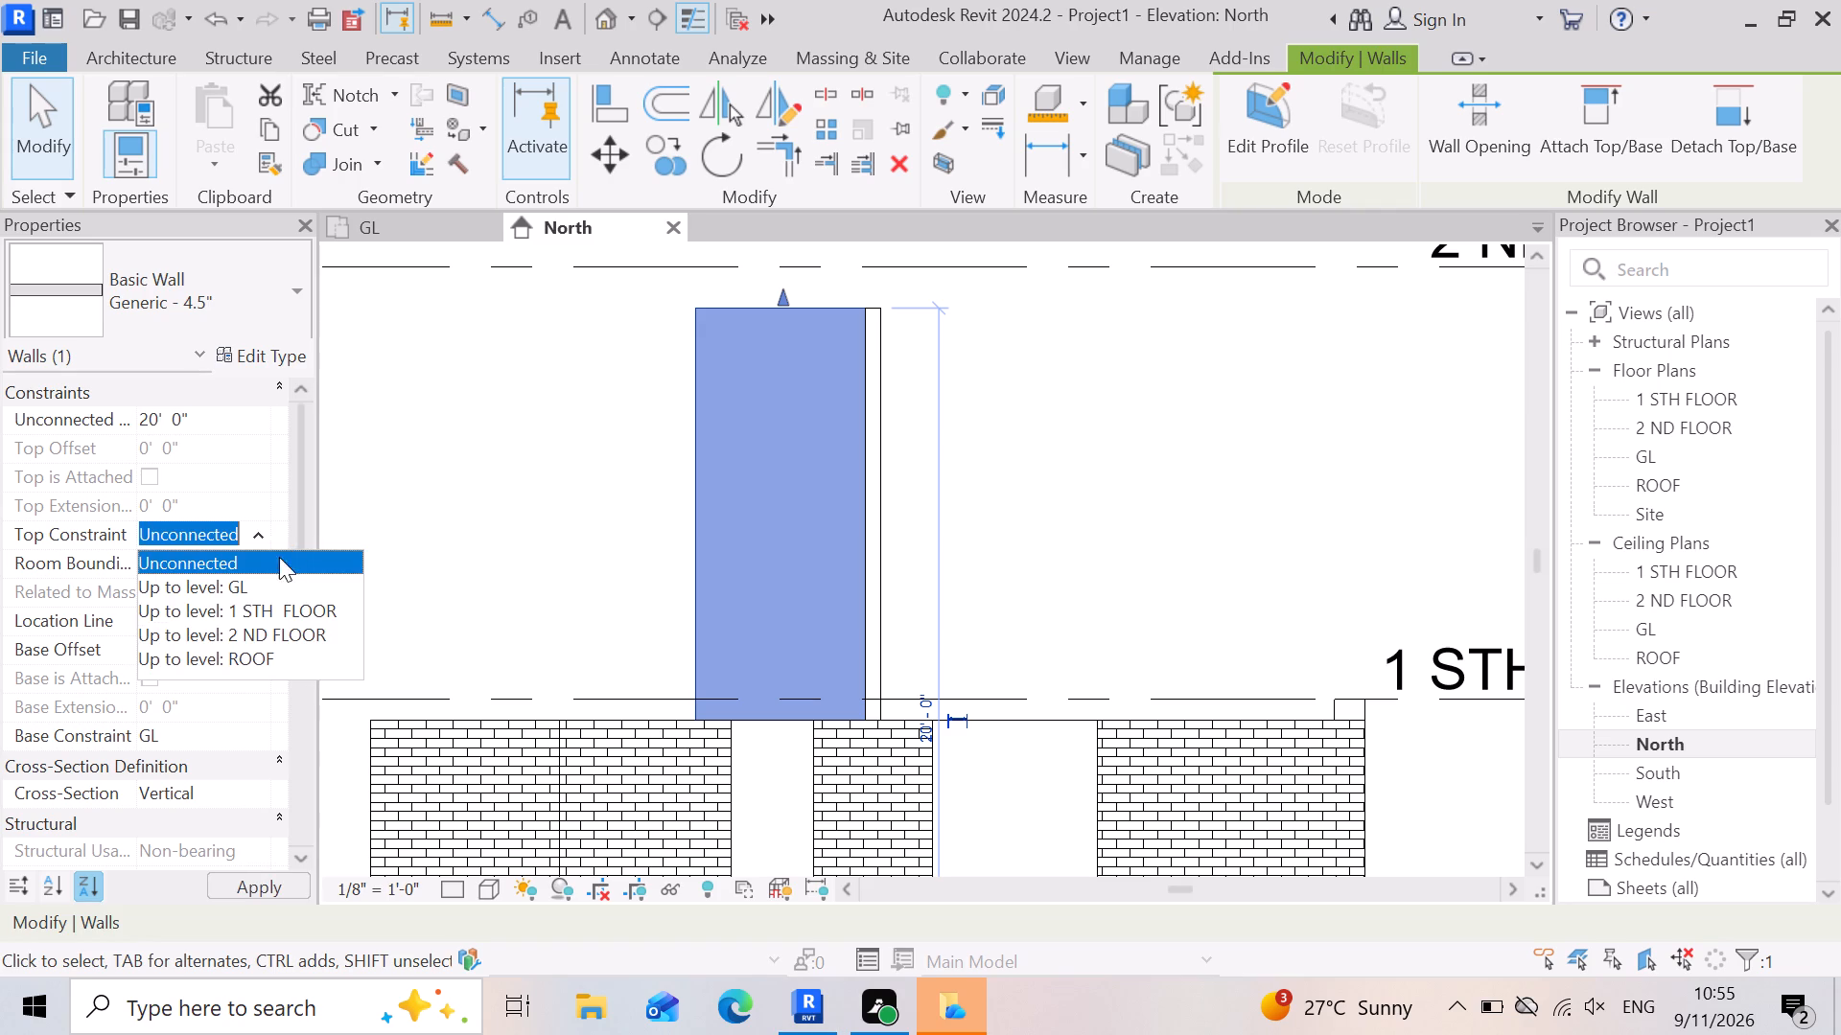
left_click(266, 602)
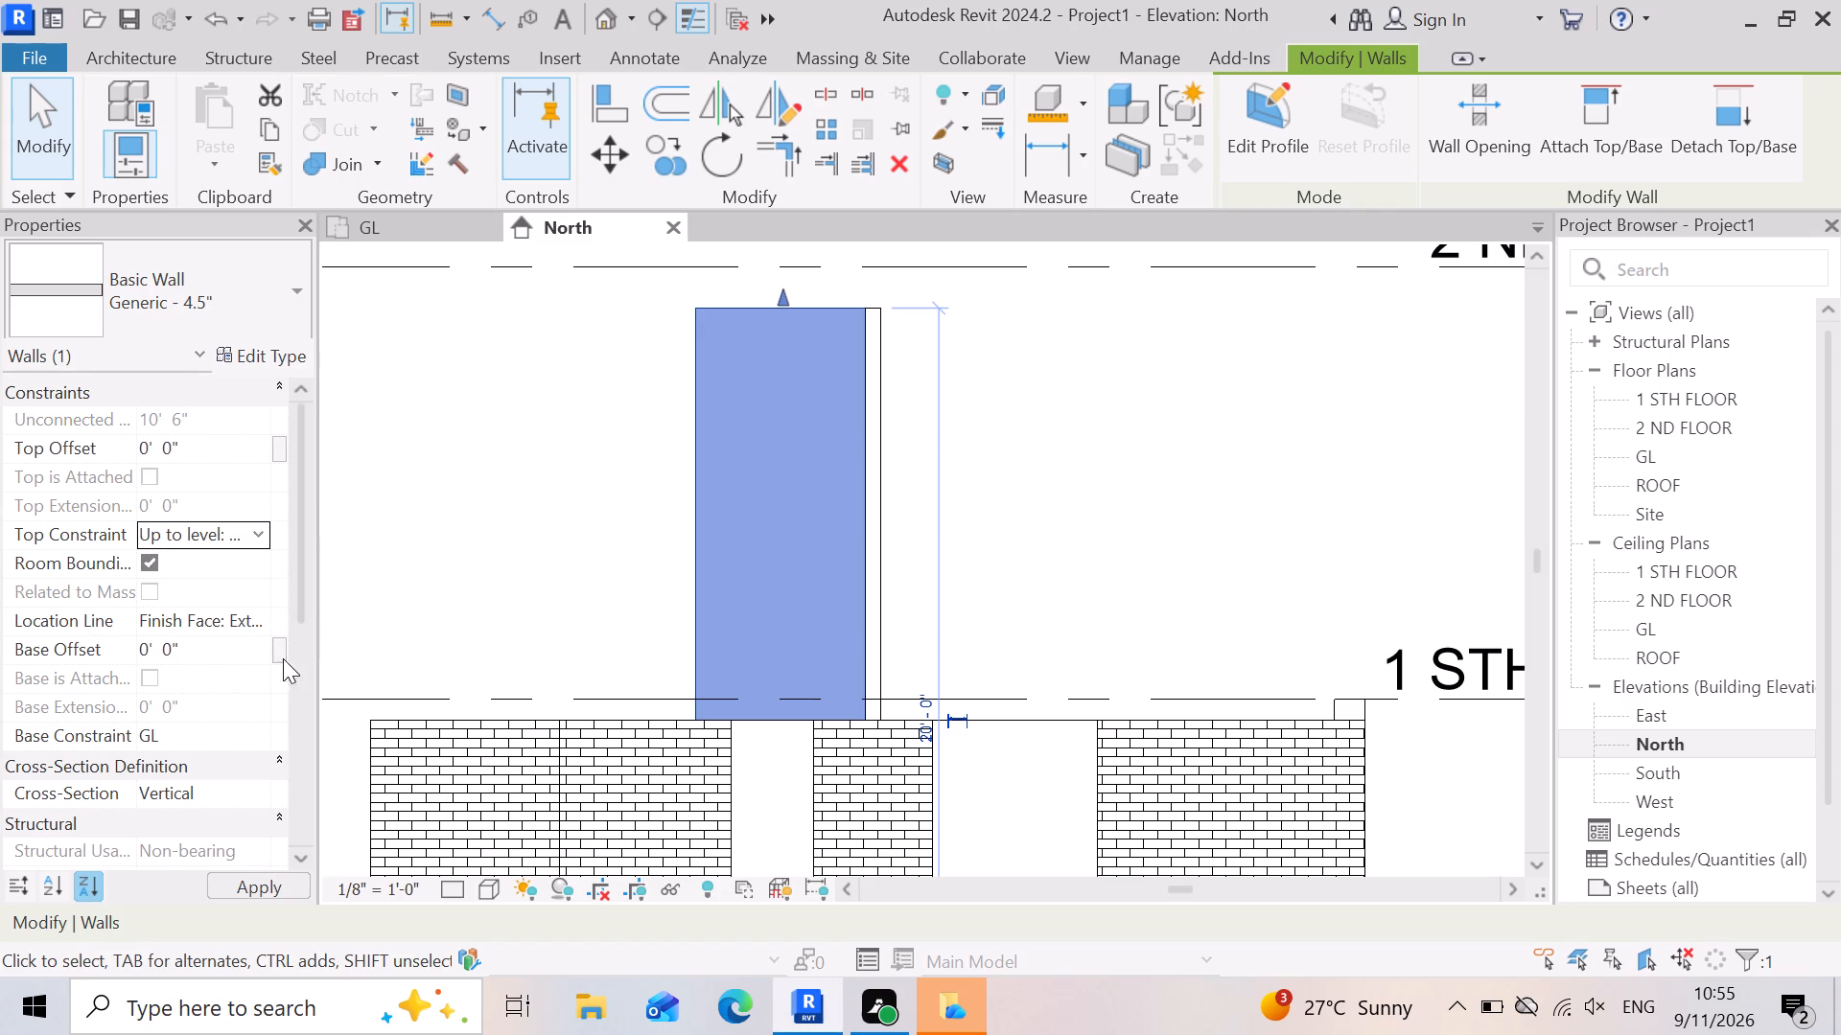
left_click(203, 437)
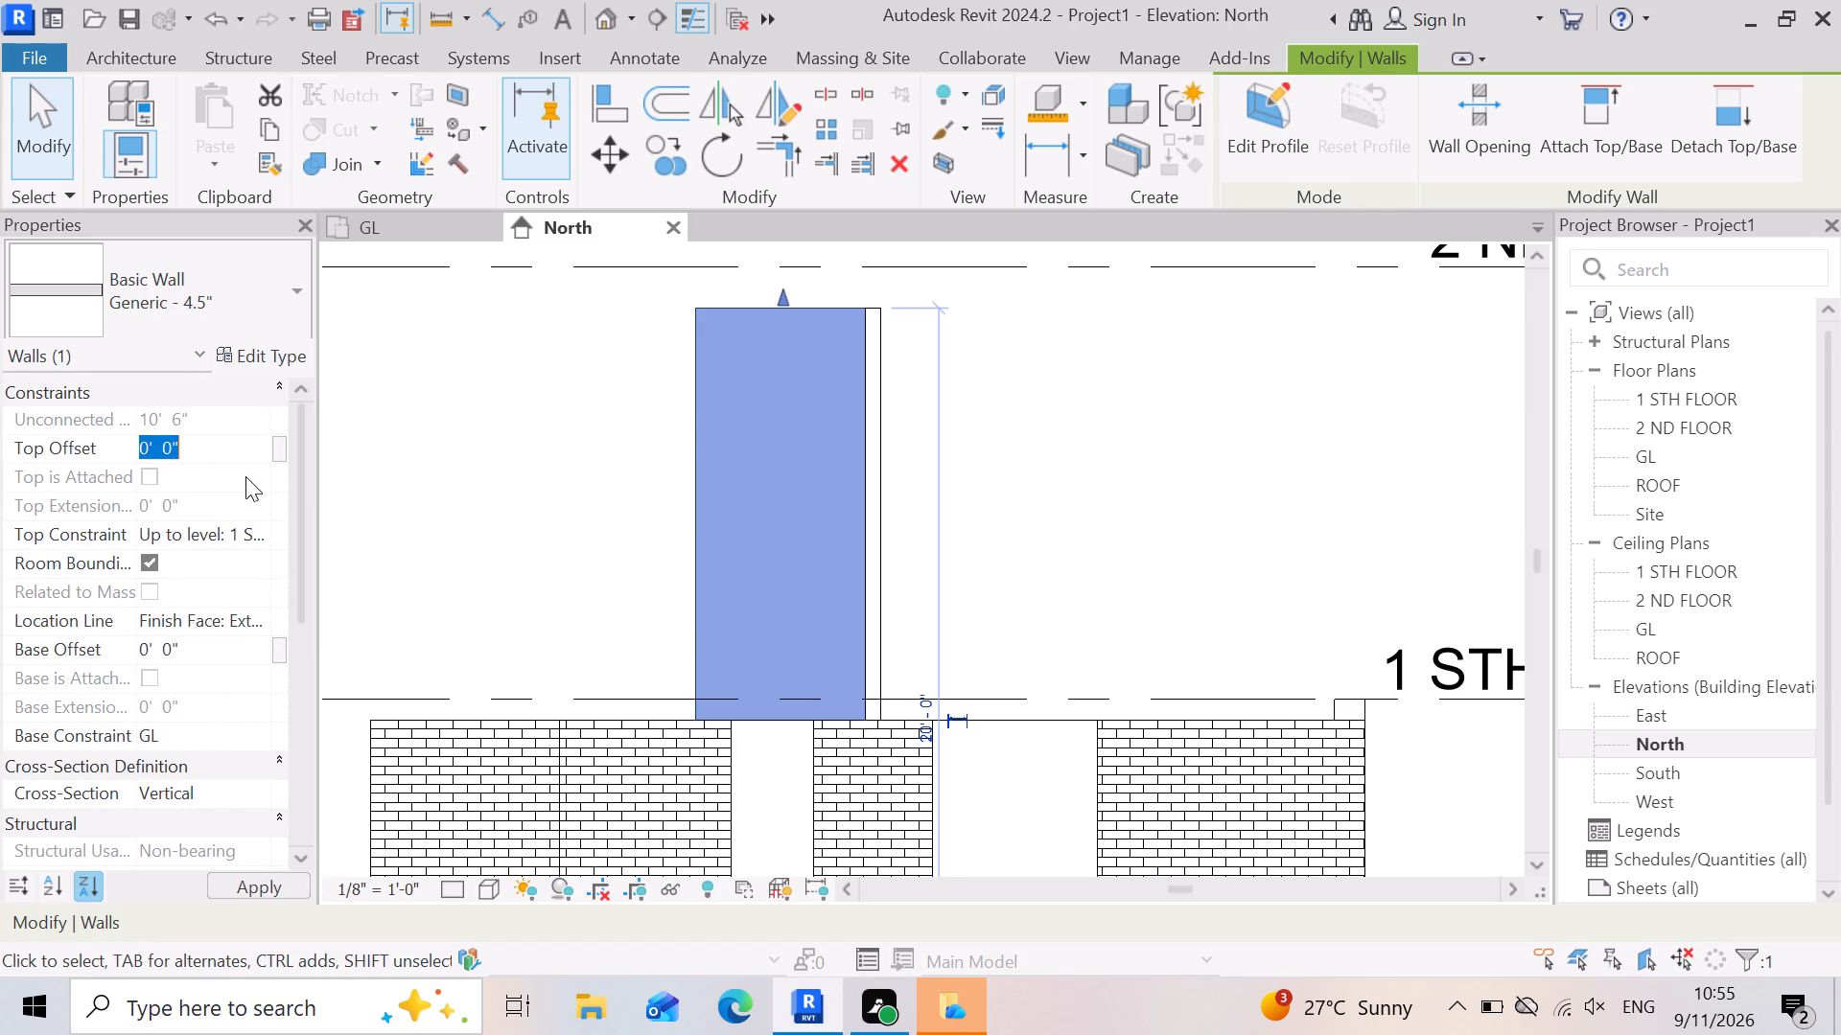
type("-6")
key("shift+quotedbl")
key("Return")
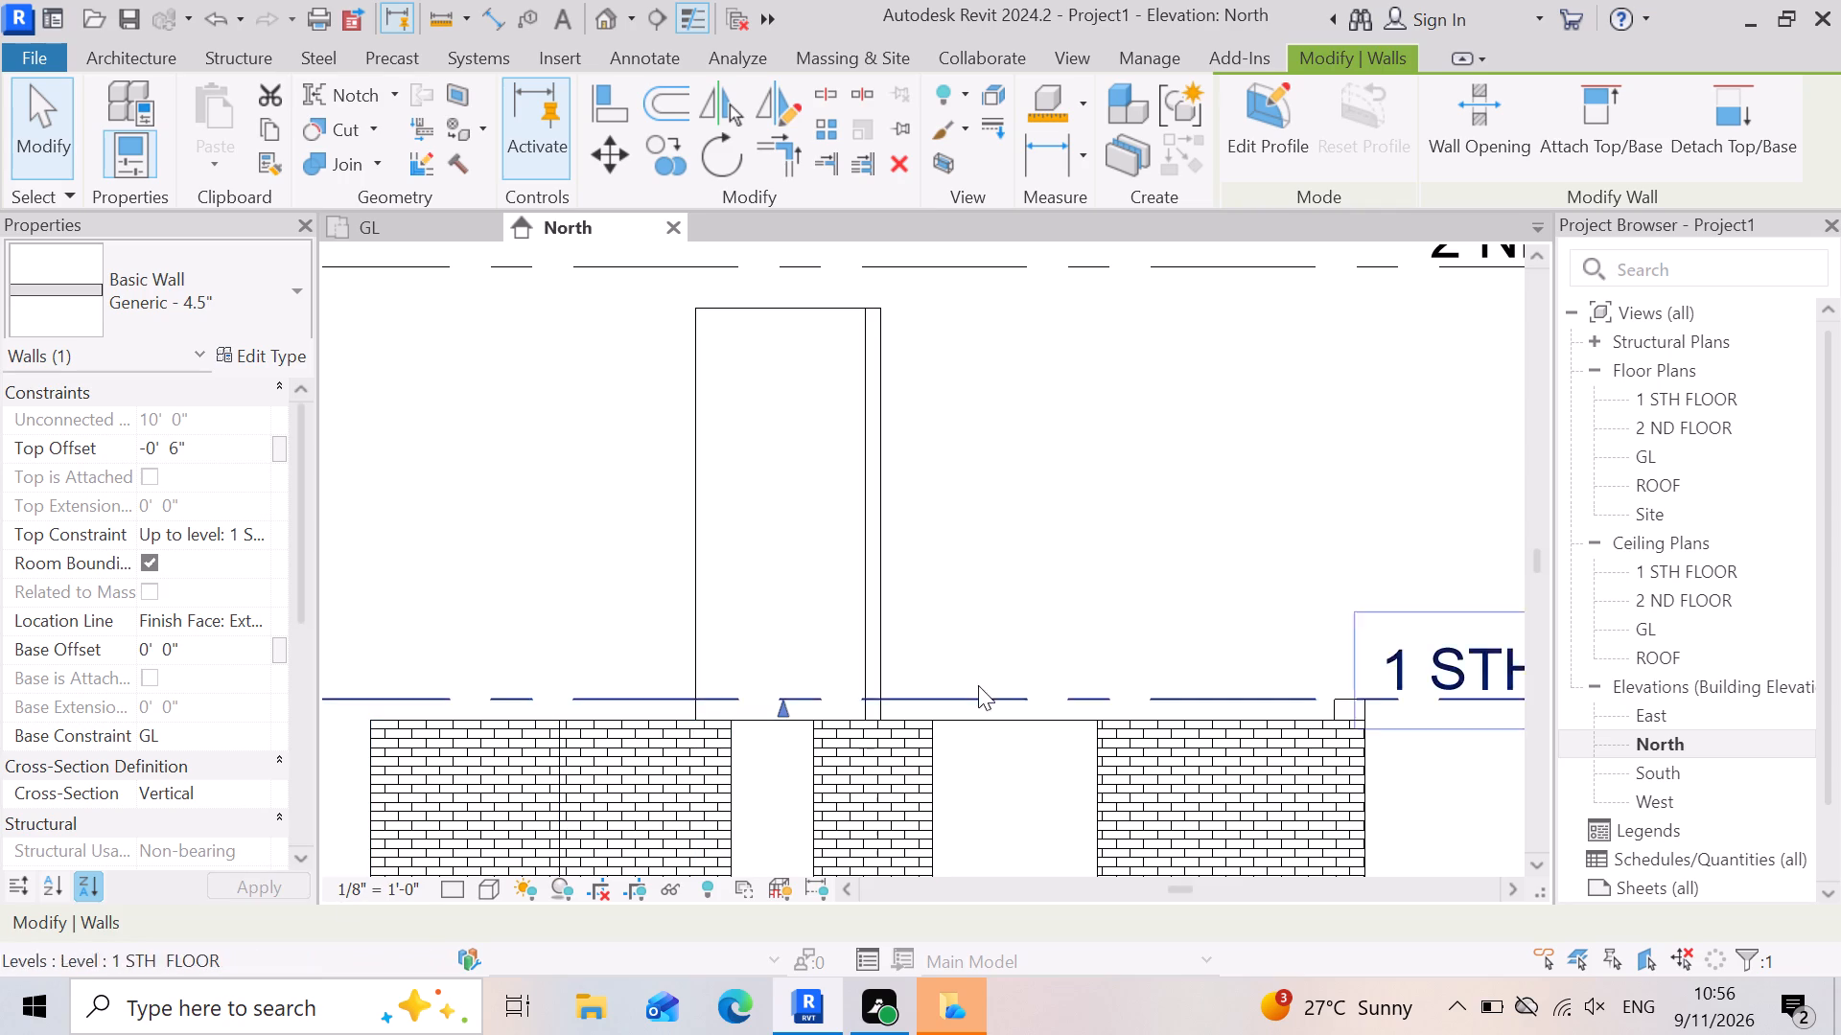
Constrain the wide over-height 4.5" wall directly behind it up to 1 STH FLOOR with a -6" top offset.
left_click(995, 625)
left_click(771, 605)
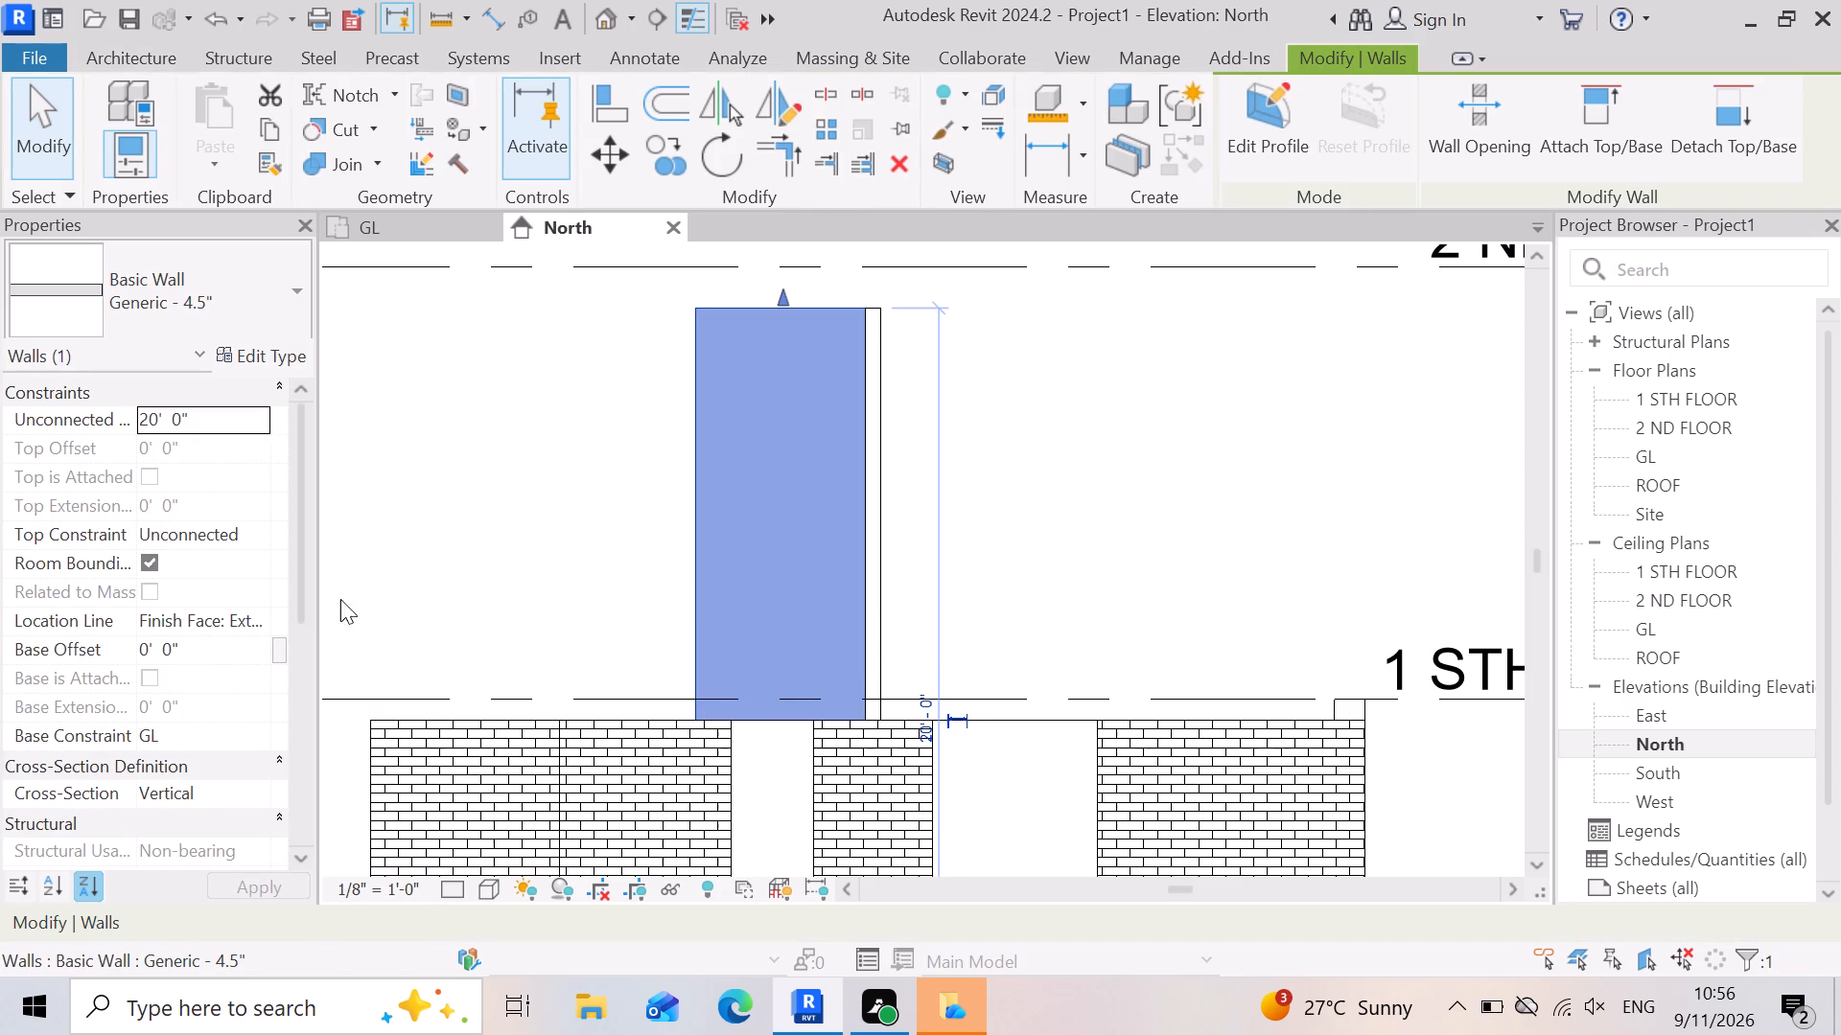
left_click(258, 536)
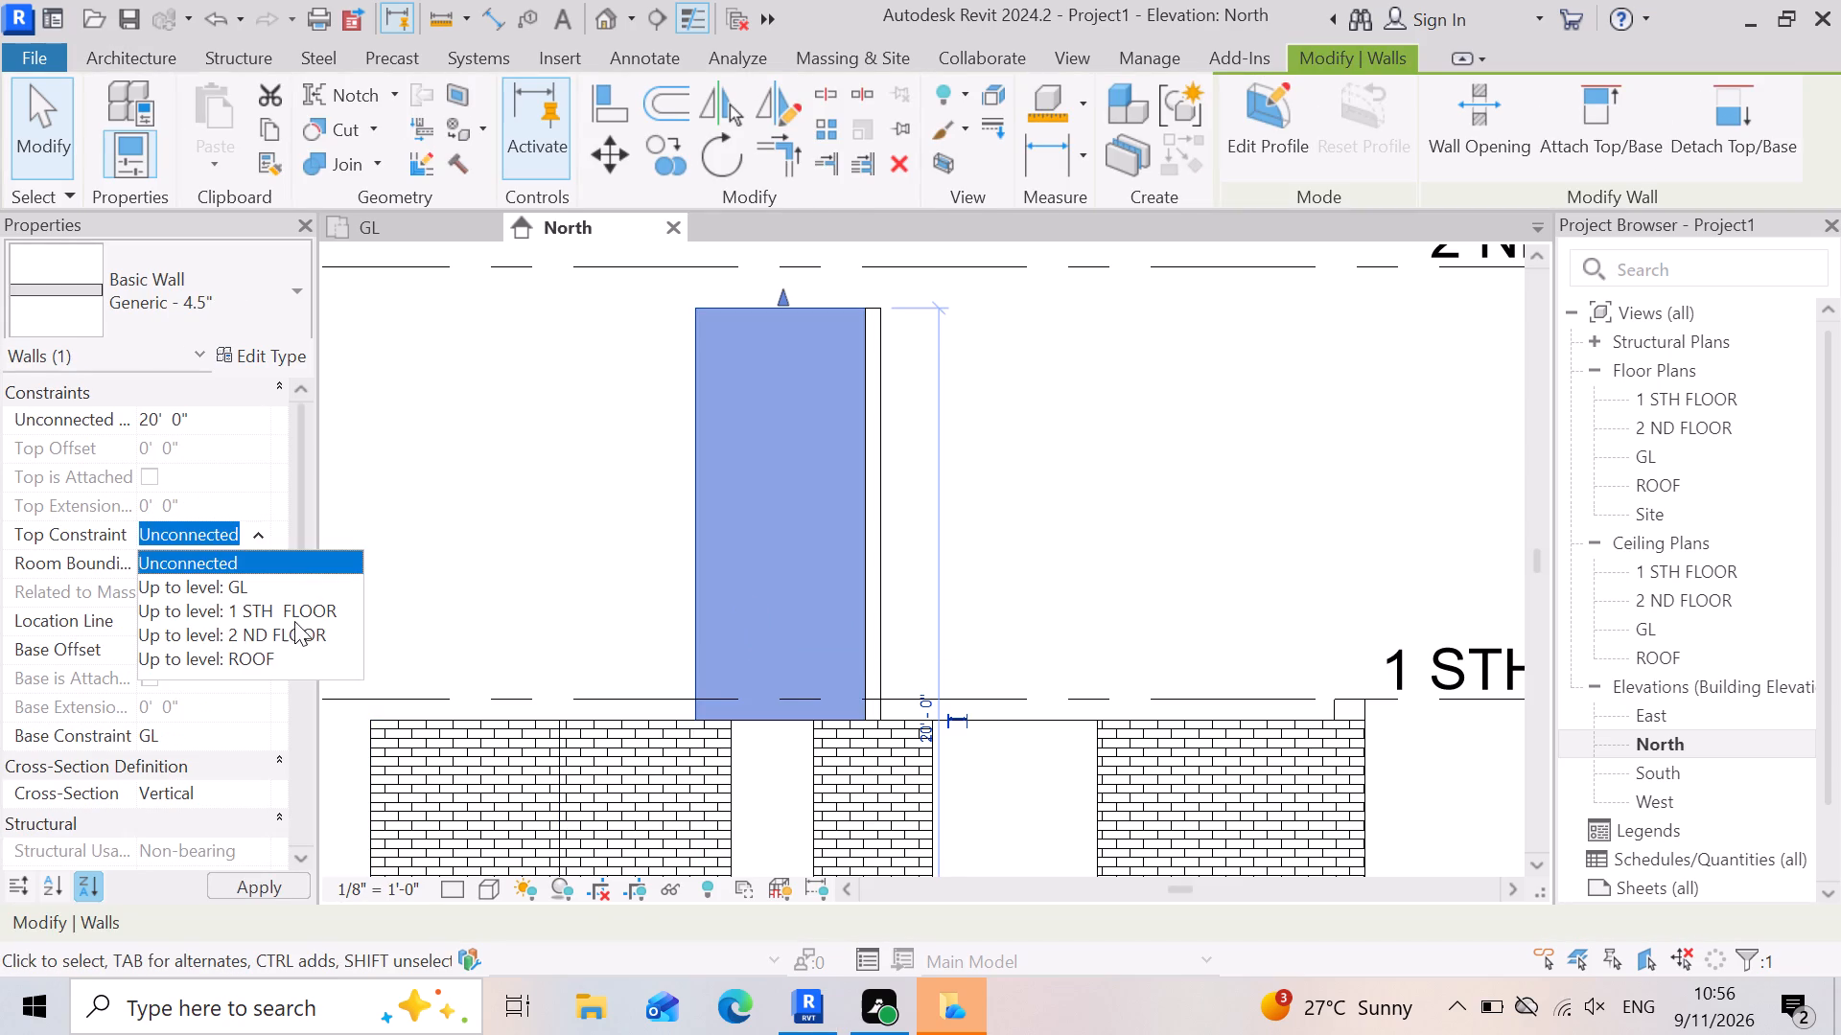
left_click(297, 618)
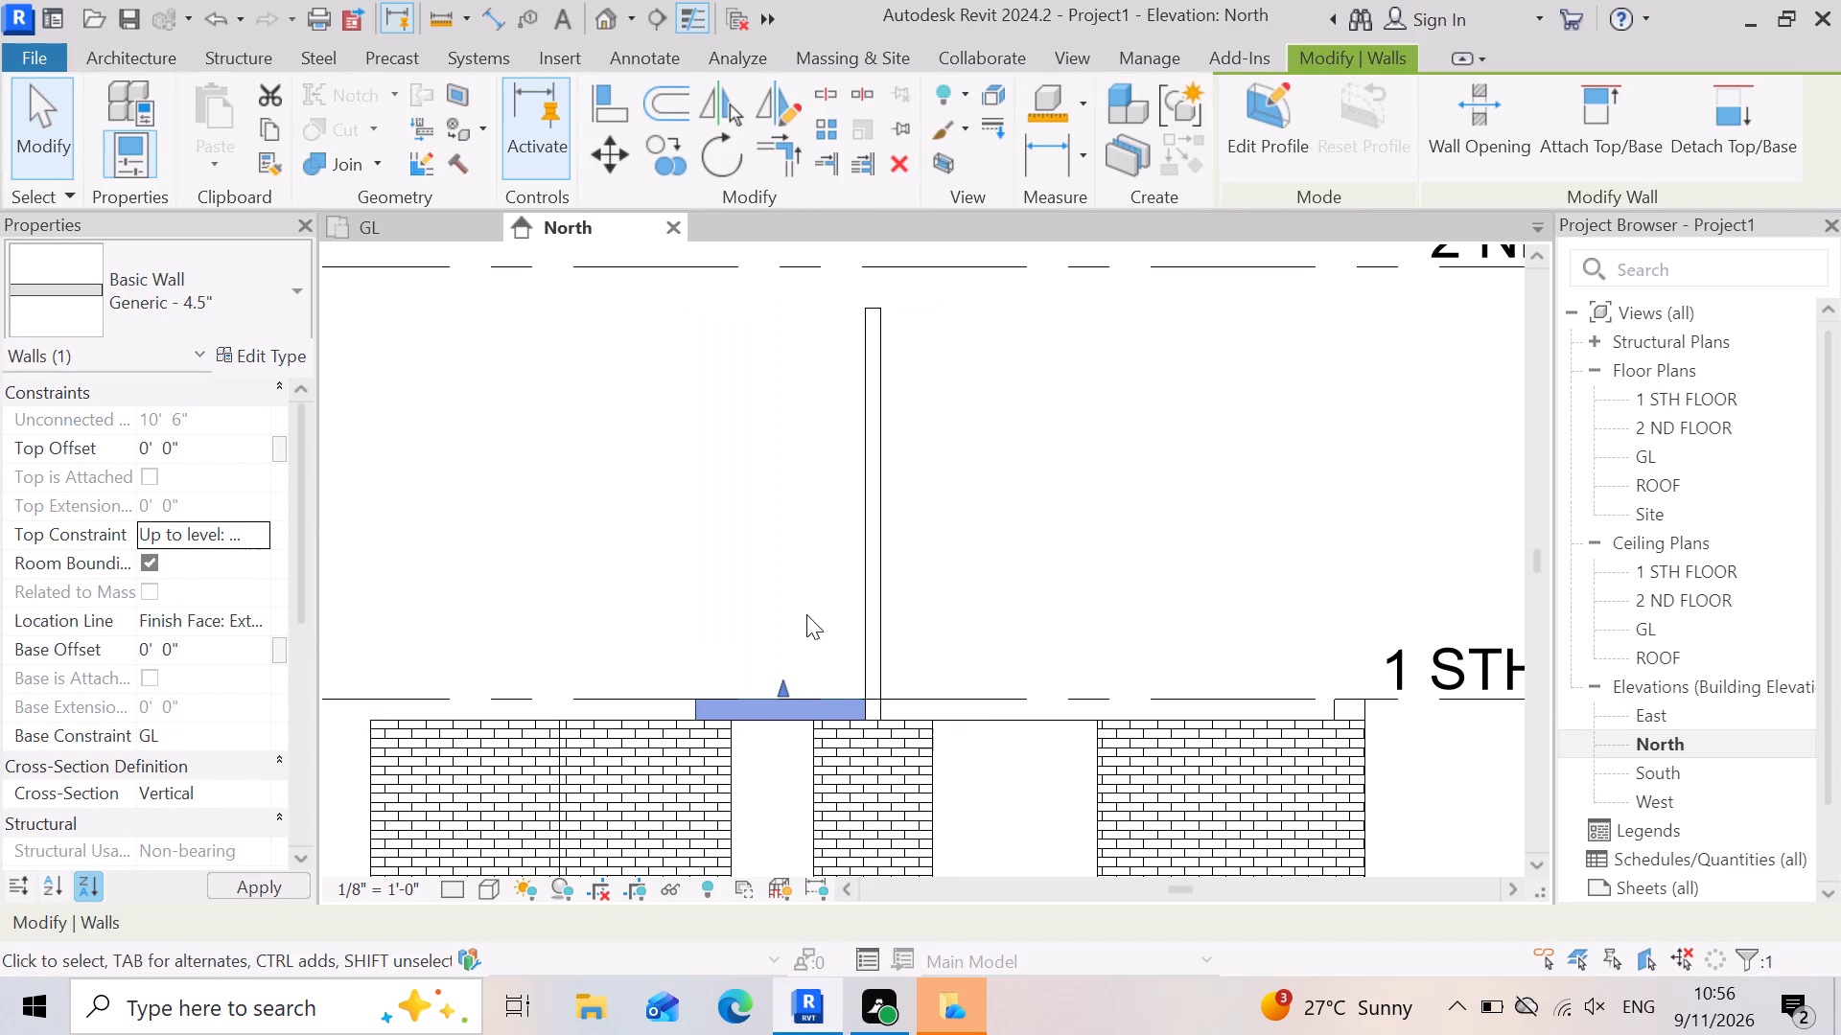
left_click(234, 442)
type("-6")
key("shift+quotedbl")
key("Return")
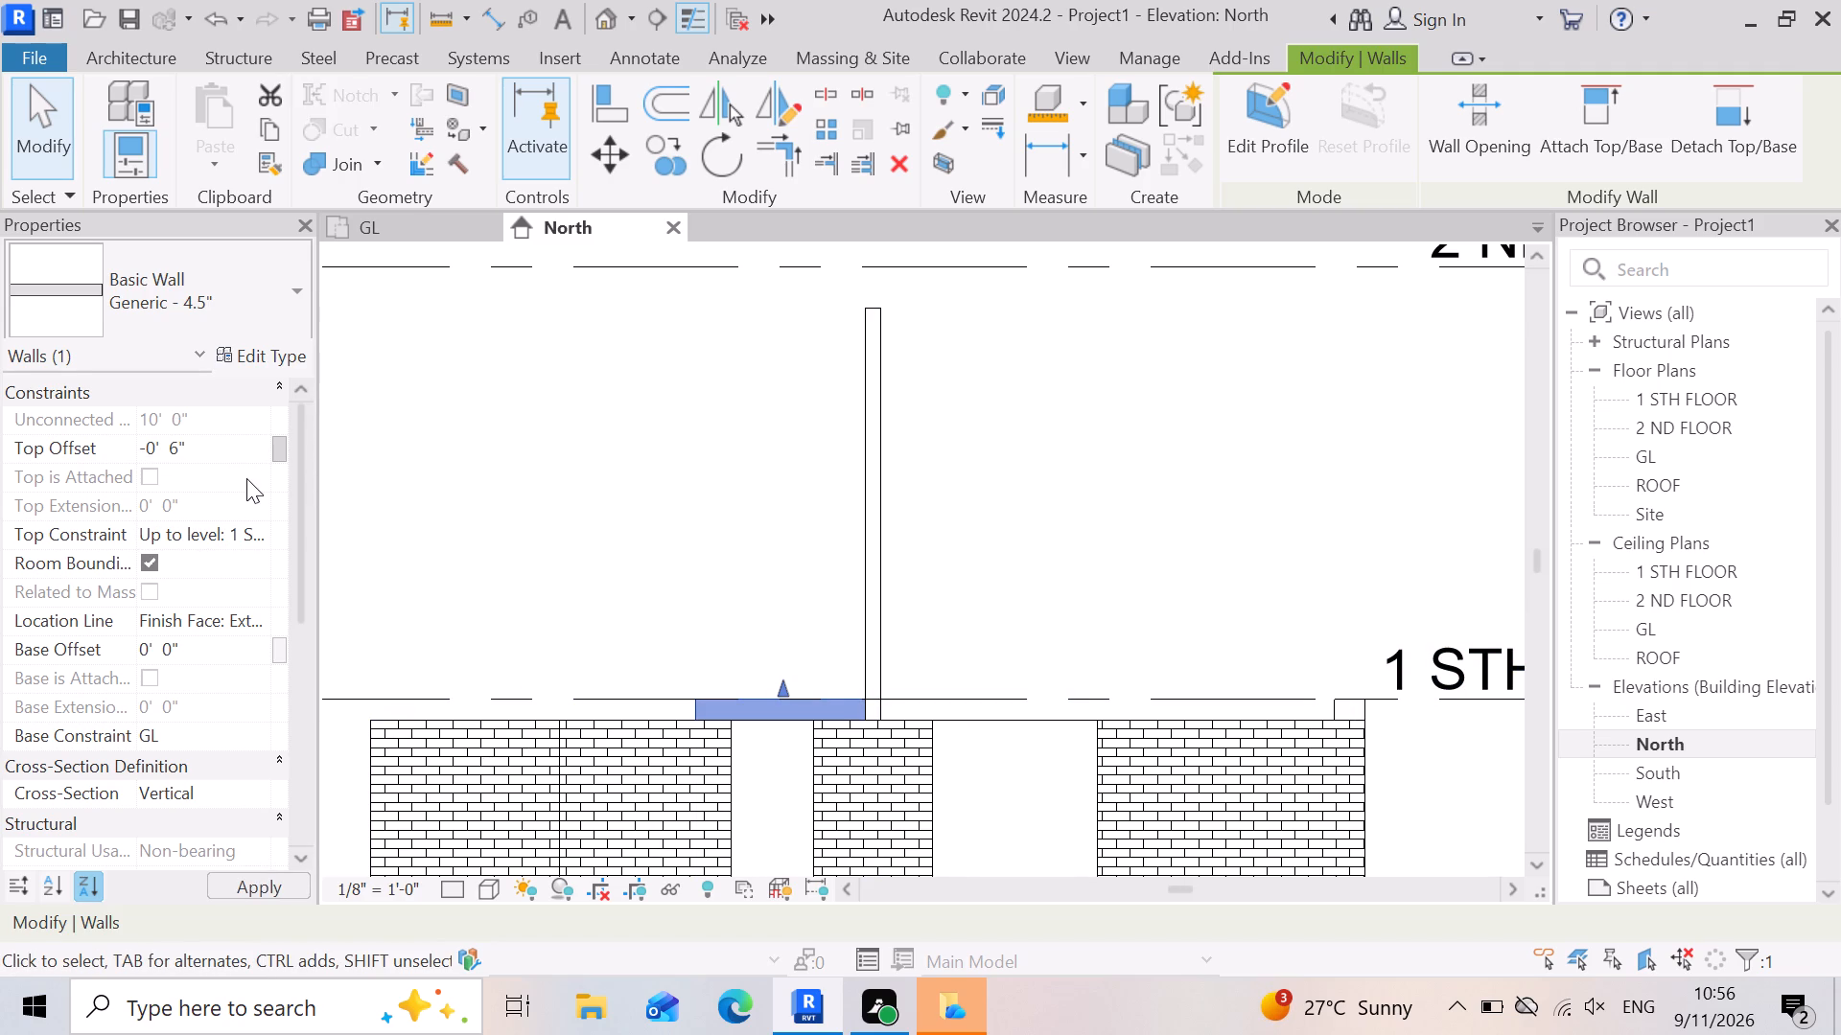
Constrain the last over-height 4.5" wall, the narrow end-on one, up to 1 STH FLOOR with a -6" top offset.
left_click(1087, 621)
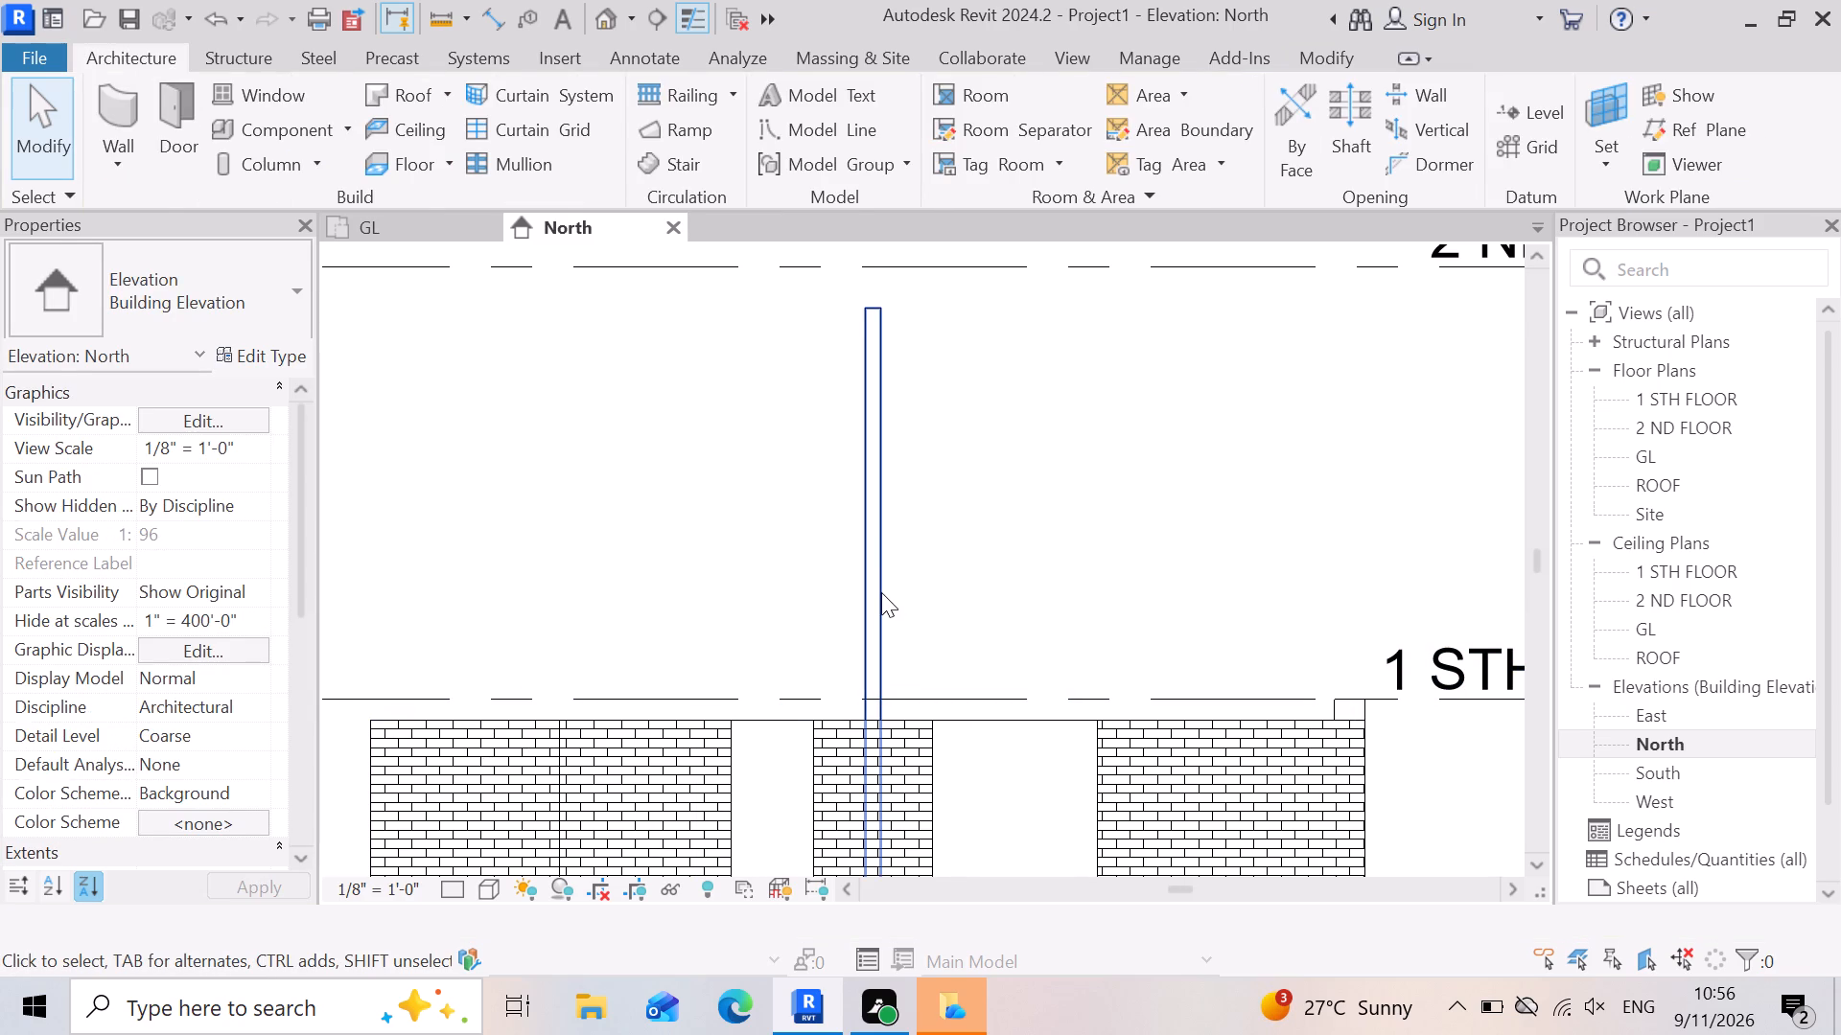
left_click(881, 592)
left_click(247, 538)
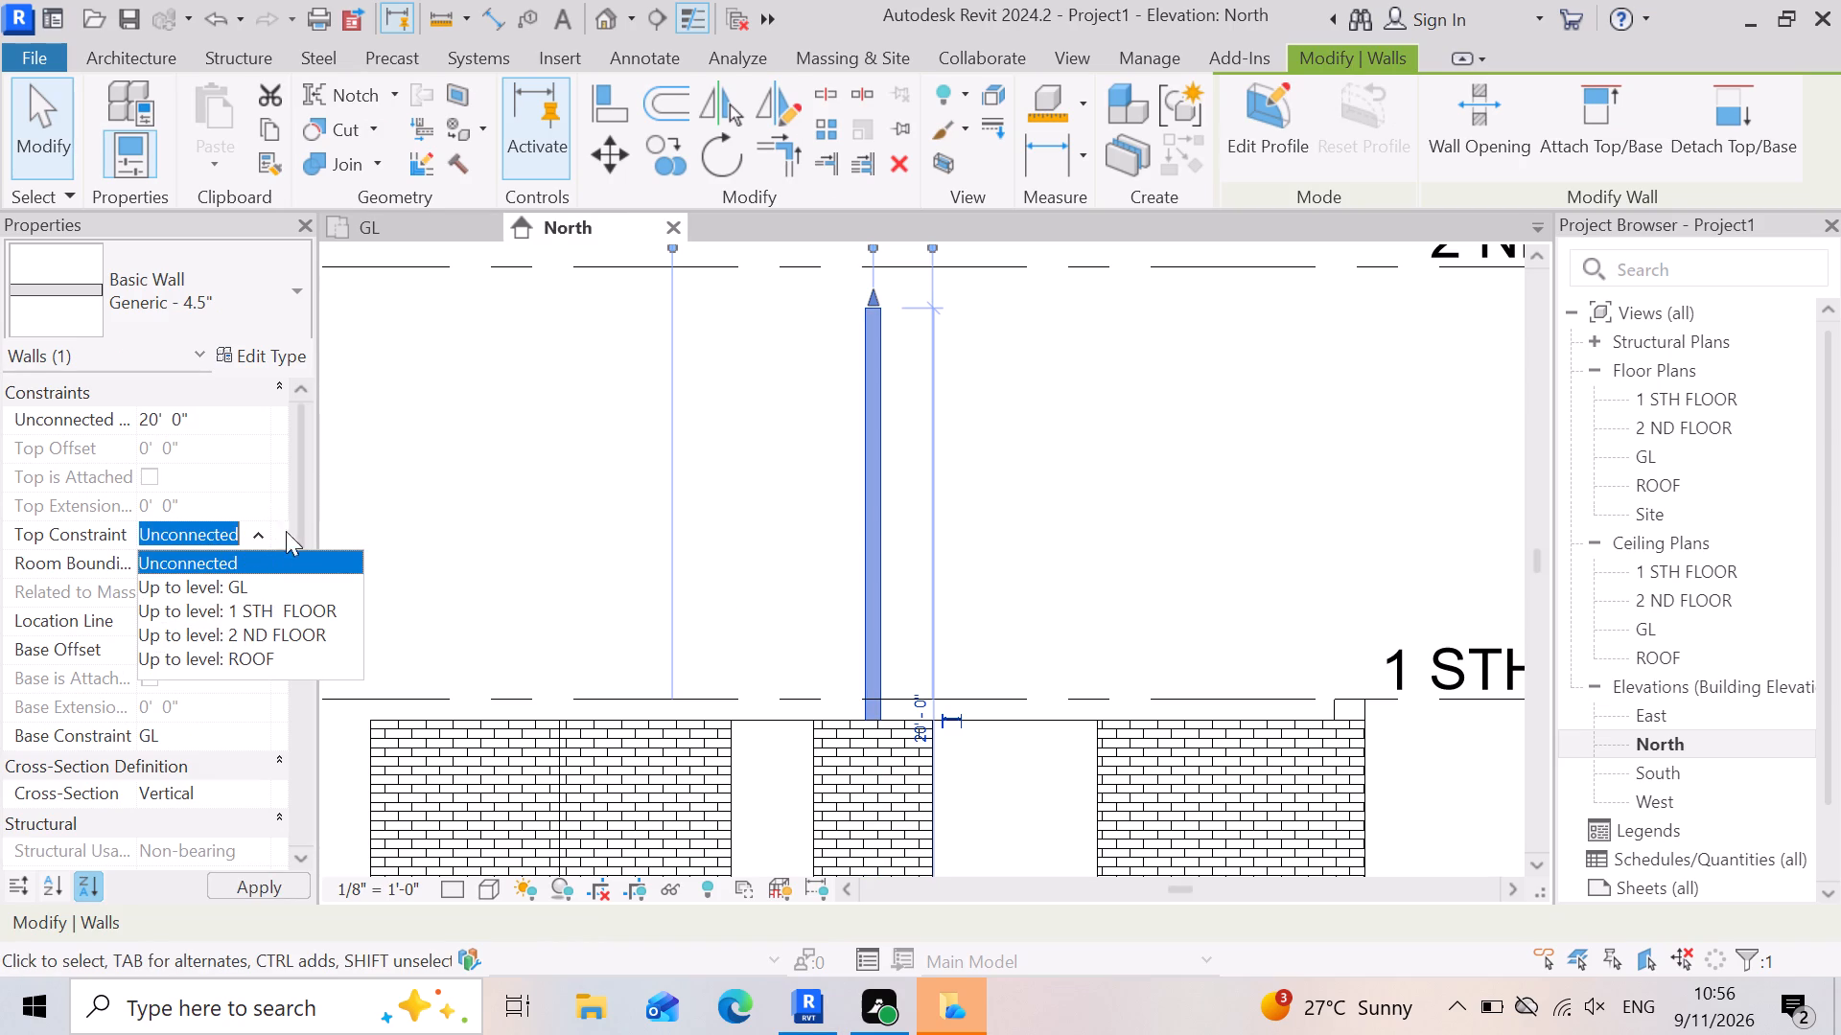
left_click(241, 435)
left_click(264, 537)
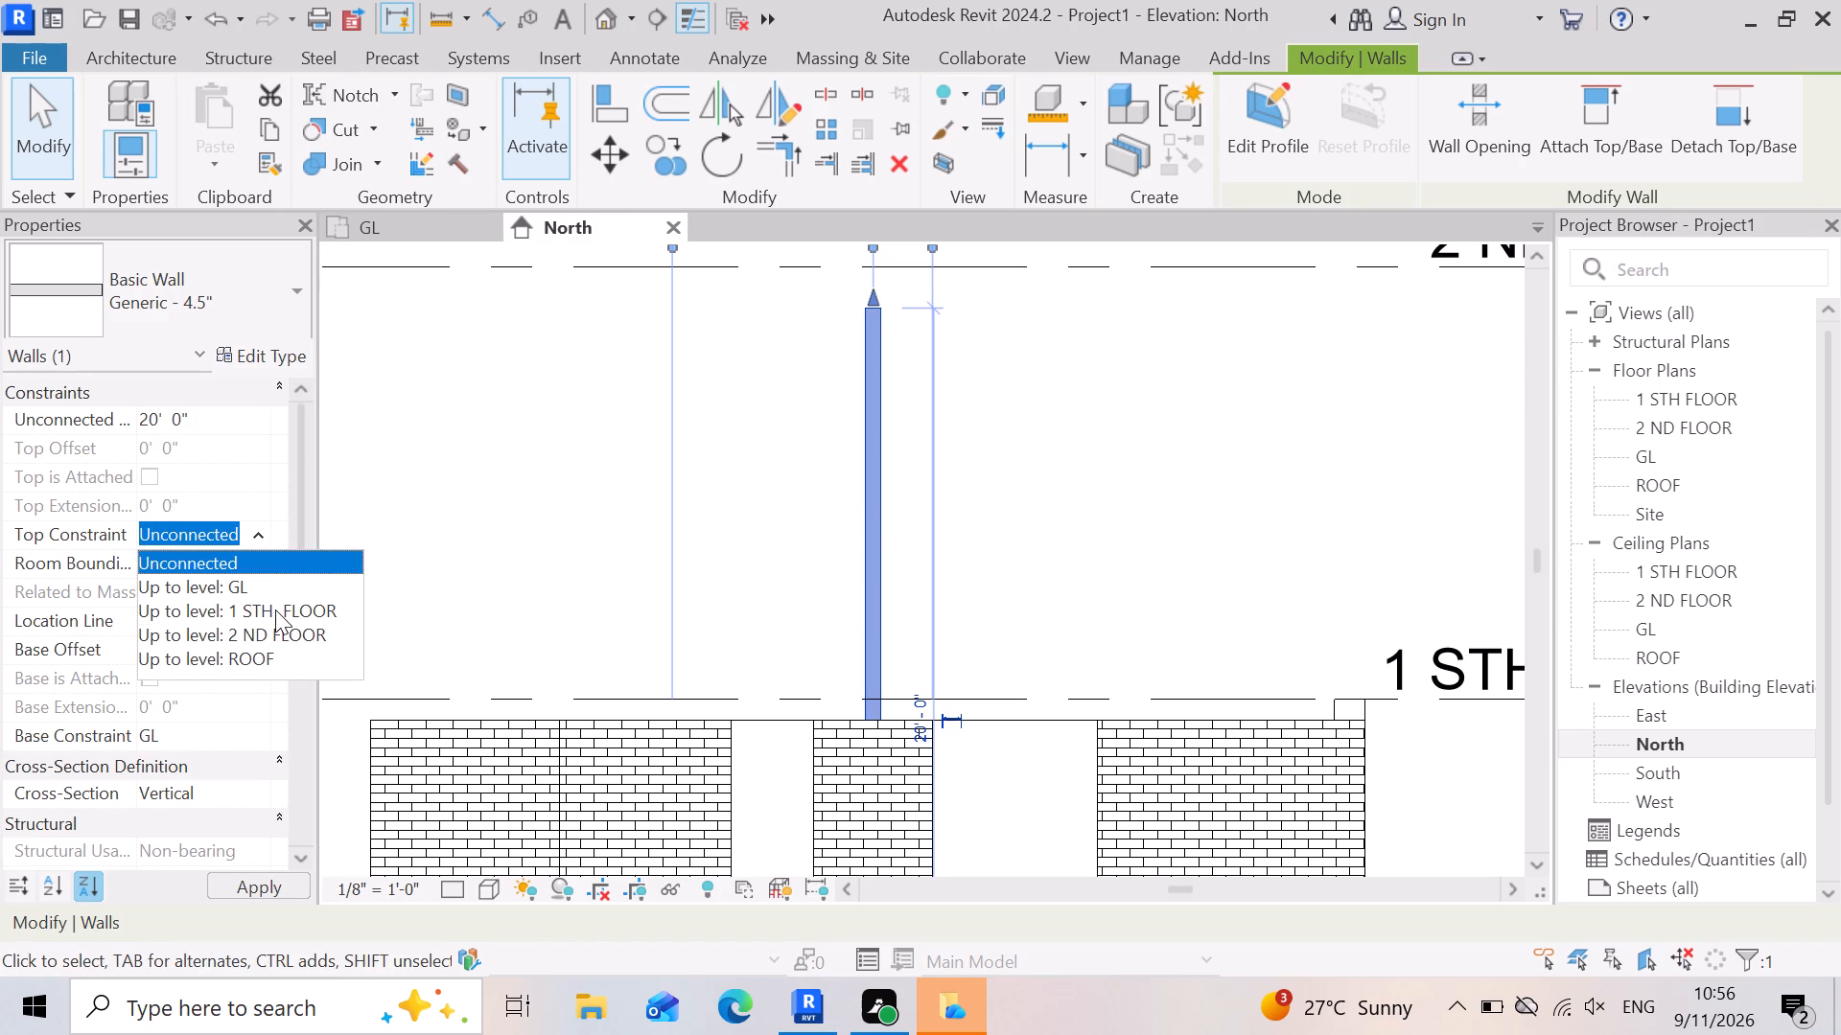
left_click(272, 609)
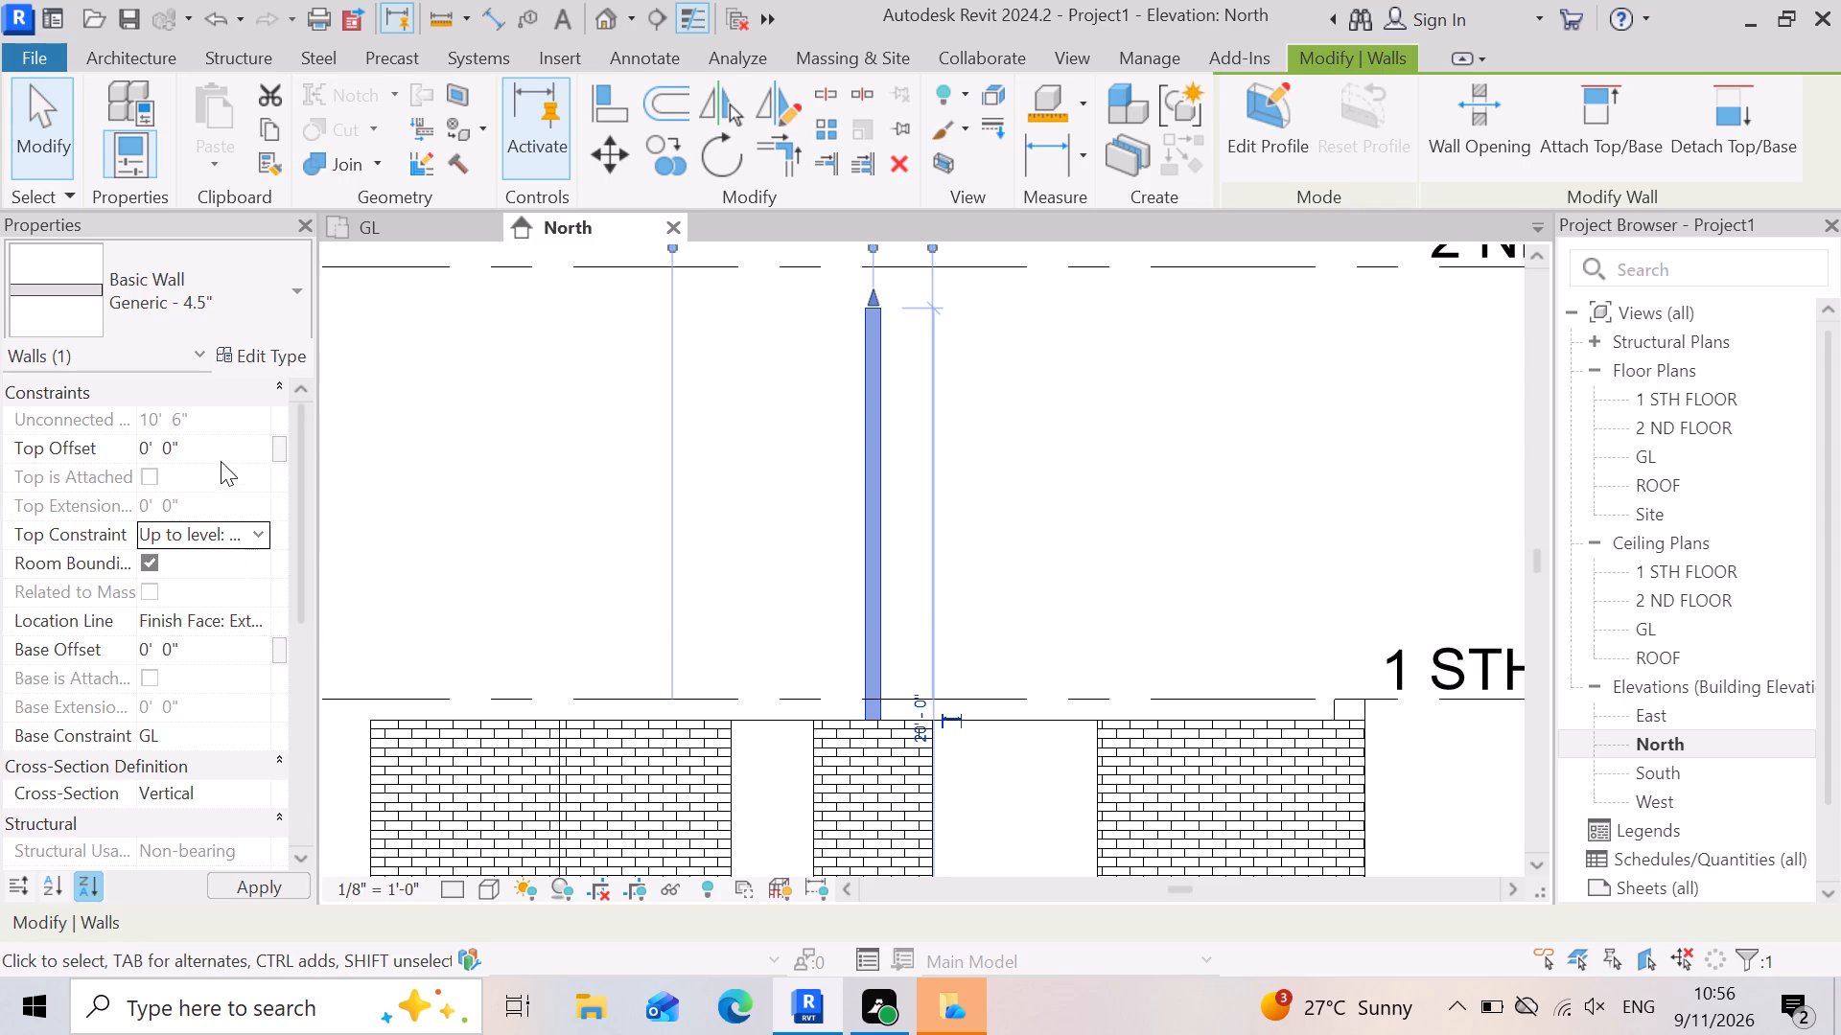
left_click(221, 461)
type("-6")
key("shift+quotedbl")
key("Return")
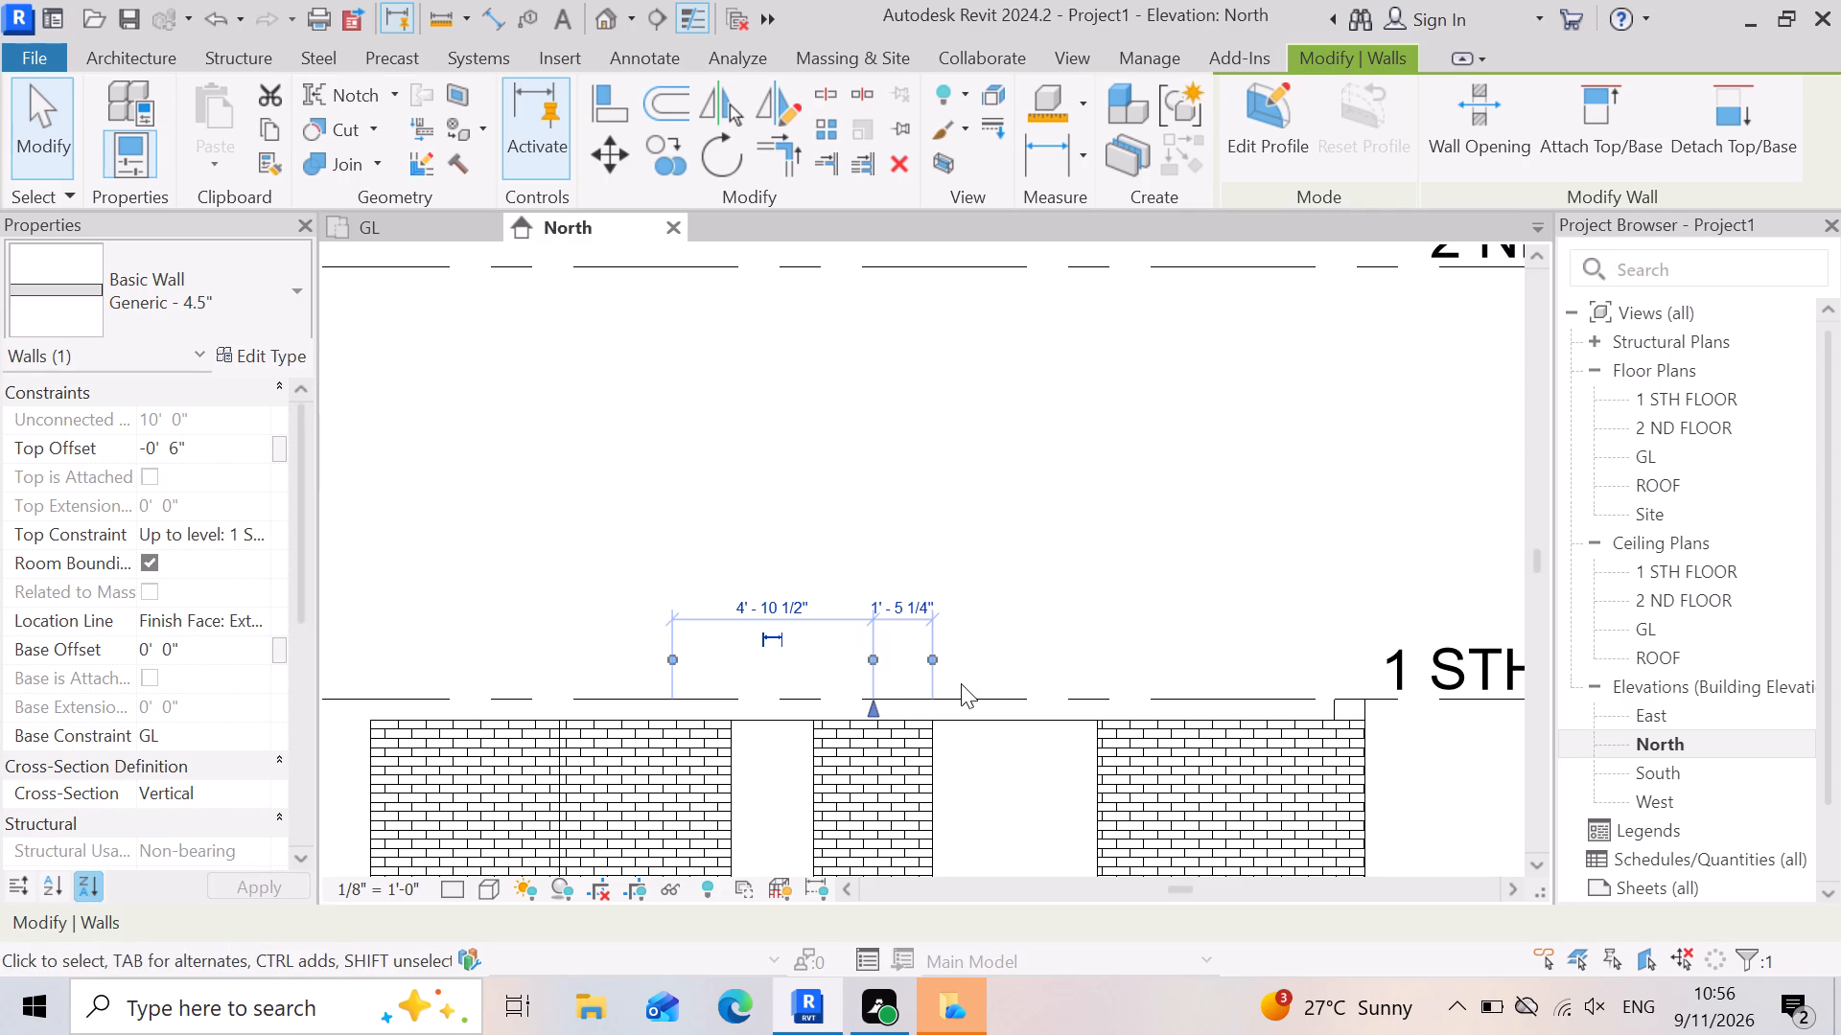
left_click(983, 667)
Examine the wall tops along the north elevation against the 1 STH FLOOR level line.
scroll(1008, 516, "down", 10)
scroll(974, 776, "down", 2)
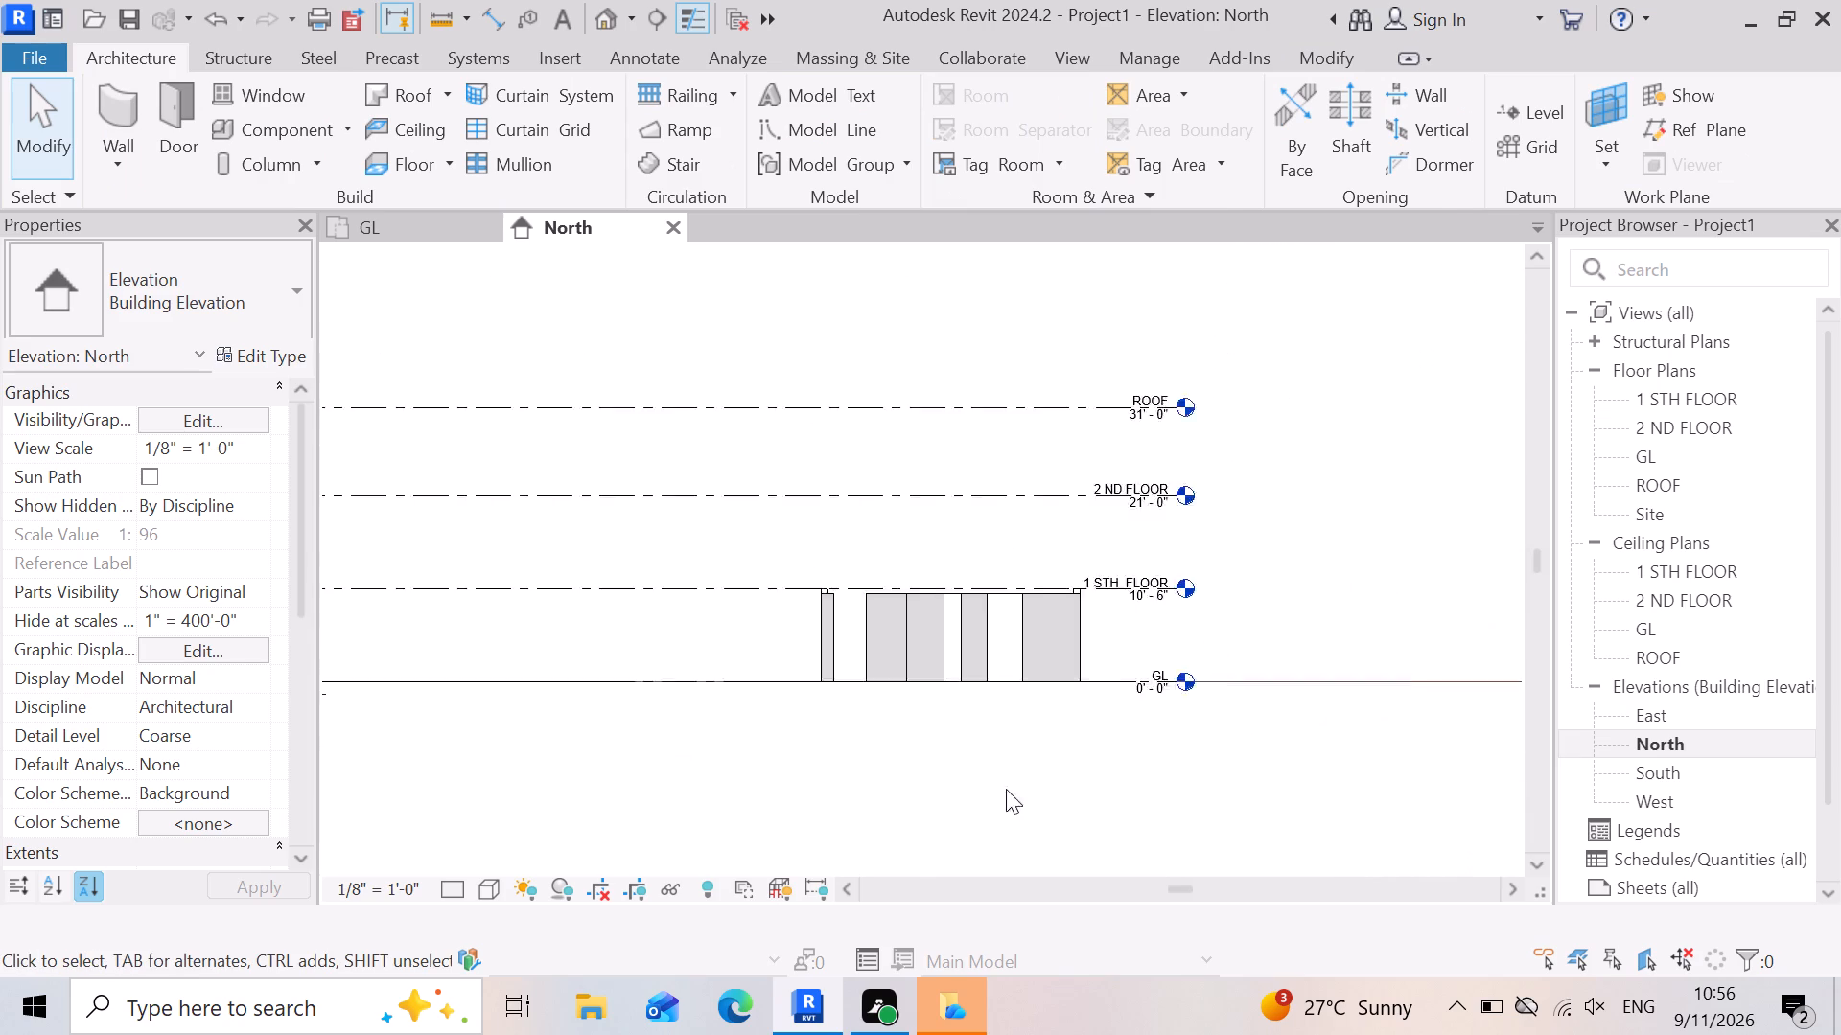
scroll(1006, 789, "down", 2)
scroll(964, 695, "up", 12)
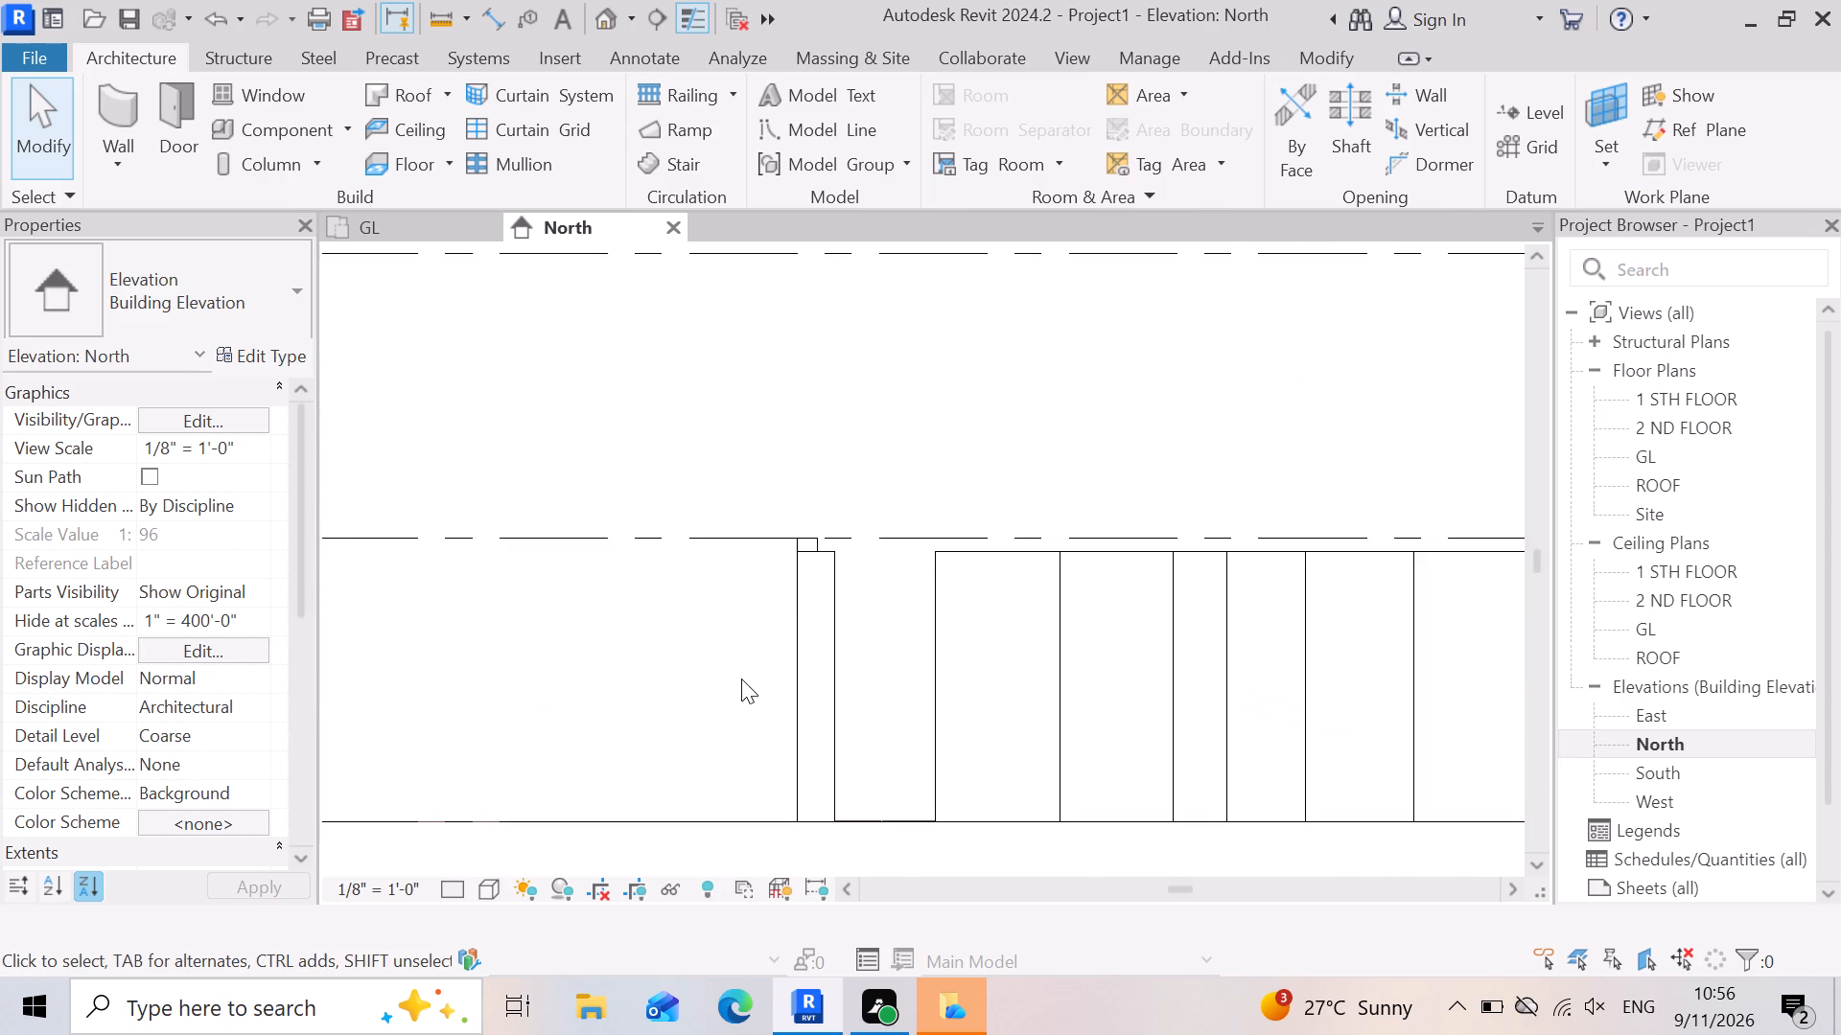
scroll(741, 678, "up", 3)
scroll(720, 729, "down", 4)
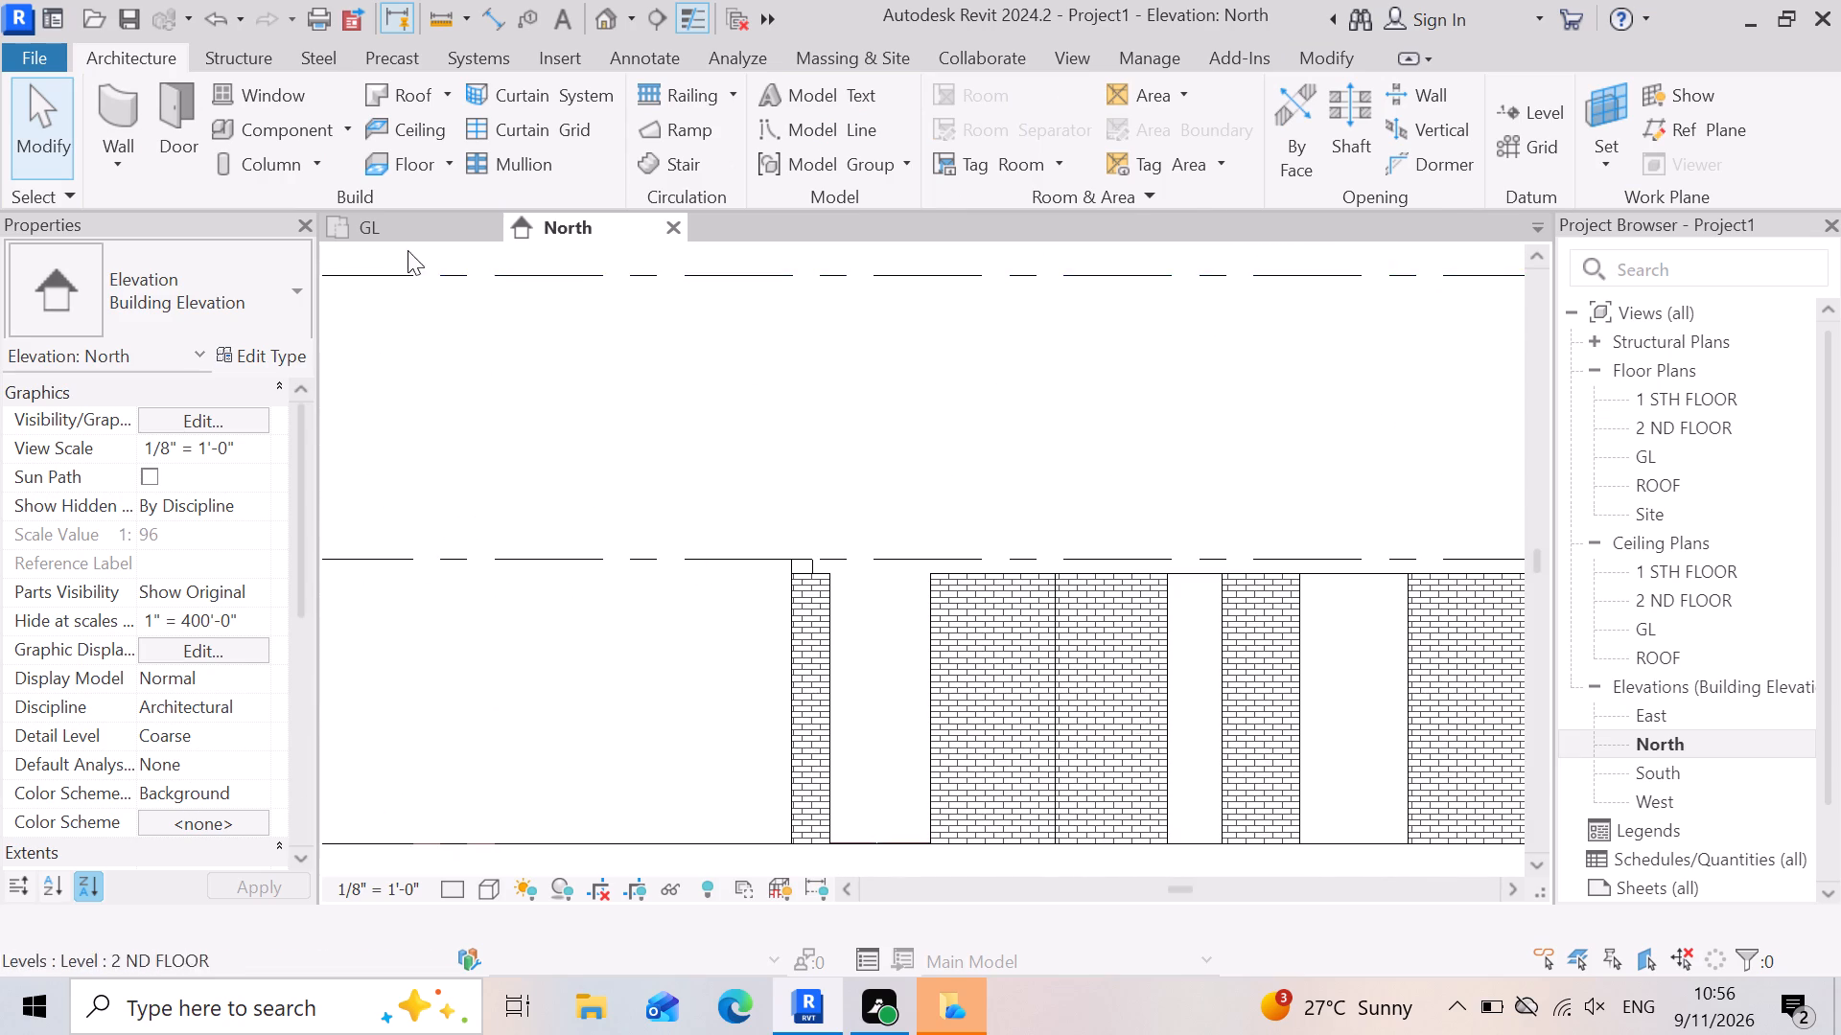
Open the default 3D view and display the modelled walls with realistic material textures.
left_click(415, 239)
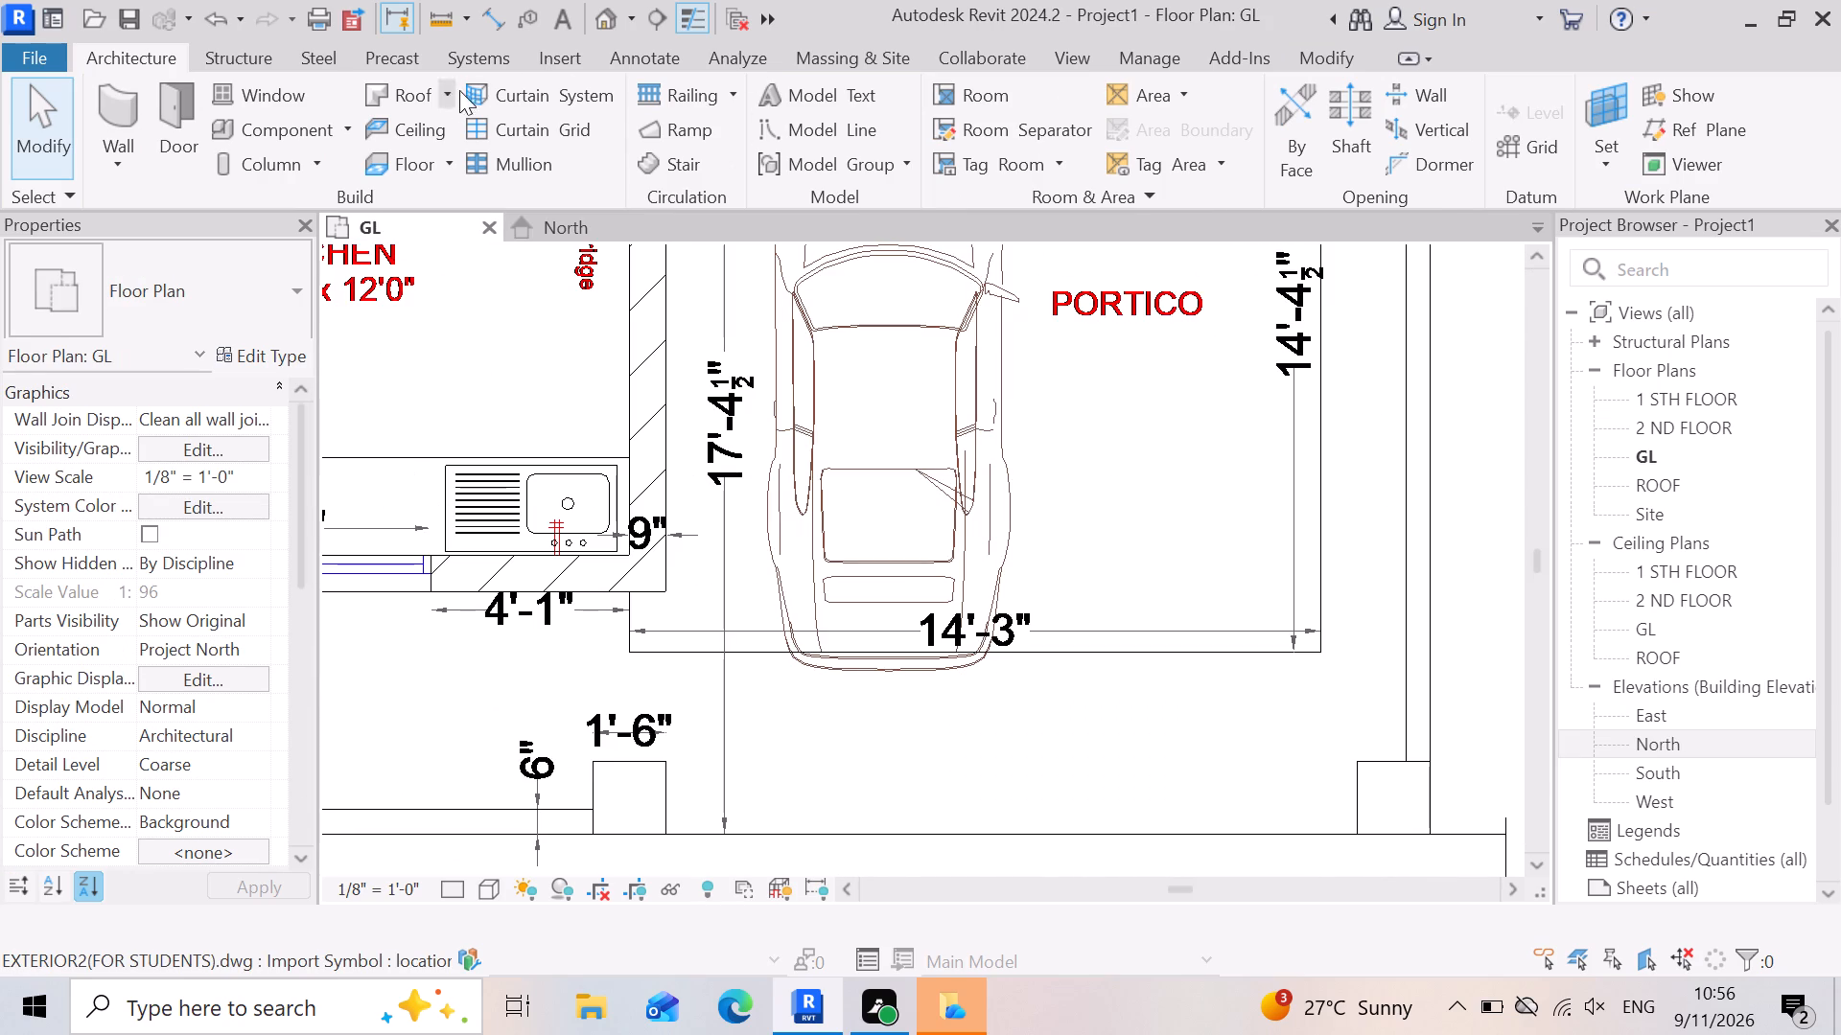
left_click(614, 16)
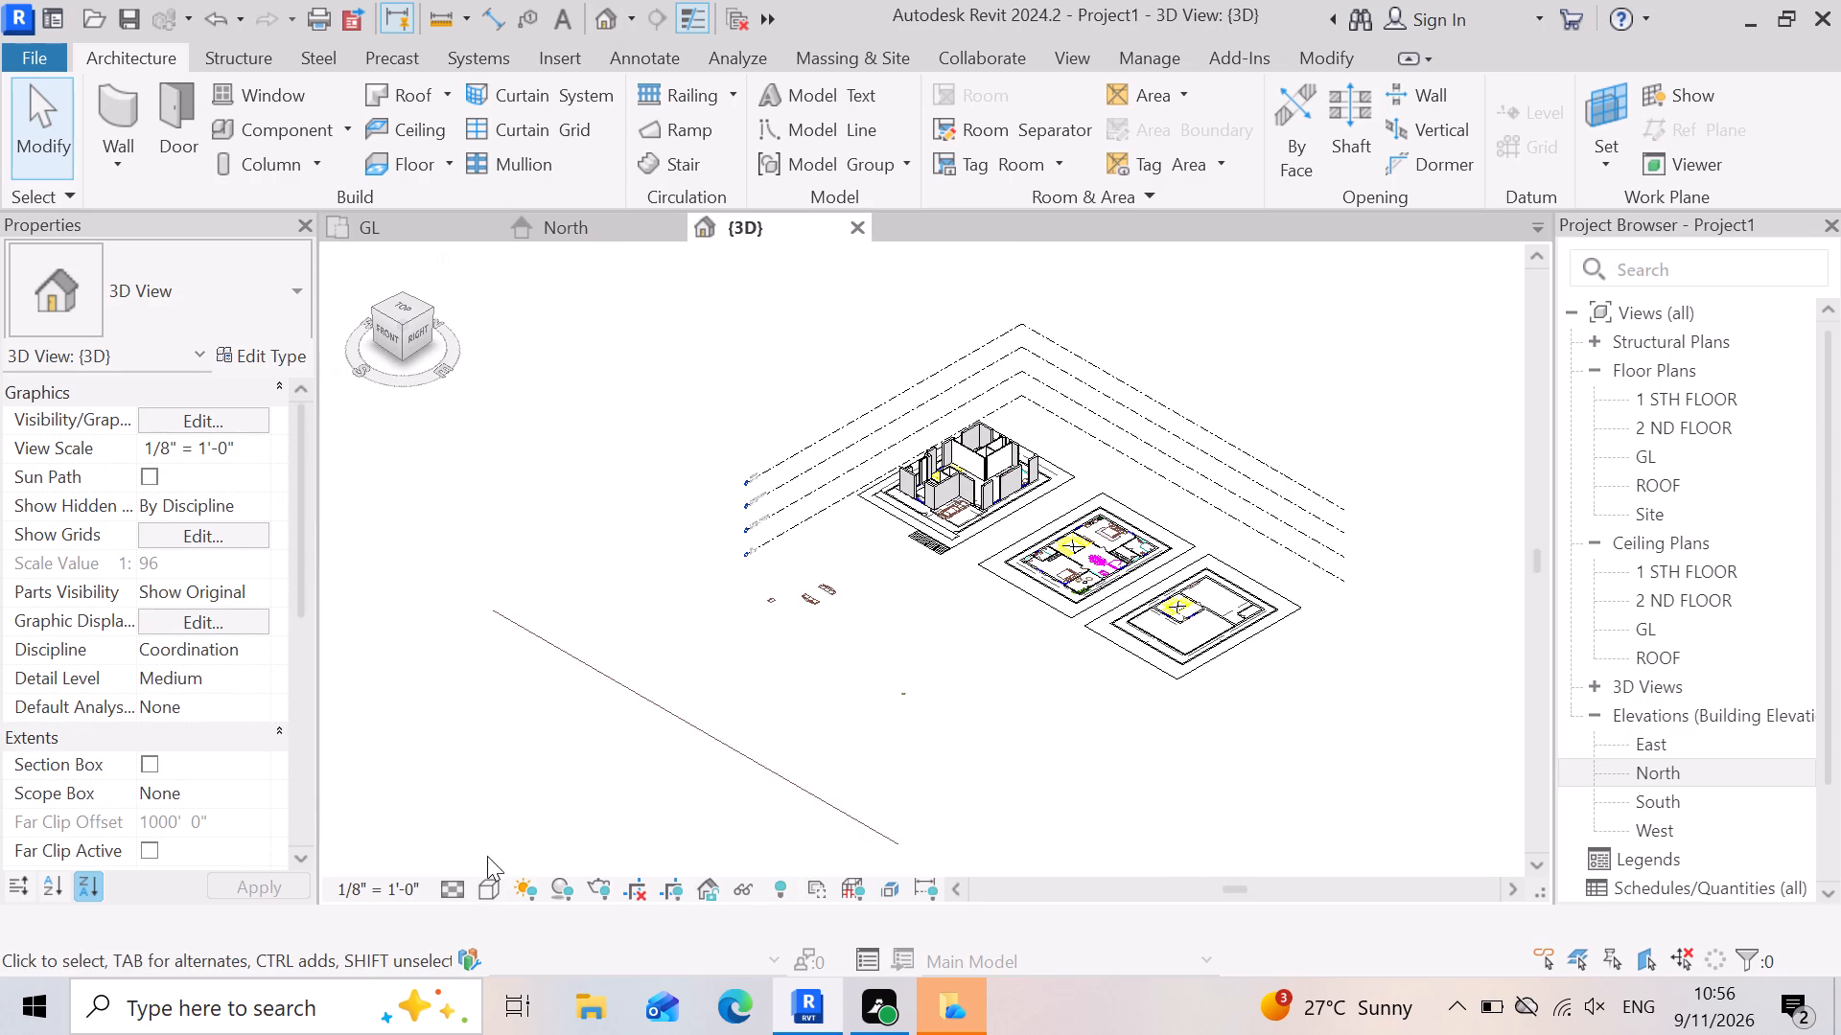
left_click(483, 885)
left_click(521, 866)
scroll(982, 494, "up", 7)
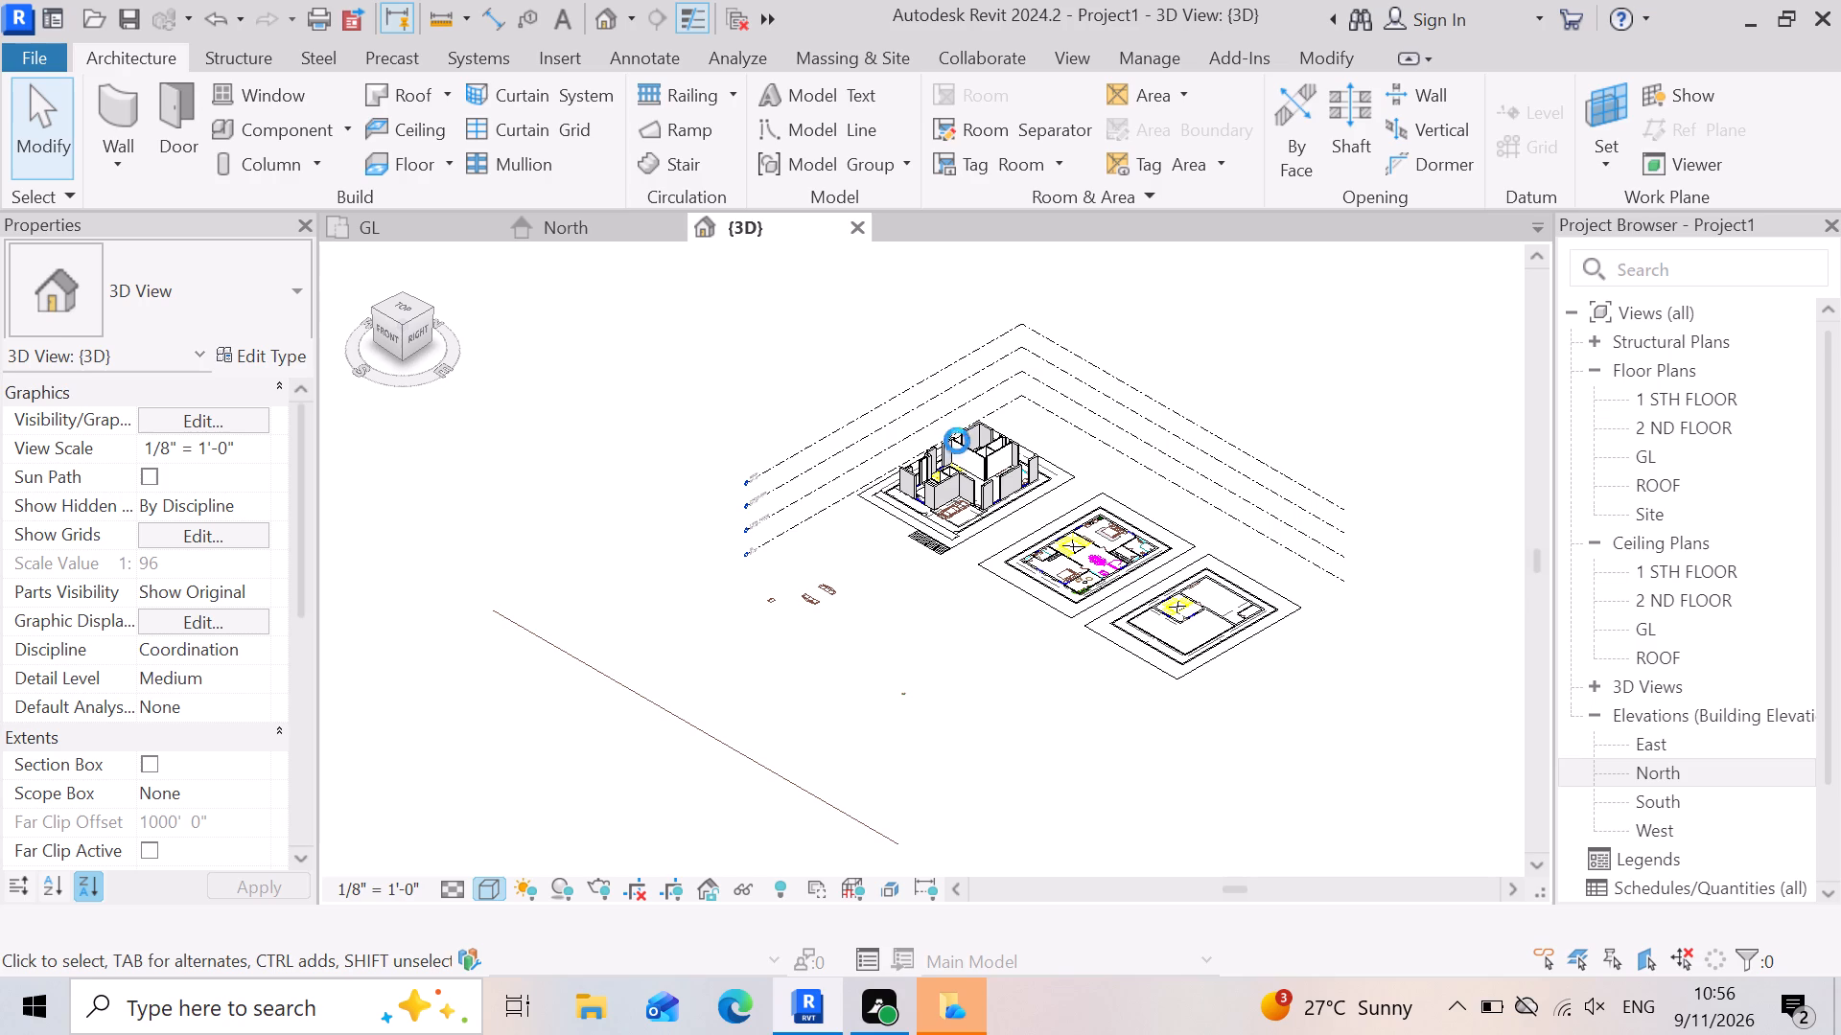
scroll(788, 732, "up", 2)
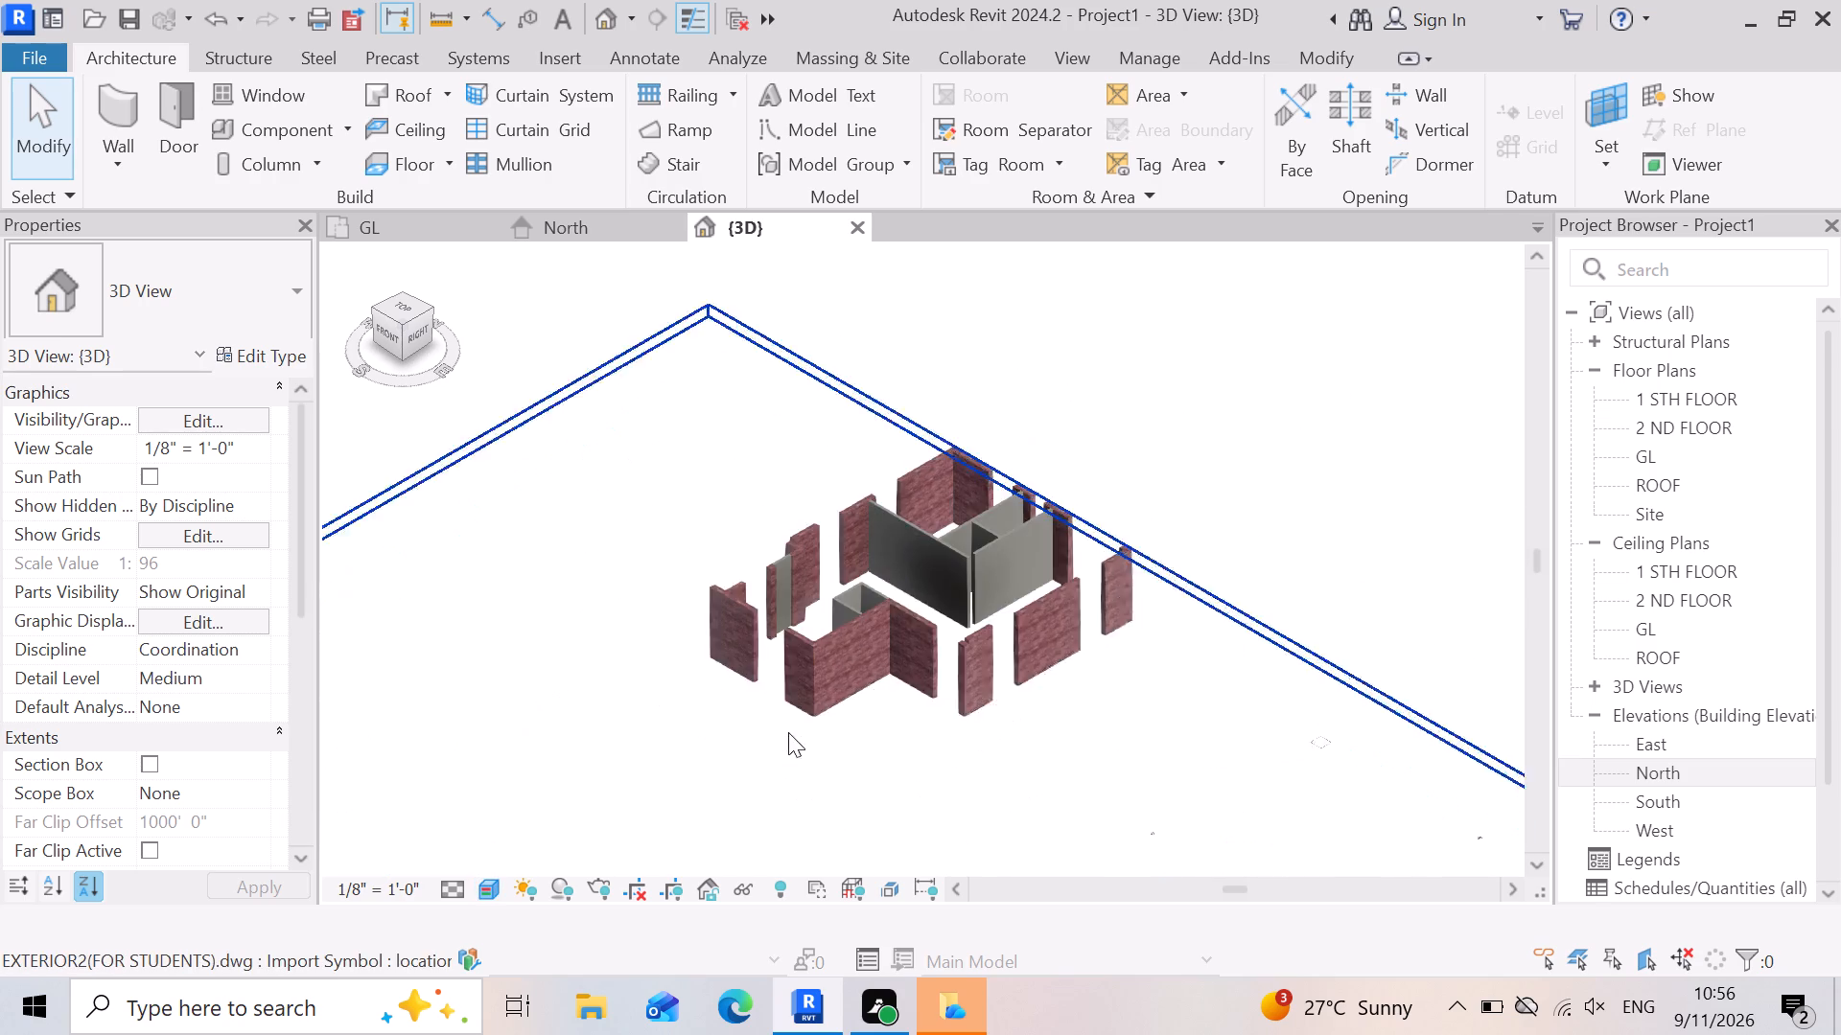
scroll(788, 732, "up", 1)
scroll(863, 678, "up", 5)
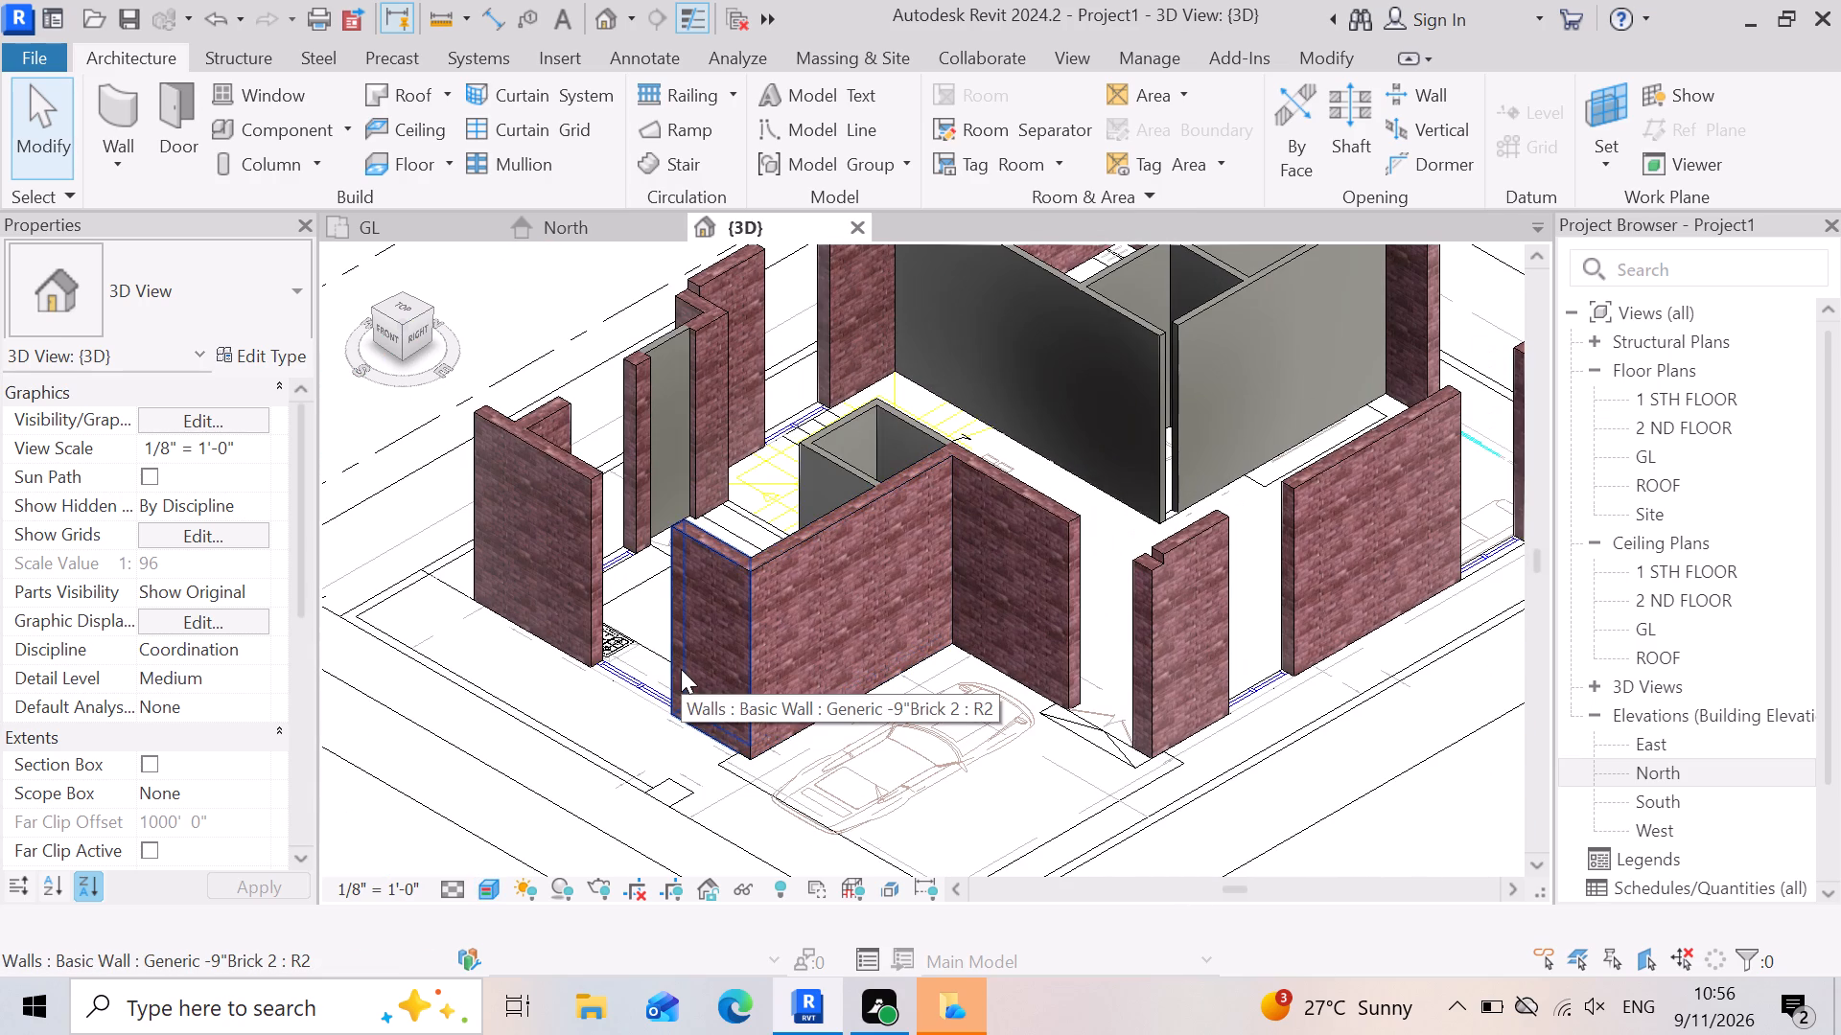
scroll(569, 672, "down", 3)
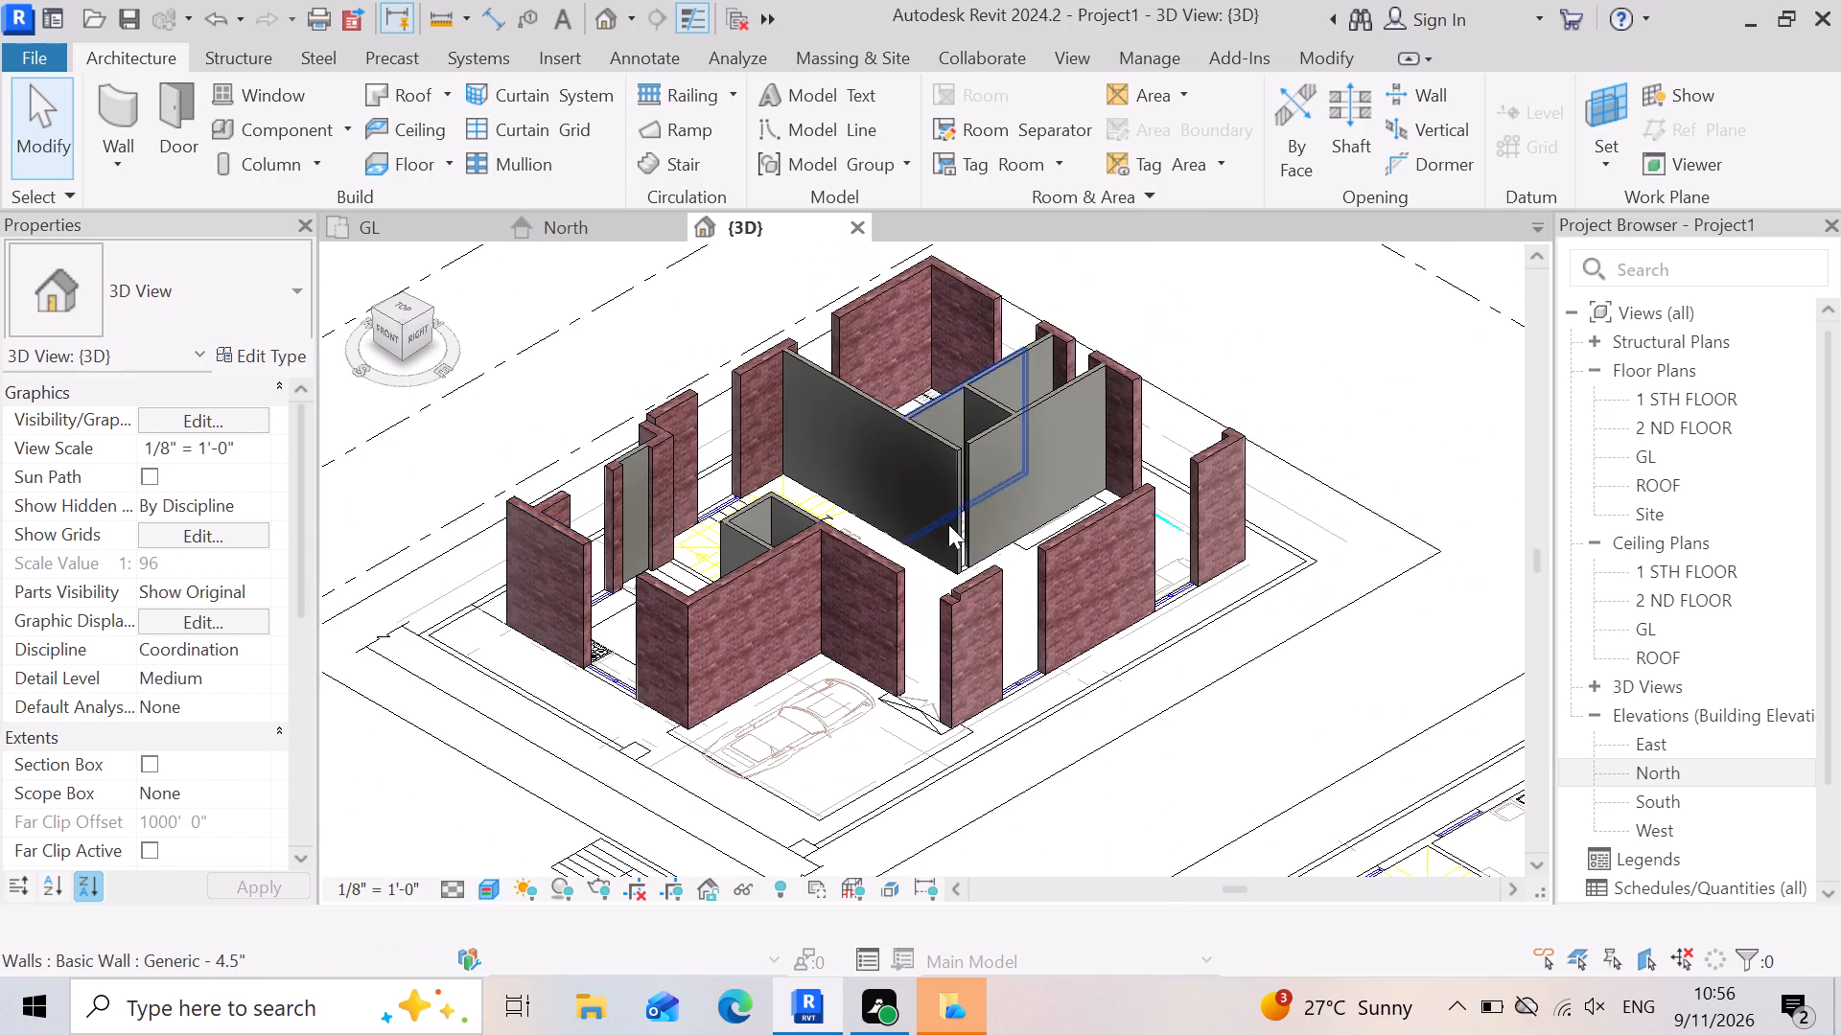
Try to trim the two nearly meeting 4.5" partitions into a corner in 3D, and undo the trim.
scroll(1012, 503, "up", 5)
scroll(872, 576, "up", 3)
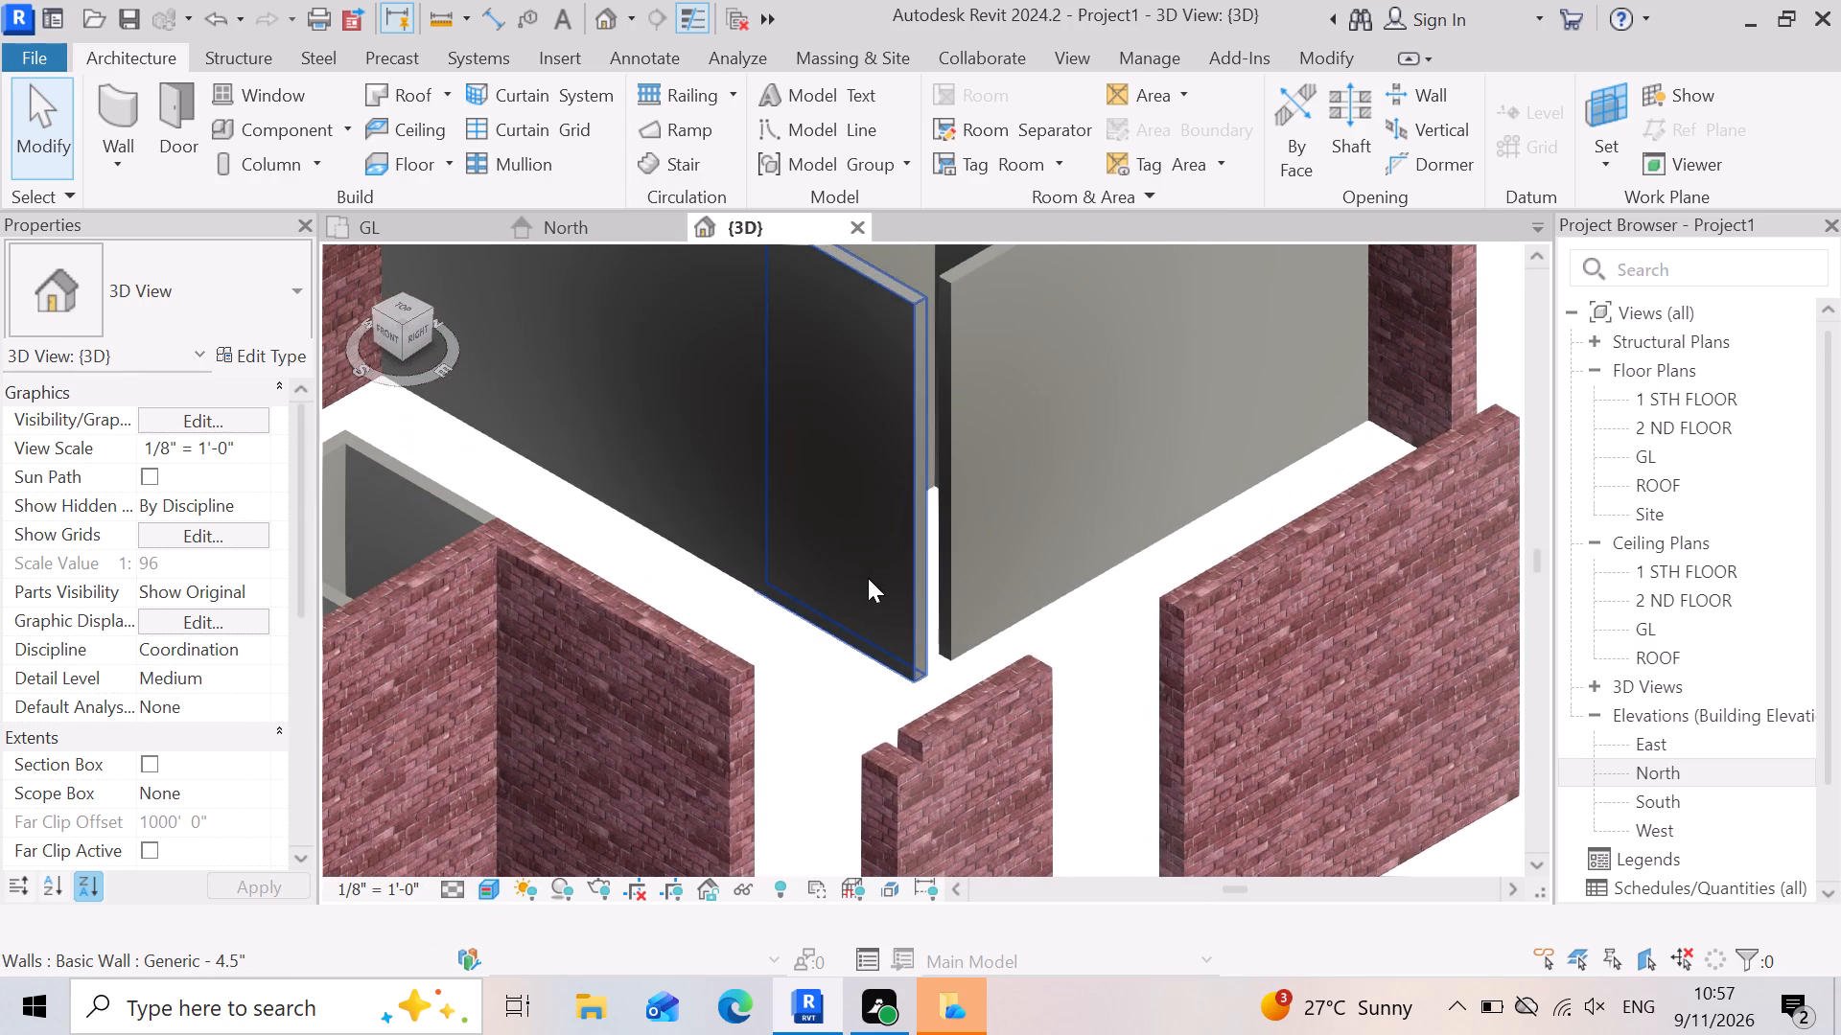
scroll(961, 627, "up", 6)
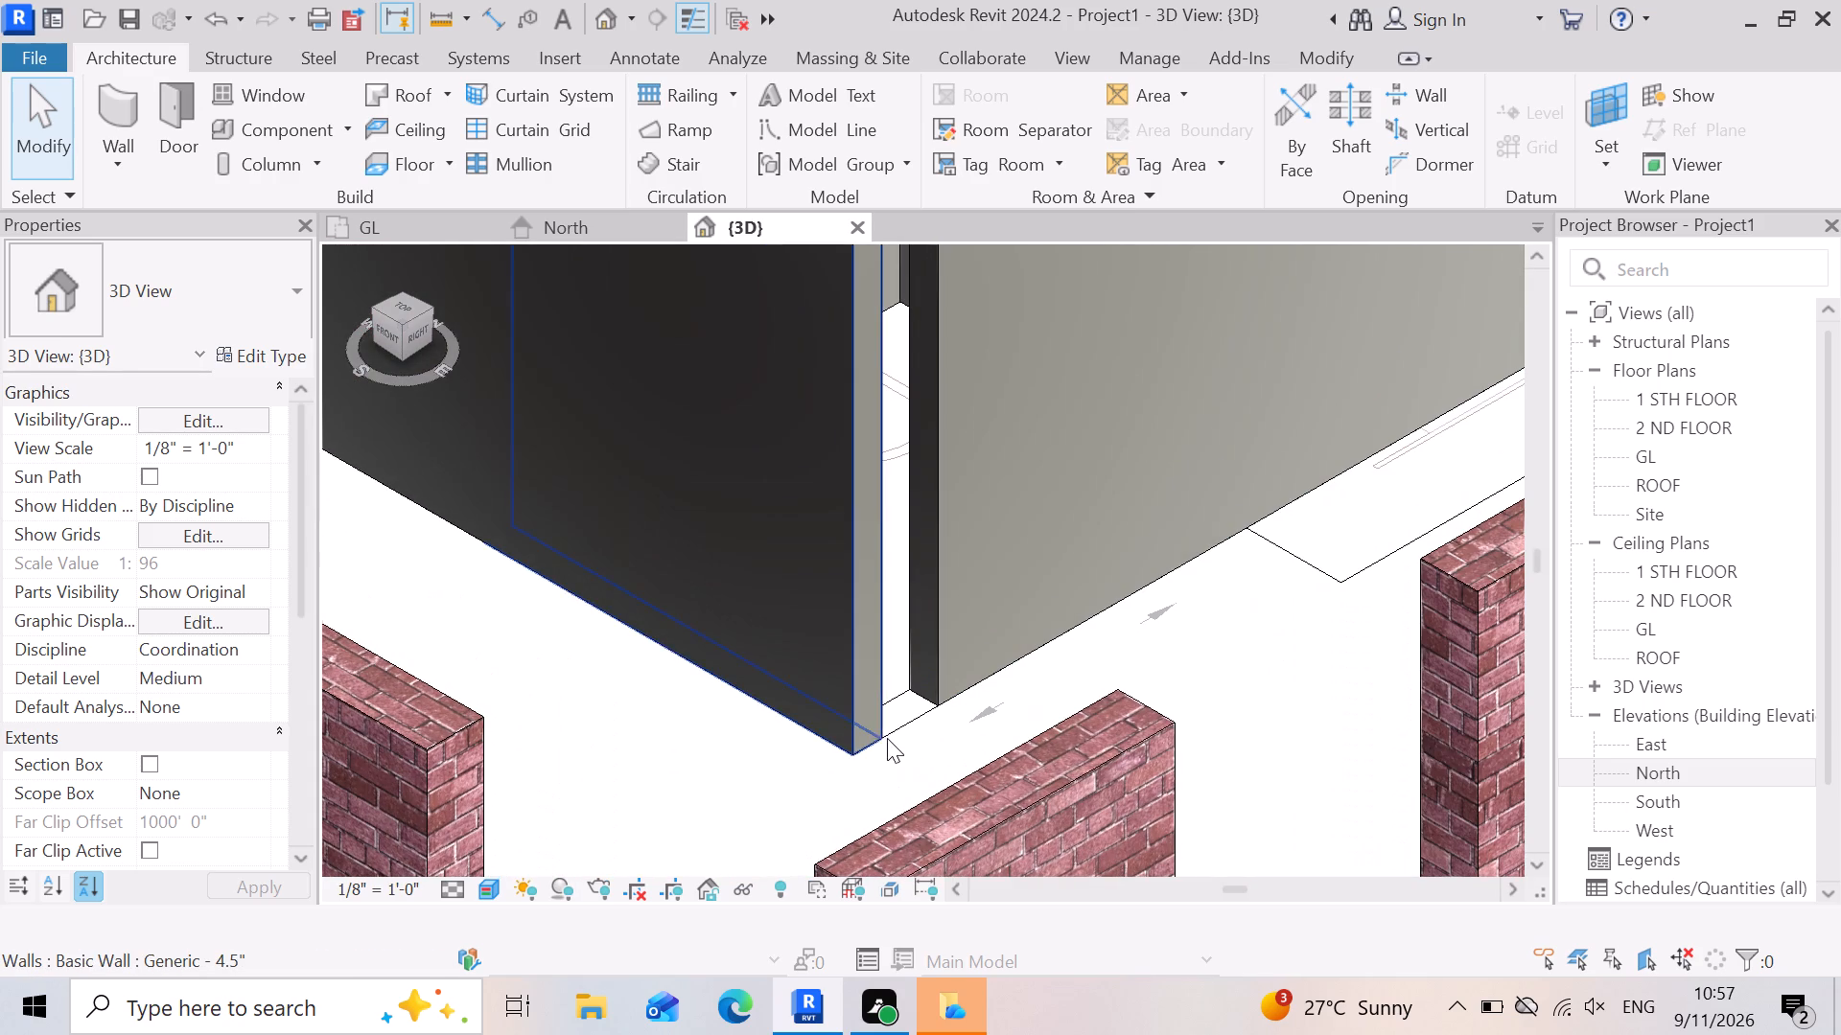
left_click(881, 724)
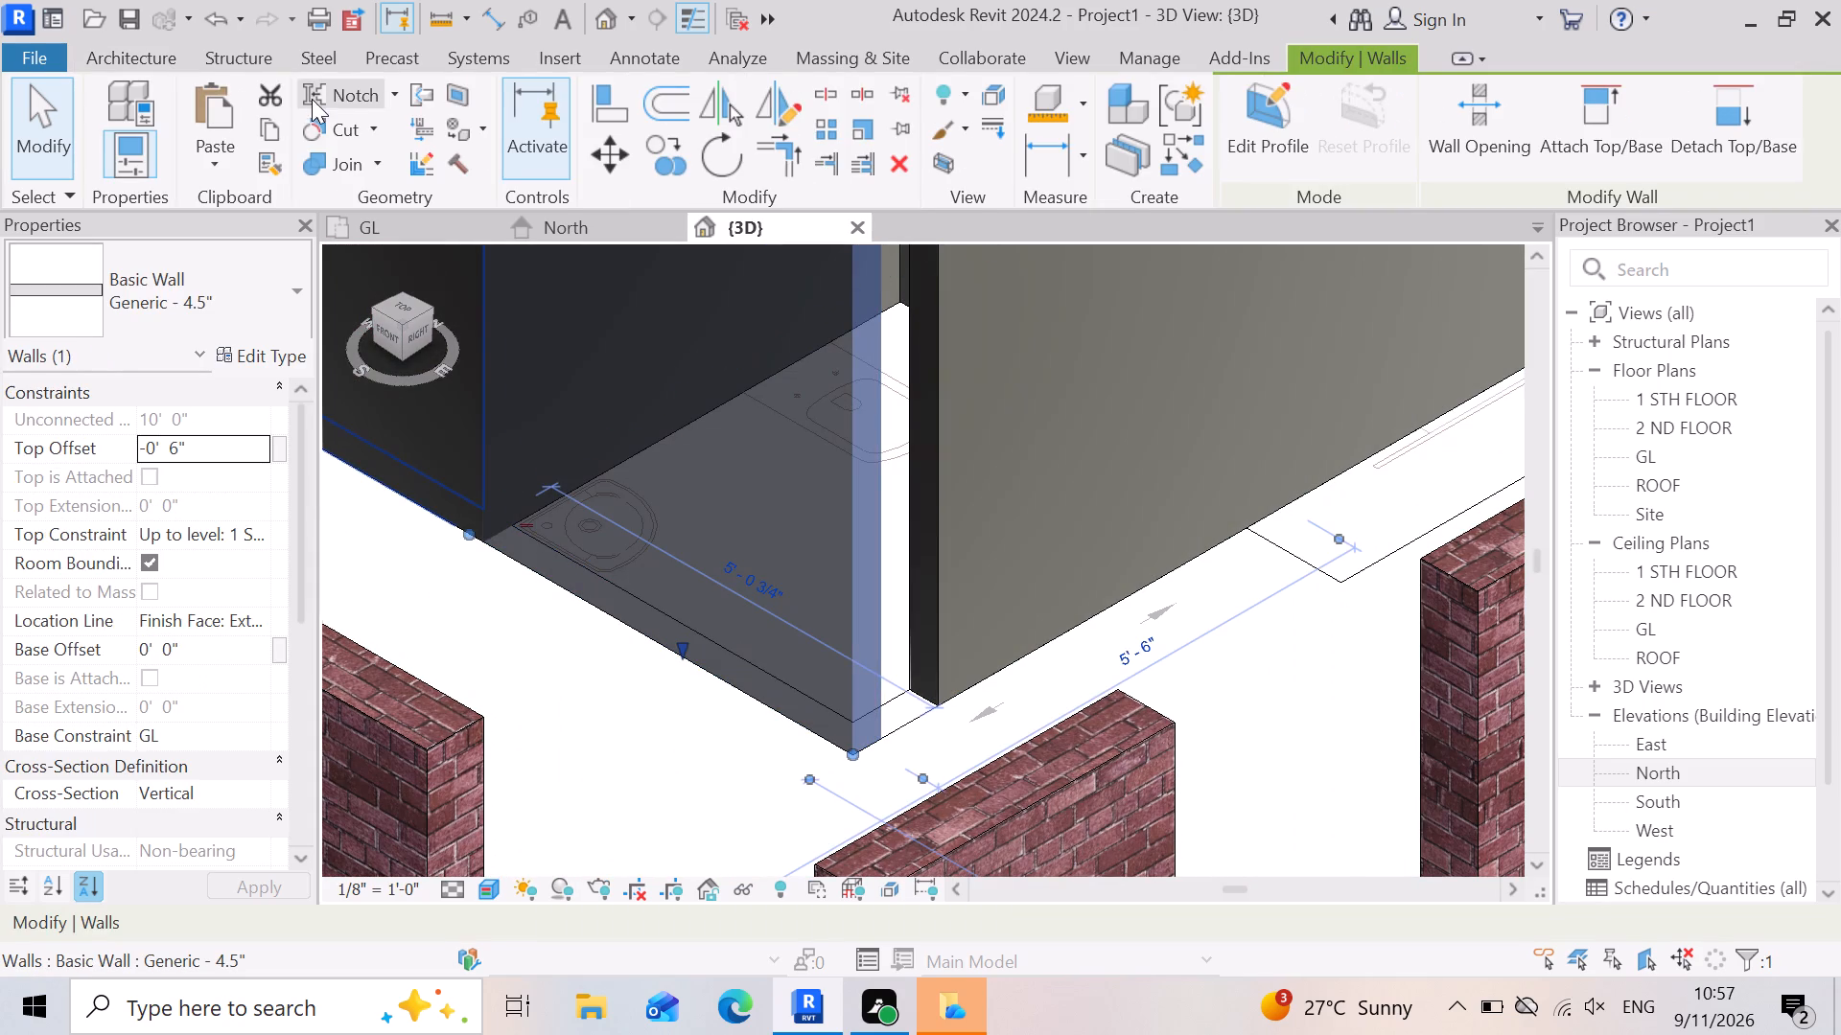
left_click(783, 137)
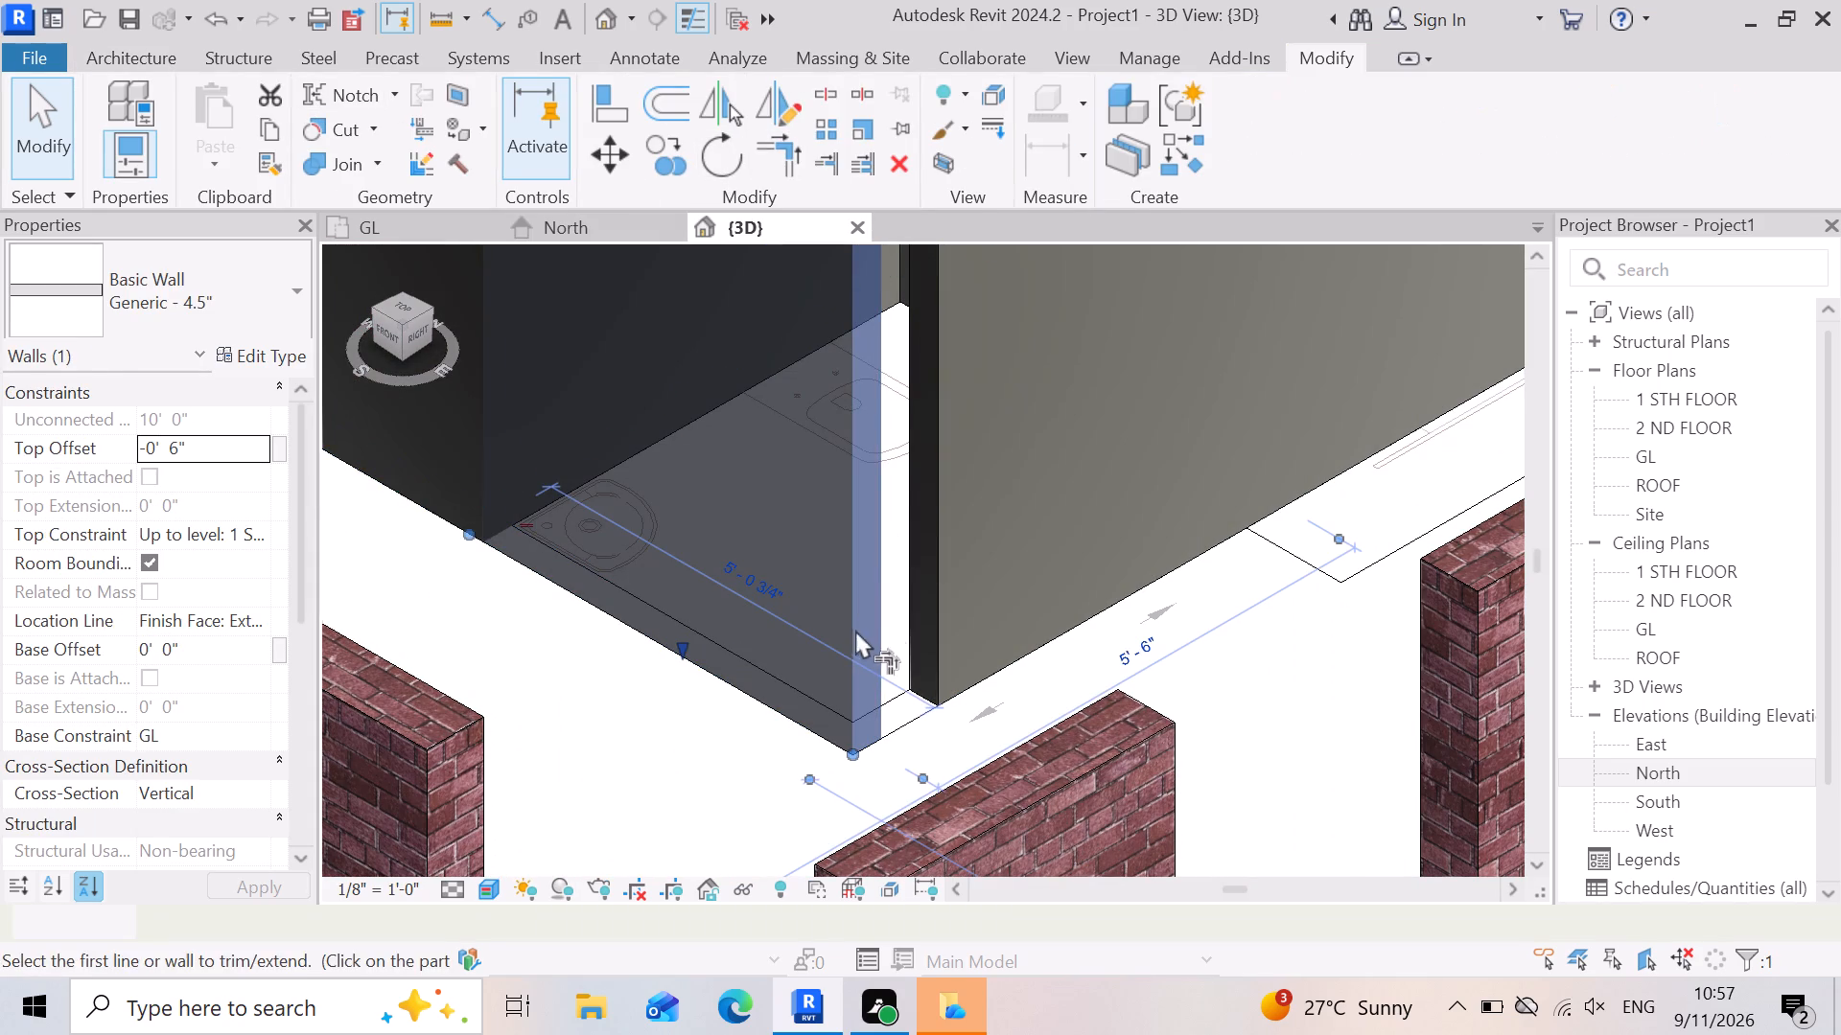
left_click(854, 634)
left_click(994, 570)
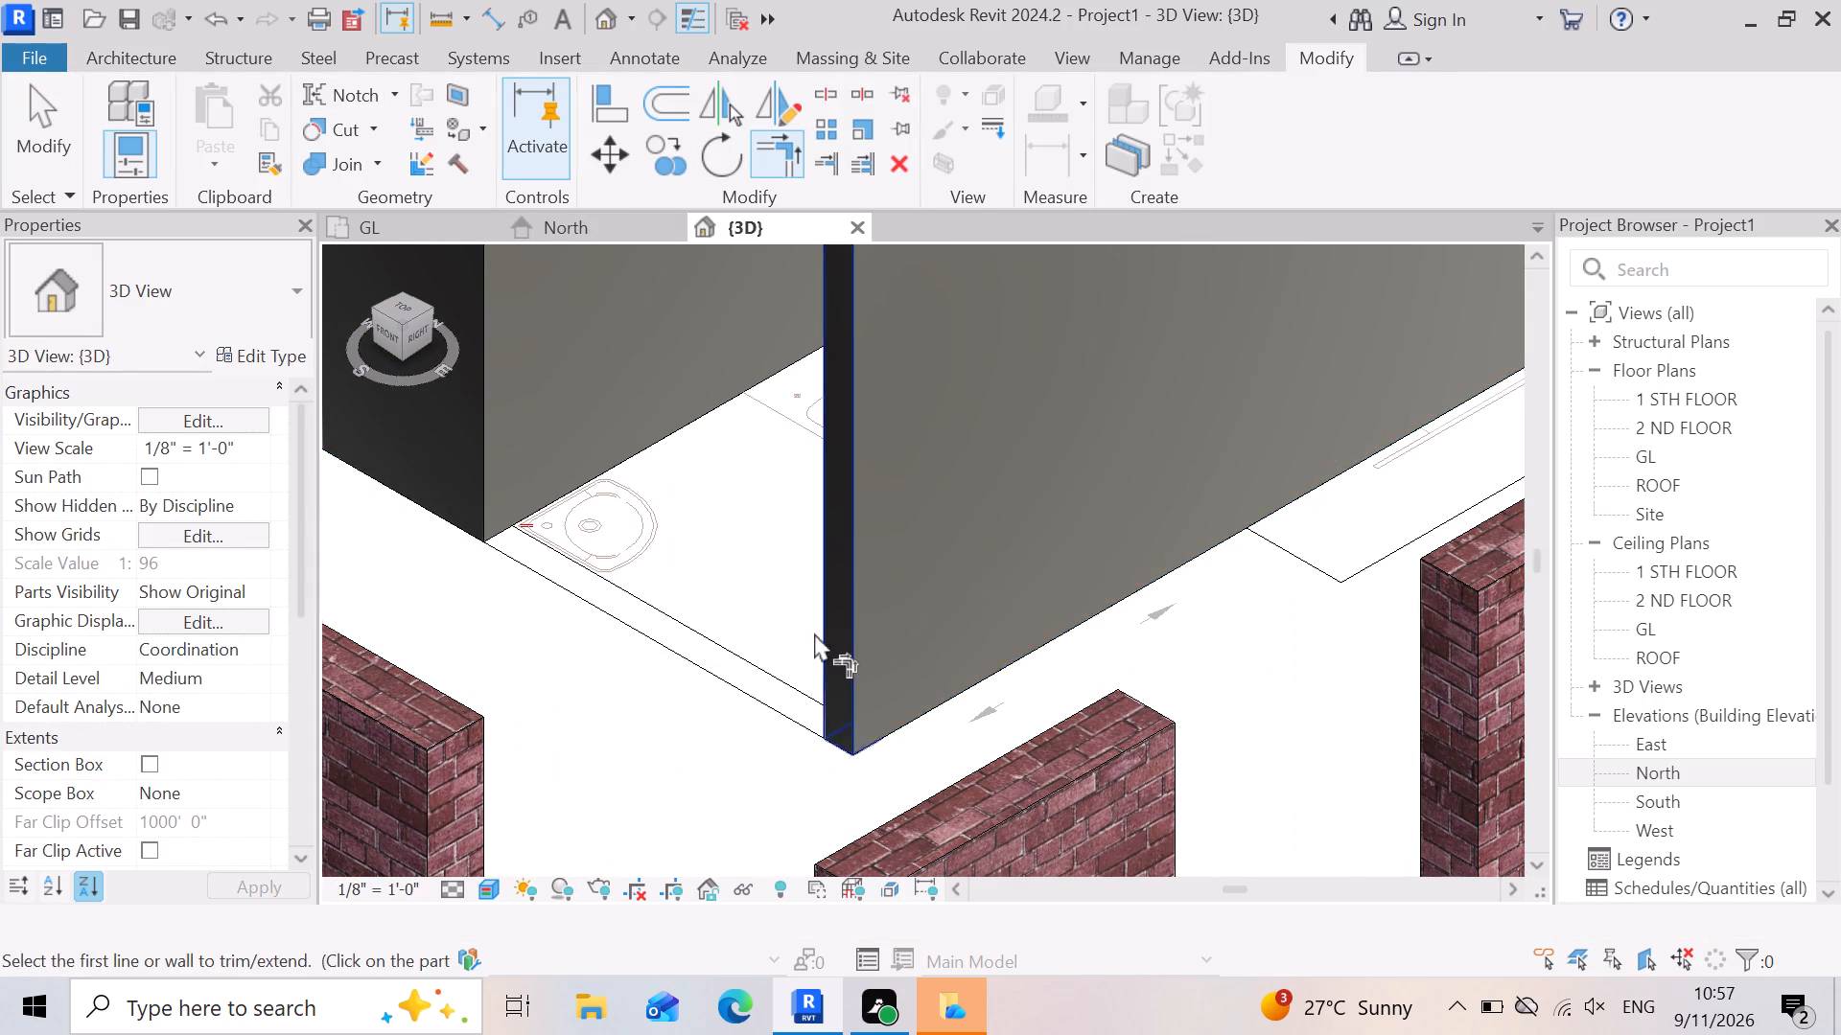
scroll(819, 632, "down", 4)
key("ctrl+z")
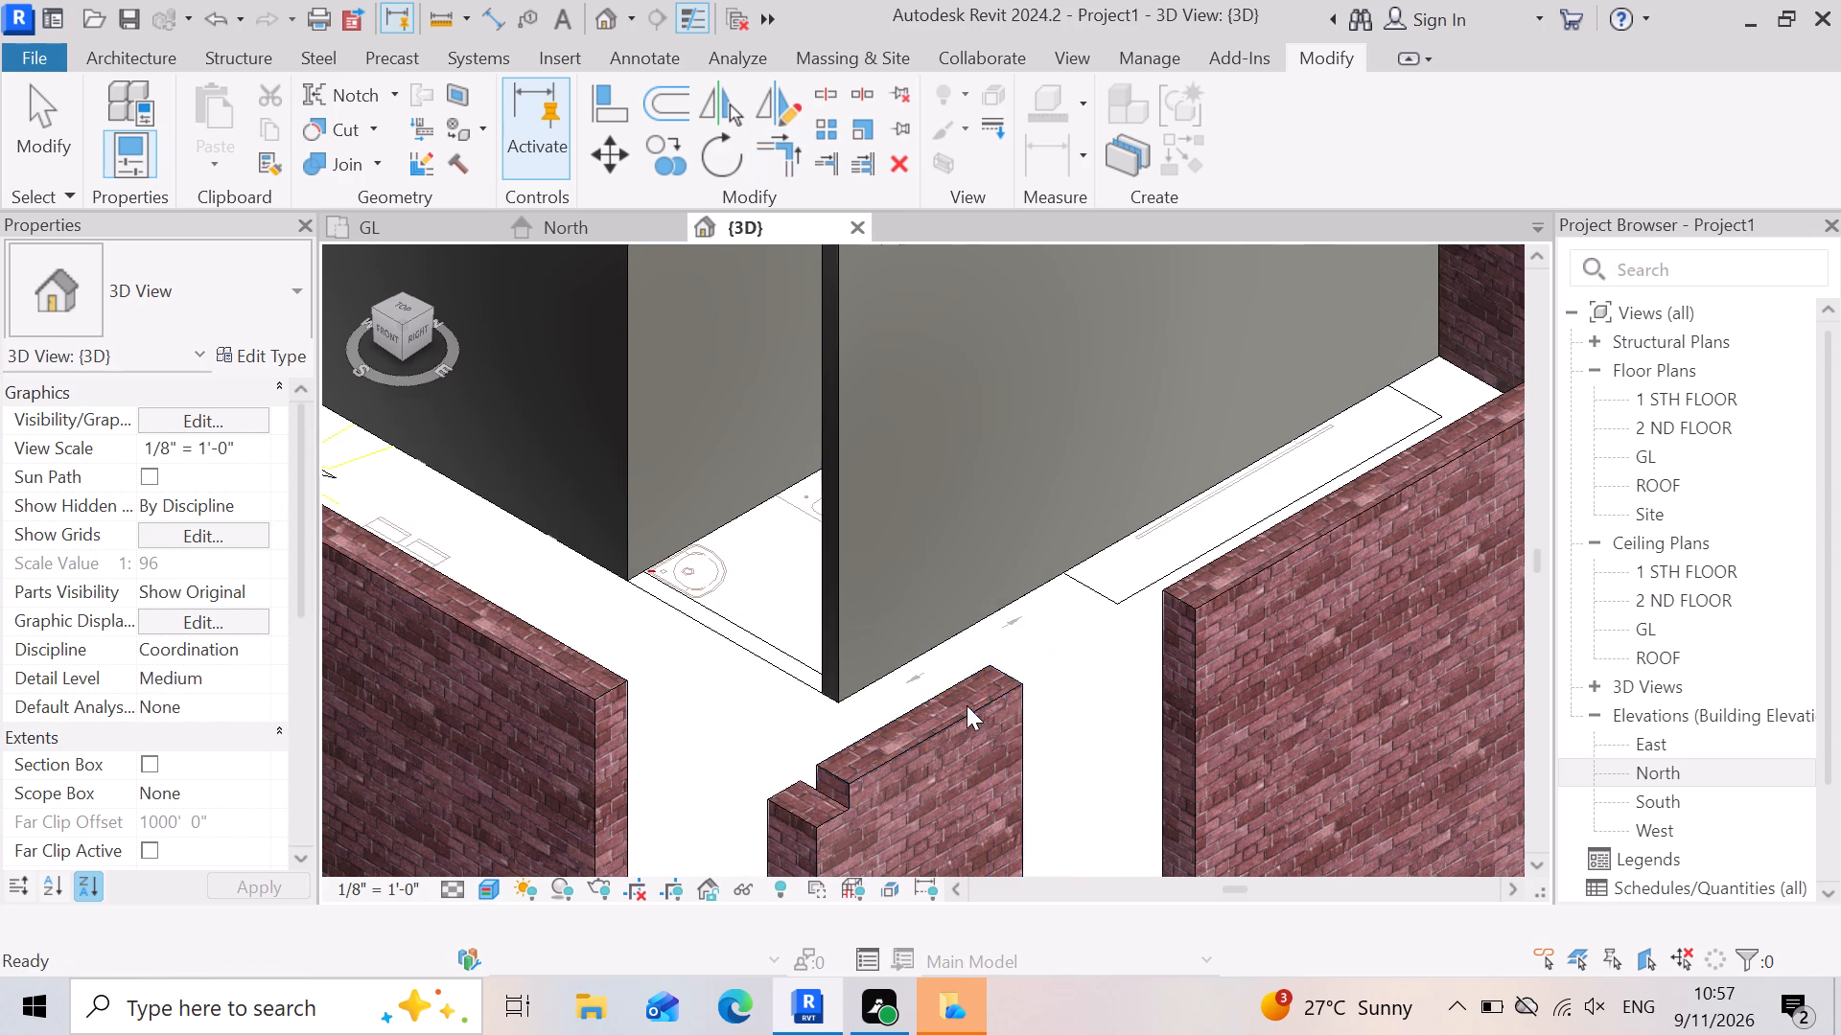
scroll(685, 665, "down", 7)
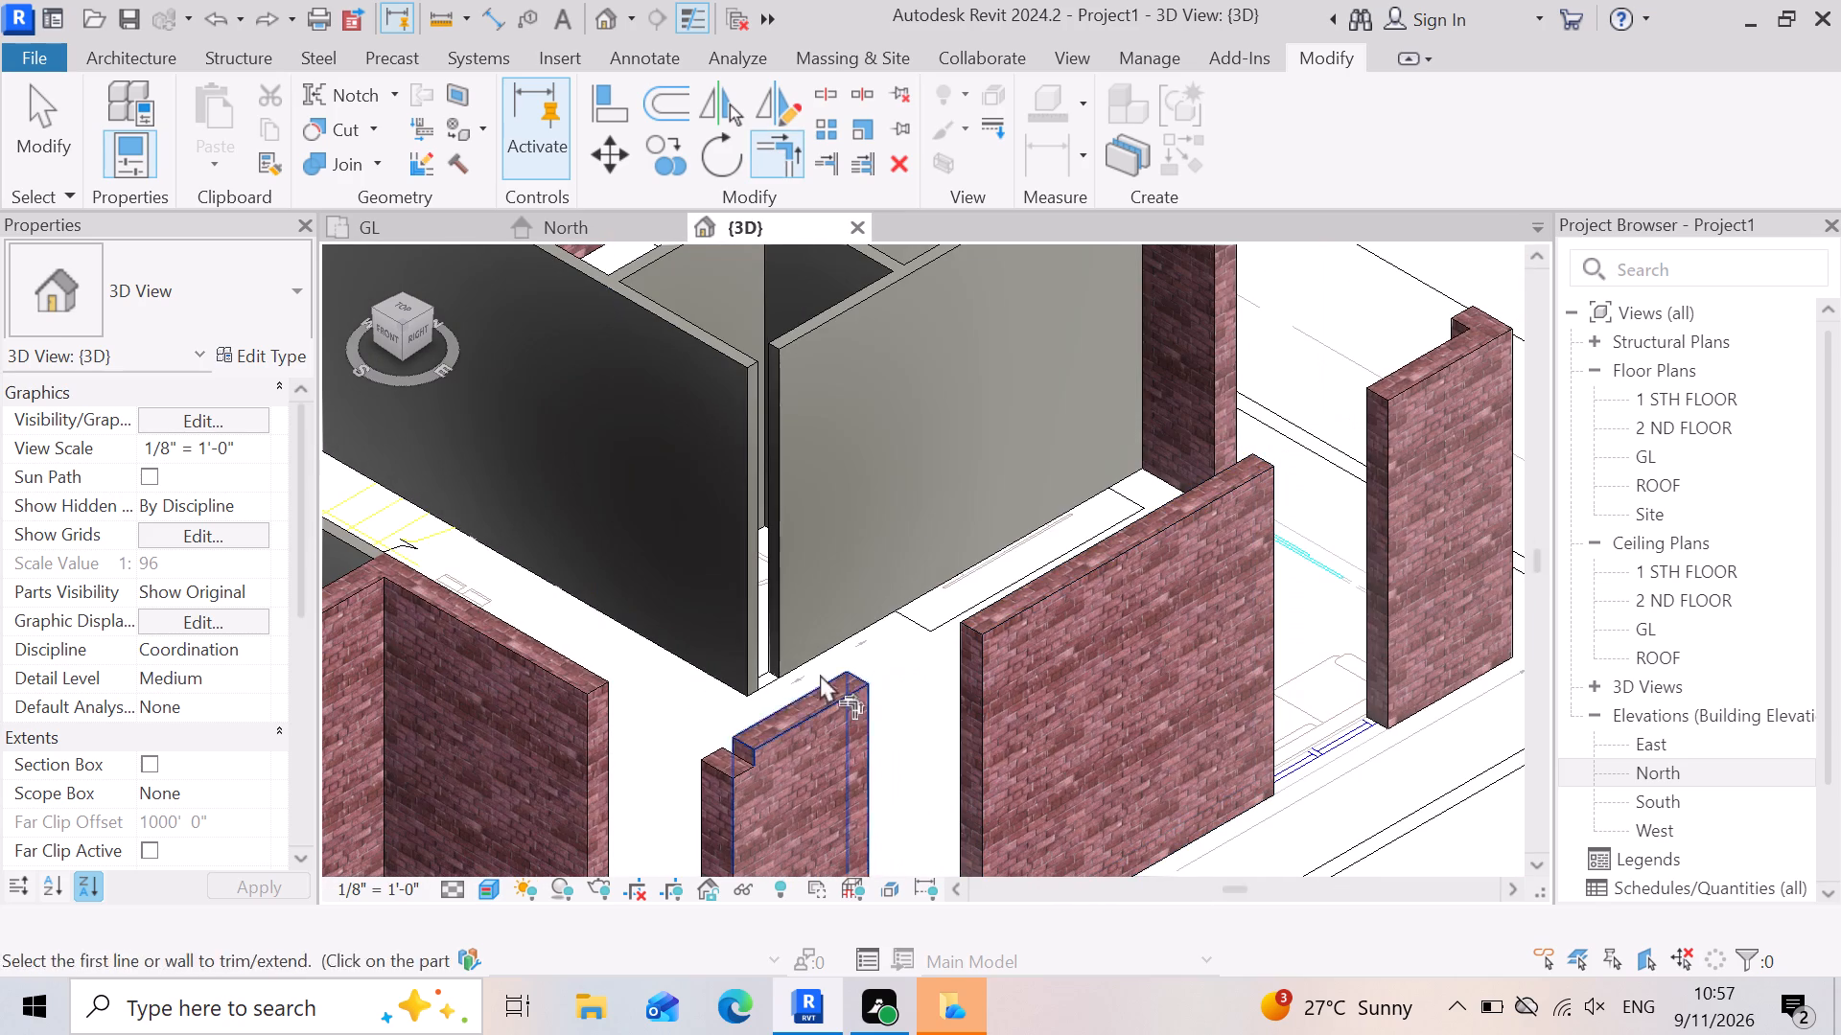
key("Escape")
Extend the free end of the lighter 4.5" partition in 3D until it meets the adjacent 4.5" partition and closes their corner.
scroll(783, 634, "up", 5)
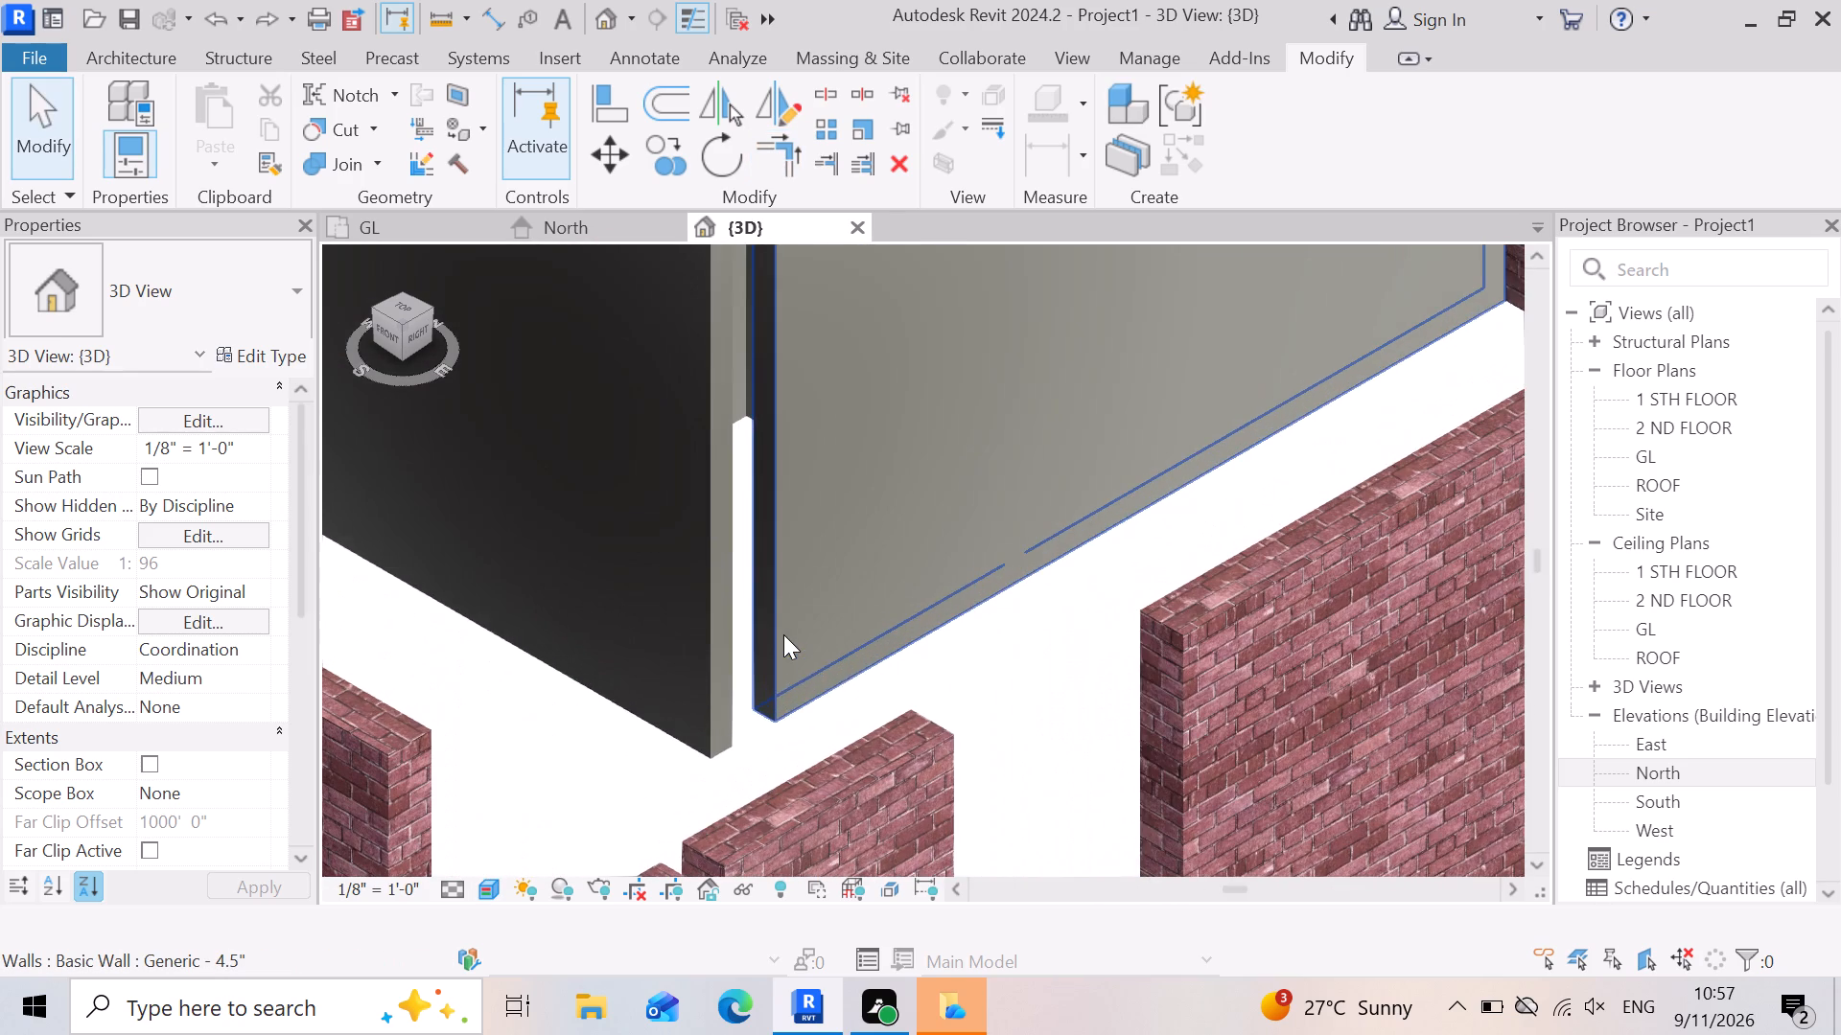
left_click(786, 635)
scroll(817, 715, "up", 3)
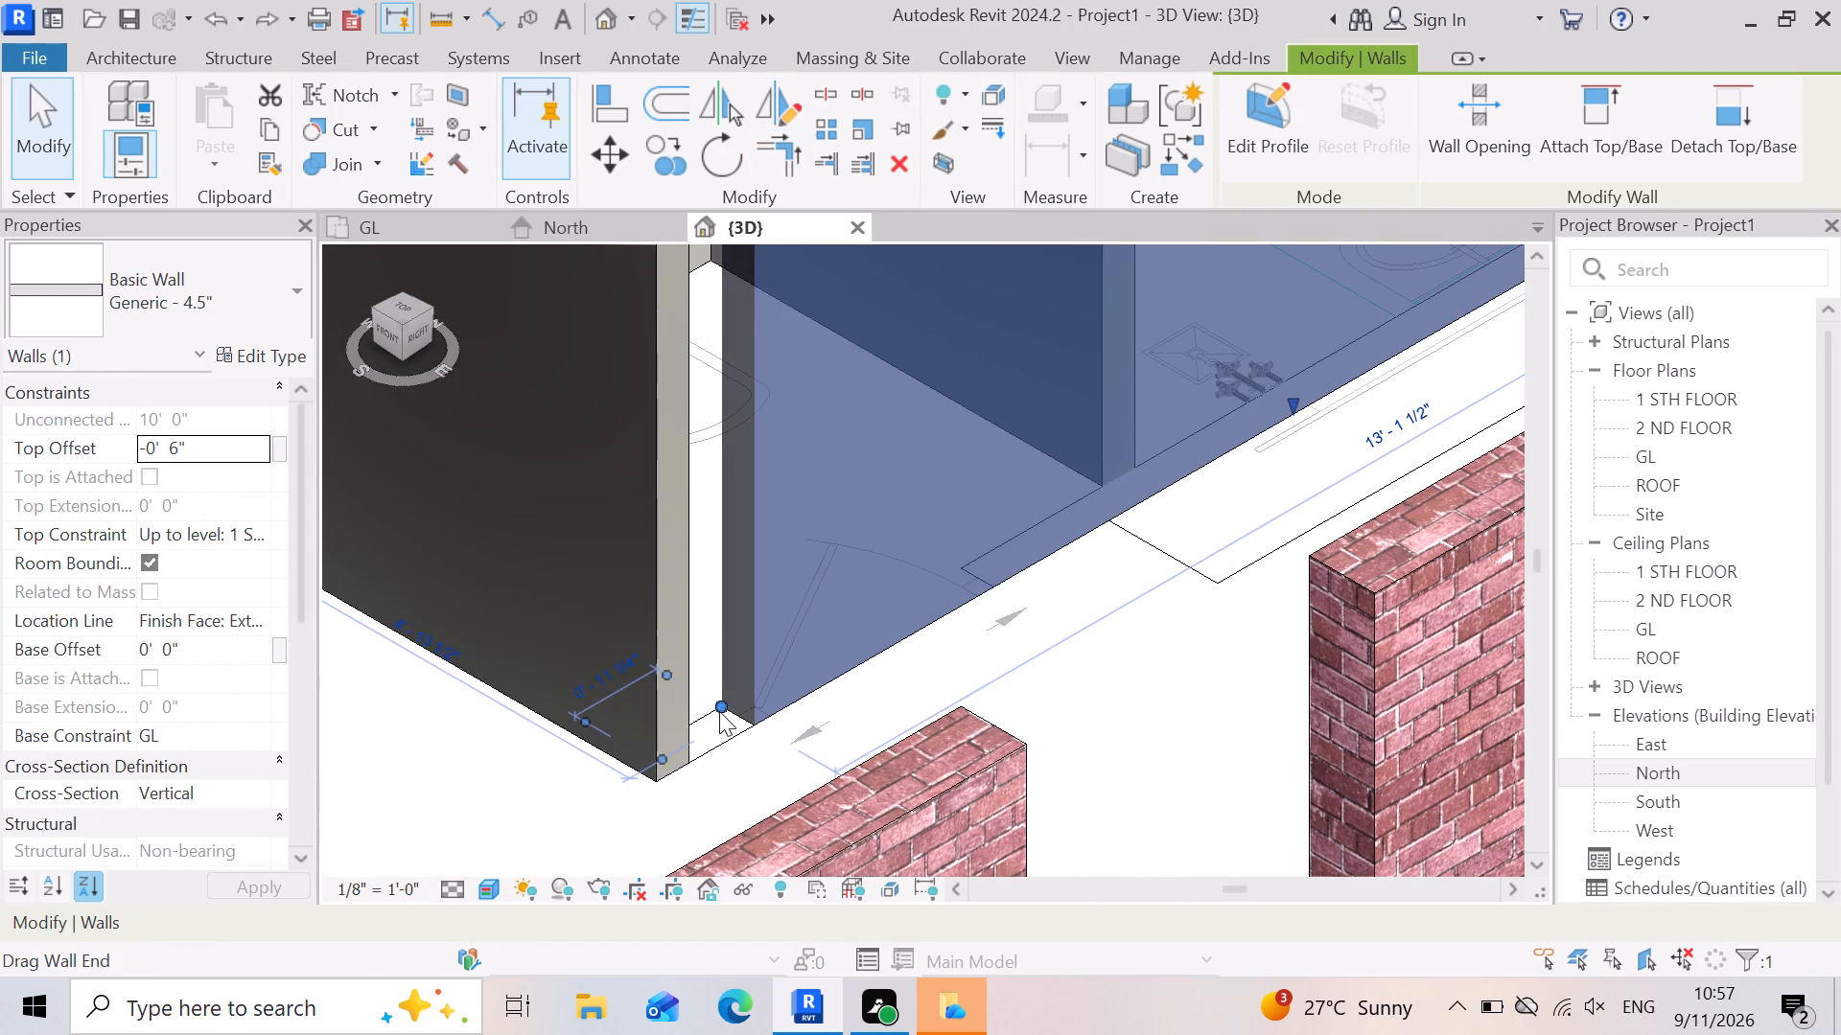
left_click_drag(720, 711, 694, 722)
left_click(690, 721)
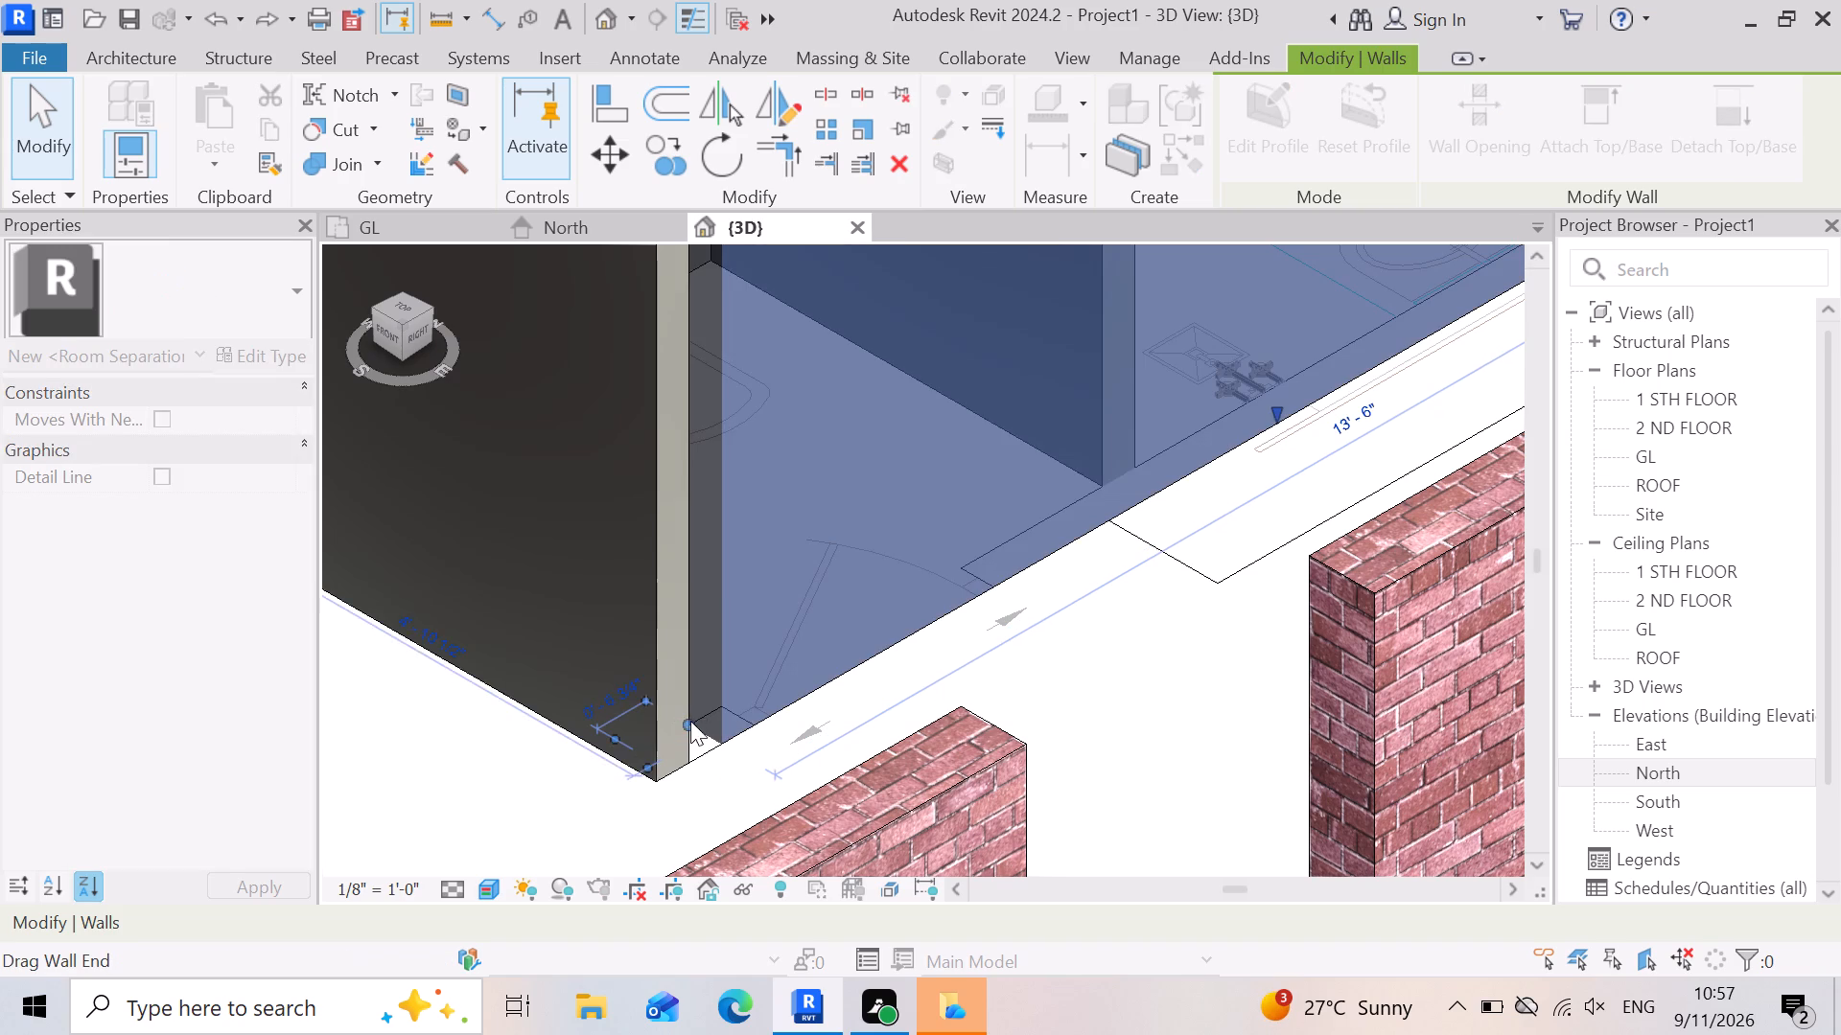
left_click_drag(699, 720, 668, 737)
left_click(664, 737)
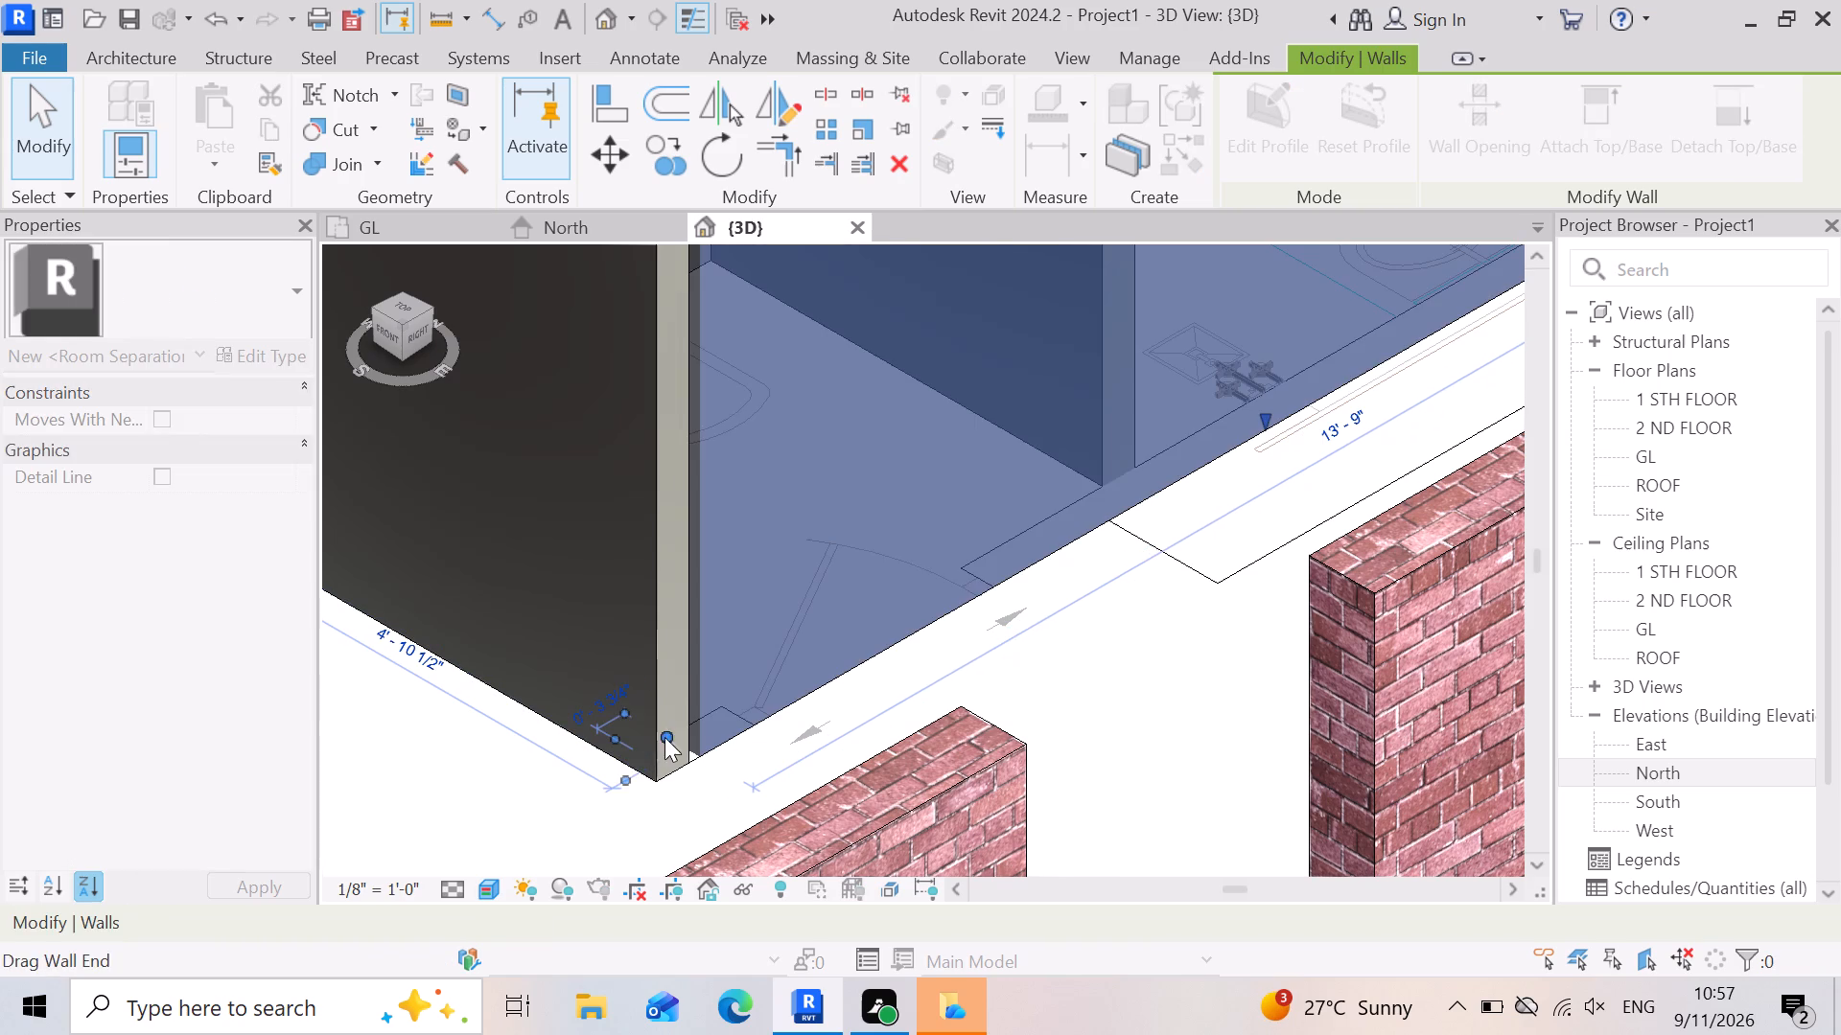
scroll(678, 739, "down", 2)
scroll(684, 732, "up", 7)
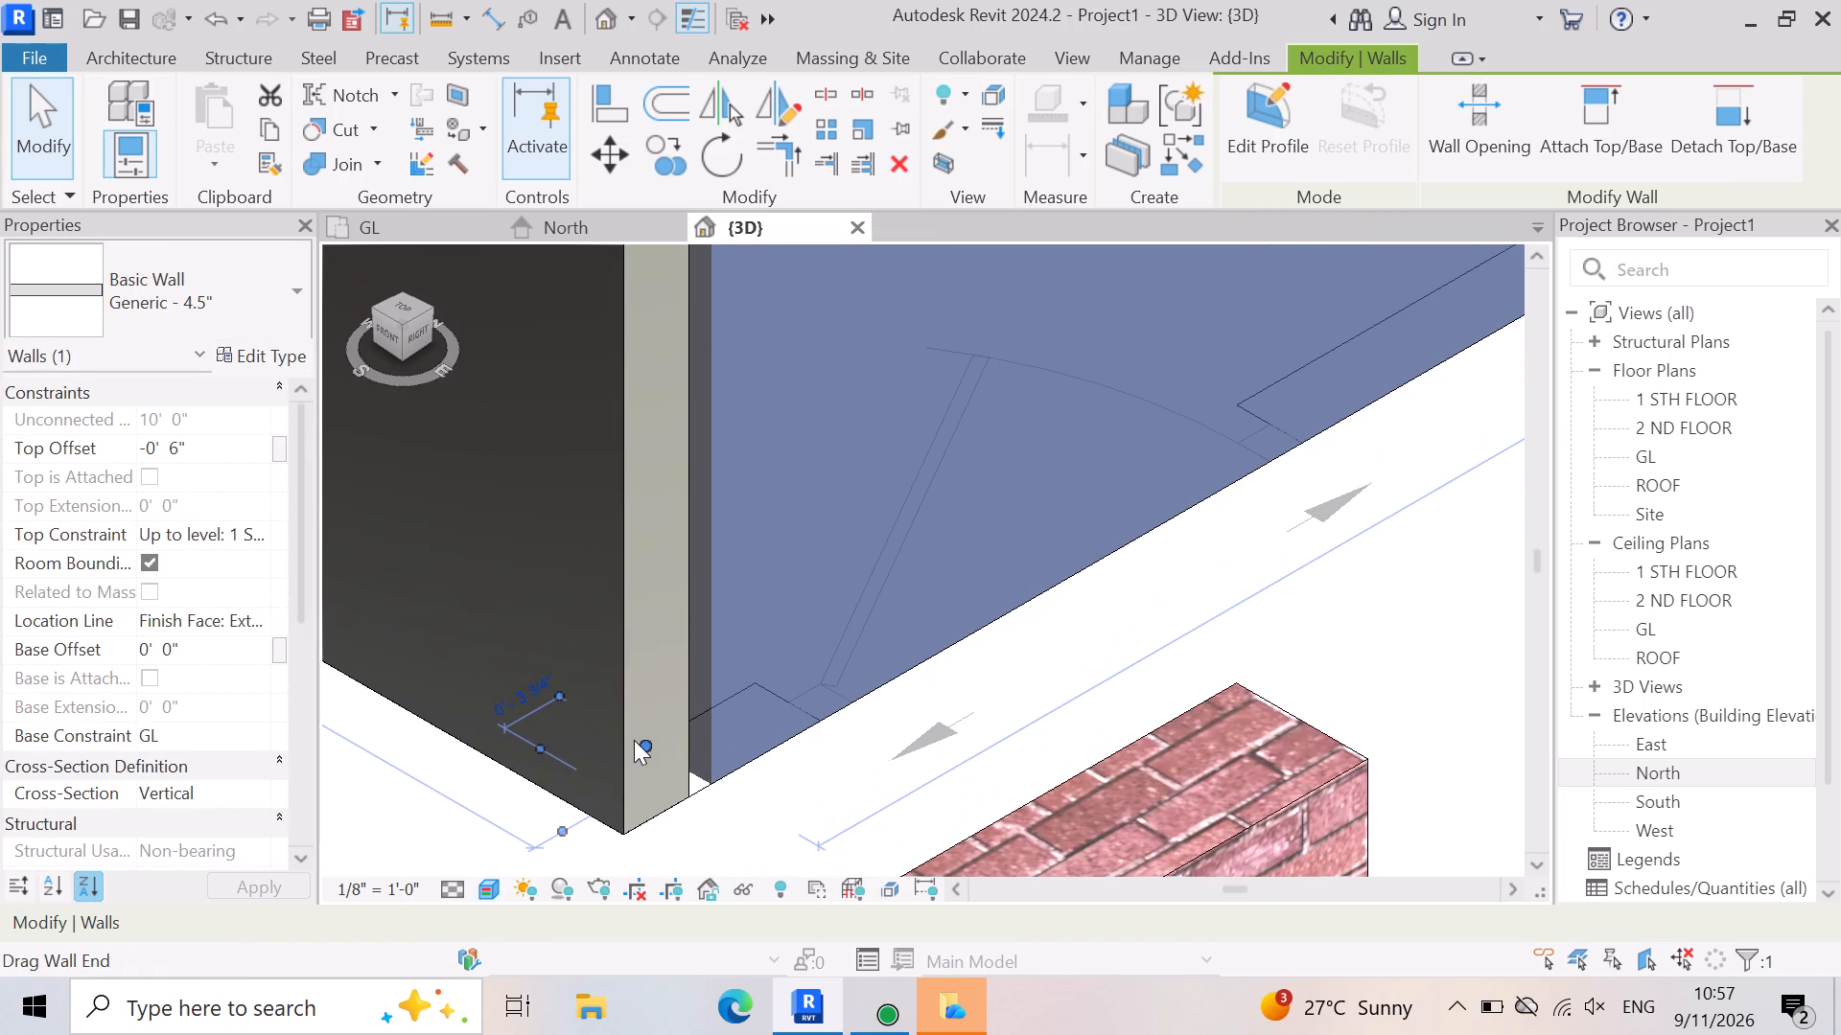
left_click_drag(650, 740, 615, 757)
left_click(615, 757)
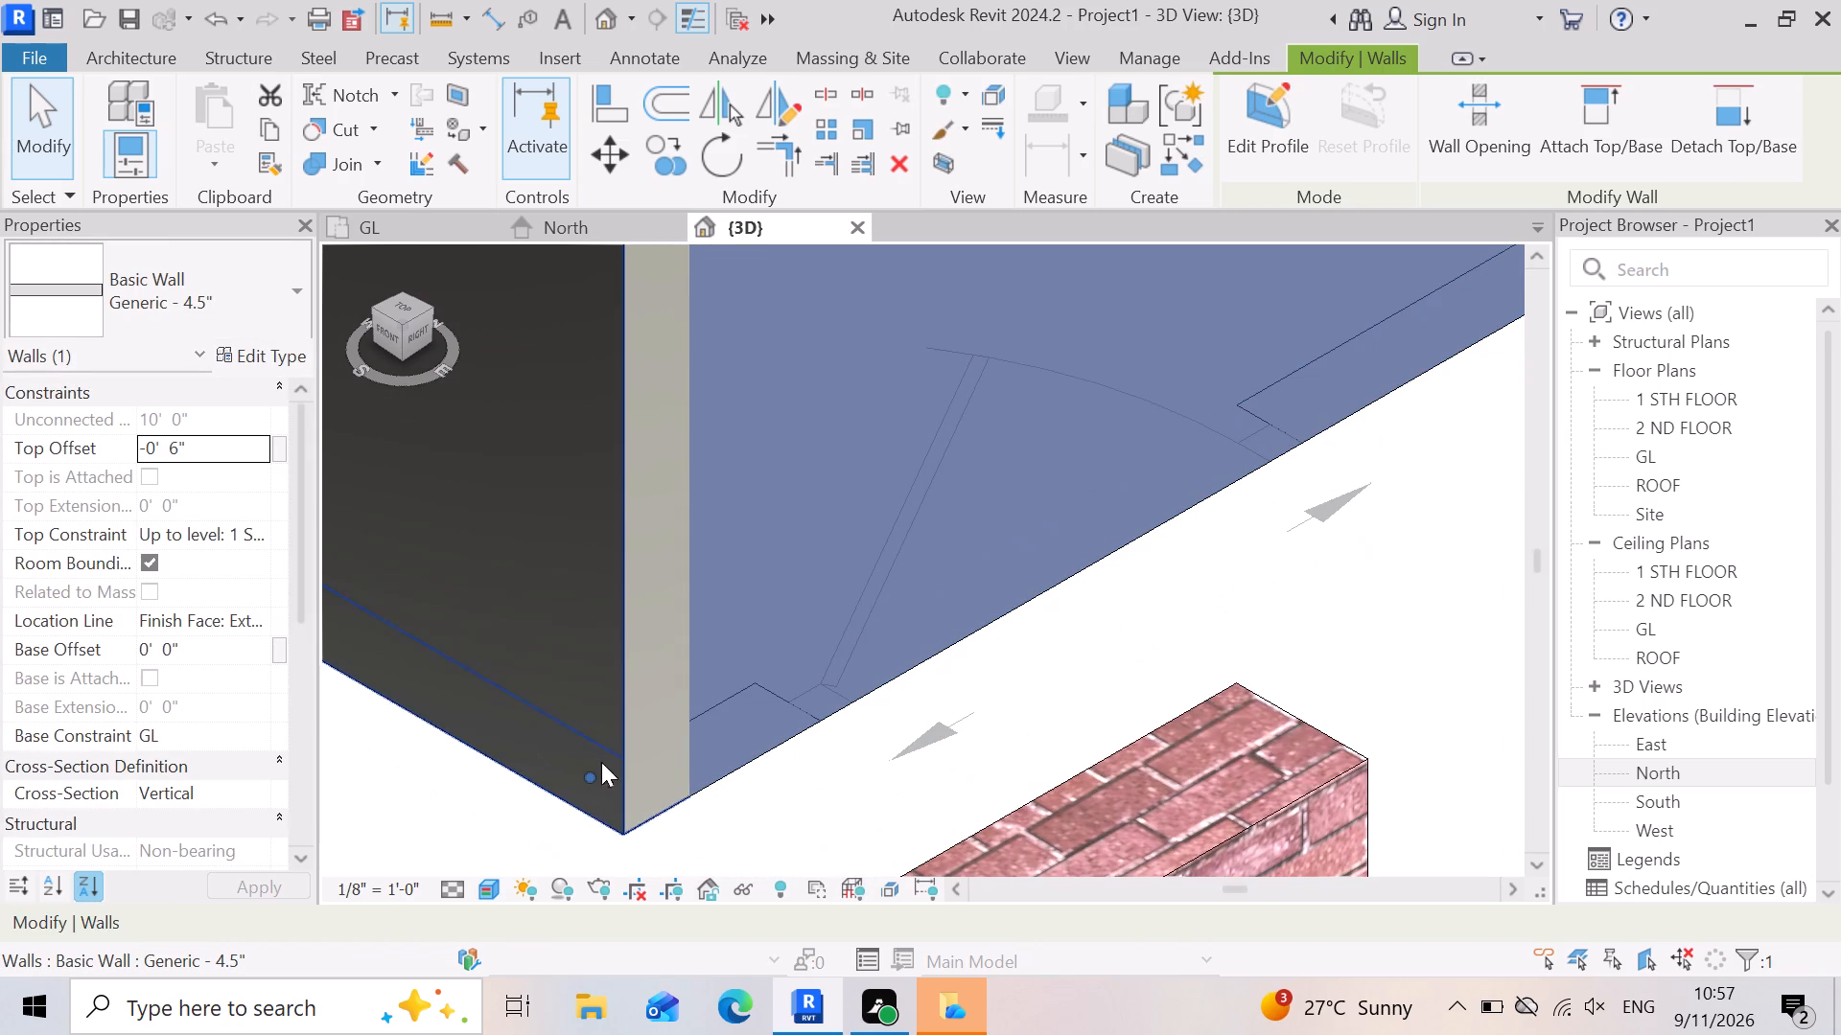
key("Escape")
Examine the closed partition corner and the surrounding 9" brick walls in 3D.
scroll(688, 725, "down", 9)
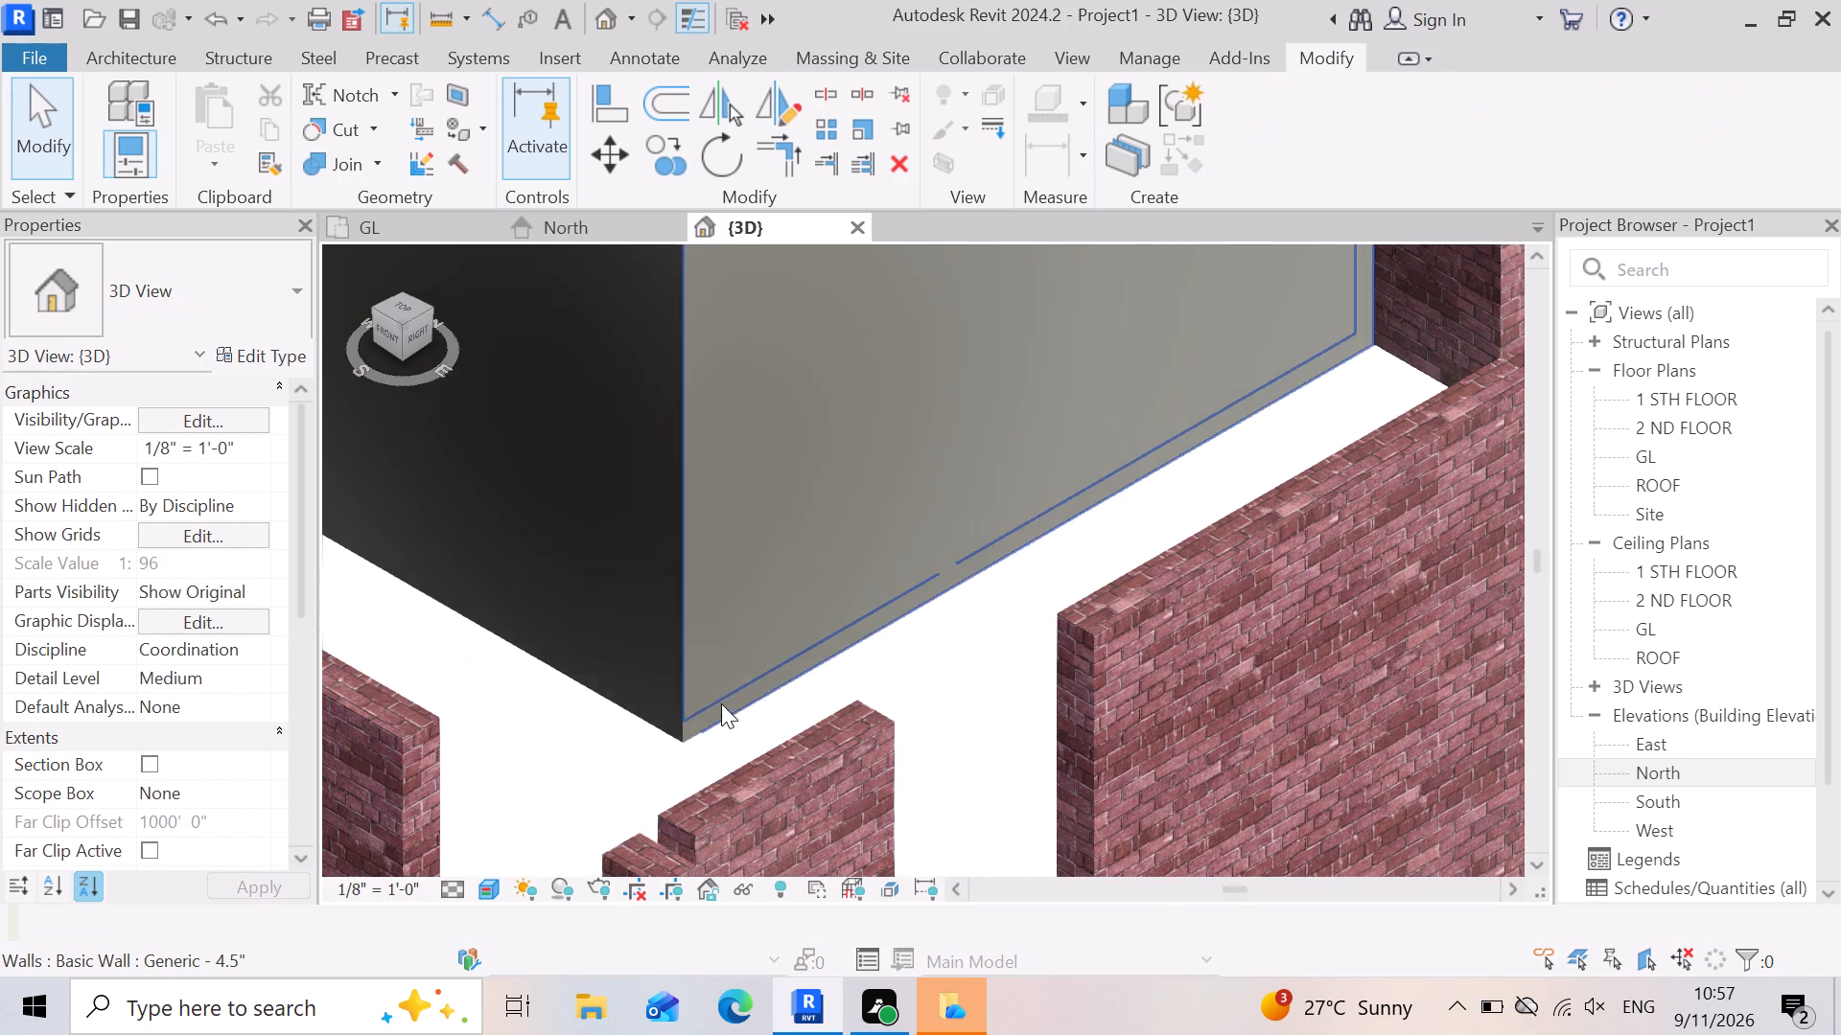
scroll(527, 736, "down", 4)
scroll(668, 750, "down", 3)
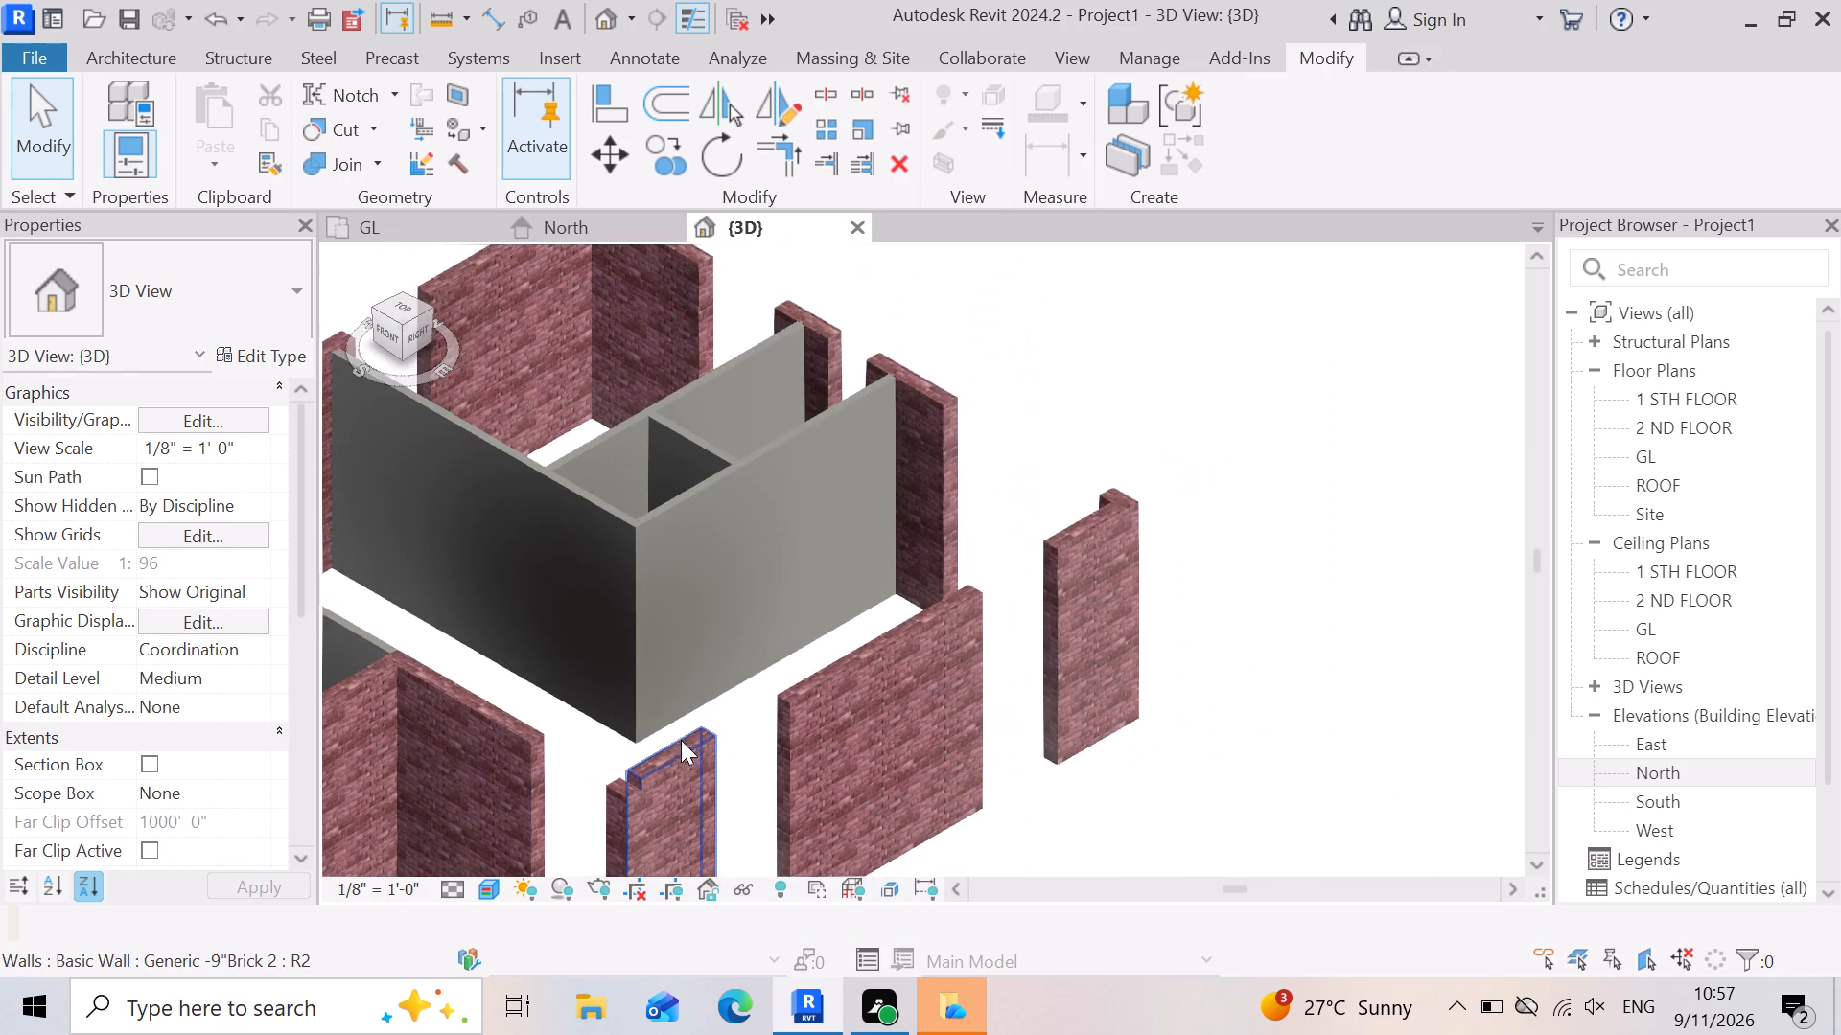
scroll(796, 730, "down", 1)
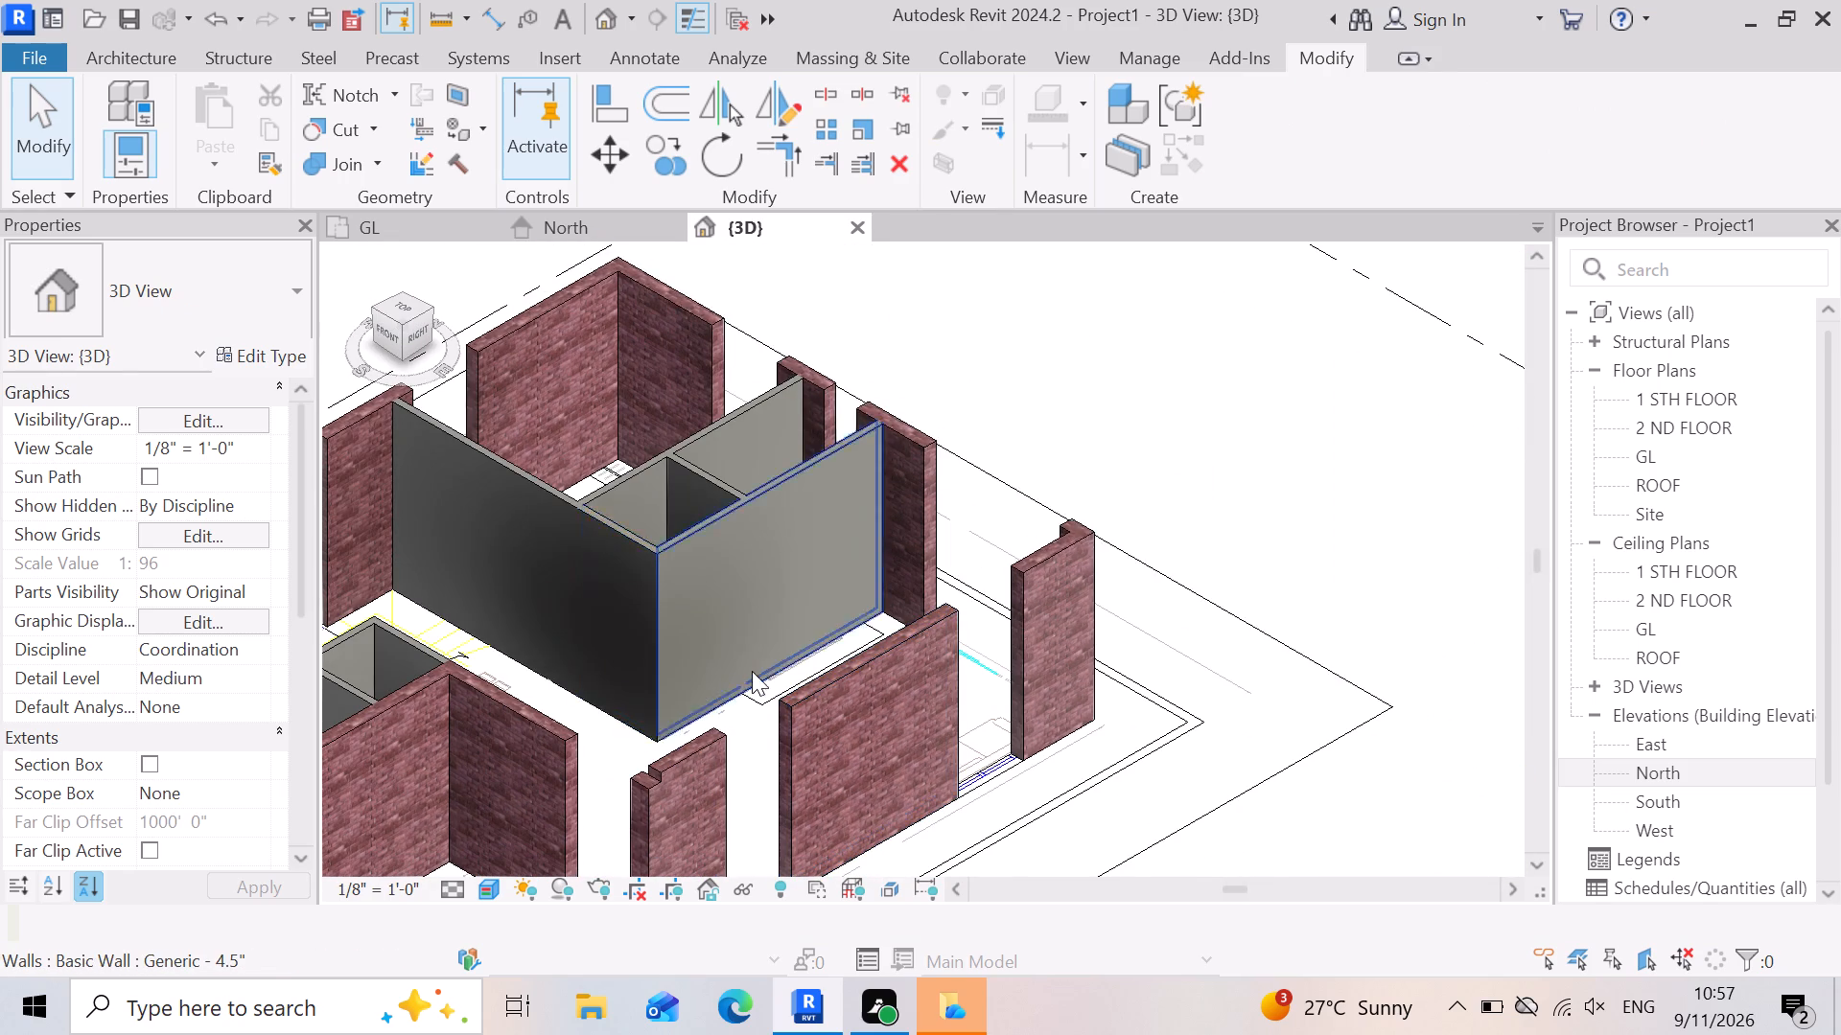
scroll(764, 669, "down", 4)
scroll(688, 834, "up", 6)
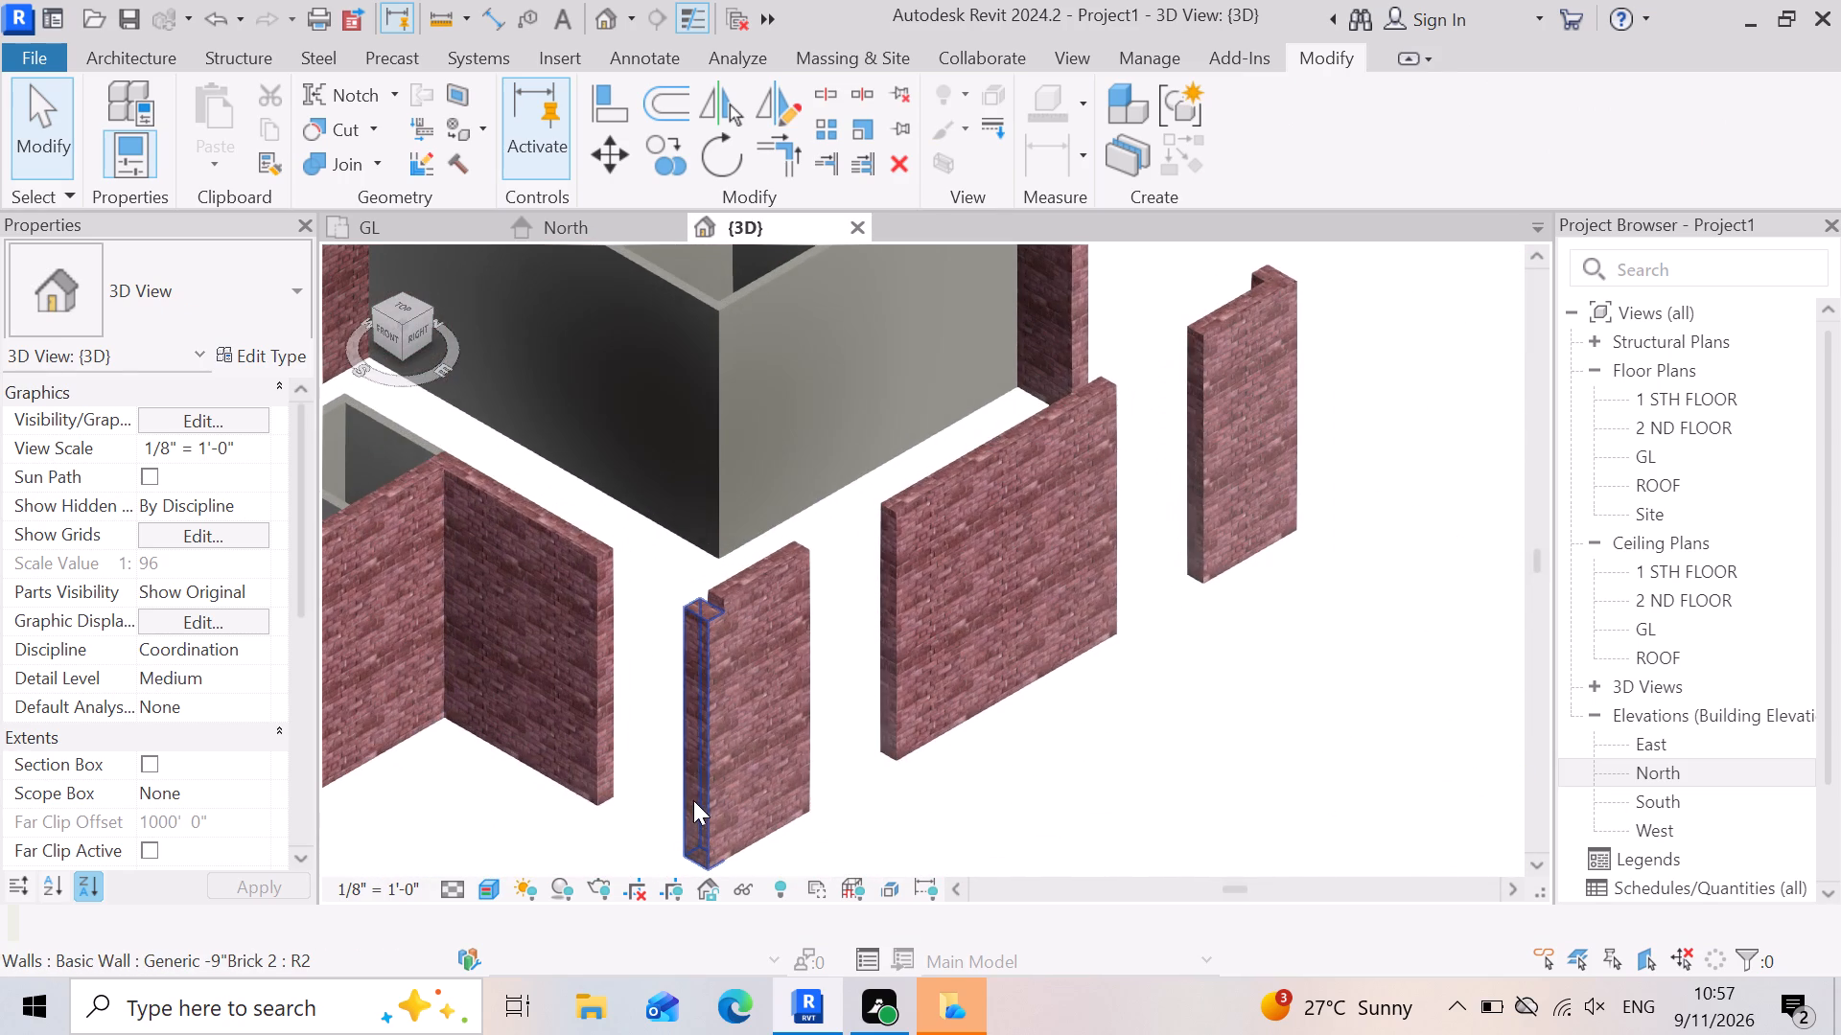
left_click(972, 632)
scroll(727, 772, "down", 4)
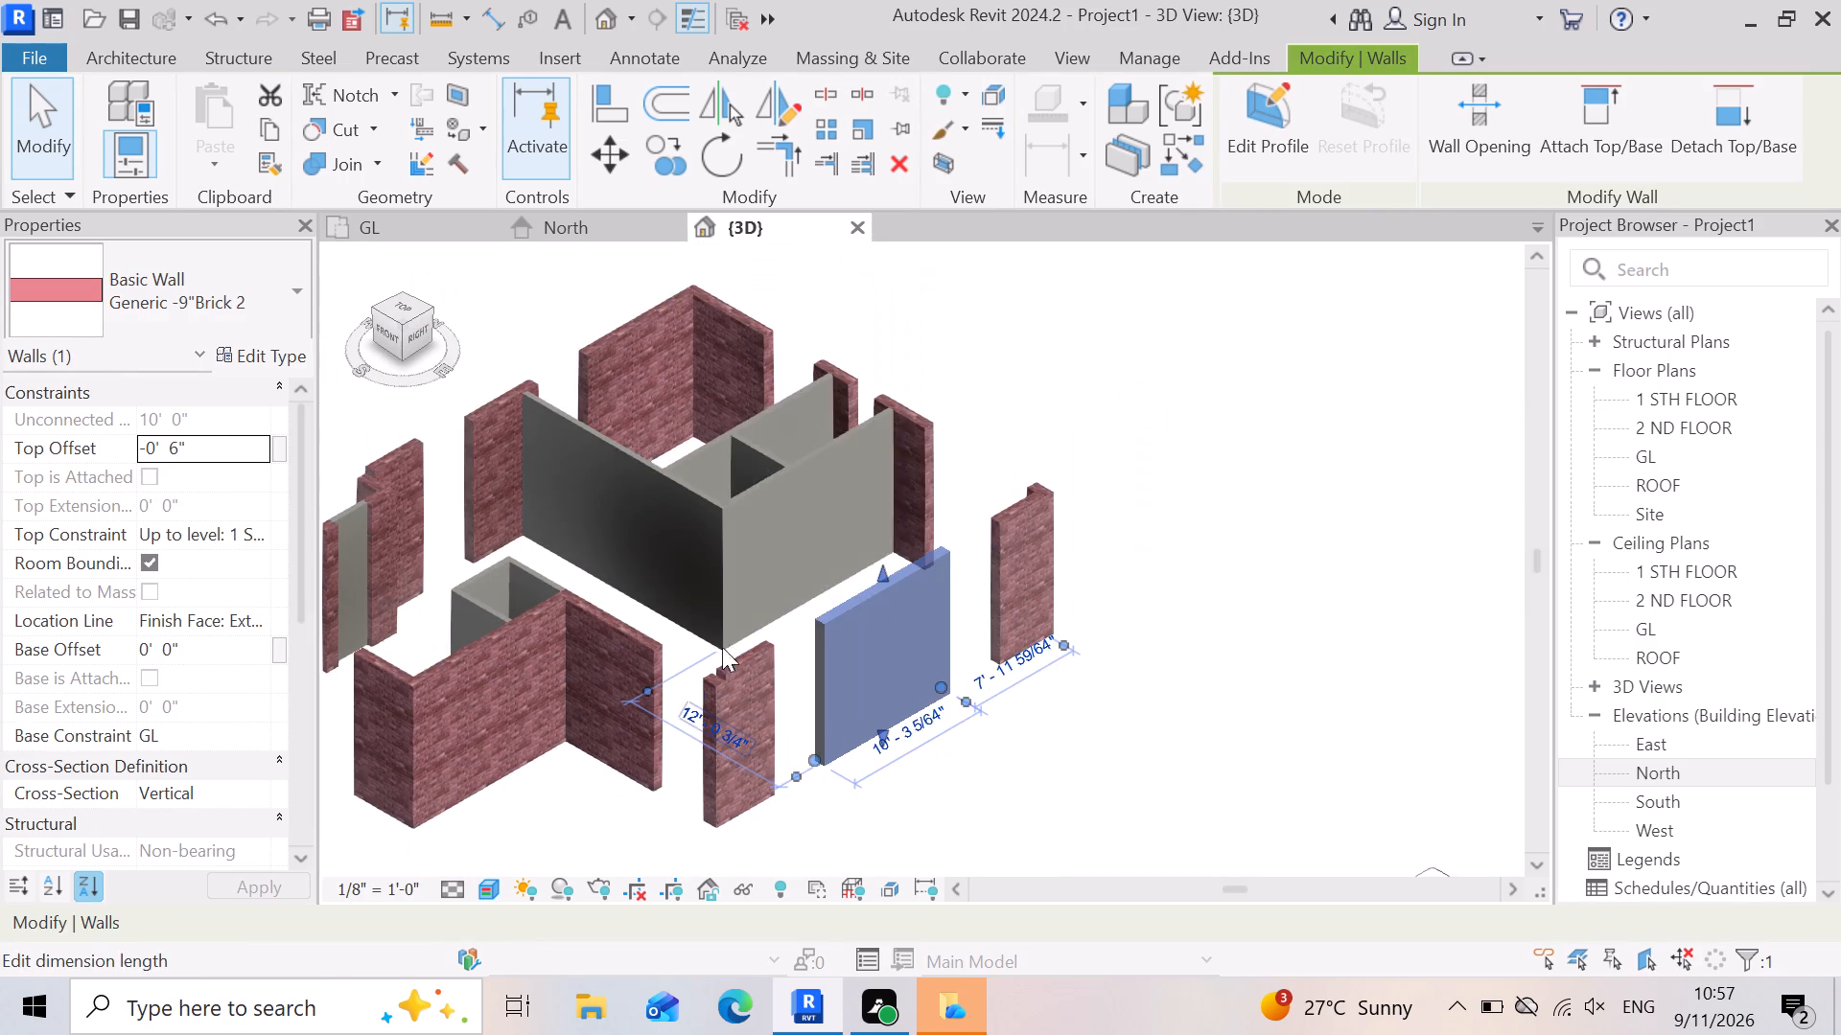
Change the 4.5" wall between the toilet and the T.V. unit on the GL plan to Generic -9"Brick 2.
left_click(764, 544)
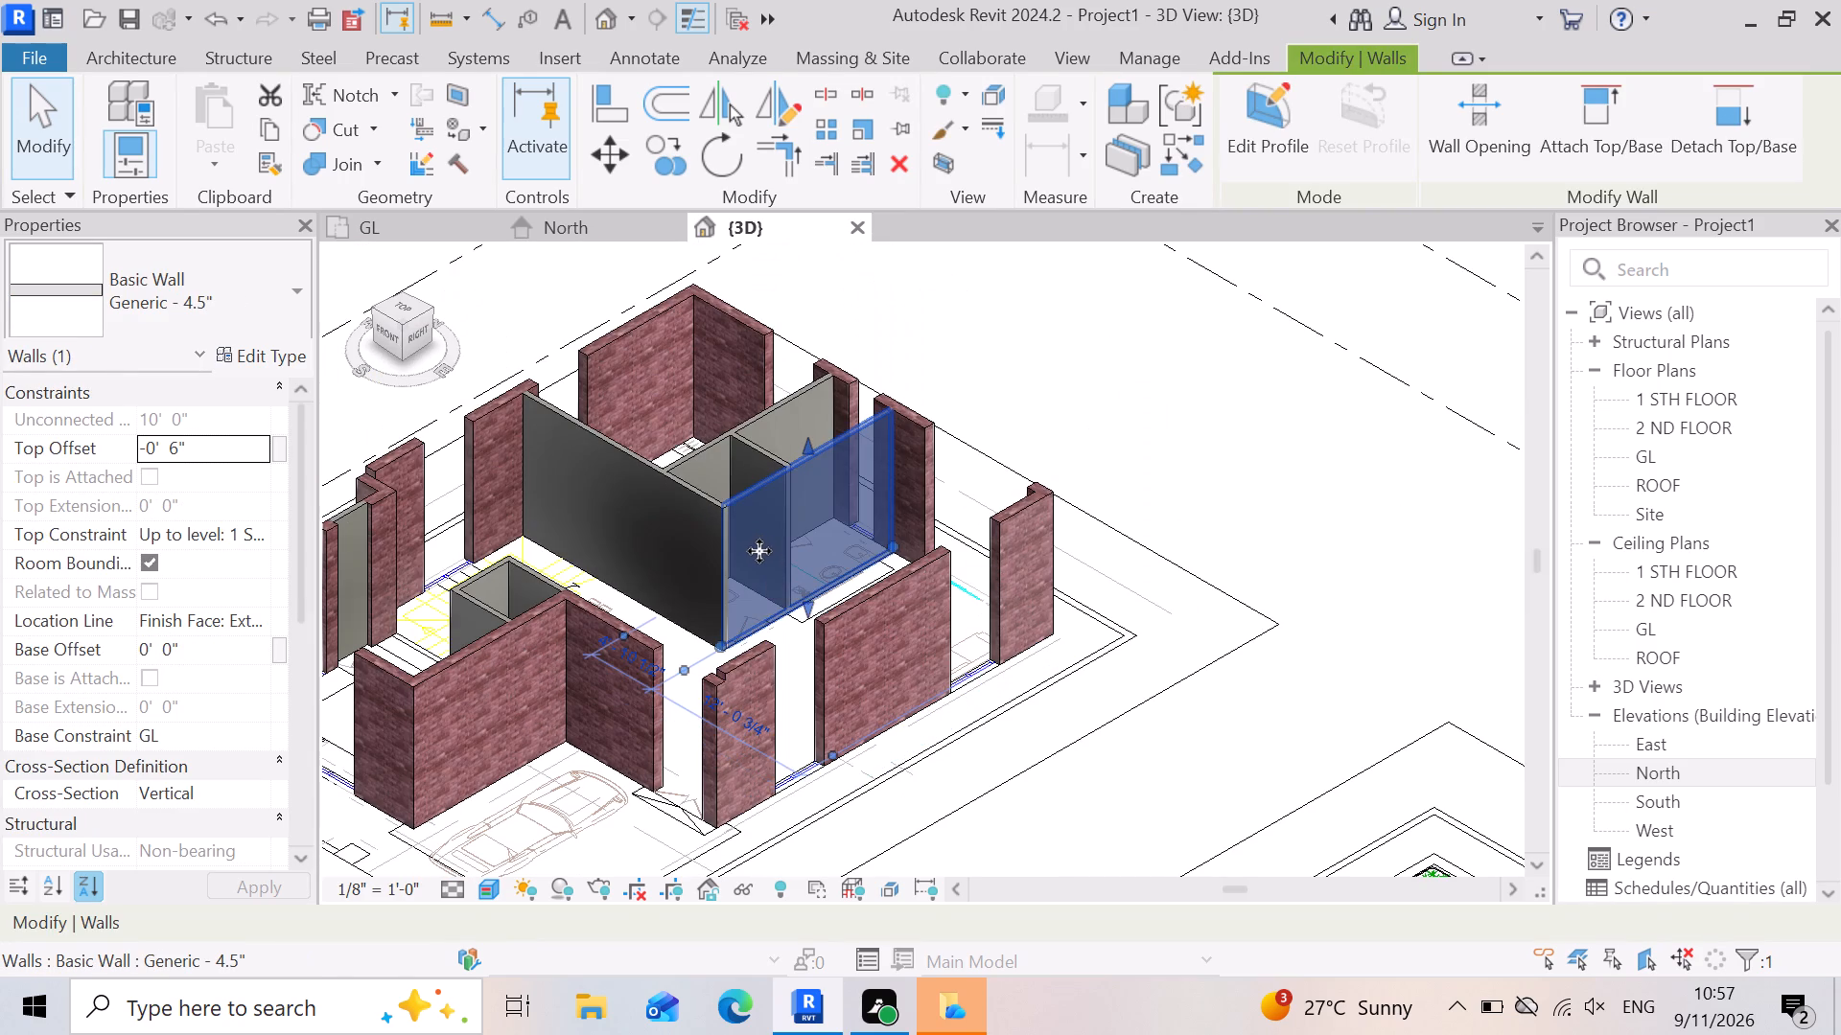
scroll(683, 678, "down", 4)
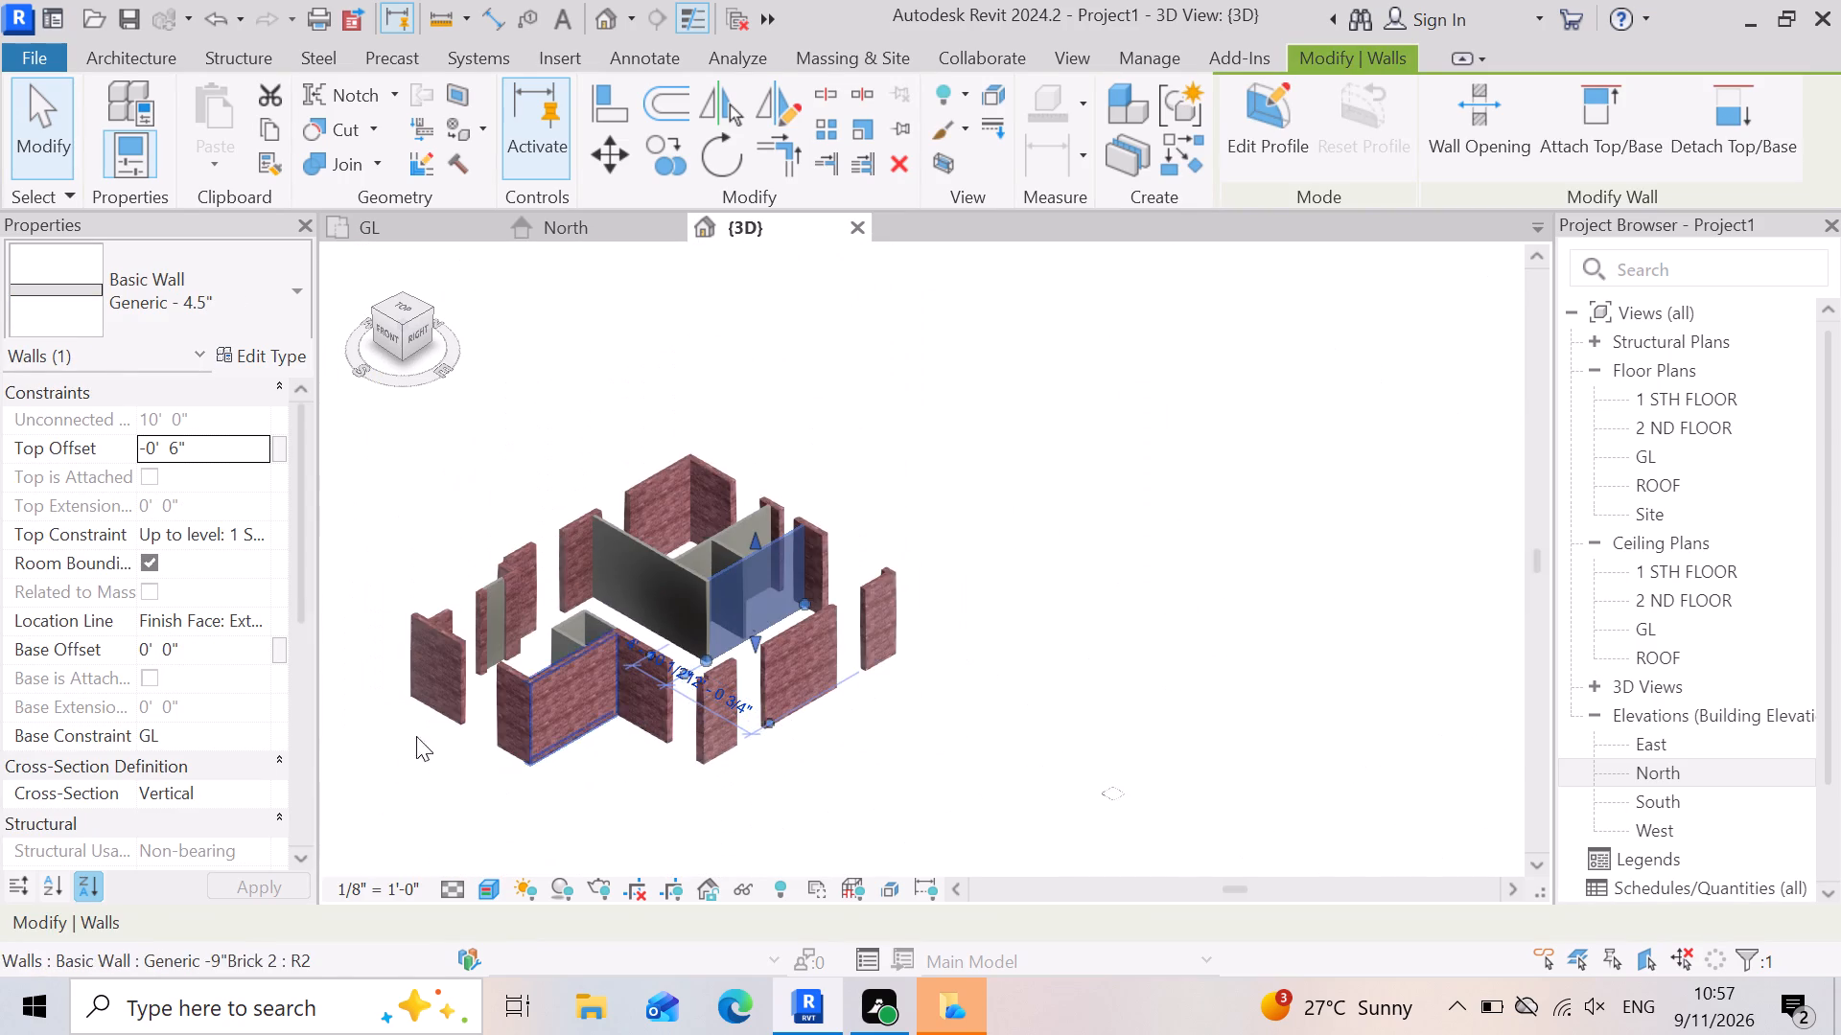
scroll(408, 740, "up", 6)
scroll(451, 571, "up", 6)
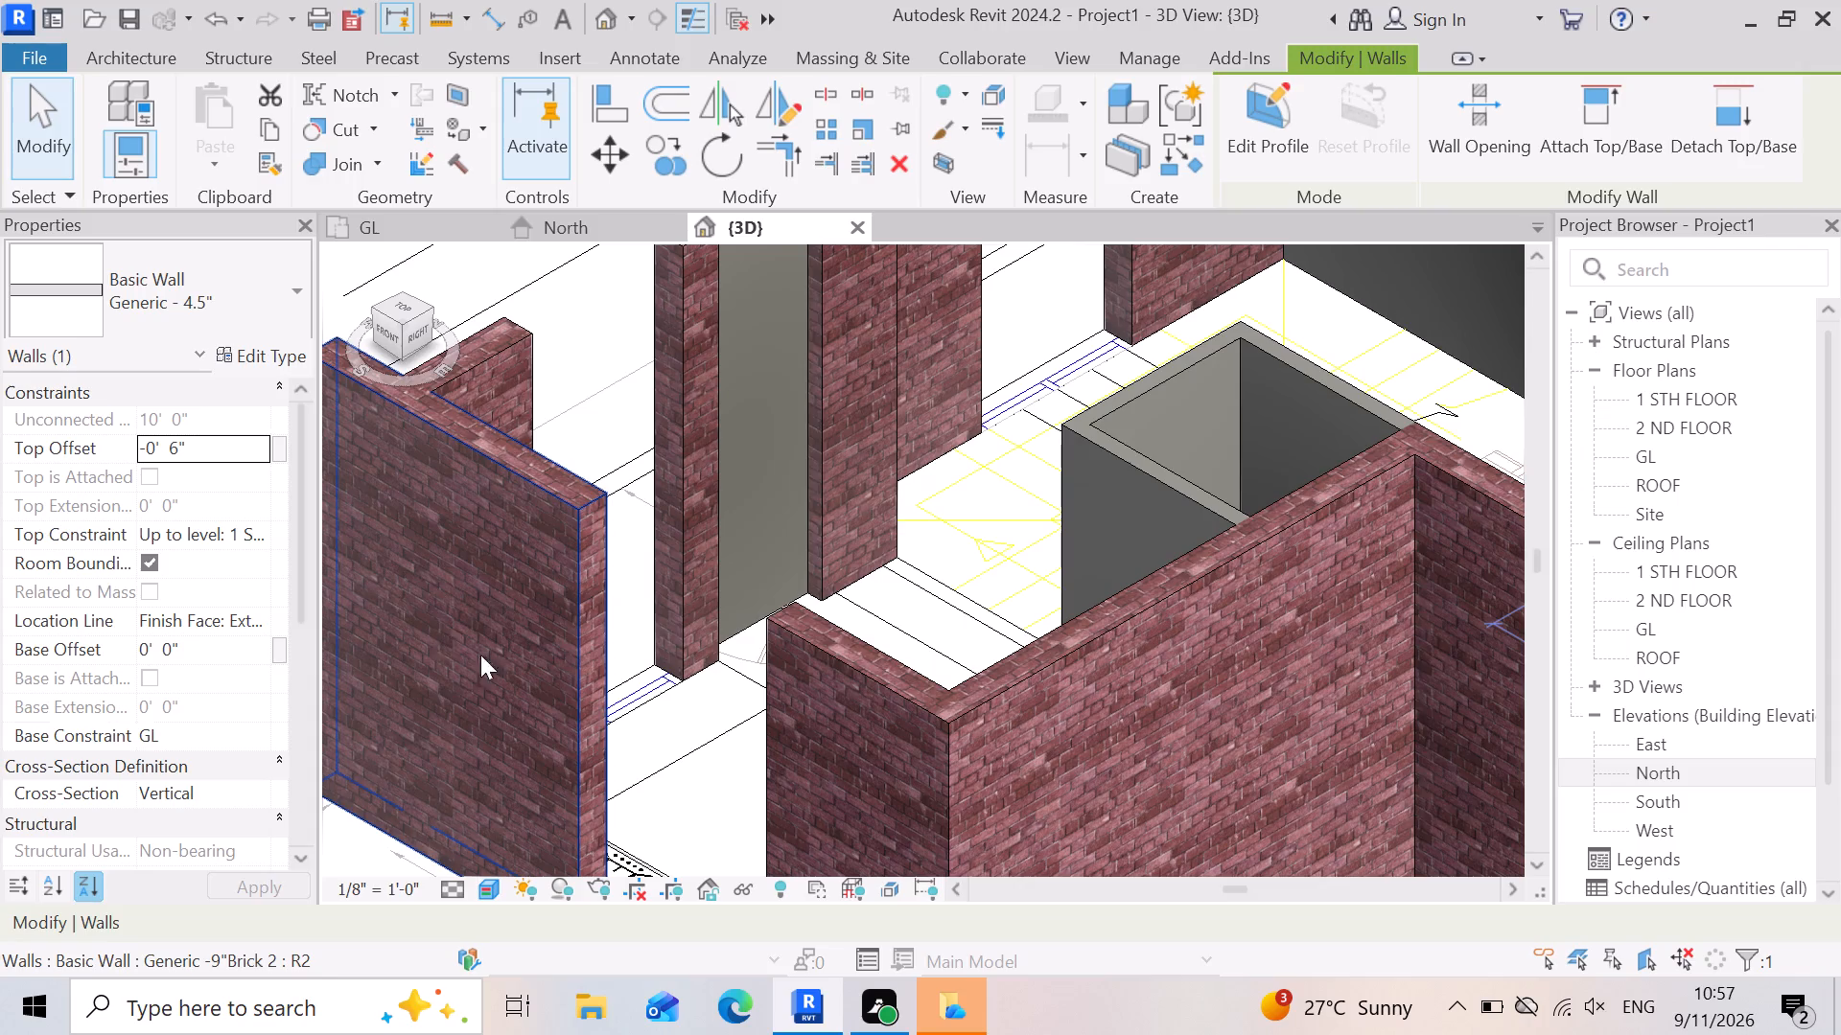
scroll(724, 732, "down", 4)
scroll(629, 519, "up", 7)
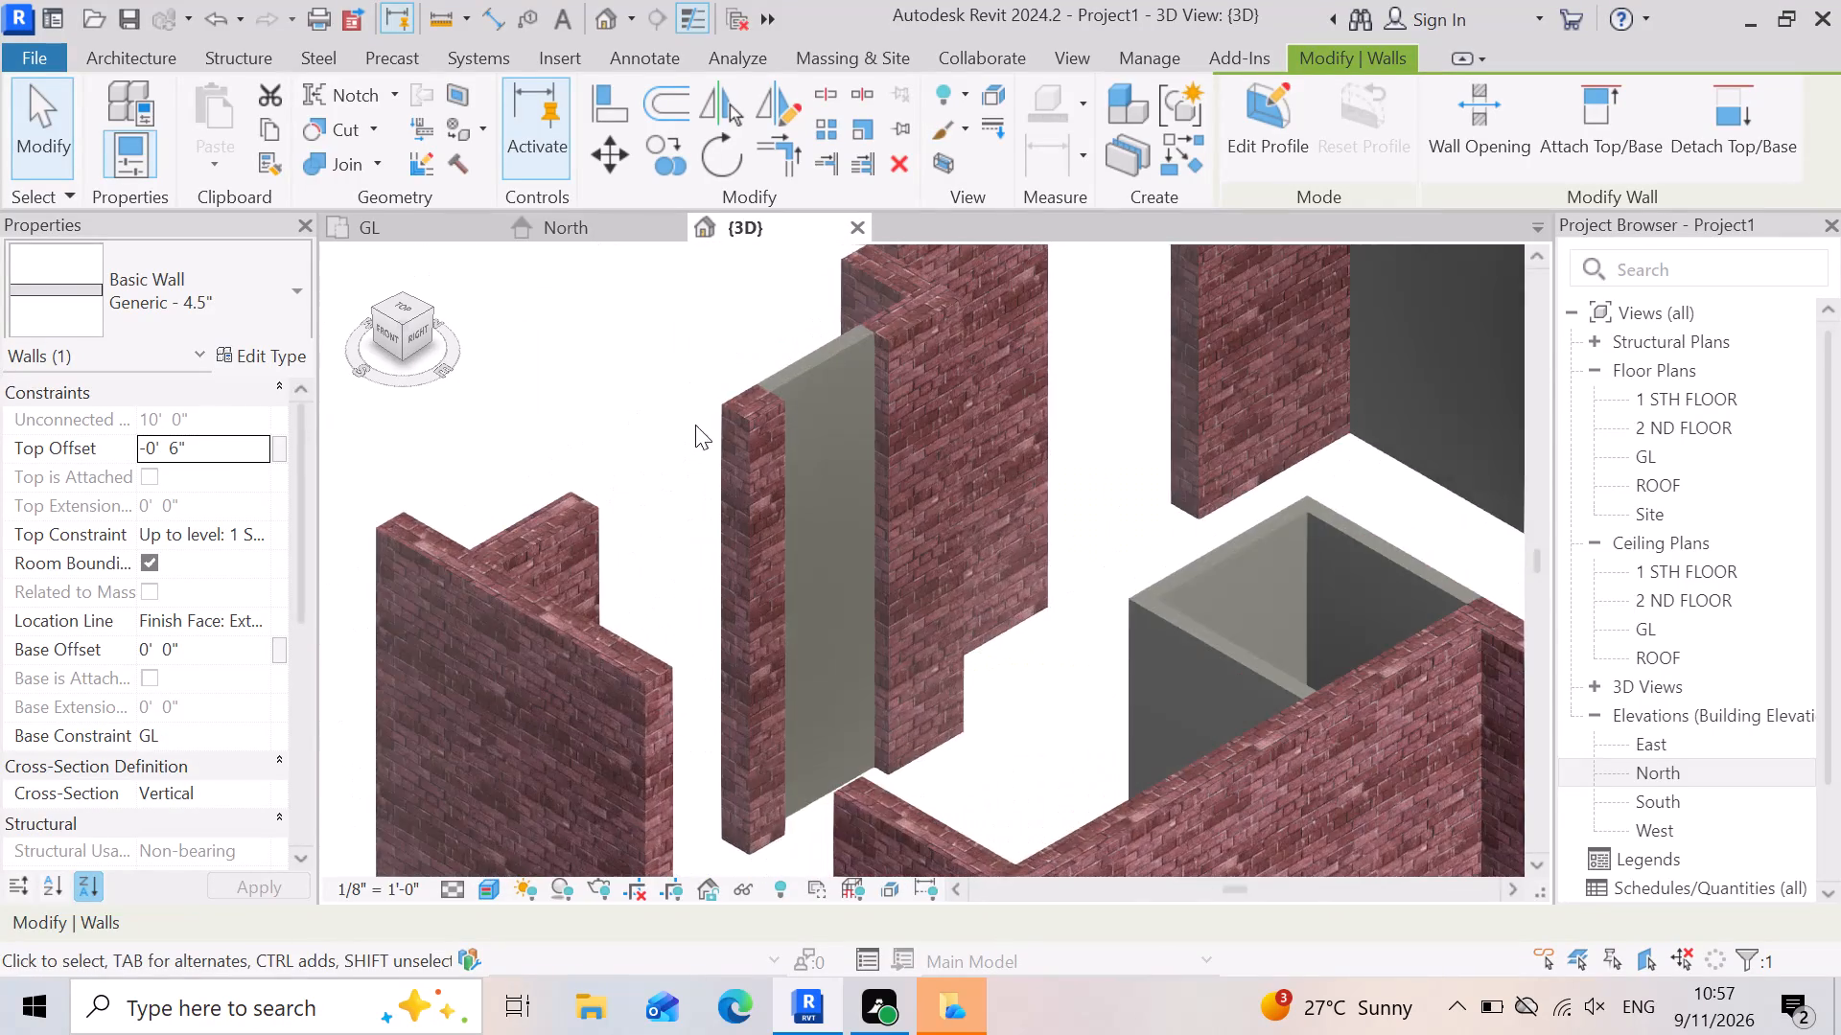
scroll(695, 425, "up", 10)
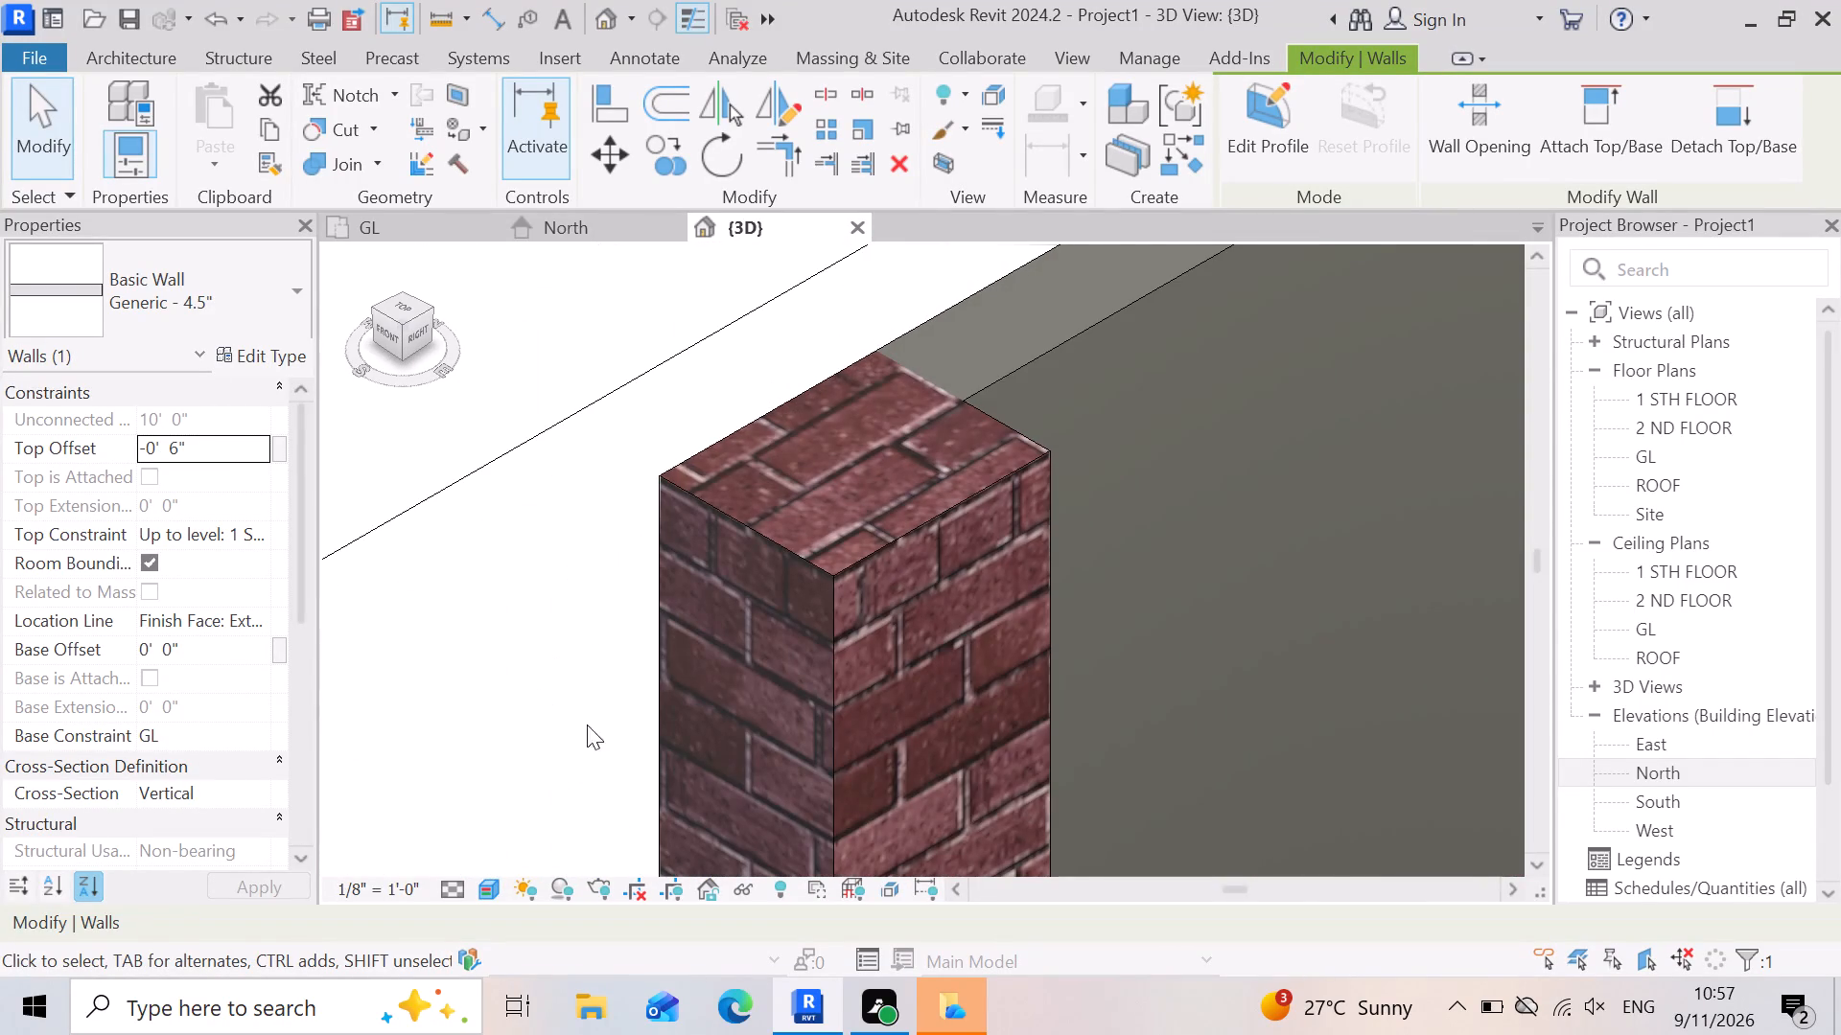
scroll(758, 672, "down", 8)
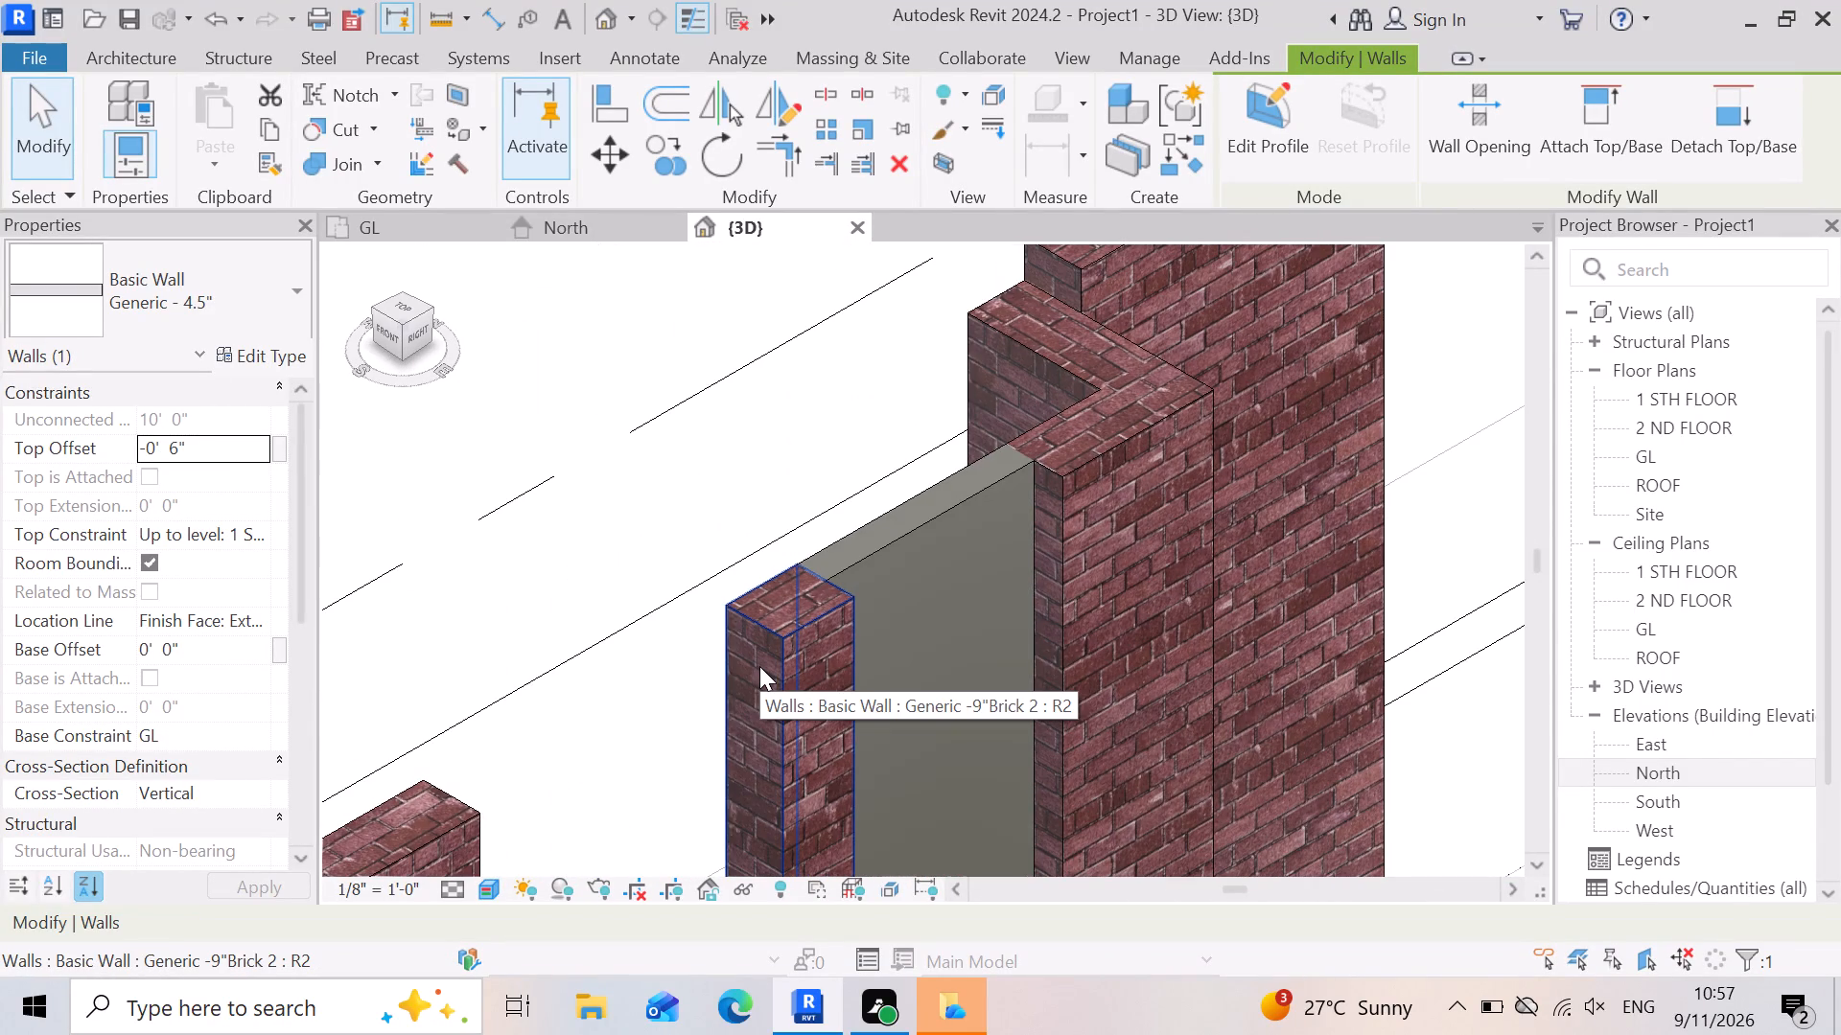
scroll(849, 578, "down", 5)
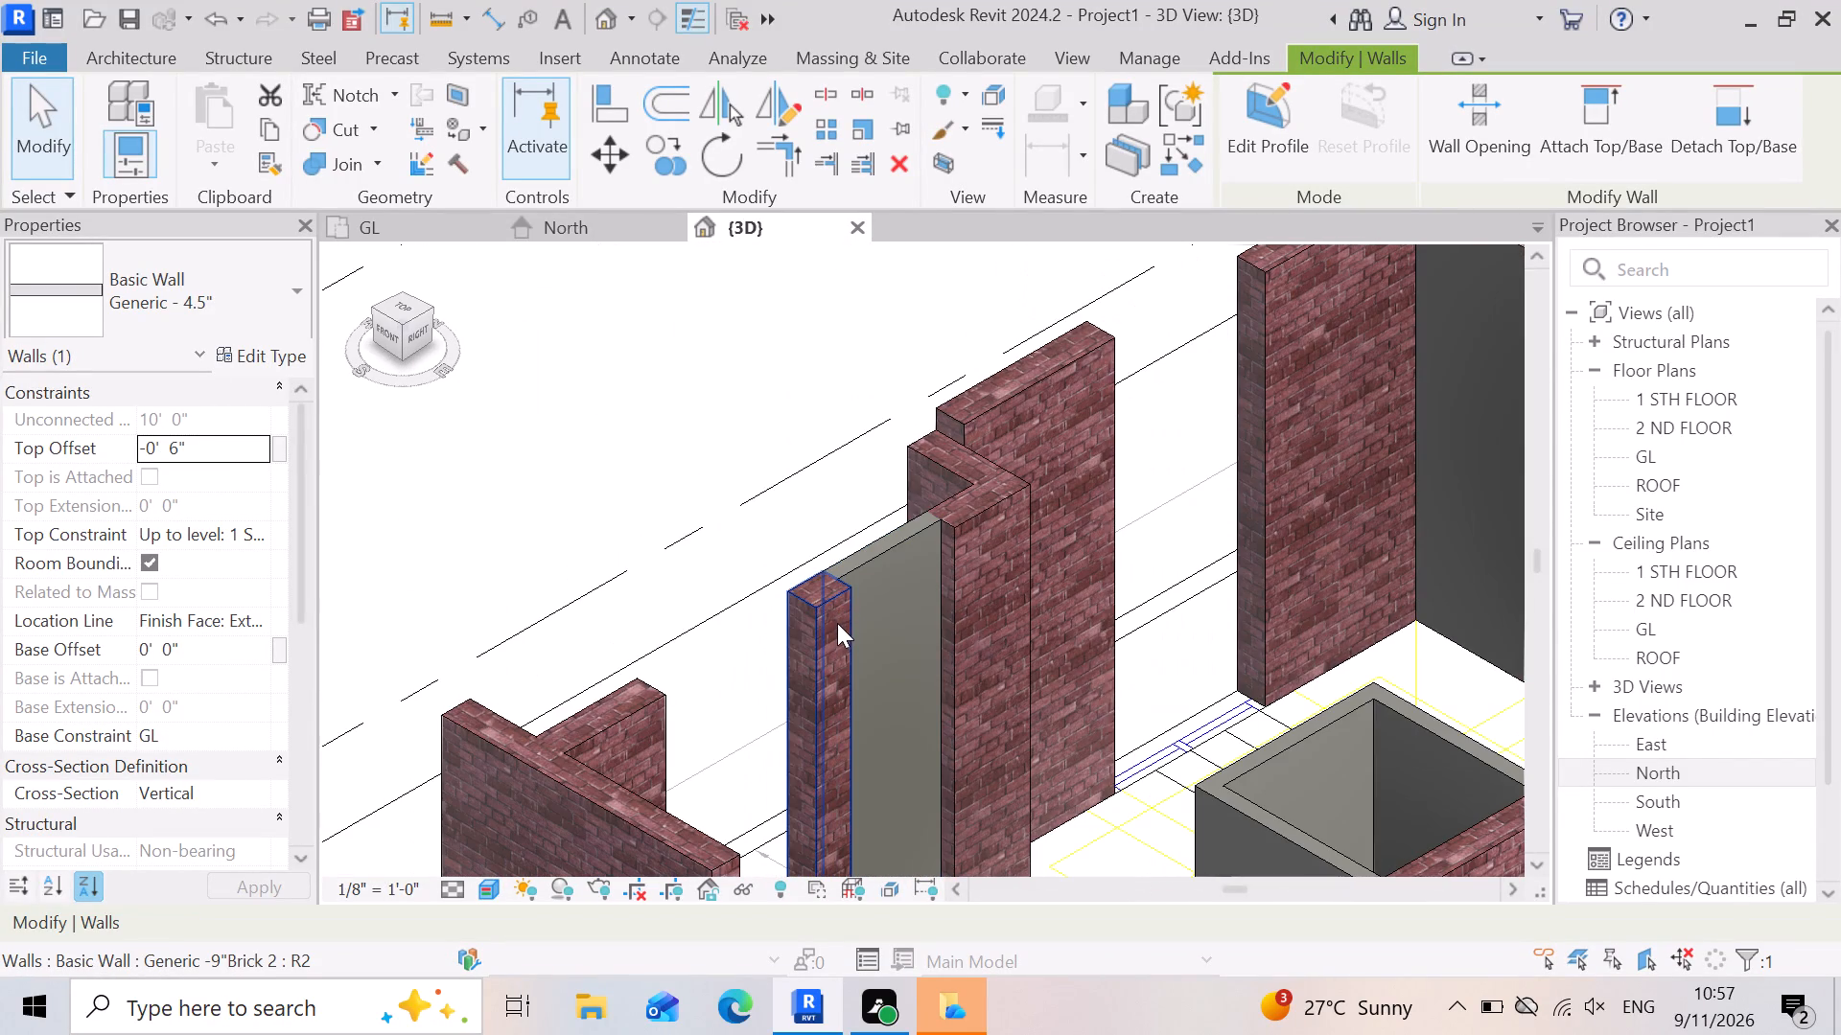
scroll(836, 606, "down", 8)
scroll(937, 741, "up", 4)
scroll(1033, 774, "up", 3)
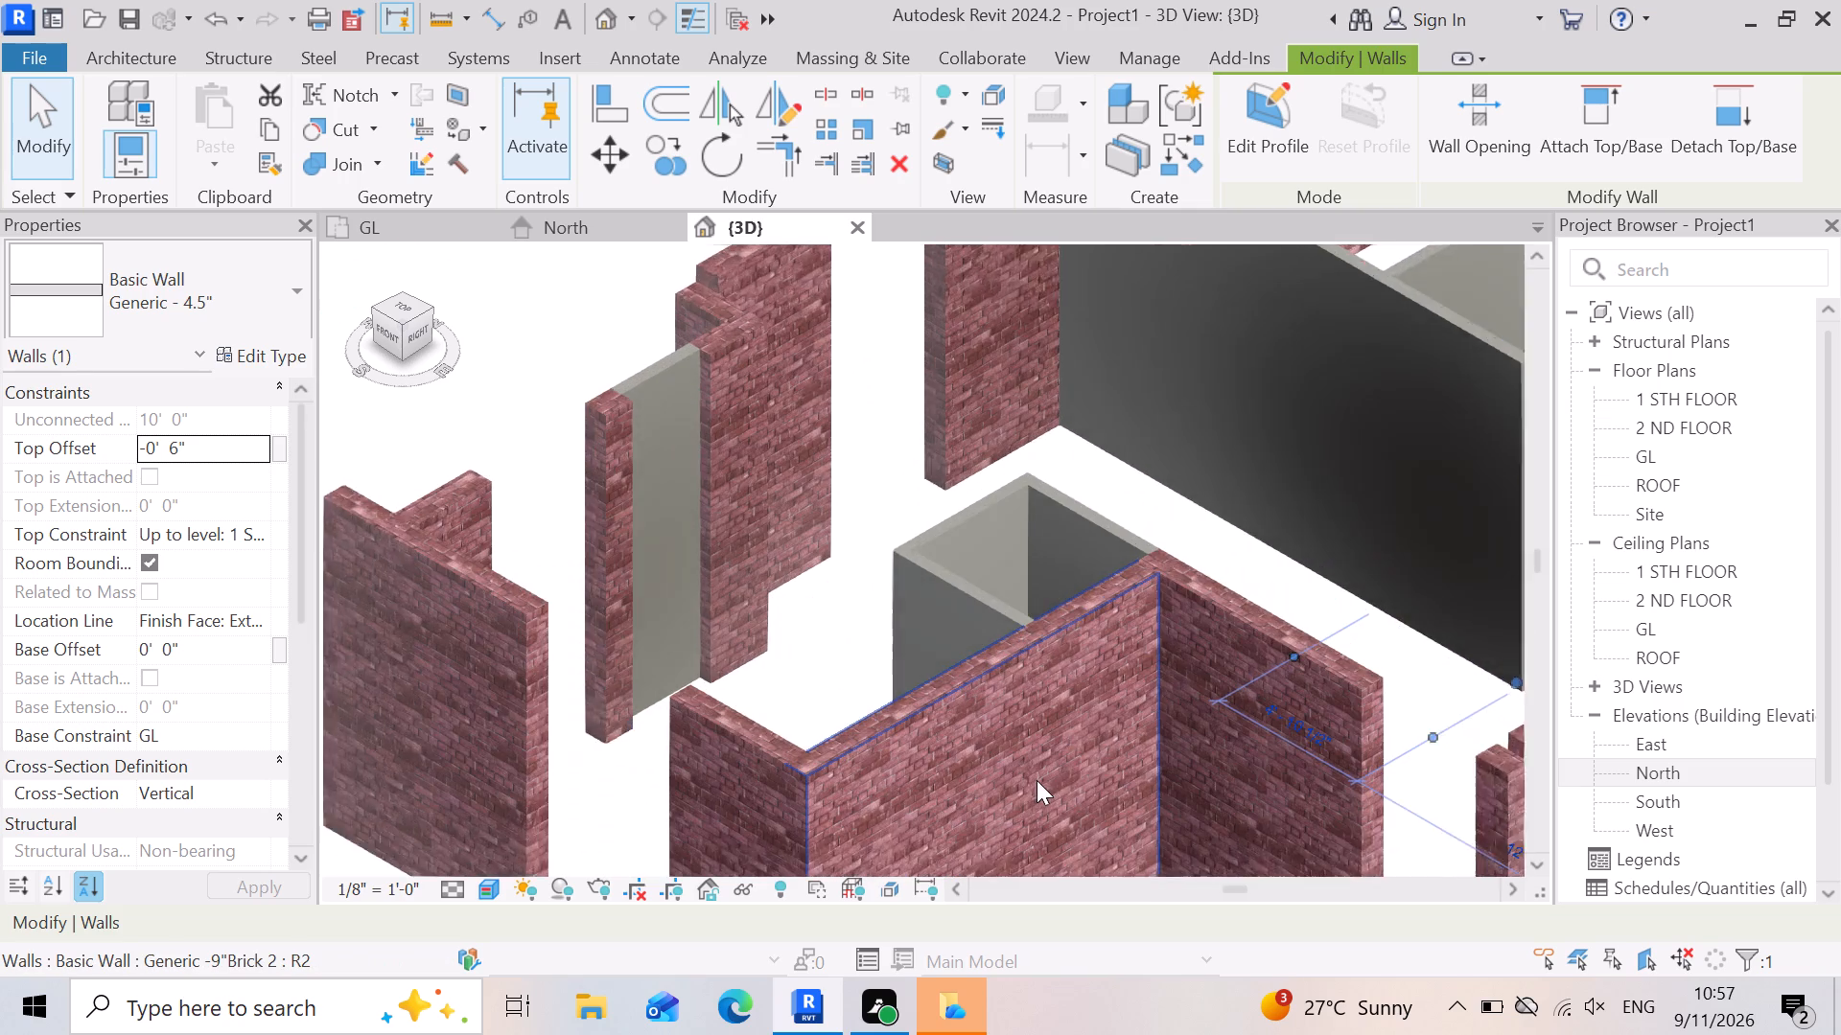
left_click(418, 226)
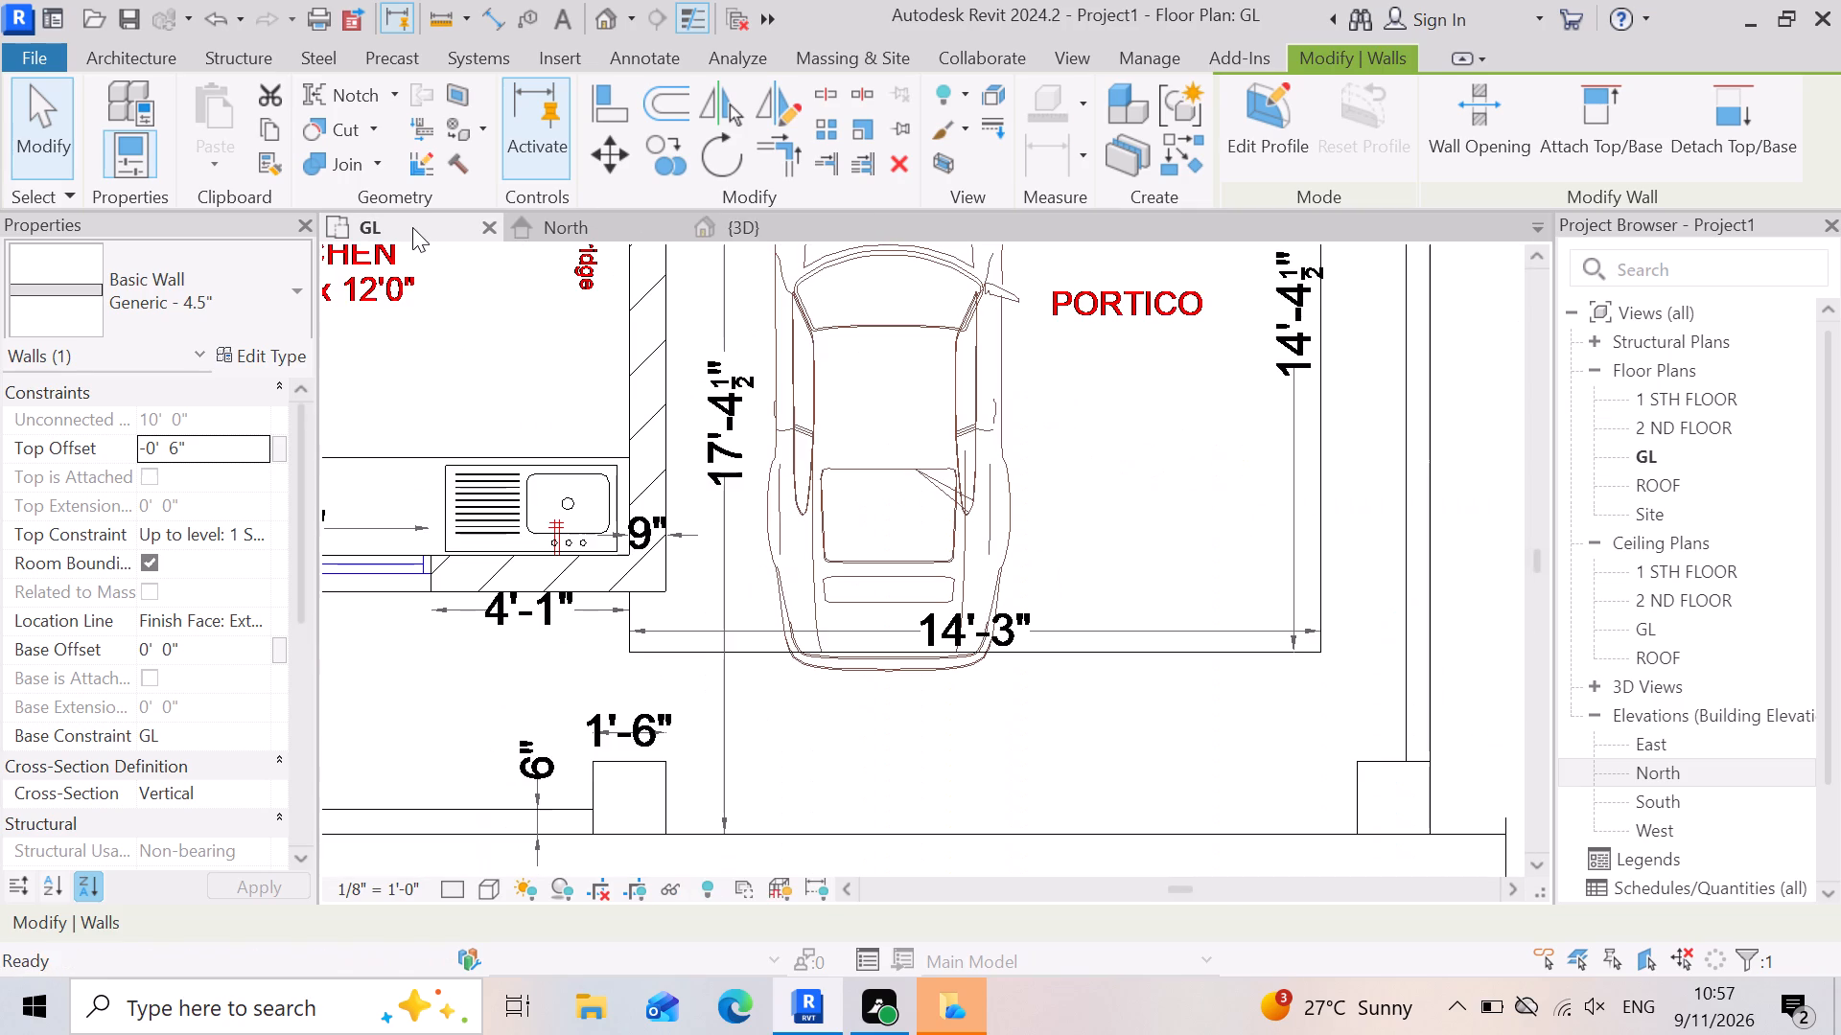
scroll(897, 738, "down", 13)
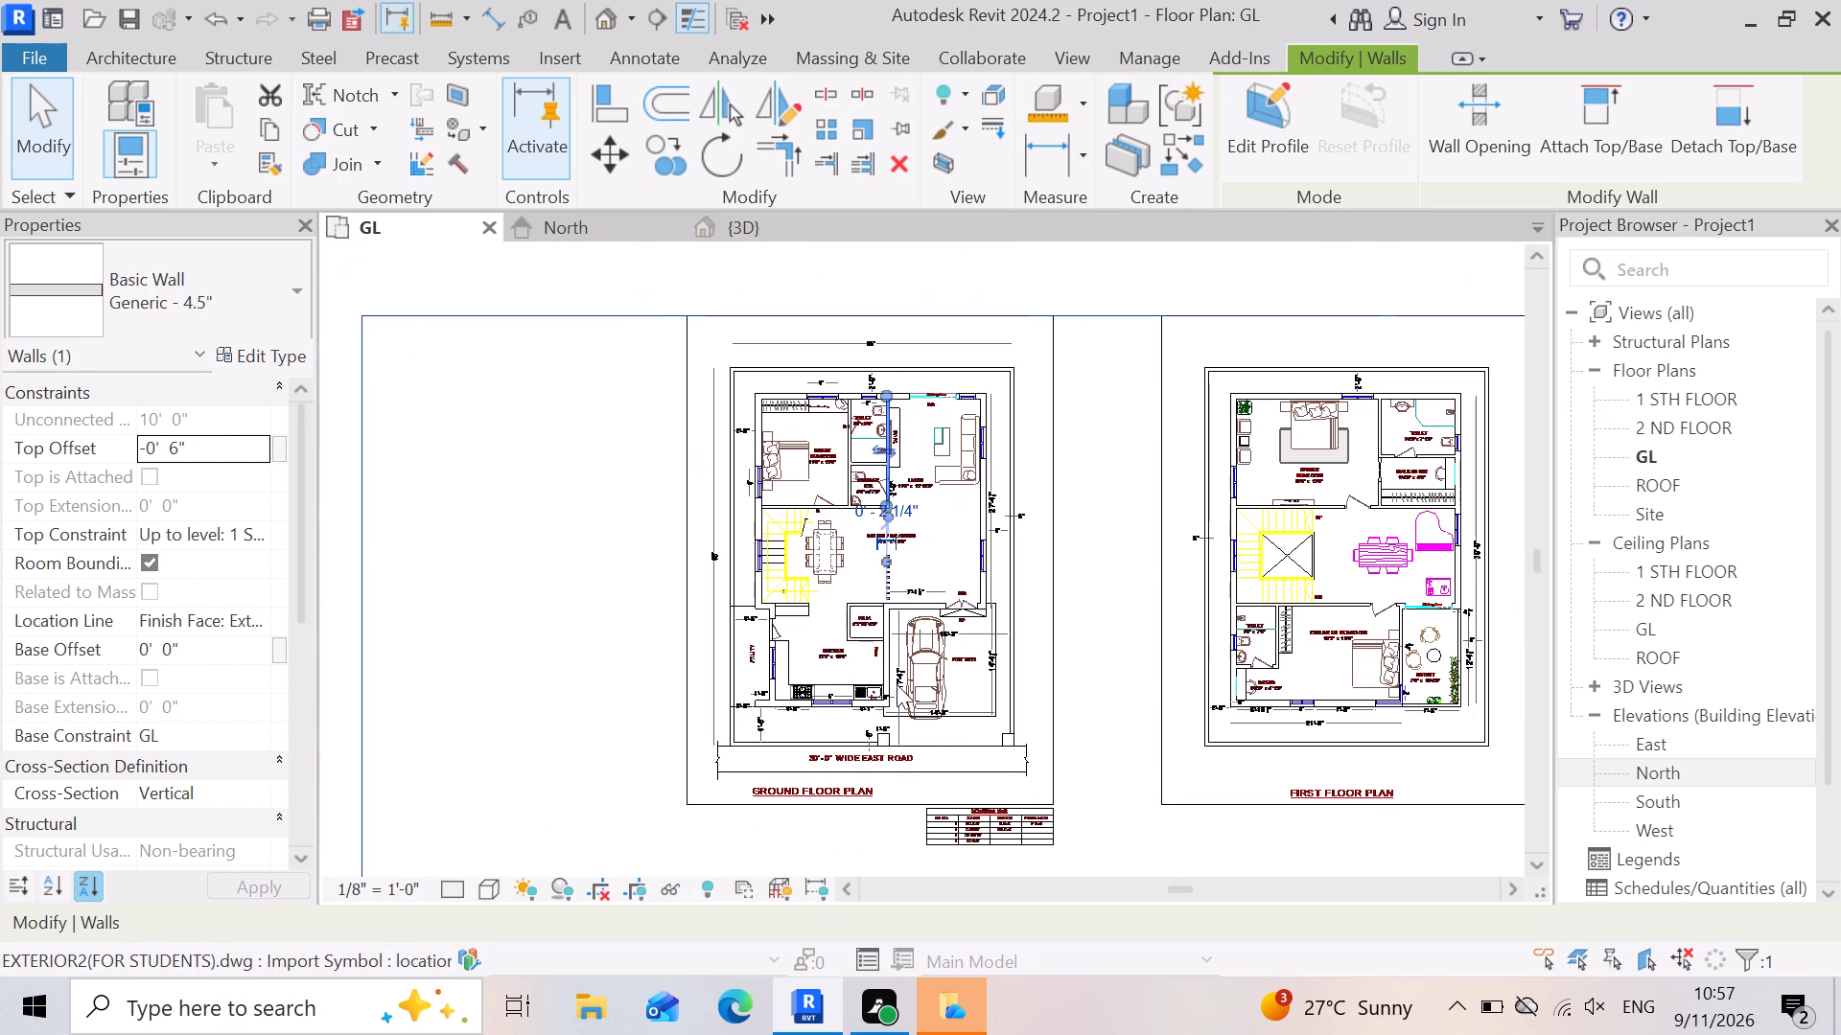
scroll(842, 310, "up", 13)
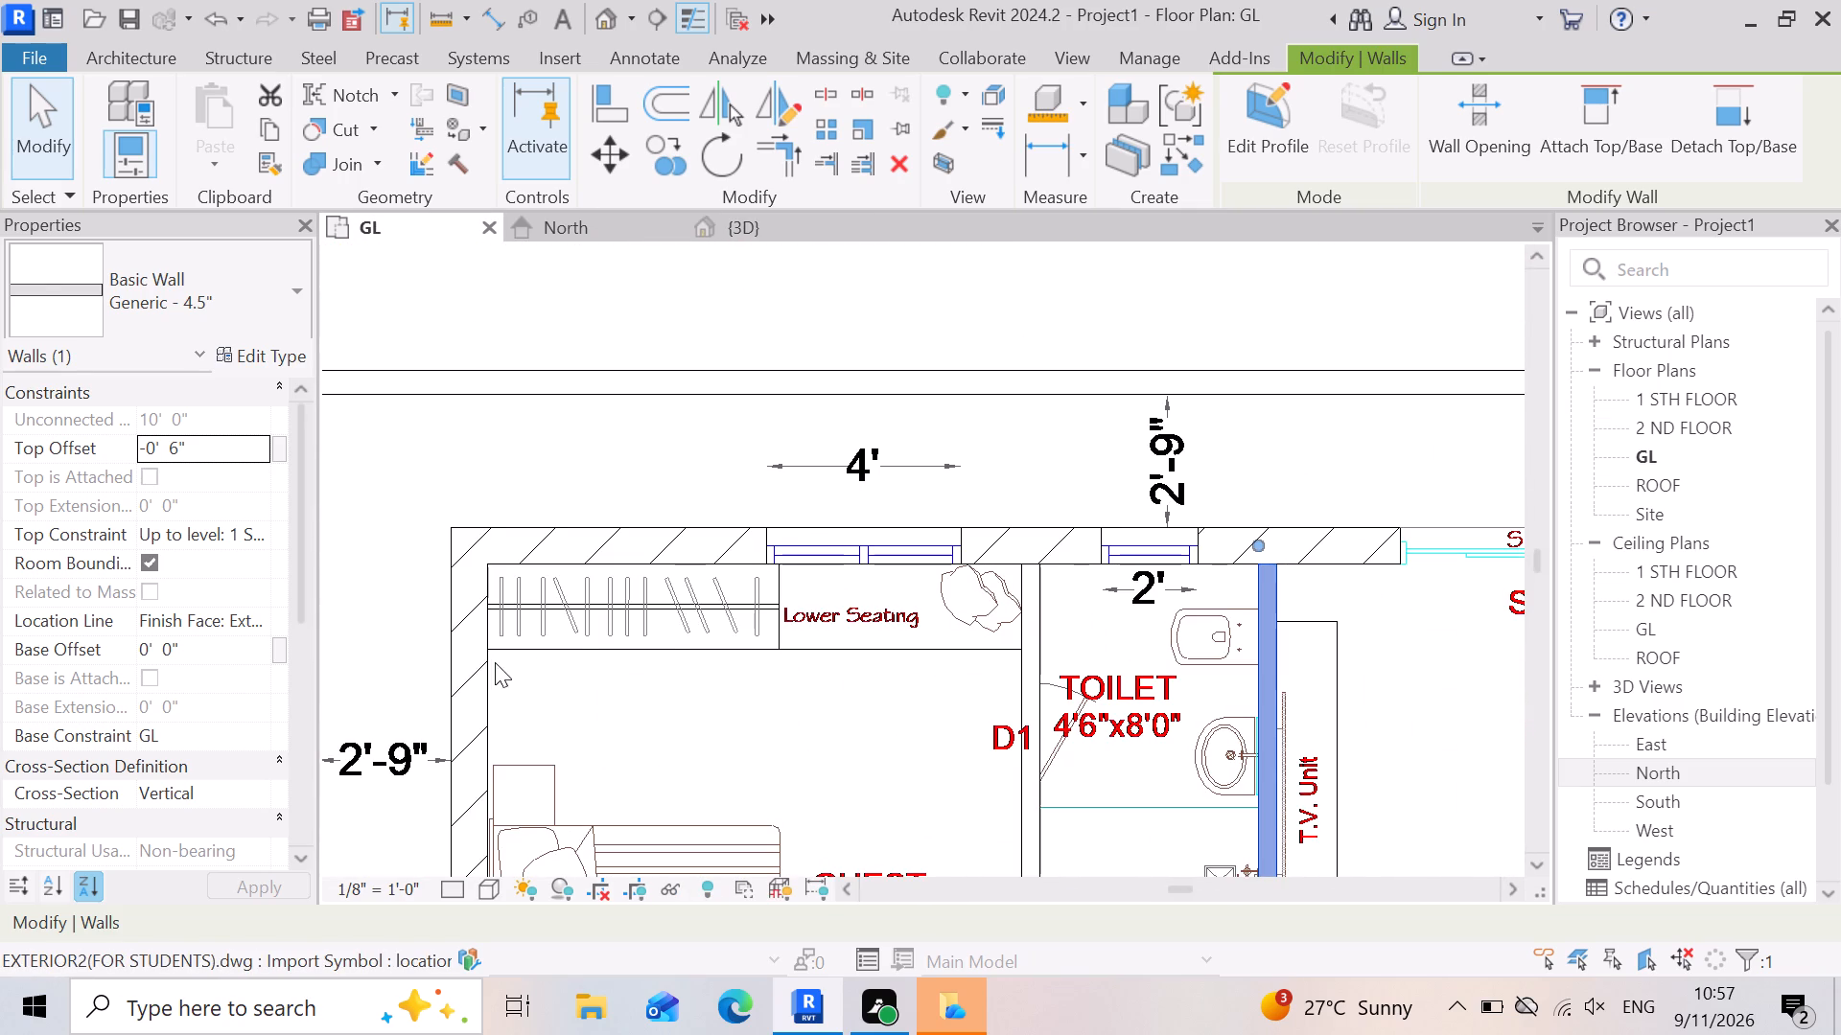
left_click(300, 283)
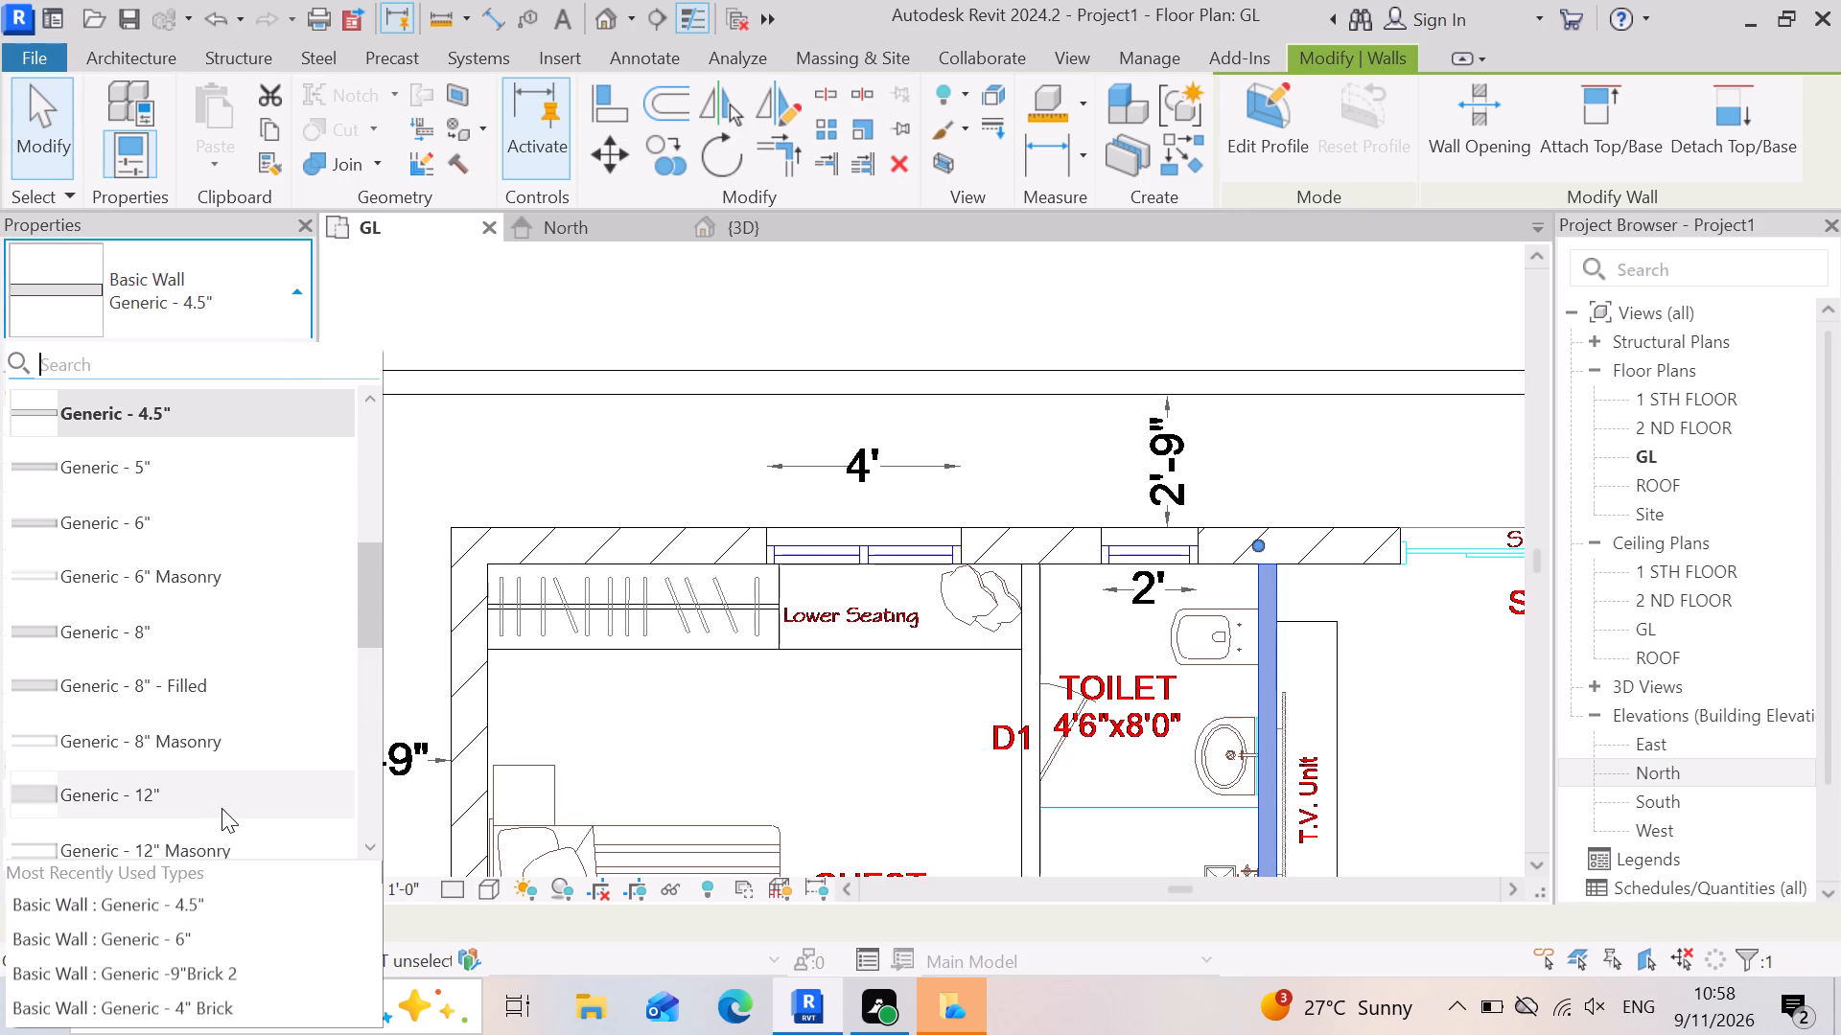
left_click(262, 969)
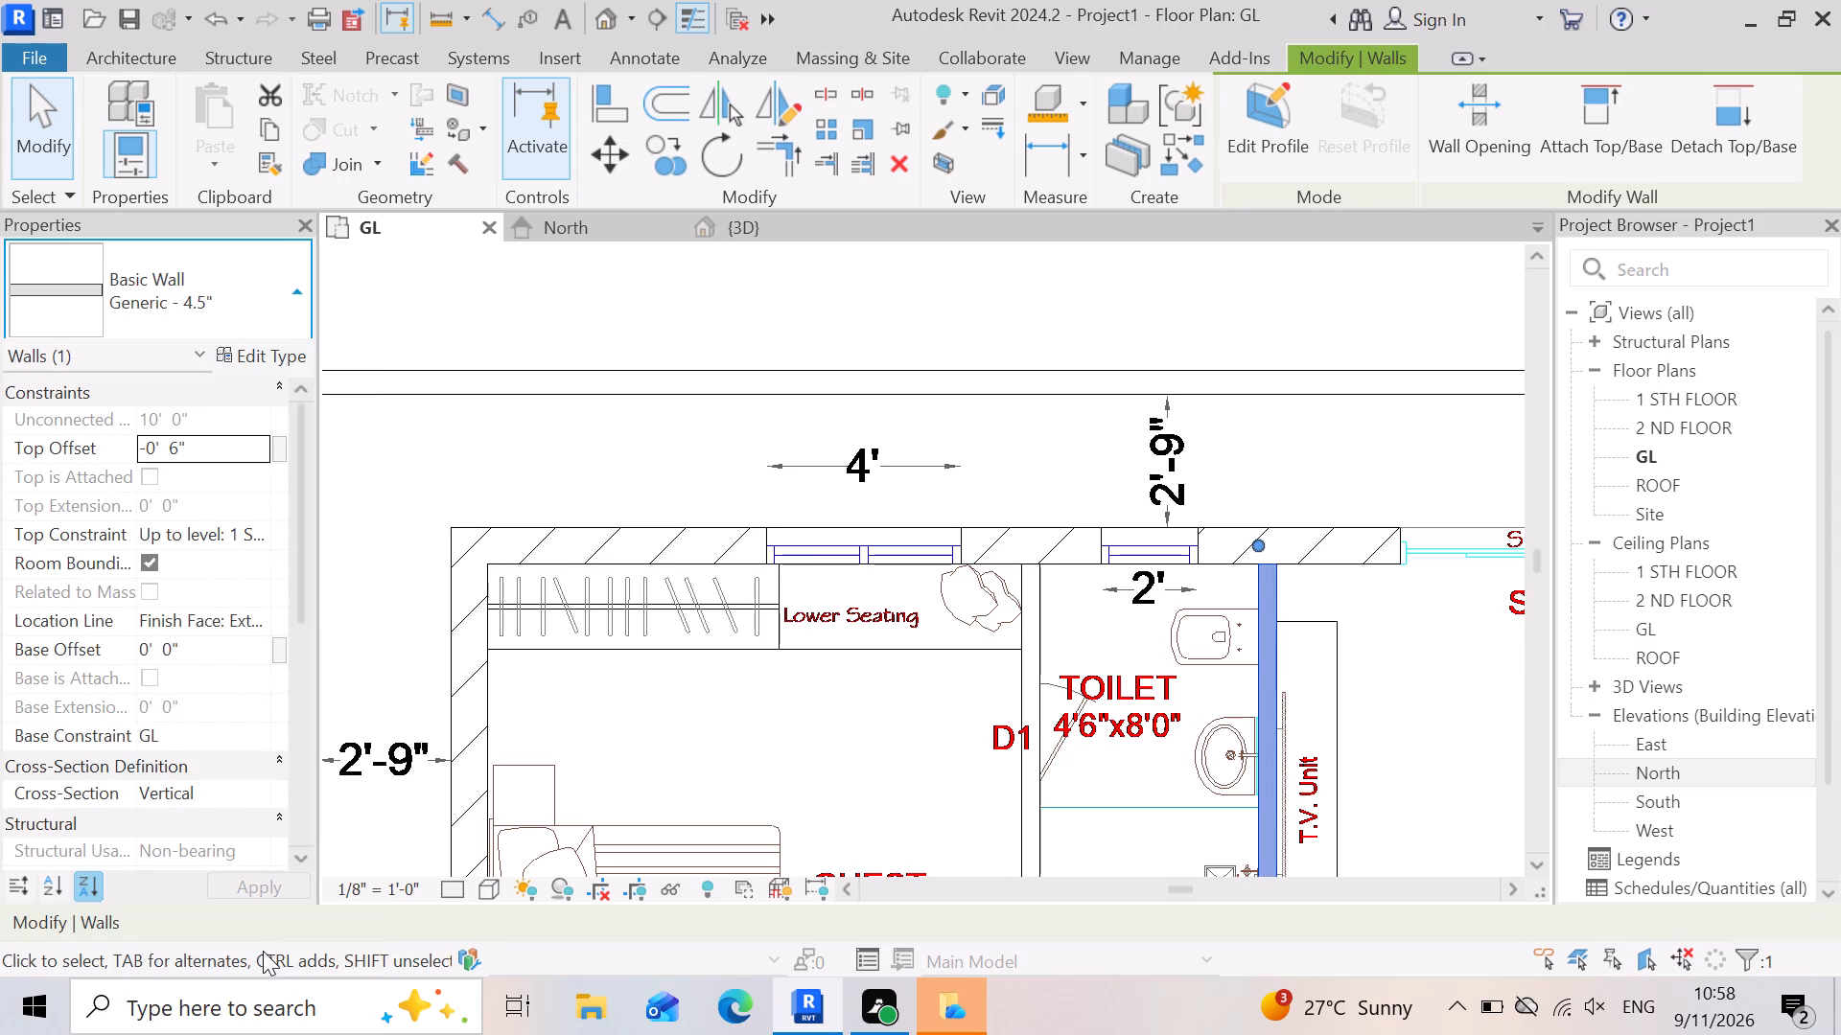
scroll(898, 570, "up", 3)
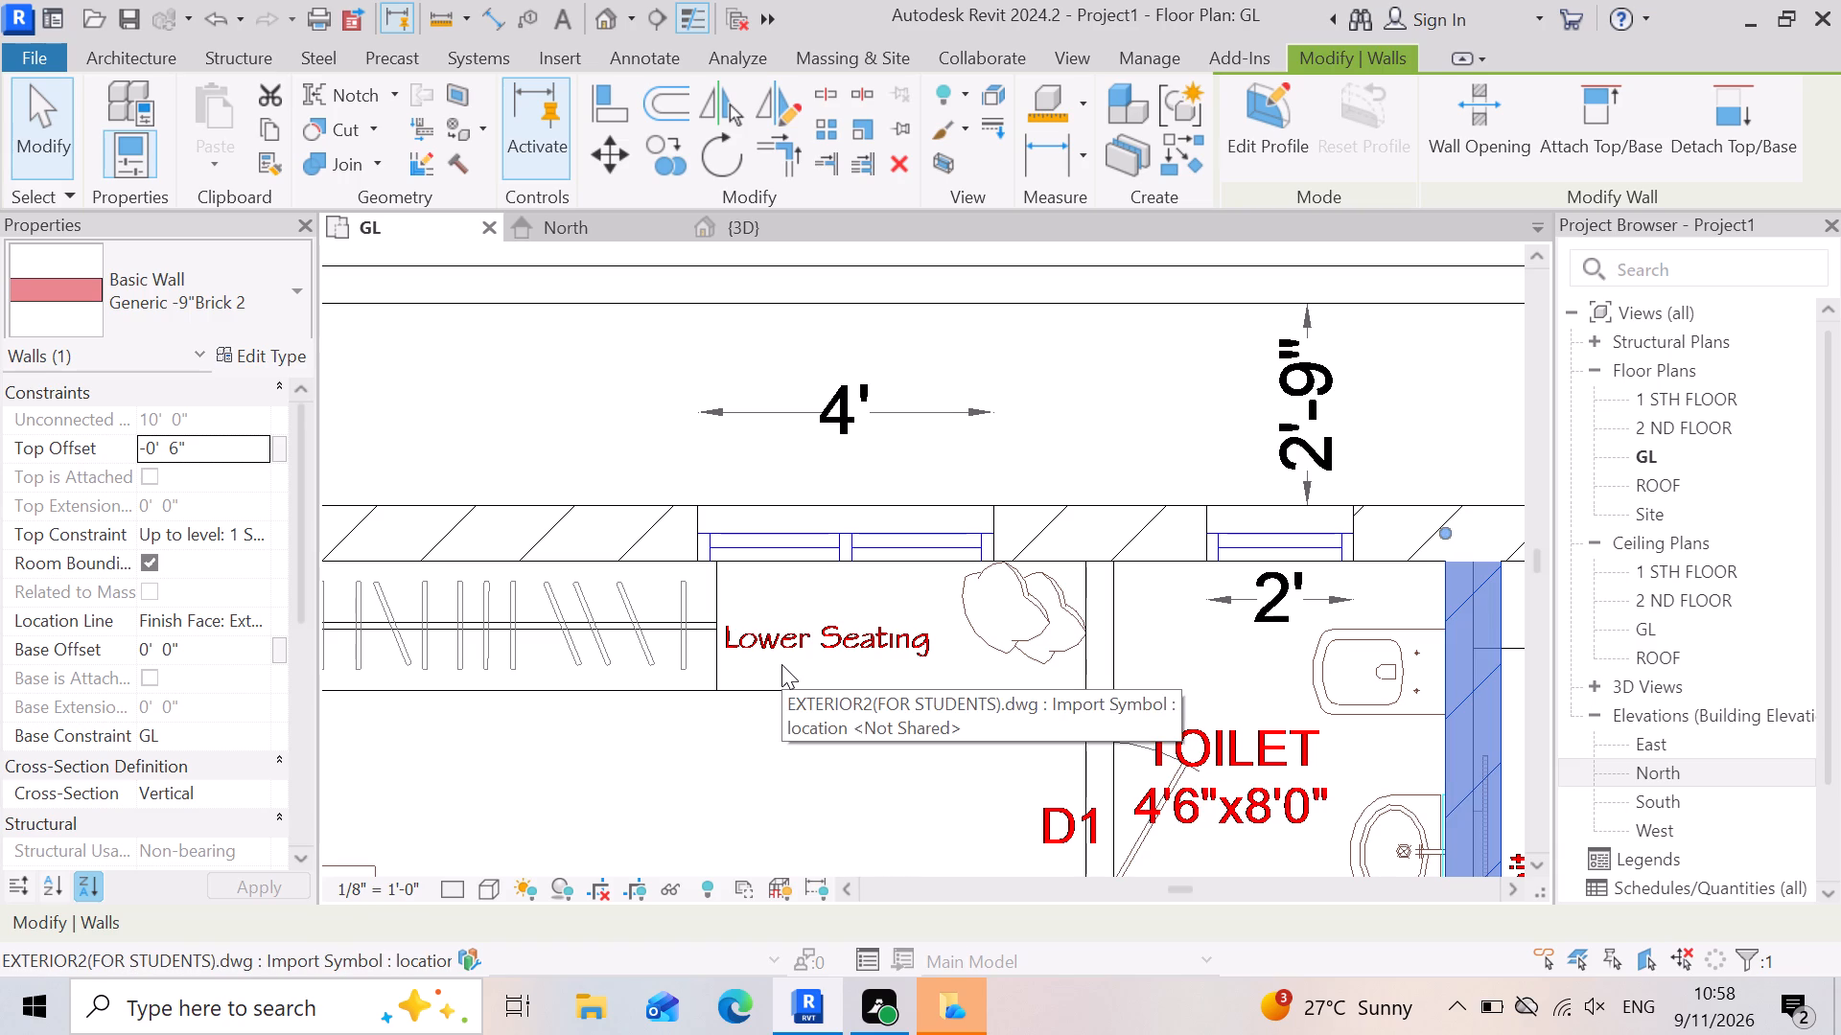
scroll(780, 551, "down", 5)
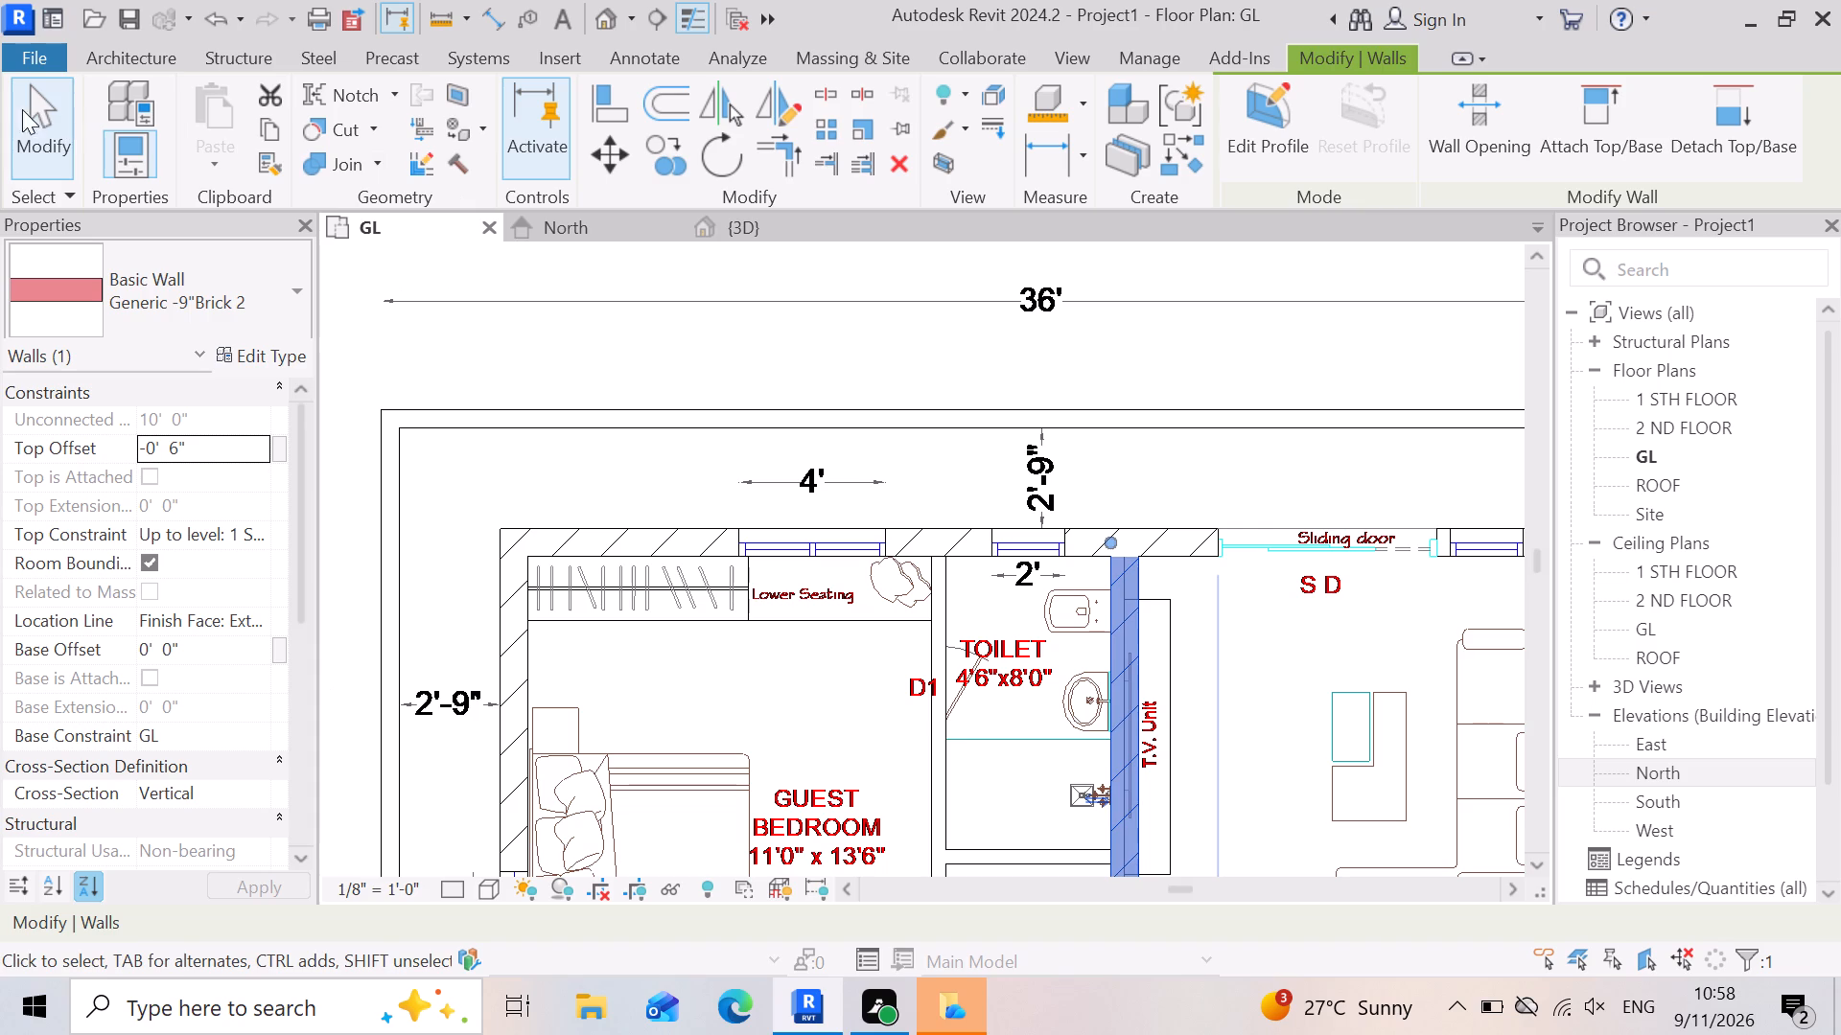
Start a Single-Flush 36" x 84" door for the toilet's D1 opening and set its type width to 2' 0".
left_click(85, 62)
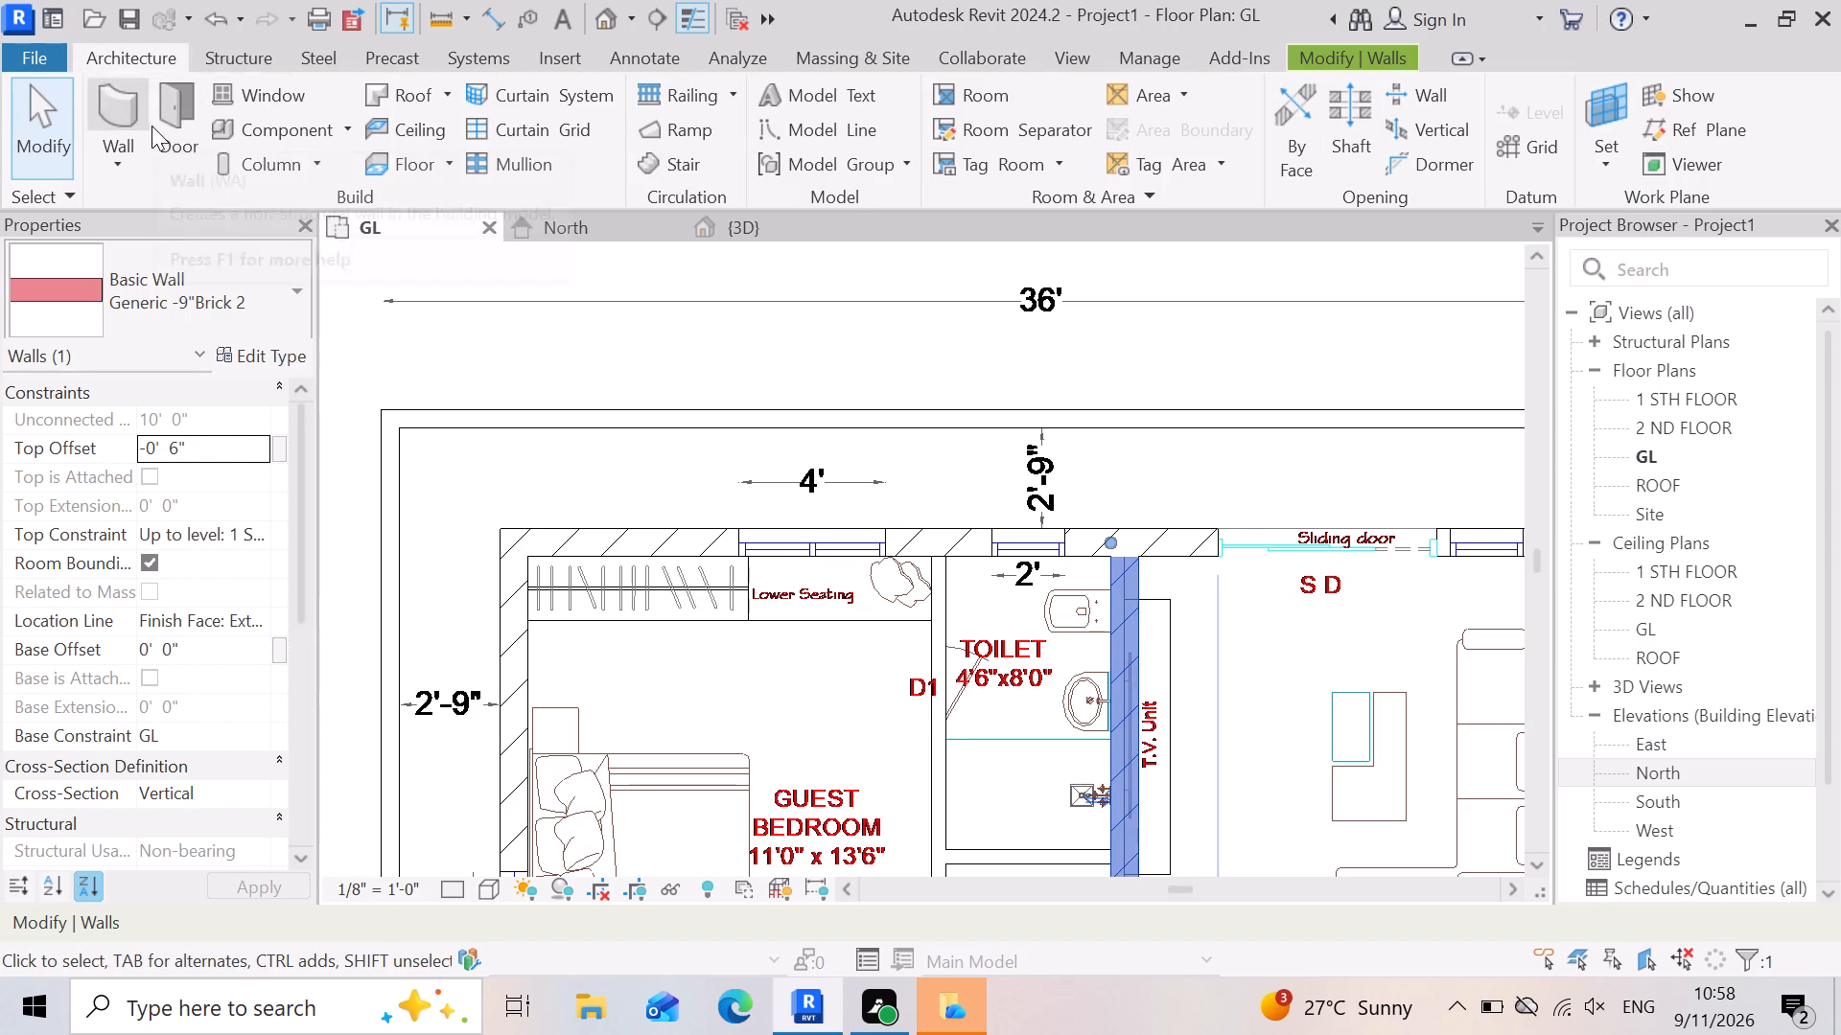
left_click(173, 117)
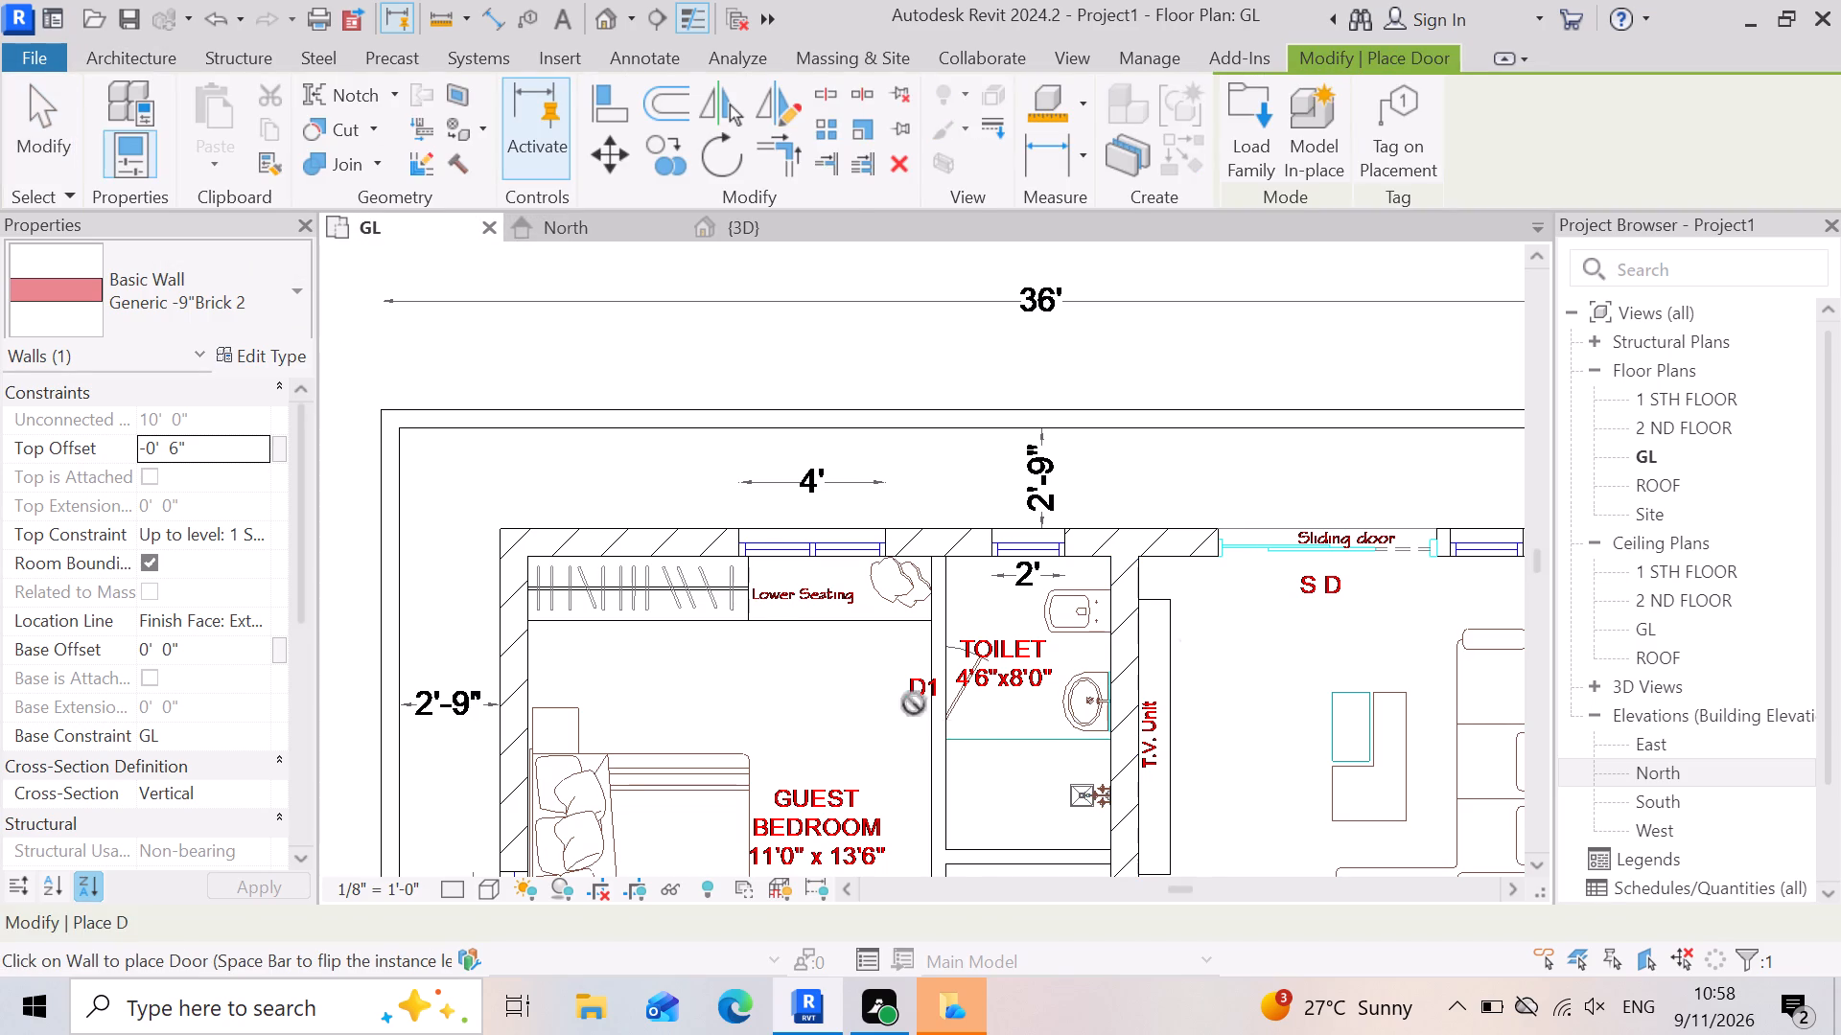
scroll(999, 780, "up", 6)
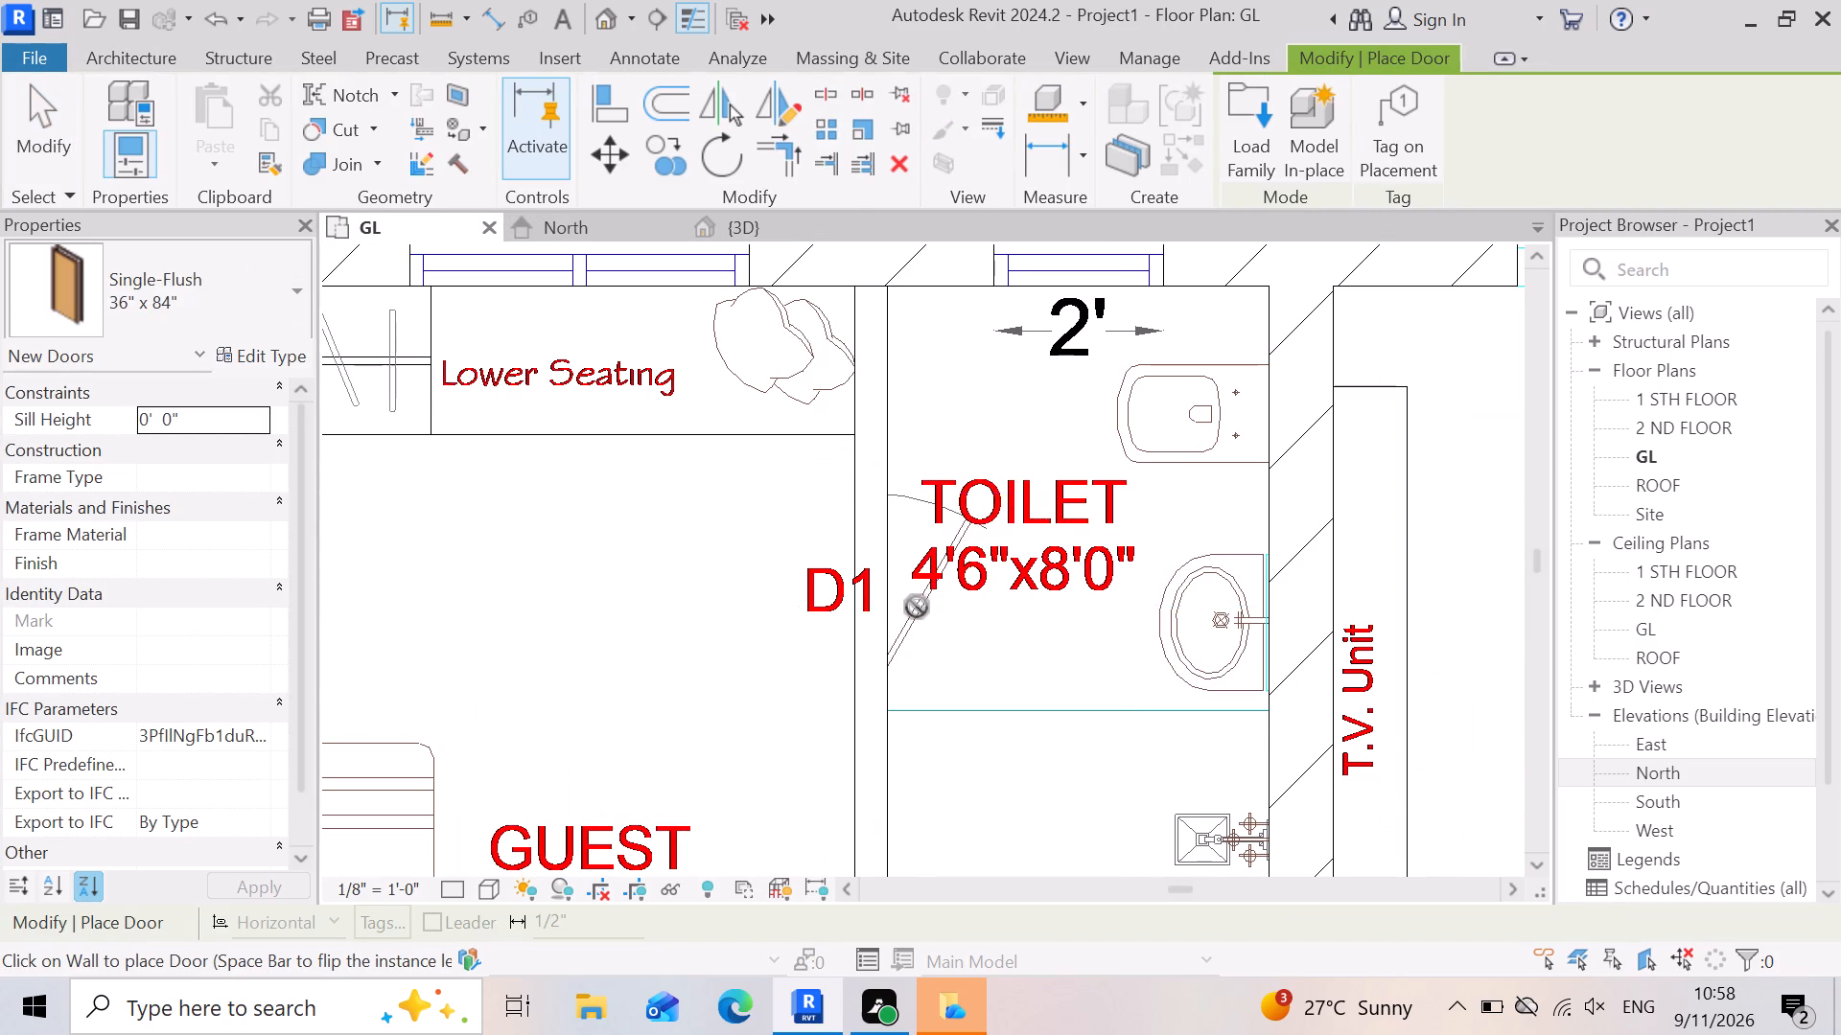
scroll(917, 607, "up", 7)
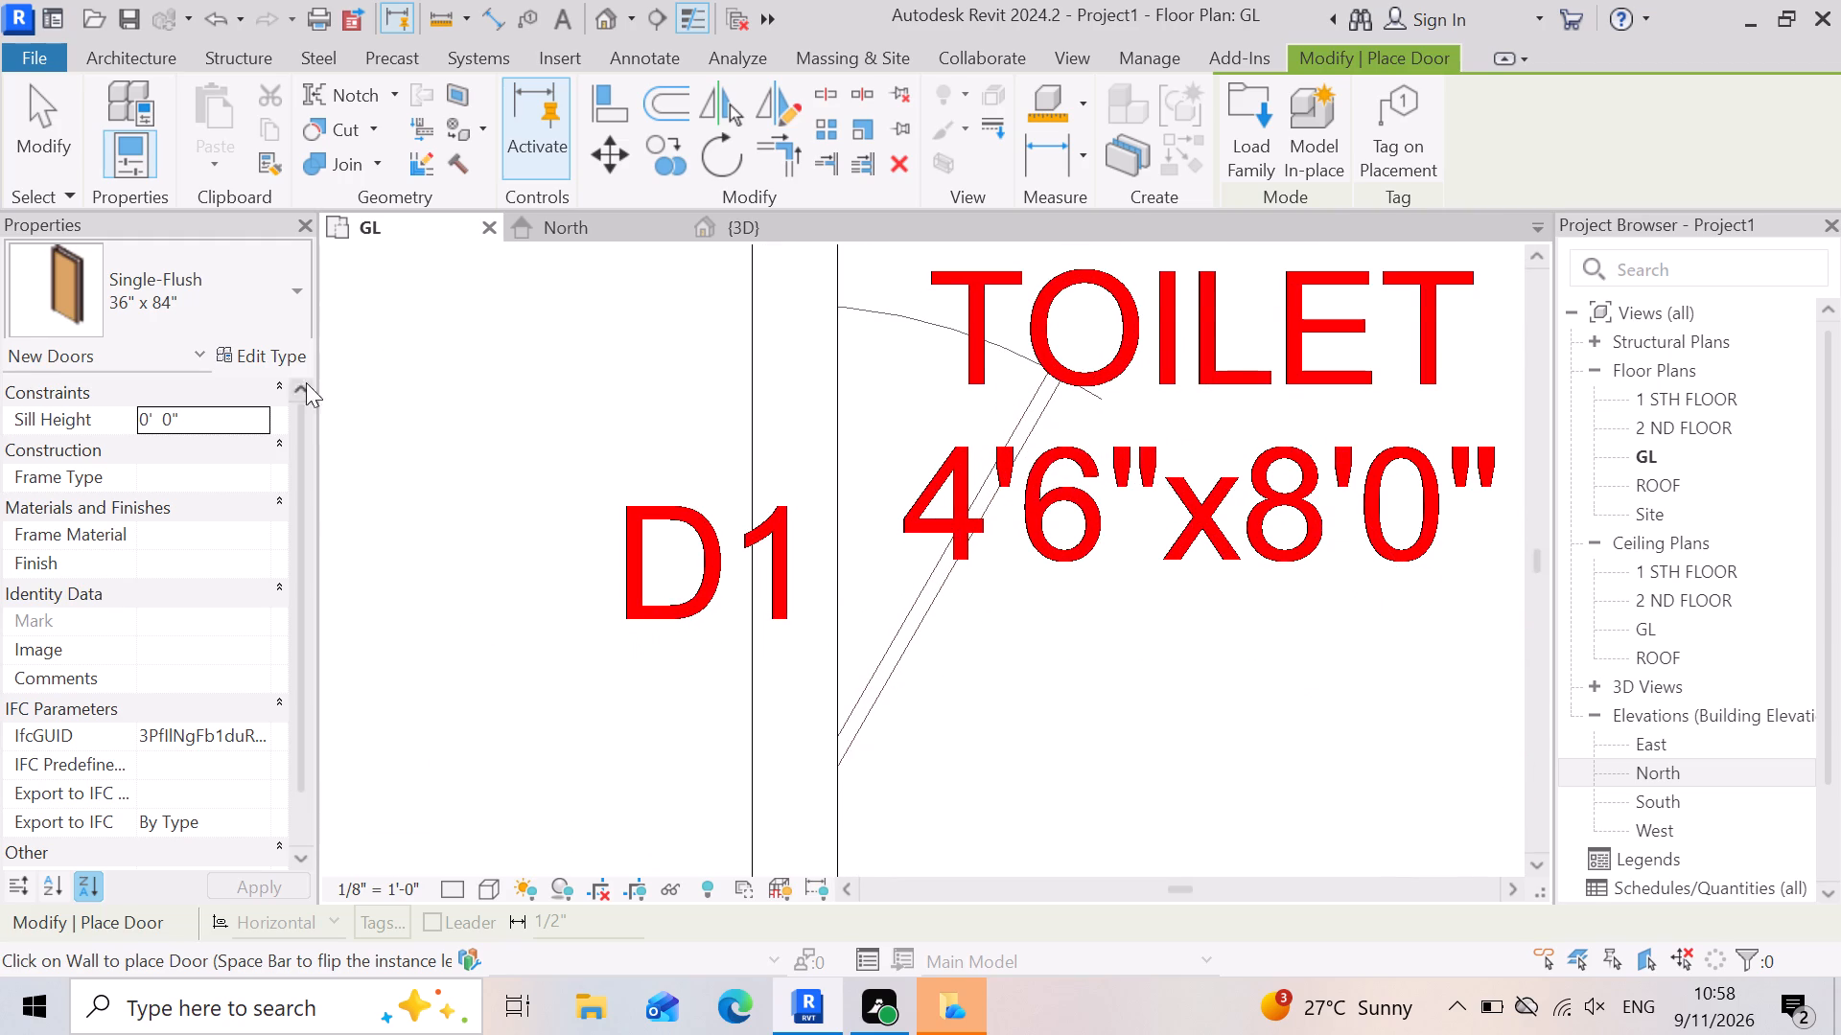
left_click(245, 347)
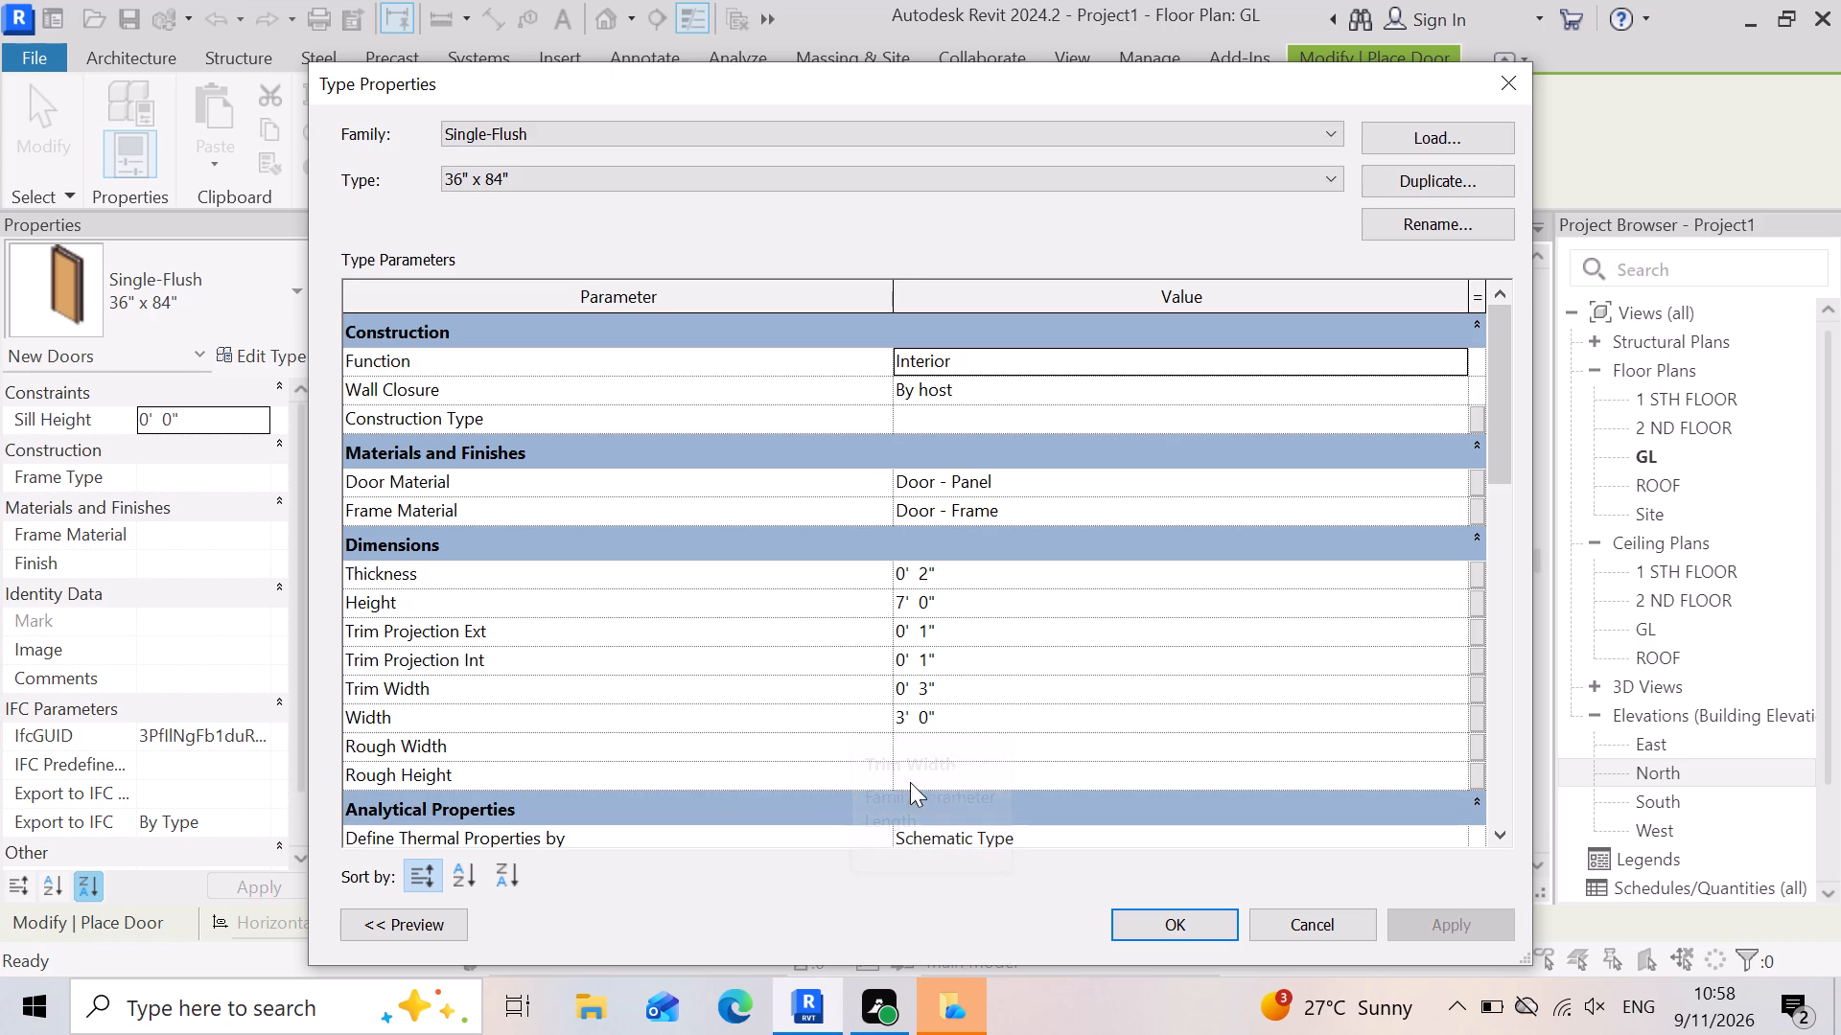
left_click(1008, 724)
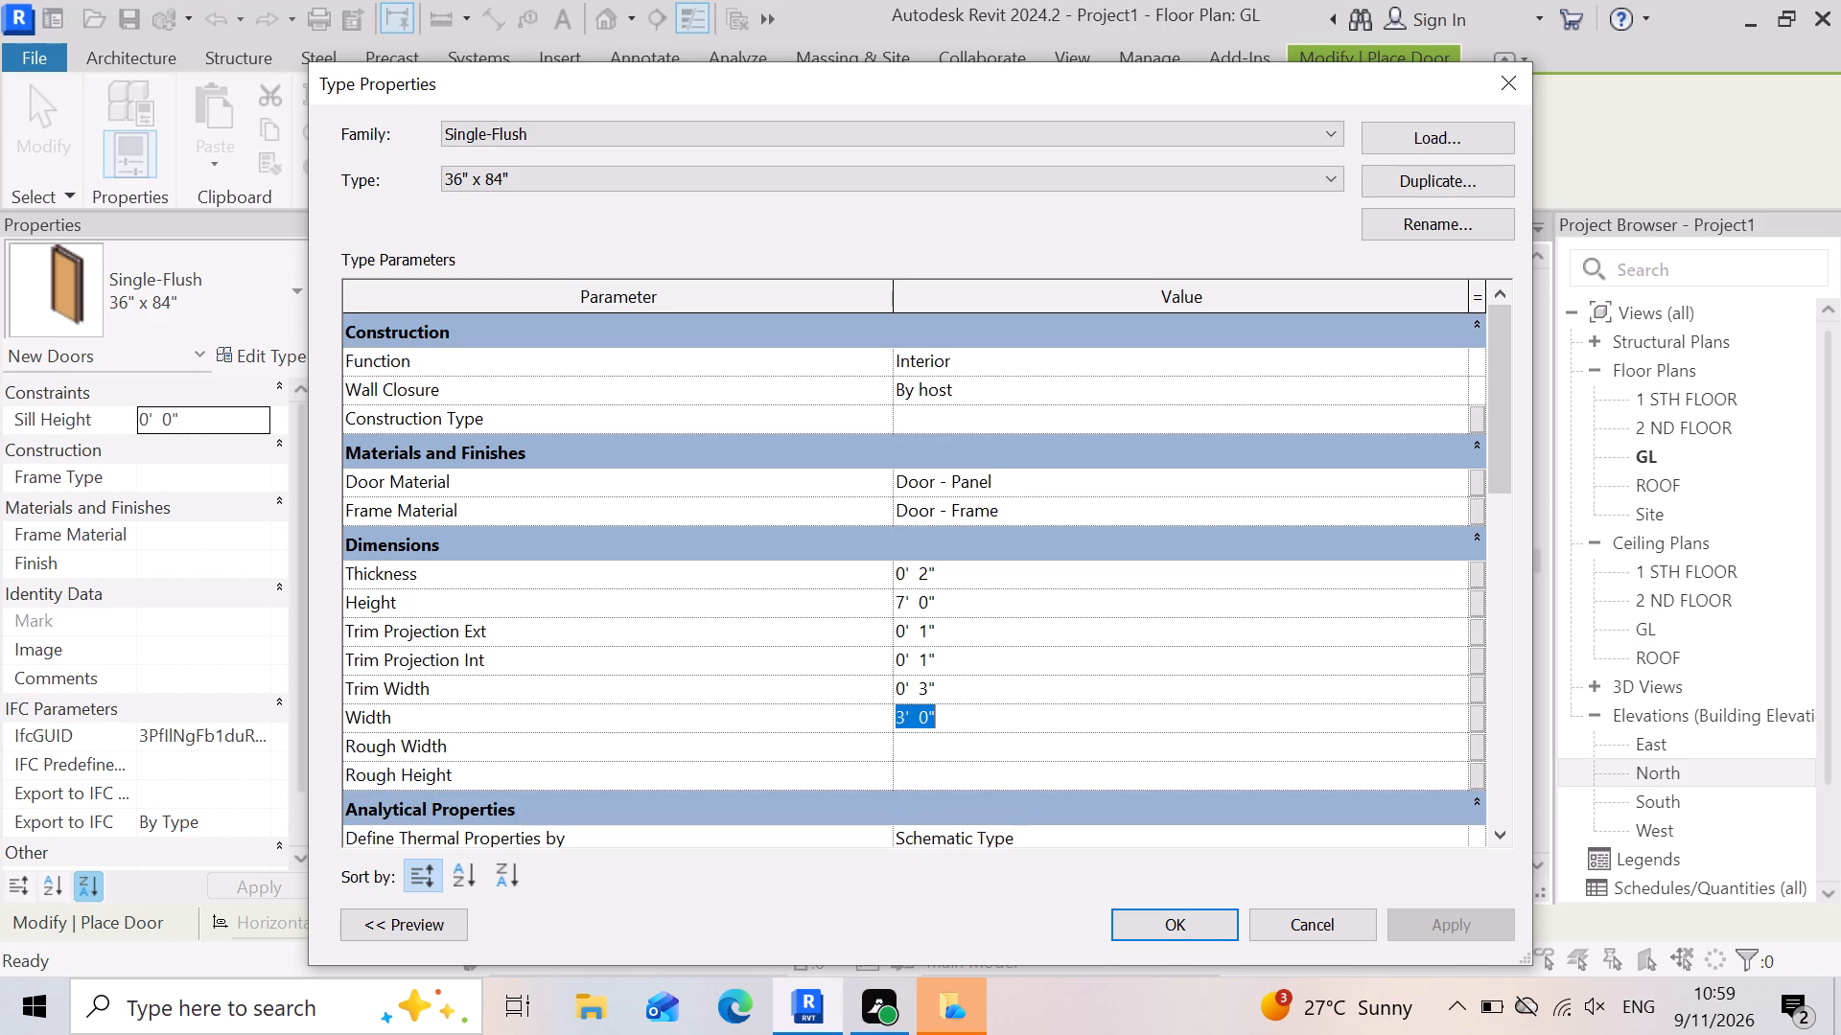
key("2")
key("apostrophe")
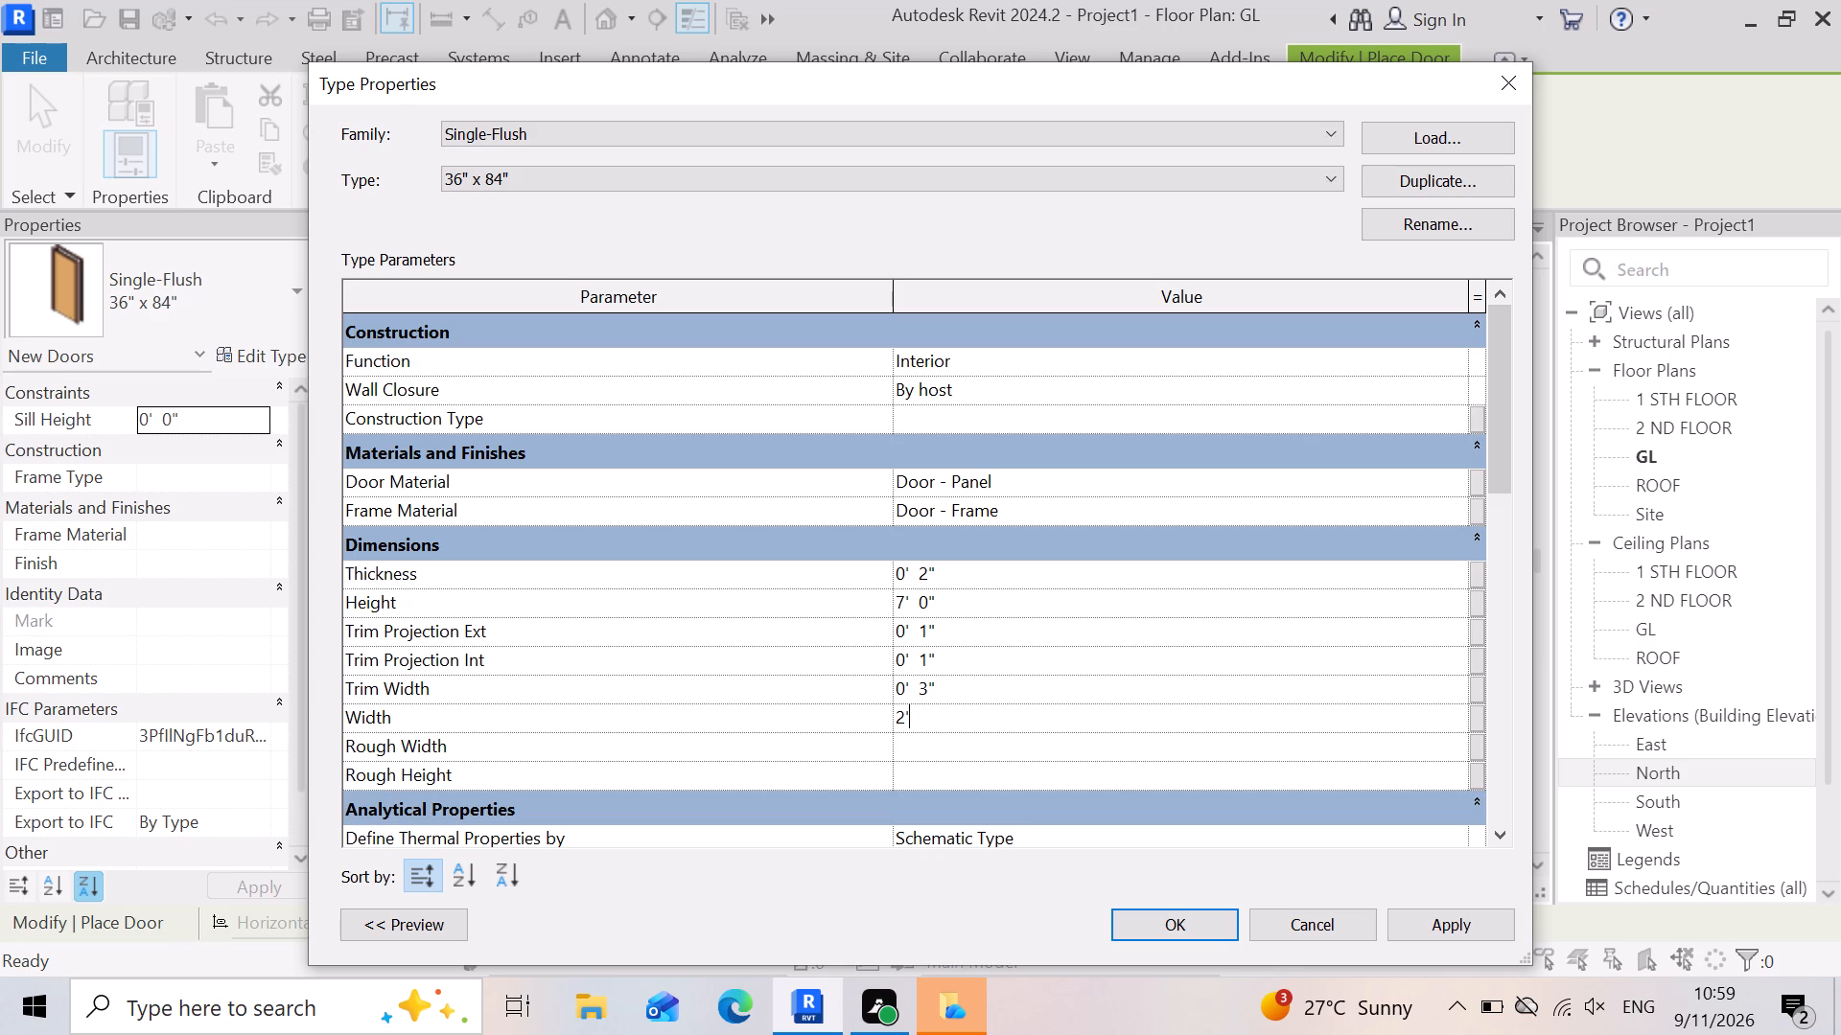
key("Return")
left_click(1487, 929)
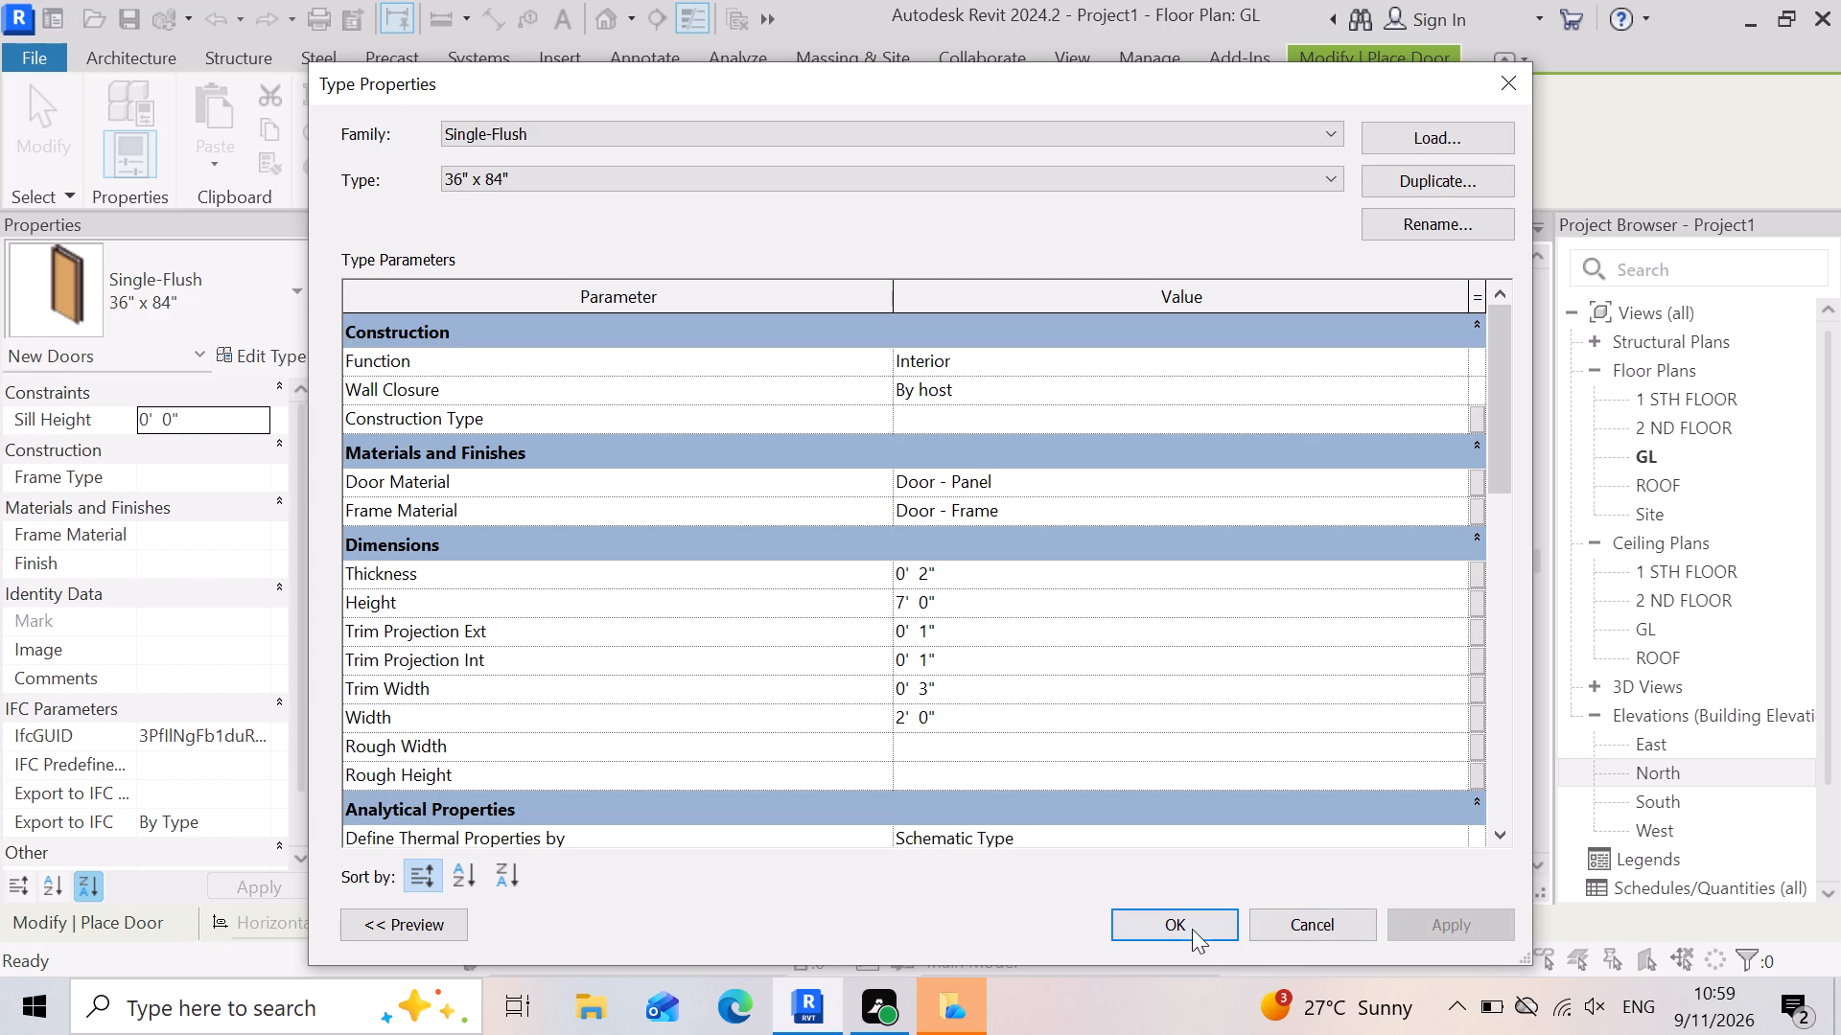
Place the Single-Flush 36" x 84" door in the D1 opening and flip it to swing into the toilet.
left_click(1190, 929)
scroll(999, 724, "down", 7)
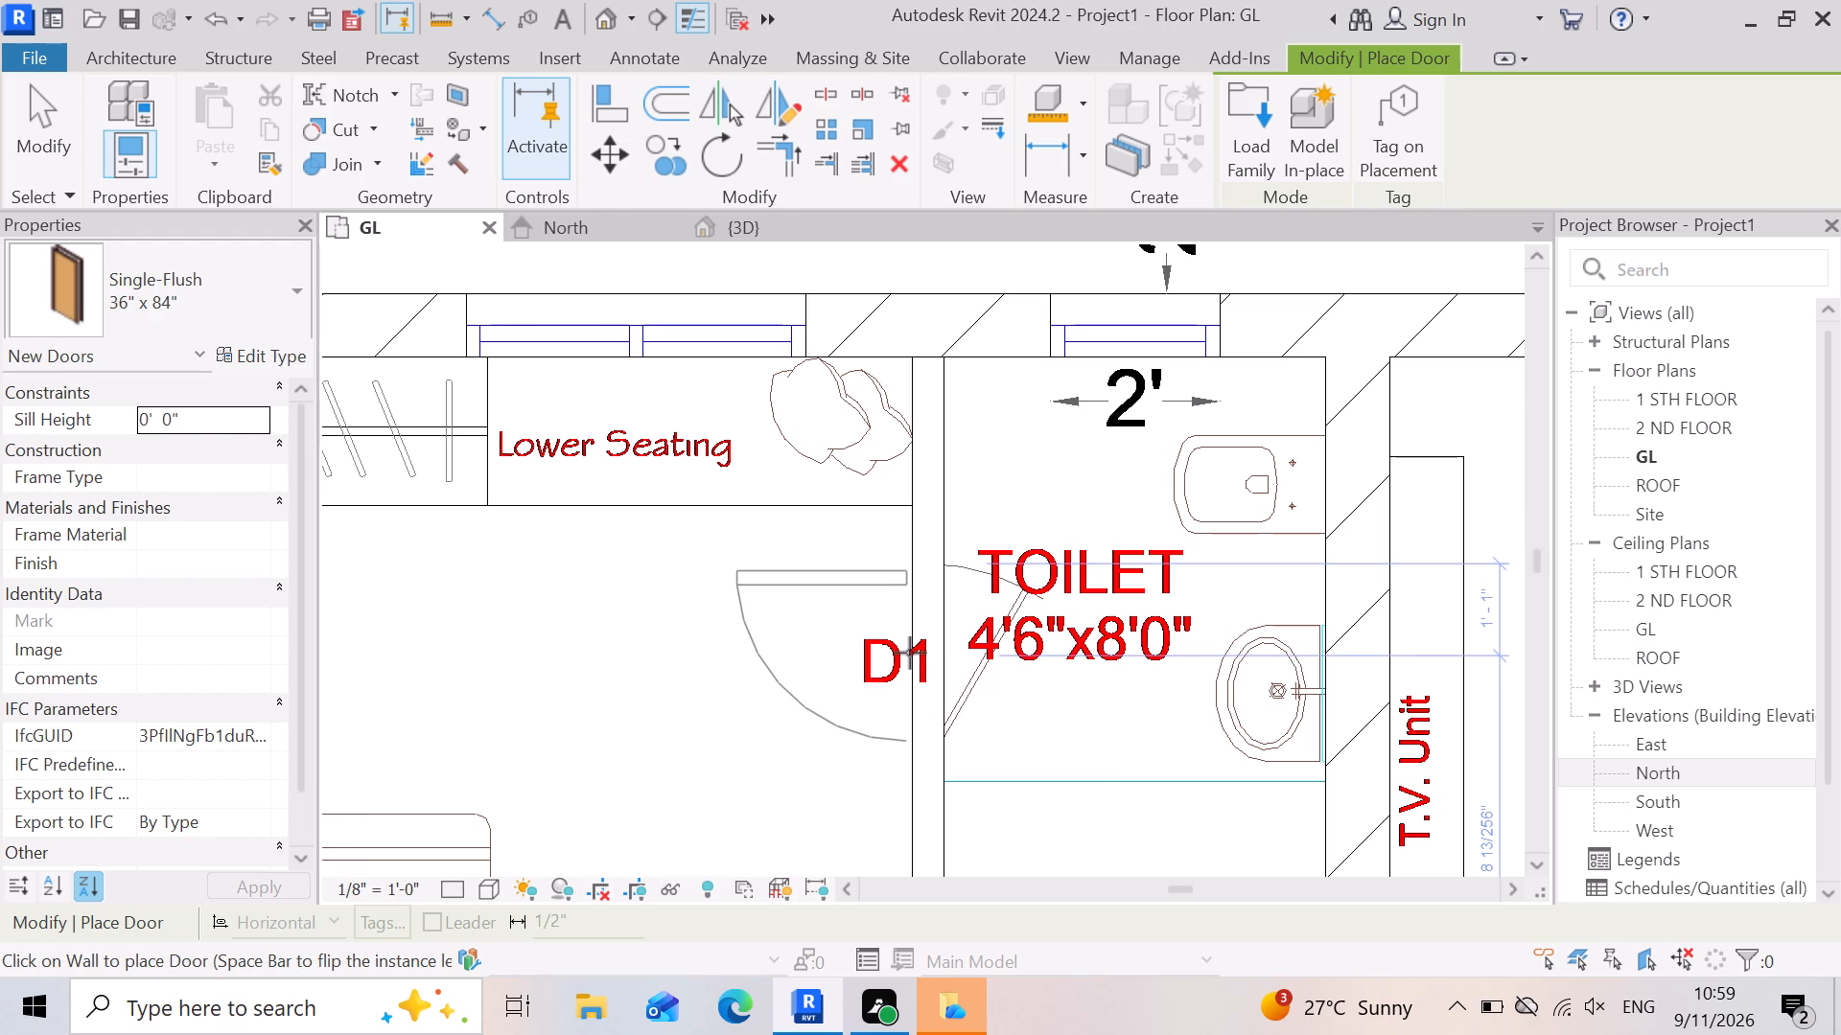
left_click(910, 653)
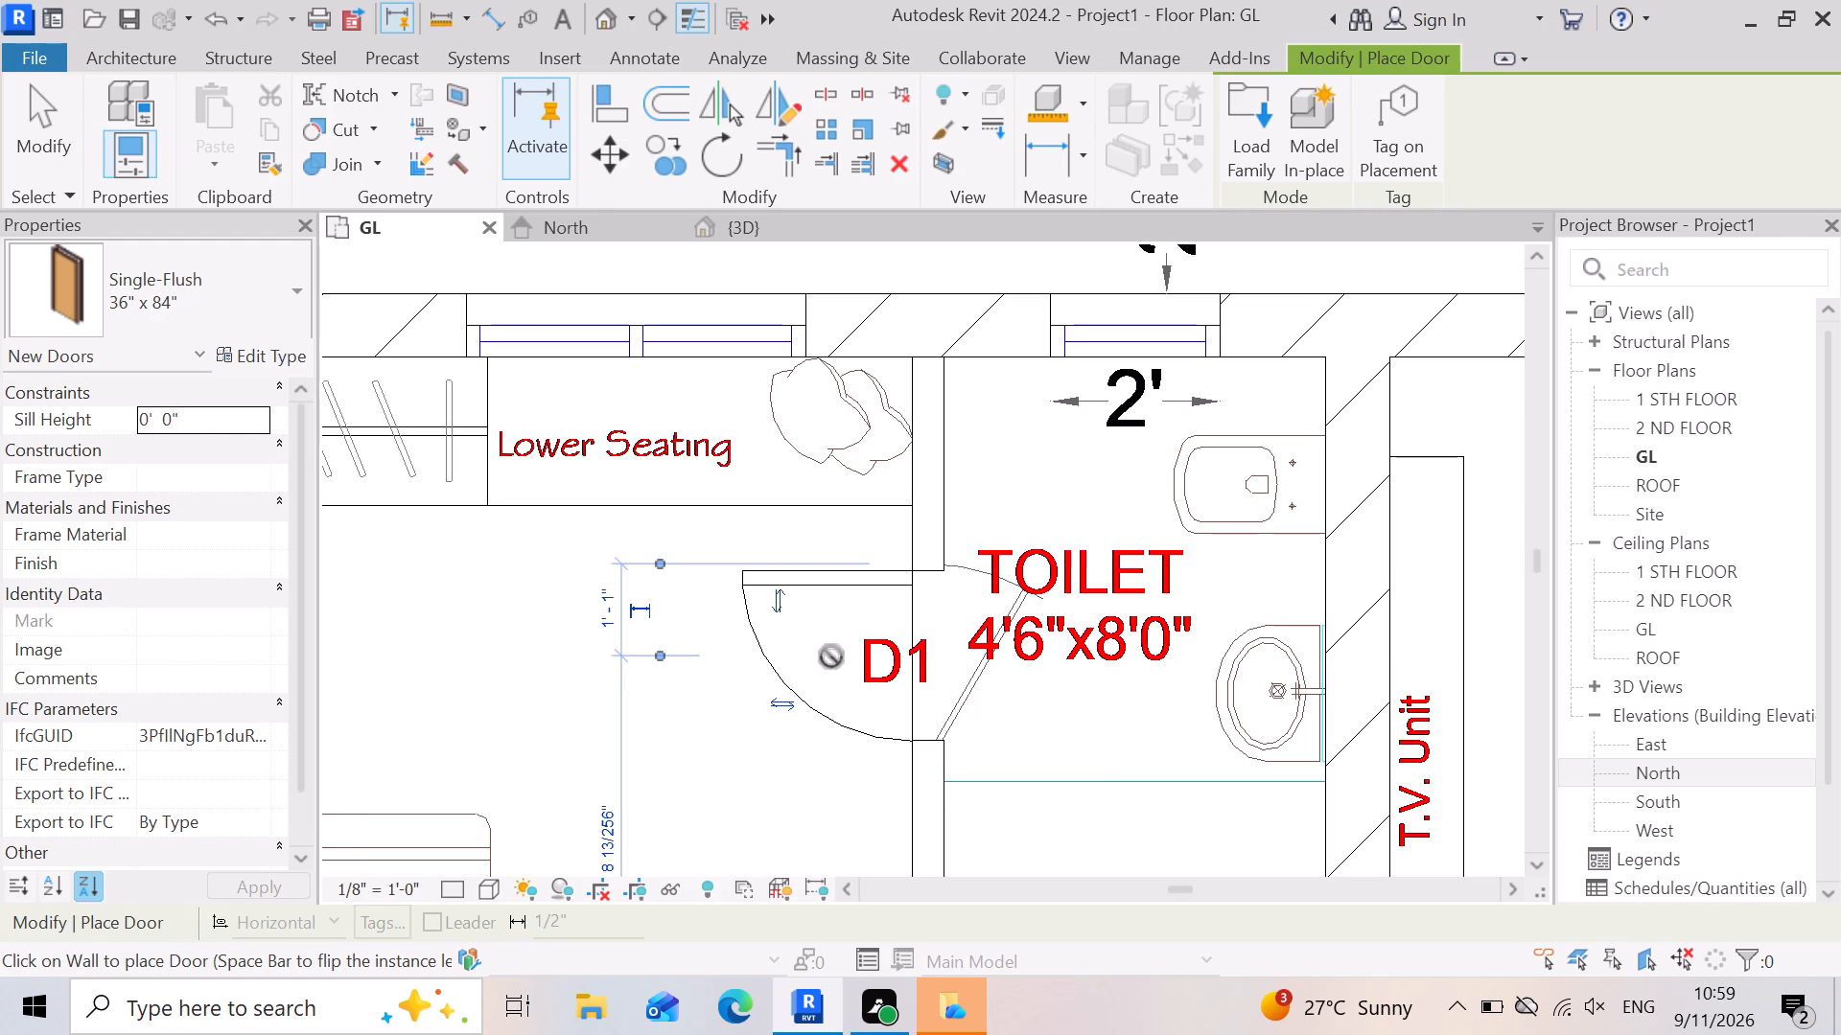
left_click(786, 712)
scroll(993, 660, "up", 2)
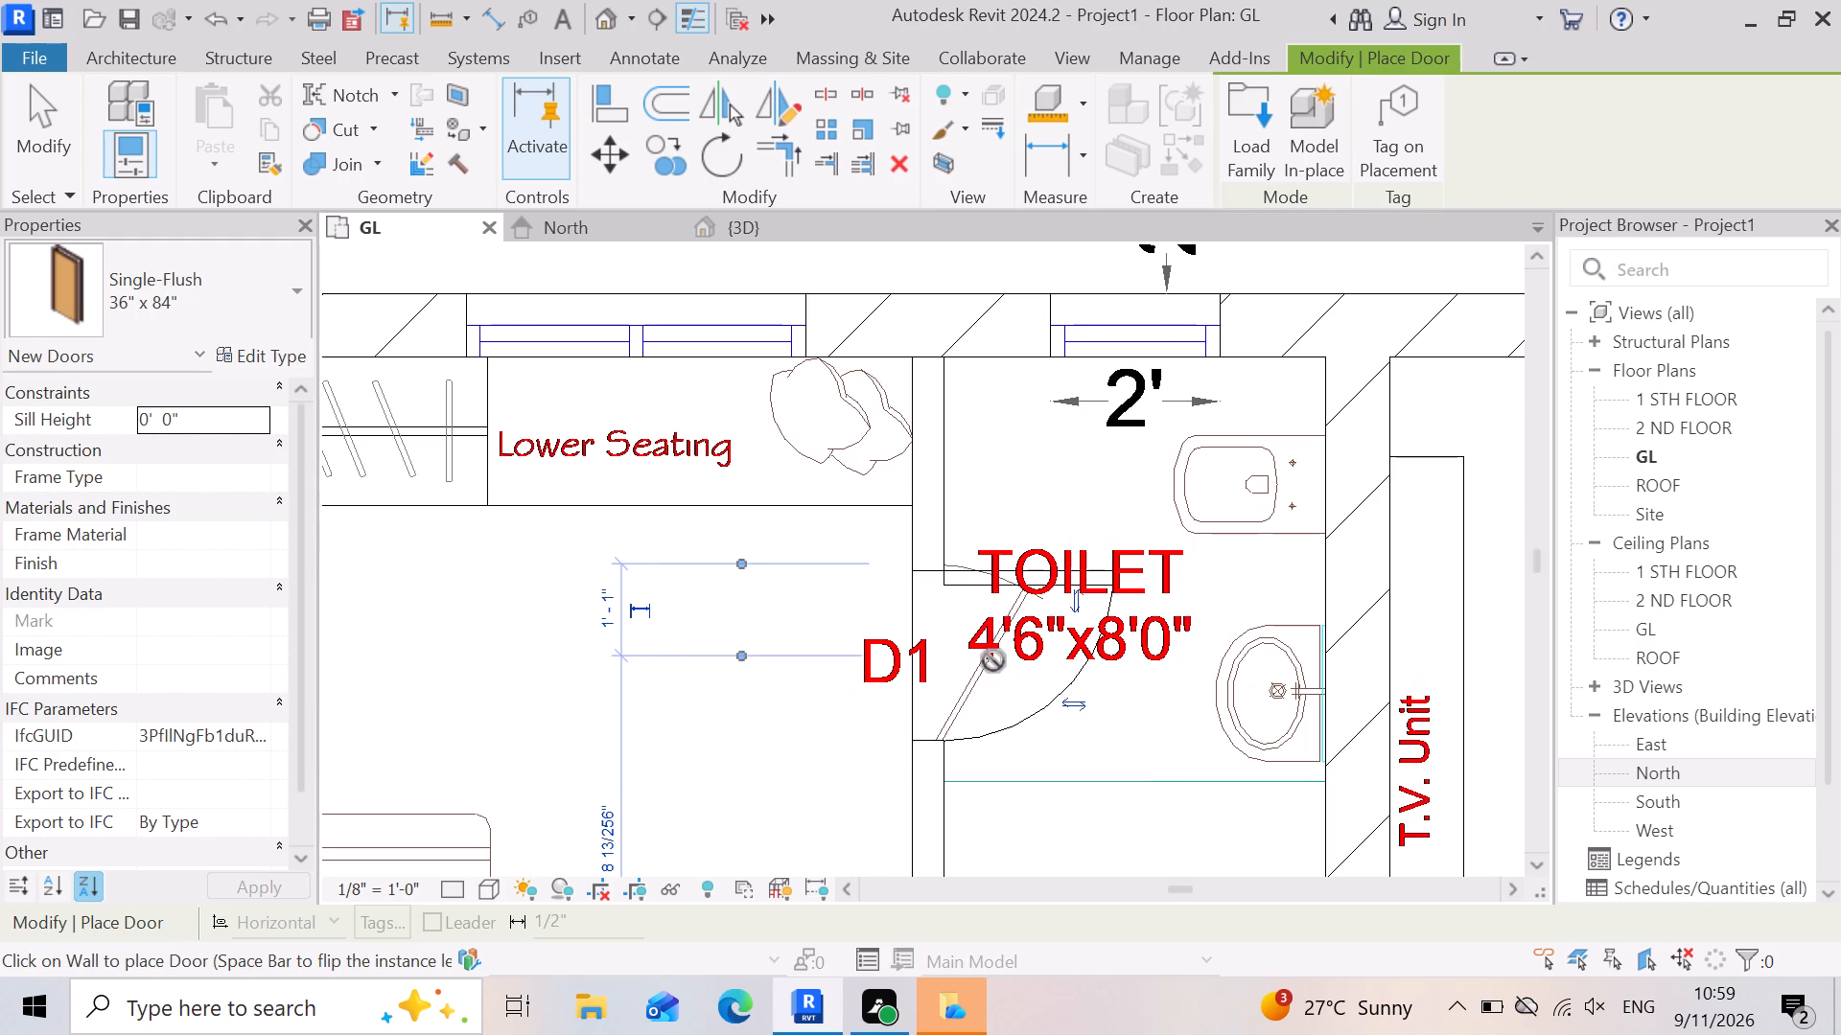
Place a Single-Flush 36" x 84" door at the guest bedroom's D opening, hinged on the stair side and swinging into the bedroom.
scroll(993, 660, "up", 1)
scroll(810, 727, "down", 9)
scroll(1126, 650, "down", 5)
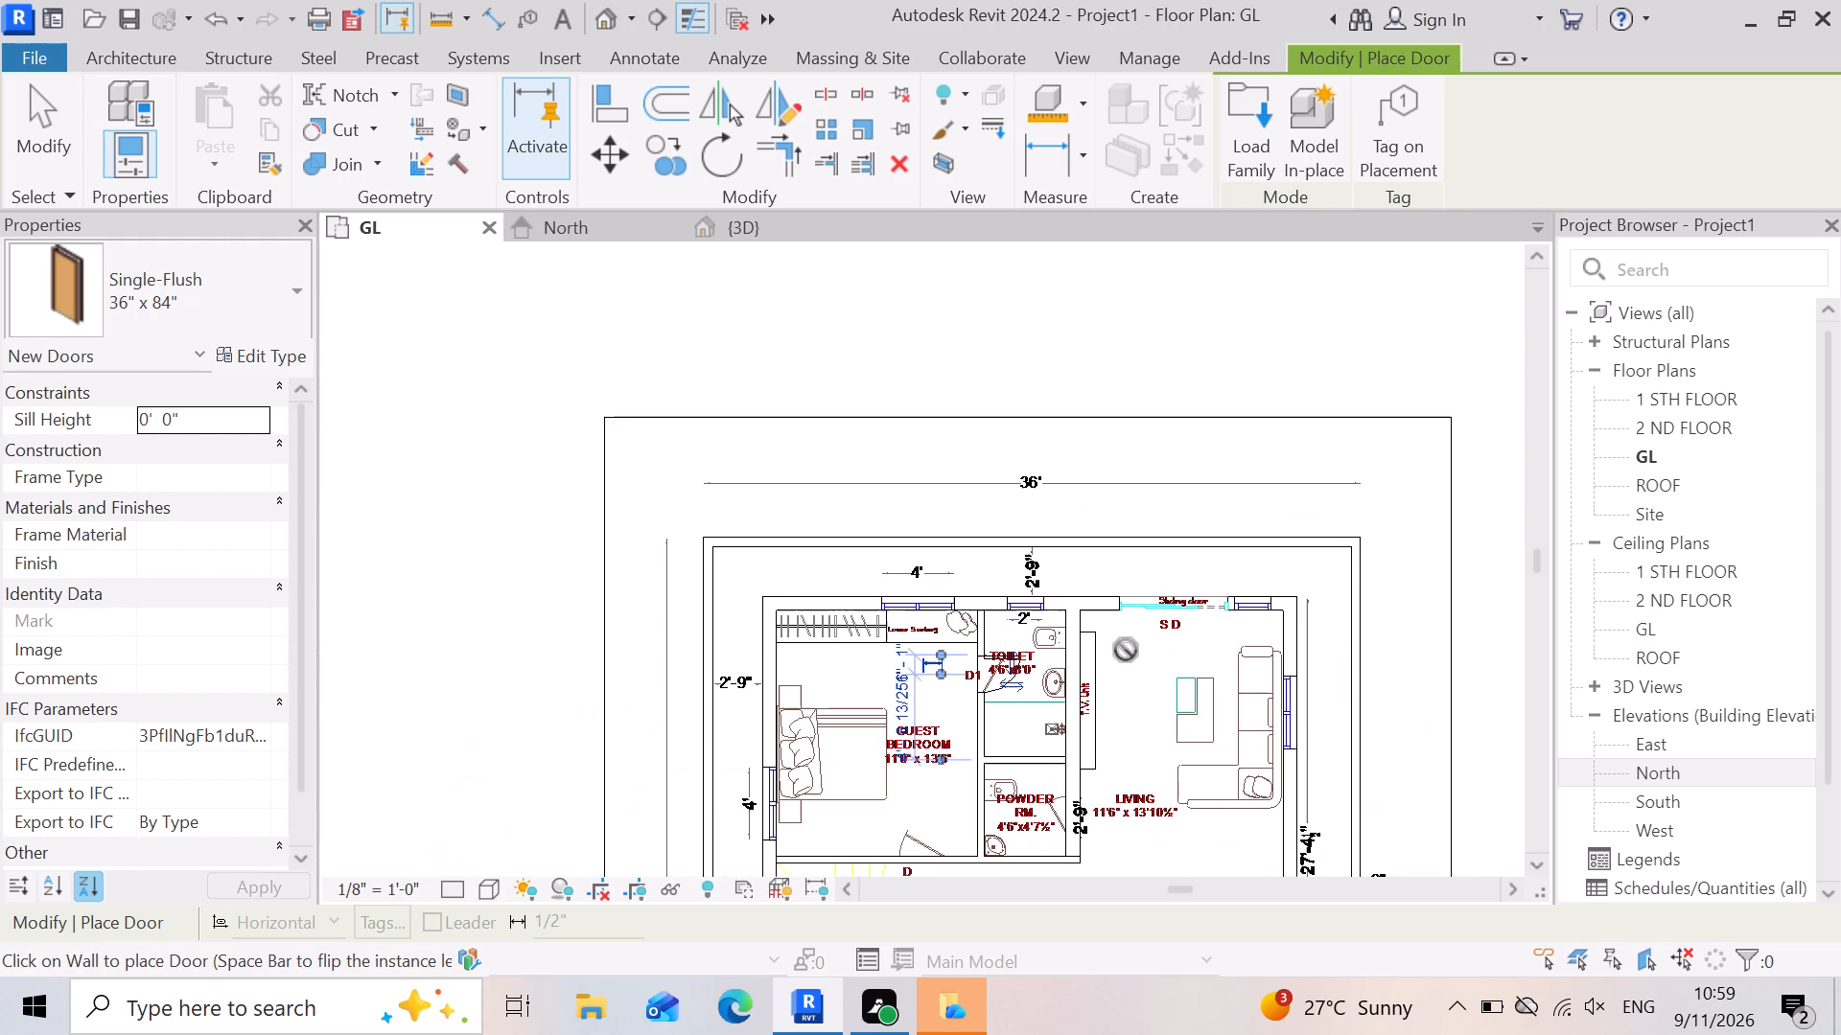
scroll(1126, 650, "down", 4)
scroll(1013, 804, "up", 10)
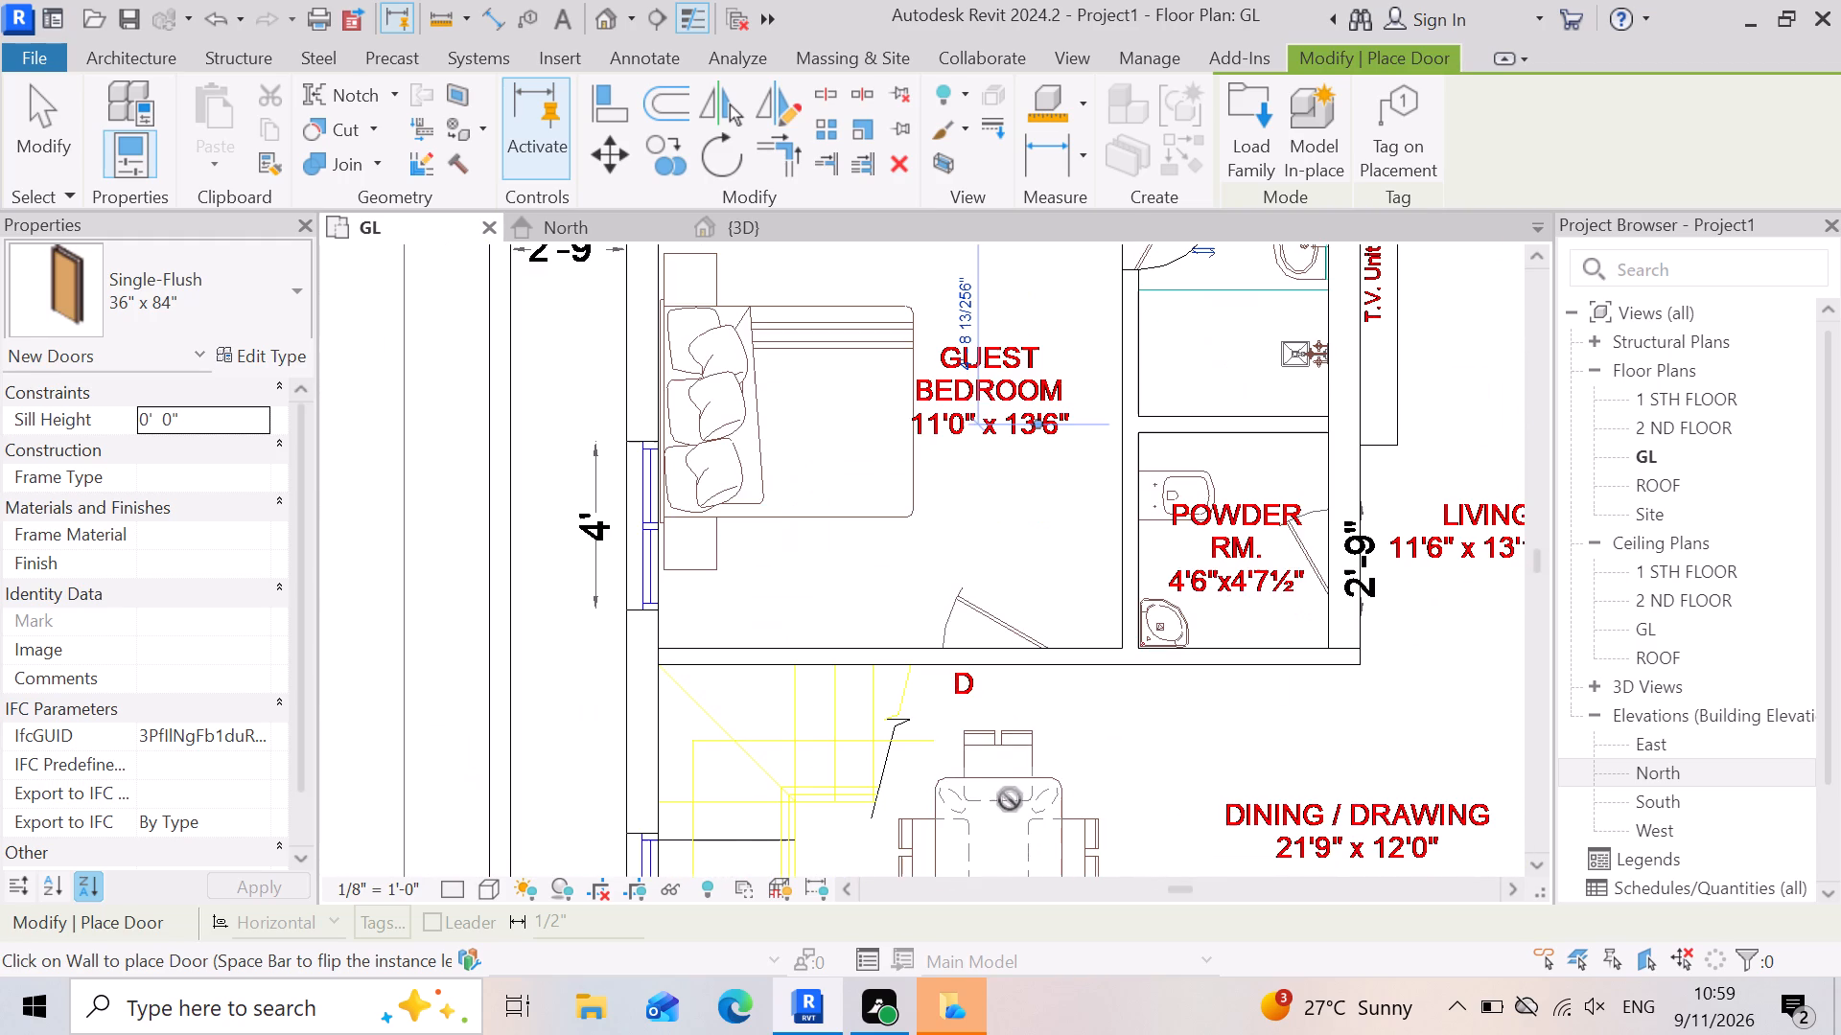
left_click(993, 660)
left_click(1021, 727)
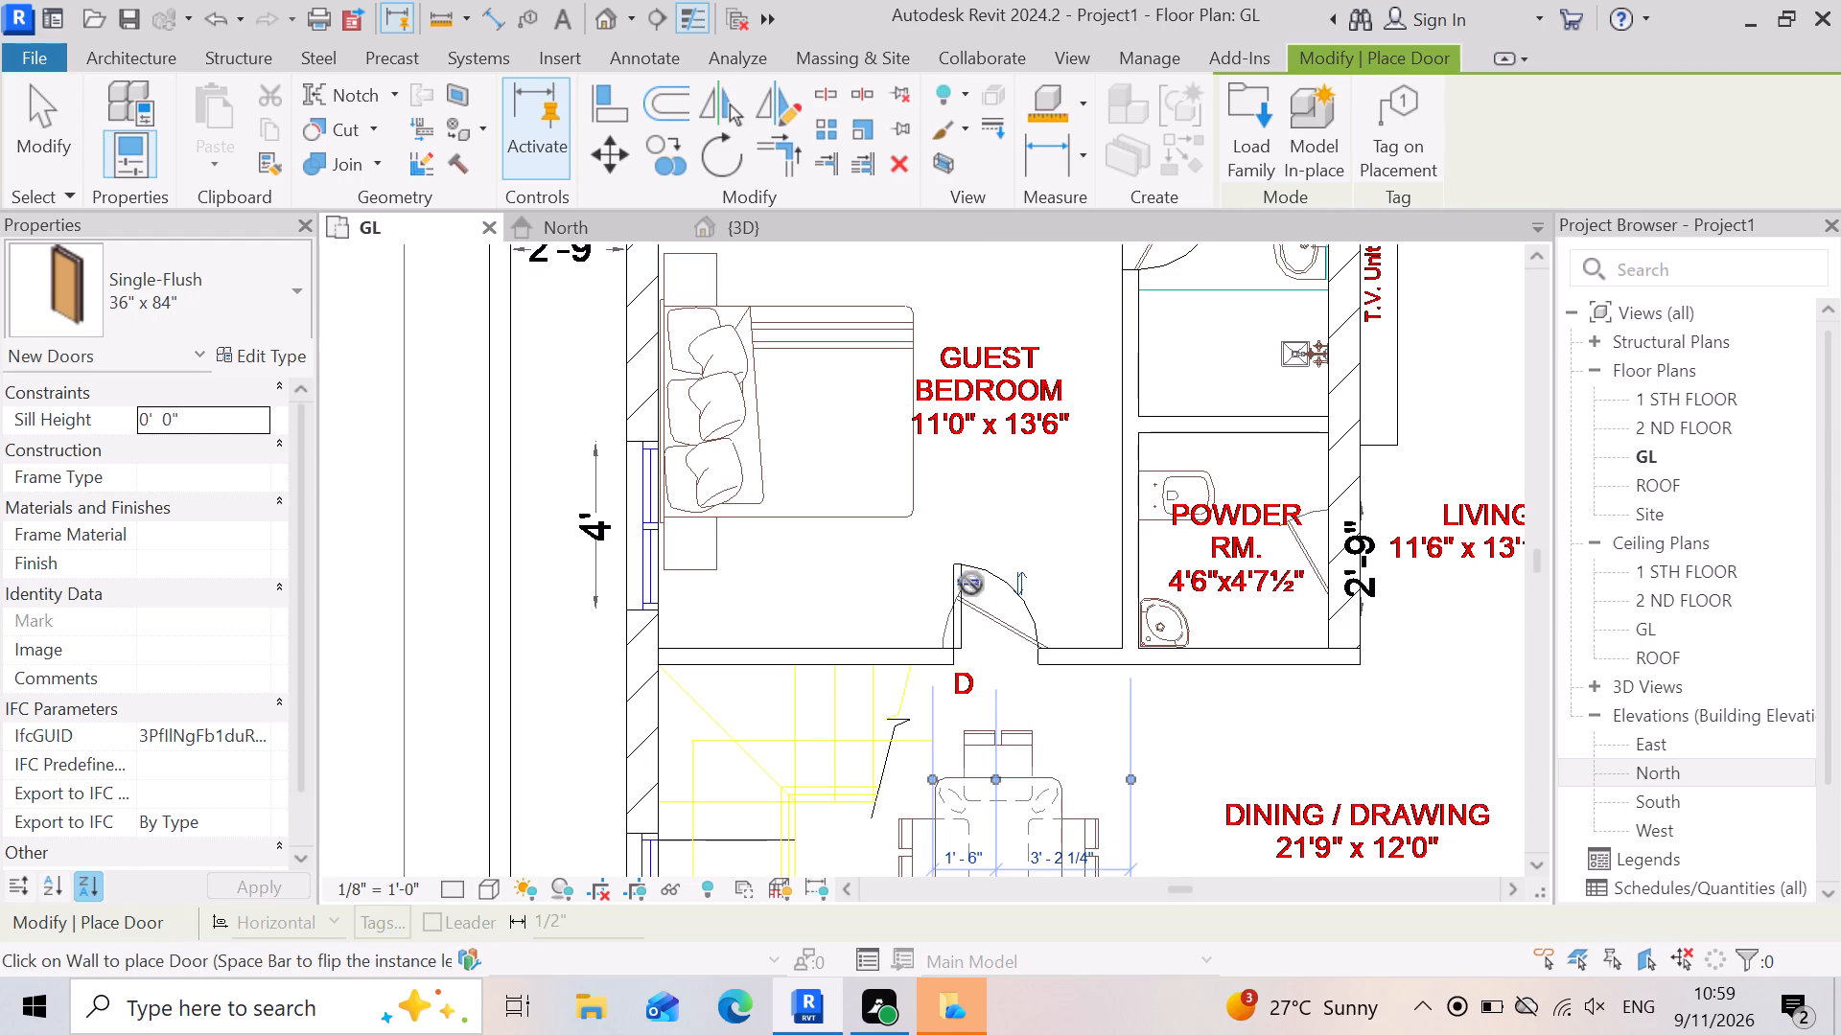
left_click(971, 584)
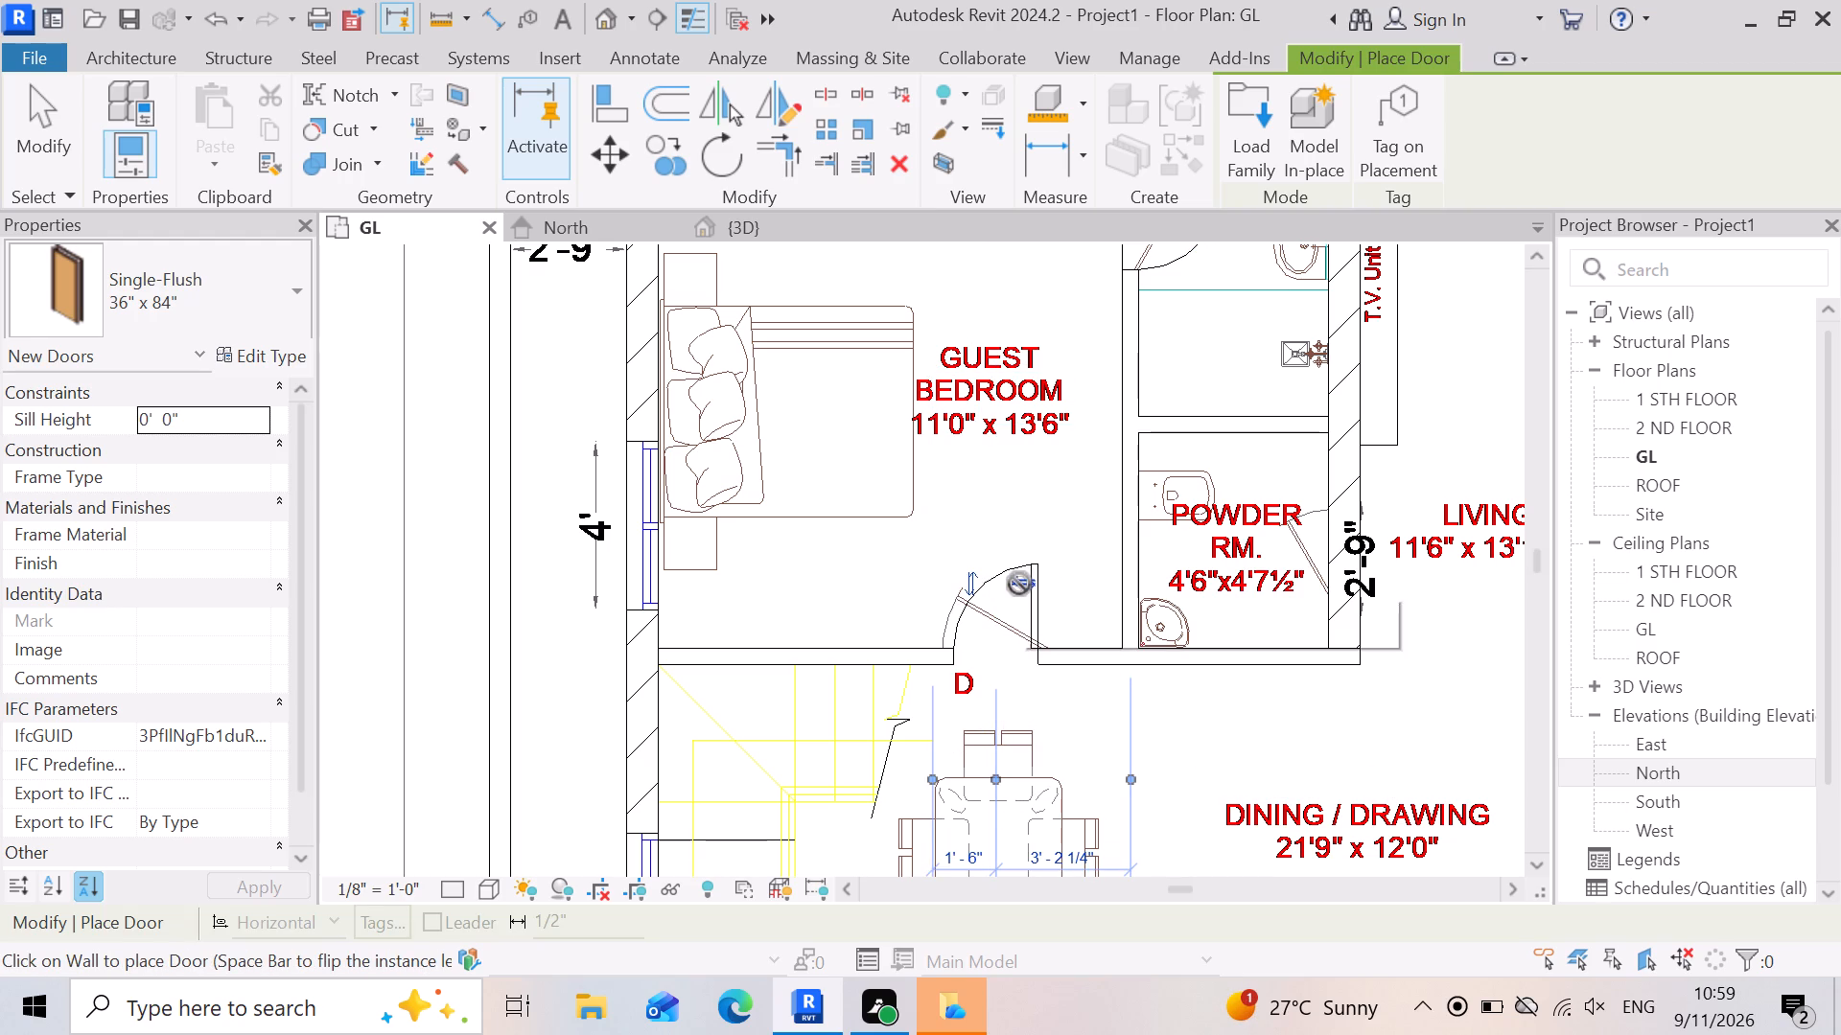
left_click(1019, 584)
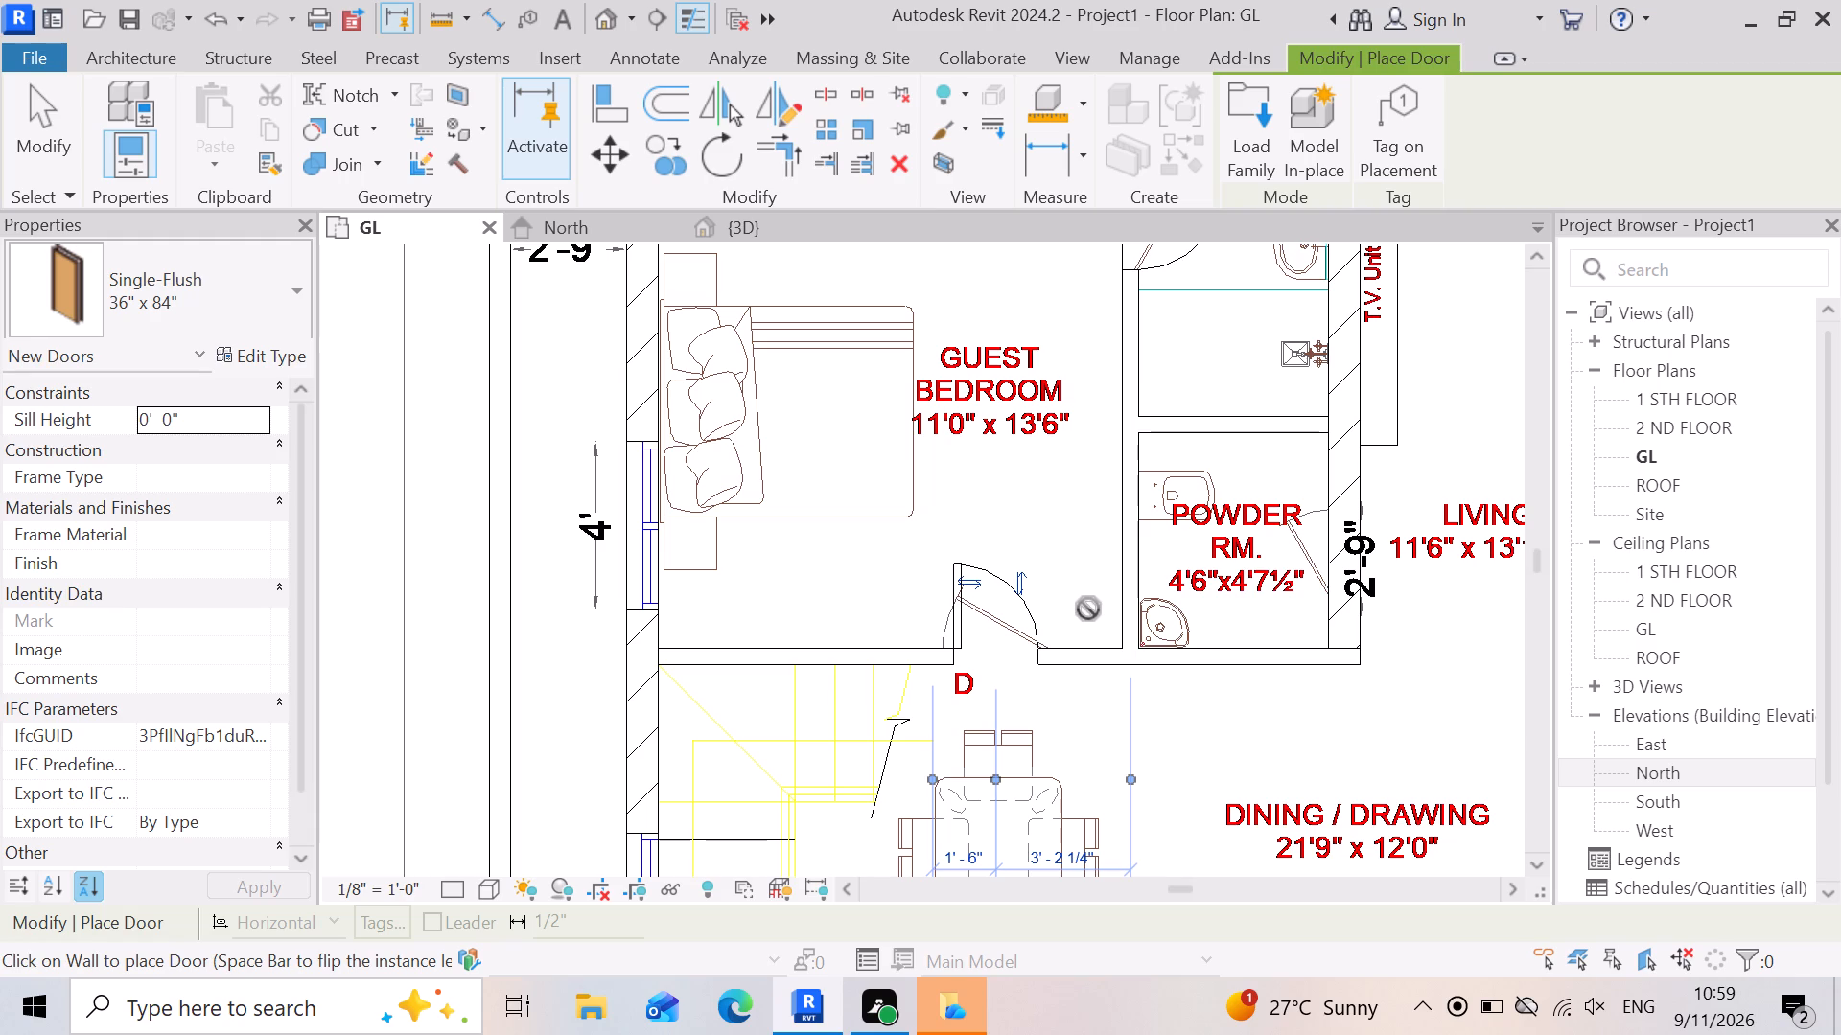
Place a Single-Flush 36" x 84" door between utility and kitchen, flipped to swing into the kitchen with its hinge on the counter side.
scroll(1140, 655, "down", 4)
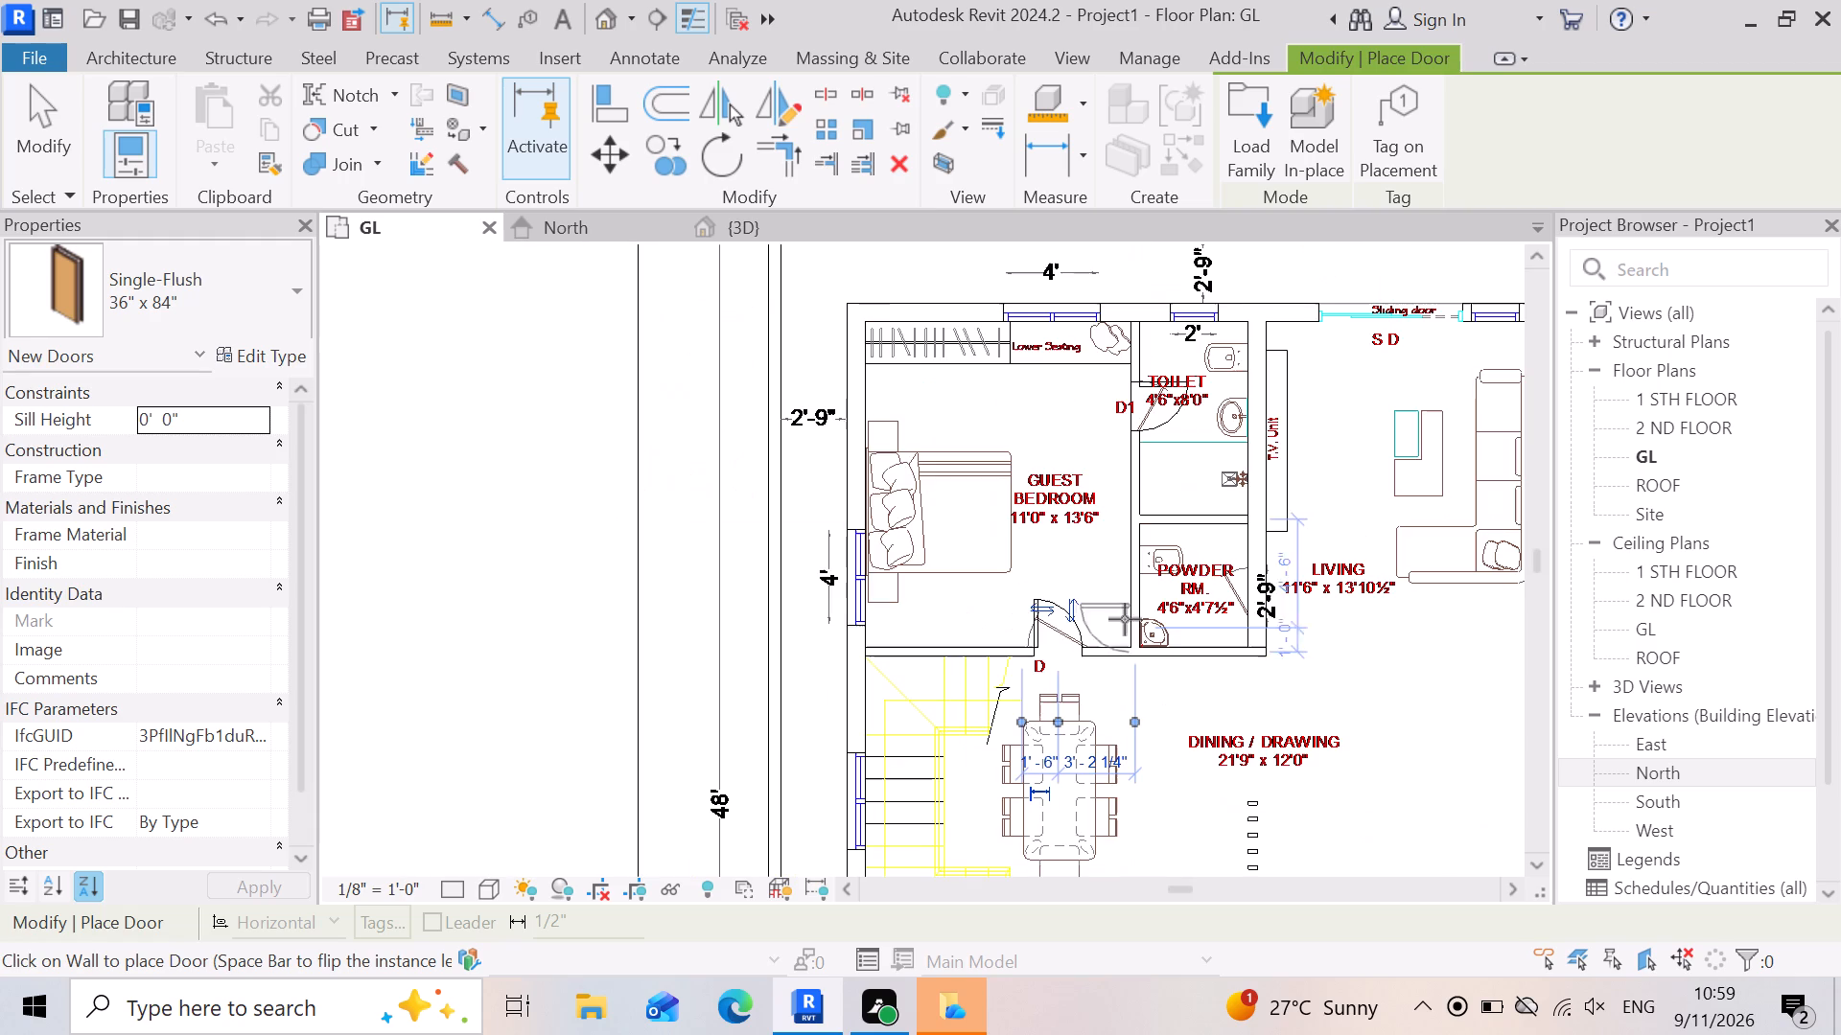
scroll(1019, 839, "up", 4)
scroll(1245, 690, "down", 4)
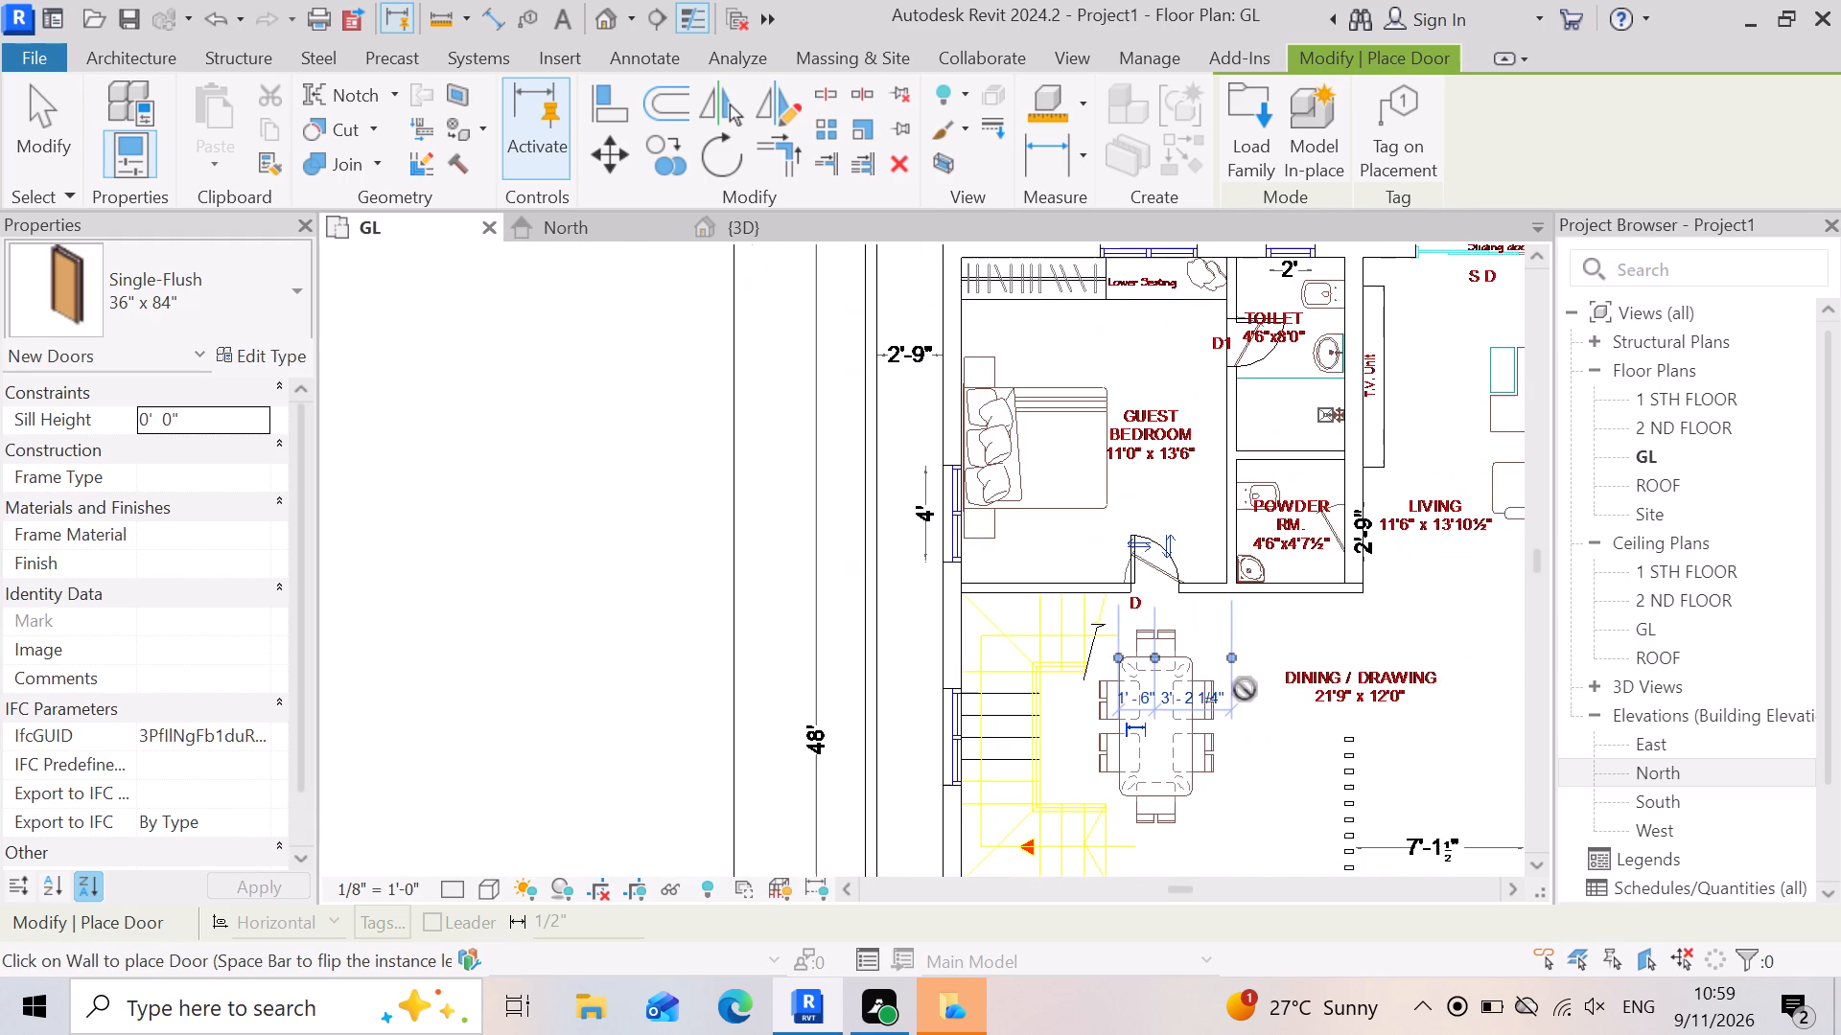
scroll(1228, 604, "down", 4)
scroll(1147, 836, "up", 3)
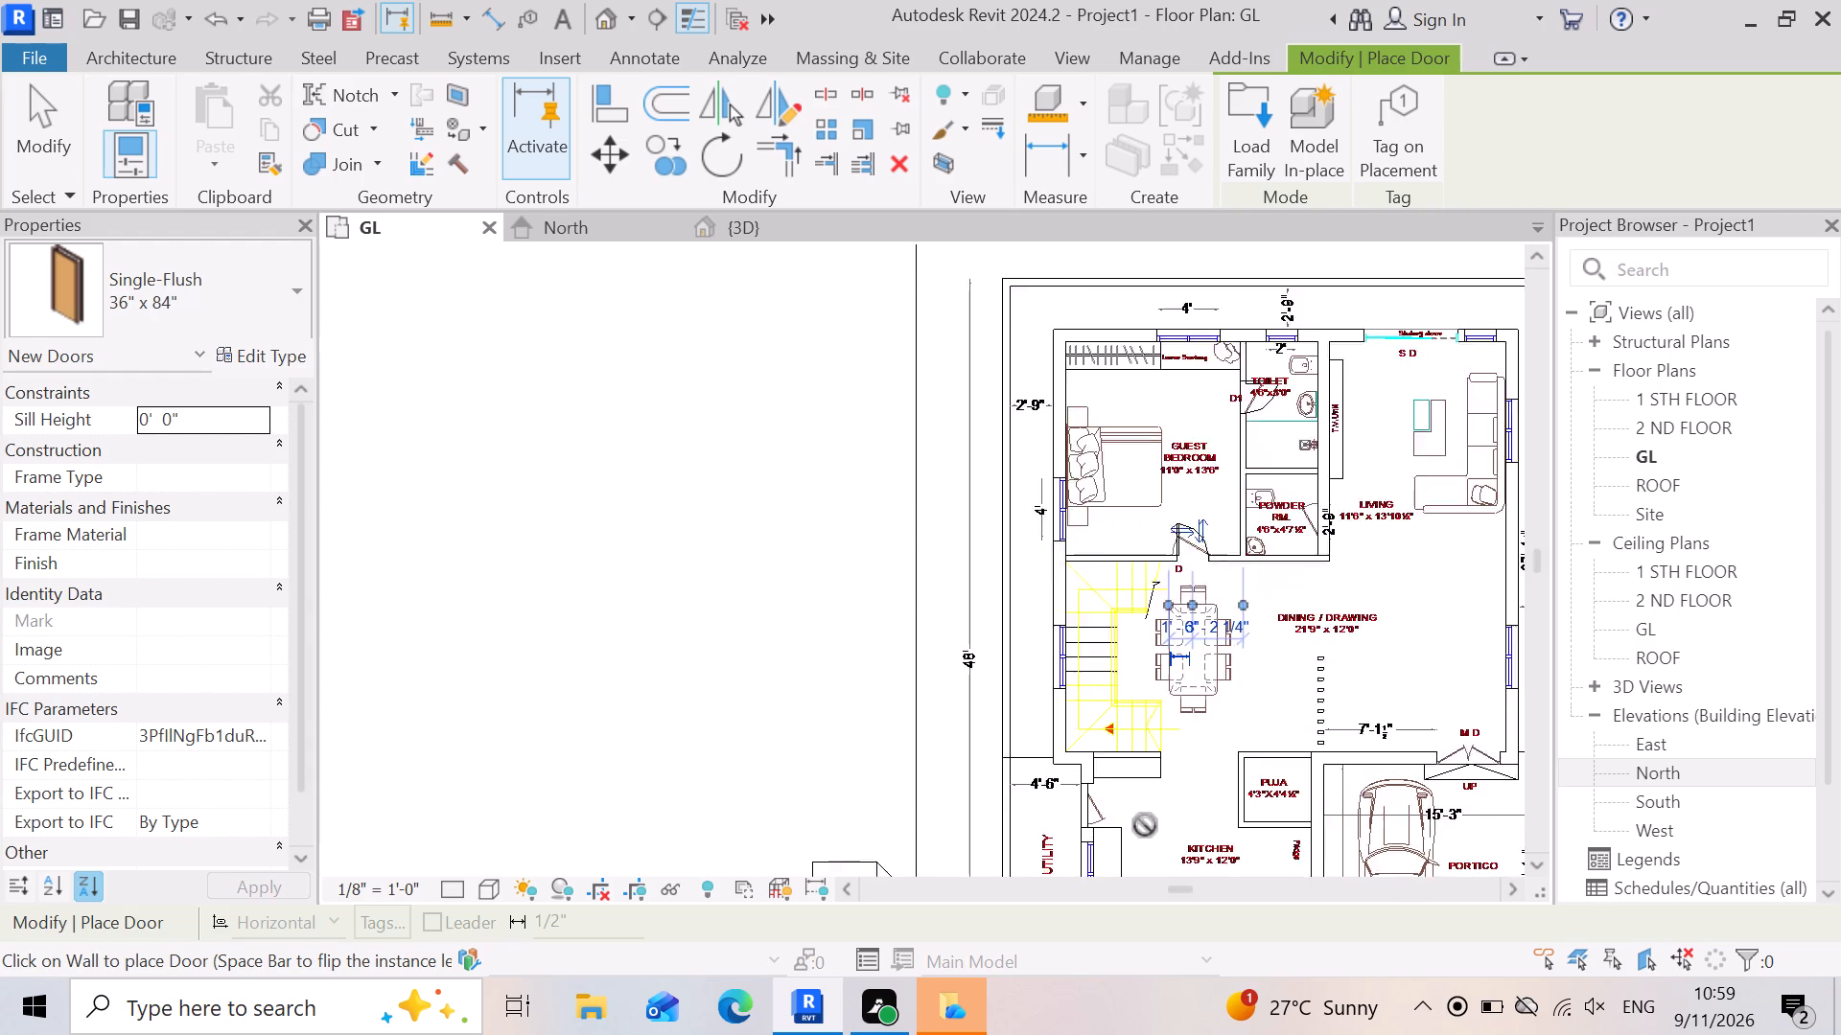
scroll(1145, 825, "up", 3)
scroll(1196, 664, "down", 3)
scroll(1101, 807, "up", 10)
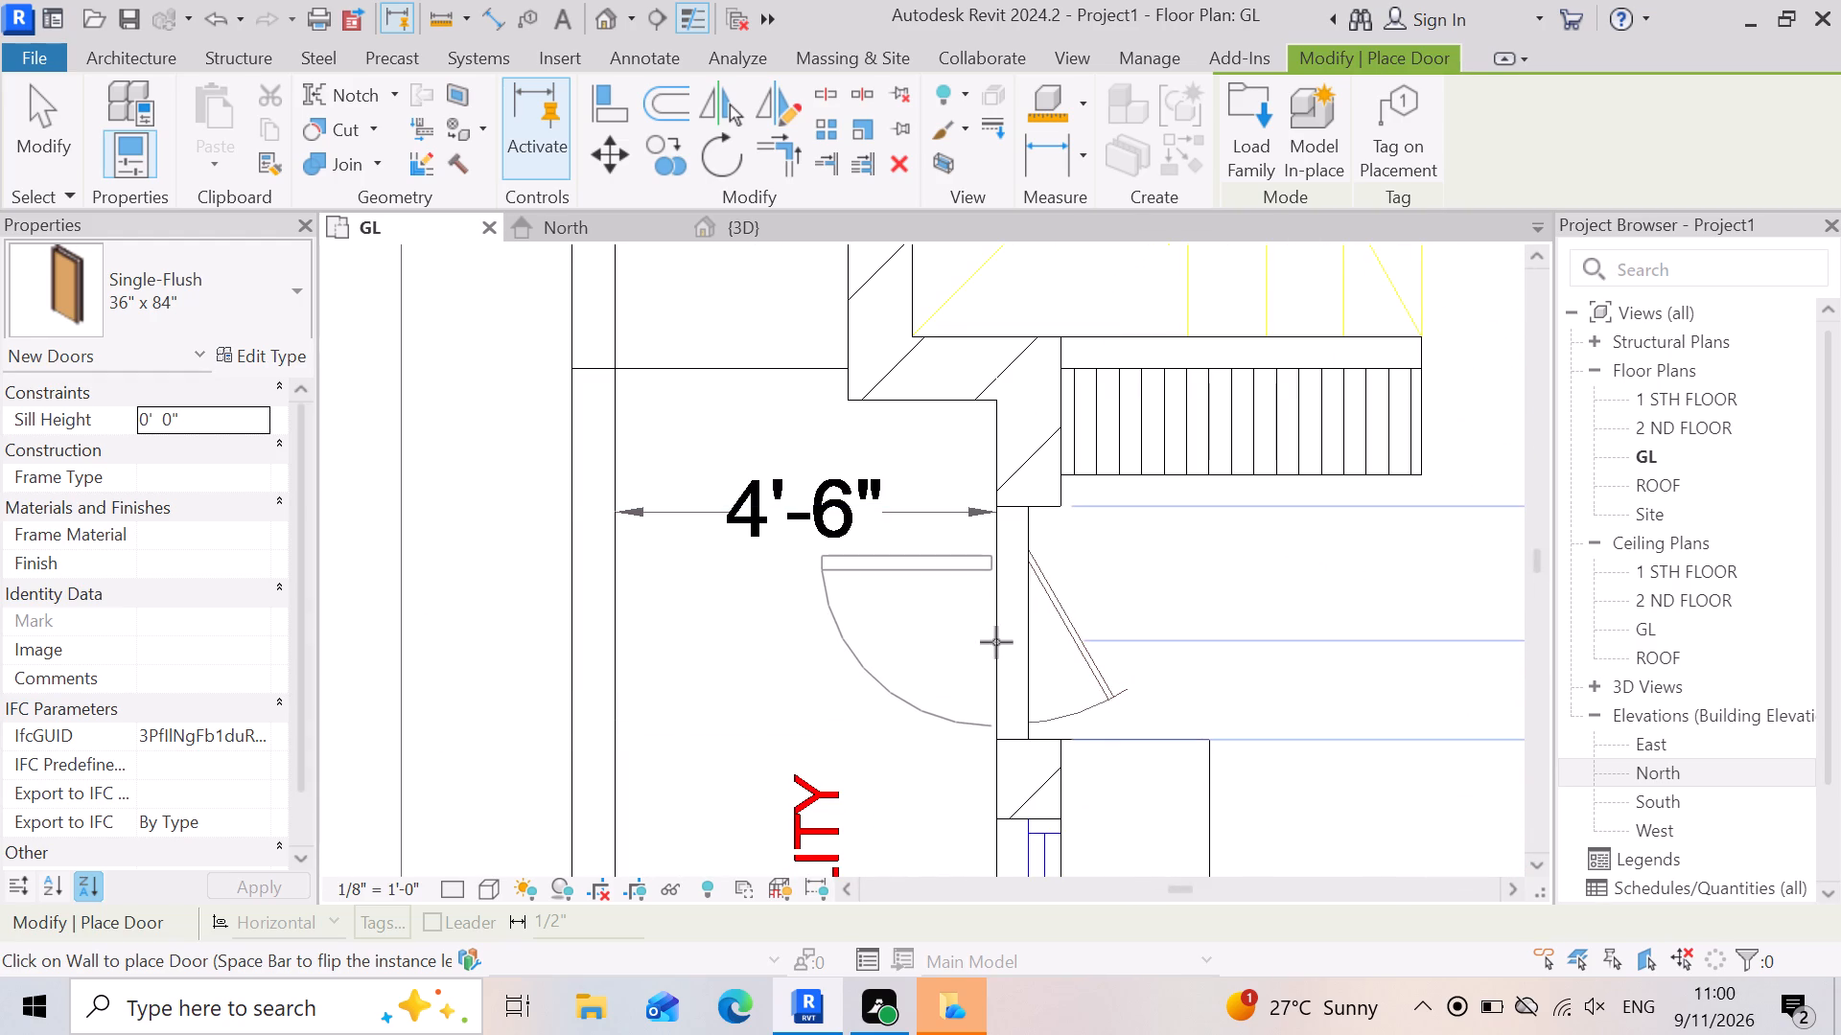
left_click(996, 642)
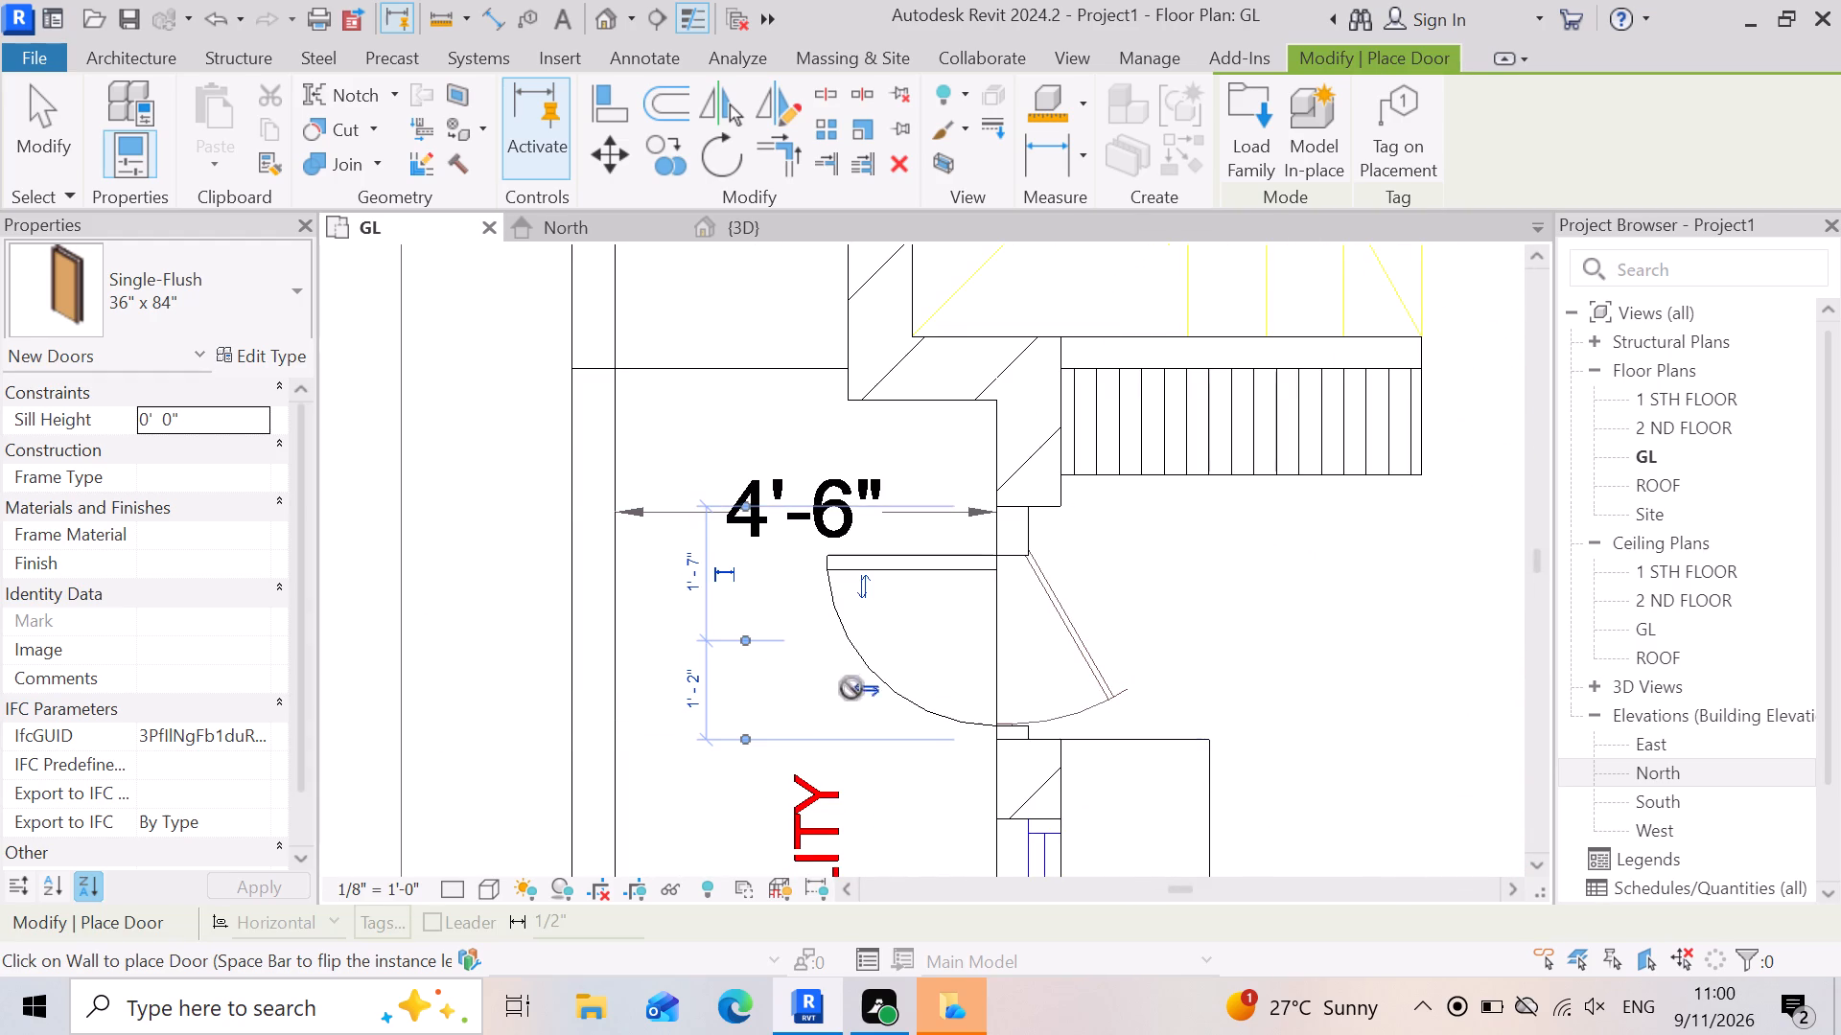
left_click(866, 696)
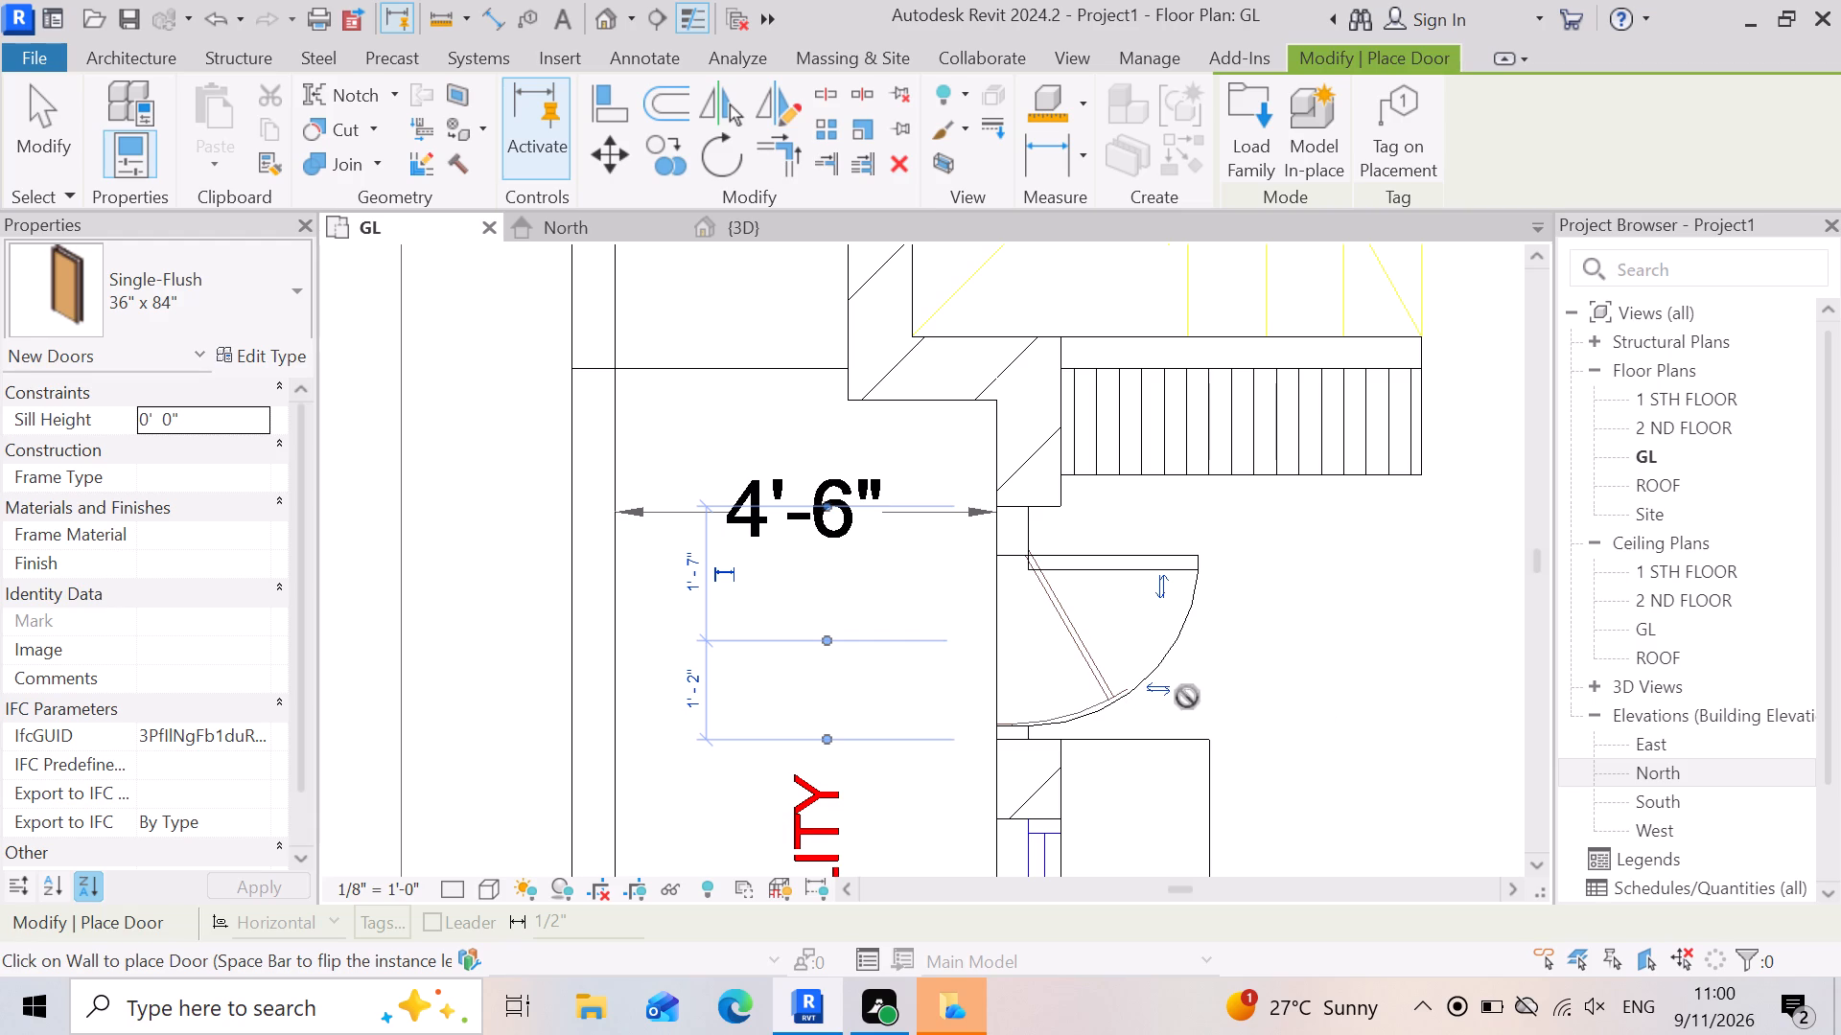
left_click(1160, 597)
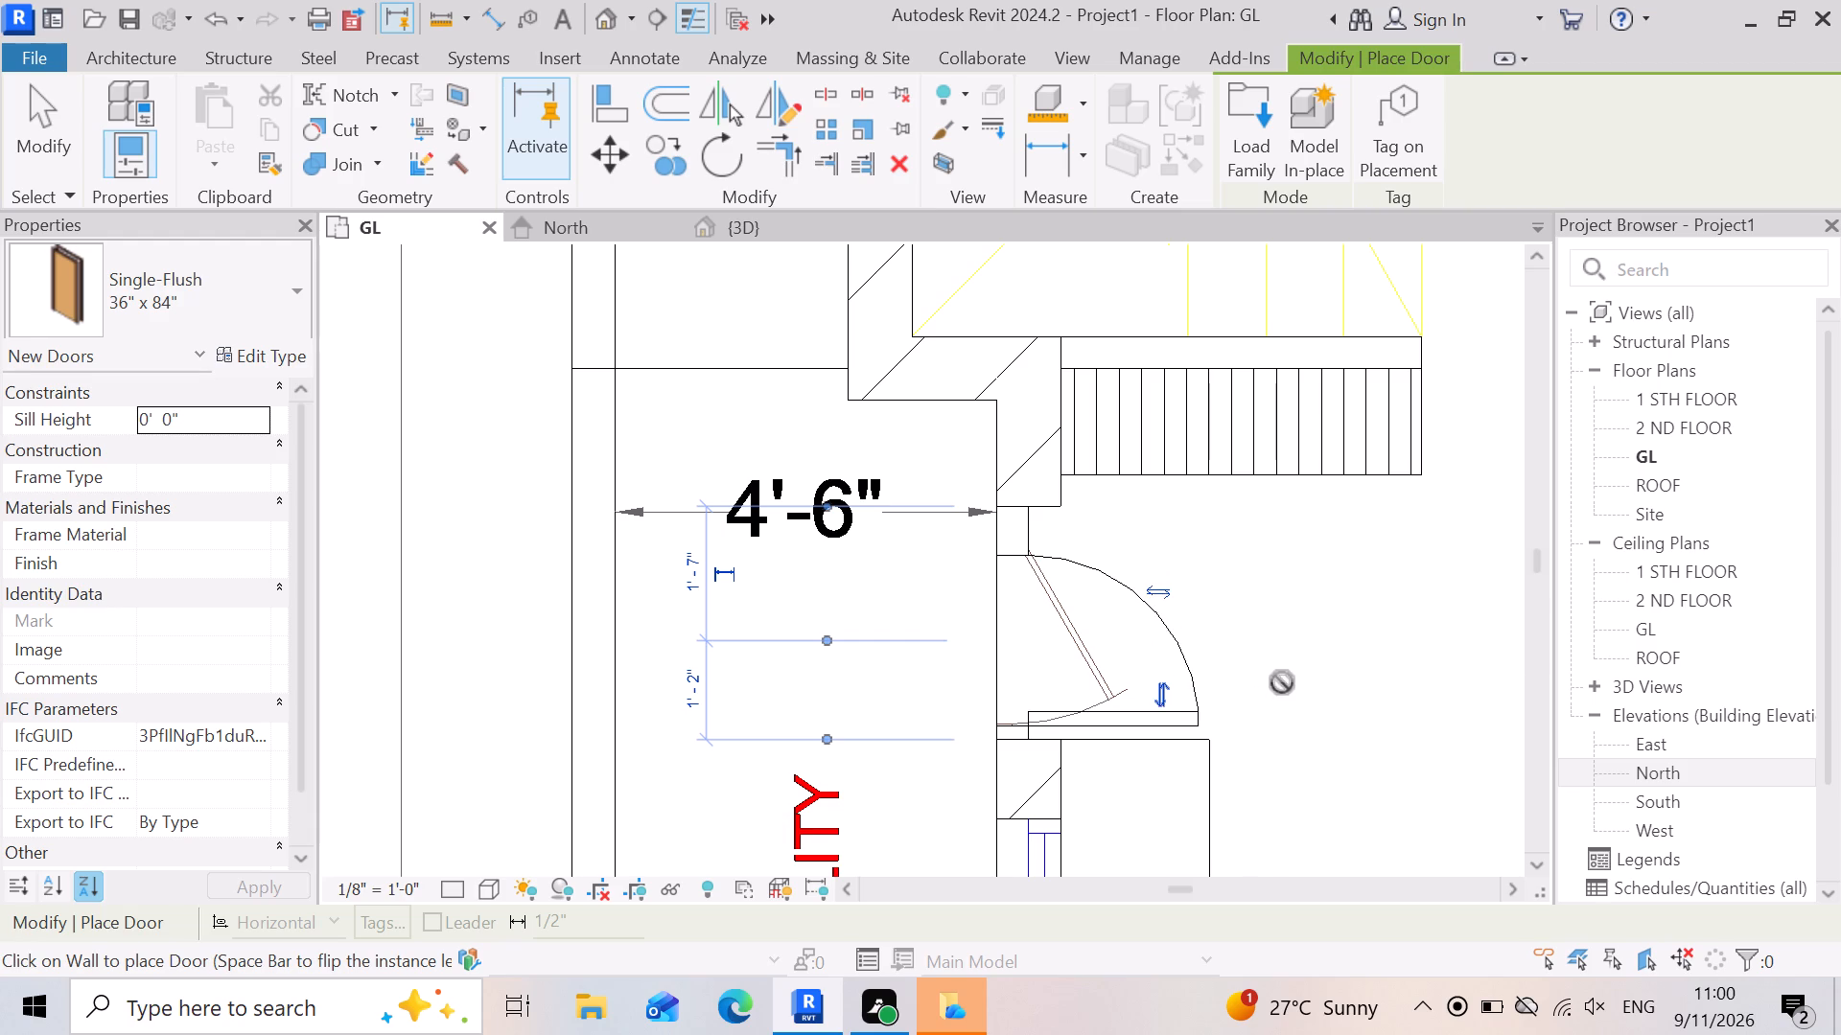
Place a Single-Flush 36" x 84" door in the wall between the powder room and living area, swinging into the powder room.
scroll(1084, 681, "down", 8)
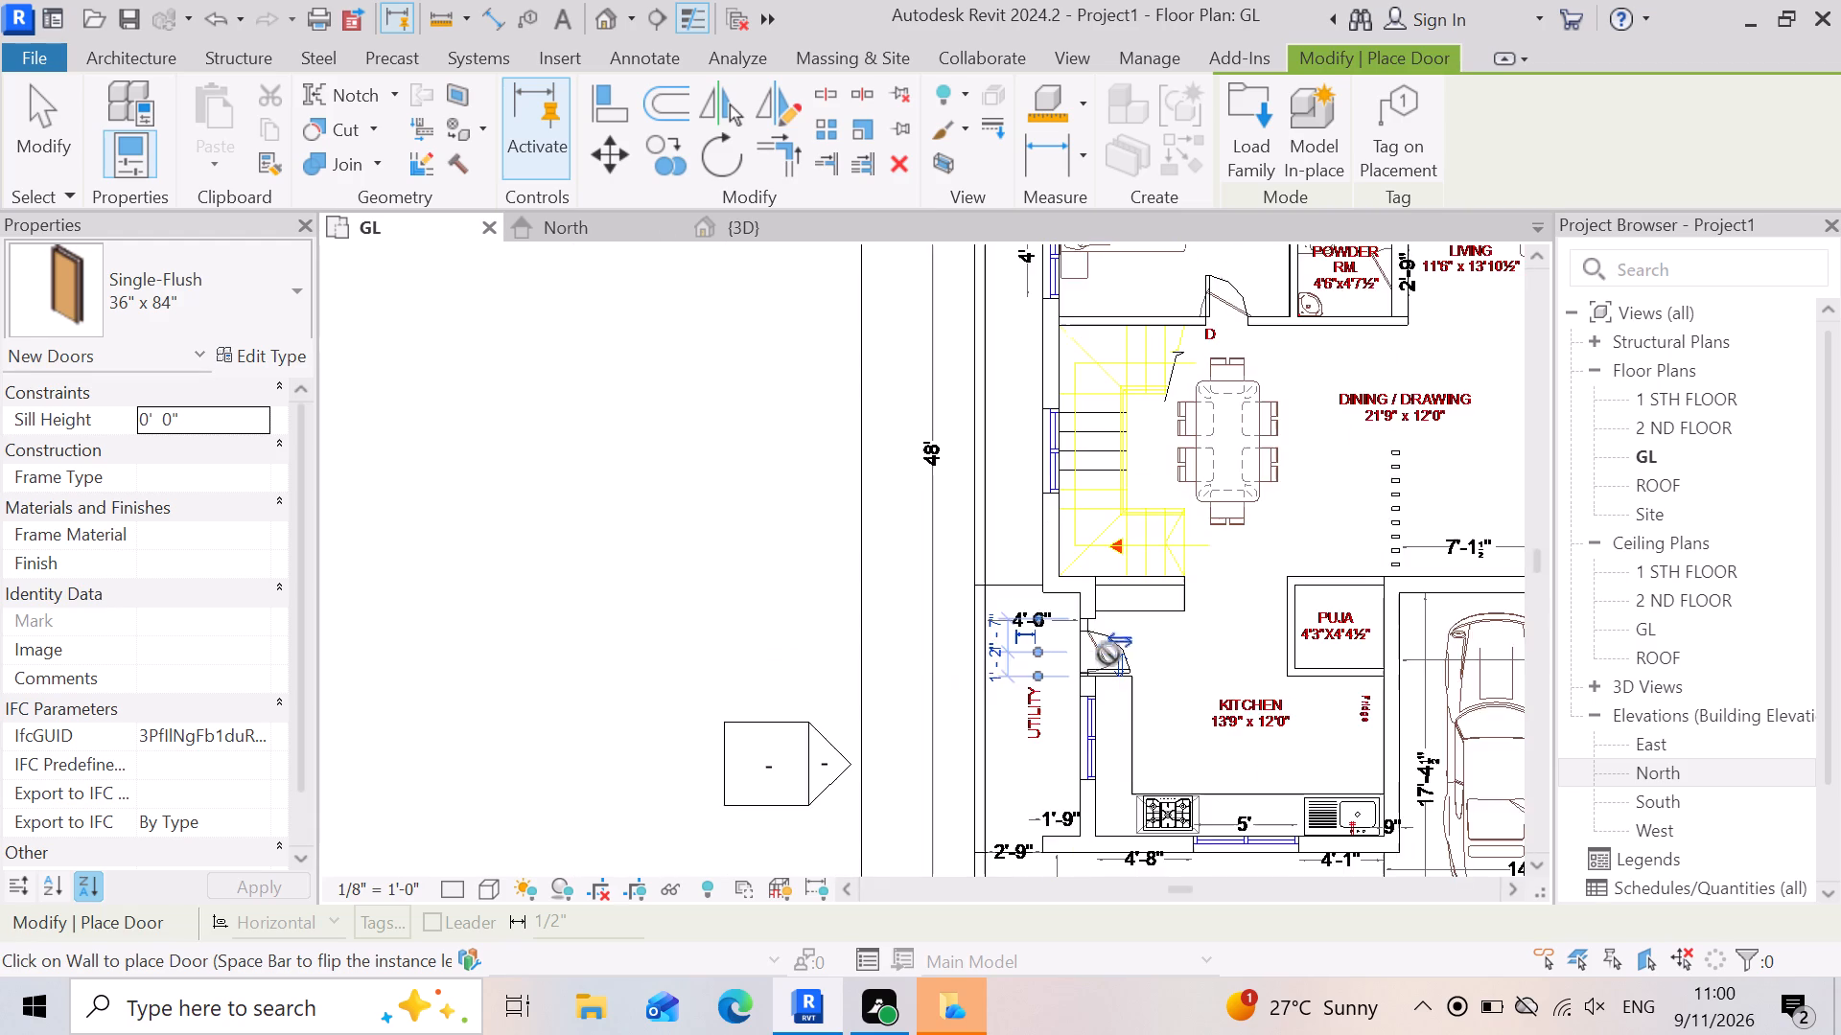
scroll(1108, 654, "down", 9)
scroll(1189, 710, "up", 4)
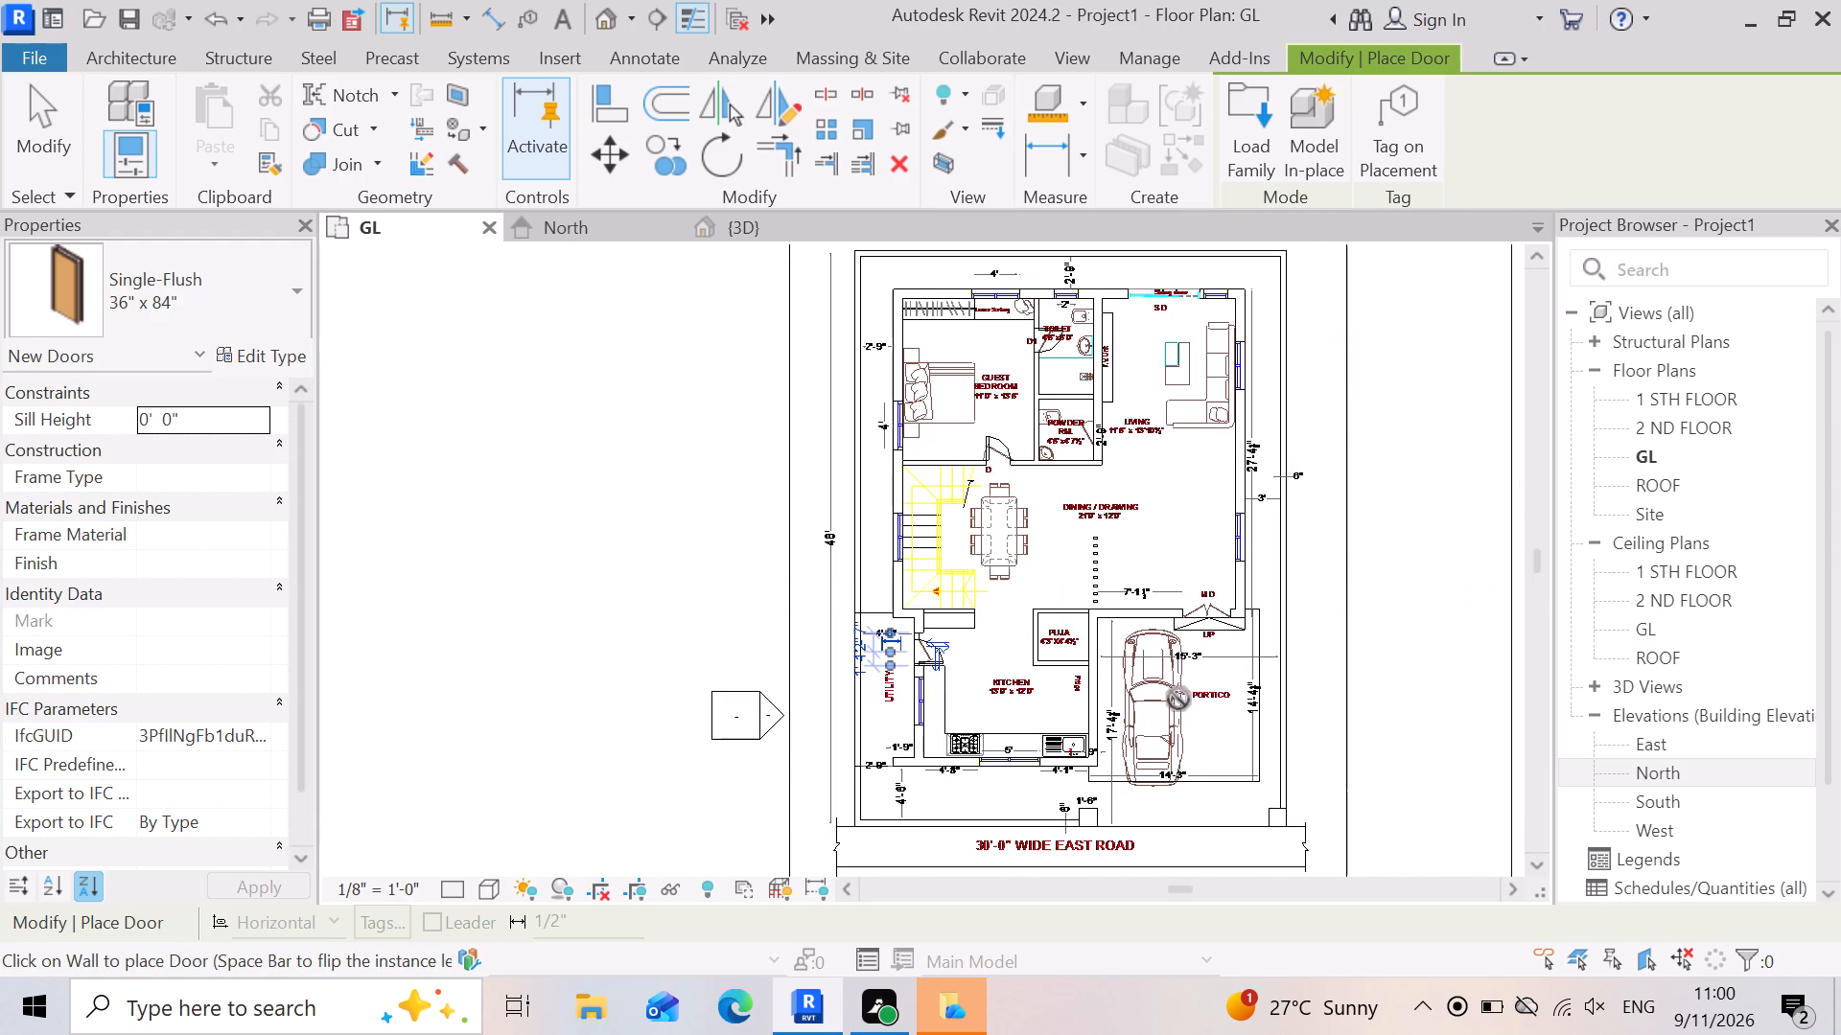
scroll(1178, 699, "up", 2)
scroll(1208, 806, "down", 3)
scroll(1160, 518, "up", 2)
scroll(1091, 464, "up", 5)
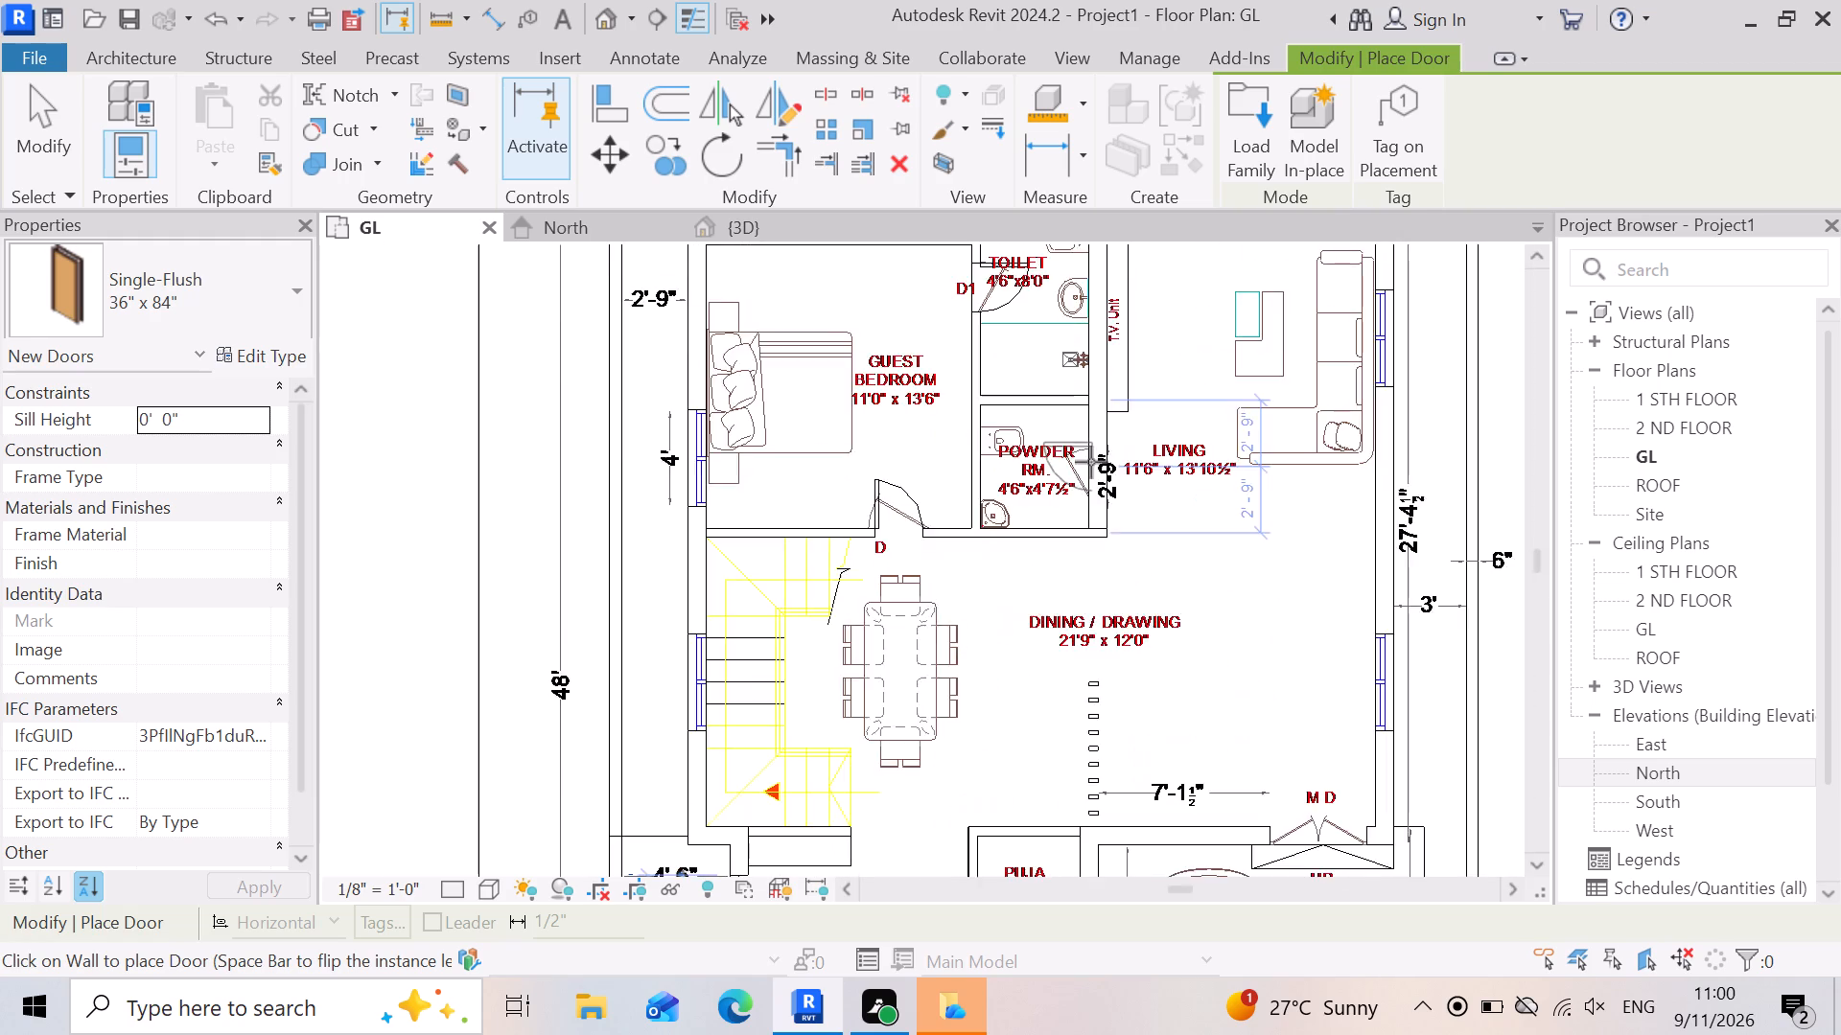
scroll(1091, 462, "up", 8)
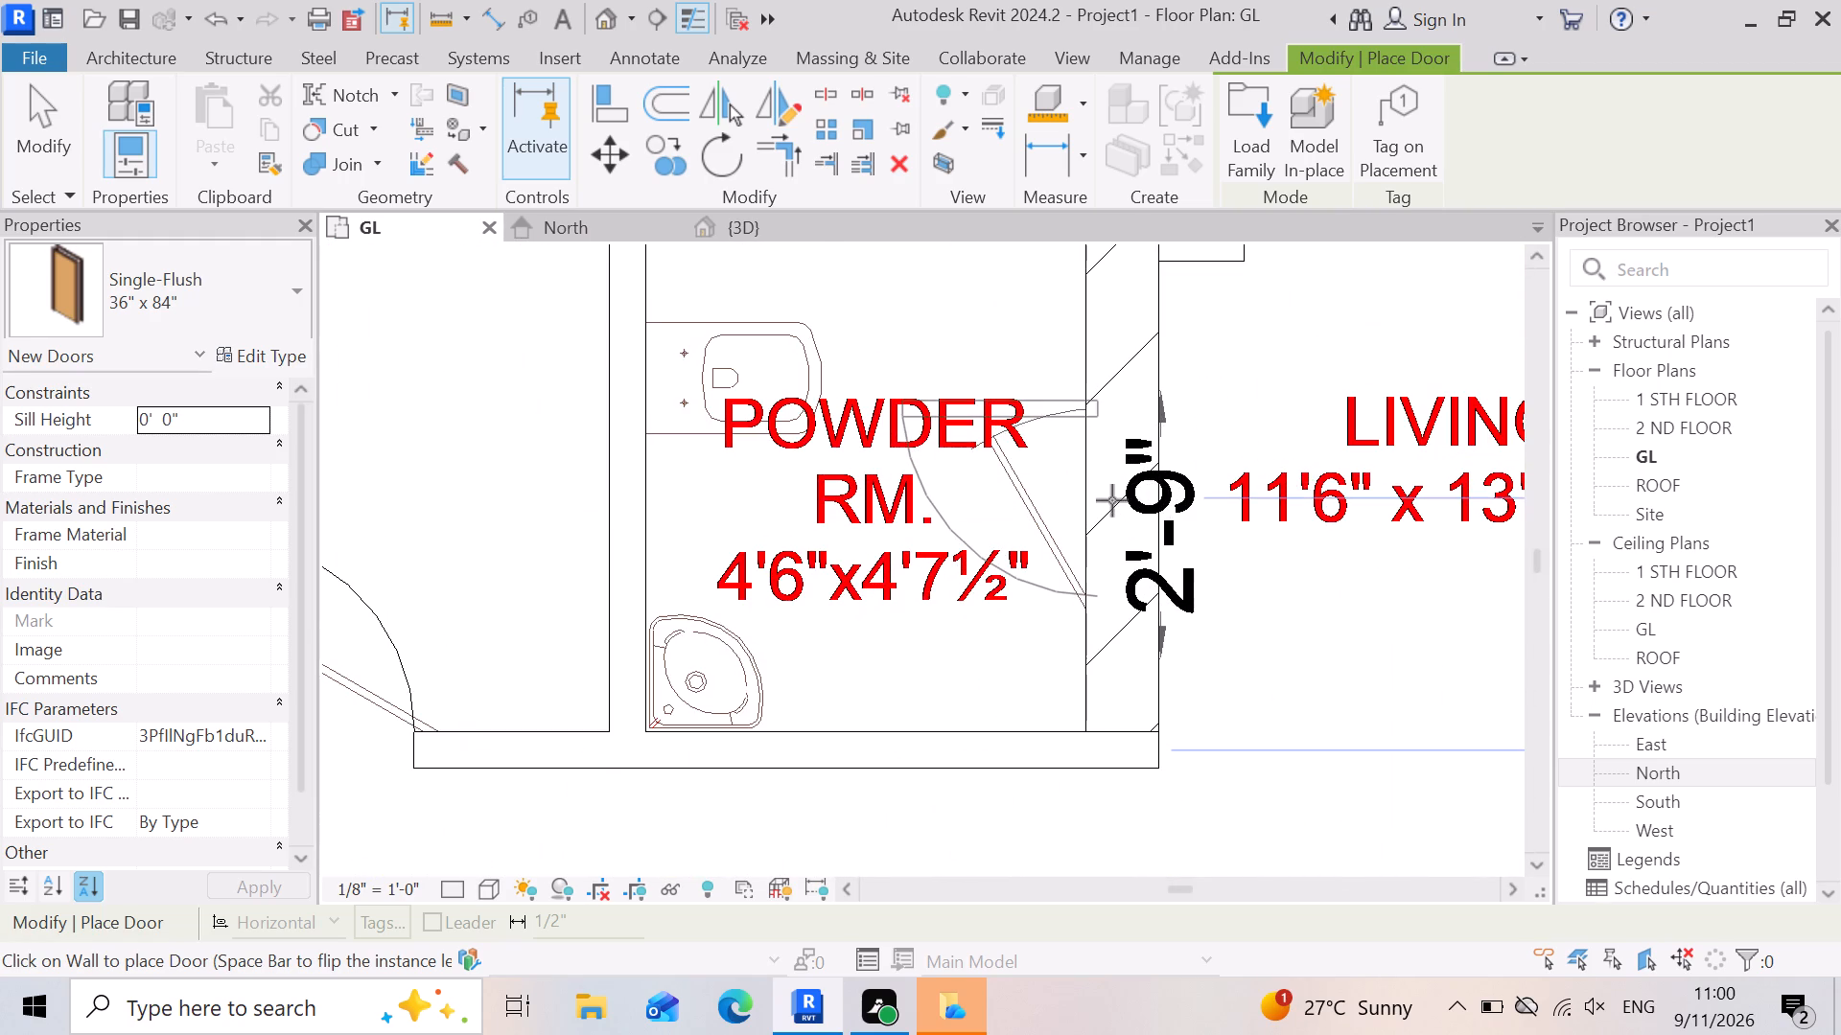
left_click(1112, 505)
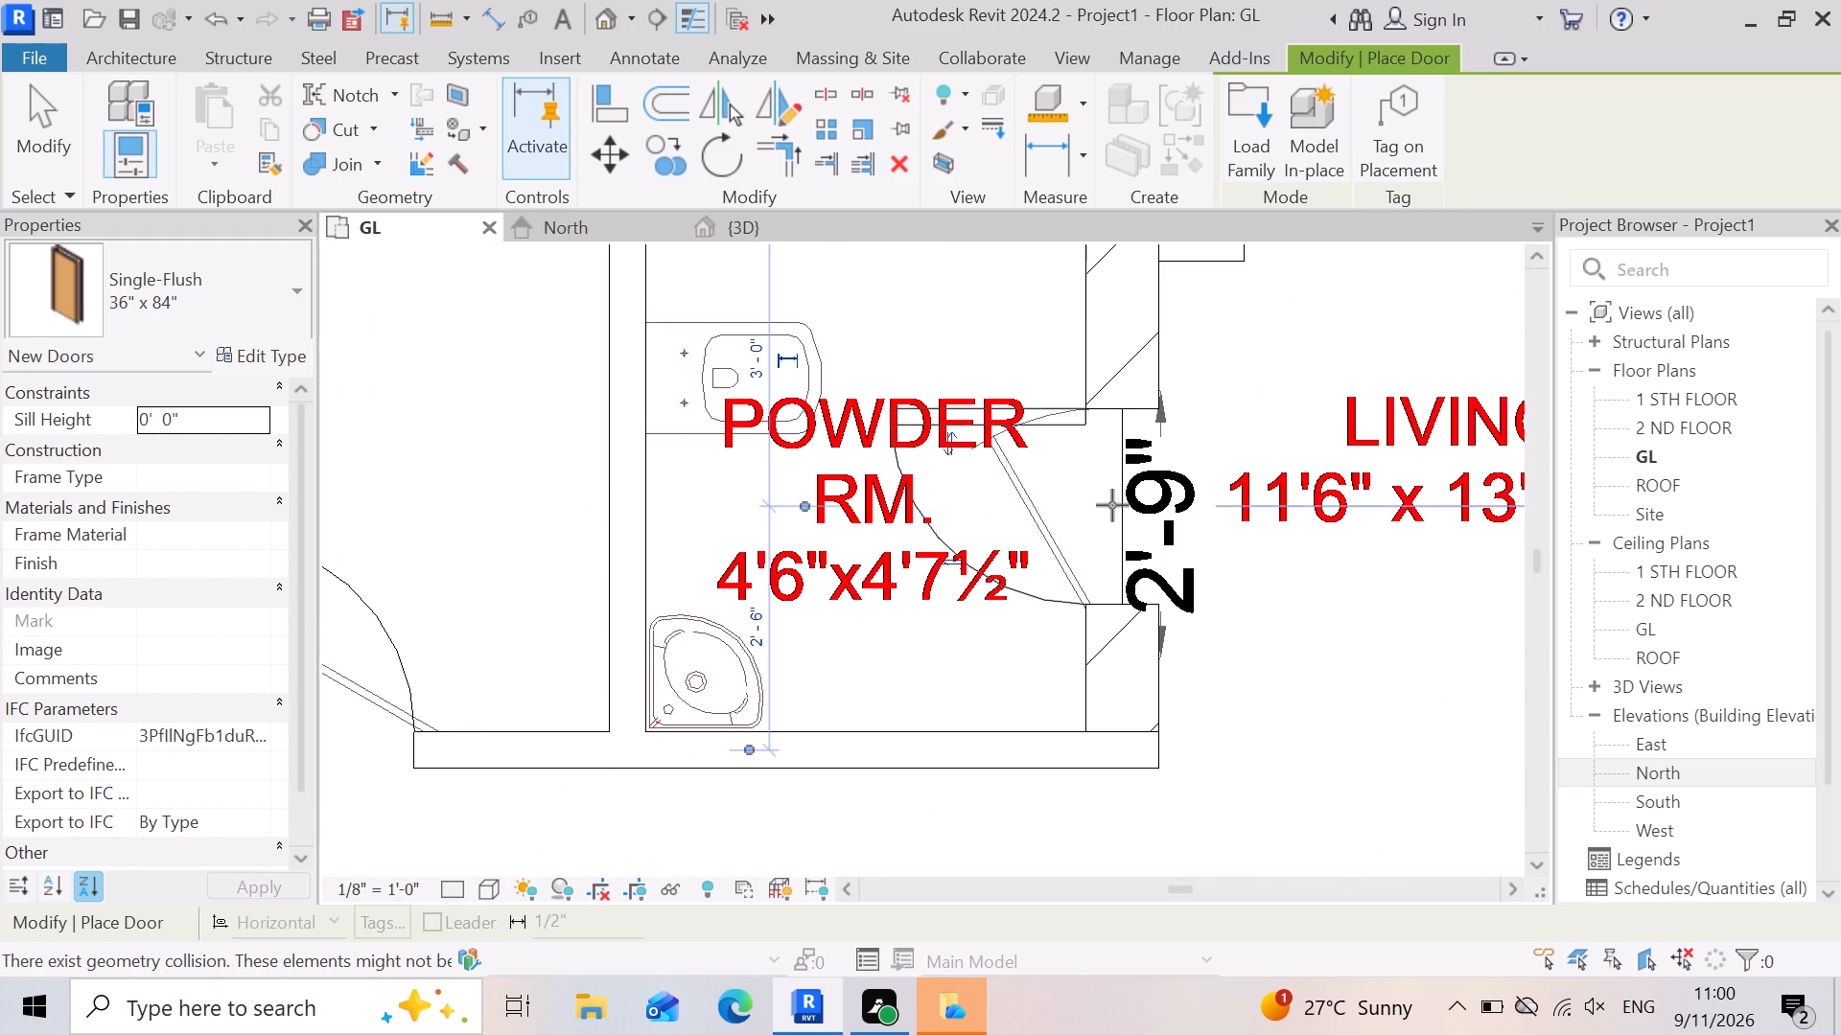
Examine the powder room door, the wall beside the T.V. unit and the other door openings across the GL plan.
scroll(1107, 512, "up", 6)
scroll(1108, 553, "down", 8)
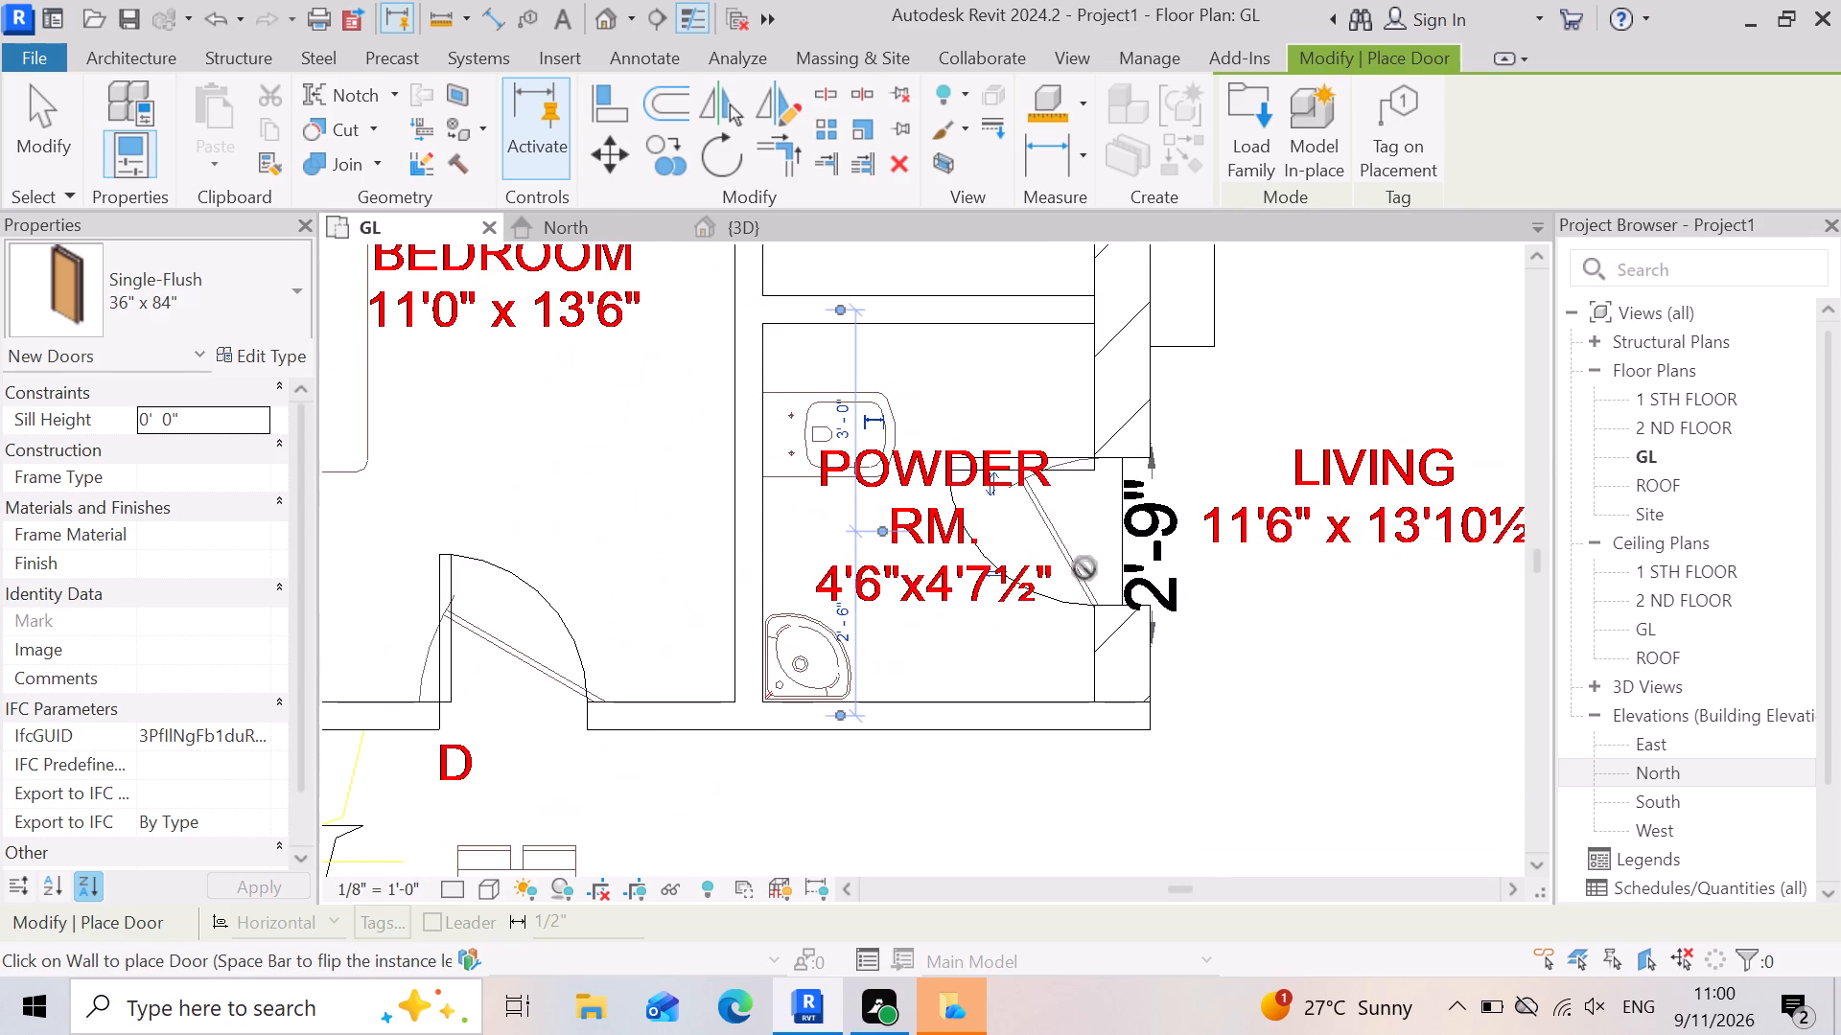
scroll(1090, 569, "down", 7)
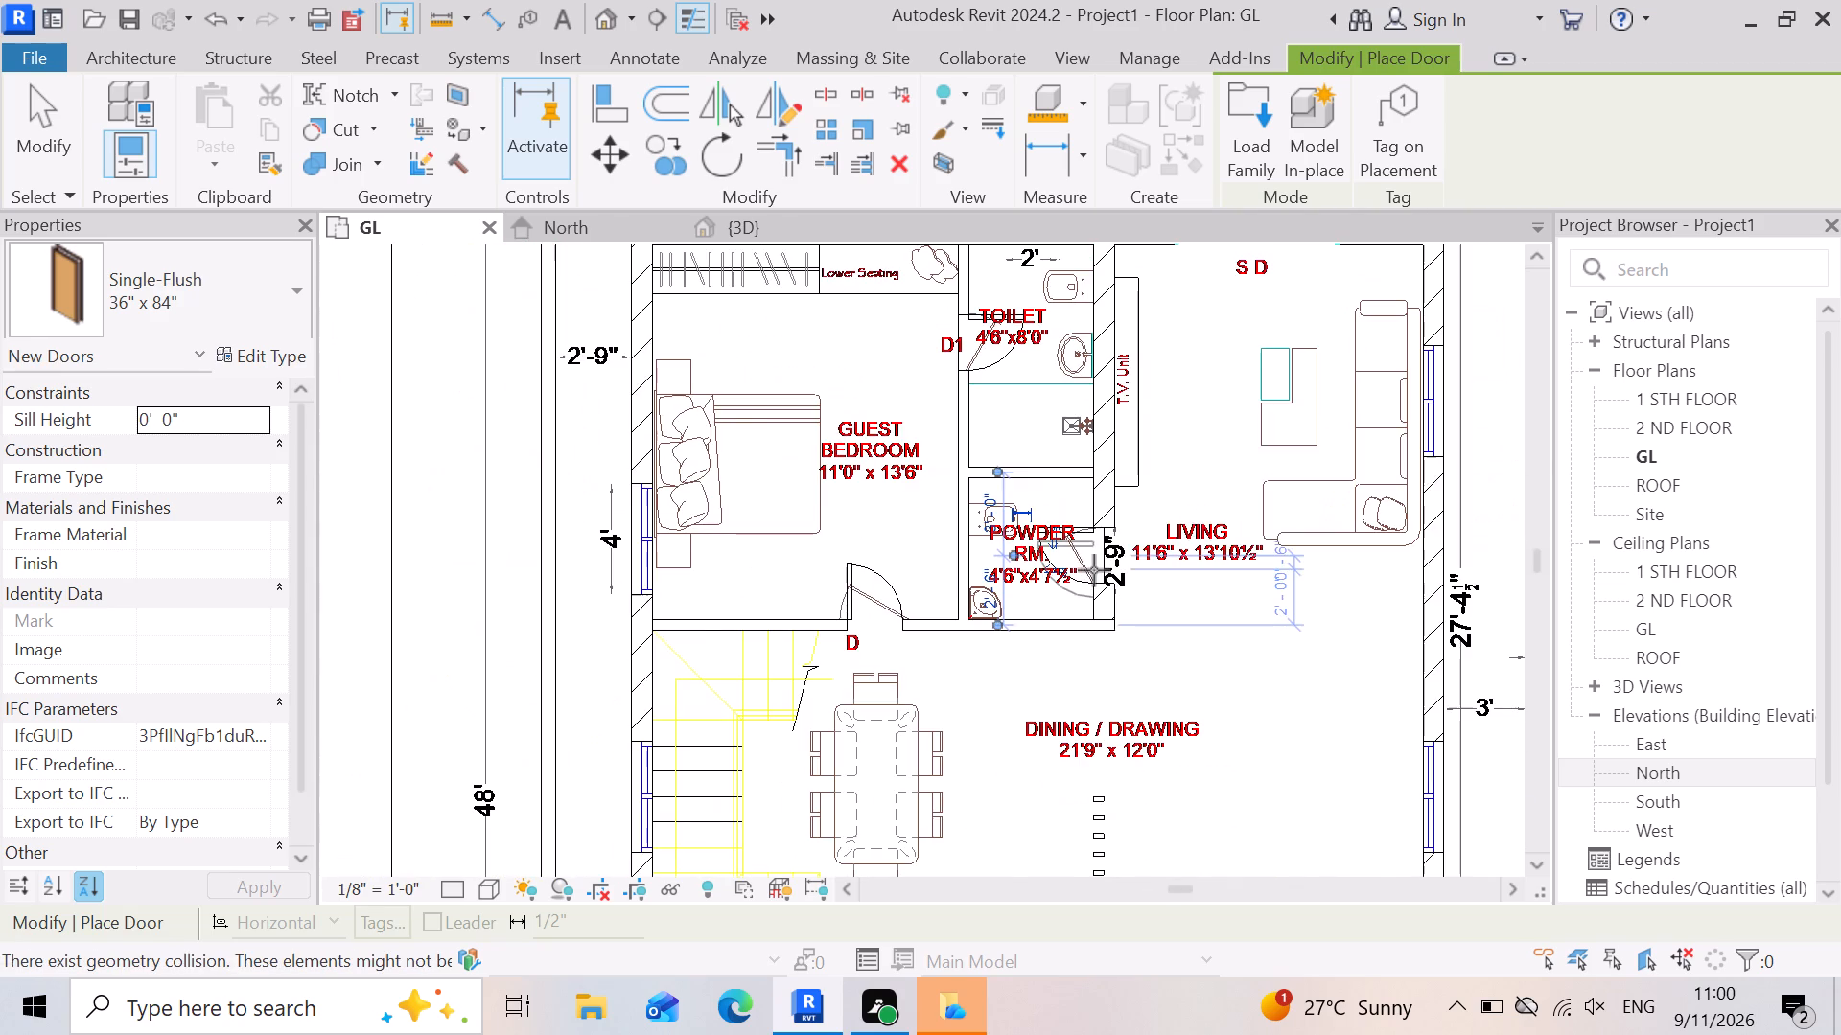
scroll(1094, 570, "down", 3)
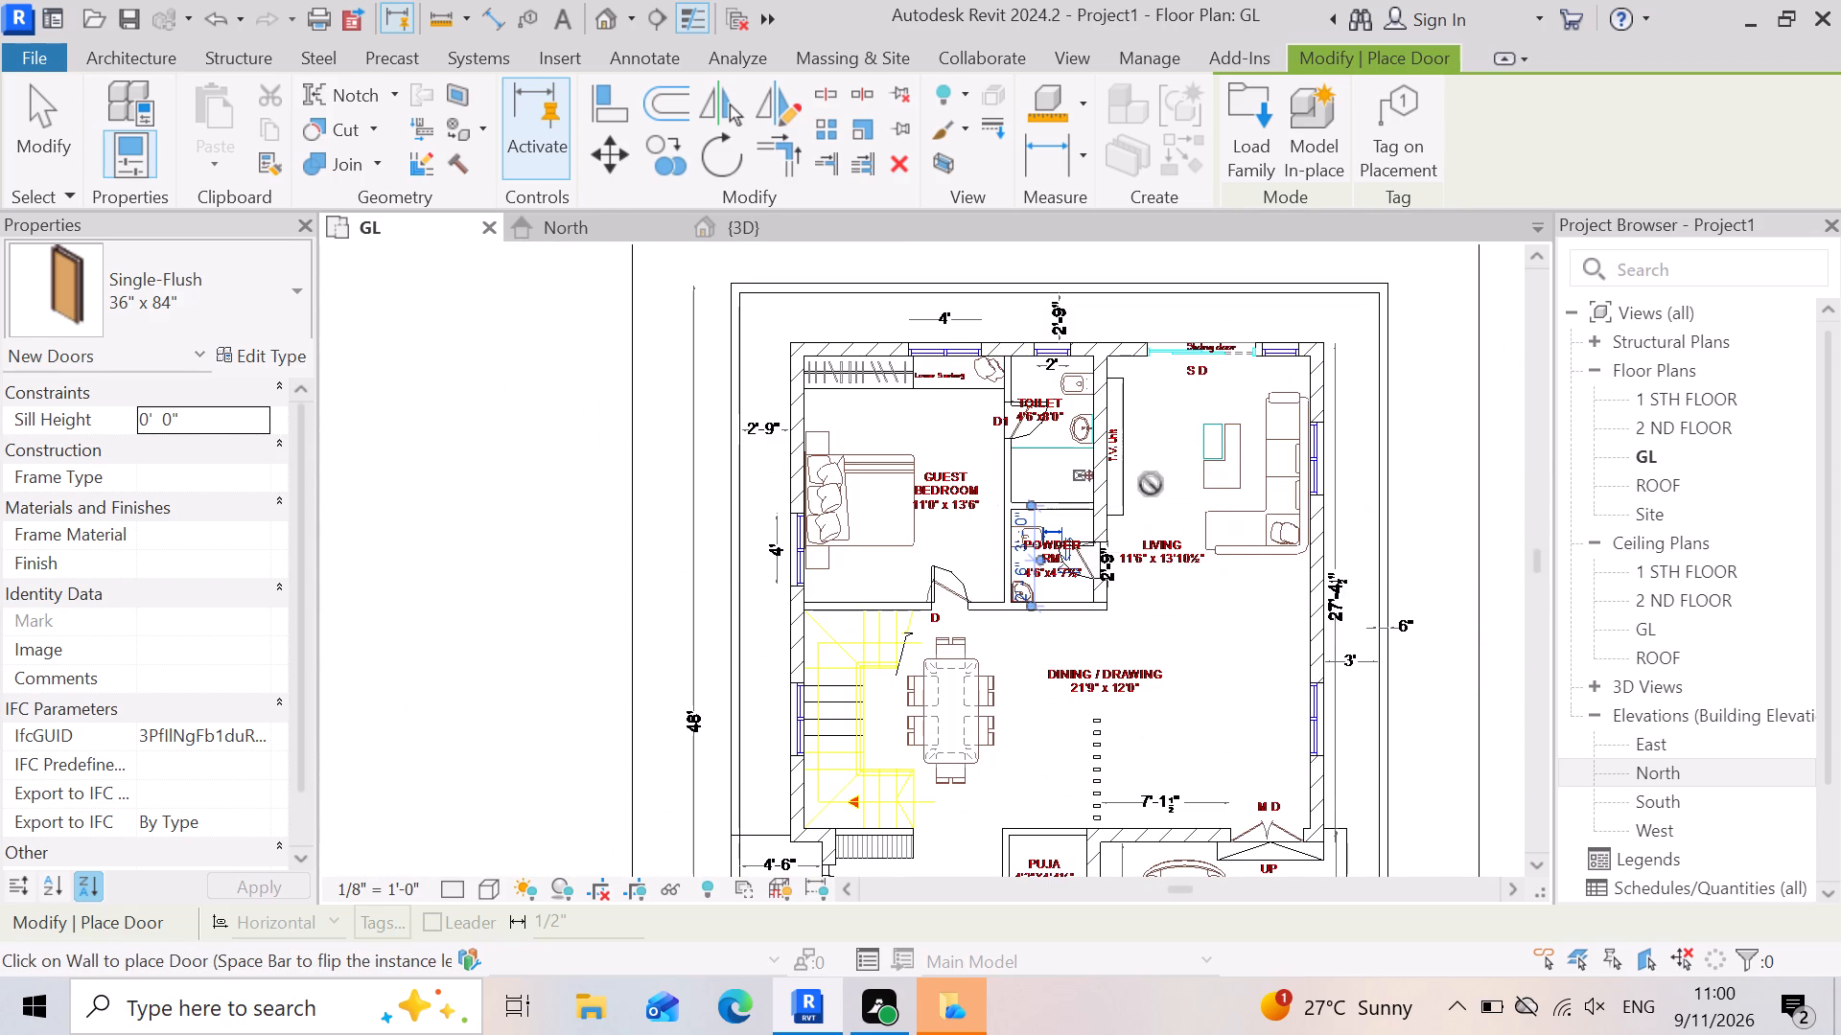
scroll(1150, 485, "up", 5)
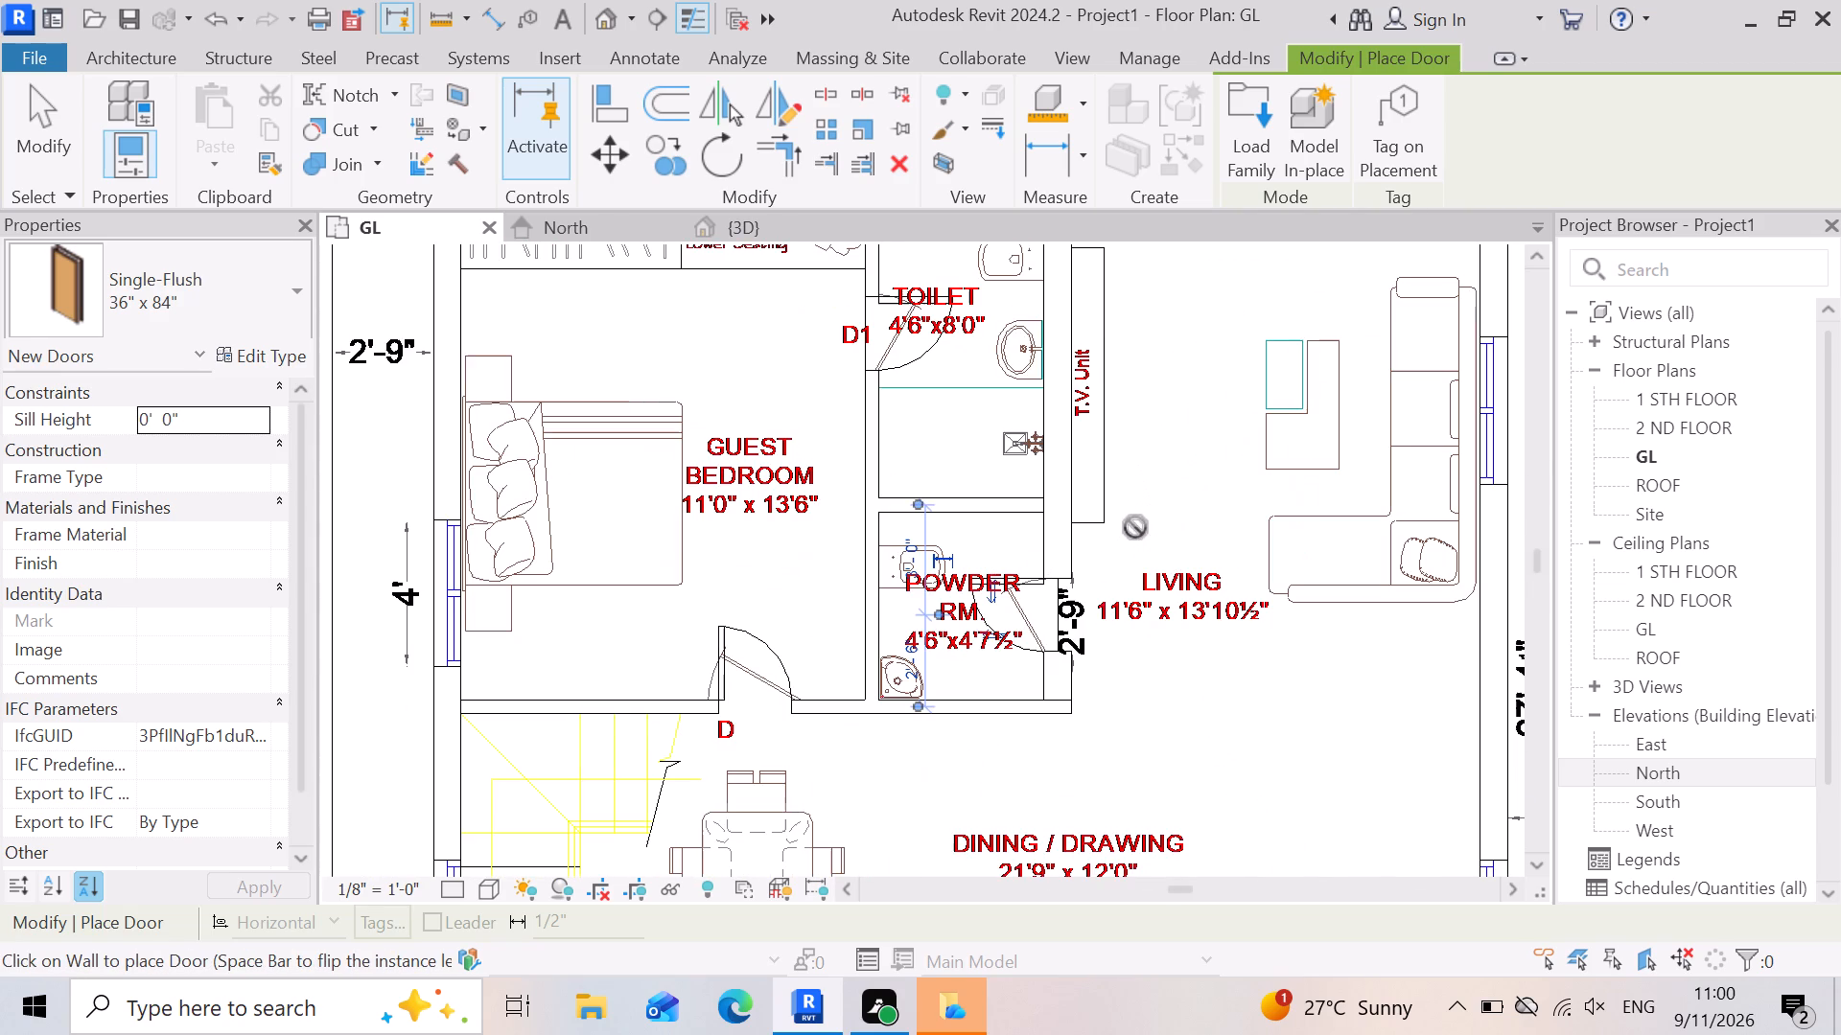
scroll(1024, 633, "up", 9)
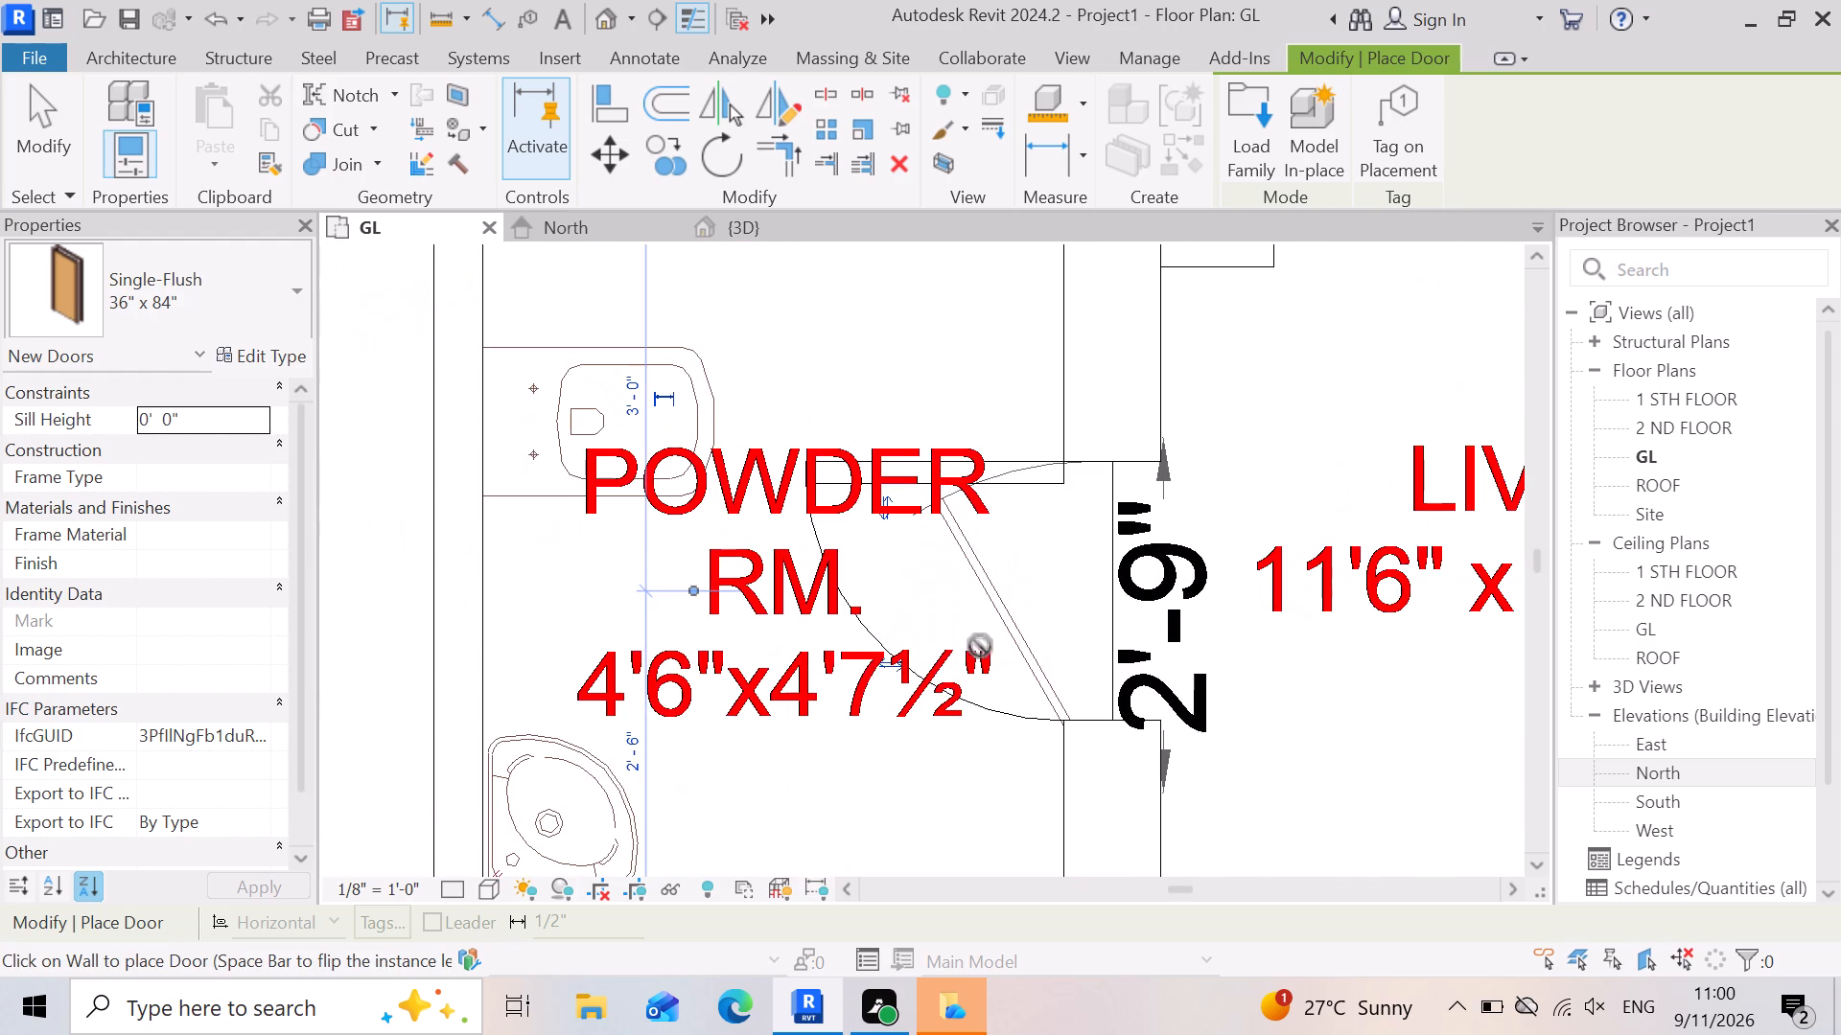
scroll(1106, 593, "down", 10)
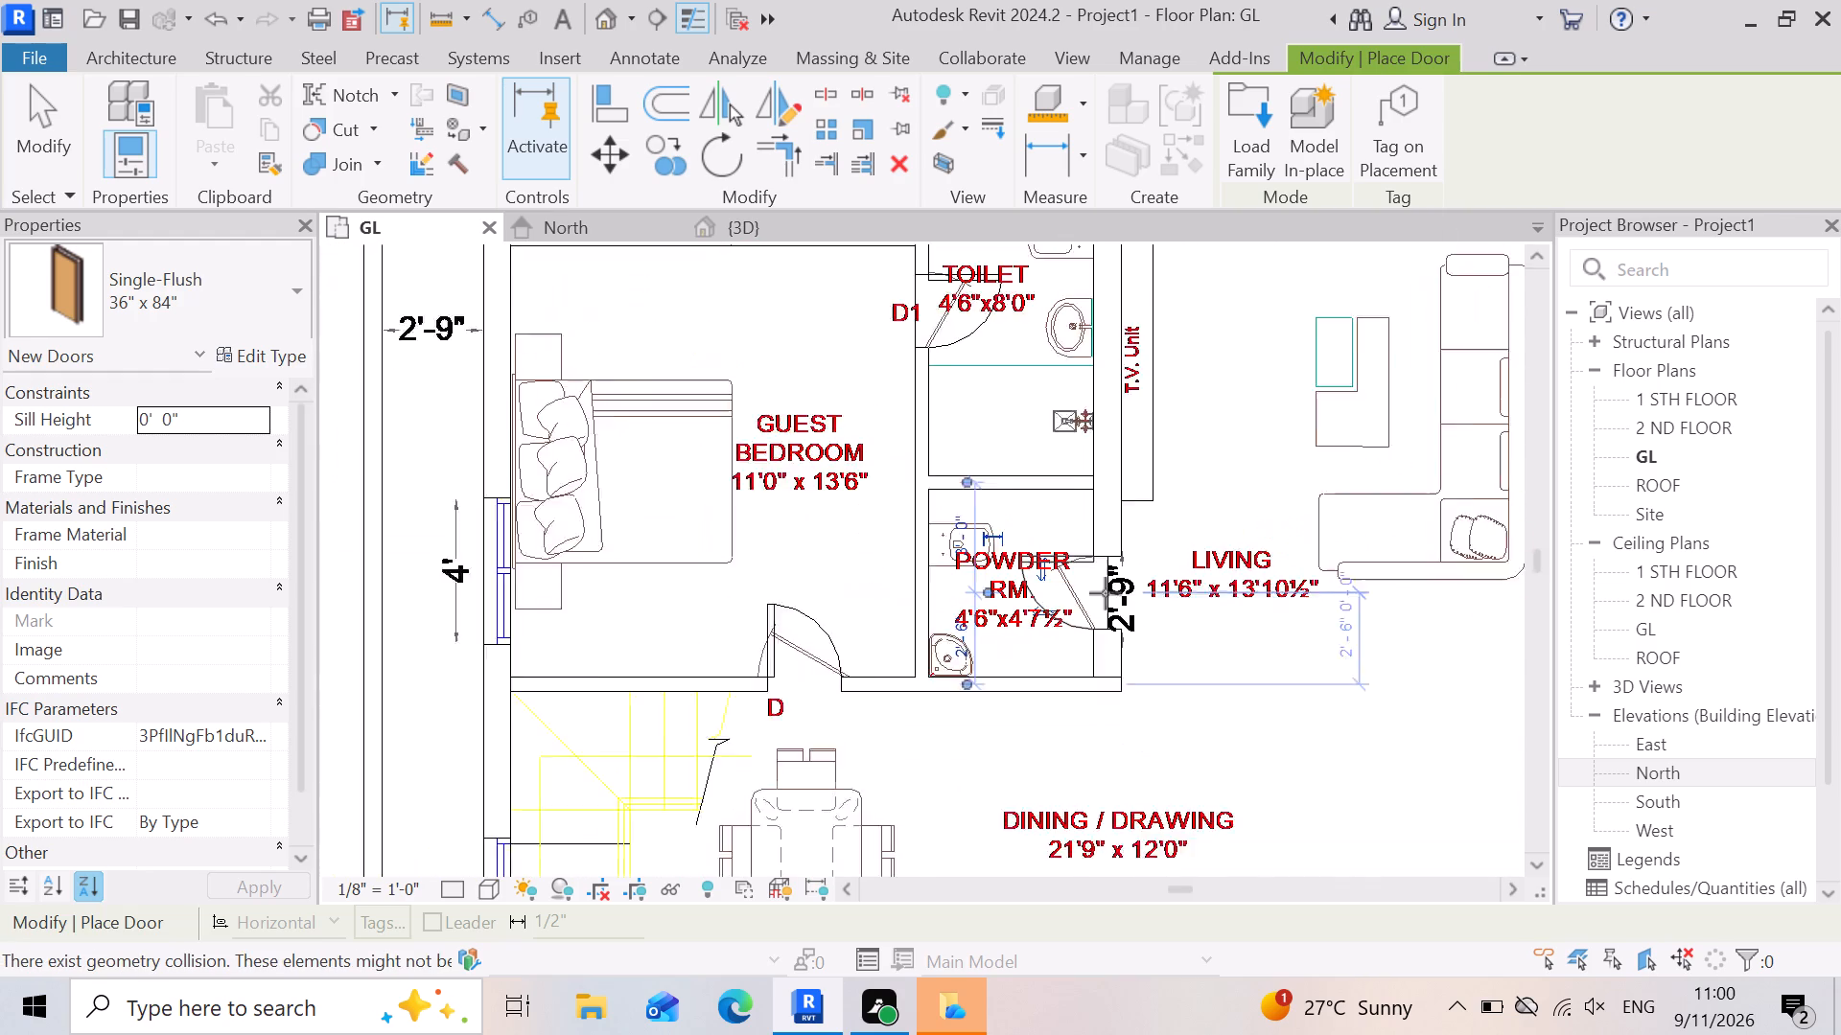
scroll(956, 598, "down", 4)
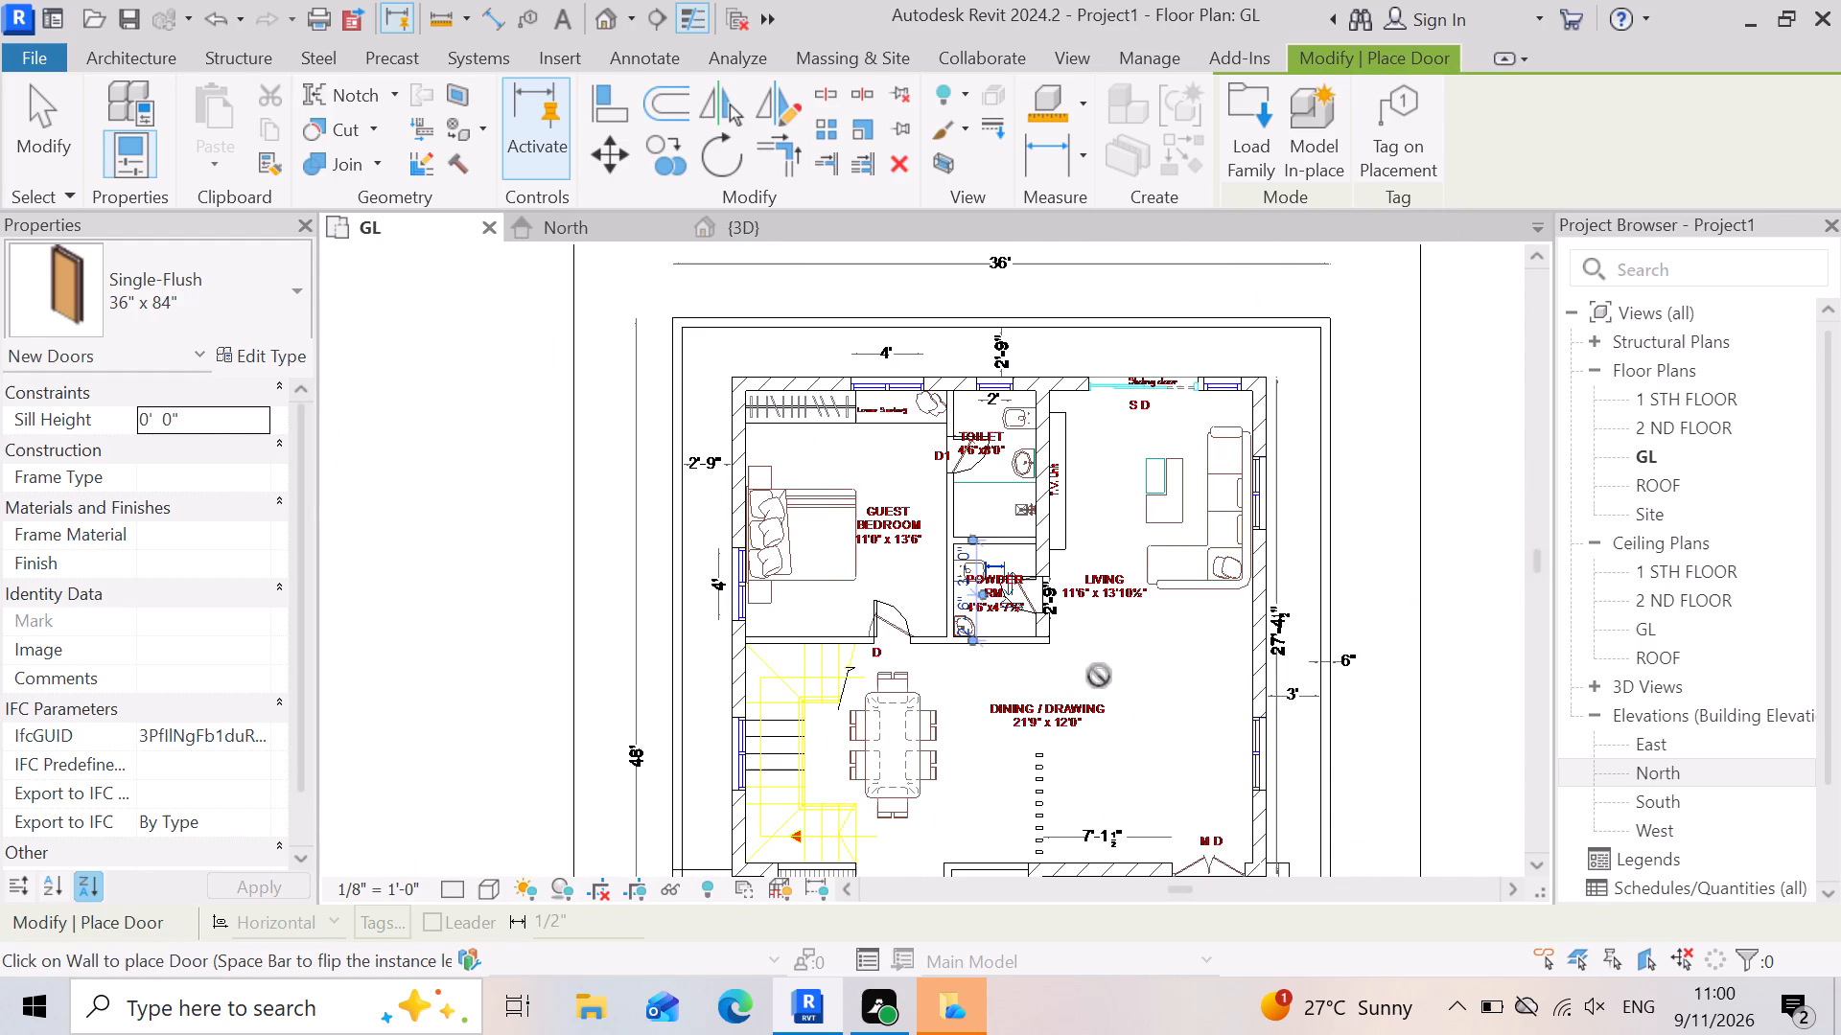
scroll(1078, 532, "up", 2)
scroll(1131, 353, "up", 5)
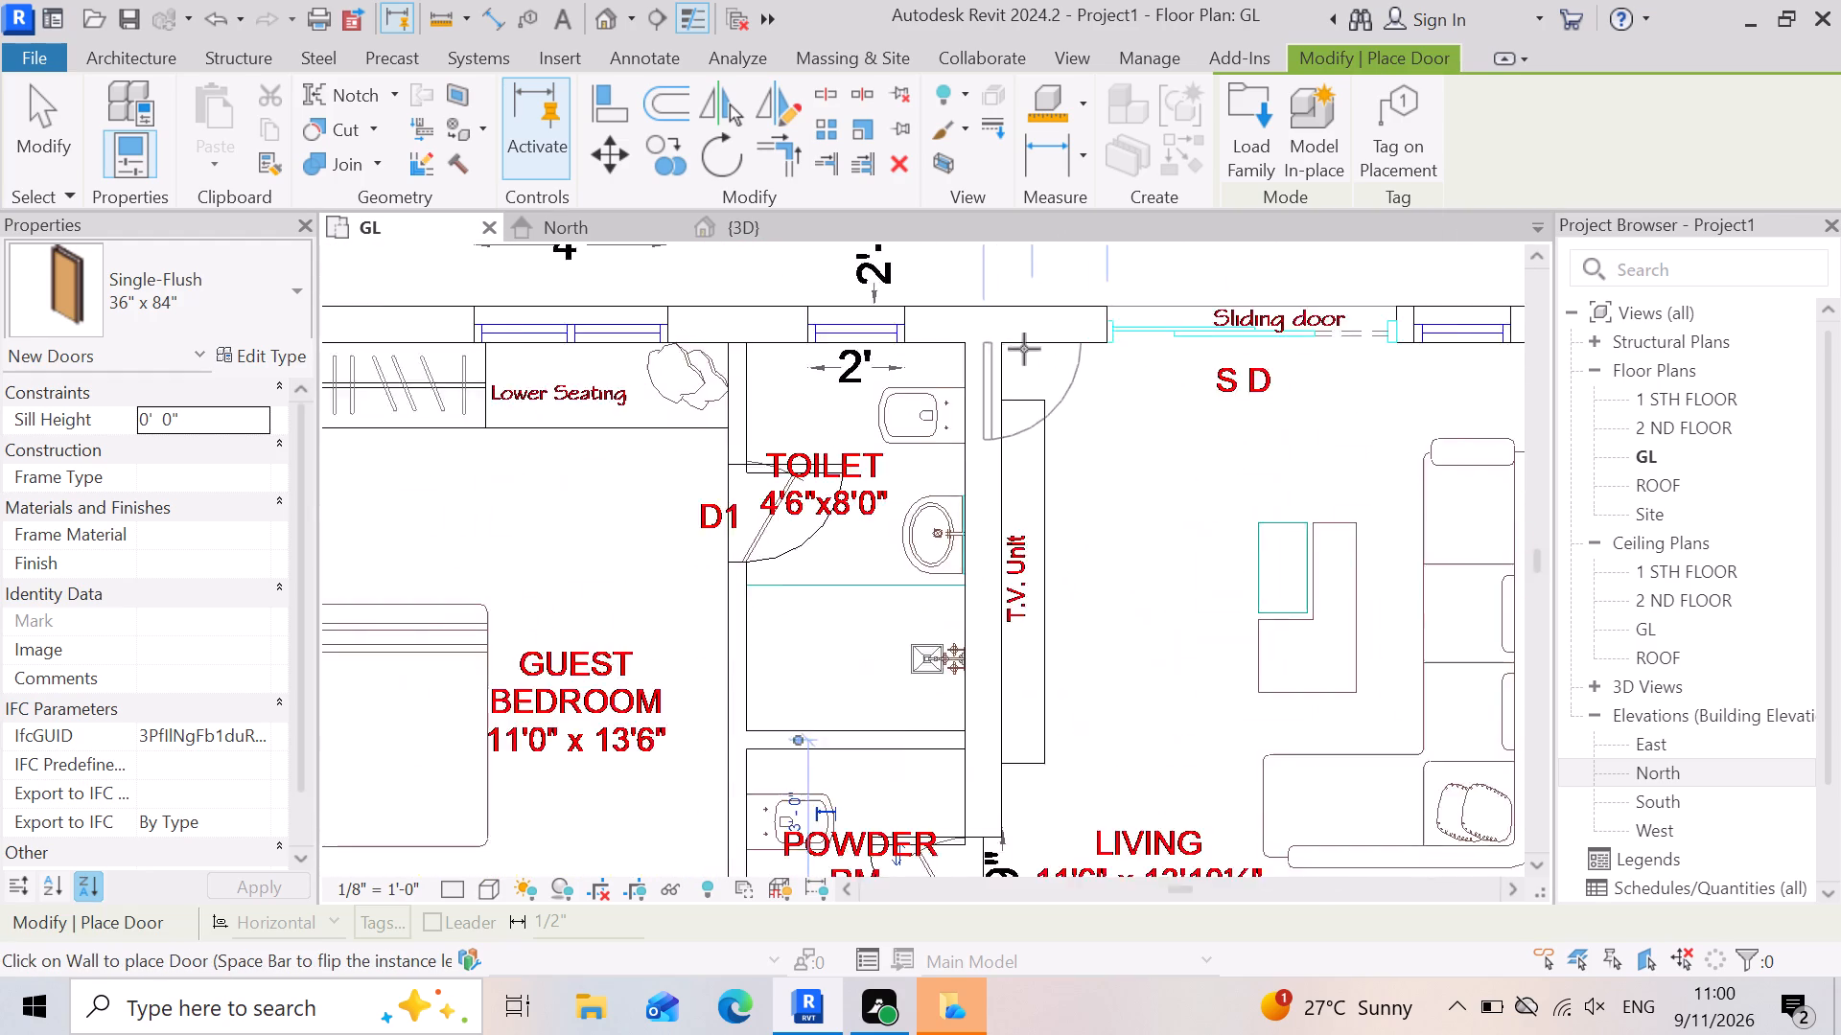
scroll(1024, 349, "up", 6)
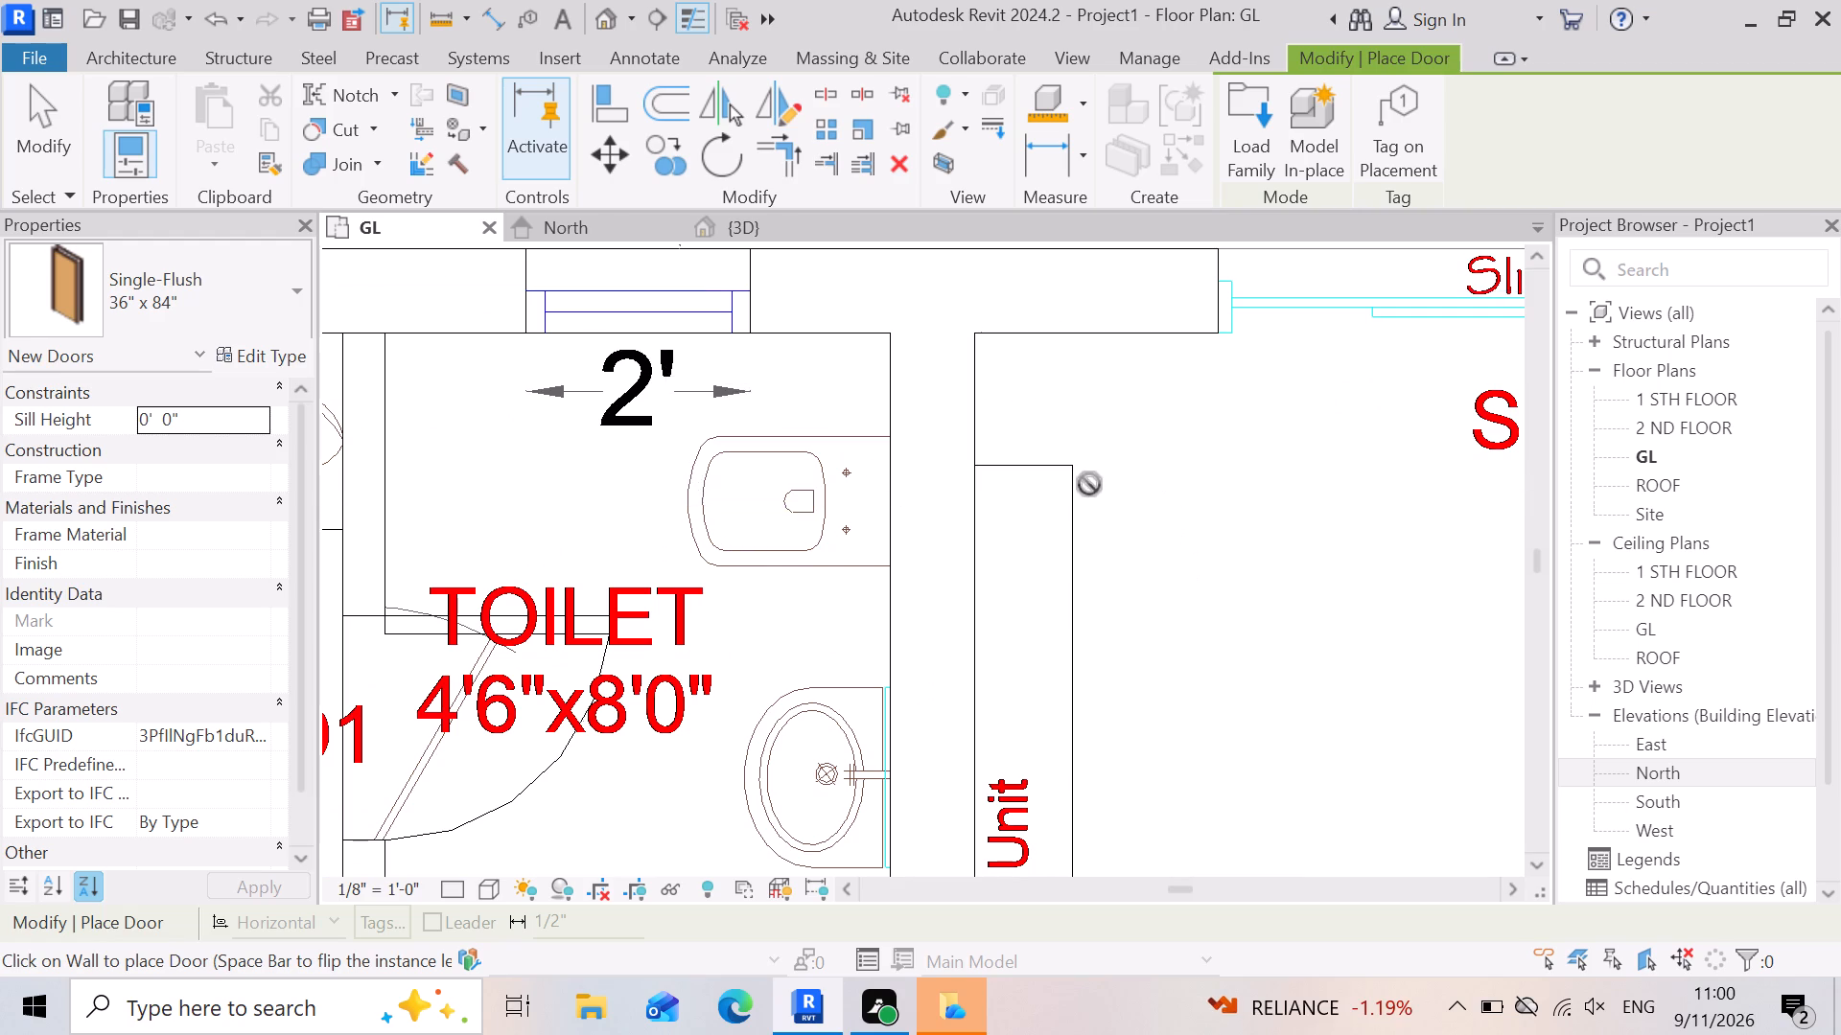
scroll(1089, 484, "down", 8)
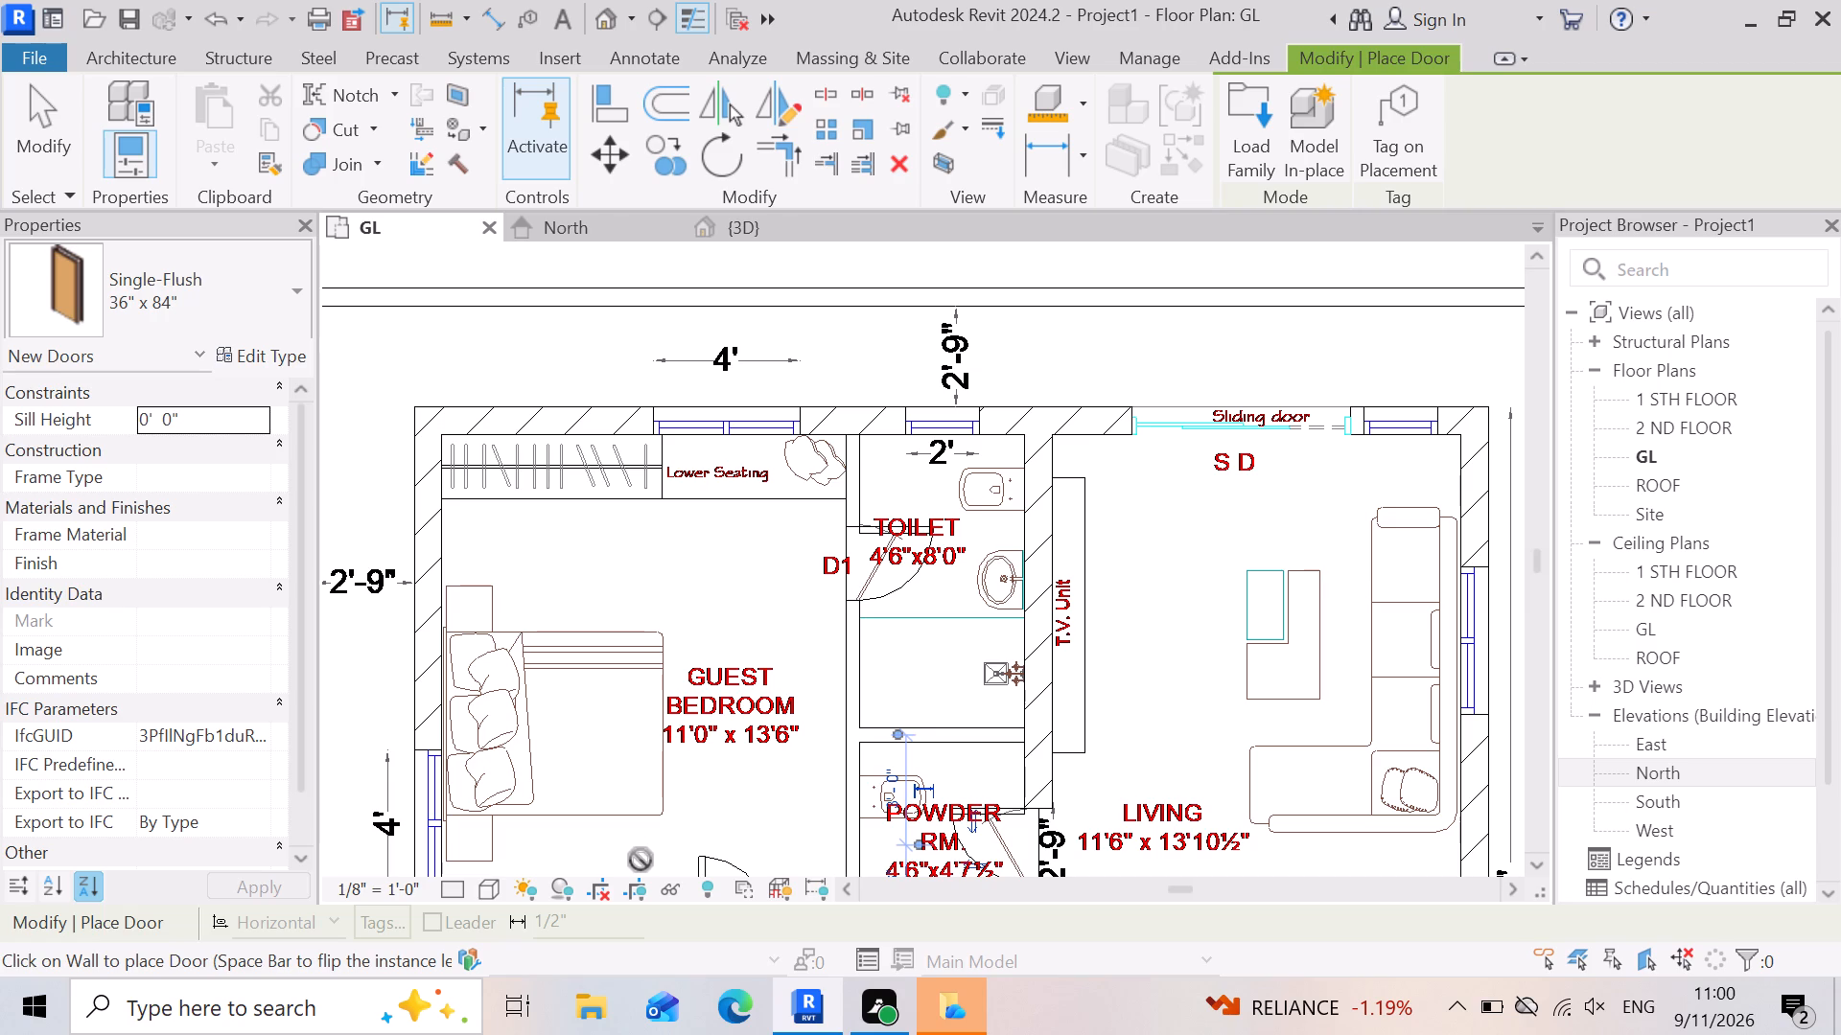
scroll(1182, 640, "down", 4)
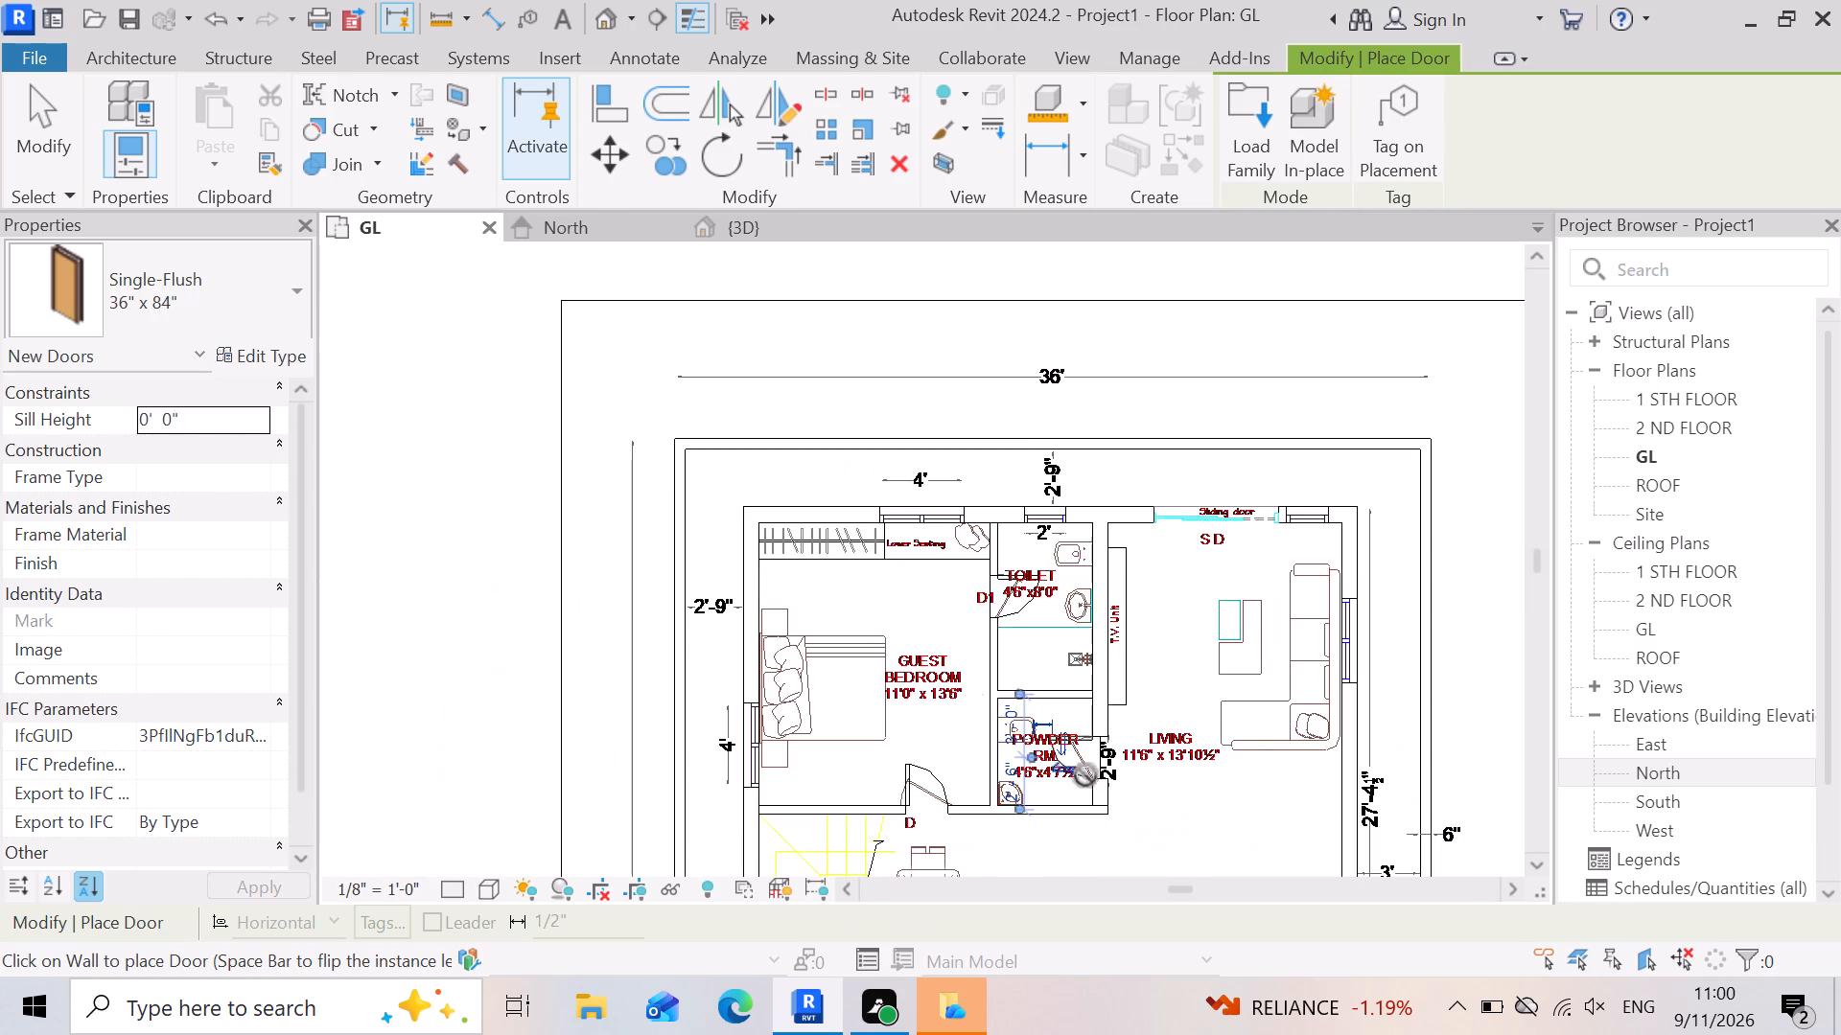
scroll(1082, 791, "up", 8)
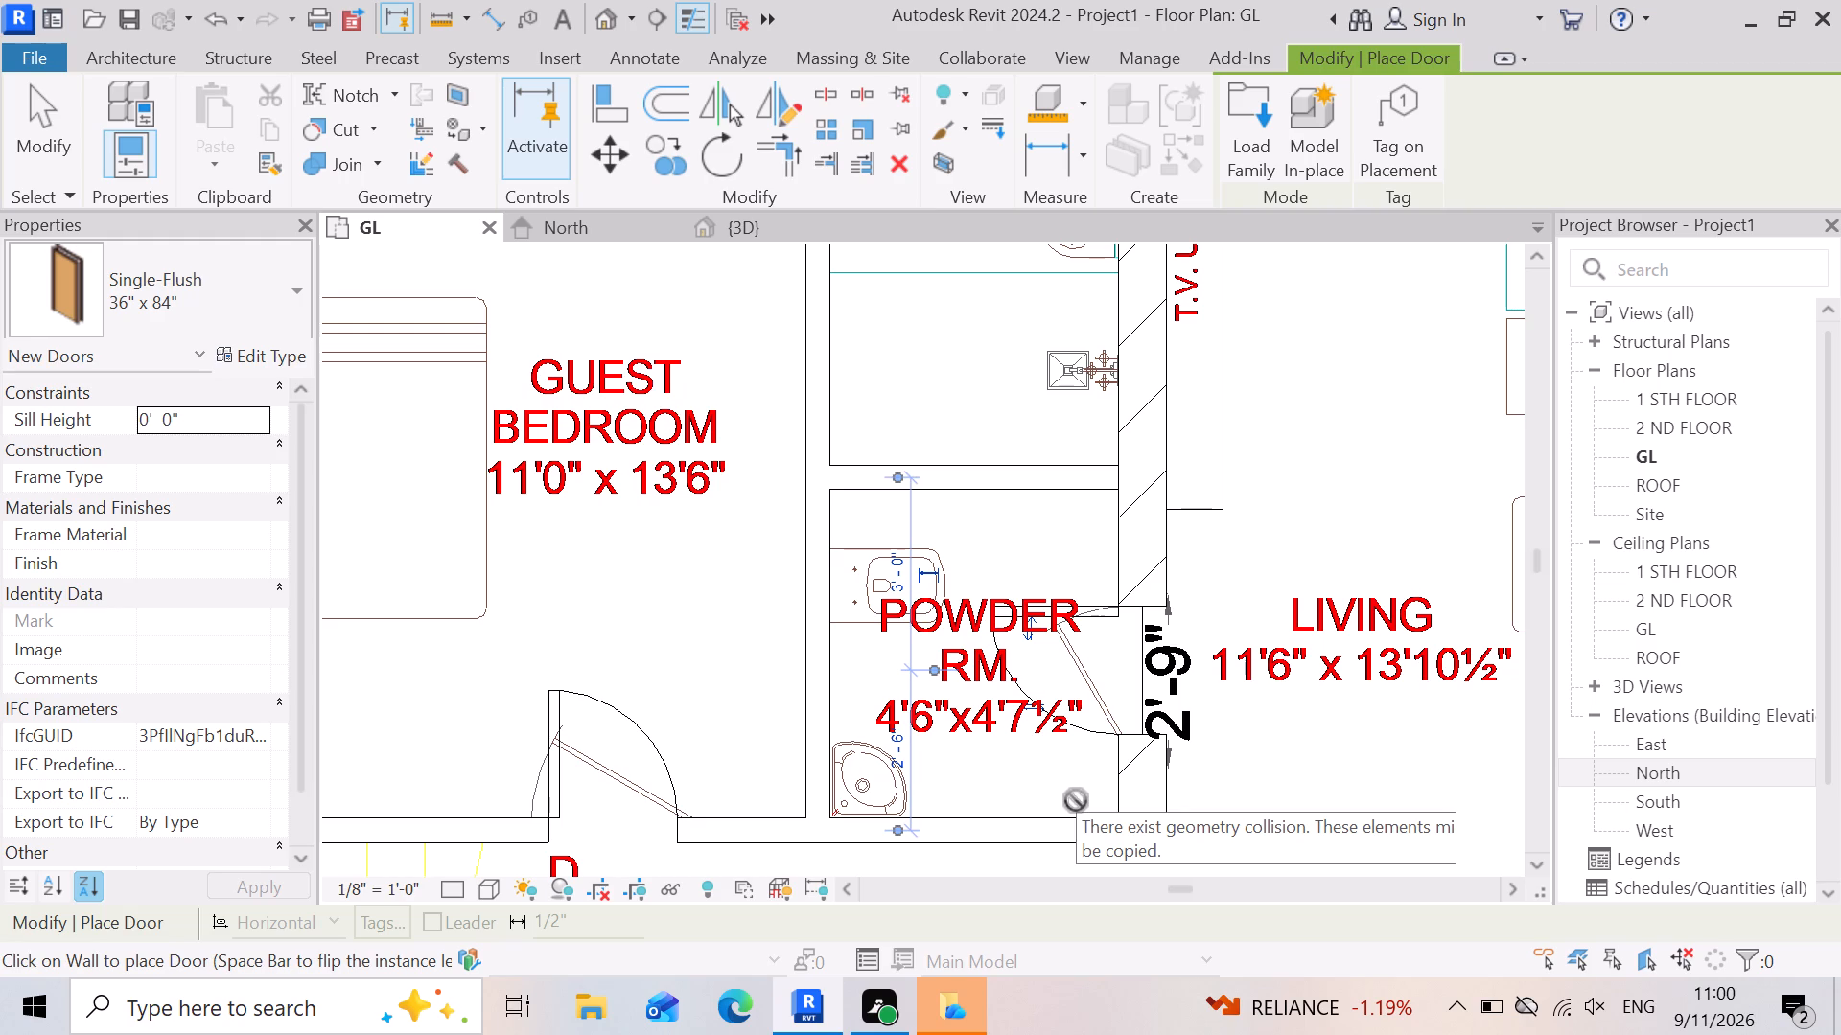
scroll(1125, 669, "down", 7)
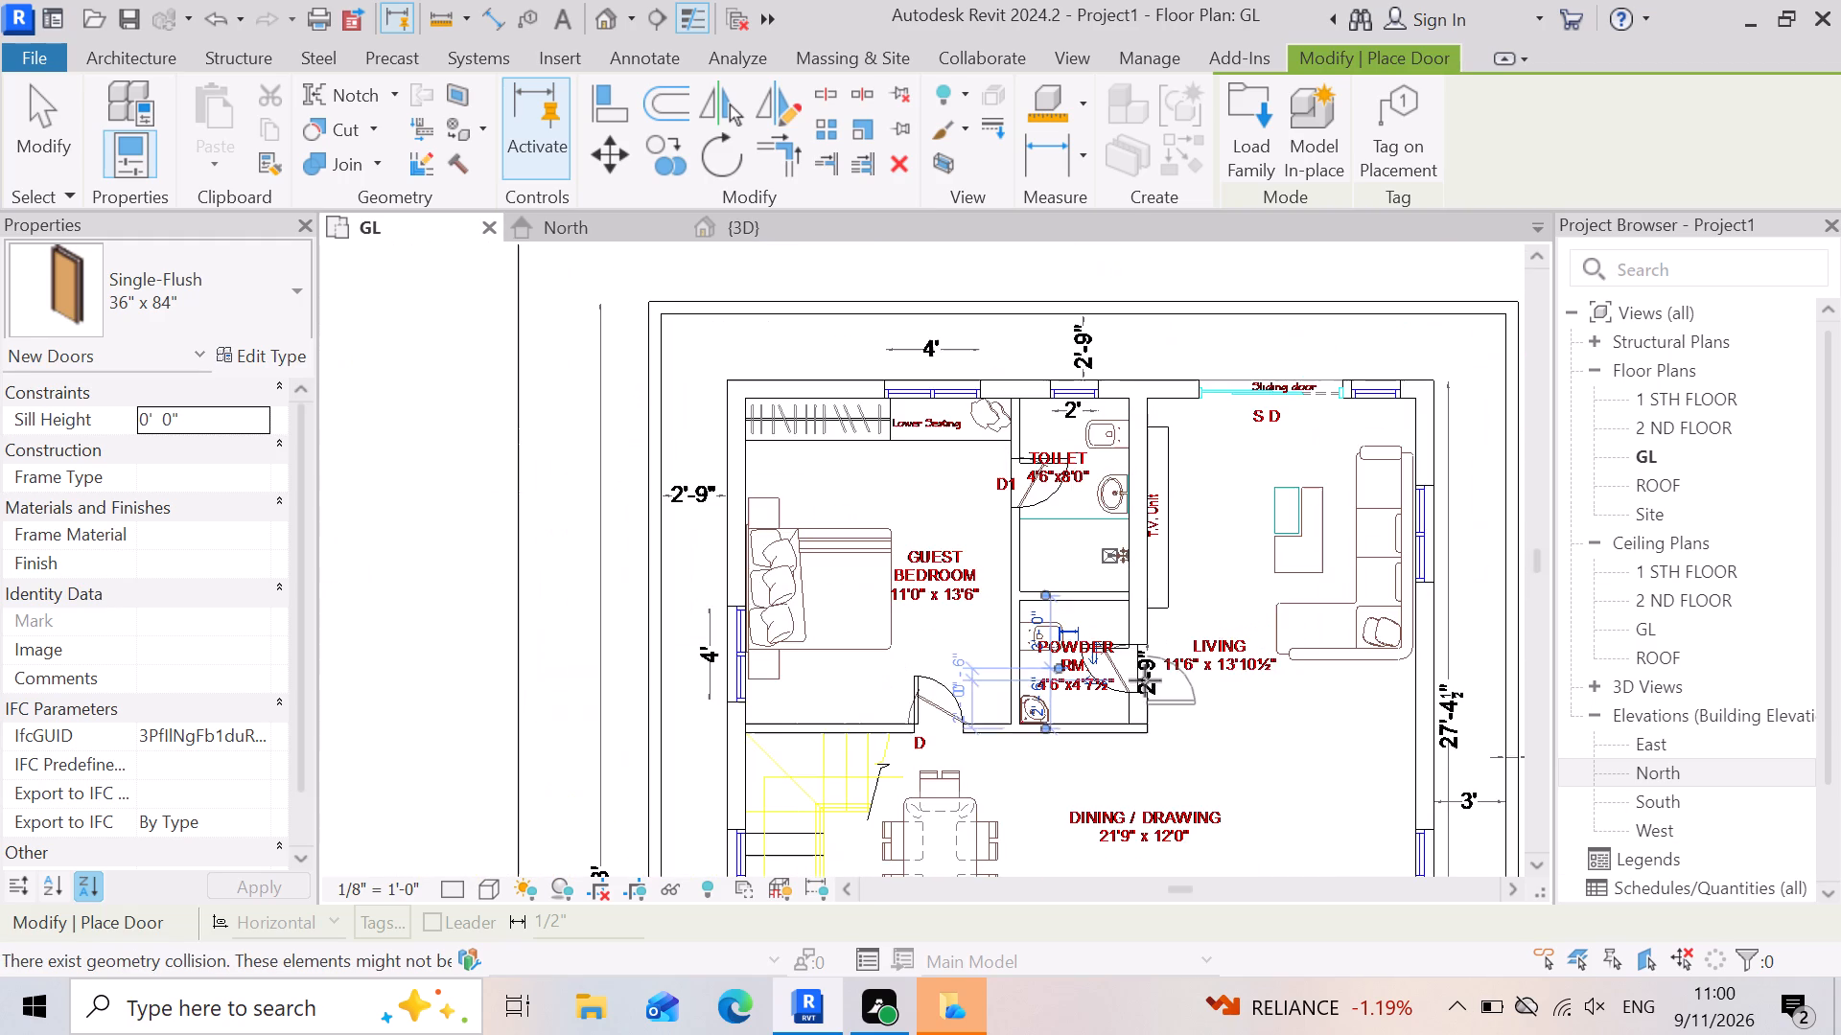
scroll(975, 859, "up", 6)
scroll(765, 781, "up", 5)
scroll(1172, 682, "down", 4)
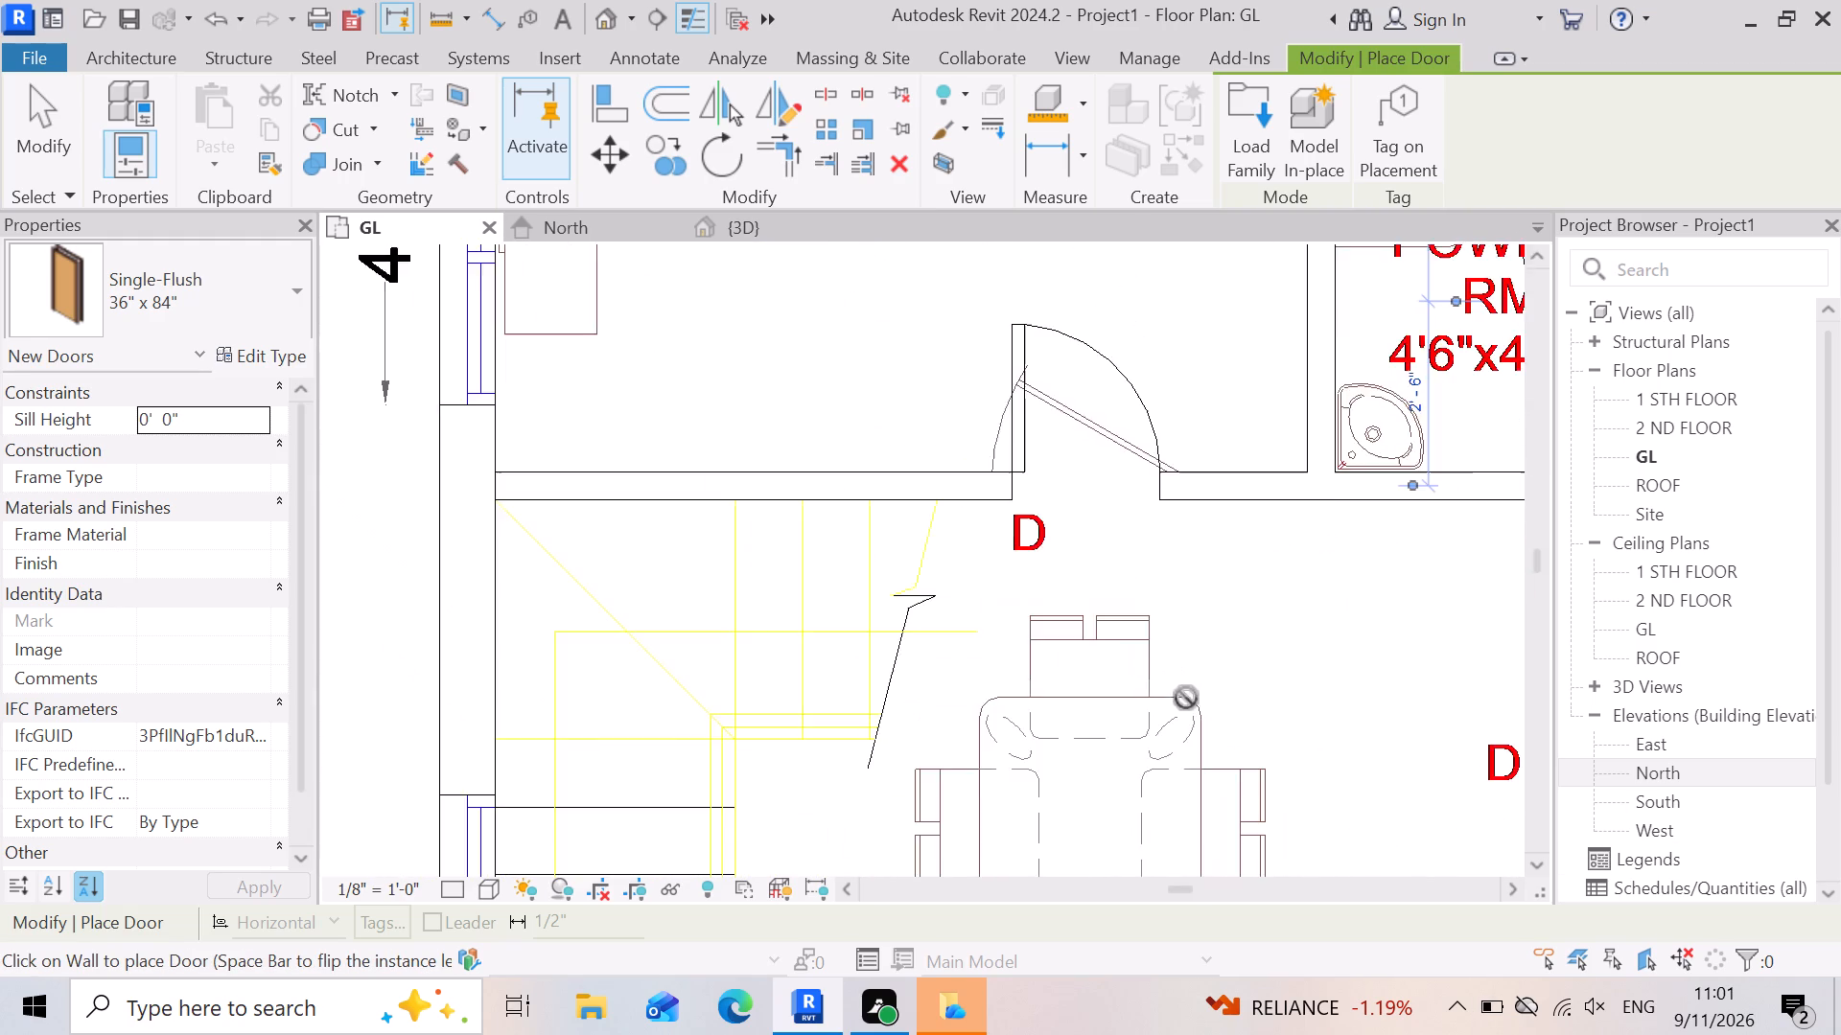
scroll(1186, 698, "down", 12)
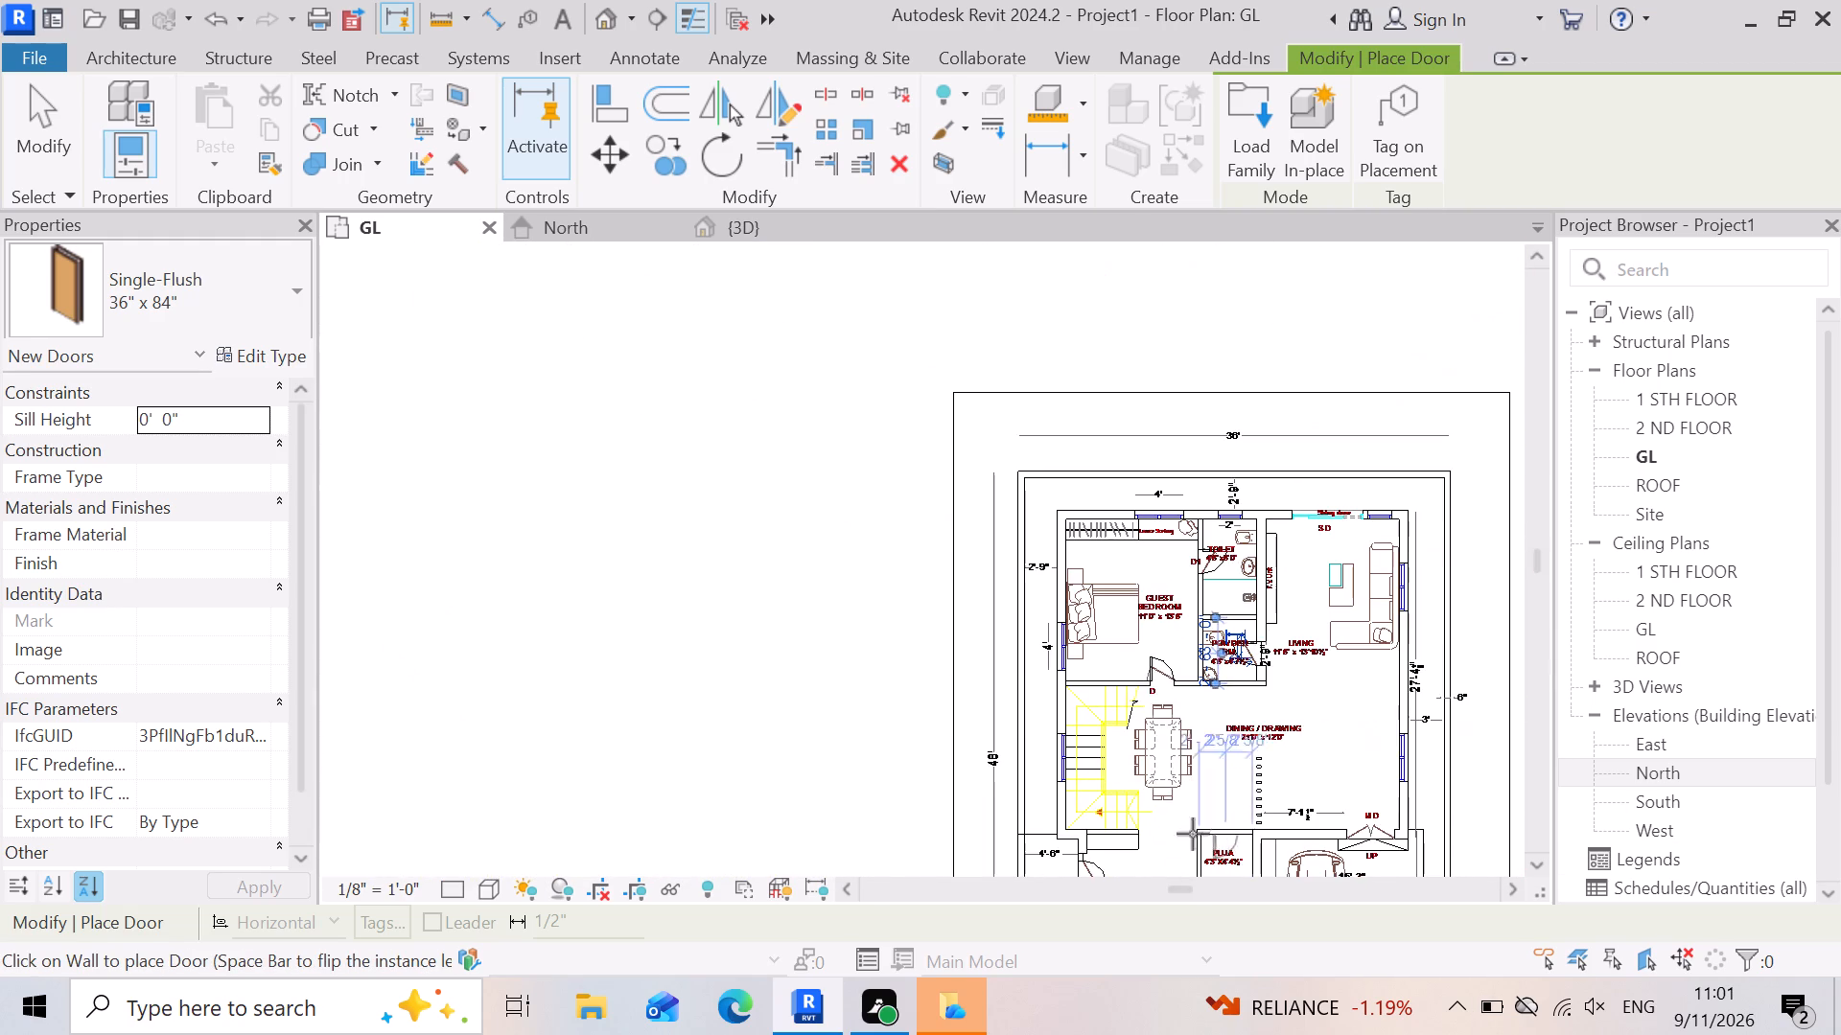
Examine the GL plan's stair, utility, kitchen, guest bedroom and powder room doors, plus the living room's sliding door and window openings.
scroll(1172, 835, "up", 7)
scroll(1256, 699, "down", 3)
scroll(1119, 811, "up", 7)
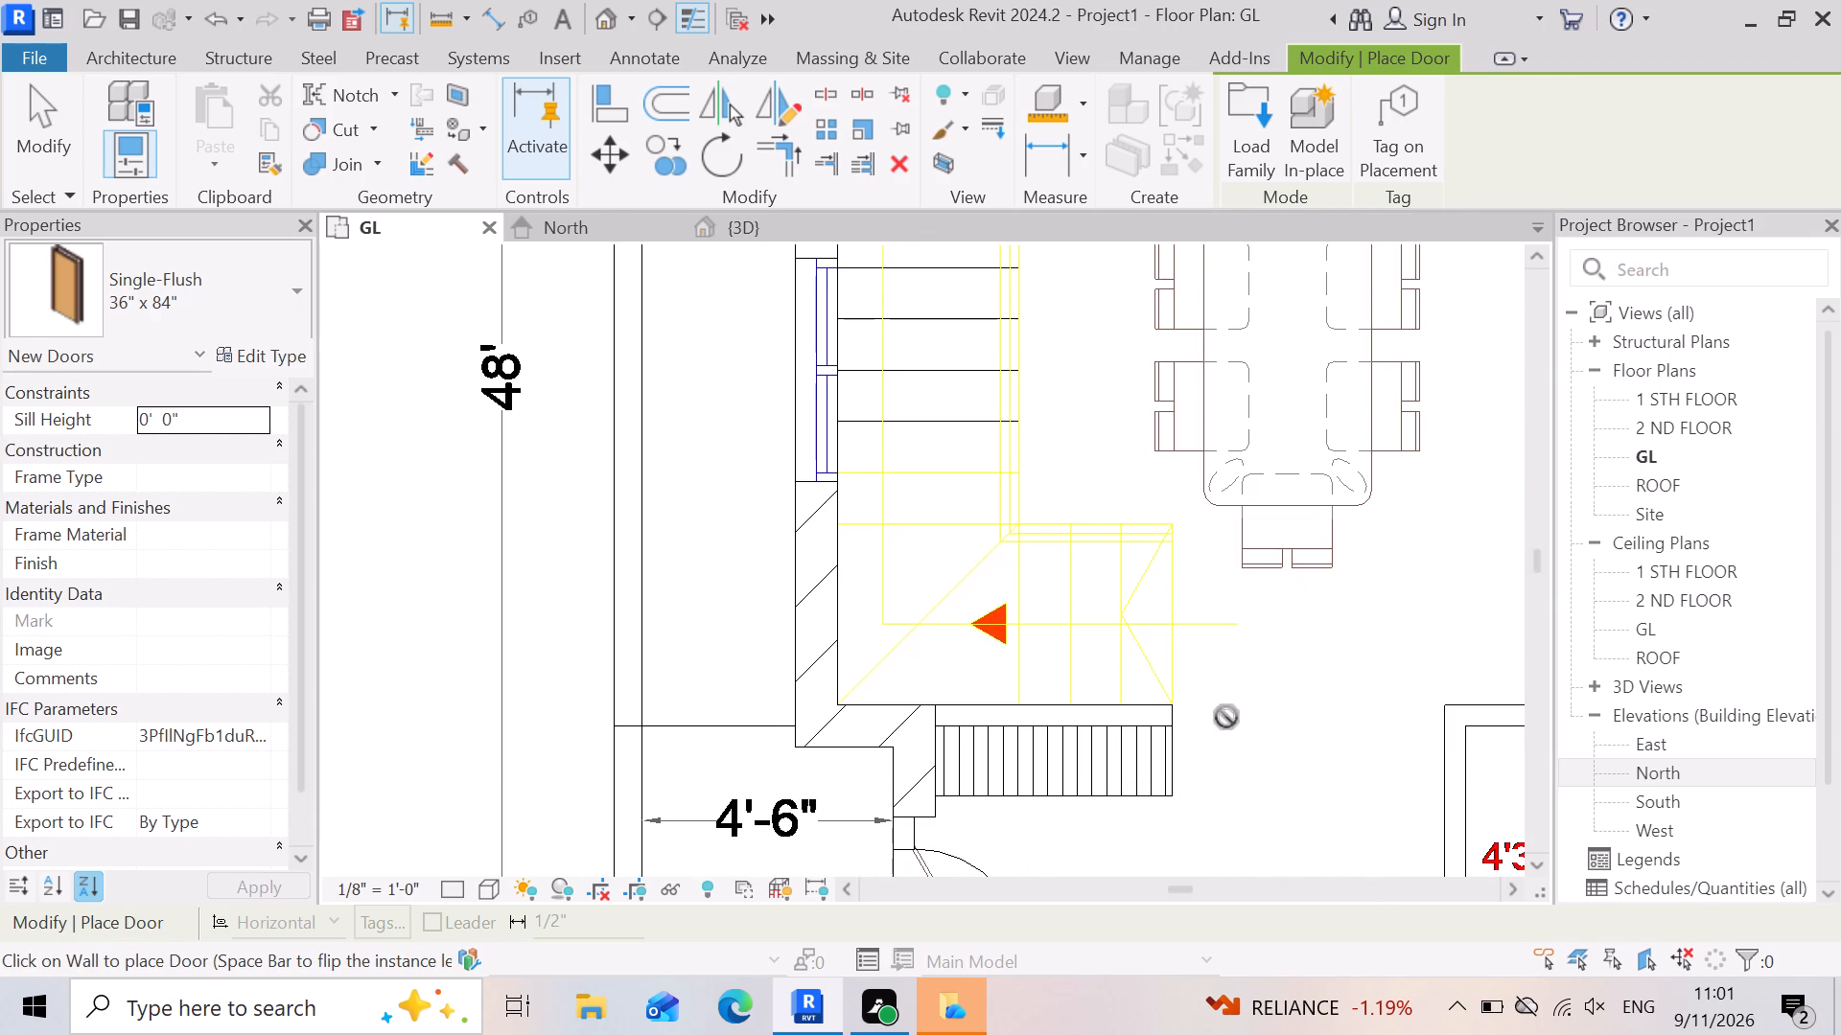
scroll(1259, 702, "down", 11)
scroll(1099, 822, "down", 1)
scroll(1270, 846, "up", 3)
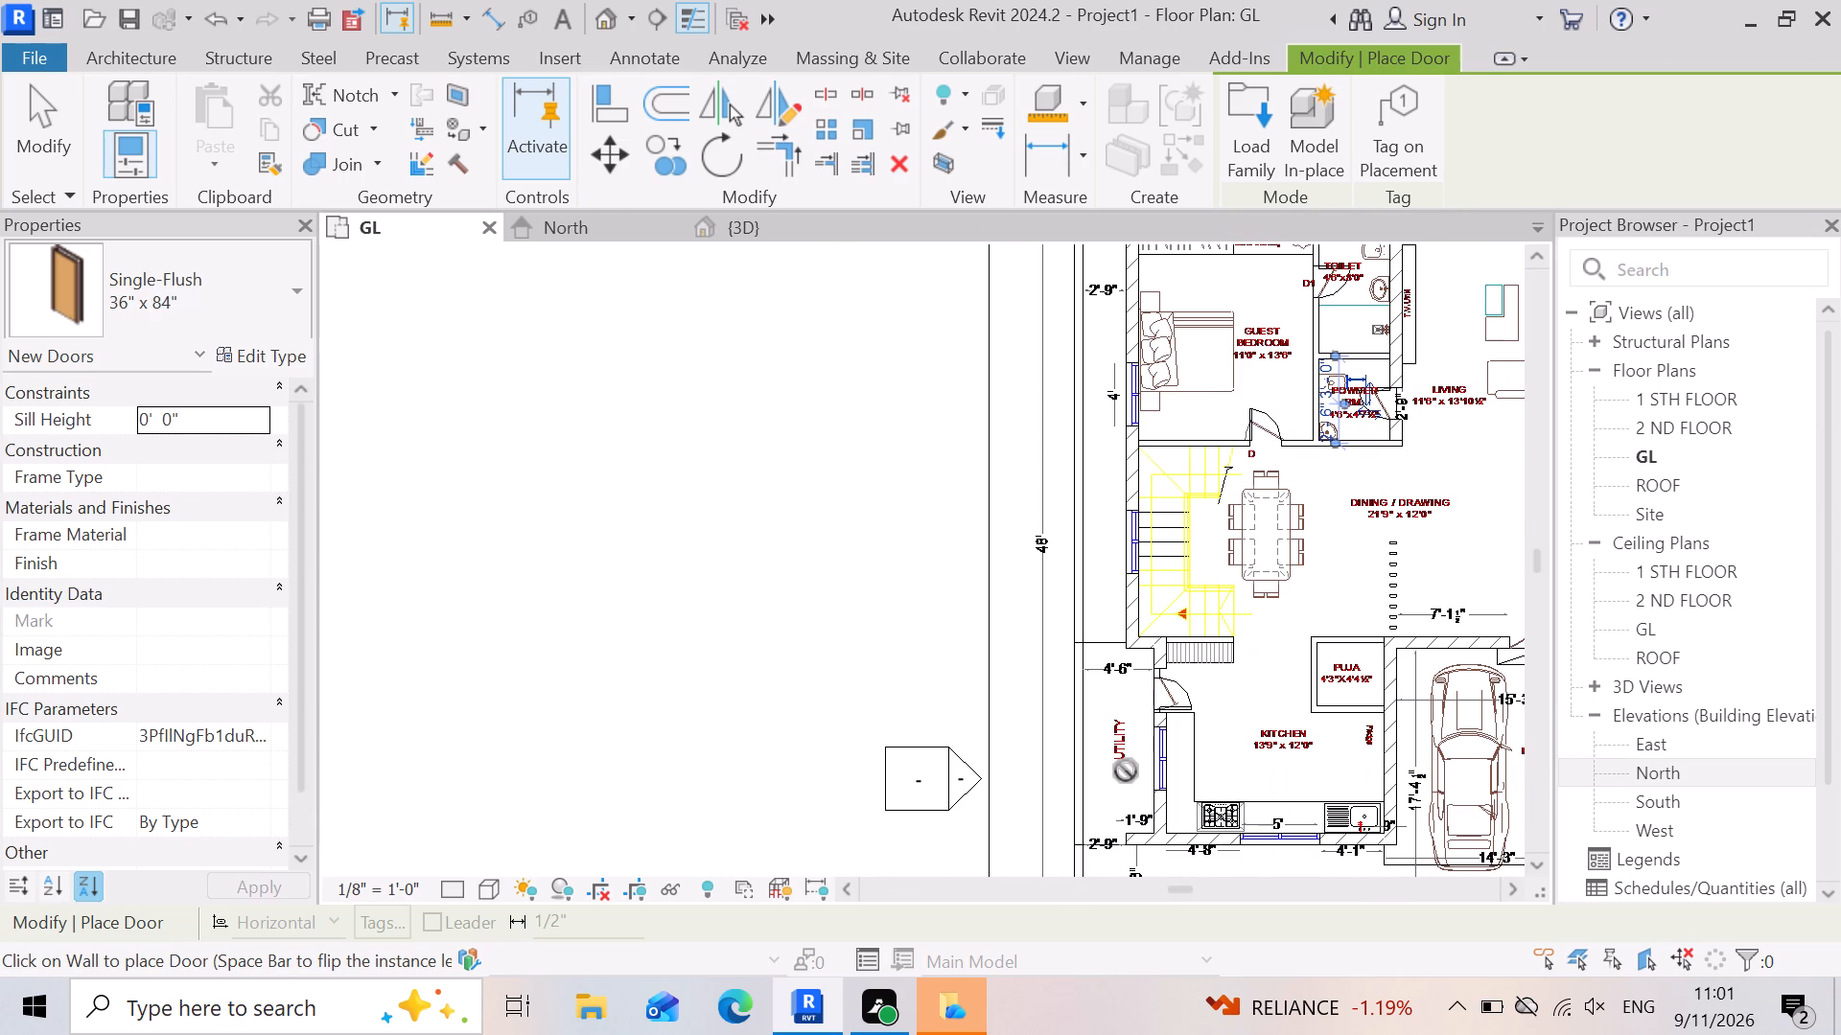
scroll(1218, 701, "up", 5)
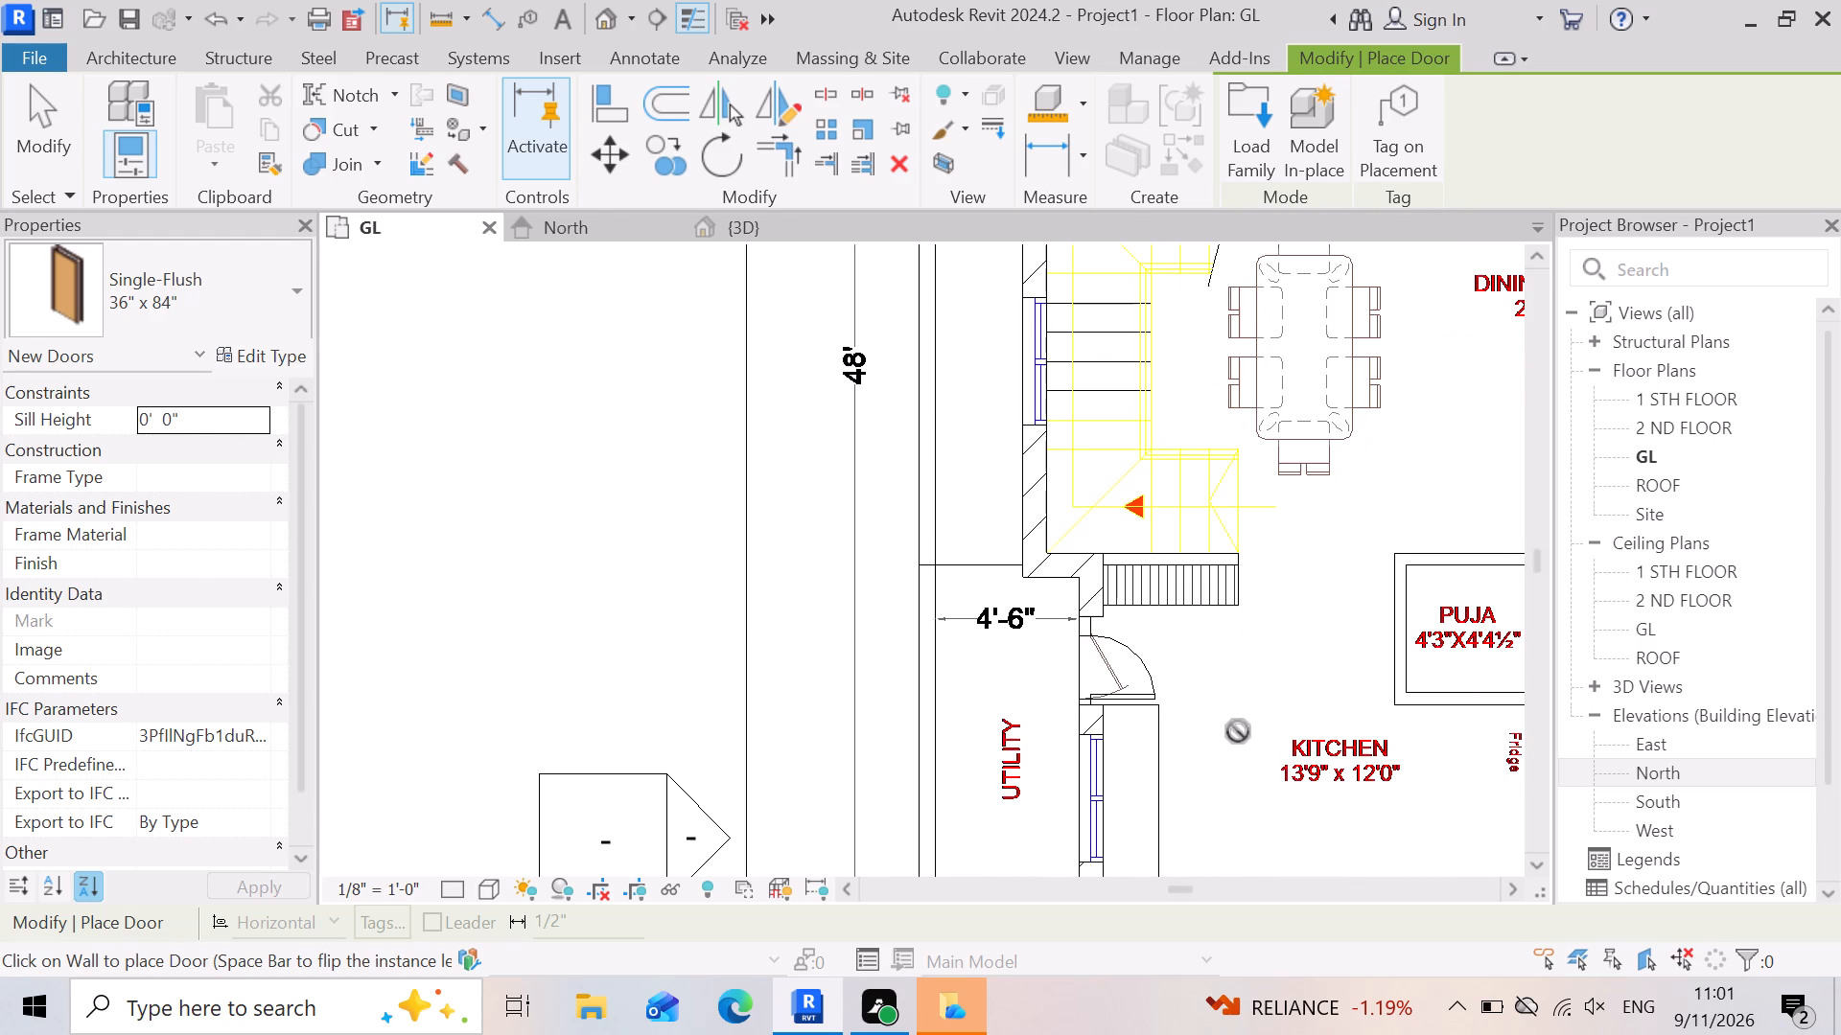
scroll(1242, 753, "up", 7)
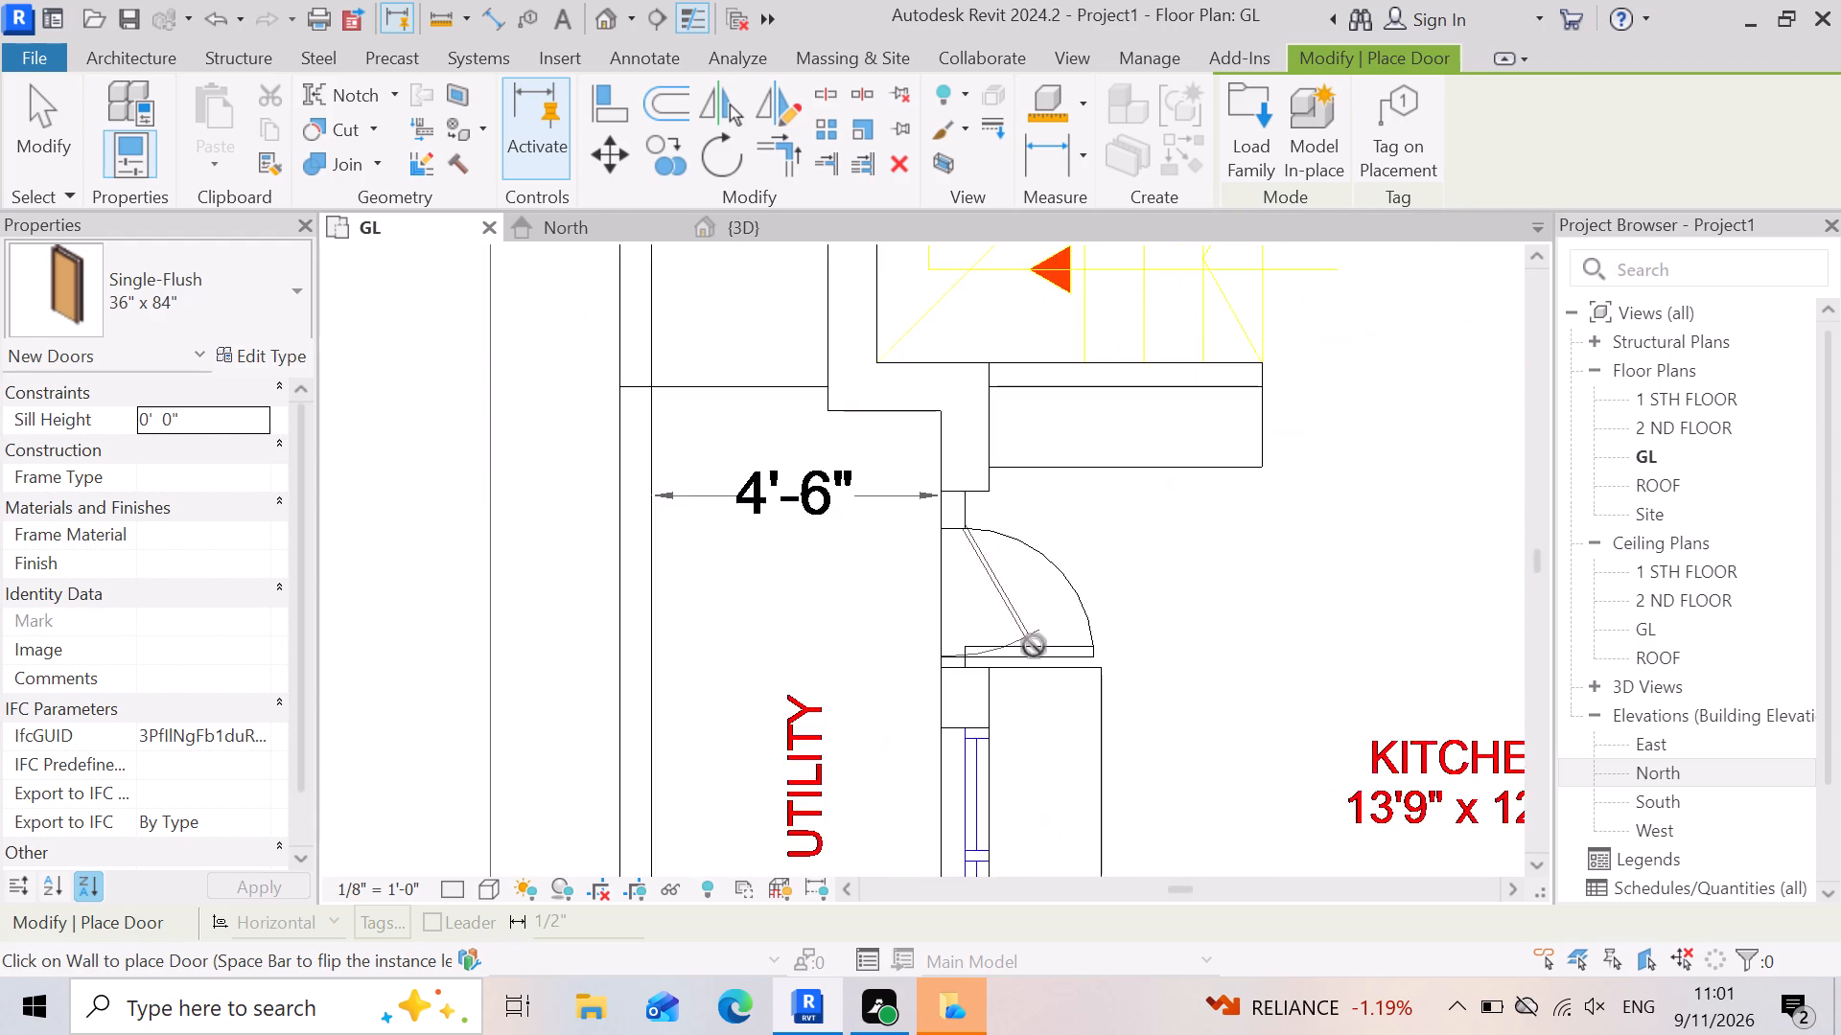
scroll(1034, 646, "up", 2)
scroll(1150, 541, "down", 17)
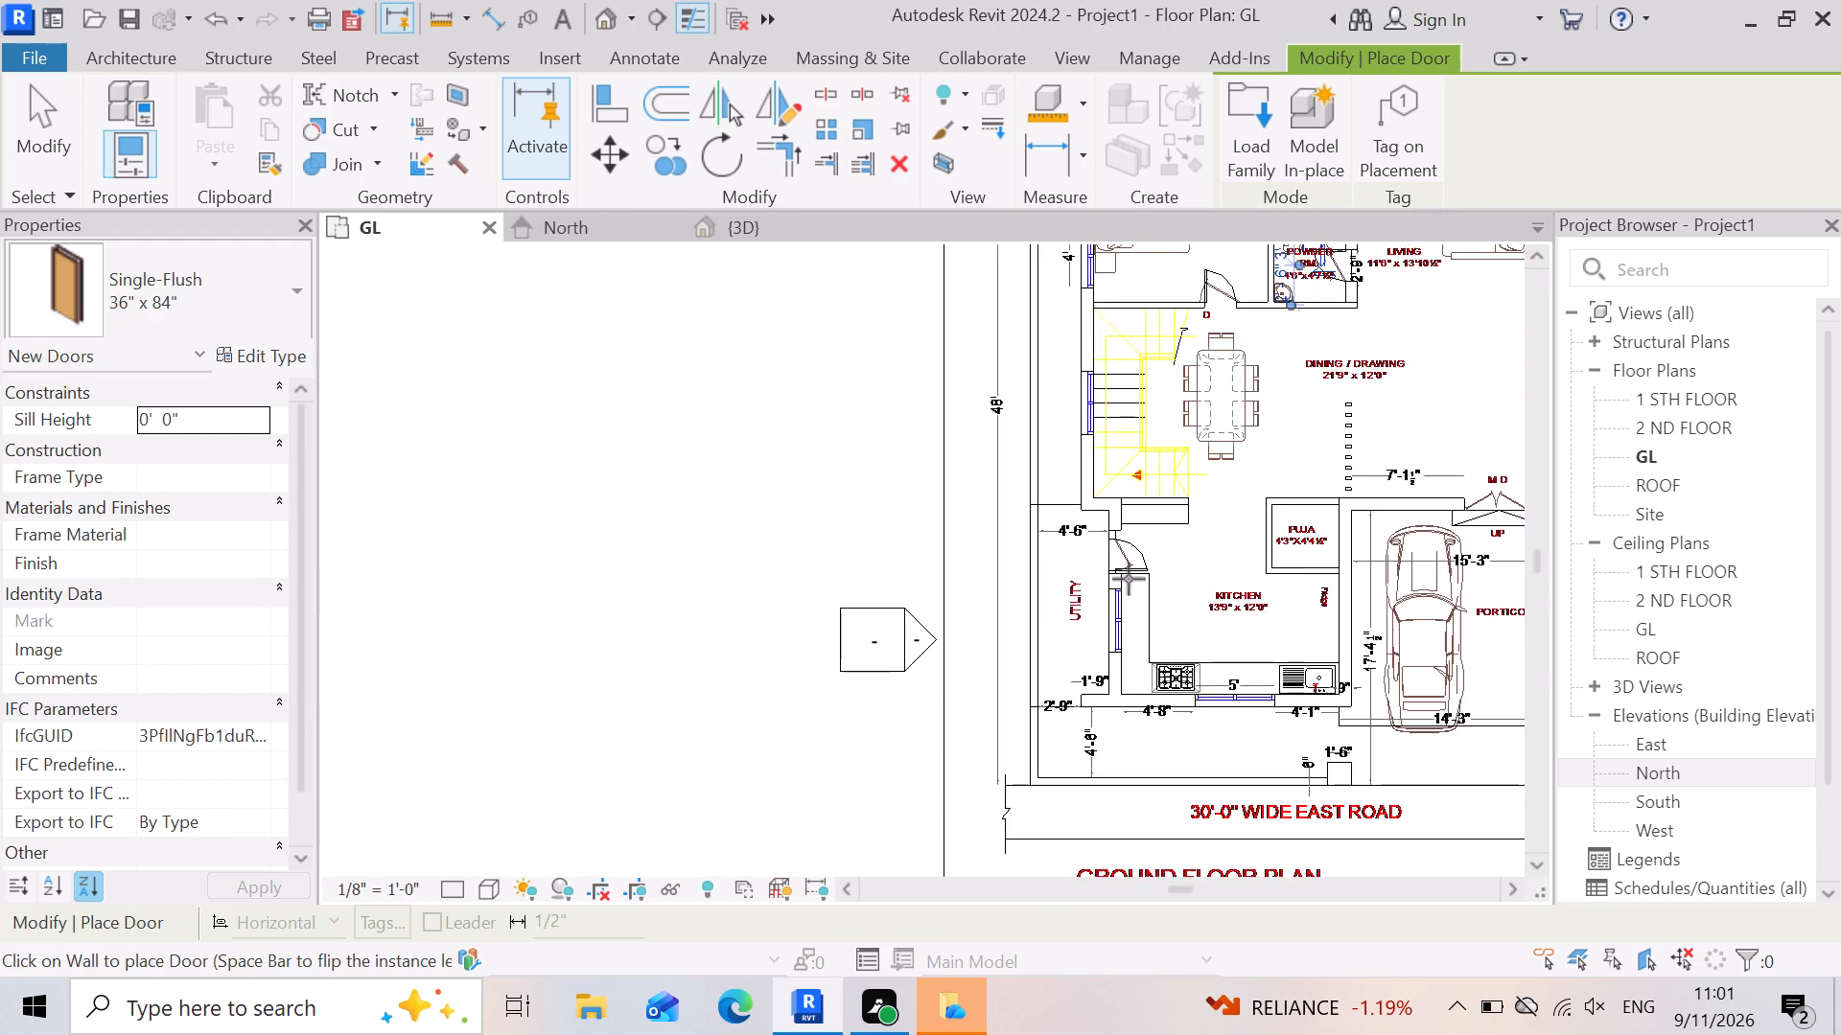
scroll(1339, 705, "up", 9)
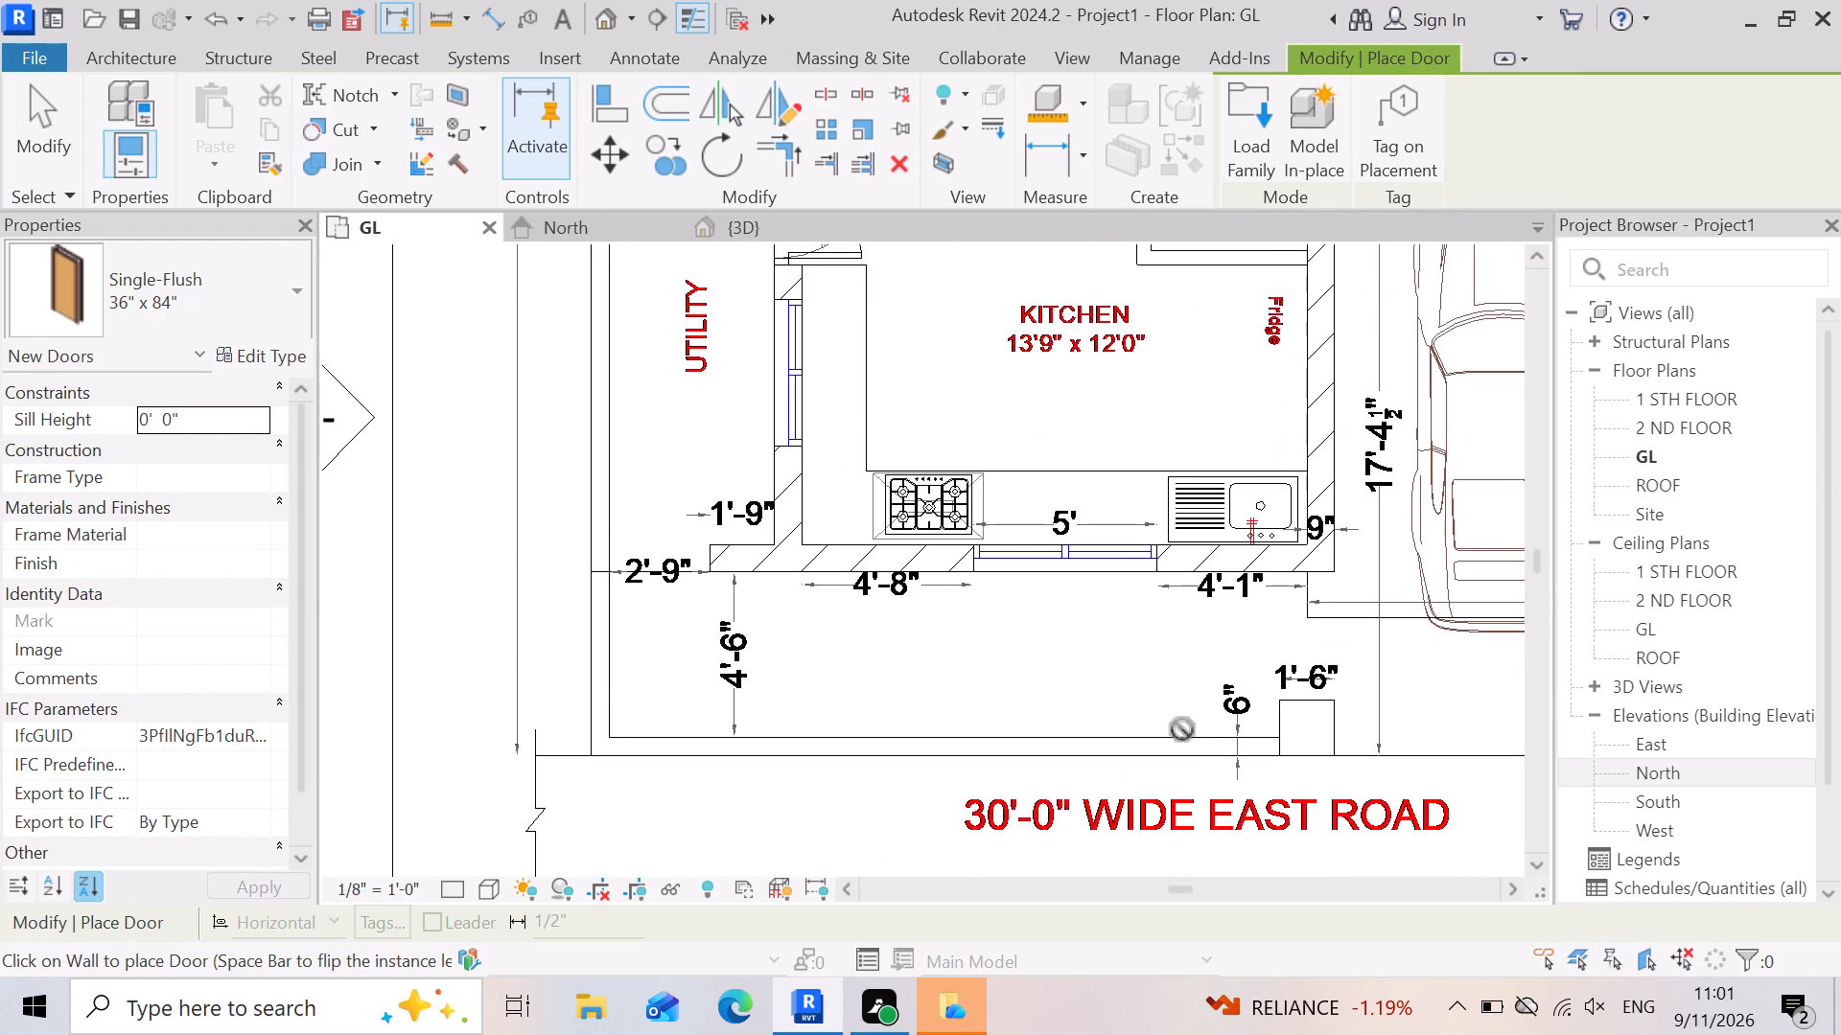
scroll(1129, 751, "down", 5)
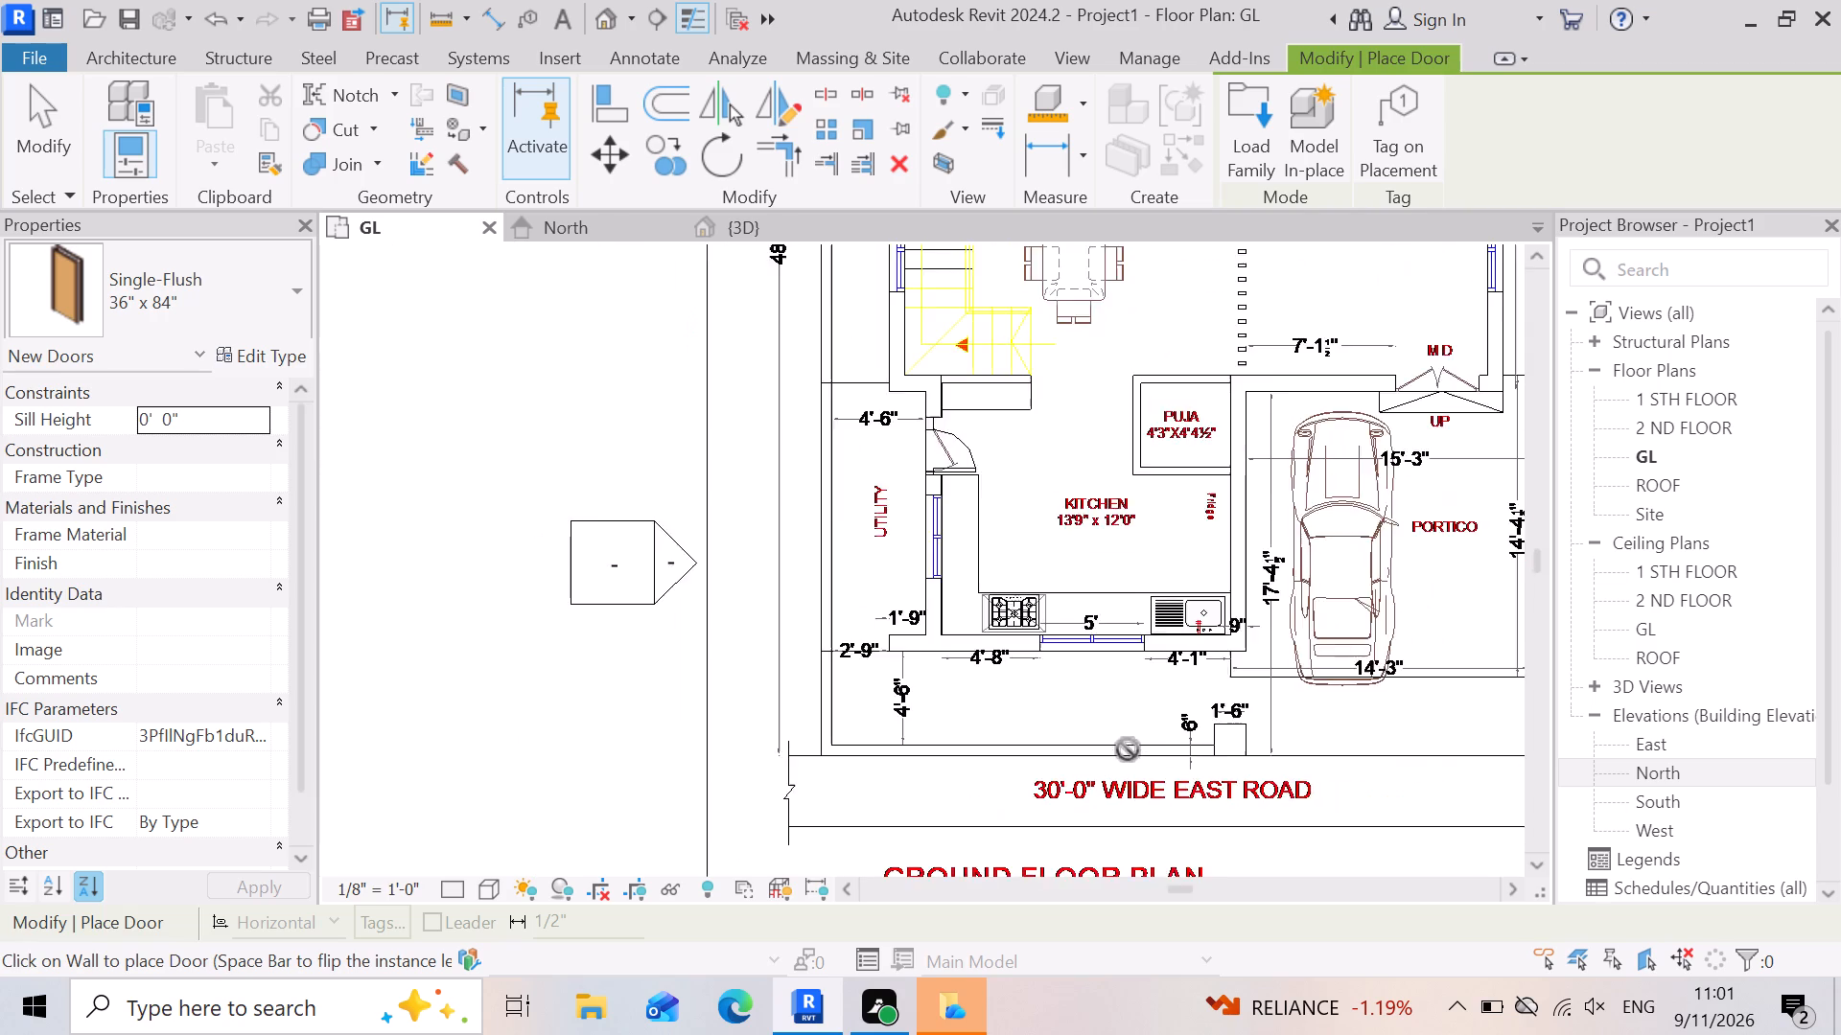
scroll(1084, 631, "up", 20)
scroll(1084, 631, "up", 3)
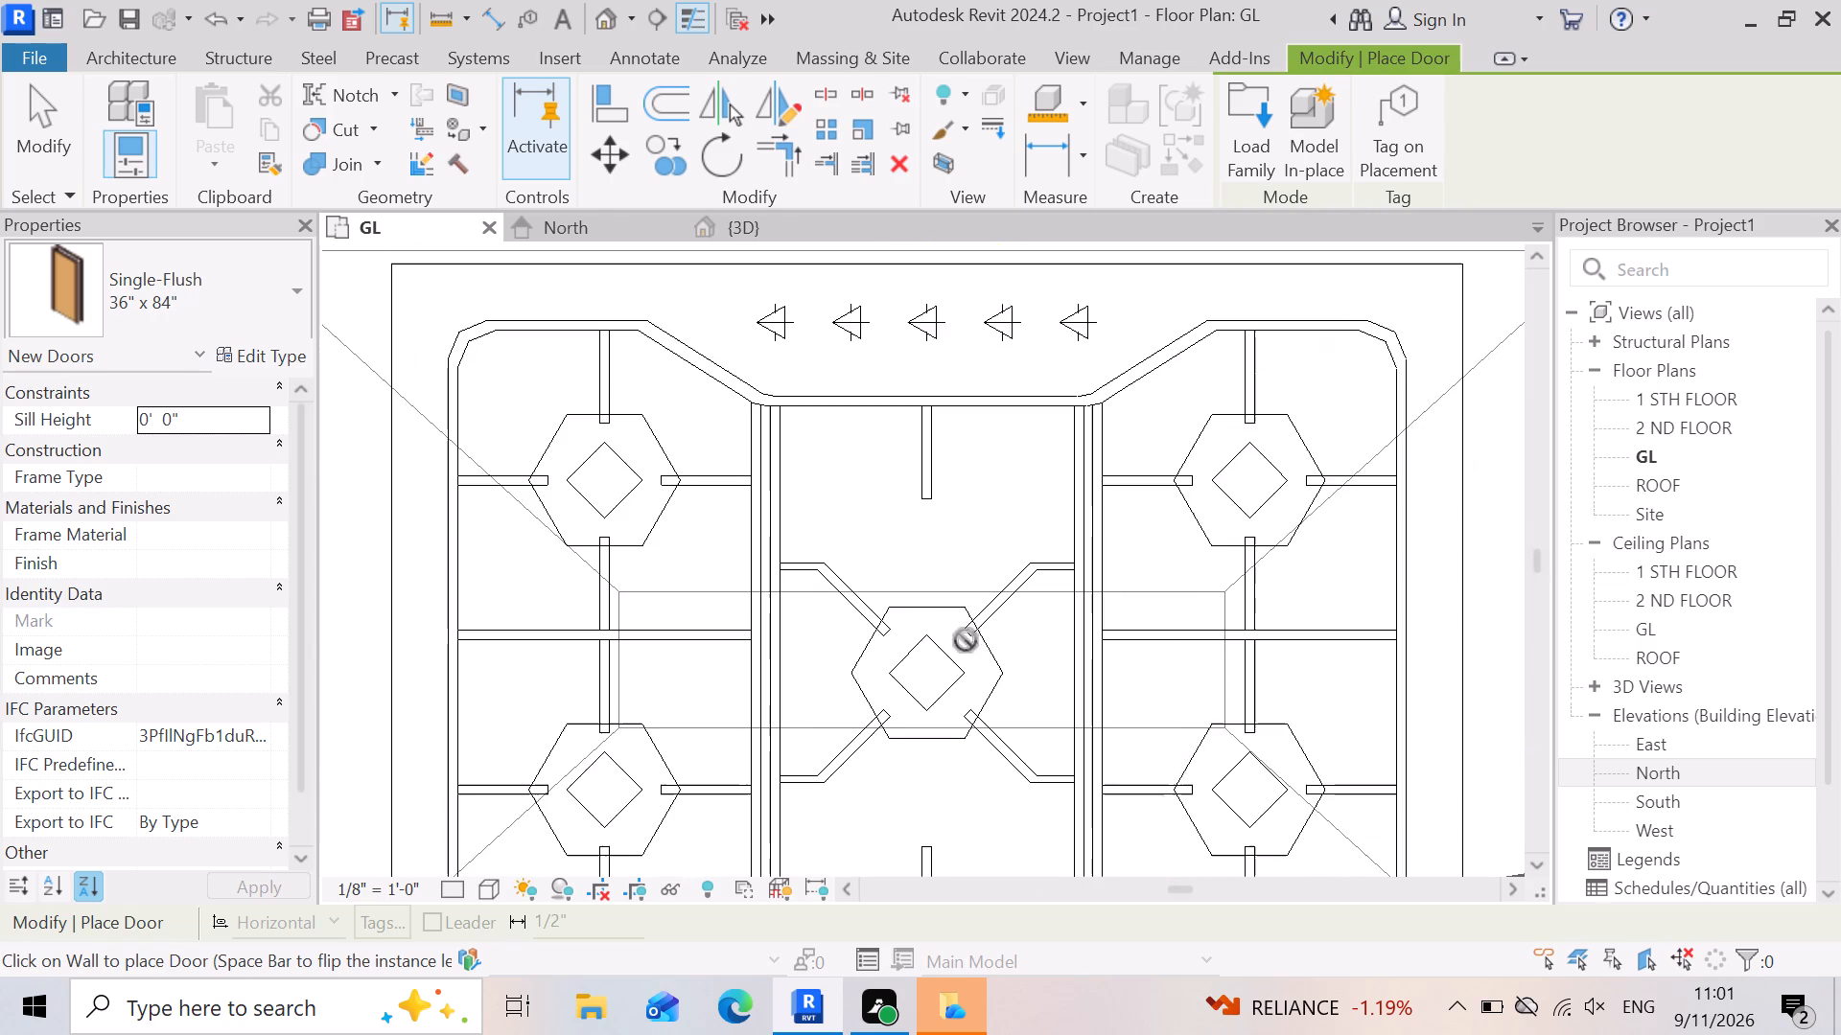
scroll(922, 638, "down", 14)
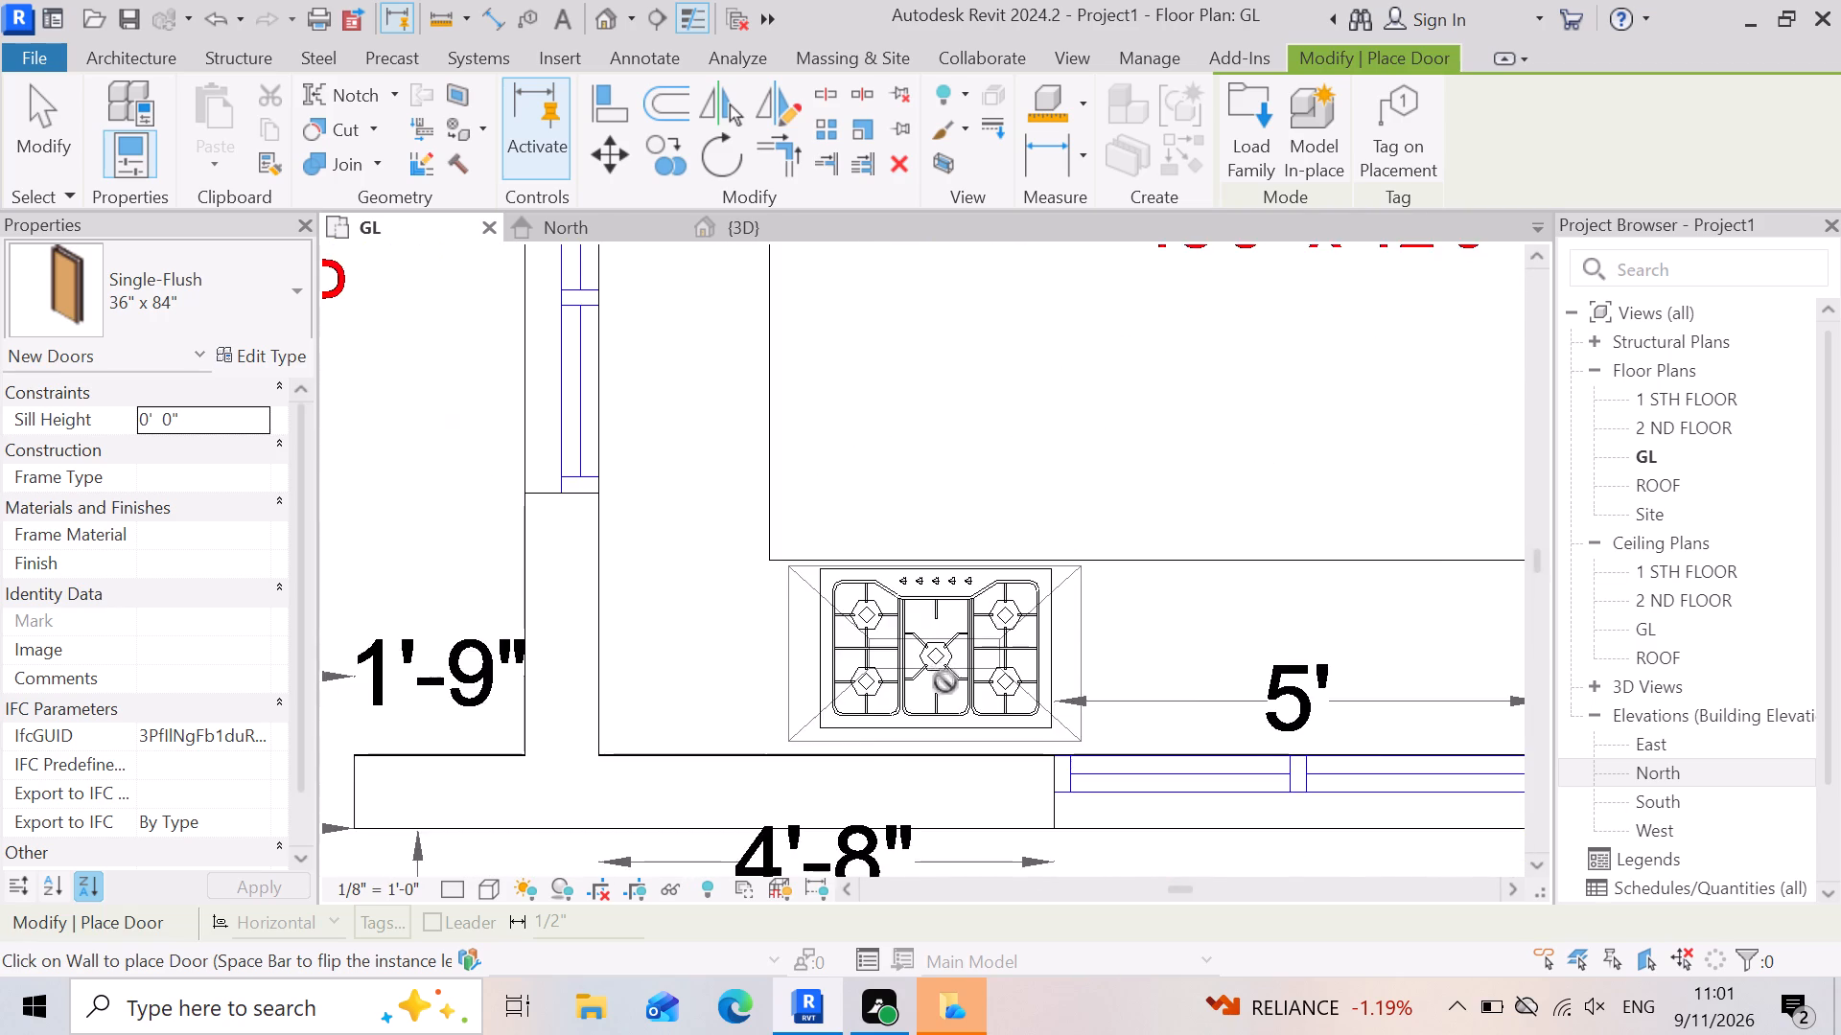
scroll(945, 681, "down", 11)
scroll(1040, 672, "up", 3)
scroll(948, 743, "down", 3)
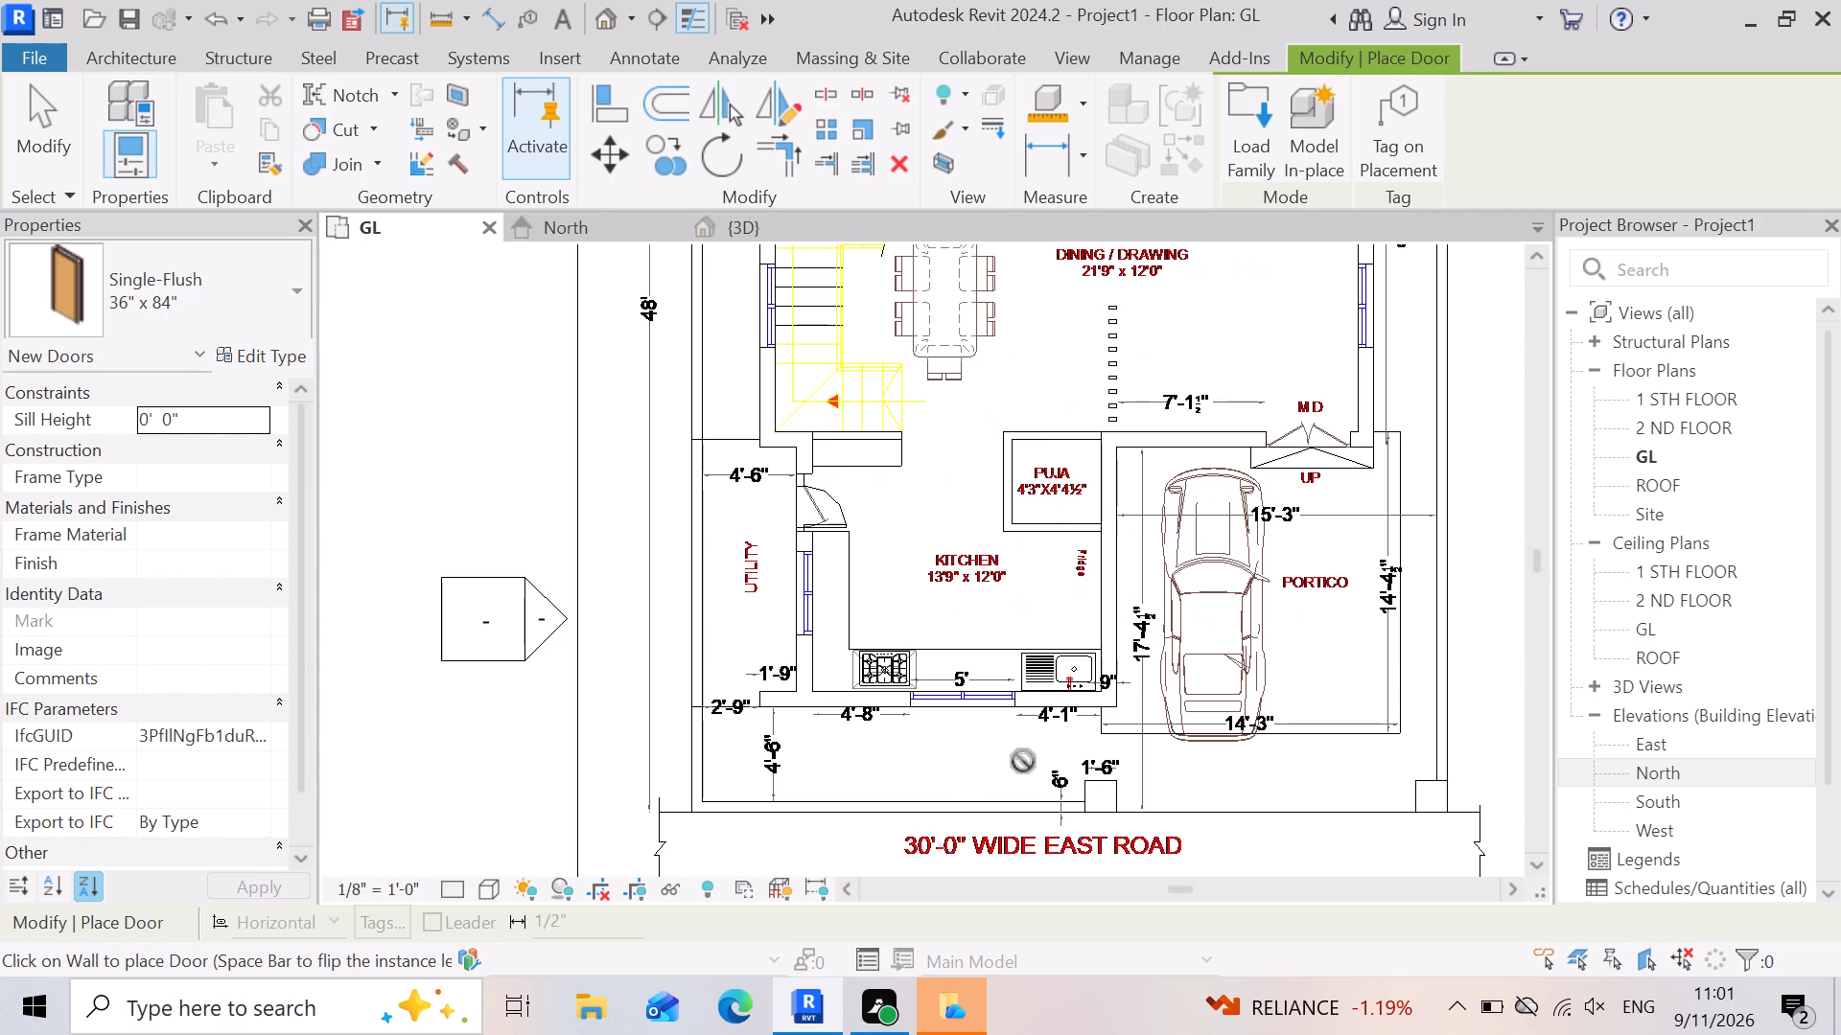
scroll(1023, 761, "down", 4)
scroll(1024, 631, "up", 3)
scroll(970, 563, "up", 4)
scroll(987, 456, "up", 8)
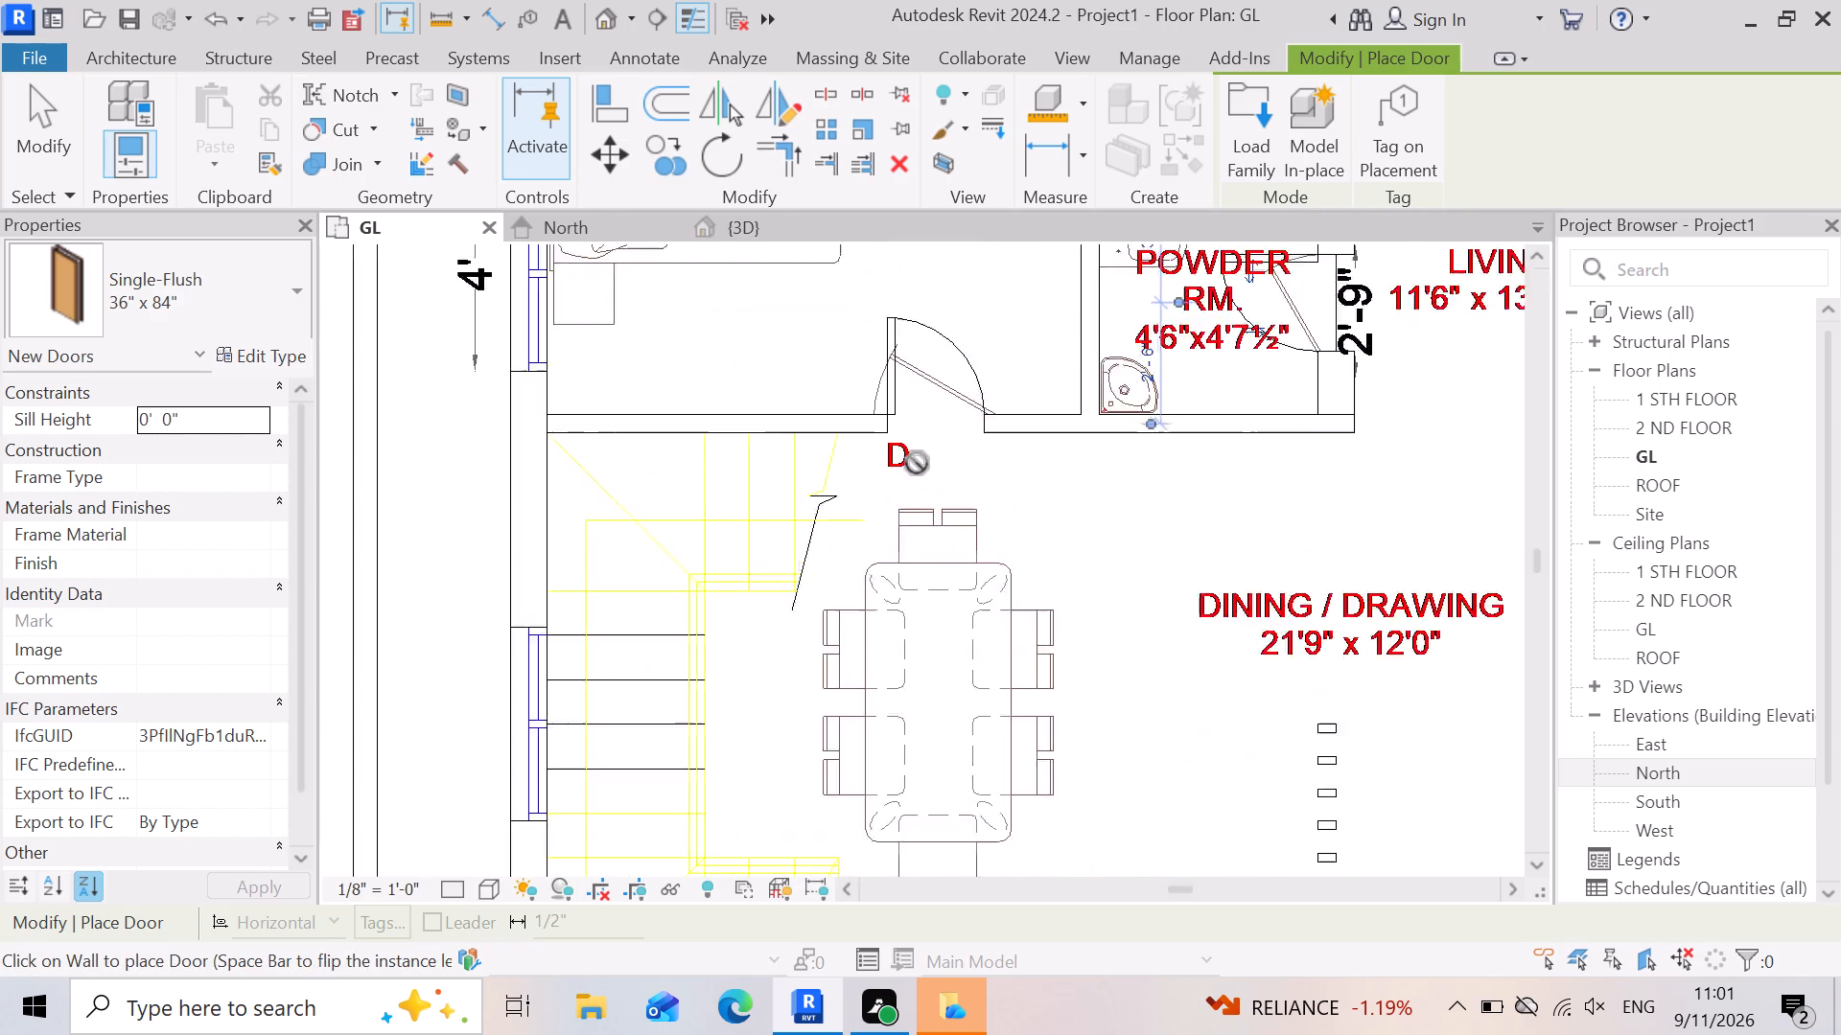
scroll(917, 463, "up", 1)
scroll(955, 692, "down", 4)
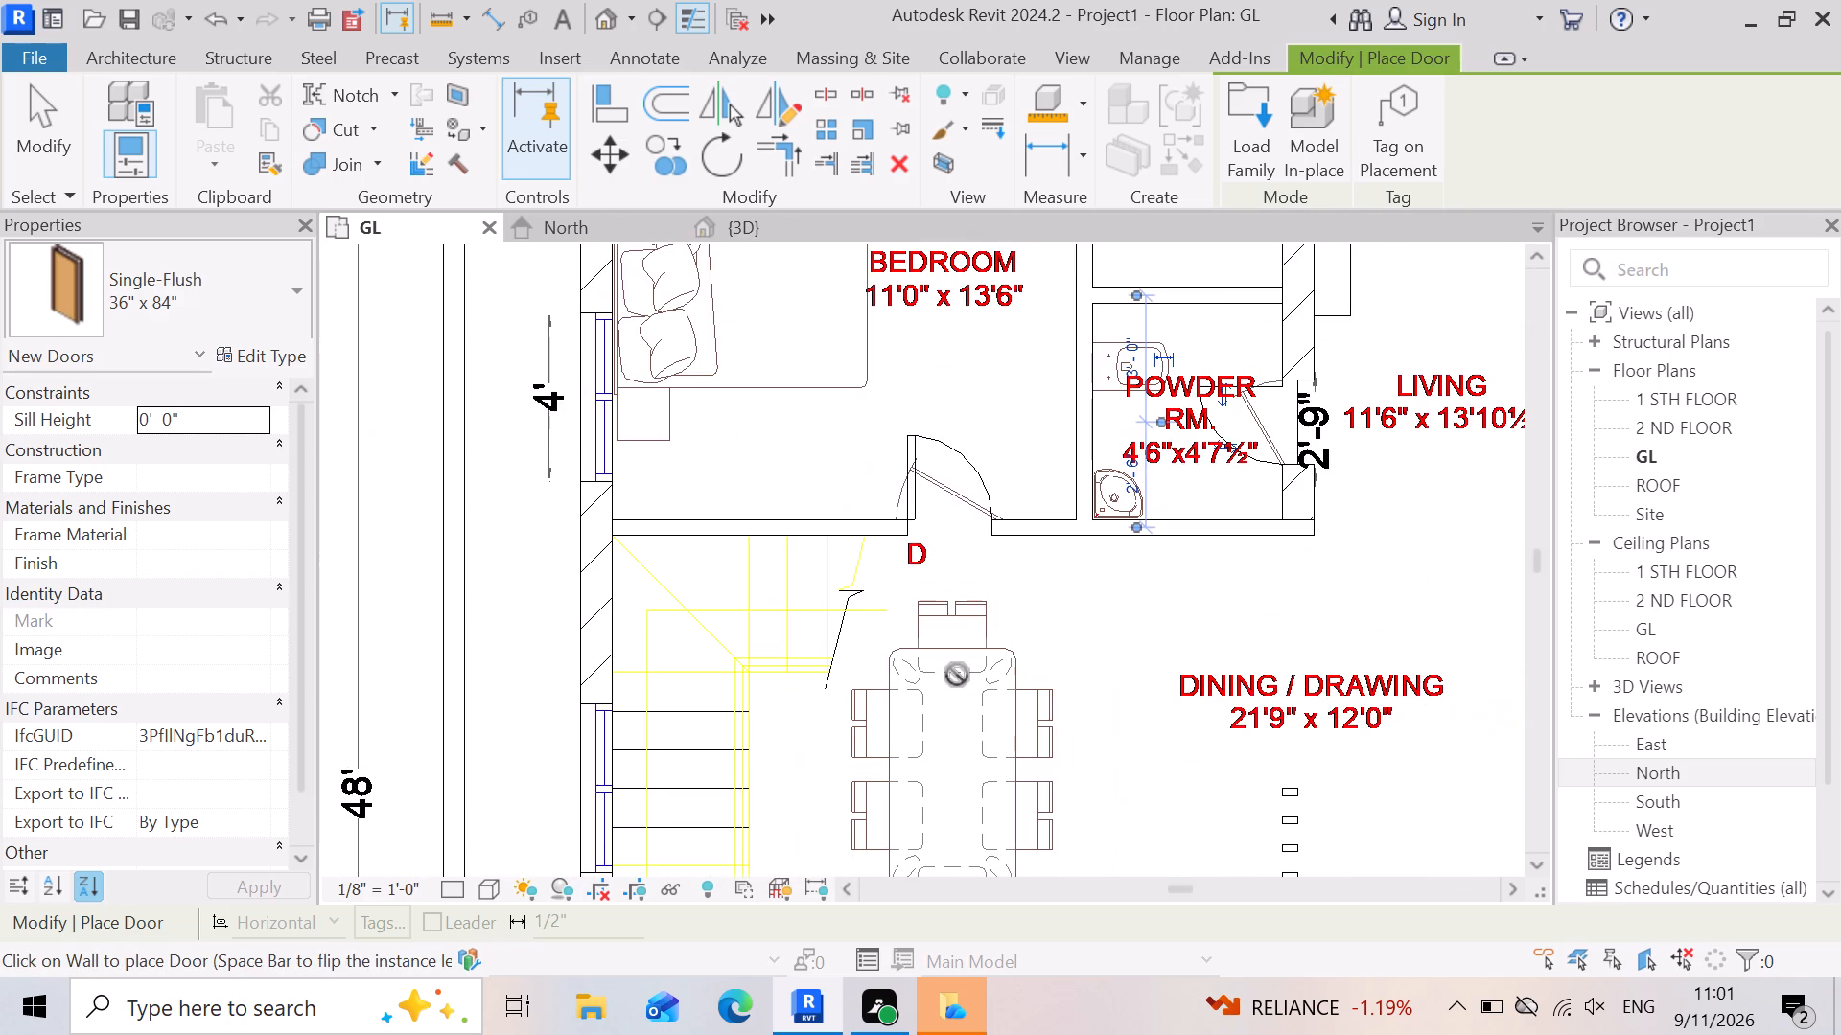
scroll(957, 675, "down", 3)
scroll(1046, 679, "down", 4)
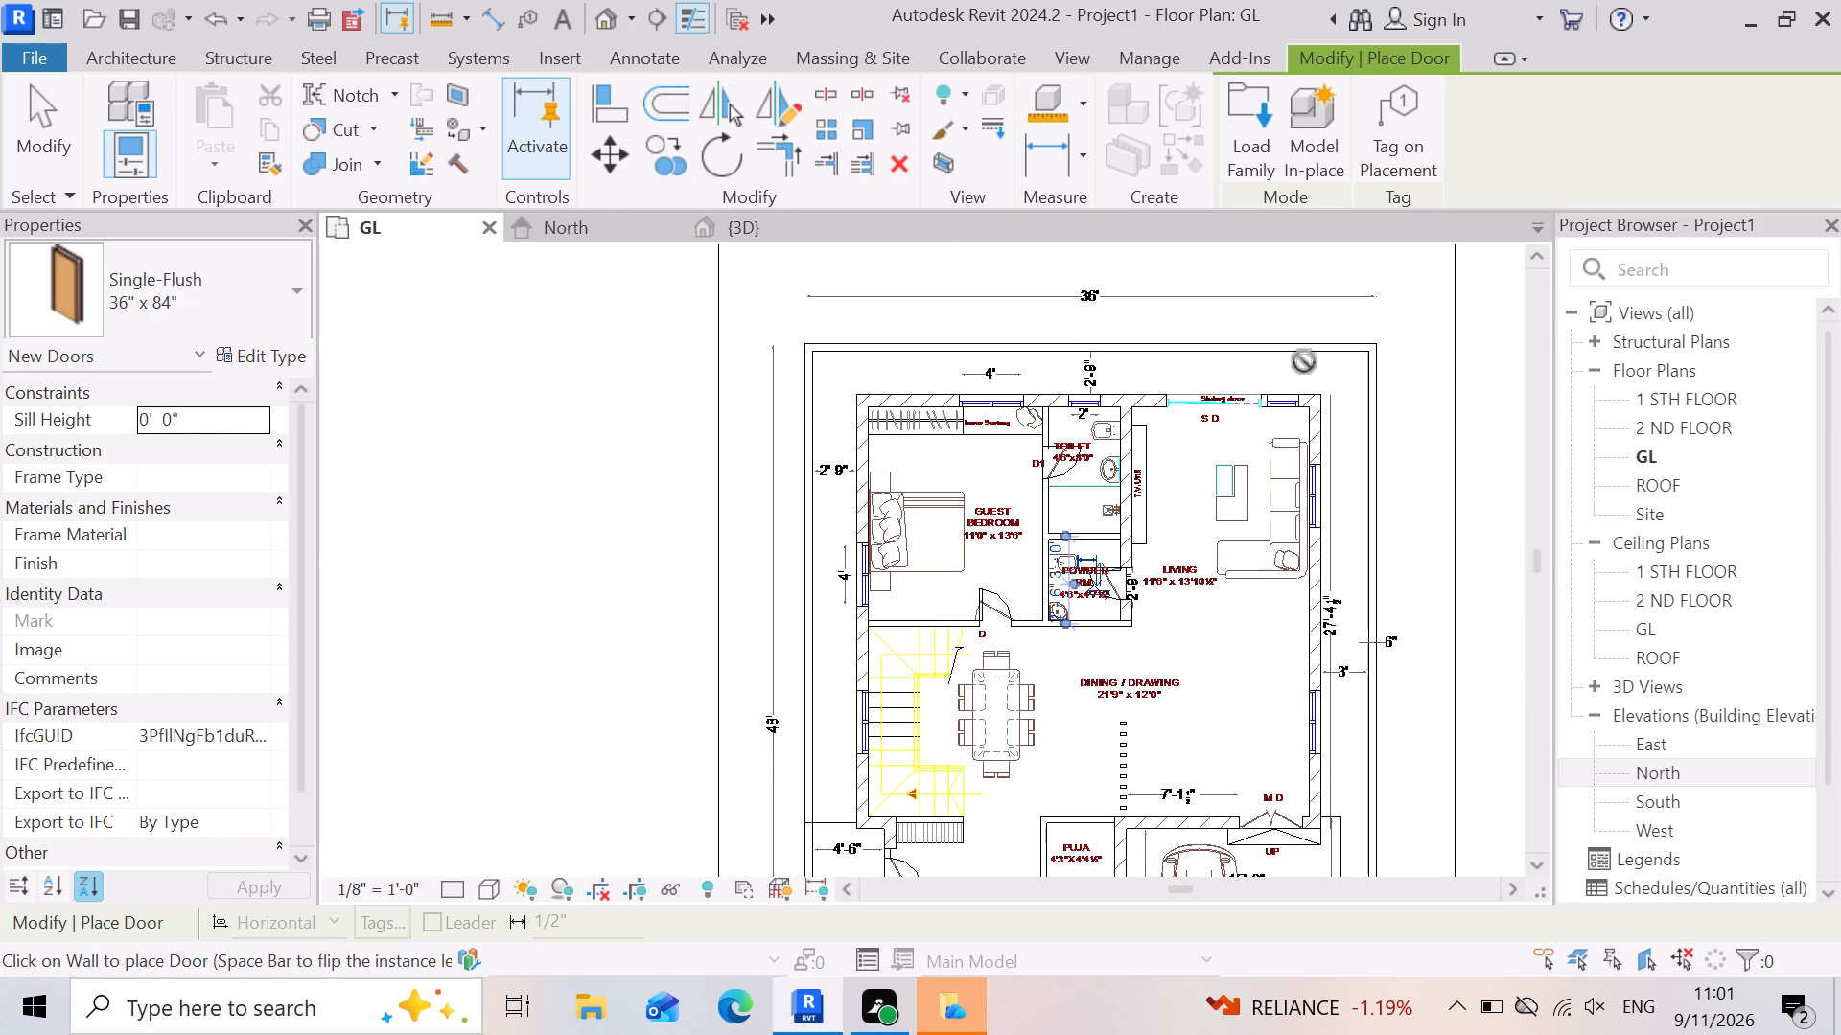
scroll(1284, 365, "up", 9)
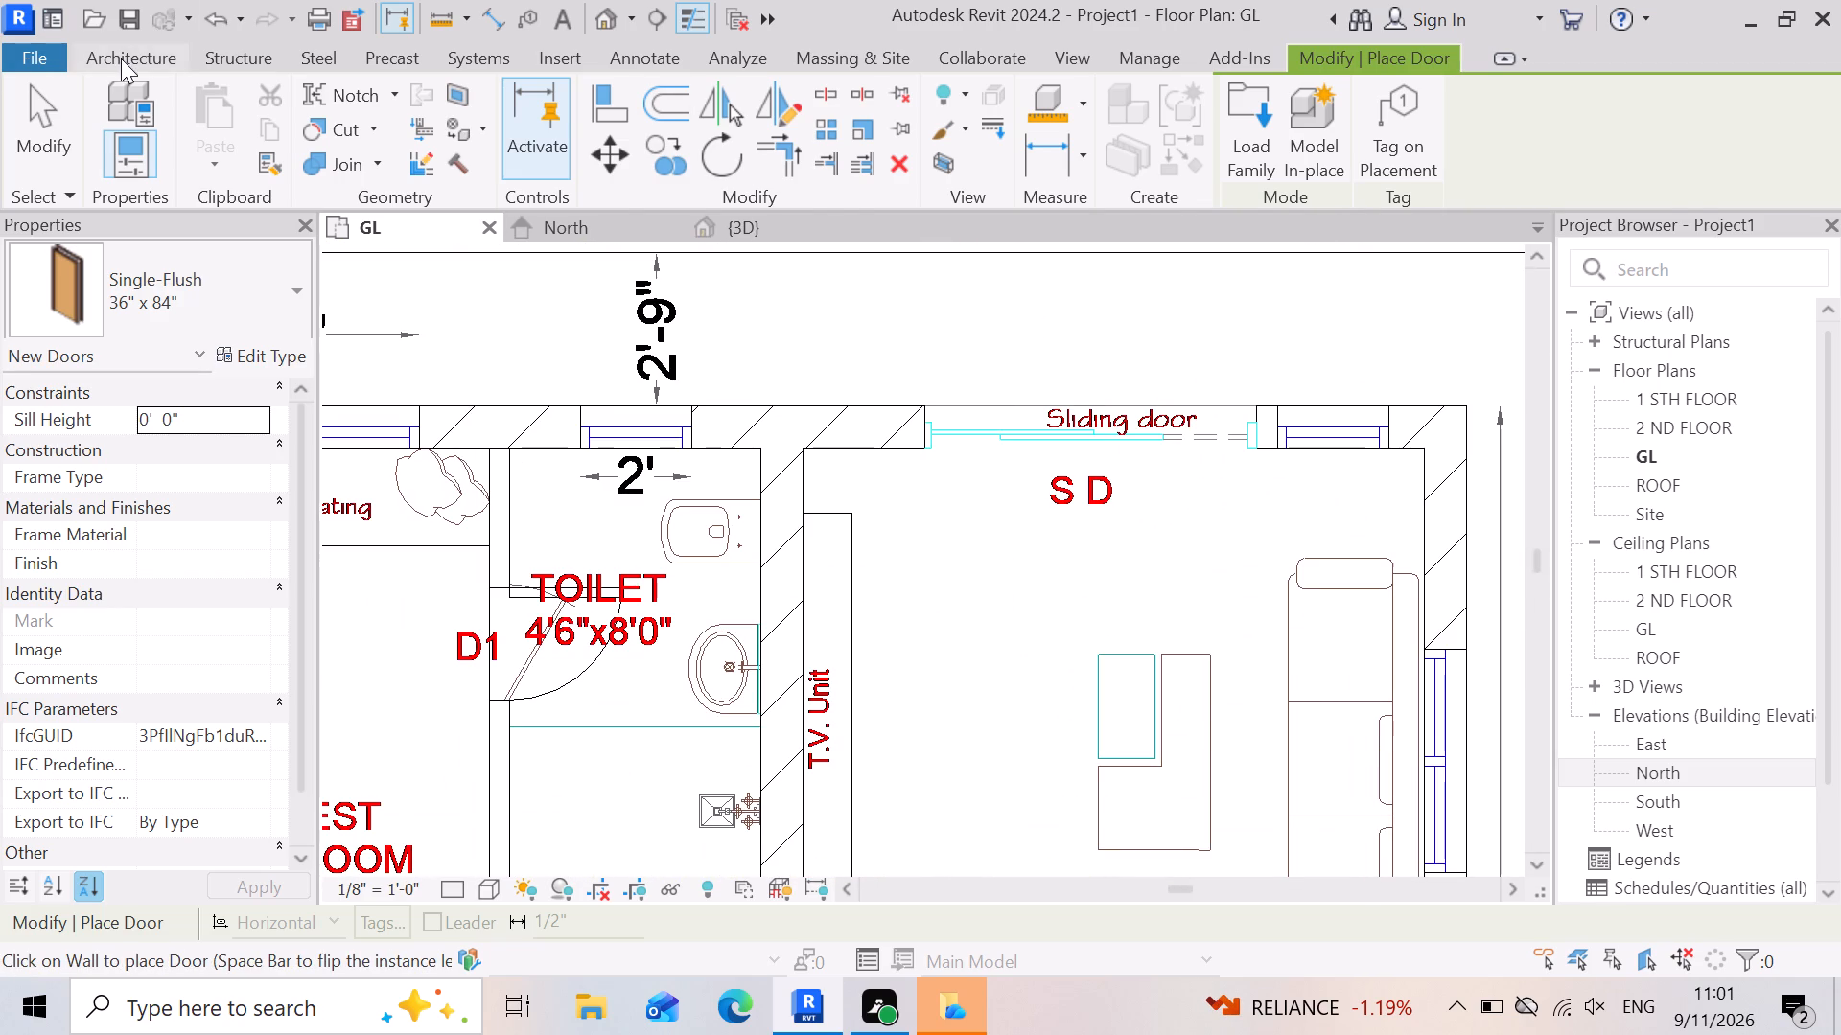
Start placing Fixed 36" x 48" windows in the GL plan's exterior wall near the living room's sliding door.
left_click(121, 58)
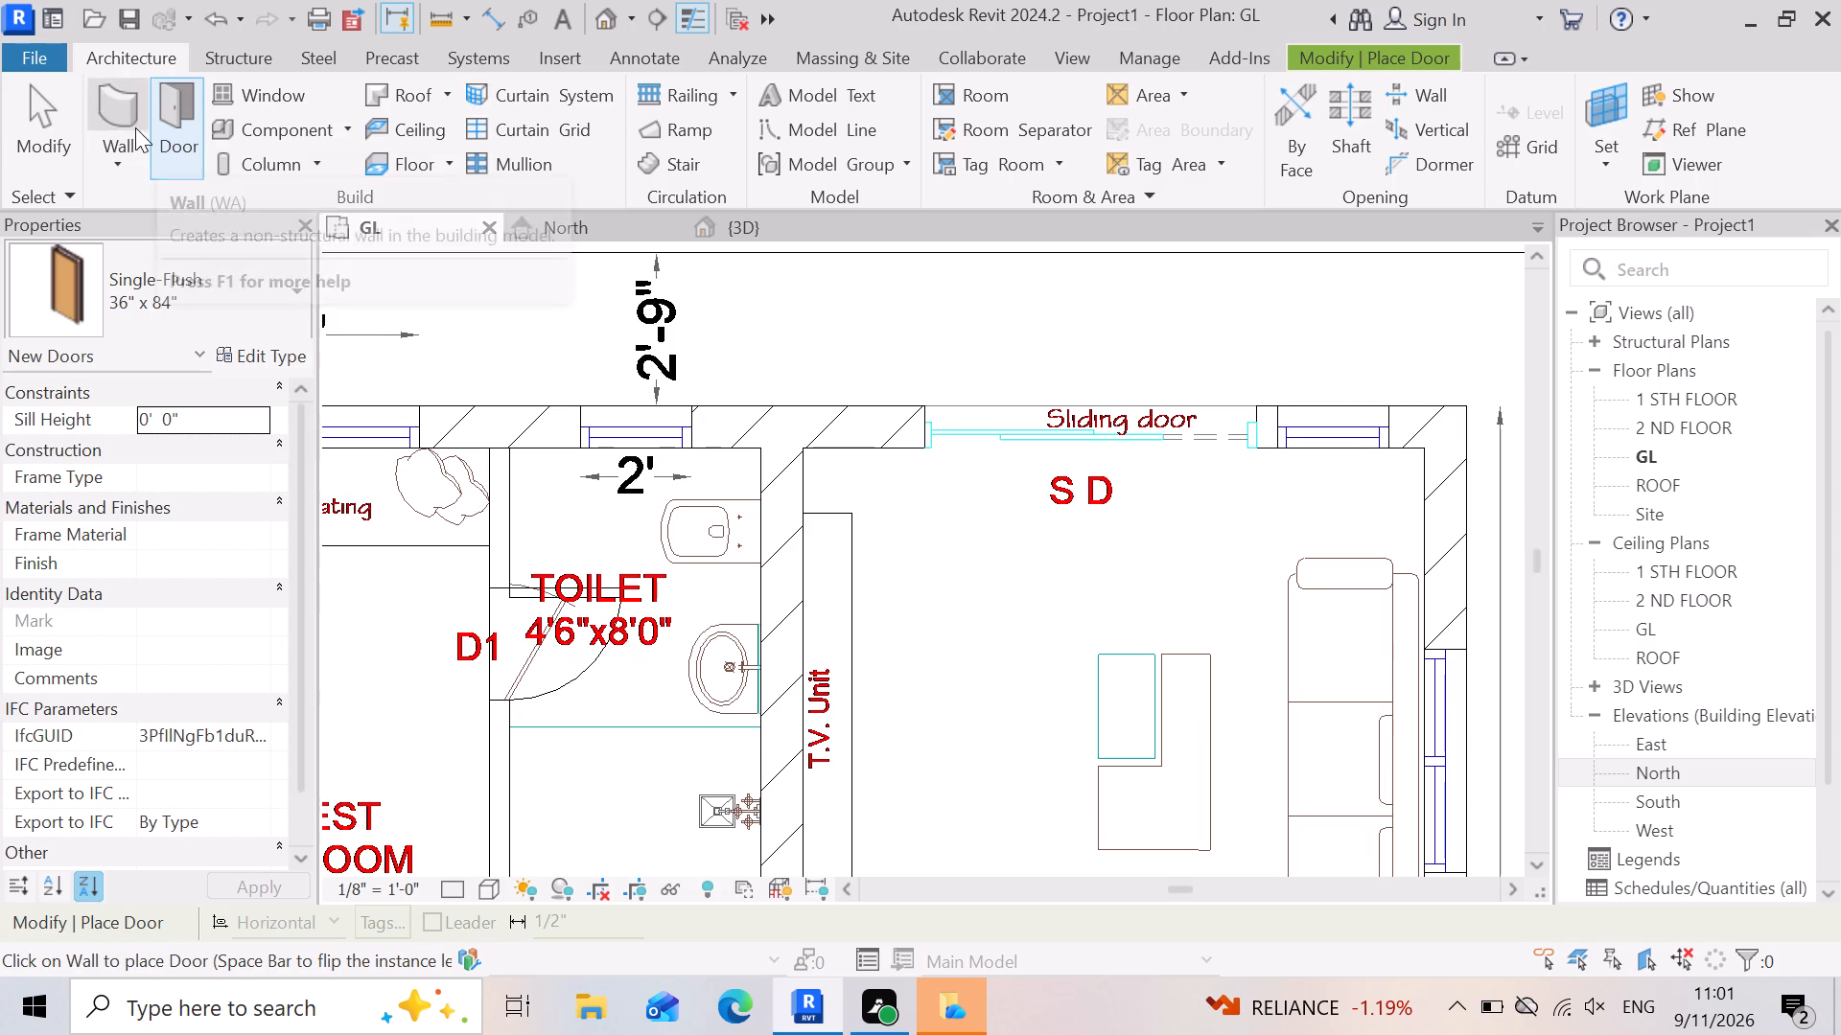
left_click(257, 103)
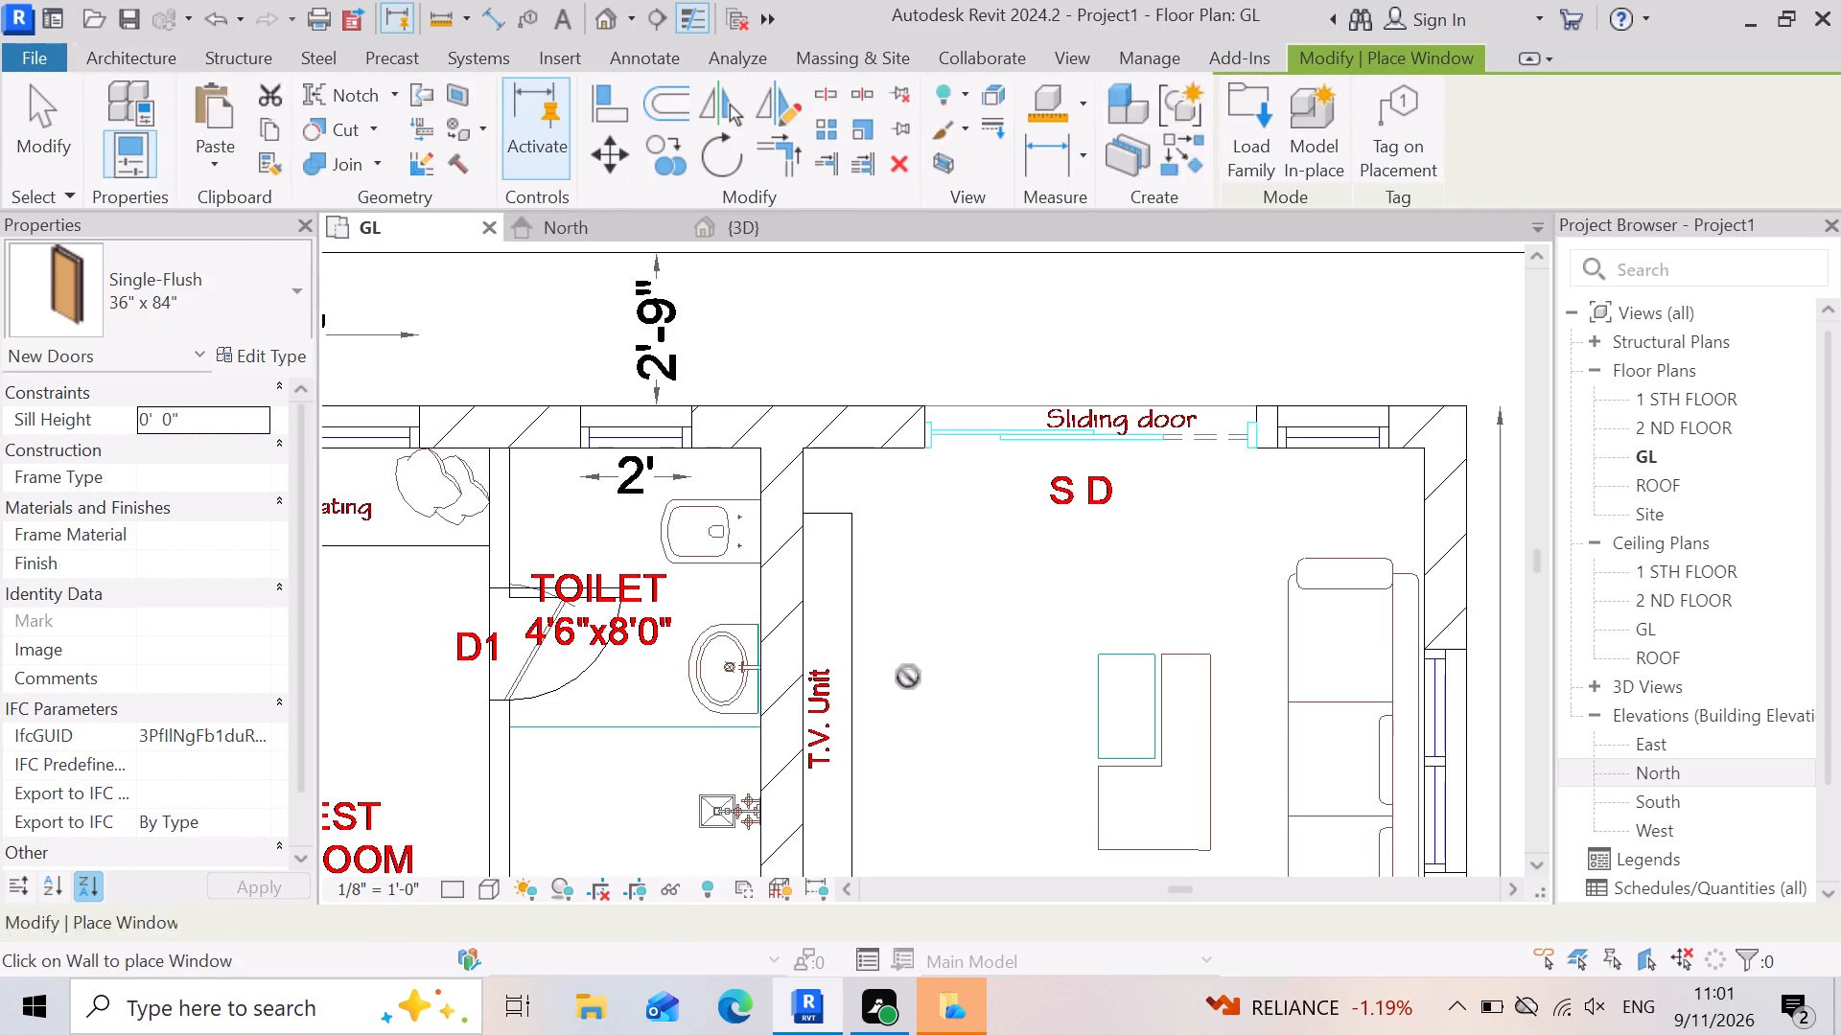
scroll(1104, 689, "down", 7)
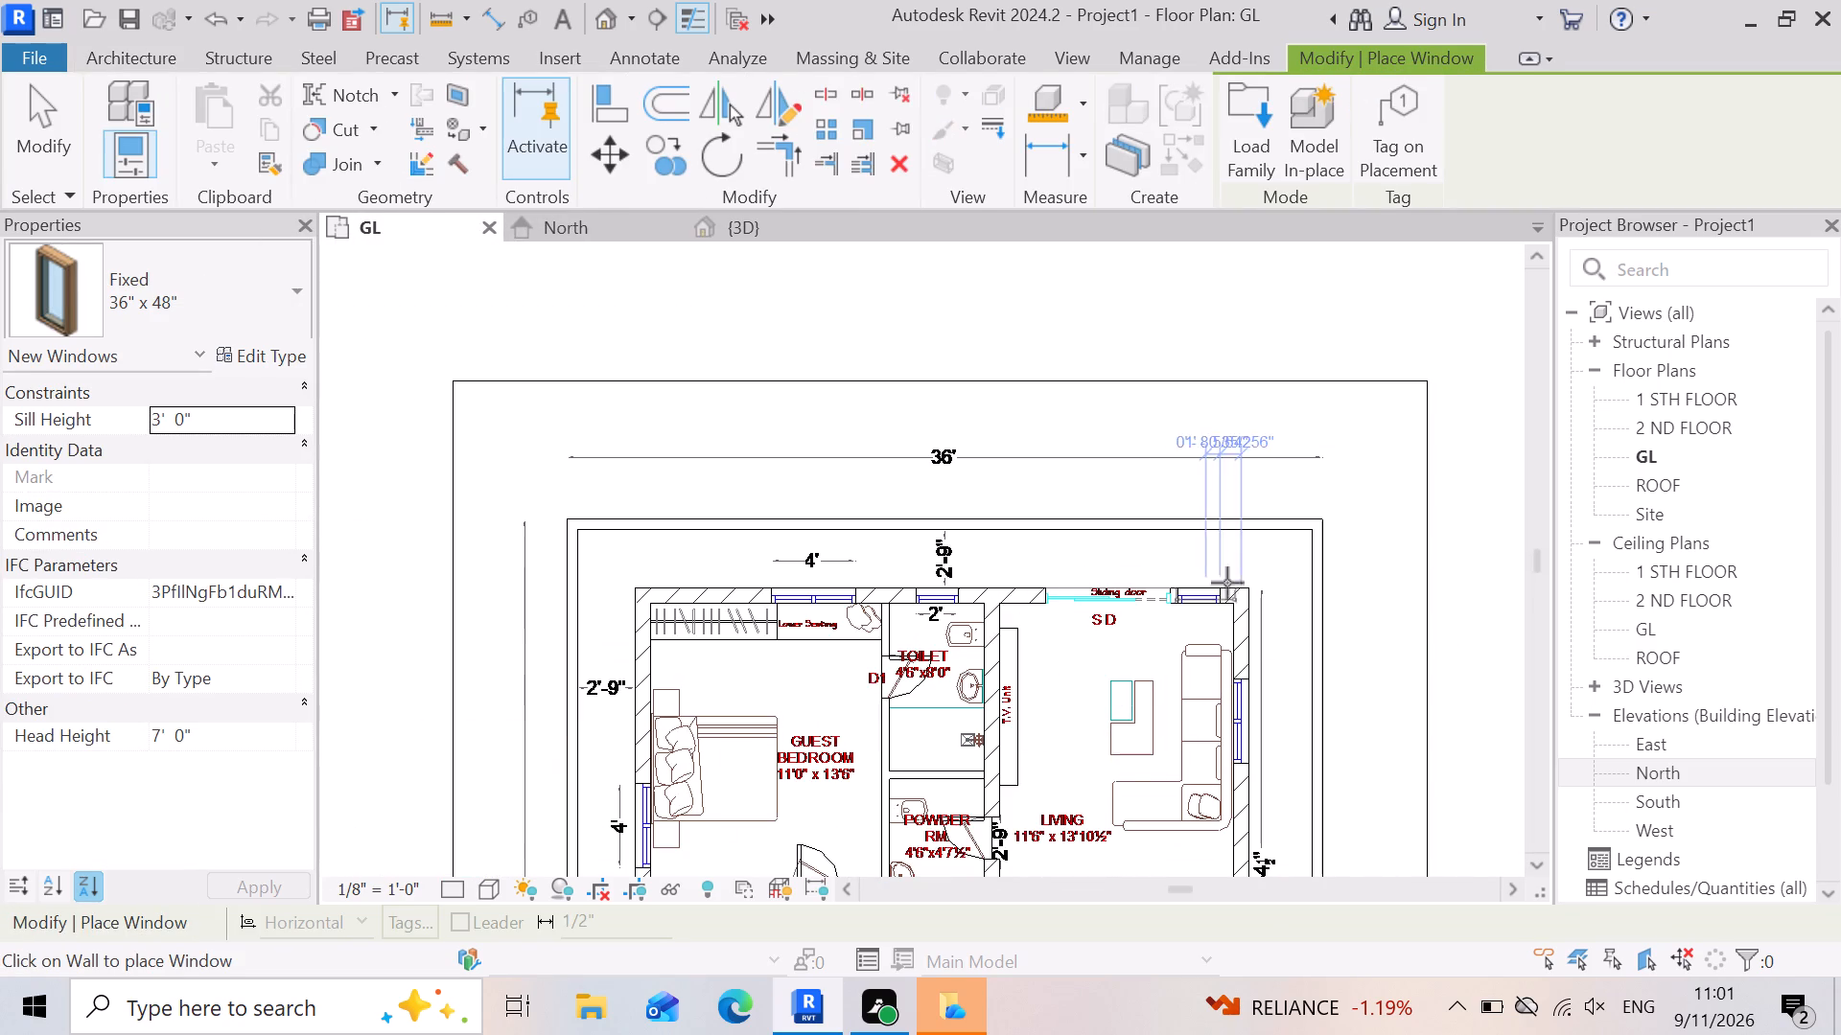
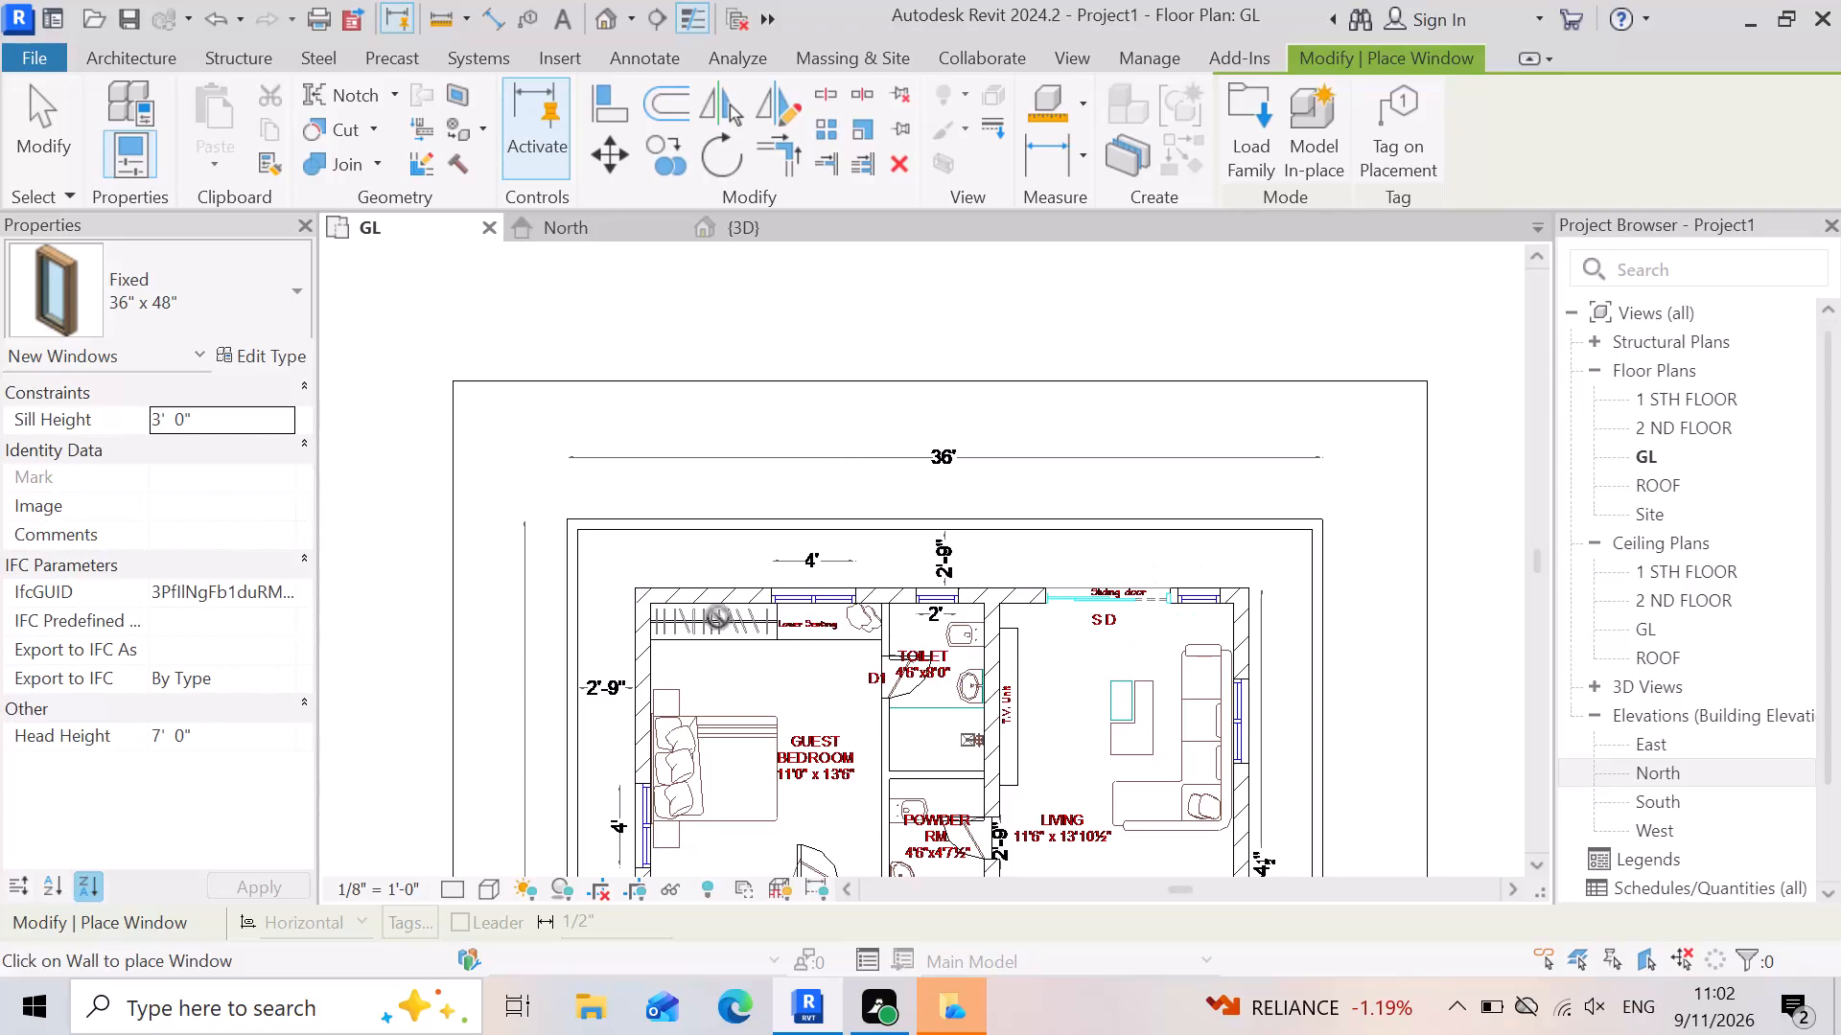
Start duplicating the Fixed 36" x 48" window type for the guest bedroom's 4' opening, clearing the suggested name for a new one.
scroll(734, 623, "up", 4)
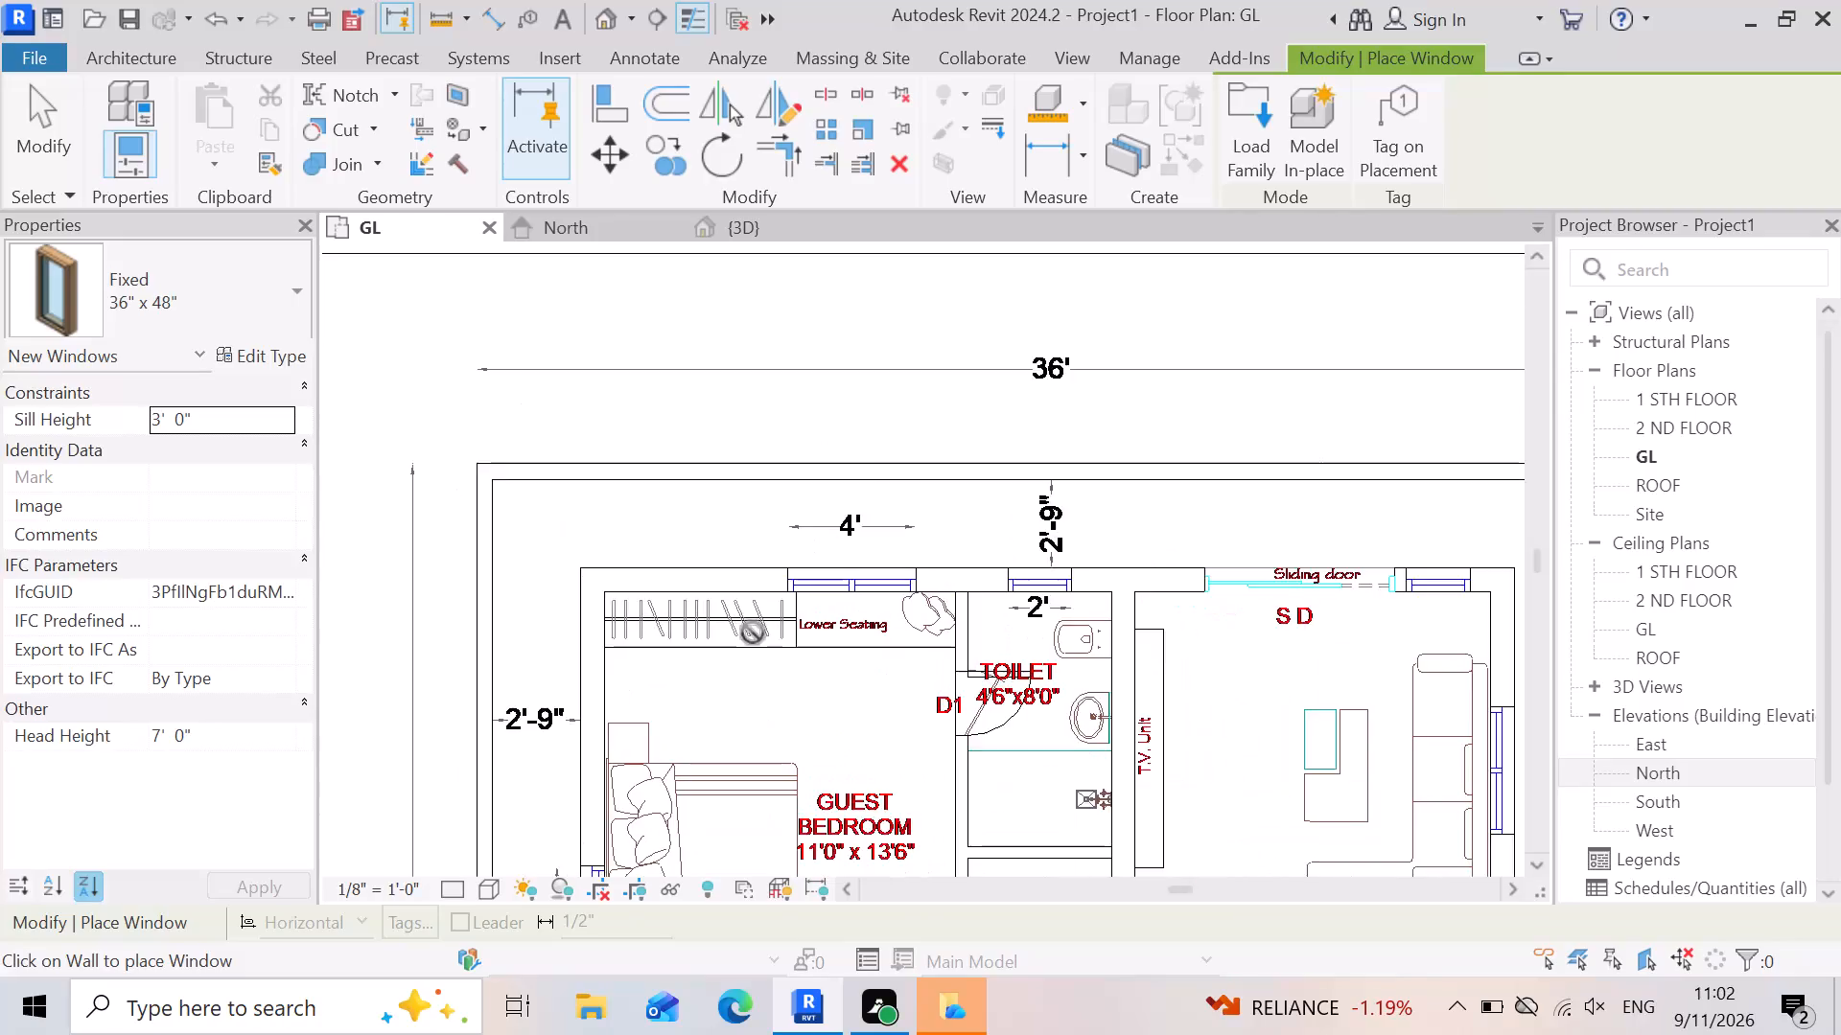
scroll(753, 632, "up", 8)
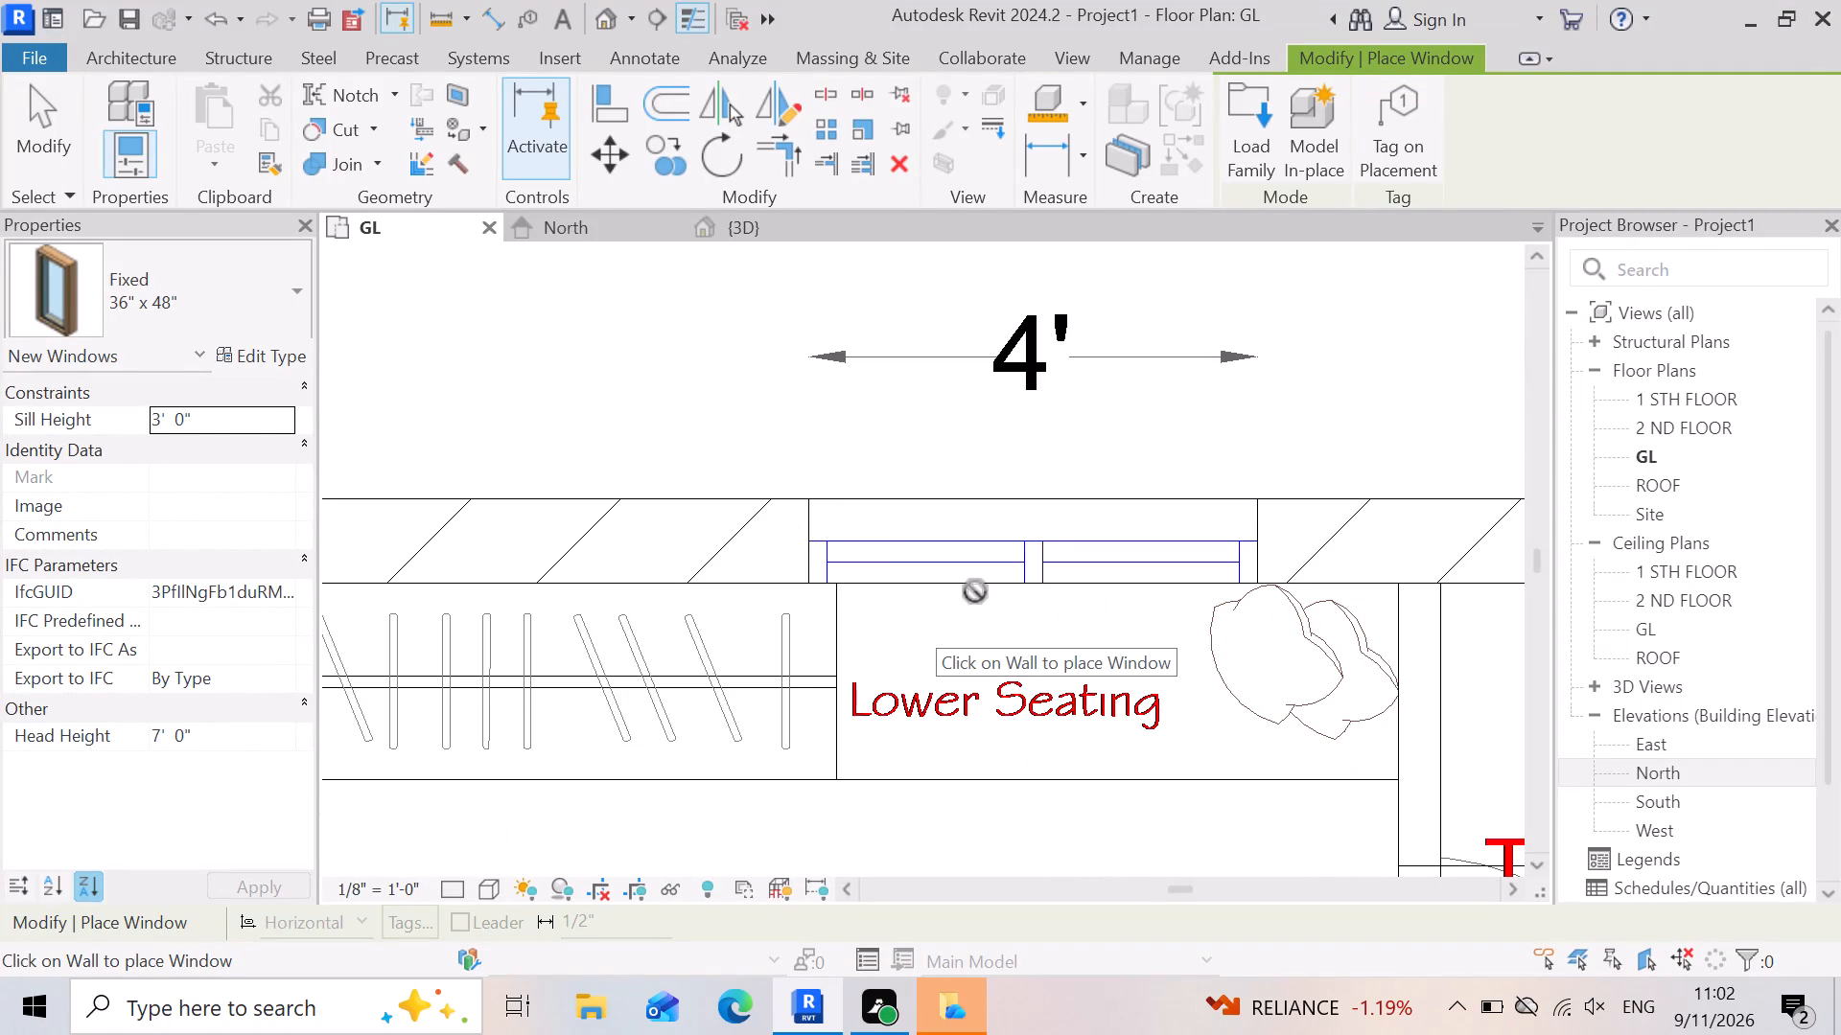
left_click(257, 355)
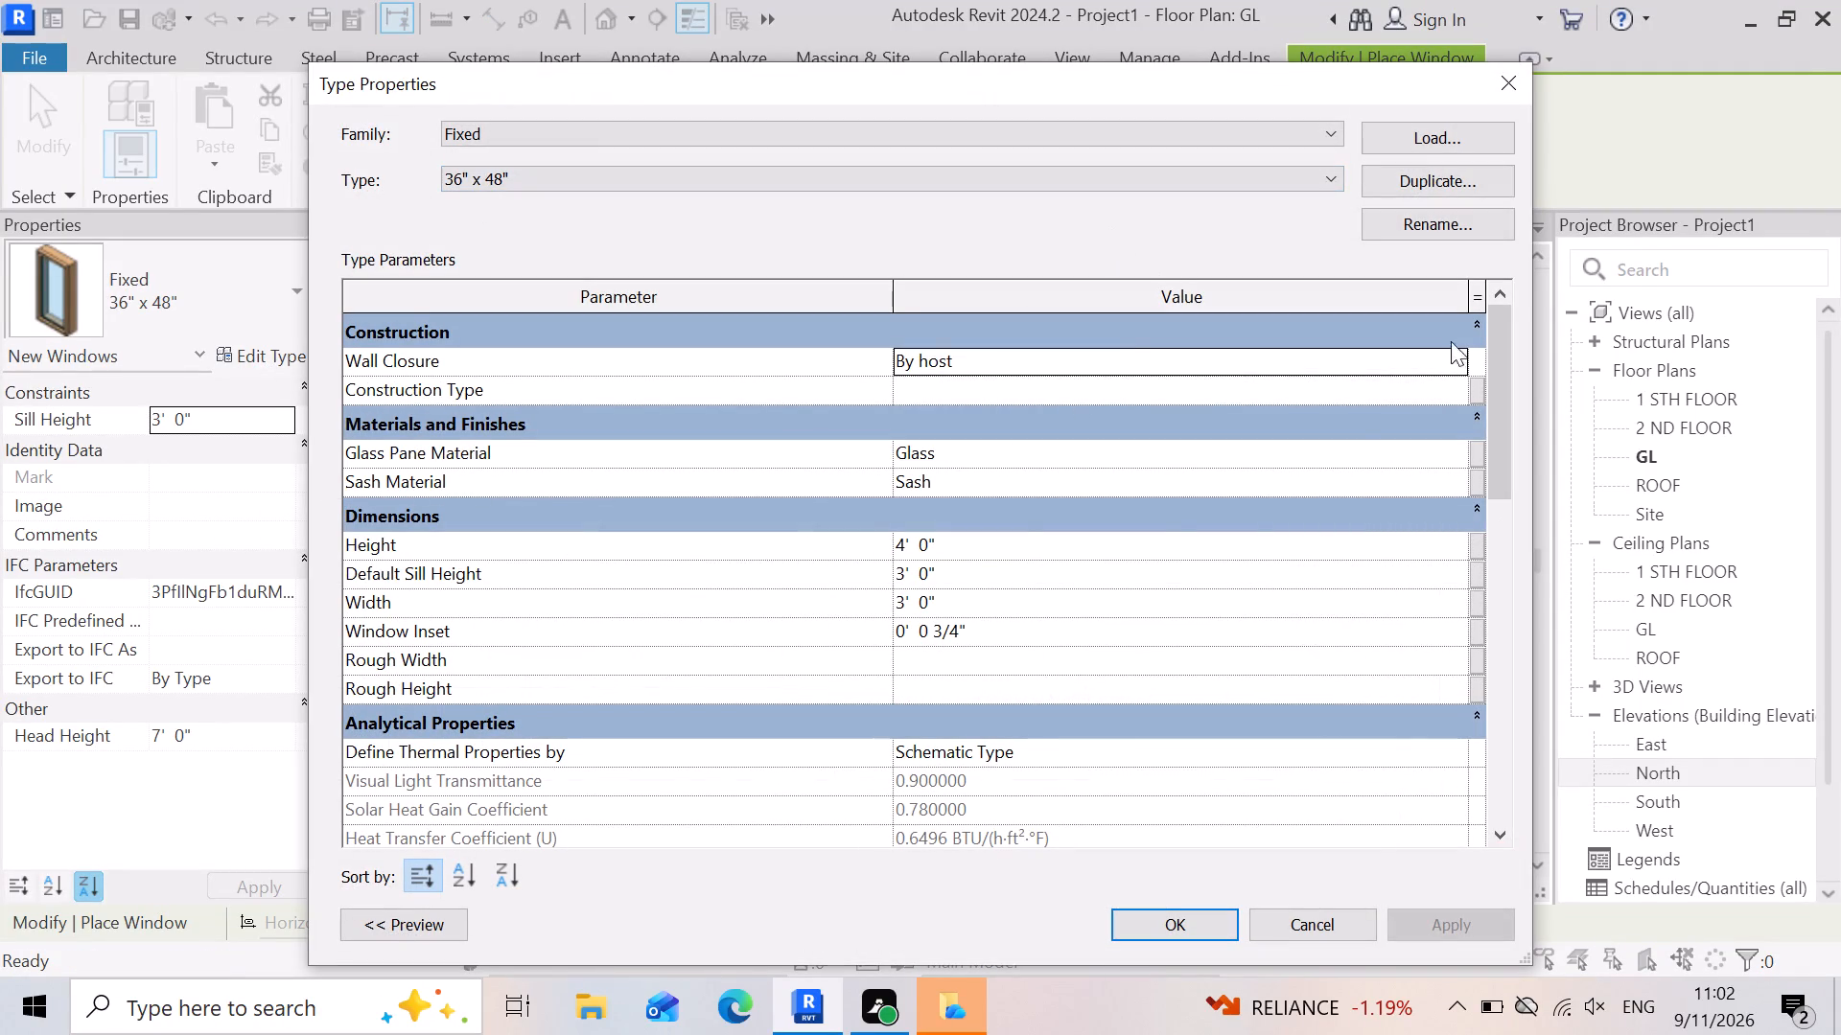
left_click(1465, 189)
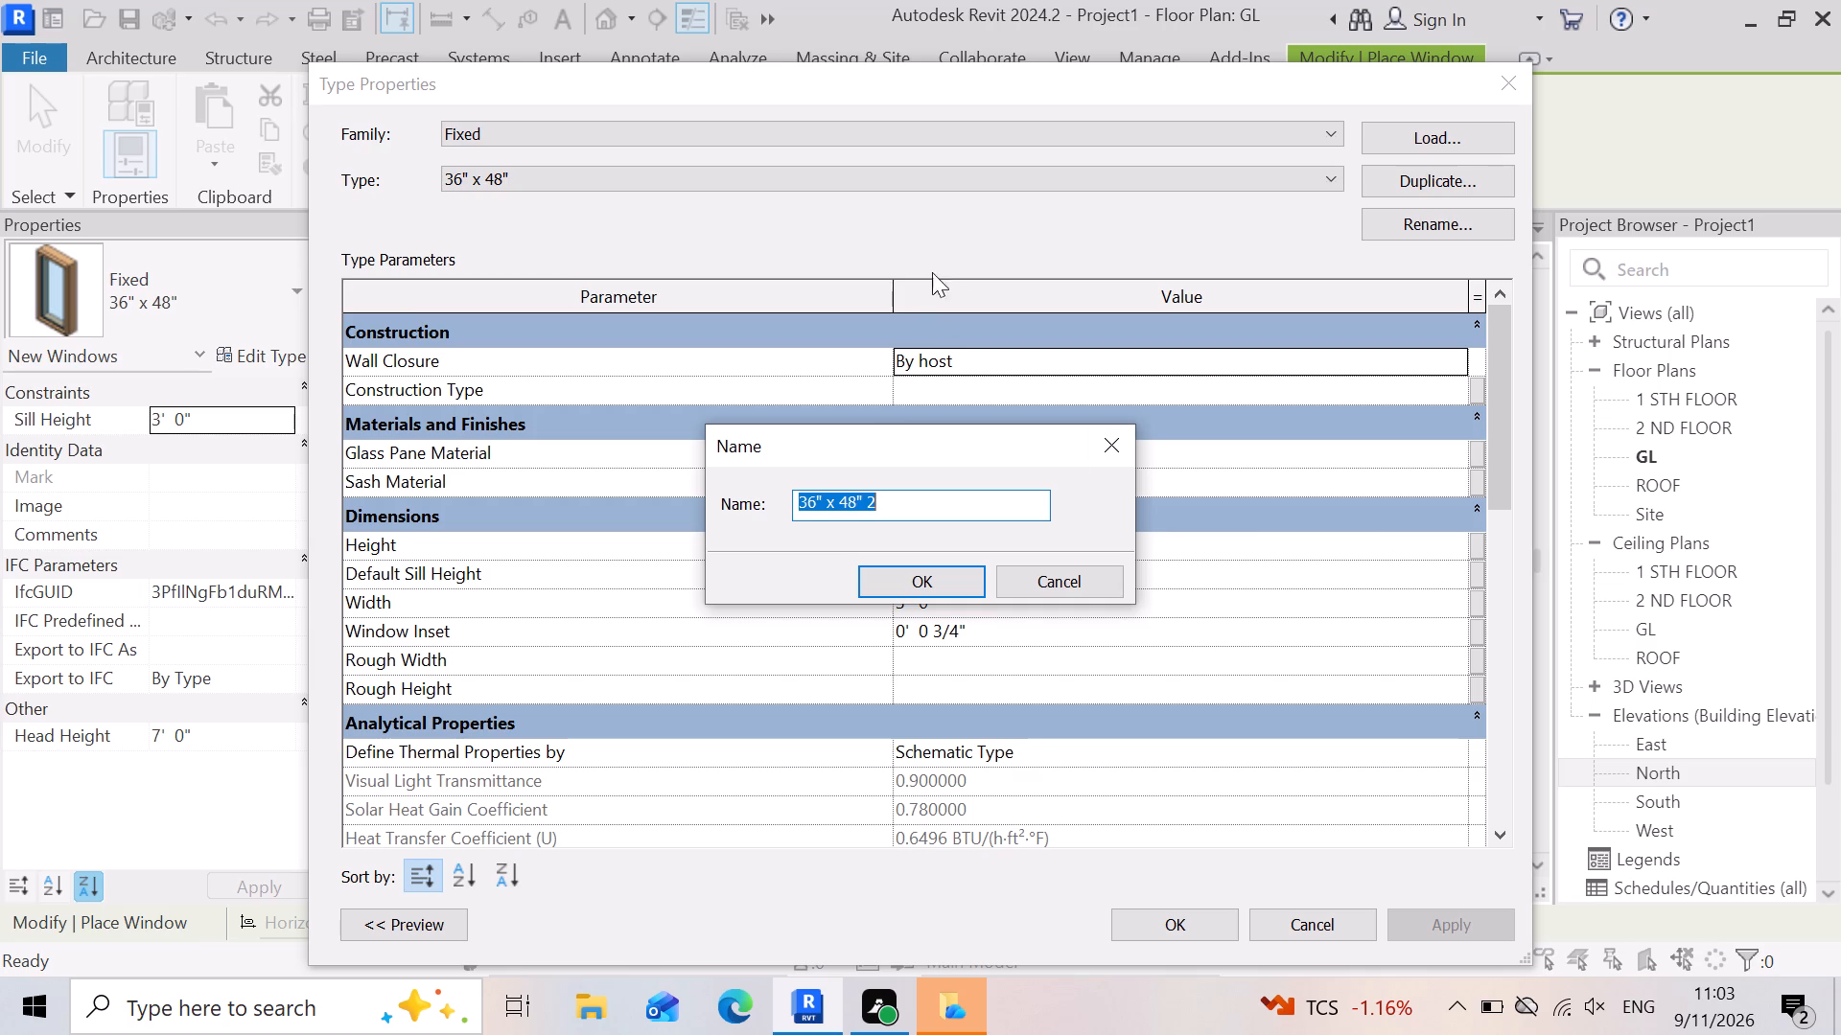
left_click(823, 497)
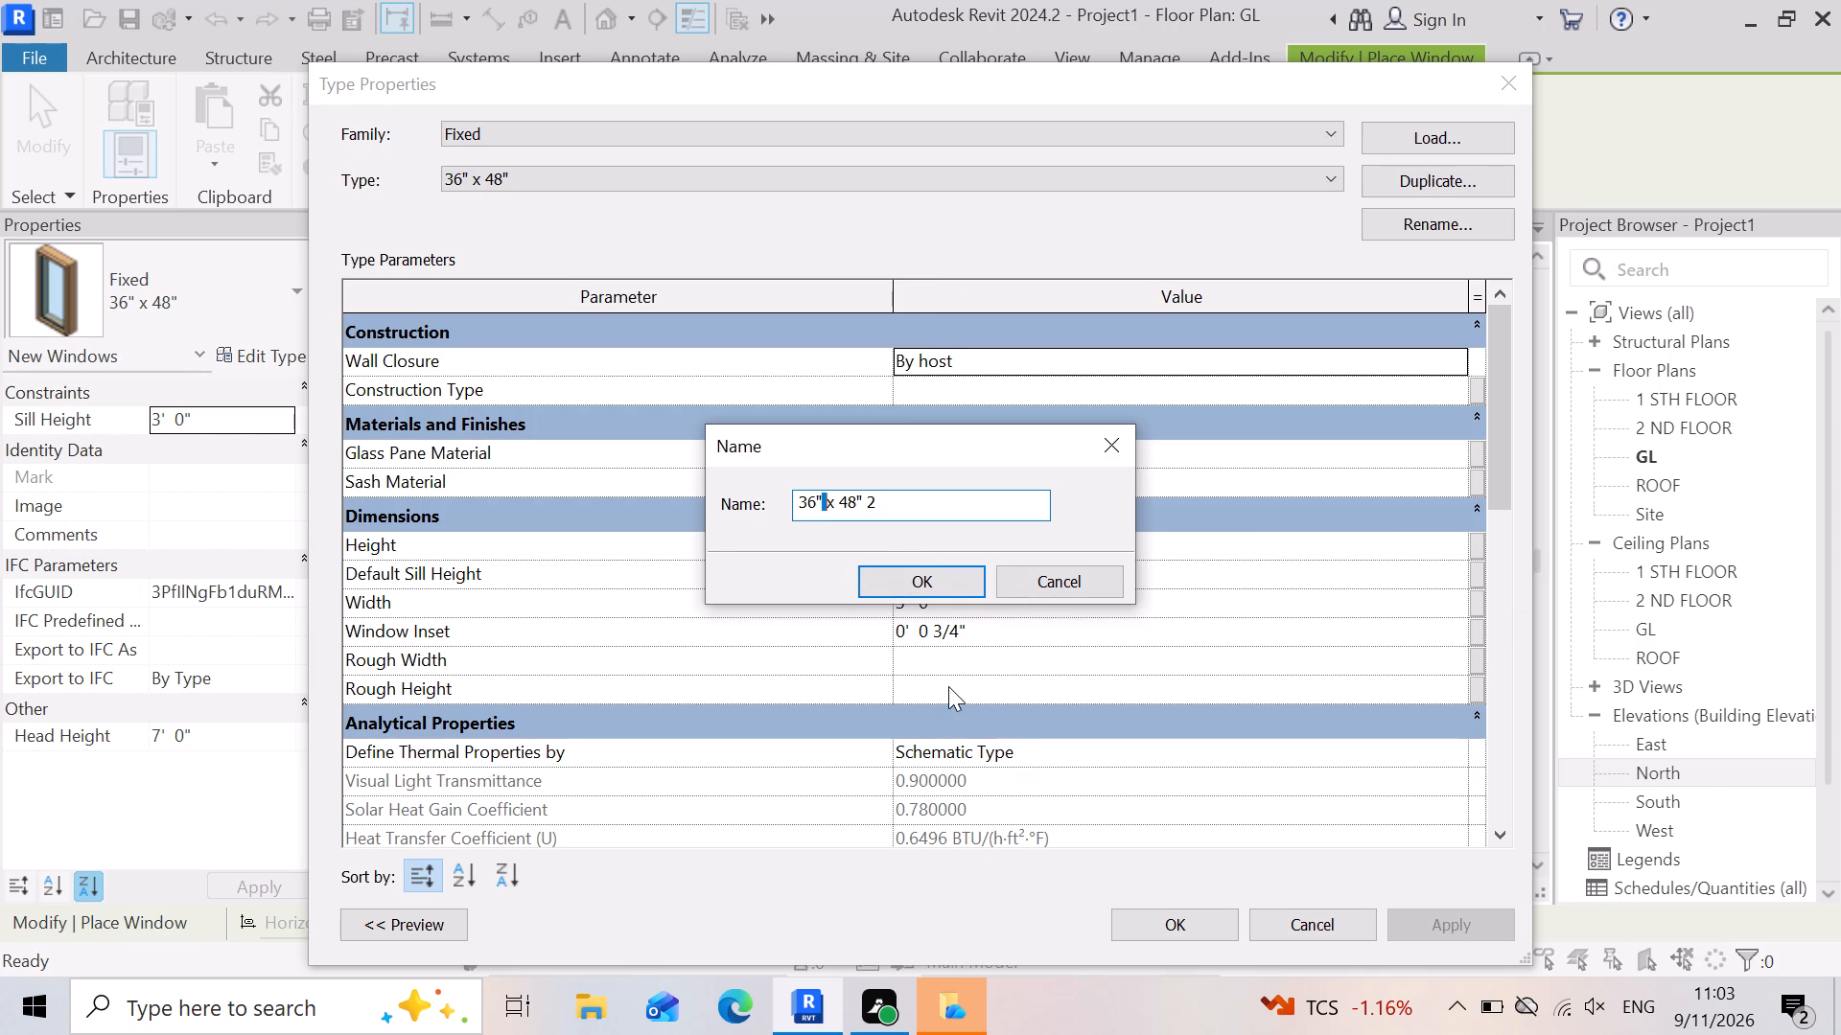
key("BackSpace")
key("BackSpace")
key("BackSpace")
key("BackSpace")
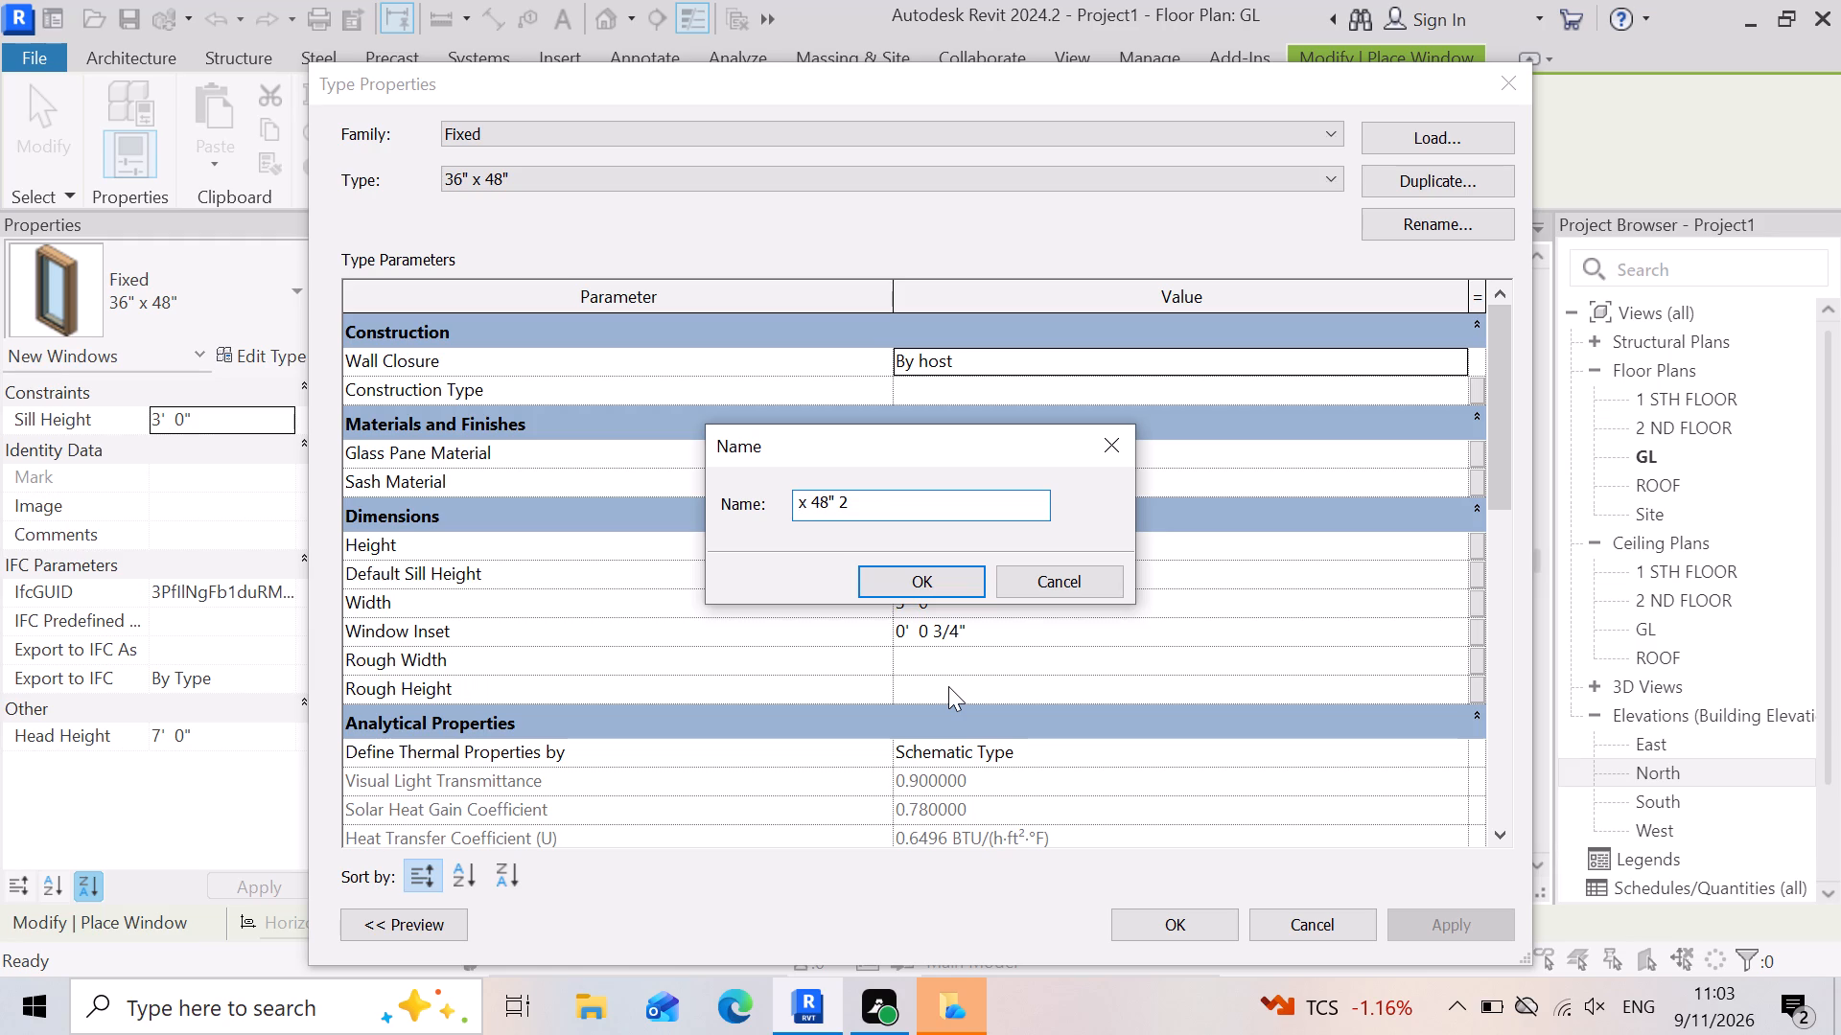
left_click(866, 504)
key("BackSpace")
key("BackSpace")
key("BackSpace")
key("BackSpace")
key("BackSpace")
key("BackSpace")
key("BackSpace")
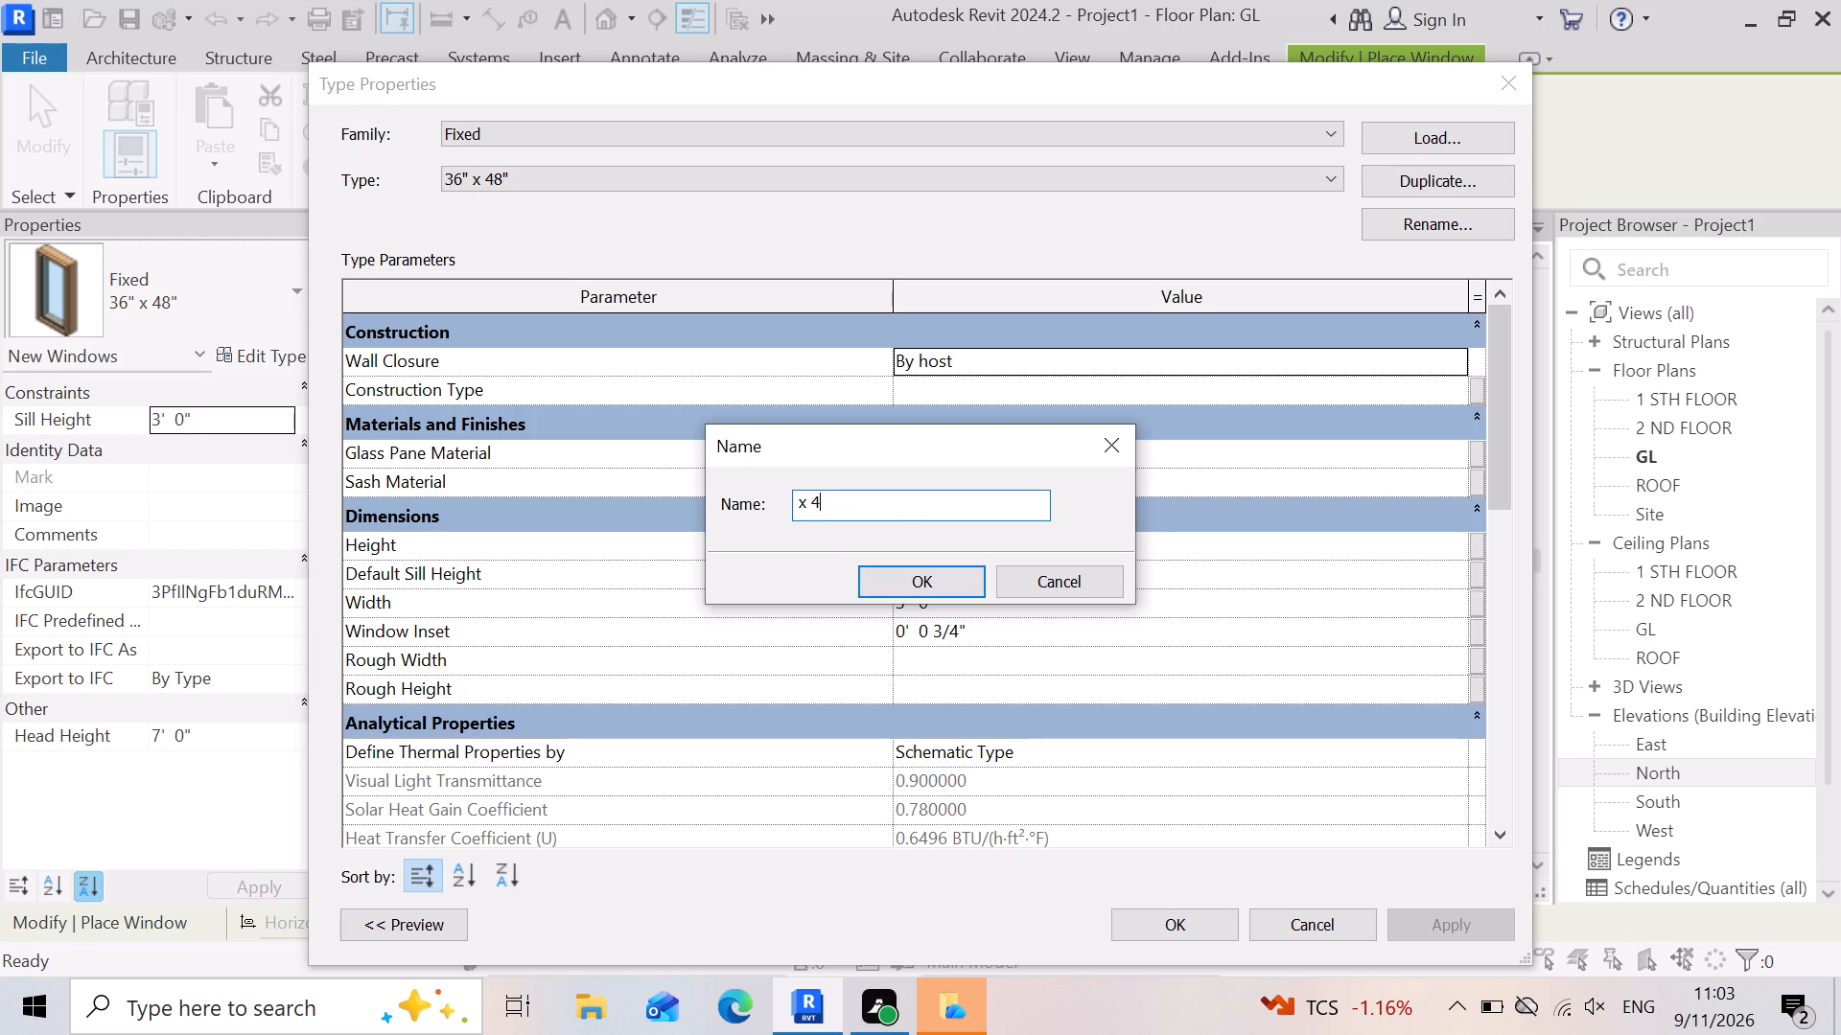
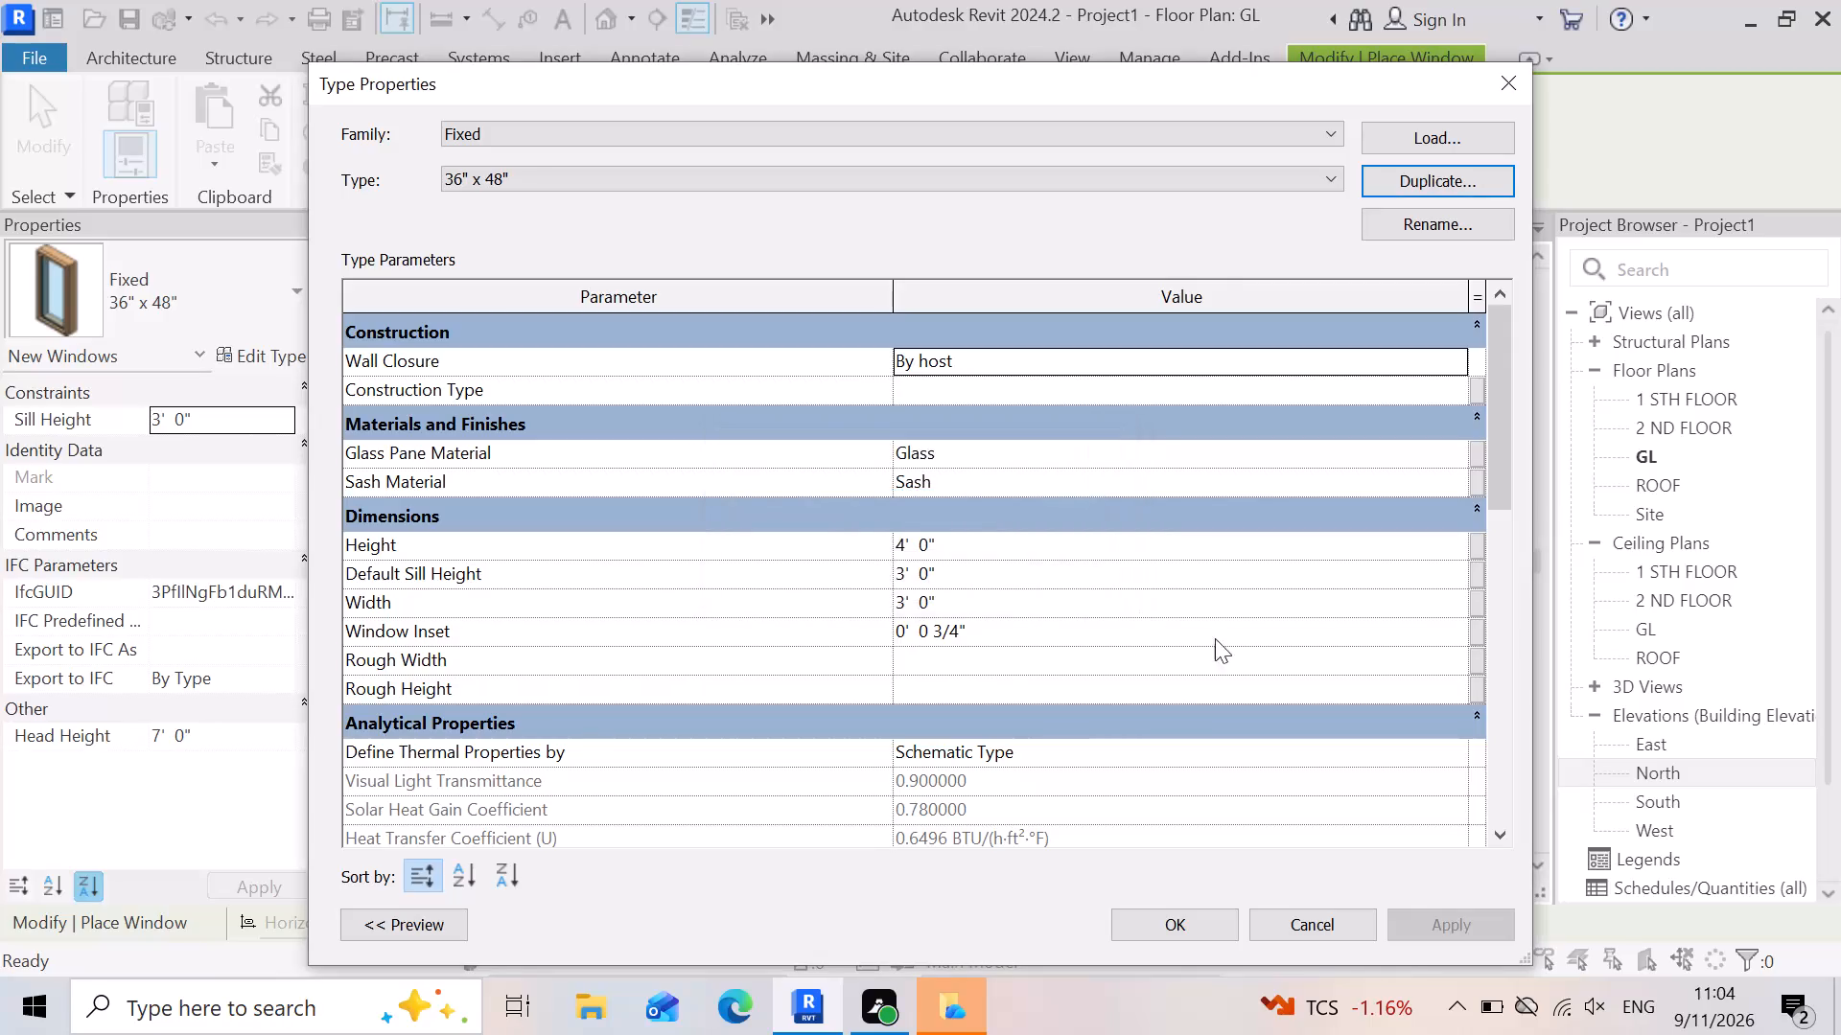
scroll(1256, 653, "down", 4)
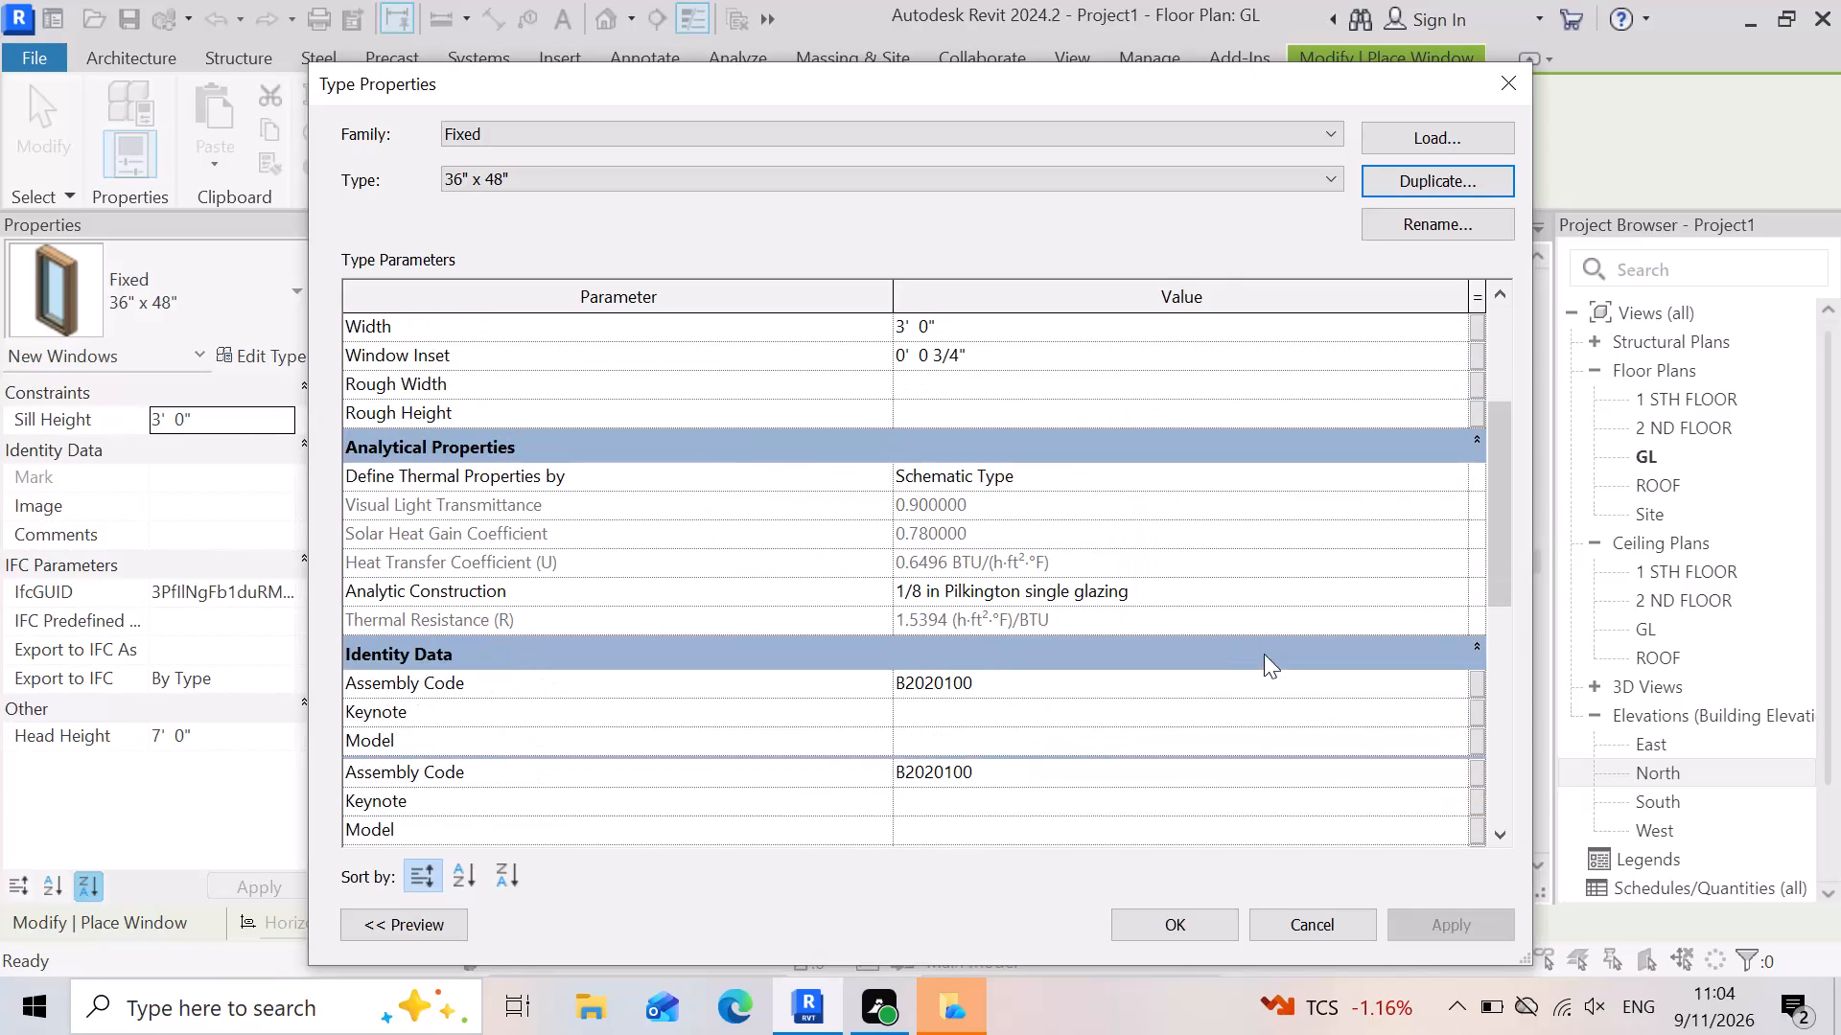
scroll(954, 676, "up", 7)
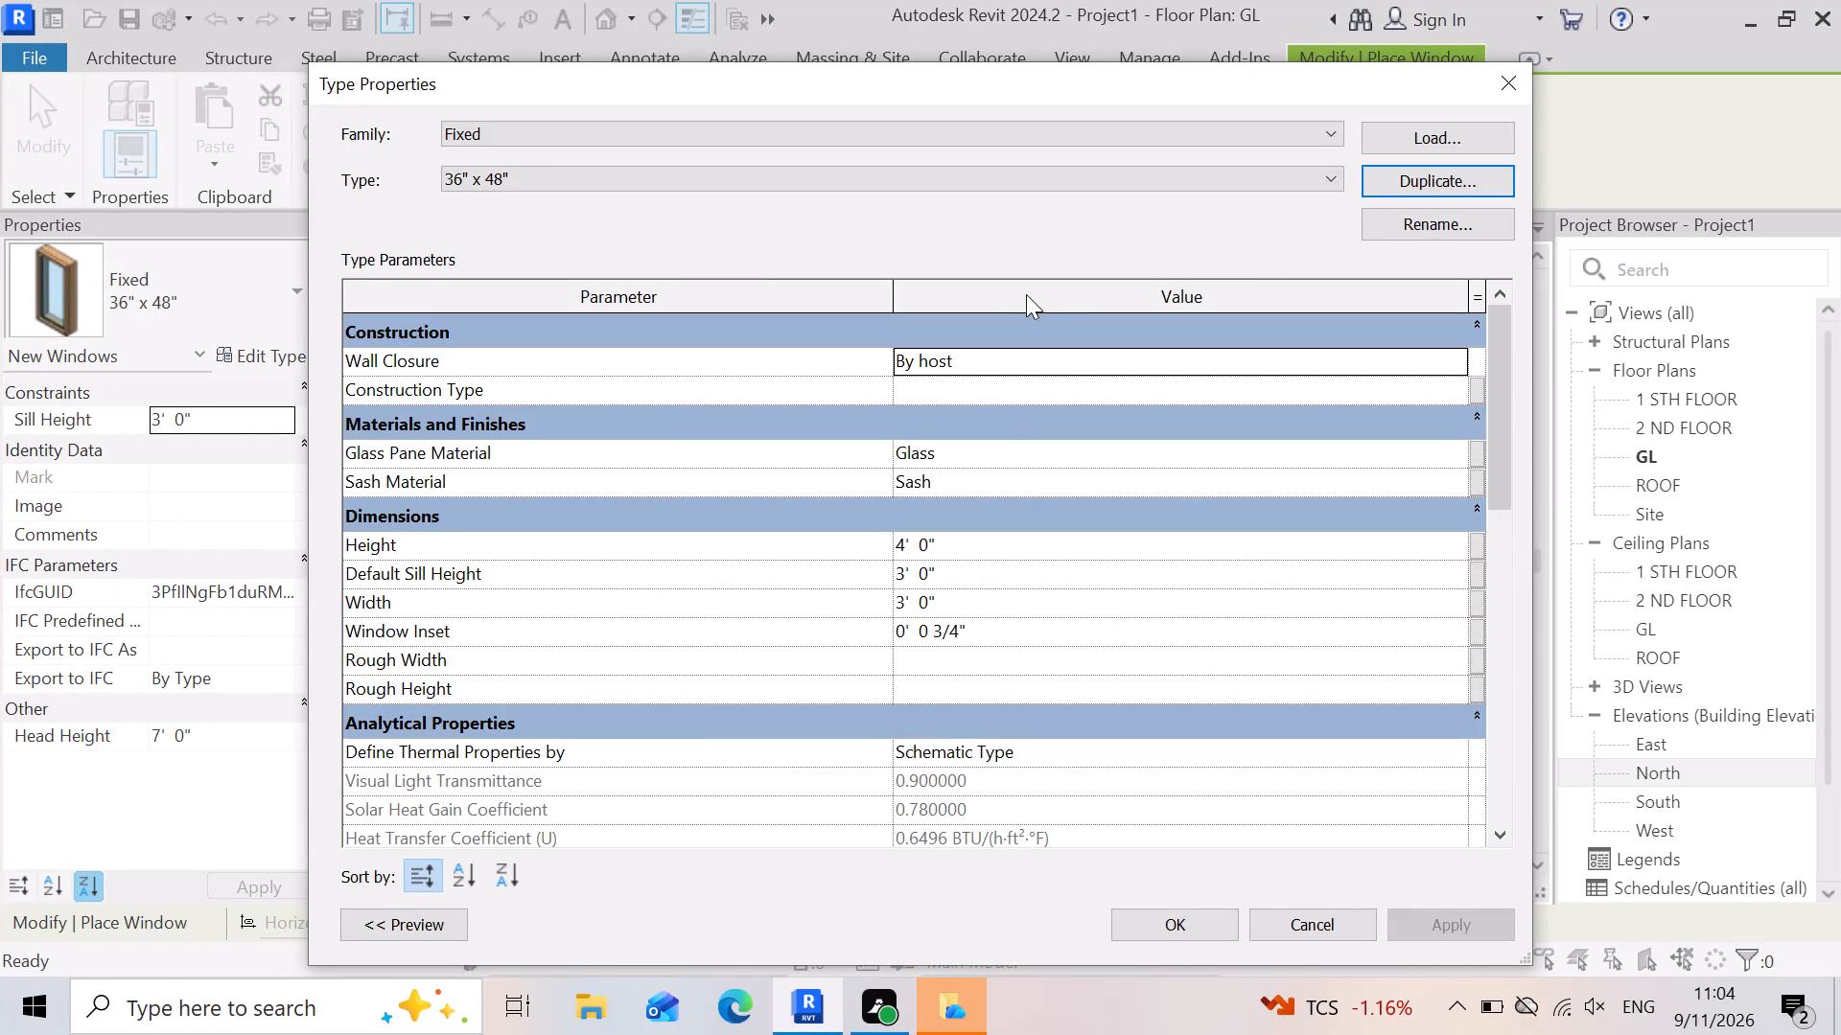
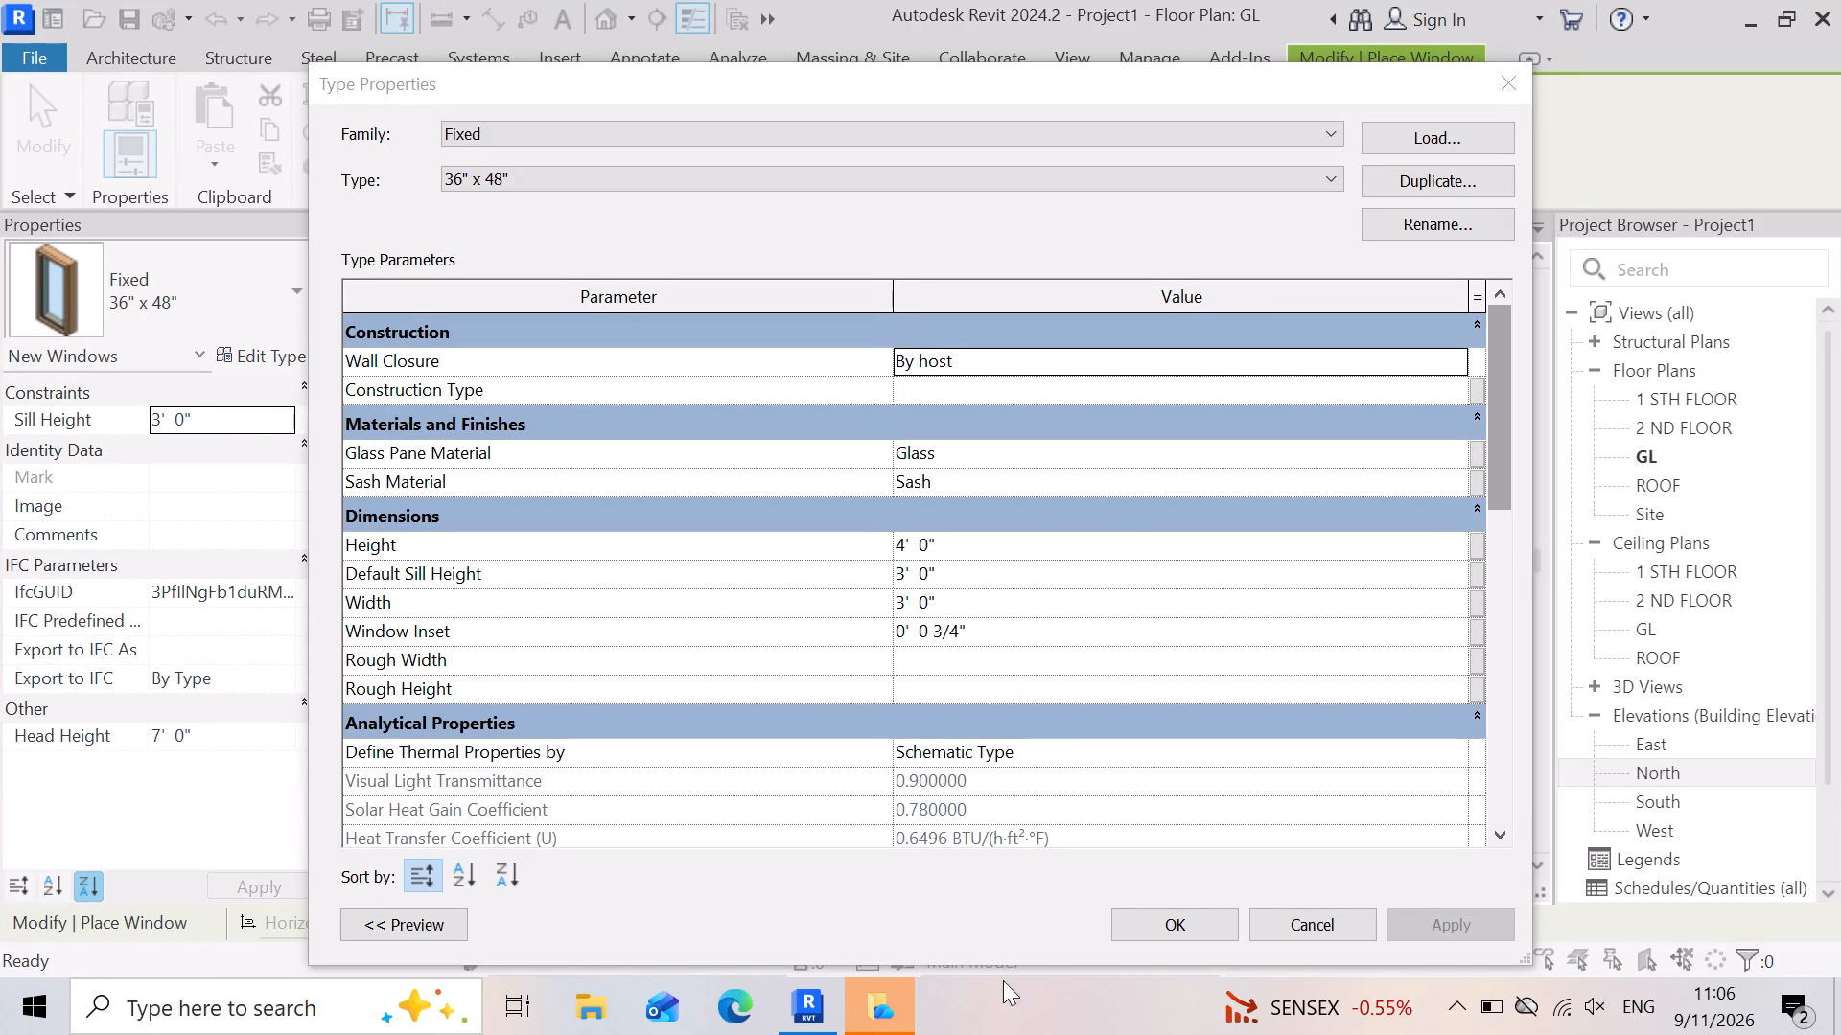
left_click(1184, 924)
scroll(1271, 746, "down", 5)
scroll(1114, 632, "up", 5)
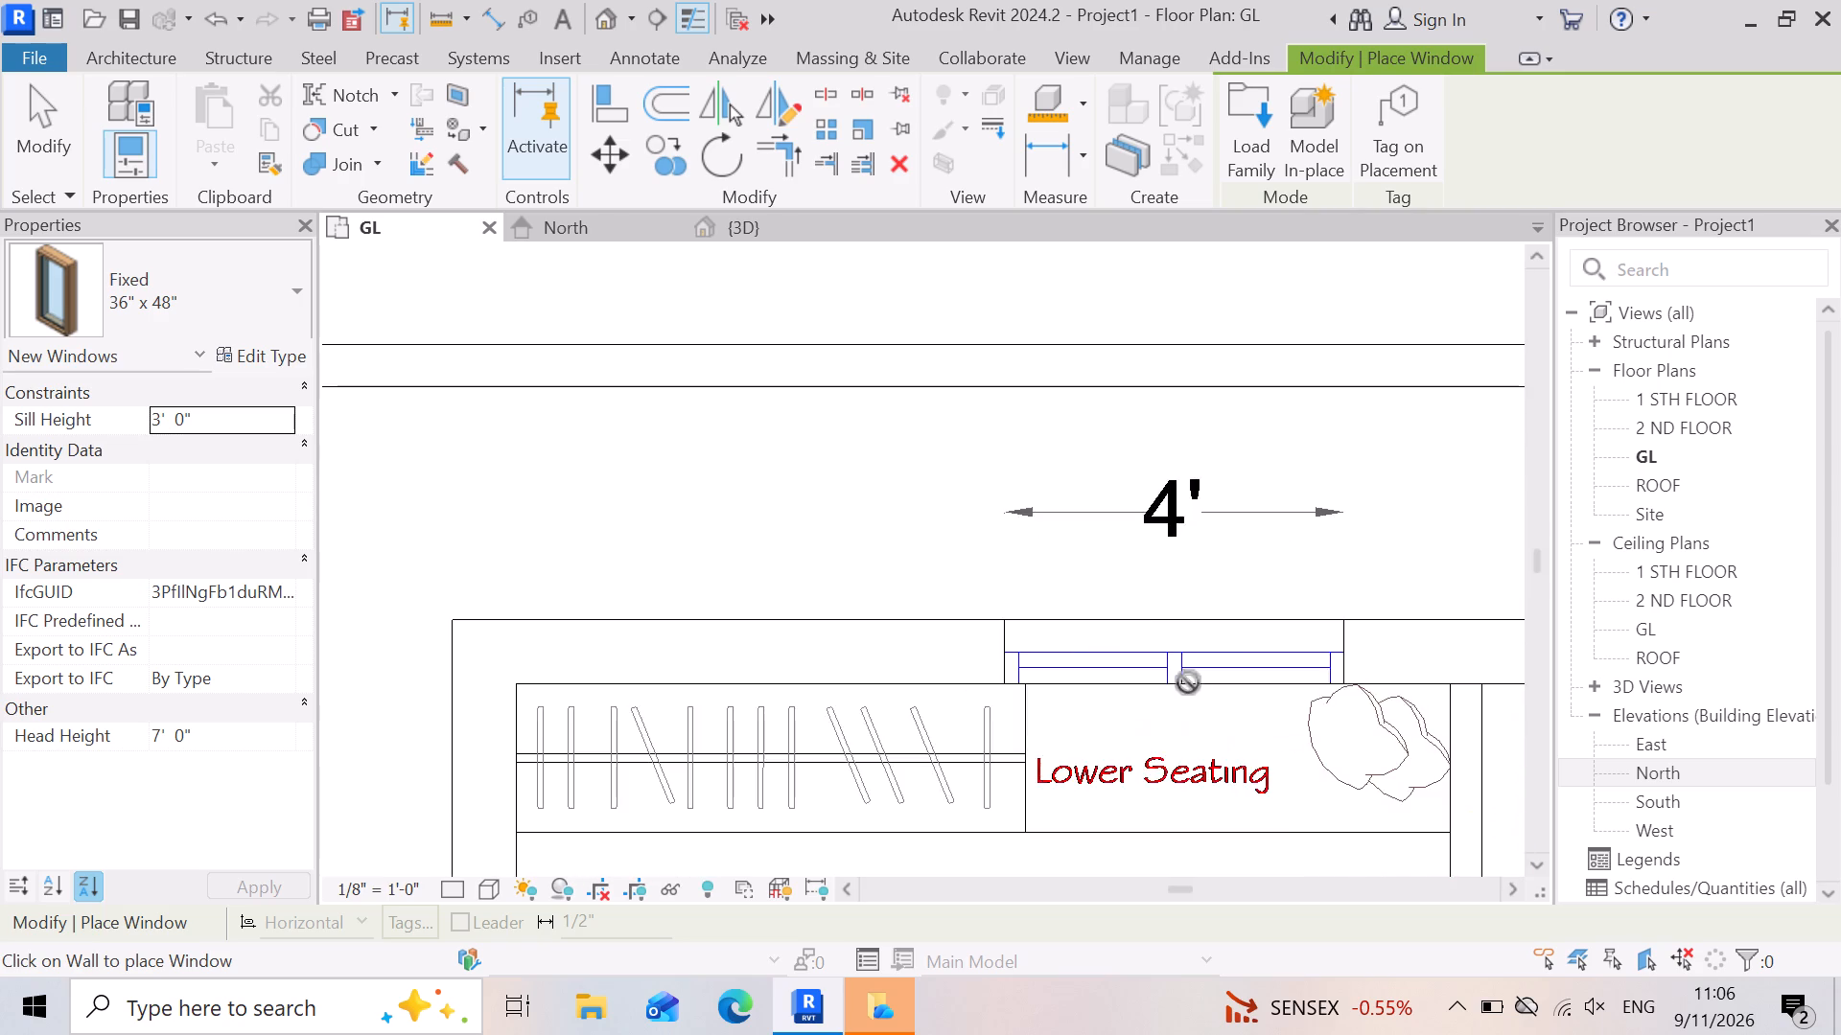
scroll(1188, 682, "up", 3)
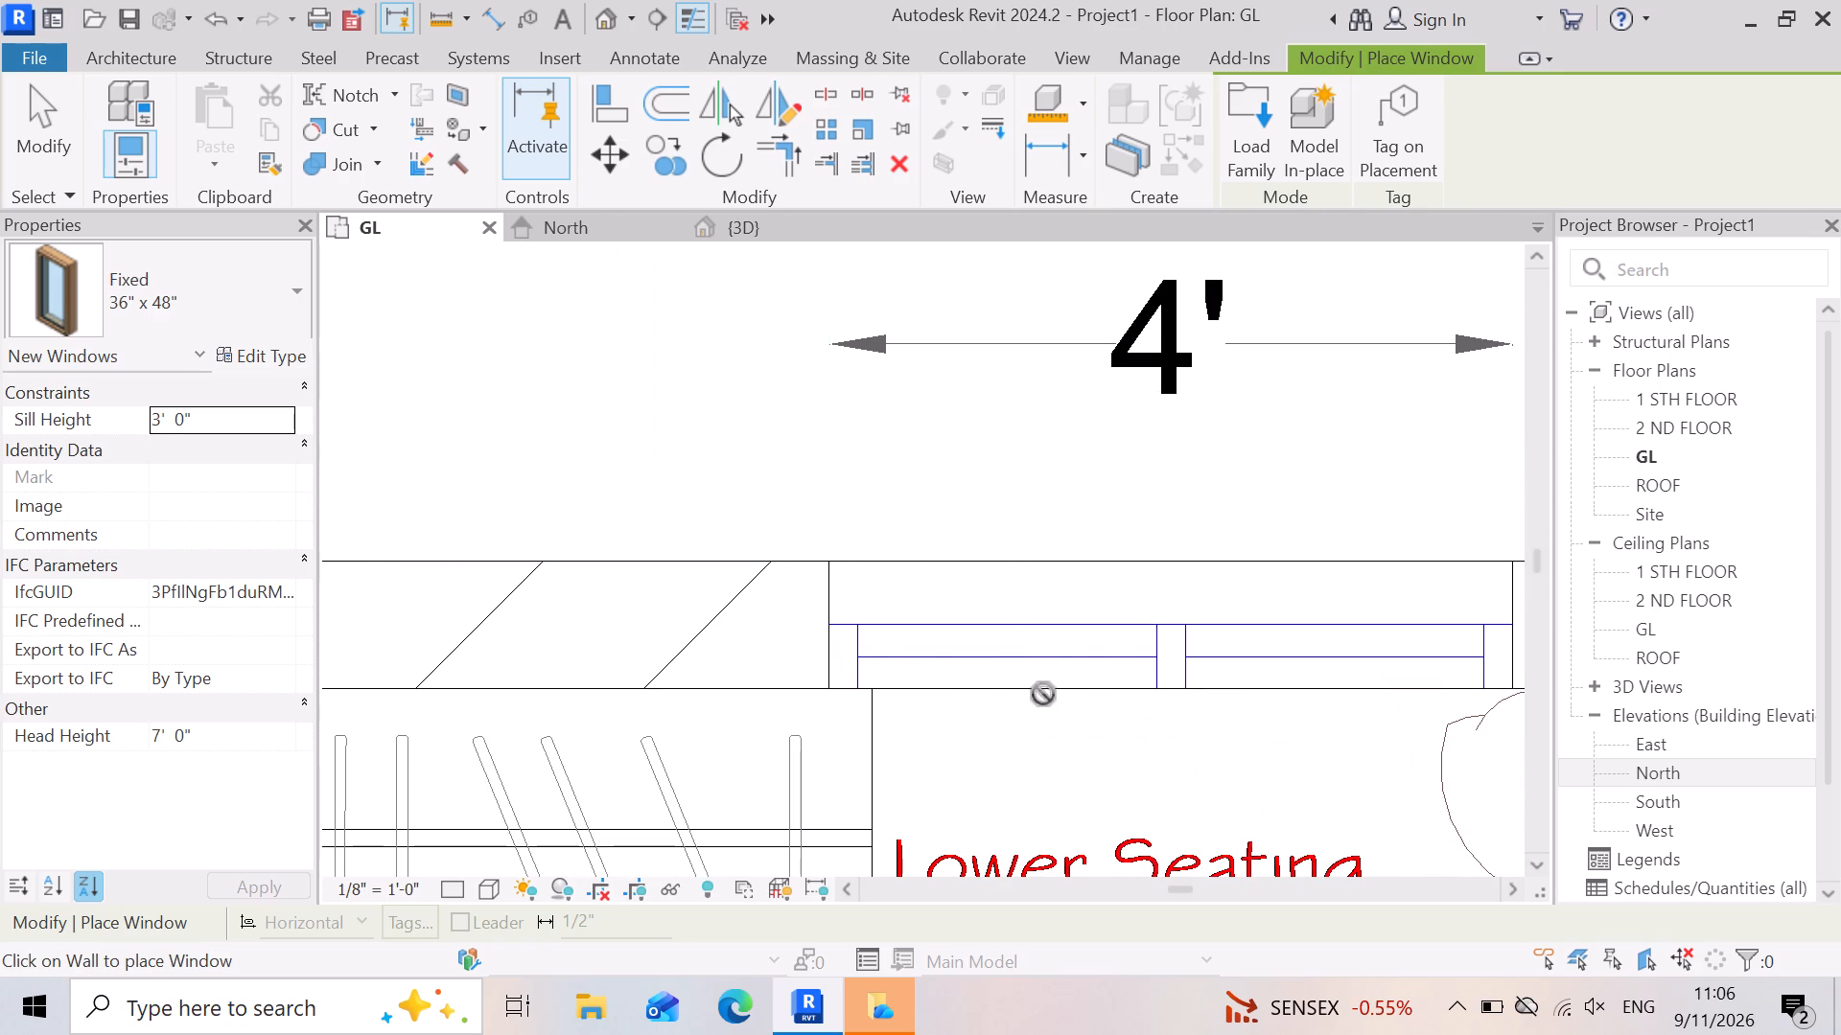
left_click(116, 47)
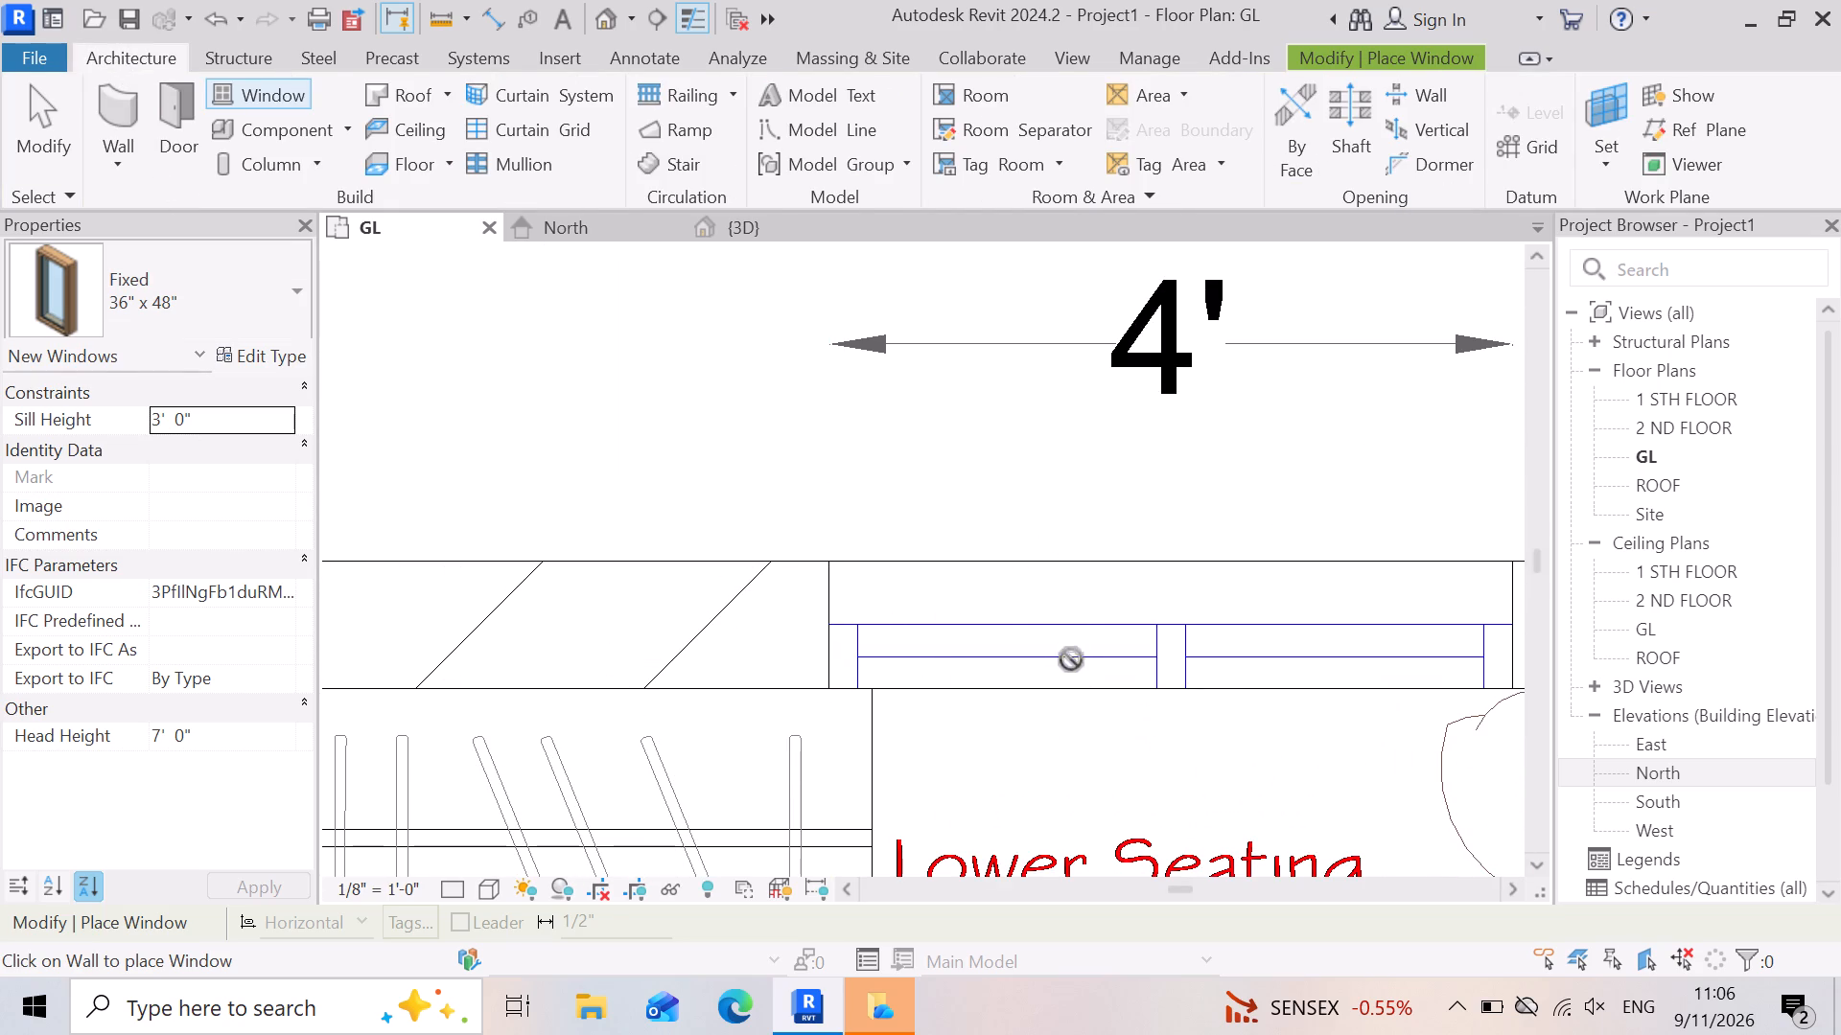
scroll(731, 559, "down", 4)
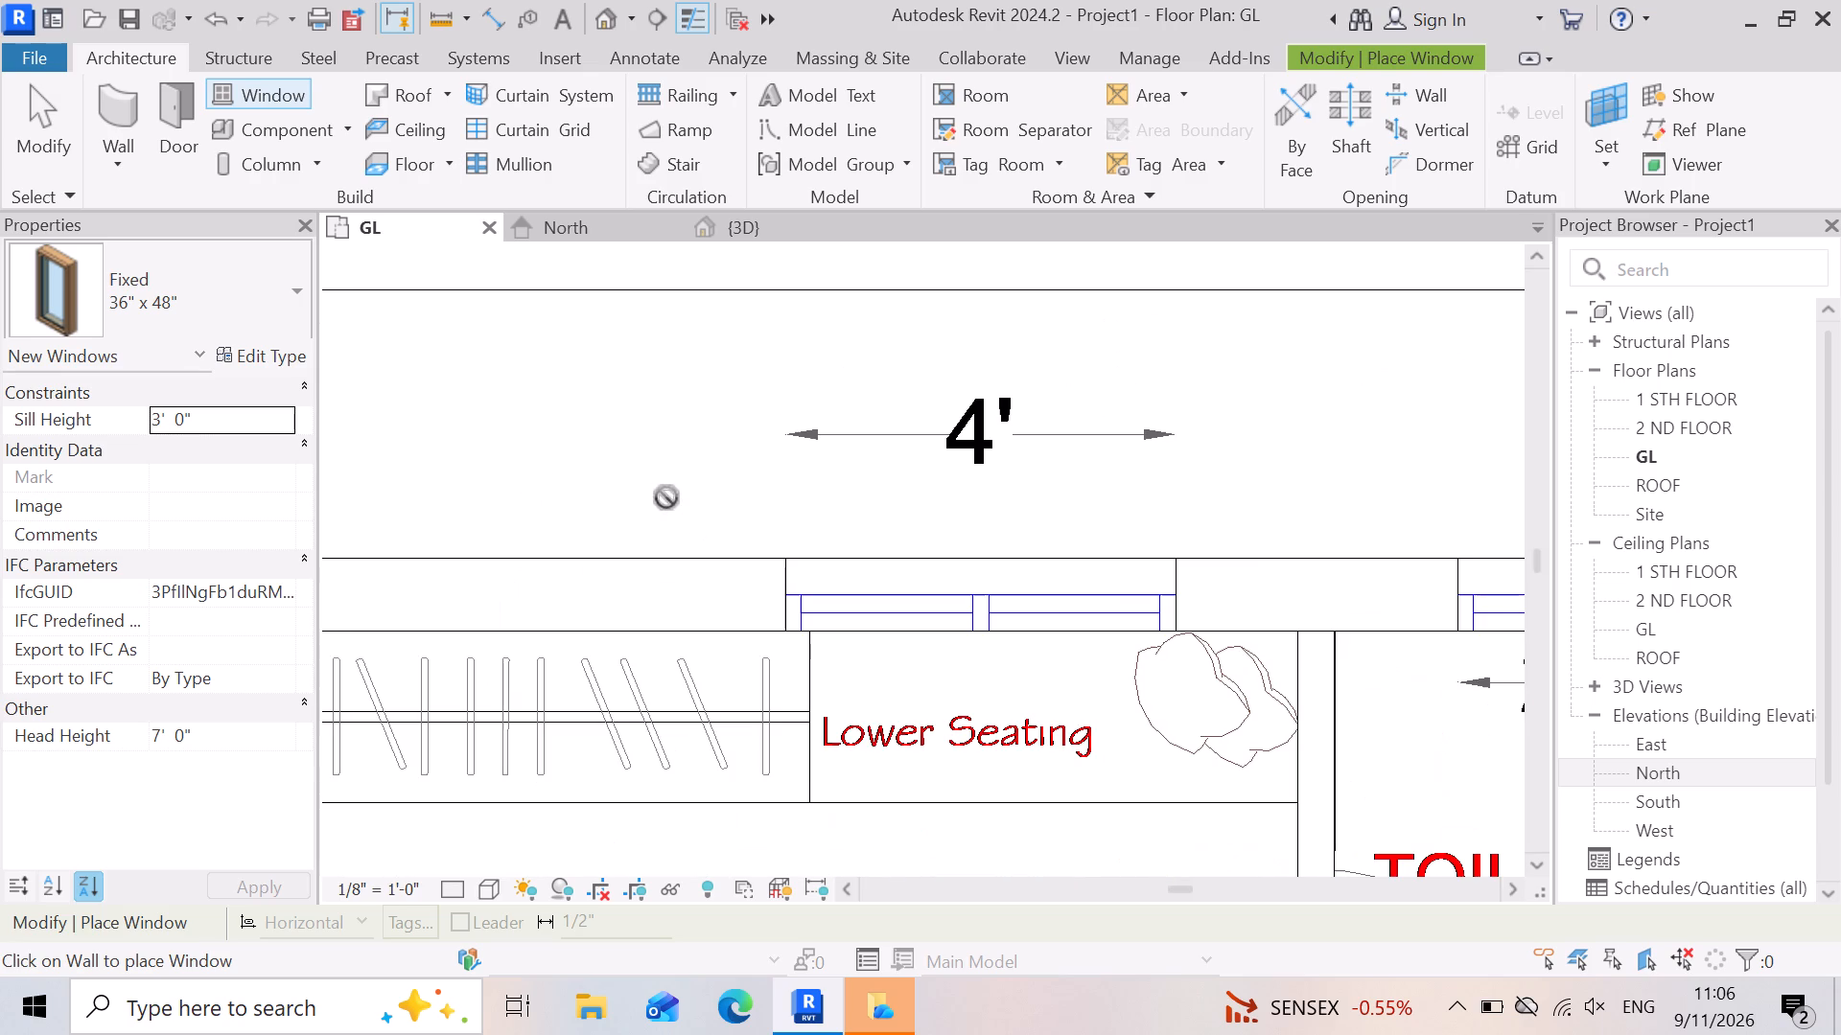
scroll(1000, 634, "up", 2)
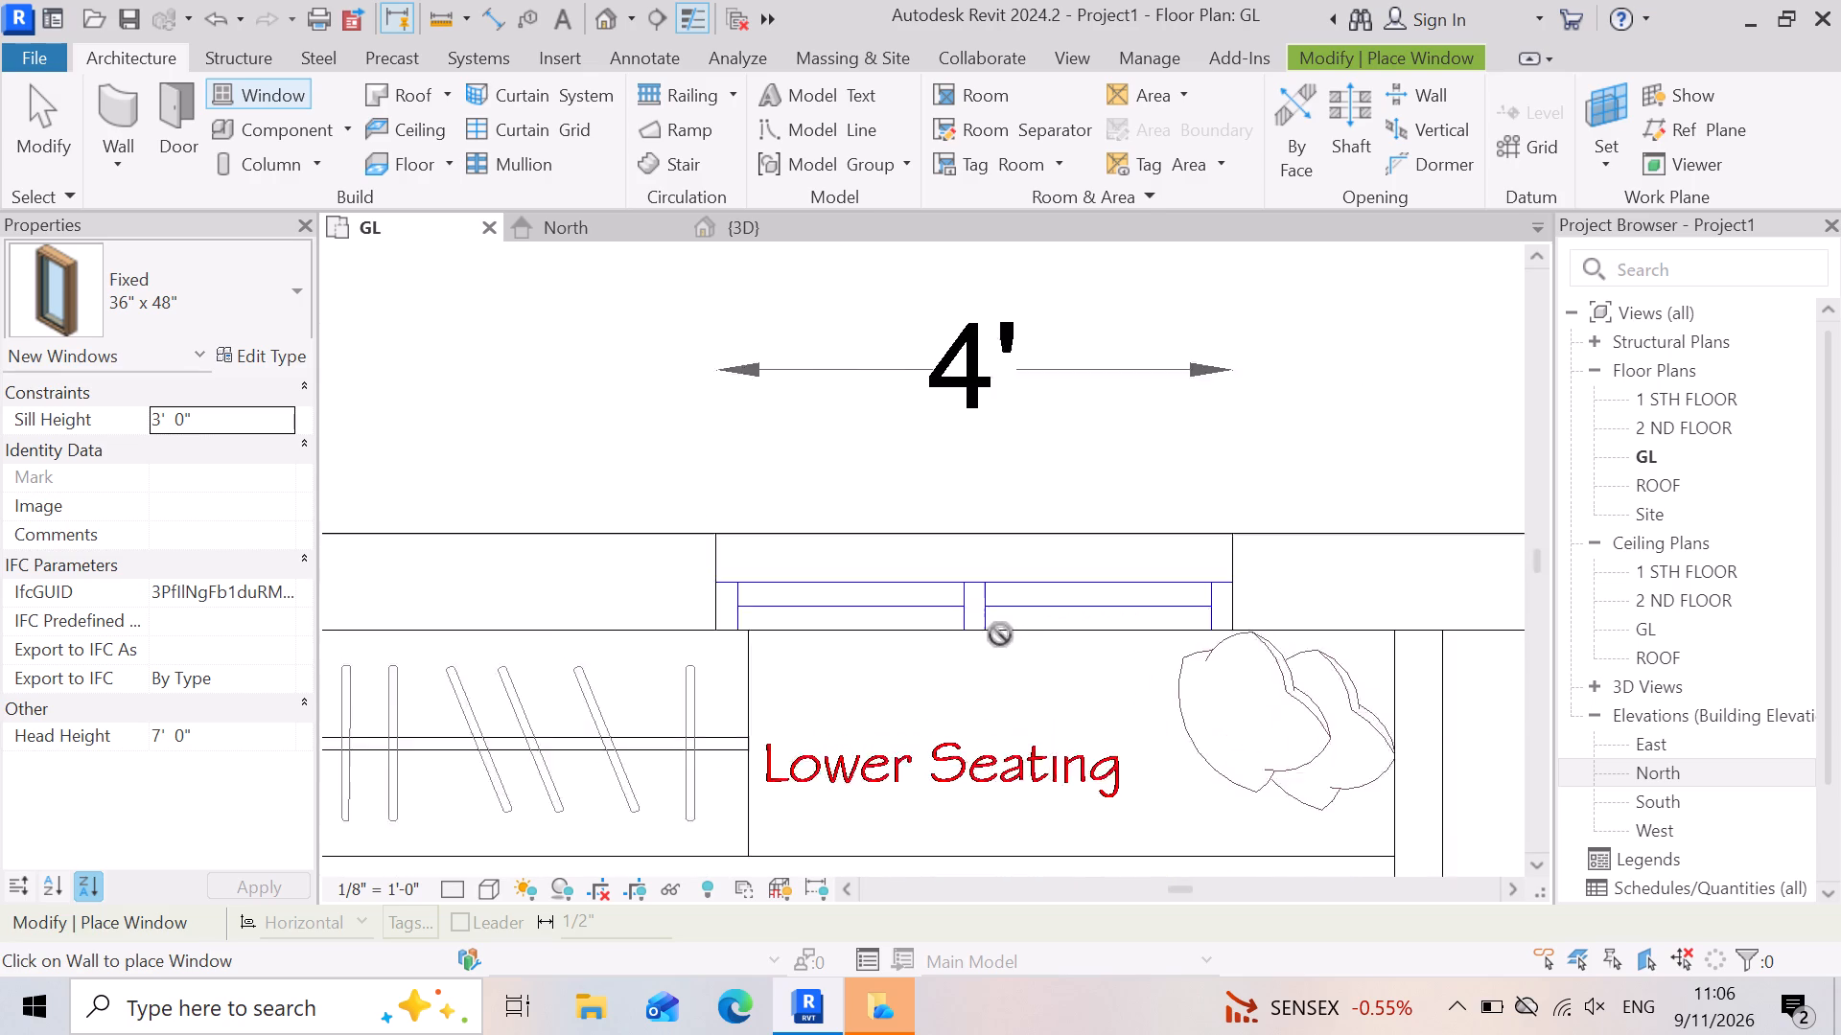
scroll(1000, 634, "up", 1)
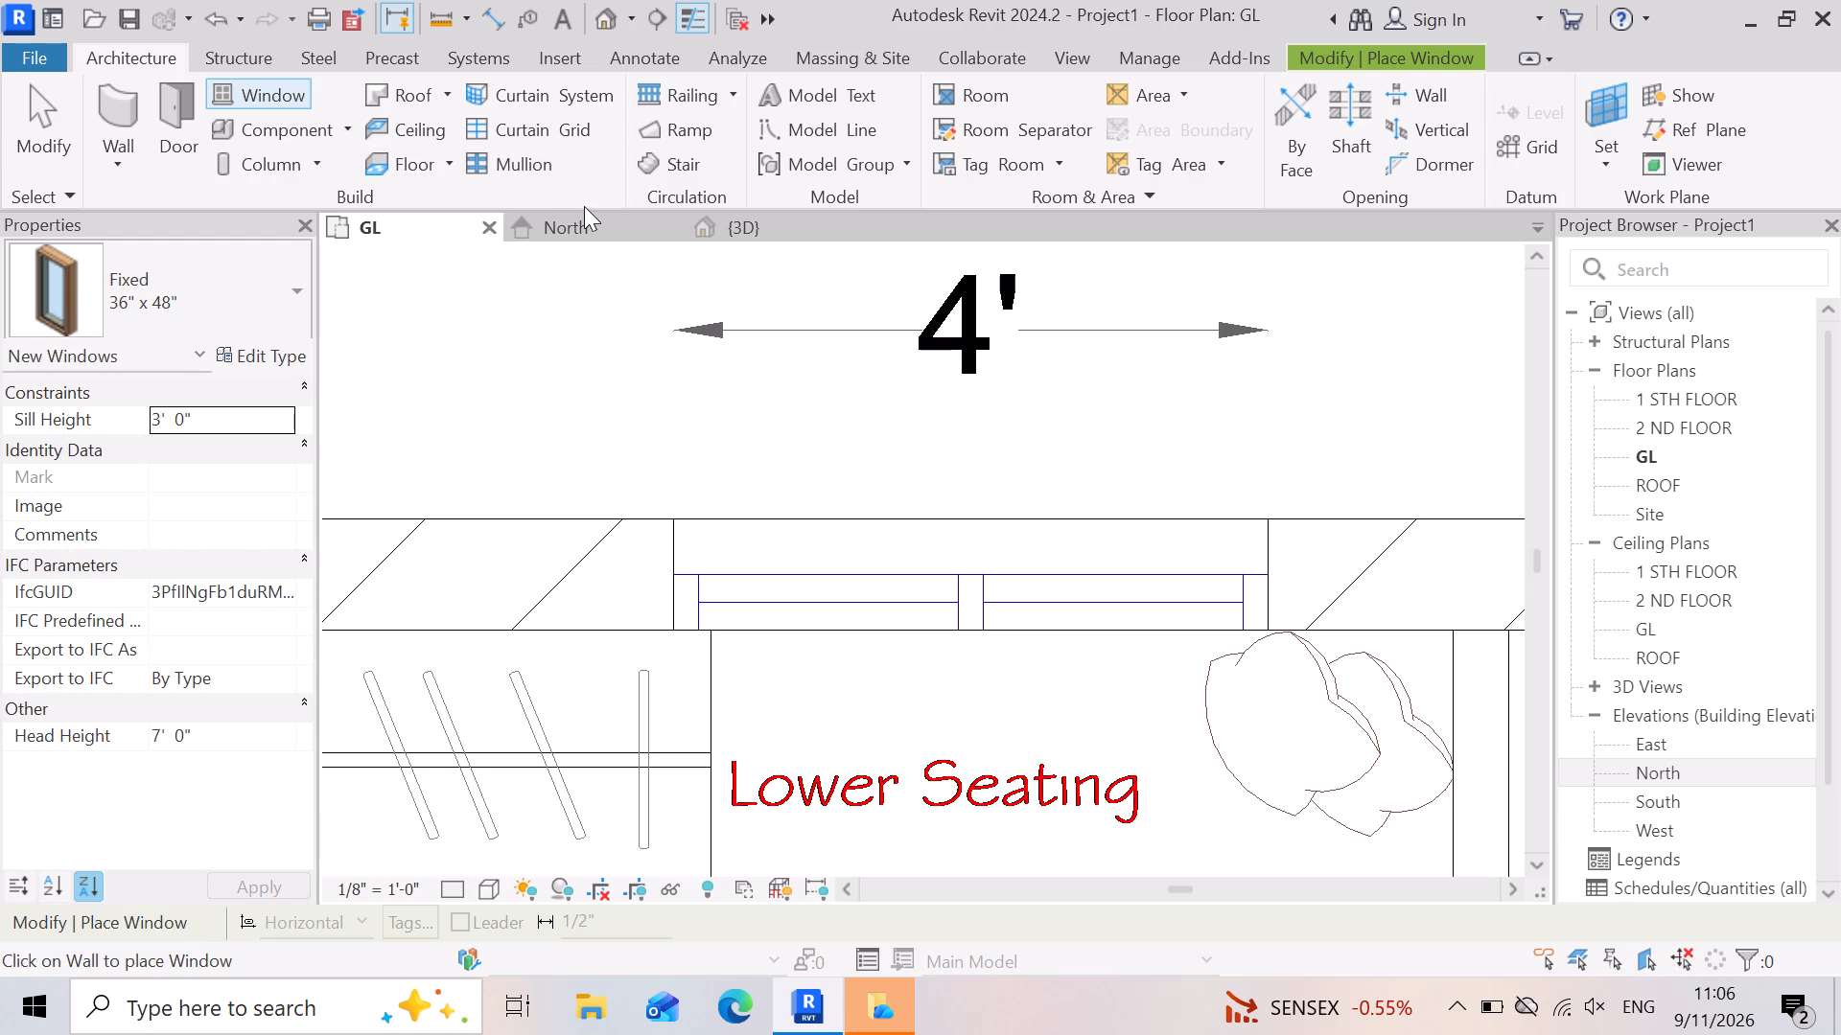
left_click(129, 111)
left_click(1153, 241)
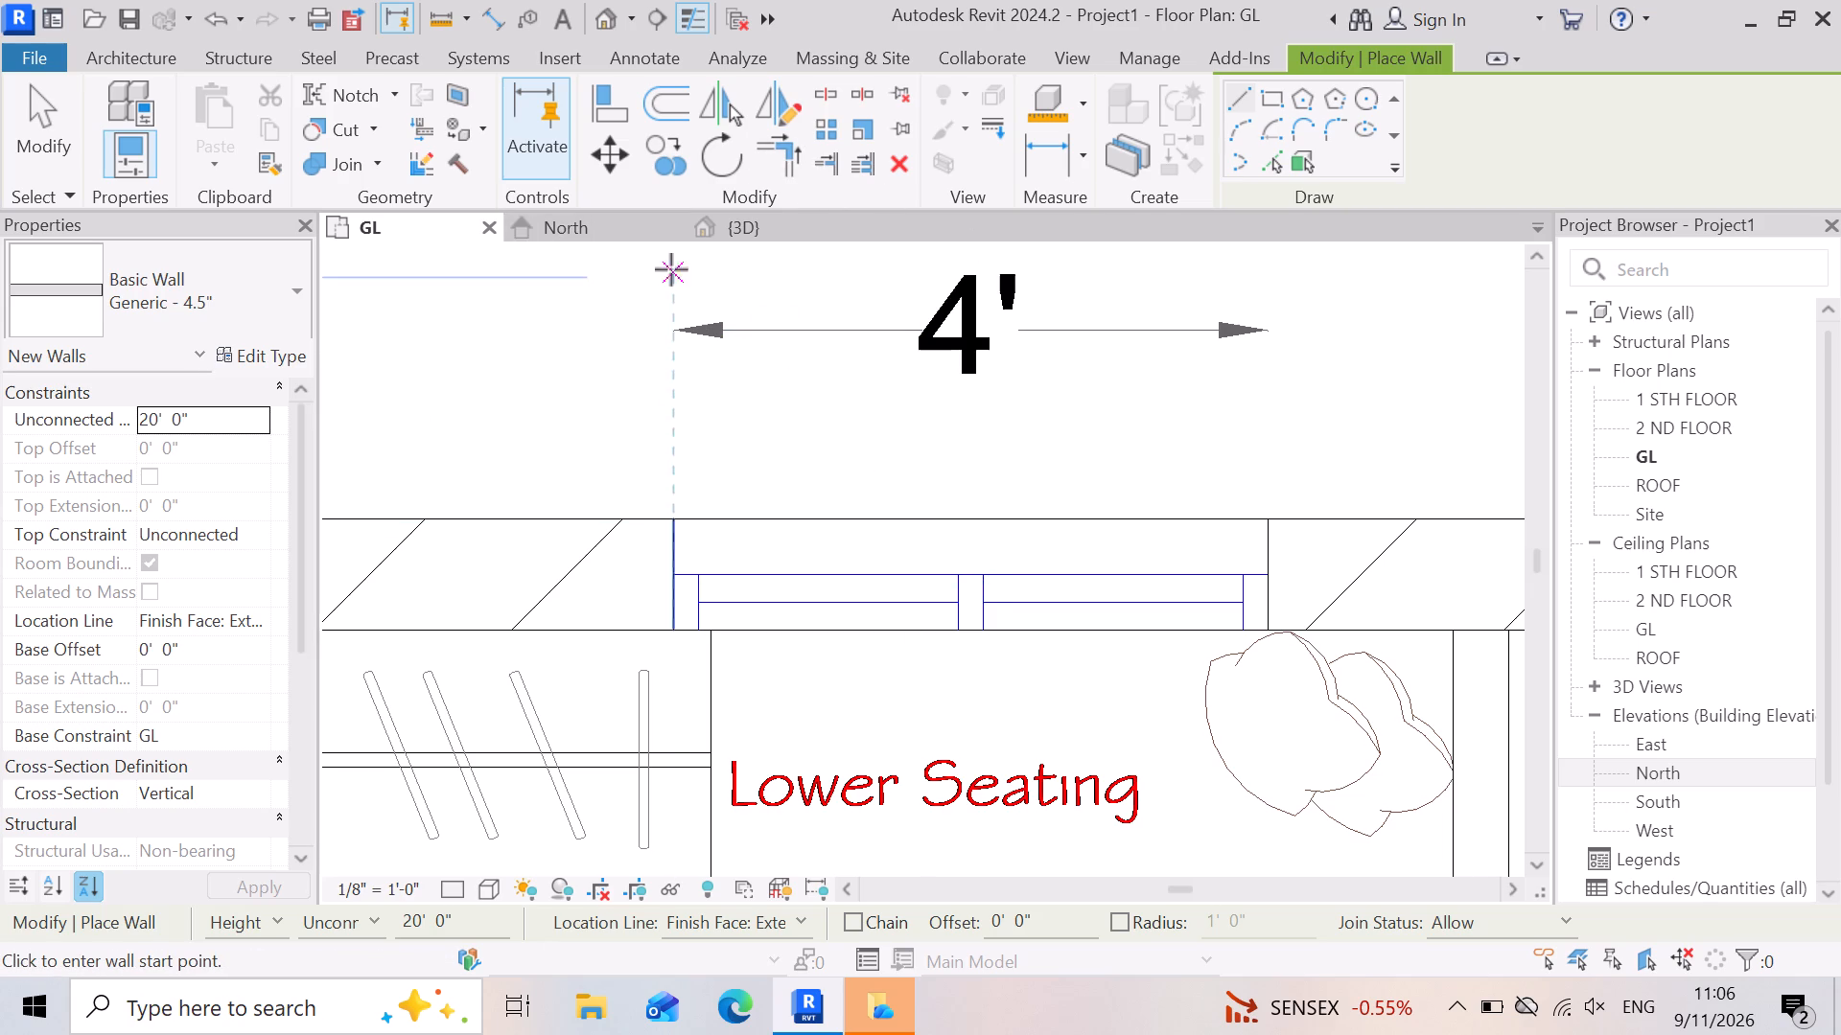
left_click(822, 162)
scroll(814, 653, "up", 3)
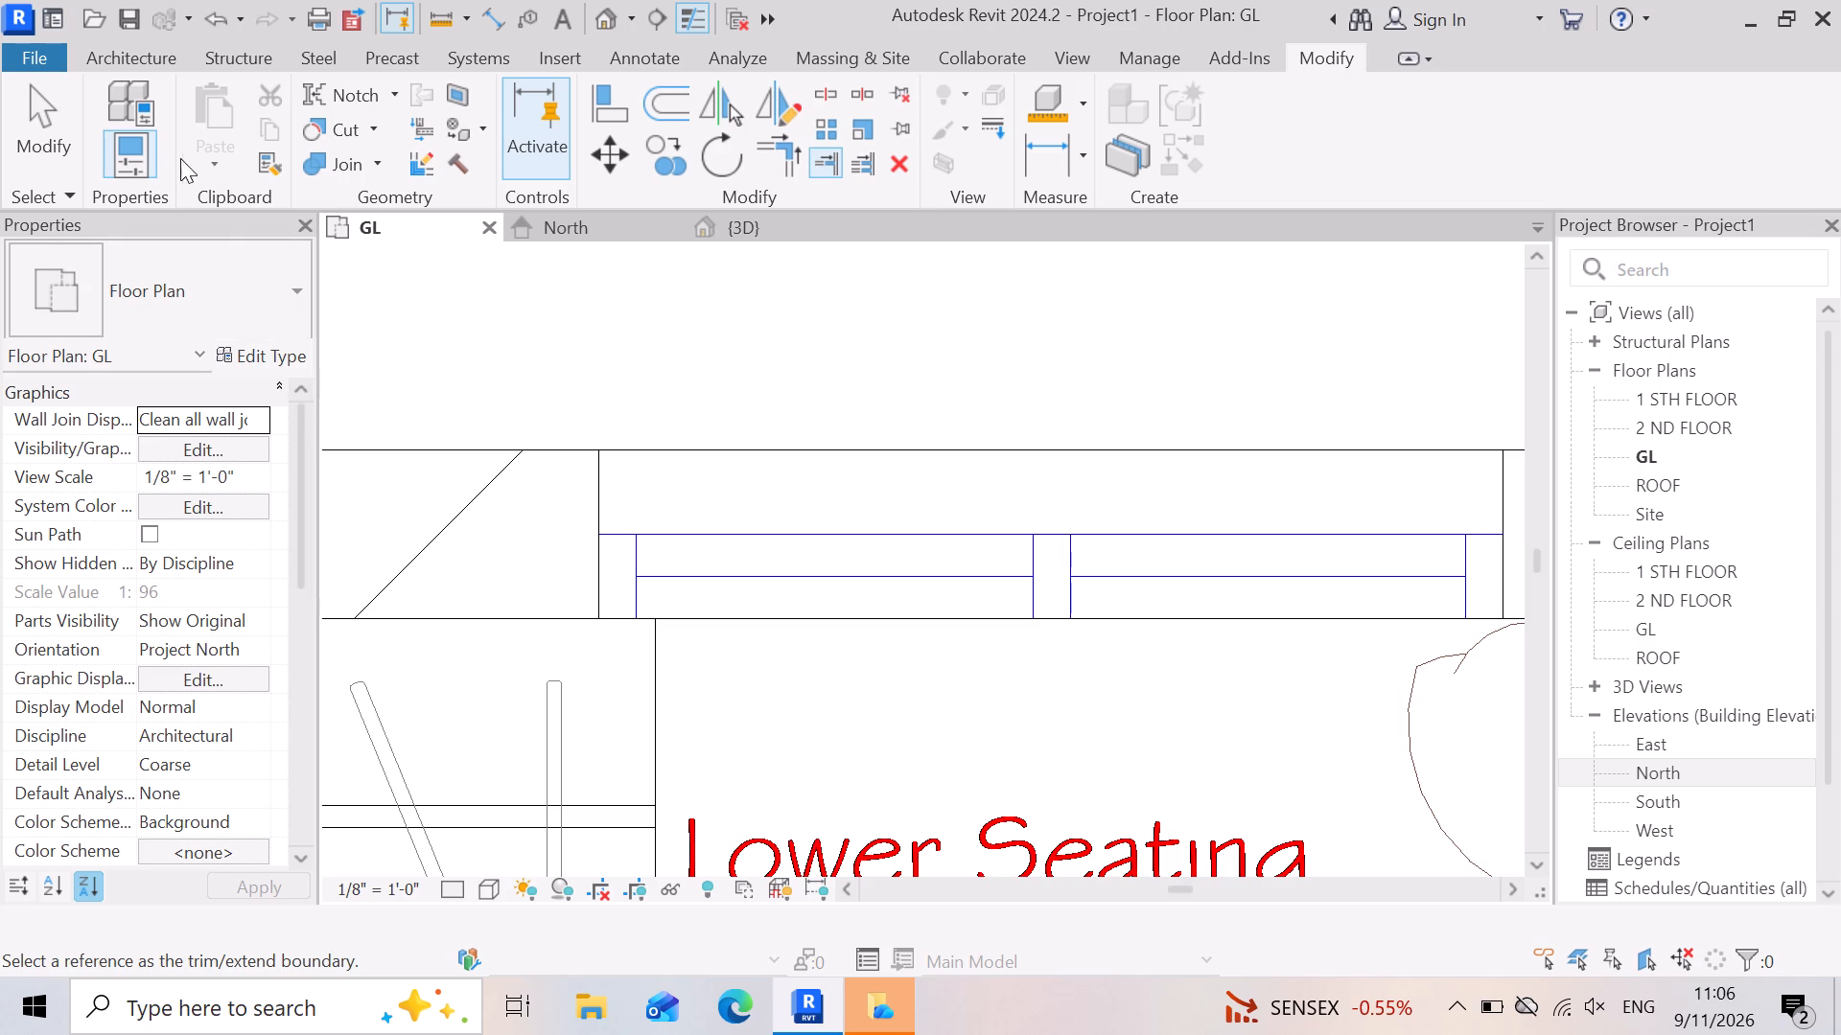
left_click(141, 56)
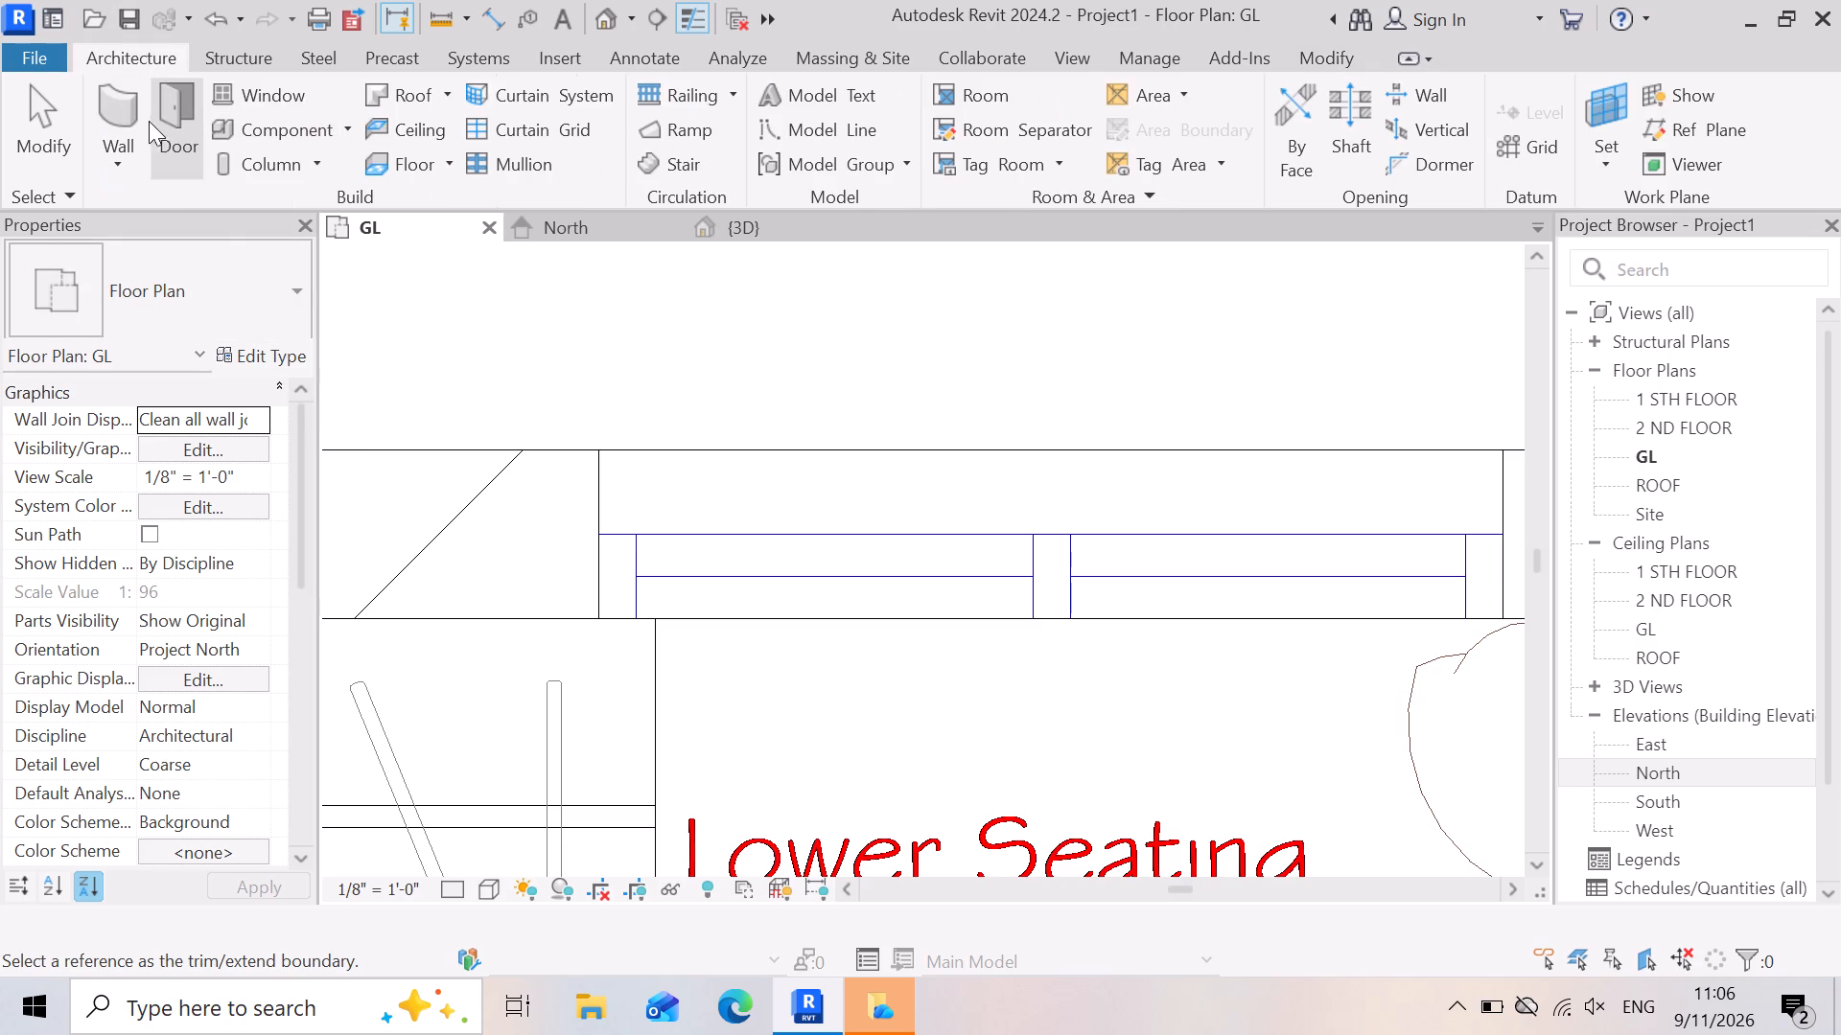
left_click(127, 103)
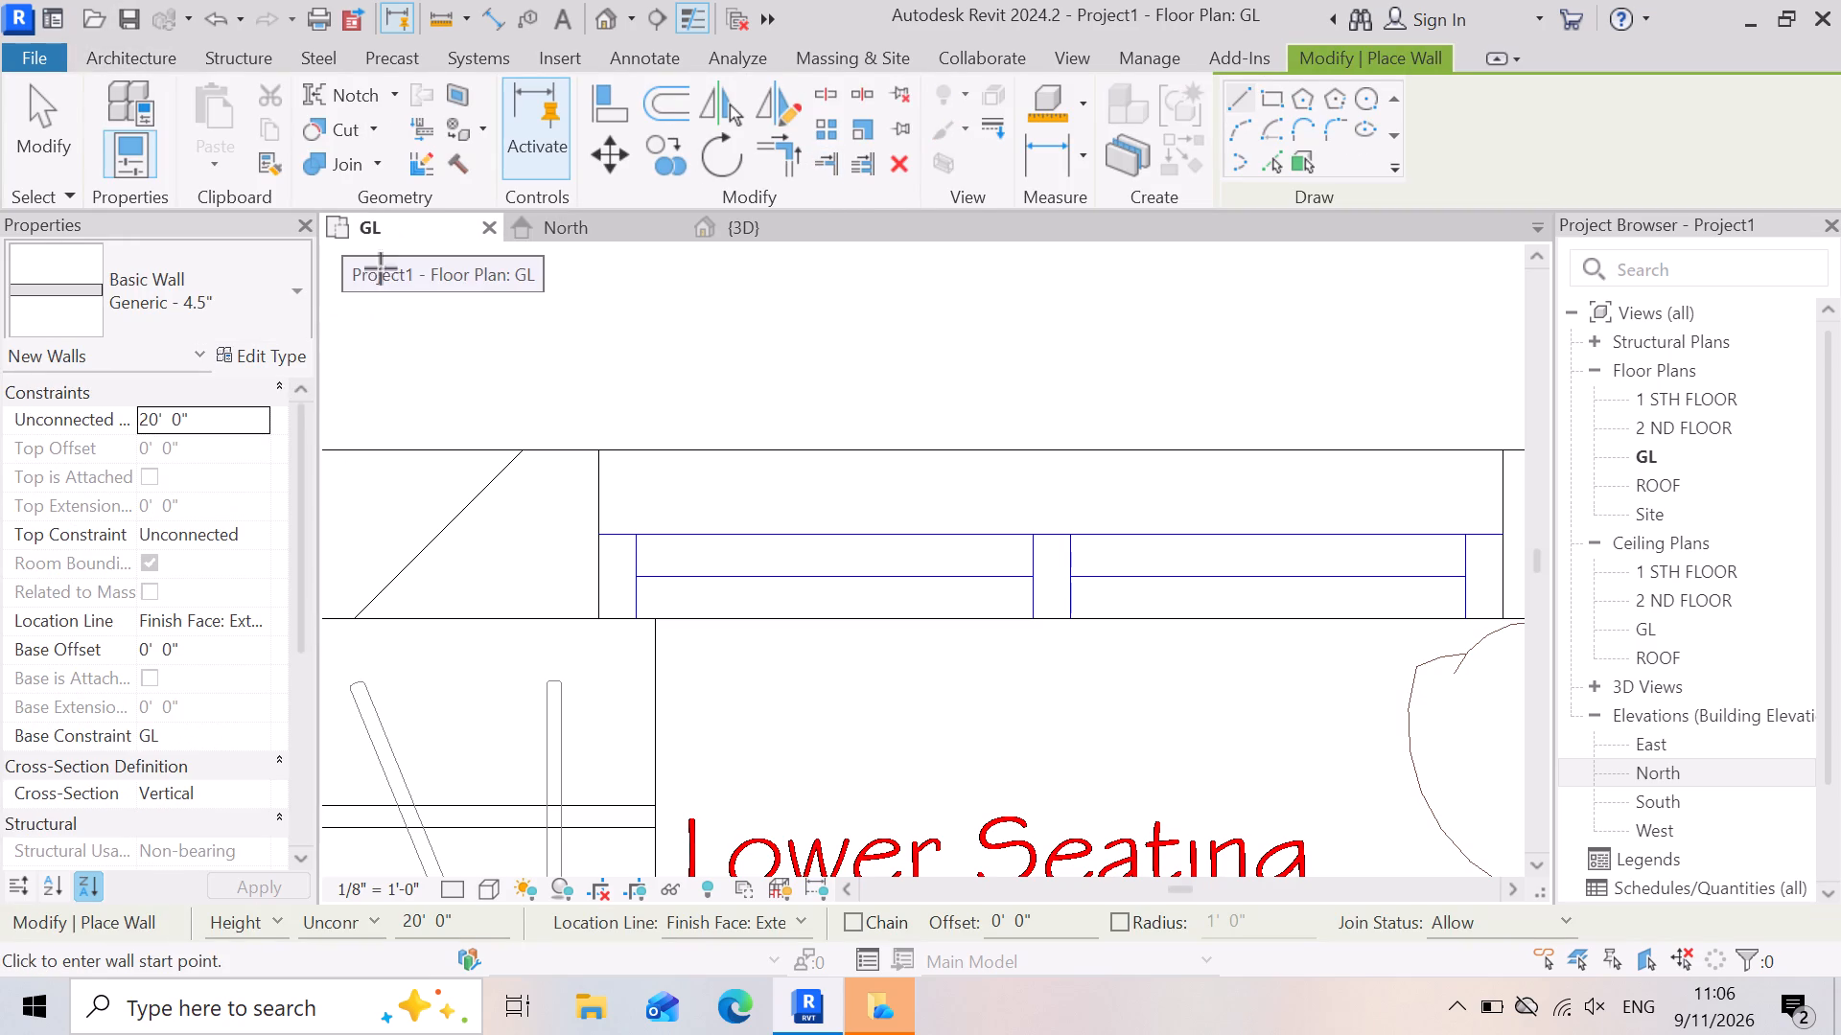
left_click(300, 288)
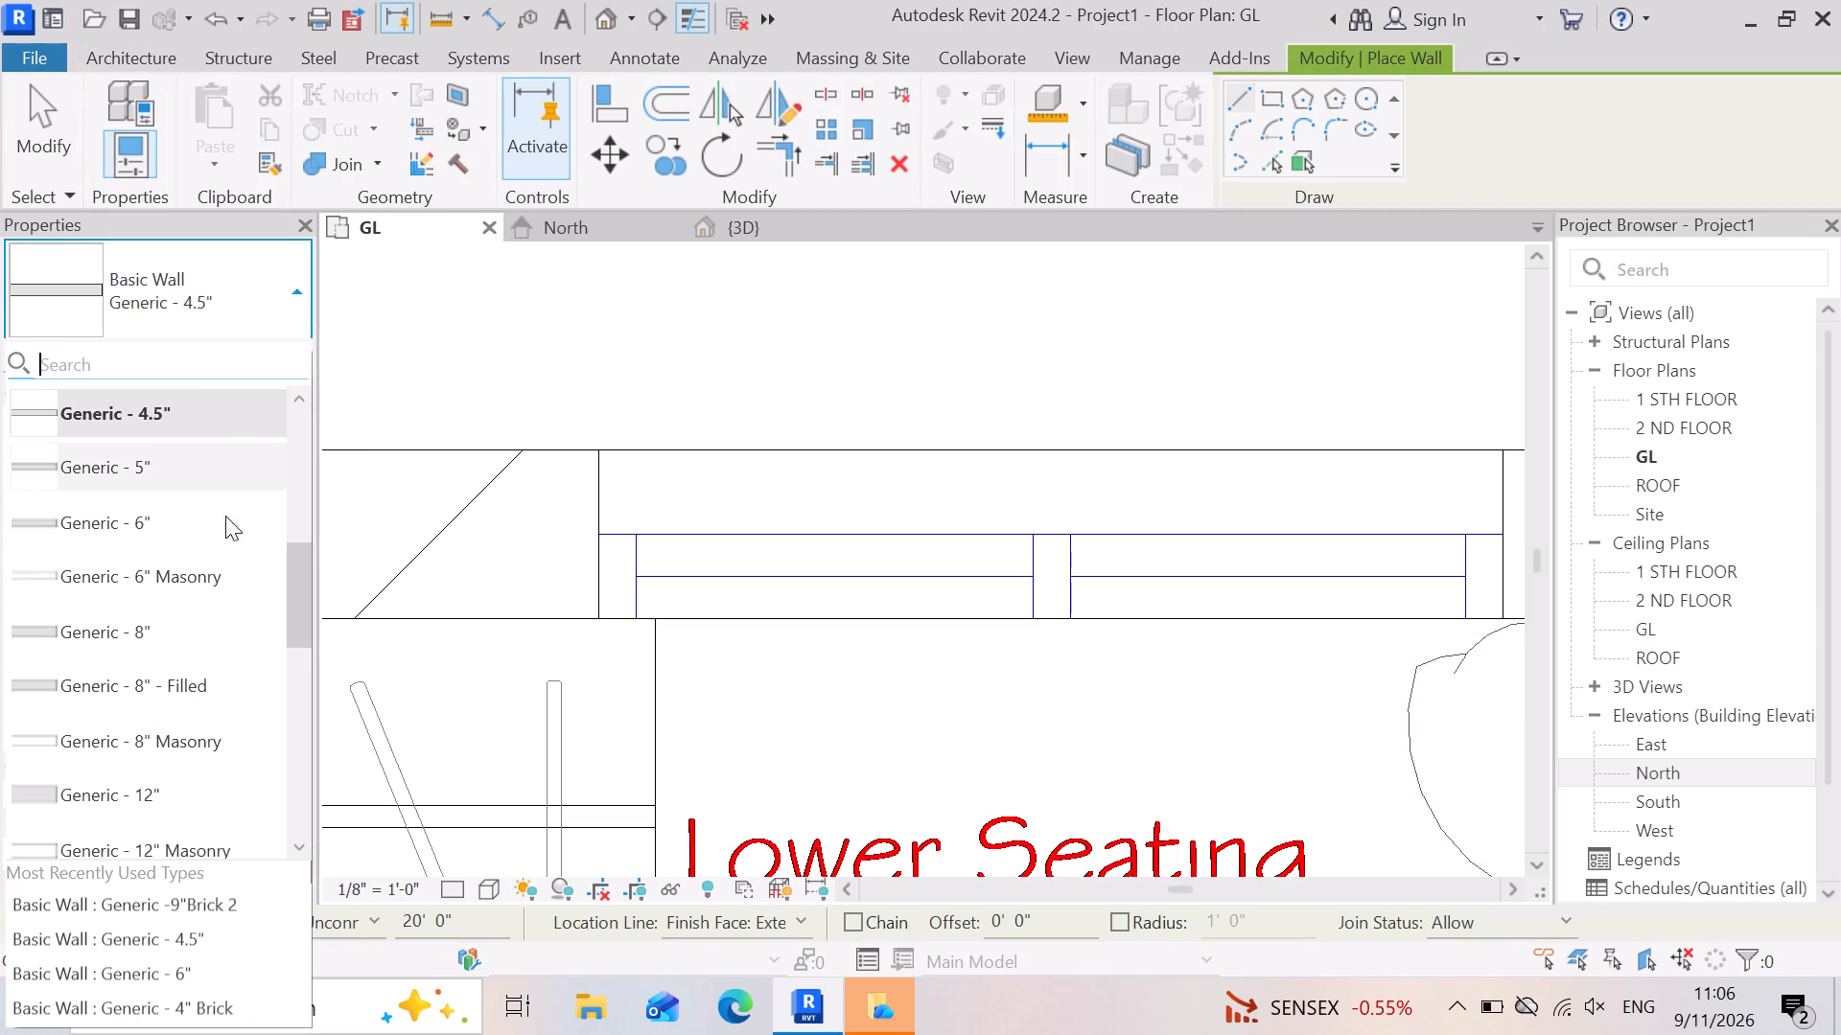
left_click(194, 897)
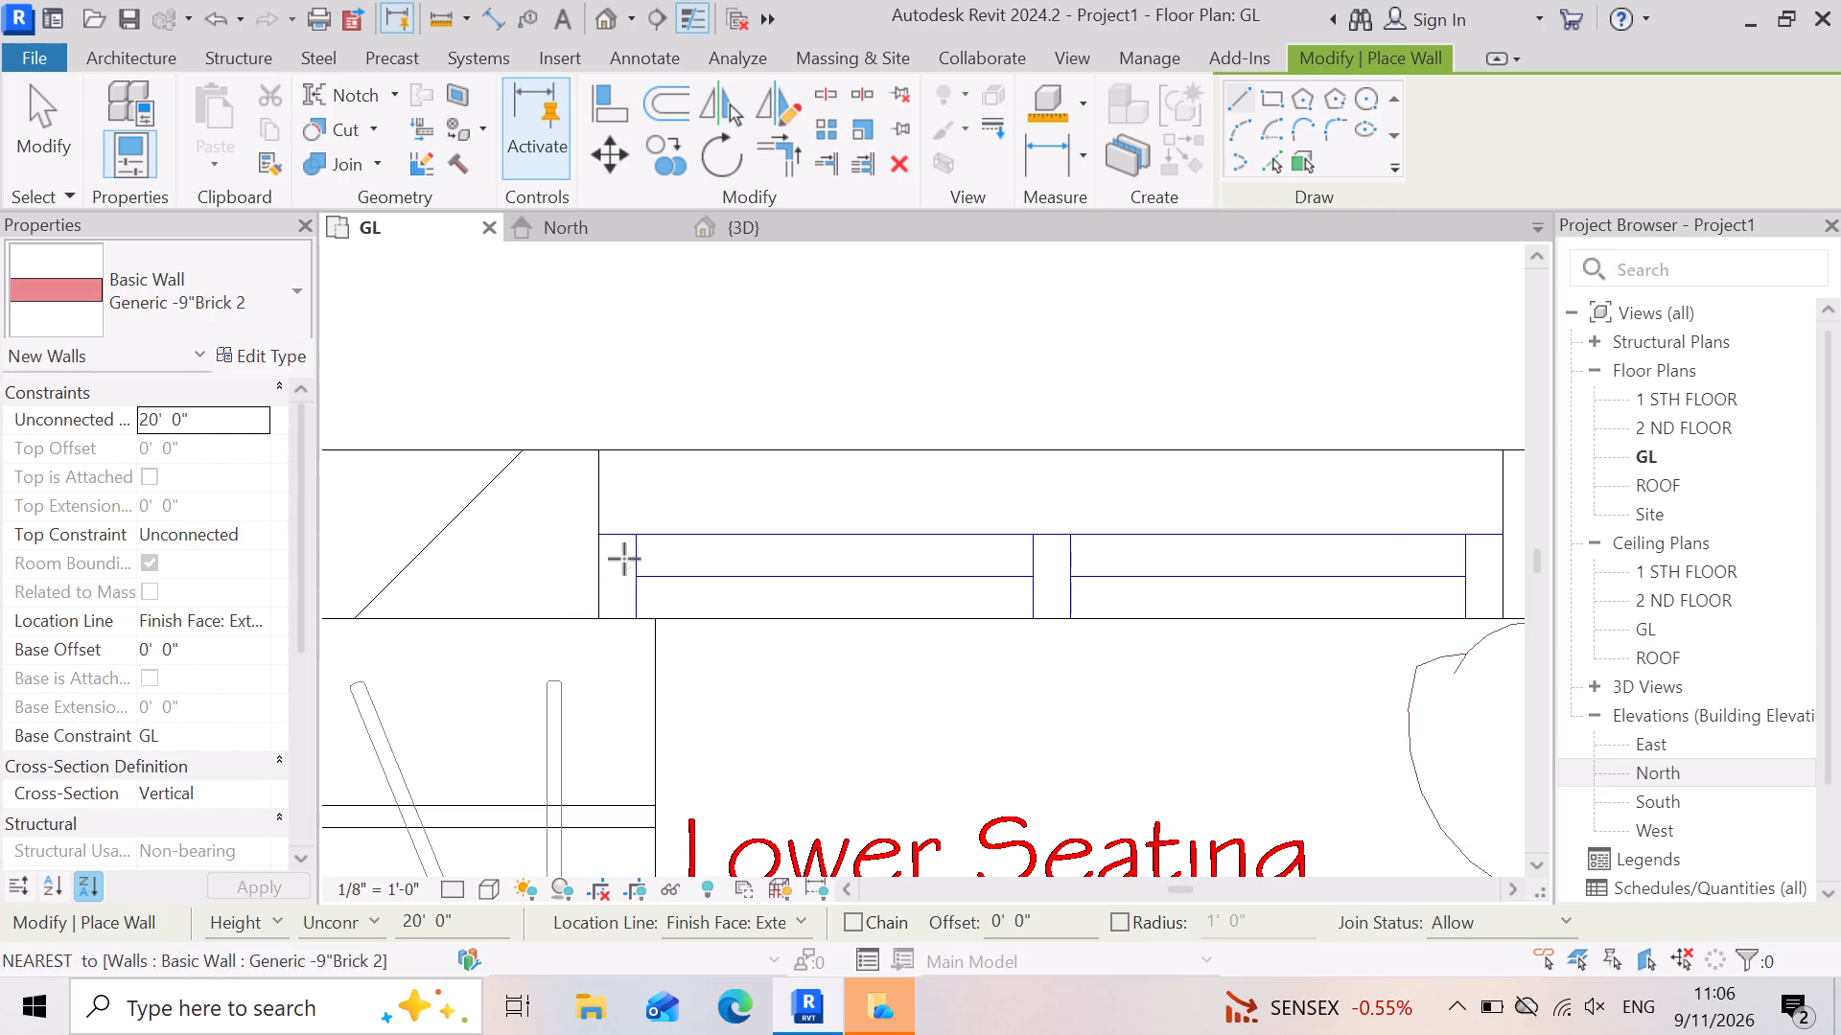
Extend the 9" brick wall with Trim/Extend across the 4' window opening above Lower Seating, up to the far jamb.
left_click(830, 178)
left_click(583, 597)
scroll(533, 609, "down", 4)
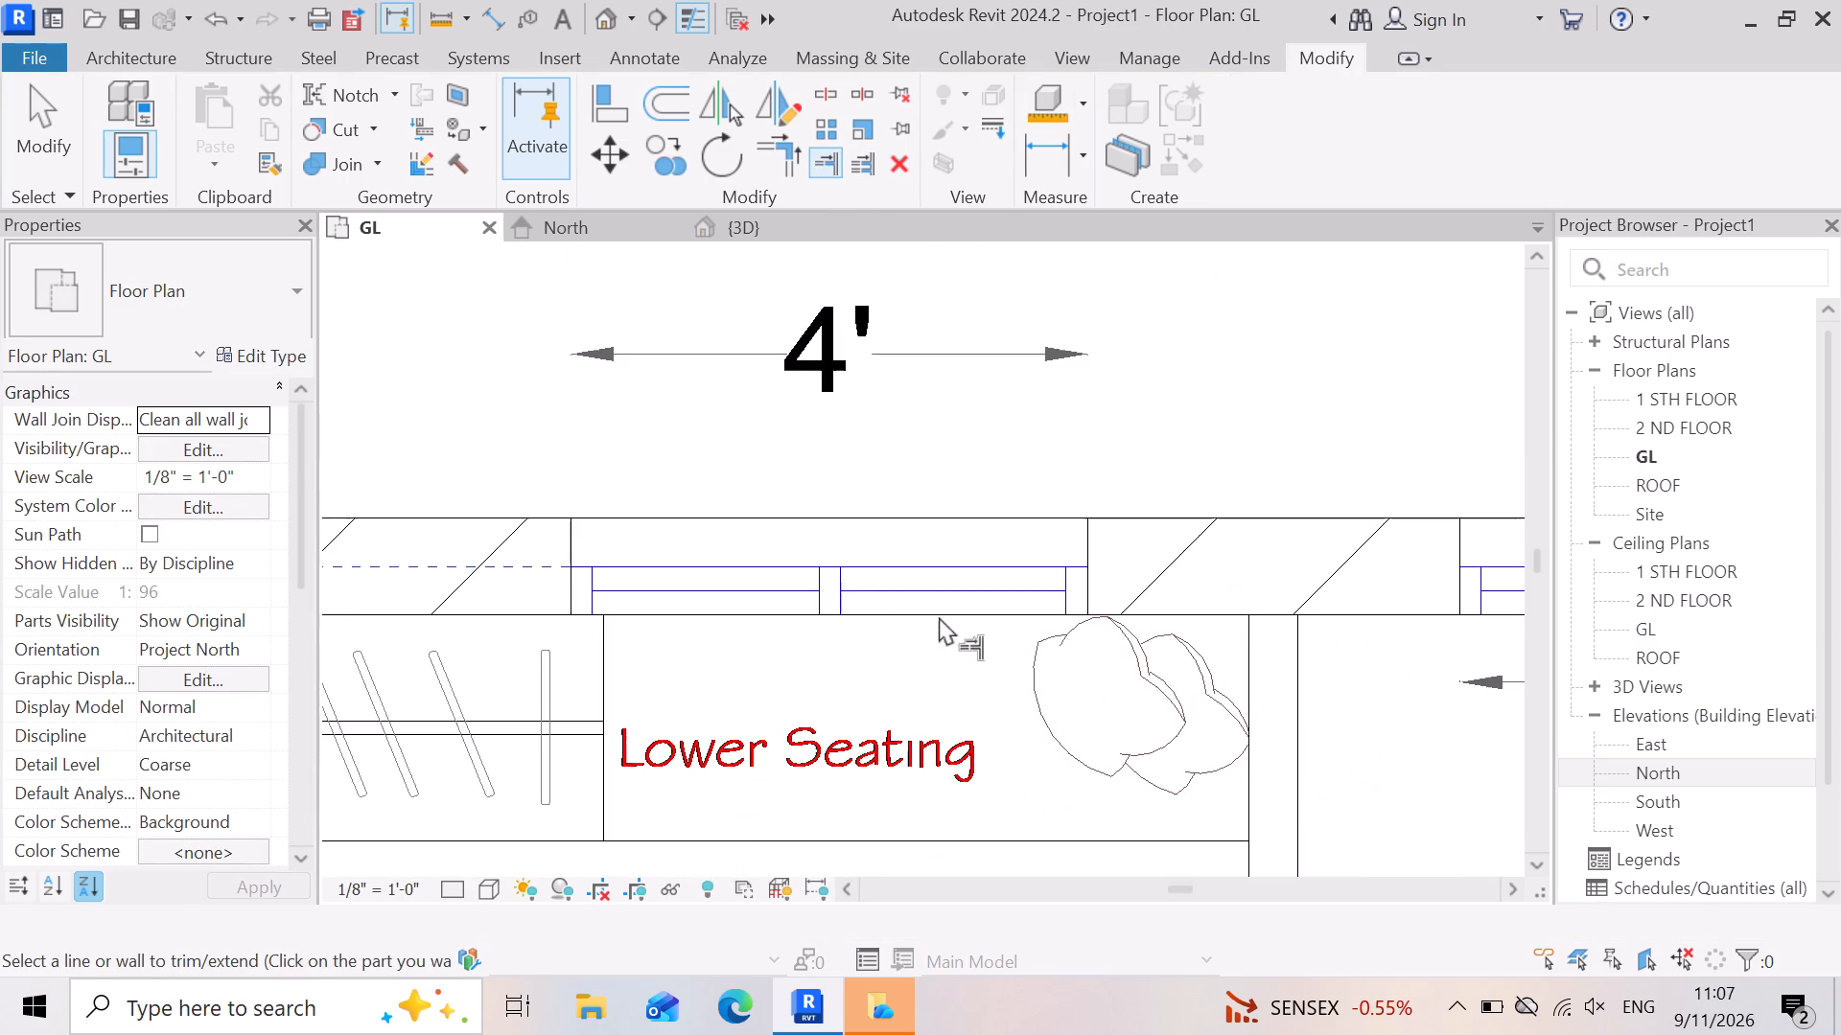
left_click(1097, 560)
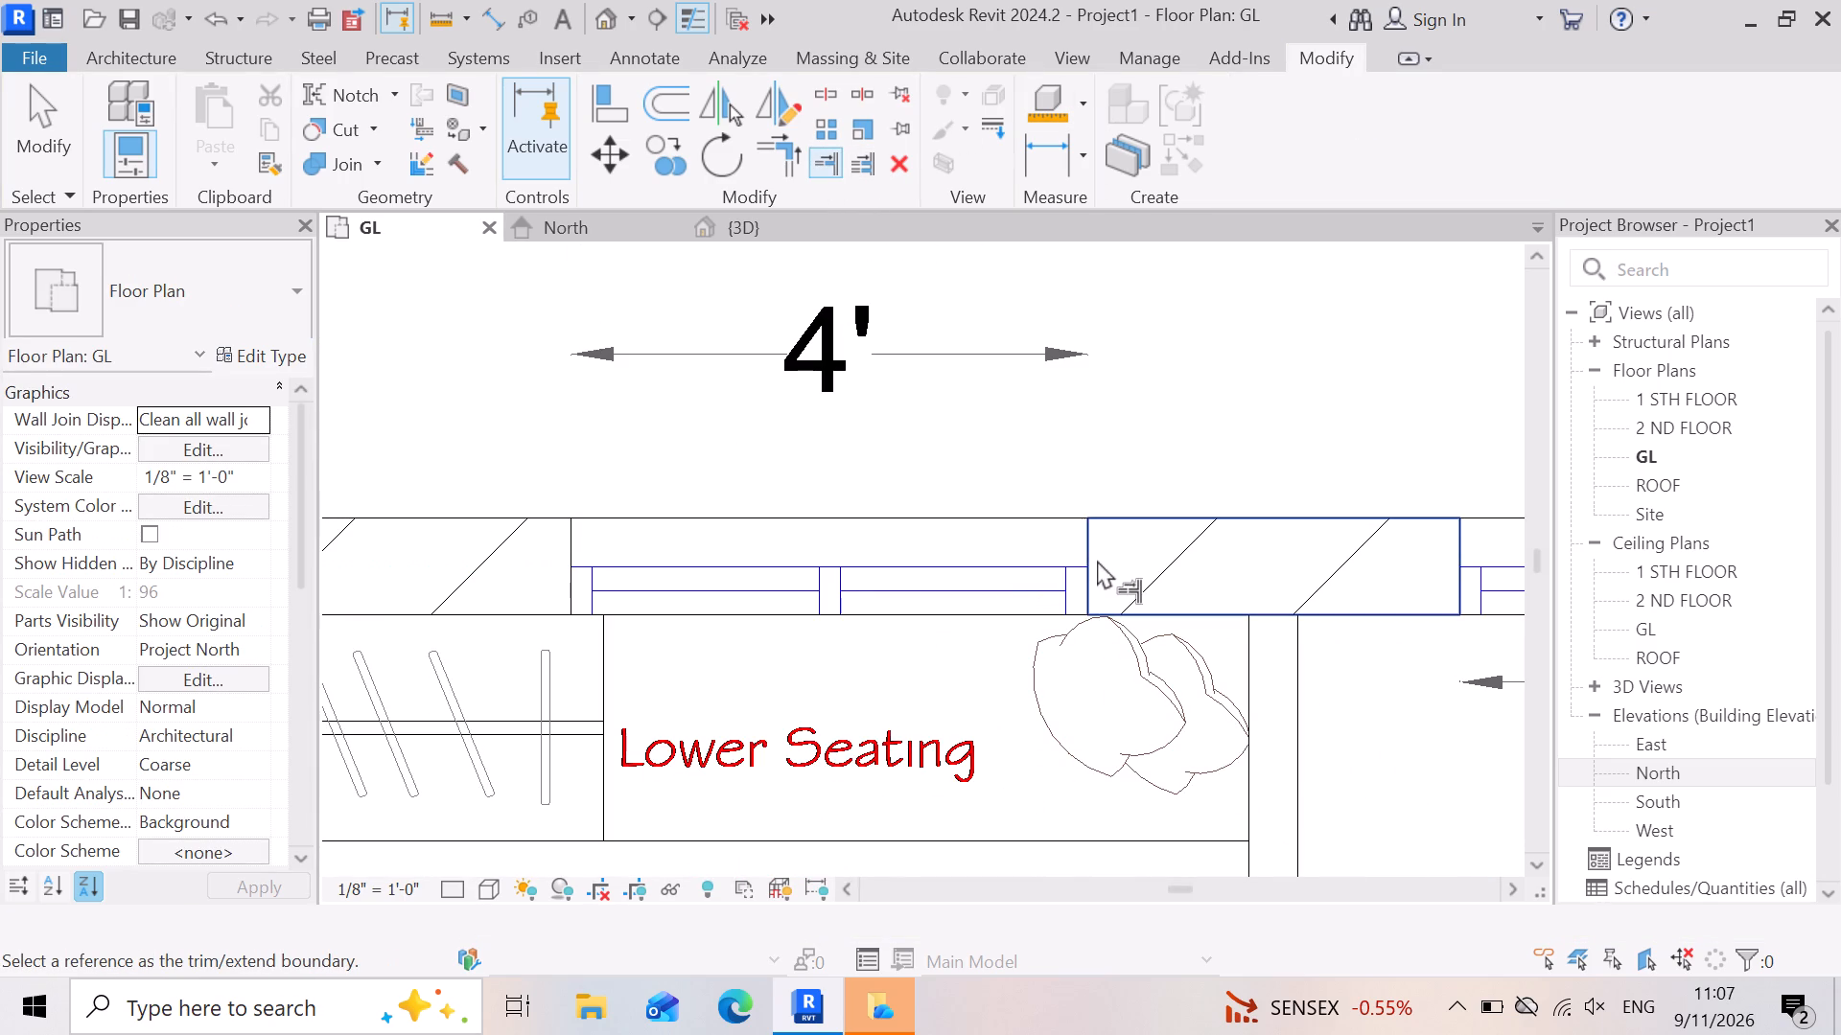
left_click(569, 548)
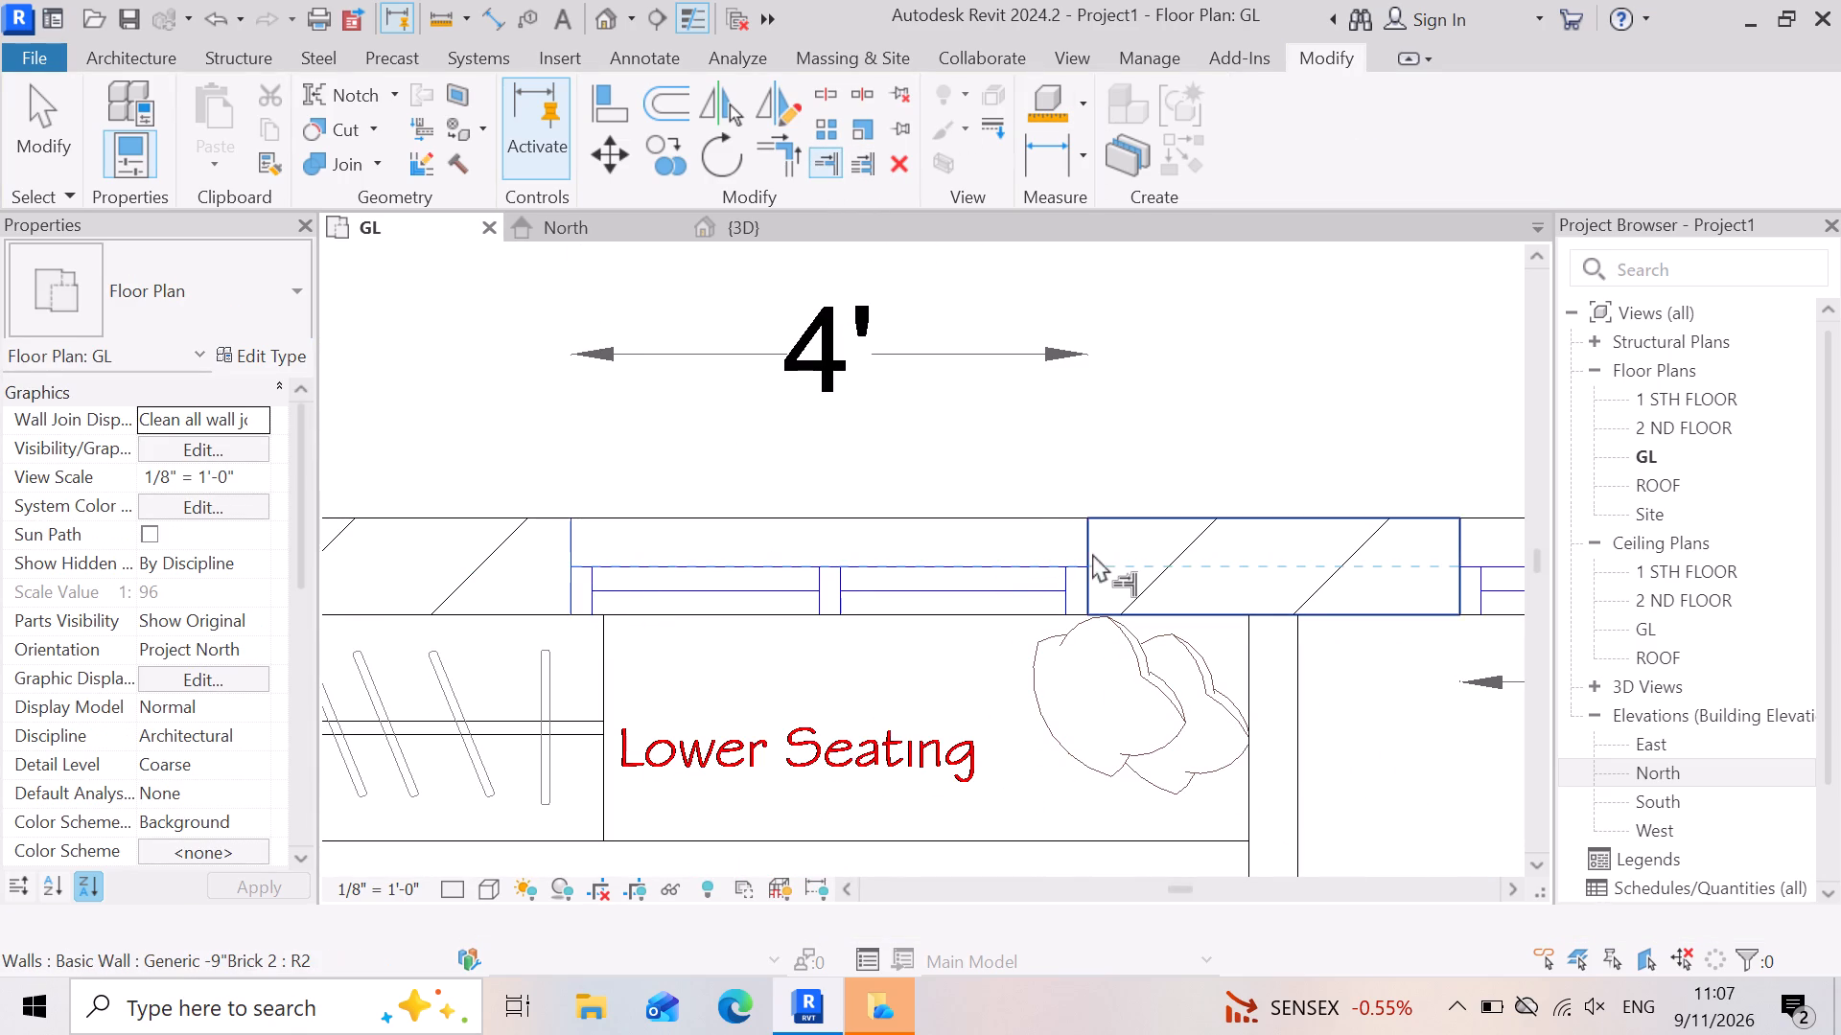
left_click(1094, 553)
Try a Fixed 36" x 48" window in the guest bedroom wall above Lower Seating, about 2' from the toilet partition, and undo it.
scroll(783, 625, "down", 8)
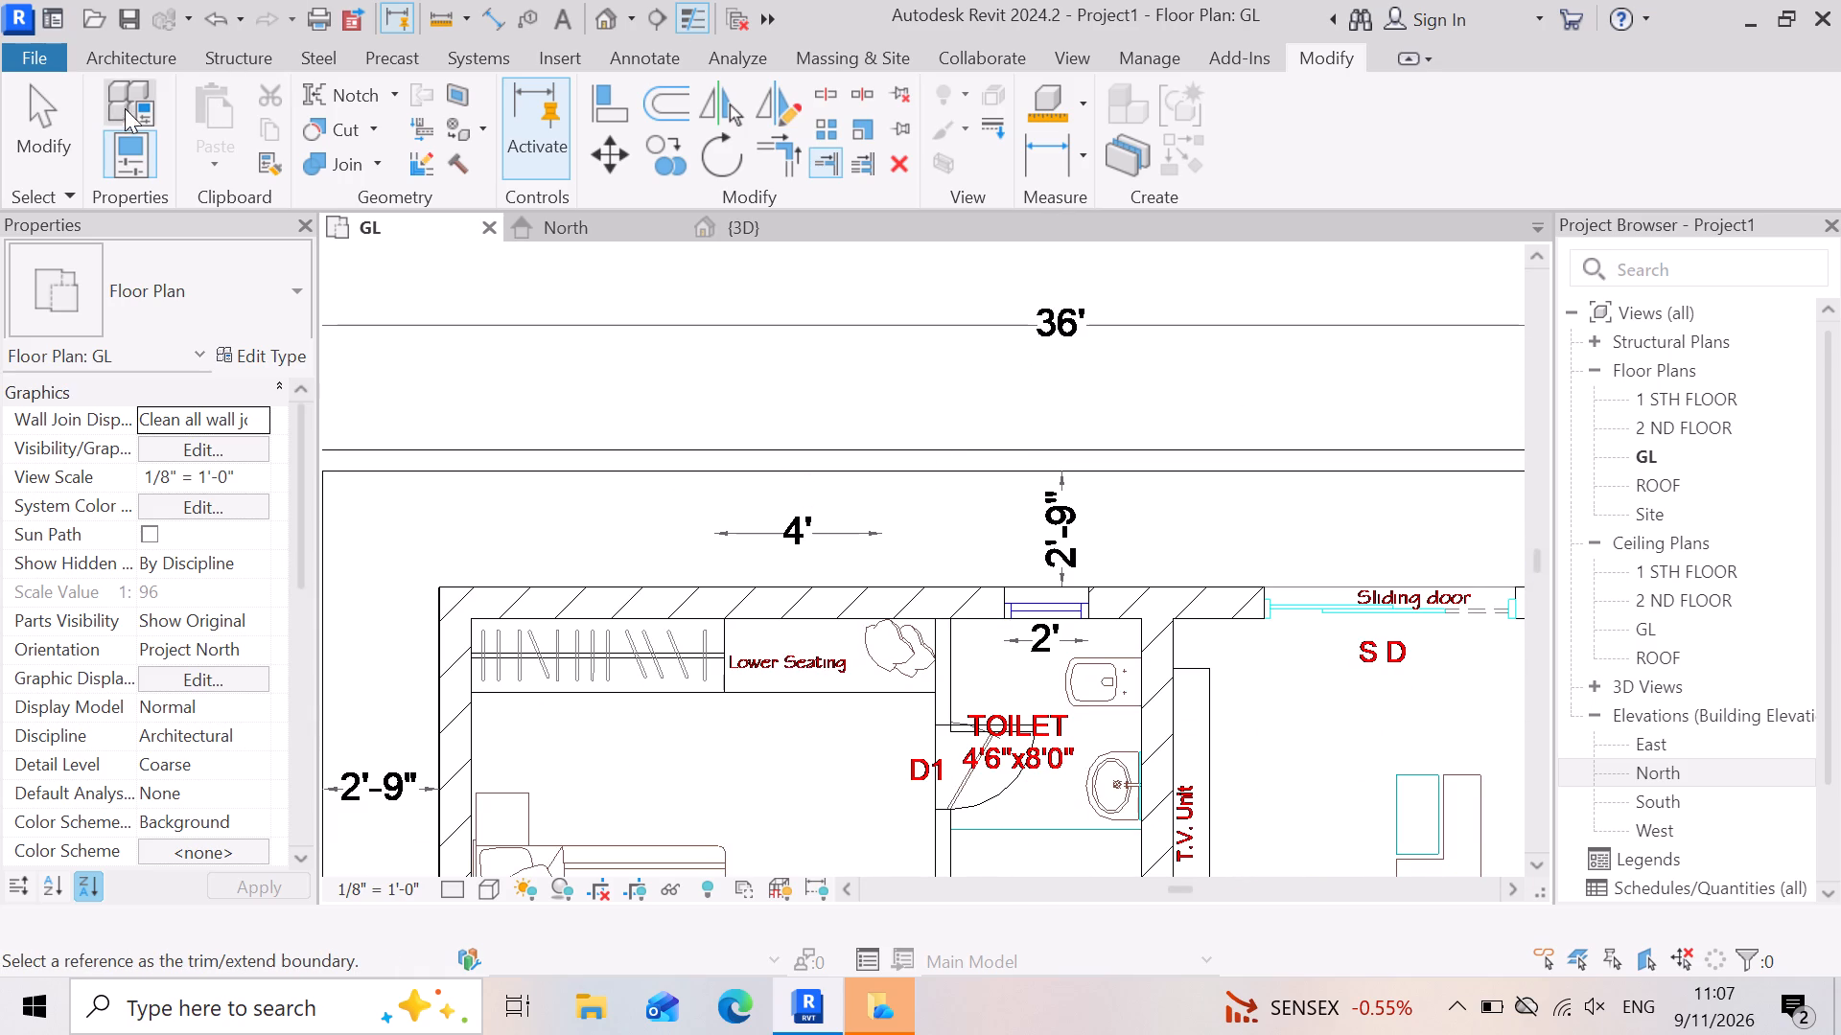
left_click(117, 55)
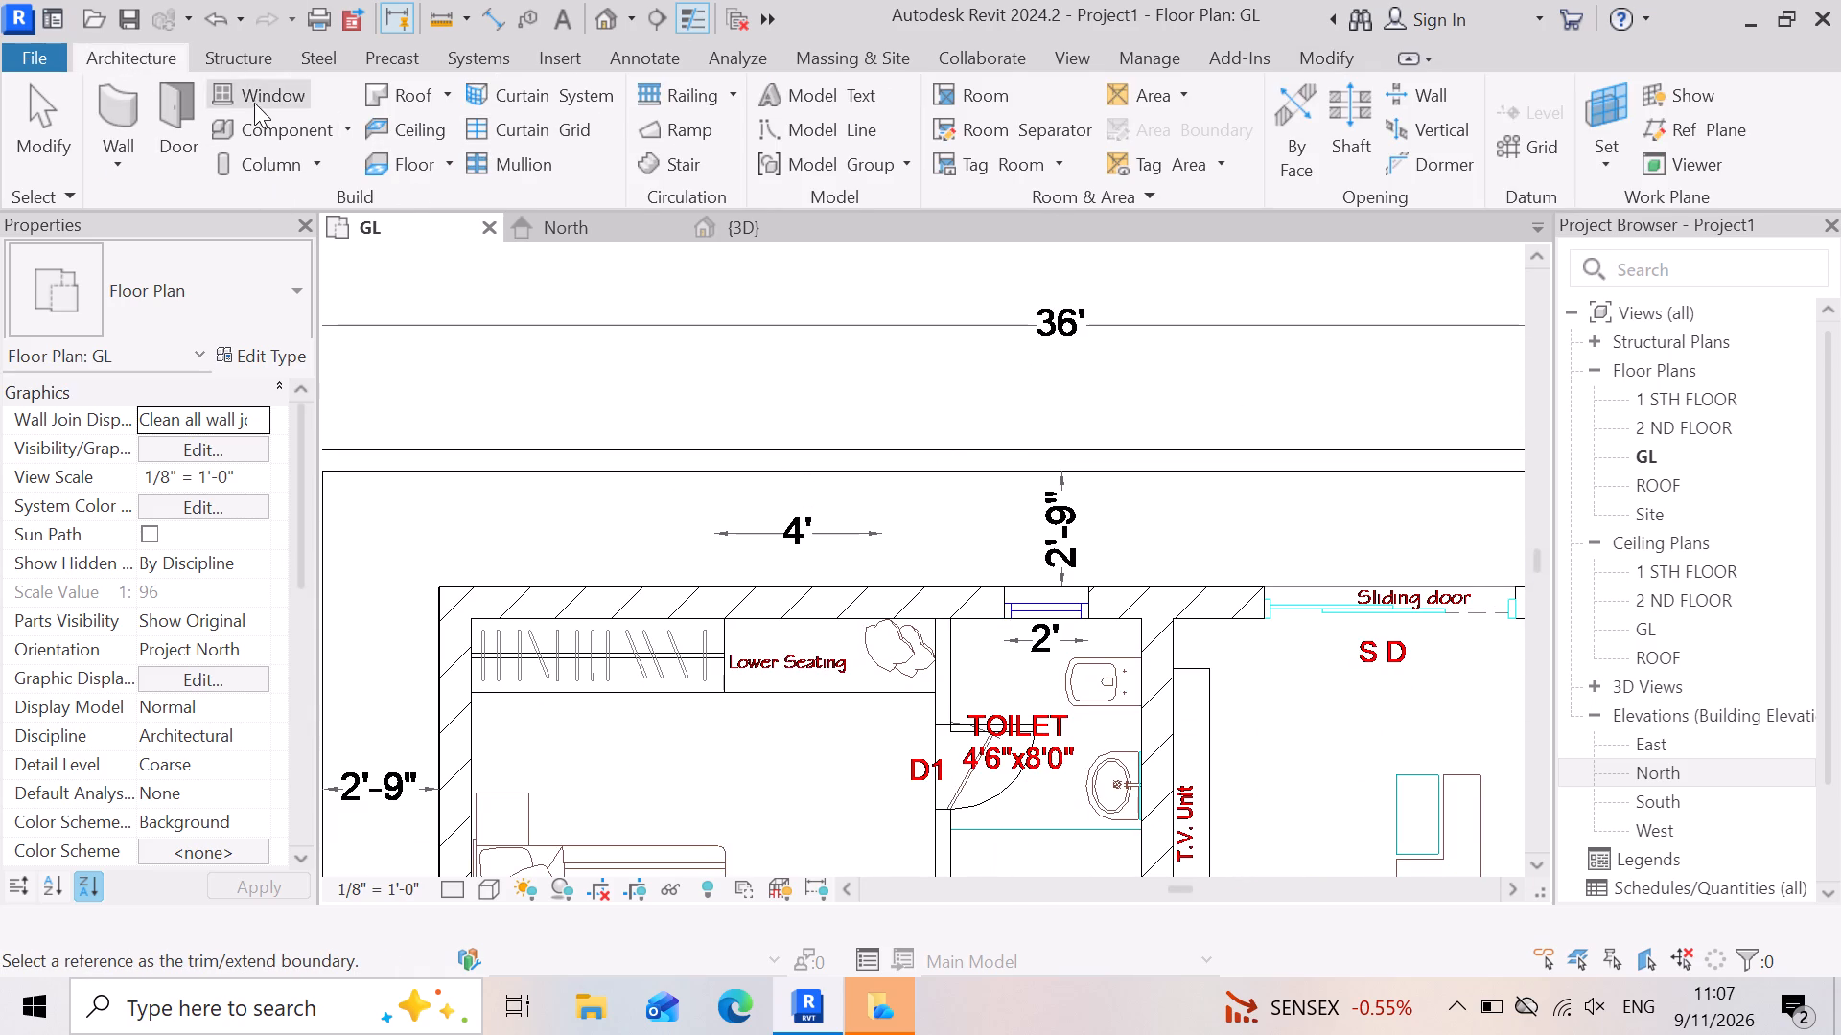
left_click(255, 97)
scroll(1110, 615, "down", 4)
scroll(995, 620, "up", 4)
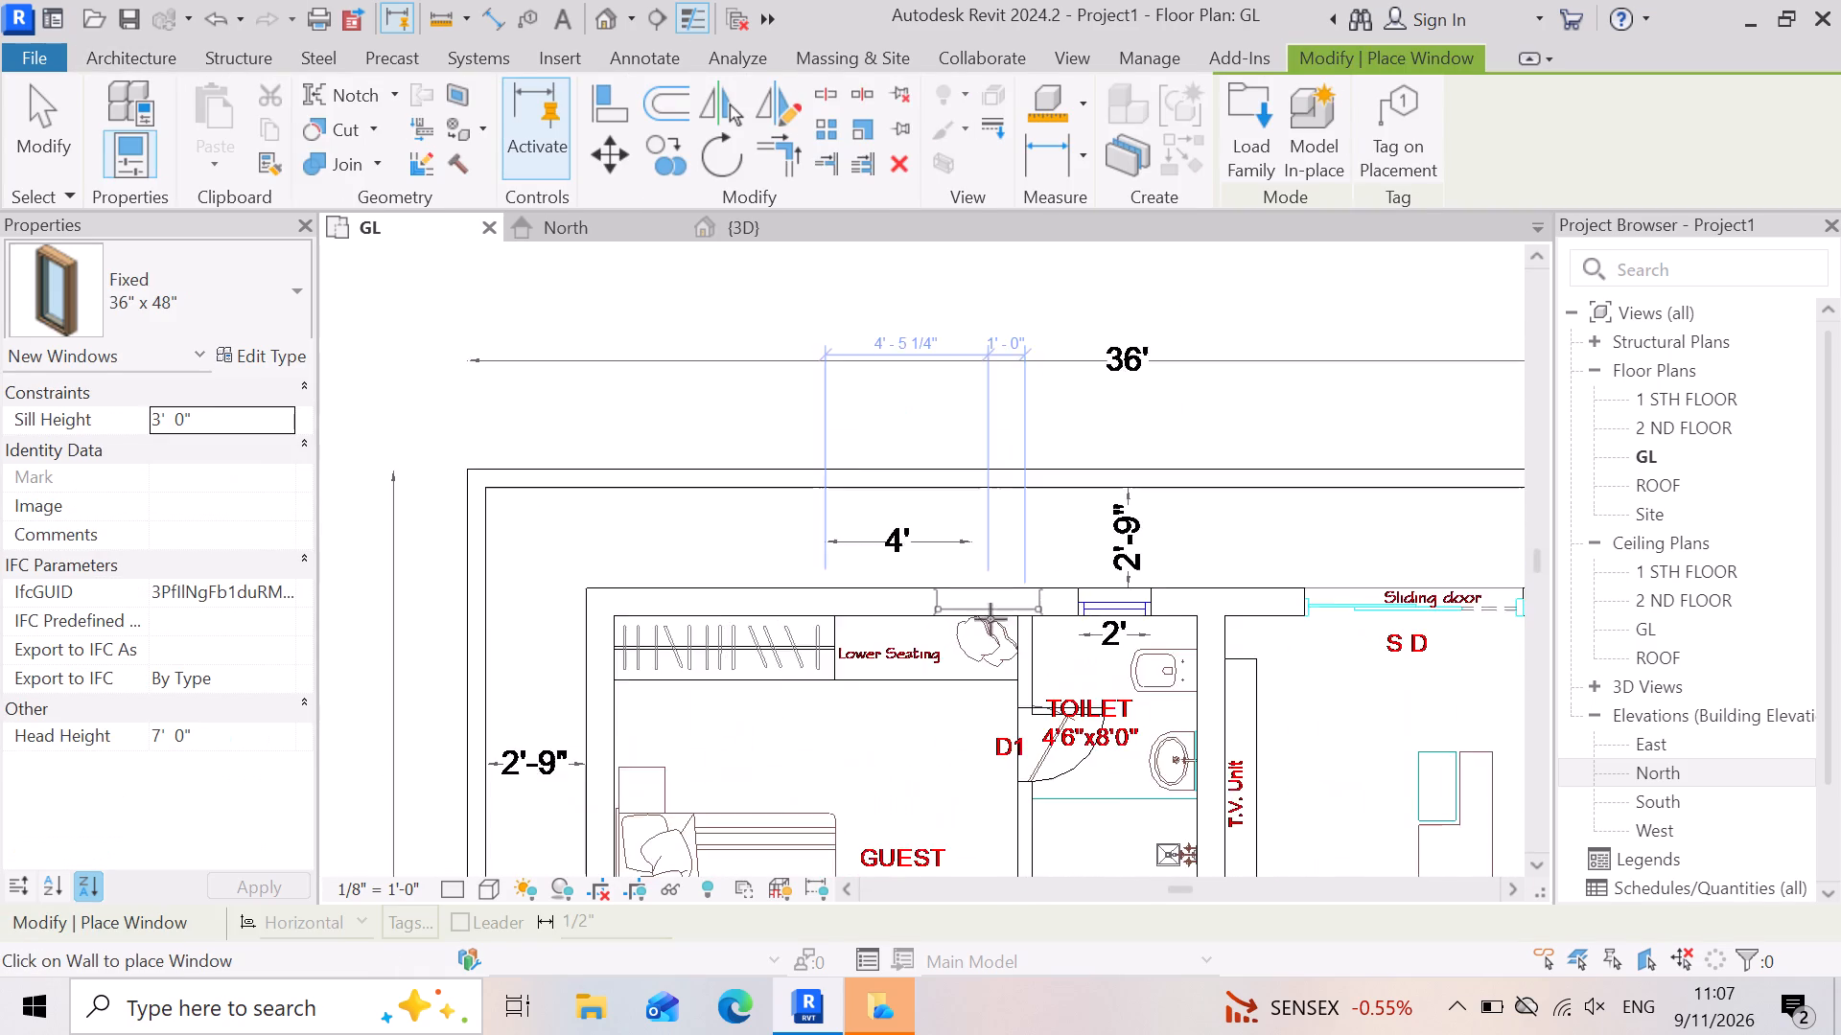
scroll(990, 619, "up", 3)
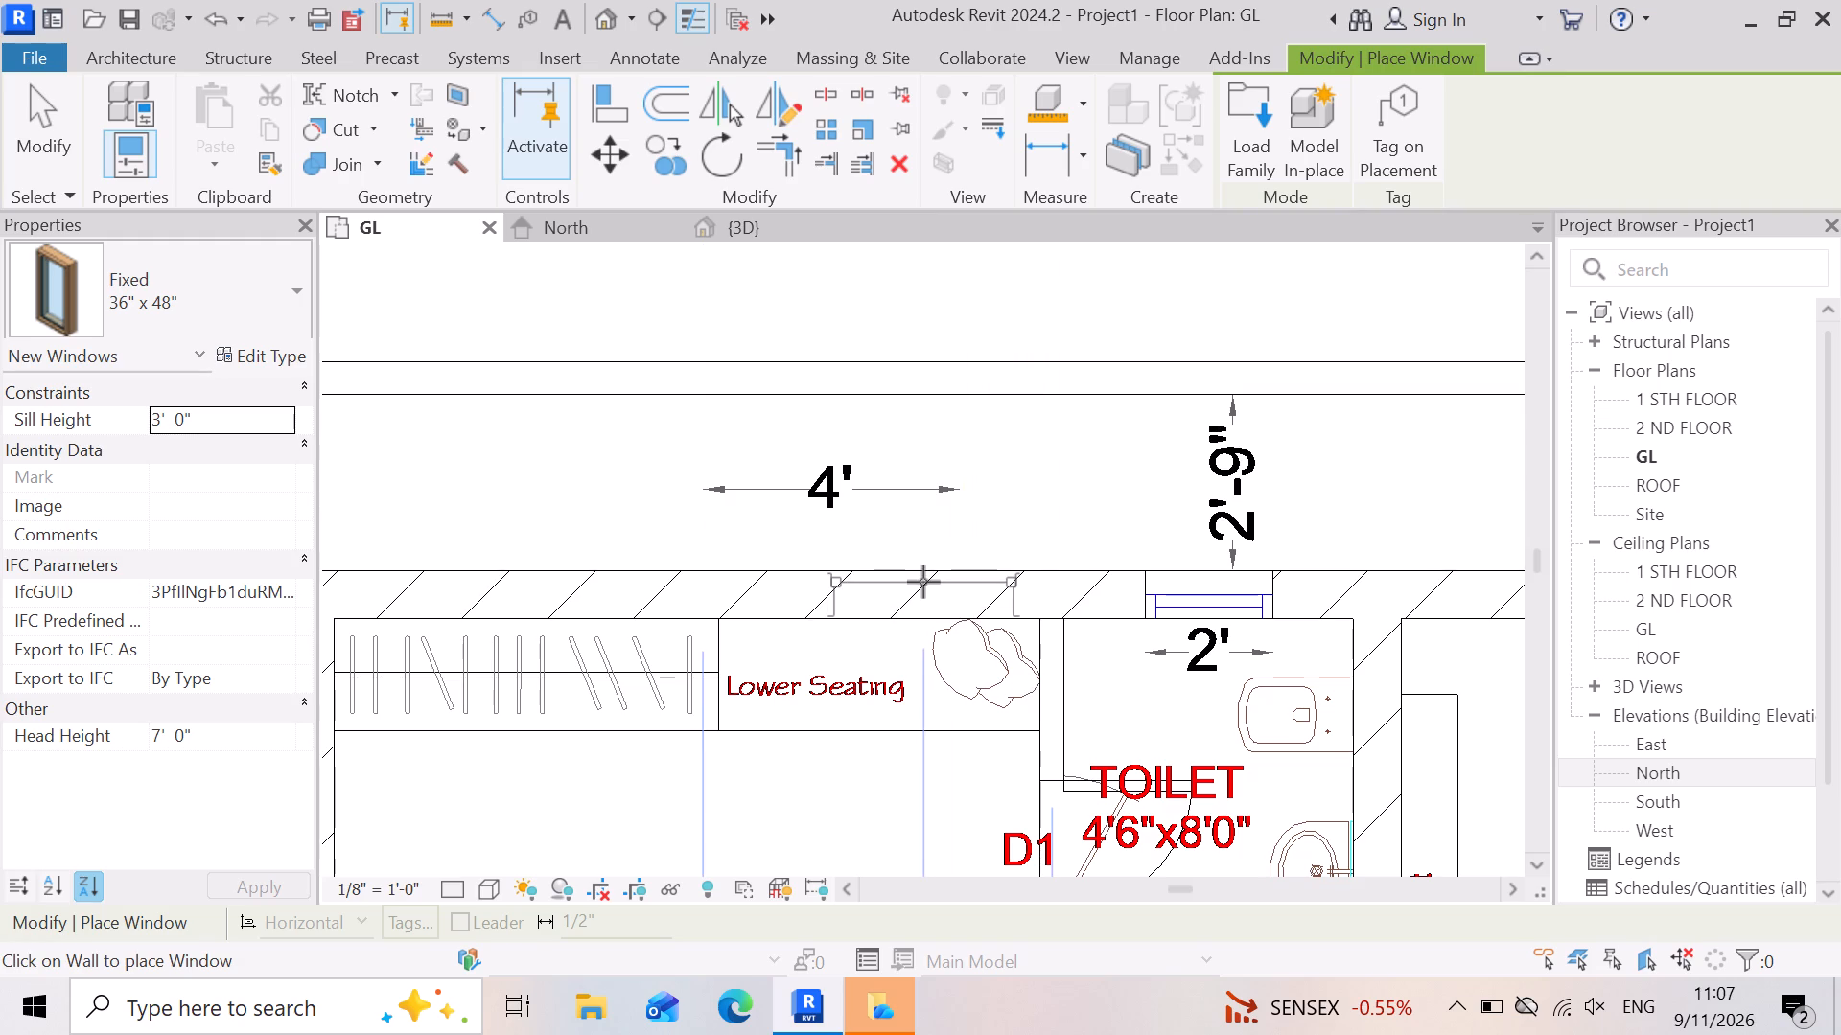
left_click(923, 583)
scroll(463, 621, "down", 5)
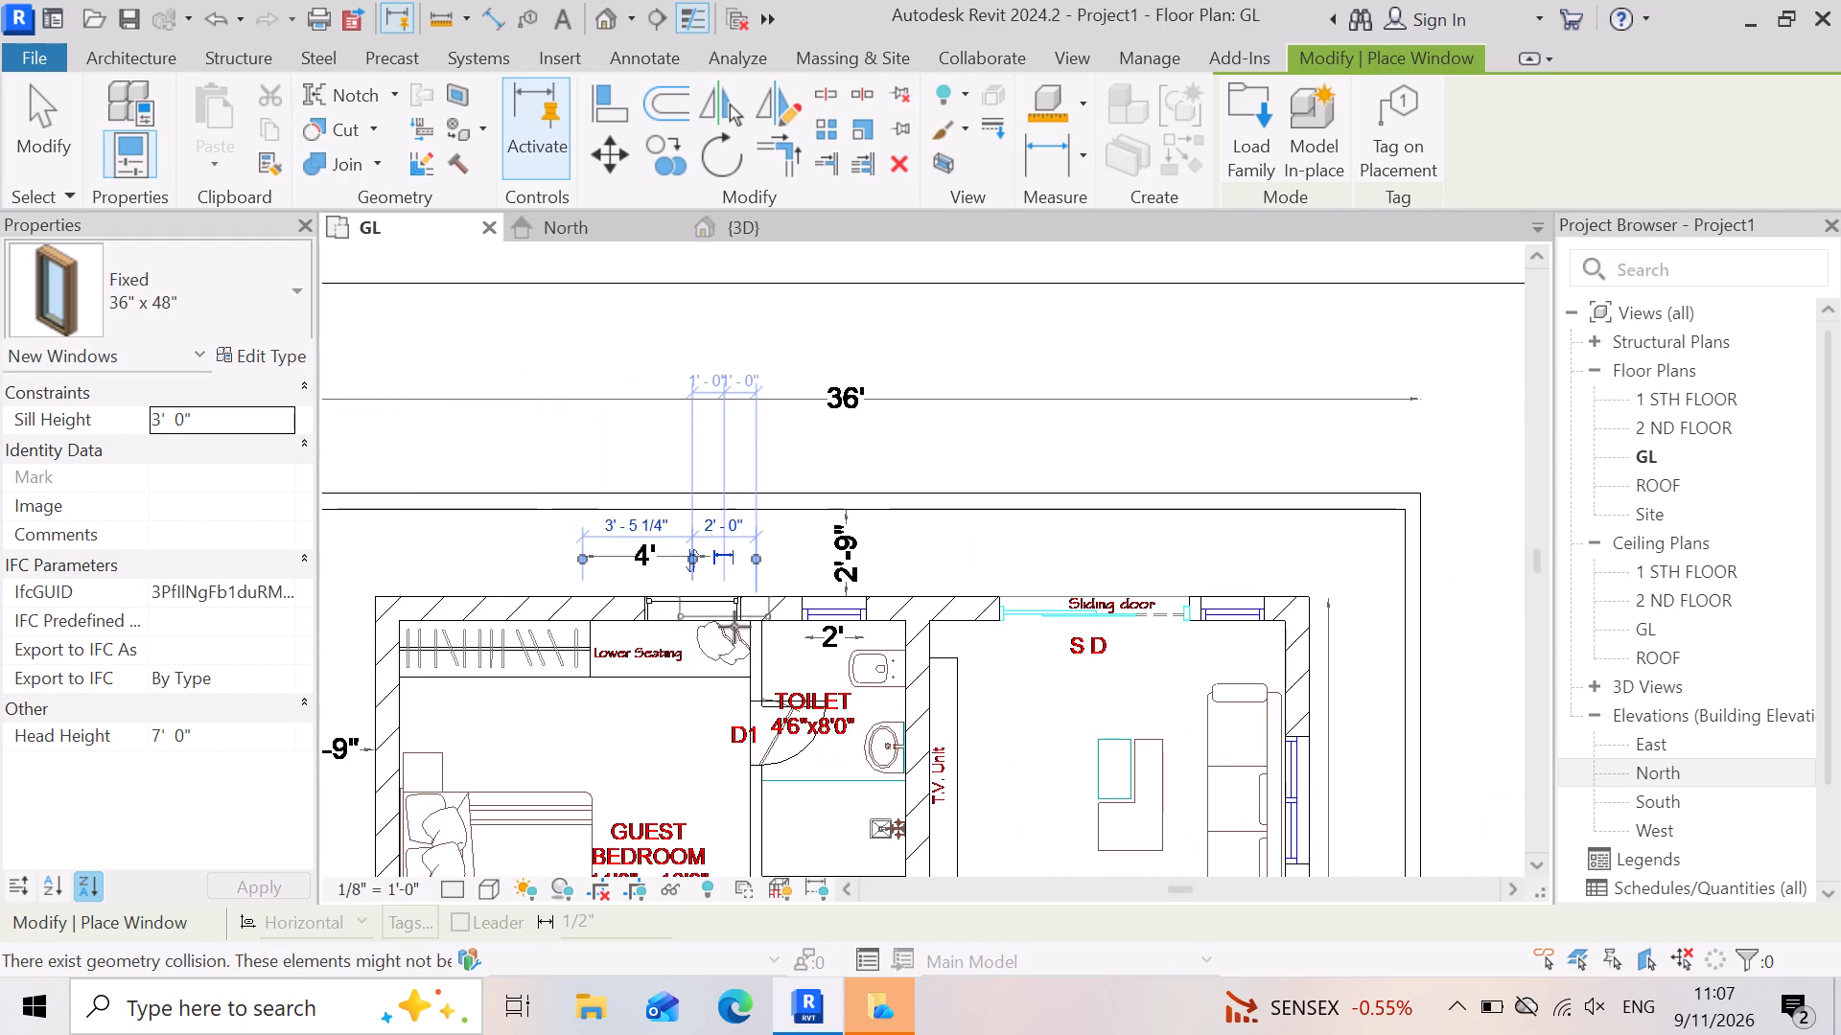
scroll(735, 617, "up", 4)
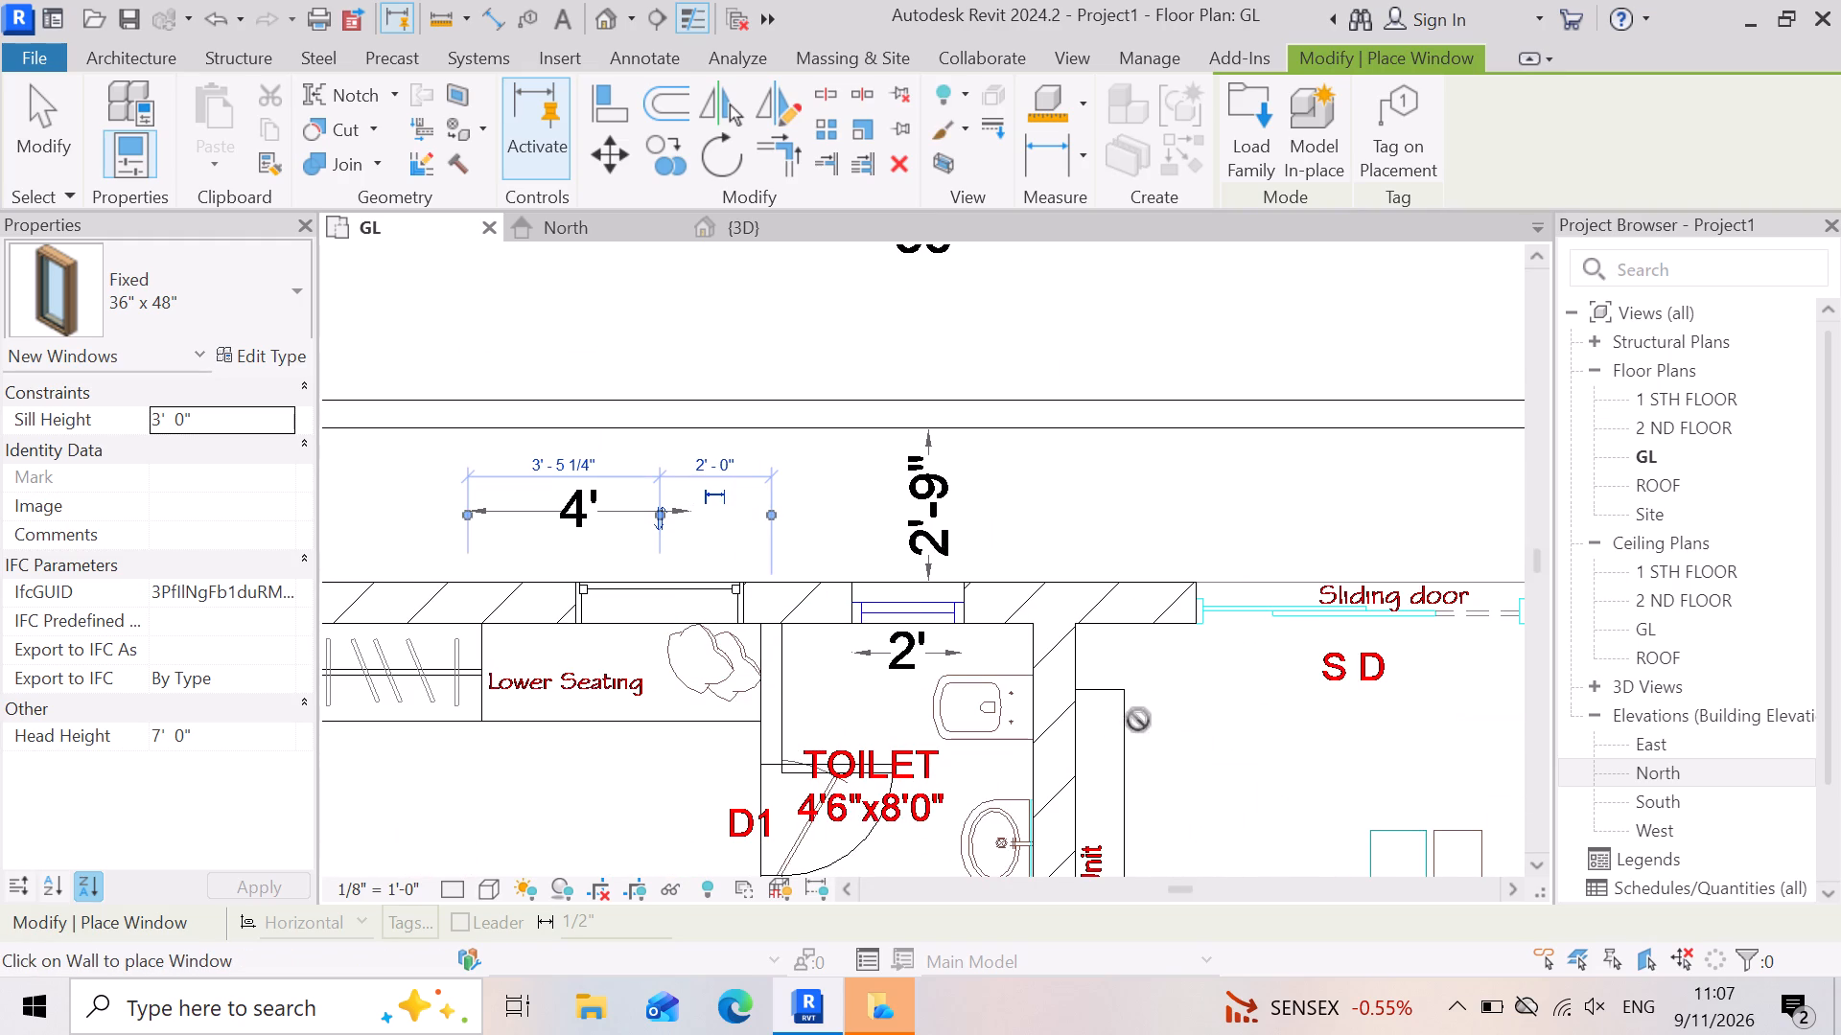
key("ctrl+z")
Place a Fixed 36" x 48" window in the wall above Lower Seating, centred 1'-6" from the wardrobe-side end of the 4' opening.
scroll(1185, 720, "down", 4)
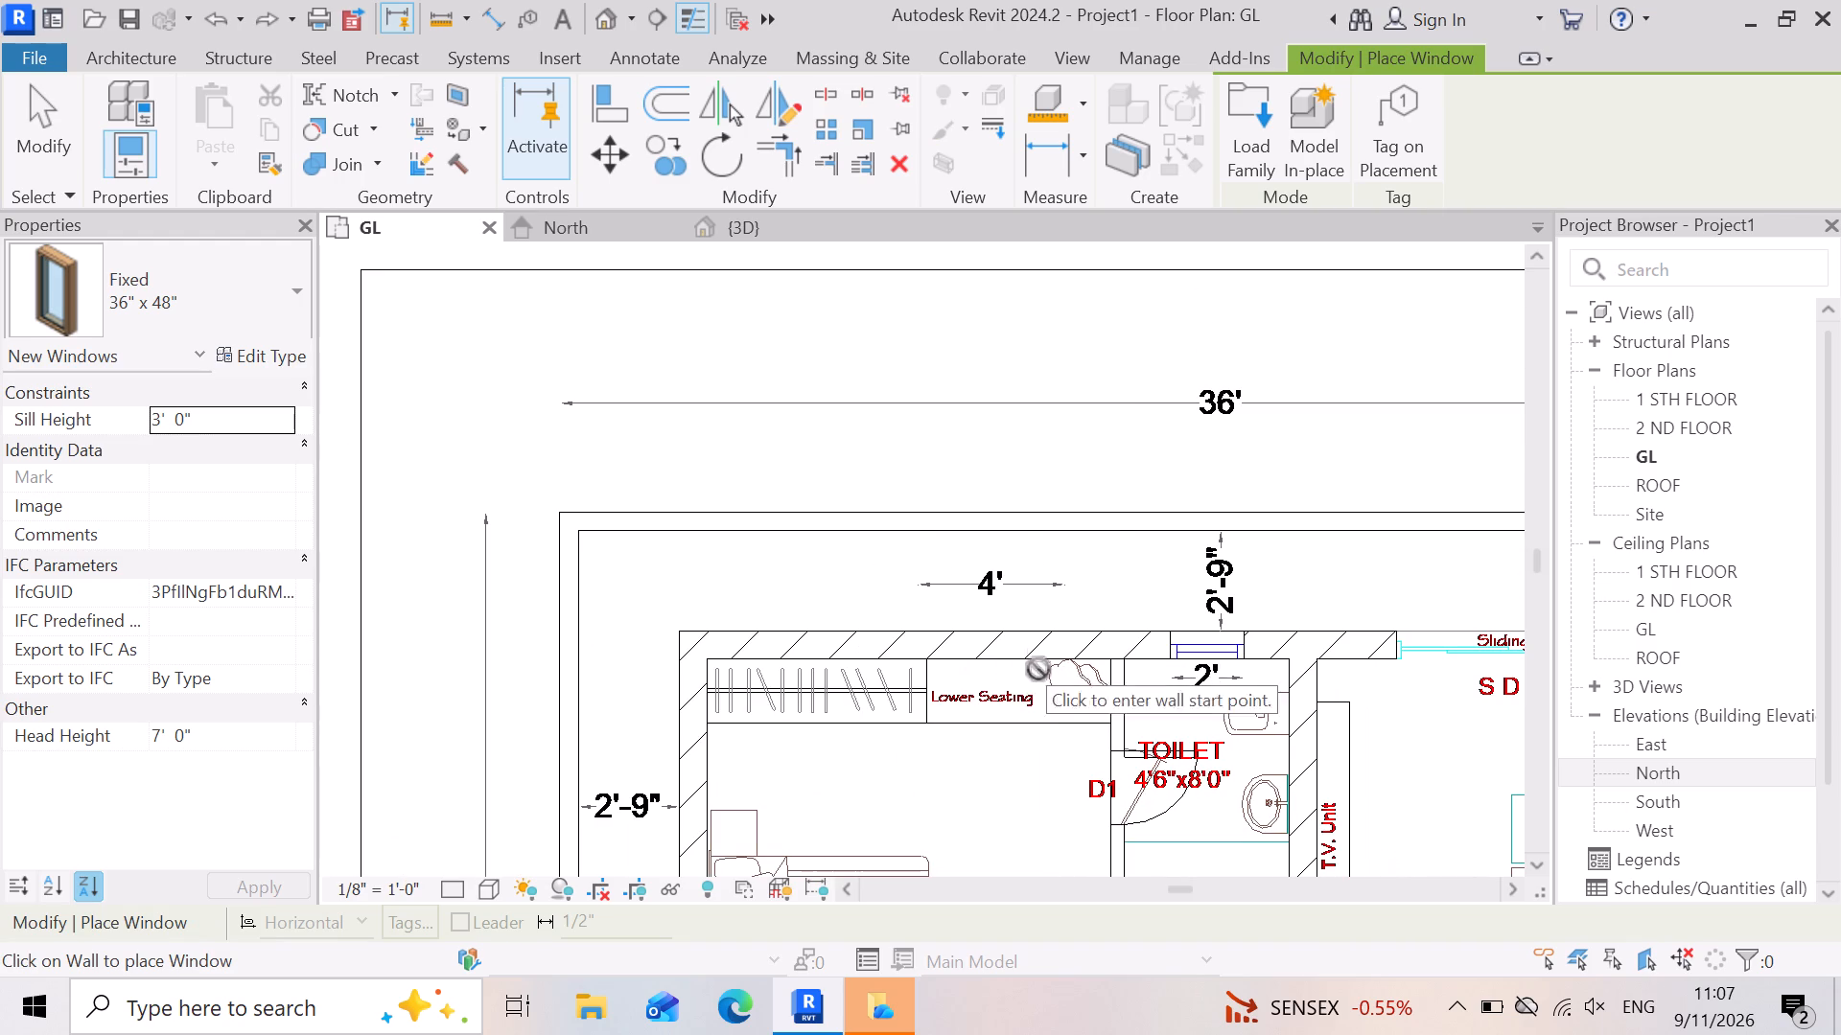
left_click(976, 635)
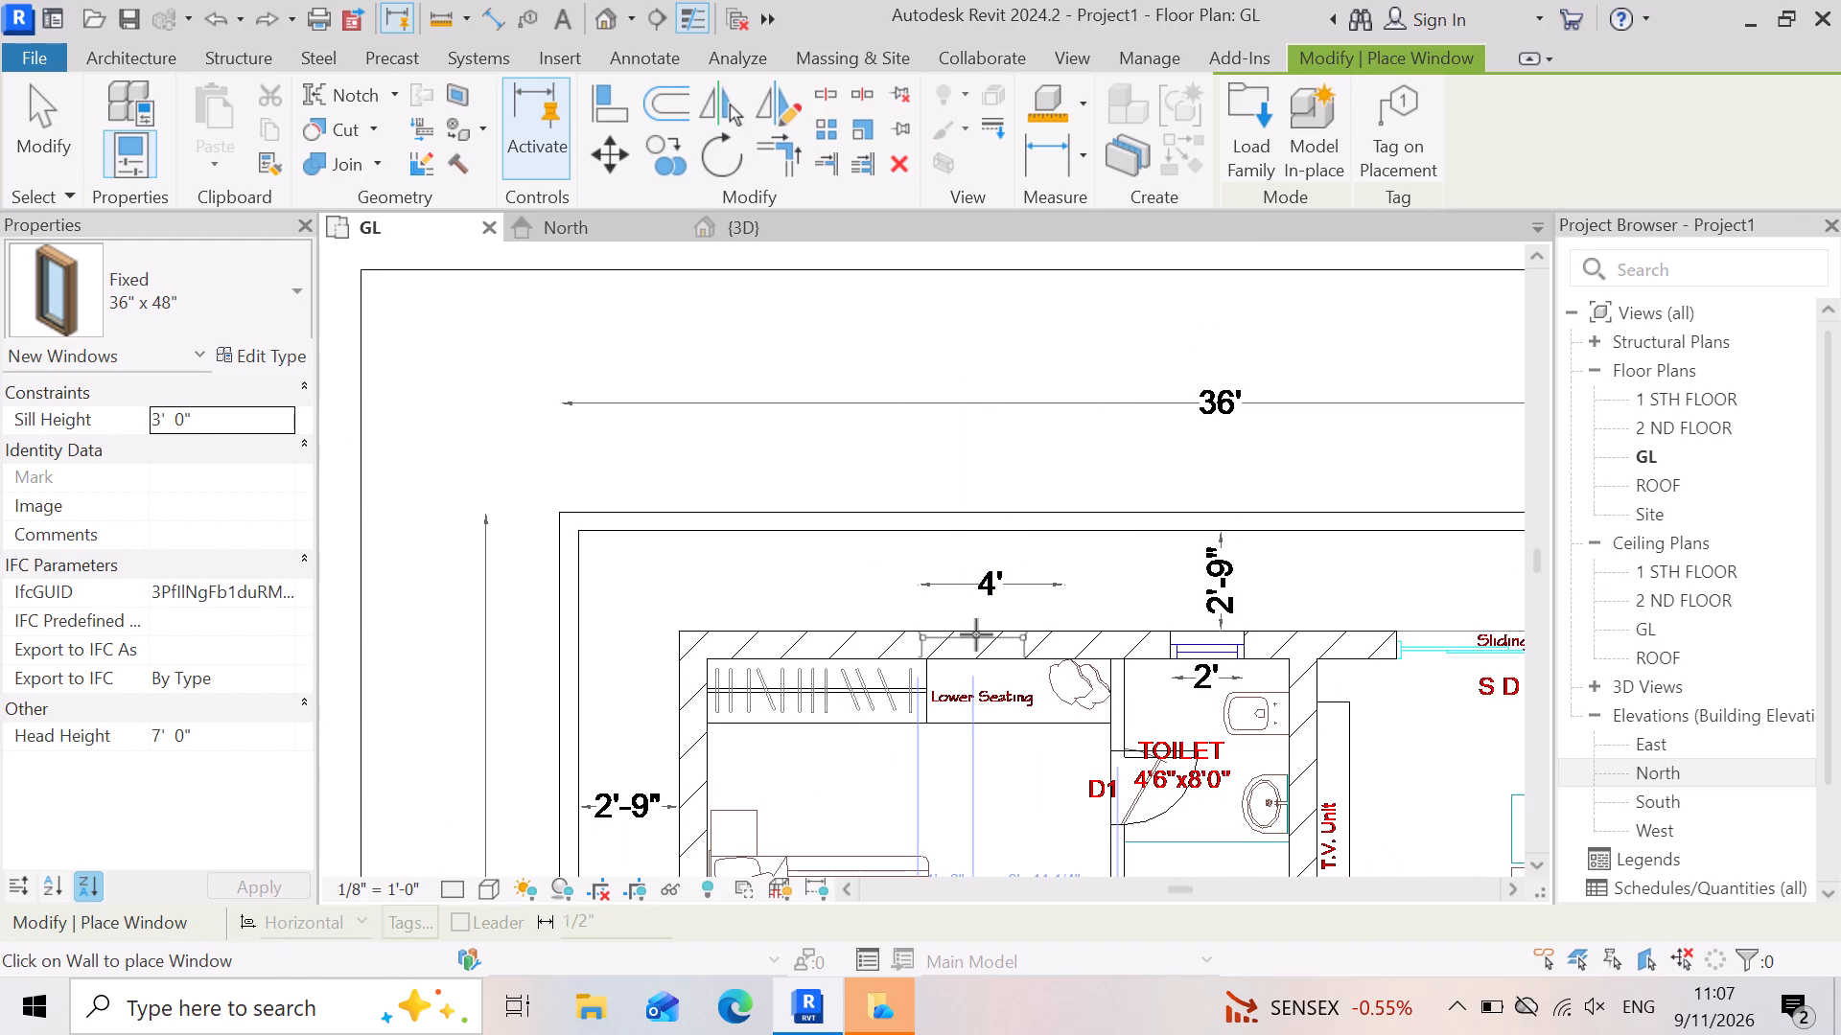
scroll(1330, 735, "up", 7)
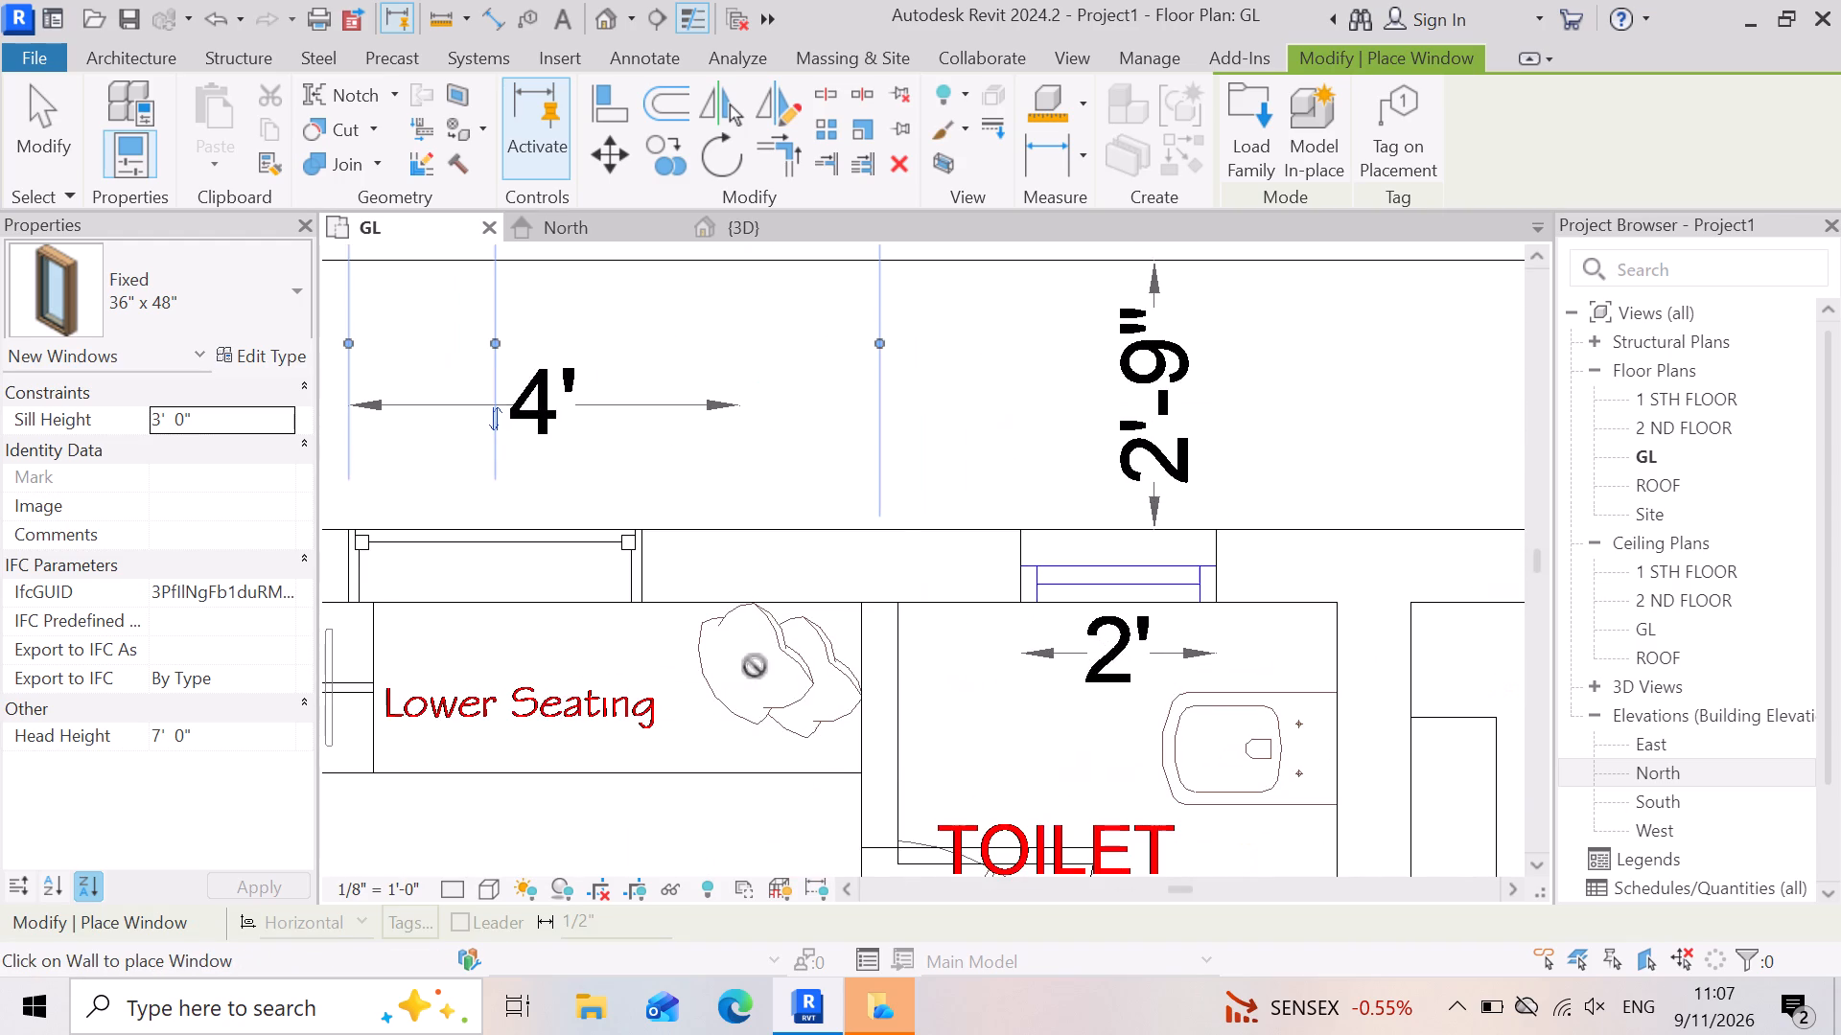
Set the sill height for new windows to 2' 0", ready for the toilet's 2' opening.
scroll(724, 651, "down", 9)
scroll(848, 641, "up", 7)
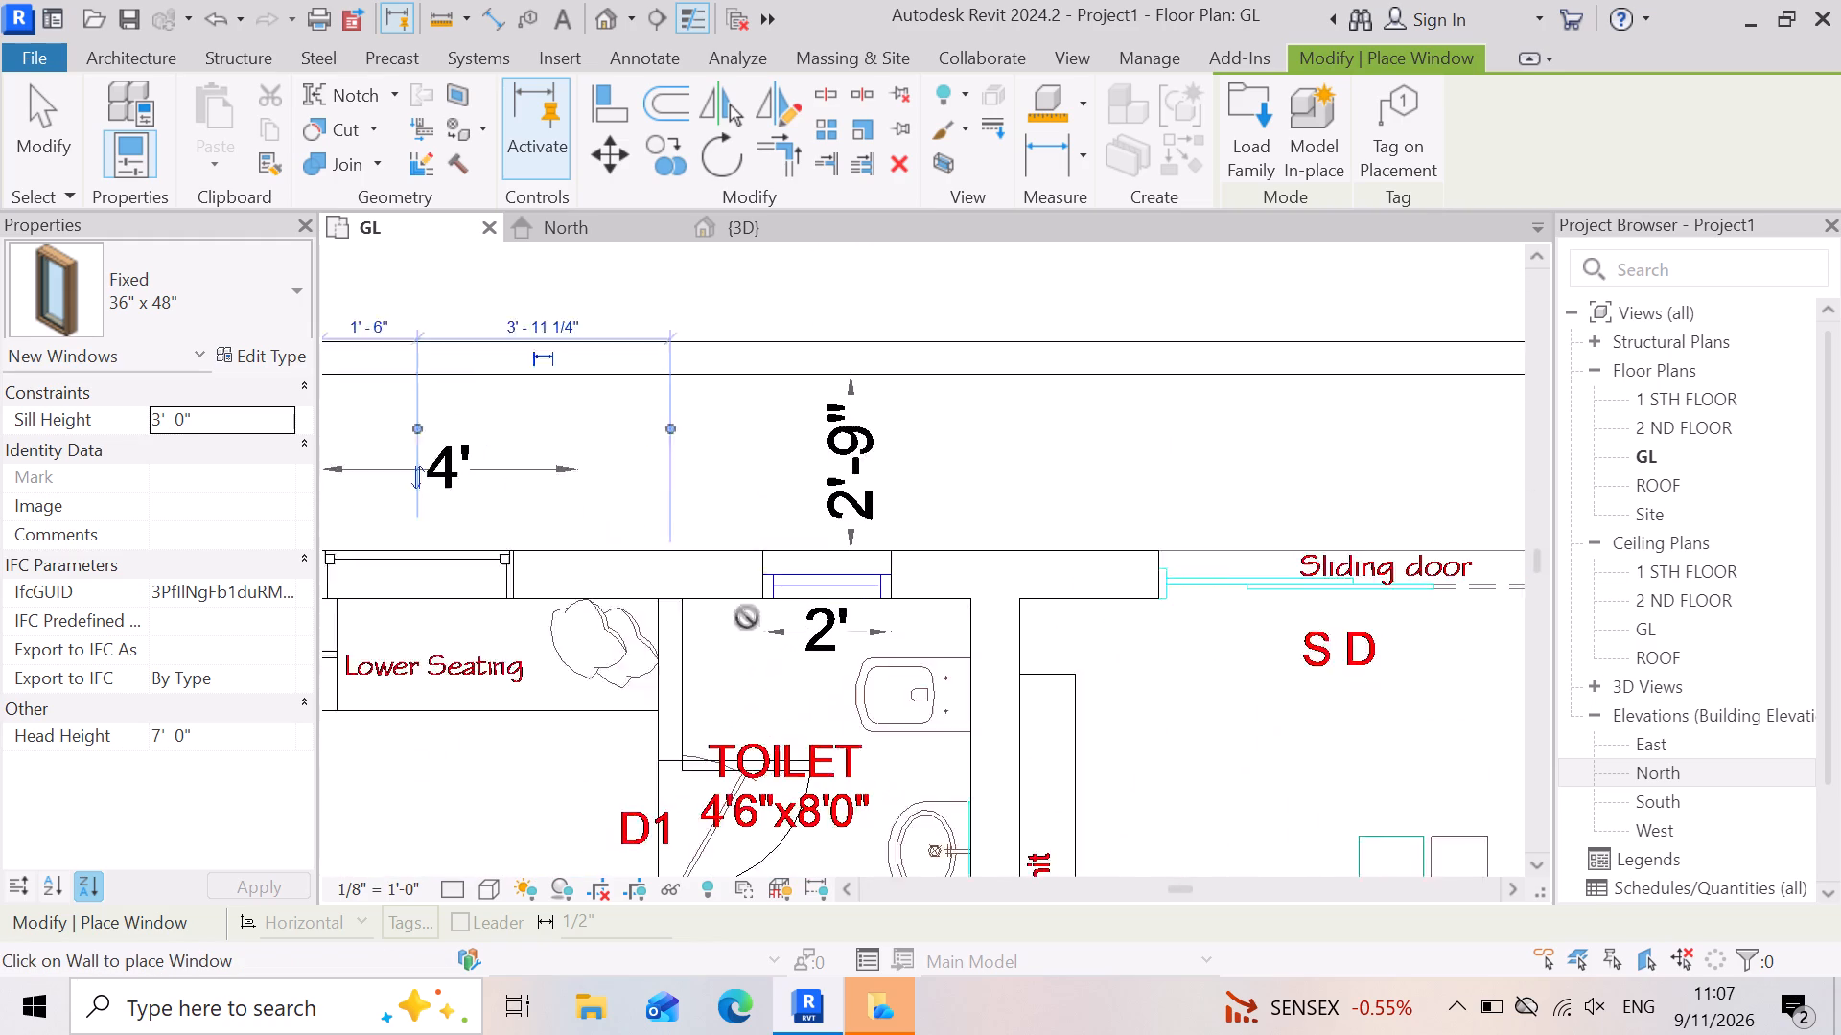
scroll(836, 574, "up", 3)
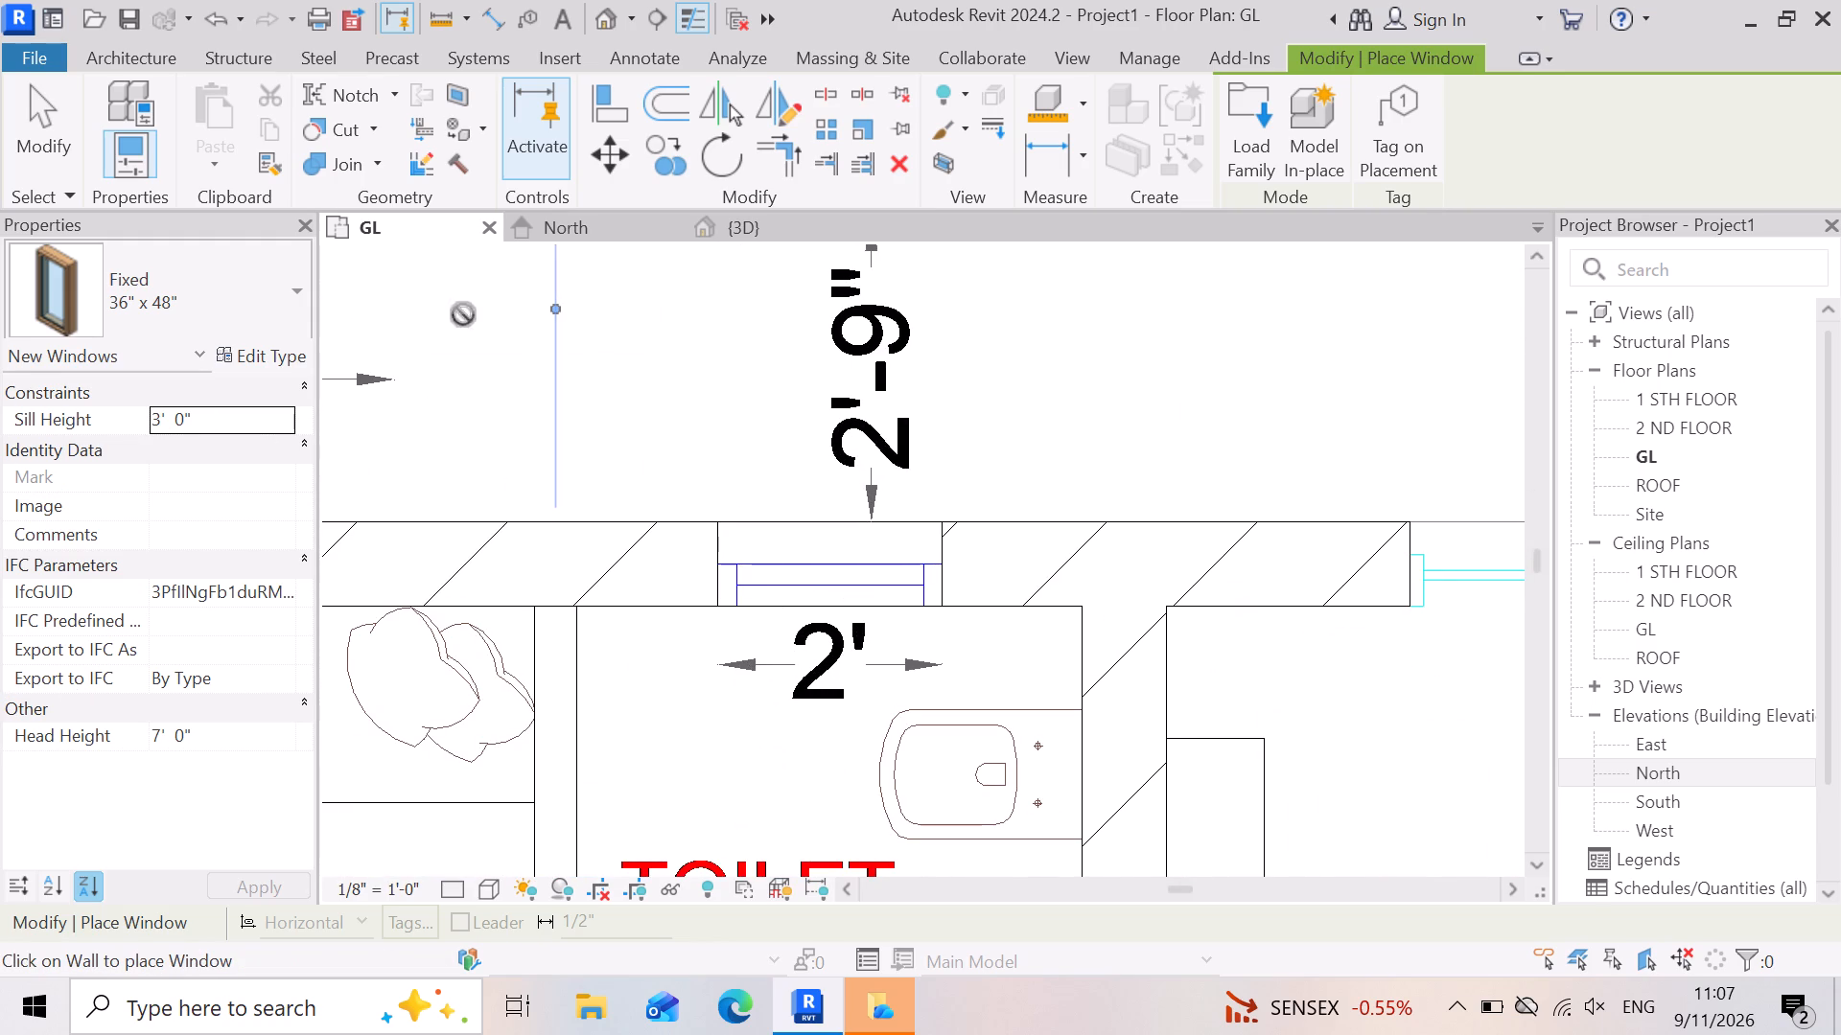
left_click(273, 362)
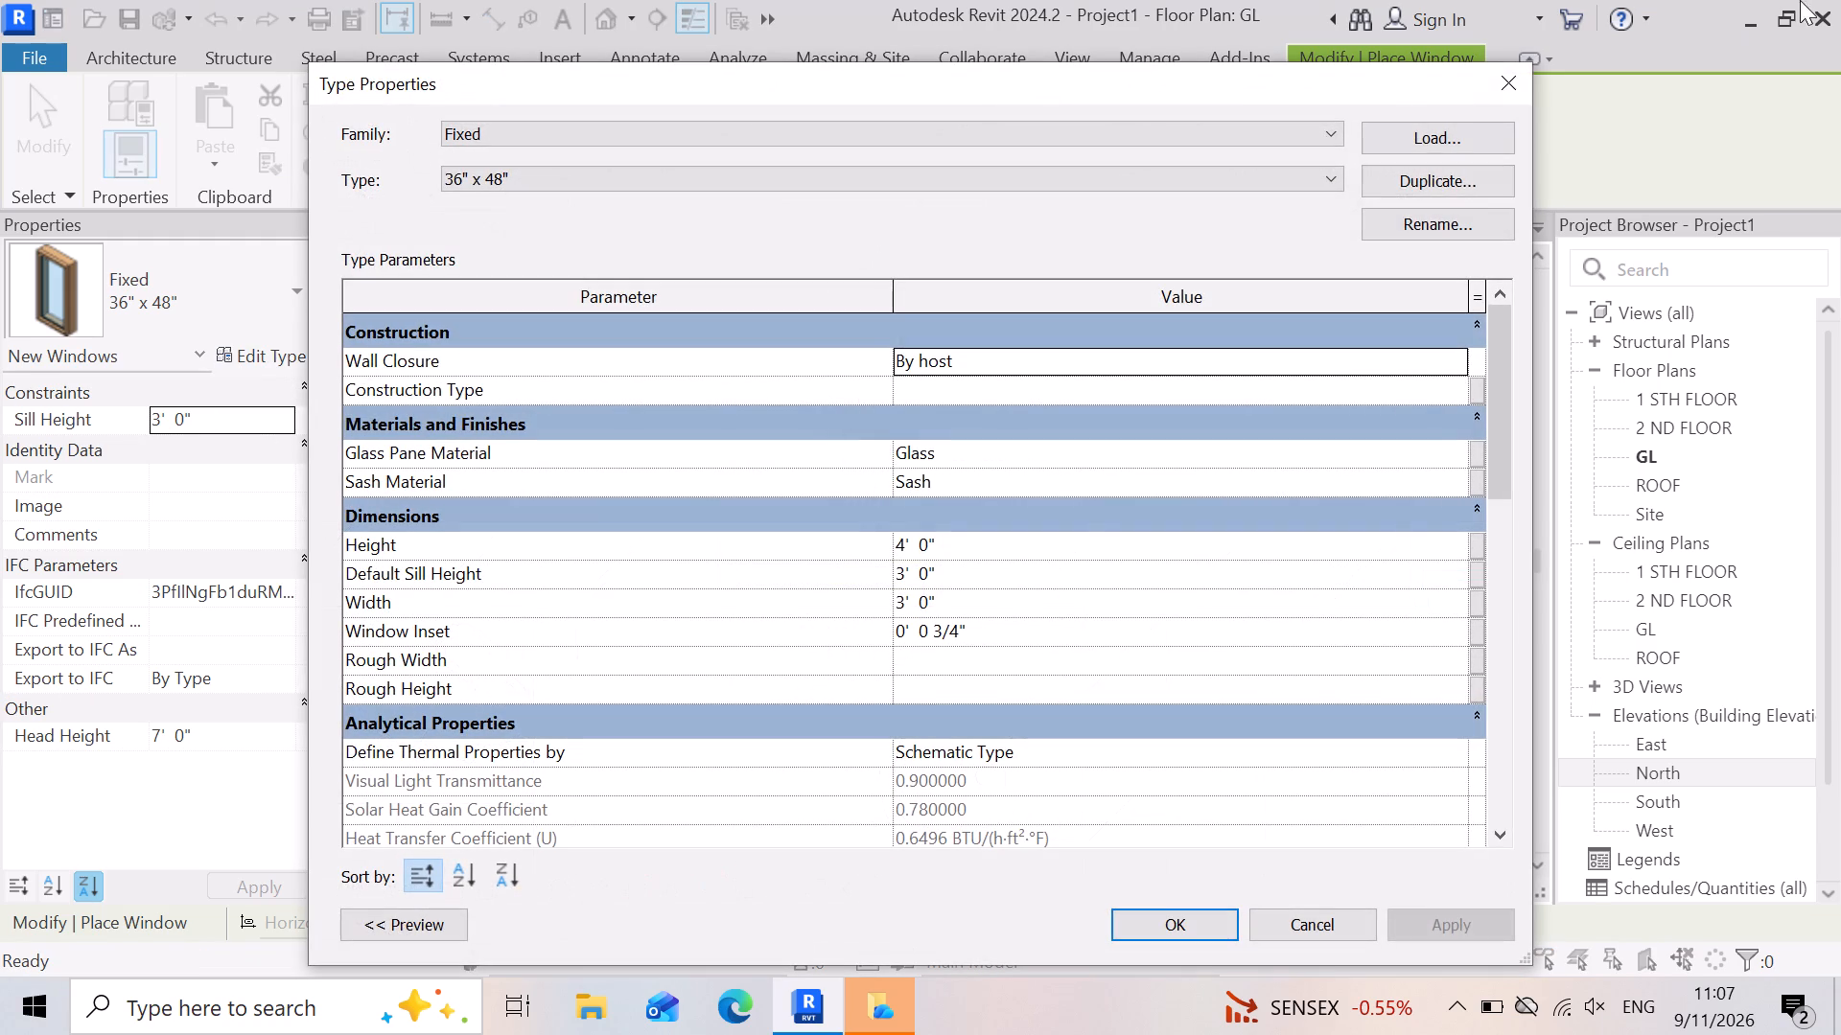
left_click(1502, 82)
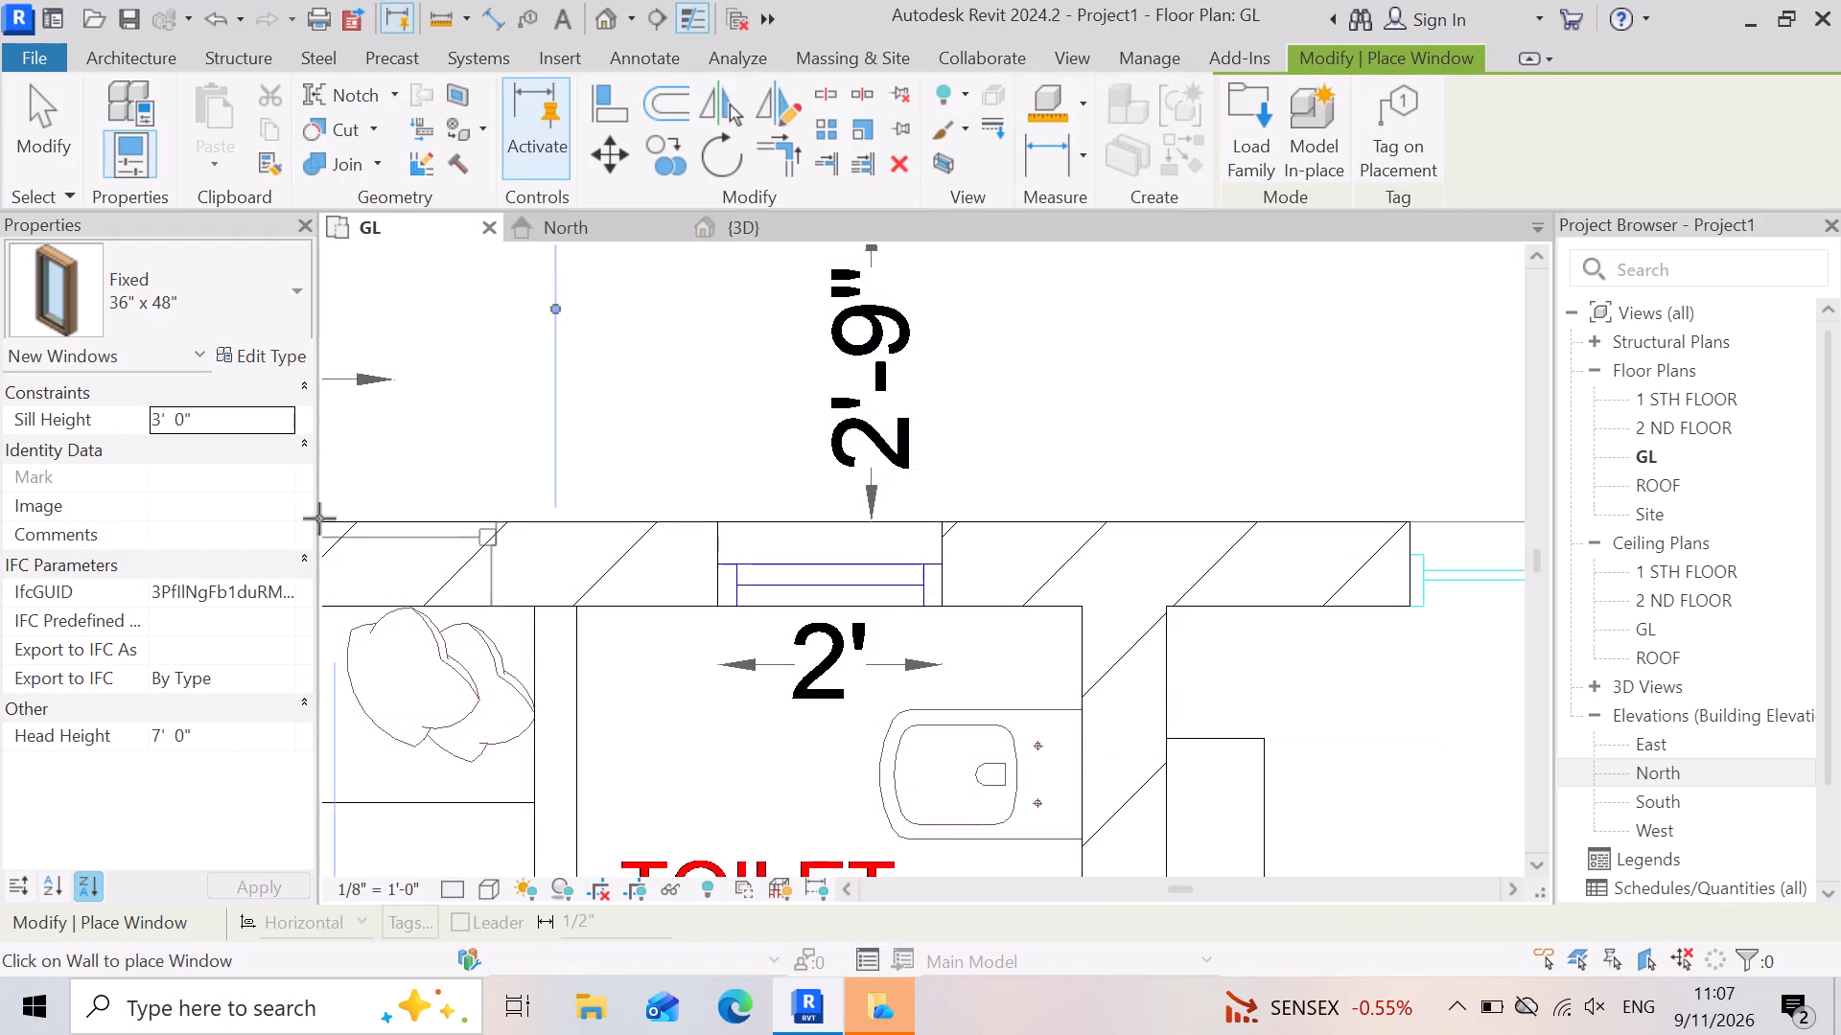
left_click(227, 412)
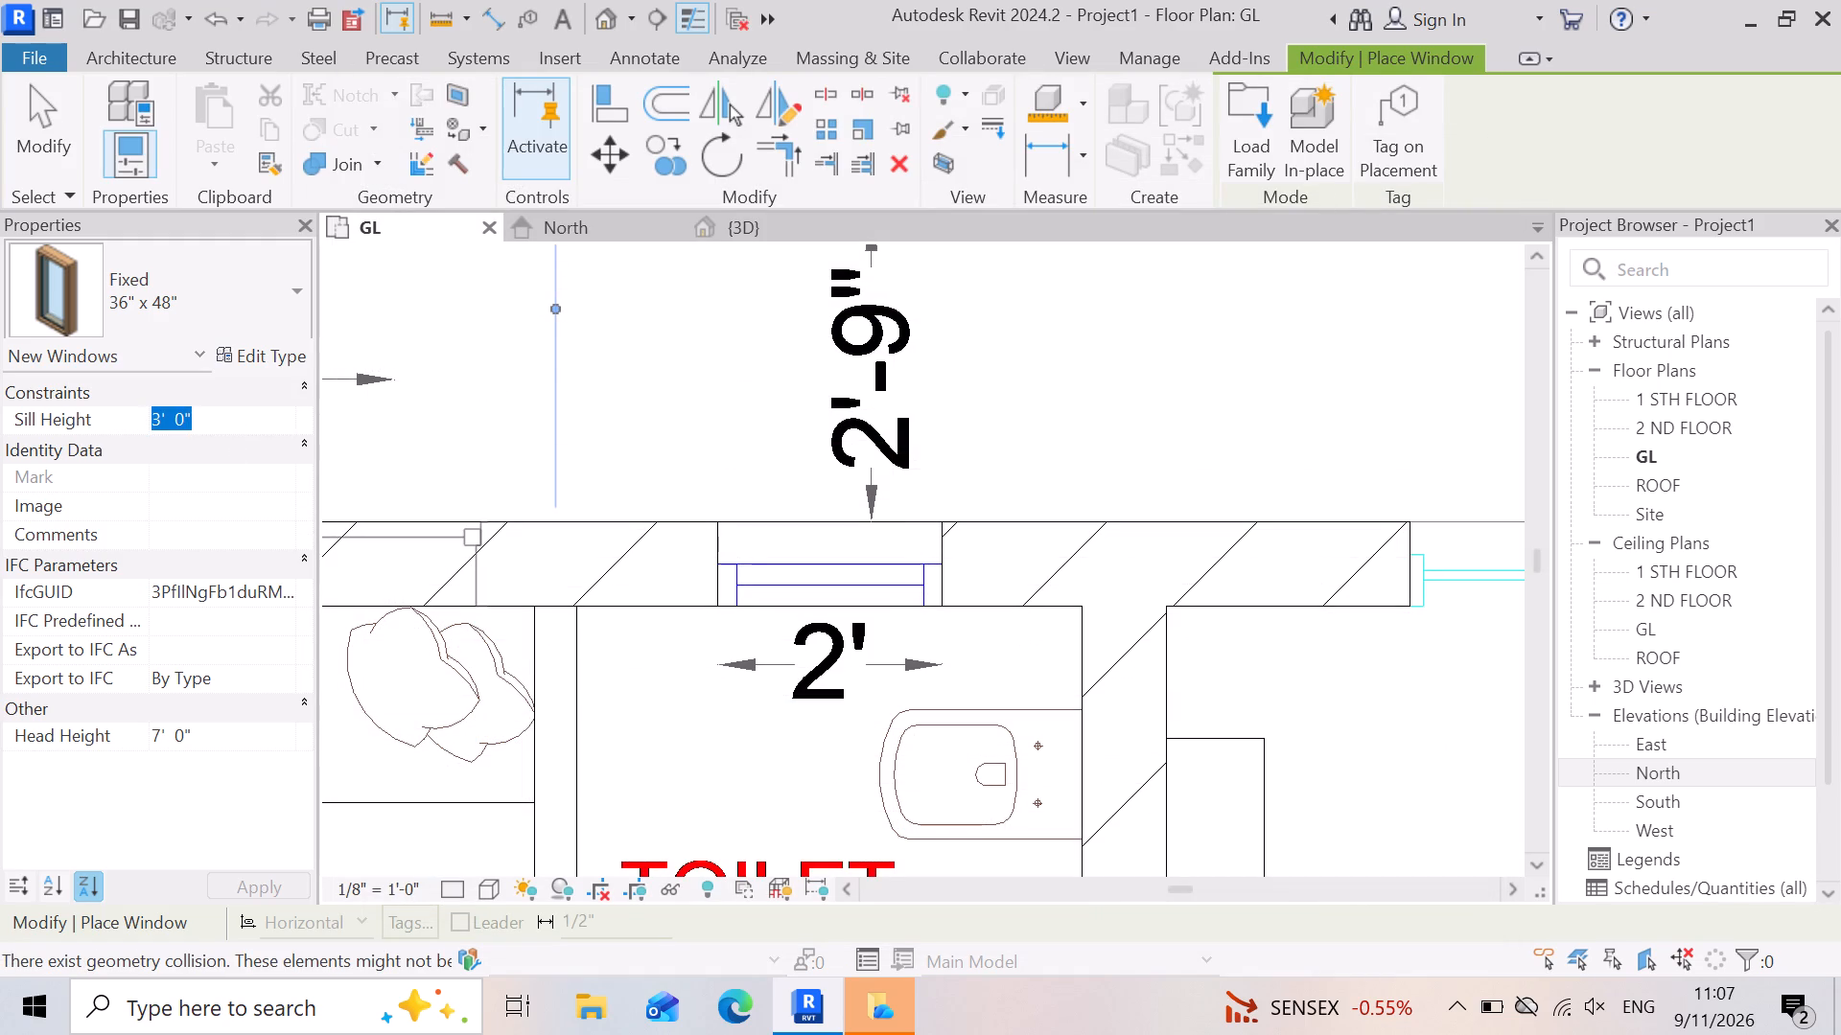
key("2")
key("apostrophe")
key("Return")
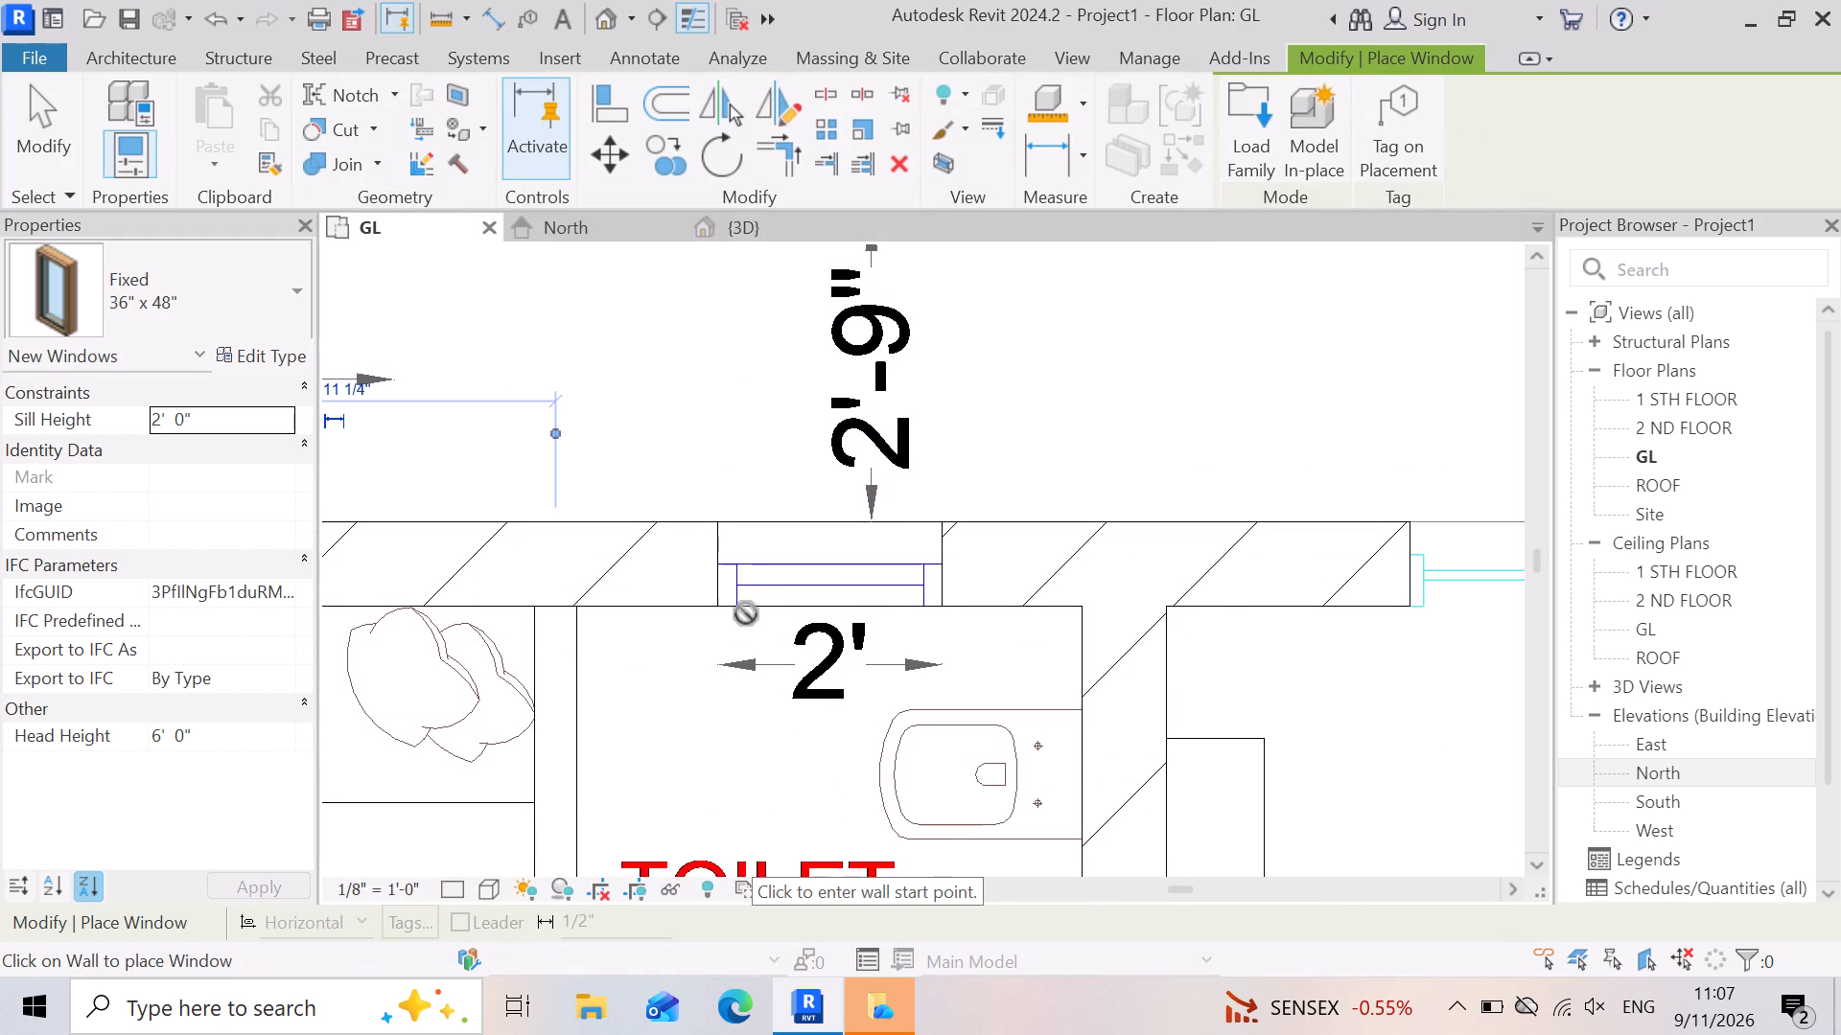
Choose the Window-Double-Hung 28" x 46" type for new windows.
scroll(746, 613, "up", 5)
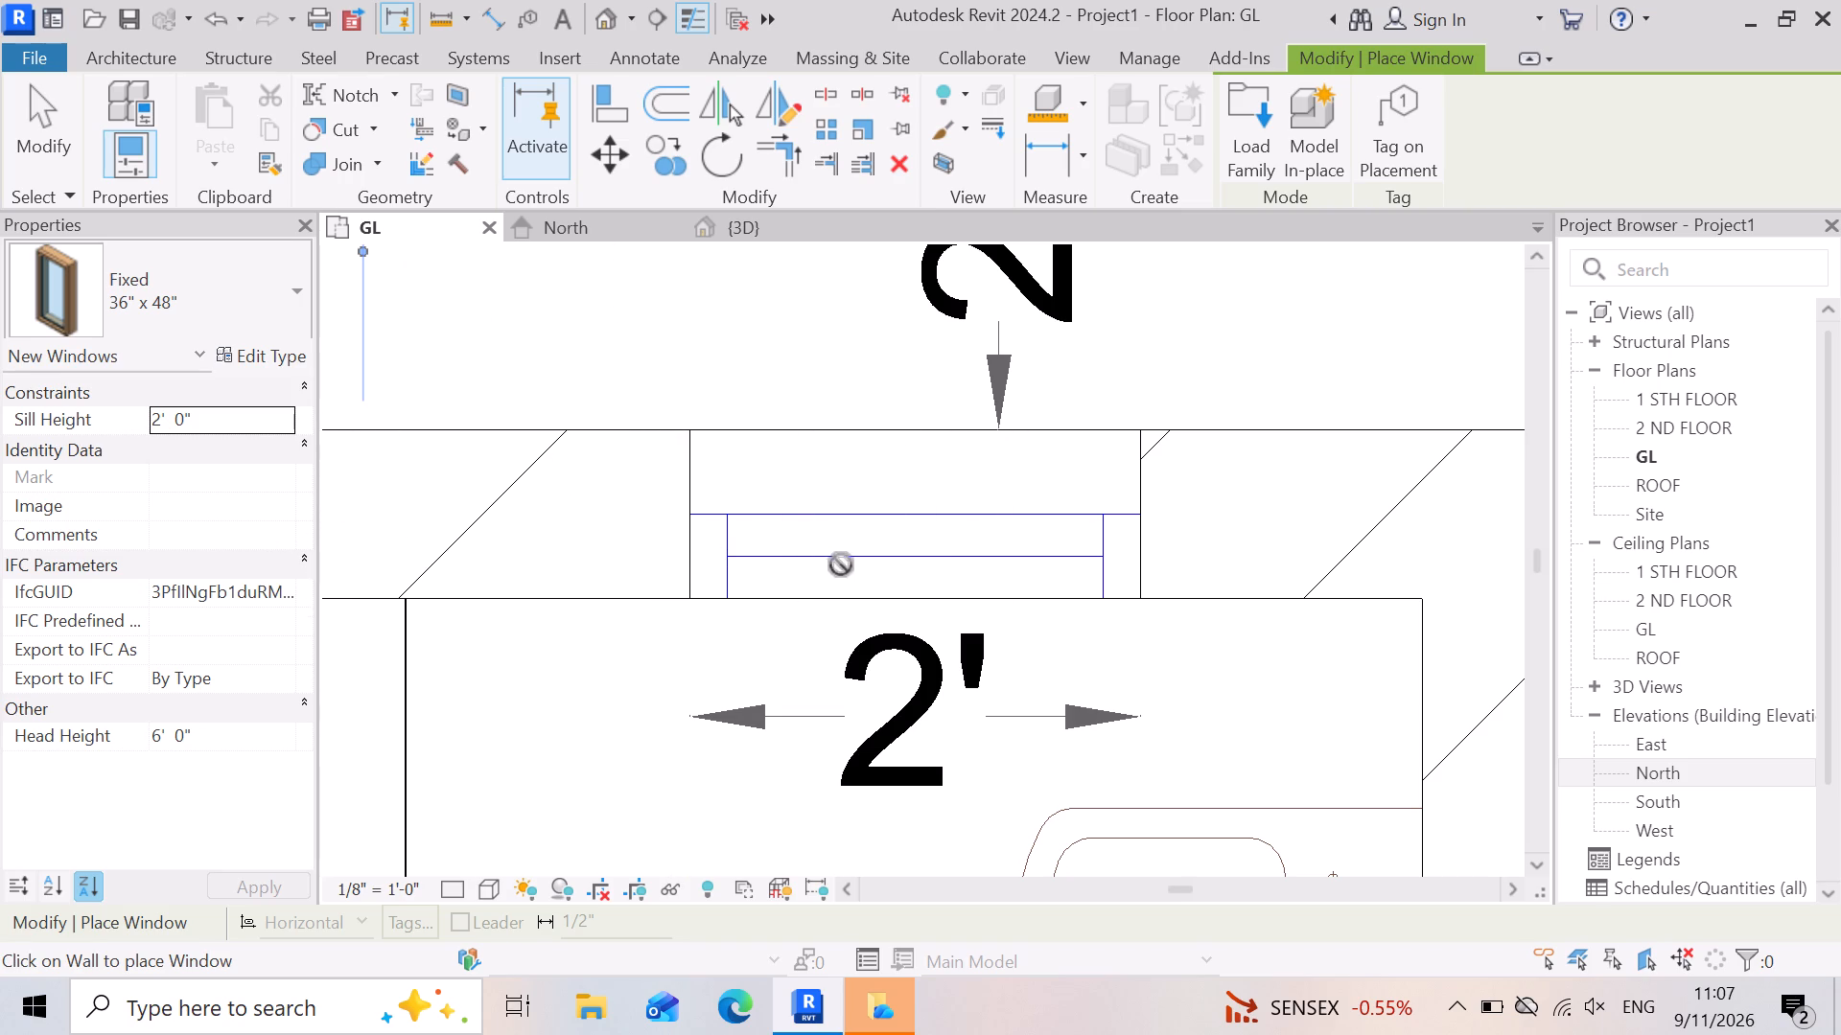
scroll(856, 558, "down", 9)
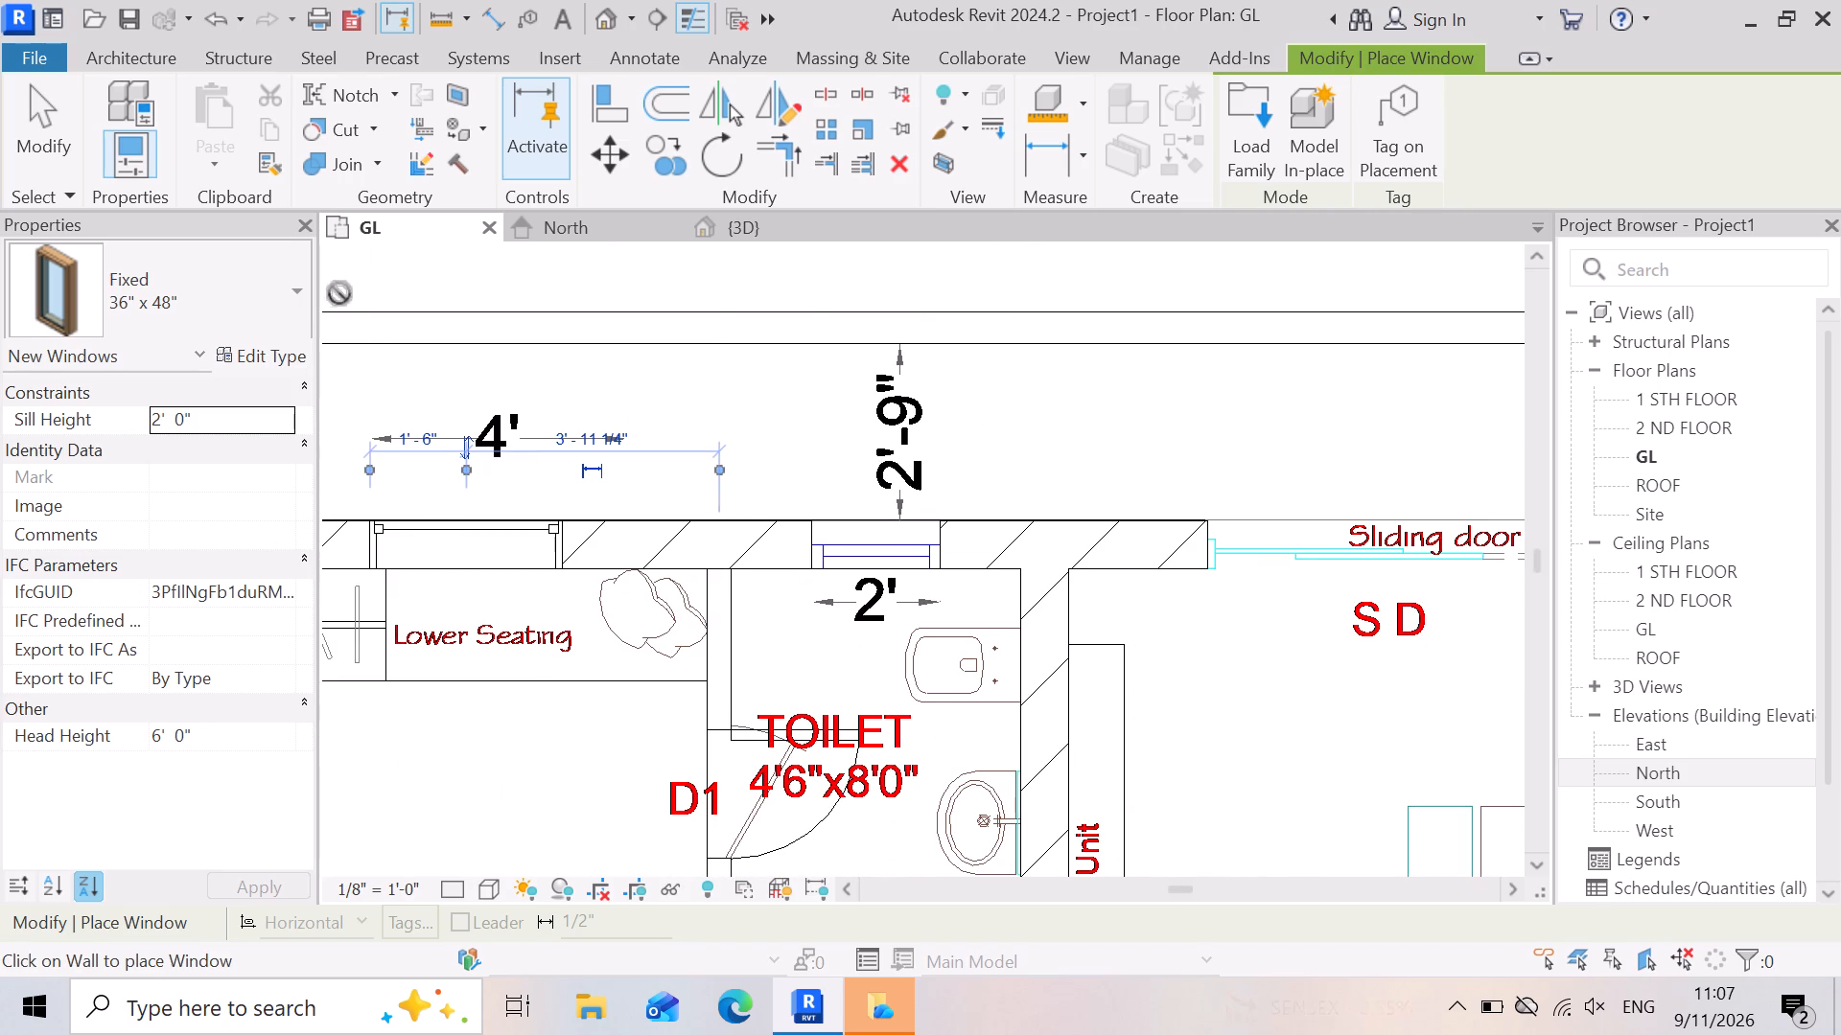
left_click(310, 300)
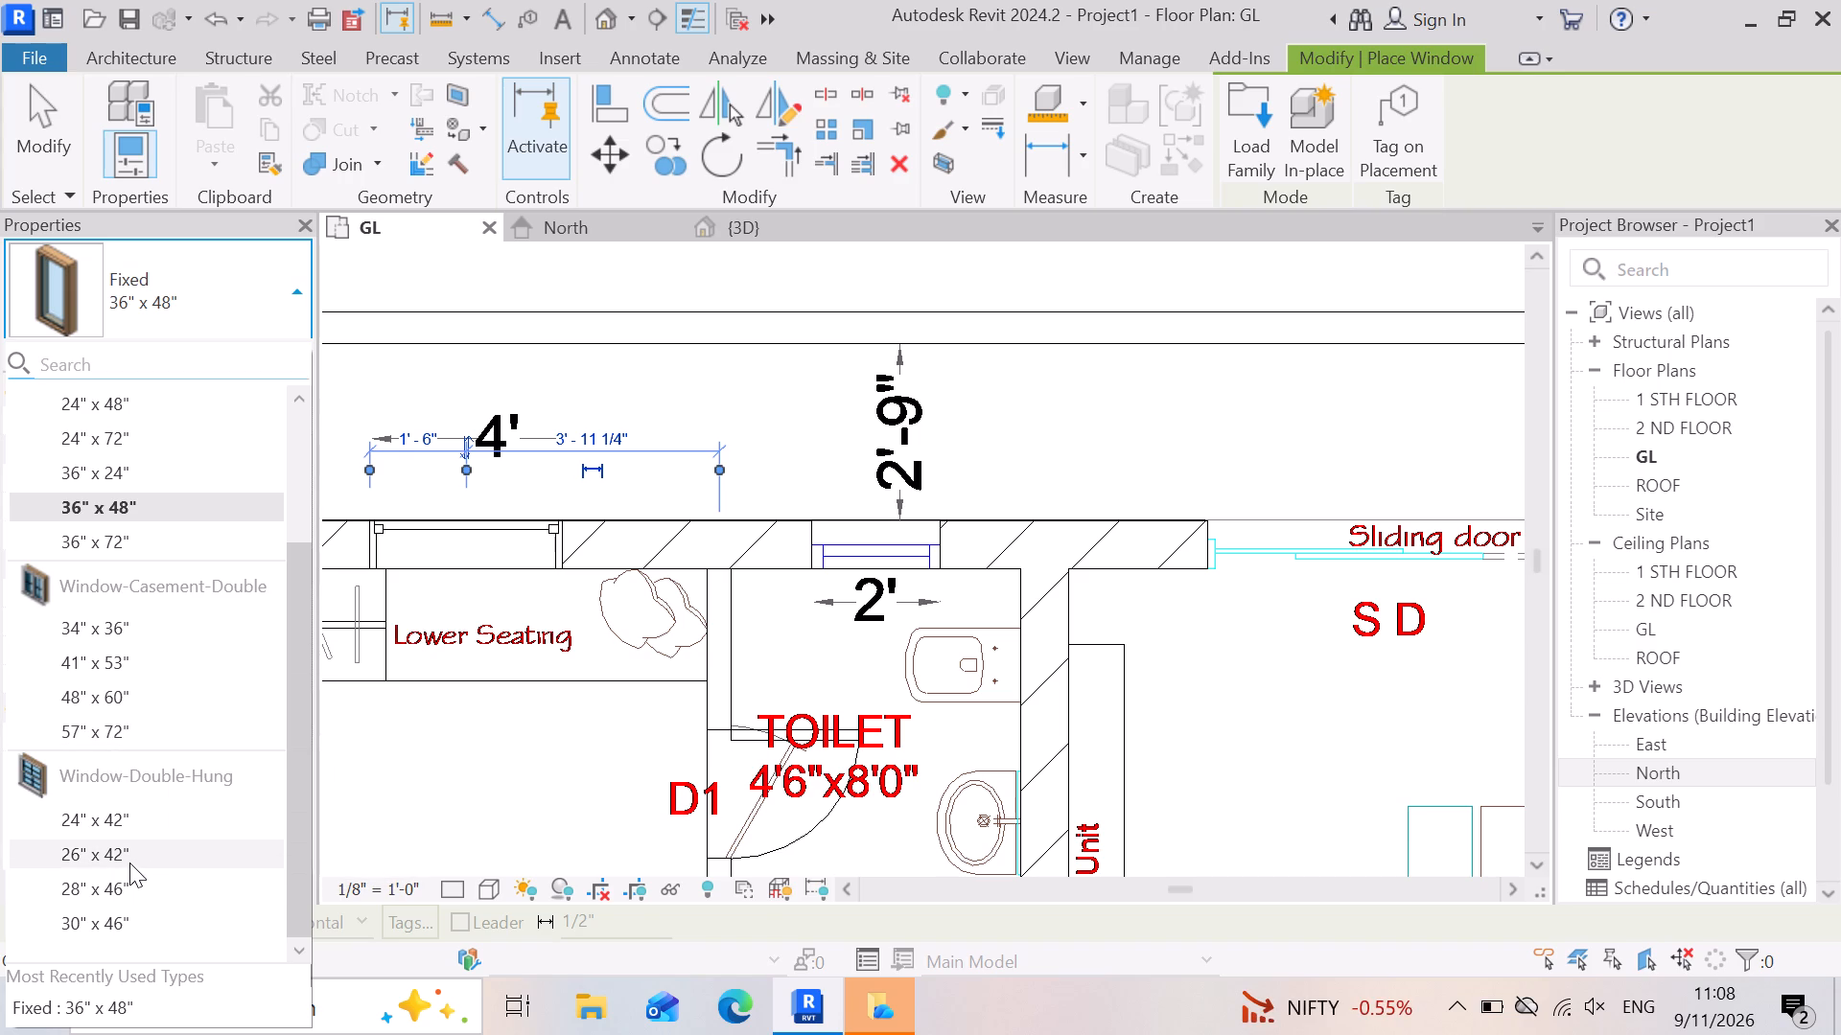
left_click(63, 889)
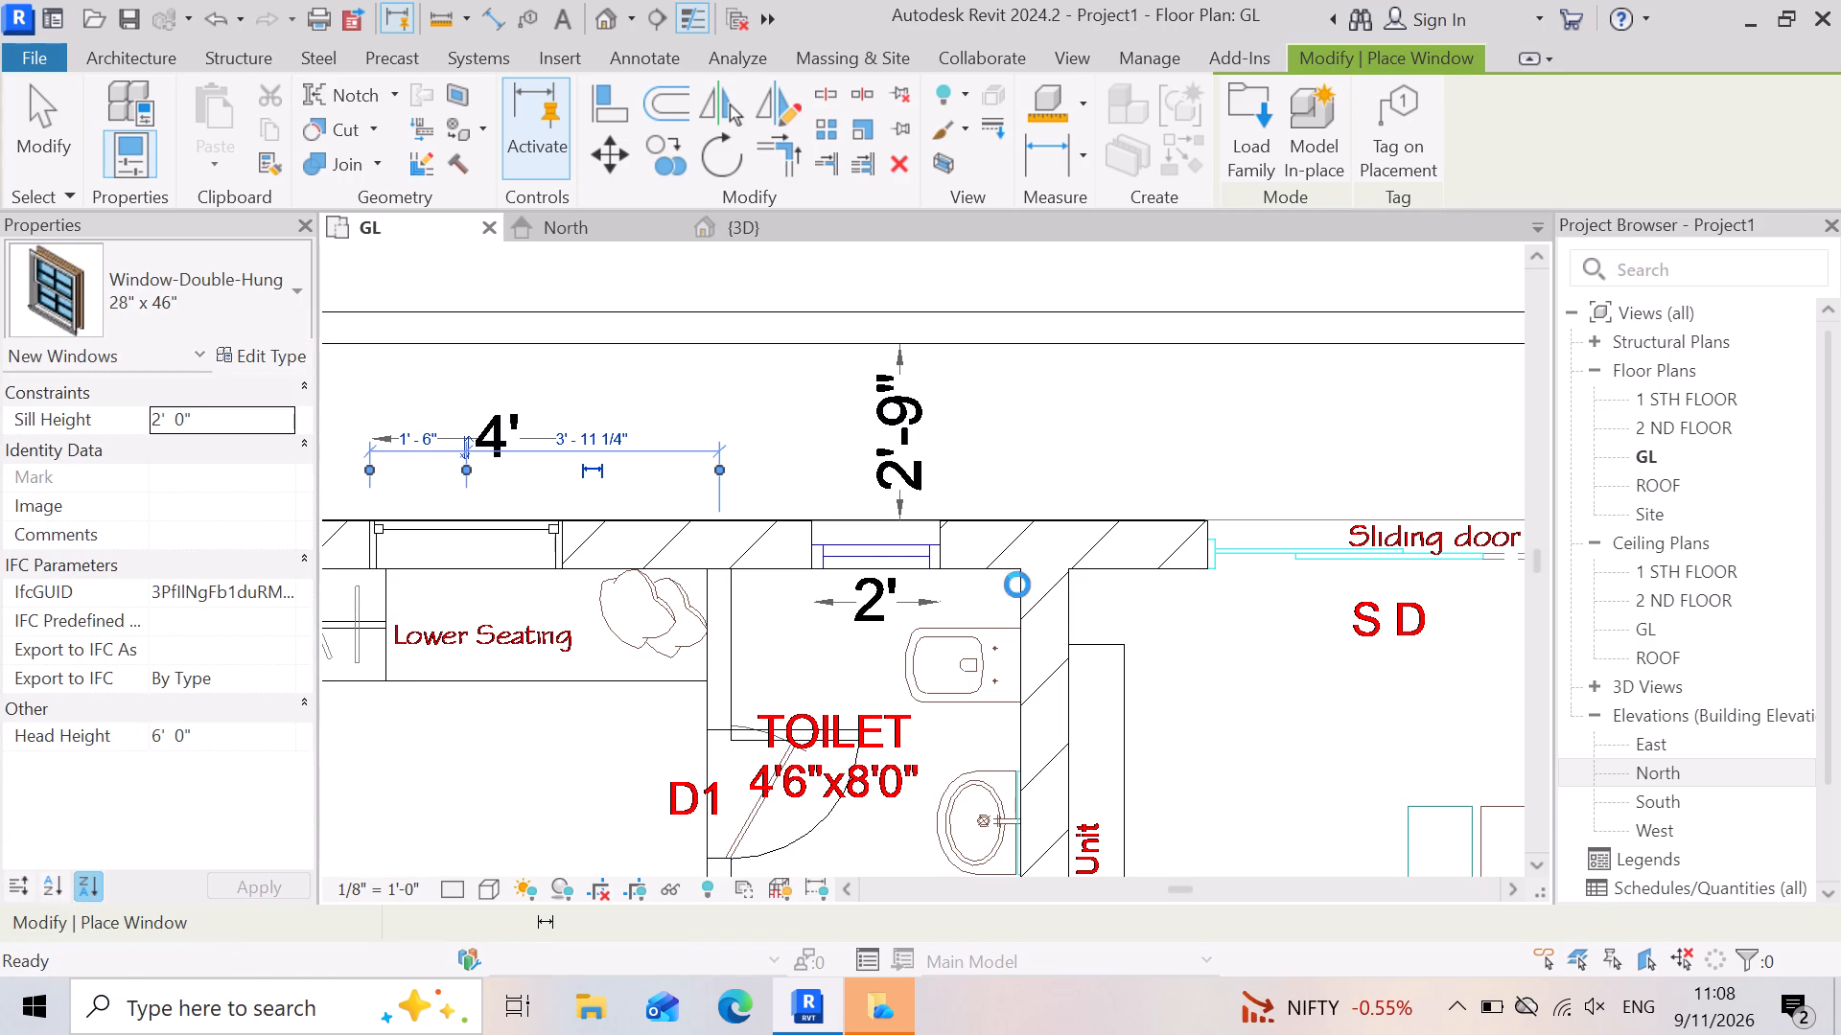
scroll(857, 560, "up", 5)
scroll(748, 560, "up", 4)
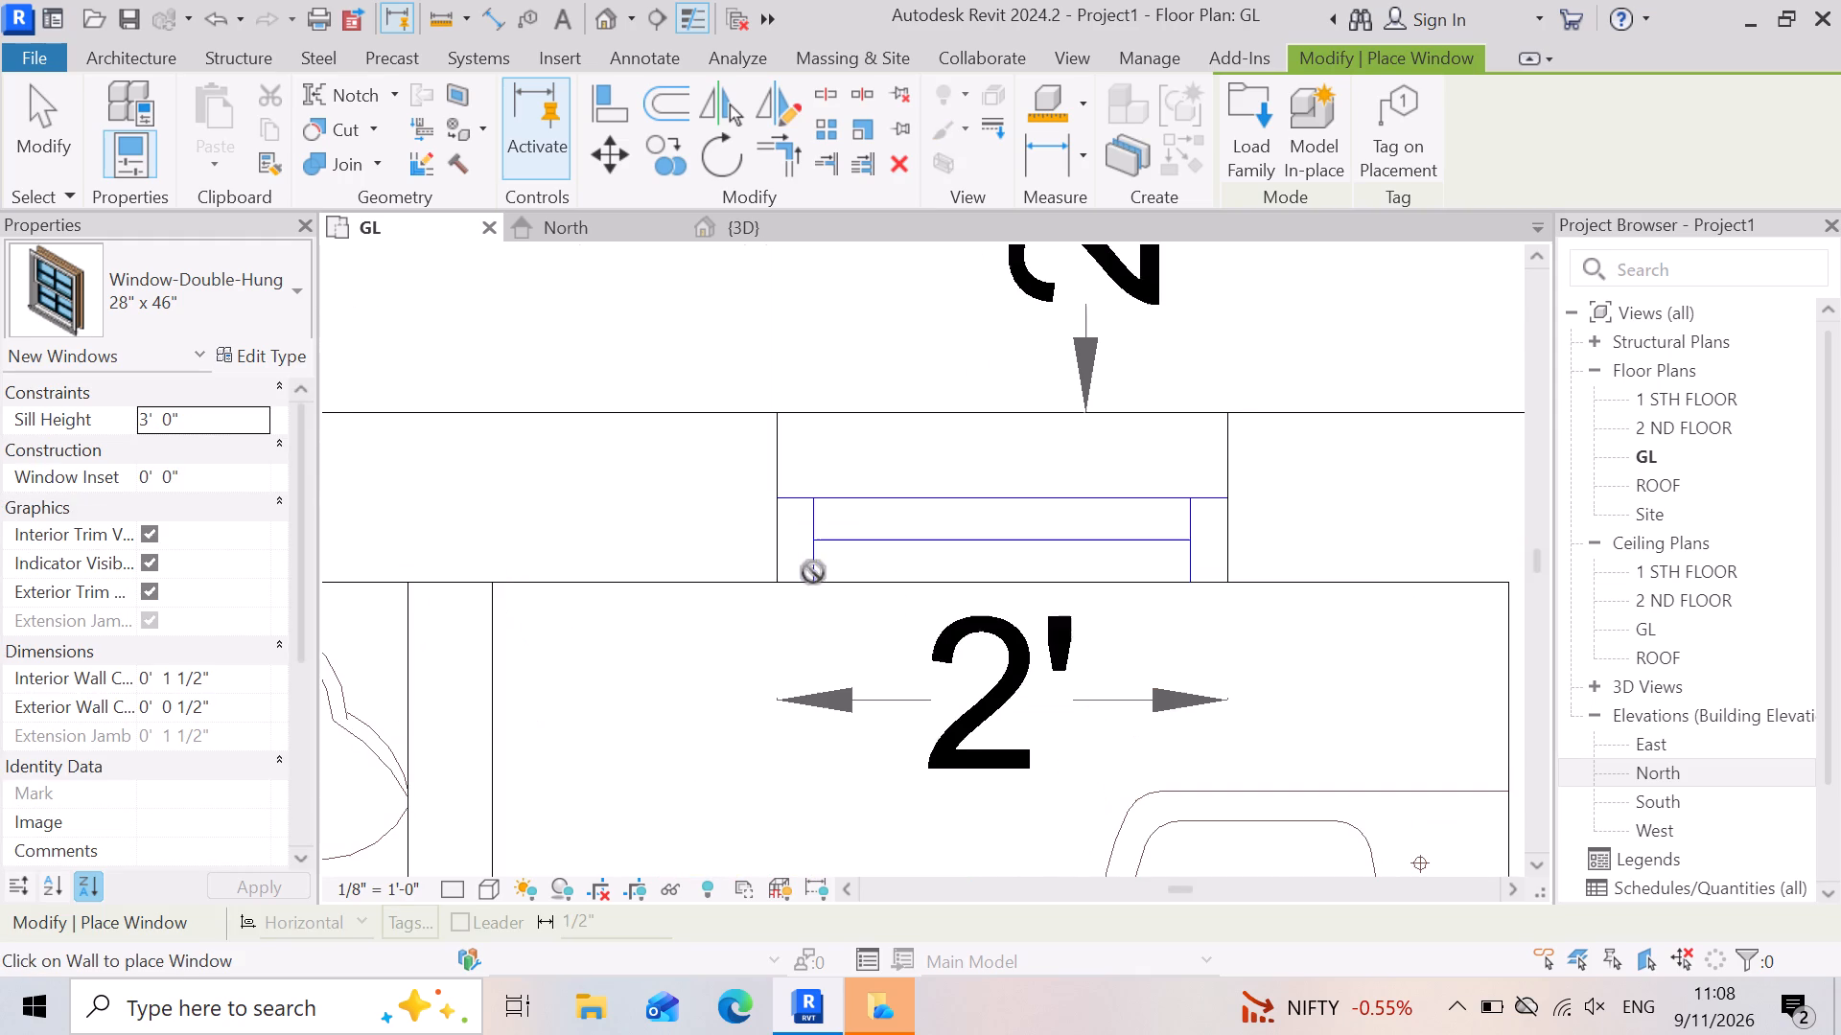
scroll(632, 655, "down", 8)
scroll(1075, 707, "down", 4)
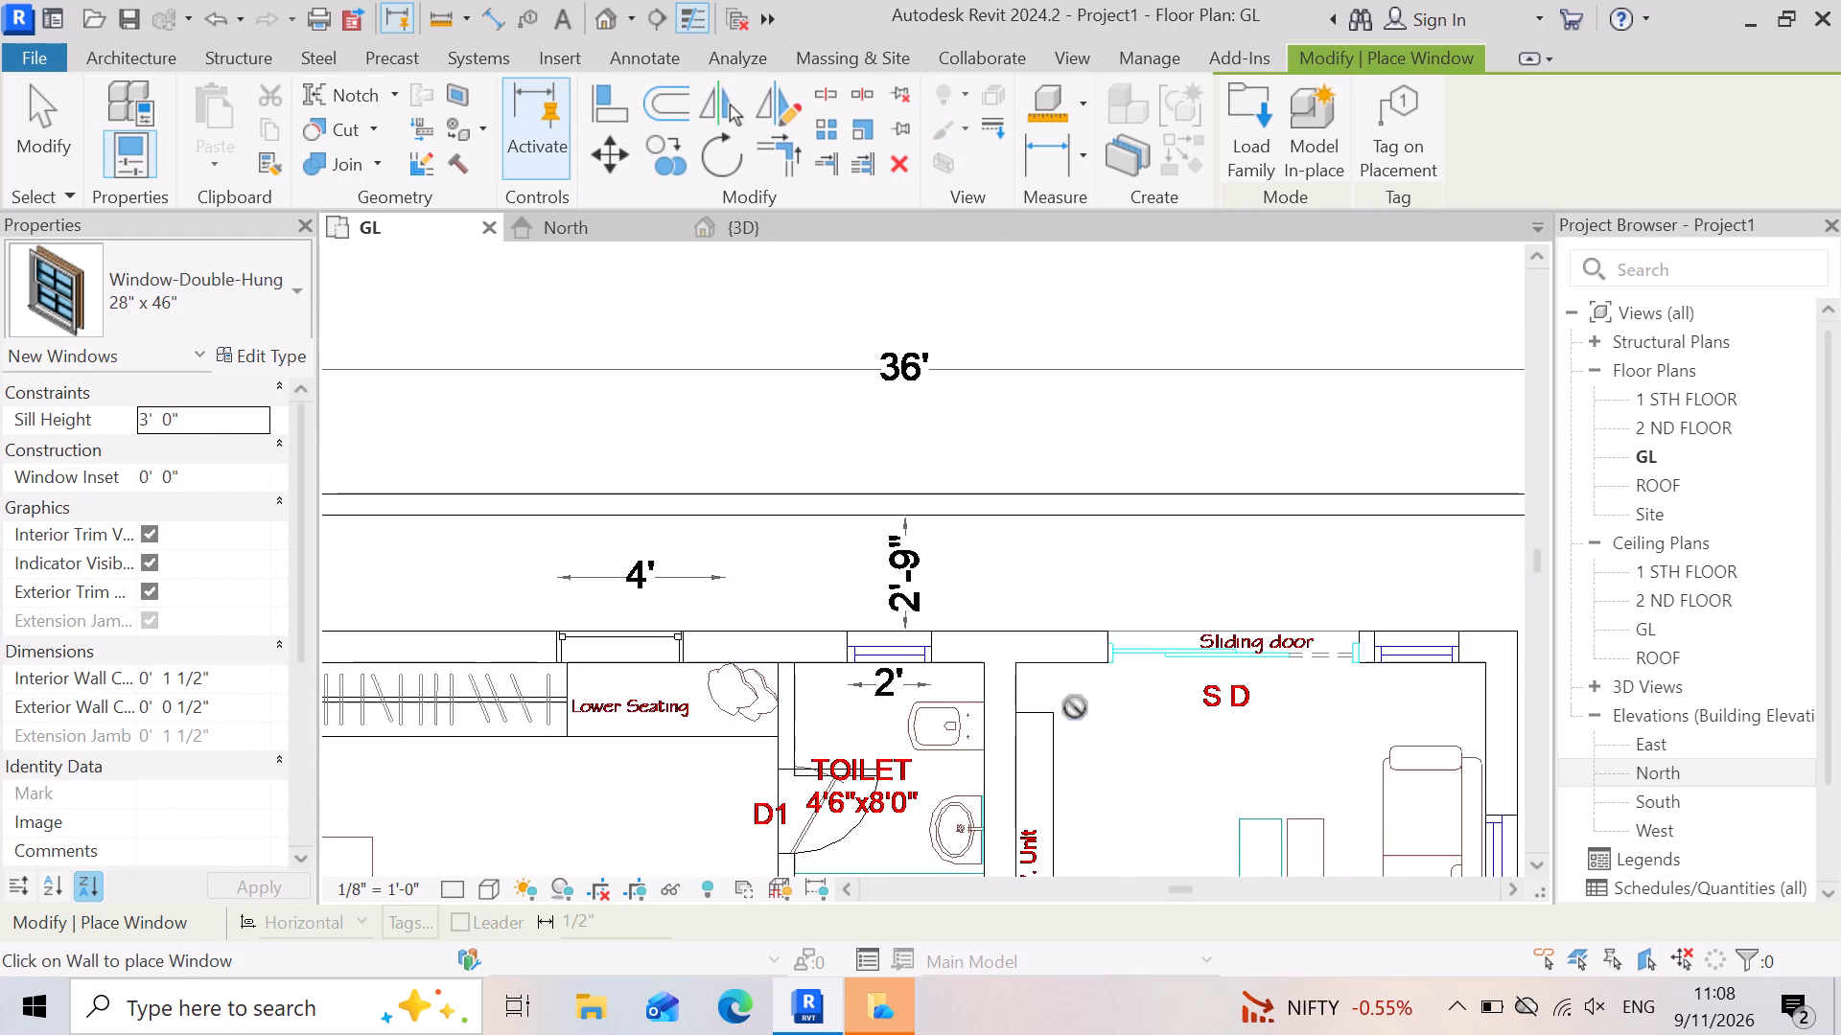
Delete the Fixed 36" x 48" window from the guest bedroom wall above Lower Seating.
scroll(607, 688, "up", 7)
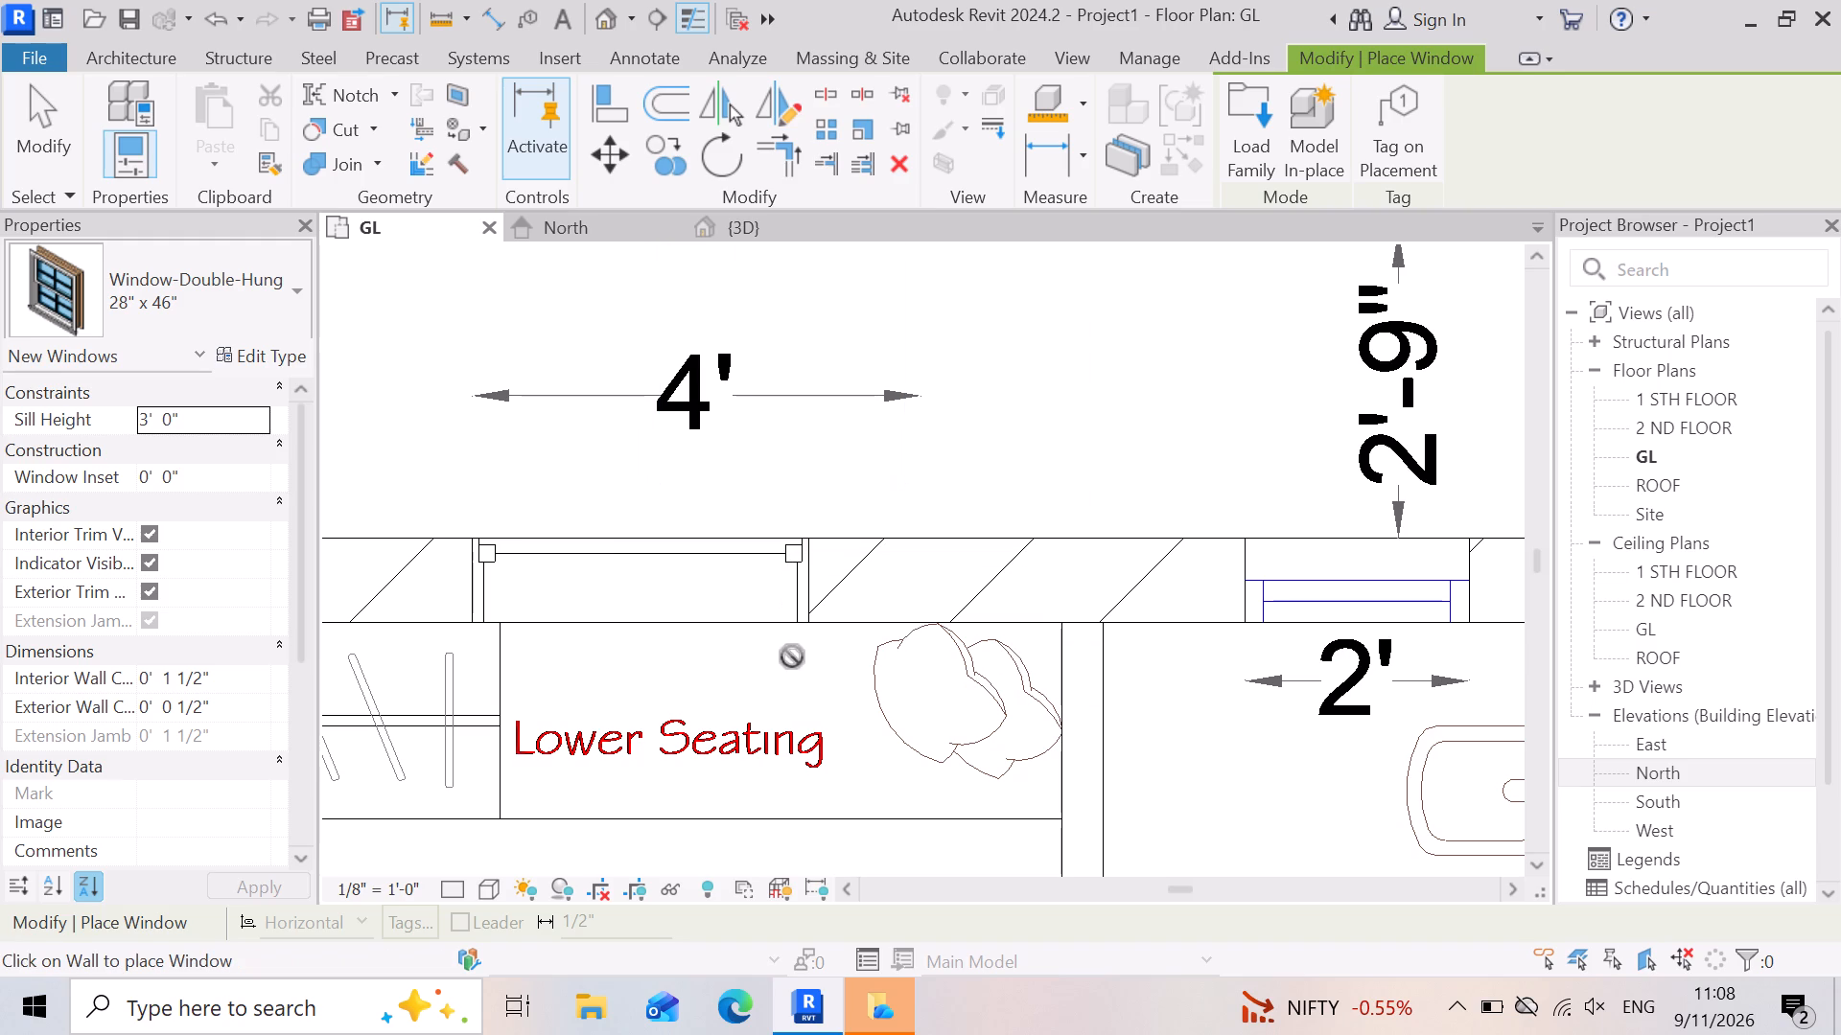
key("Escape")
left_click(789, 604)
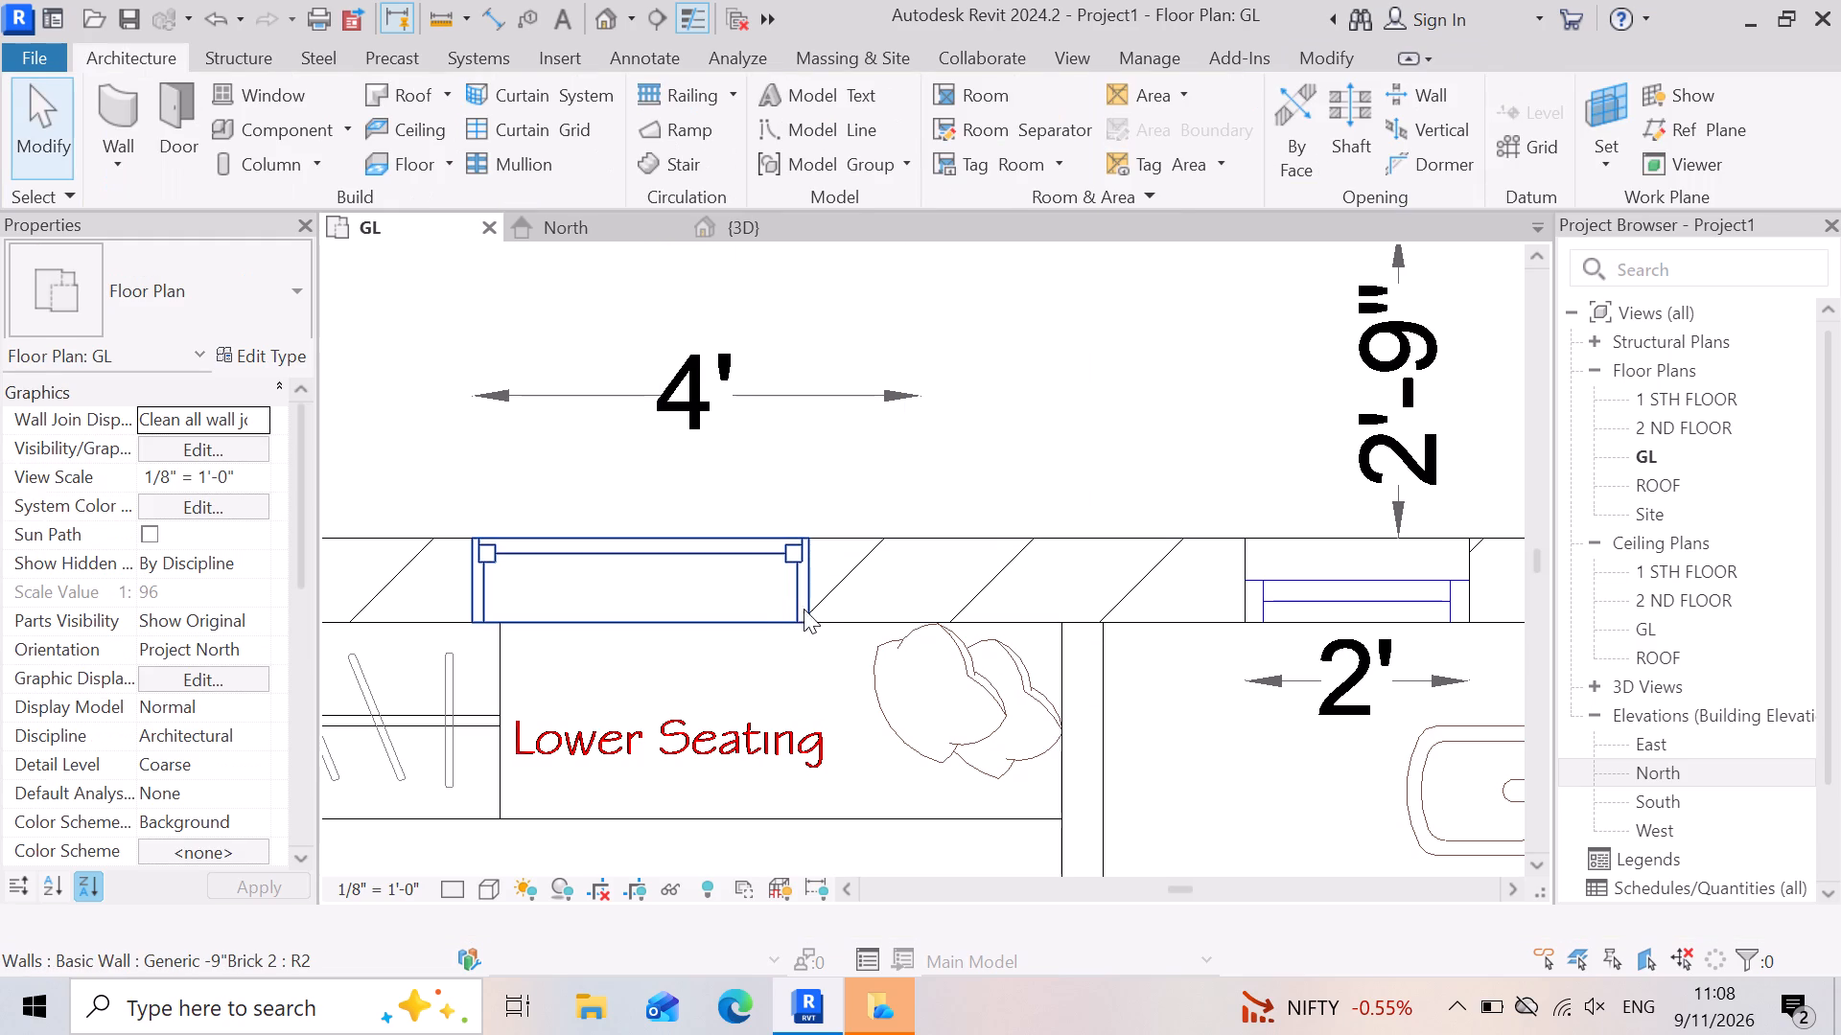
key("Delete")
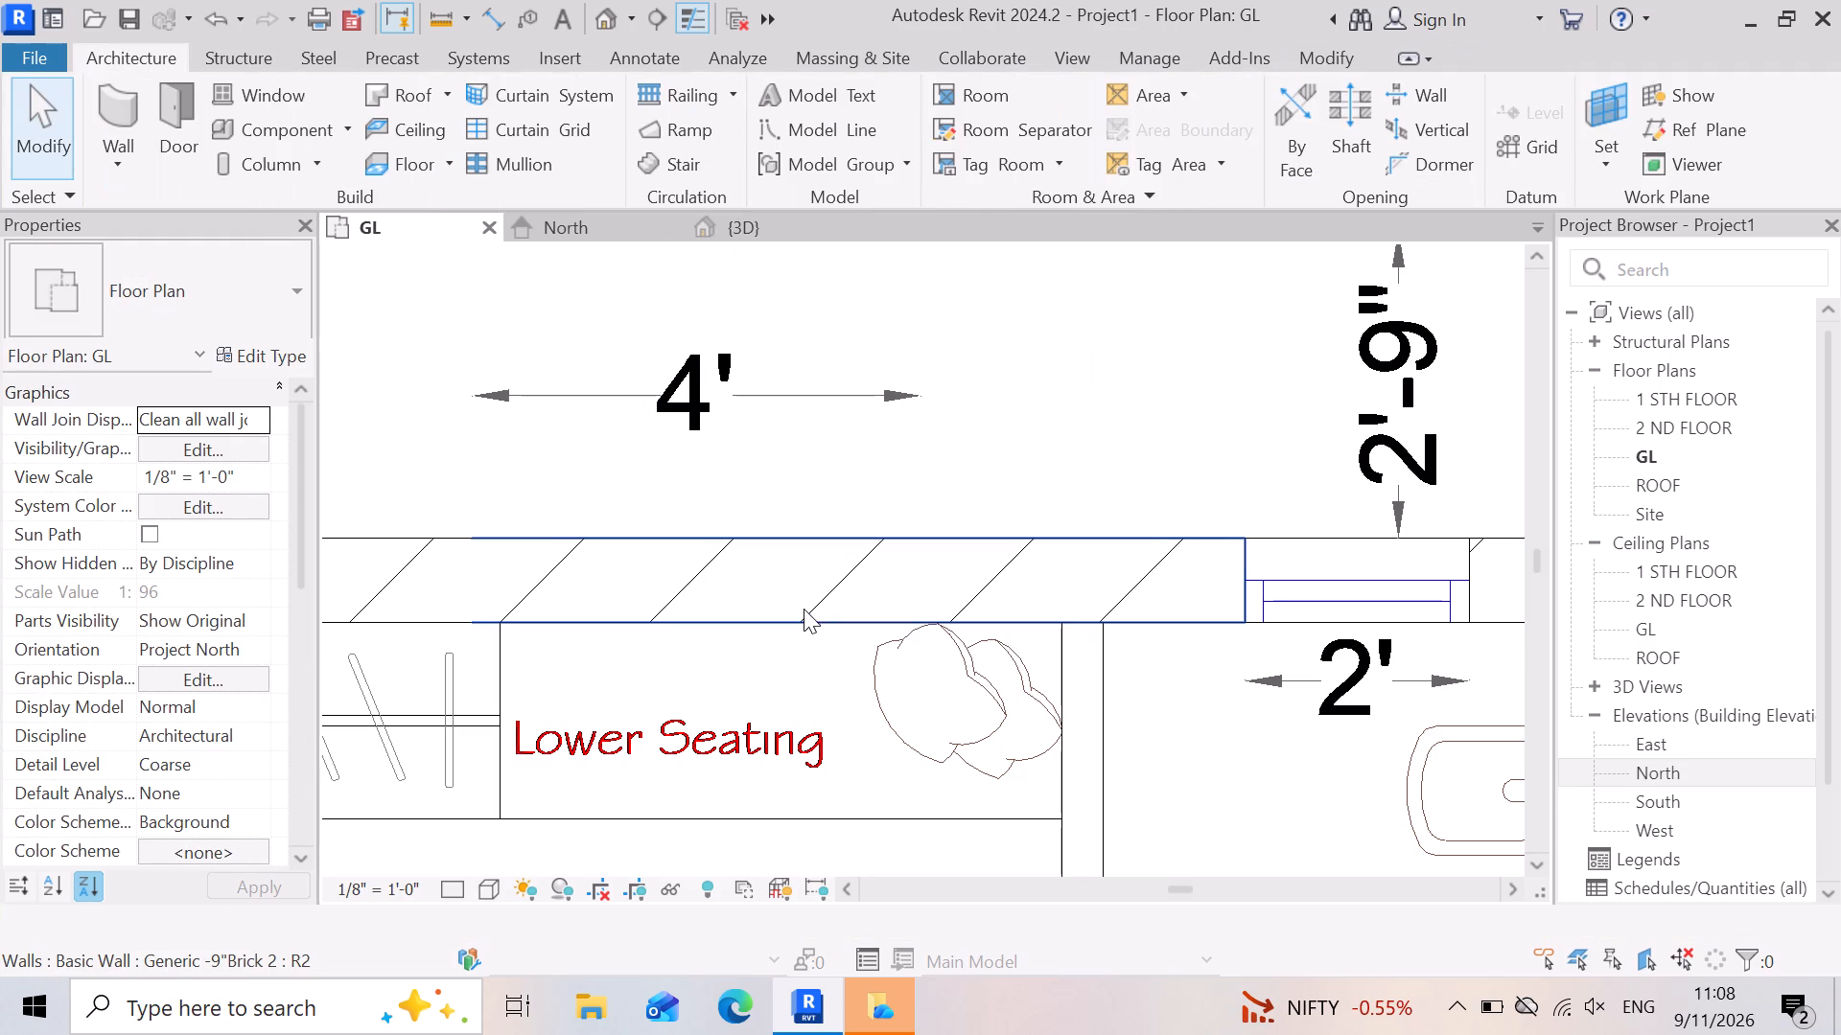
Place a Window-Double-Hung 28" x 46" above Lower Seating, centred about 11" from the wardrobe-side end of the 4' opening.
left_click(254, 97)
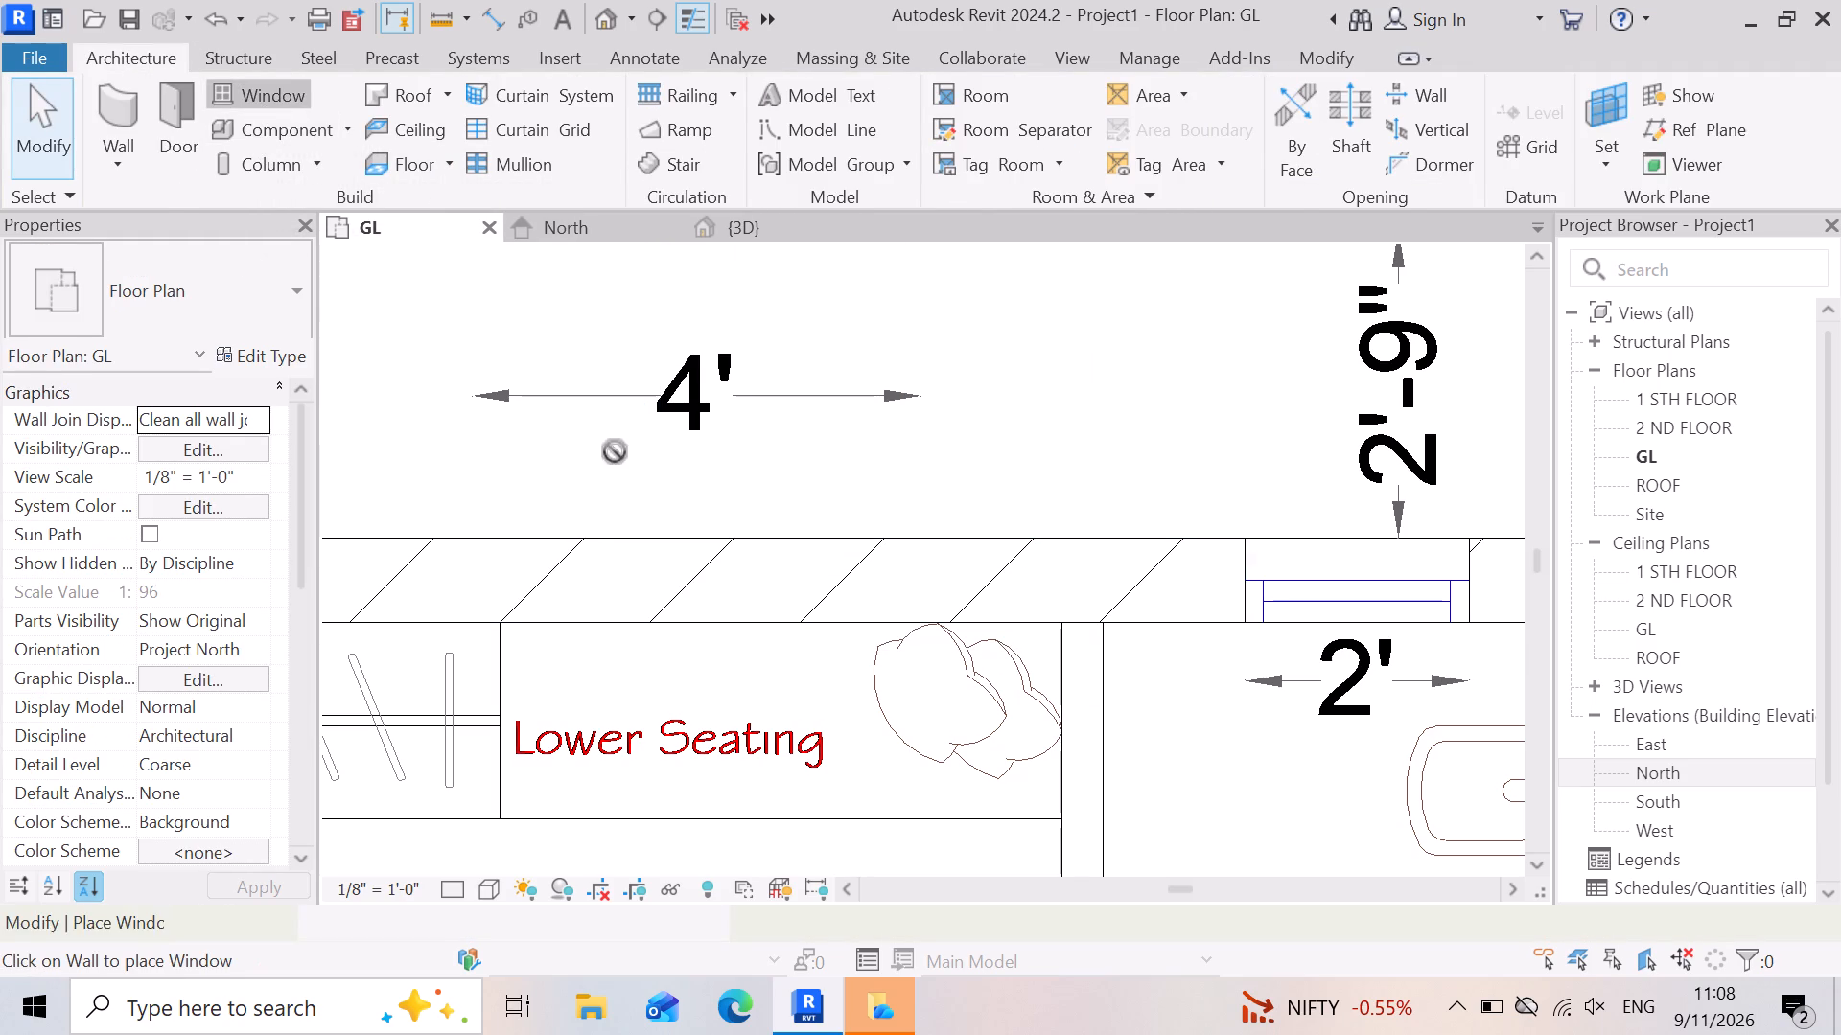
scroll(585, 624, "up", 3)
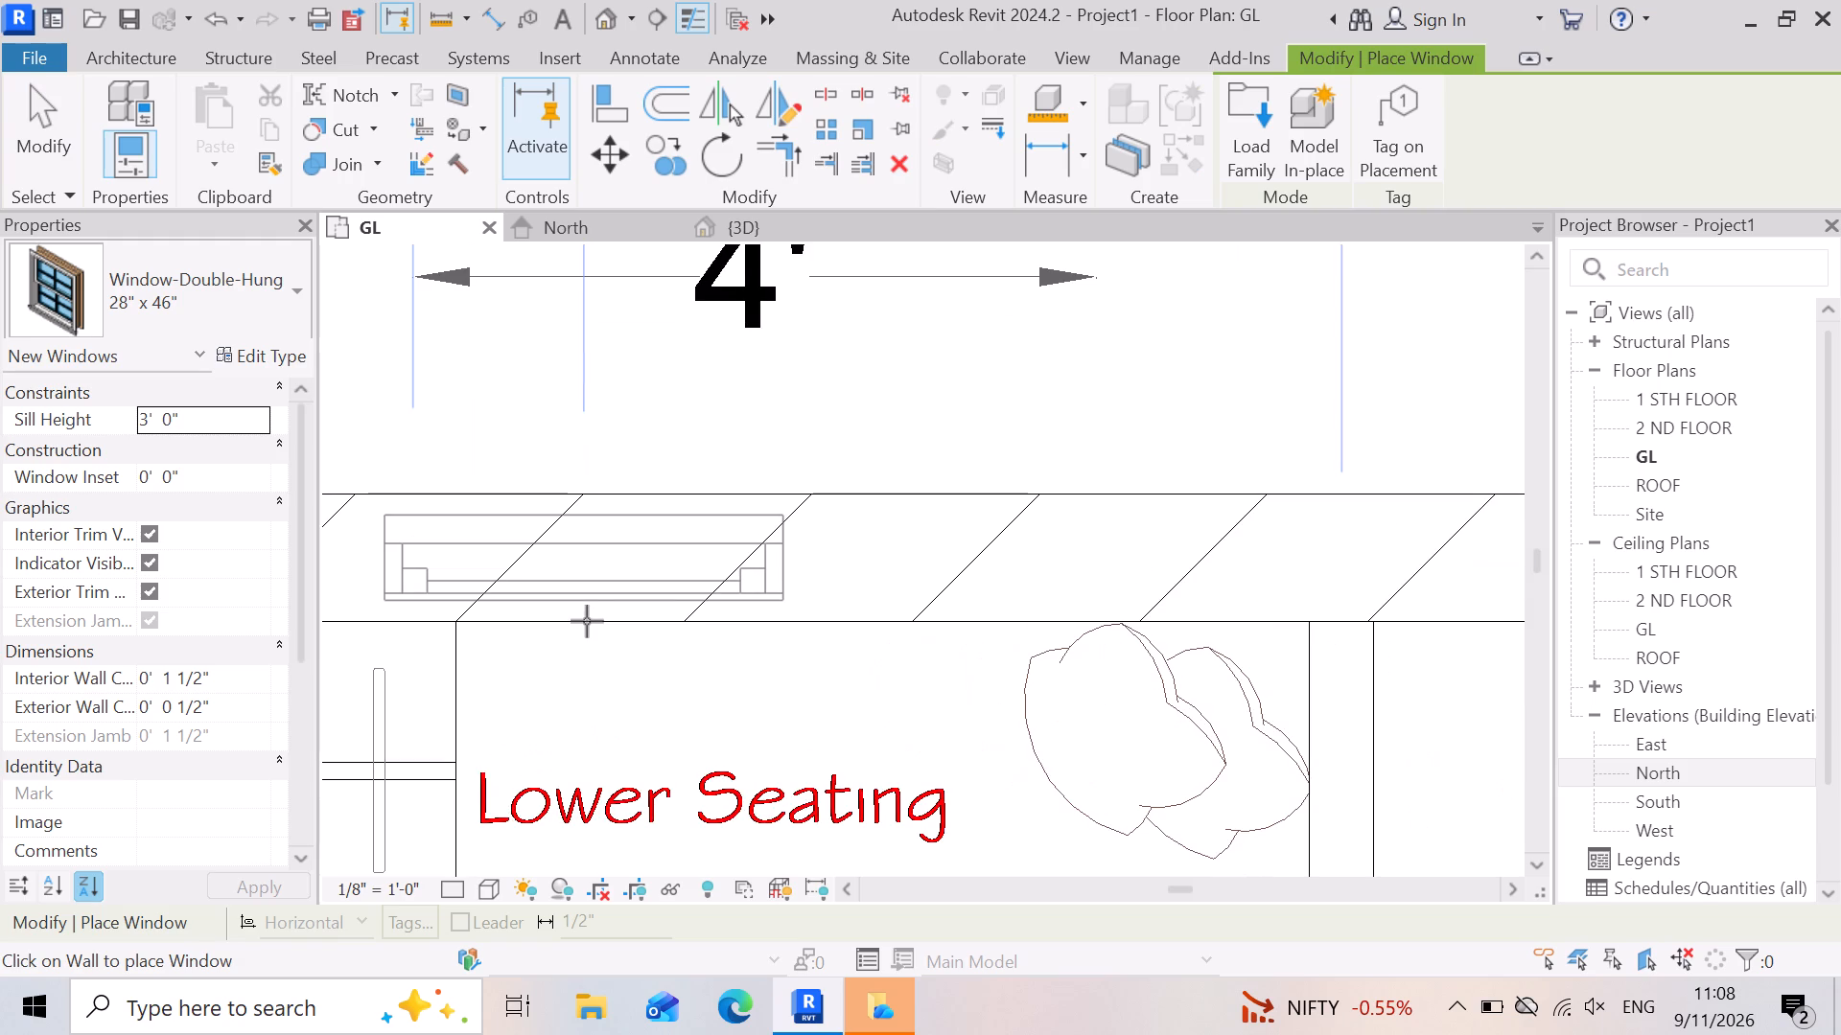
left_click(575, 615)
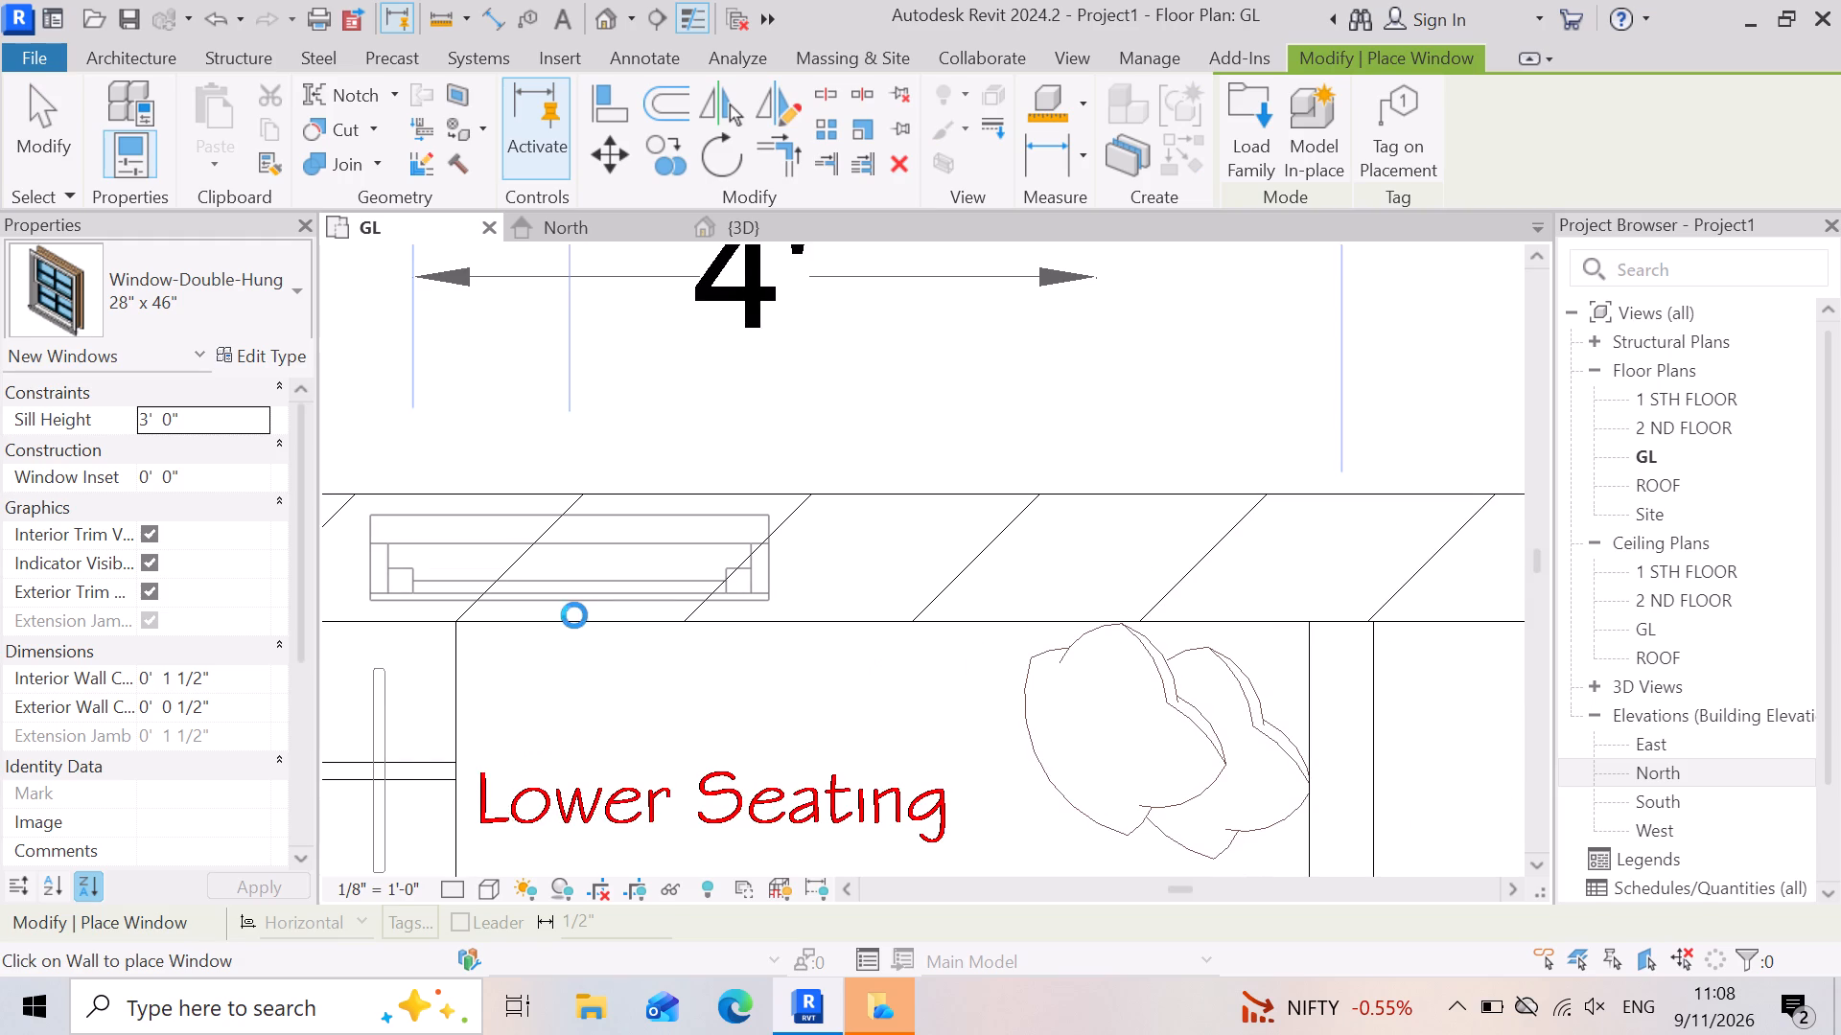
scroll(504, 597, "down", 6)
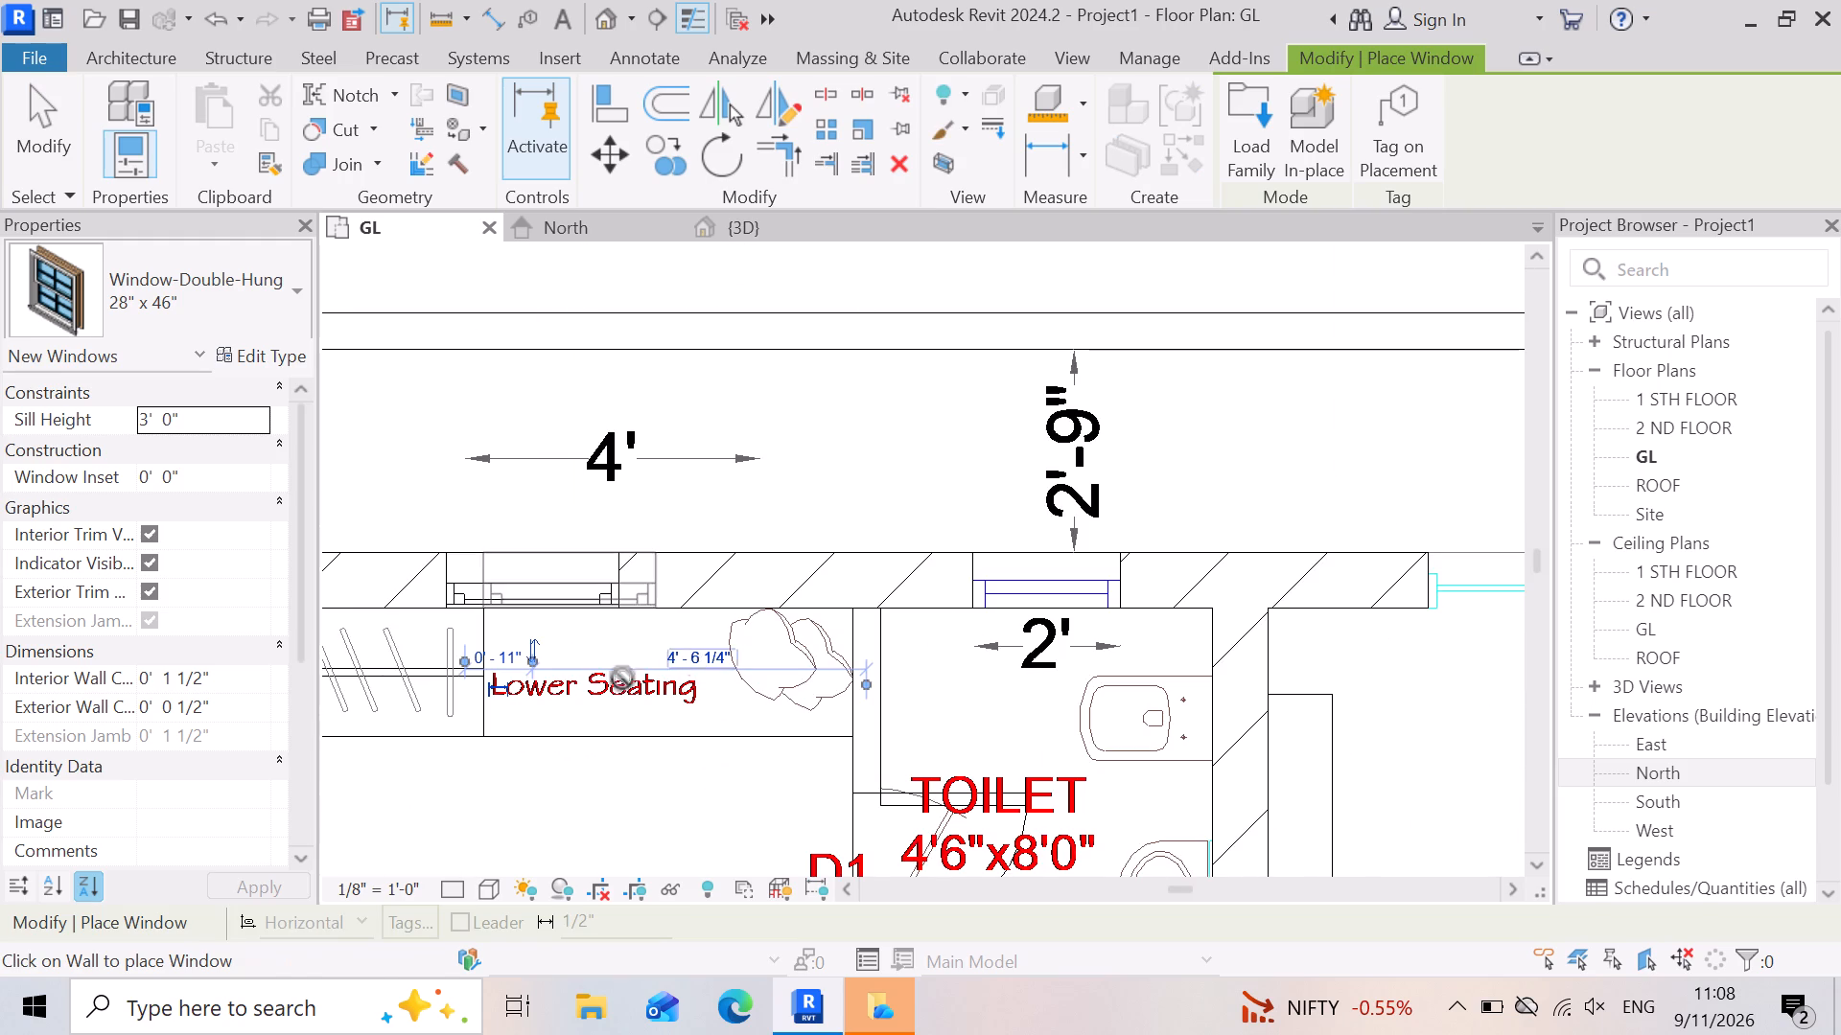
Examine the living room's sliding-door opening and the window openings in its outer walls against the linked CAD plan.
scroll(341, 654, "down", 5)
scroll(1207, 639, "up", 8)
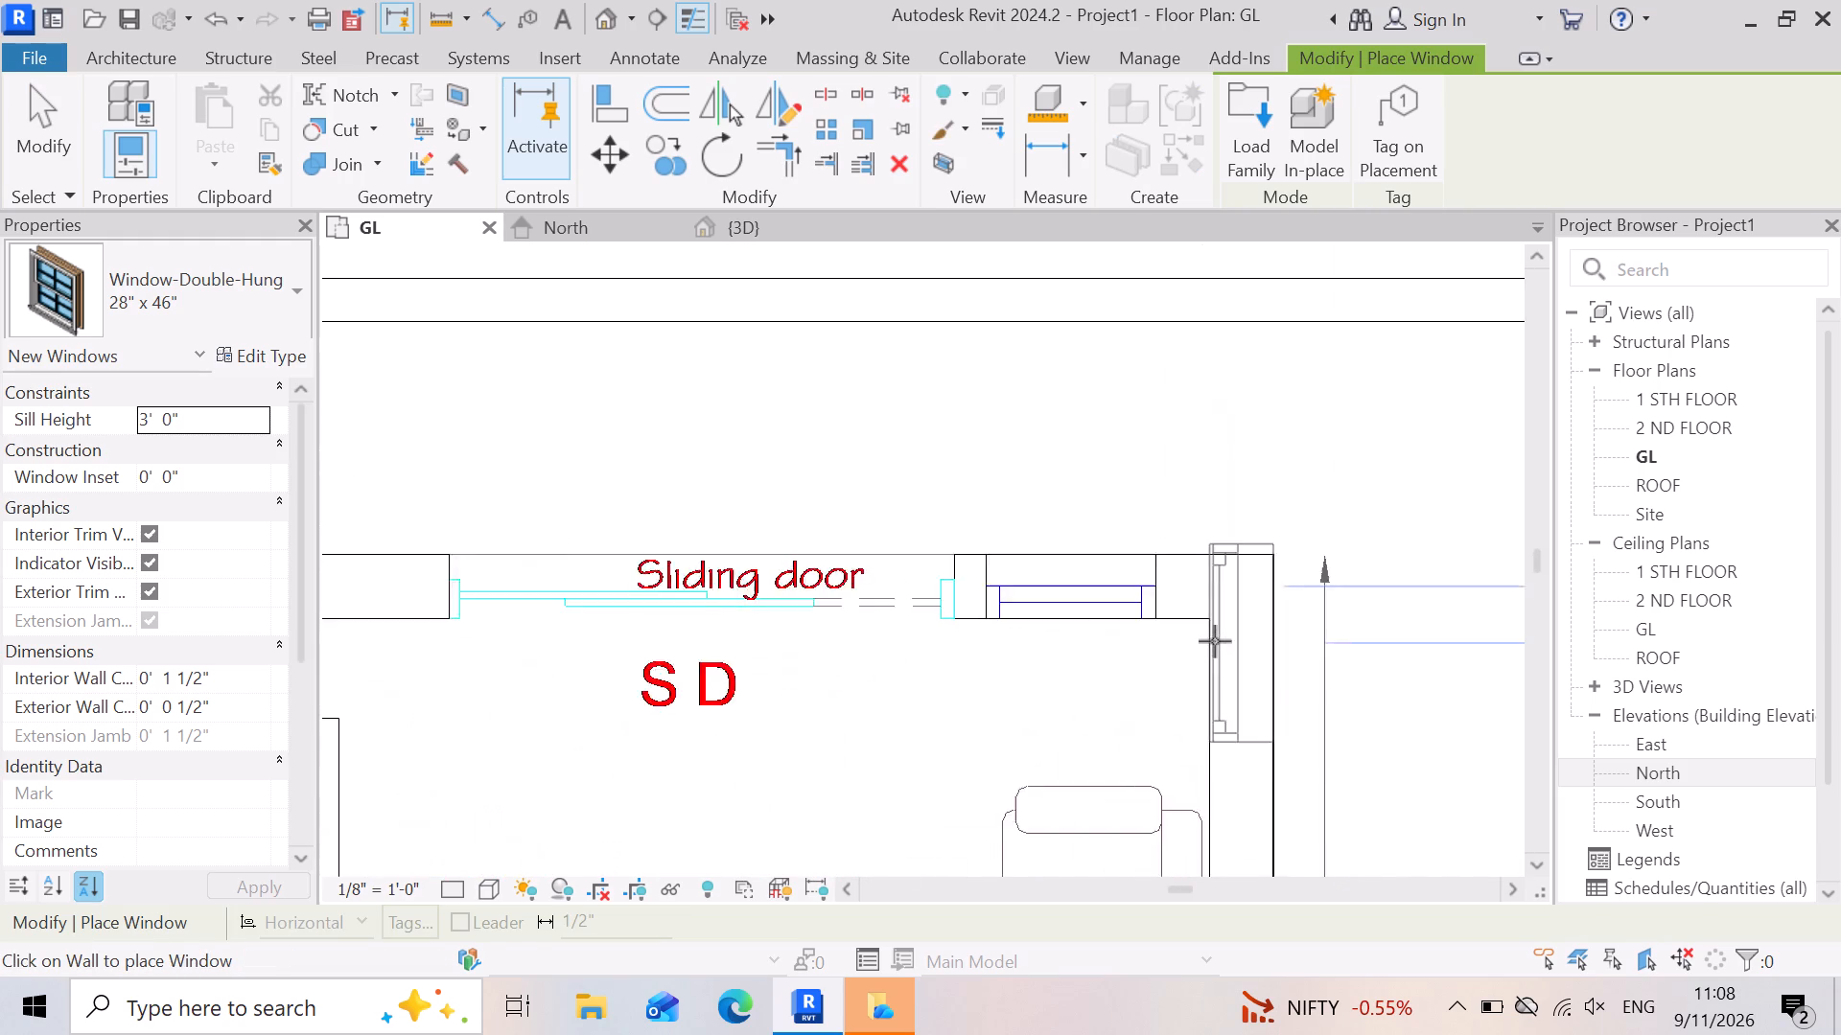
scroll(1215, 641, "up", 2)
scroll(954, 585, "down", 9)
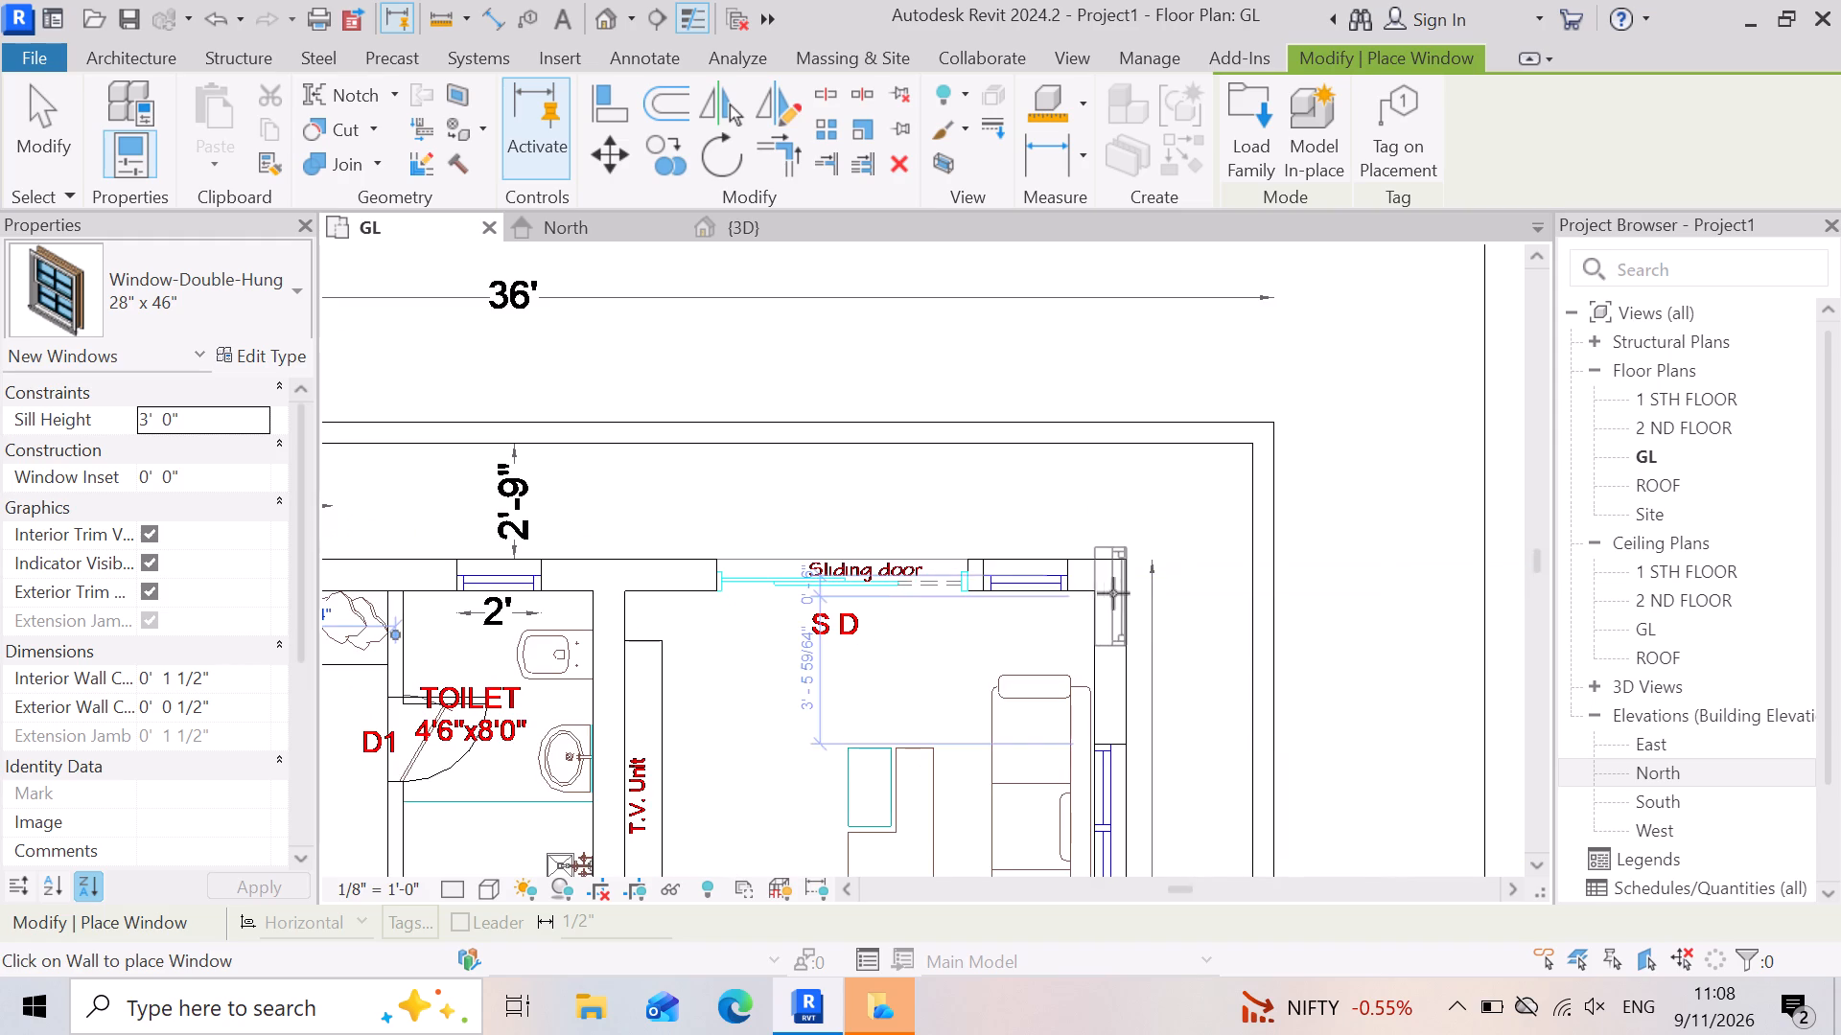
scroll(1136, 808, "up", 4)
scroll(1043, 678, "down", 9)
scroll(1089, 747, "up", 3)
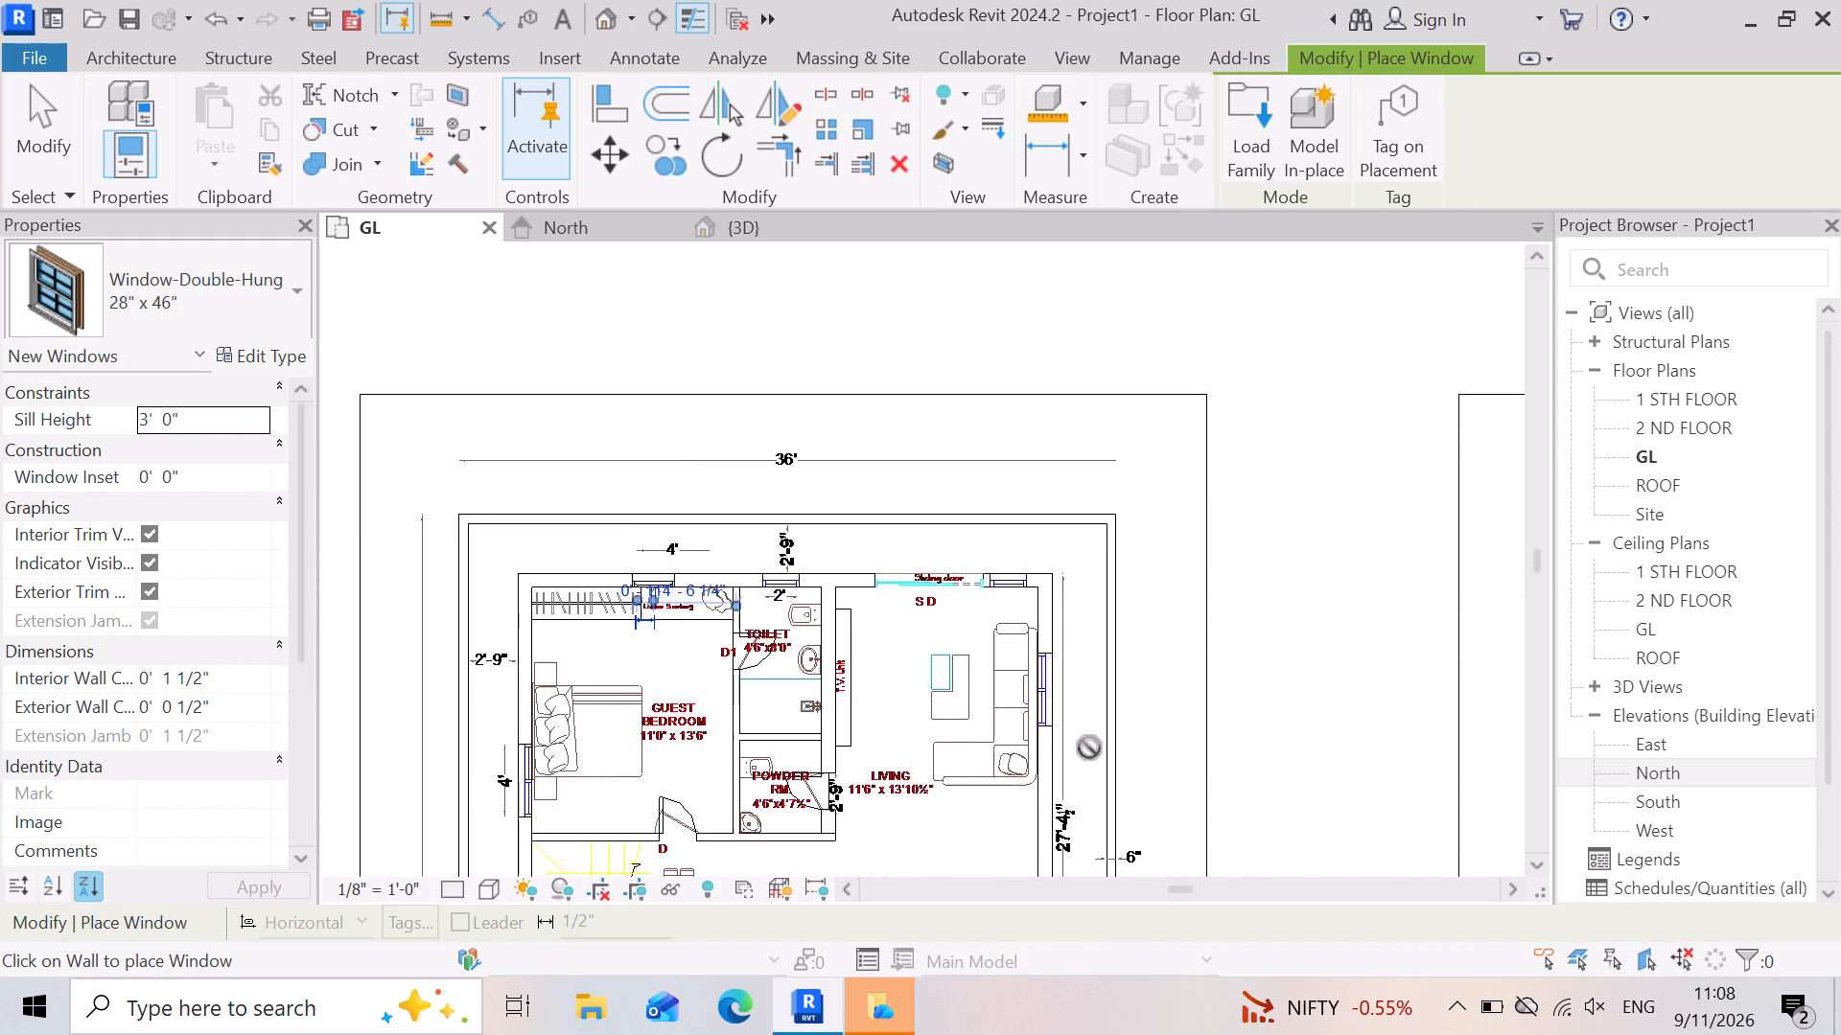
scroll(1089, 747, "up", 9)
scroll(1027, 698, "down", 4)
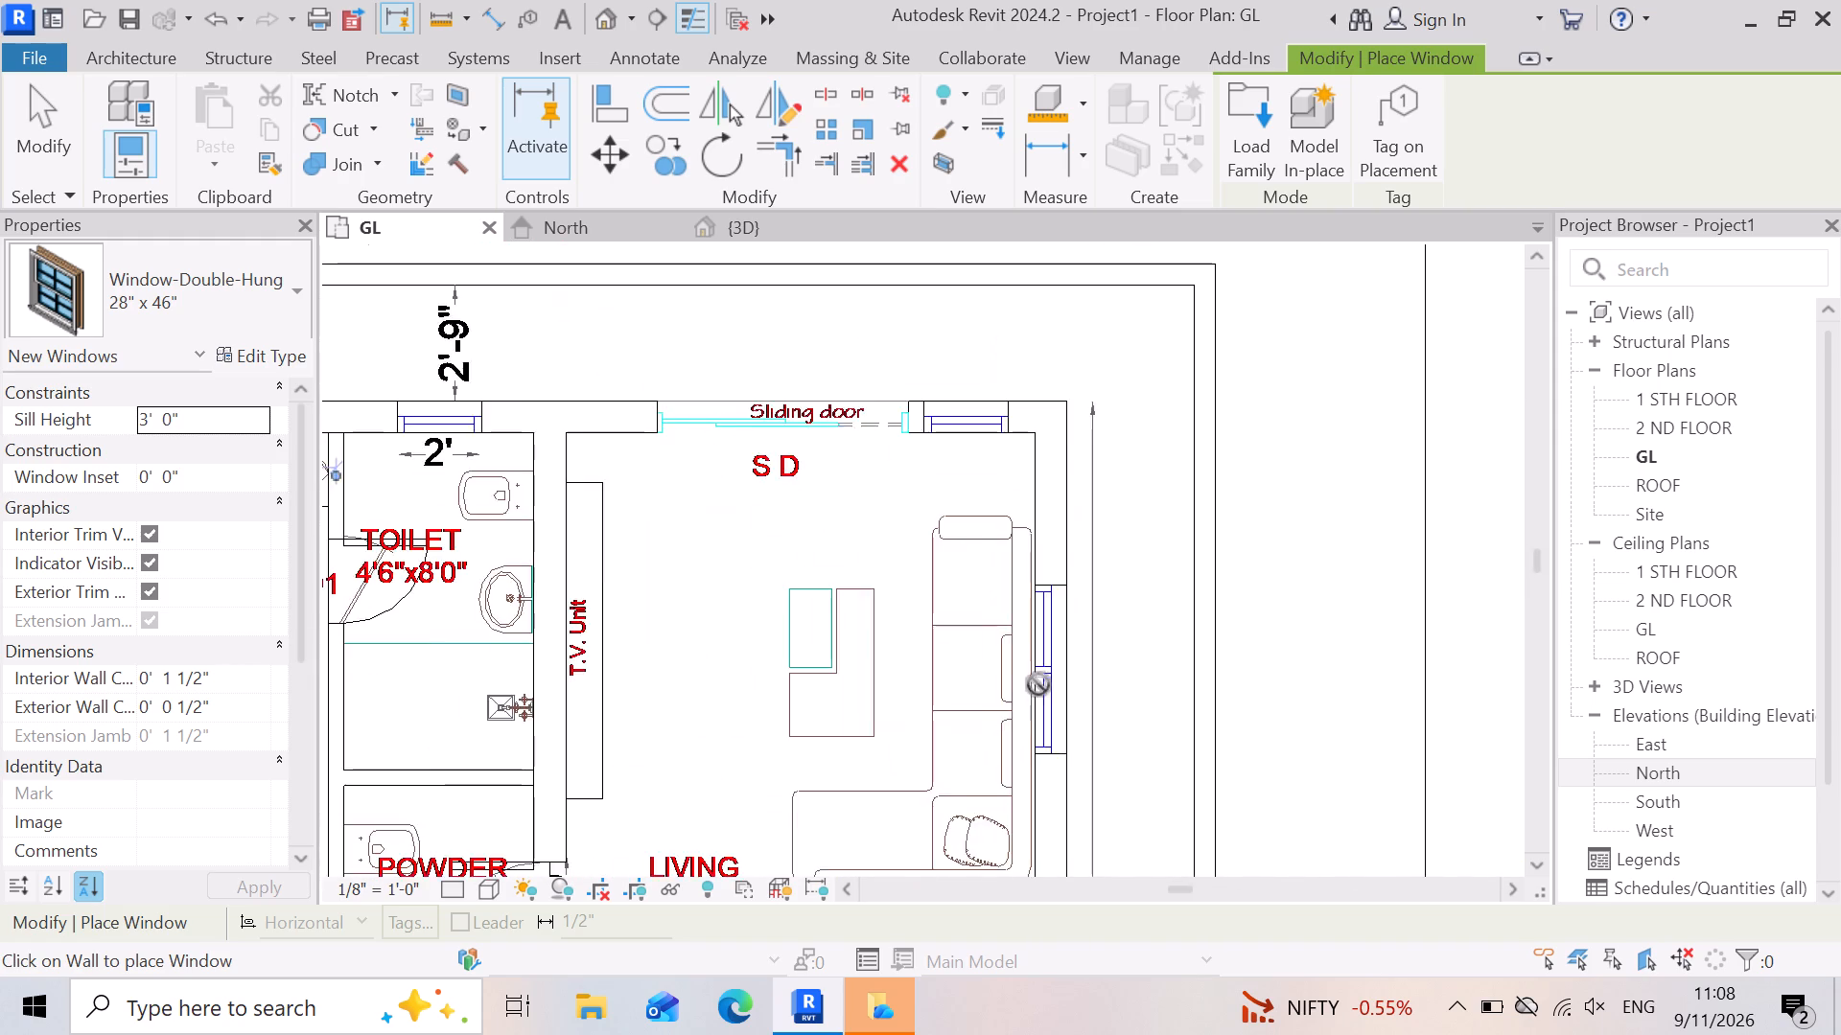
scroll(1038, 684, "down", 5)
scroll(976, 473, "up", 10)
scroll(982, 581, "up", 4)
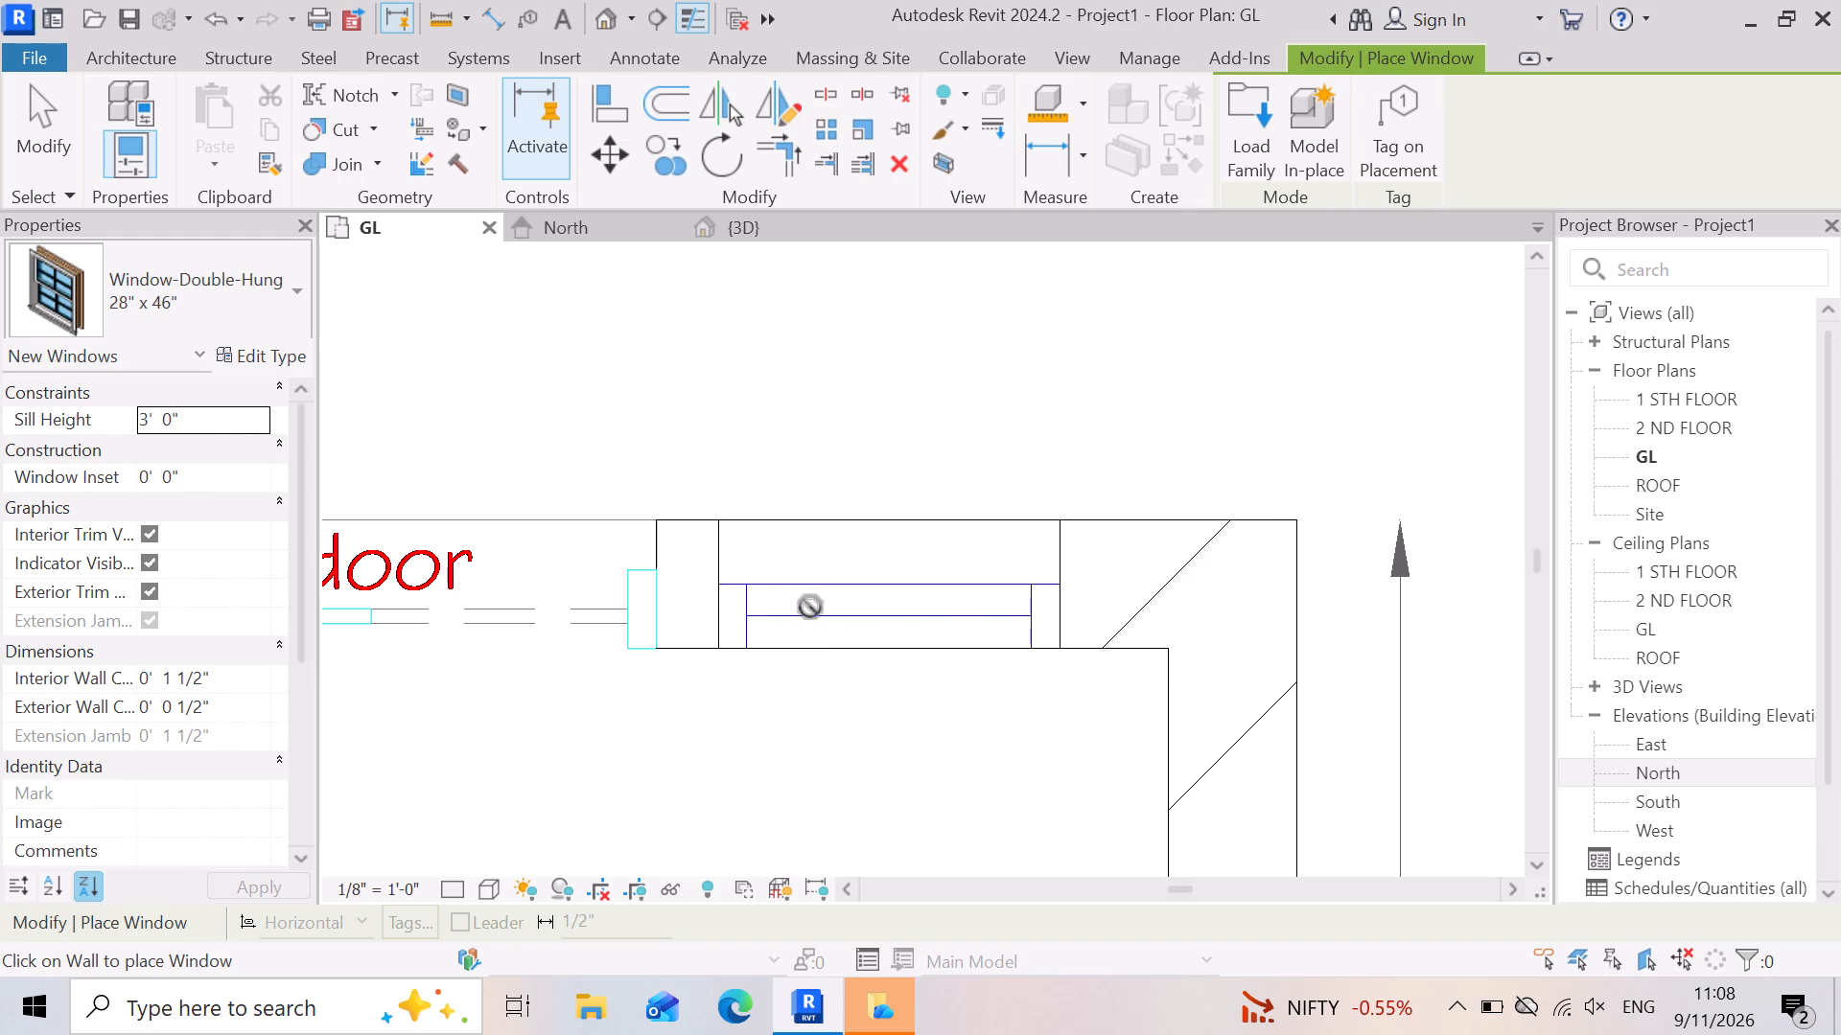
scroll(921, 607, "down", 10)
scroll(605, 604, "up", 7)
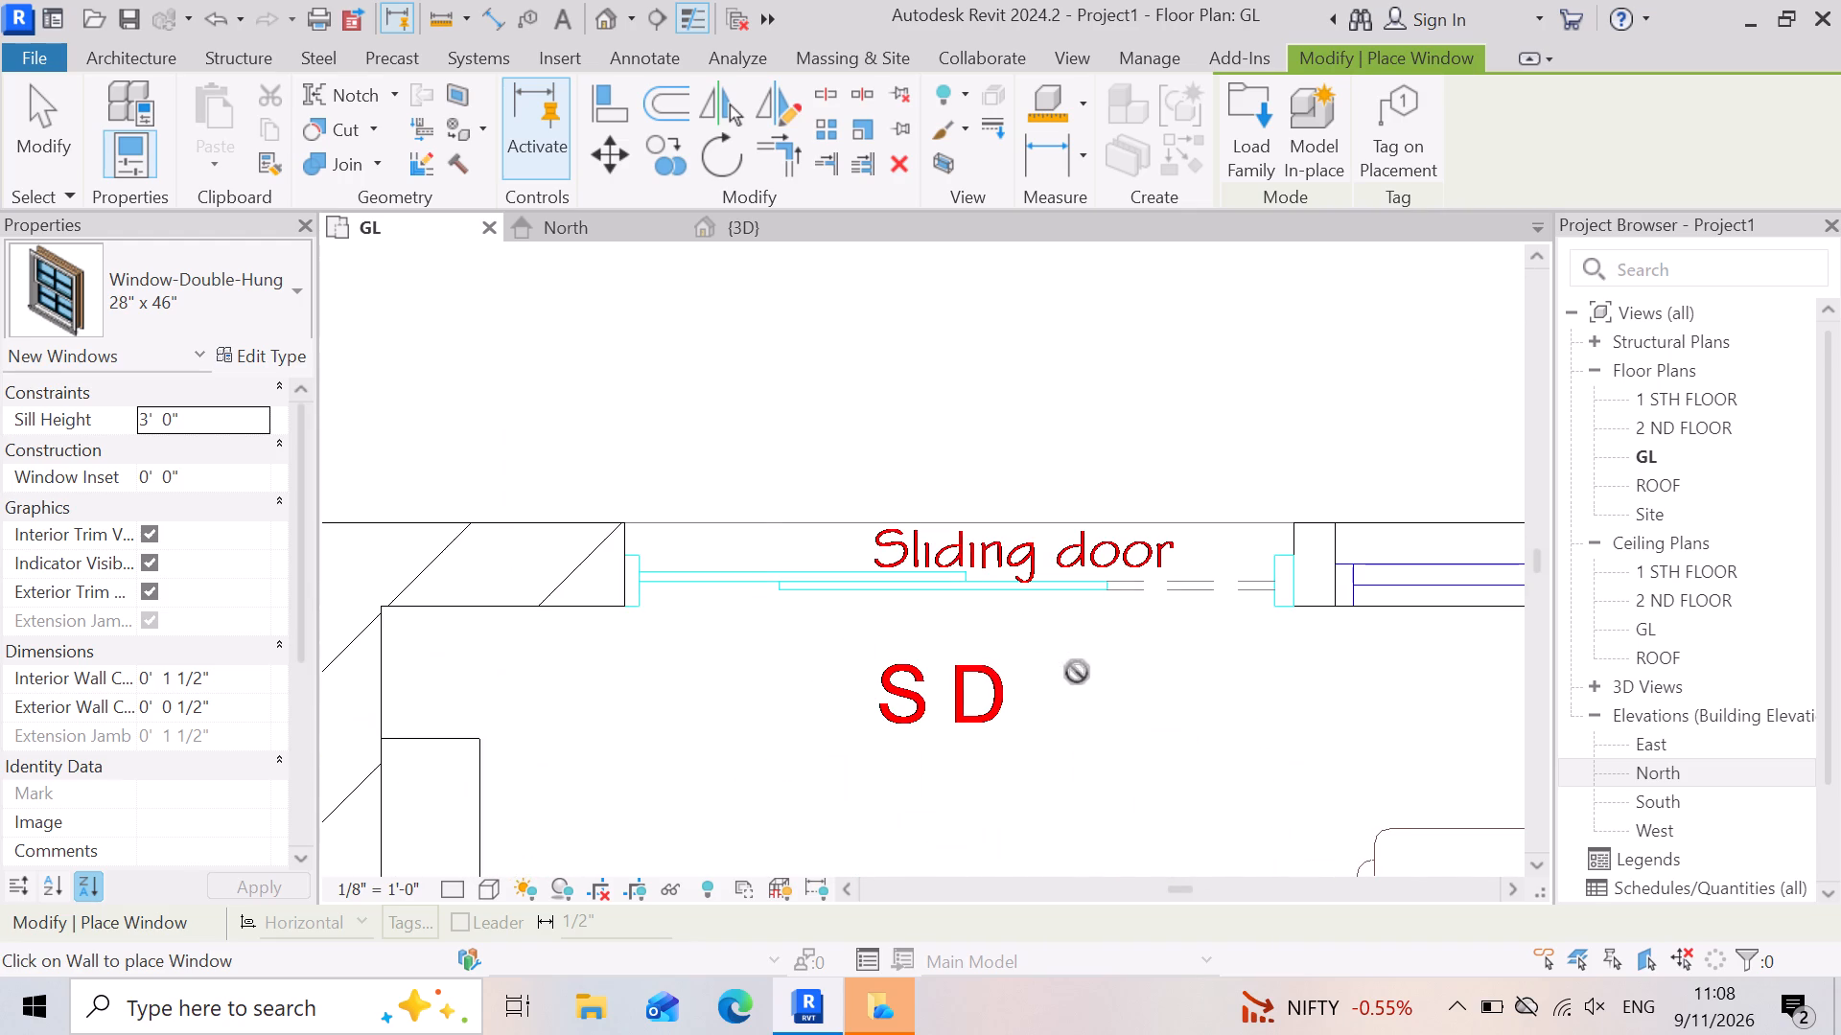
scroll(708, 578, "down", 3)
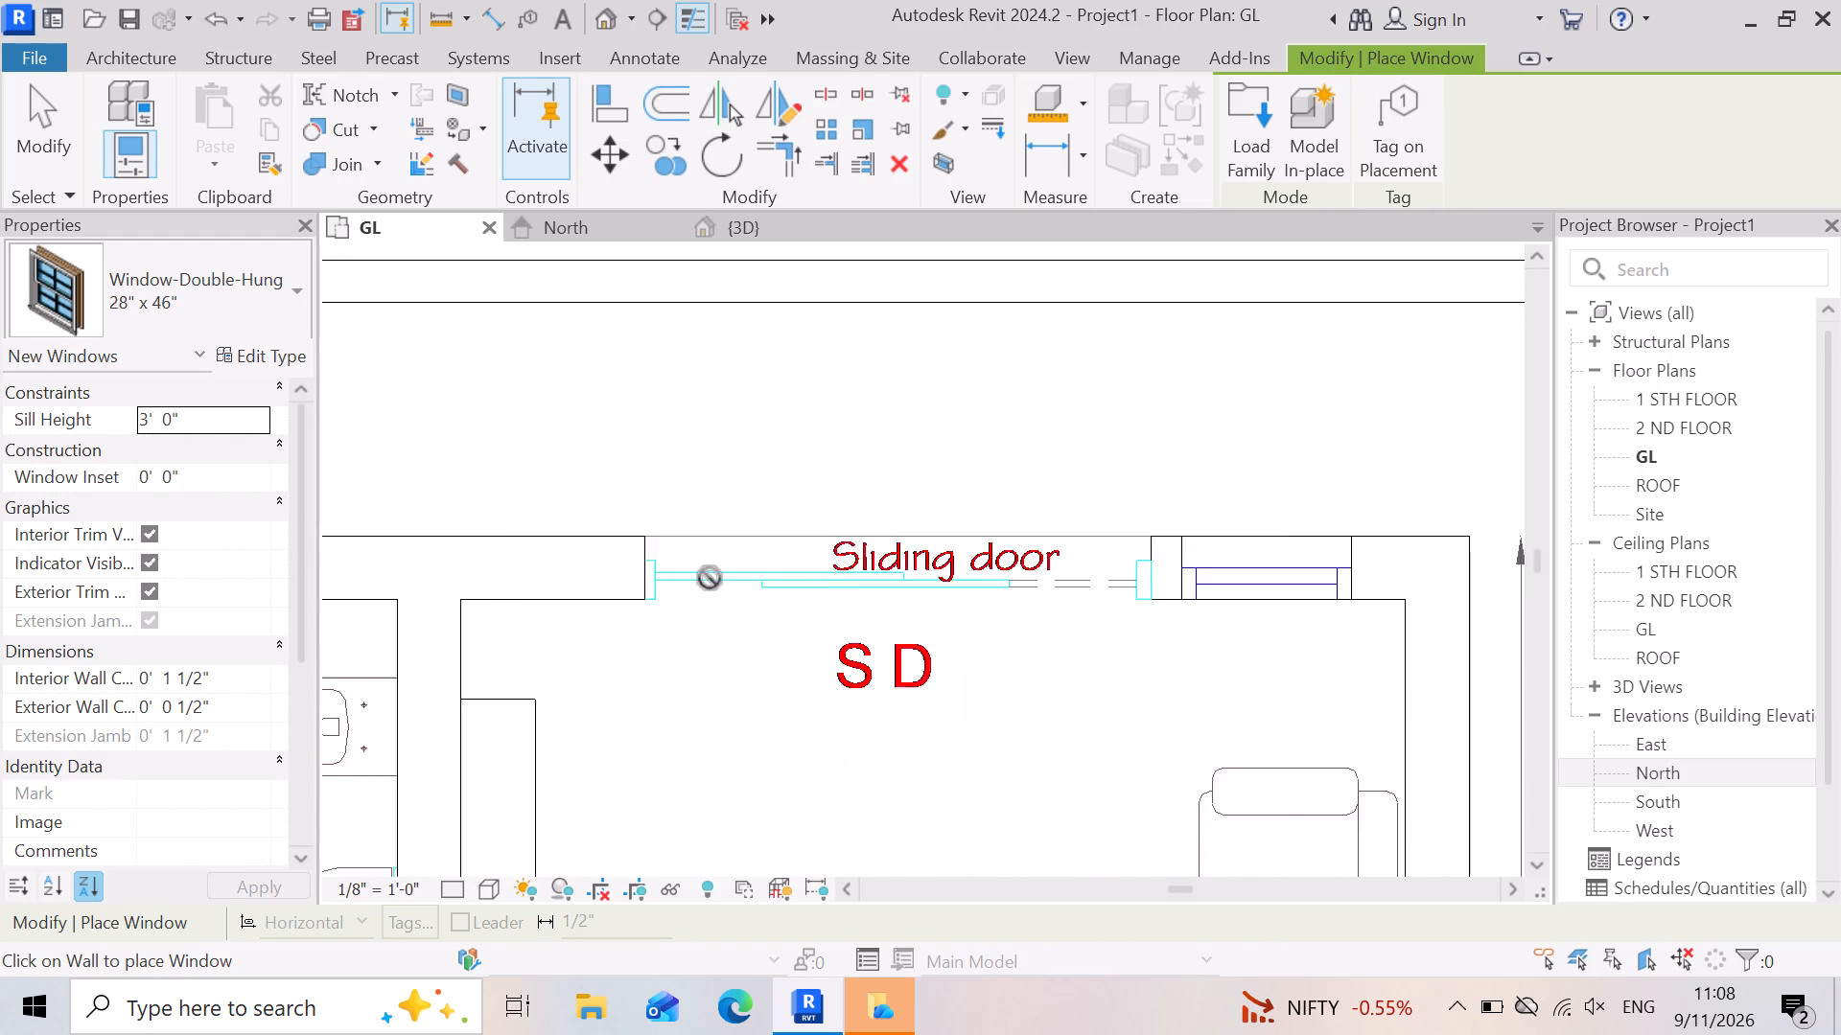
scroll(710, 578, "down", 1)
scroll(1130, 572, "up", 2)
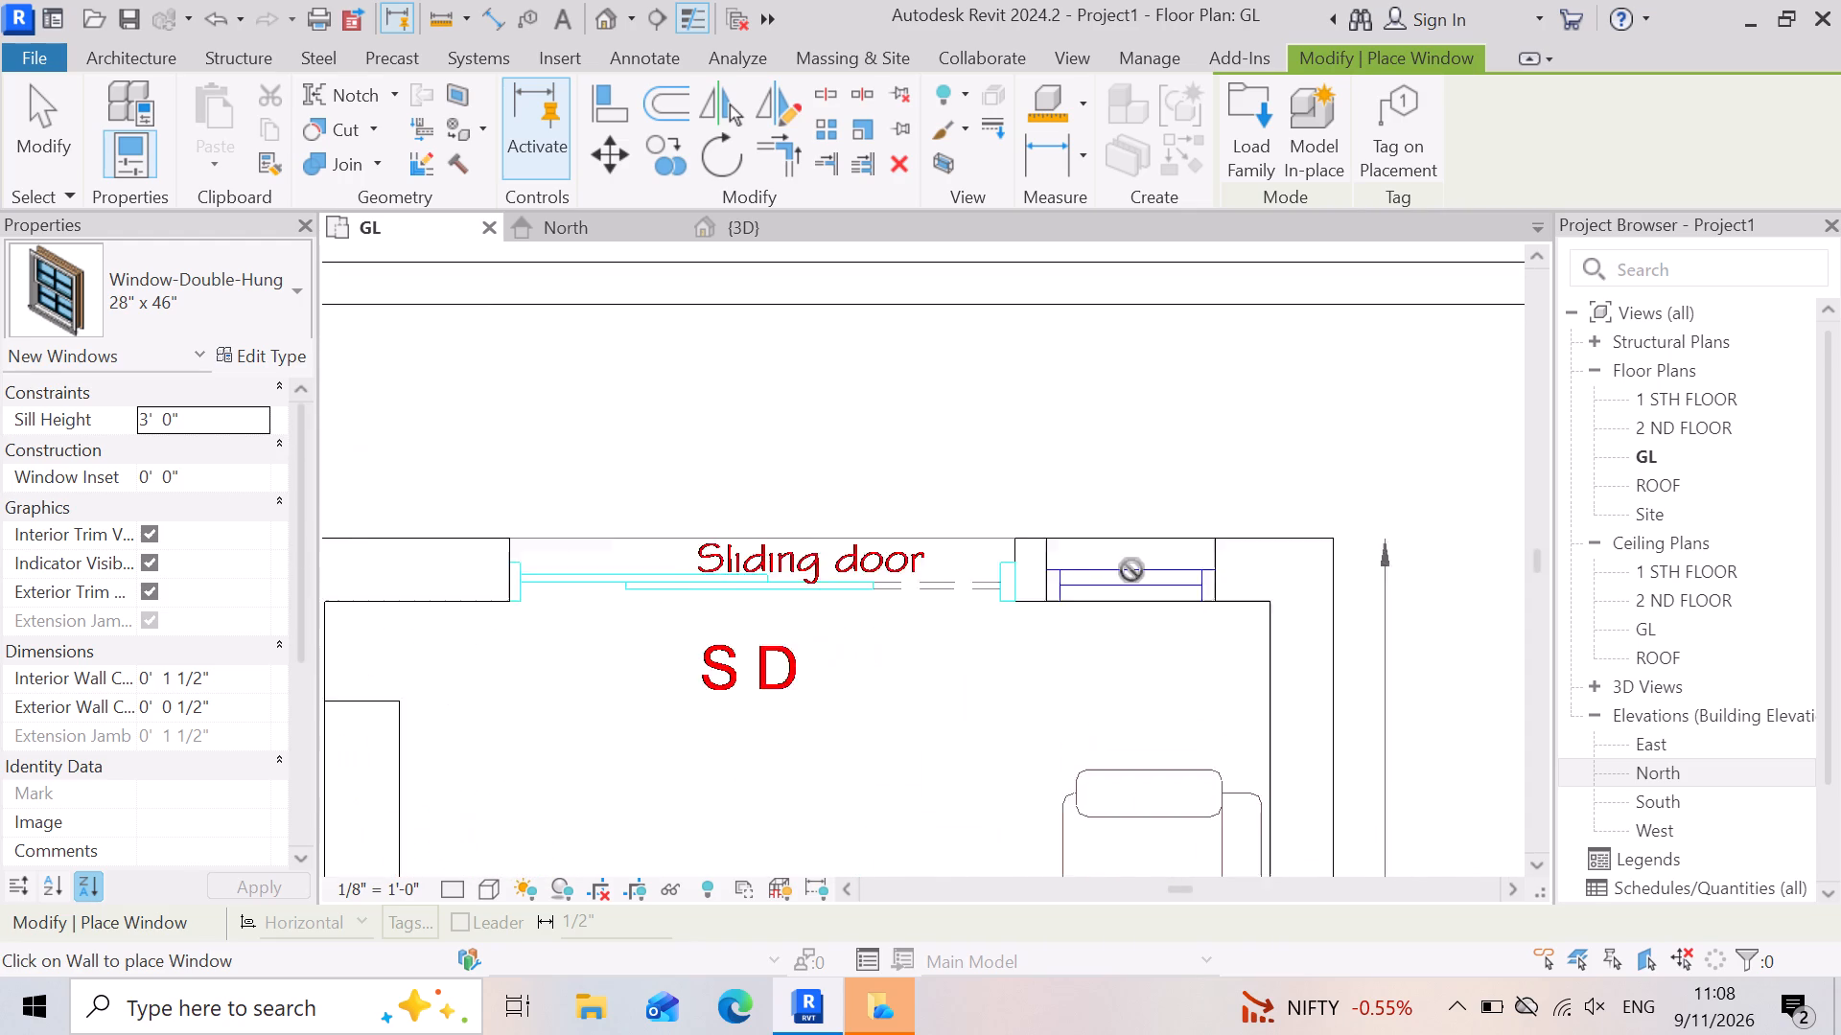
scroll(1131, 570, "up", 4)
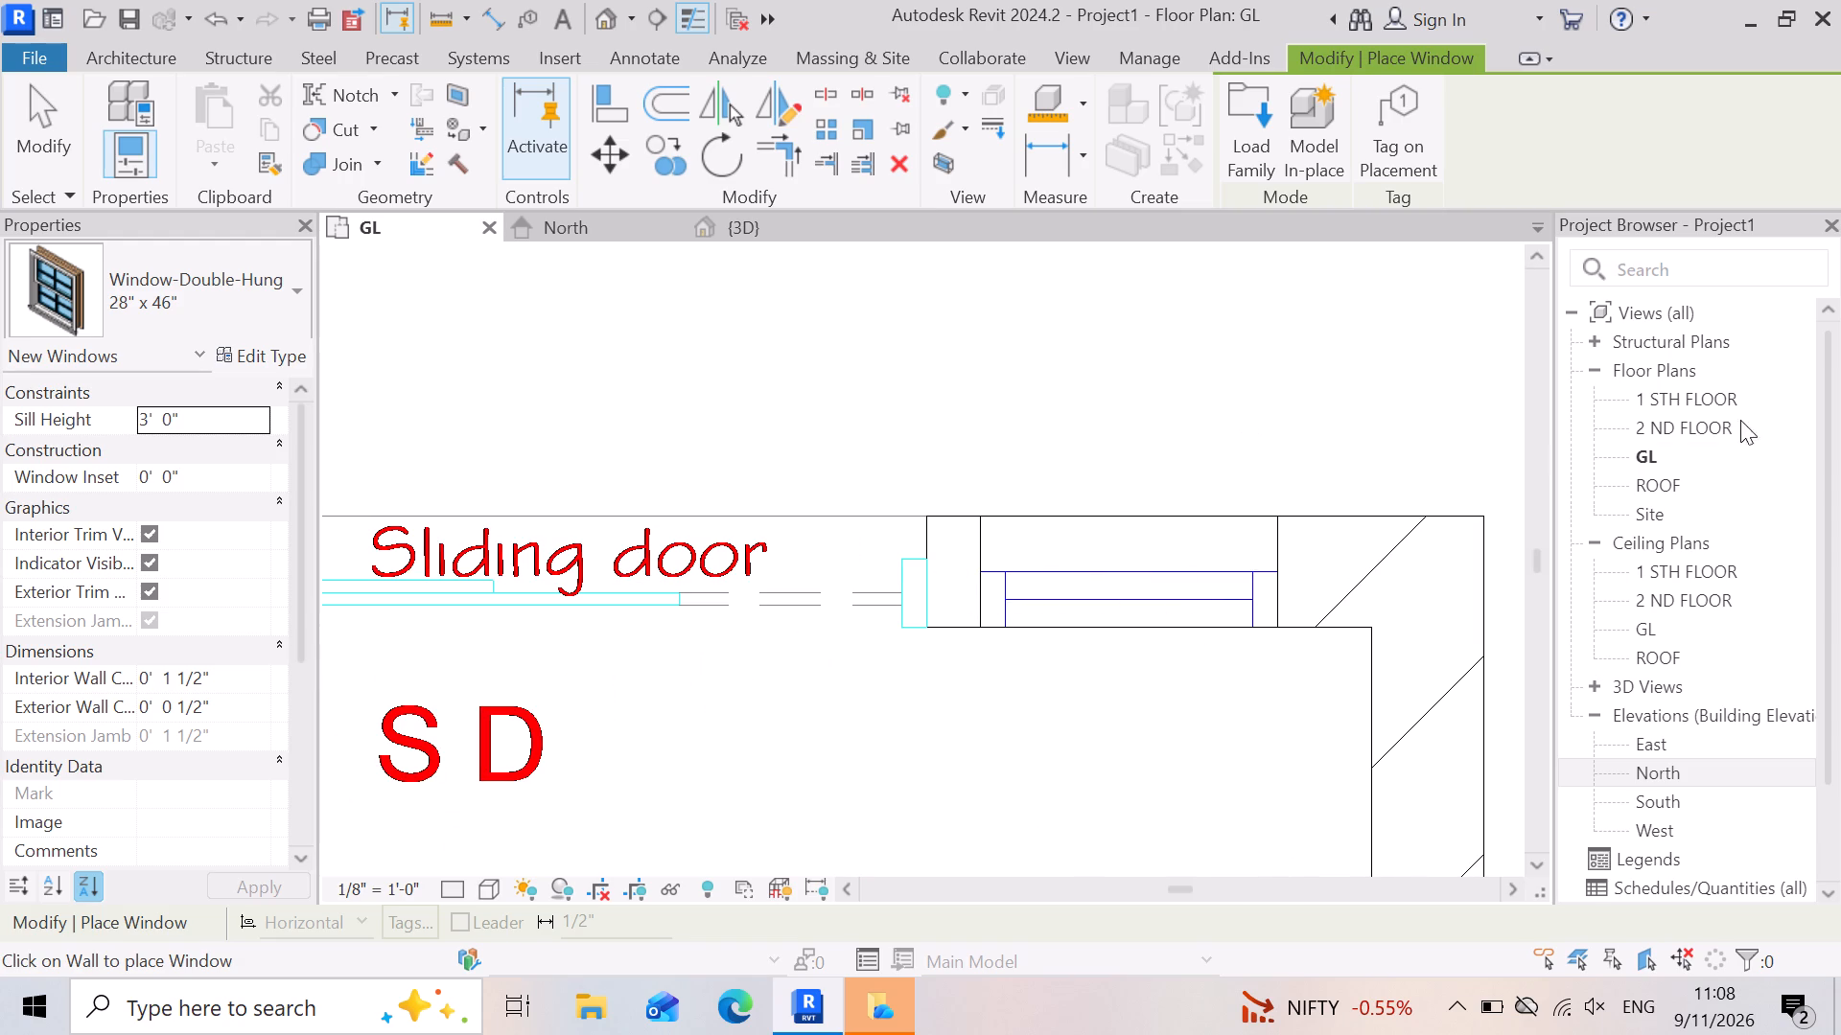
scroll(1117, 702, "down", 5)
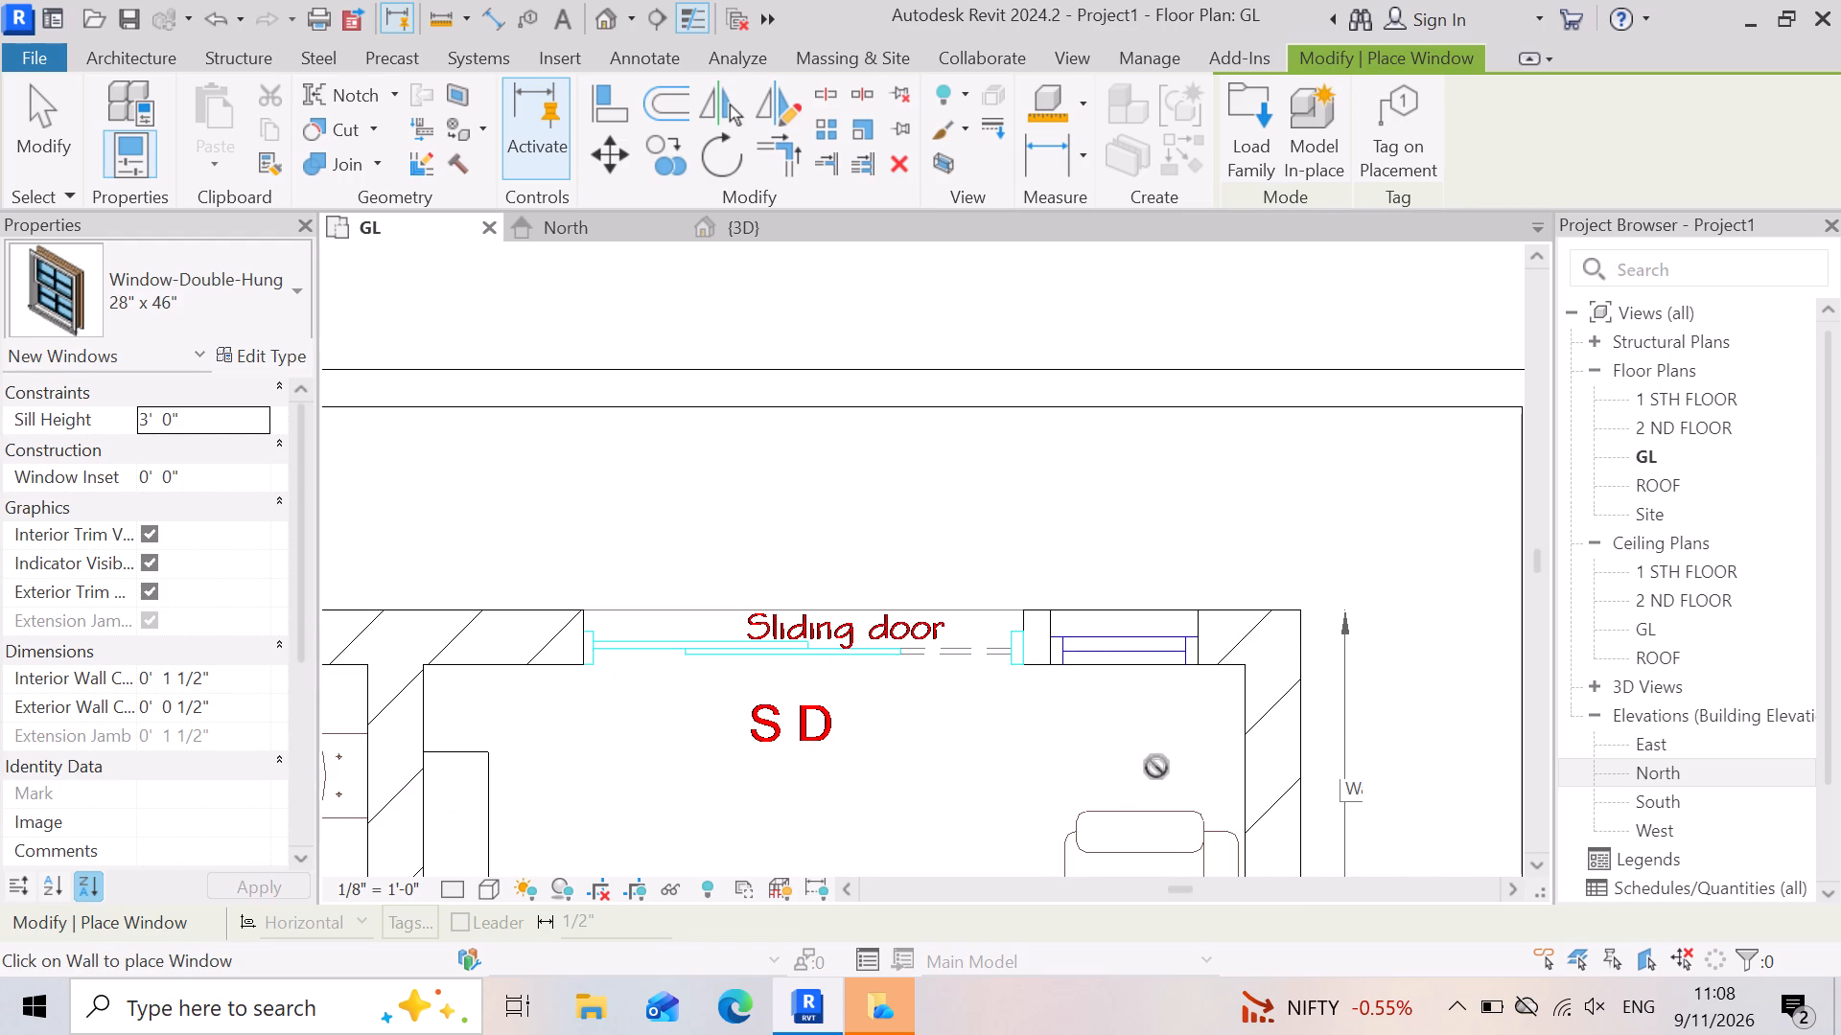
scroll(1173, 727, "down", 4)
scroll(833, 717, "up", 10)
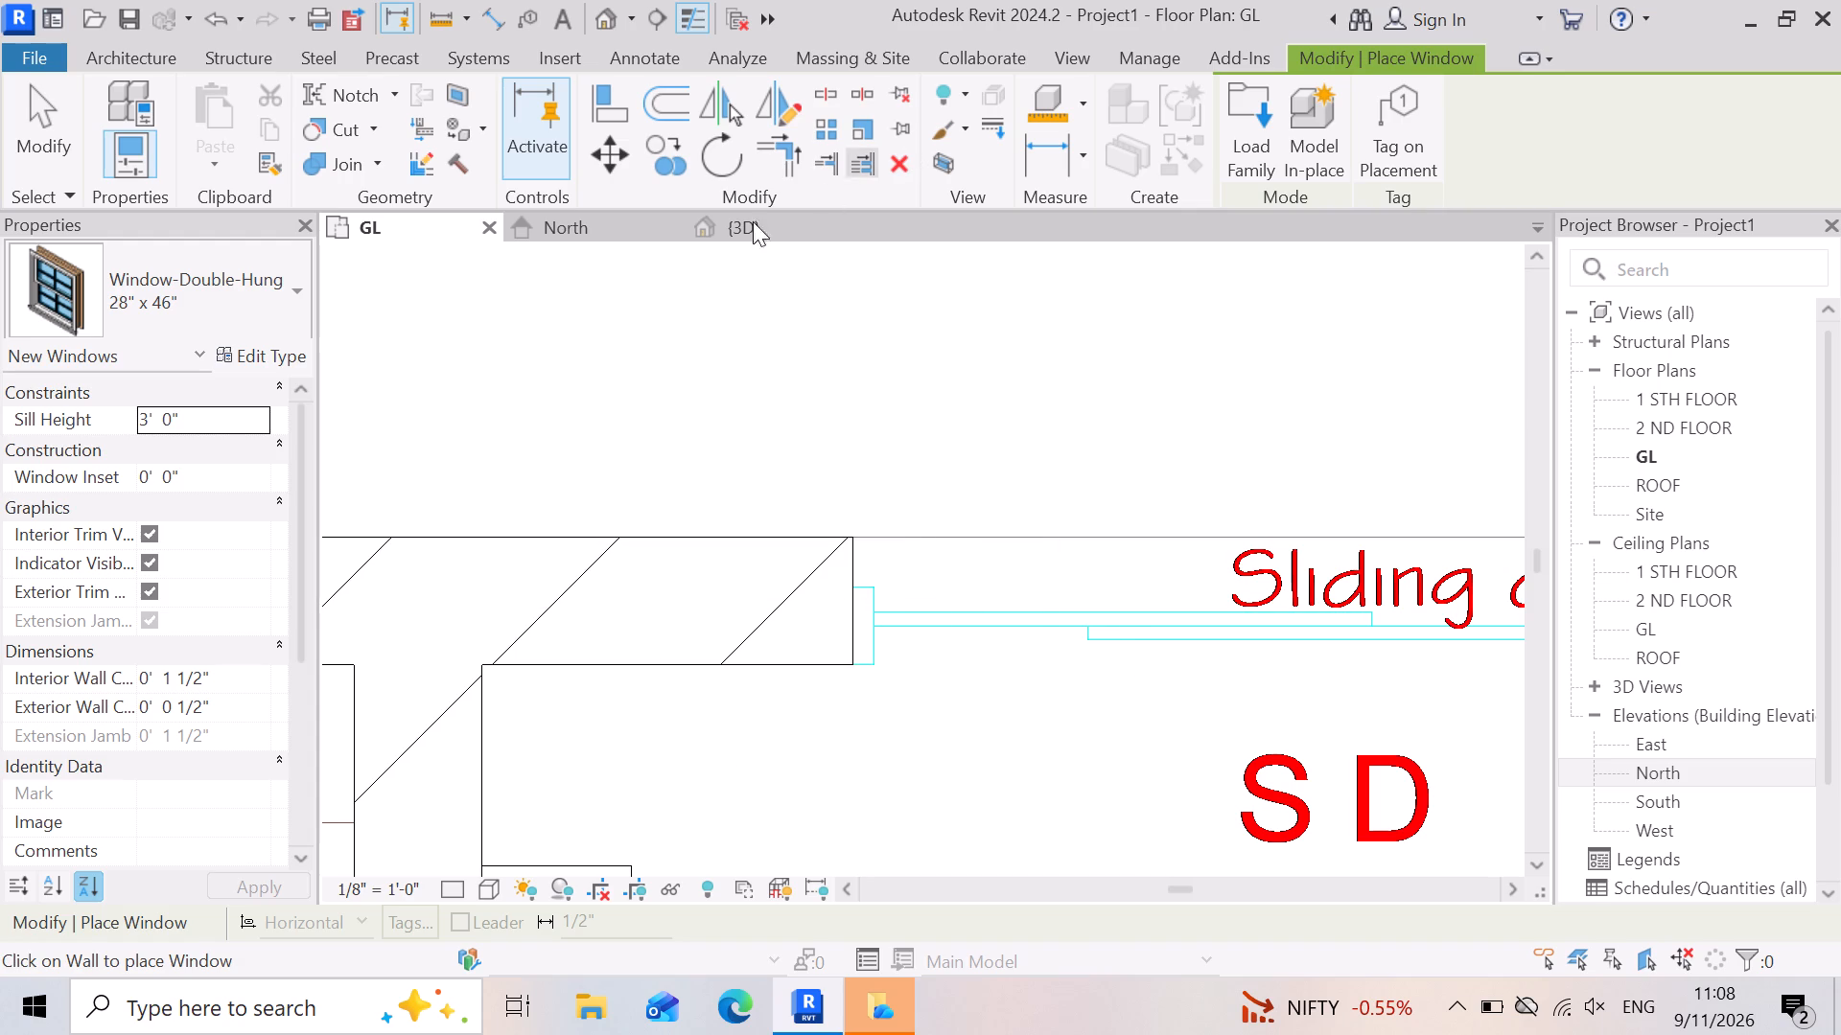
Extend the living-room corner's 9" brick wall with Trim/Extend across the window and sliding-door openings to the T.V. unit side jamb.
left_click(126, 57)
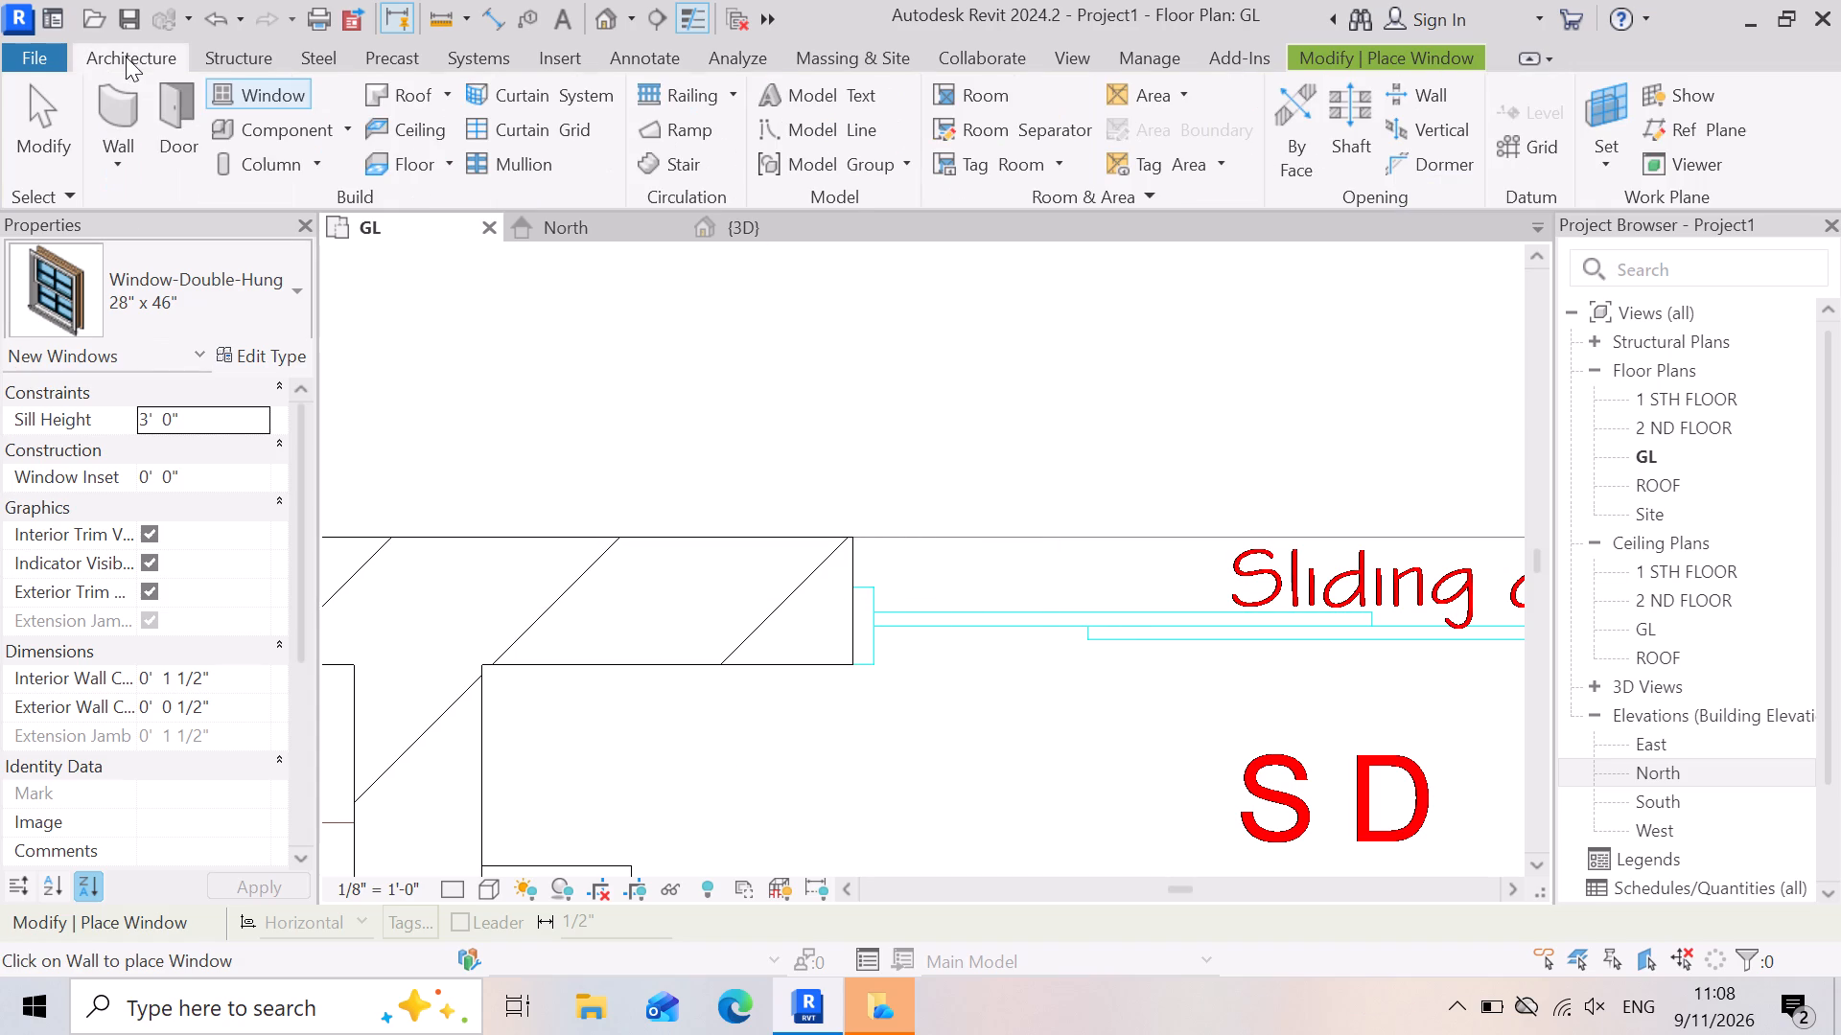
left_click(111, 103)
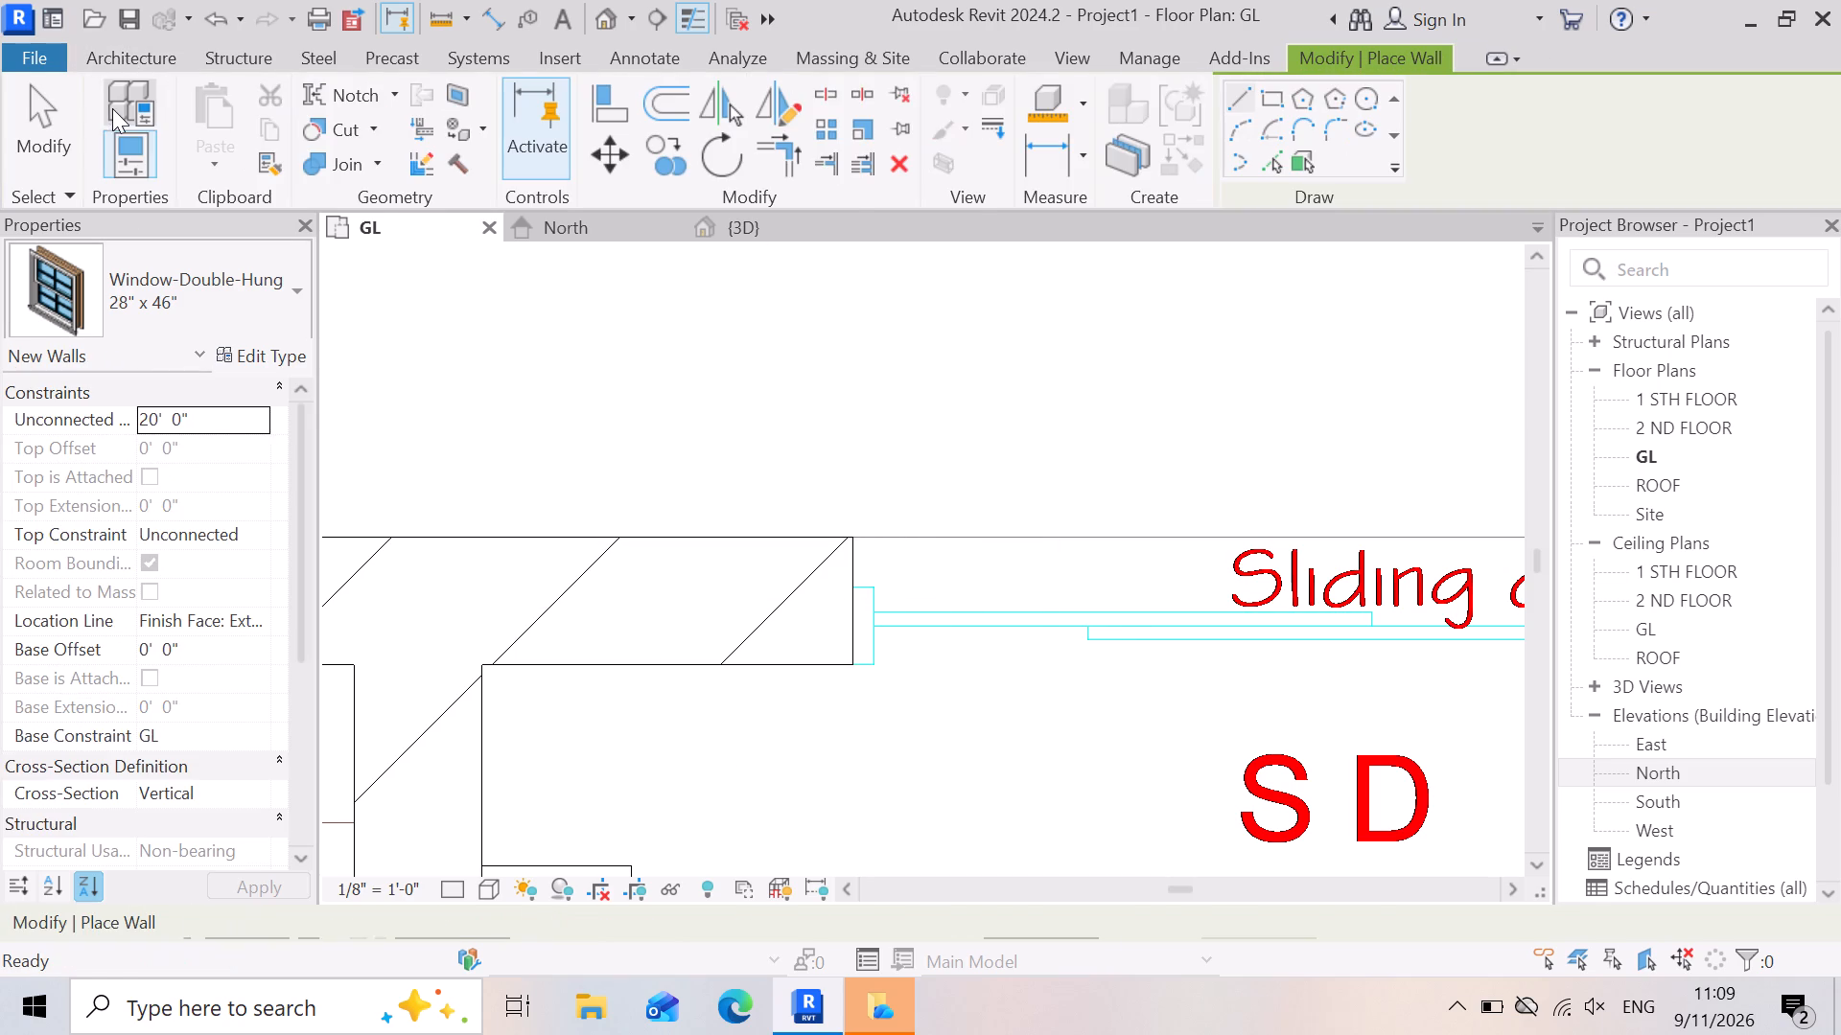
scroll(941, 720, "up", 4)
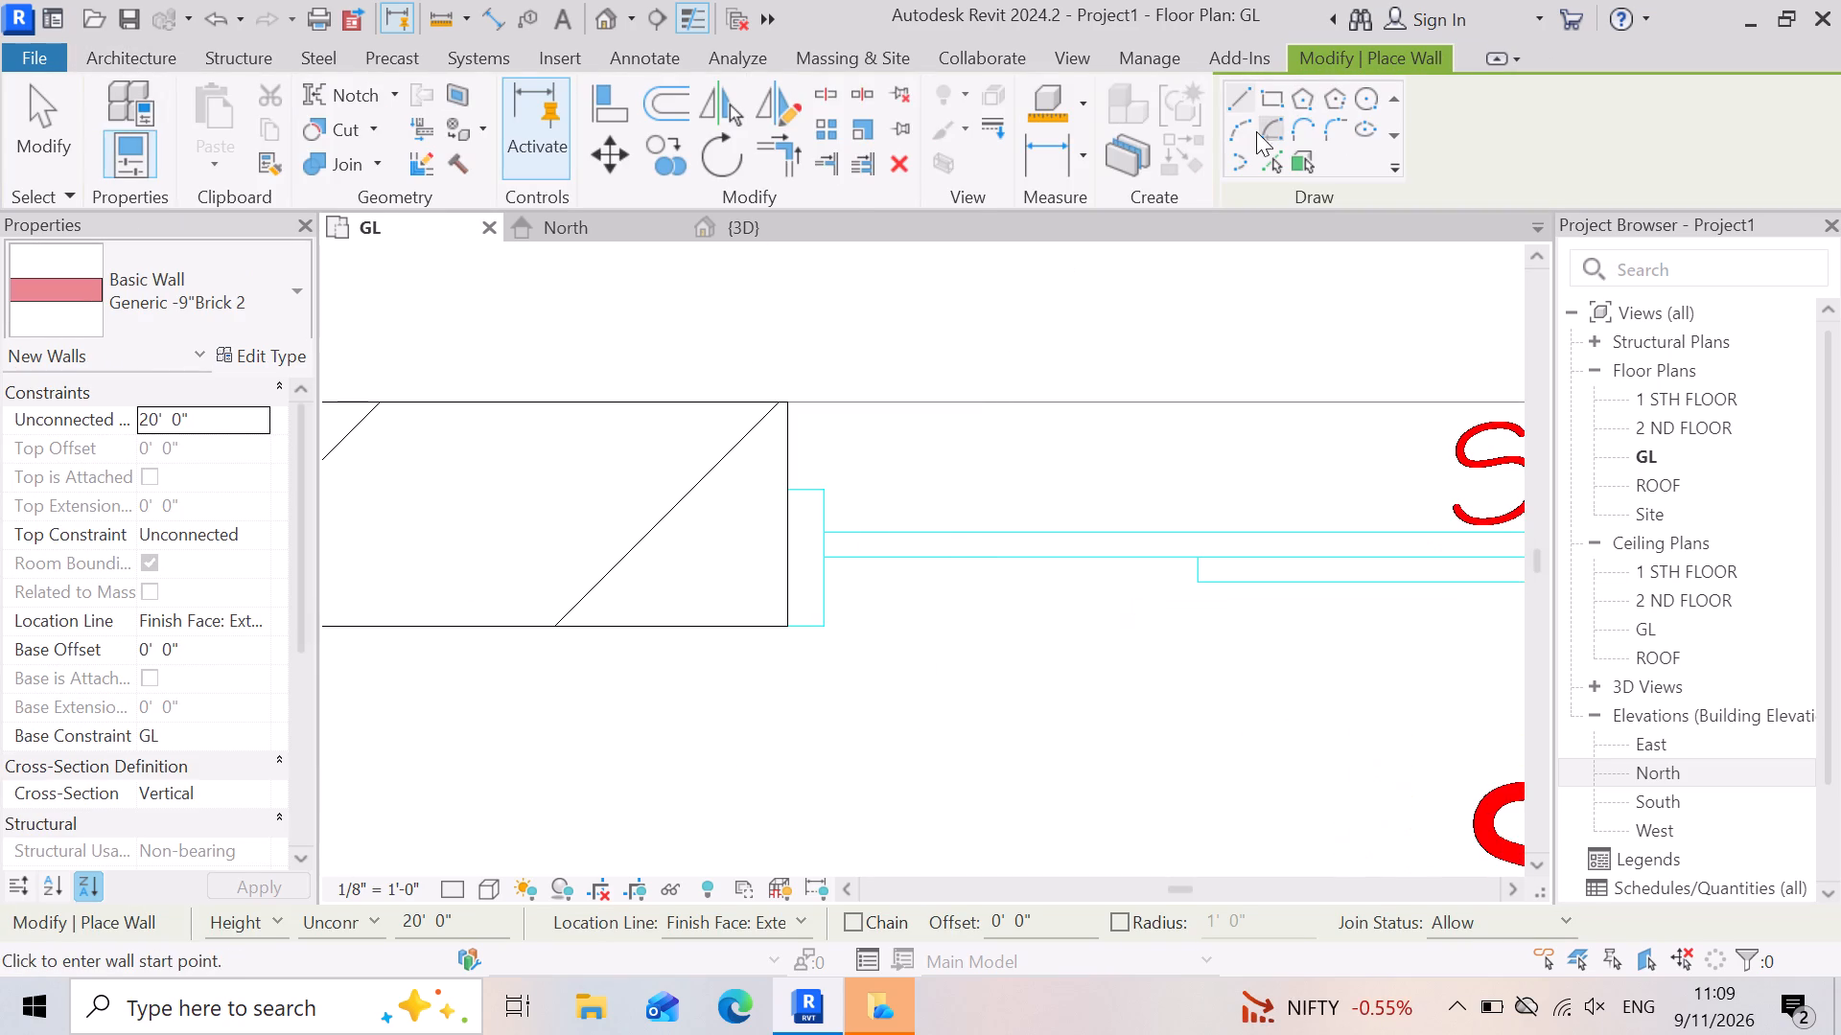
left_click(823, 177)
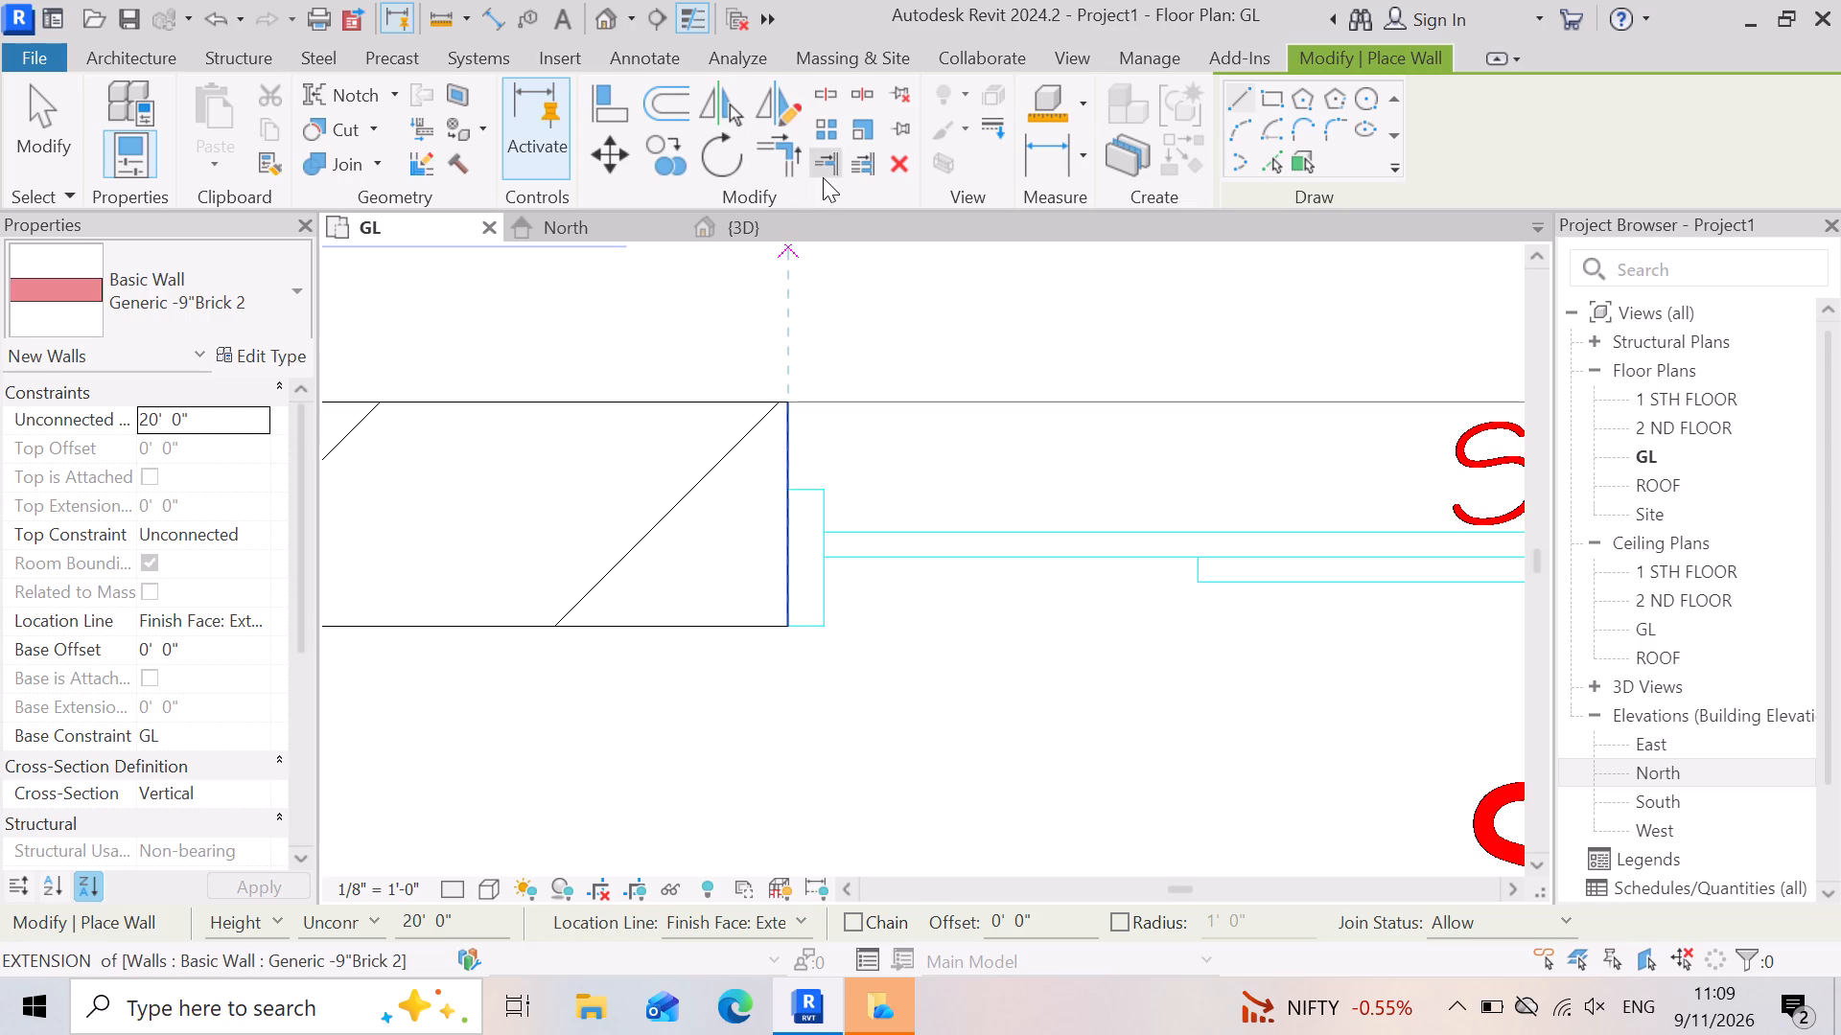
left_click(787, 588)
scroll(787, 588, "down", 6)
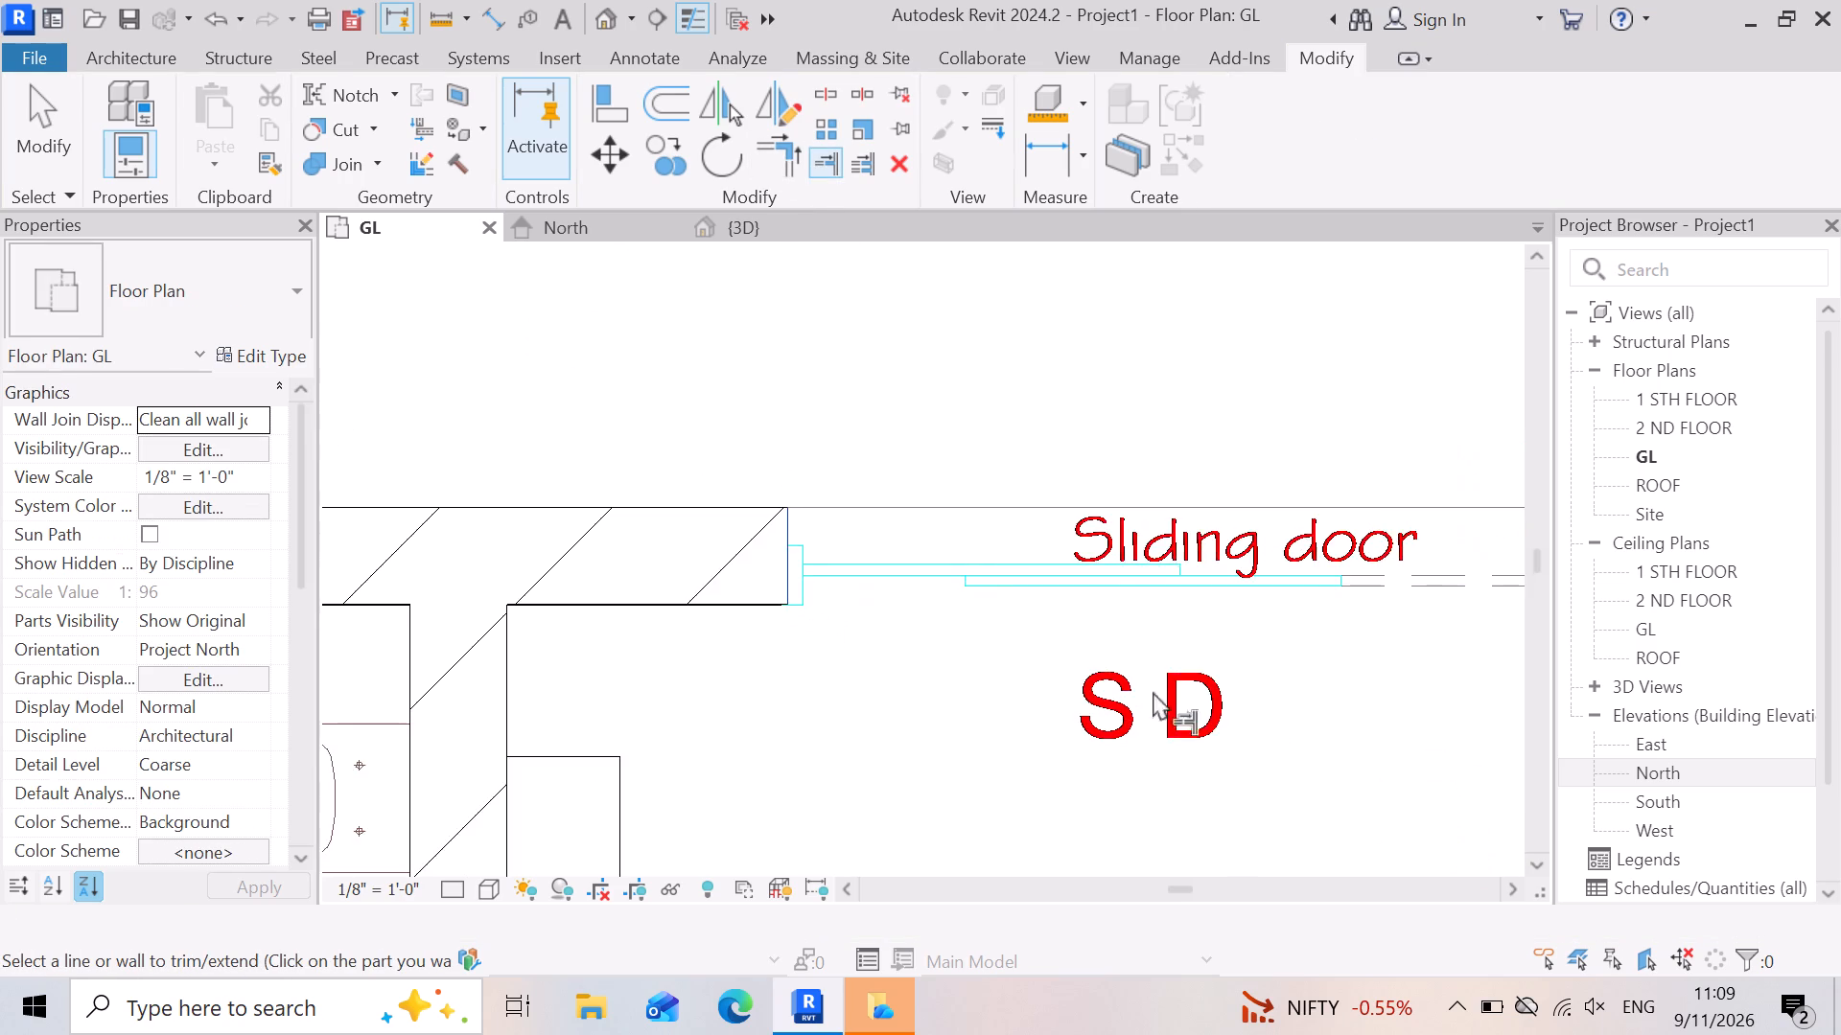
scroll(762, 591, "down", 5)
scroll(1276, 674, "up", 4)
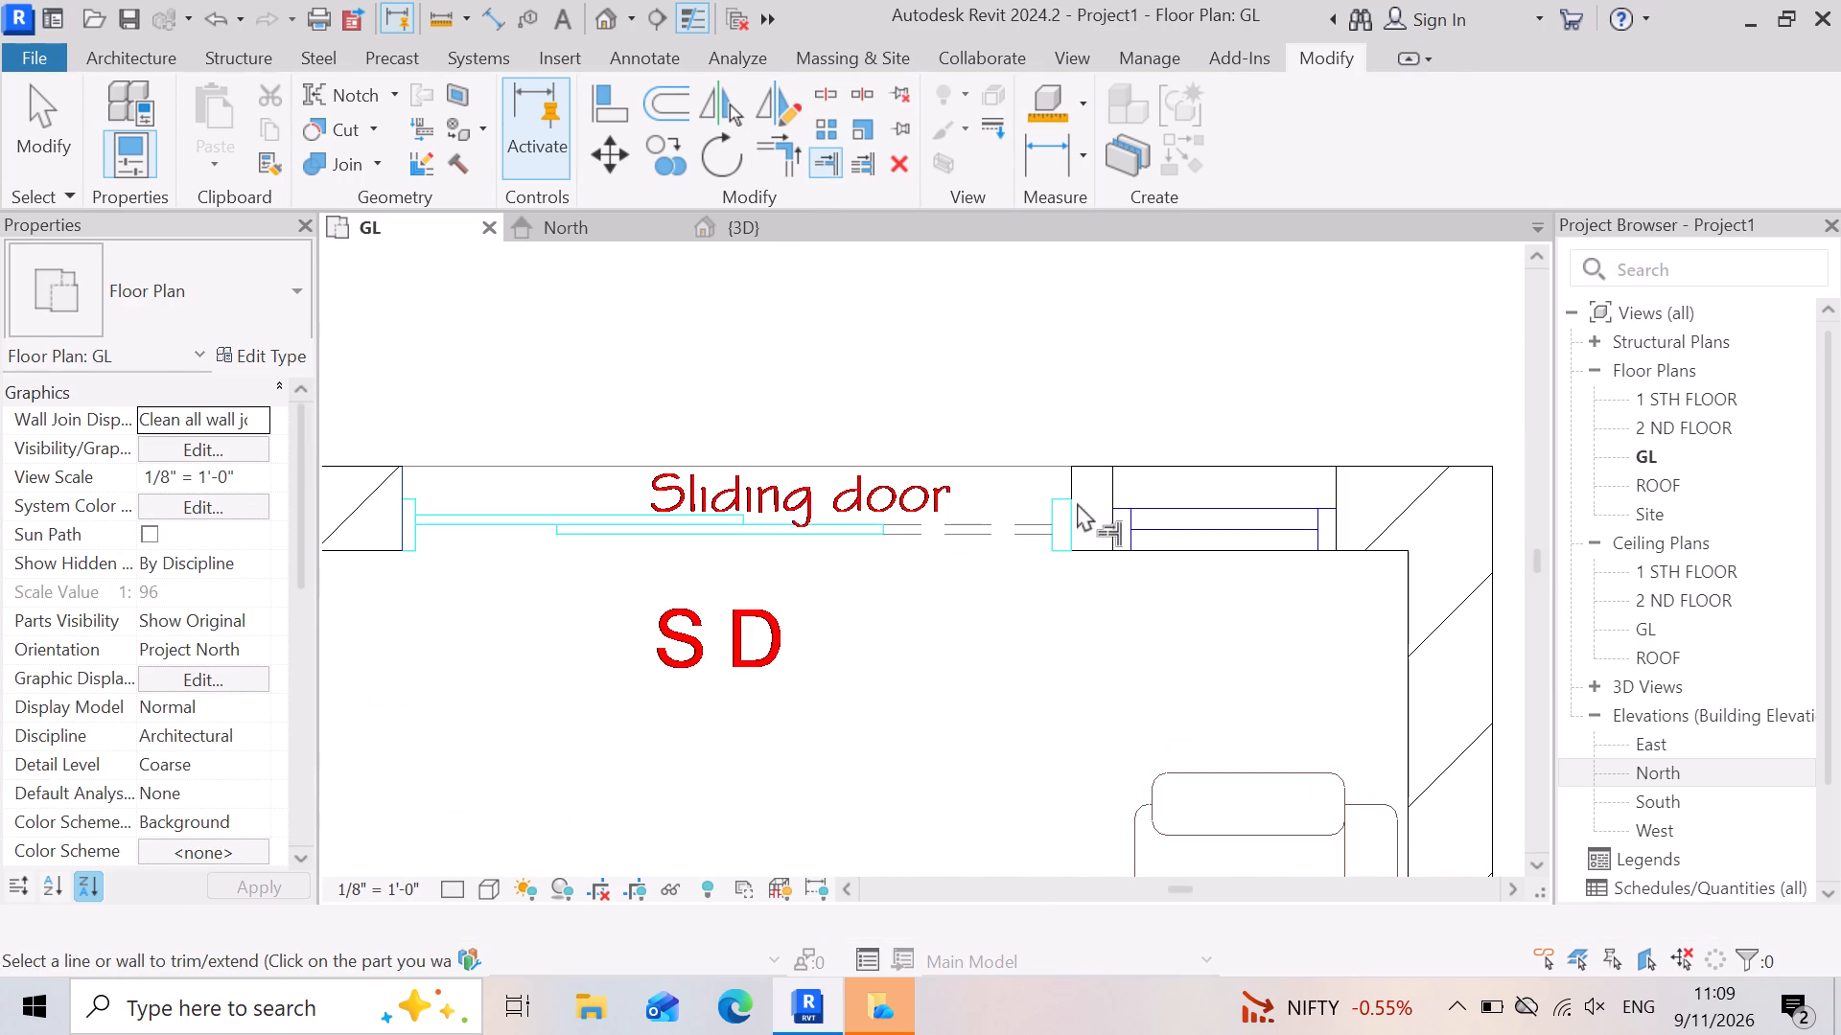
left_click(1335, 520)
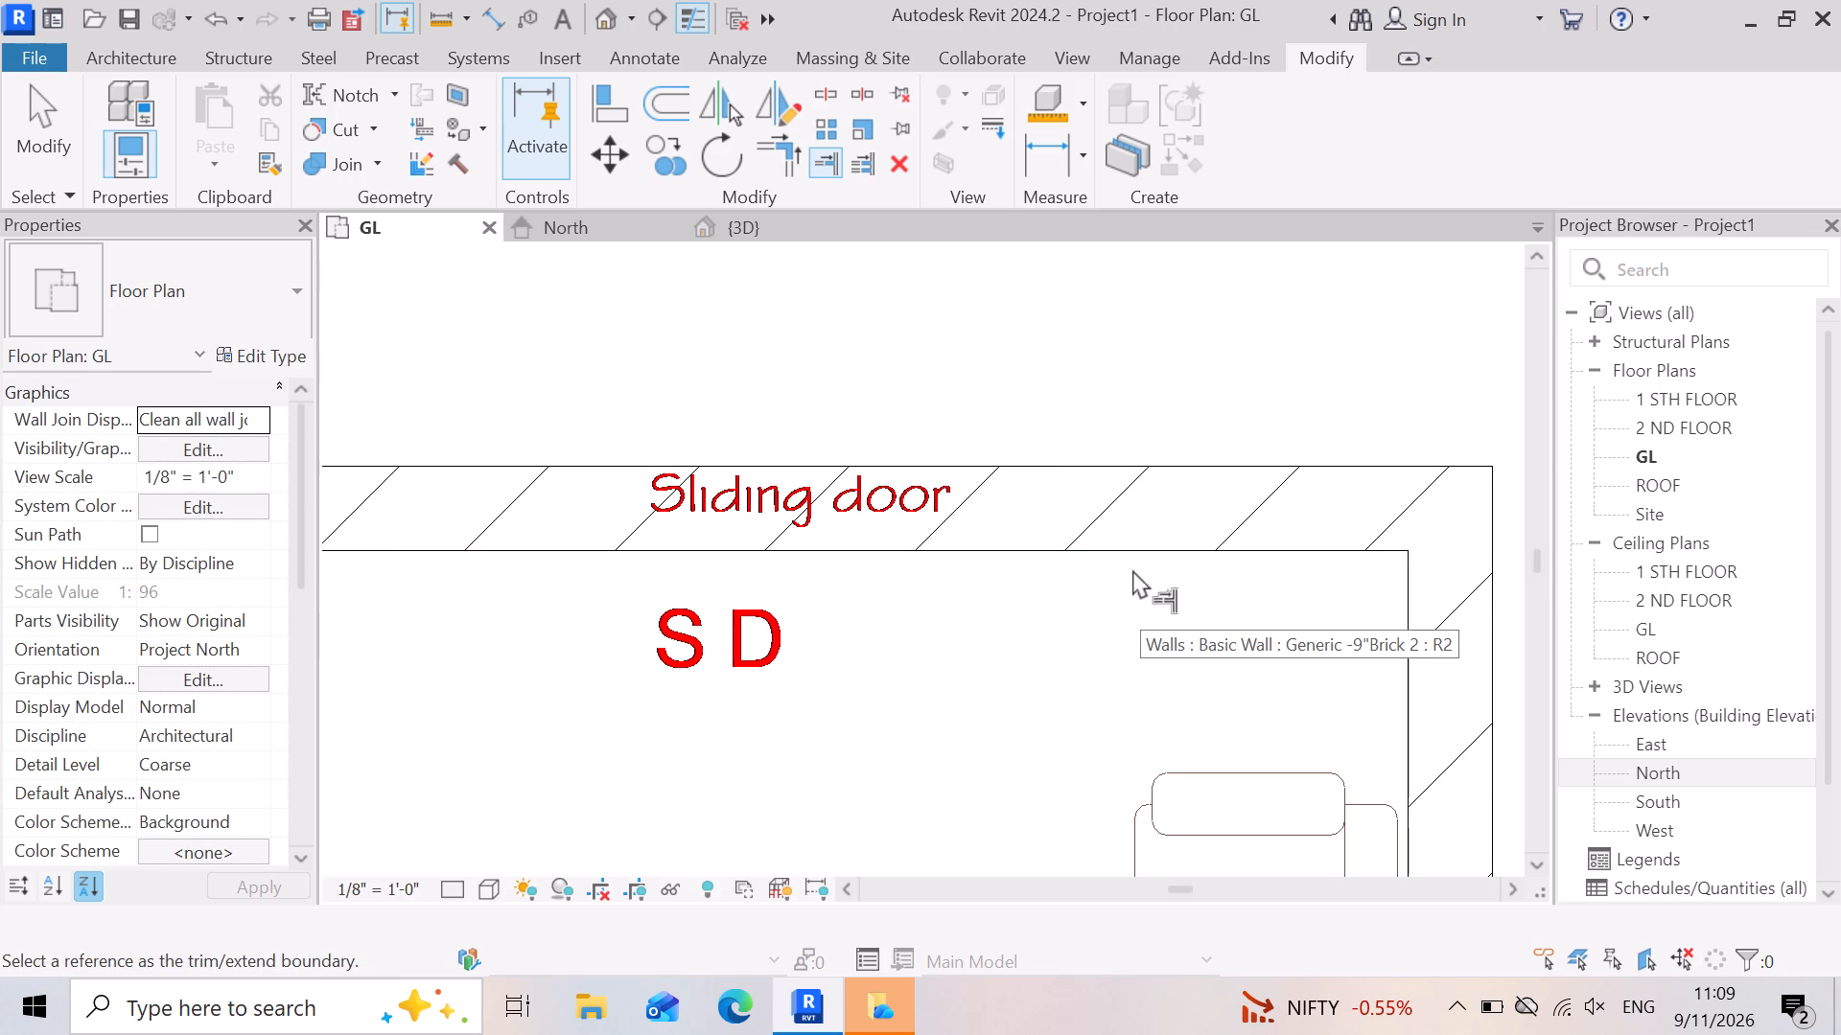
scroll(1132, 569, "up", 3)
scroll(1084, 605, "down", 3)
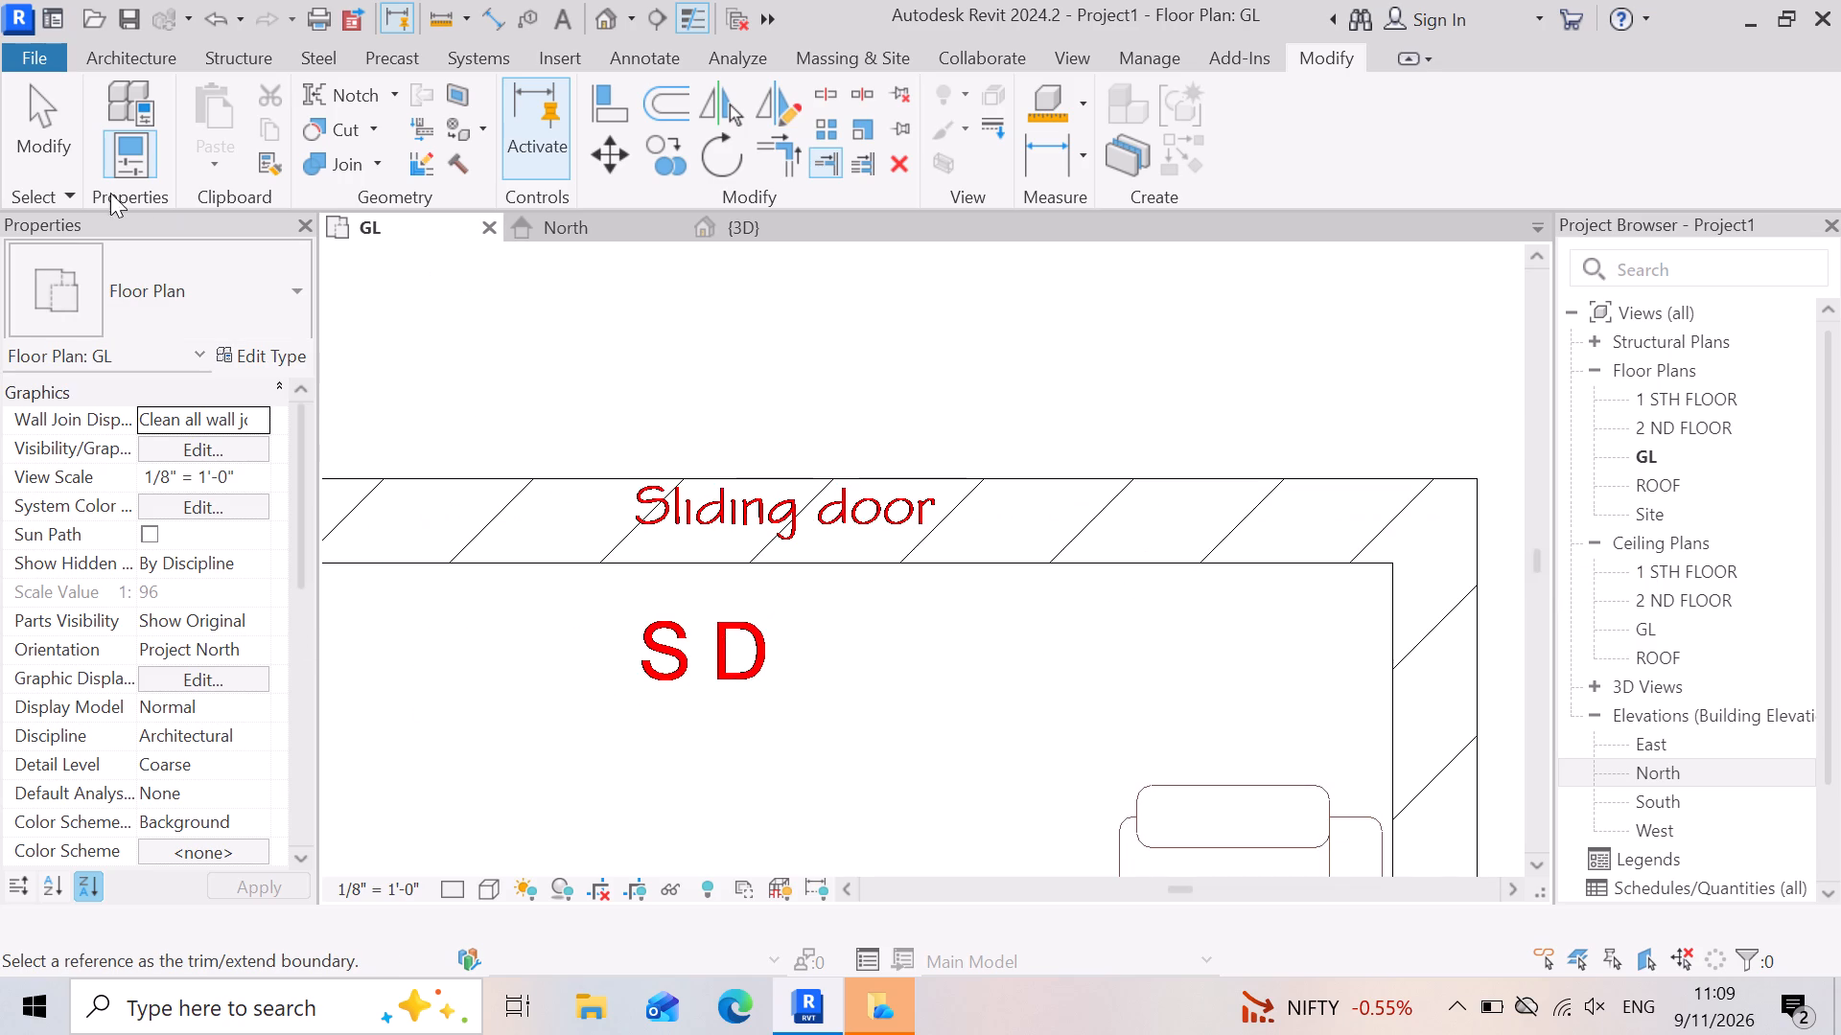
Place a Window-Double-Hung 28" x 46" between the Sliding door label and the living-room corner, centred about 1'-9" from the corner.
left_click(100, 53)
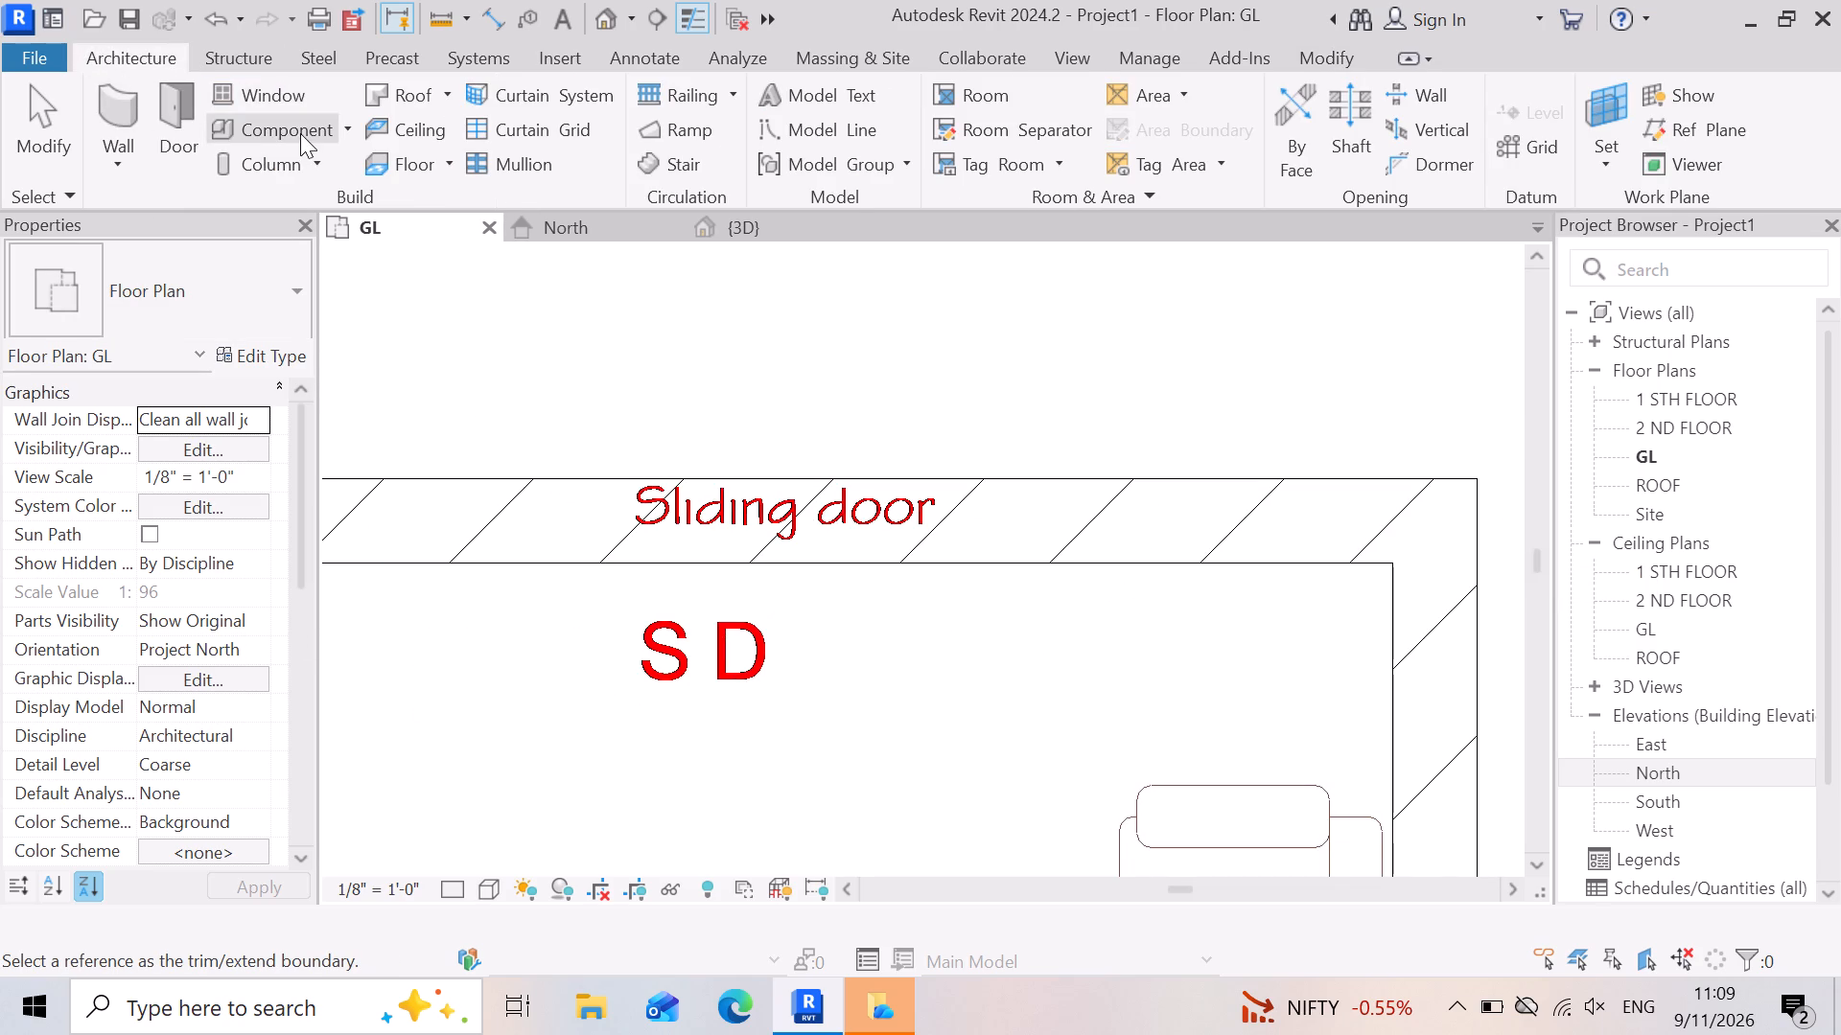
left_click(266, 99)
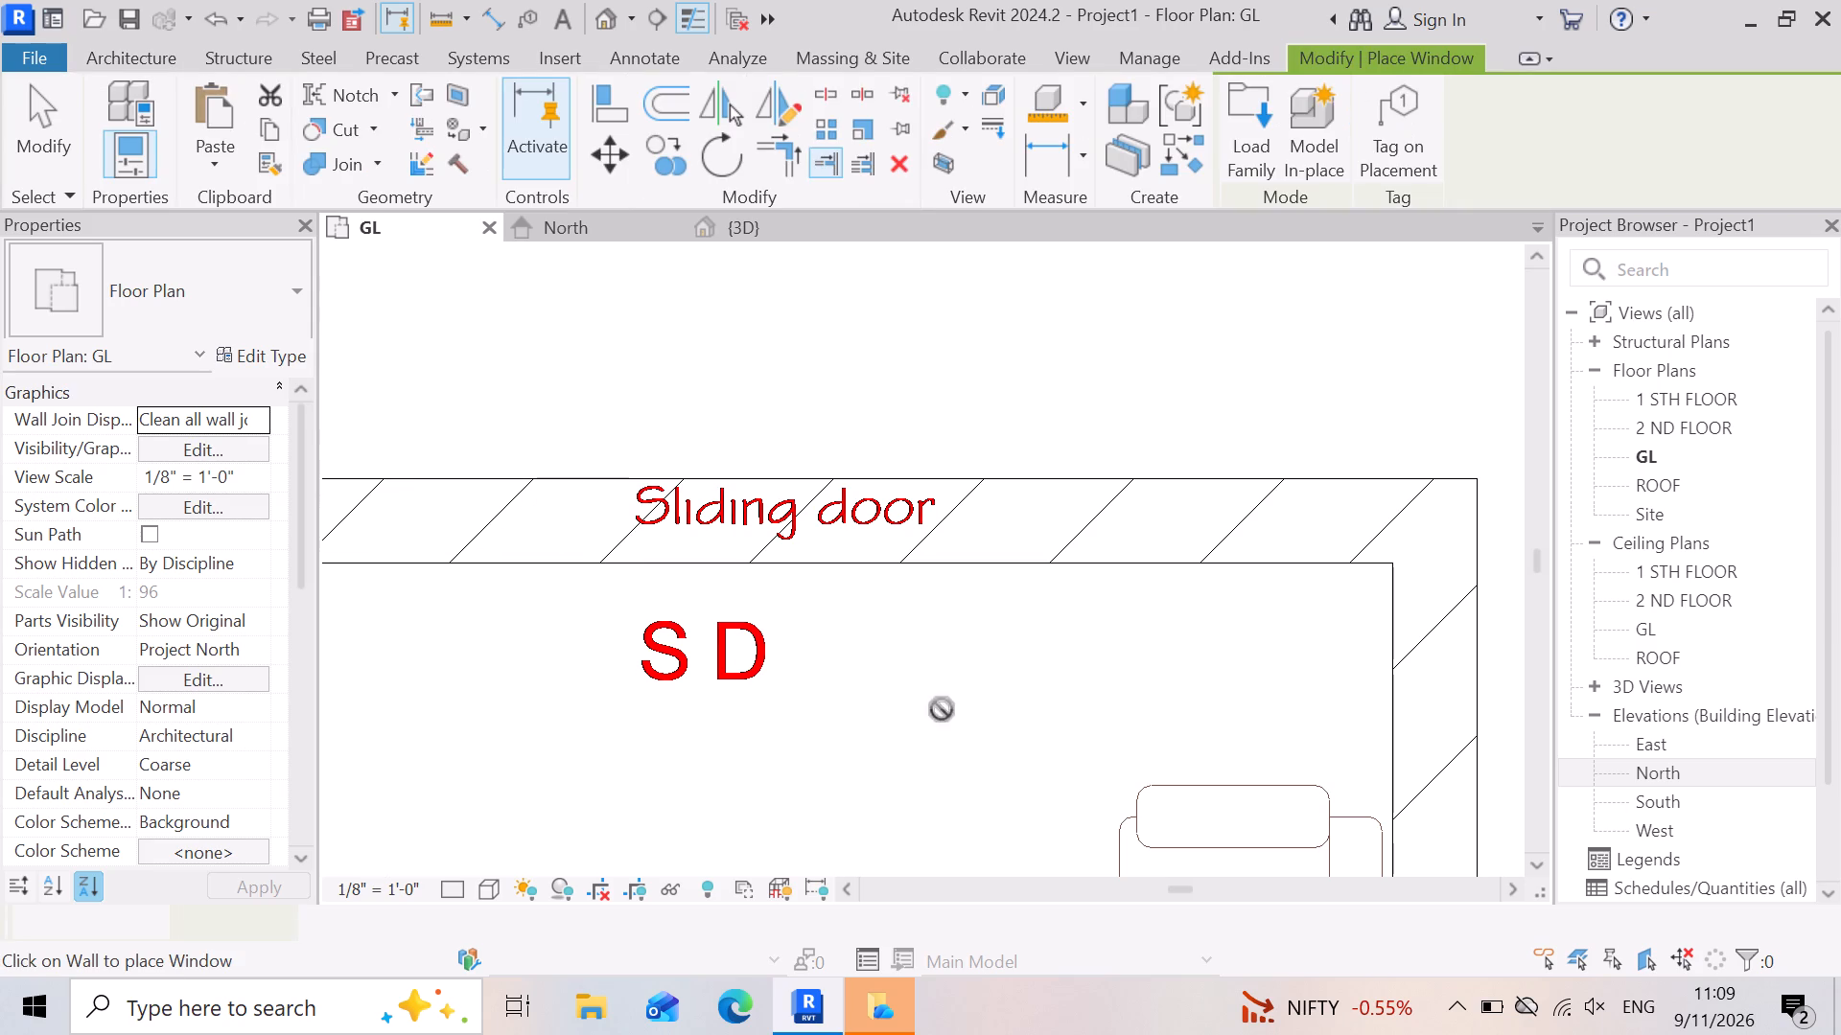
scroll(1270, 557, "up", 3)
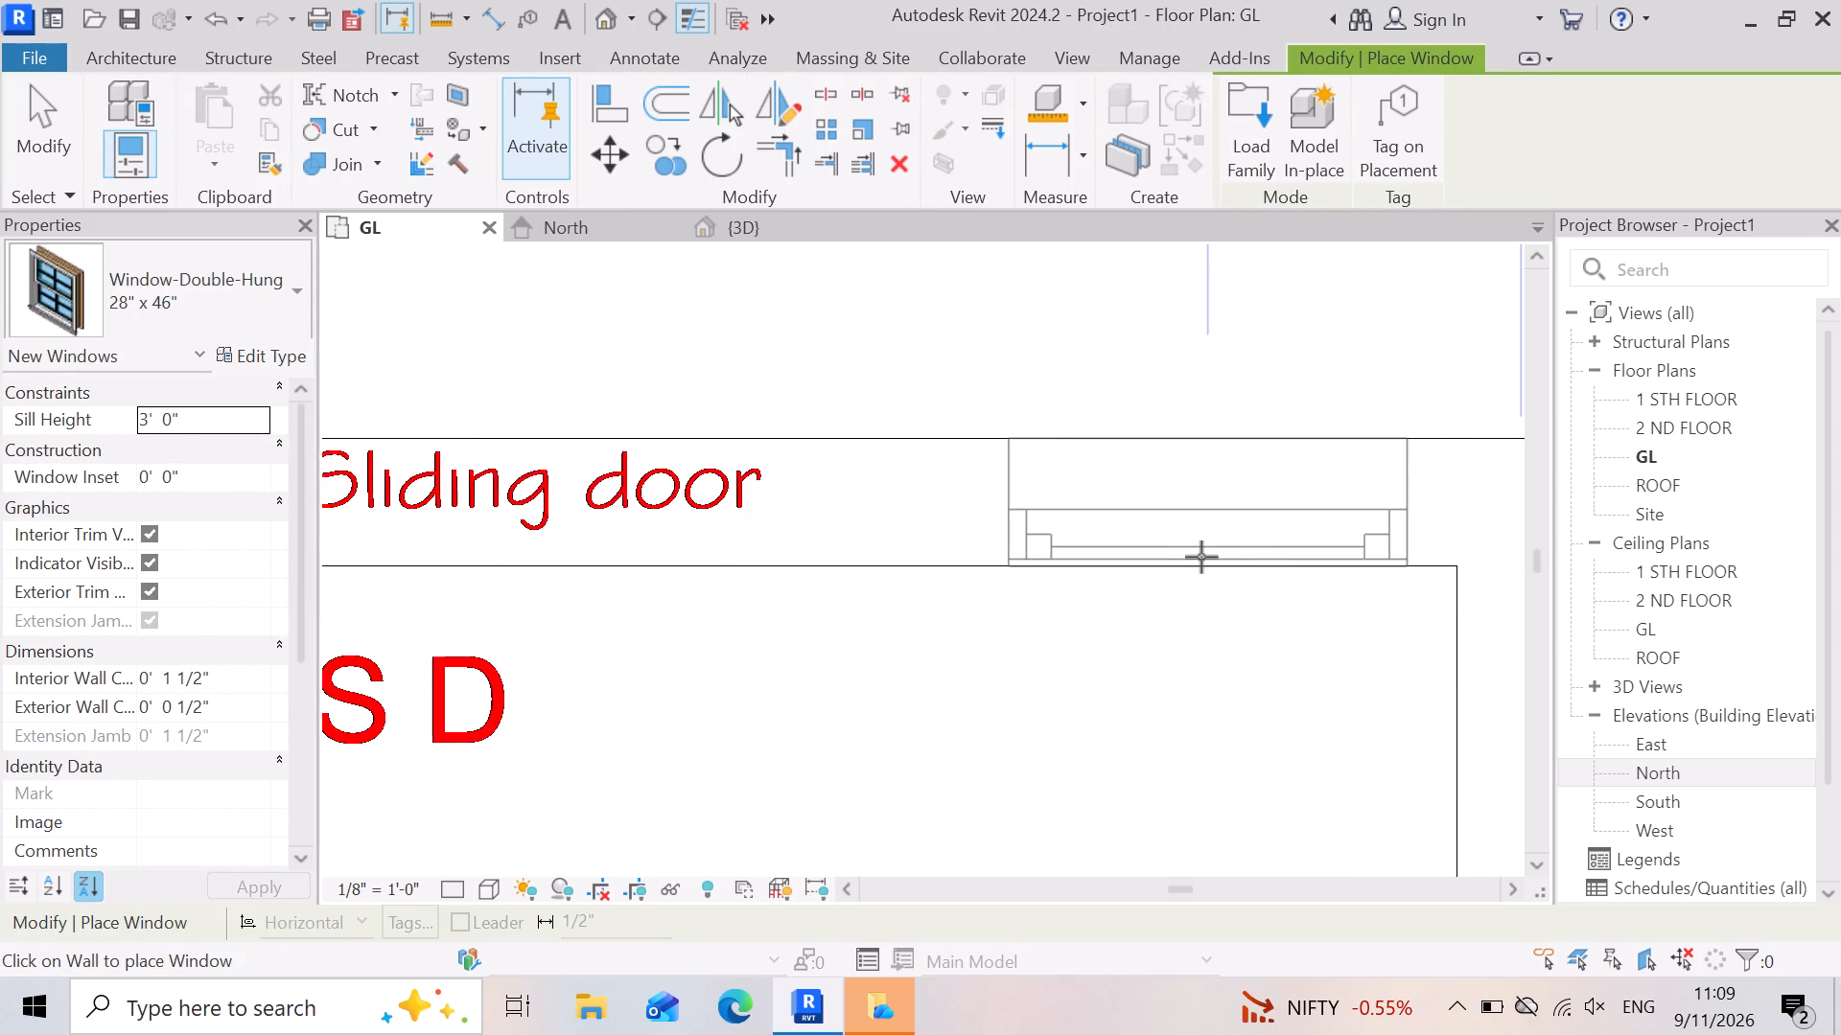
left_click(1226, 557)
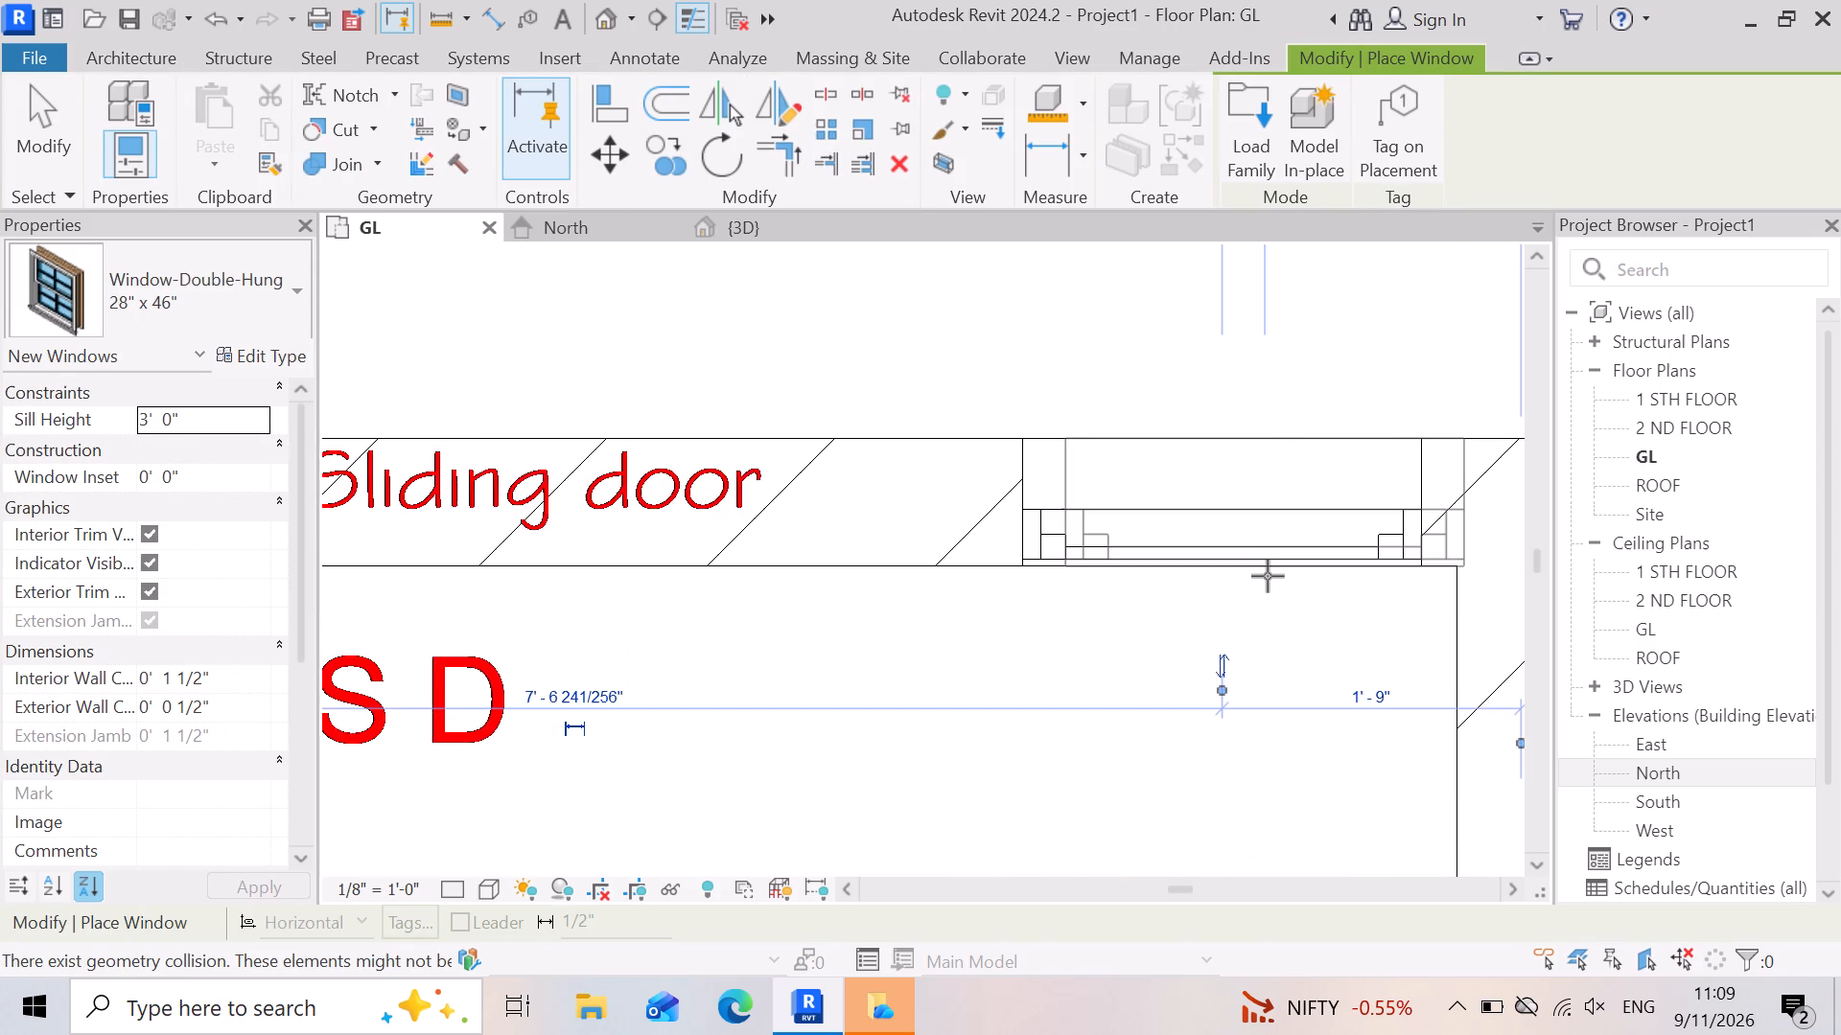
Extend the living room's outer 9" brick wall beside the sofa with Trim/Extend across its window opening.
scroll(1180, 685, "down", 4)
scroll(720, 618, "up", 3)
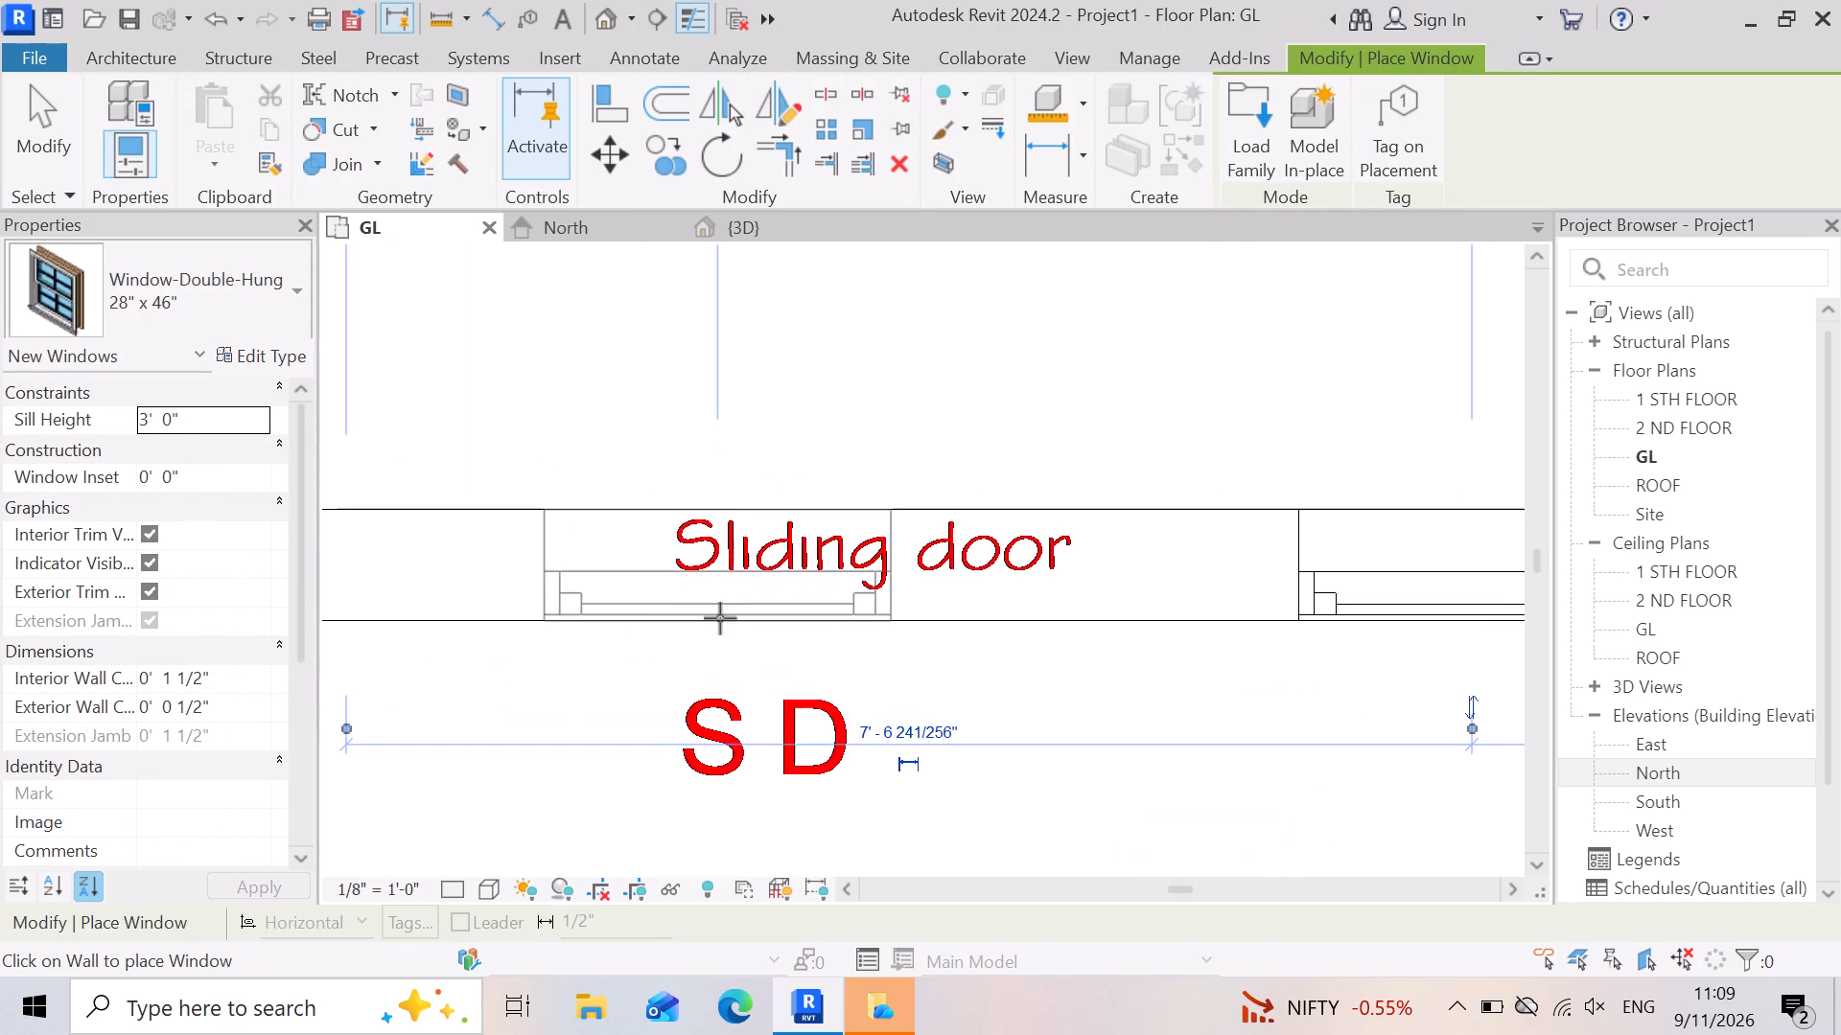
scroll(643, 606, "down", 9)
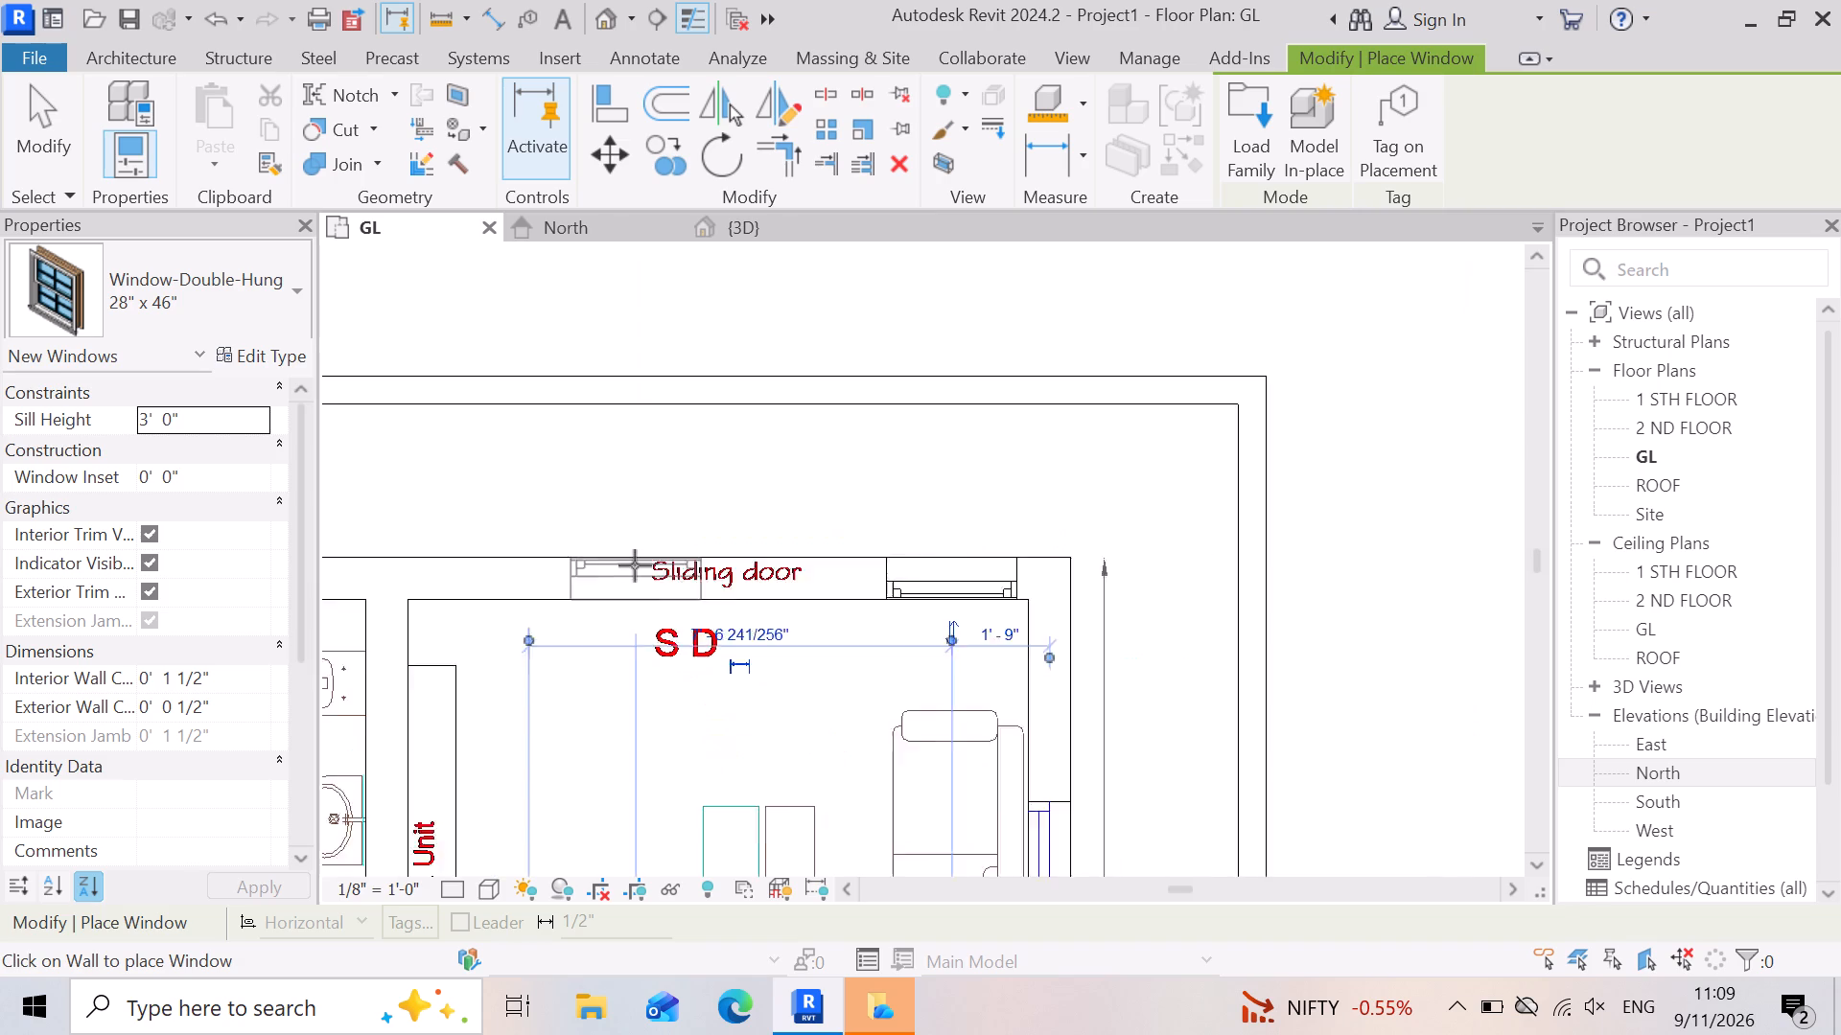
scroll(831, 716, "up", 7)
scroll(919, 616, "down", 5)
scroll(1067, 753, "up", 4)
scroll(988, 659, "down", 10)
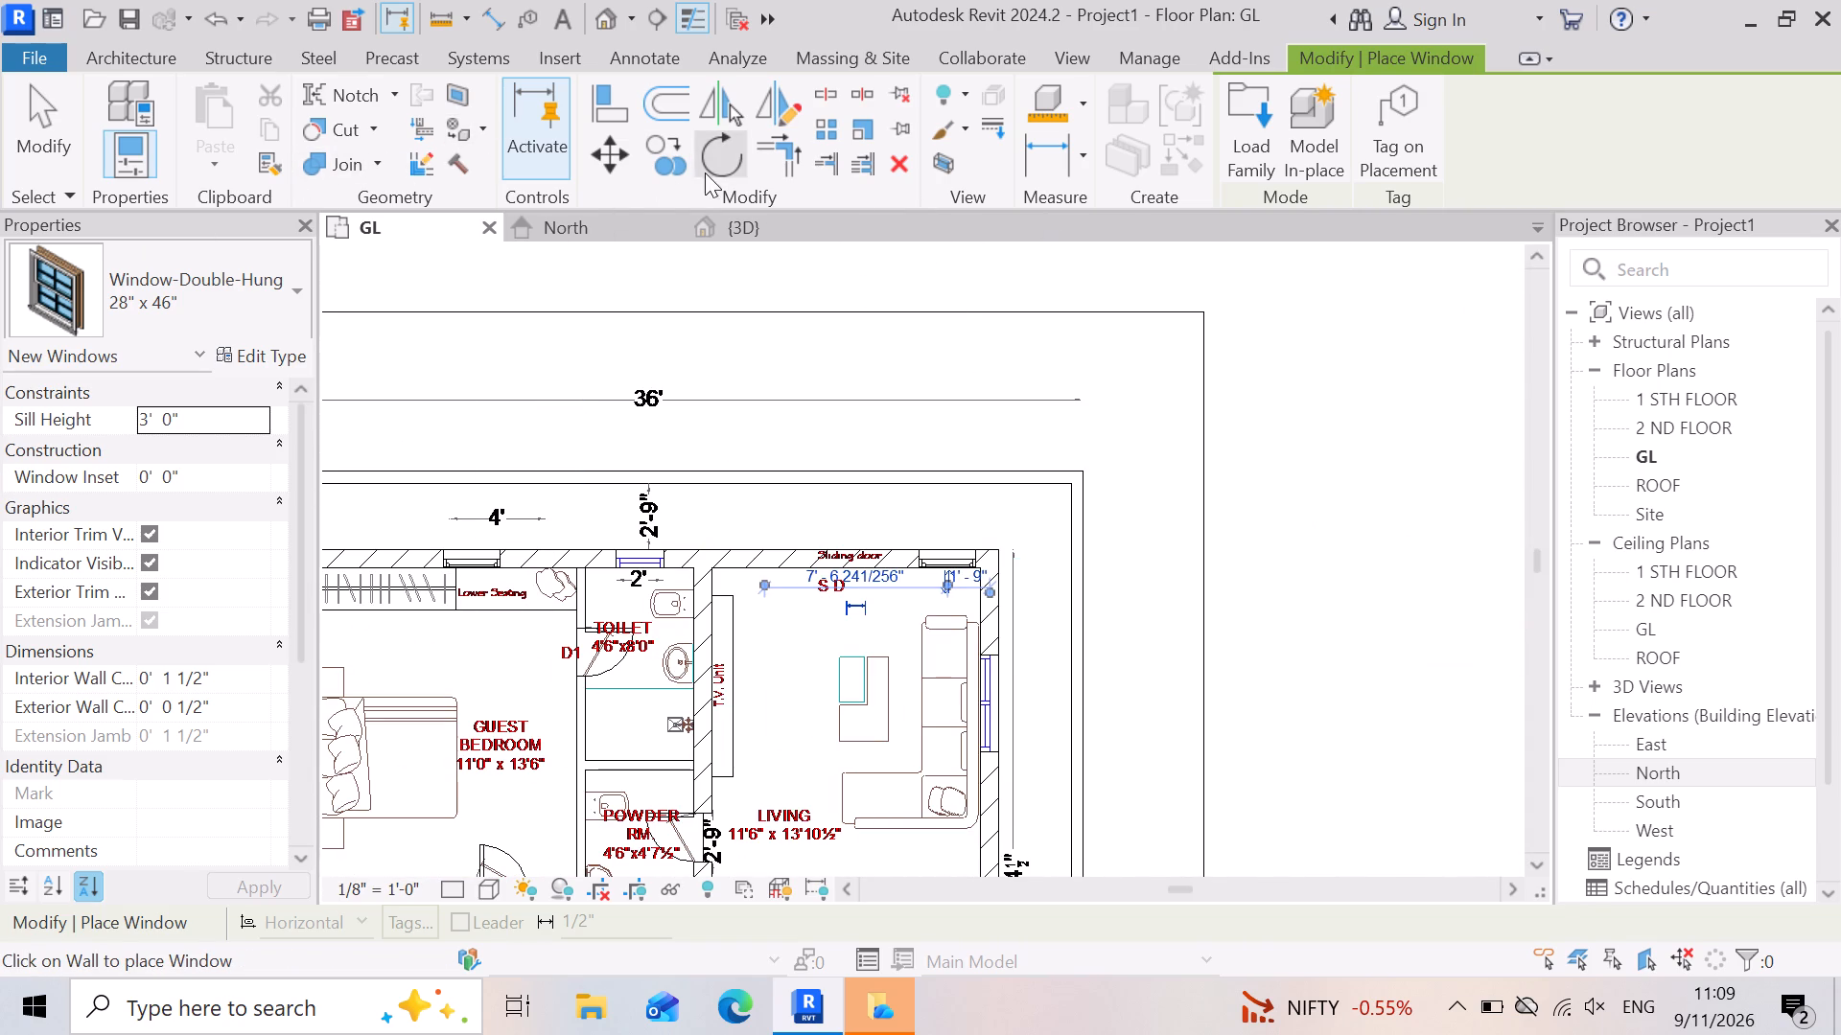
left_click(832, 165)
scroll(1091, 650, "up", 4)
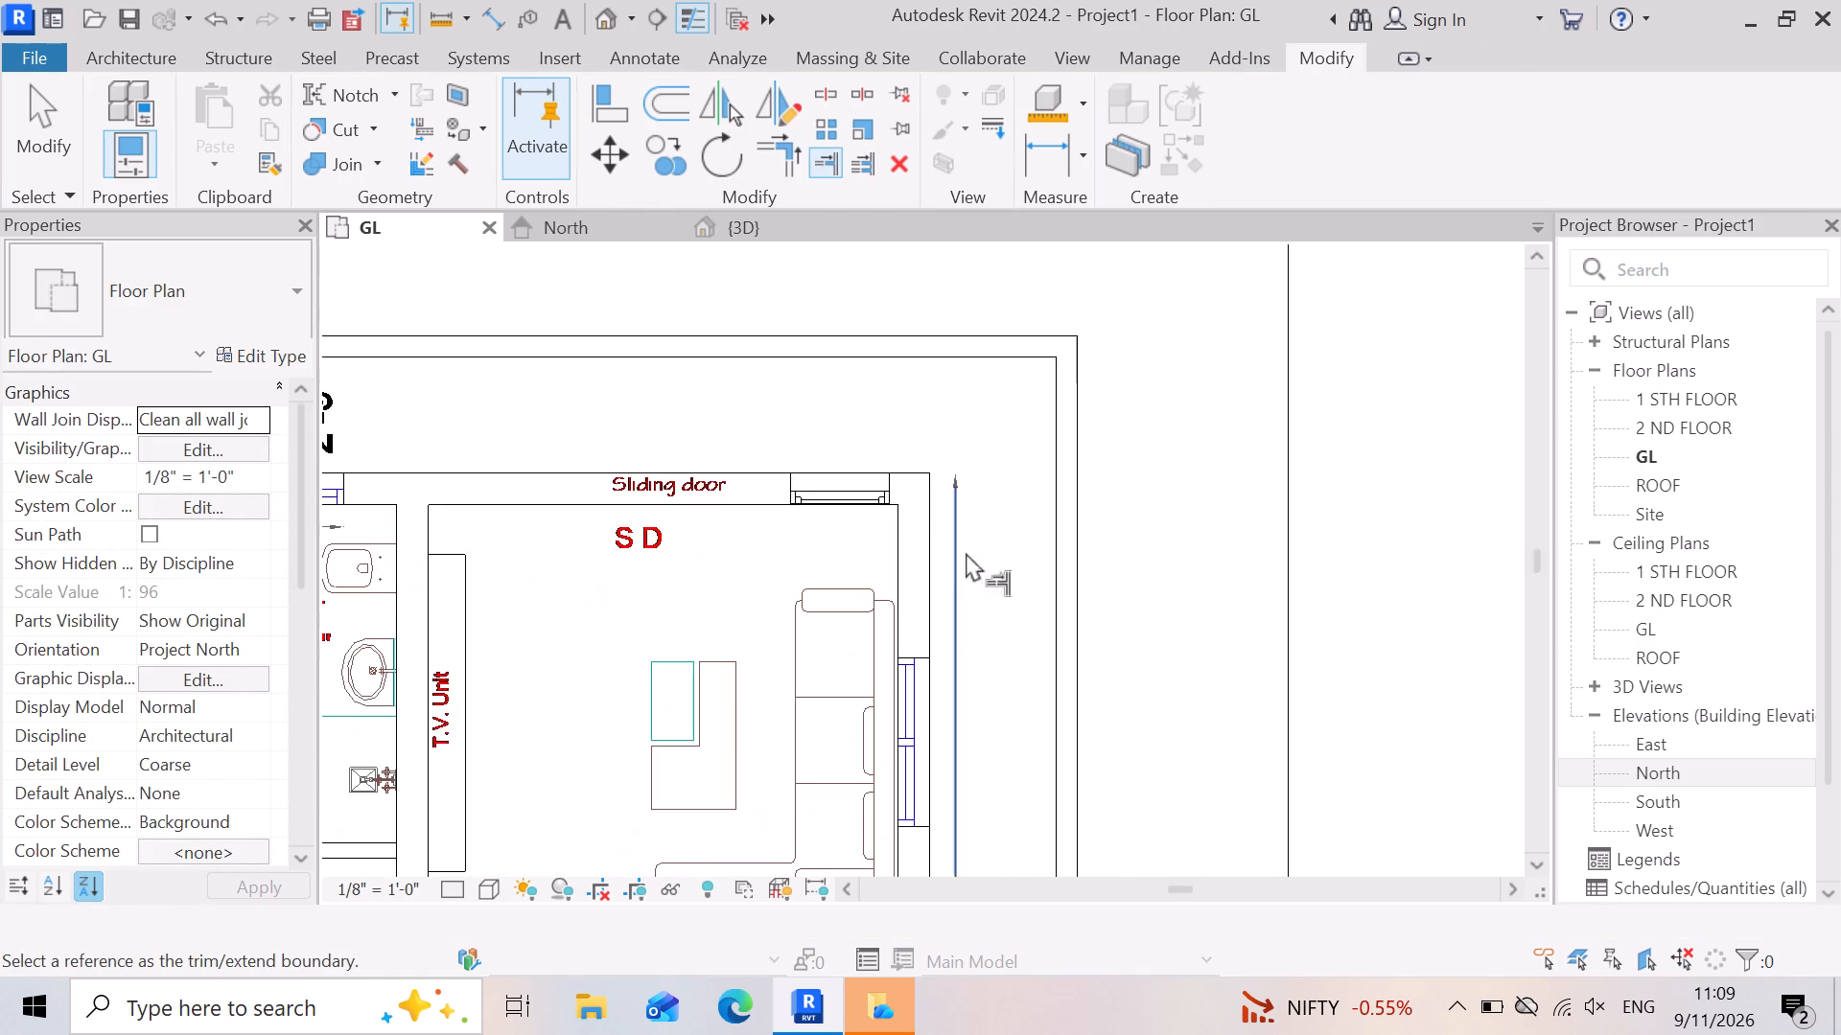
scroll(979, 506, "down", 4)
scroll(954, 605, "up", 12)
left_click(892, 524)
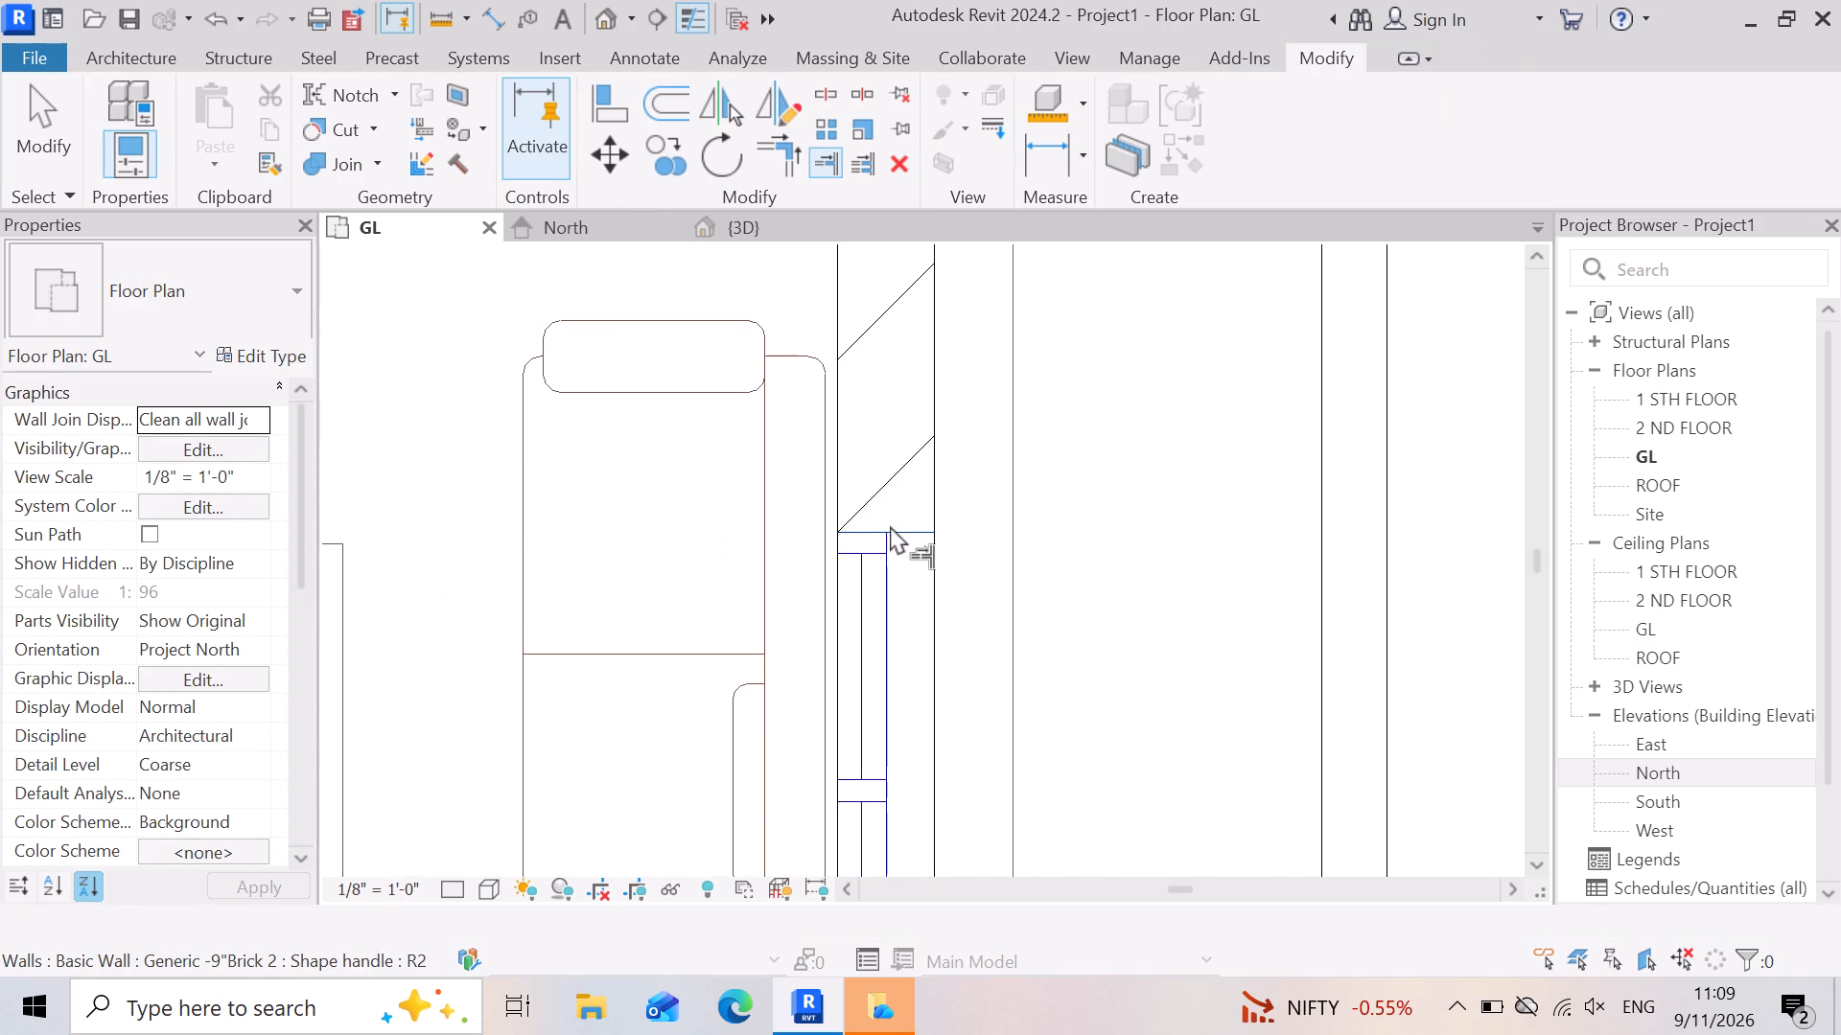
scroll(897, 511, "down", 5)
left_click(914, 774)
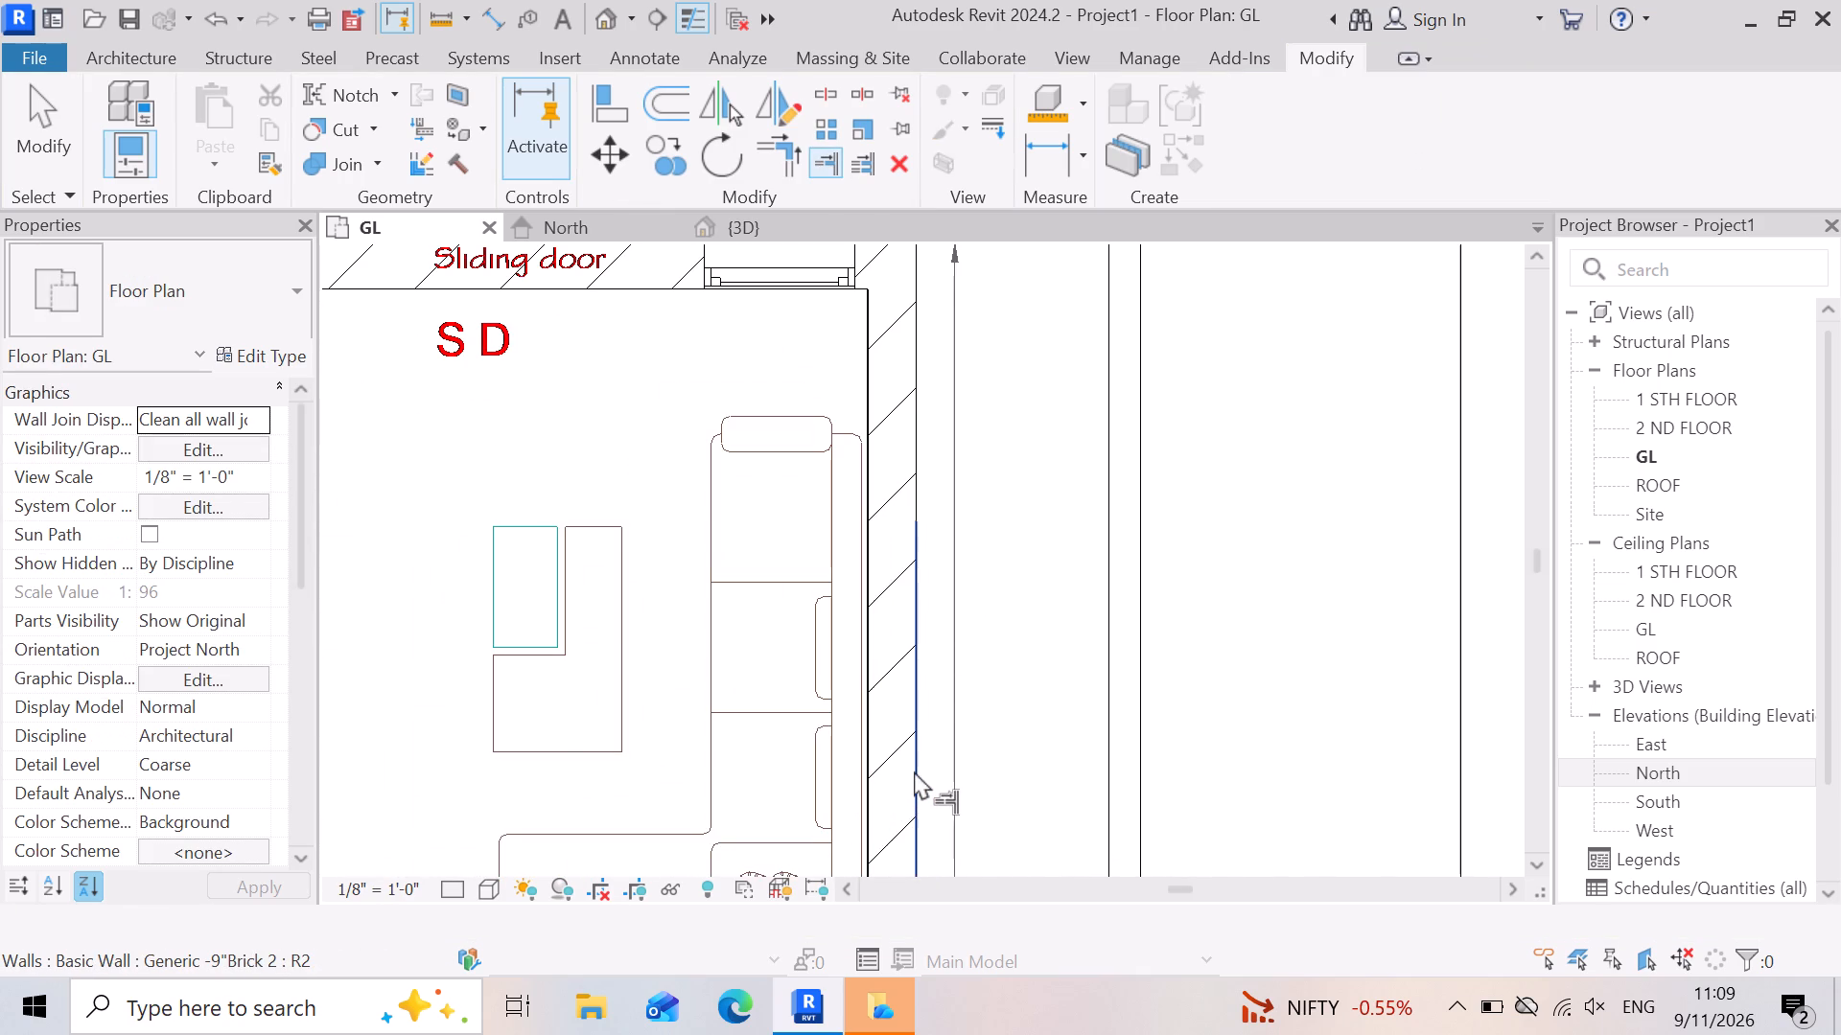
Place a Window-Double-Hung 28" x 46" in the outer wall beside the sofa, centred about 1'-10" from the original opening's jamb nearest the corner.
left_click(115, 53)
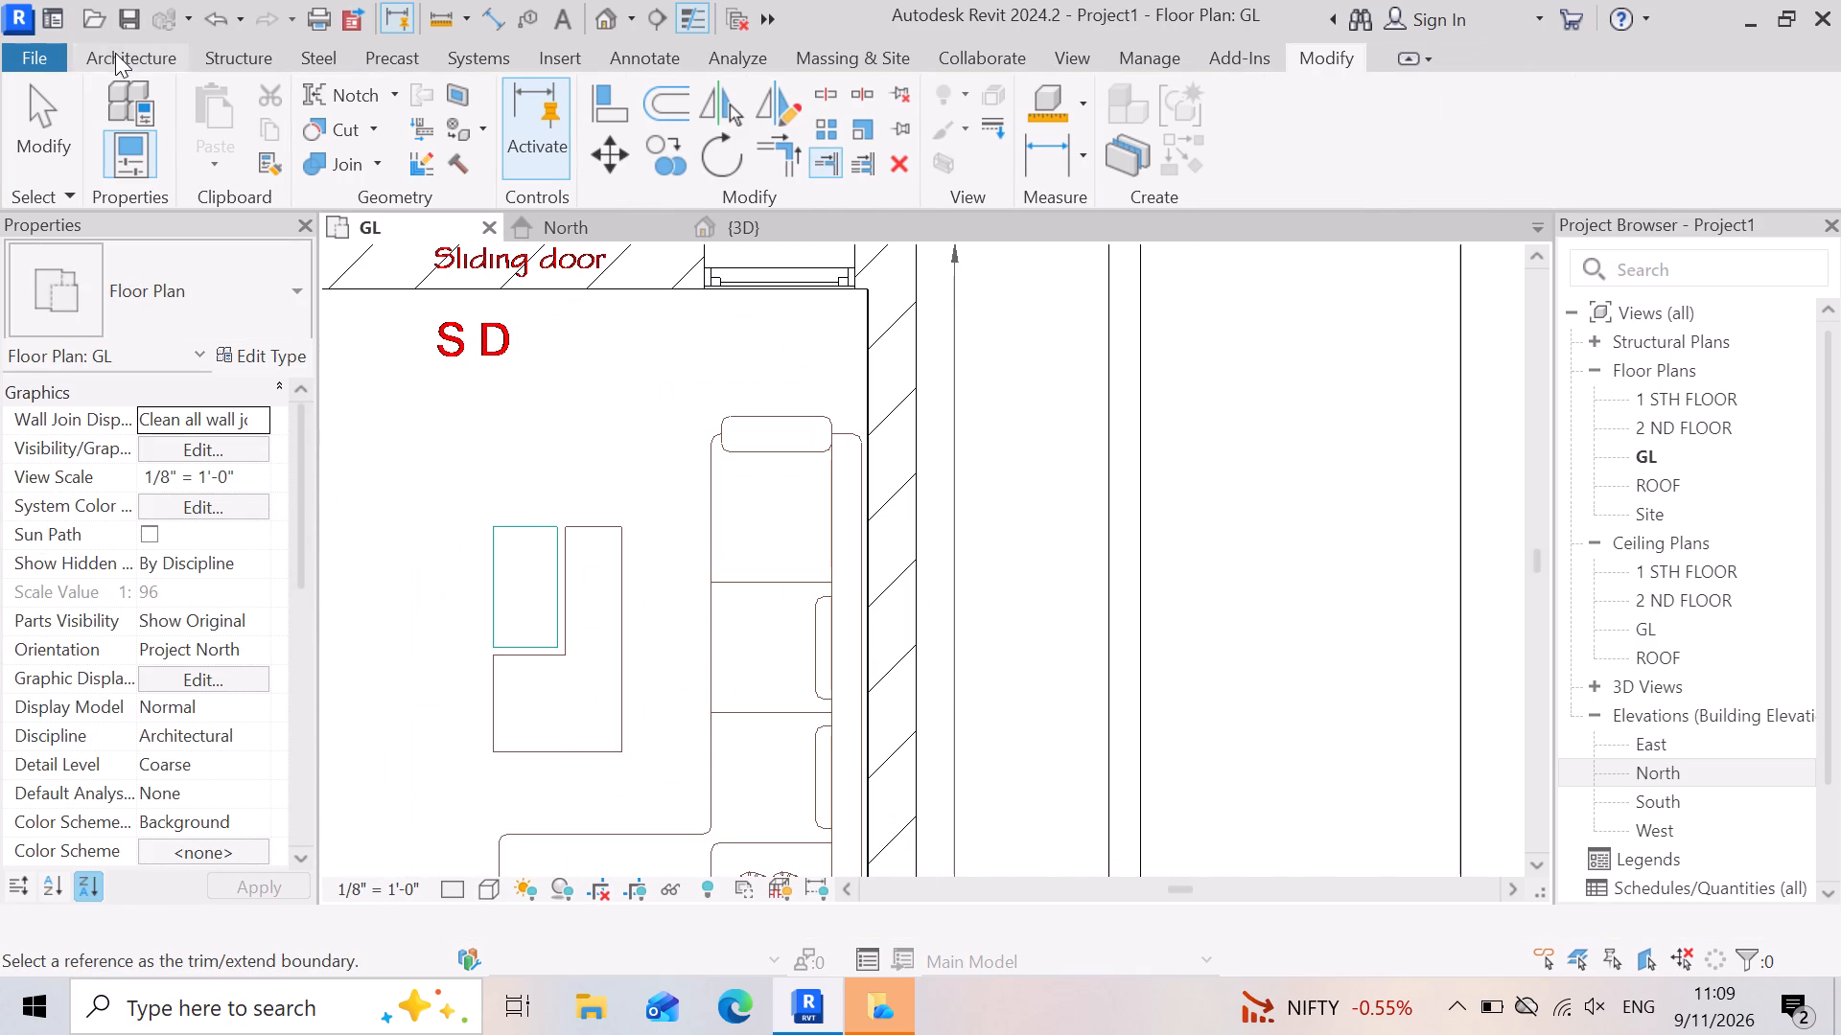
left_click(298, 97)
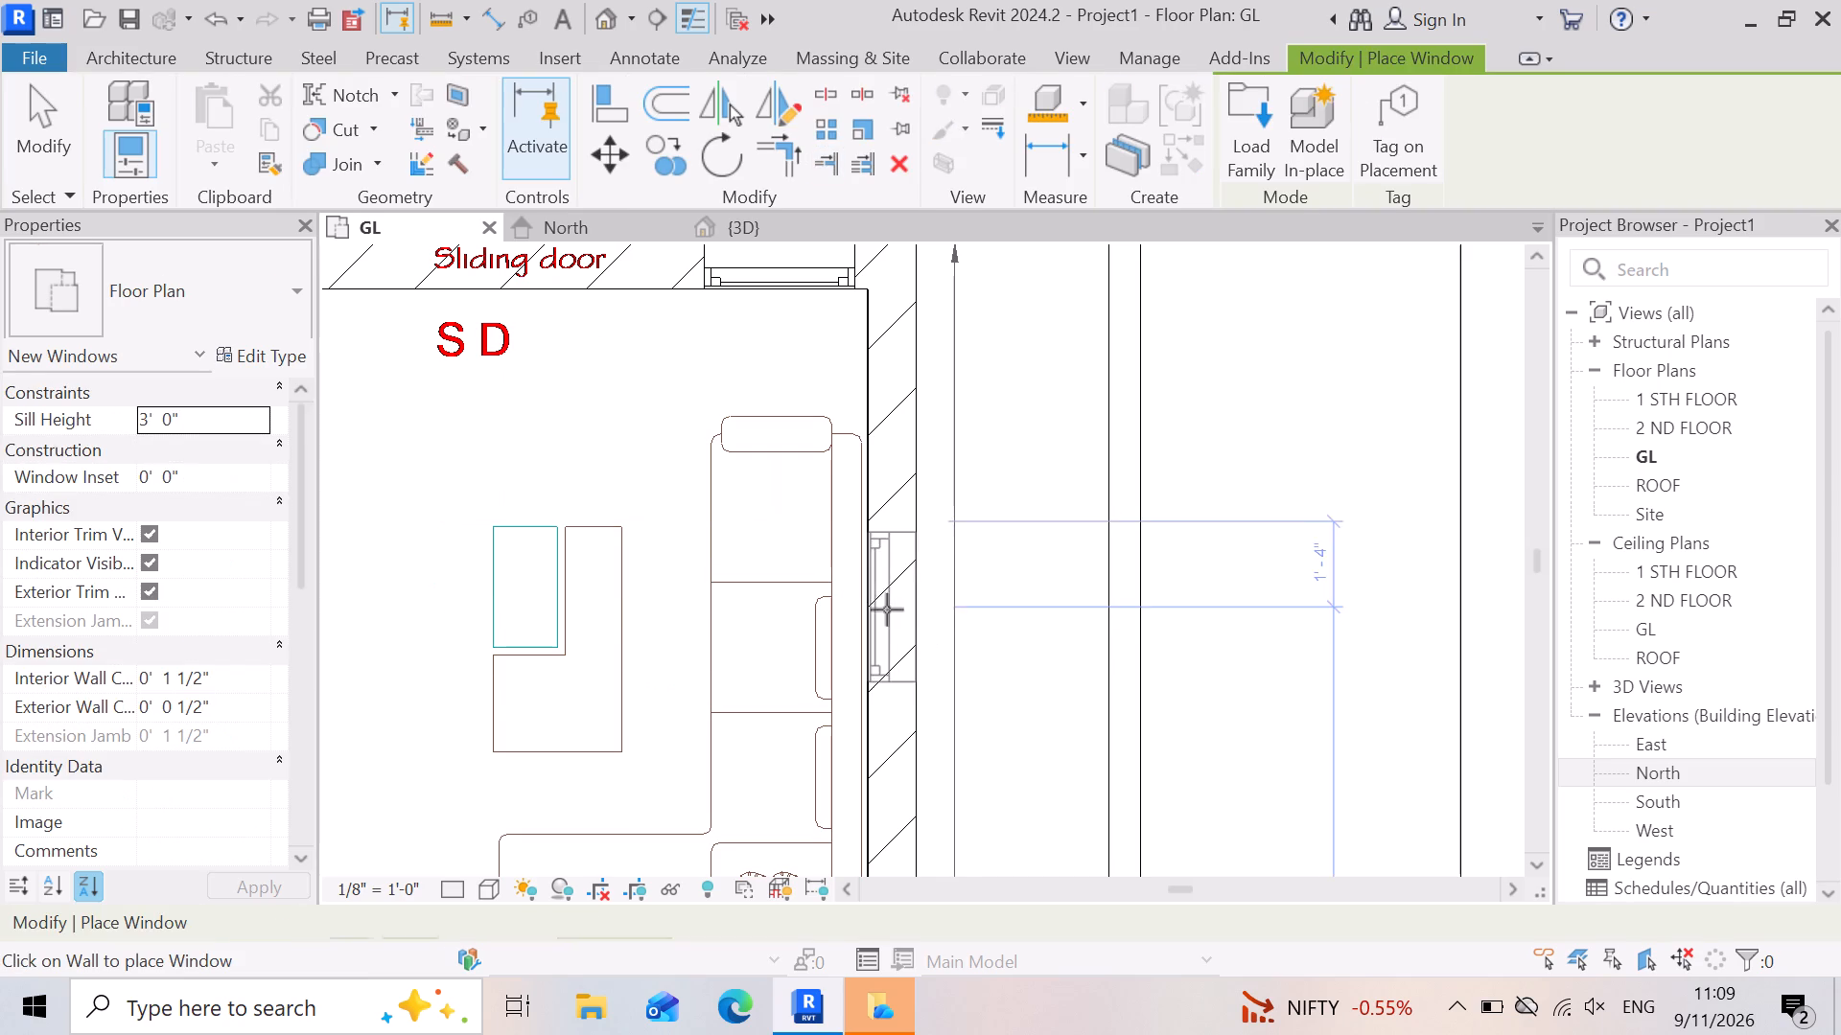
left_click(906, 641)
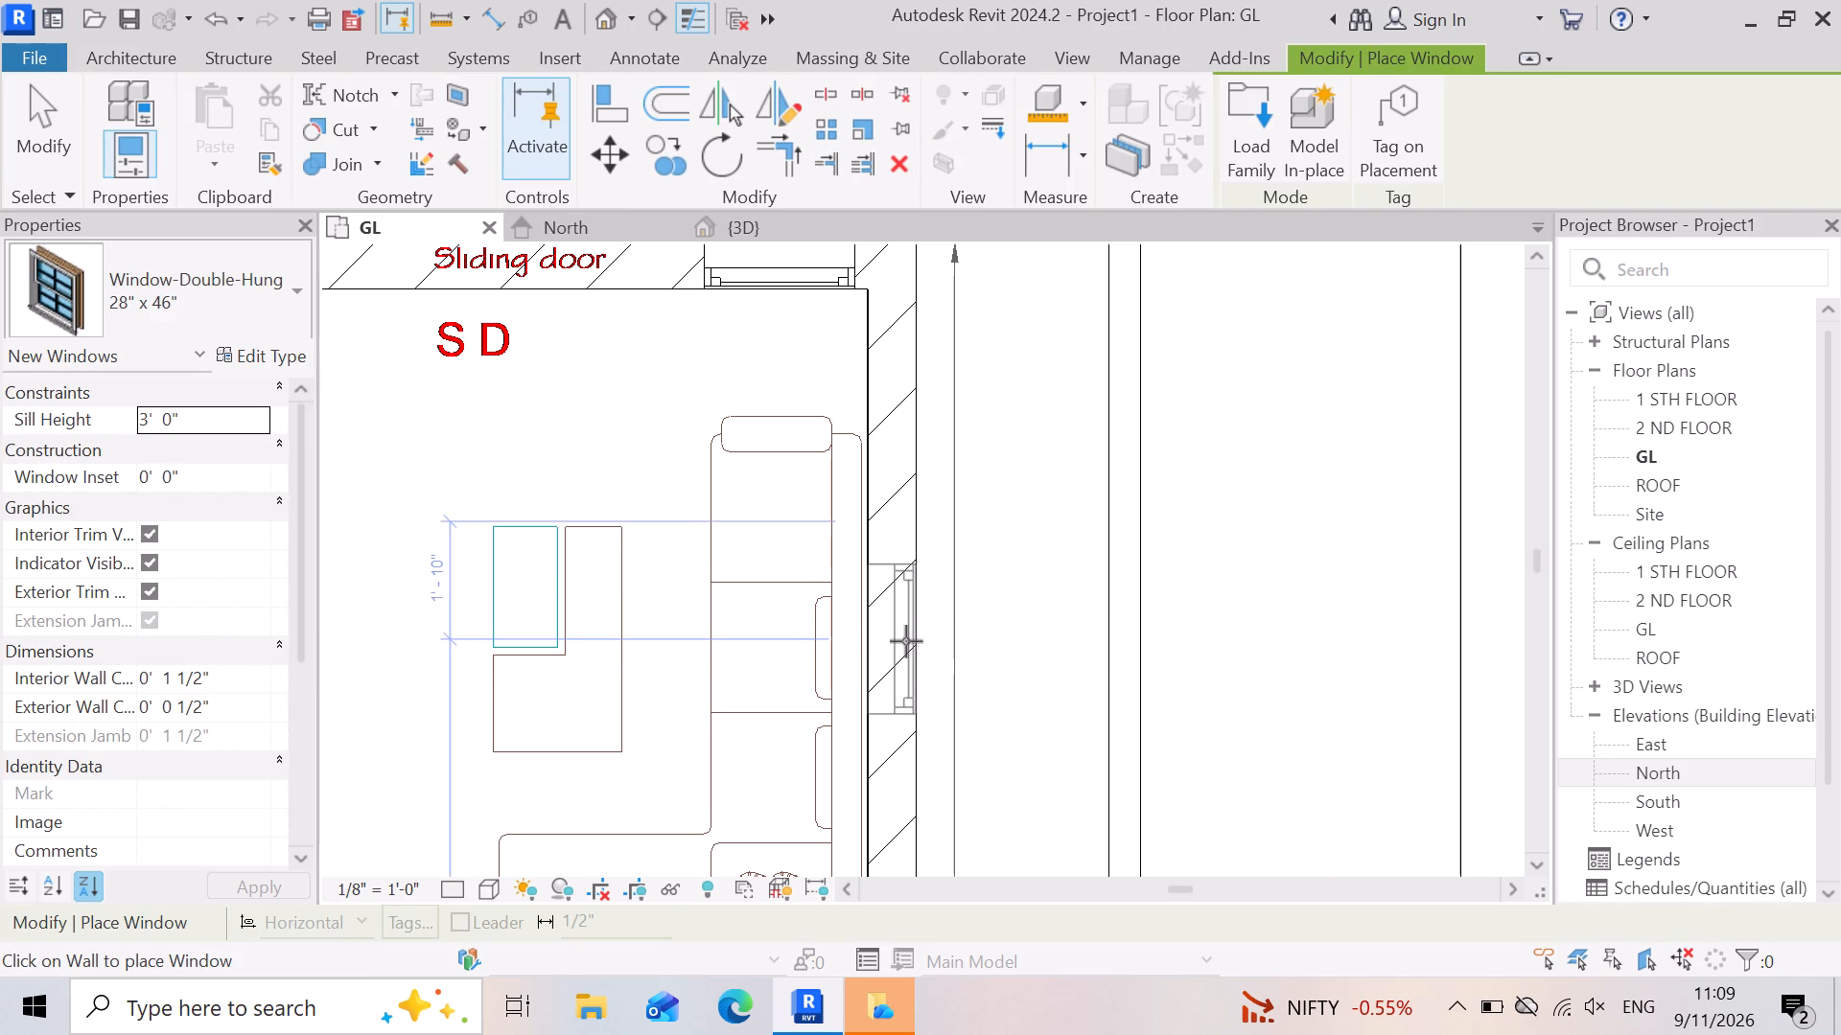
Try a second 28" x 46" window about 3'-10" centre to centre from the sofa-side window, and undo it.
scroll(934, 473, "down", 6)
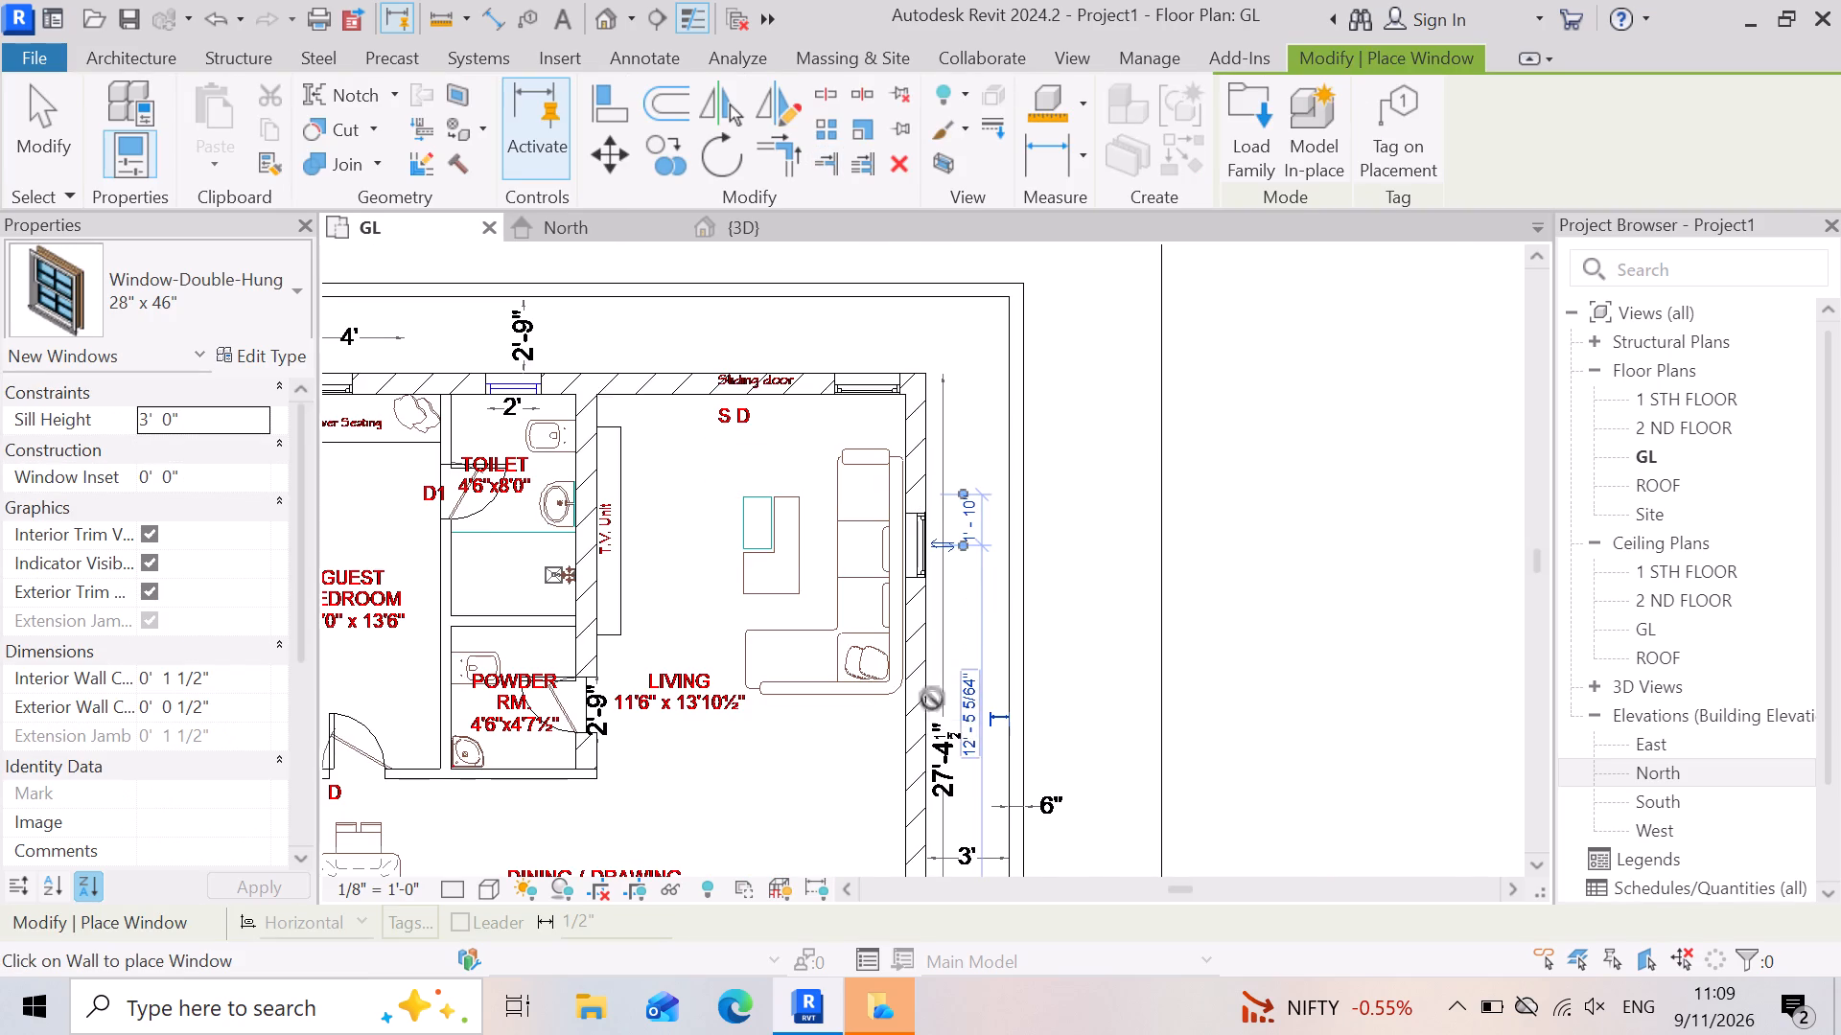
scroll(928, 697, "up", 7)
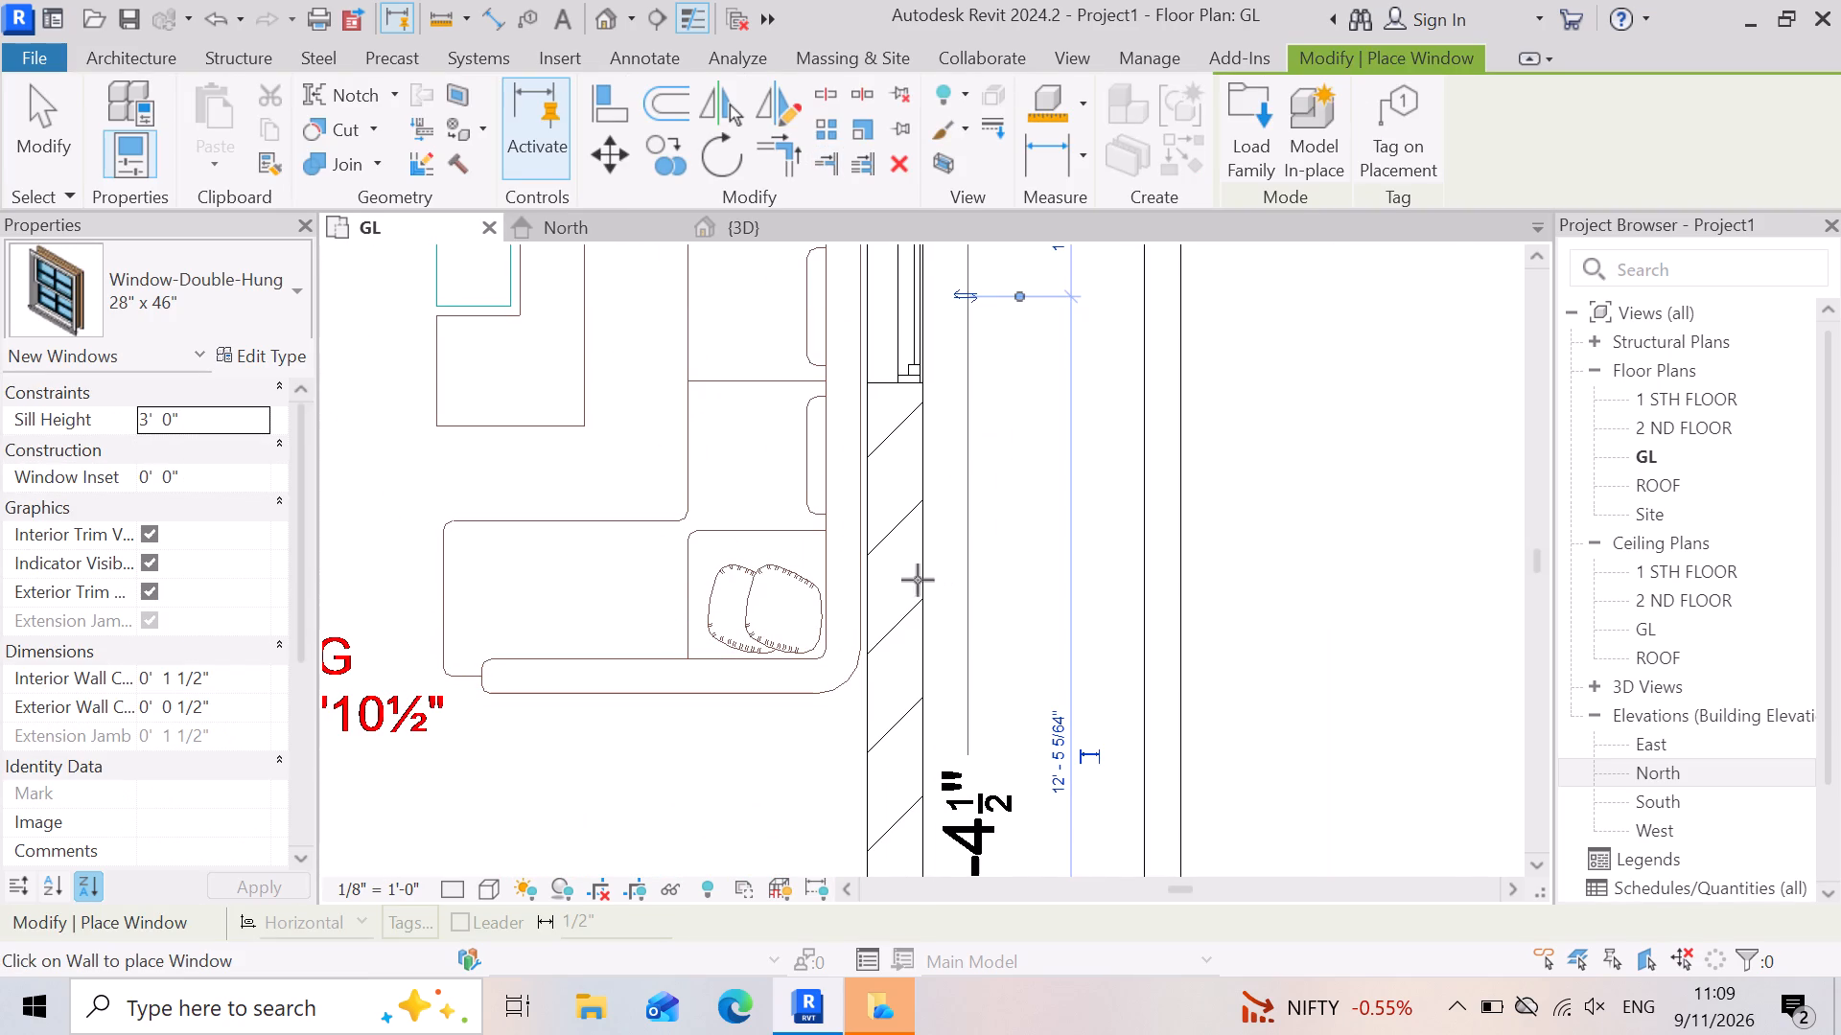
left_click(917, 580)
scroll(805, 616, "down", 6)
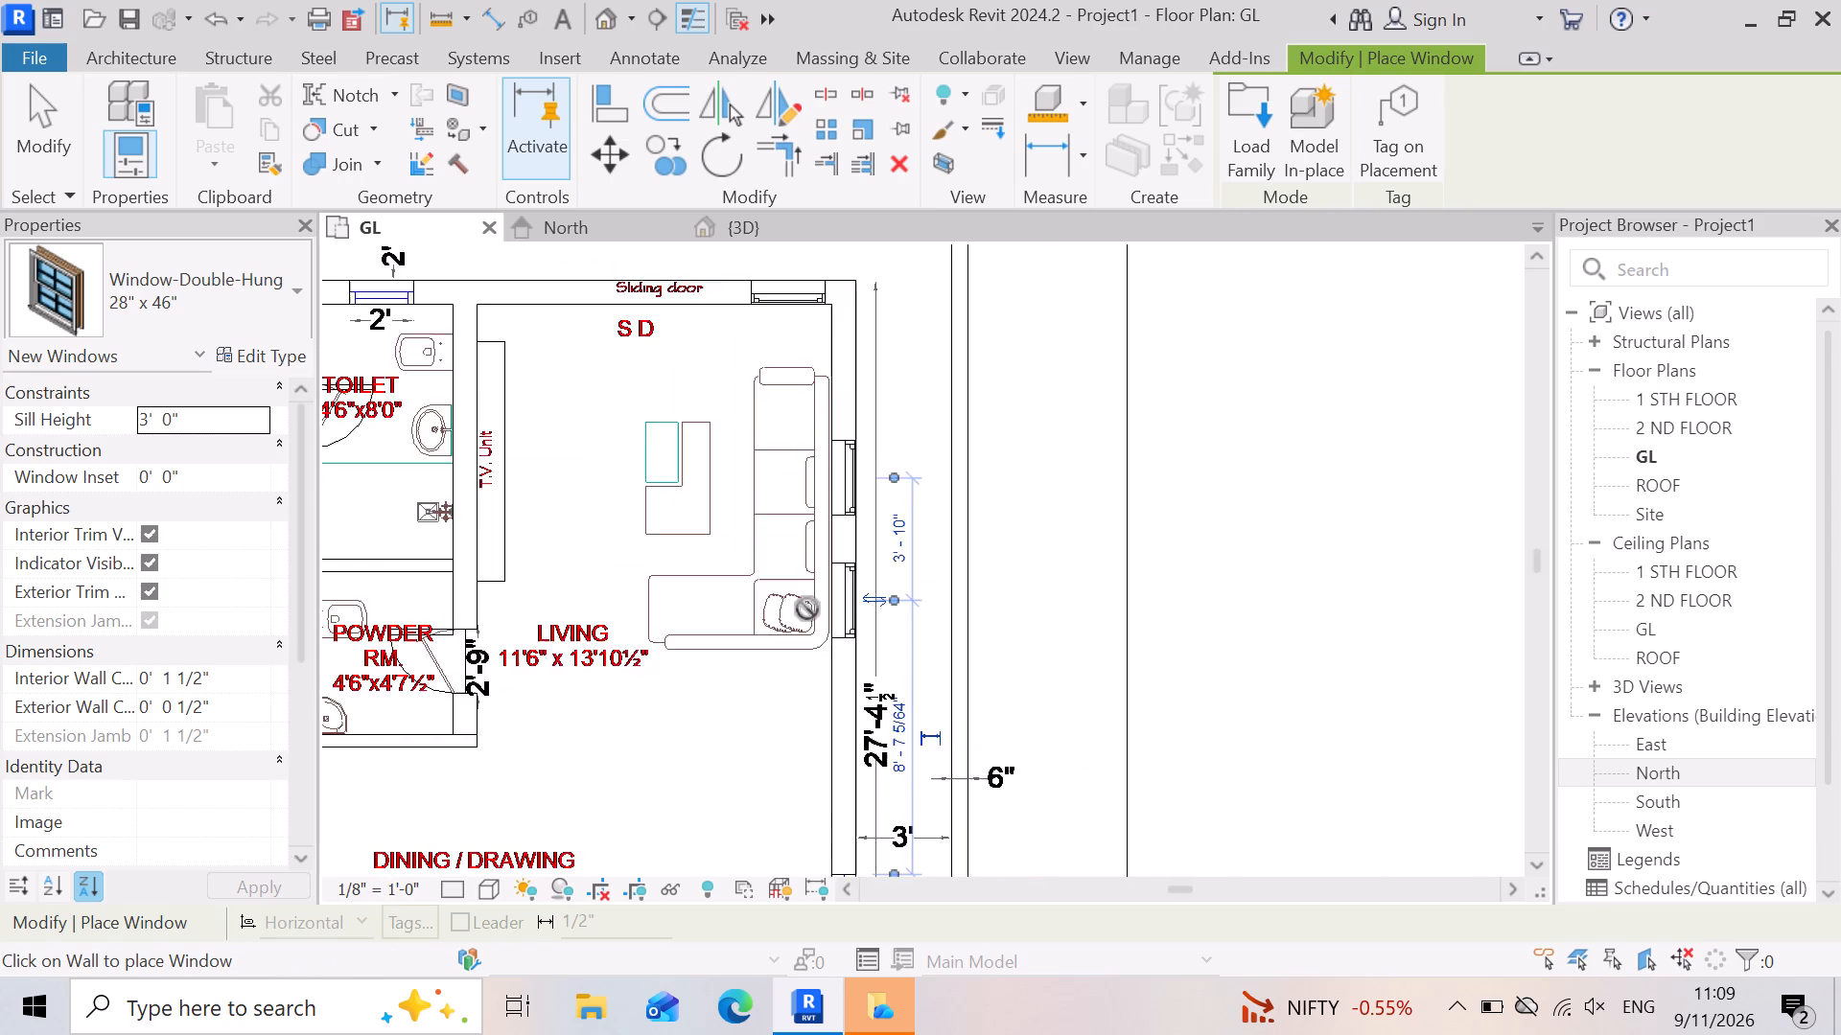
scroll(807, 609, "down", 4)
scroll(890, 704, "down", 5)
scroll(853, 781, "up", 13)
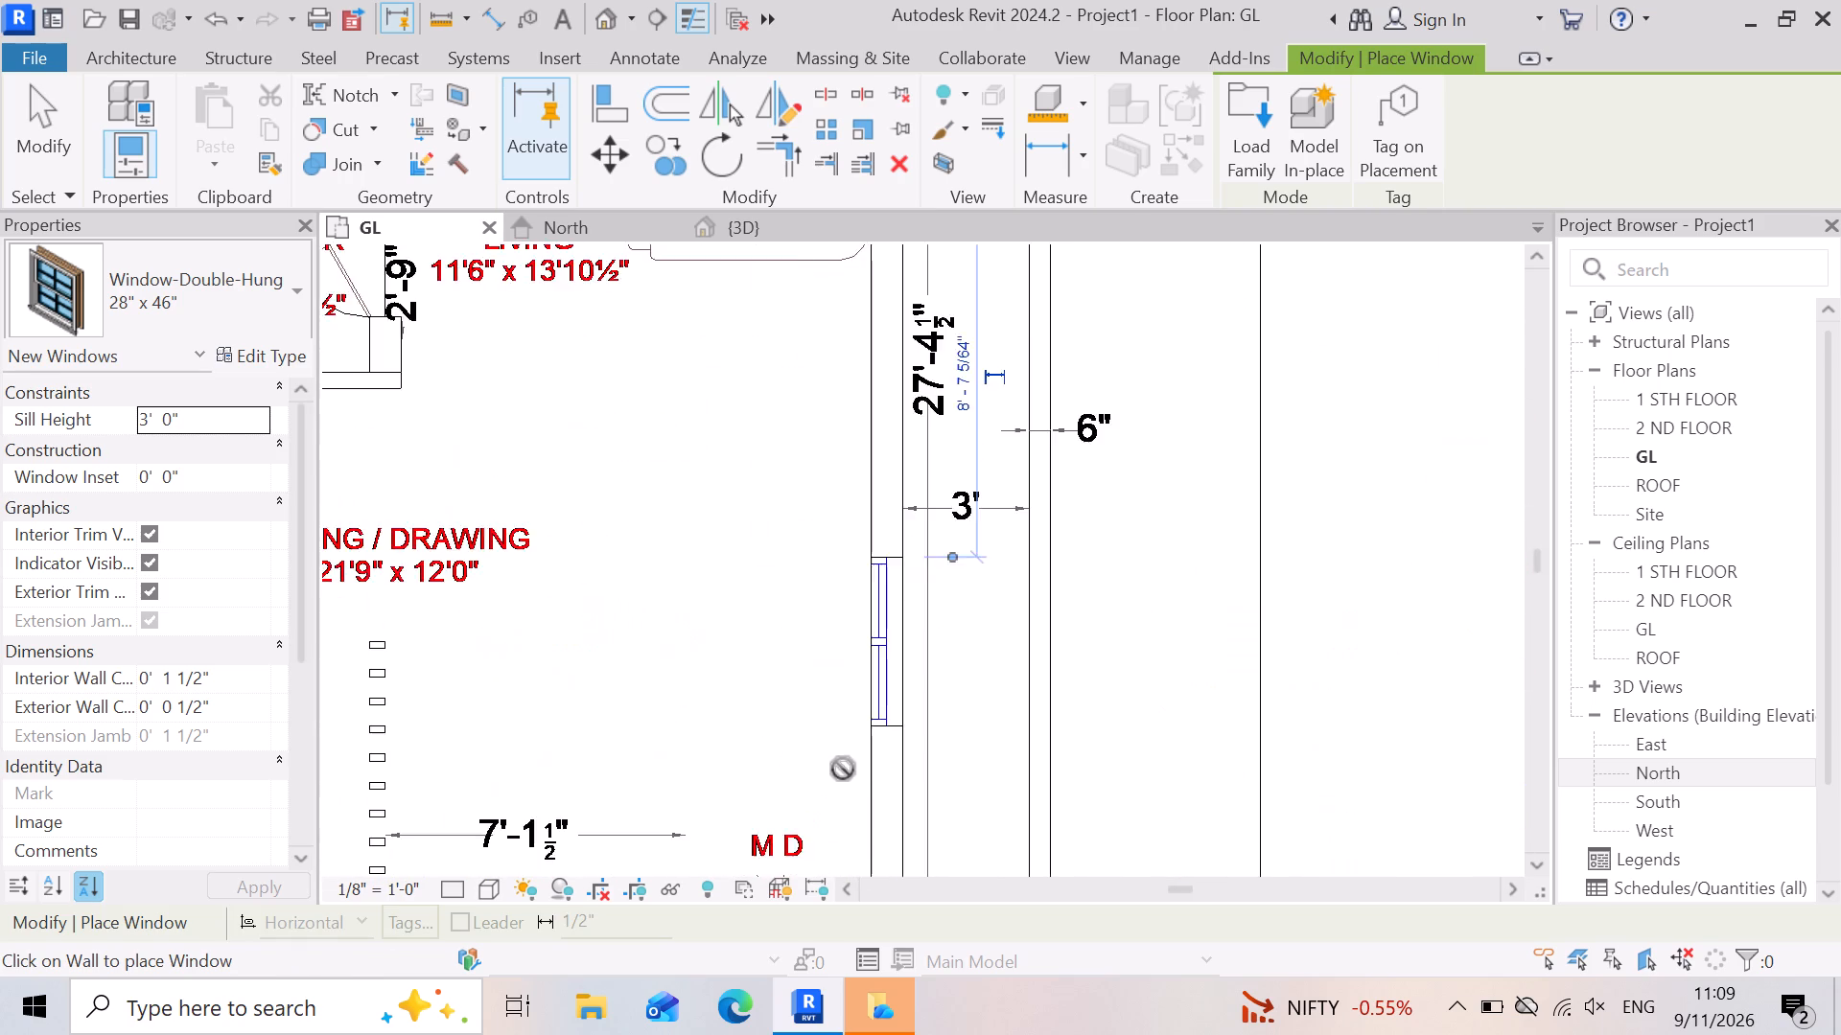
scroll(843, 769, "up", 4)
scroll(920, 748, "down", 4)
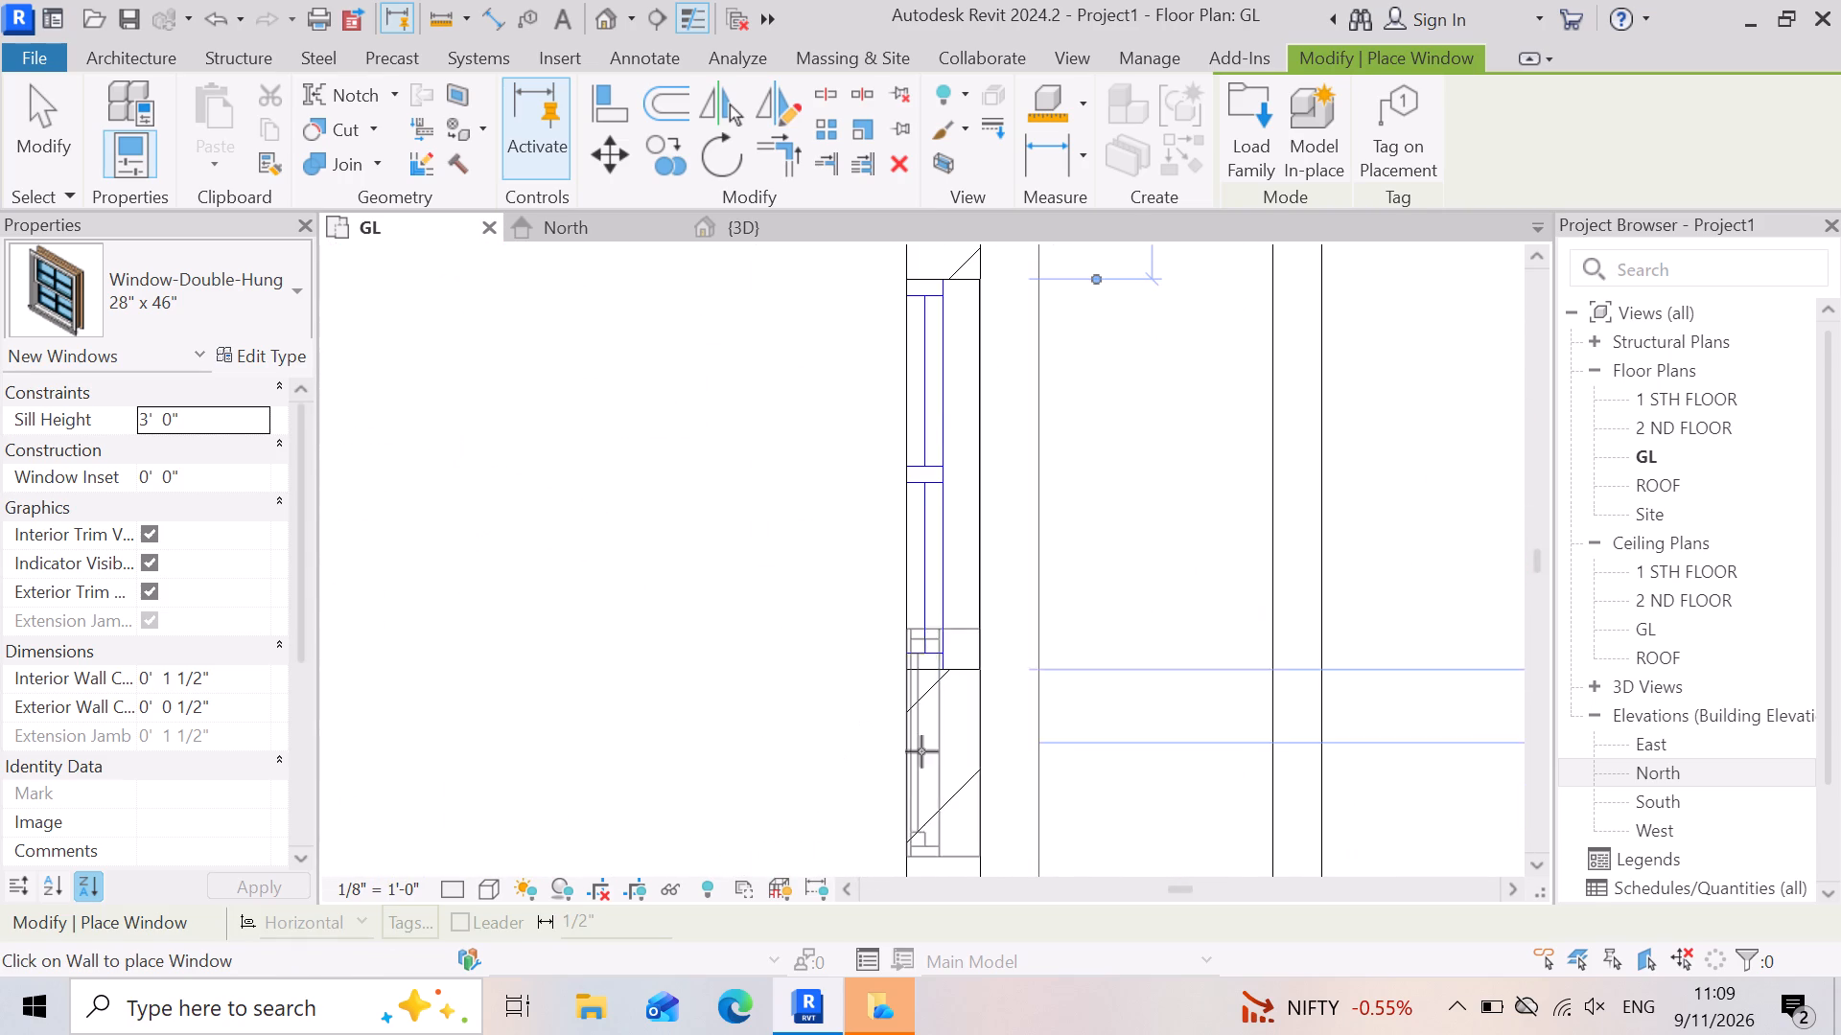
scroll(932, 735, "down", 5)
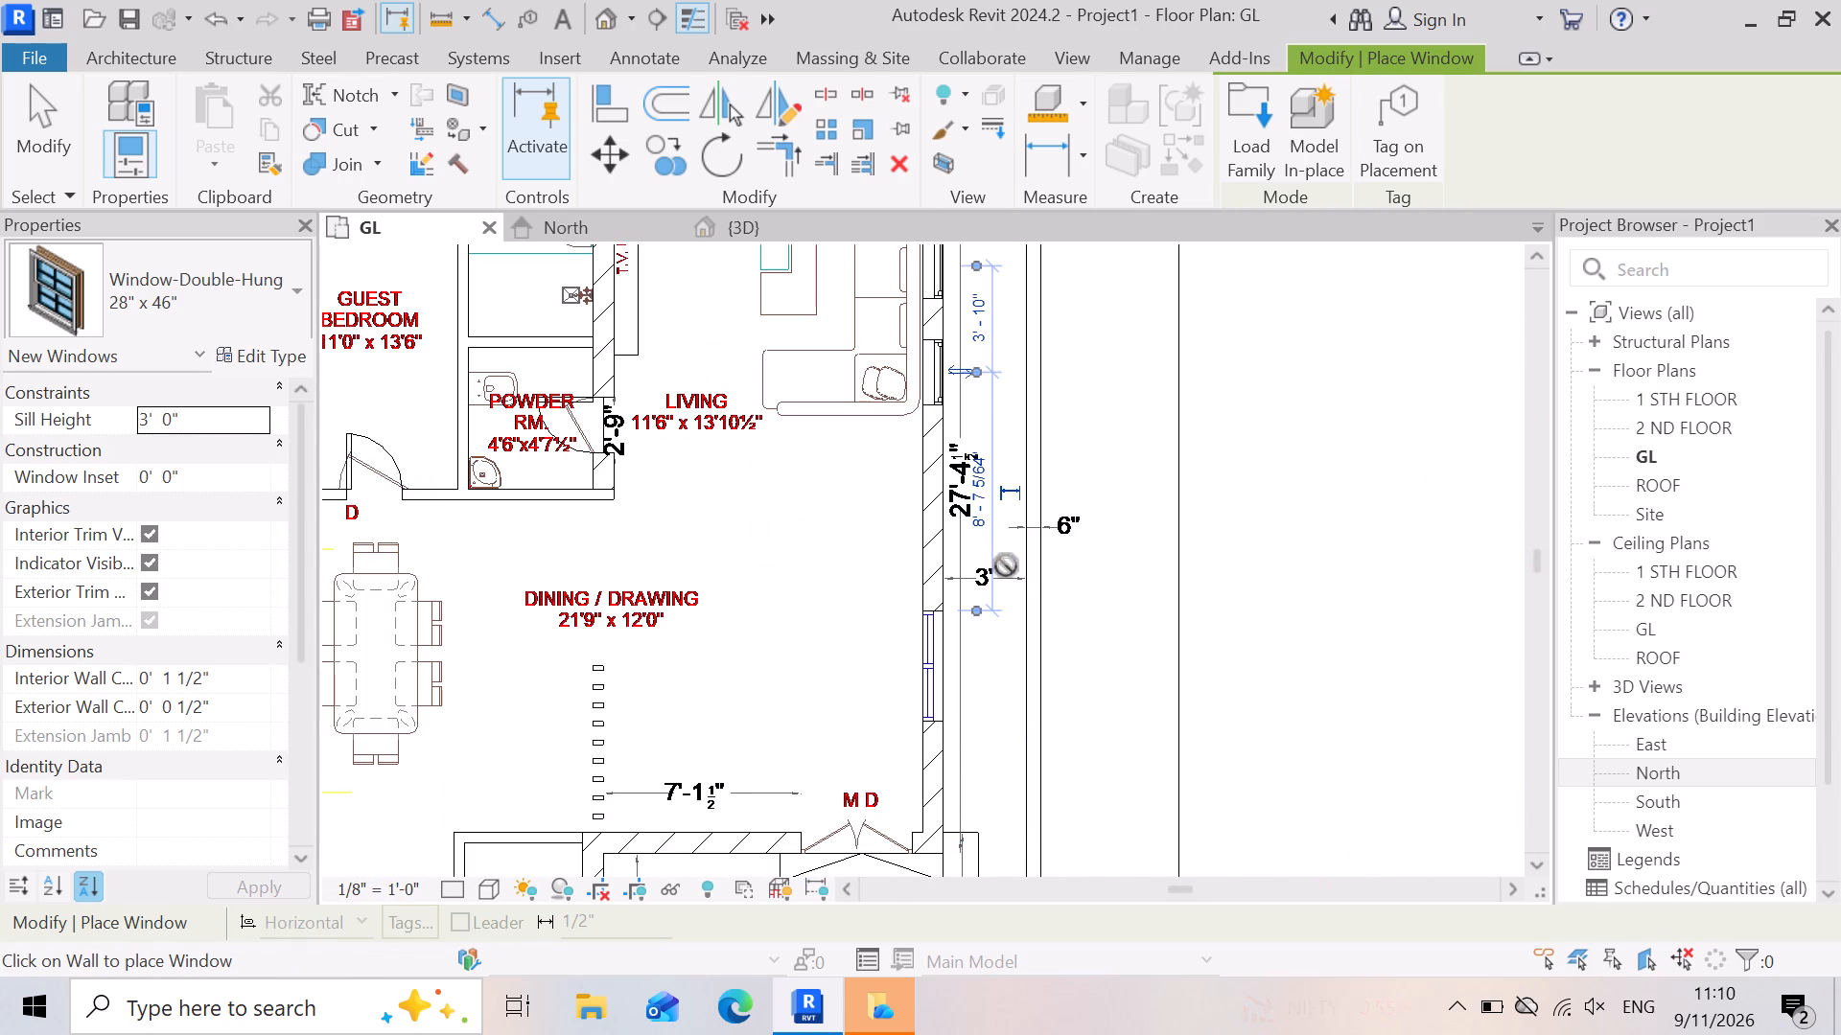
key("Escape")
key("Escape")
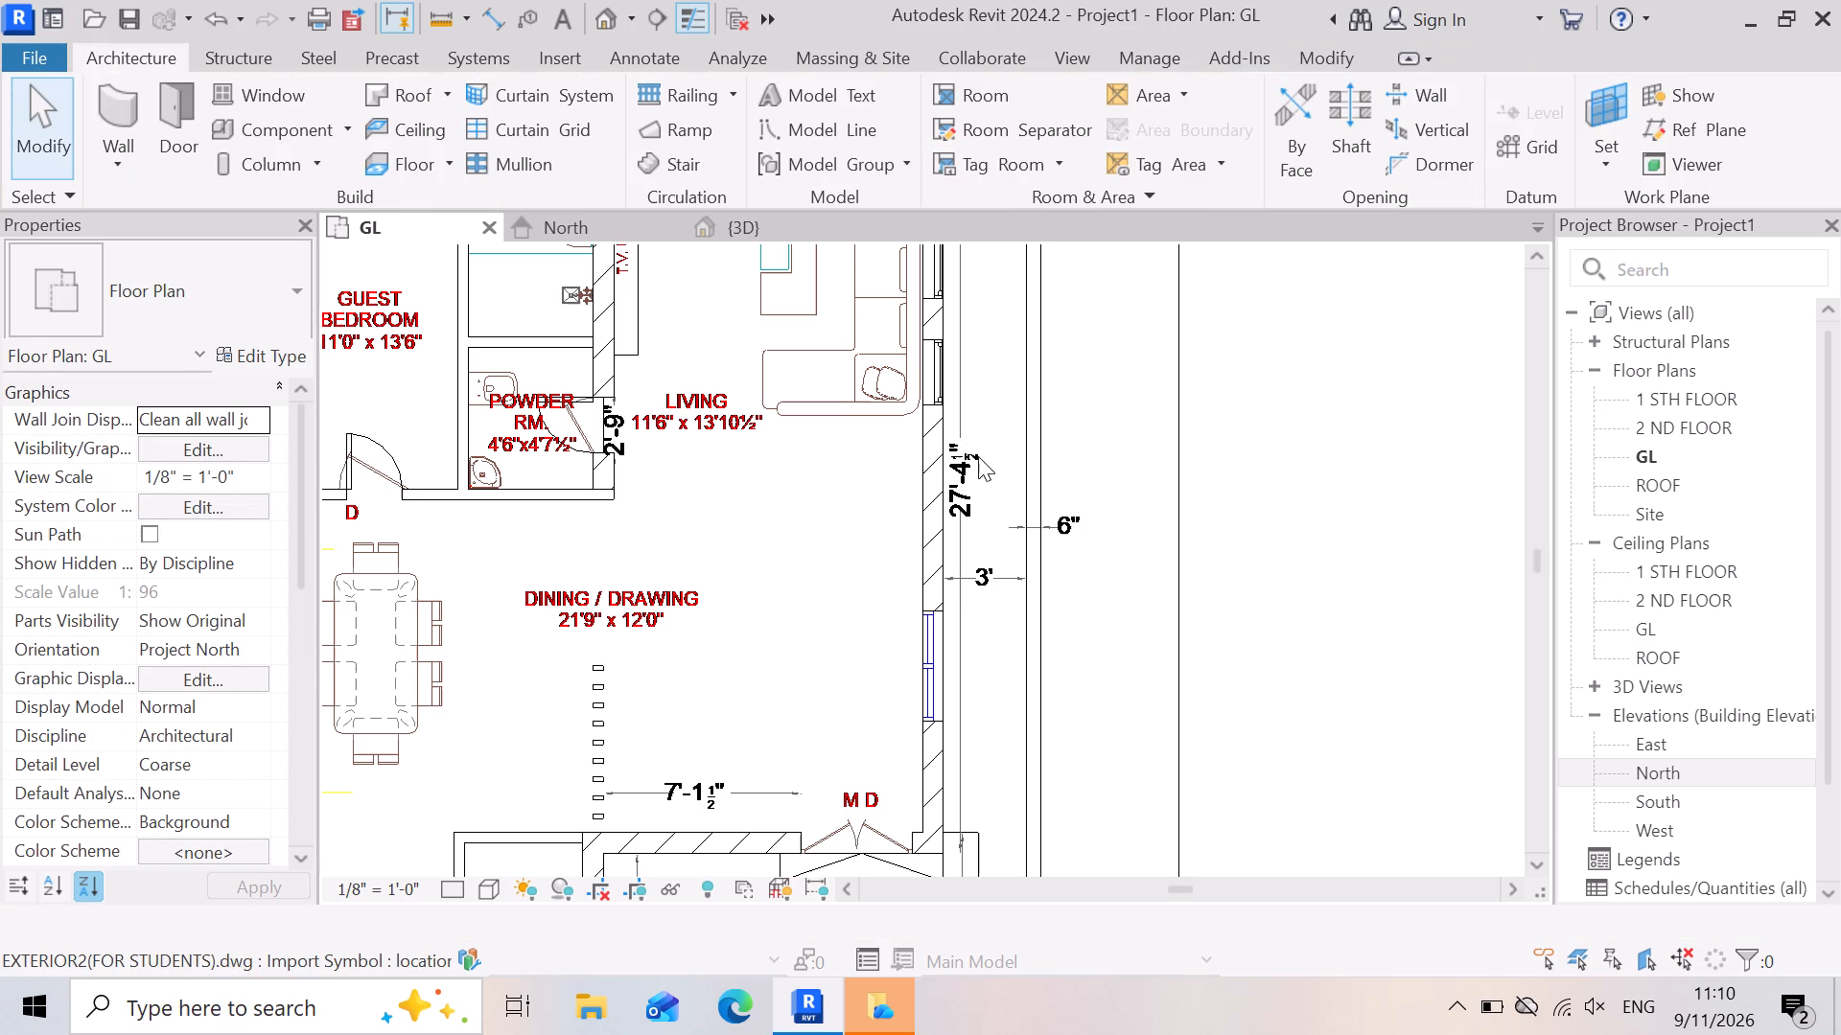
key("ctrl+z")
Place a second Window-Double-Hung 28" x 46" directly adjoining the sofa-side window, 2'-4" centre to centre towards the dining/drawing room.
scroll(961, 498, "down", 5)
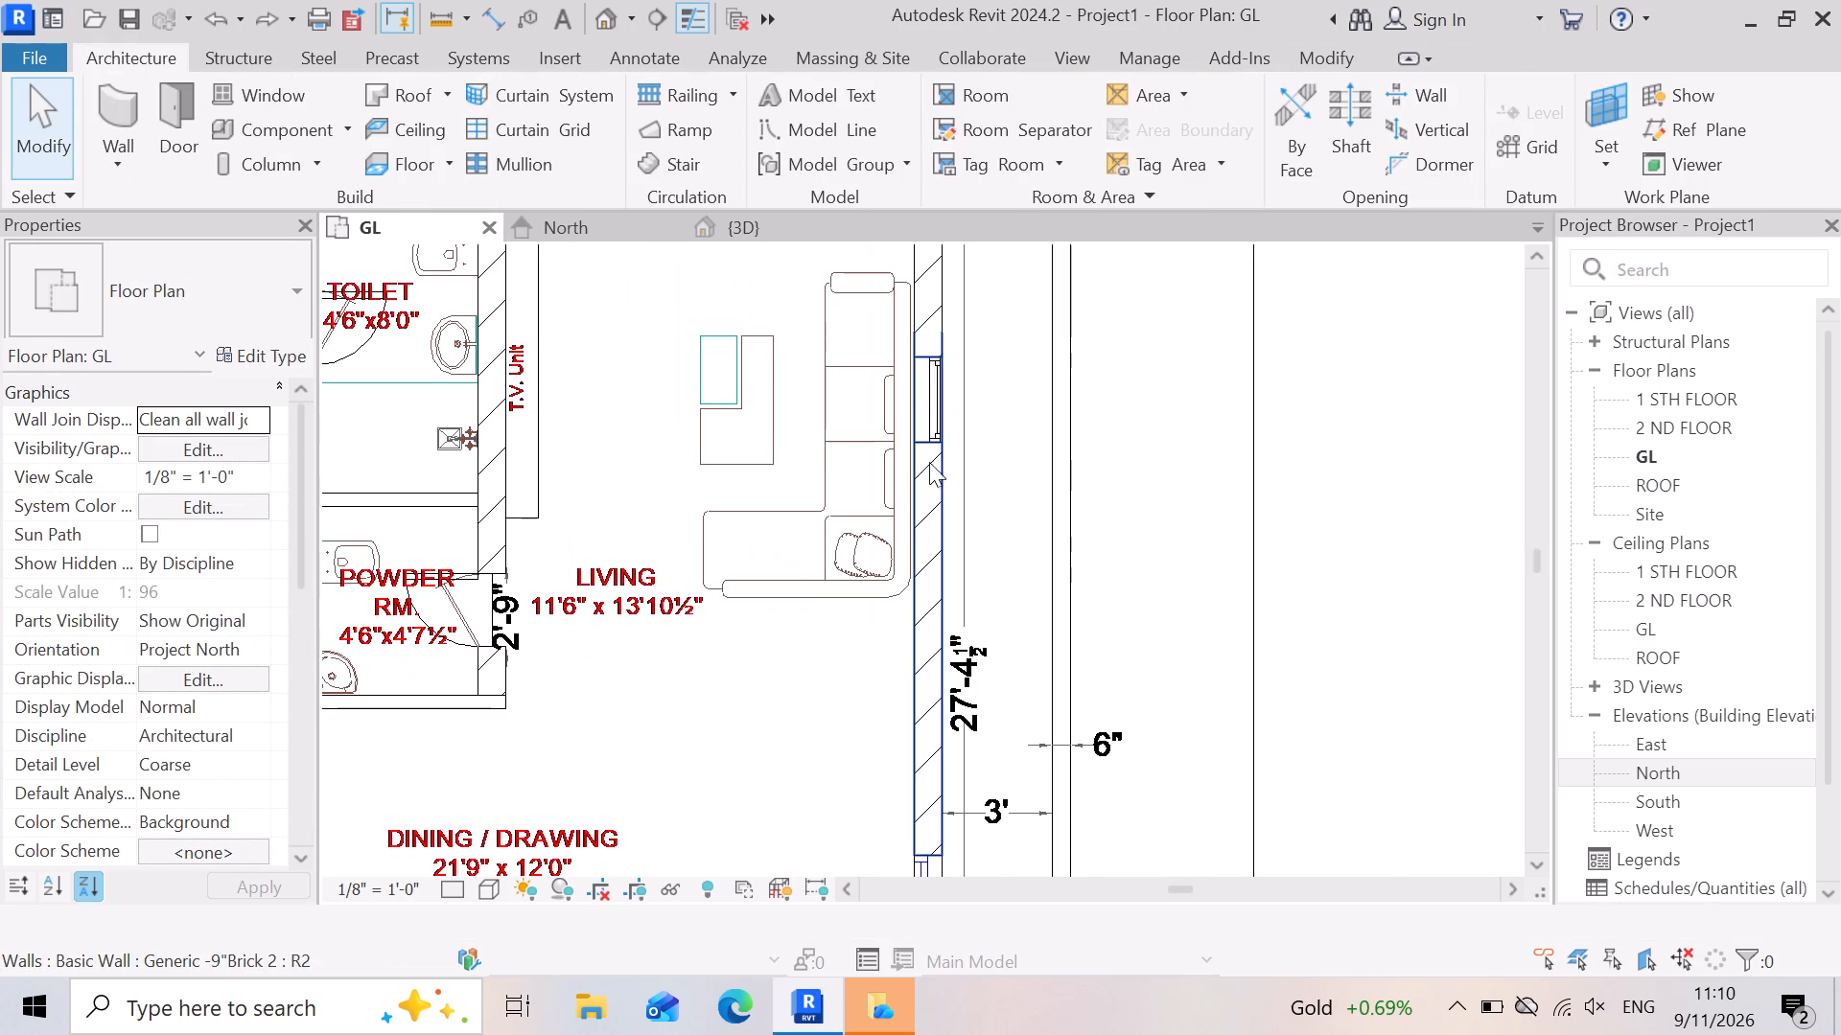
left_click(252, 93)
scroll(920, 552, "up", 2)
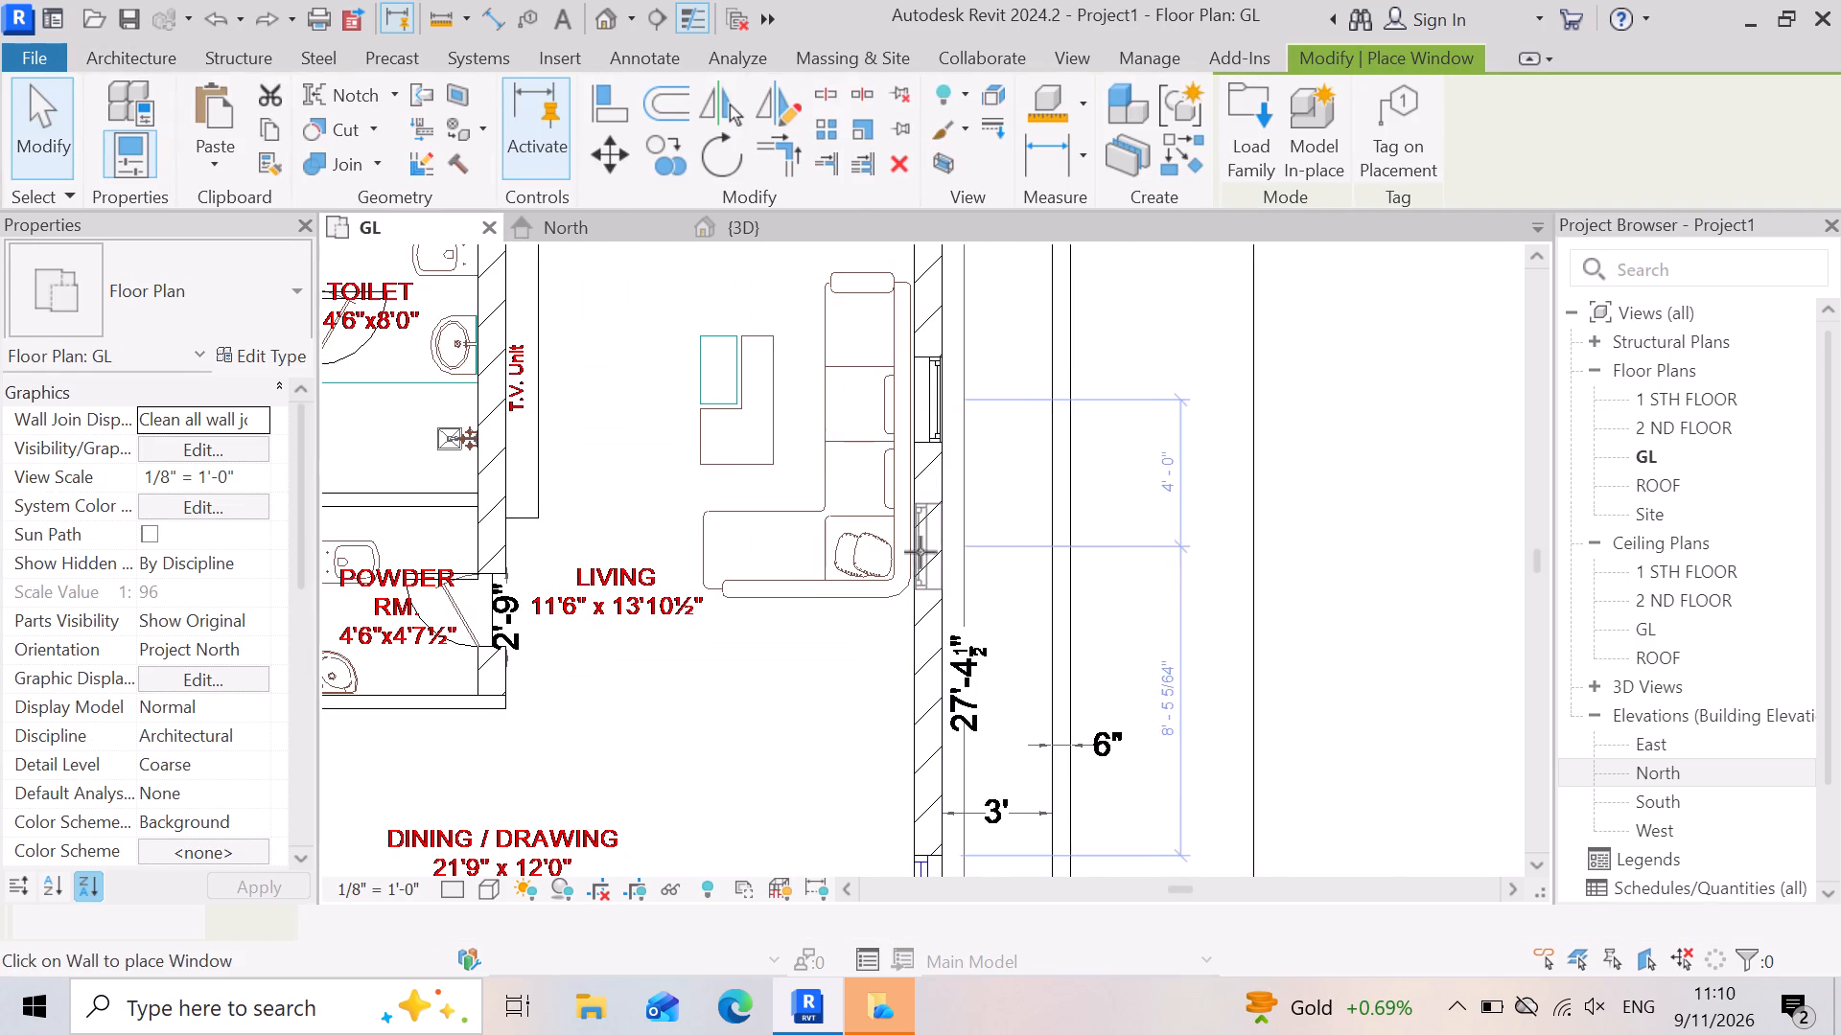
scroll(920, 552, "up", 2)
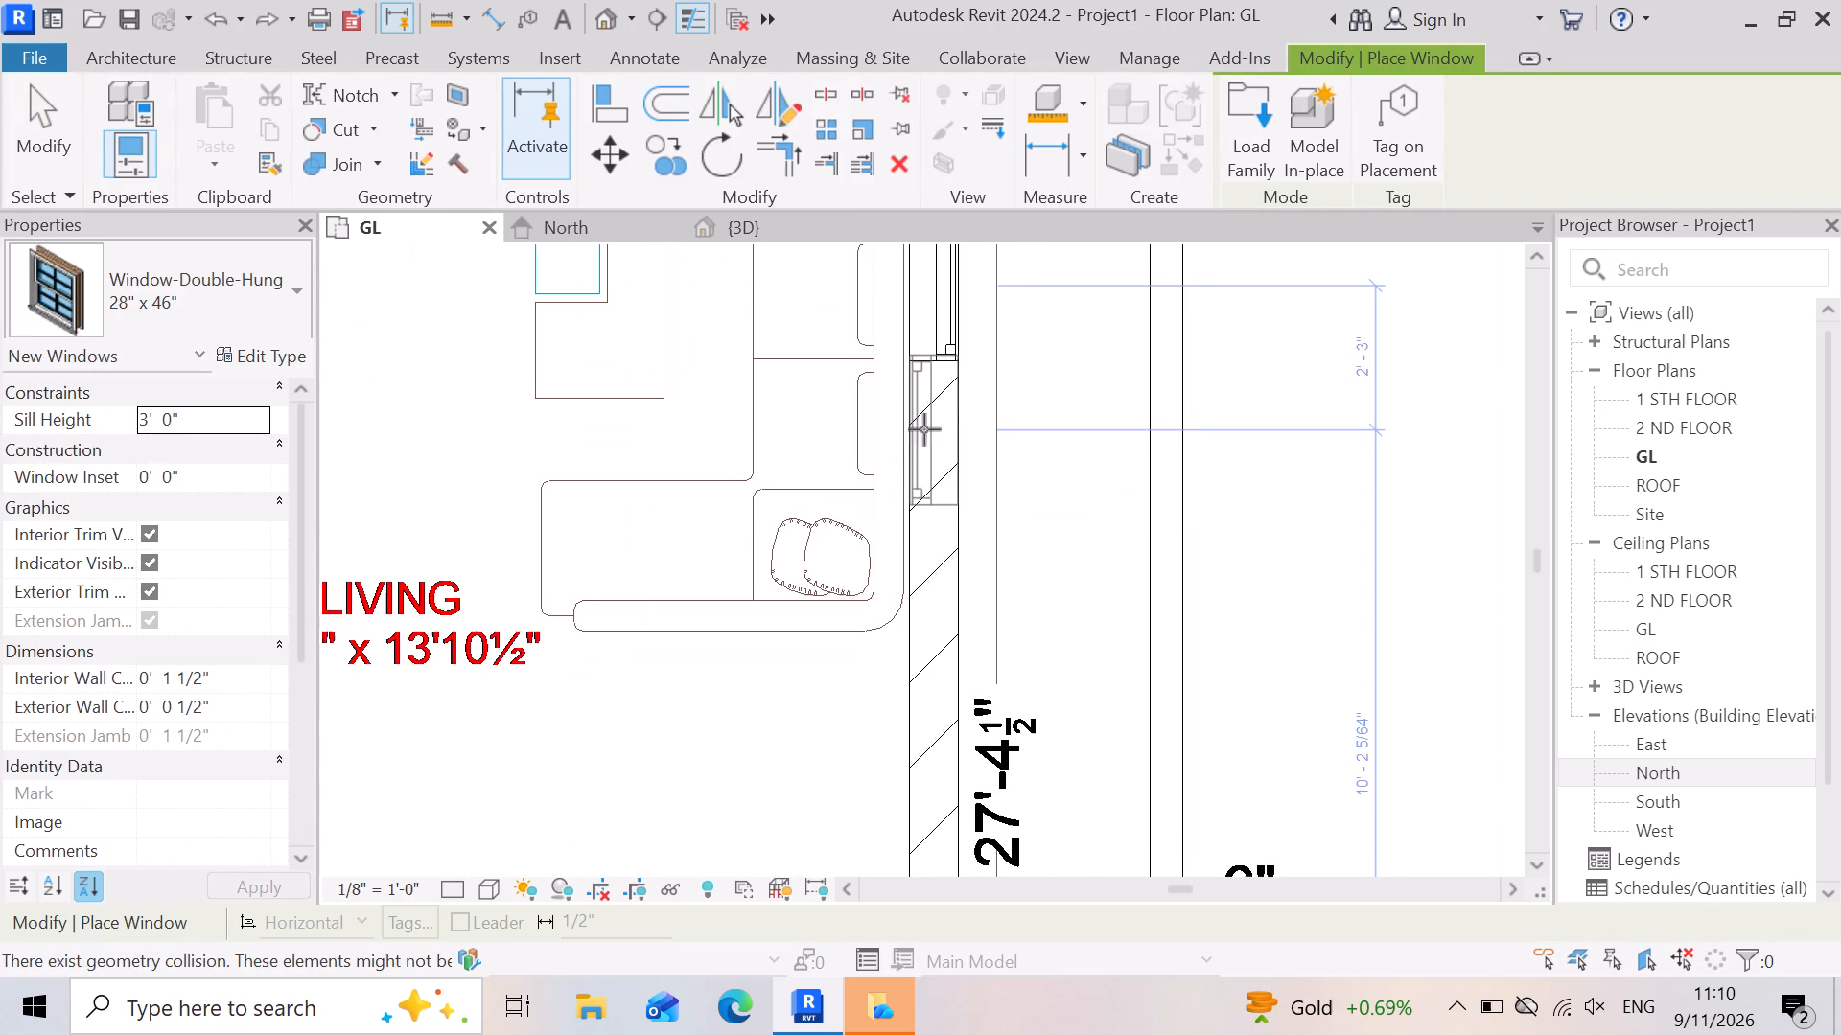
left_click(964, 435)
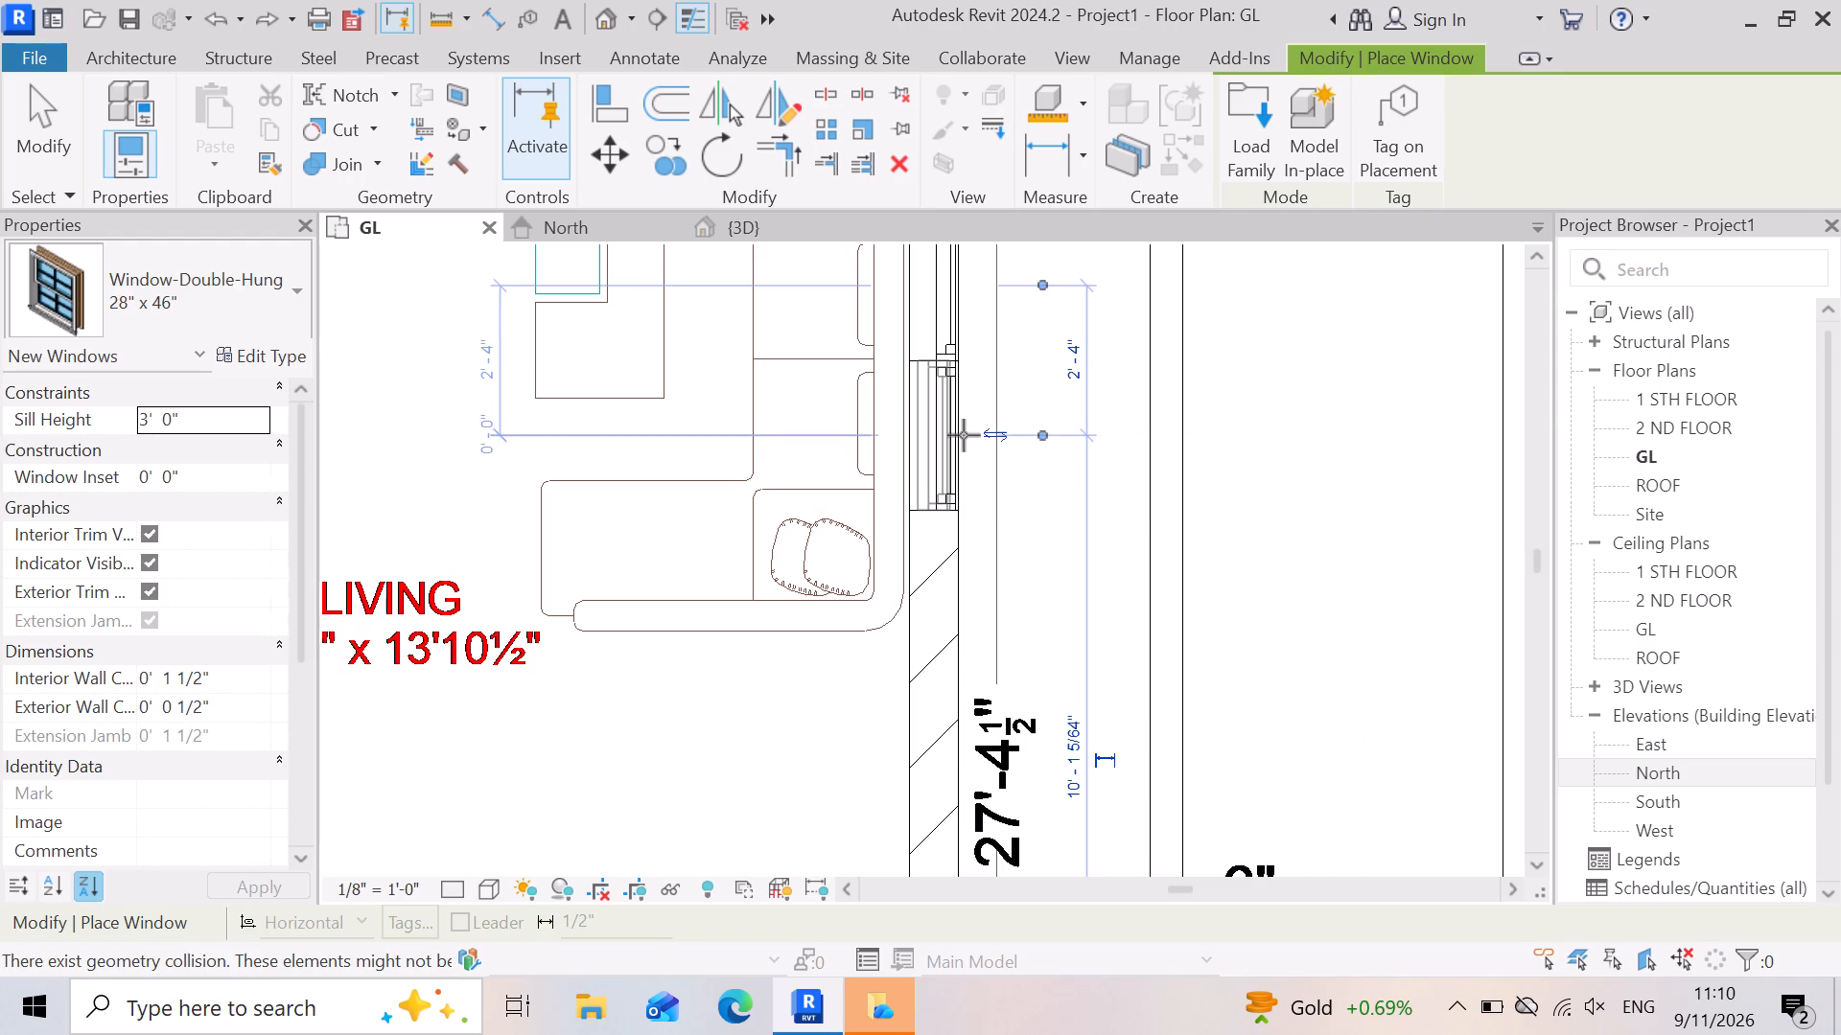
Extend the dining/drawing room's outer 9" brick wall with Trim/Extend across the window opening near the main door (M D).
scroll(925, 466, "down", 8)
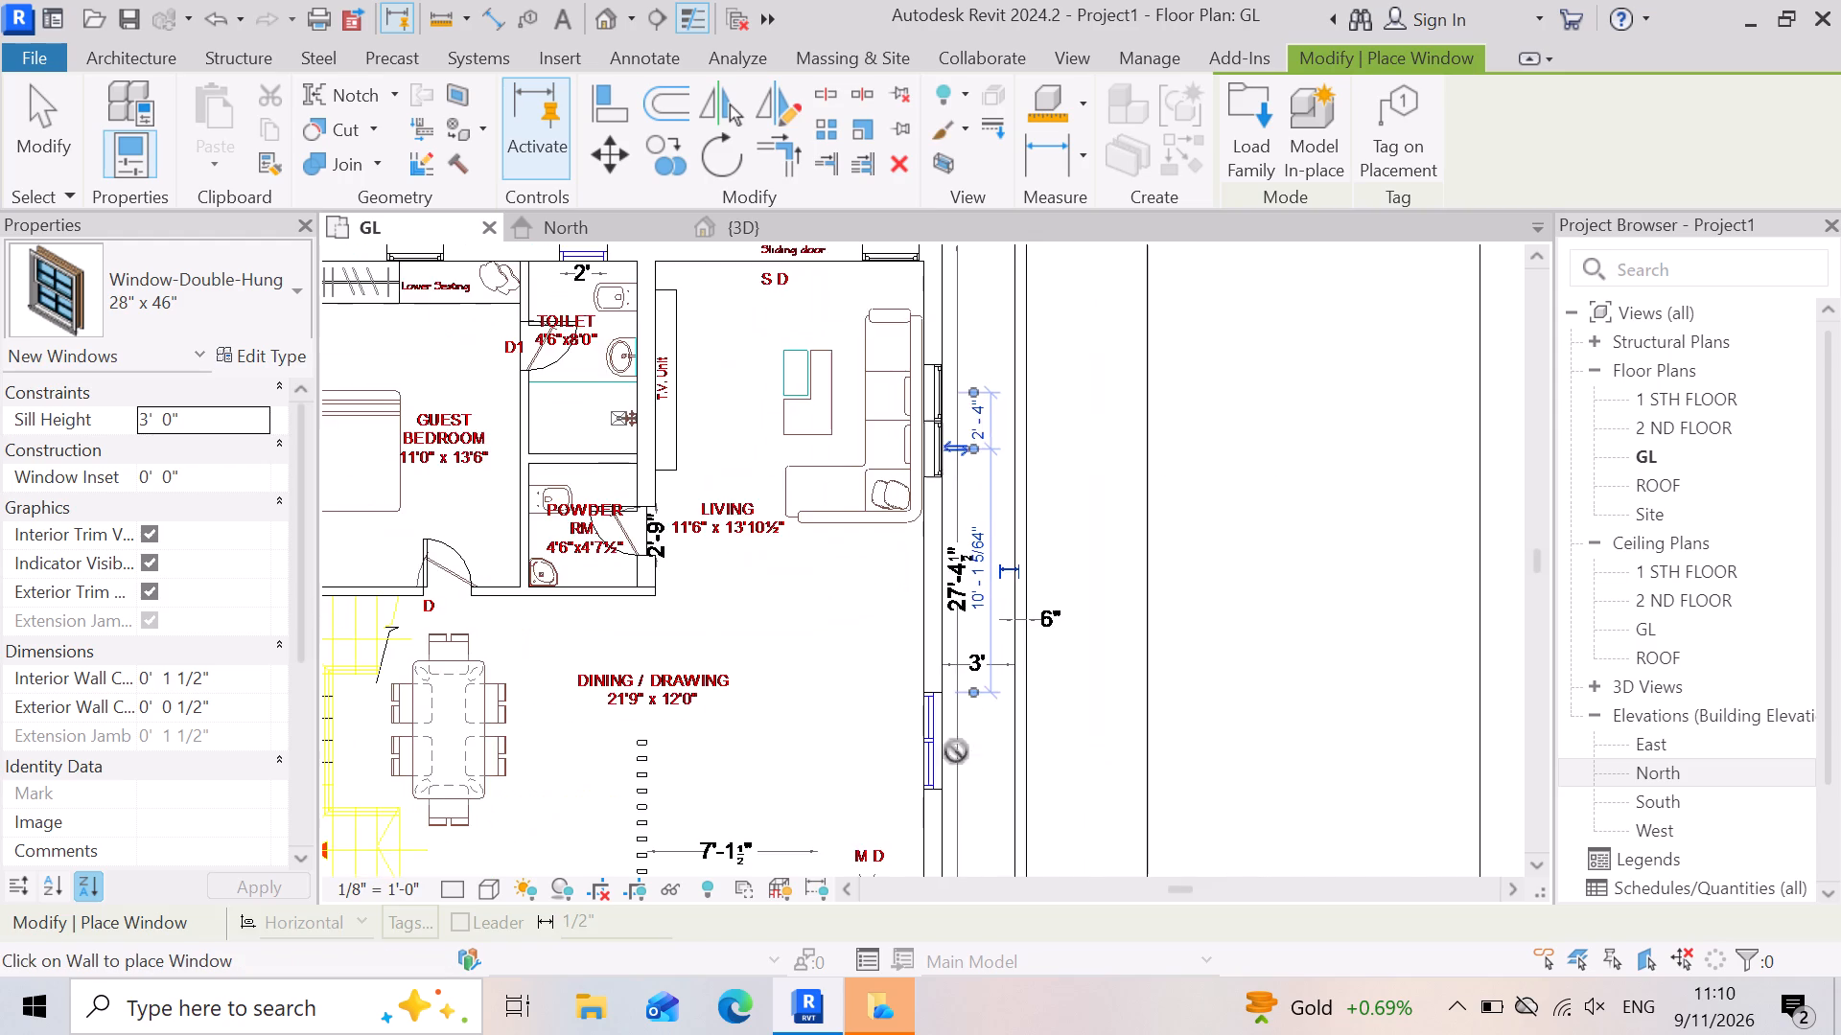
scroll(911, 787, "up", 8)
scroll(1000, 588, "down", 5)
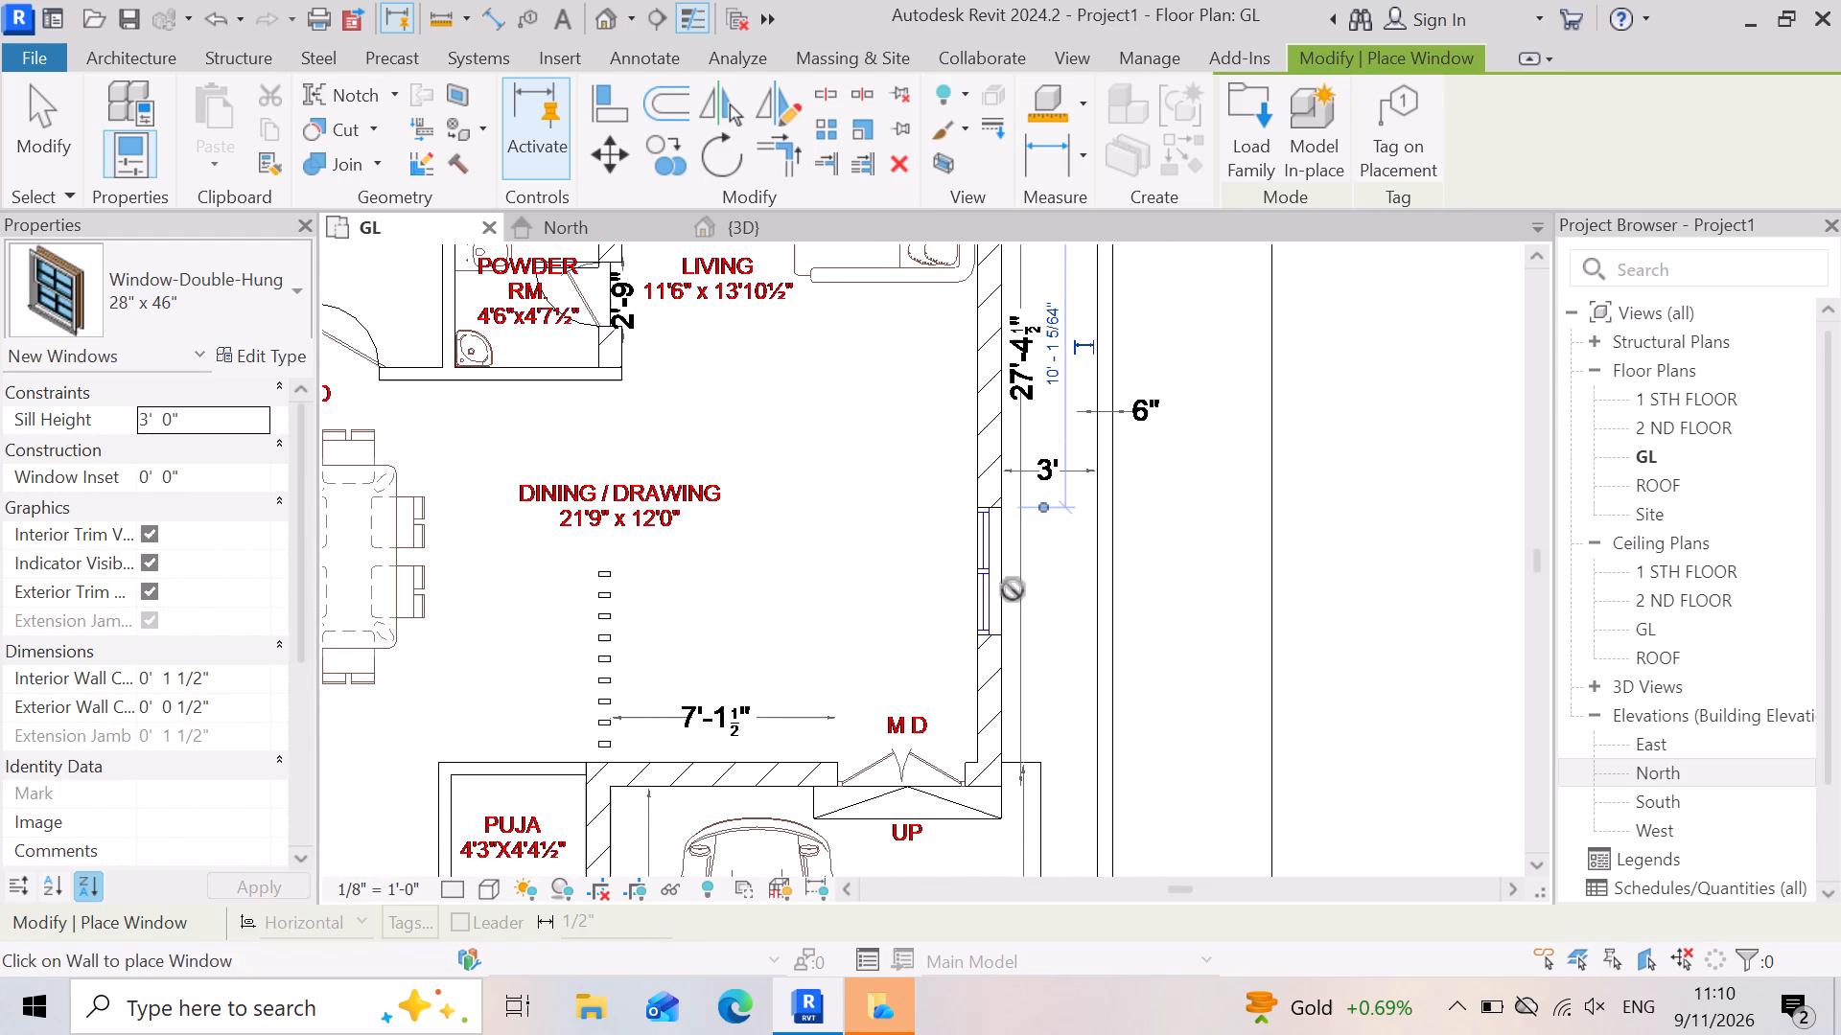
scroll(969, 675, "down", 5)
scroll(1015, 662, "up", 3)
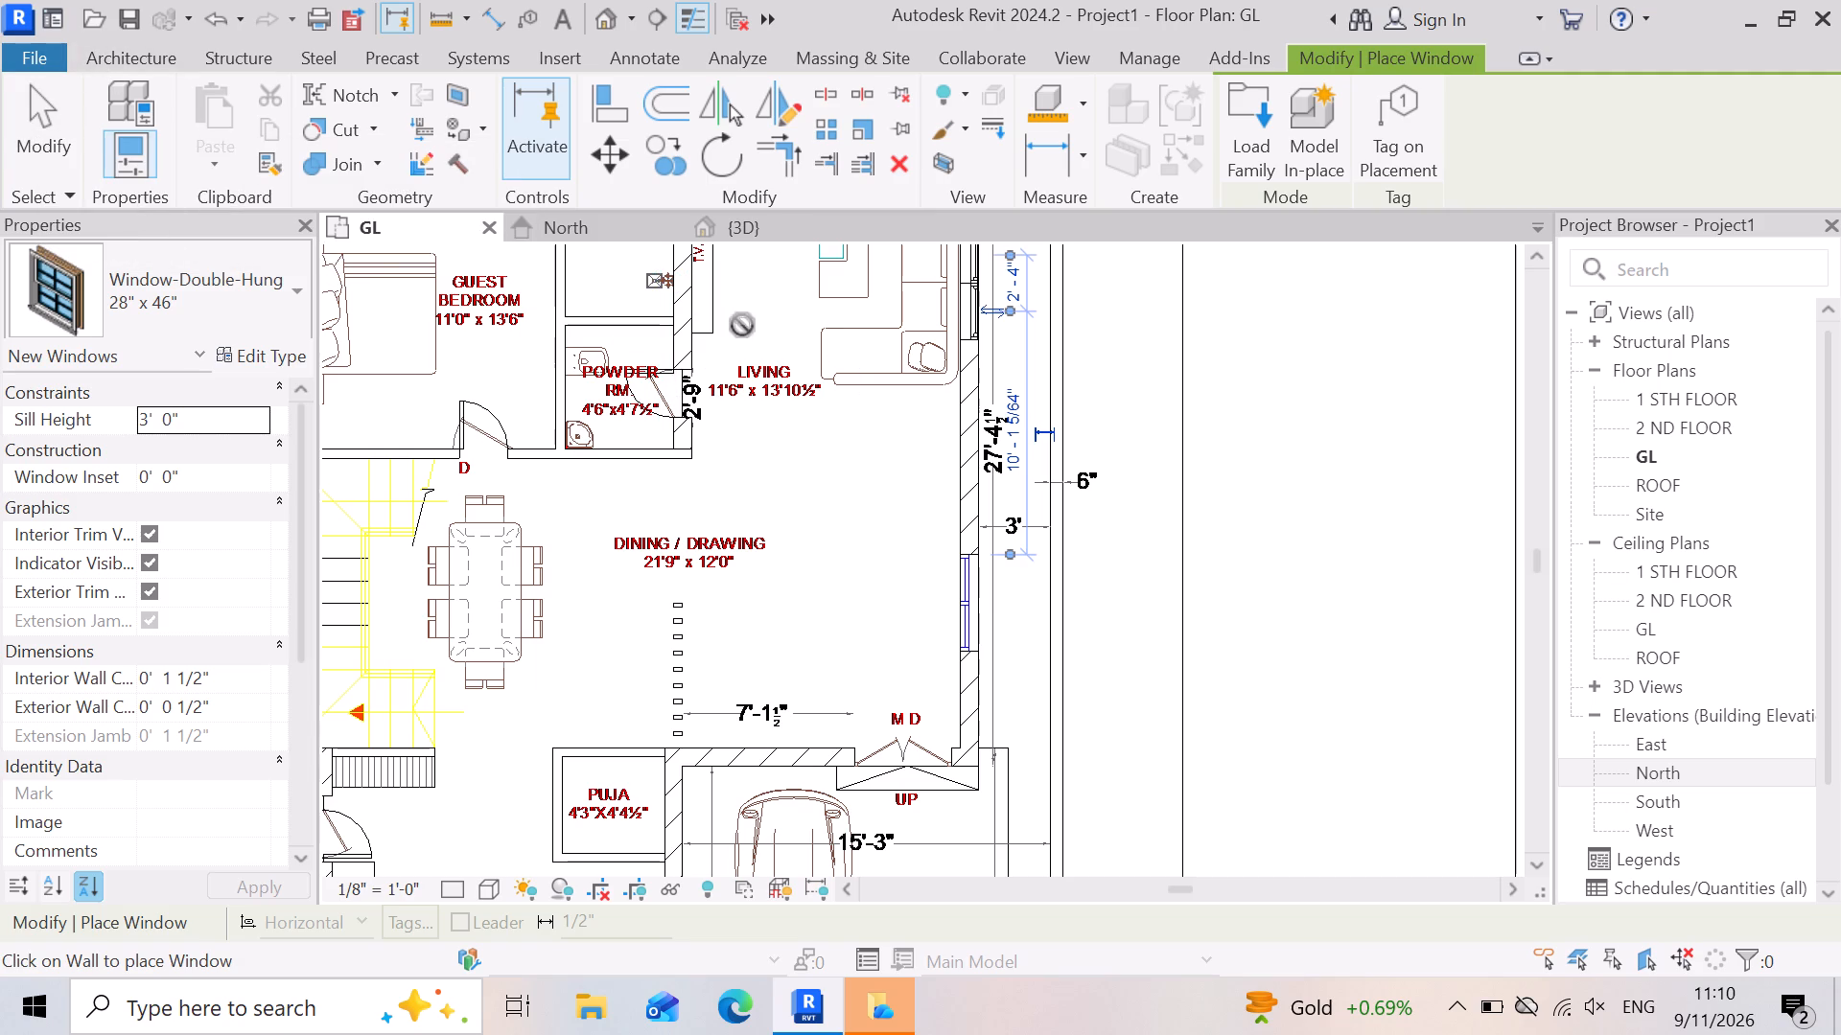
left_click(816, 165)
scroll(1012, 613, "up", 6)
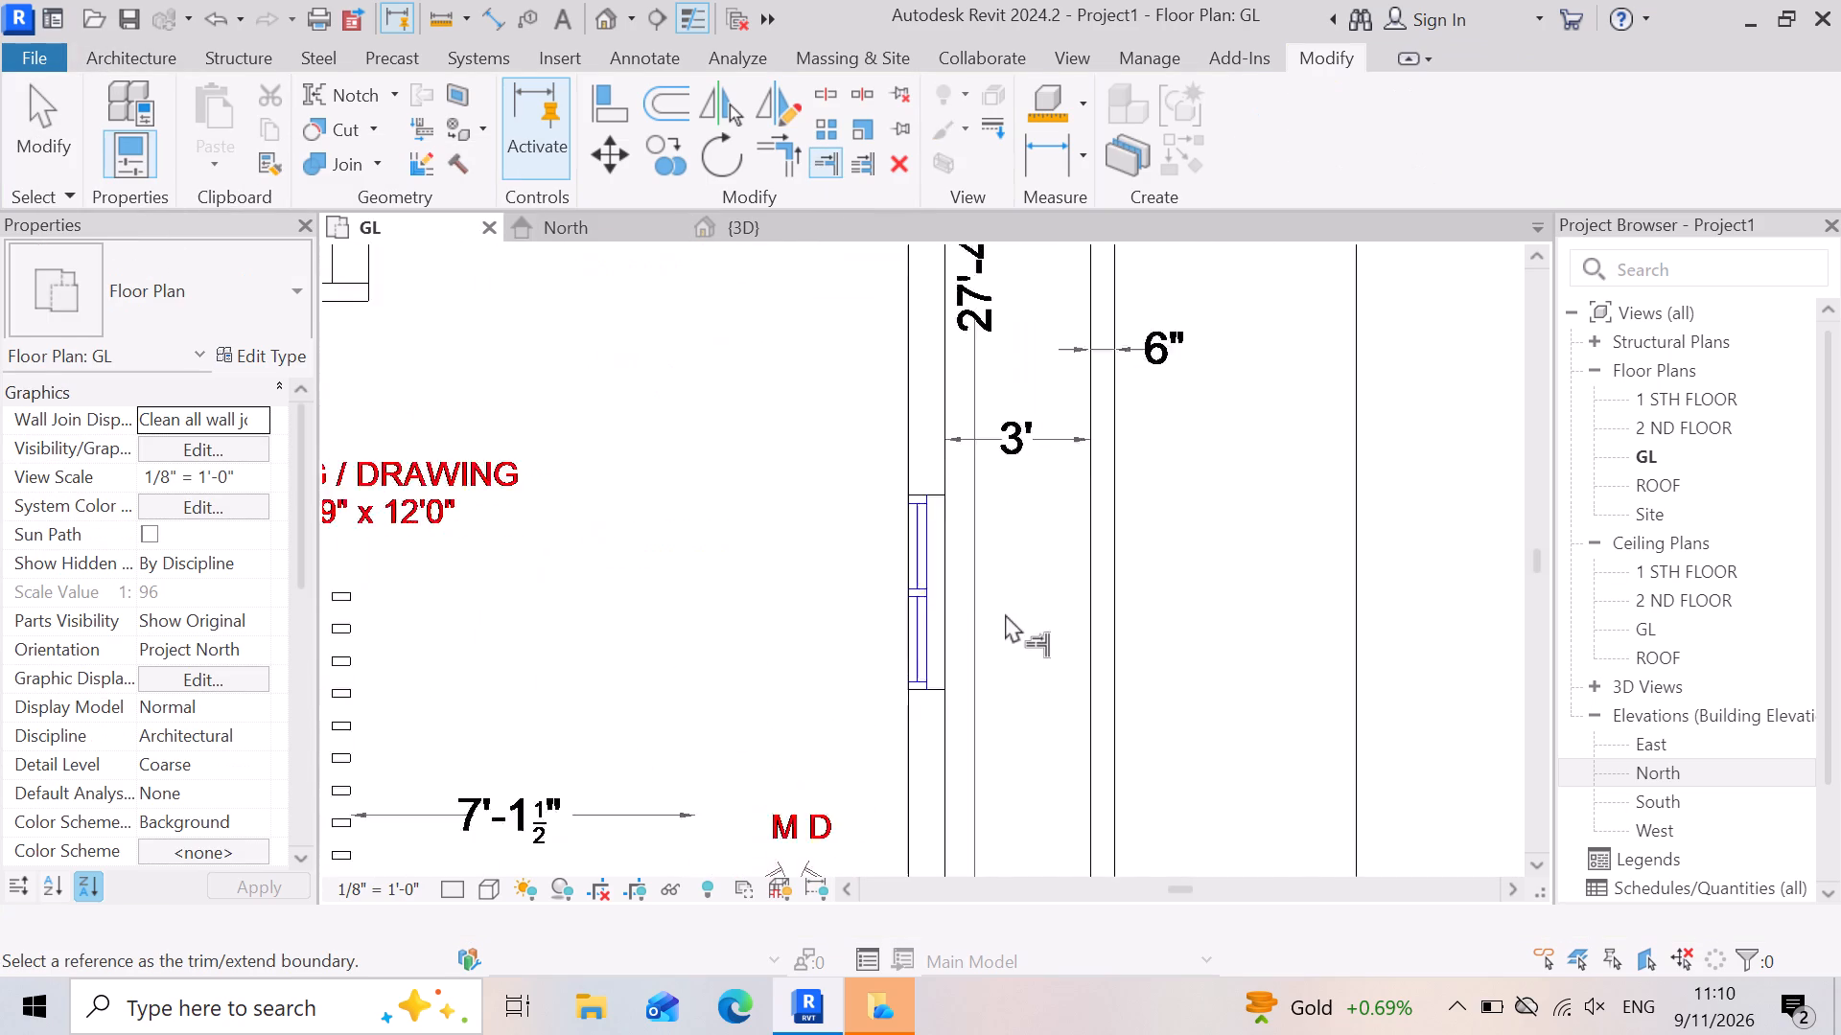
scroll(1005, 613, "up", 1)
scroll(874, 477, "up", 5)
left_click(948, 438)
scroll(948, 433, "down", 2)
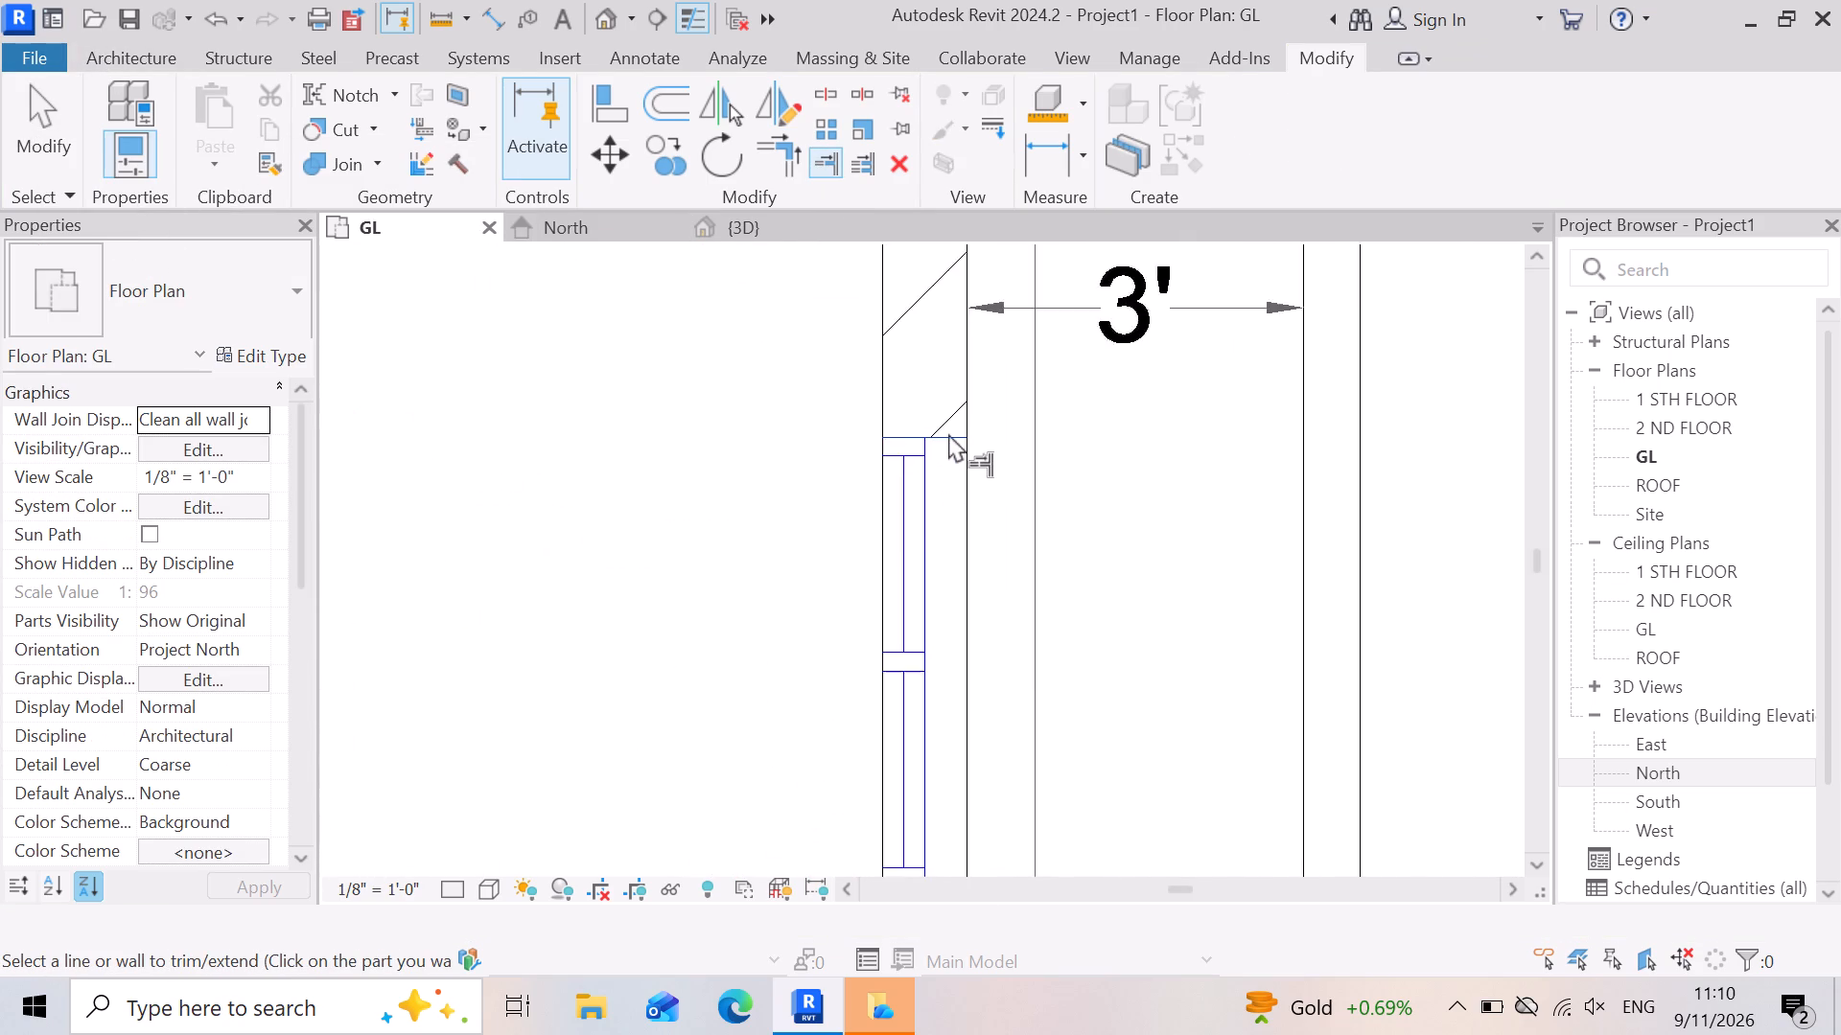
scroll(948, 433, "down", 6)
left_click(928, 620)
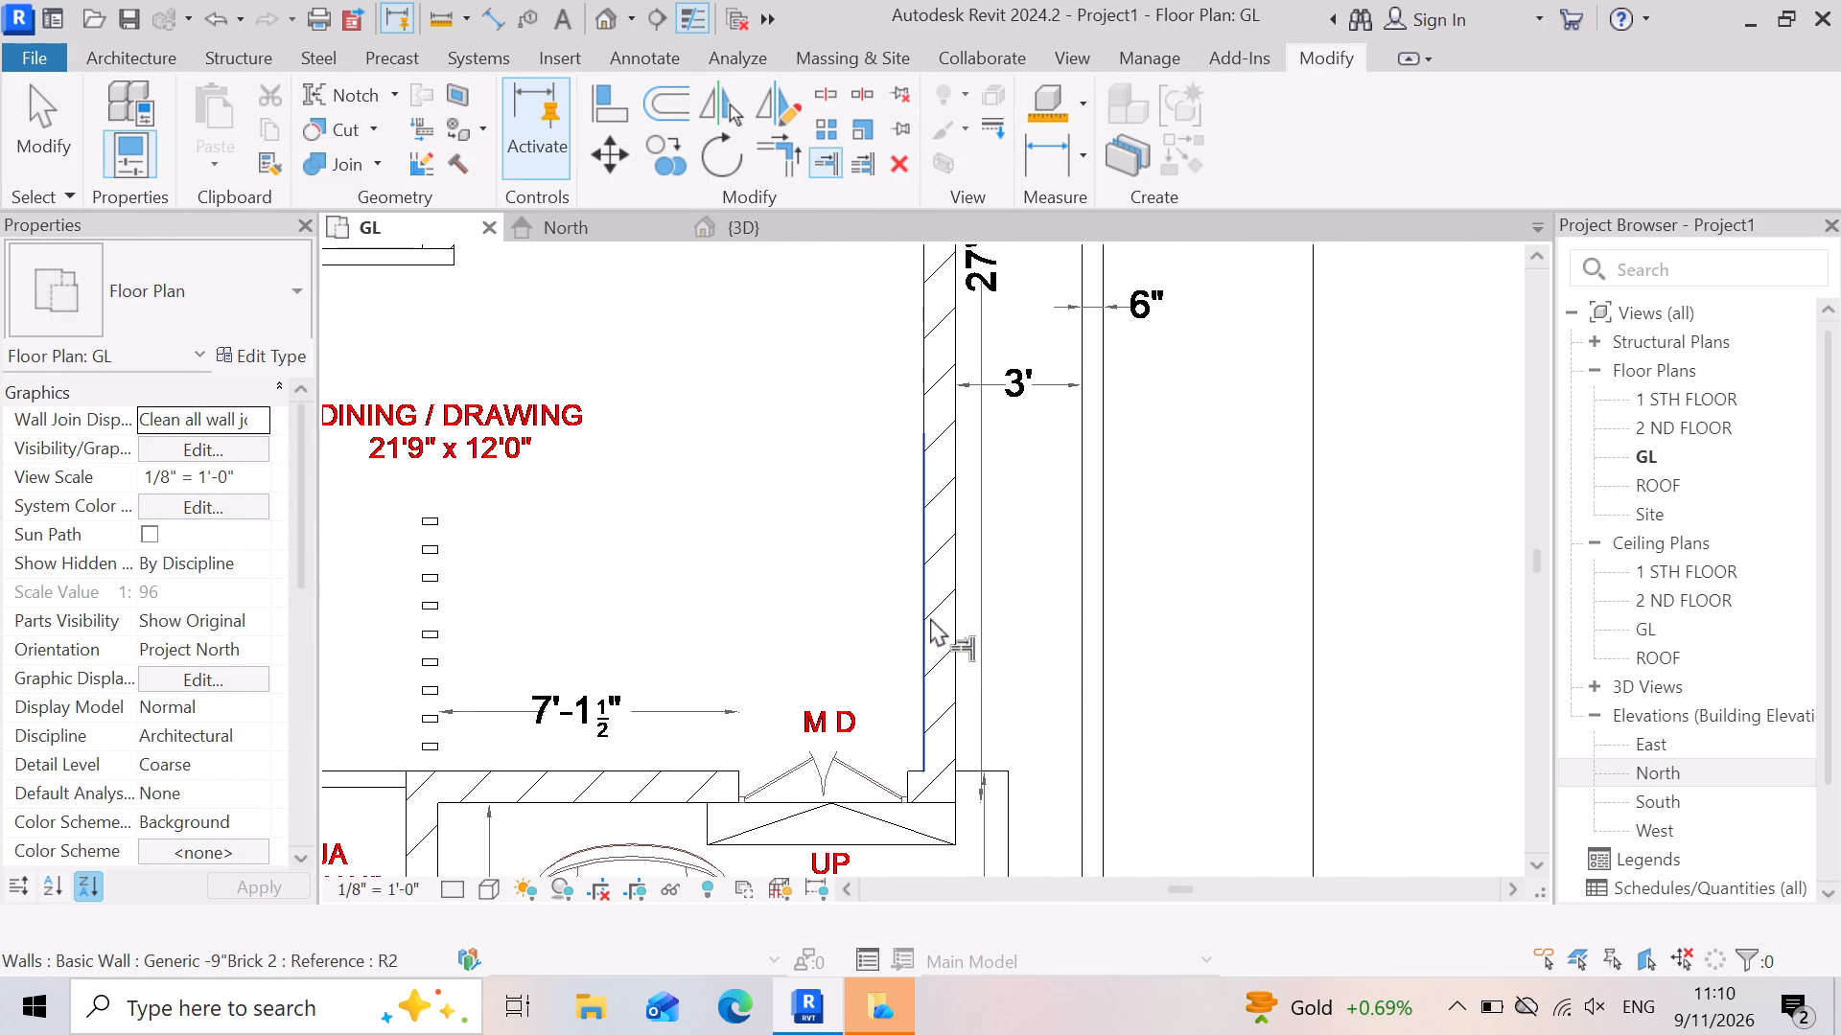
Place two adjoining Window-Double-Hung 28" x 46" in the dining/drawing outer wall, the first about 8'-6" from the main-door wall, 2'-4" centre to centre.
left_click(131, 60)
left_click(234, 83)
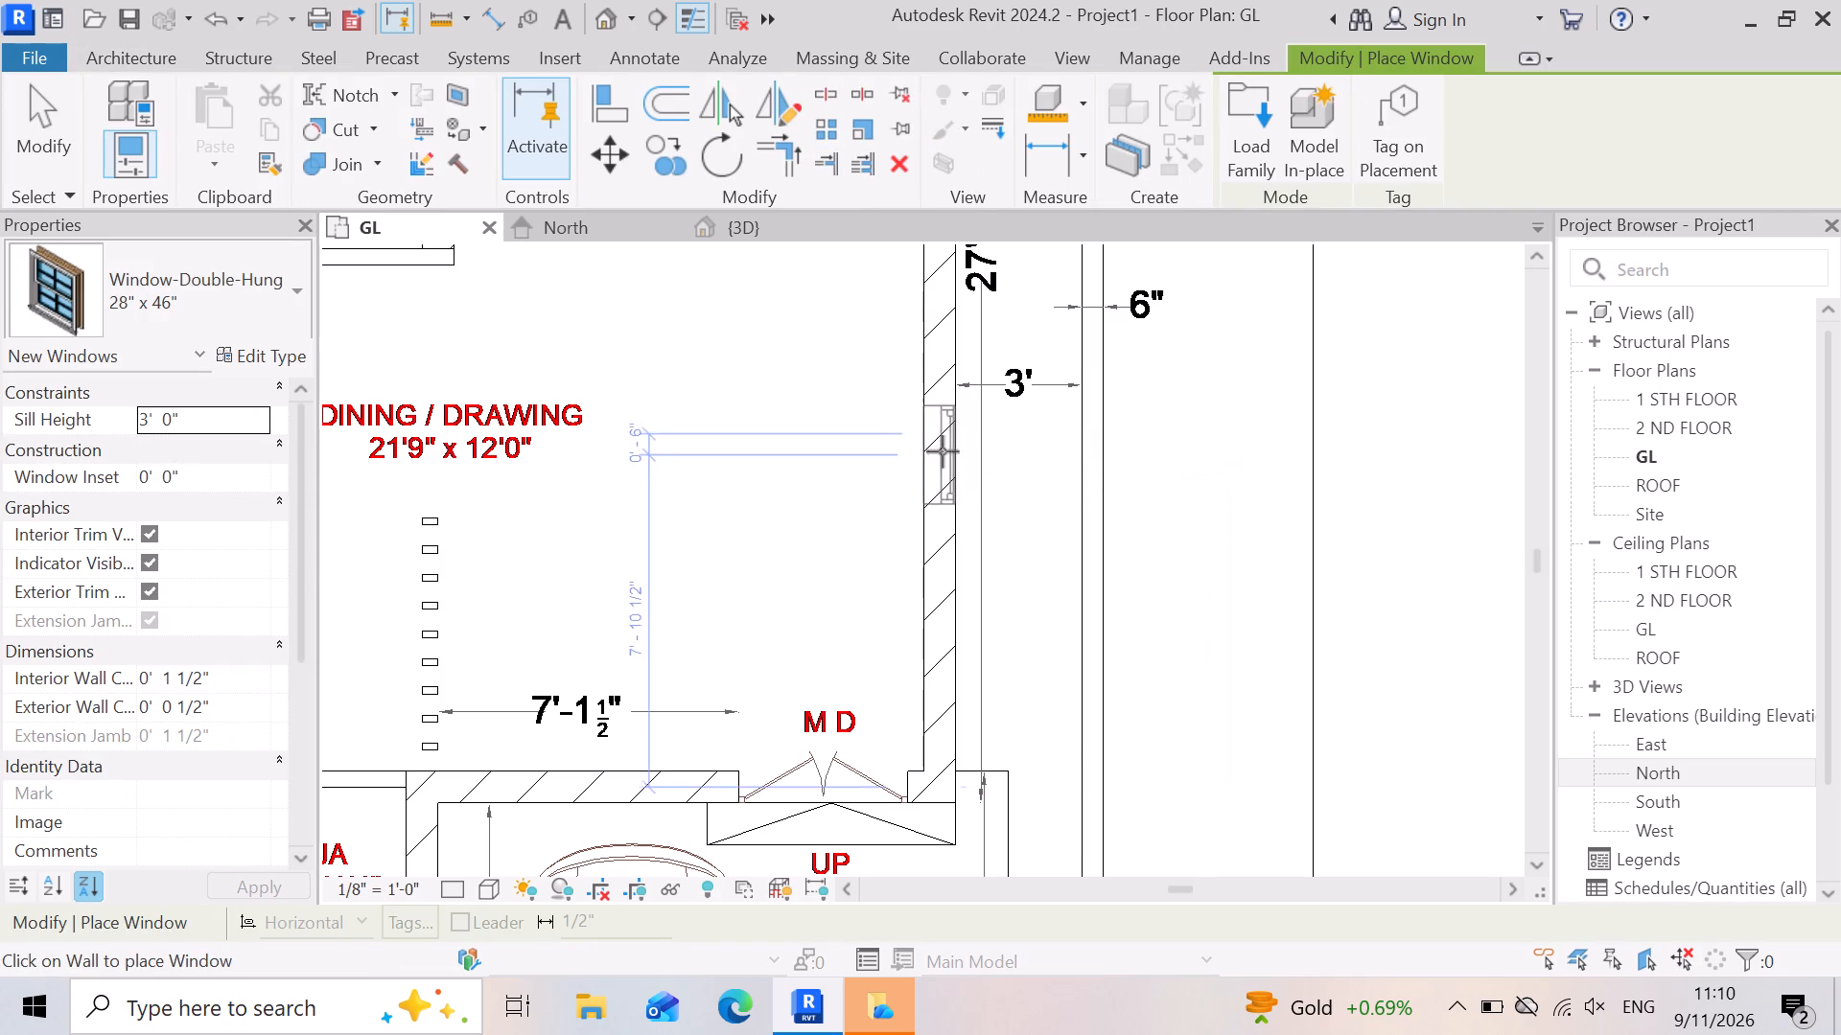
left_click(957, 431)
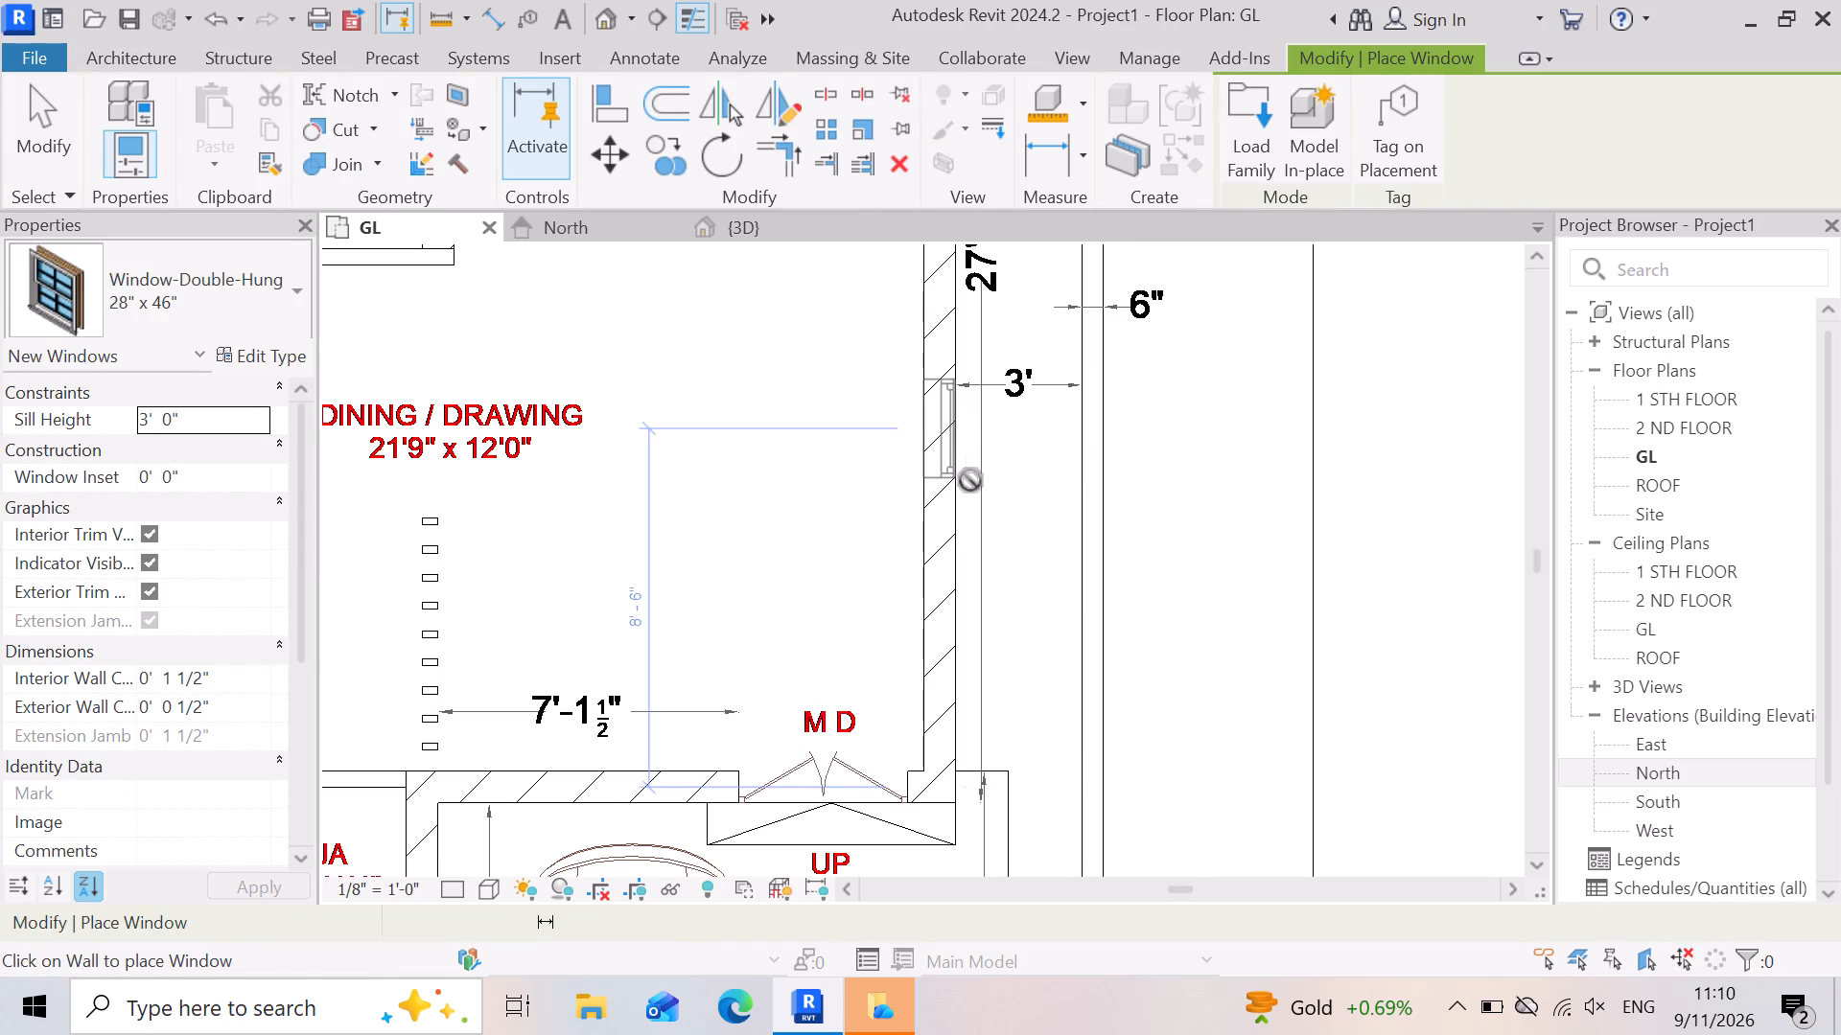
scroll(944, 562, "up", 5)
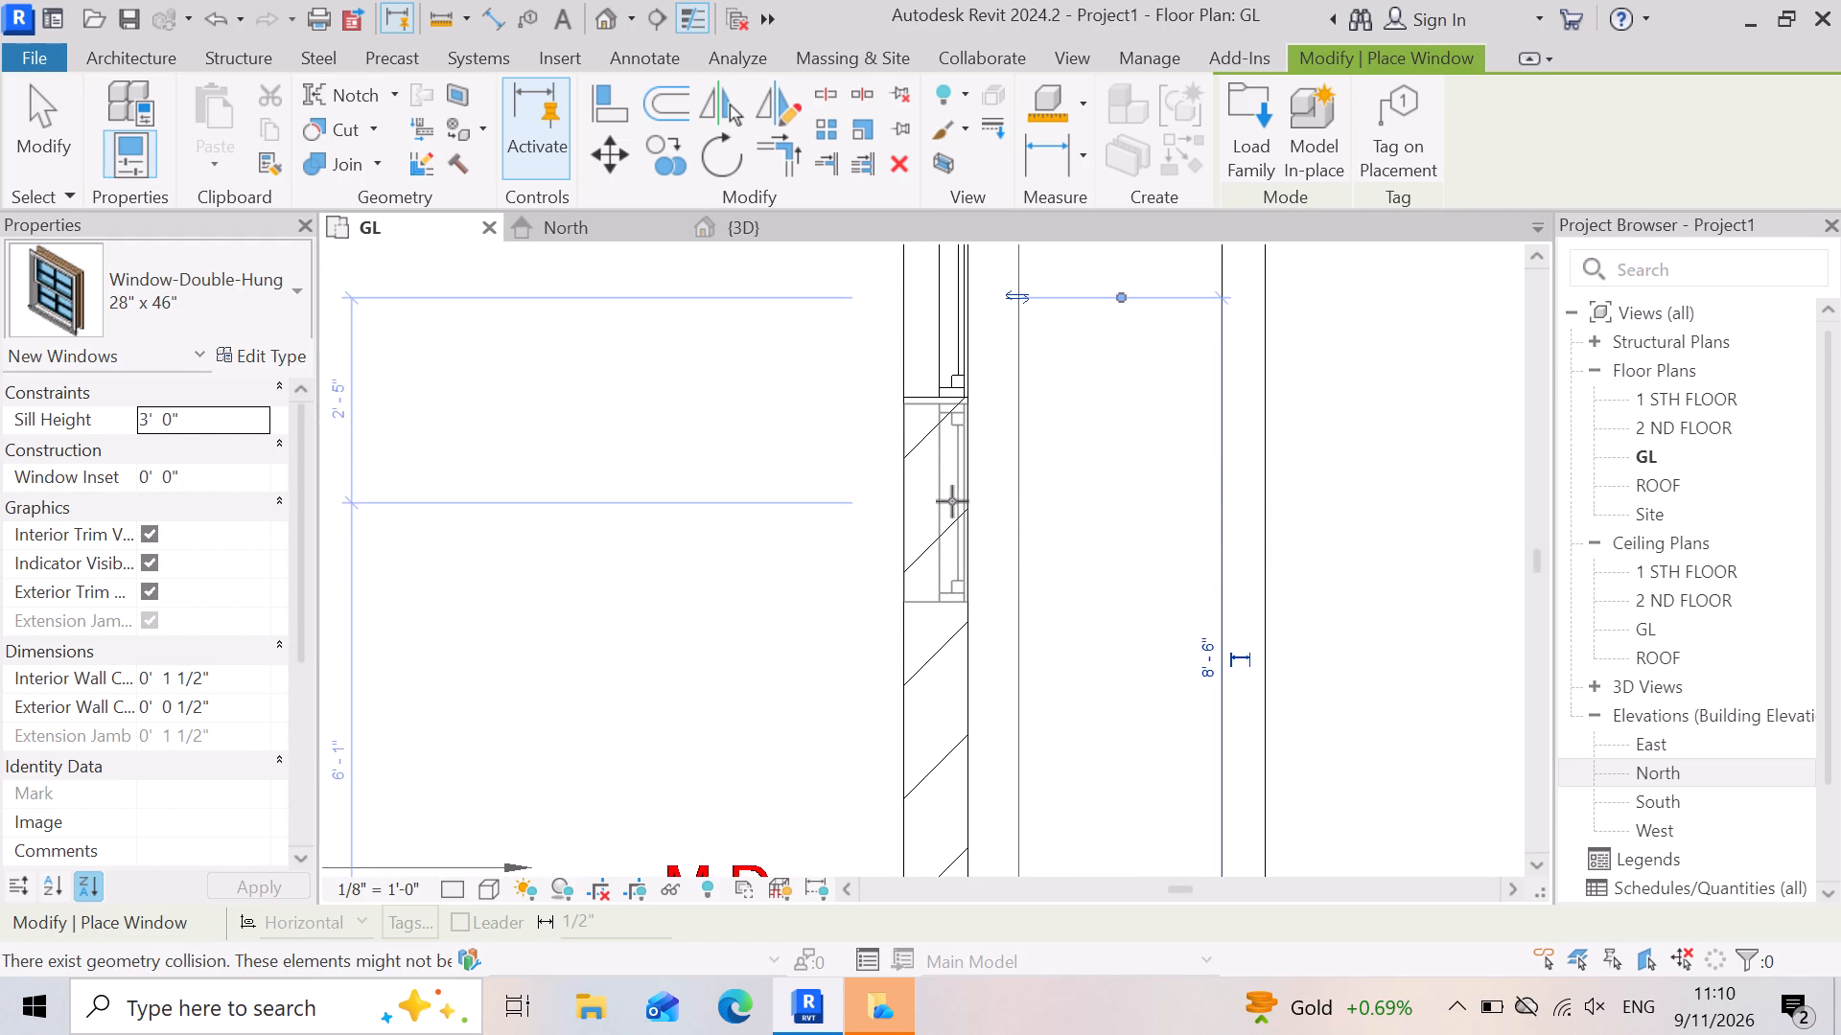
left_click(956, 494)
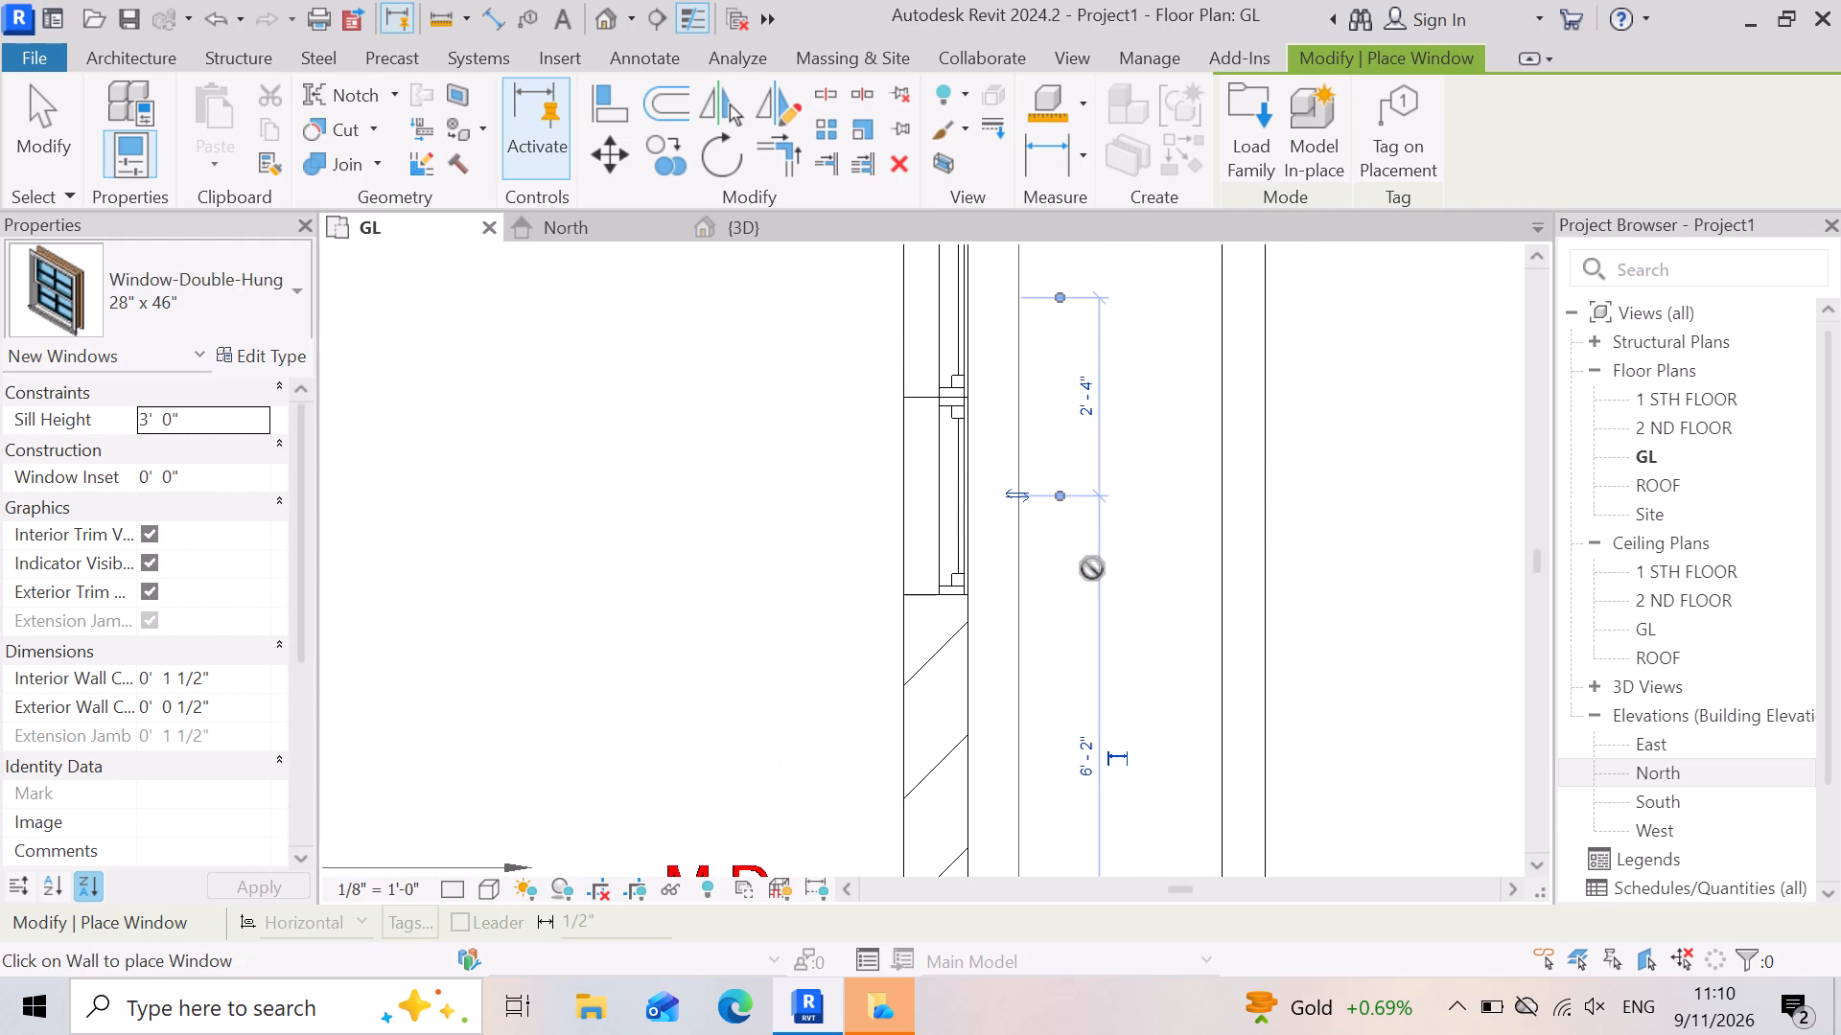
scroll(1092, 568, "down", 10)
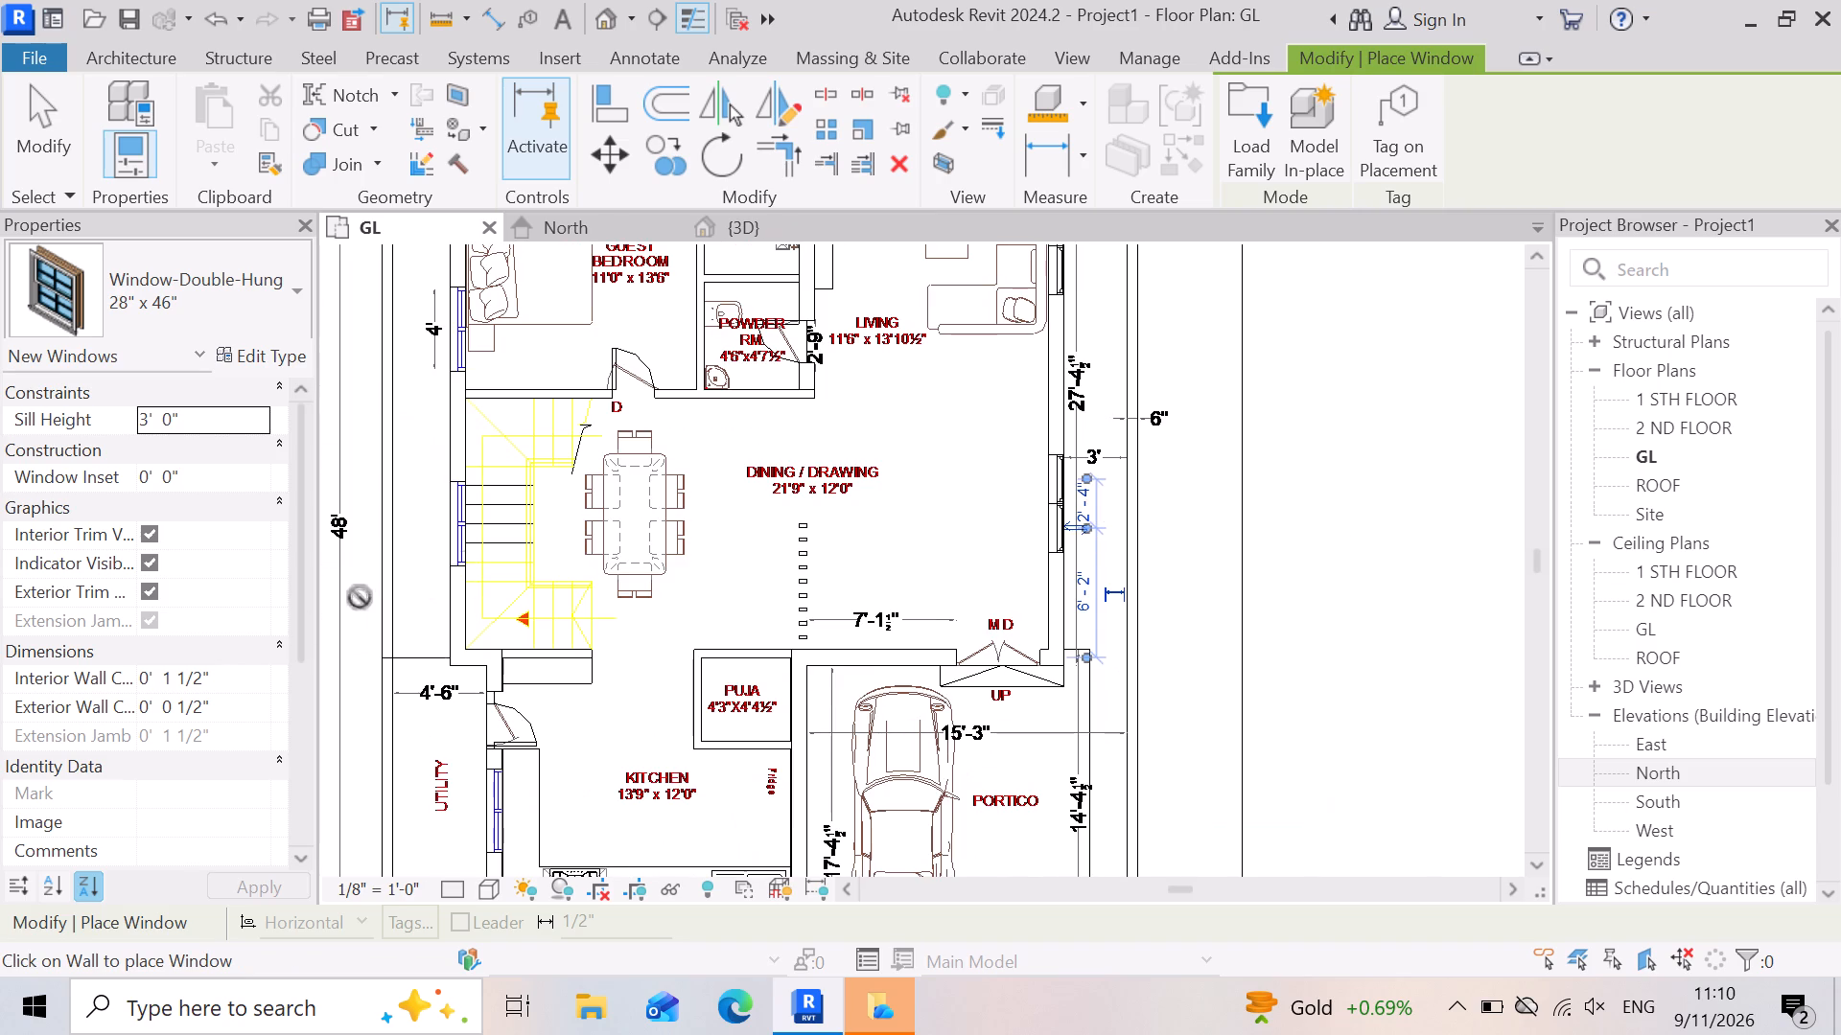
Extend the kitchen's 9" brick wall facing the road with Trim/Extend across the 5' window opening between stove and sink.
scroll(1046, 670, "down", 5)
scroll(1043, 755, "up", 4)
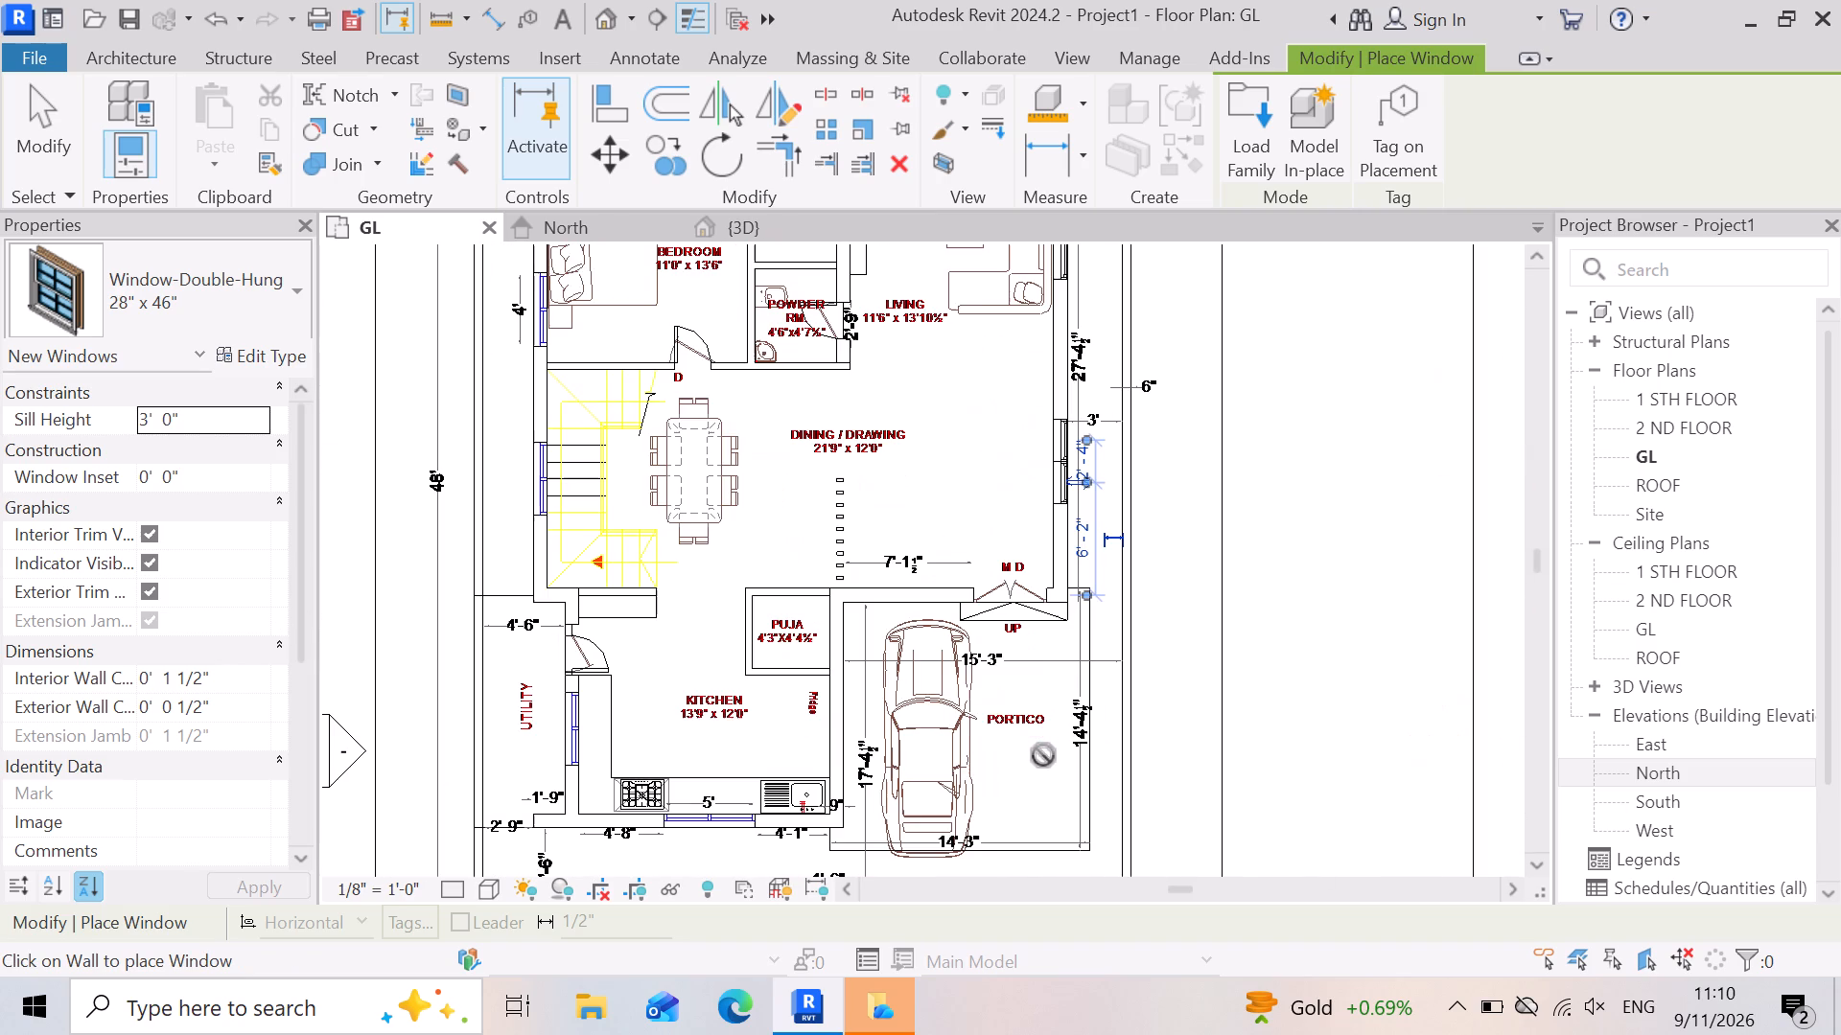
scroll(759, 913, "up", 3)
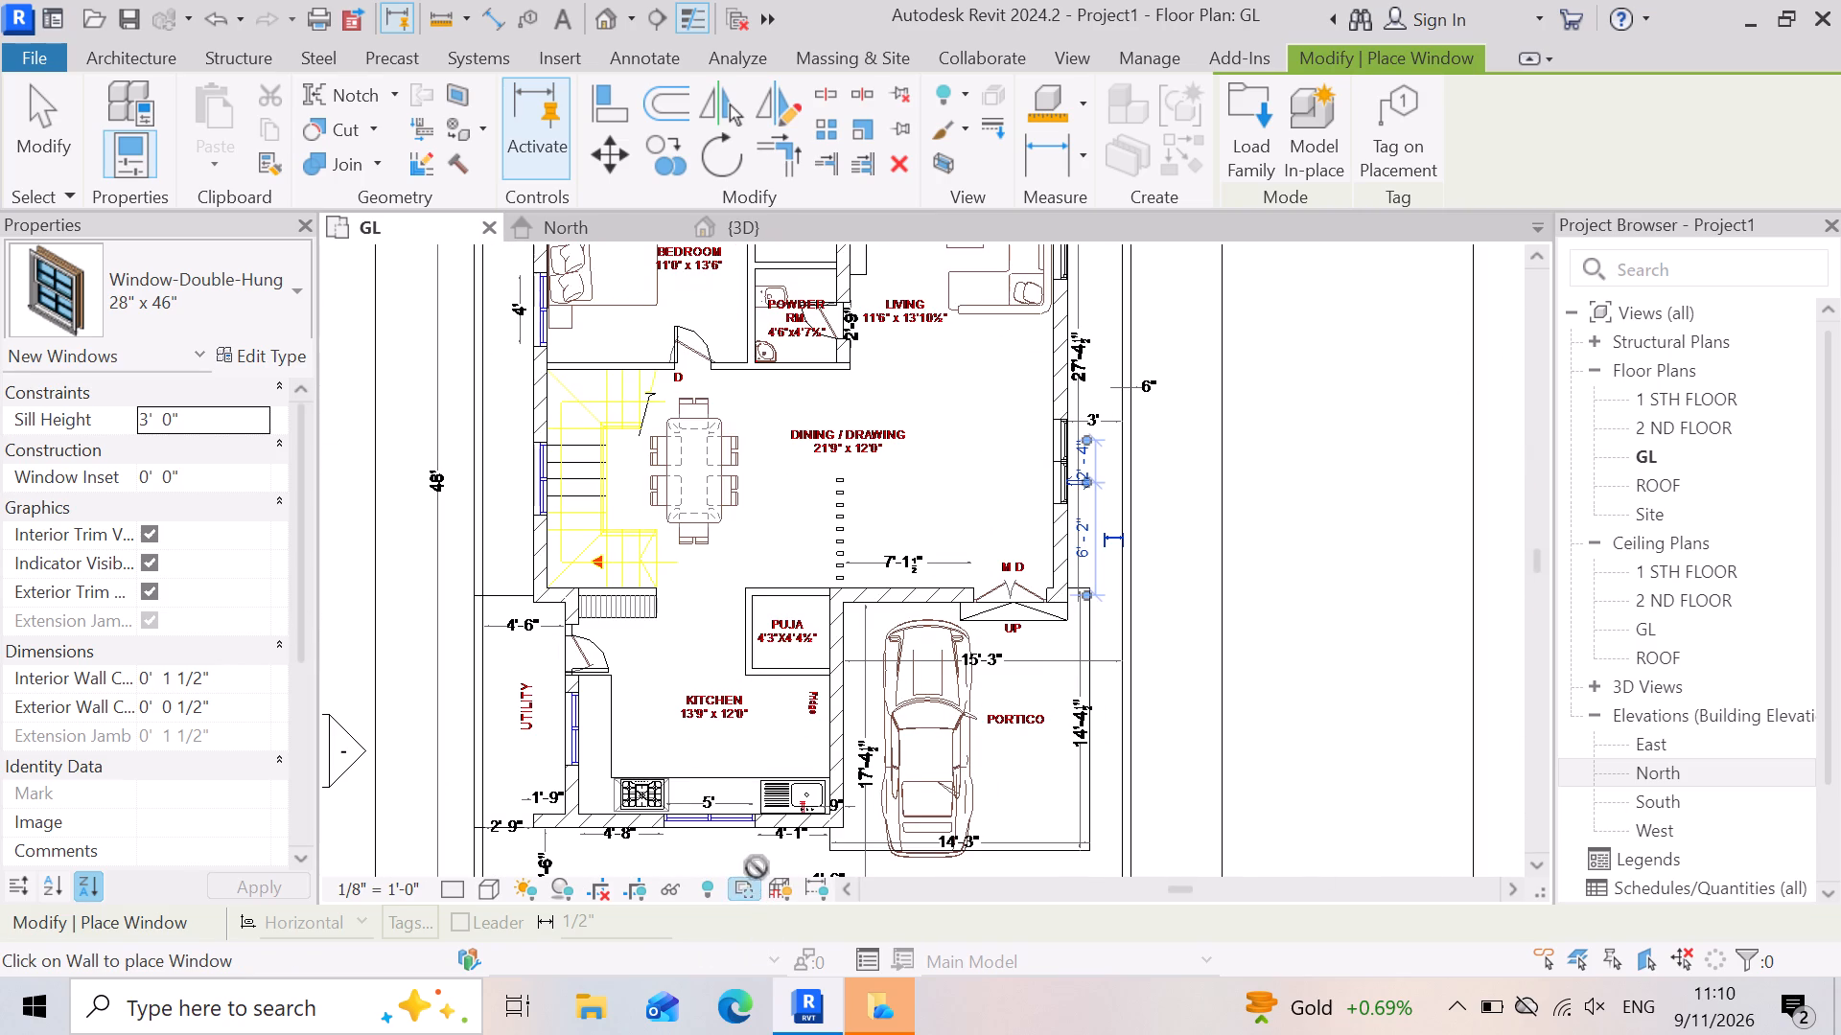
scroll(753, 833, "up", 7)
scroll(1030, 725, "down", 6)
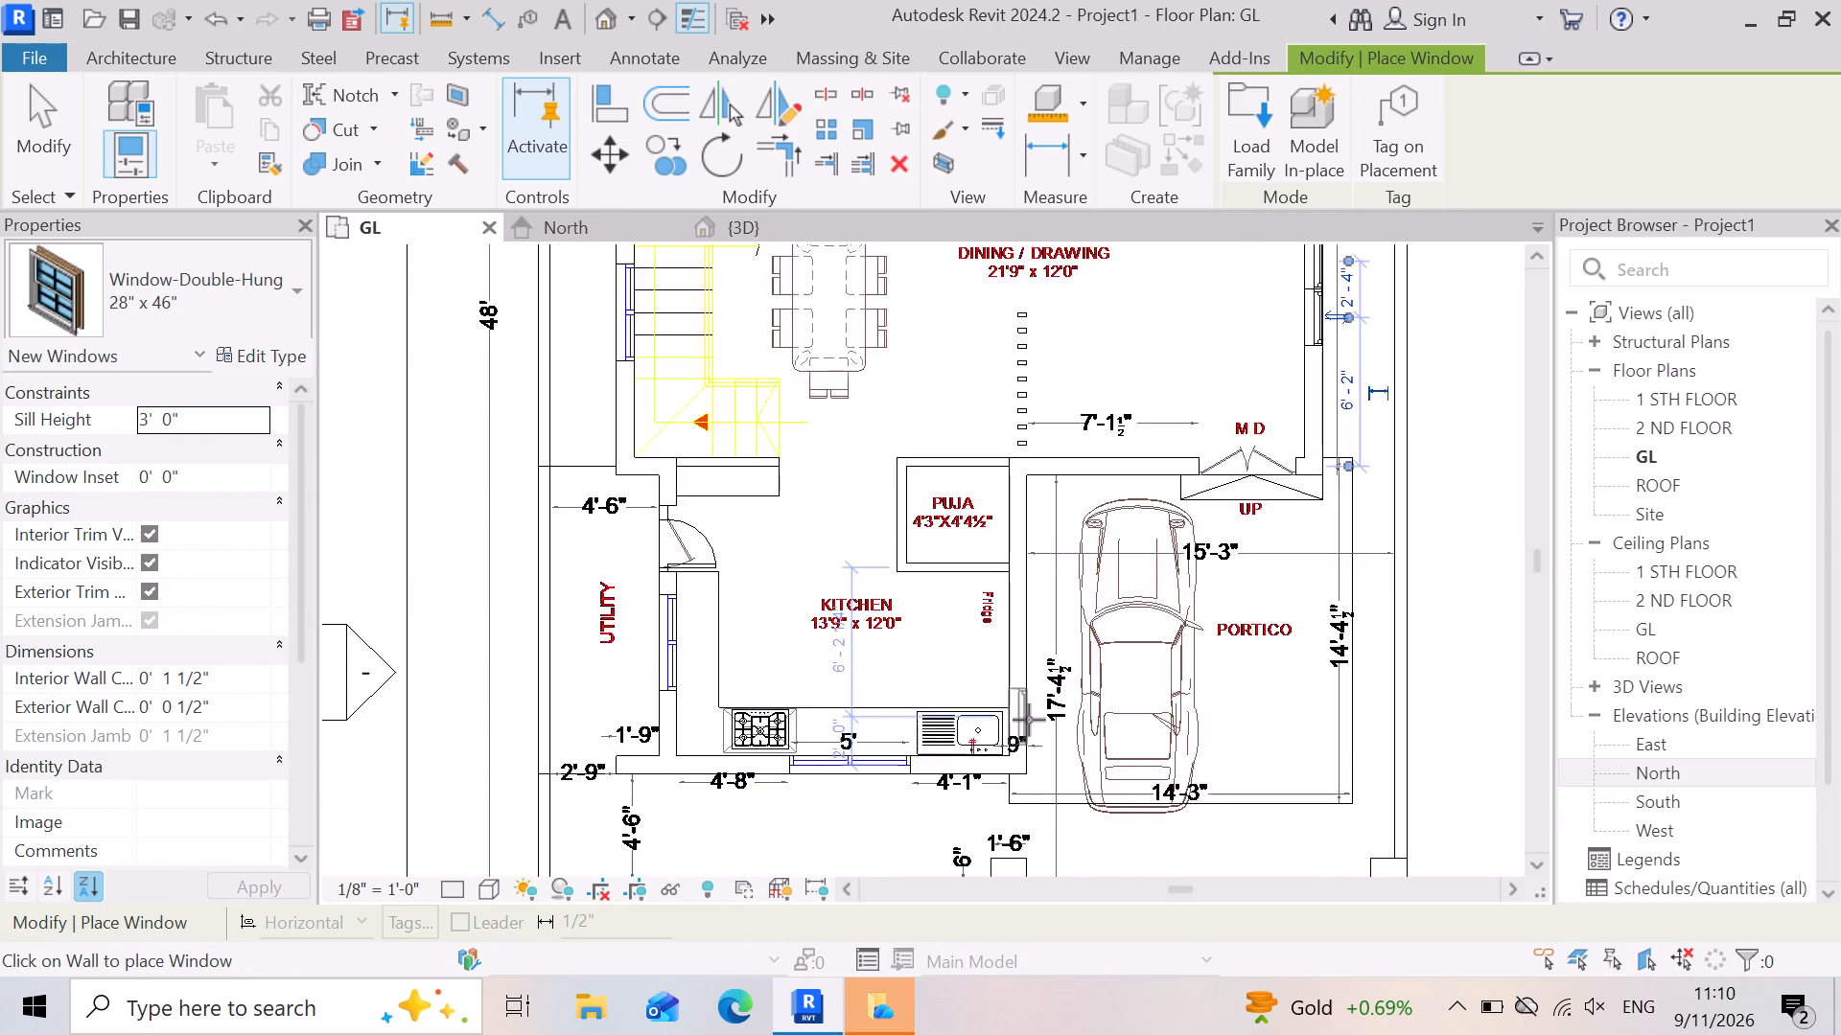
scroll(1029, 720, "down", 3)
scroll(813, 867, "up", 8)
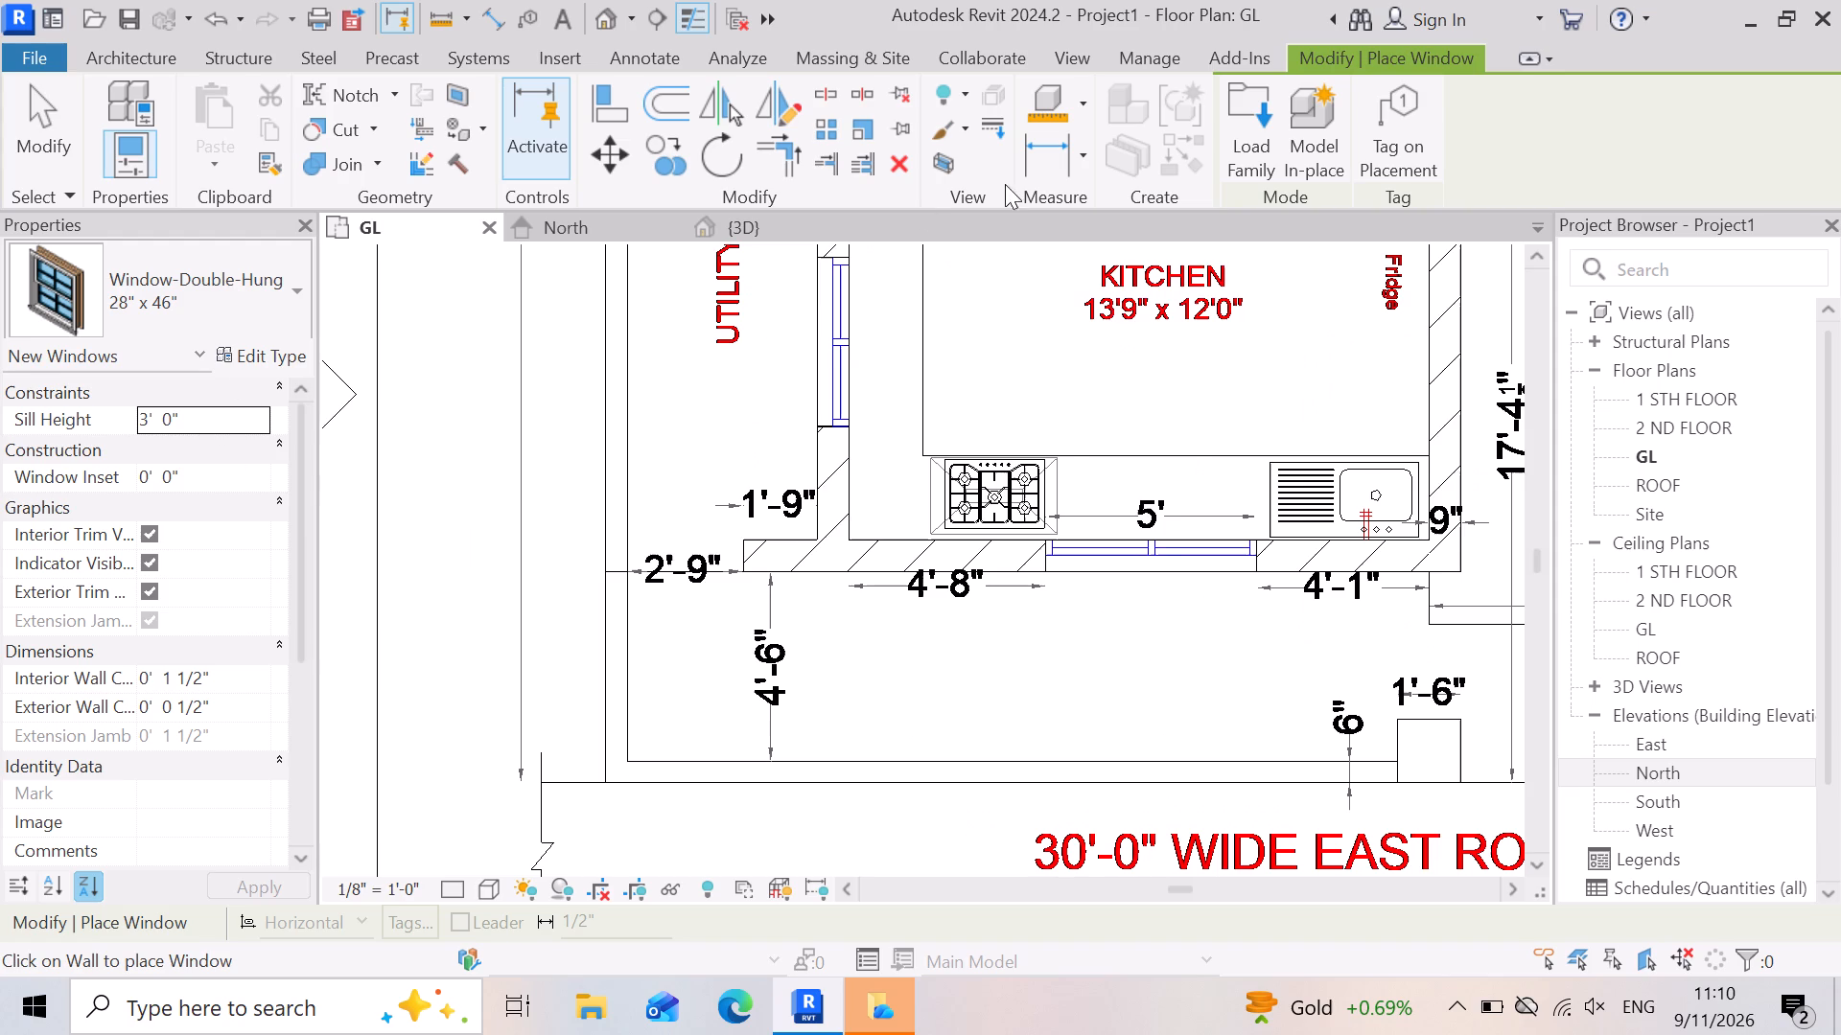
left_click(833, 165)
scroll(1238, 576, "up", 7)
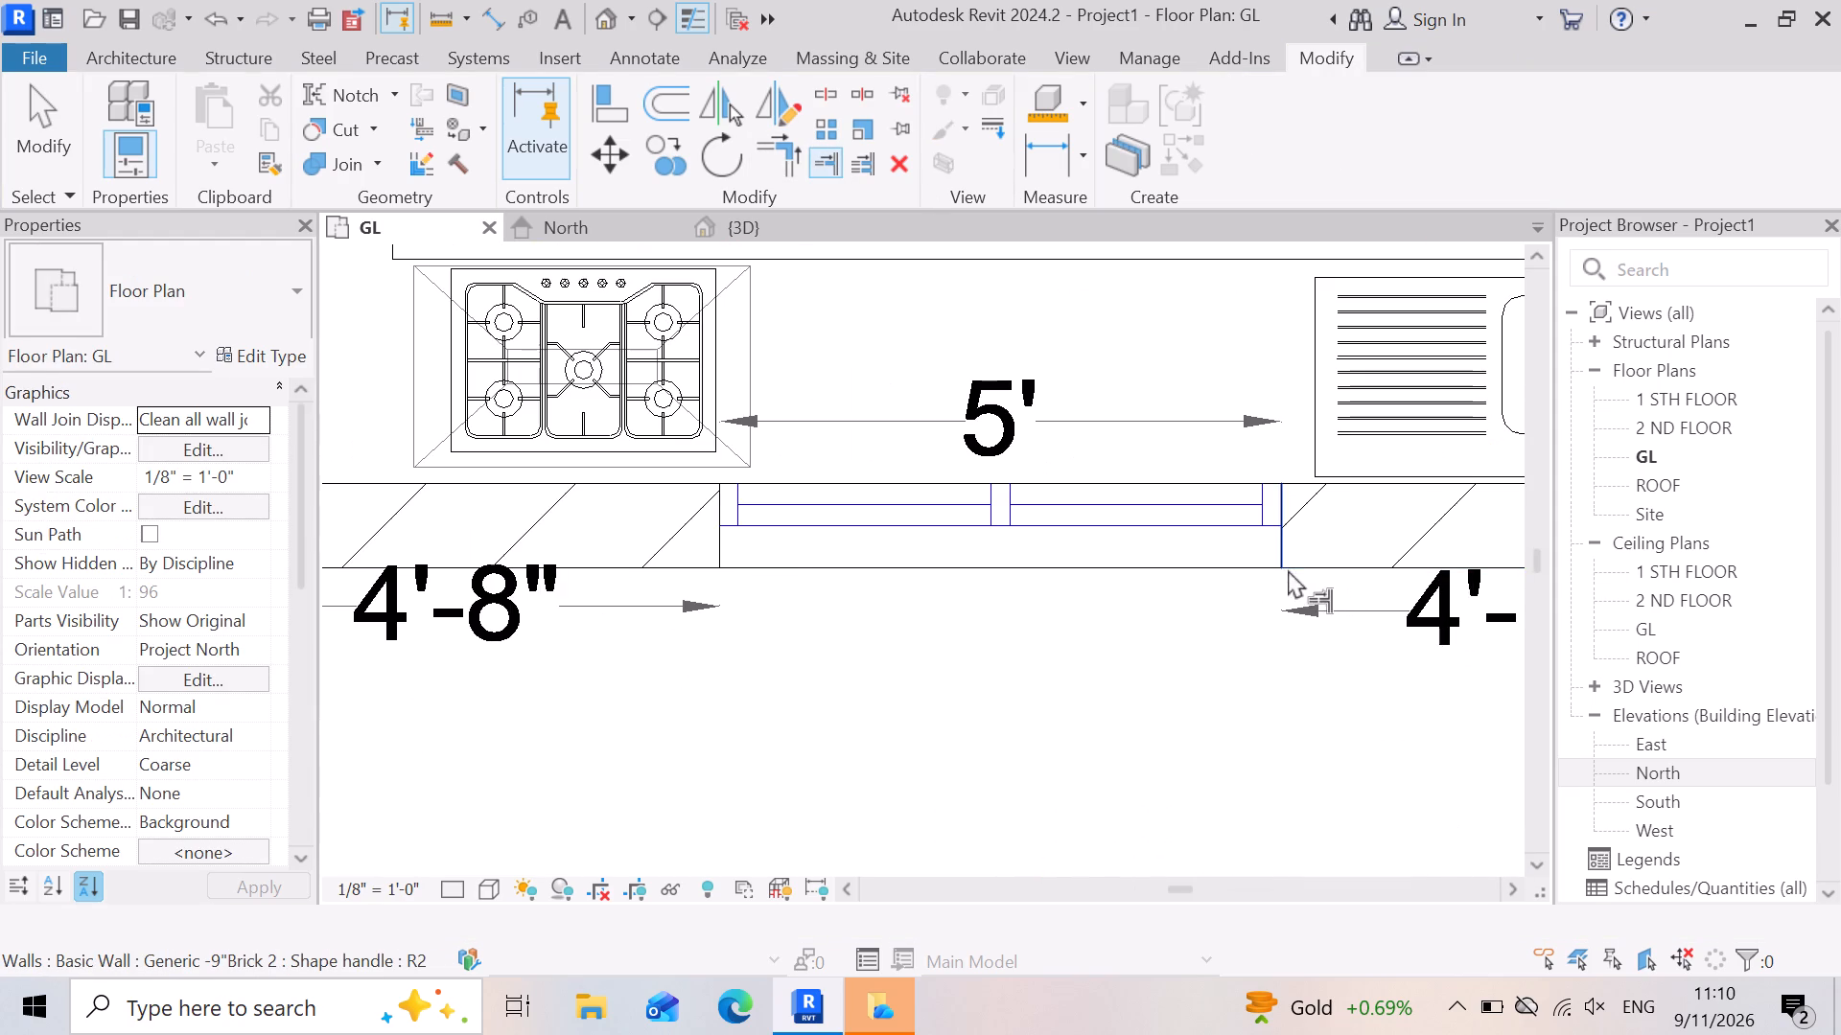
left_click(1280, 568)
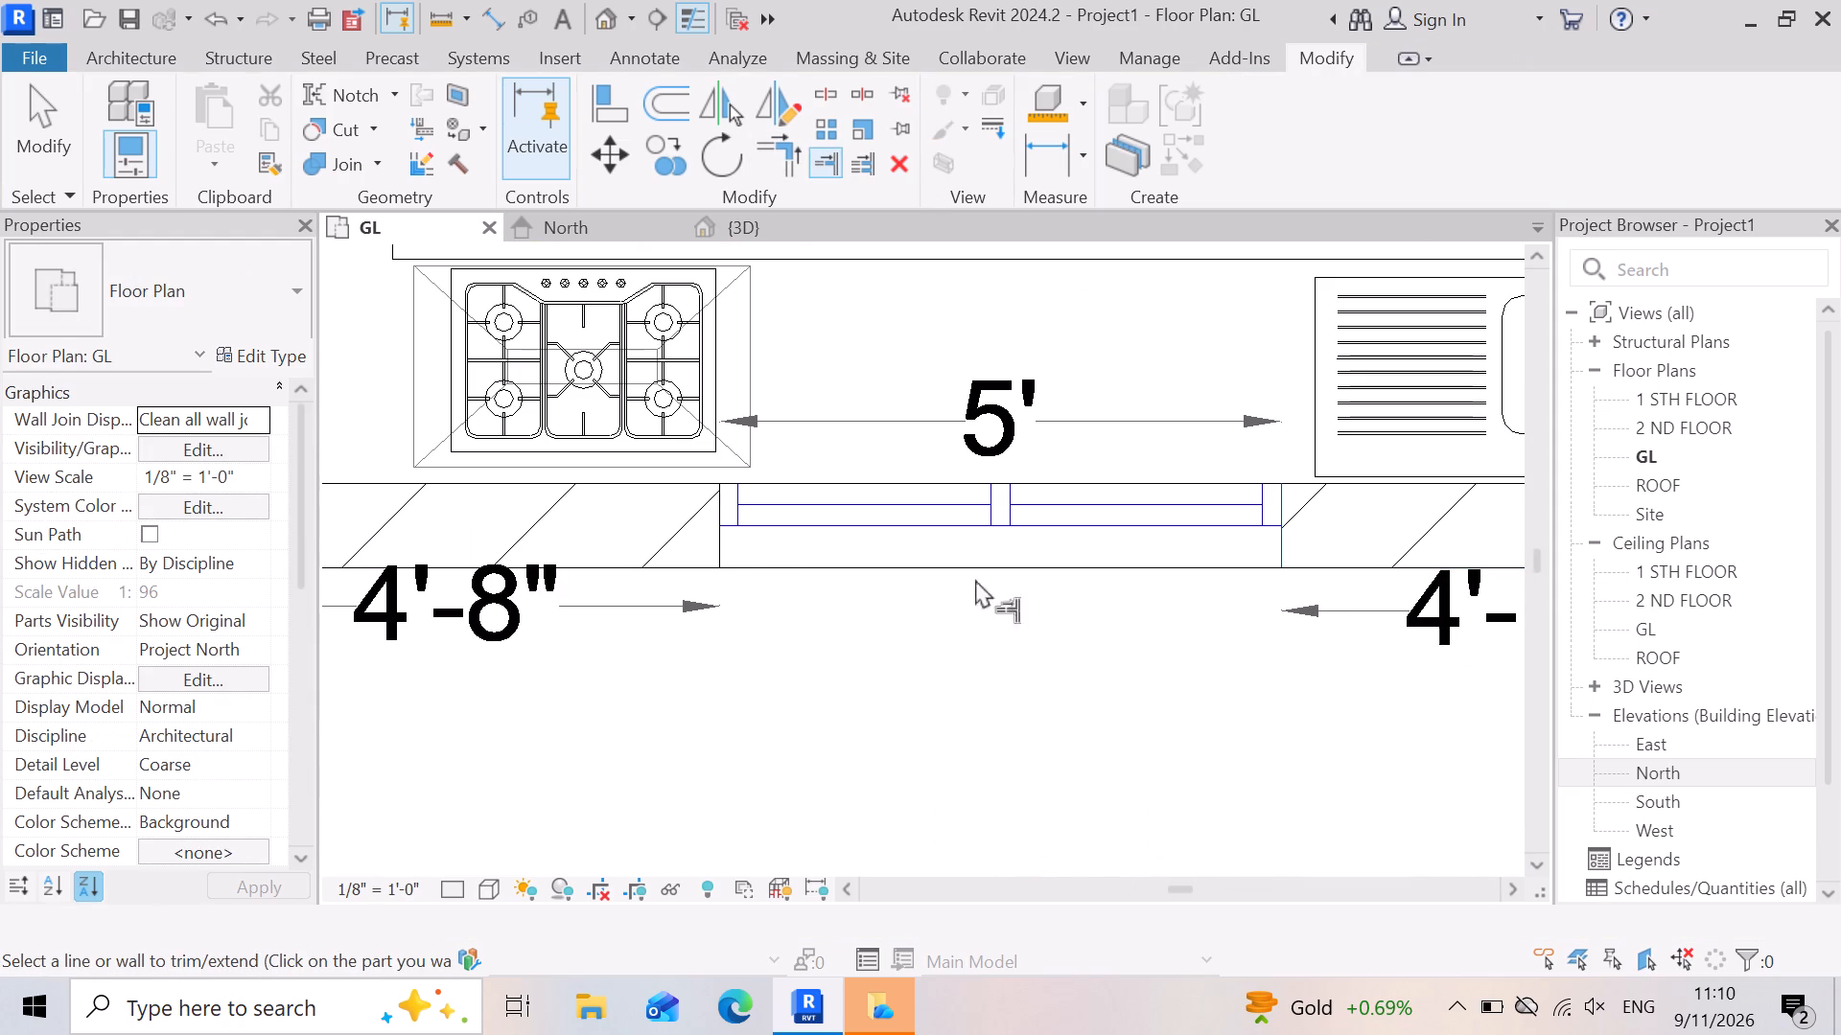
left_click(725, 562)
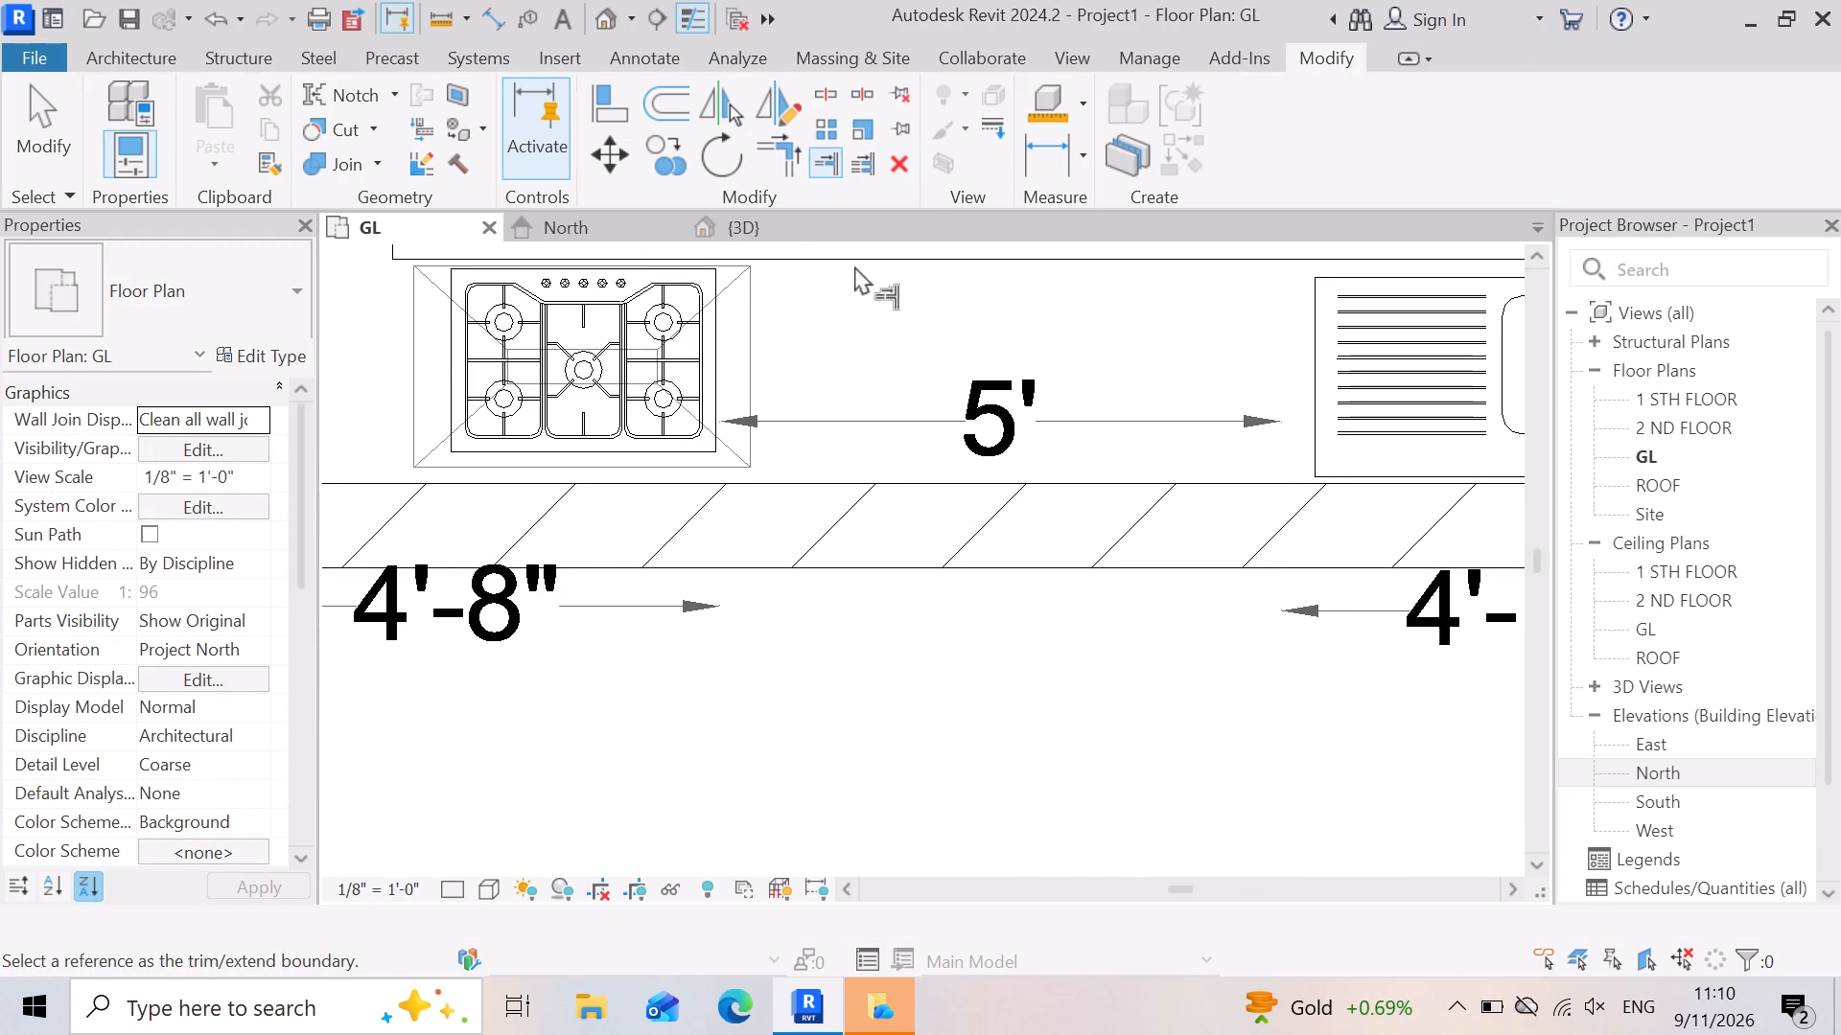
Place two adjoining Window-Double-Hung 28" x 46" at the 5' mark in the kitchen's road-facing wall, 2'-4" centre to centre.
left_click(153, 56)
left_click(266, 99)
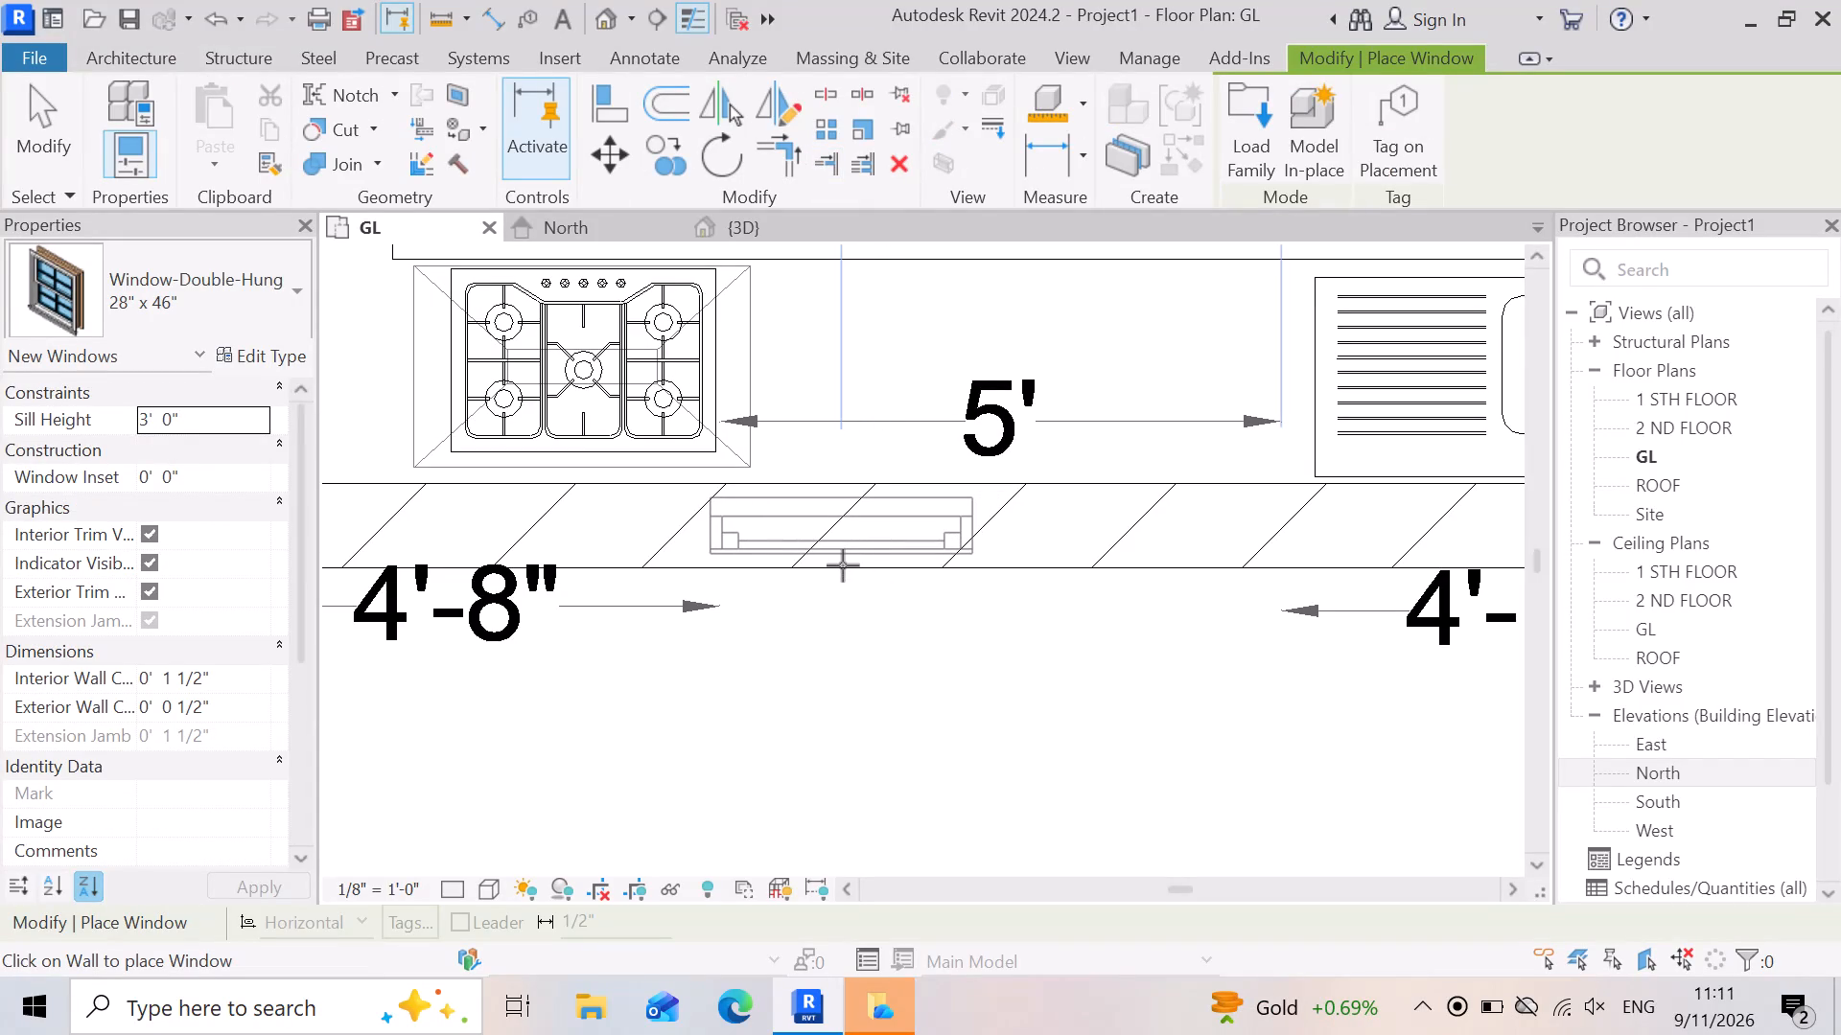
left_click(843, 565)
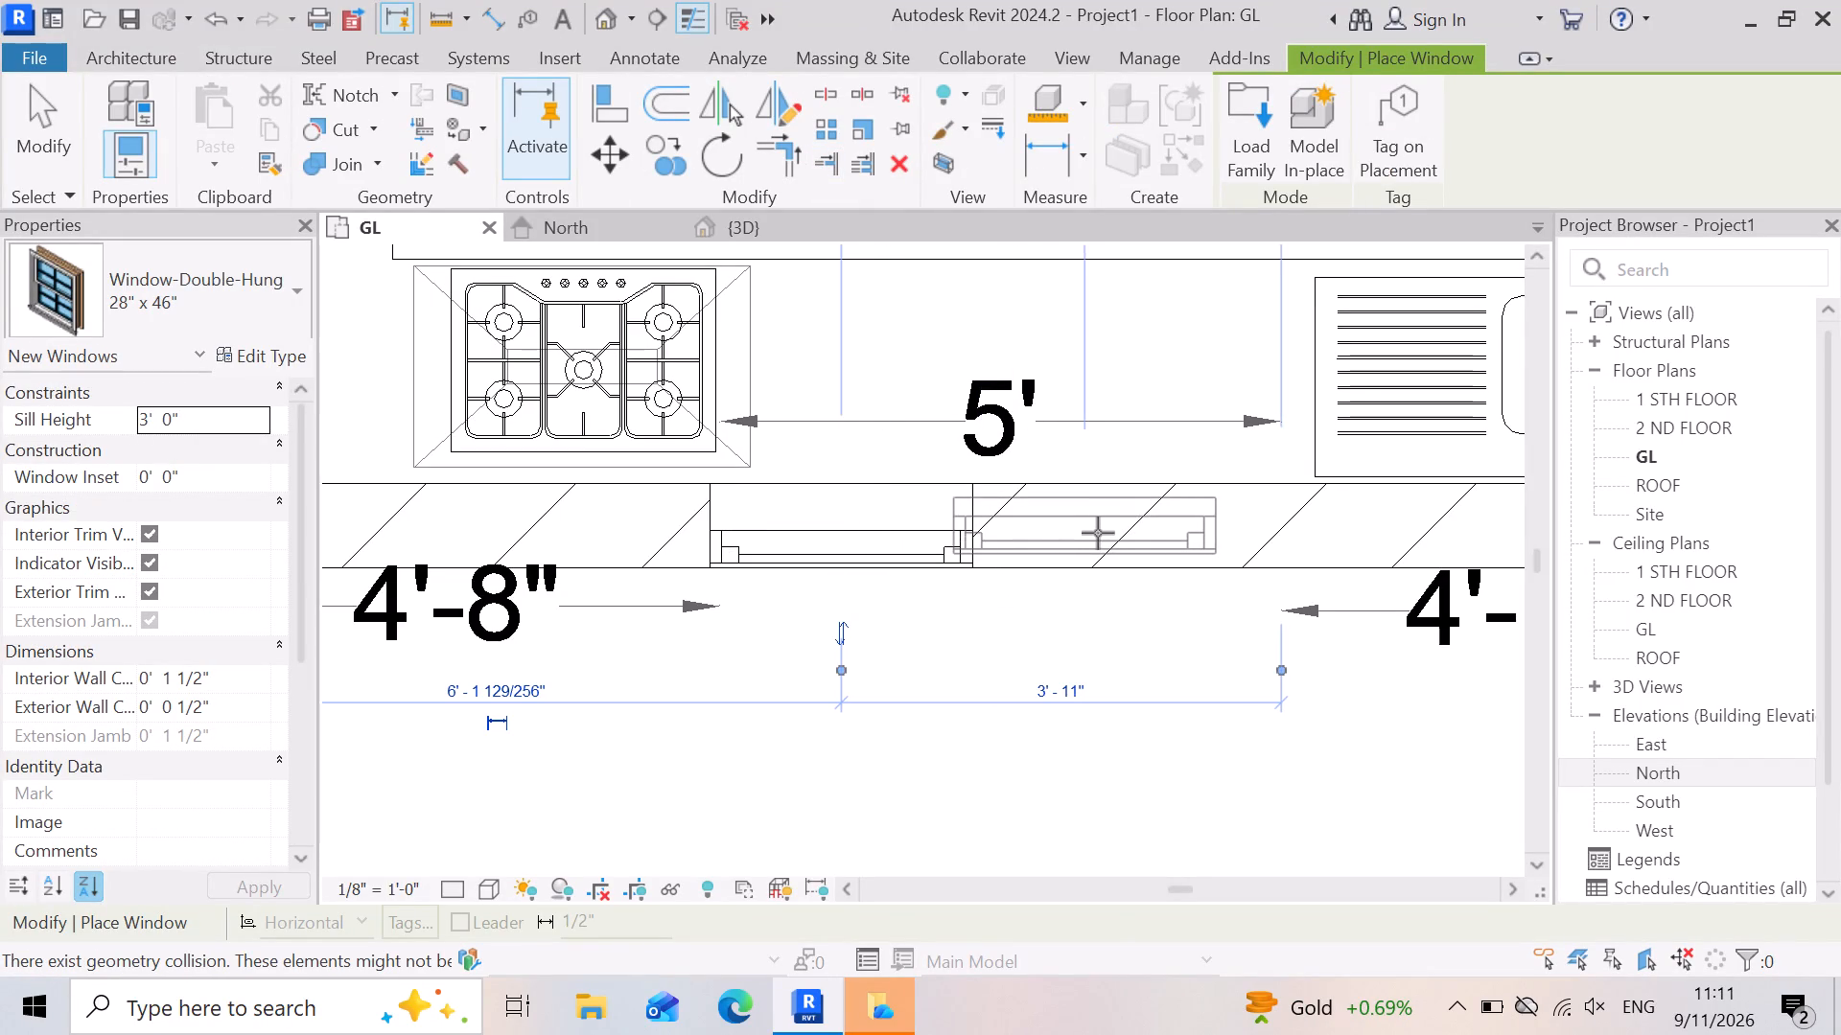
left_click(1101, 532)
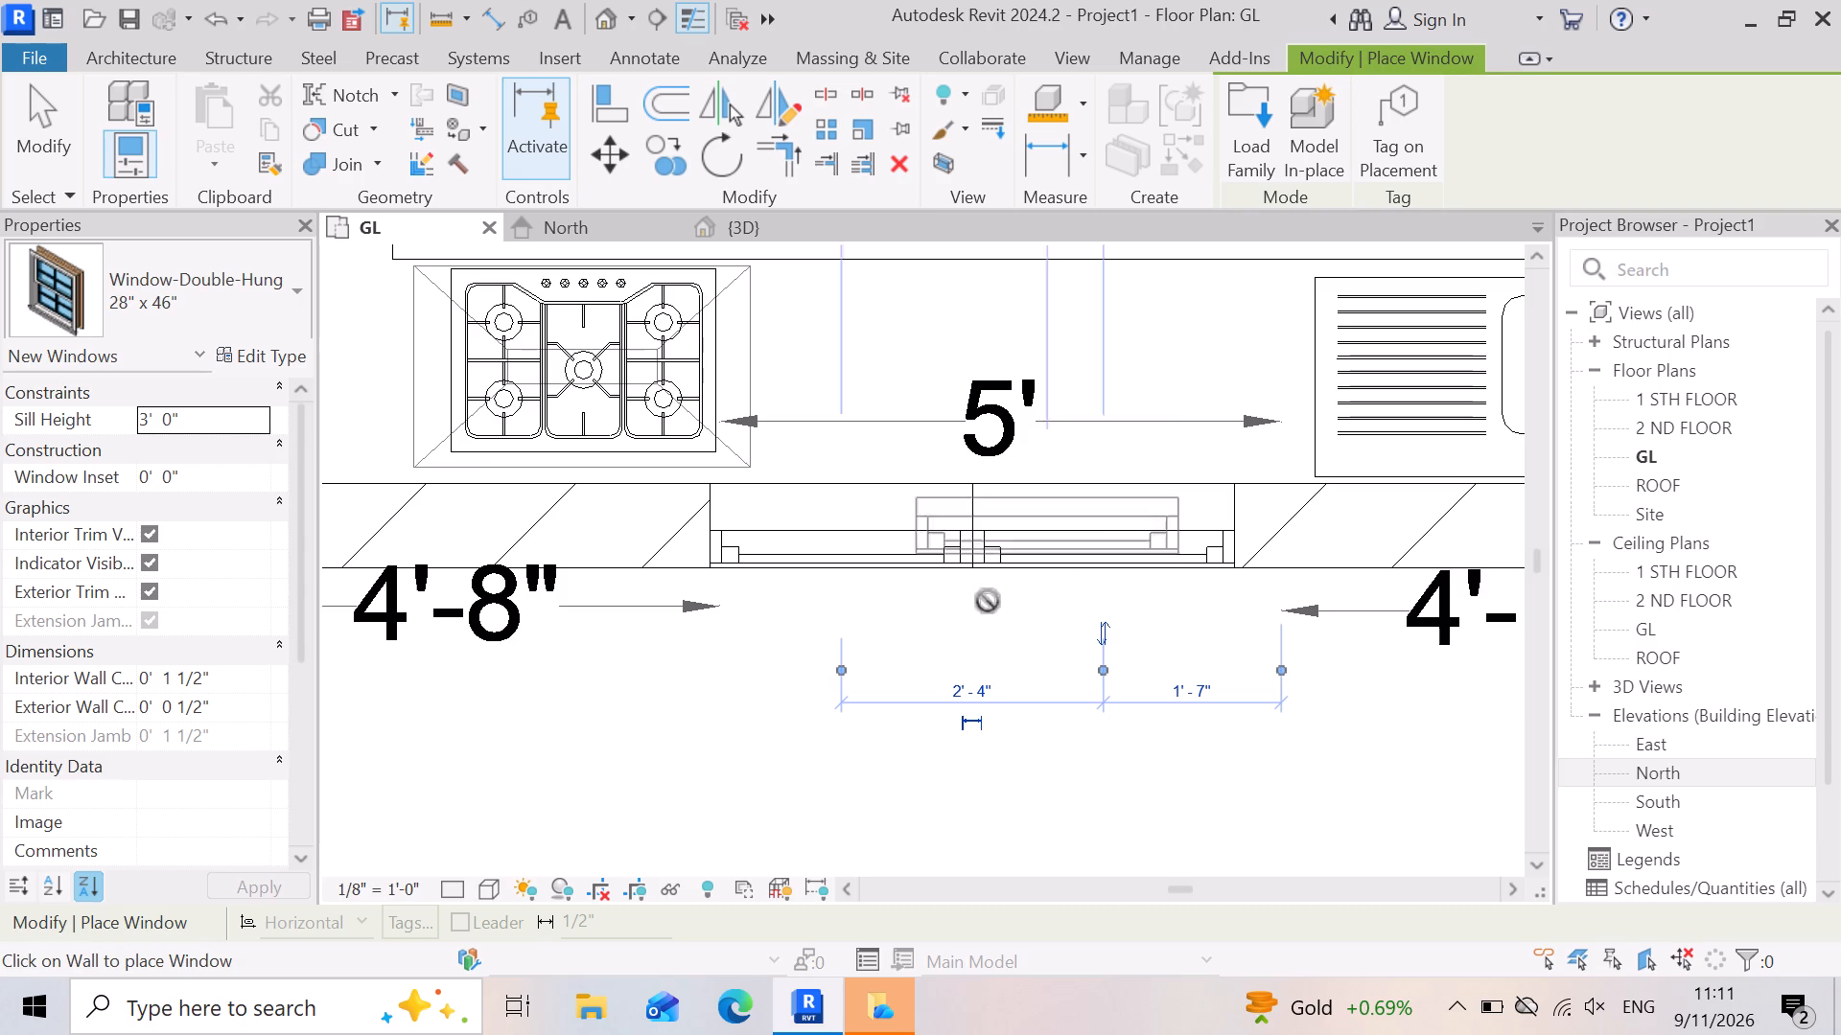
Extend the 9" brick wall between kitchen and utility with Trim/Extend across the window opening beside the utility door.
scroll(910, 614, "down", 5)
scroll(1094, 700, "down", 4)
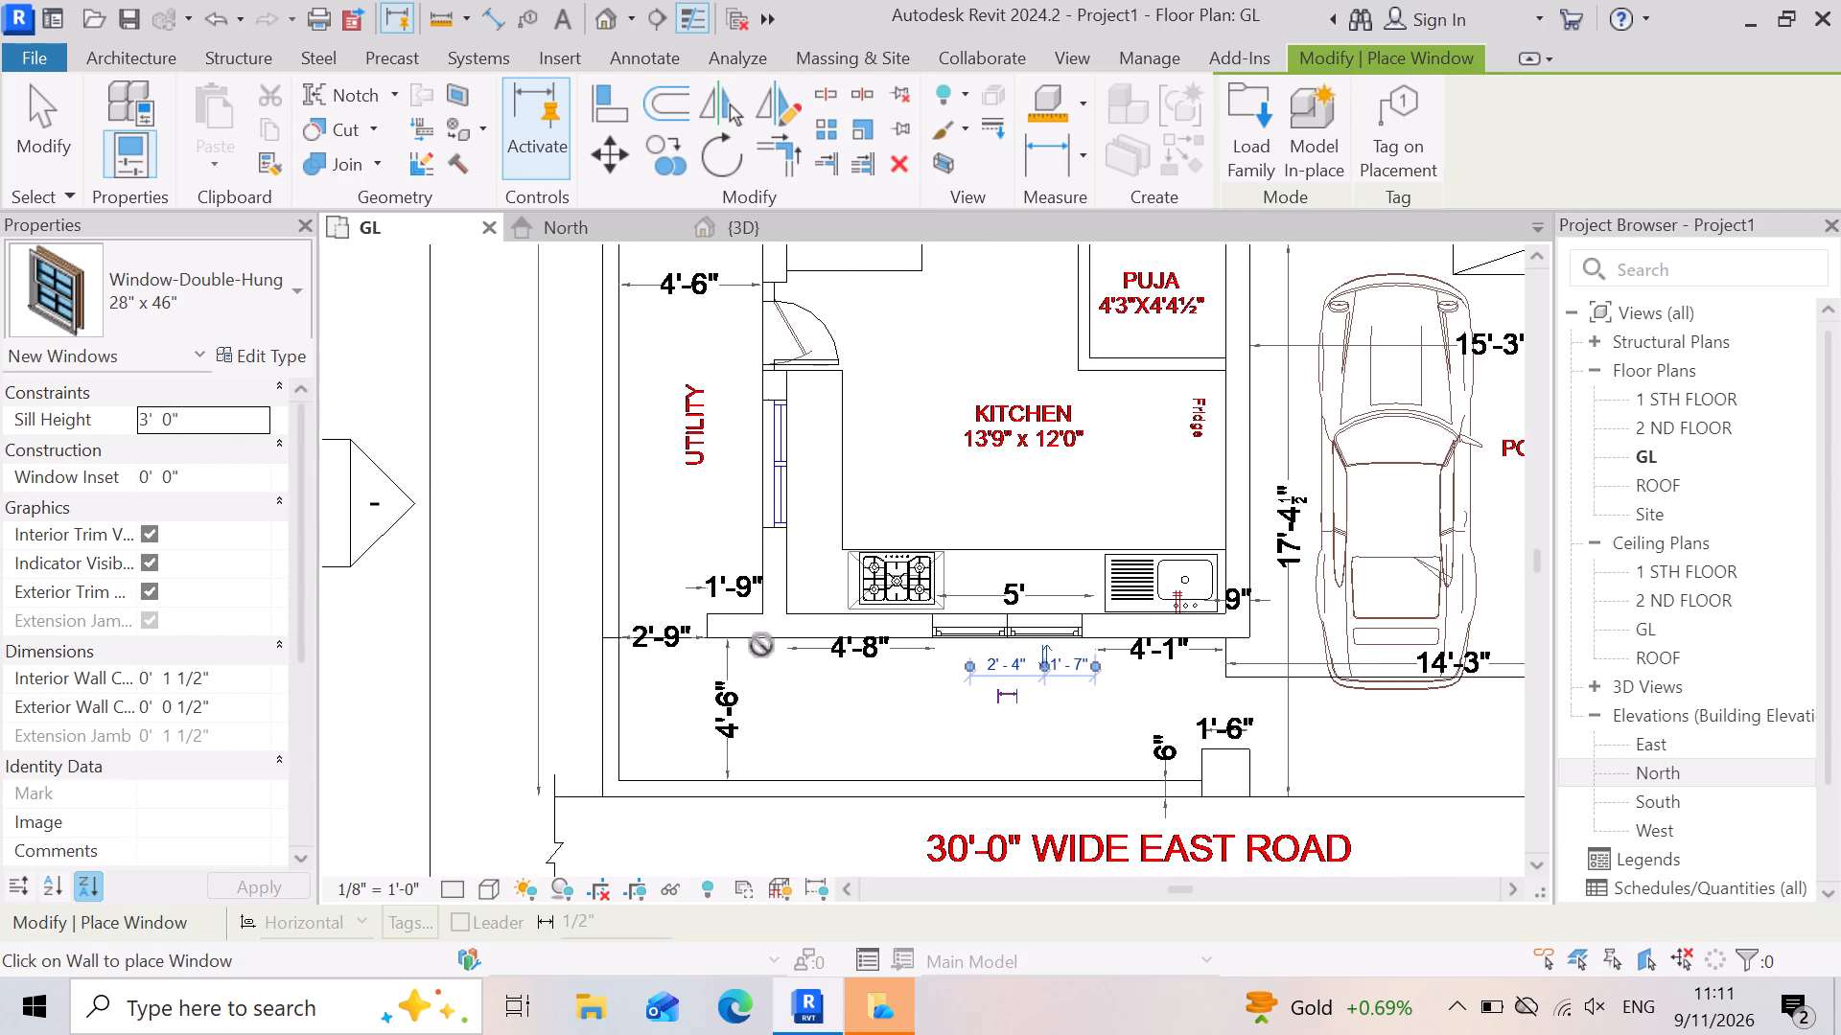
scroll(974, 656, "down", 2)
scroll(764, 402, "up", 7)
scroll(930, 632, "down", 3)
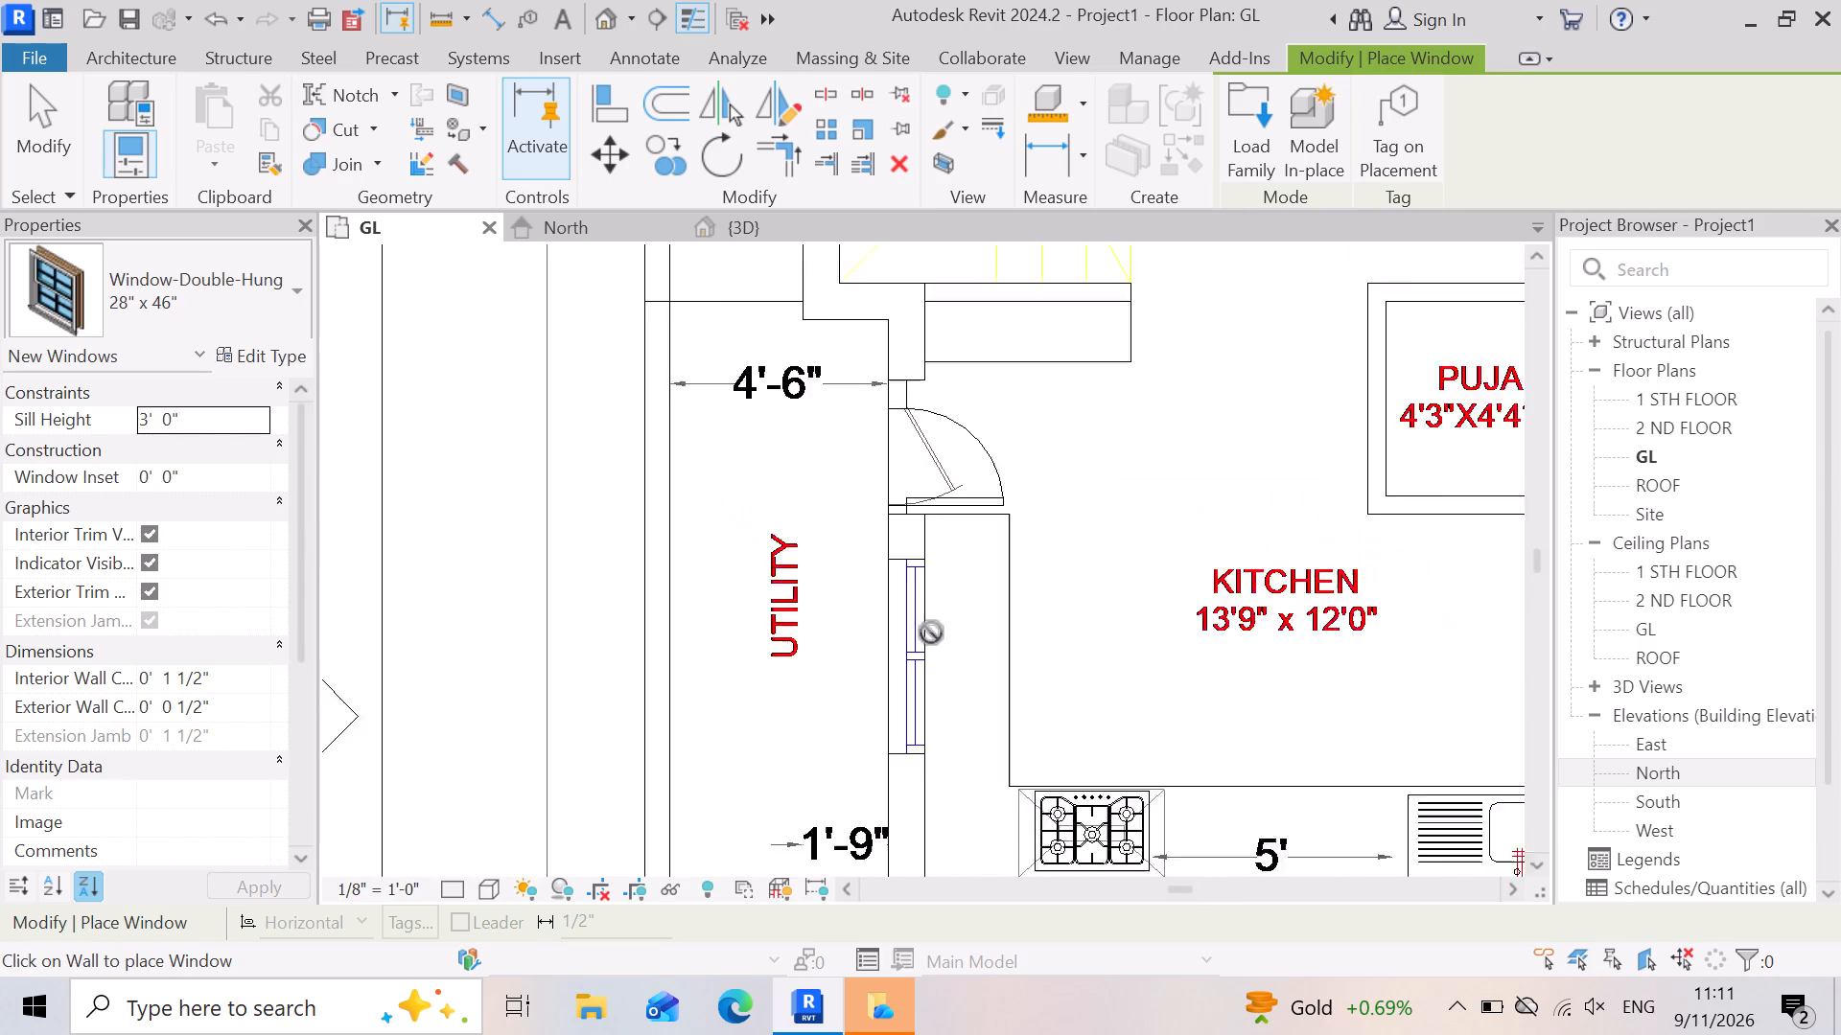
scroll(954, 759, "up", 5)
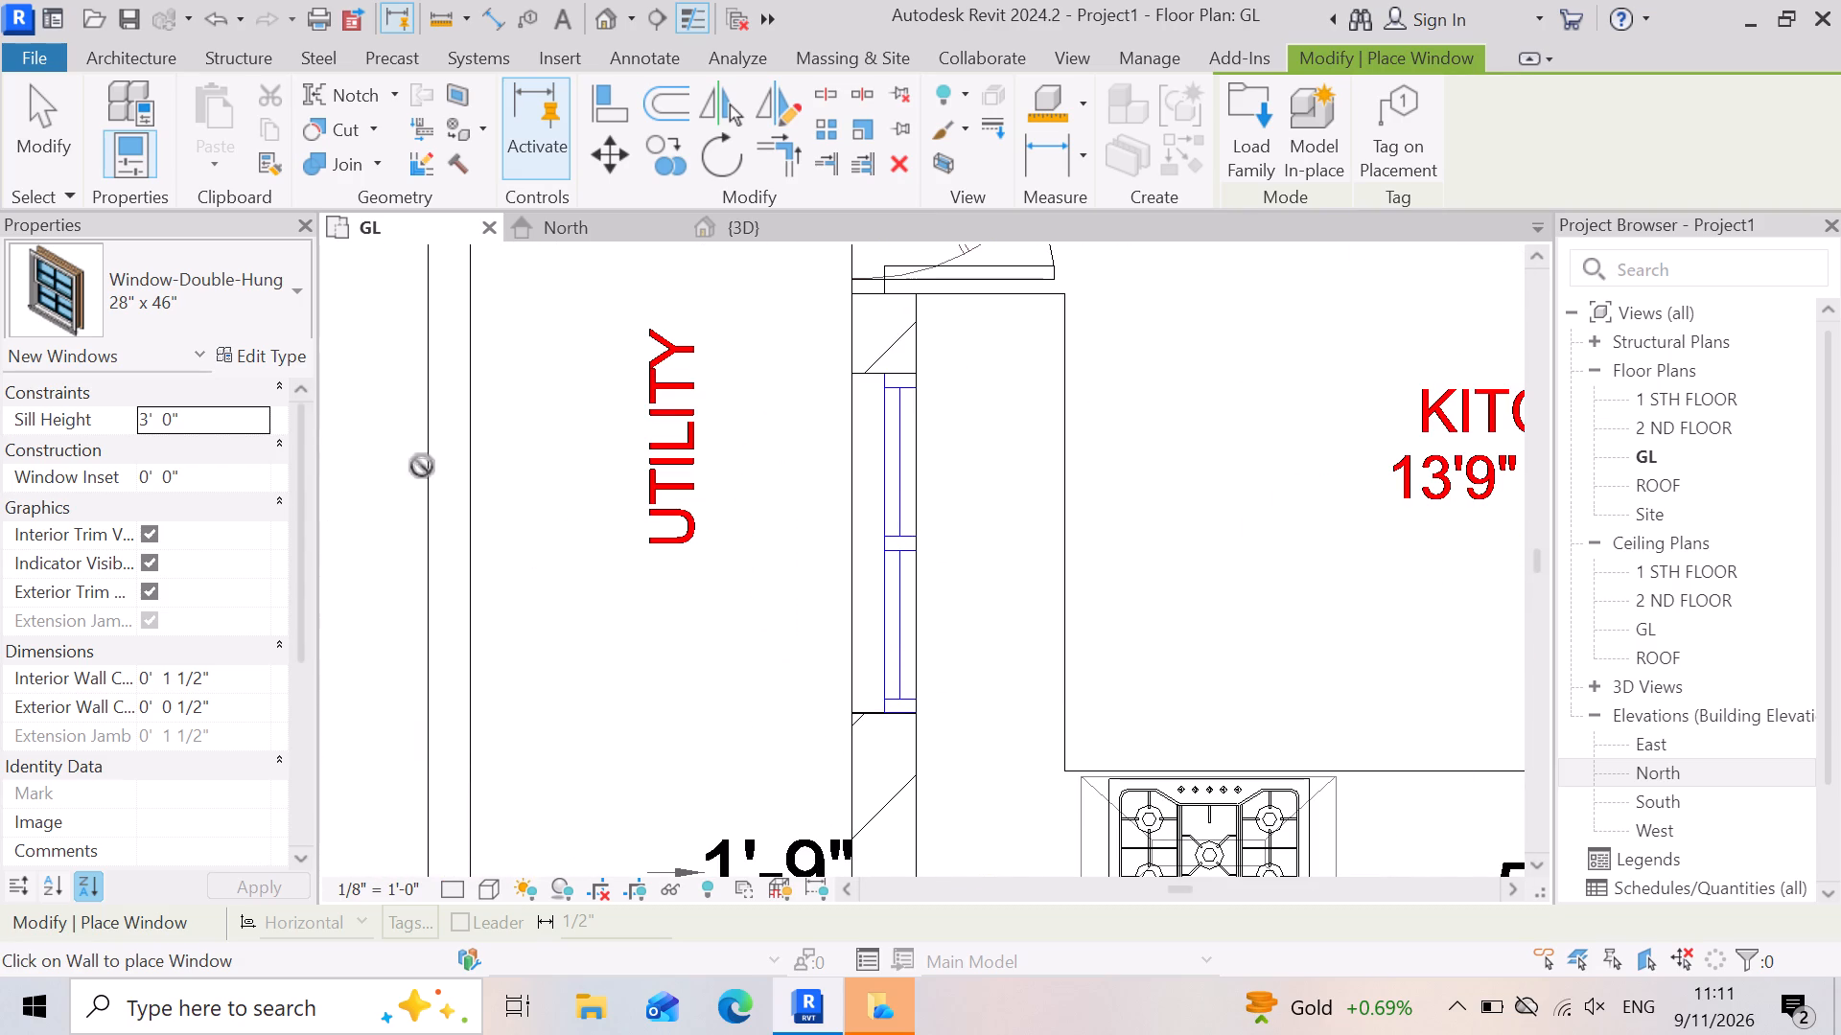
left_click(815, 160)
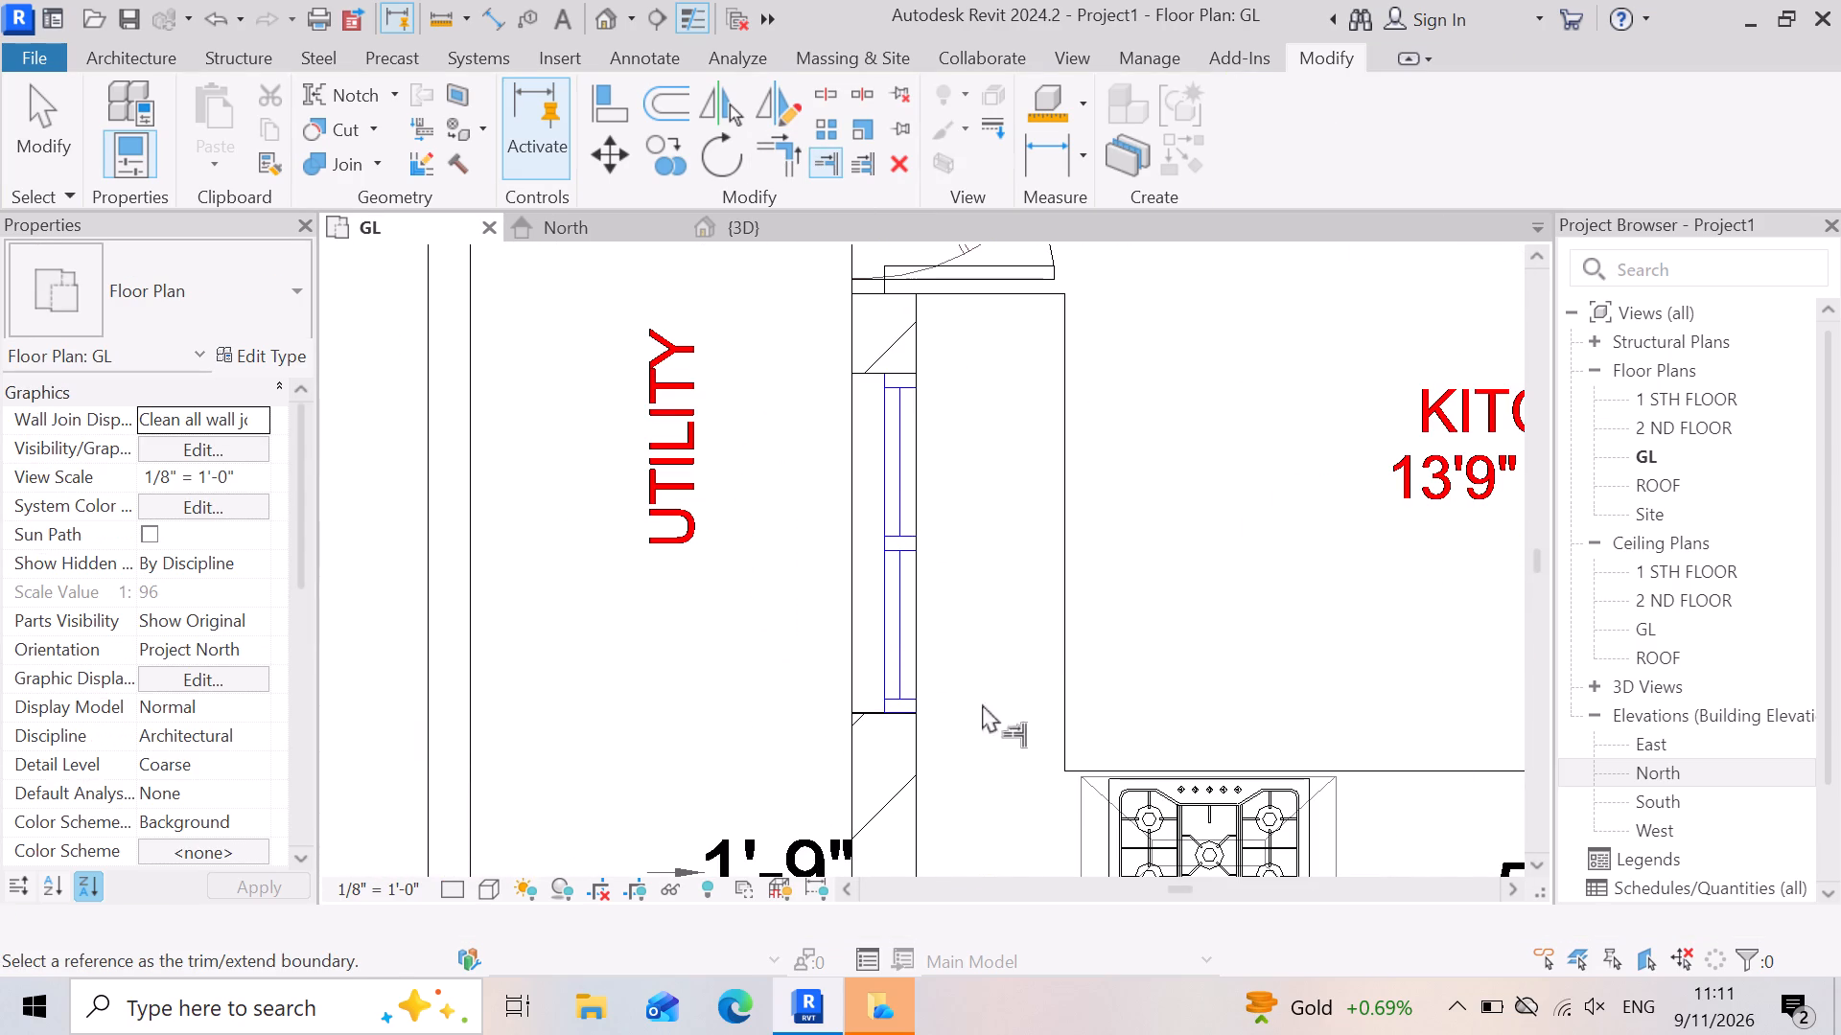
left_click(891, 724)
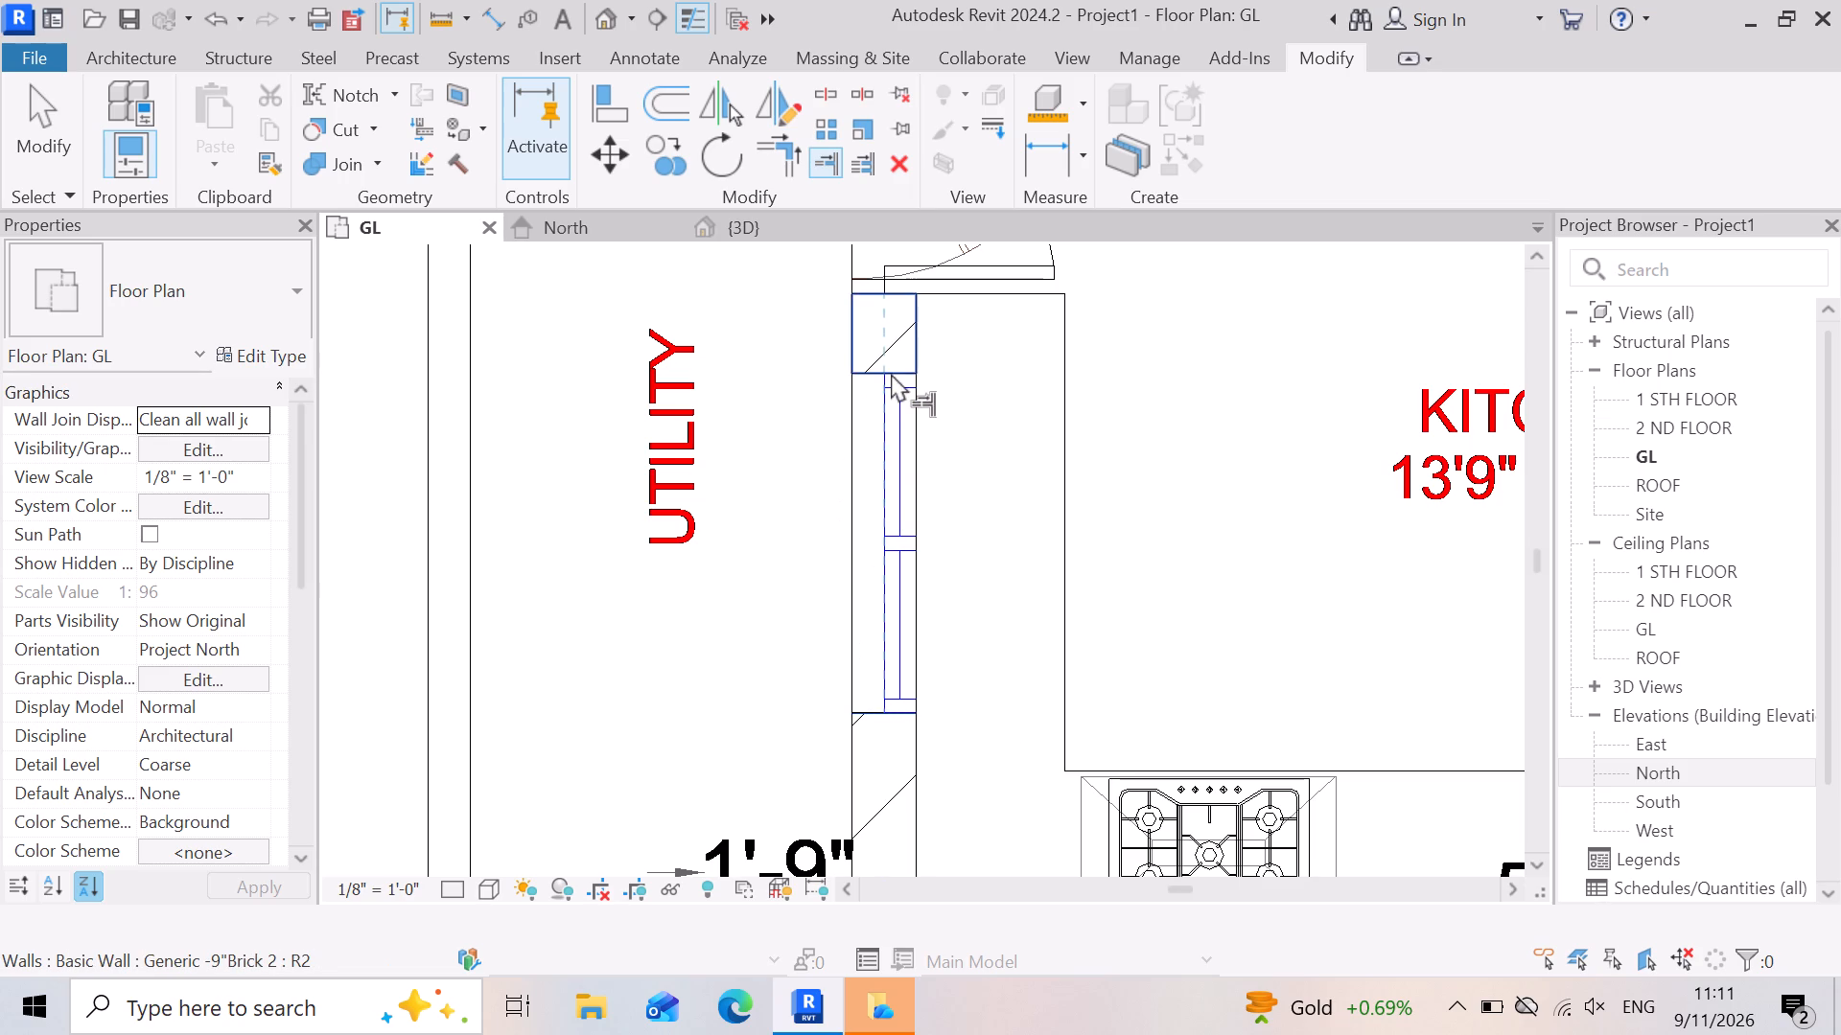
left_click(891, 373)
Place two directly adjoining Window-Double-Hung 28" x 46" in the kitchen–utility wall, between the utility door and the stove-side corner.
scroll(924, 713, "down", 3)
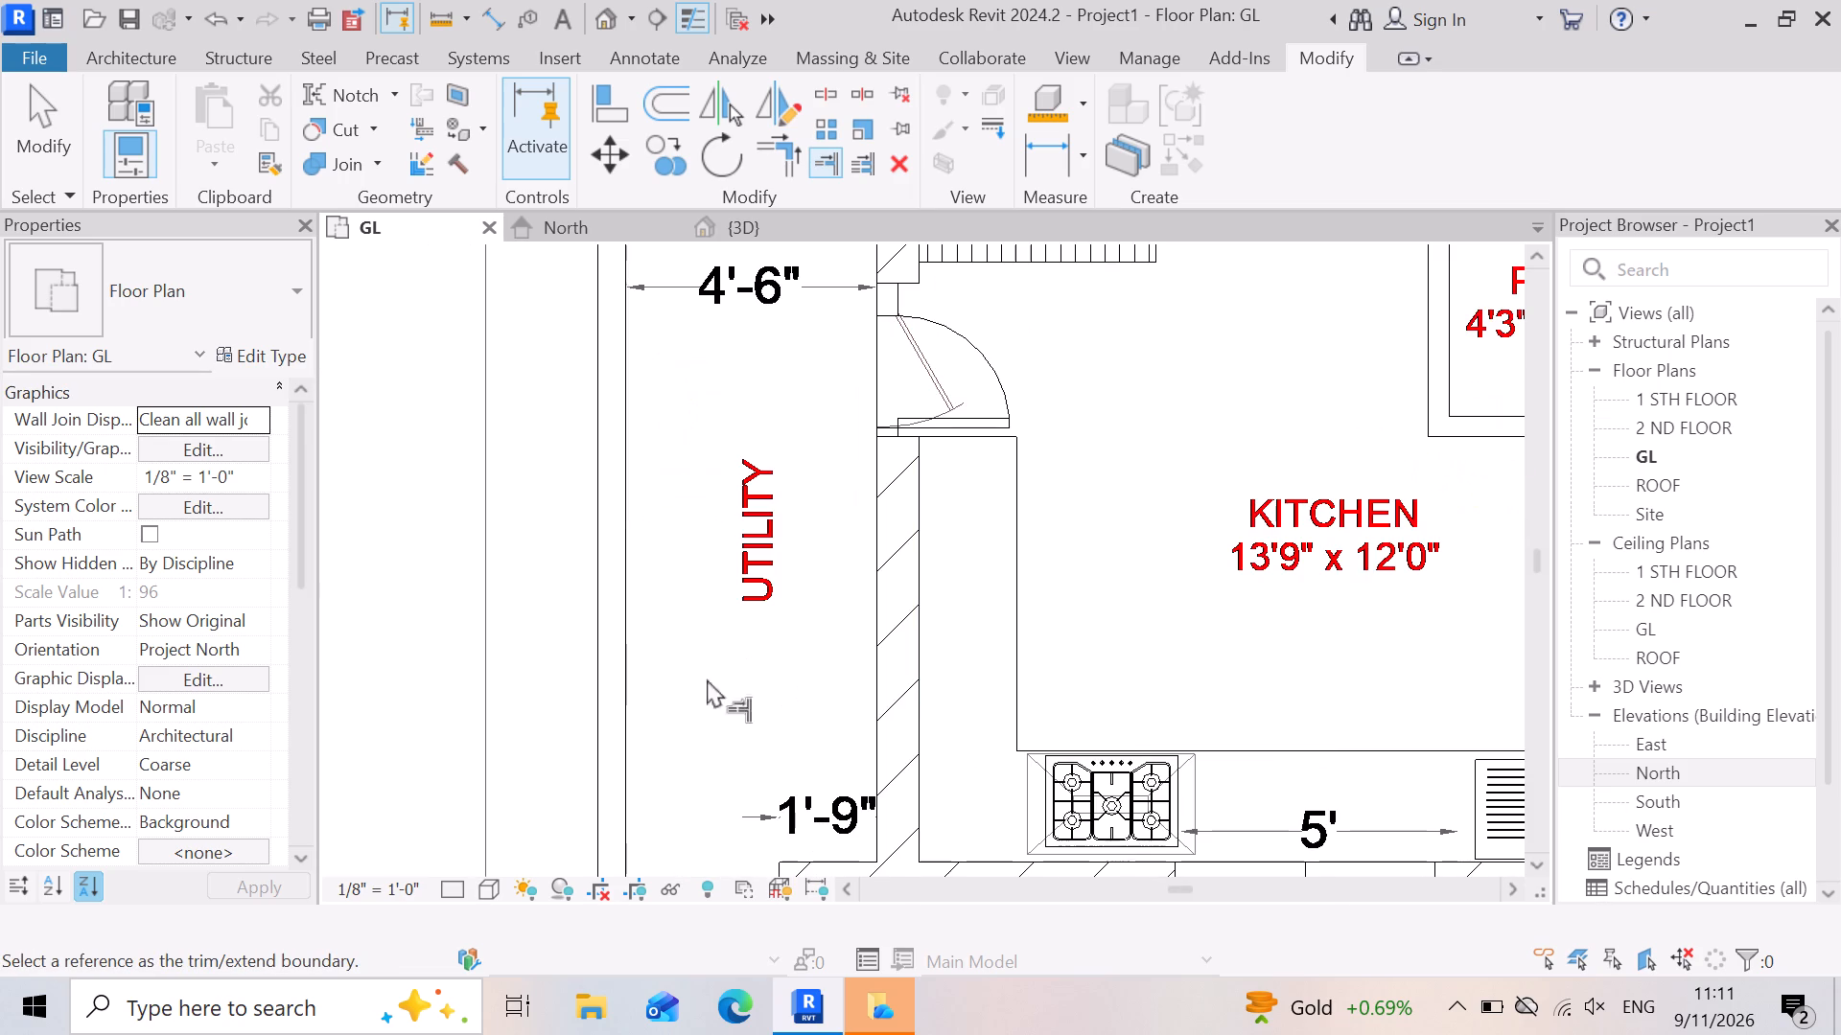
scroll(965, 375, "up", 4)
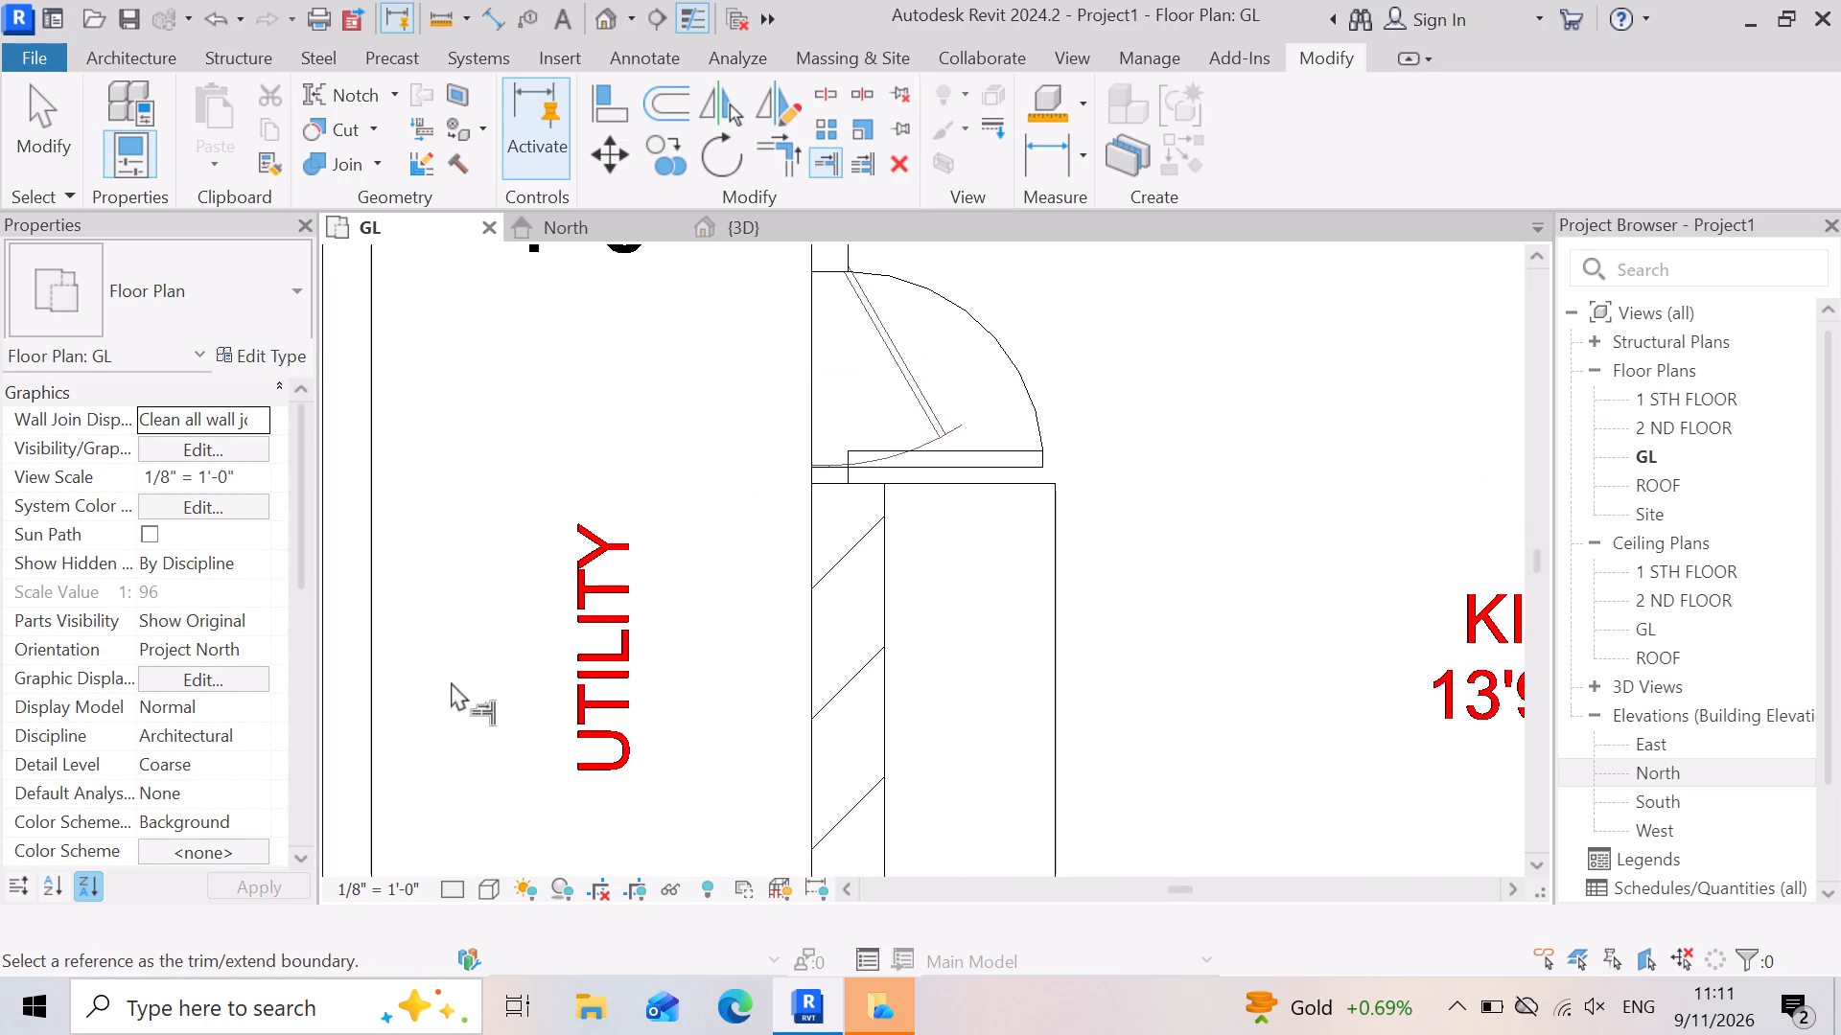
left_click(141, 63)
left_click(259, 100)
scroll(947, 451, "down", 5)
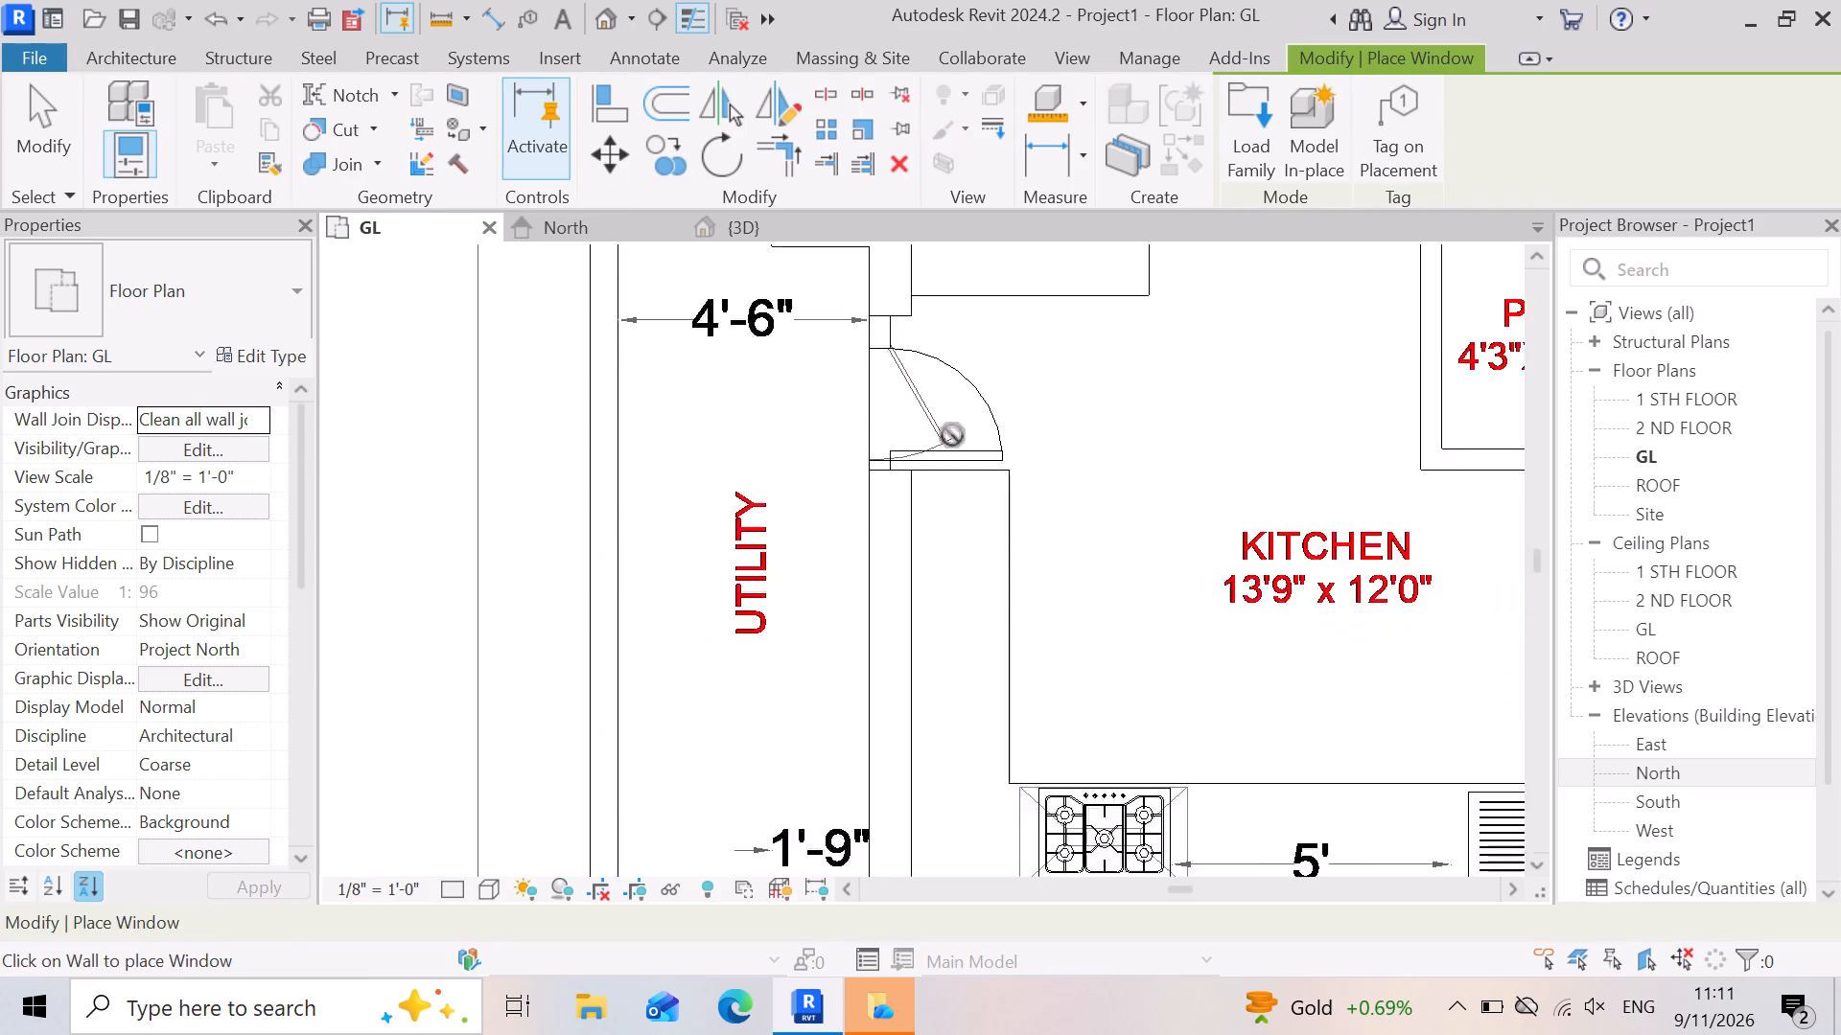
scroll(898, 645, "up", 3)
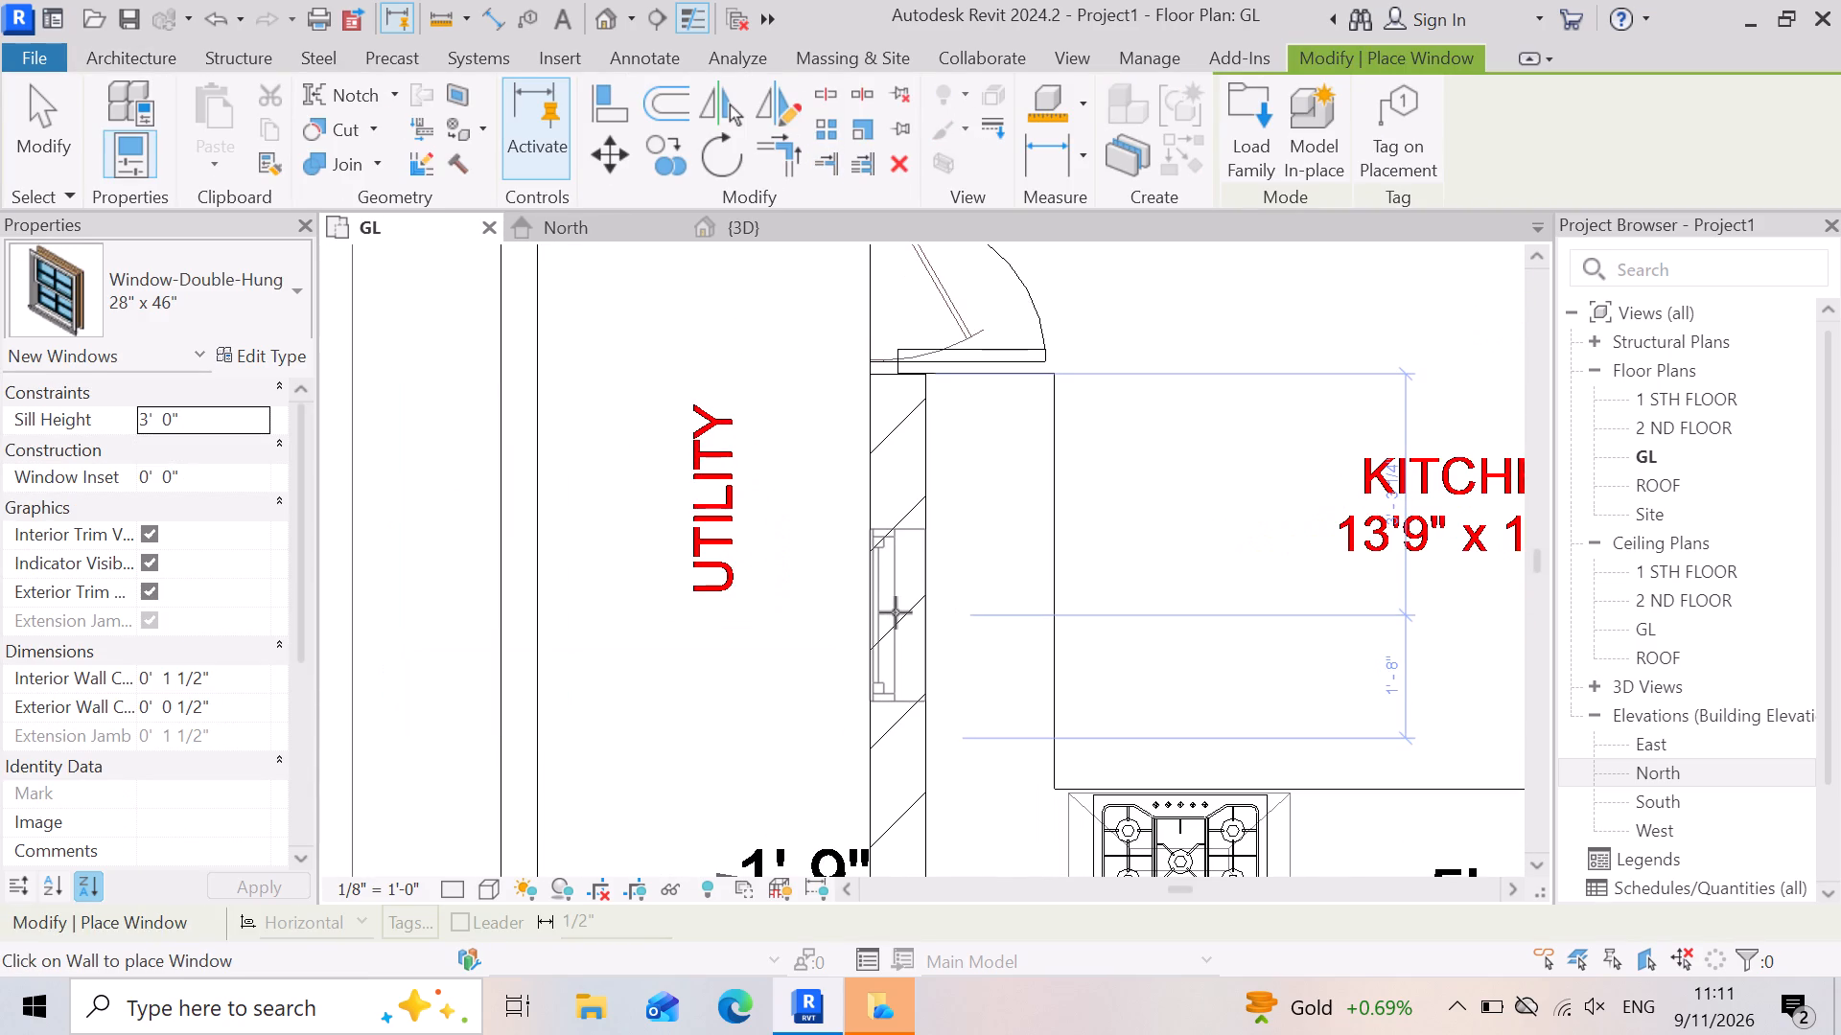
left_click(896, 605)
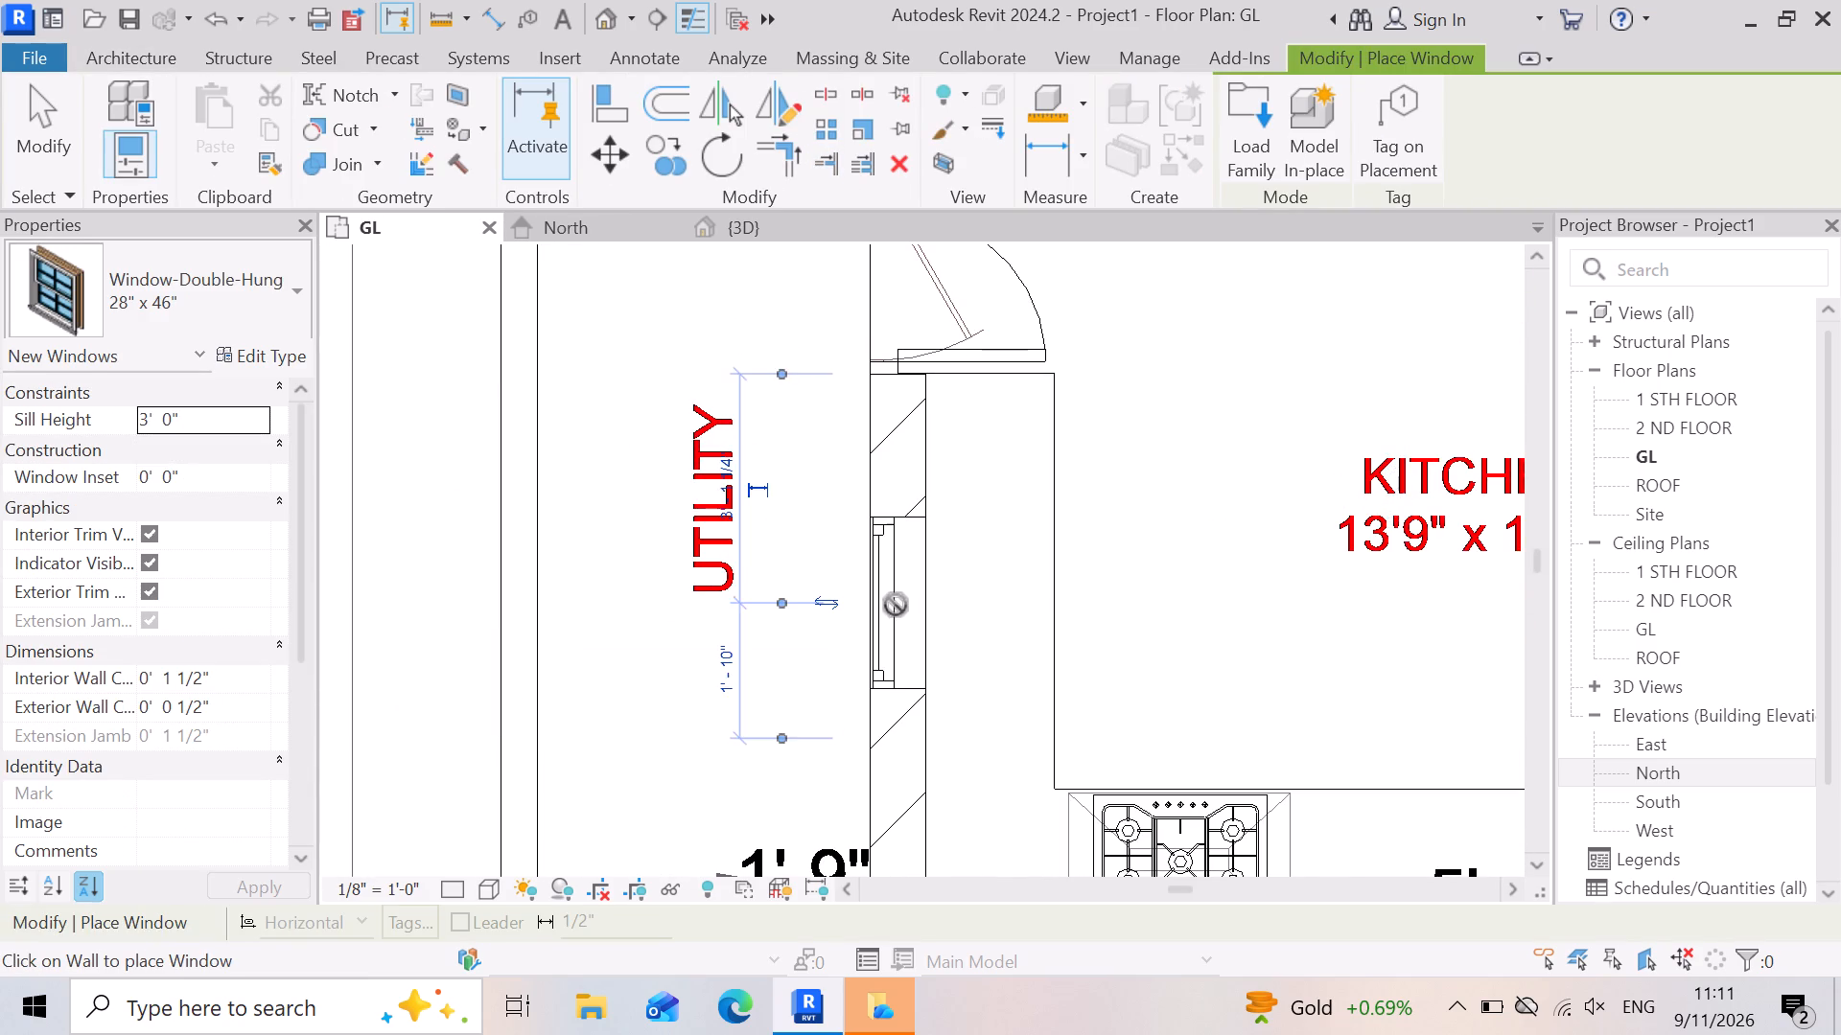
scroll(896, 605, "down", 4)
scroll(922, 724, "up", 3)
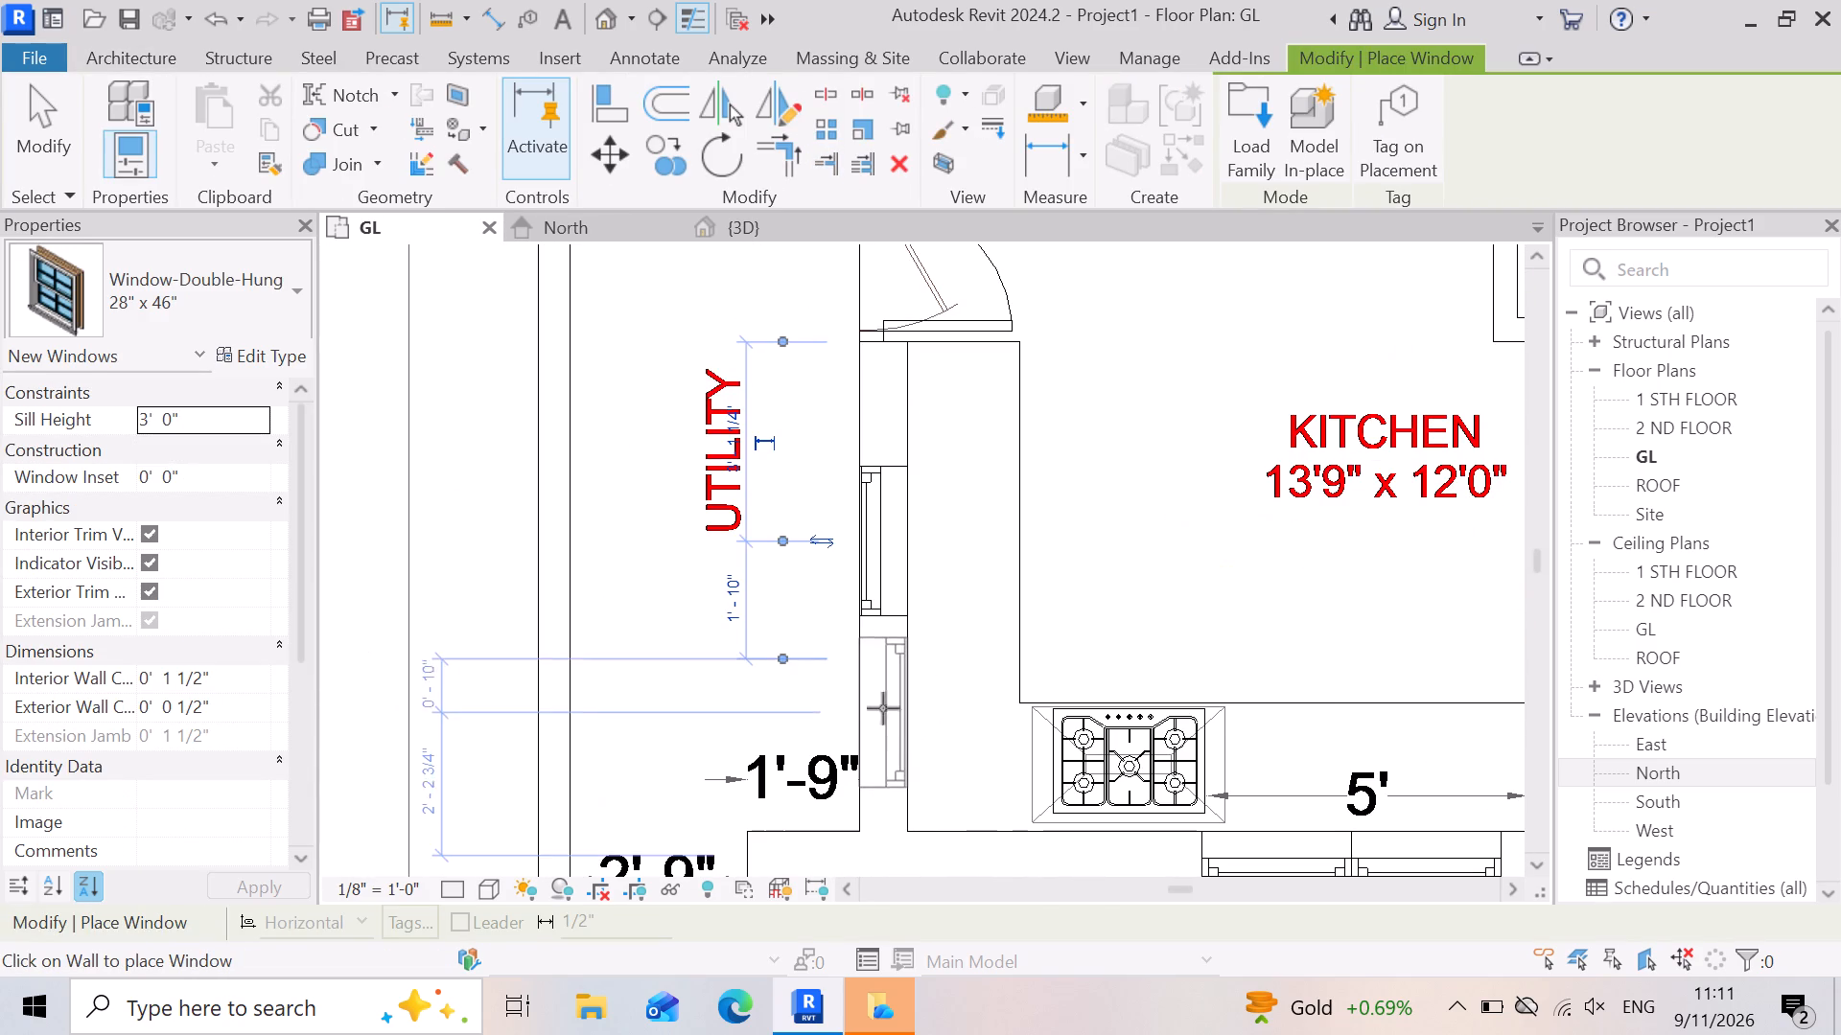
left_click(879, 689)
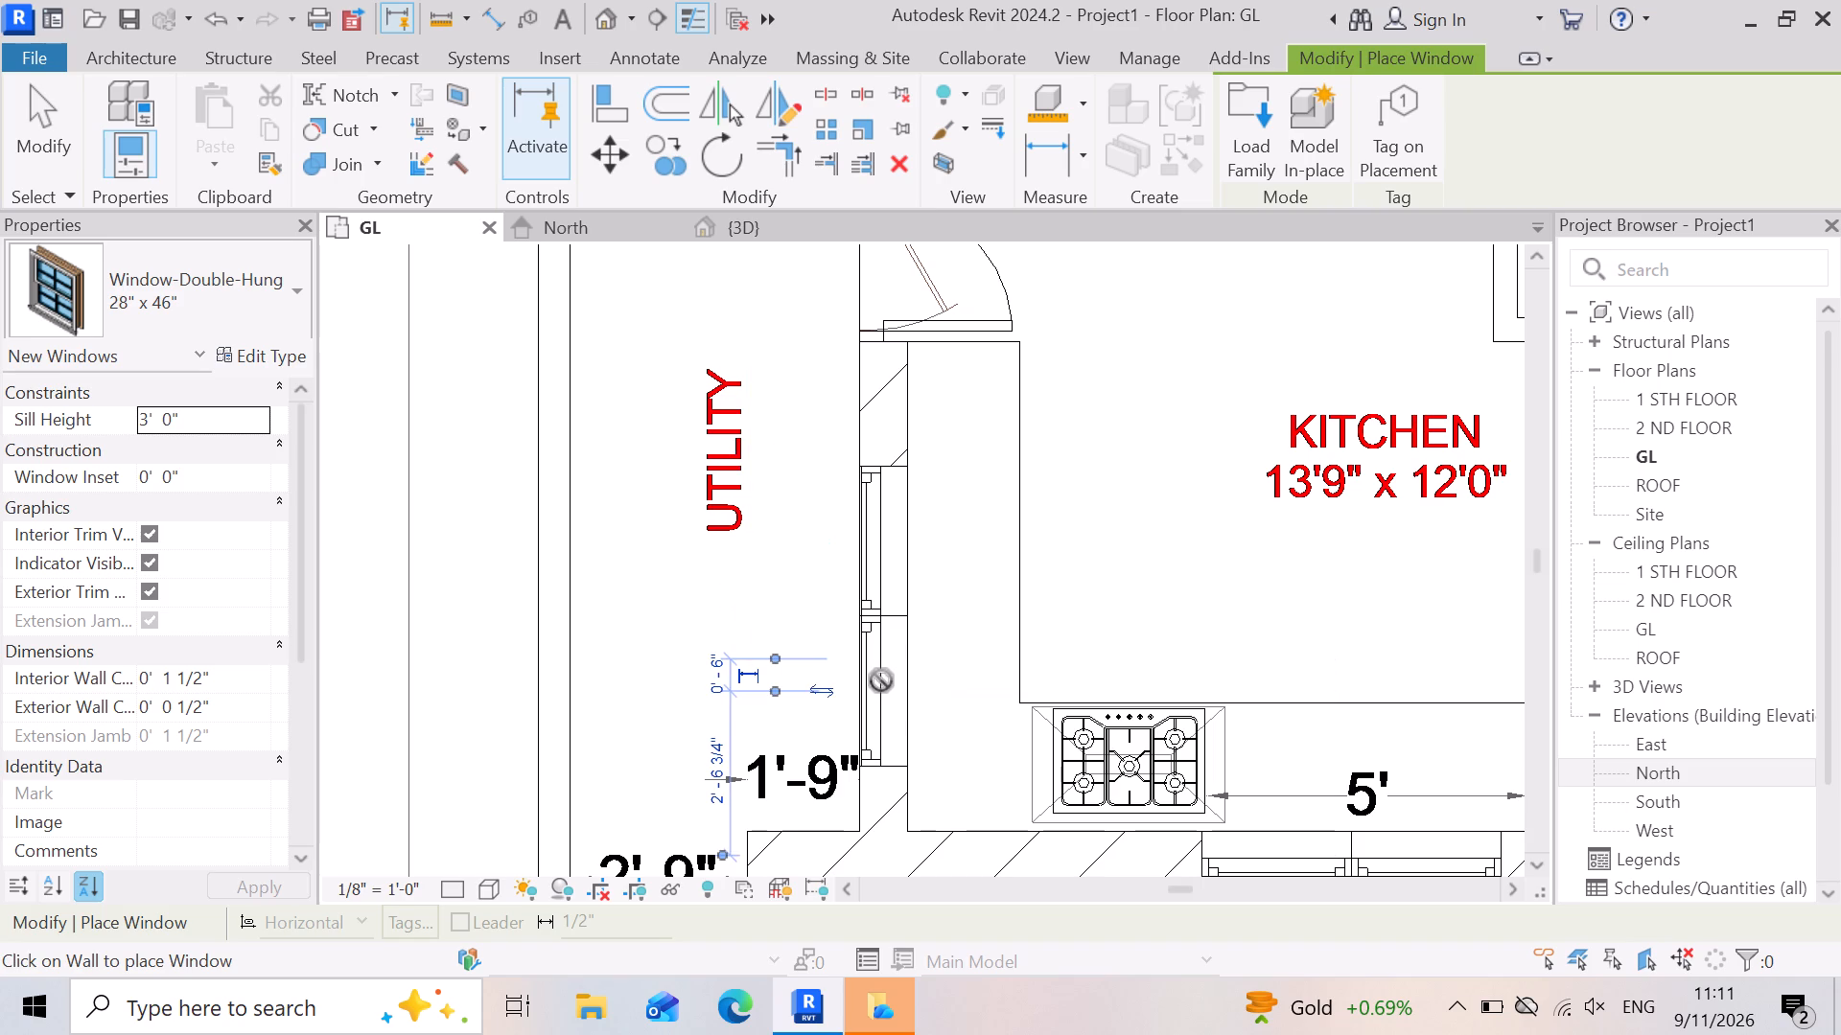
Examine the walls around the kitchen, utility and portico for openings still needing windows.
scroll(551, 634, "down", 5)
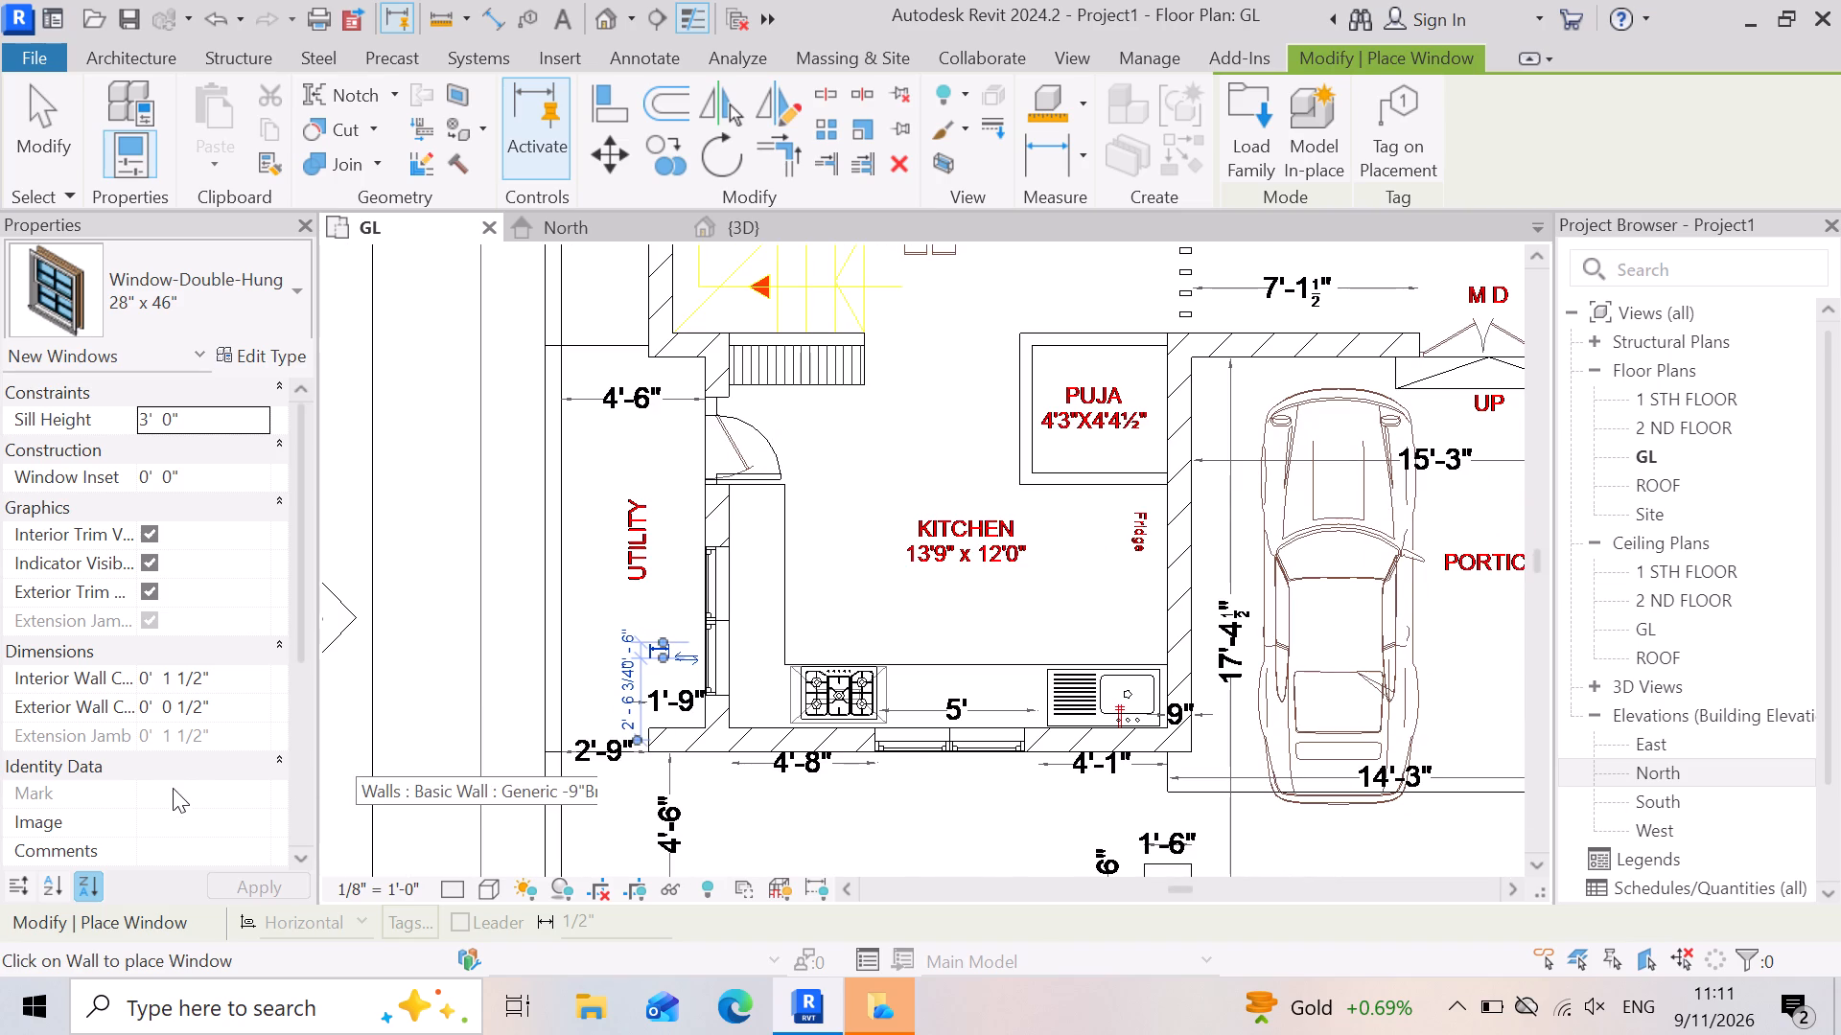
scroll(819, 719, "up", 7)
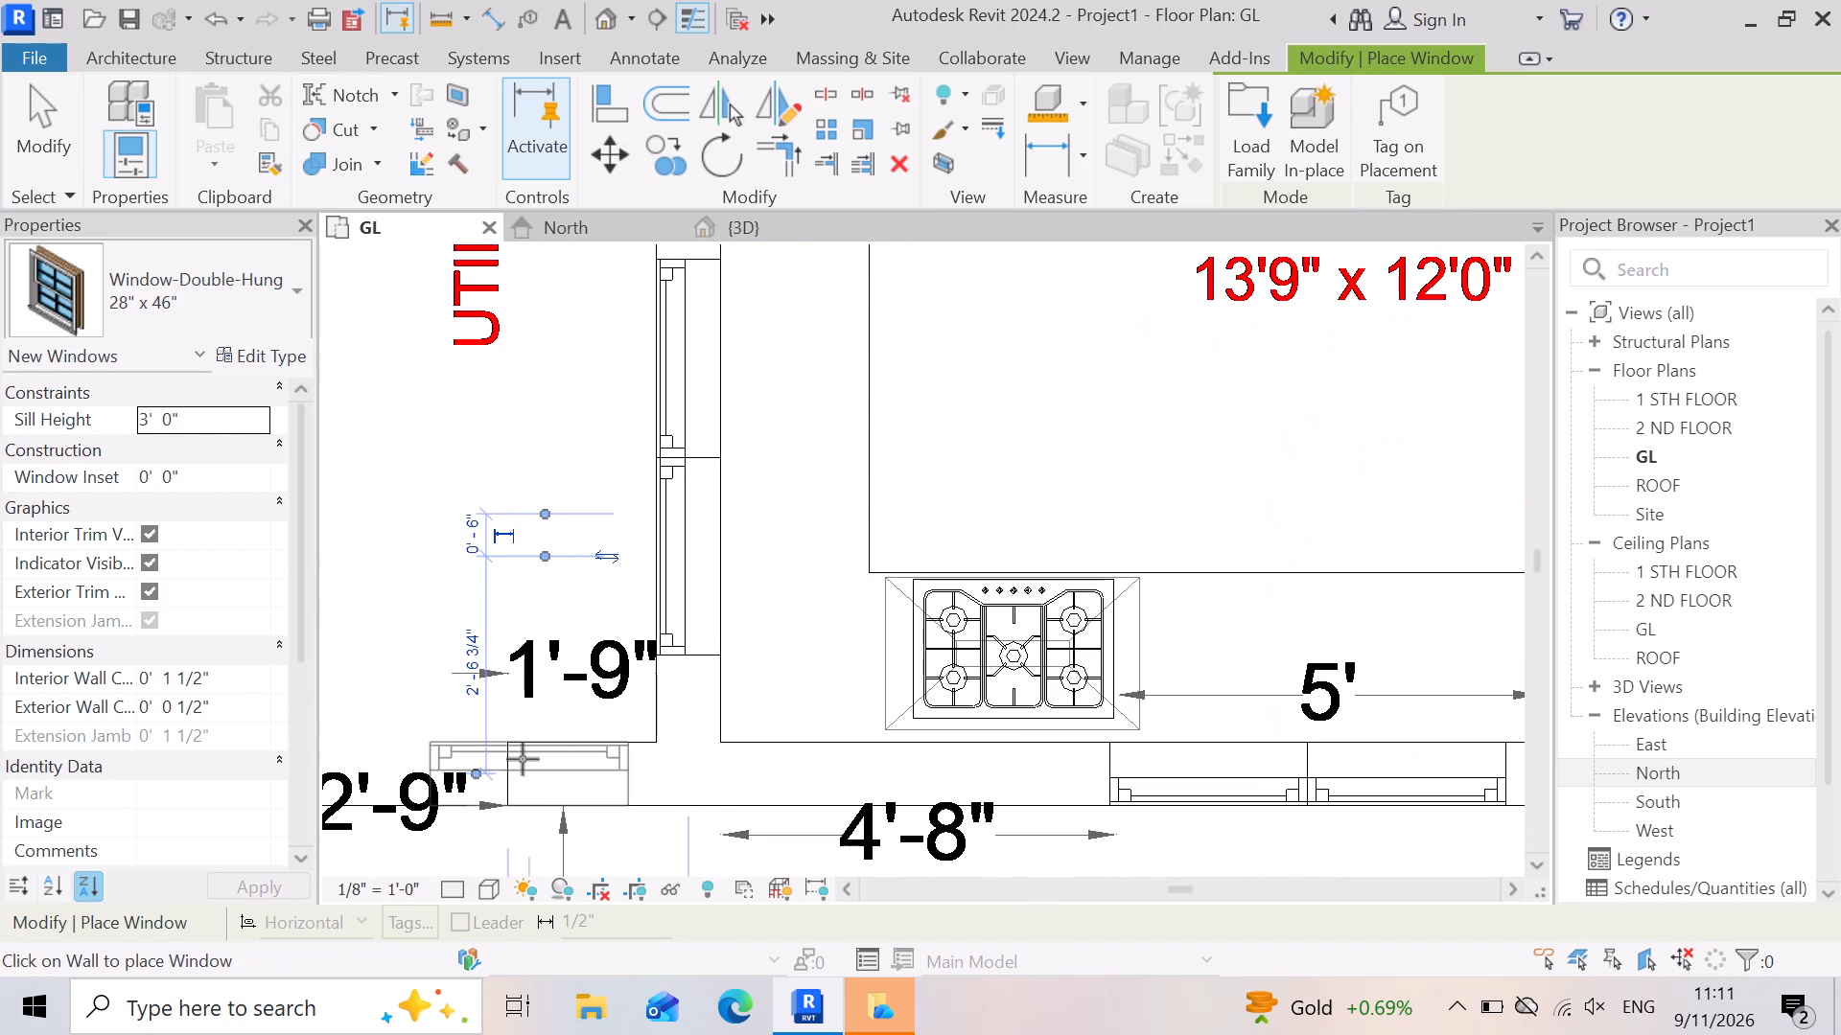
scroll(714, 656, "up", 4)
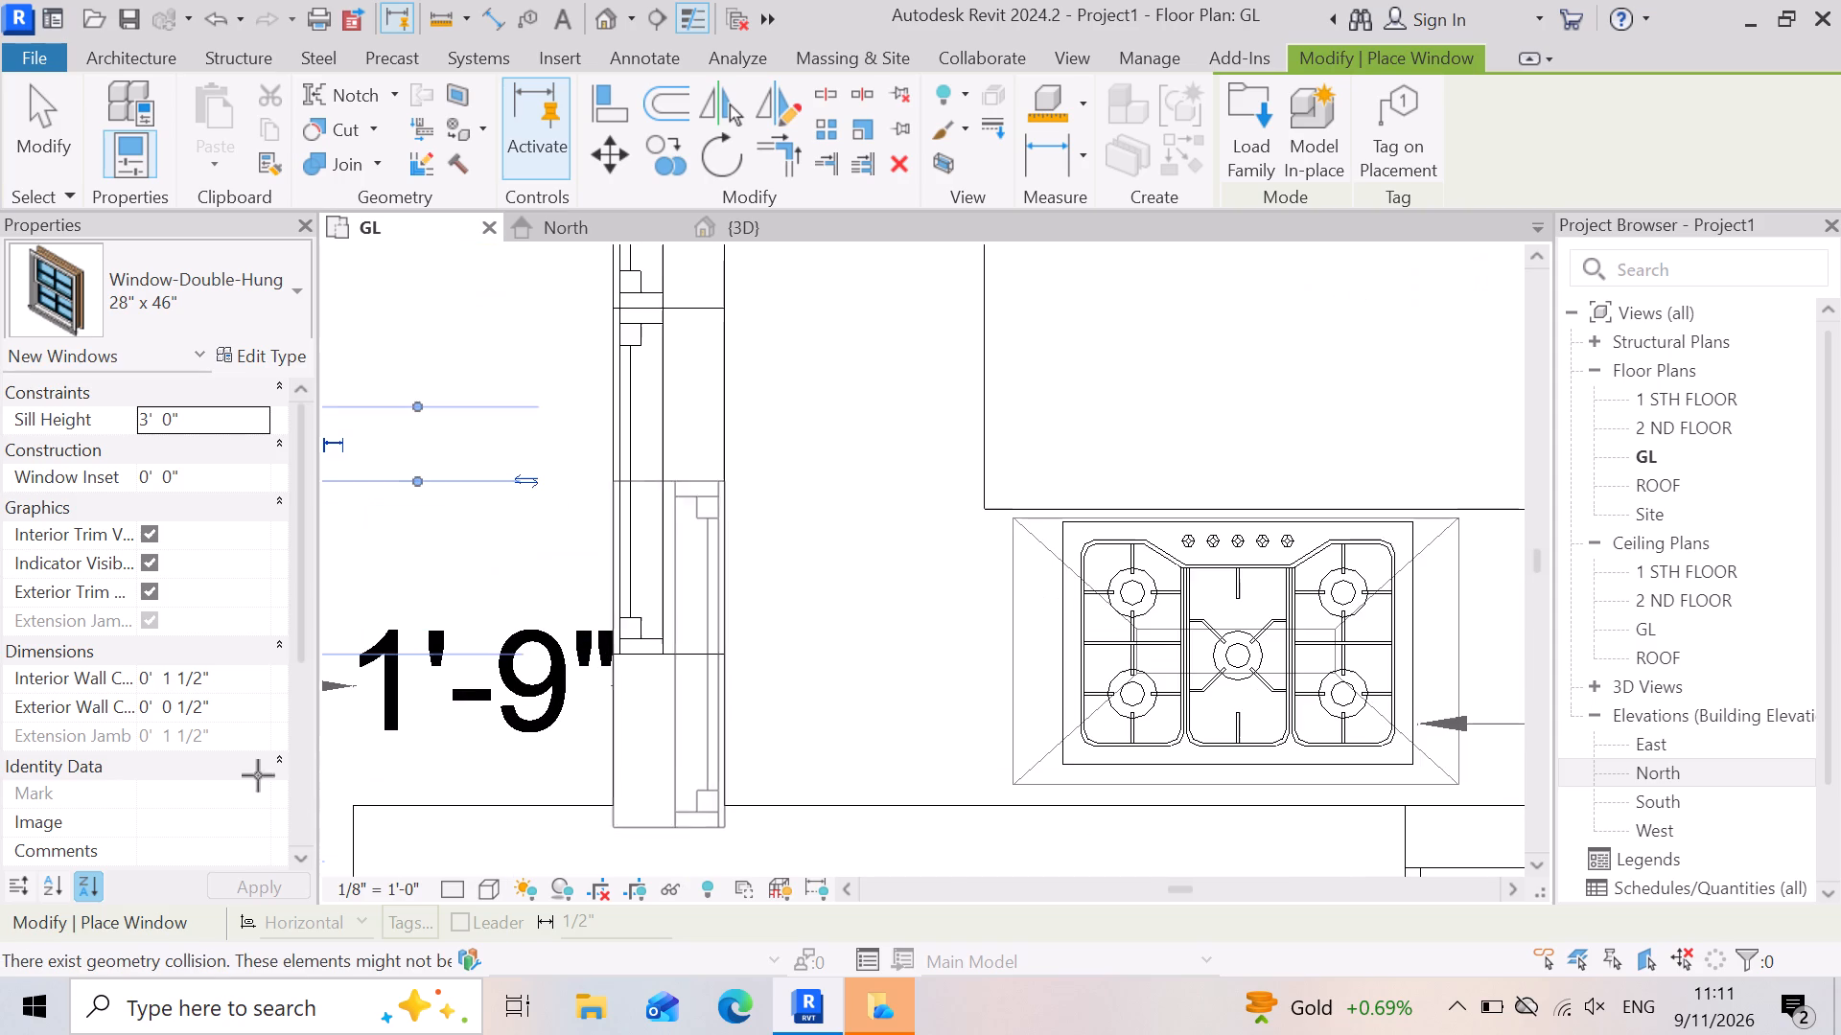
scroll(862, 724, "down", 5)
scroll(512, 747, "down", 3)
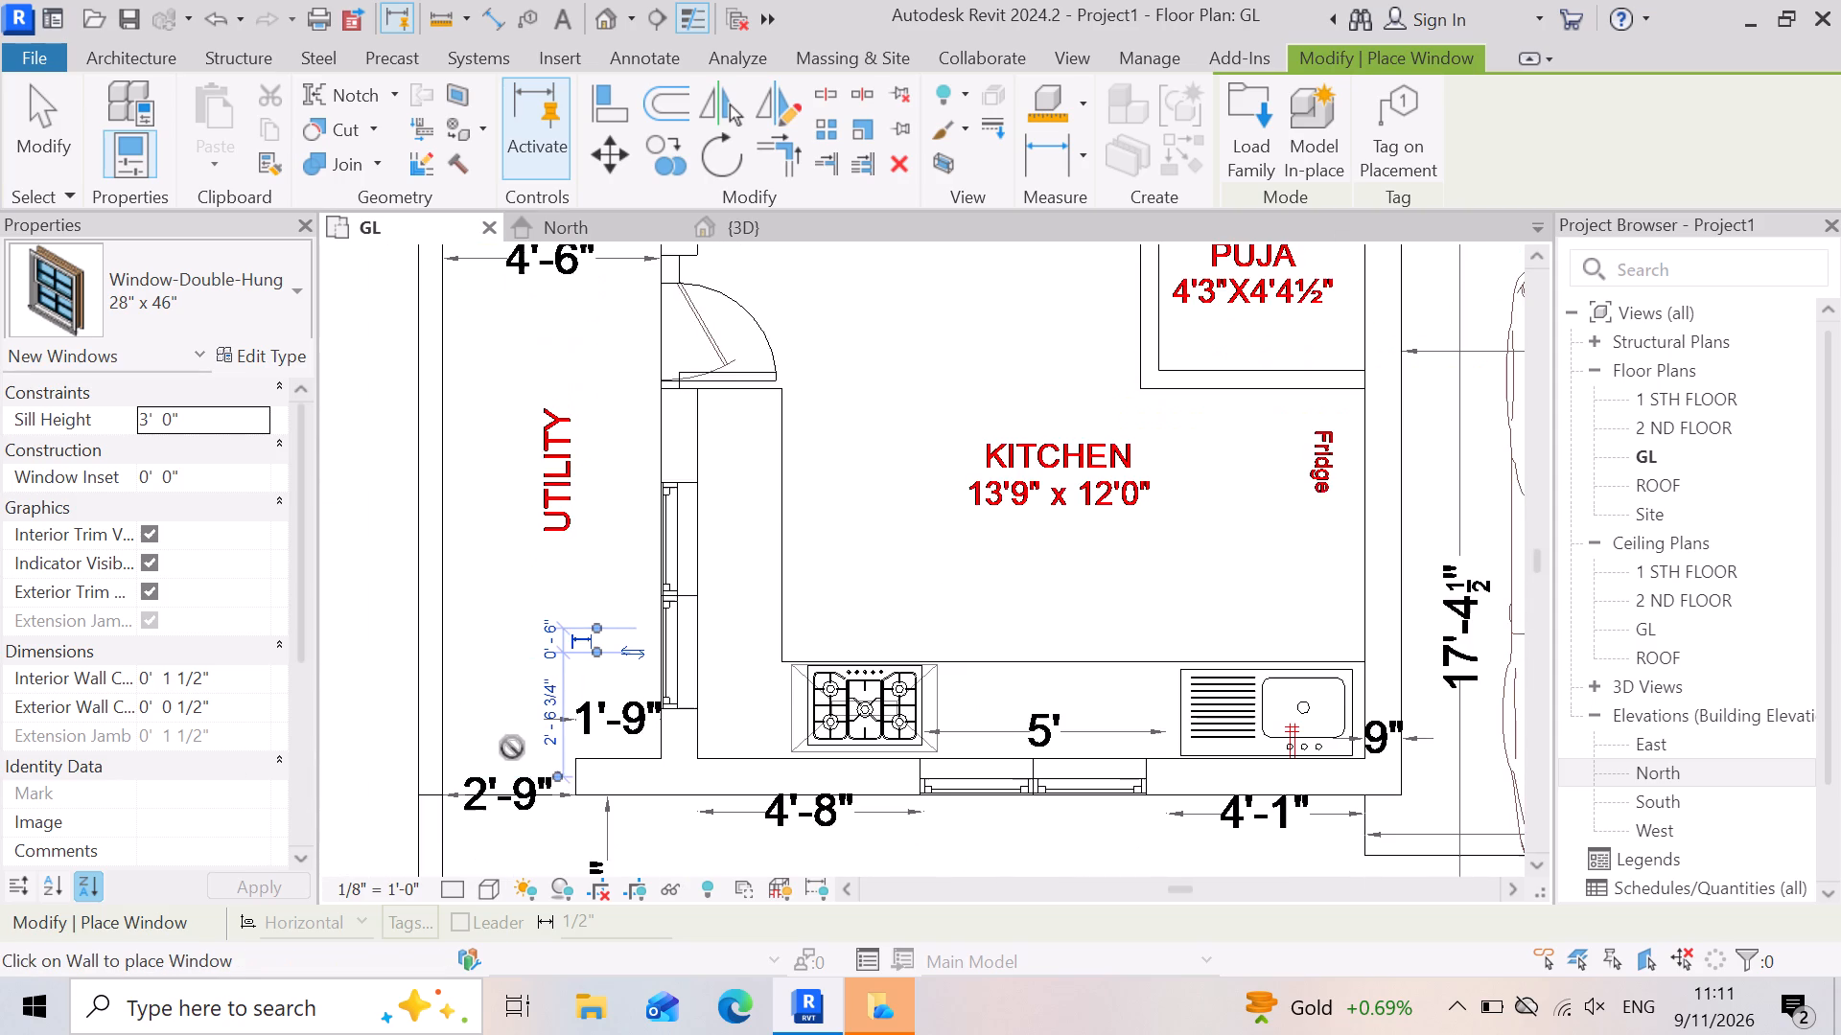
scroll(518, 747, "down", 3)
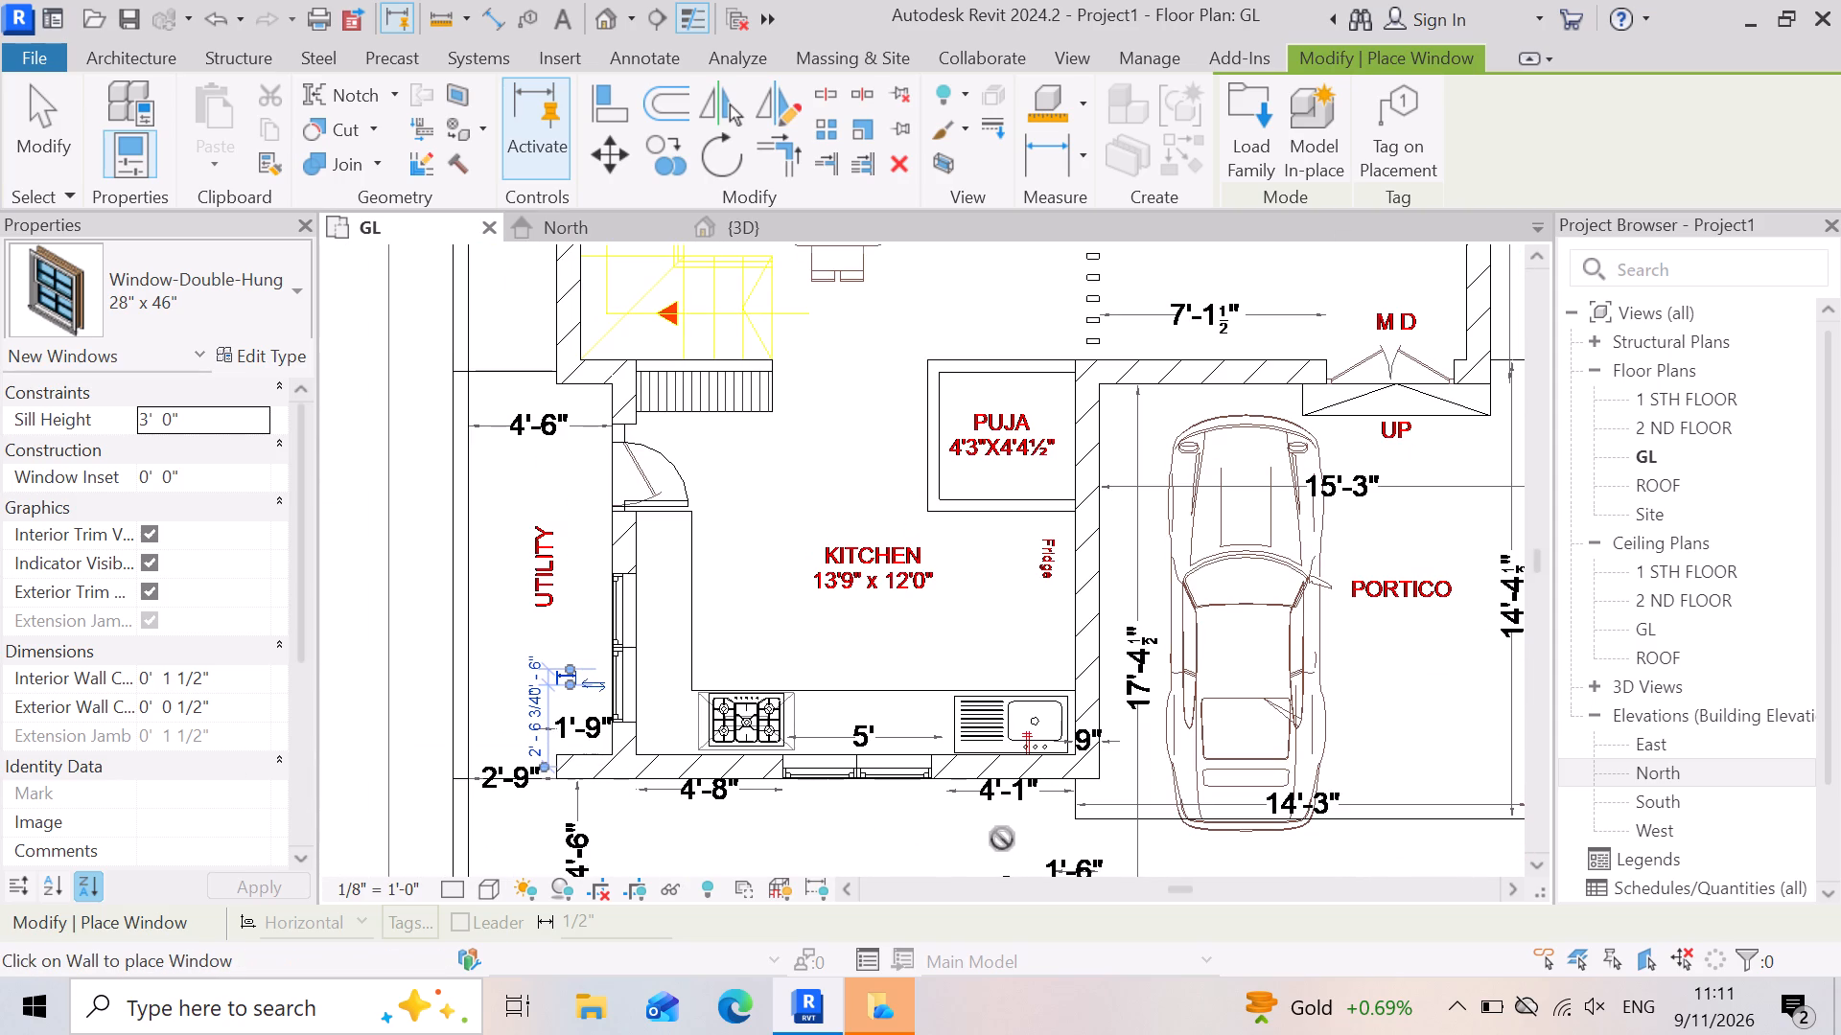
scroll(1017, 686, "up", 14)
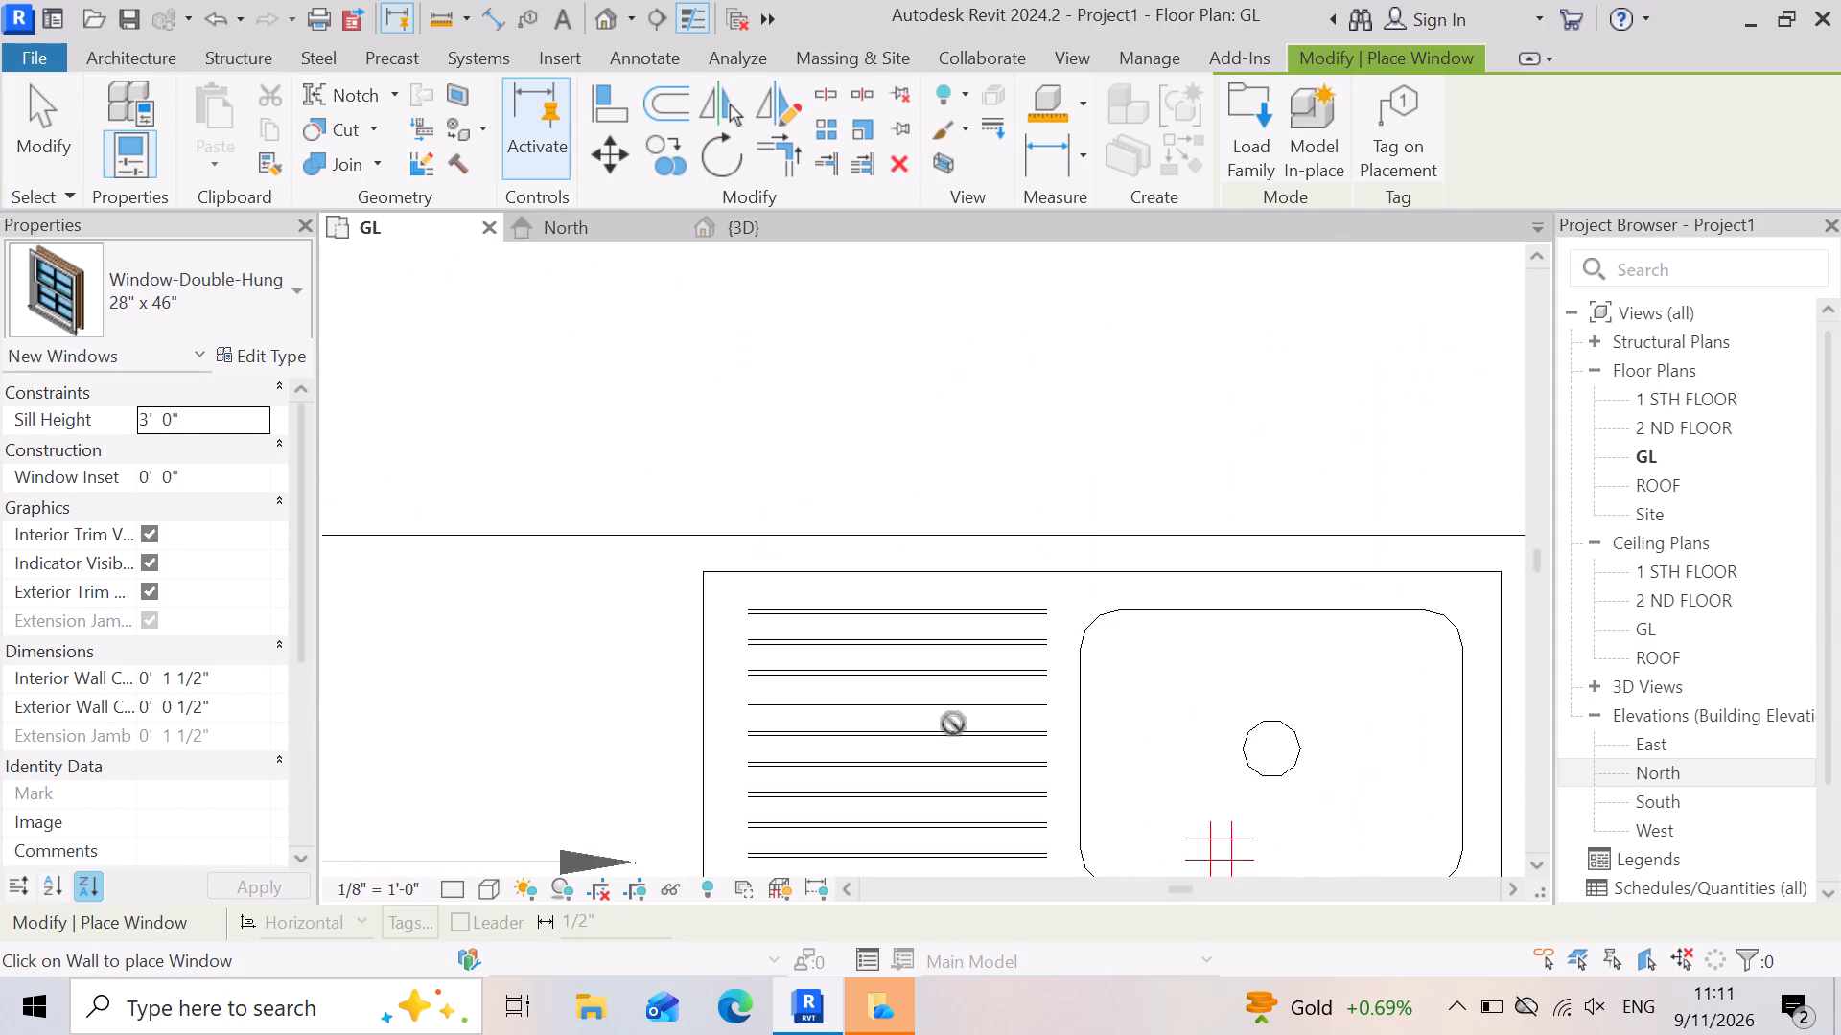
scroll(953, 724, "up", 3)
scroll(964, 669, "down", 7)
scroll(778, 736, "down", 9)
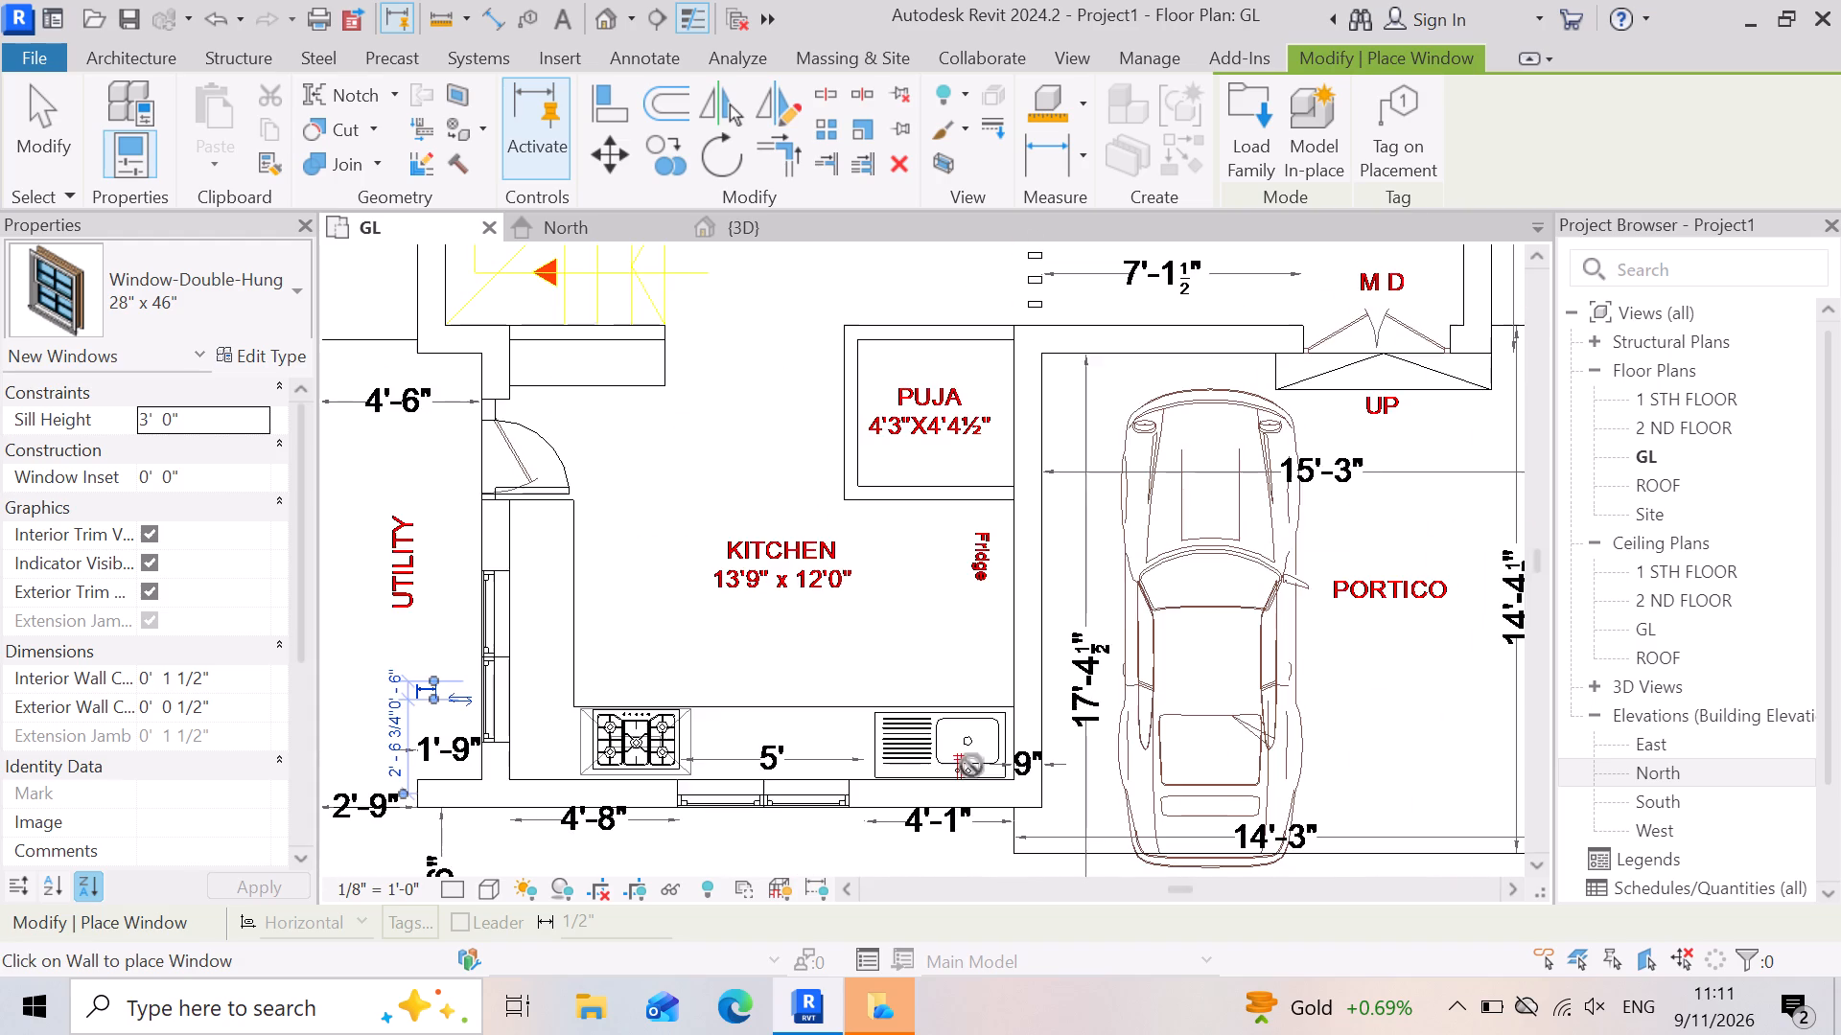
scroll(623, 768, "up", 2)
scroll(1108, 823, "down", 4)
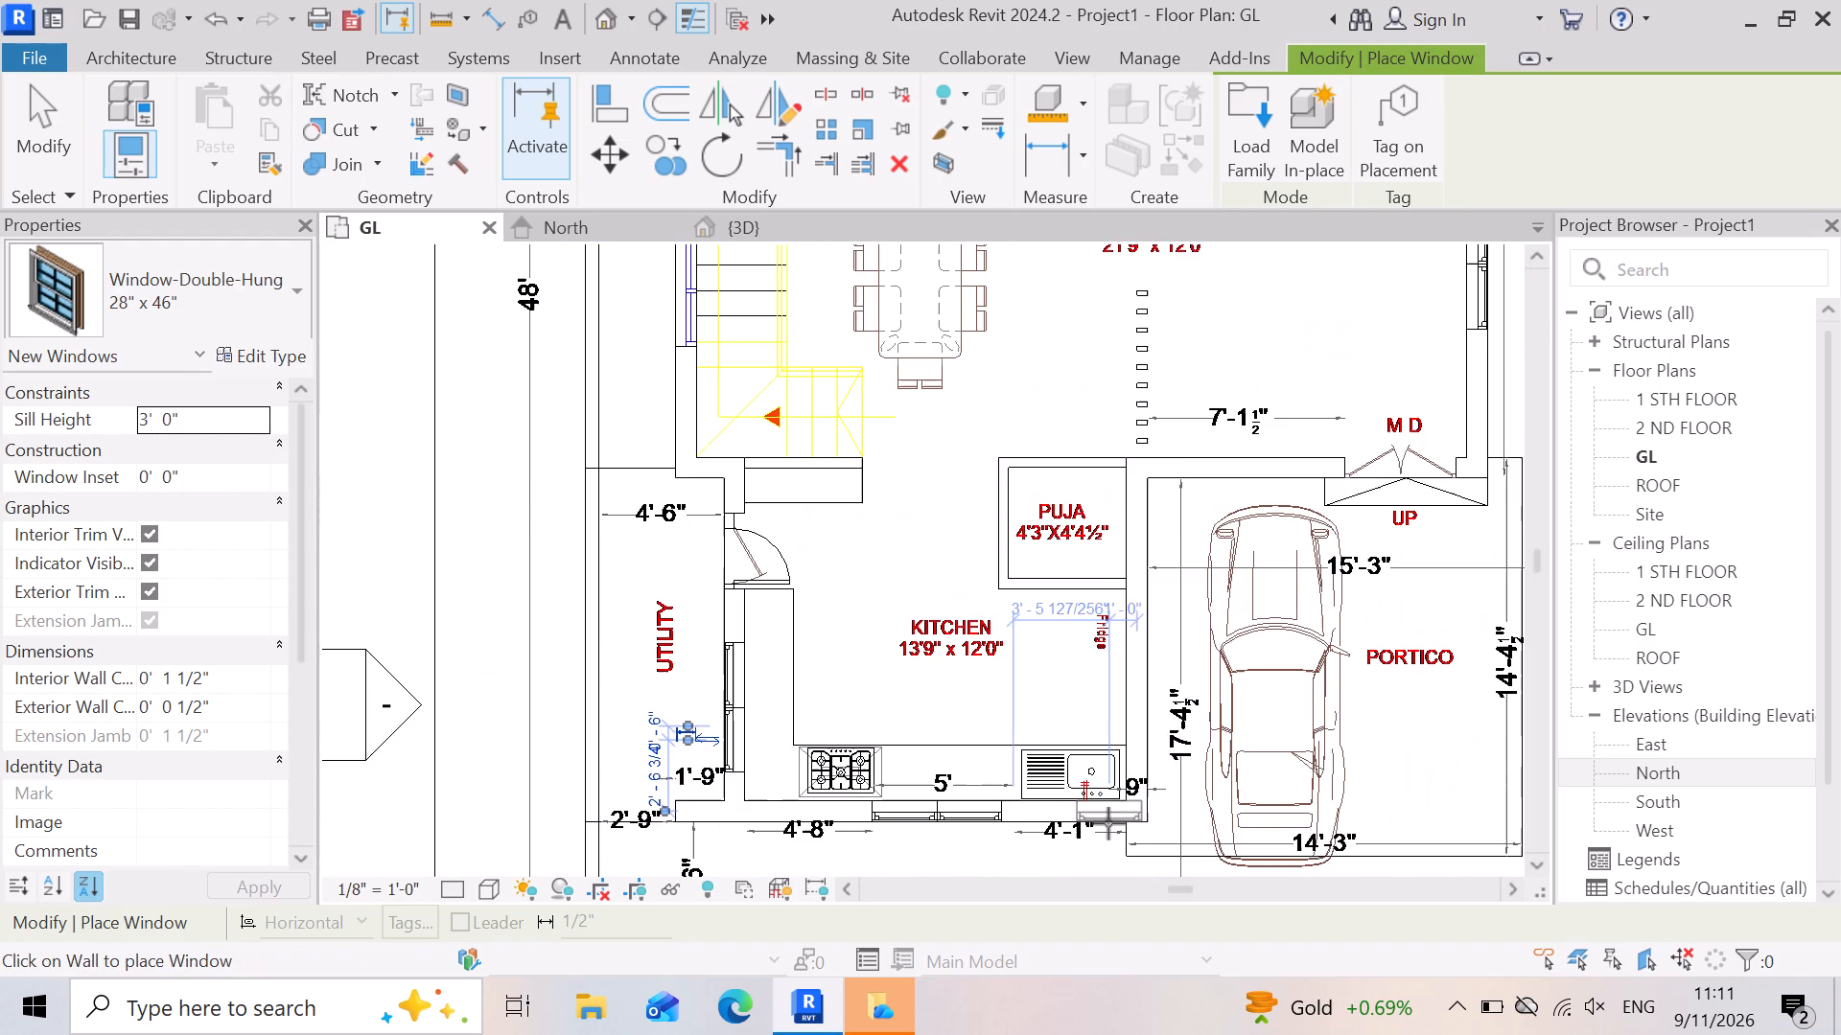
Extend the staircase's outer 9" brick wall with Trim/Extend across the window opening beside the stair treads.
scroll(952, 875, "down", 3)
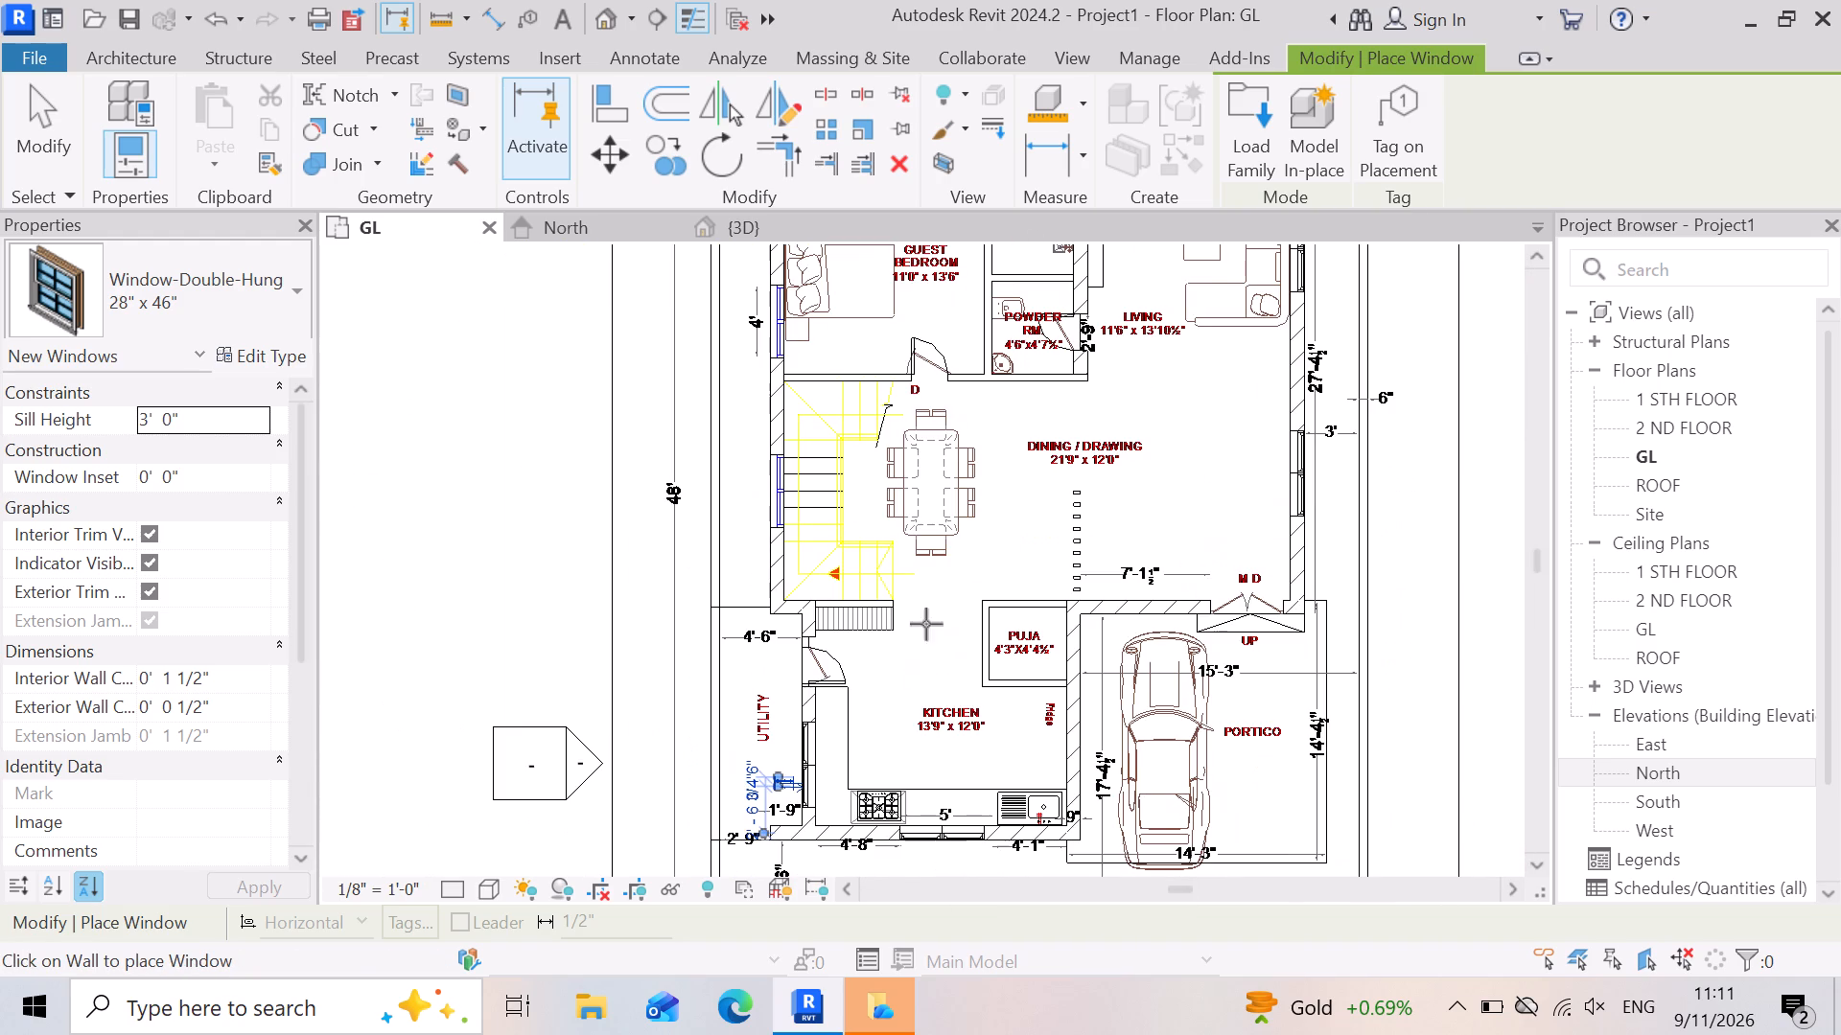
scroll(825, 447, "up", 6)
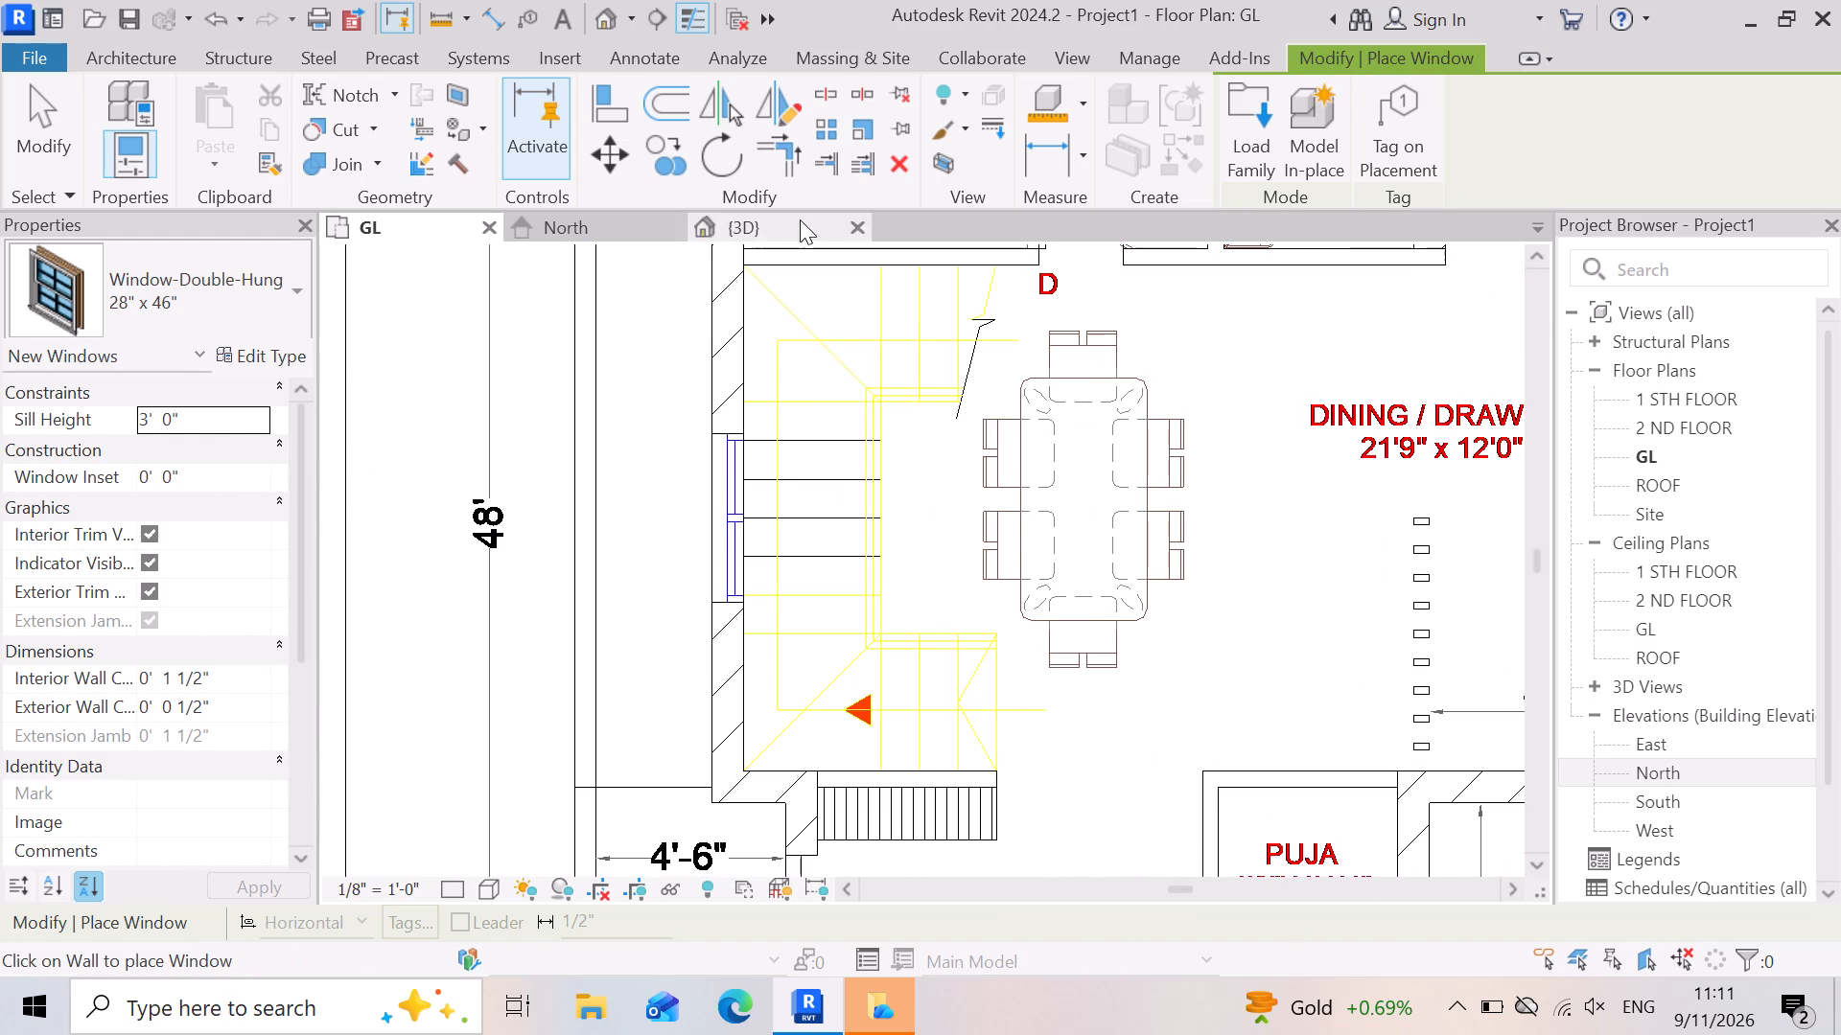
left_click(815, 163)
scroll(716, 623, "up", 5)
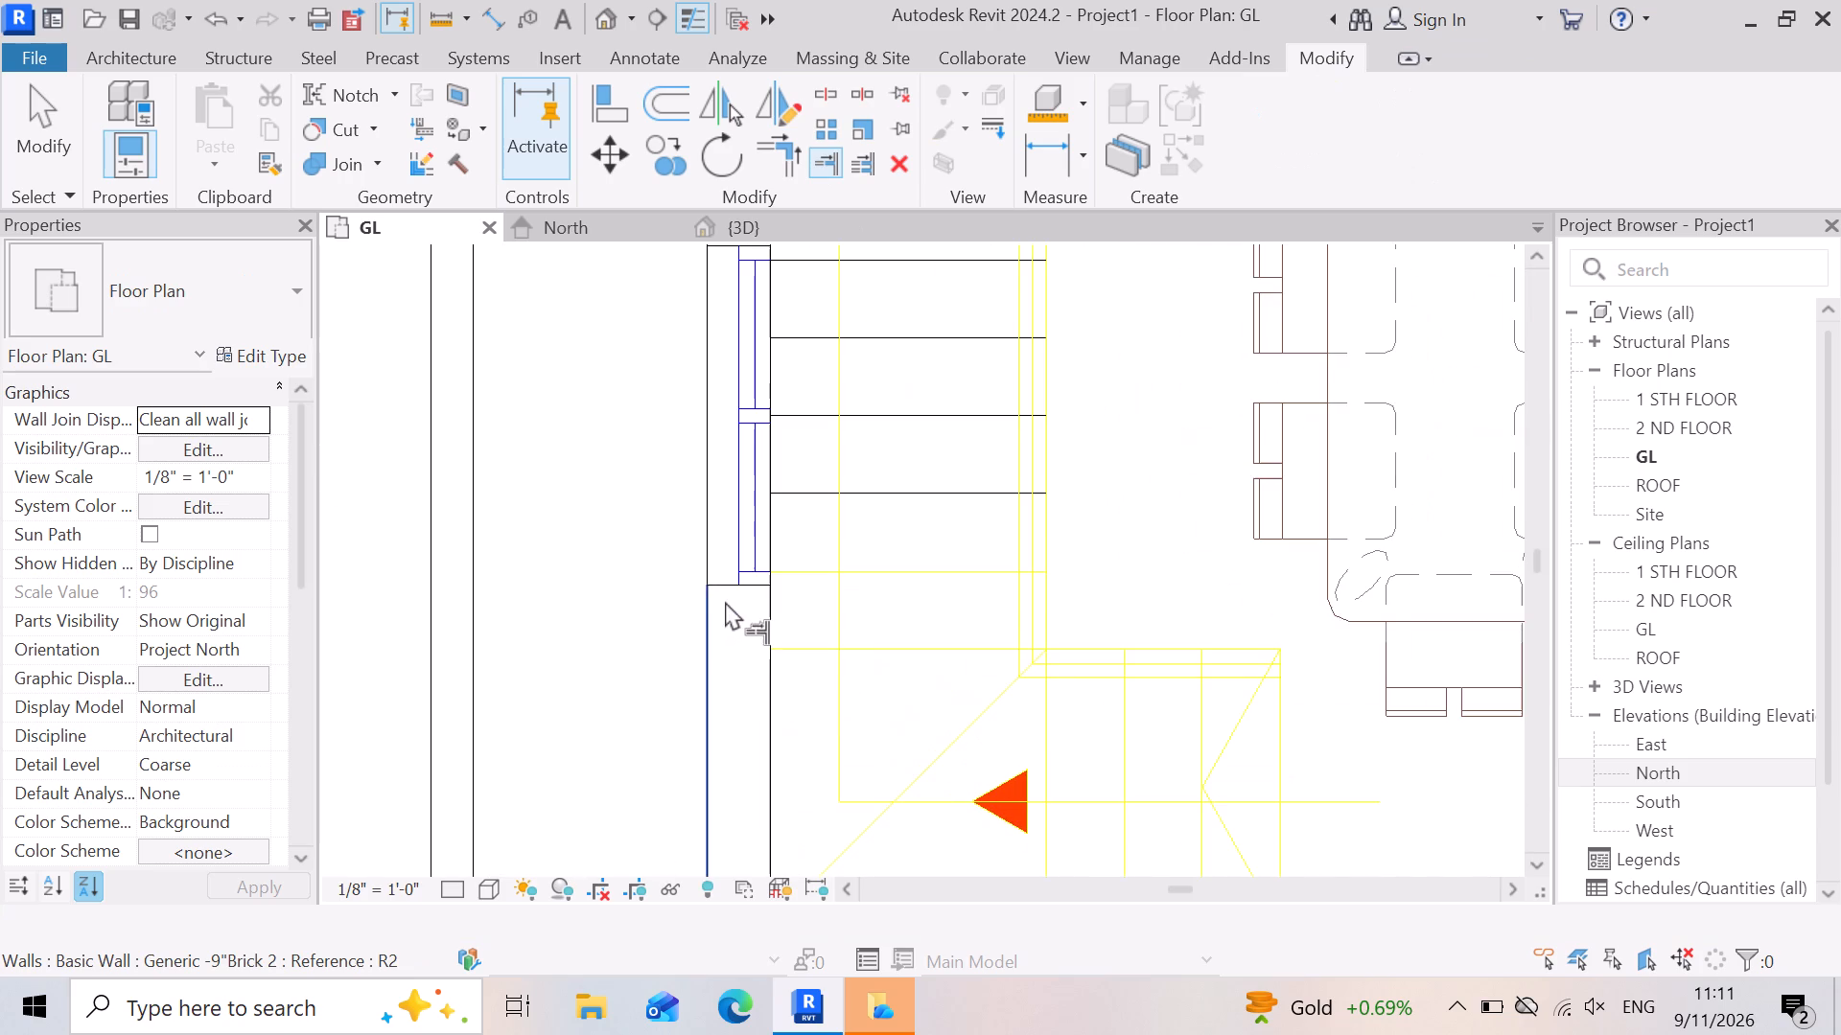
left_click(734, 601)
scroll(775, 710, "down", 4)
scroll(772, 461, "up", 3)
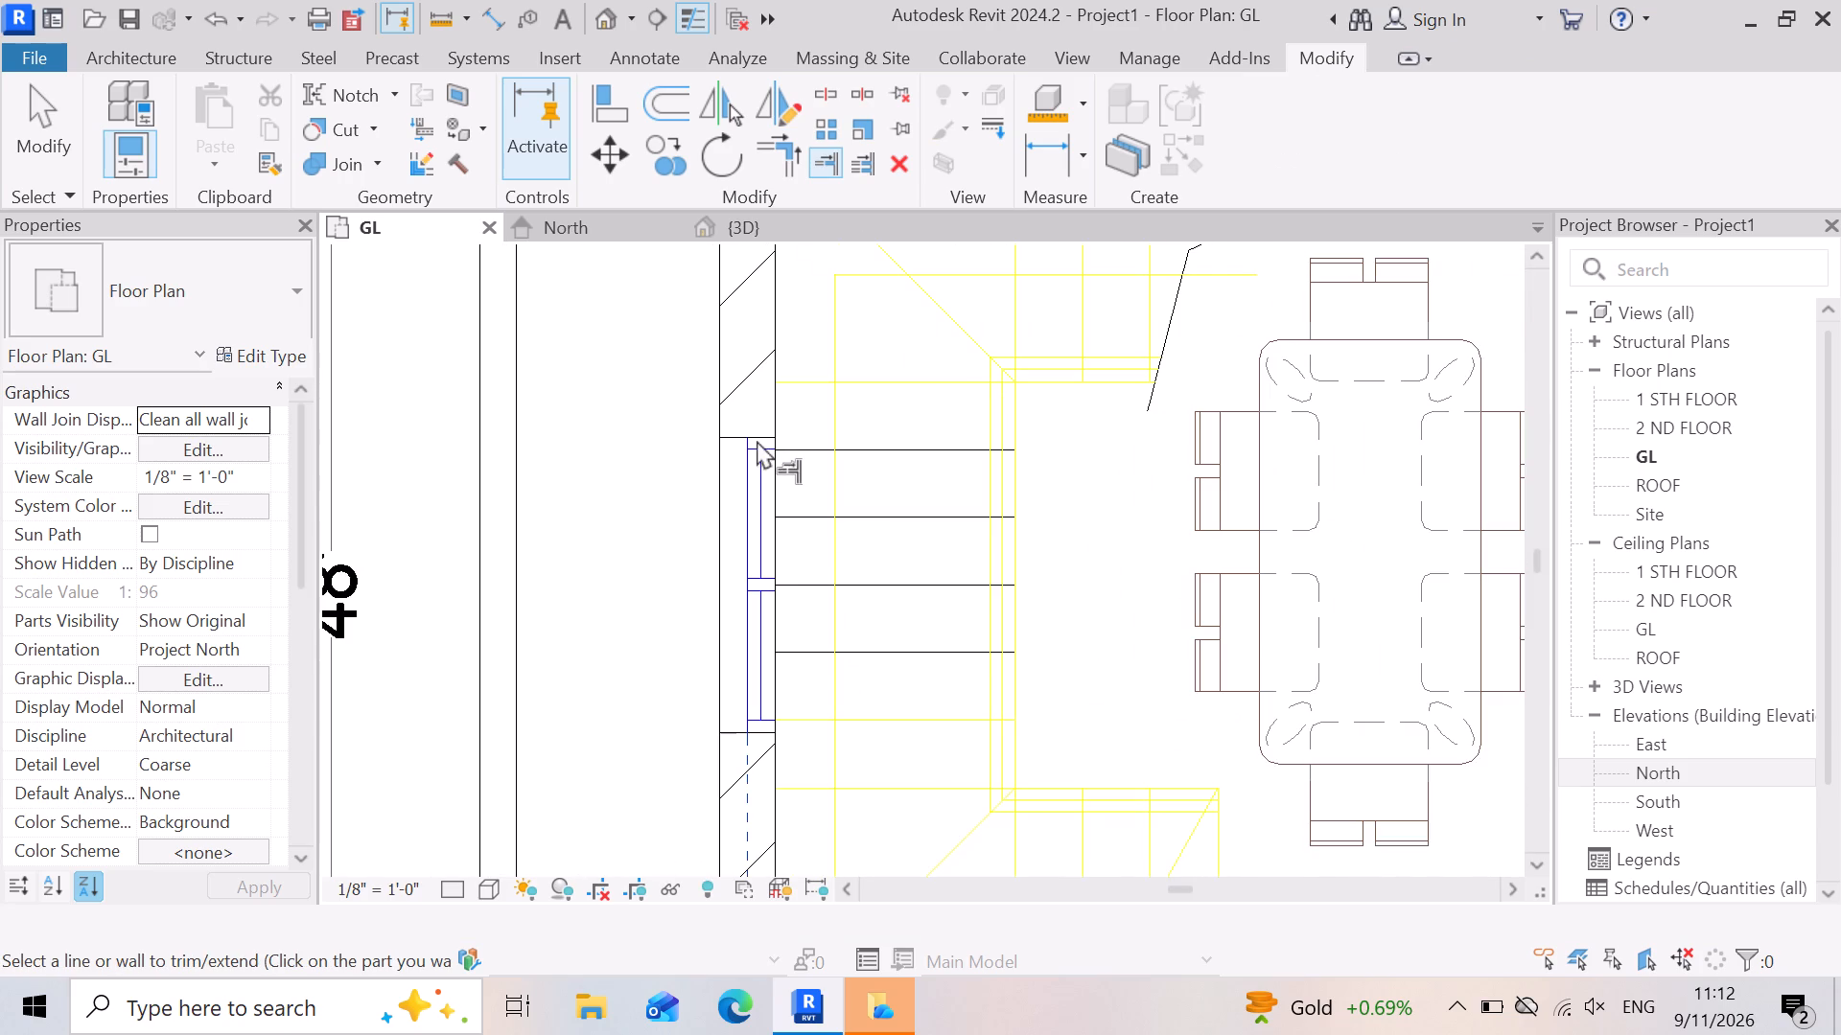
scroll(746, 438, "up", 4)
left_click(728, 432)
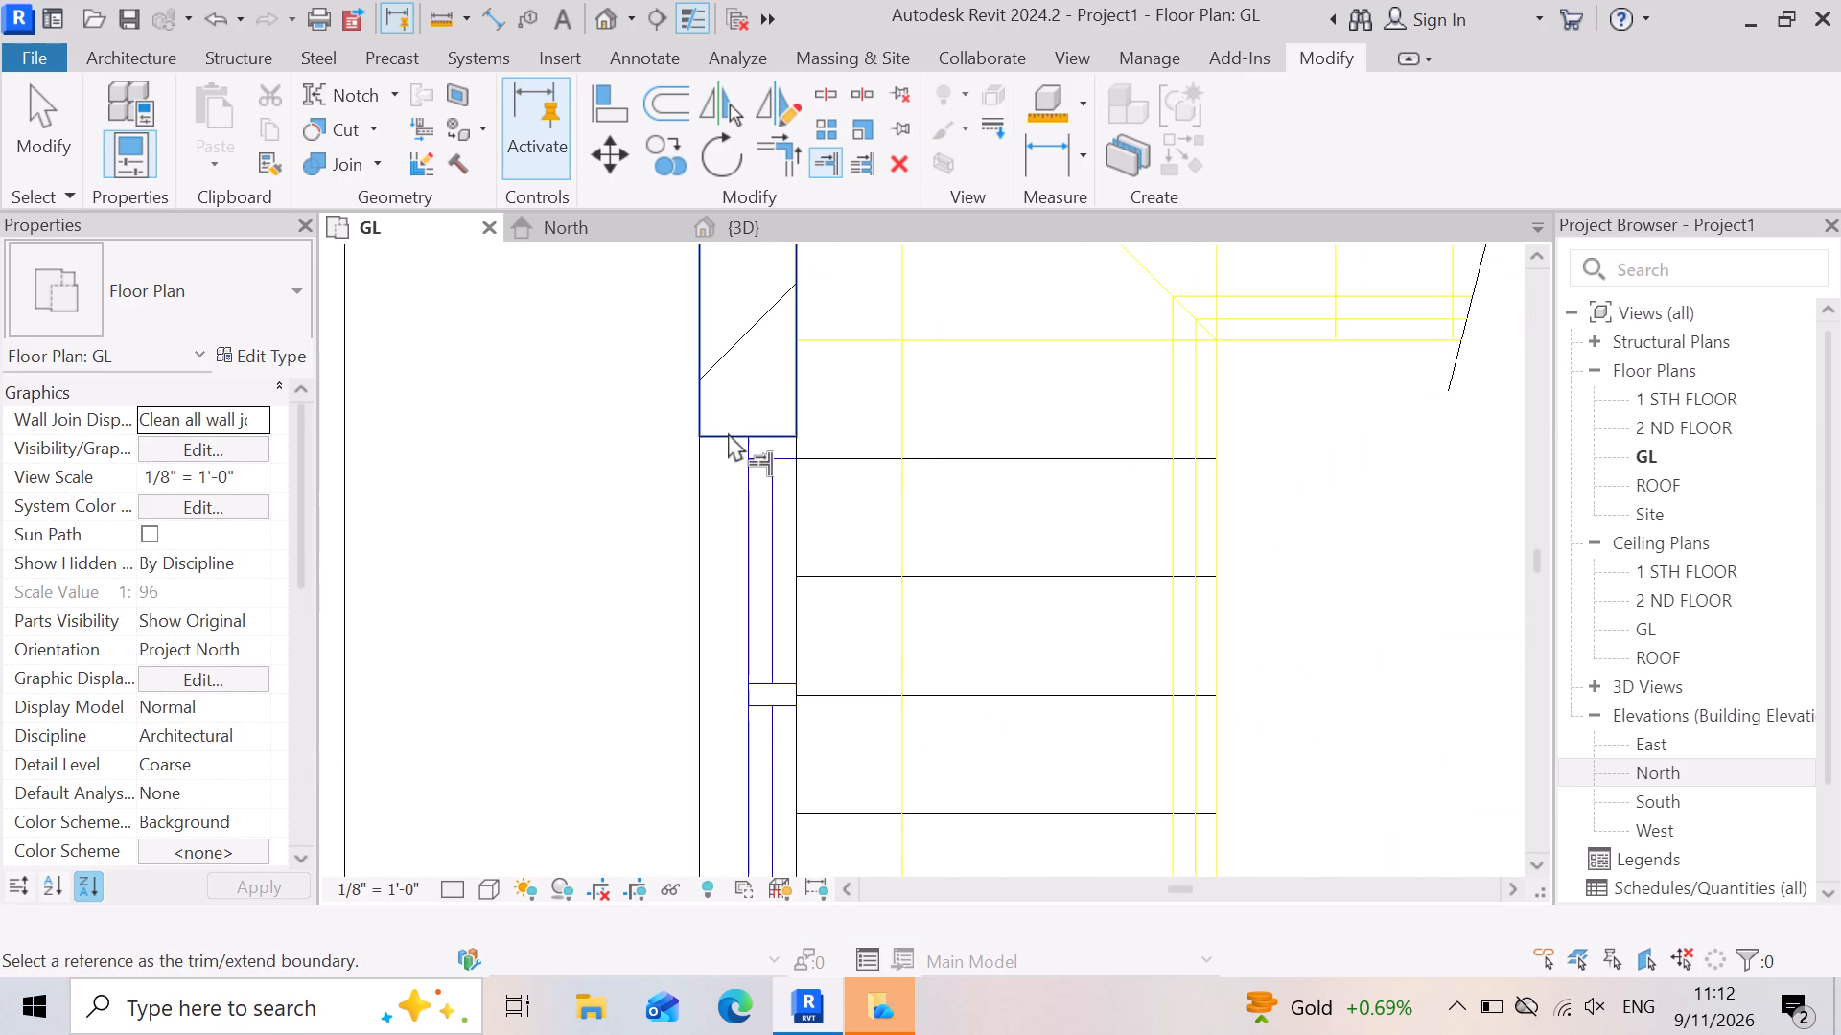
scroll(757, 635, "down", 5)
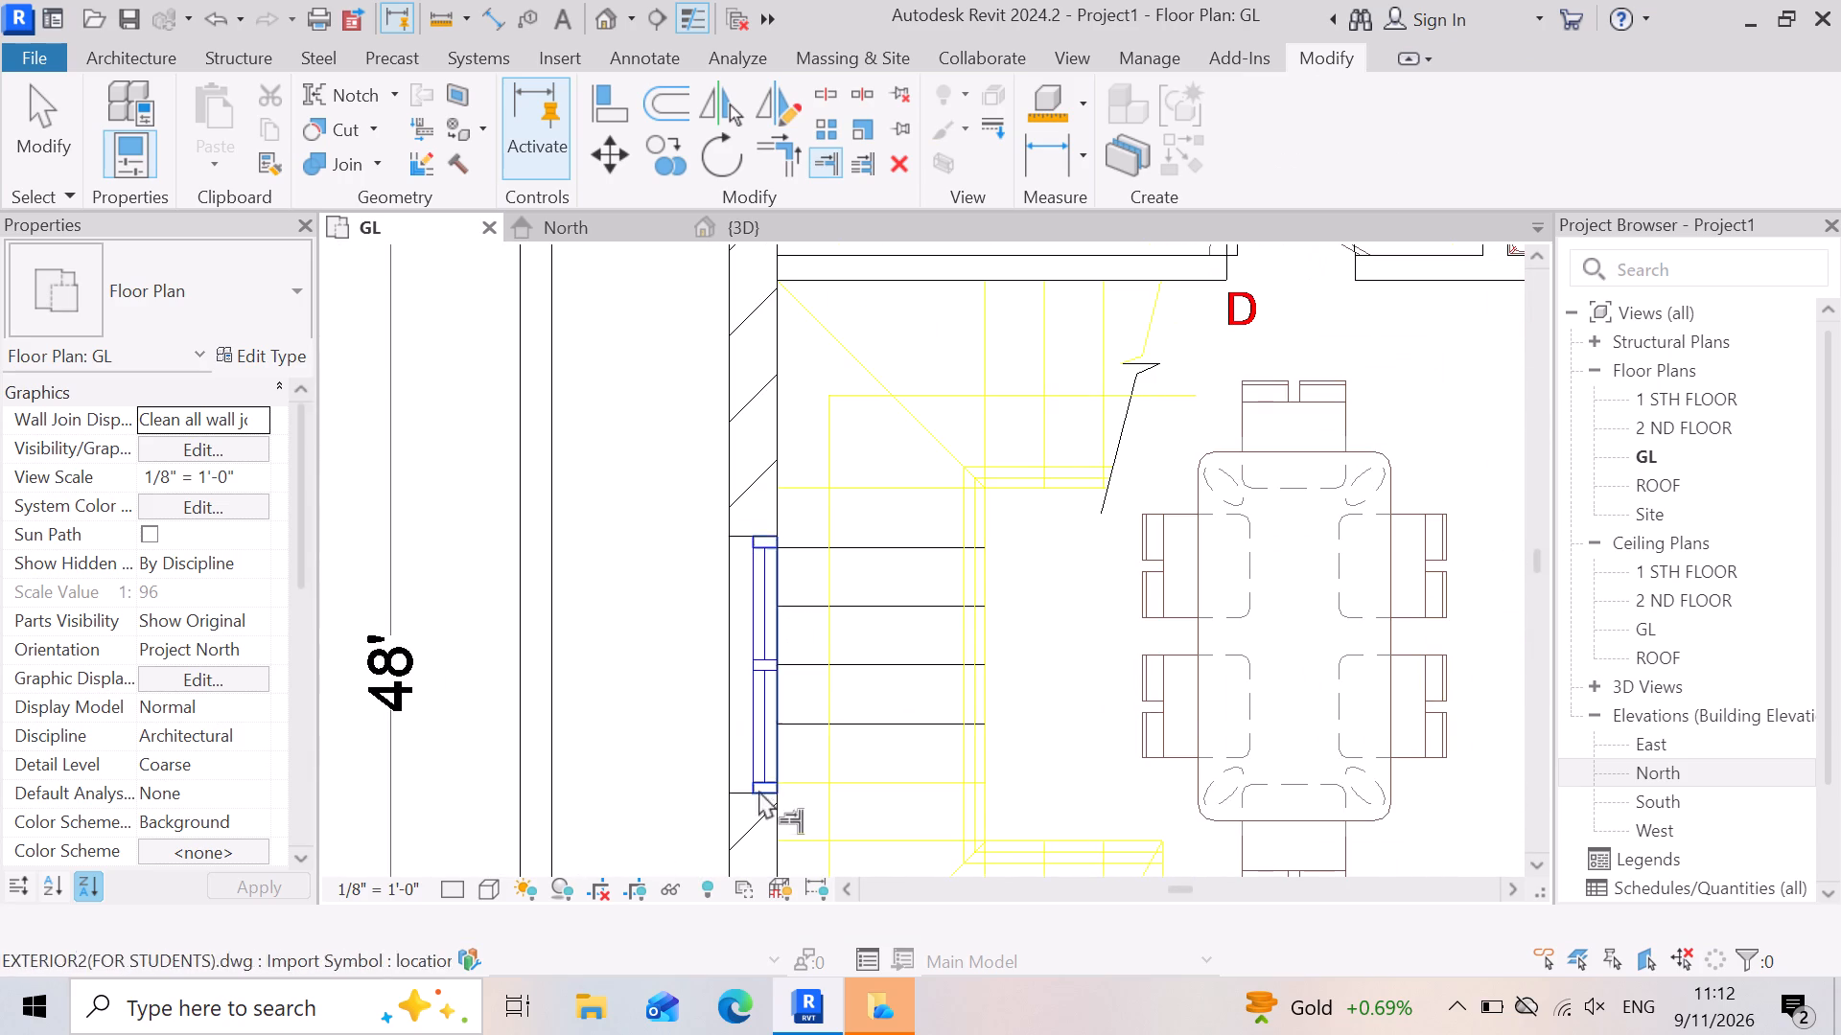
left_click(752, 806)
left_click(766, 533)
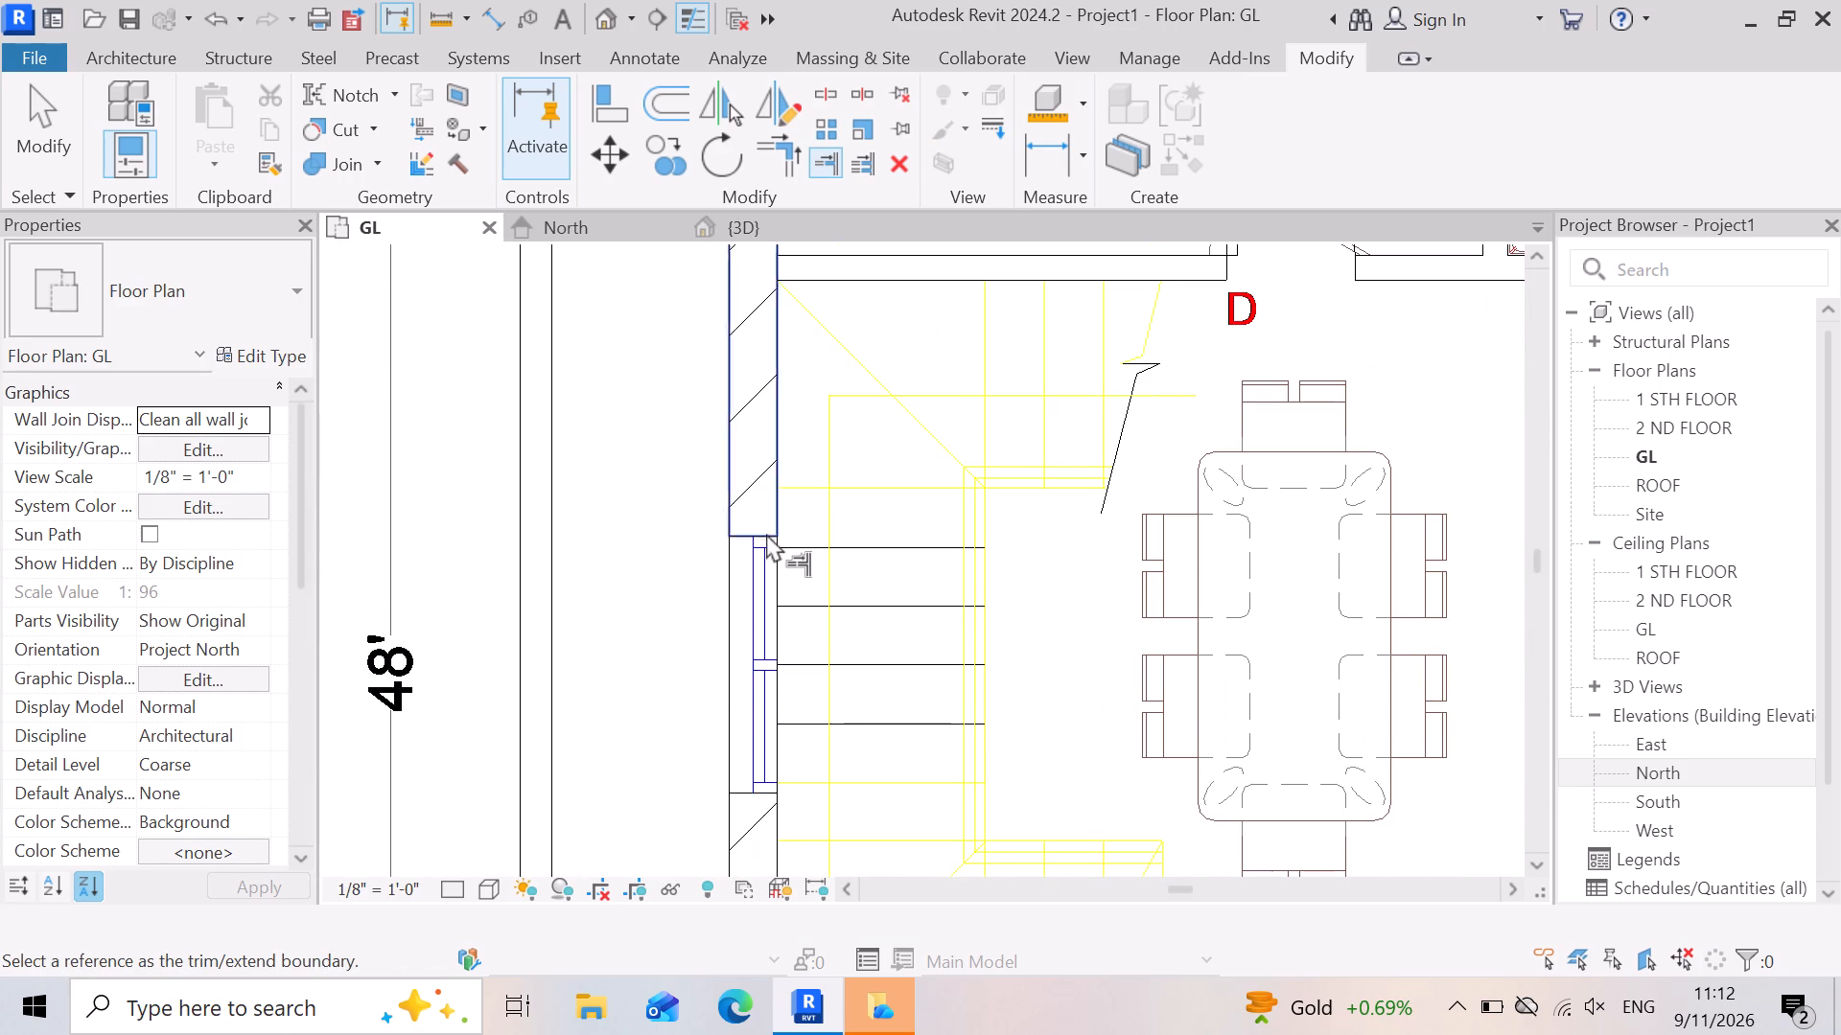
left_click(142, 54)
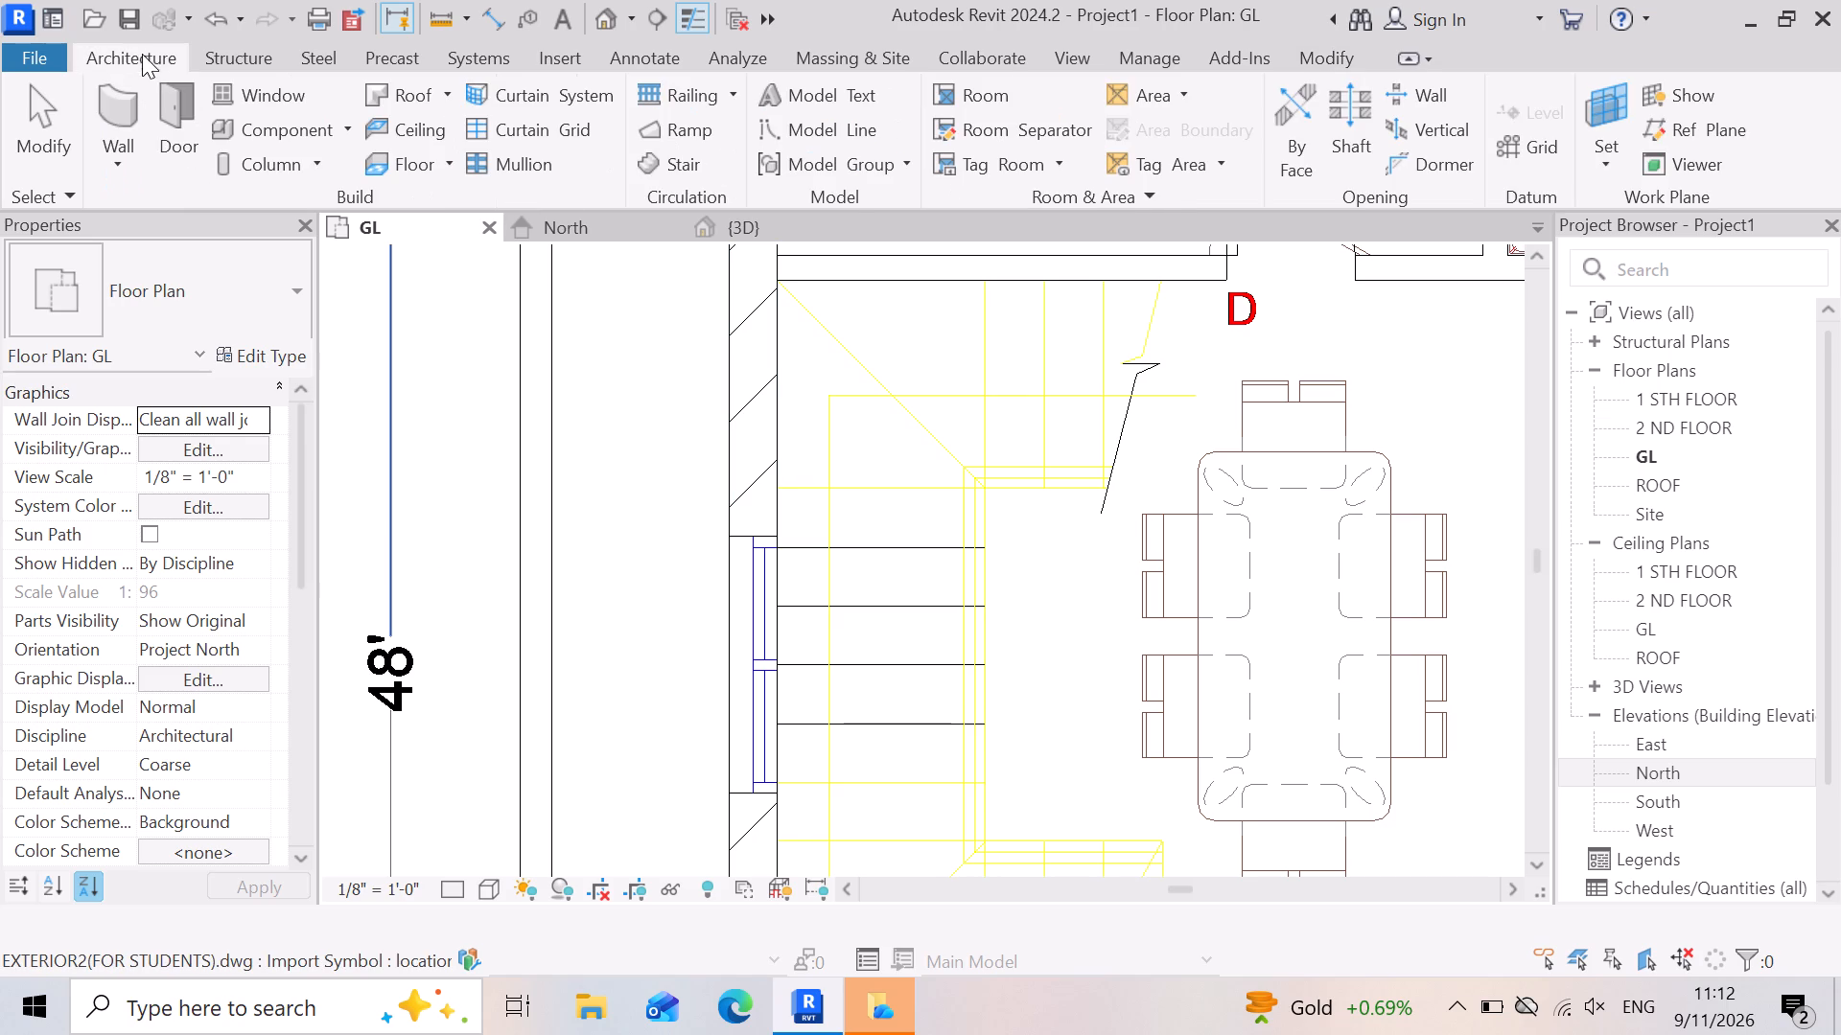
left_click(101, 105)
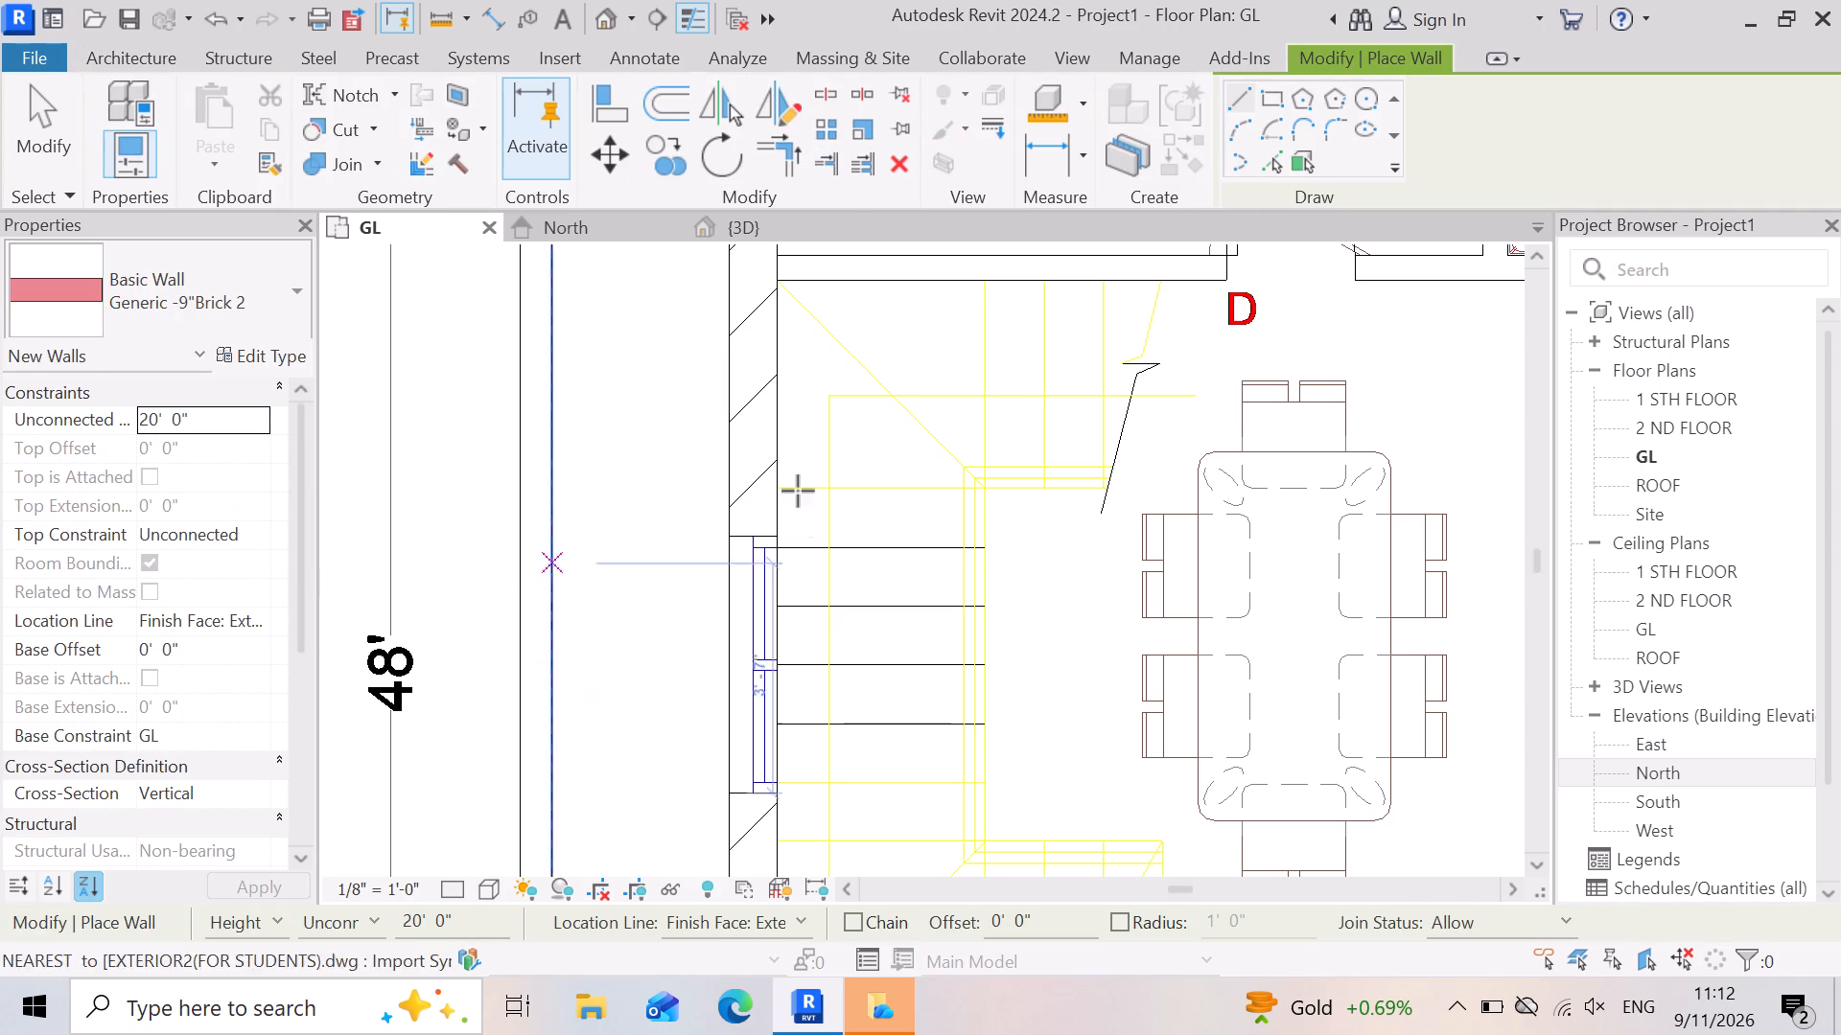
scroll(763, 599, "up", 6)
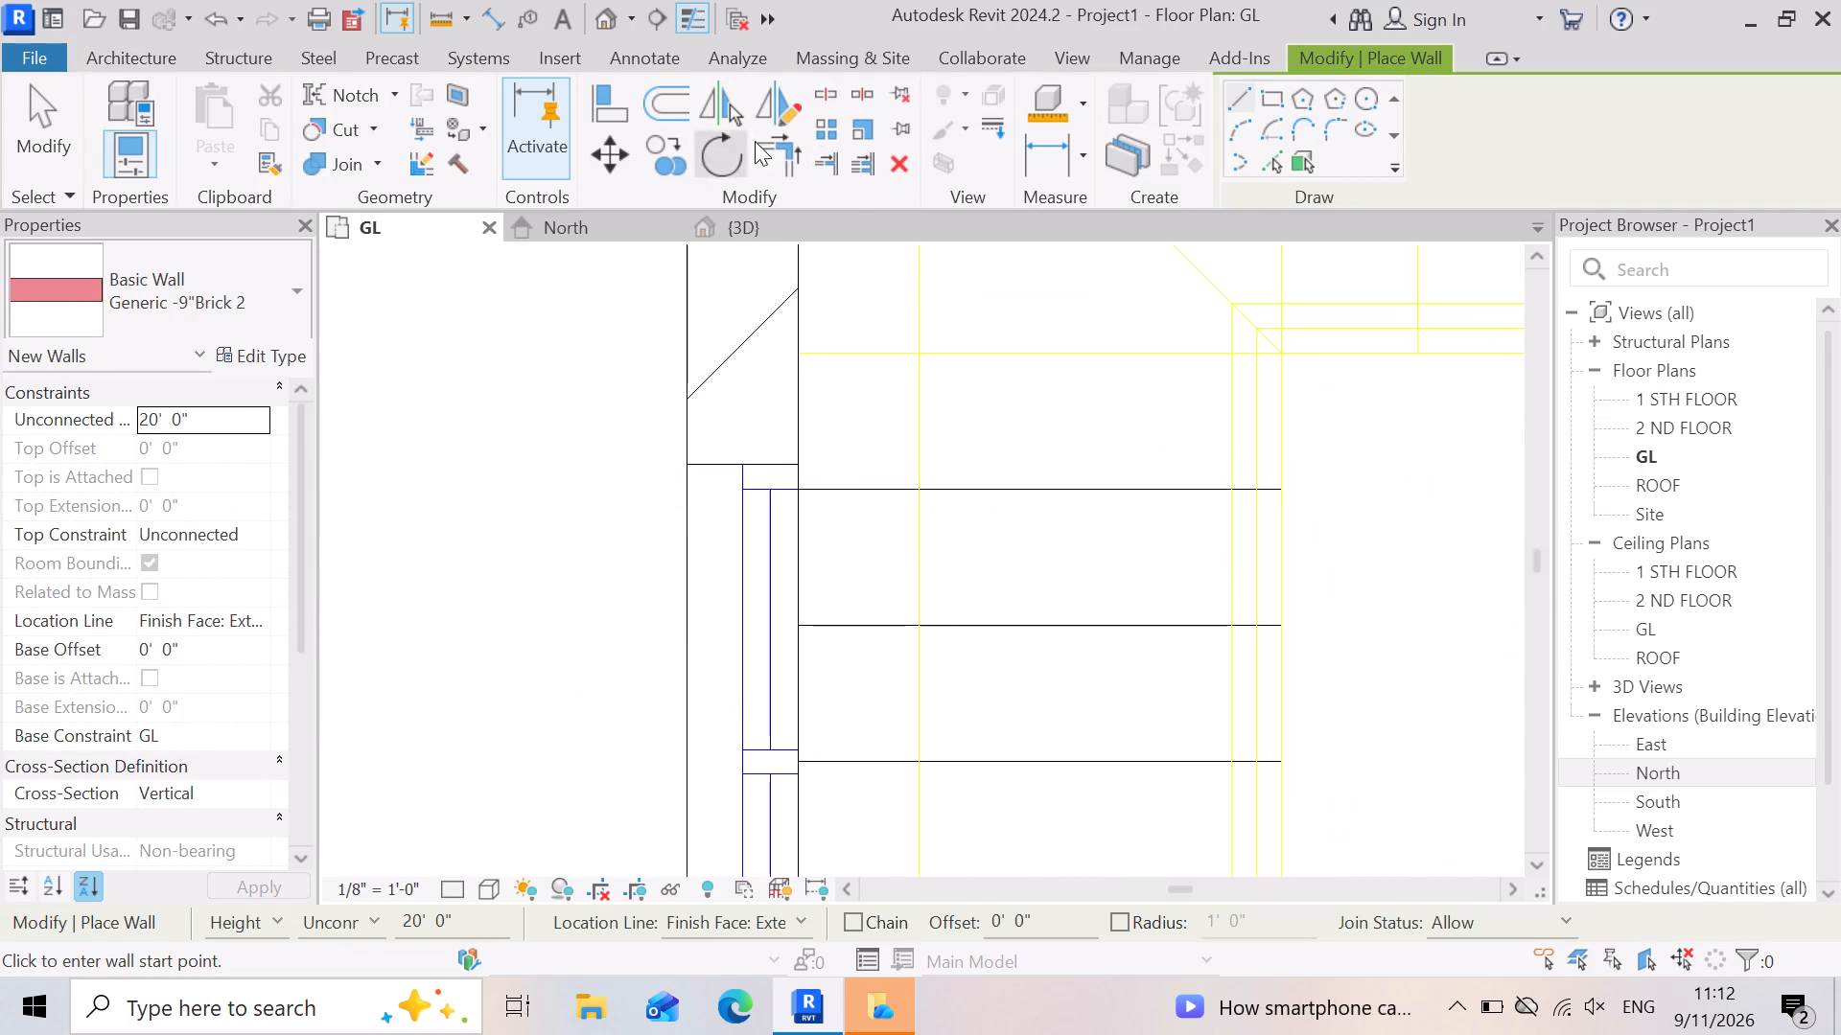
Extend the staircase's outer 9" brick wall with Trim/Extend across the full window opening beside the stair treads.
left_click(827, 153)
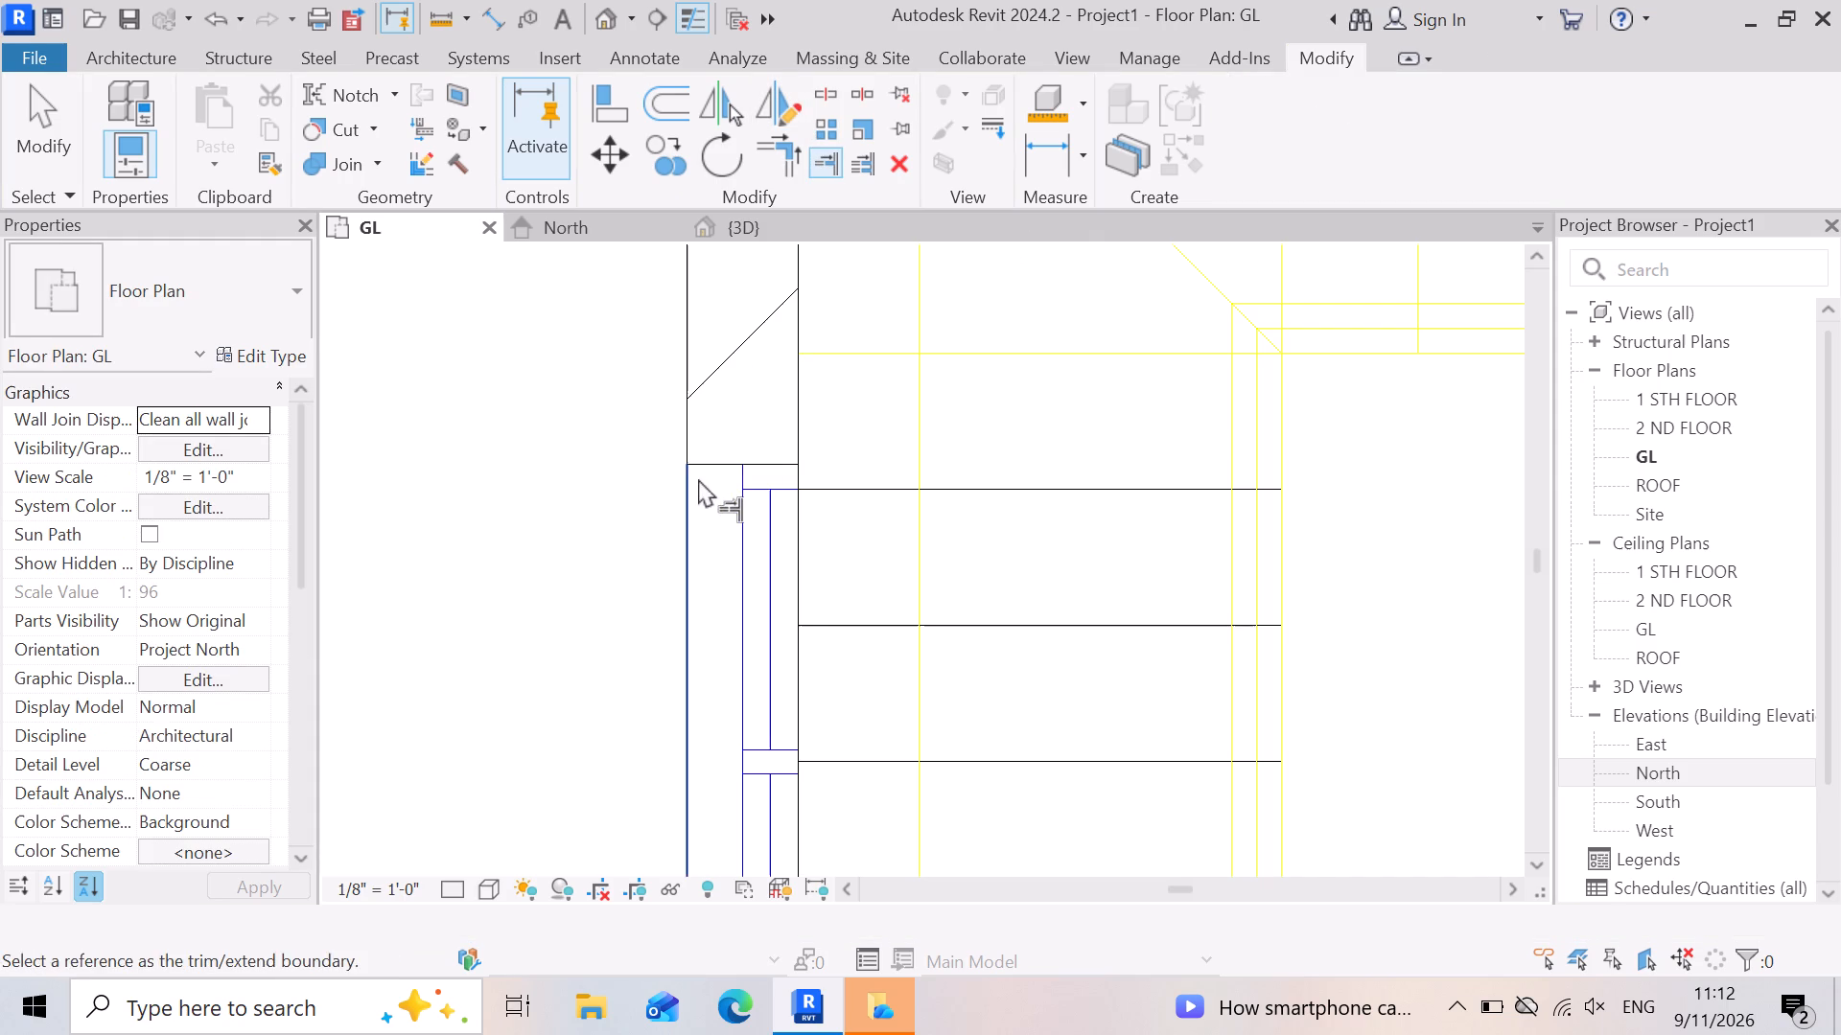
left_click(698, 462)
scroll(734, 441, "down", 4)
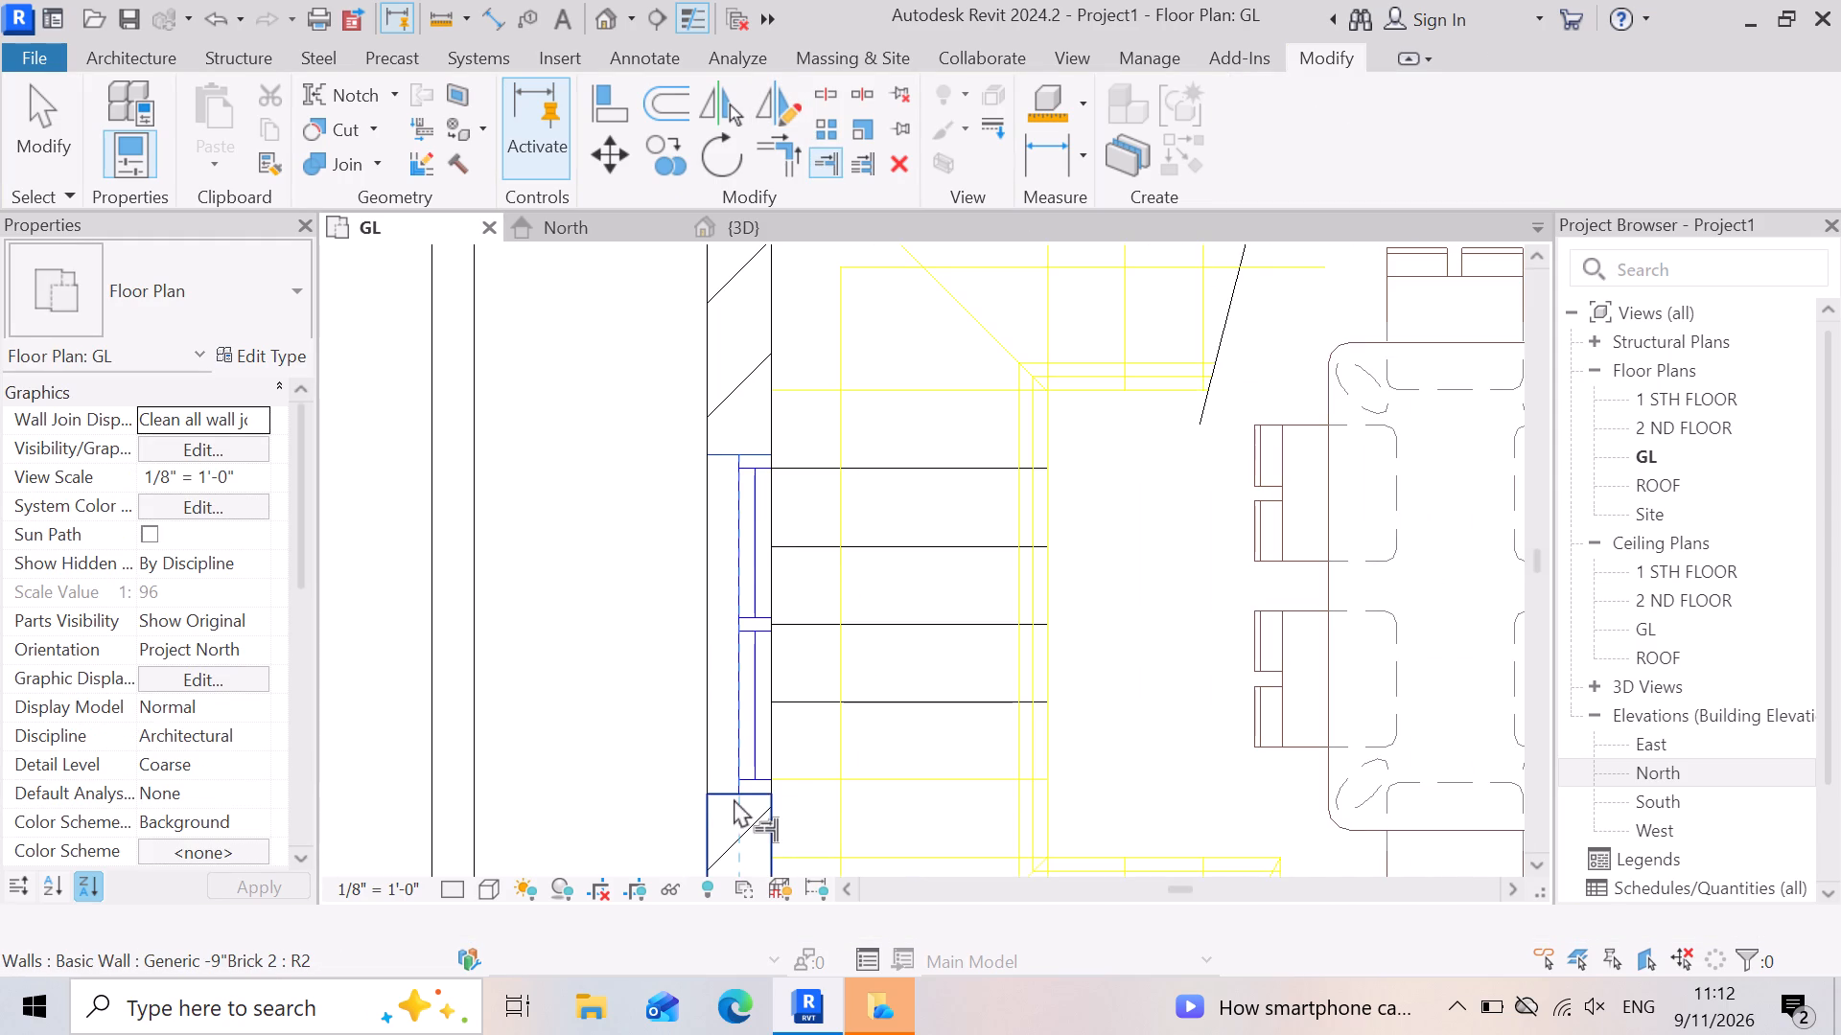
left_click(734, 798)
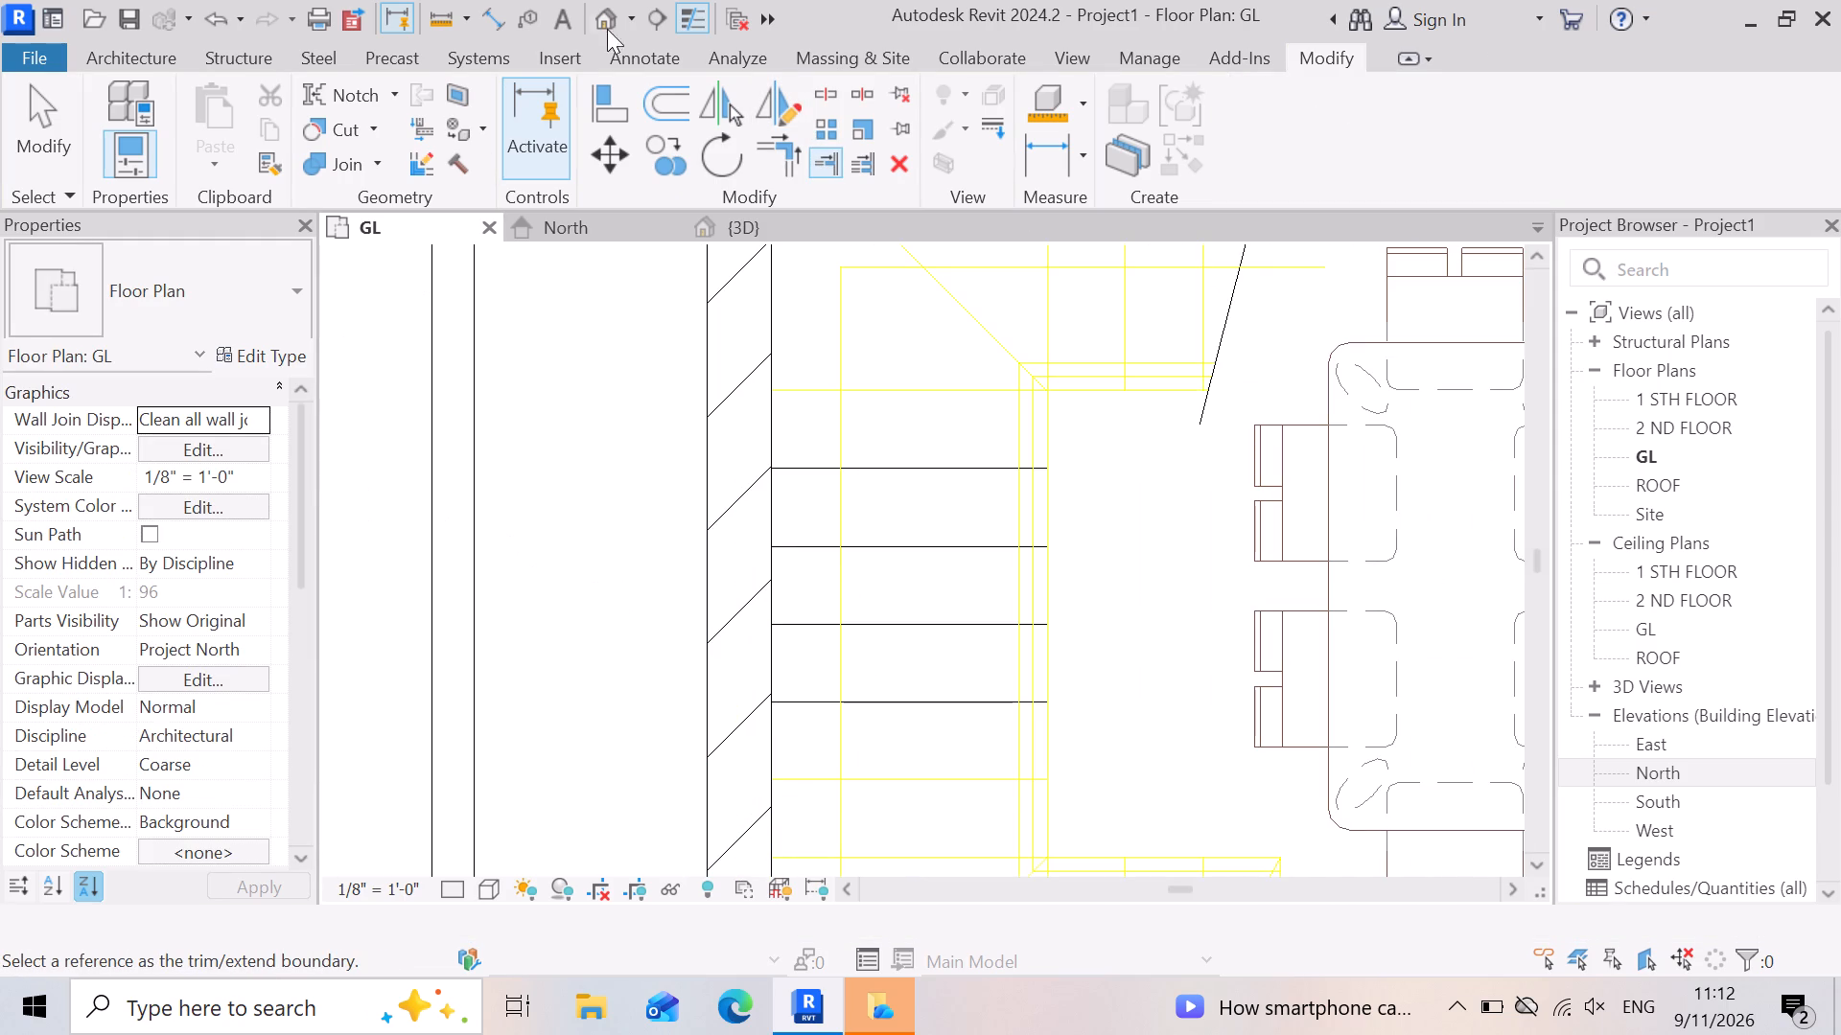
Place two adjoining Window-Double-Hung 28" x 46" in the staircase's outer wall beside the treads, centres about 2'-4" apart.
left_click(149, 62)
left_click(289, 102)
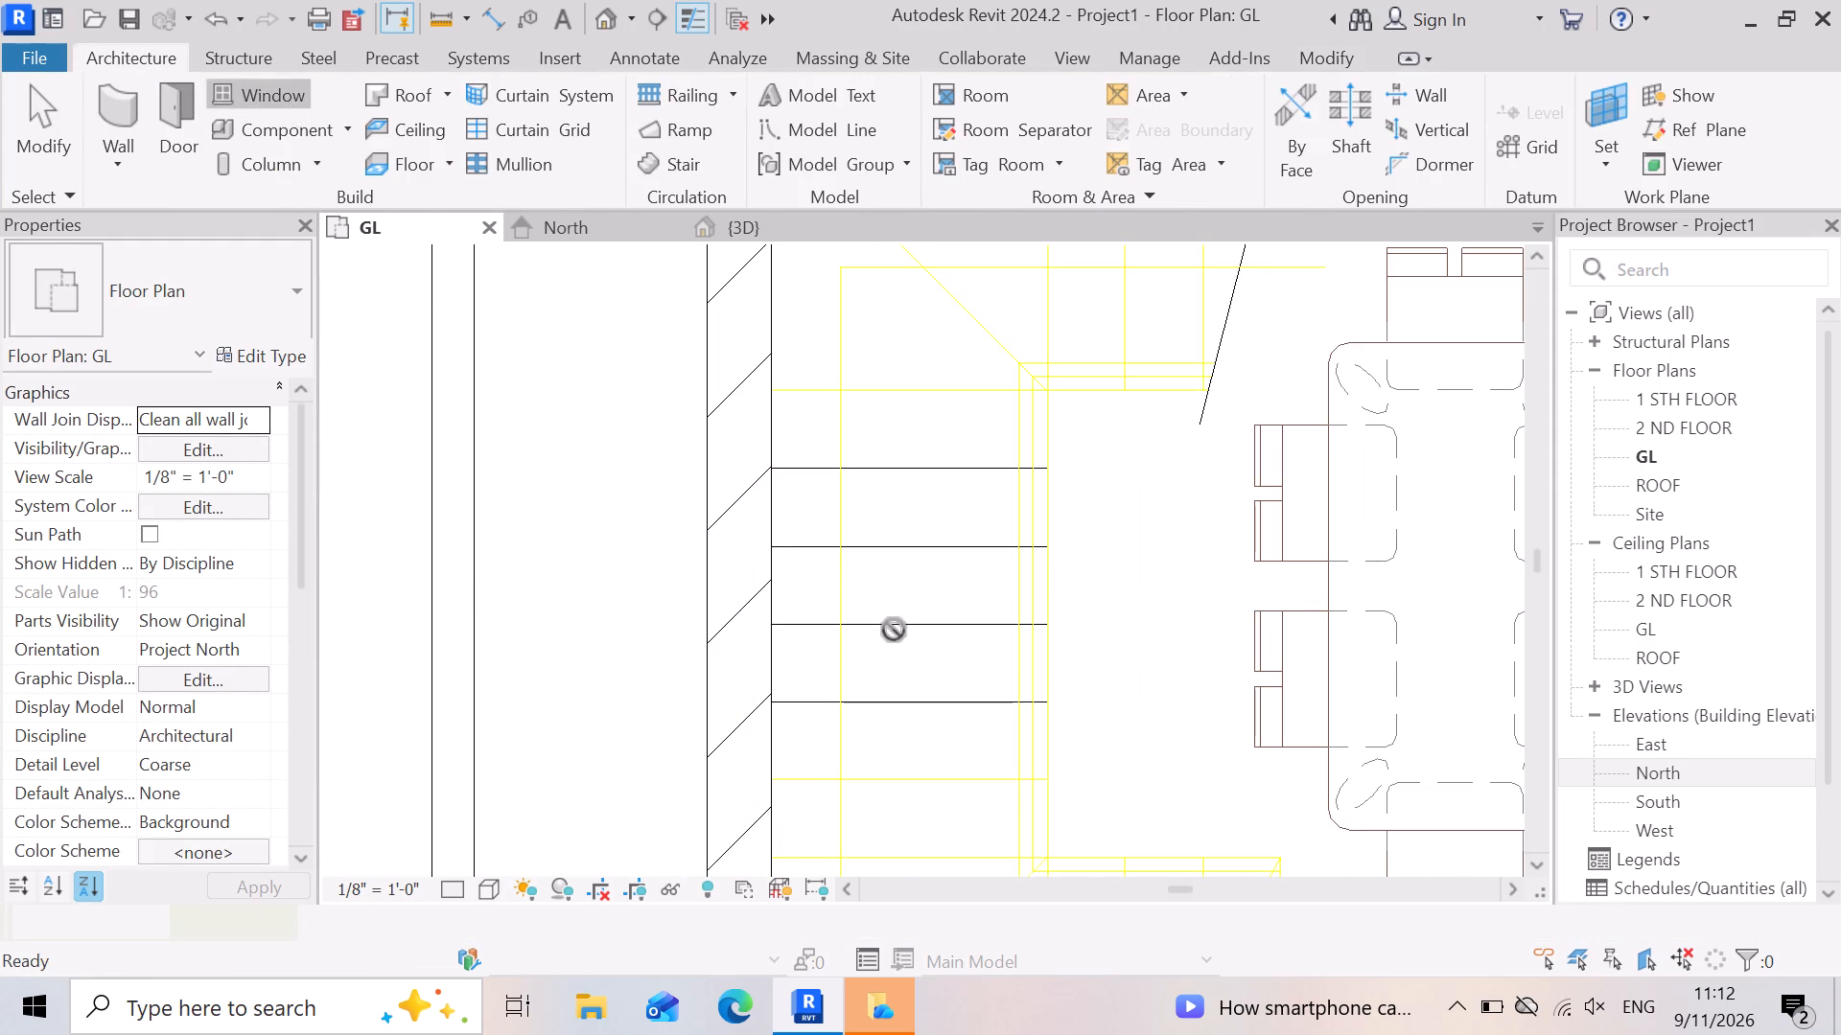
left_click(737, 579)
scroll(754, 718, "up", 3)
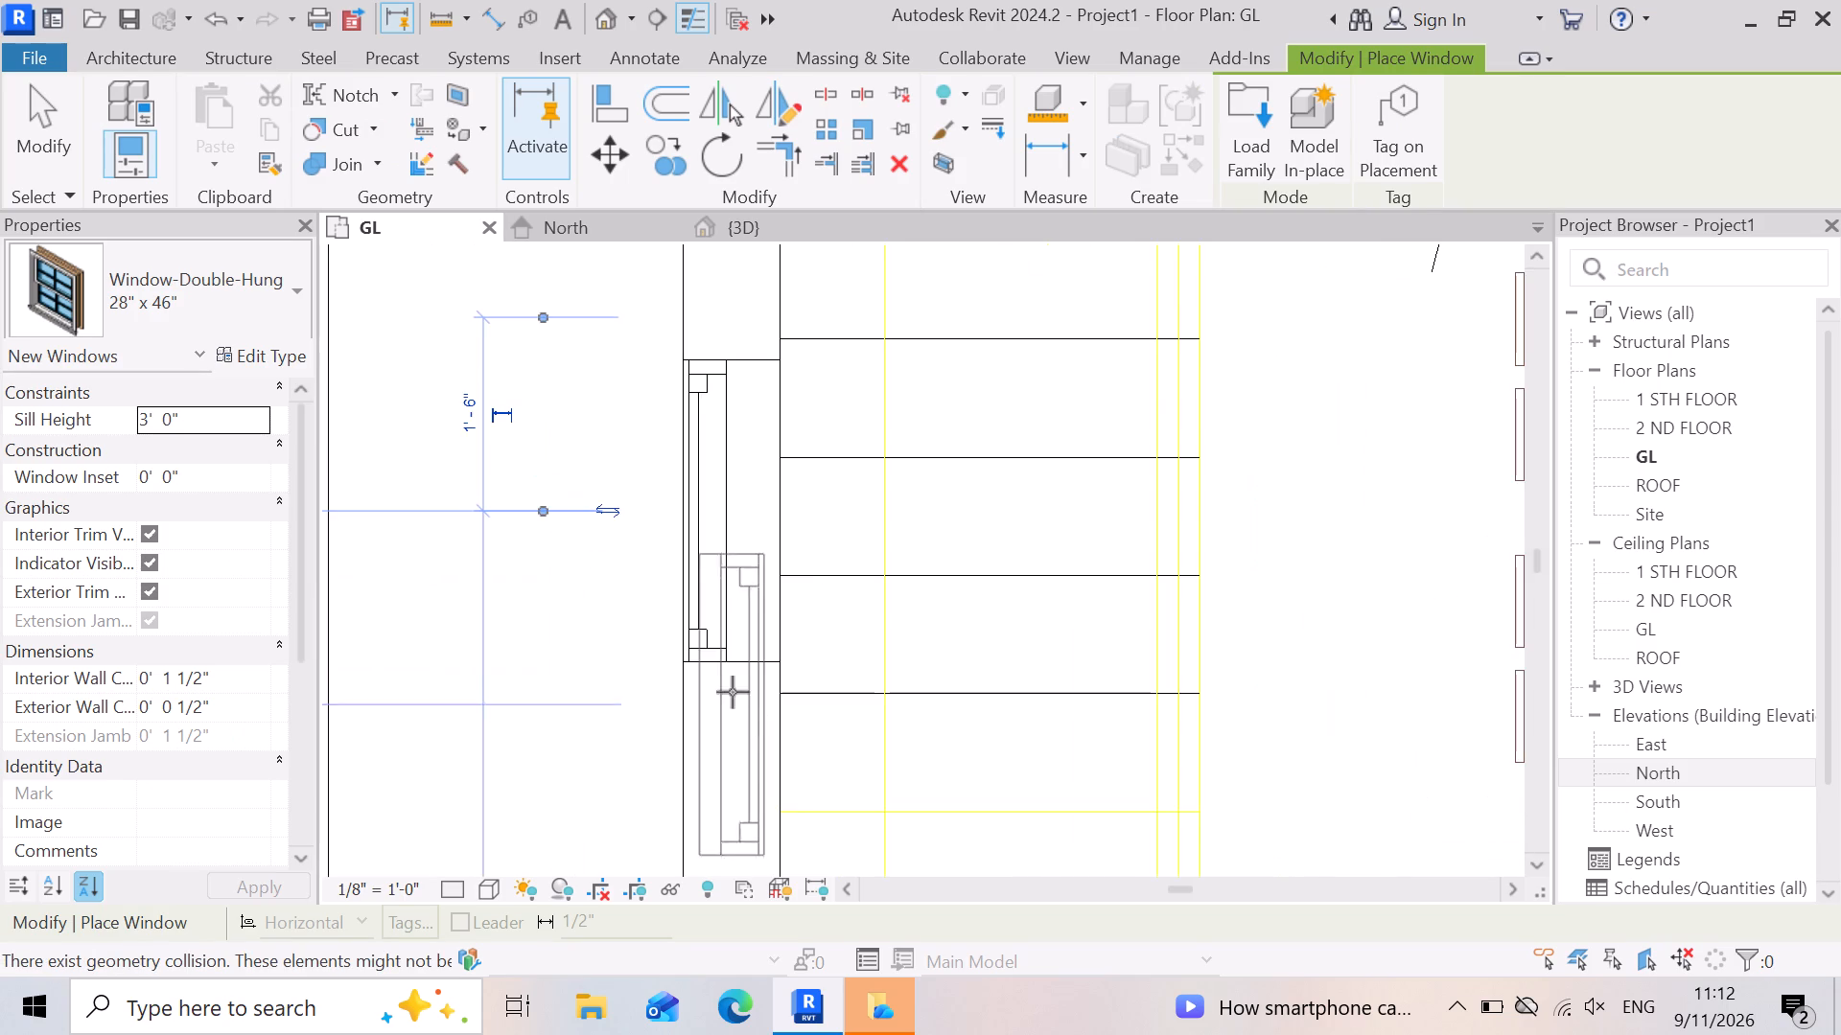
scroll(734, 670, "down", 9)
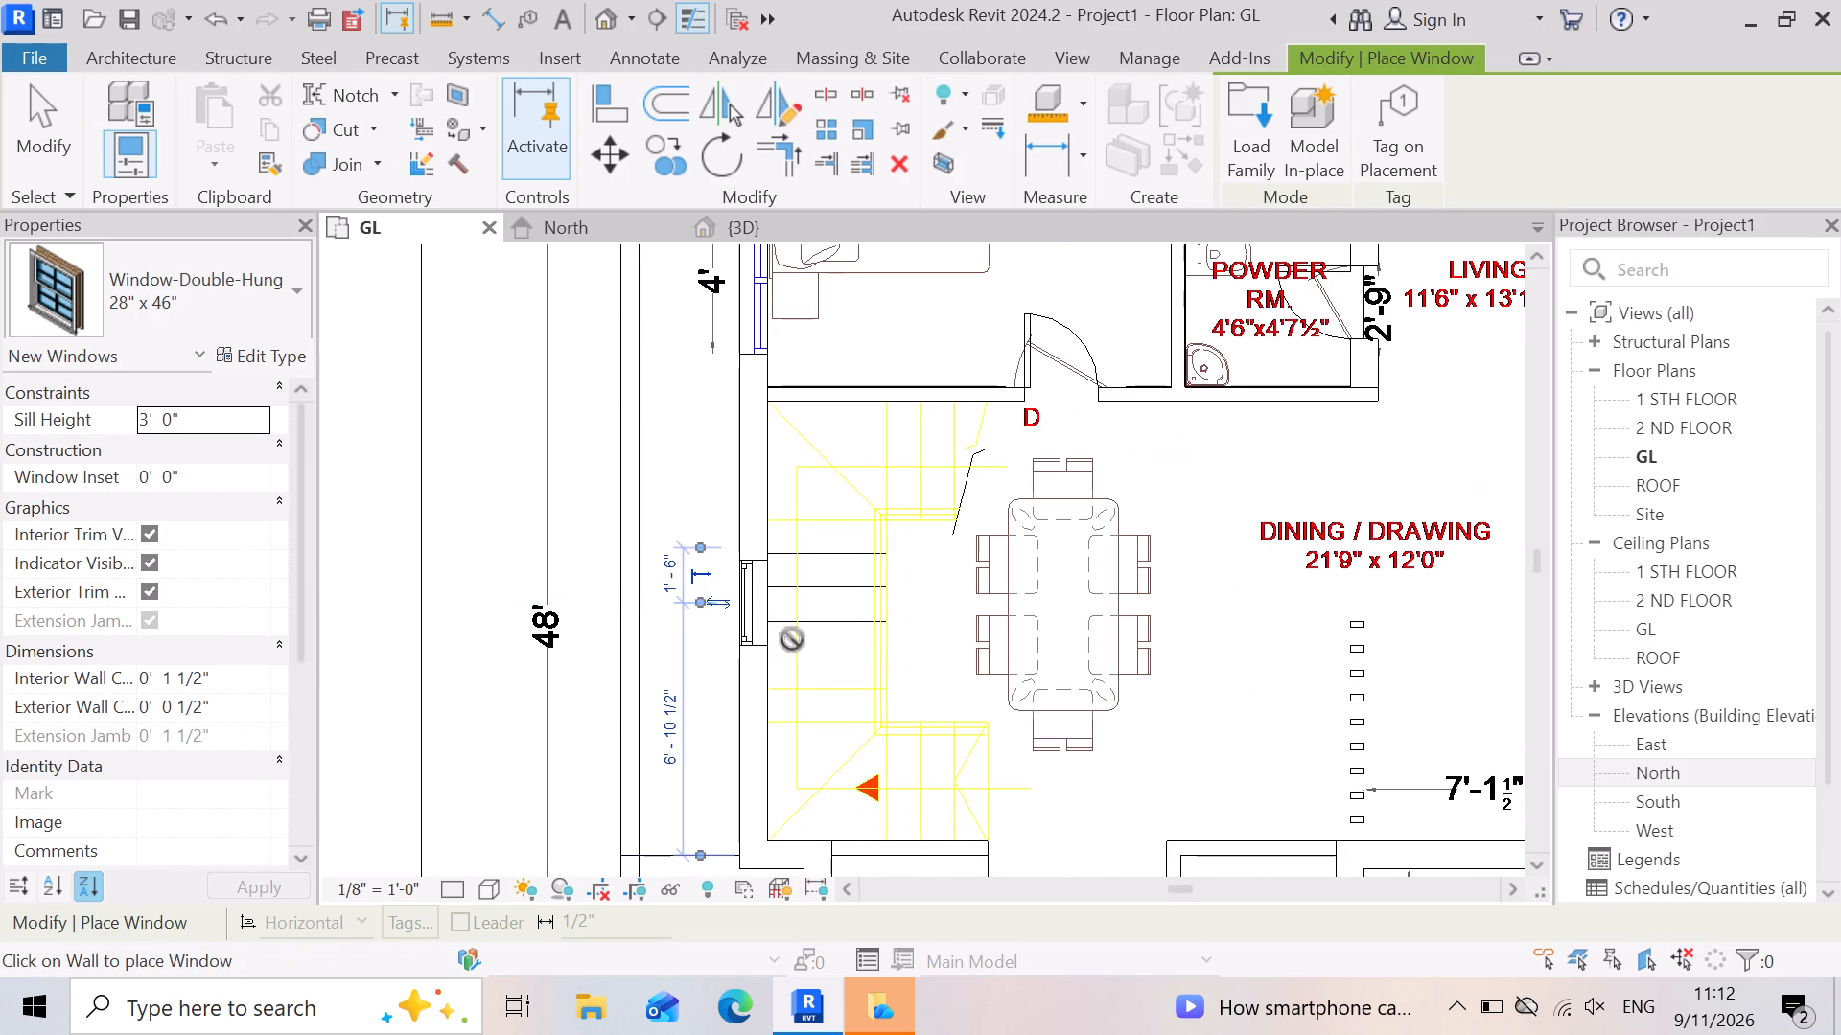
scroll(756, 752, "up", 3)
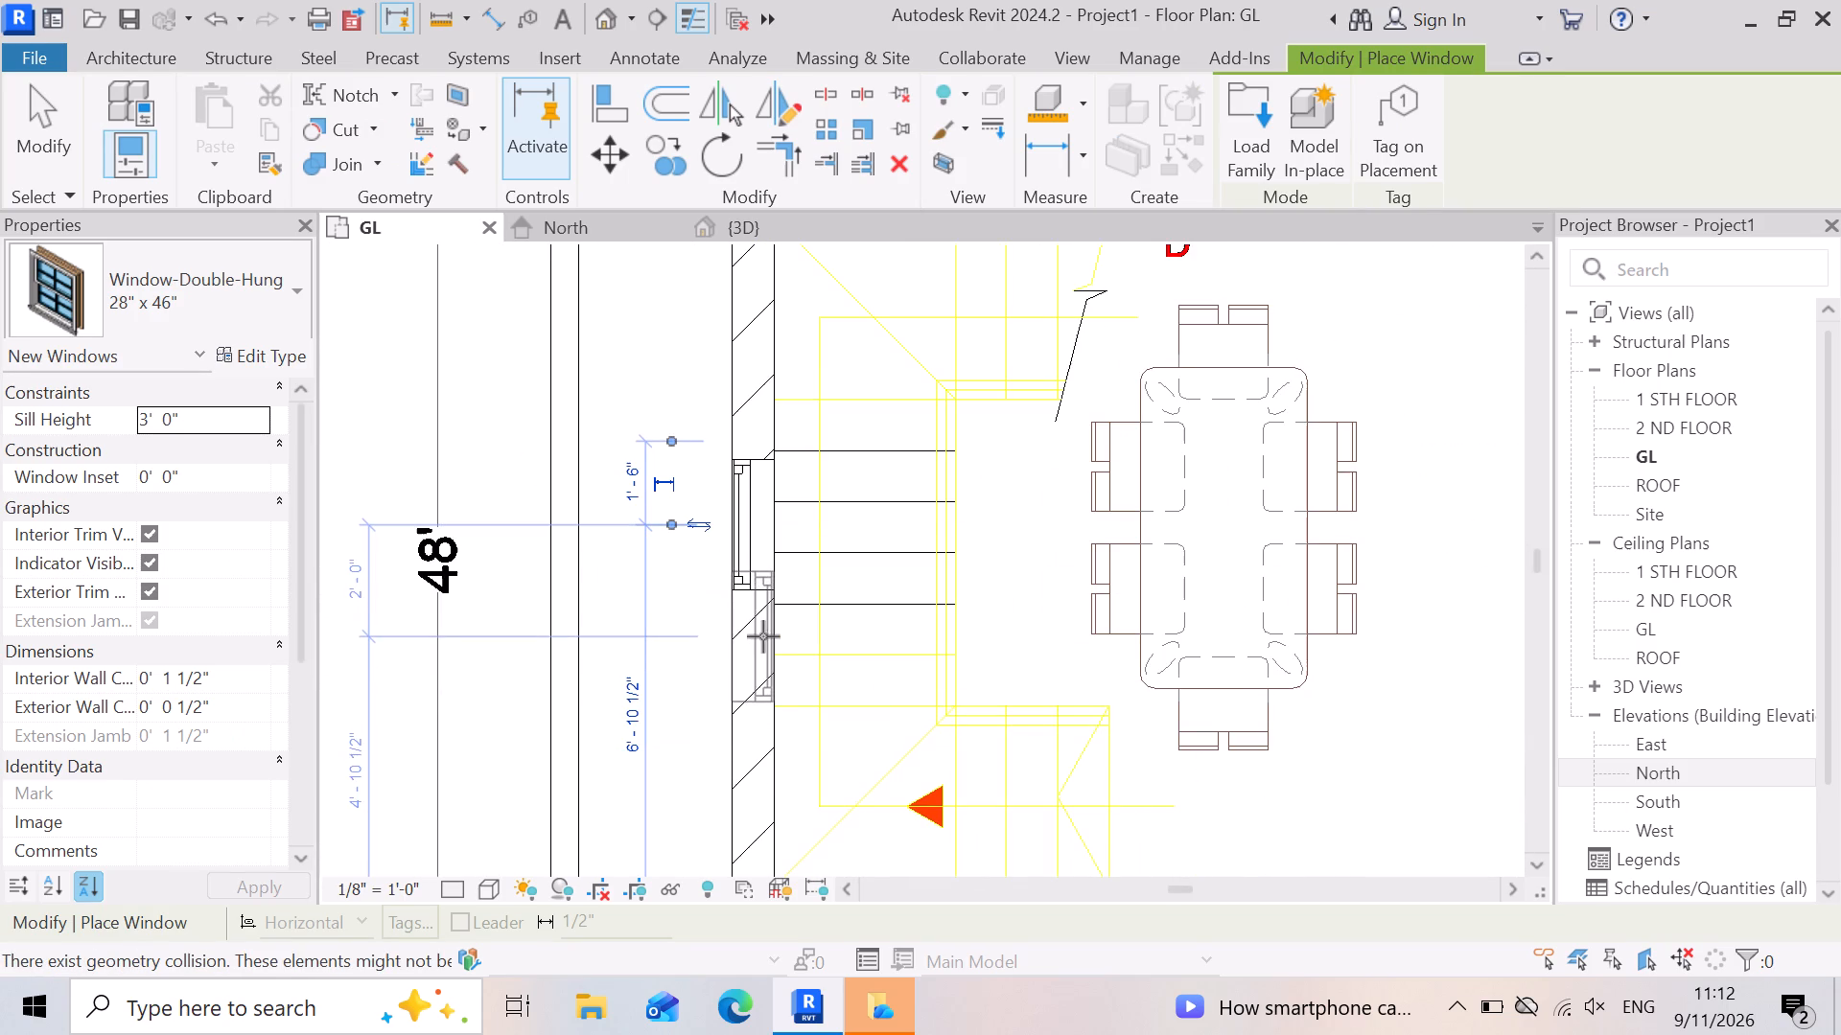
scroll(757, 627, "down", 5)
scroll(774, 656, "up", 3)
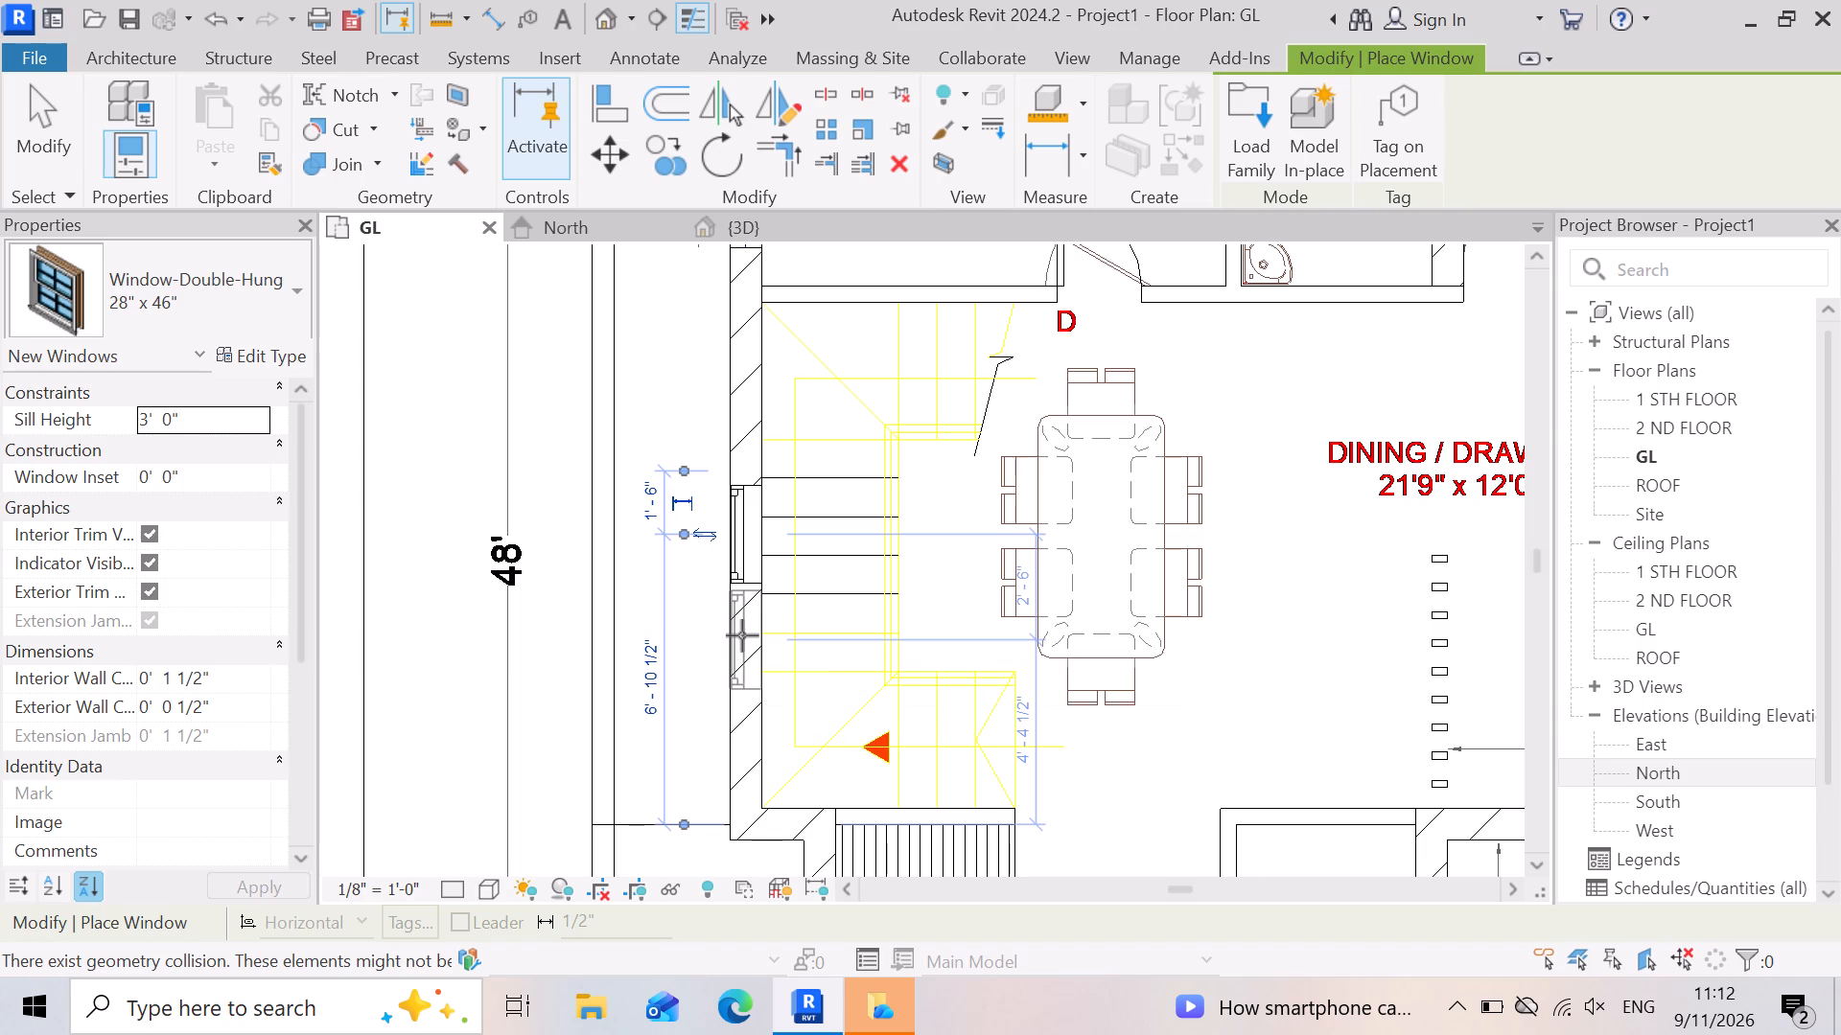
scroll(742, 635, "up", 4)
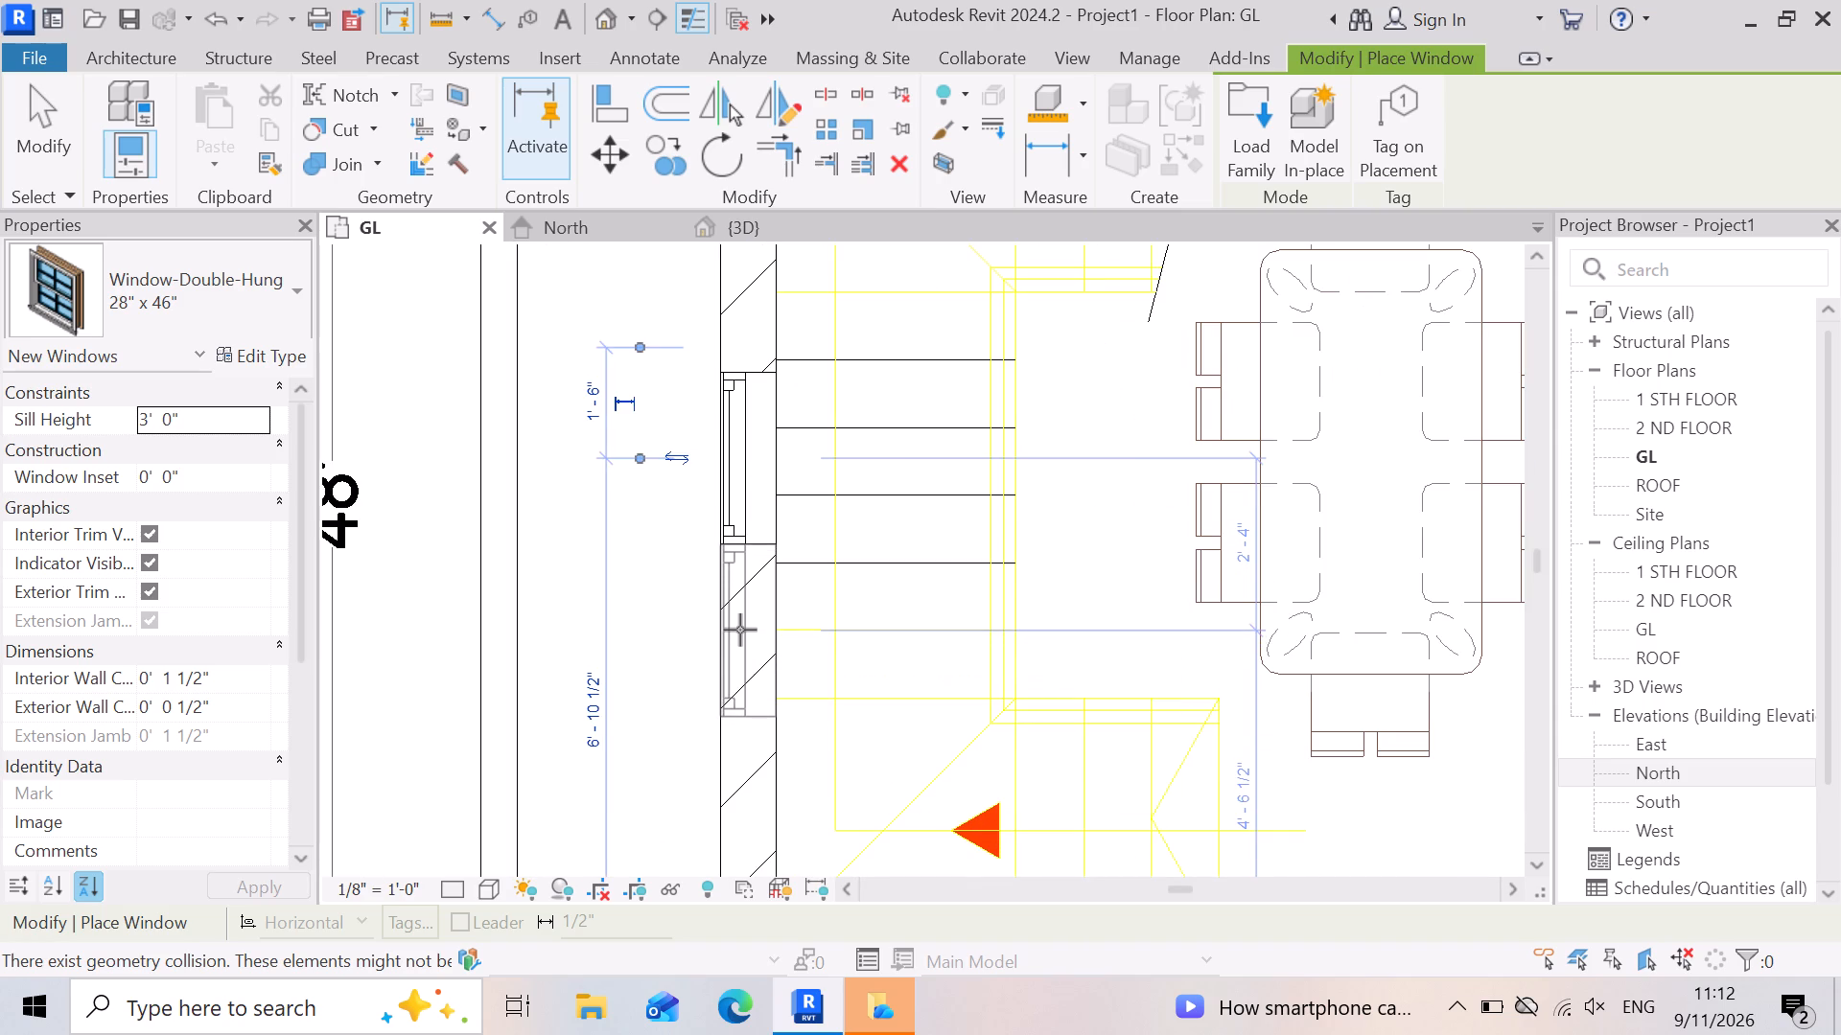
left_click(740, 630)
scroll(578, 687, "down", 2)
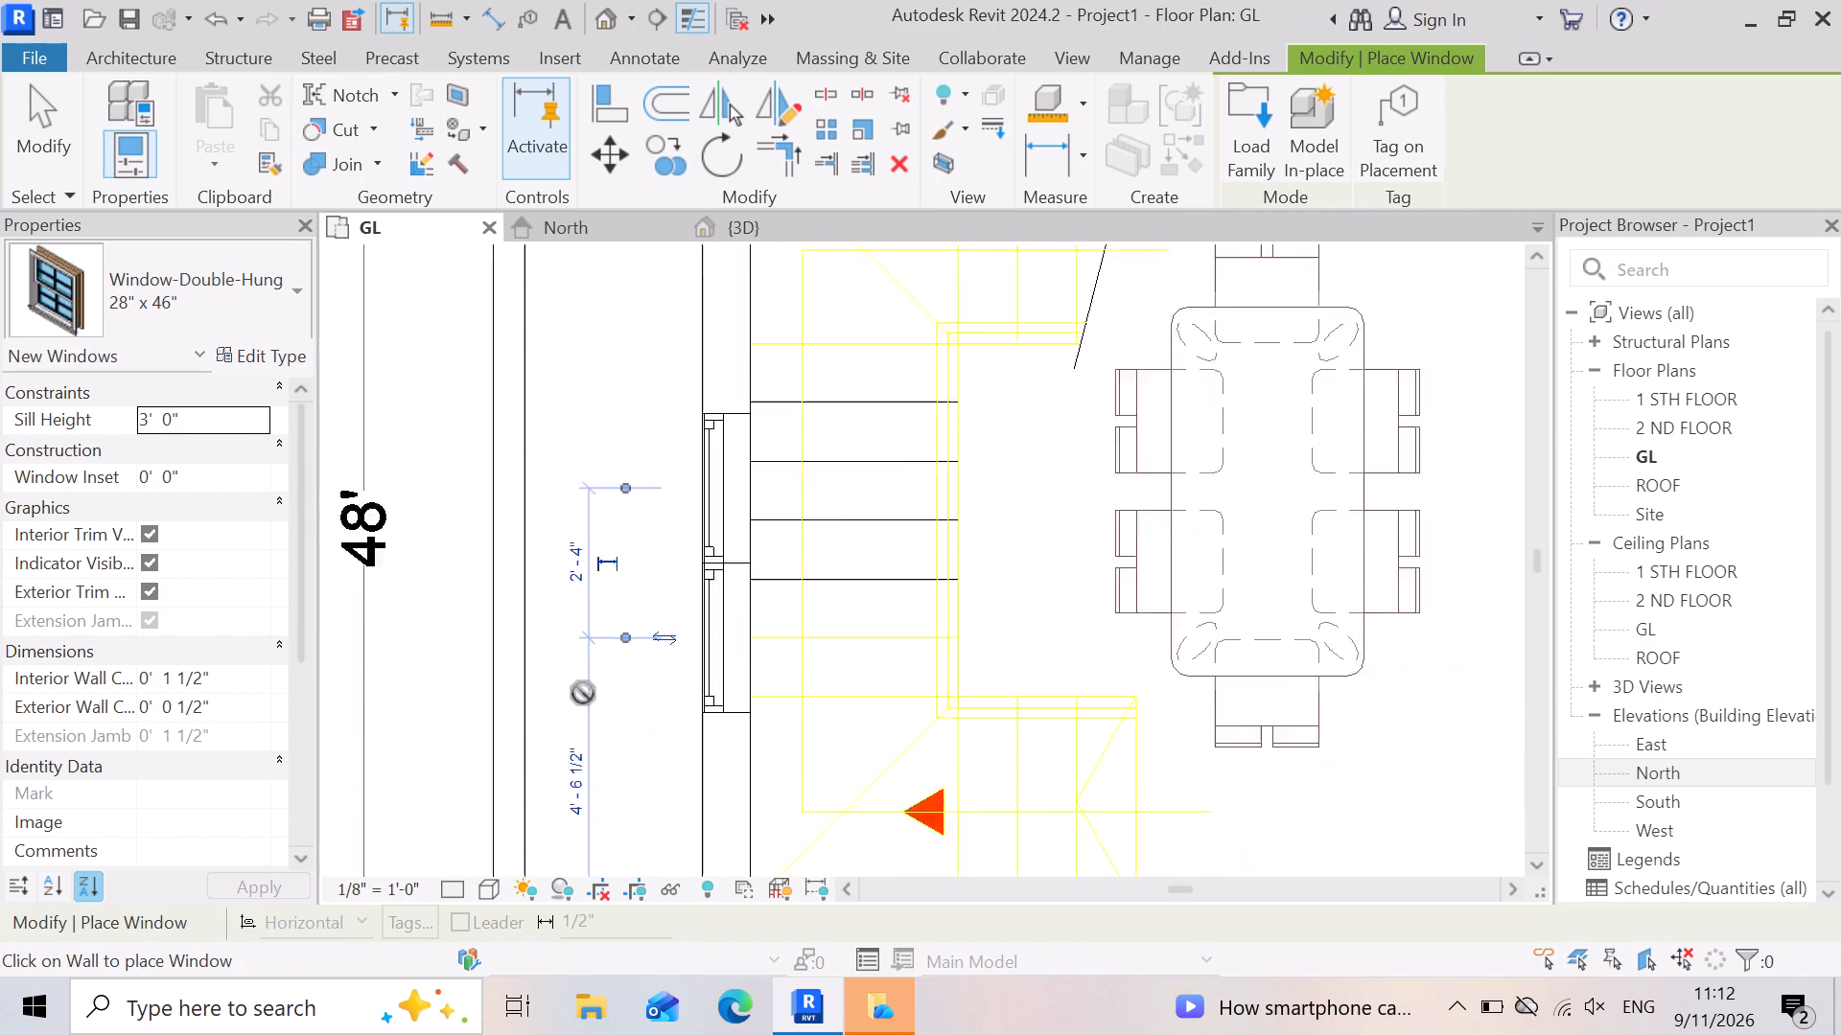
Extend the guest bedroom's outer 9" brick wall with Trim/Extend across the 4' window opening beside the bed.
scroll(583, 693, "down", 8)
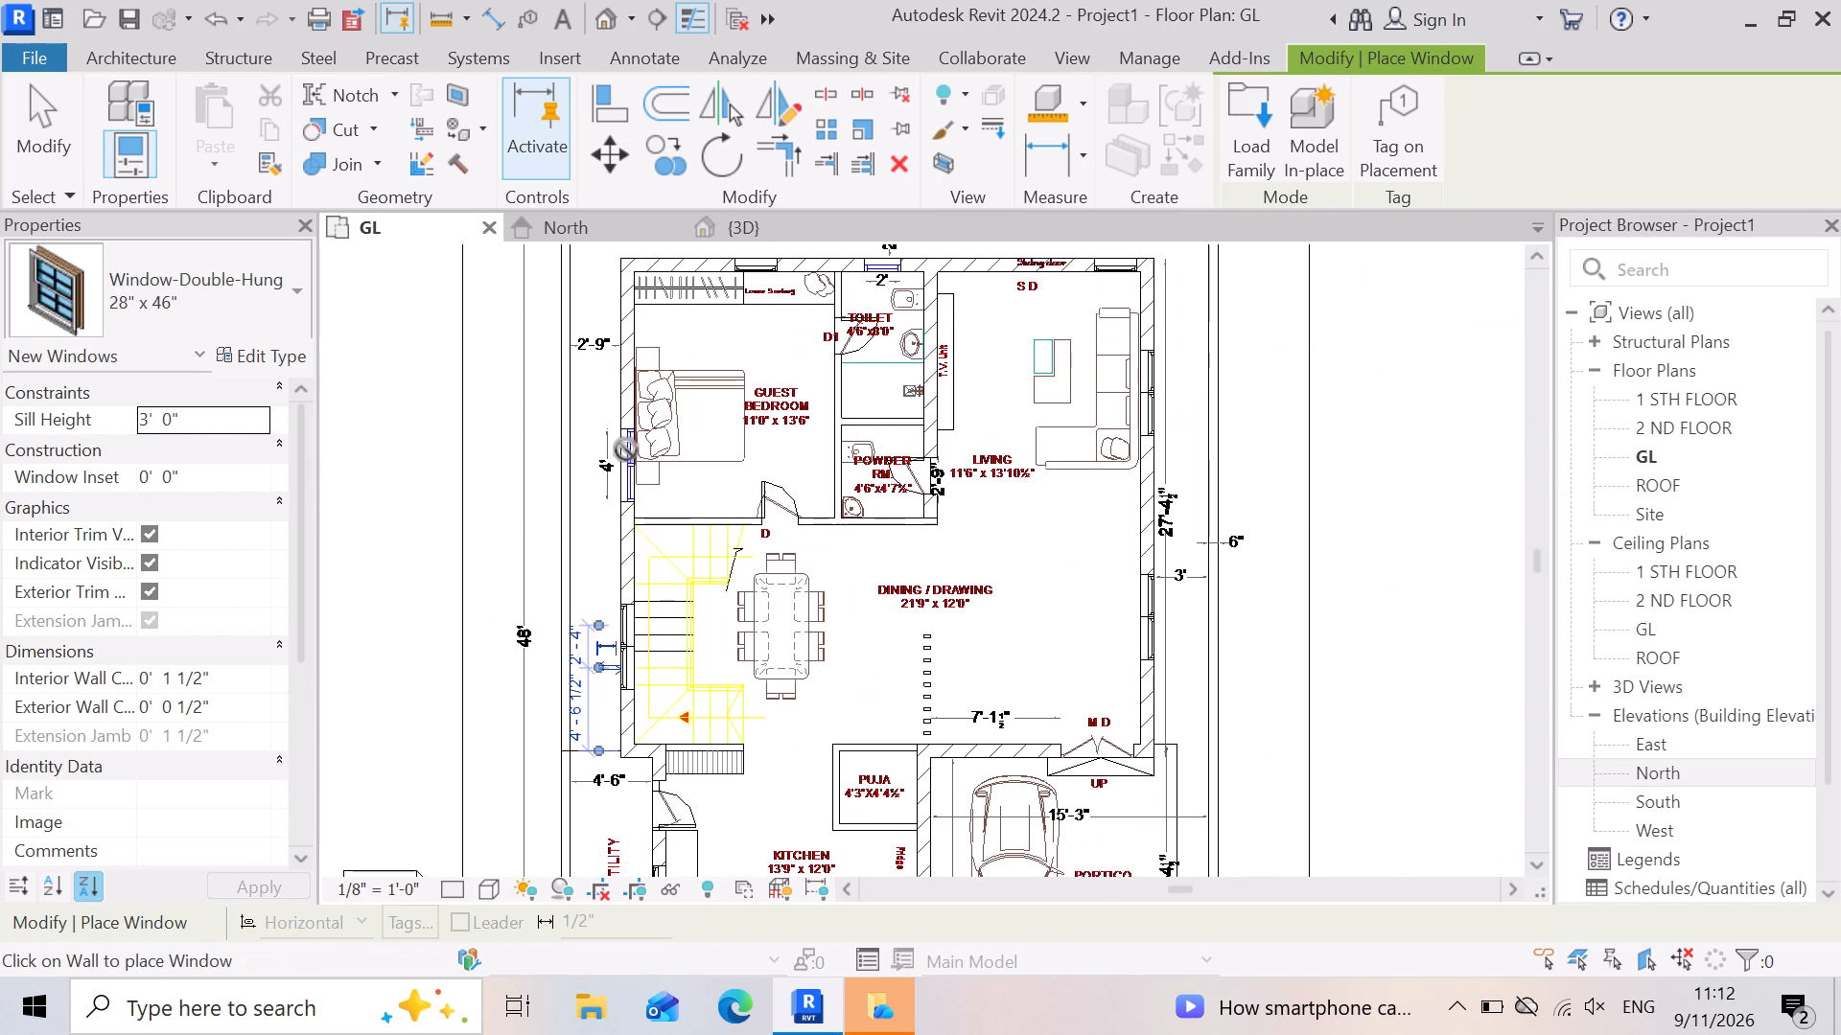
scroll(626, 449, "up", 9)
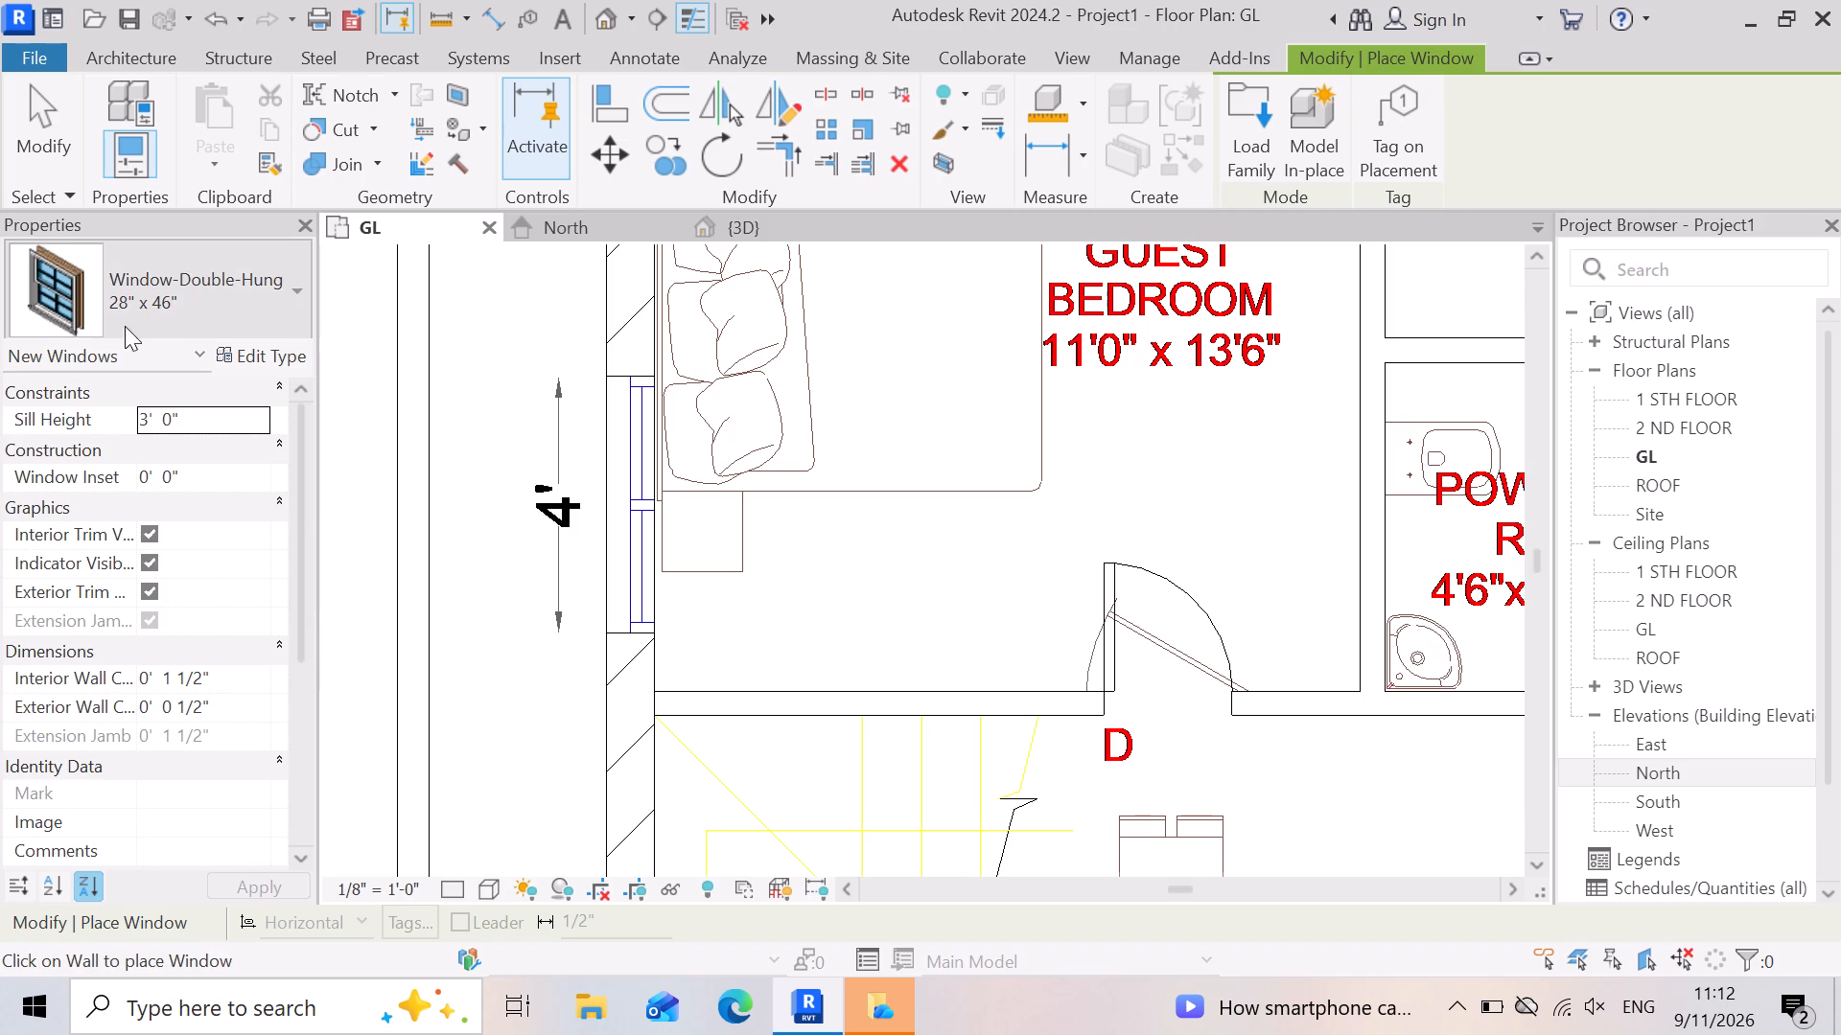
left_click(840, 169)
left_click_drag(640, 631, 642, 622)
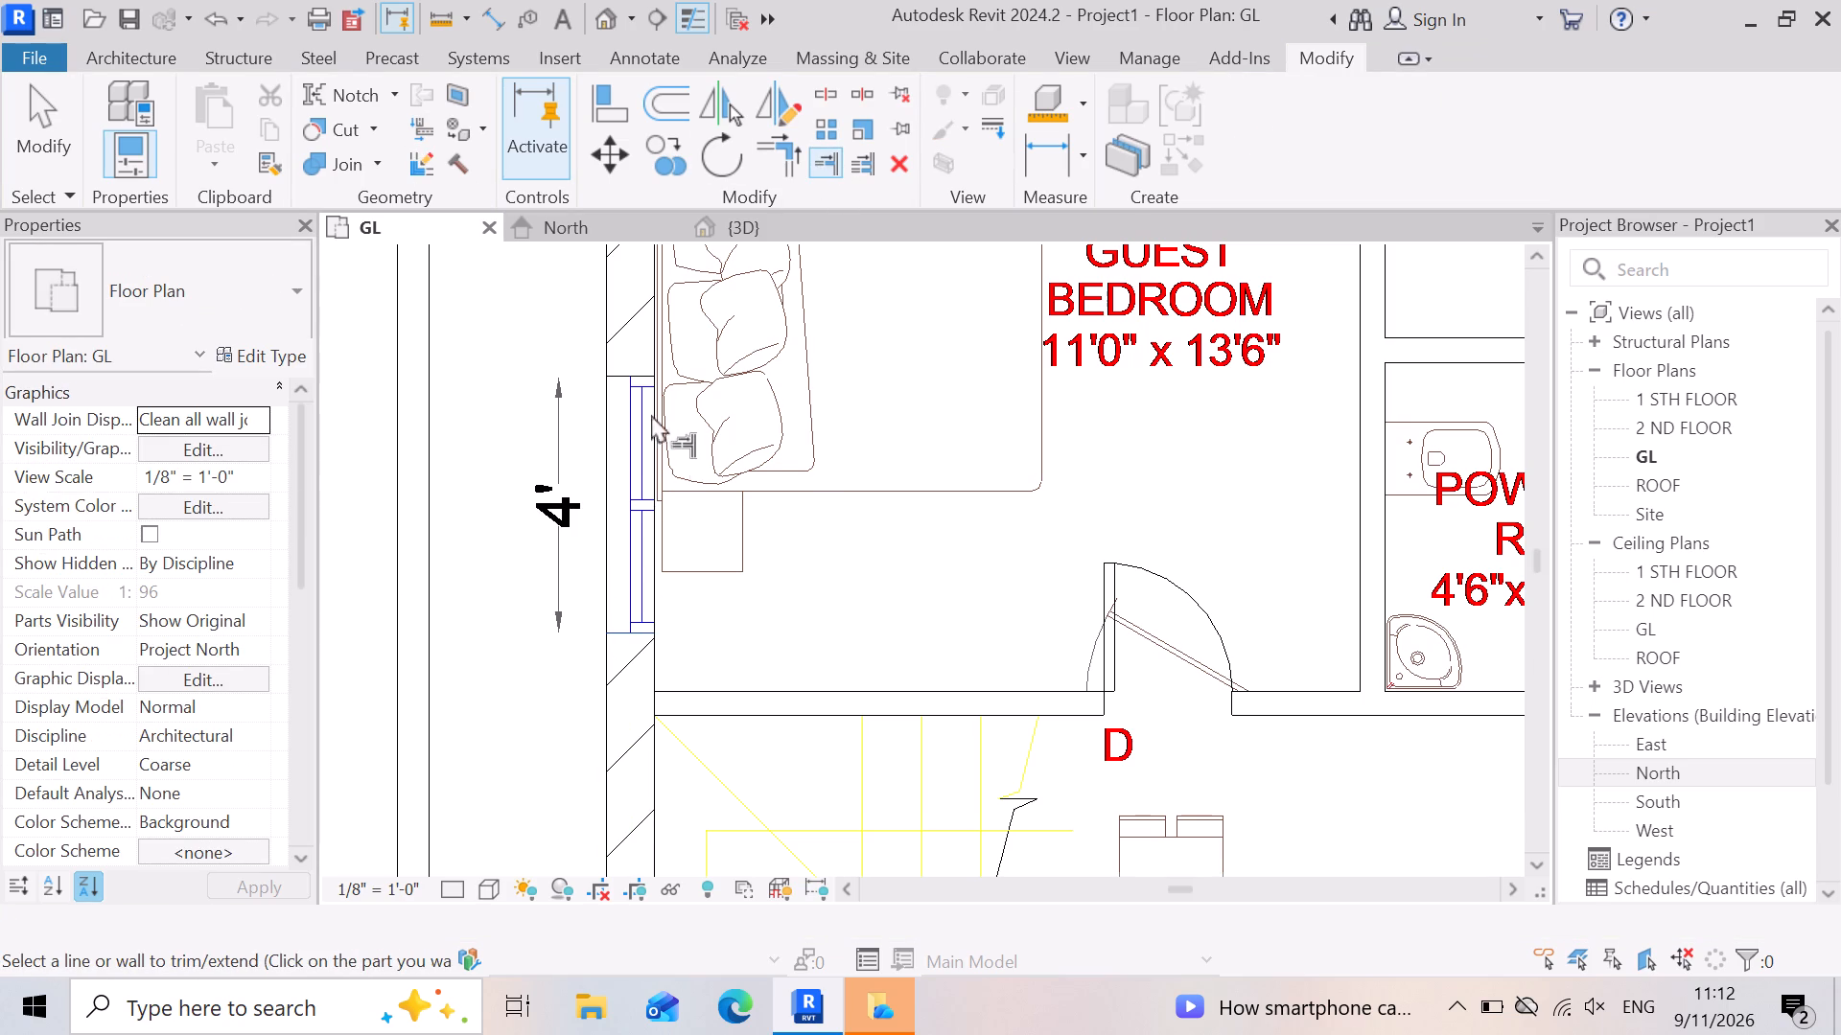
left_click(640, 375)
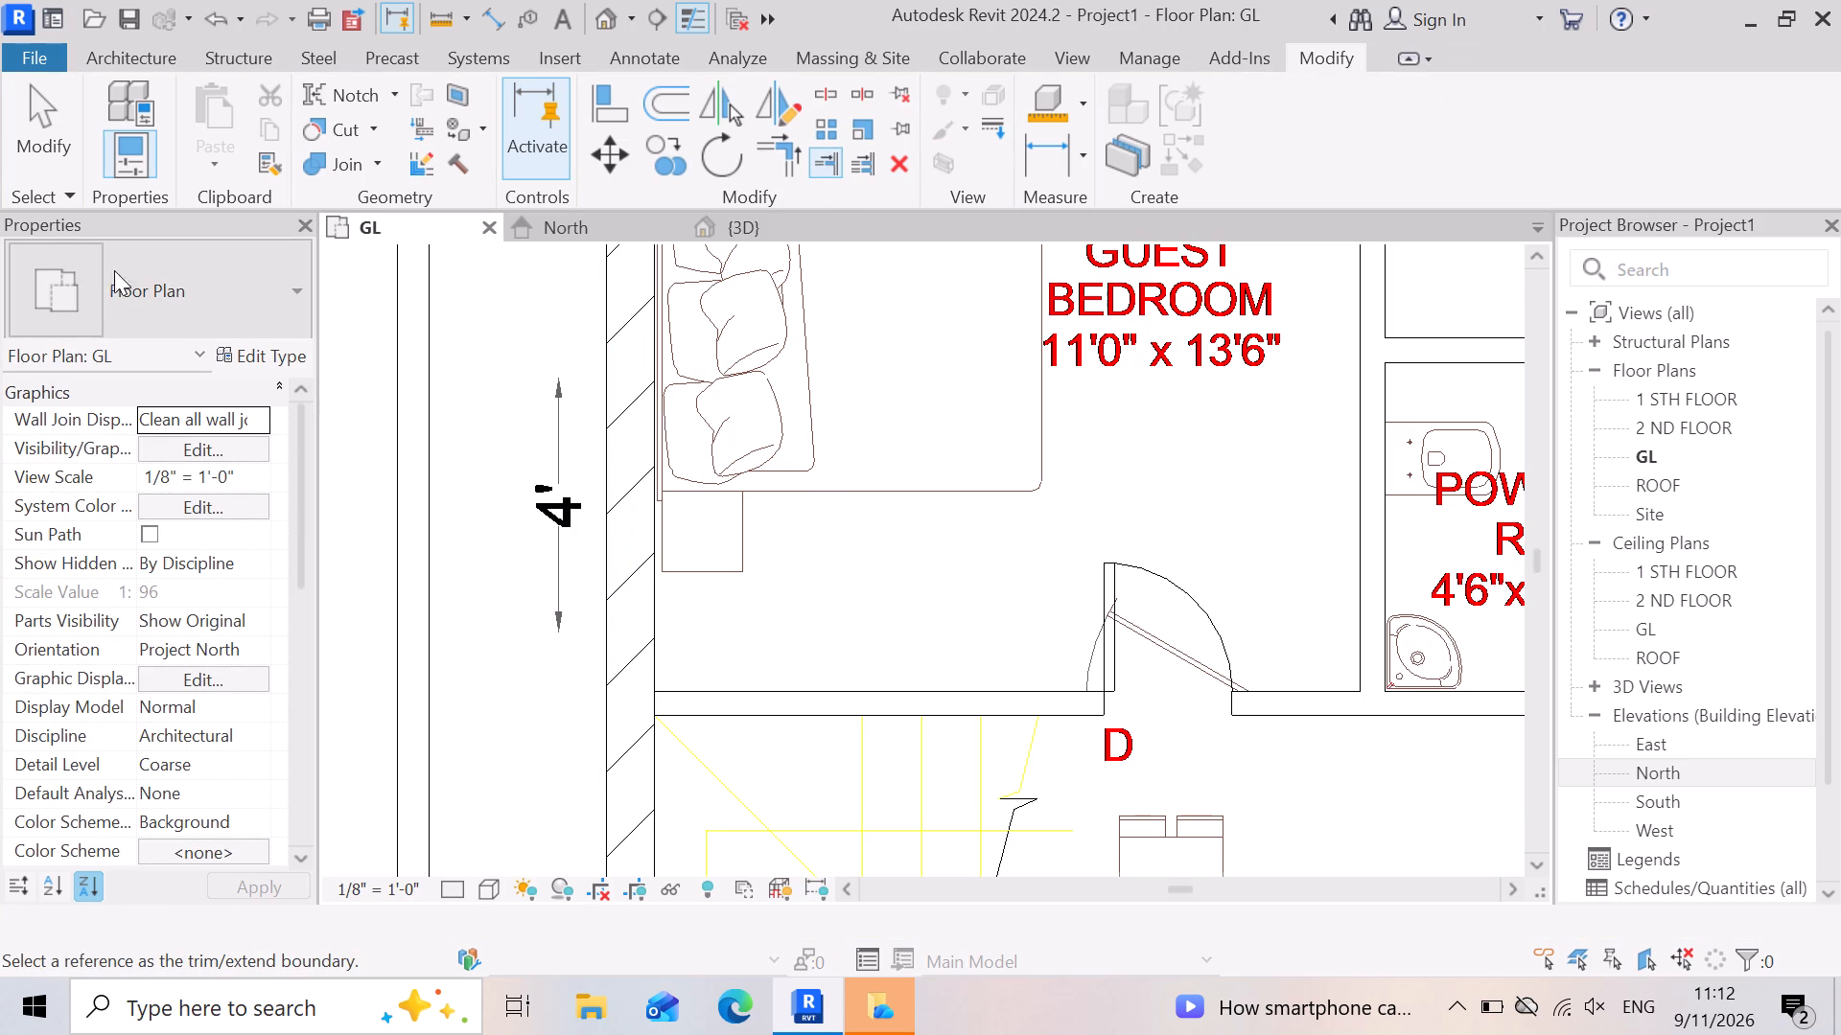
Place two Window-Double-Hung 28" x 46" end to end in the guest bedroom's outer wall beside the bed, centres about 2'-3" apart.
left_click(140, 52)
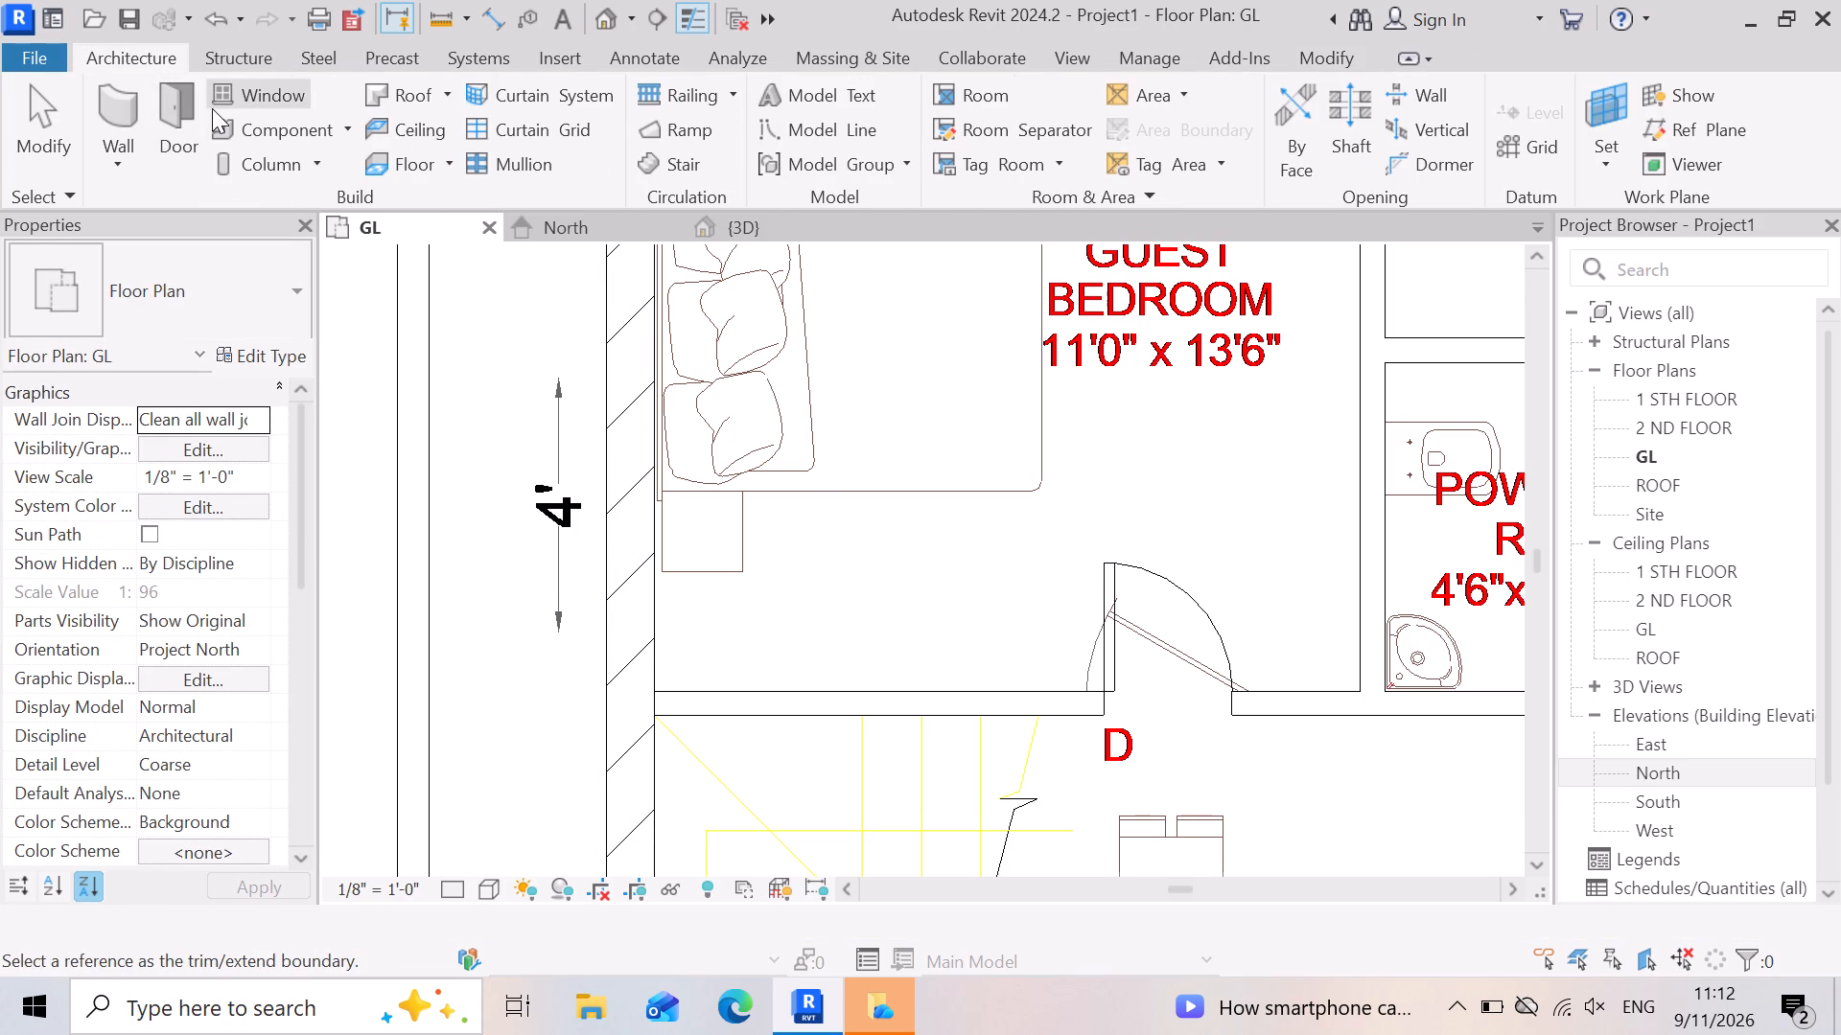
left_click(212, 108)
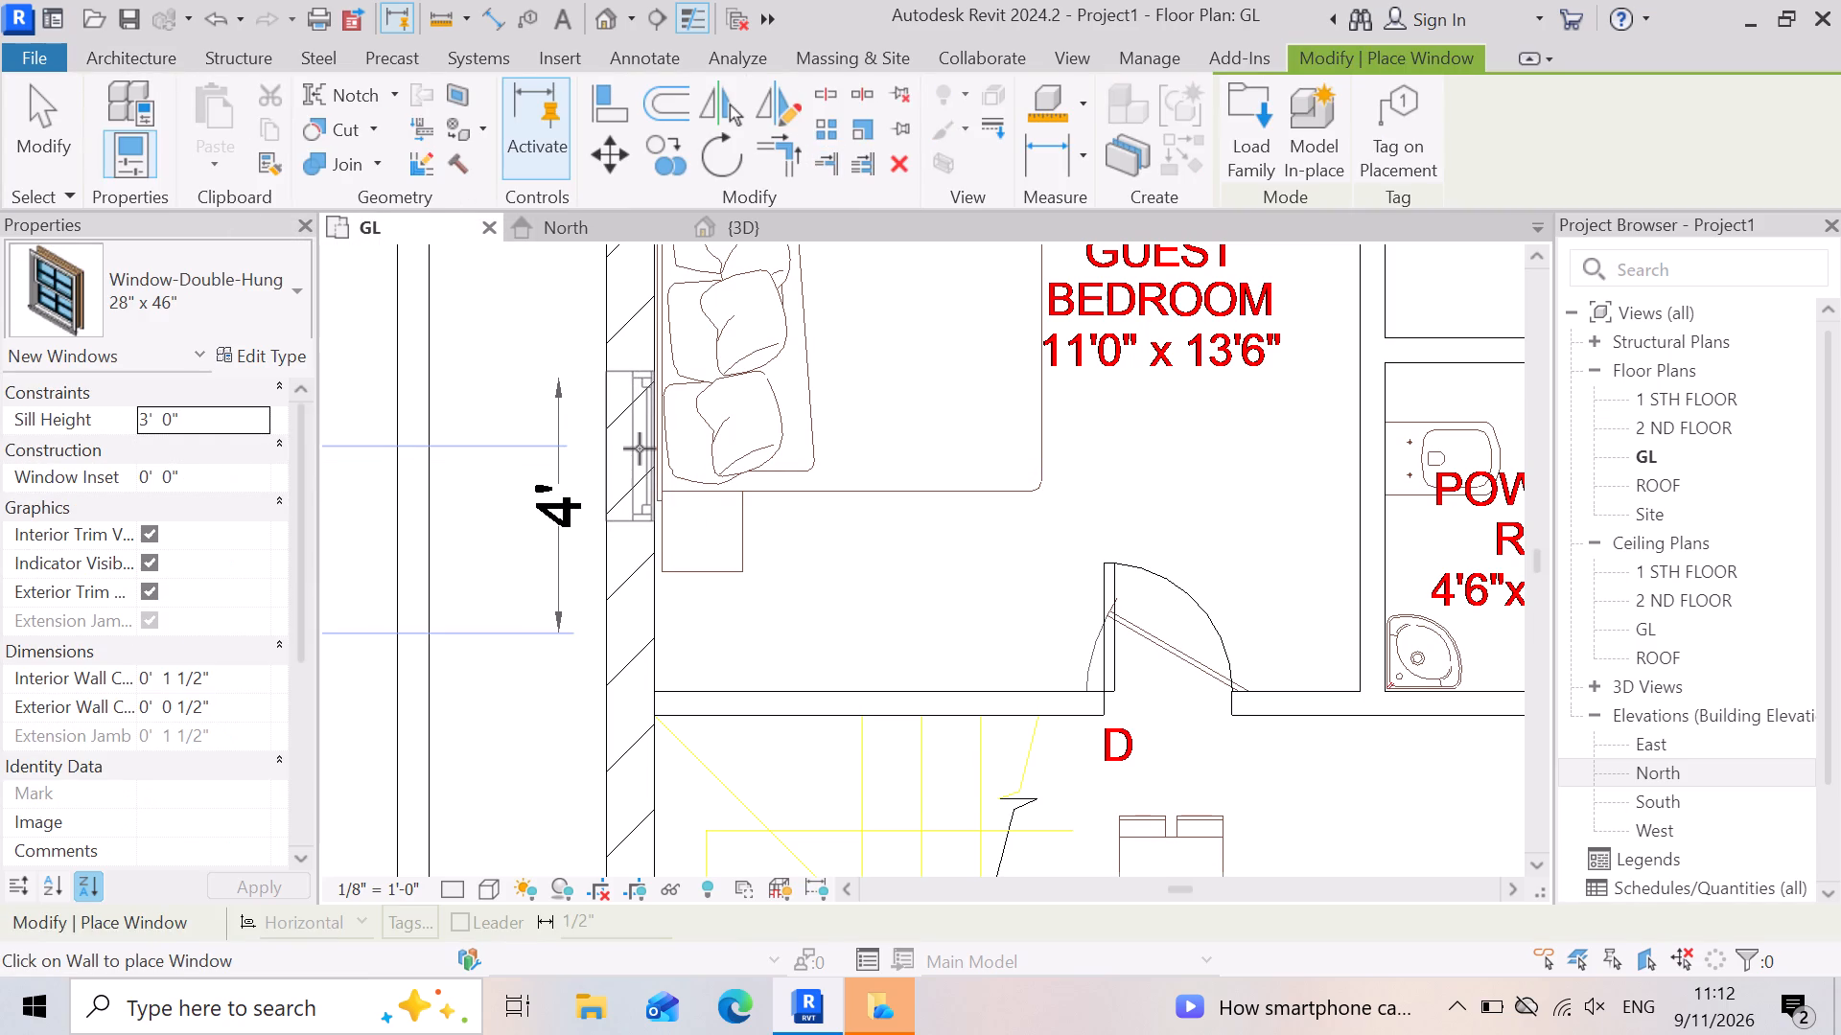
left_click(640, 448)
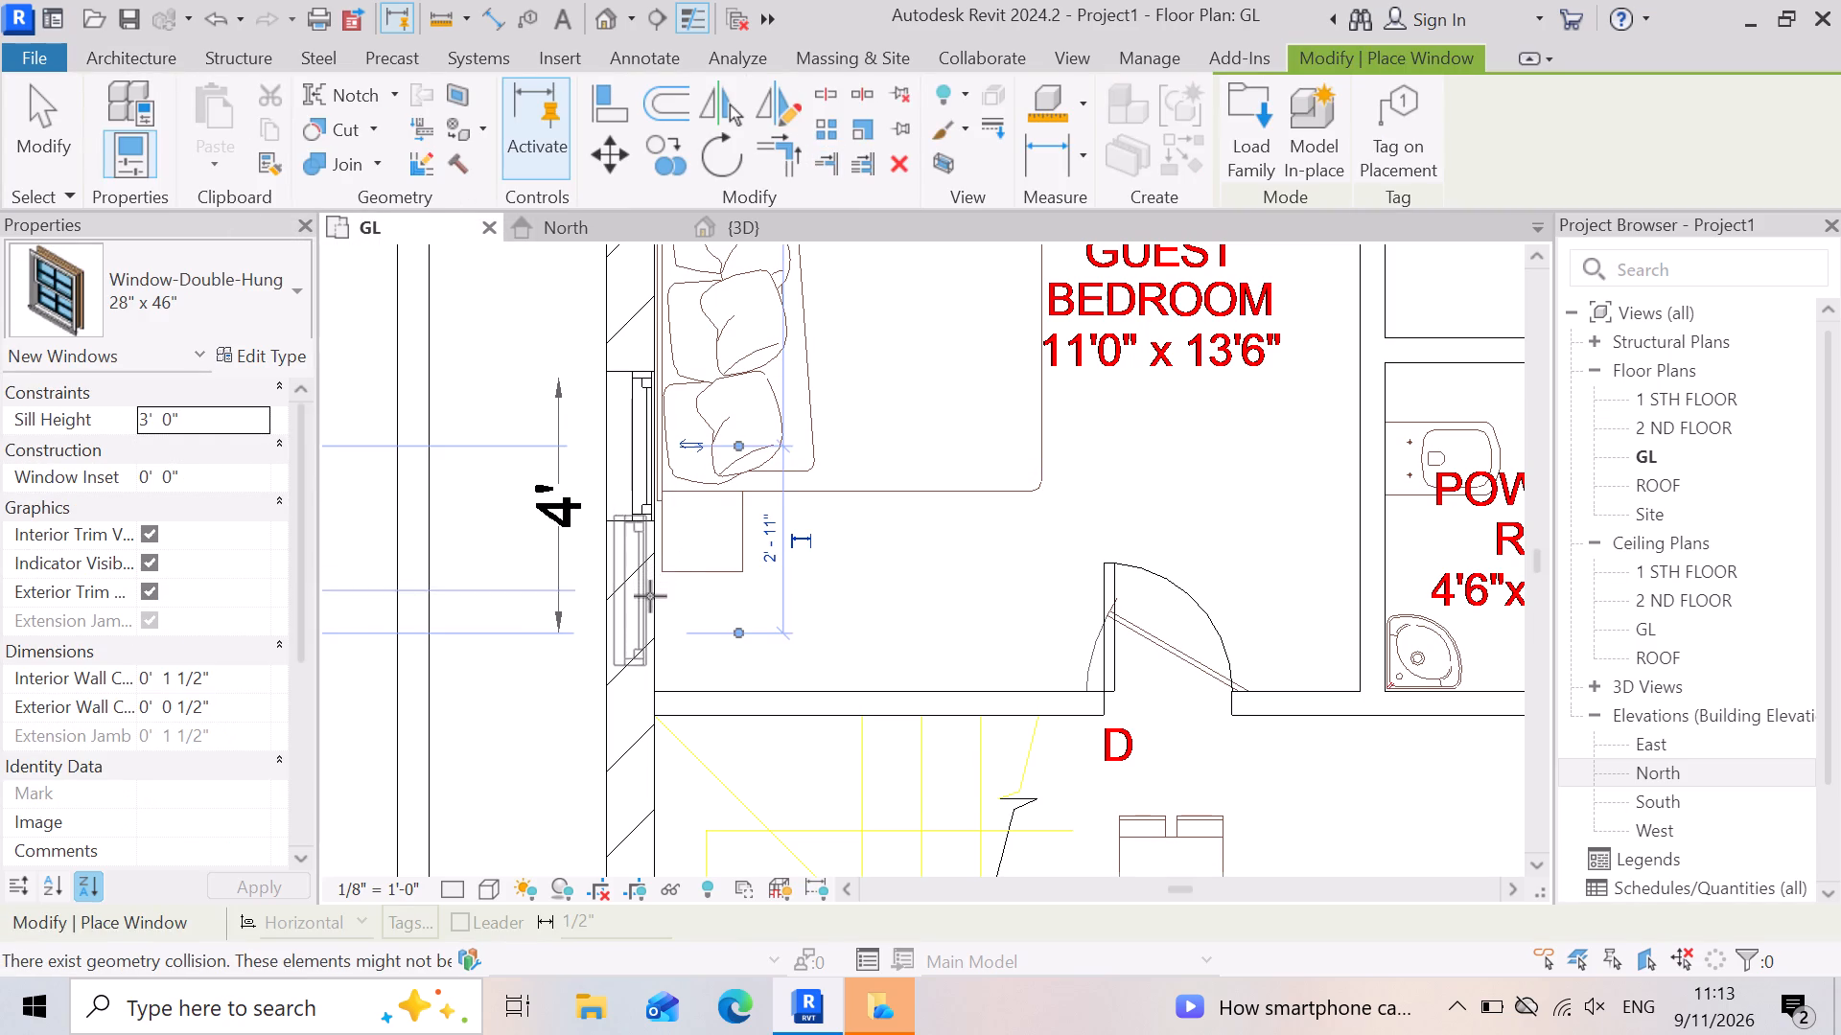
scroll(653, 591, "up", 4)
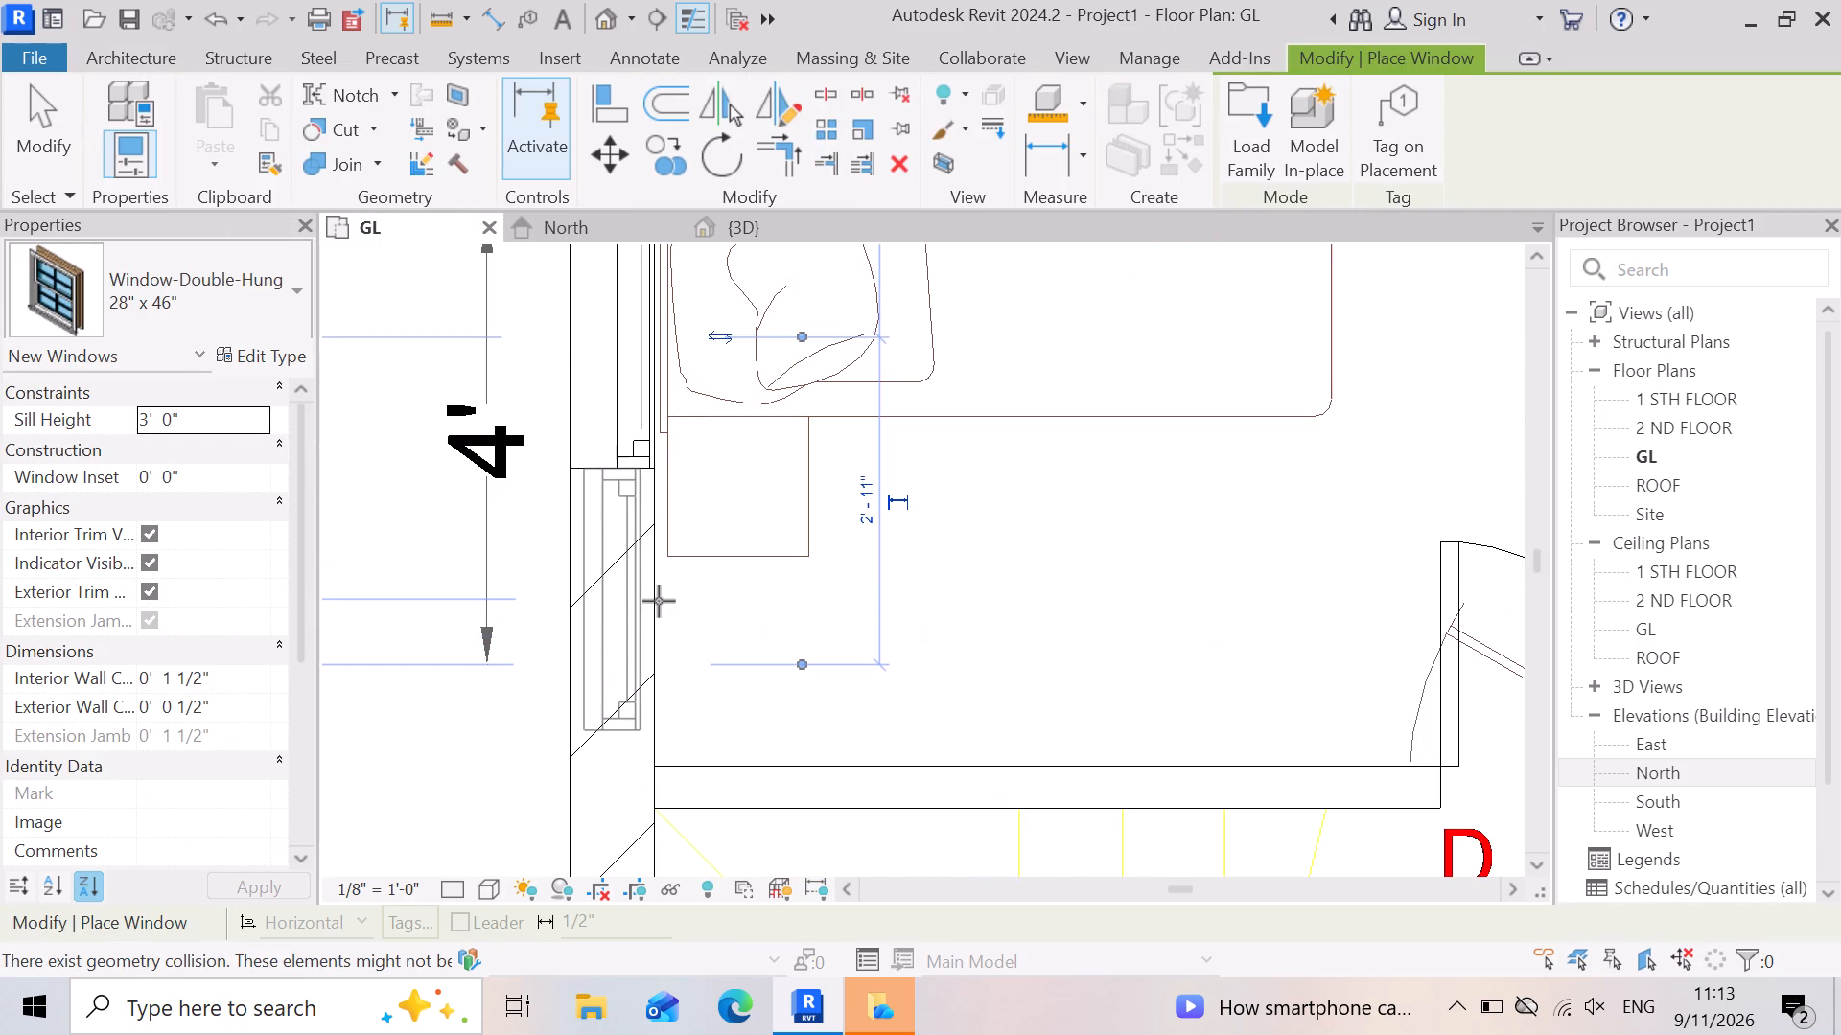
scroll(641, 594, "up", 3)
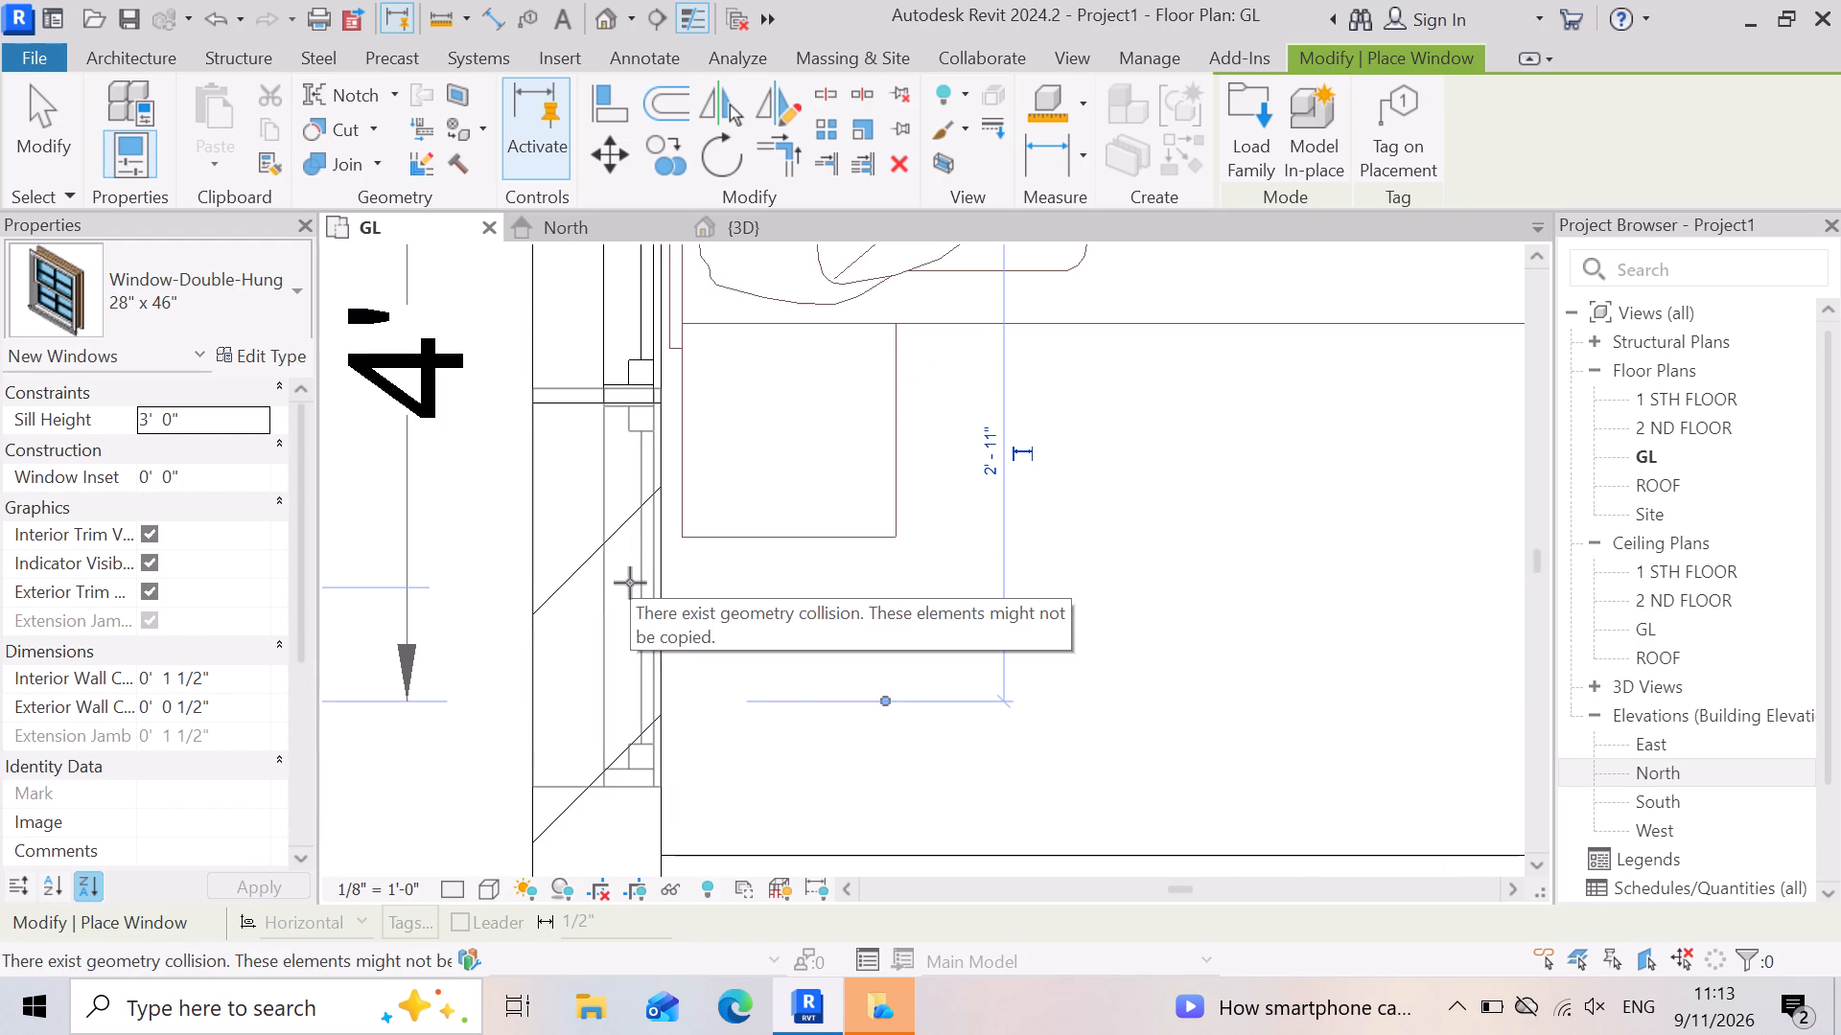
left_click(634, 583)
scroll(674, 571, "down", 10)
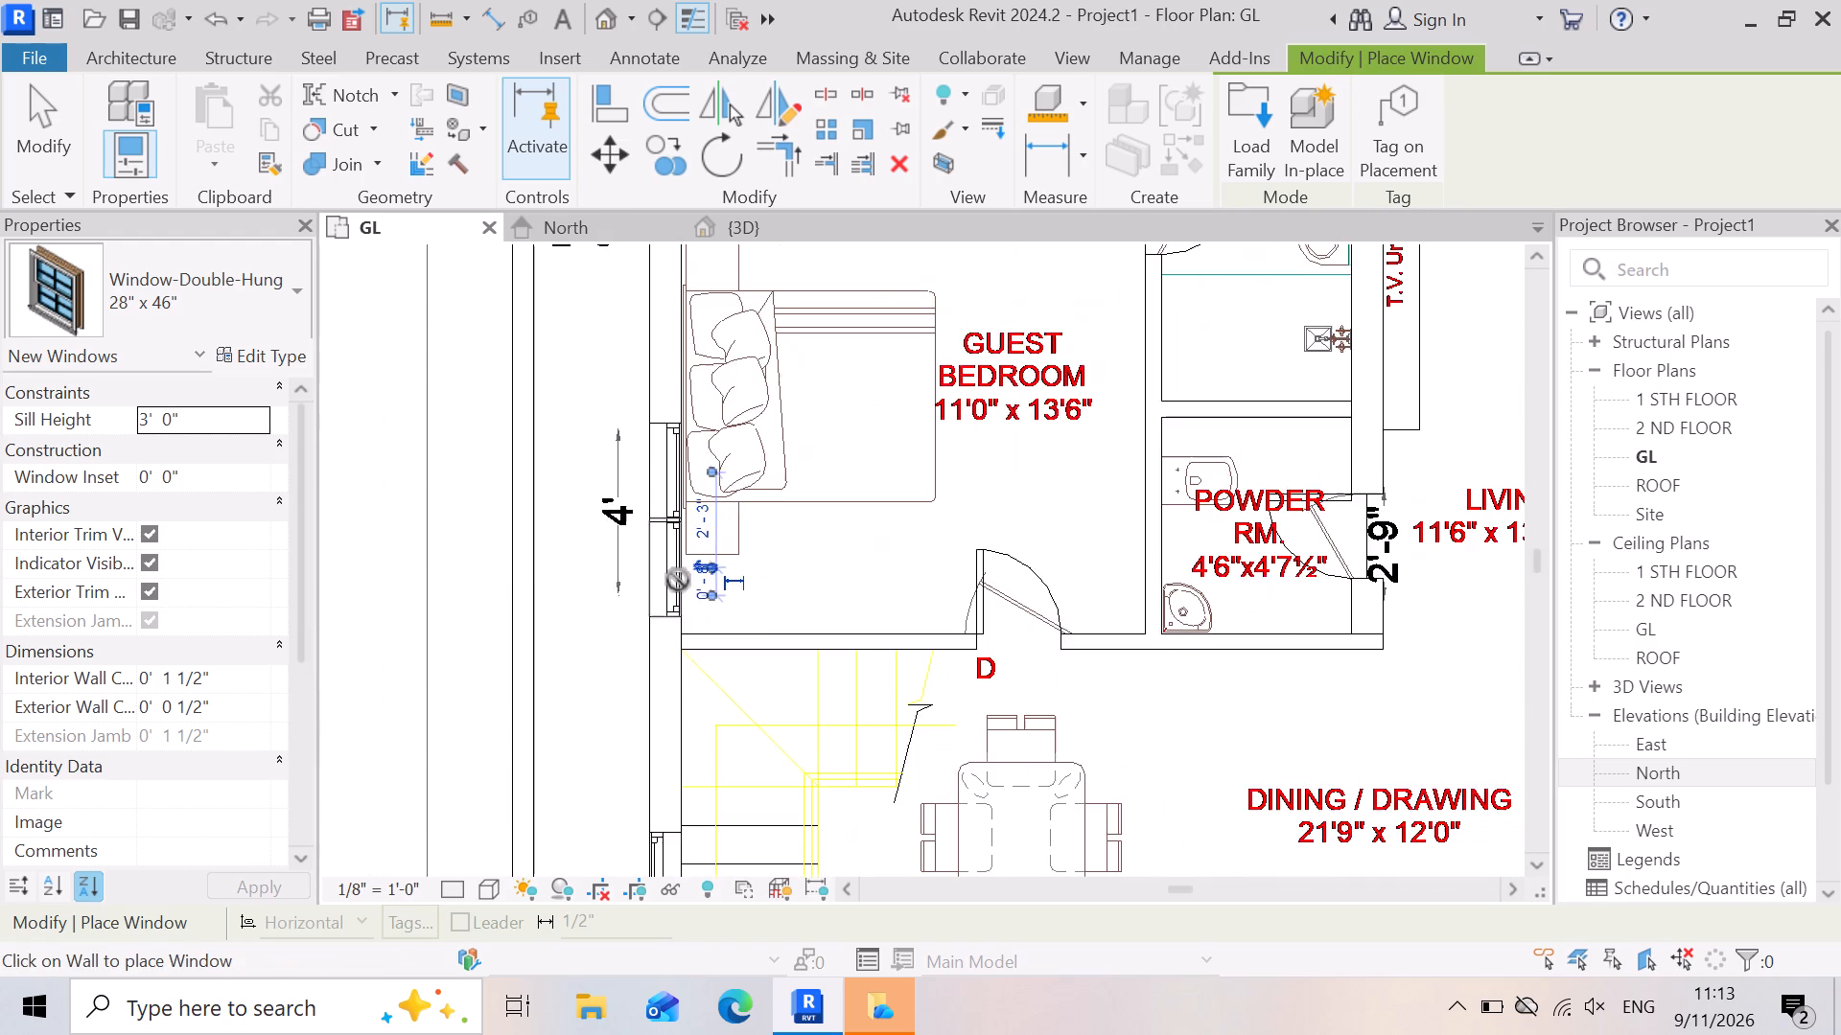
Examine the ground-floor plan for openings still needing windows, looking closely at the toilet's 2' window opening.
scroll(655, 587, "down", 12)
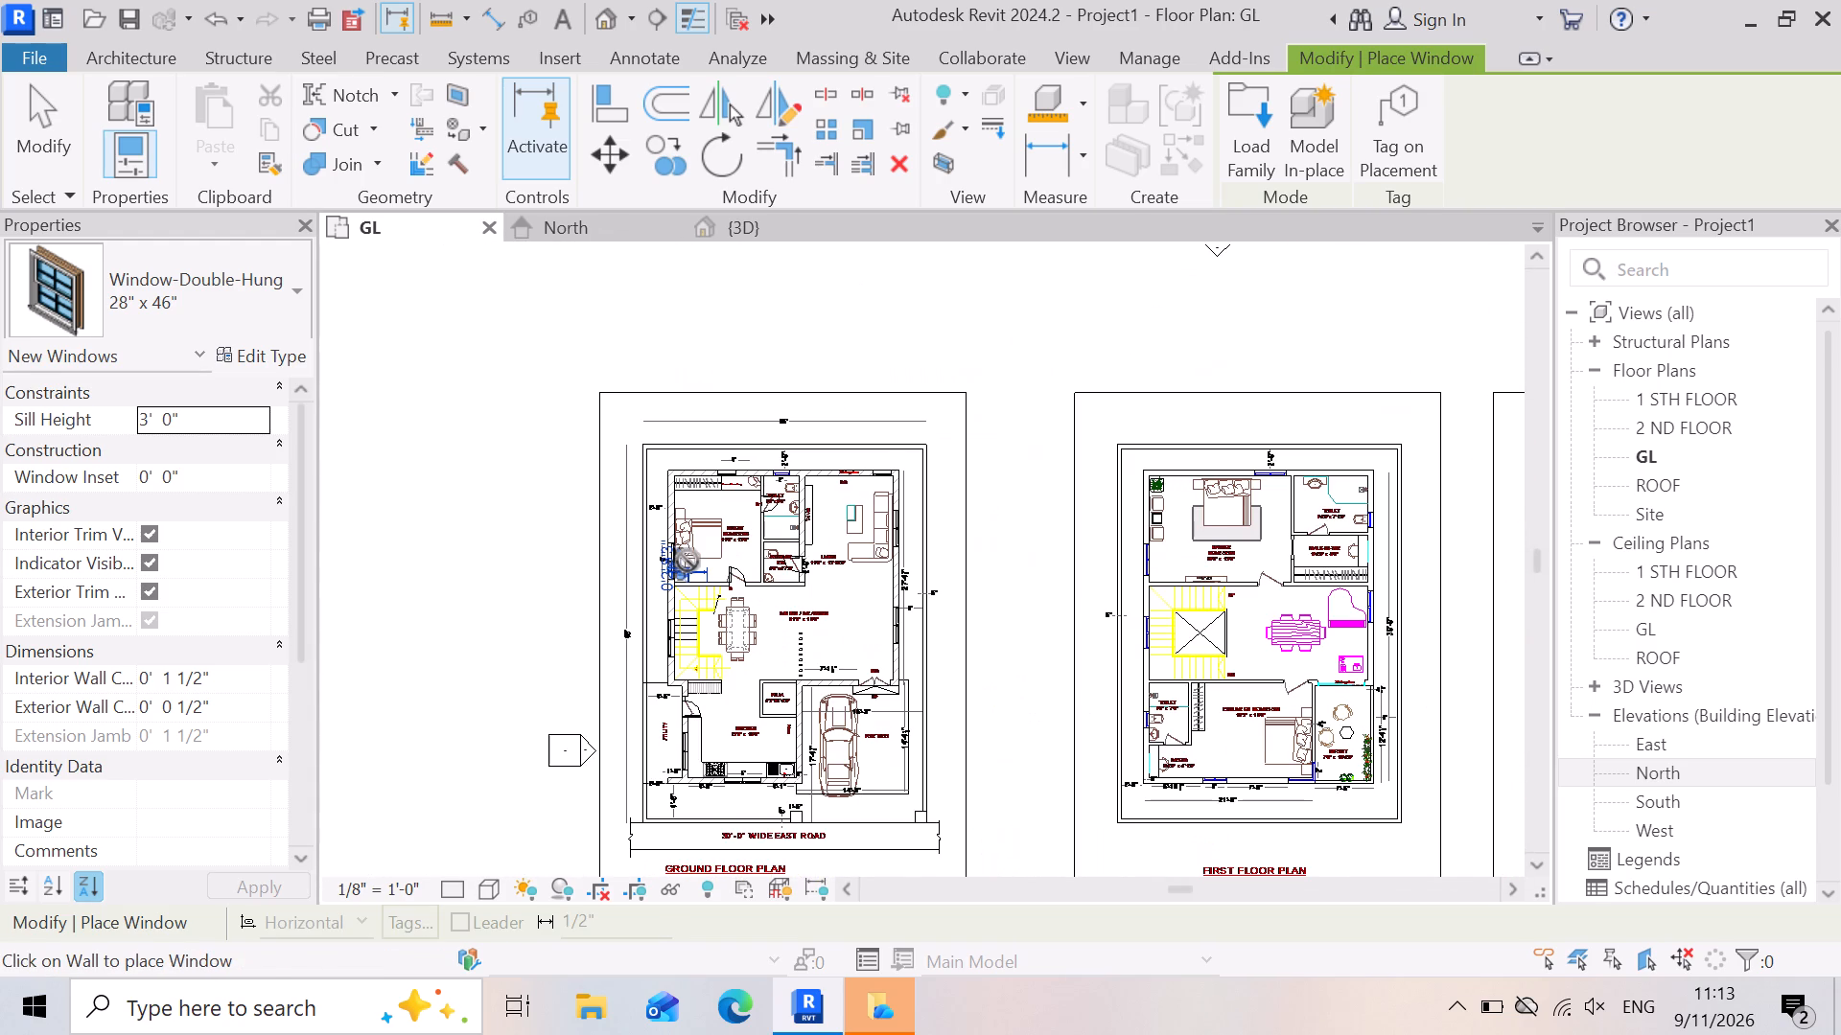
scroll(687, 561, "down", 4)
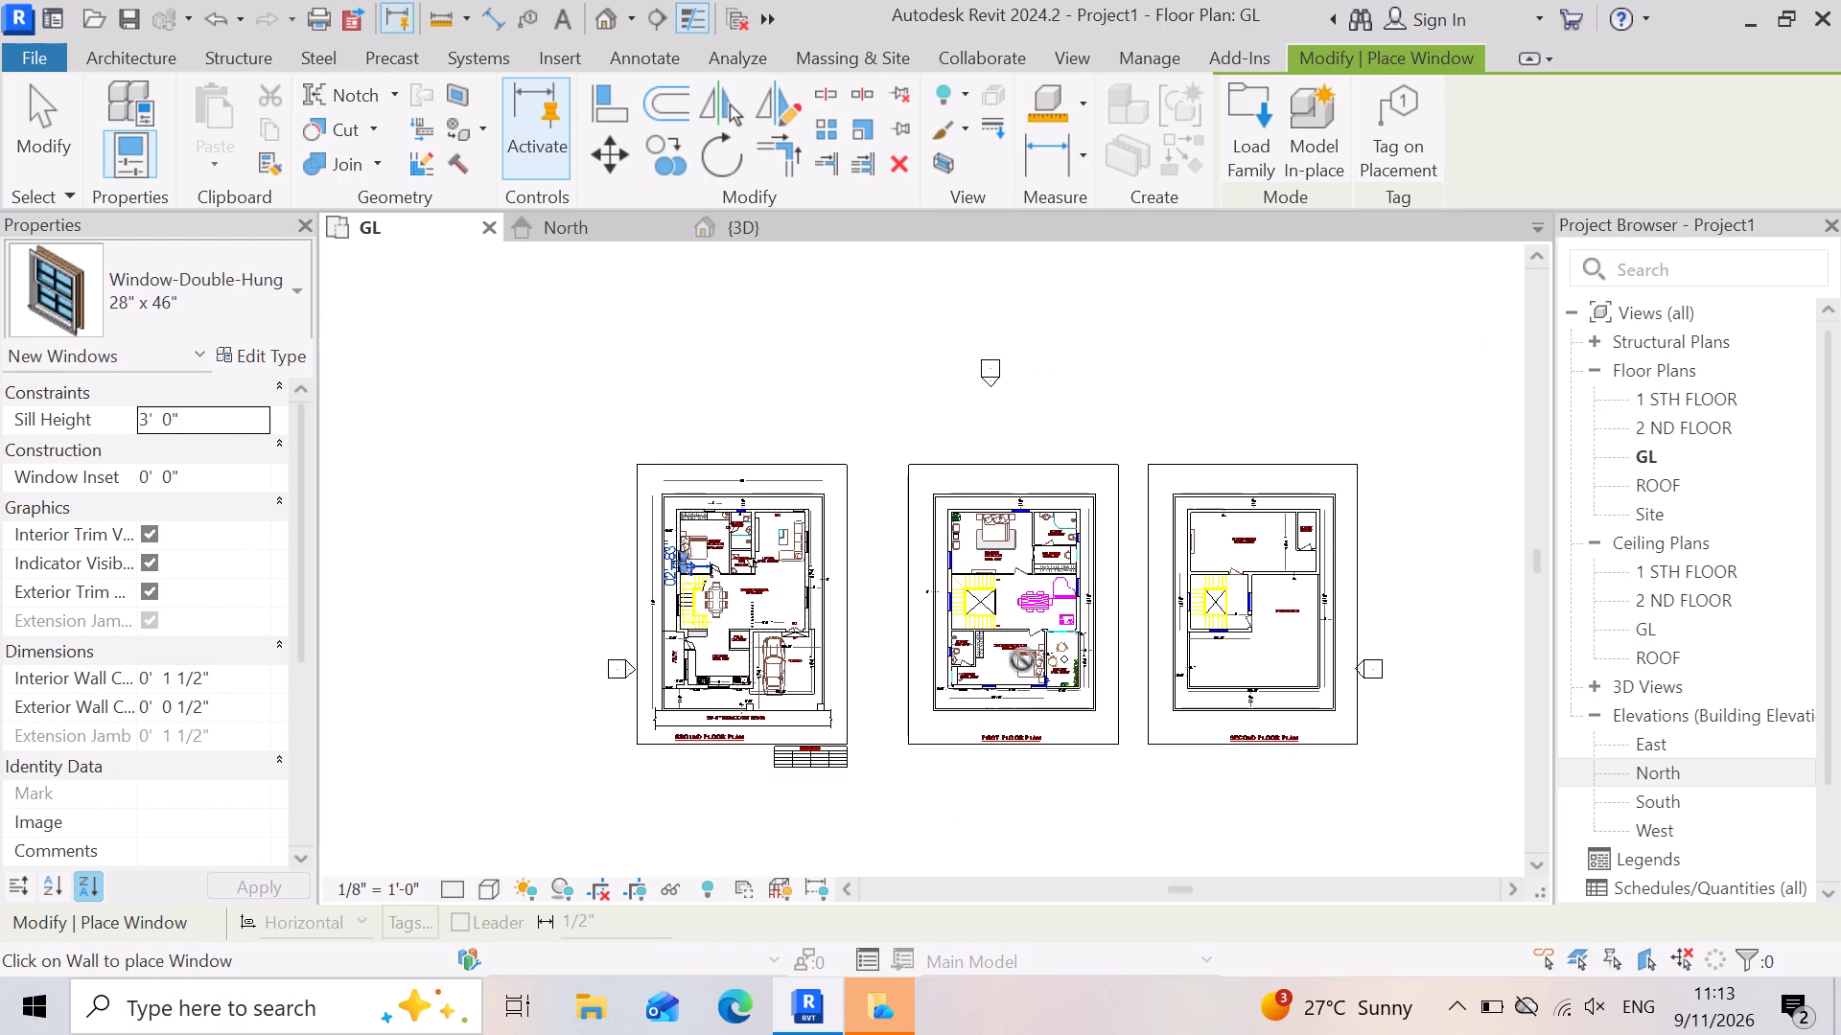
scroll(812, 721, "up", 10)
scroll(993, 841, "down", 3)
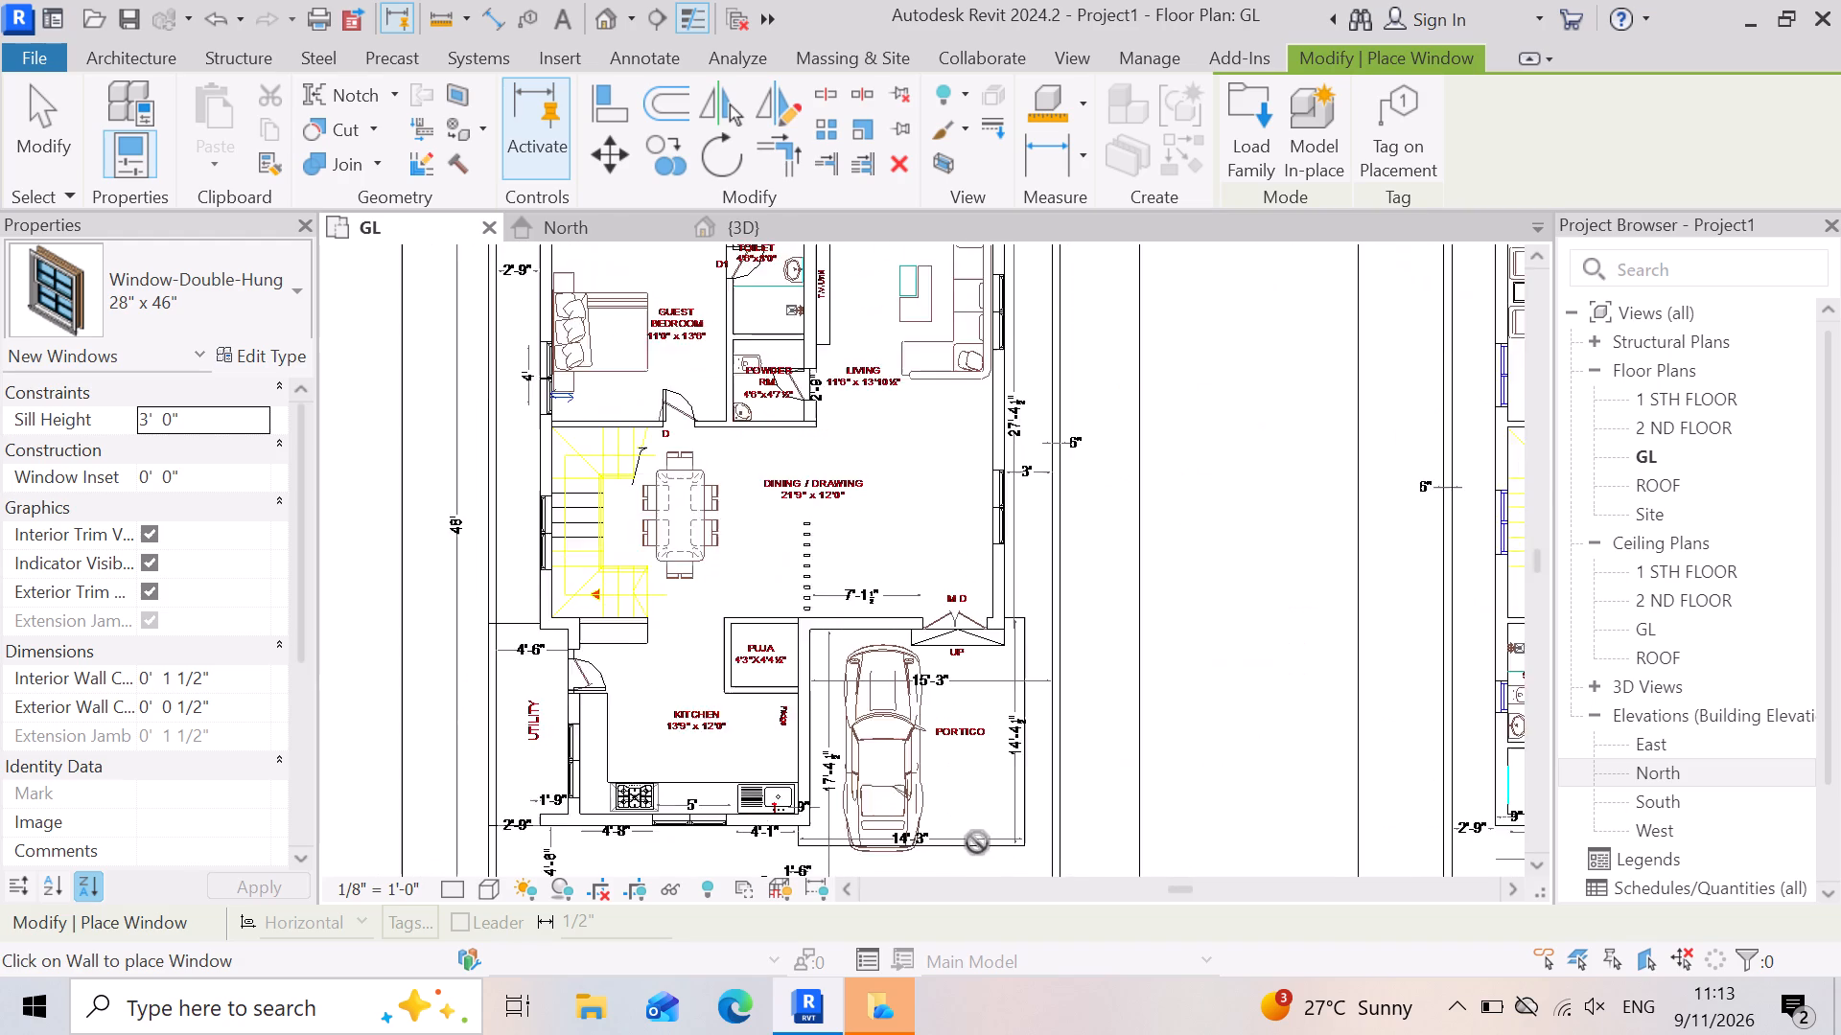
scroll(706, 537, "up", 8)
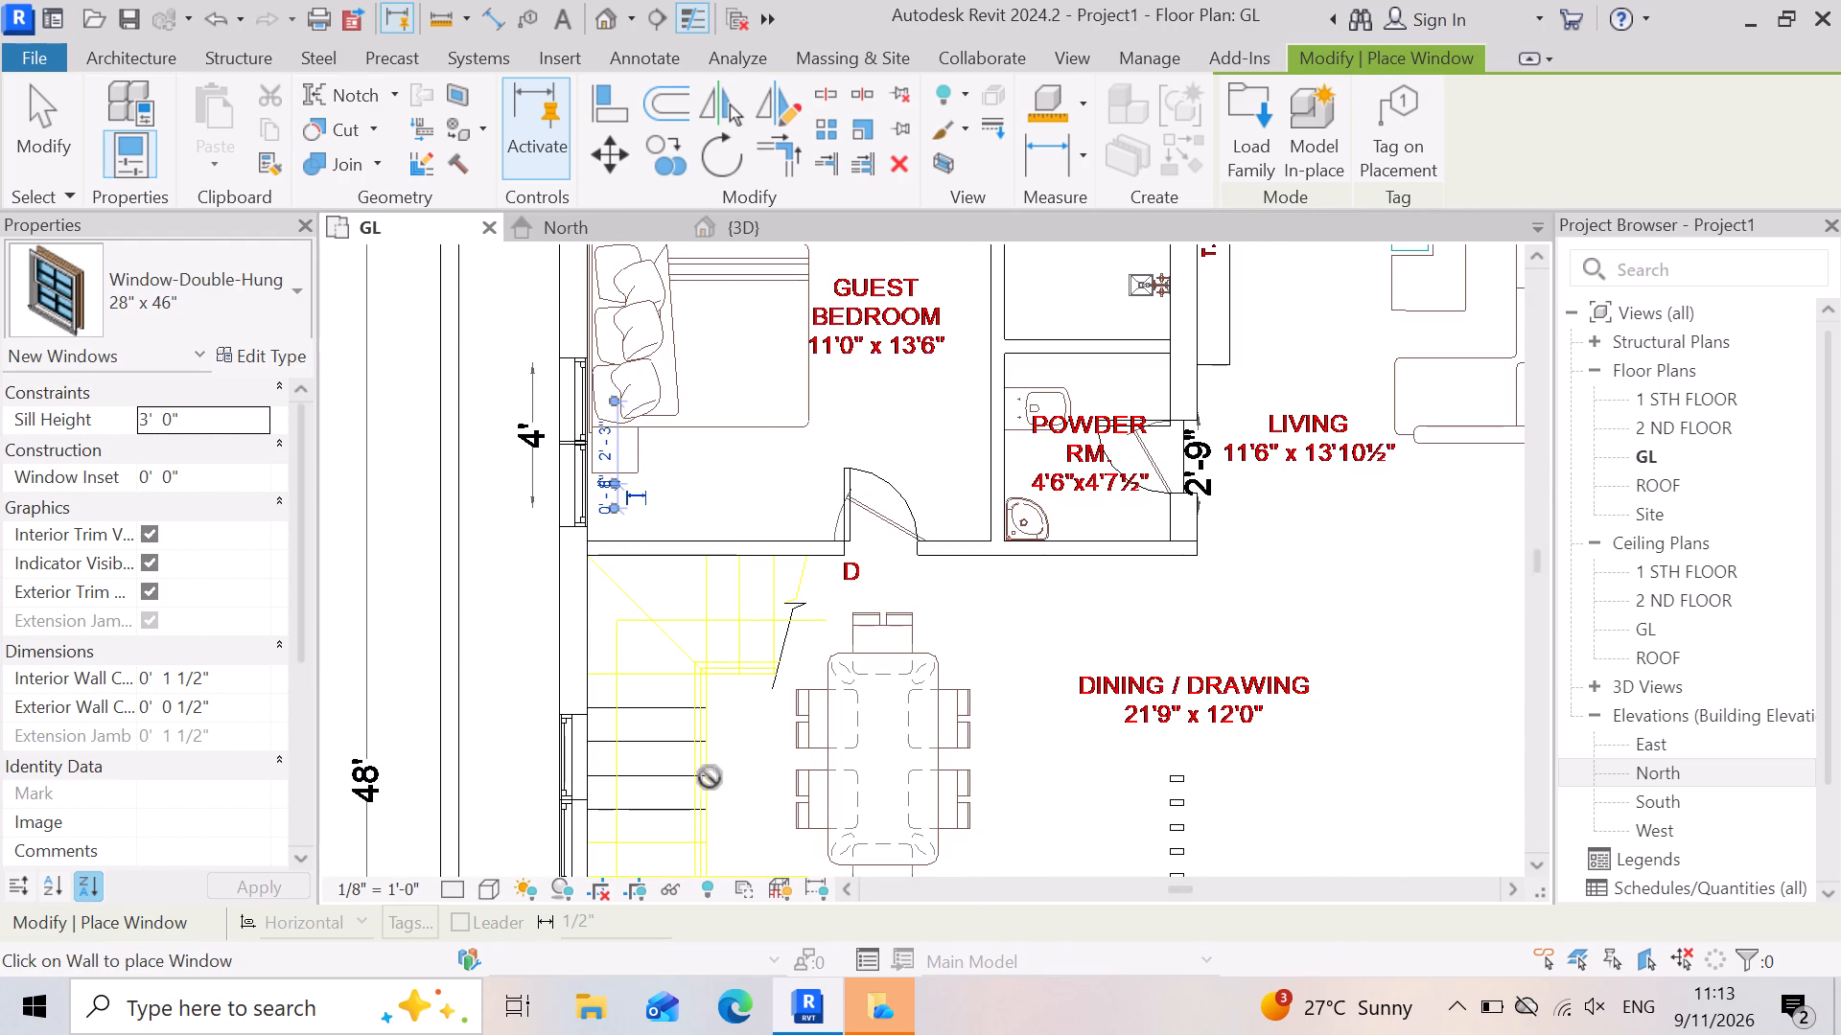
scroll(1179, 793, "down", 4)
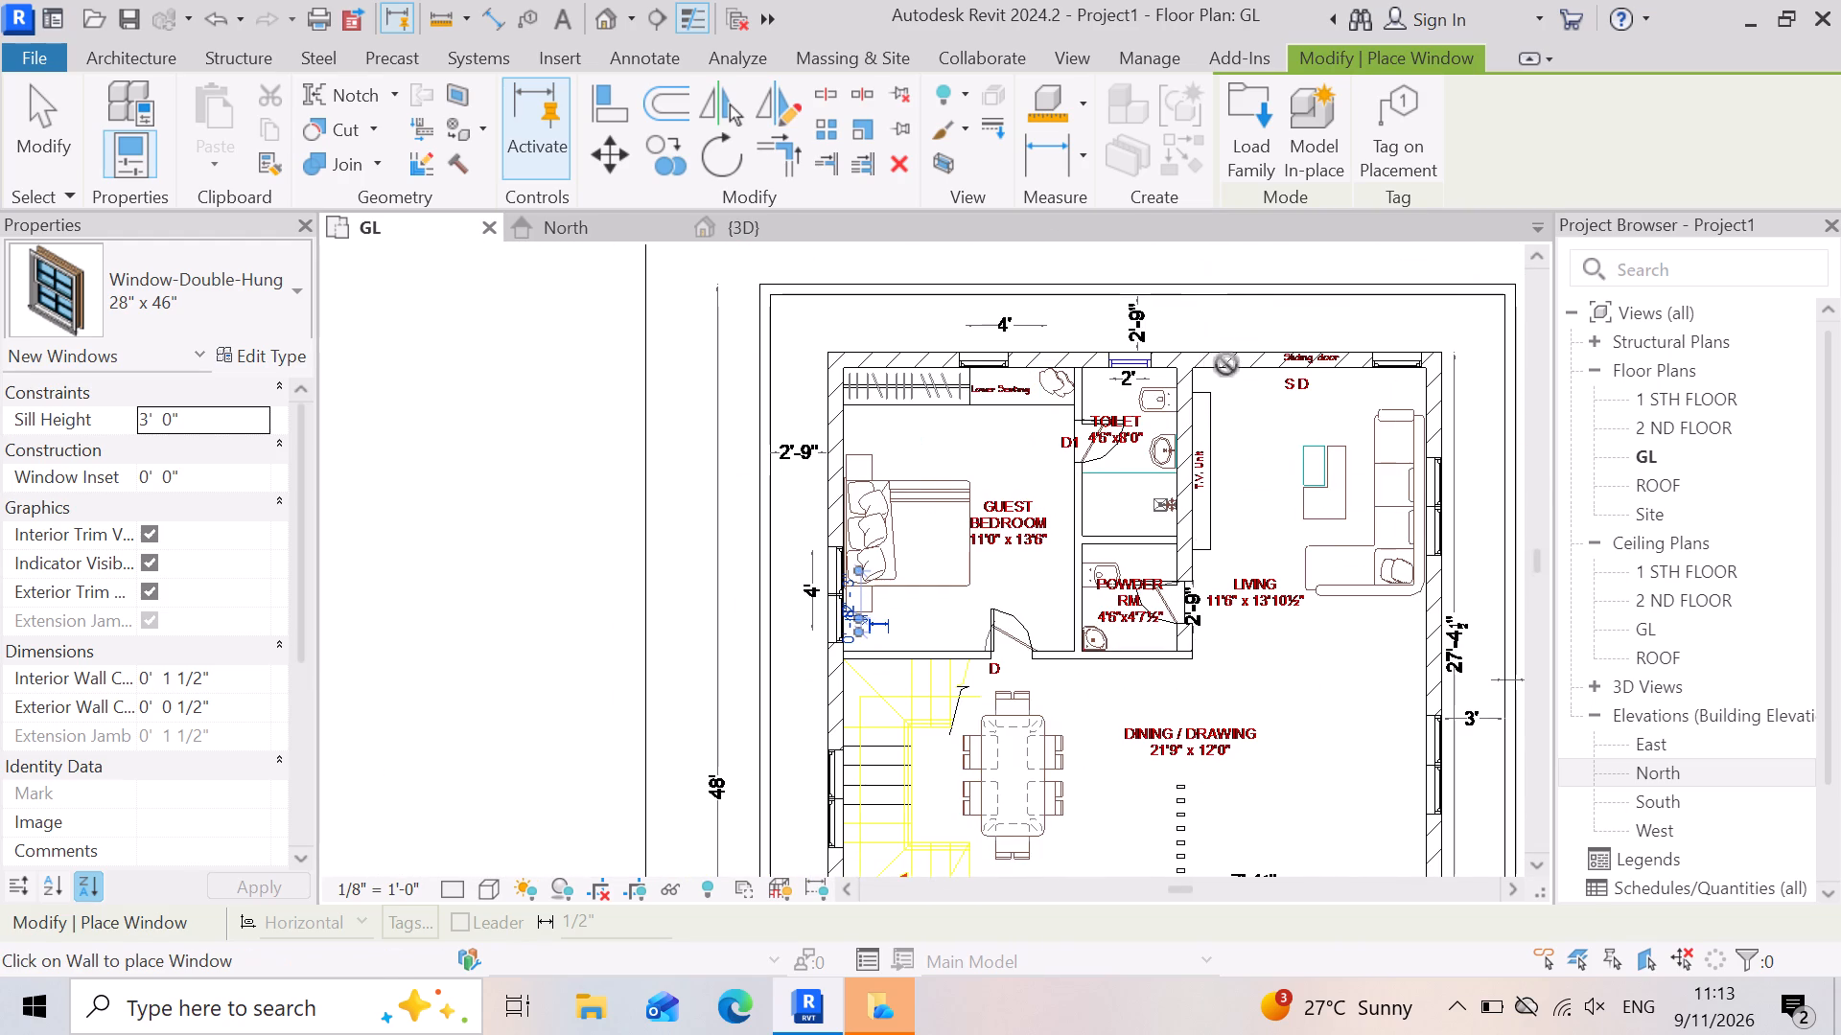
scroll(1180, 343, "up", 13)
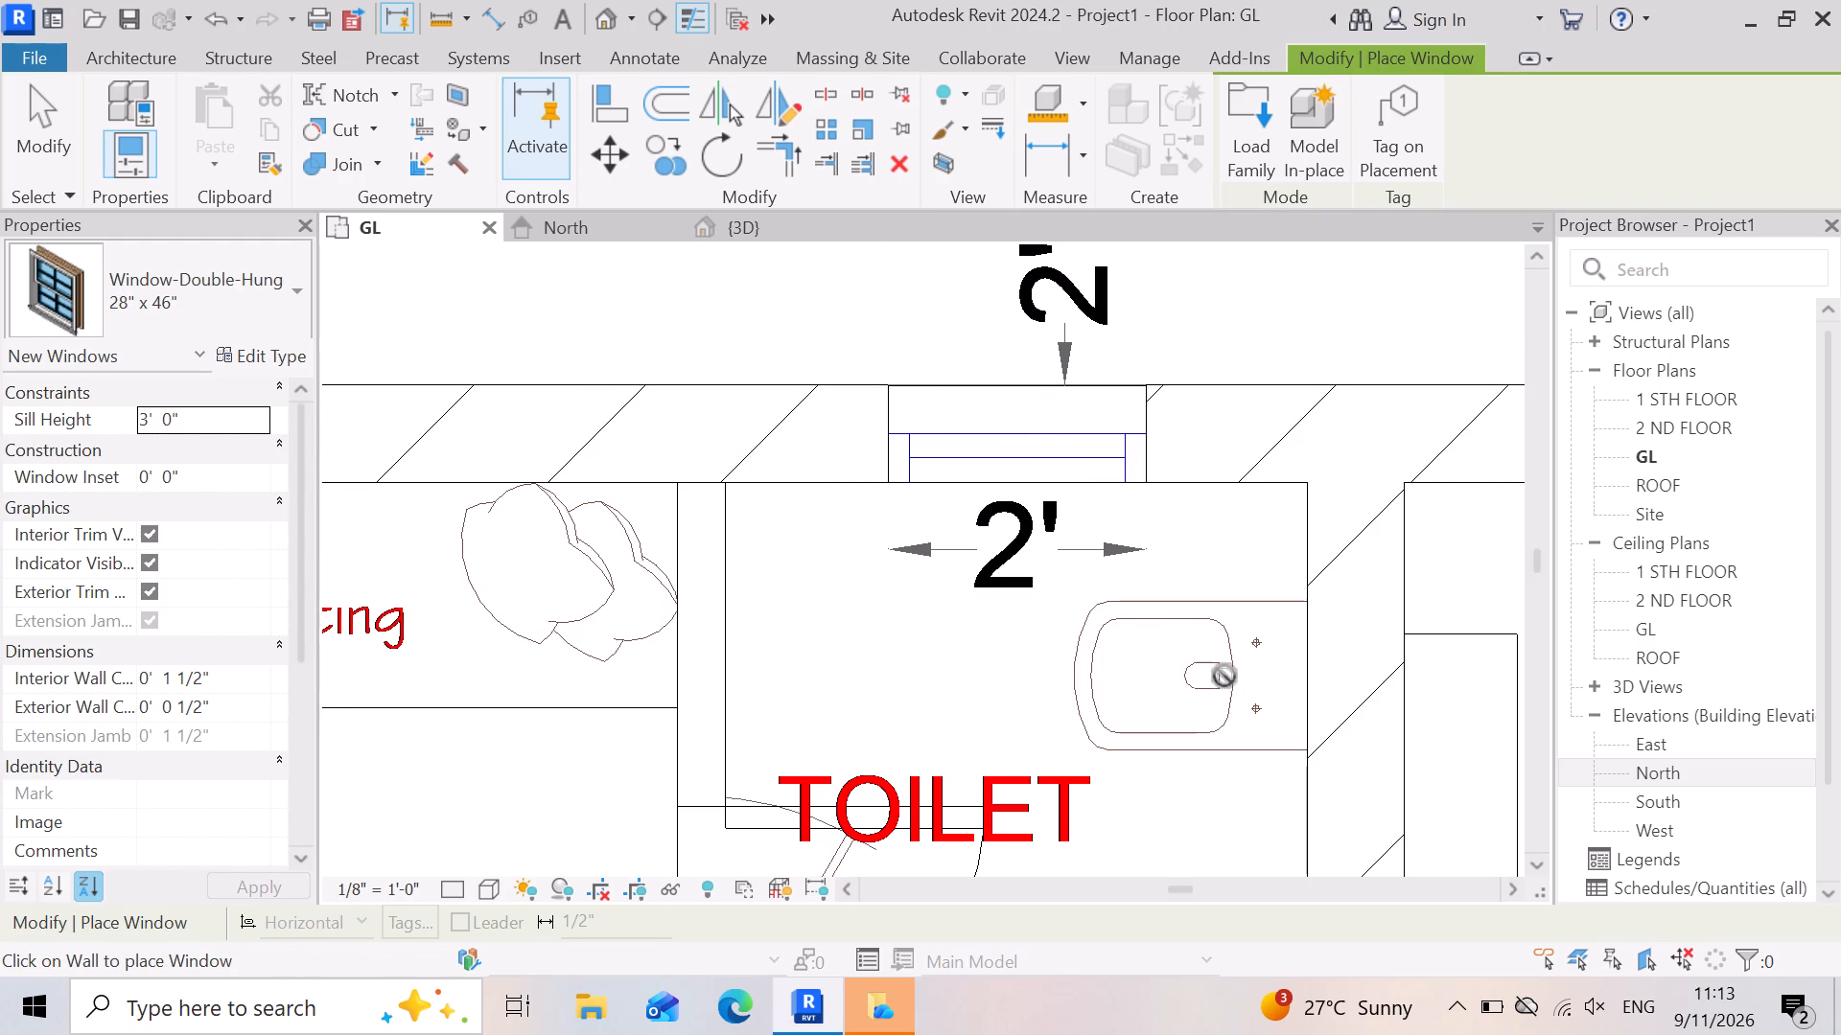
scroll(912, 486, "up", 3)
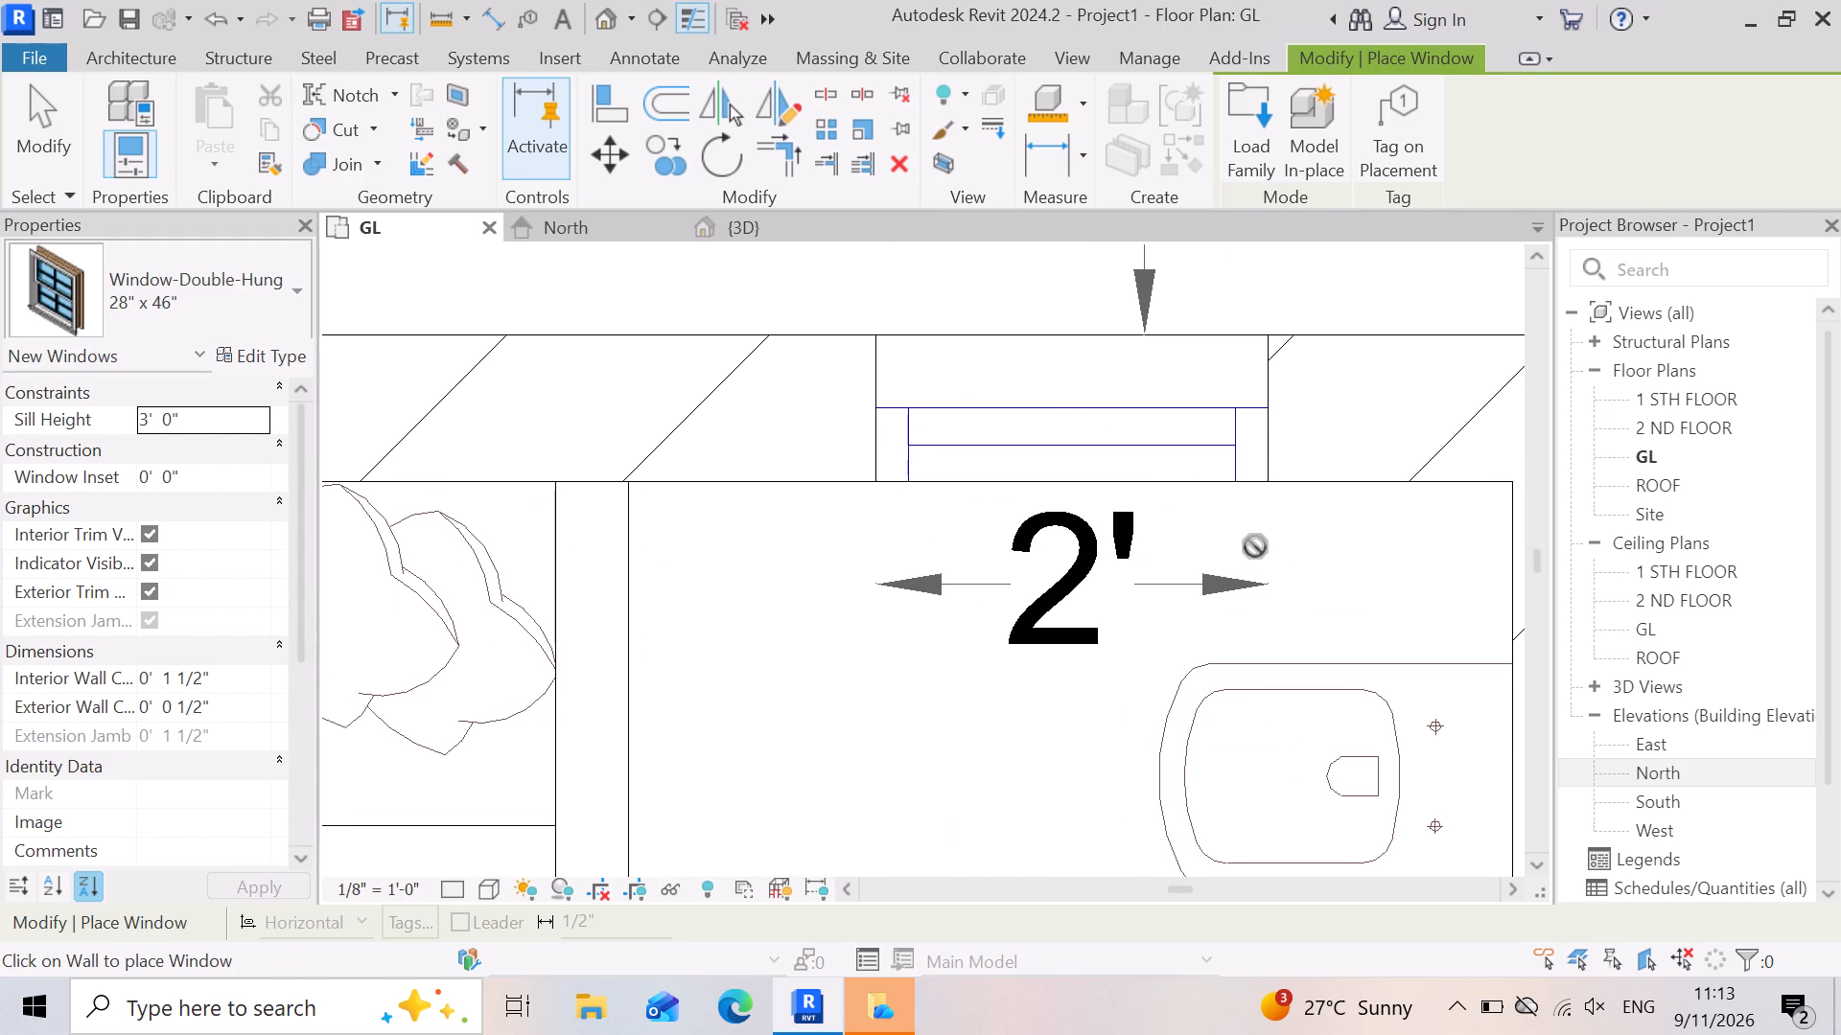
scroll(910, 578, "up", 2)
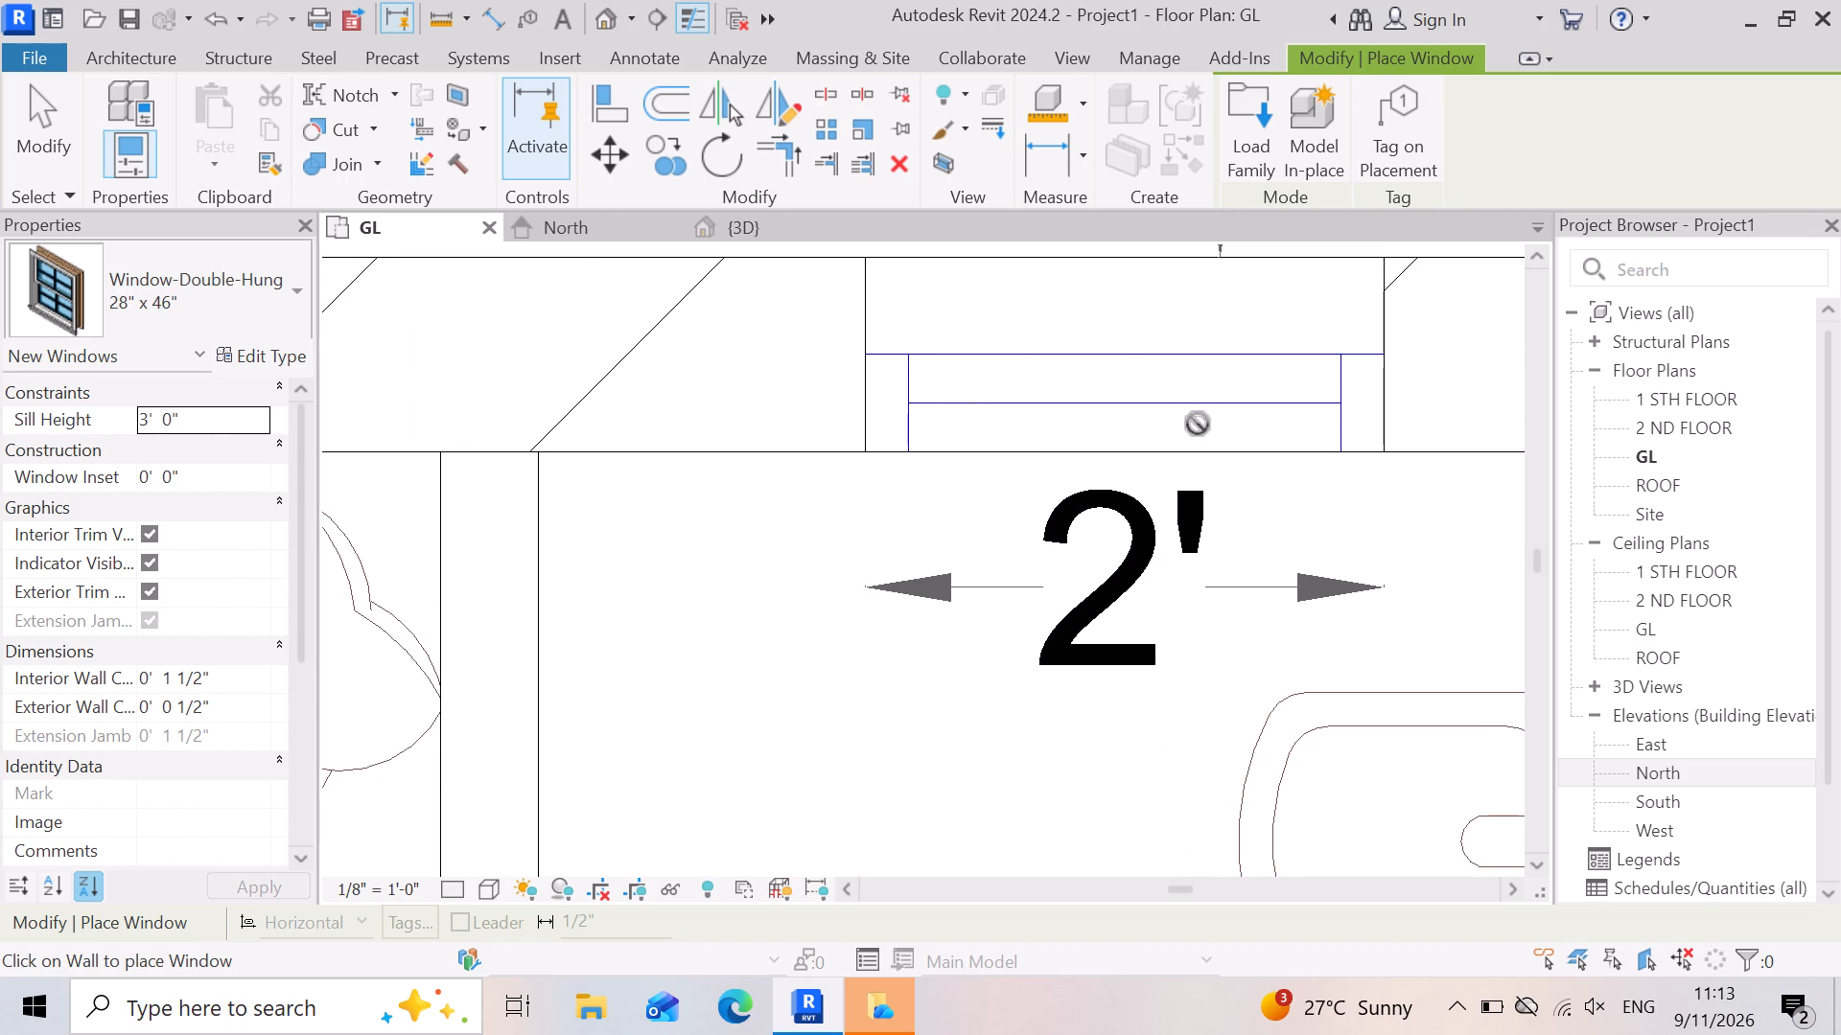
Extend the 9" brick outer wall with Trim/Extend across the toilet's 2' window opening.
scroll(1174, 492, "down", 4)
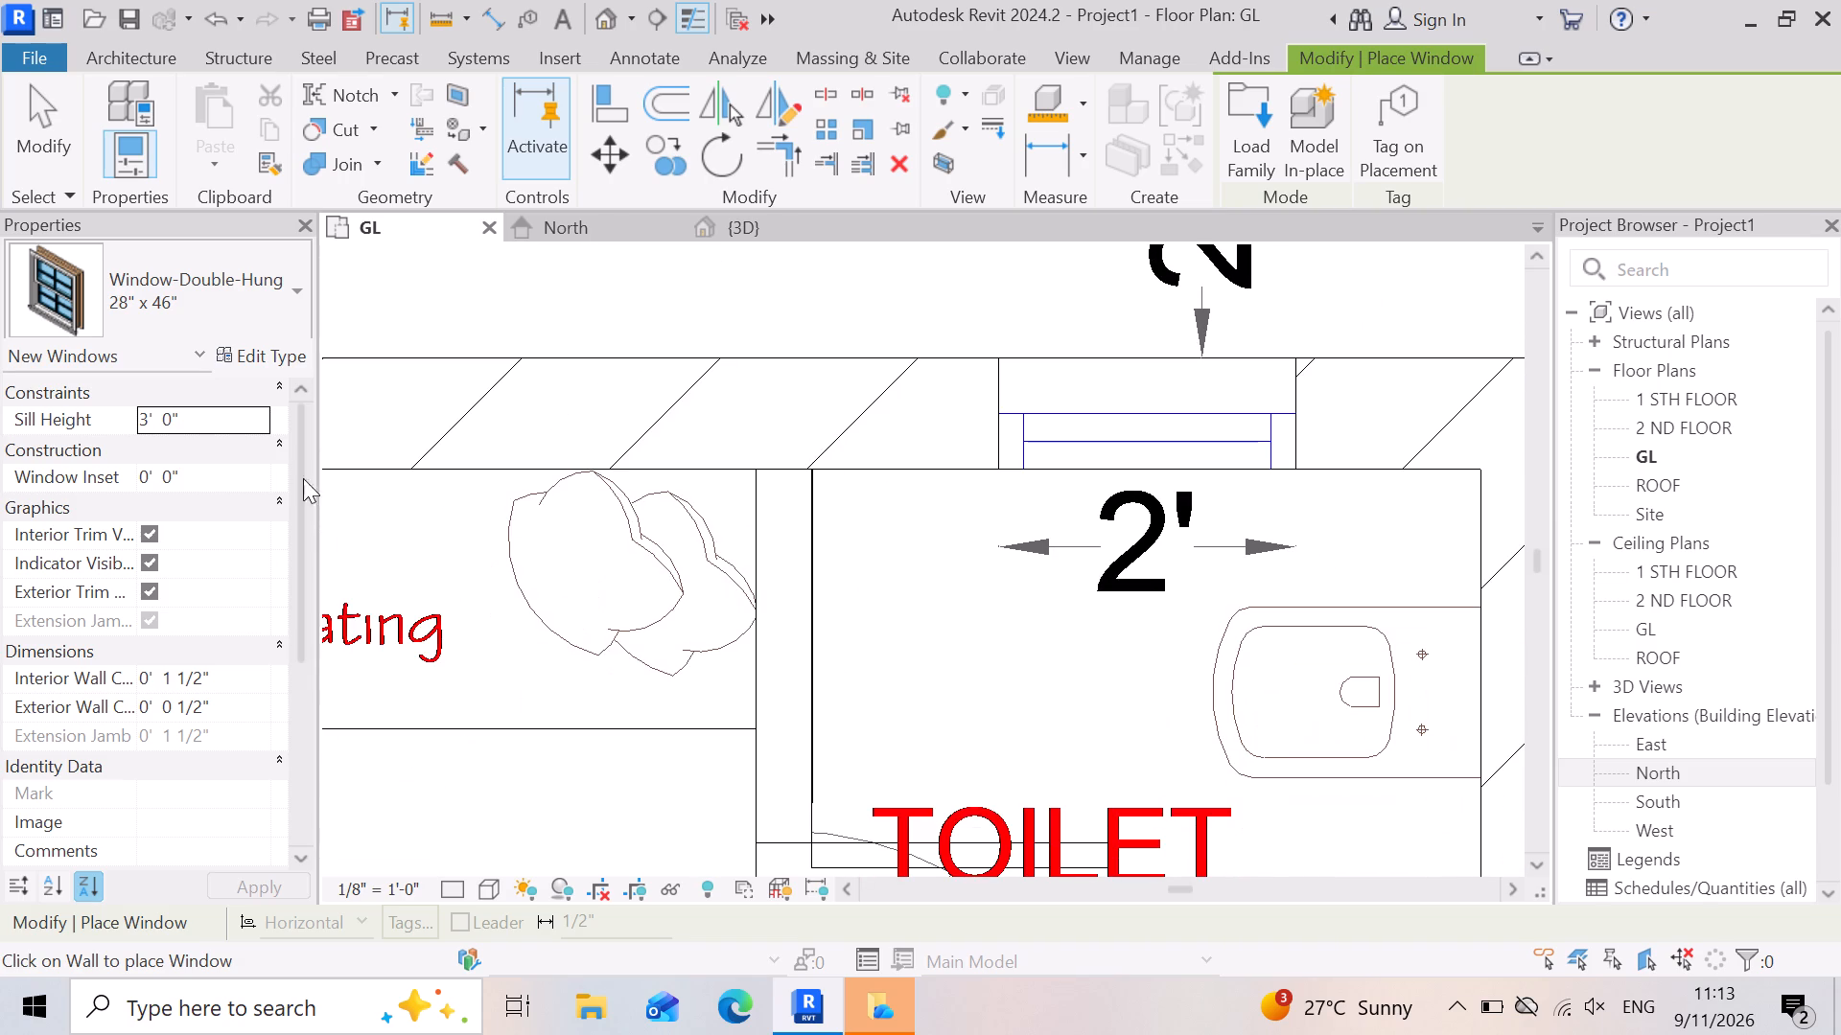
left_click(823, 163)
scroll(1000, 503, "up", 3)
left_click(1000, 410)
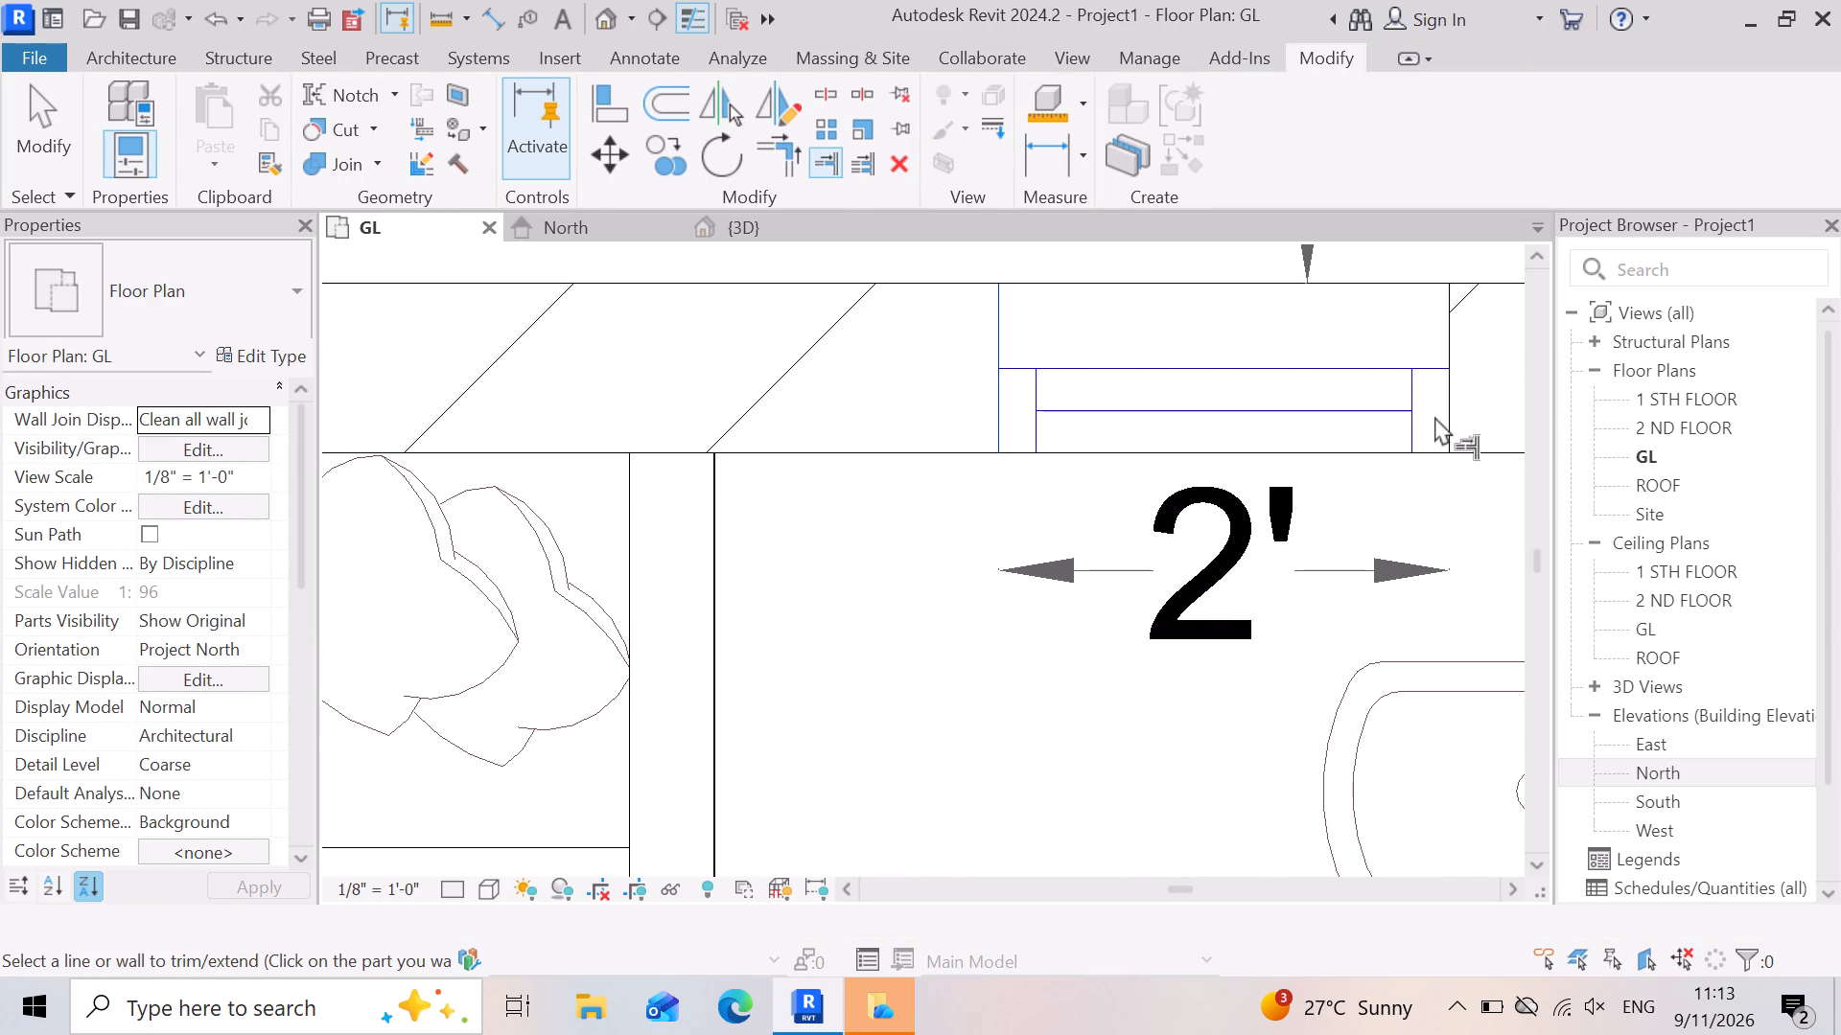
left_click(1442, 415)
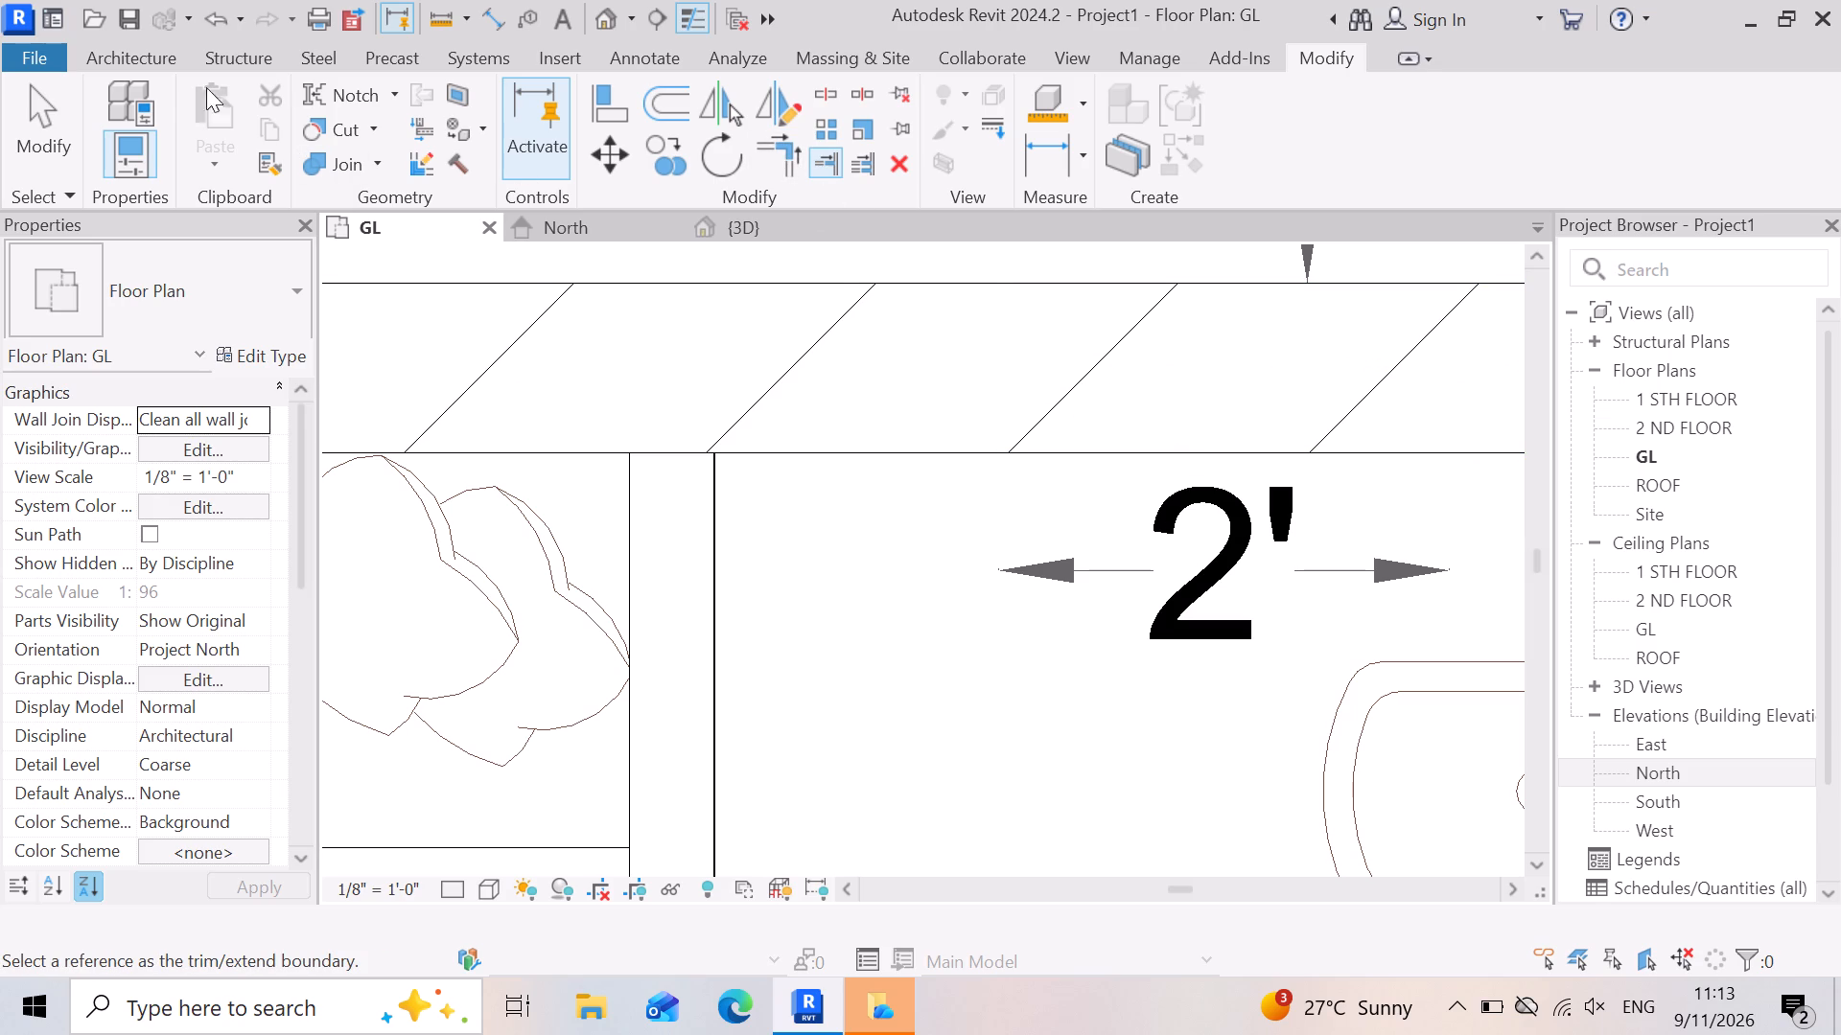
Place one Window-Double-Hung 28" x 46" in the toilet's outer wall at the 2' window mark.
left_click(151, 64)
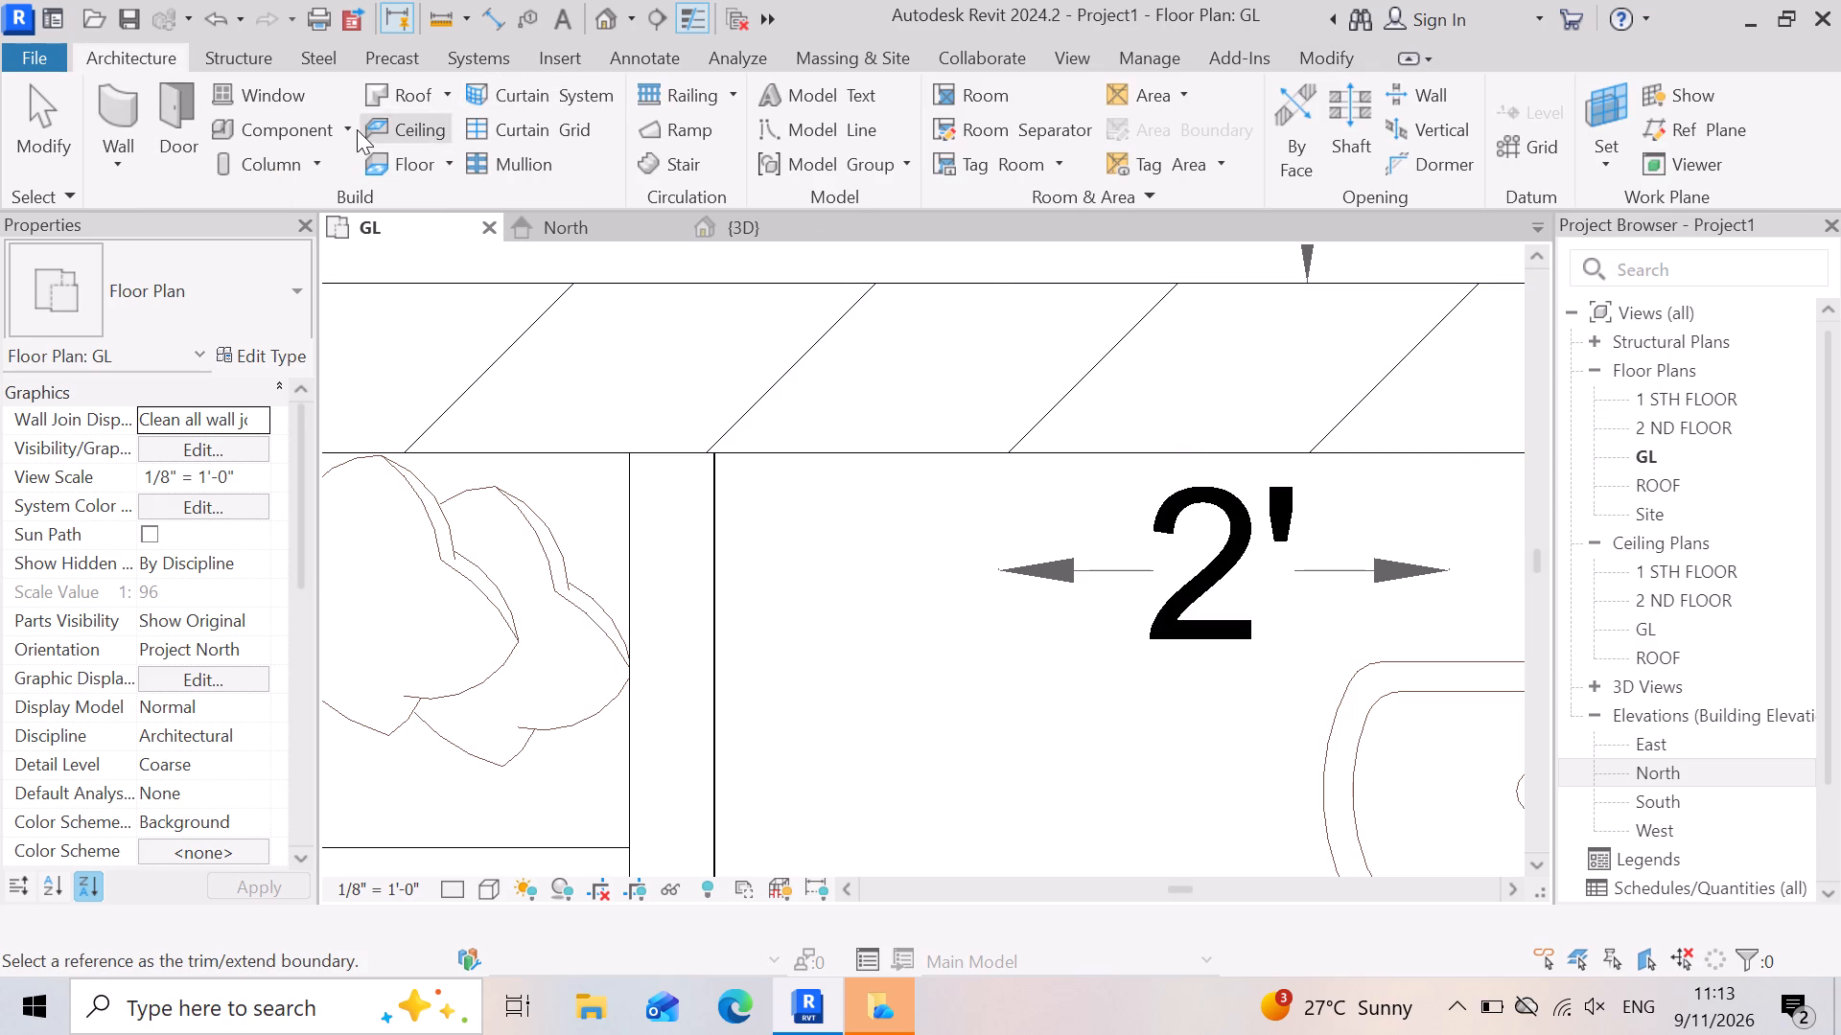
left_click(279, 93)
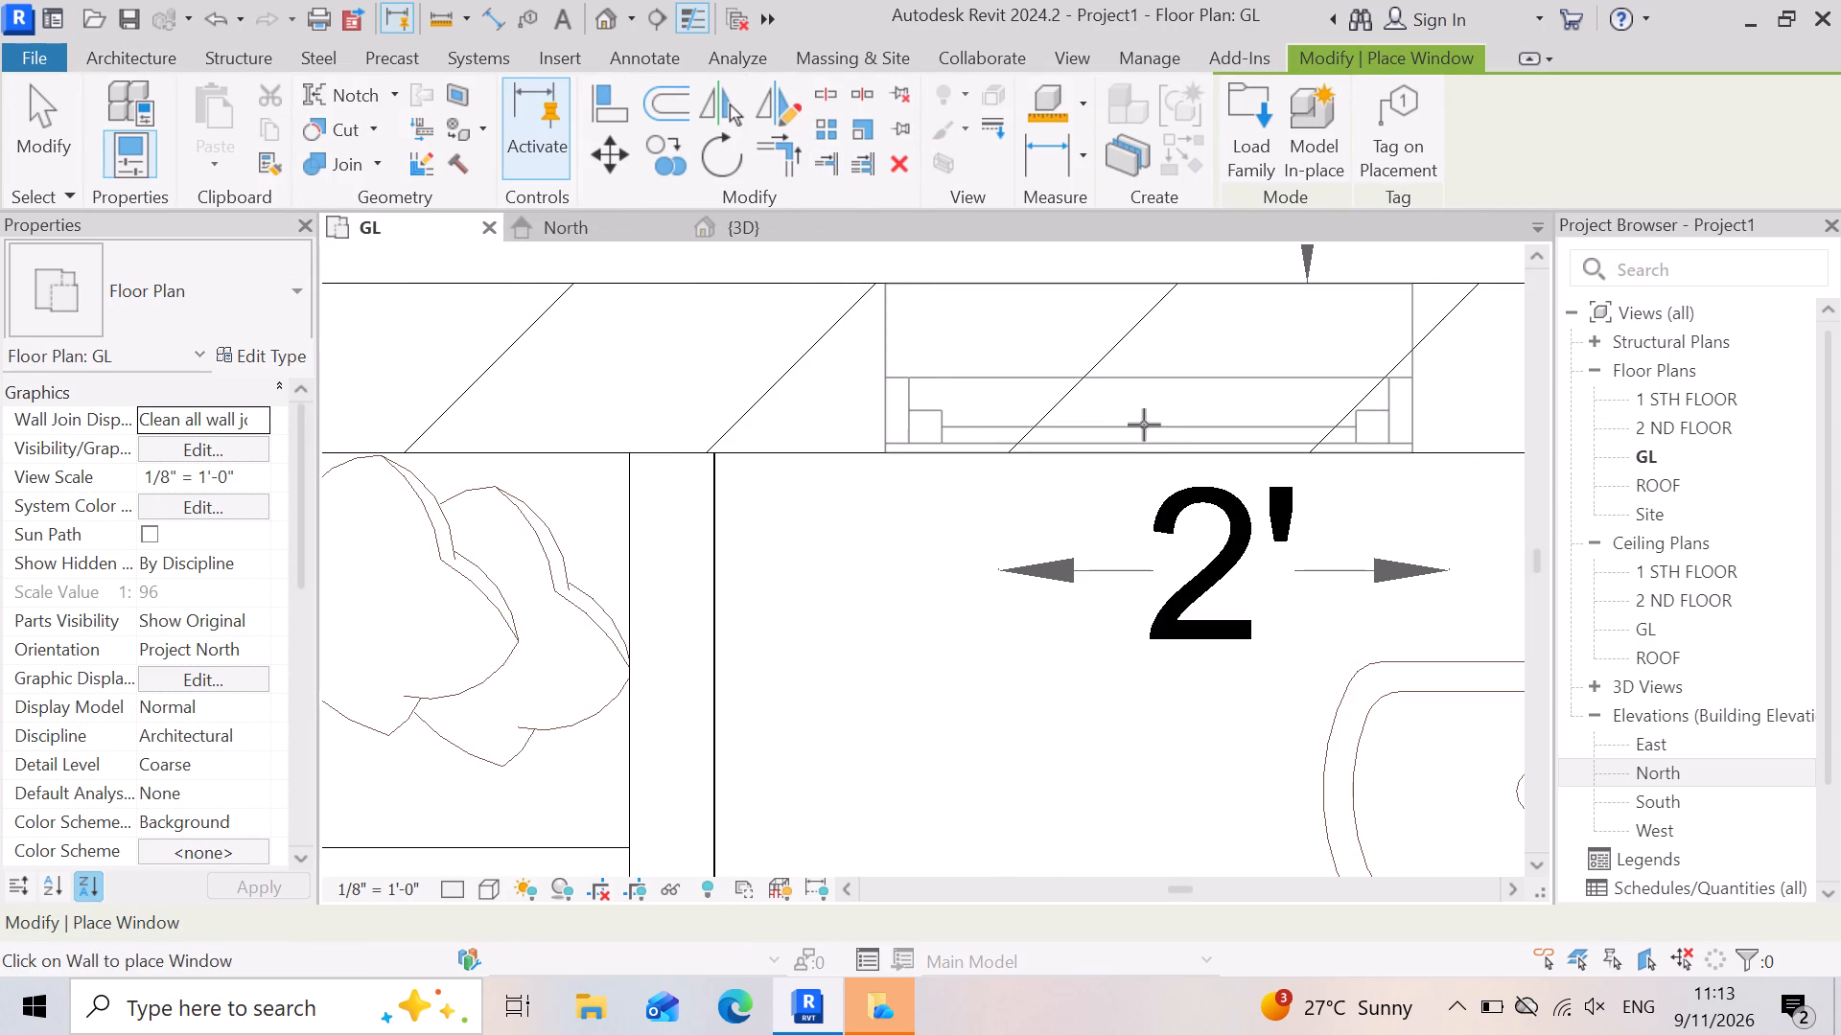
left_click(1143, 426)
scroll(1211, 465, "down", 7)
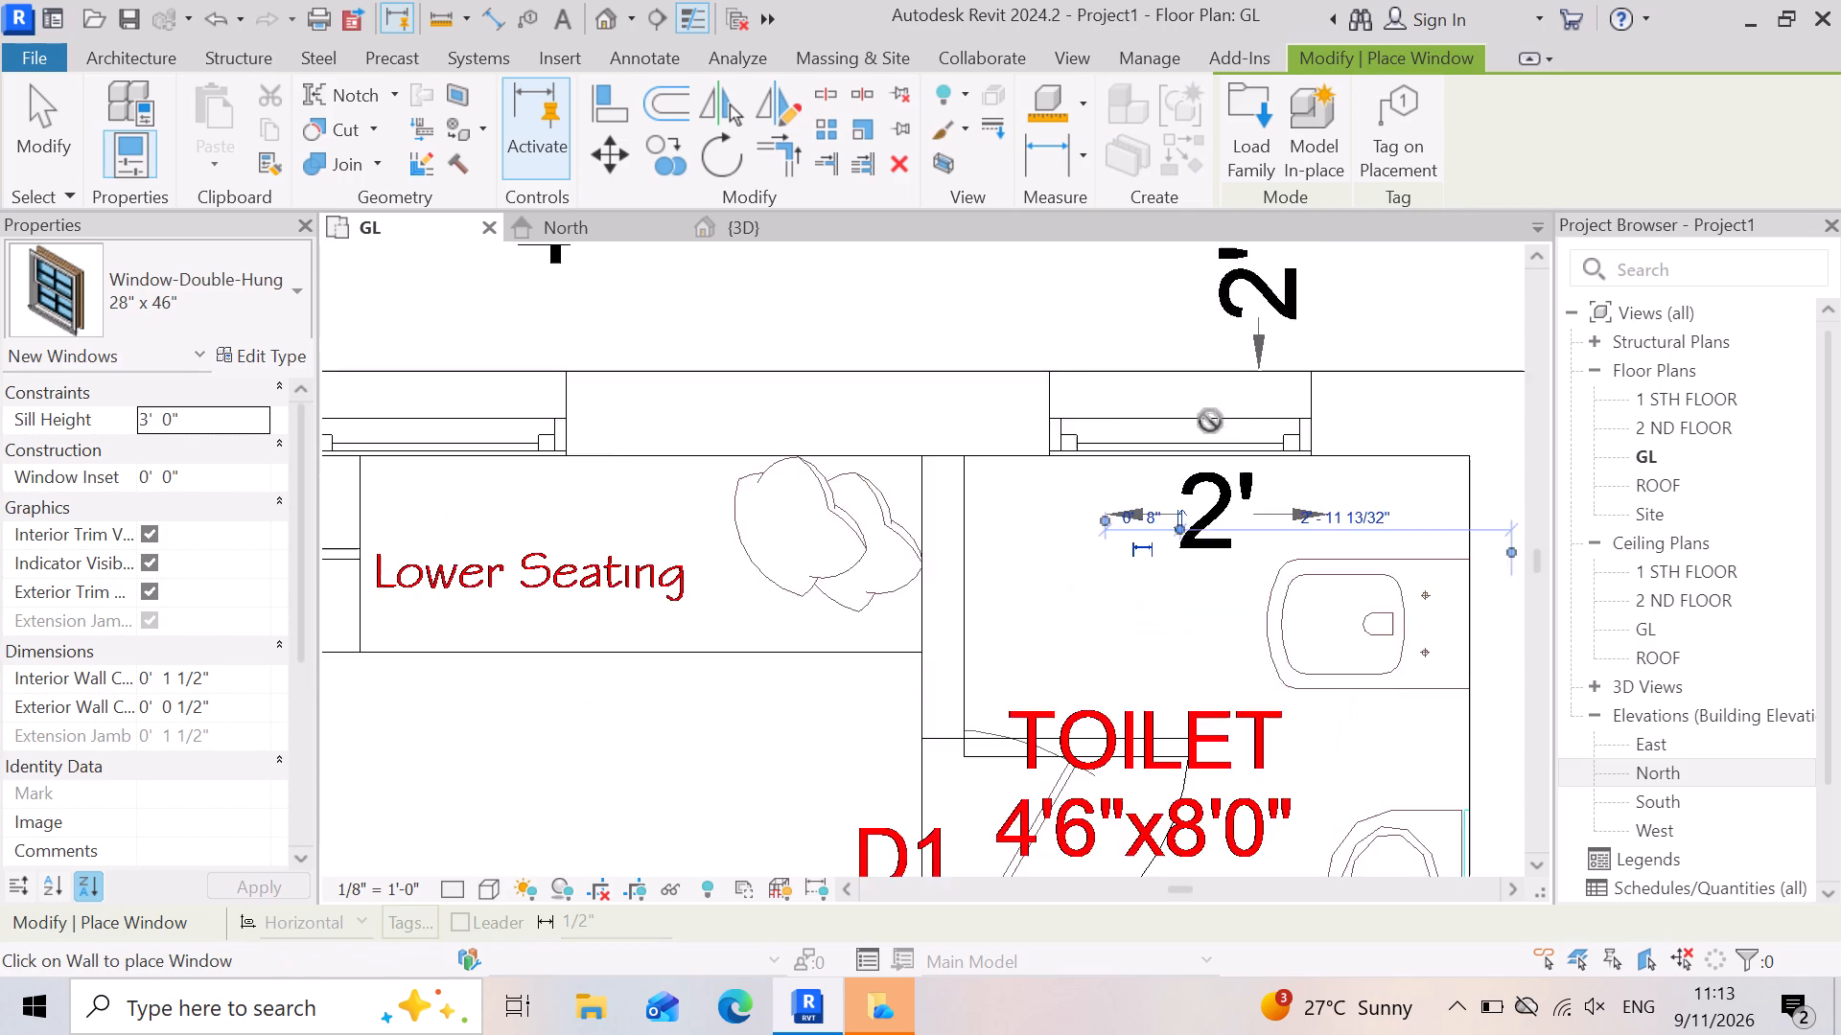
scroll(1210, 421, "down", 3)
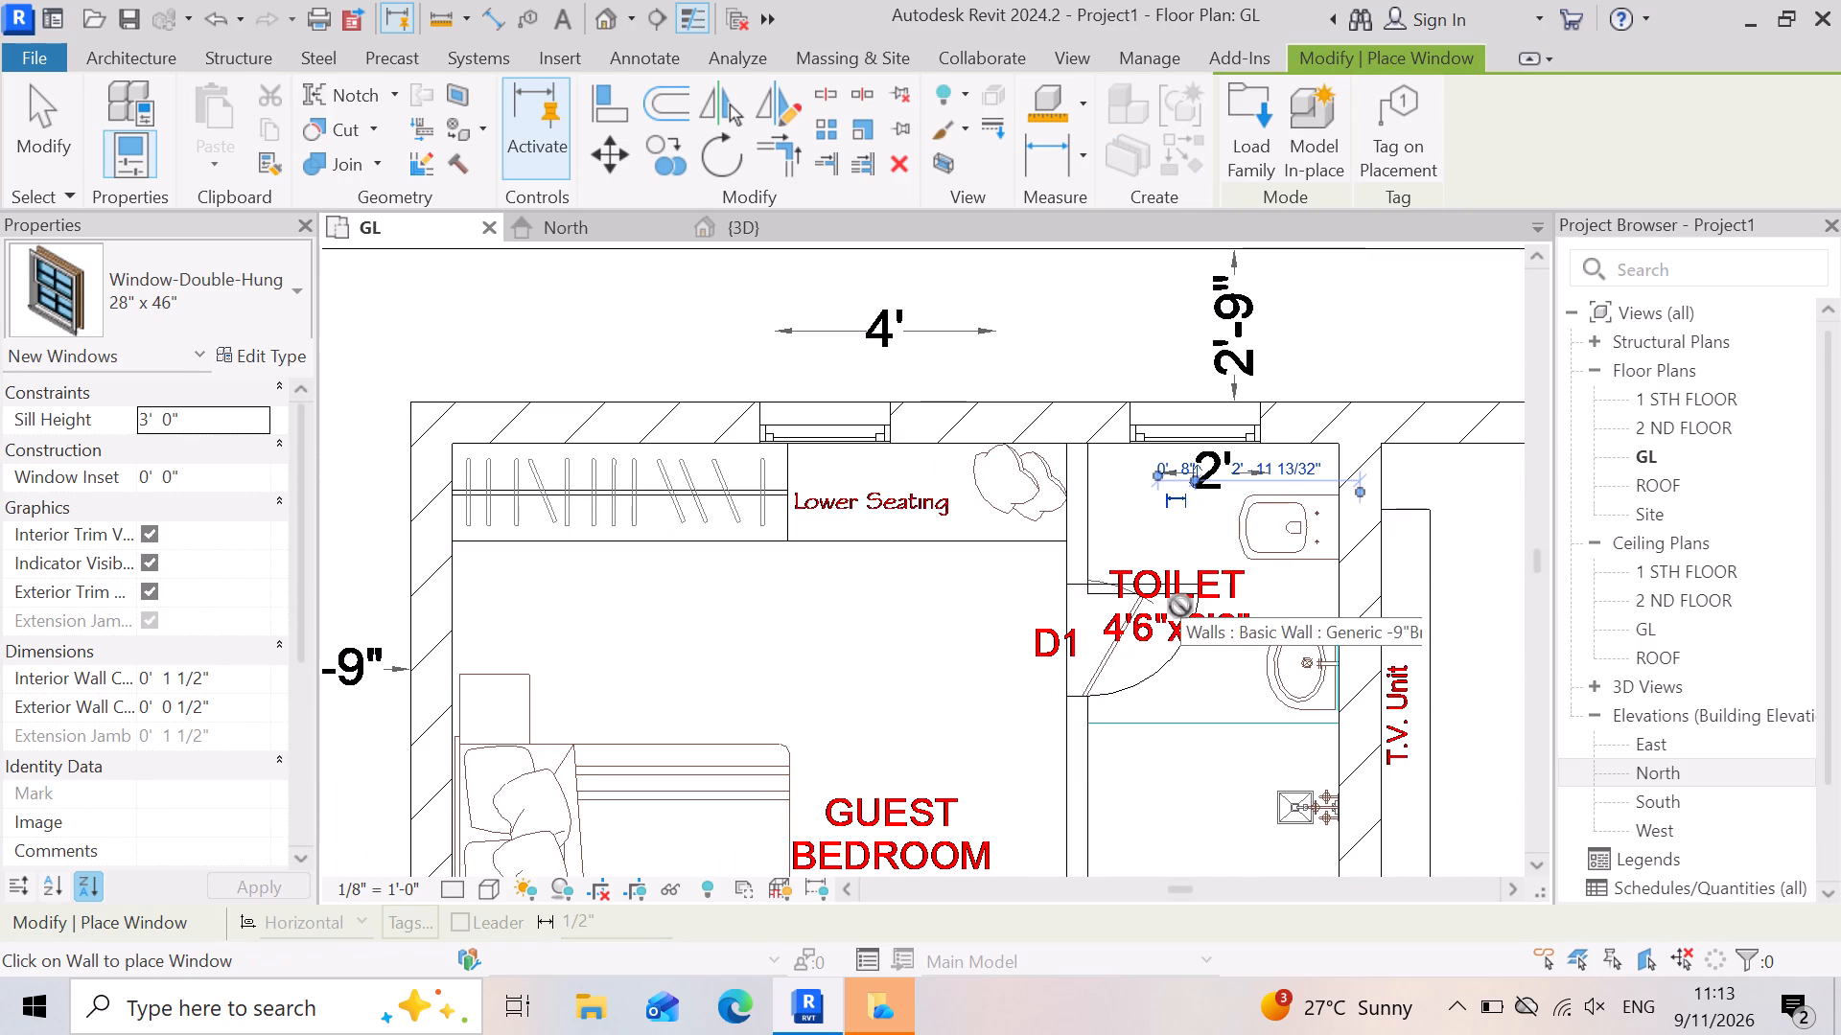
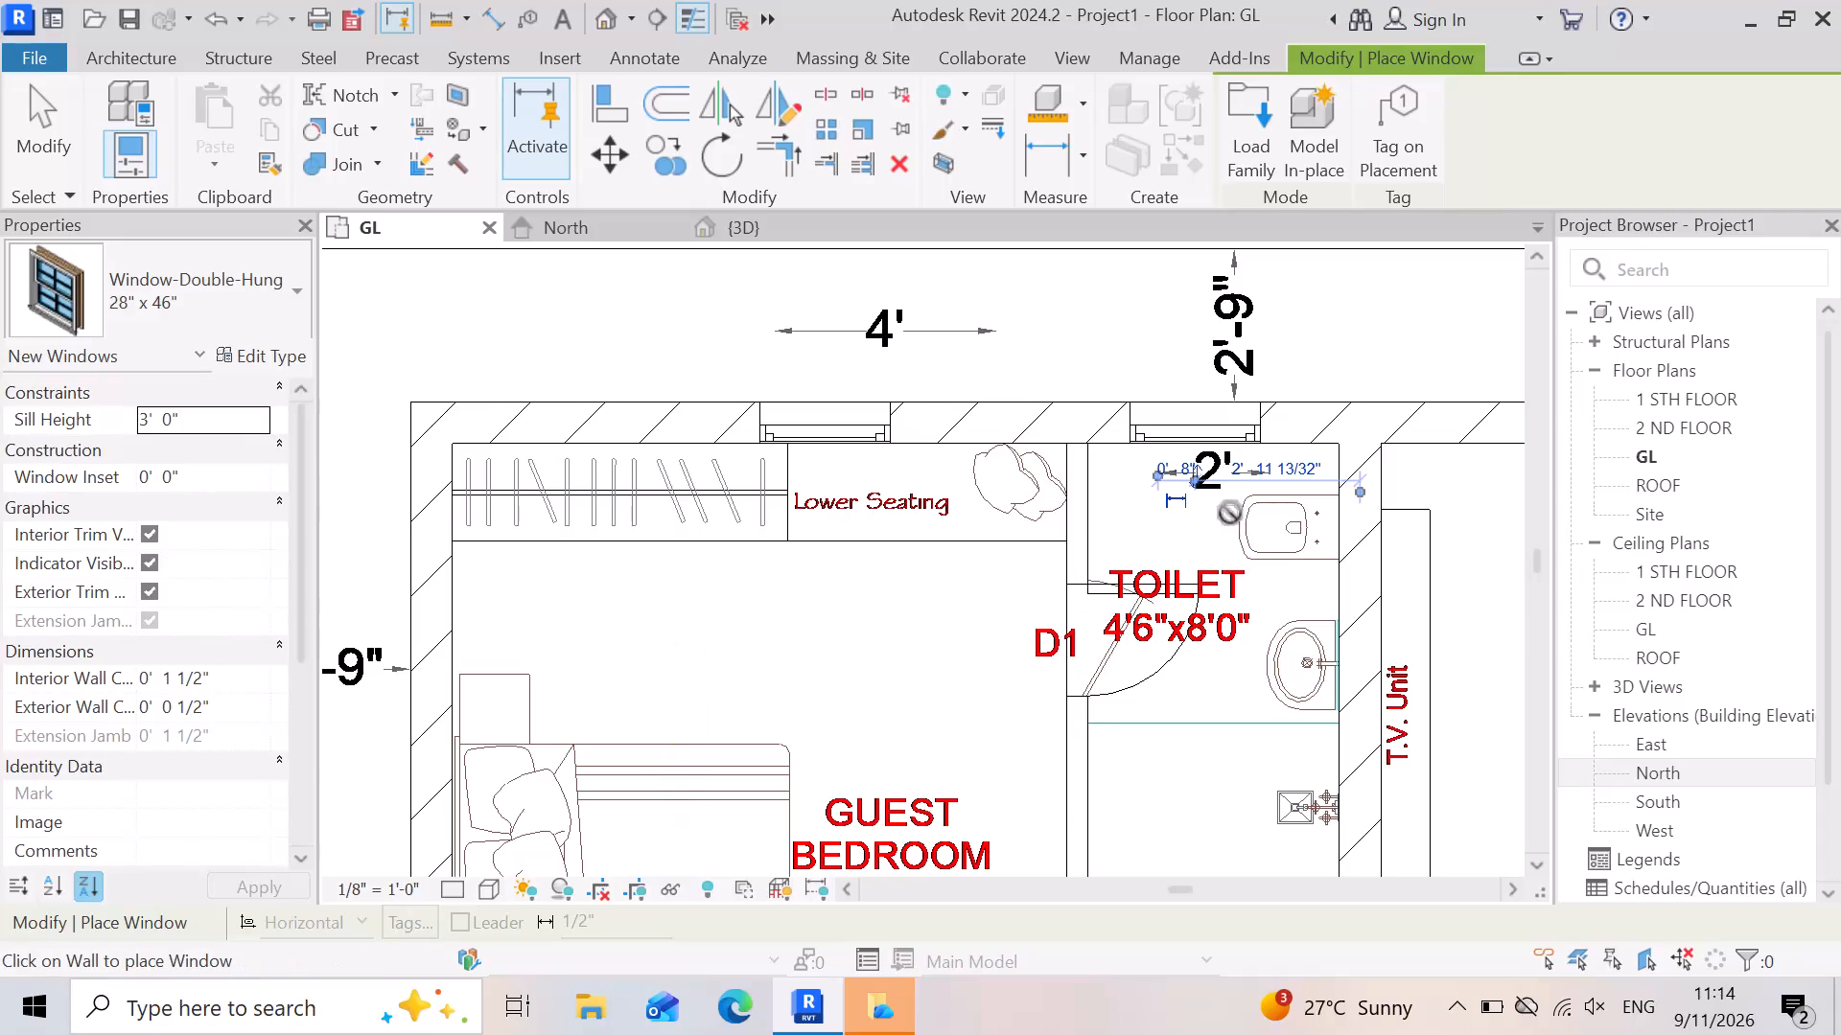
Inspect the windows, walls and main entrance opening in the GL floor plan and the 3D view.
scroll(1407, 481, "up", 7)
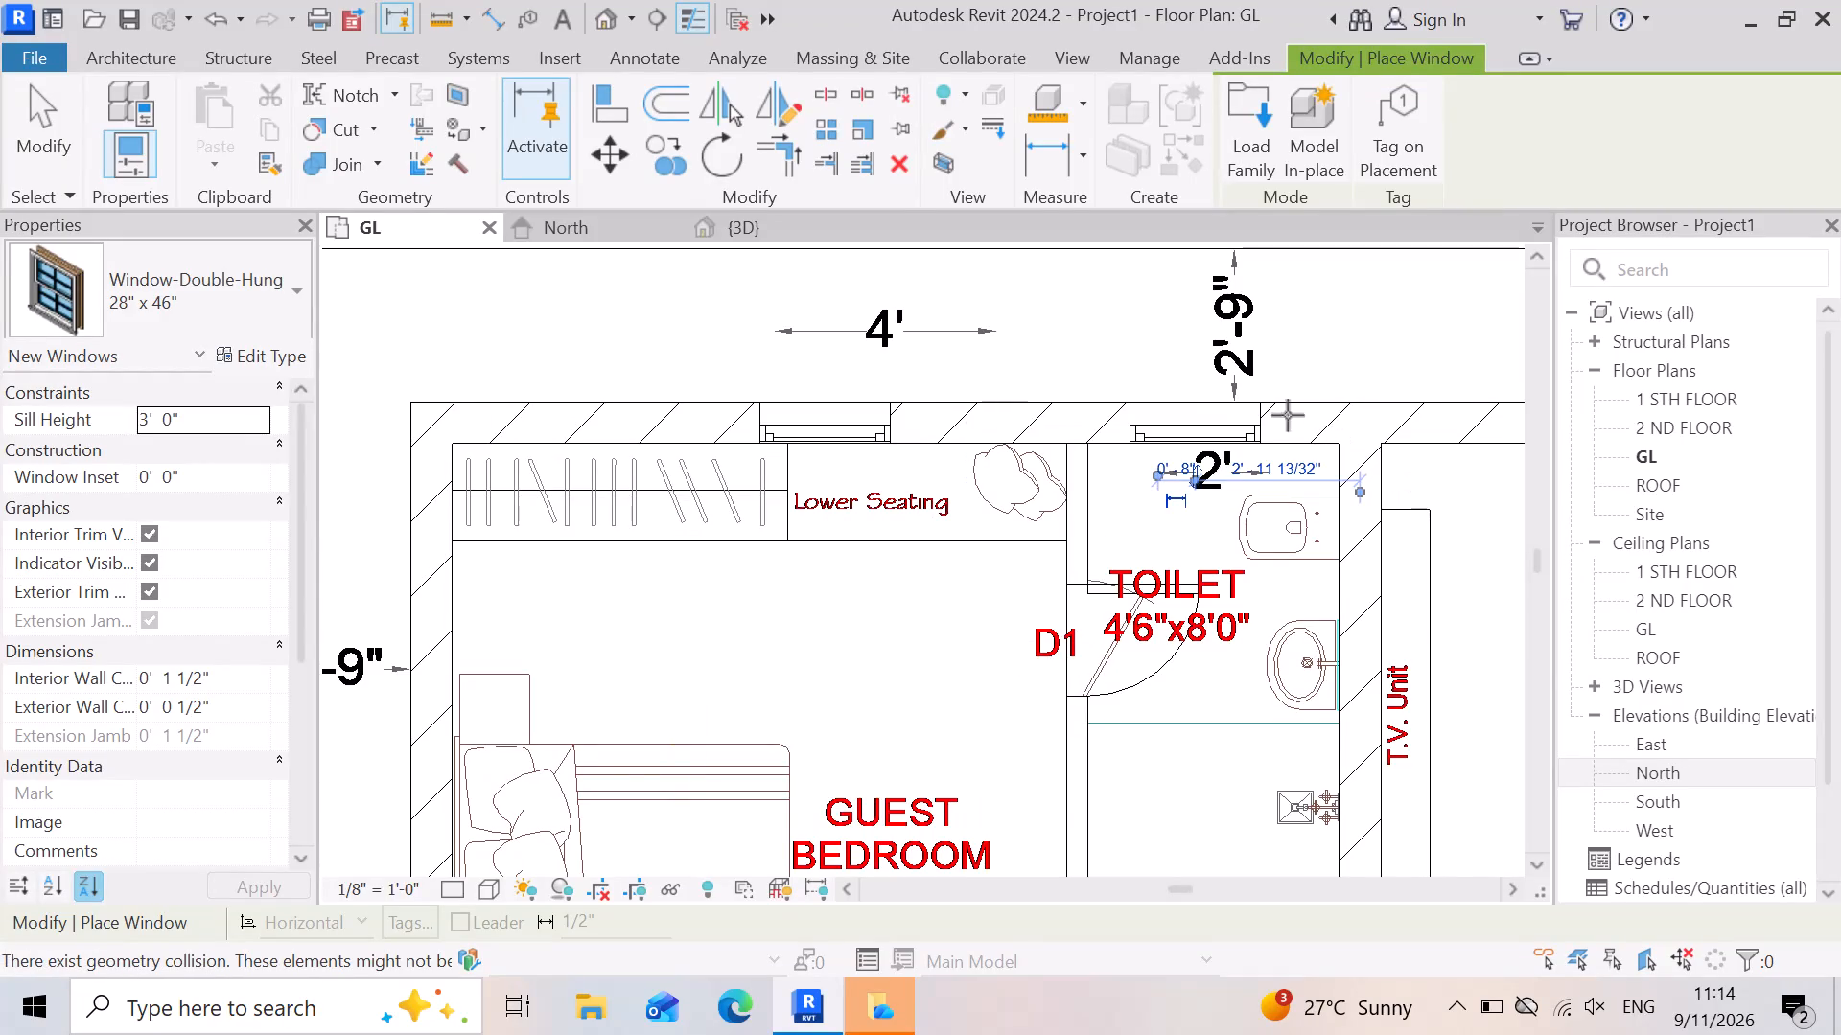
scroll(1288, 415, "up", 5)
scroll(1123, 553, "down", 10)
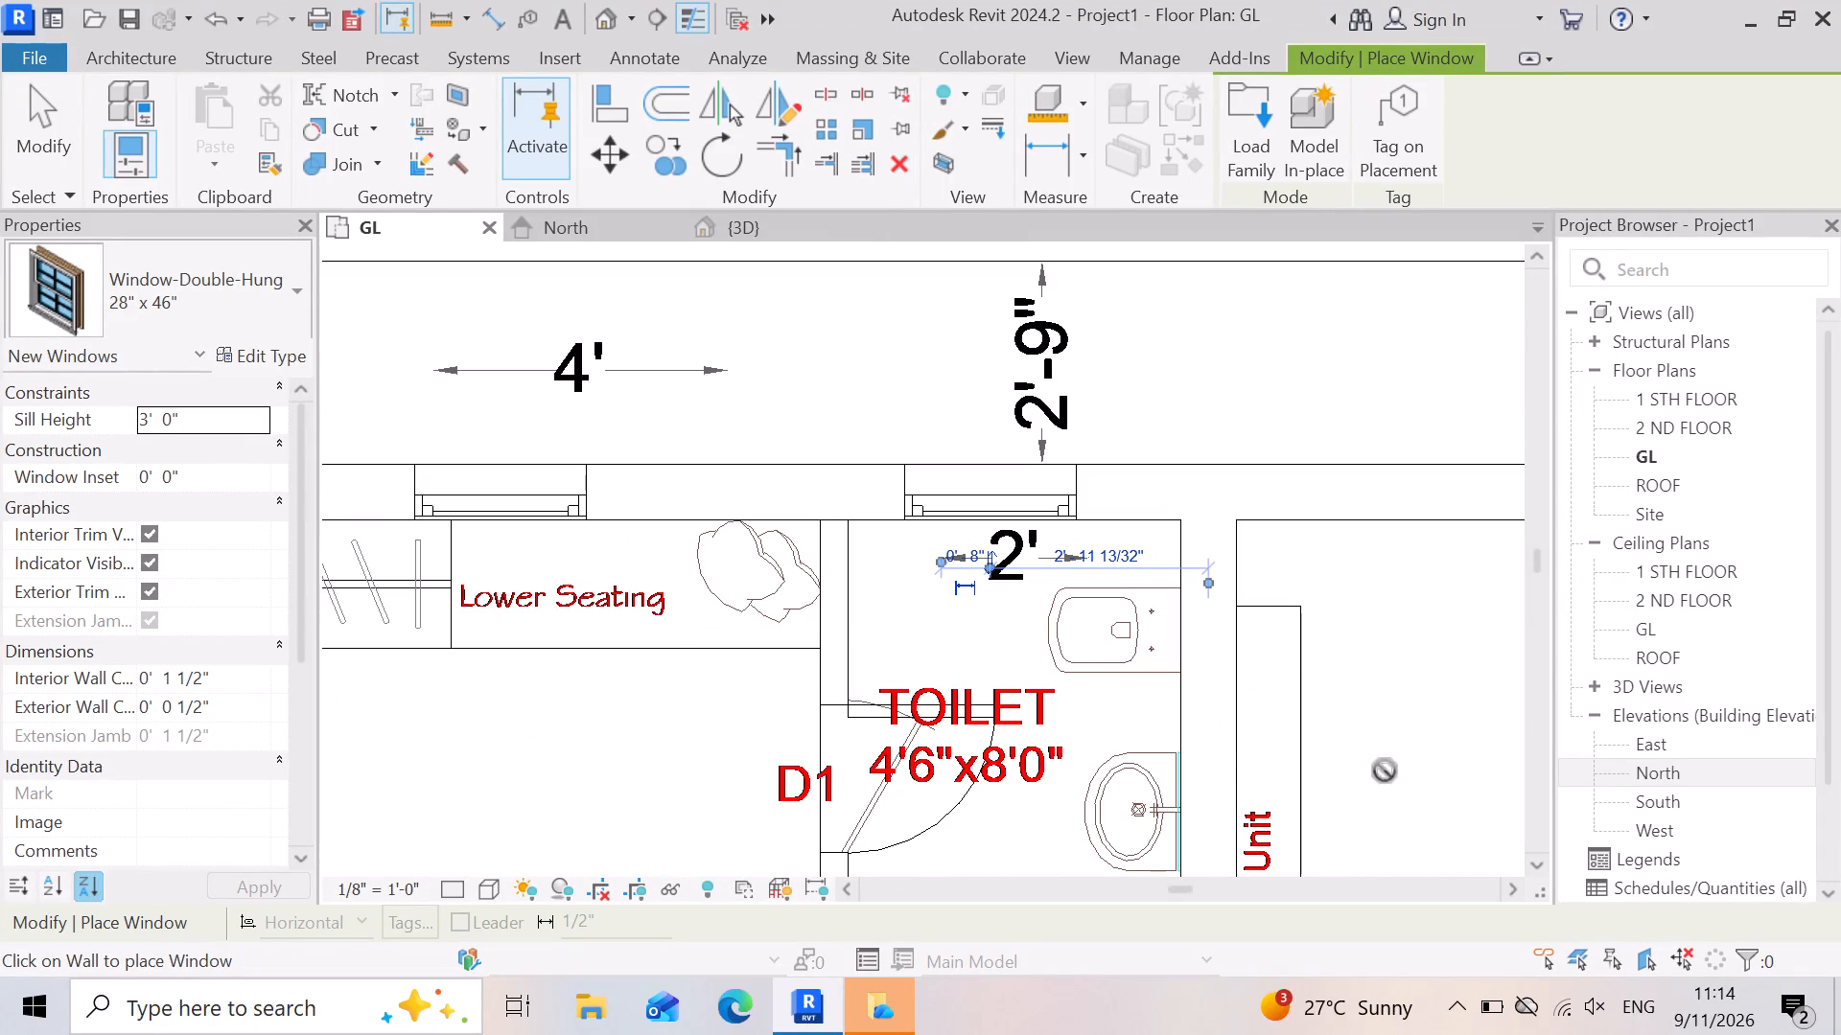
scroll(1201, 491, "down", 9)
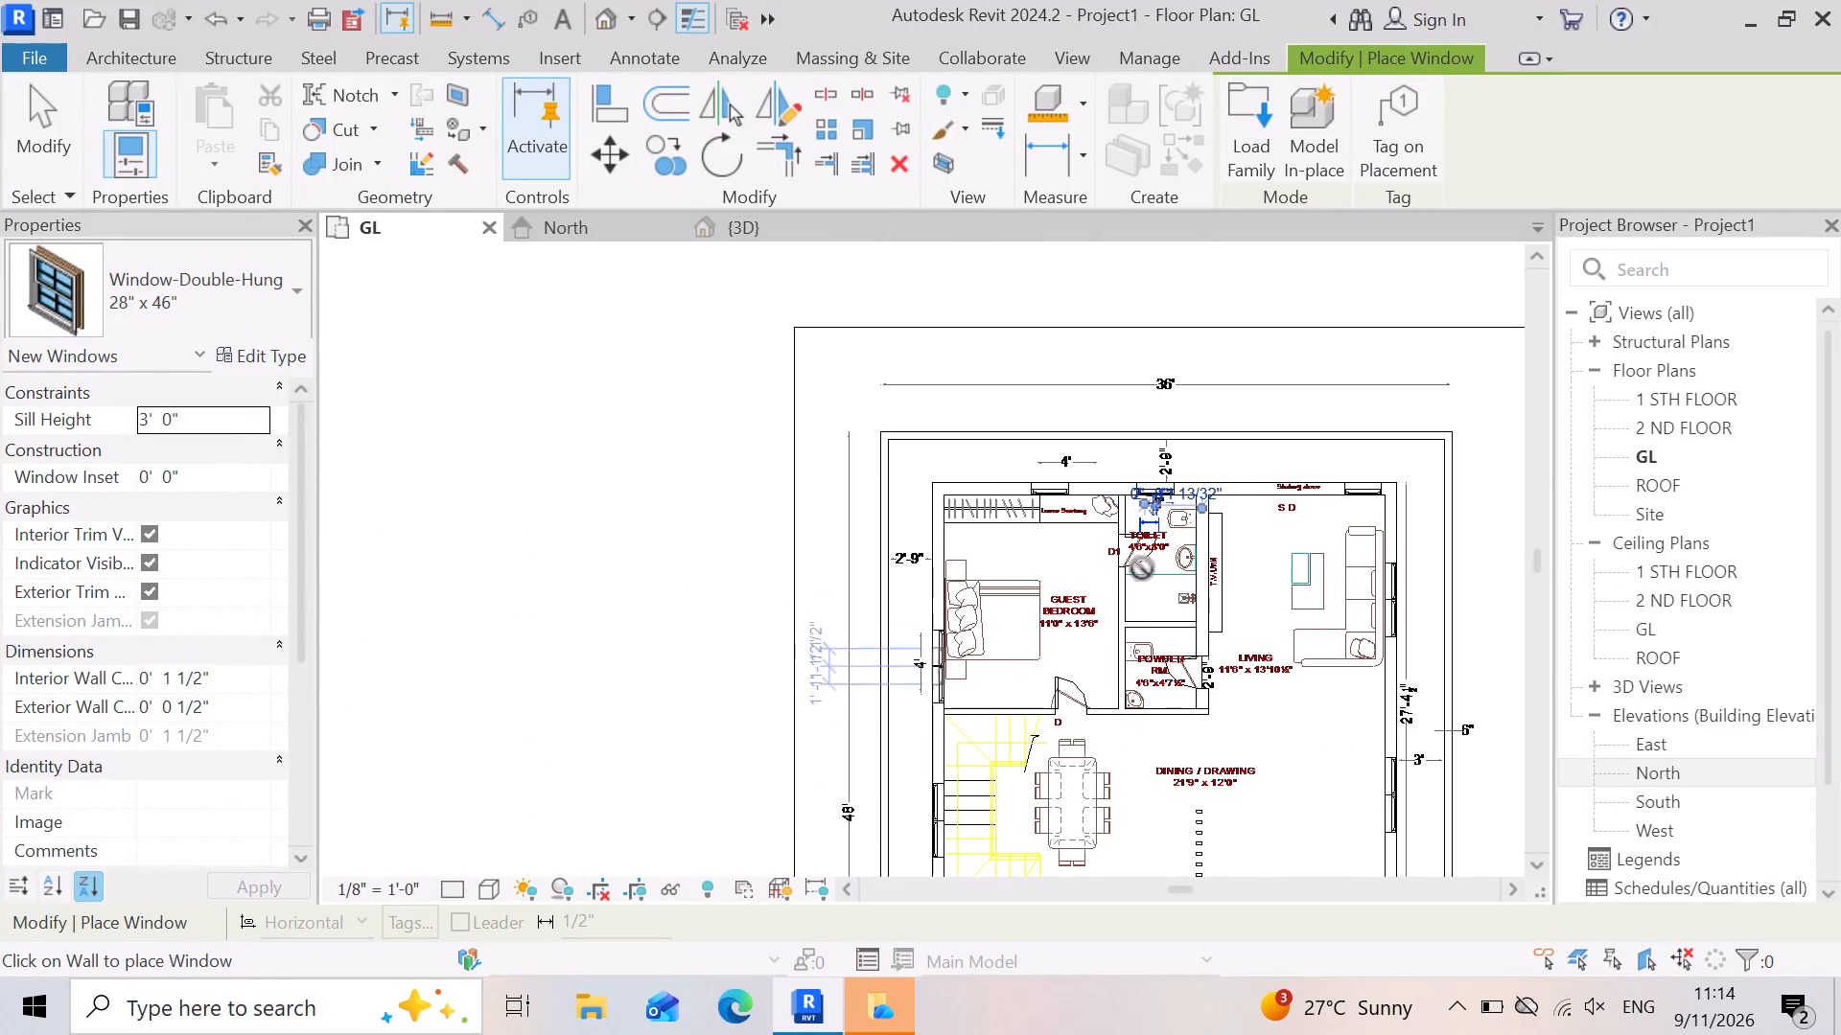
scroll(1228, 540, "down", 4)
scroll(1266, 739, "down", 3)
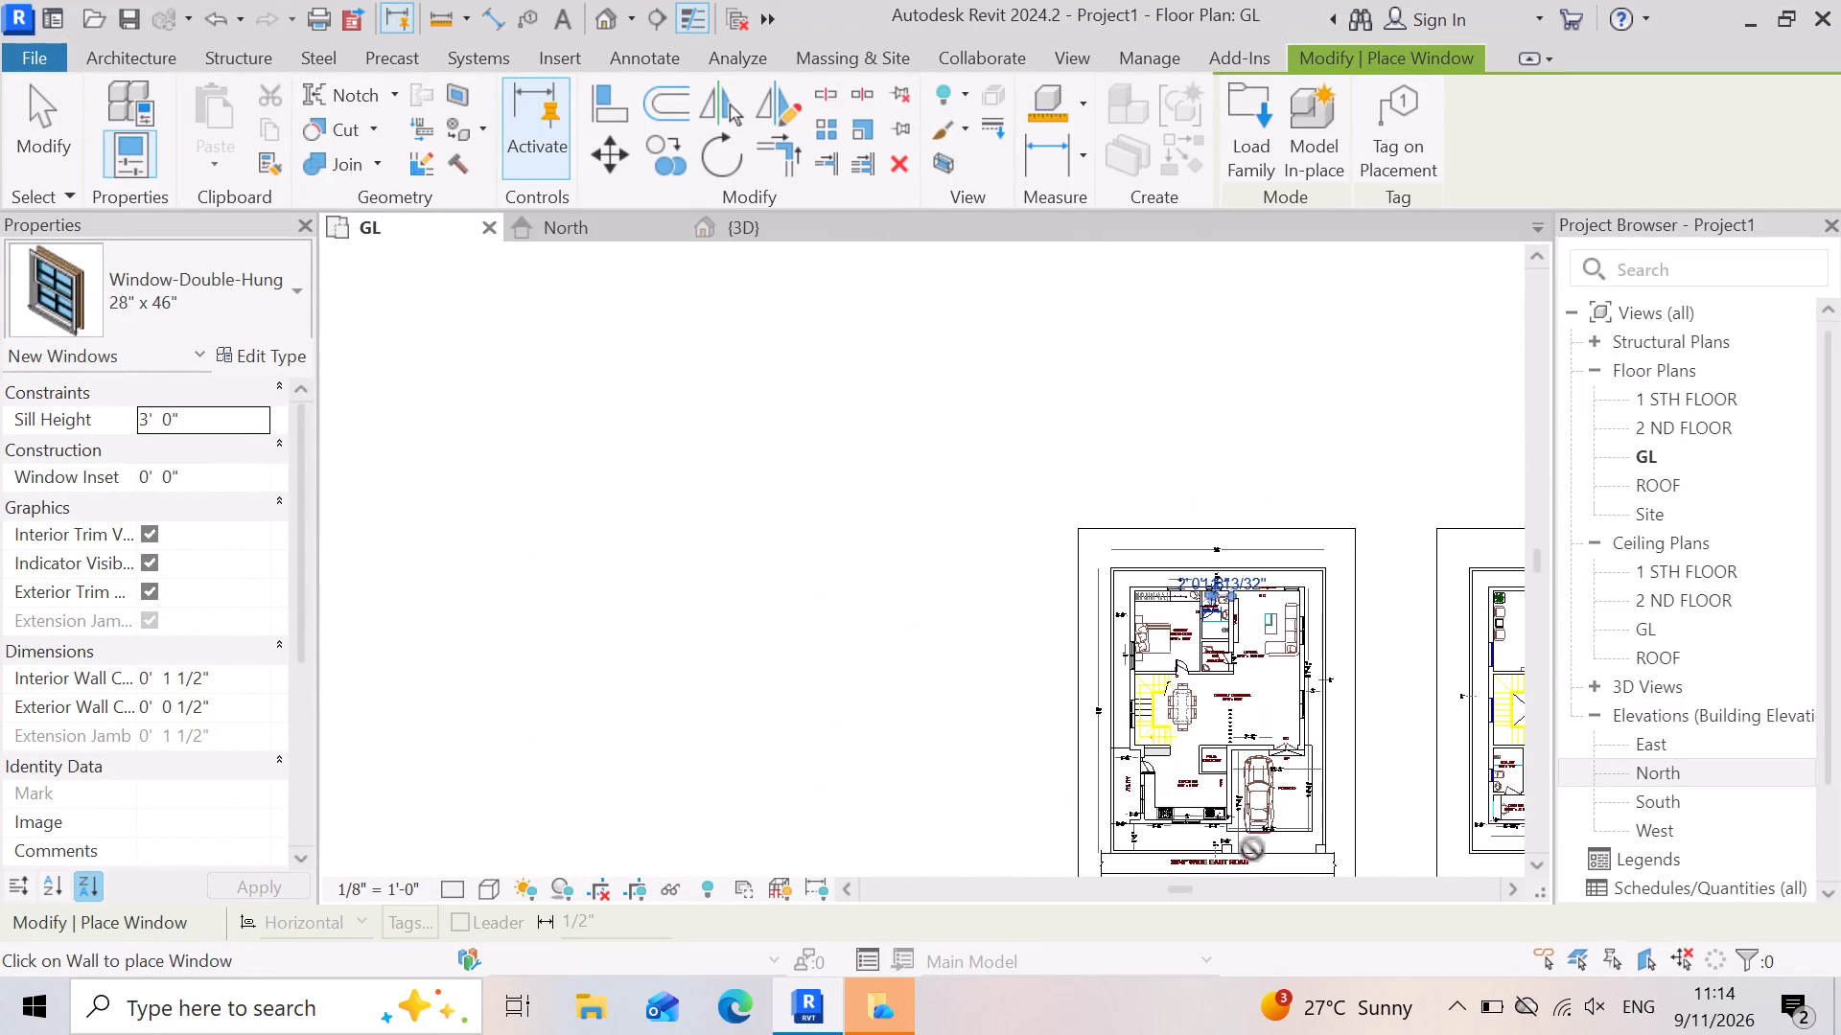
scroll(1244, 855, "up", 12)
scroll(1329, 830, "down", 5)
scroll(963, 610, "up", 4)
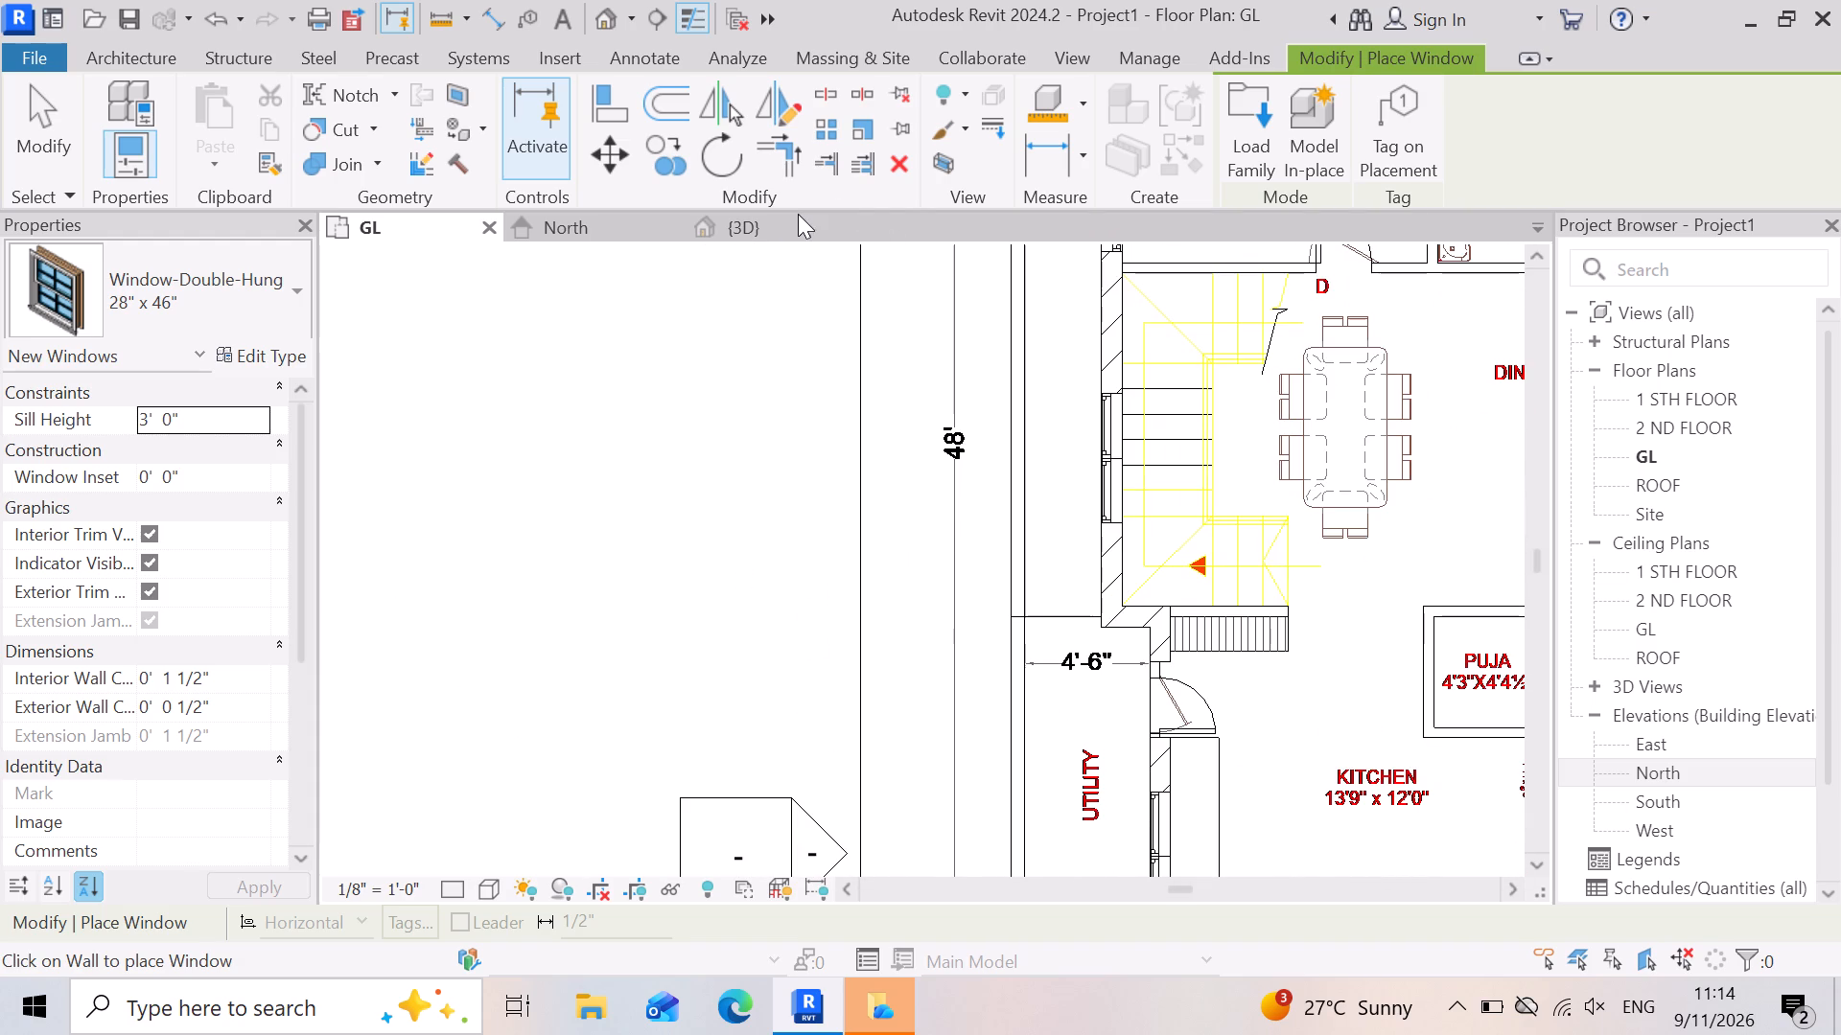
left_click(796, 217)
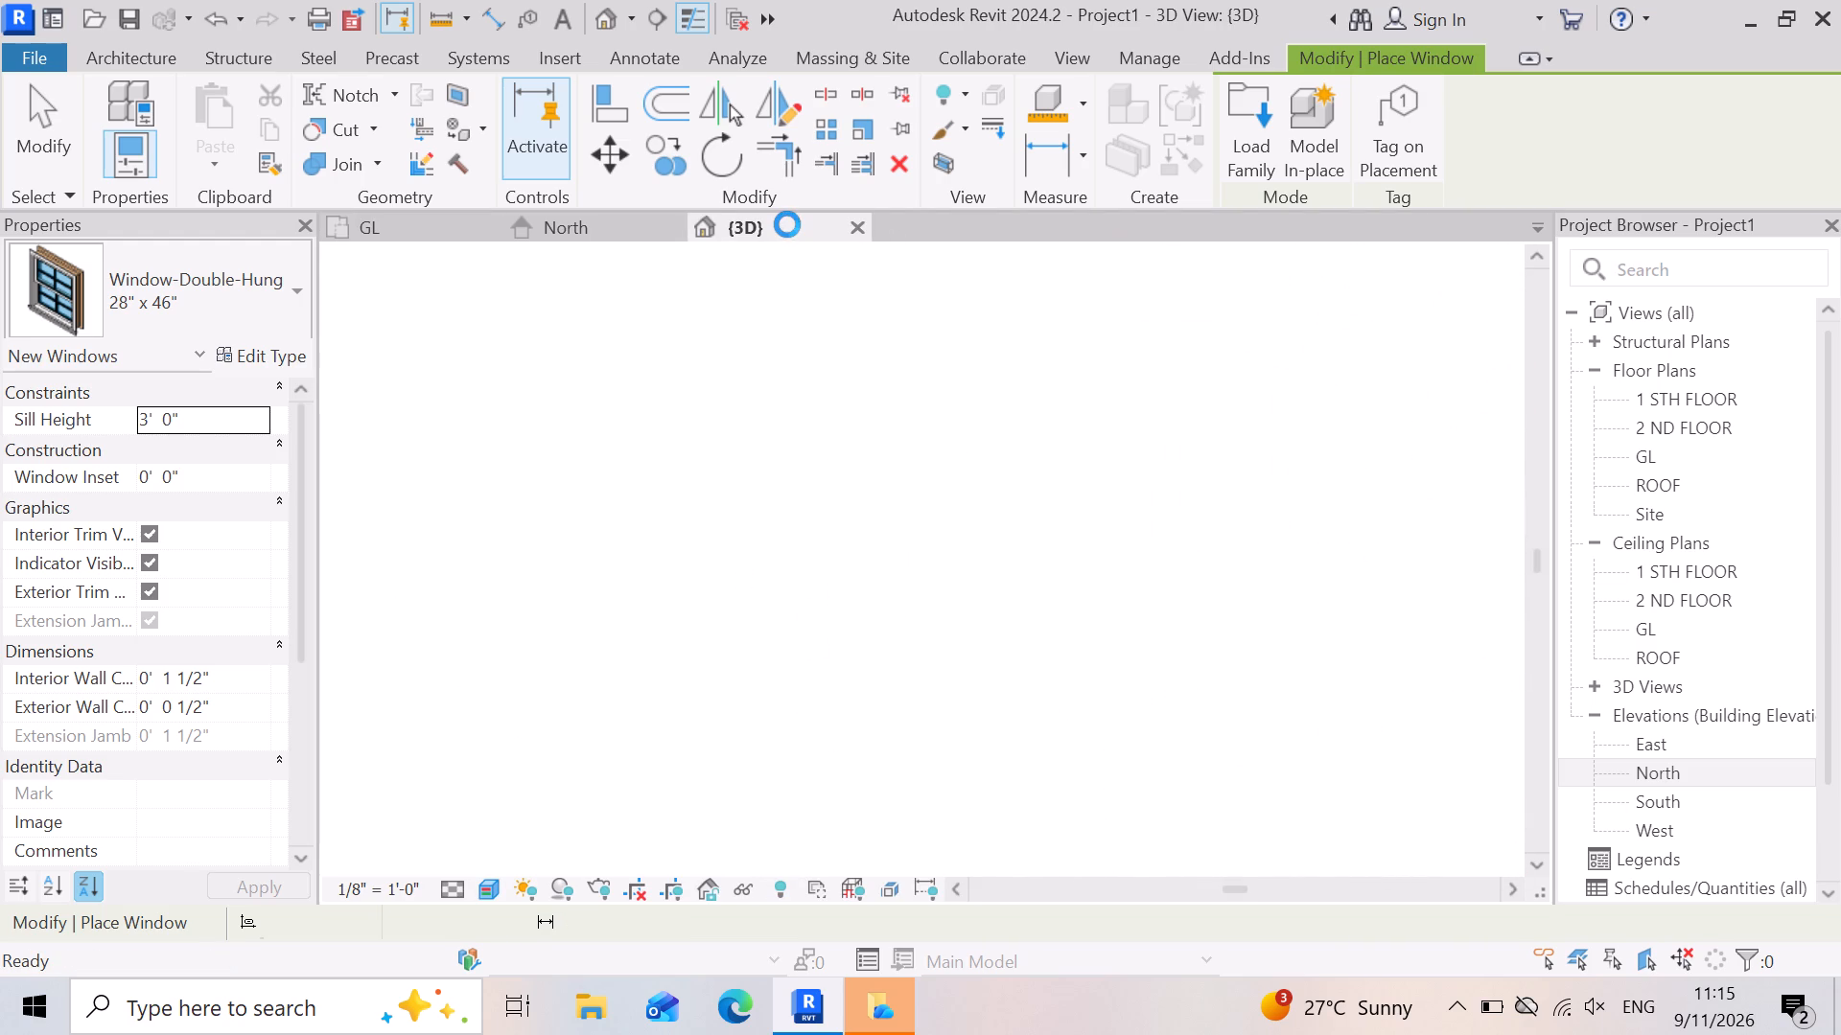
scroll(908, 622, "down", 3)
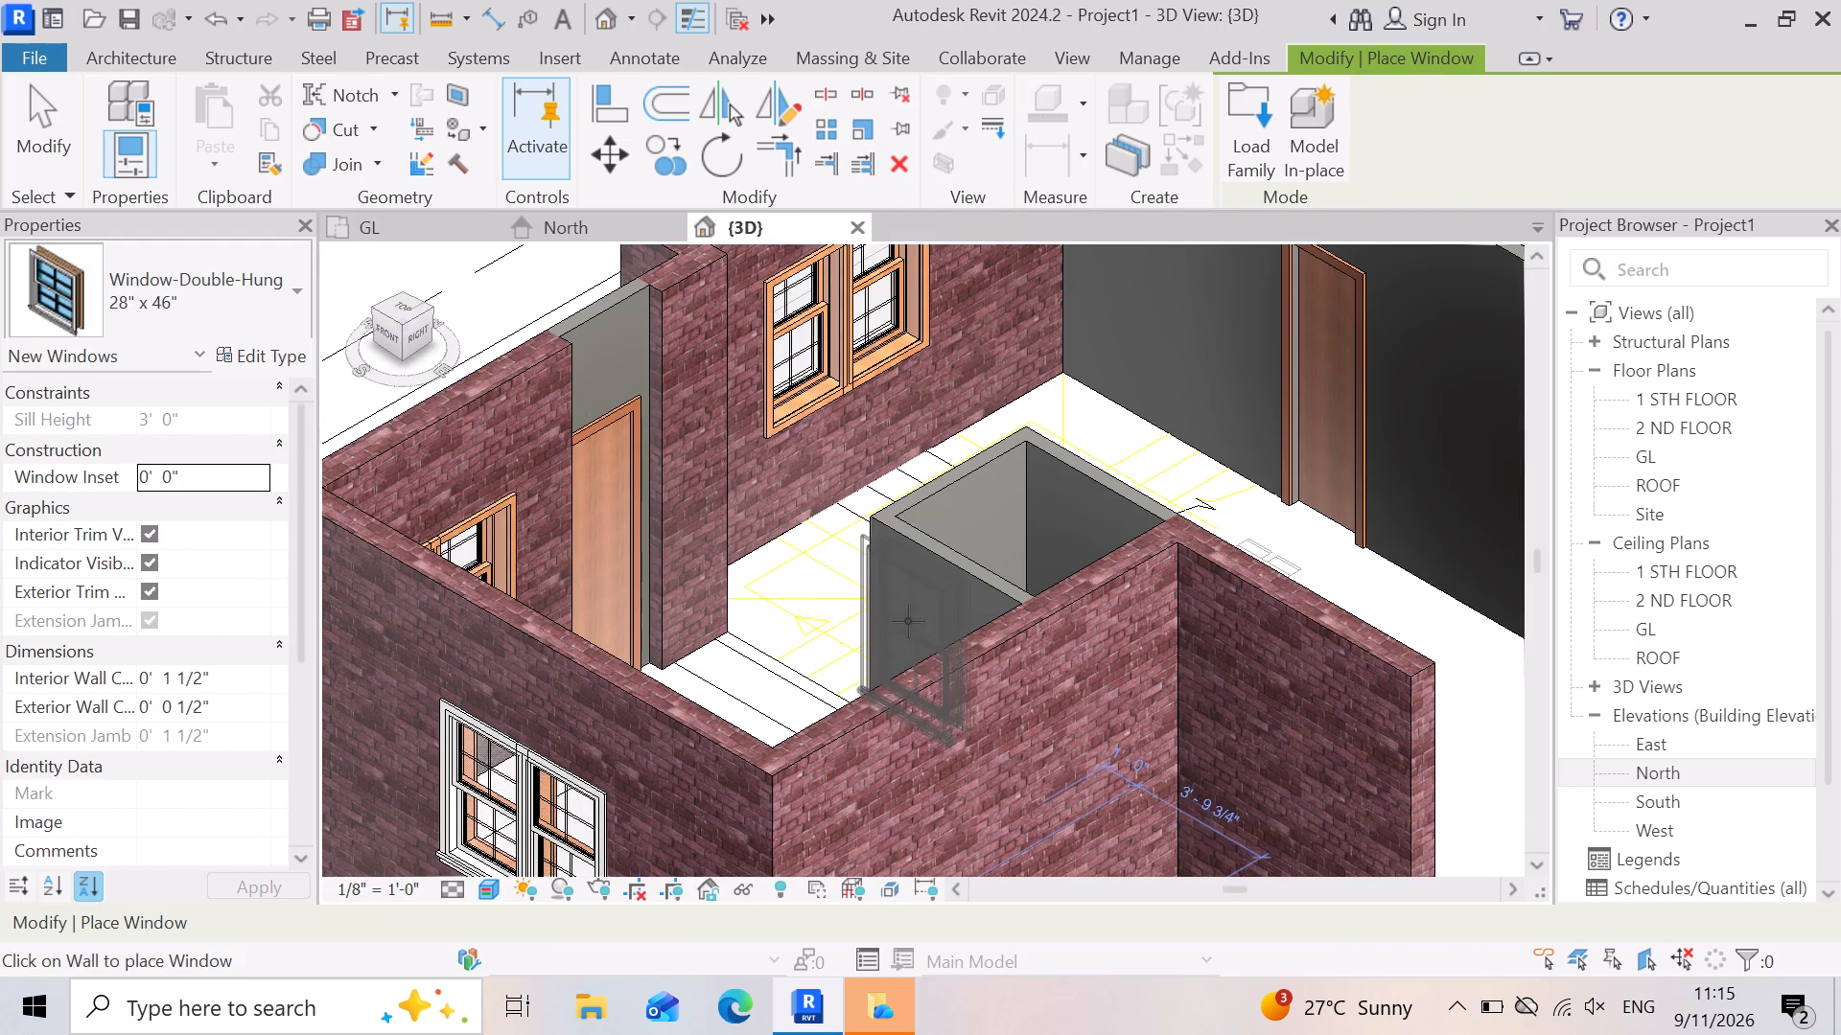
scroll(908, 621, "down", 6)
scroll(1075, 726, "up", 6)
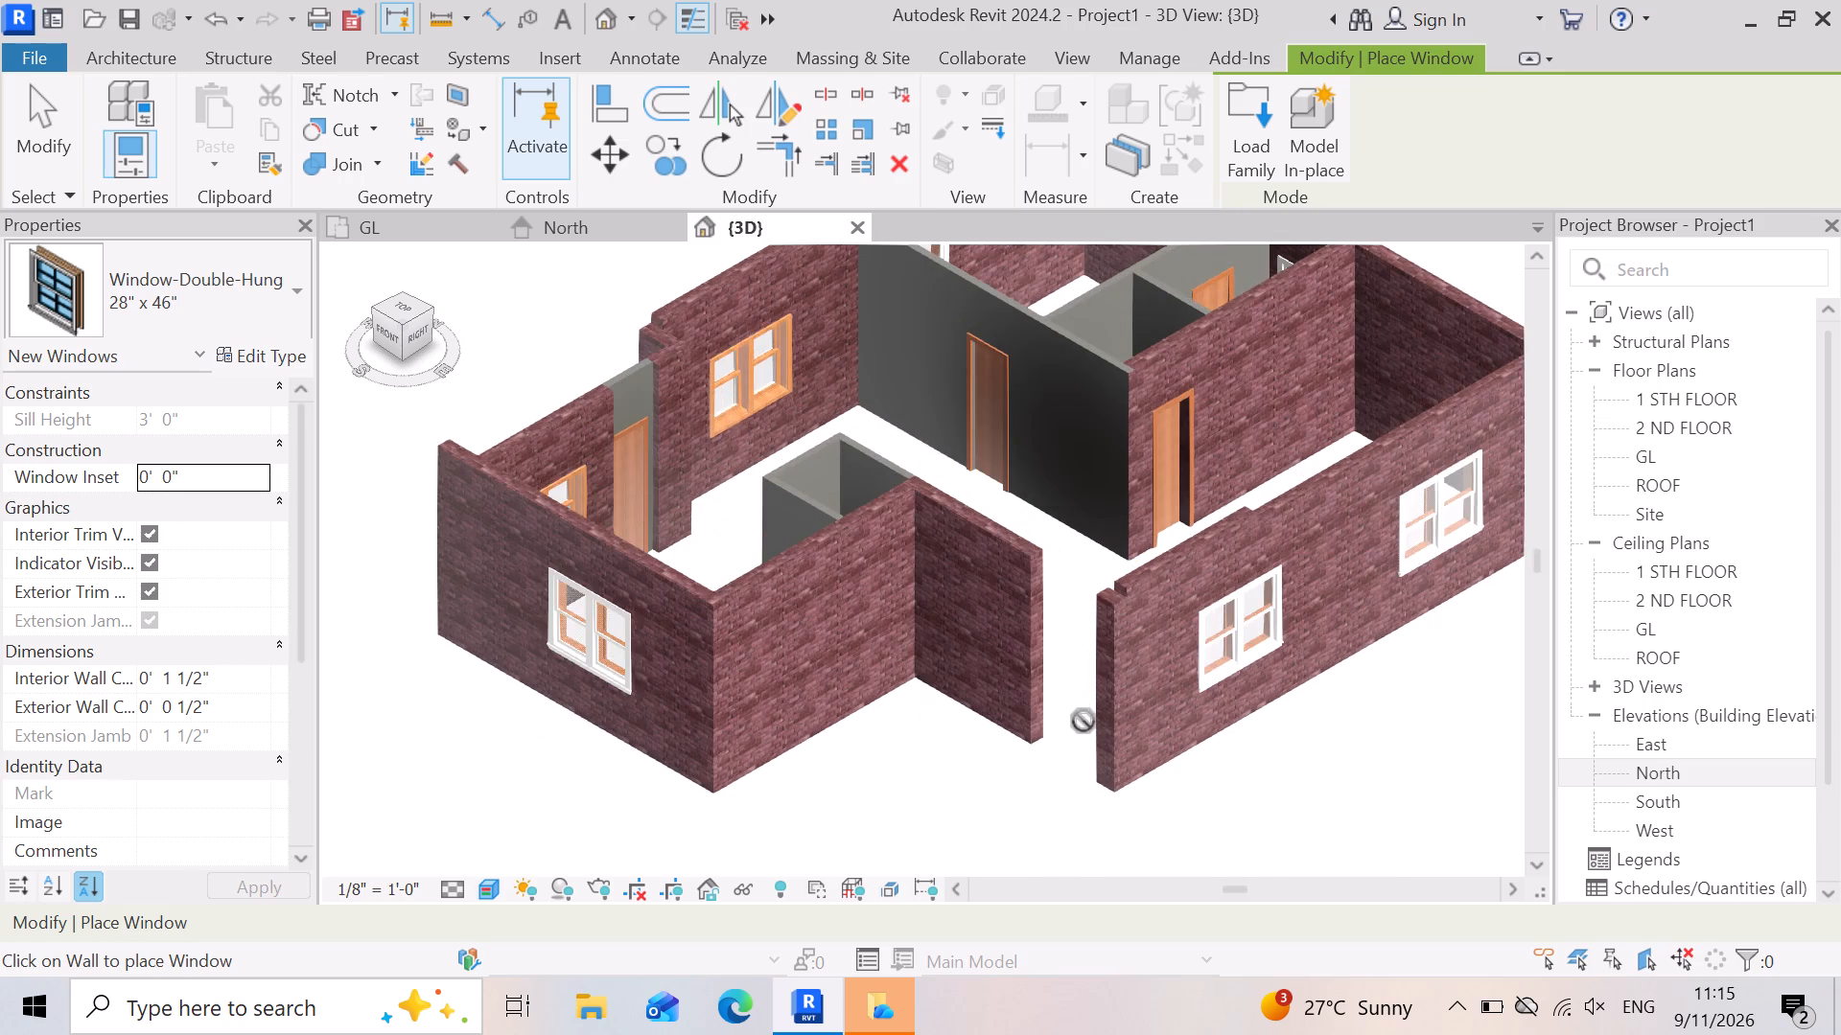
scroll(1084, 721, "up", 1)
scroll(1173, 788, "up", 4)
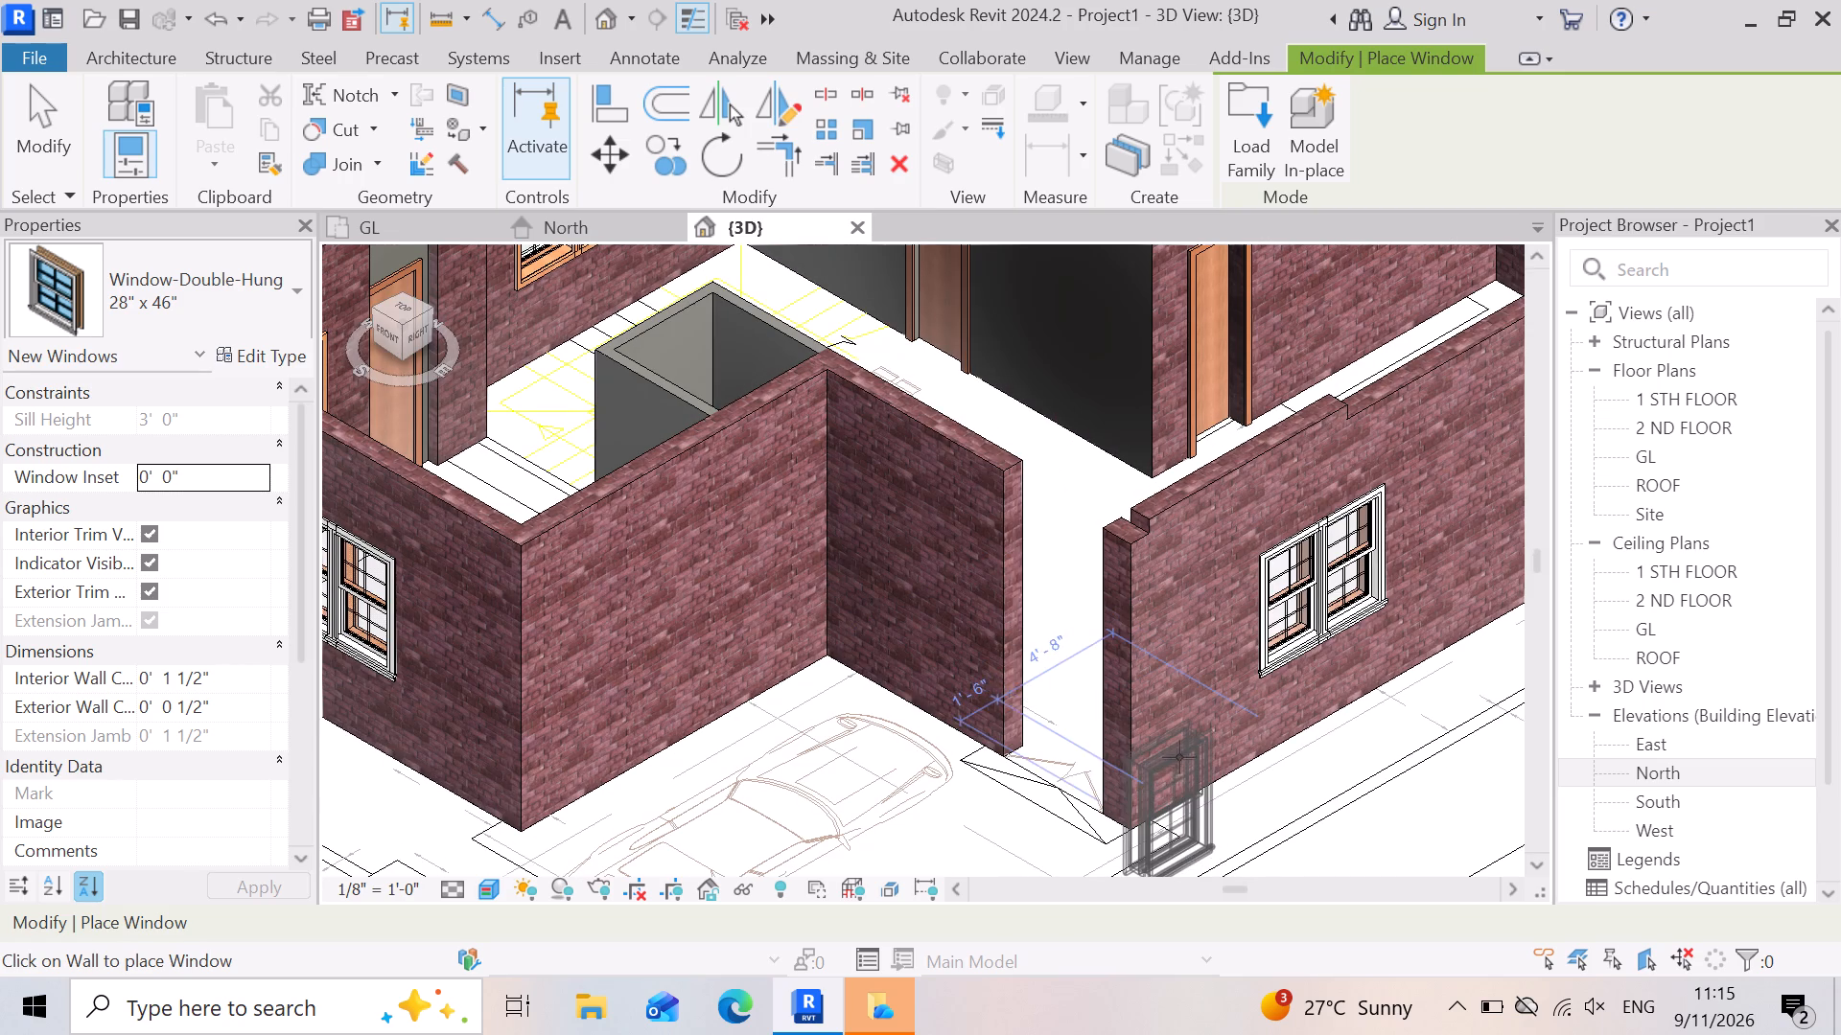
scroll(933, 678, "down", 4)
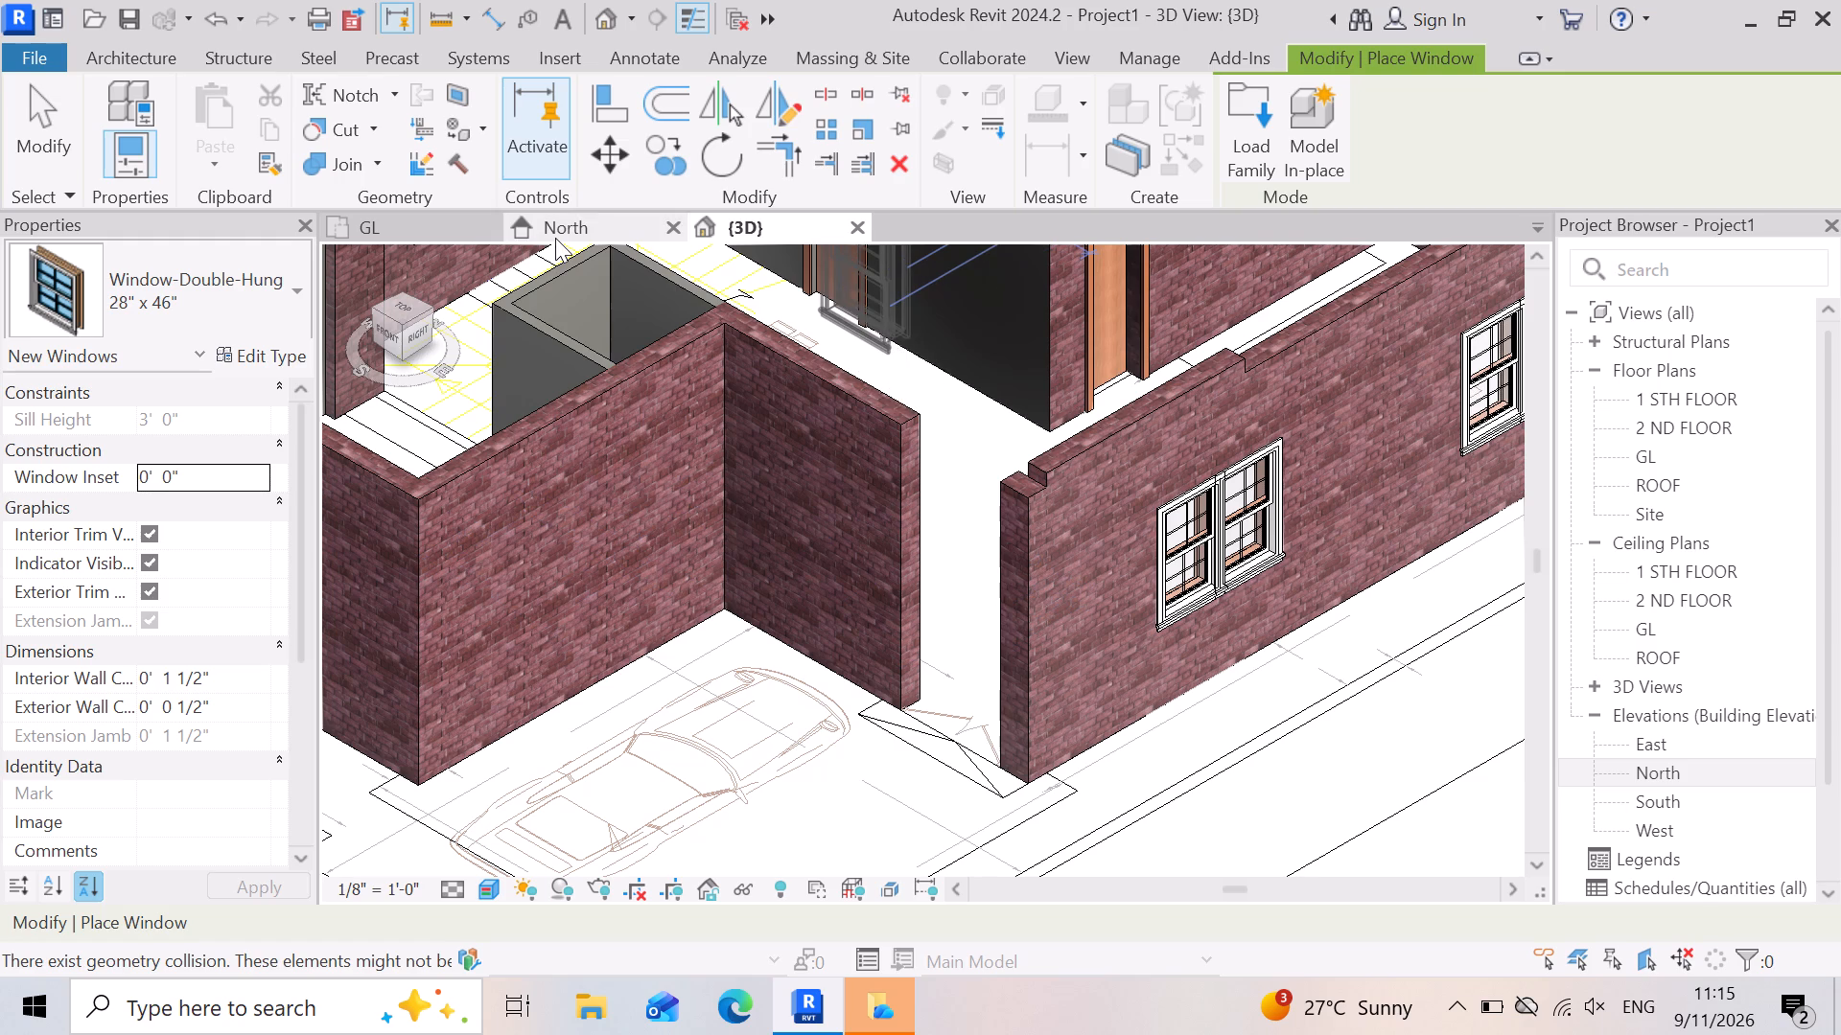
In the GL floor plan, extend the portico-side wall across the M D opening to the corner wall using Trim/Extend Single Element.
left_click(411, 231)
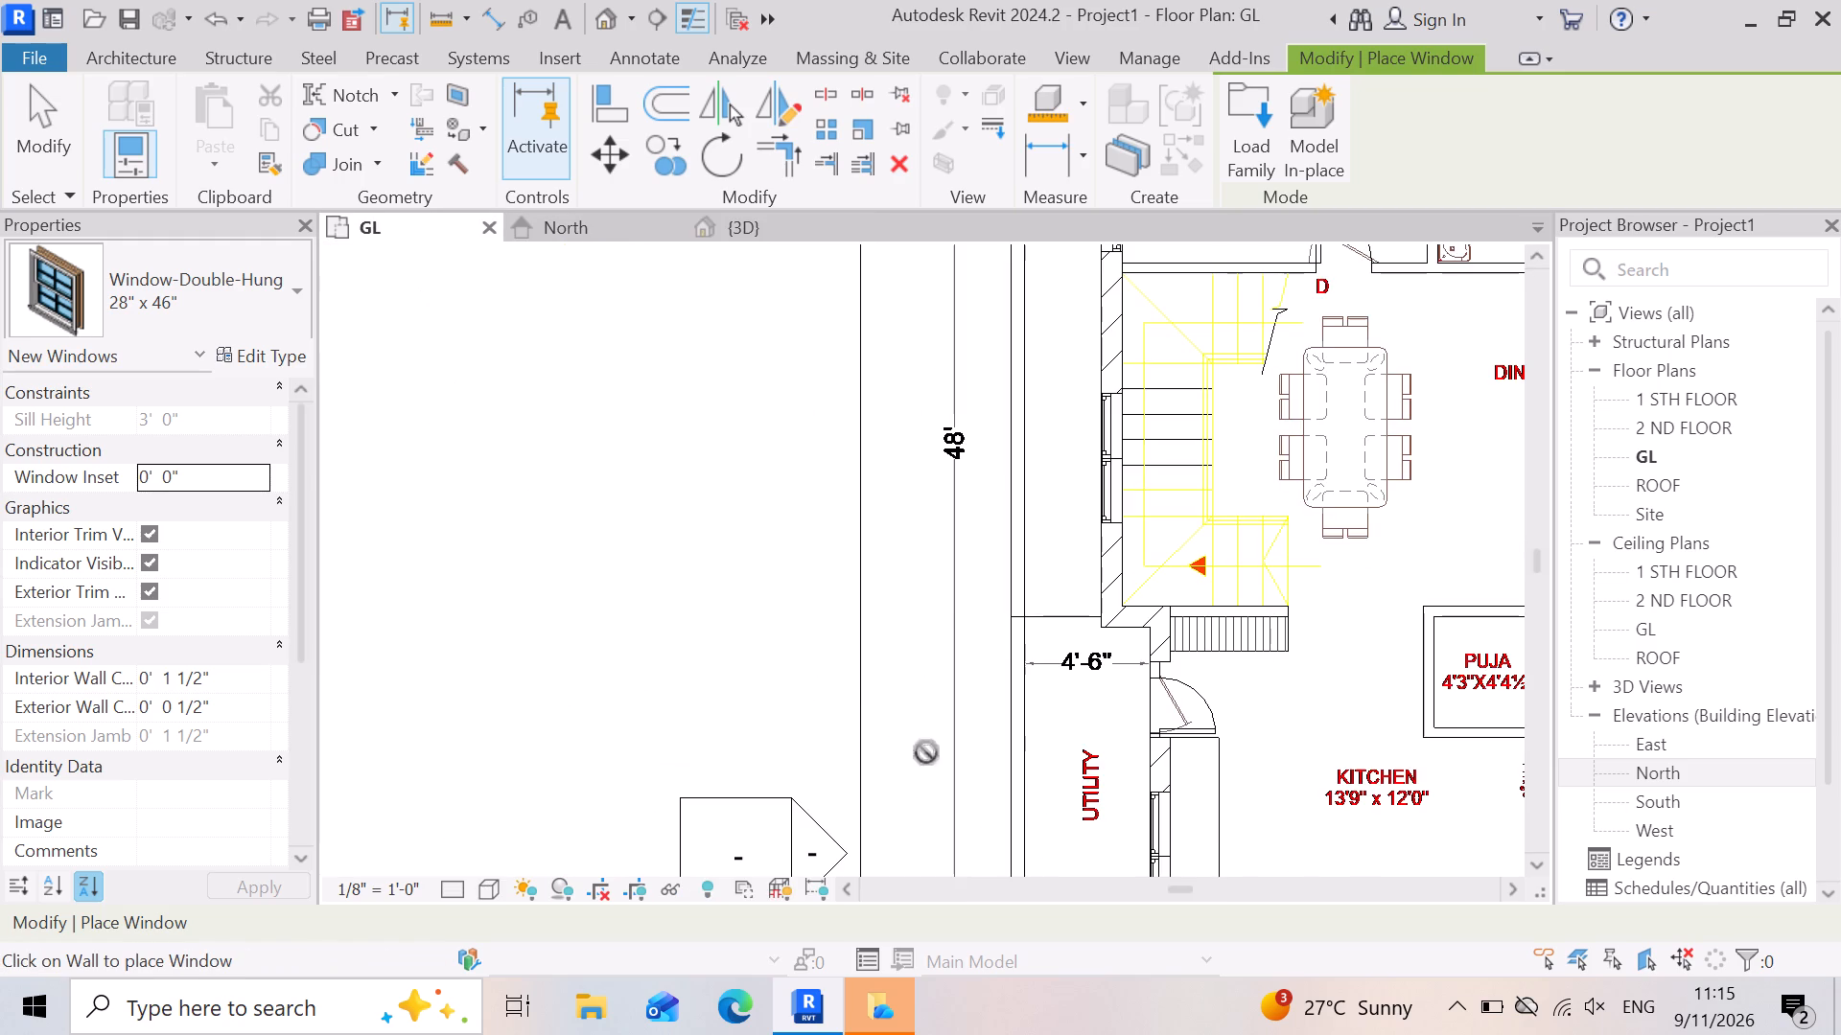
scroll(780, 600, "down", 10)
scroll(1030, 551, "up", 9)
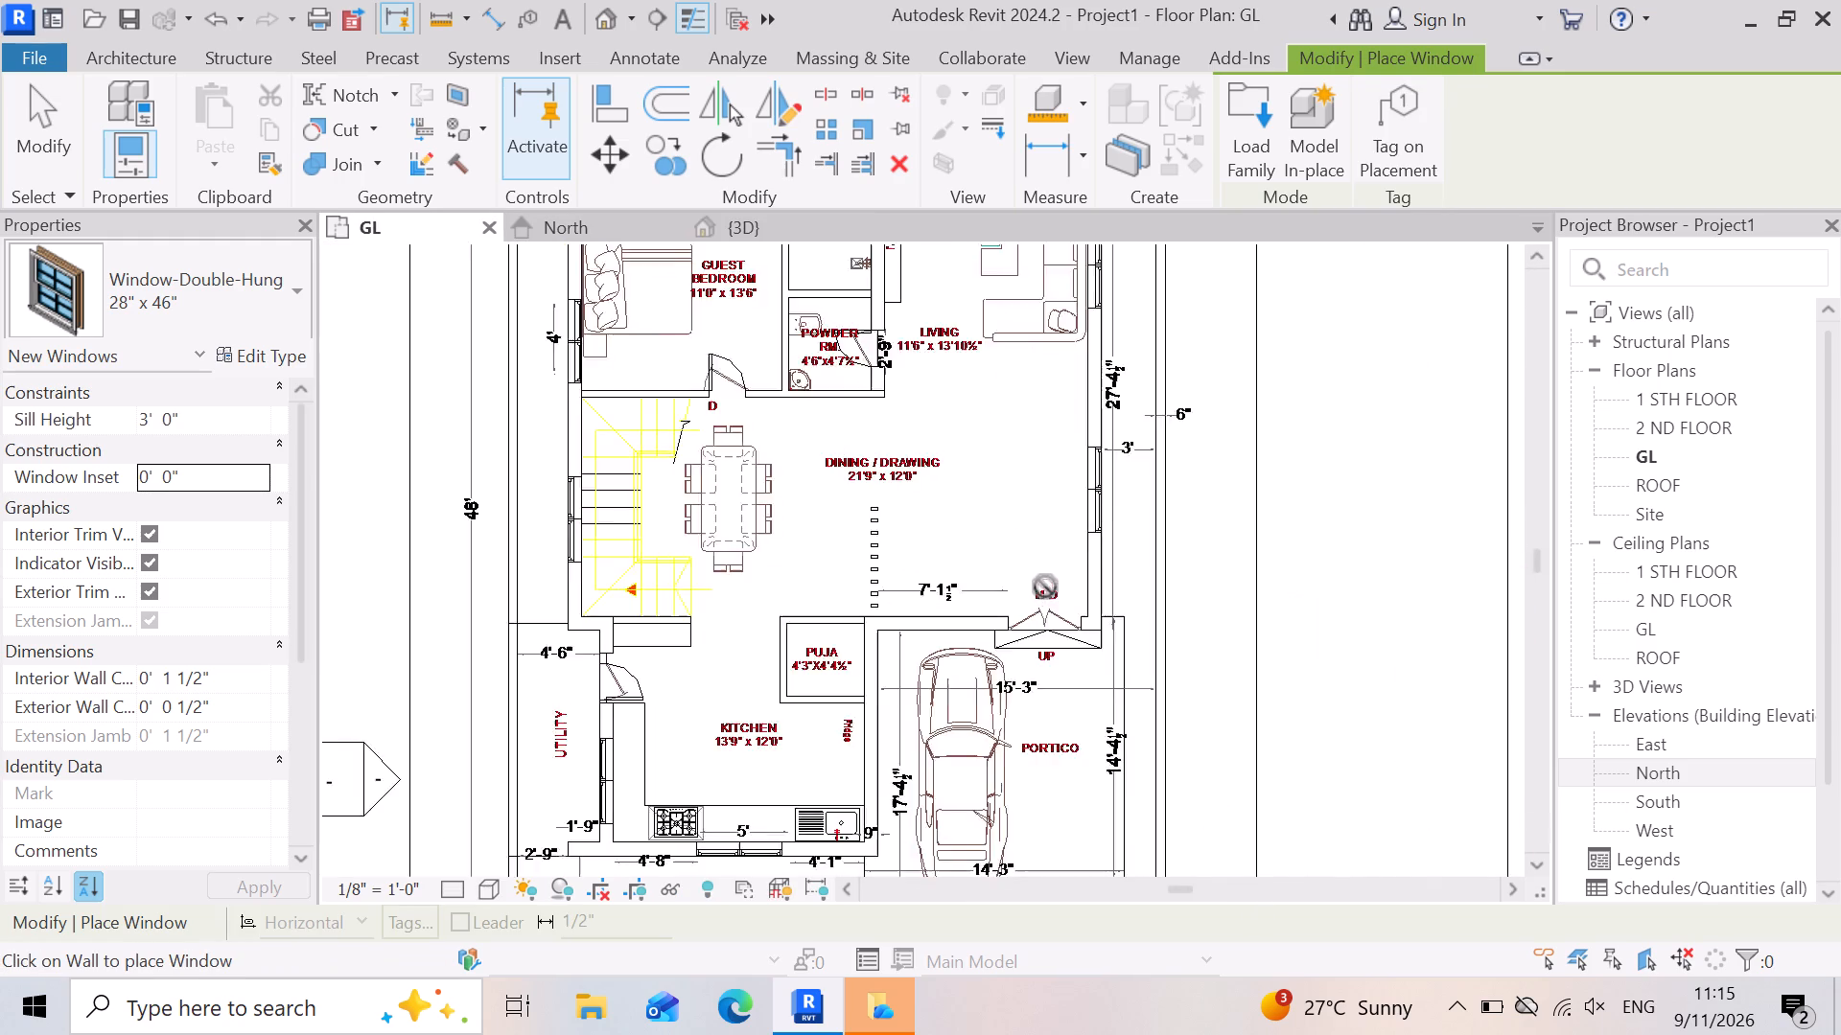
scroll(1045, 586, "up", 6)
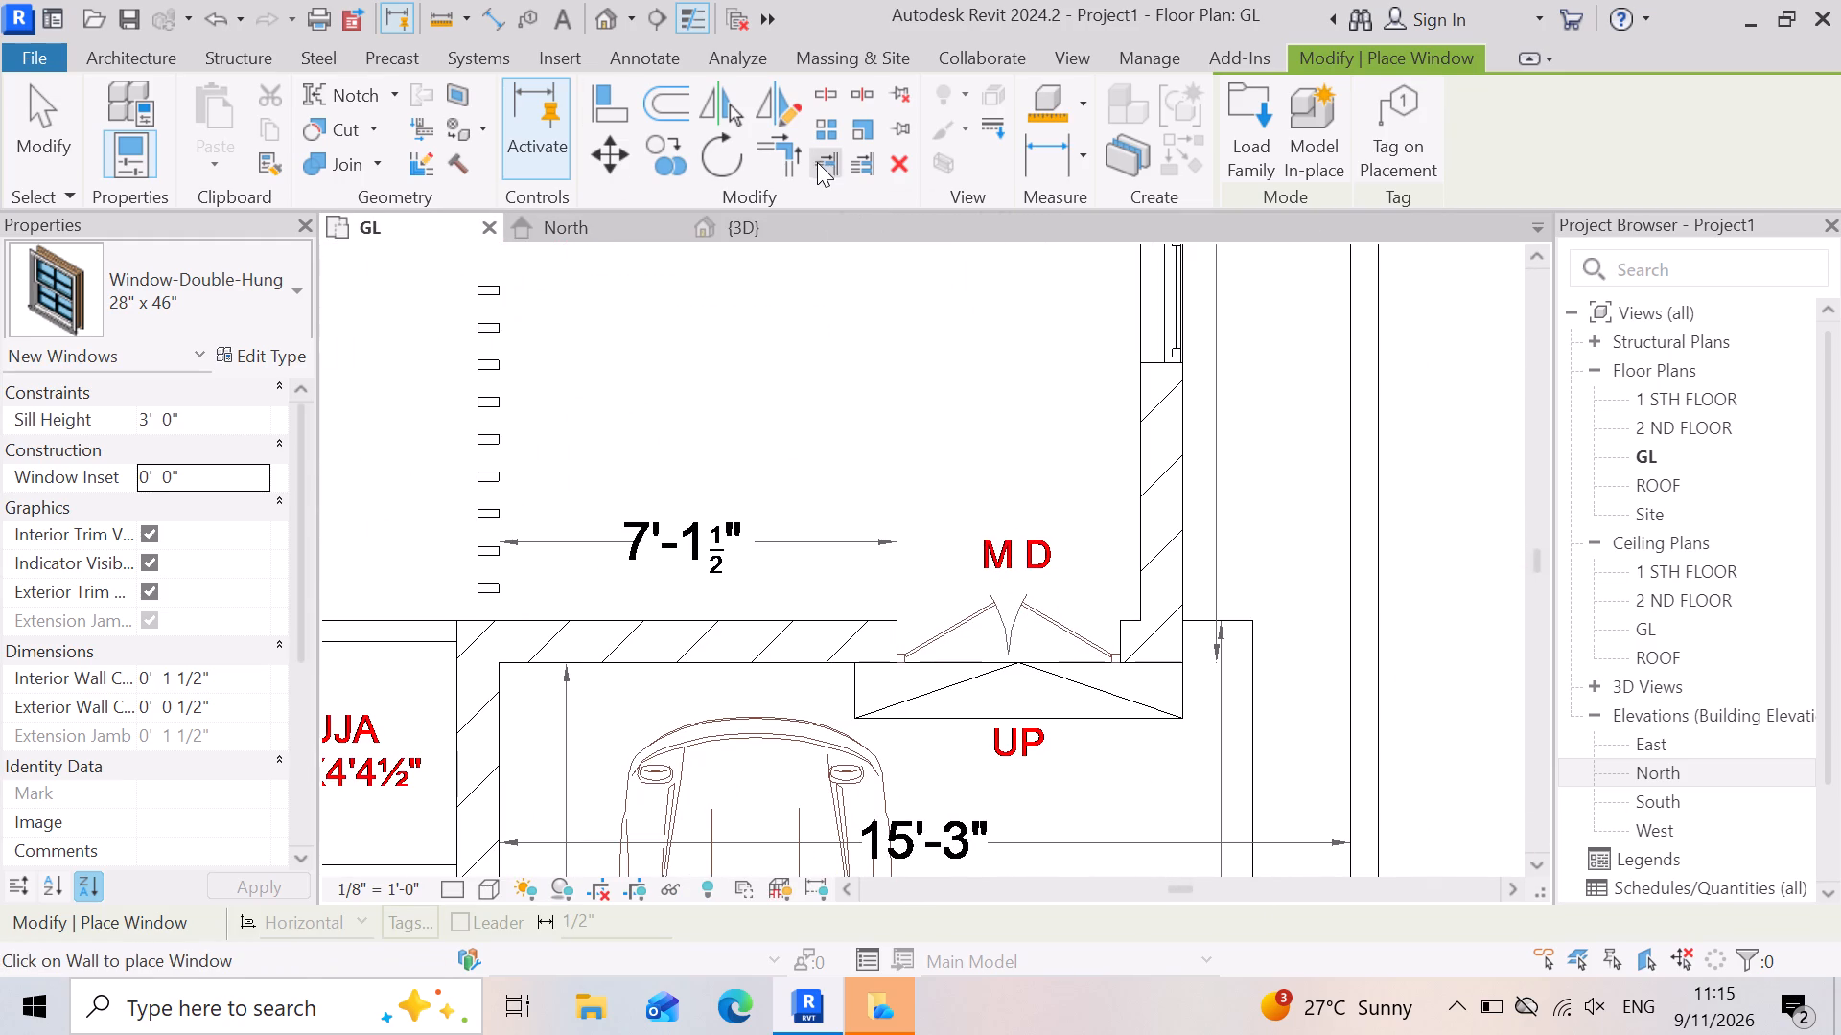
left_click(817, 162)
scroll(1028, 677, "up", 4)
left_click(798, 612)
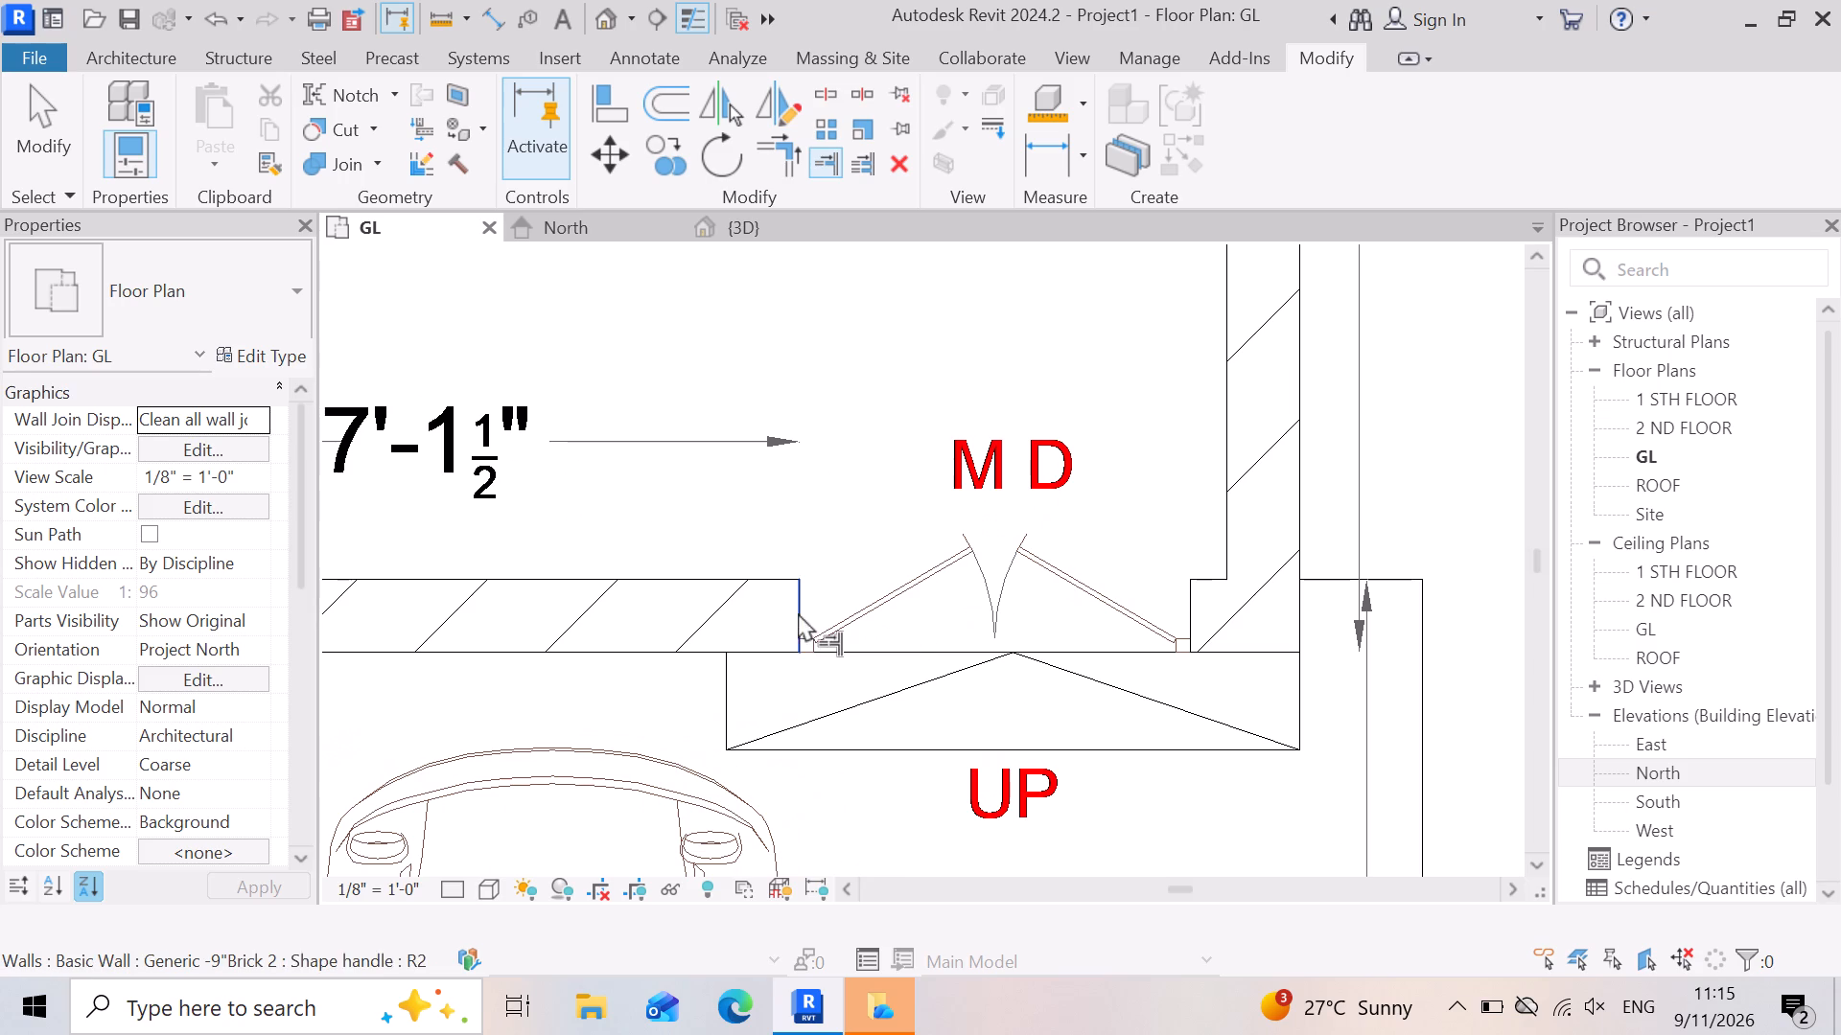
left_click(1190, 617)
Load the Door-Exterior-Double-Two_Lite family from the US library's Commercial doors folder for door placement.
scroll(1175, 707, "down", 9)
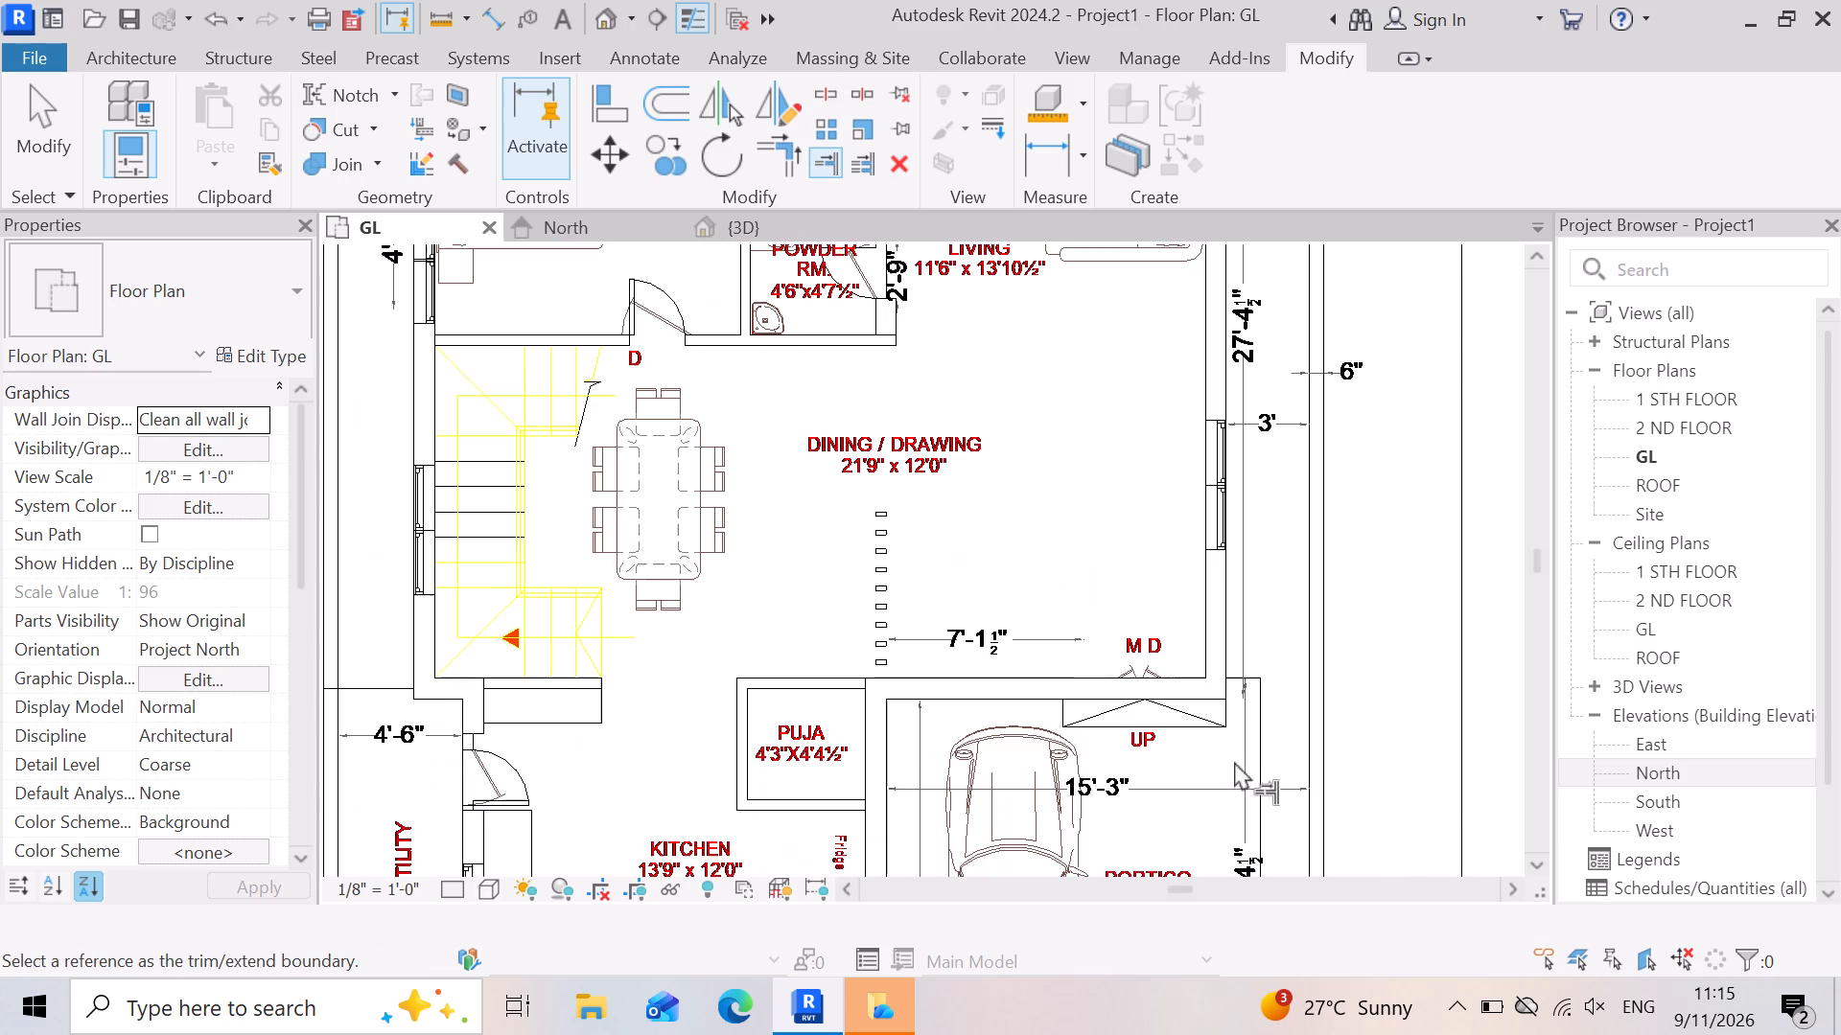
scroll(1258, 829, "down", 6)
scroll(1086, 379, "up", 4)
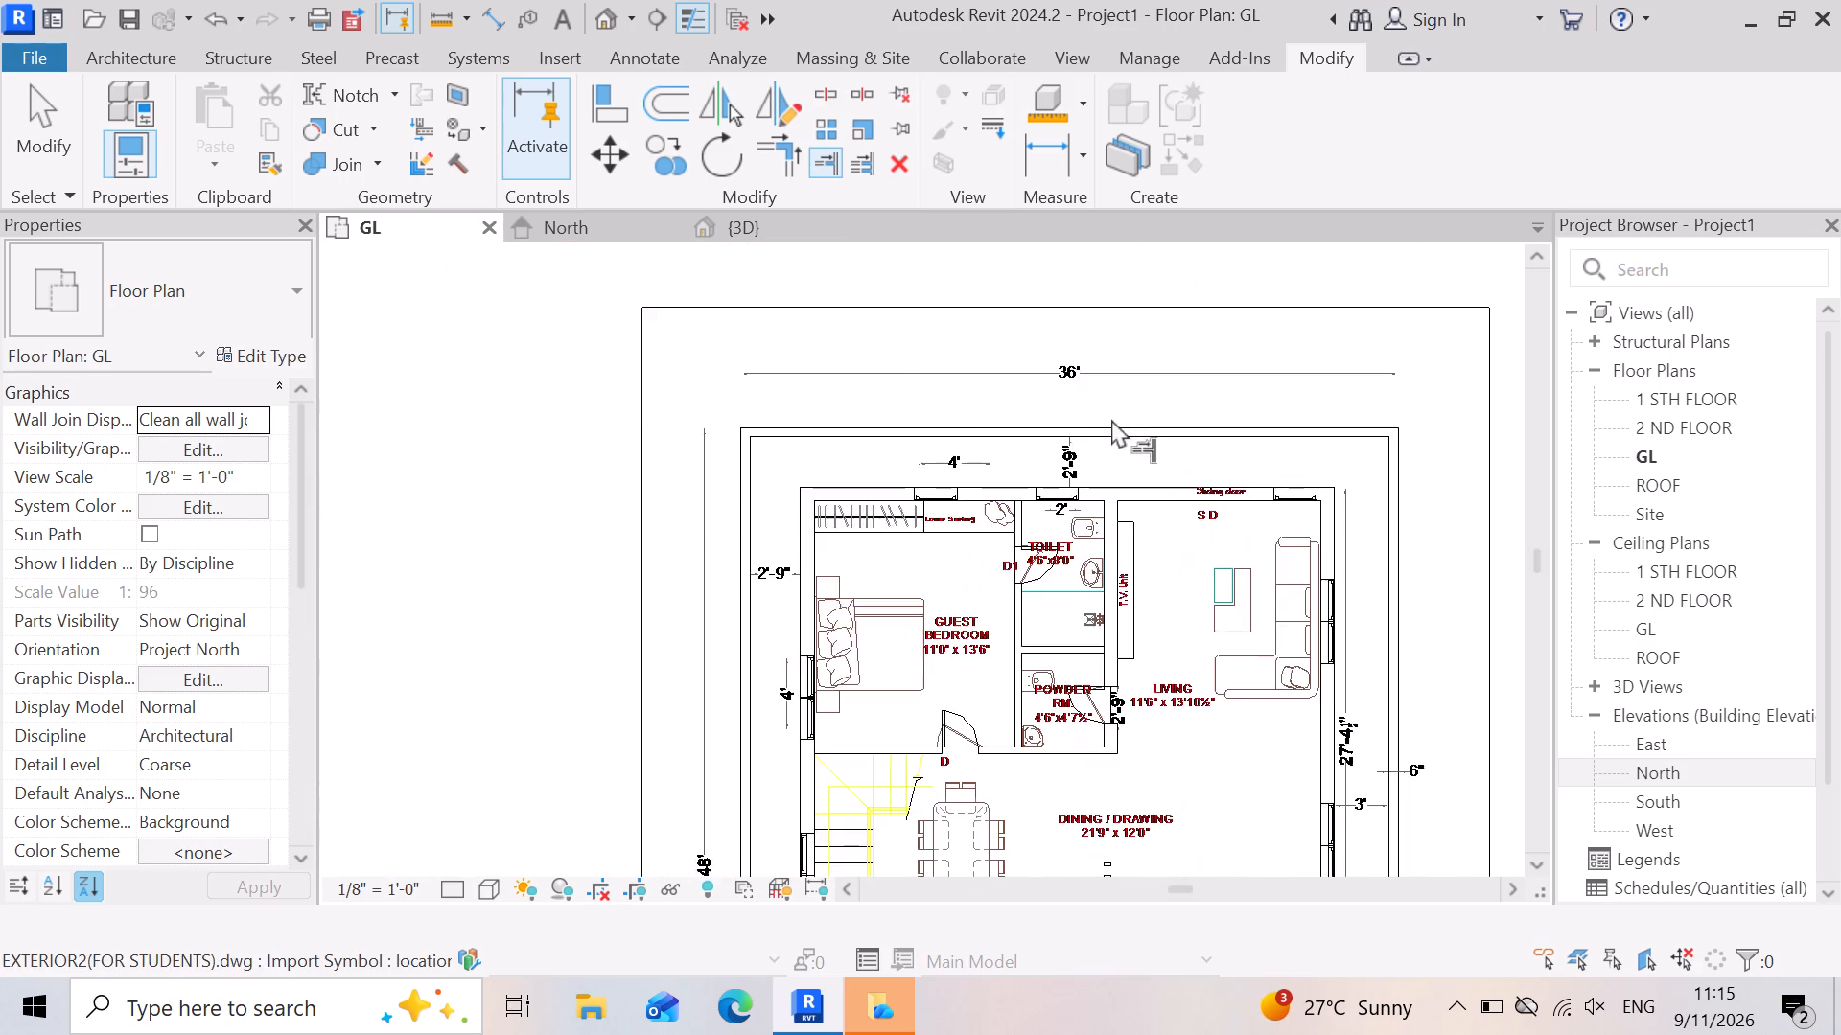
scroll(1111, 419, "up", 2)
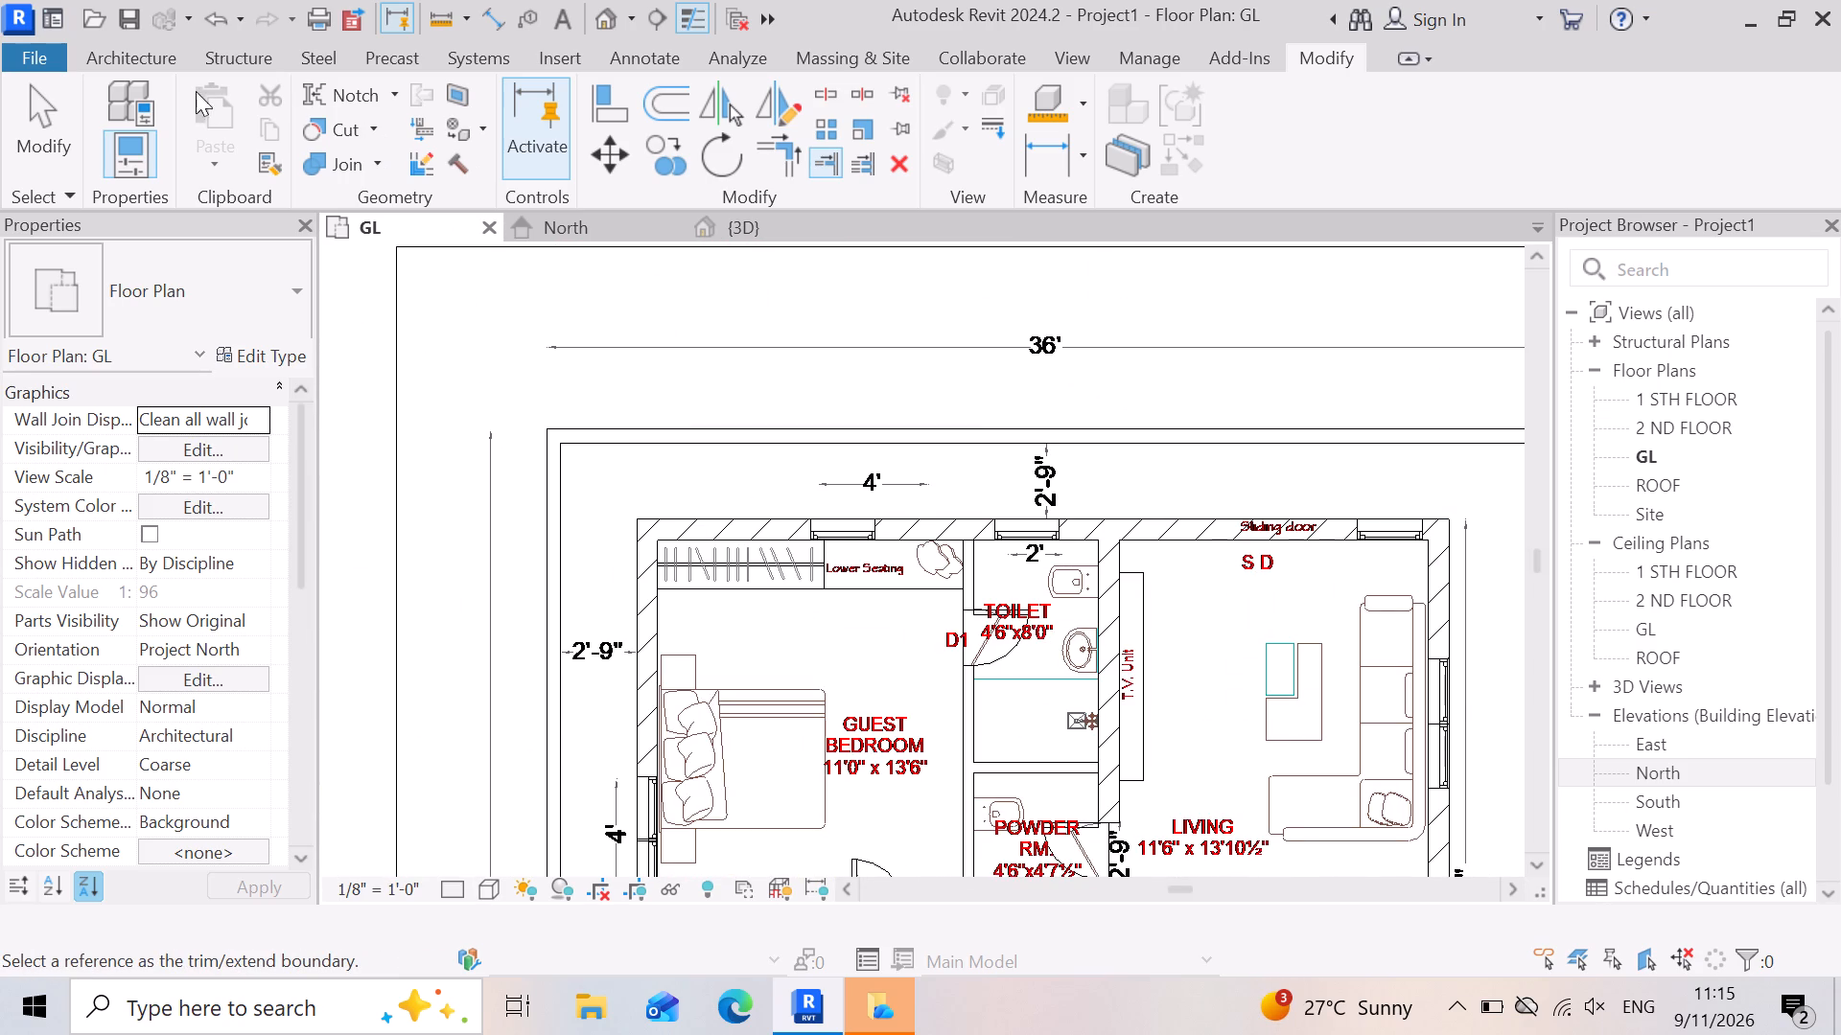
left_click(106, 40)
left_click(118, 53)
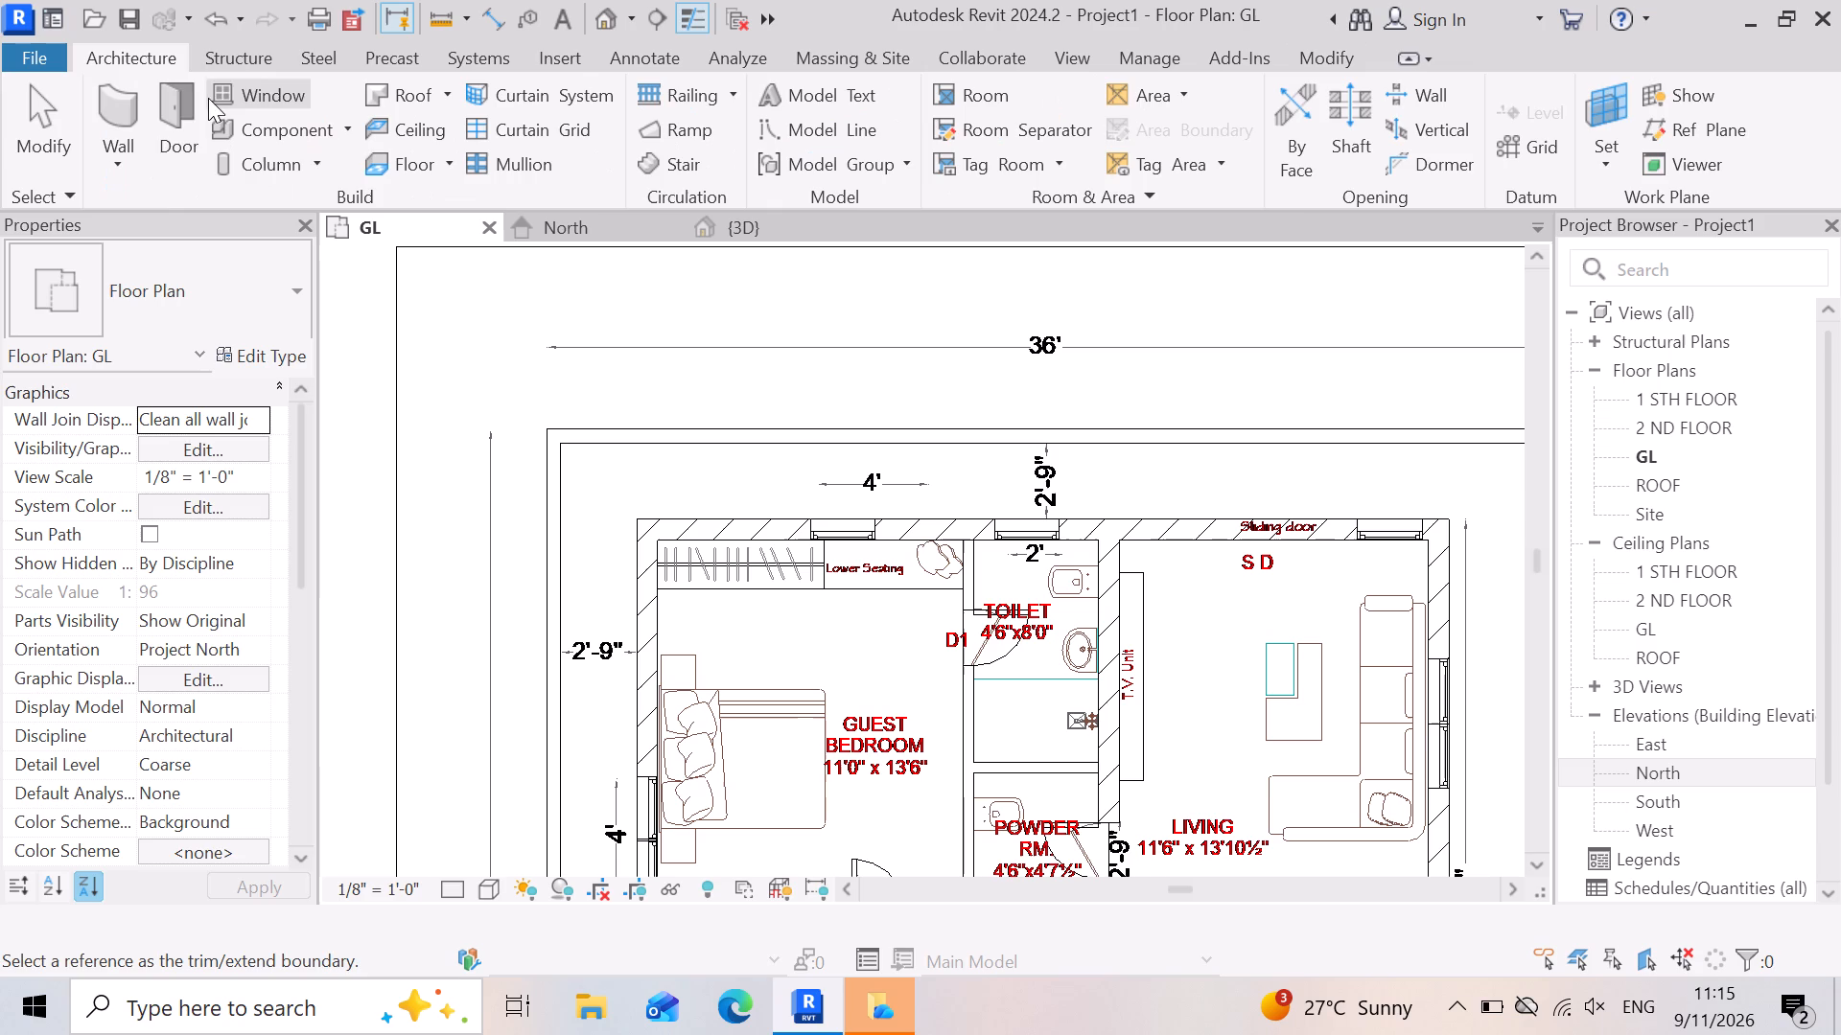
left_click(190, 111)
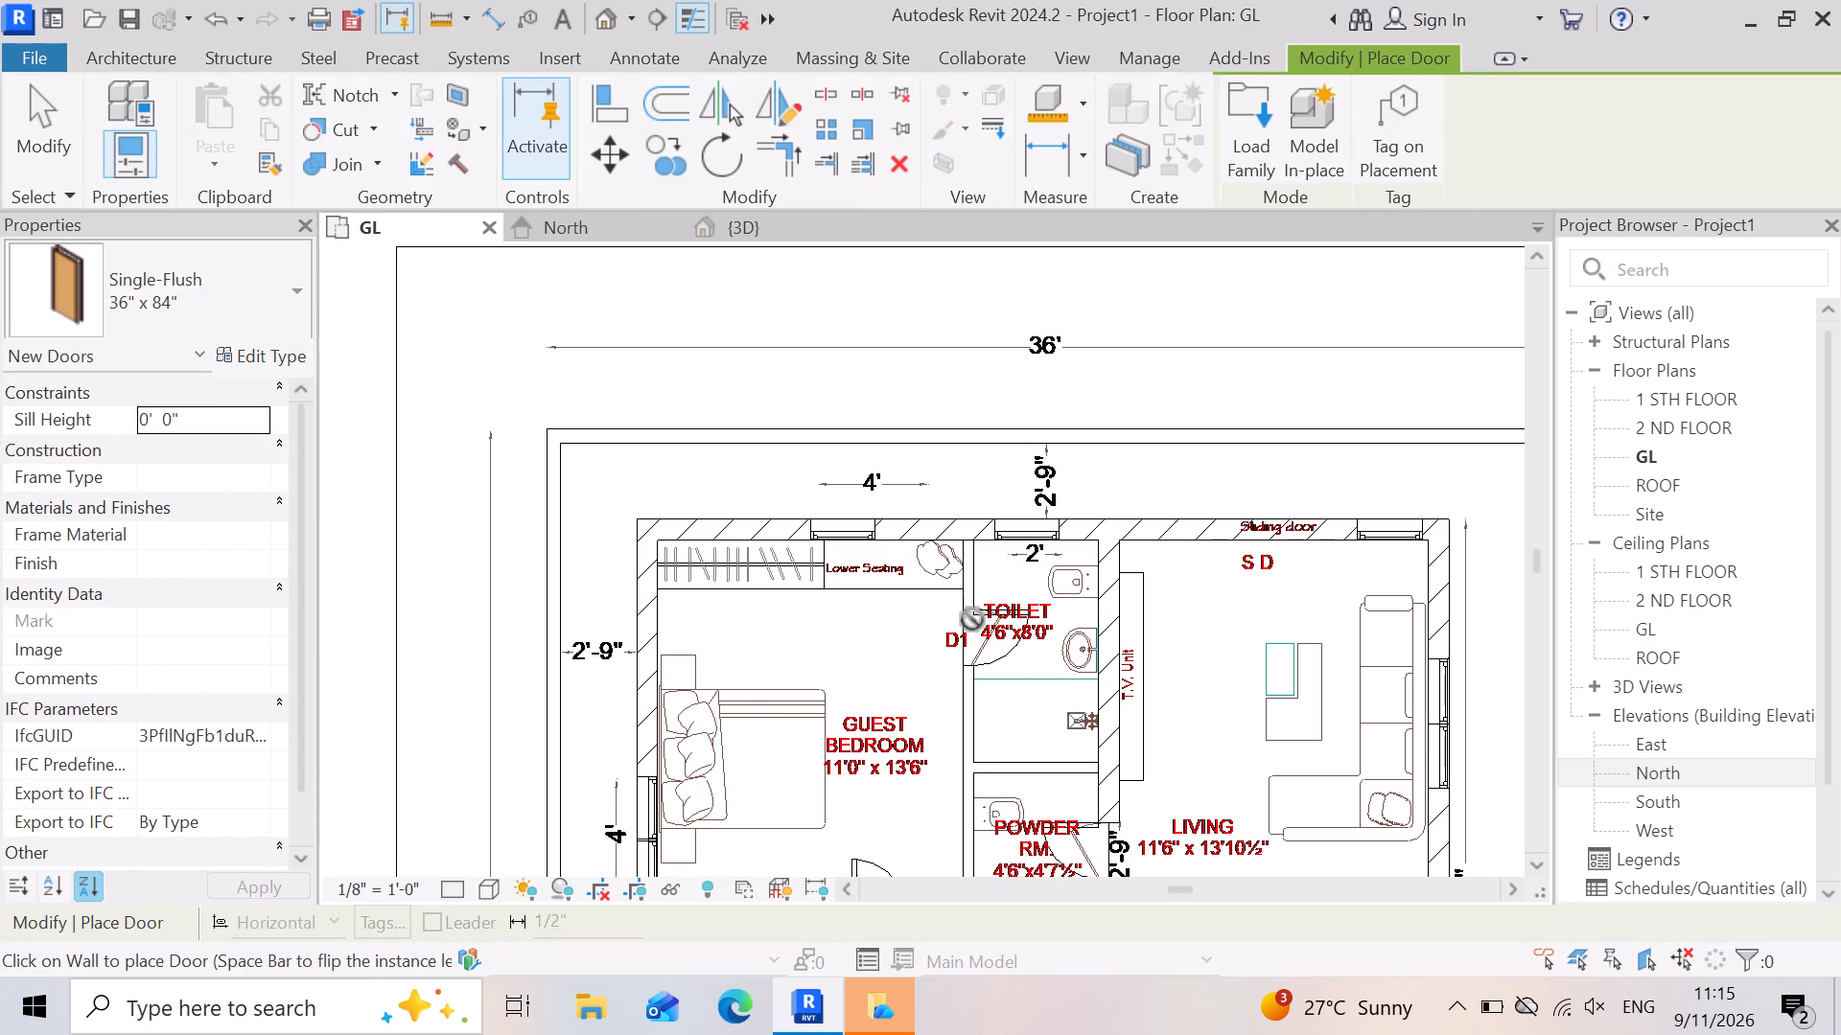
left_click(1244, 129)
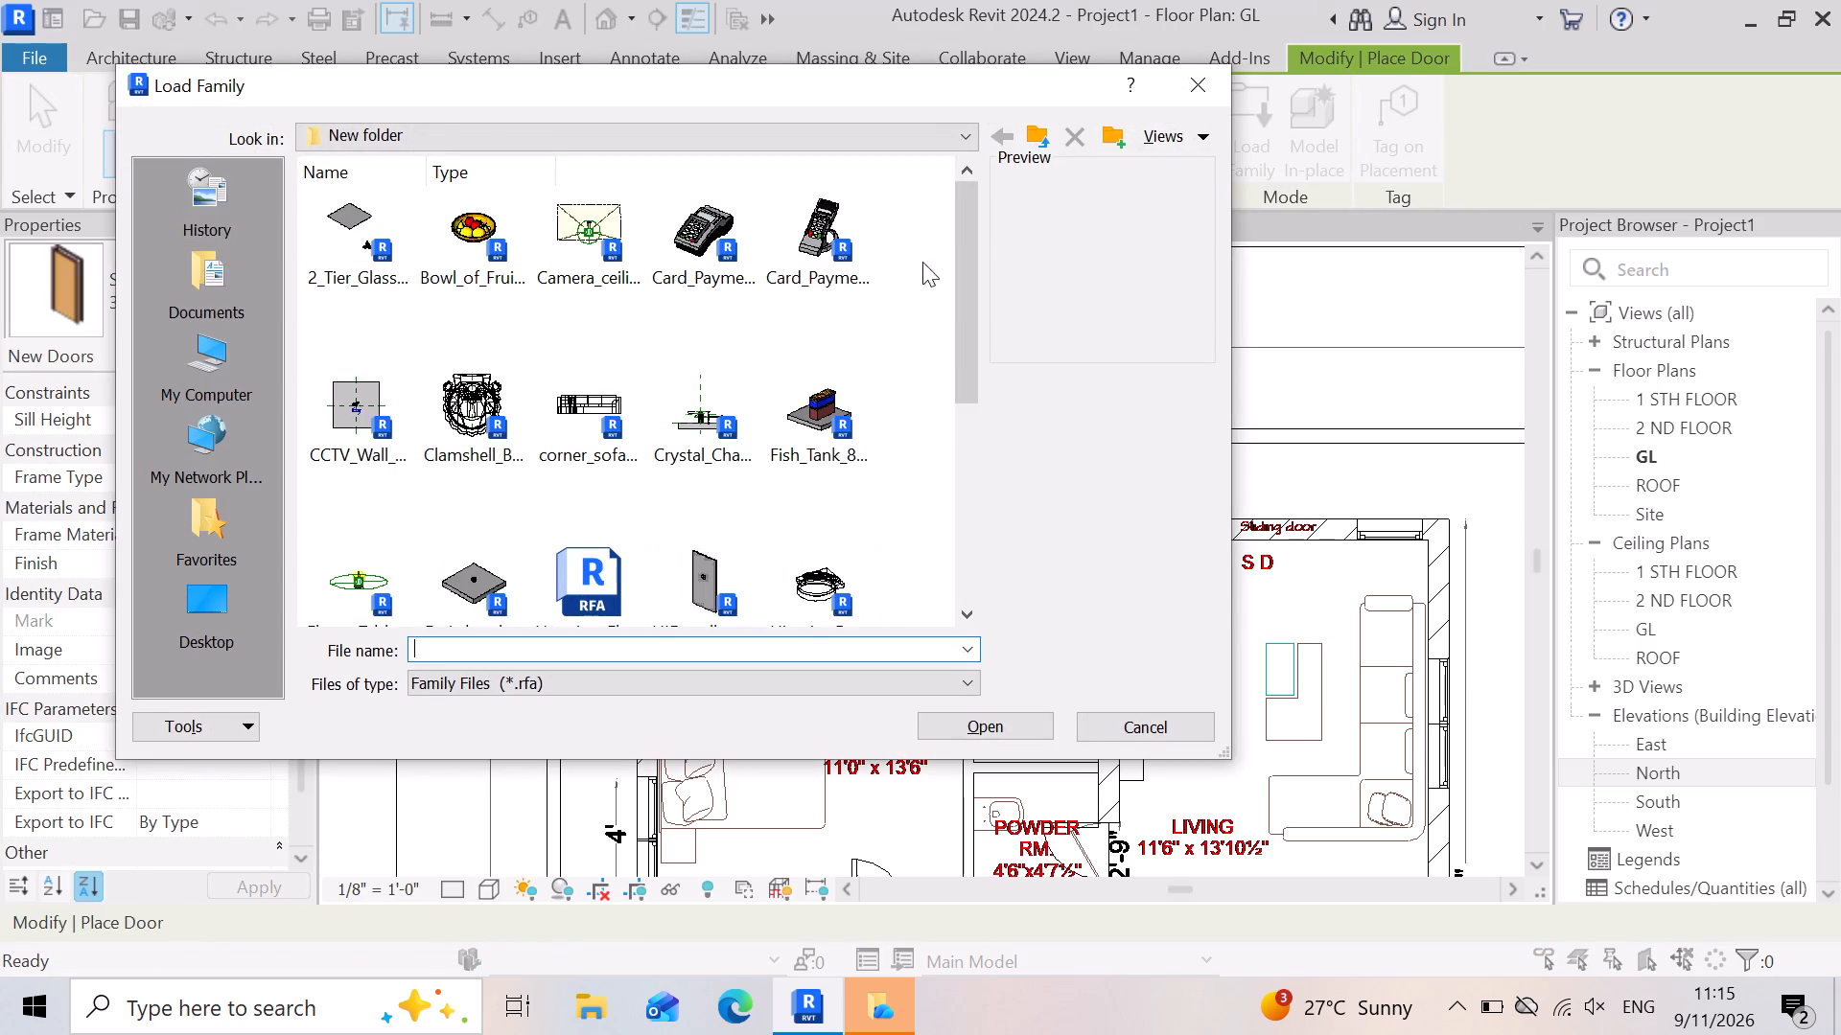
left_click(1030, 133)
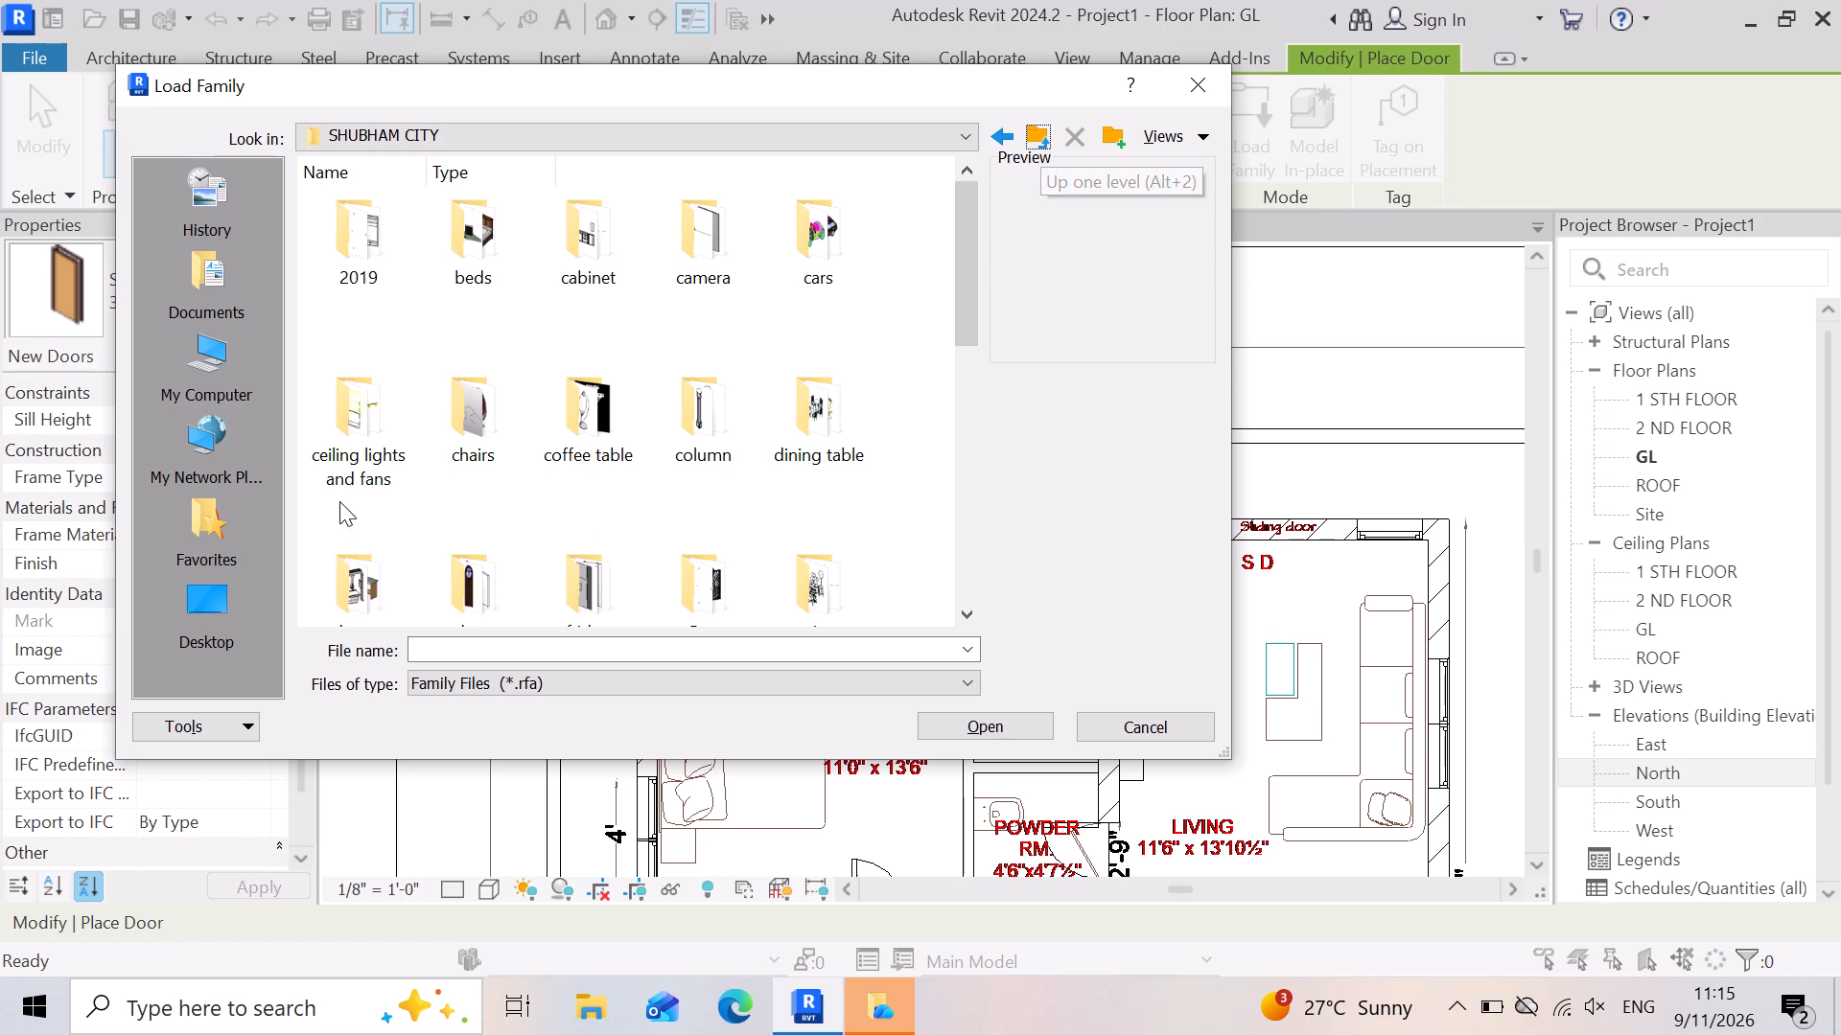
left_click(1038, 135)
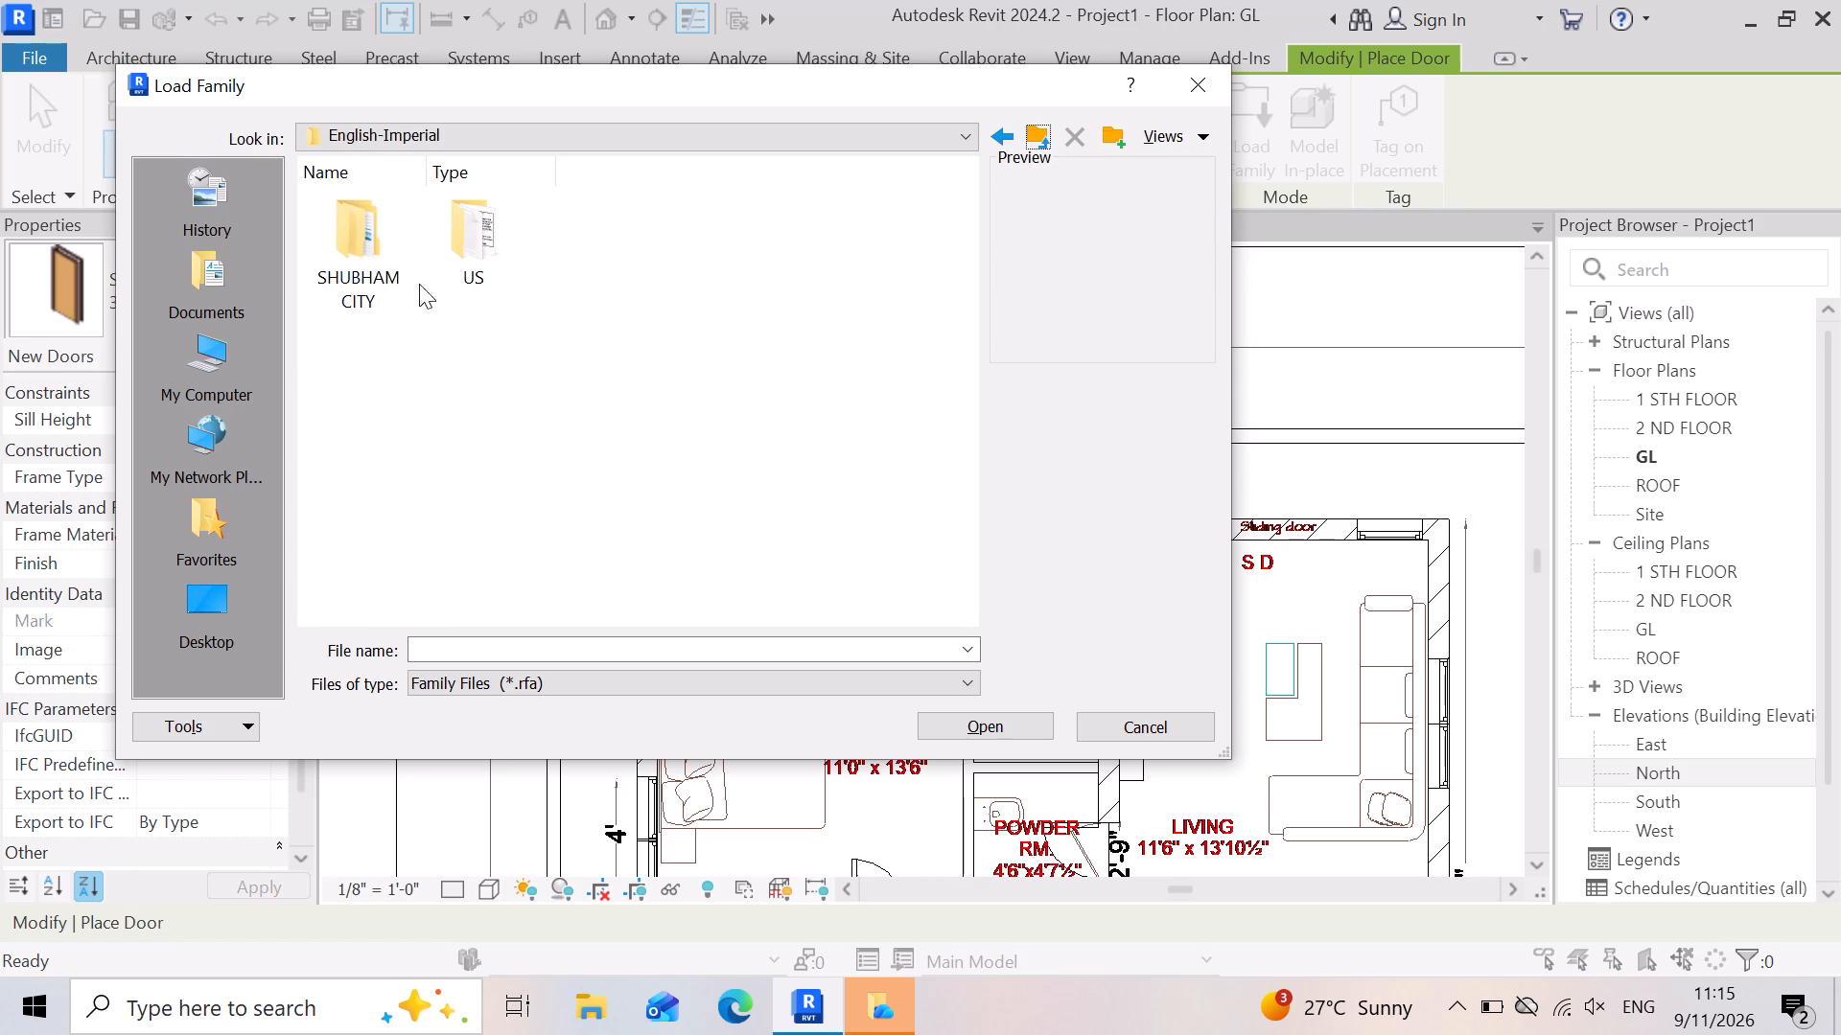
double_click(475, 235)
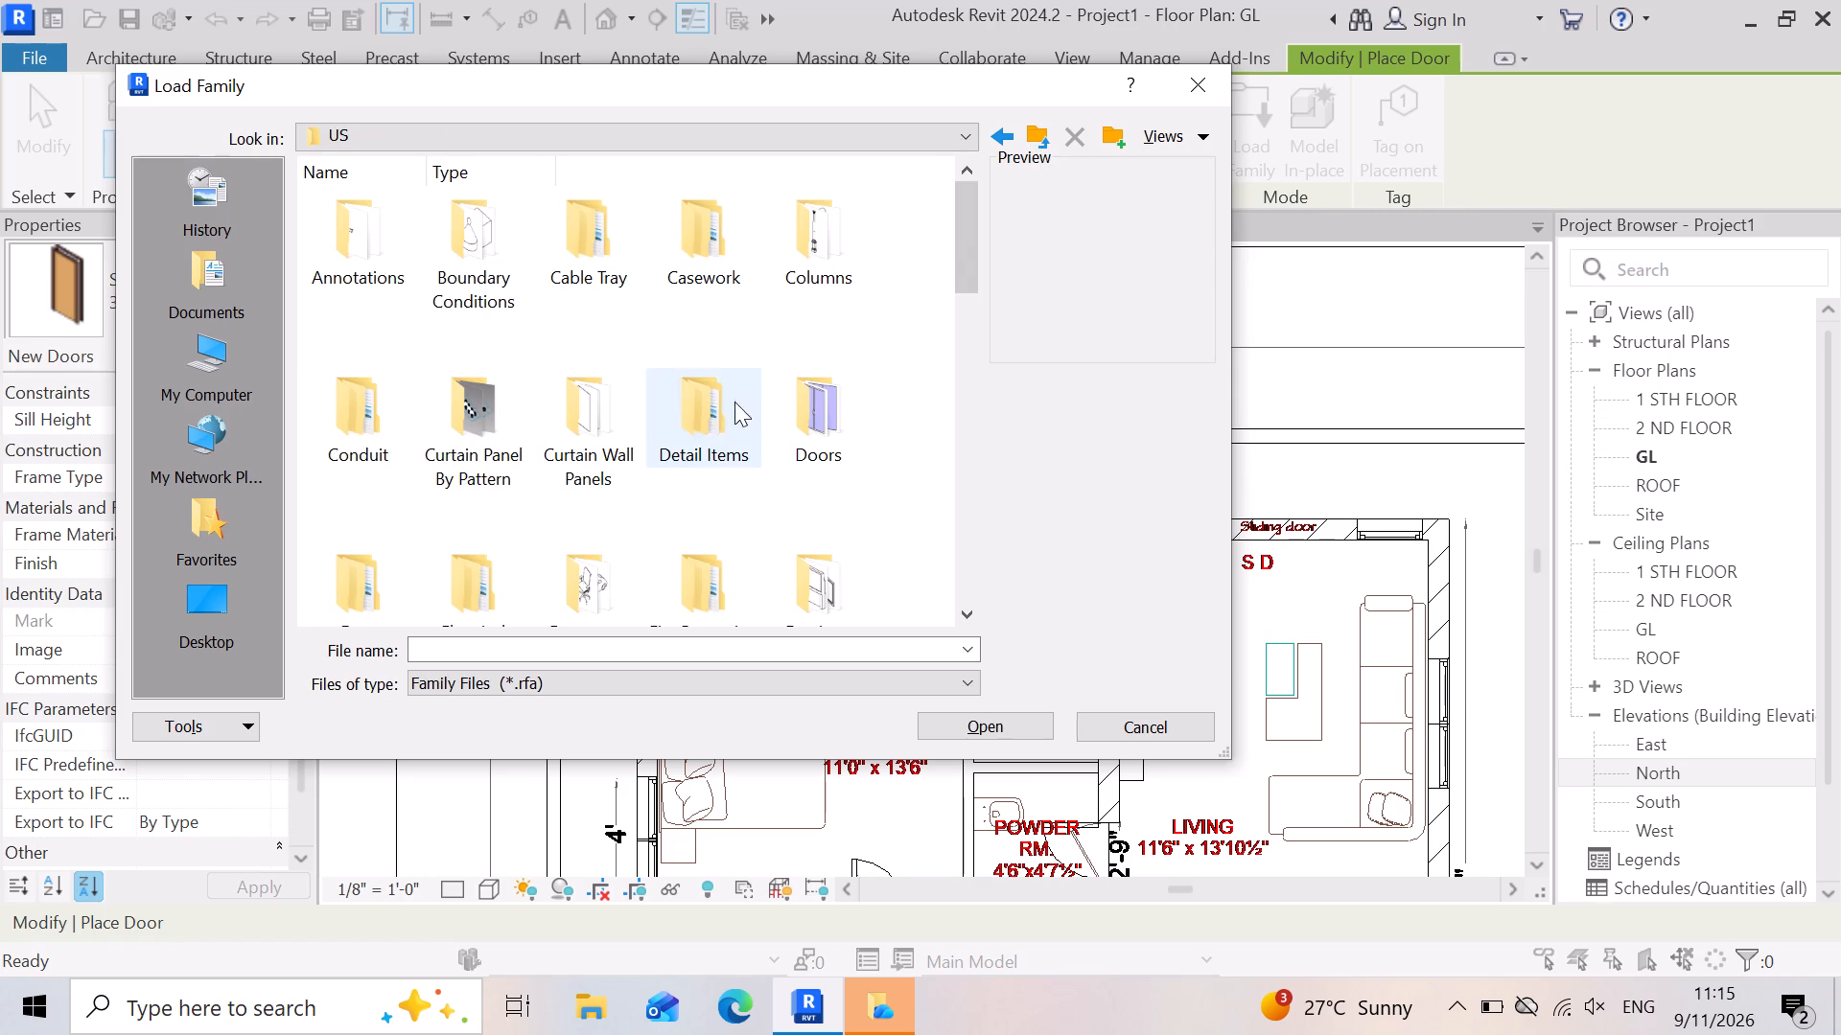
double_click(806, 427)
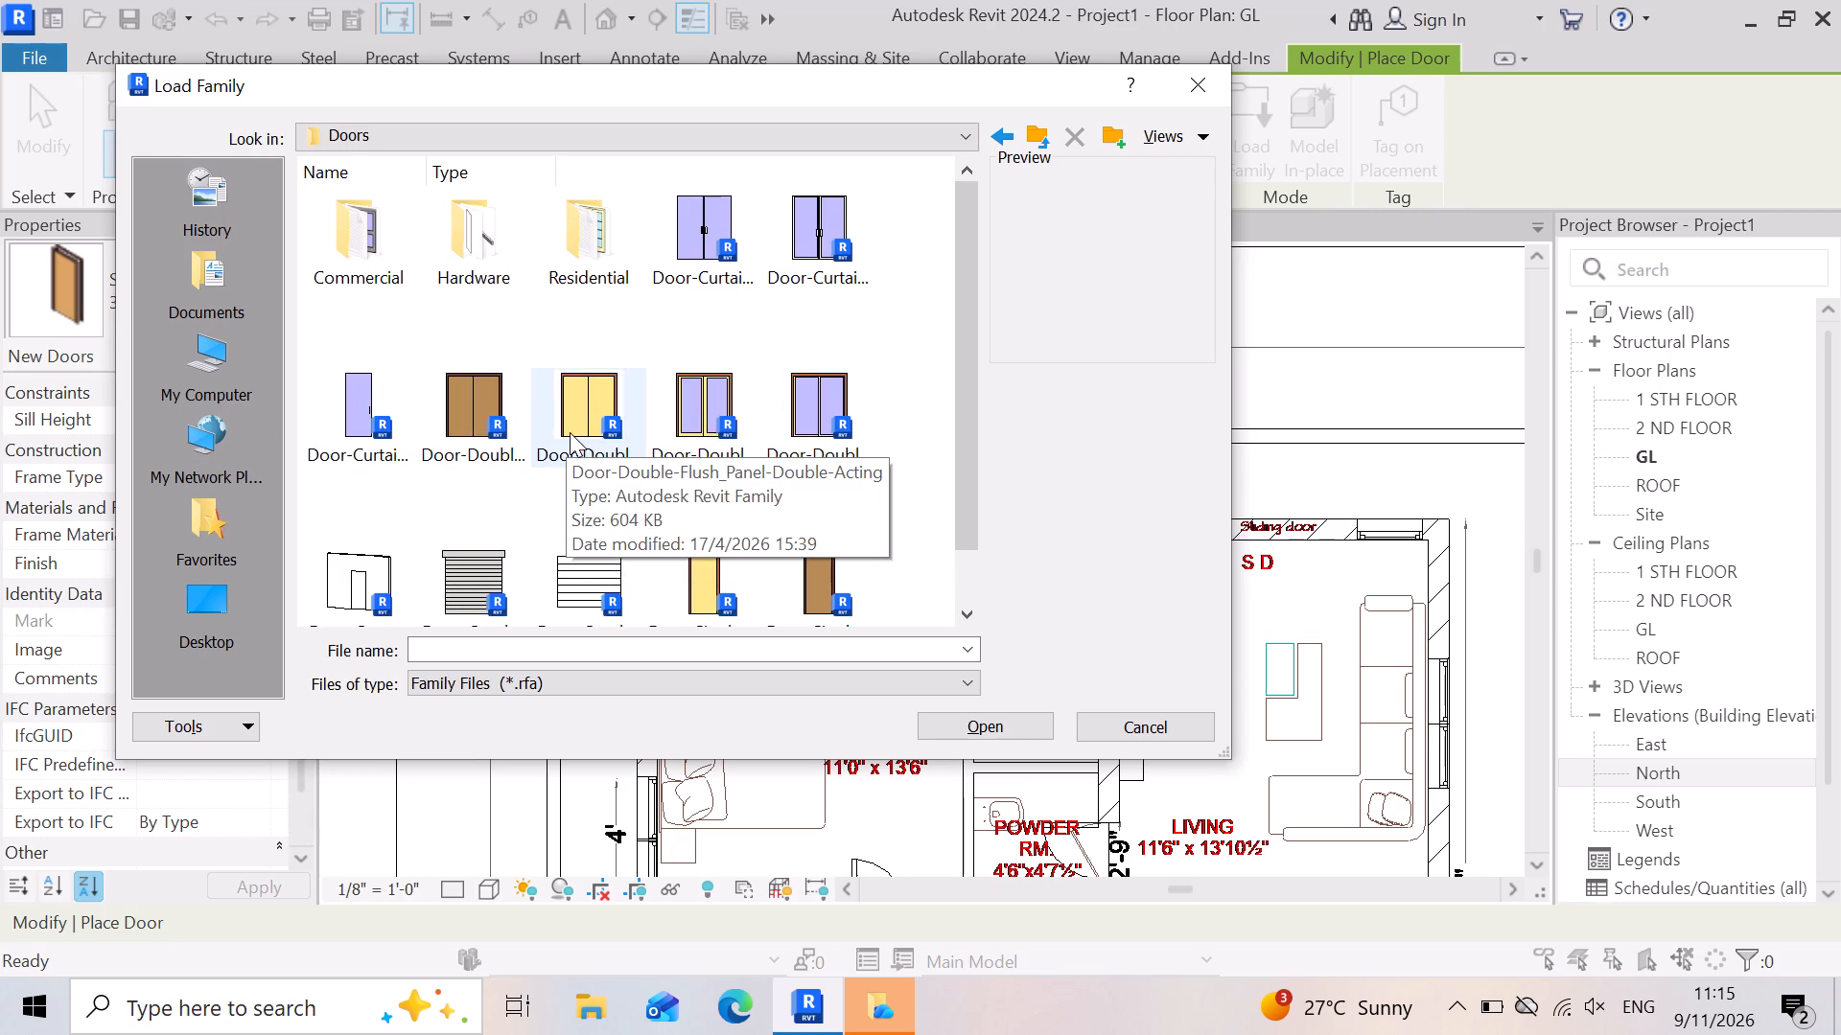
left_click(549, 255)
double_click(549, 257)
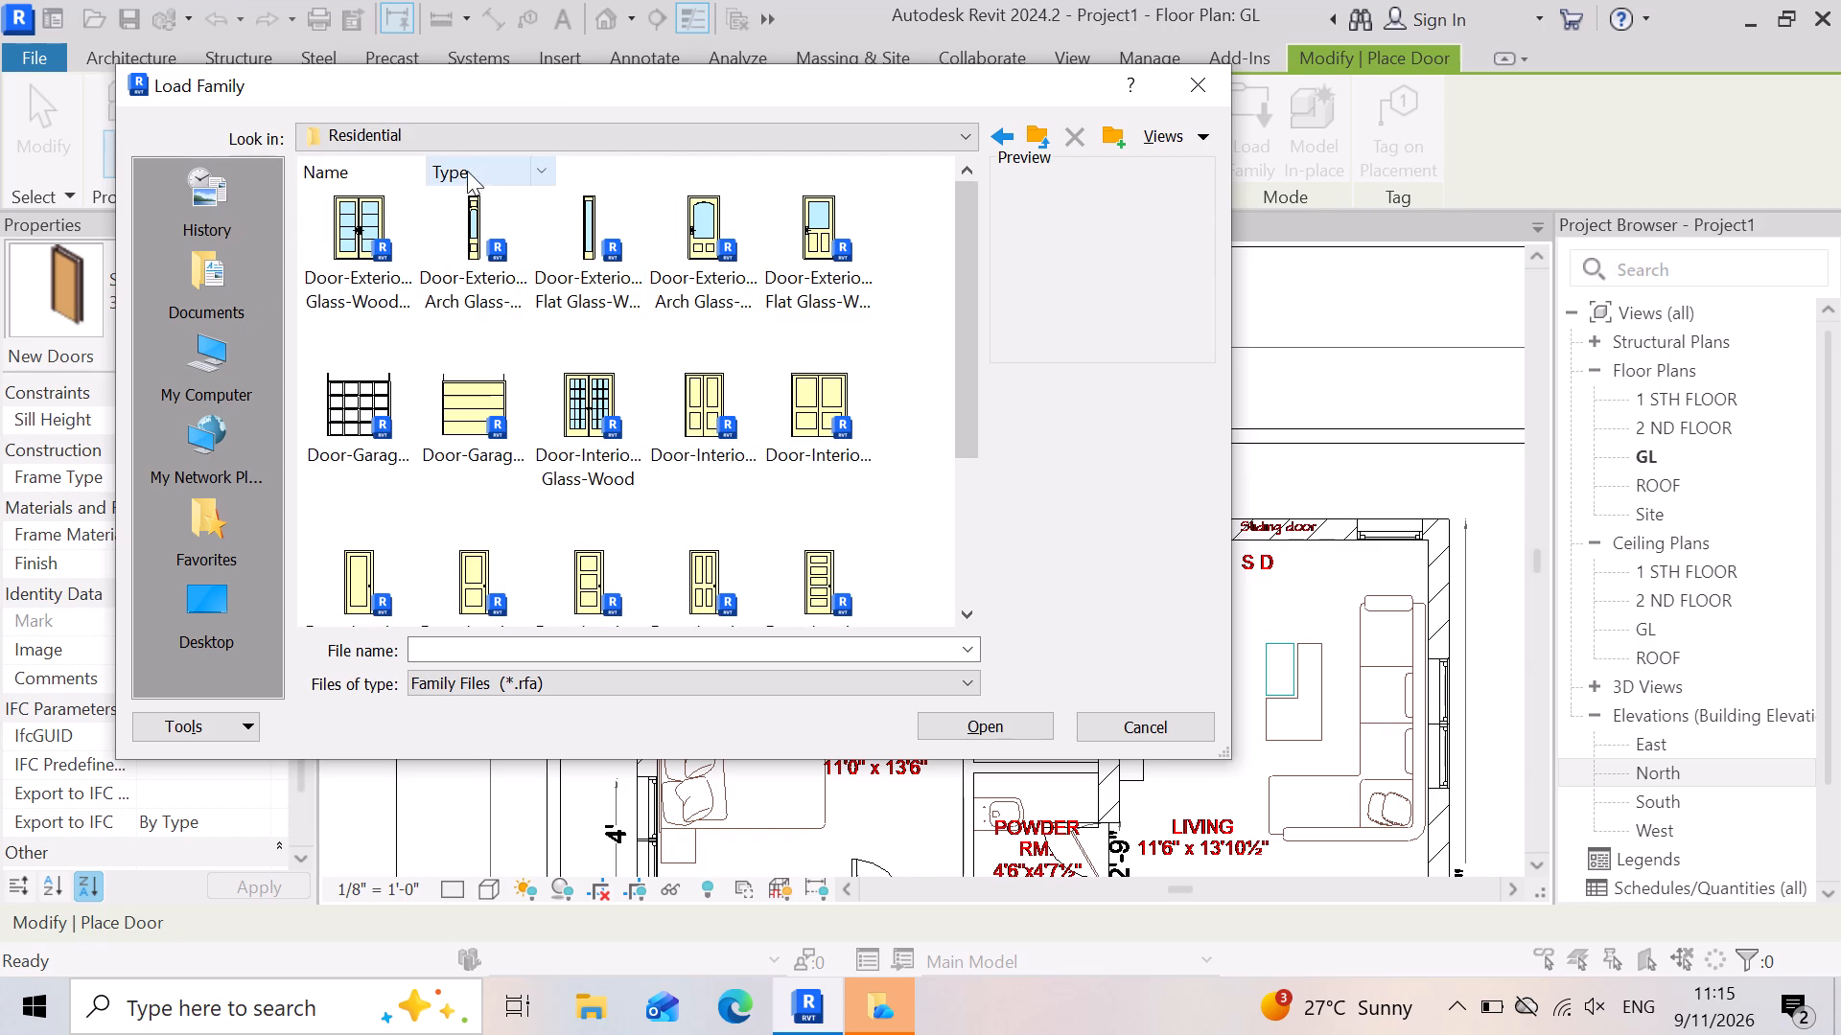
left_click(1033, 132)
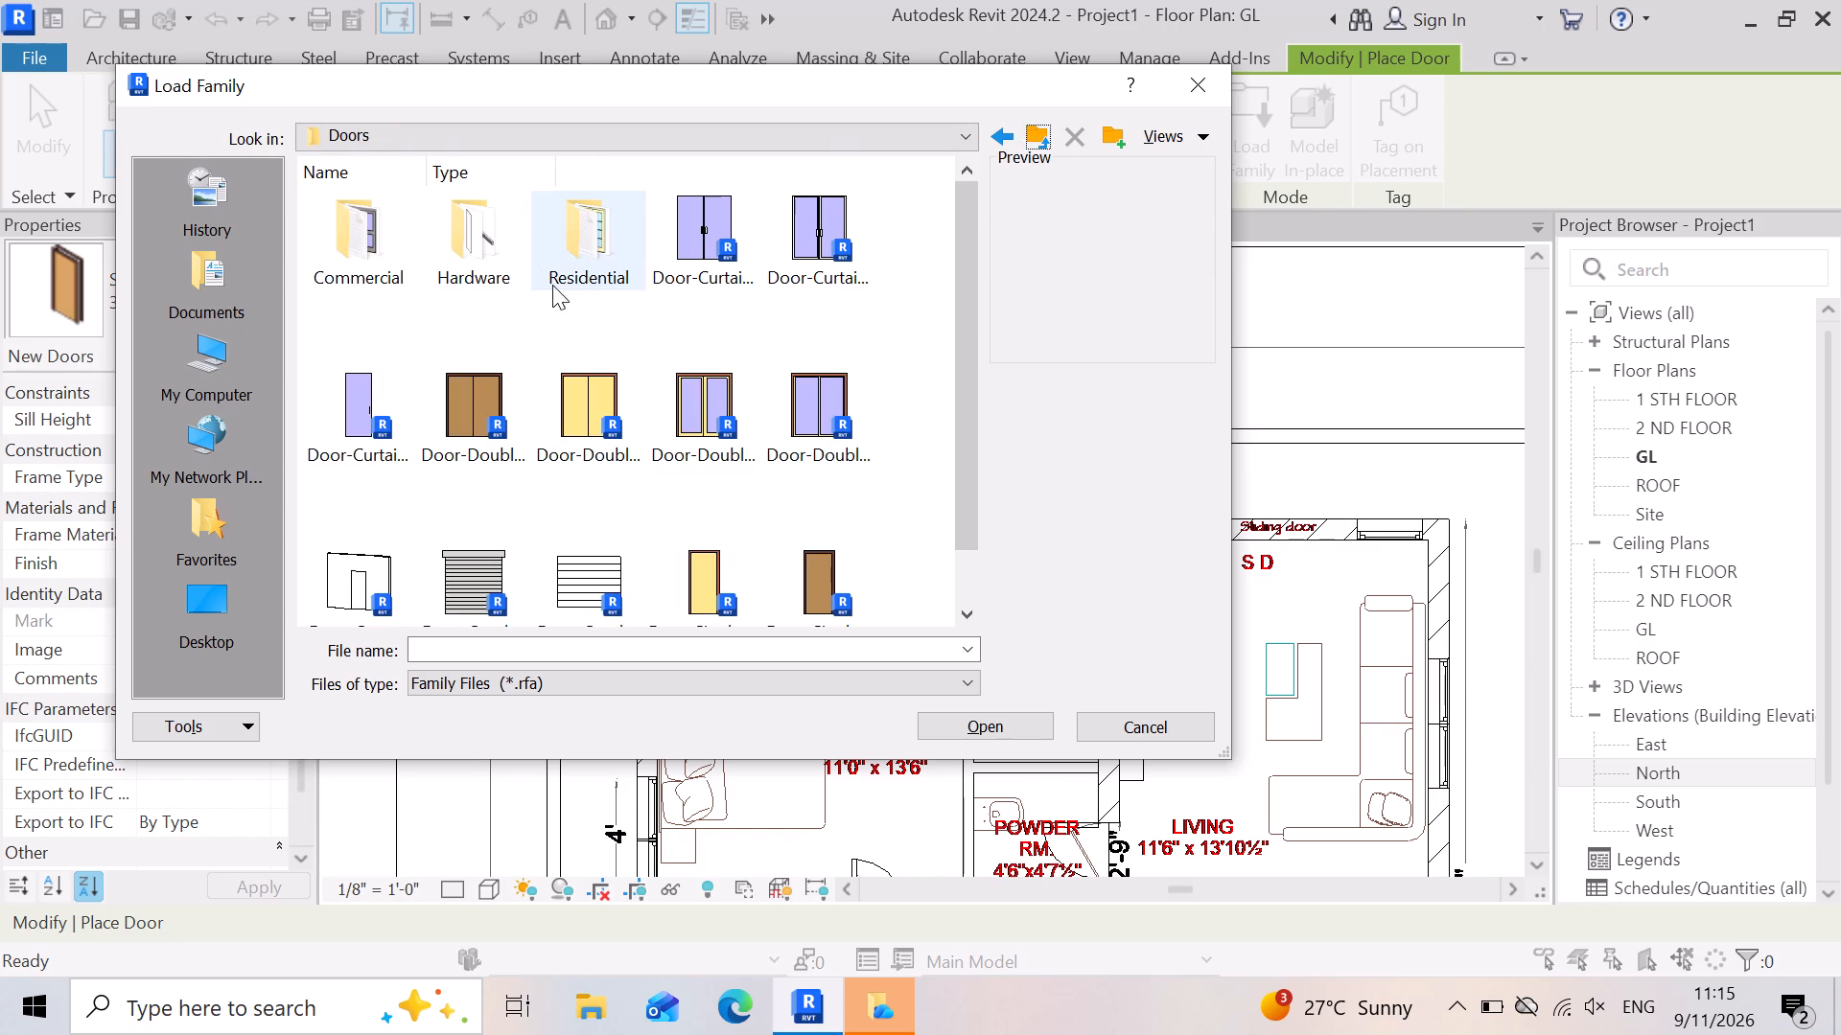
left_click(343, 272)
left_click(351, 269)
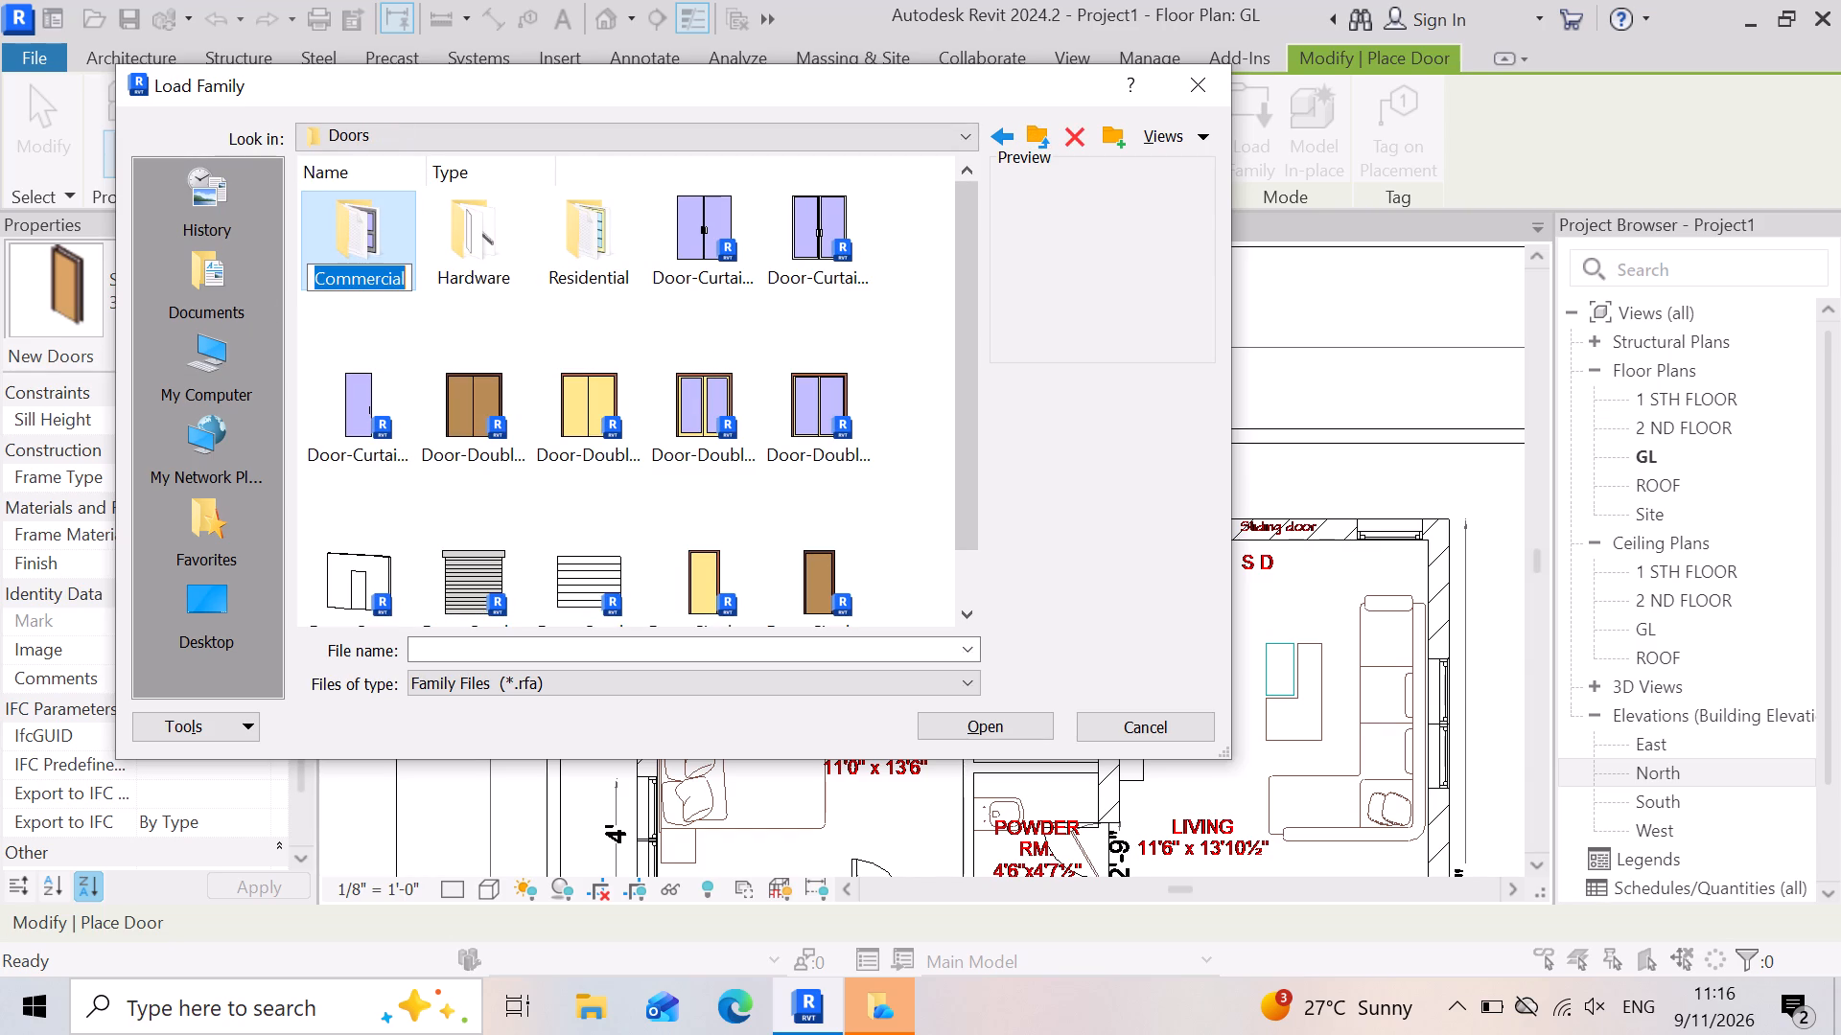
double_click(370, 239)
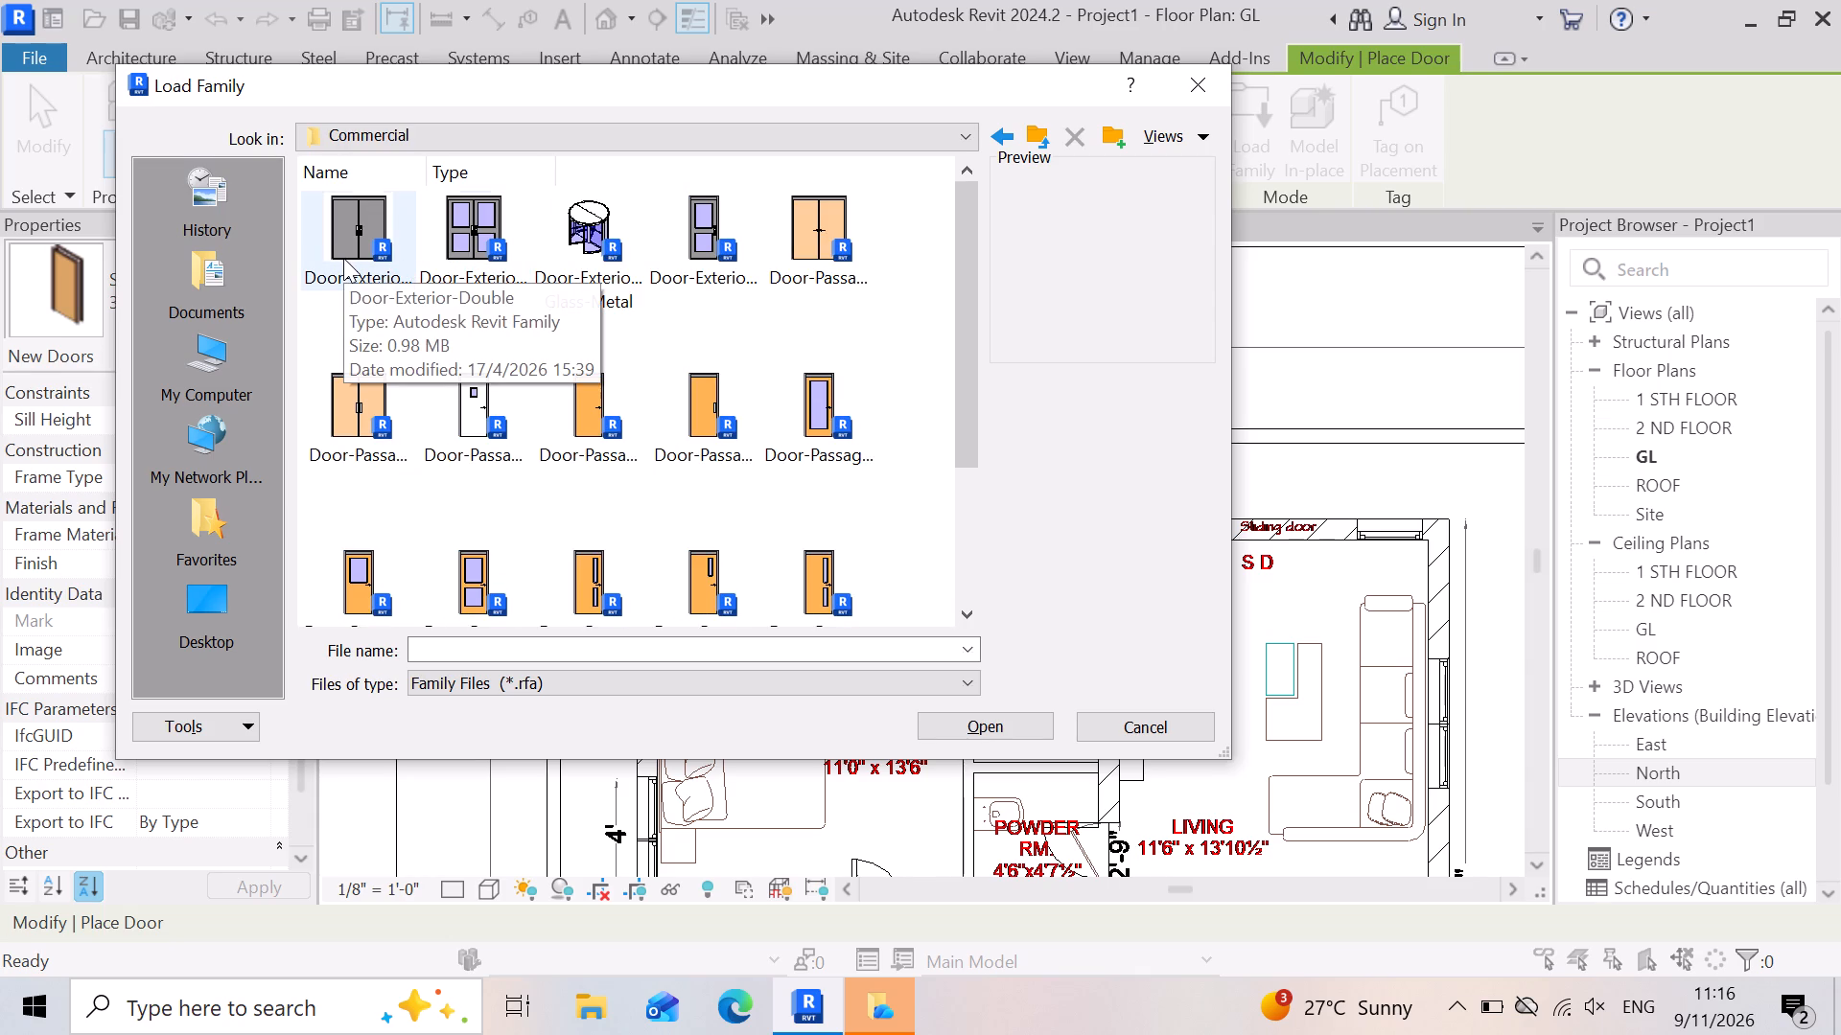
left_click(457, 227)
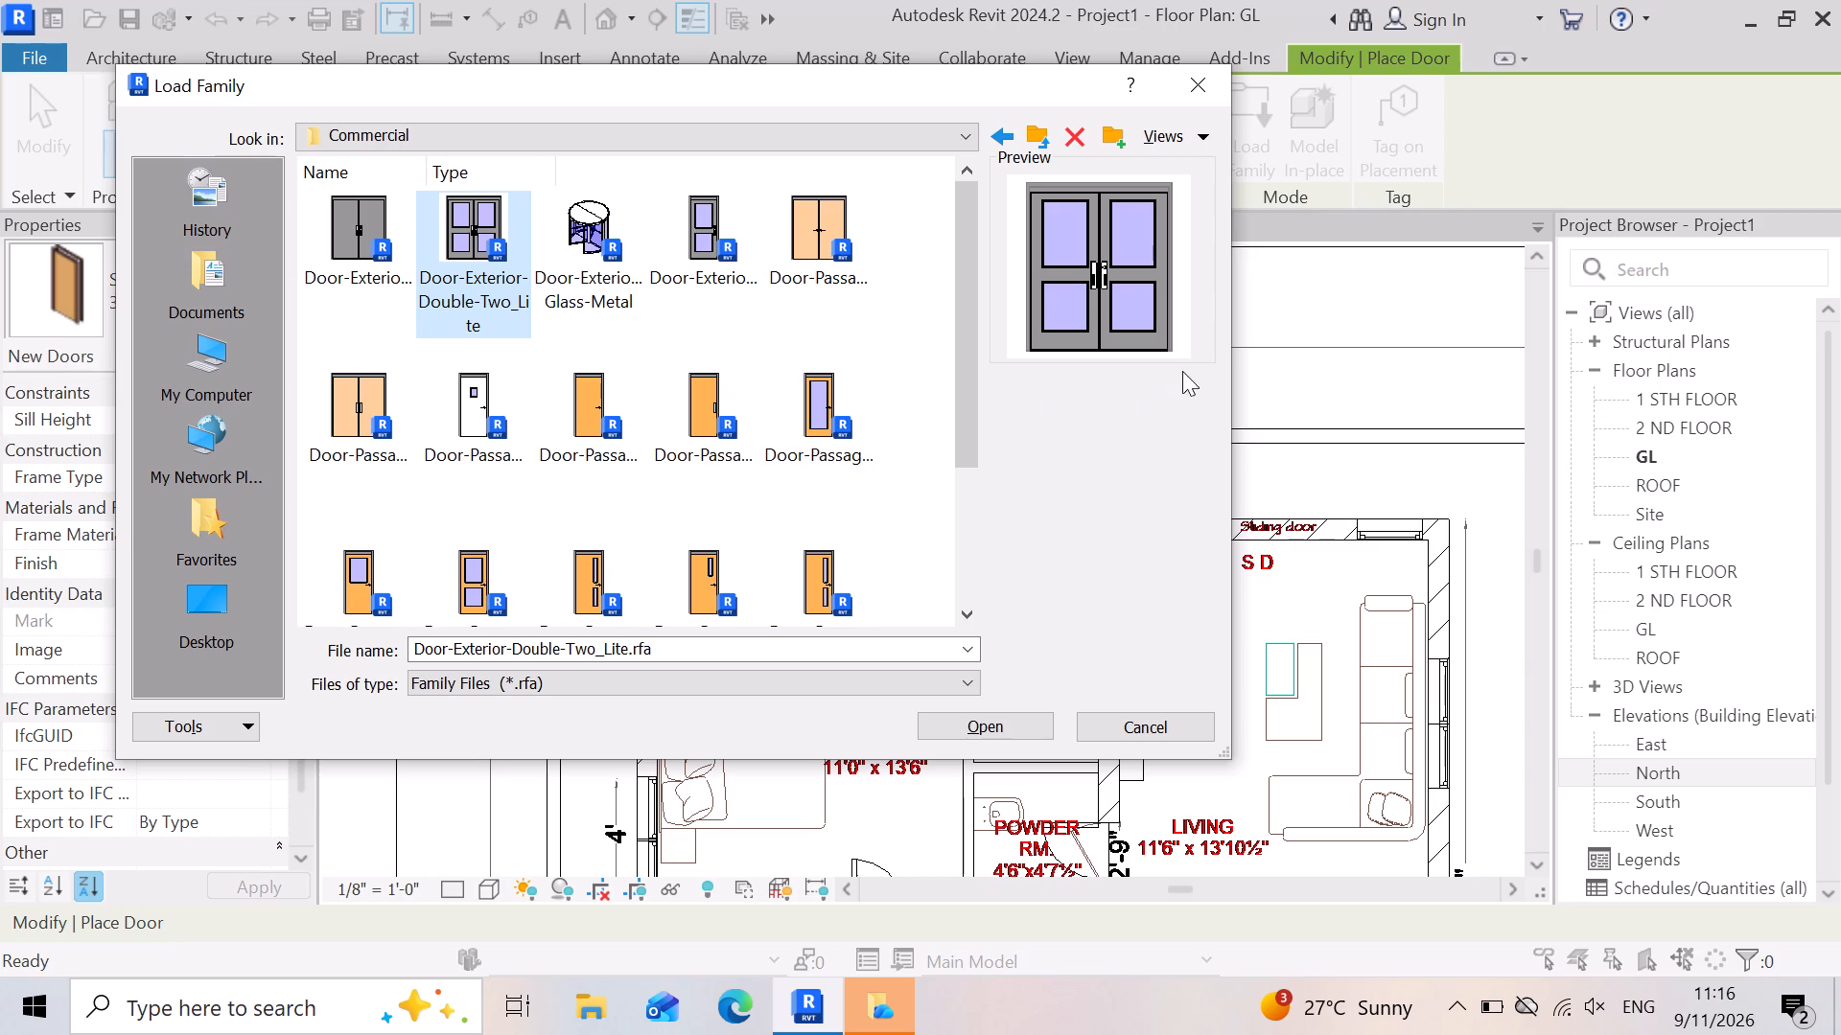
left_click(1003, 728)
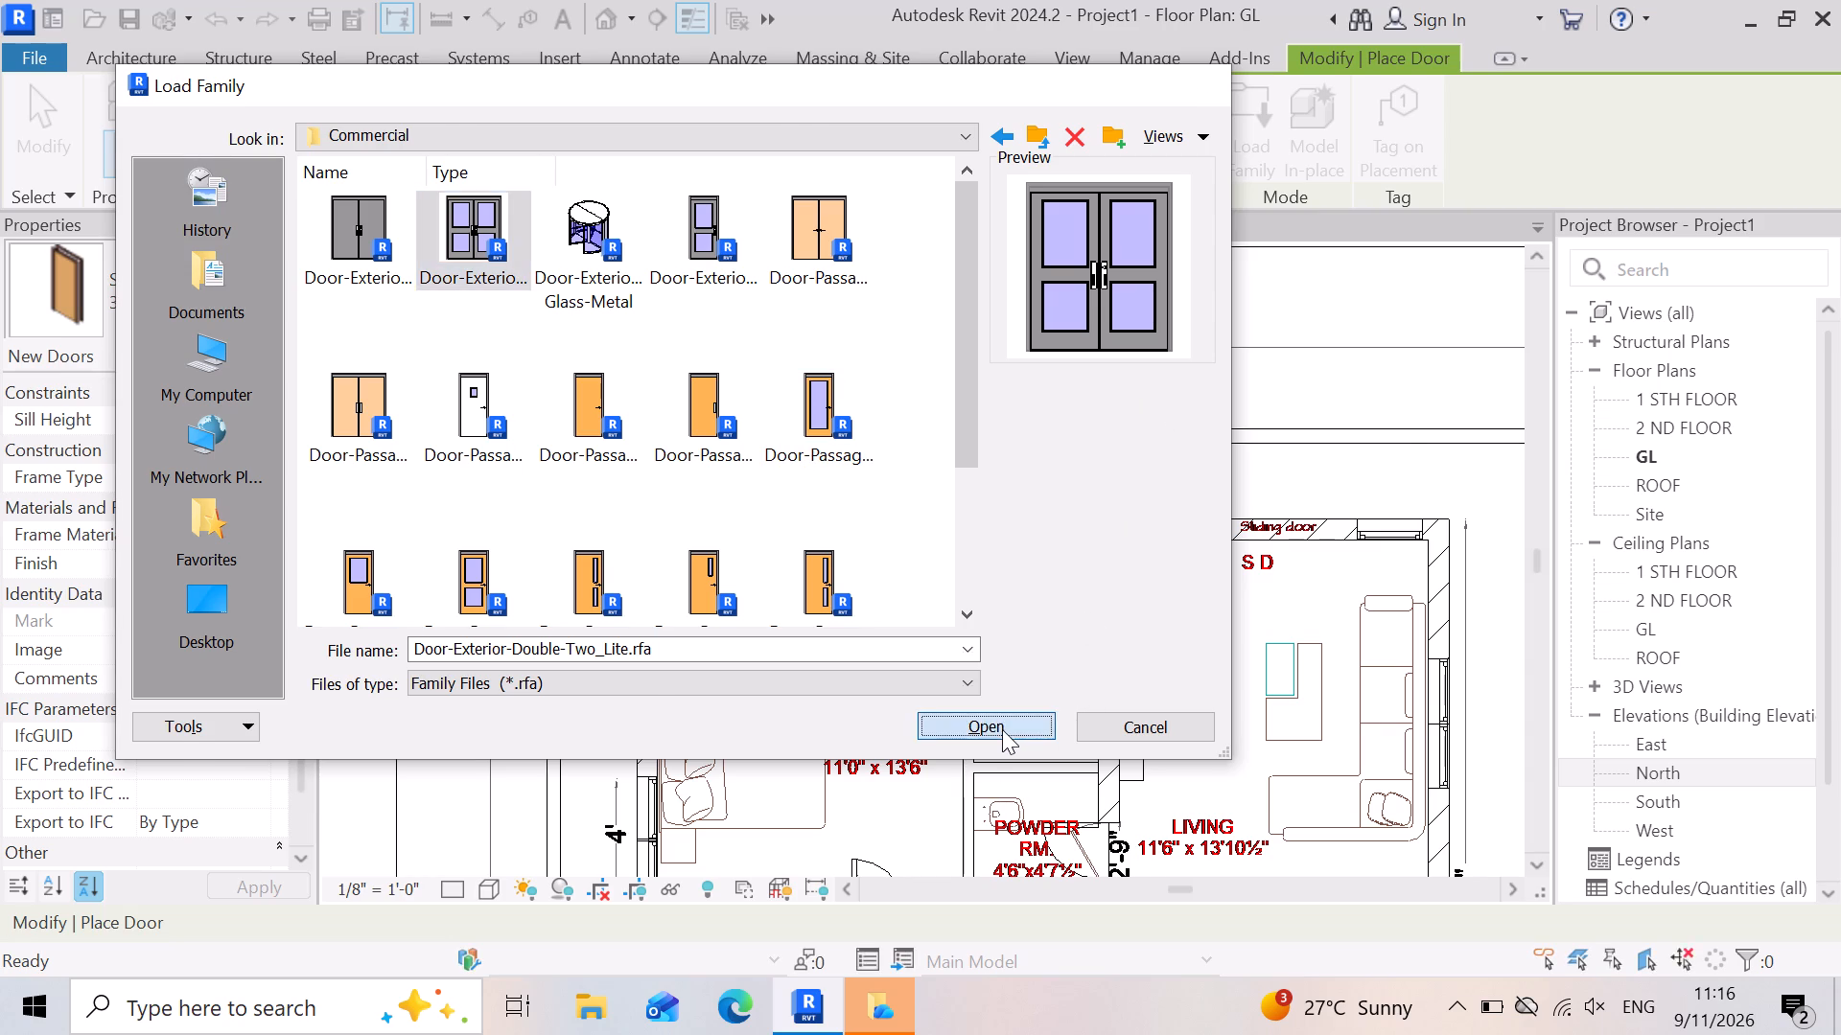
left_click(1039, 655)
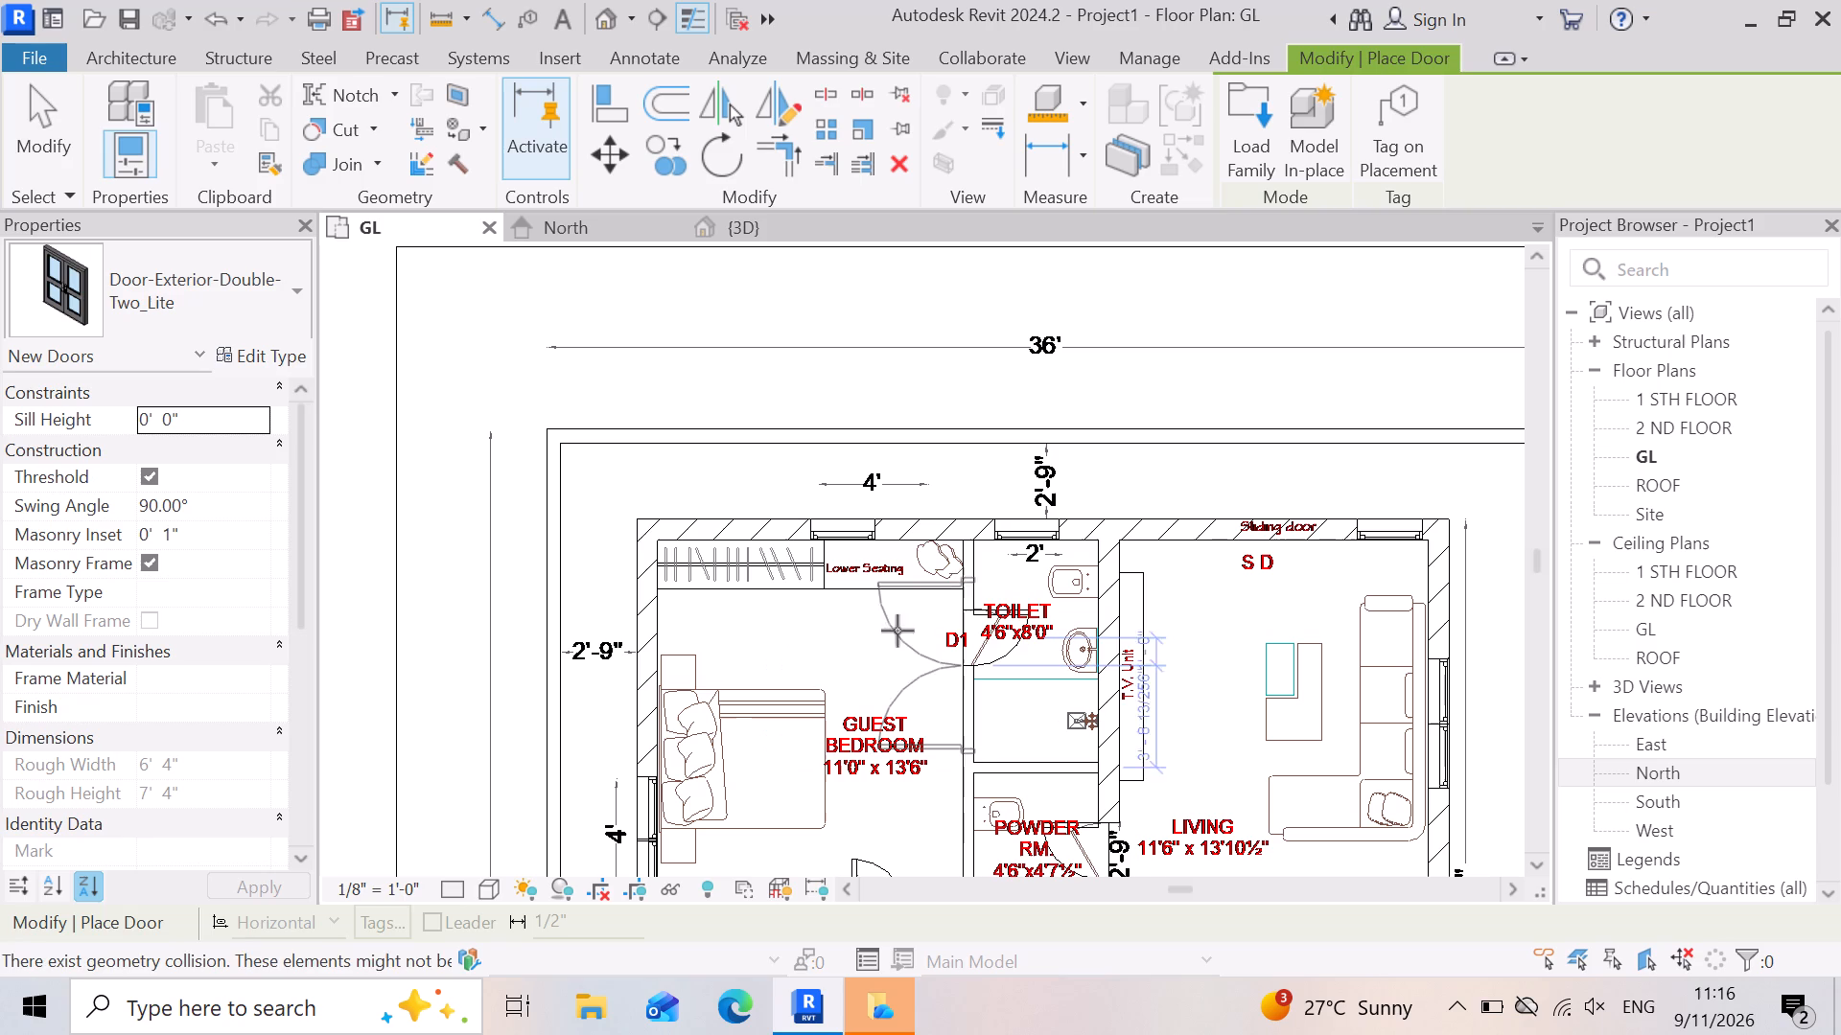
Set the Door-Exterior-Double-Two_Lite type's width to 4' and apply the type change.
left_click(267, 360)
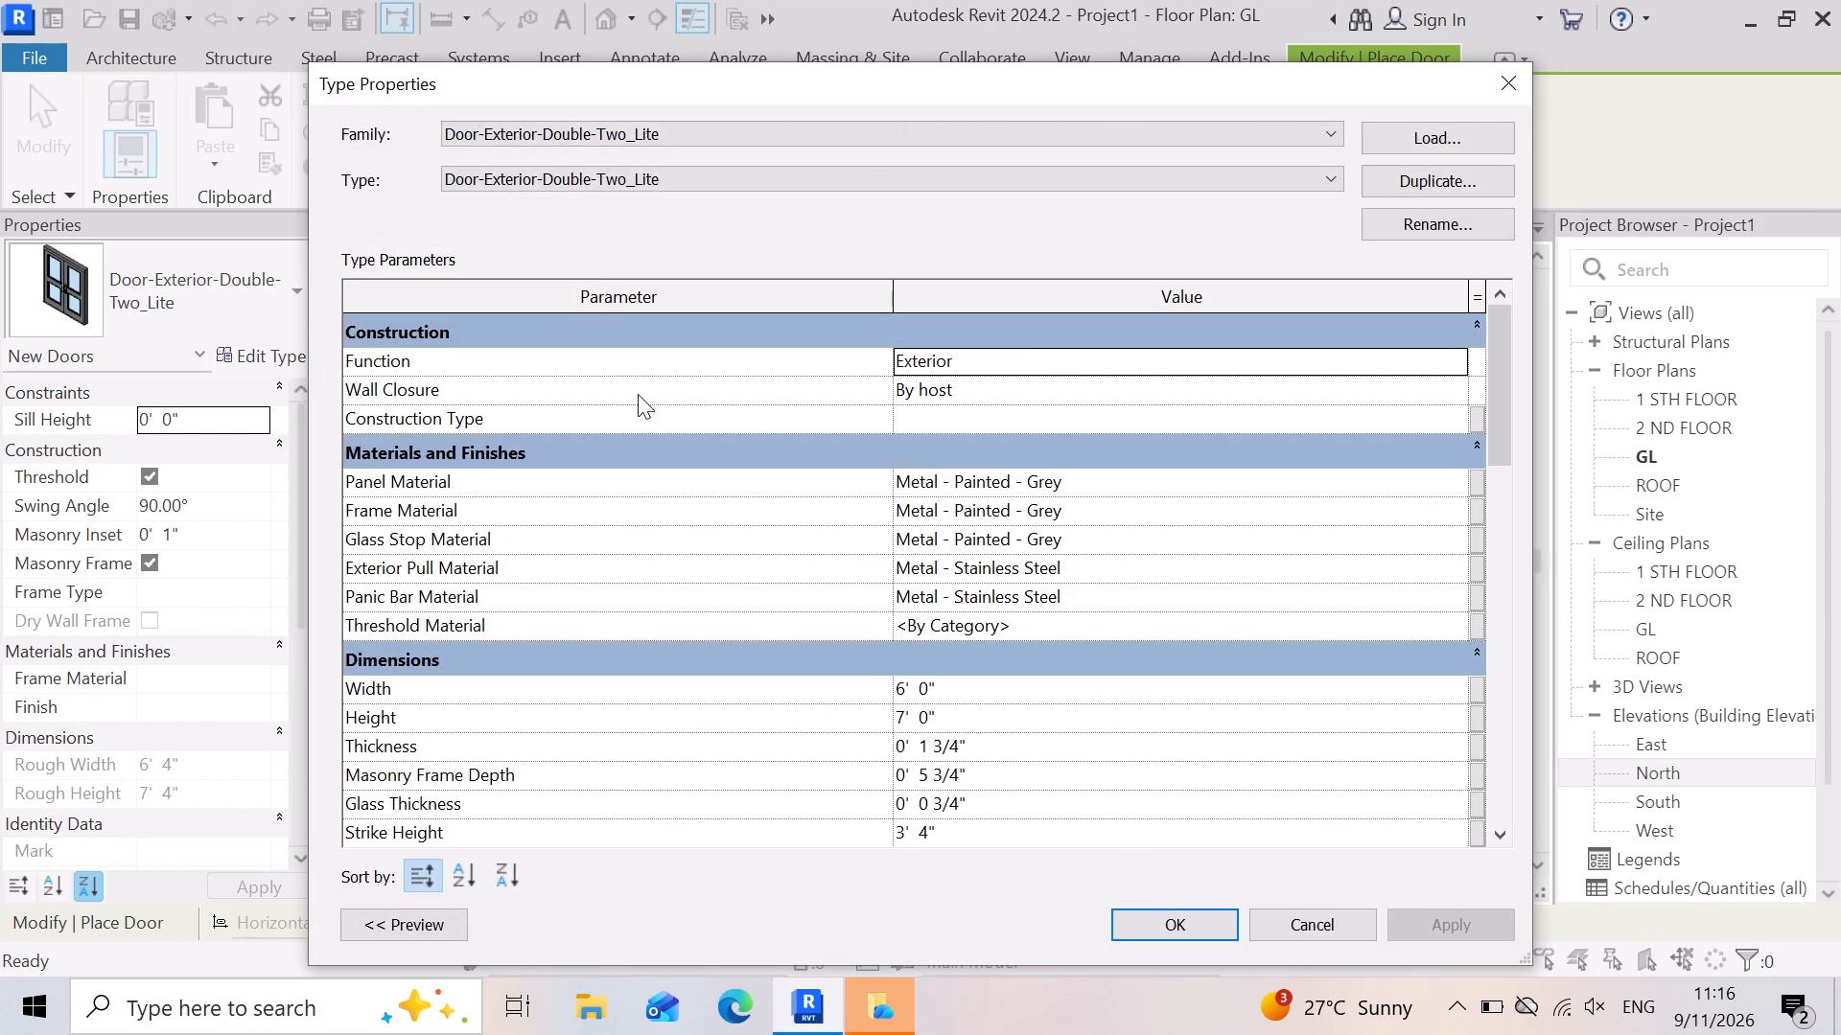
left_click(966, 687)
key("BackSpace")
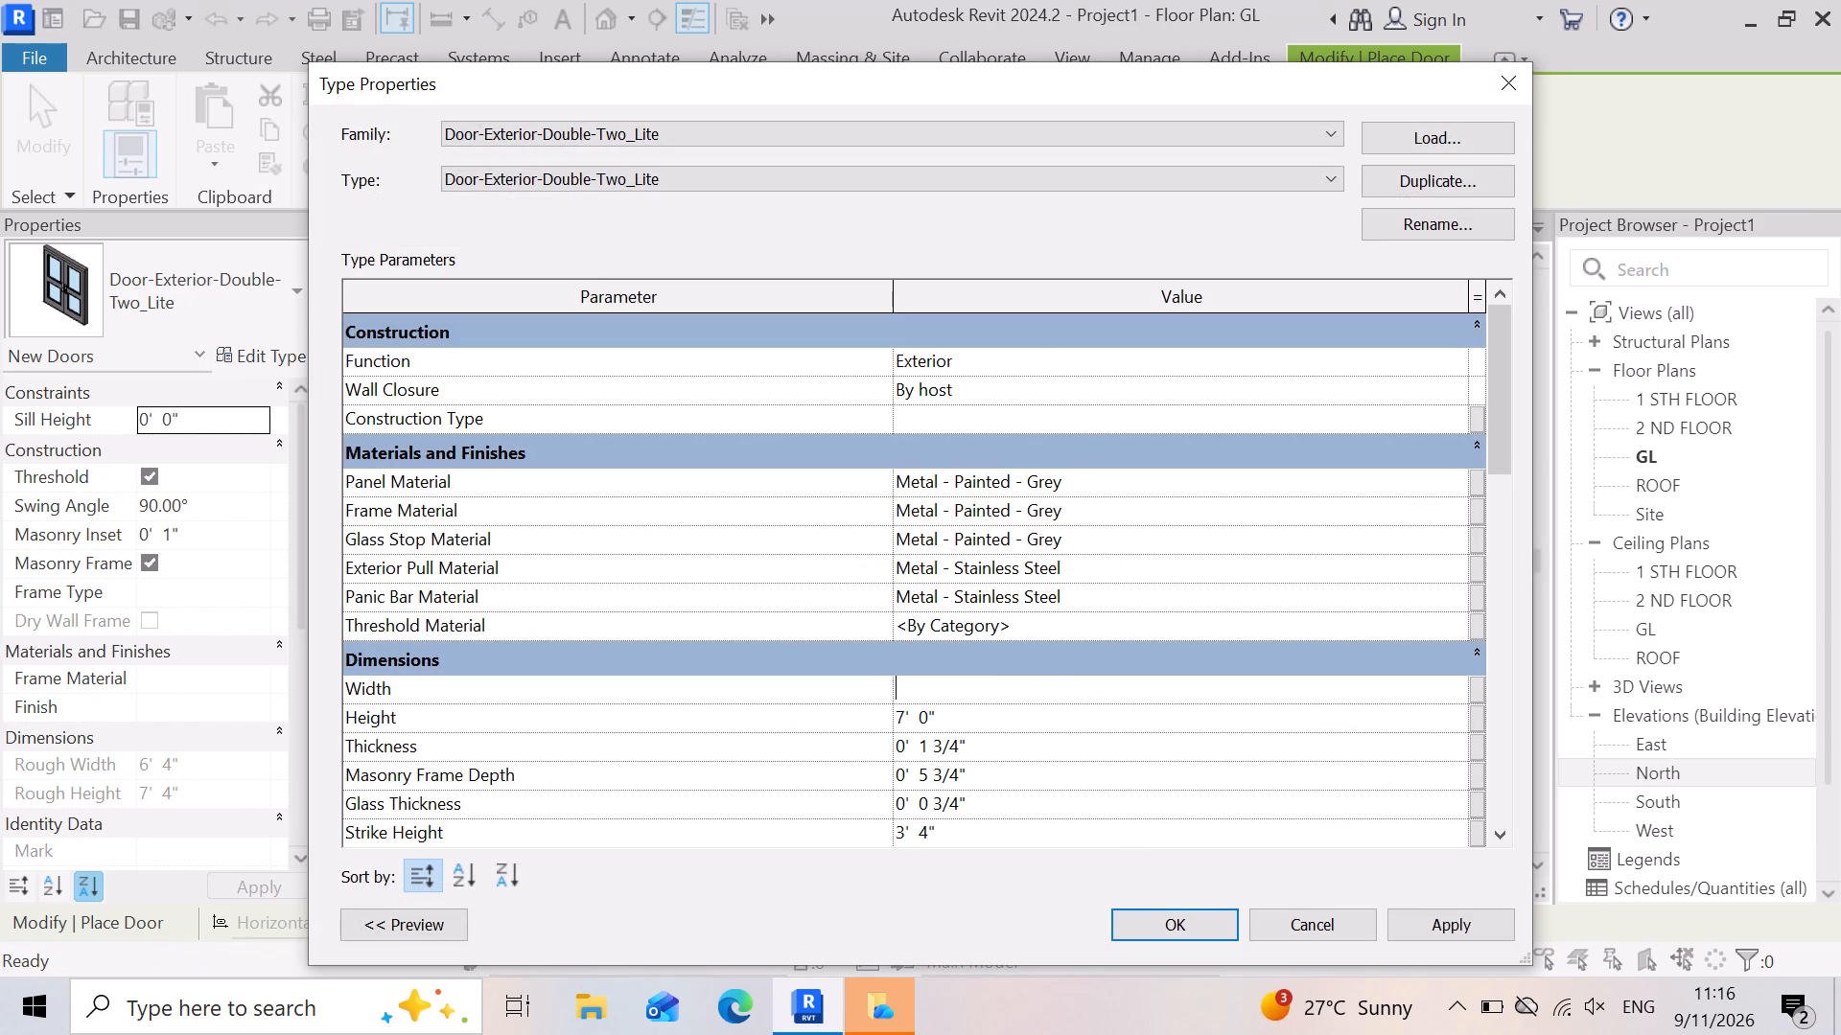
key("4")
key("apostrophe")
key("Return")
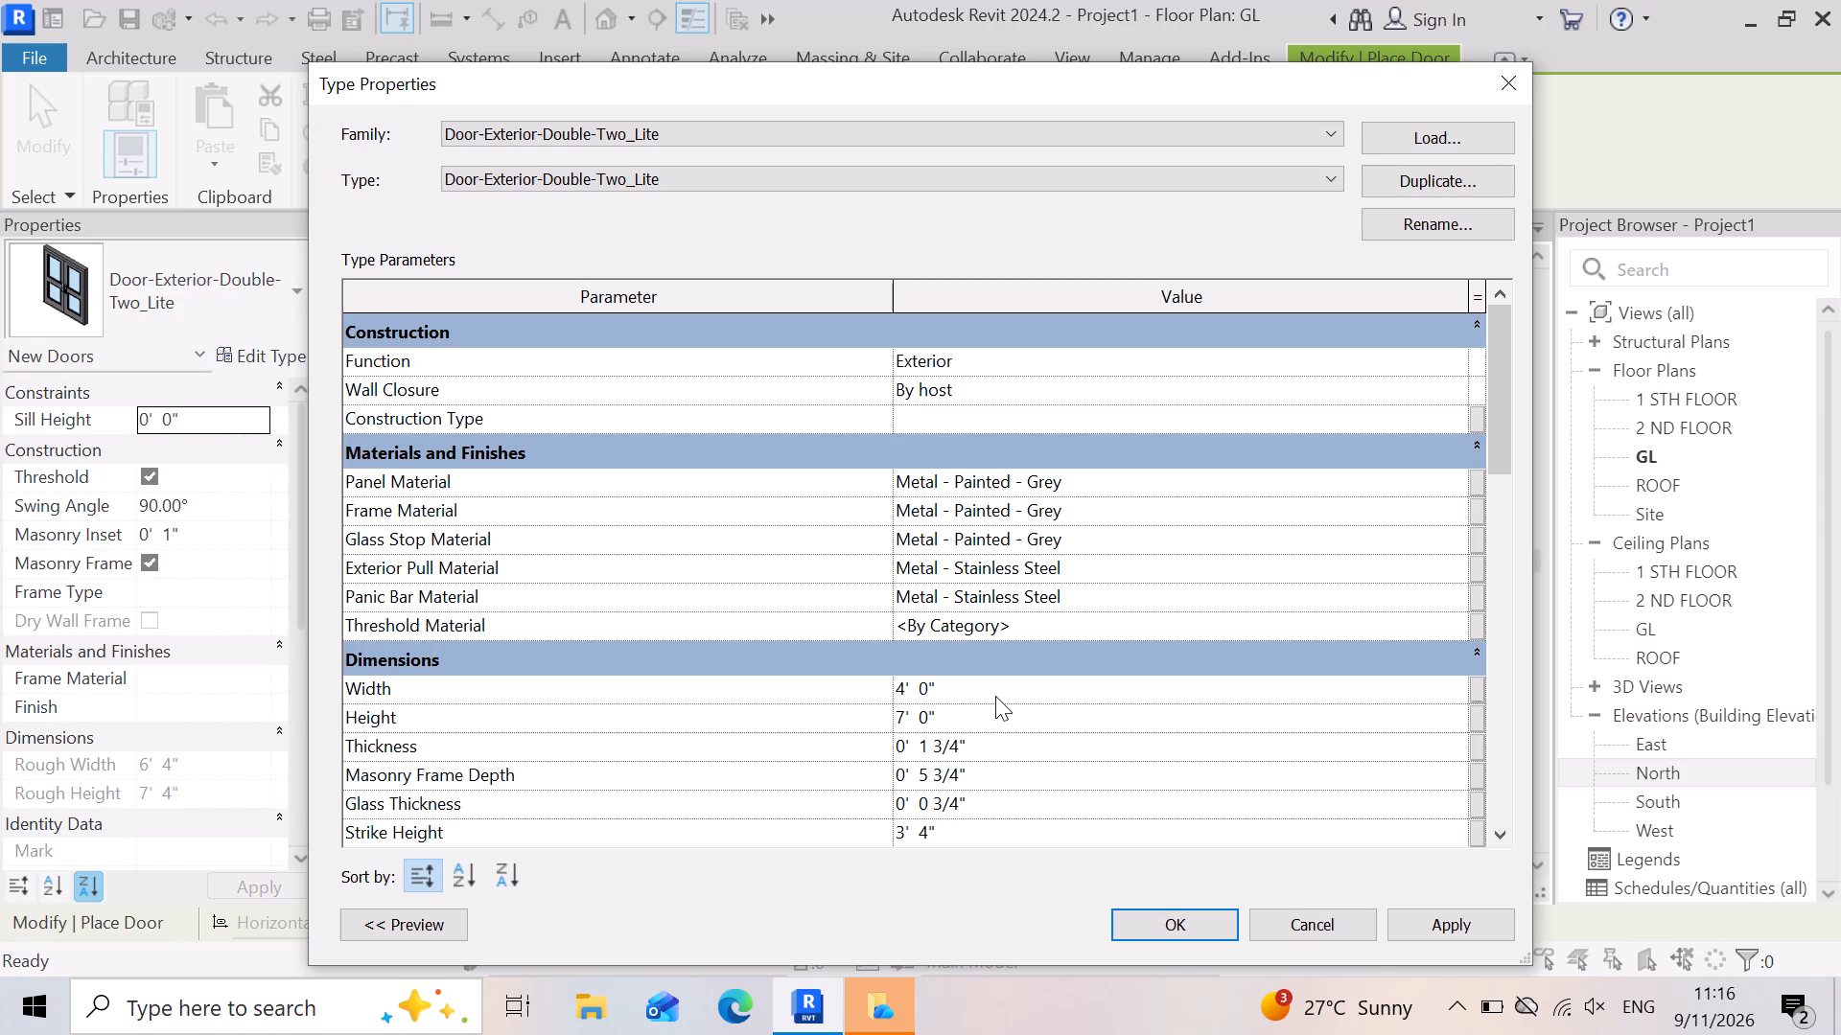
left_click(1442, 935)
left_click(1161, 924)
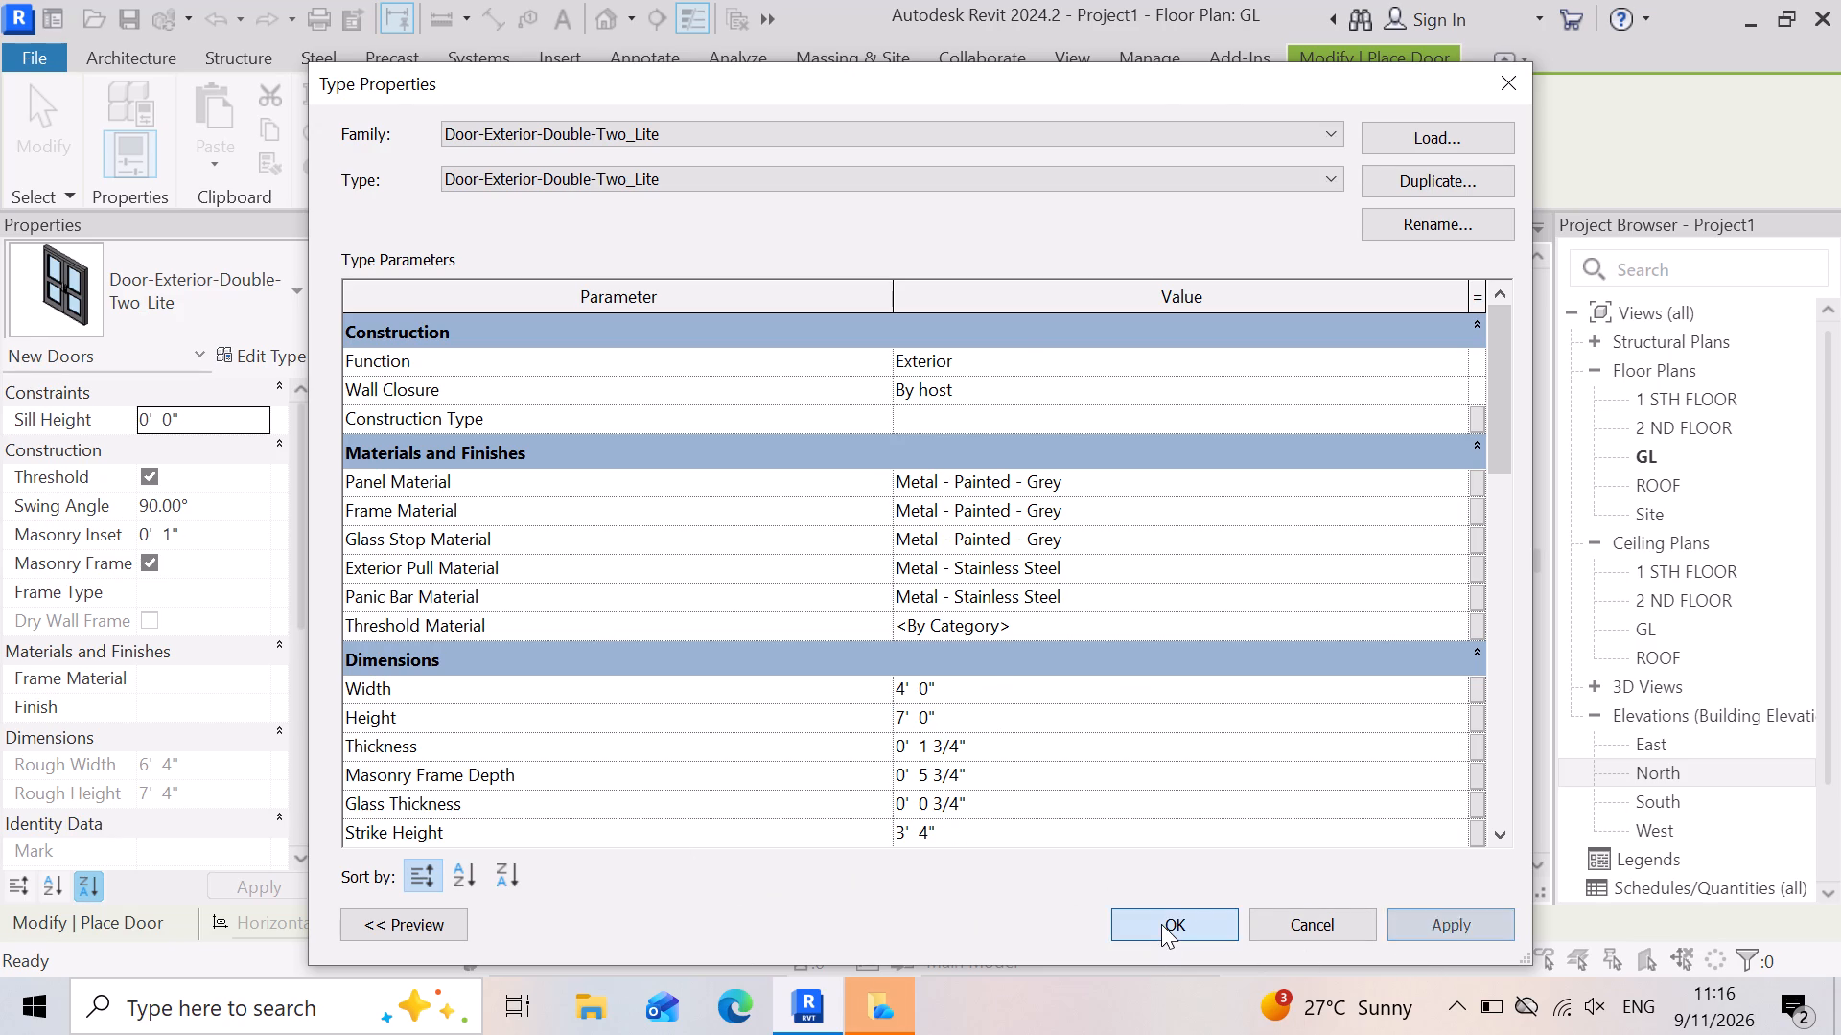
Place the 4' Door-Exterior-Double-Two_Lite door in the portico-side wall at the M D mark of the GL floor plan.
scroll(1082, 497, "down", 8)
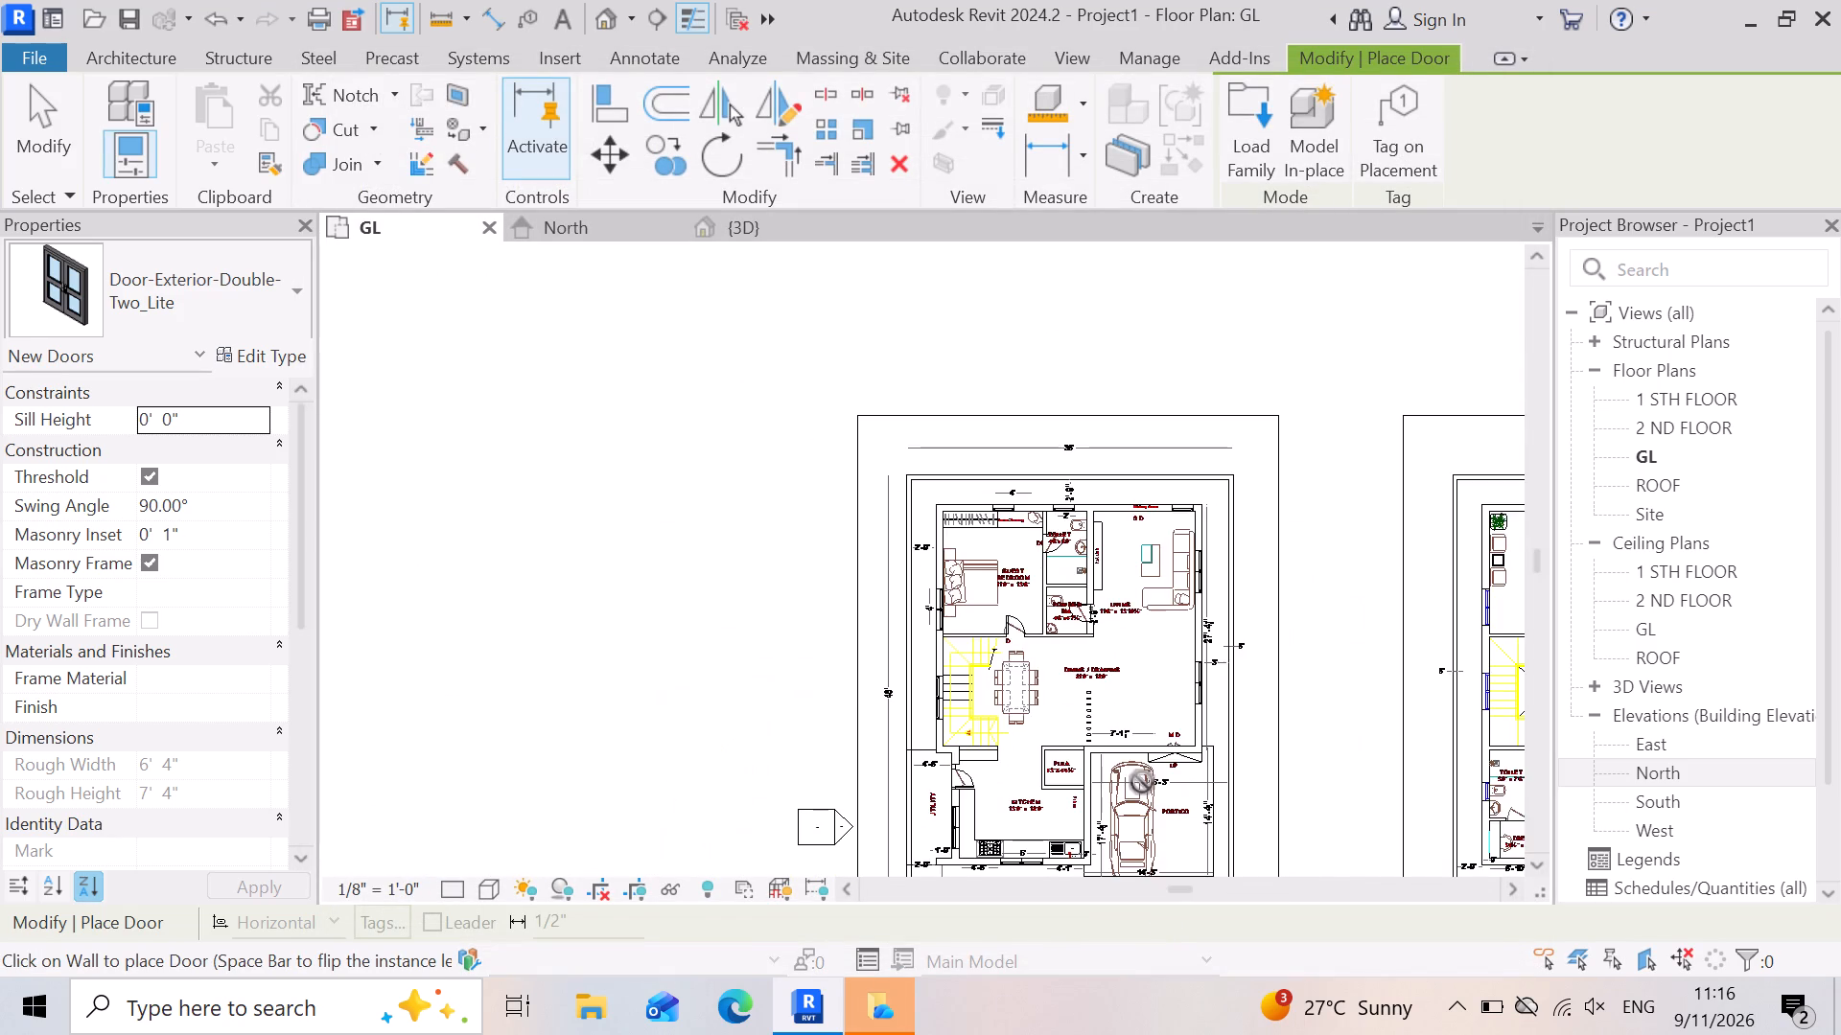
scroll(1142, 782, "up", 11)
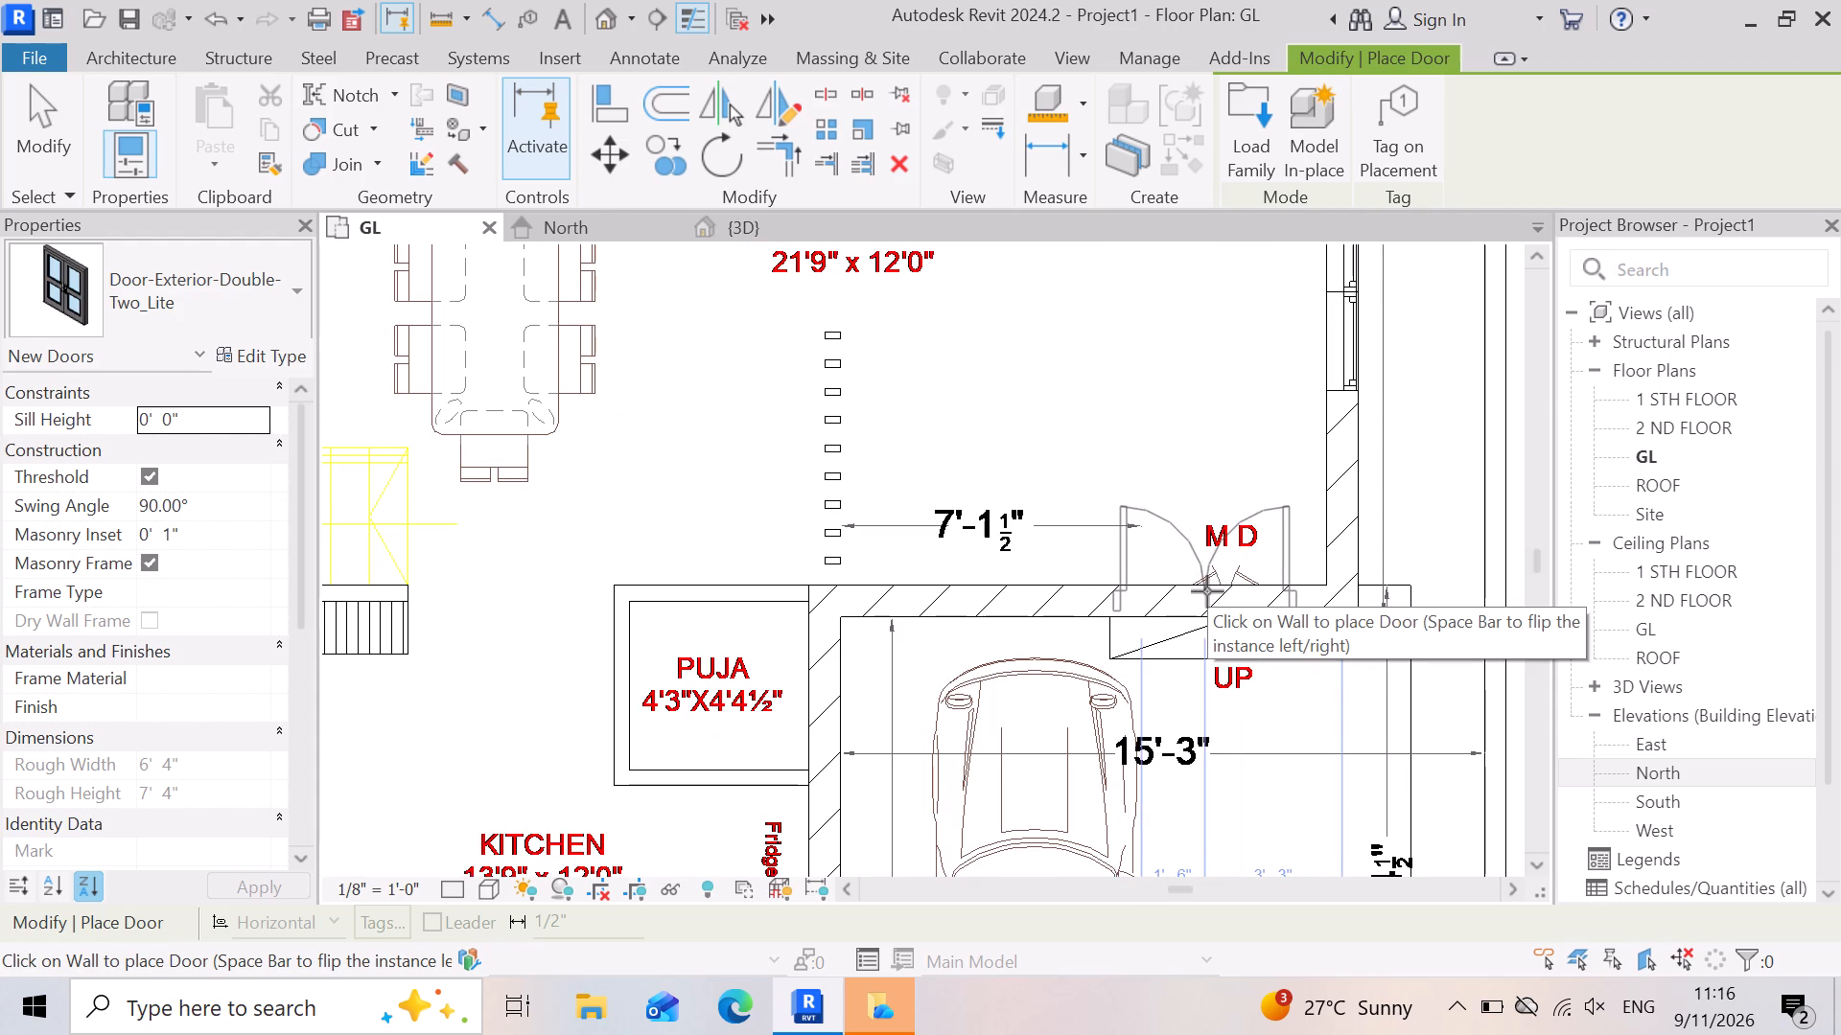
left_click(1207, 591)
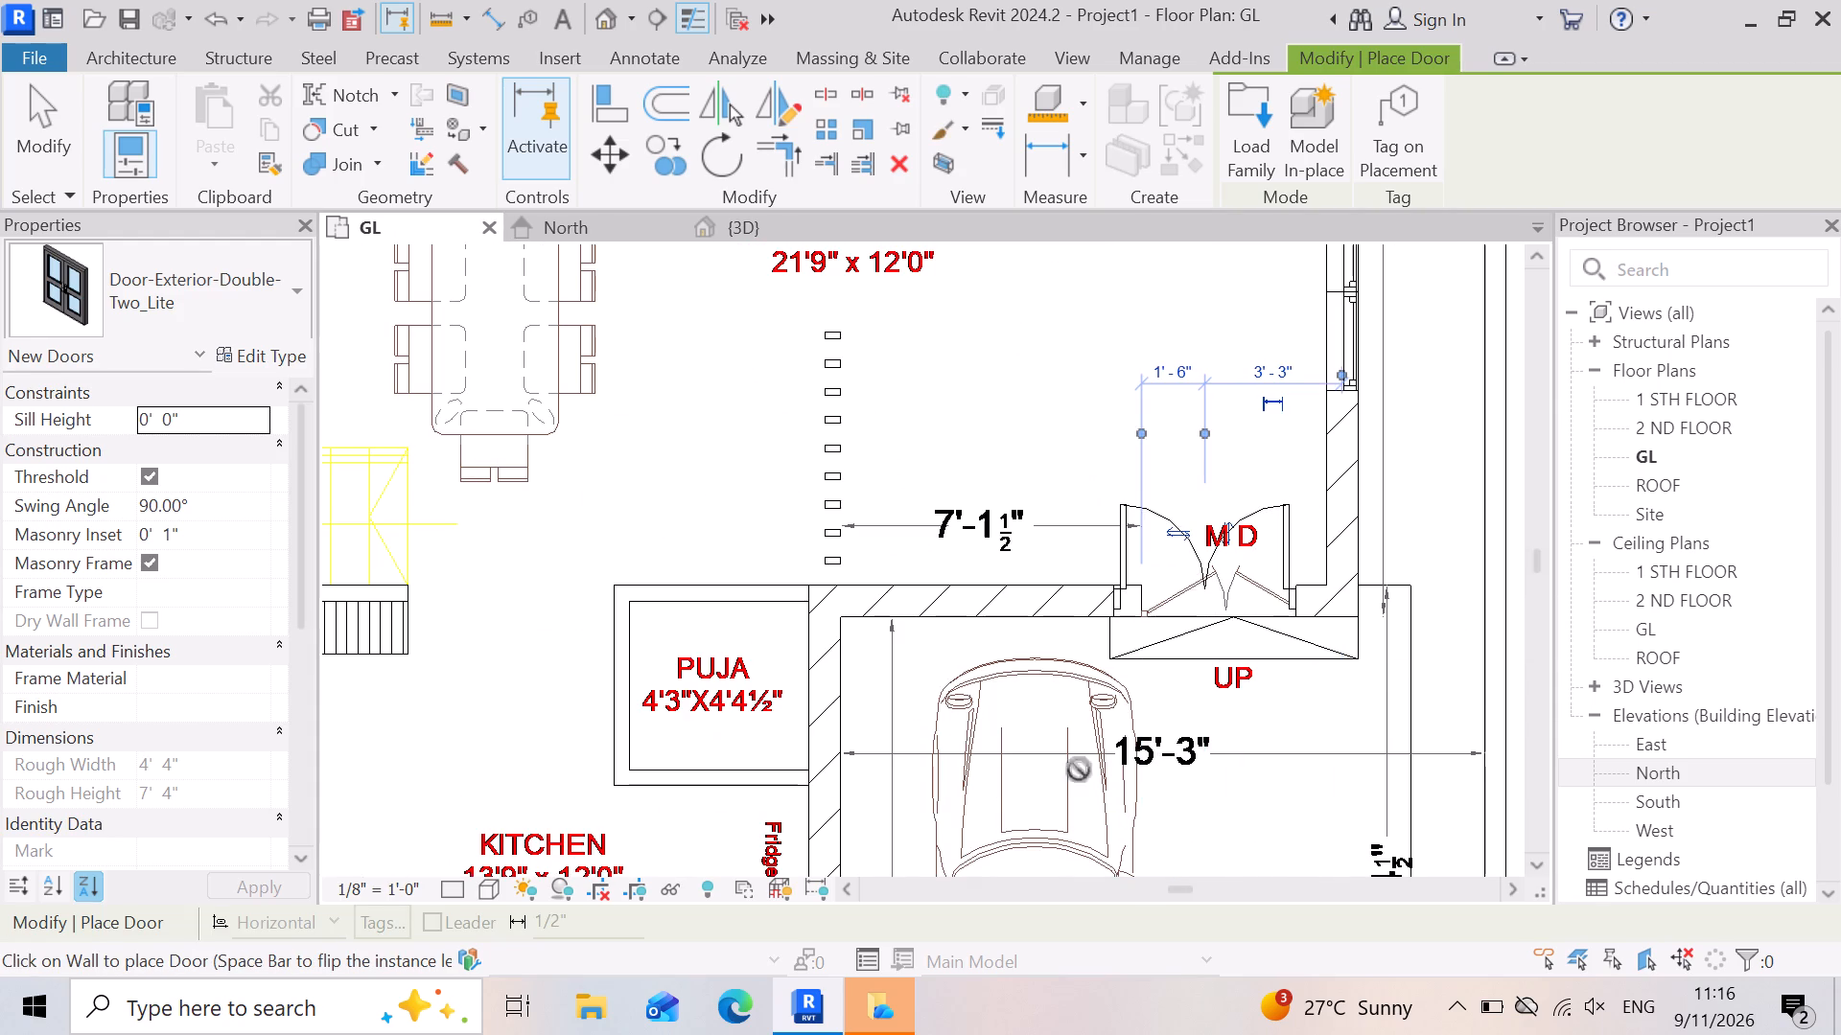
Load the Door-Double-Sliding family from the Doors folder with its 68" x 80" type.
scroll(1109, 770, "down", 8)
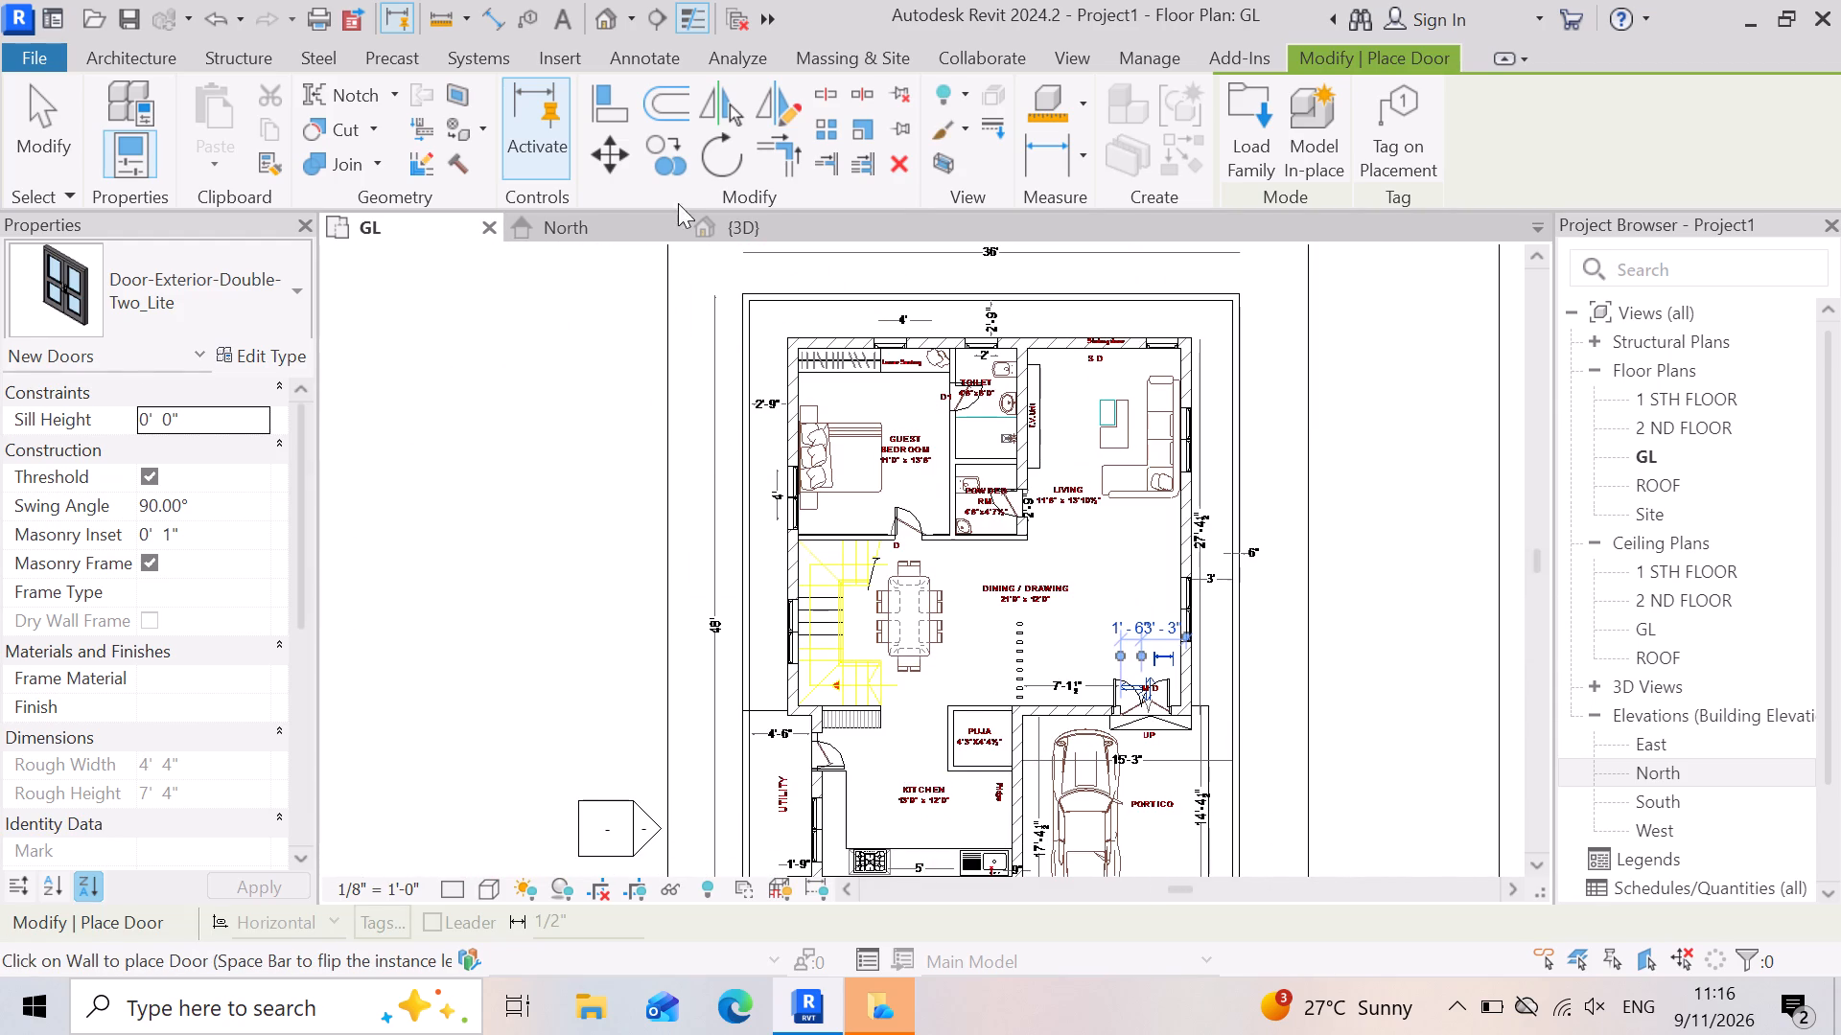
left_click(1260, 111)
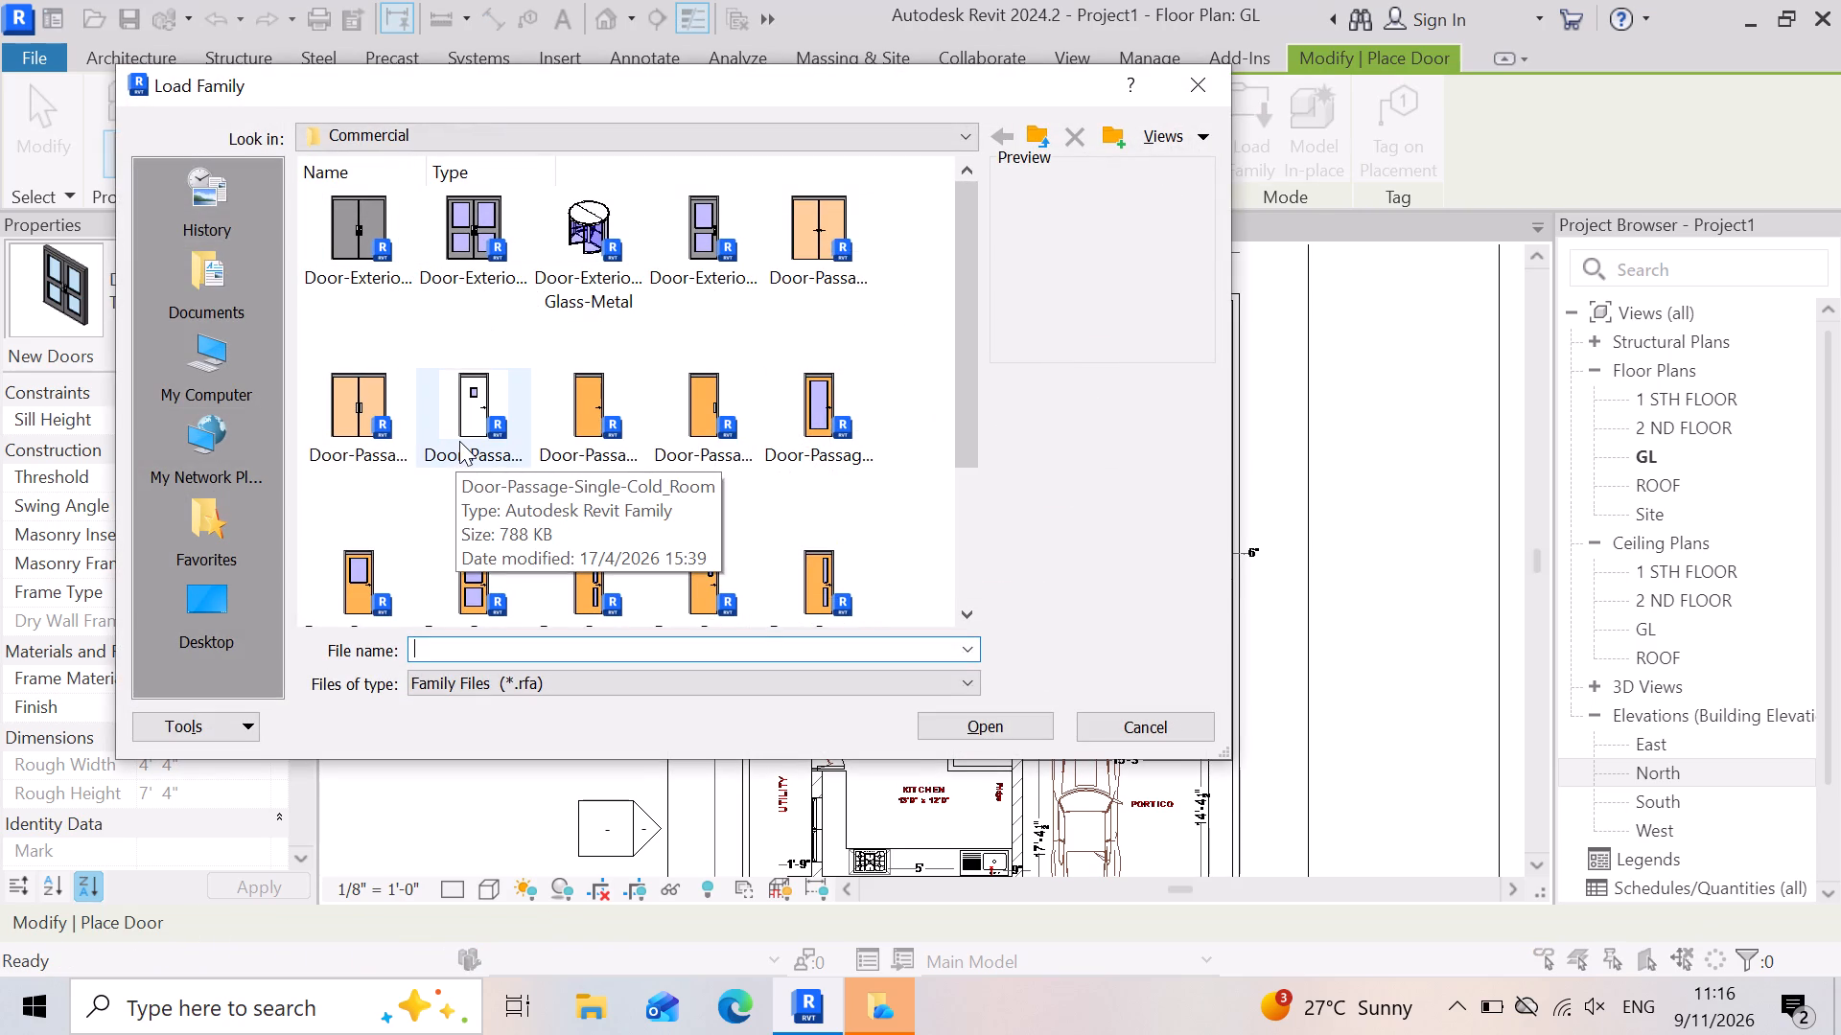
scroll(762, 466, "down", 3)
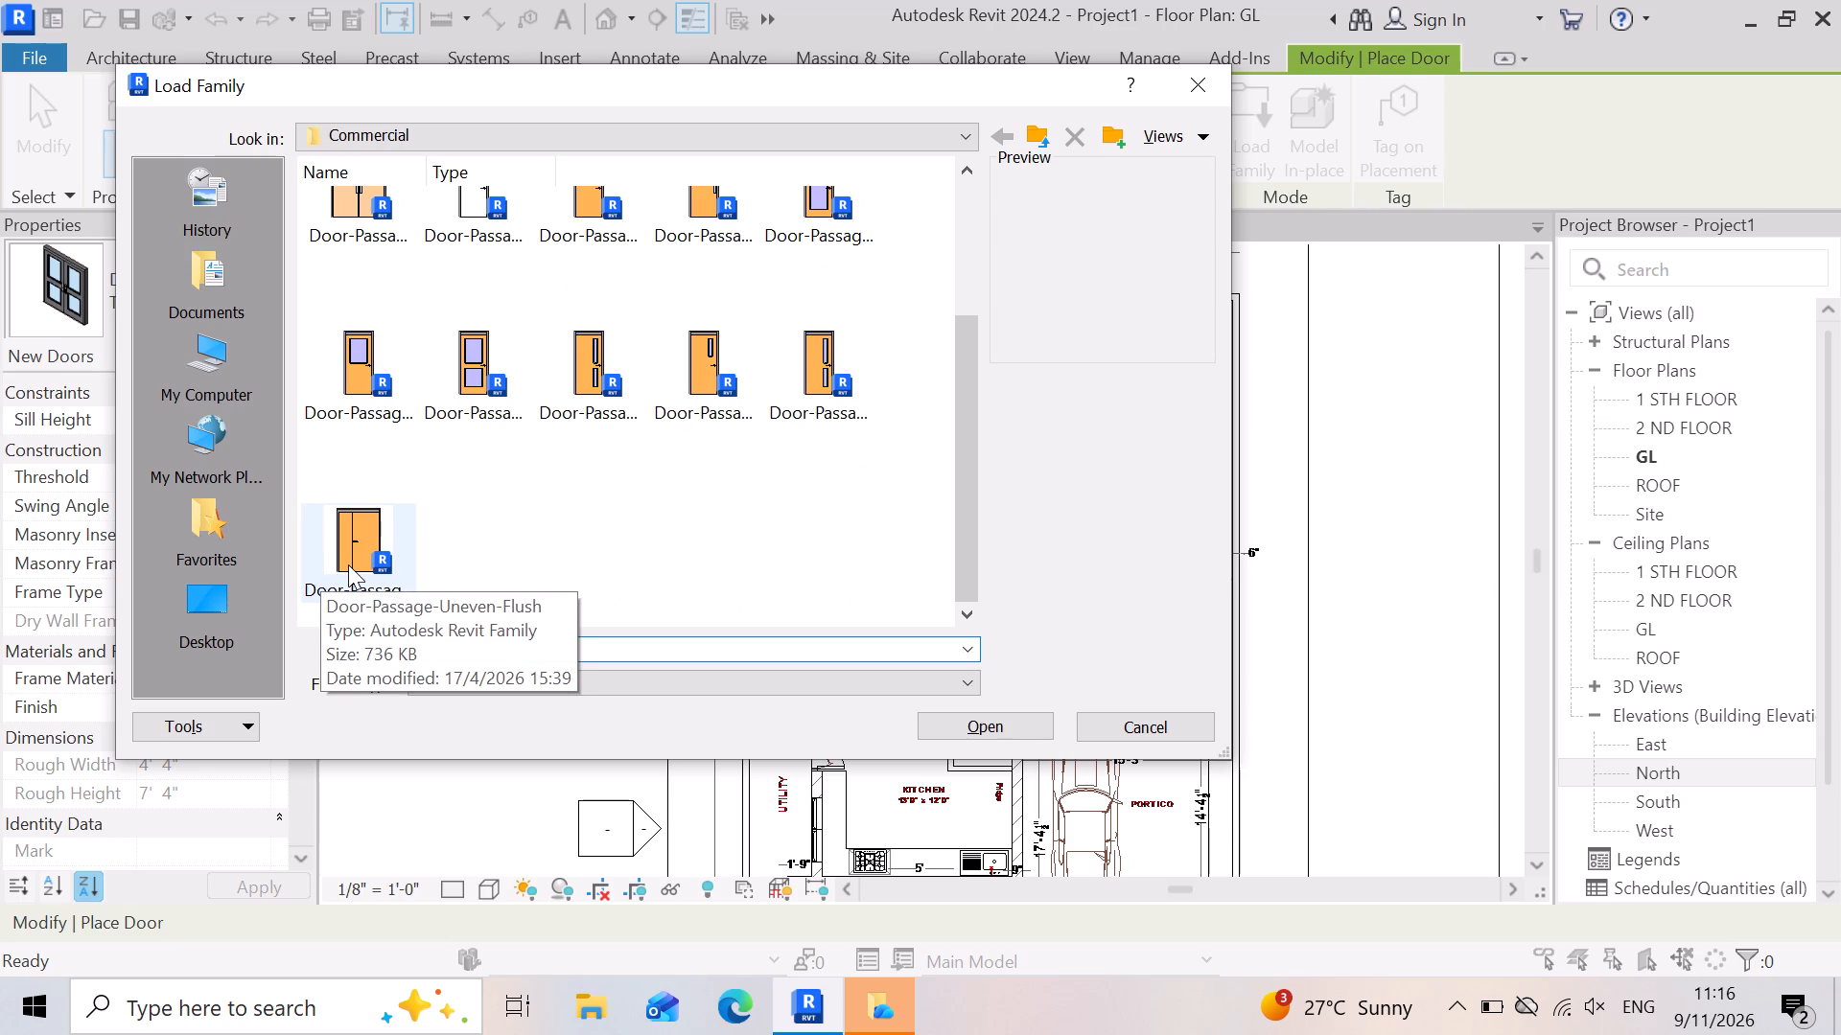
scroll(833, 318, "up", 3)
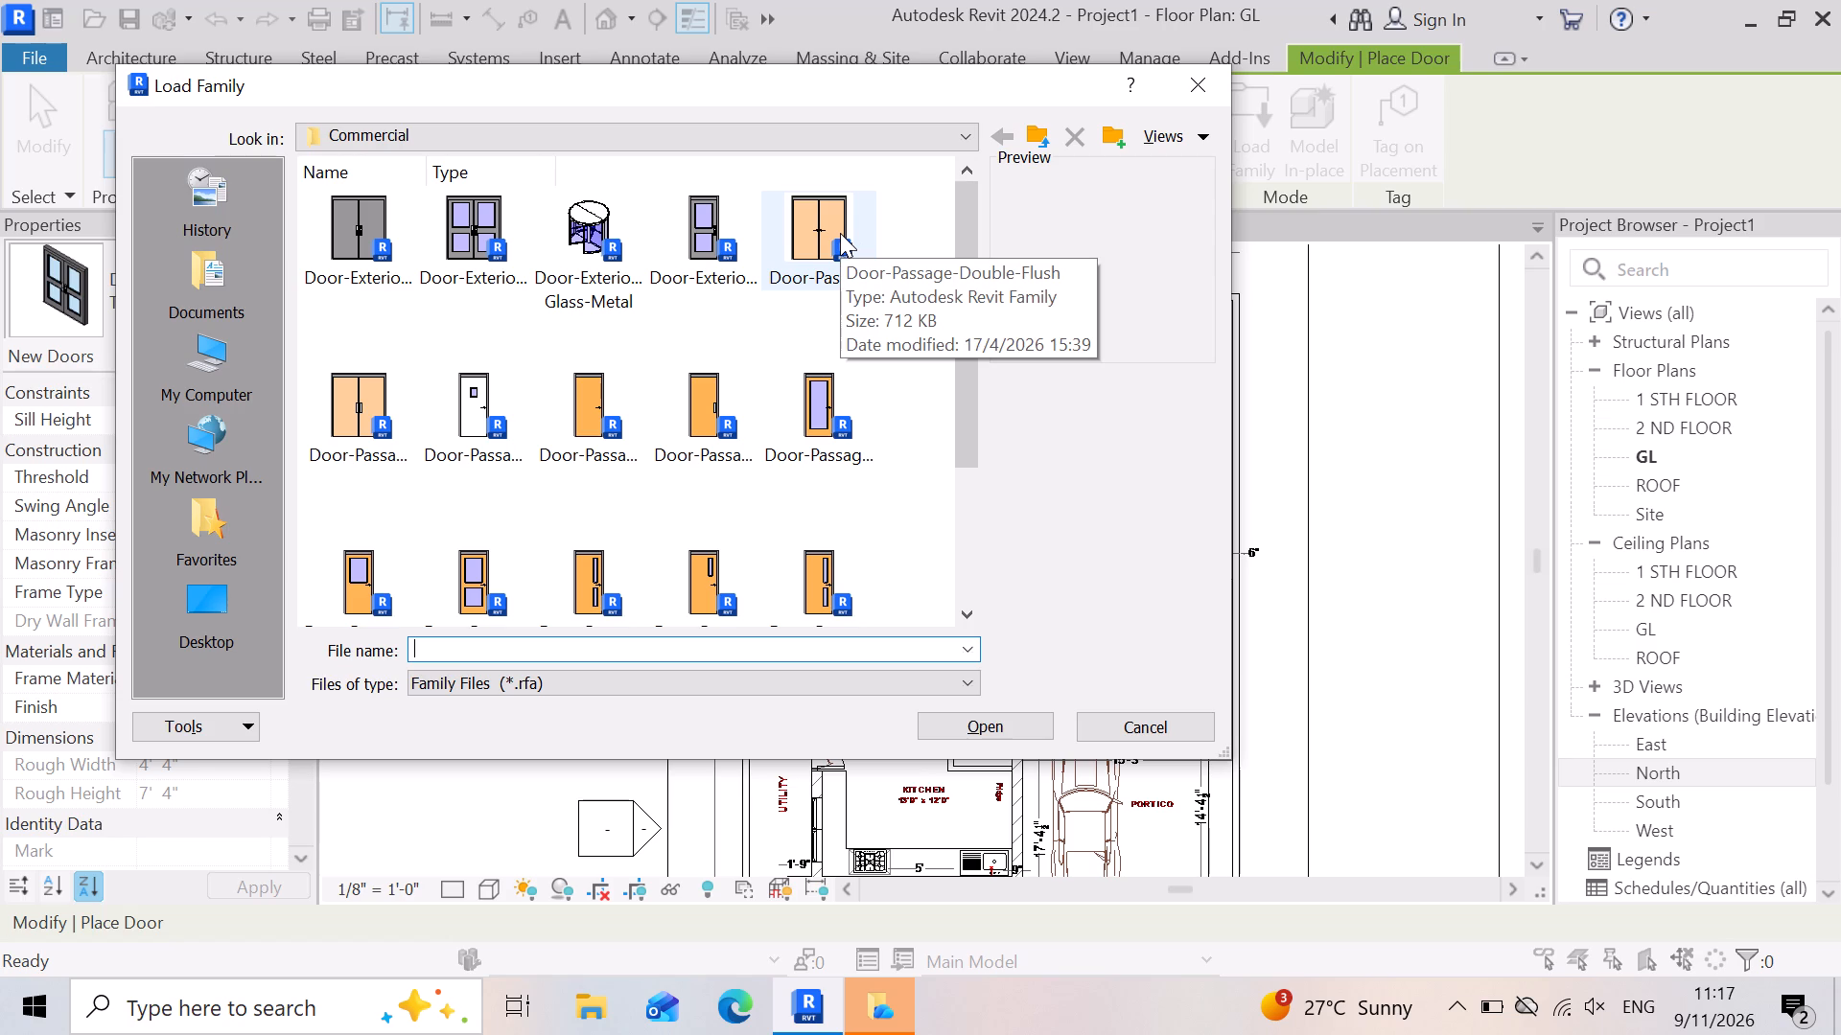
left_click(1037, 134)
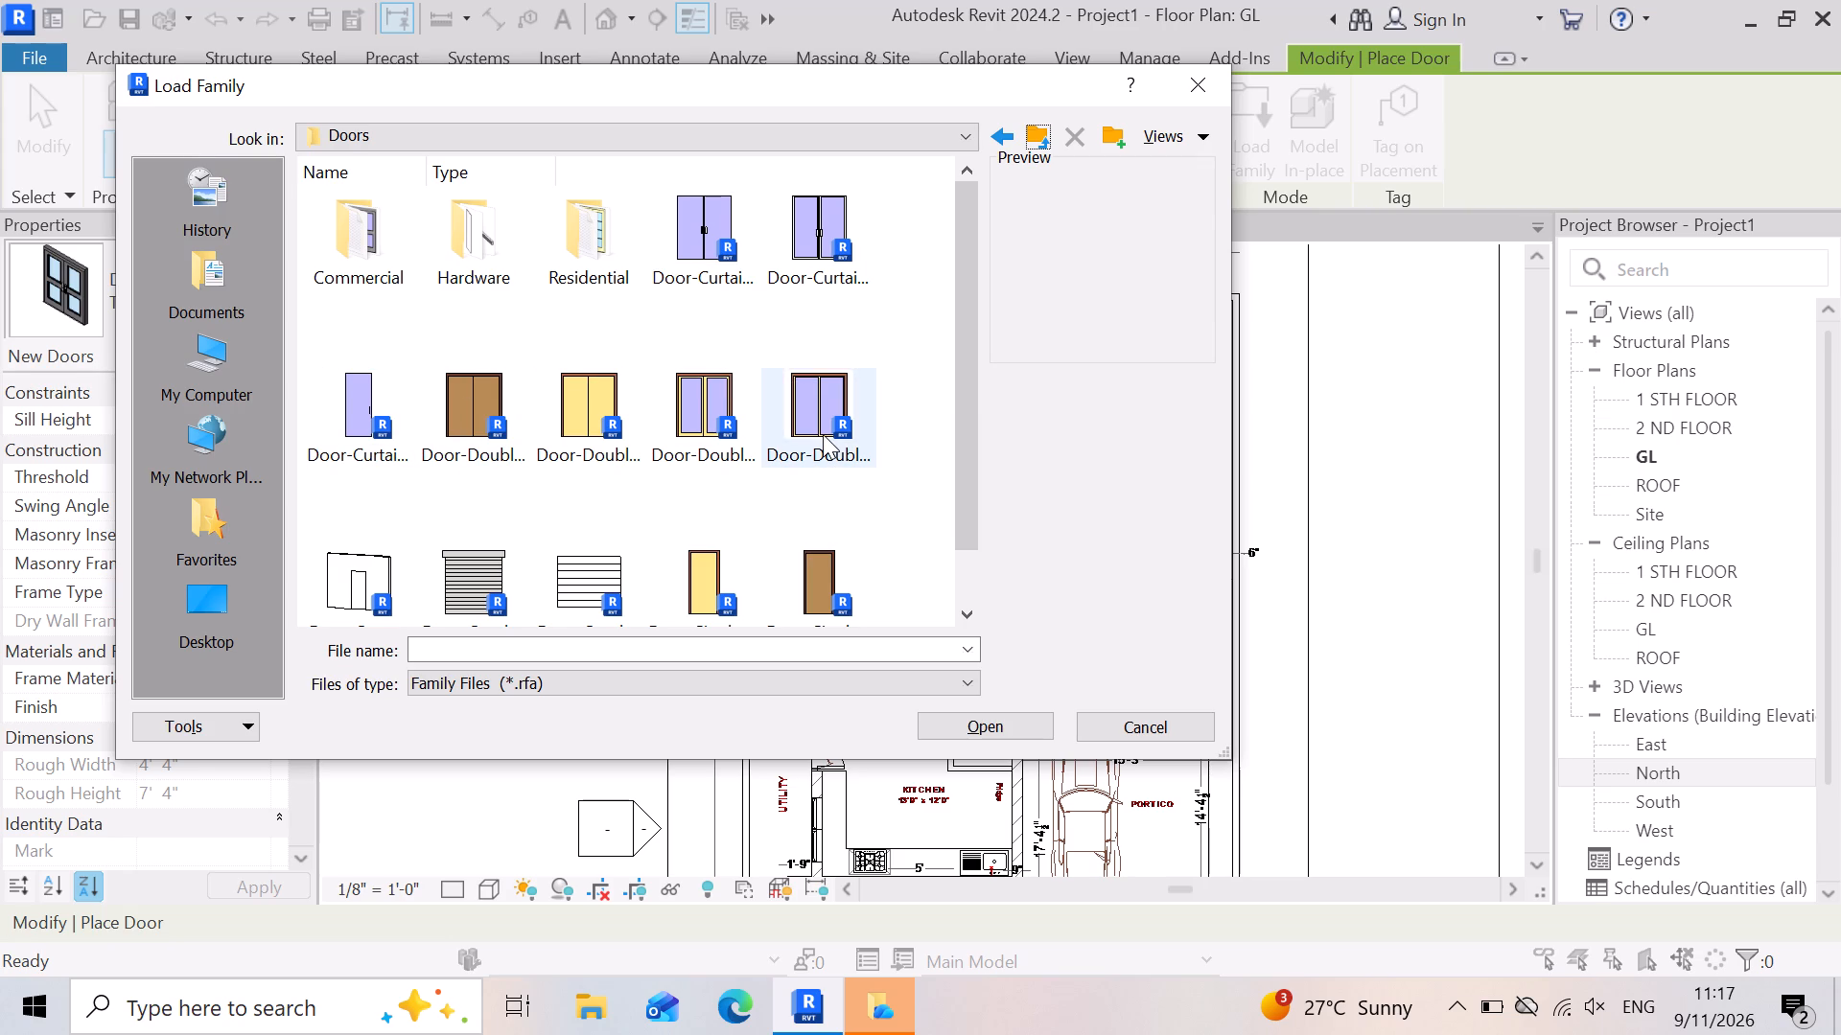
left_click(824, 403)
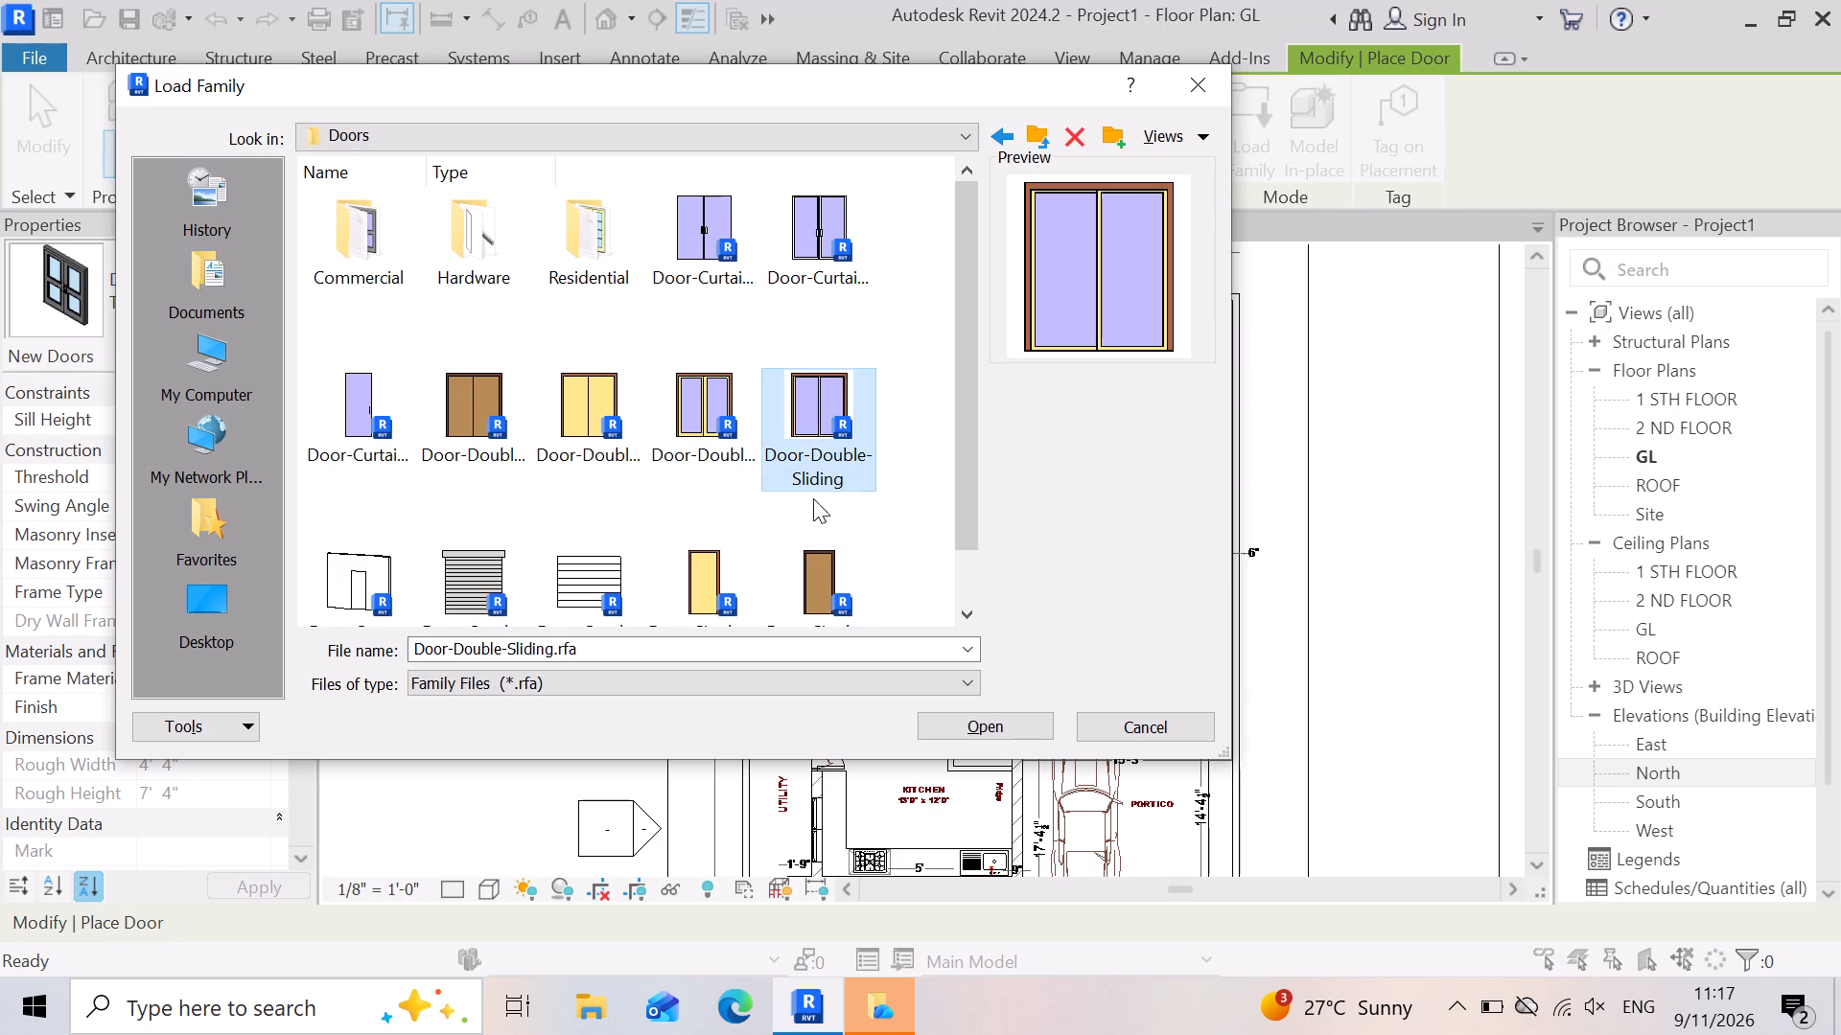
left_click(983, 732)
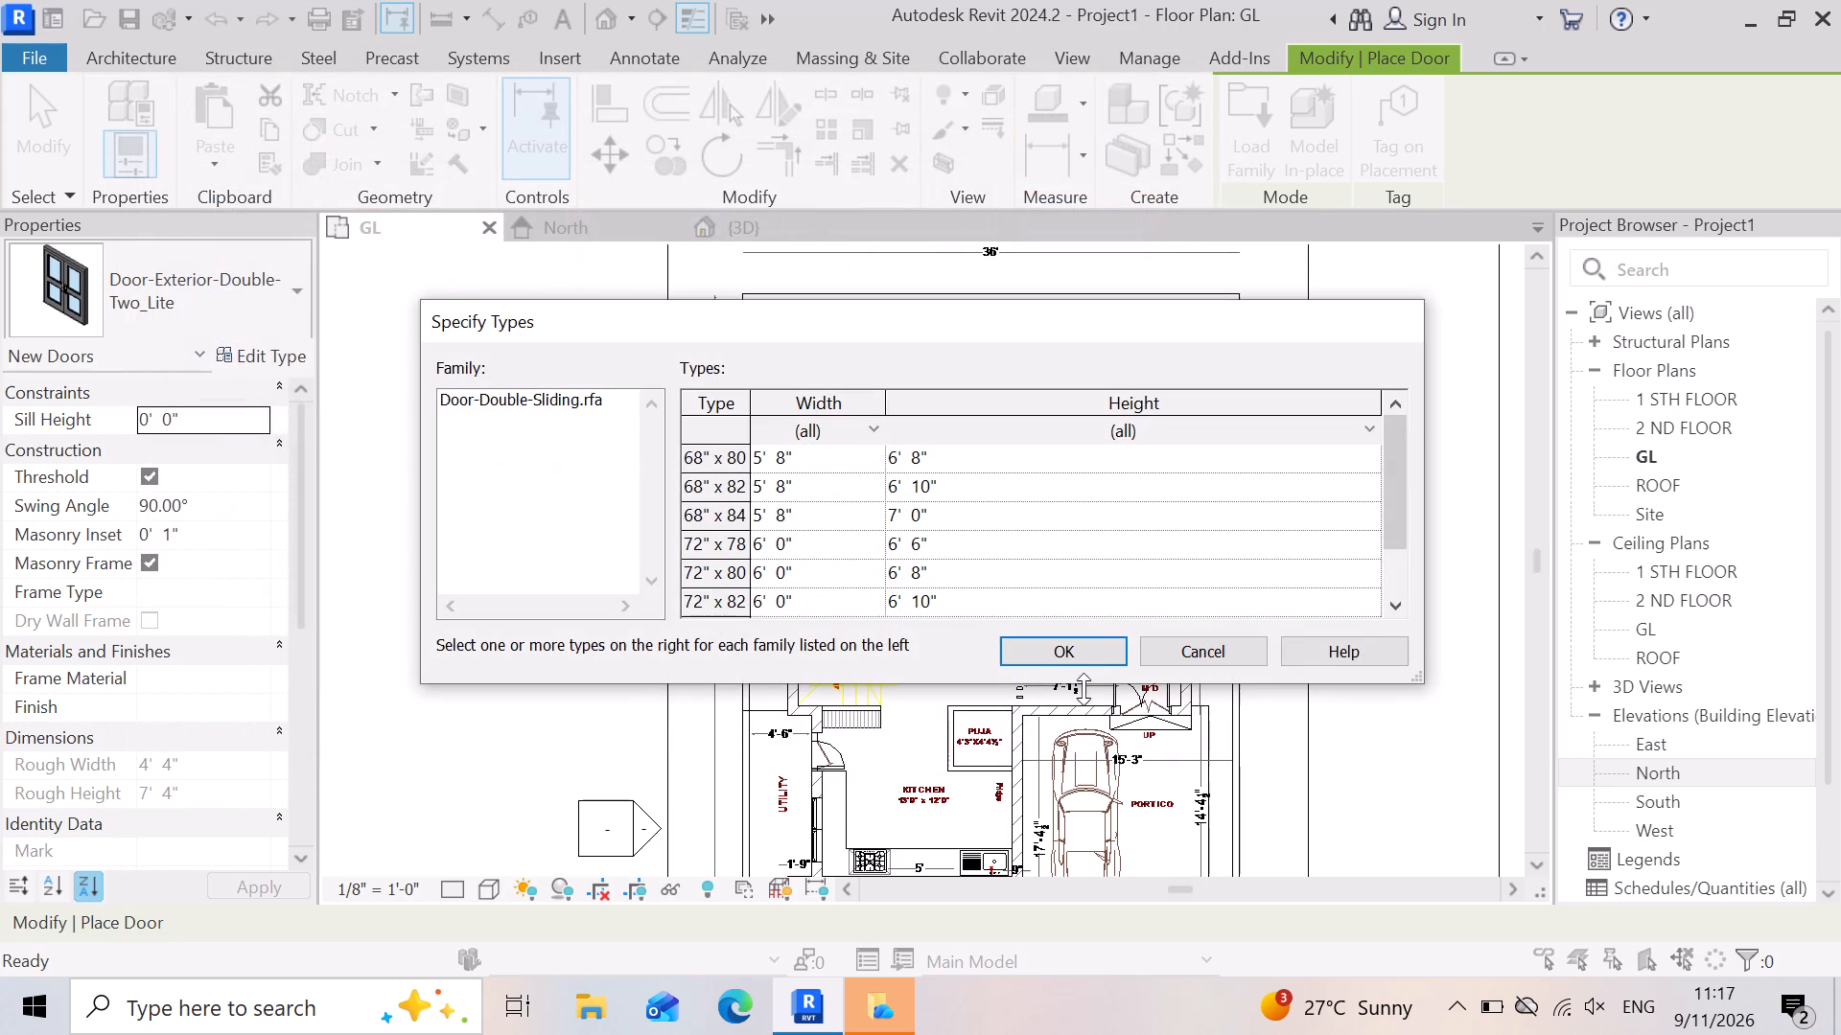
left_click(1064, 646)
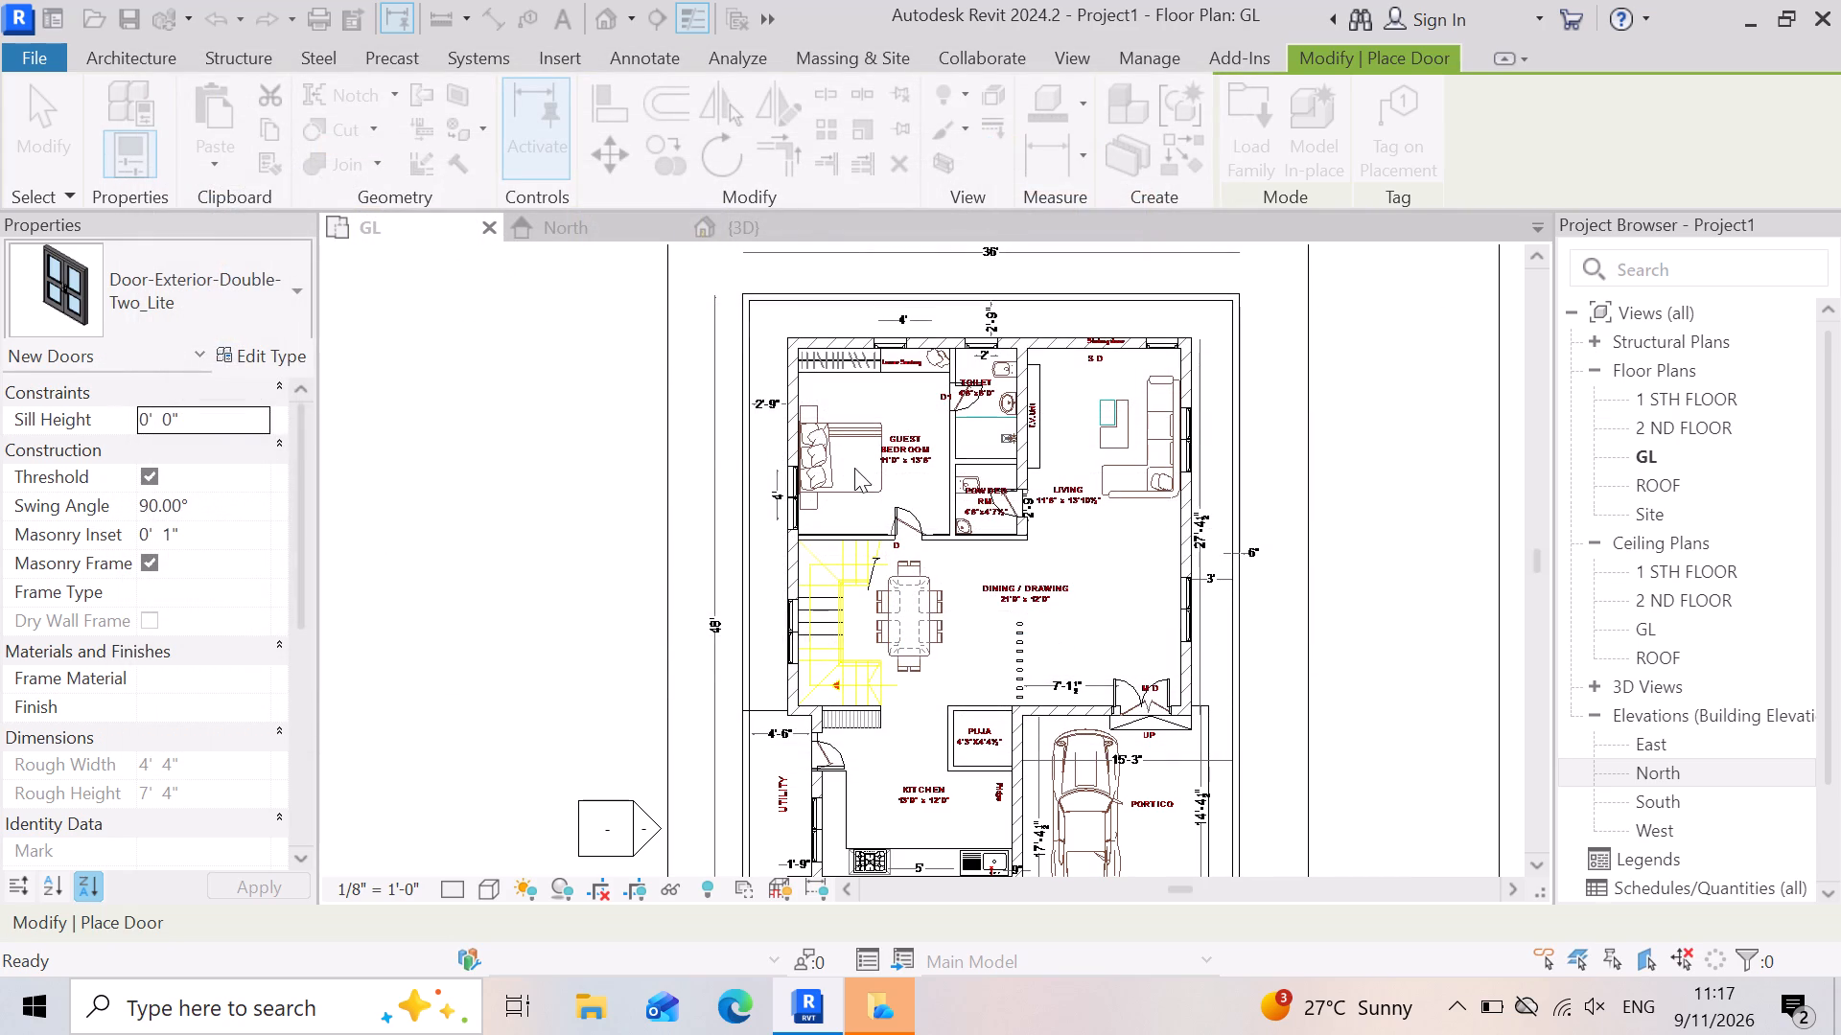
Set the Door-Double-Sliding 68" x 80" type's height to 7' and width to 5', applying the type changes.
left_click(268, 356)
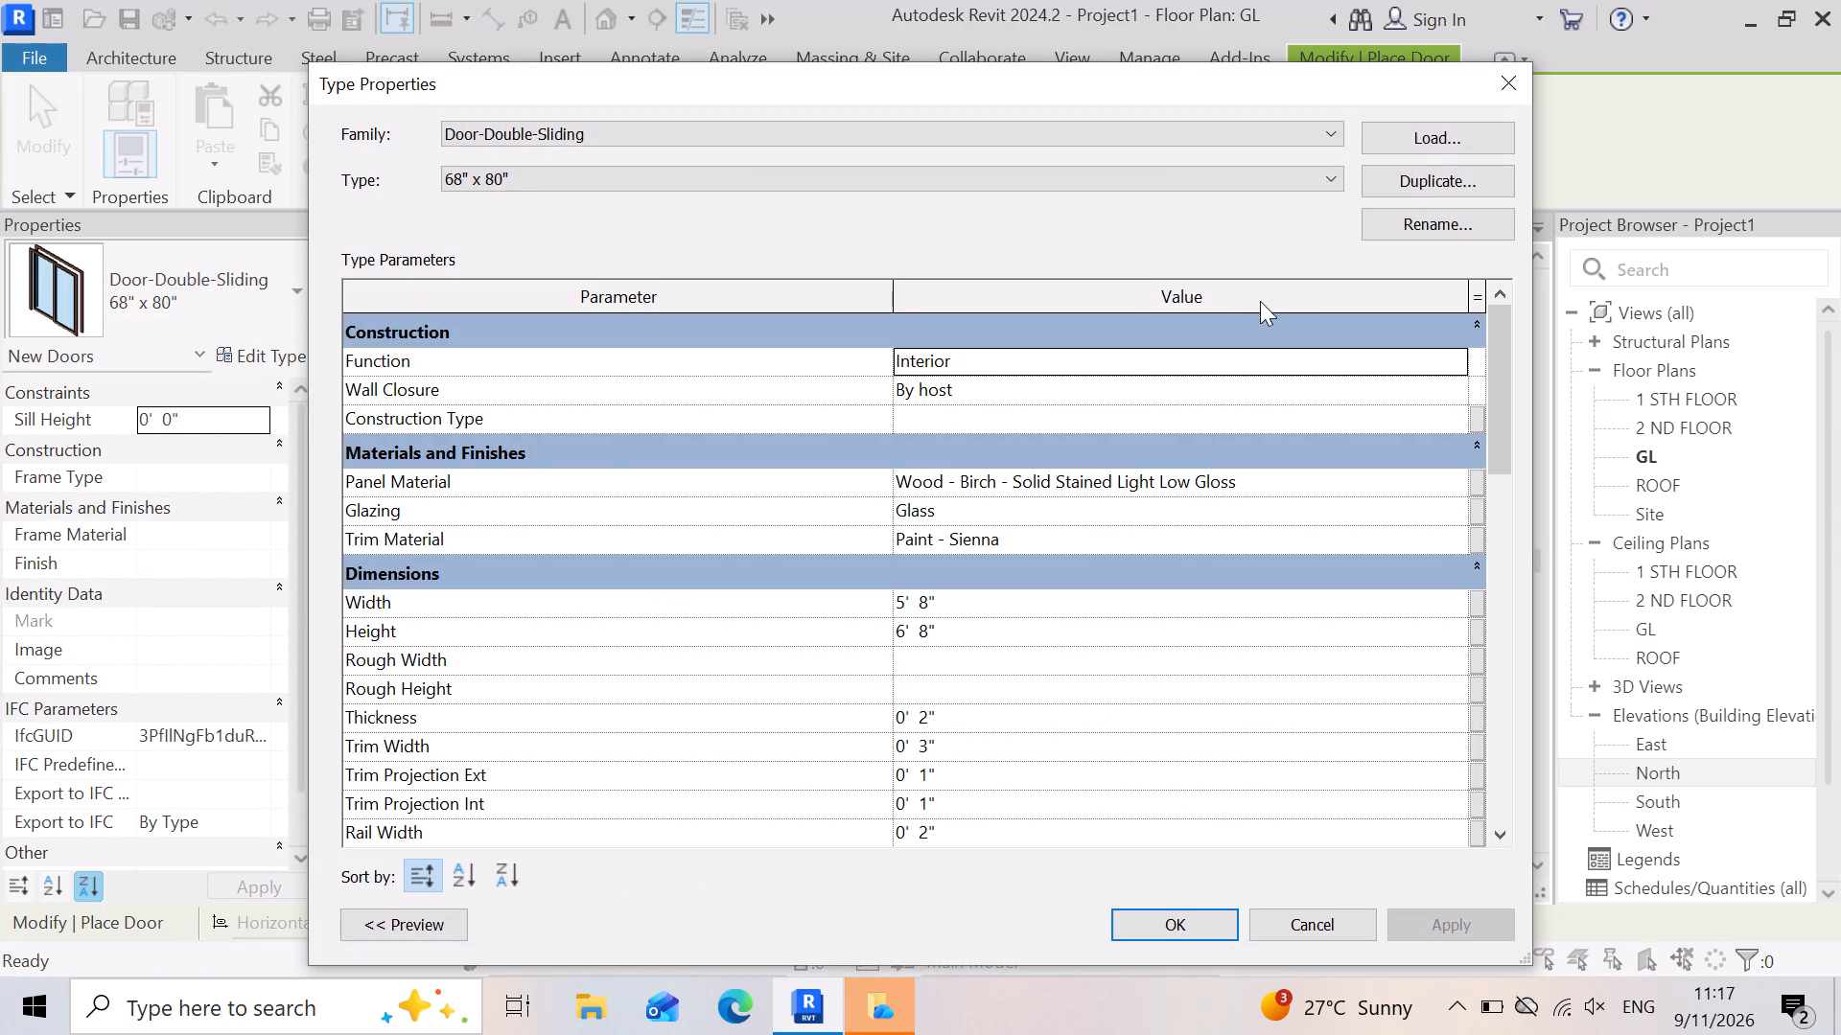
left_click(971, 635)
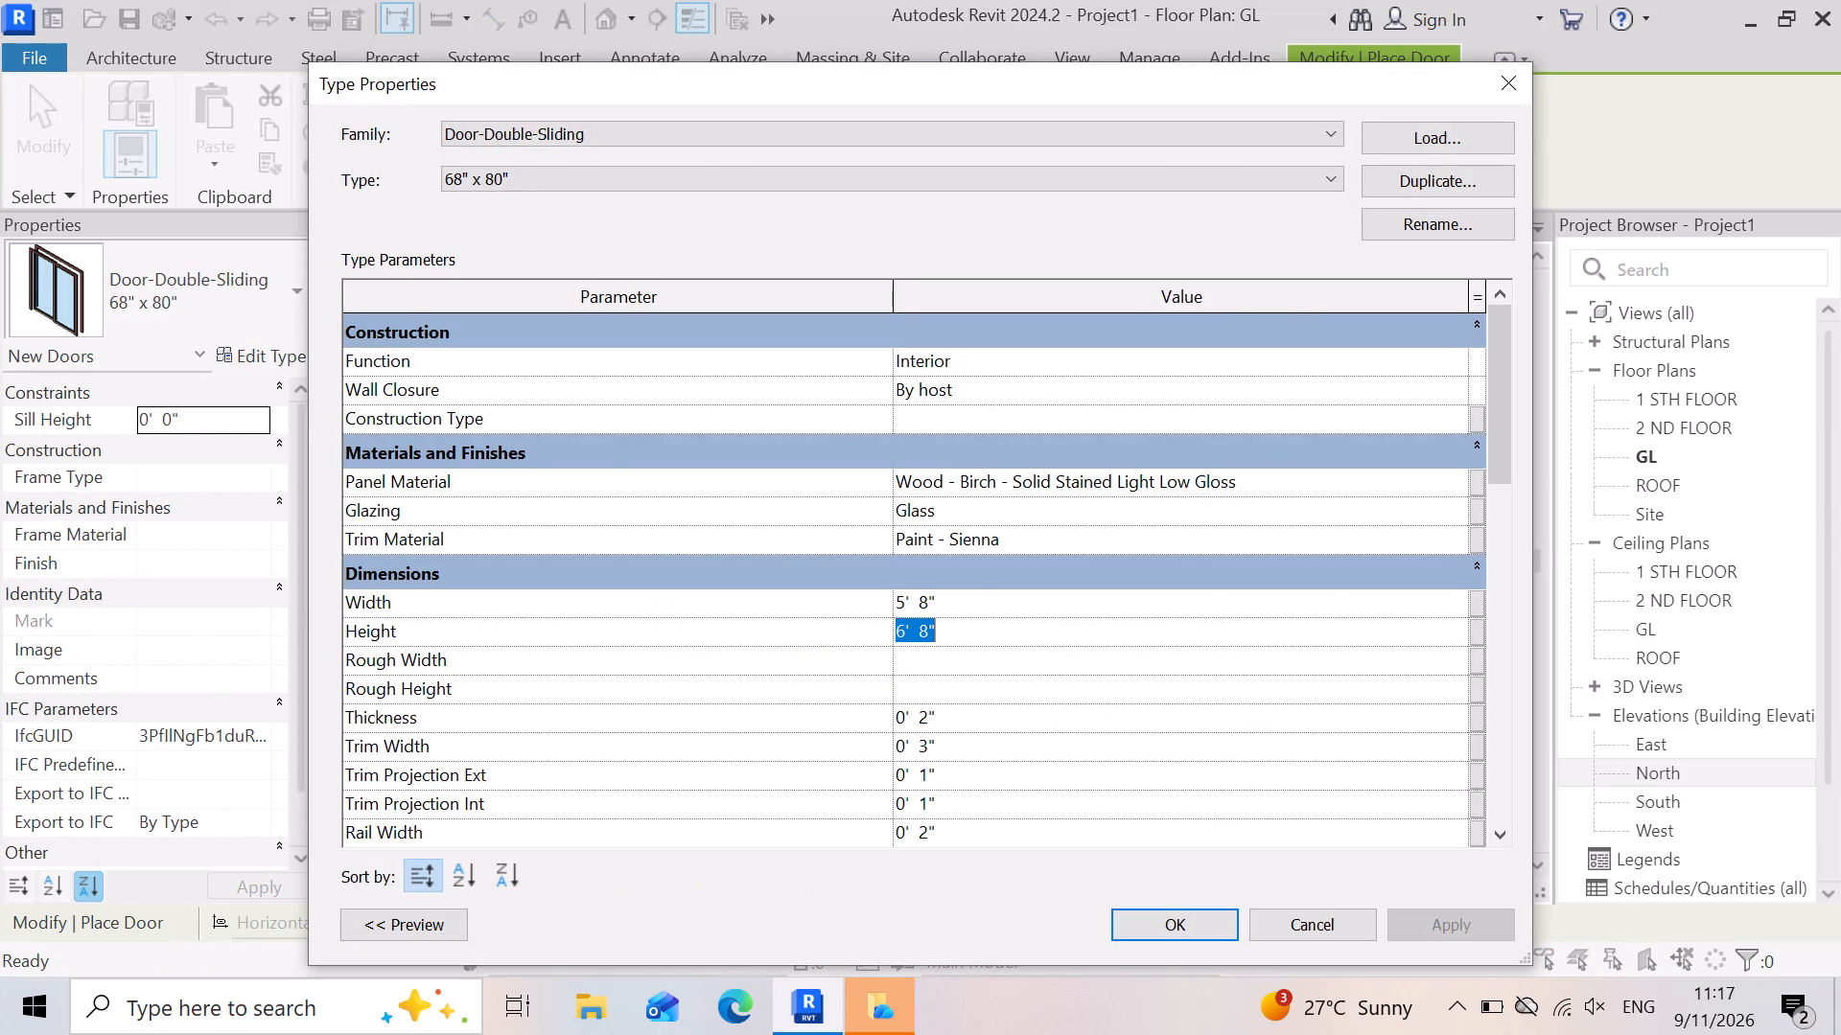
key("BackSpace")
type("7'")
key("Return")
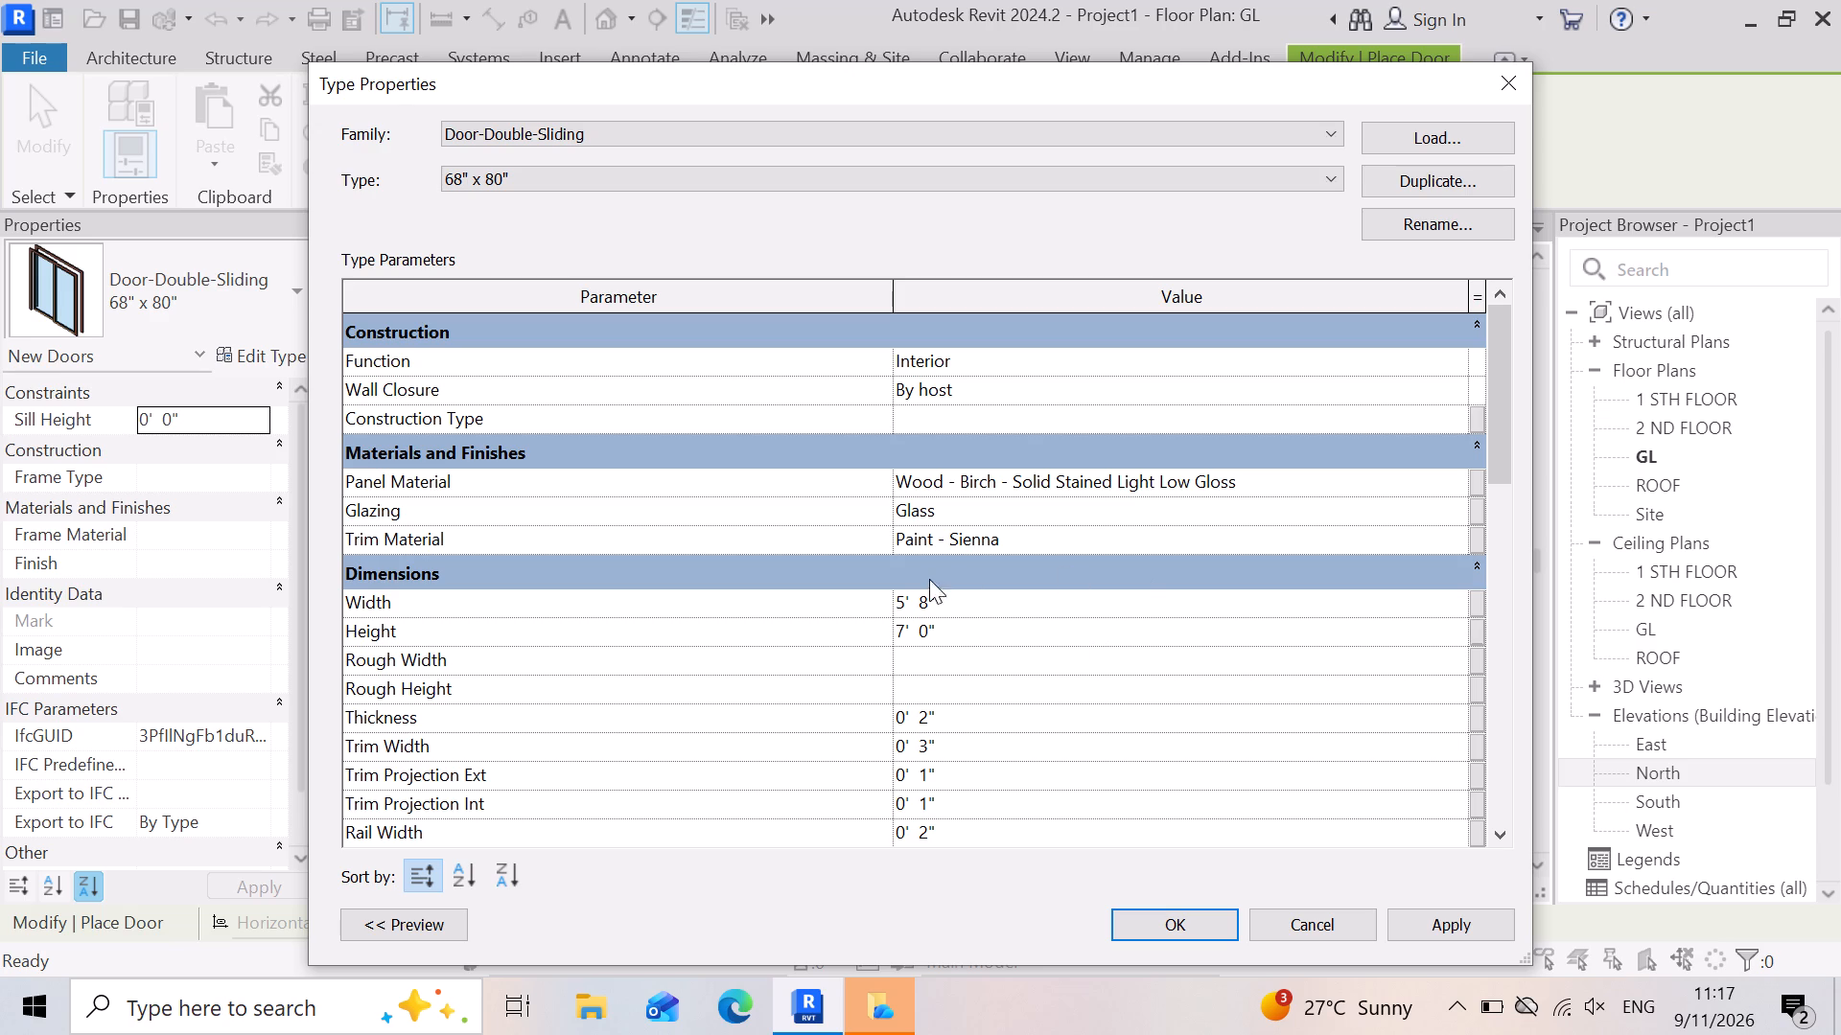
left_click(961, 605)
key("BackSpace")
type("5'")
key("Return")
left_click(1454, 926)
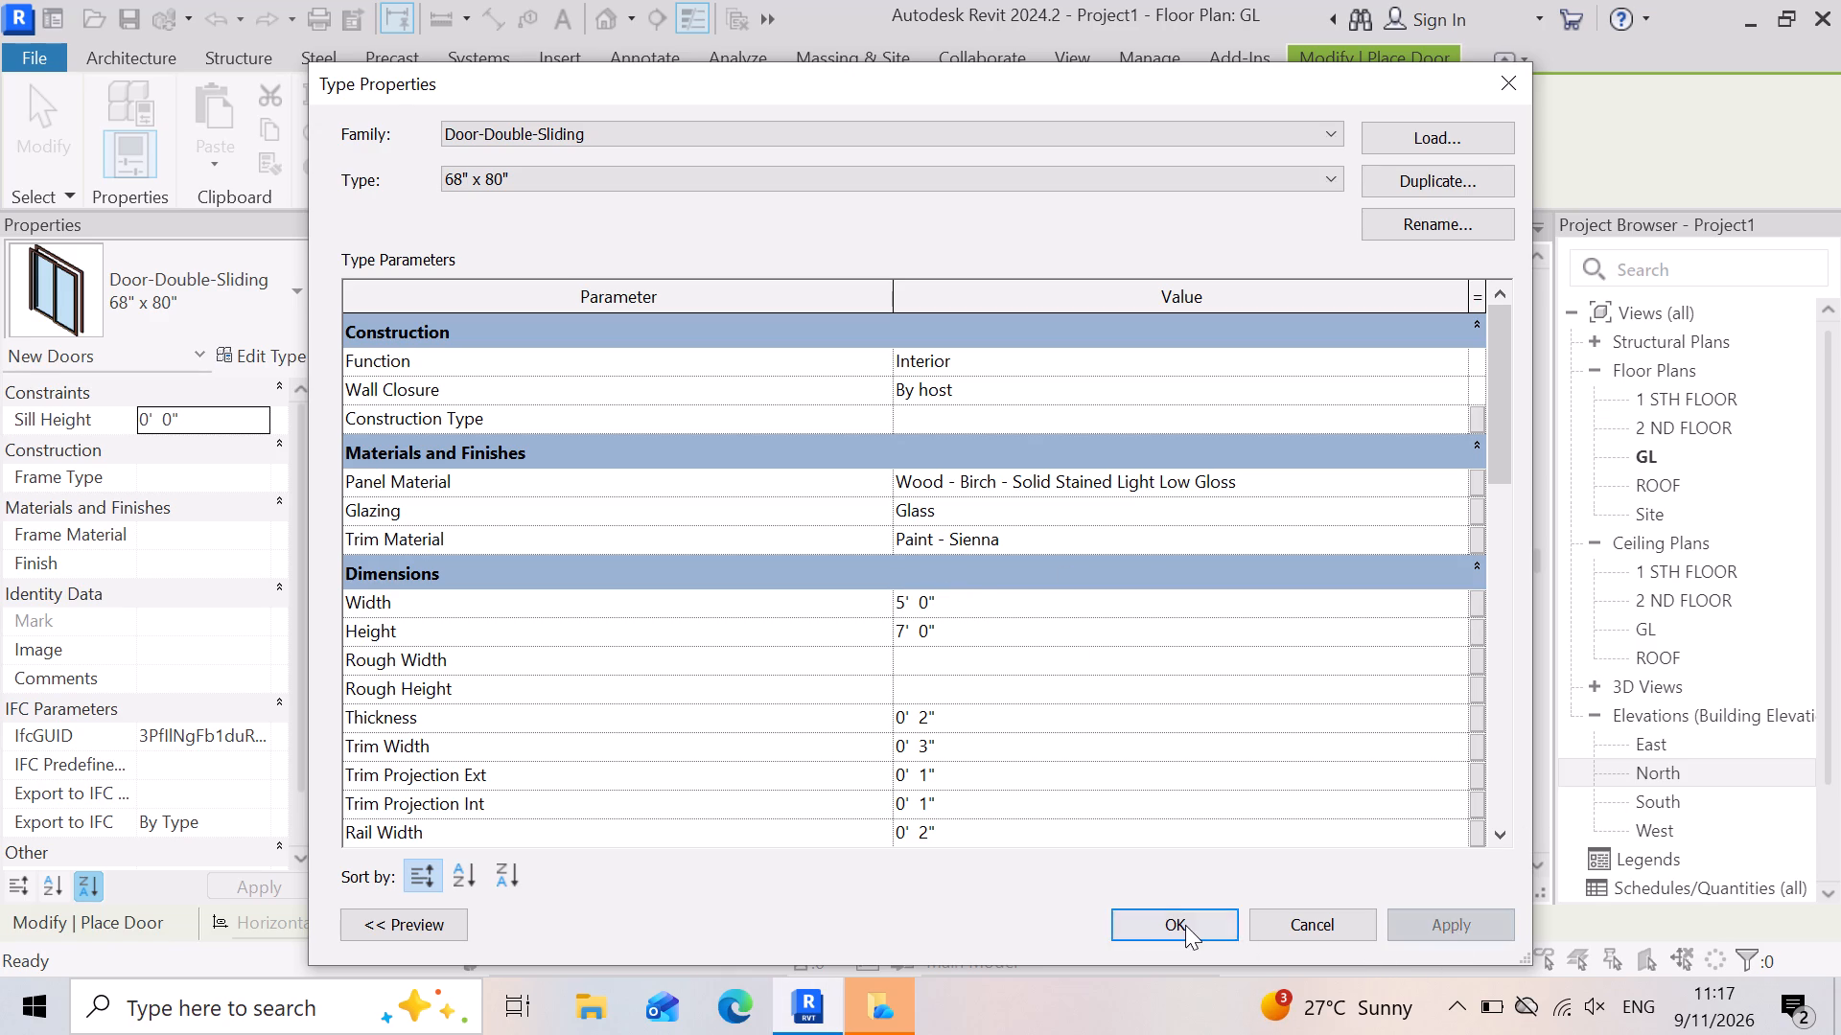
left_click(1185, 925)
Place the double sliding door in the living room's outer wall at the S D sliding door mark on the plan.
scroll(984, 691, "down", 4)
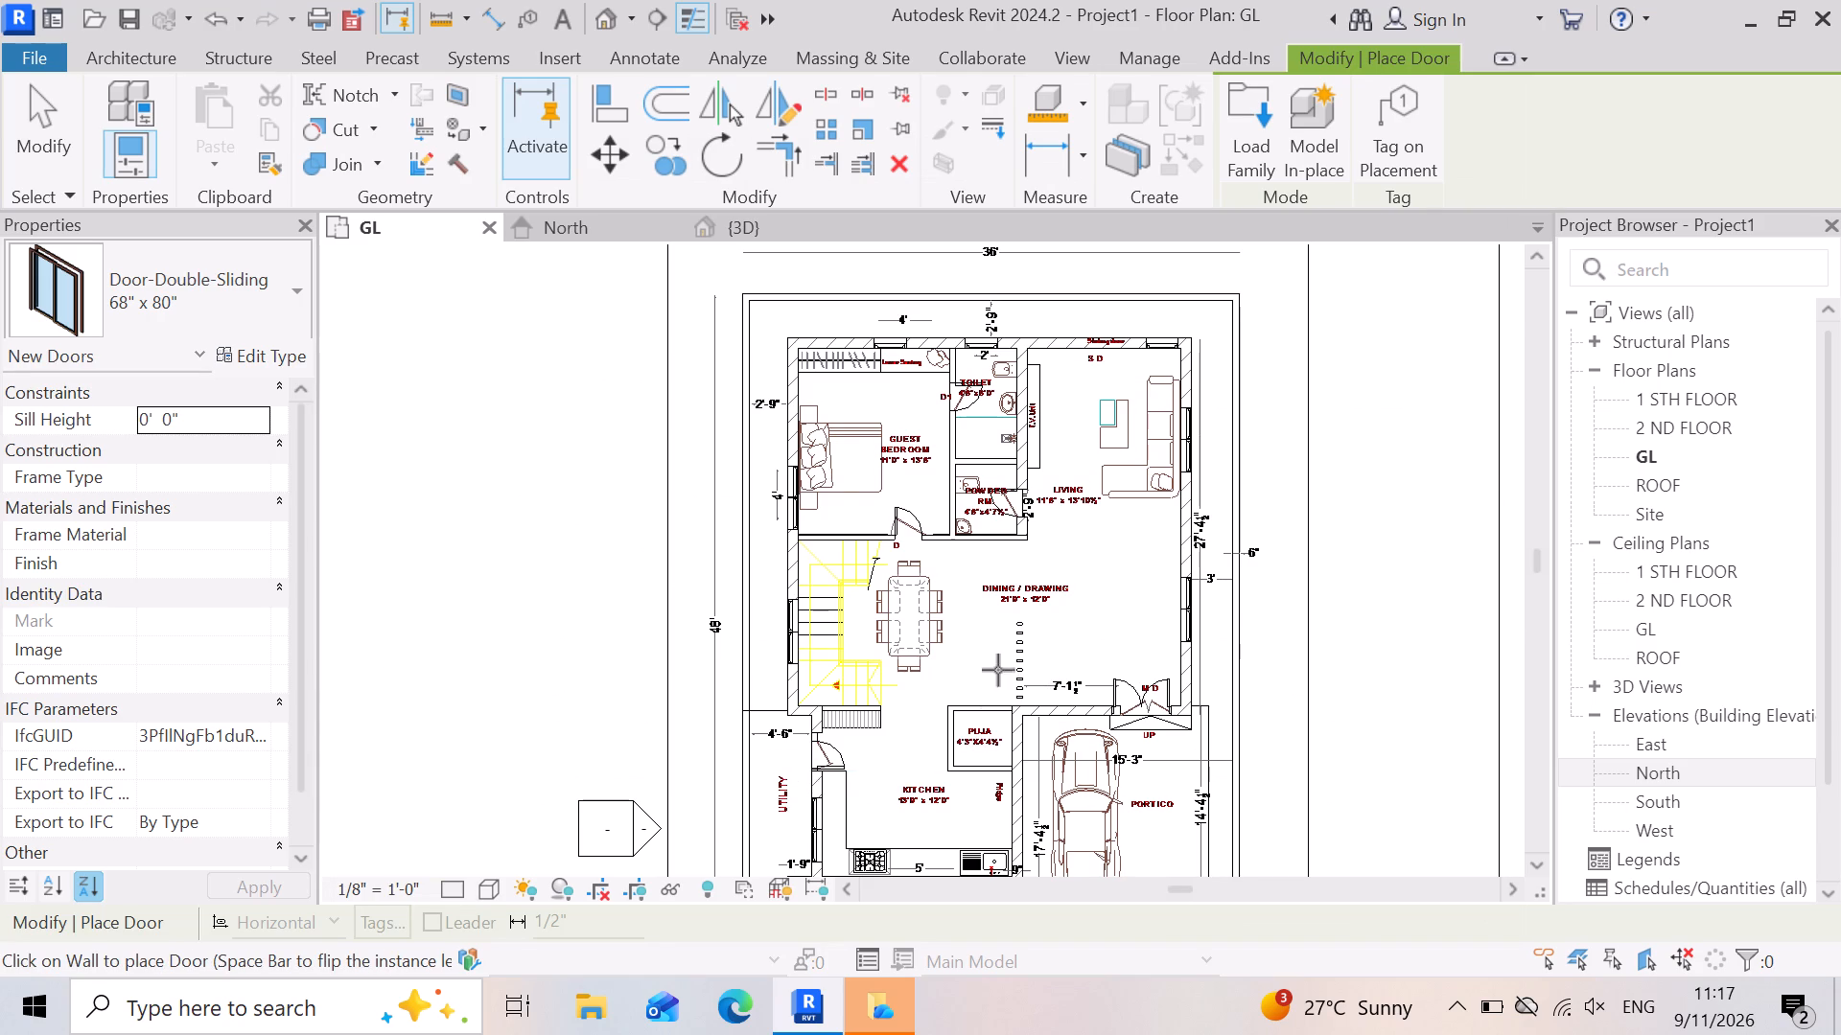
scroll(1097, 430, "up", 17)
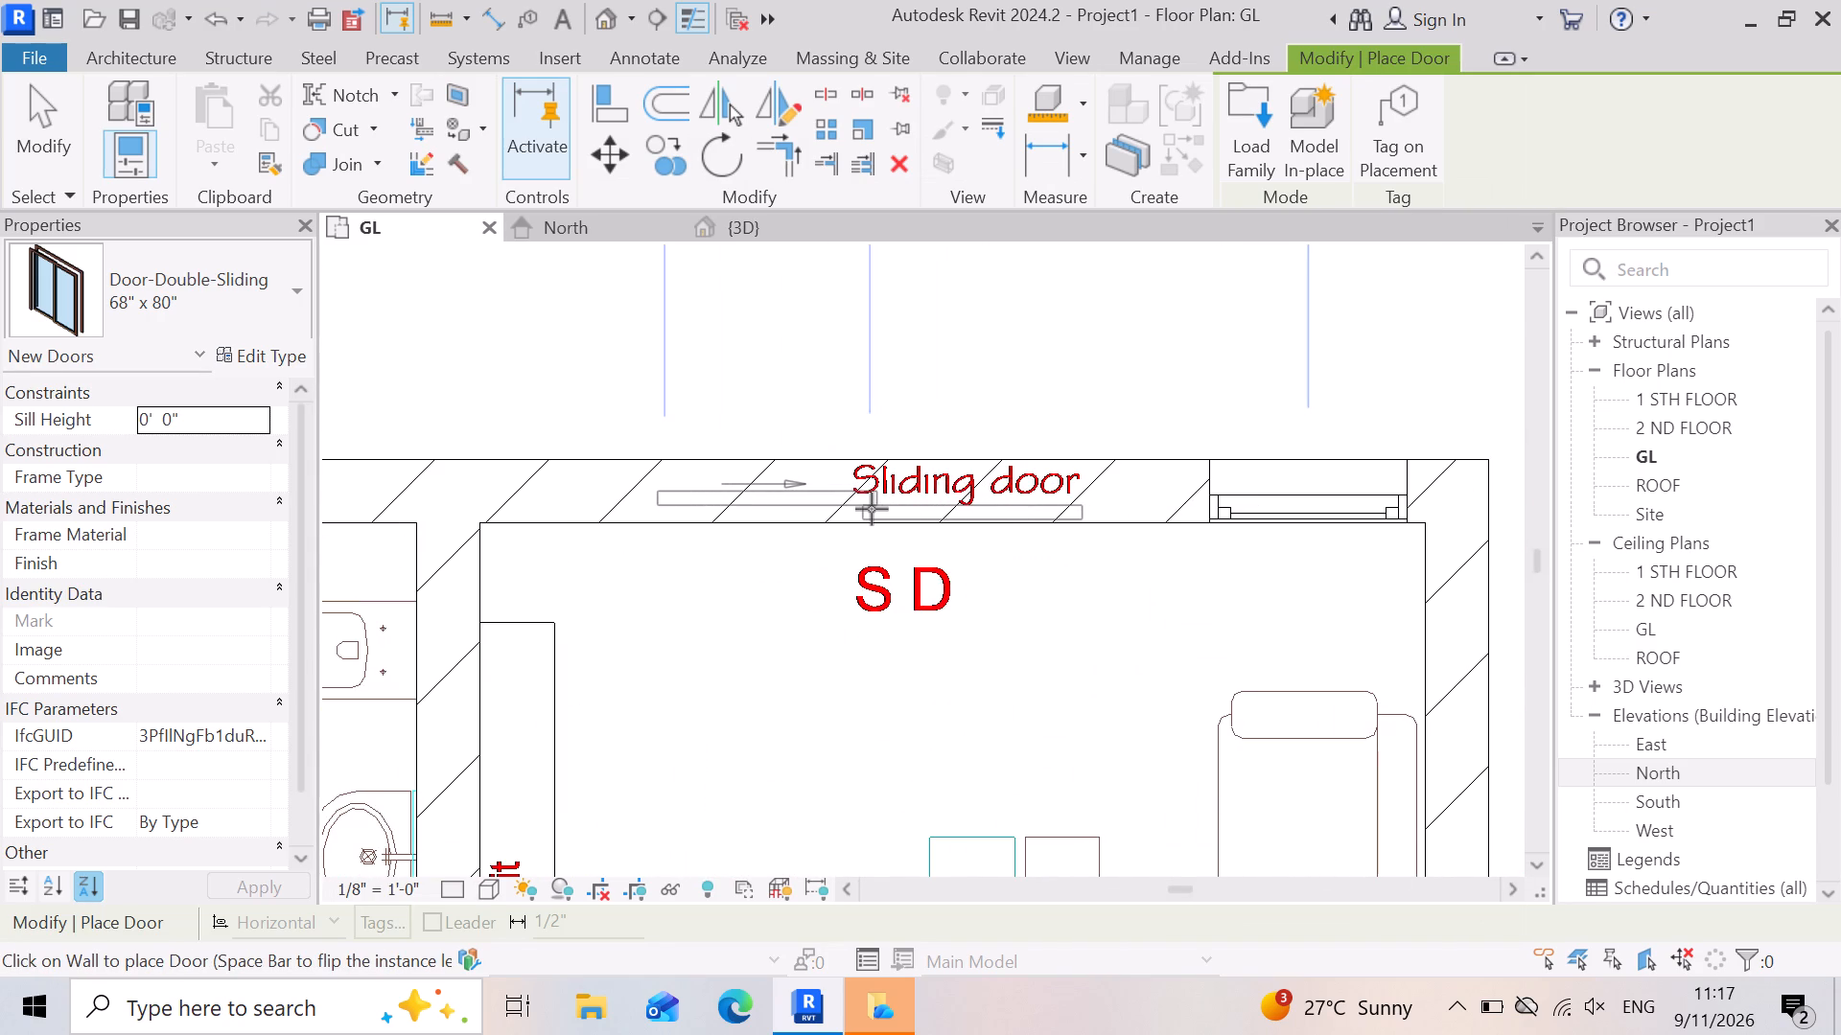
left_click(871, 507)
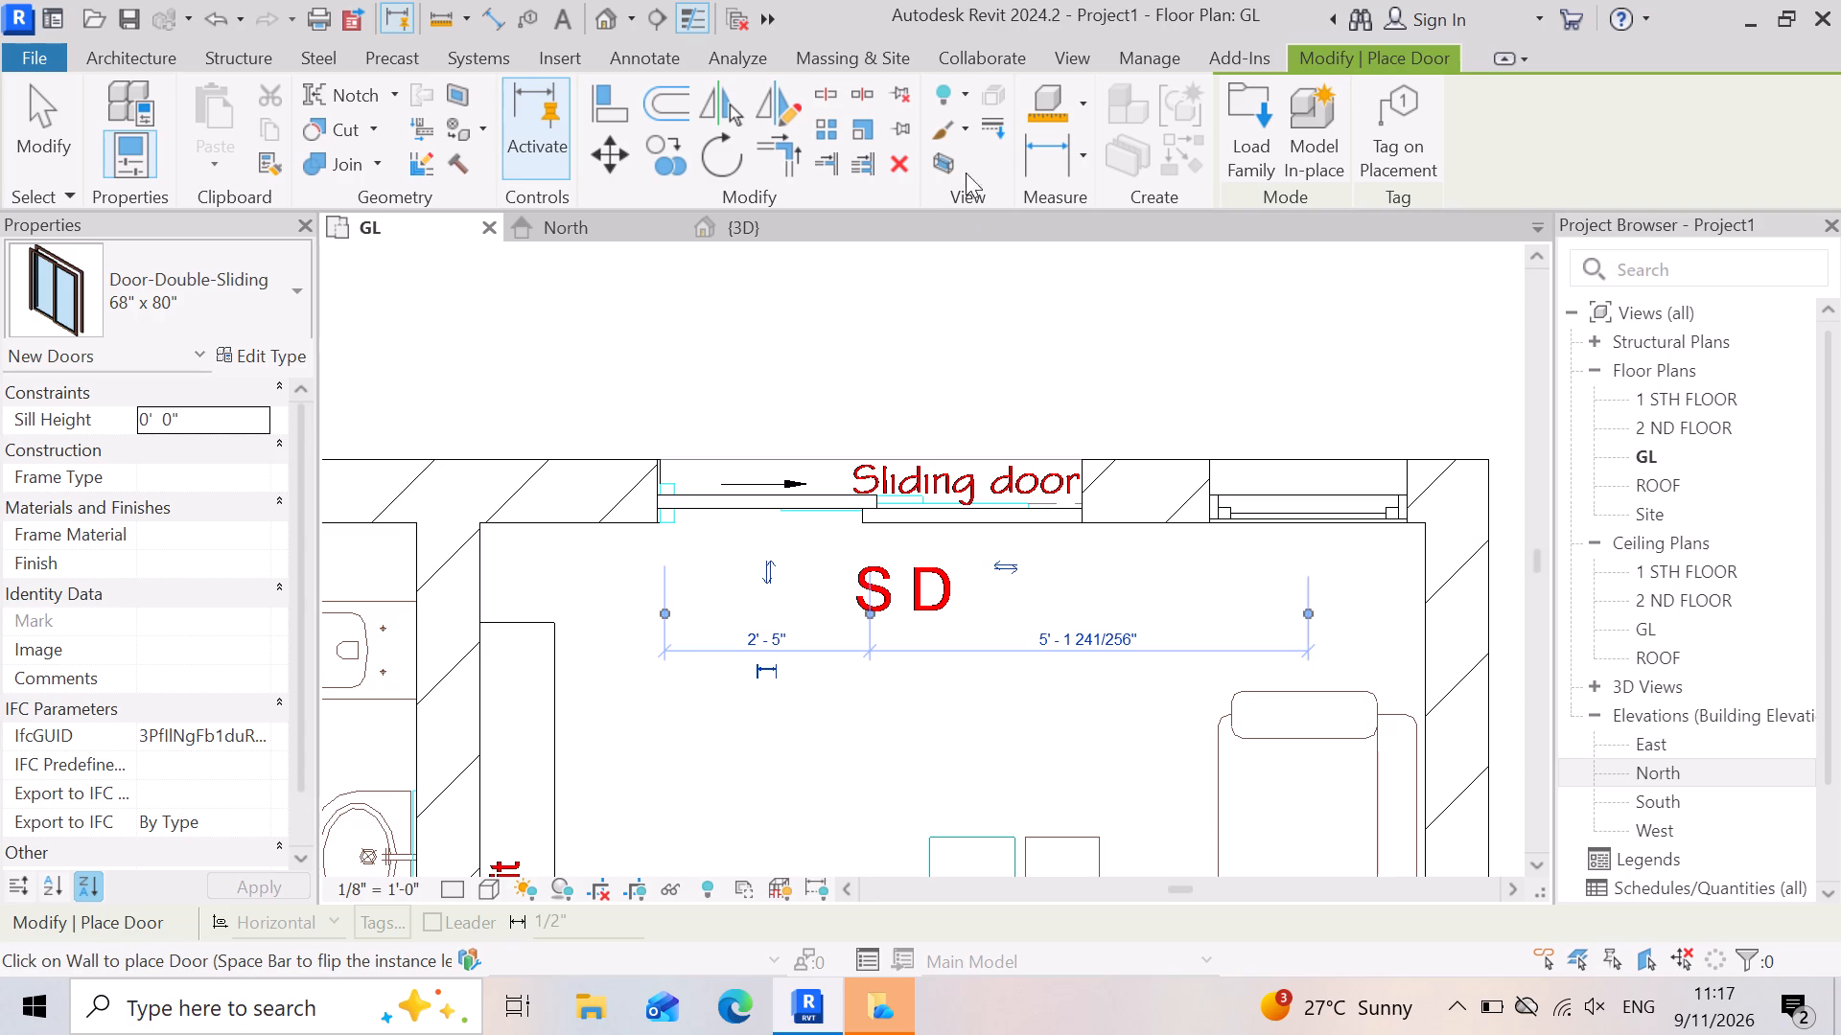
Inspect the main entrance door, sliding door, windows and walls in the 3D view, ending door placement.
left_click(789, 218)
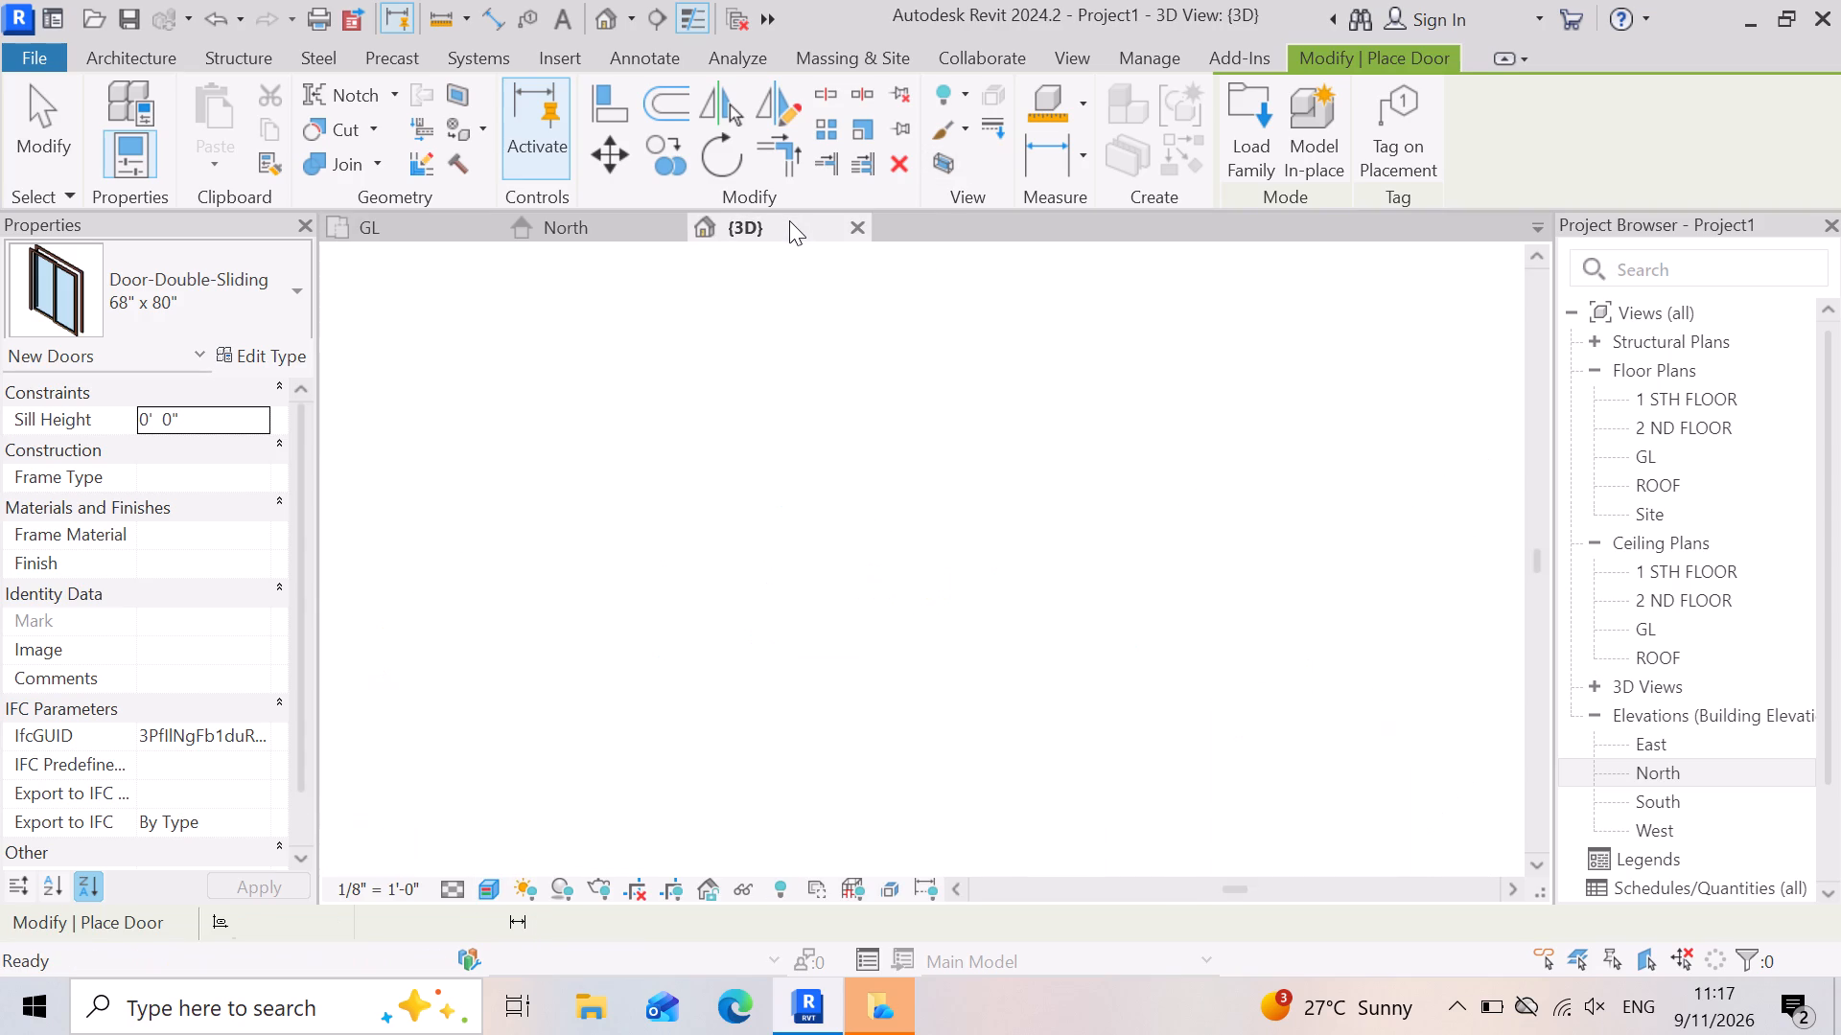
scroll(847, 607, "down", 5)
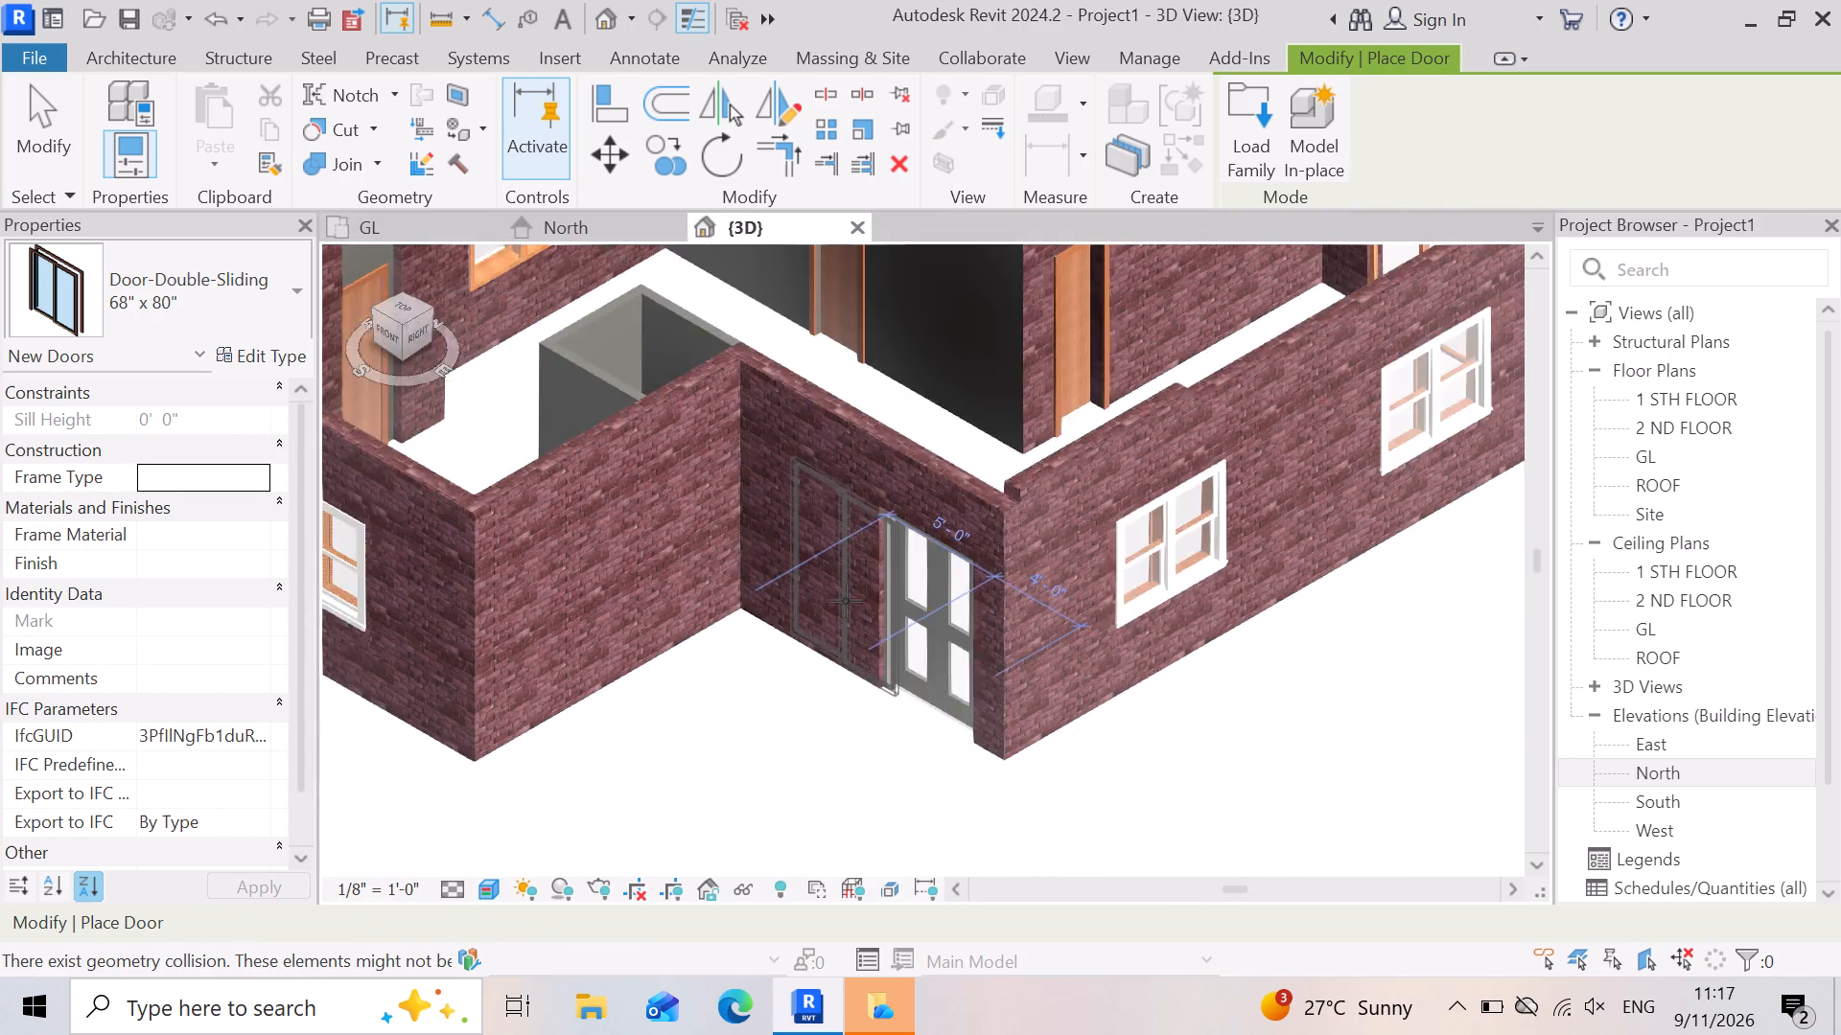
scroll(478, 586, "up", 3)
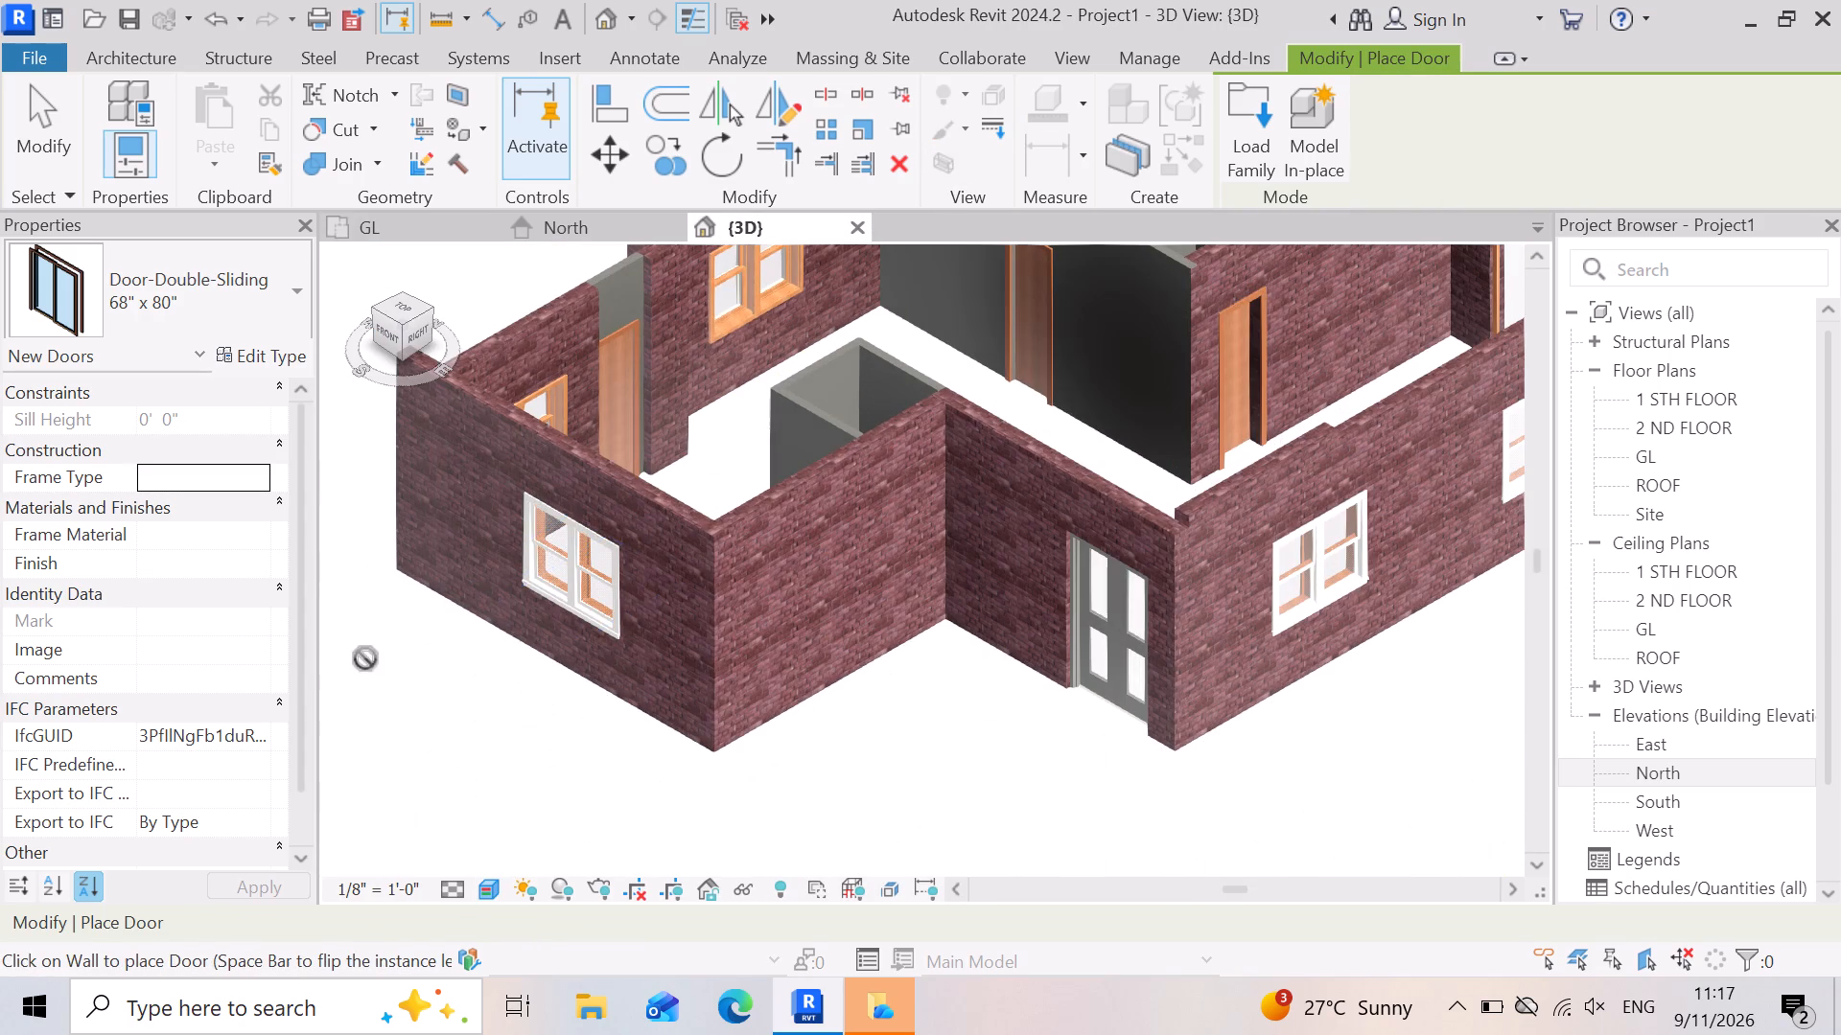
scroll(623, 456, "up", 4)
scroll(724, 737, "down", 5)
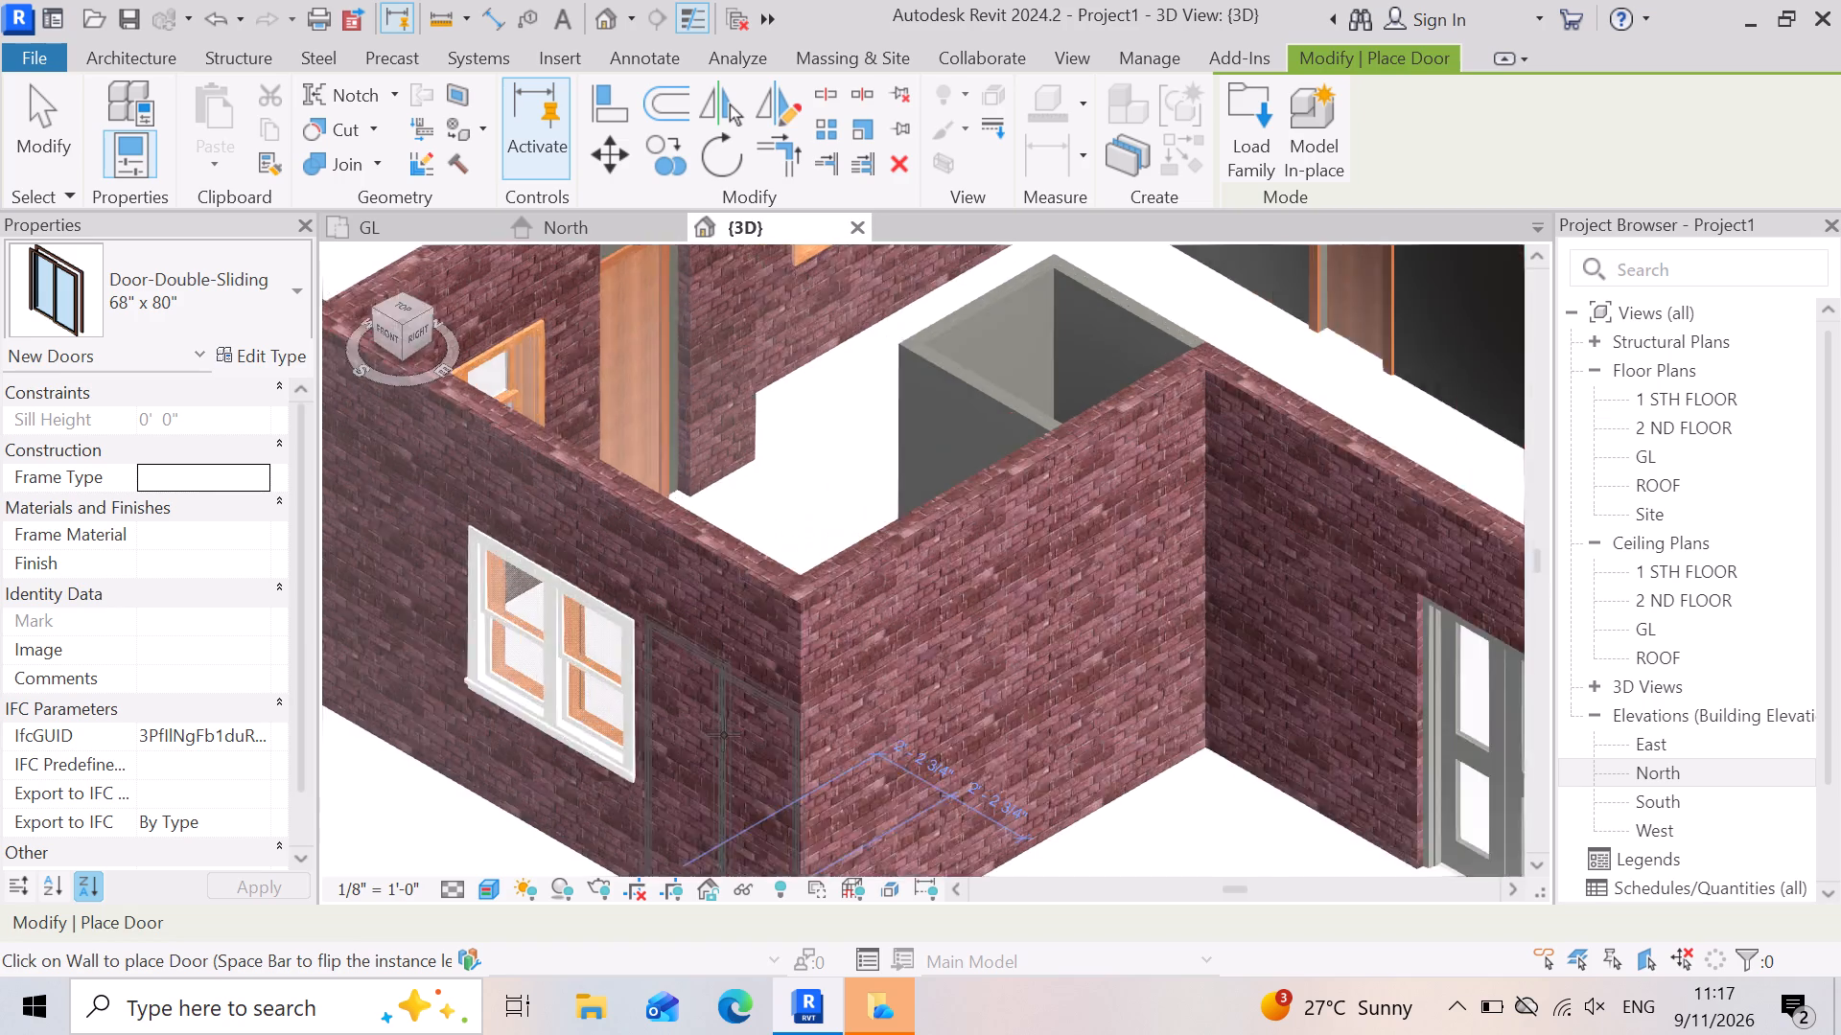
scroll(435, 478, "up", 3)
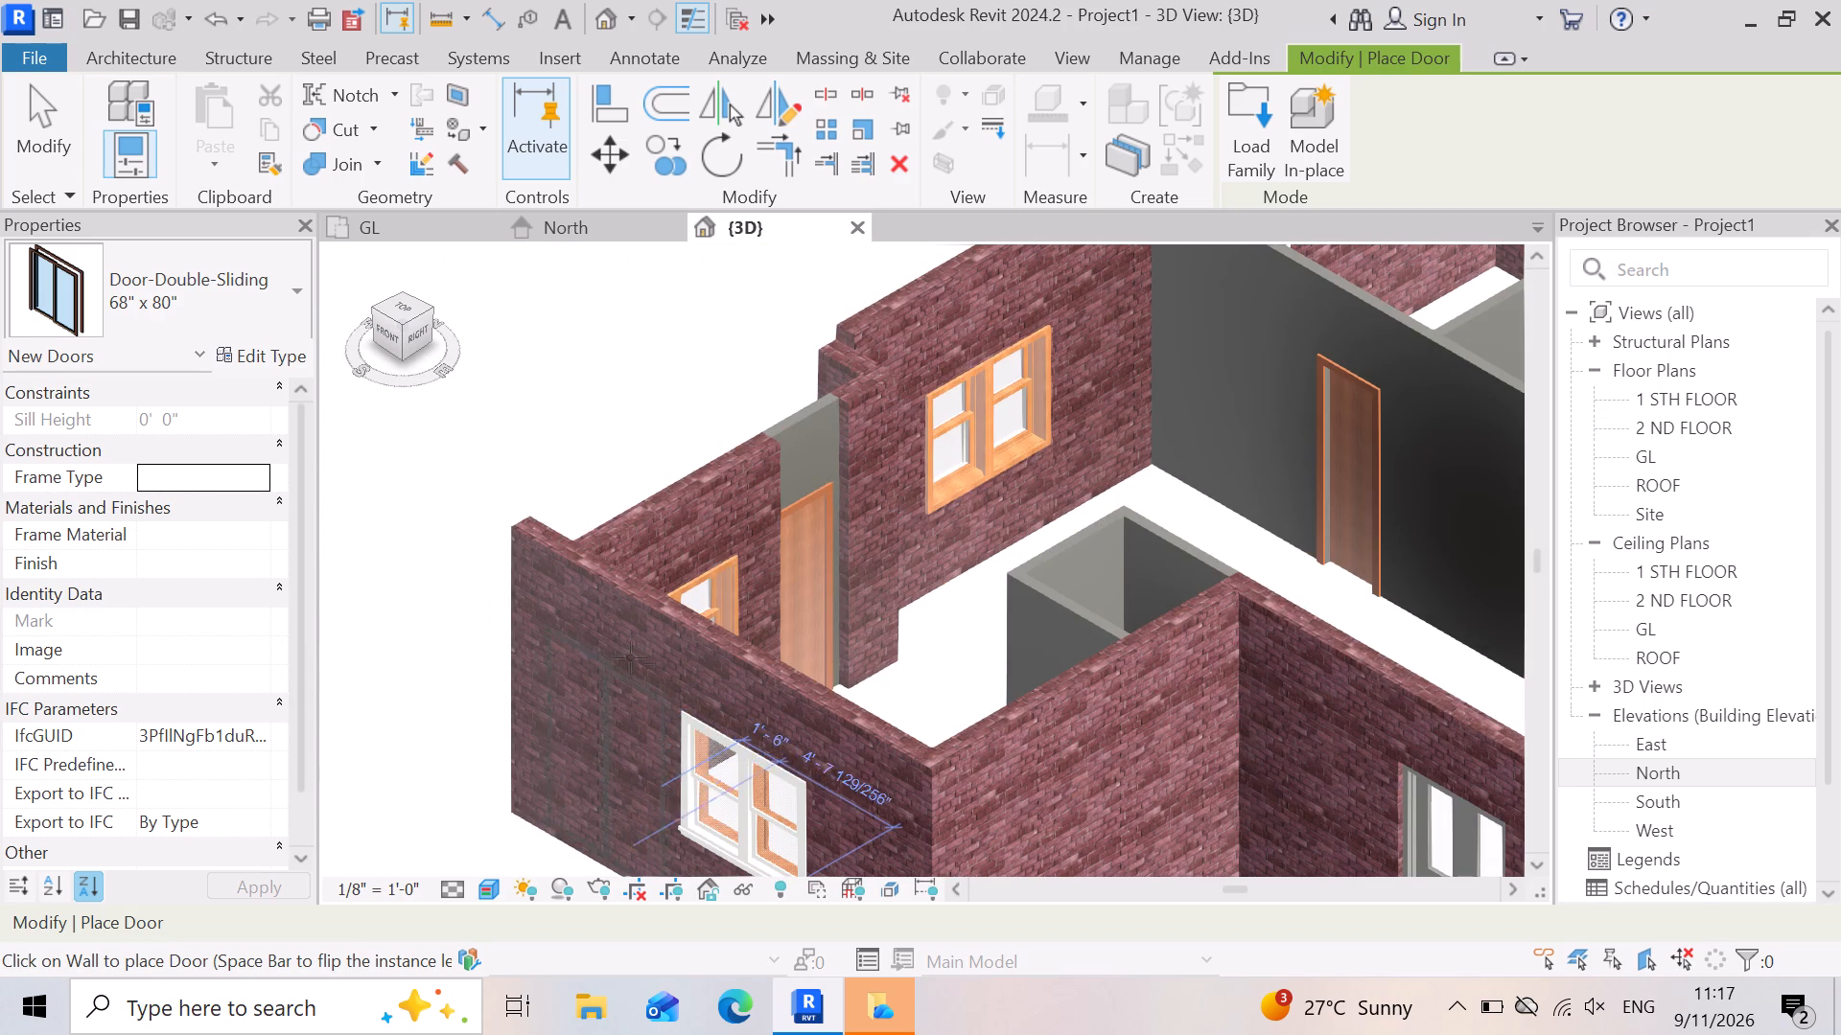
scroll(510, 516, "down", 3)
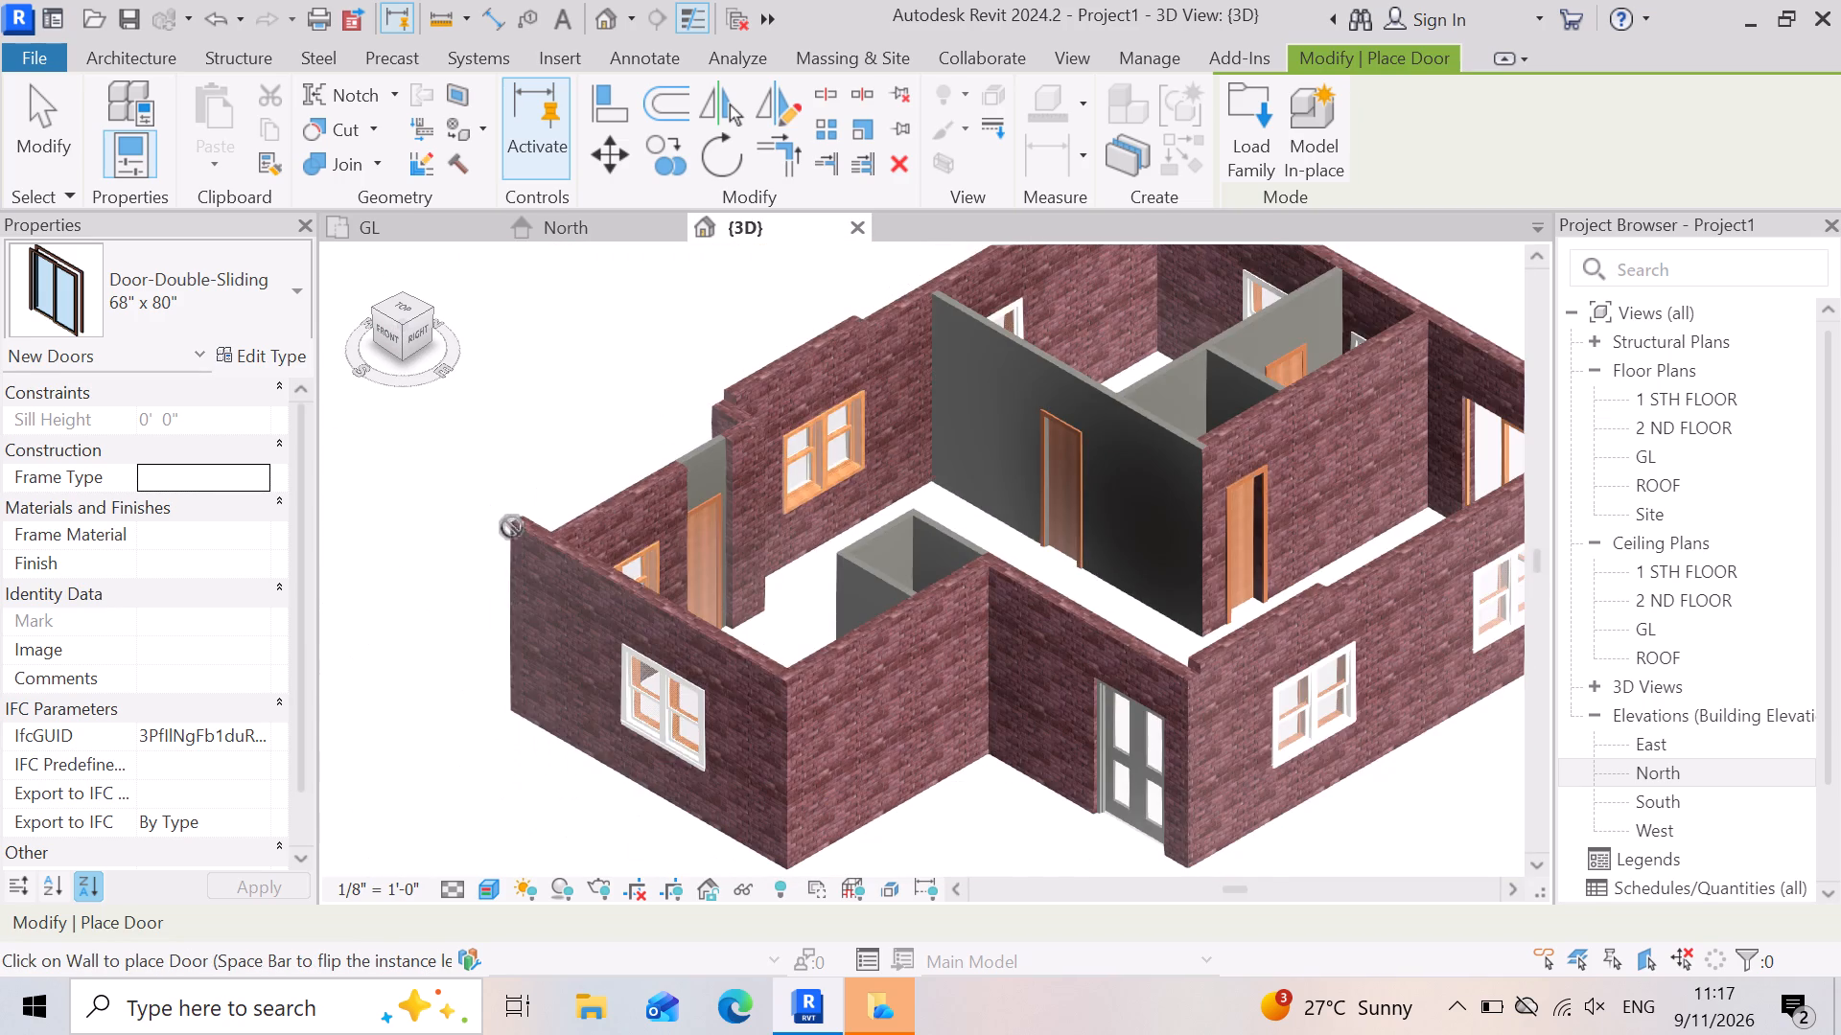
scroll(527, 673, "down", 4)
scroll(658, 691, "up", 2)
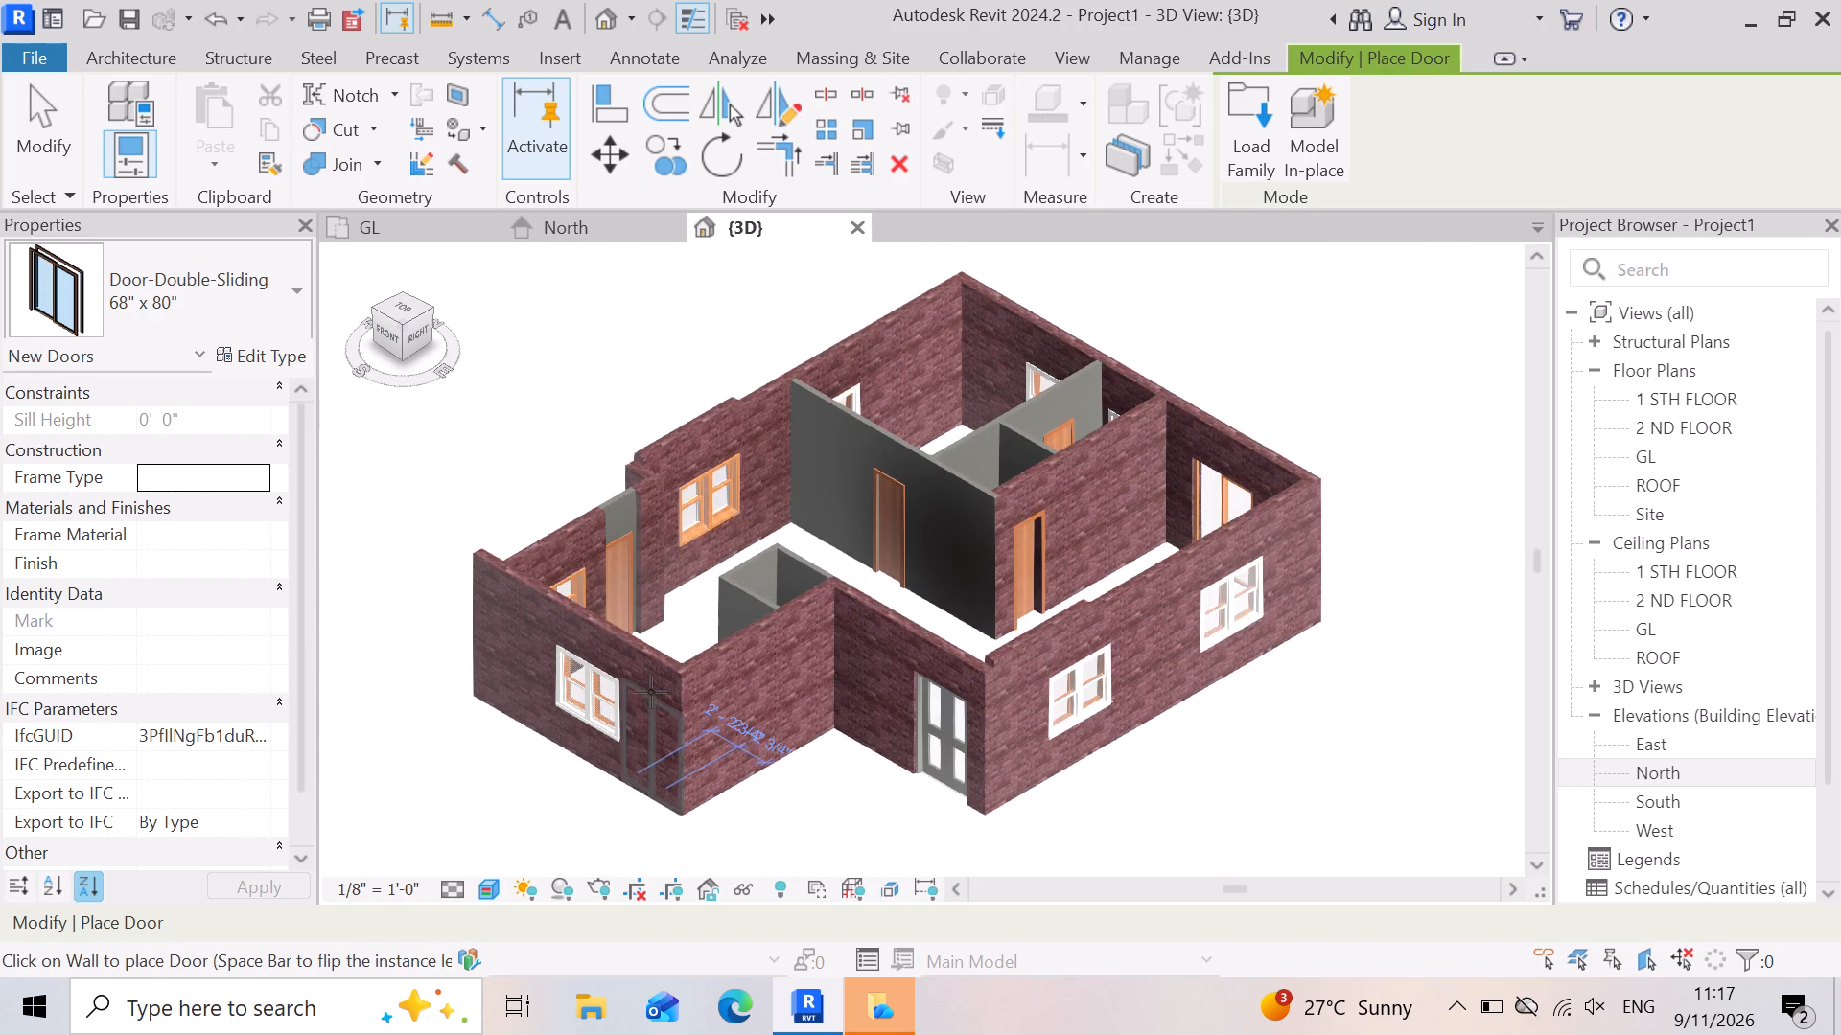
scroll(900, 725, "up", 5)
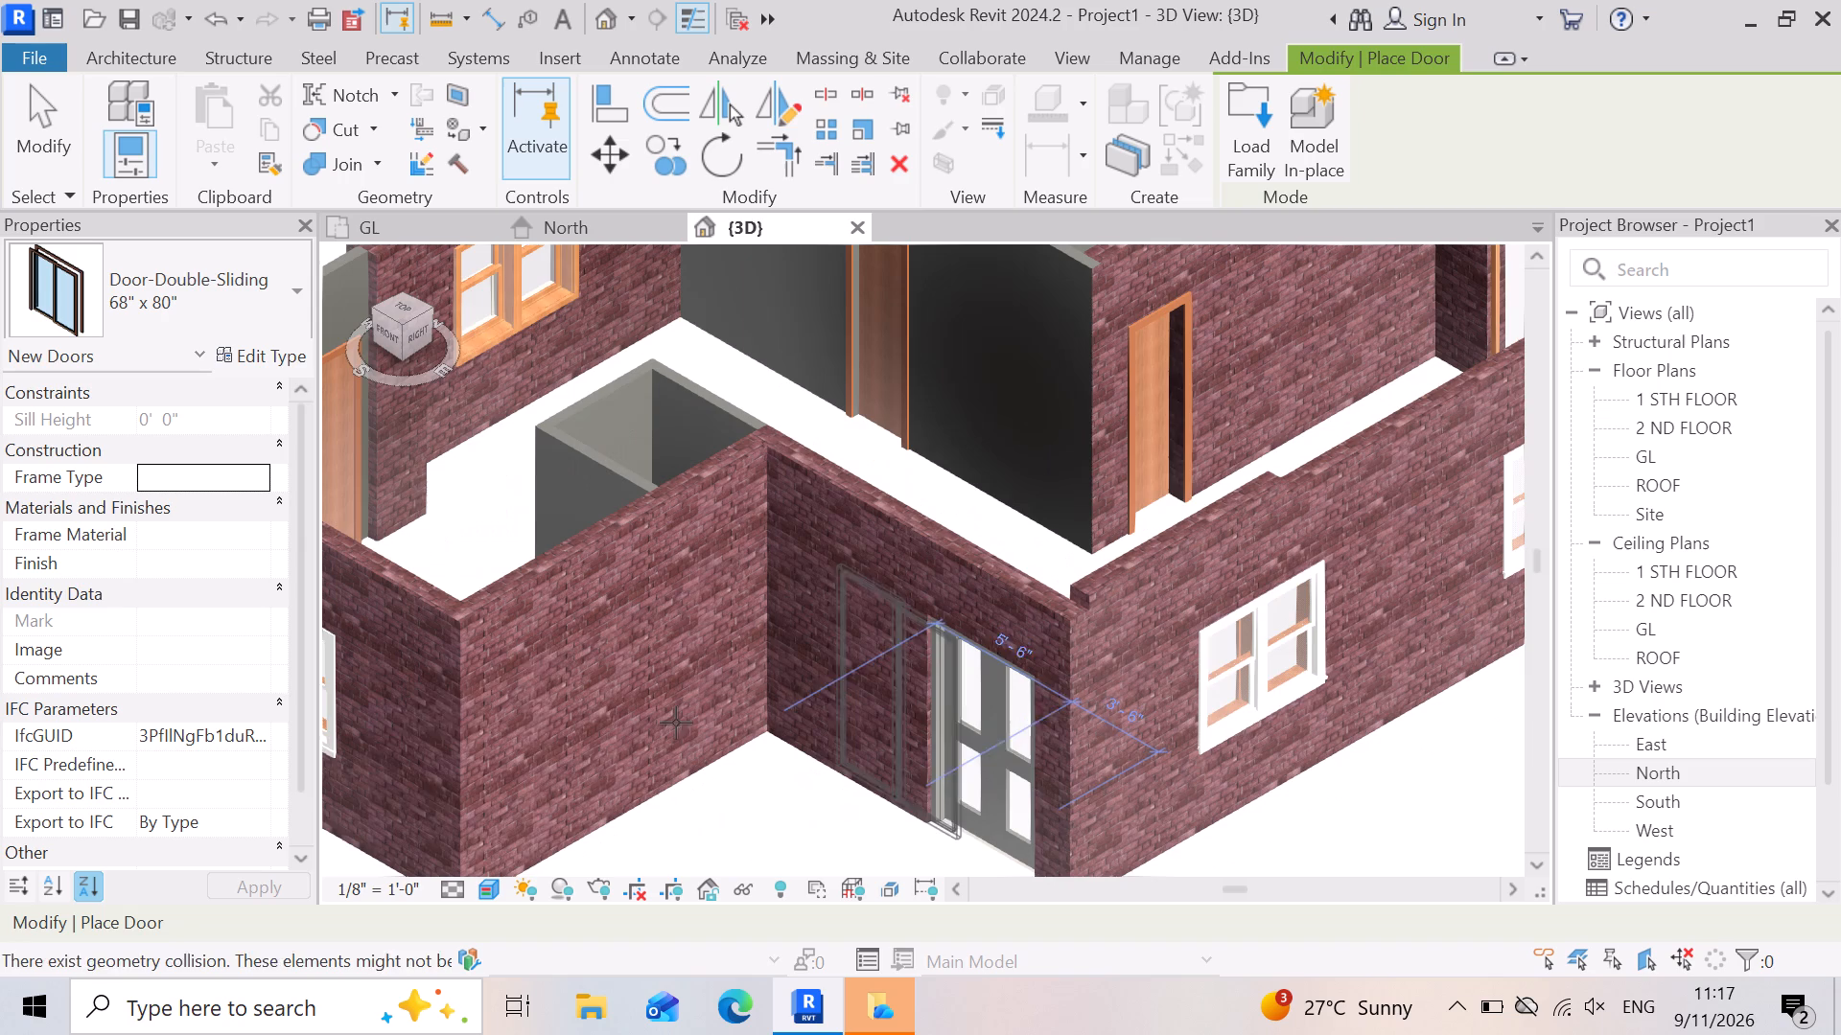
scroll(822, 757, "down", 4)
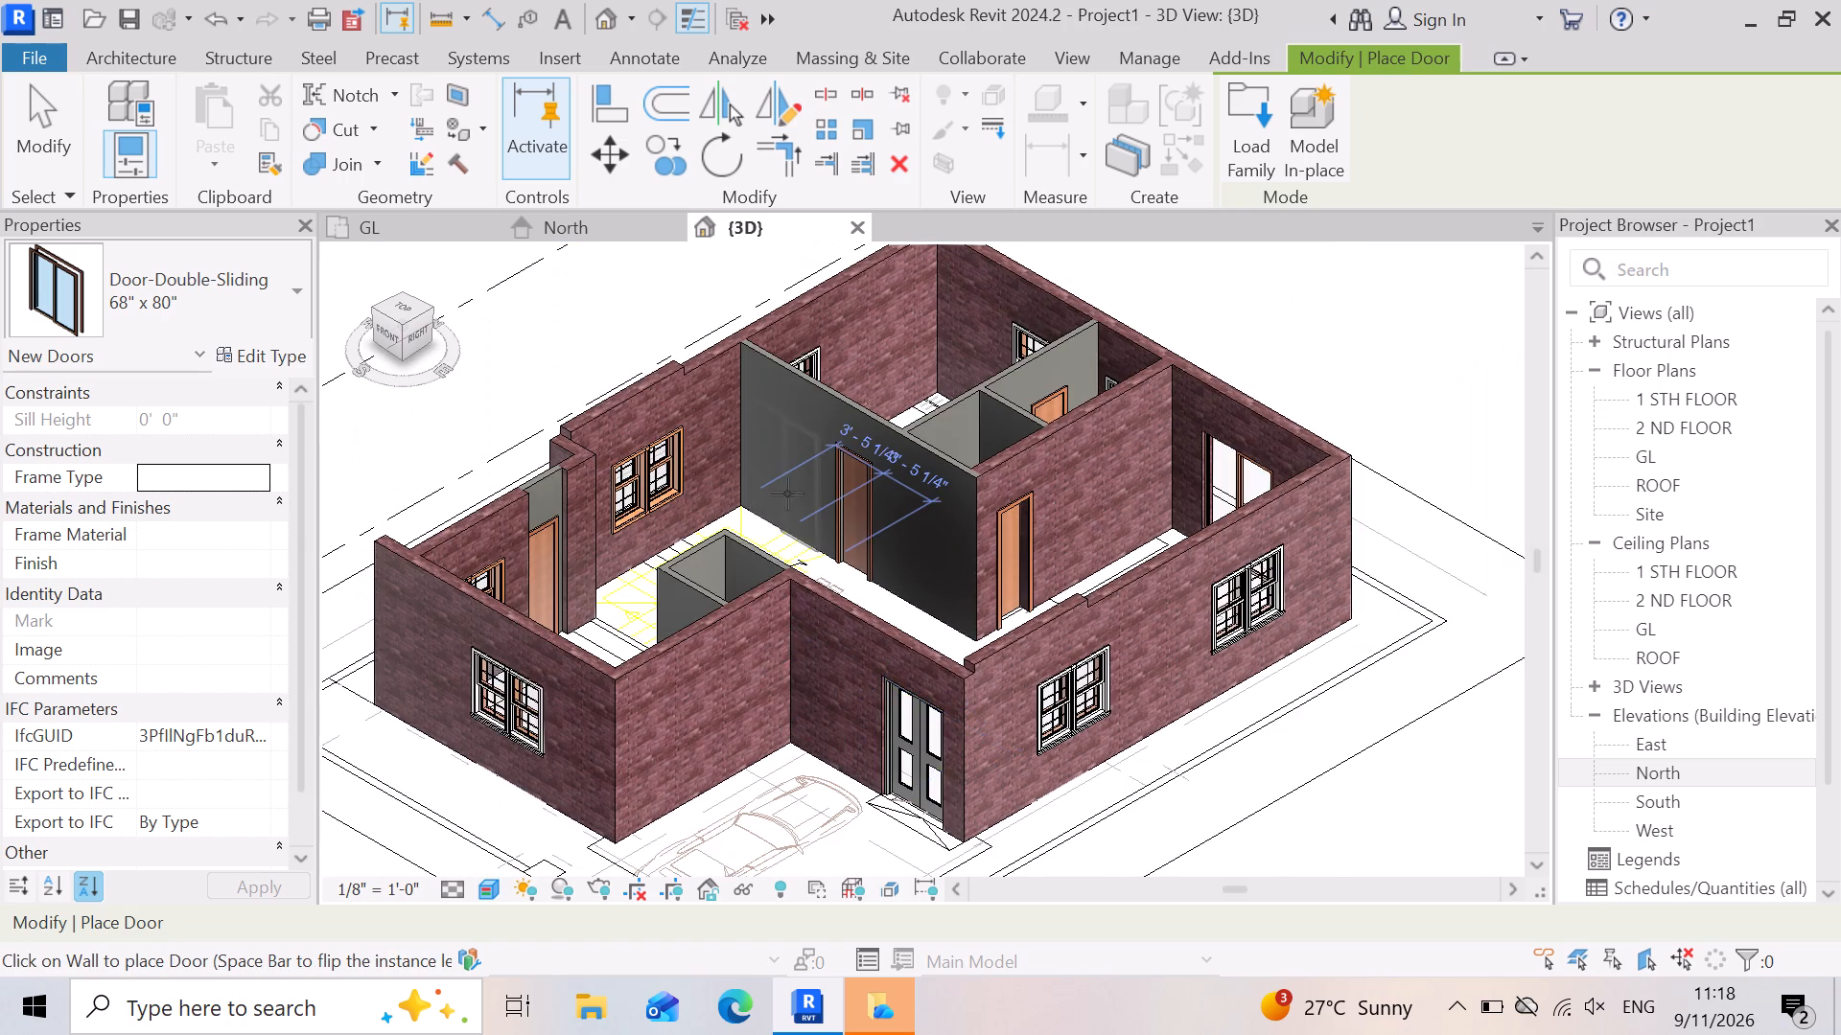
scroll(795, 490, "up", 2)
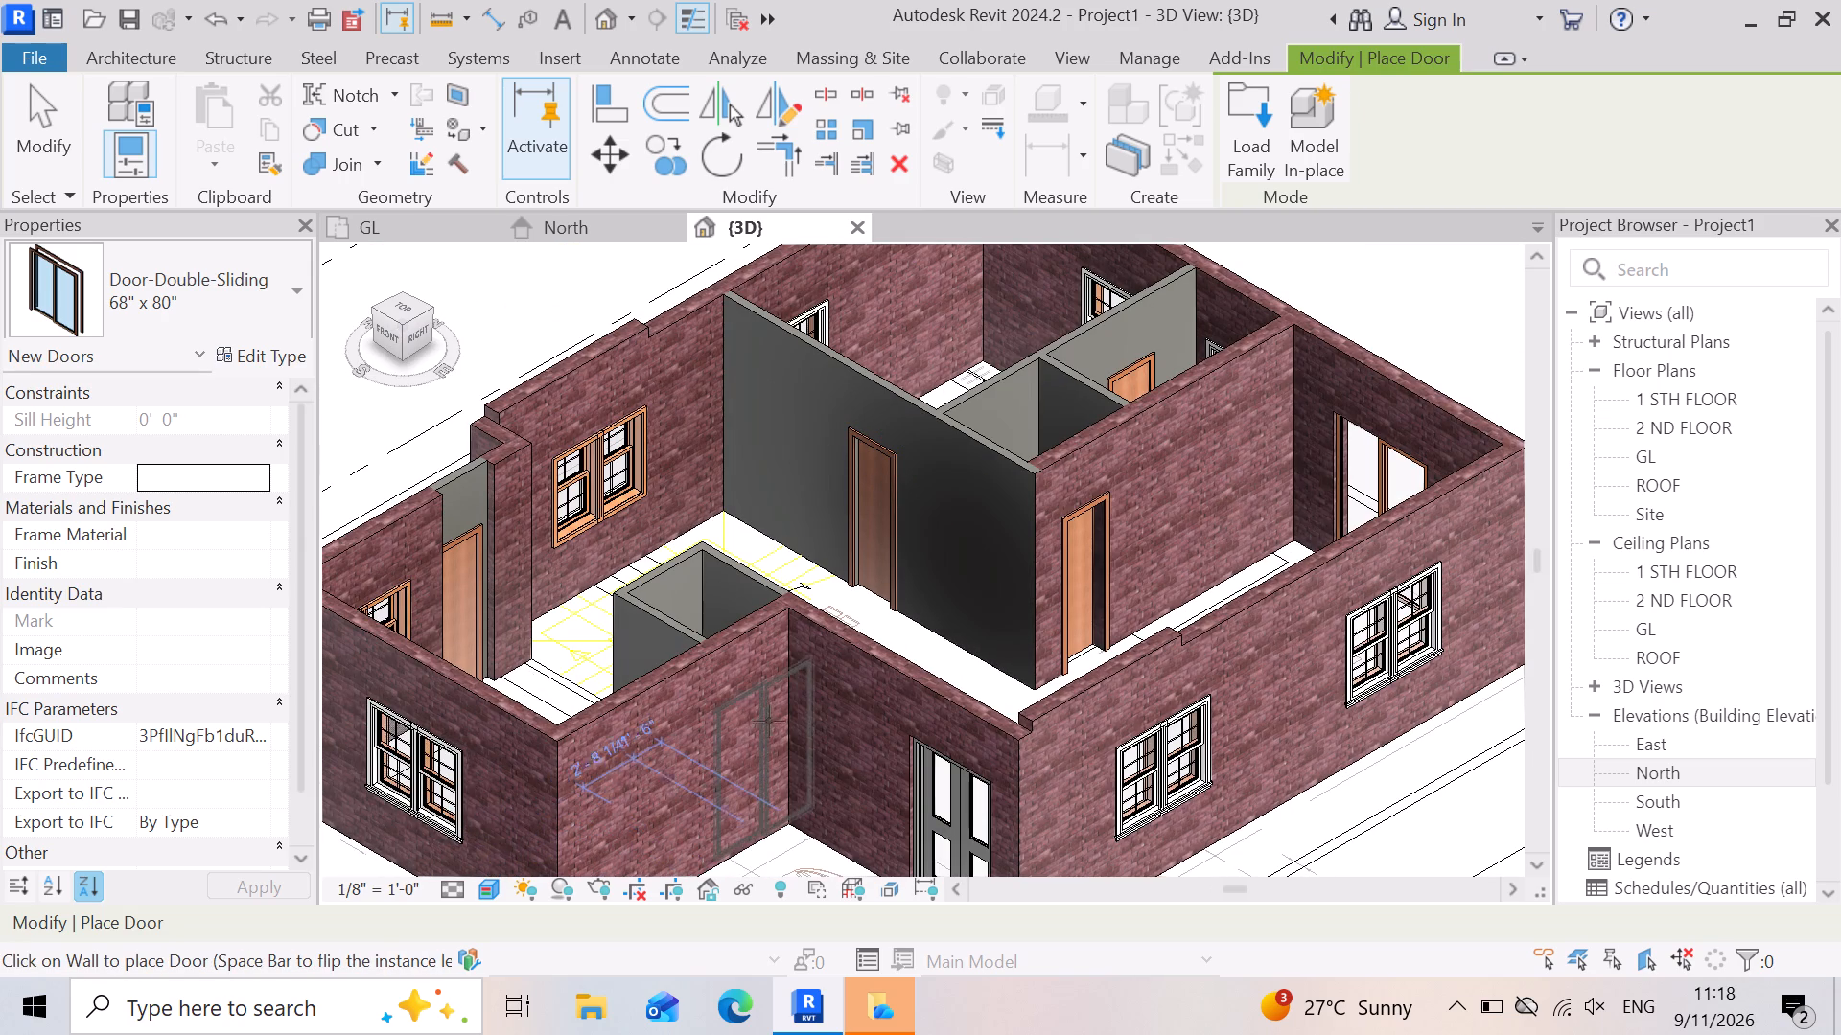
scroll(811, 655, "down", 3)
scroll(787, 668, "up", 2)
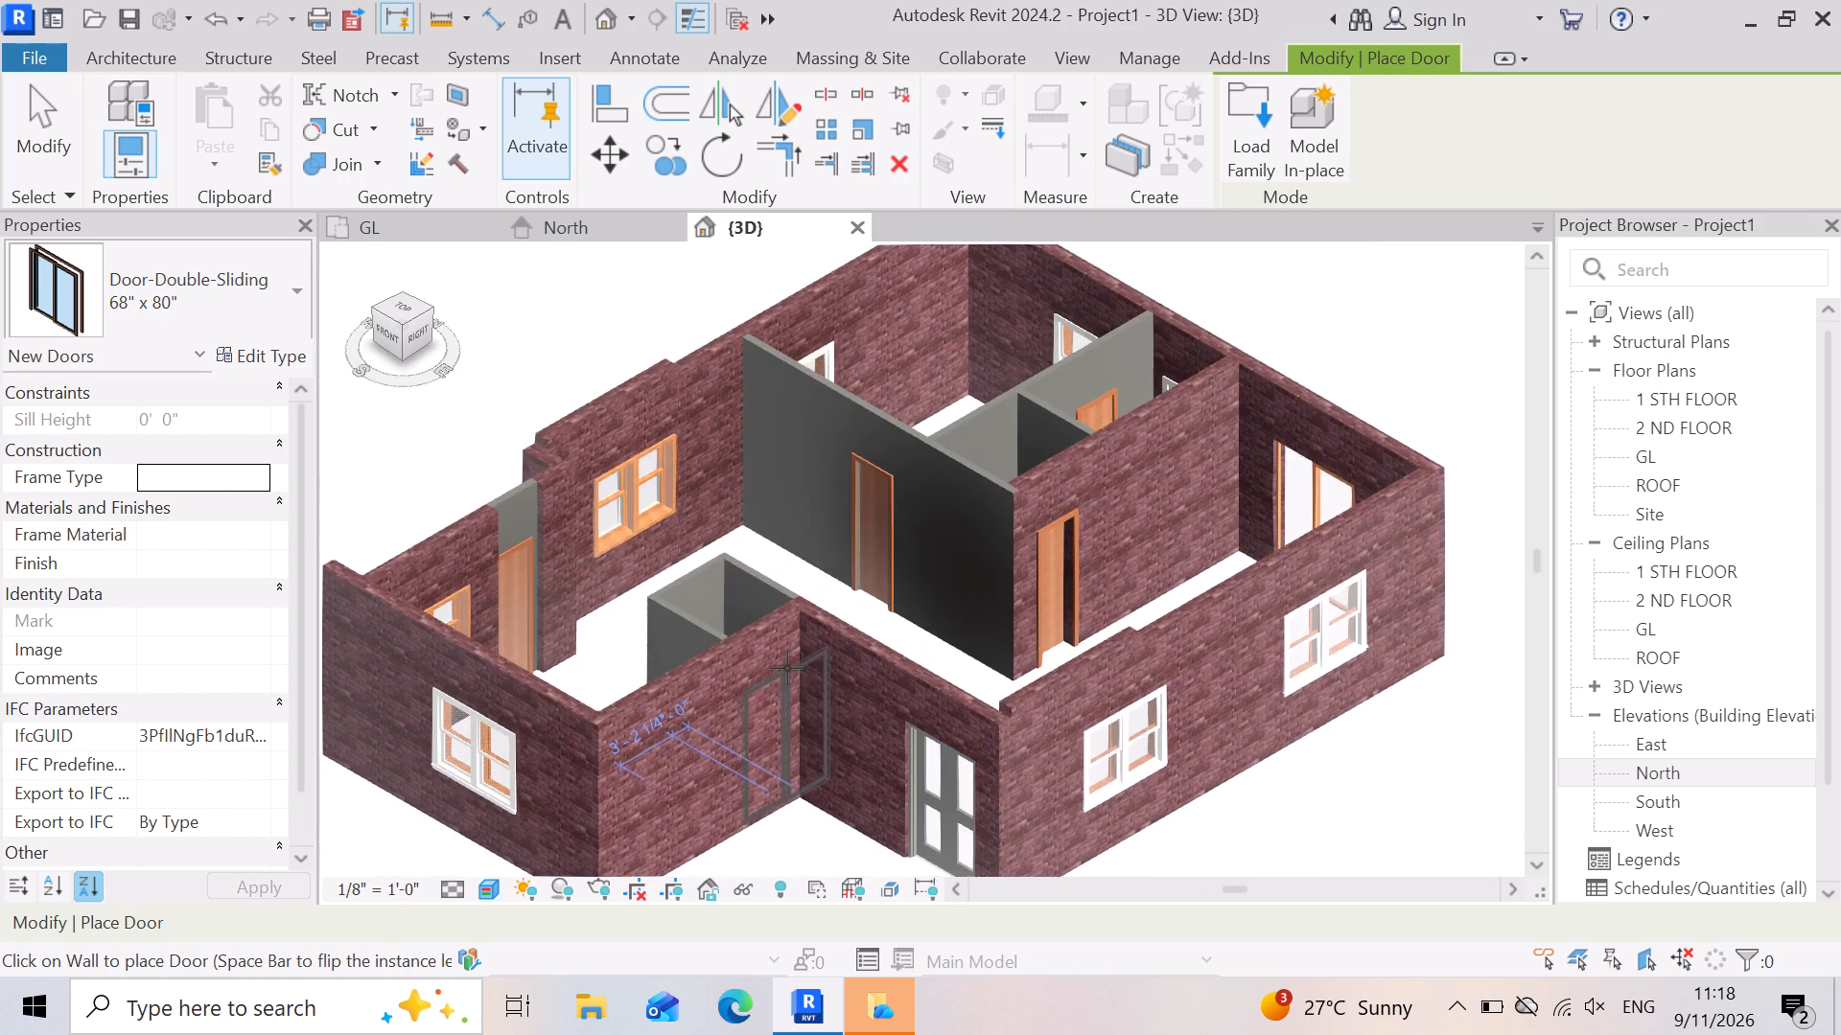
scroll(787, 668, "up", 3)
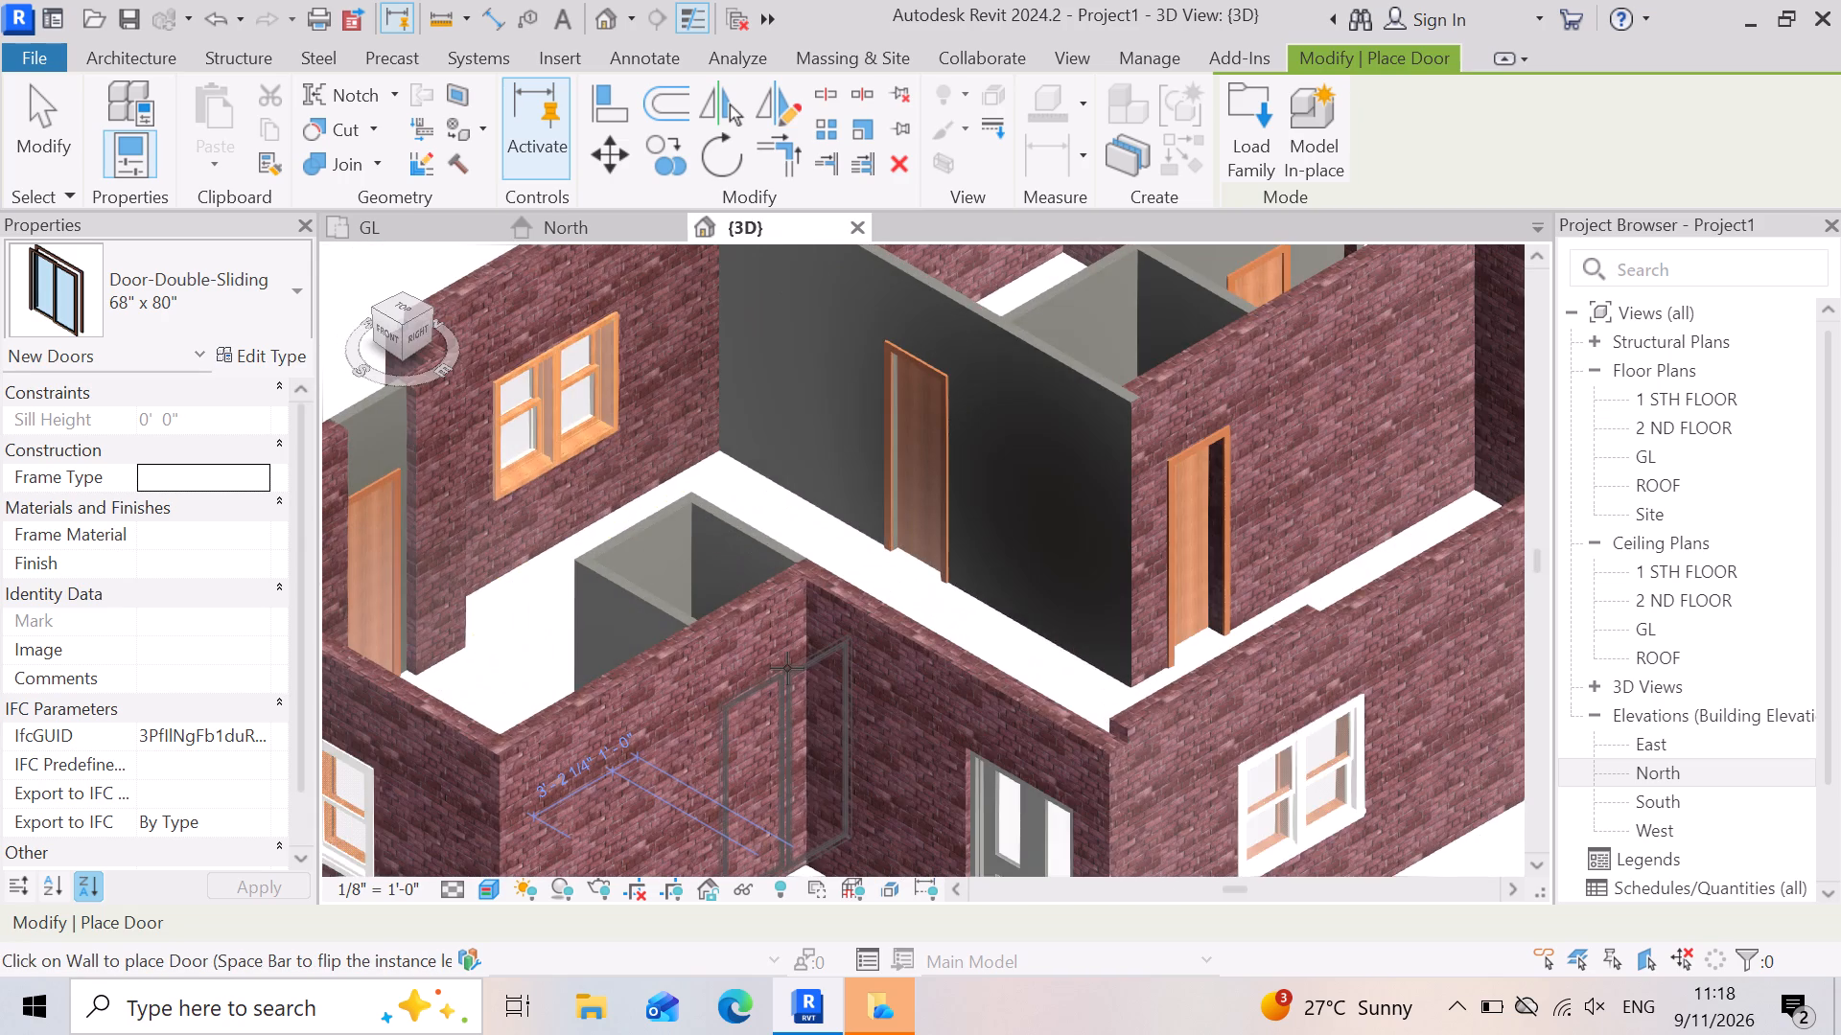
scroll(838, 656, "down", 4)
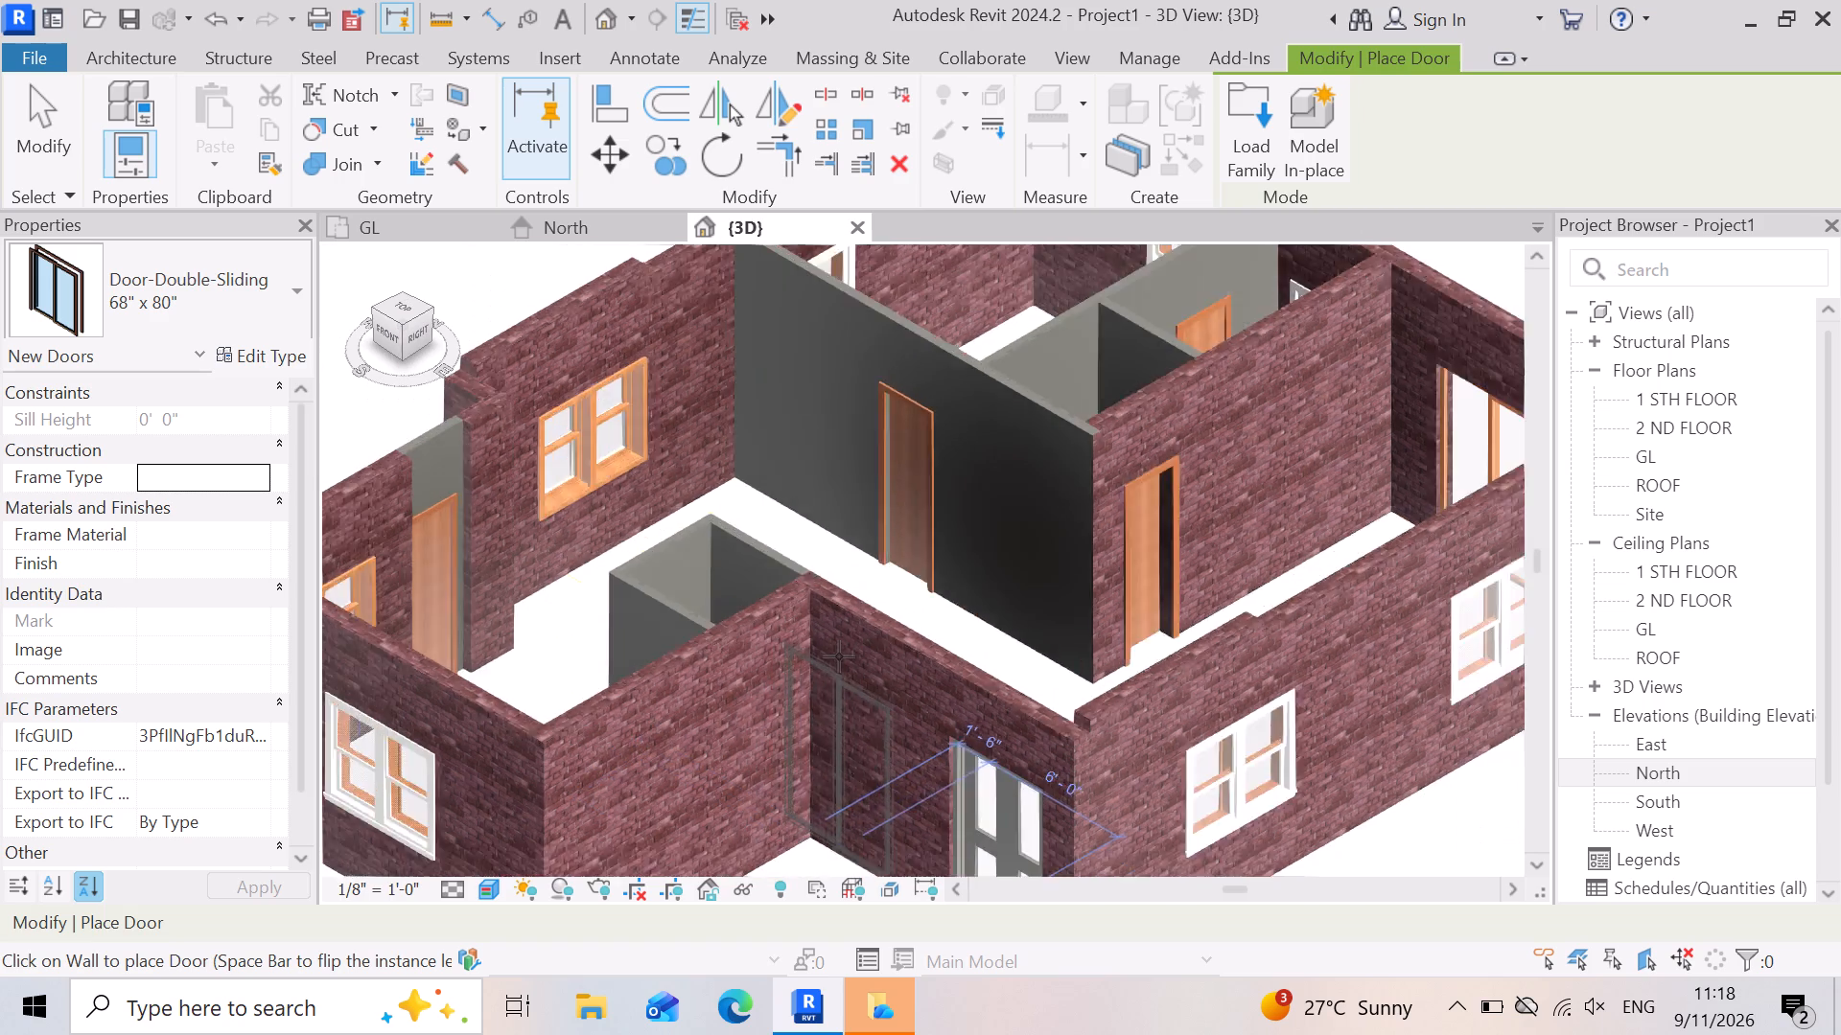
scroll(839, 656, "down", 1)
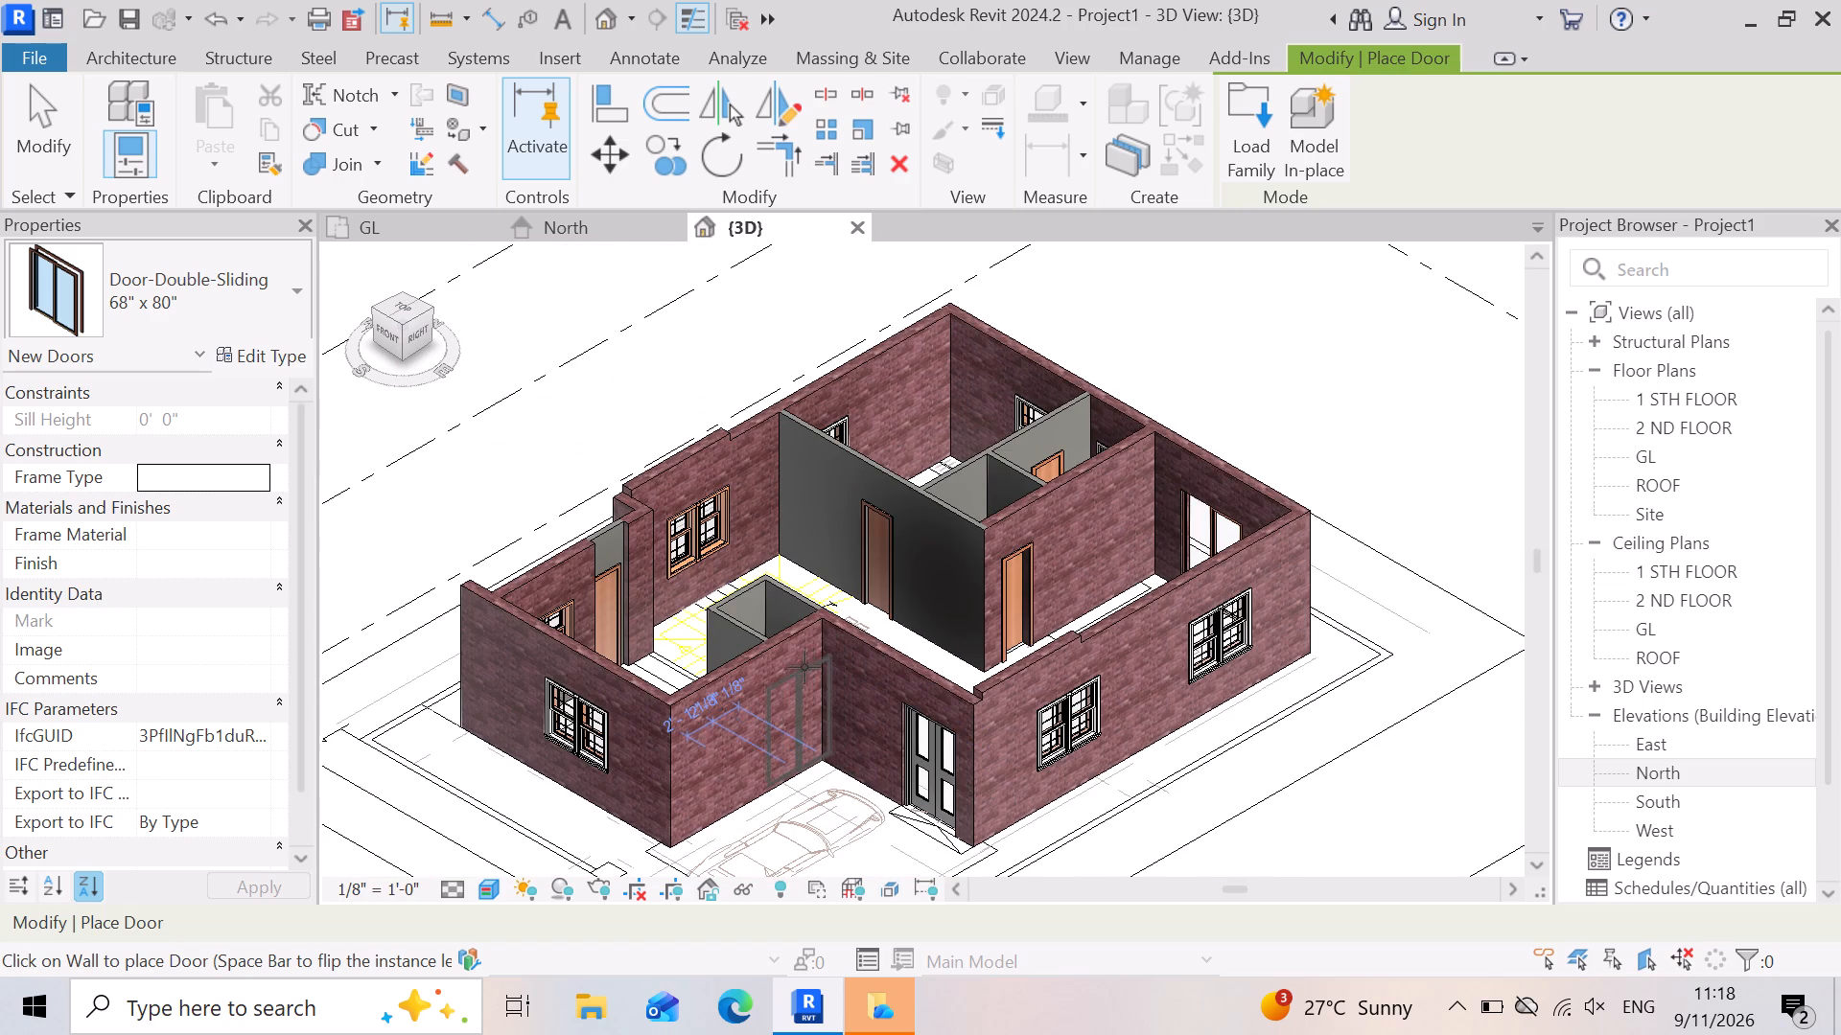
key("Escape")
right_click_drag(732, 726, 738, 714, "shift")
middle_click(735, 719, "shift")
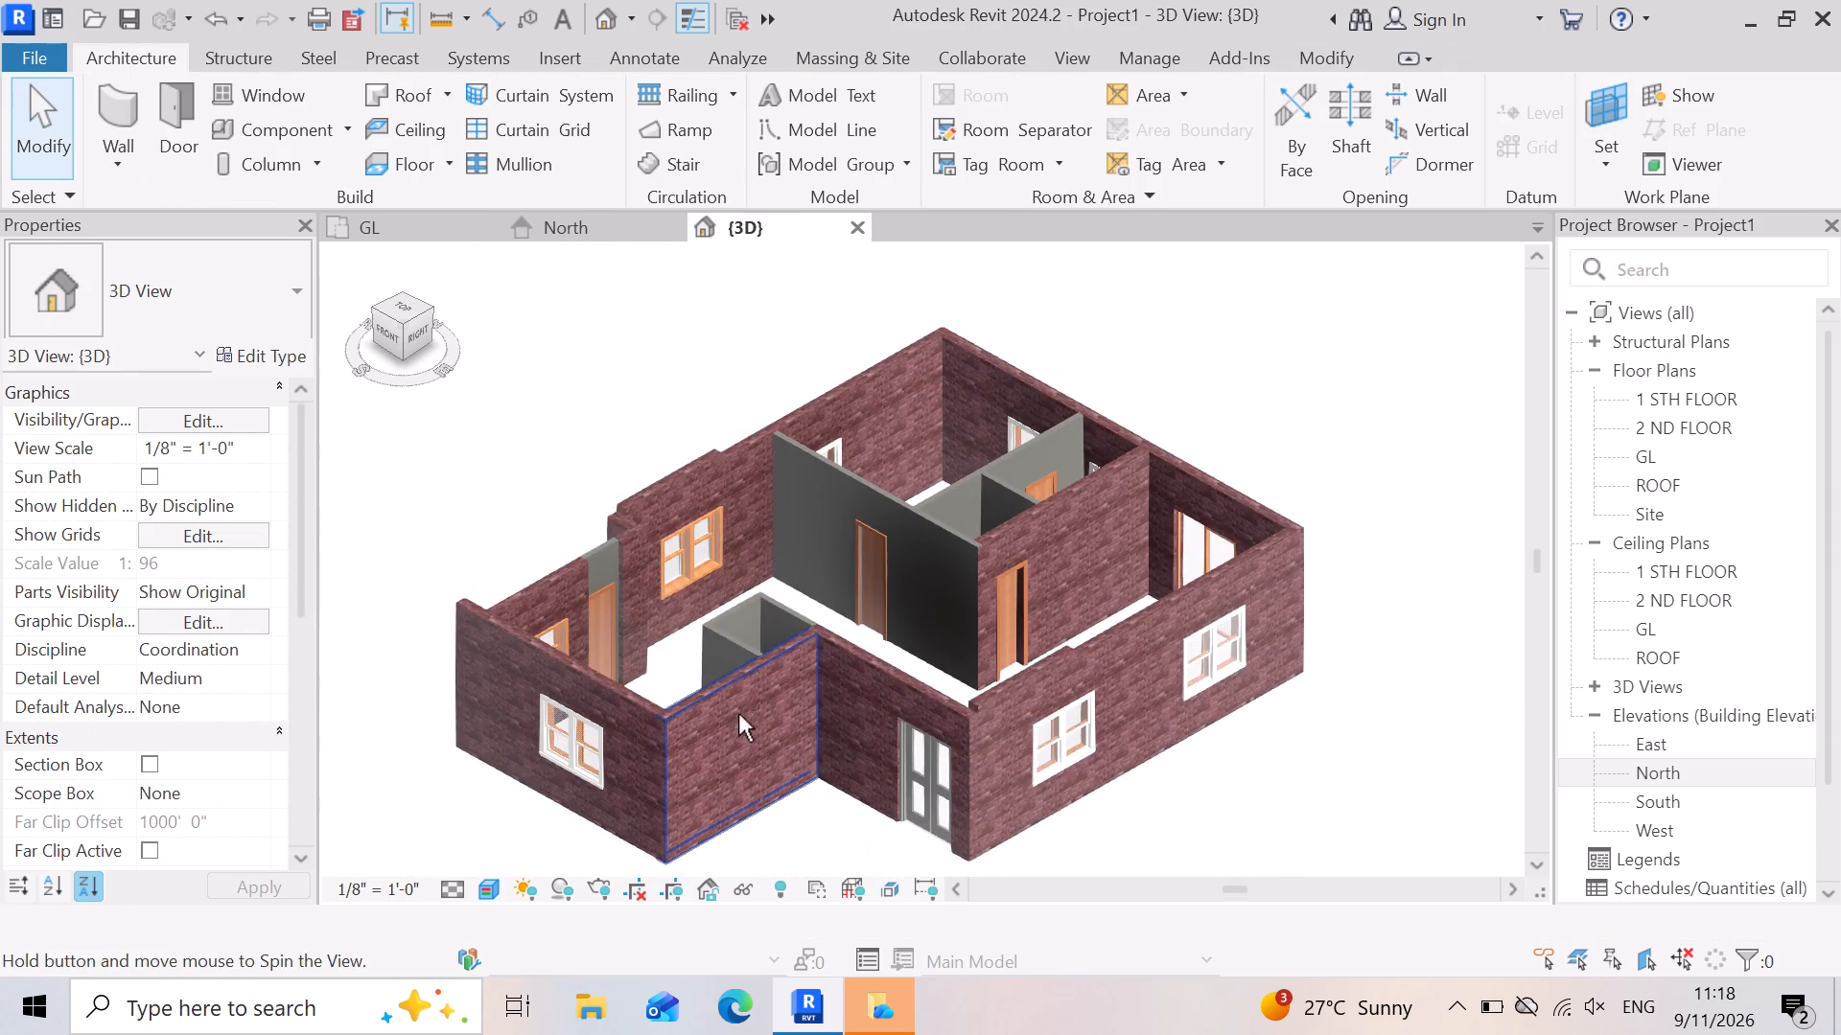
Orbit the house in the 3D view to examine its outer walls, windows, doors and the kitchen's front corner.
middle_click(739, 714, "shift")
right_click_drag(738, 714, 758, 688, "shift")
middle_click_drag(740, 712, 756, 687, "shift")
scroll(804, 650, "down", 2)
scroll(875, 533, "up", 7)
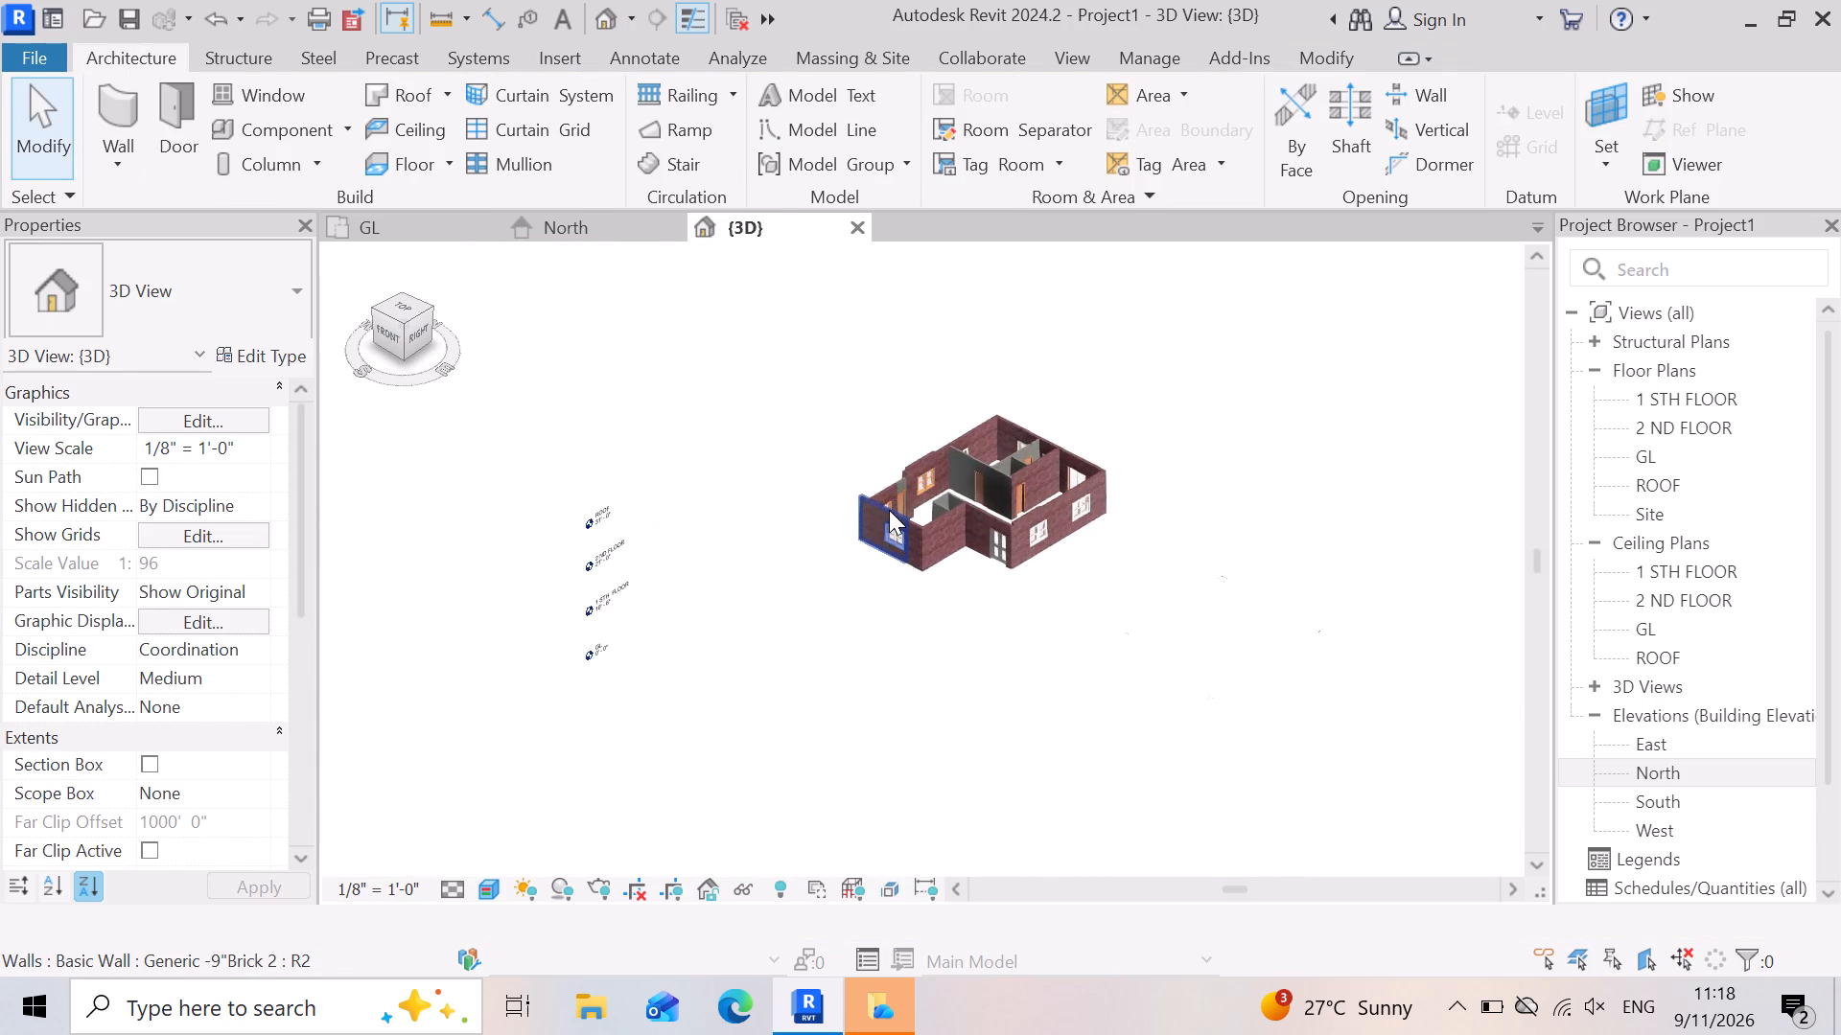
scroll(889, 510, "up", 2)
right_click_drag(718, 639, 901, 708, "shift")
middle_click_drag(718, 639, 869, 712, "shift")
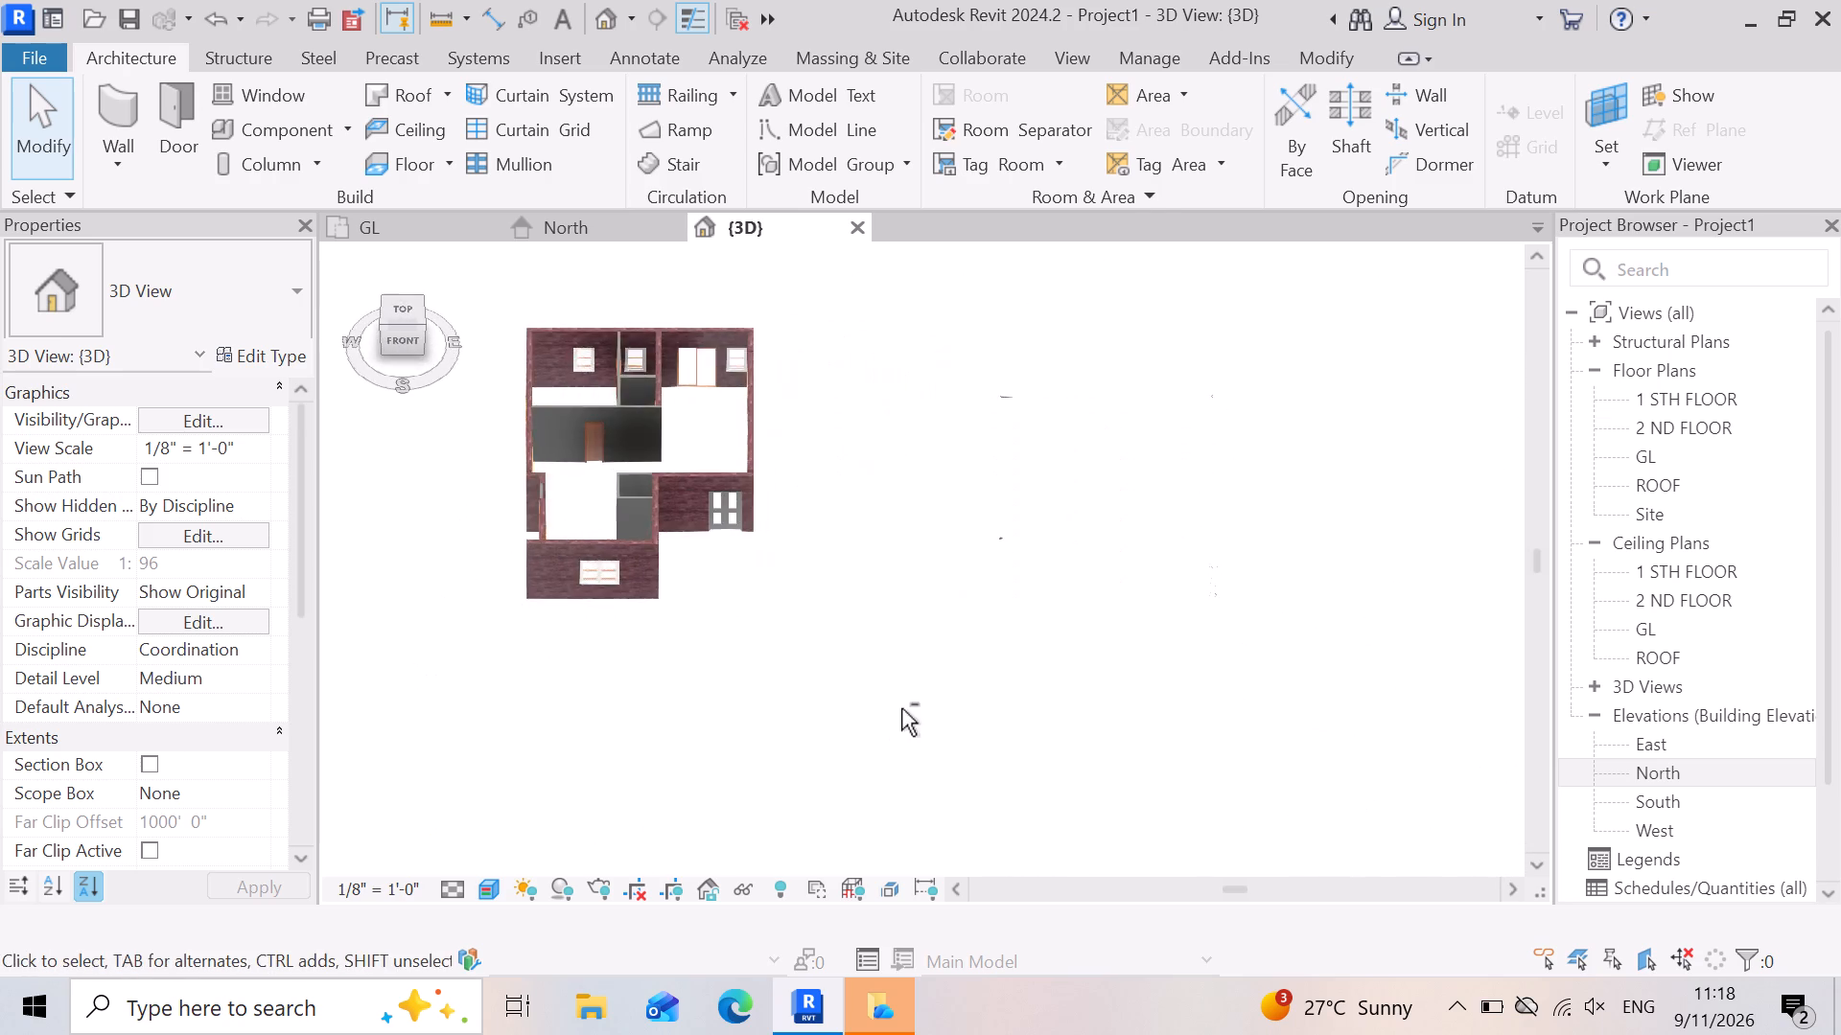
middle_click_drag(904, 708, 948, 671, "shift")
right_click_drag(901, 708, 948, 671, "shift")
scroll(1060, 616, "down", 3)
scroll(719, 781, "down", 3)
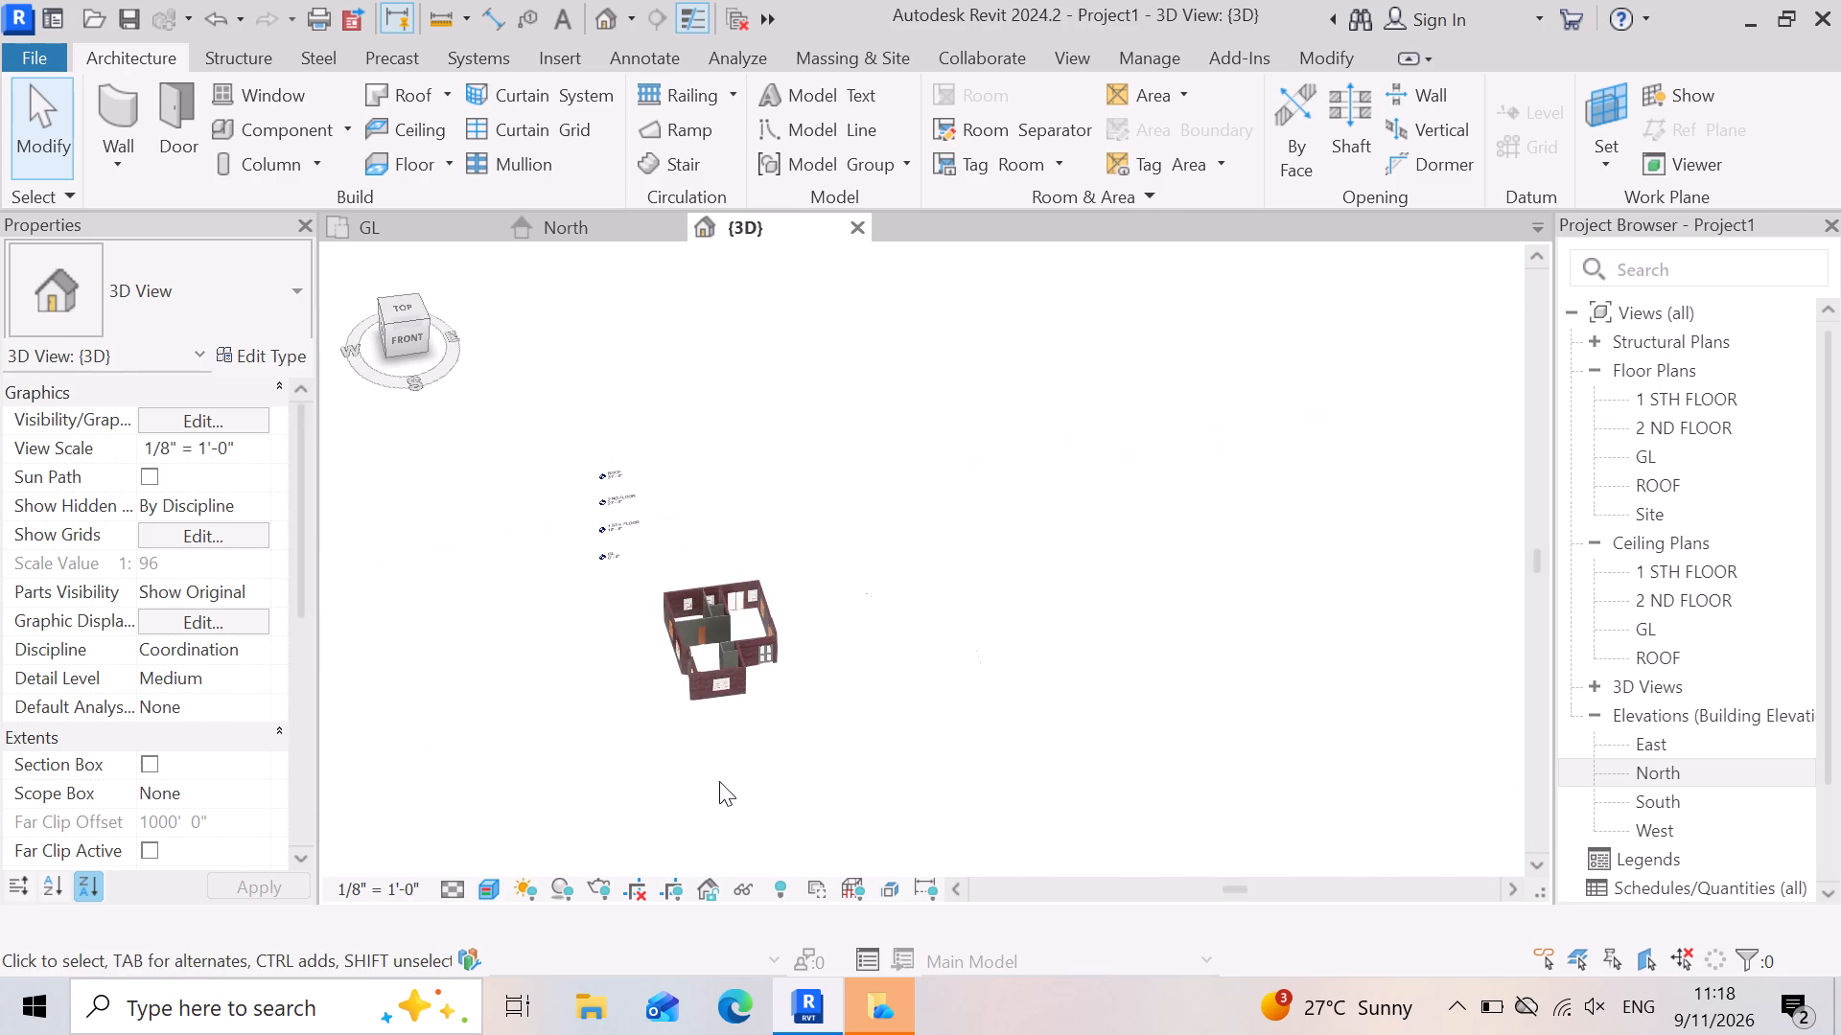
right_click_drag(636, 767, 782, 719, "shift")
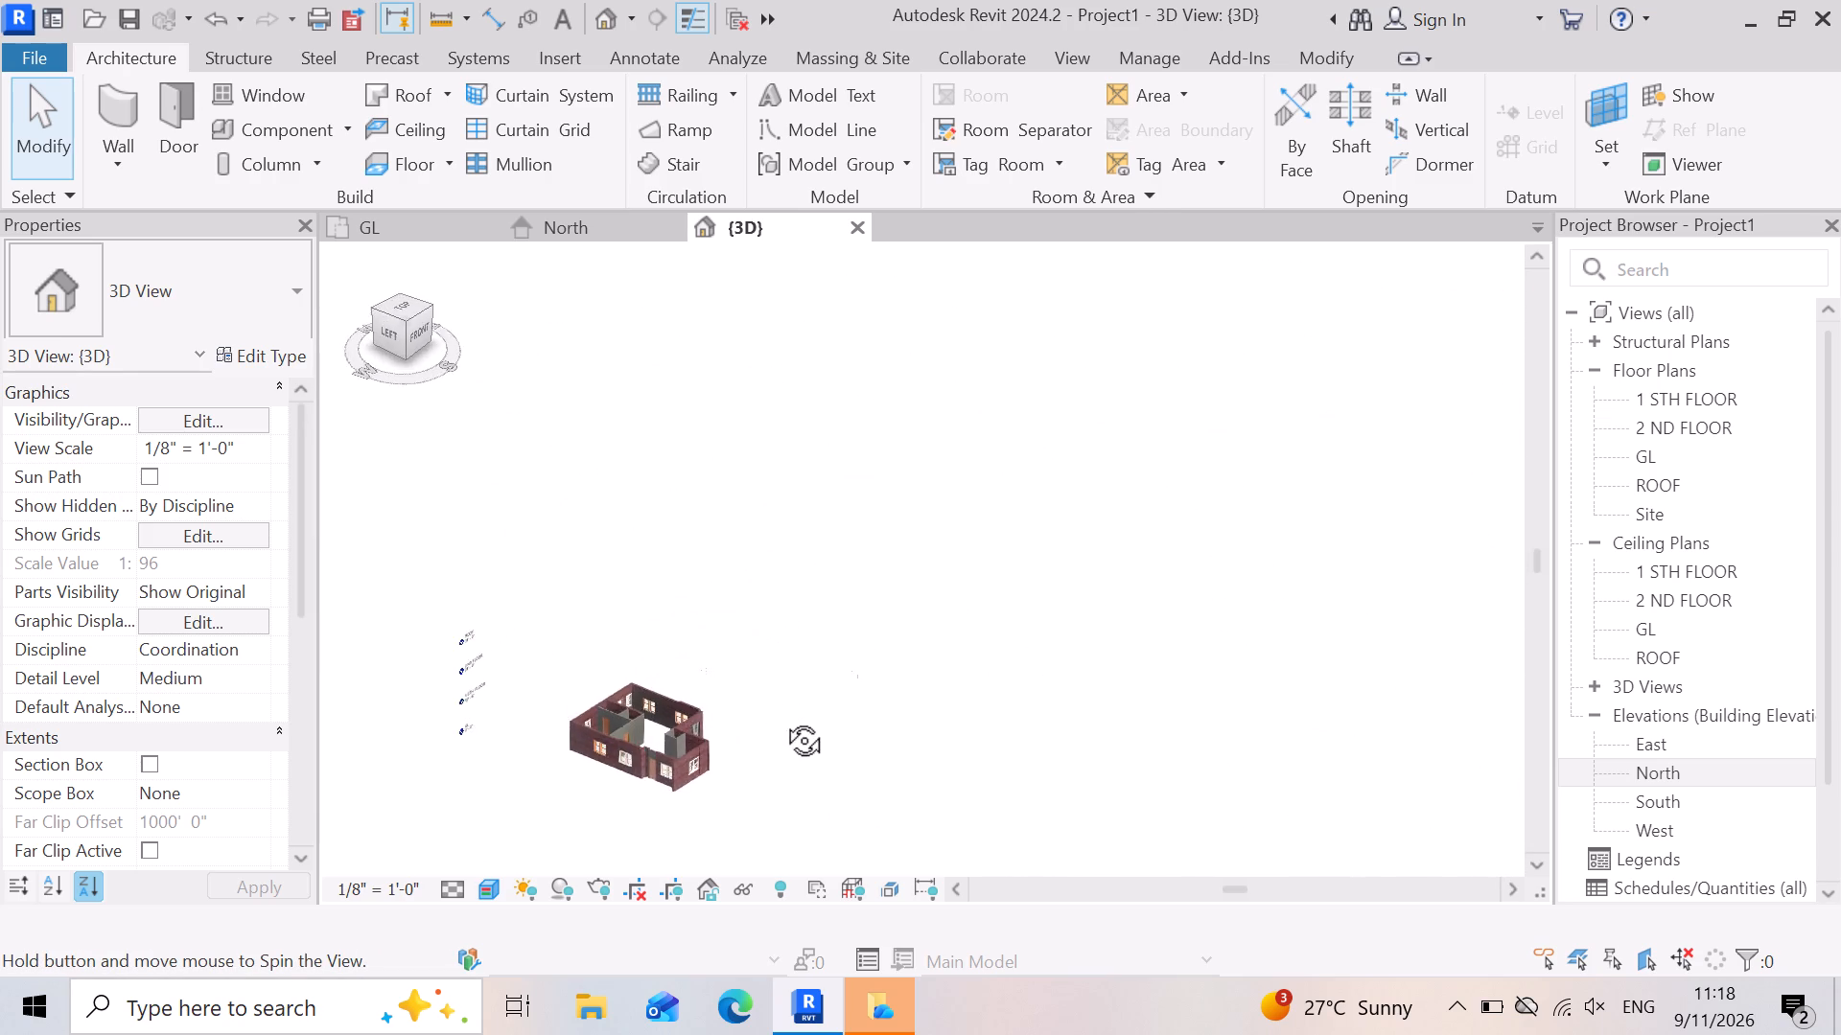
right_click_drag(782, 719, 789, 798, "shift")
scroll(524, 830, "up", 18)
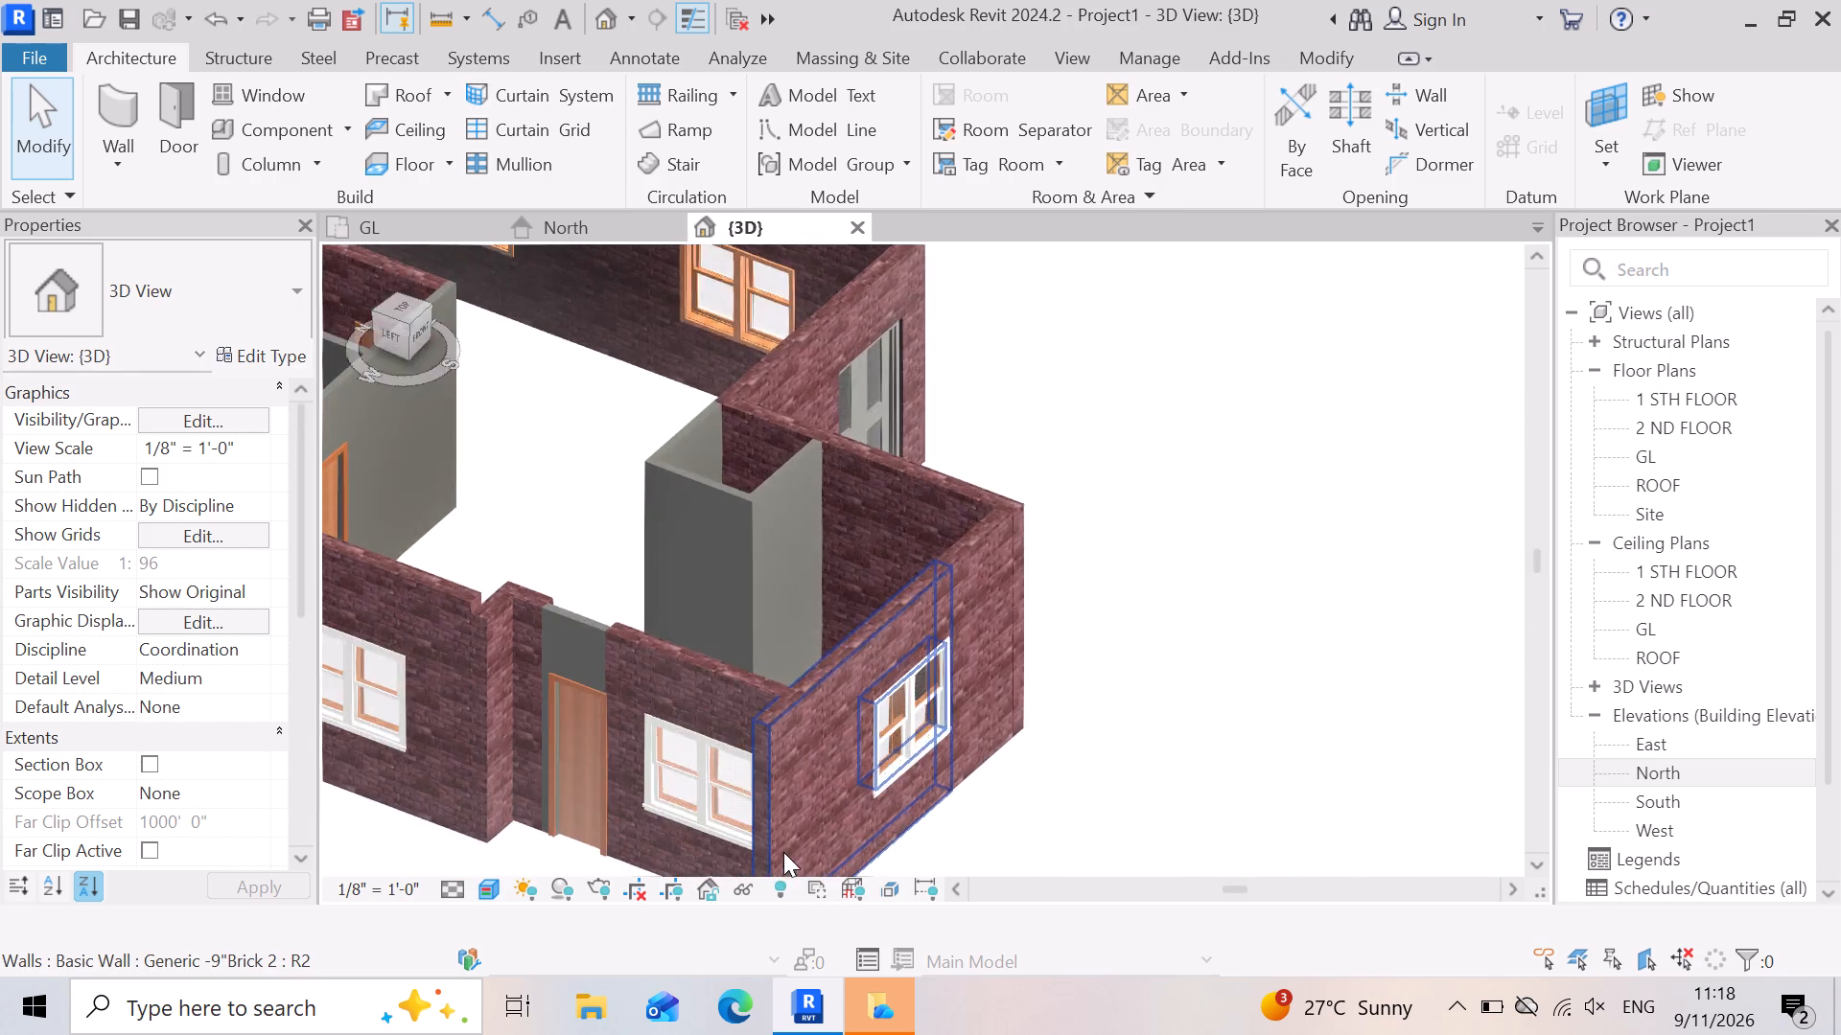
scroll(972, 605, "down", 4)
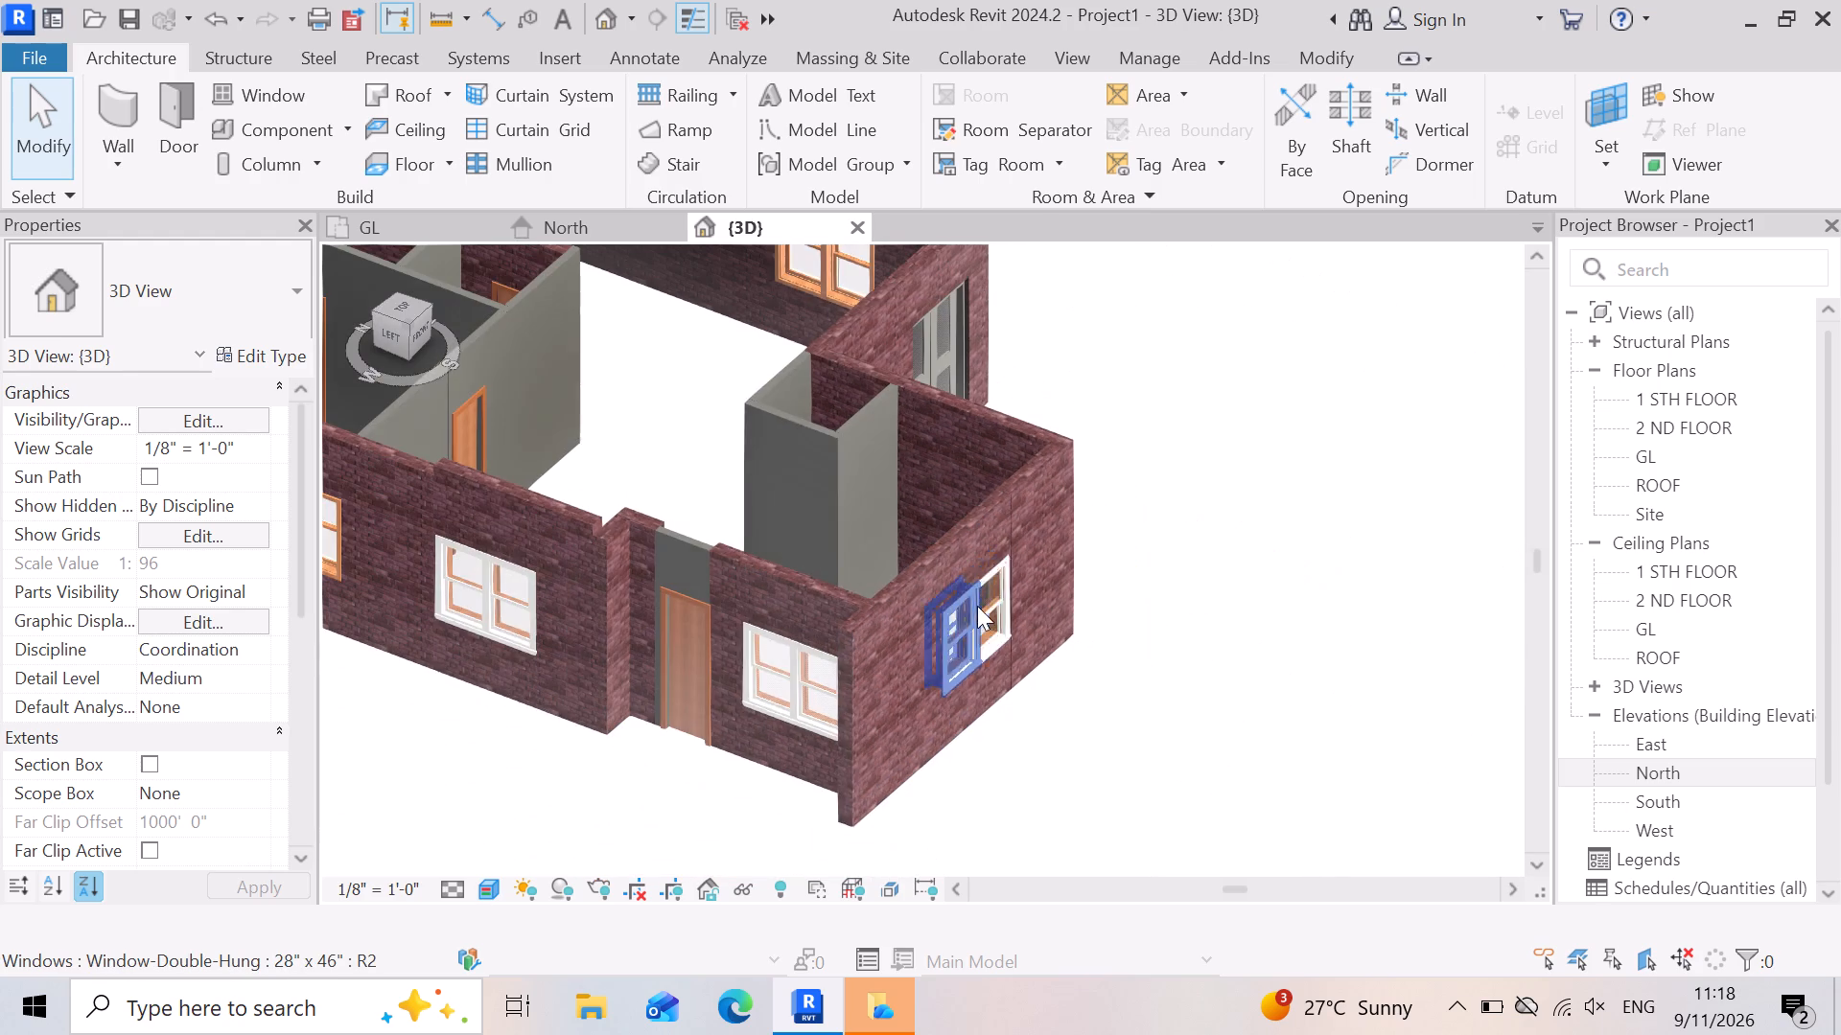
scroll(1035, 790, "down", 1)
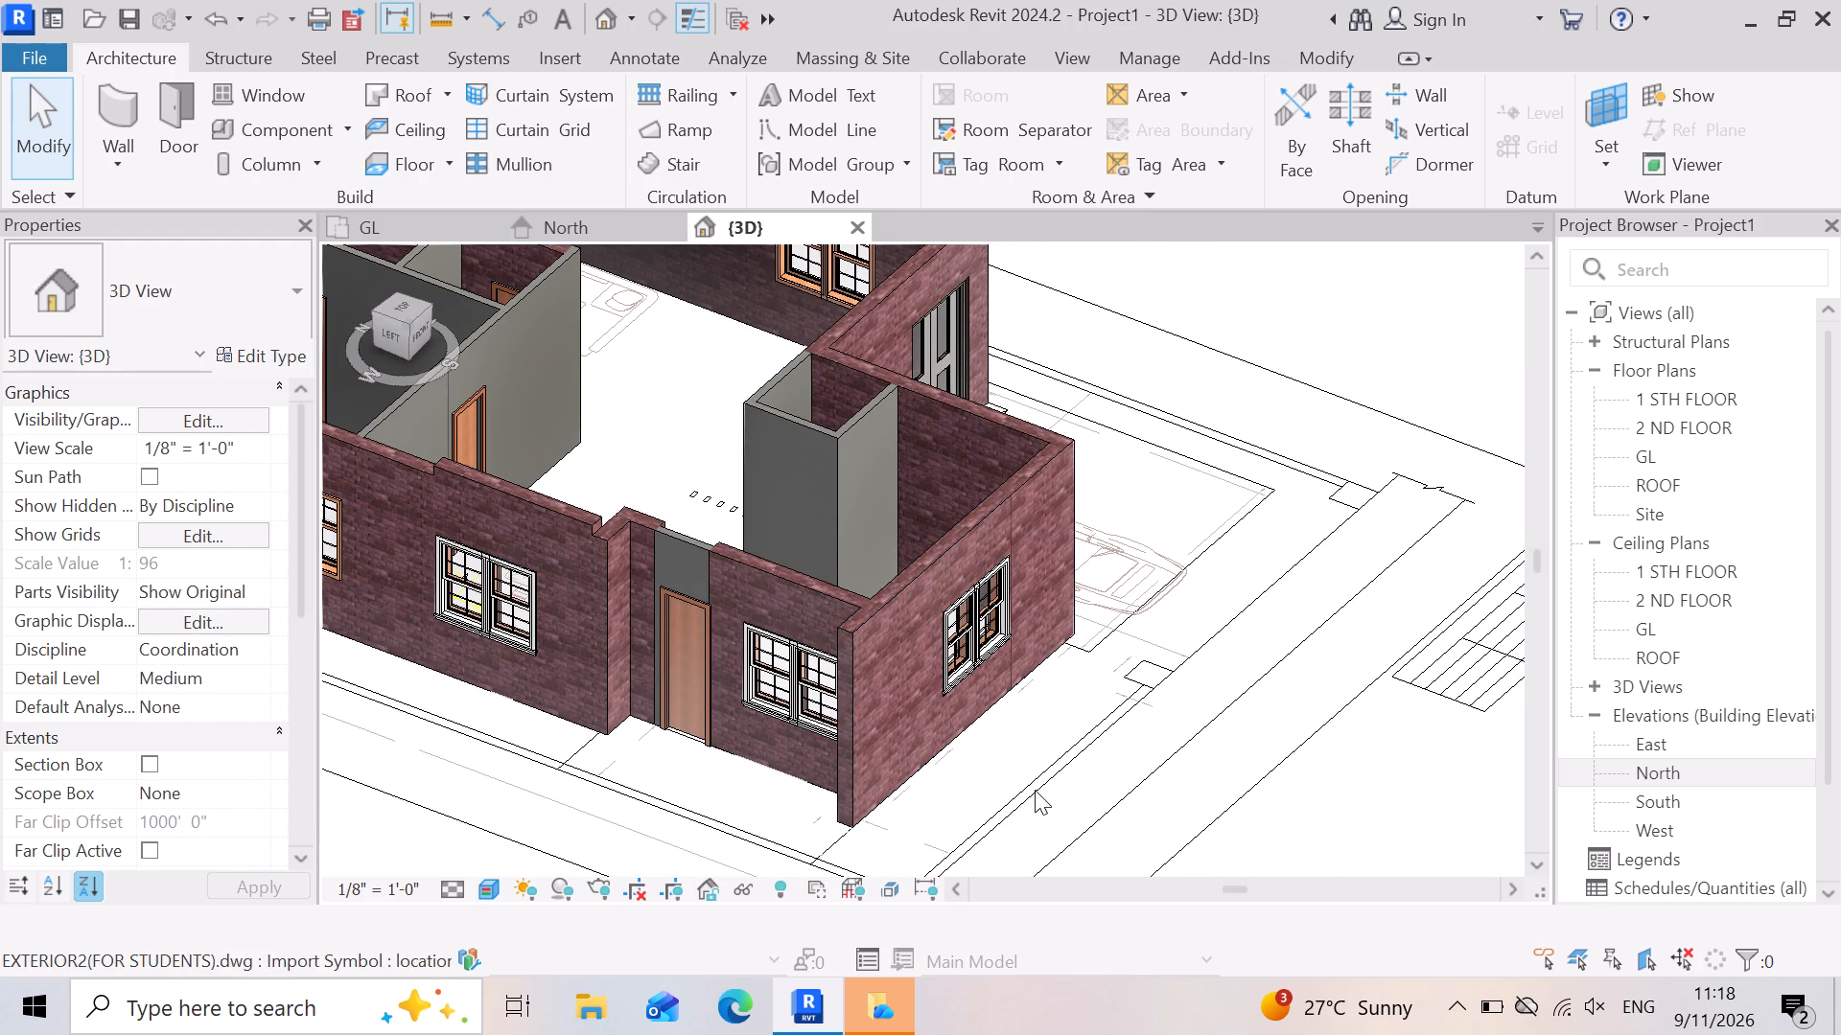
scroll(1035, 790, "down", 3)
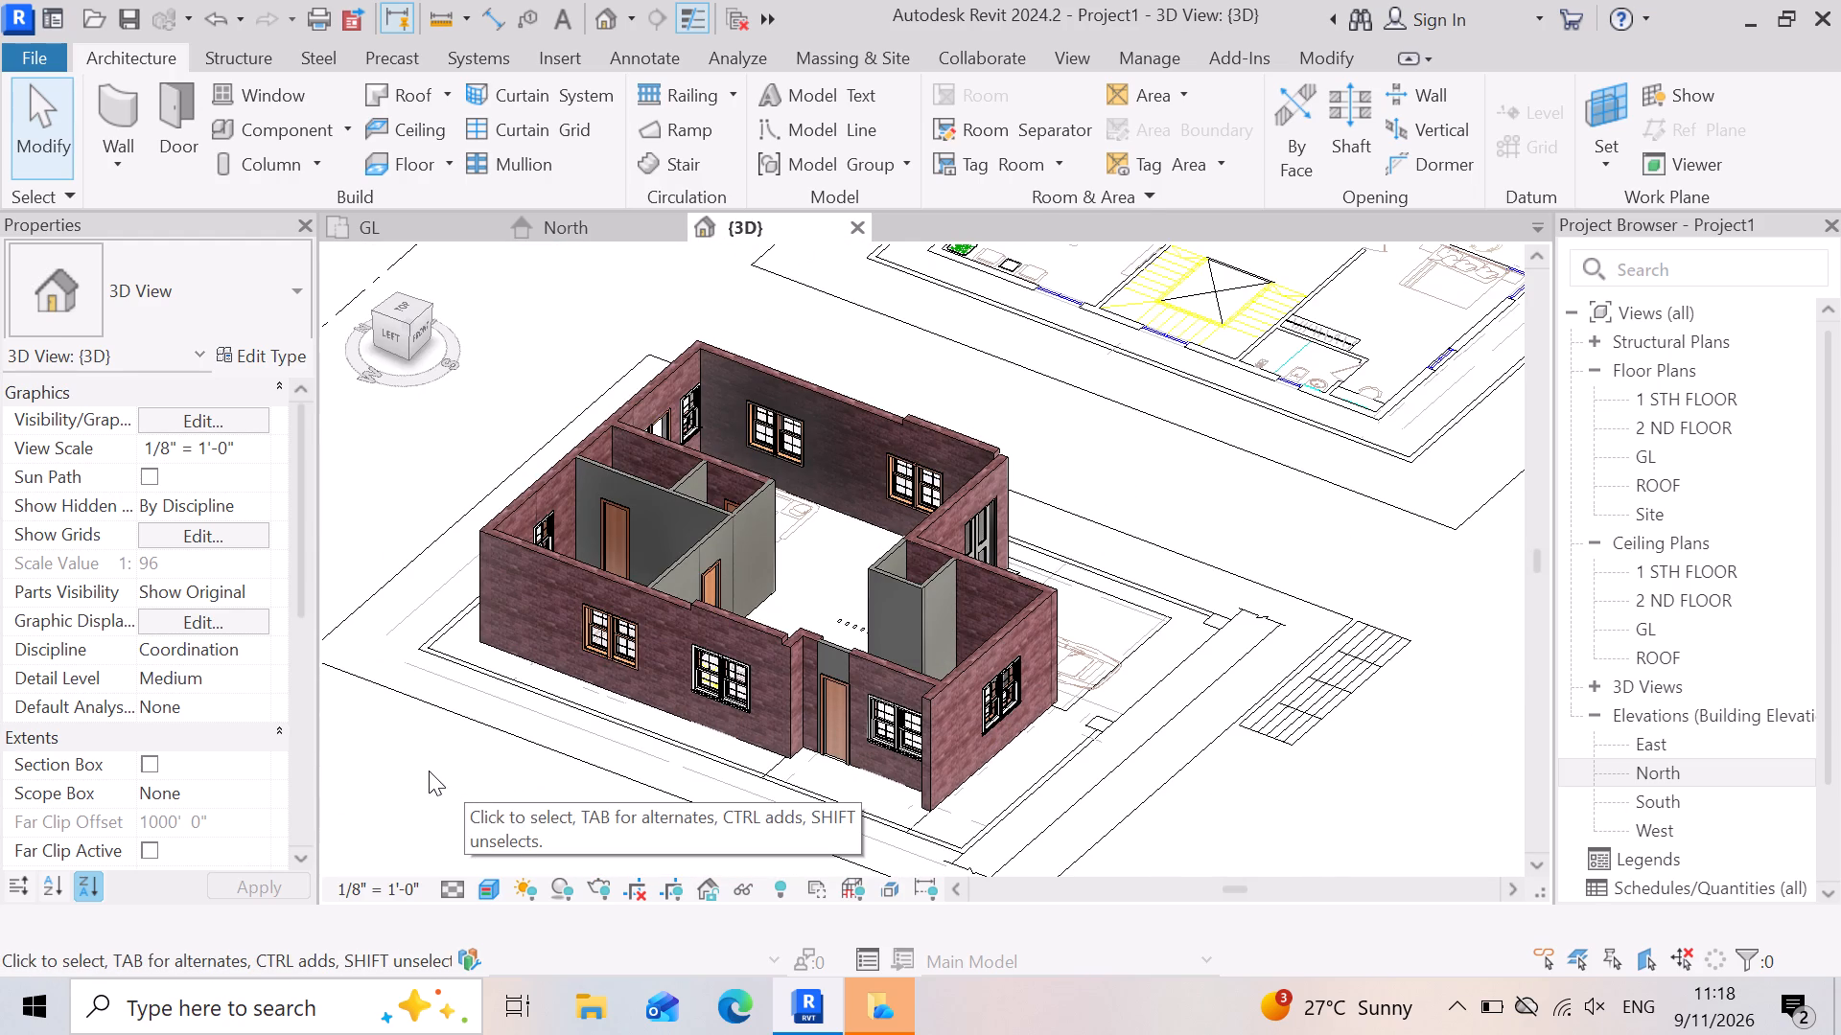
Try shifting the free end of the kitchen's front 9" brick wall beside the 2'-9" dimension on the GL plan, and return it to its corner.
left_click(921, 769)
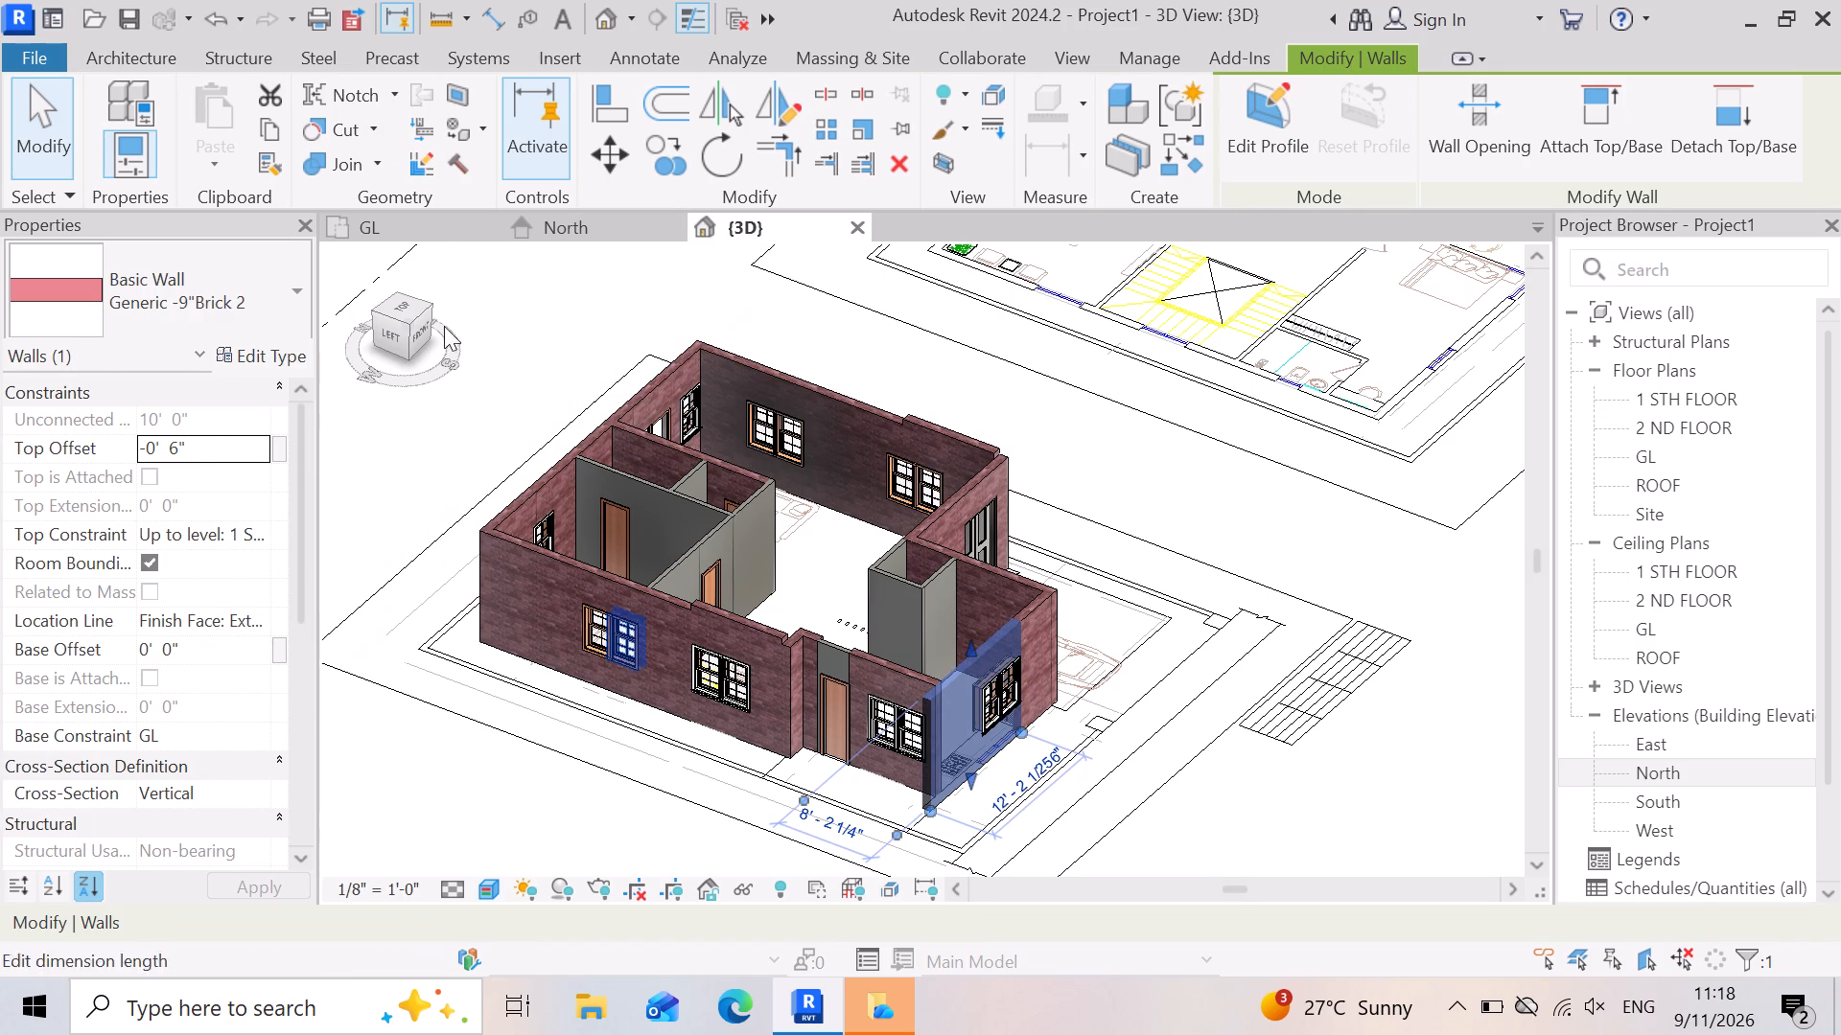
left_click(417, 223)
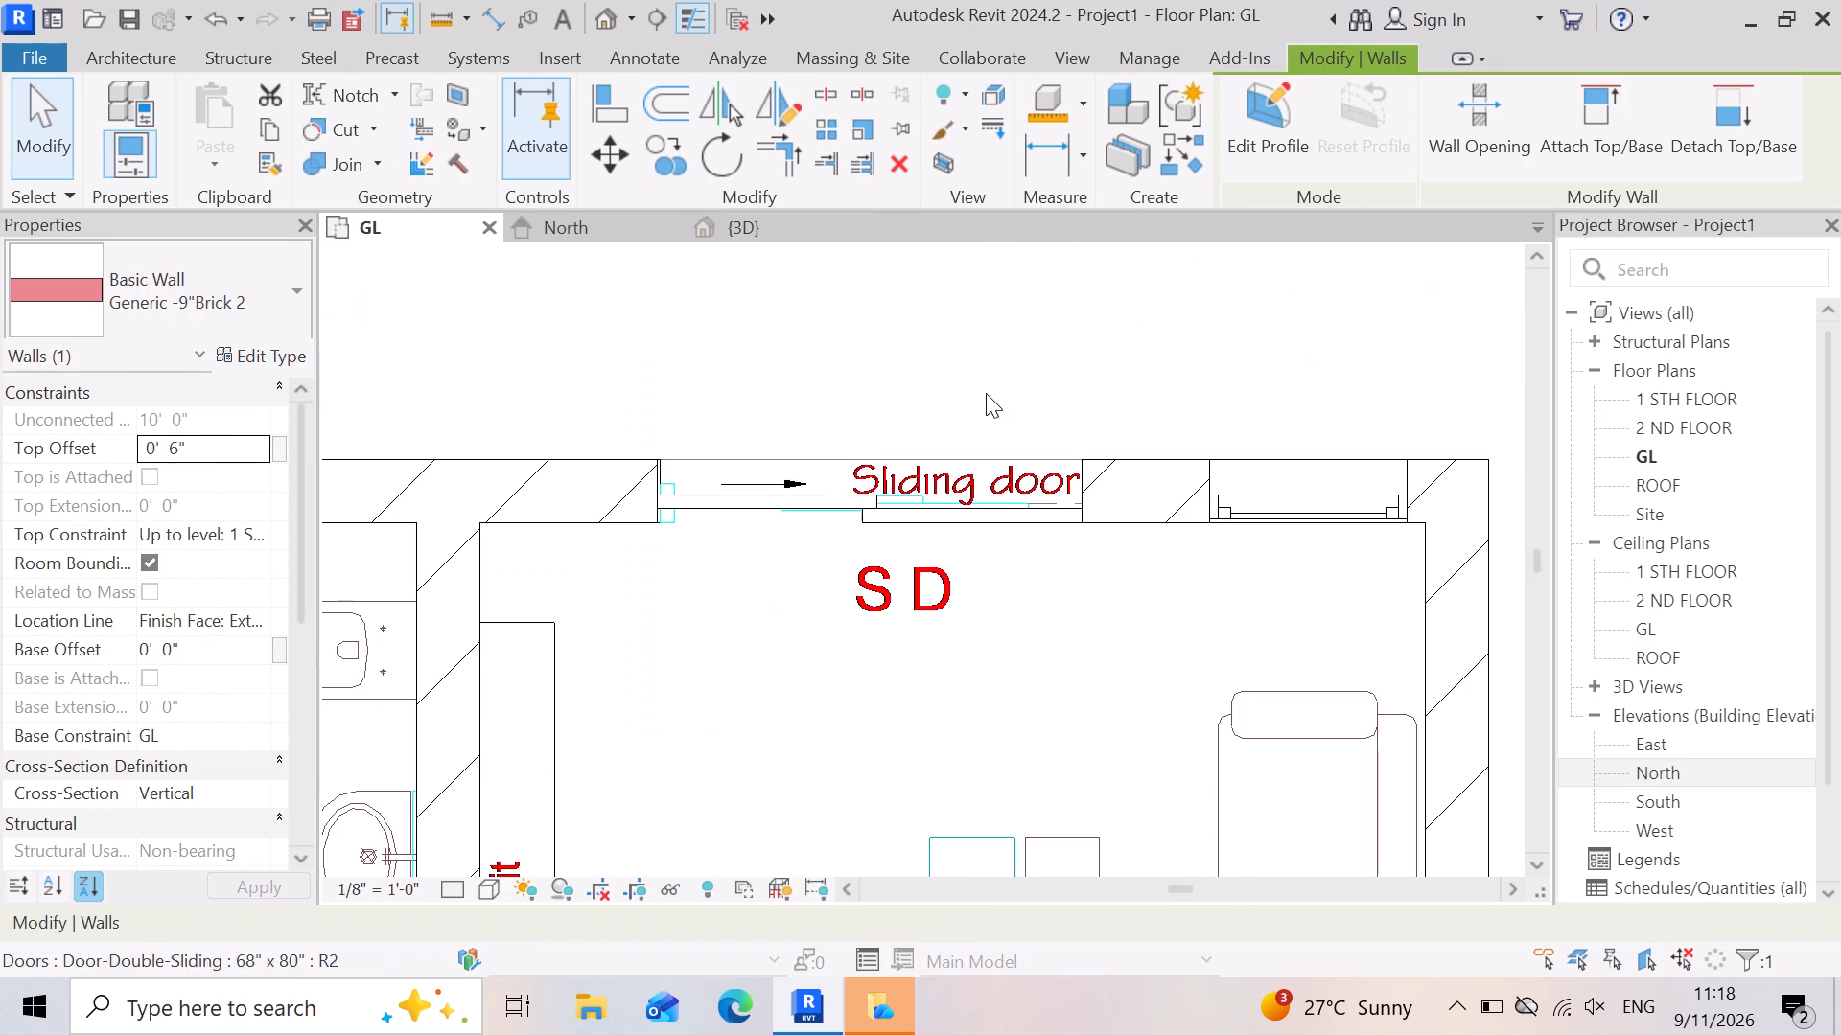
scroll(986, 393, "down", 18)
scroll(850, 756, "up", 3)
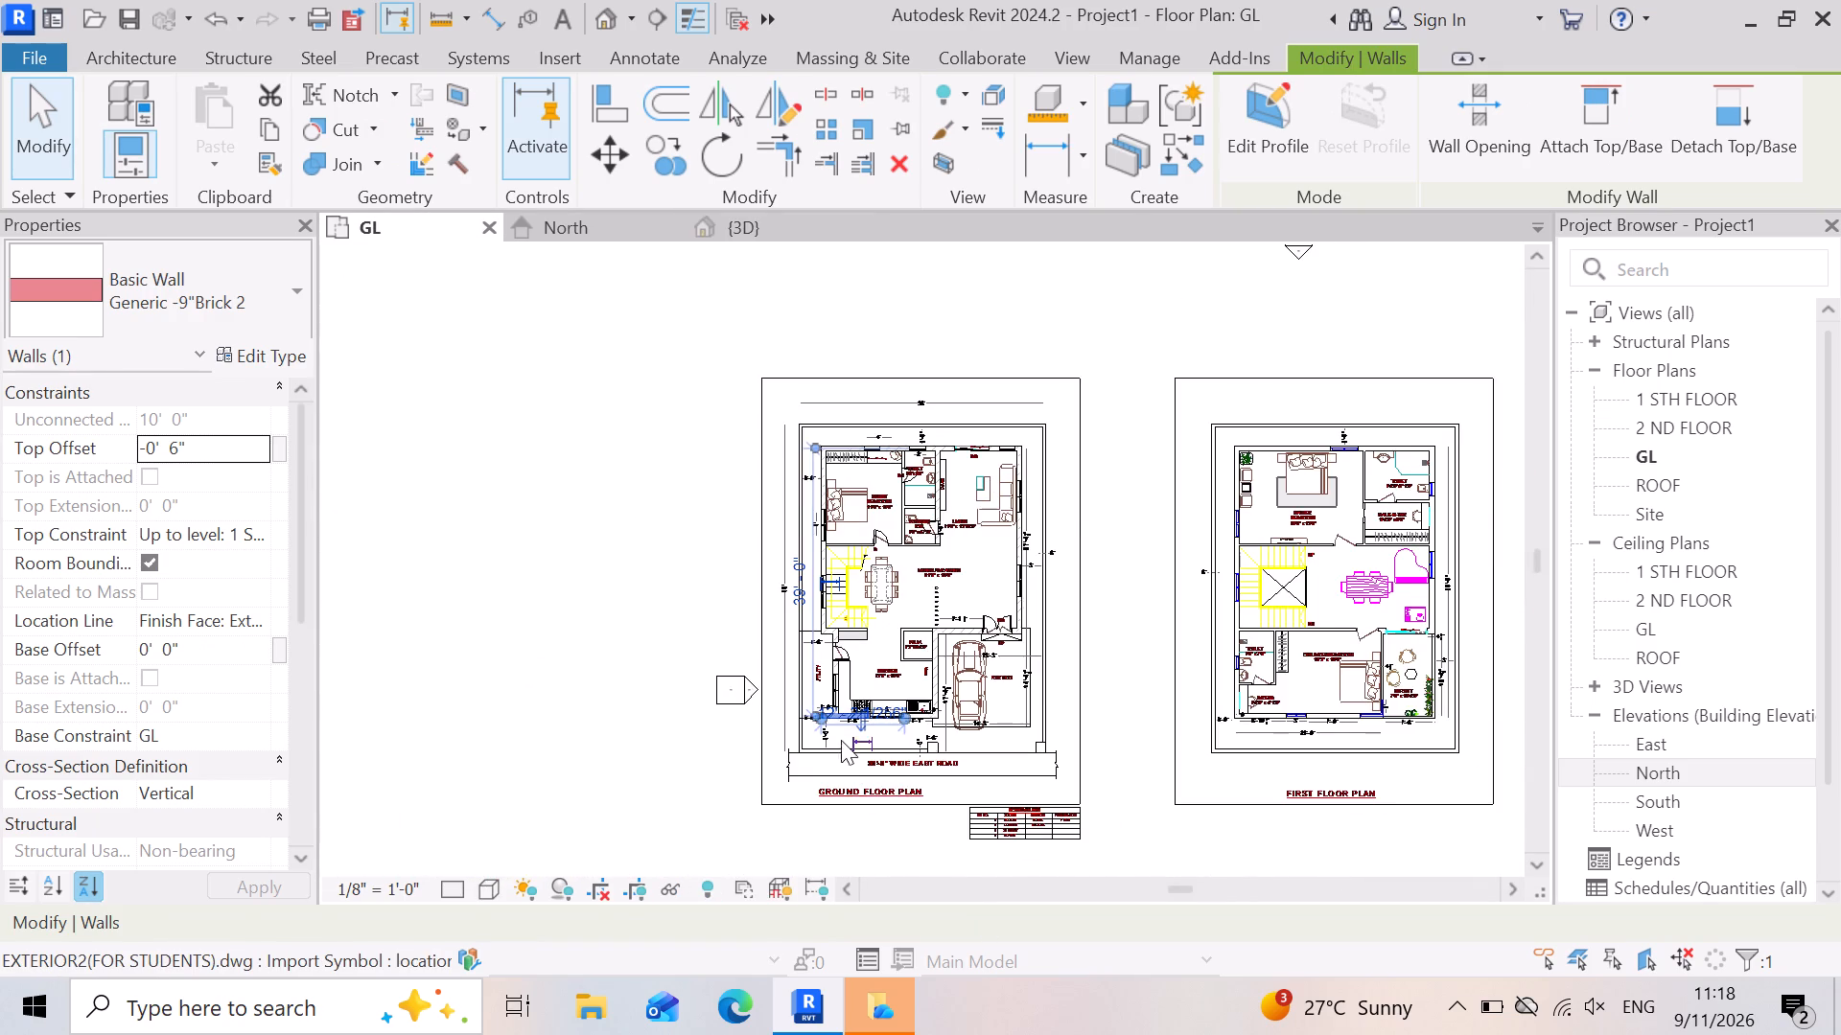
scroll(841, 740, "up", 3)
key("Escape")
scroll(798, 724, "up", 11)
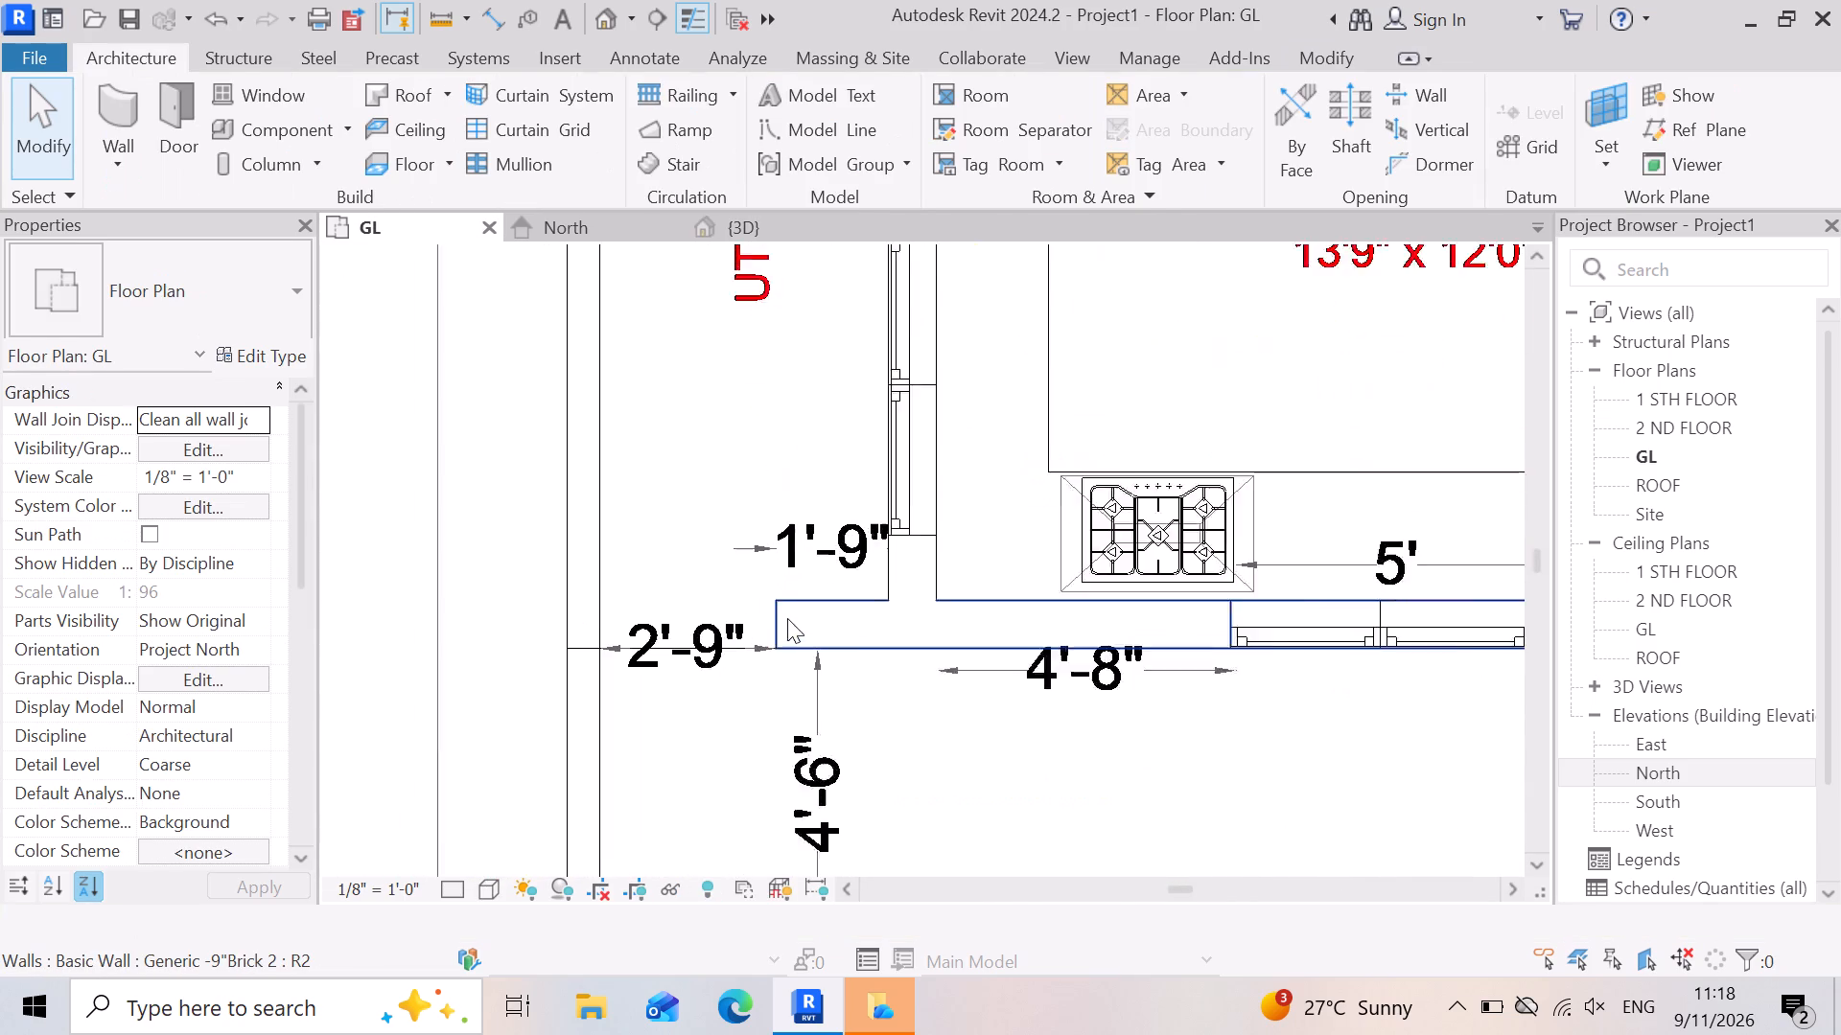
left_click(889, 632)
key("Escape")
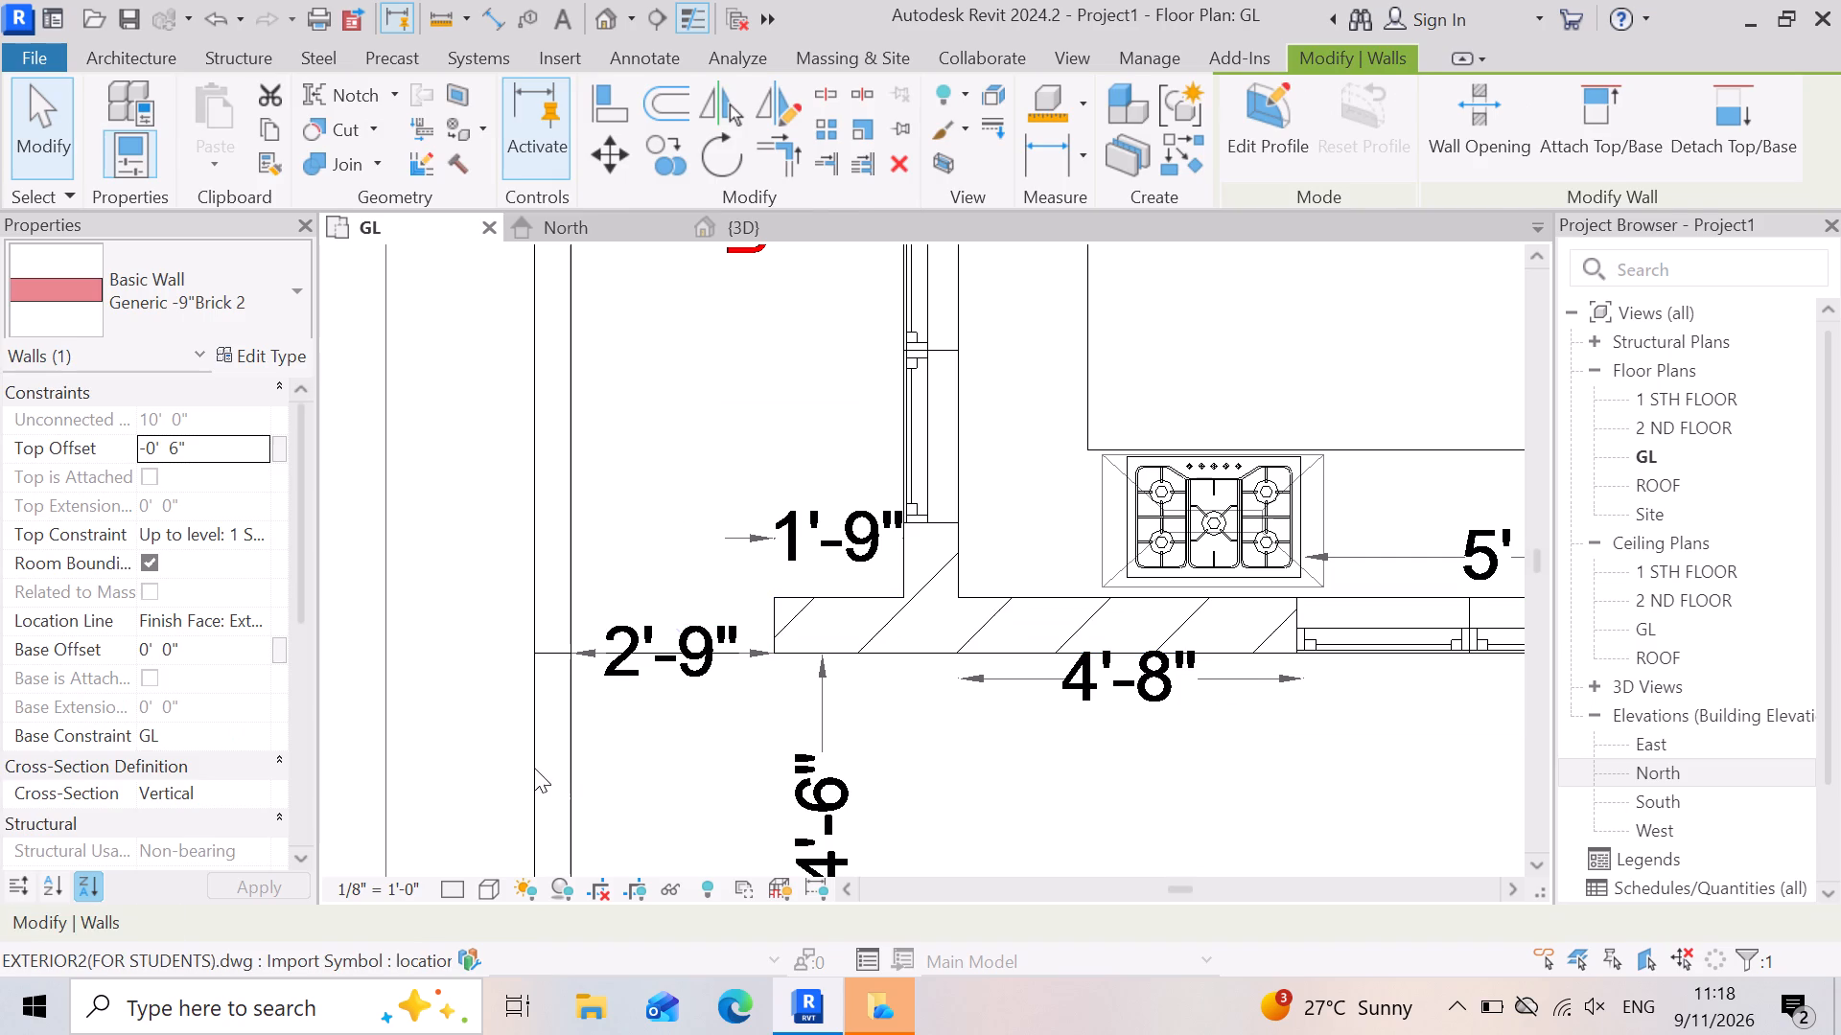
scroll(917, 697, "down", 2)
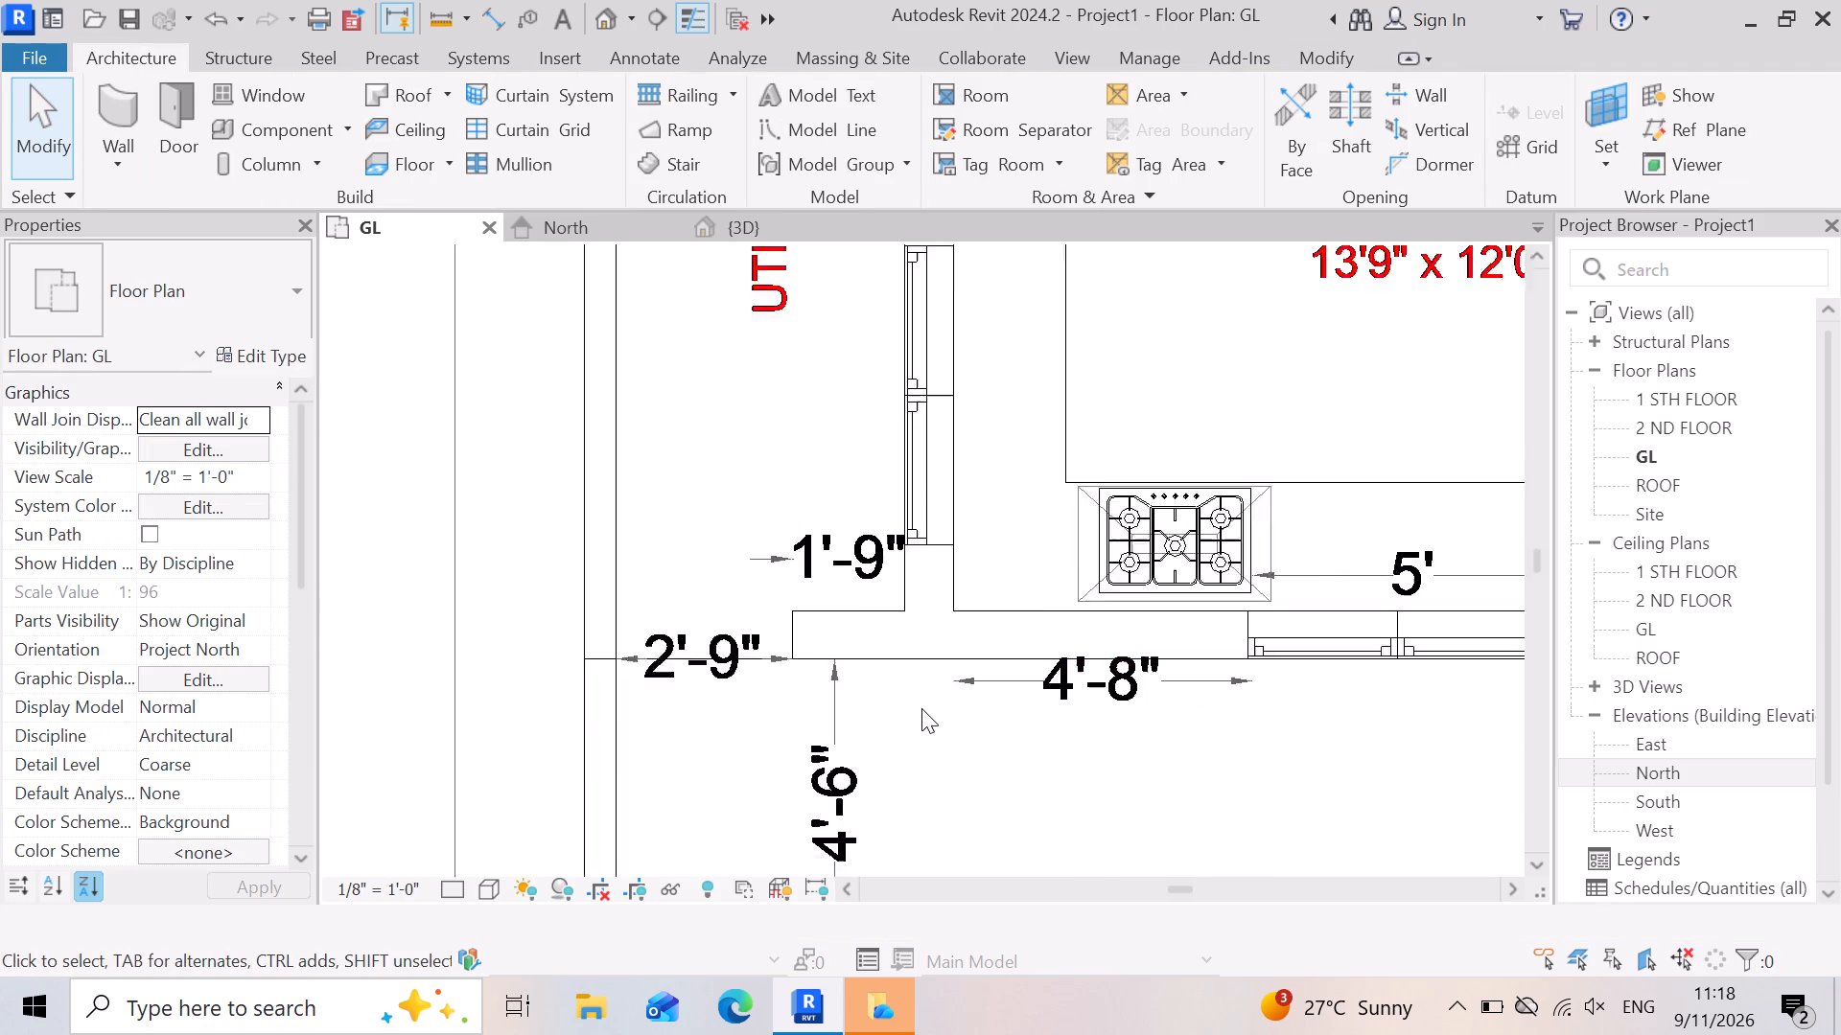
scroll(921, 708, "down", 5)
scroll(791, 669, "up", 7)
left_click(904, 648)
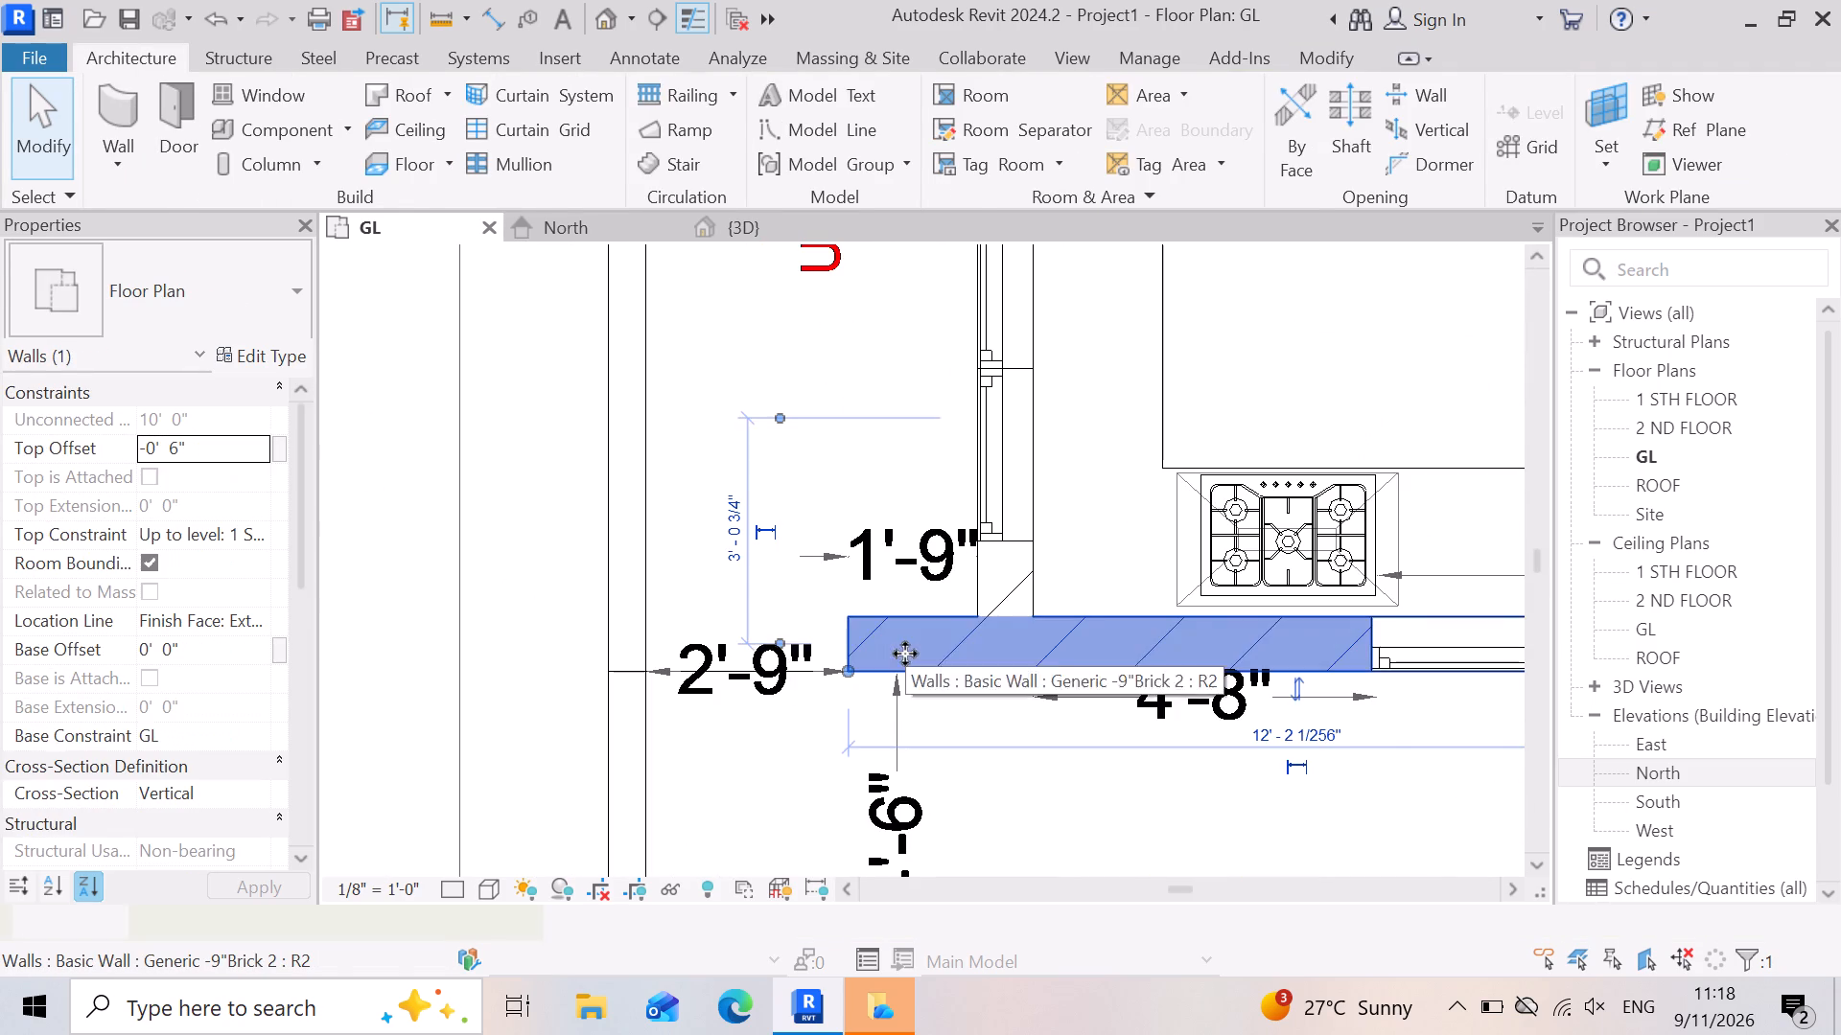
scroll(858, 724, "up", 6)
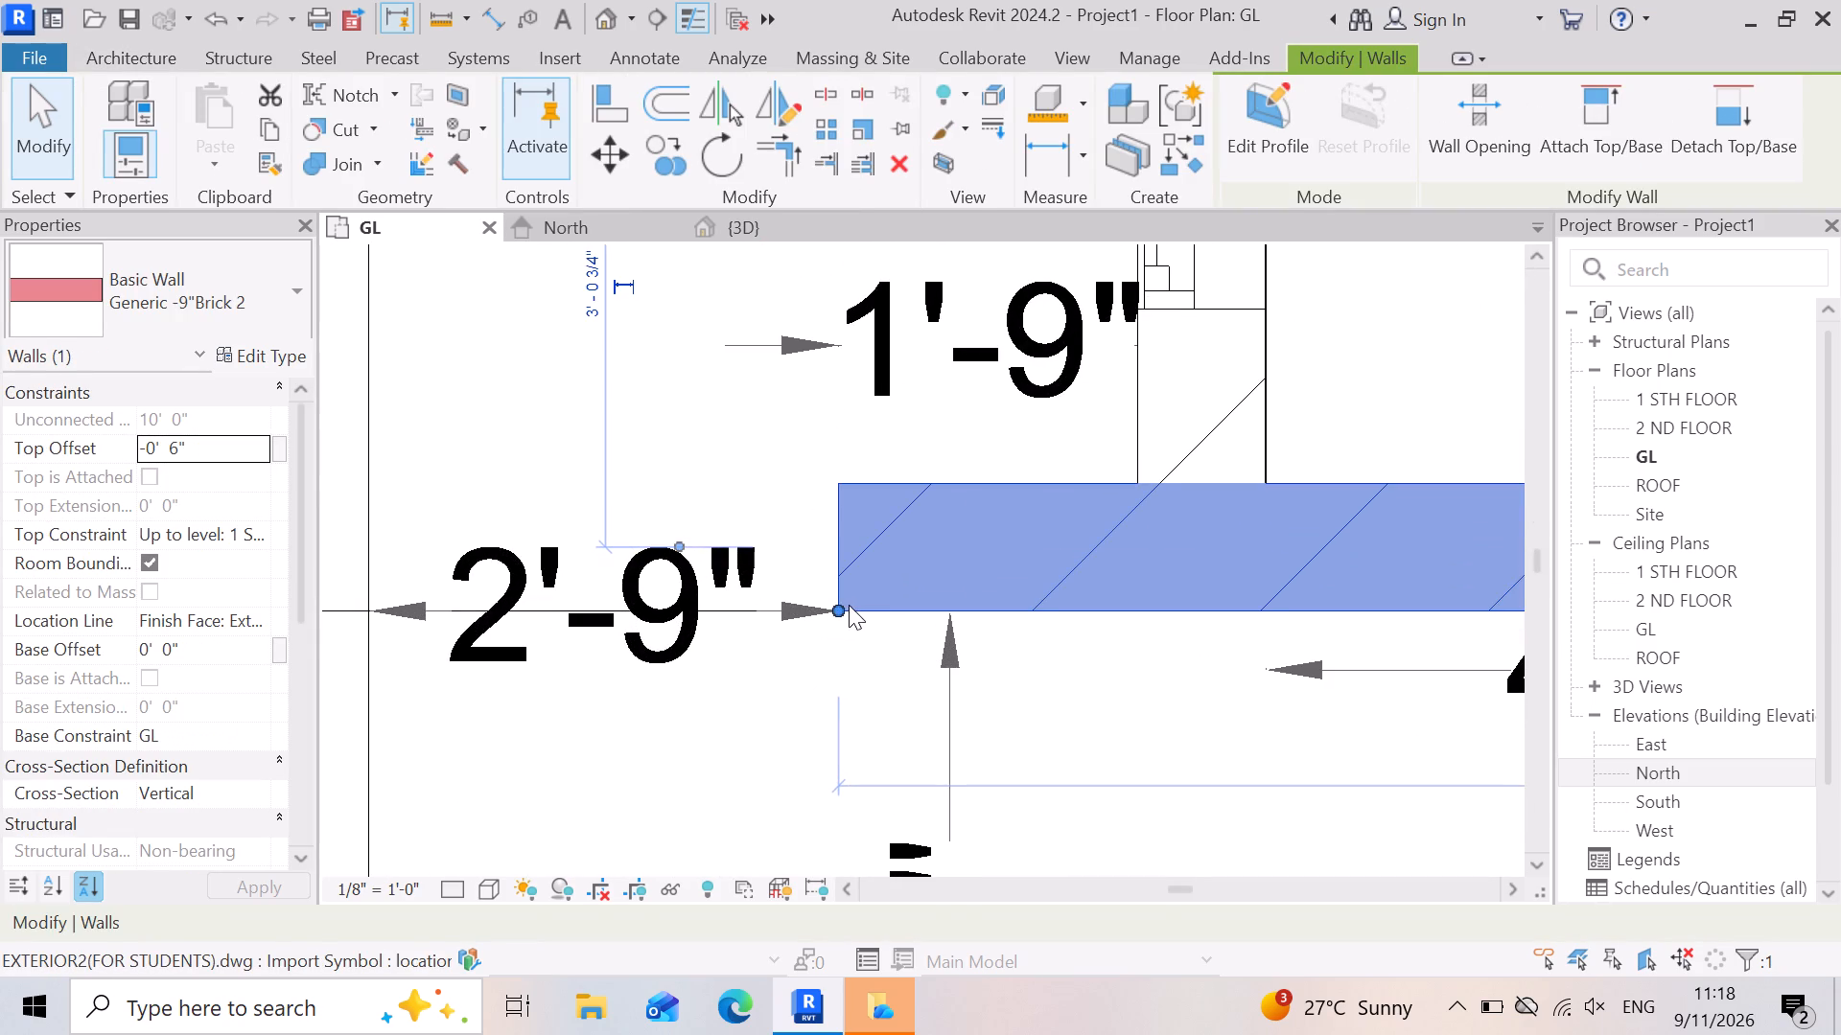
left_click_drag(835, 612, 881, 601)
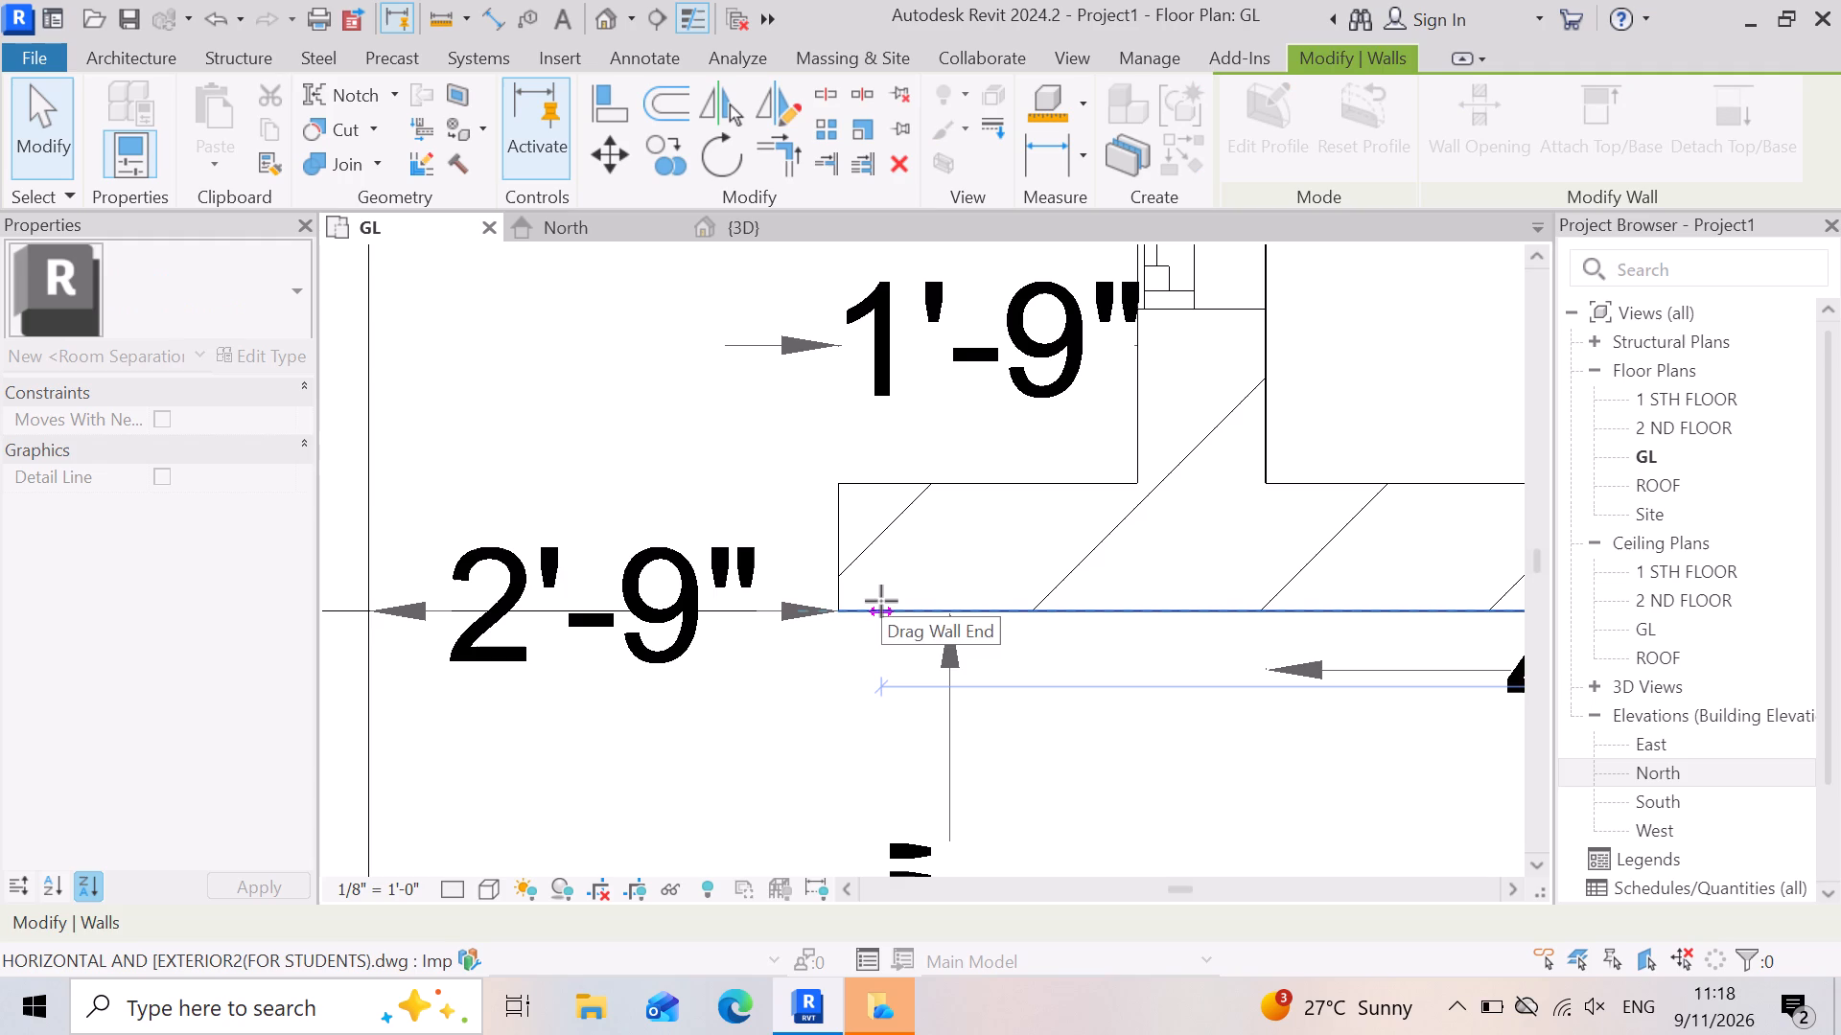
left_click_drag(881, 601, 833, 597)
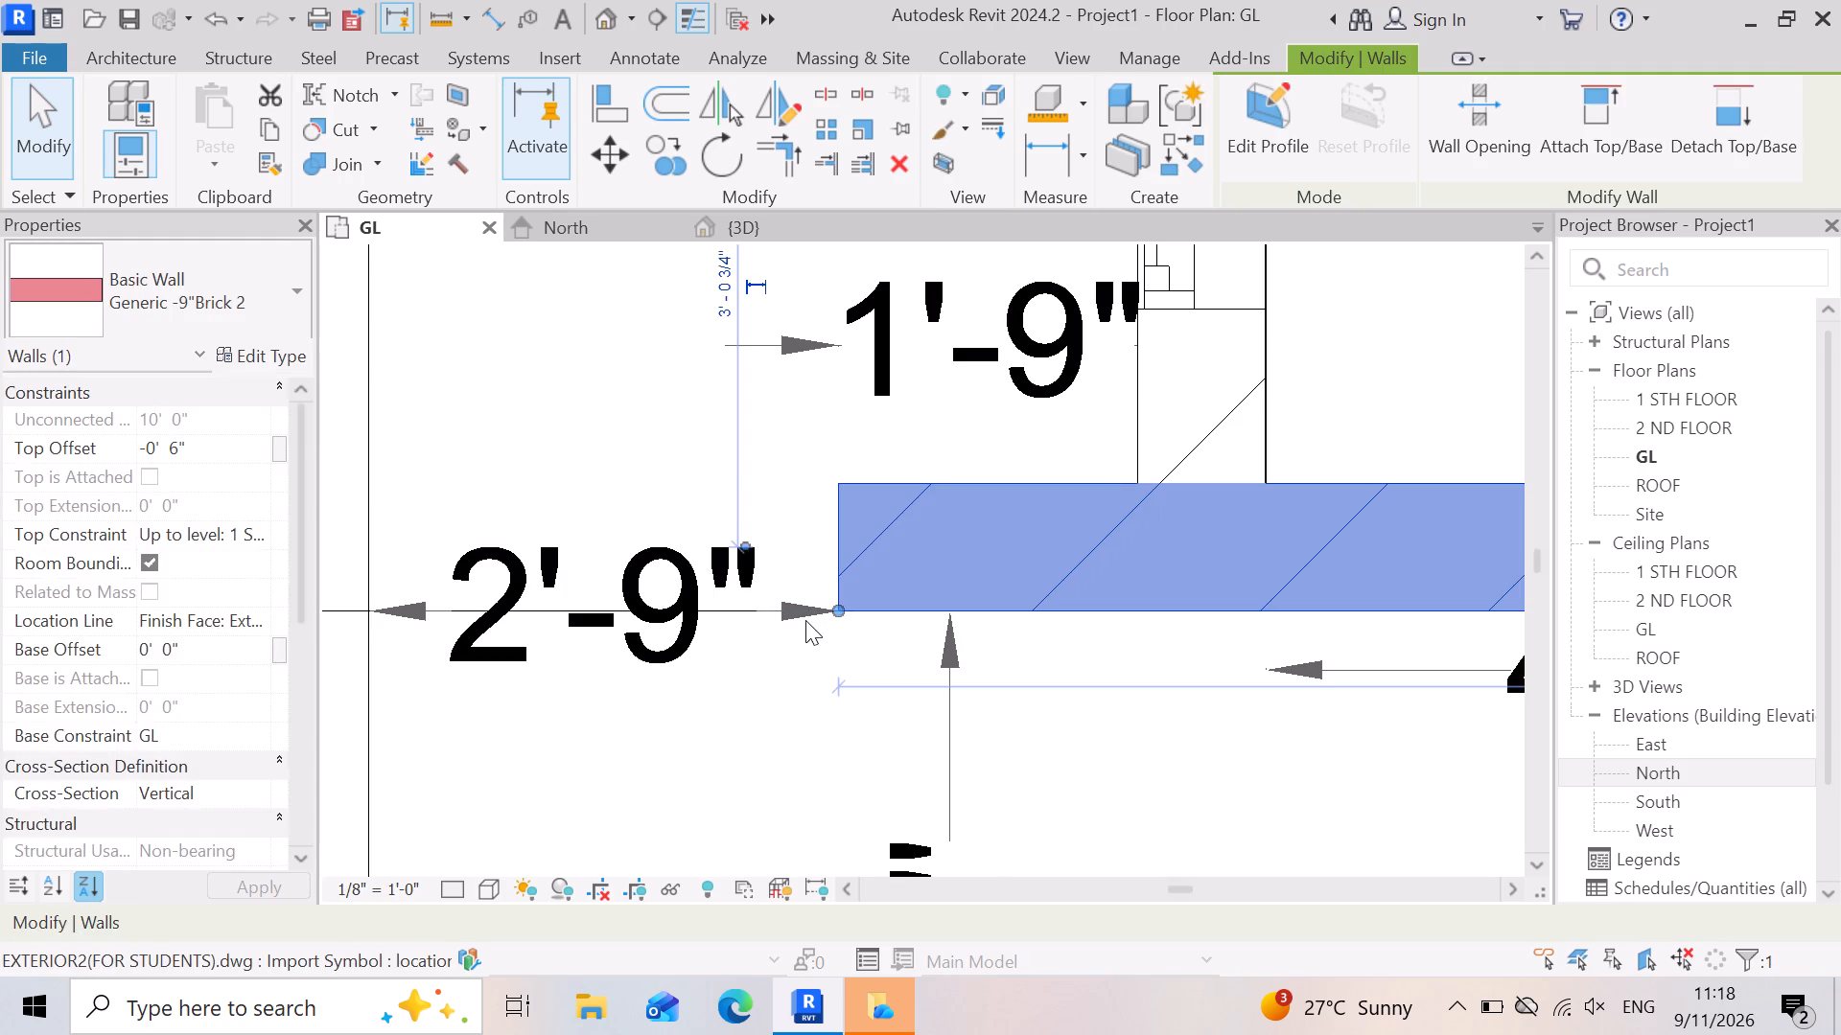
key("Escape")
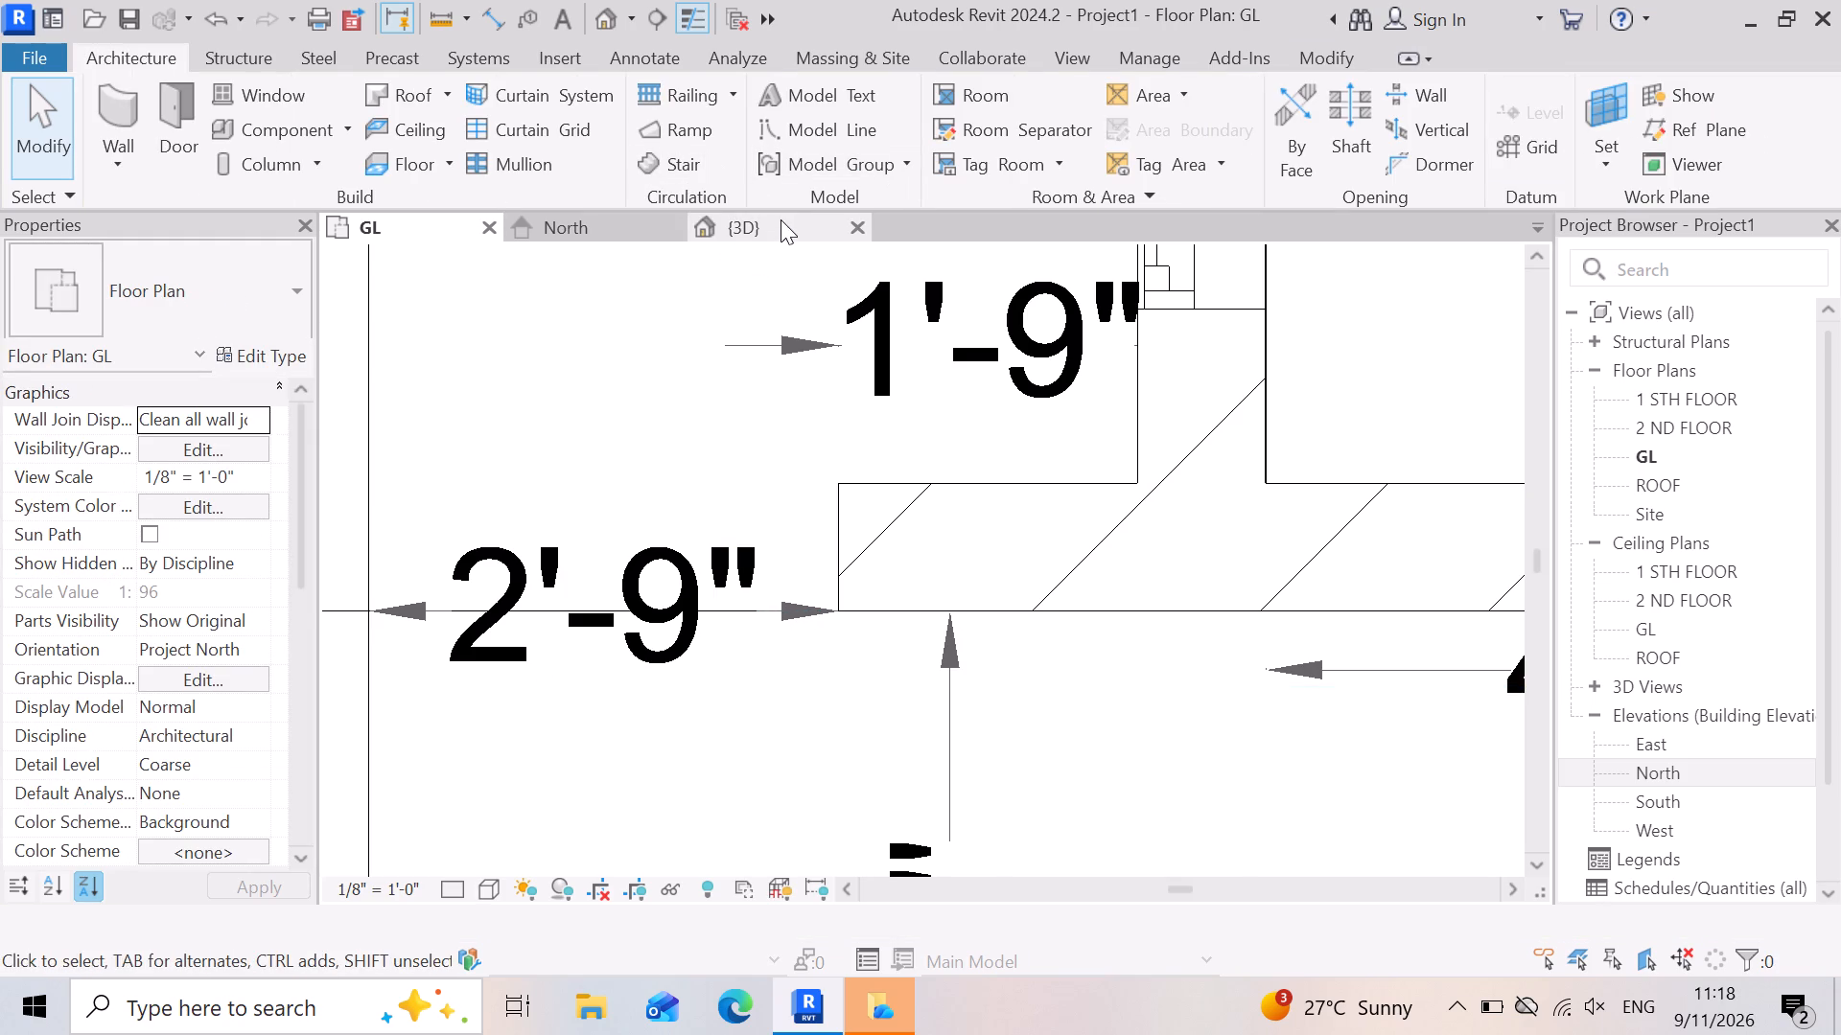
Delete the Generic - 4.5" wall holding the Single-Flush 36" x 84" door between the utility and the kitchen.
left_click(781, 219)
scroll(893, 787, "up", 3)
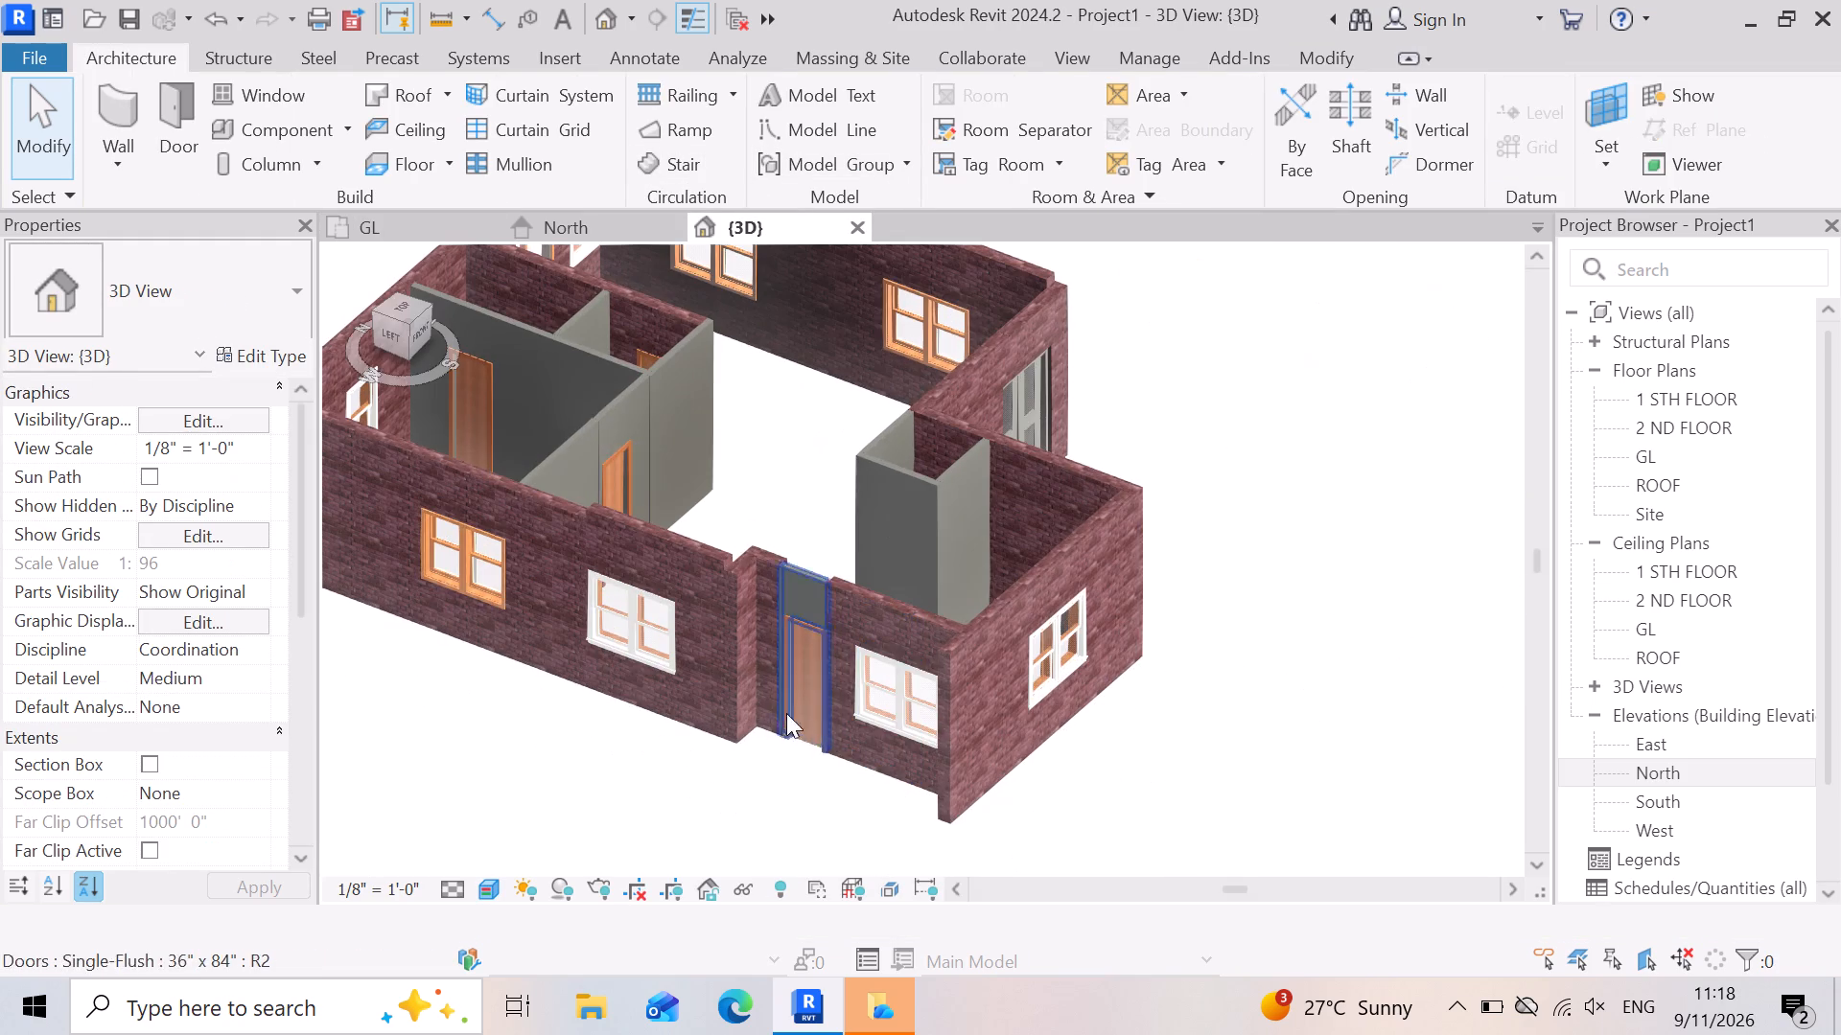
scroll(694, 628, "up", 3)
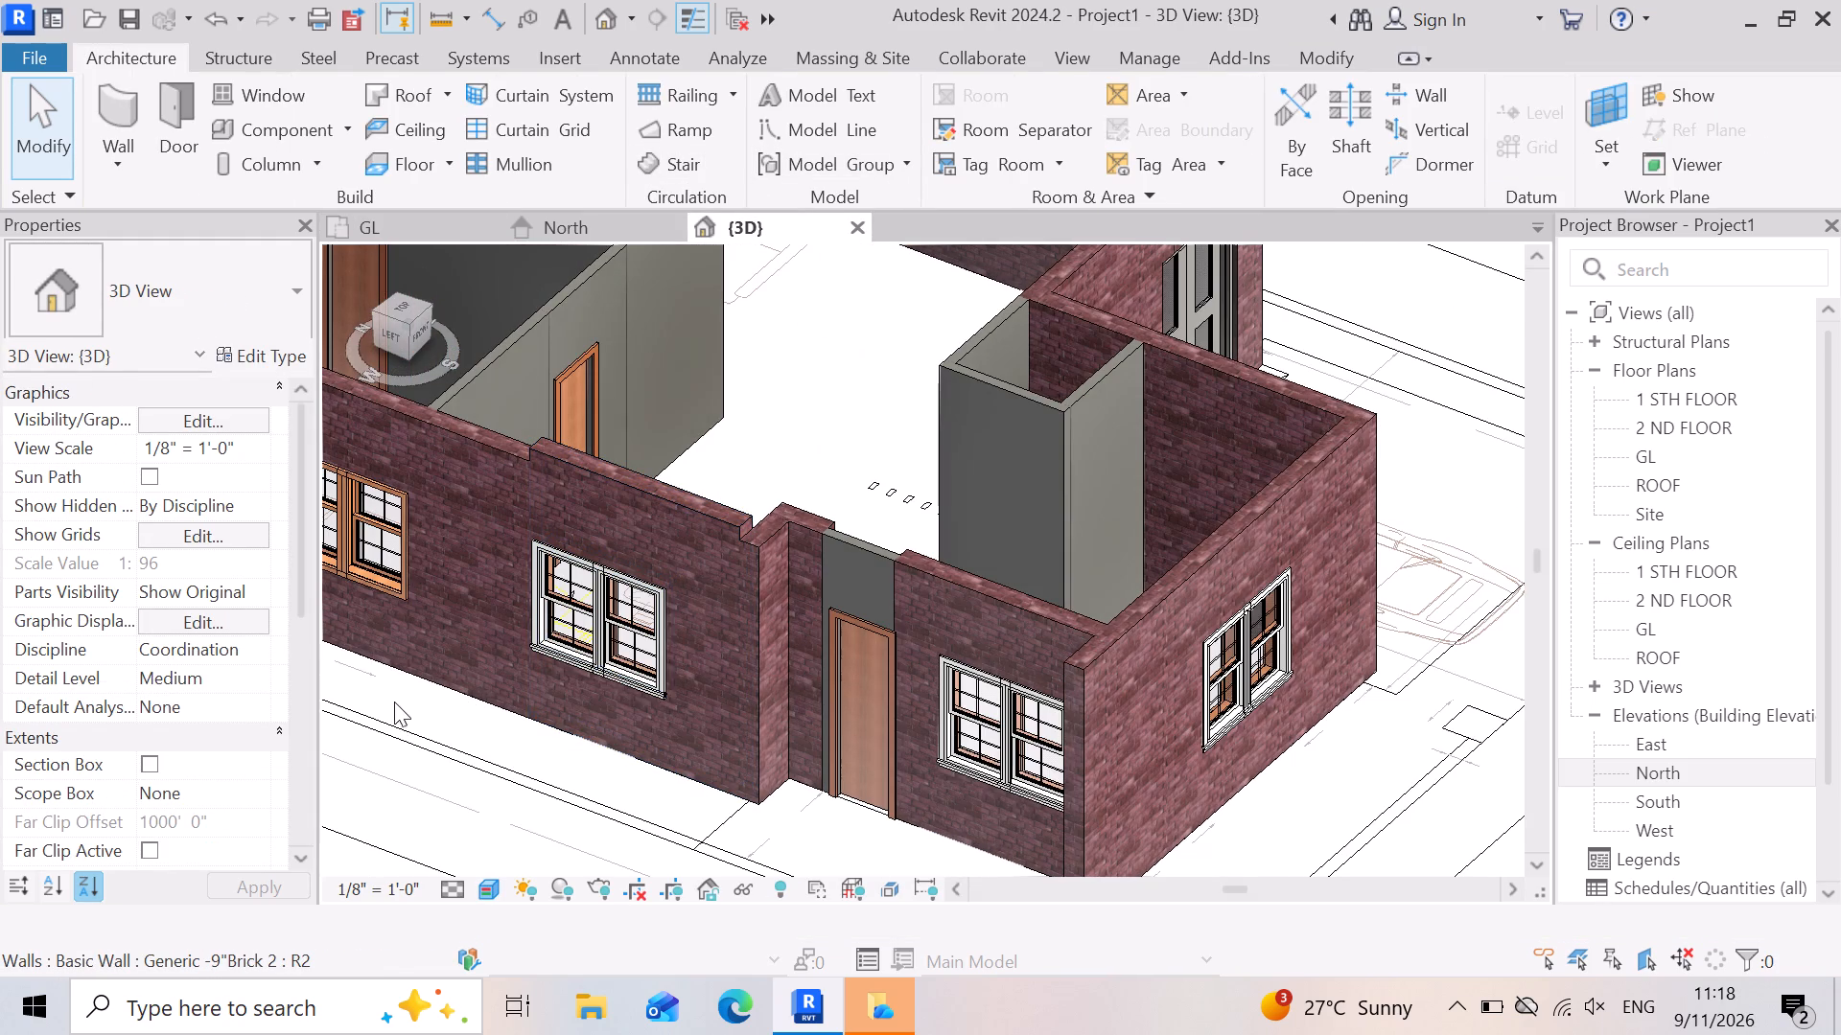
scroll(790, 654, "up", 2)
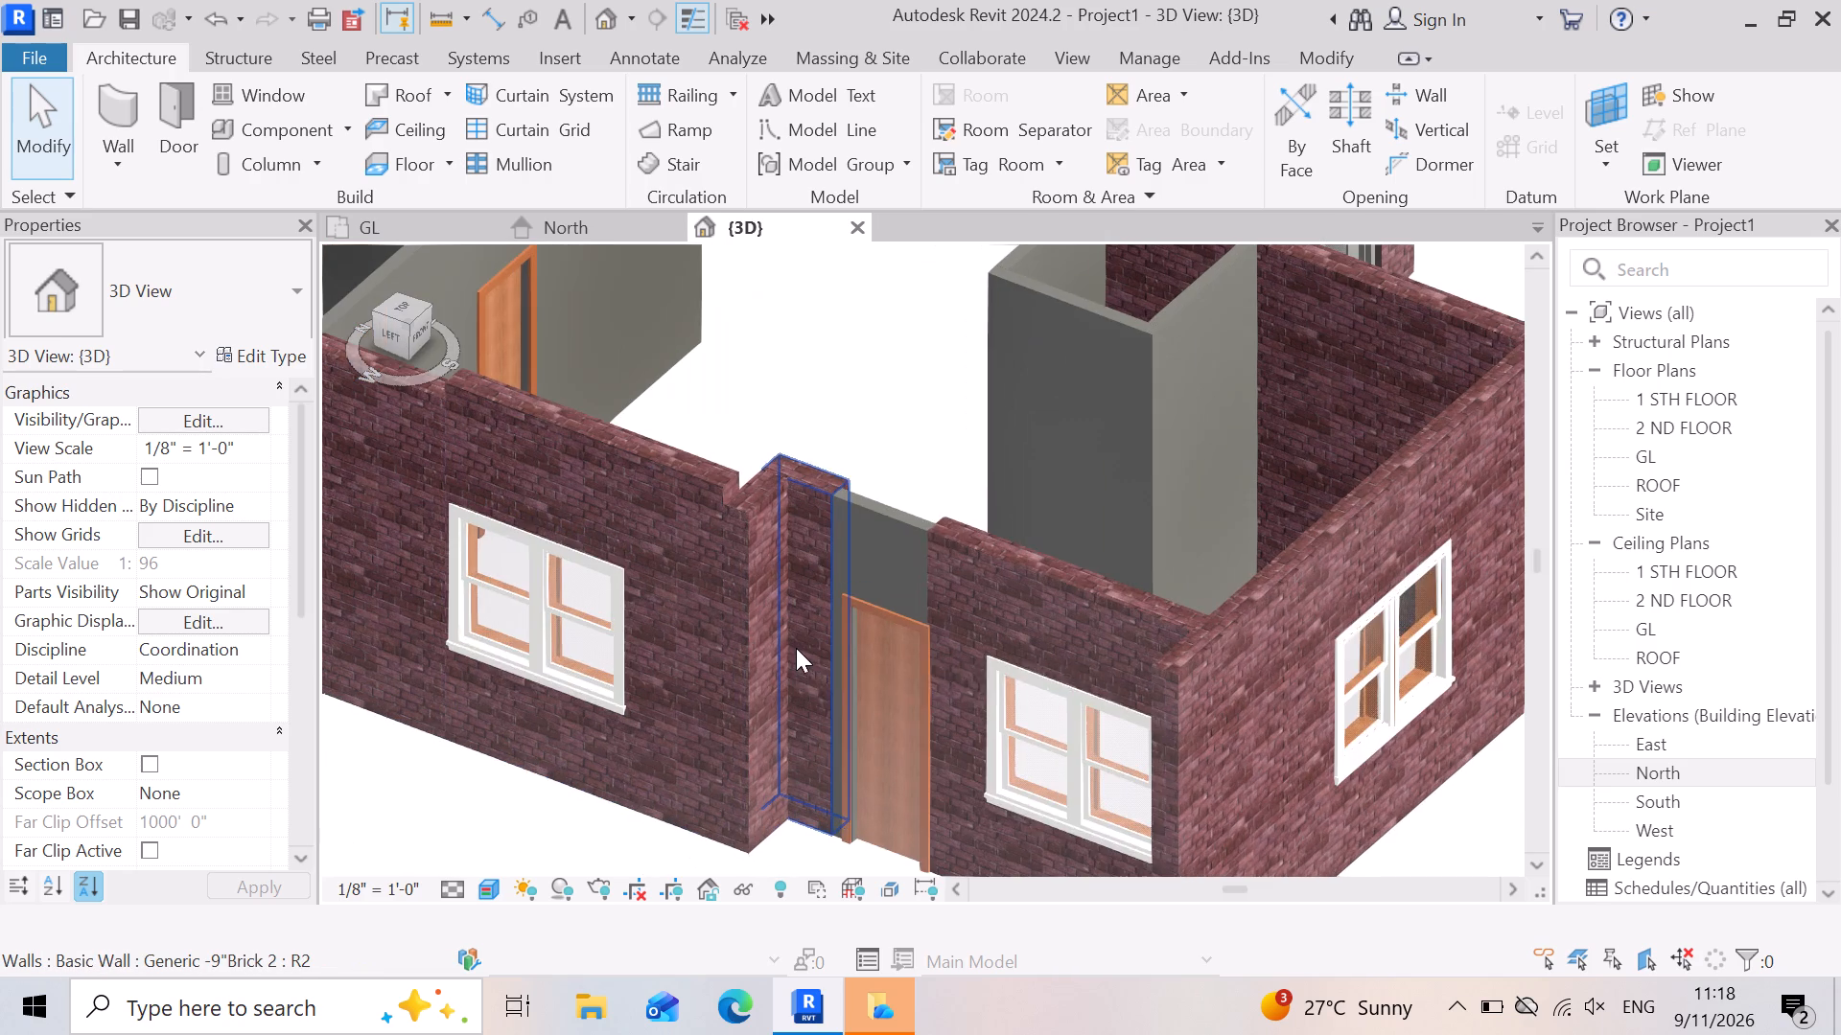
scroll(1101, 675, "up", 2)
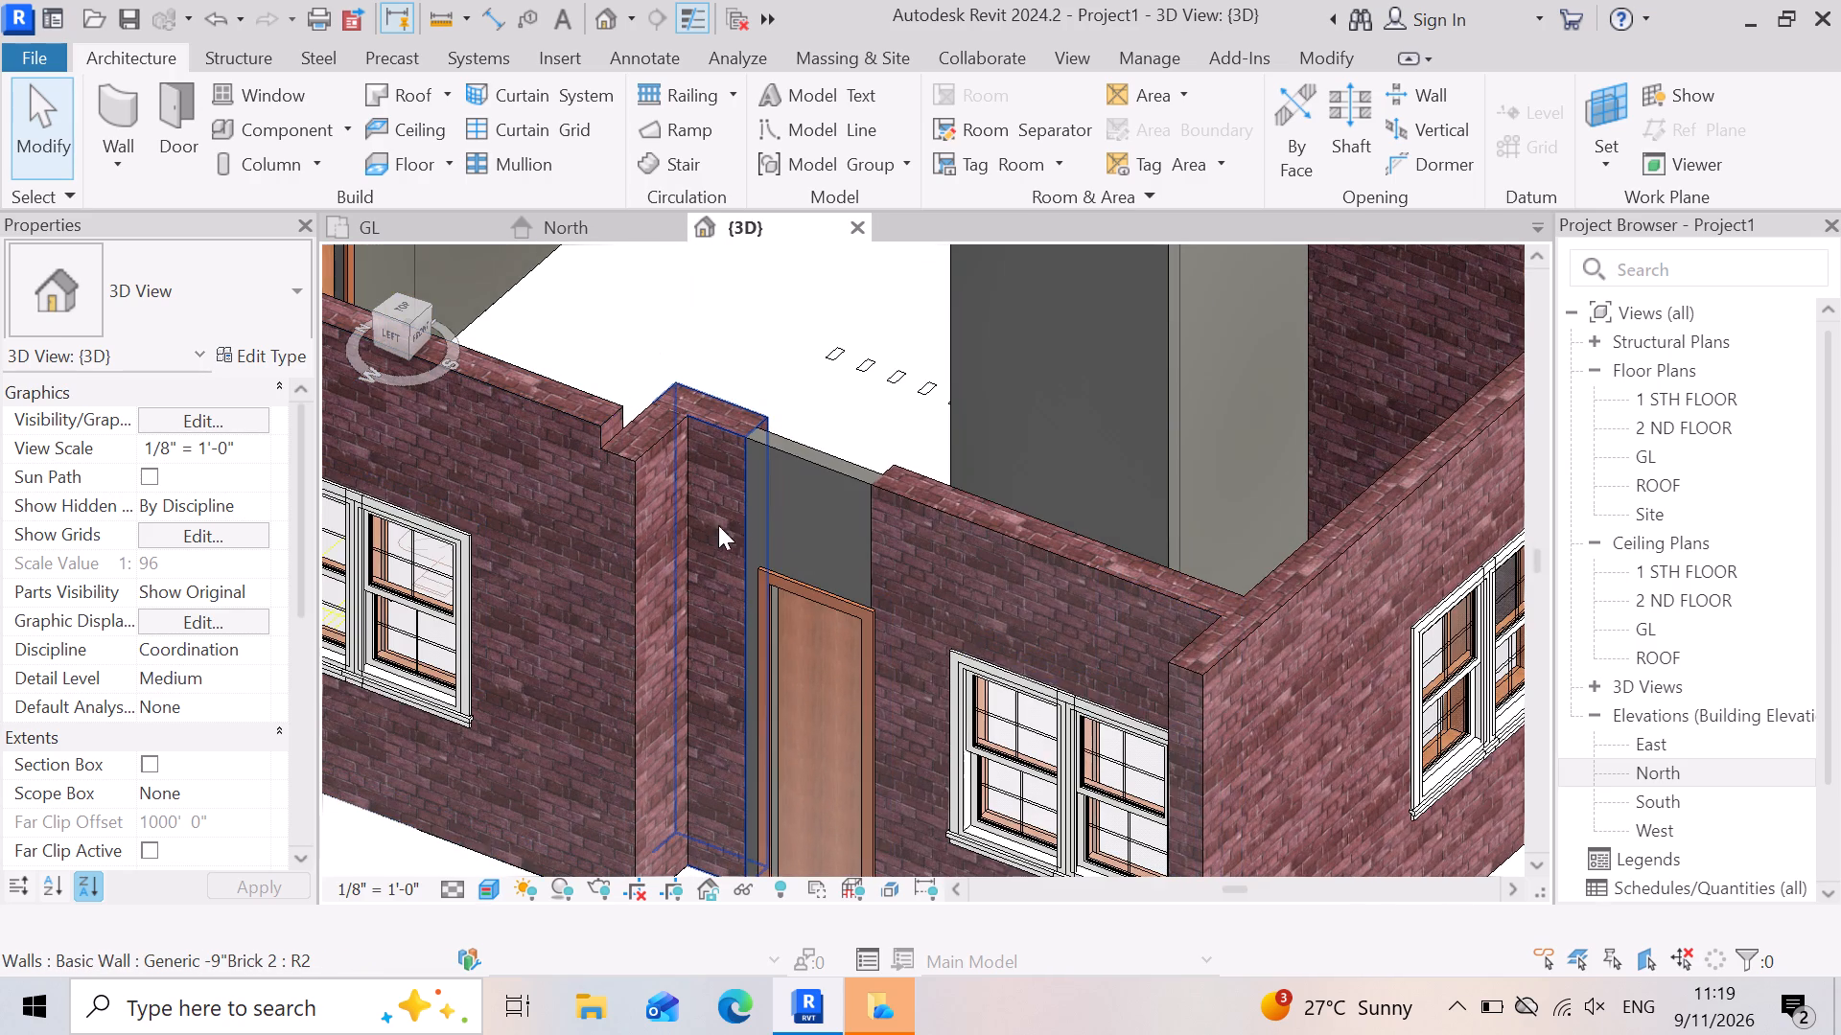
left_click(768, 510)
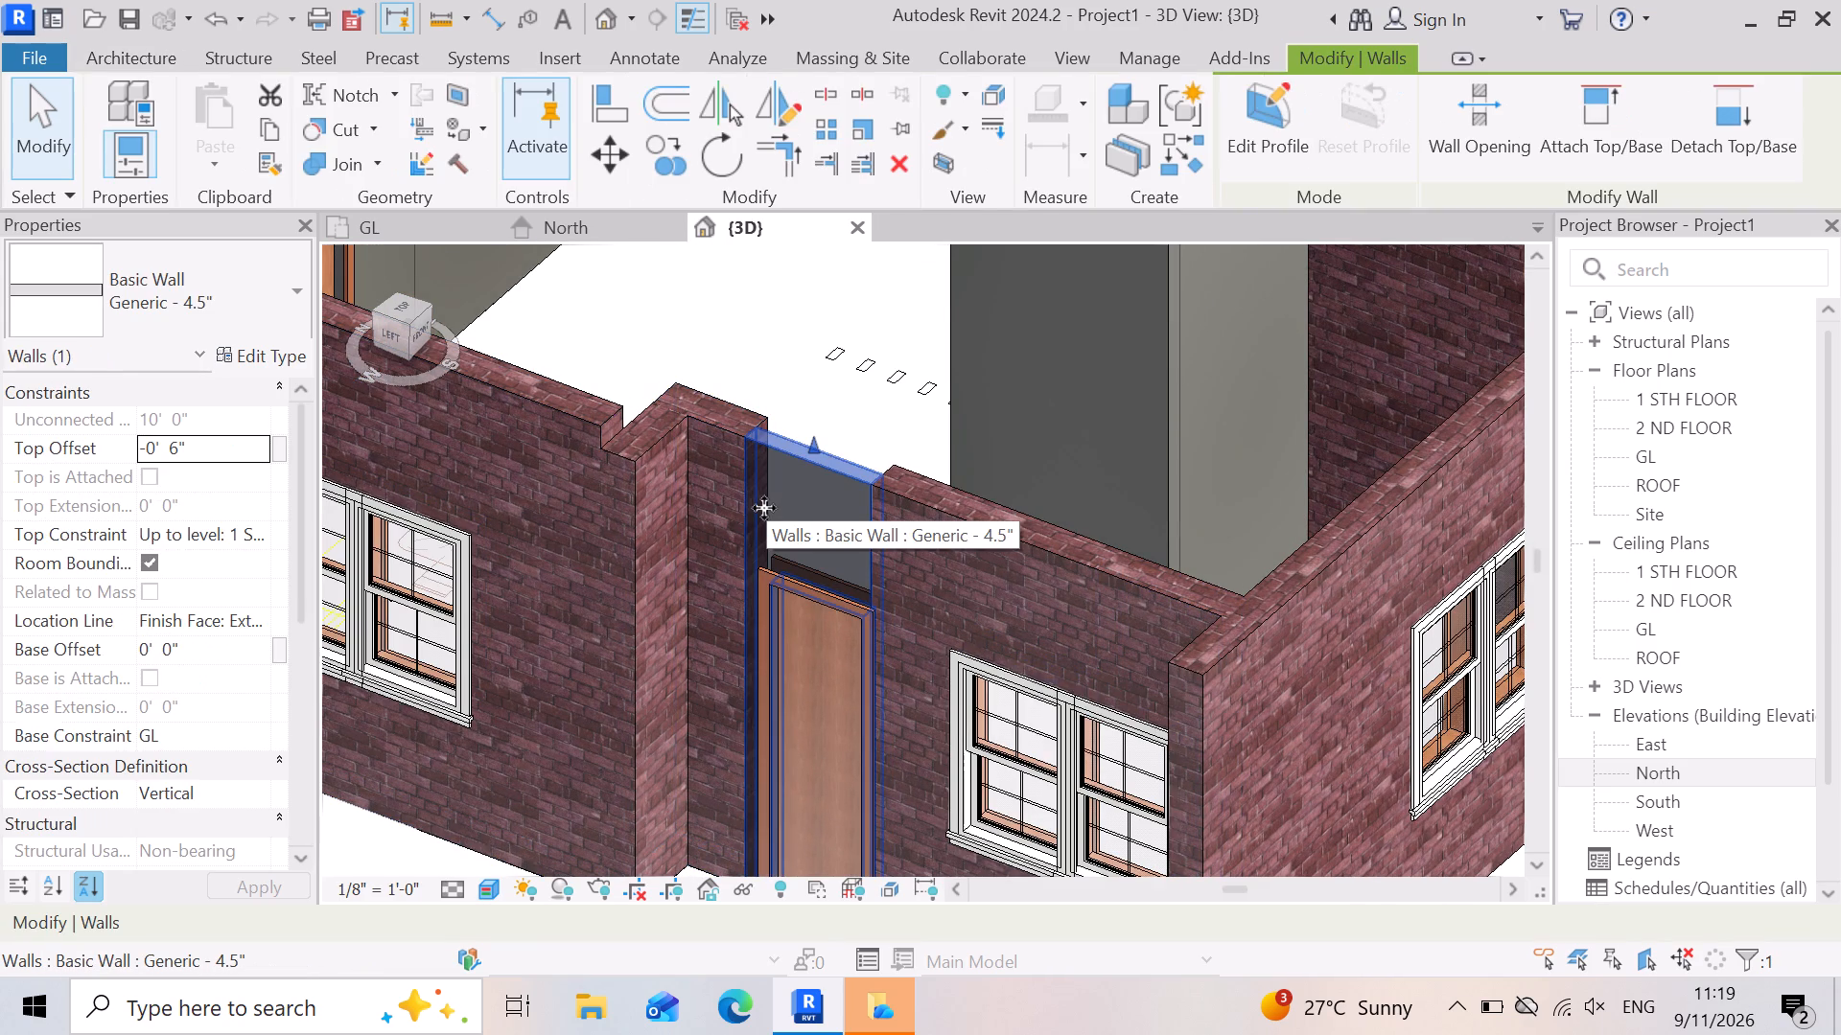
scroll(783, 492, "down", 3)
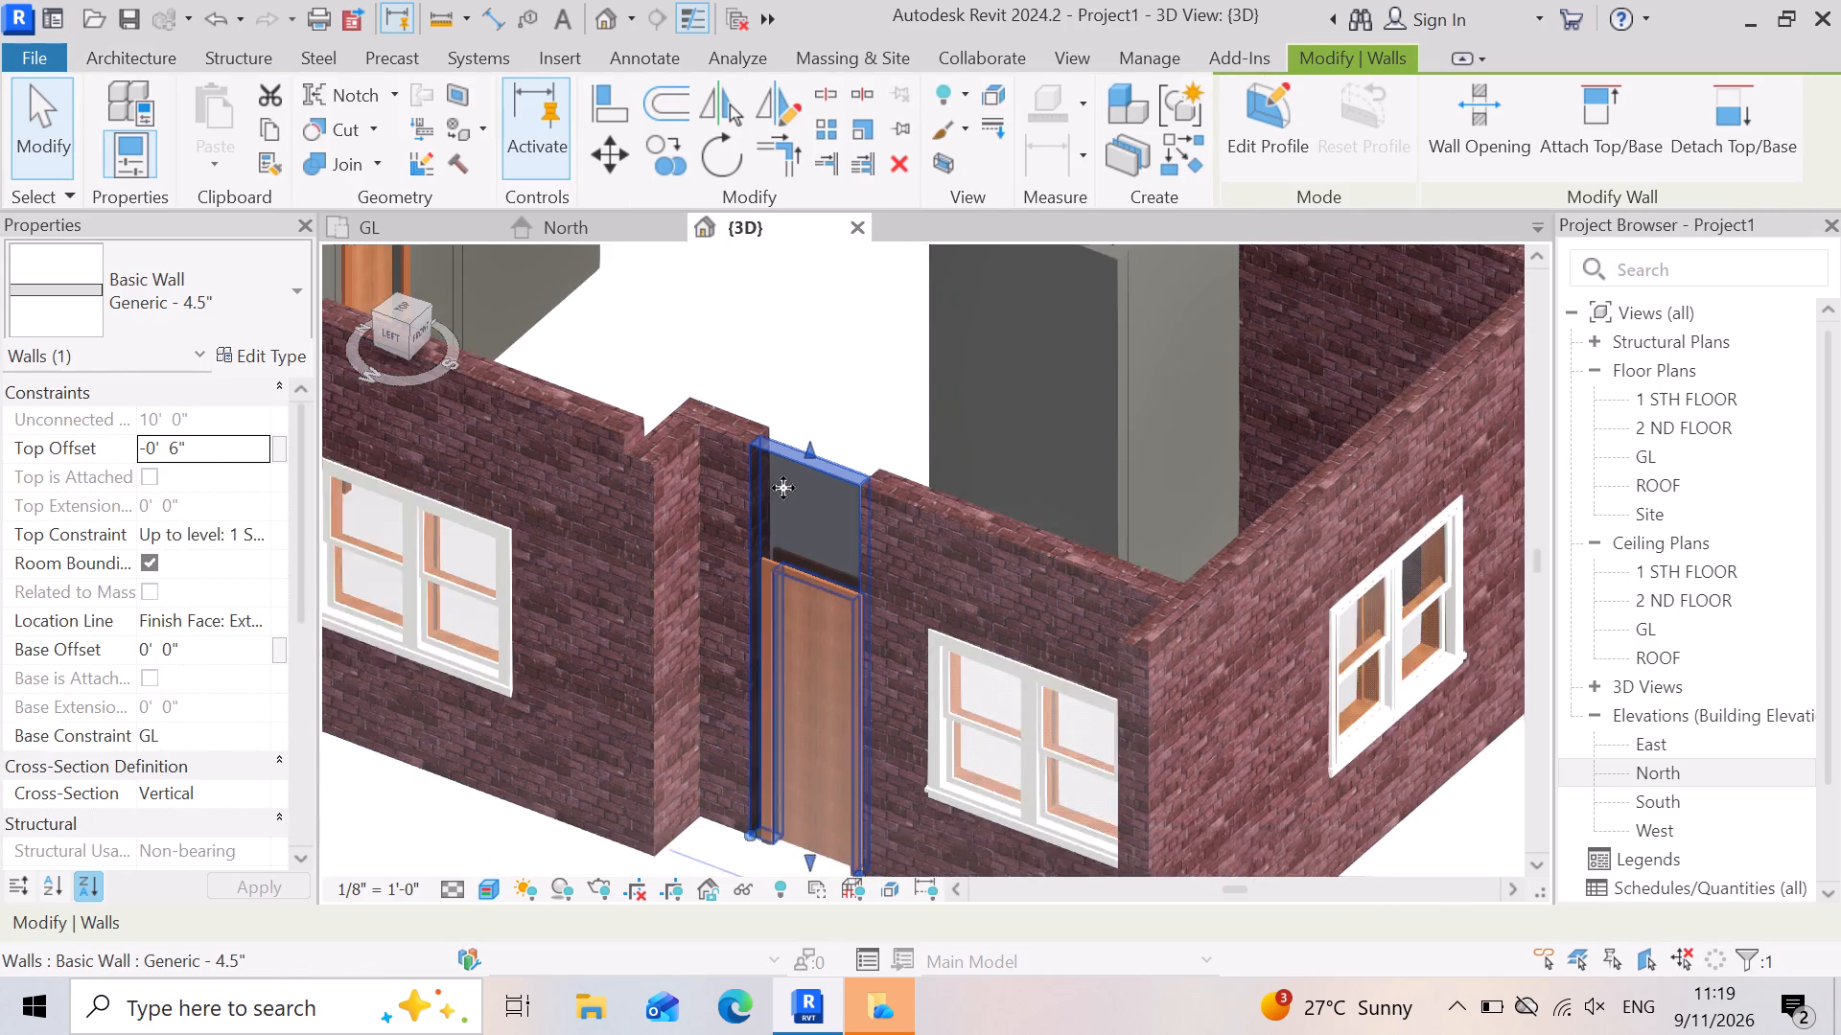
left_click(408, 227)
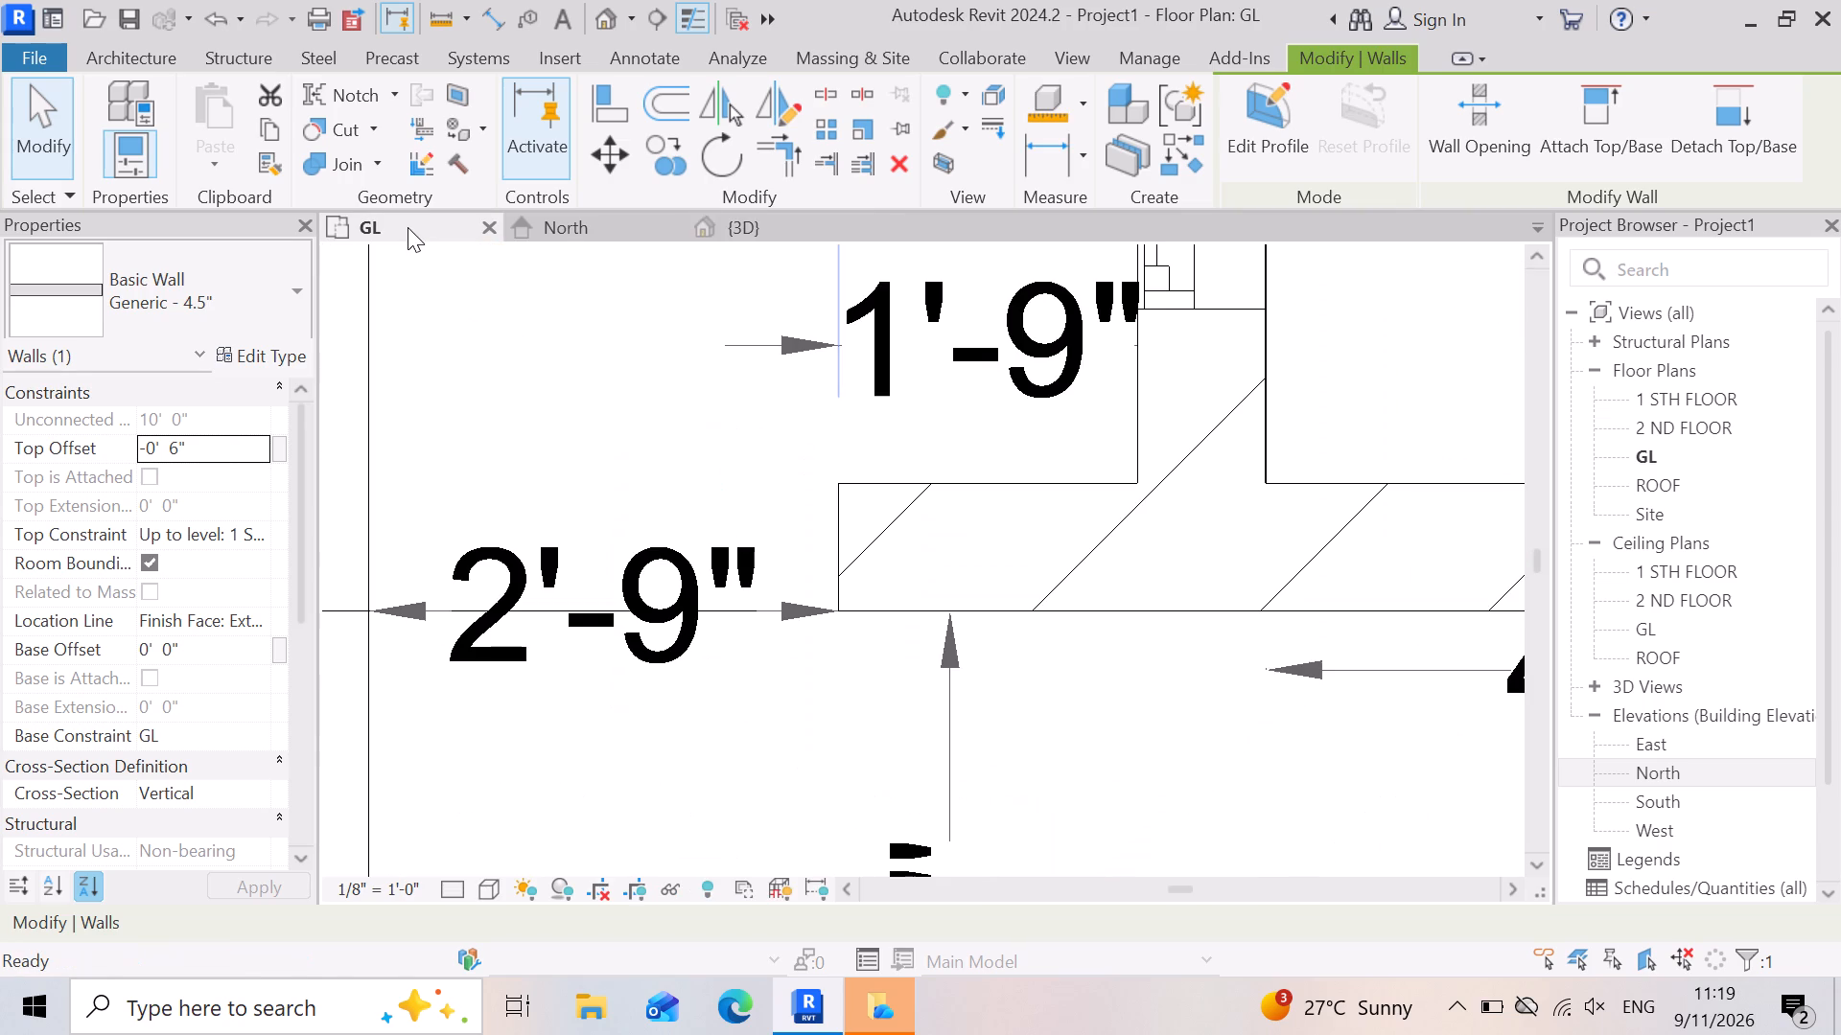
scroll(903, 572, "down", 15)
scroll(922, 545, "down", 8)
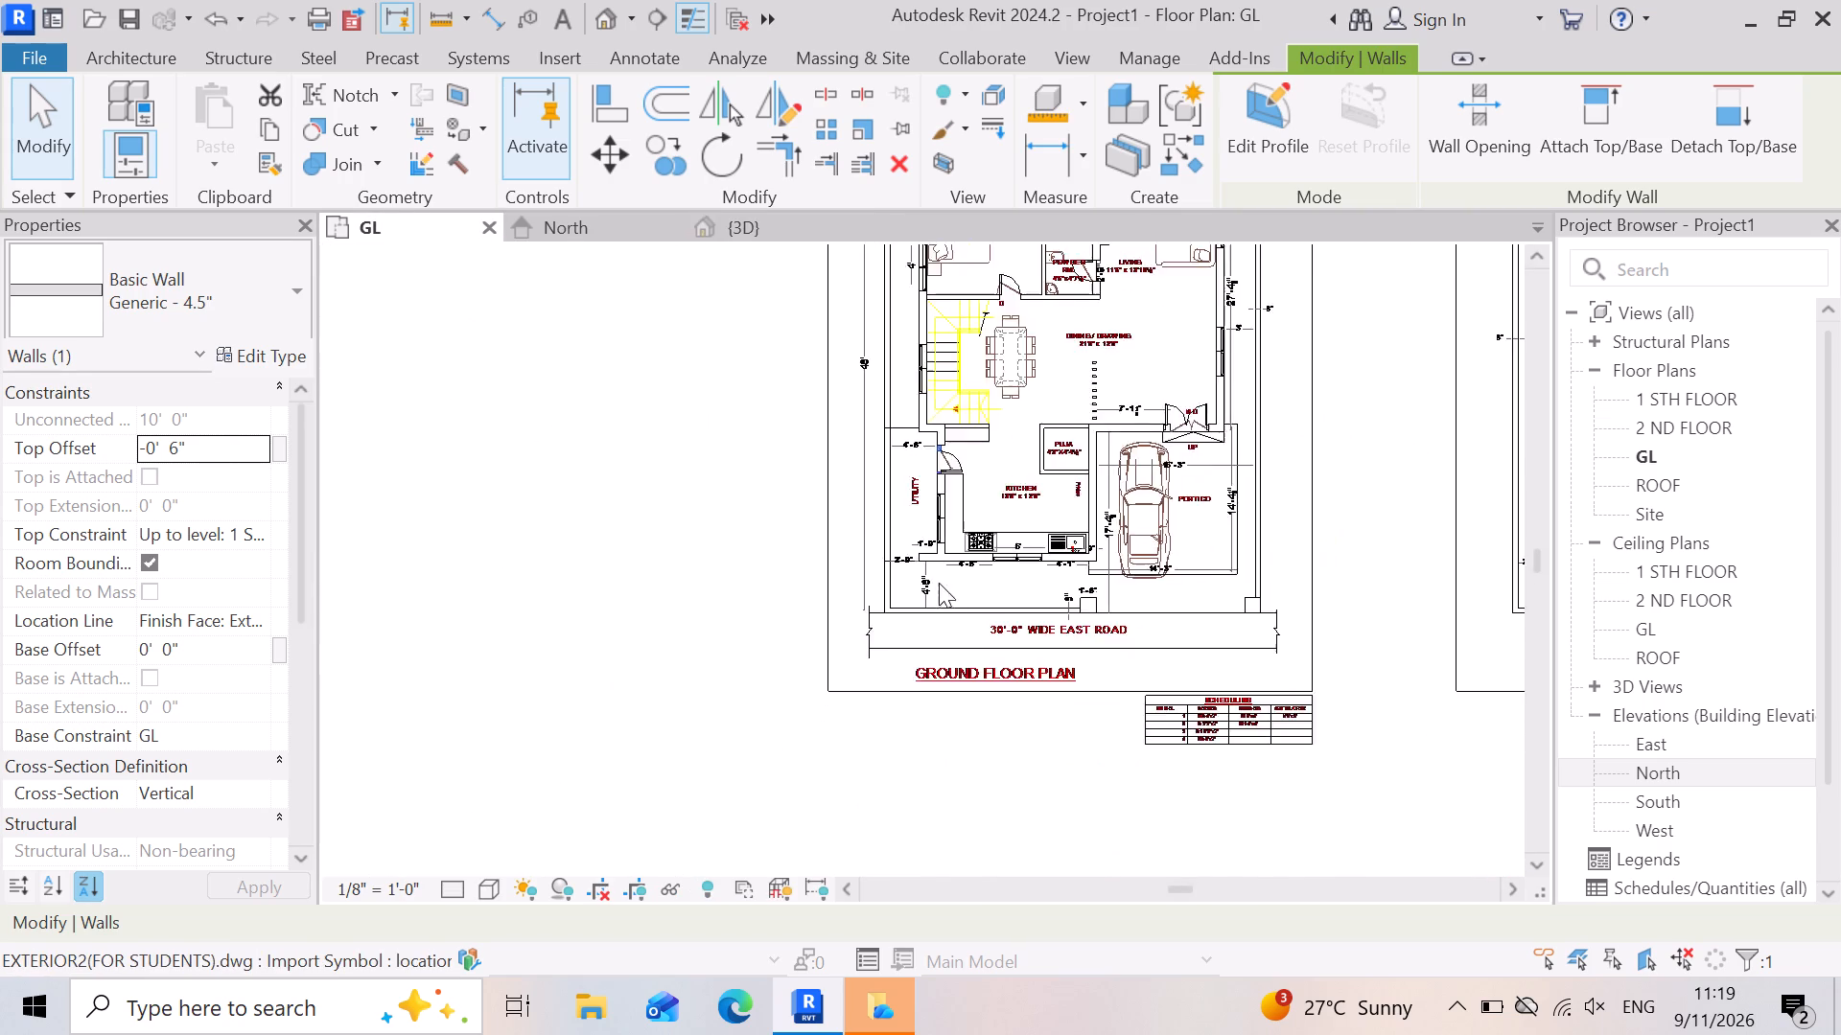
scroll(944, 508, "up", 18)
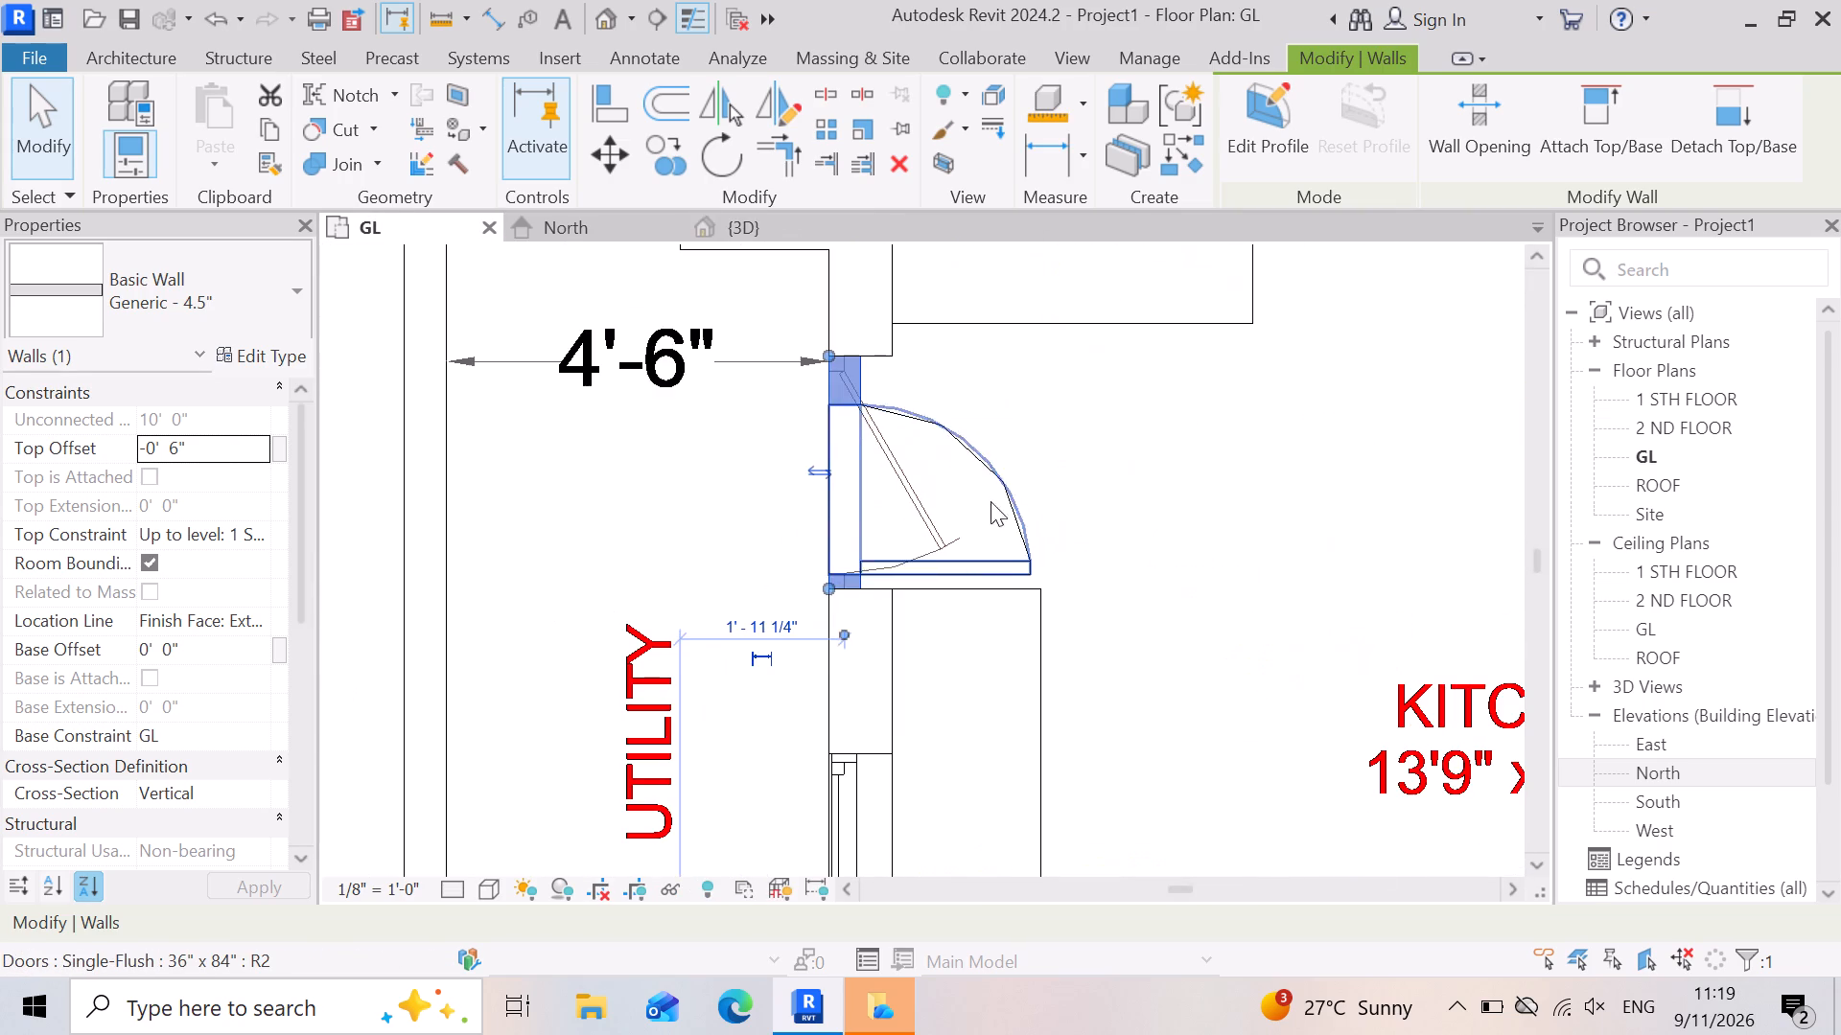
left_click(1187, 538)
left_click(847, 493)
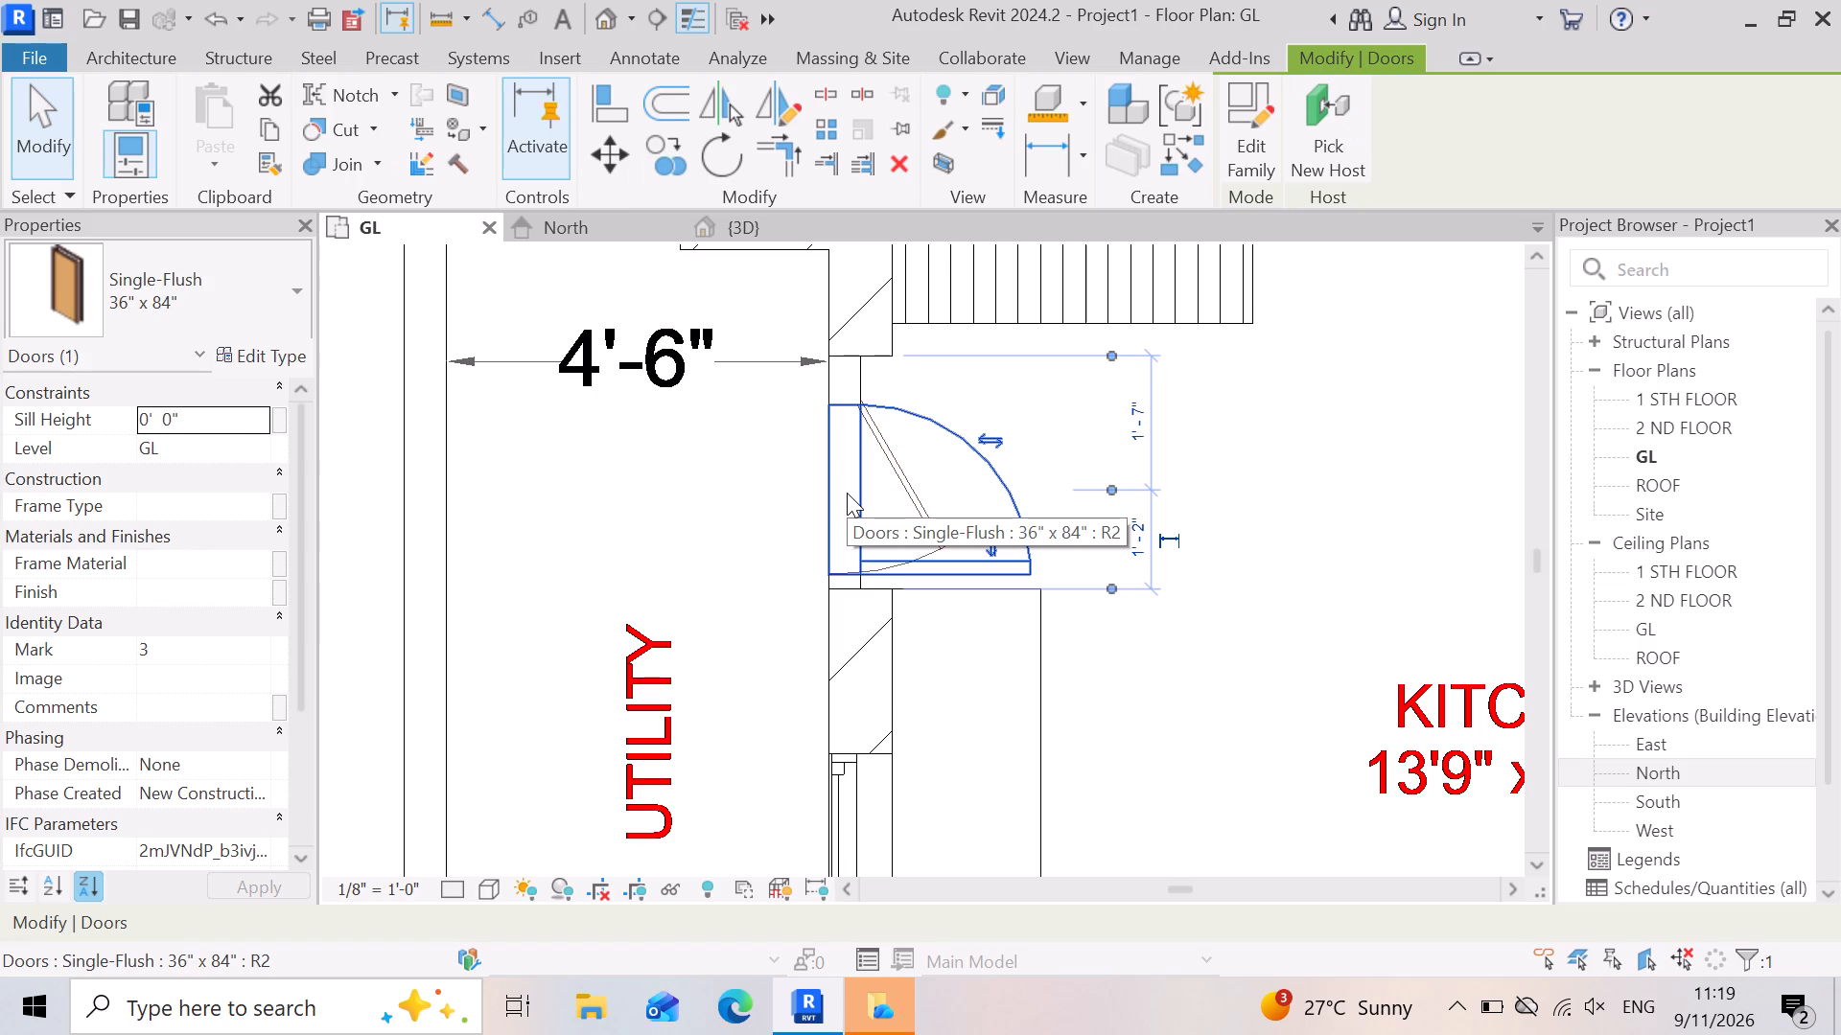
key("Escape")
scroll(854, 575, "up", 3)
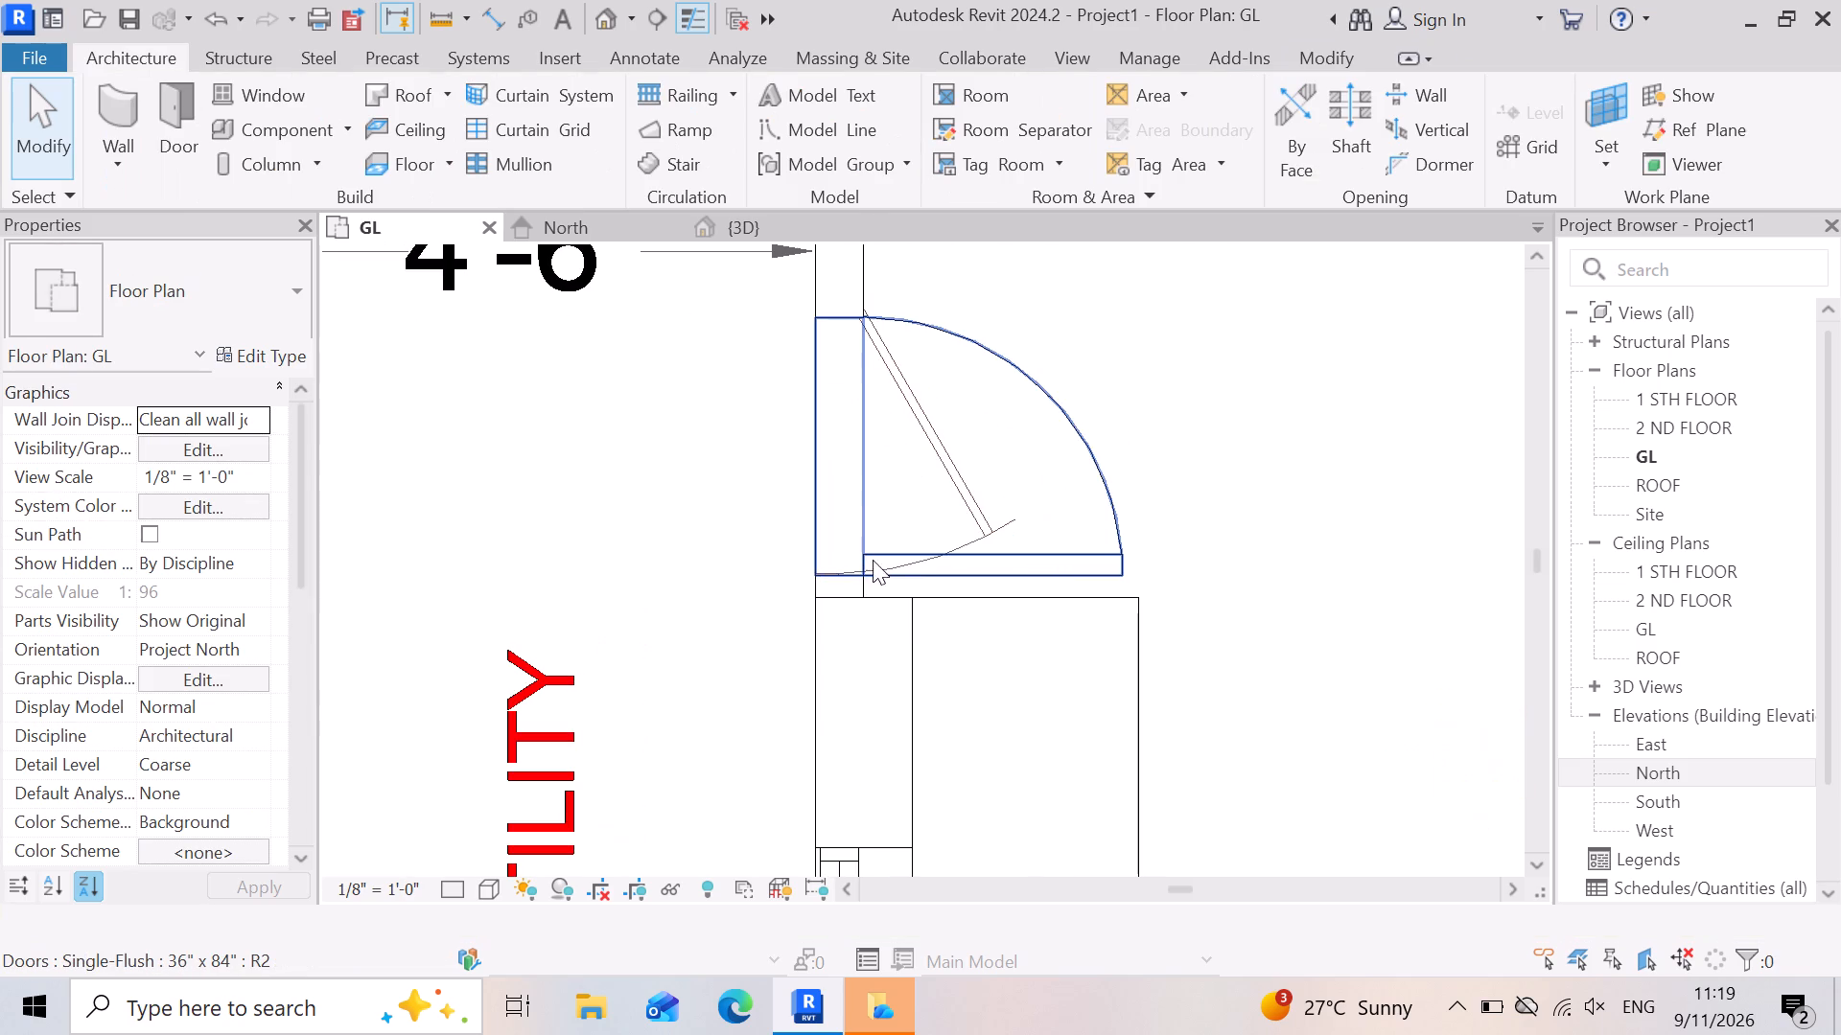
scroll(950, 595, "down", 3)
left_click(891, 398)
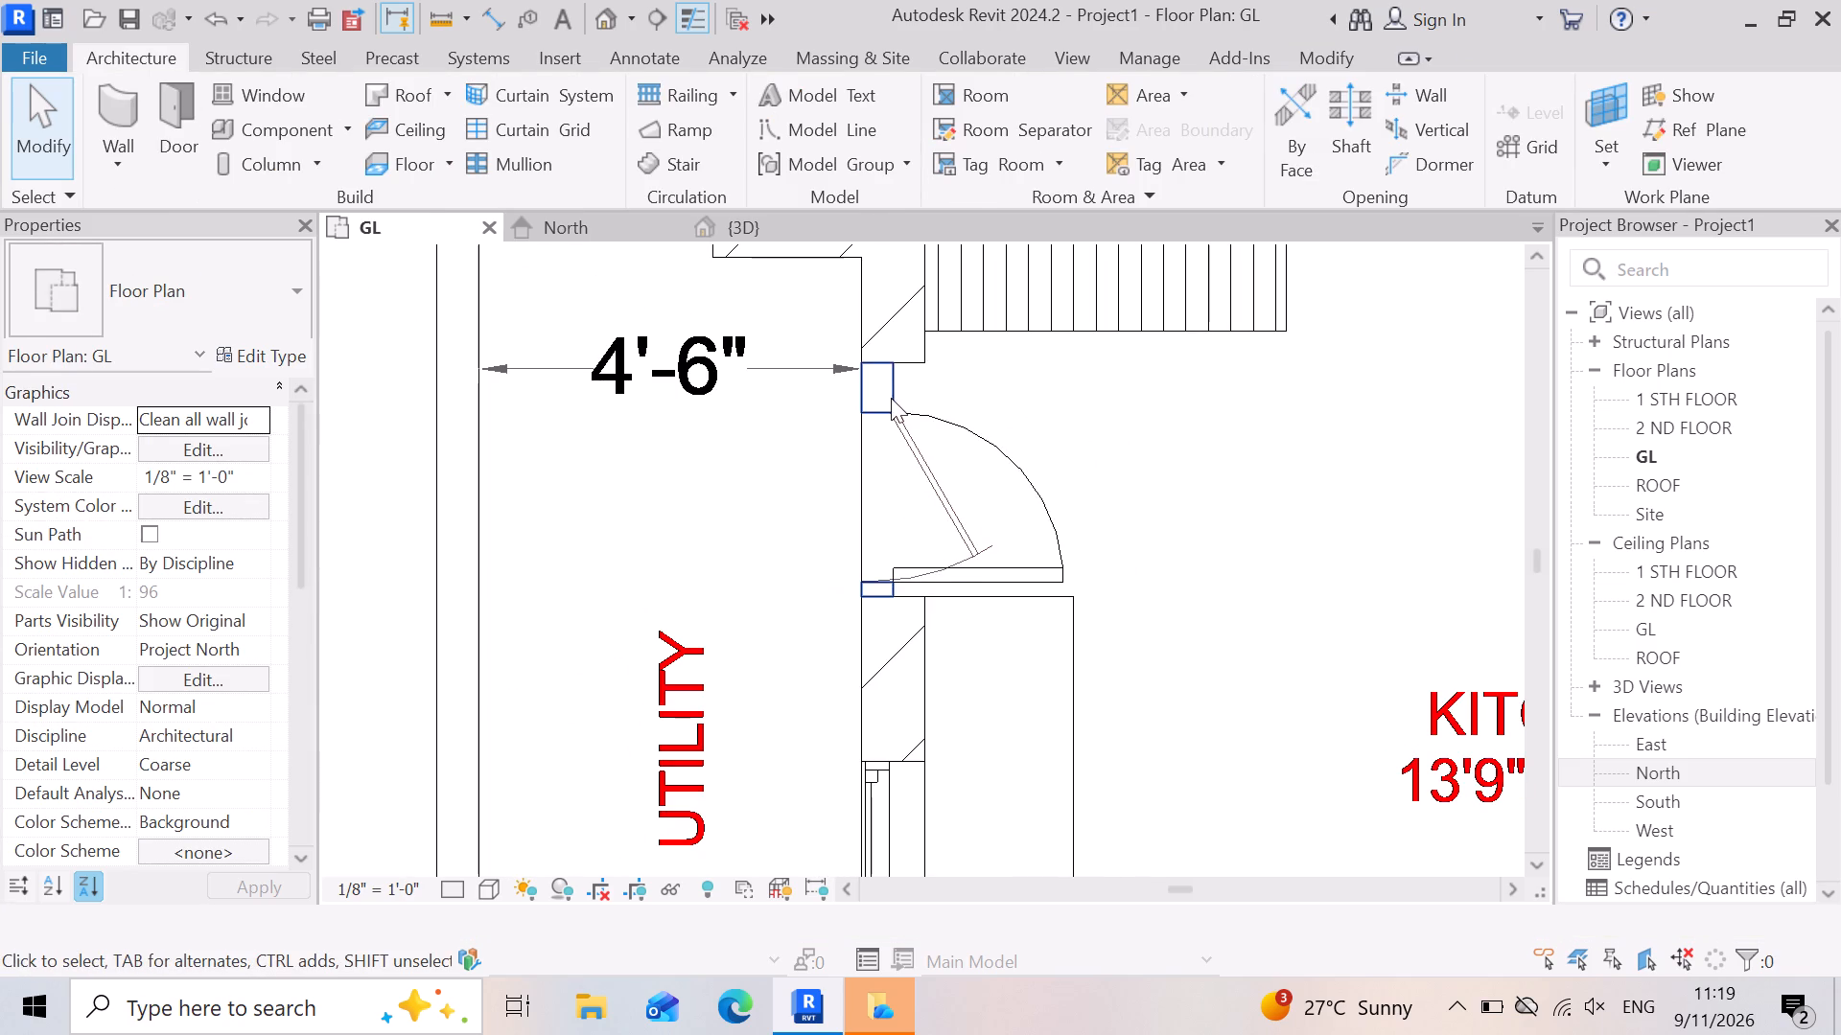
key("Delete")
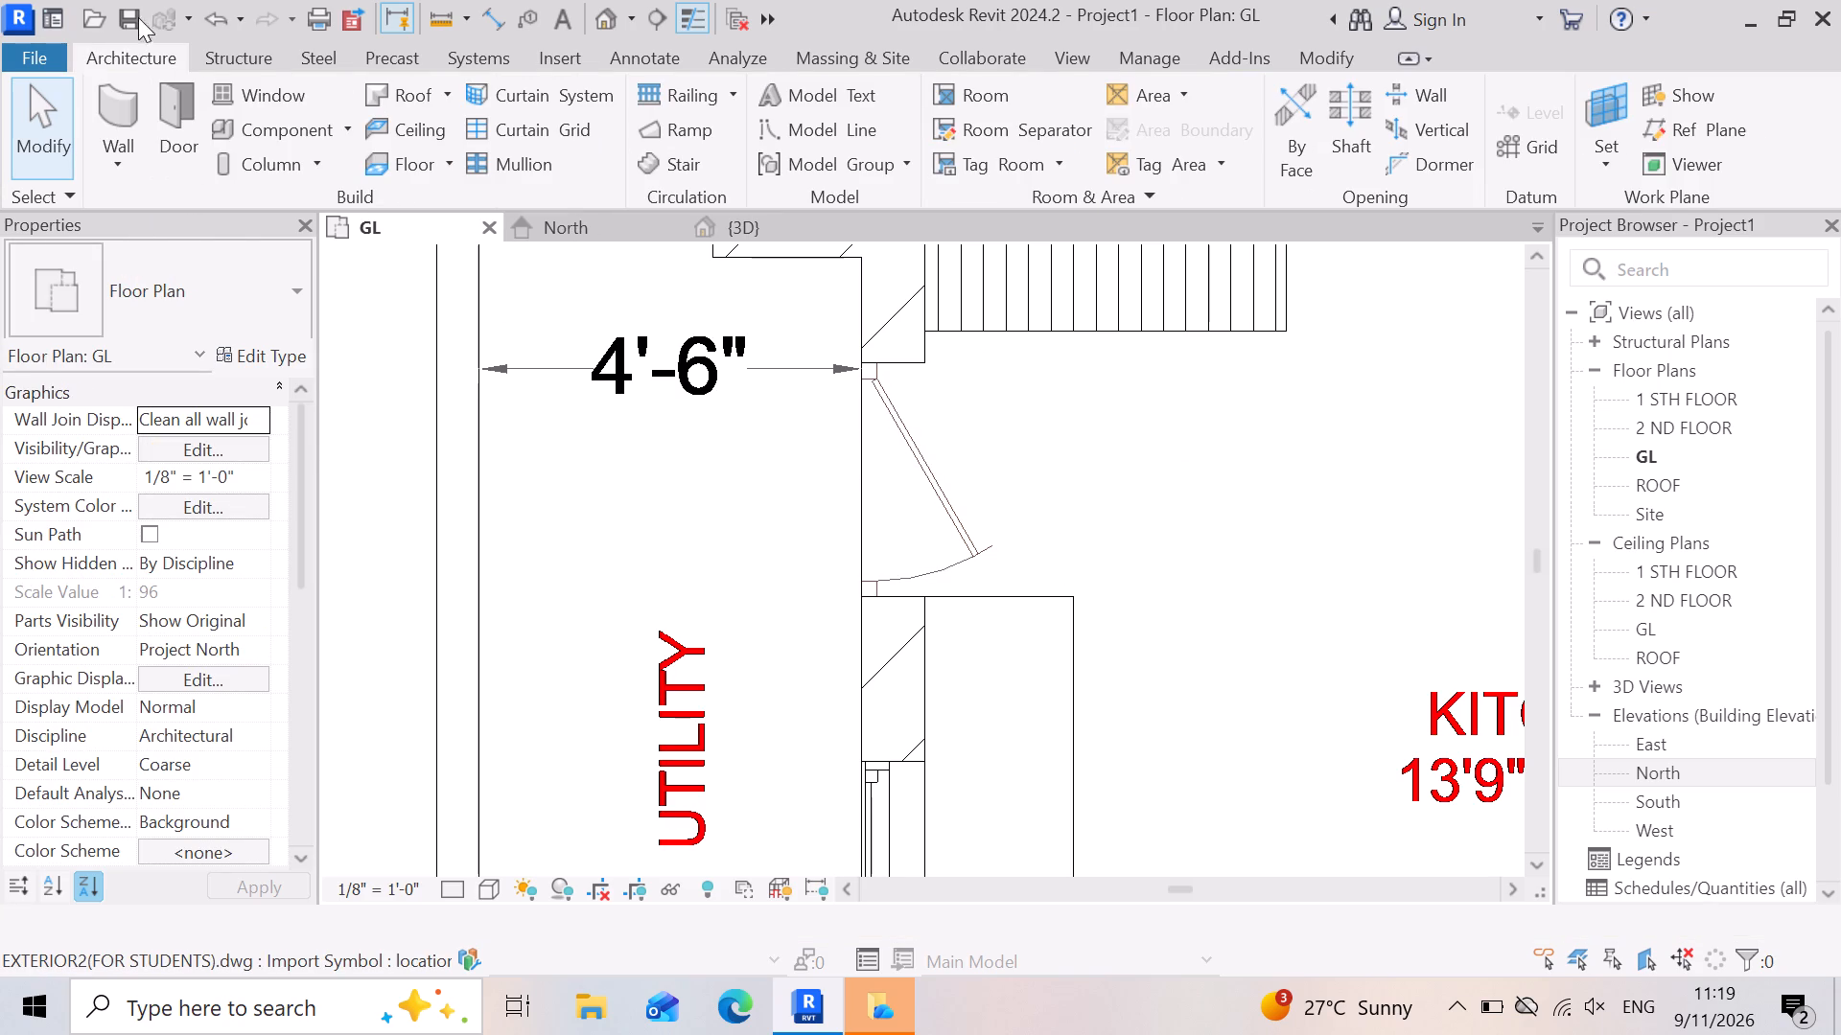
Extend the Generic -9"Brick 2 wall between the utility and kitchen across the former door opening to meet the opposite wall end.
left_click(135, 95)
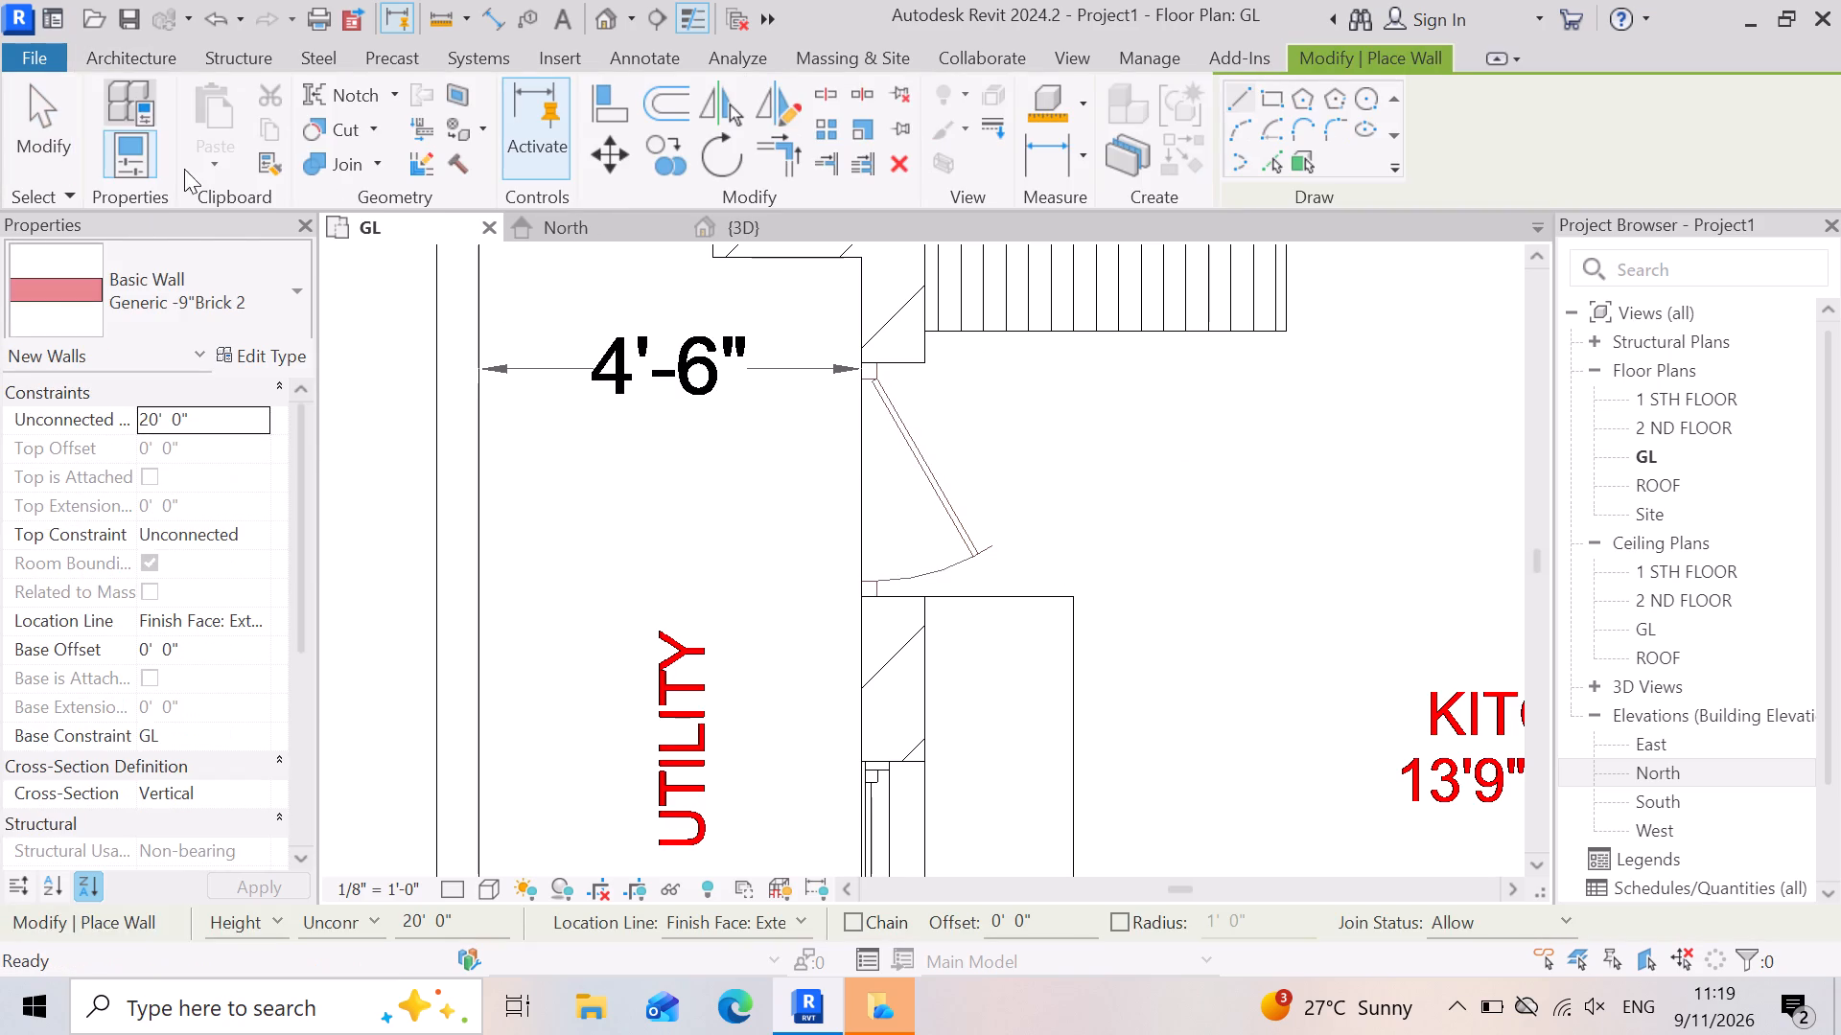
left_click(829, 172)
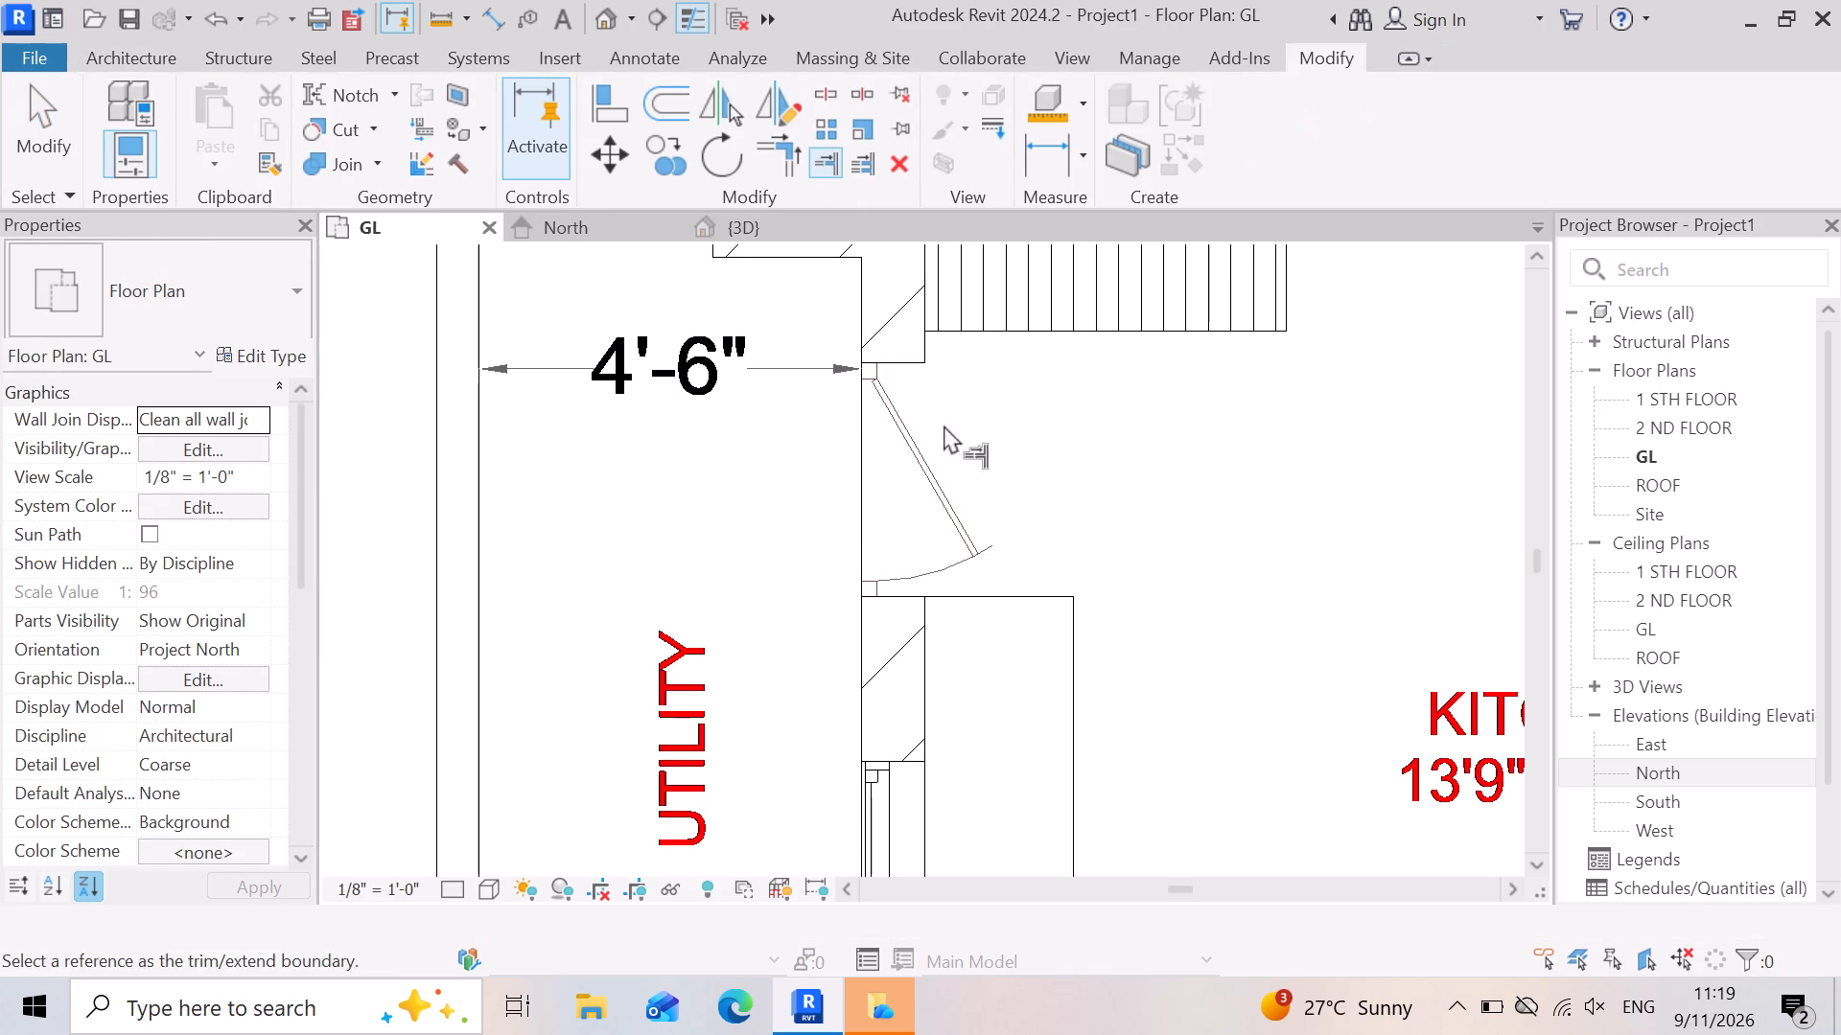
left_click(887, 363)
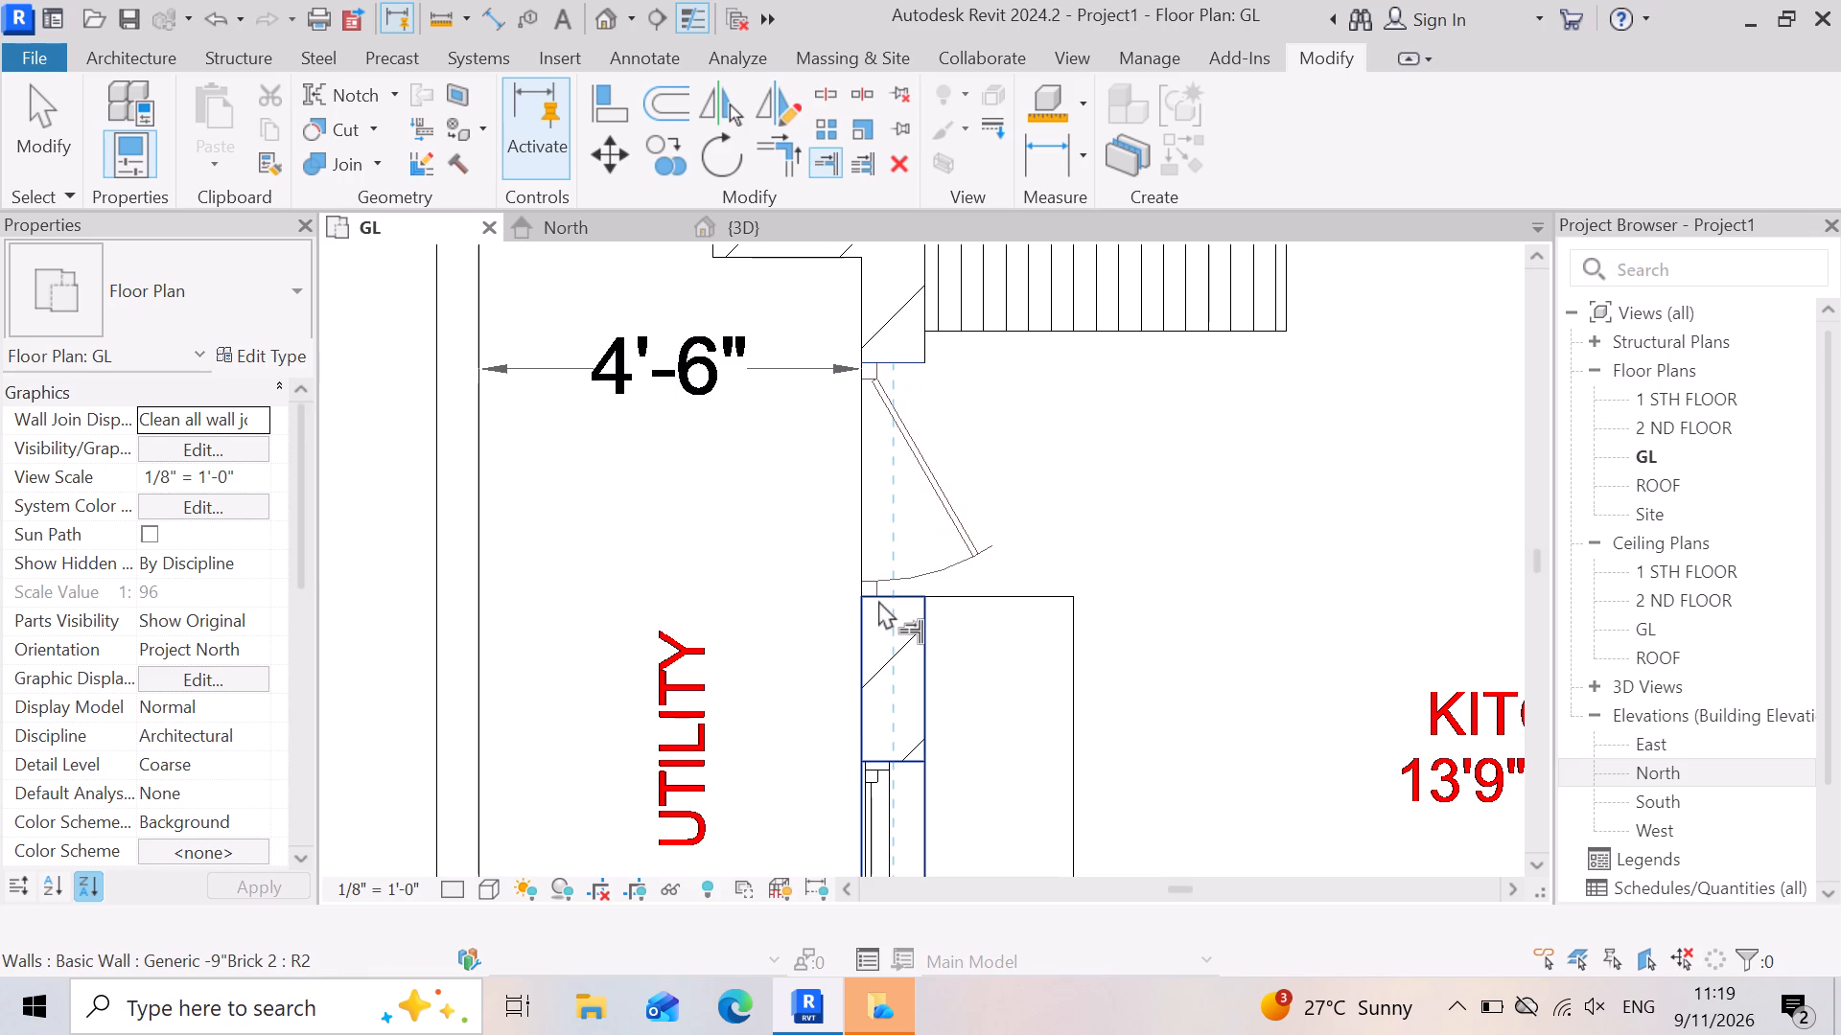
left_click(878, 600)
key("Escape")
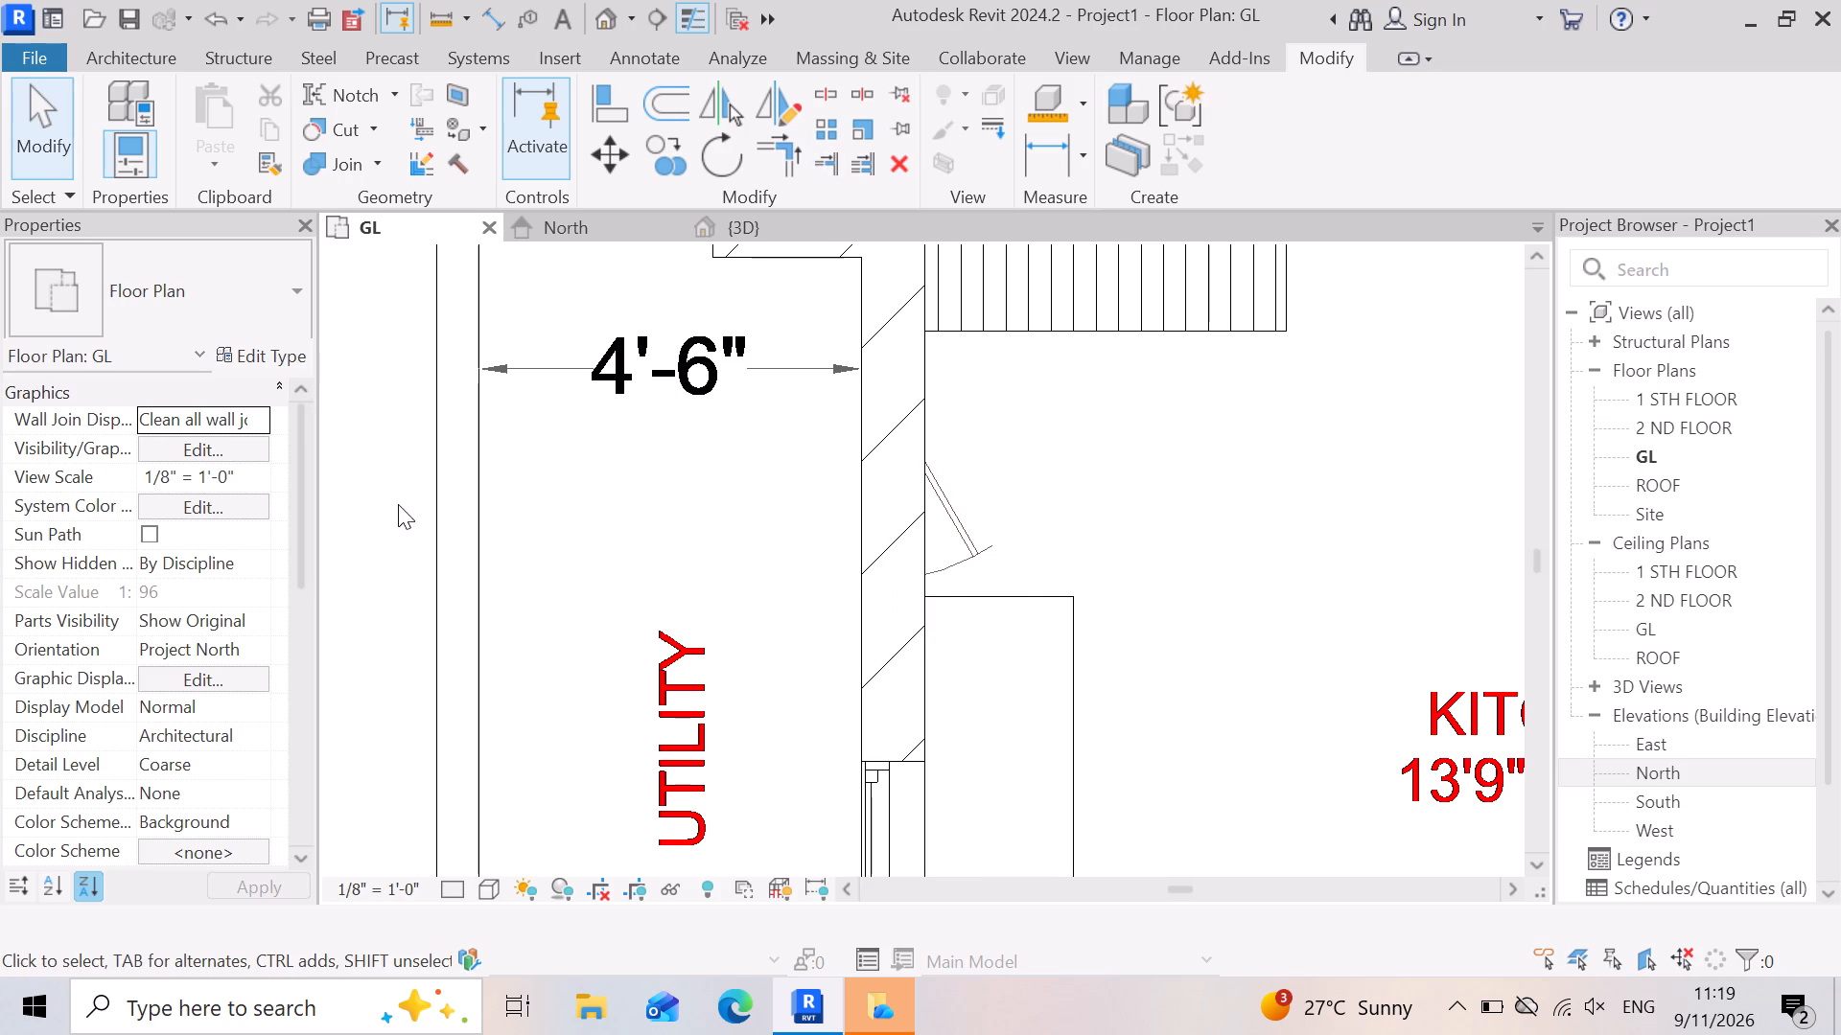
Start a Single-Flush 30" x 80" door for the utility wall and set the type's height to 7'.
scroll(720, 621, "down", 4)
scroll(840, 685, "down", 3)
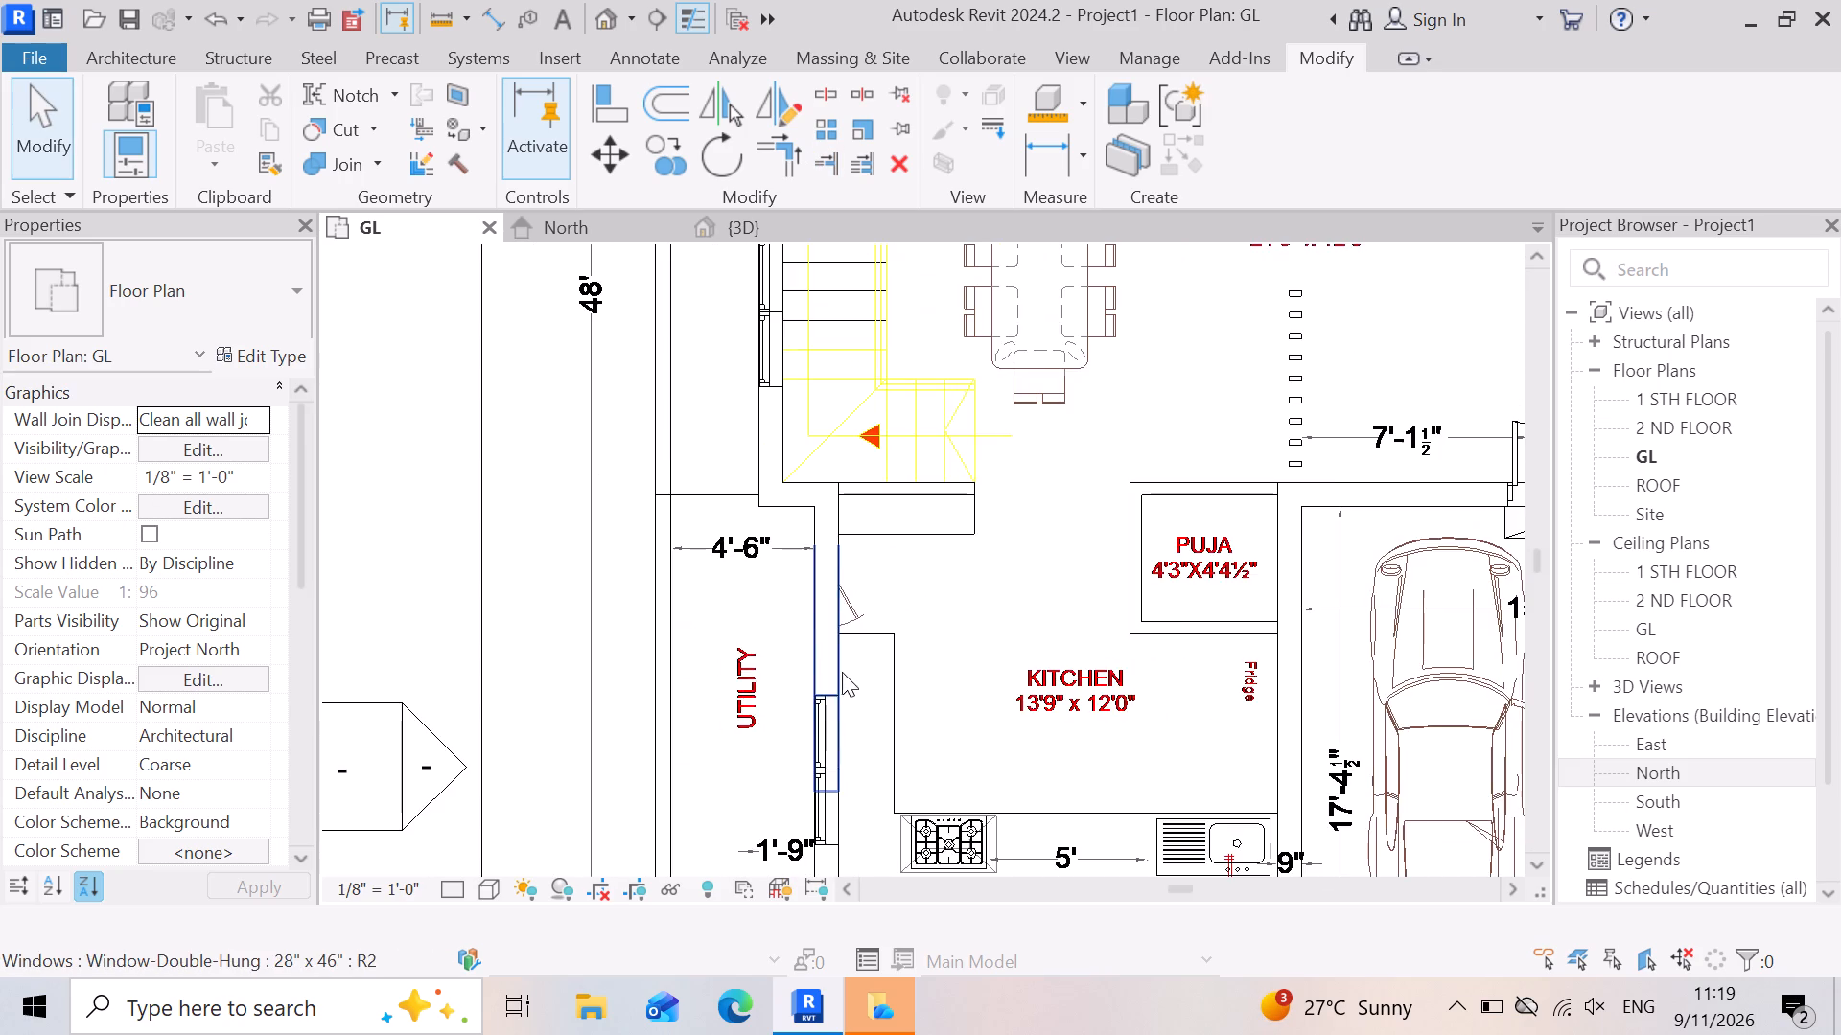
scroll(800, 633, "up", 3)
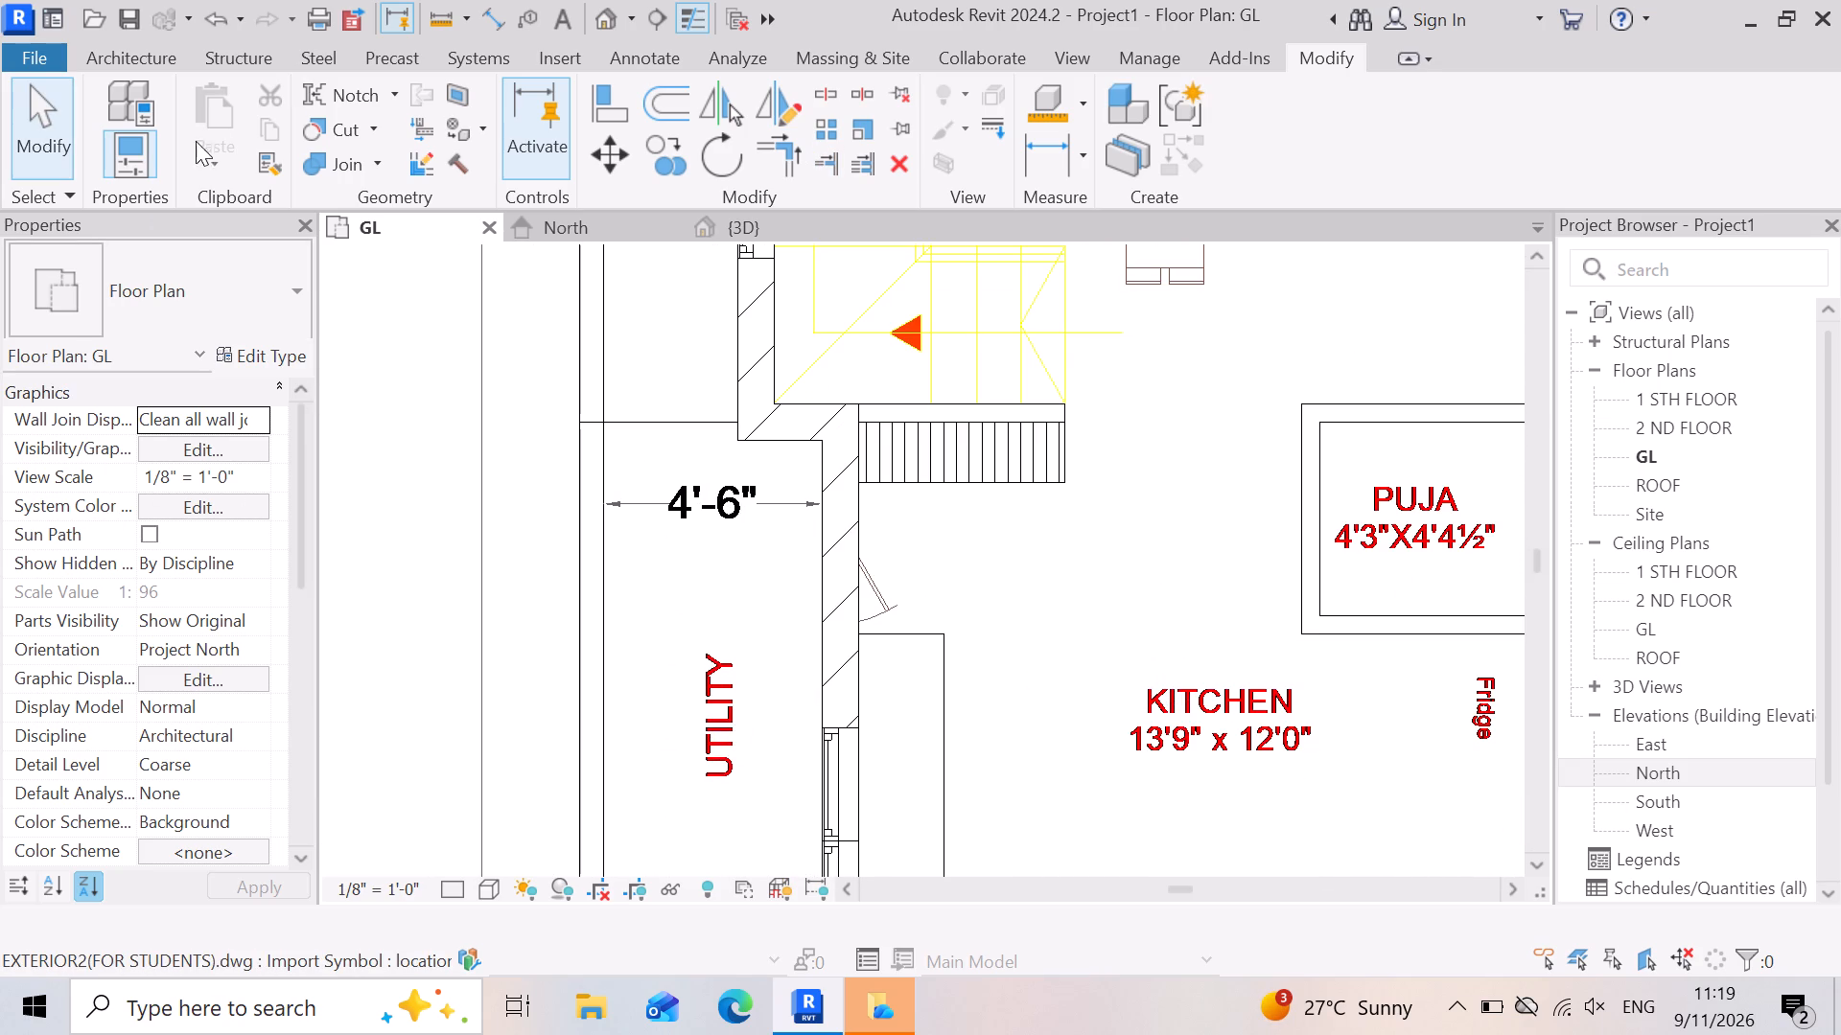
left_click(120, 57)
left_click(173, 97)
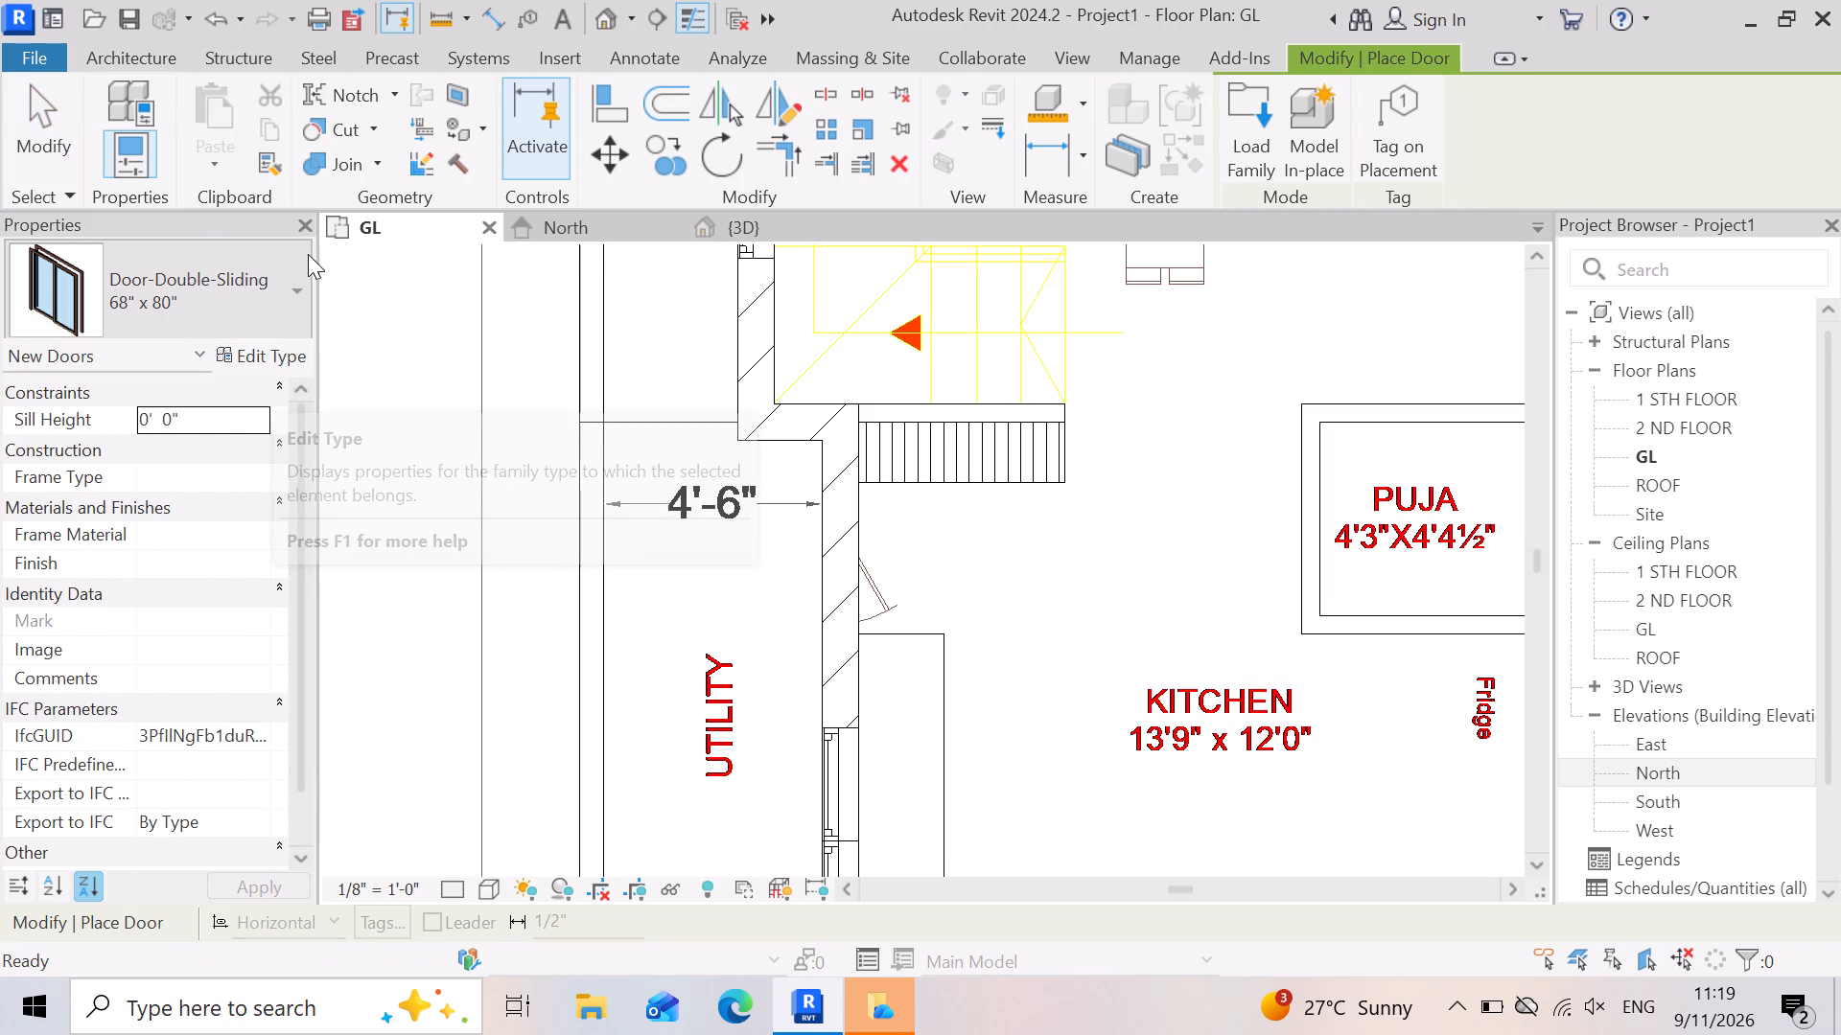
left_click(288, 286)
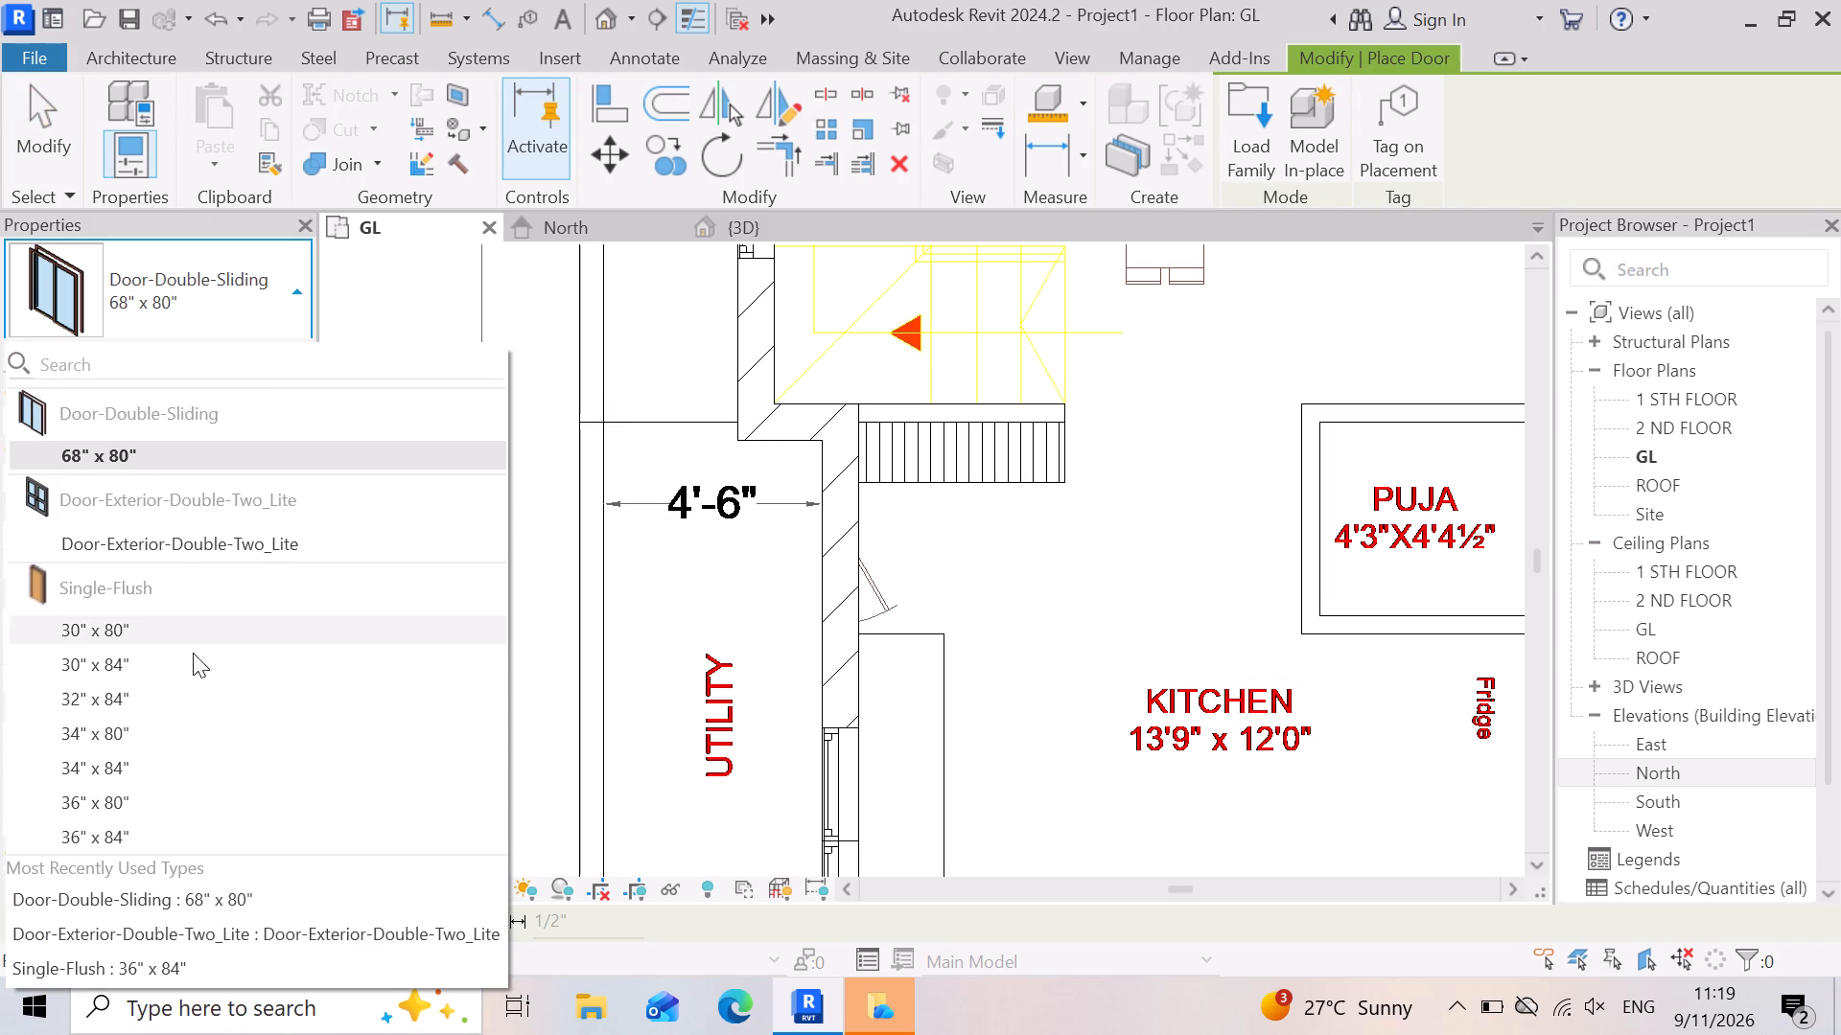
left_click(204, 618)
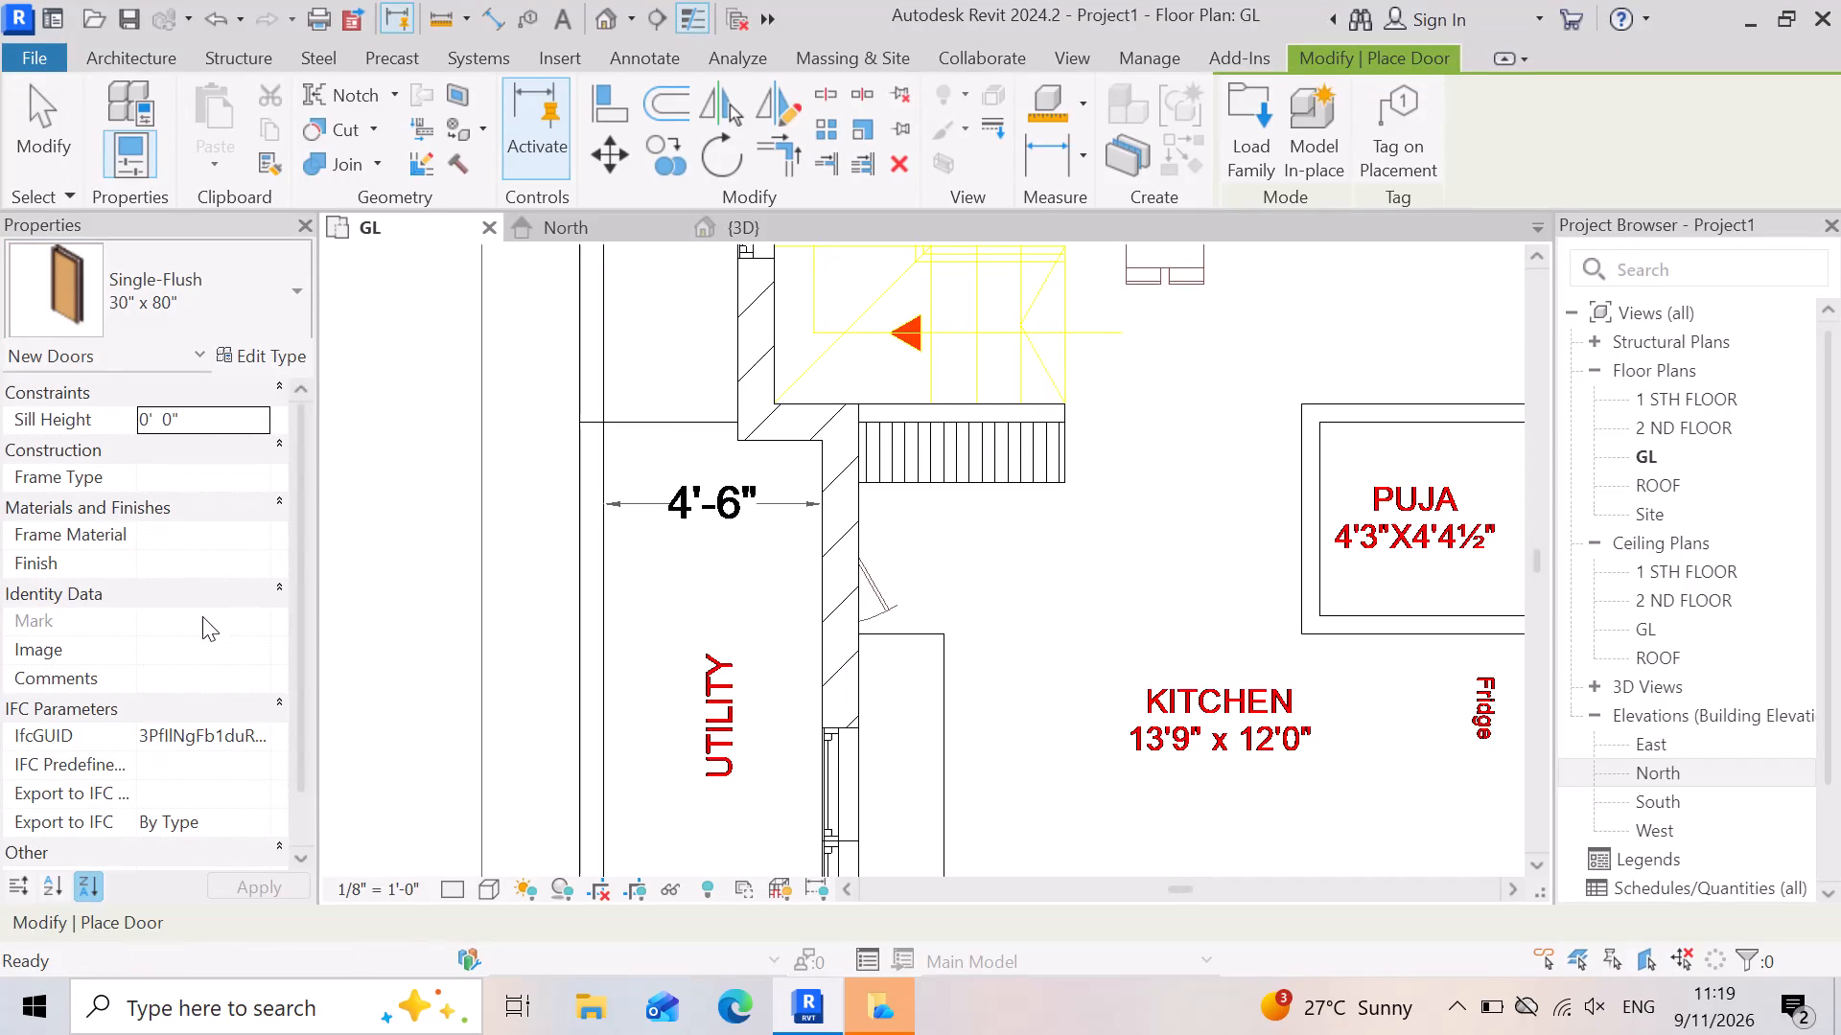
left_click(291, 361)
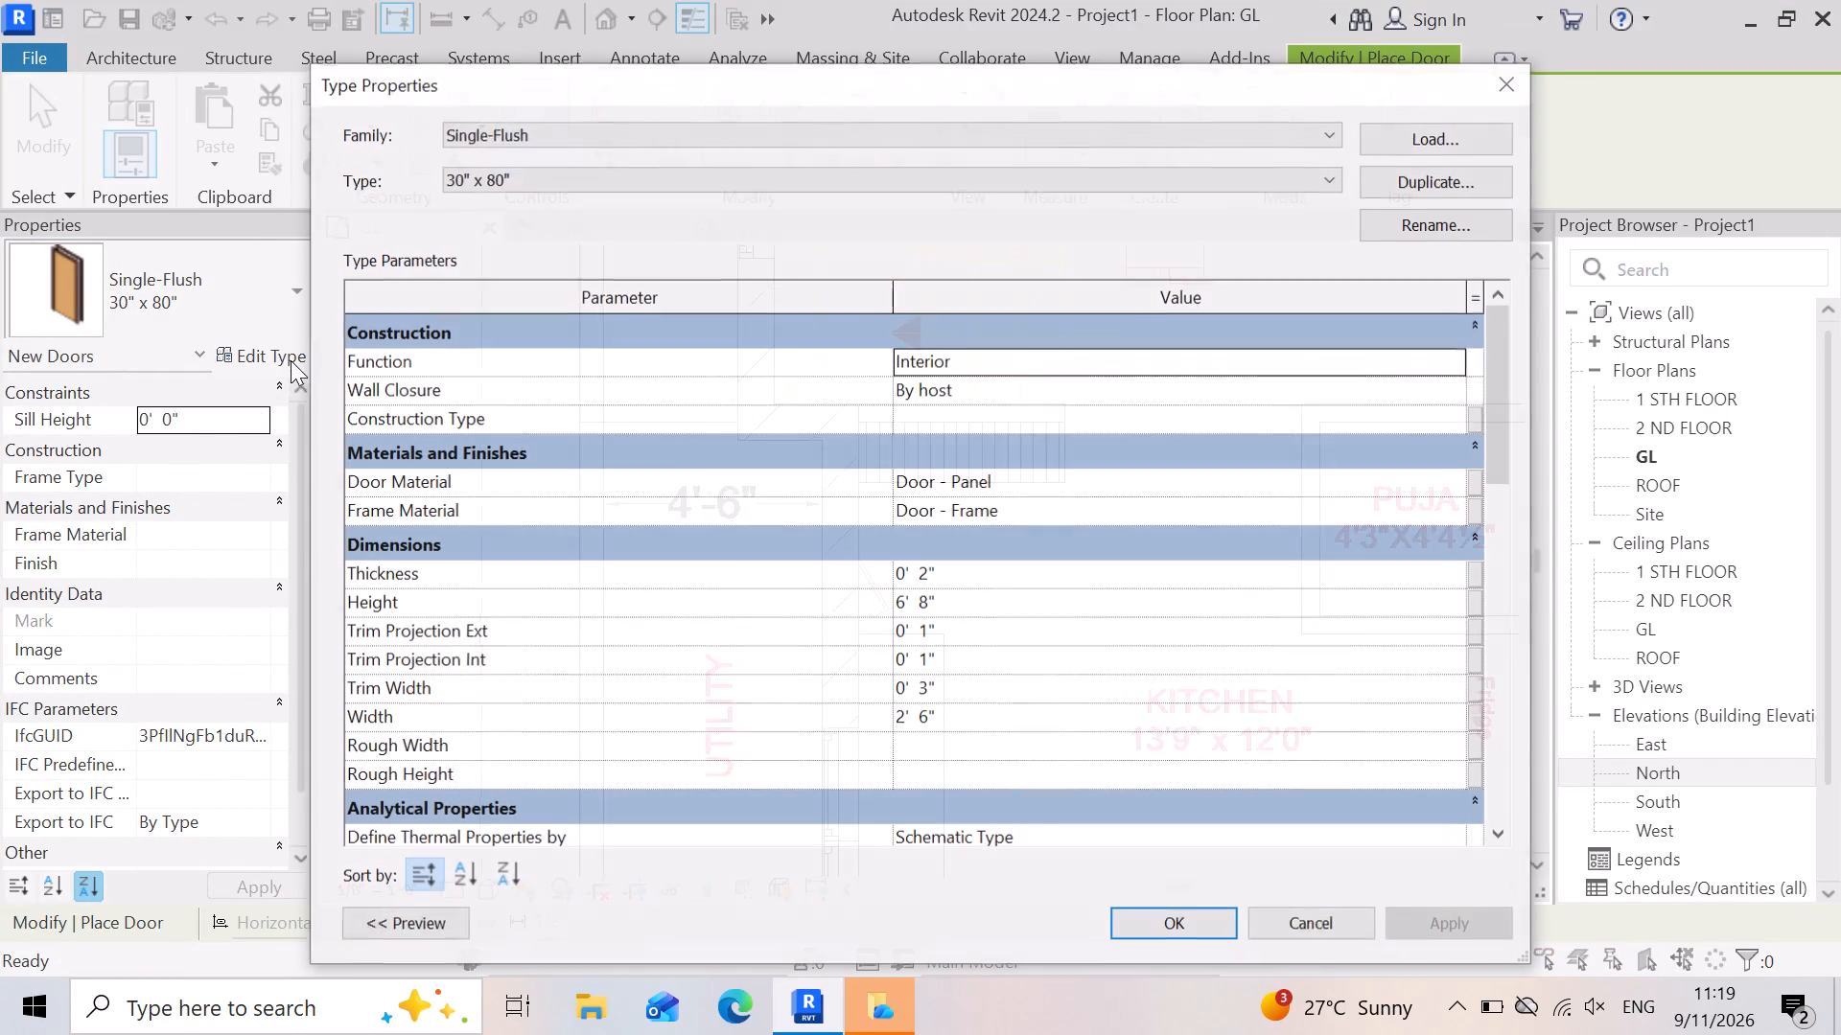
left_click(985, 607)
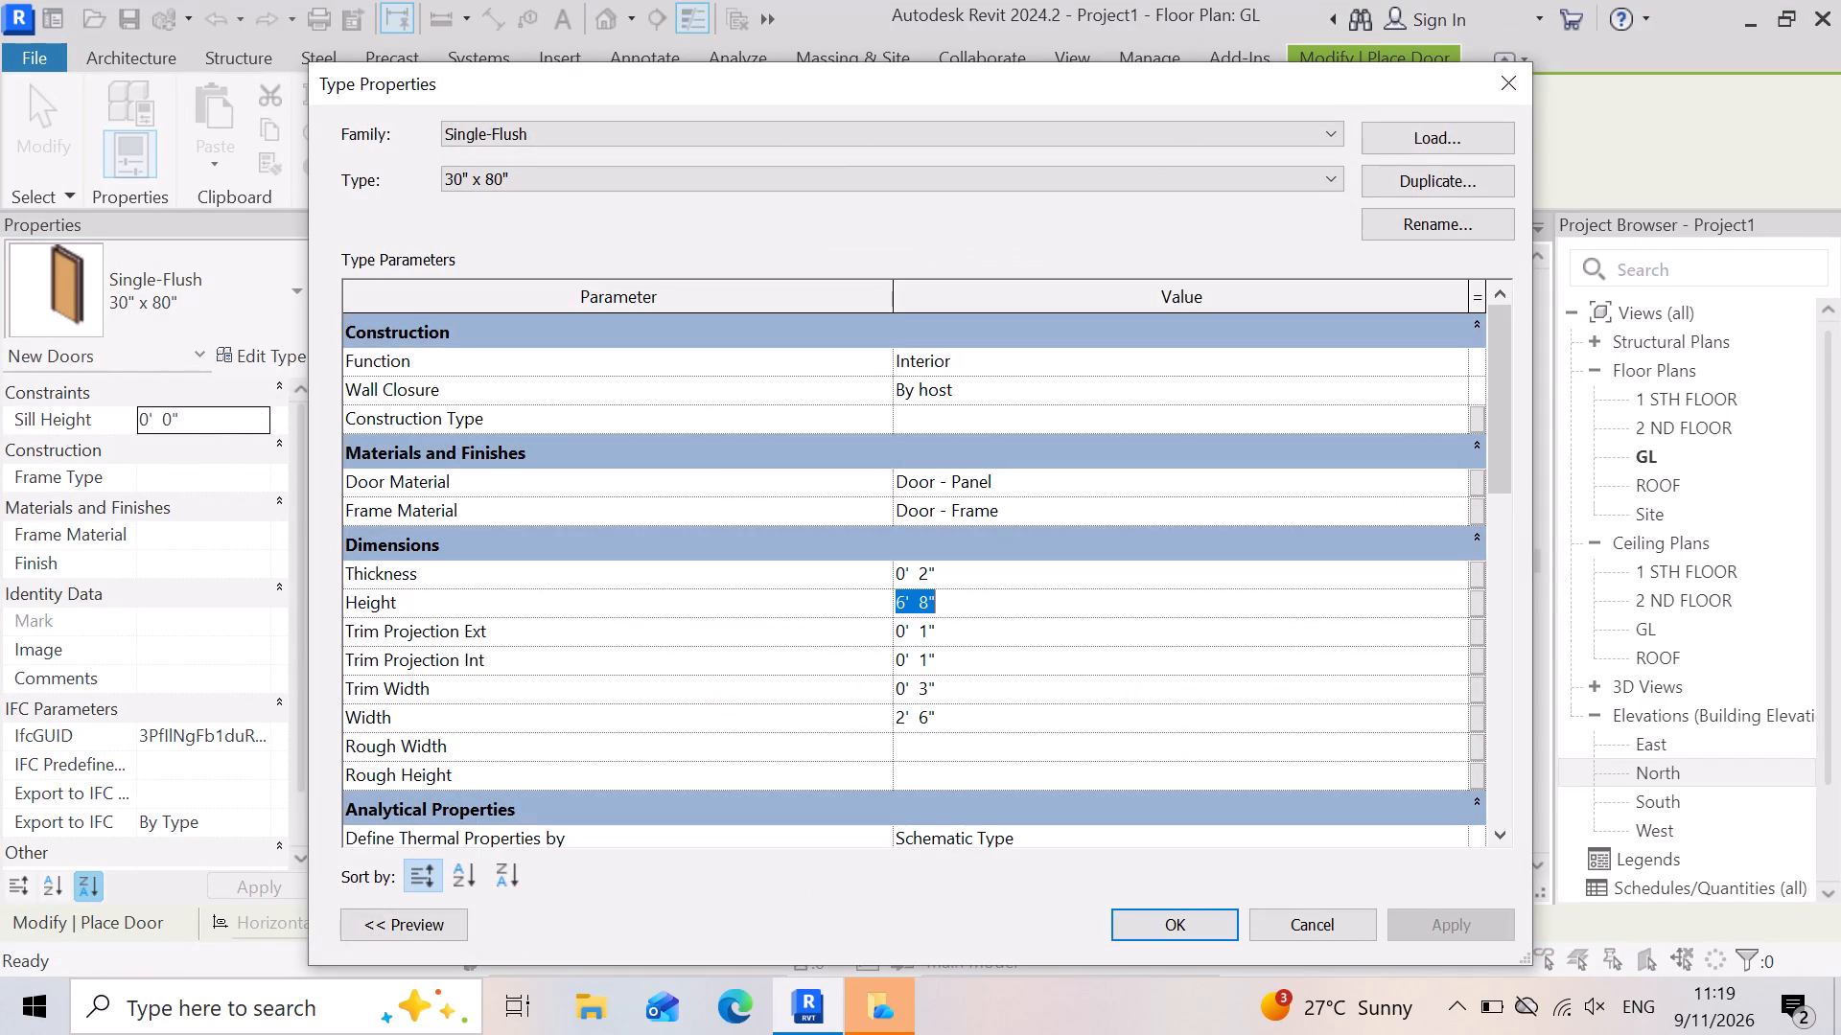
key("BackSpace")
type("7'")
key("Return")
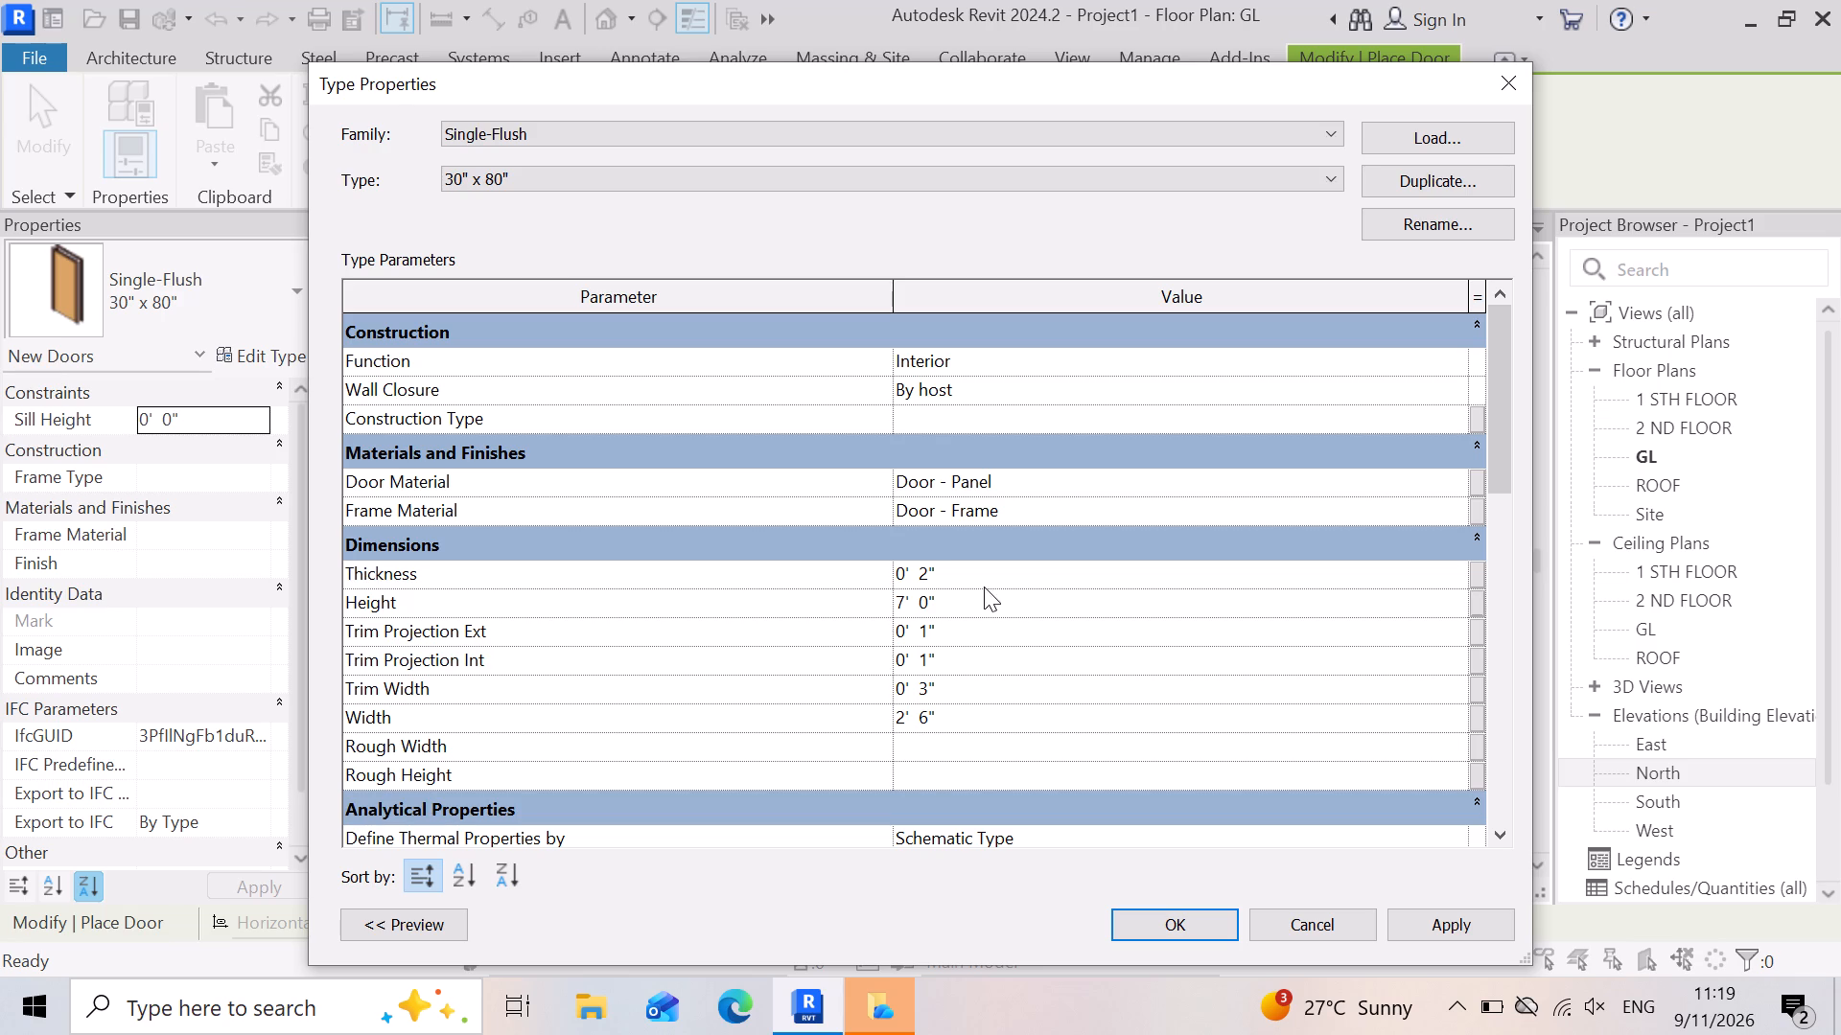
Set the Single-Flush 30" x 80" door type's thickness to 3' and apply the type changes.
left_click(984, 586)
key("BackSpace")
key("3")
key("apostrophe")
key("Return")
right_click_drag(984, 586, 968, 637)
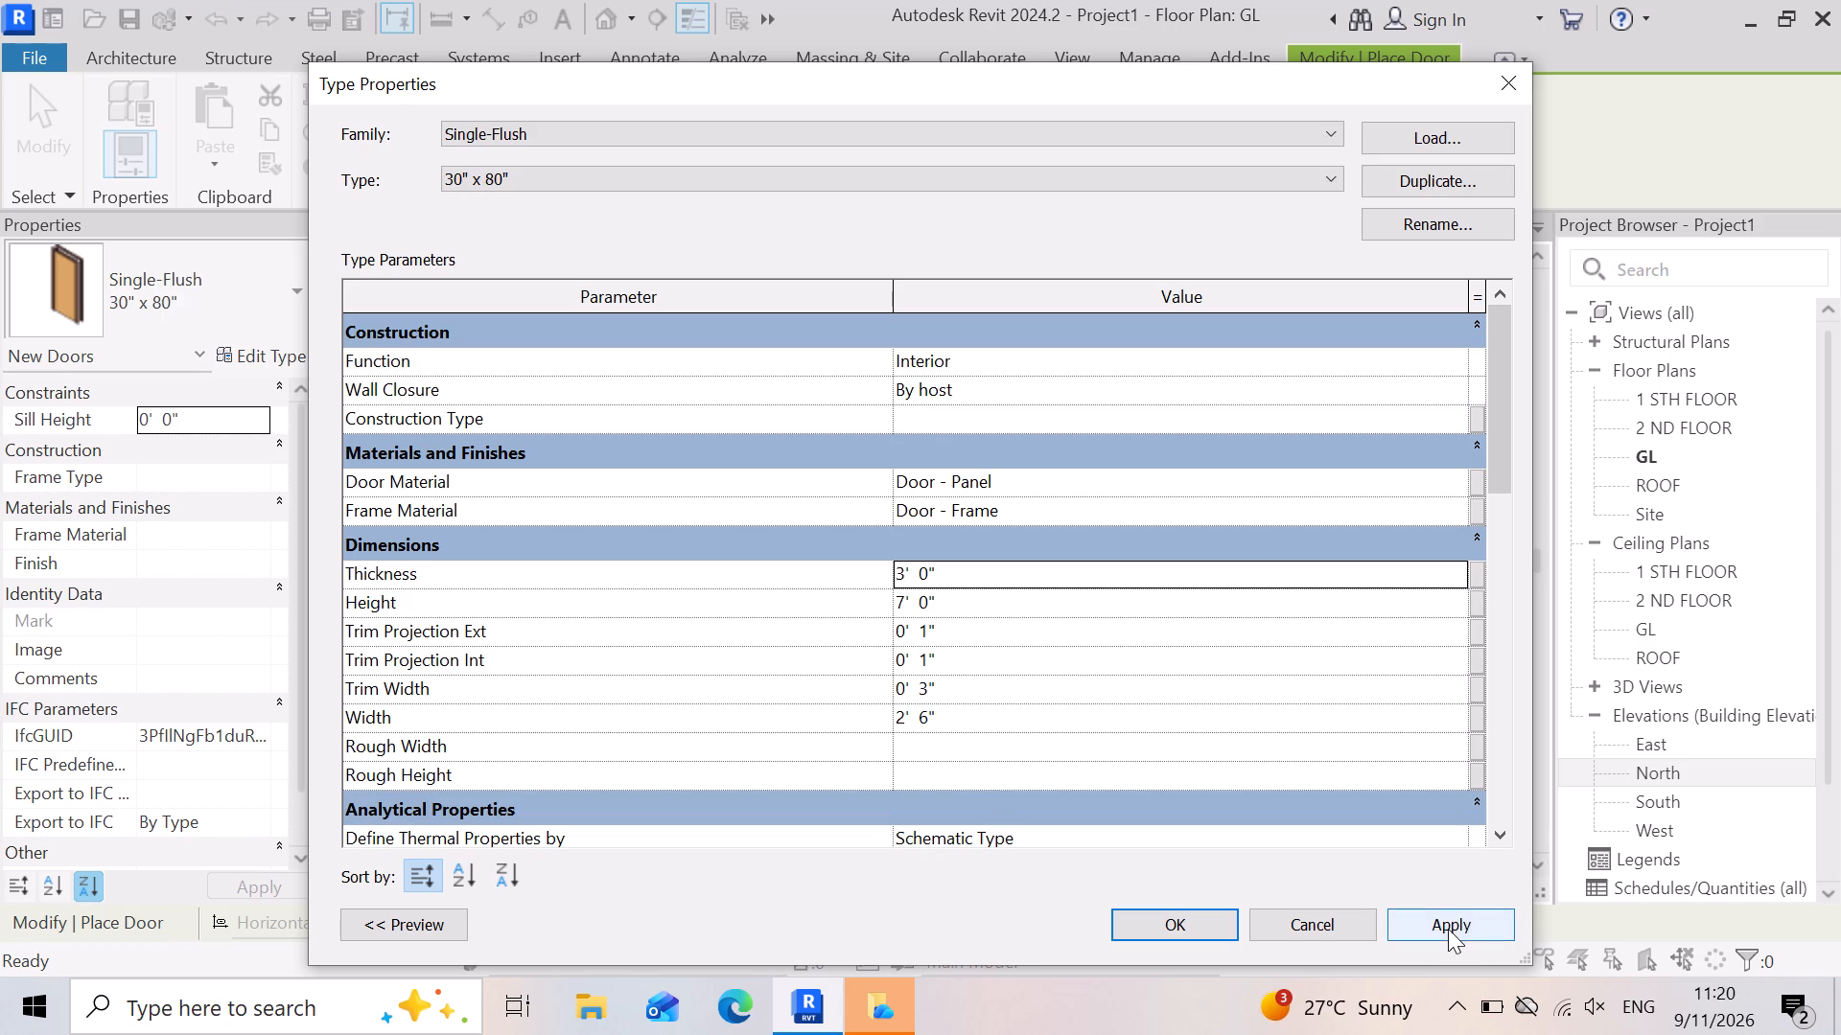
left_click(1448, 929)
left_click(1206, 940)
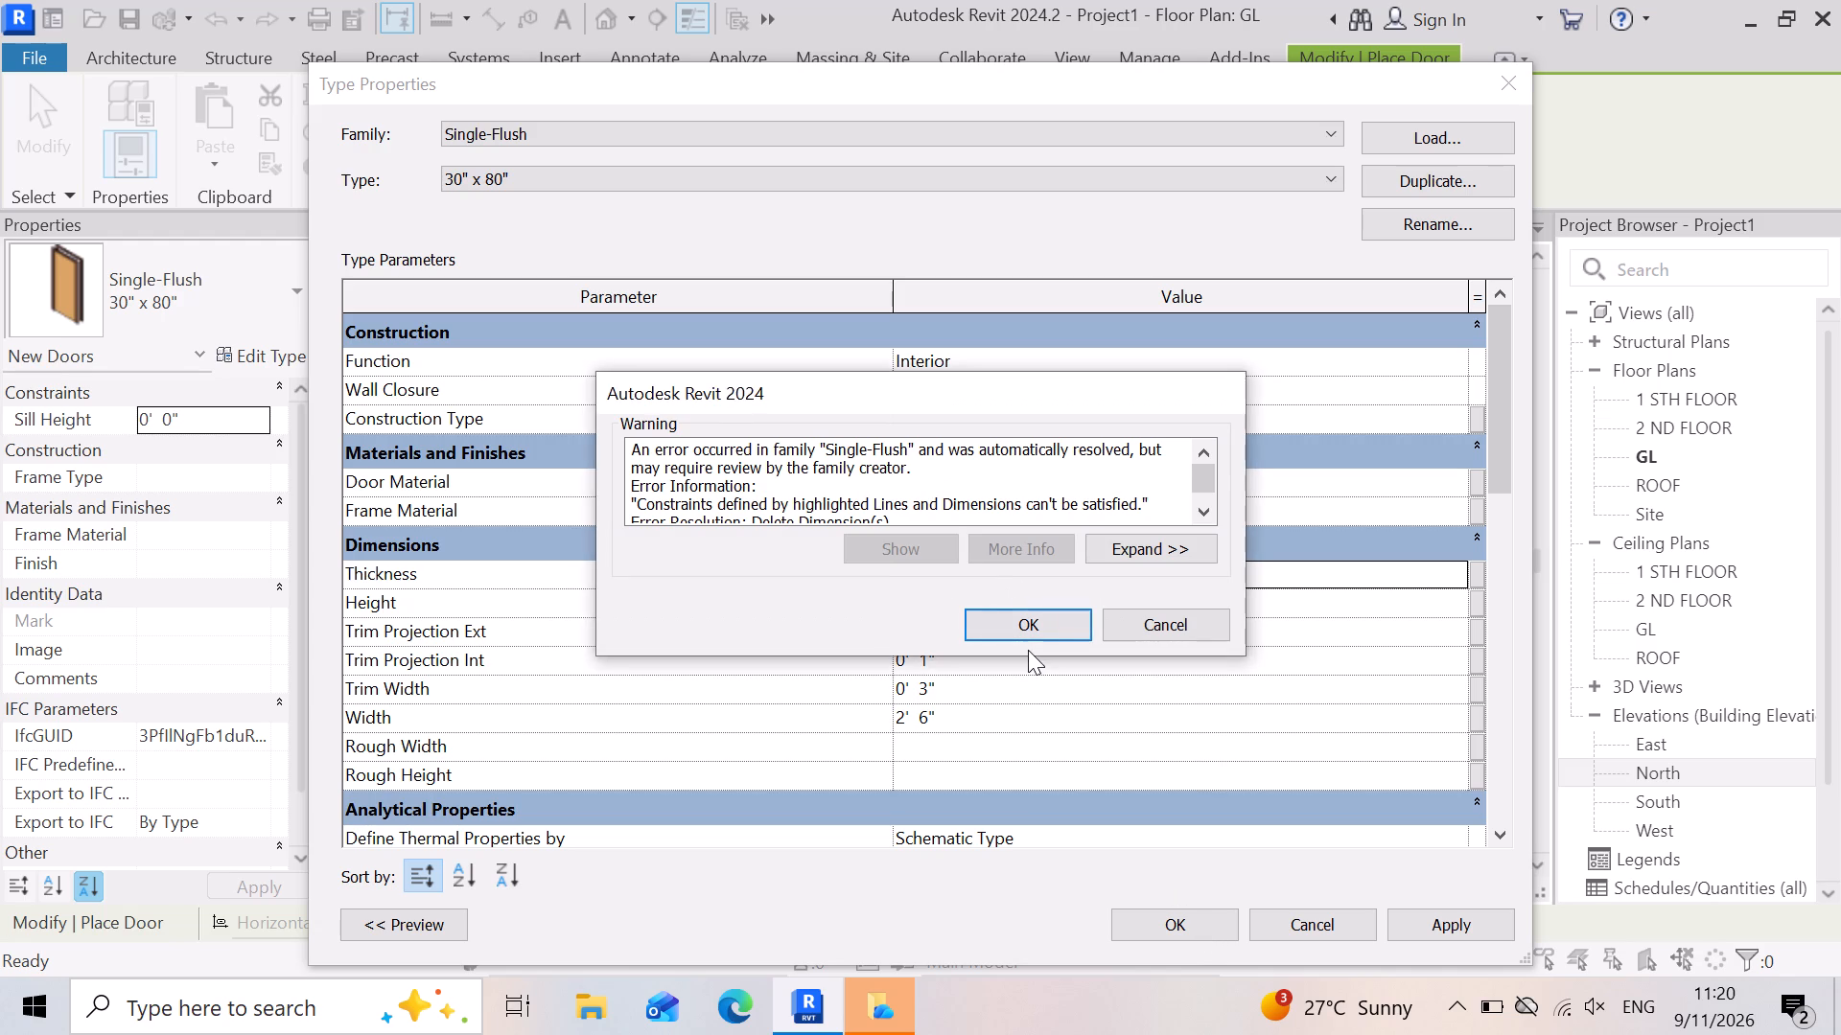
left_click(1028, 650)
left_click(1037, 608)
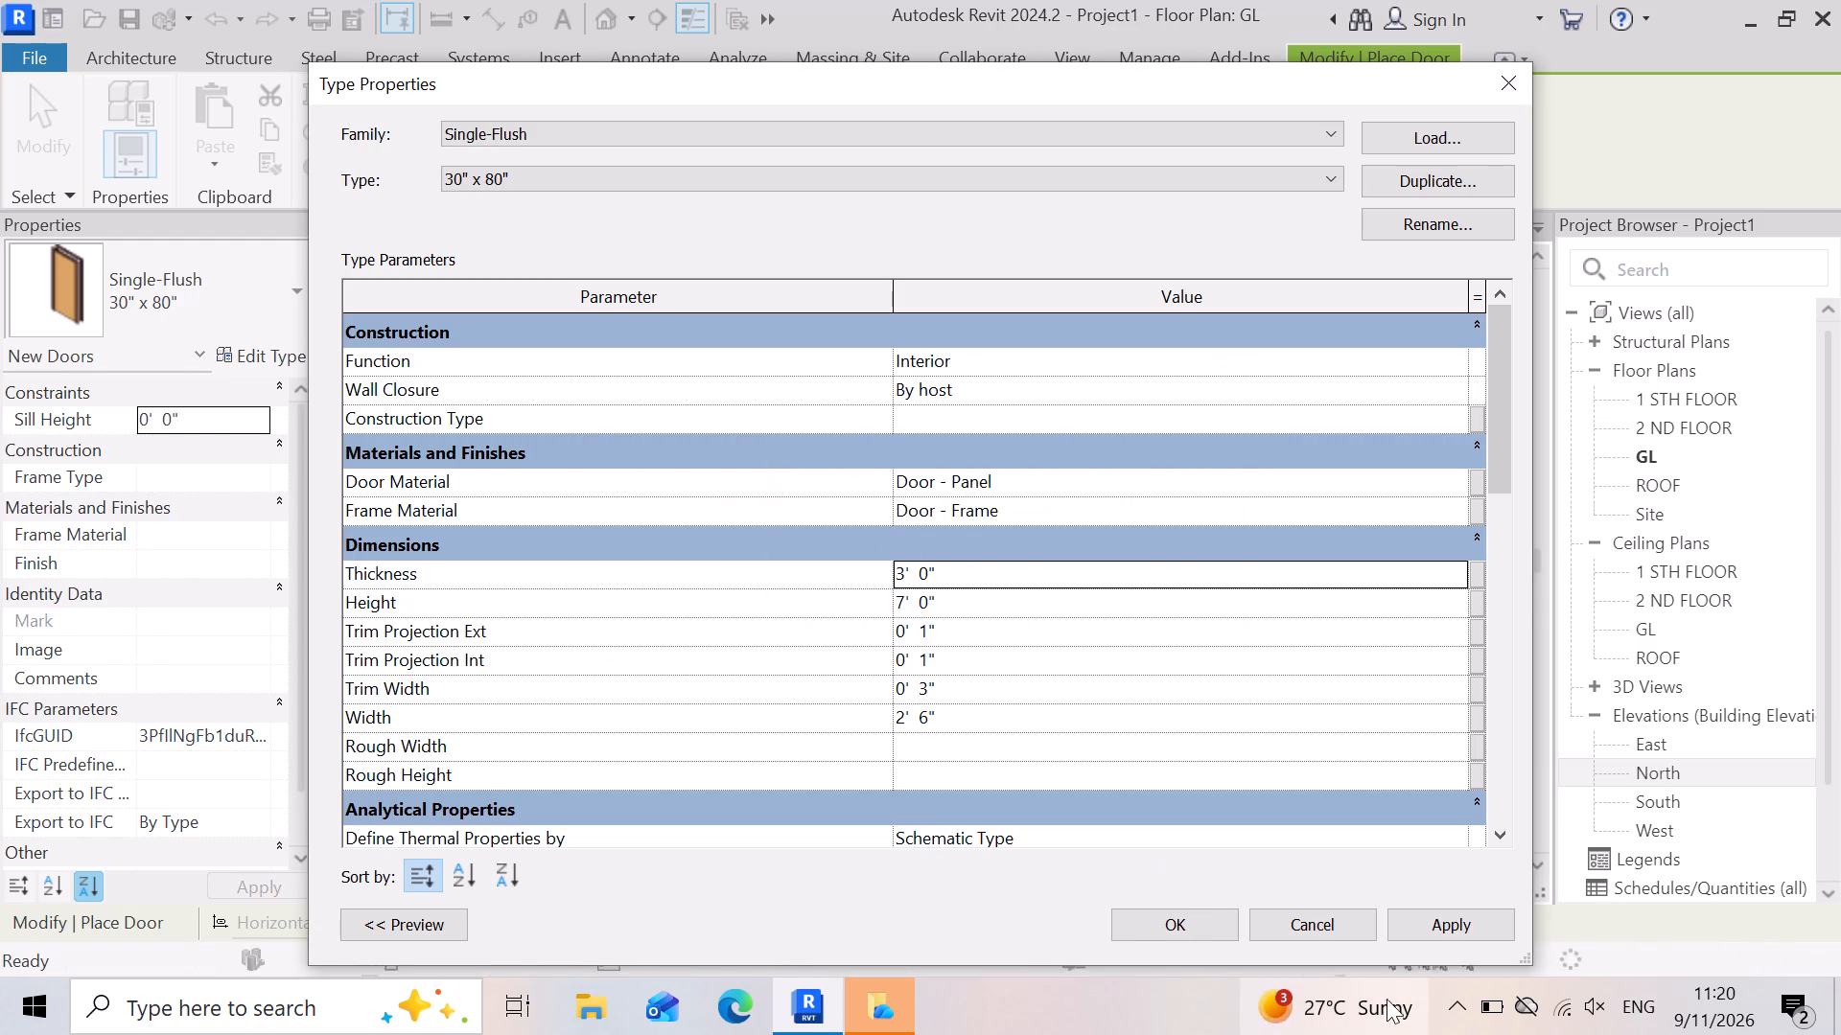
left_click(1427, 929)
left_click(1210, 929)
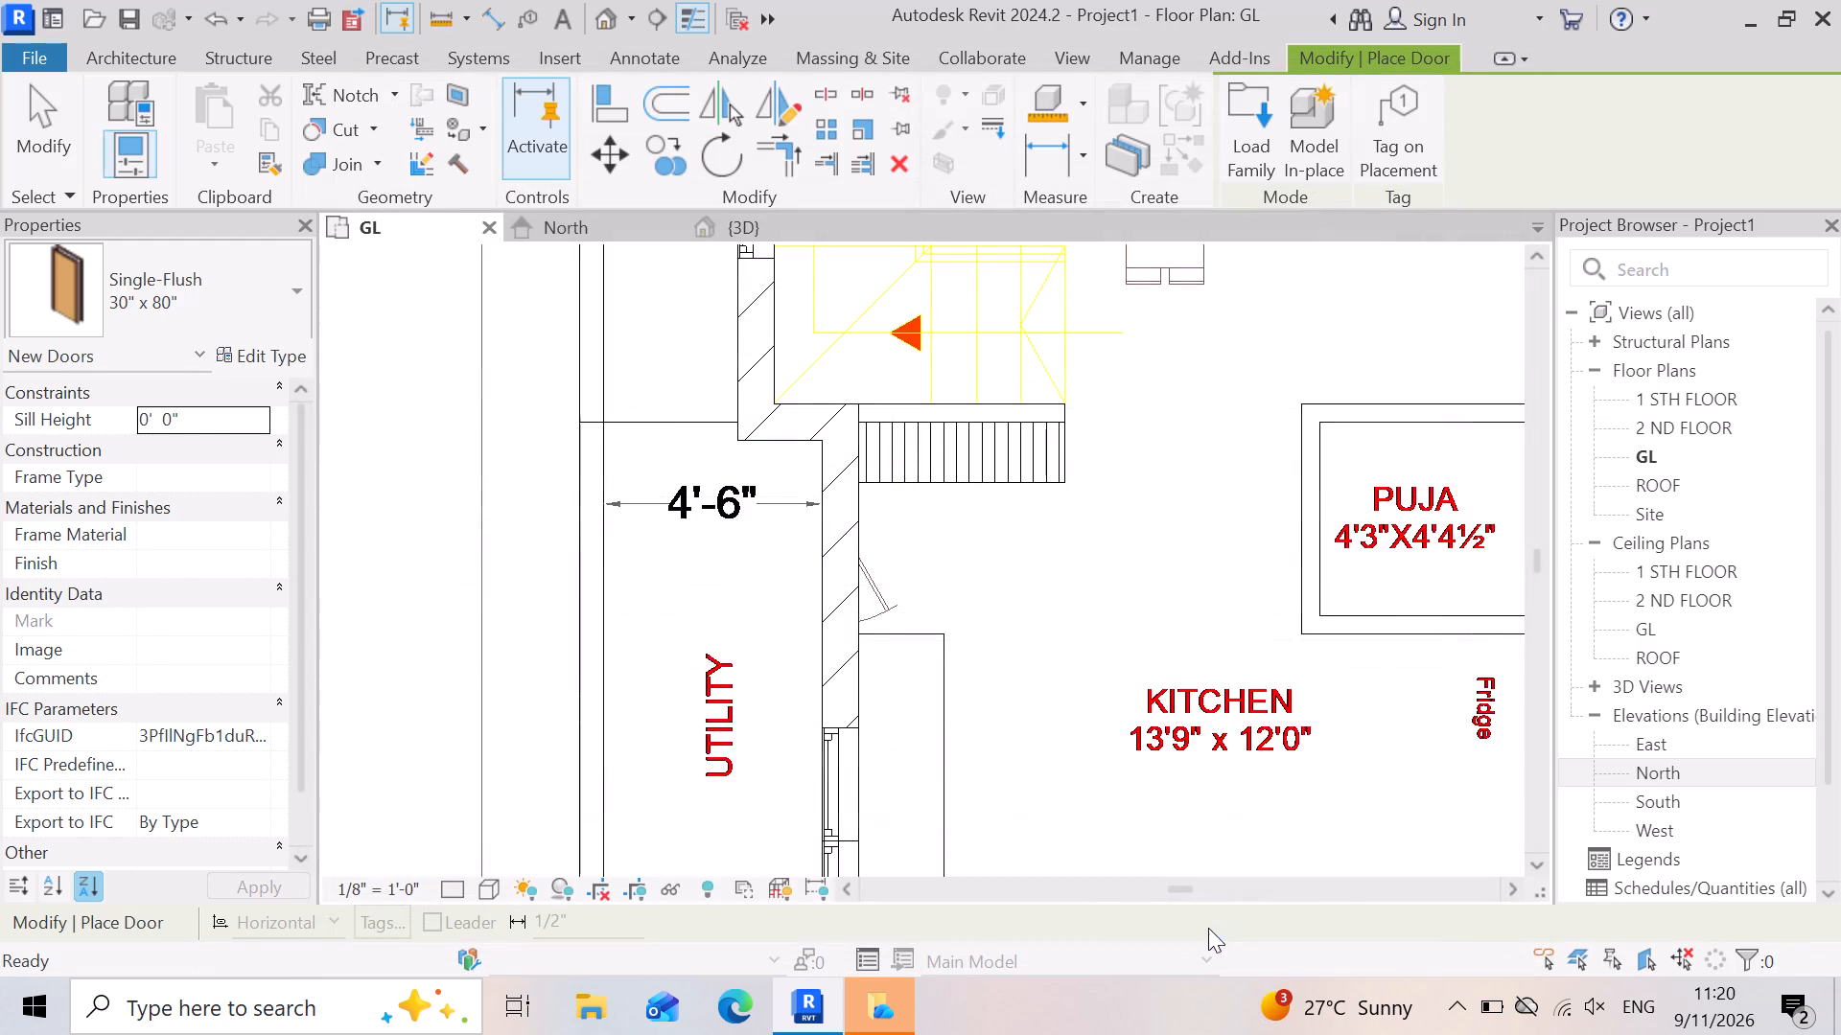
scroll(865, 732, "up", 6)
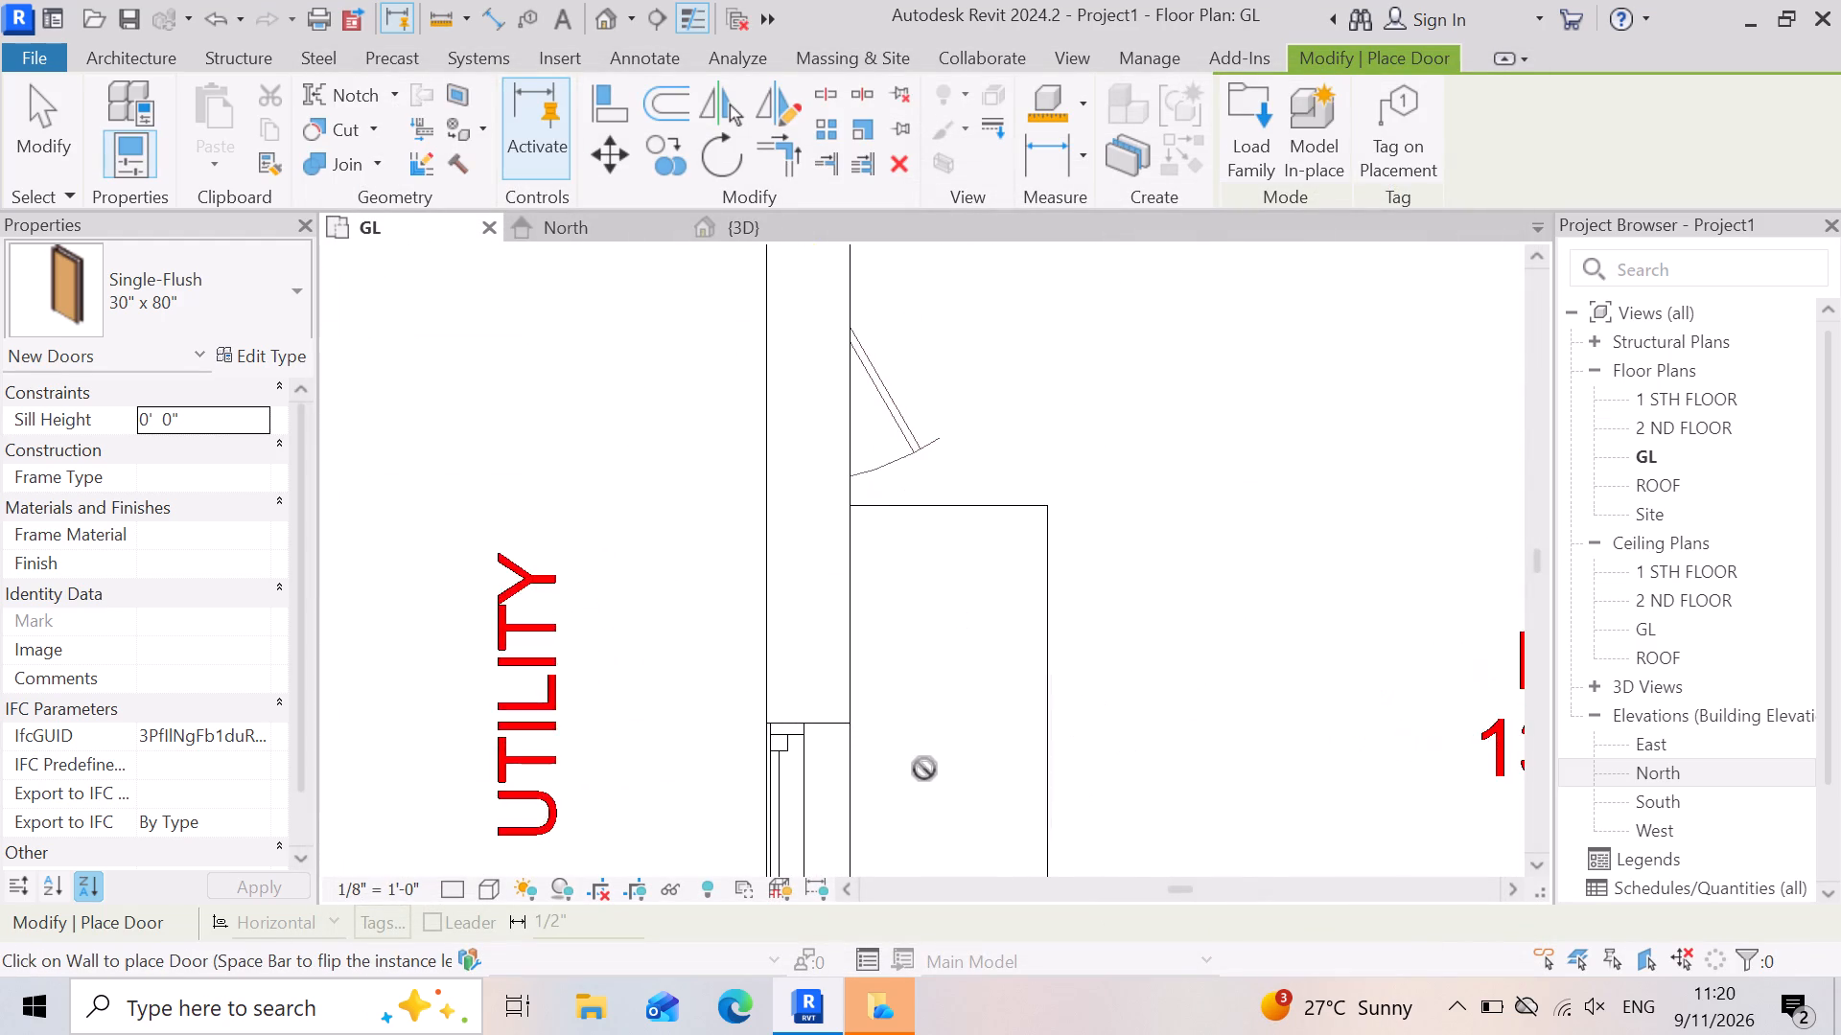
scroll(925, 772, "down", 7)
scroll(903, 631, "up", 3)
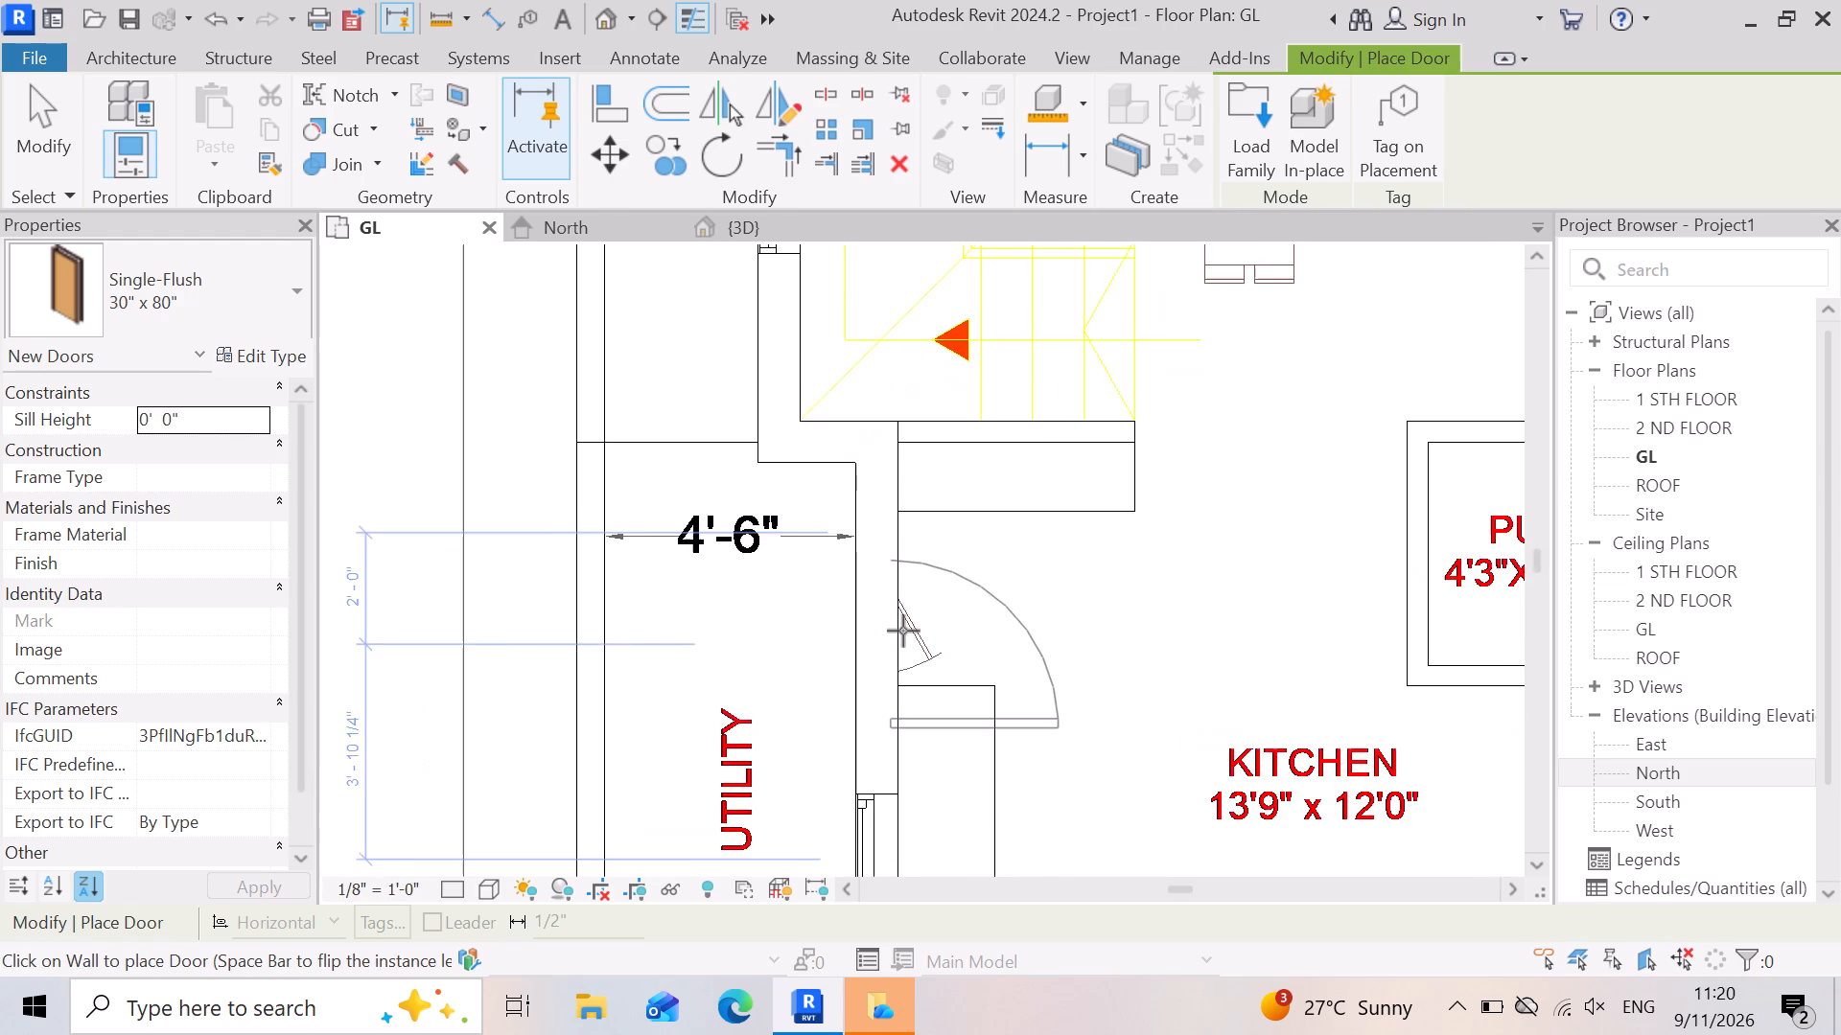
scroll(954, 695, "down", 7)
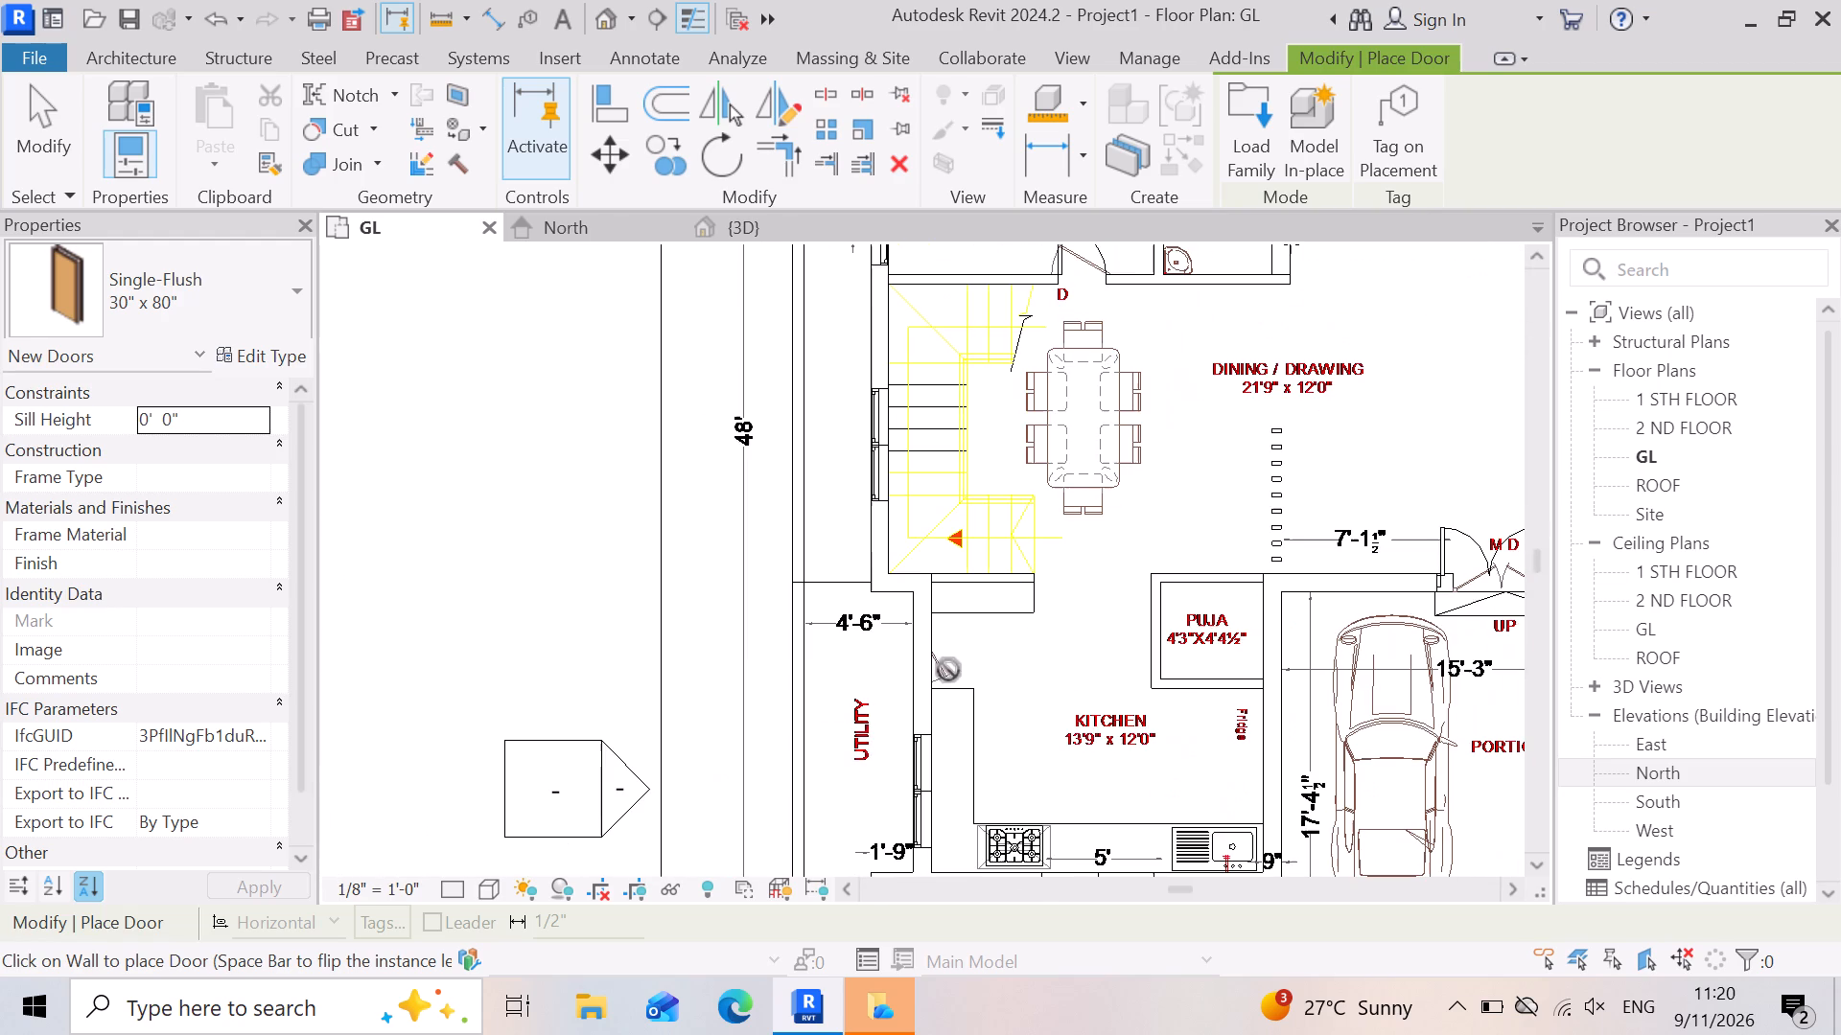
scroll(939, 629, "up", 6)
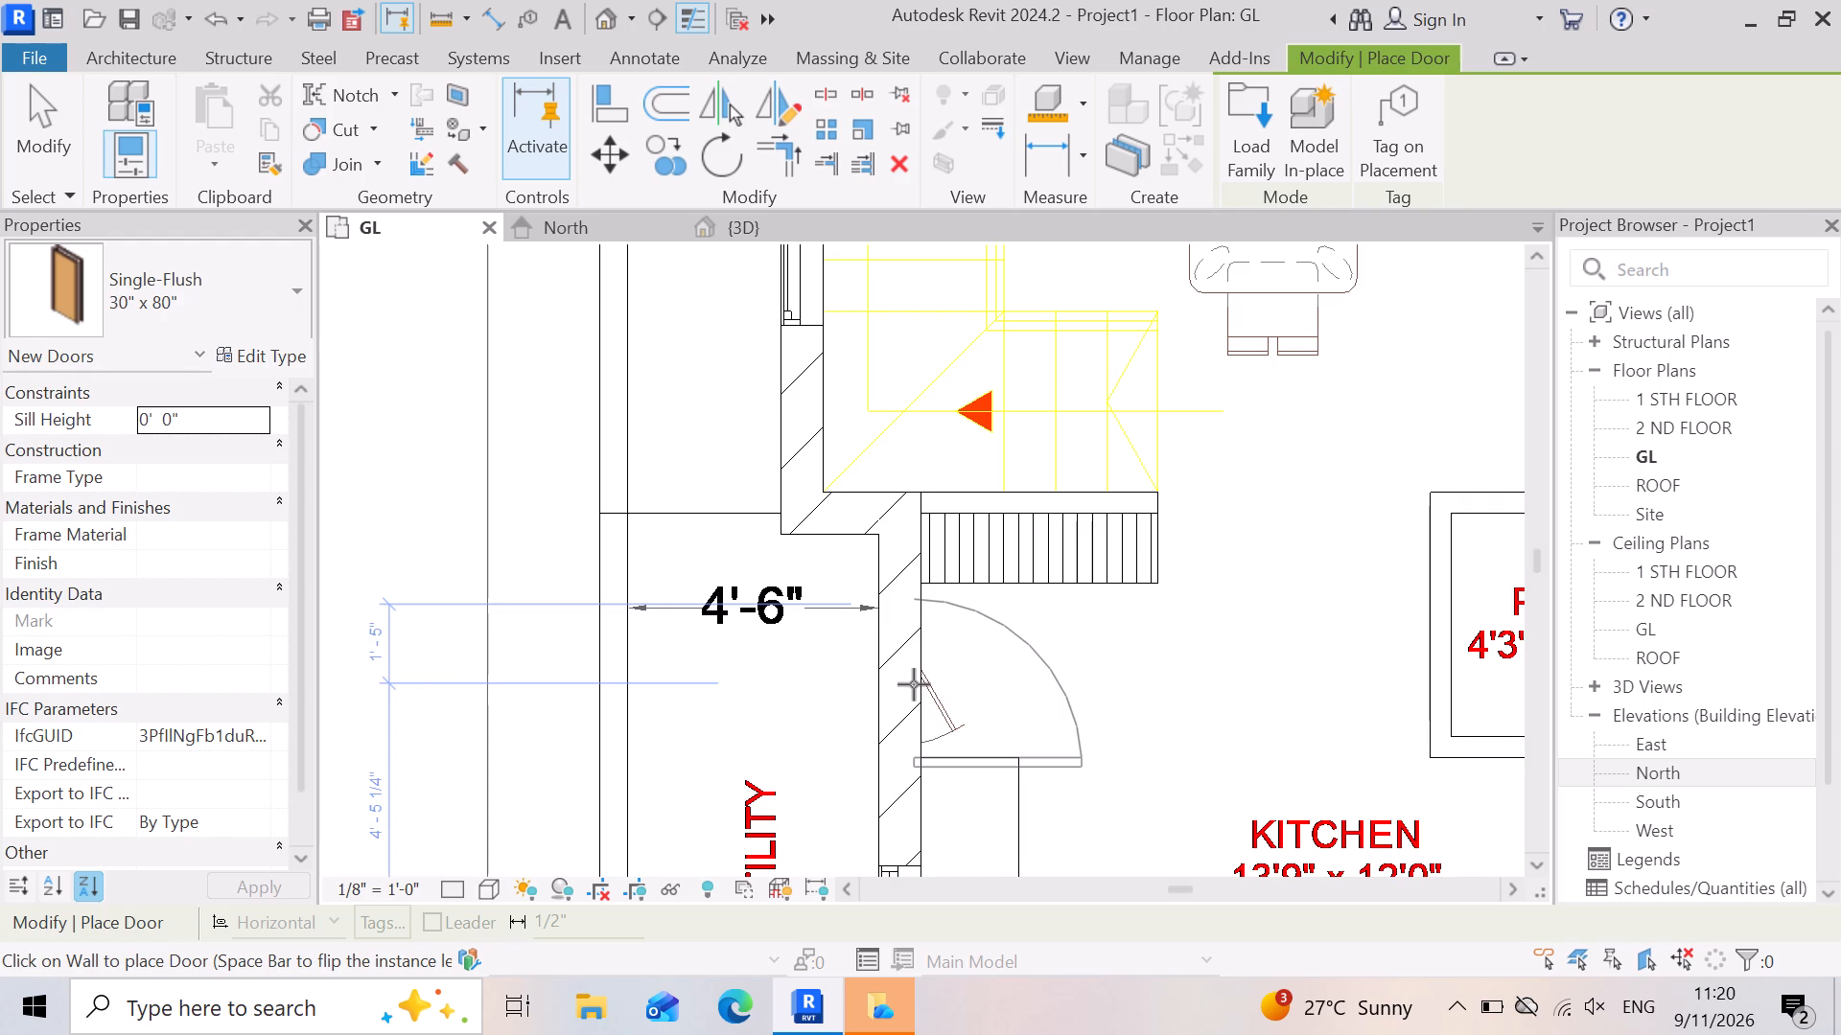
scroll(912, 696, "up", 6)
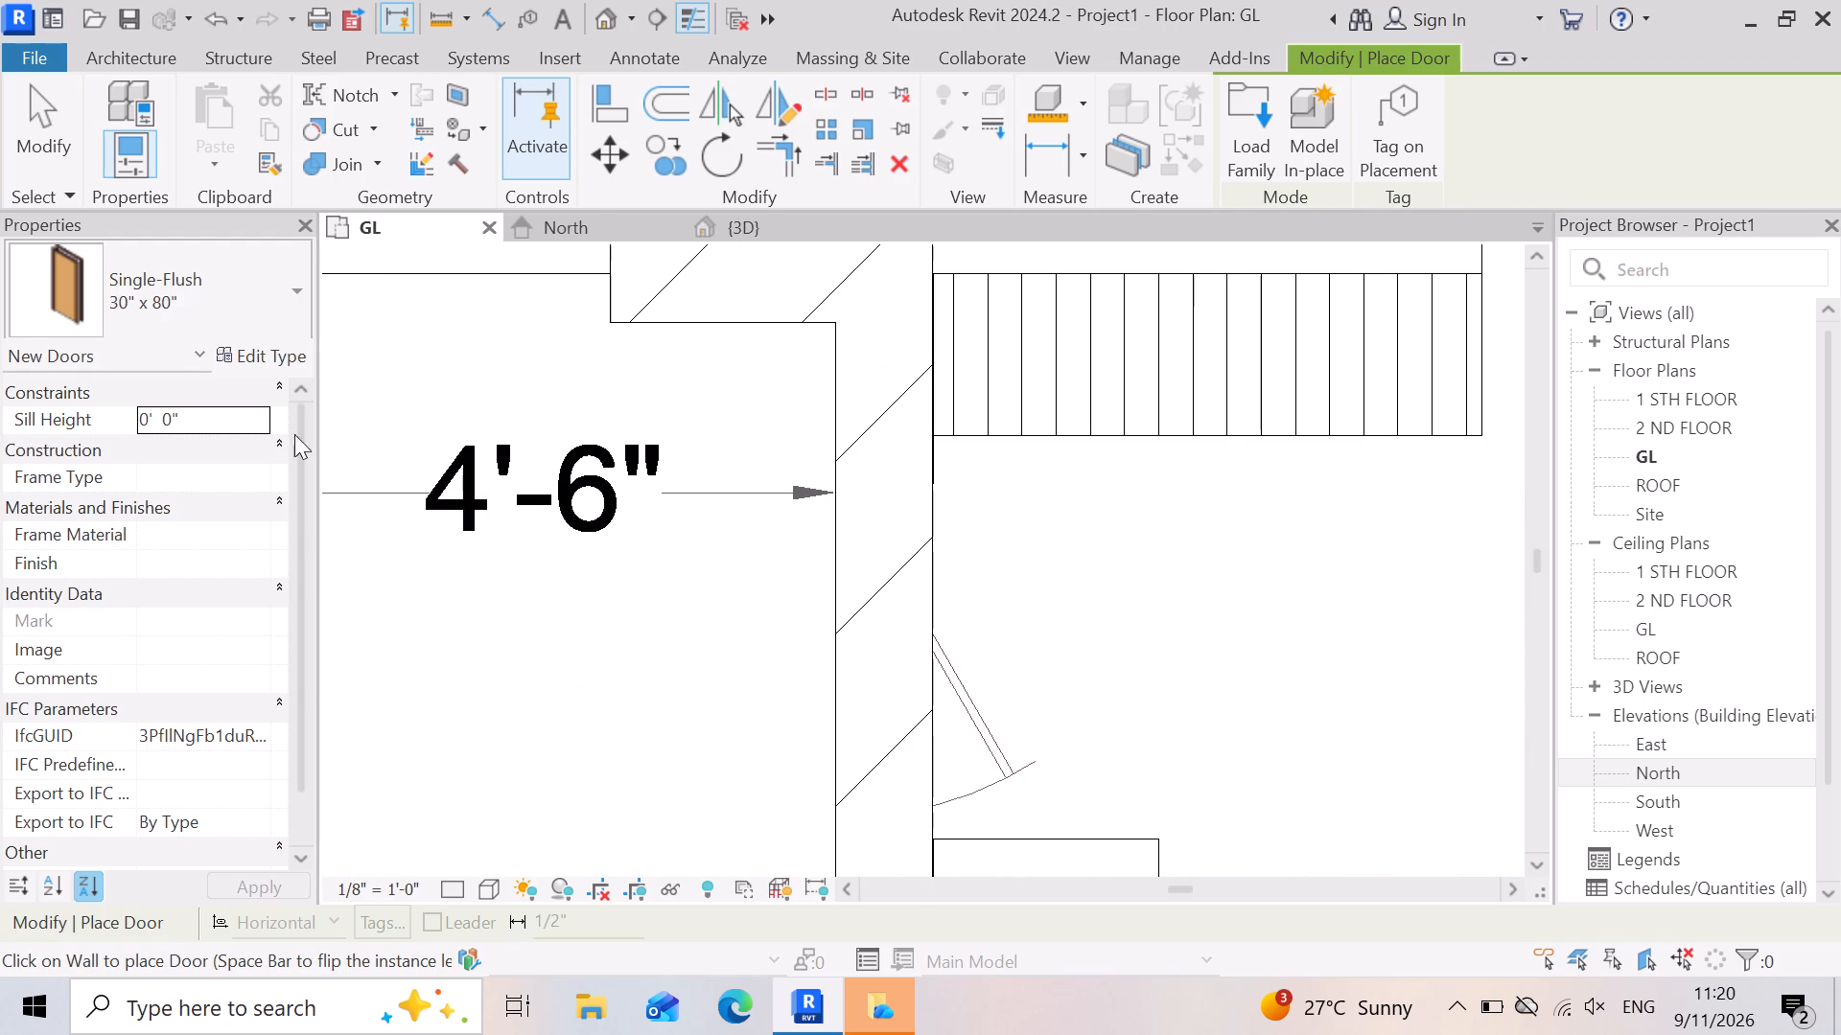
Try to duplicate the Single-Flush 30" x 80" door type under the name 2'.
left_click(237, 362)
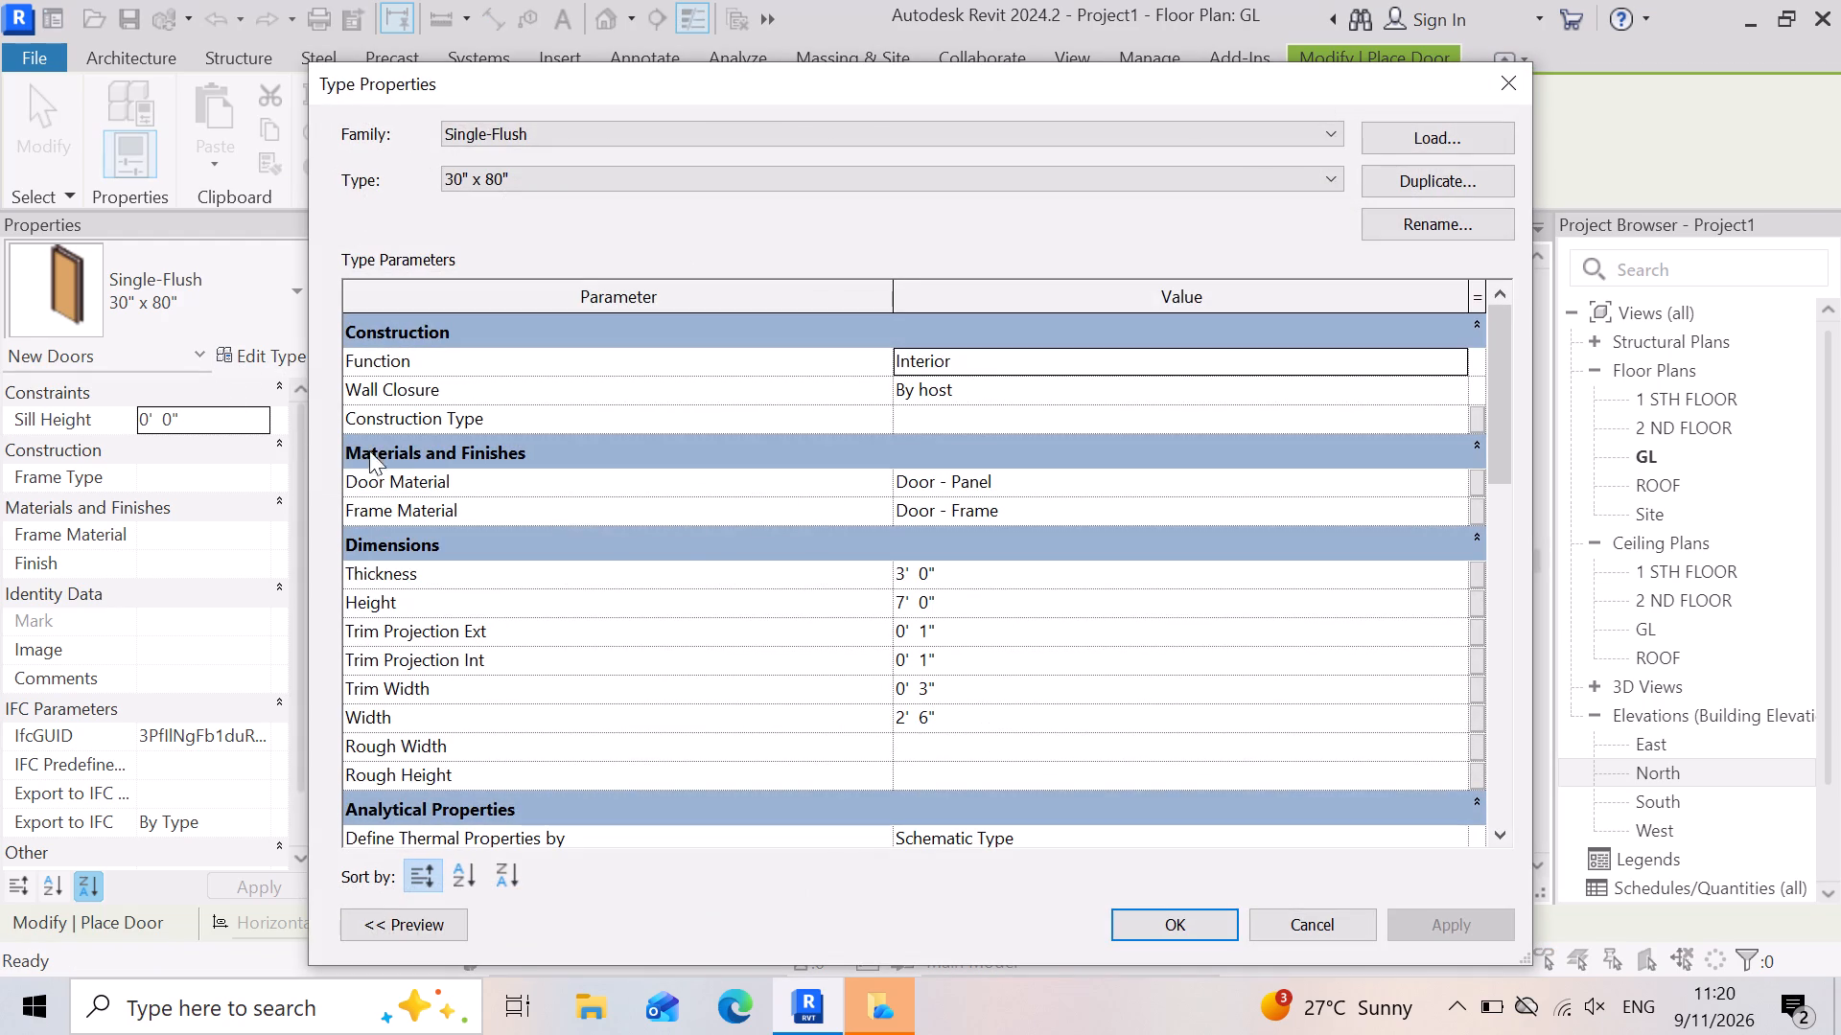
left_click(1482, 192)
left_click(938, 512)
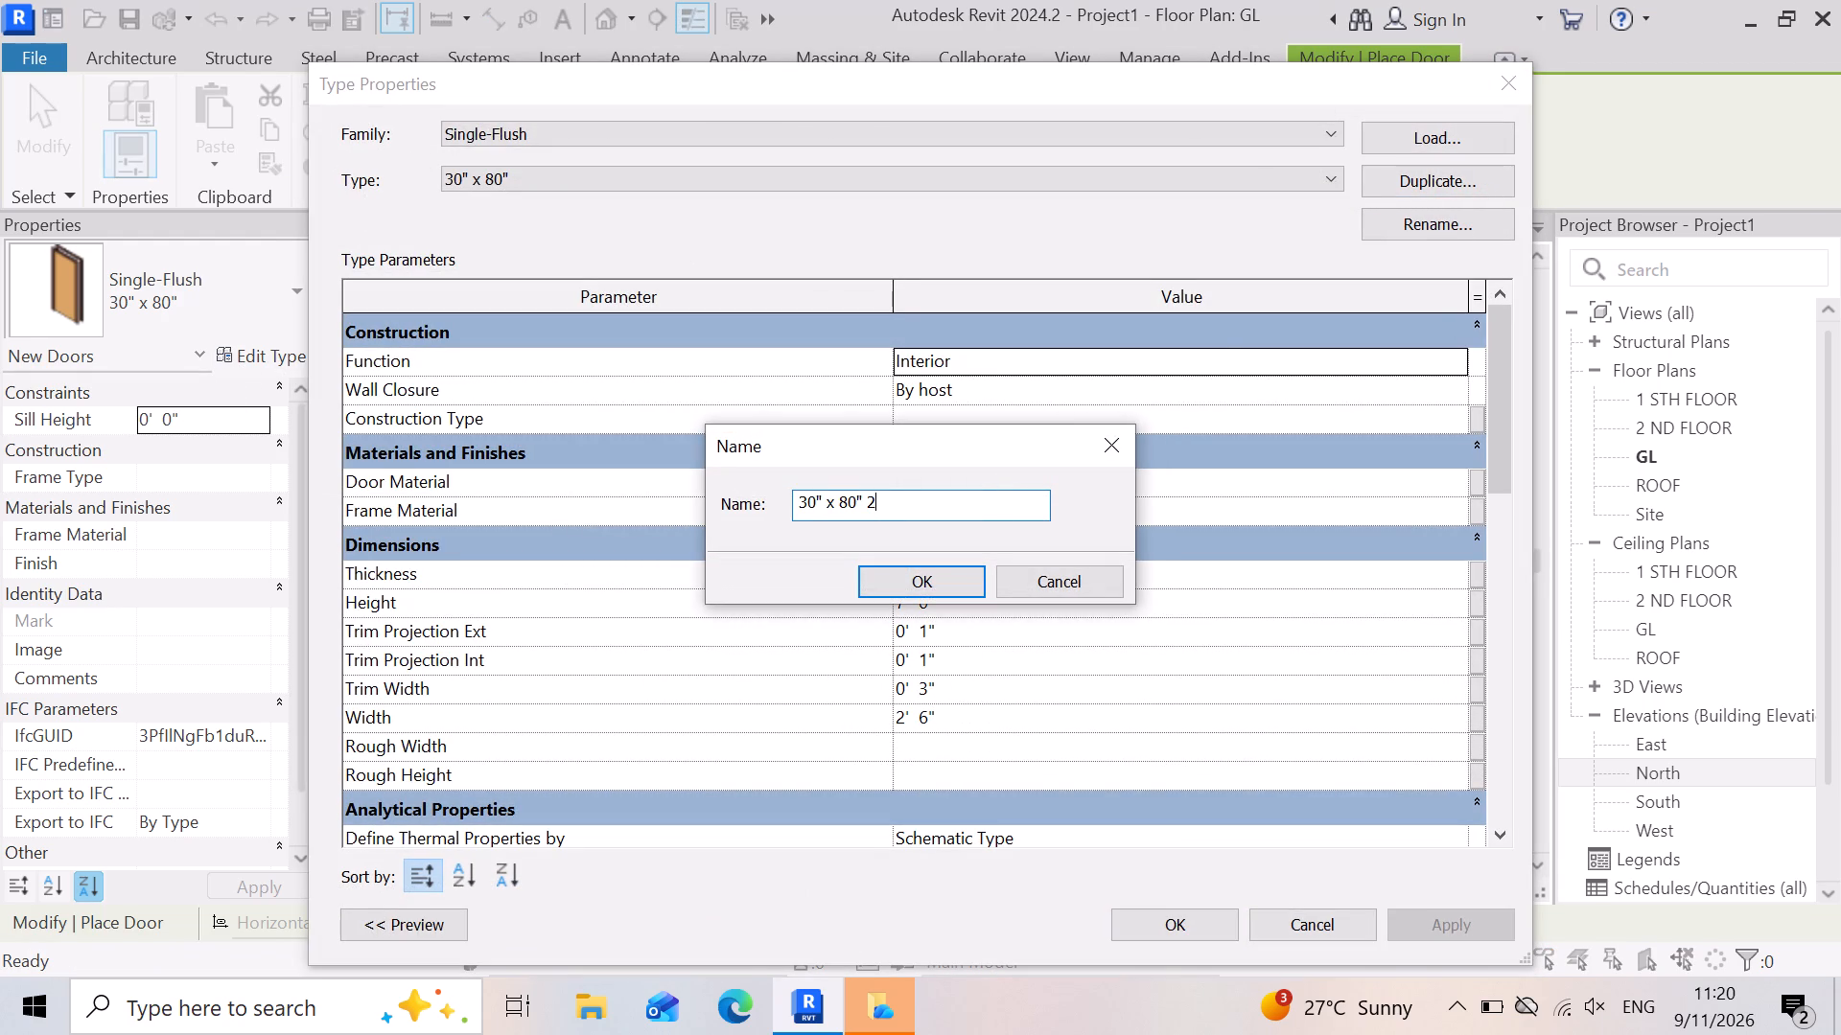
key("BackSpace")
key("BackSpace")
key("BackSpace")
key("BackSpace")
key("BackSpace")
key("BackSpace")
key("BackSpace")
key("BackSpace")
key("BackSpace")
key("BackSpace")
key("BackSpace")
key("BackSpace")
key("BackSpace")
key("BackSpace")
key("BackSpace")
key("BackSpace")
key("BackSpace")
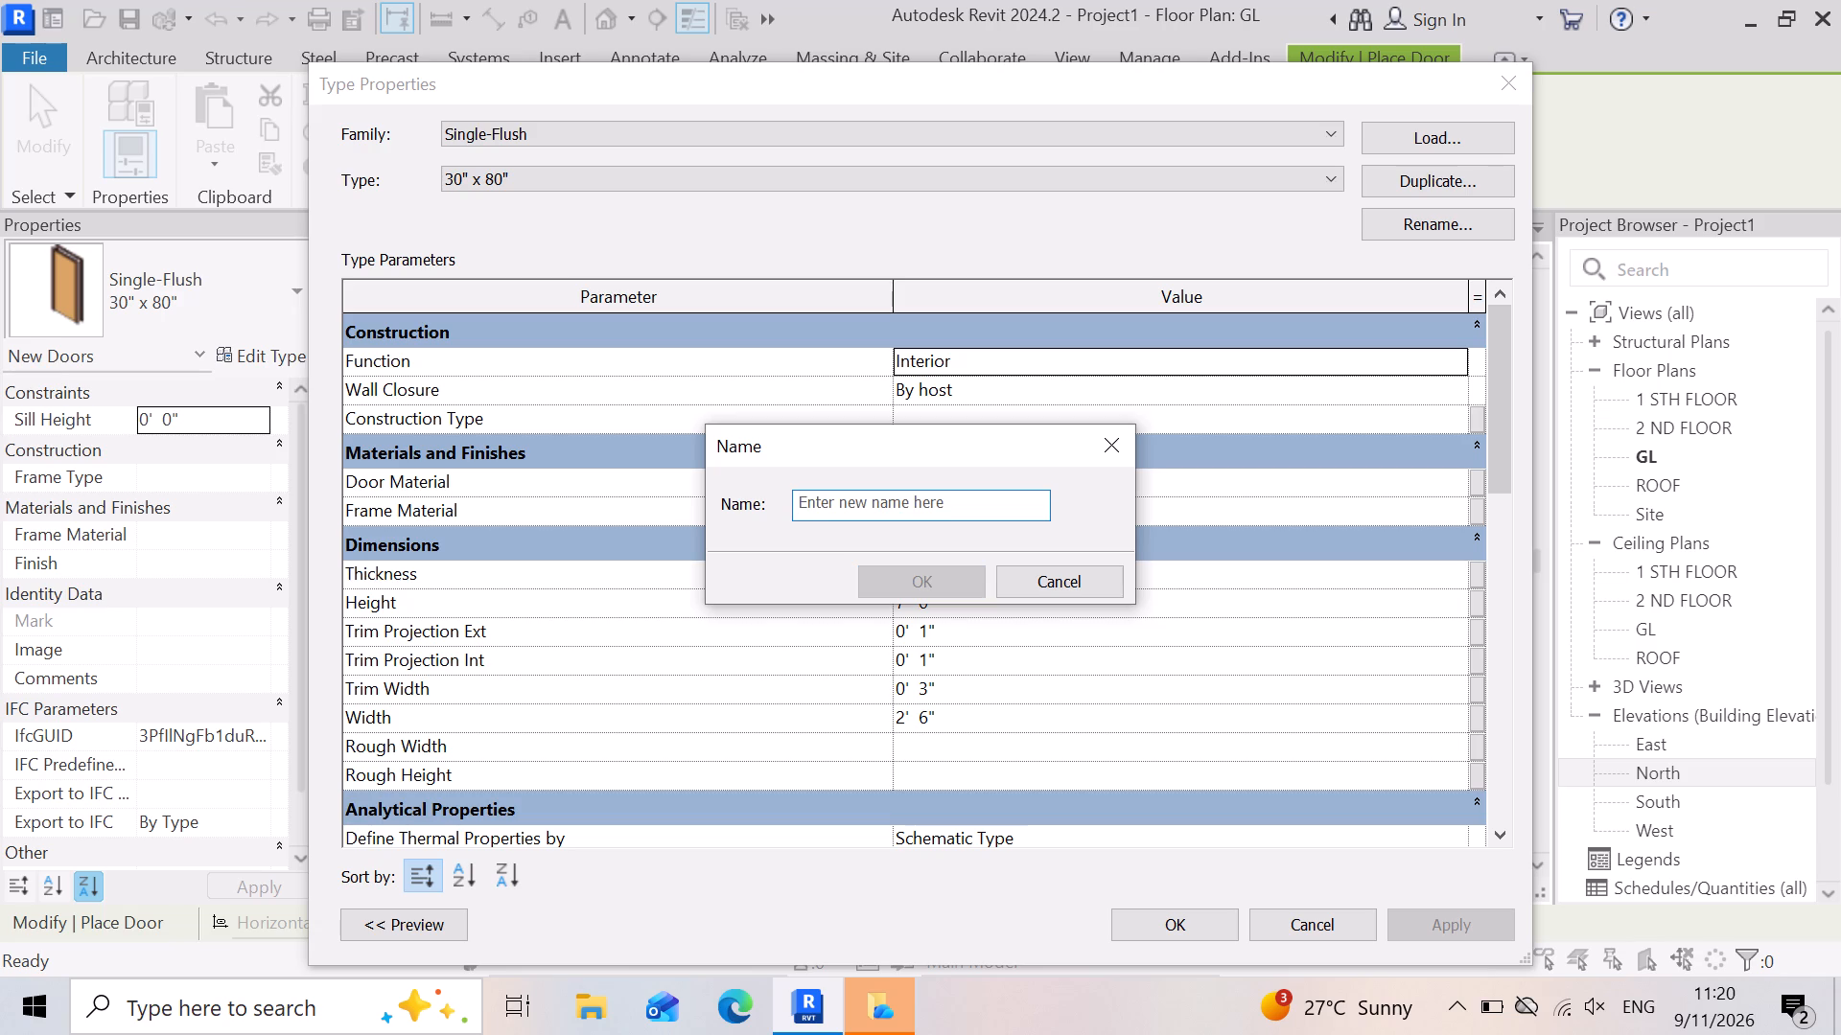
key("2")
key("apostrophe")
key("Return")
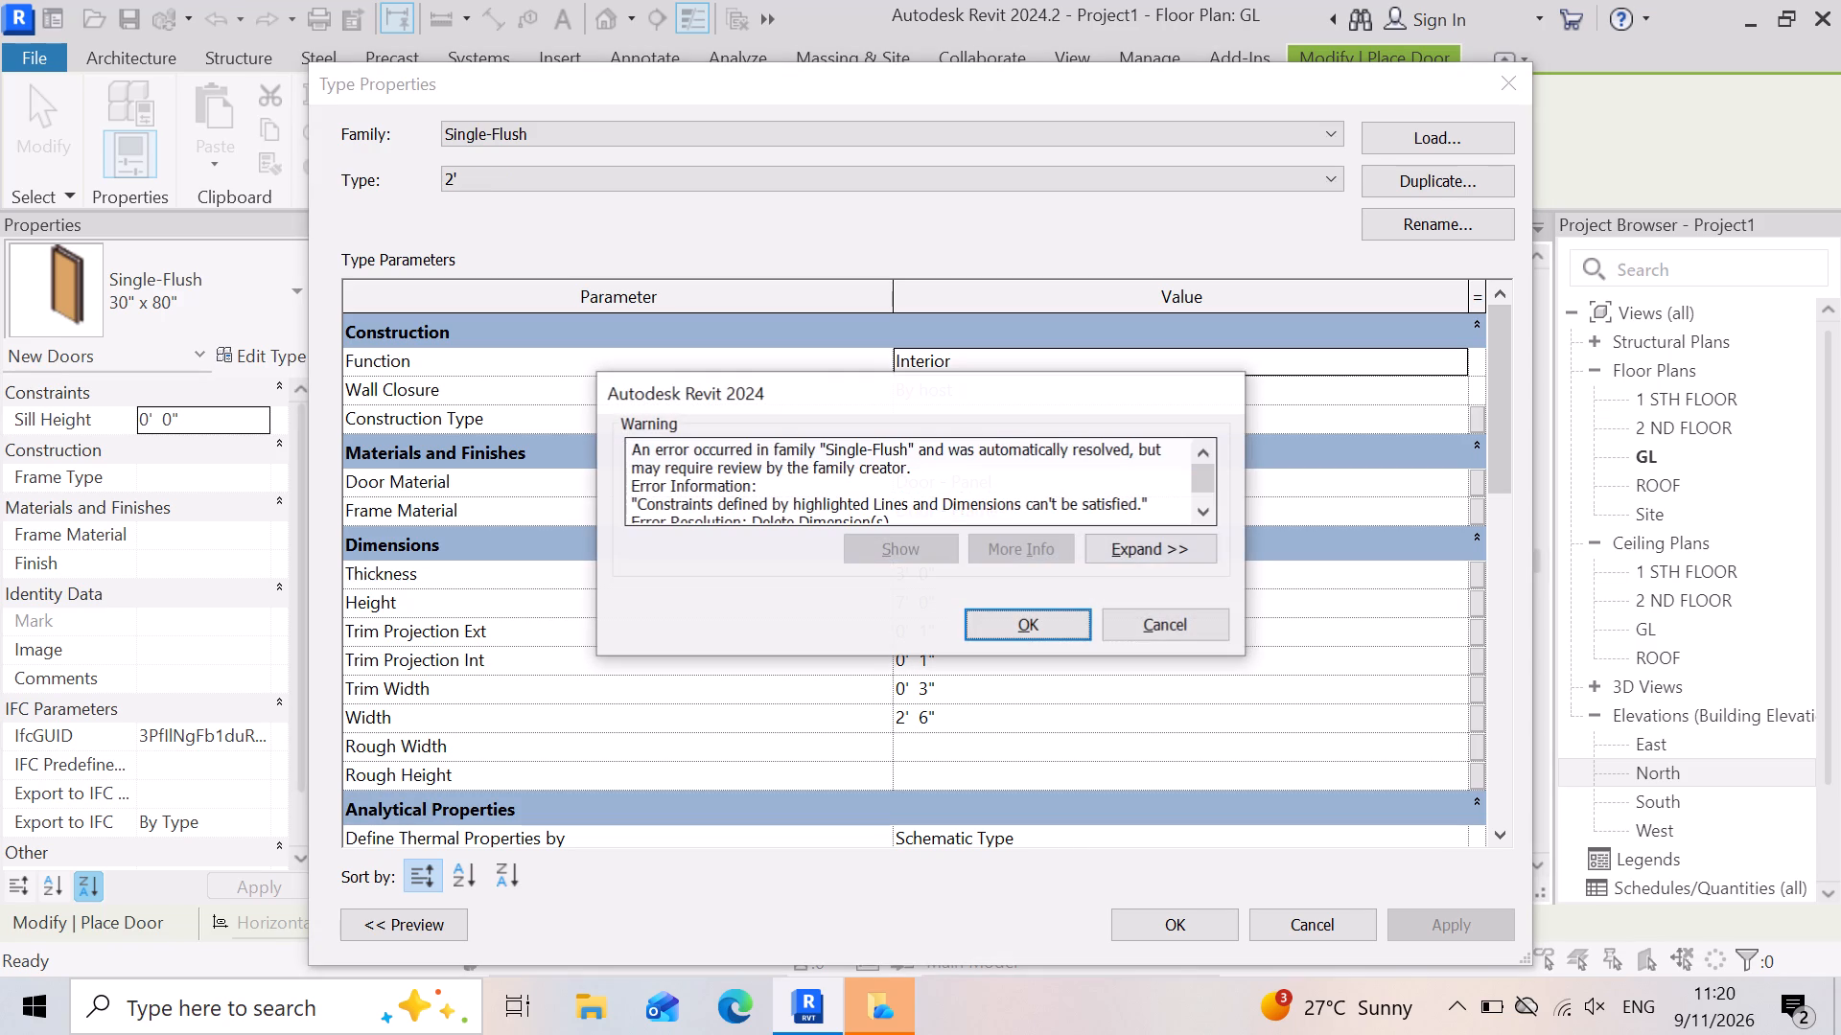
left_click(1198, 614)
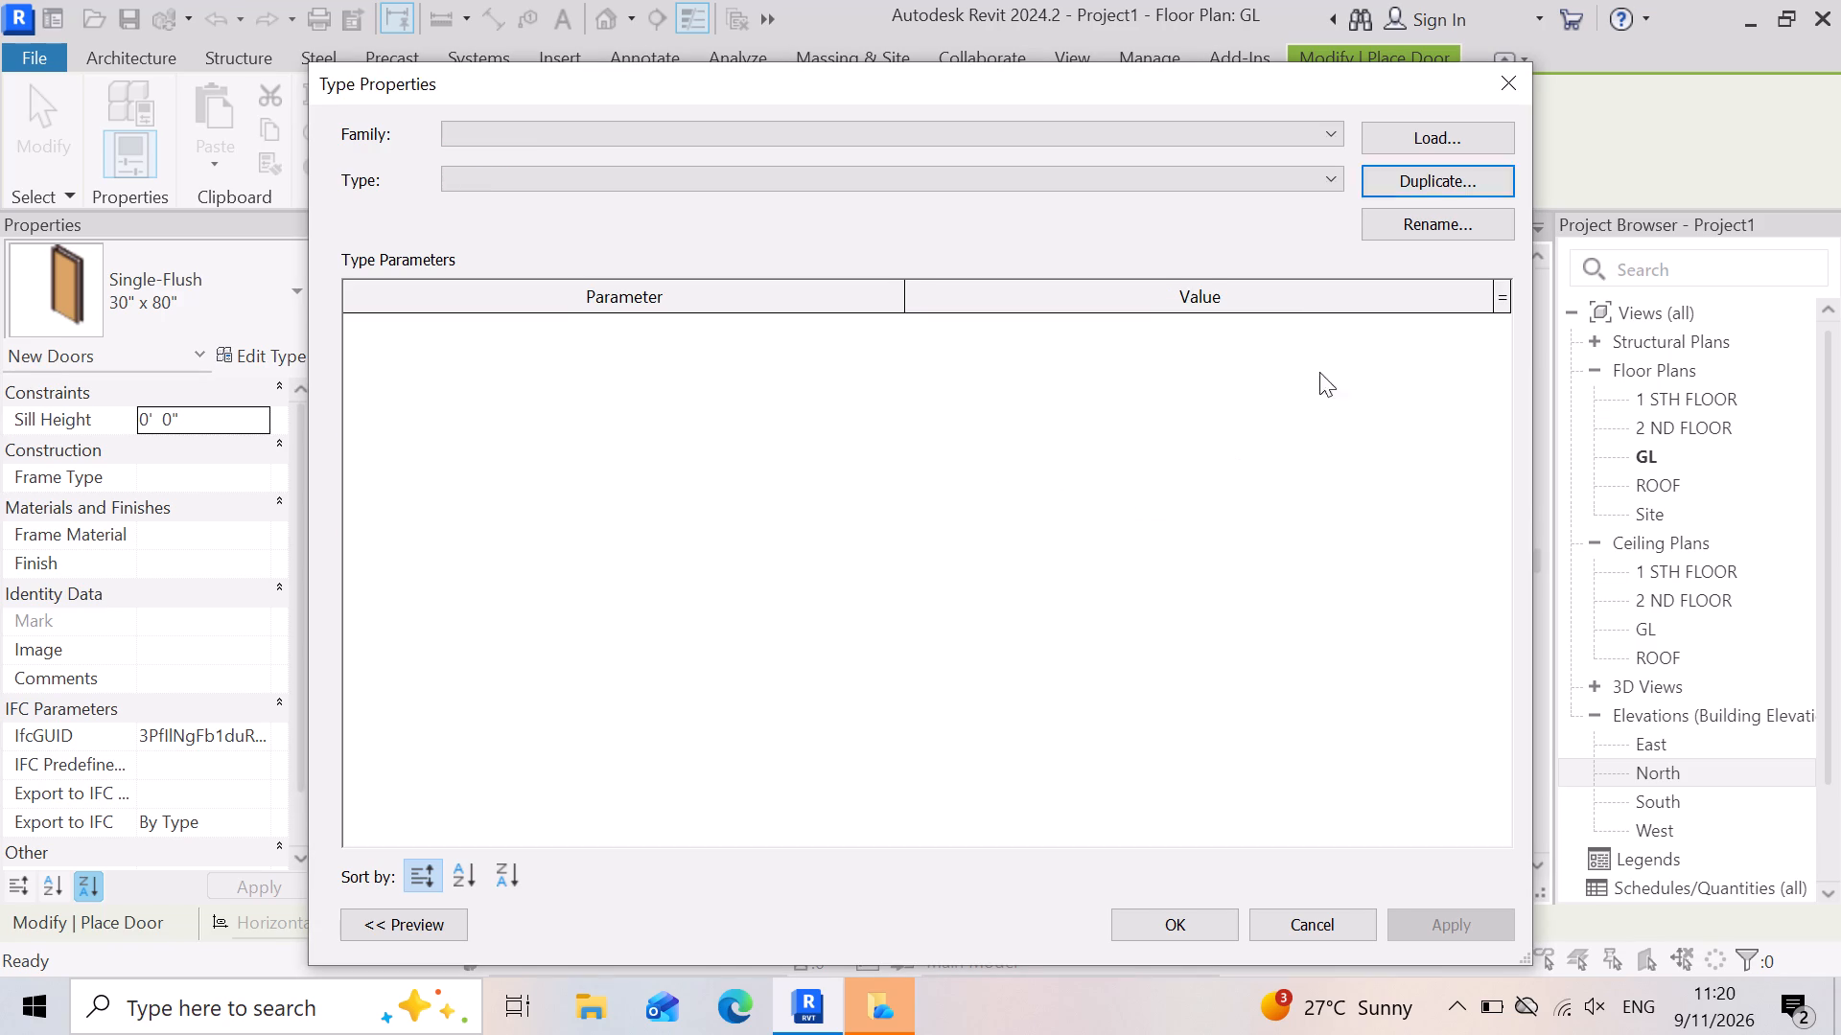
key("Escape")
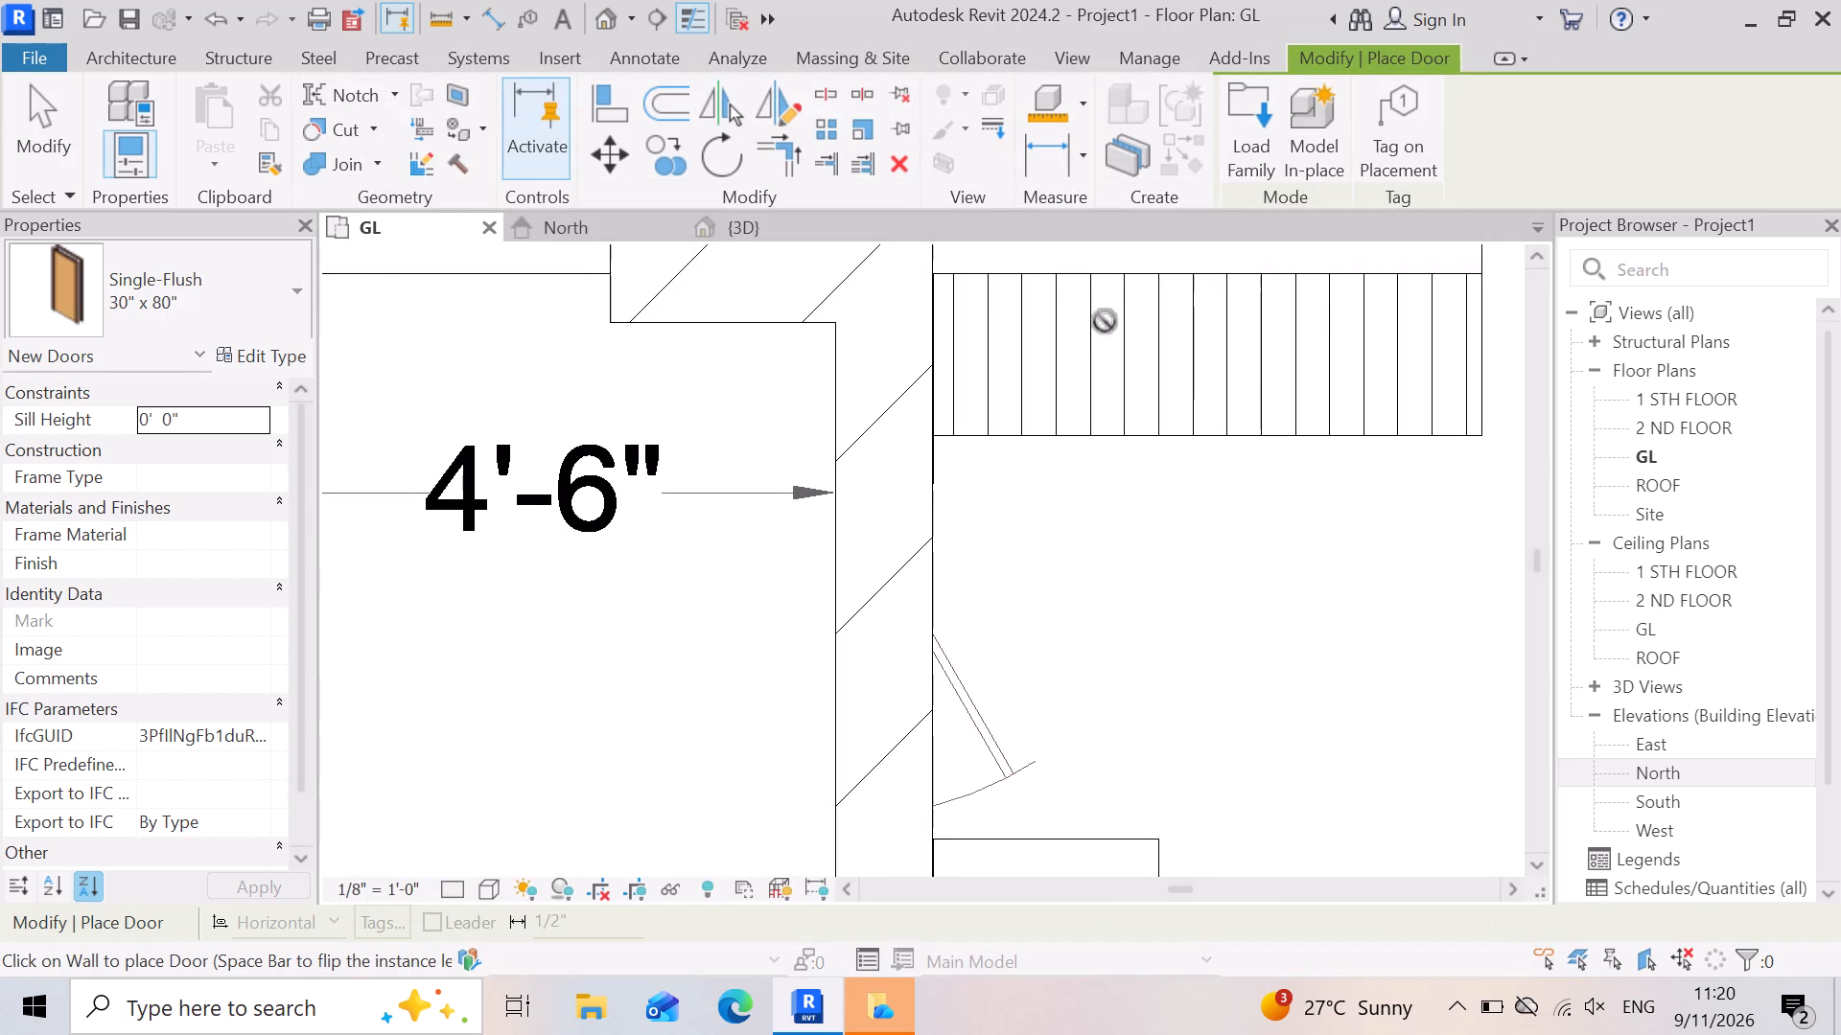
Duplicate the Single-Flush 30" x 80" door type under the name 2' x 7'.
left_click(261, 364)
left_click(1449, 186)
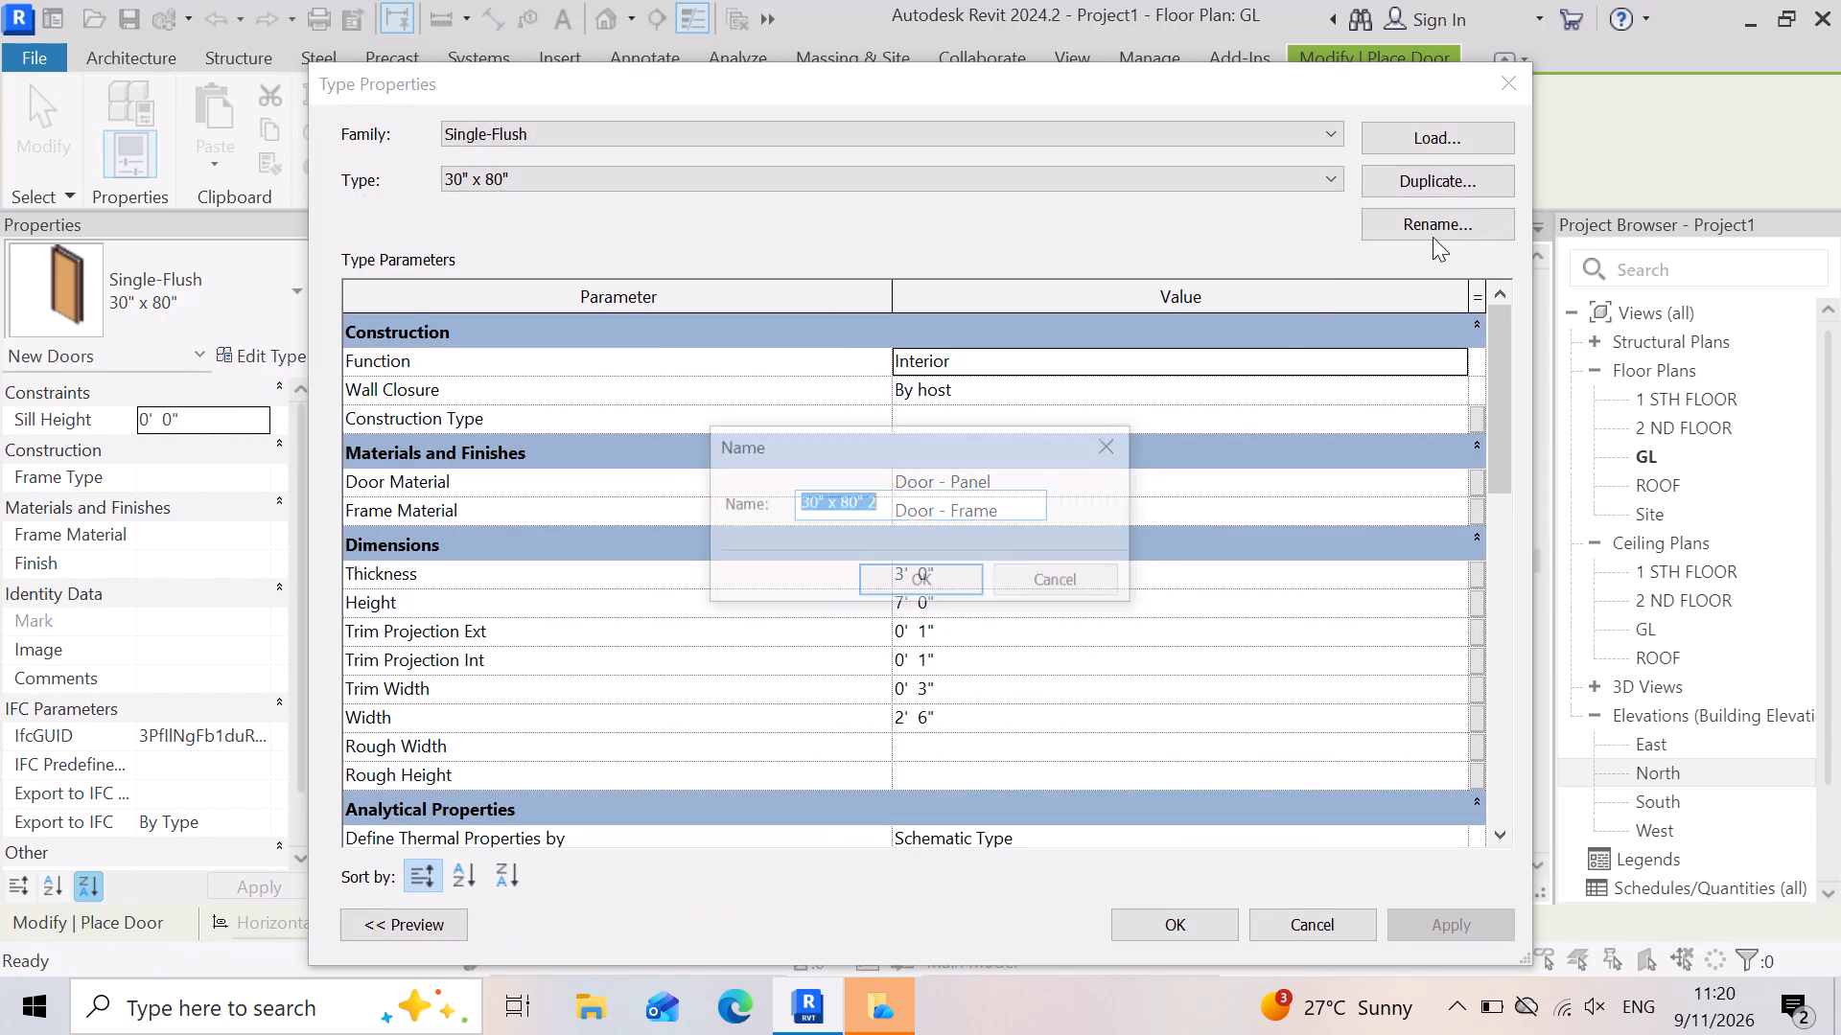
left_click(904, 498)
key("BackSpace")
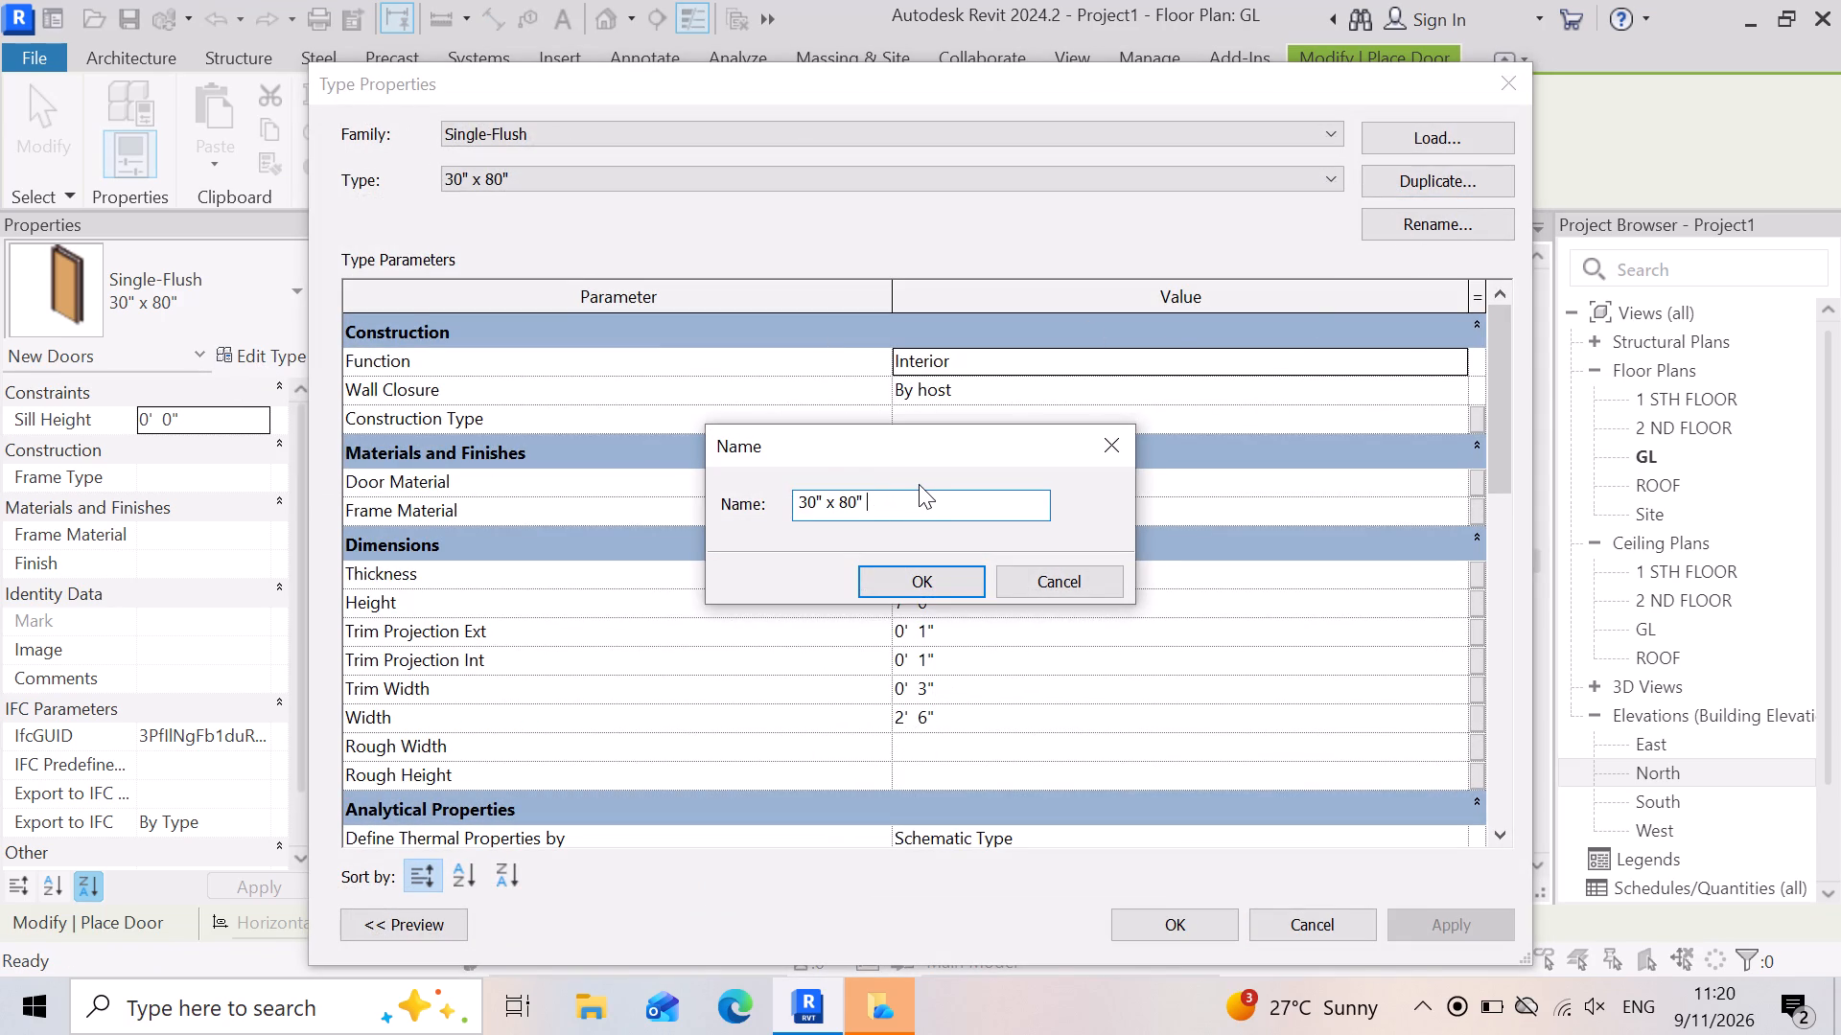
key("BackSpace")
key("BackSpace")
key("BackSpace")
key("BackSpace")
type("7'")
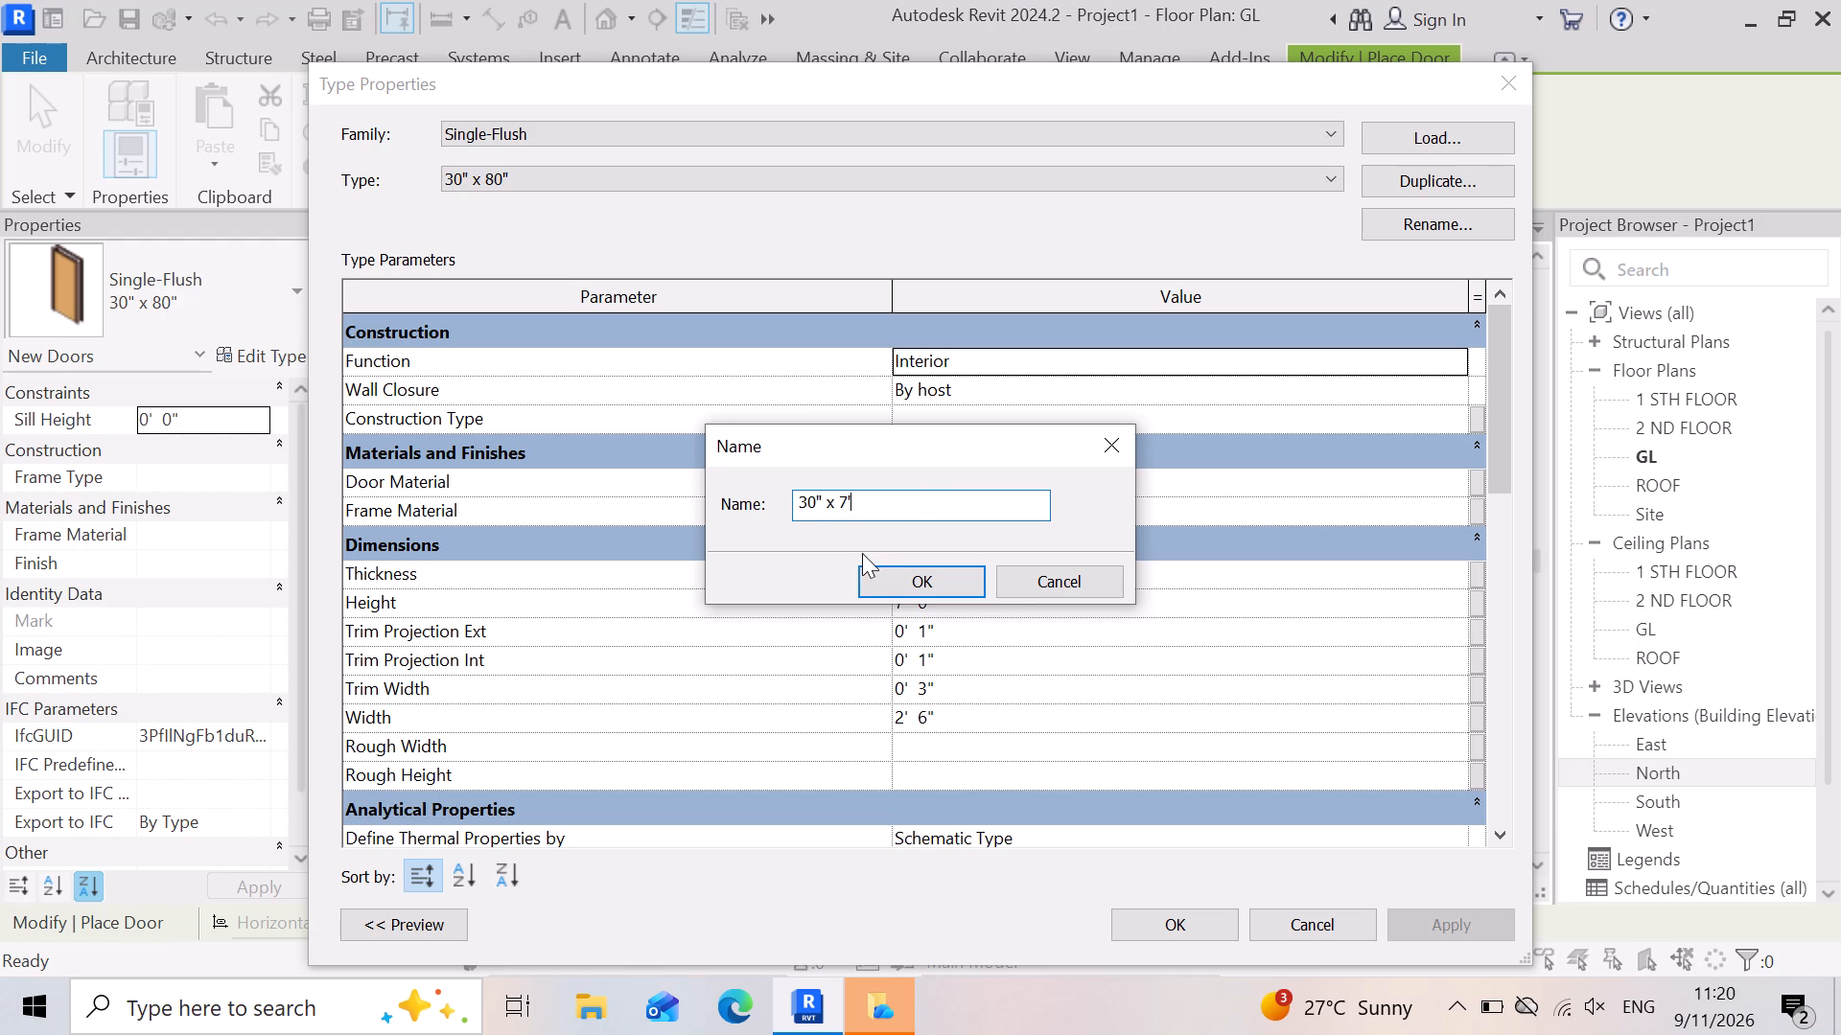
left_click(824, 494)
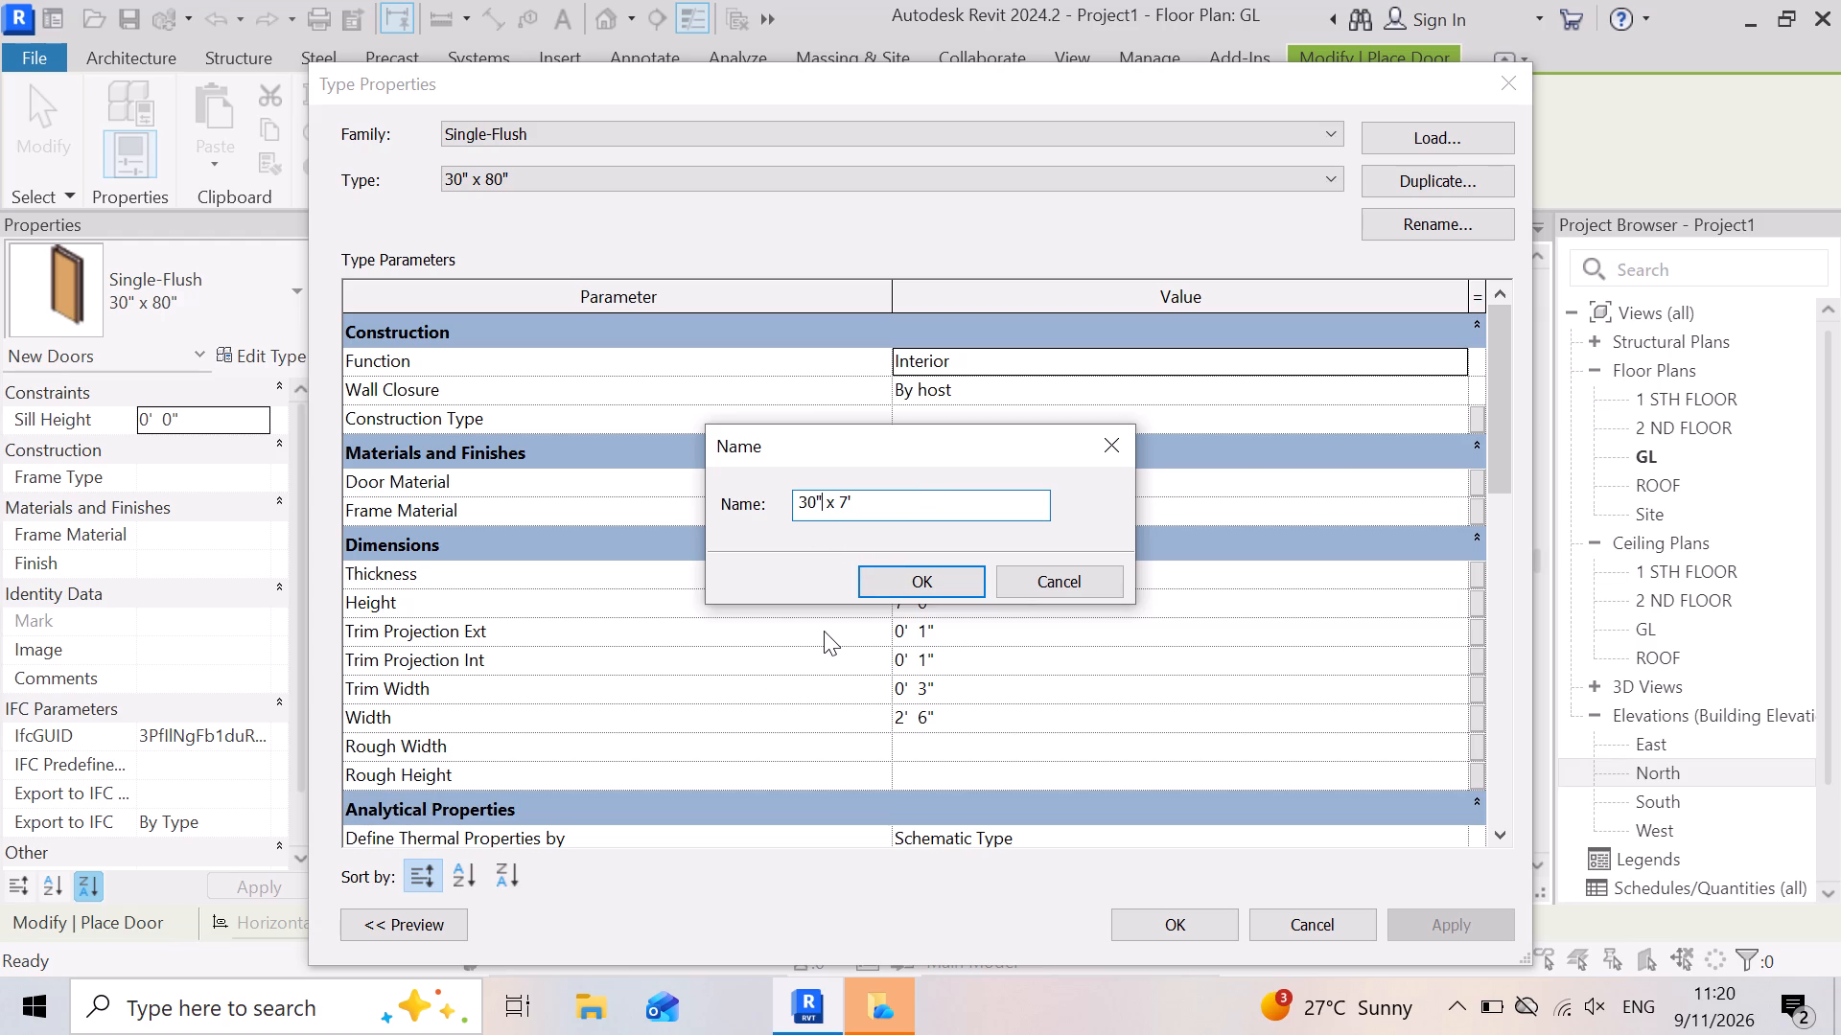
key("BackSpace")
key("BackSpace")
key("BackSpace")
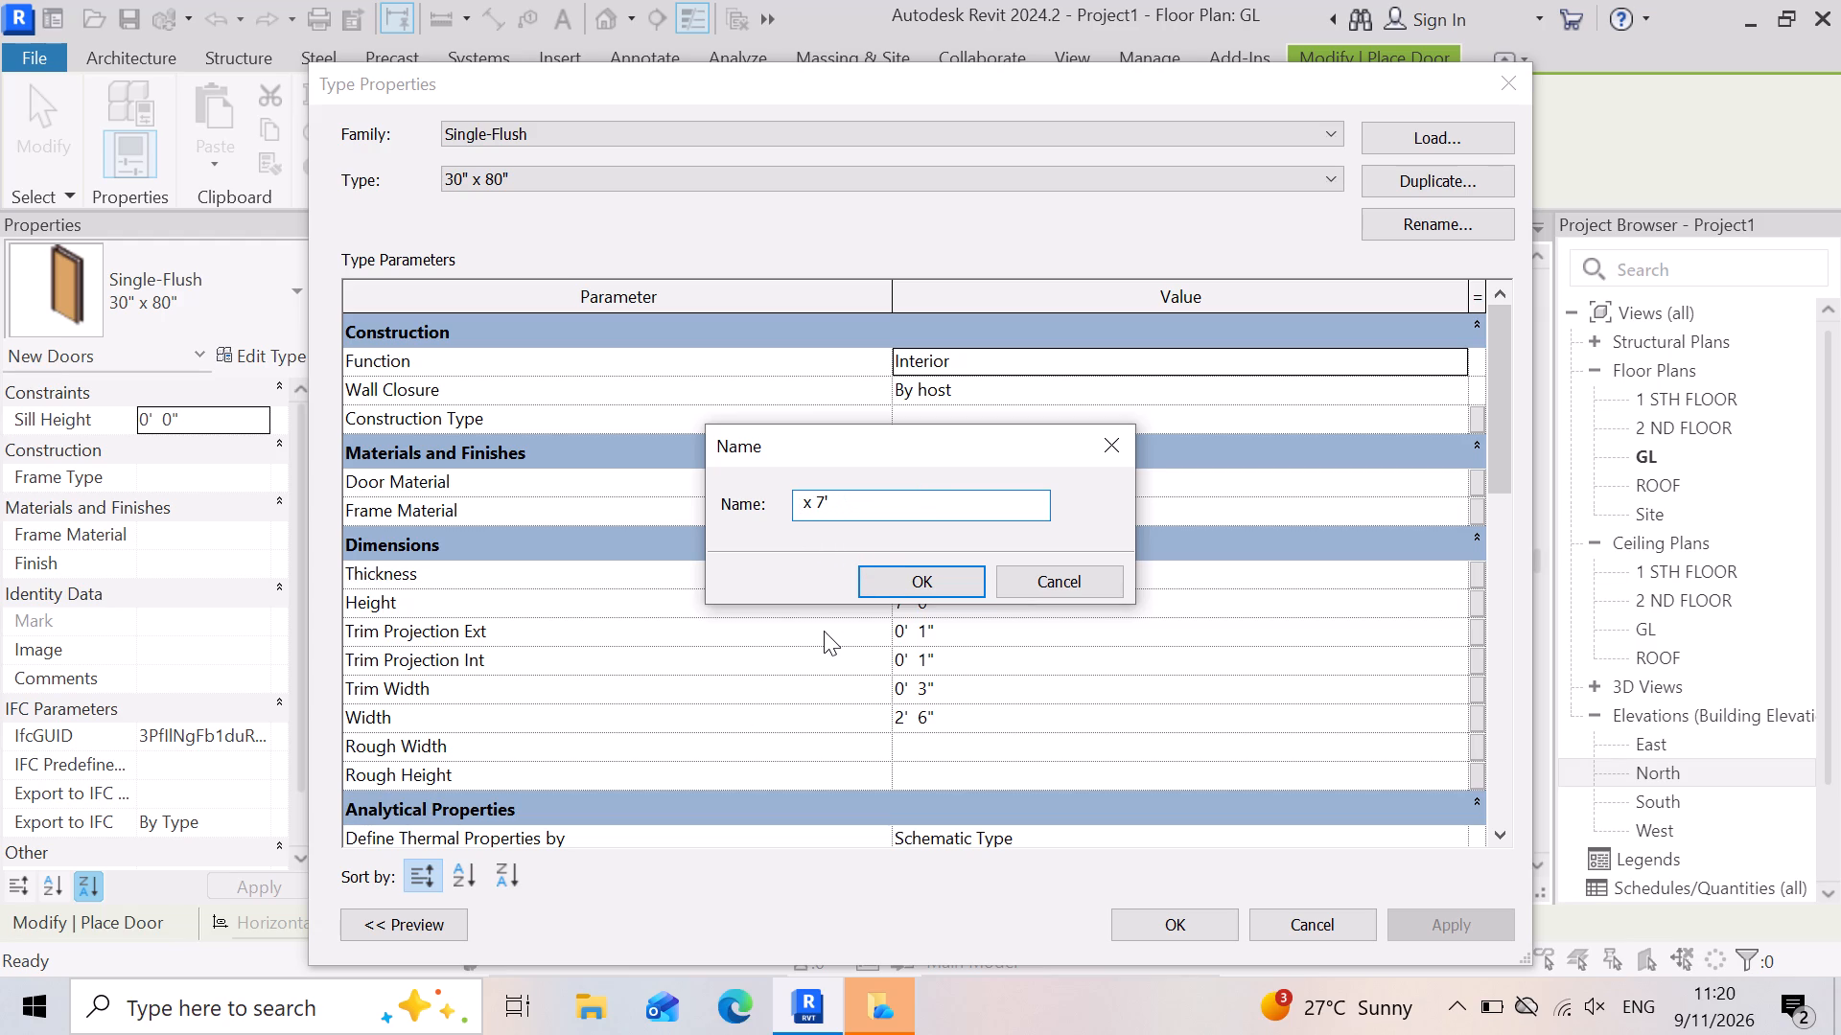
key("2")
key("apostrophe")
left_click(943, 575)
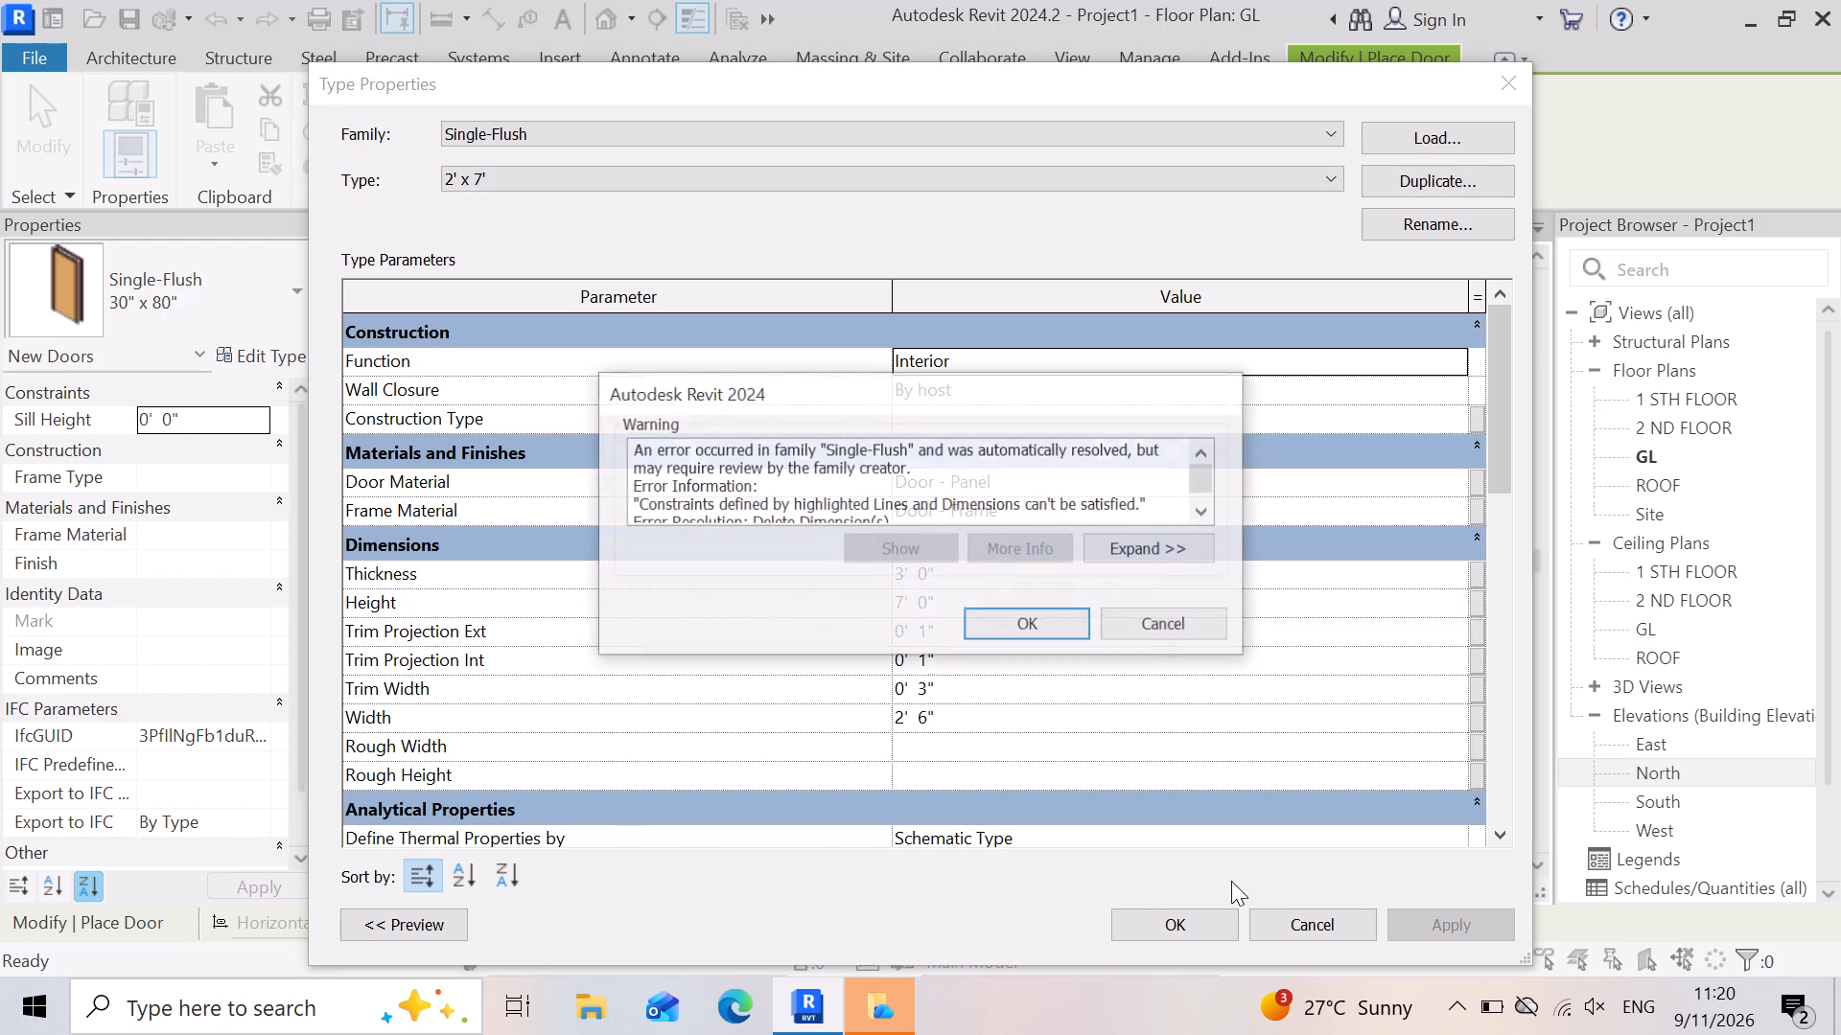
left_click(1020, 624)
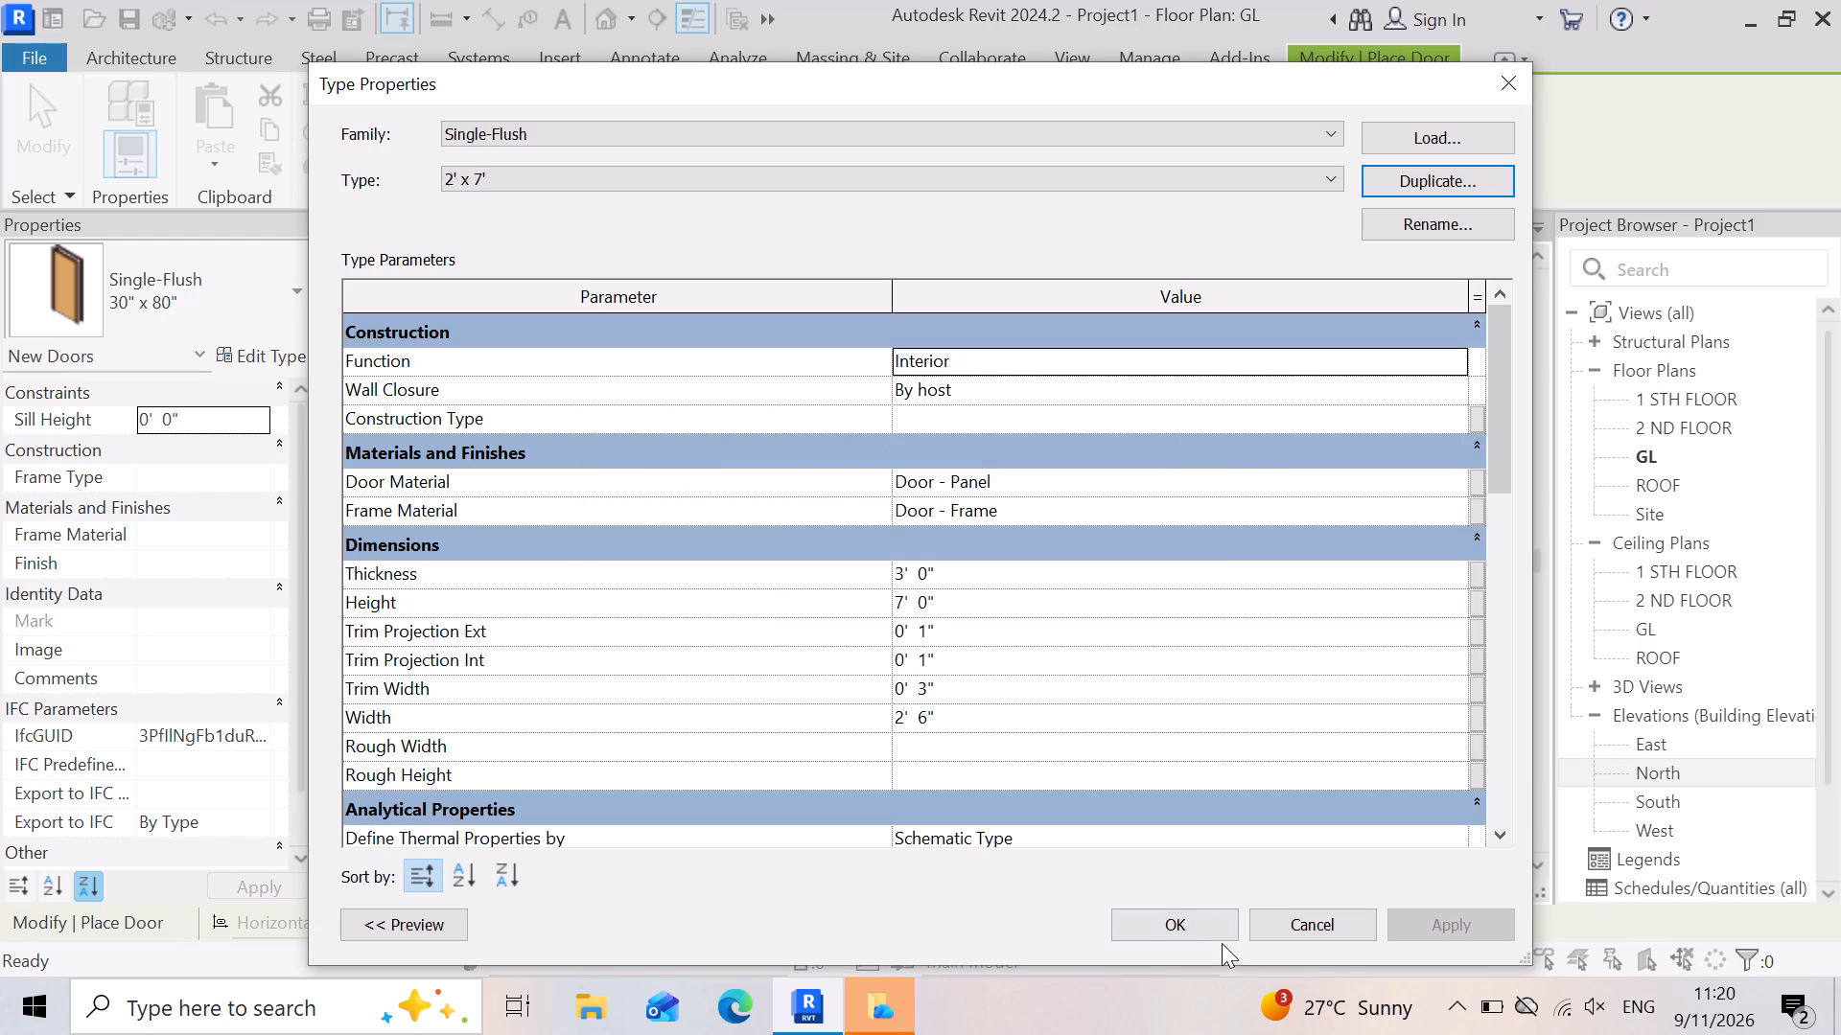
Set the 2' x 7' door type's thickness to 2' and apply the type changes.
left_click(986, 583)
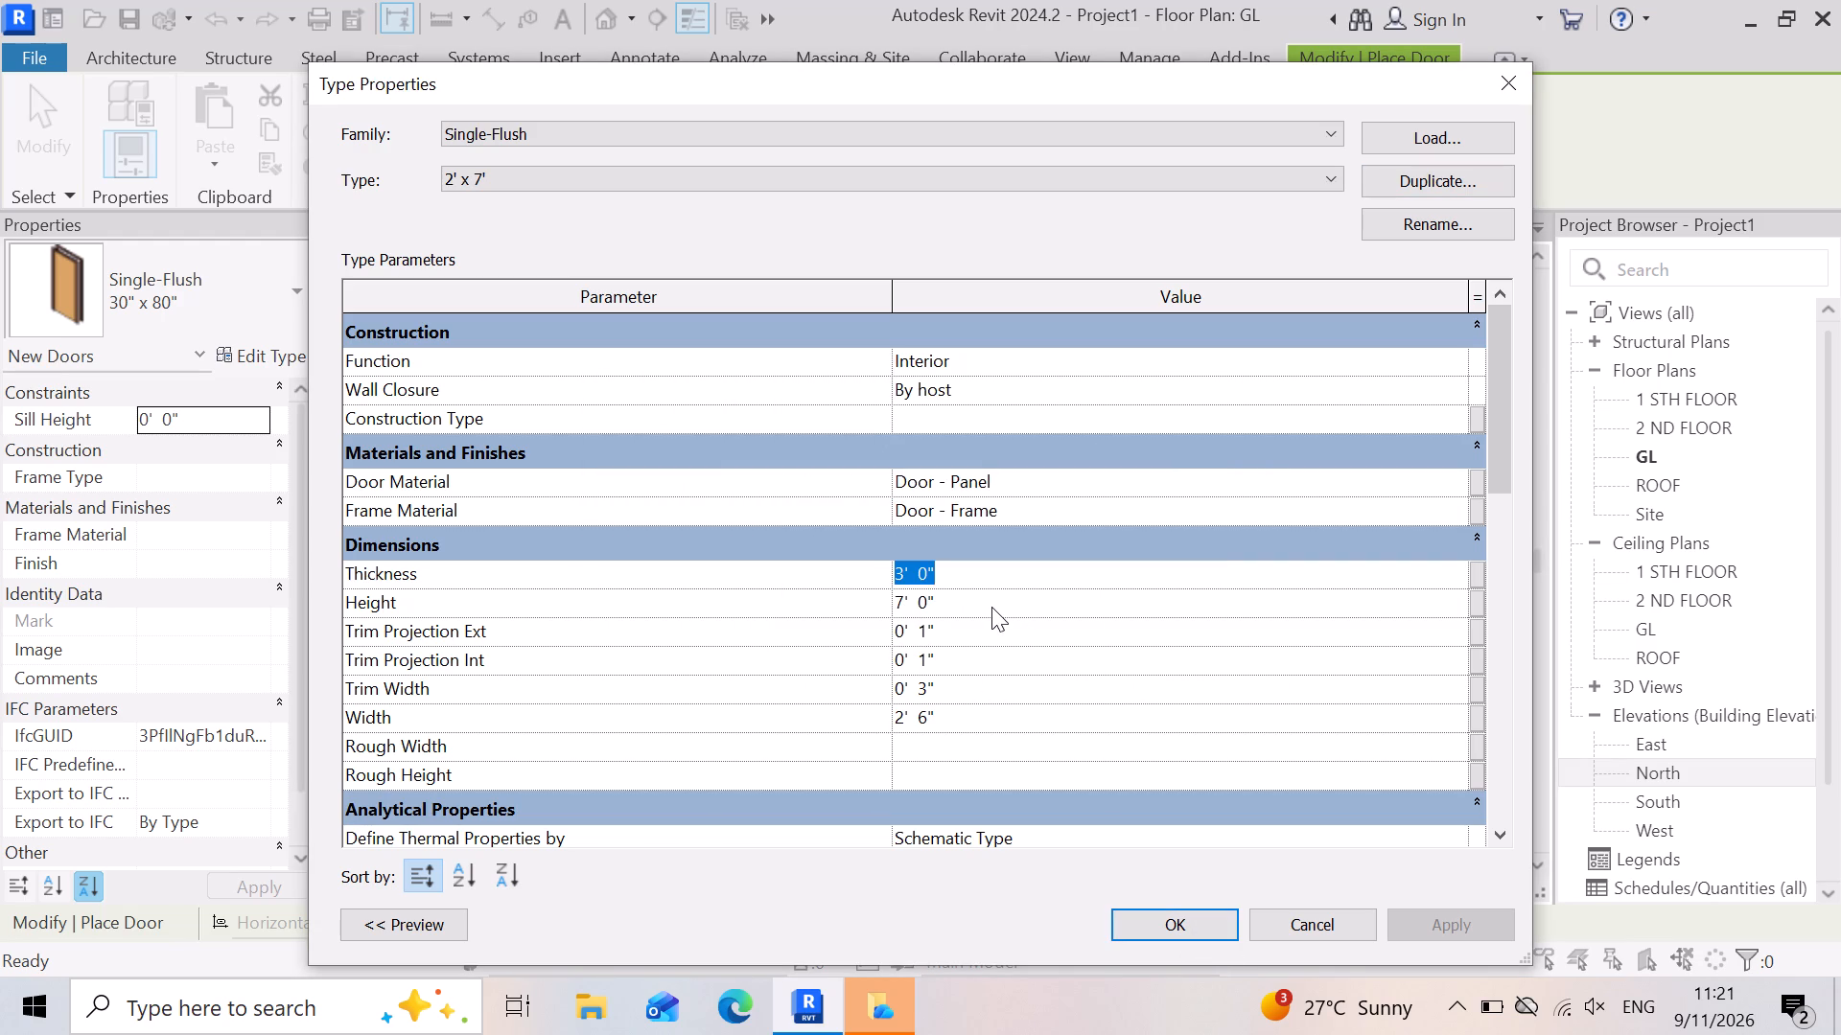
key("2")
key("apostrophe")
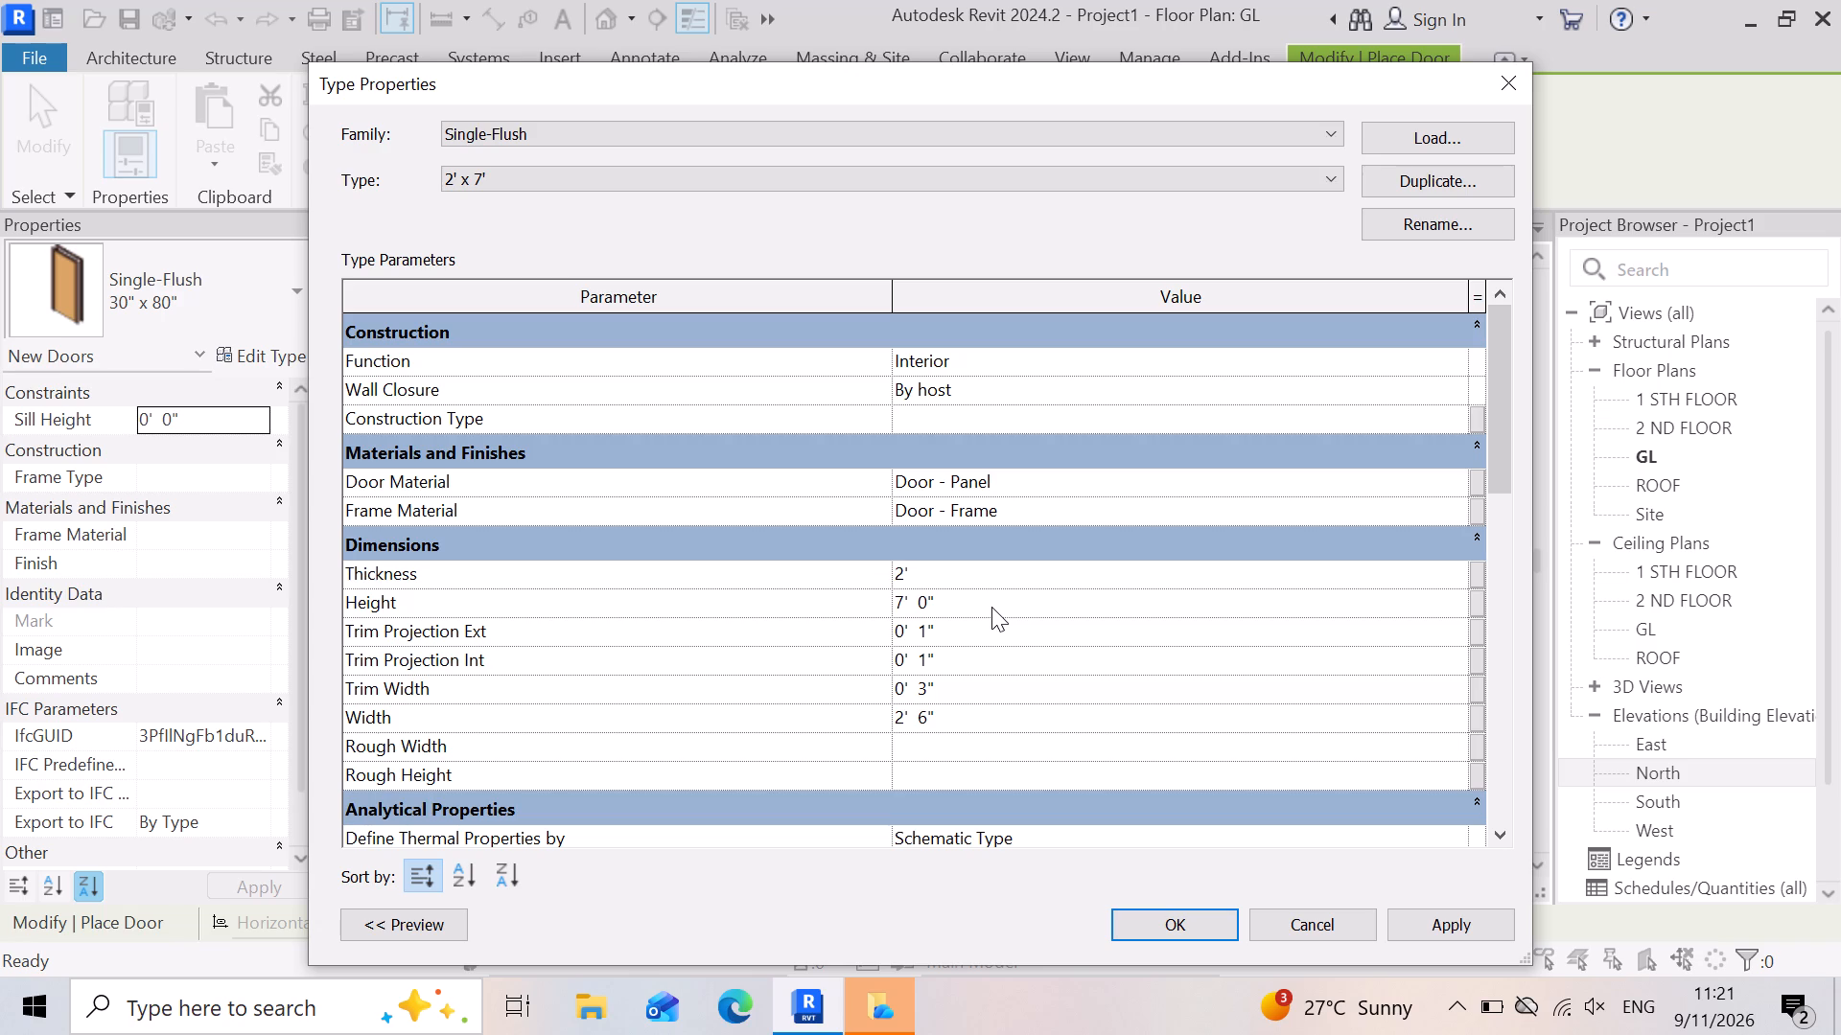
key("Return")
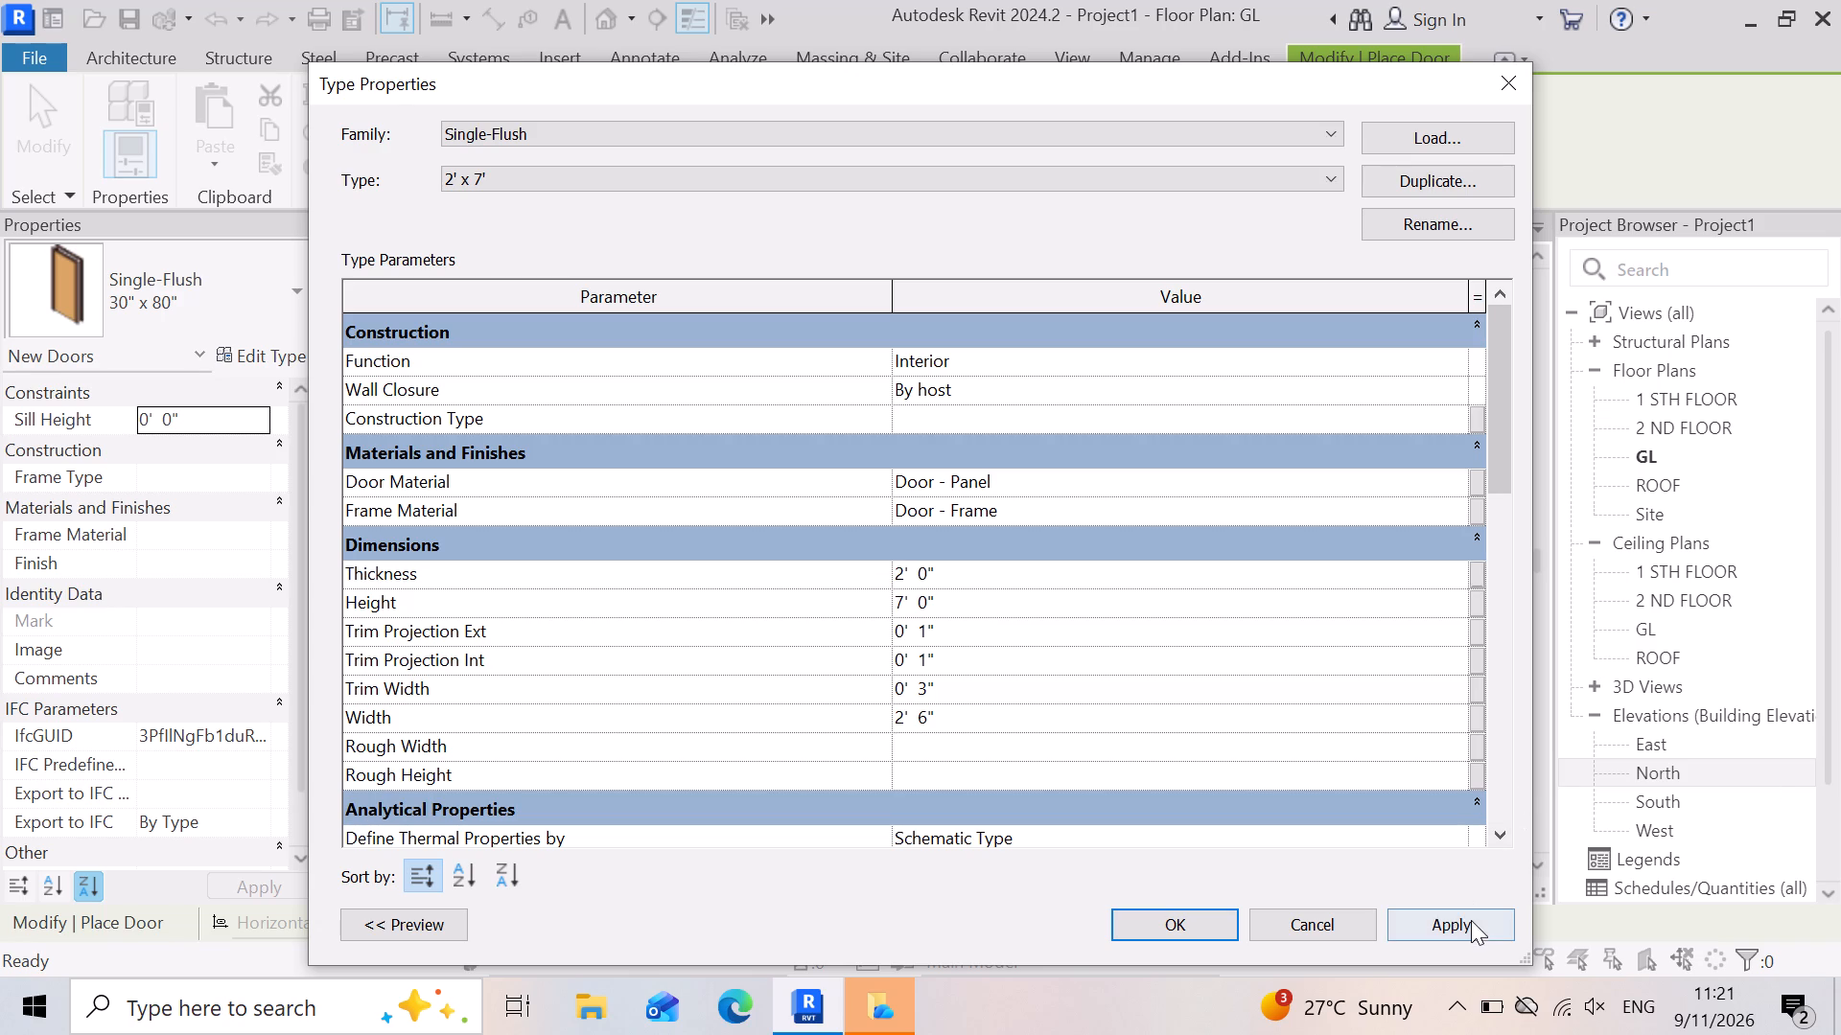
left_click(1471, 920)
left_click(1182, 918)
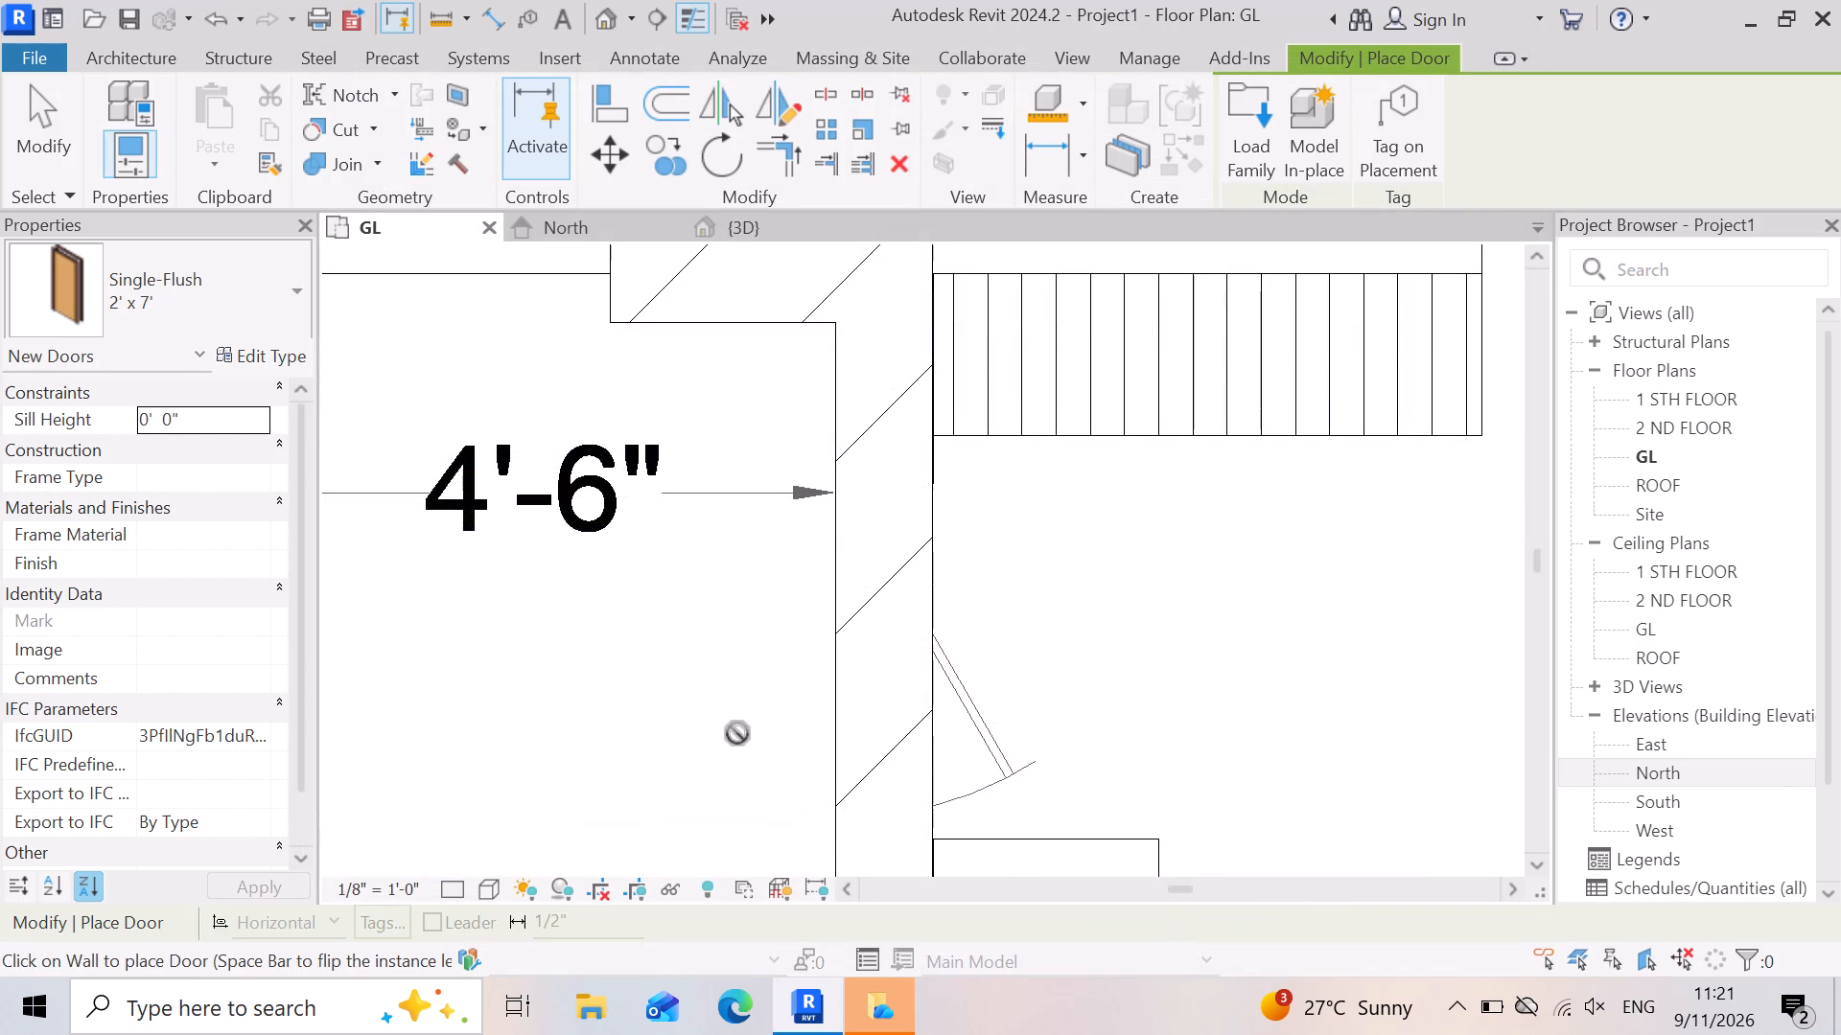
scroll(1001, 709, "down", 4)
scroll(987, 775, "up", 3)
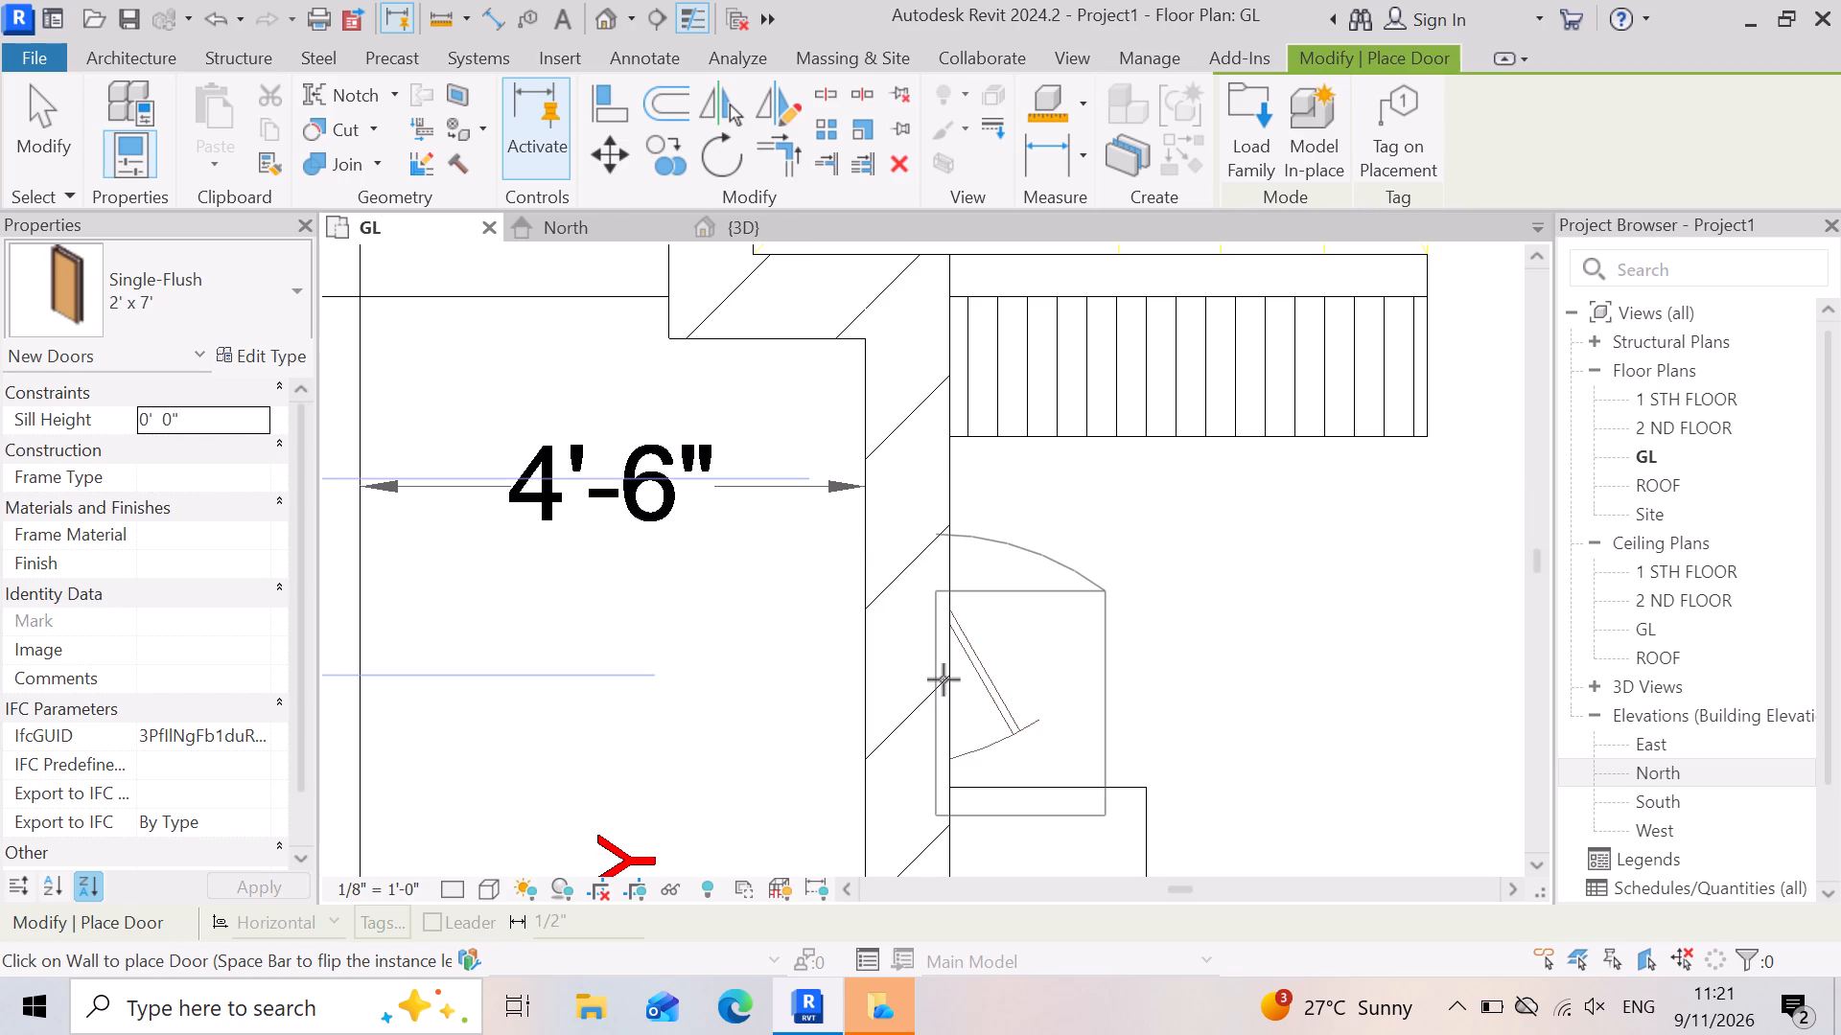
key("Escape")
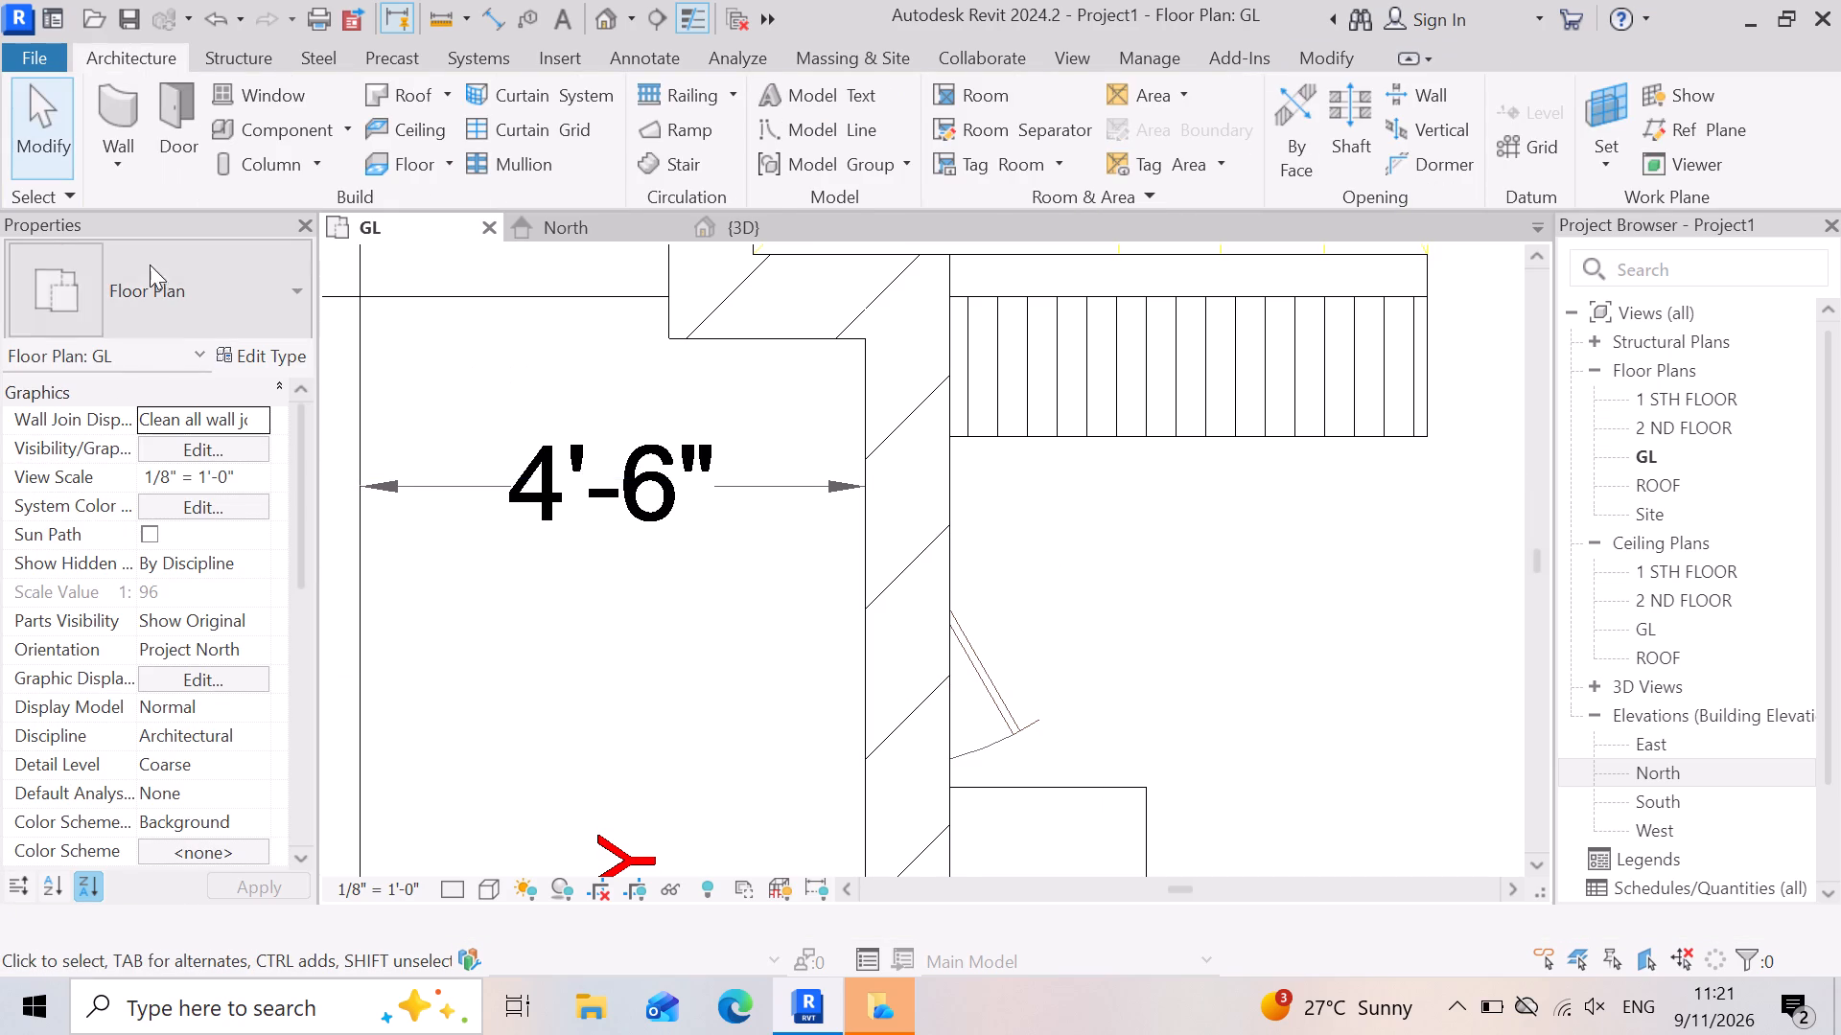
Start a new Single-Flush 2' x 7' door and set the type's thickness to 3'.
left_click(198, 115)
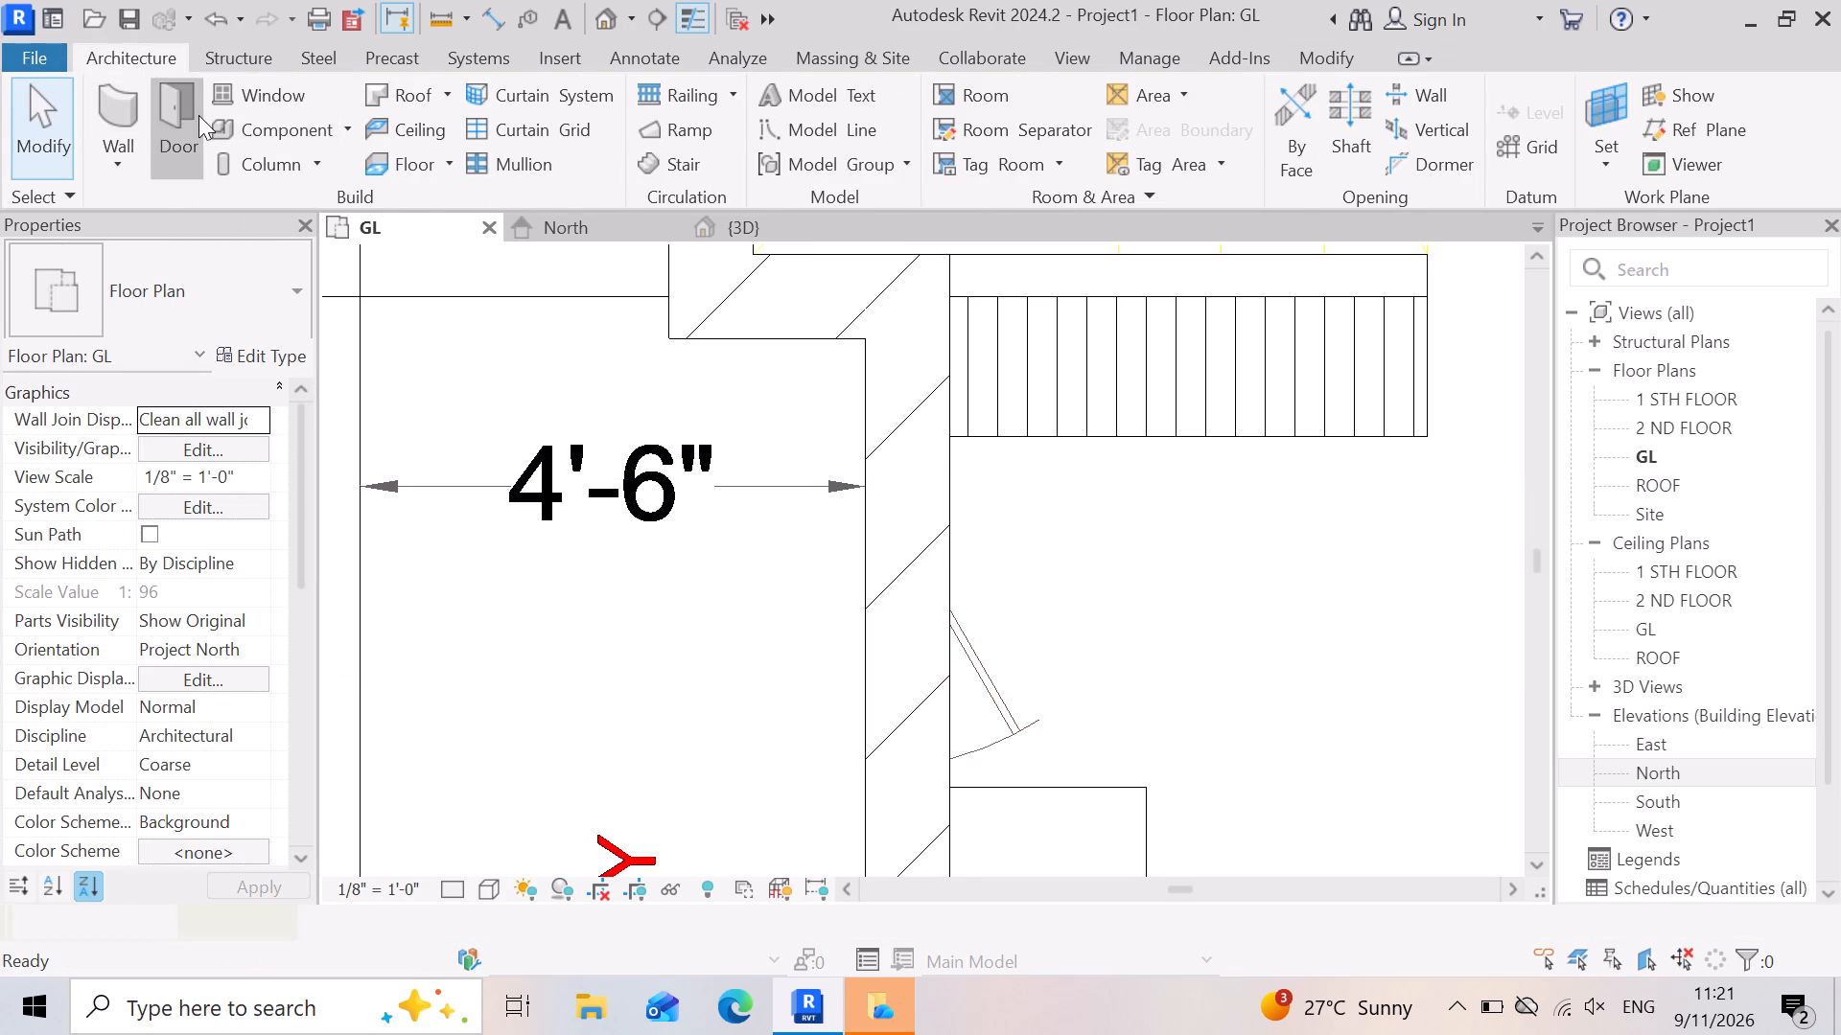
left_click(266, 349)
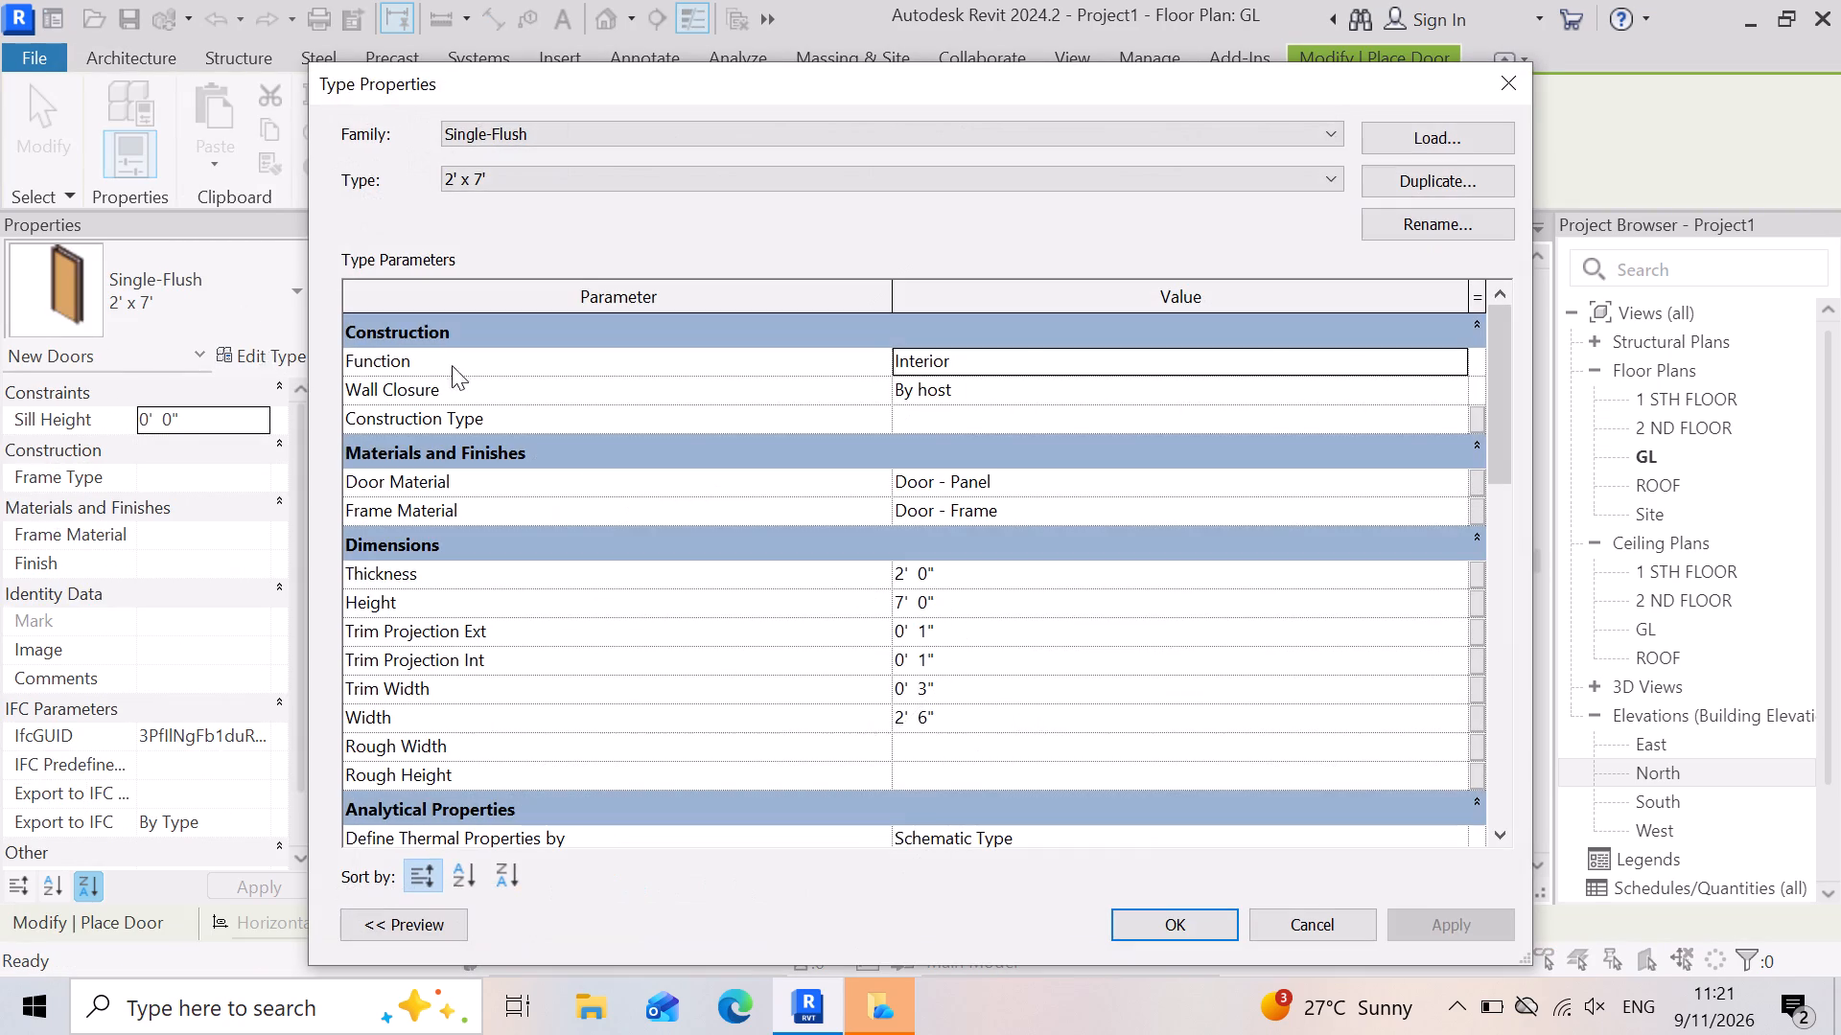
left_click(1004, 563)
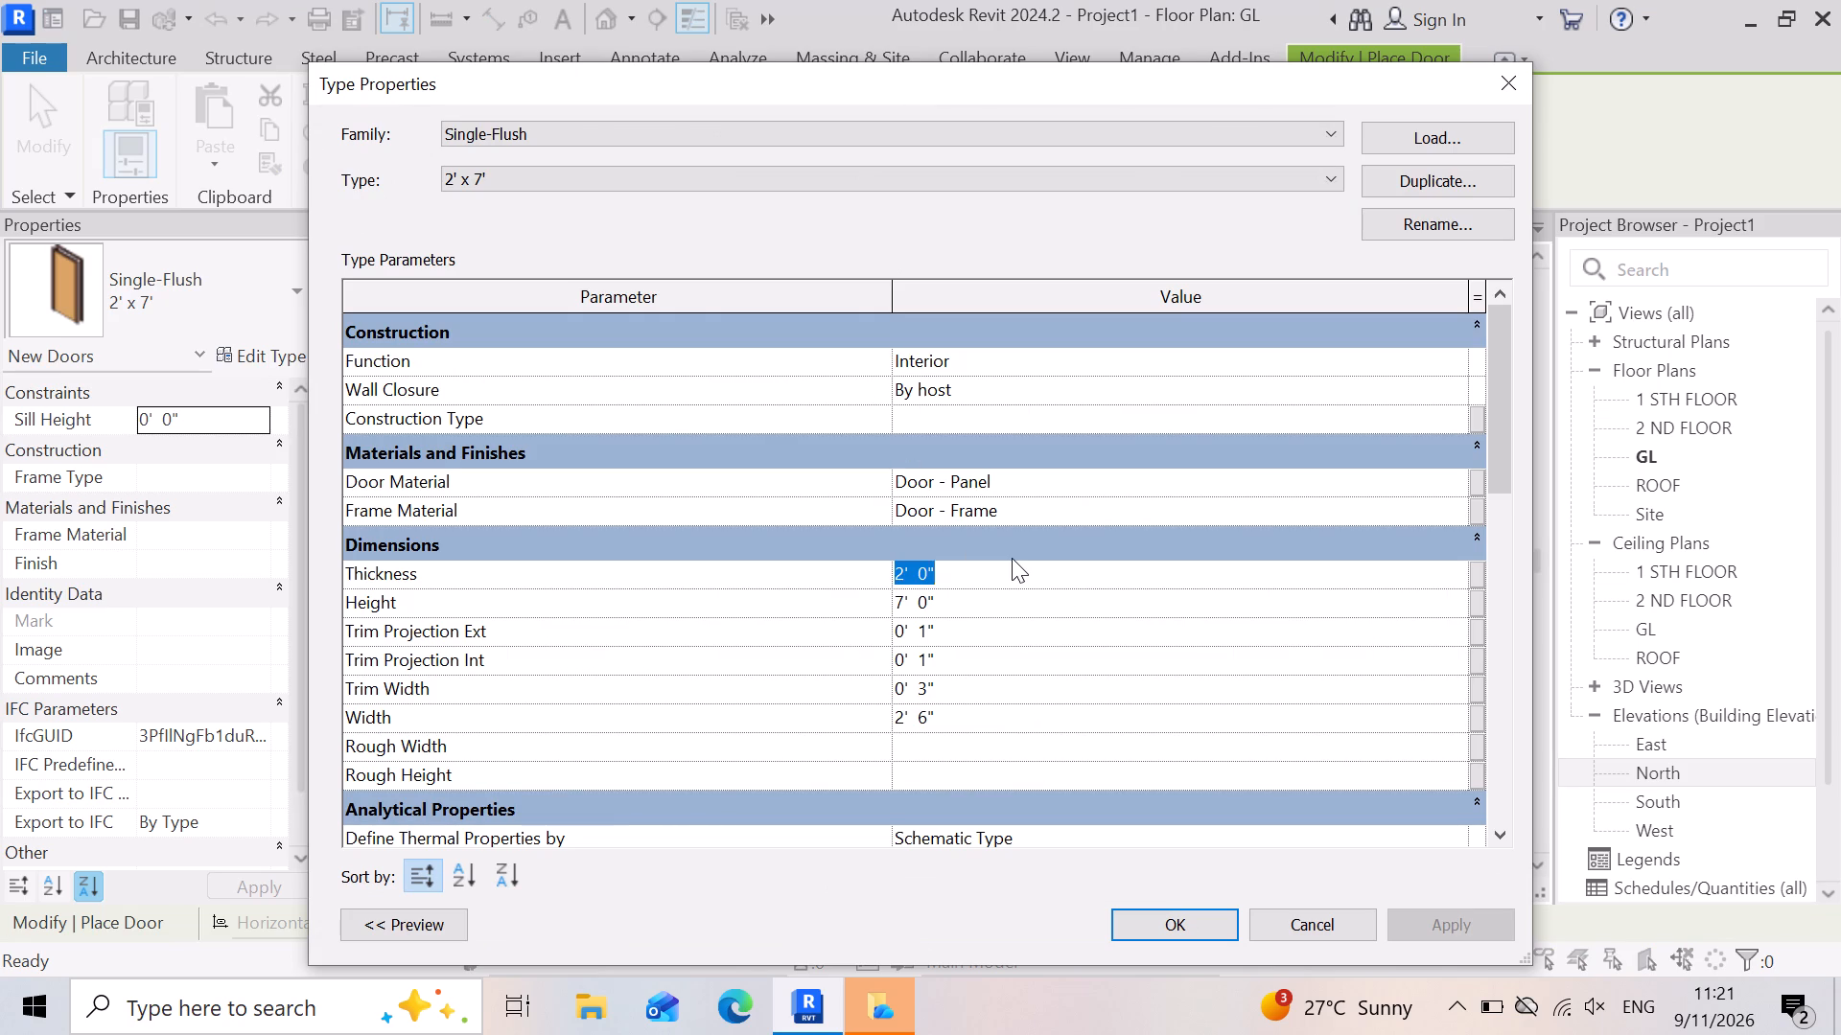
key("3")
key("apostrophe")
key("Return")
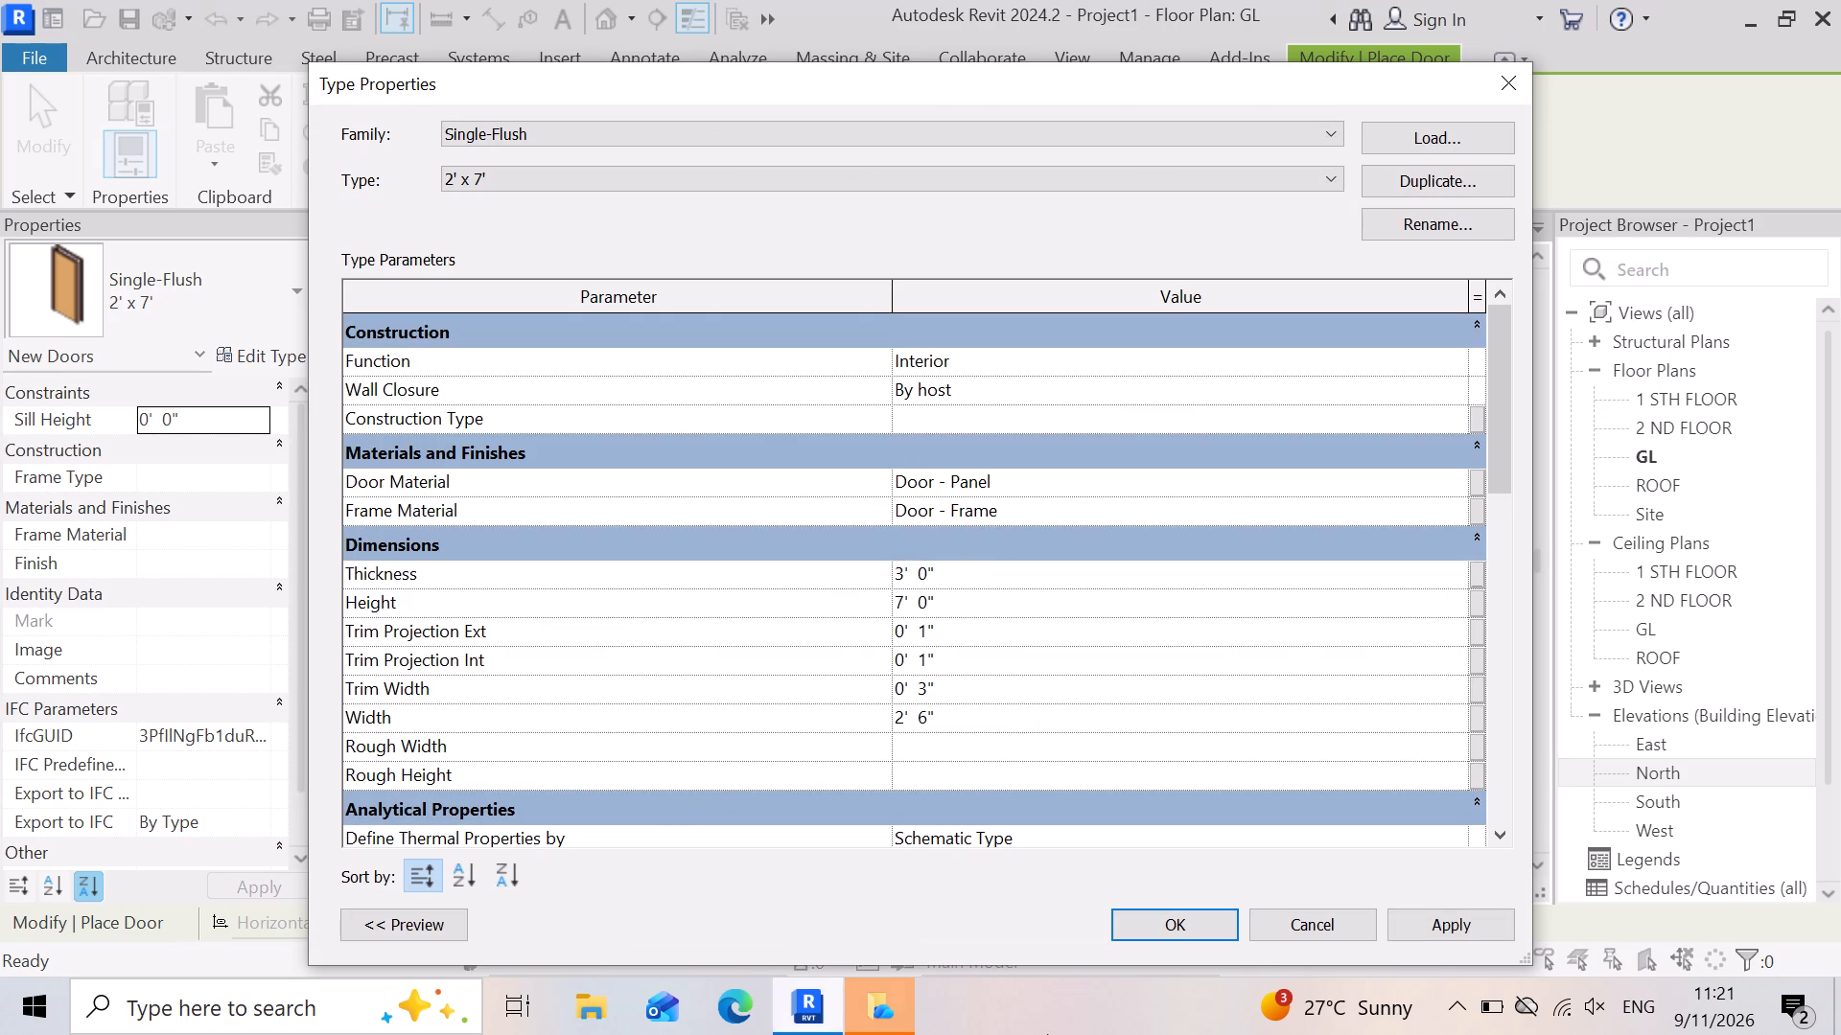
left_click(1452, 921)
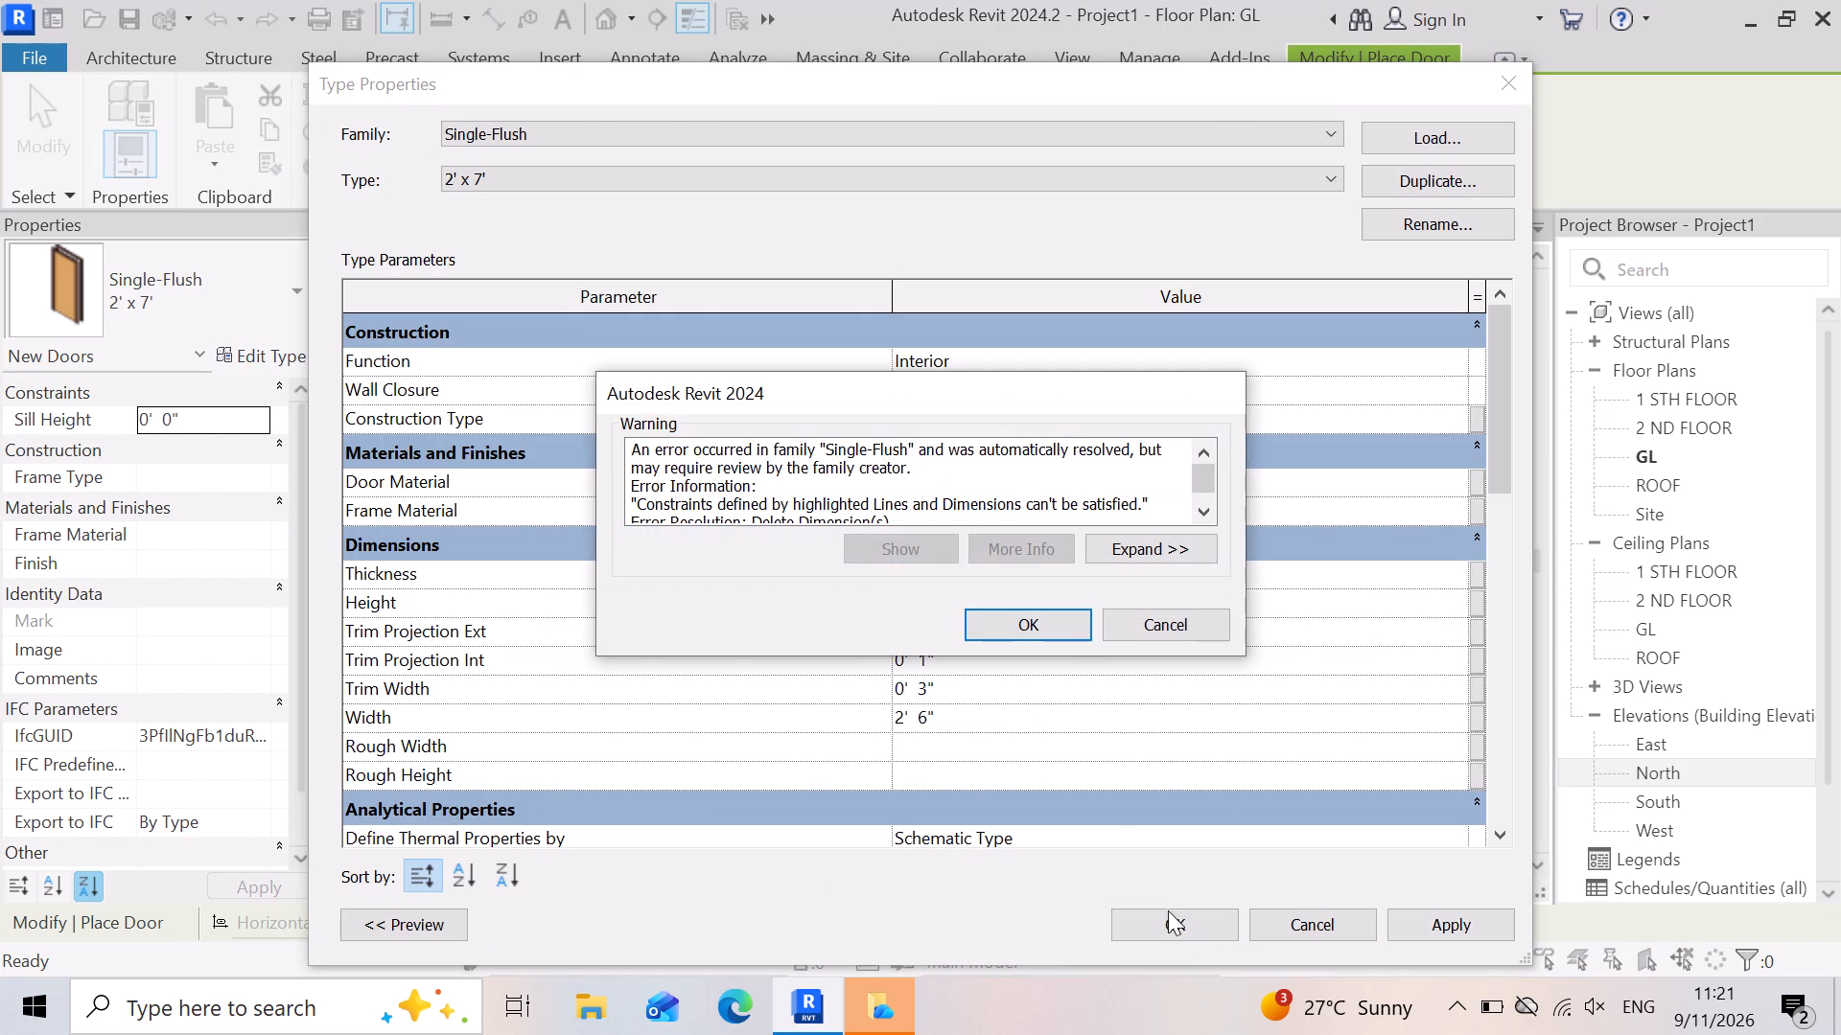
left_click(1060, 634)
left_click(1124, 909)
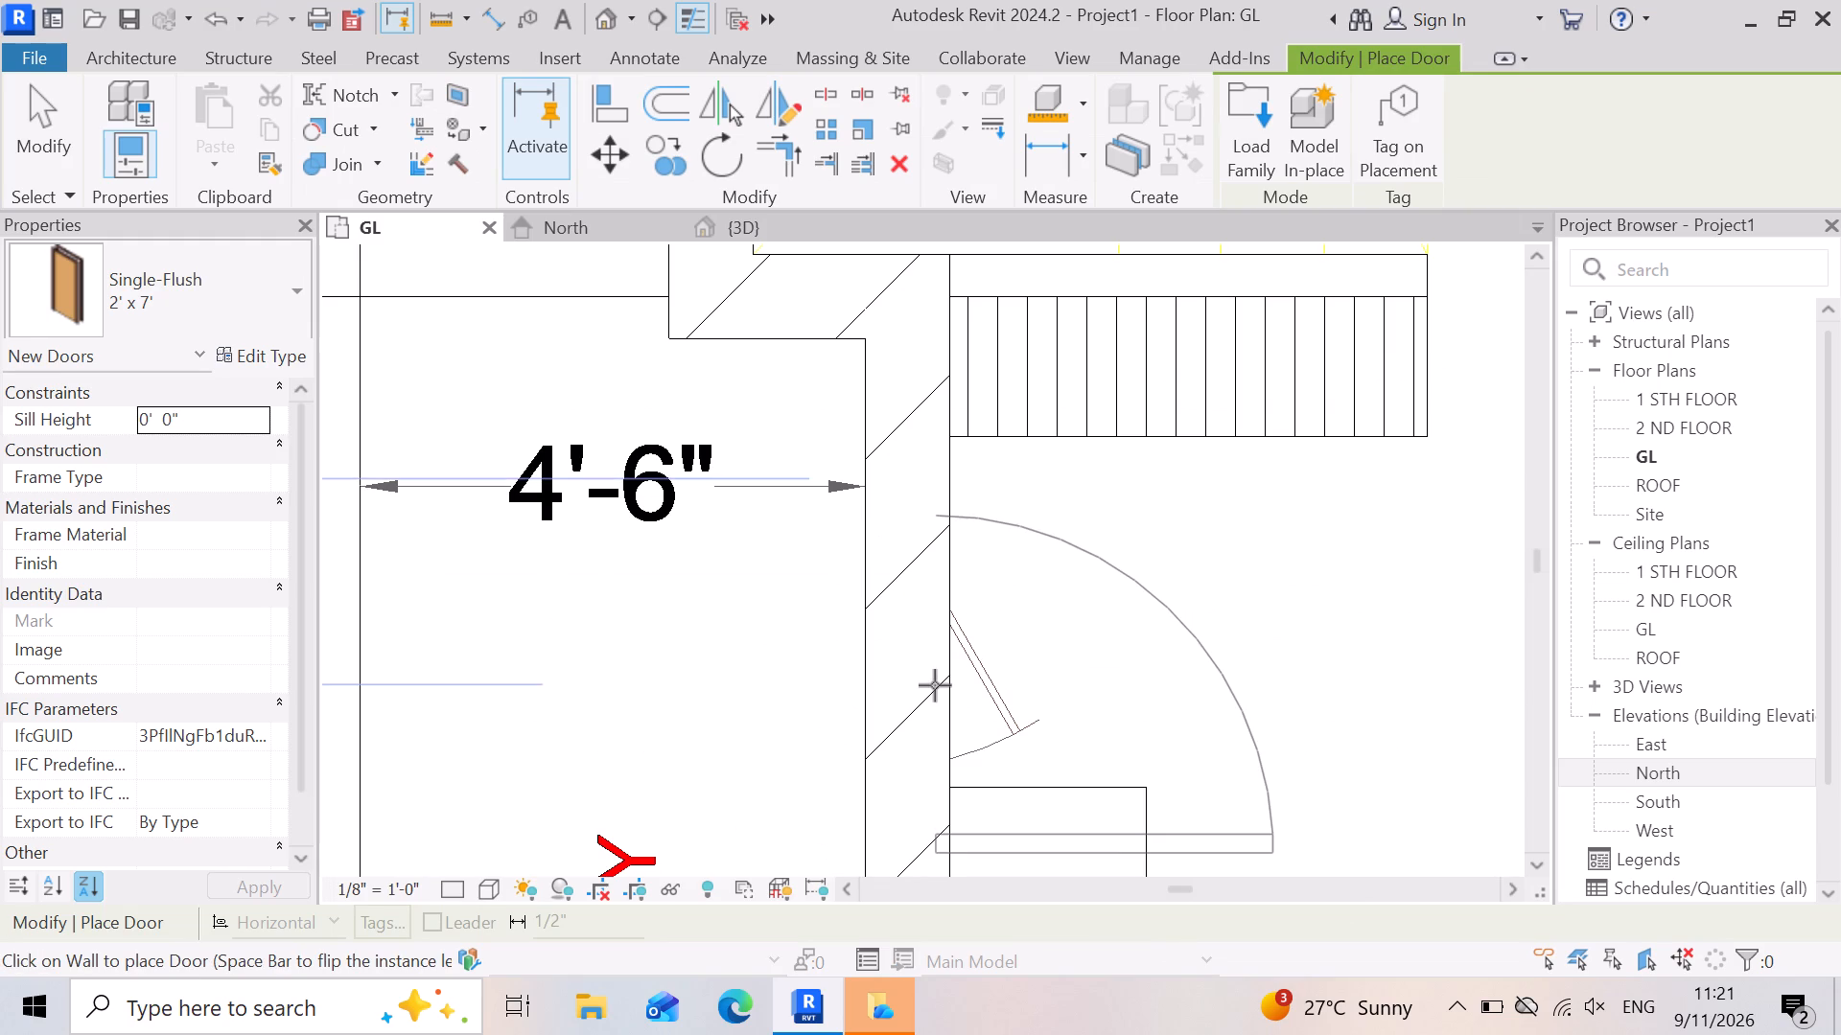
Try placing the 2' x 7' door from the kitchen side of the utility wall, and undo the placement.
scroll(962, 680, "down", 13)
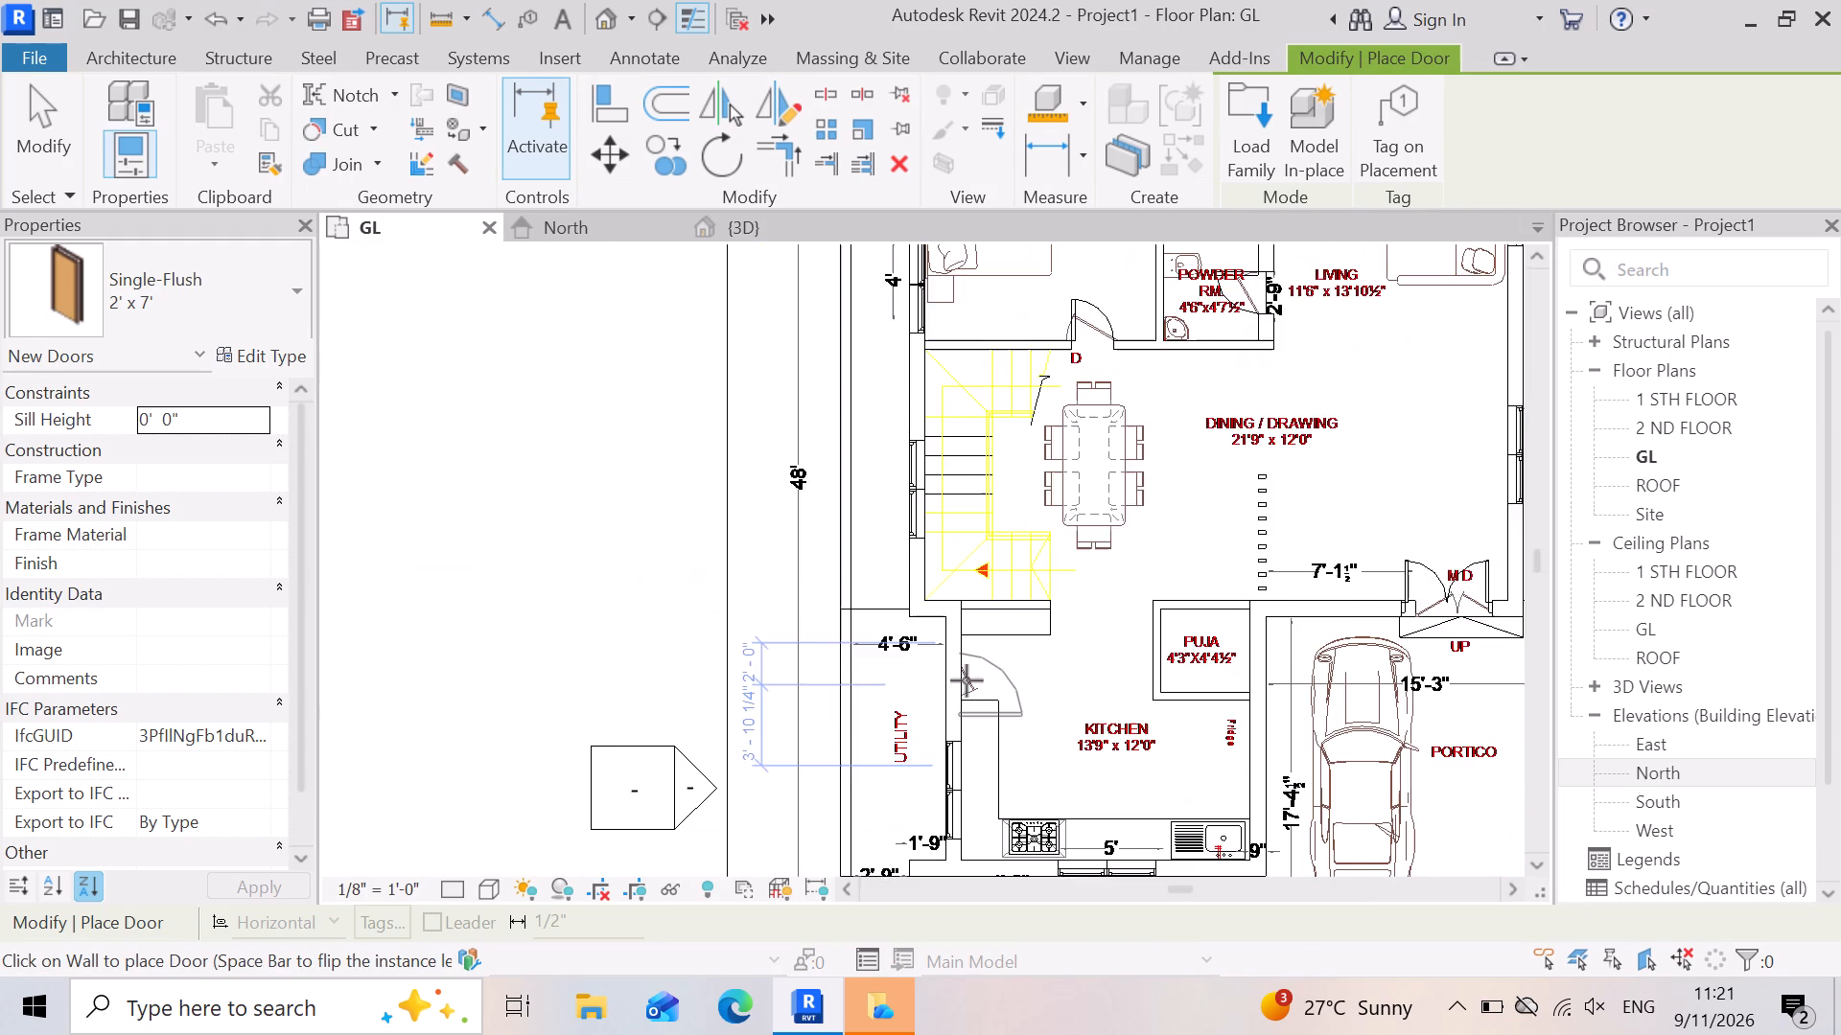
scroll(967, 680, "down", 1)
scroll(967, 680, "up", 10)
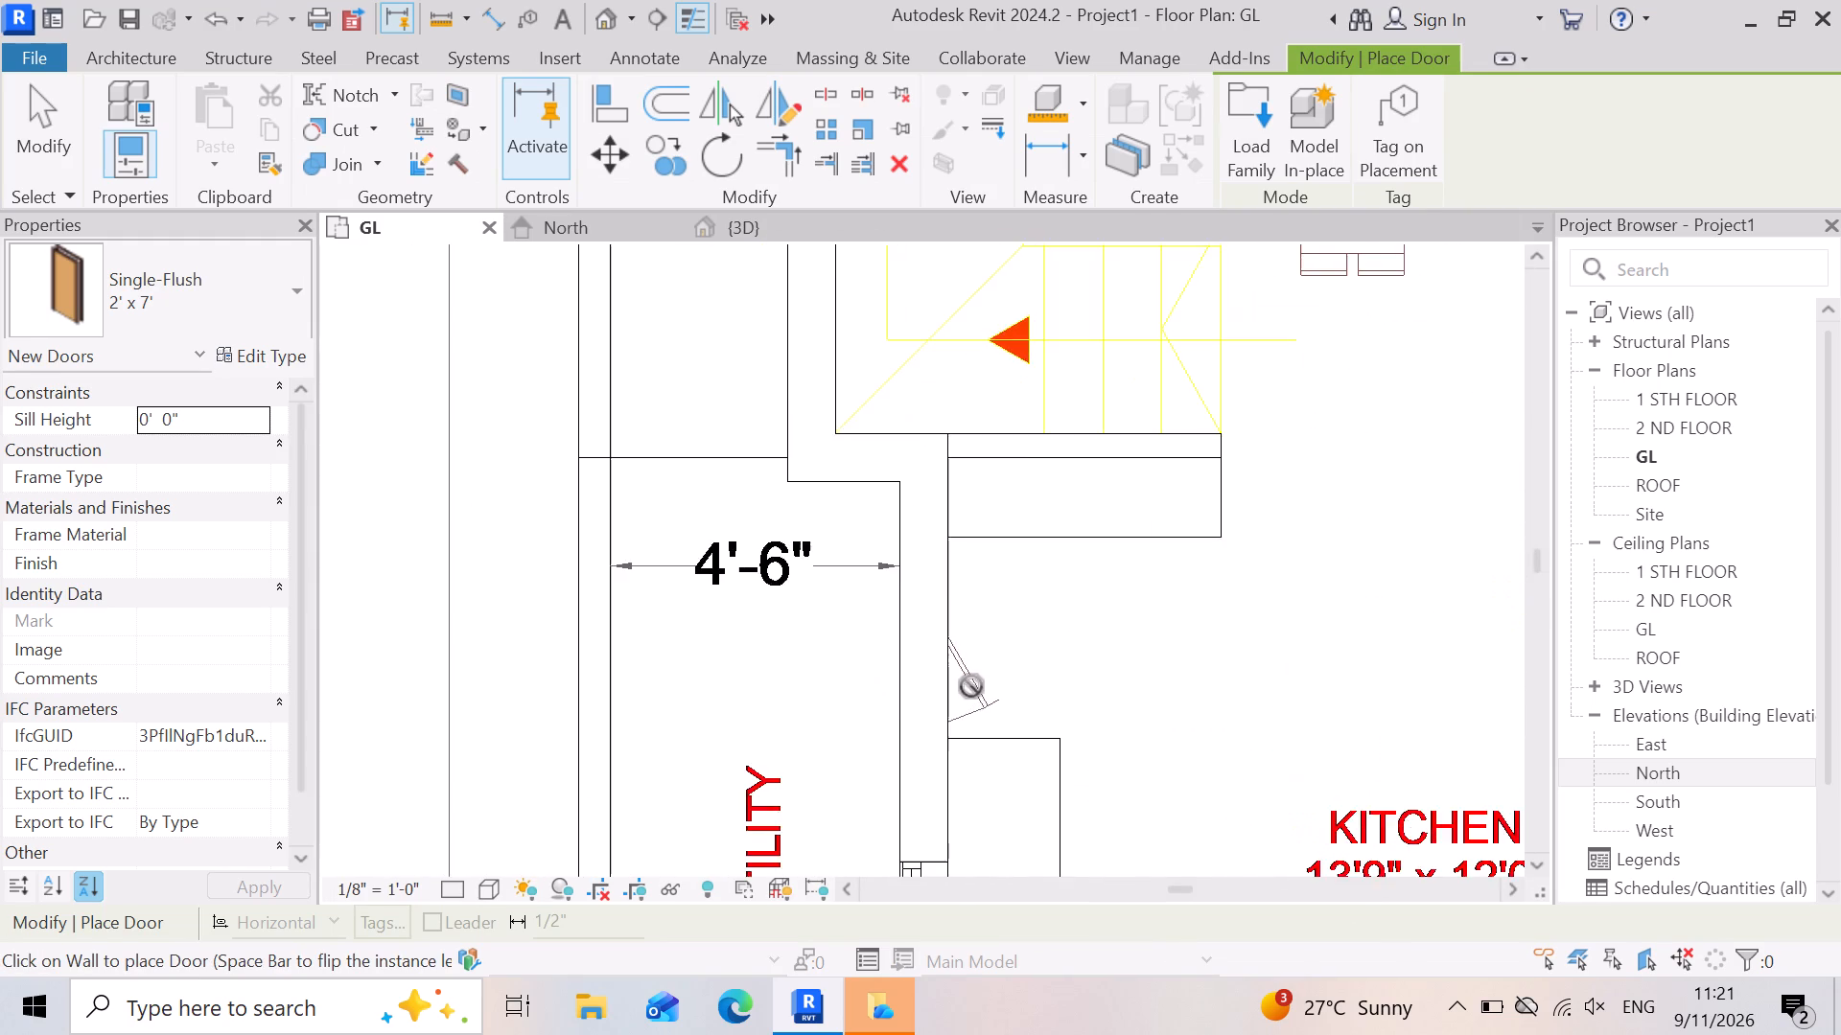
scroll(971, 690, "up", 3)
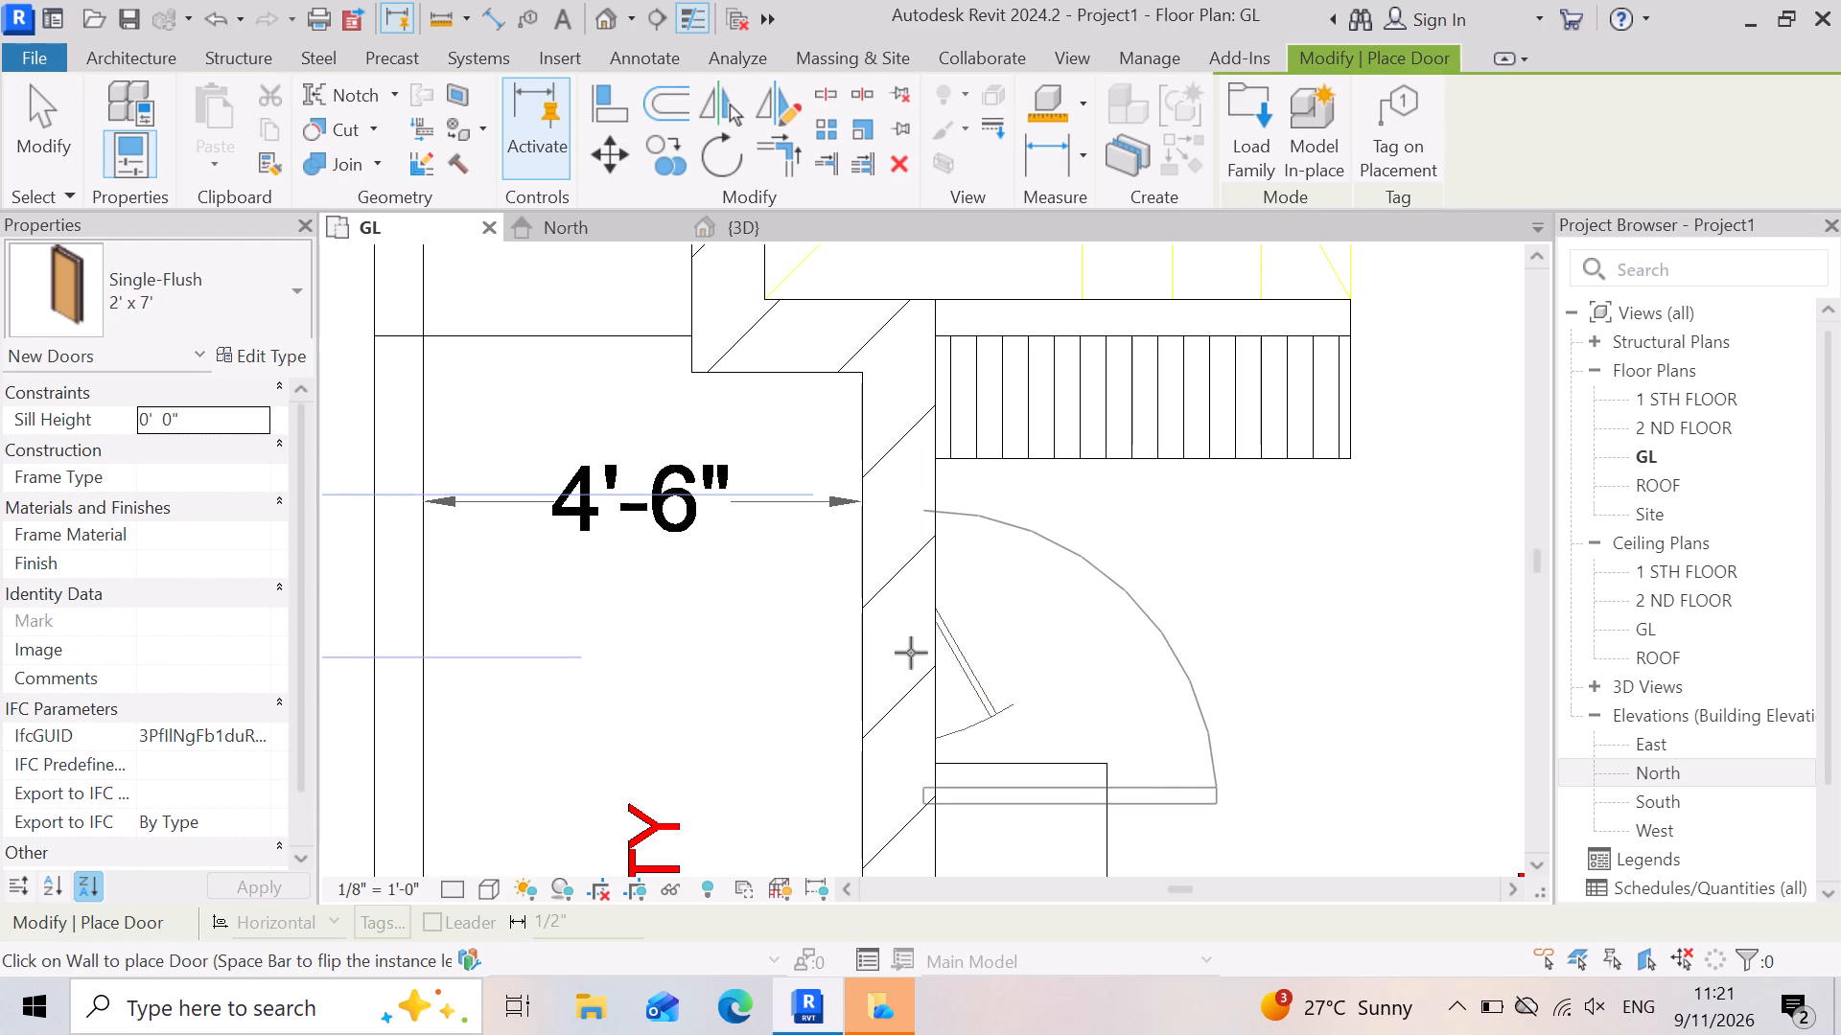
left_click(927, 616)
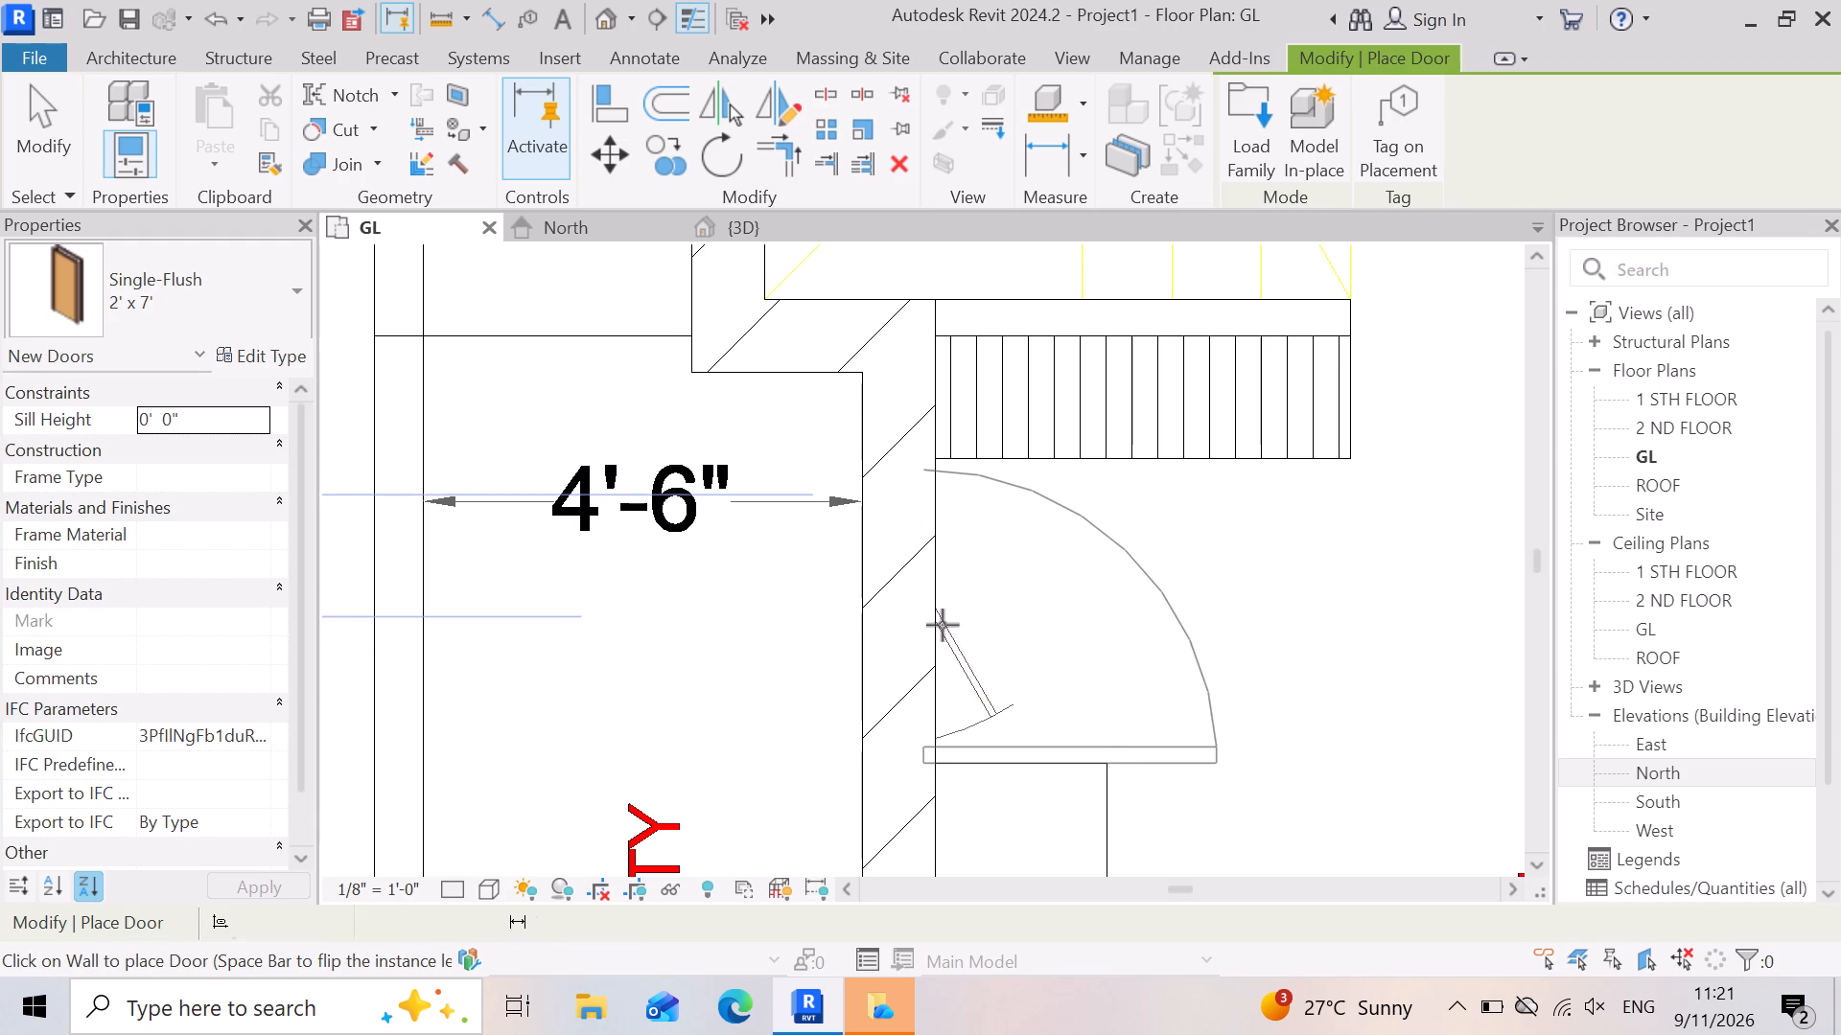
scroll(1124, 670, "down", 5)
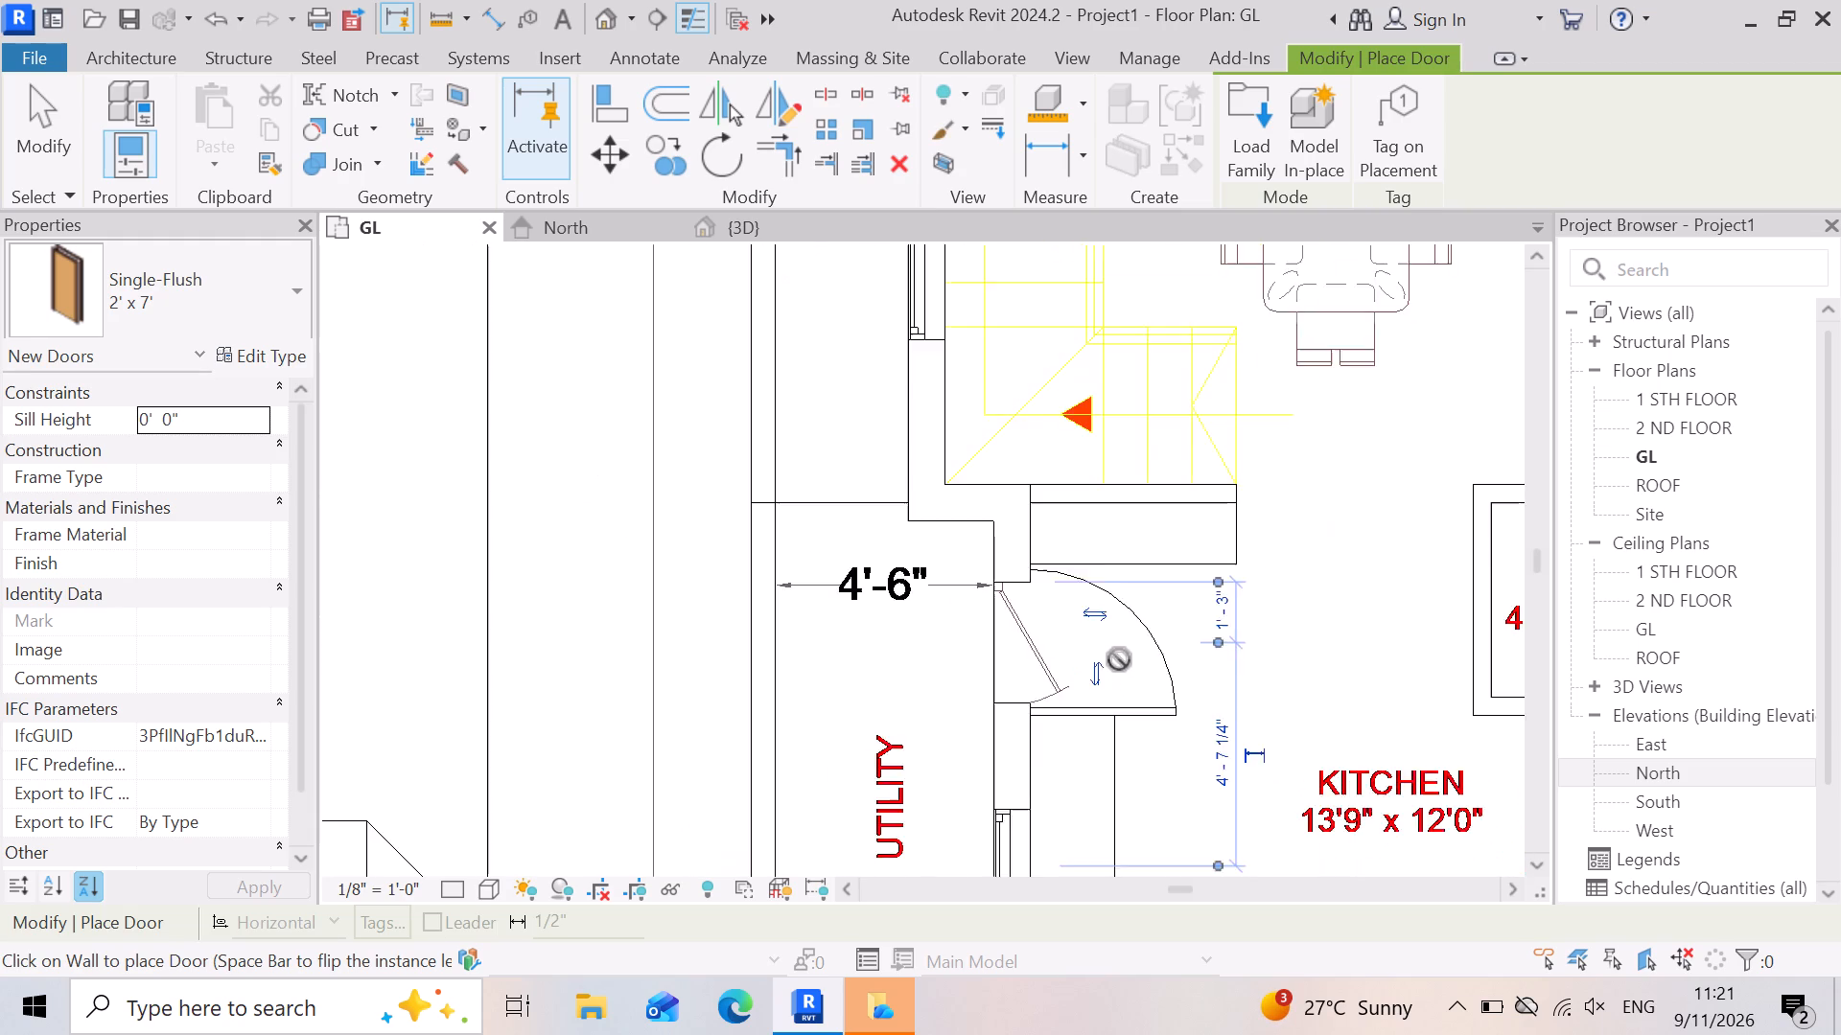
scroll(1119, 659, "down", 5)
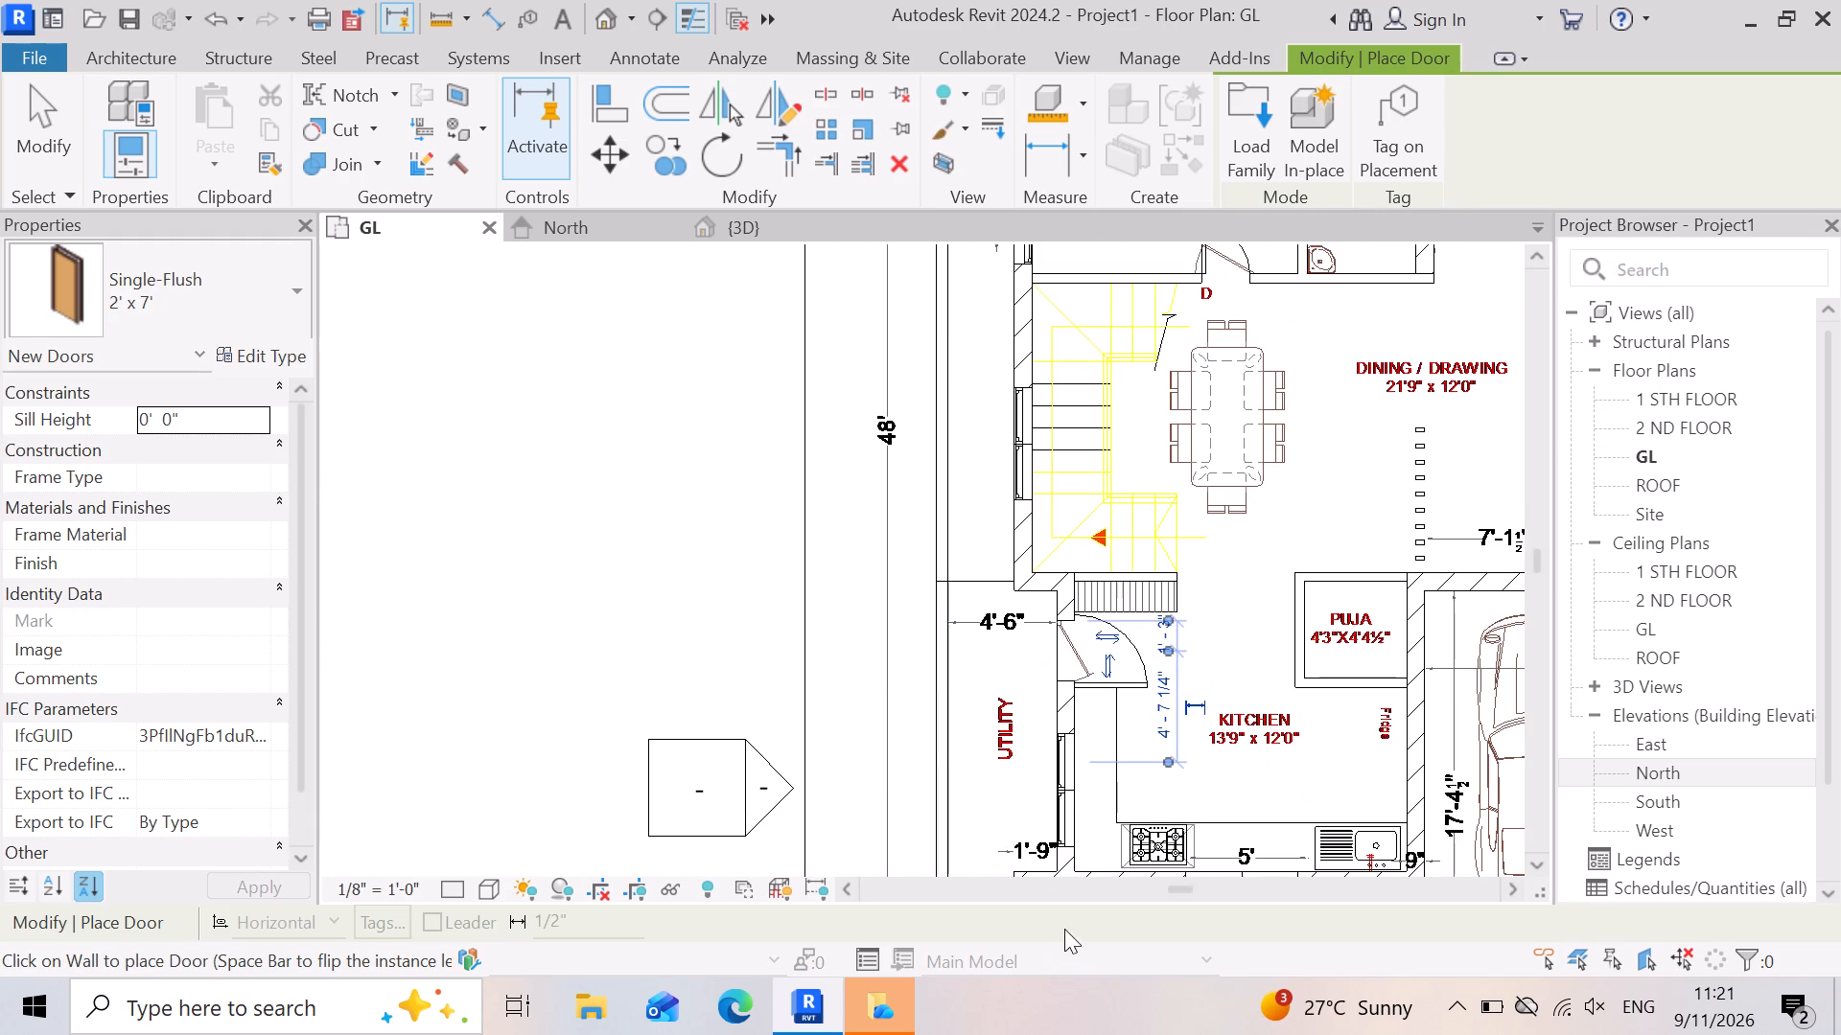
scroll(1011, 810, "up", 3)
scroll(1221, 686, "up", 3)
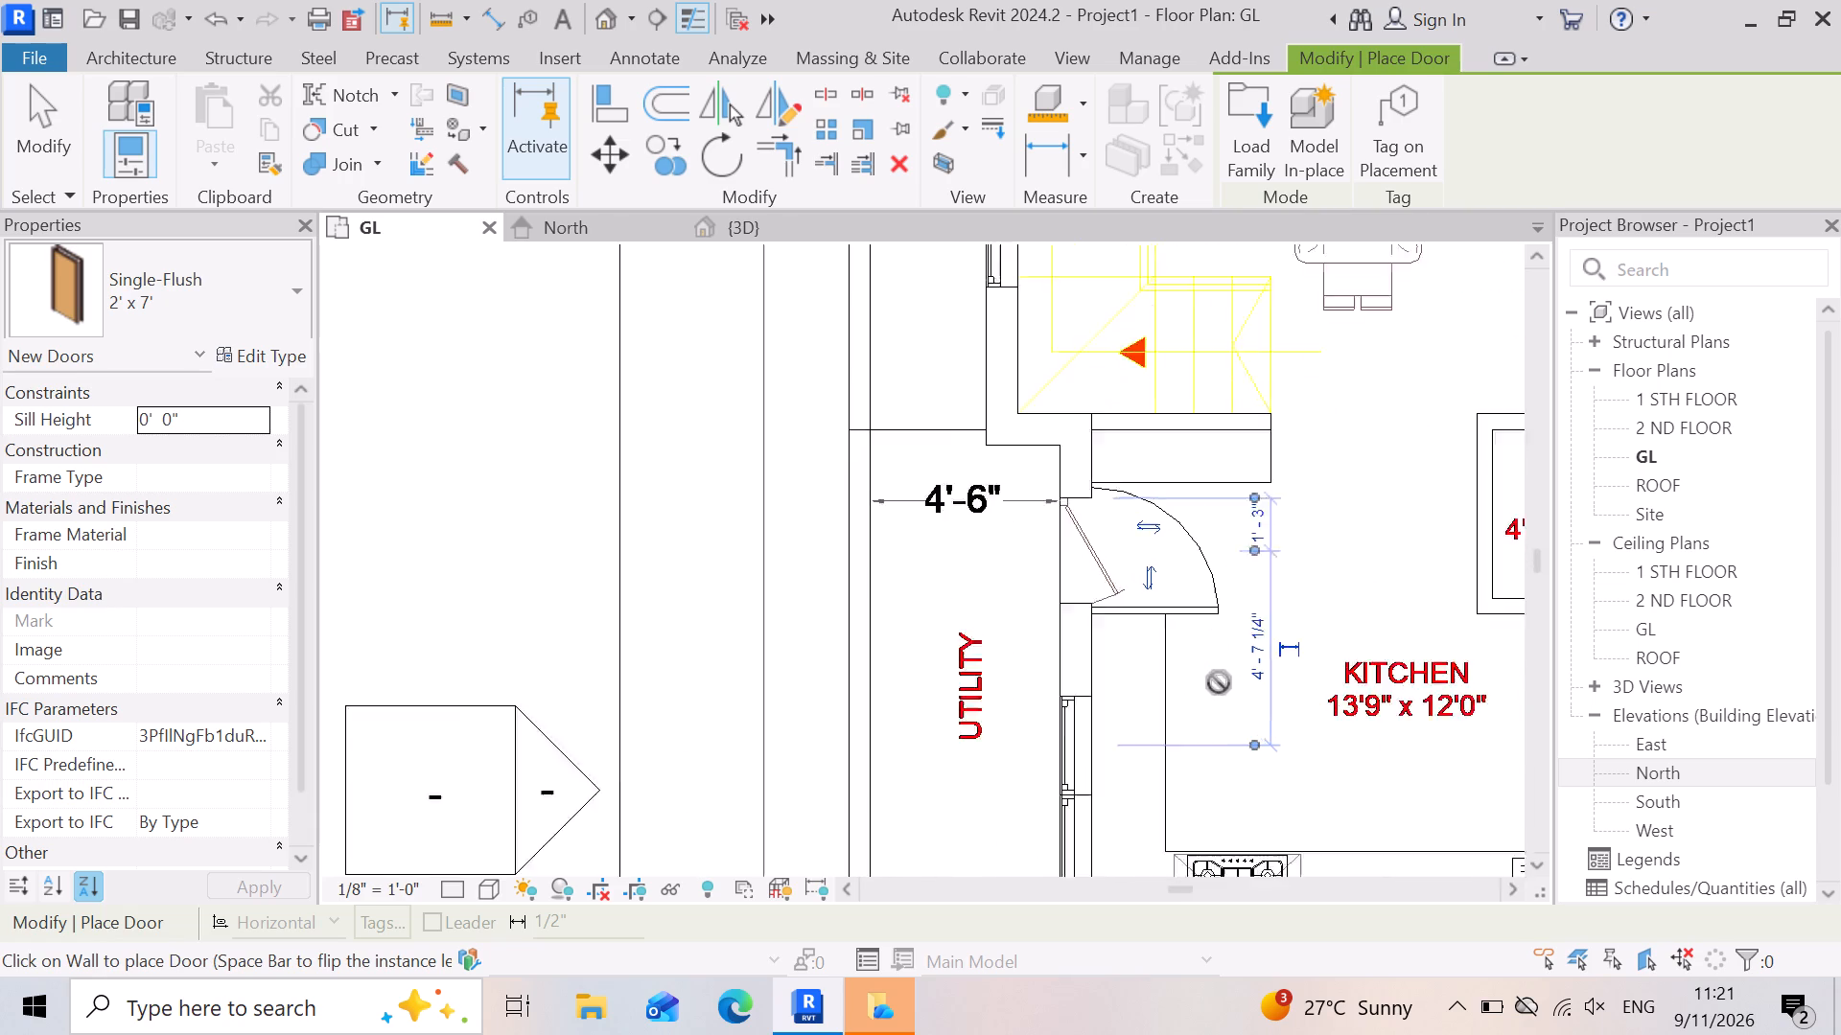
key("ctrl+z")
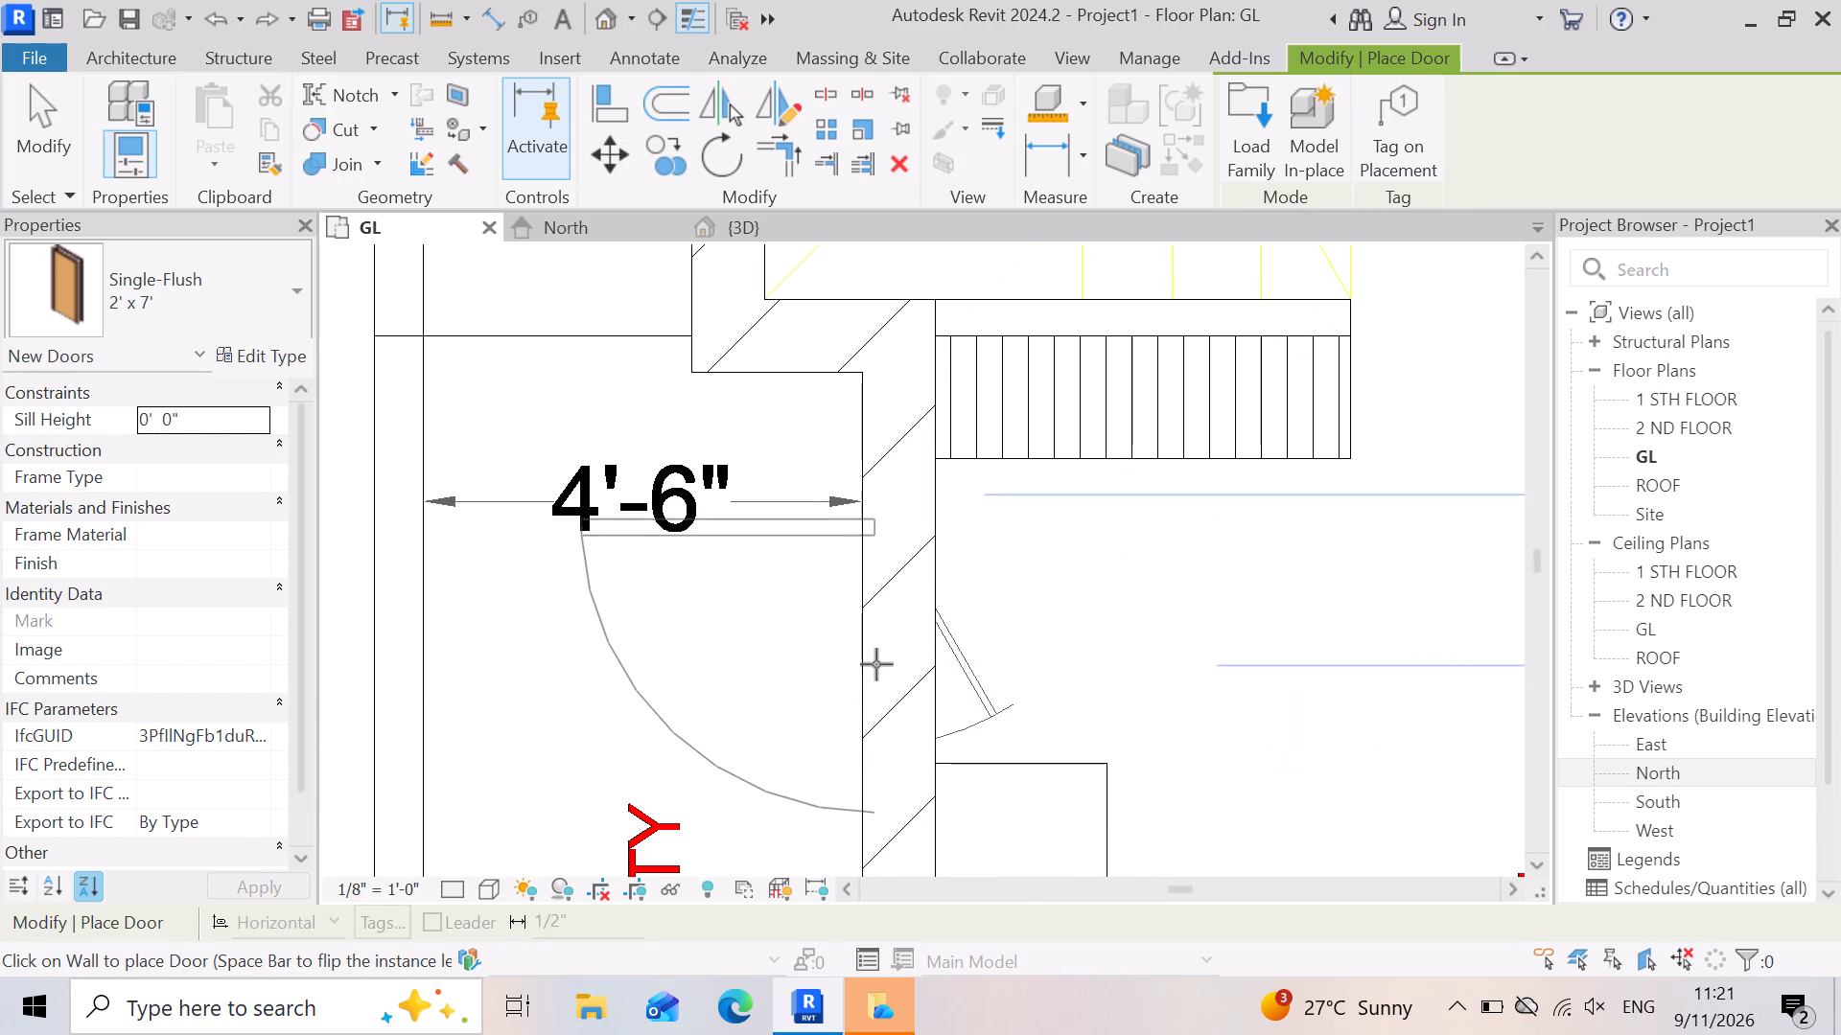
Place the 2' x 7' door in the utility-kitchen wall at the plan's door symbol, flipped to swing into the kitchen with its hinge at the counter end.
left_click(868, 601)
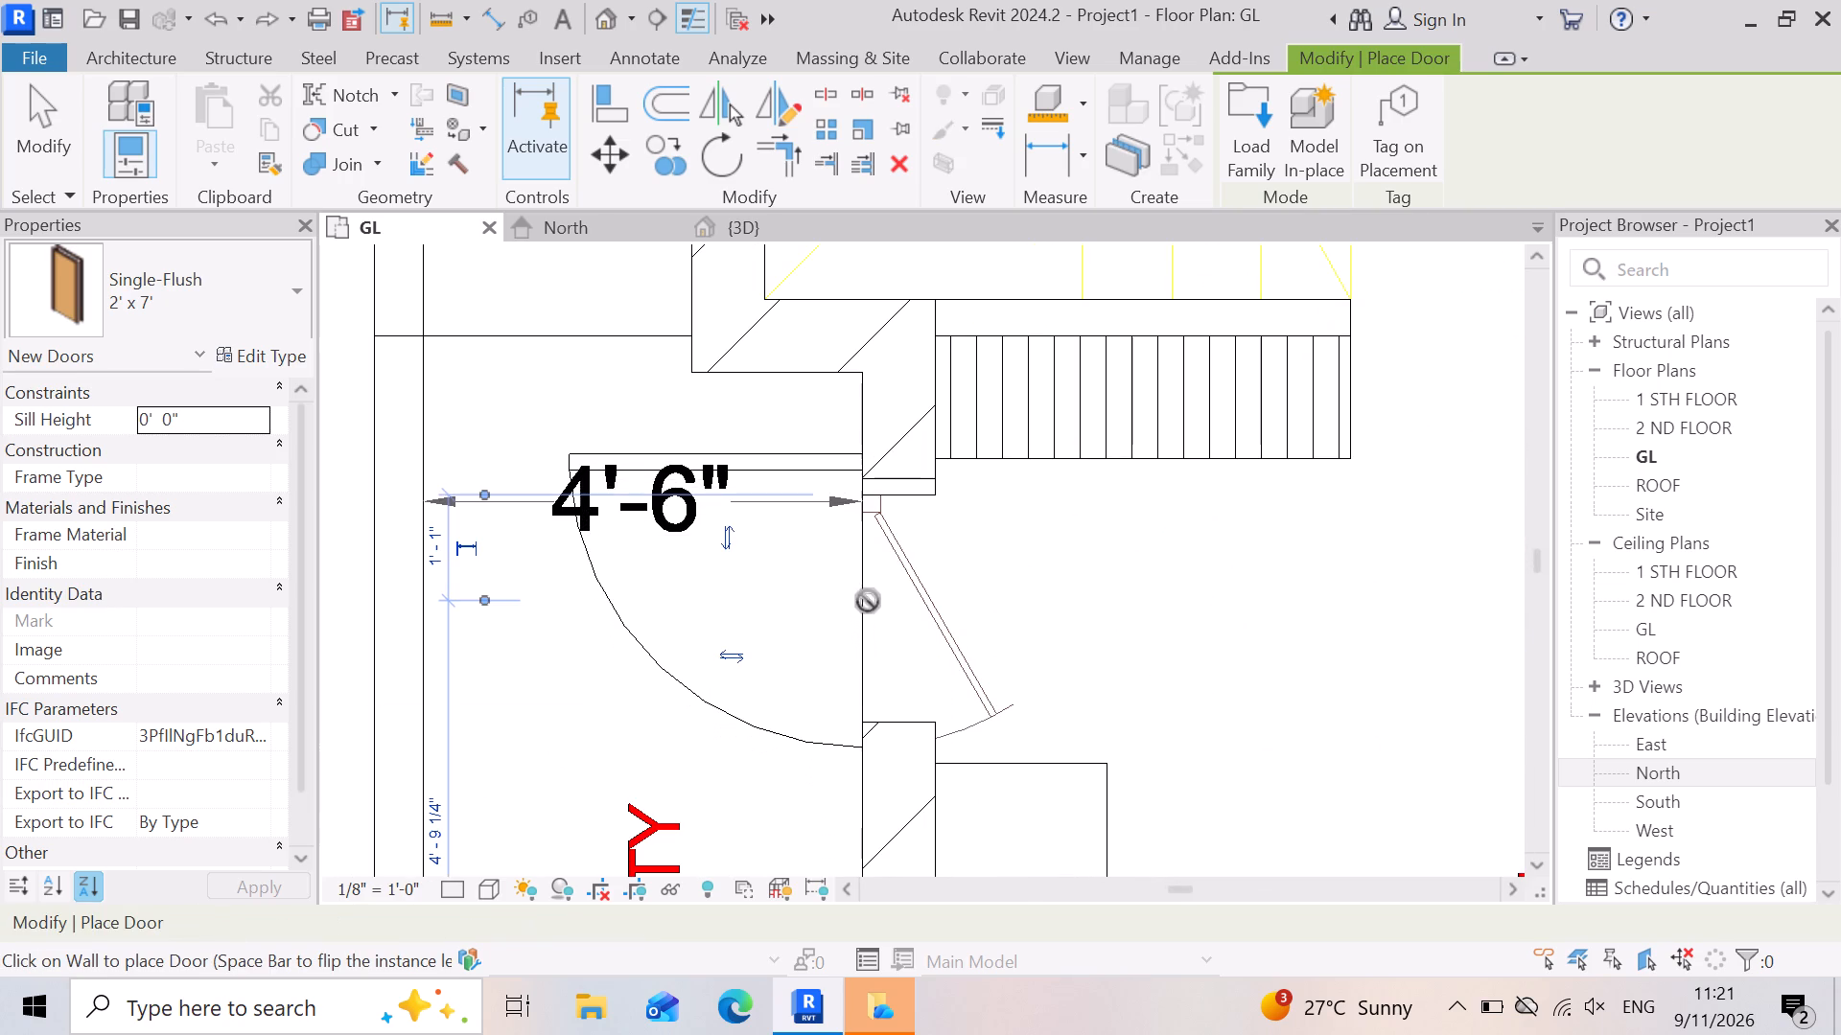
left_click(724, 654)
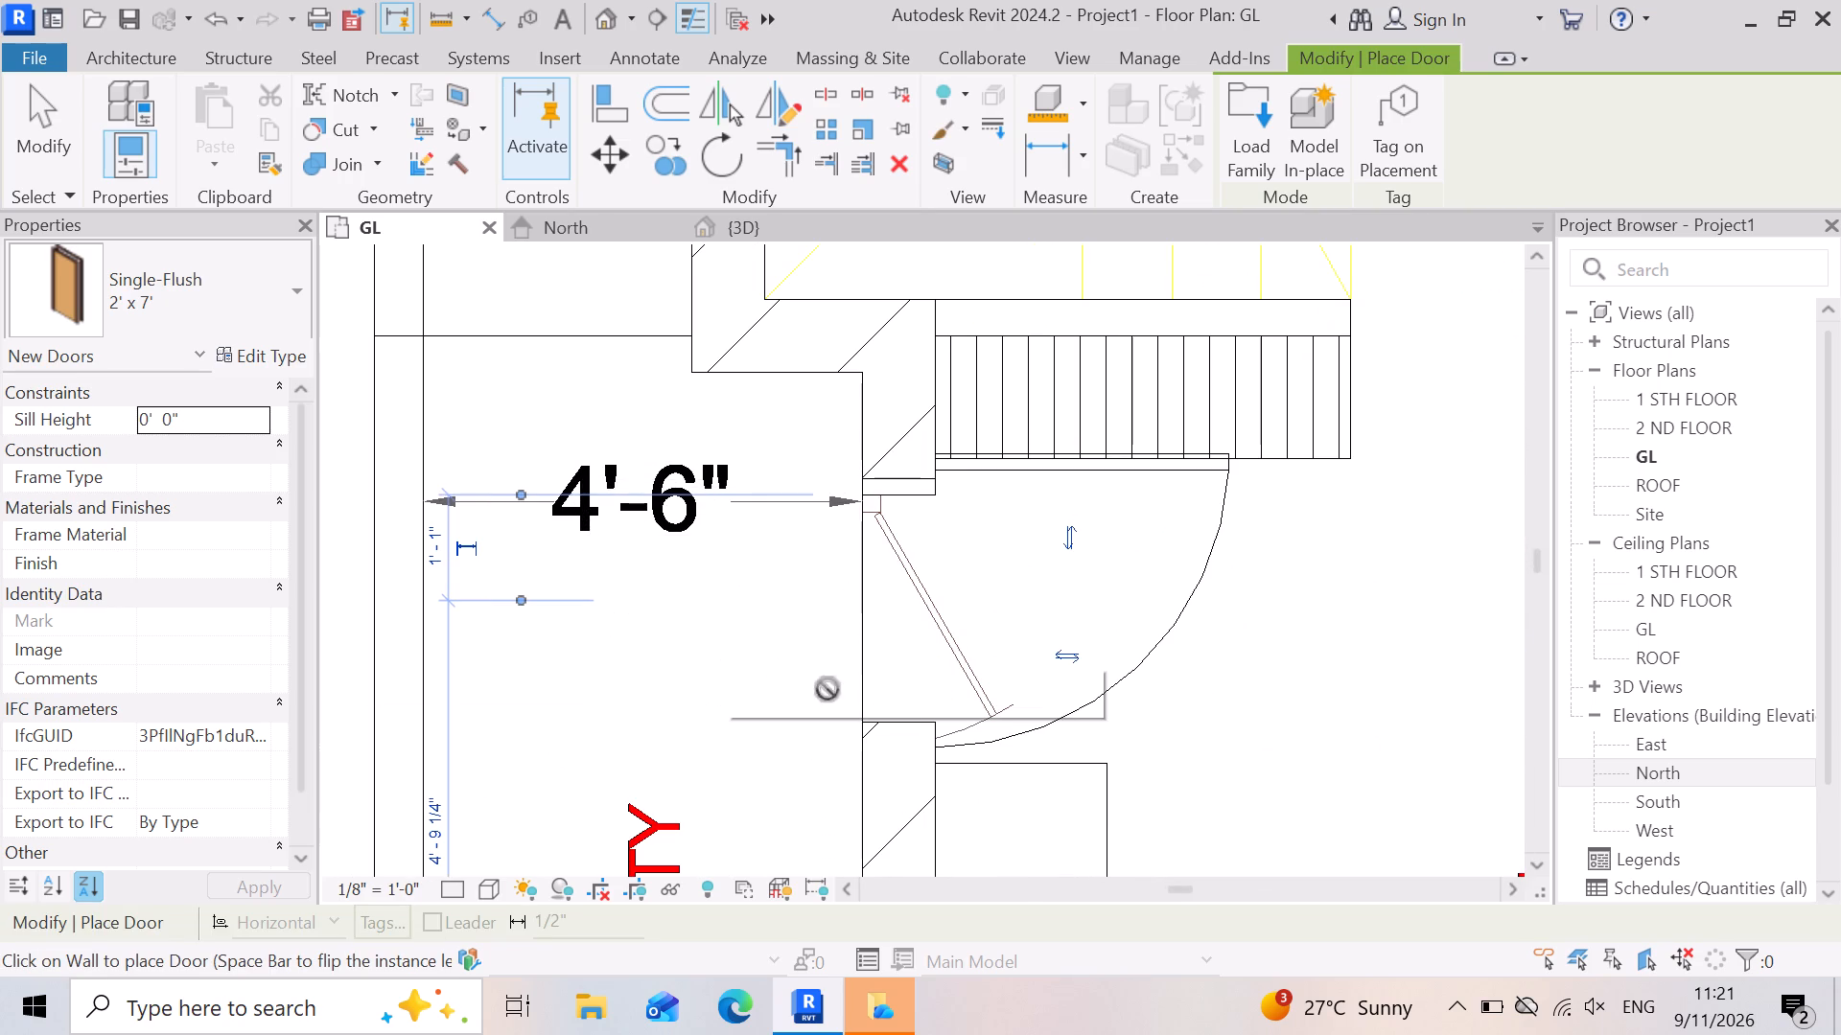
left_click(1062, 542)
scroll(863, 678, "down", 3)
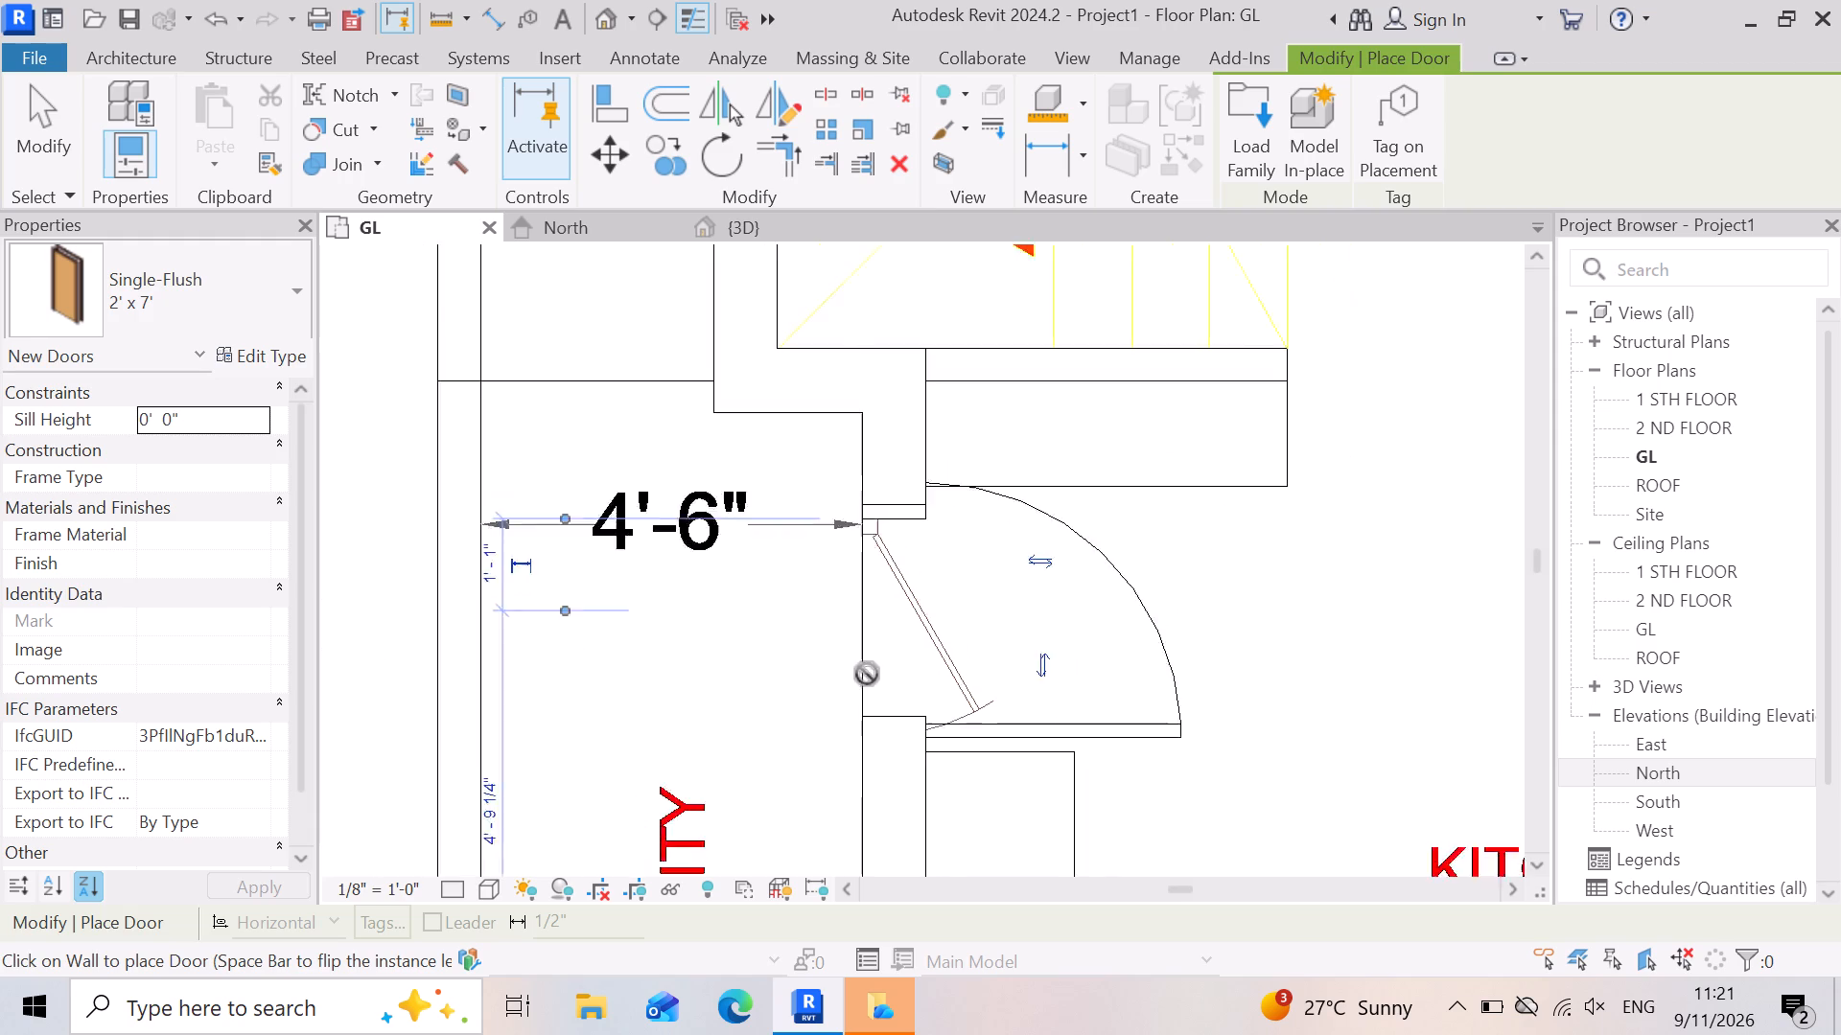
scroll(867, 674, "down", 2)
scroll(1028, 678, "down", 4)
key("Escape")
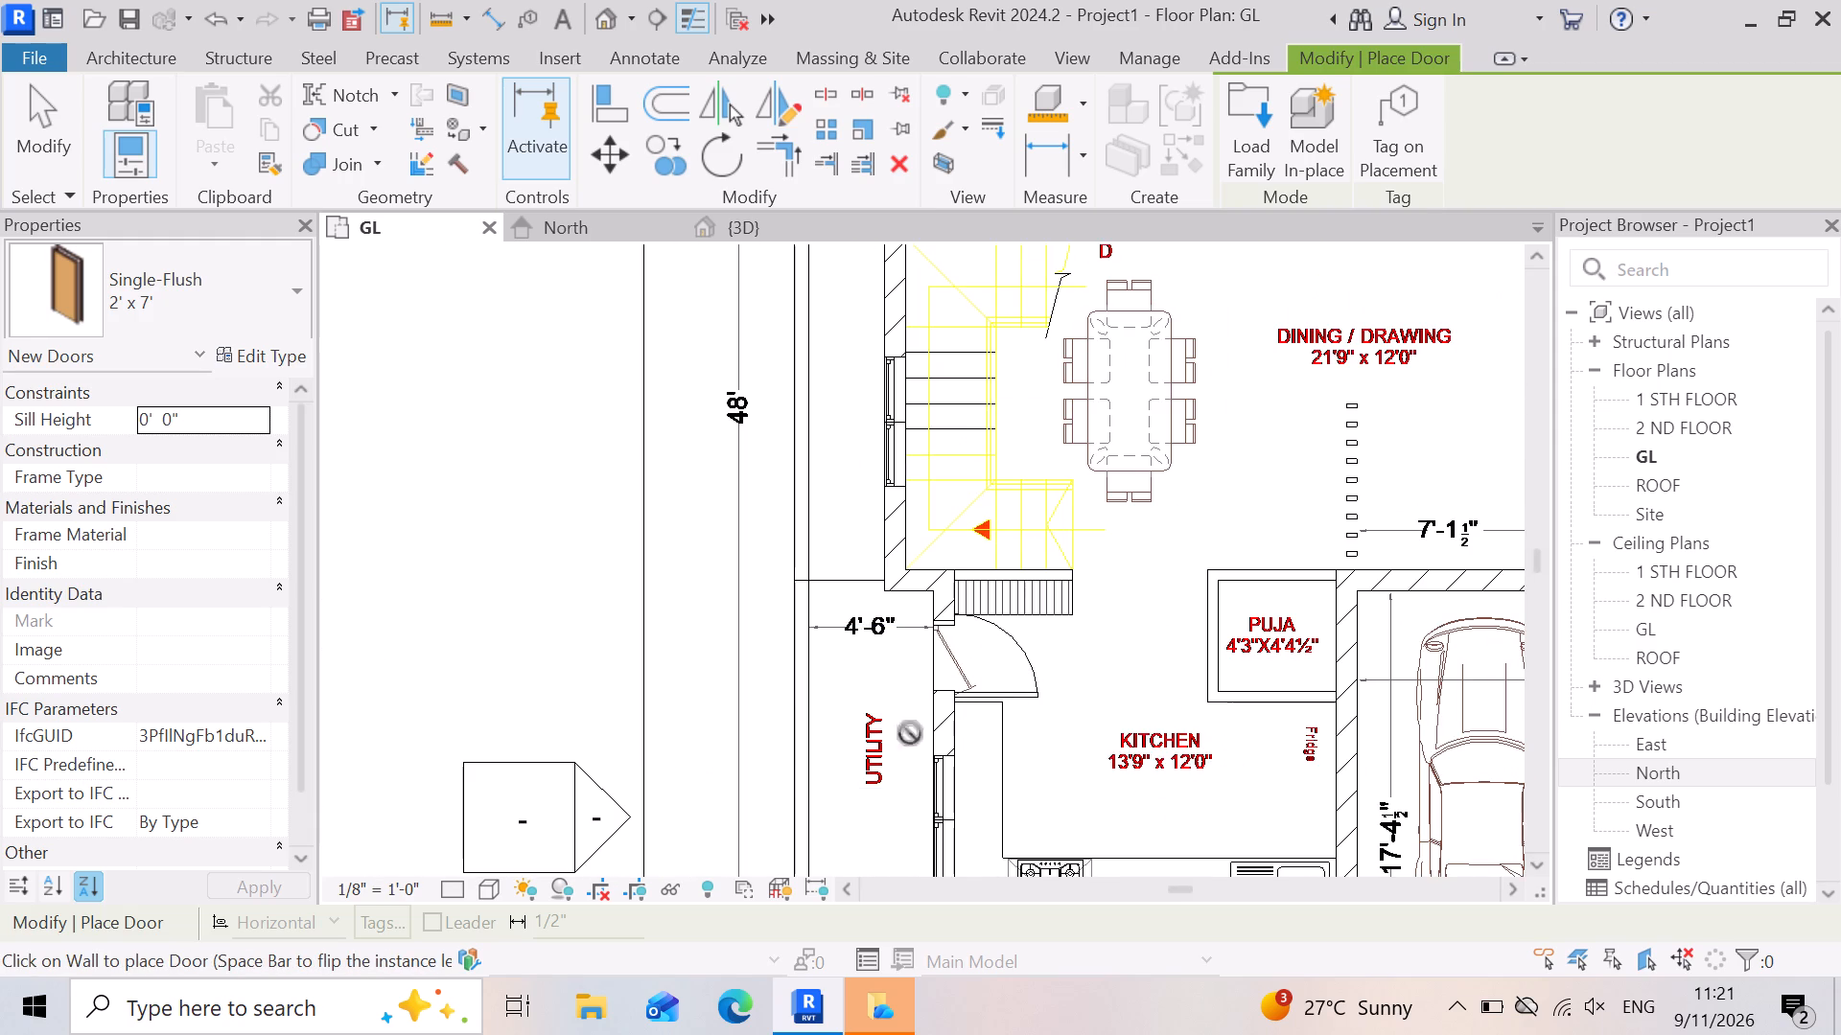
scroll(980, 691, "up", 7)
key("Escape")
Measure the width of the door opening in the utility-kitchen wall from the plan's door jamb to the wall end.
scroll(1062, 734, "up", 3)
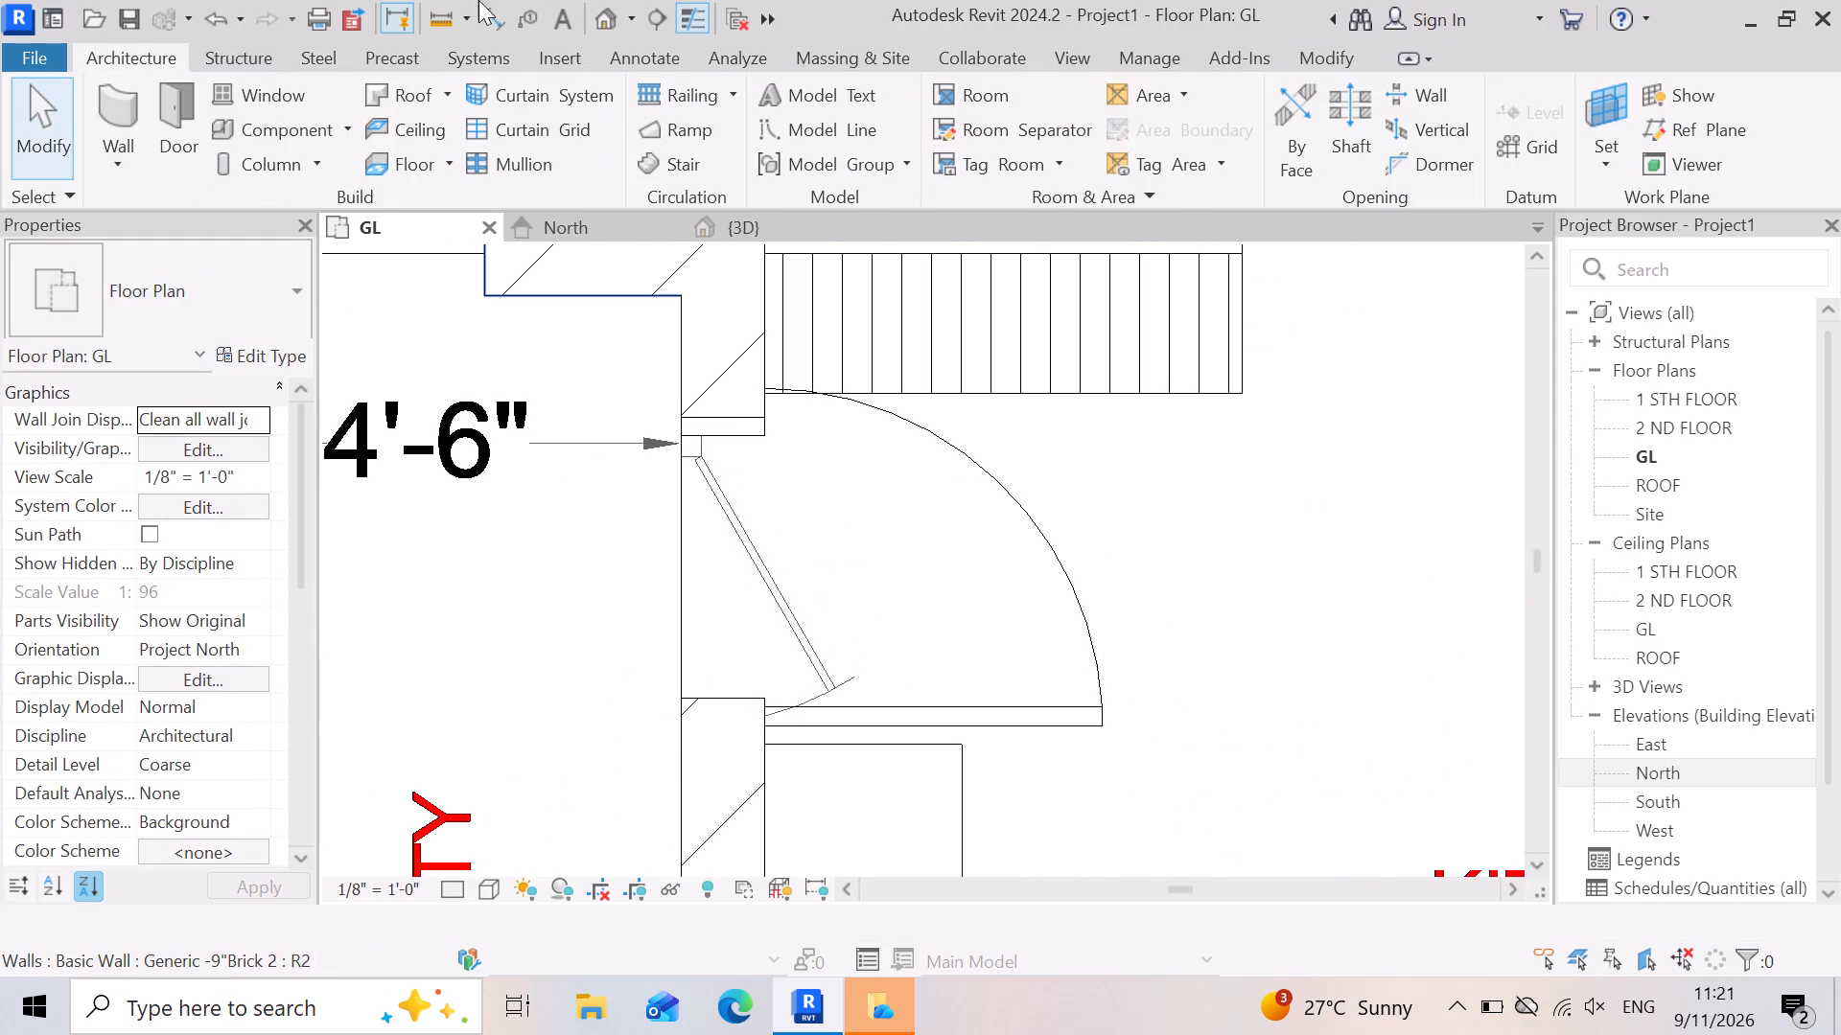
left_click(430, 11)
scroll(692, 449, "up", 4)
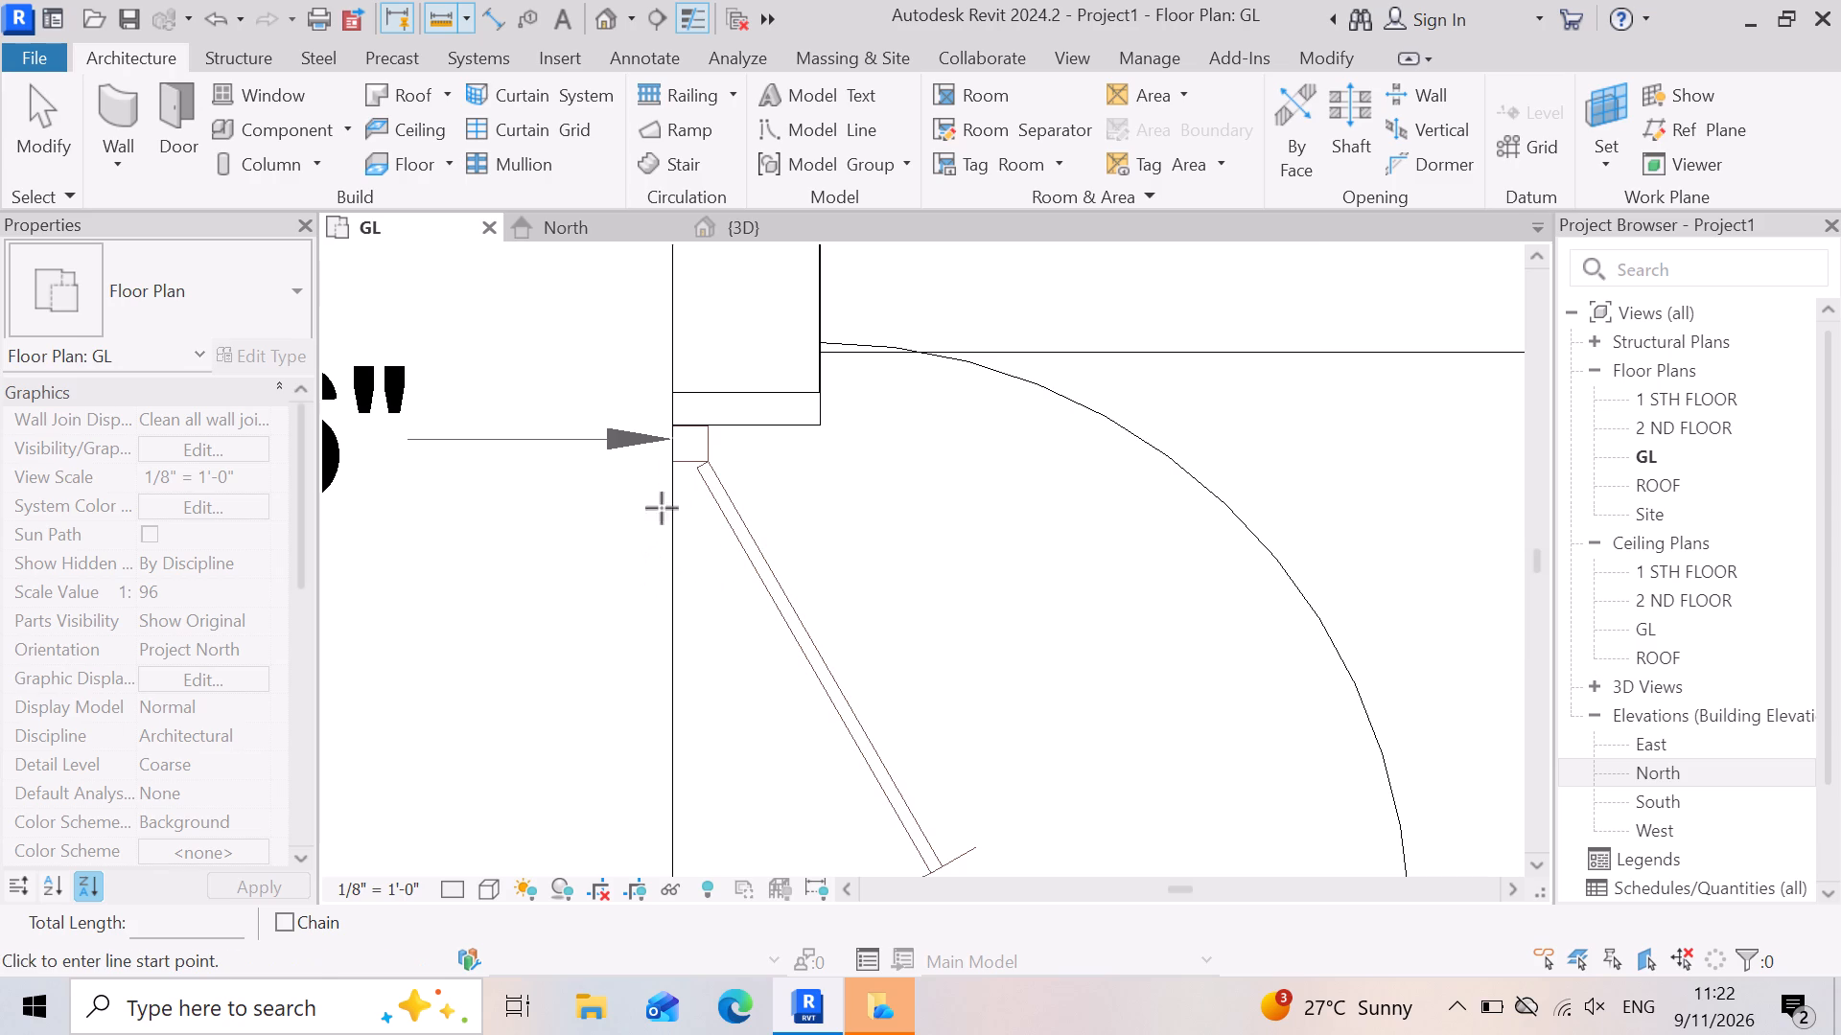
left_click(703, 461)
scroll(725, 445, "down", 5)
scroll(781, 703, "up", 4)
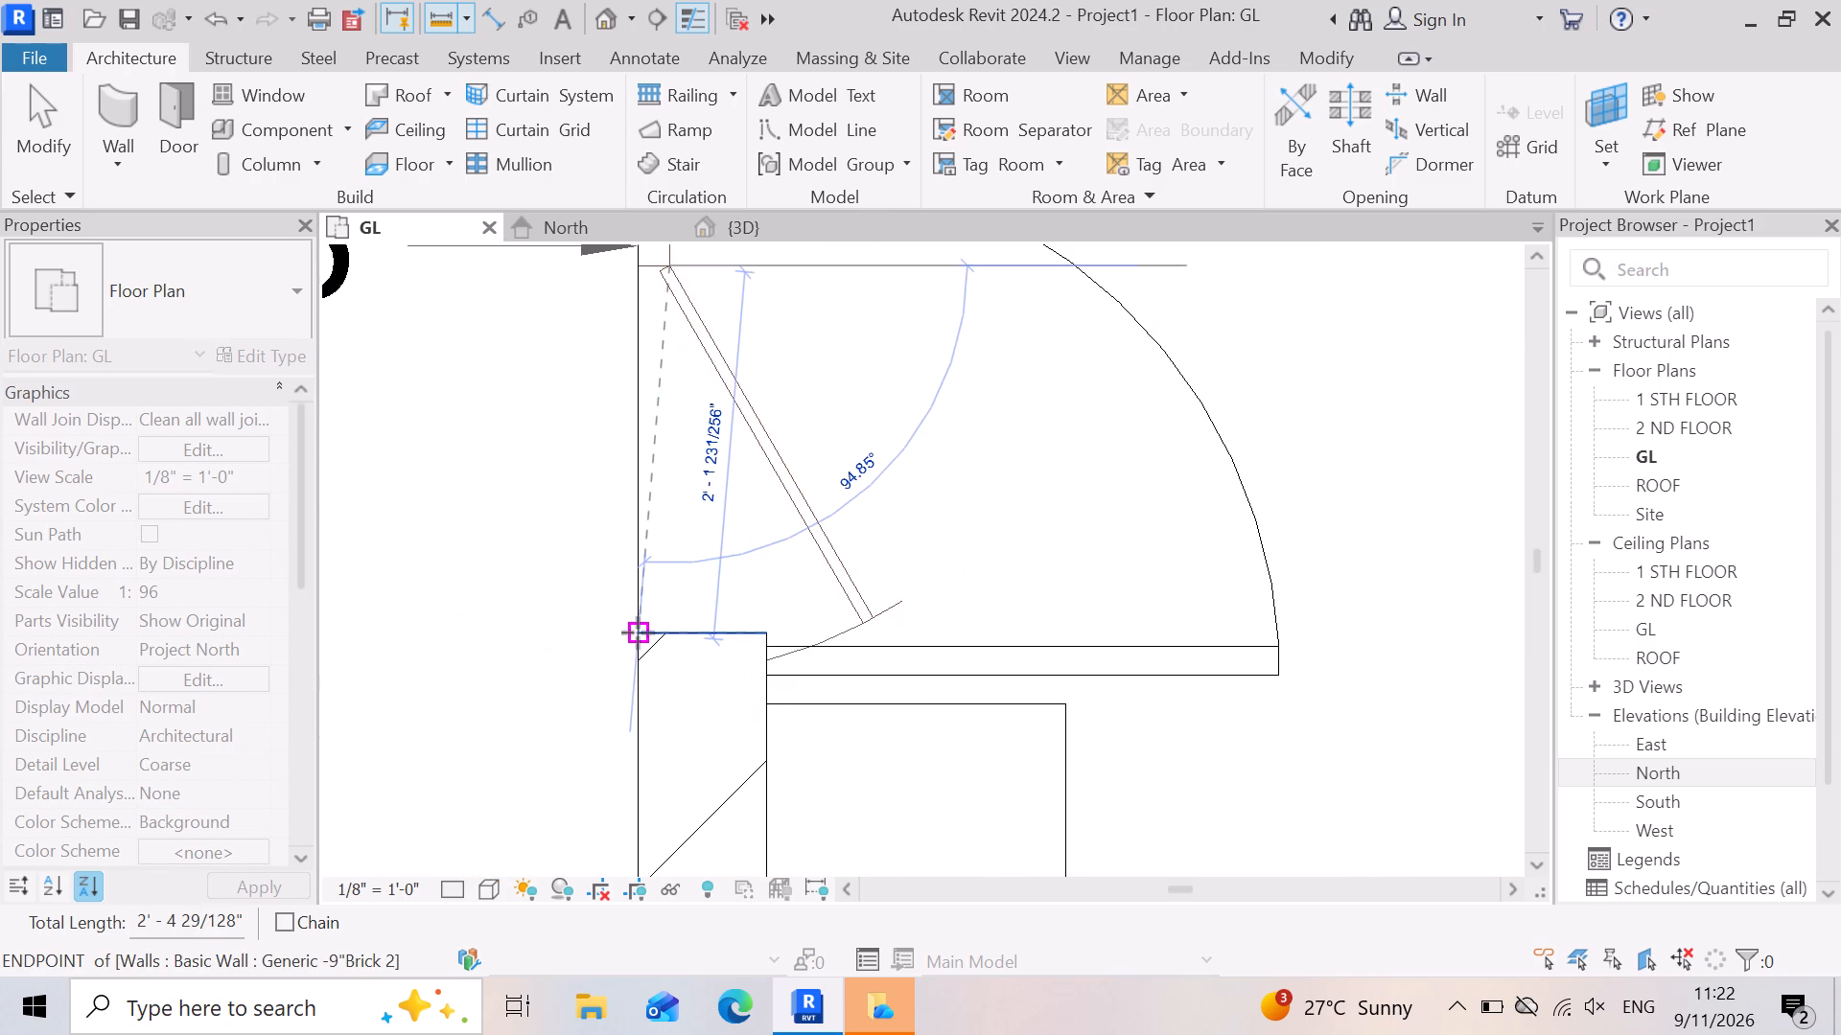
key("Escape")
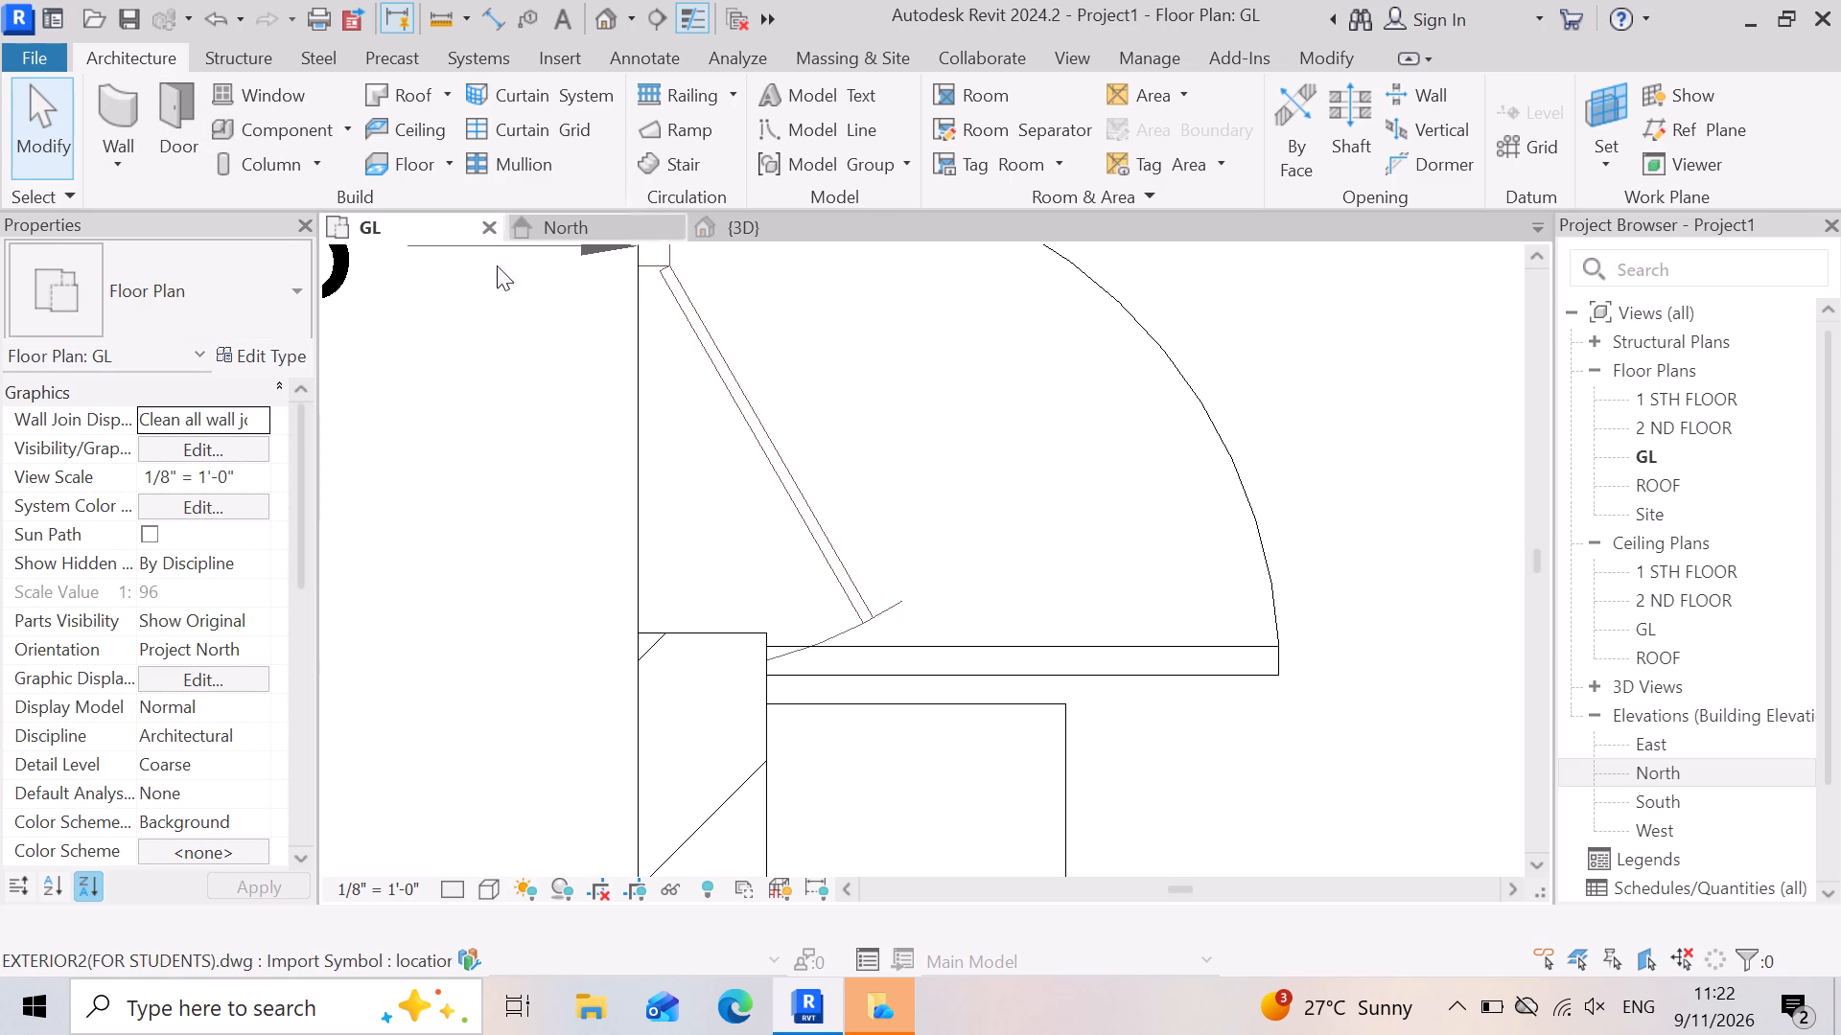
left_click(446, 25)
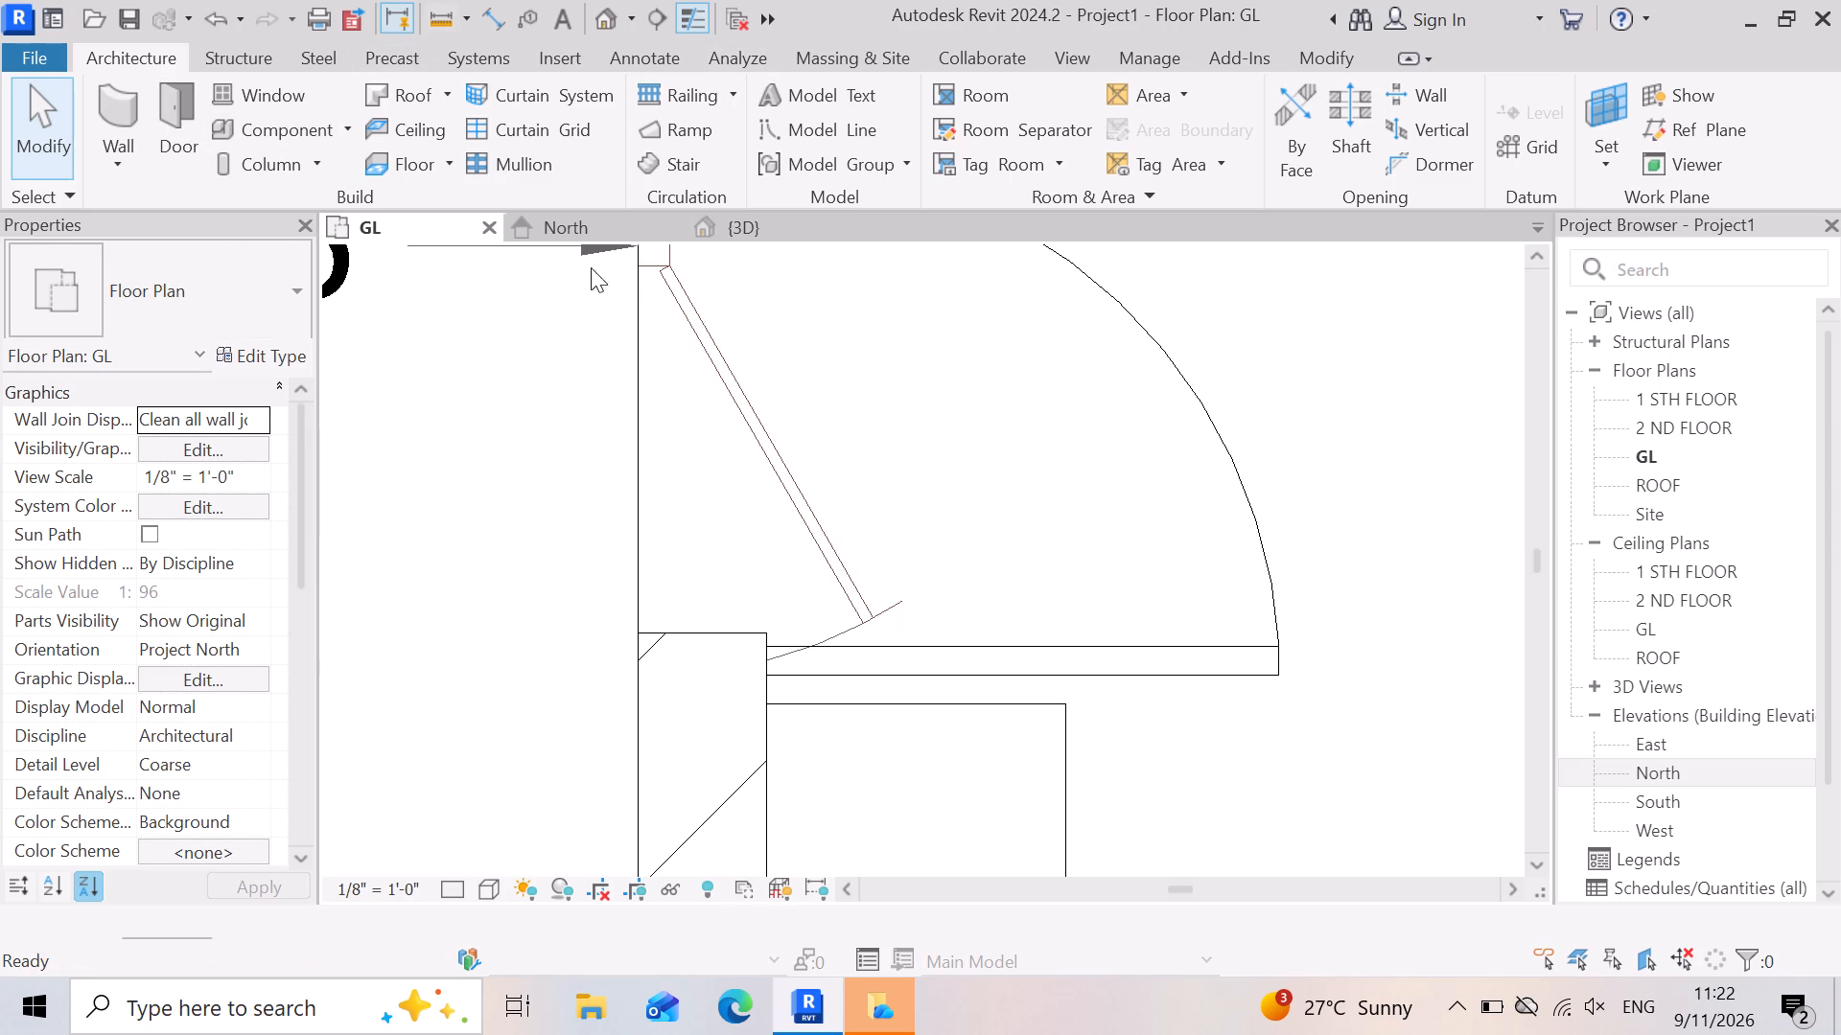
left_click(641, 260)
scroll(737, 427, "down", 5)
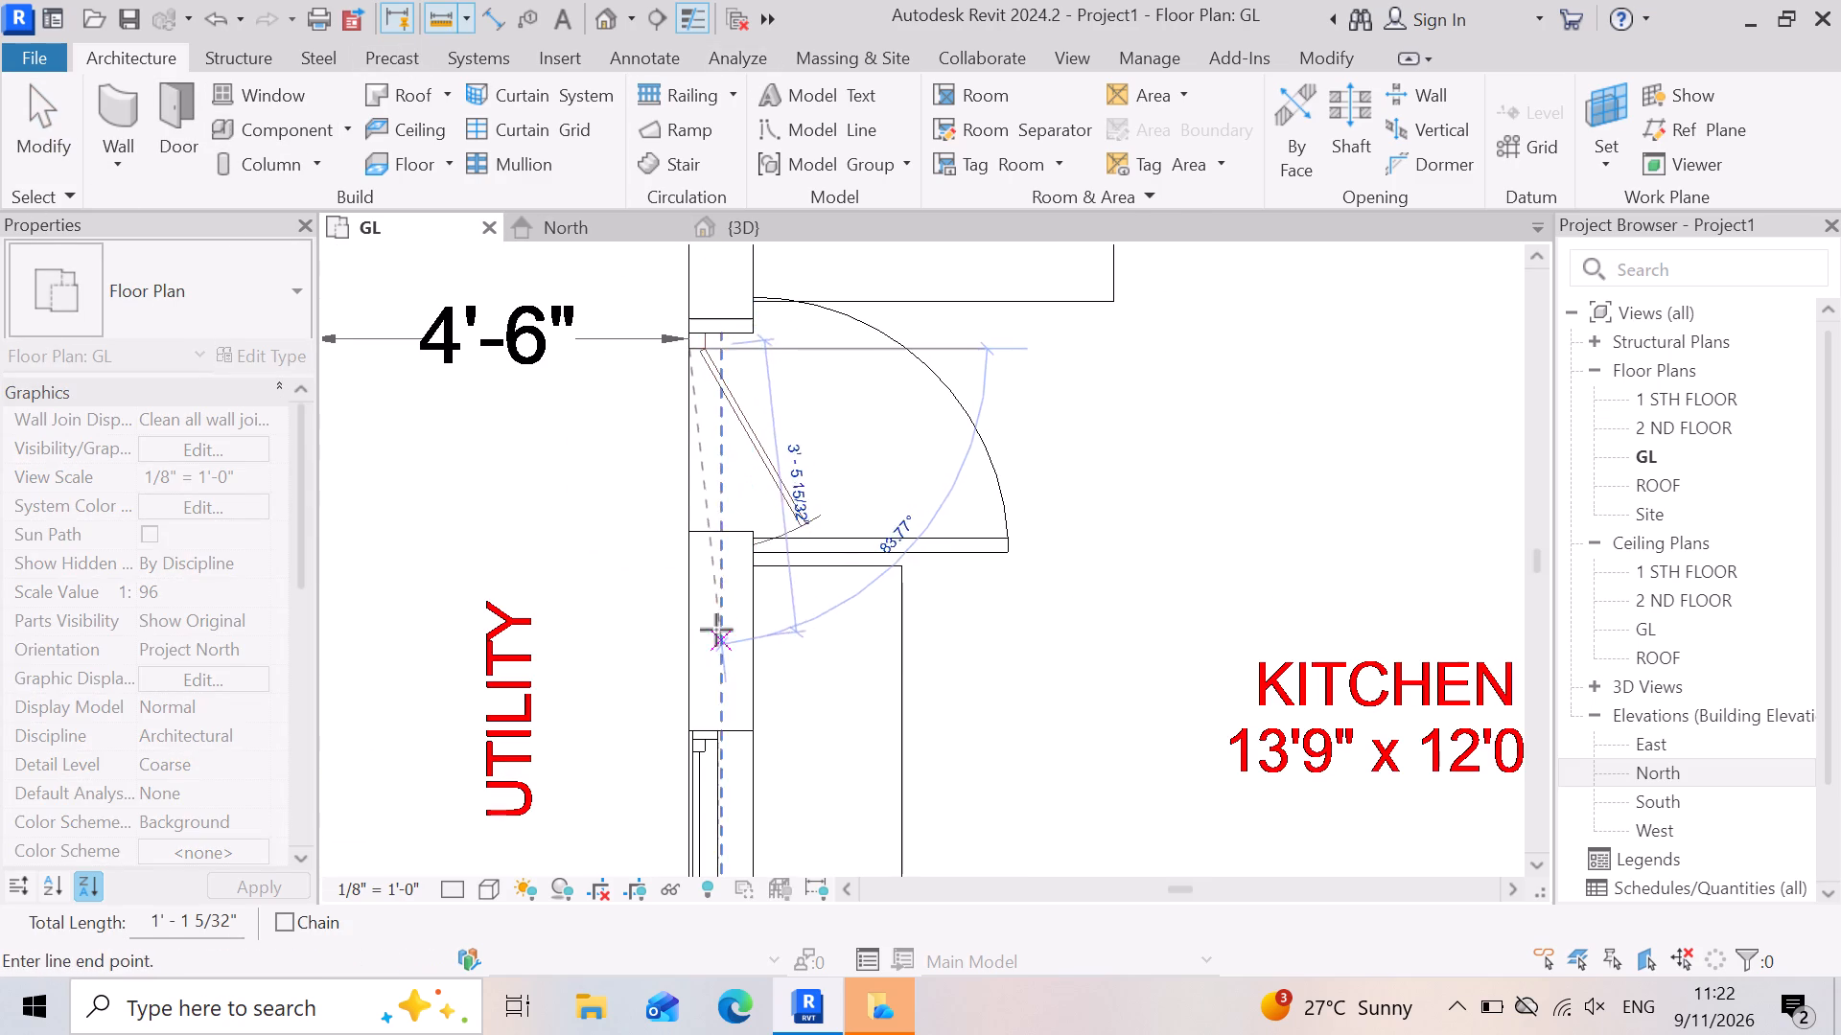
scroll(678, 581, "up", 4)
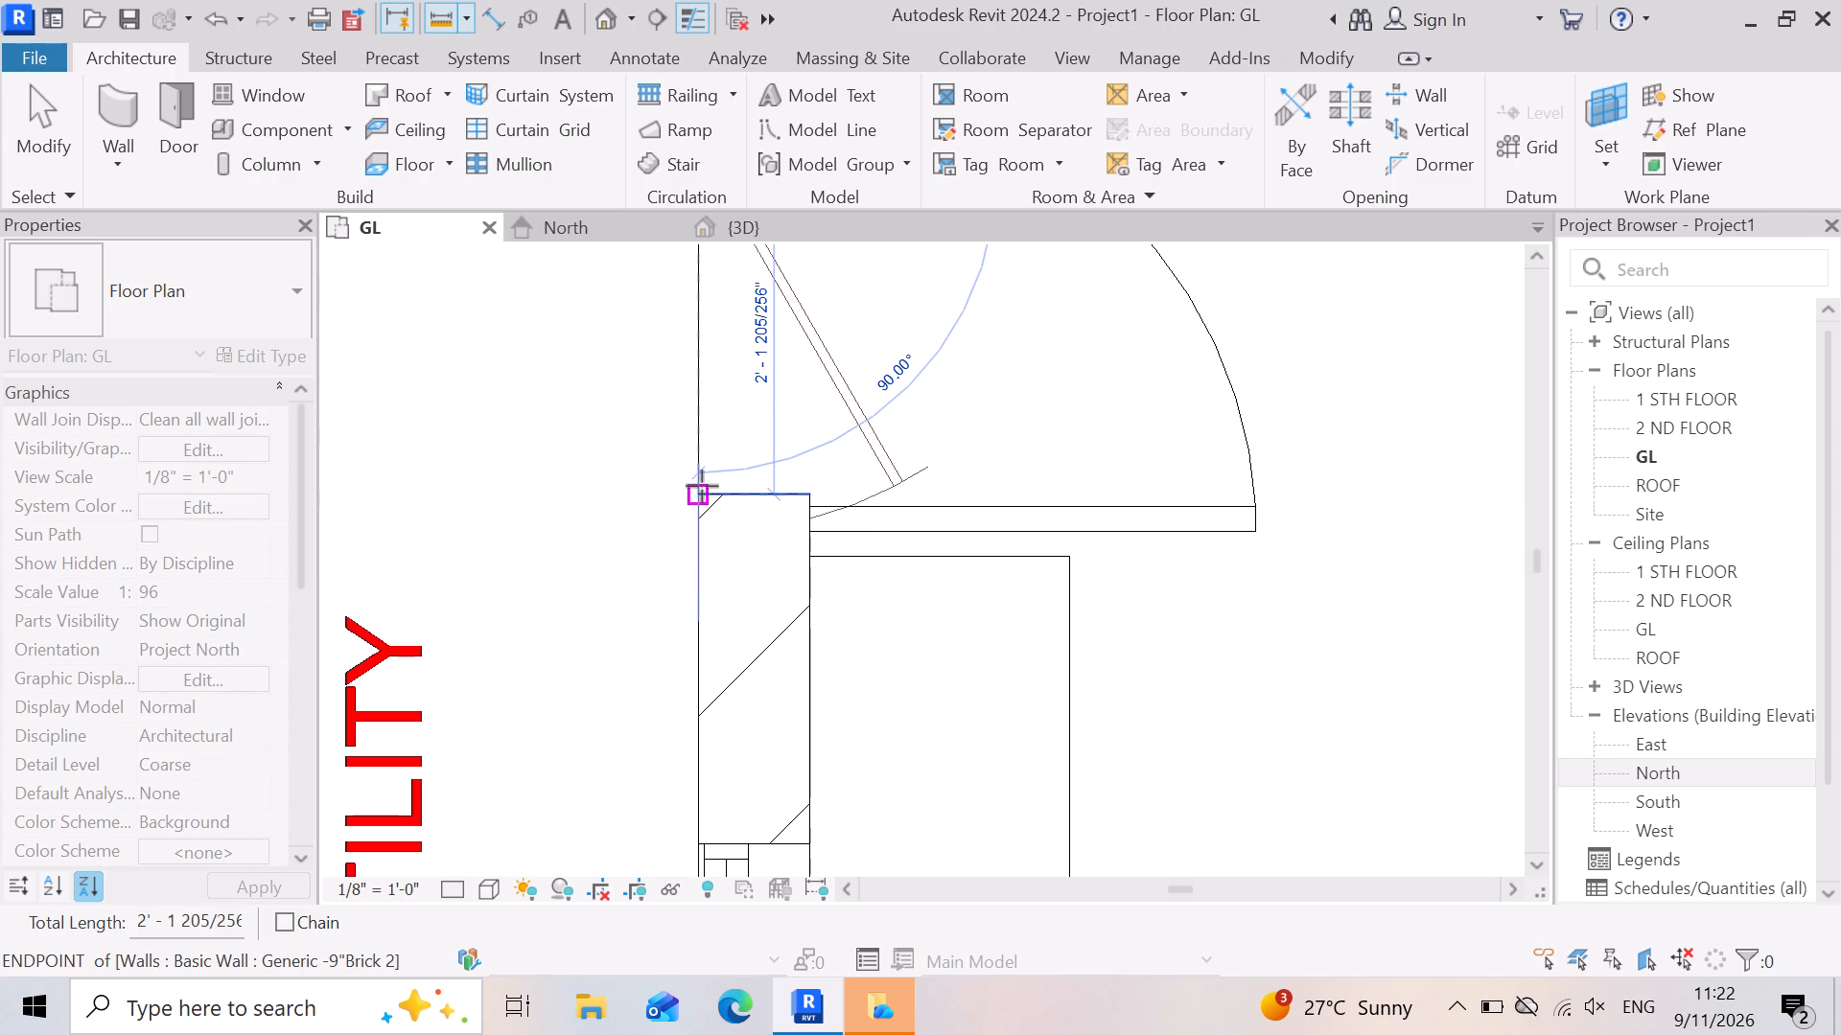
scroll(1082, 634, "down", 5)
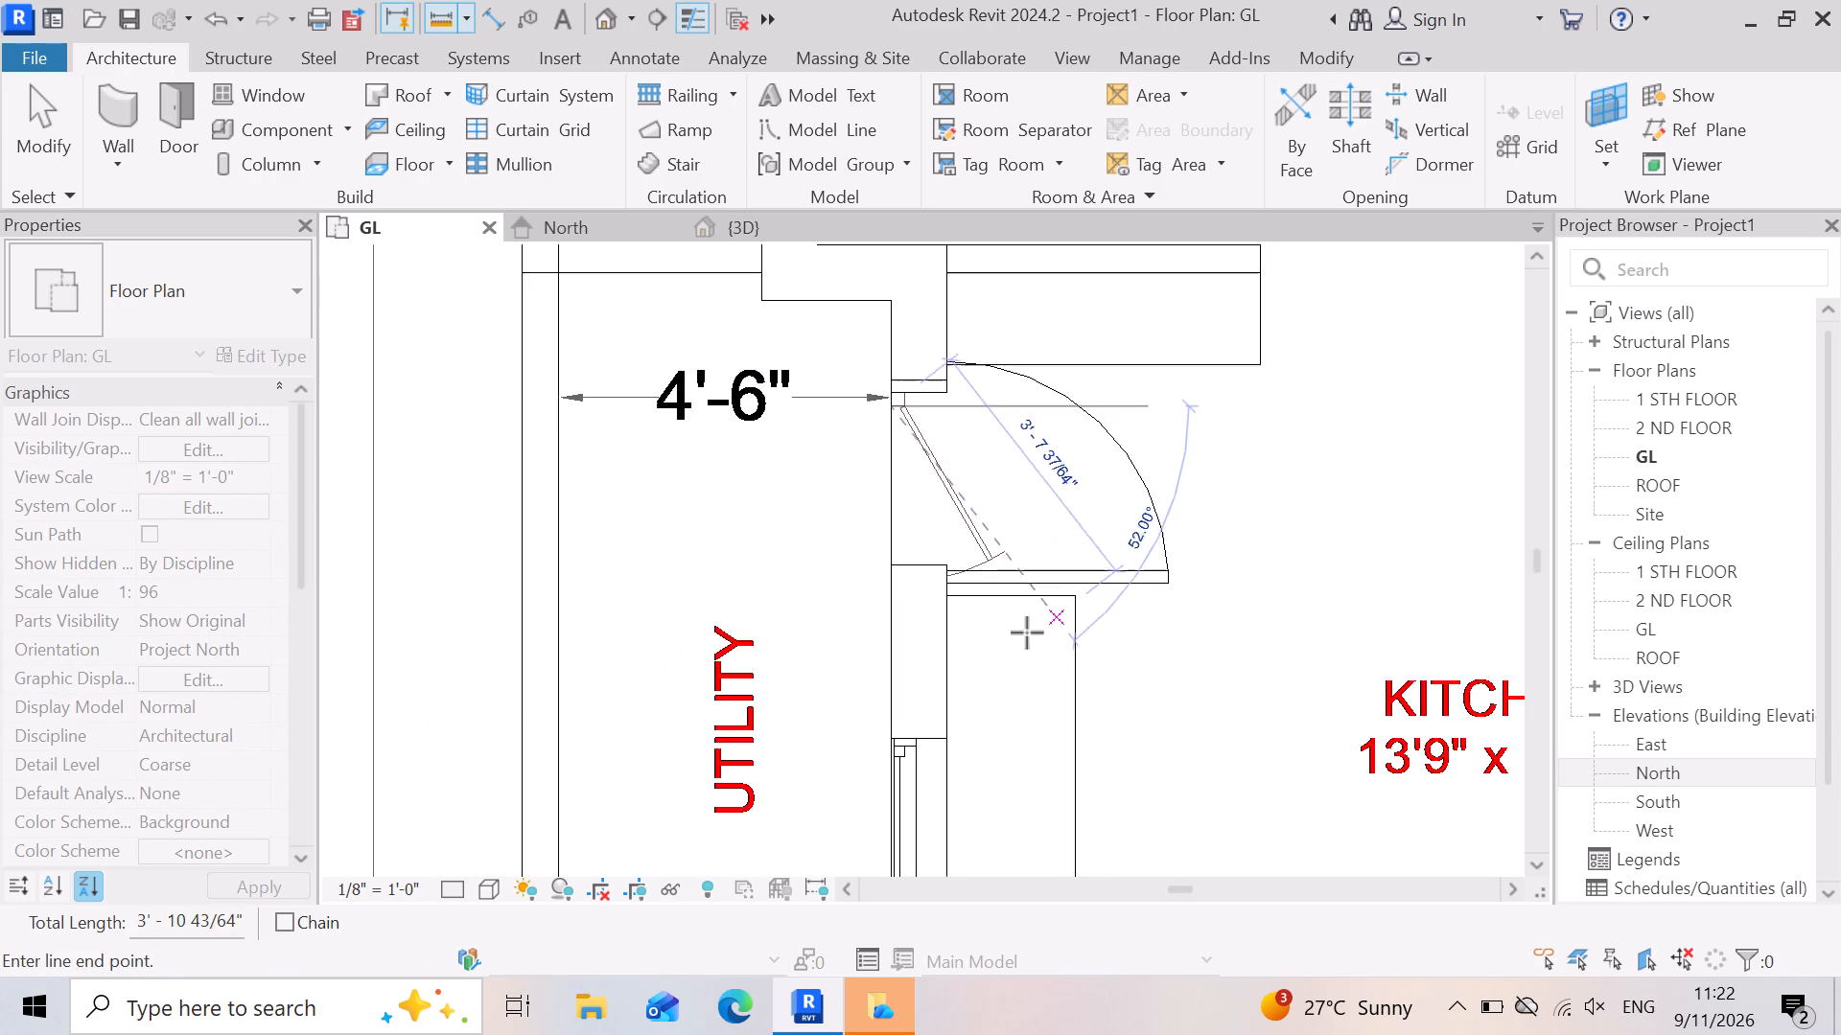
key("Escape")
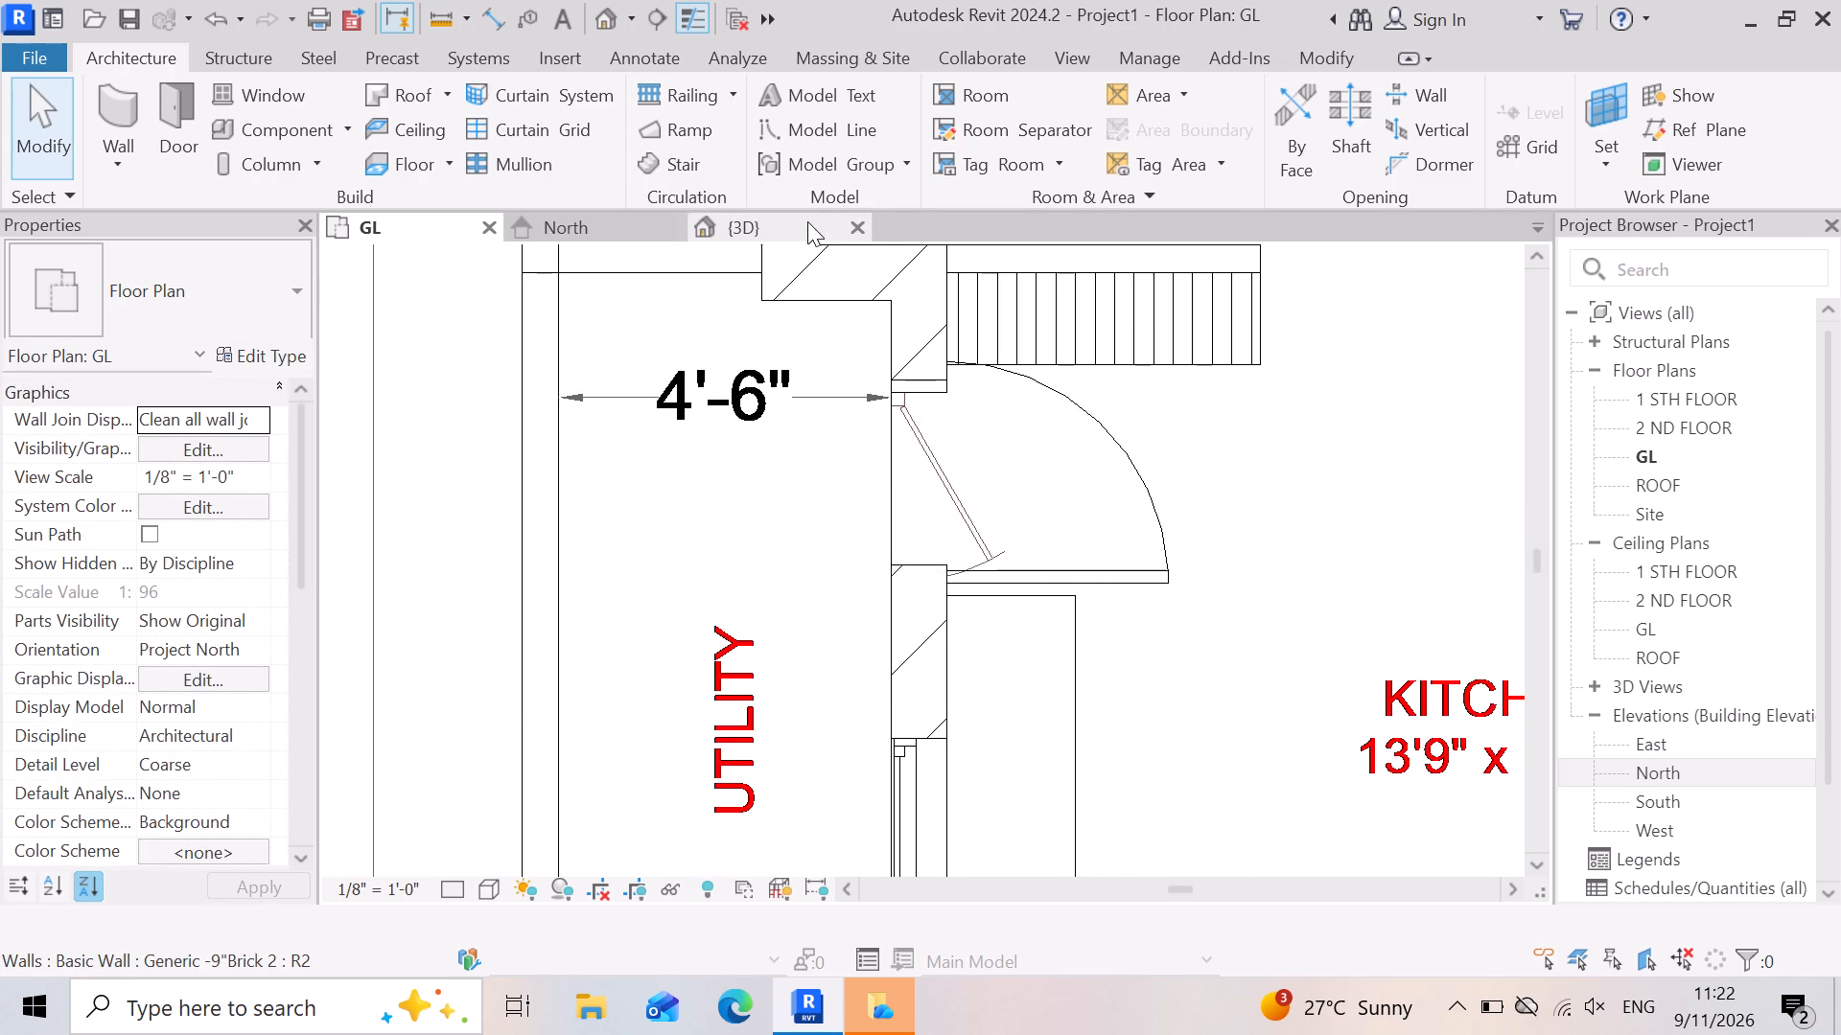
Switch to the 3D view and undo the last two operations to remove the utility door's oversized thickness.
left_click(808, 221)
scroll(1100, 764, "down", 4)
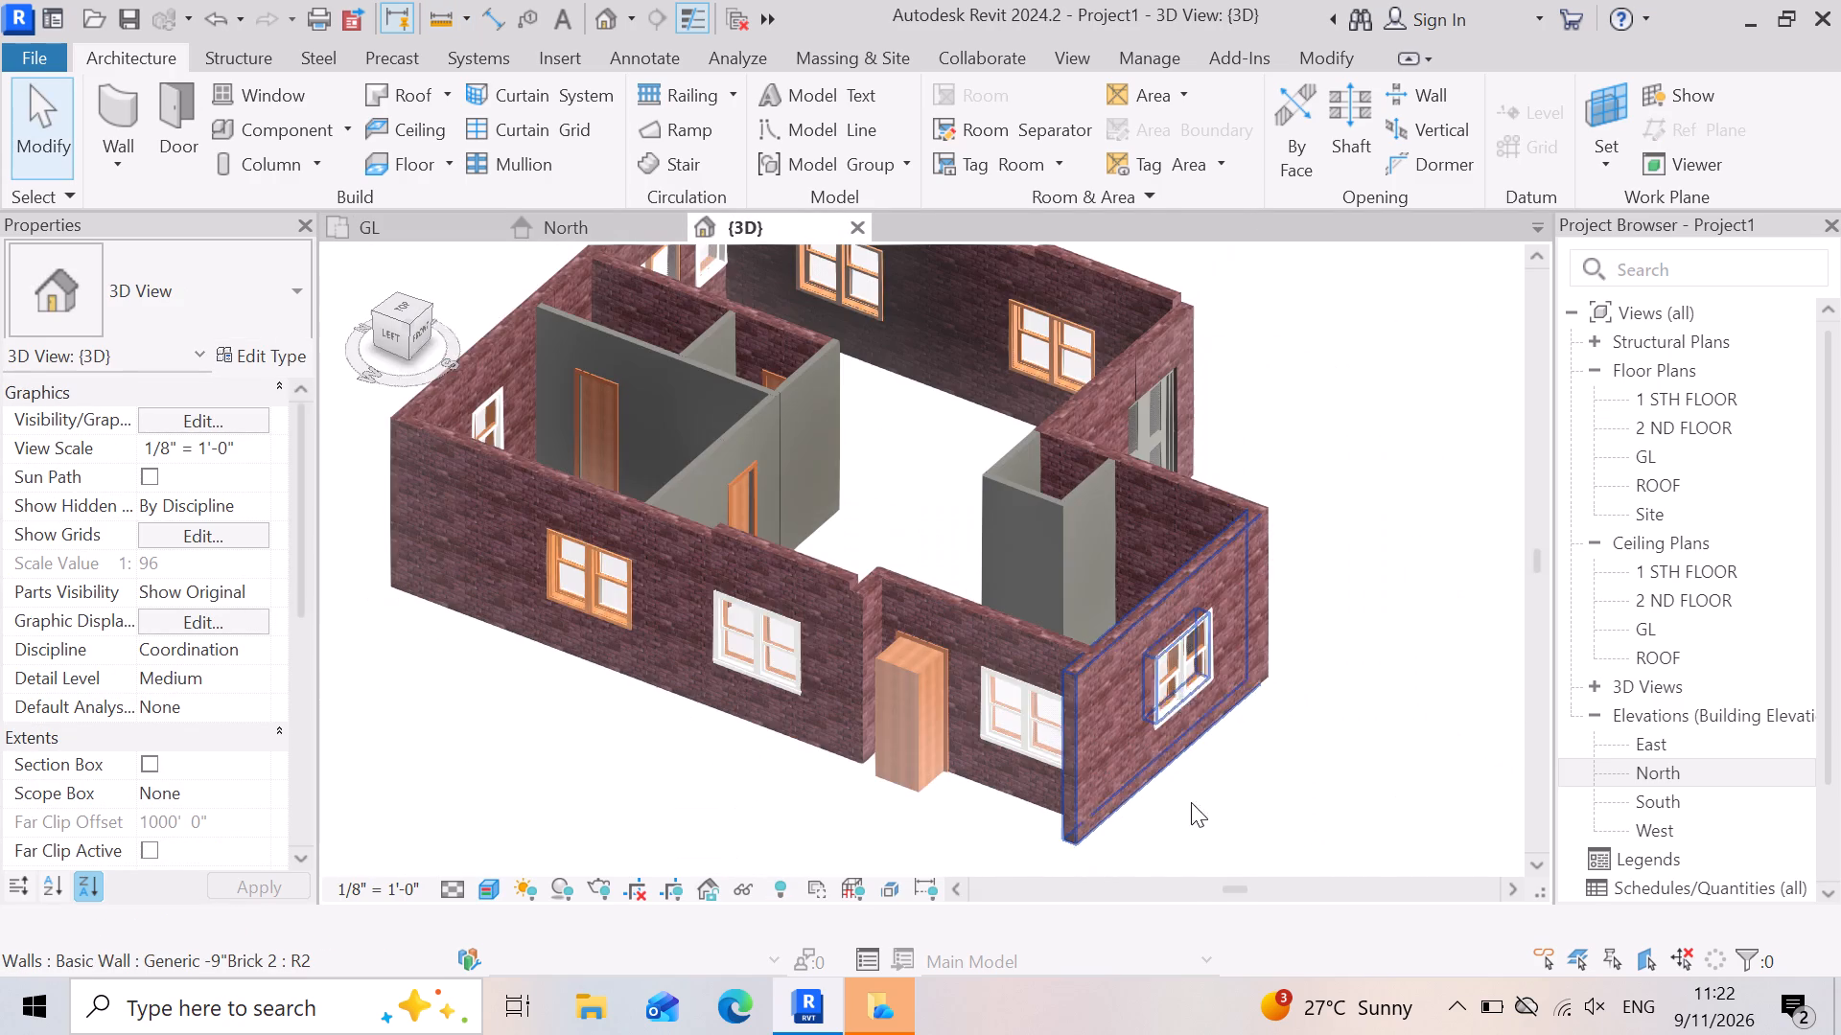
key("Escape")
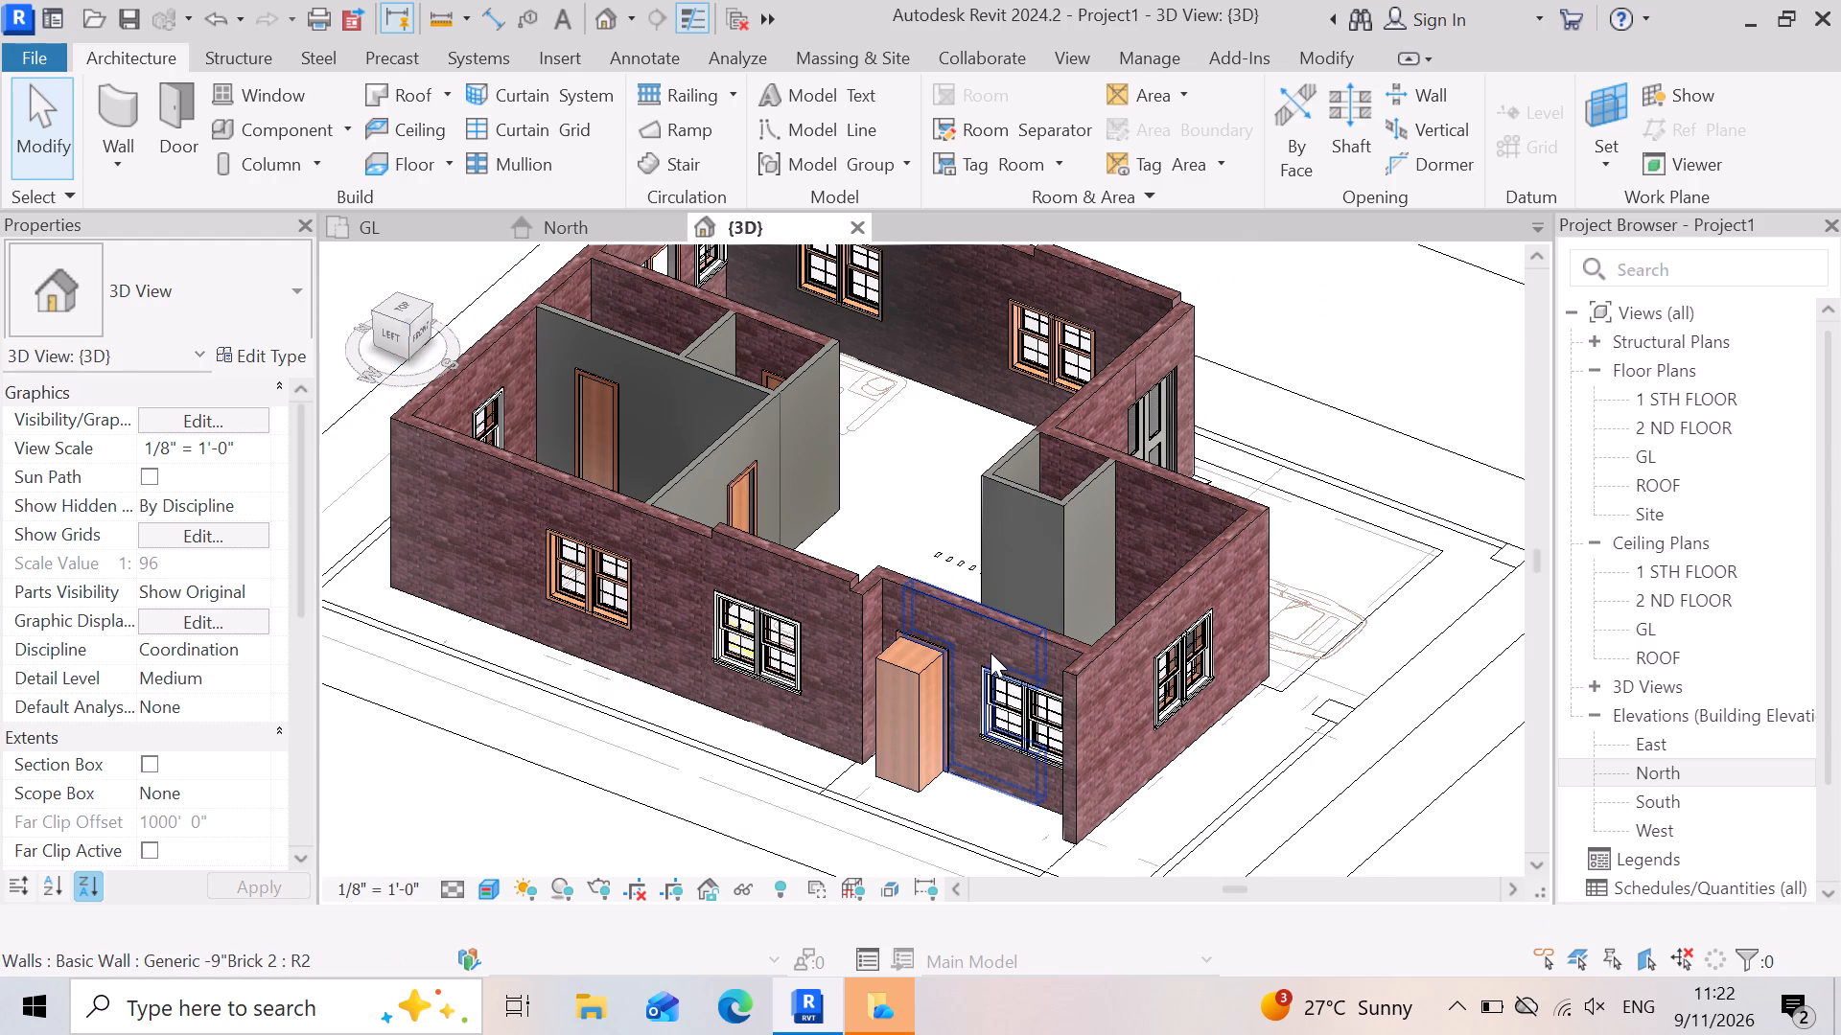
scroll(989, 653, "up", 3)
scroll(668, 884, "up", 4)
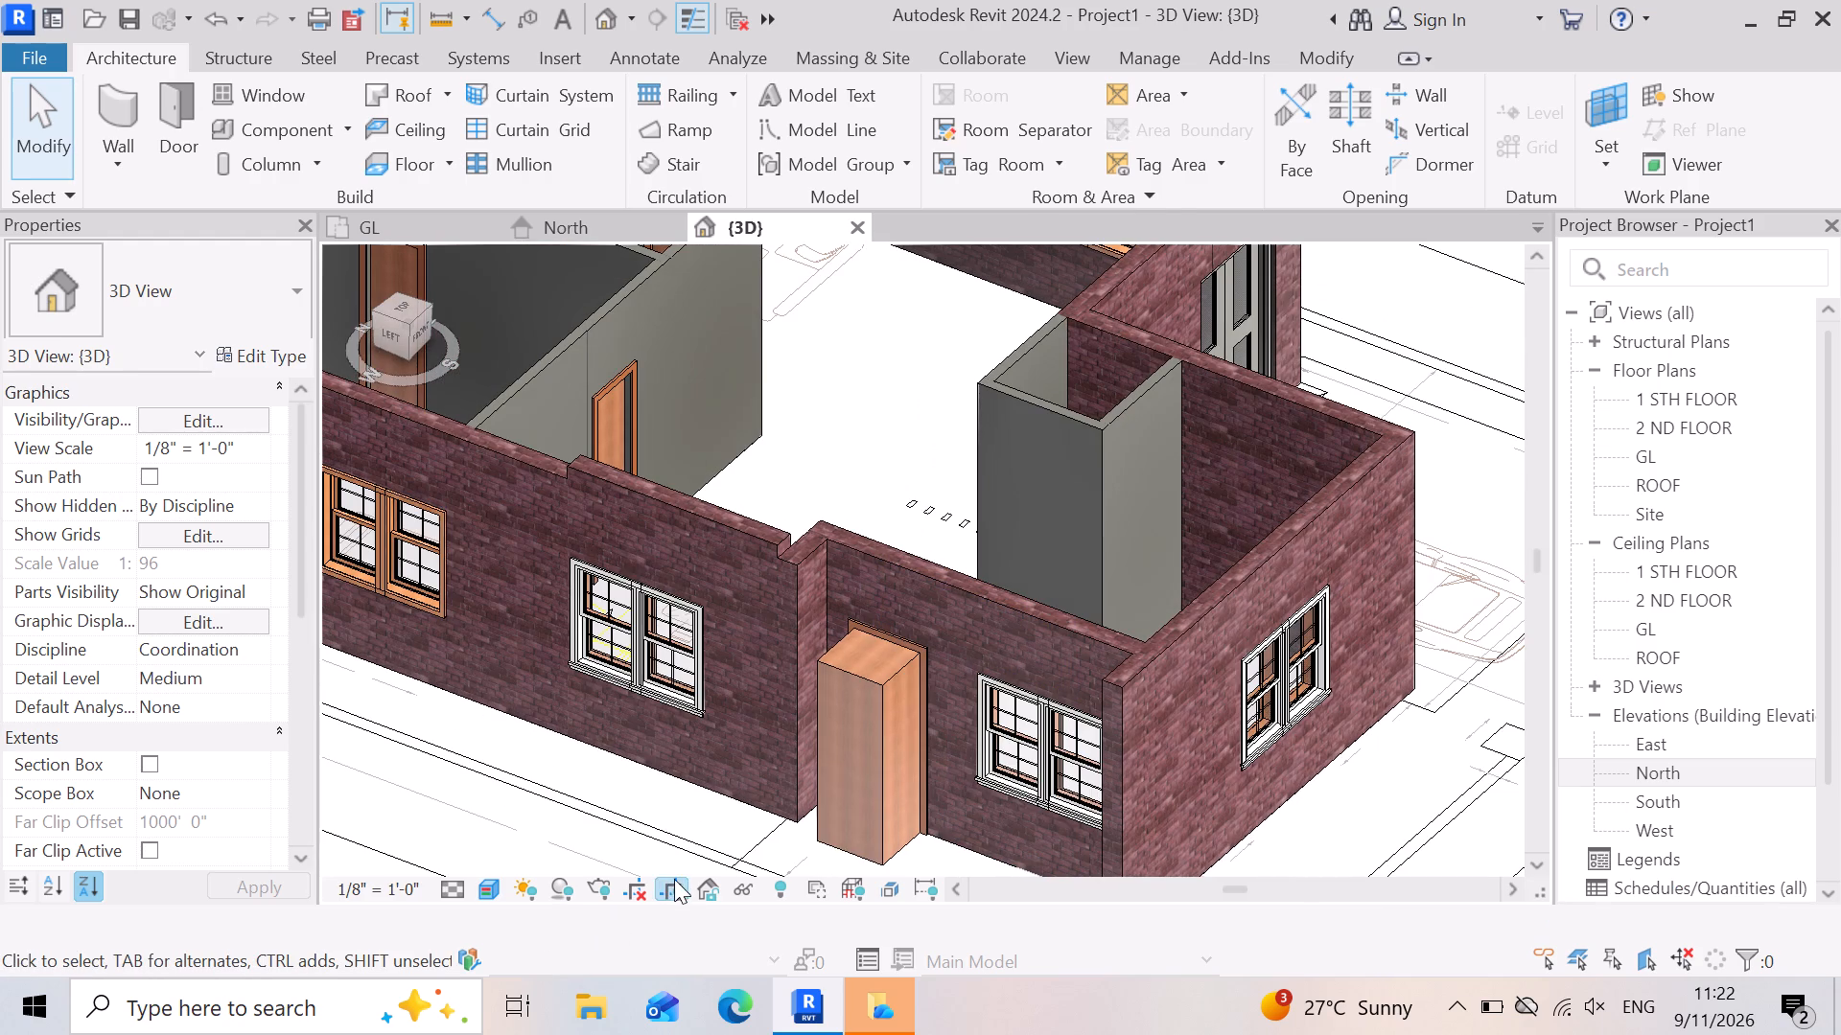
scroll(802, 800, "up", 4)
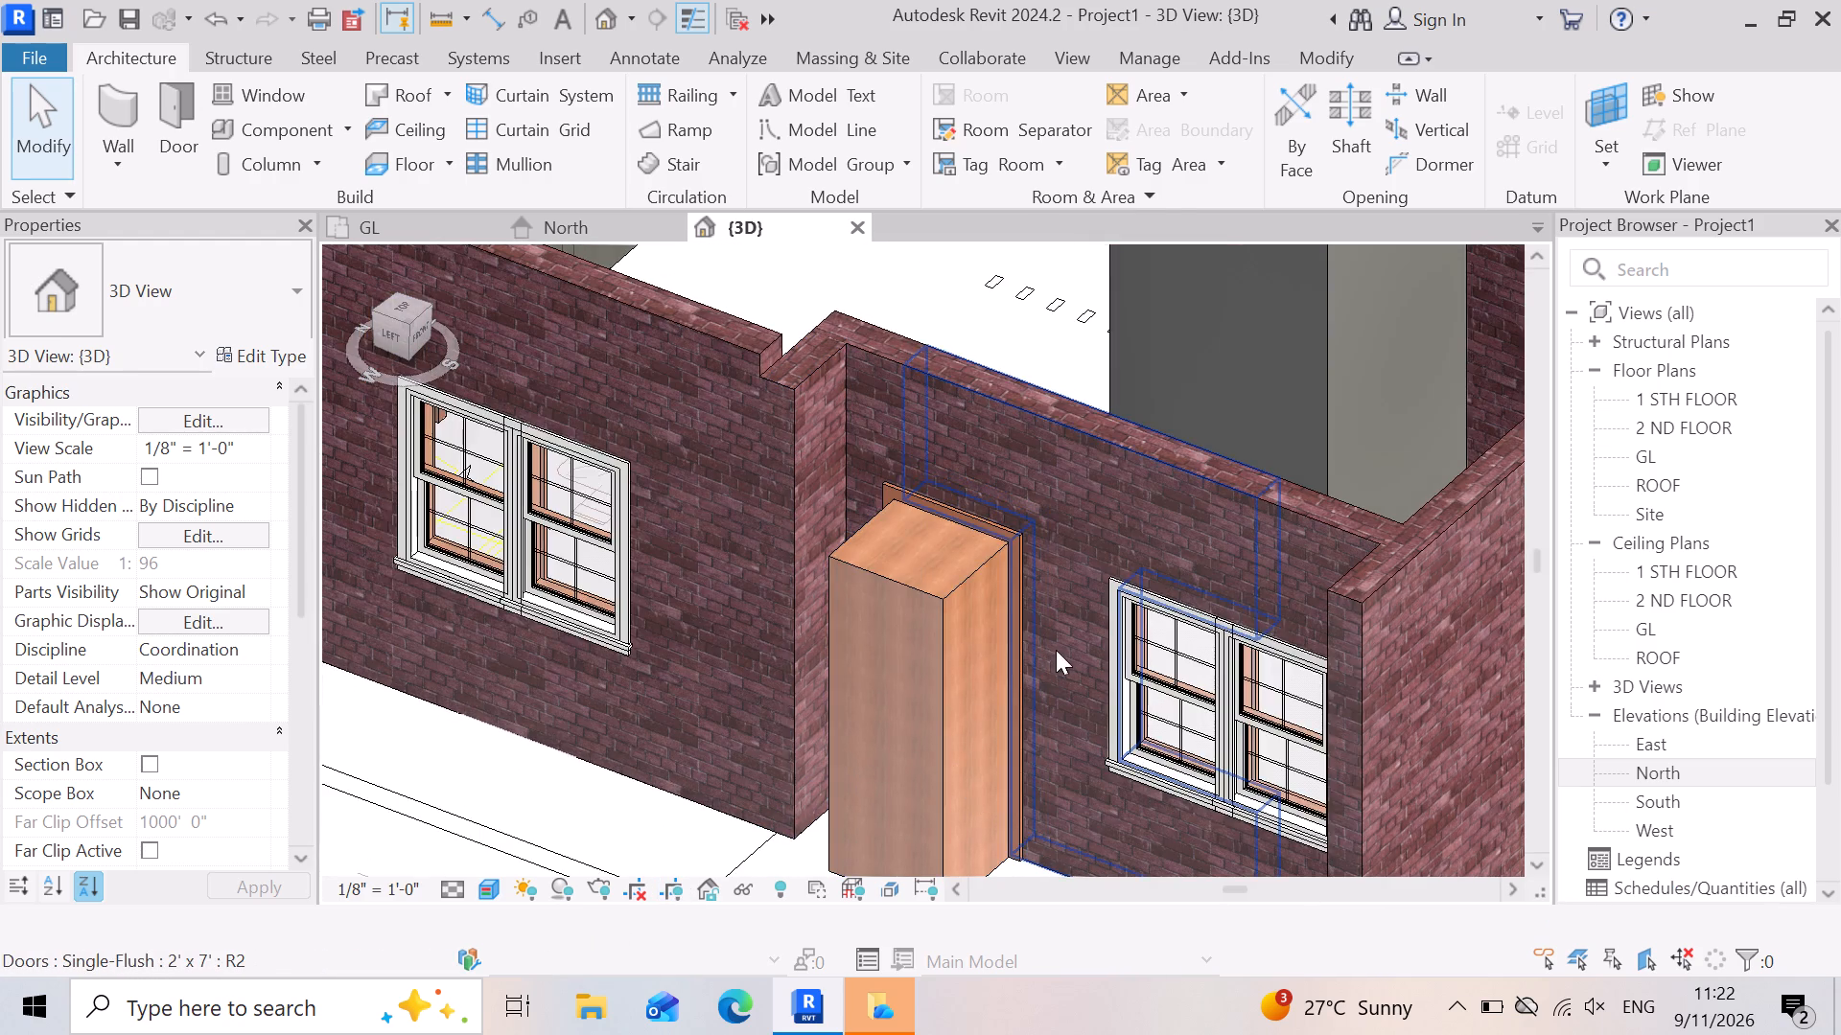
scroll(1082, 638, "down", 3)
key("ctrl+z")
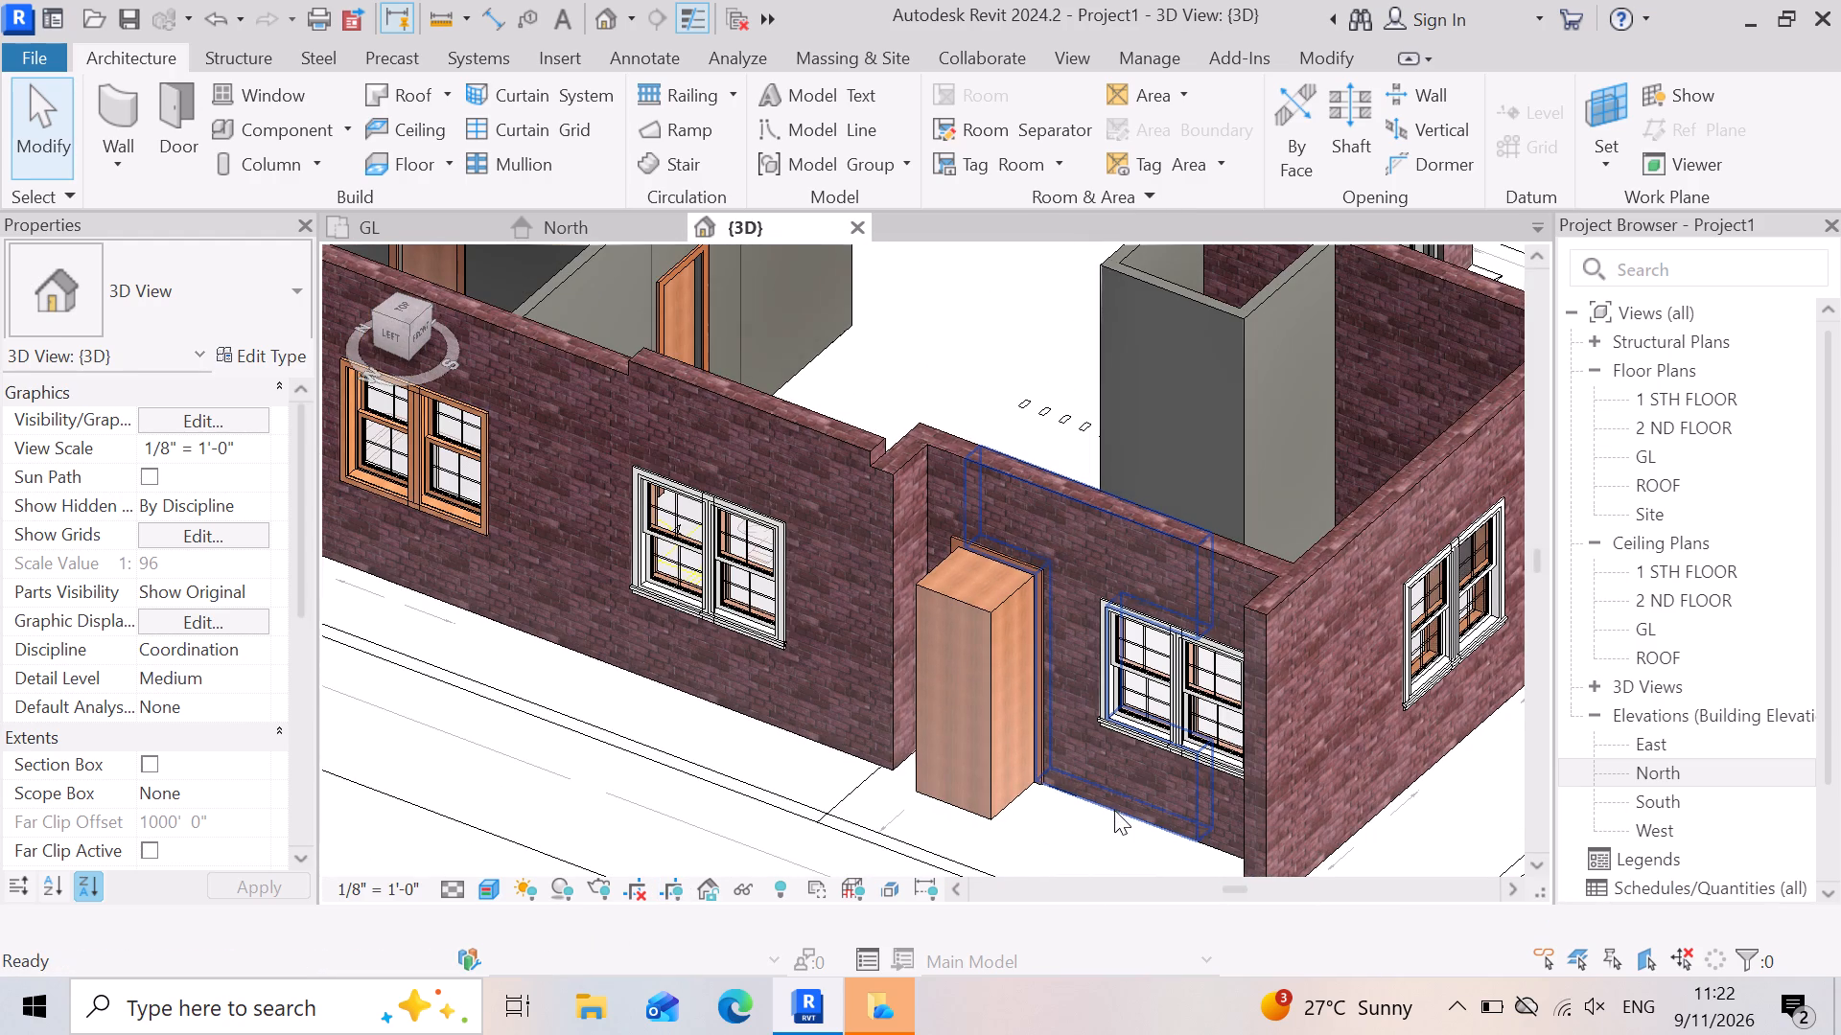
key("ctrl+z")
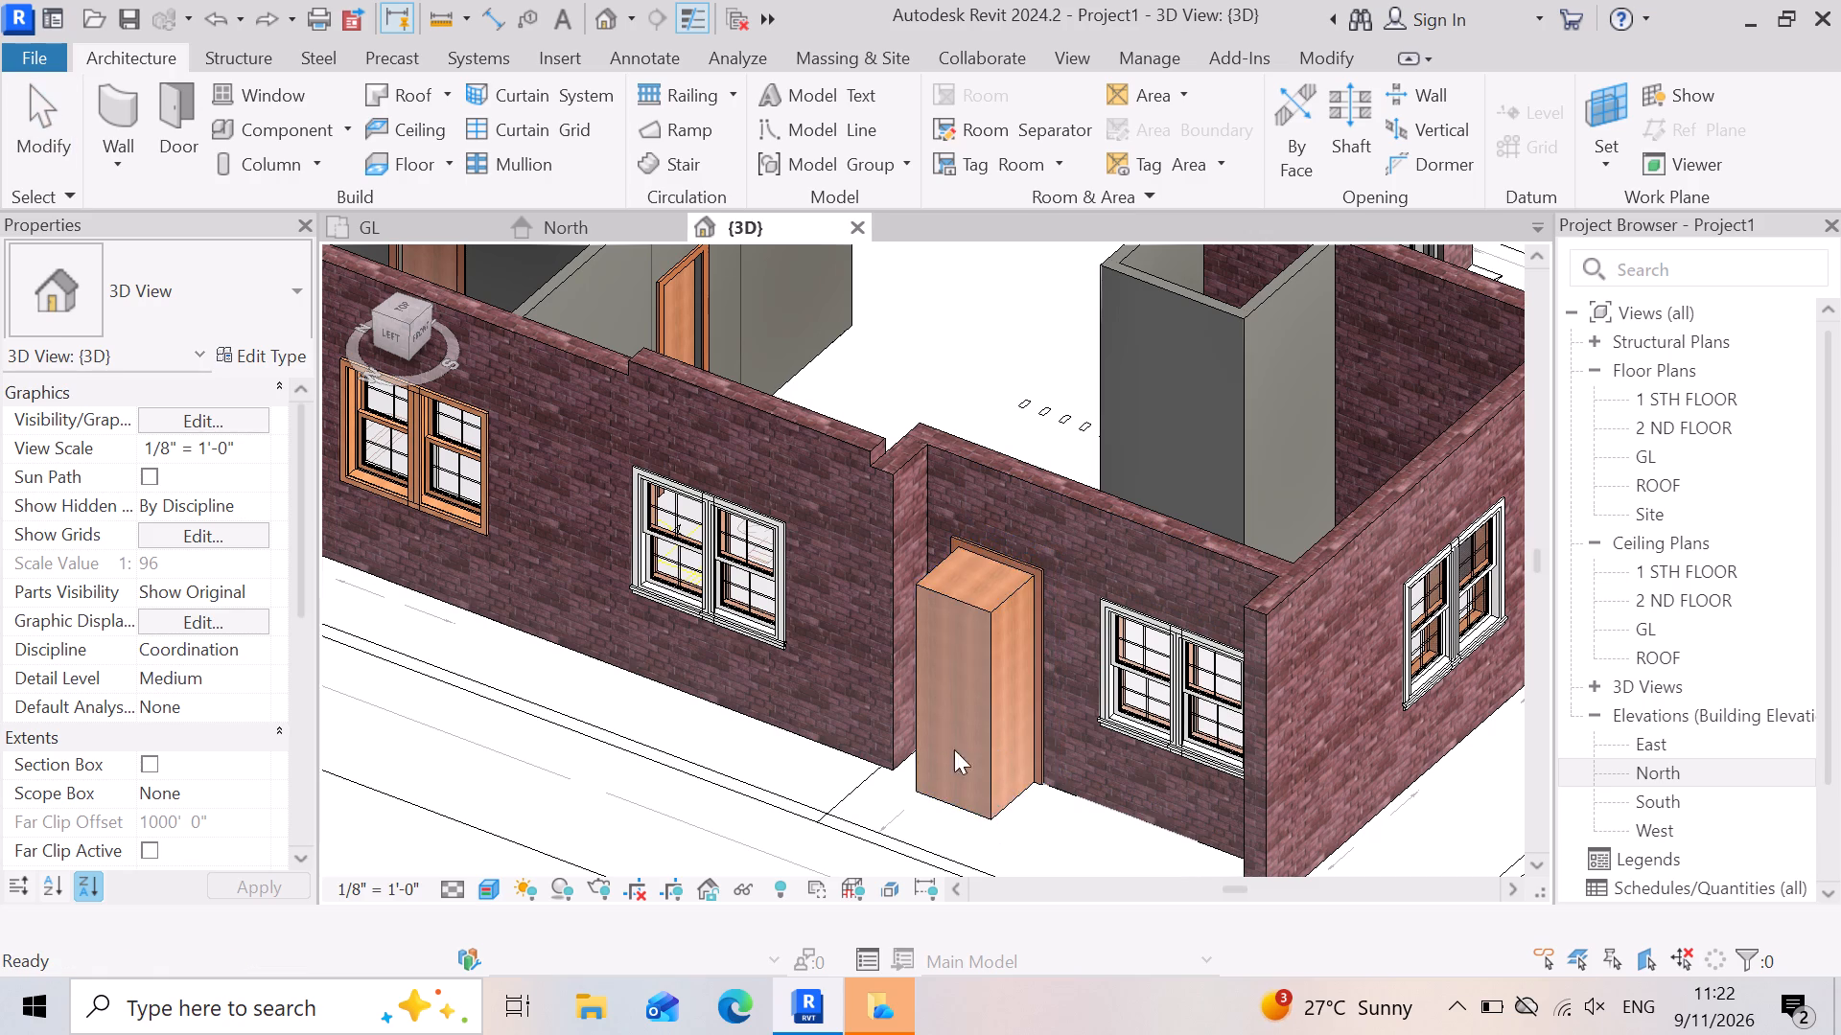
scroll(949, 621, "up", 3)
scroll(892, 767, "down", 4)
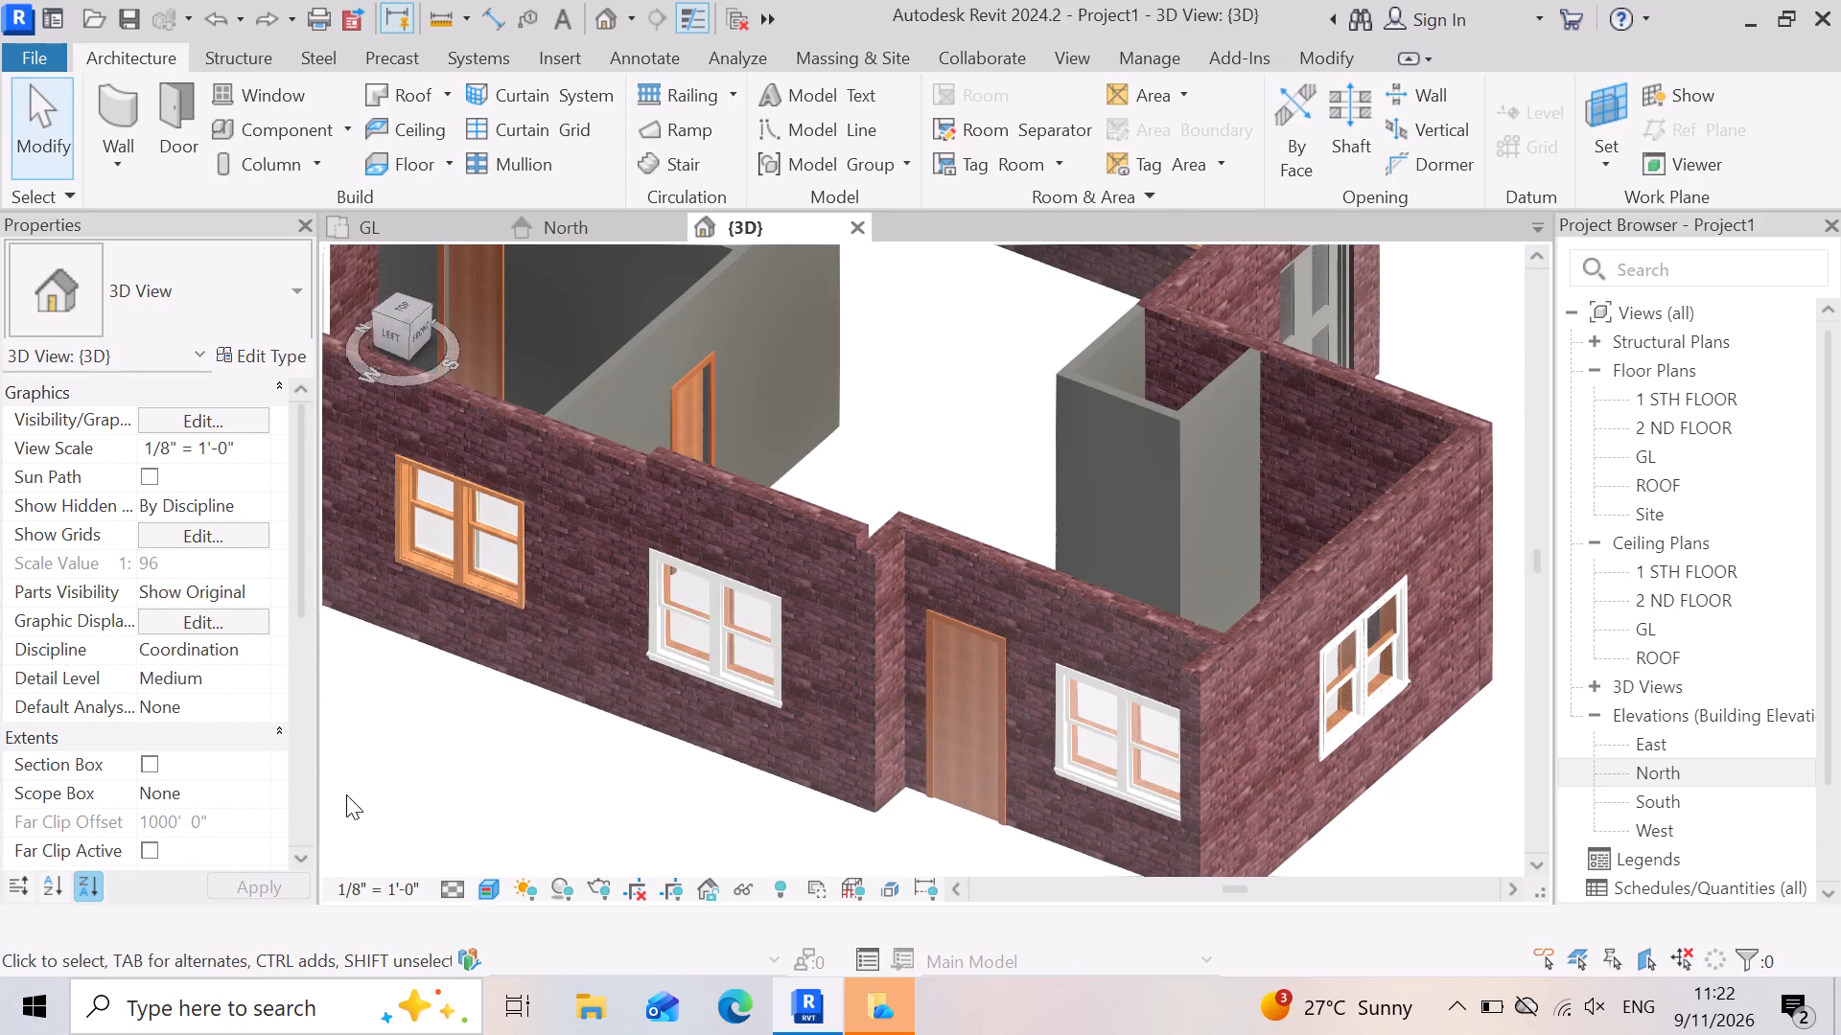
scroll(893, 929, "down", 3)
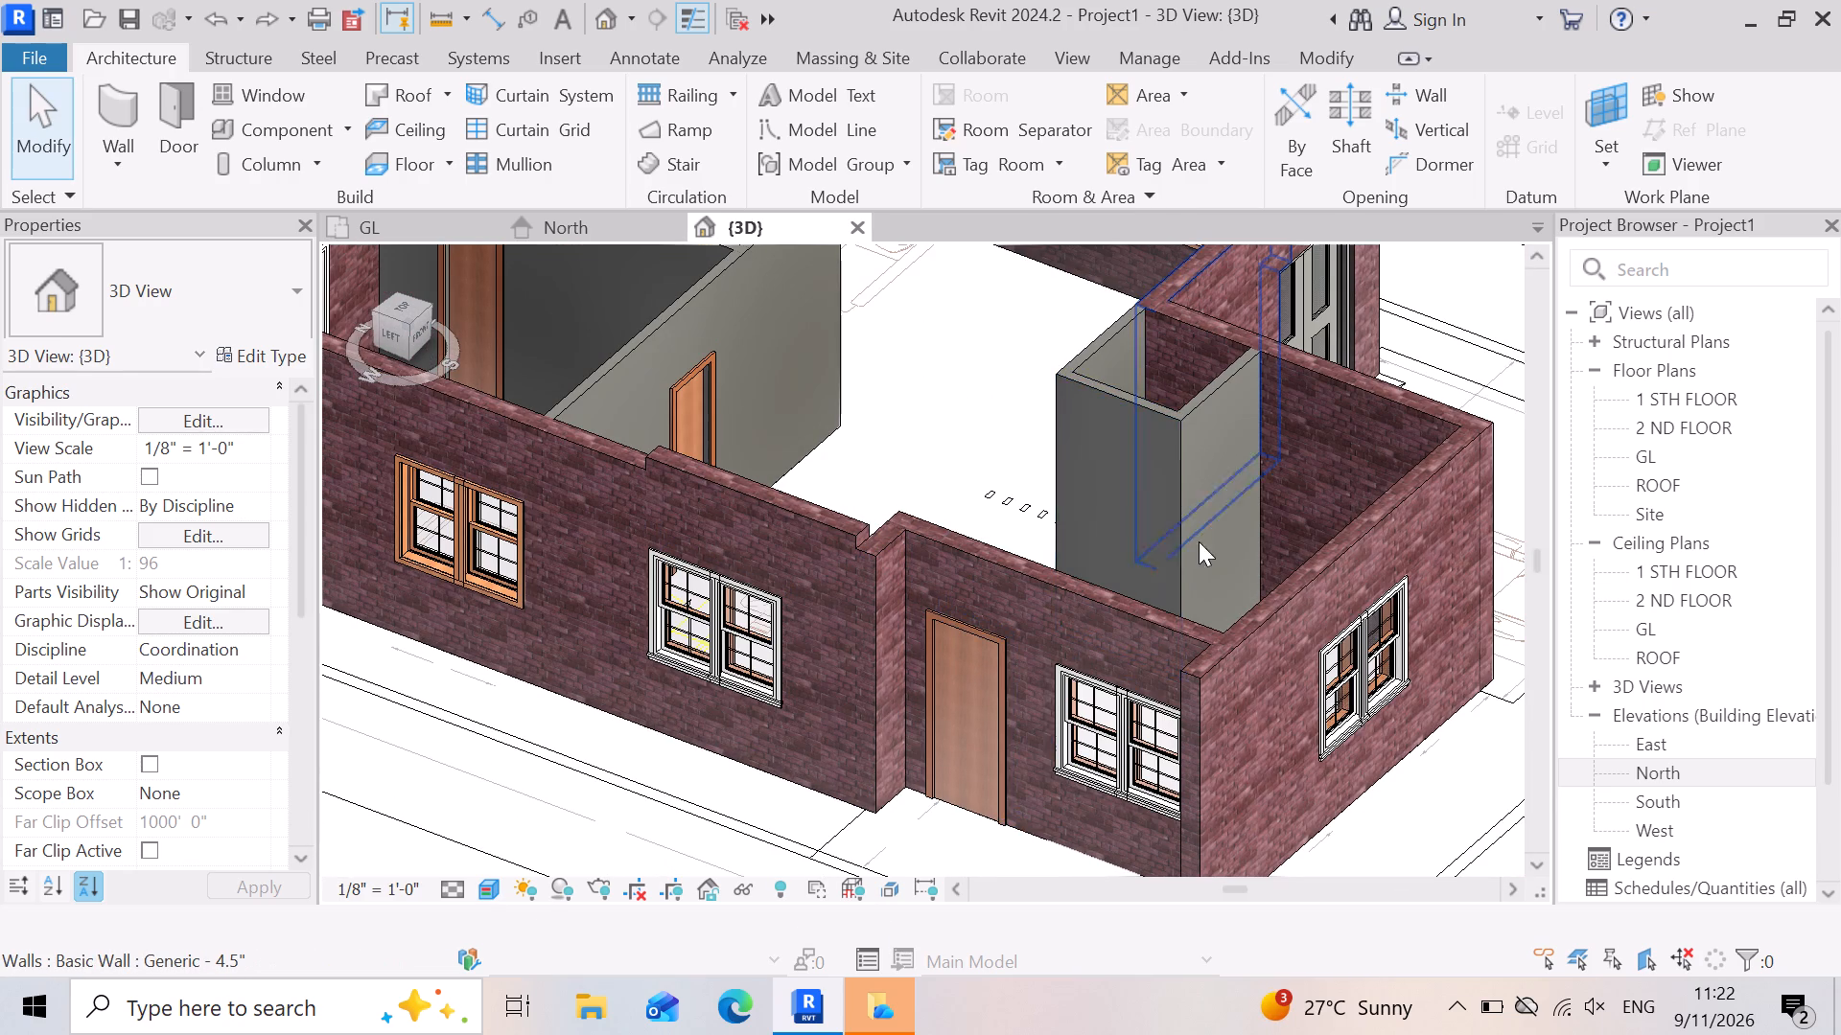
Select the three Generic - 4.5" walls enclosing the puja room together and check their top constraint and offset.
scroll(1218, 517, "up", 5)
left_click(1200, 527)
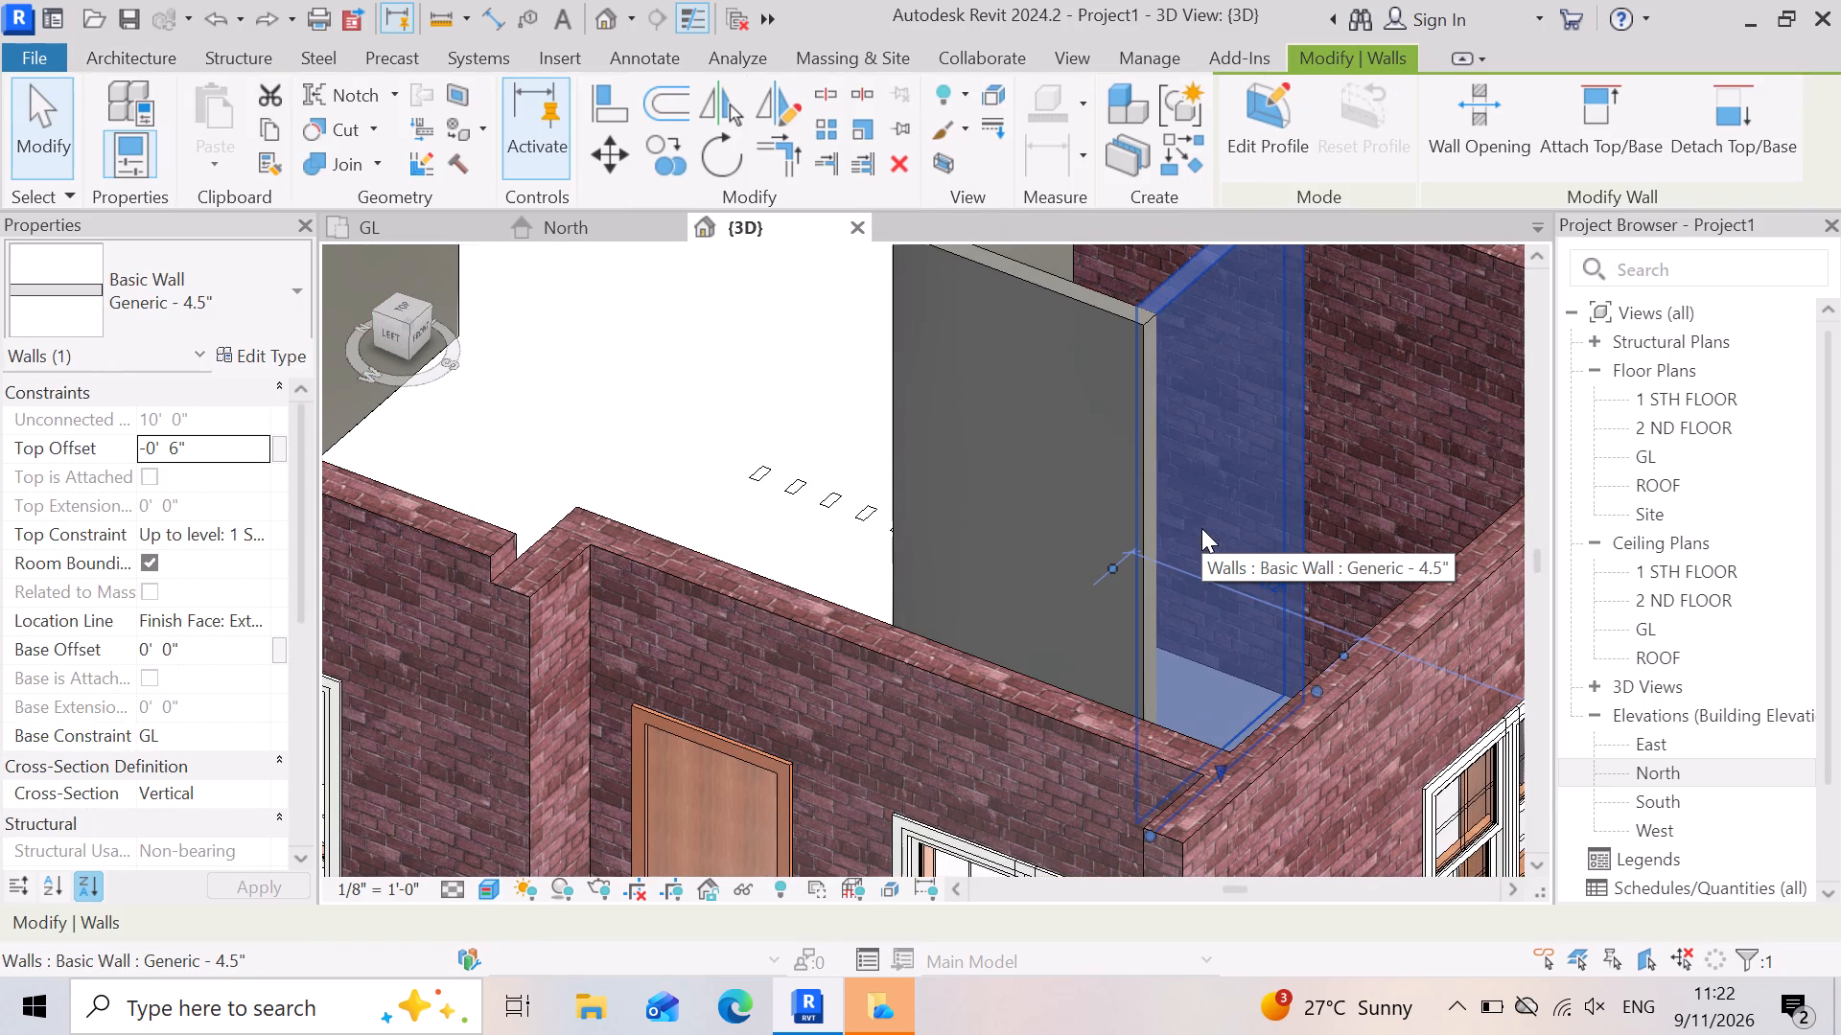
scroll(966, 628, "down", 8)
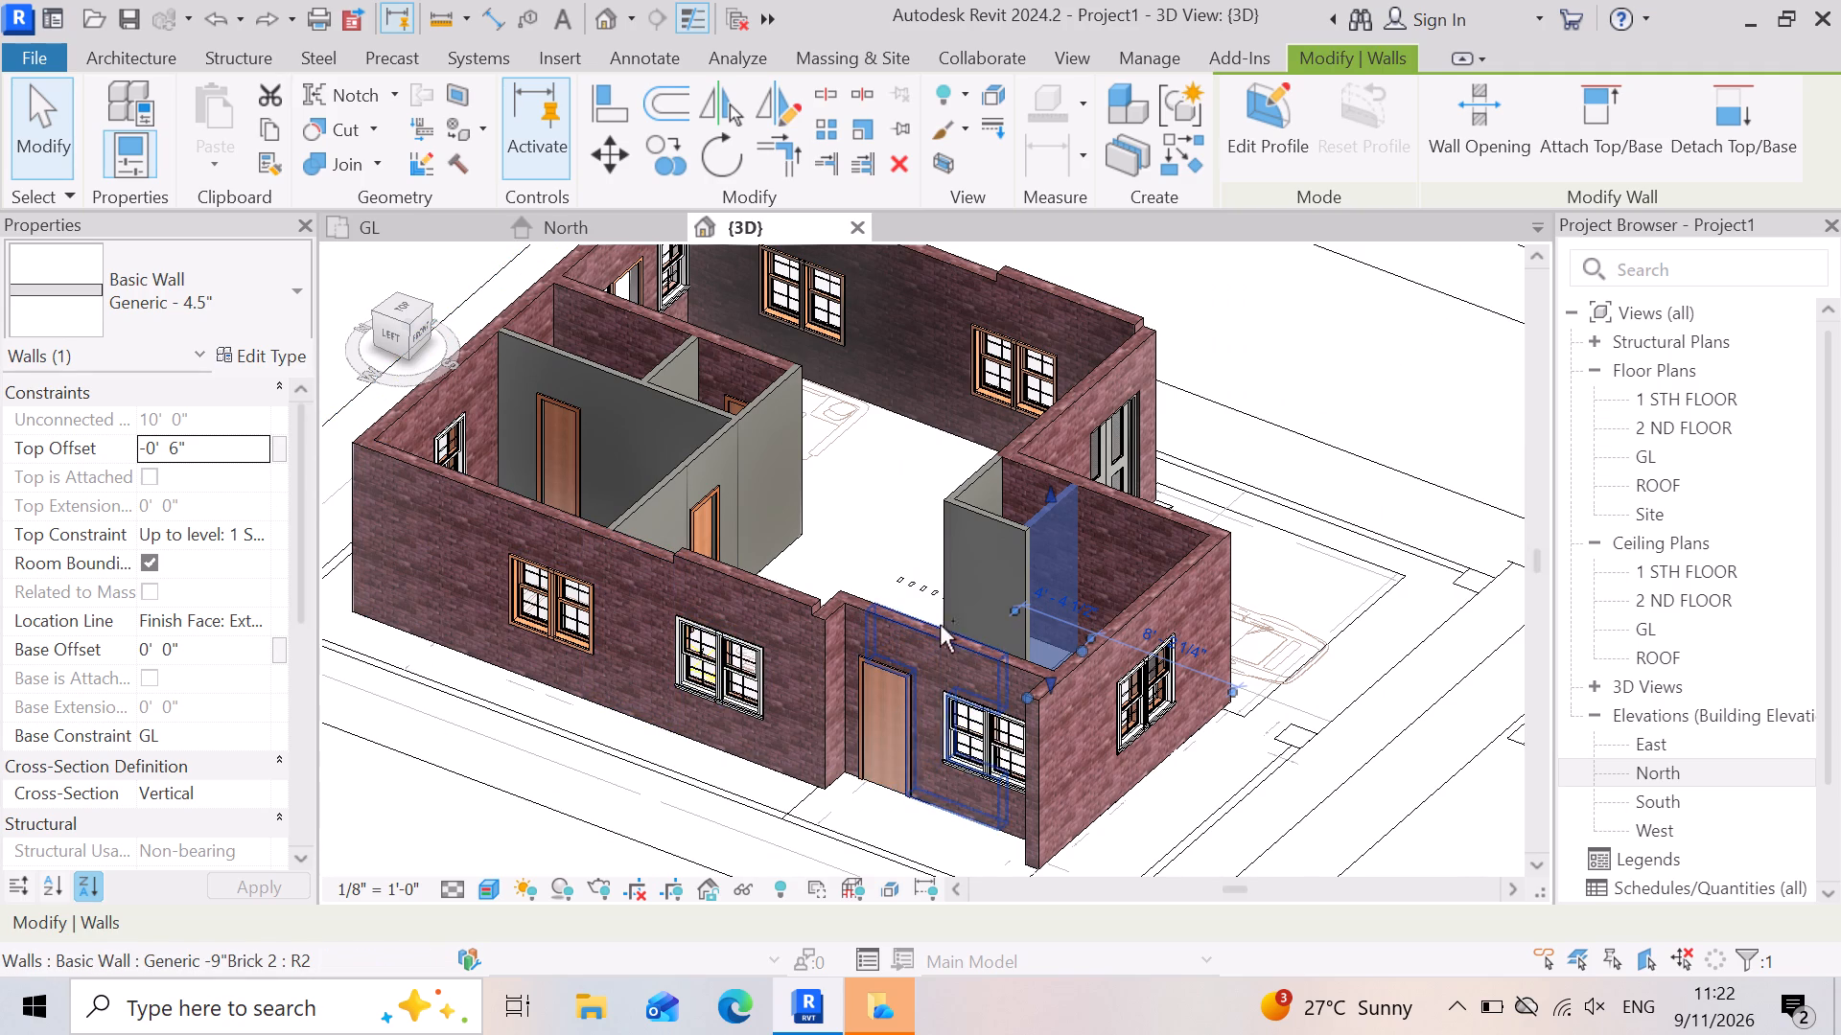
left_click(957, 587, "ctrl")
scroll(998, 498, "up", 6)
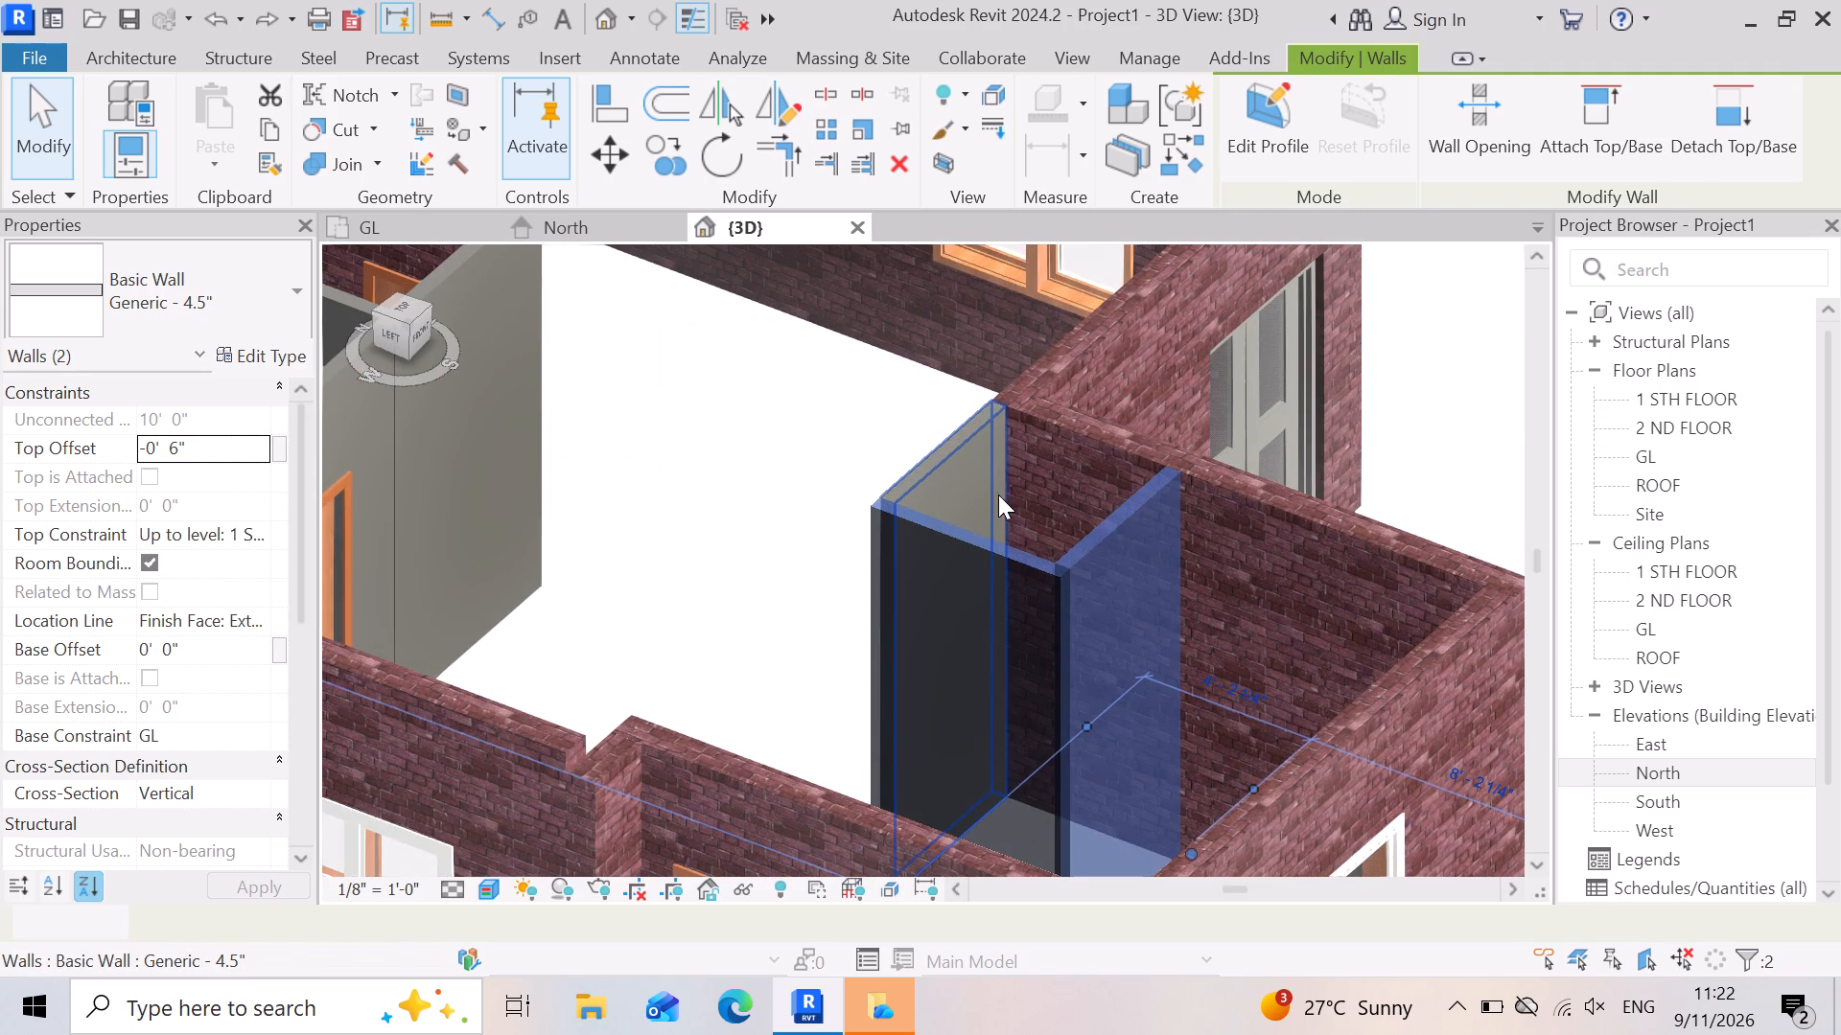
left_click(956, 496, "ctrl")
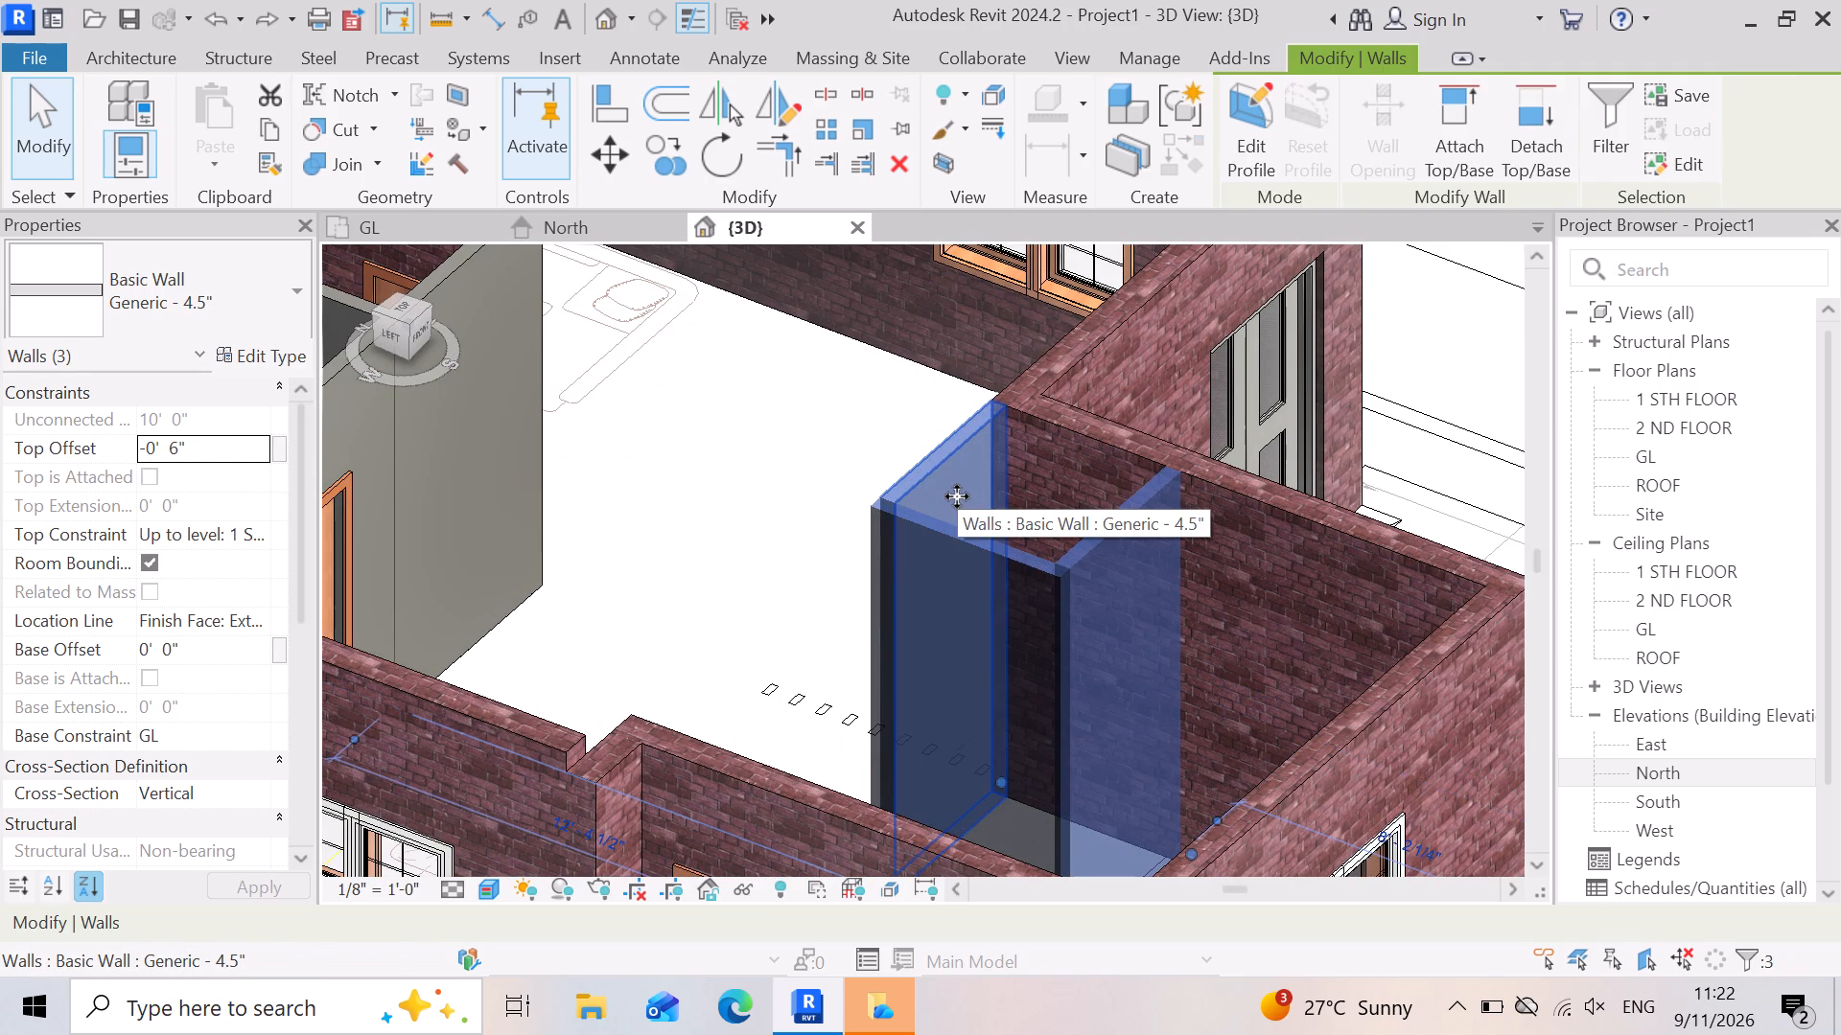
scroll(671, 544, "down", 7)
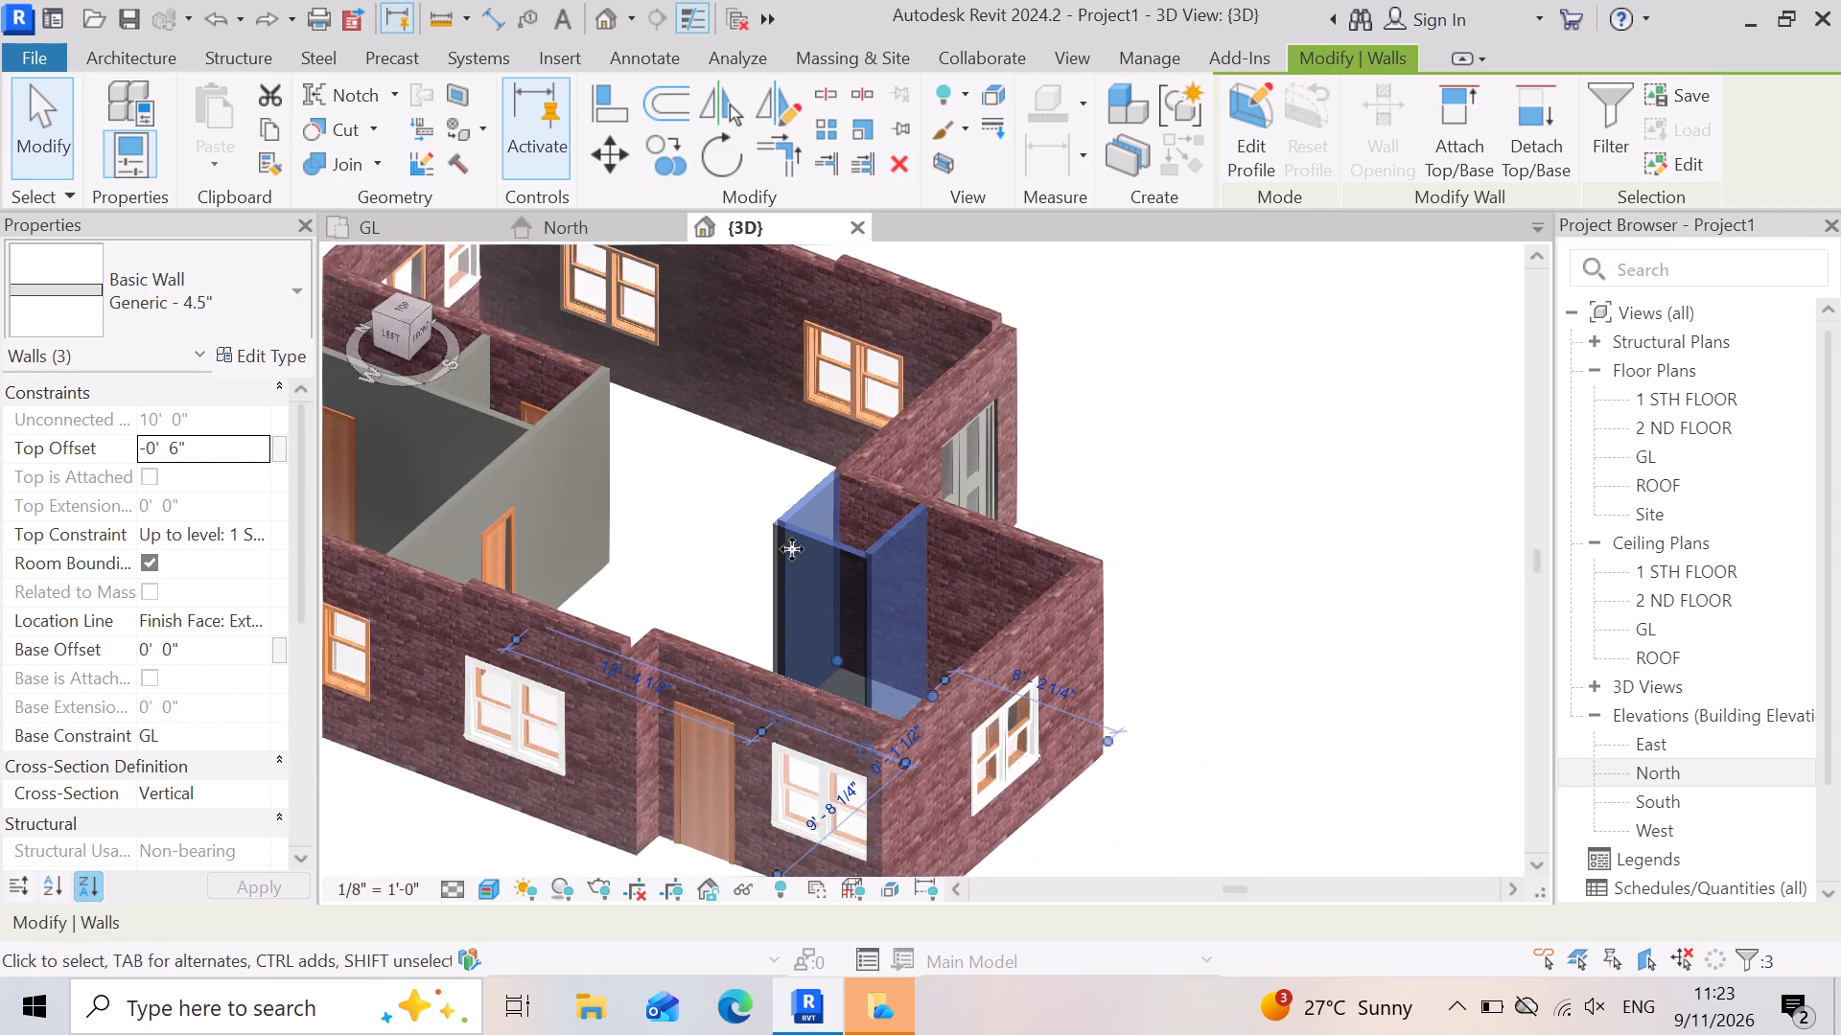
left_click(1321, 701)
scroll(1131, 687, "down", 4)
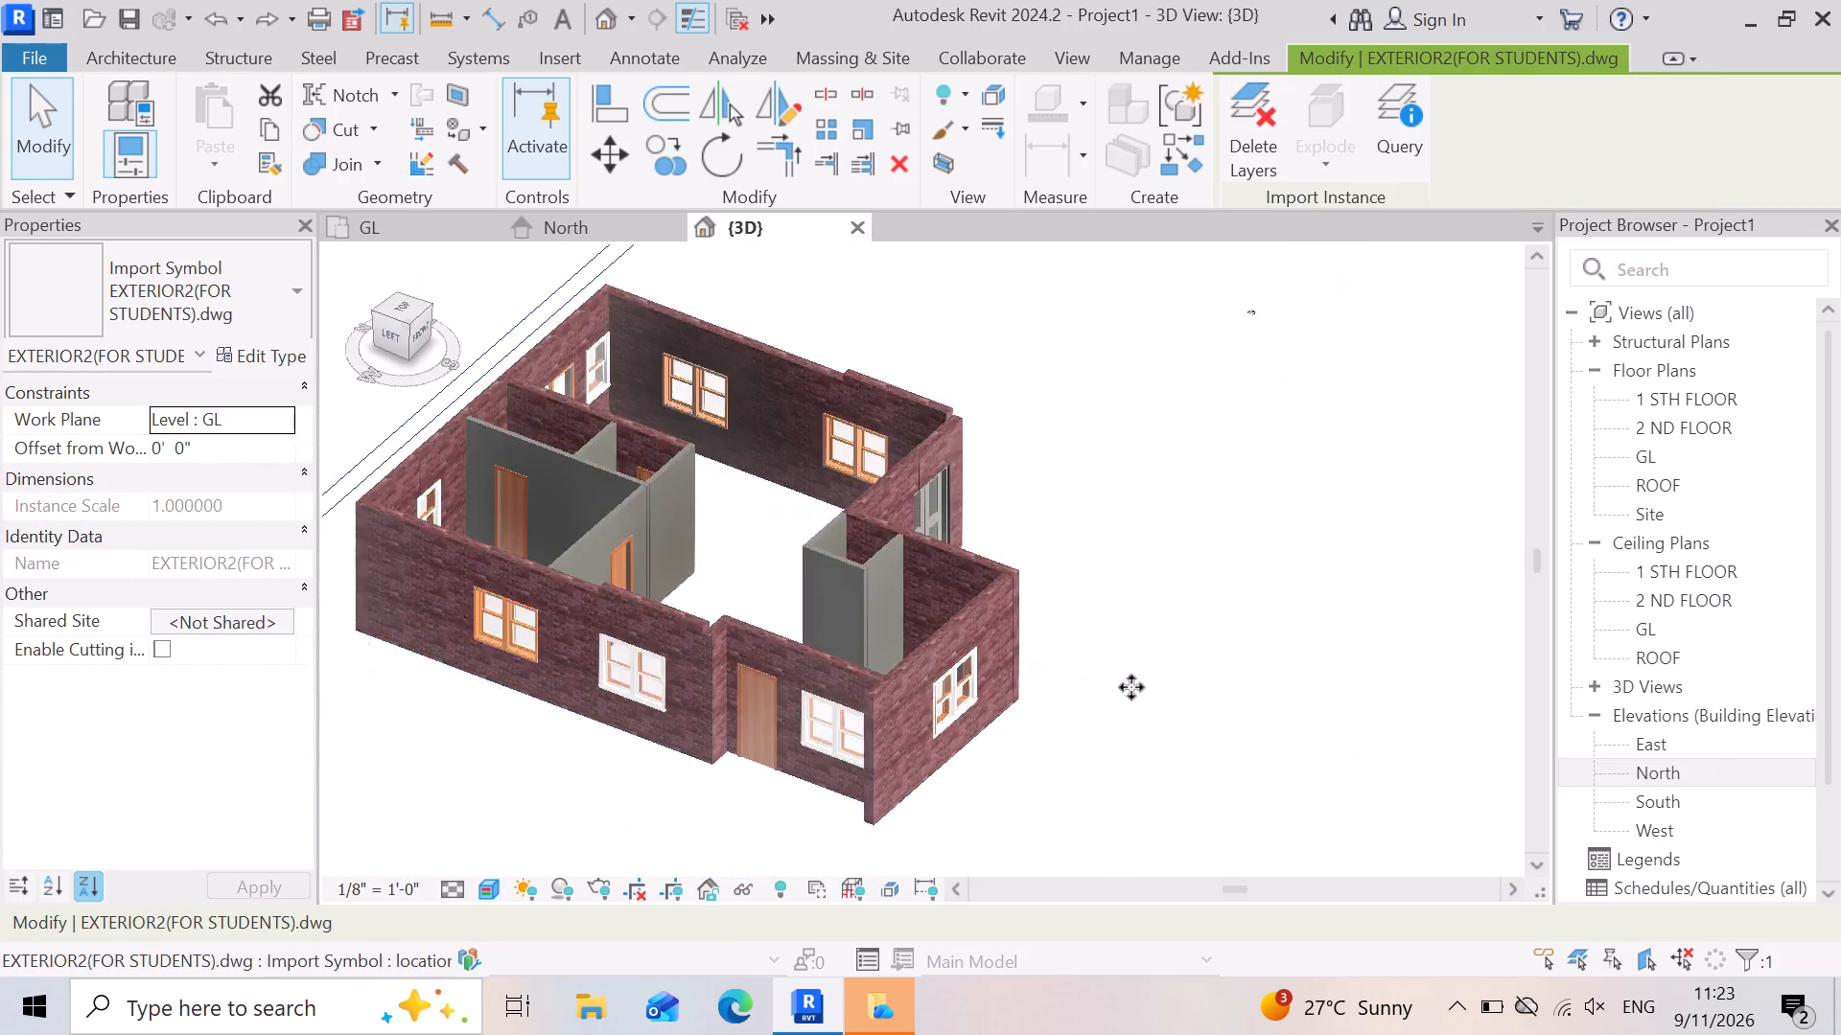
Compare the top offsets of the kitchen's outer brick wall, the interior partition and the raised brick wall beside the utility door.
scroll(1059, 668, "up", 9)
left_click(804, 771)
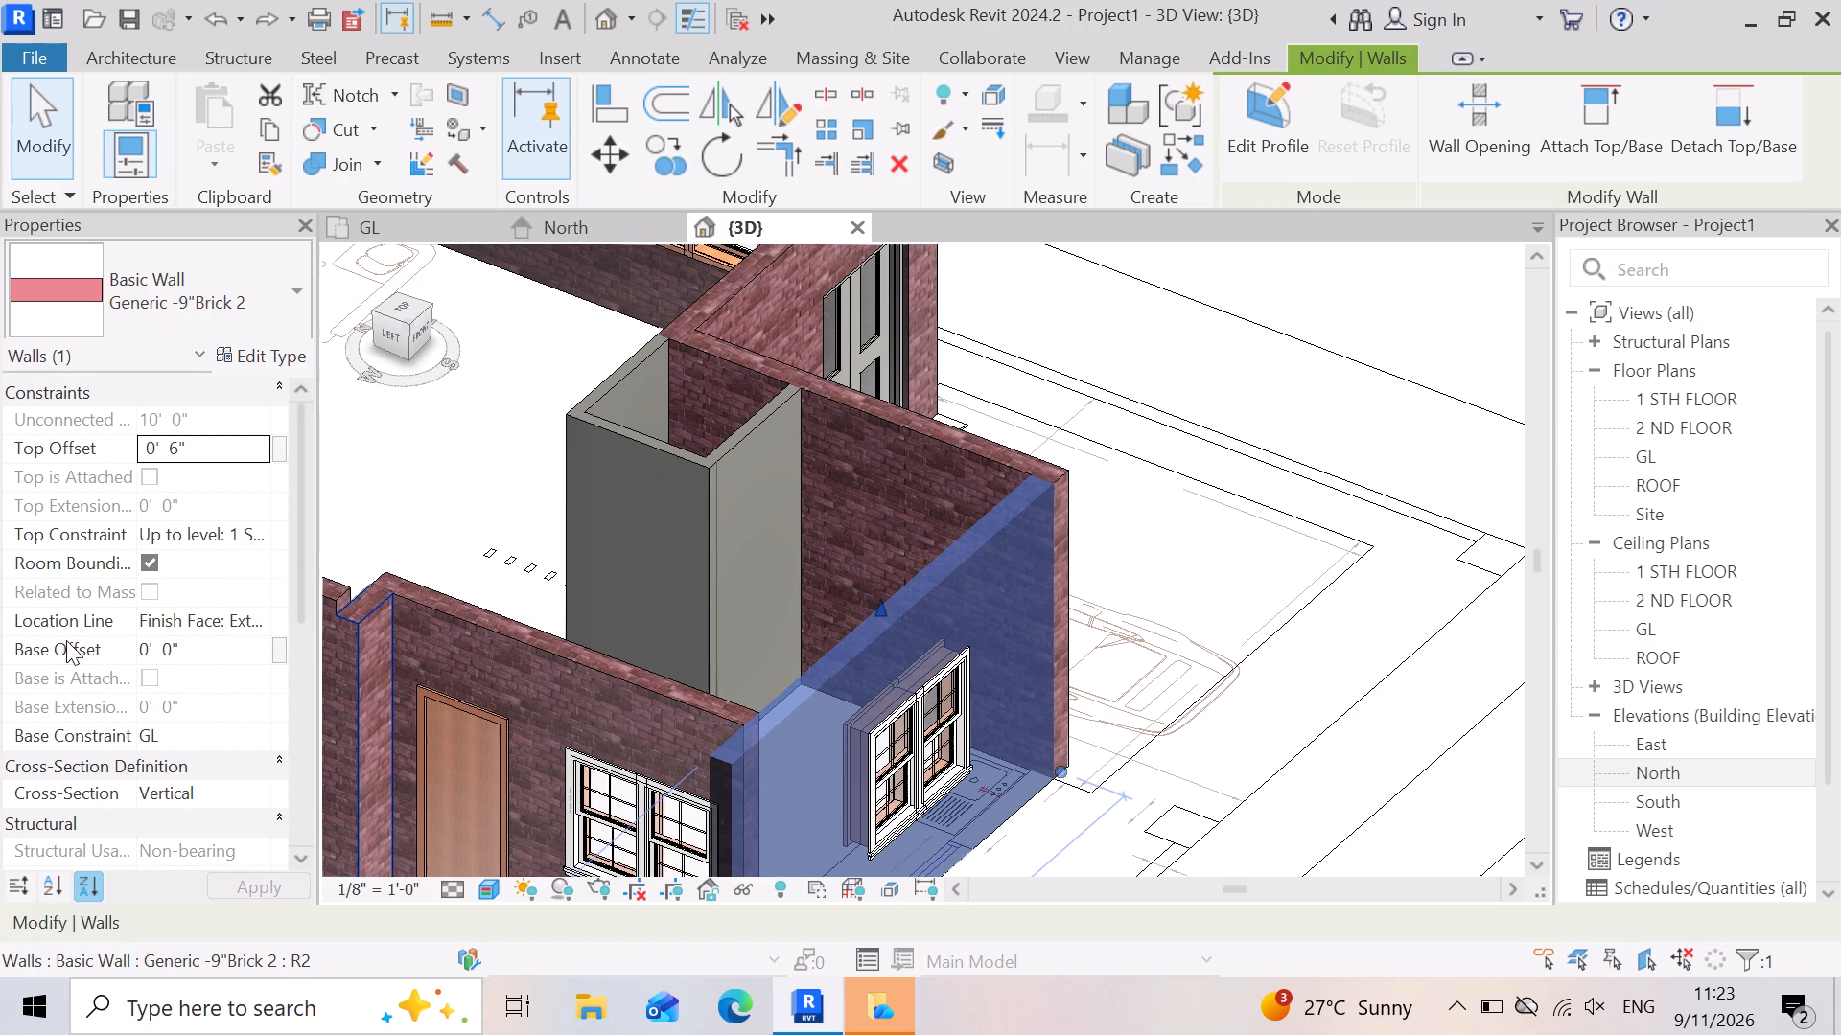
scroll(956, 541, "down", 6)
left_click(1293, 715)
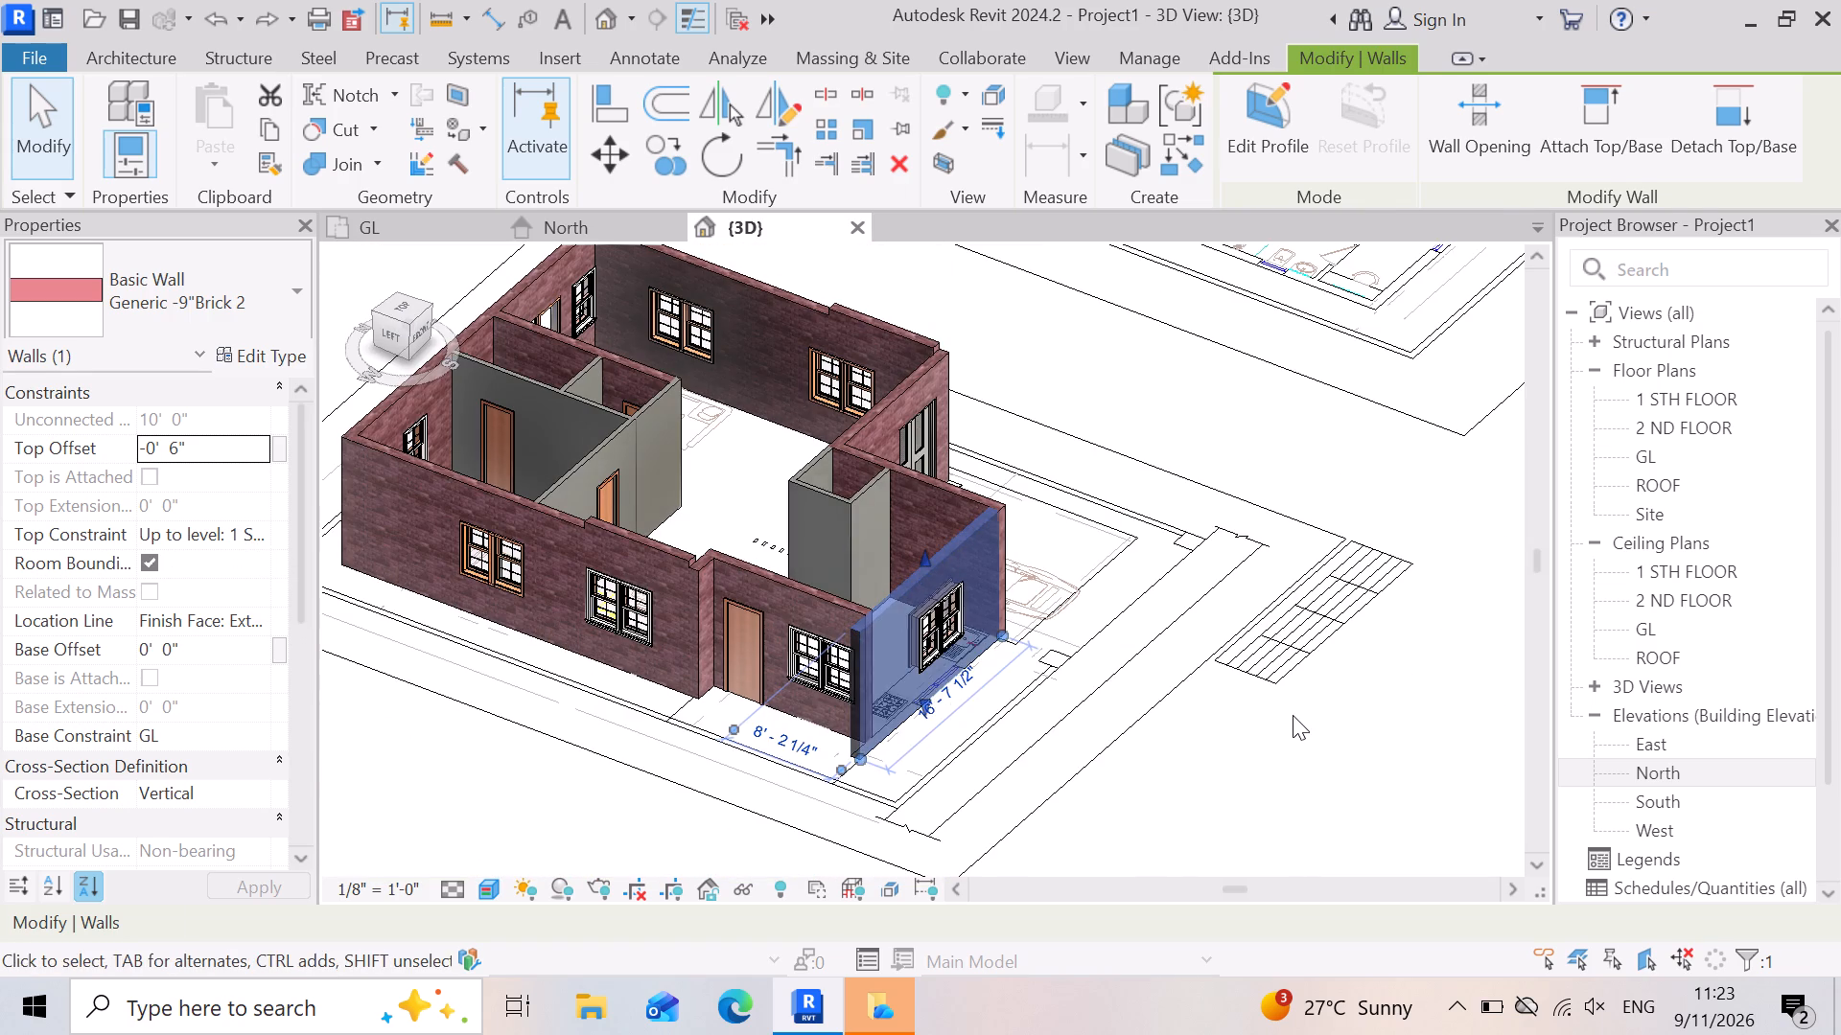
scroll(653, 464, "up", 6)
left_click(535, 470)
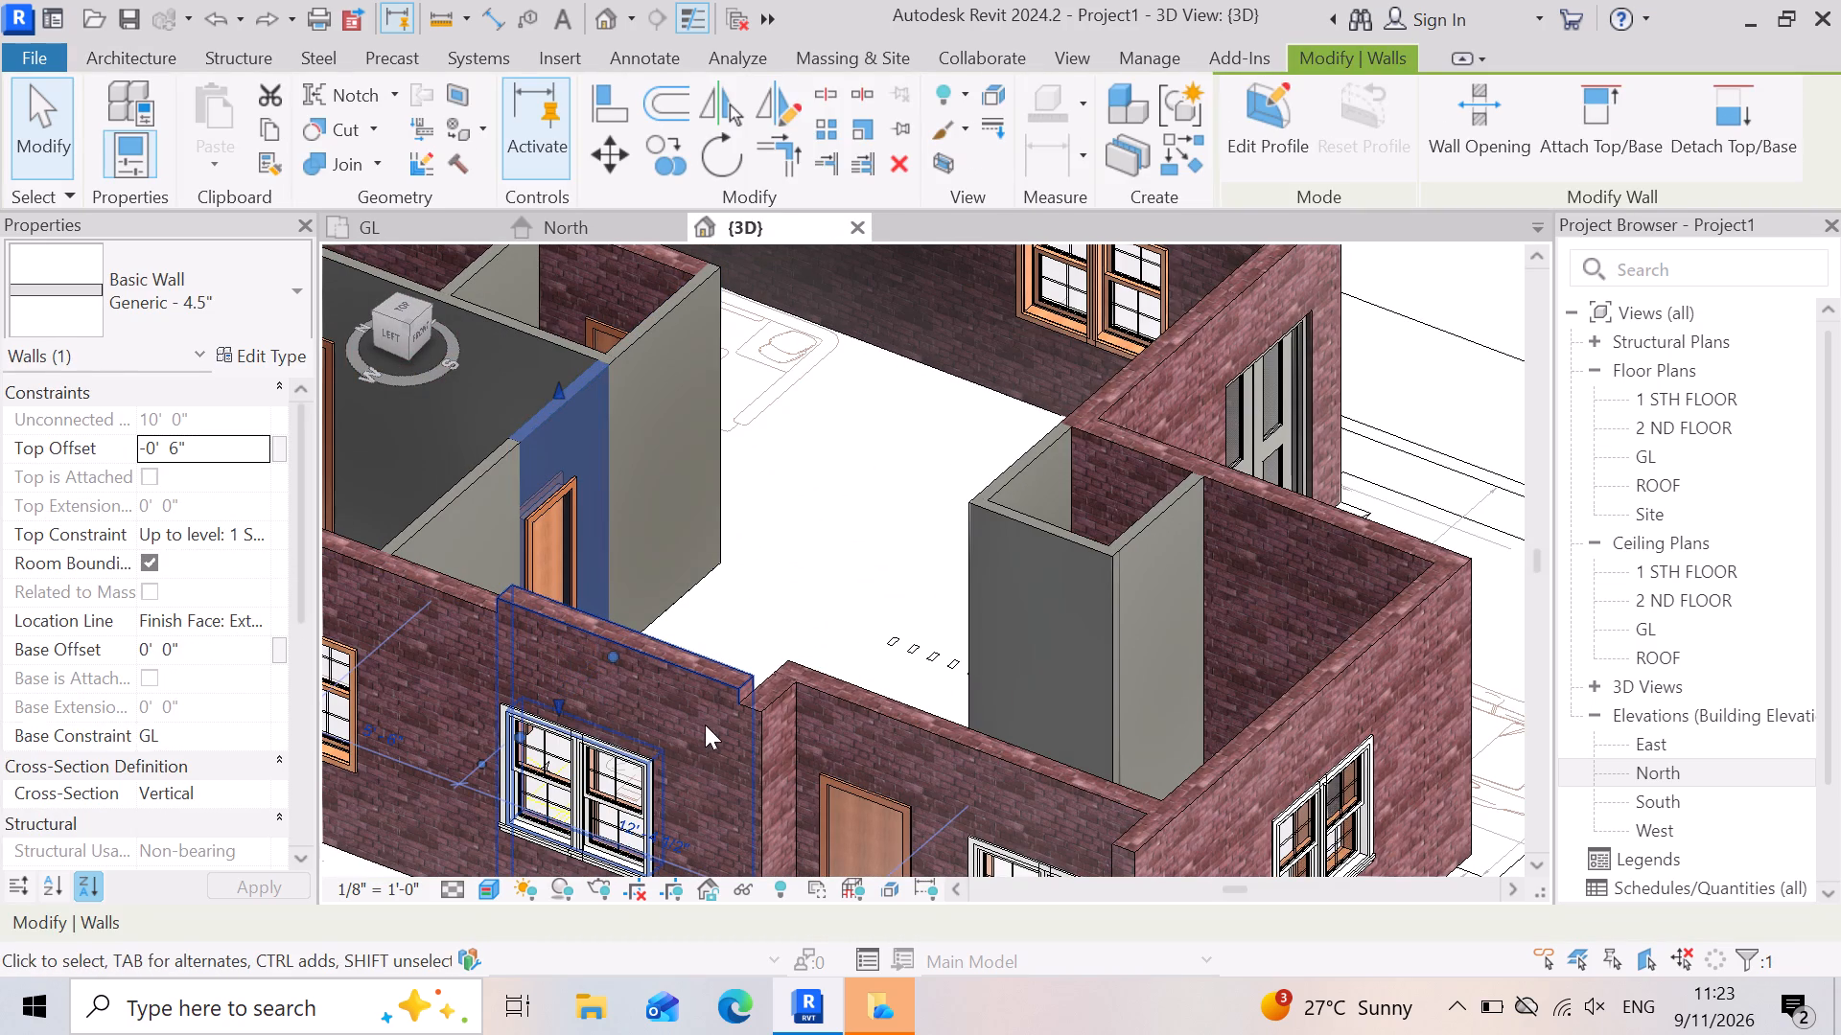
key("Escape")
scroll(696, 748, "up", 4)
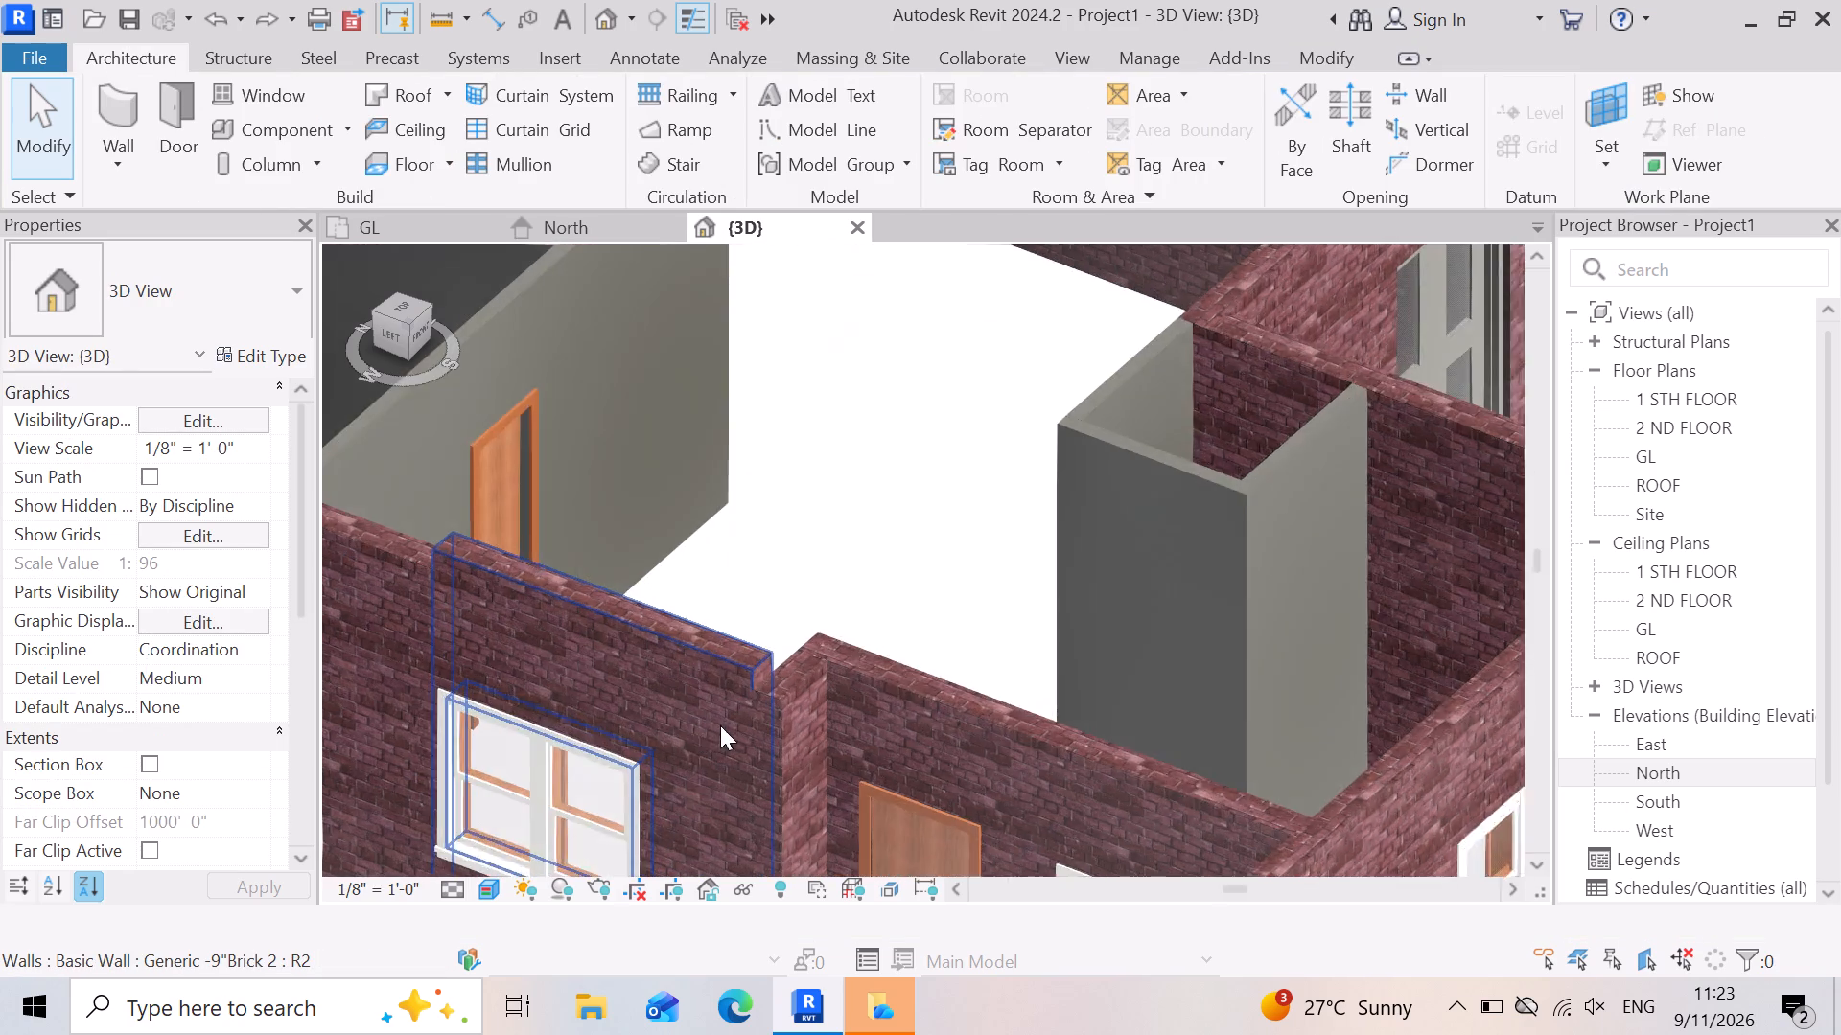
scroll(720, 725, "up", 1)
left_click_drag(697, 701, 714, 702)
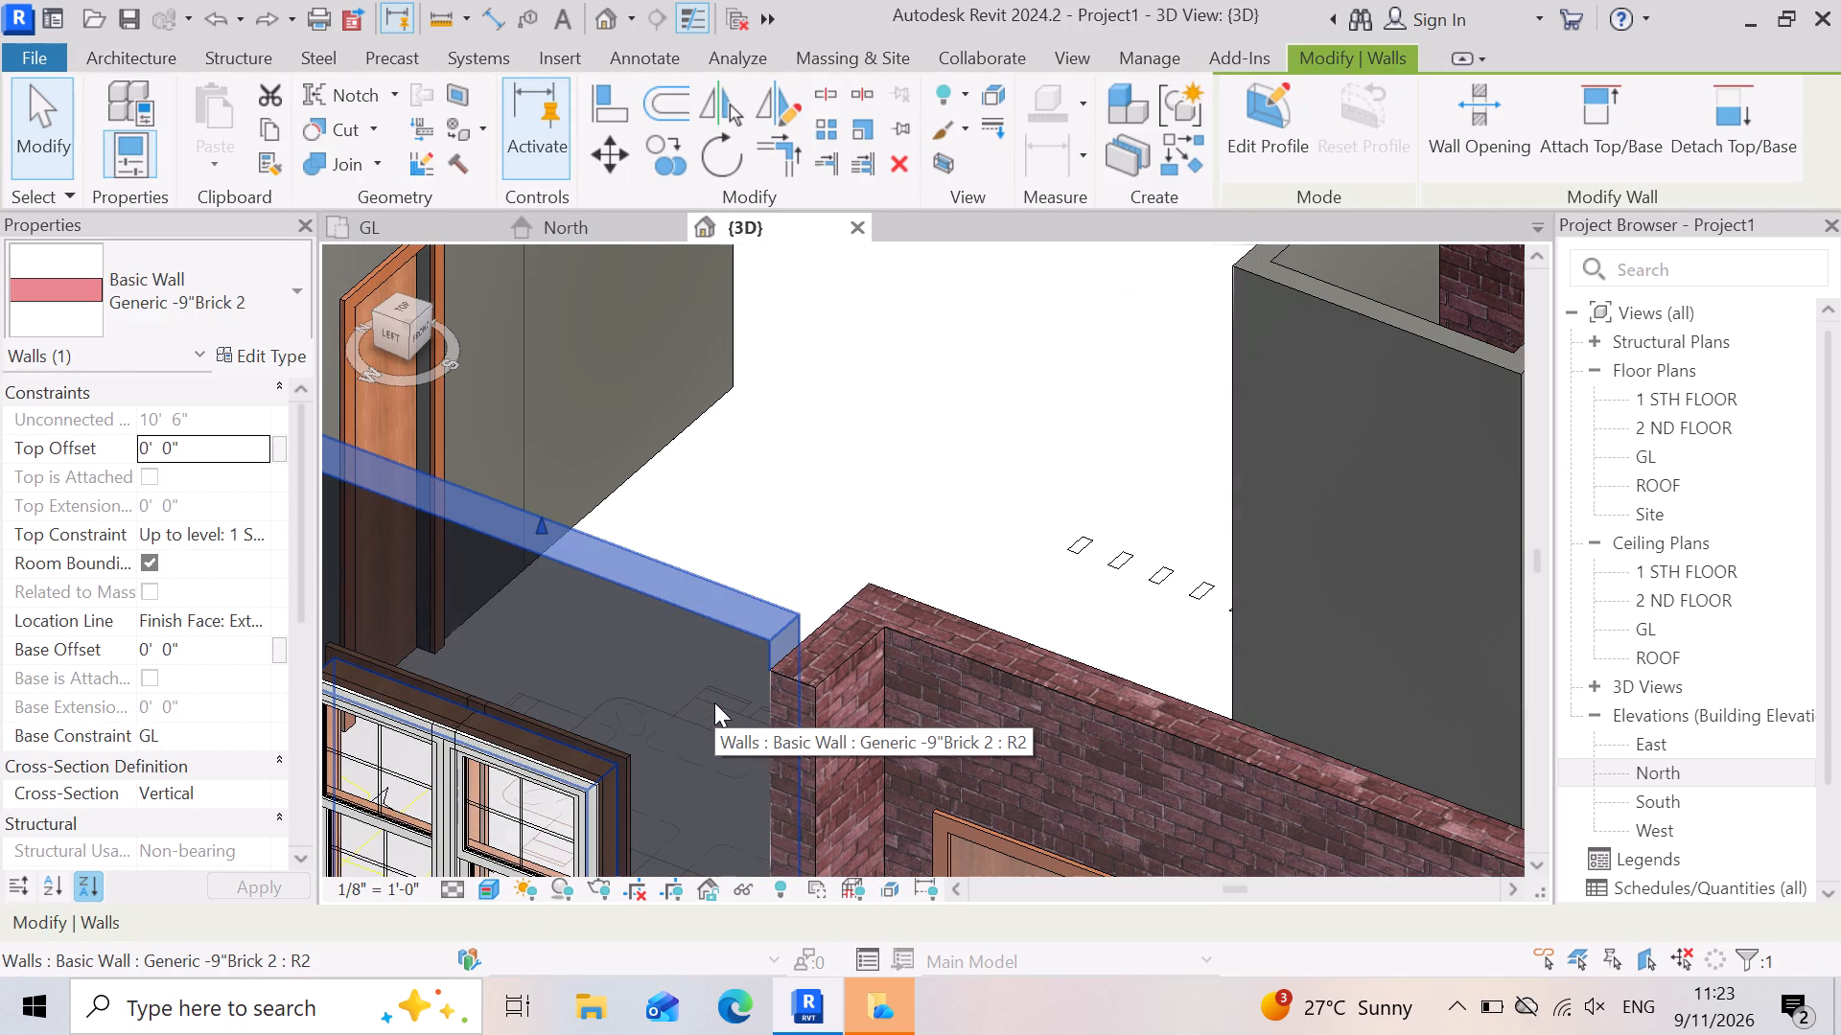
key("Escape")
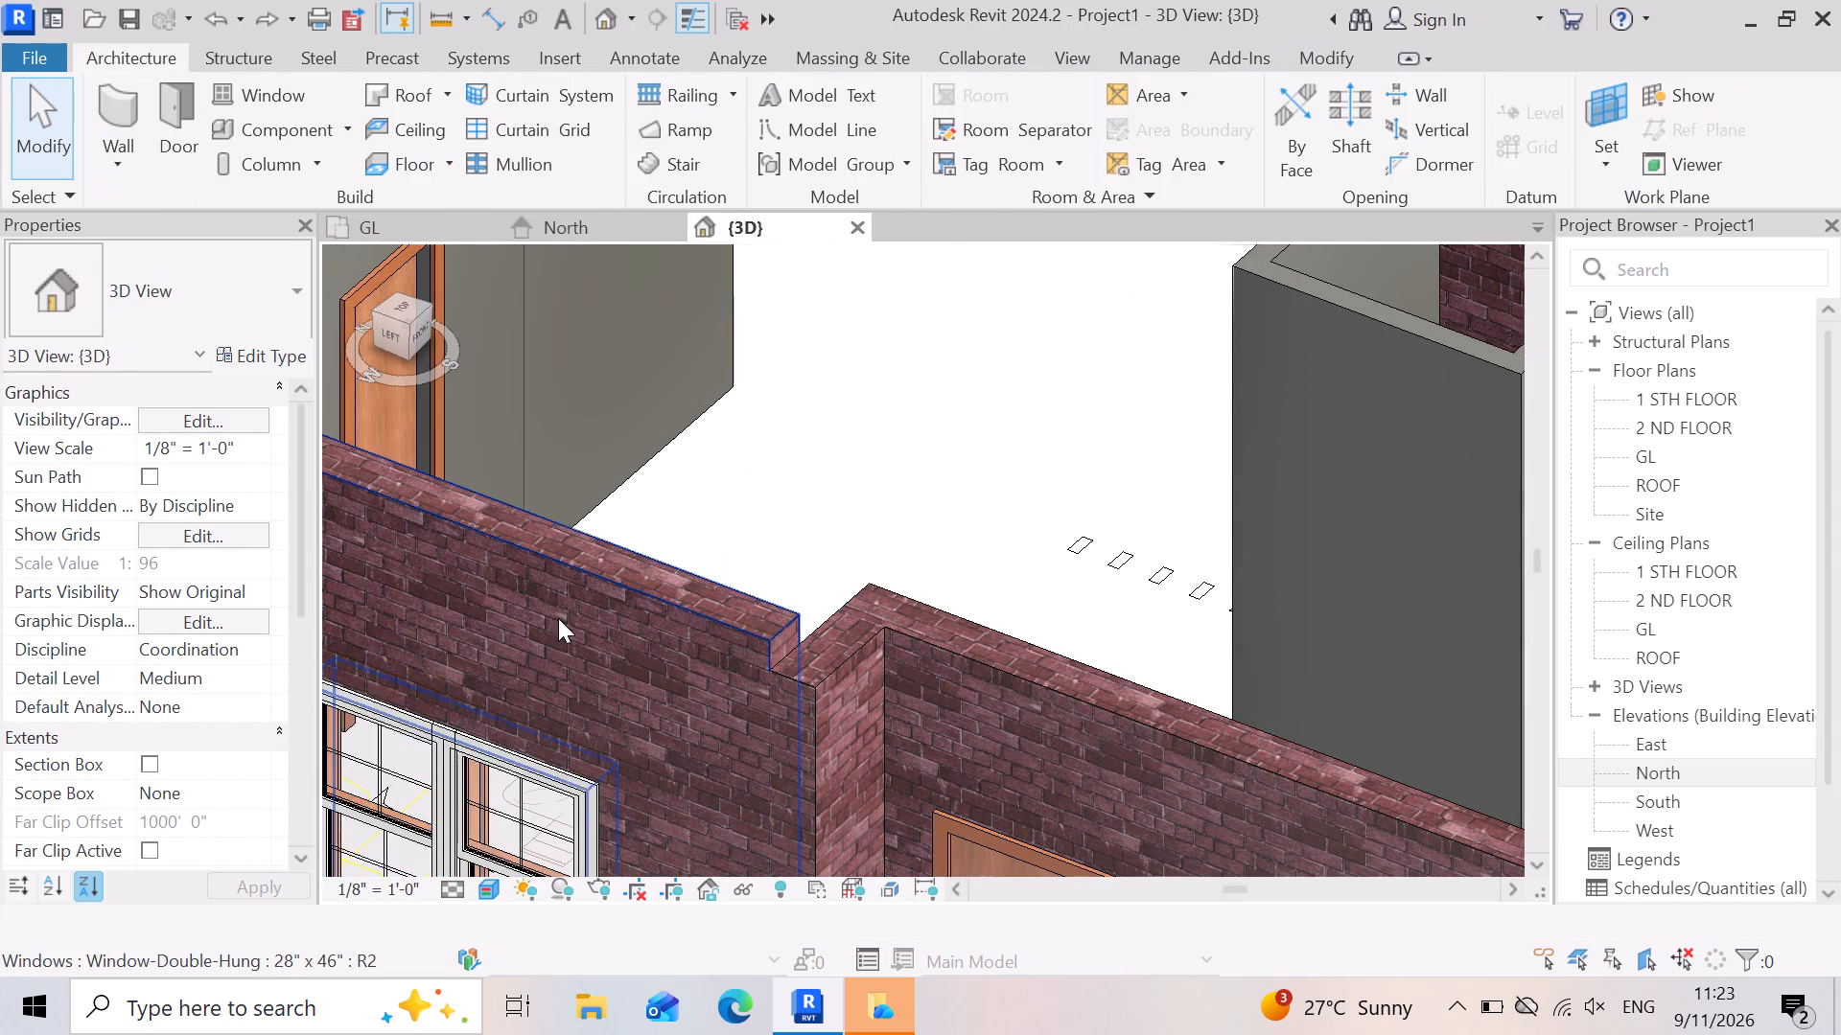
scroll(775, 614, "up", 12)
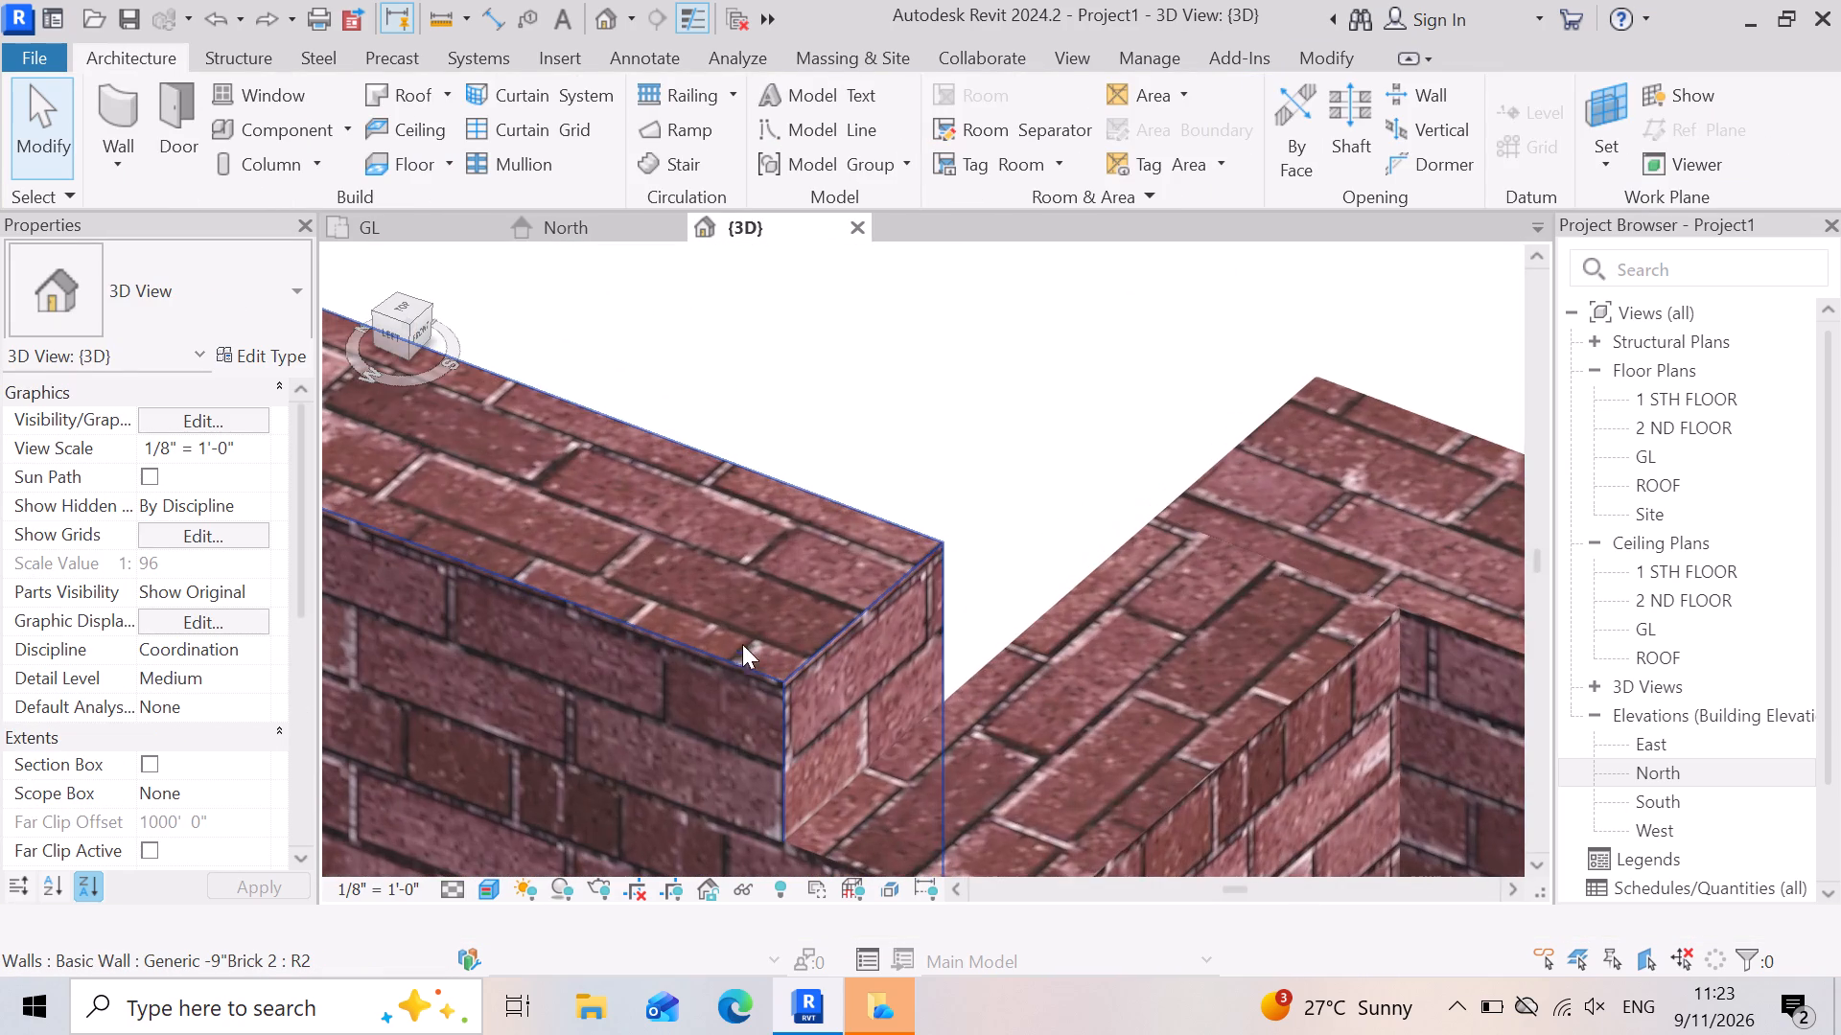
scroll(772, 631, "down", 15)
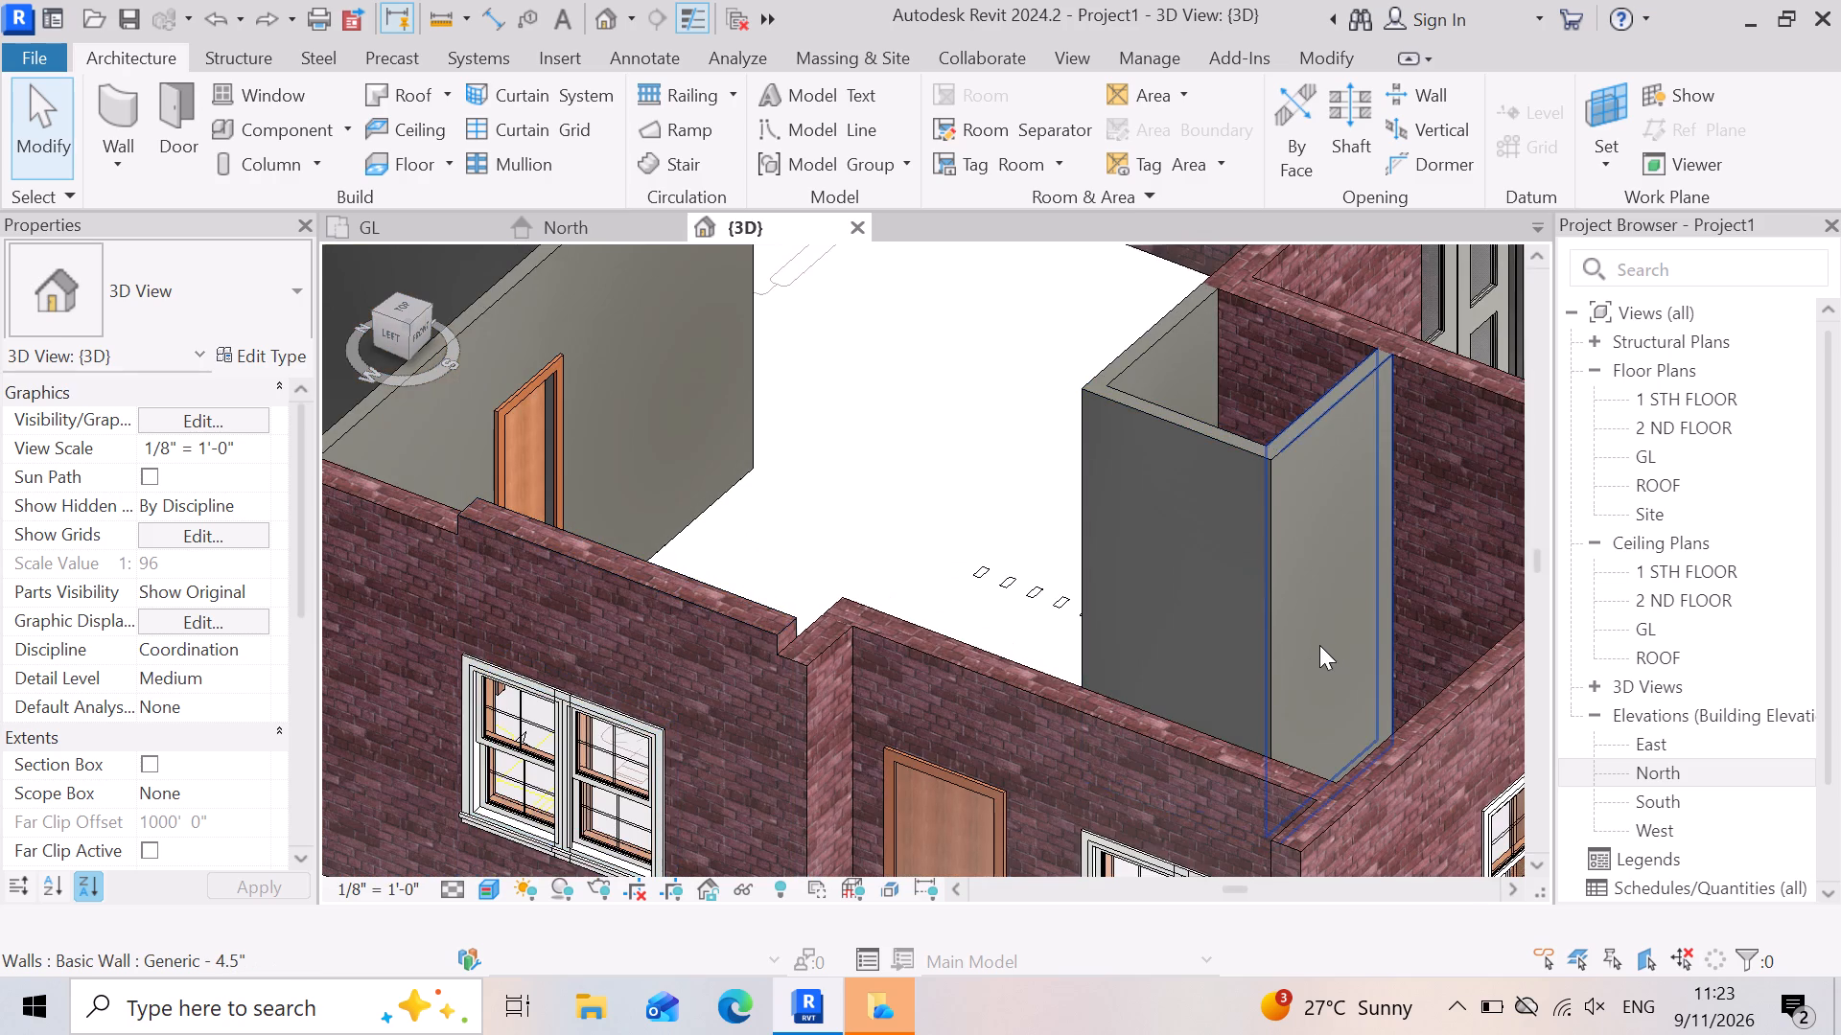
Check the top offsets of the puja room's side wall and of the Generic - 4.5" partition across the hall.
scroll(1327, 626, "up", 3)
left_click(1332, 598)
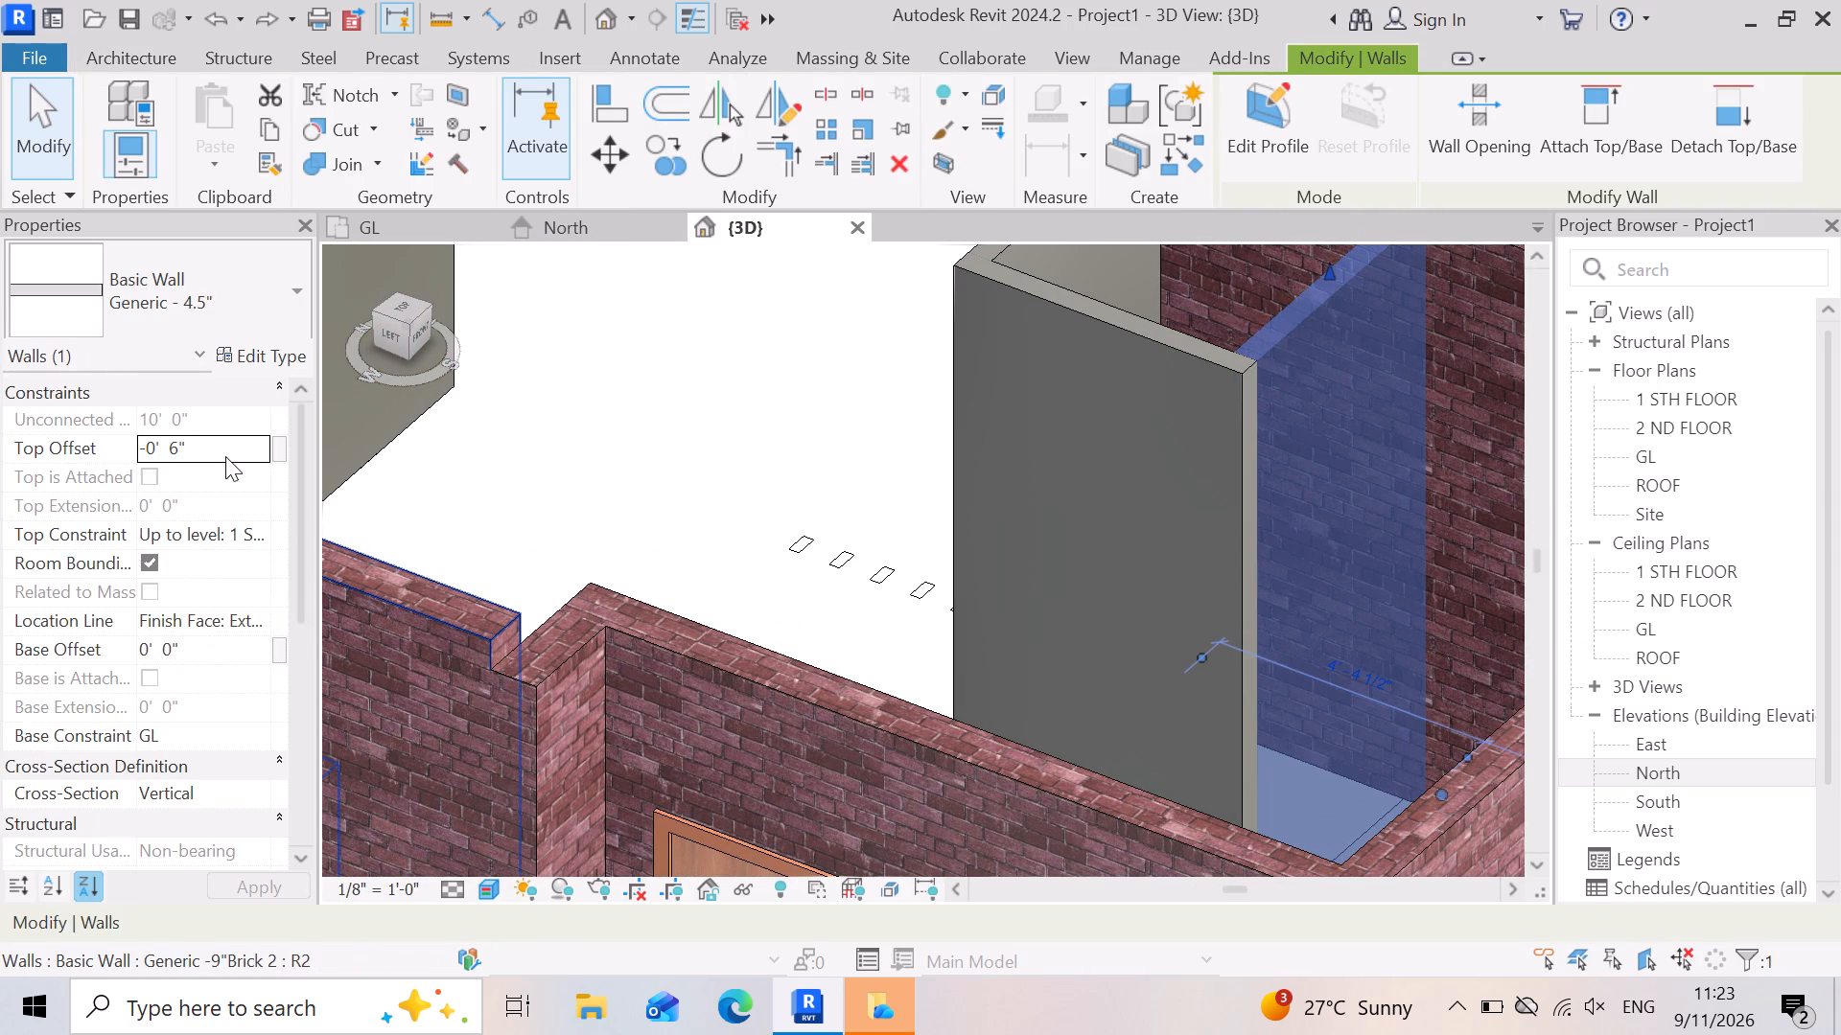
scroll(1093, 477, "down", 12)
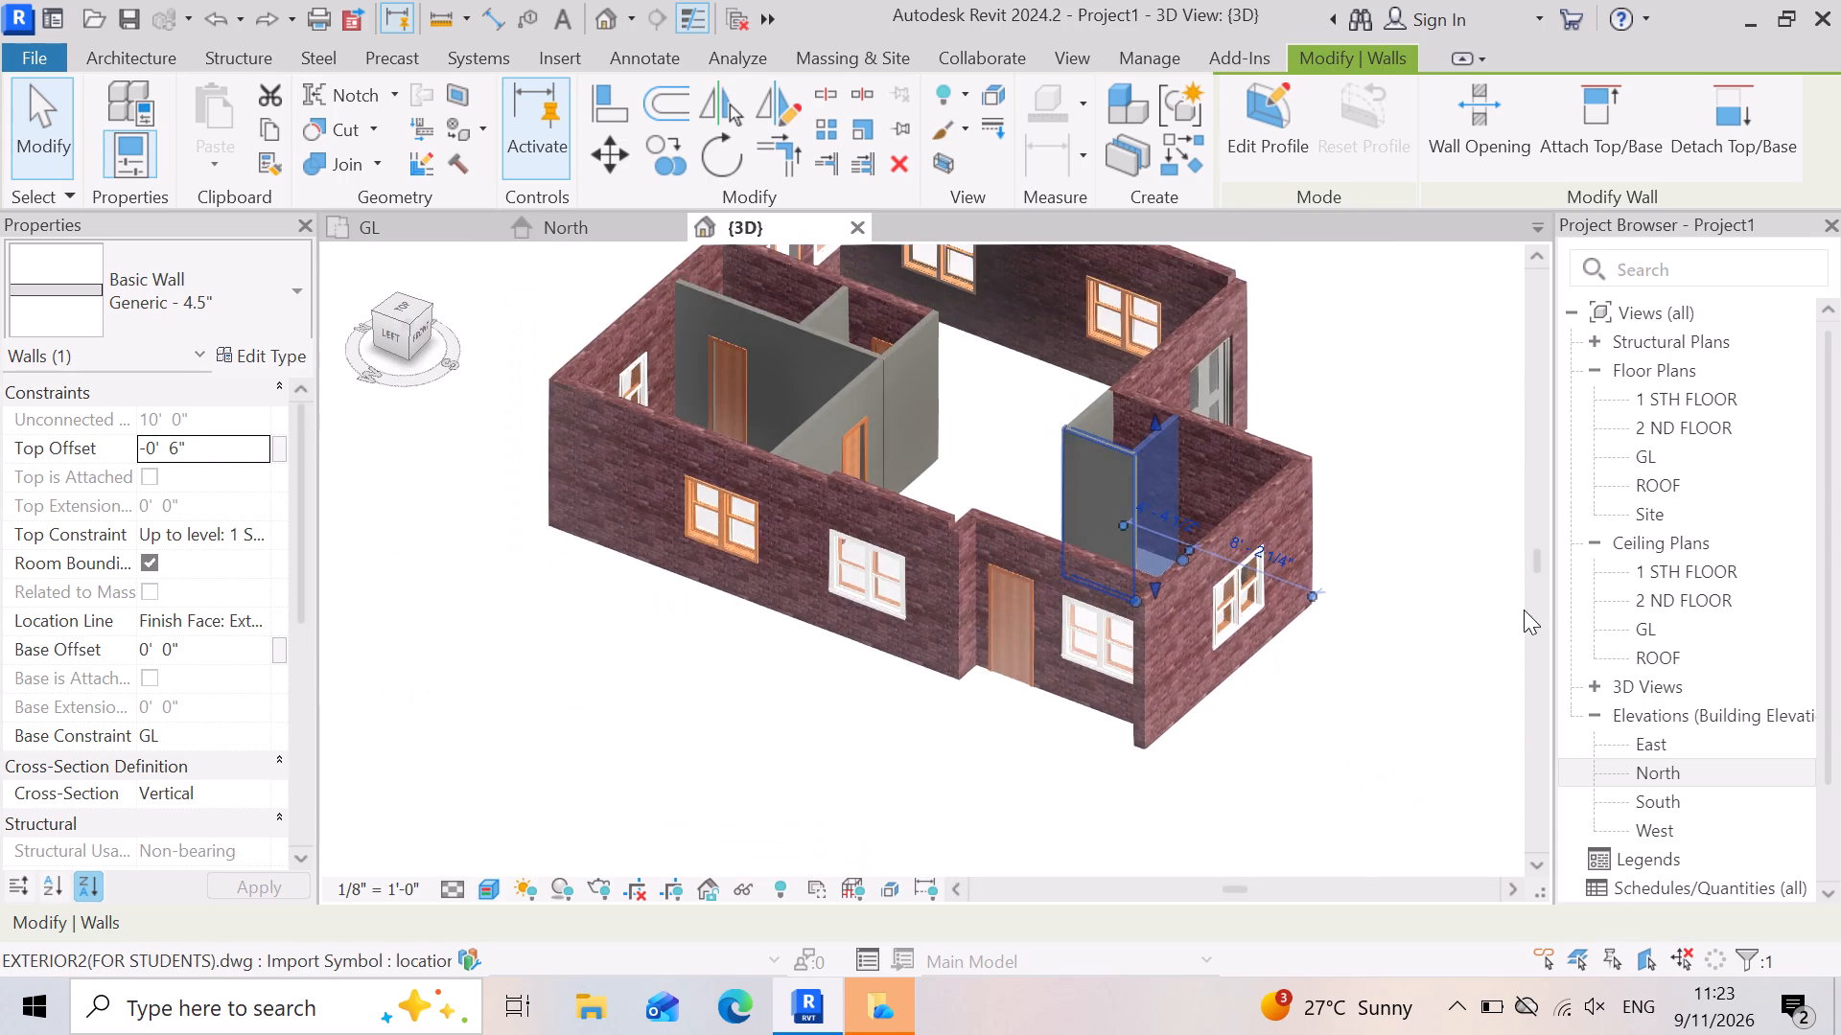
left_click(1325, 632)
key("Escape")
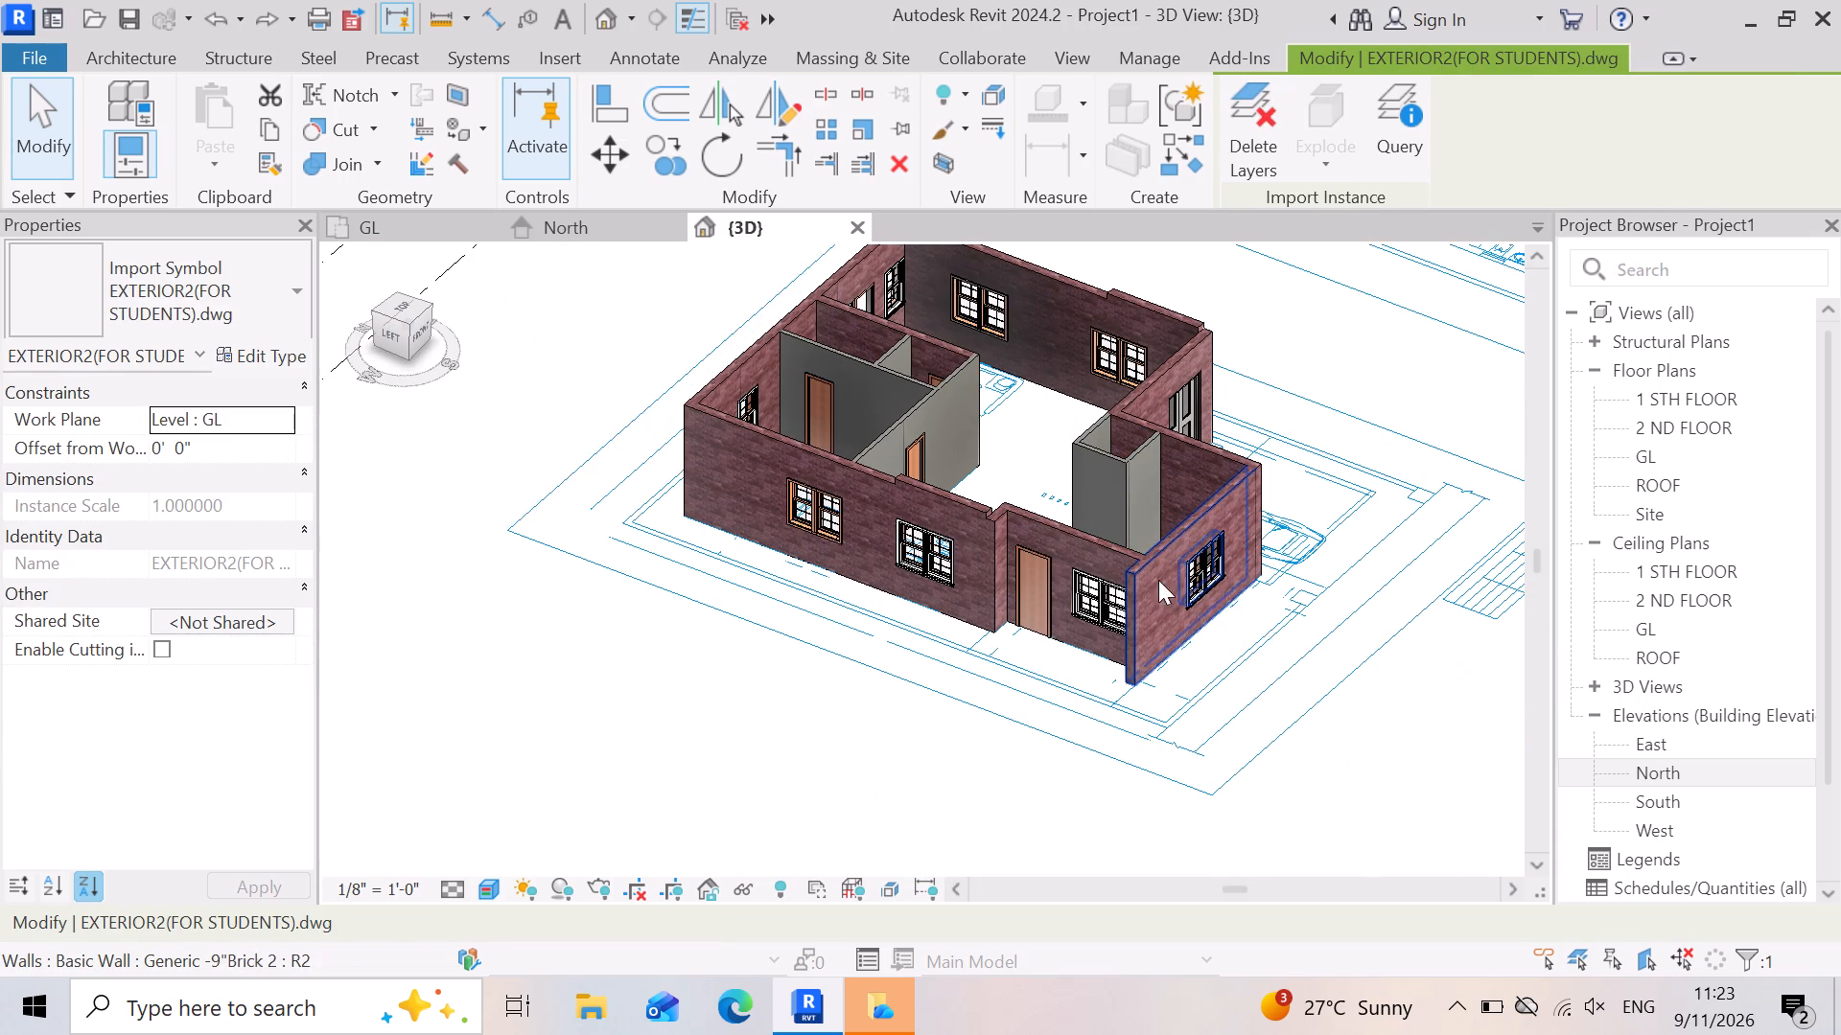
scroll(1136, 498, "up", 7)
left_click(692, 412)
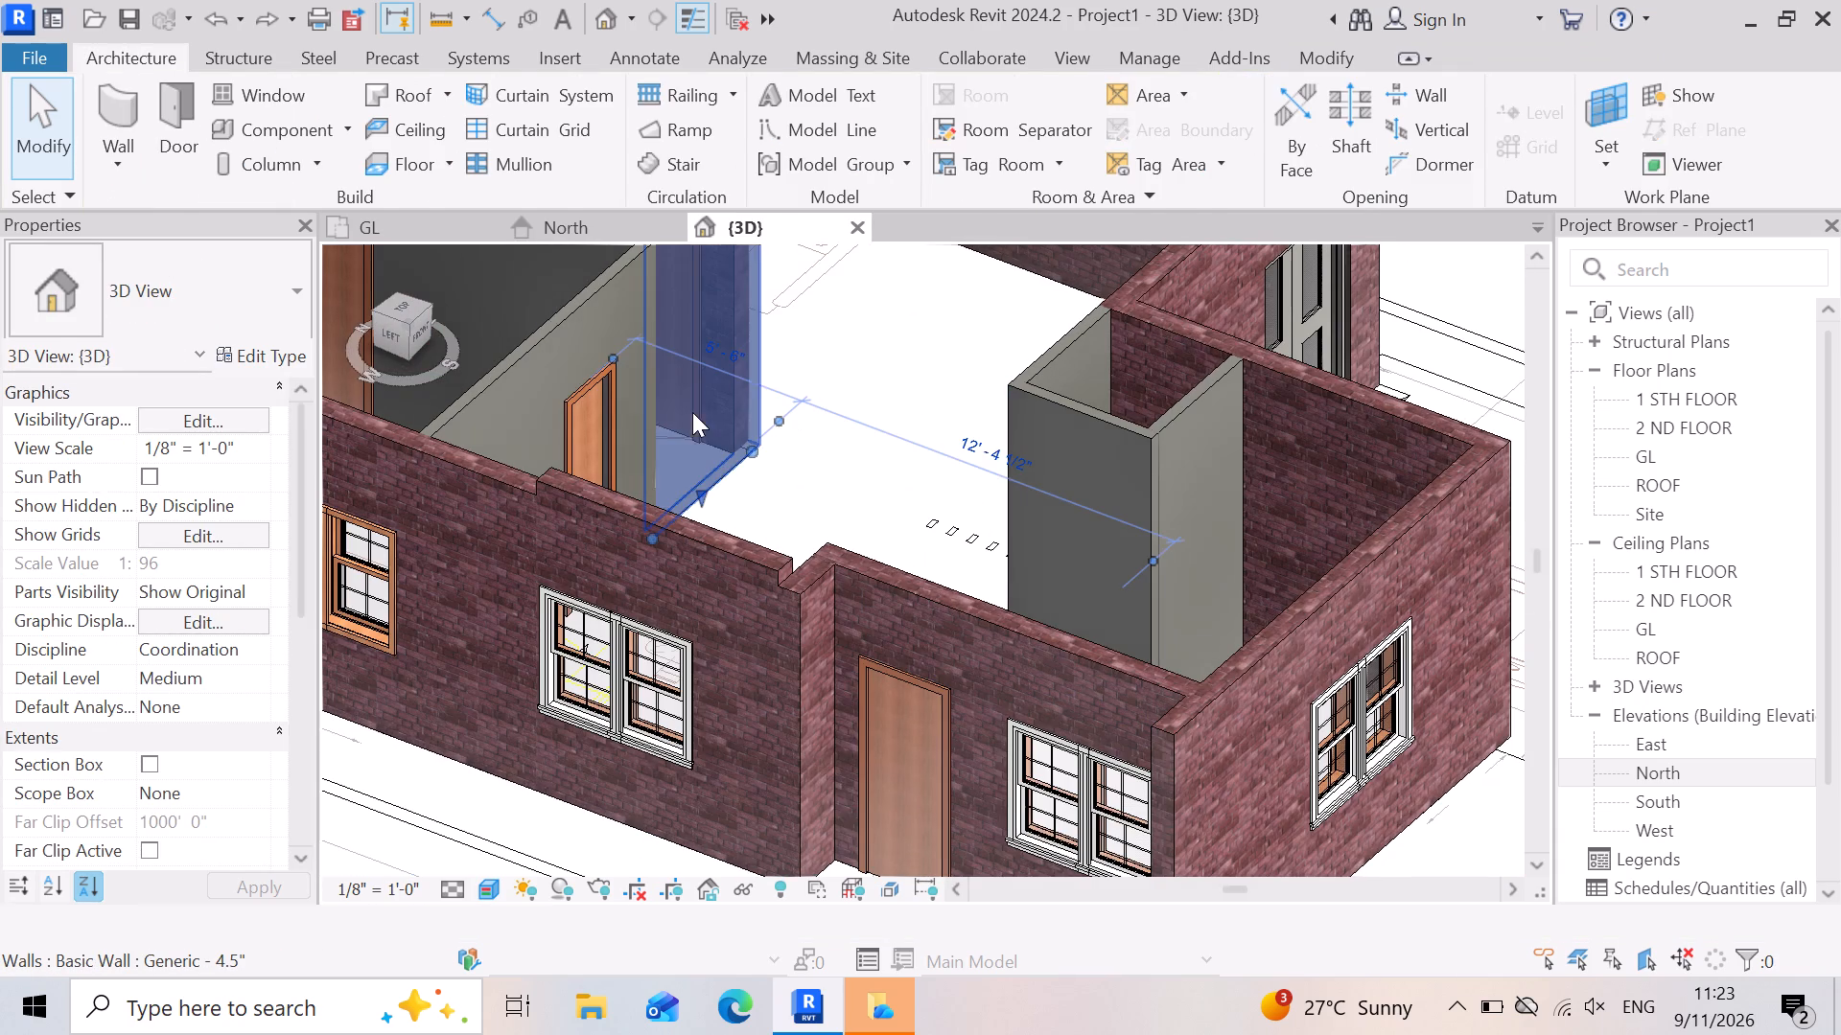
key("Escape")
scroll(1005, 720, "down", 4)
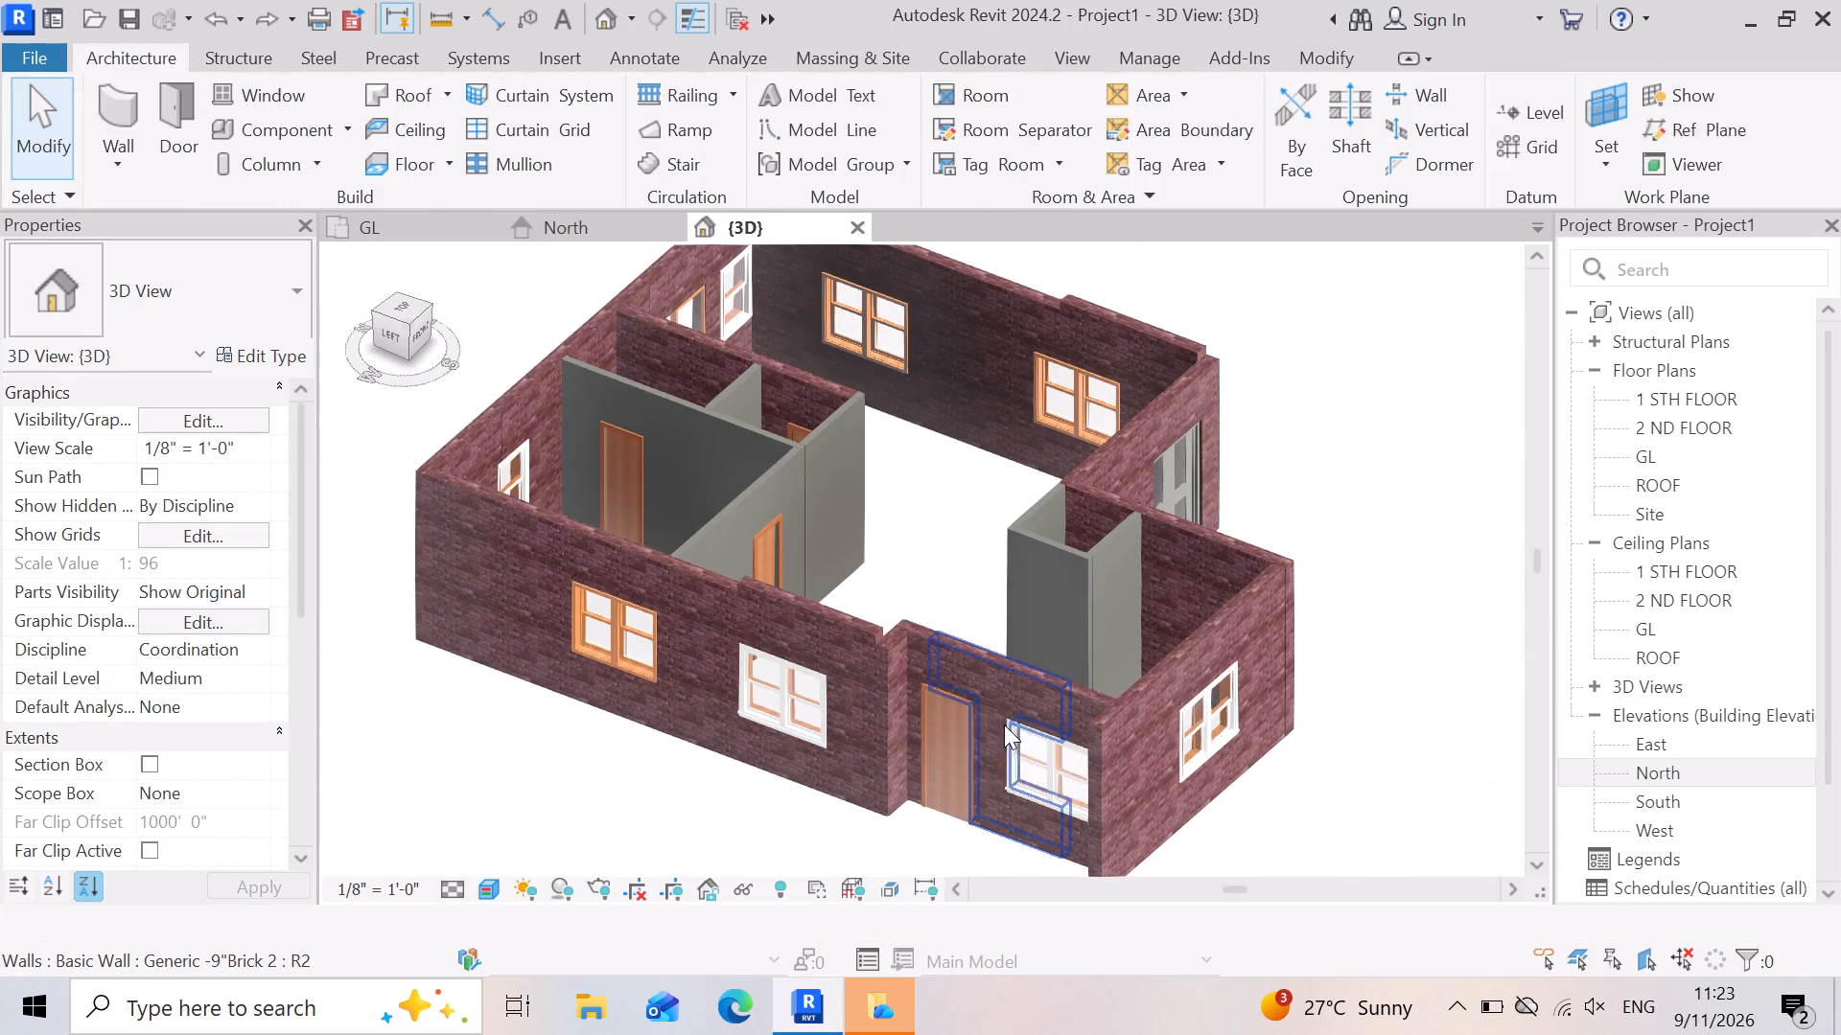
scroll(611, 417, "up", 3)
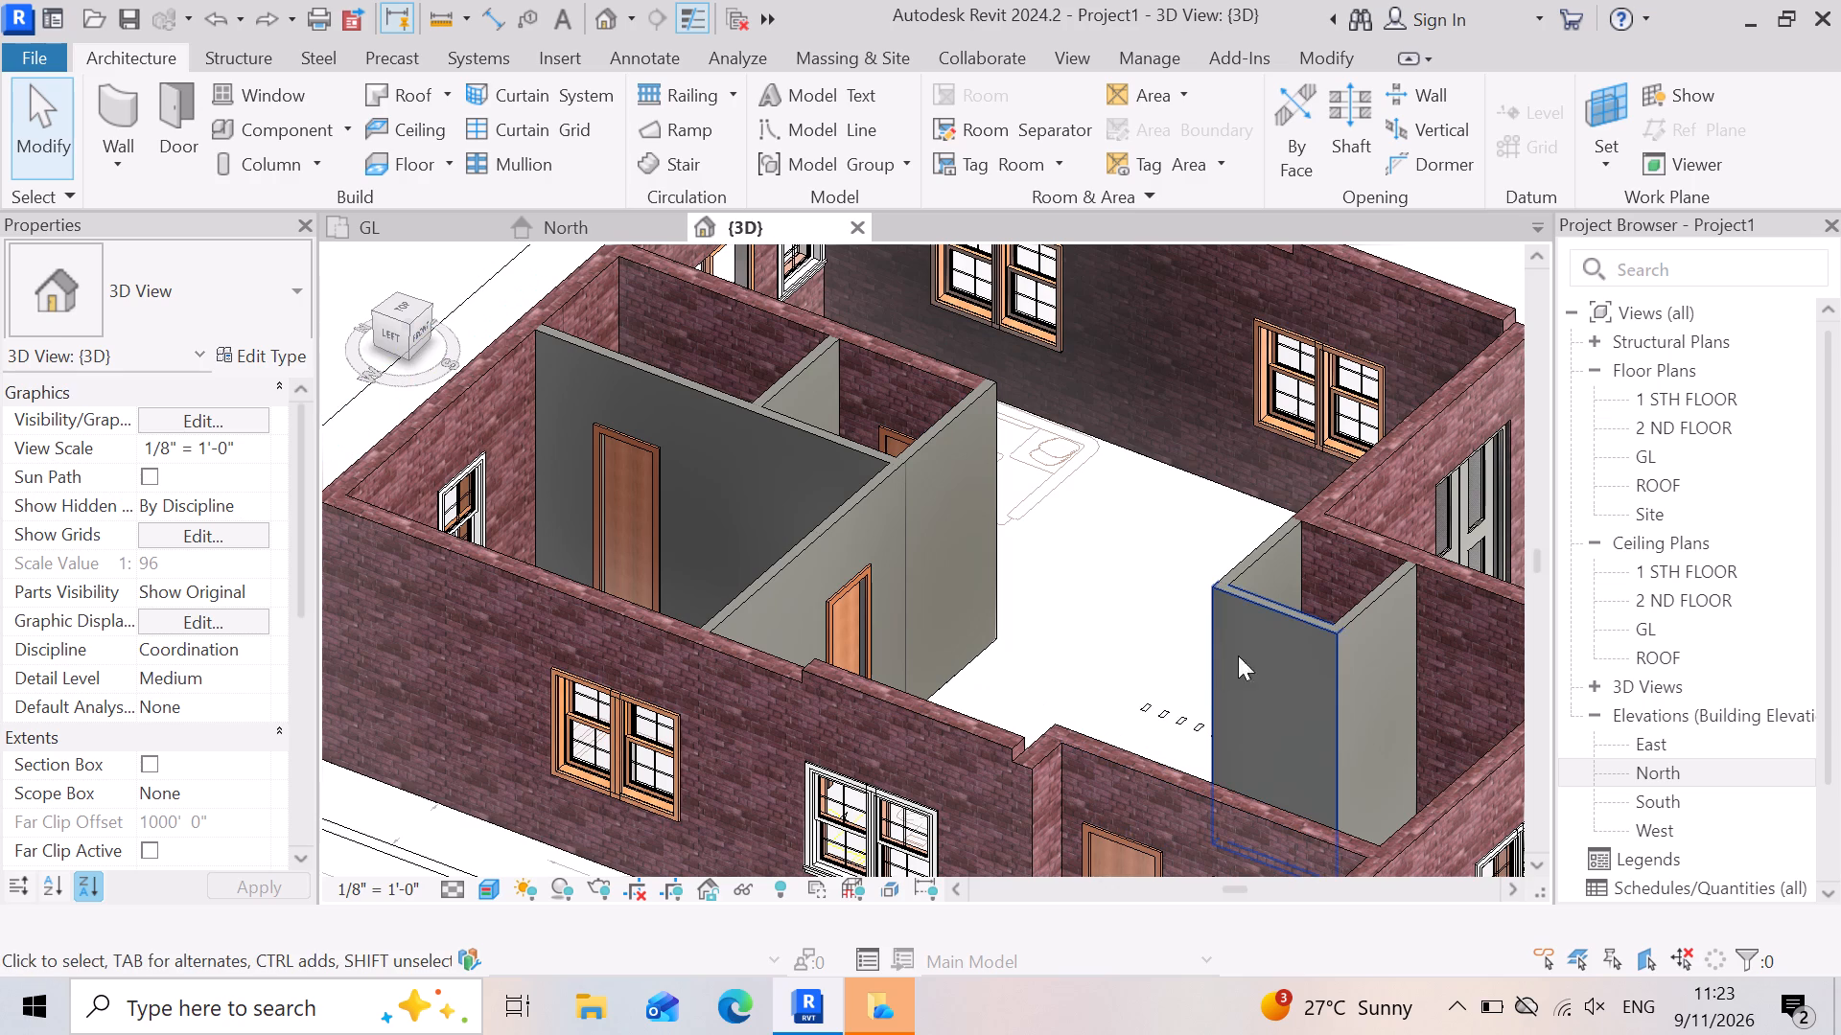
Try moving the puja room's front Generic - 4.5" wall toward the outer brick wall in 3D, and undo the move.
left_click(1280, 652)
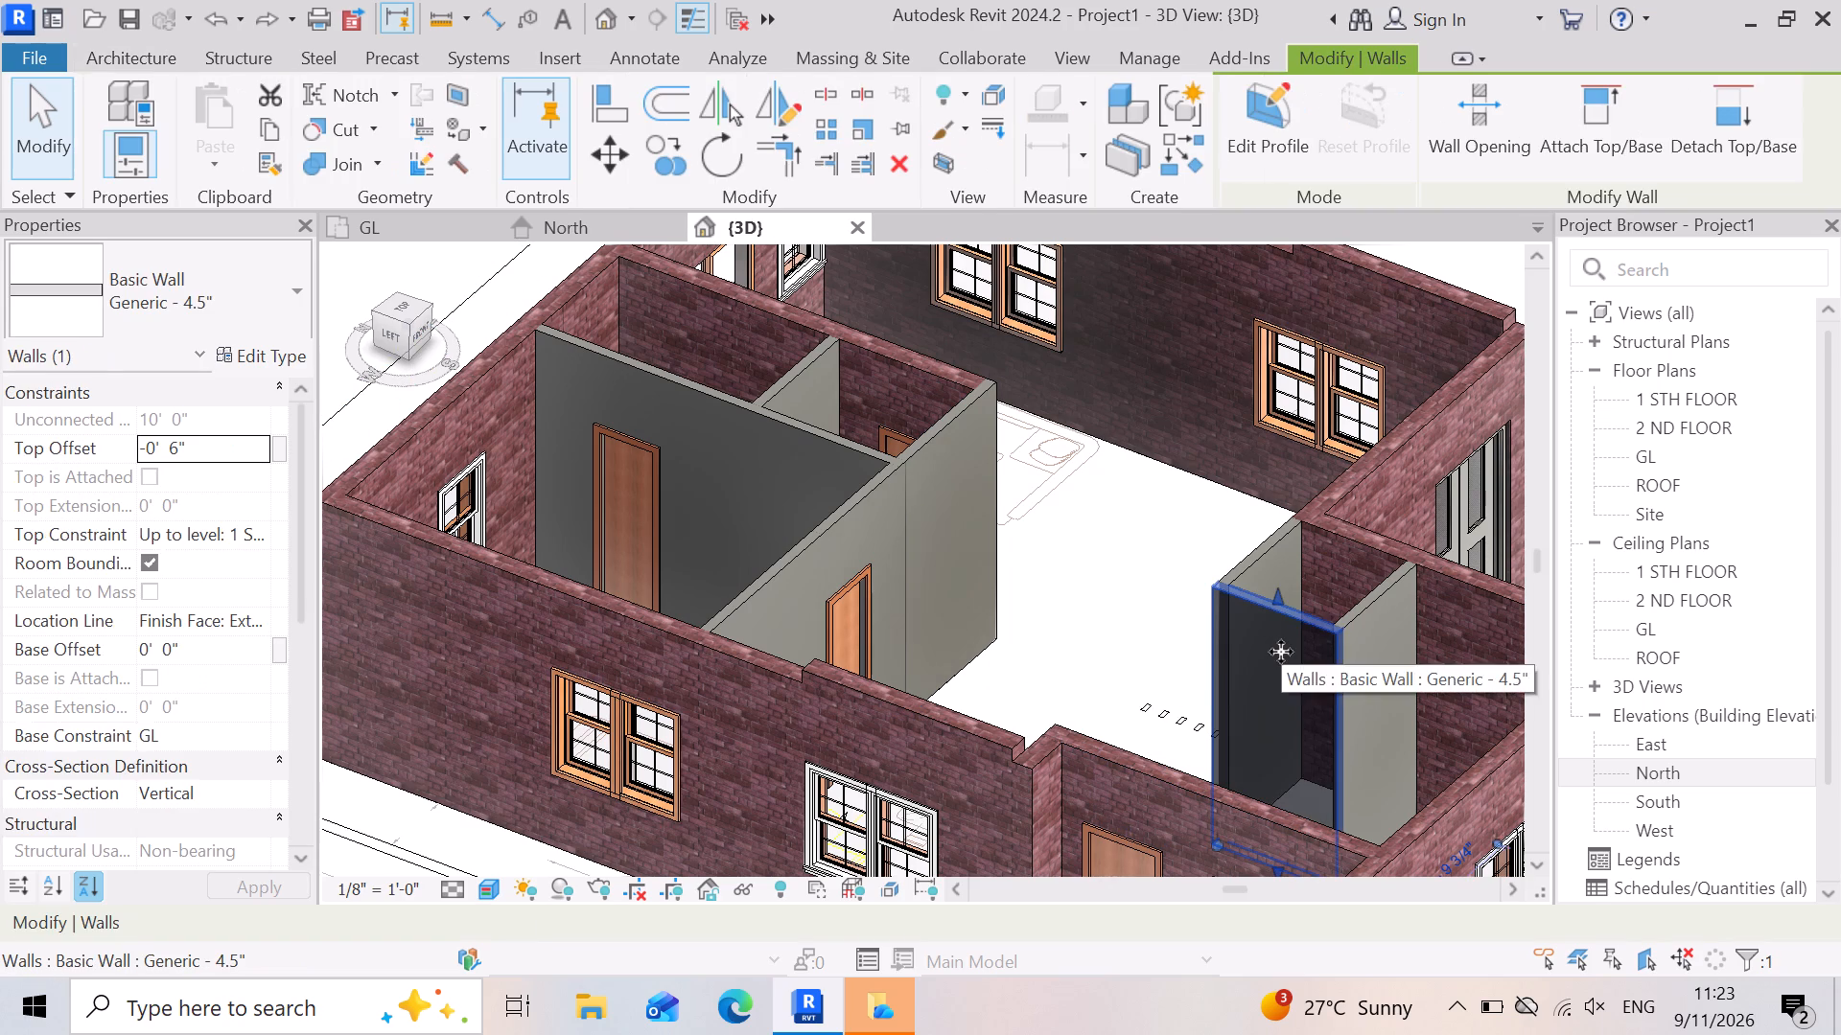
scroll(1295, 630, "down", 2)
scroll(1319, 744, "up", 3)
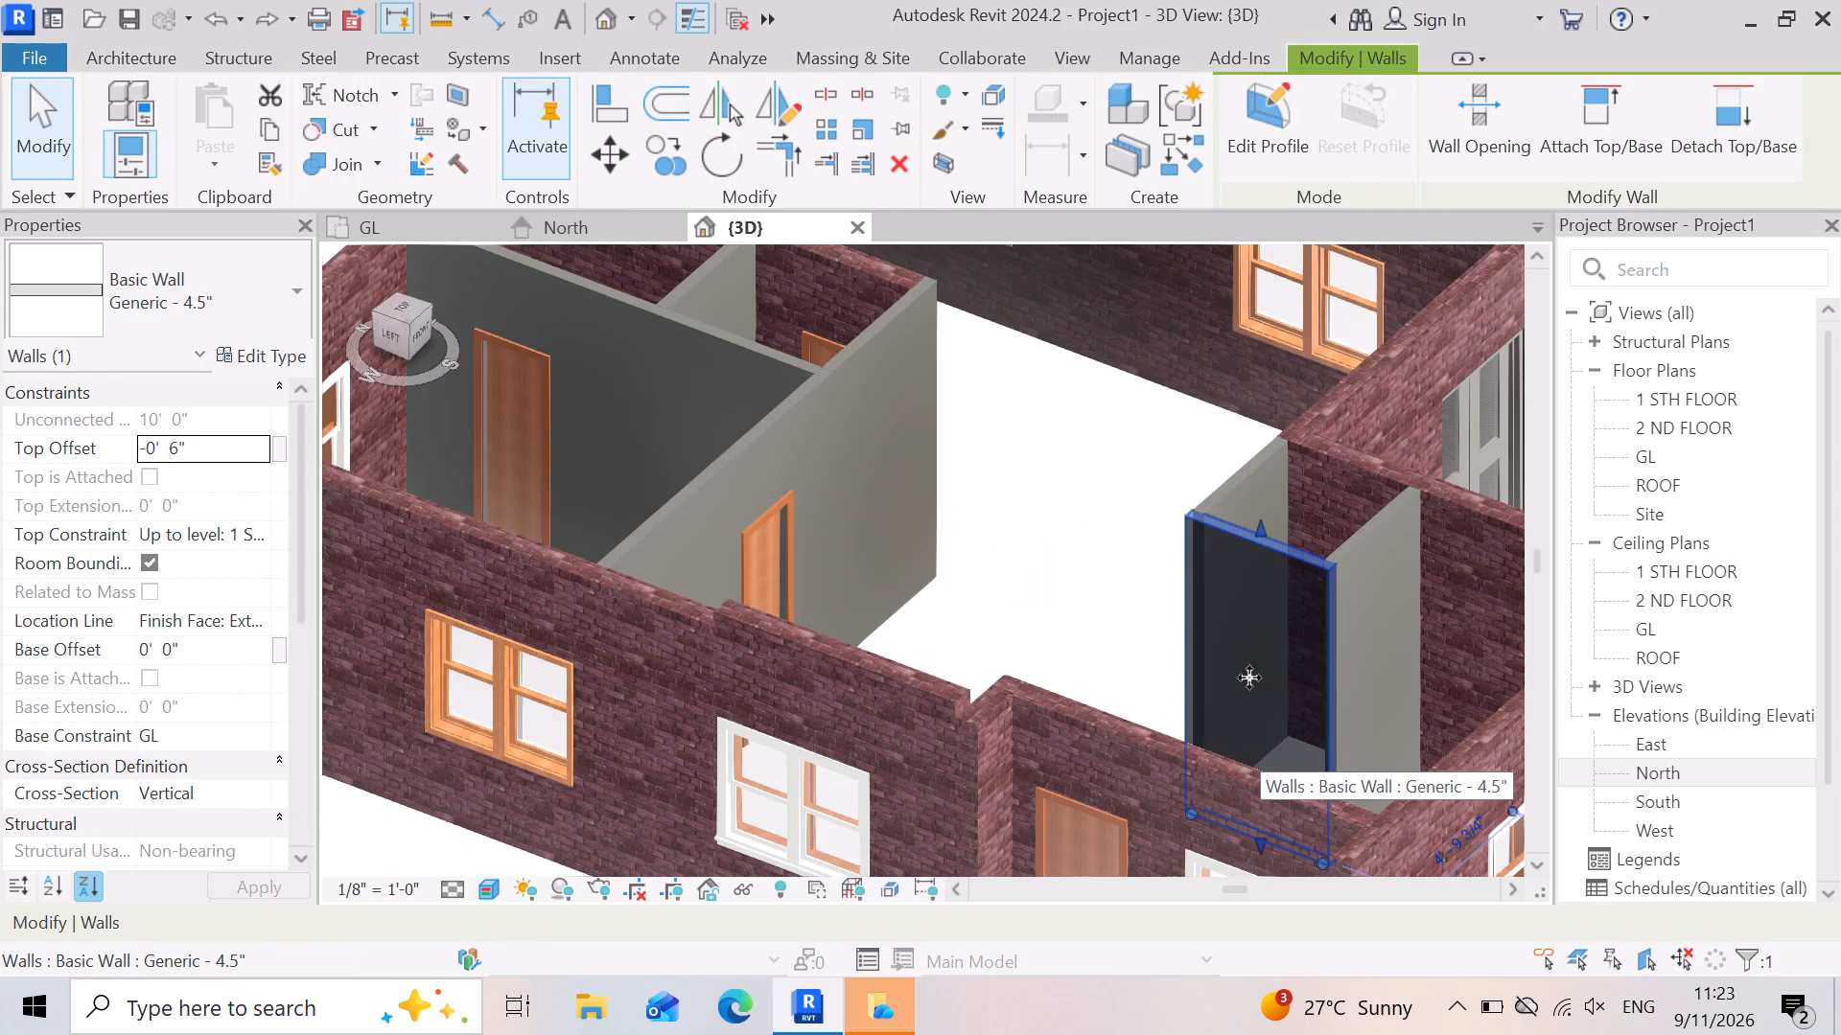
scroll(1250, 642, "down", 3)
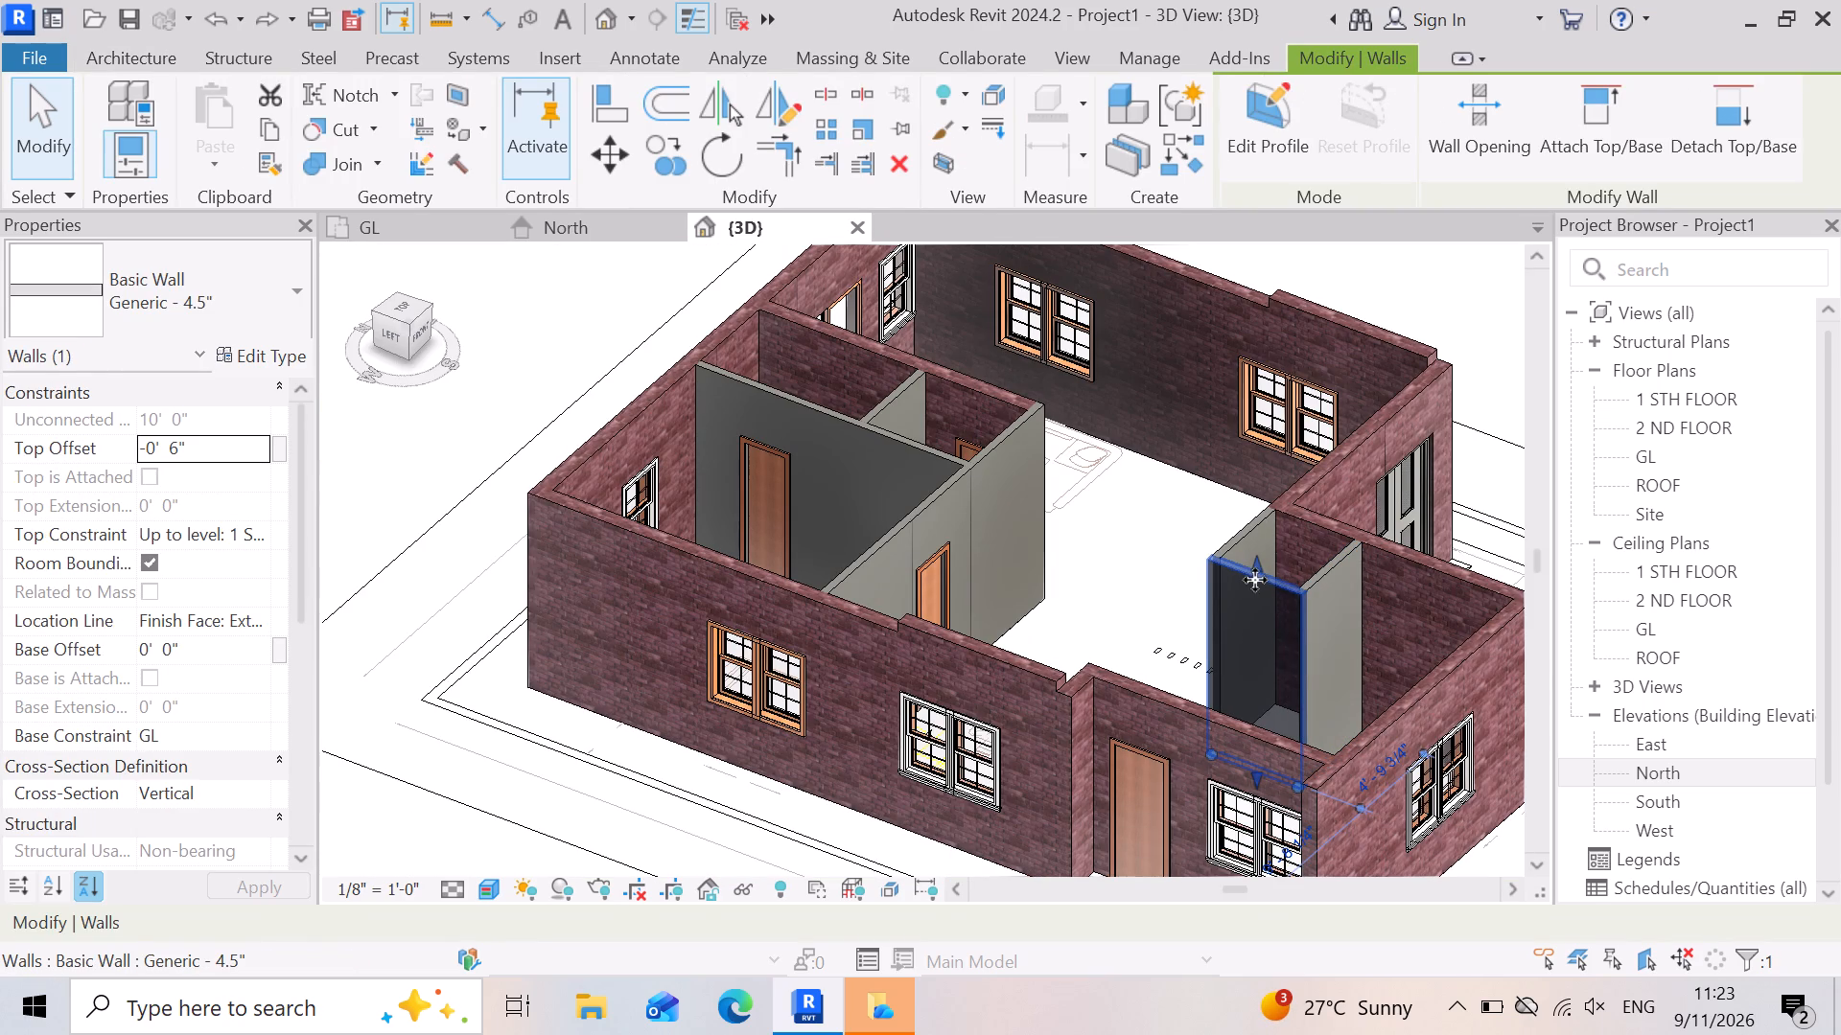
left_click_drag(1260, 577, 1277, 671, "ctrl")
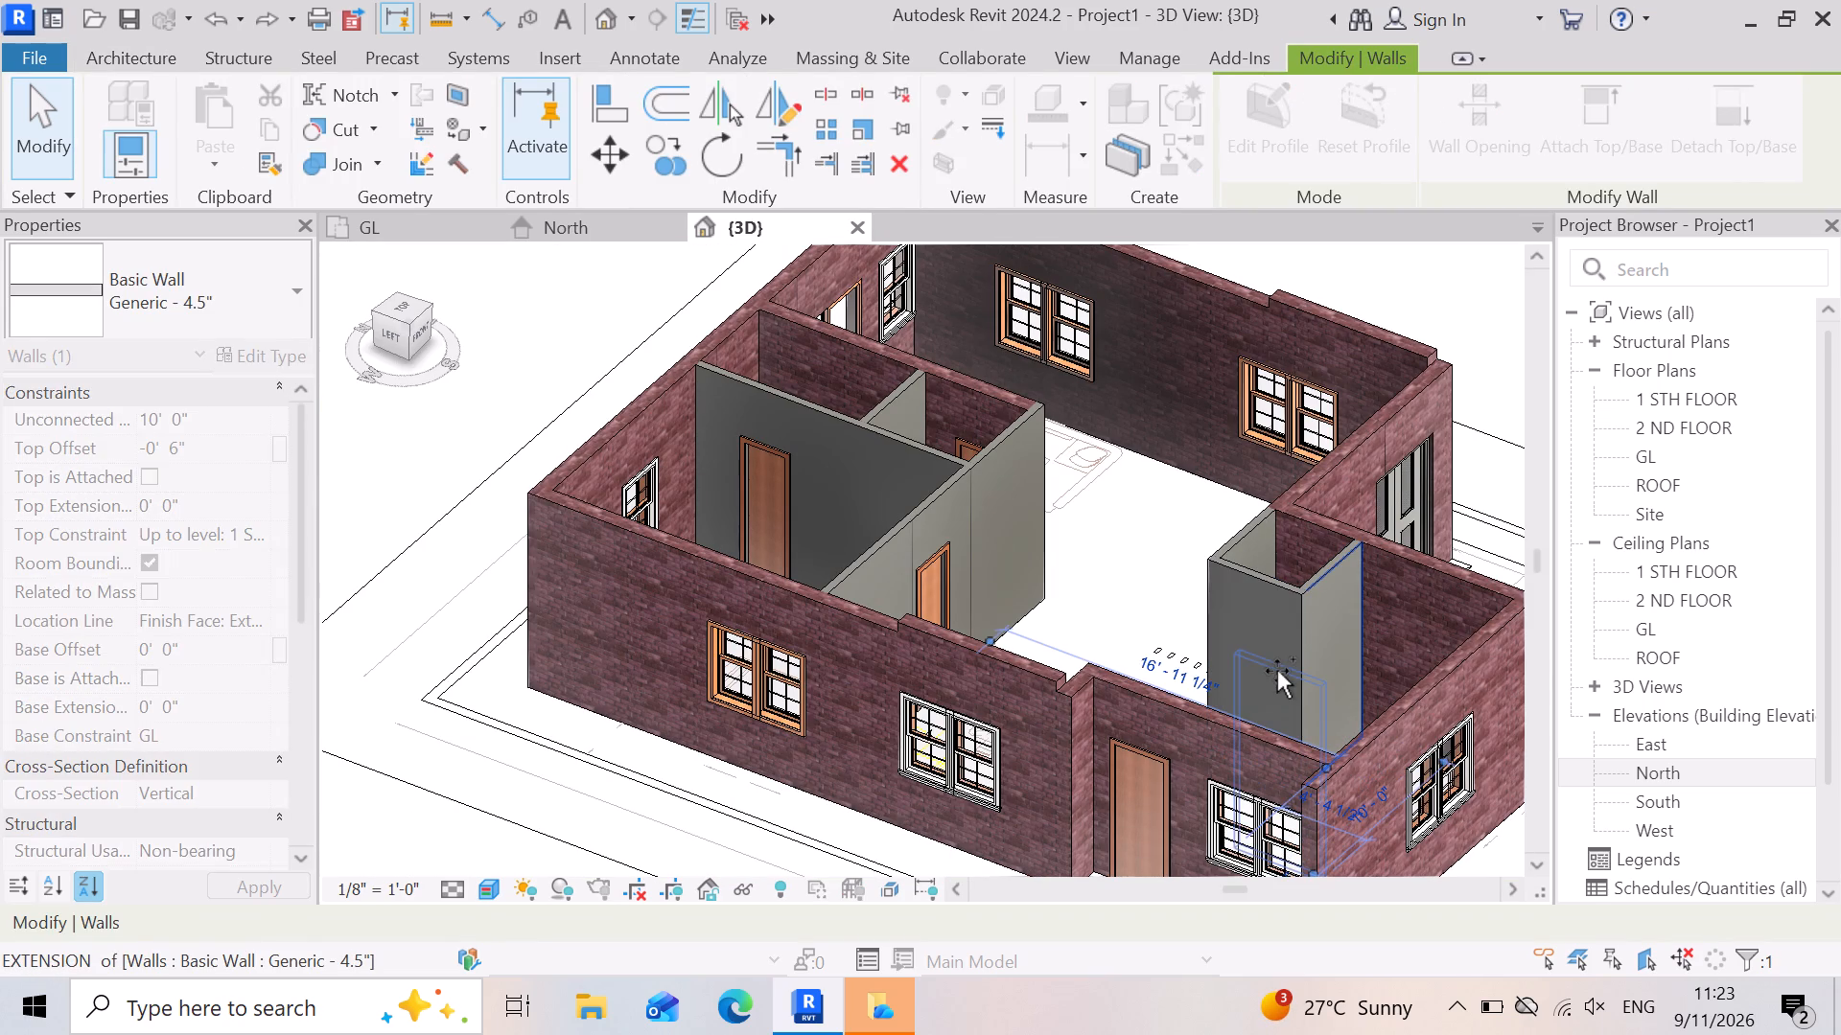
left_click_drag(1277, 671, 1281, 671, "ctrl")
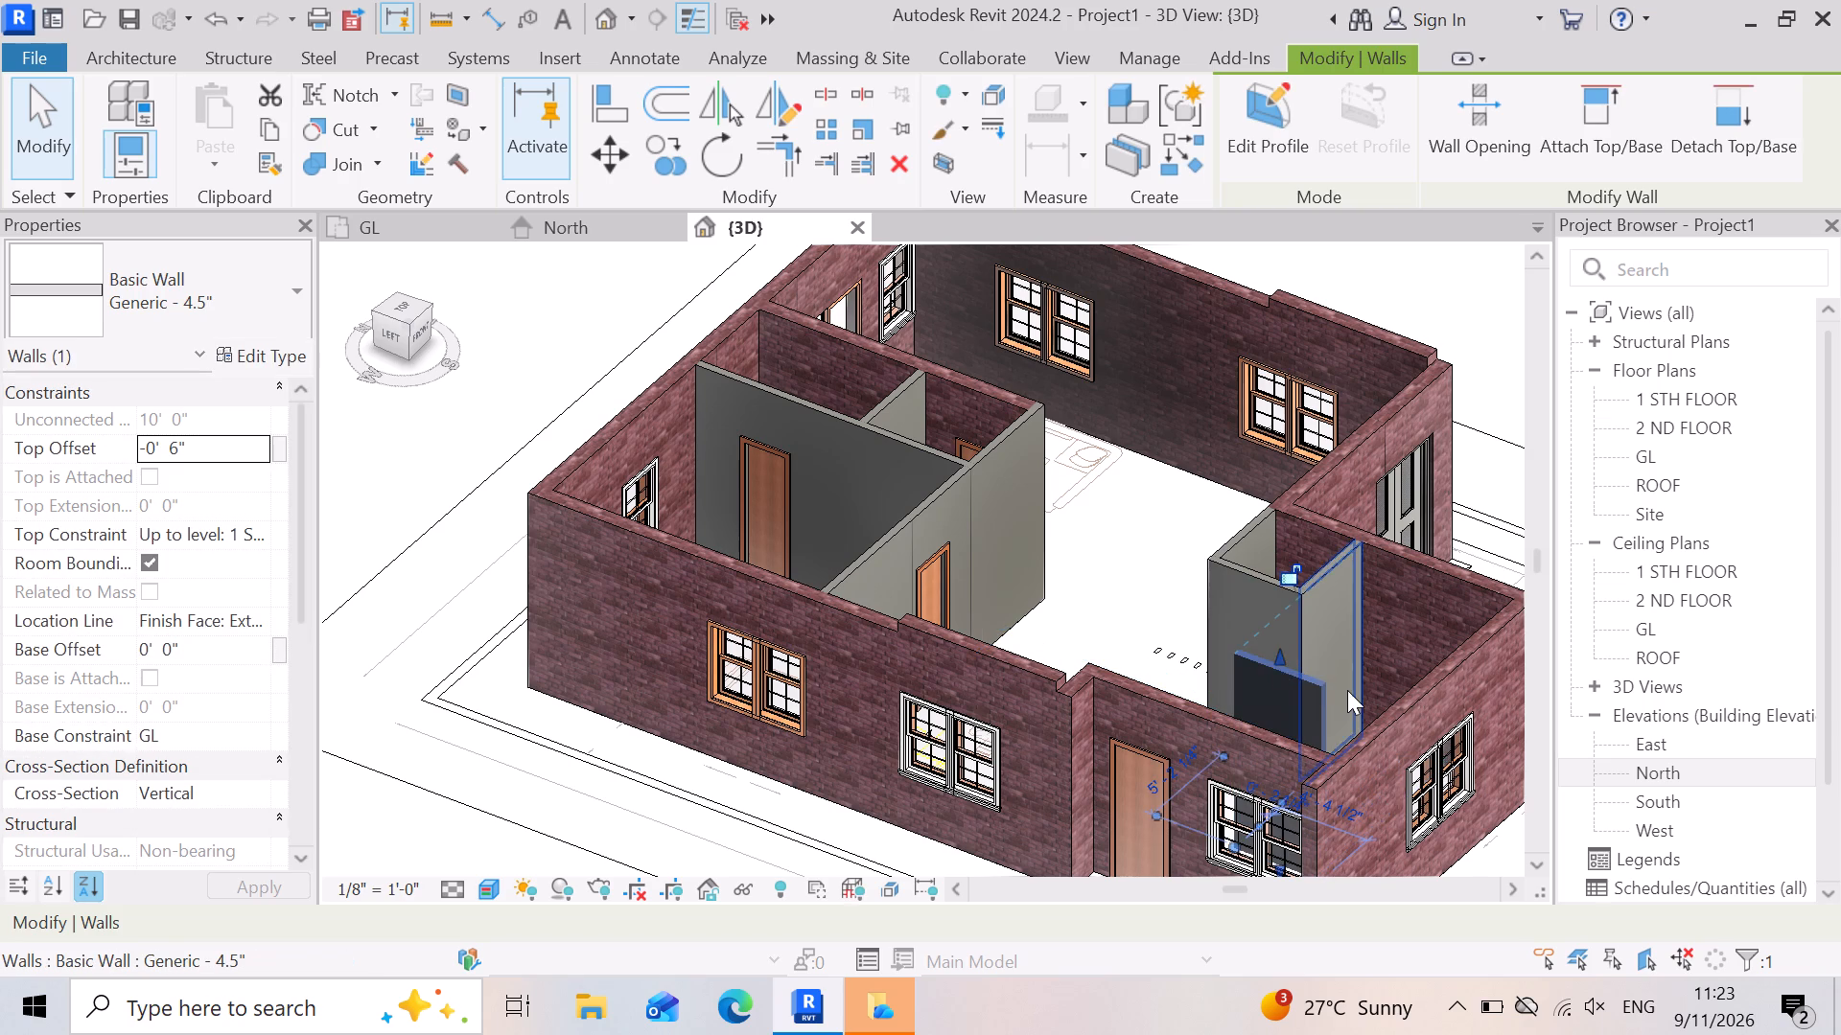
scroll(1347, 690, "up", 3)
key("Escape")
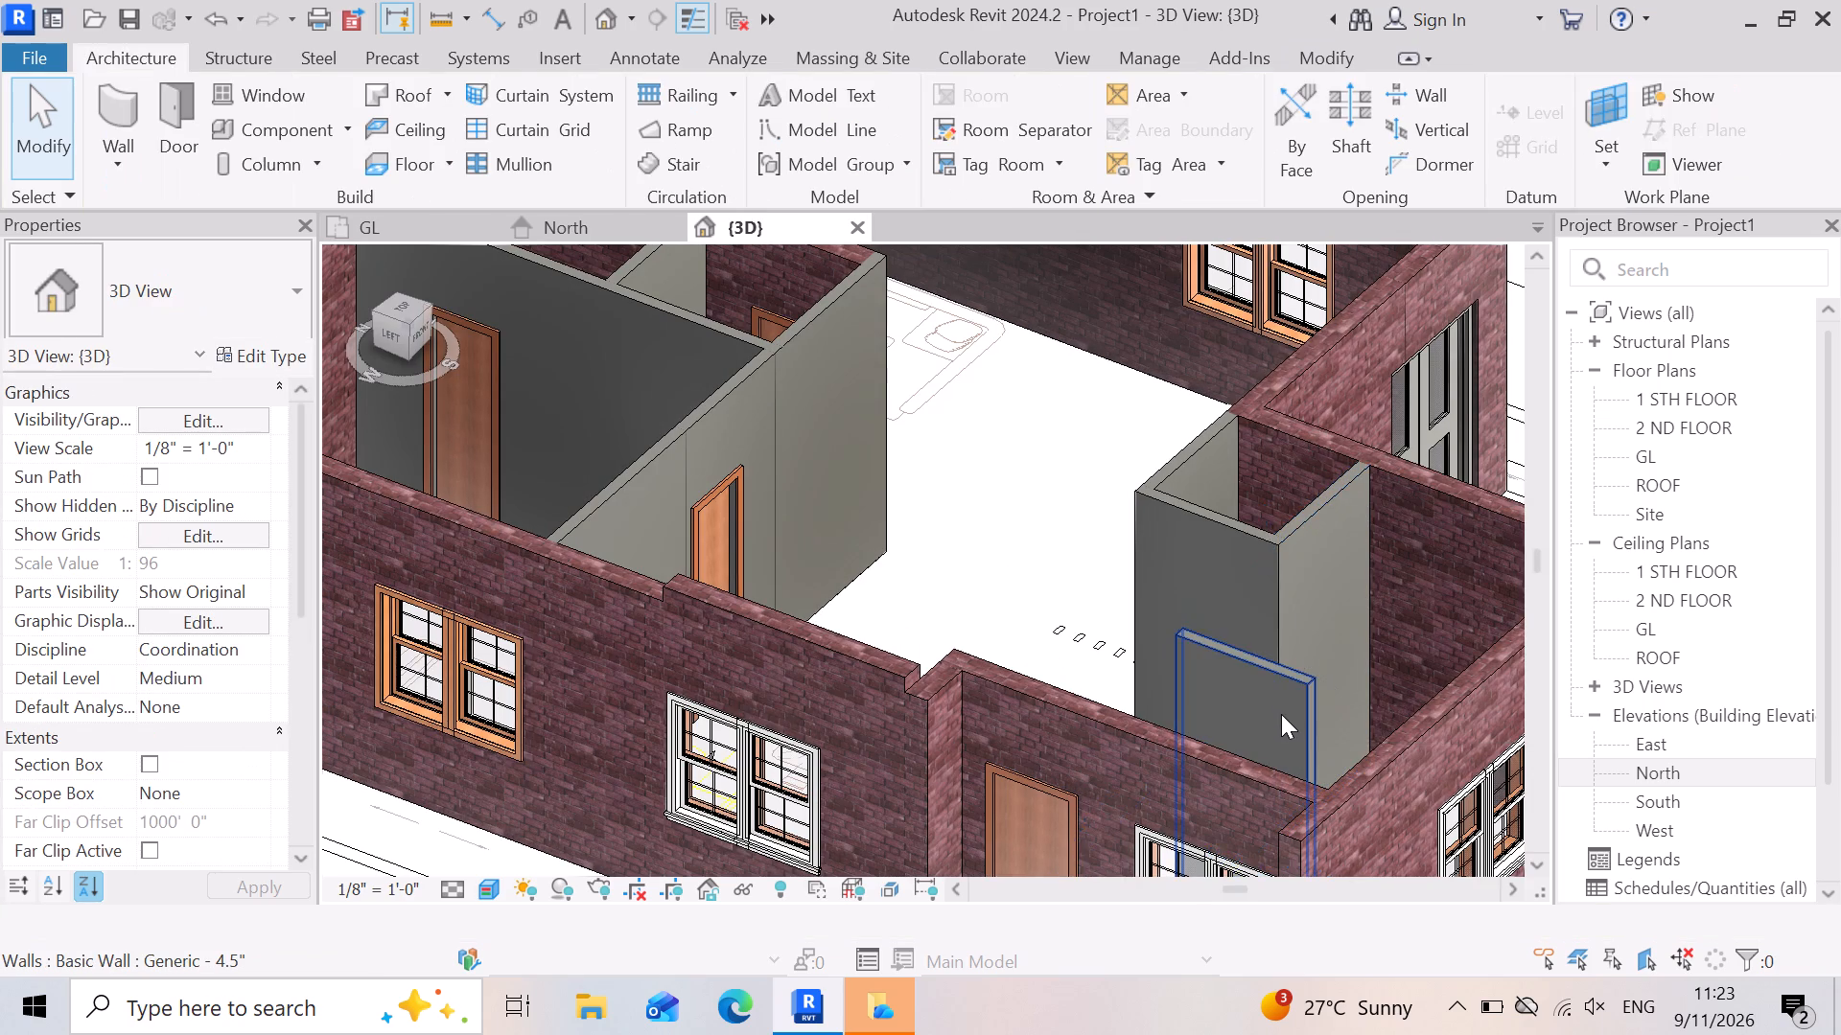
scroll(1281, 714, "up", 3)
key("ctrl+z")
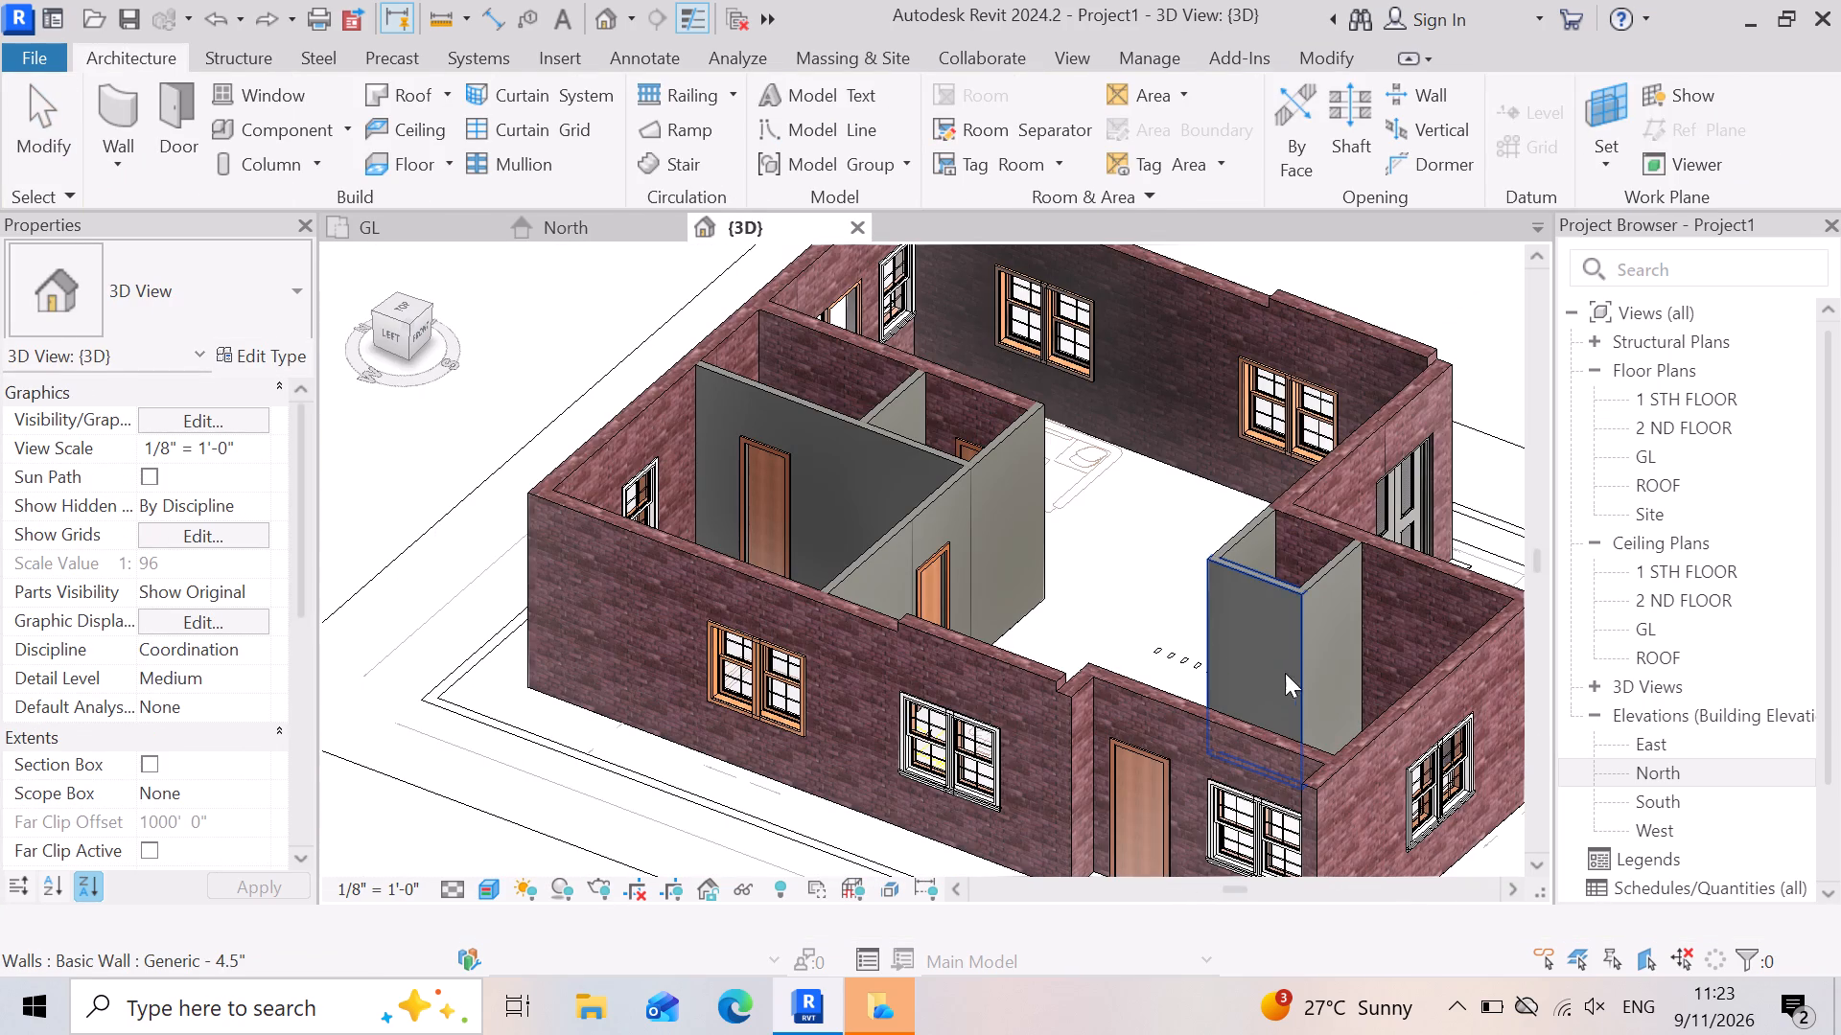
Select the puja room's front Generic - 4.5" wall again to check its height constraints.
left_click(1258, 641)
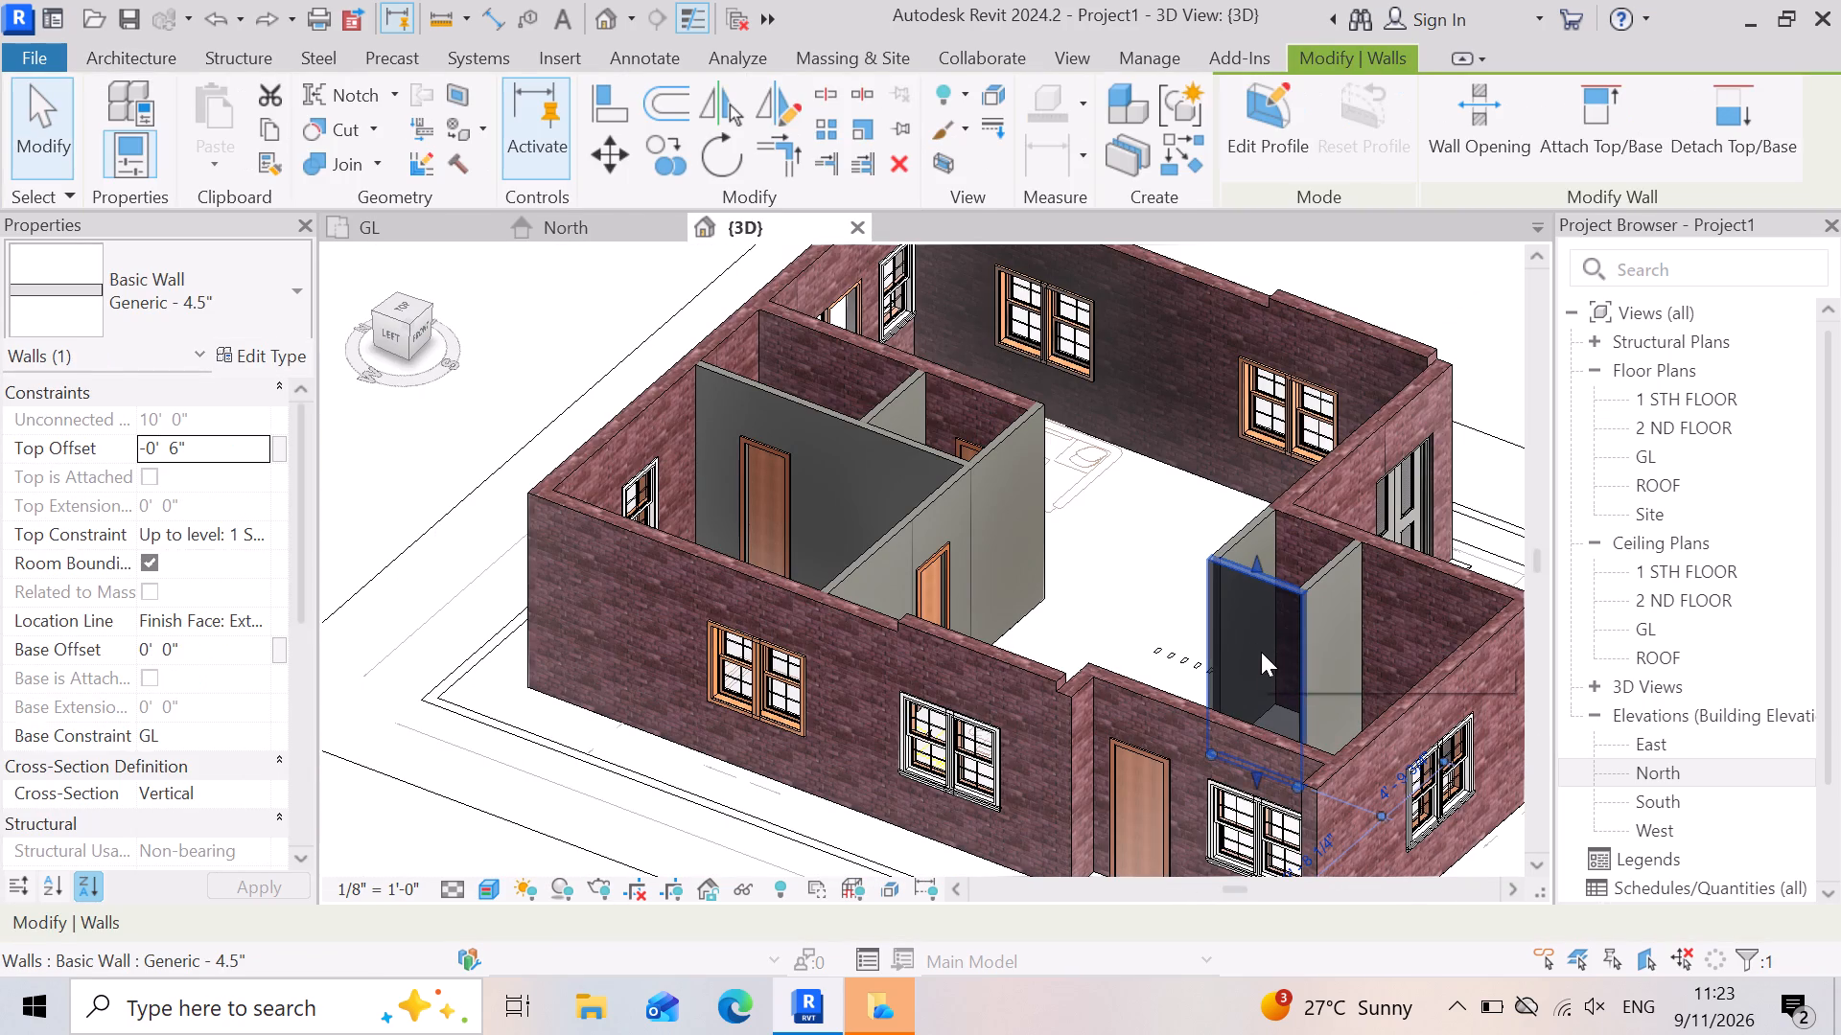
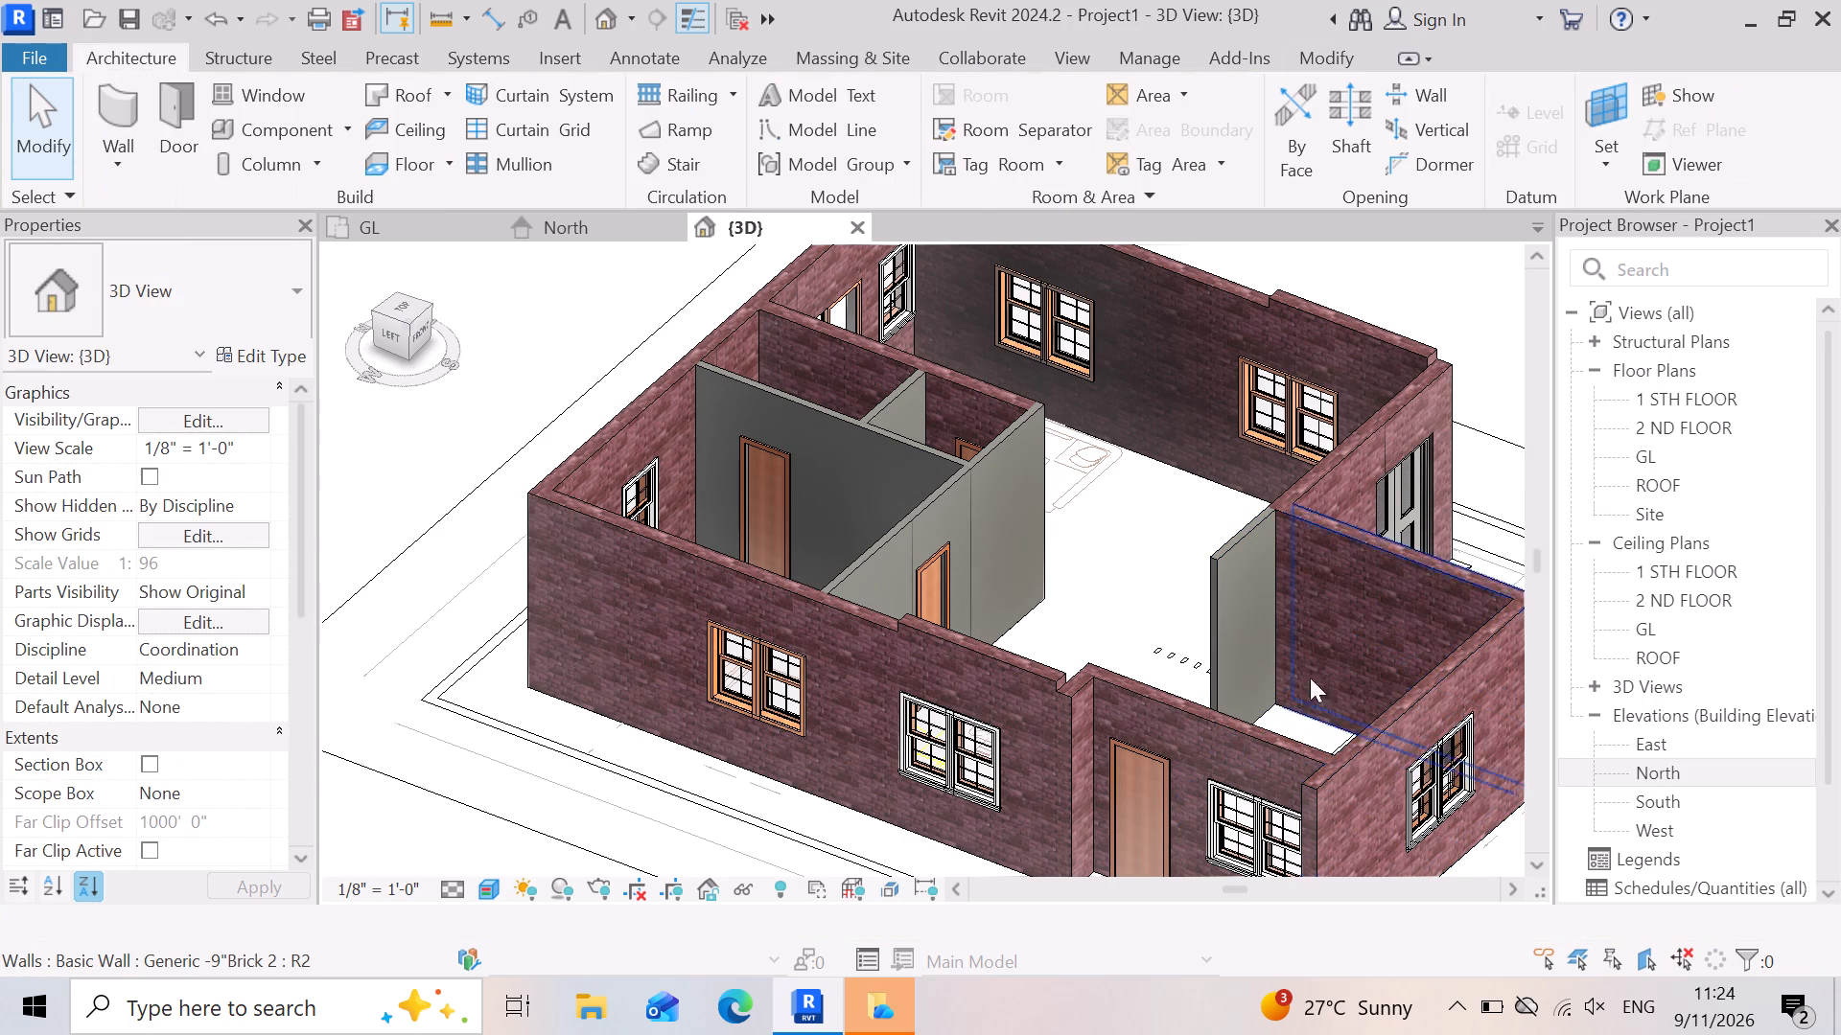
Select the remaining Generic - 4.5" puja room wall in 3D and check its height constraints.
left_click(1247, 629)
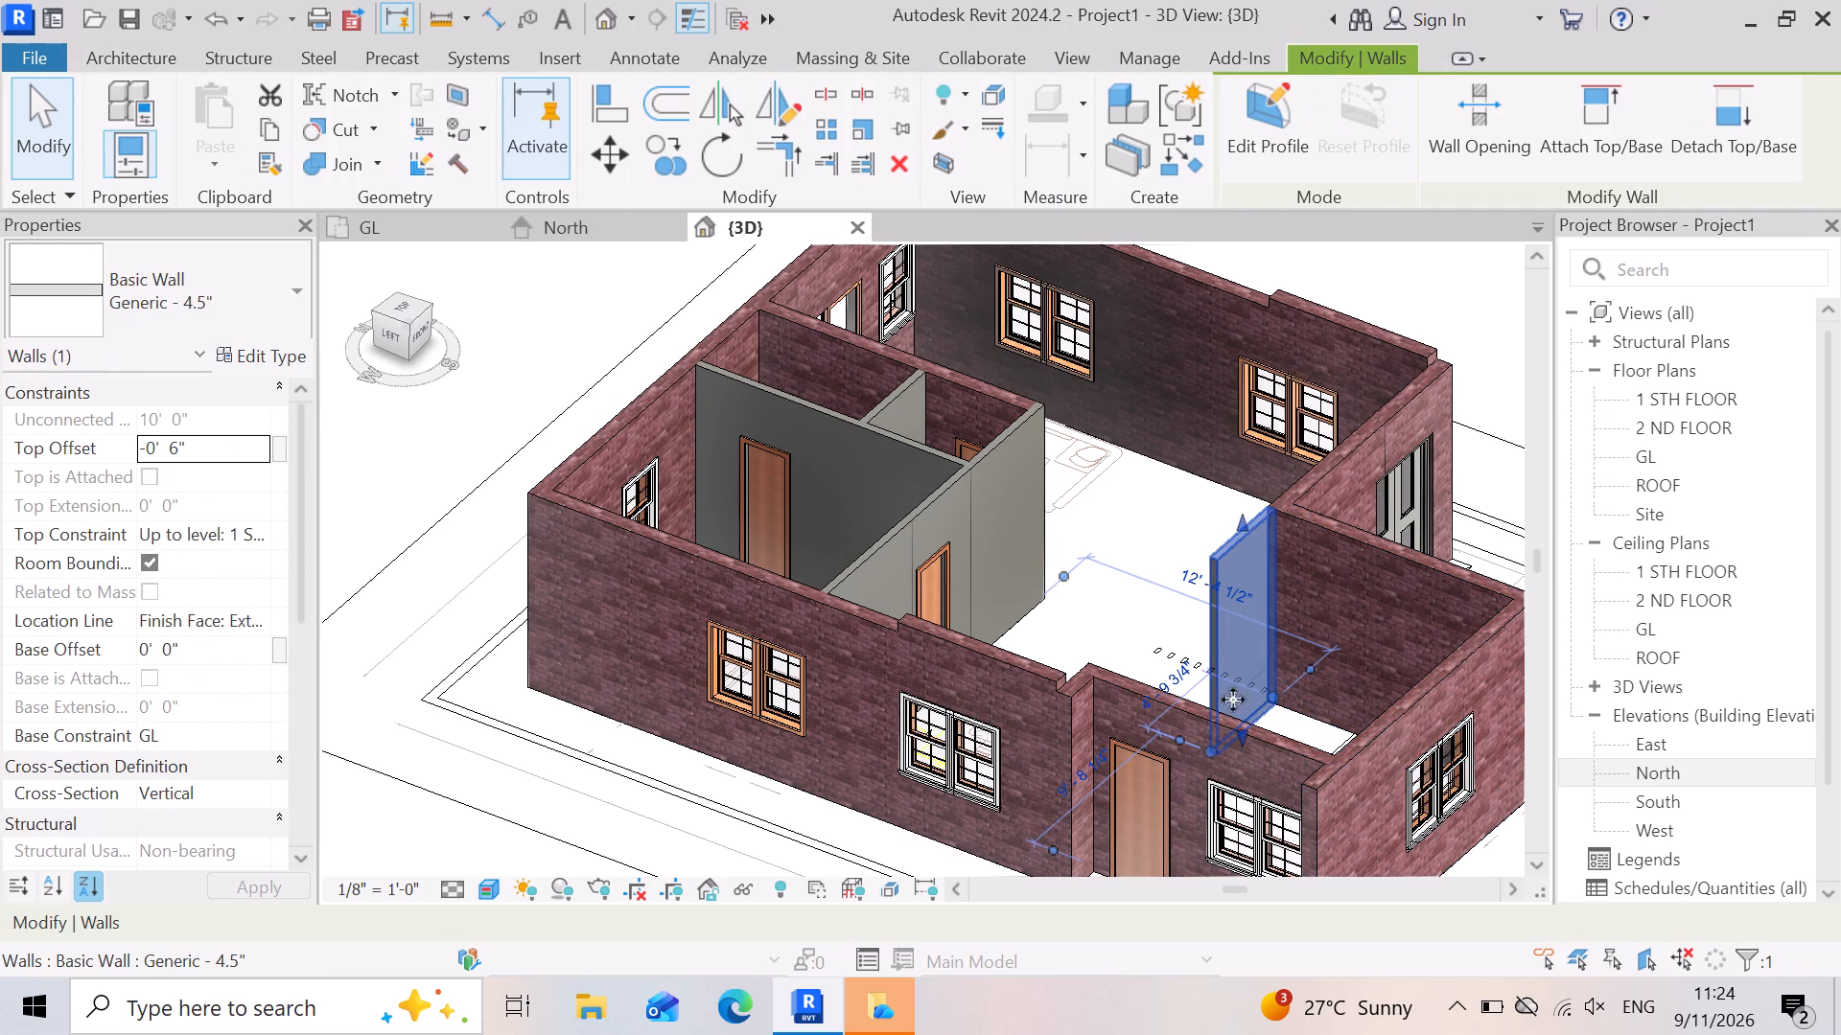
scroll(1215, 628, "up", 7)
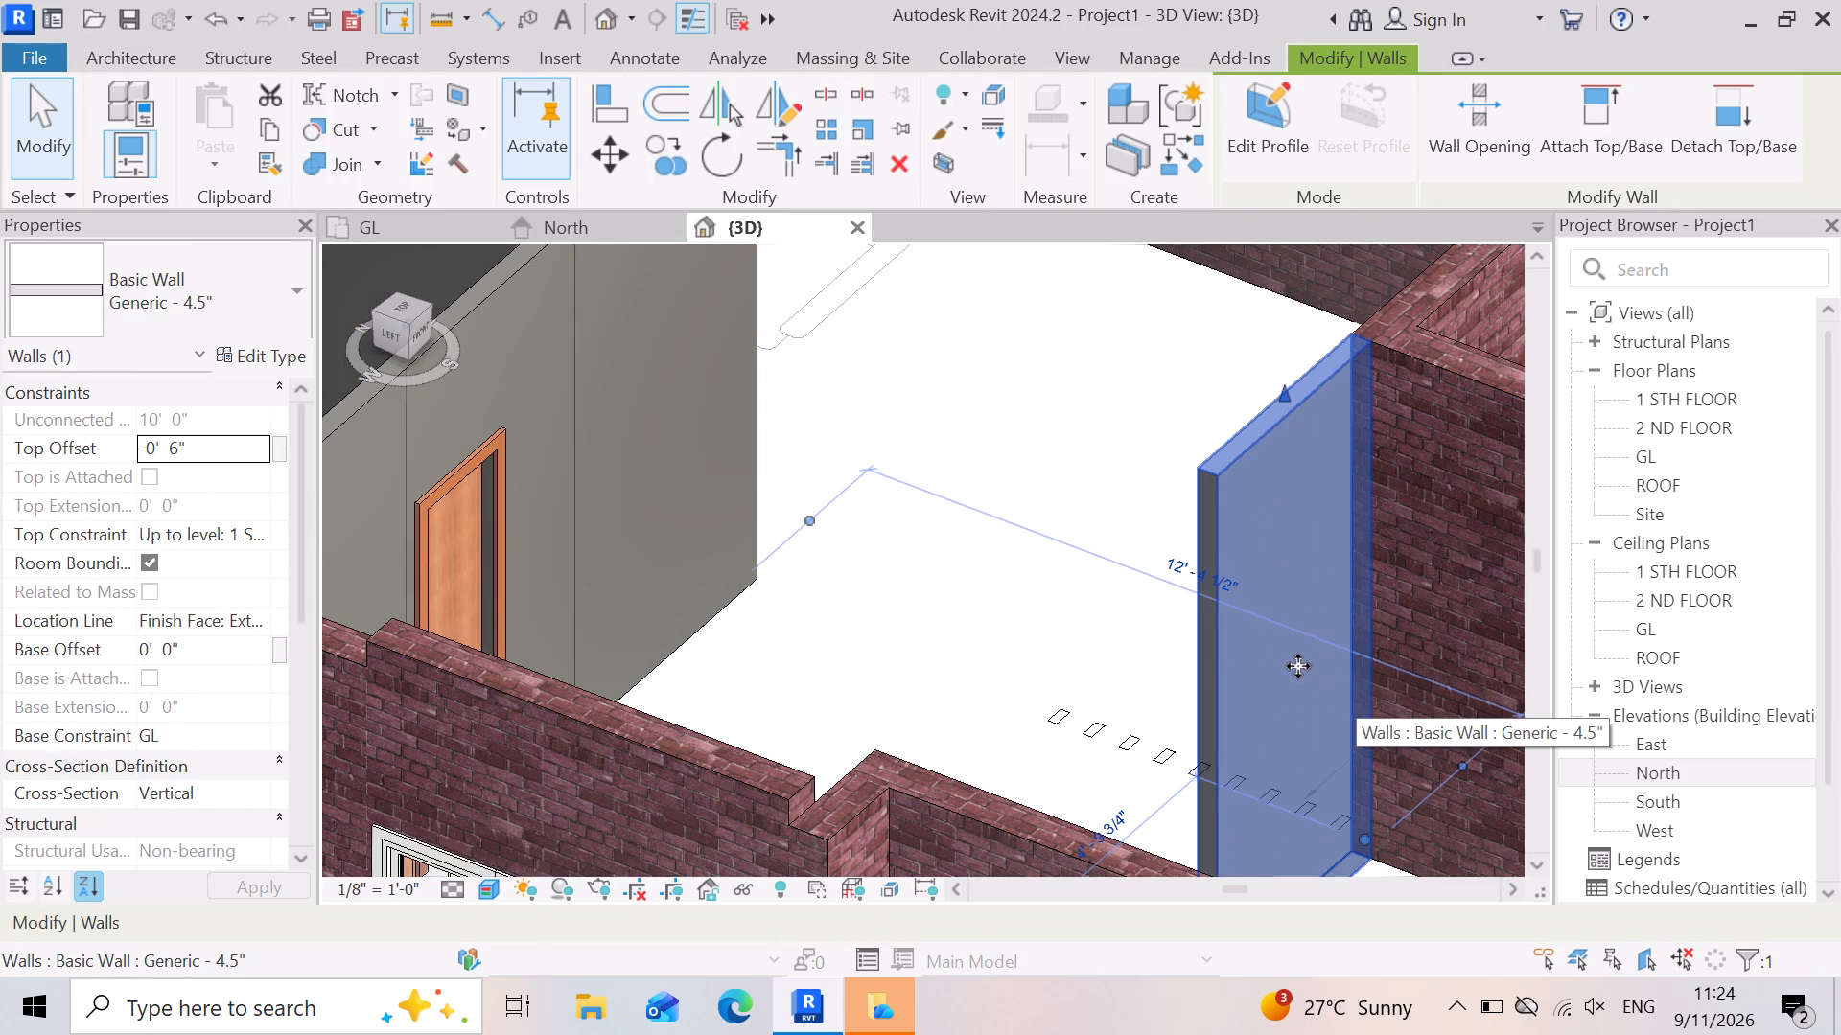
left_click(1298, 666)
scroll(1273, 685, "up", 3)
scroll(1275, 649, "down", 3)
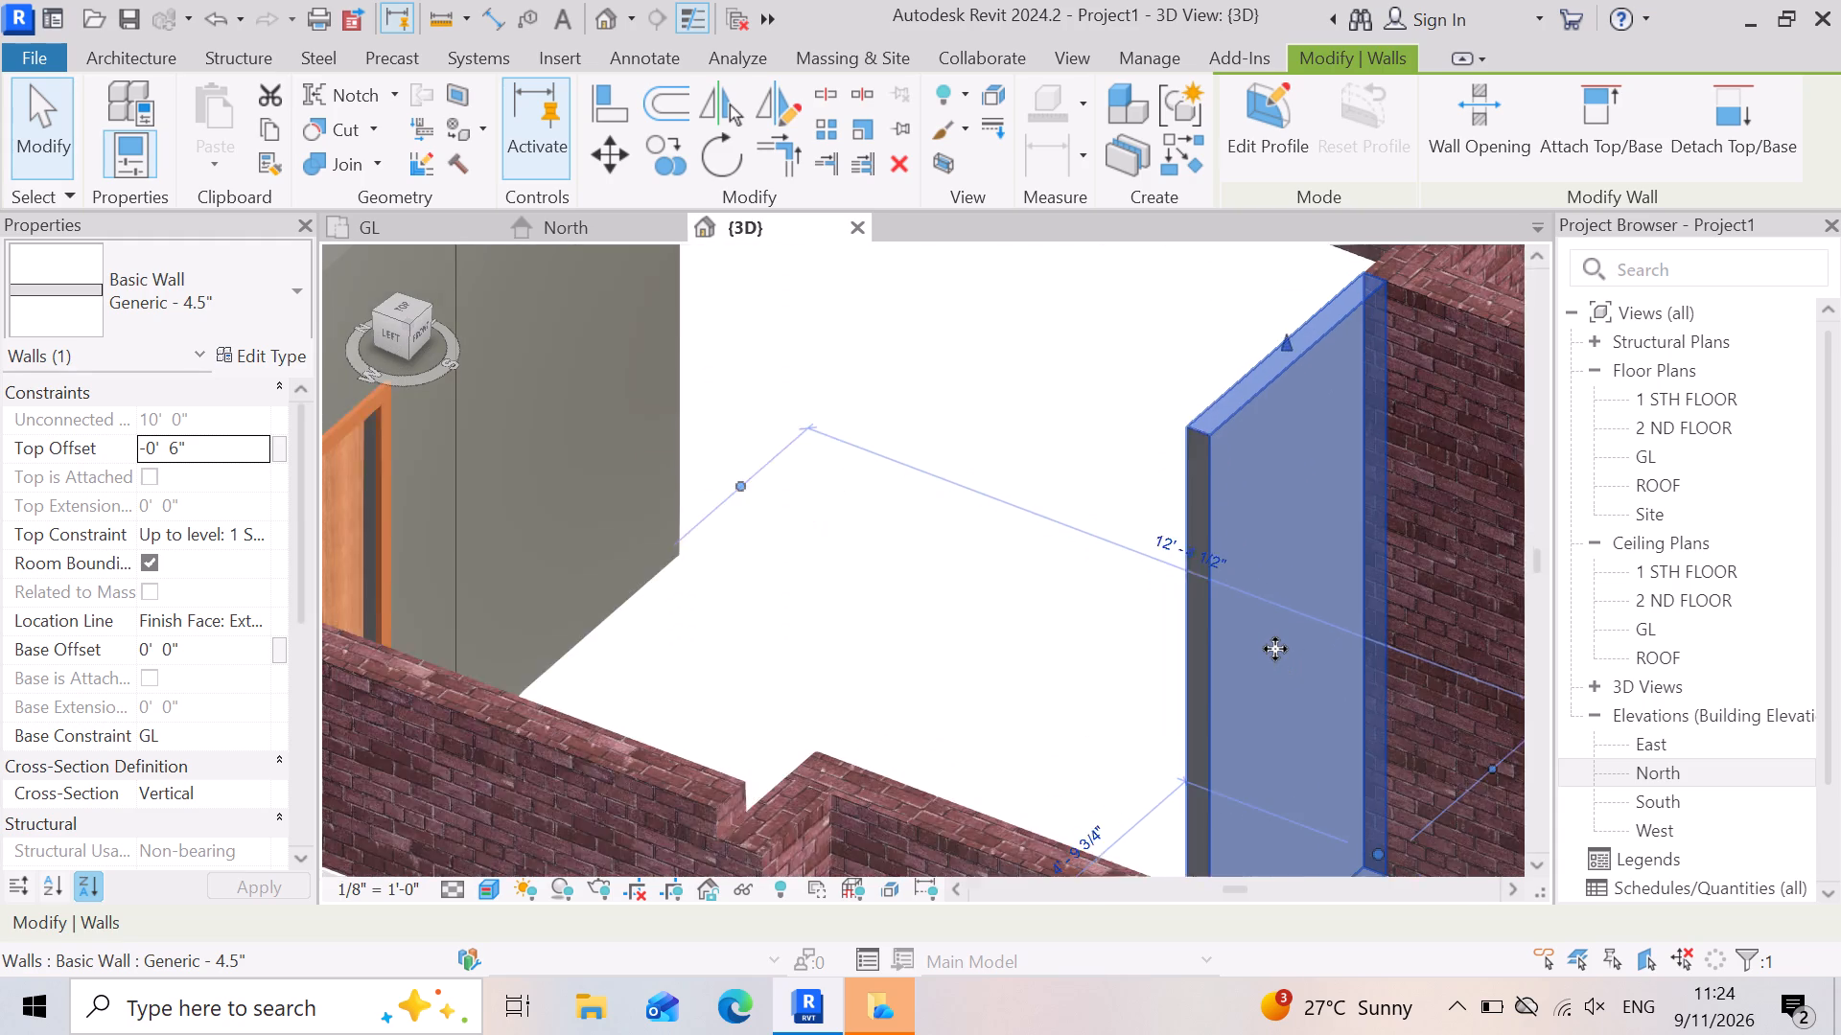
key("Escape")
scroll(1313, 633, "up", 3)
scroll(1221, 576, "down", 2)
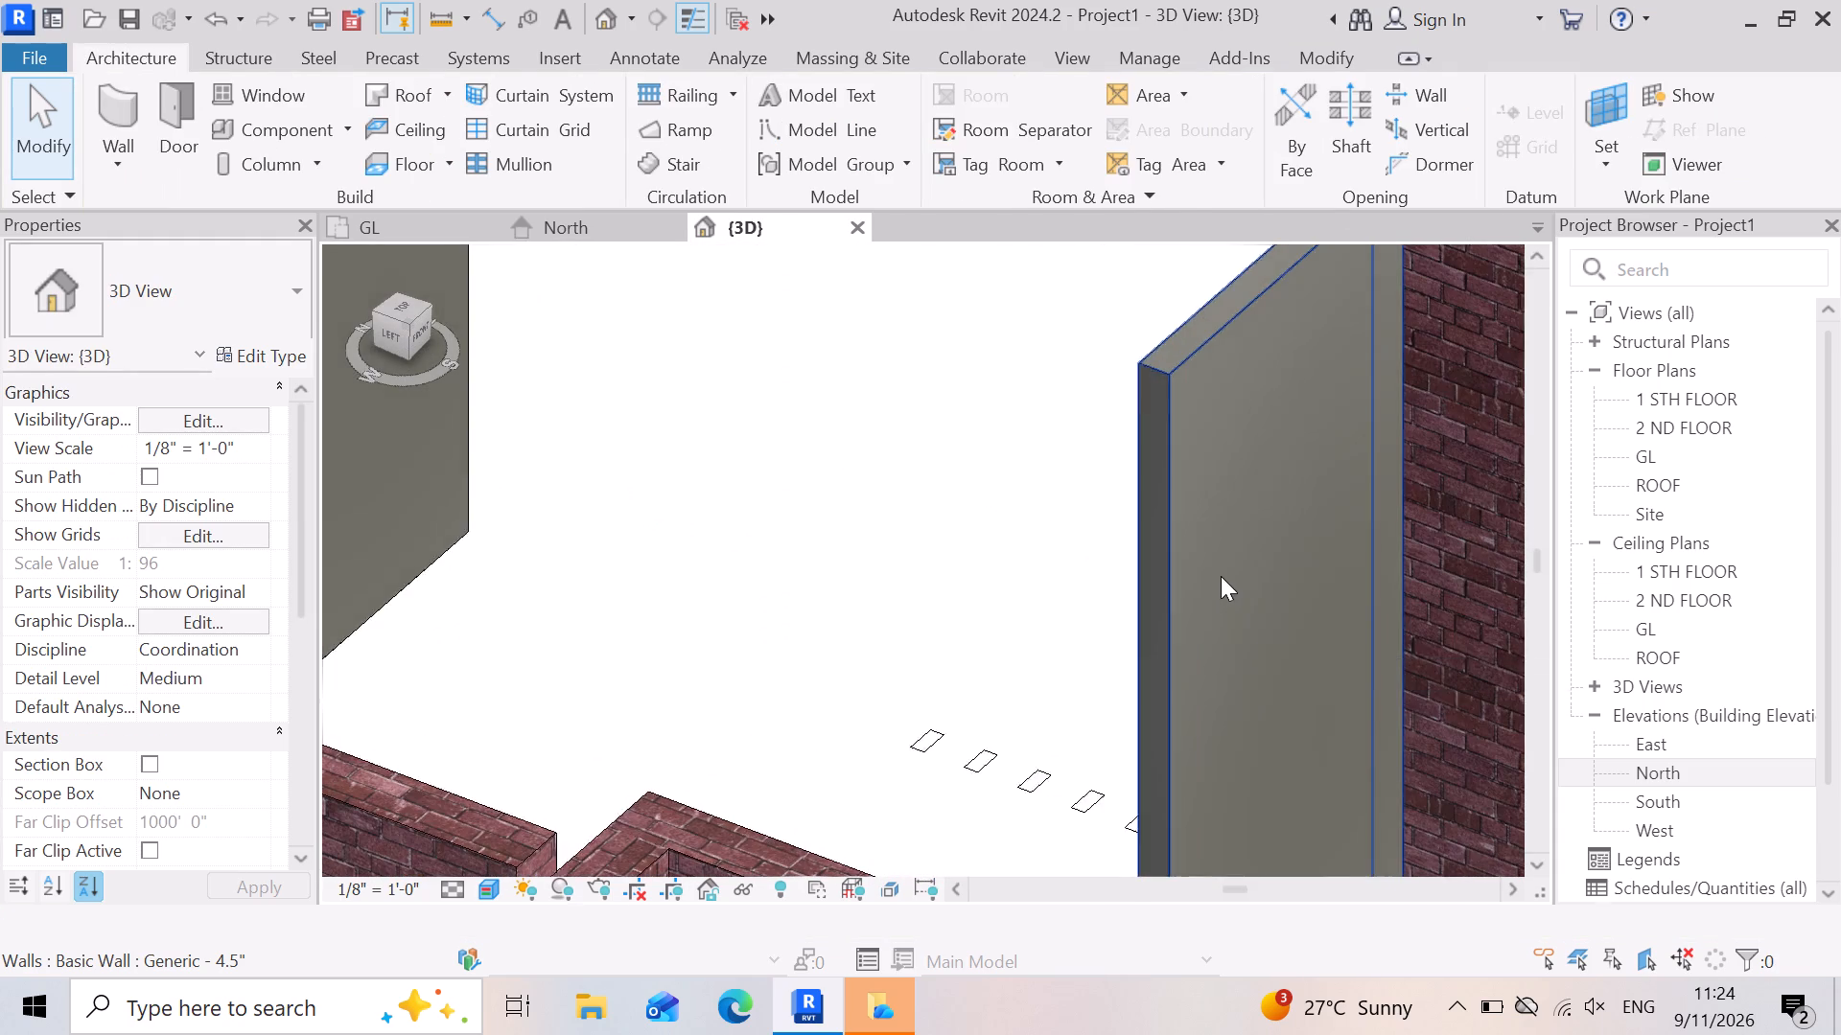
scroll(1221, 576, "down", 2)
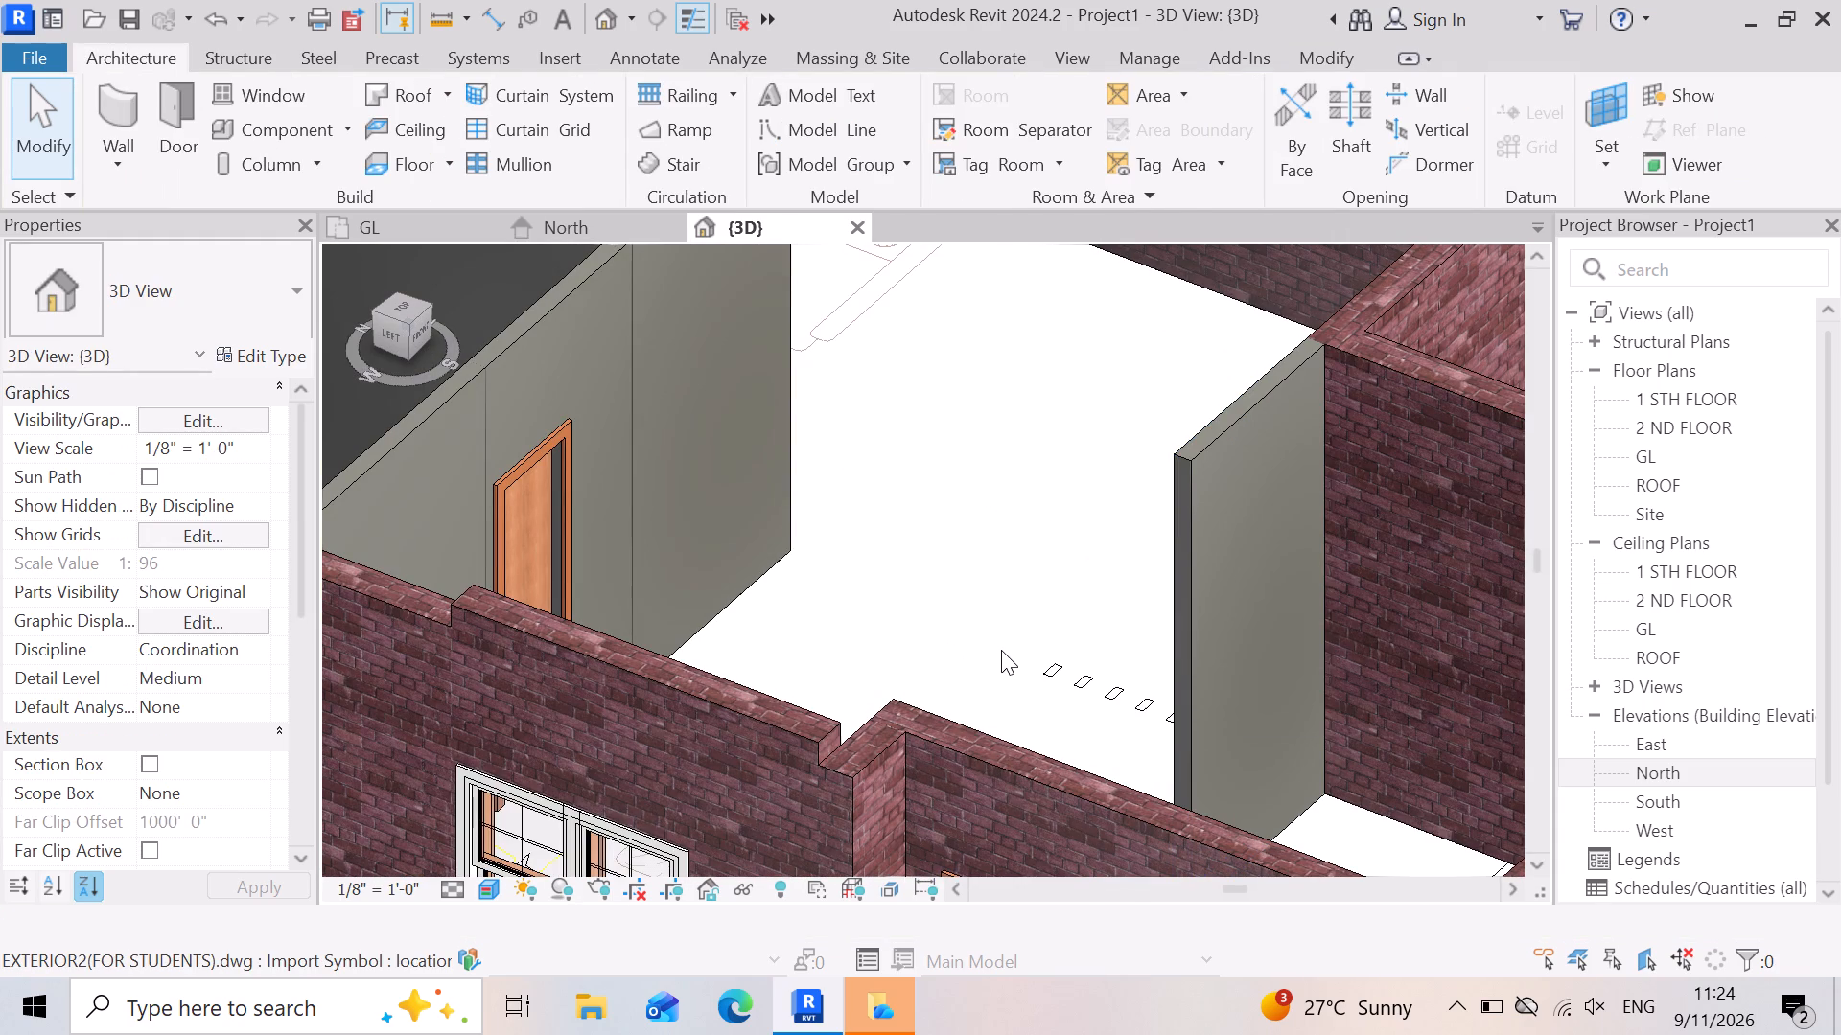
Undo the last two changes to bring back the puja room's missing side and front walls.
key("ctrl+z")
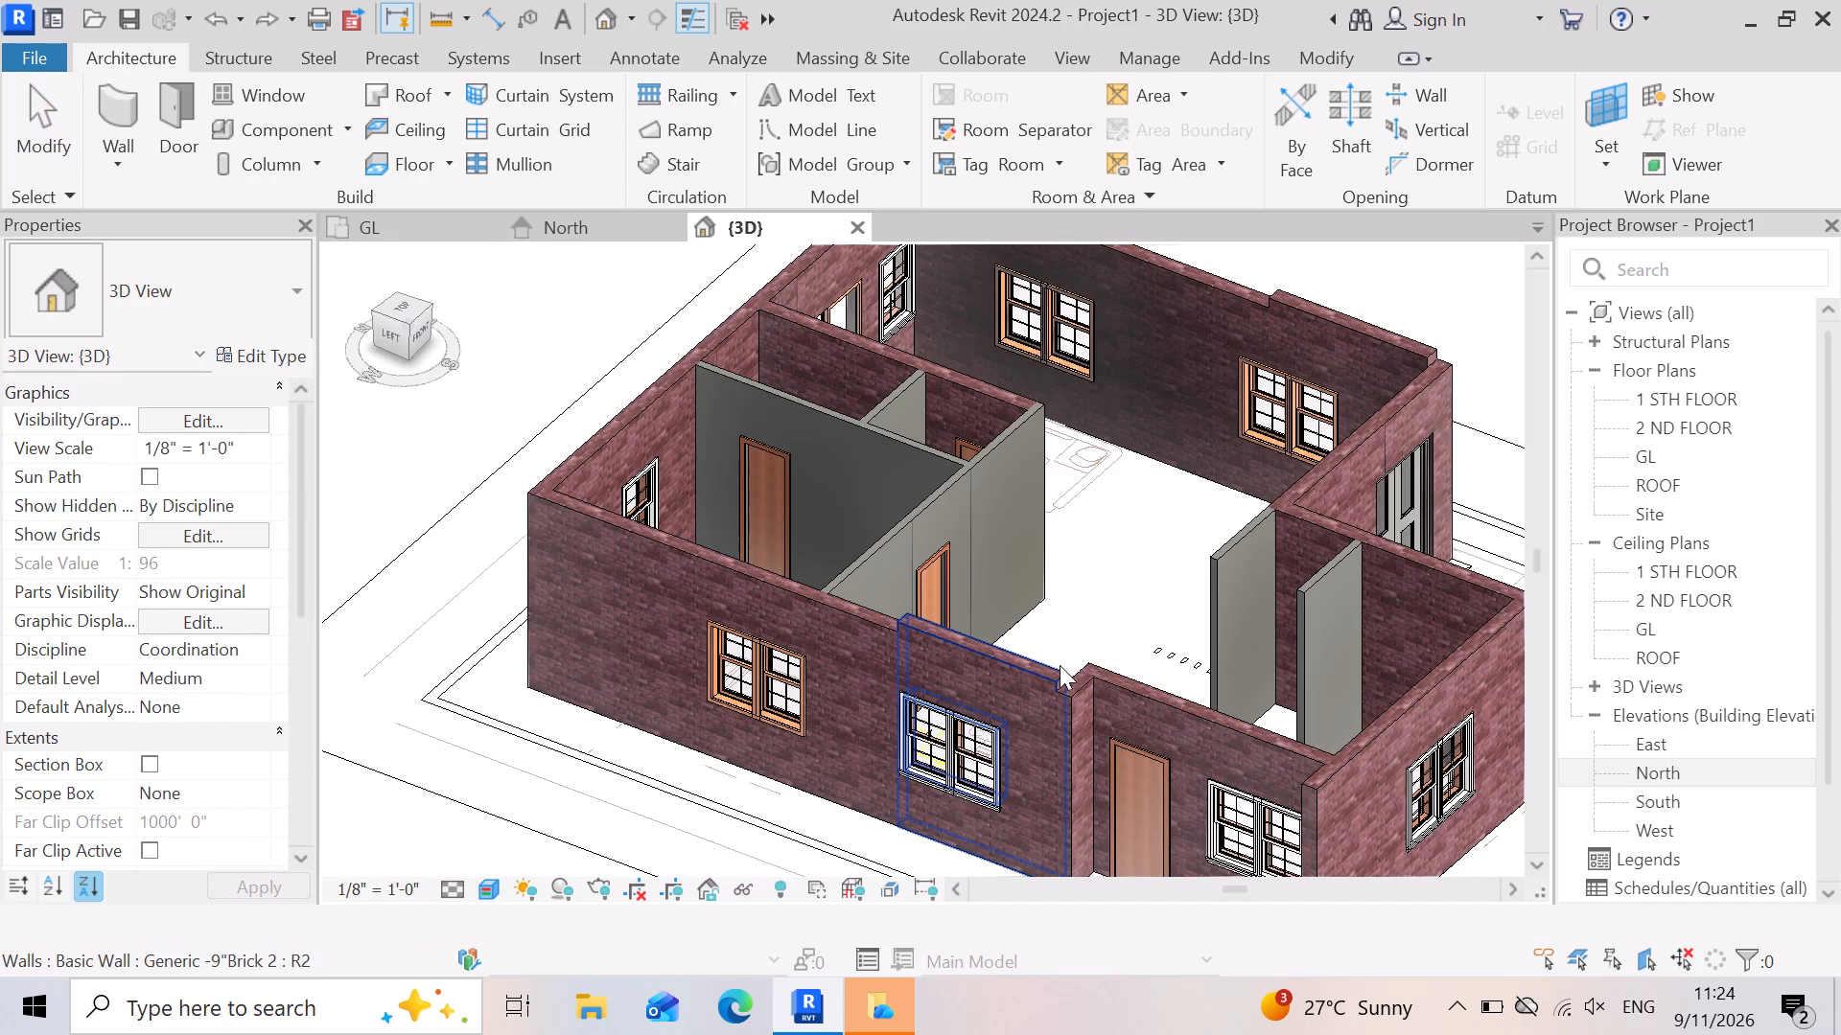
key("ctrl+z")
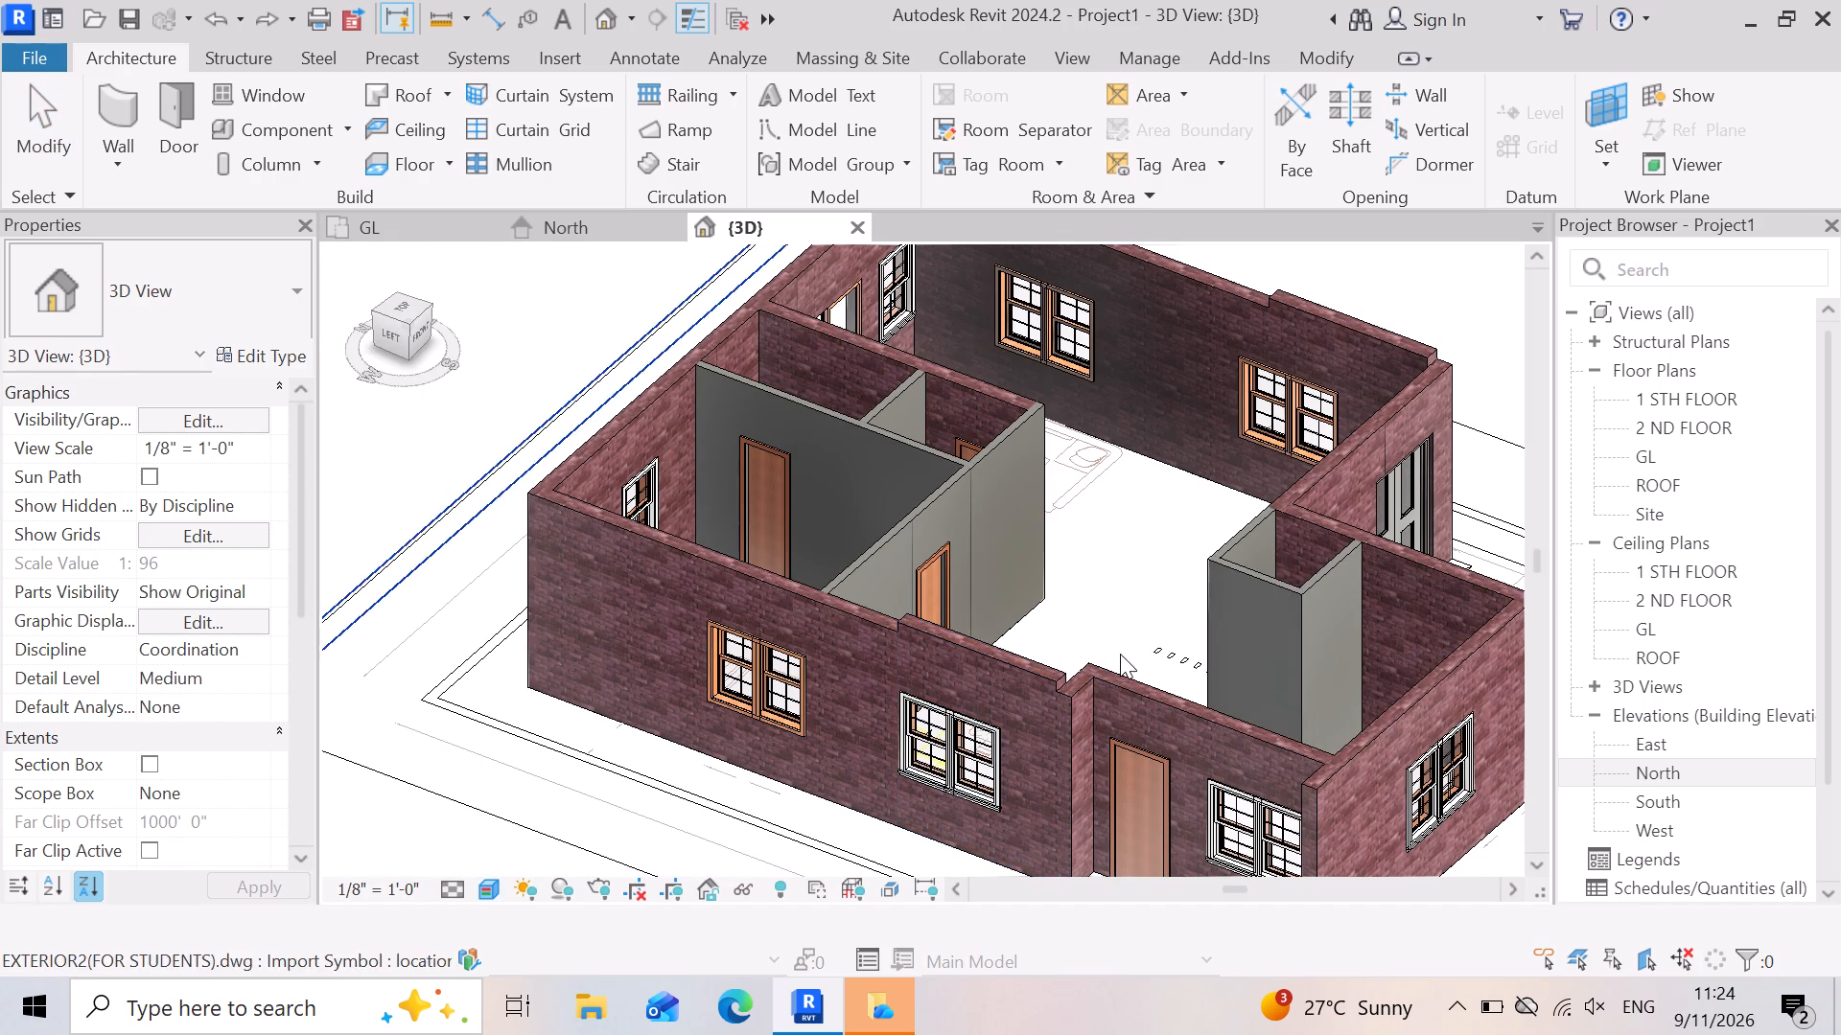
Examine the whole house model in 3D from the utility door side, including the puja room and the outer brick walls.
scroll(1328, 609, "down", 8)
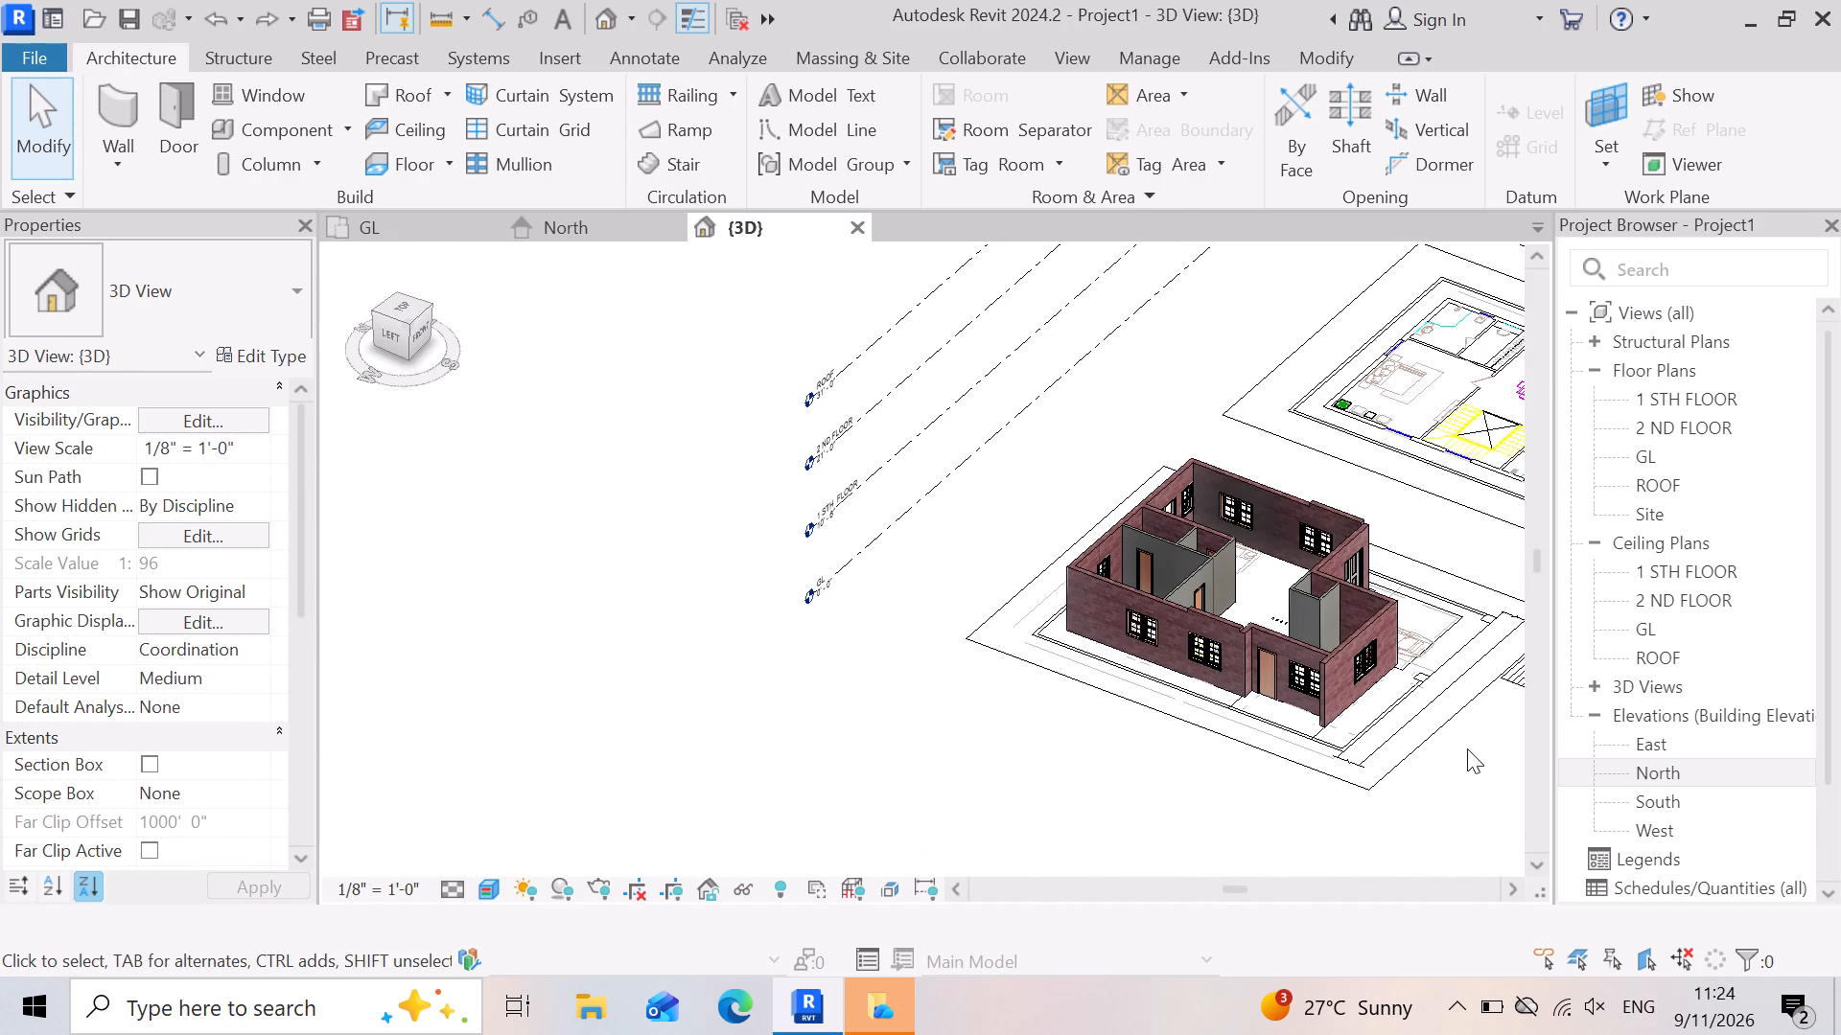
scroll(1467, 748, "up", 3)
scroll(1300, 677, "up", 7)
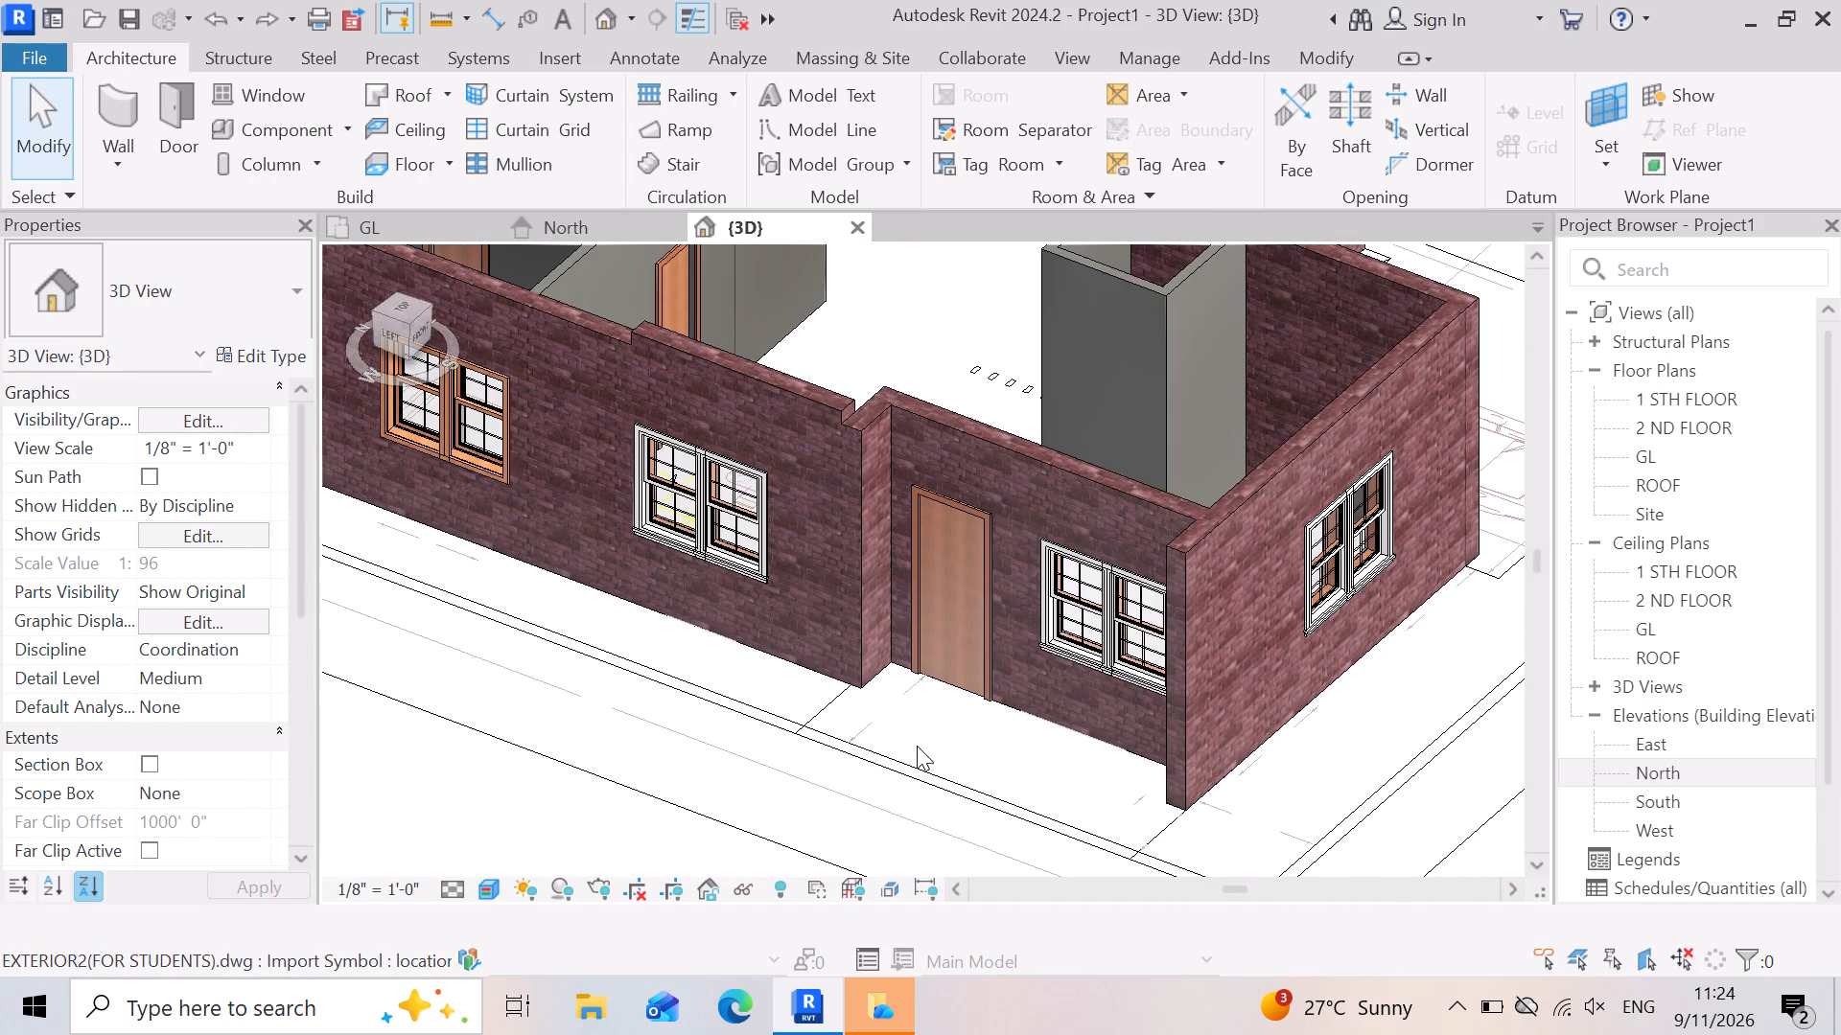
right_click_drag(954, 852, 934, 837, "shift")
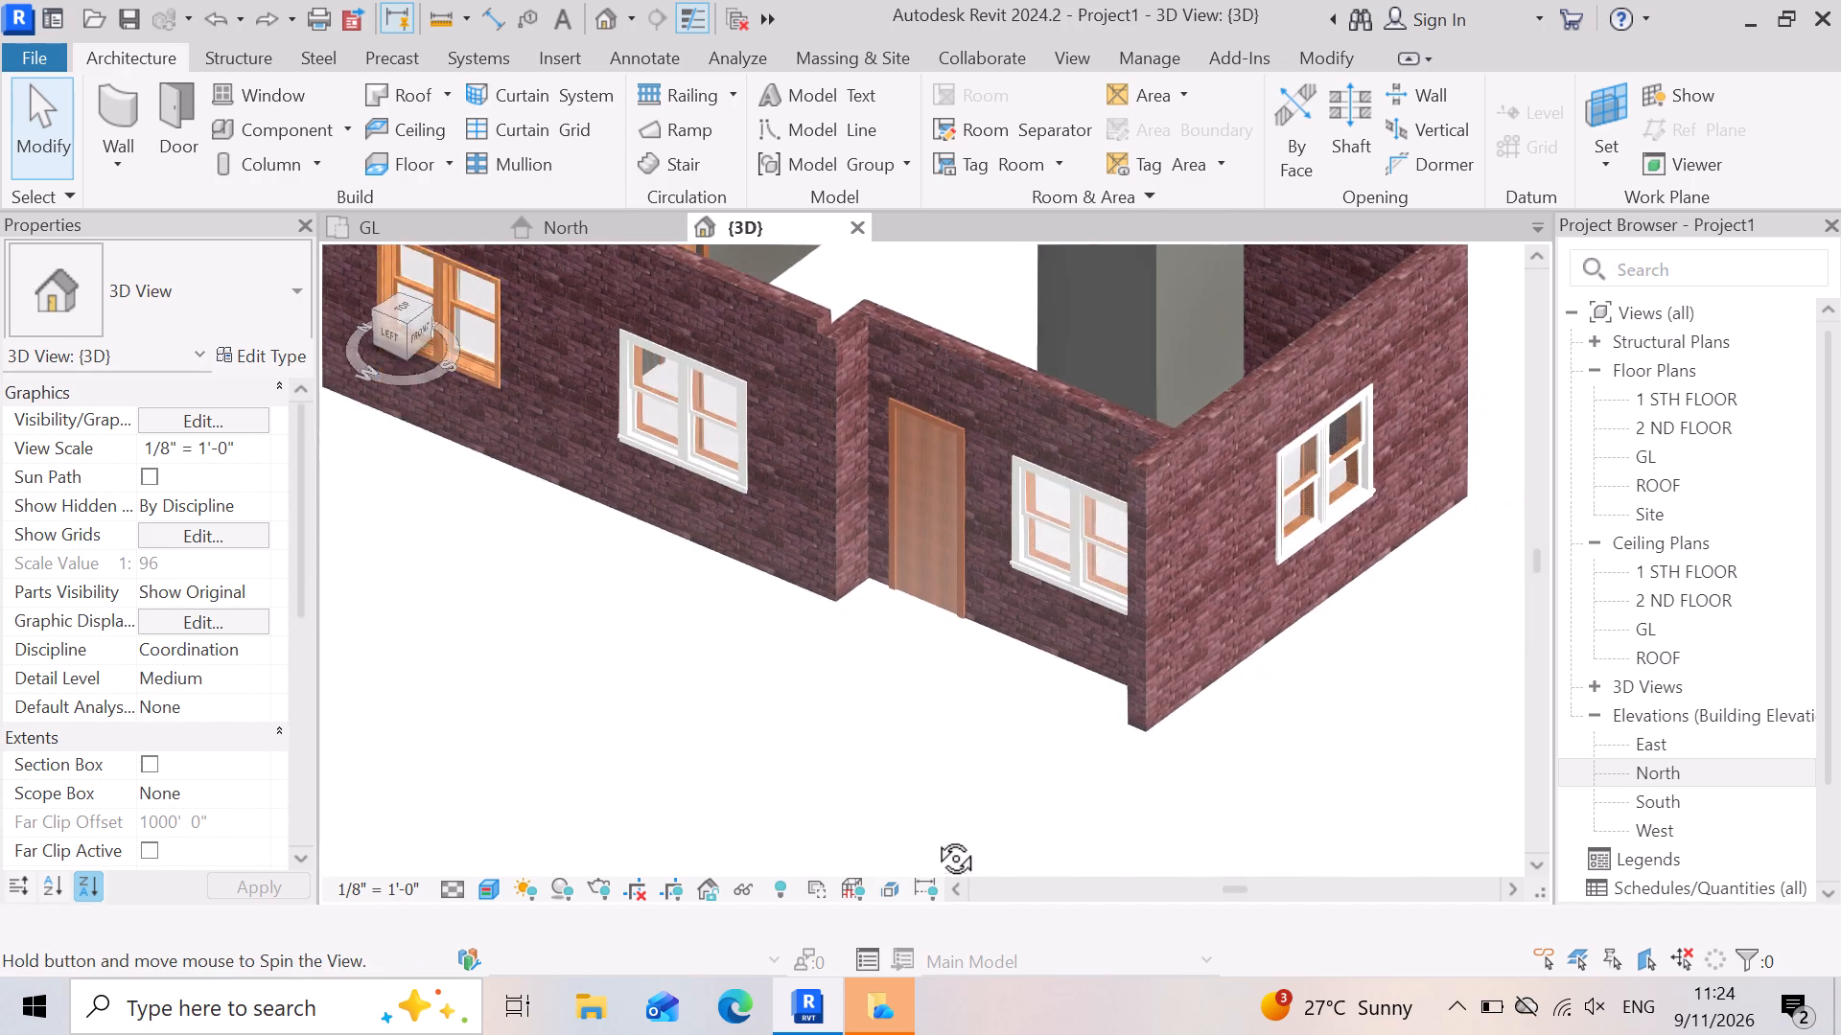
right_click_drag(934, 837, 934, 829, "shift")
scroll(1107, 822, "down", 8)
right_click_drag(960, 778, 963, 770, "shift")
middle_click_drag(962, 772, 963, 770, "shift")
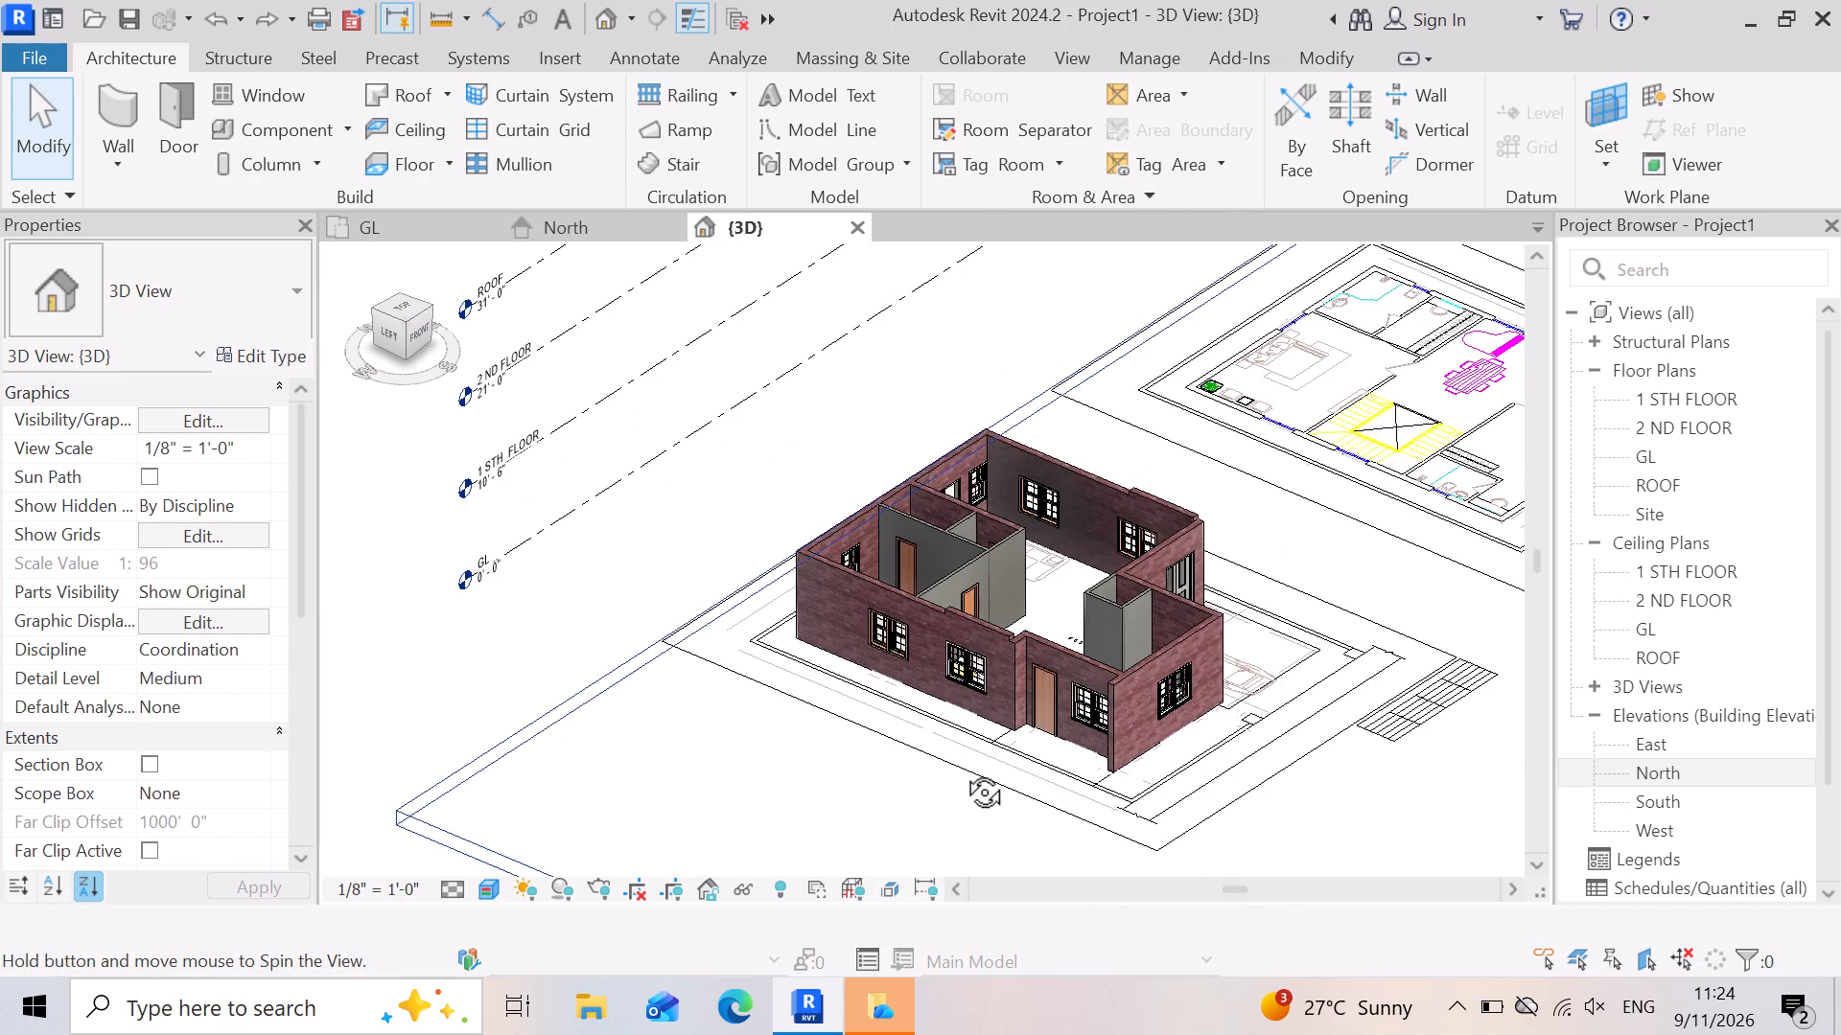
middle_click_drag(963, 770, 965, 761, "shift")
right_click_drag(963, 770, 965, 761, "shift")
right_click_drag(945, 756, 1003, 714, "ctrl")
middle_click_drag(946, 756, 1003, 714, "ctrl")
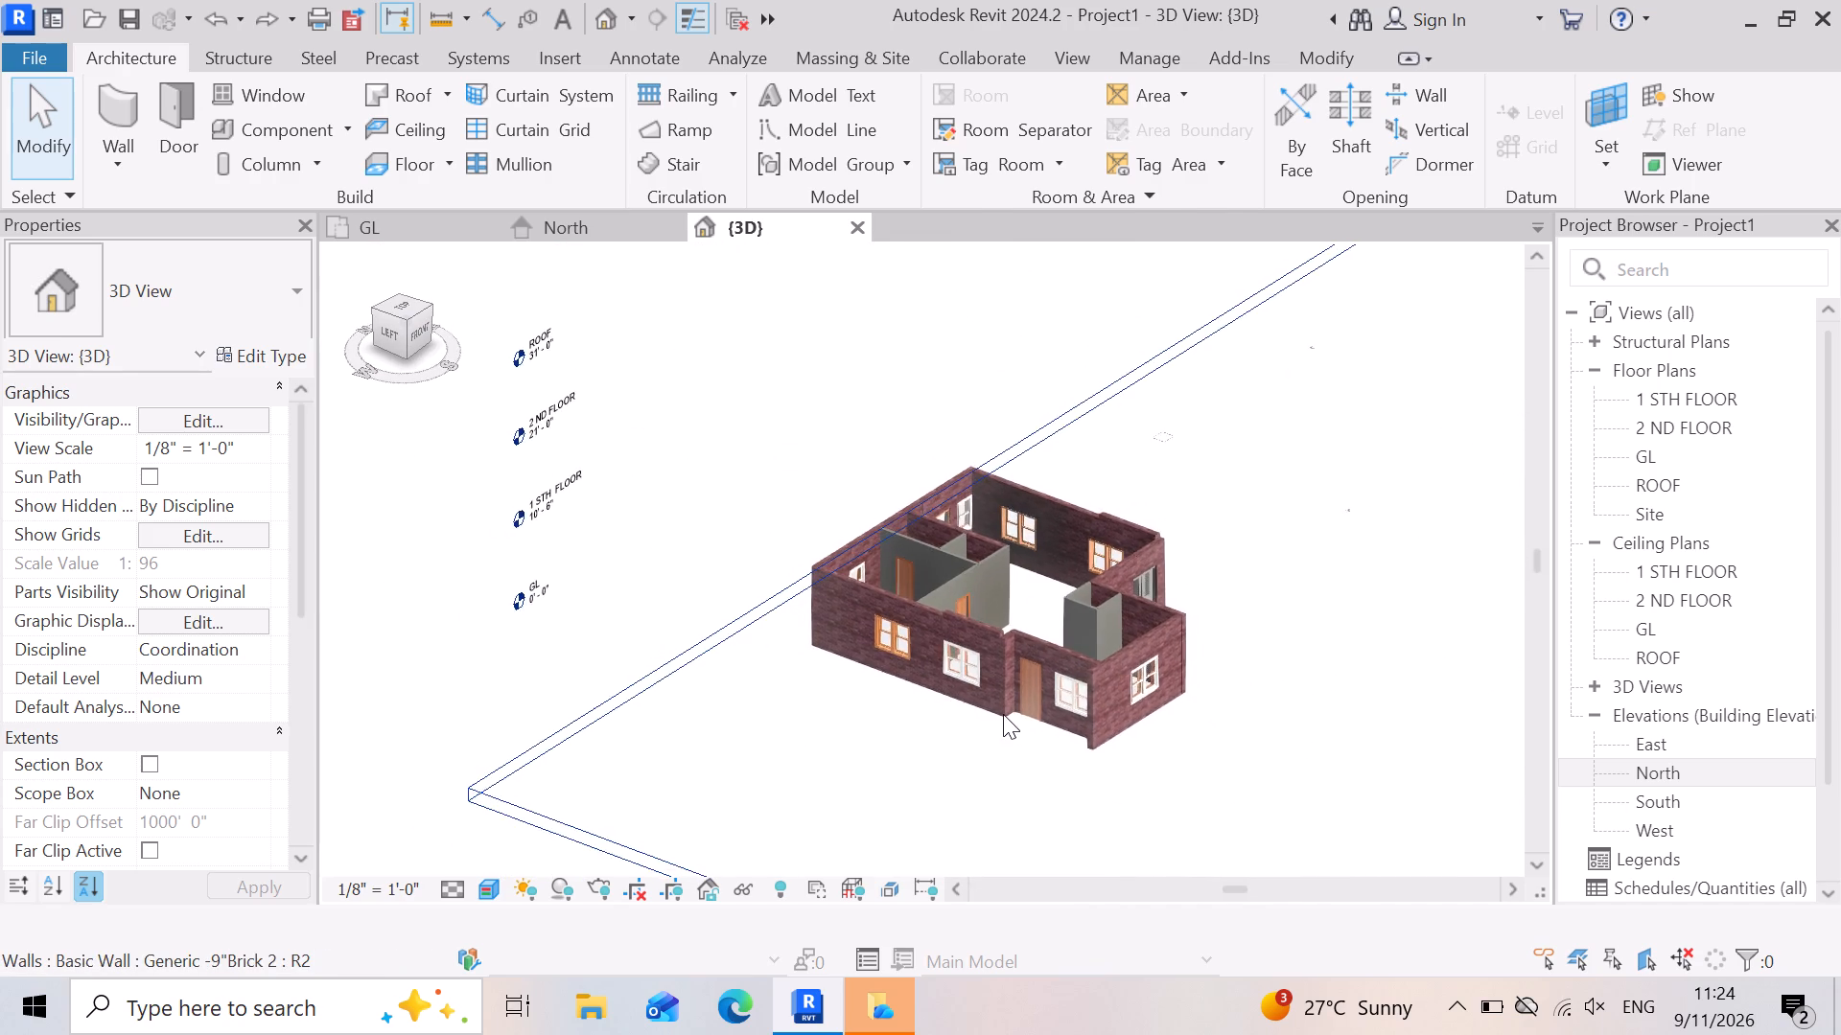
scroll(999, 719, "down", 3)
right_click_drag(911, 783, 930, 767, "ctrl")
middle_click_drag(913, 780, 928, 767, "ctrl")
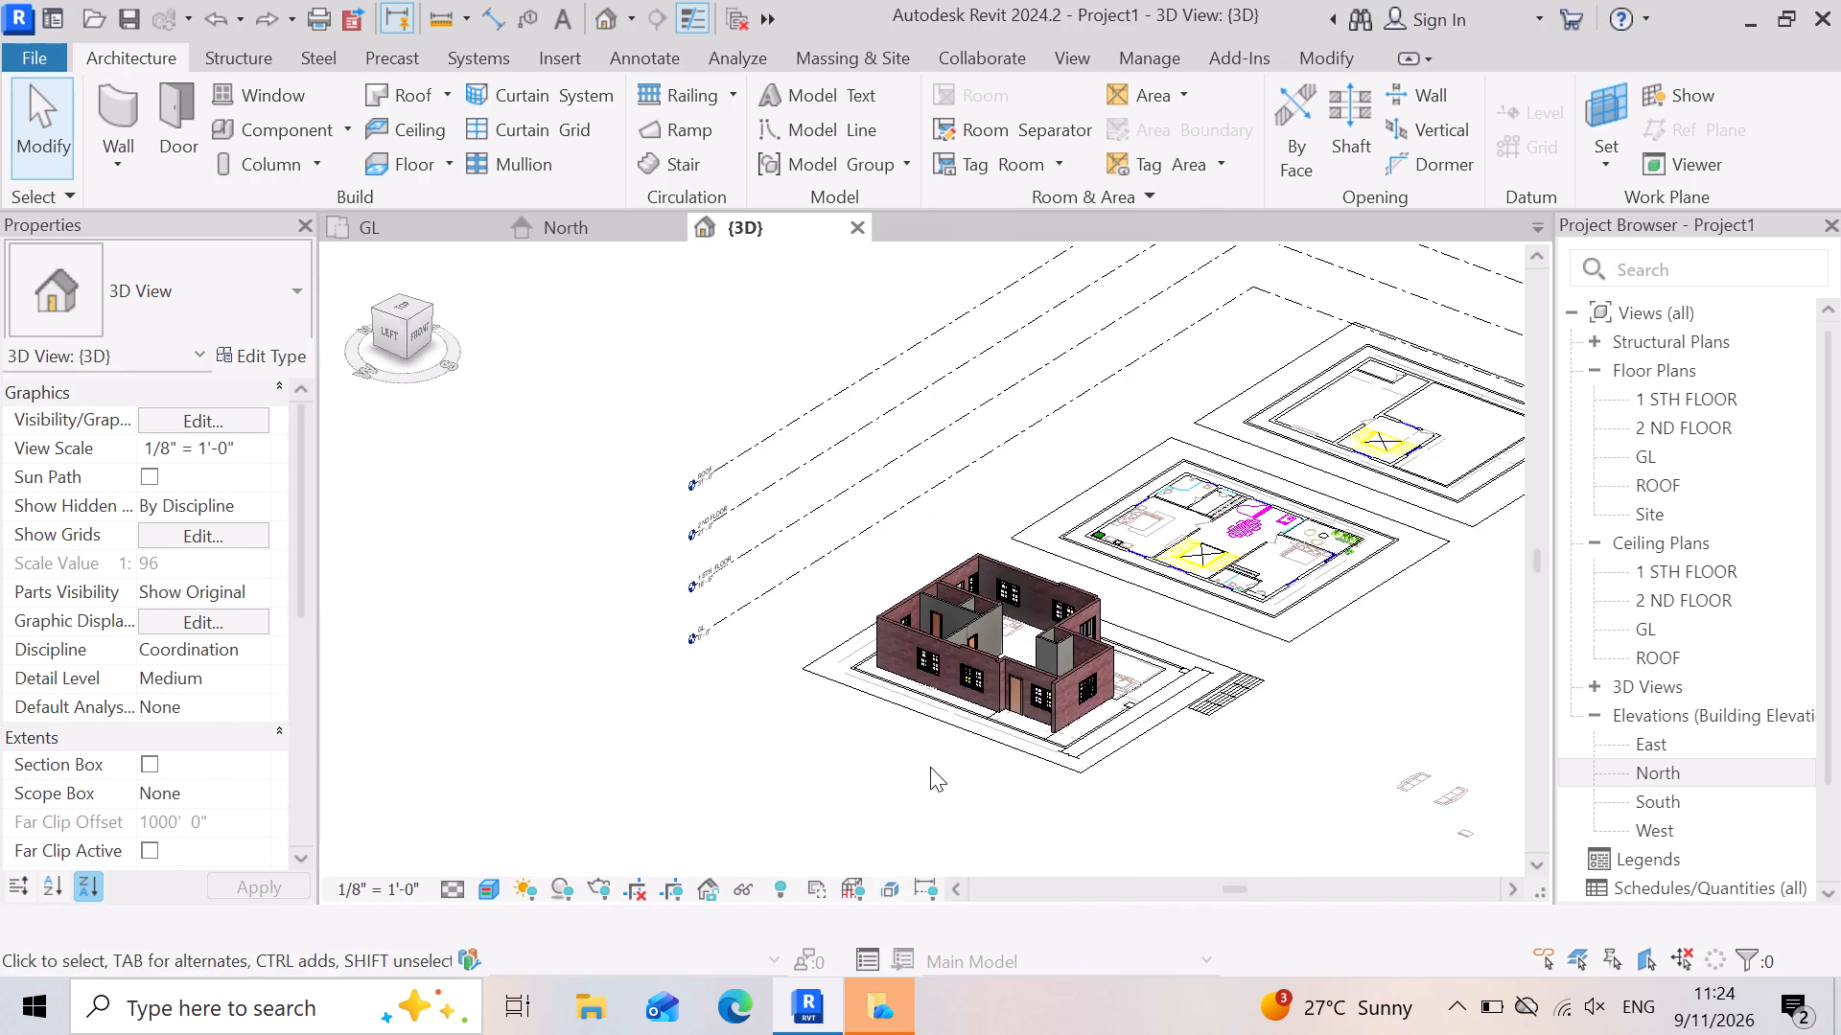
right_click_drag(920, 745, 1152, 818, "shift")
middle_click_drag(965, 726, 1100, 732, "shift")
scroll(1234, 895, "up", 3)
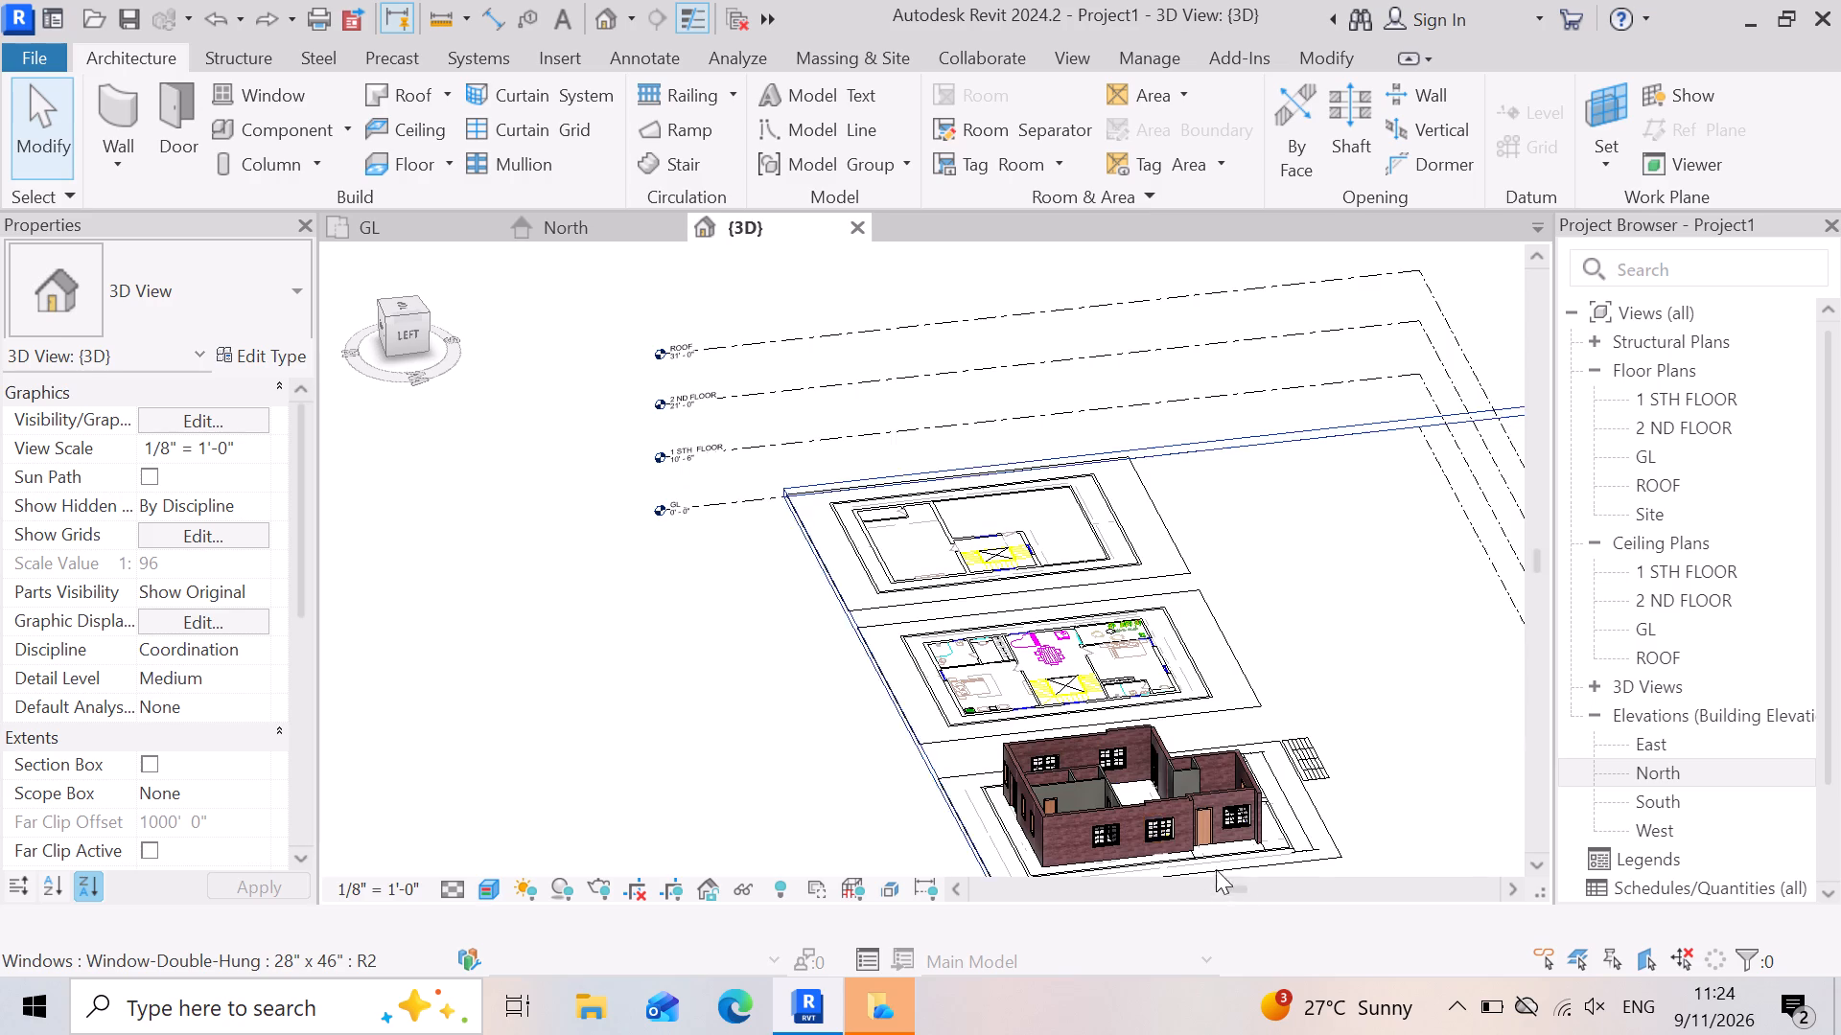
scroll(1216, 869, "up", 11)
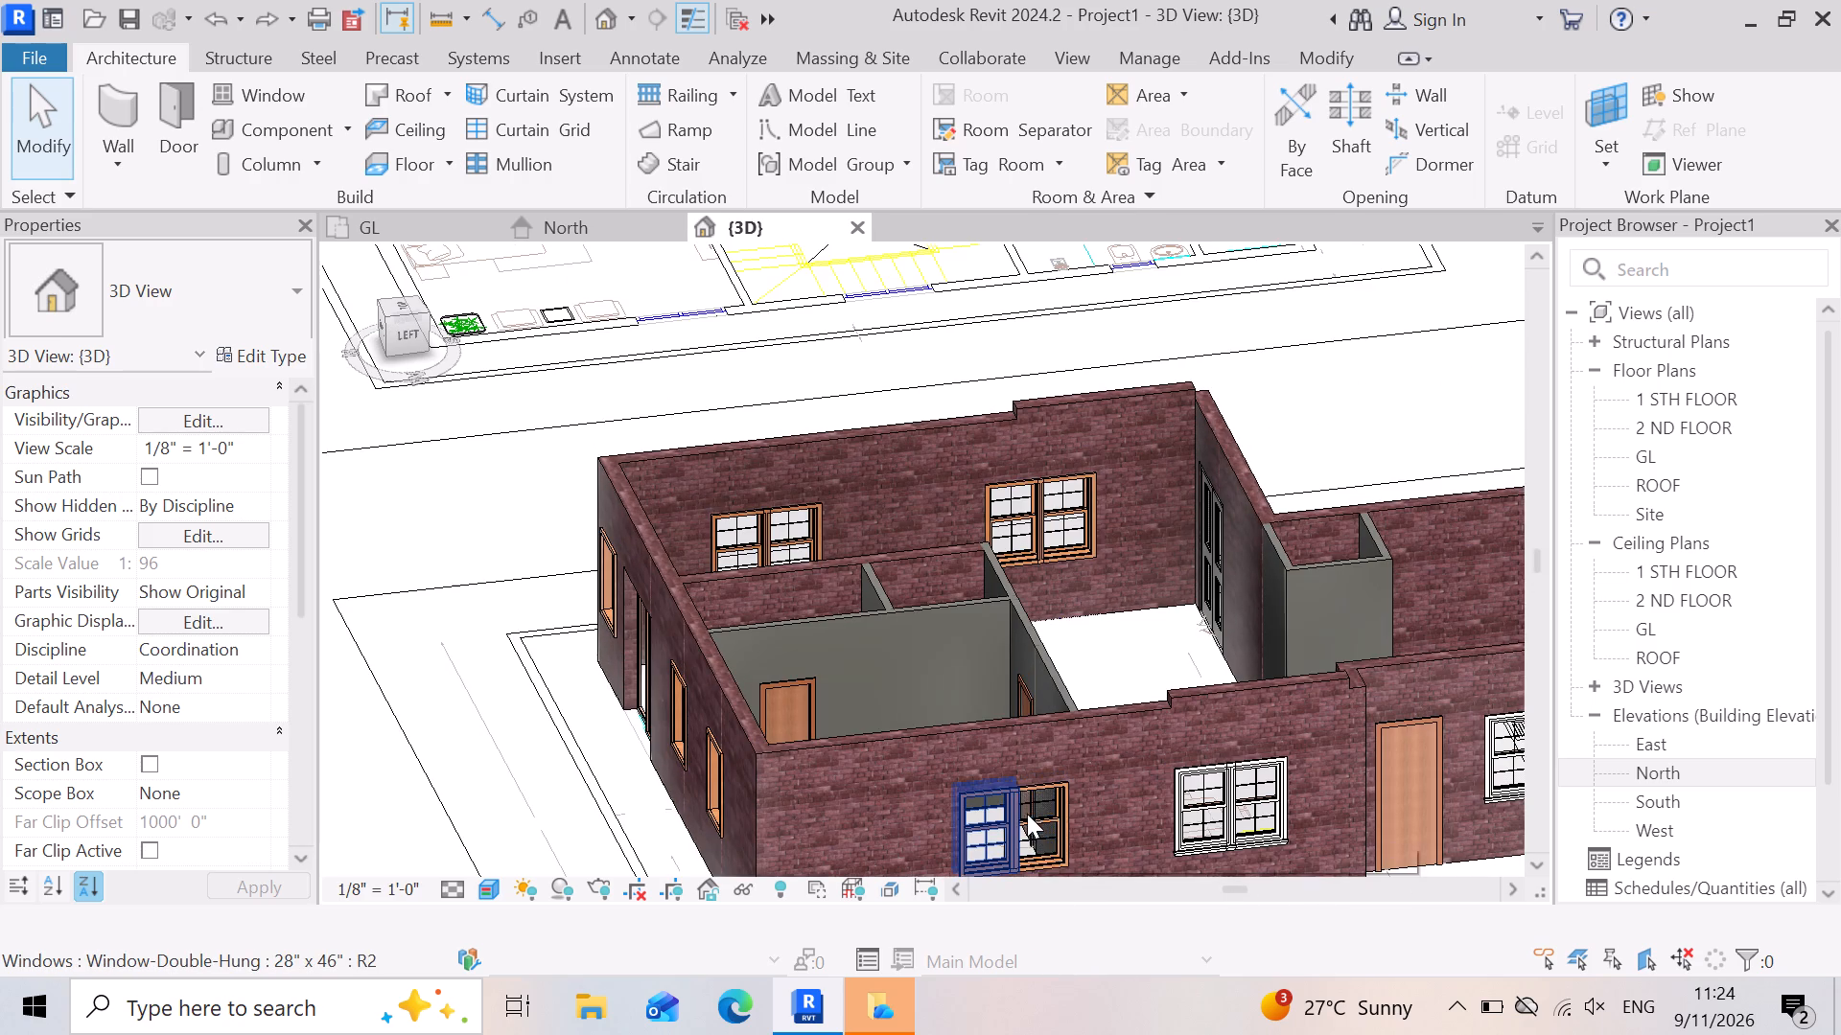
scroll(1003, 709, "down", 5)
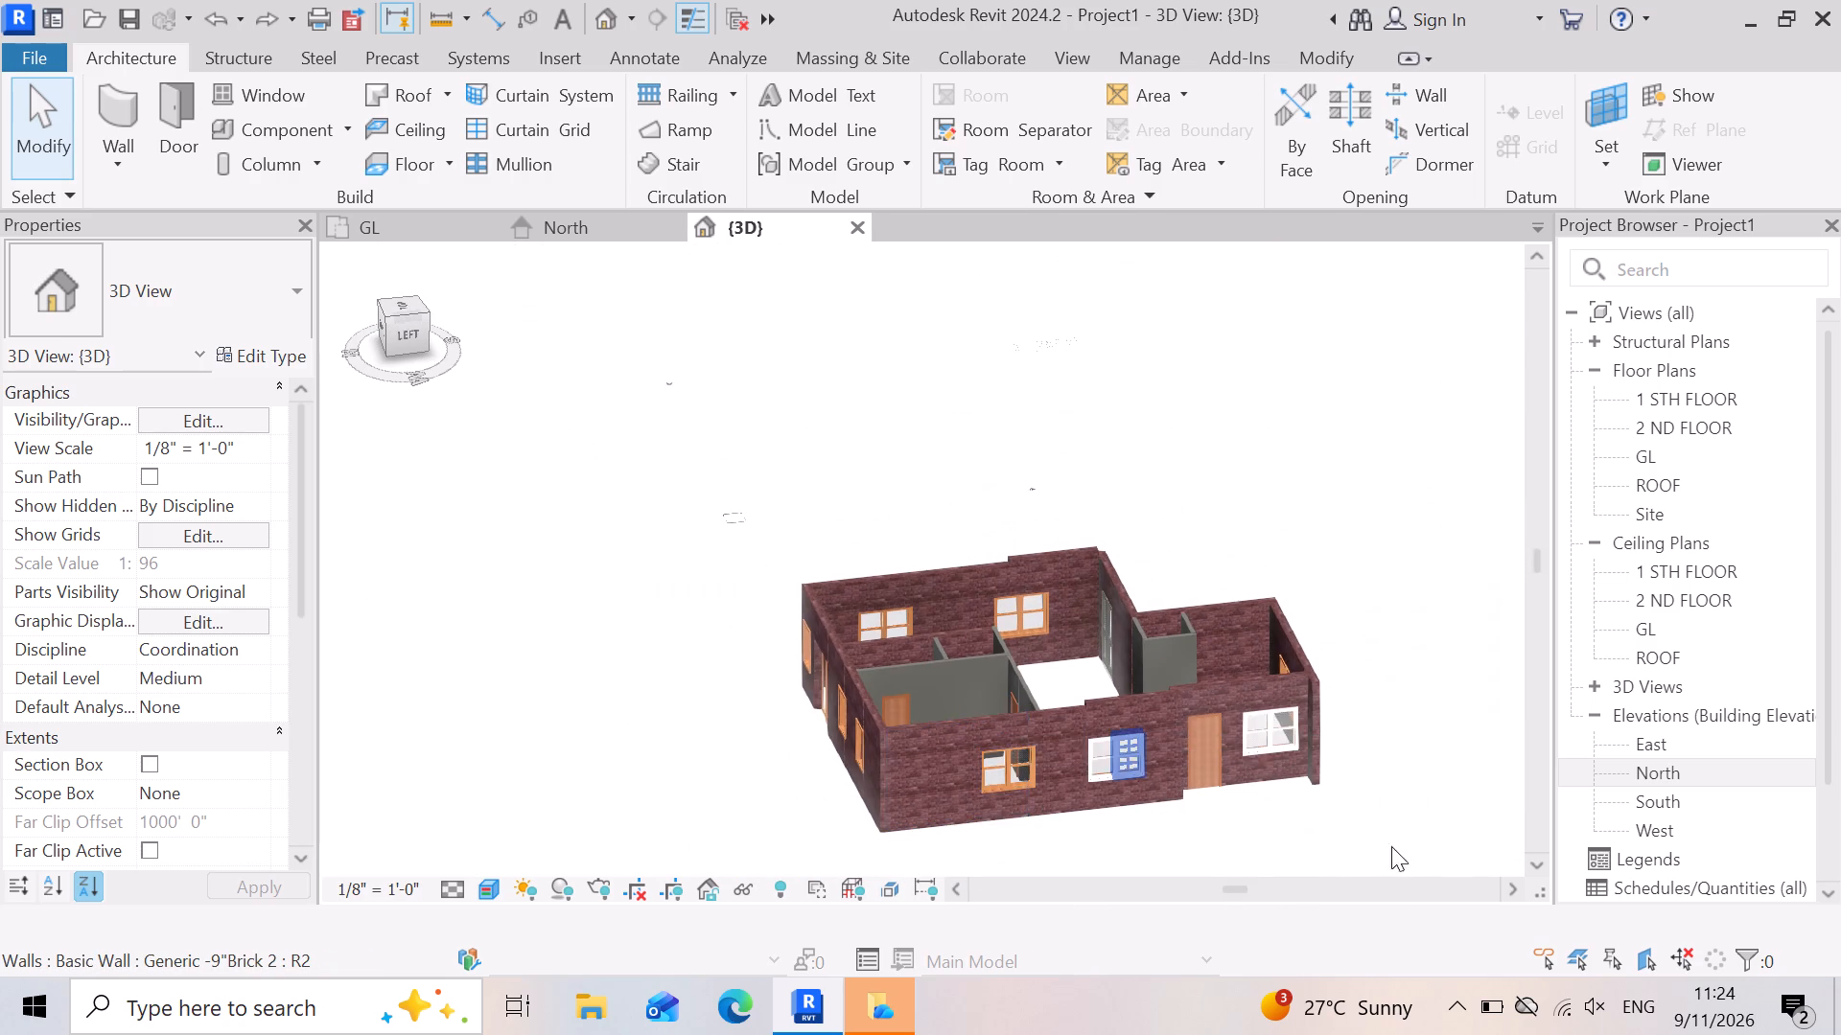
scroll(1356, 809, "up", 2)
scroll(961, 809, "up", 3)
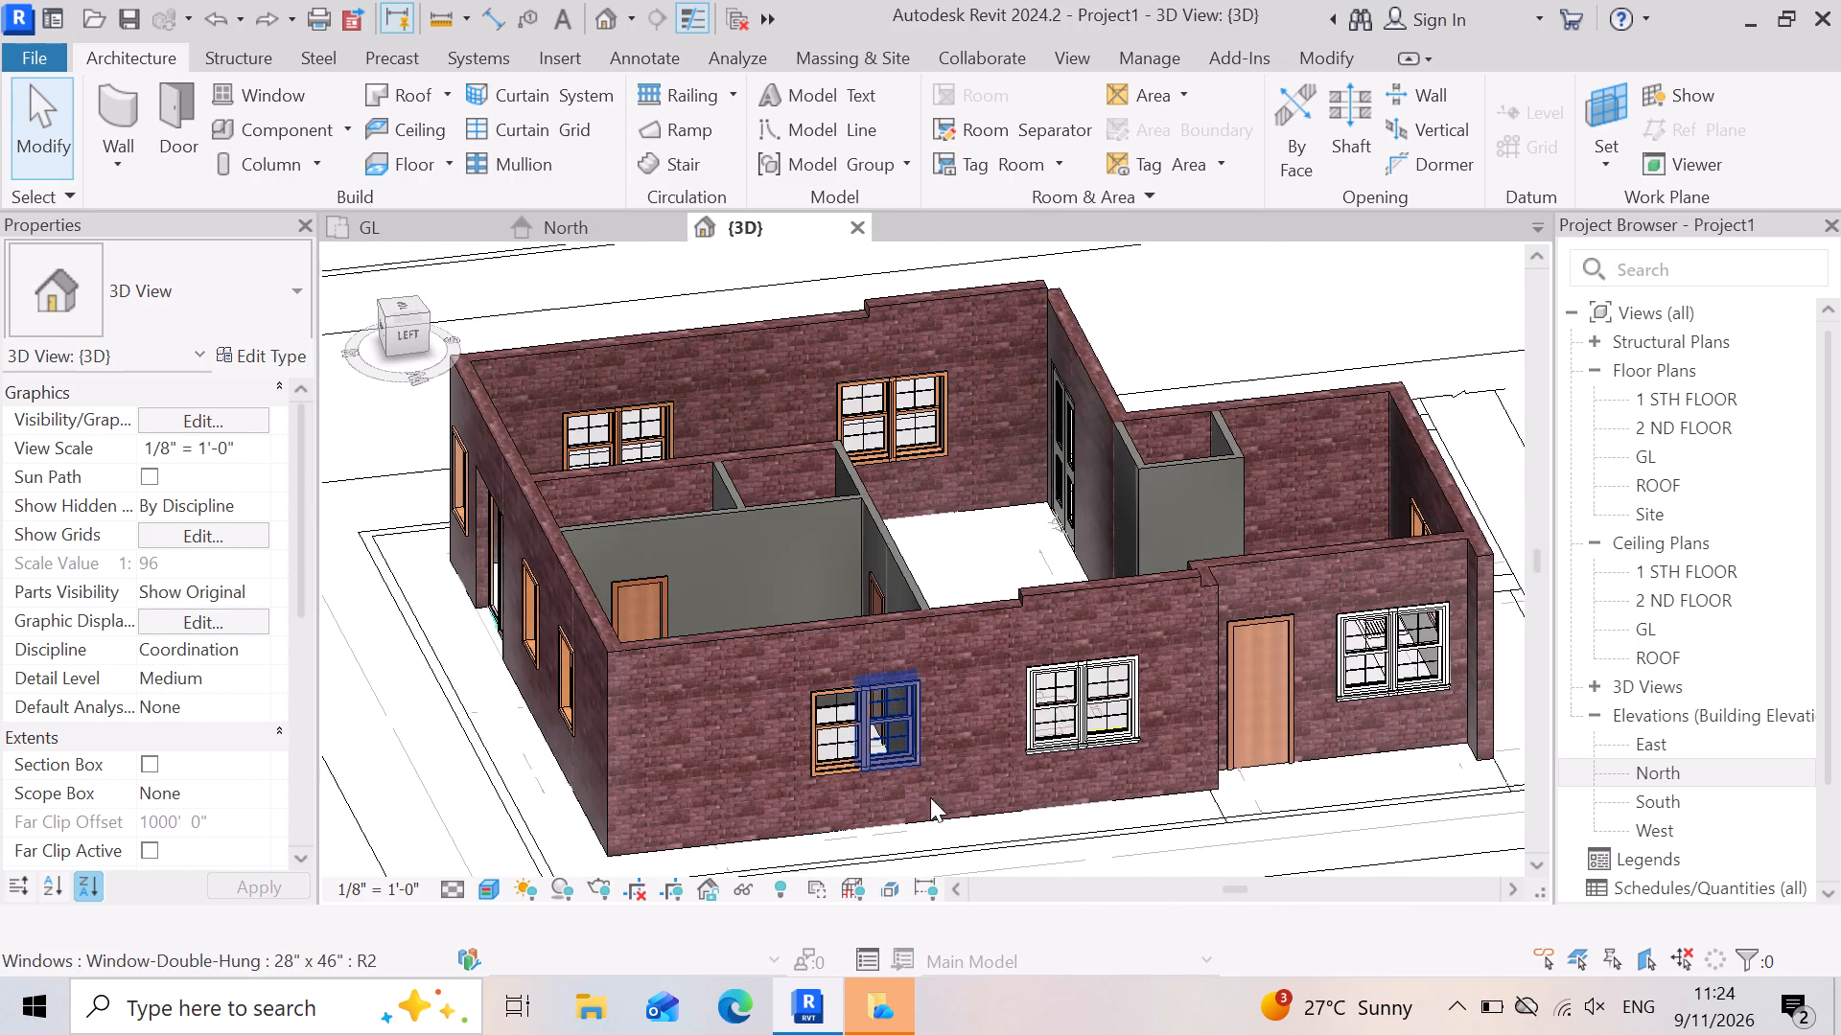
Inspect the outer brick wall's top edges around the windows, the house corner and the interior partitions behind it.
scroll(993, 799, "up", 3)
scroll(907, 578, "up", 5)
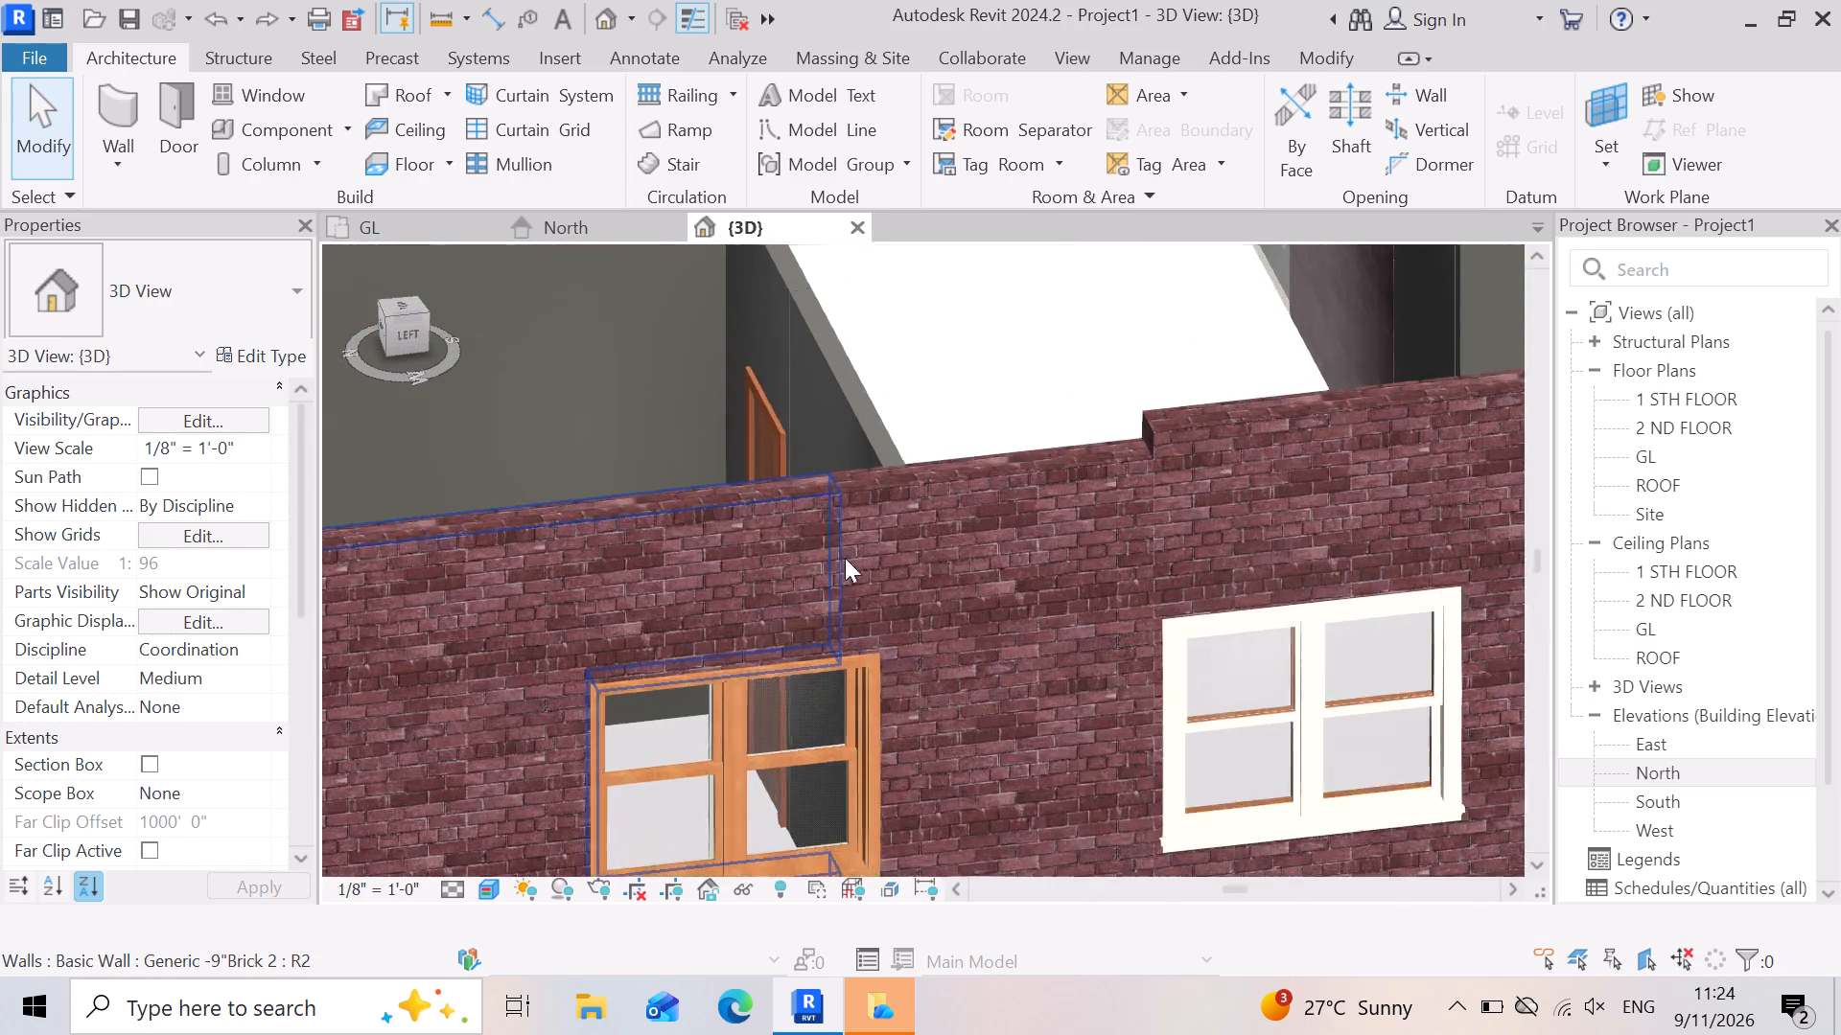
scroll(845, 558, "up", 4)
scroll(1236, 622, "down", 3)
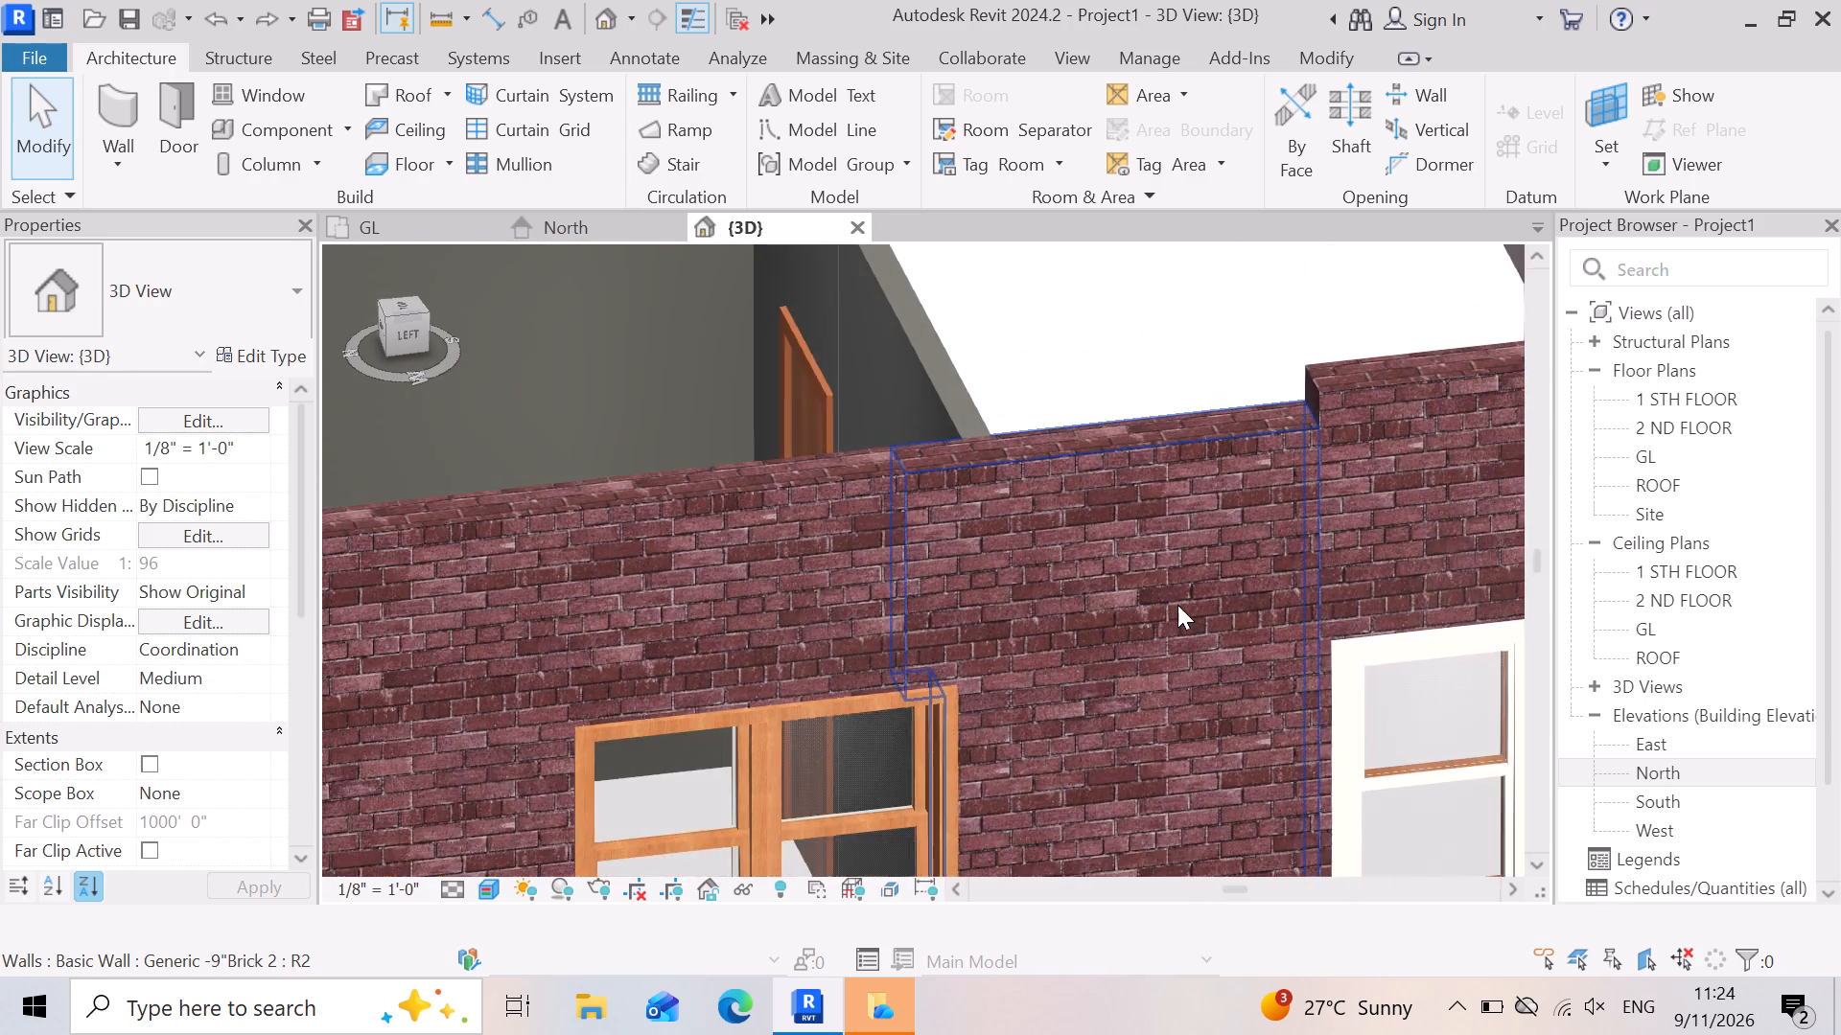
scroll(1174, 605, "up", 3)
scroll(1158, 613, "down", 5)
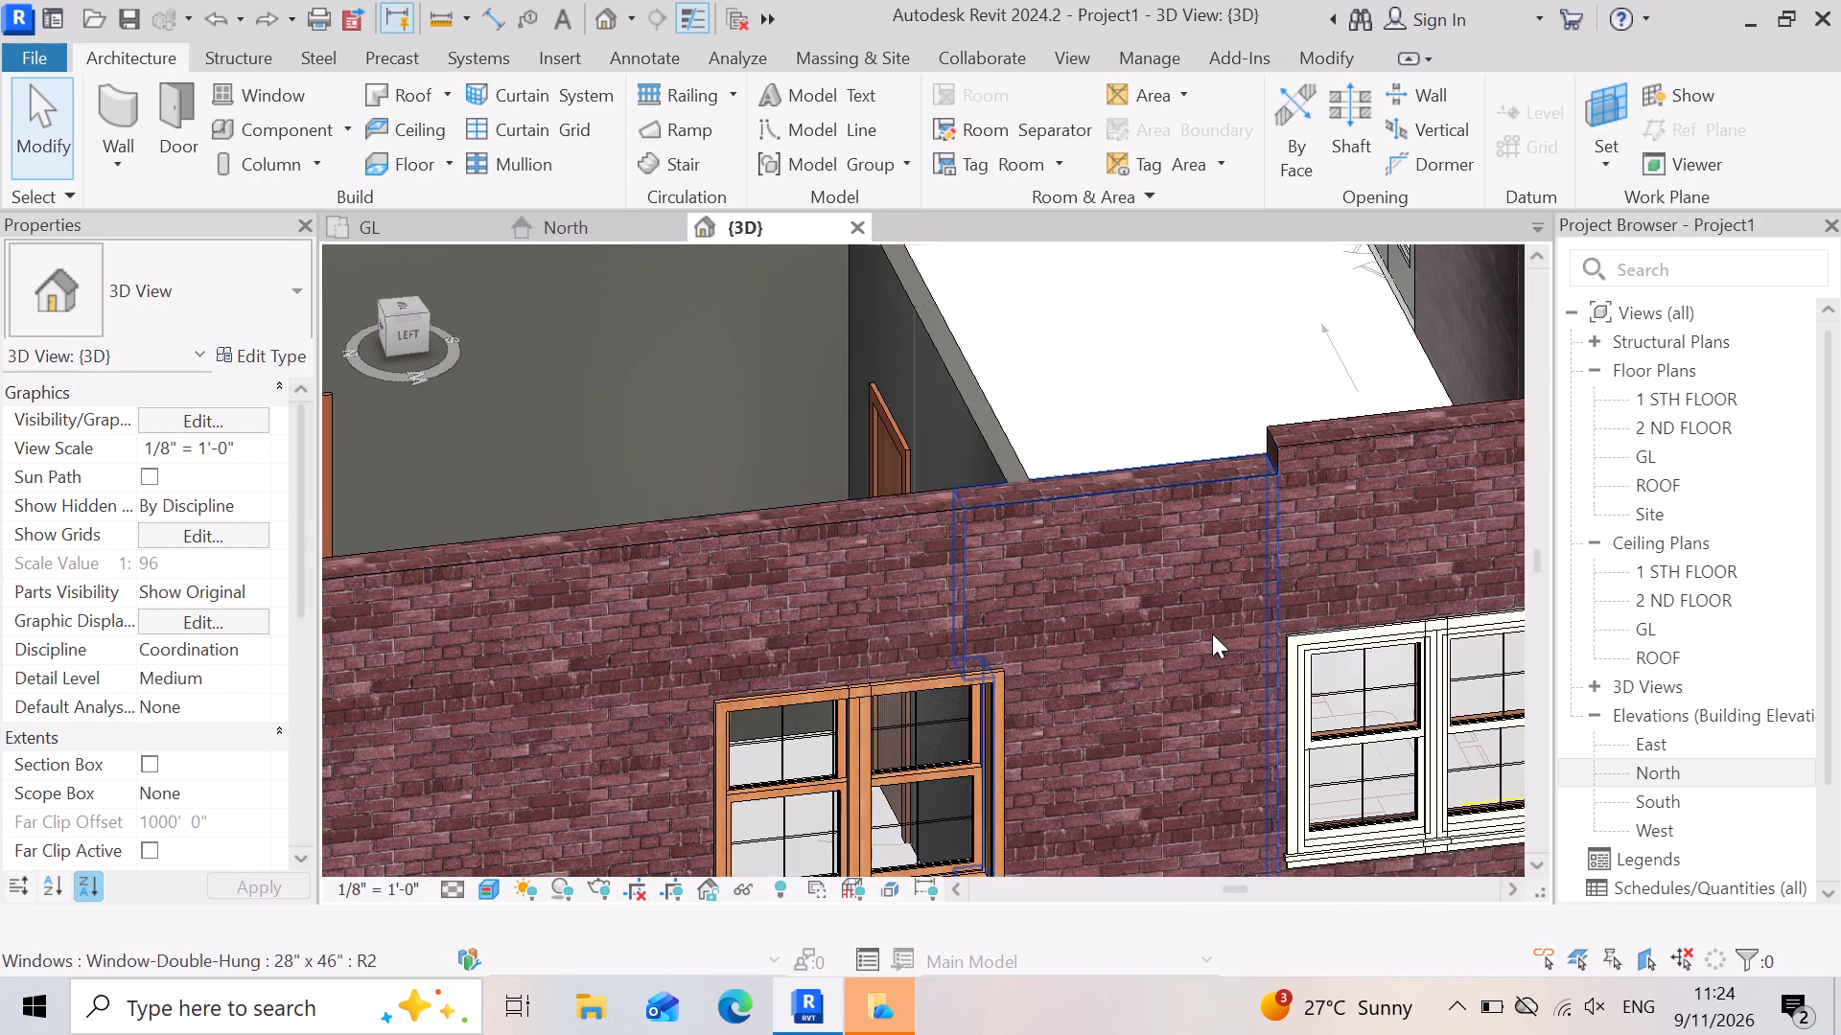
scroll(1169, 568, "down", 5)
scroll(728, 703, "up", 4)
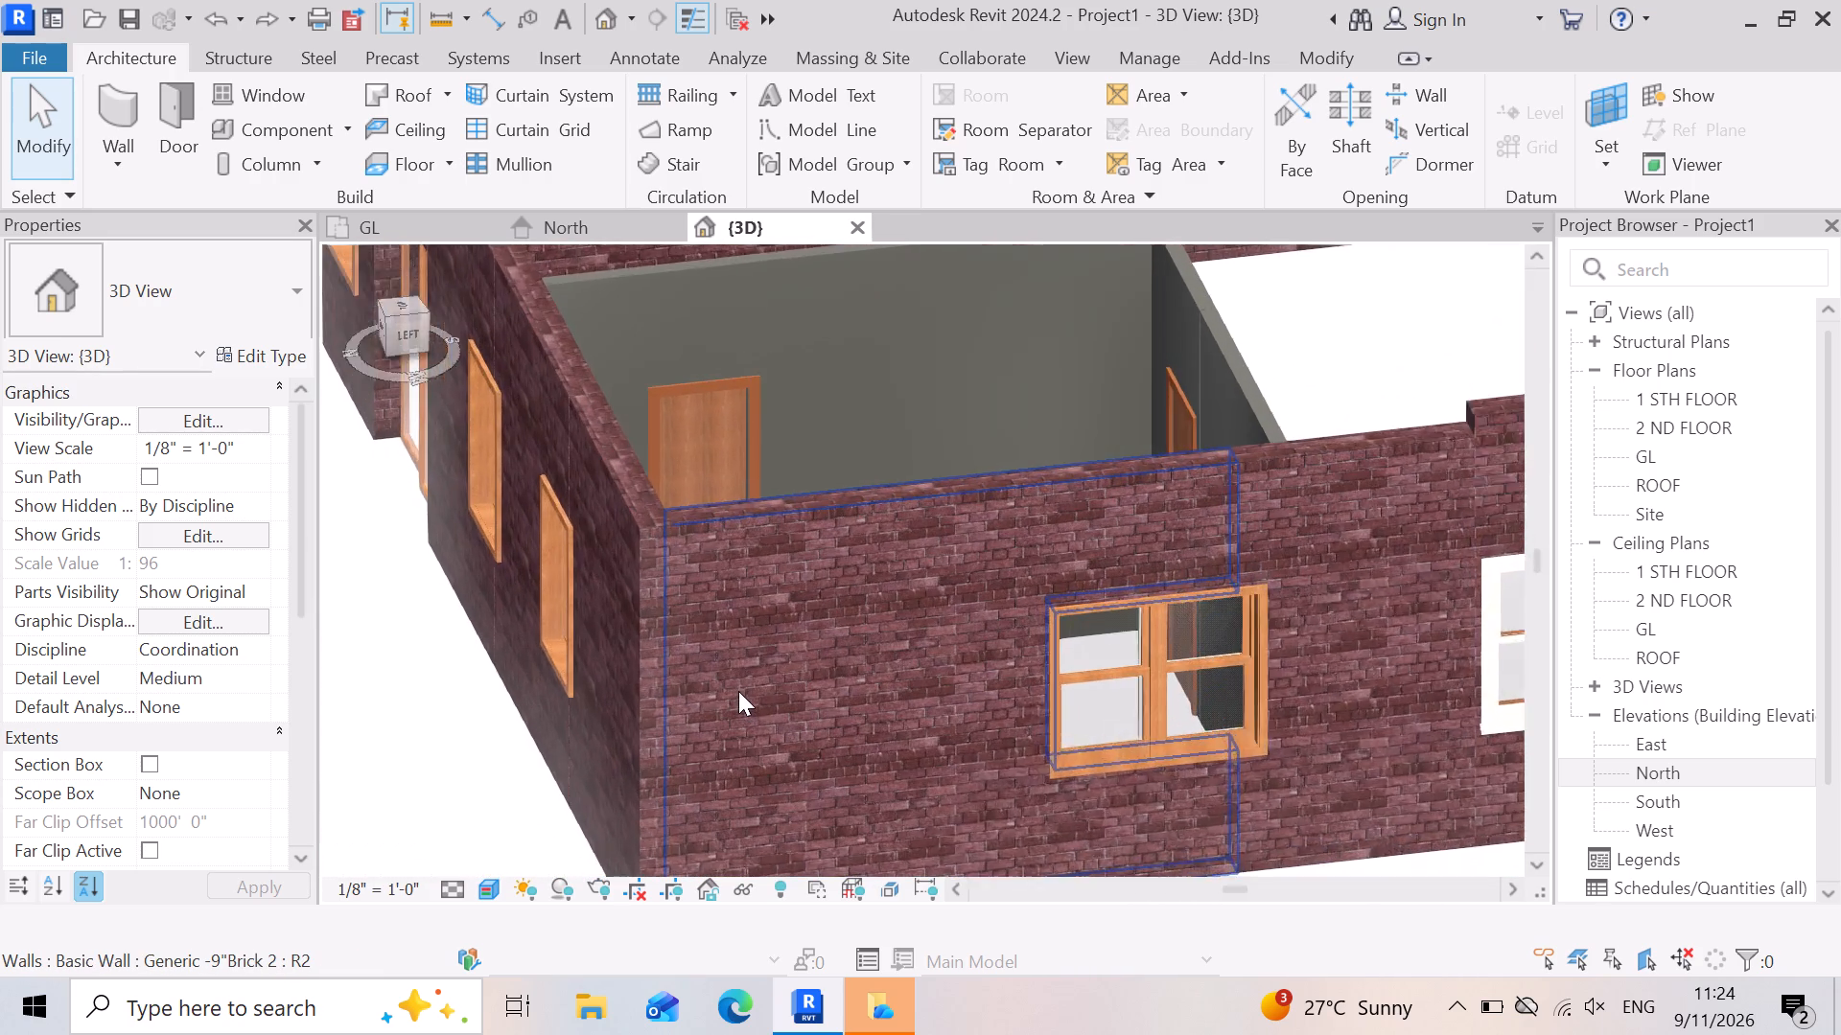
scroll(625, 688, "up", 5)
scroll(642, 689, "down", 4)
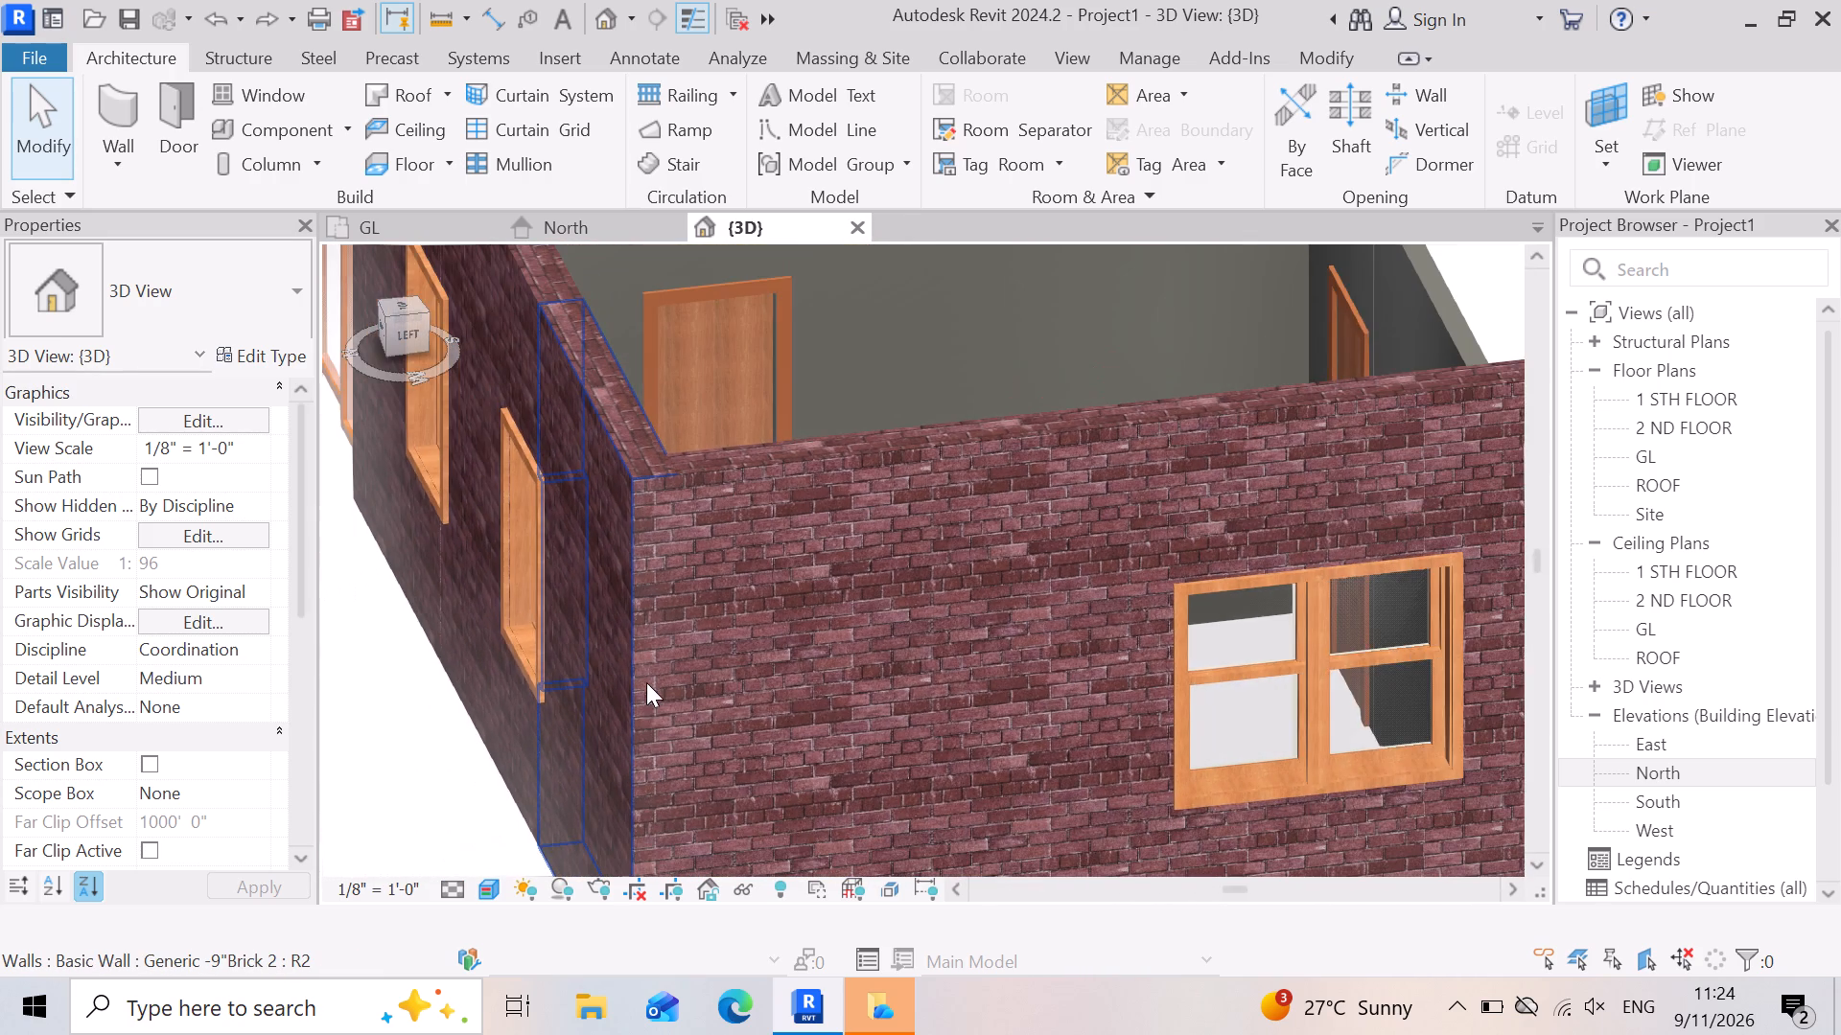
scroll(678, 700, "down", 6)
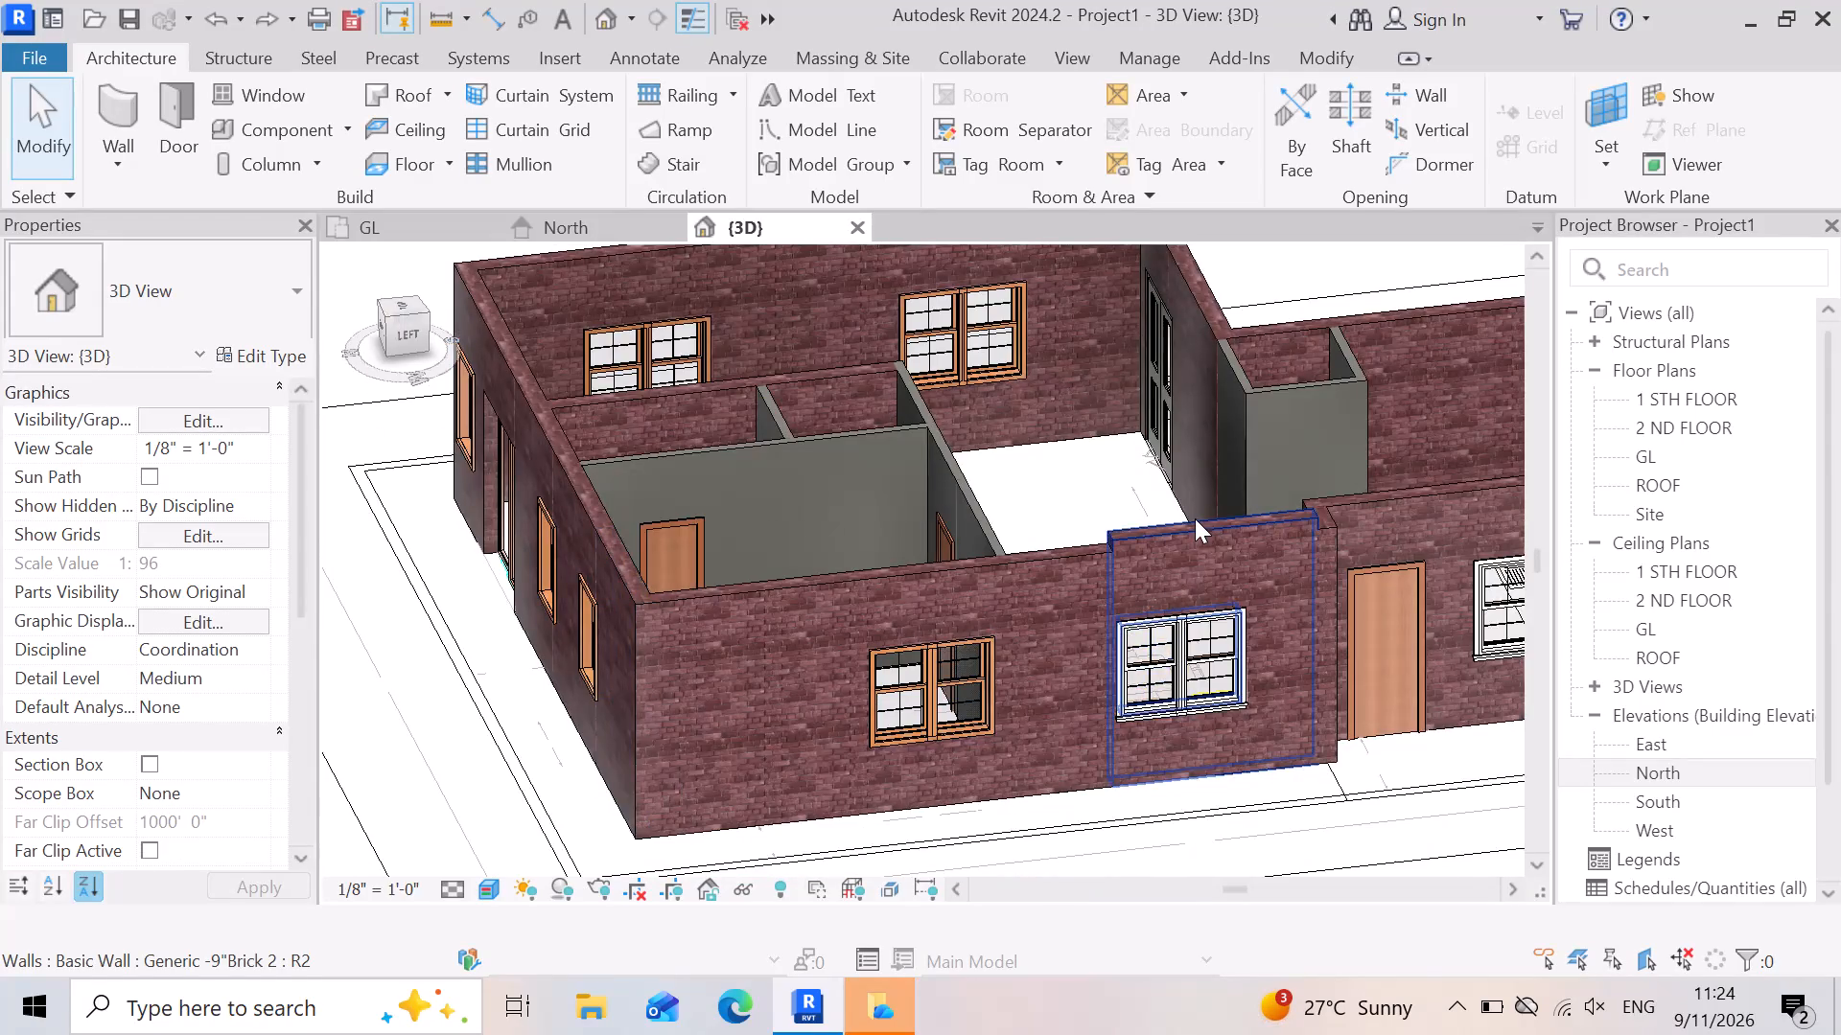
scroll(1195, 517, "up", 1)
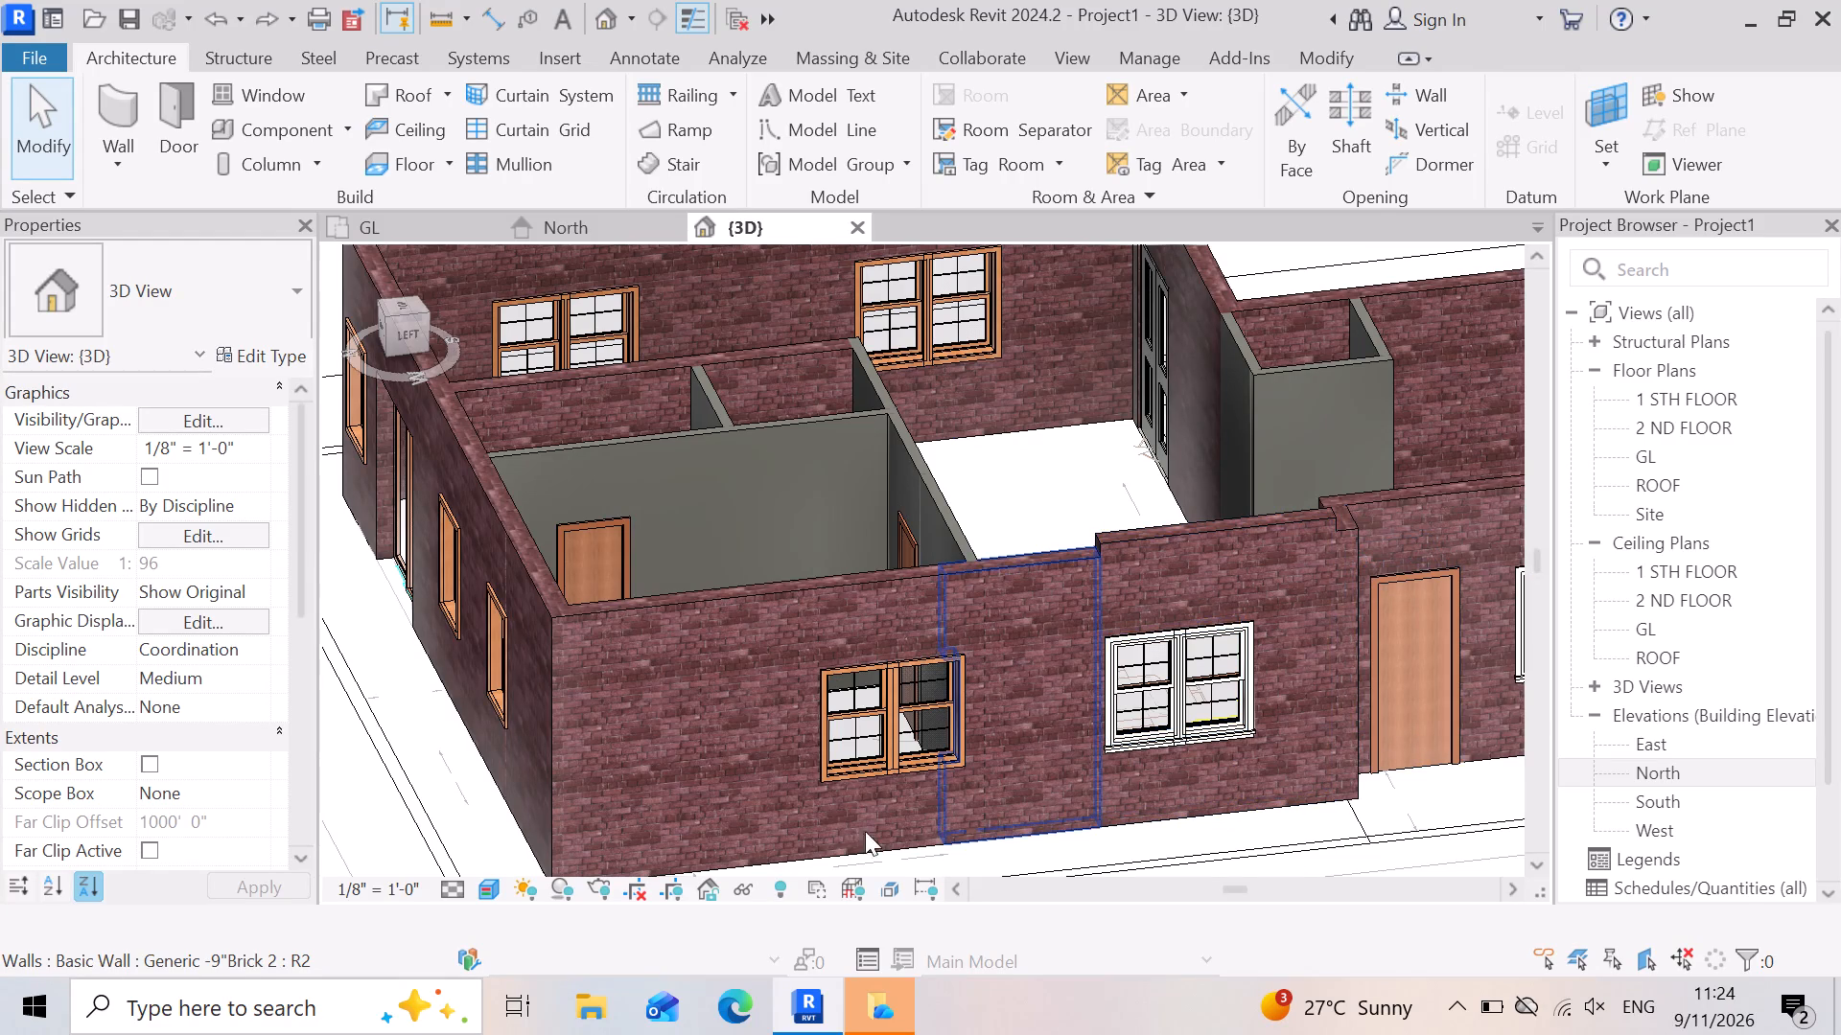
scroll(1083, 652, "down", 4)
scroll(819, 711, "up", 3)
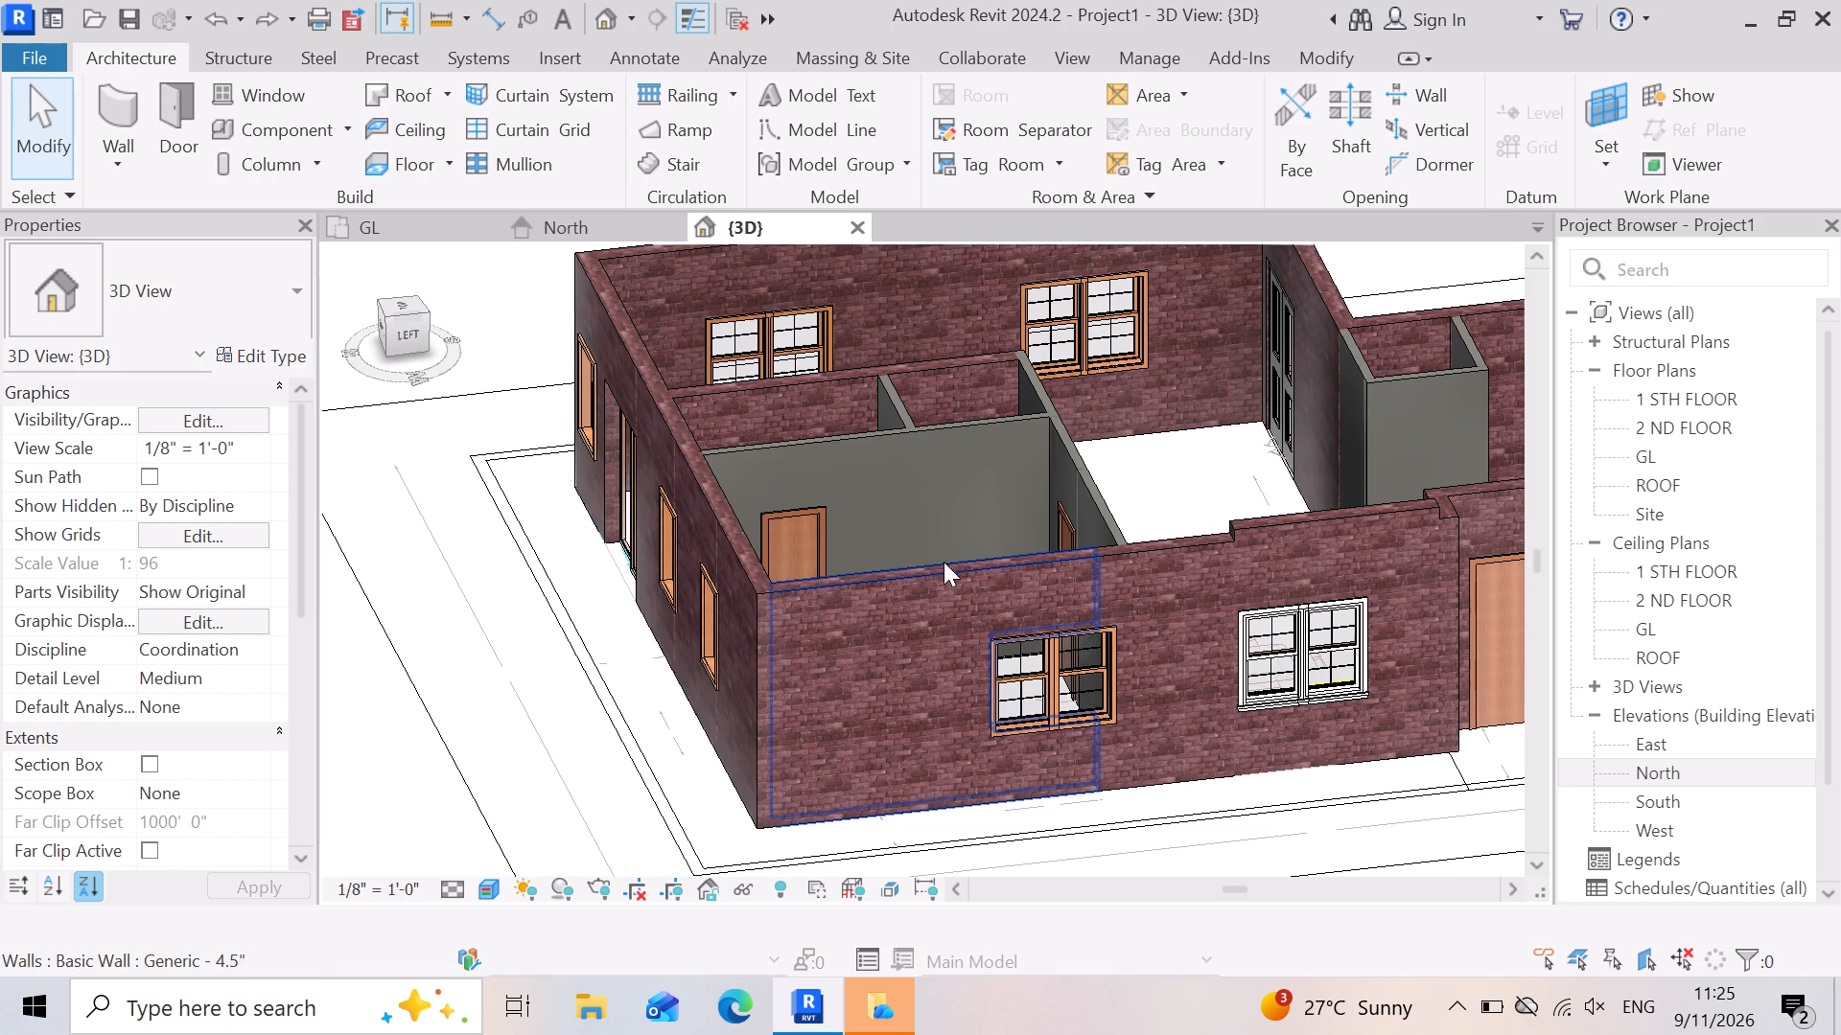
scroll(1120, 604, "up", 3)
scroll(676, 524, "up", 3)
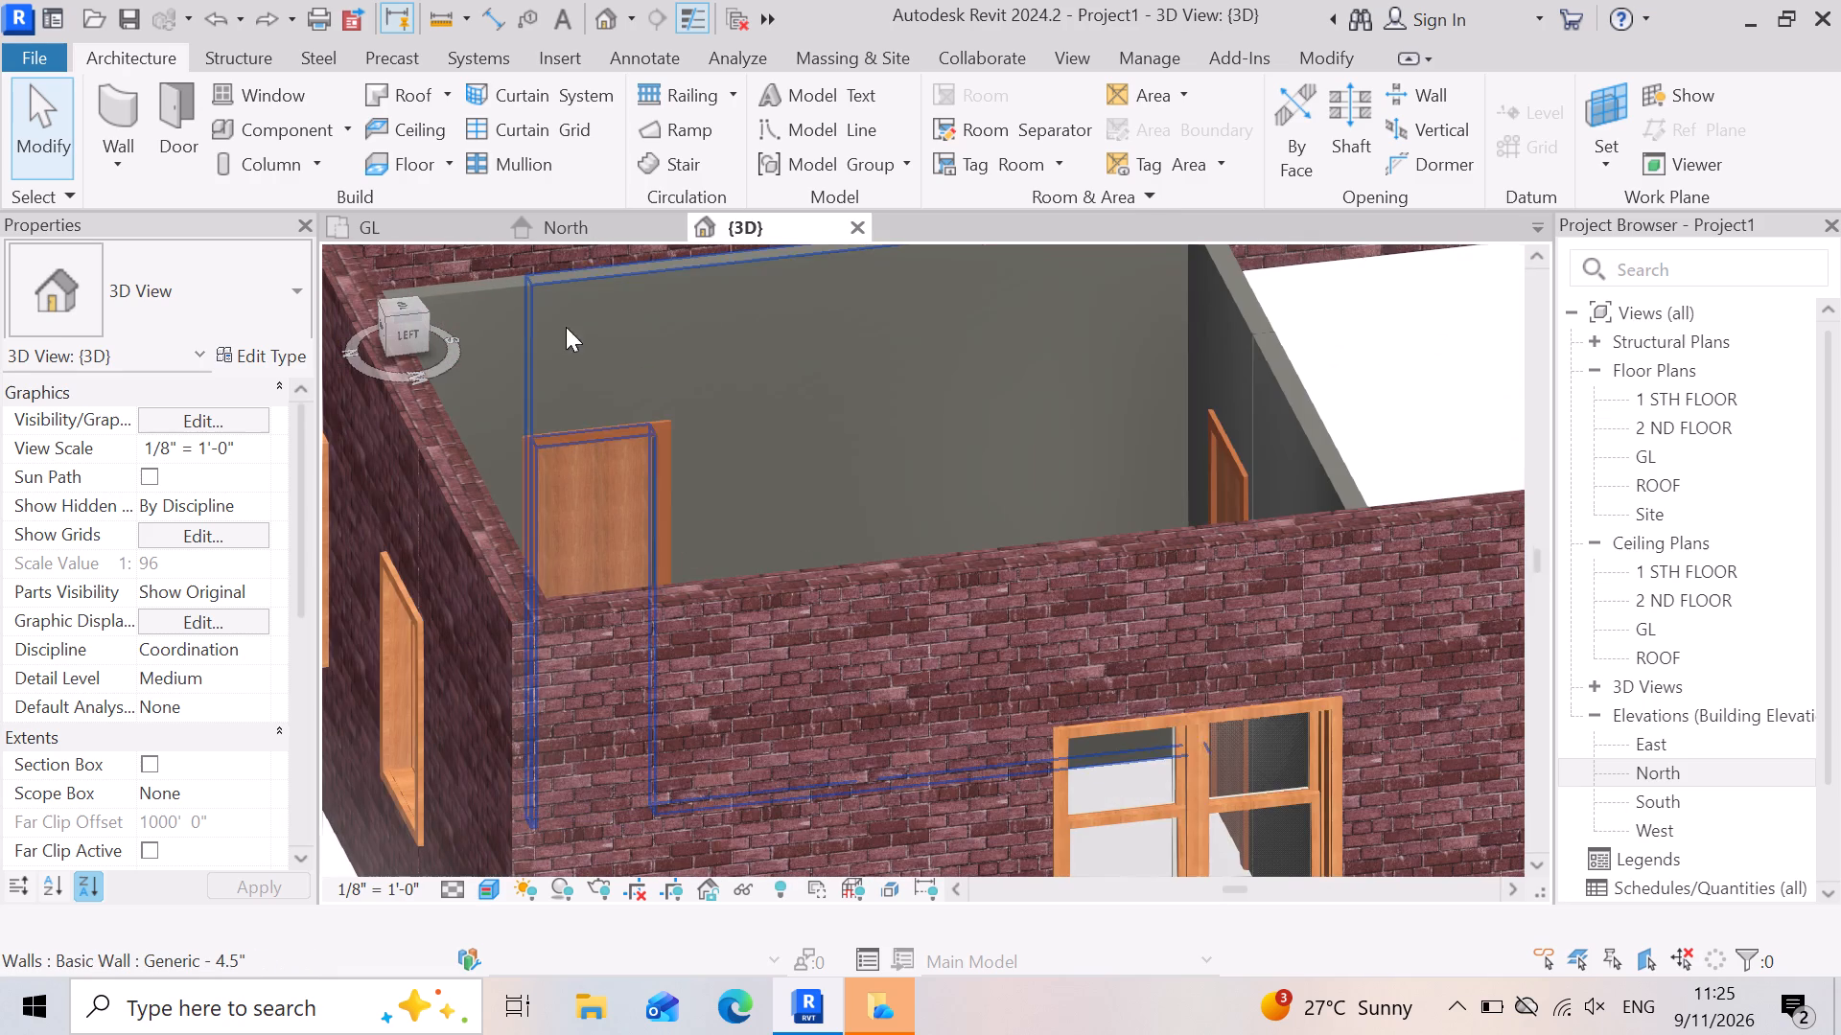
Switch to the GL floor plan and examine the staircase area between the guest bedroom, dining room and kitchen.
left_click(418, 231)
scroll(1062, 701, "down", 5)
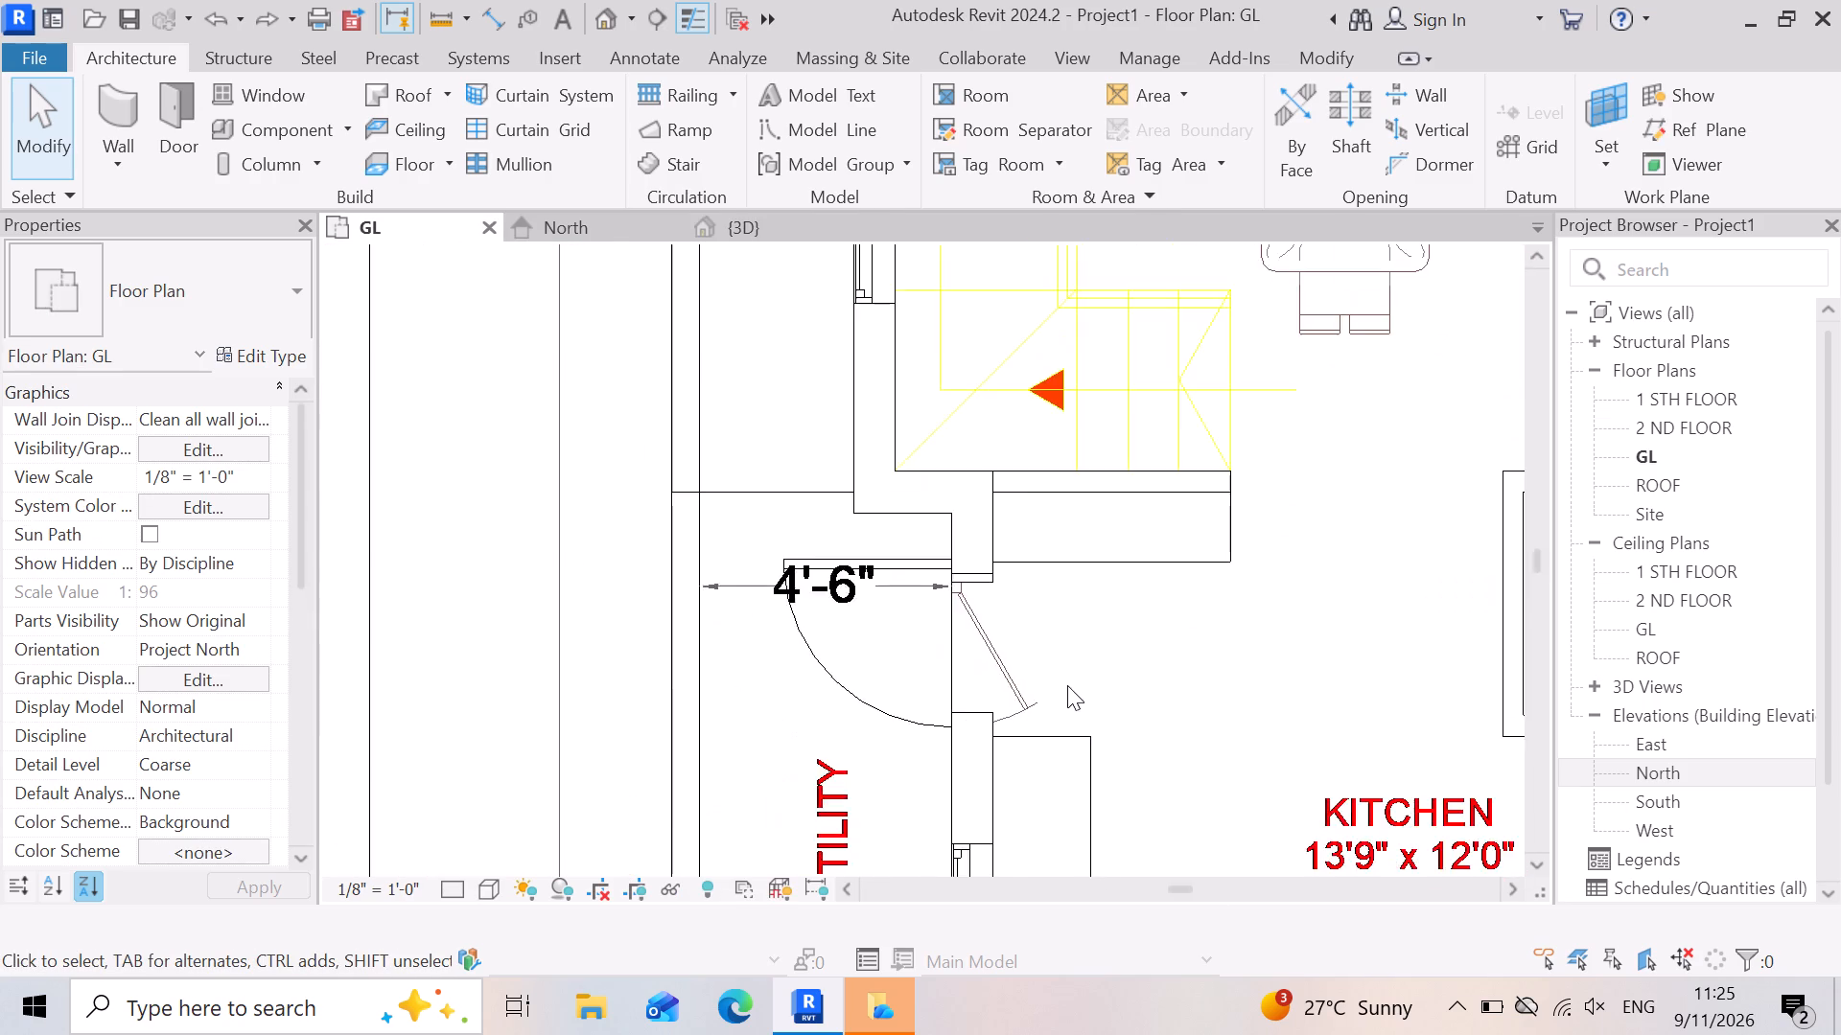
scroll(1067, 685, "down", 2)
scroll(716, 680, "down", 4)
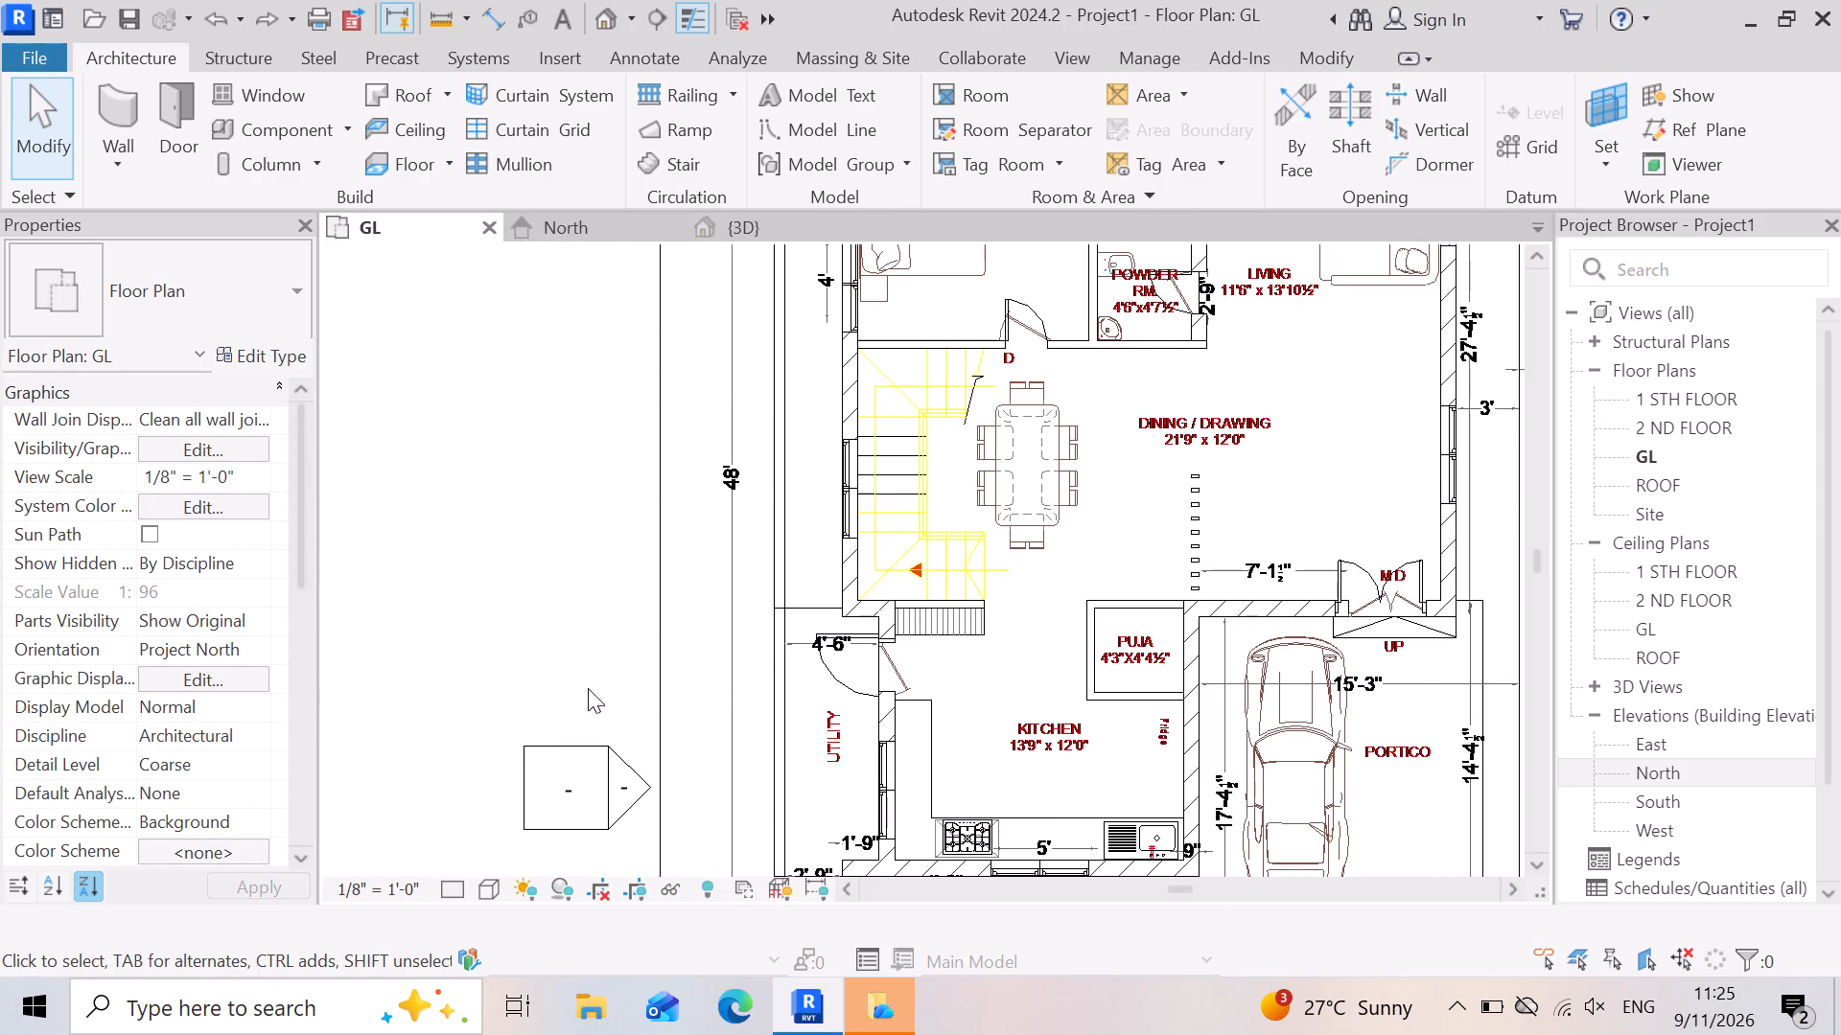
scroll(925, 707, "down", 4)
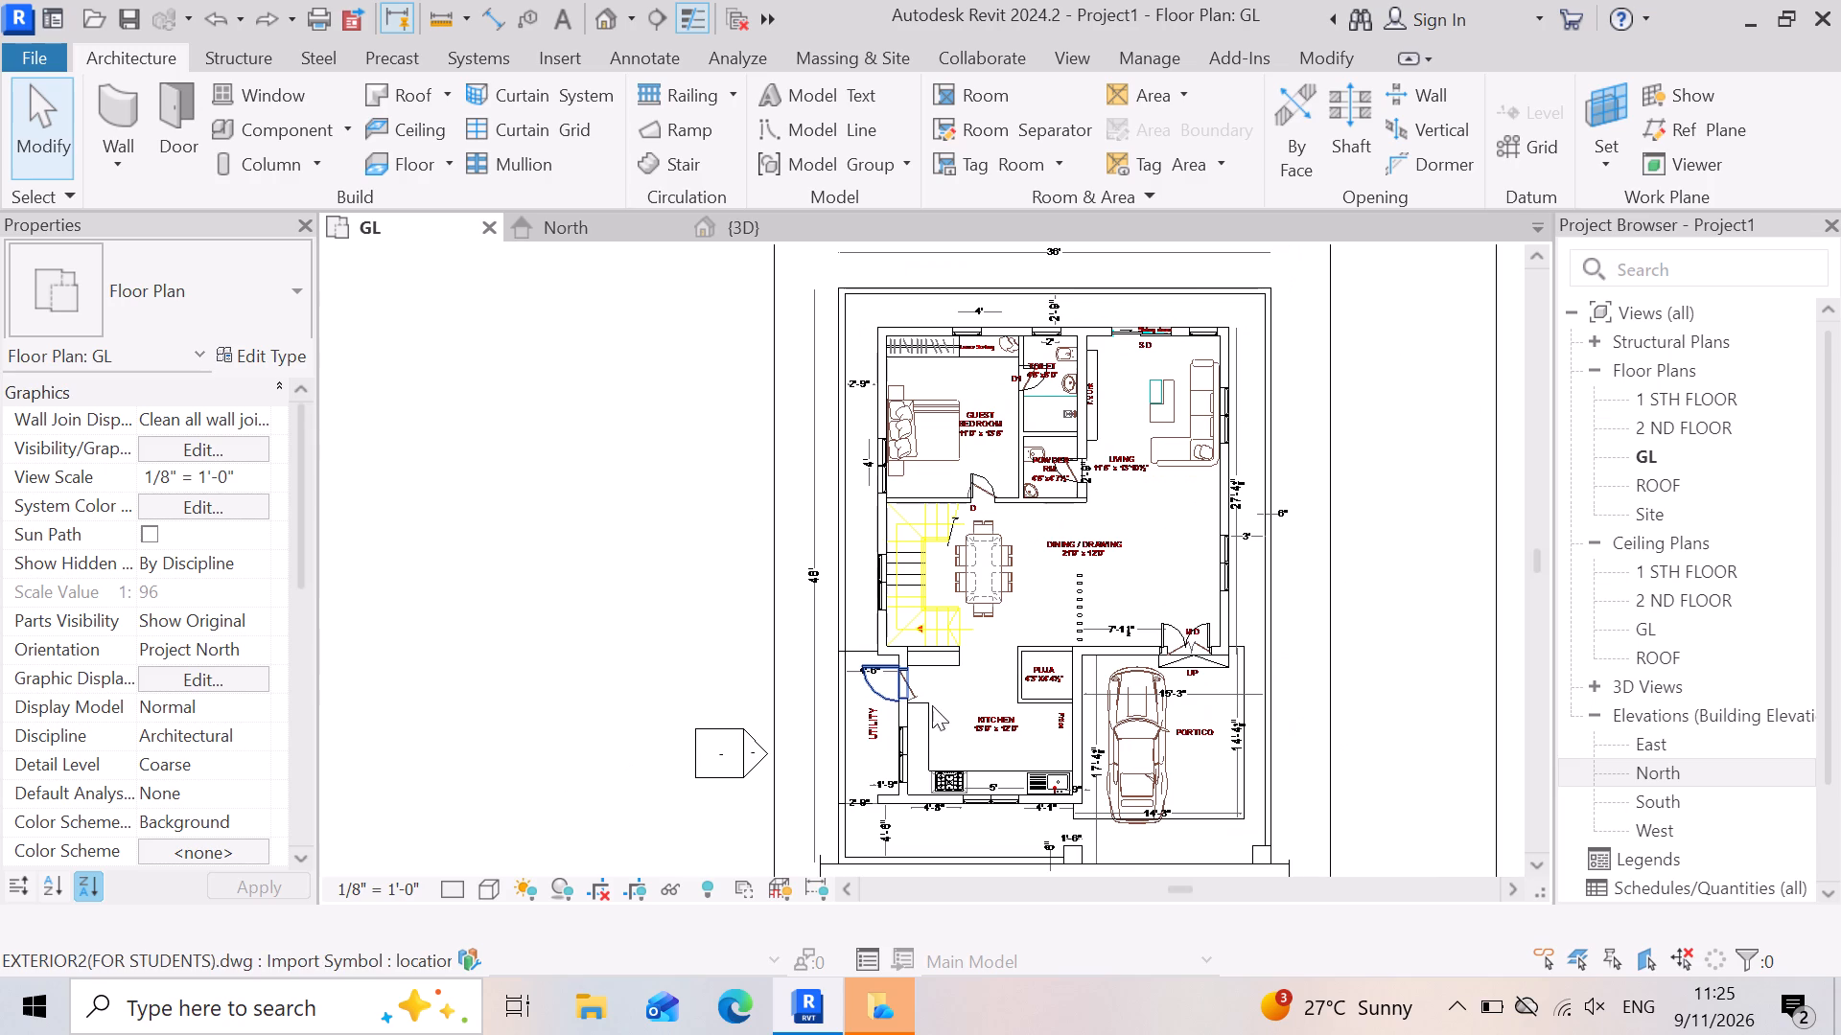
scroll(1023, 885, "up", 7)
scroll(746, 786, "up", 2)
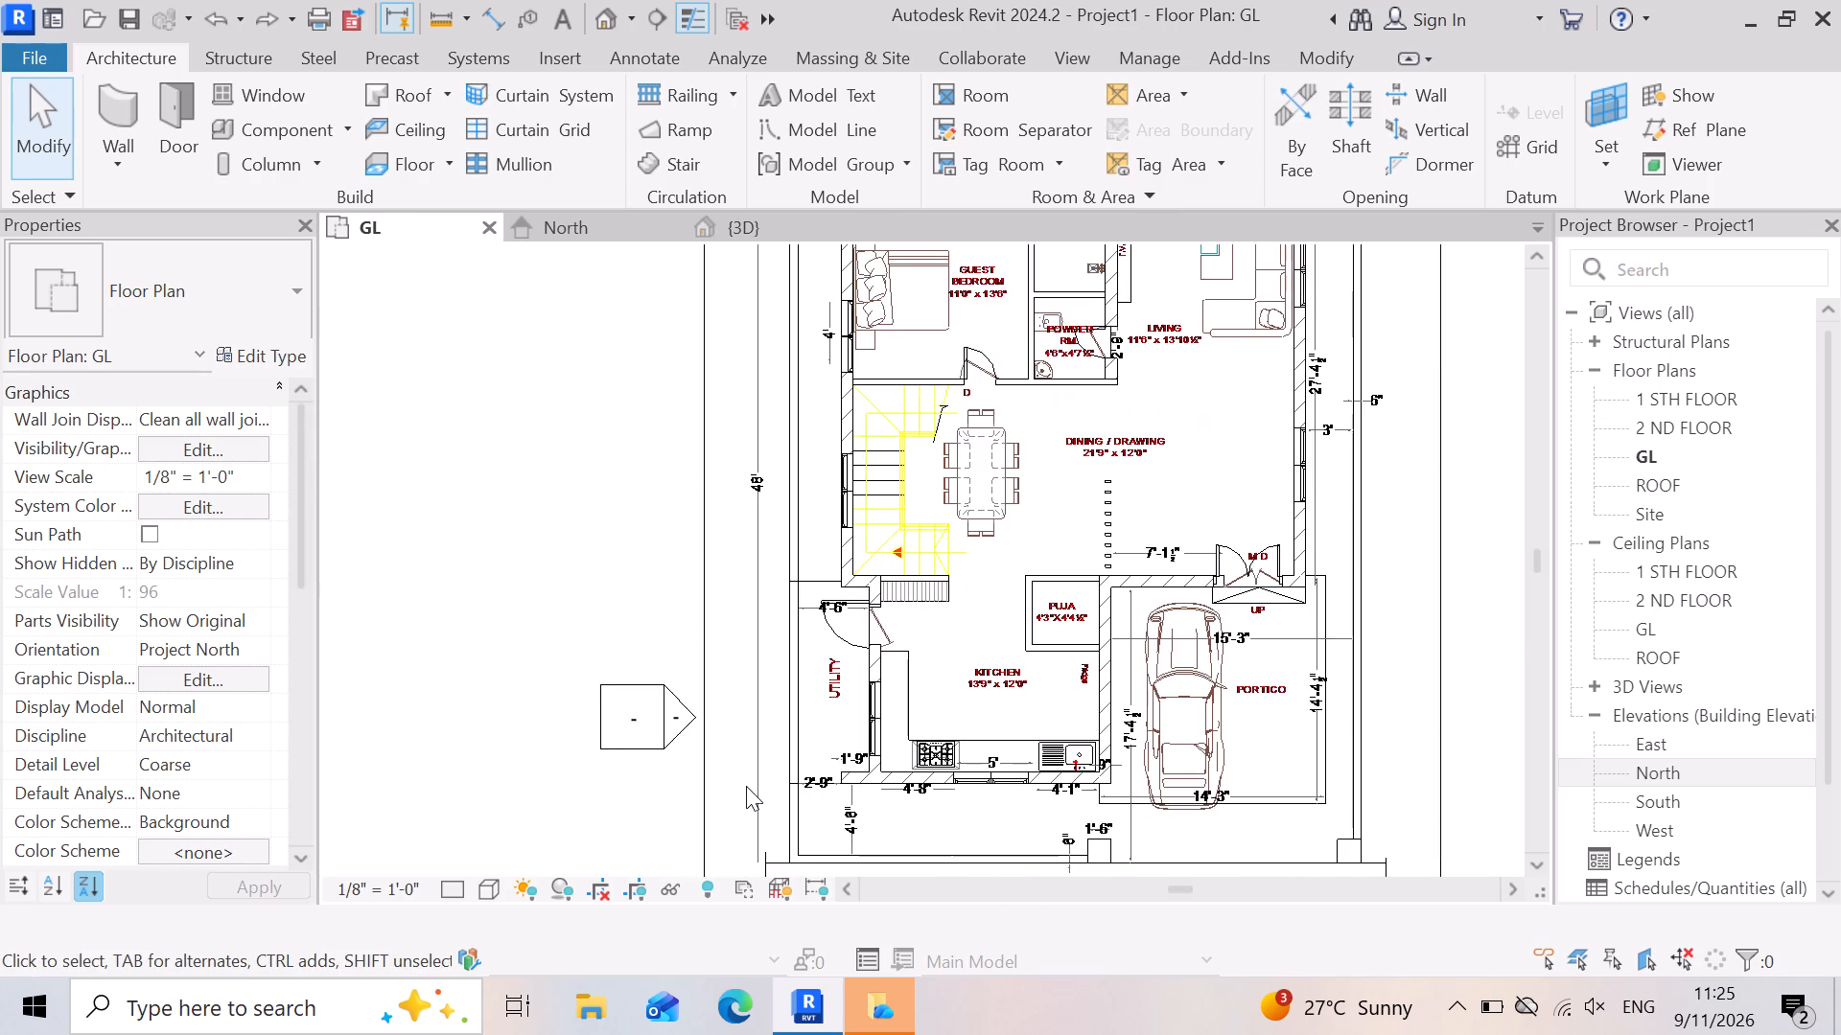
scroll(746, 786, "up", 3)
scroll(1005, 817, "down", 6)
scroll(1034, 587, "up", 3)
scroll(1047, 397, "up", 15)
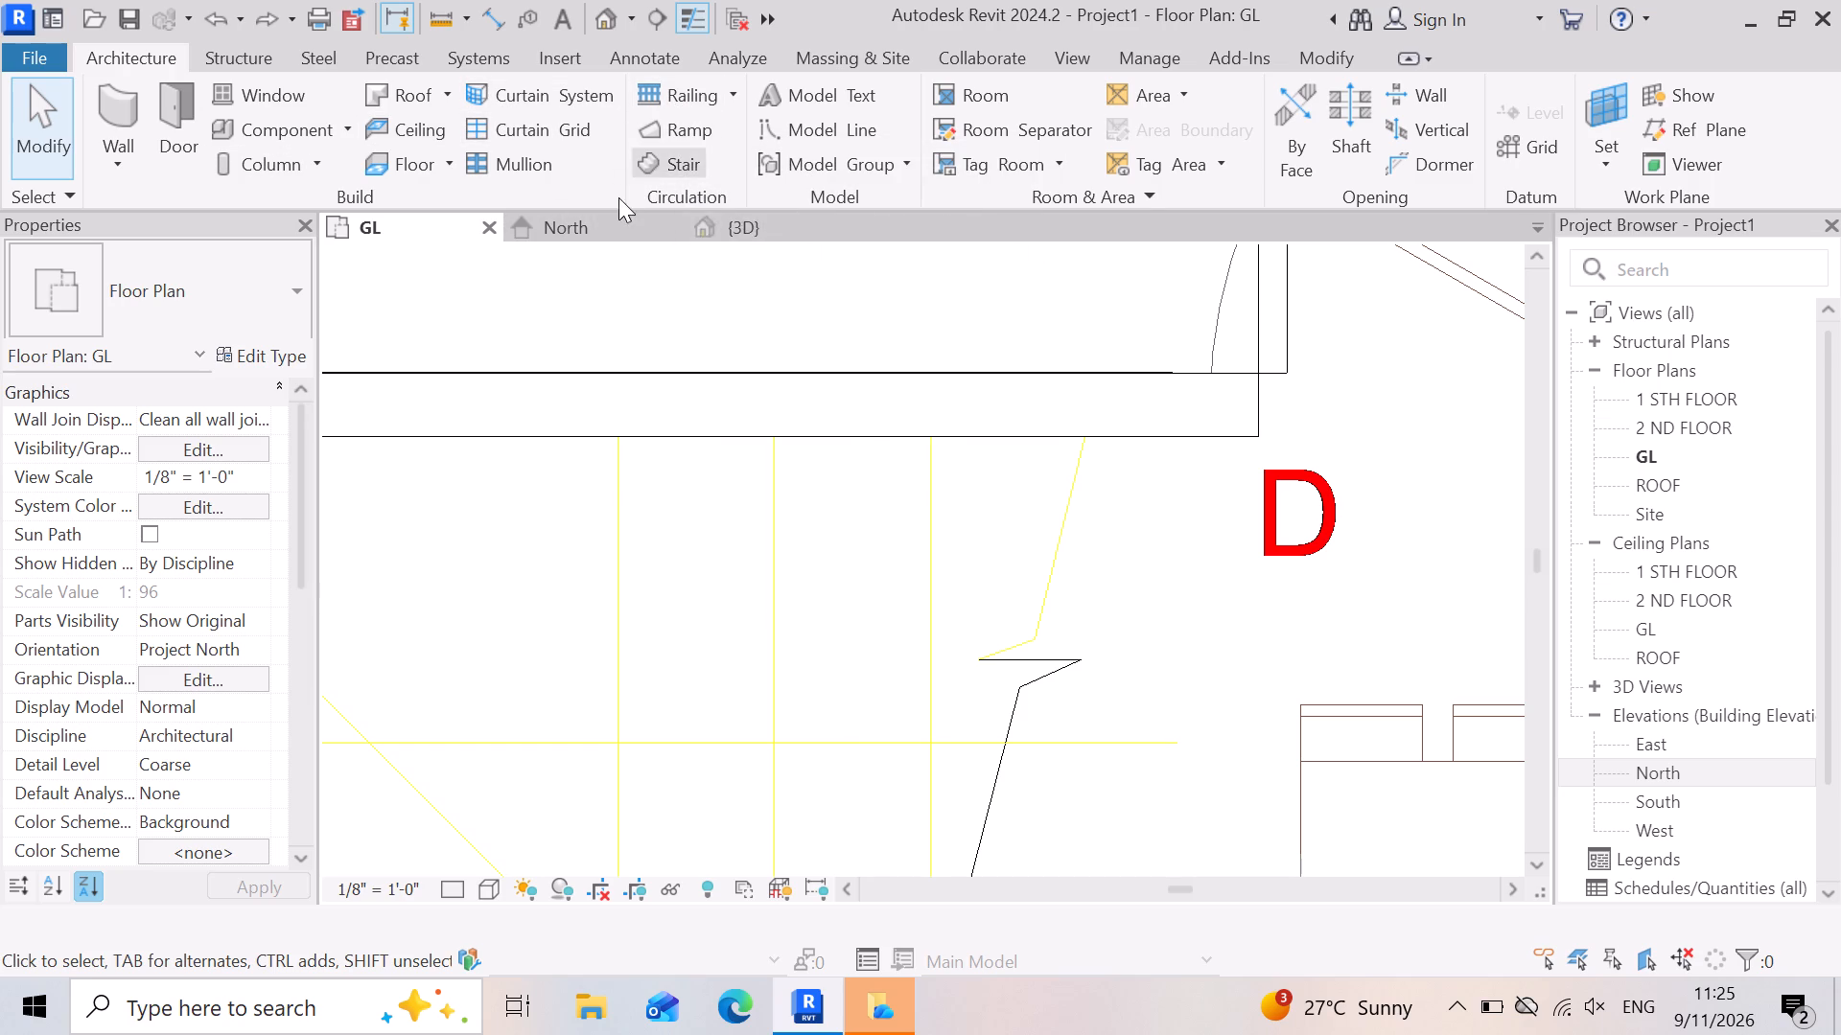
Start a stair with a sketched run and draw its boundary line along the guest bedroom wall, from near door D to the outer wall corner.
left_click(686, 167)
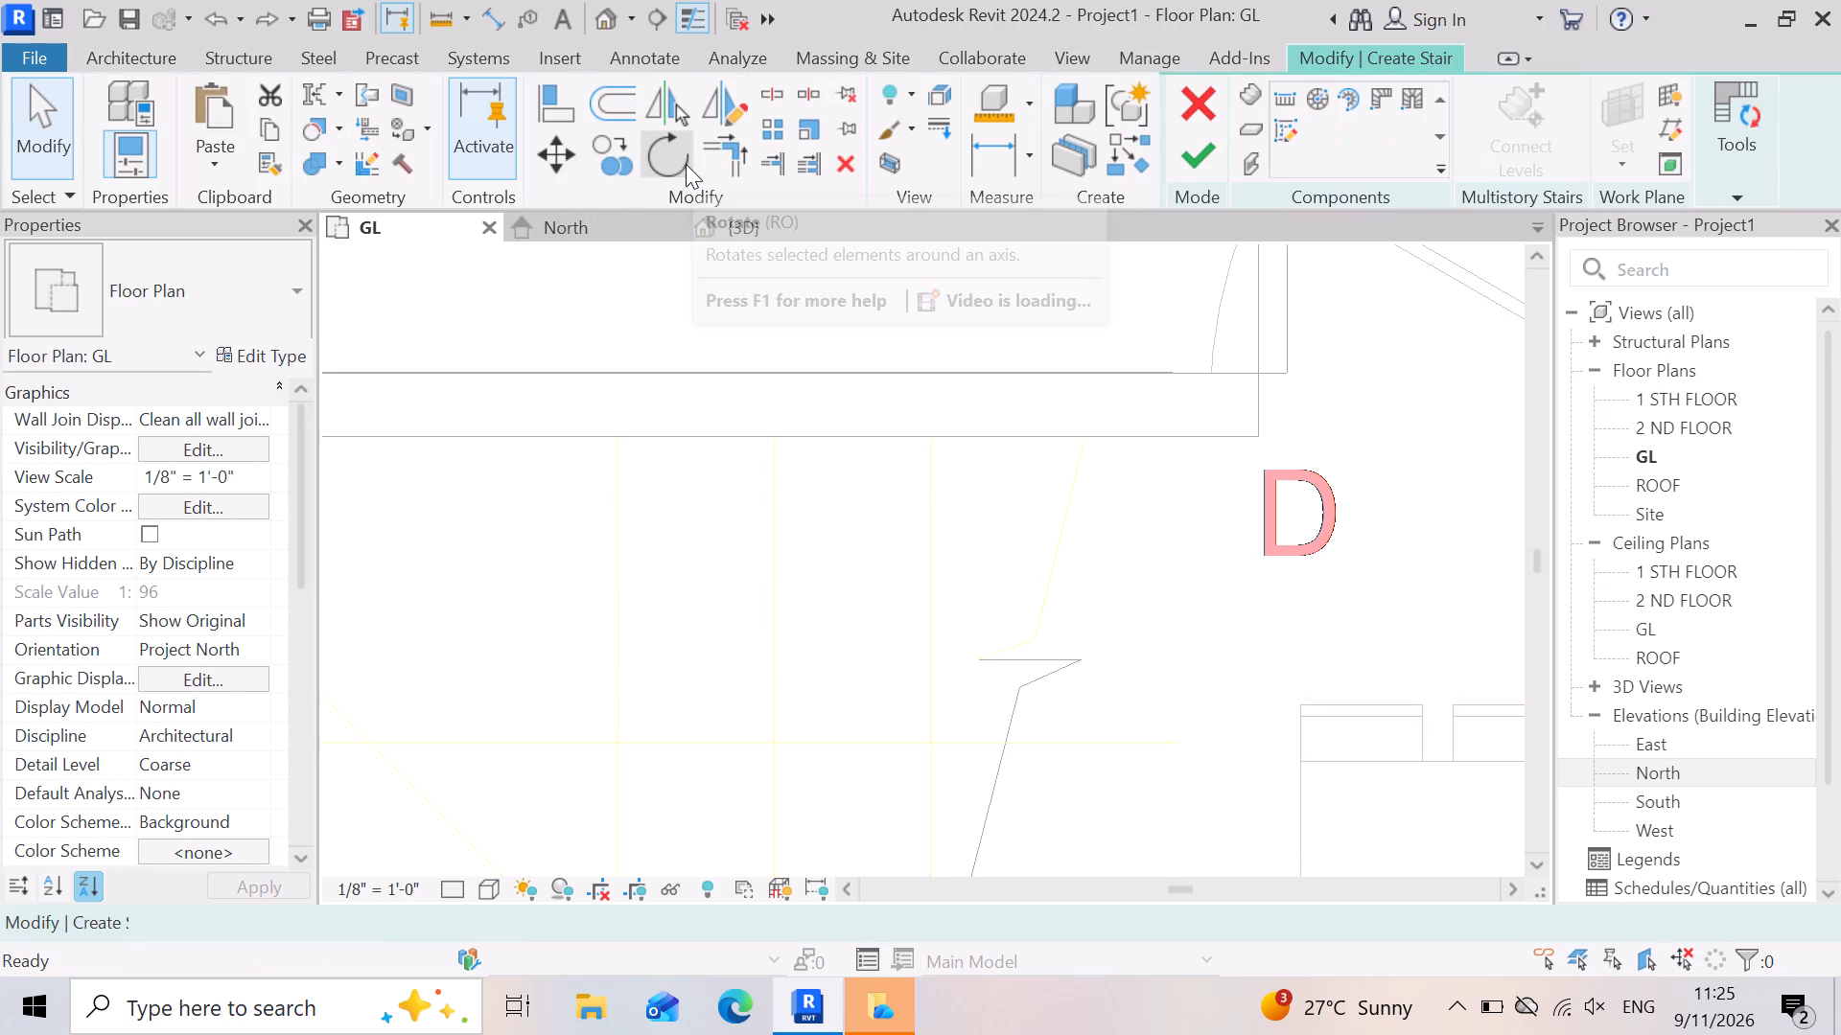
left_click(1290, 128)
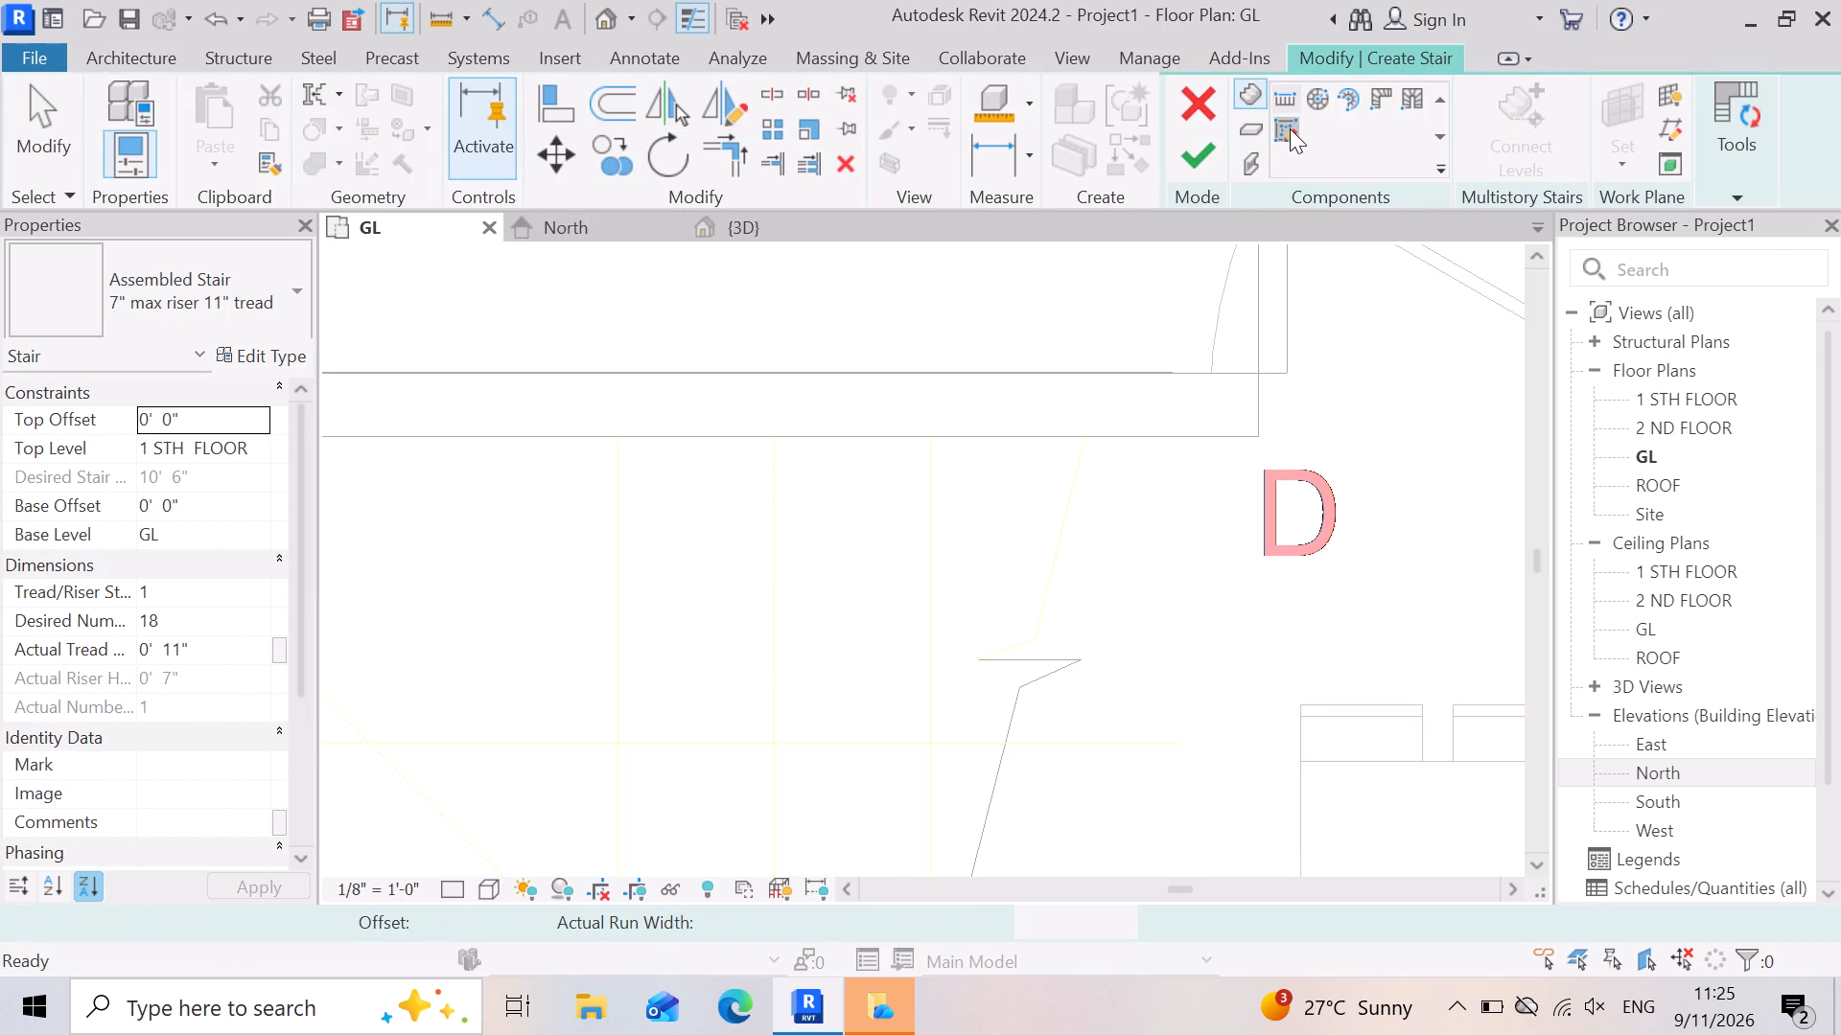
left_click(1420, 98)
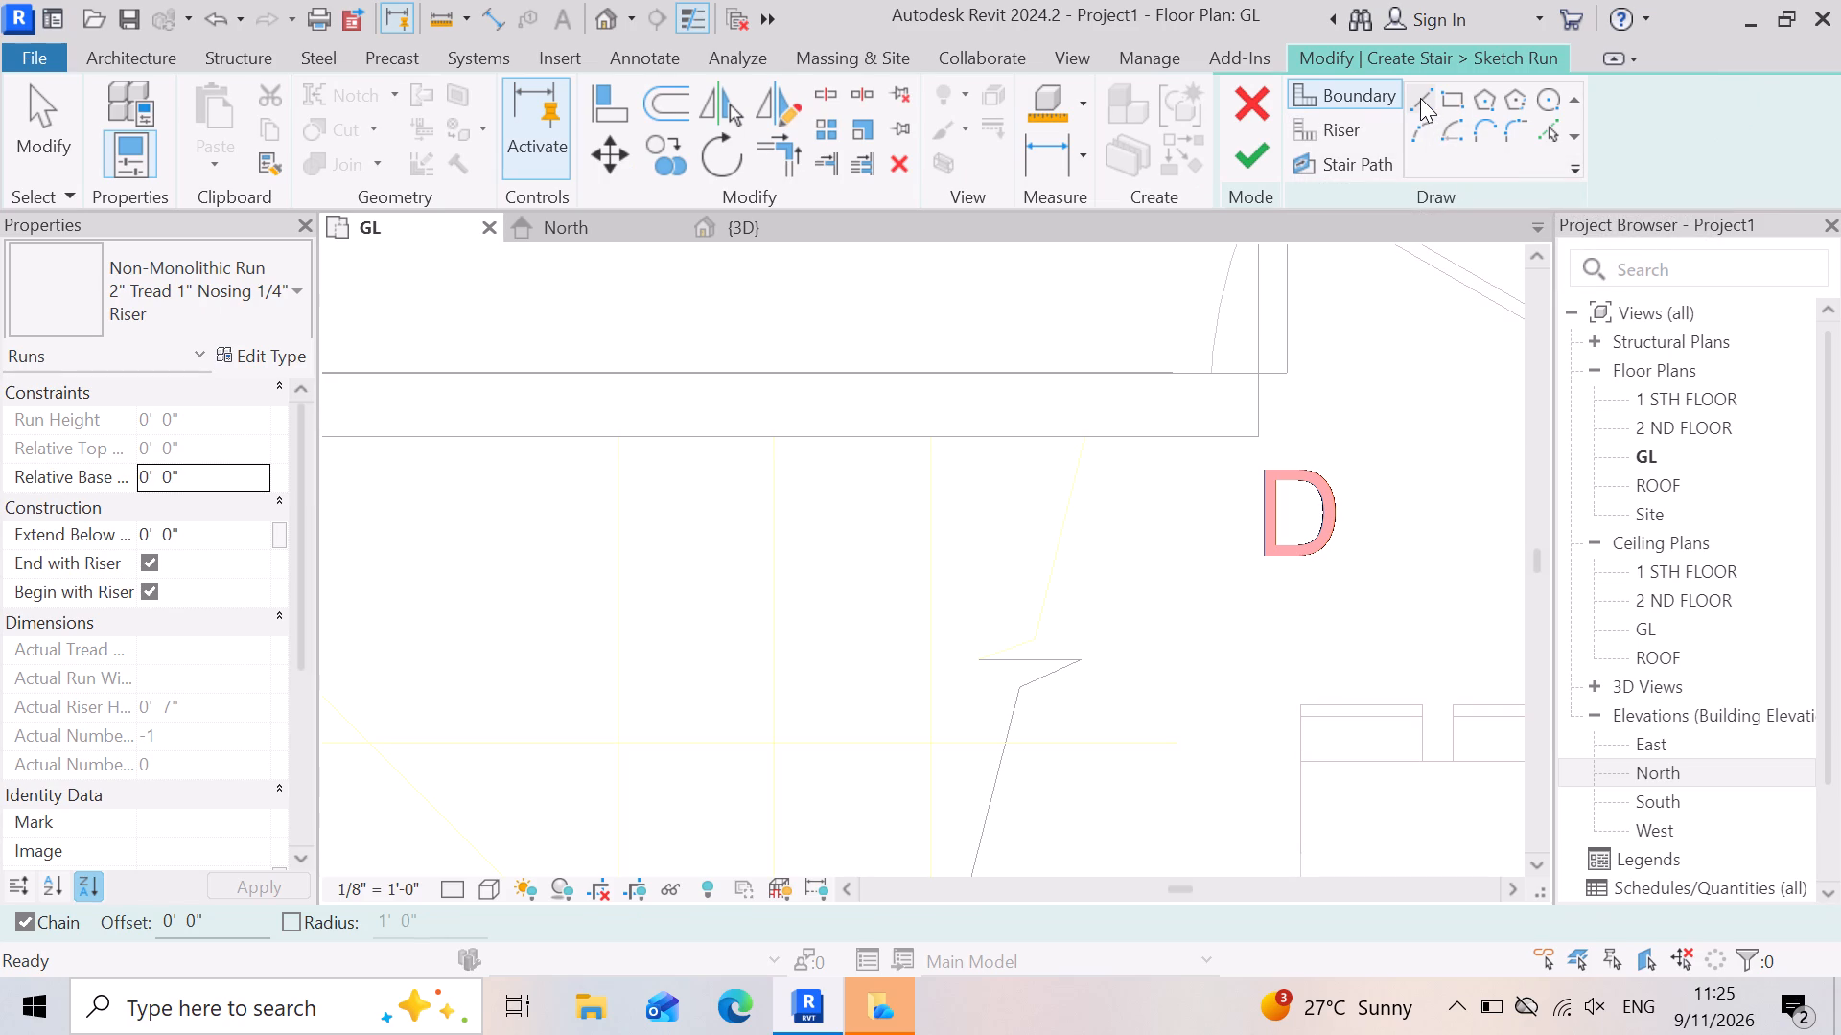
left_click(1346, 101)
left_click(1415, 86)
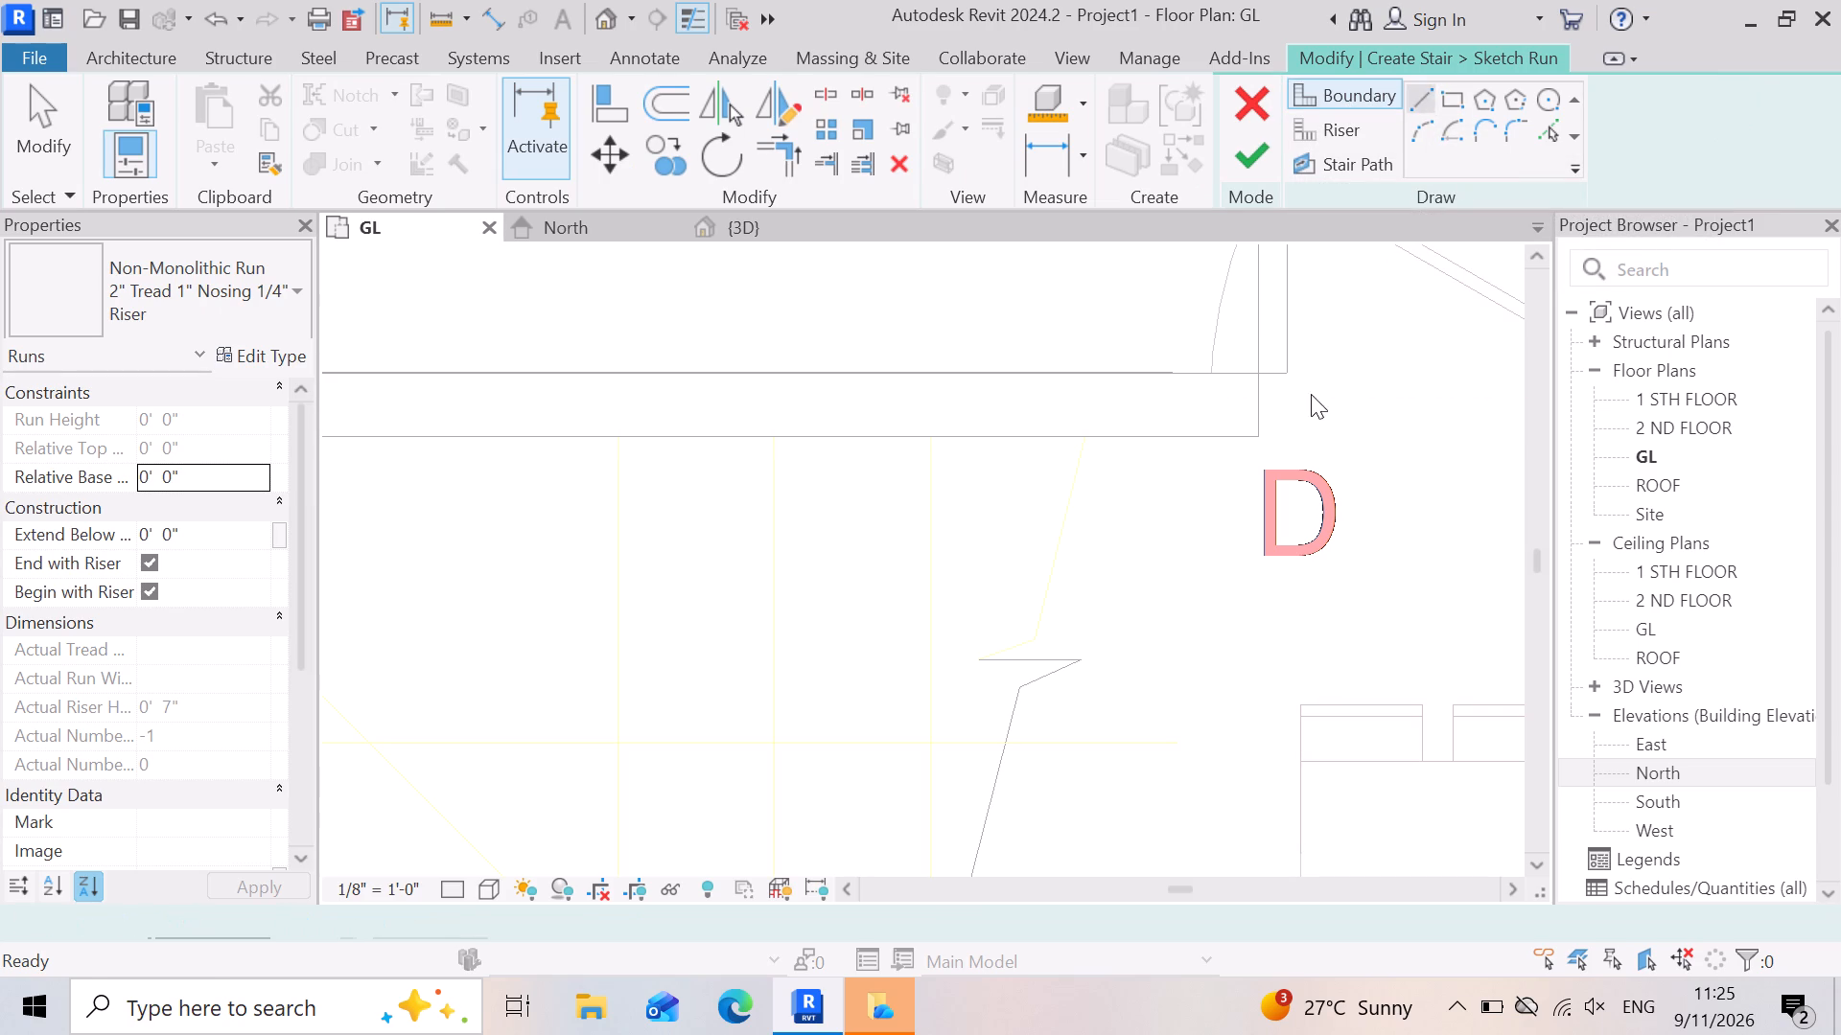
scroll(1228, 487, "down", 5)
scroll(1320, 449, "down", 4)
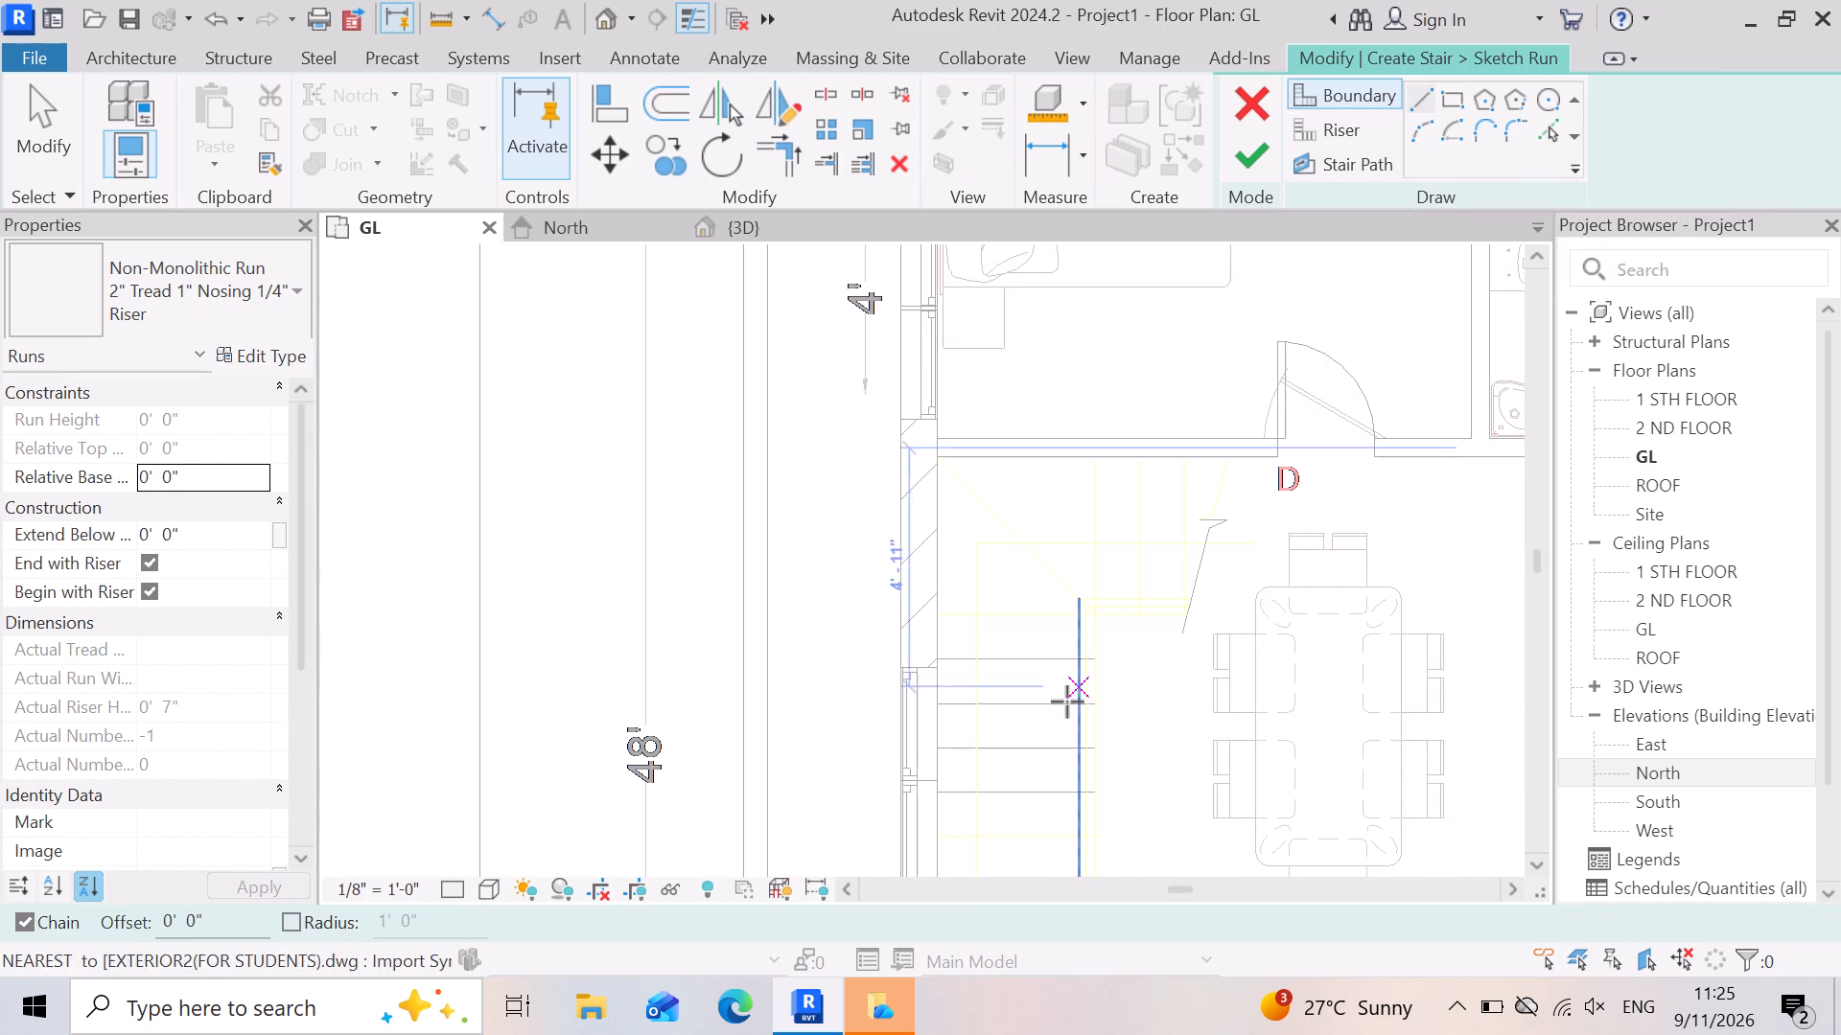
scroll(1018, 729, "up", 3)
scroll(866, 677, "down", 9)
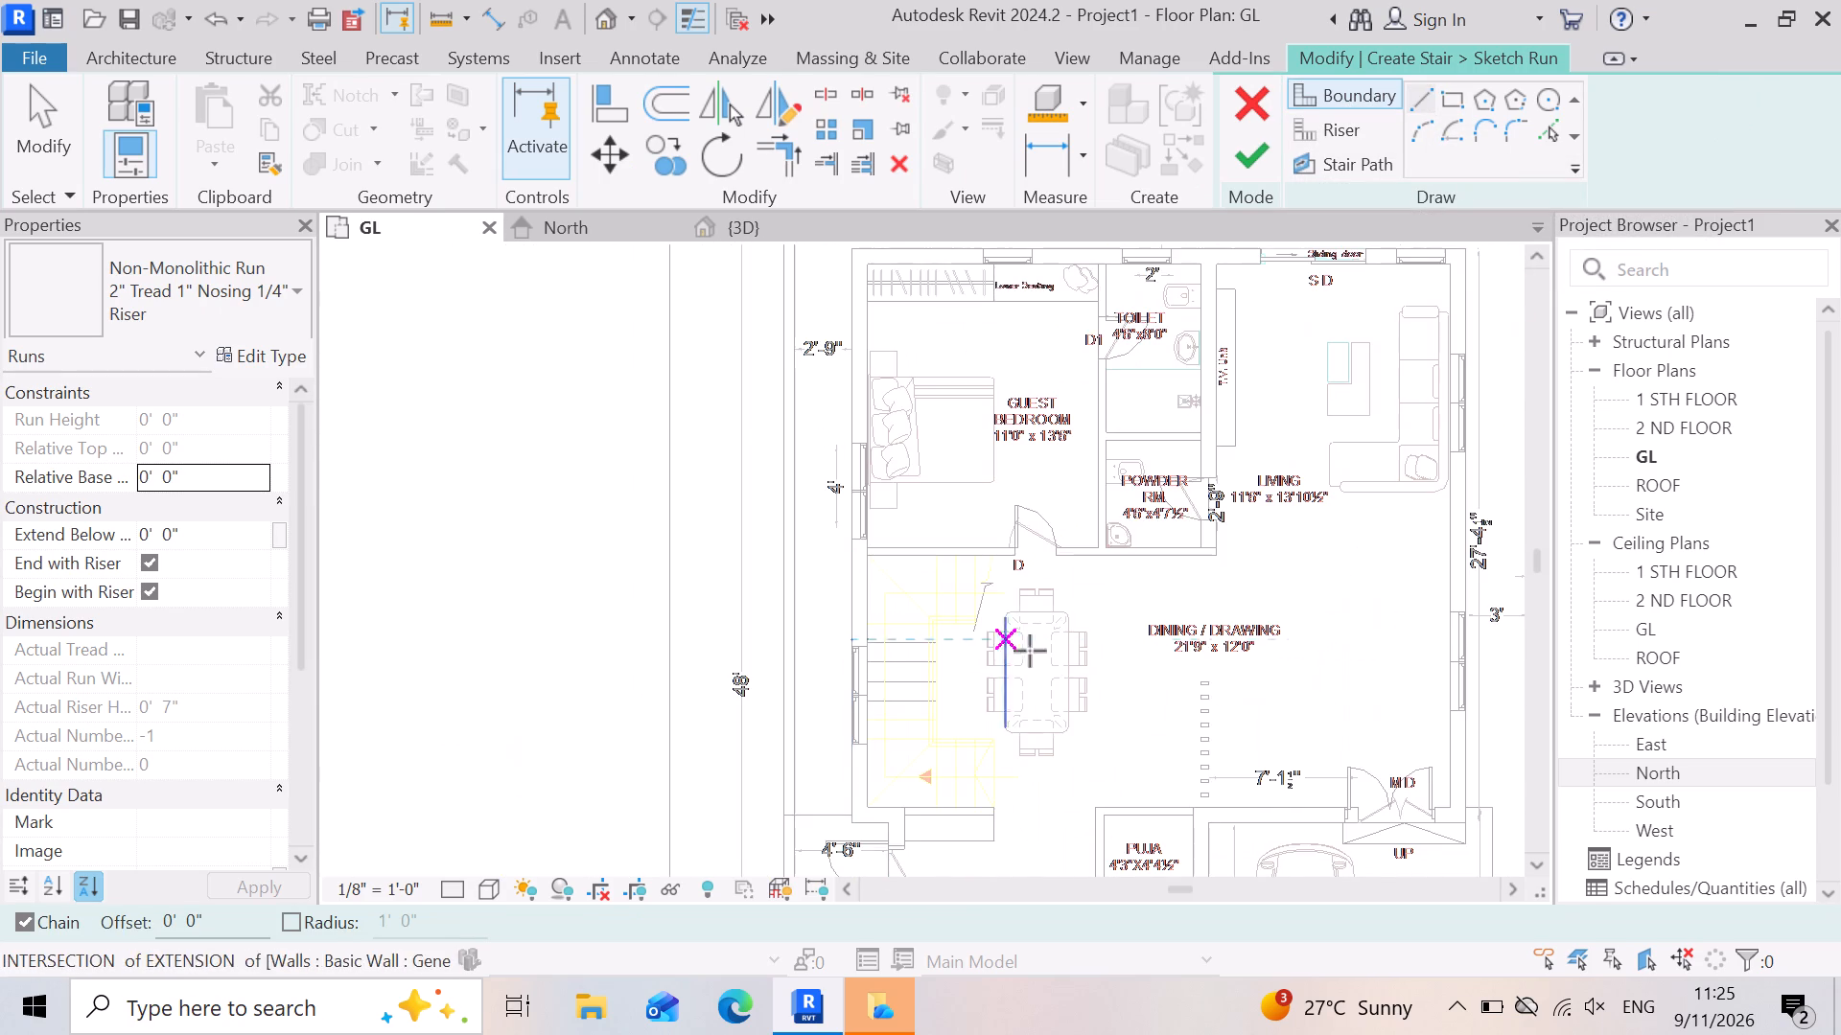
scroll(1032, 650, "up", 14)
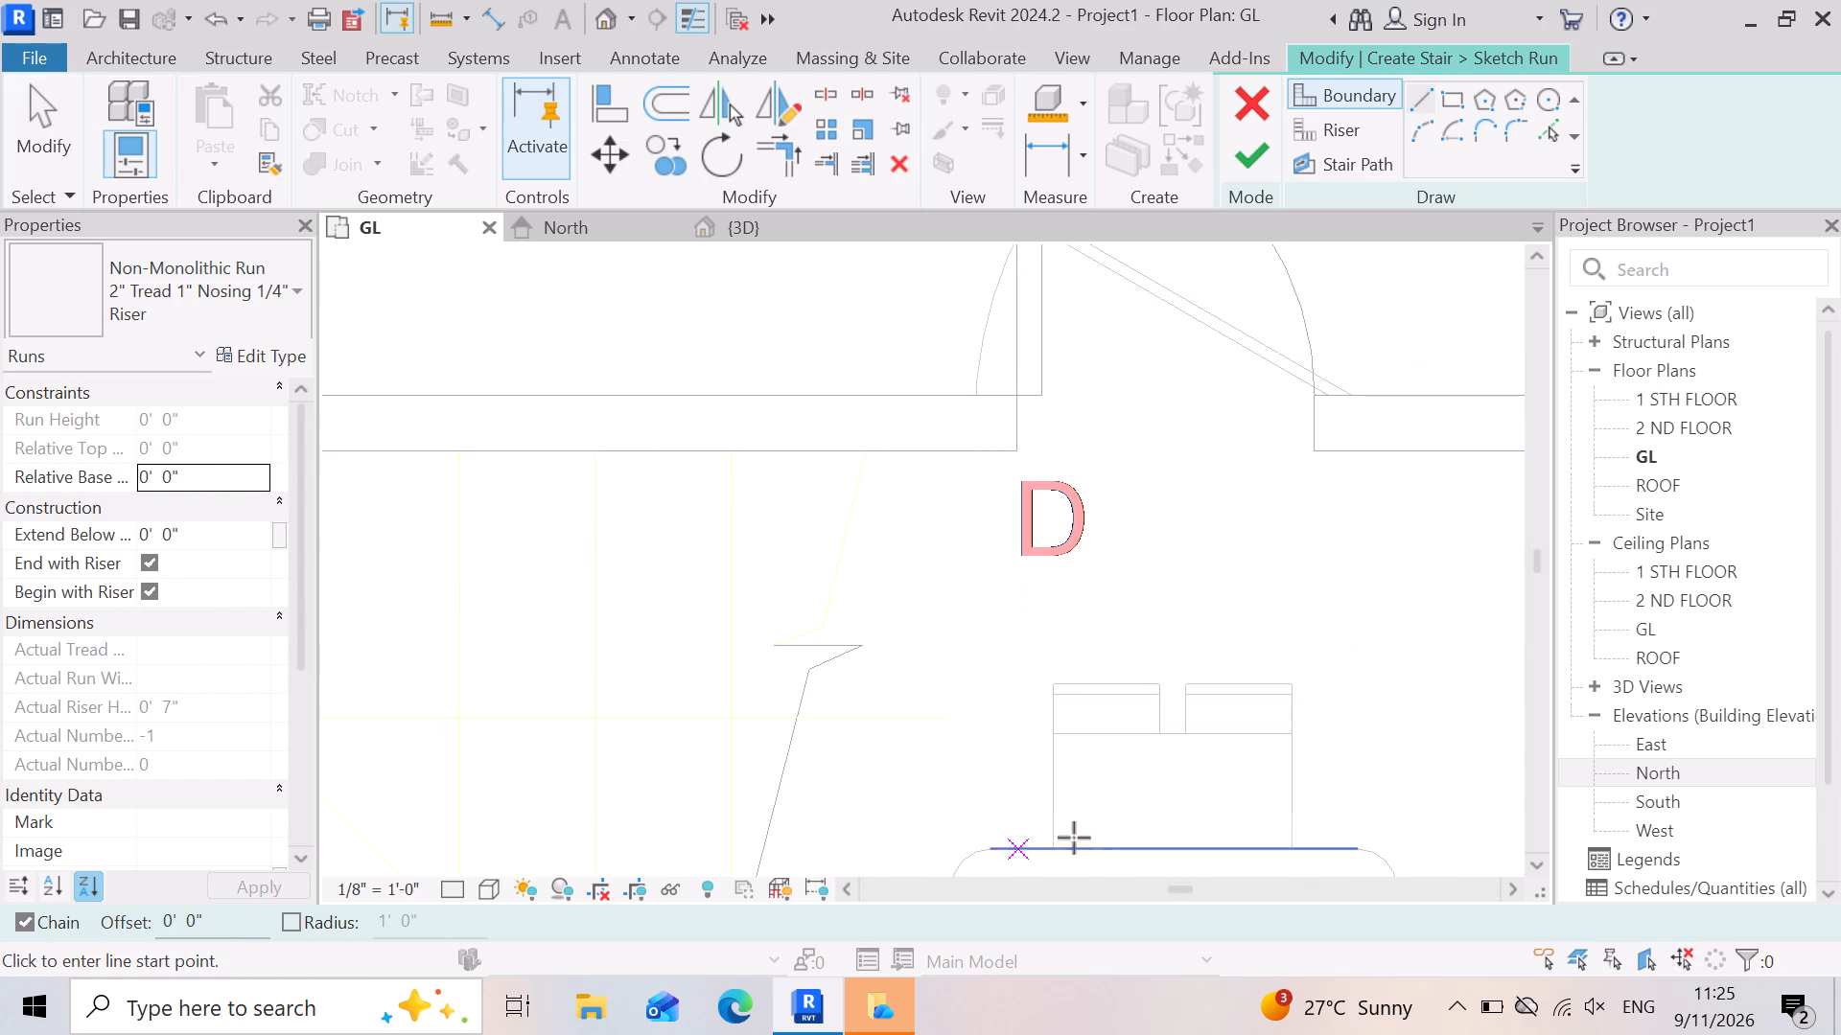
scroll(1105, 836, "down", 9)
scroll(856, 806, "up", 10)
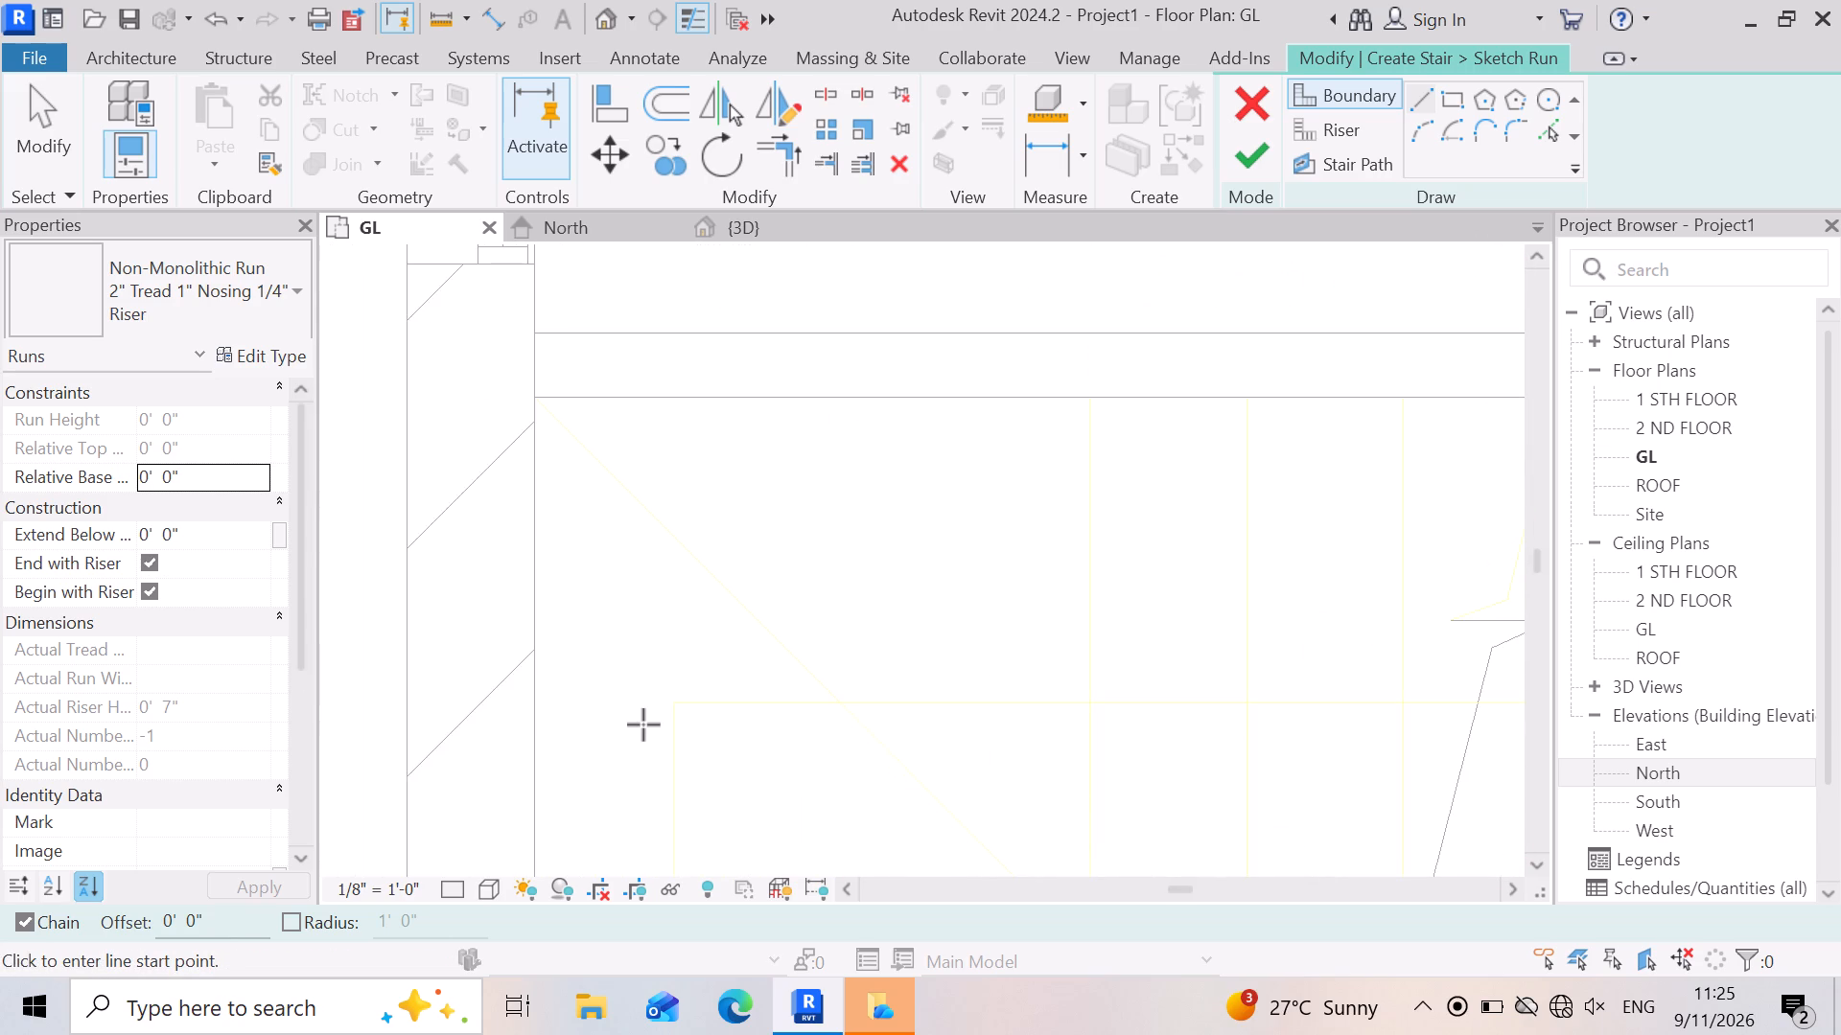
scroll(643, 724, "down", 4)
scroll(1282, 541, "up", 10)
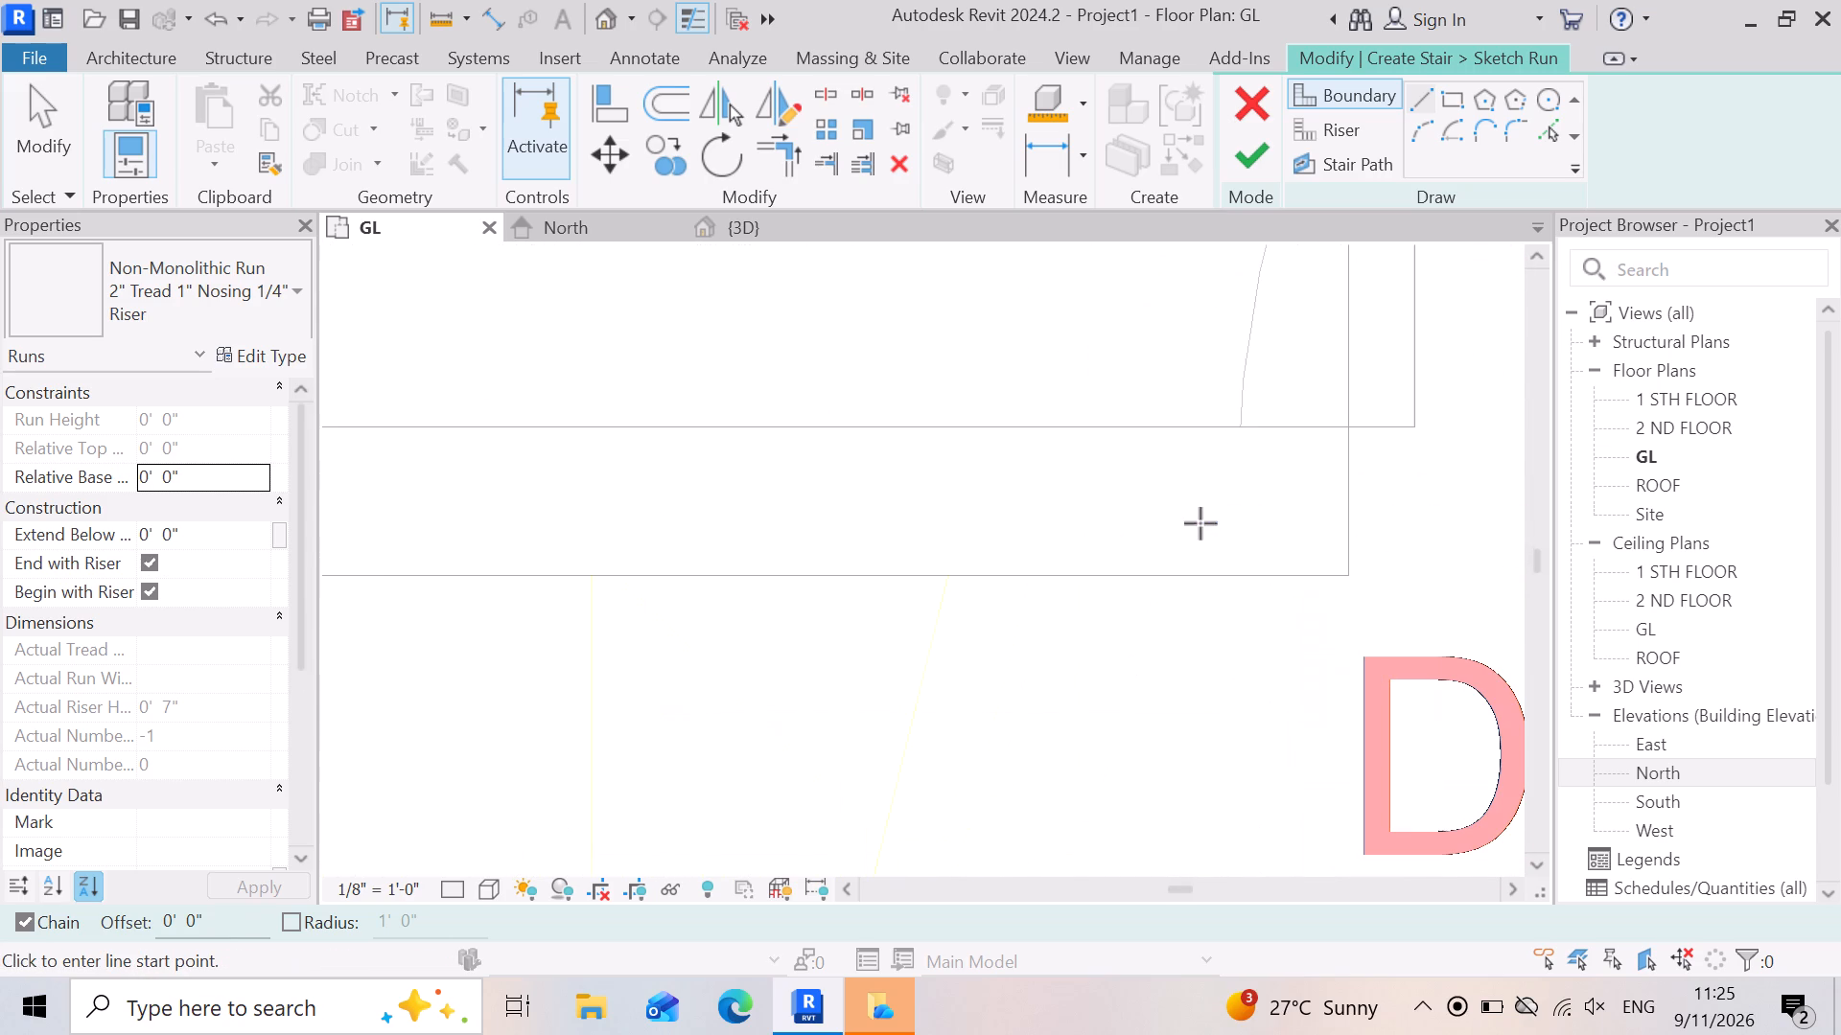
scroll(1268, 583, "down", 11)
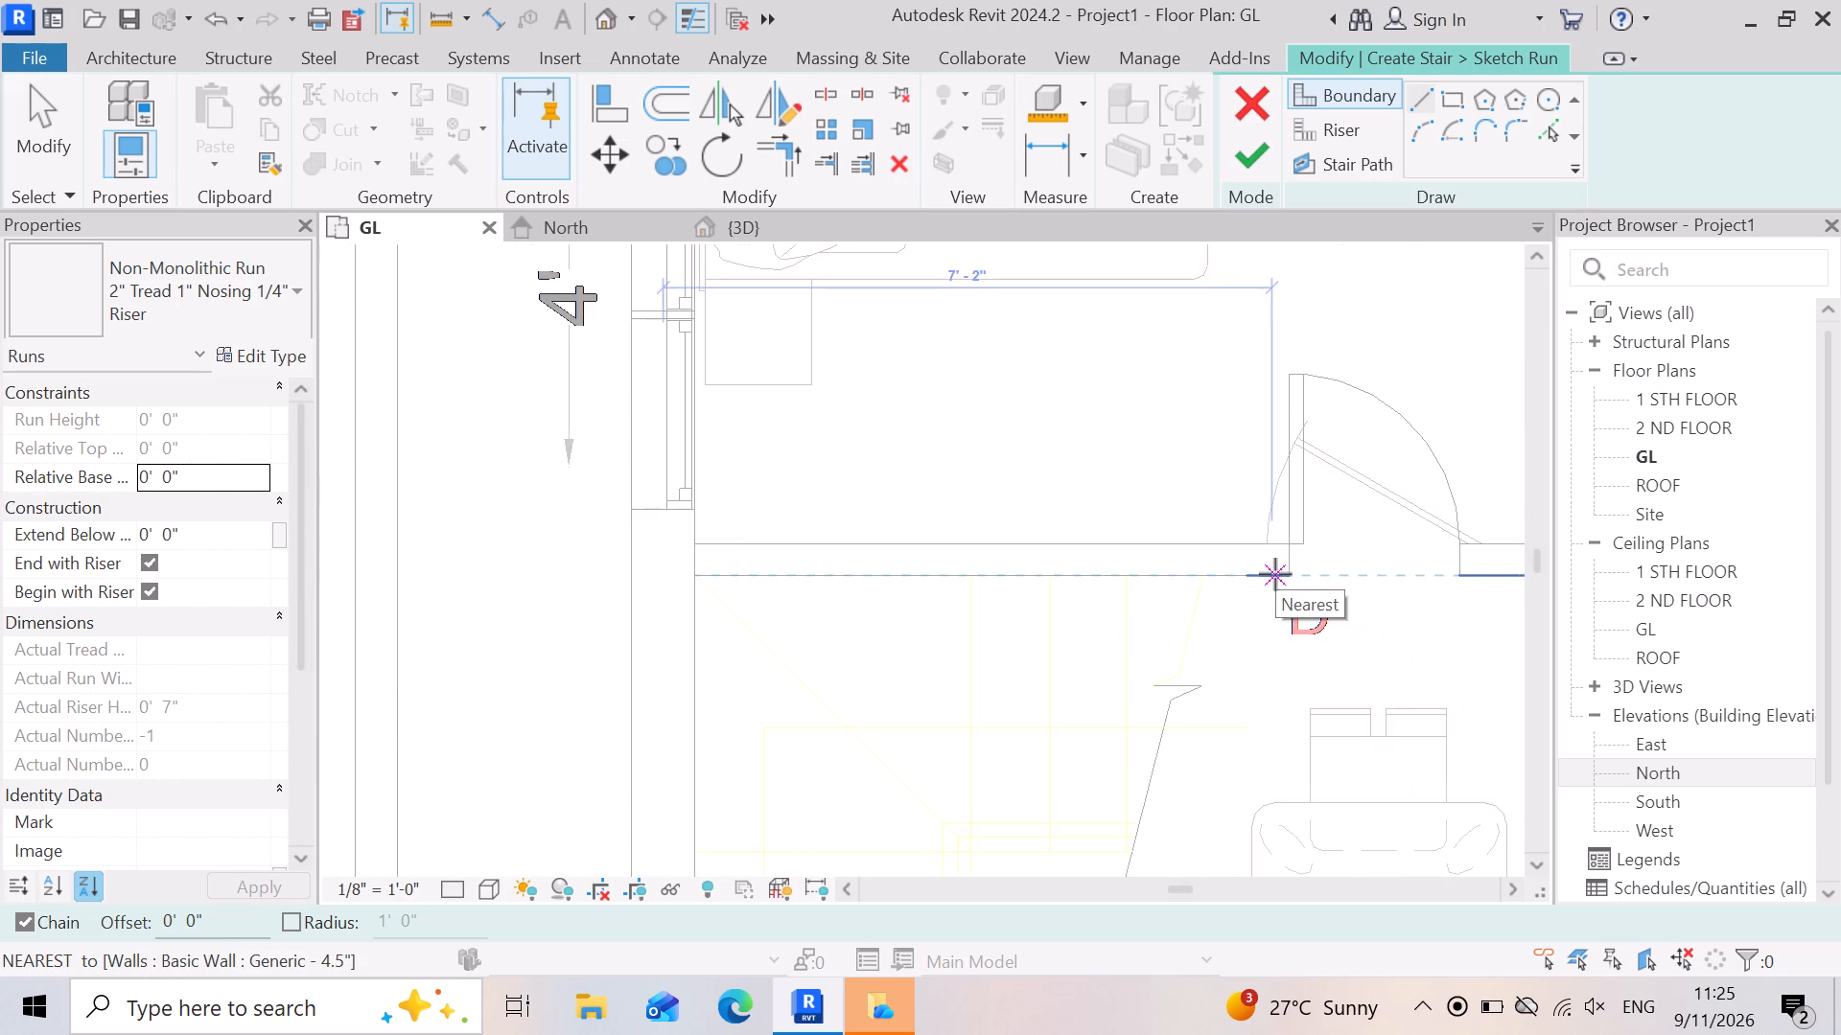
scroll(1258, 782, "up", 13)
scroll(1223, 770, "down", 2)
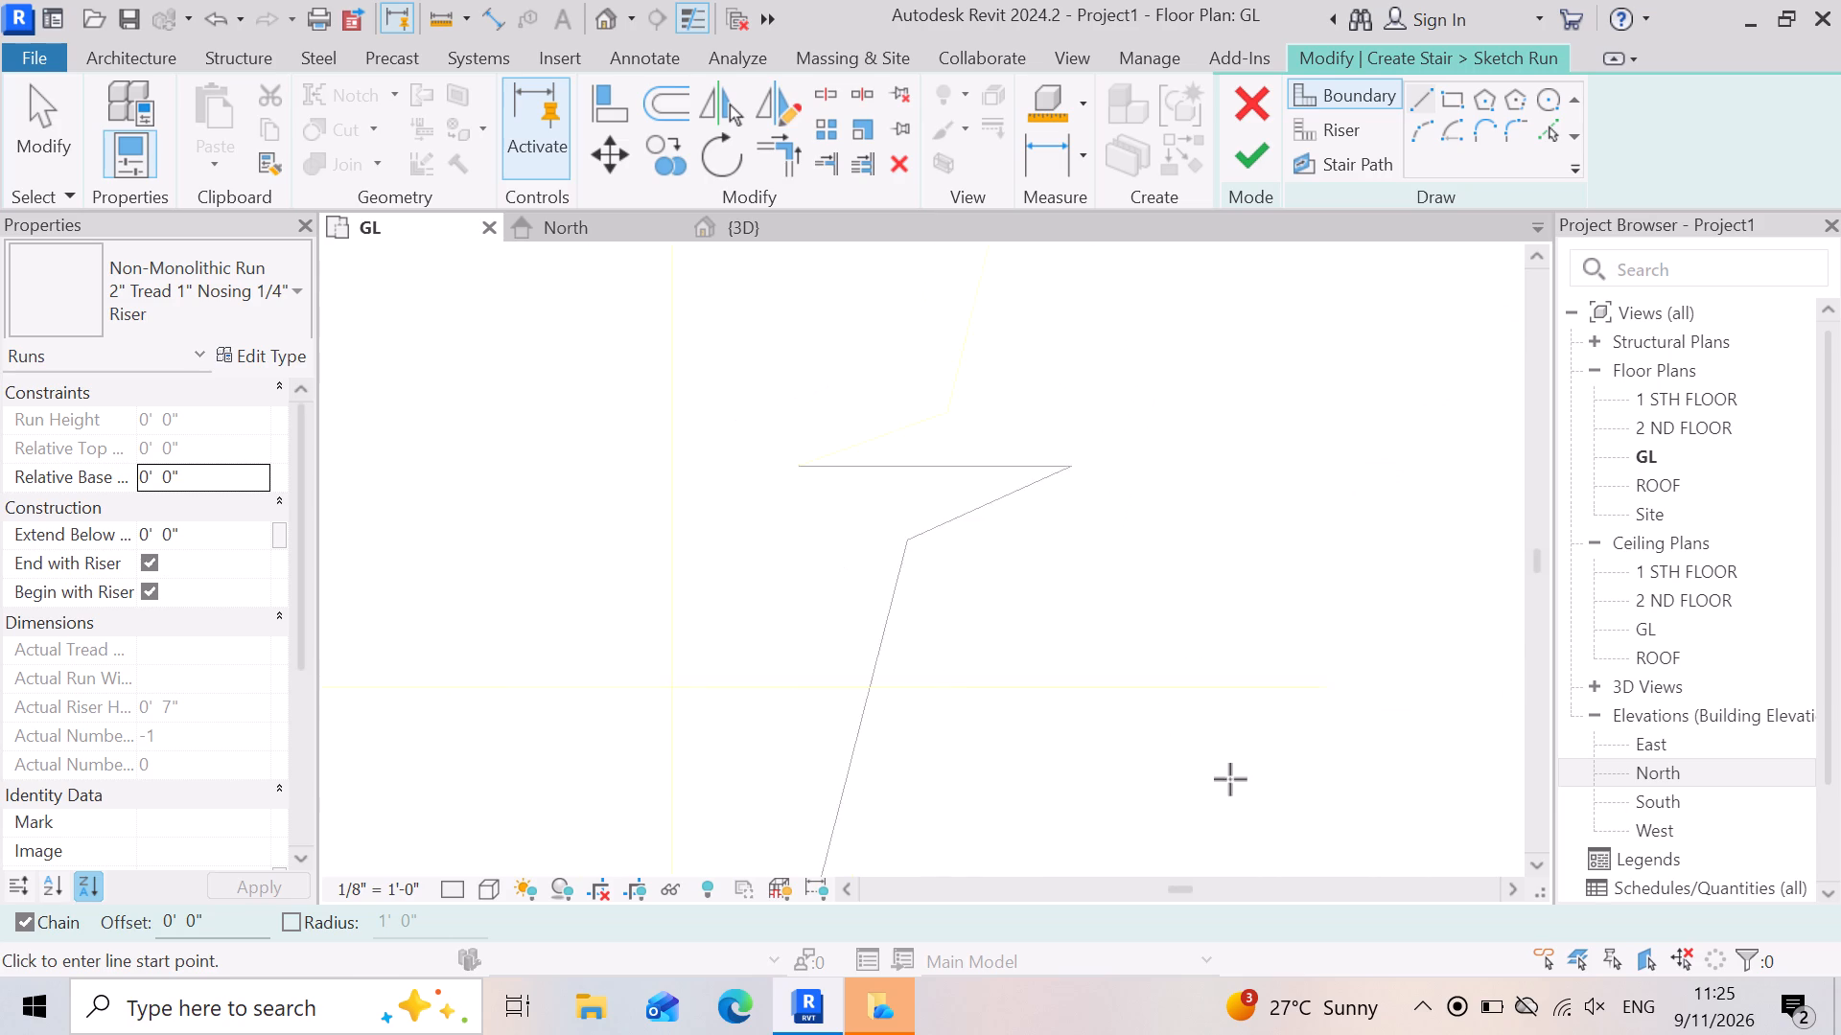
scroll(1230, 779, "down", 5)
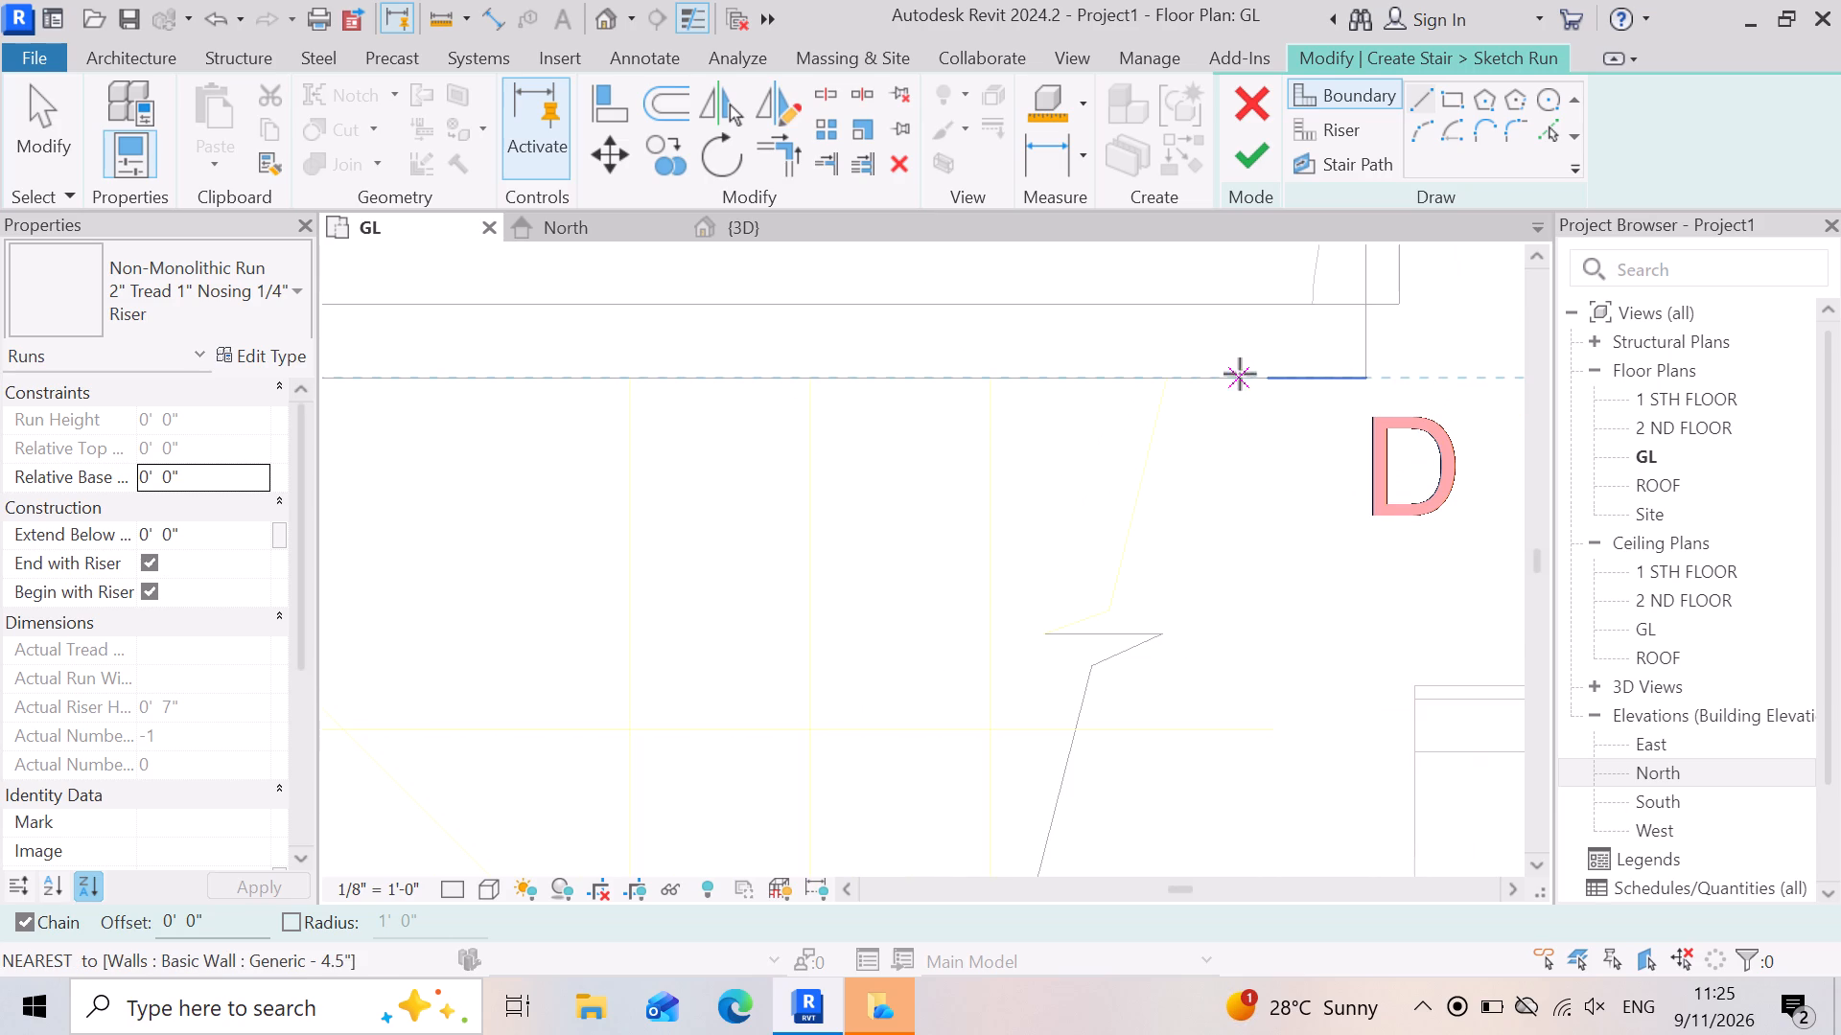
left_click(1240, 374)
scroll(1317, 474, "down", 5)
scroll(747, 443, "up", 5)
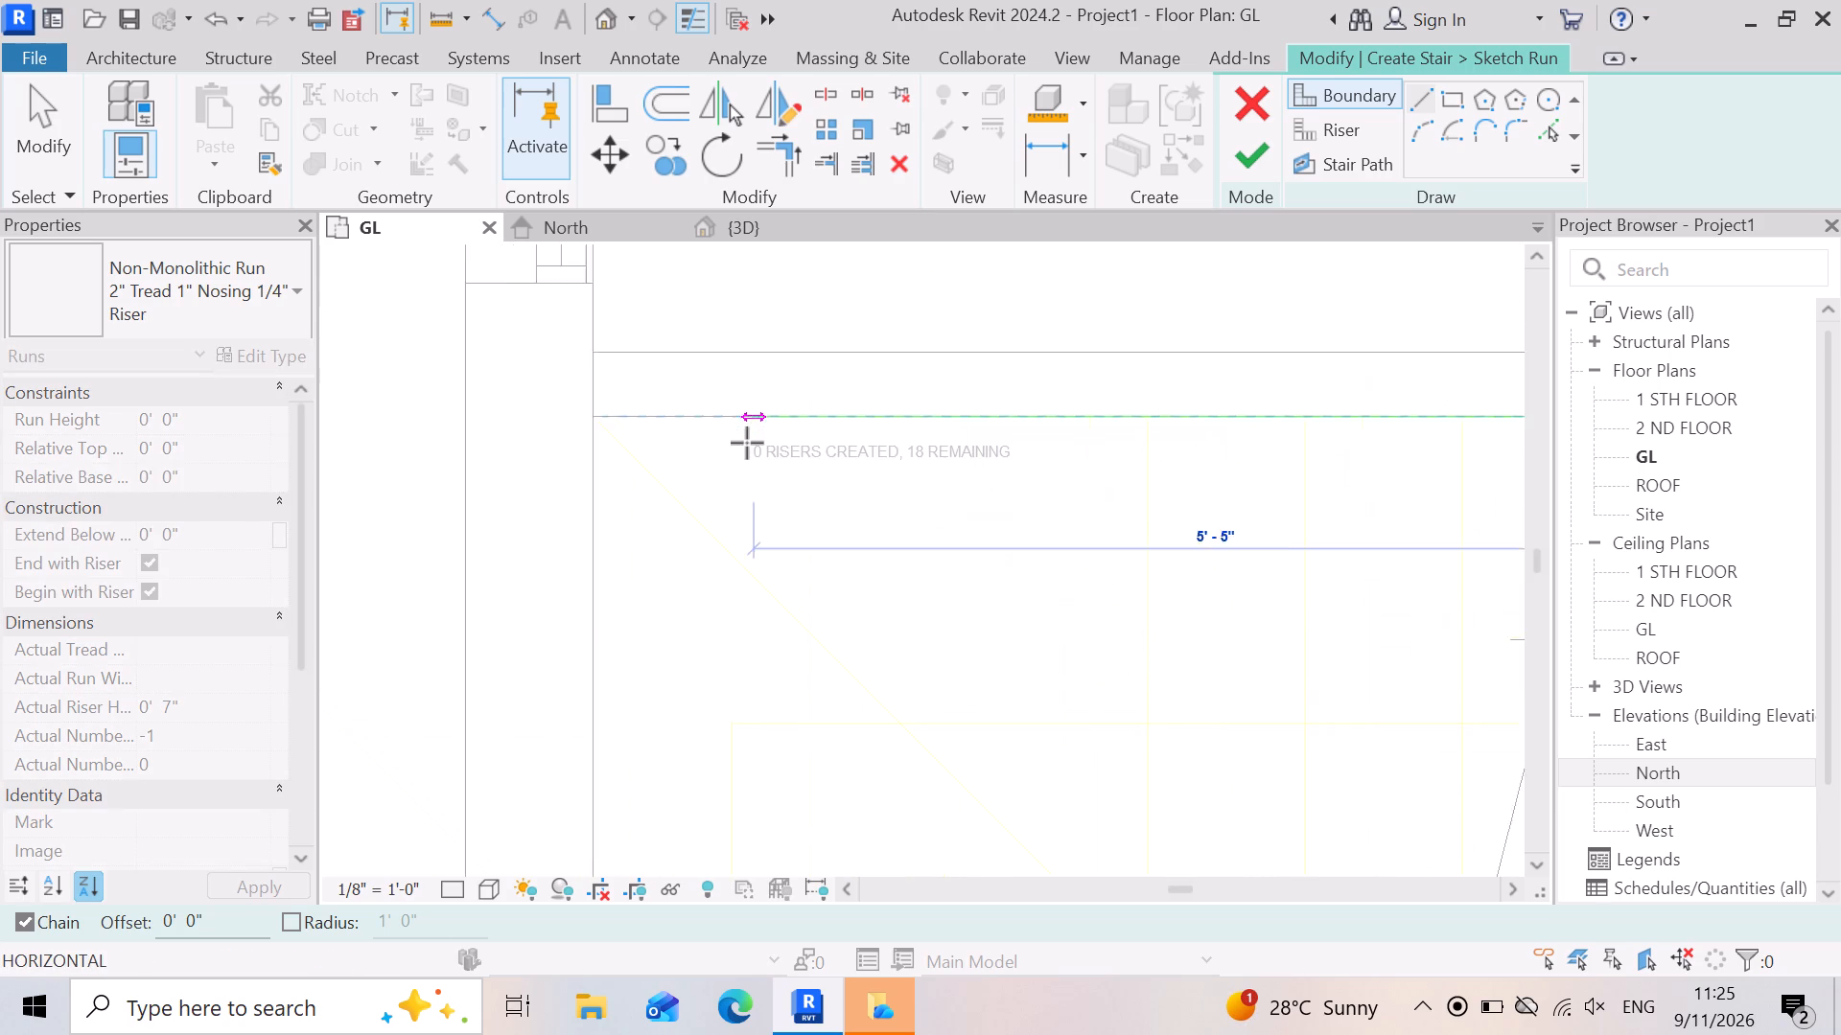
scroll(747, 443, "up", 2)
left_click(515, 397)
Continue the outer stair boundary straight along the inner face of the 9" brick wall to the corner at the kitchen end.
scroll(610, 420, "down", 6)
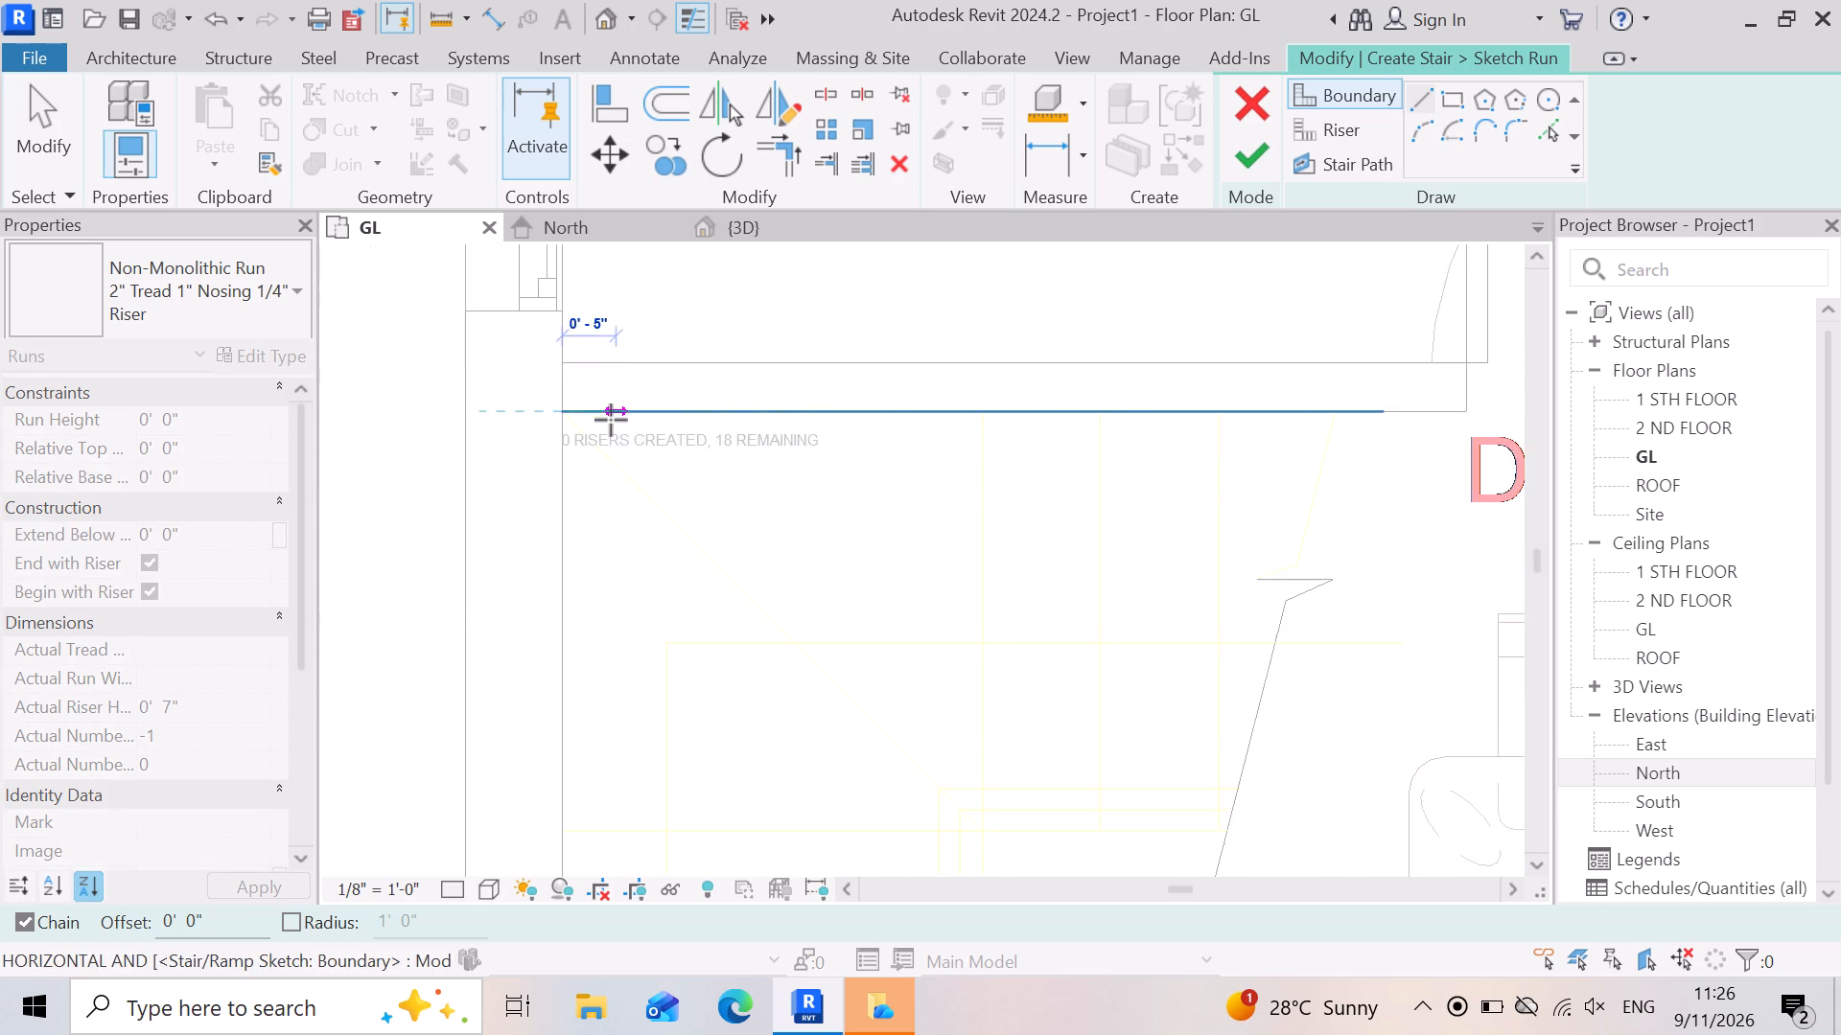
scroll(611, 420, "down", 8)
scroll(645, 707, "down", 5)
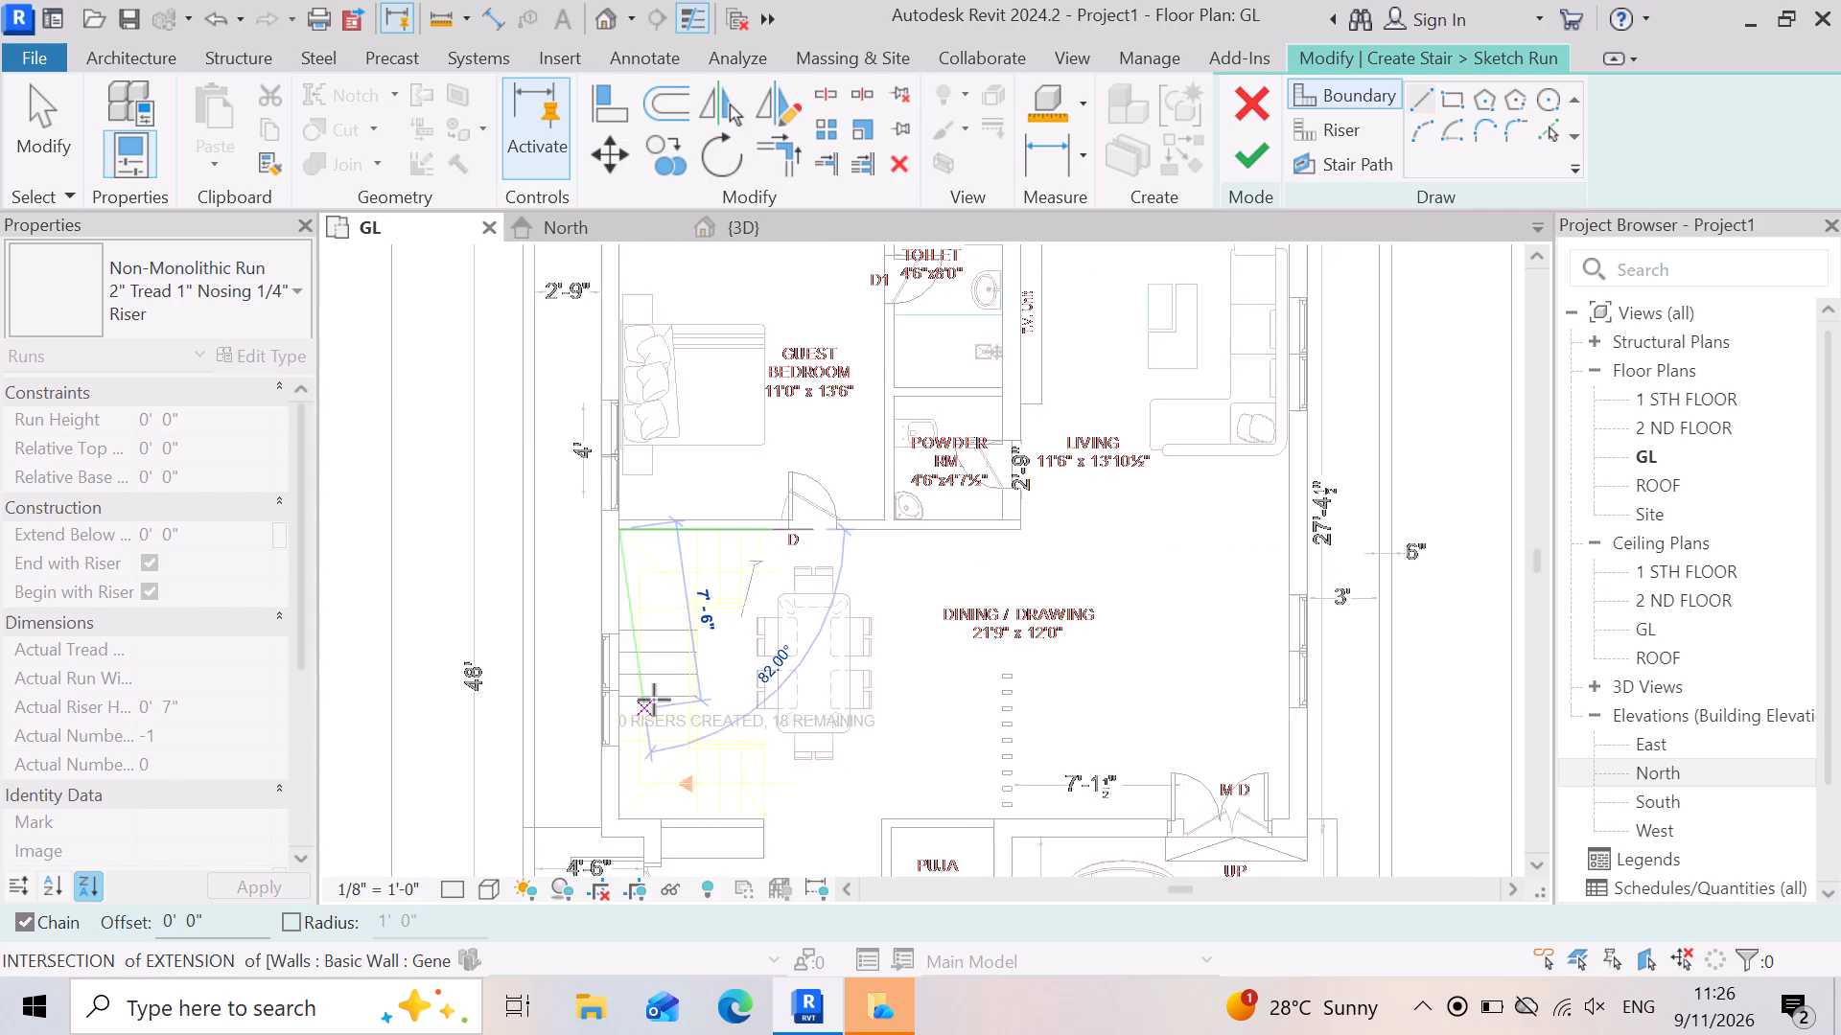
scroll(613, 776, "up", 6)
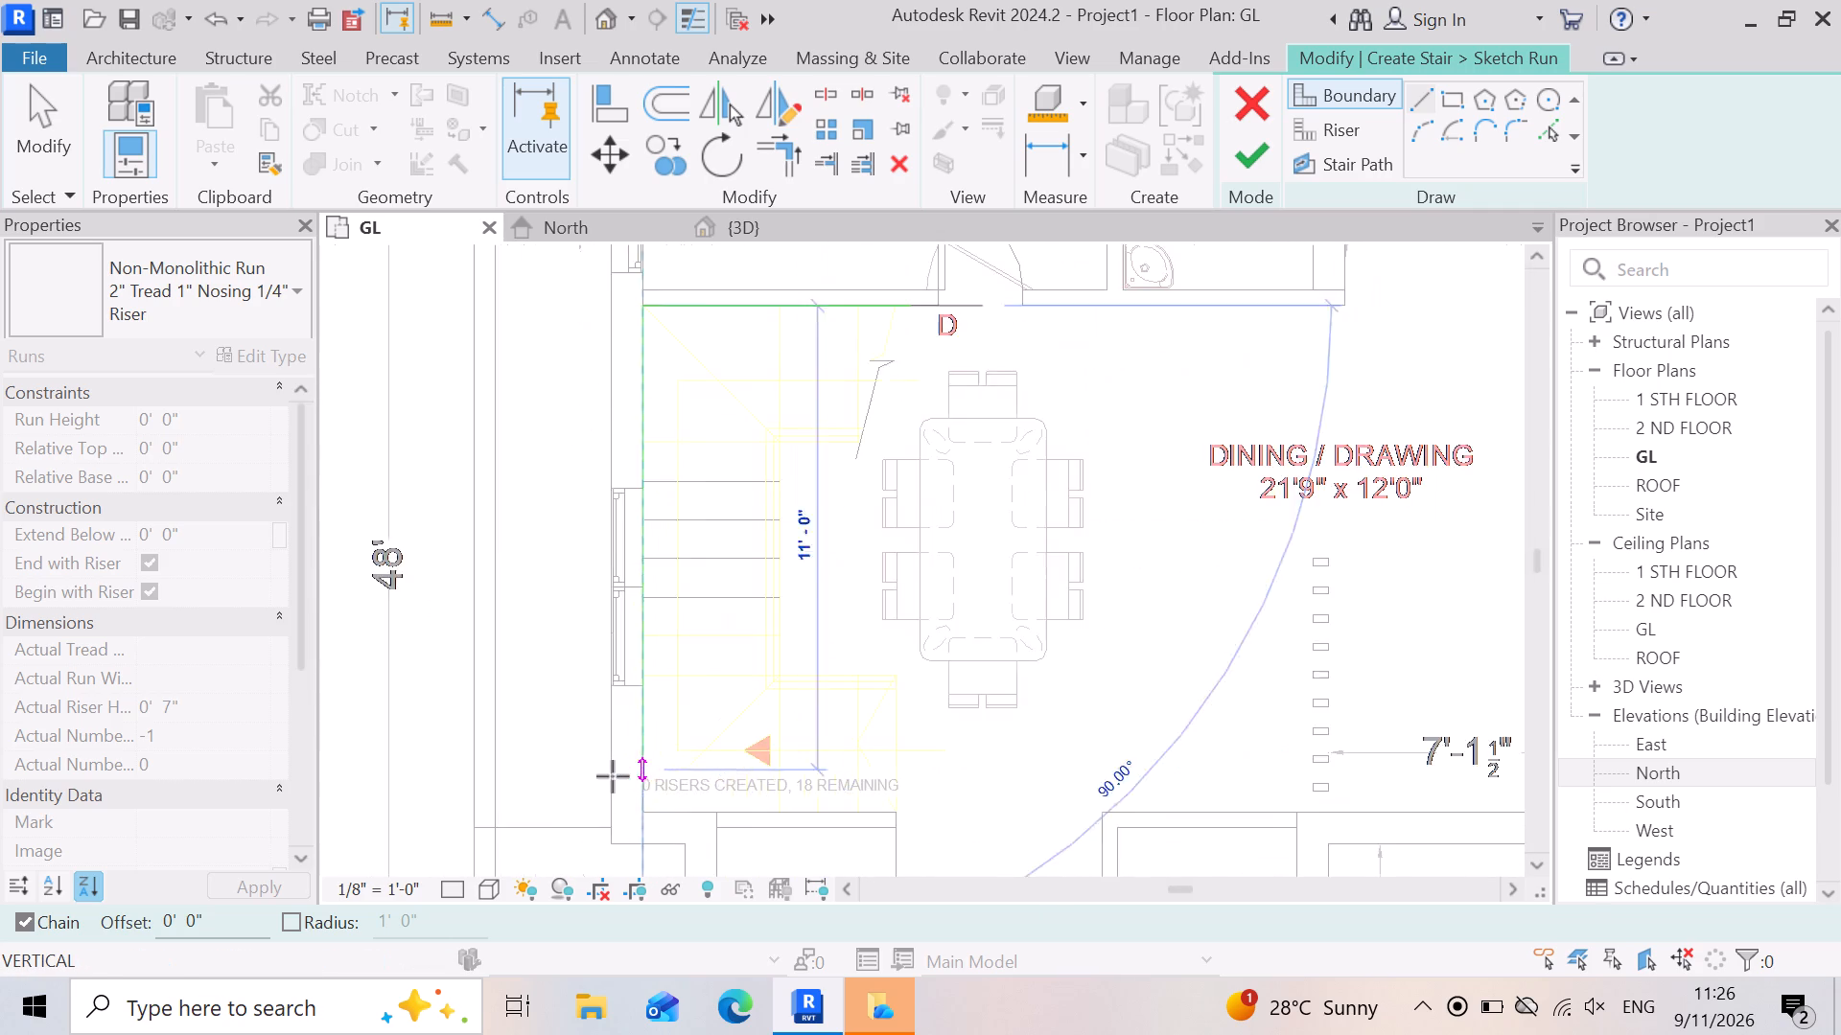
scroll(613, 776, "up", 3)
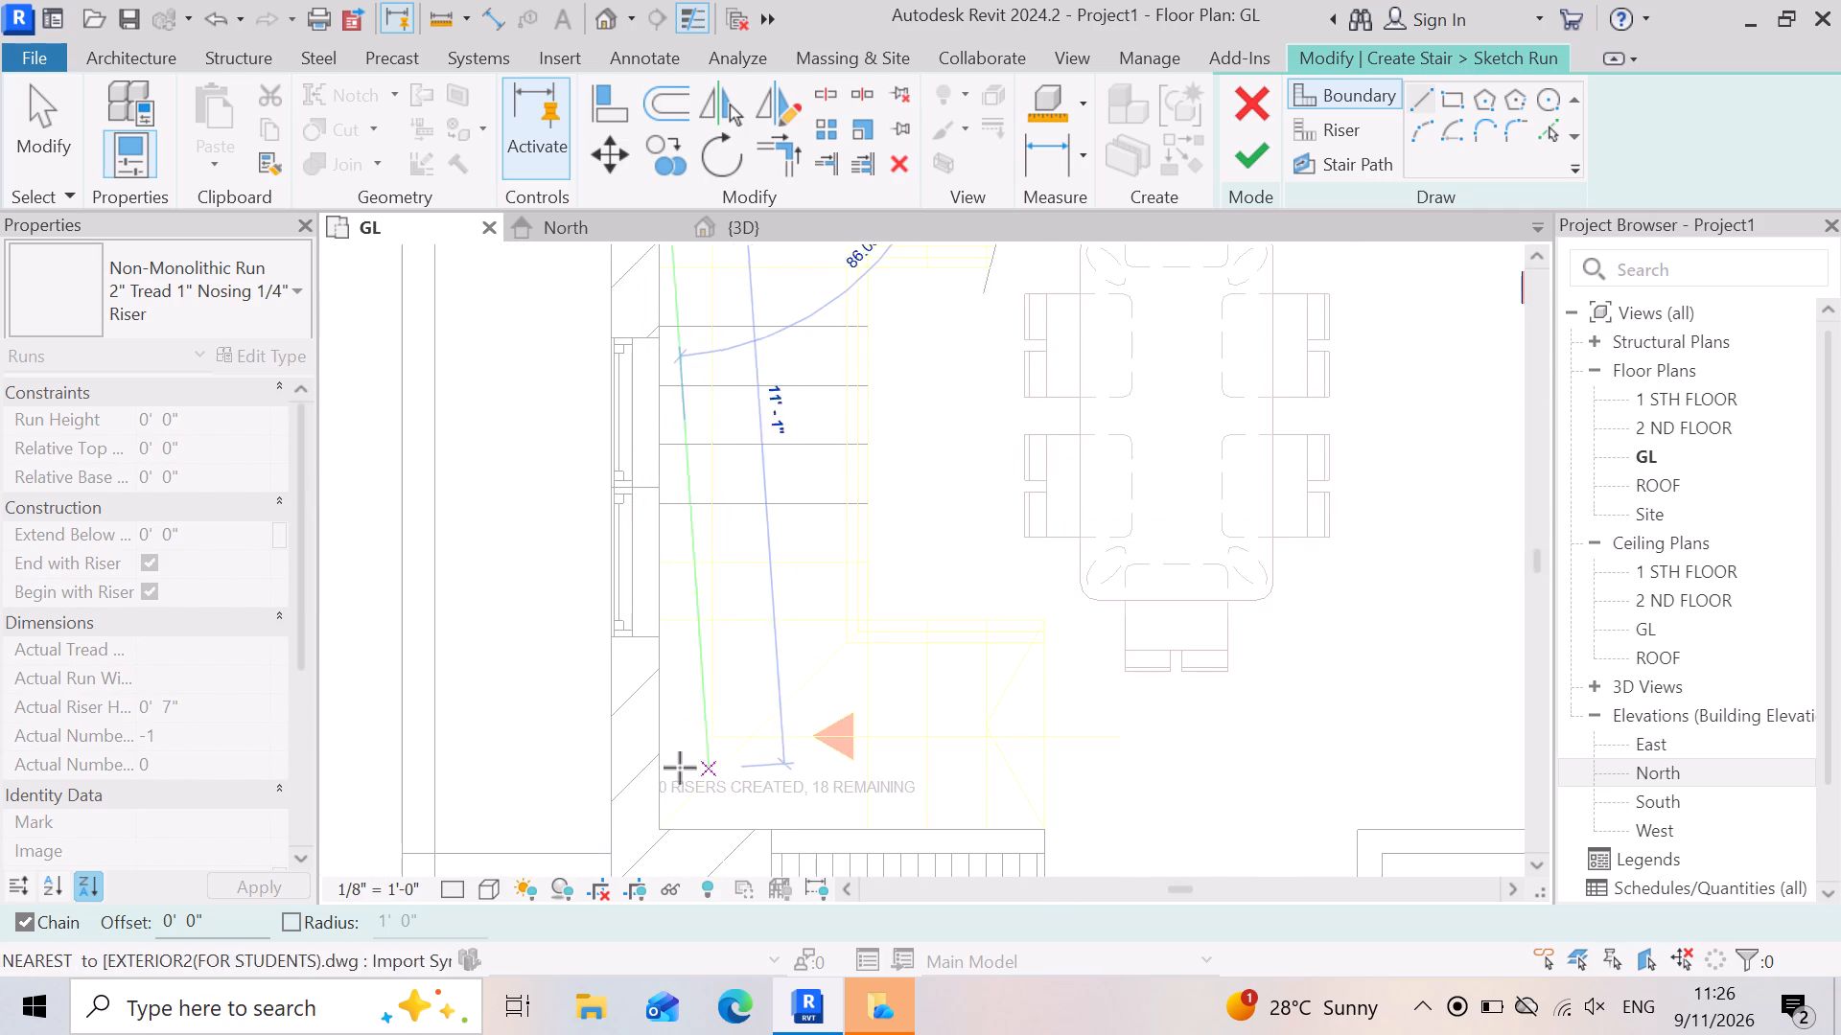
scroll(671, 773, "up", 11)
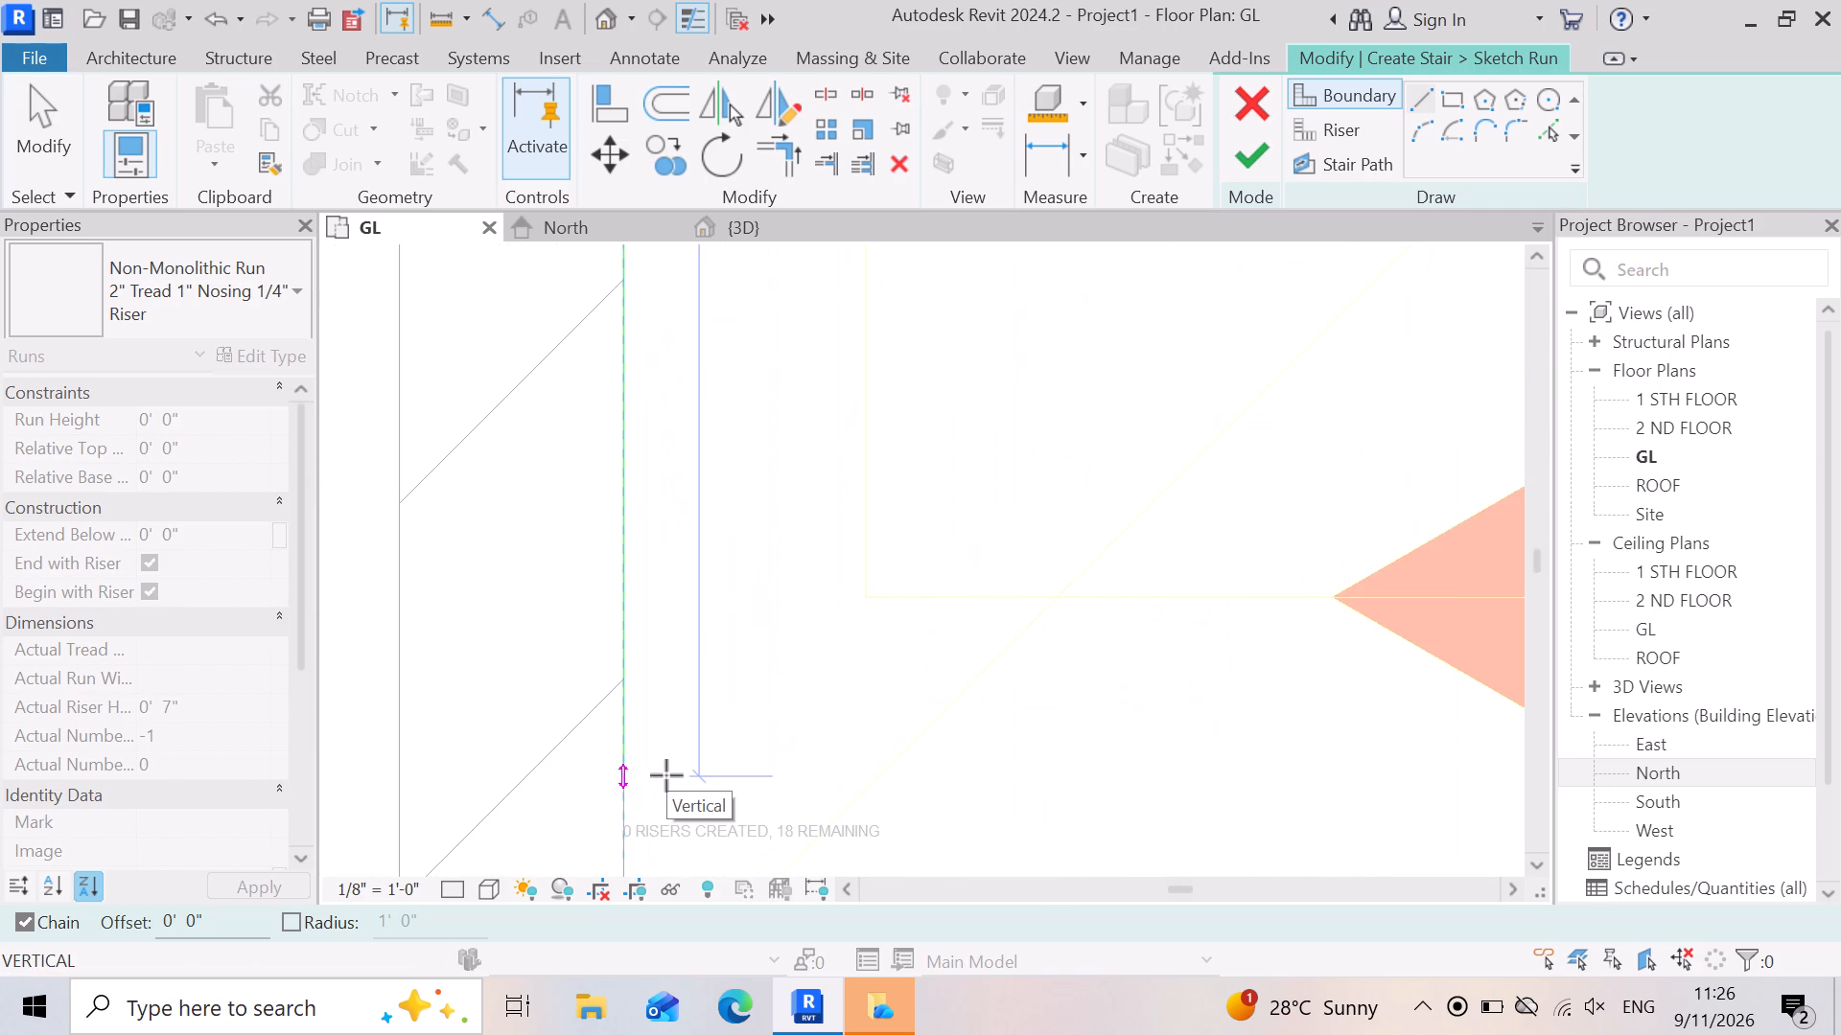
scroll(677, 740, "down", 10)
scroll(663, 783, "up", 4)
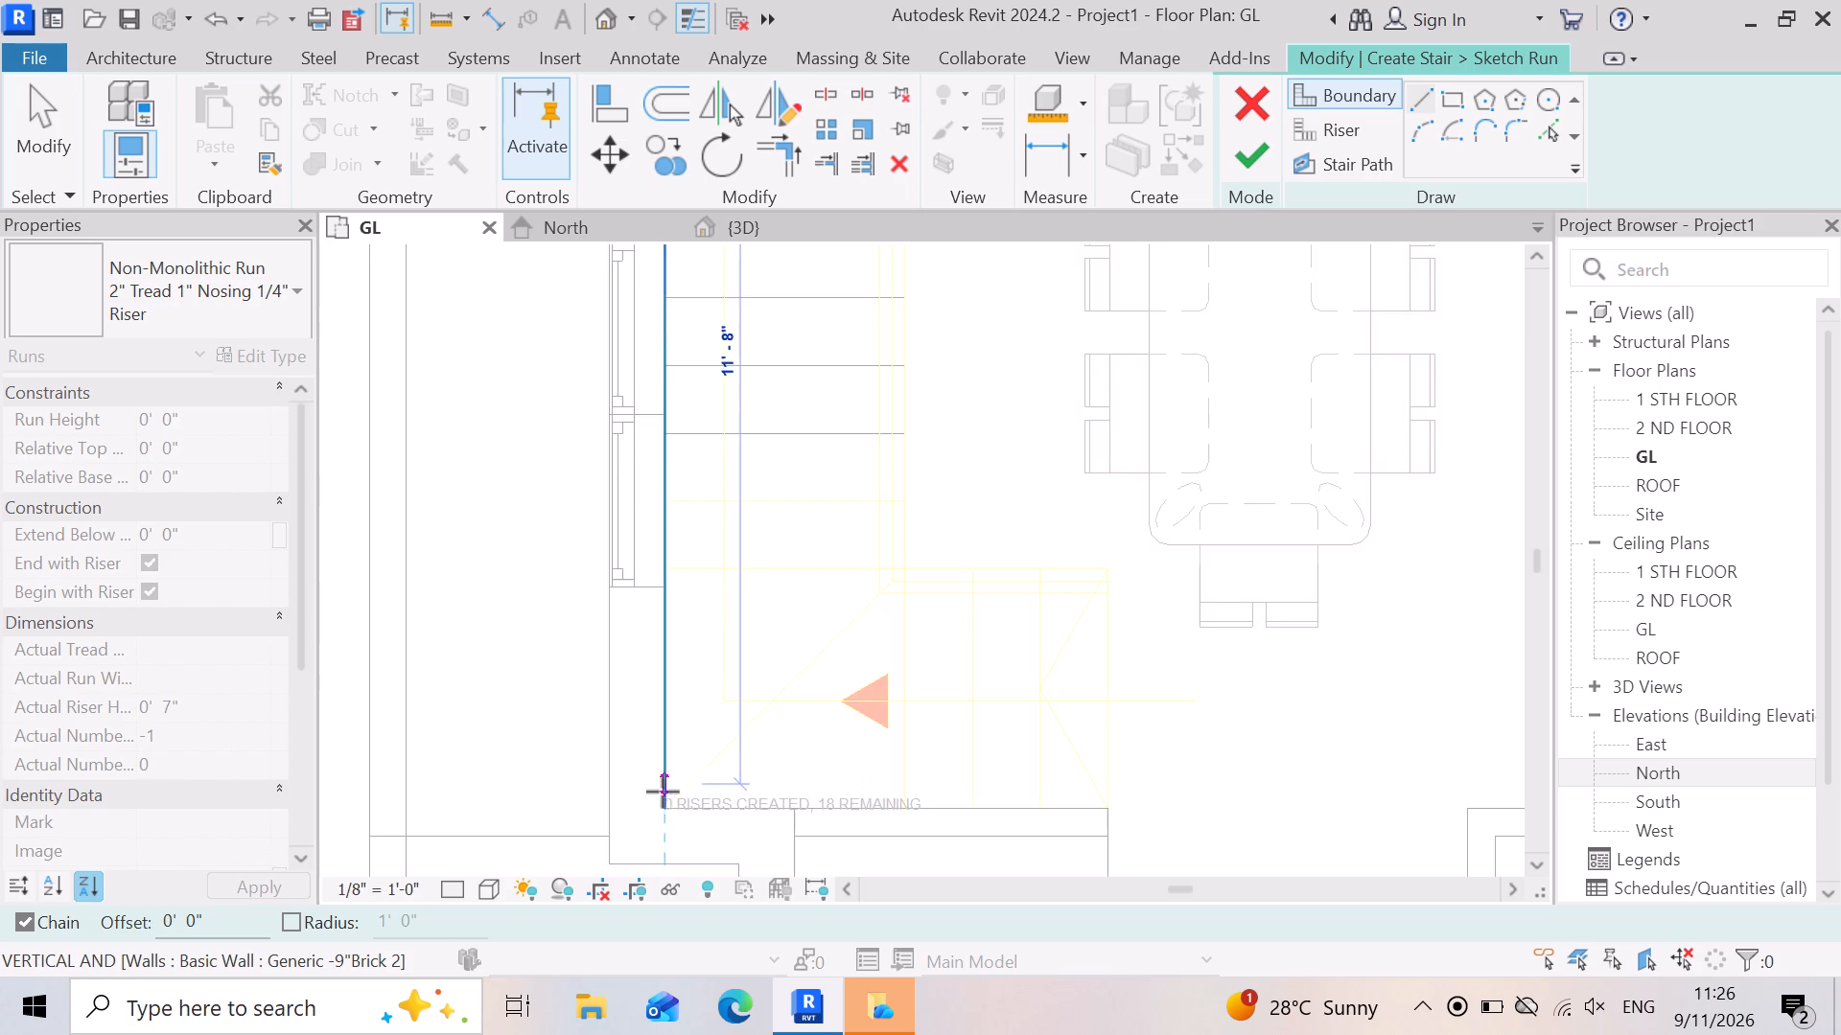
scroll(663, 792, "up", 3)
scroll(658, 792, "down", 5)
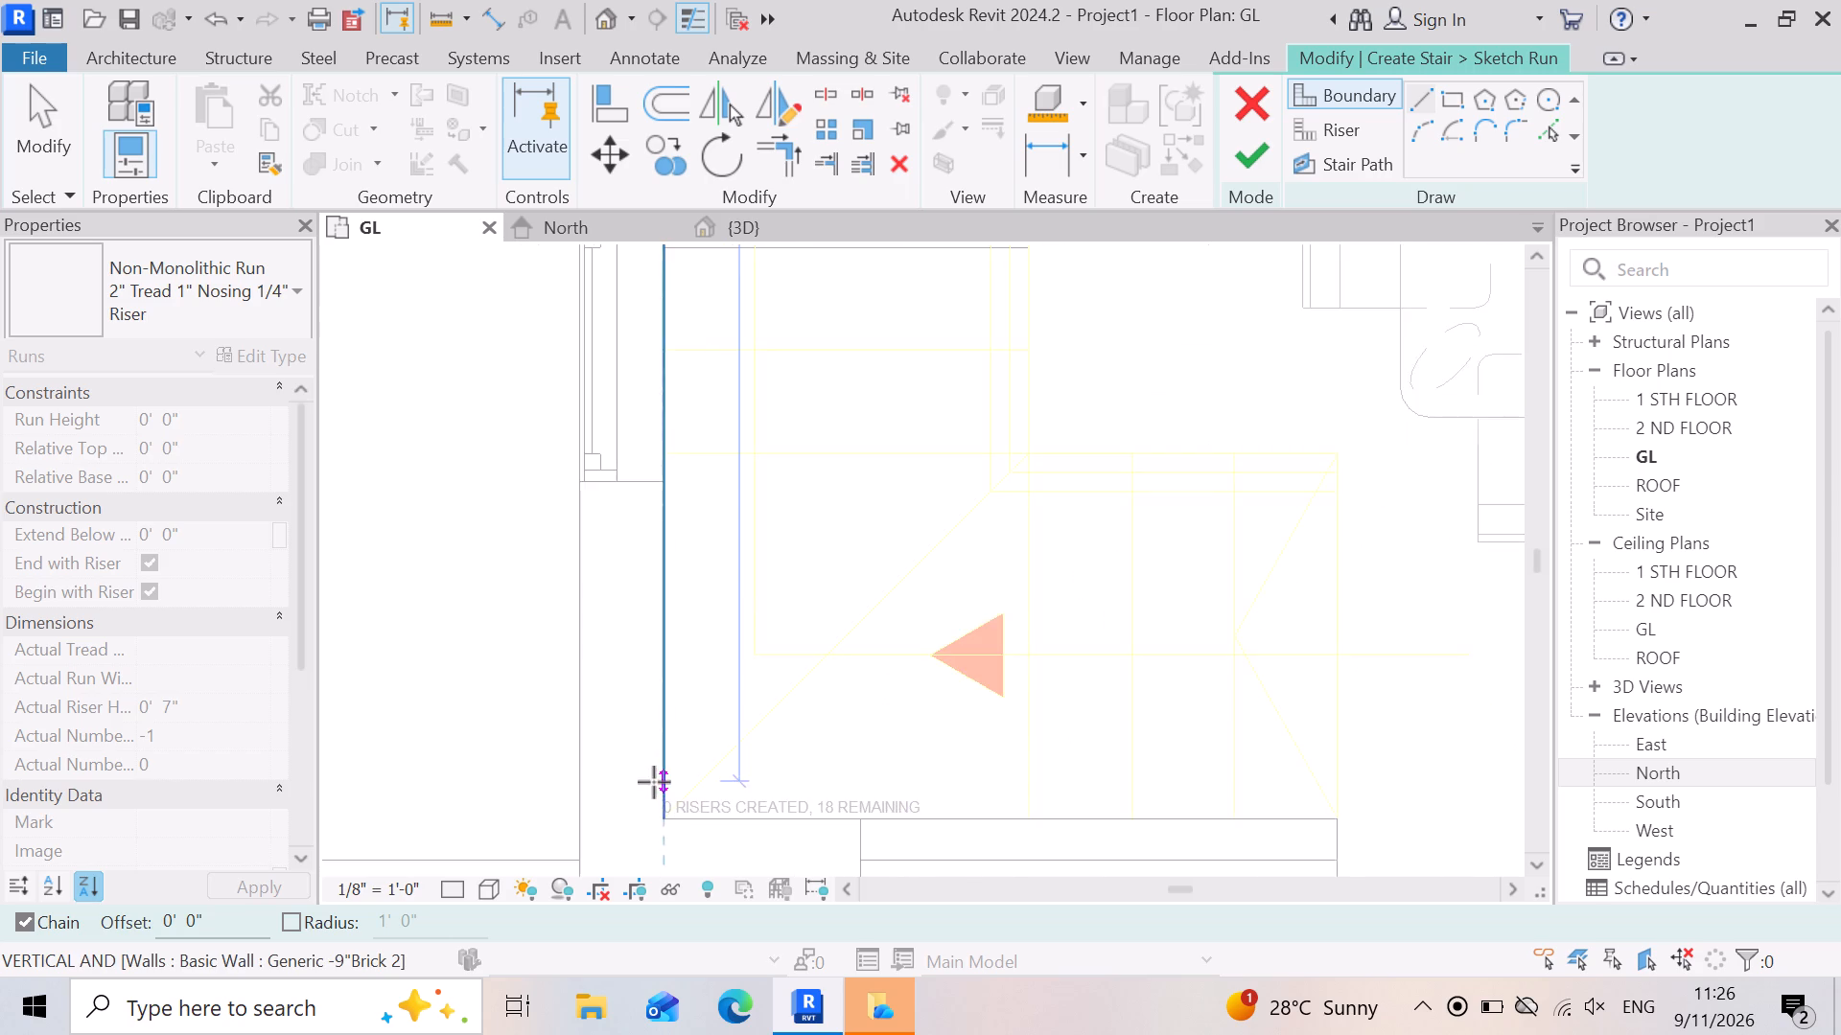
scroll(654, 782, "down", 2)
scroll(653, 836, "up", 9)
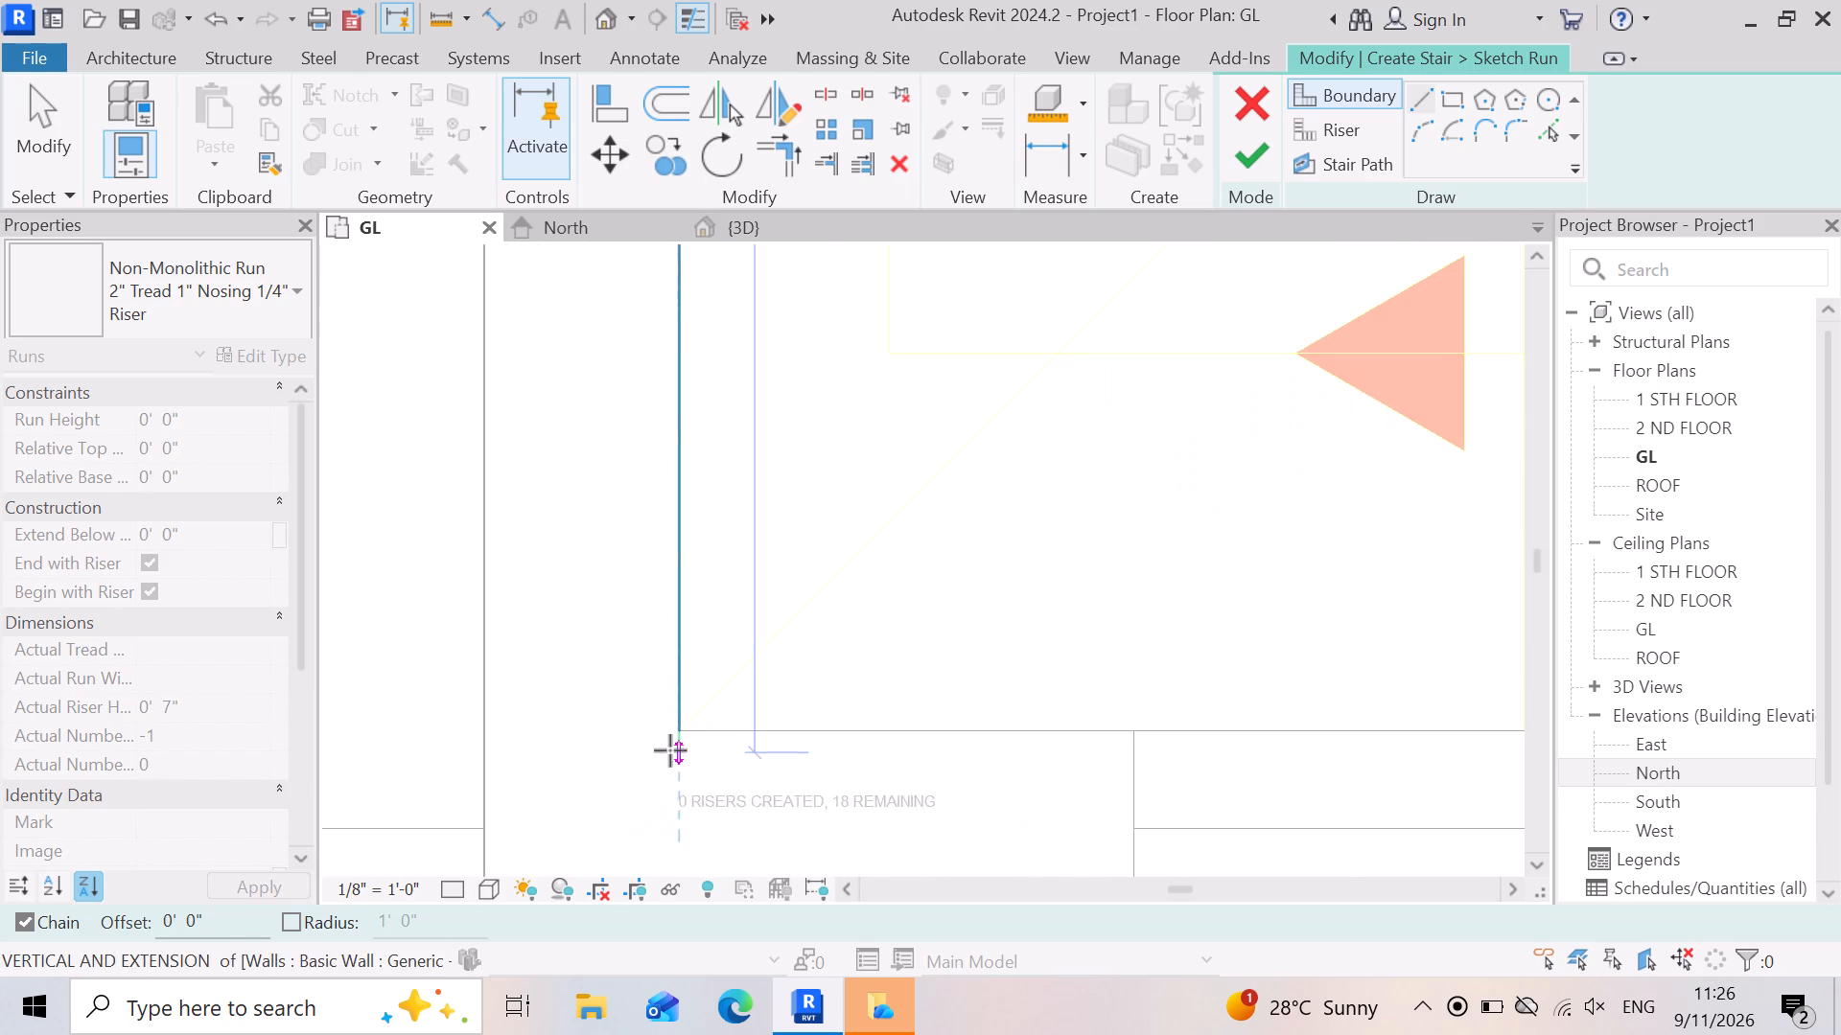
left_click(670, 734)
Finish the outer stair boundary with a 6'-0" line along the wall edge at the kitchen end, up to the first flight's start.
scroll(674, 734, "down", 5)
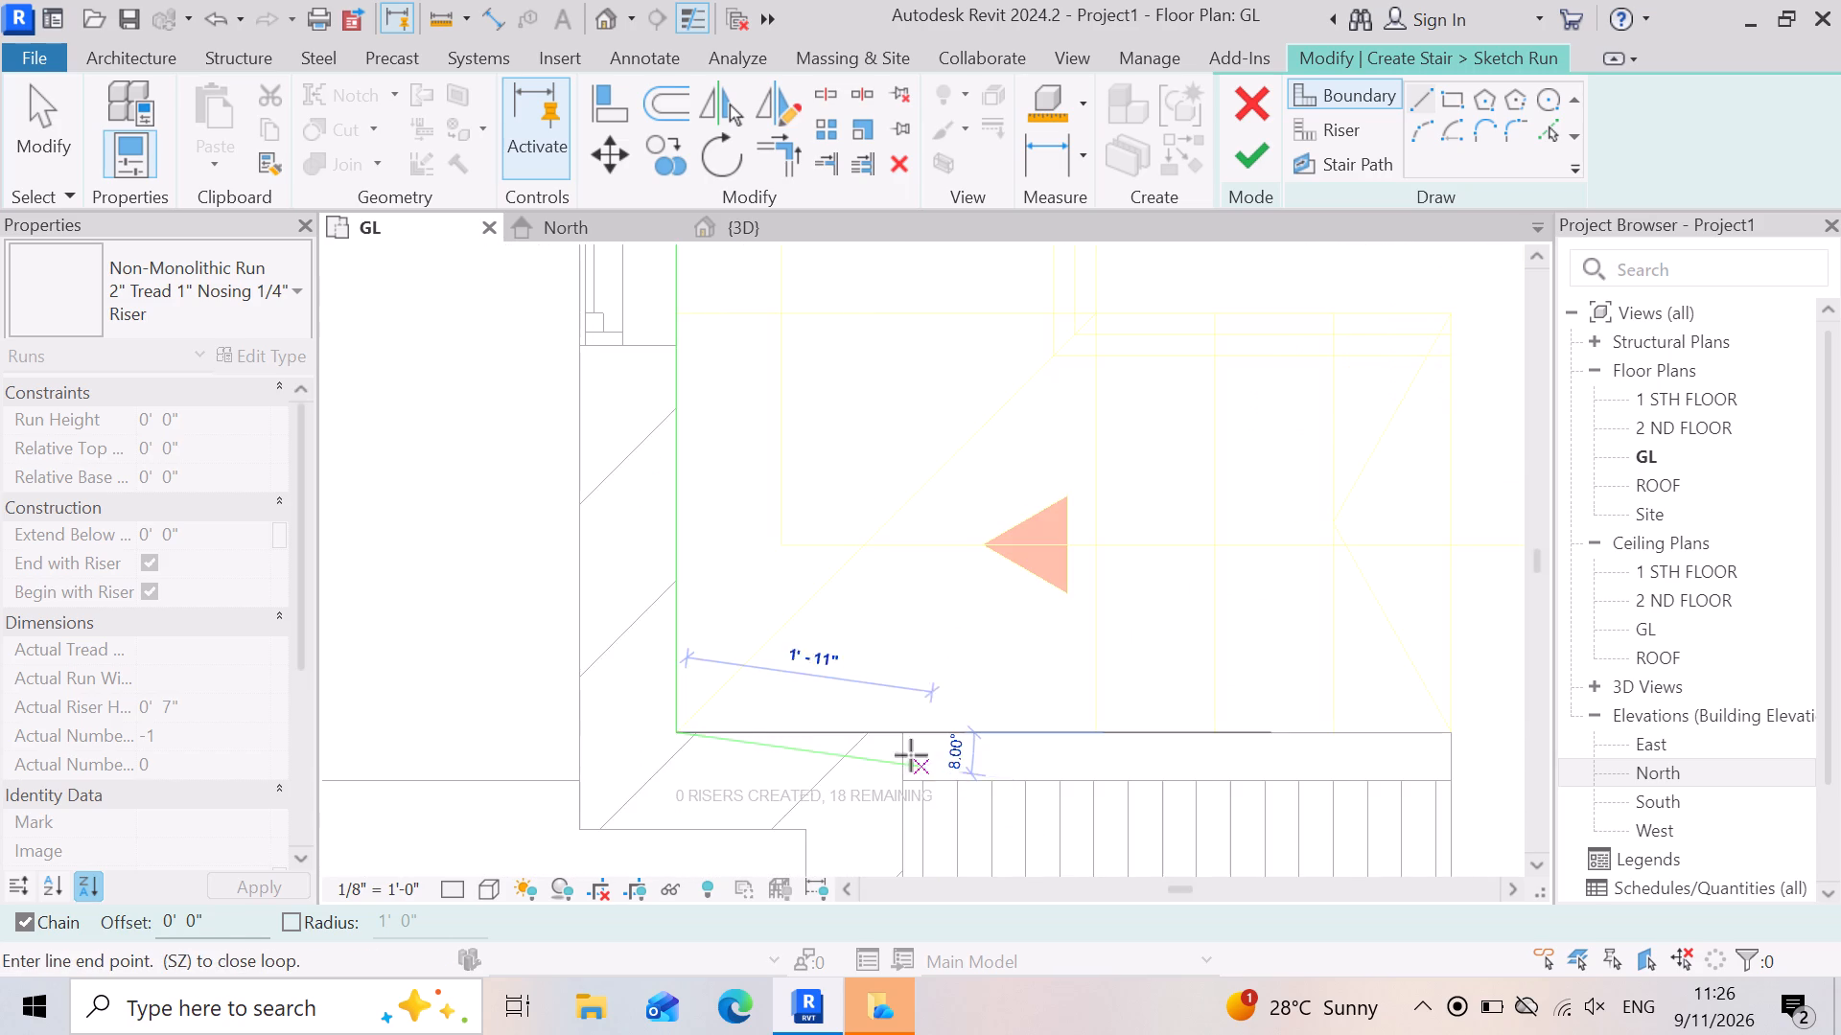
scroll(911, 755, "down", 6)
scroll(1093, 720, "down", 1)
scroll(1146, 754, "up", 6)
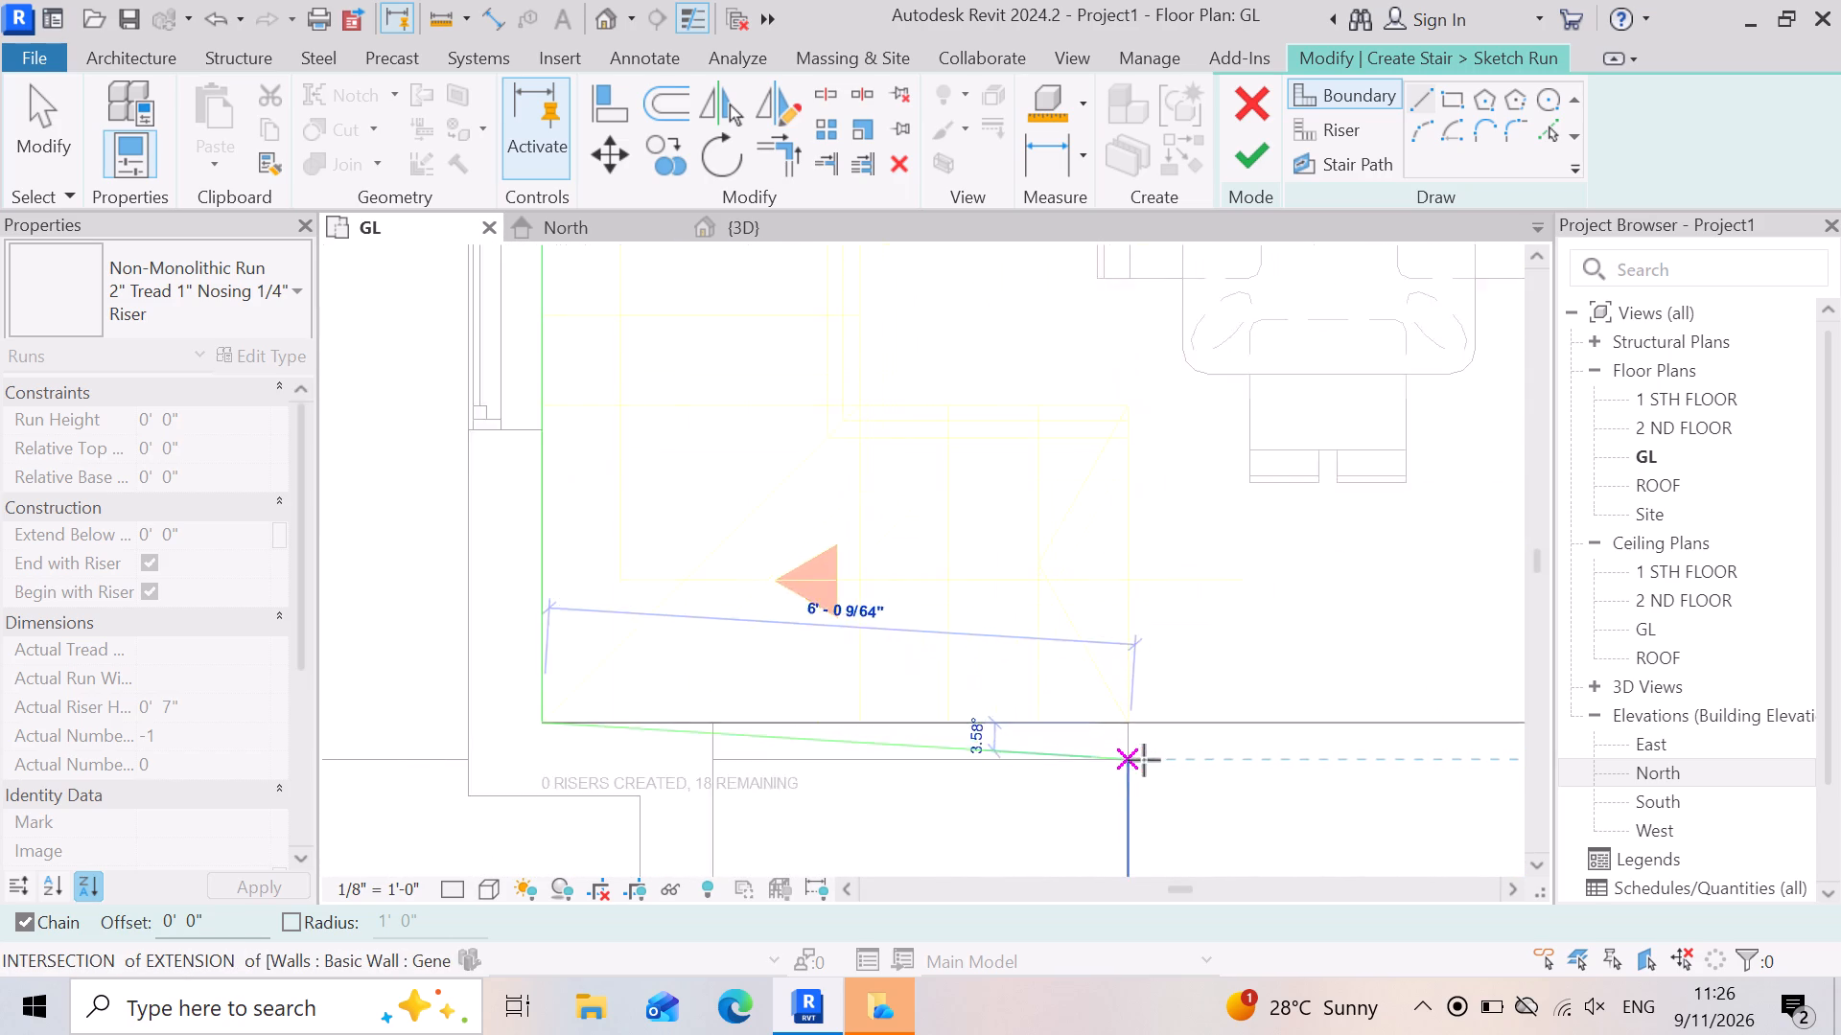
scroll(1144, 760, "up", 2)
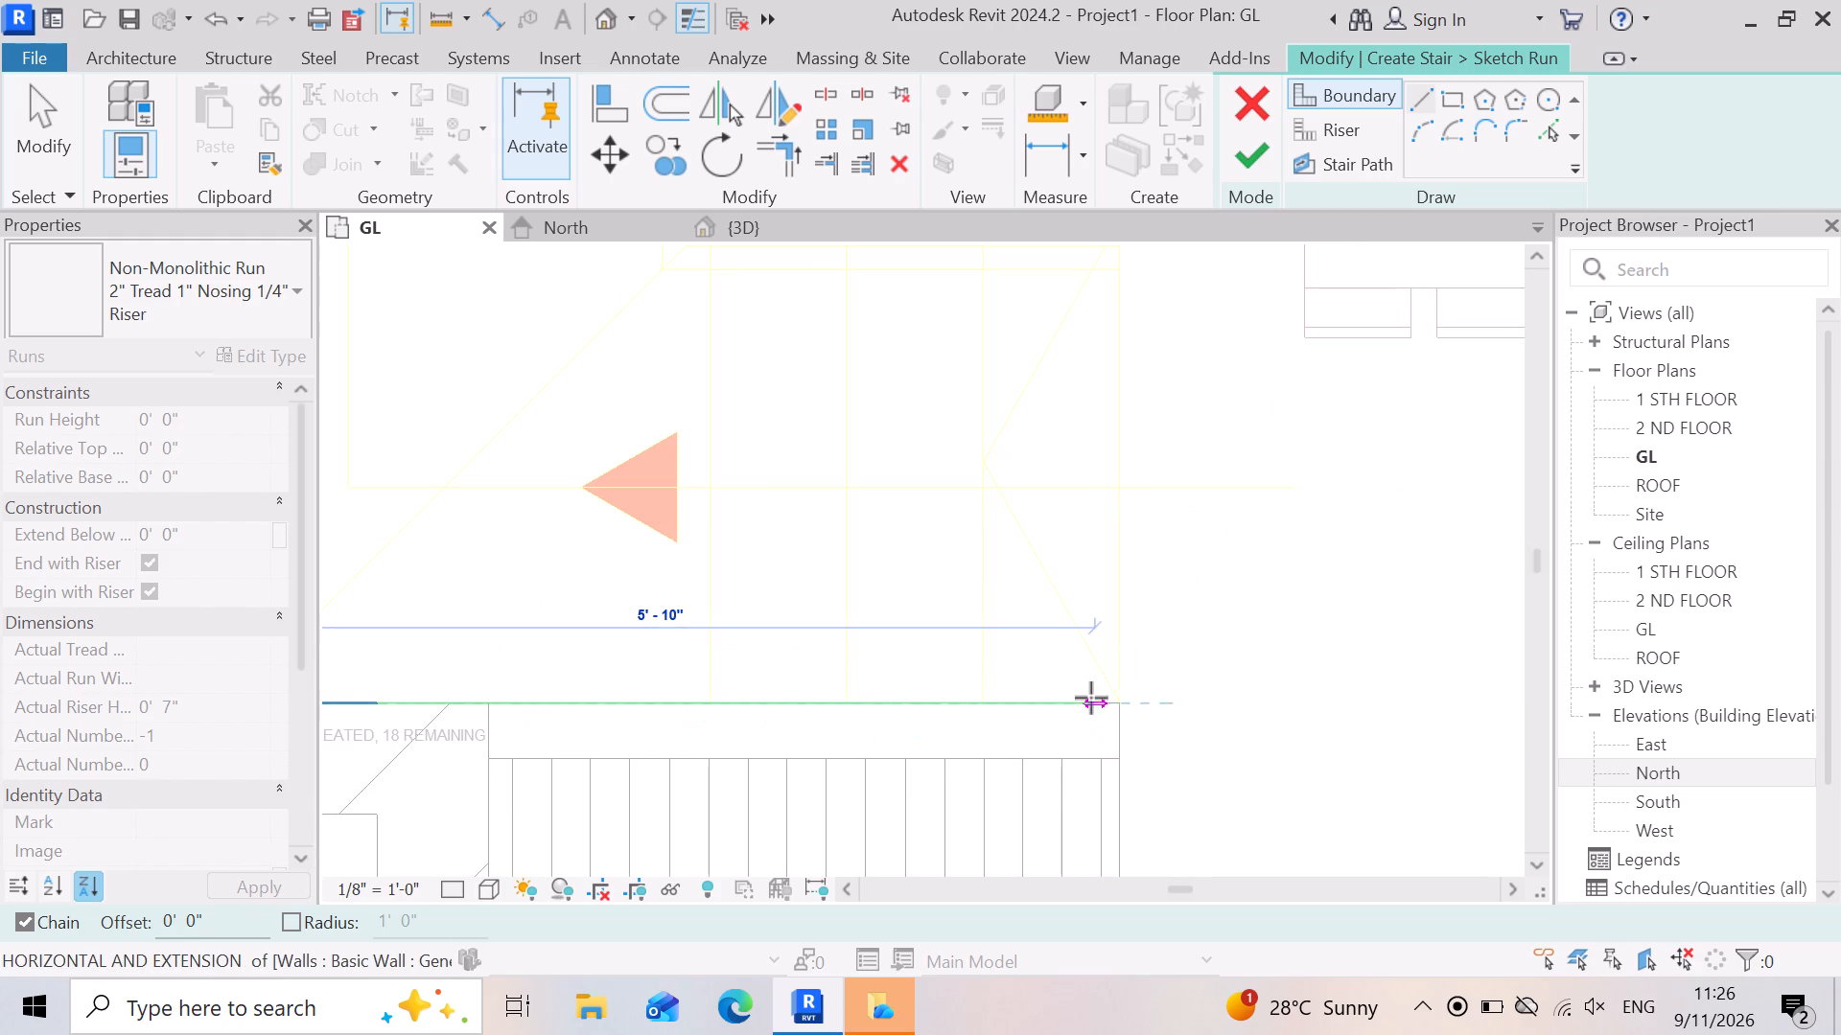
left_click(1119, 702)
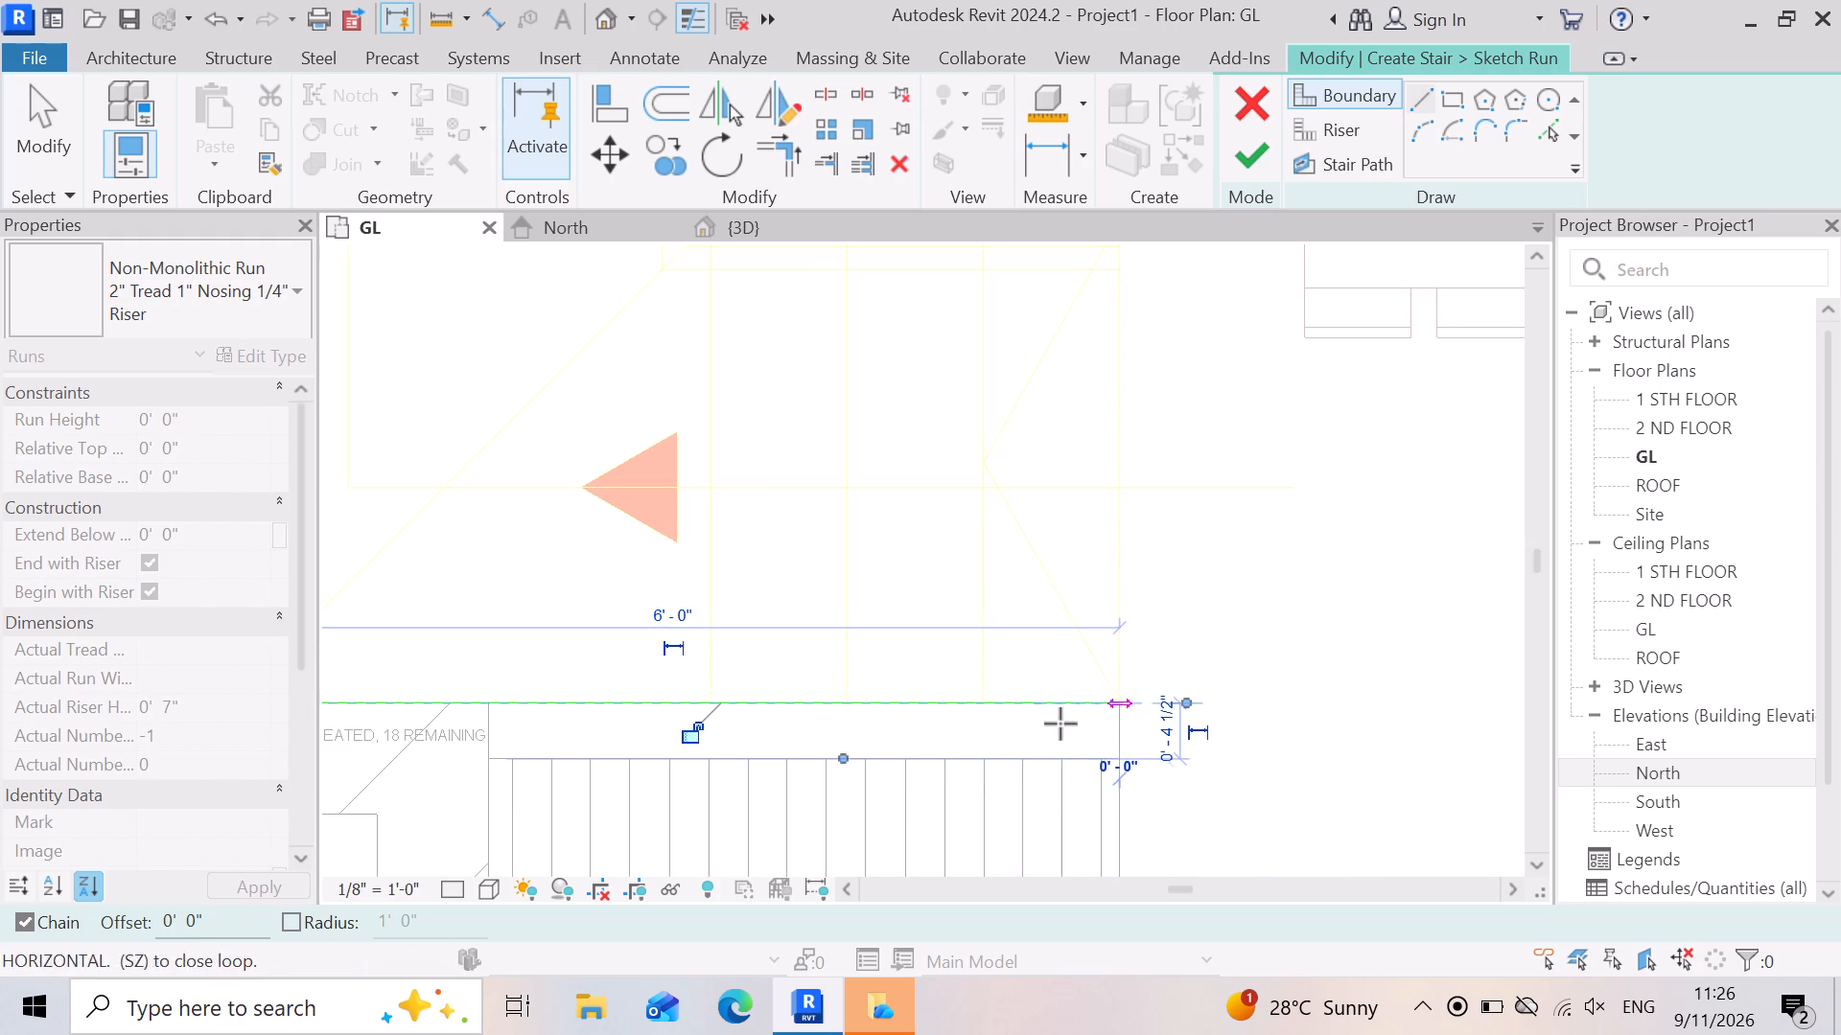
key("Escape")
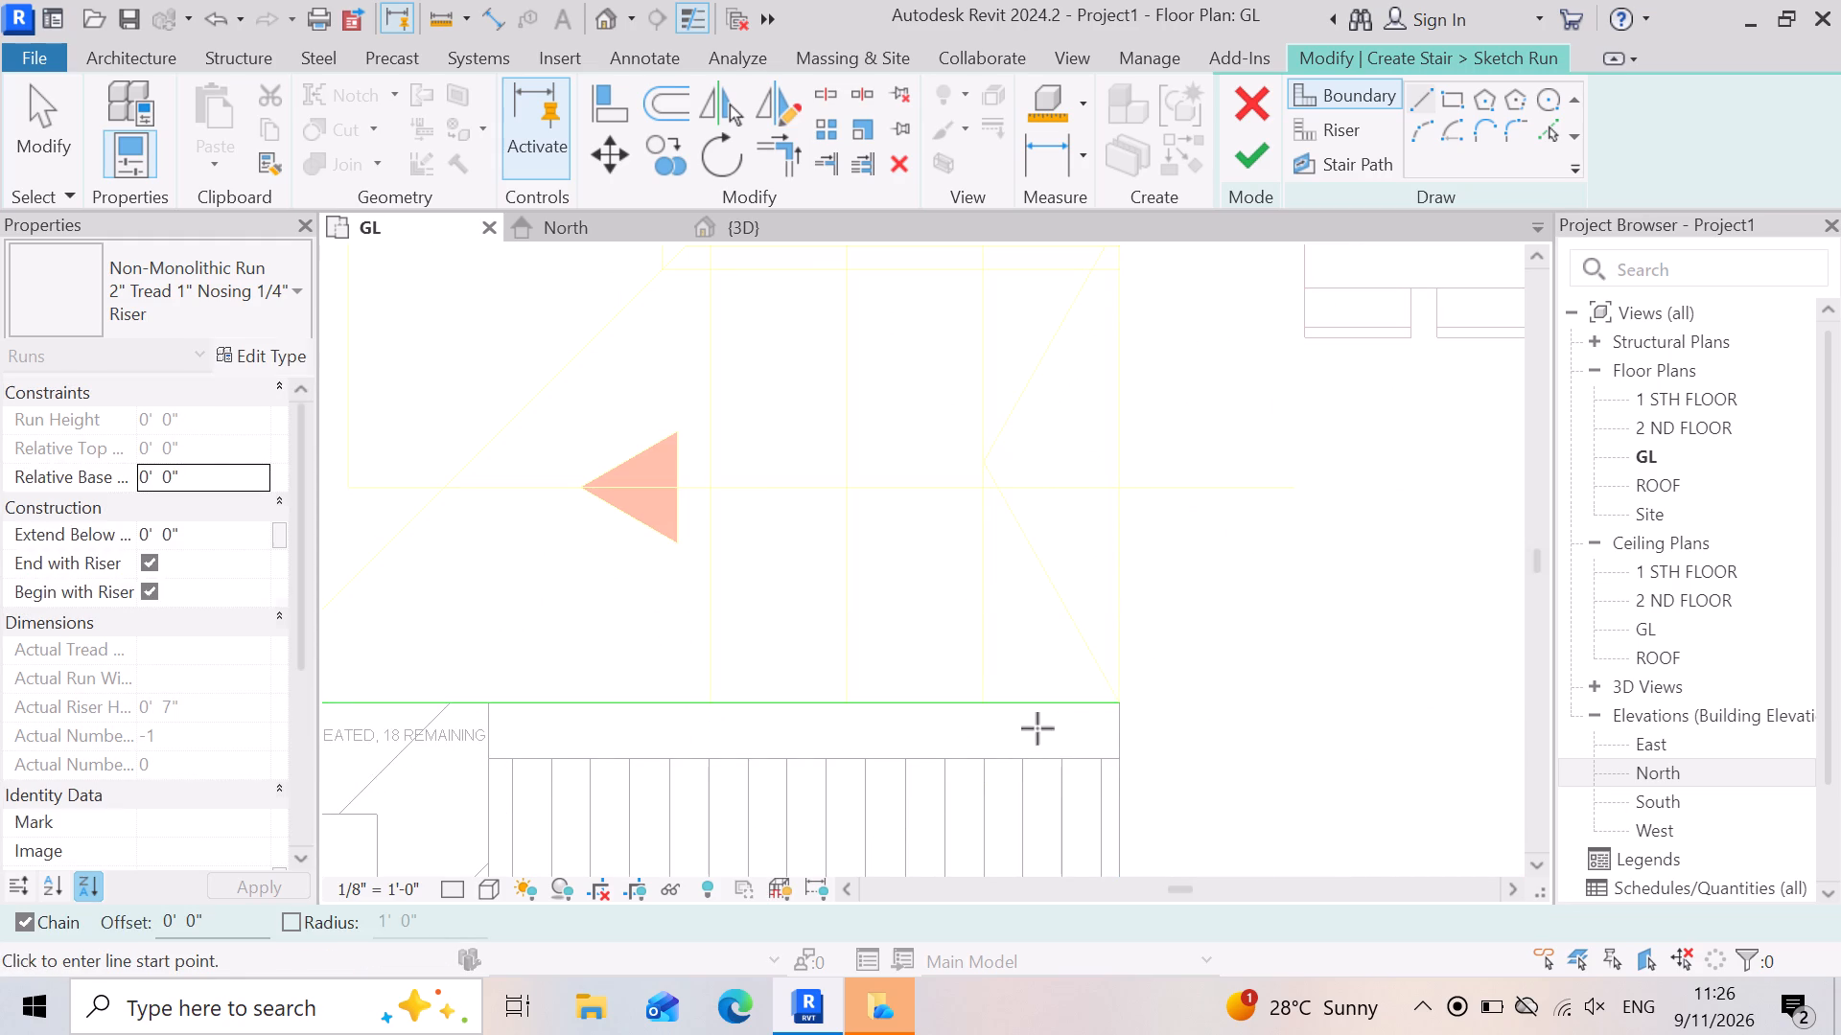
Draw an inner stair boundary line about 1'-10 3/4" long from the break line near door D to the stair's inner corner.
scroll(1037, 728, "down", 4)
scroll(944, 737, "down", 4)
scroll(946, 635, "down", 4)
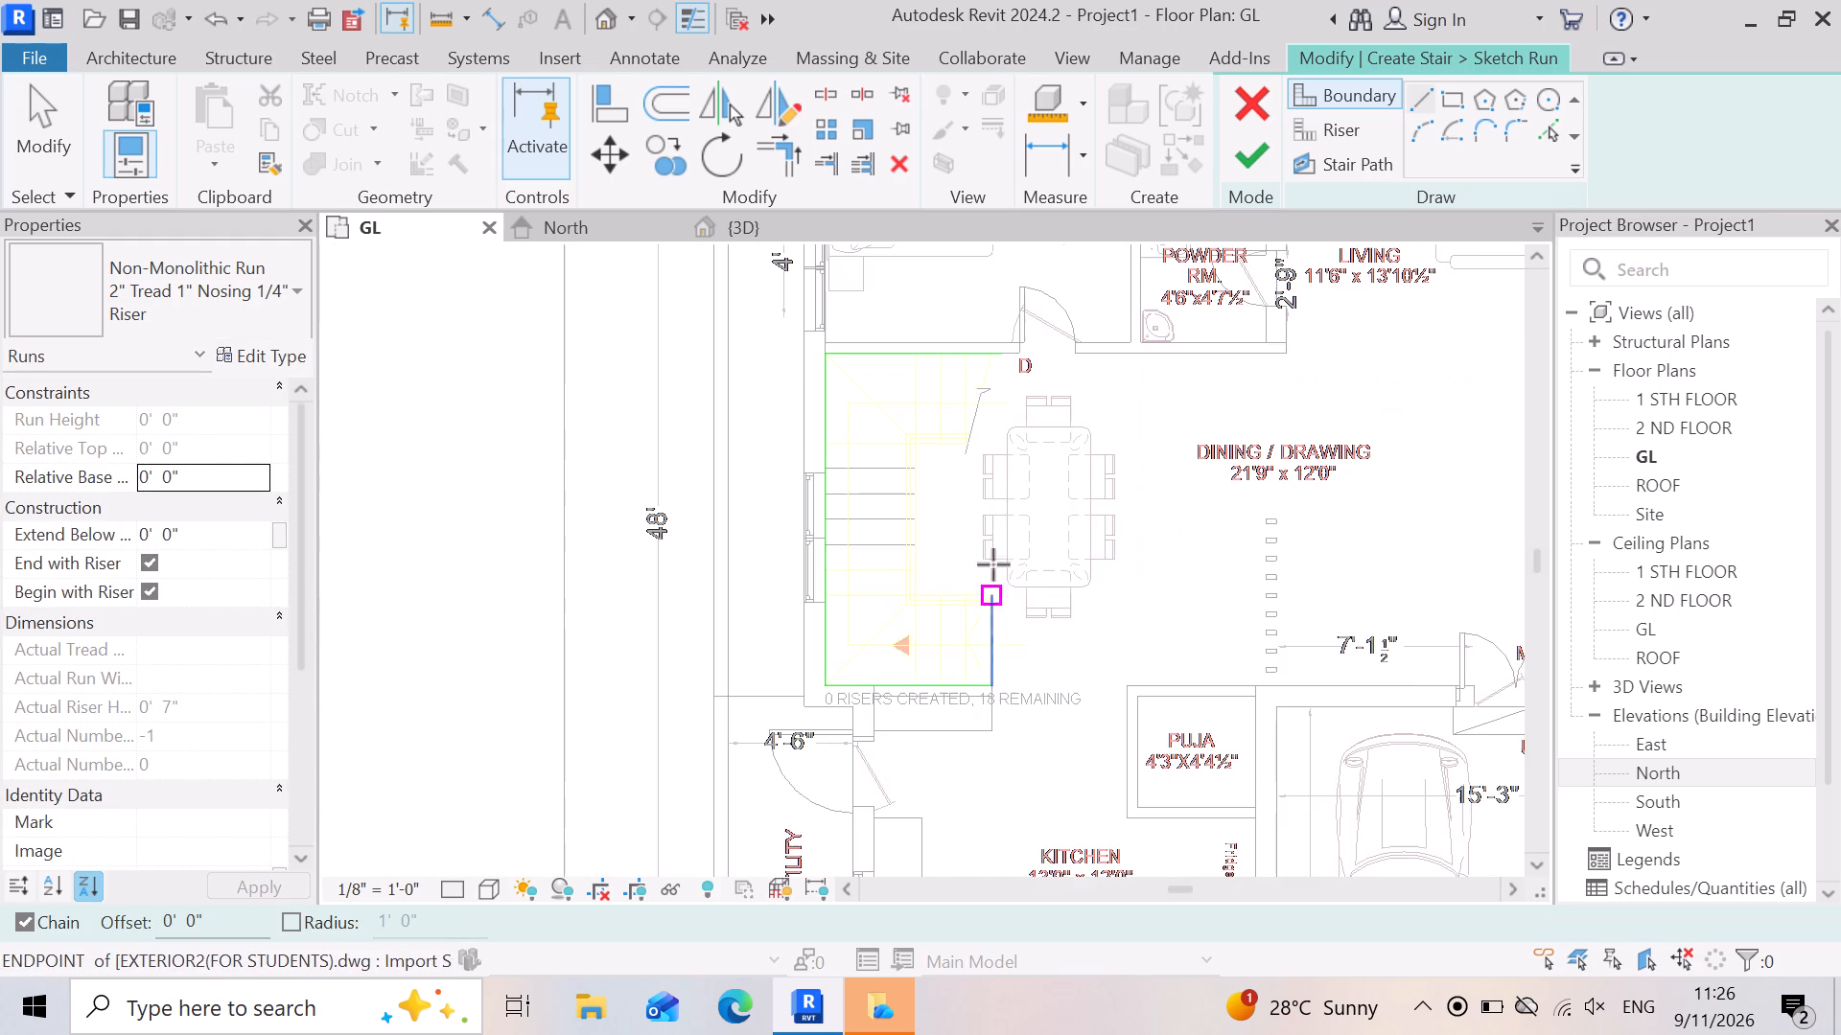
scroll(972, 380, "up", 6)
scroll(1068, 354, "up", 4)
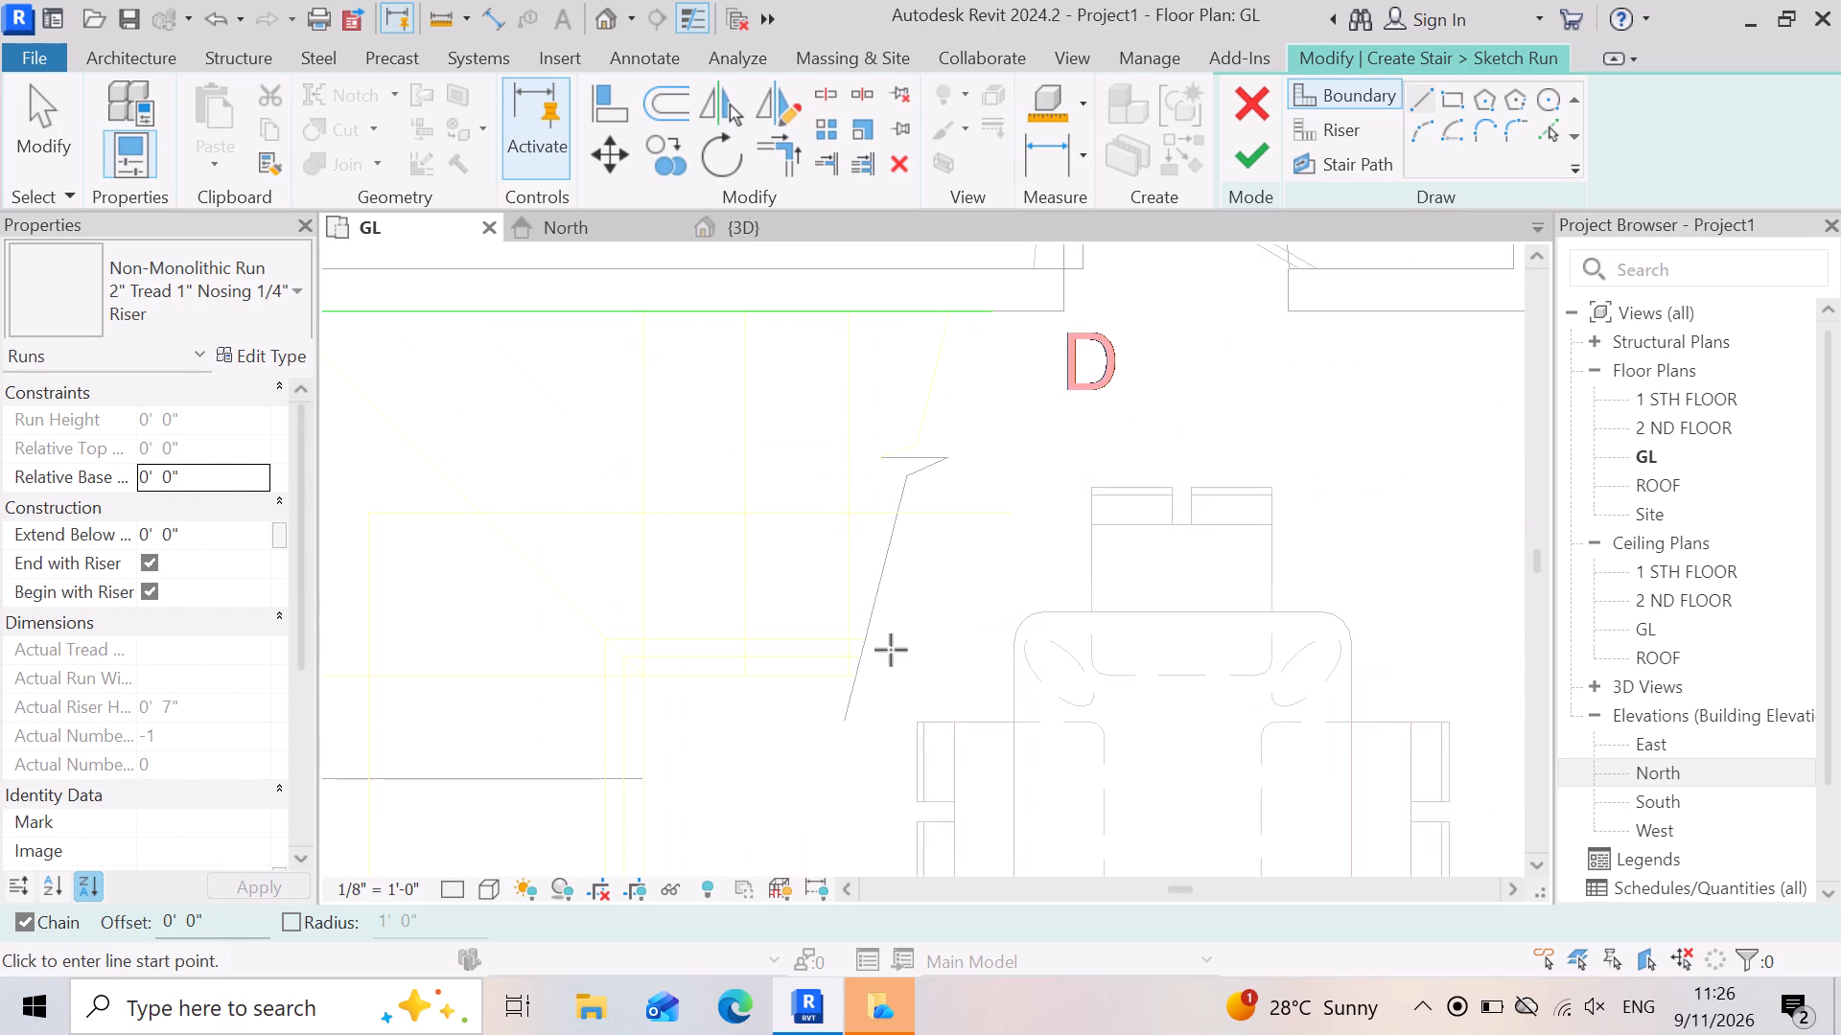
scroll(678, 715, "up", 4)
scroll(928, 640, "down", 8)
scroll(943, 680, "up", 7)
scroll(942, 603, "up", 4)
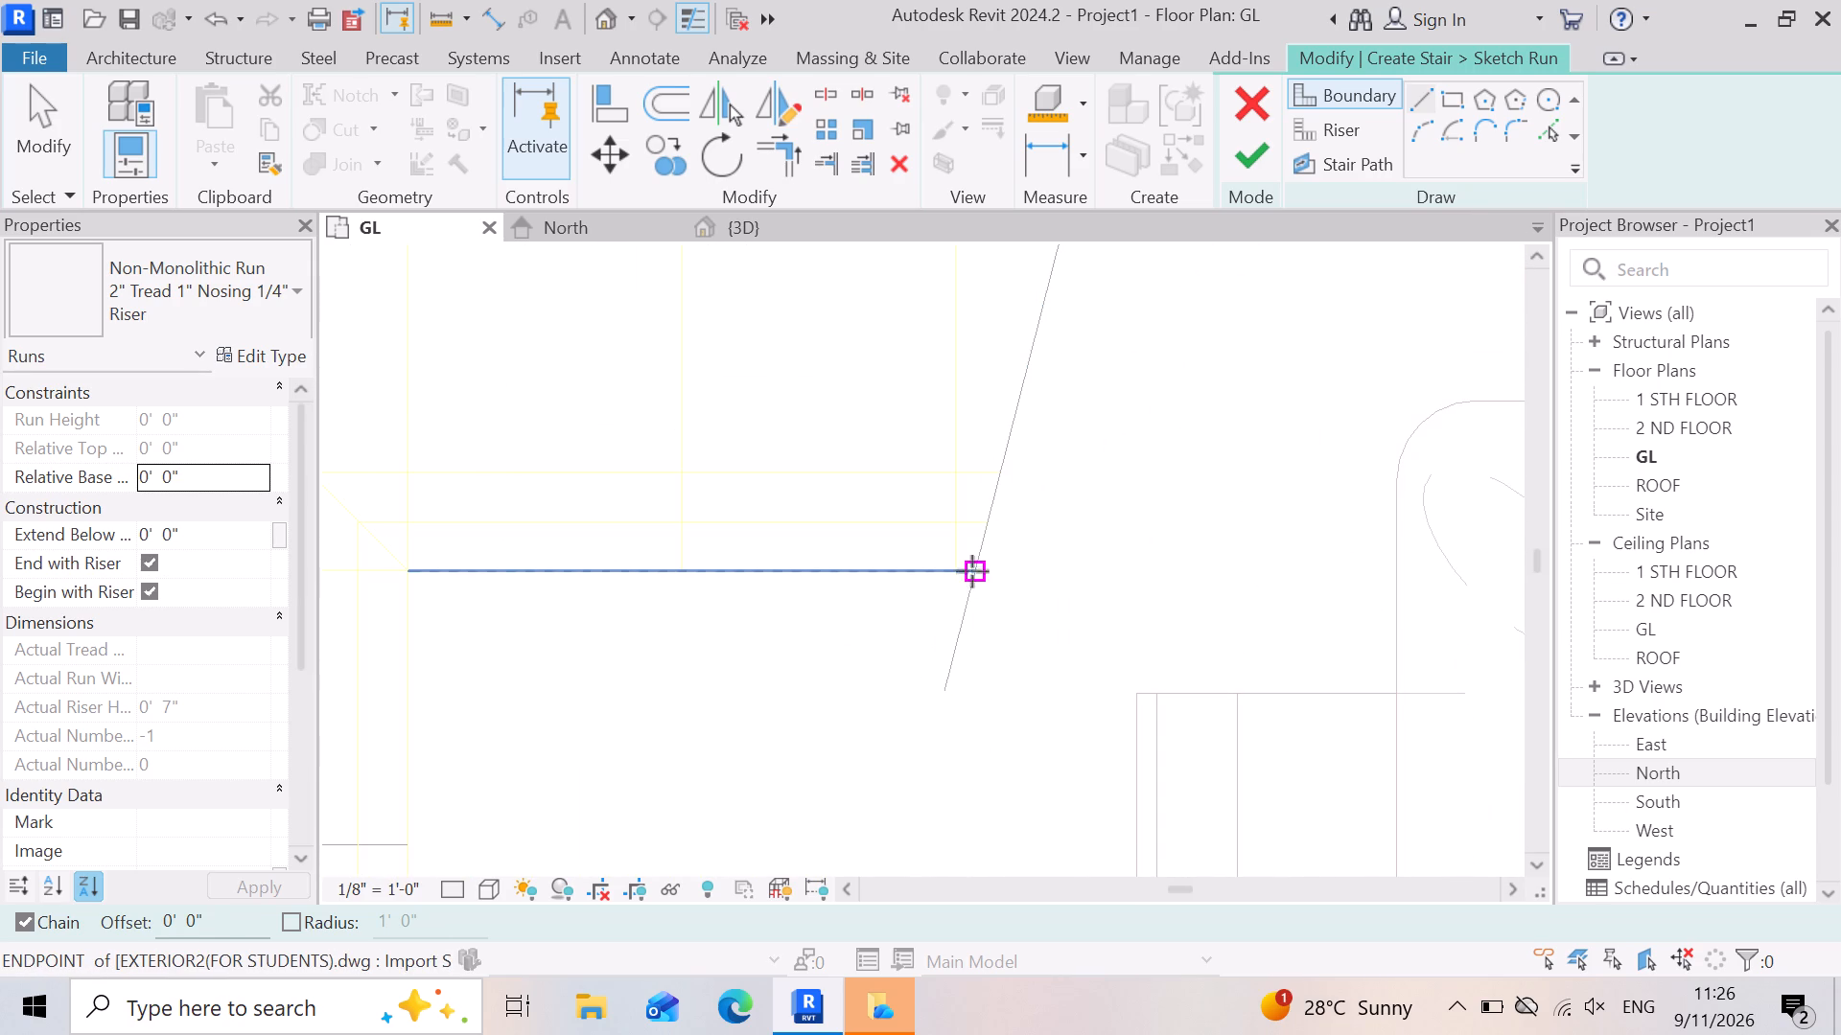
left_click(967, 567)
scroll(997, 605, "down", 4)
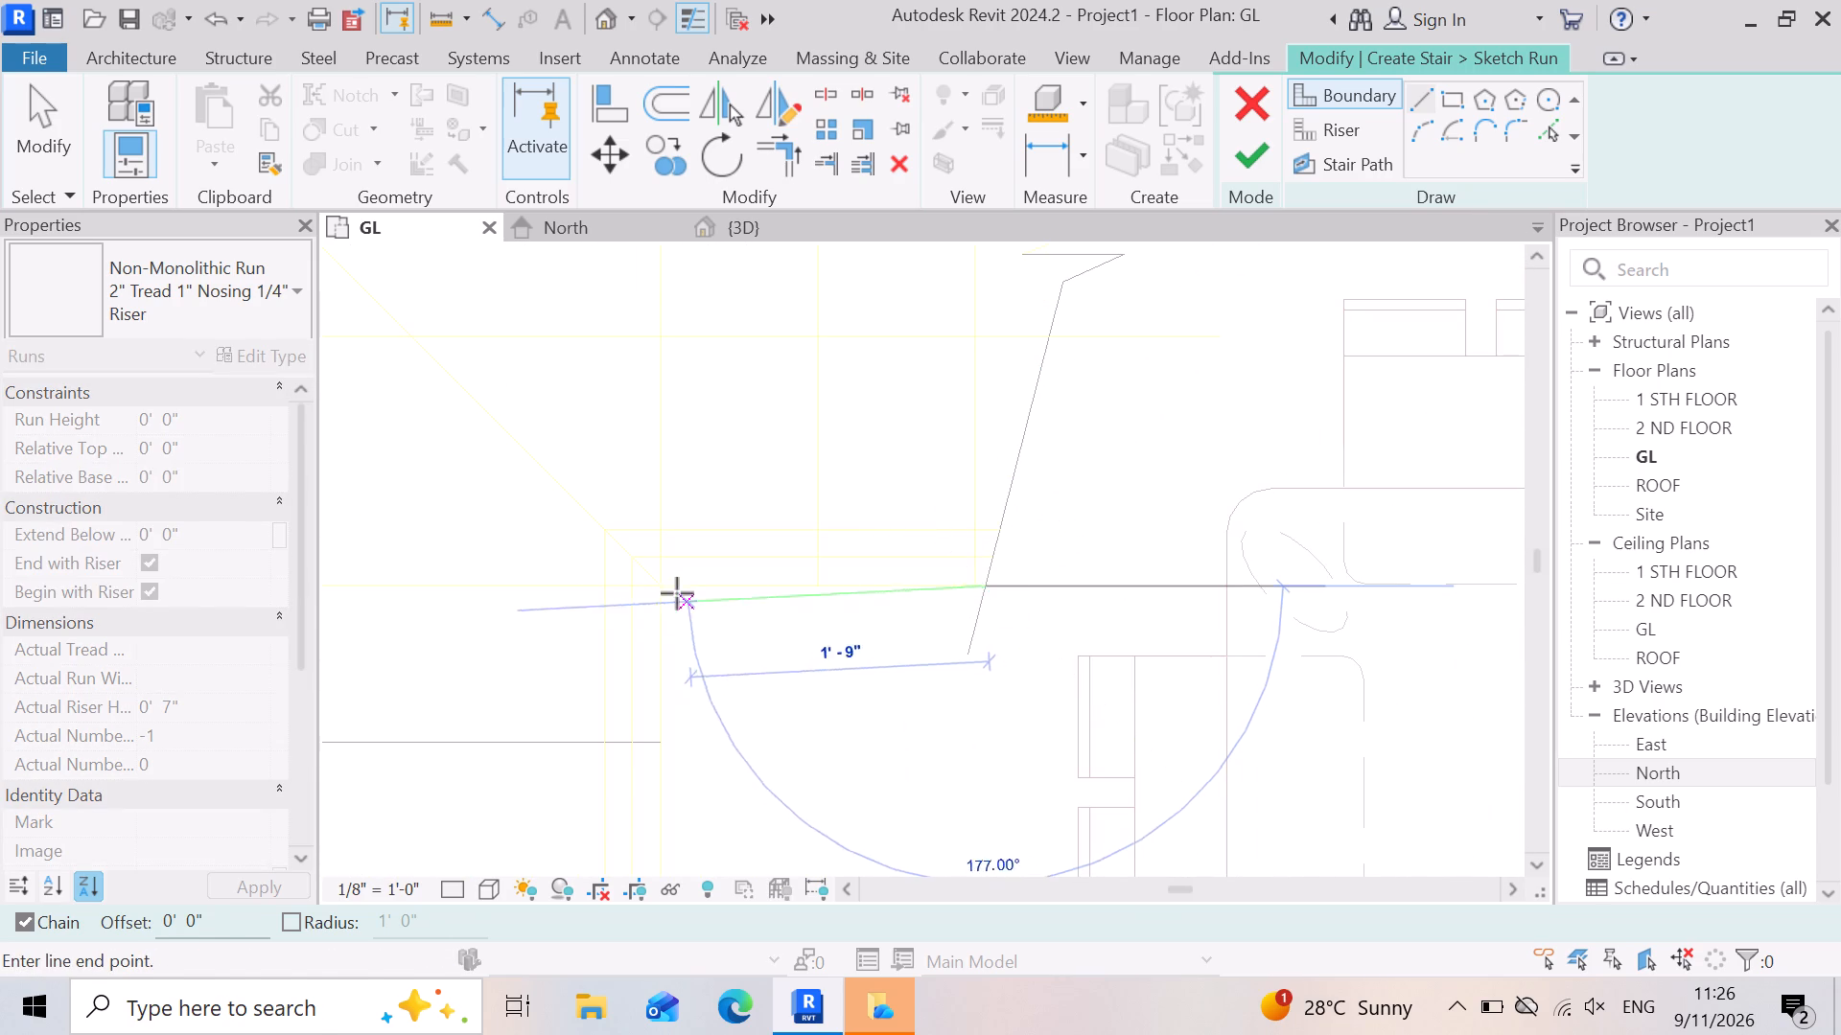
scroll(673, 586, "up", 4)
scroll(754, 621, "up", 6)
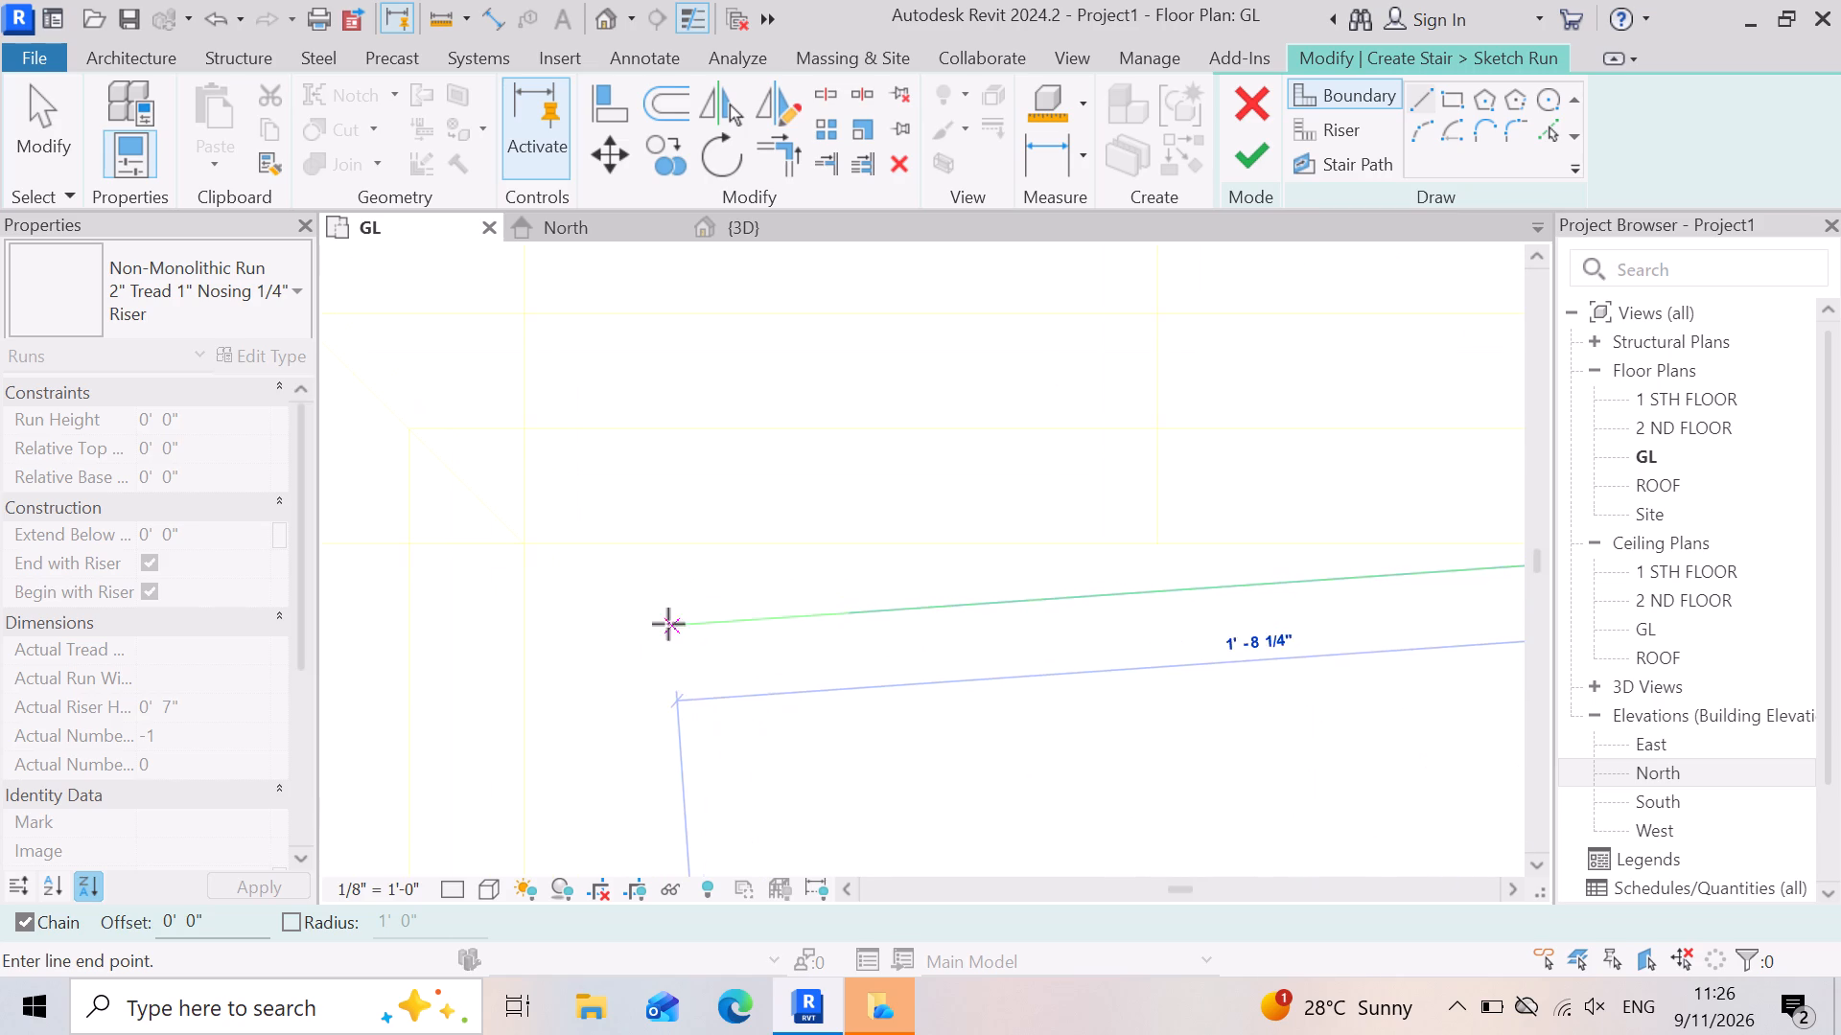
left_click(521, 552)
Continue the inner stair boundary straight along the inner ends of the treads to the plan's inner corner at the kitchen end.
scroll(525, 554, "down", 5)
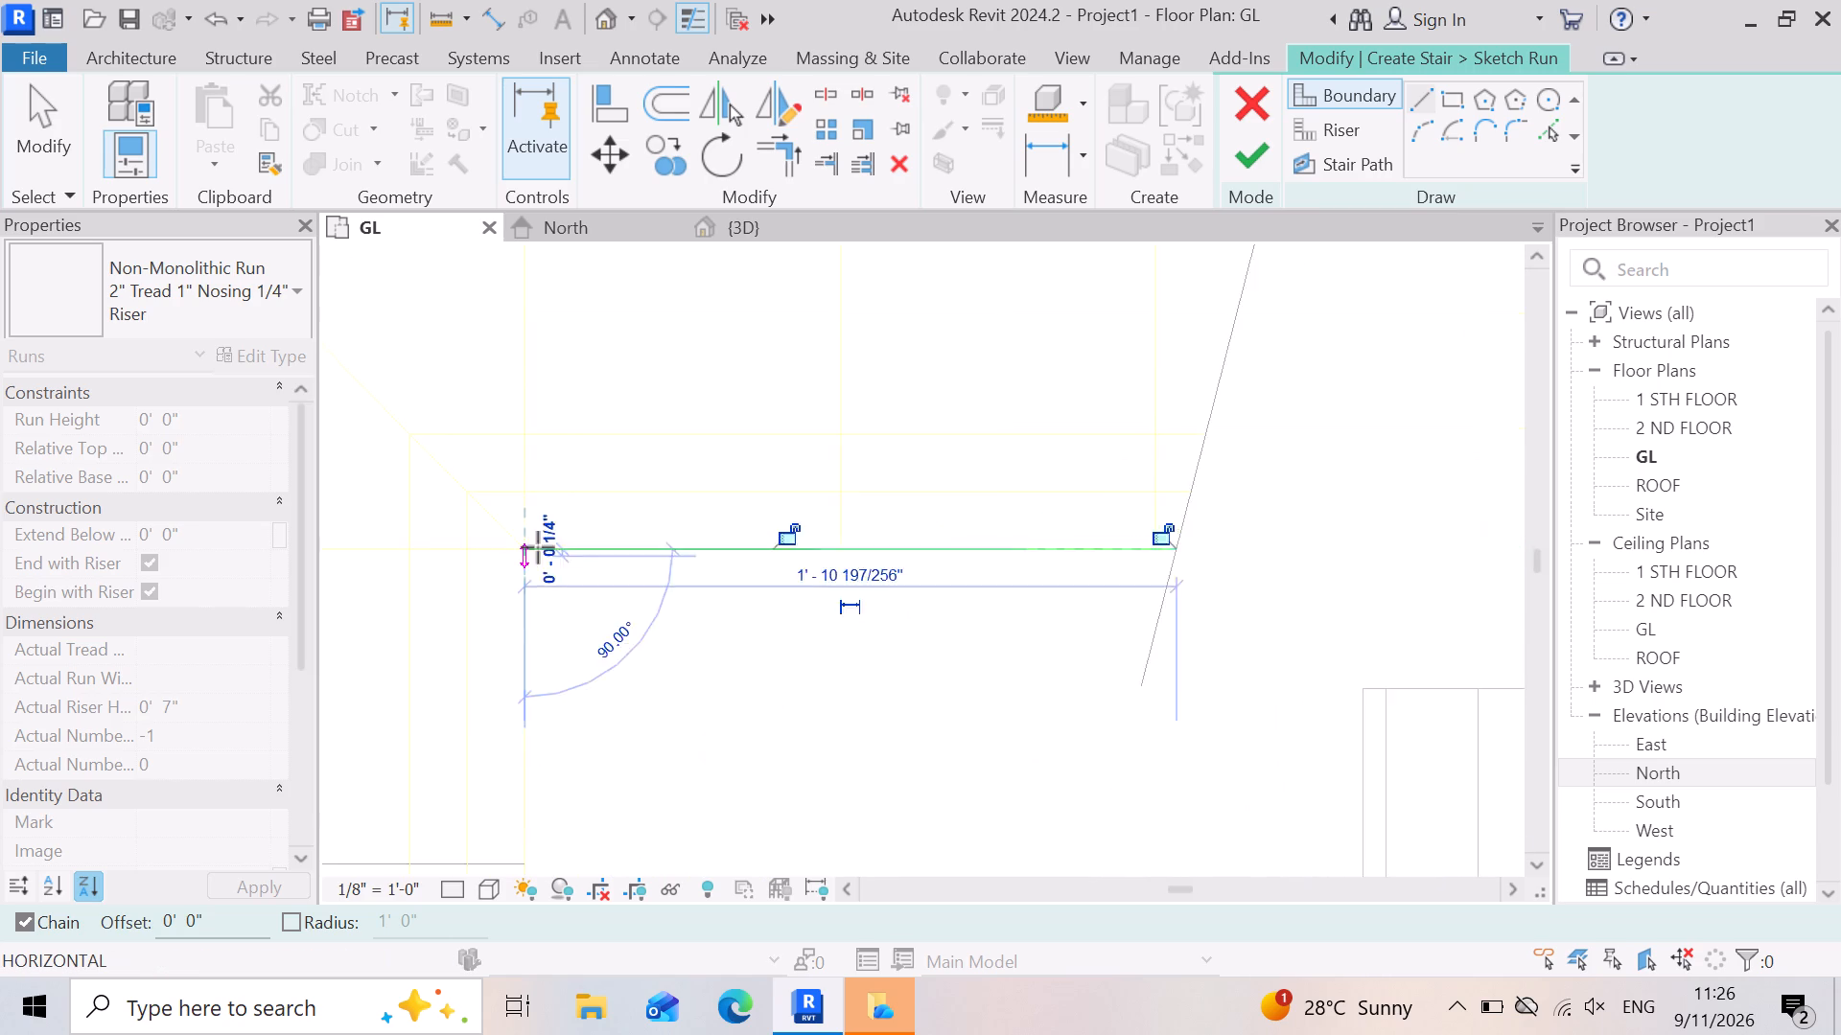
scroll(538, 547, "down", 11)
scroll(586, 733, "down", 11)
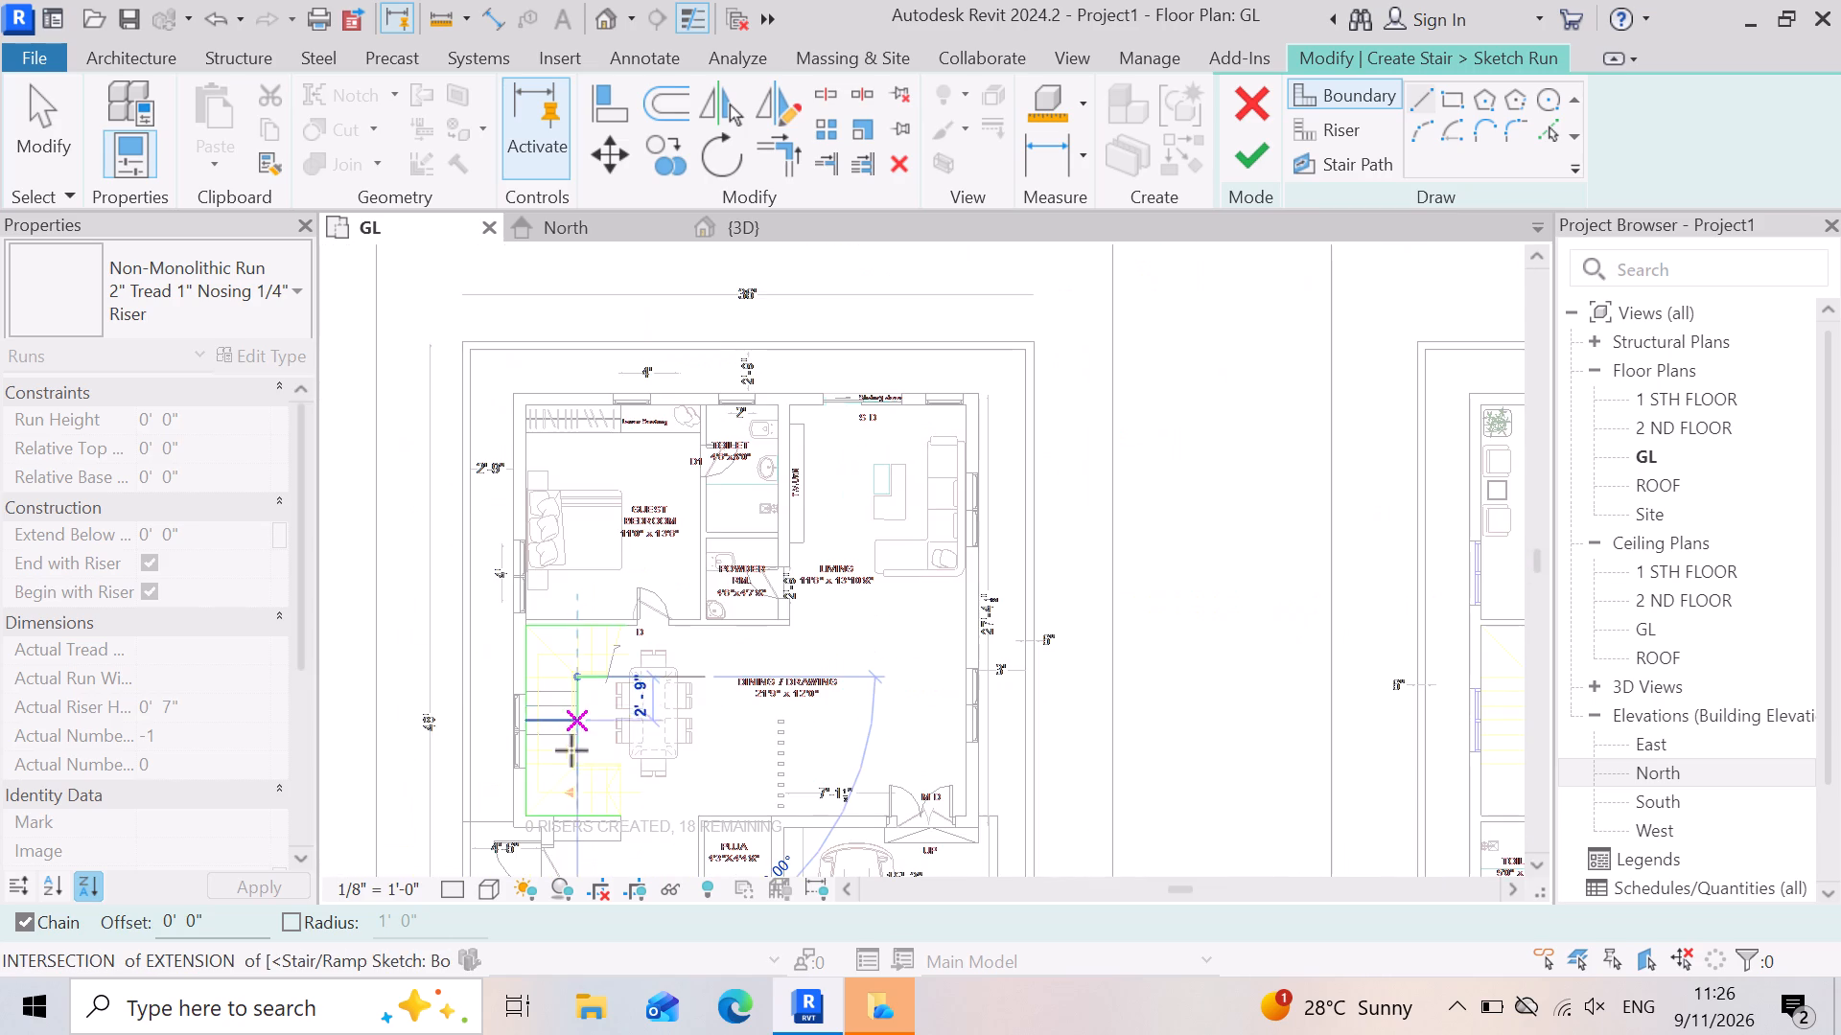
scroll(561, 794, "up", 11)
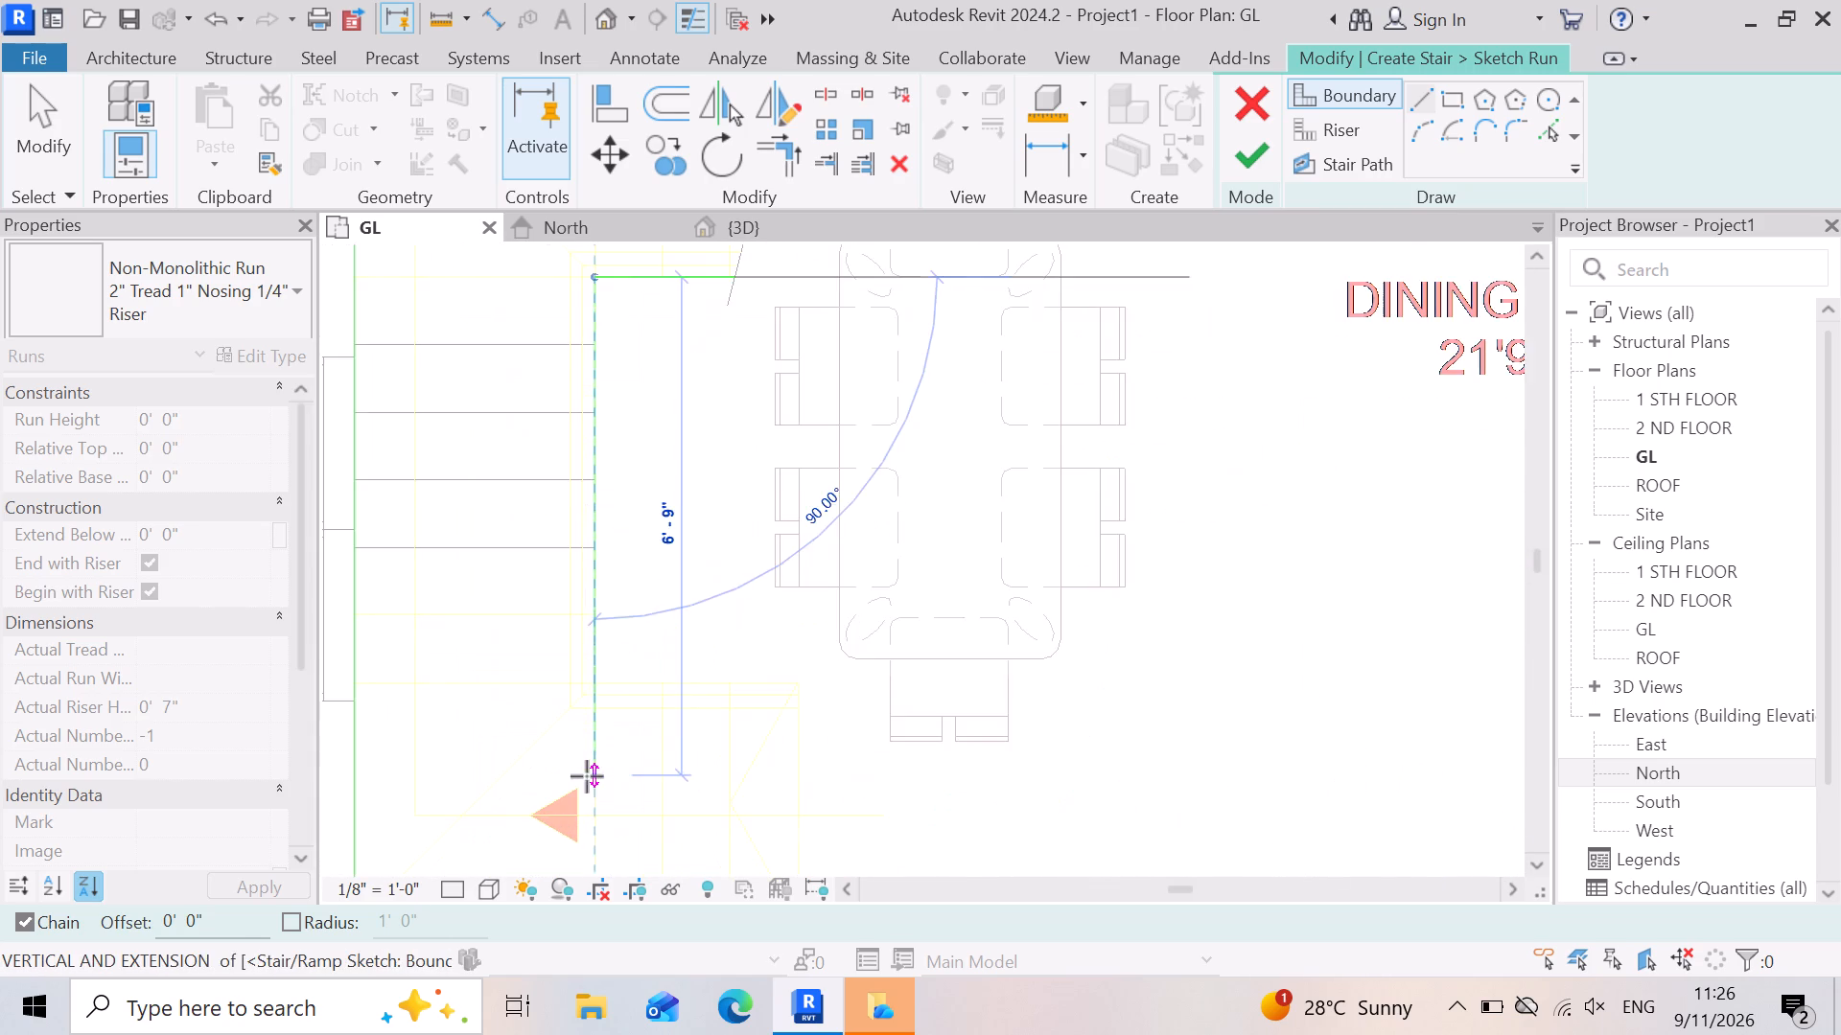
scroll(587, 769, "up", 3)
scroll(574, 712, "down", 4)
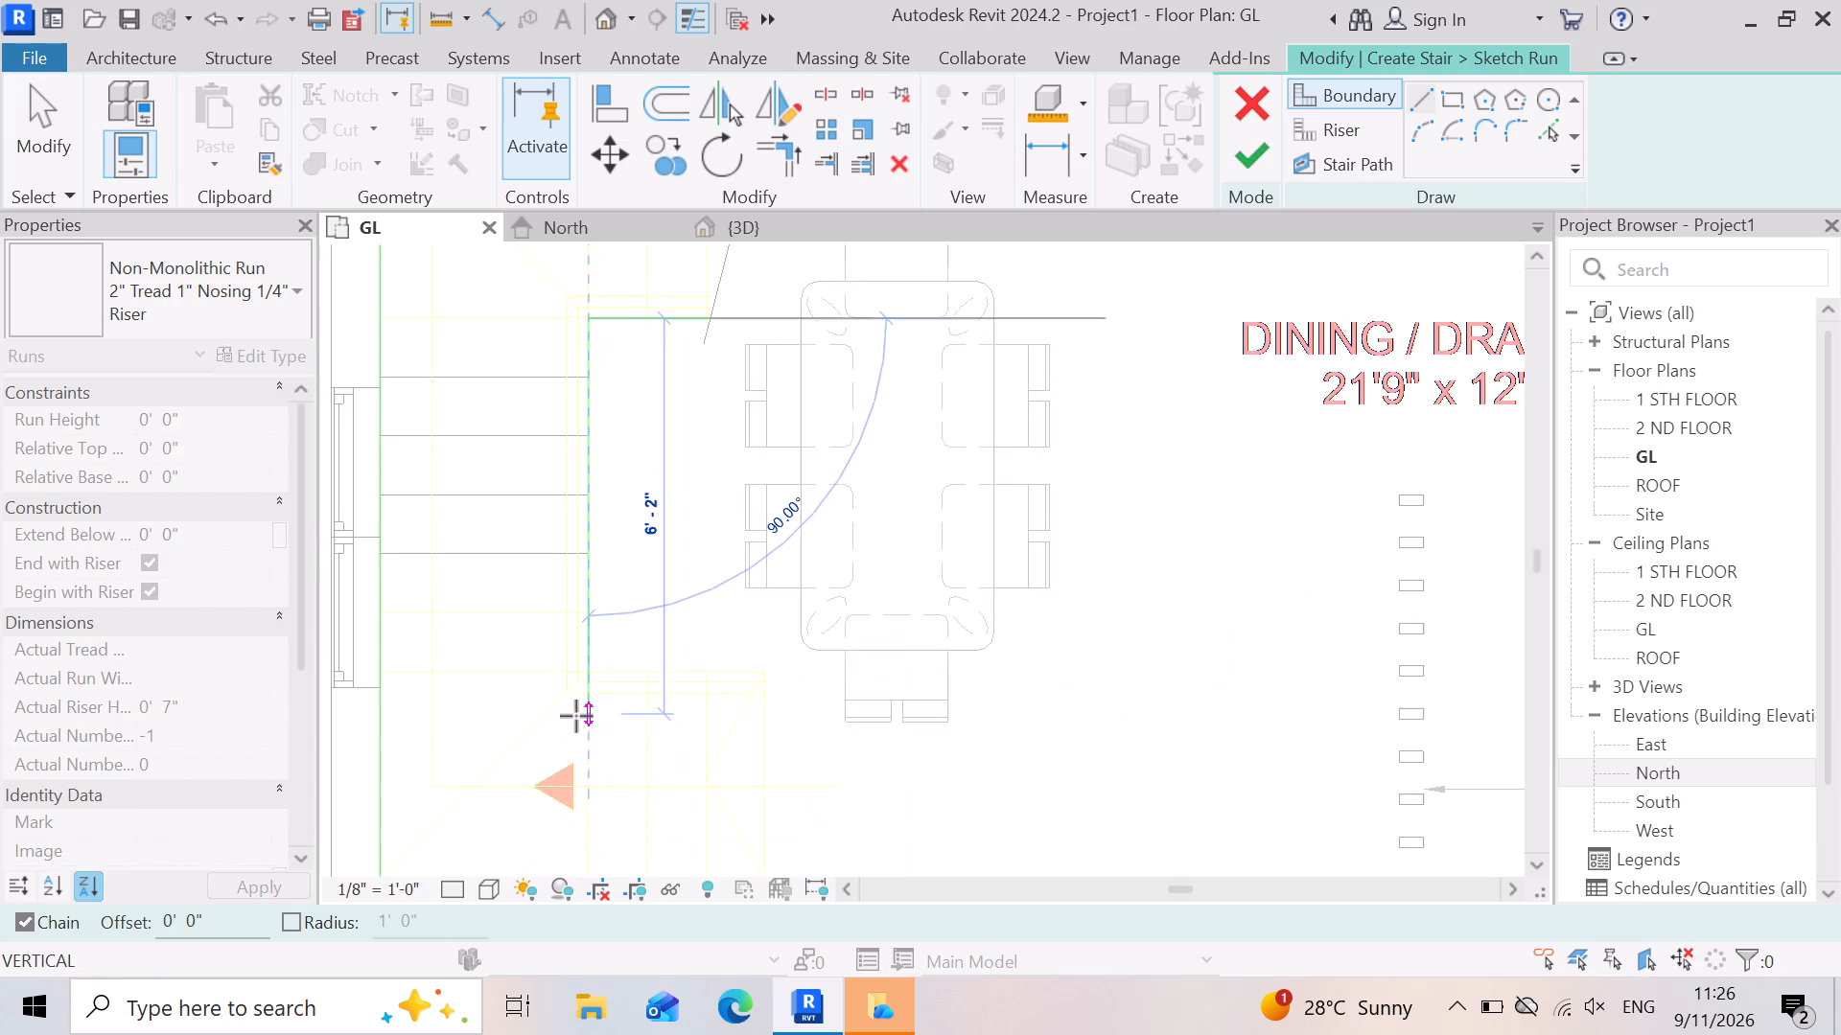
scroll(576, 716, "down", 3)
scroll(576, 716, "up", 10)
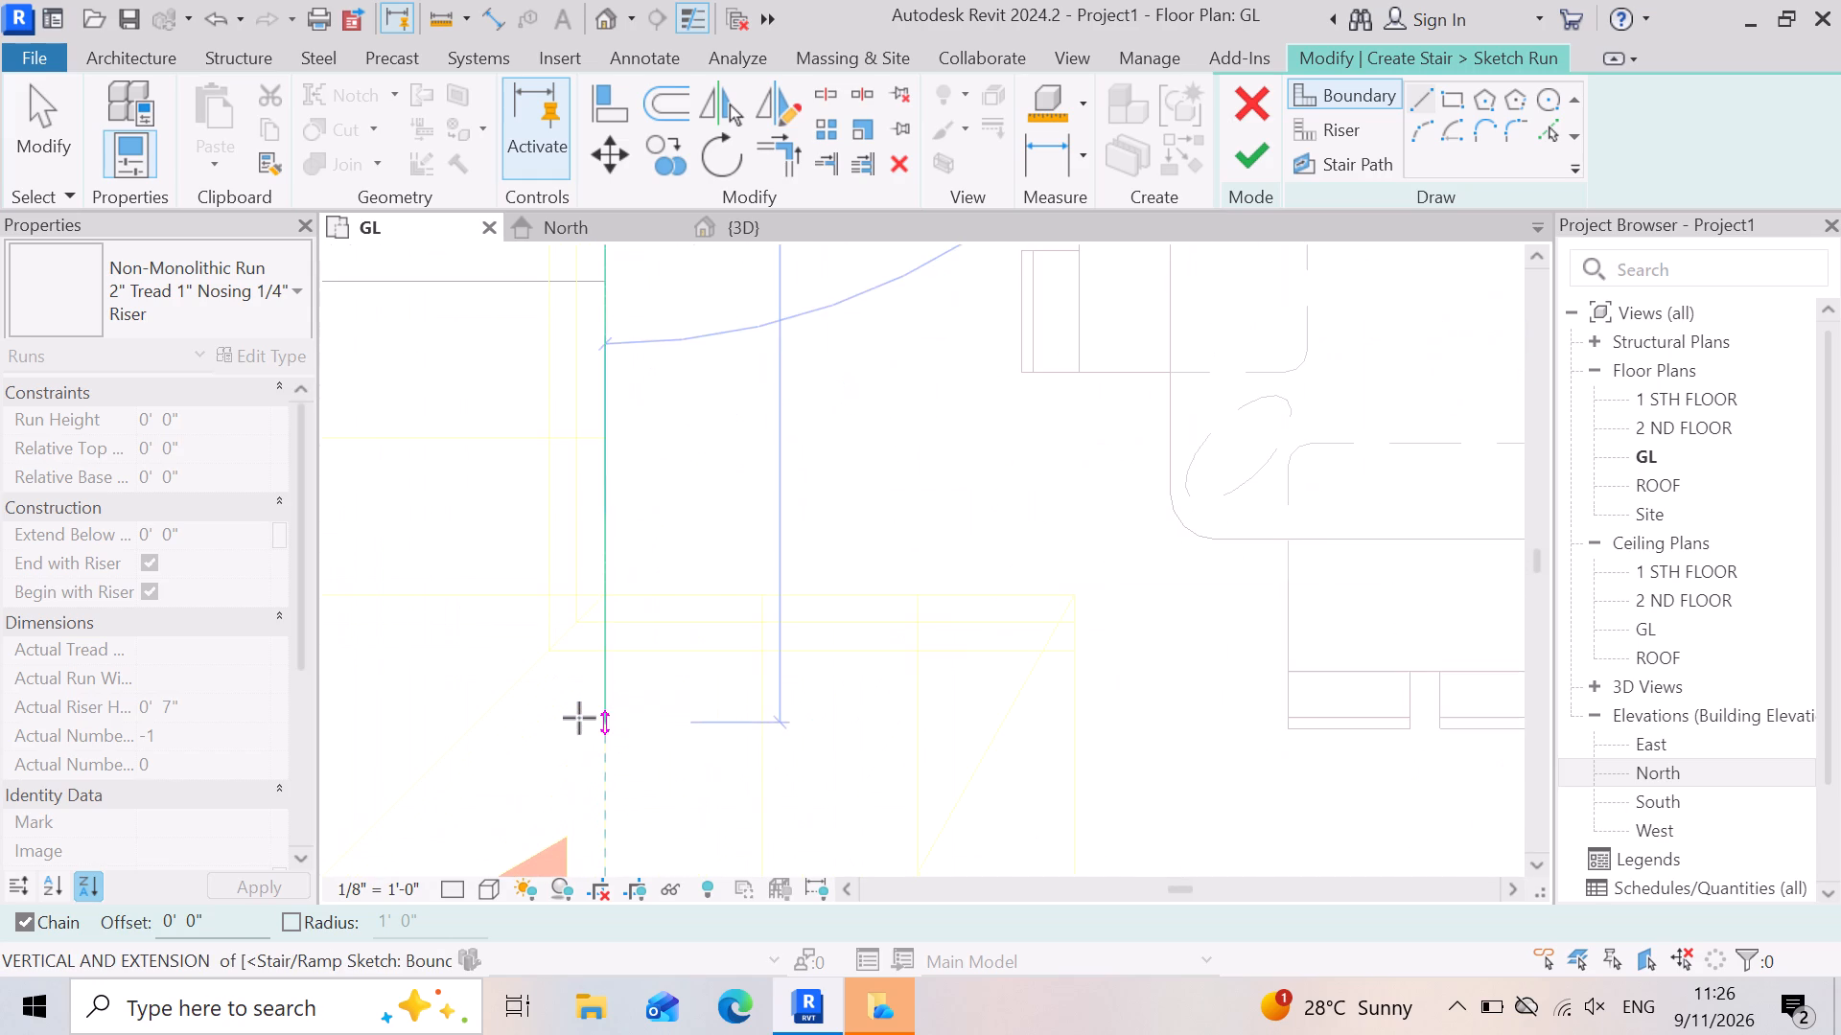
scroll(616, 657, "up", 7)
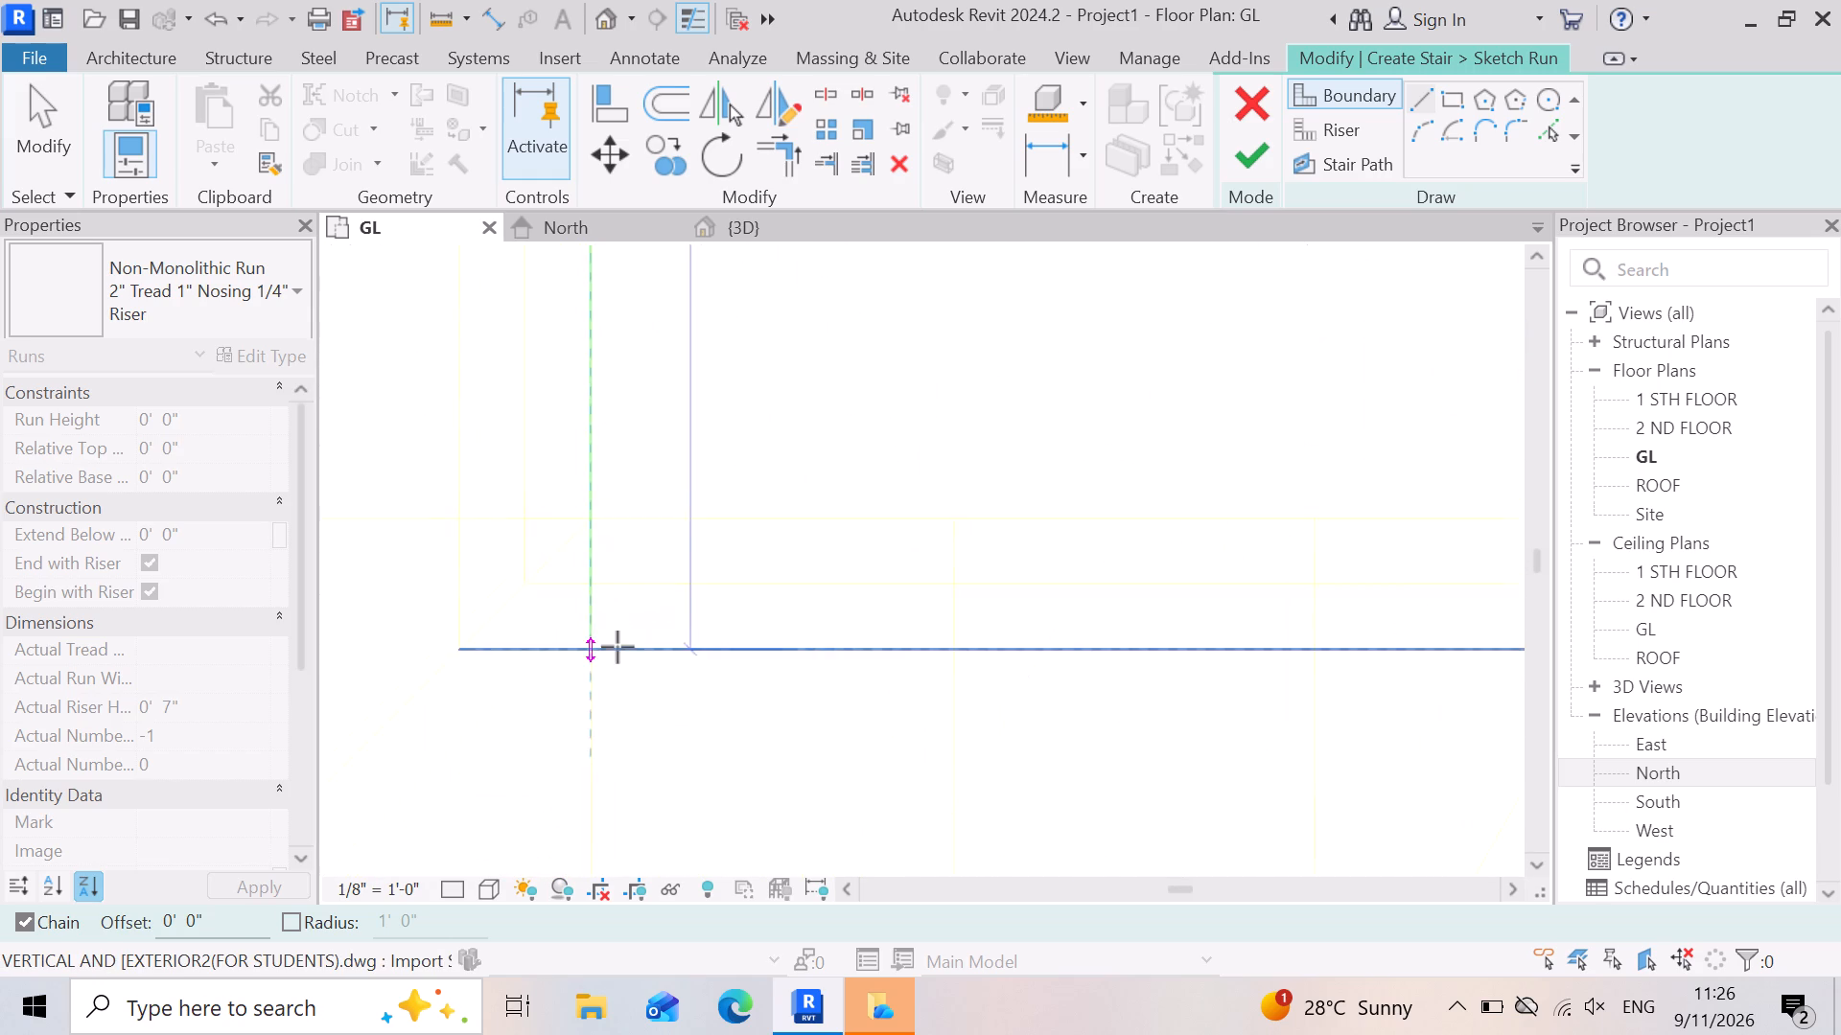
scroll(609, 509, "up", 3)
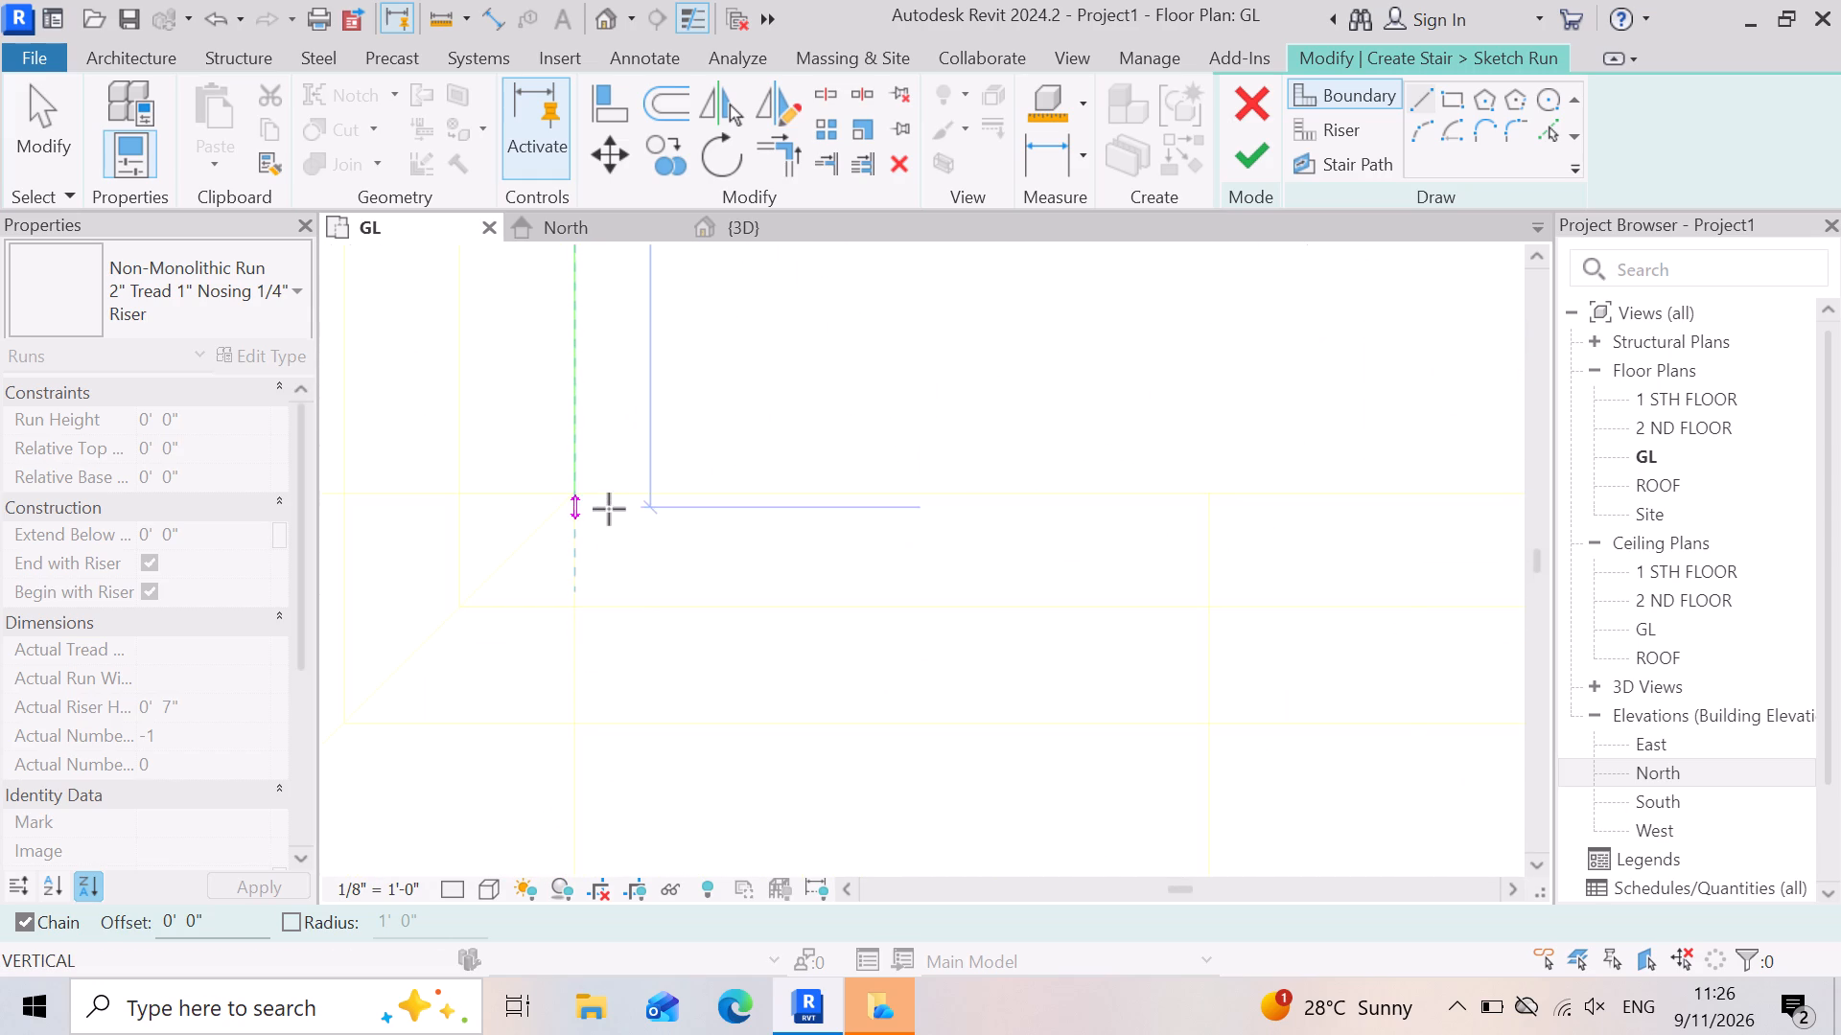
left_click(592, 735)
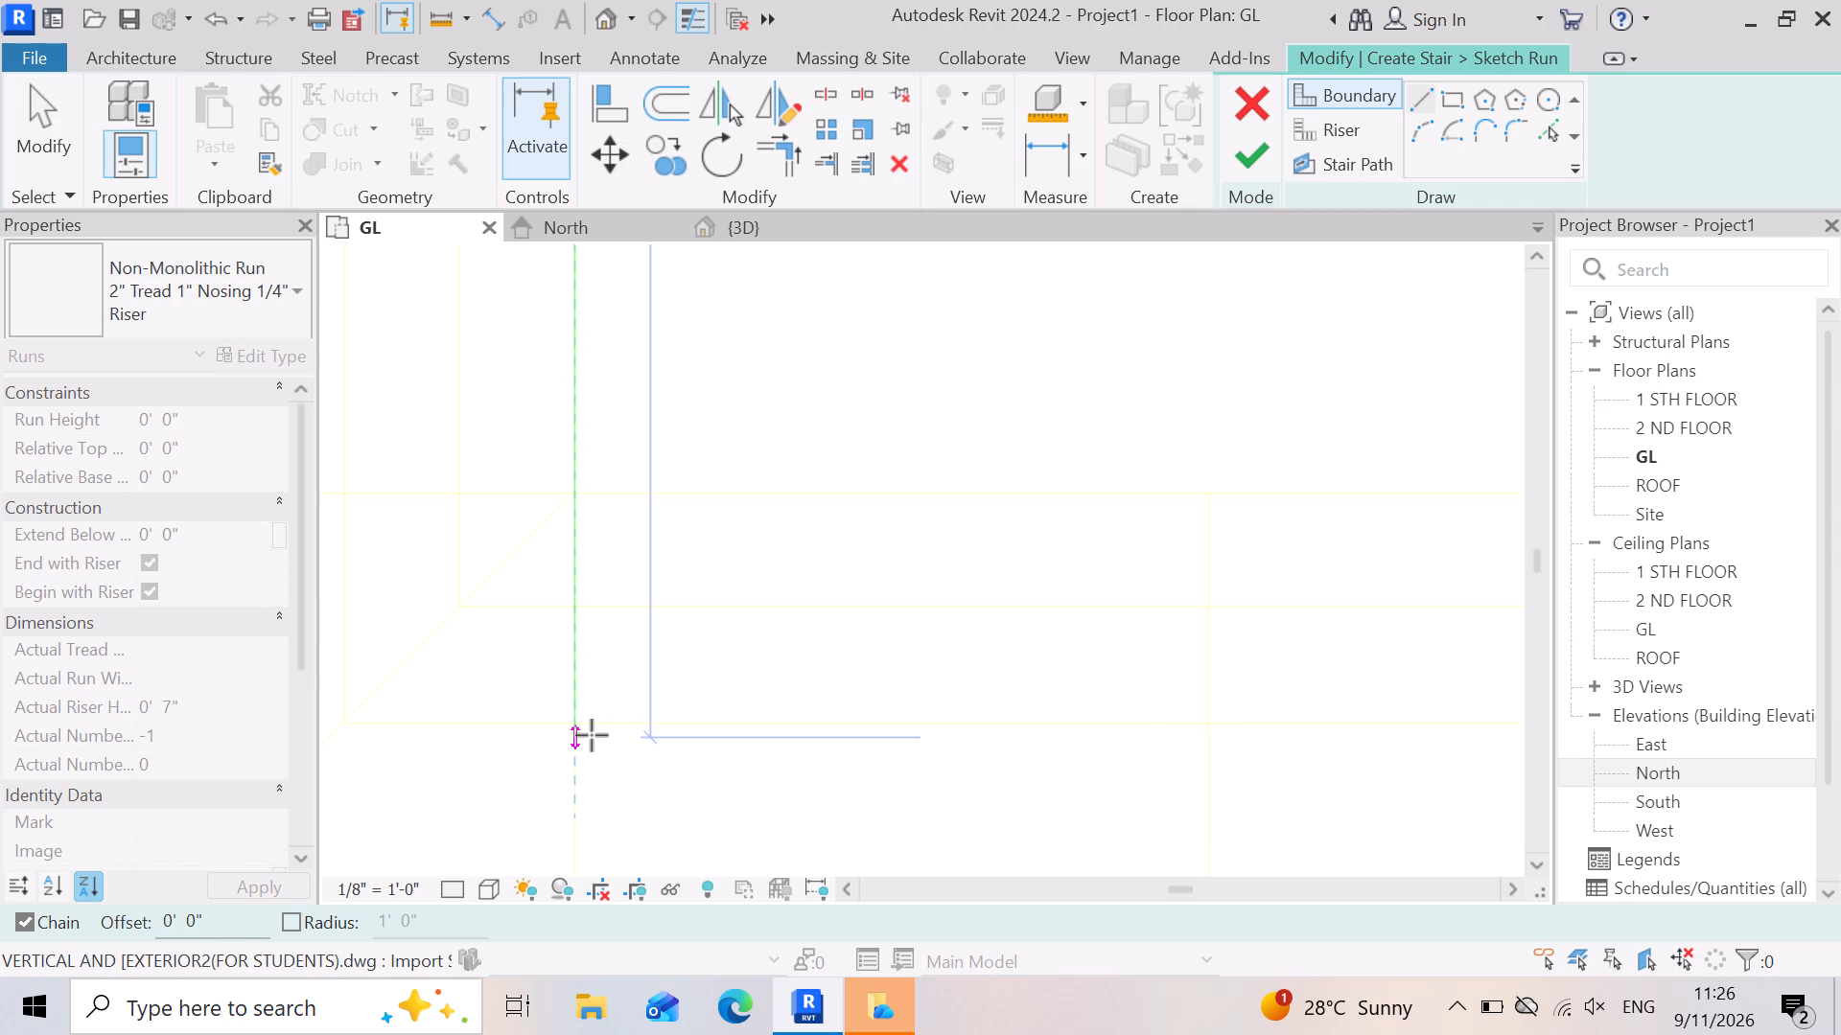
scroll(642, 740, "down", 4)
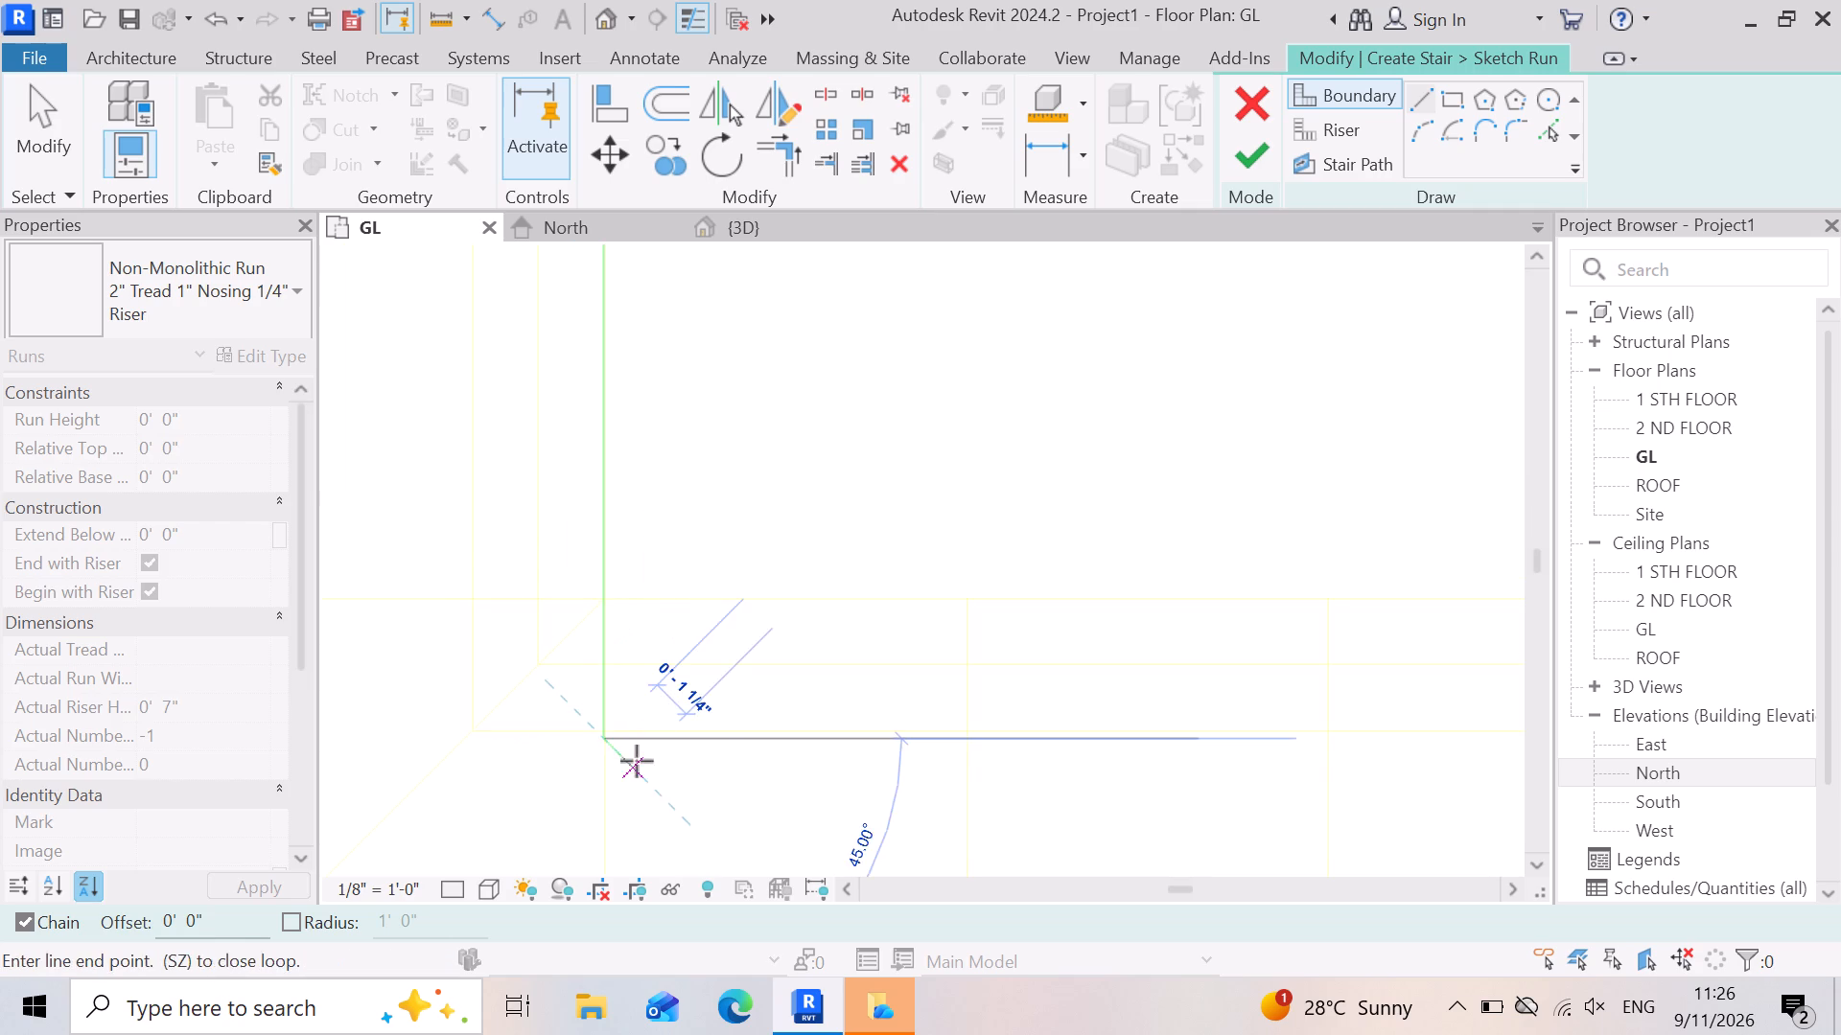
key("Escape")
scroll(682, 781, "down", 11)
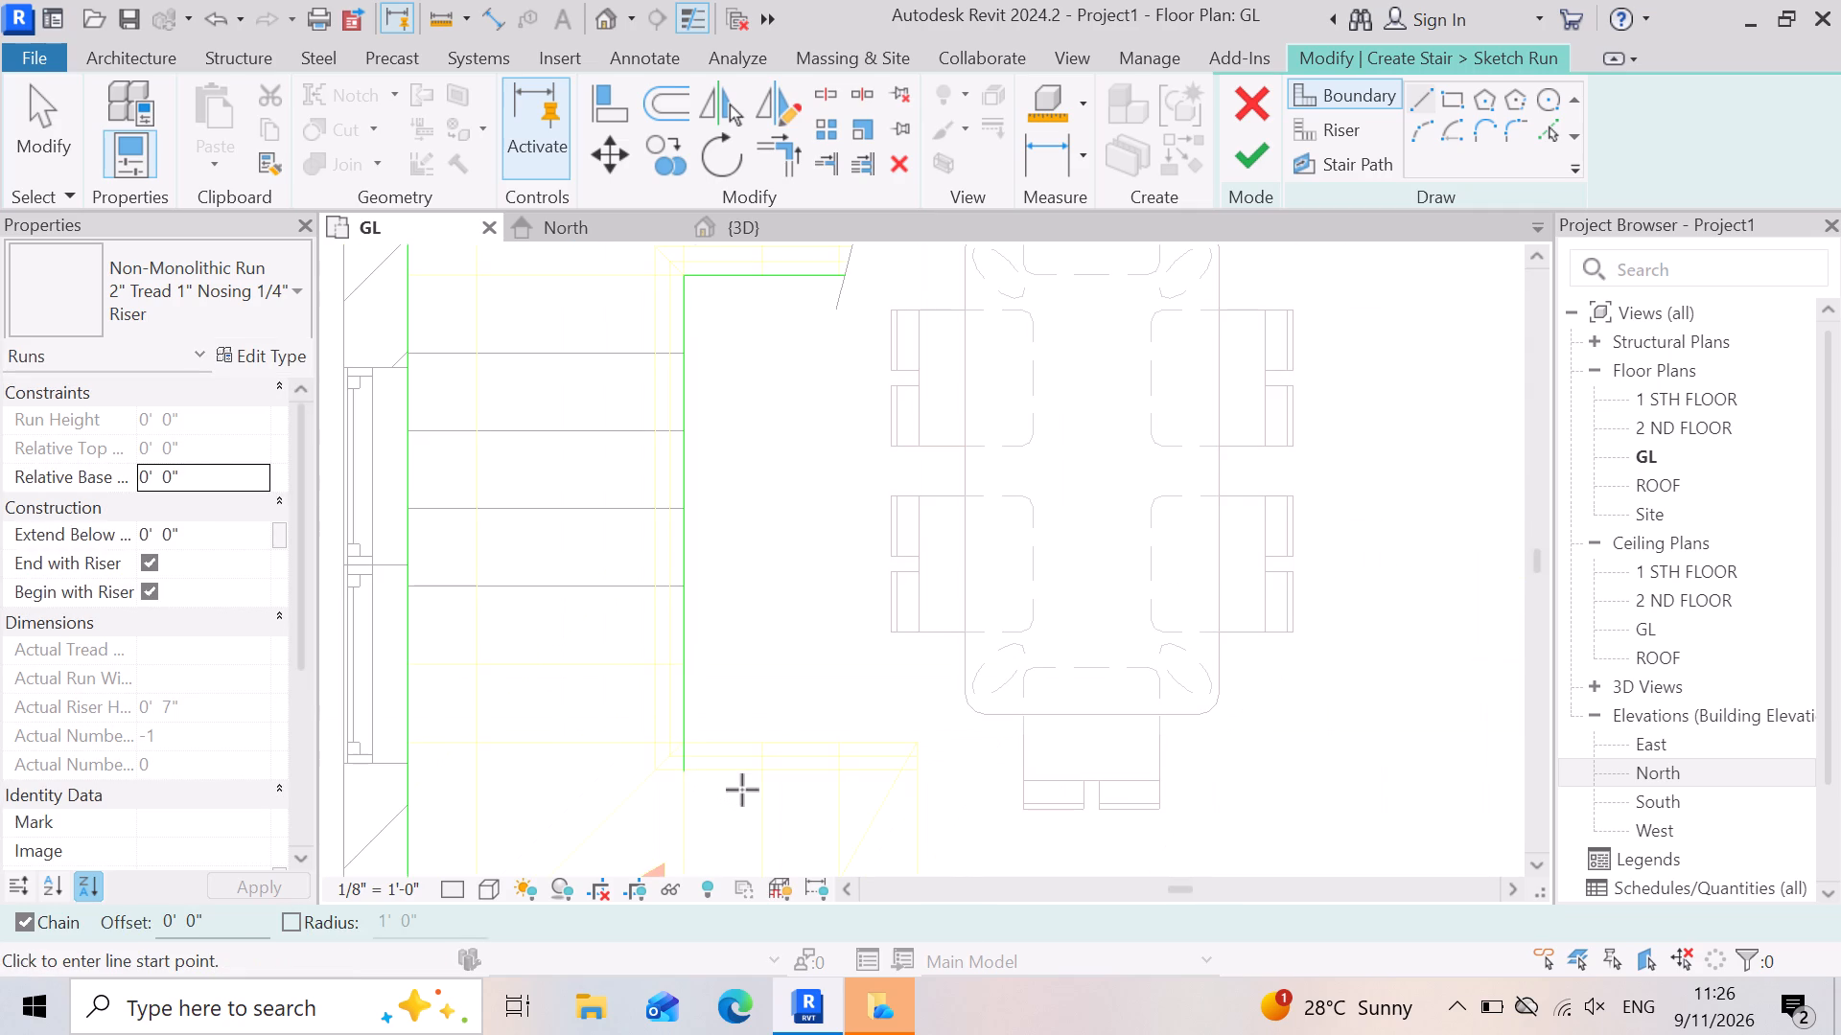
key("Escape")
scroll(769, 804, "down", 3)
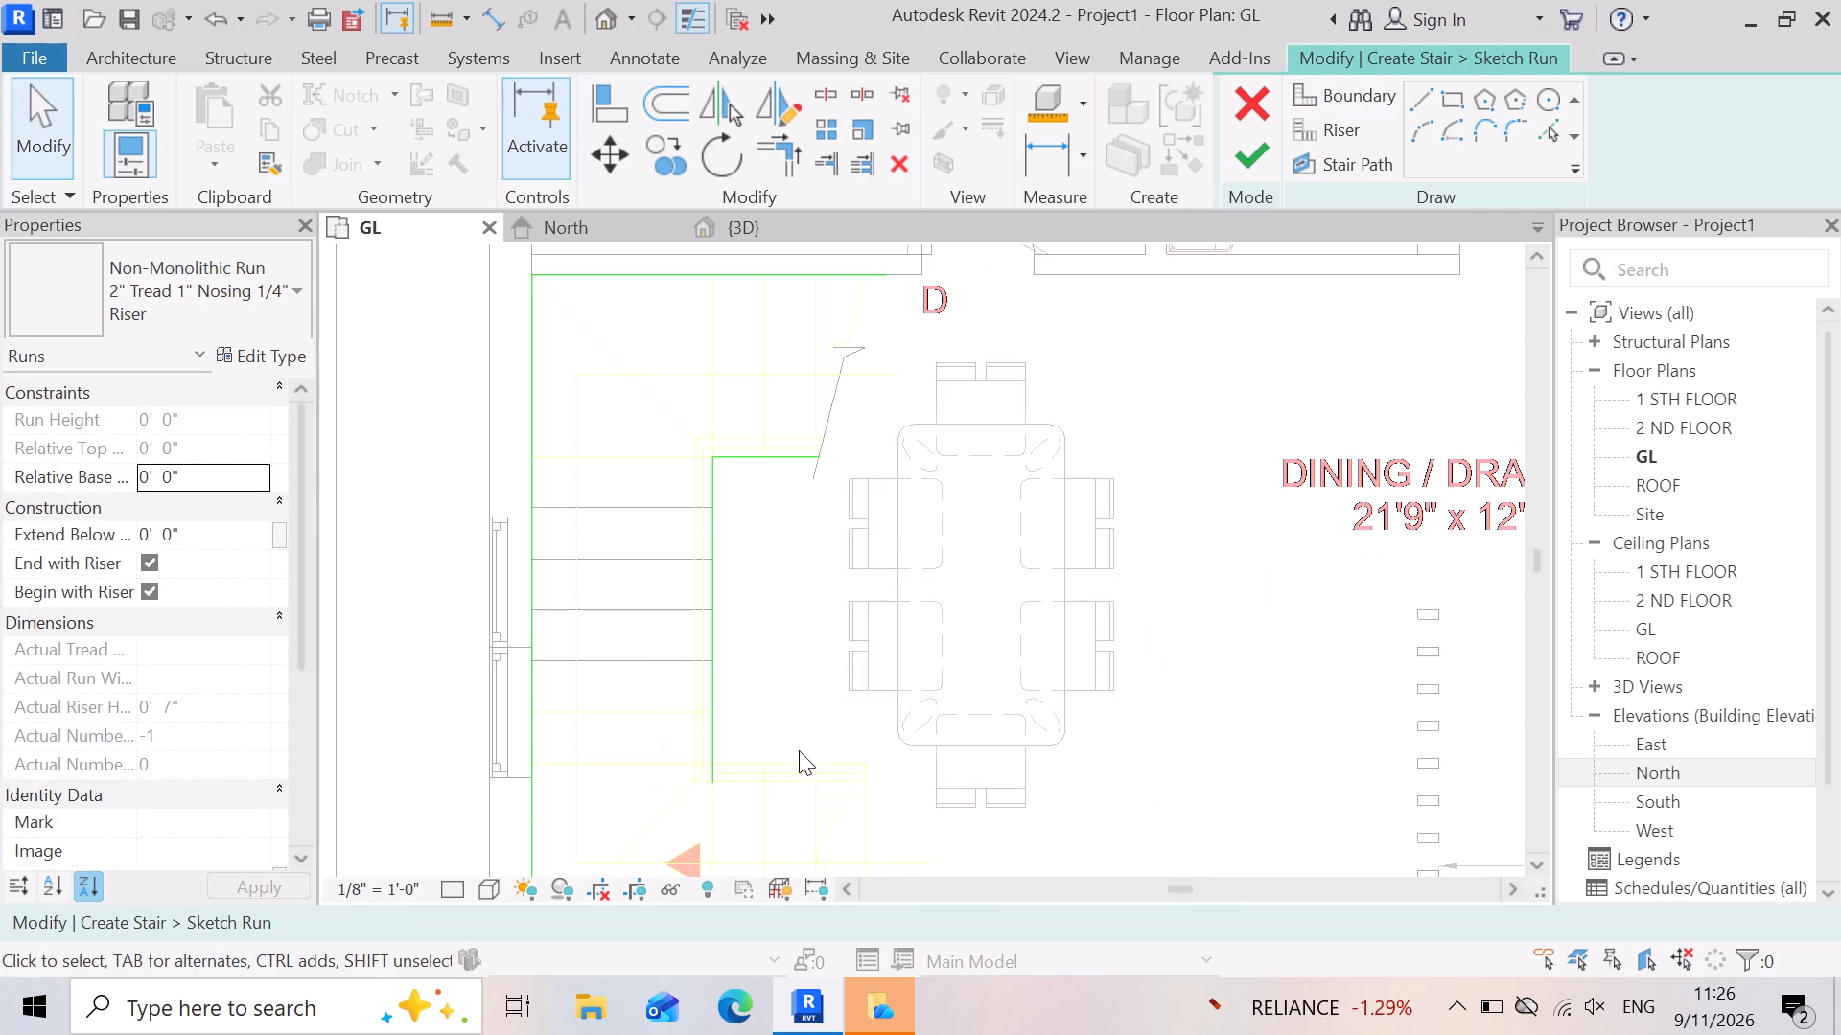
Delete the short inner boundary line between the break line and the inner corner at the guest bedroom end.
scroll(750, 433, "up", 7)
scroll(680, 559, "up", 2)
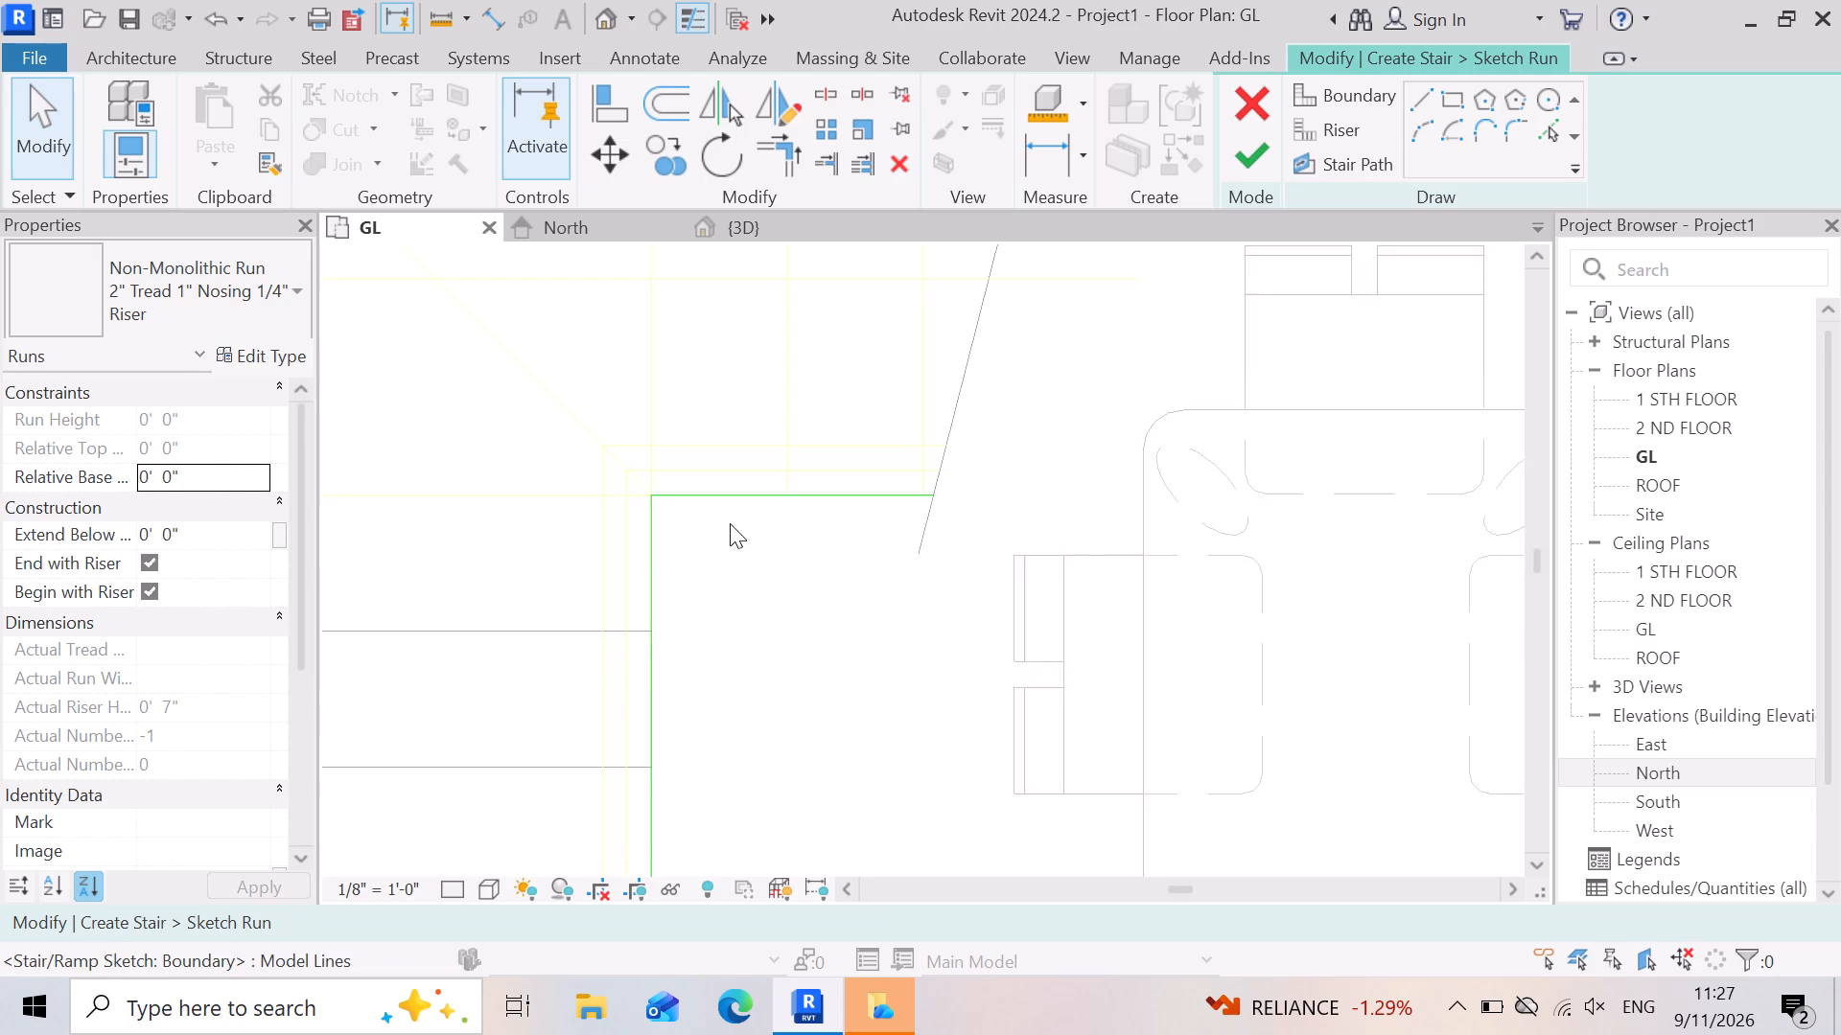
scroll(730, 523, "up", 7)
scroll(830, 553, "down", 10)
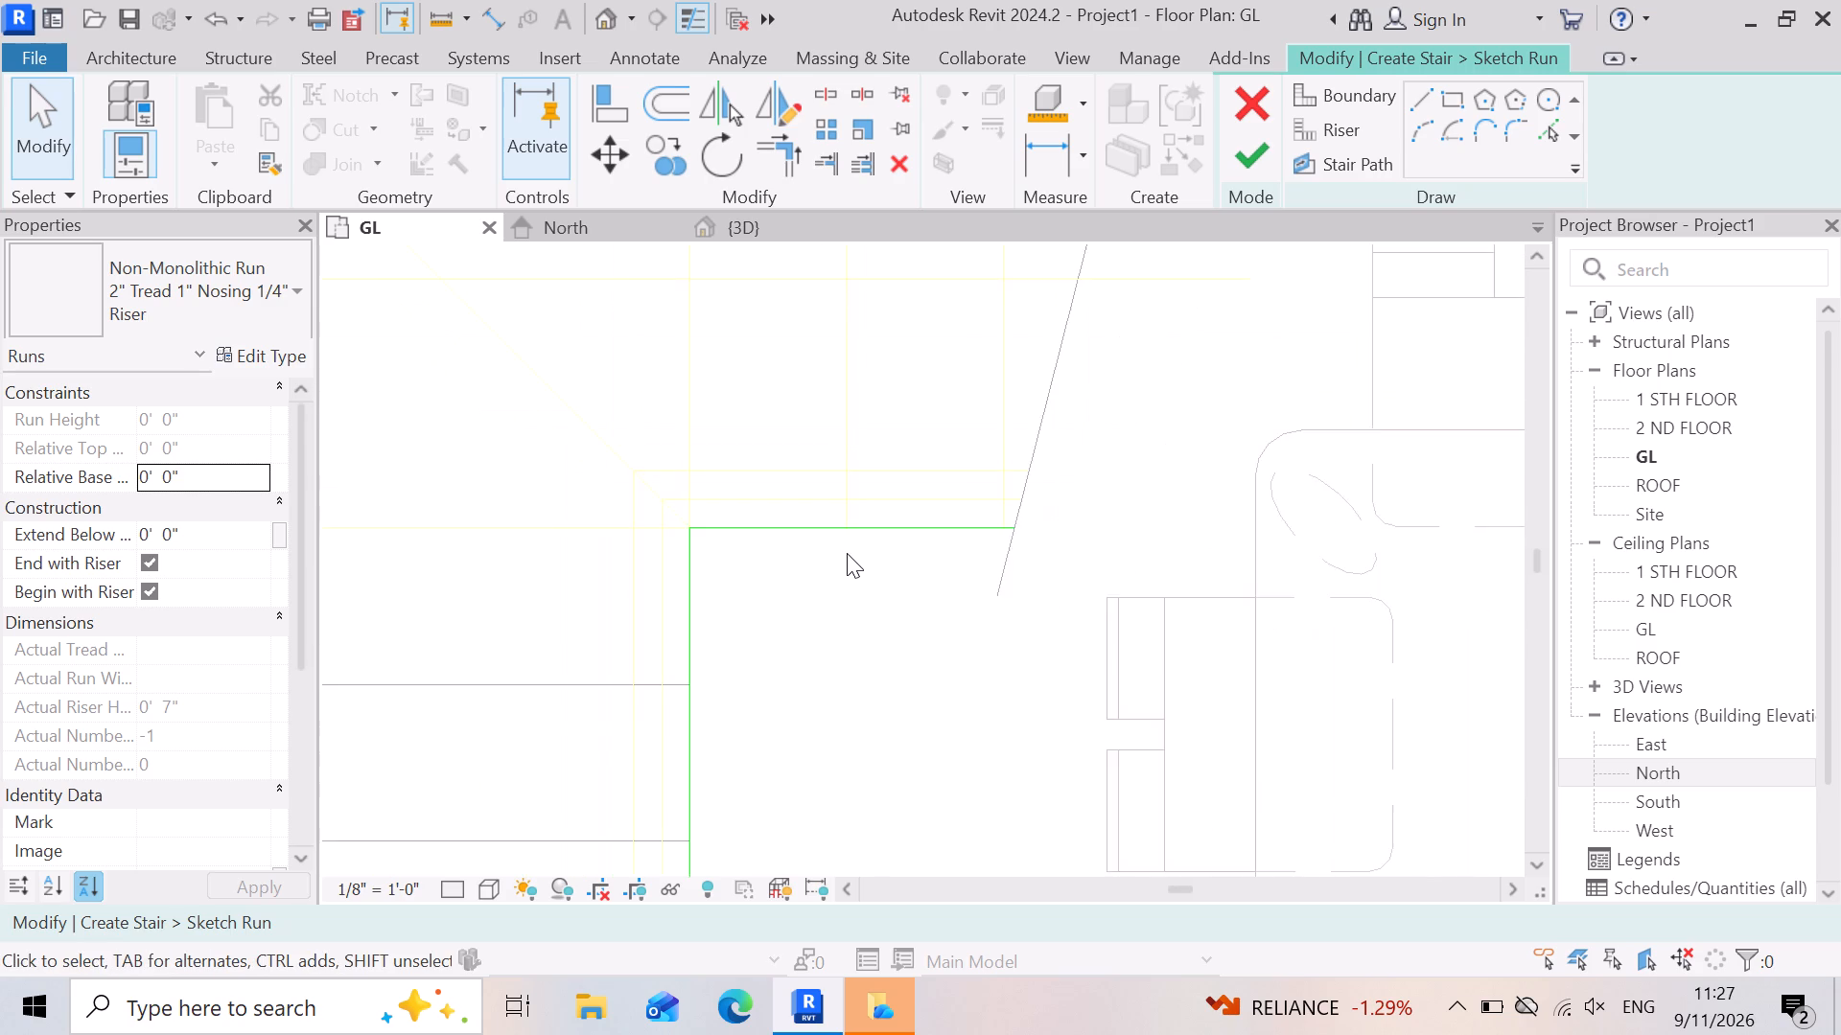
scroll(847, 553, "down", 7)
scroll(906, 550, "up", 6)
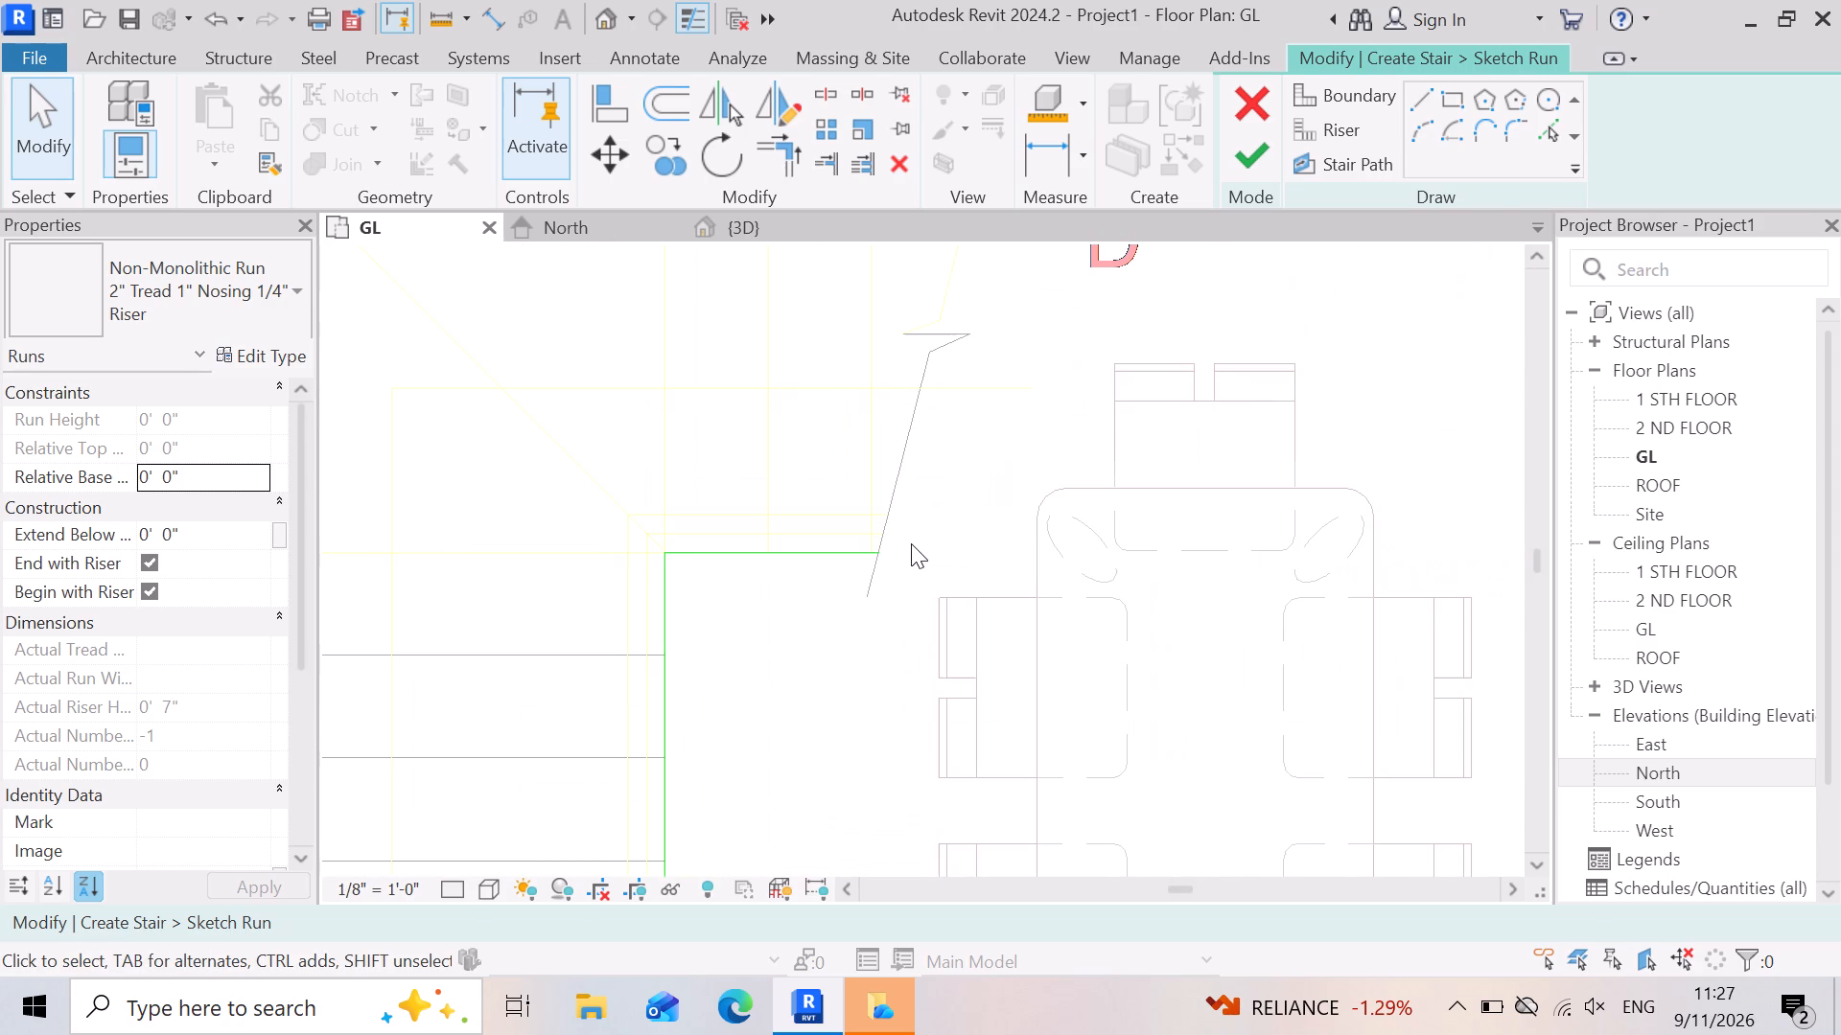
scroll(780, 560, "up", 5)
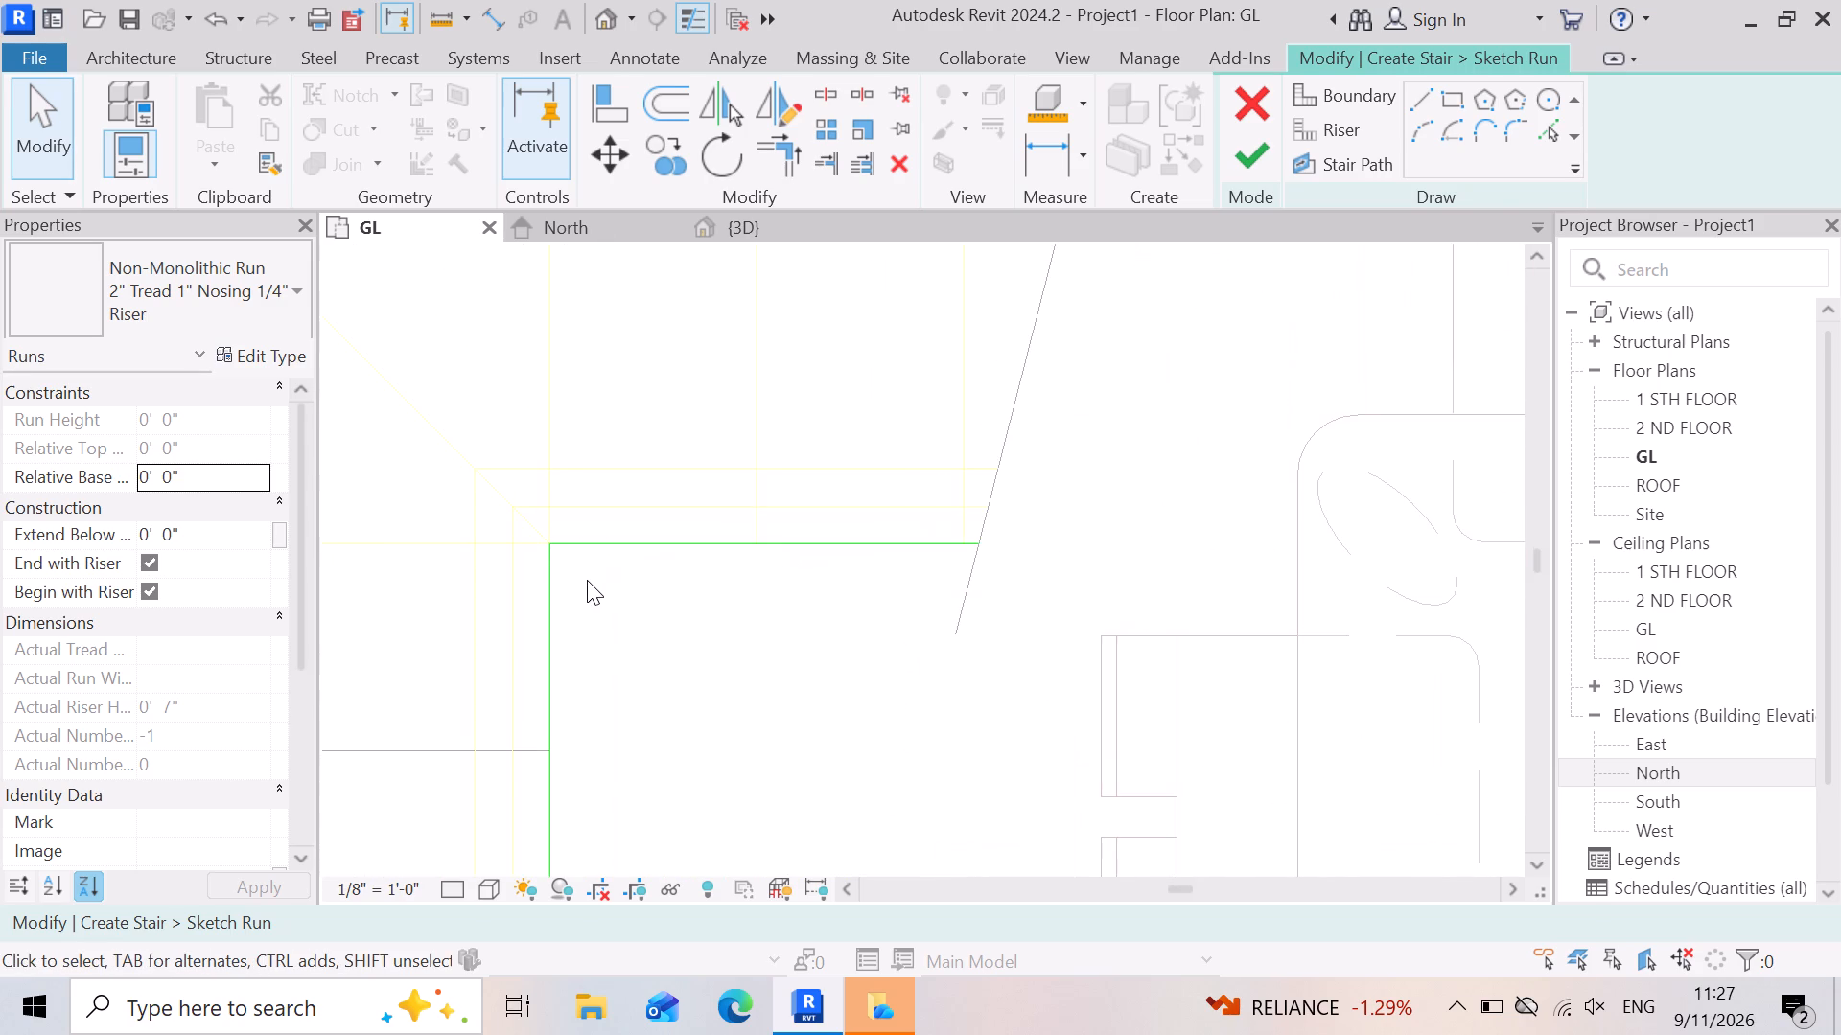
scroll(585, 580, "up", 1)
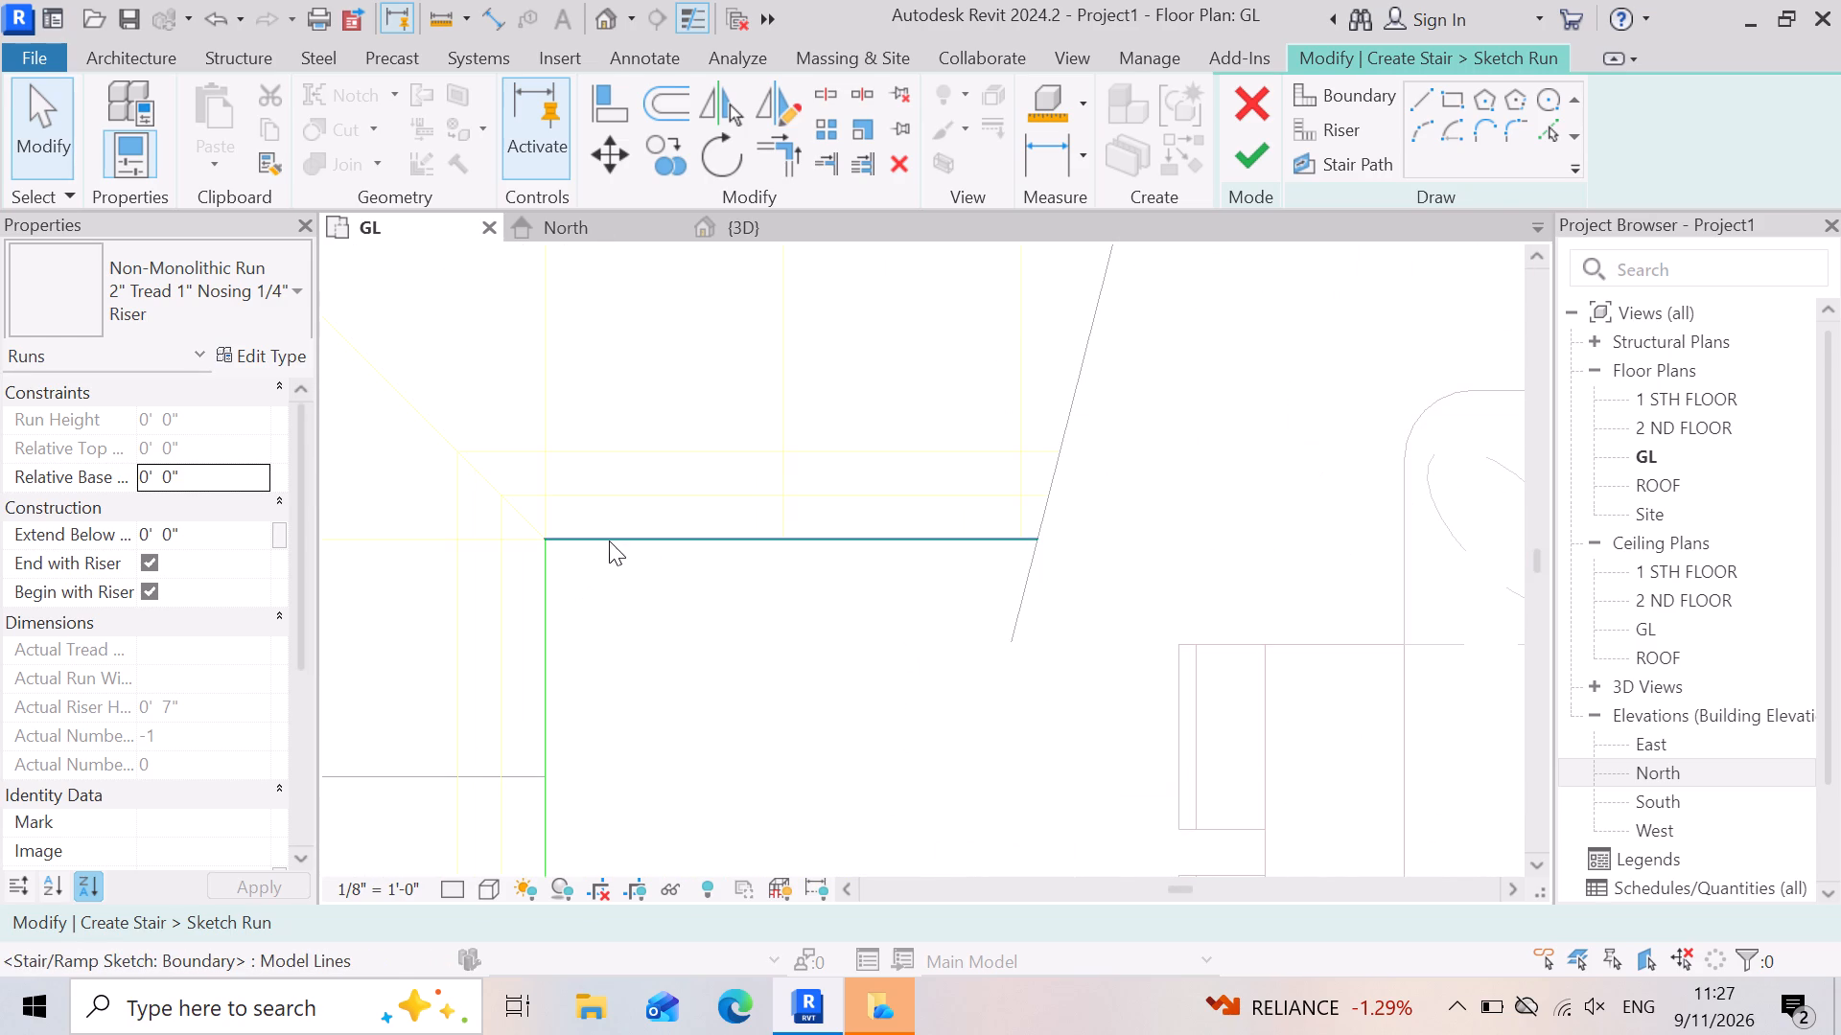
left_click(609, 540)
key("Delete")
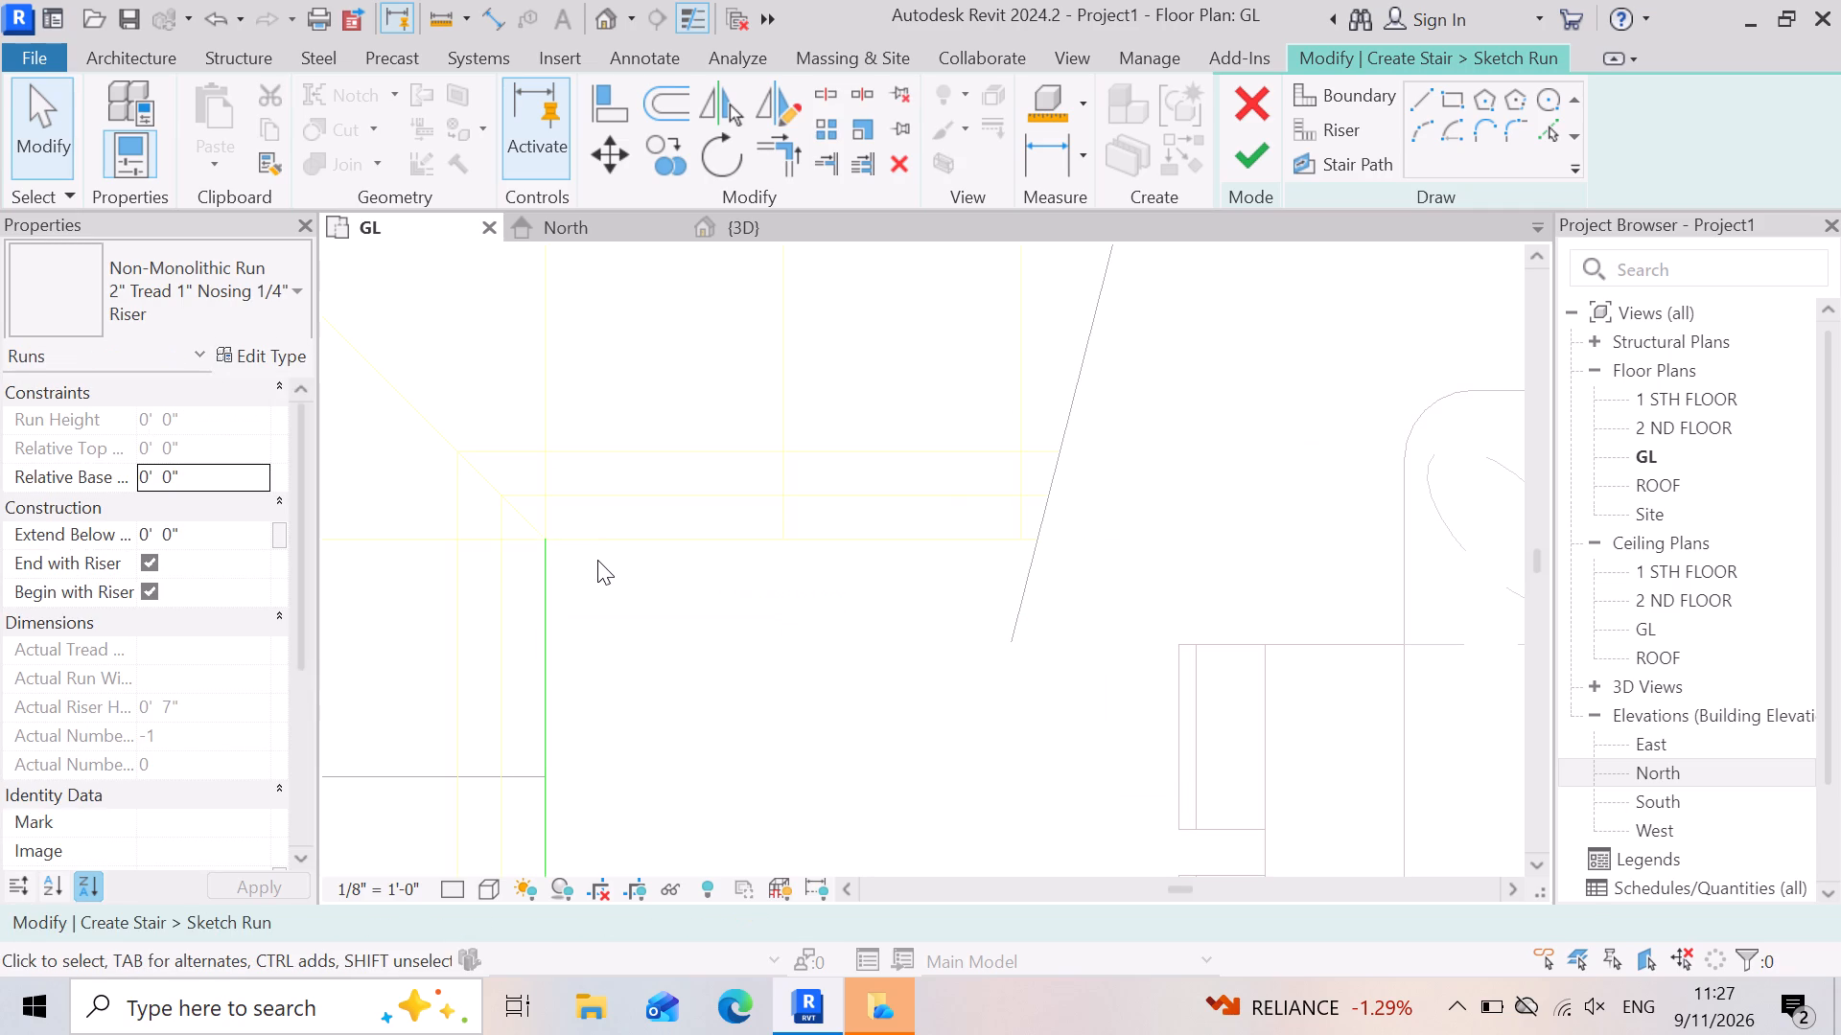
Extend the guest-bedroom end of the inner boundary line to the outermost yellow stair-edge line, making it about 6'-2 1/4" long.
scroll(515, 525, "up", 4)
scroll(597, 438, "up", 1)
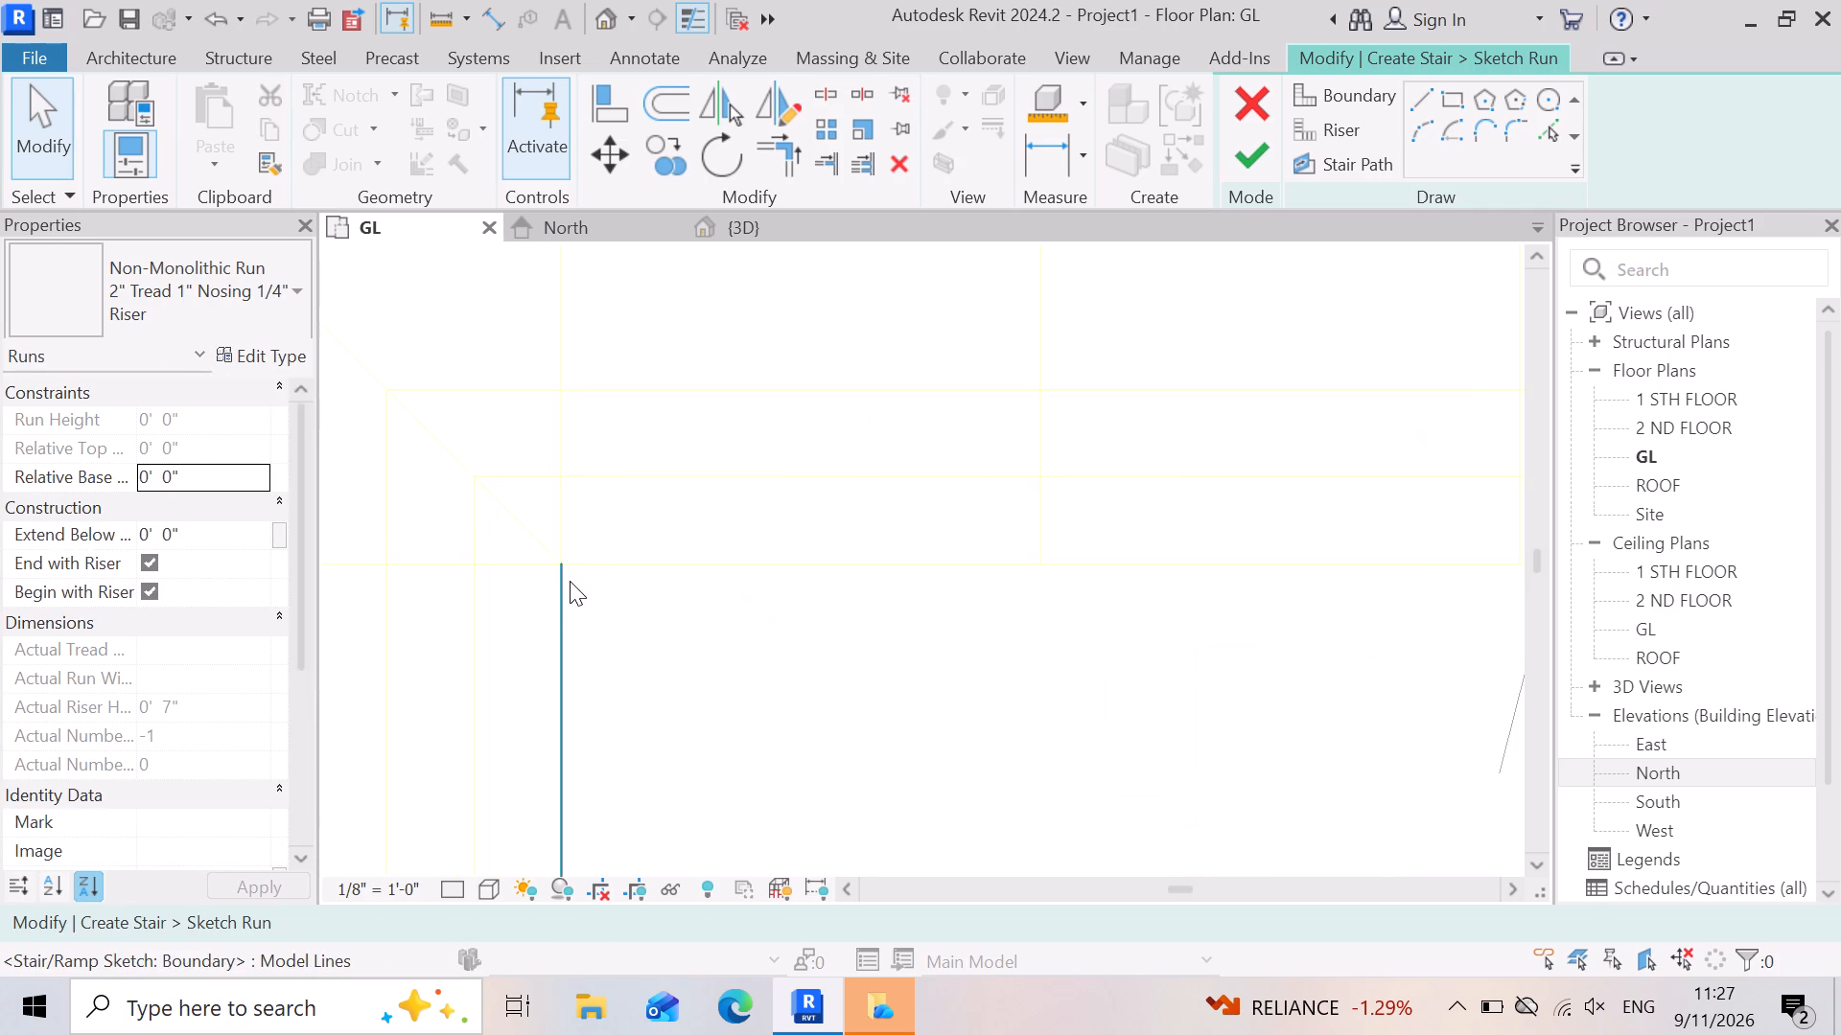
left_click(567, 583)
left_click_drag(556, 559, 567, 413)
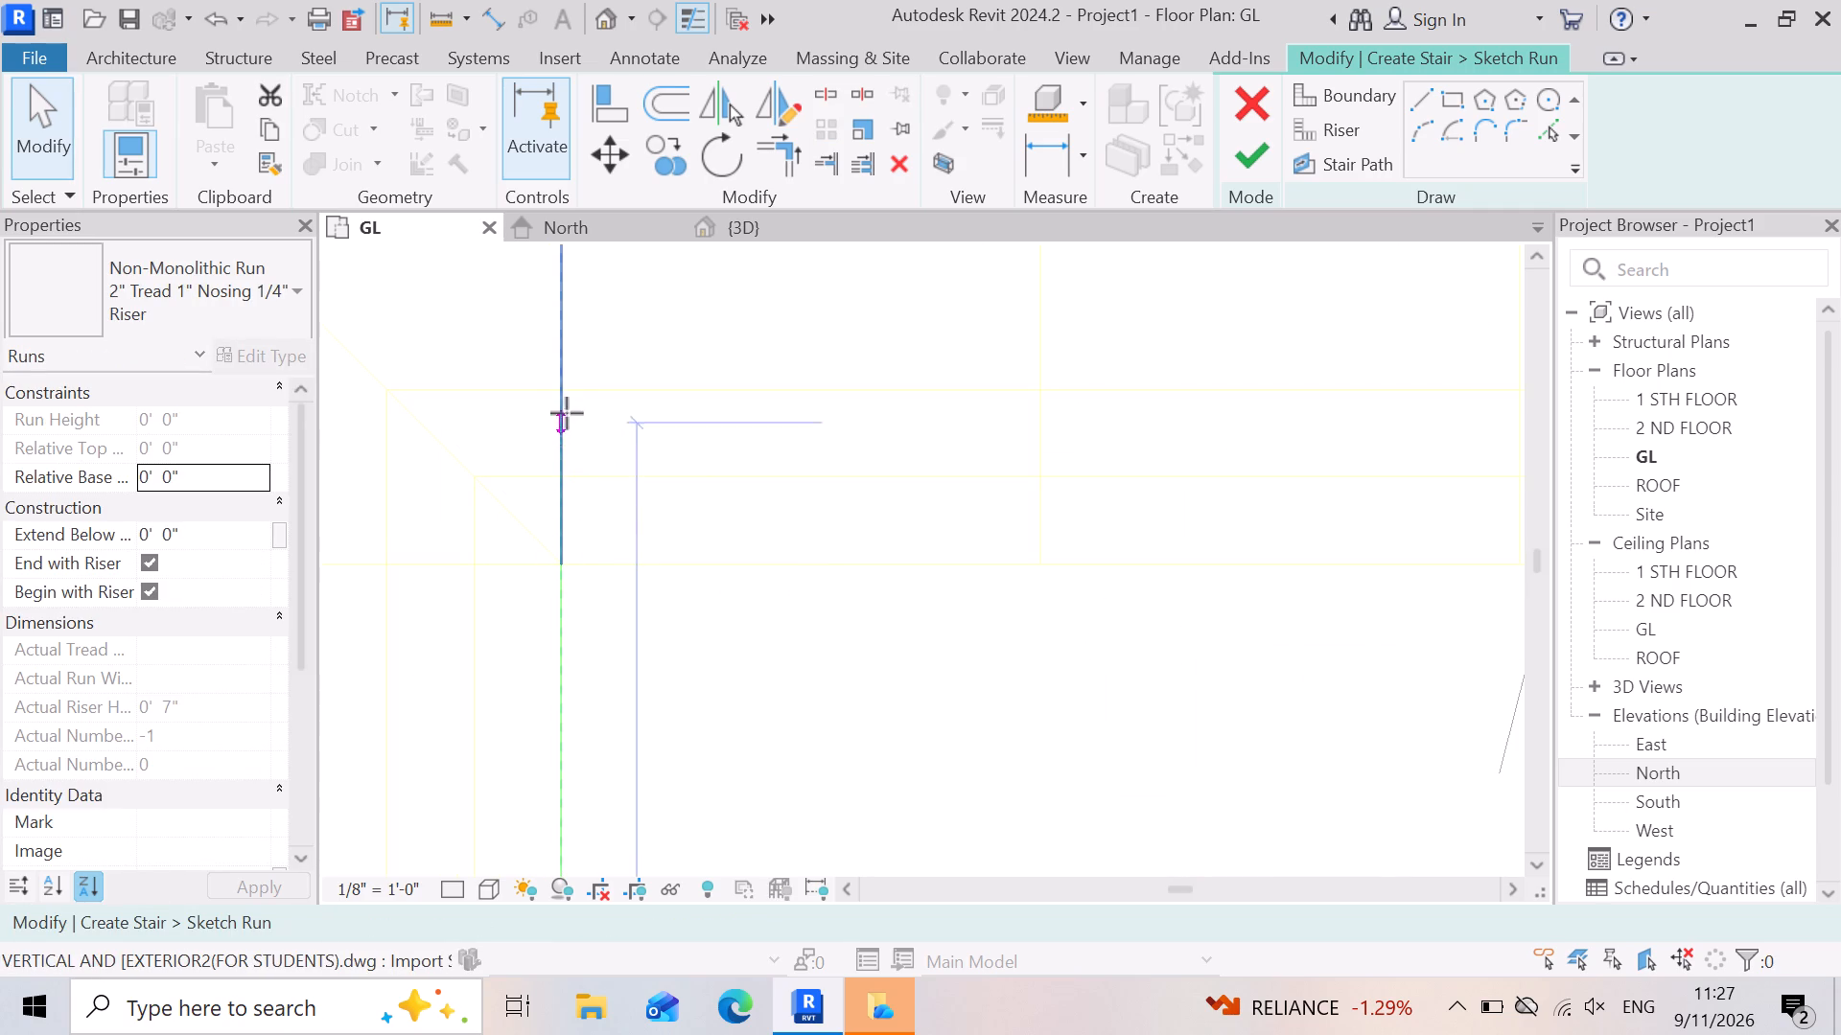
left_click_drag(567, 413, 562, 389)
left_click(715, 596)
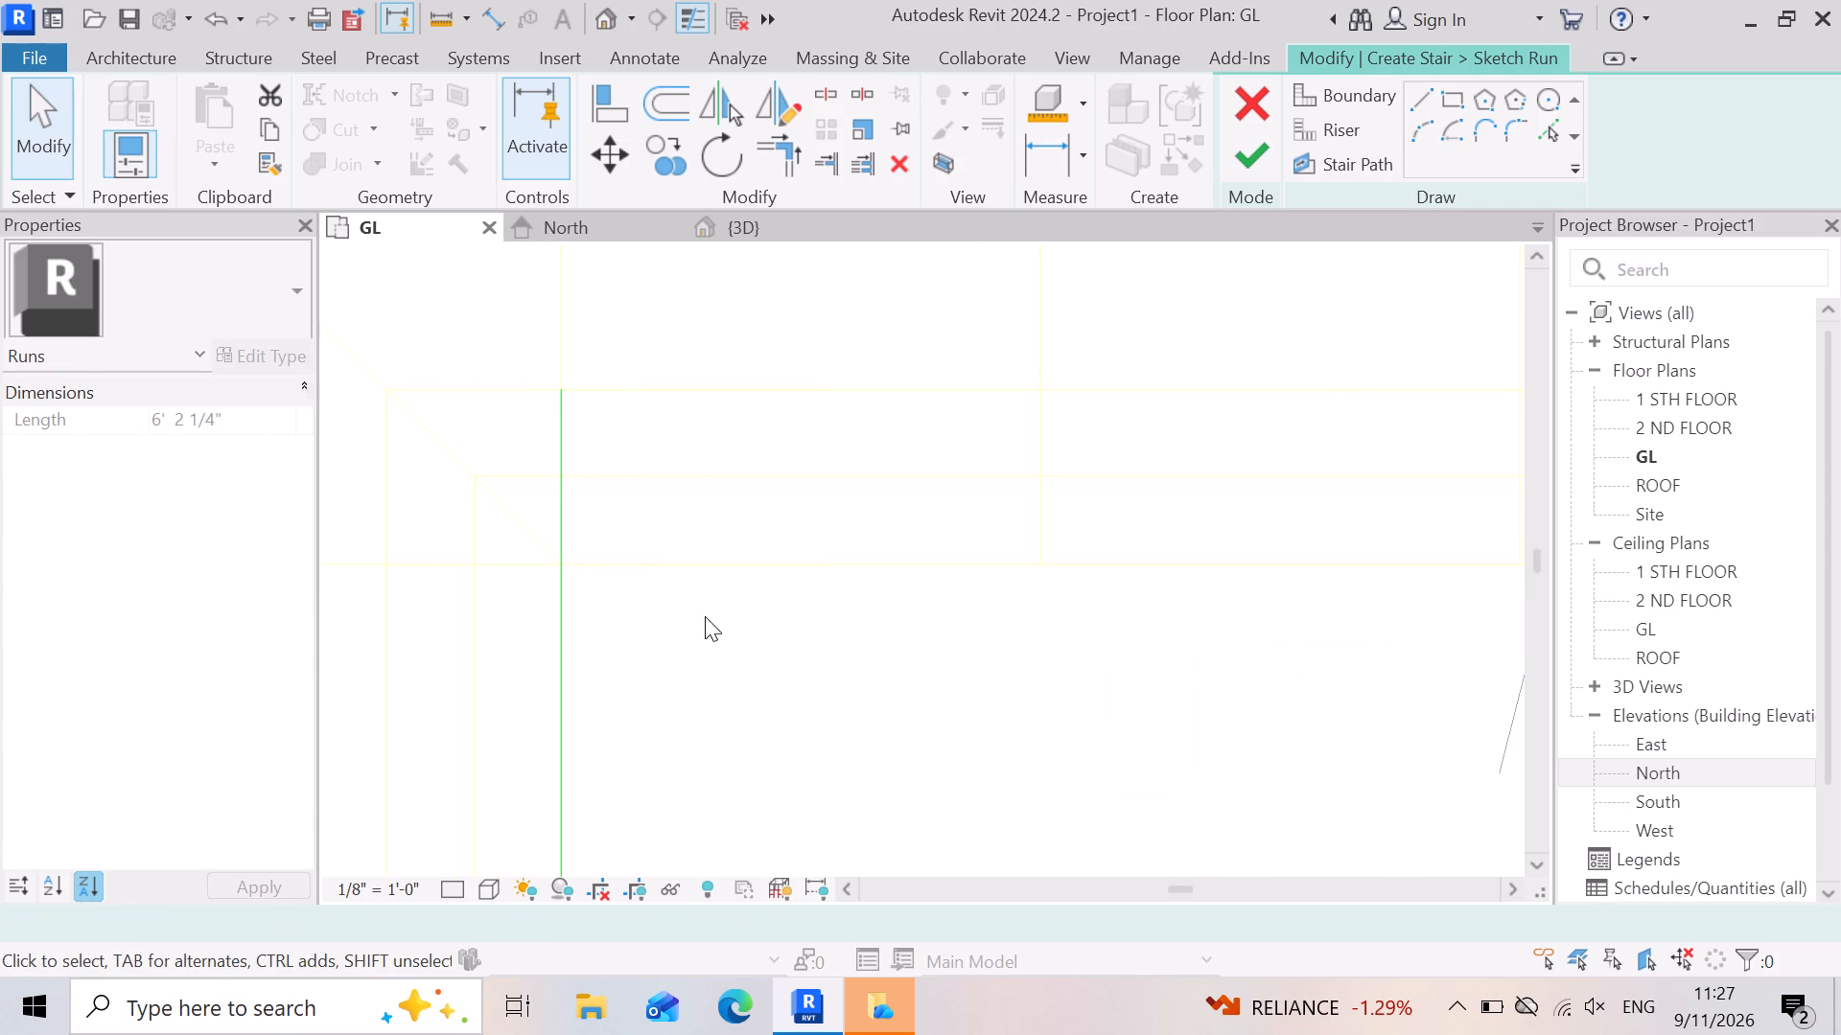
Pull the kitchen end of the inner boundary line back exactly onto the yellow stair-edge line, making it 6'-2" long.
scroll(594, 570, "down", 9)
scroll(691, 644, "down", 4)
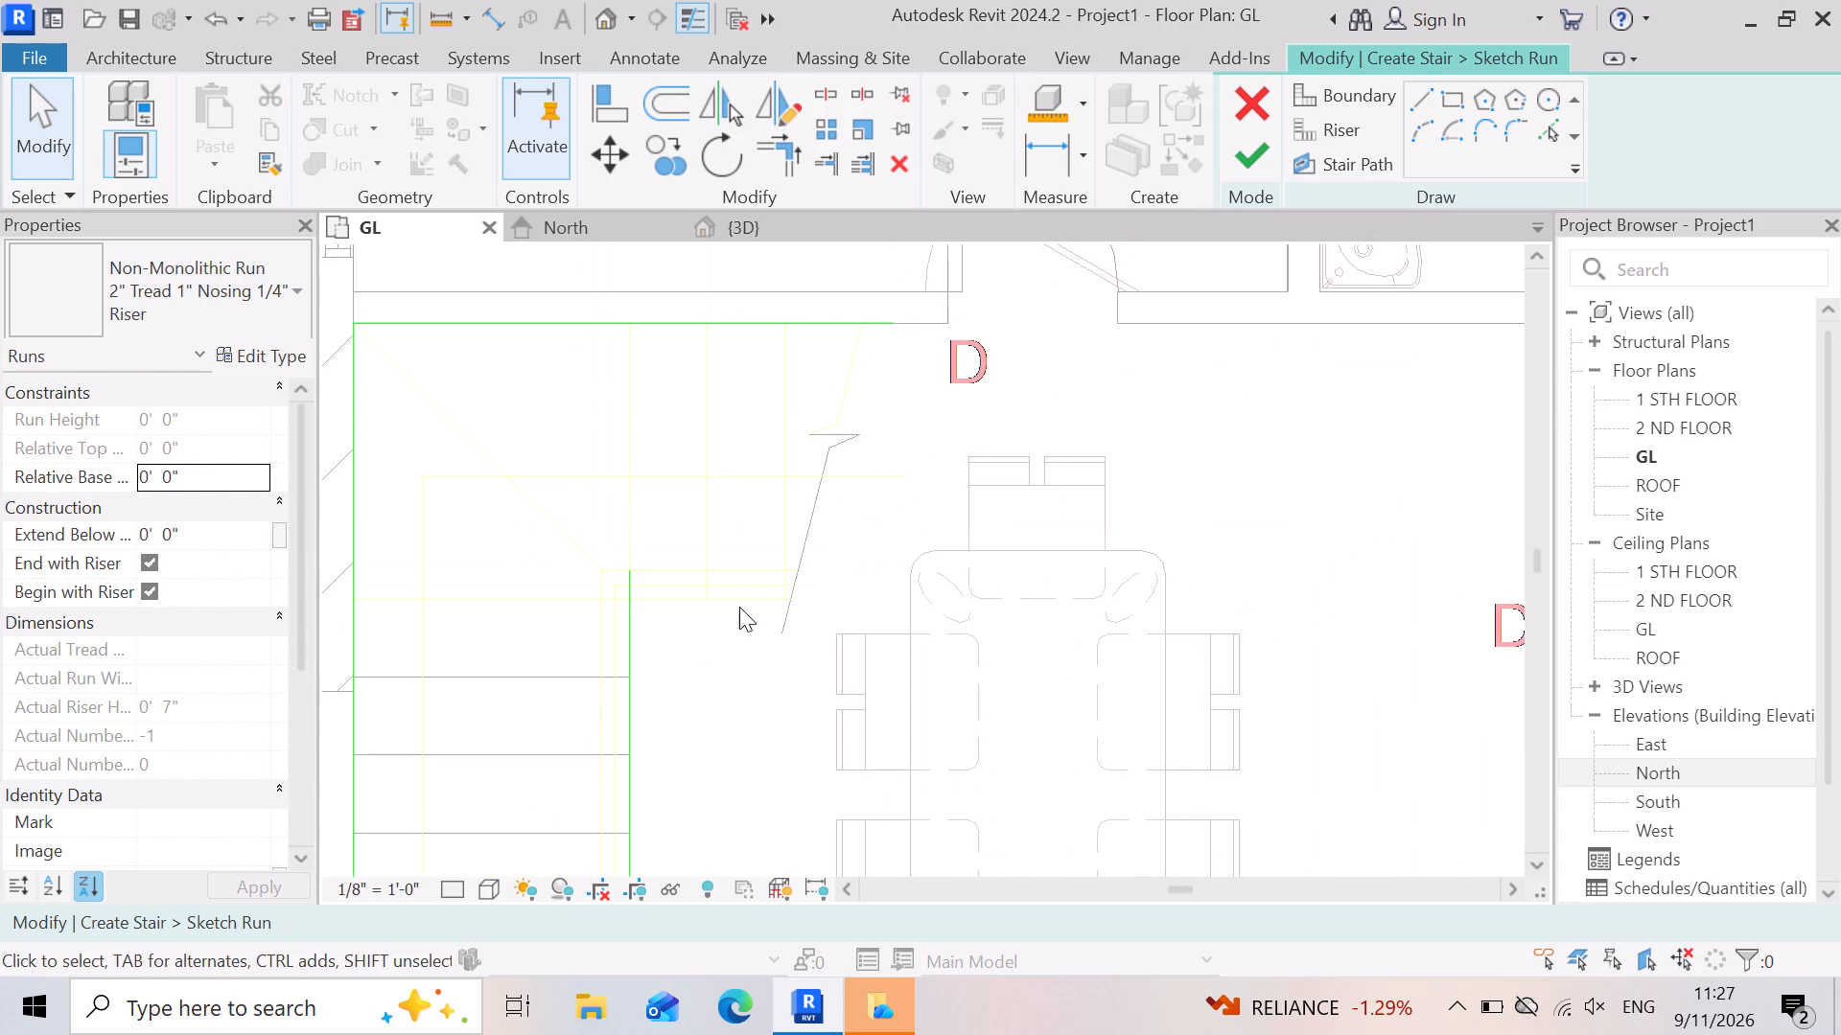
scroll(751, 601, "down", 4)
scroll(724, 645, "up", 4)
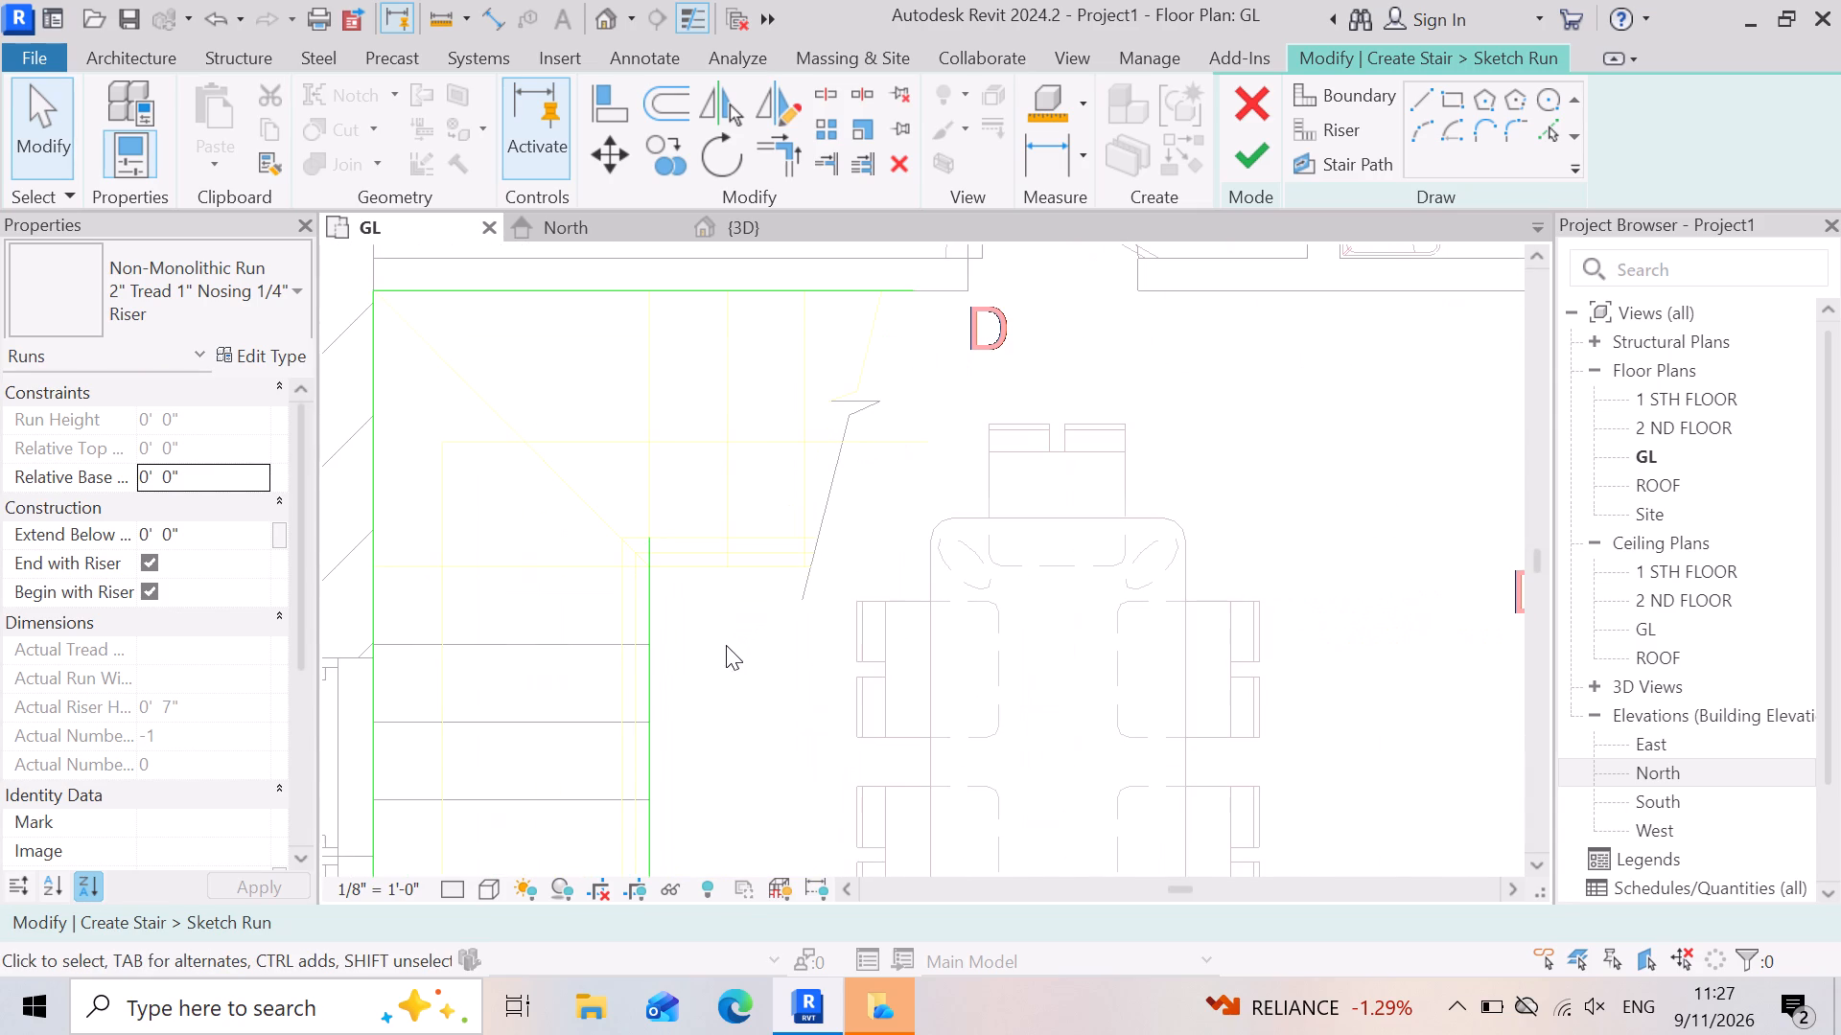
scroll(843, 549, "down", 12)
scroll(811, 693, "up", 2)
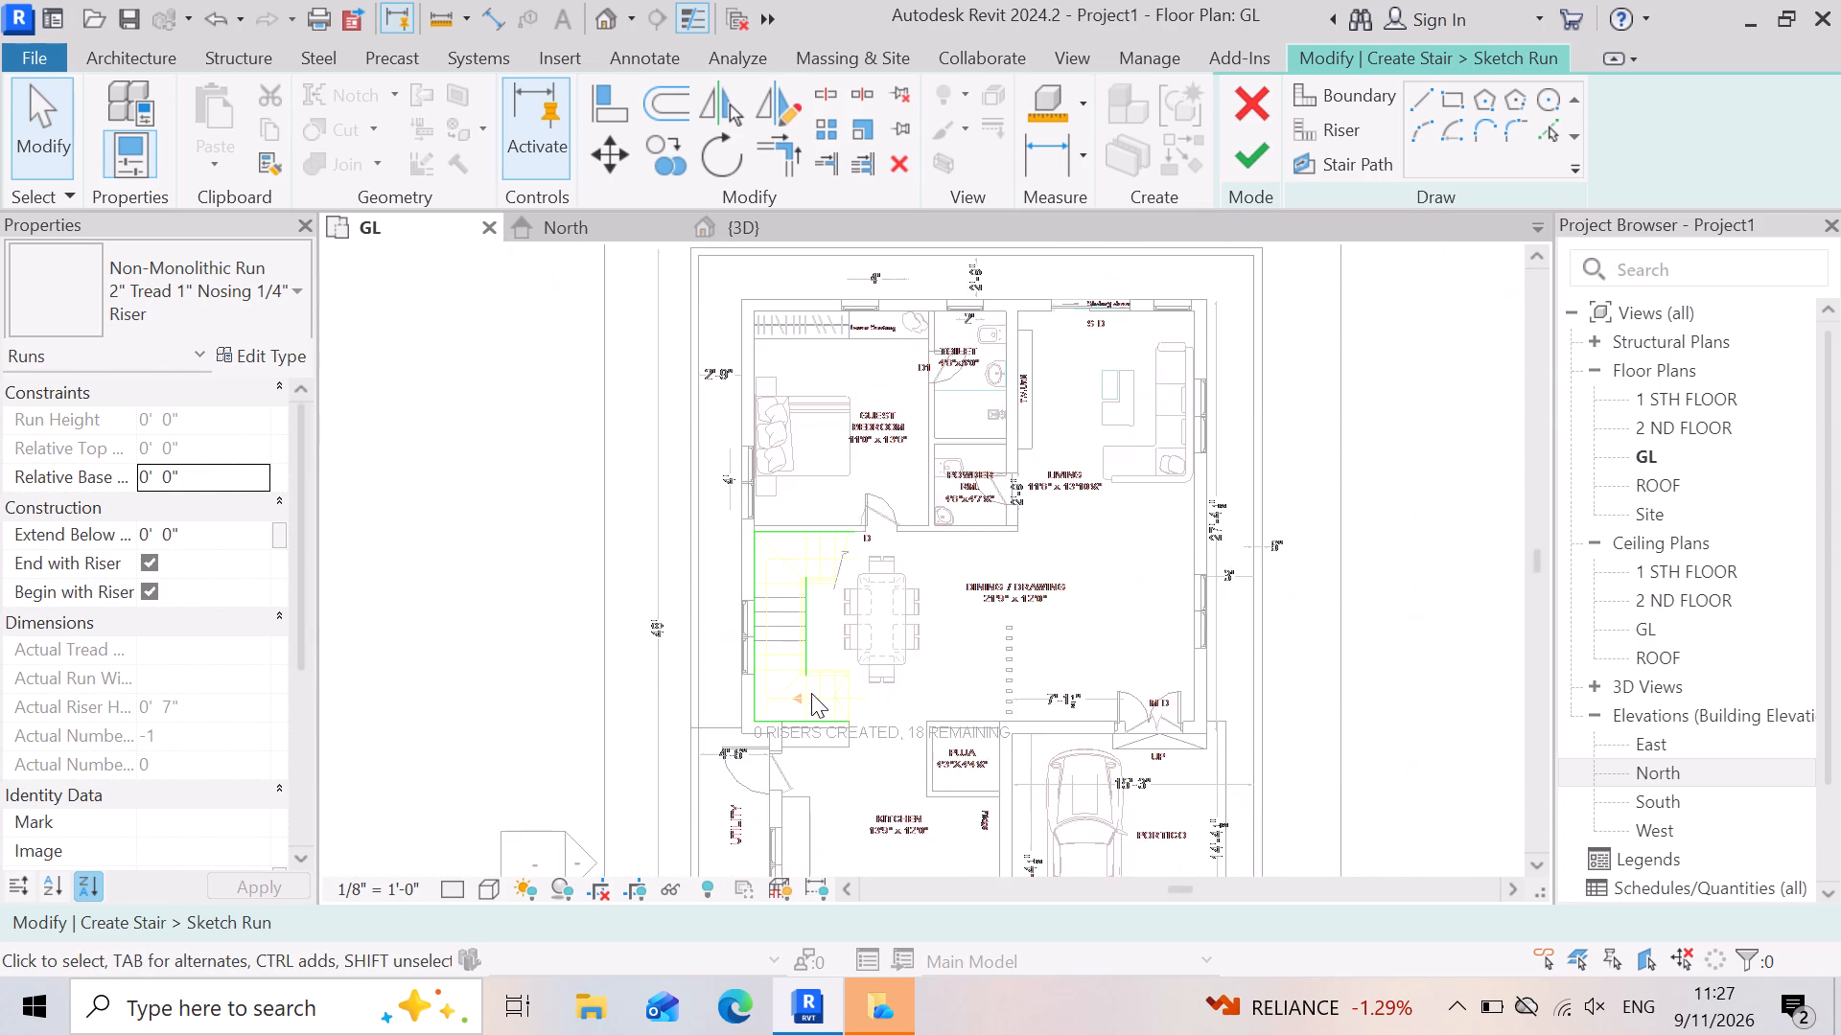
scroll(811, 693, "up", 10)
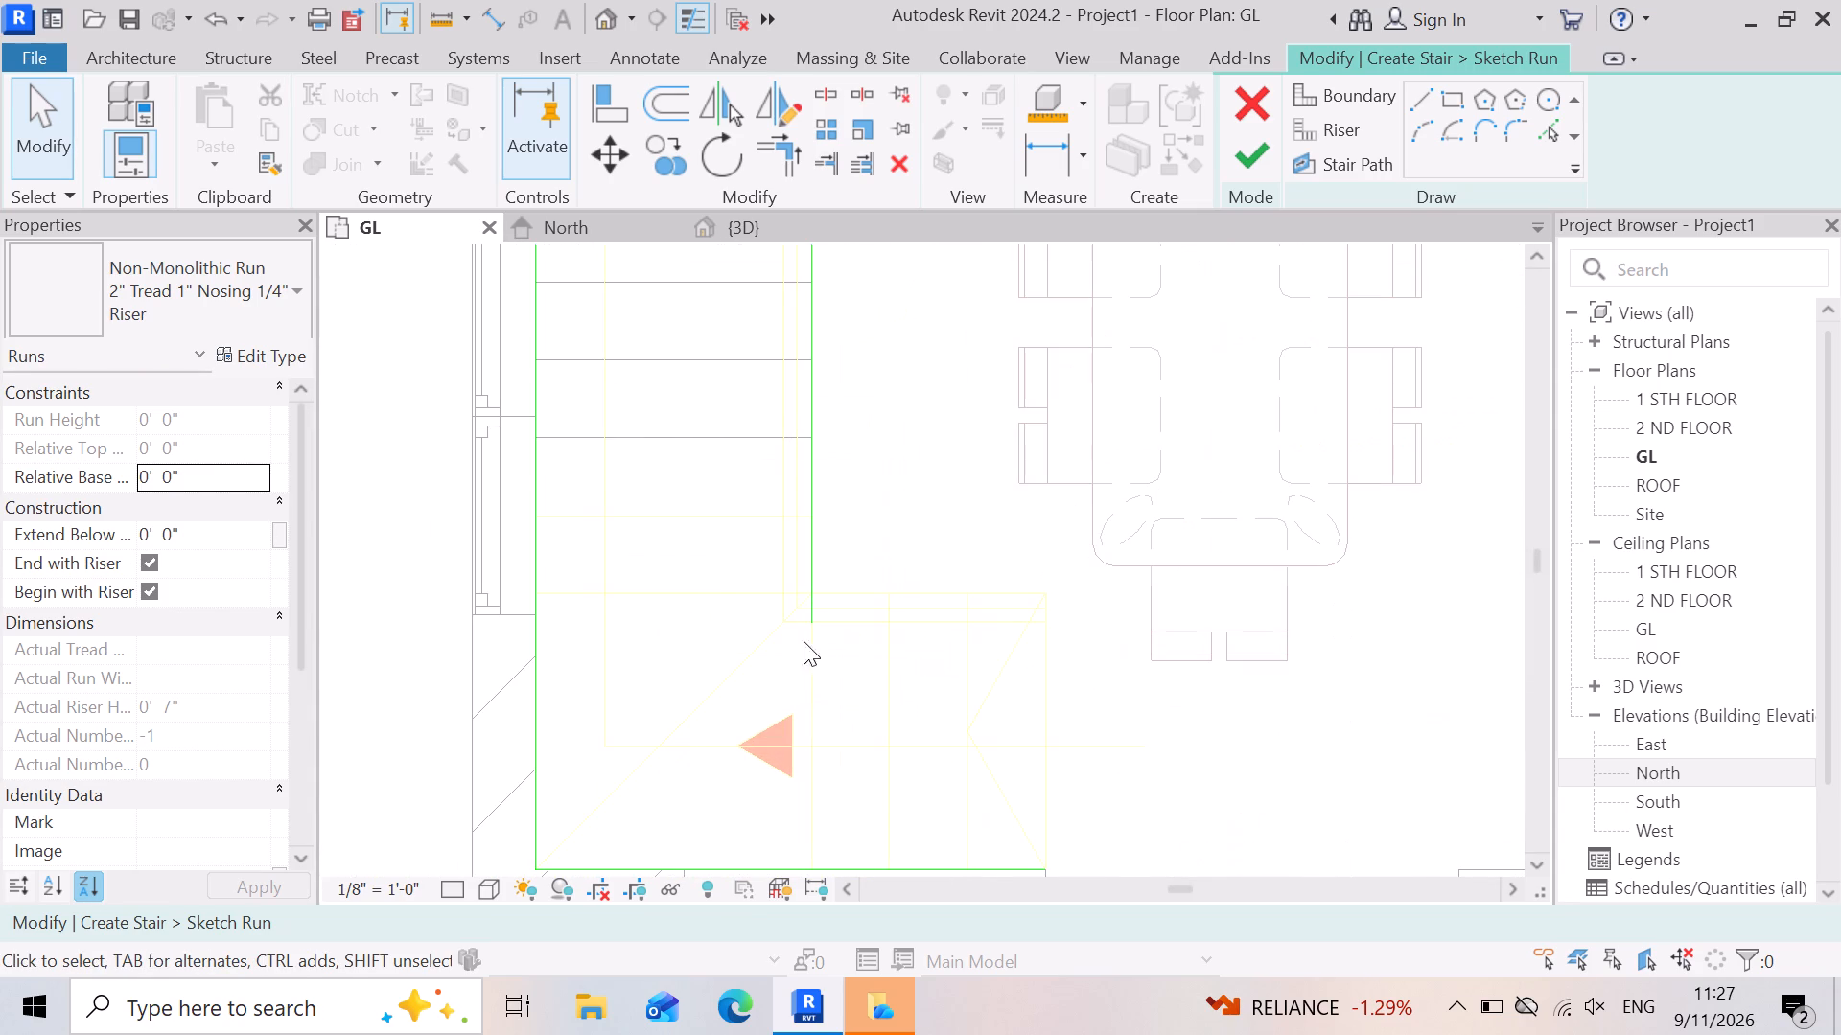
scroll(816, 625, "up", 11)
scroll(723, 653, "up", 3)
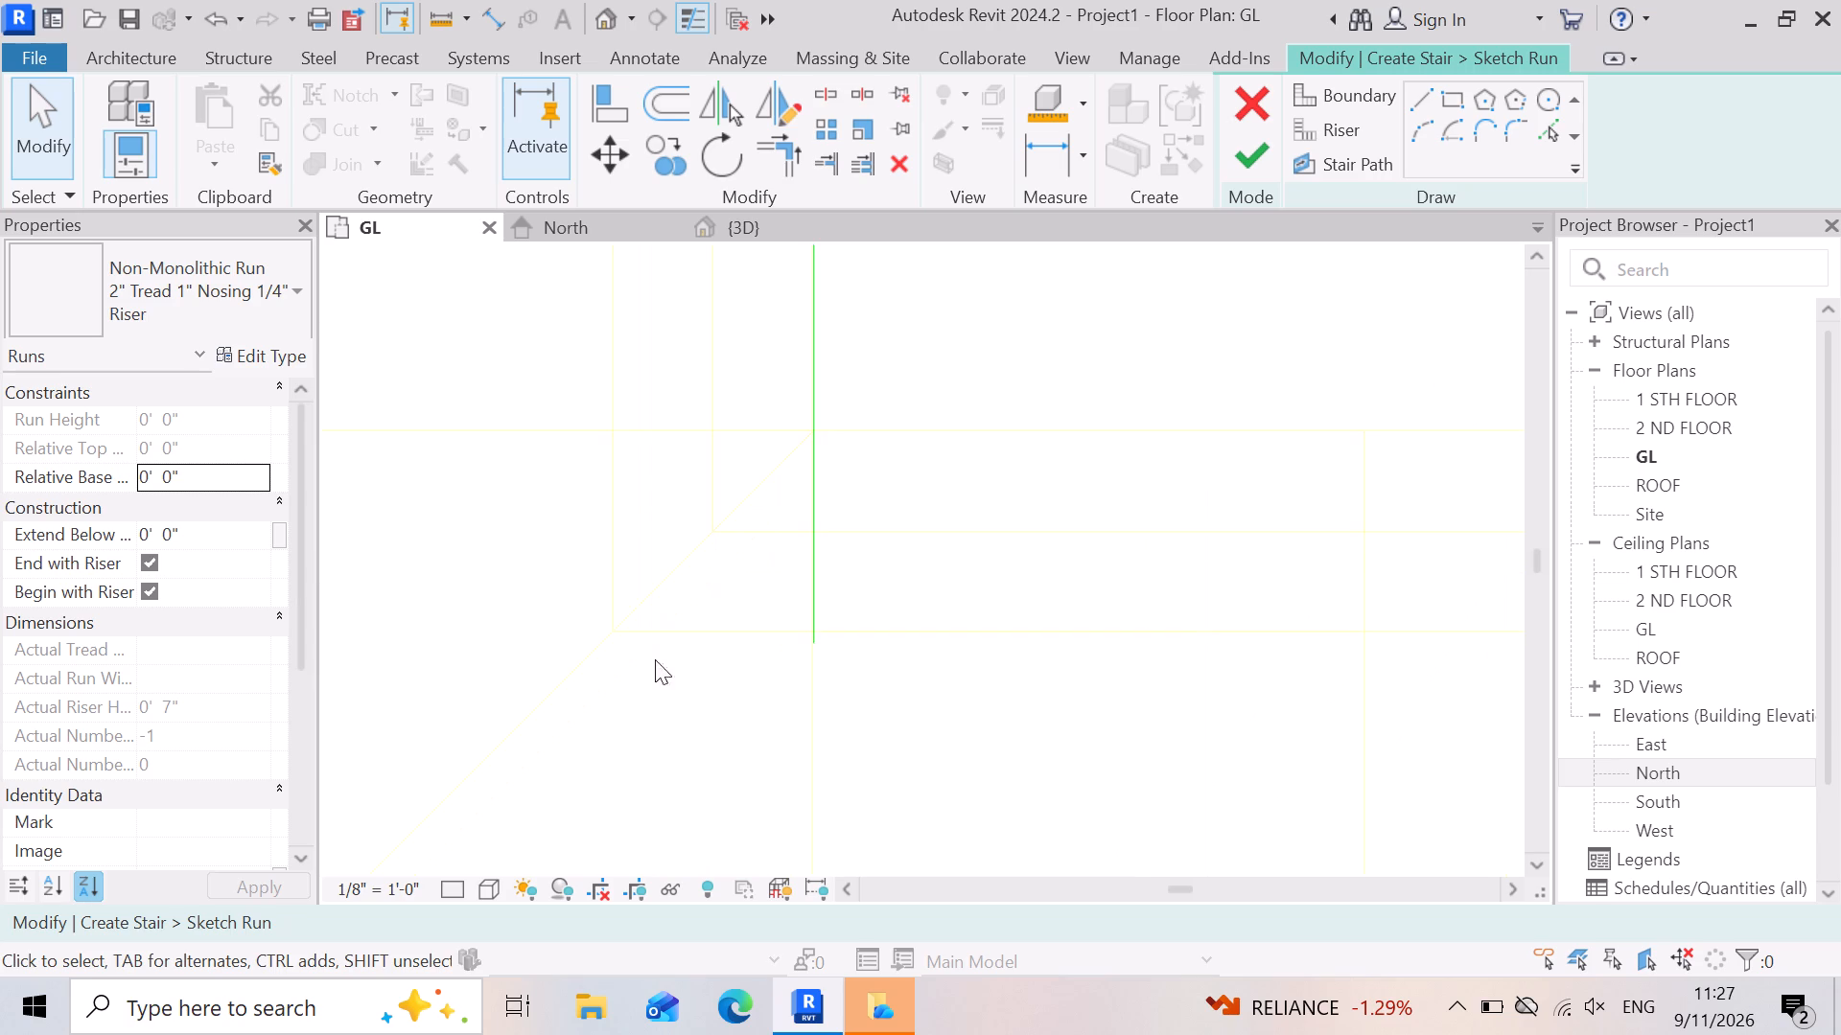
scroll(587, 665, "down", 3)
scroll(766, 651, "up", 14)
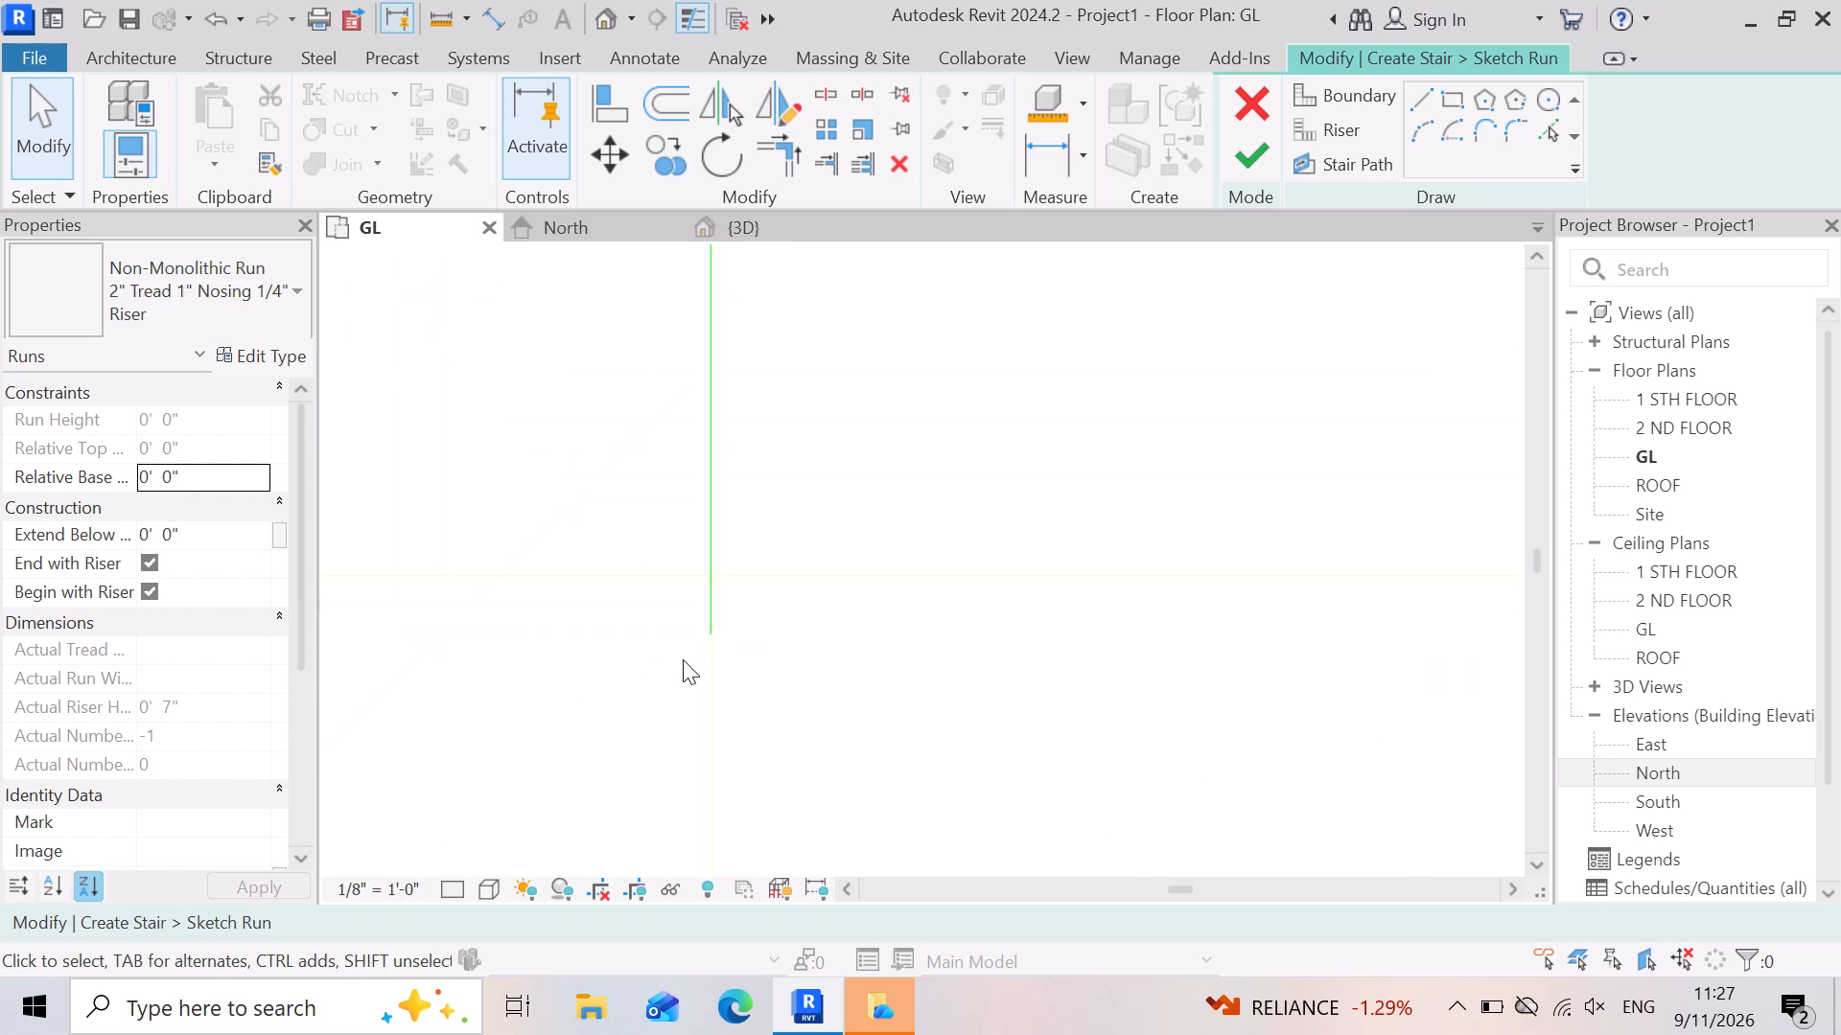
left_click(702, 634)
left_click_drag(711, 632, 711, 613)
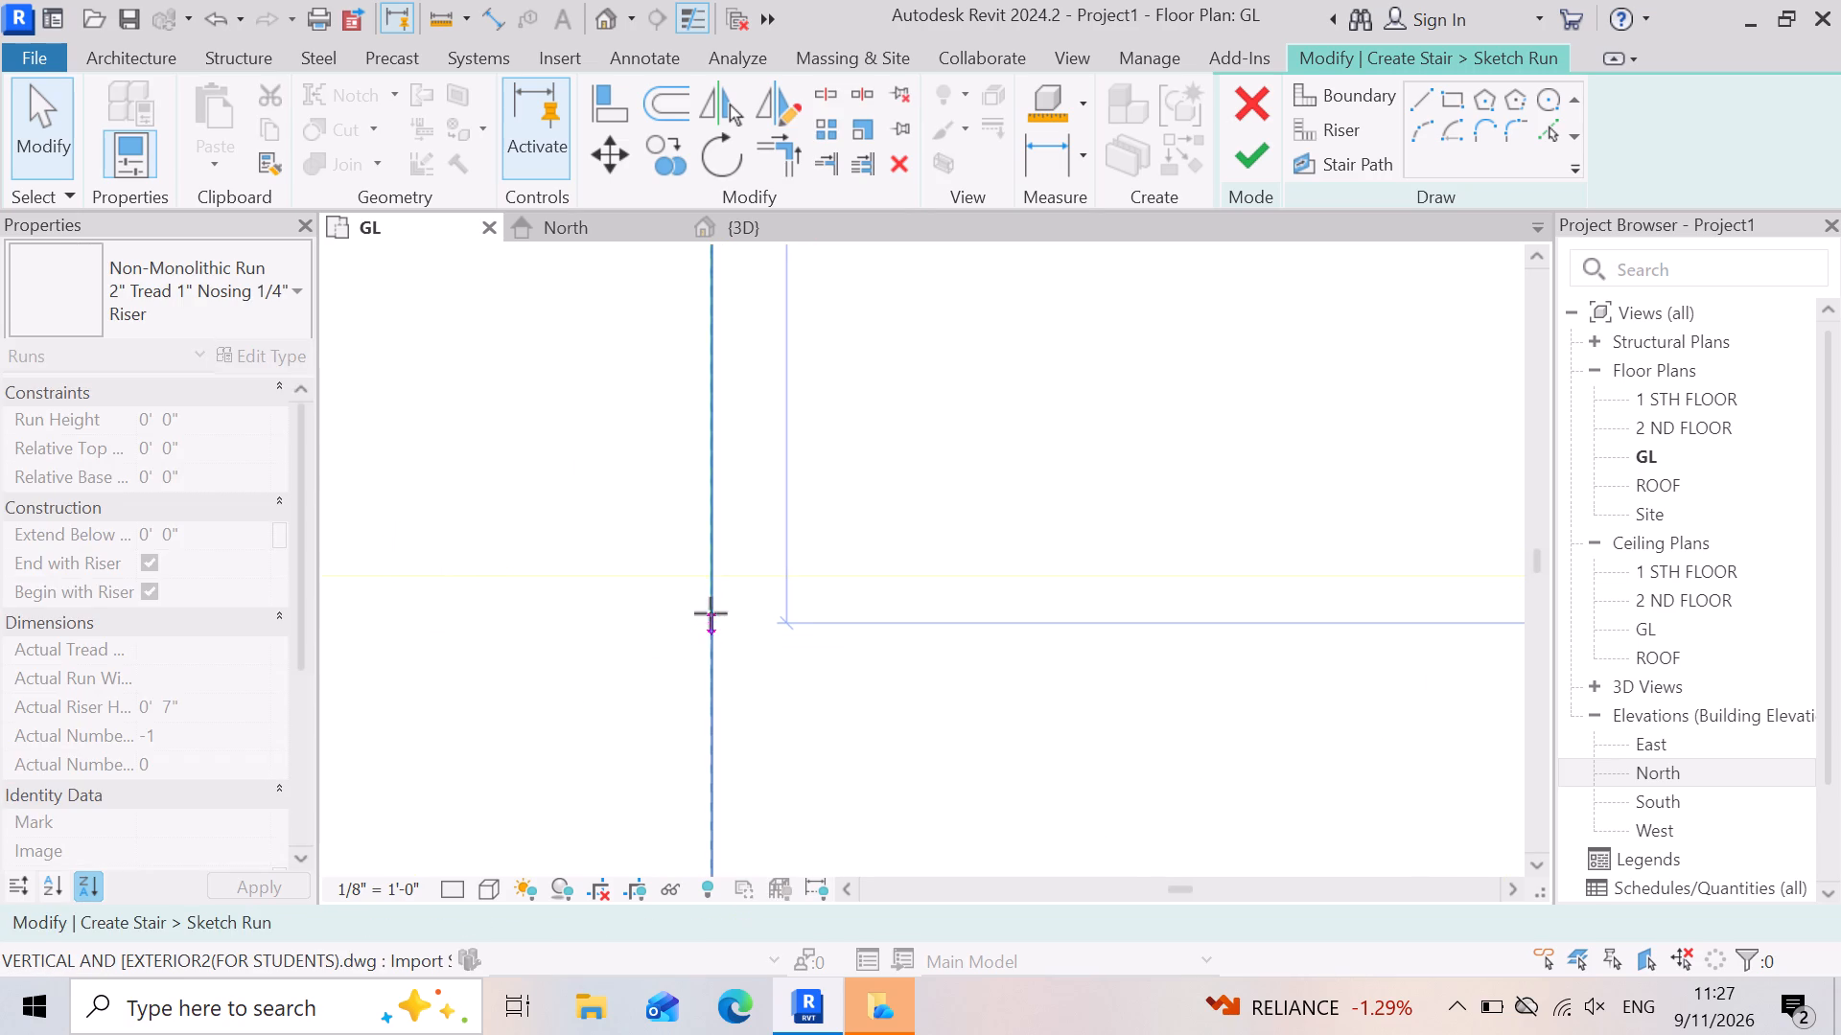
left_click_drag(711, 613, 714, 582)
left_click(607, 666)
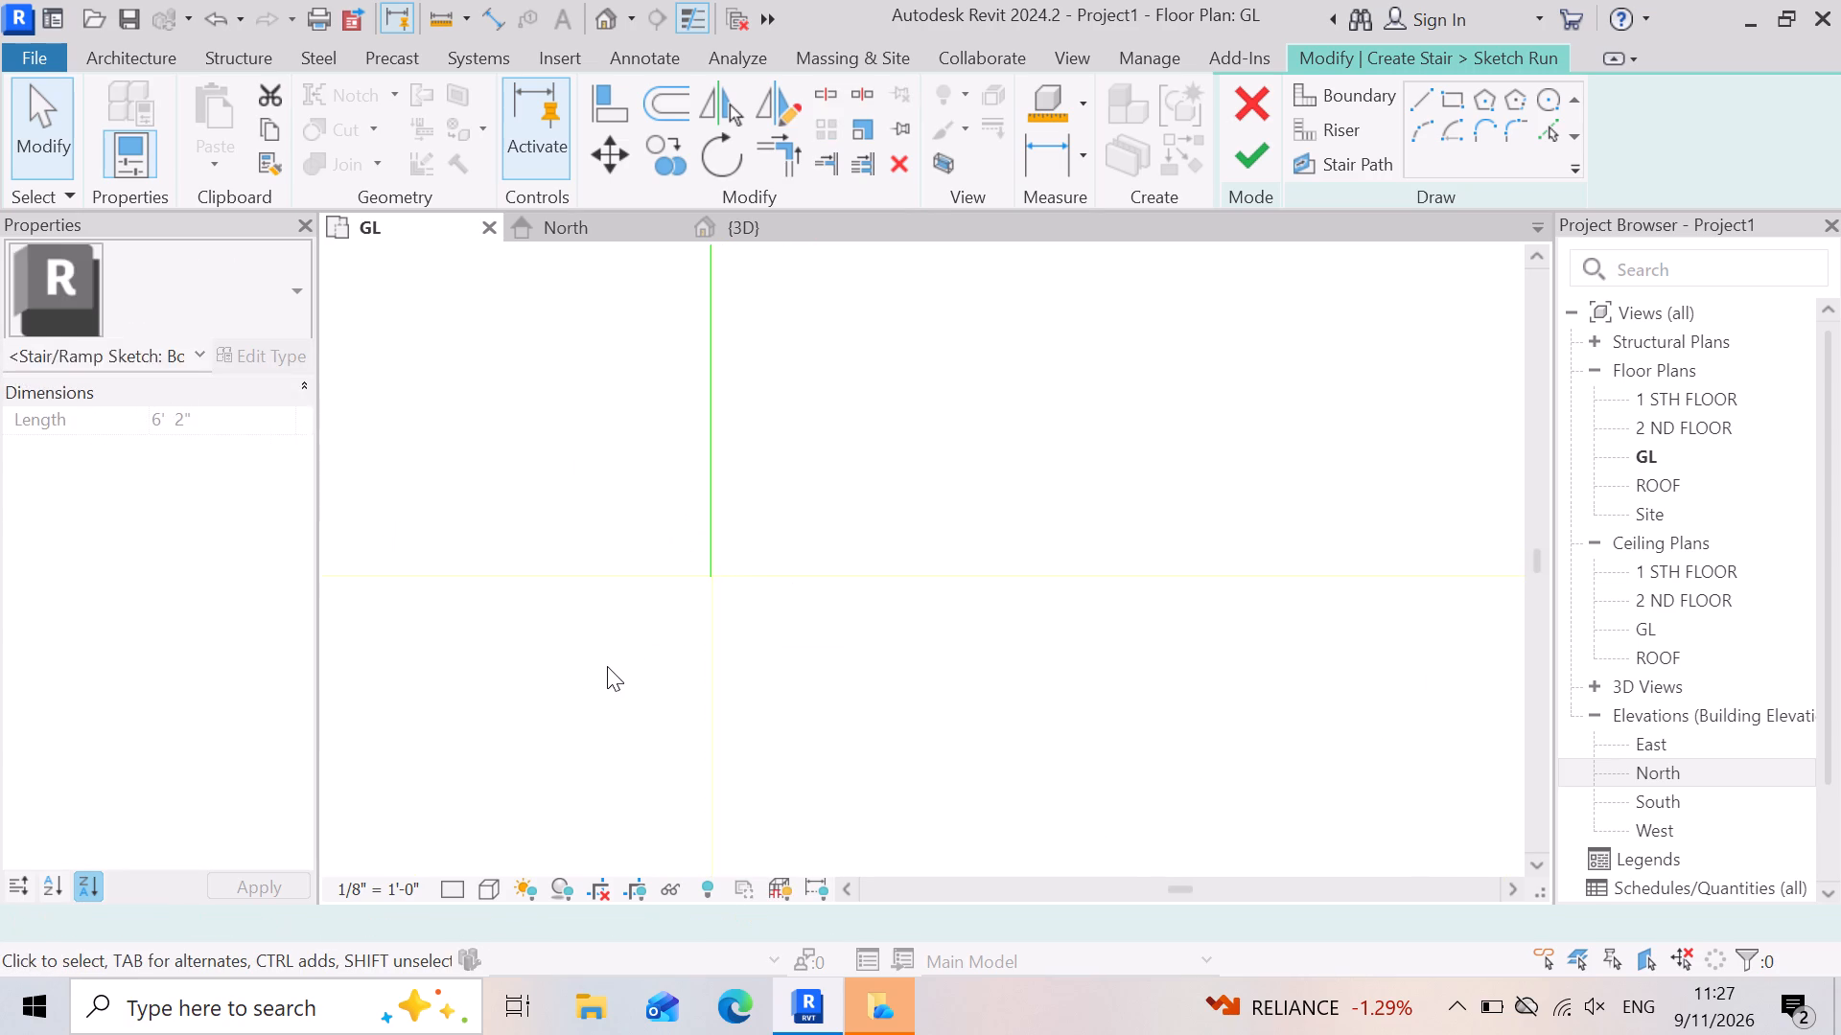
scroll(683, 662, "down", 16)
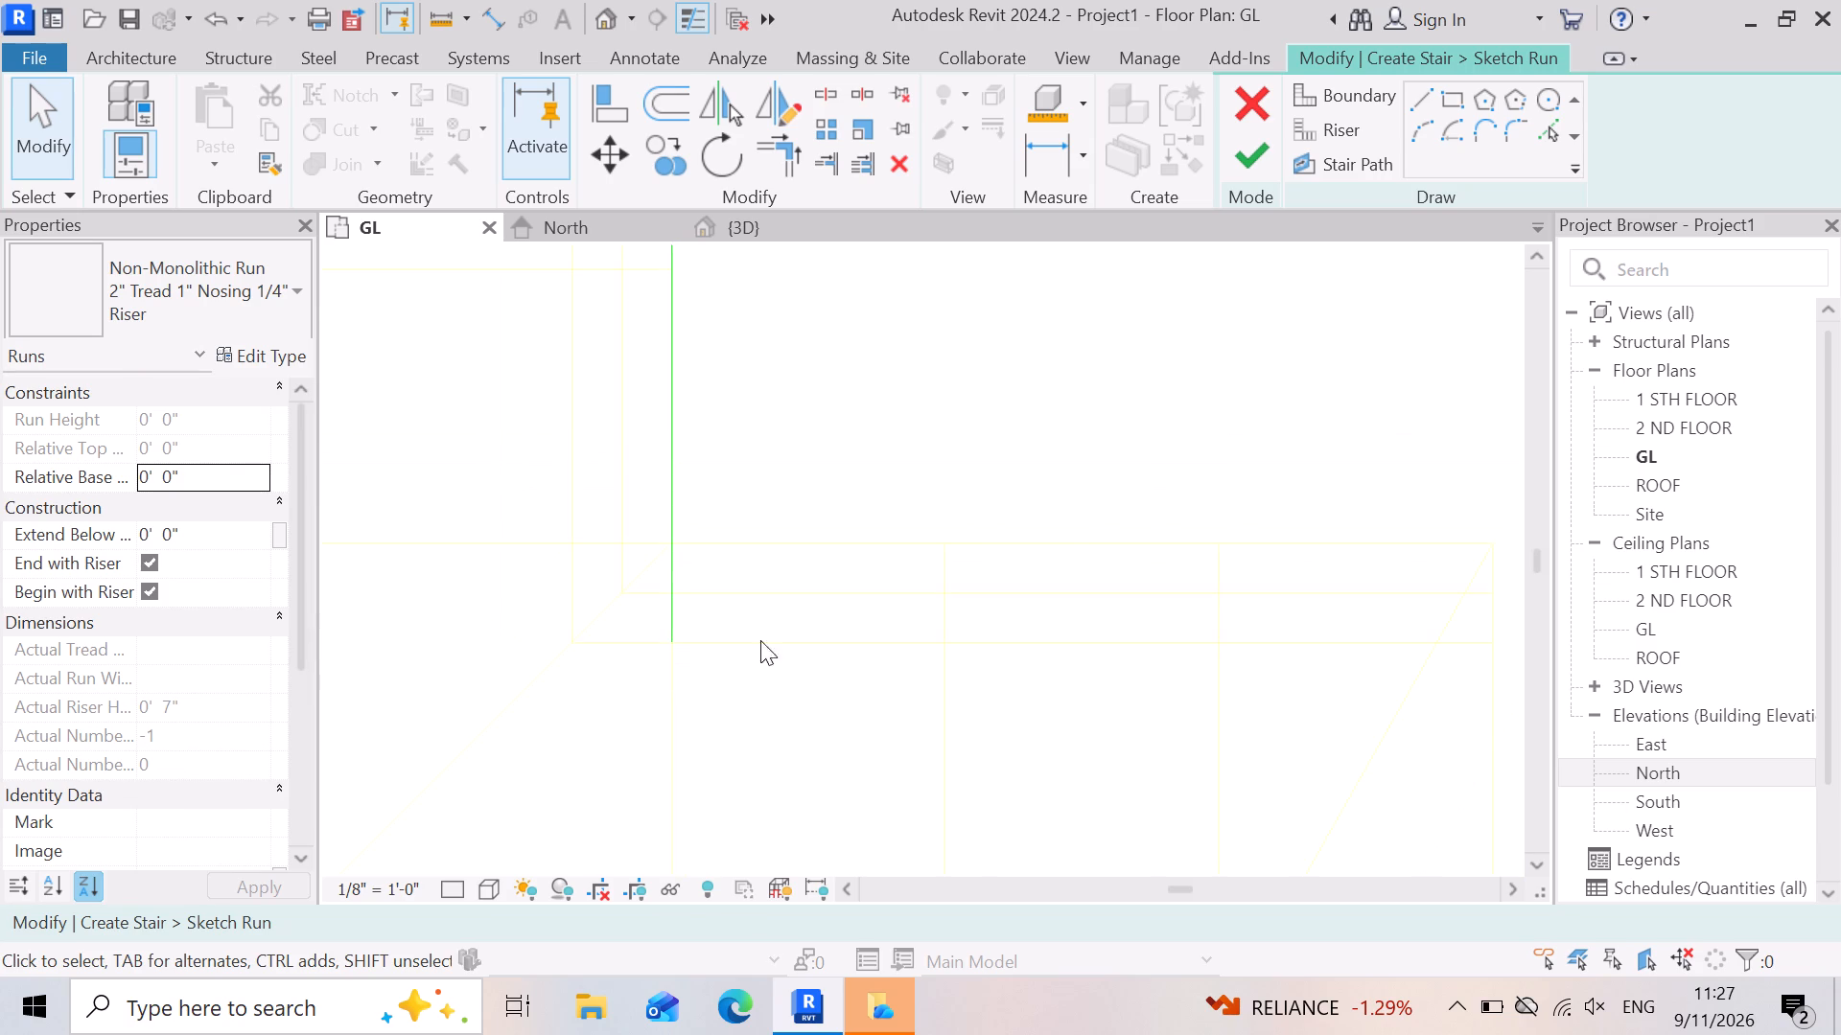
scroll(818, 627, "down", 4)
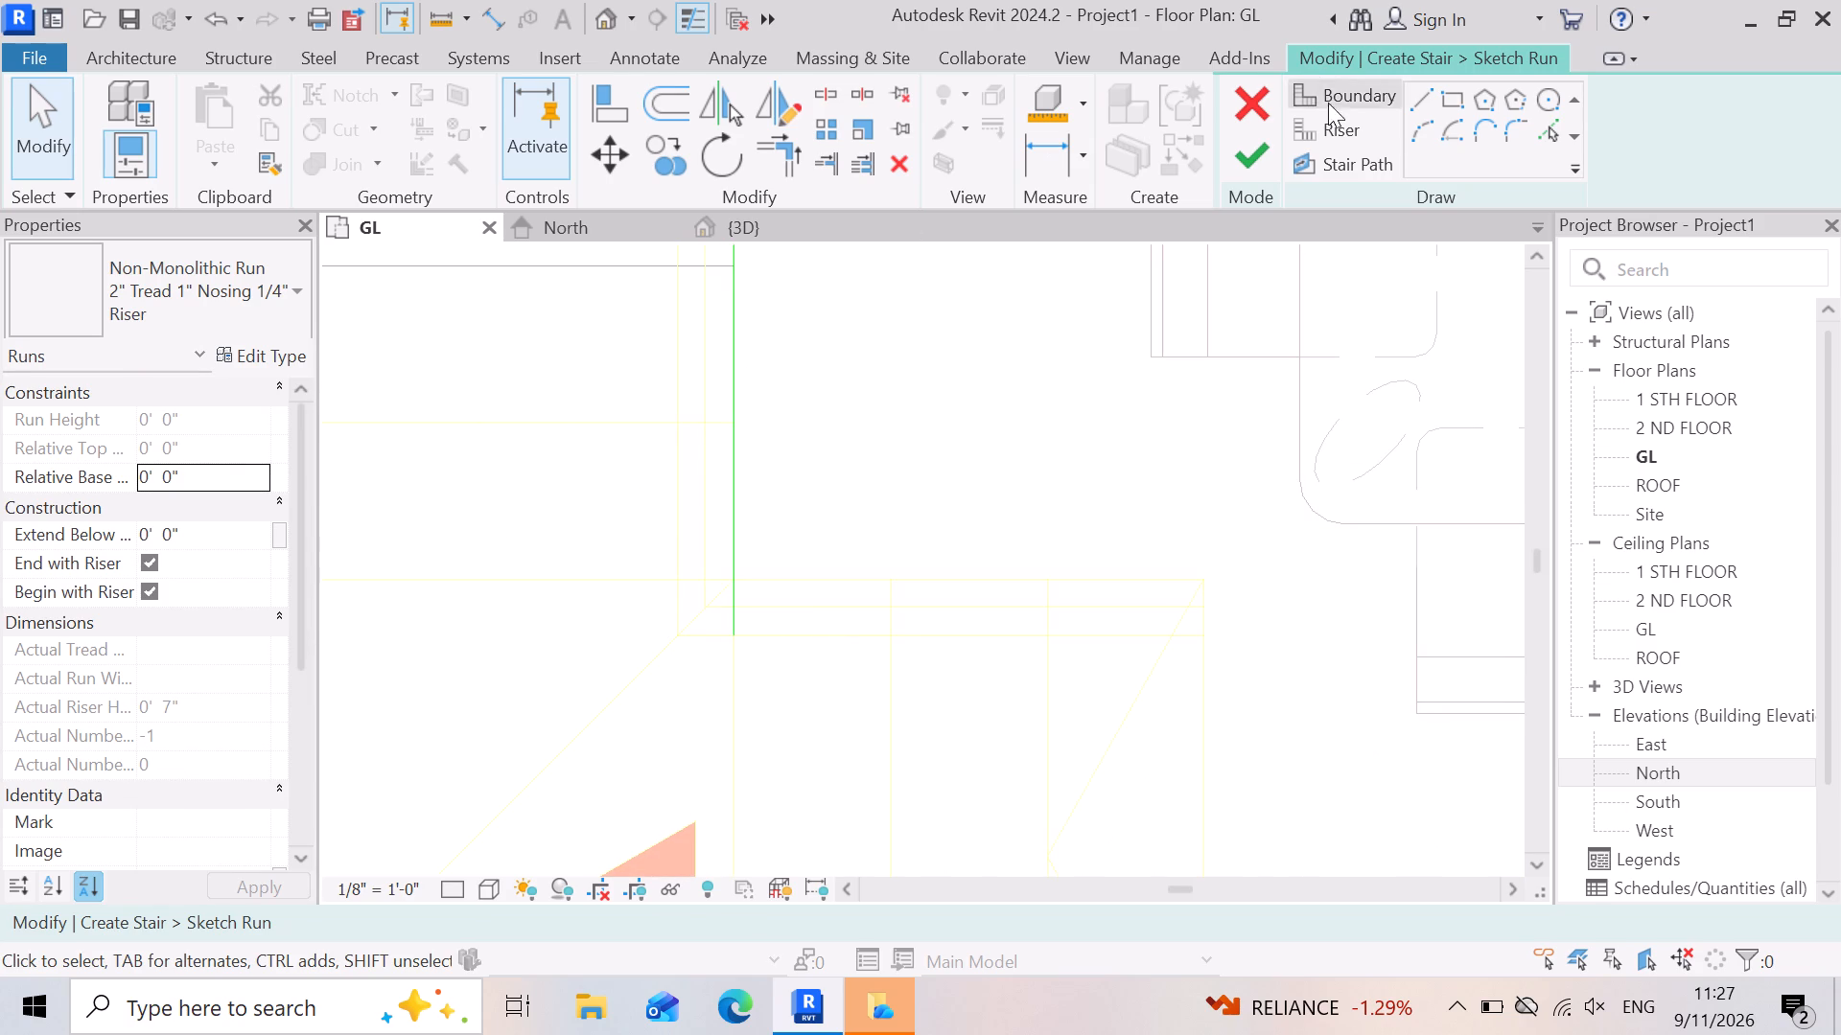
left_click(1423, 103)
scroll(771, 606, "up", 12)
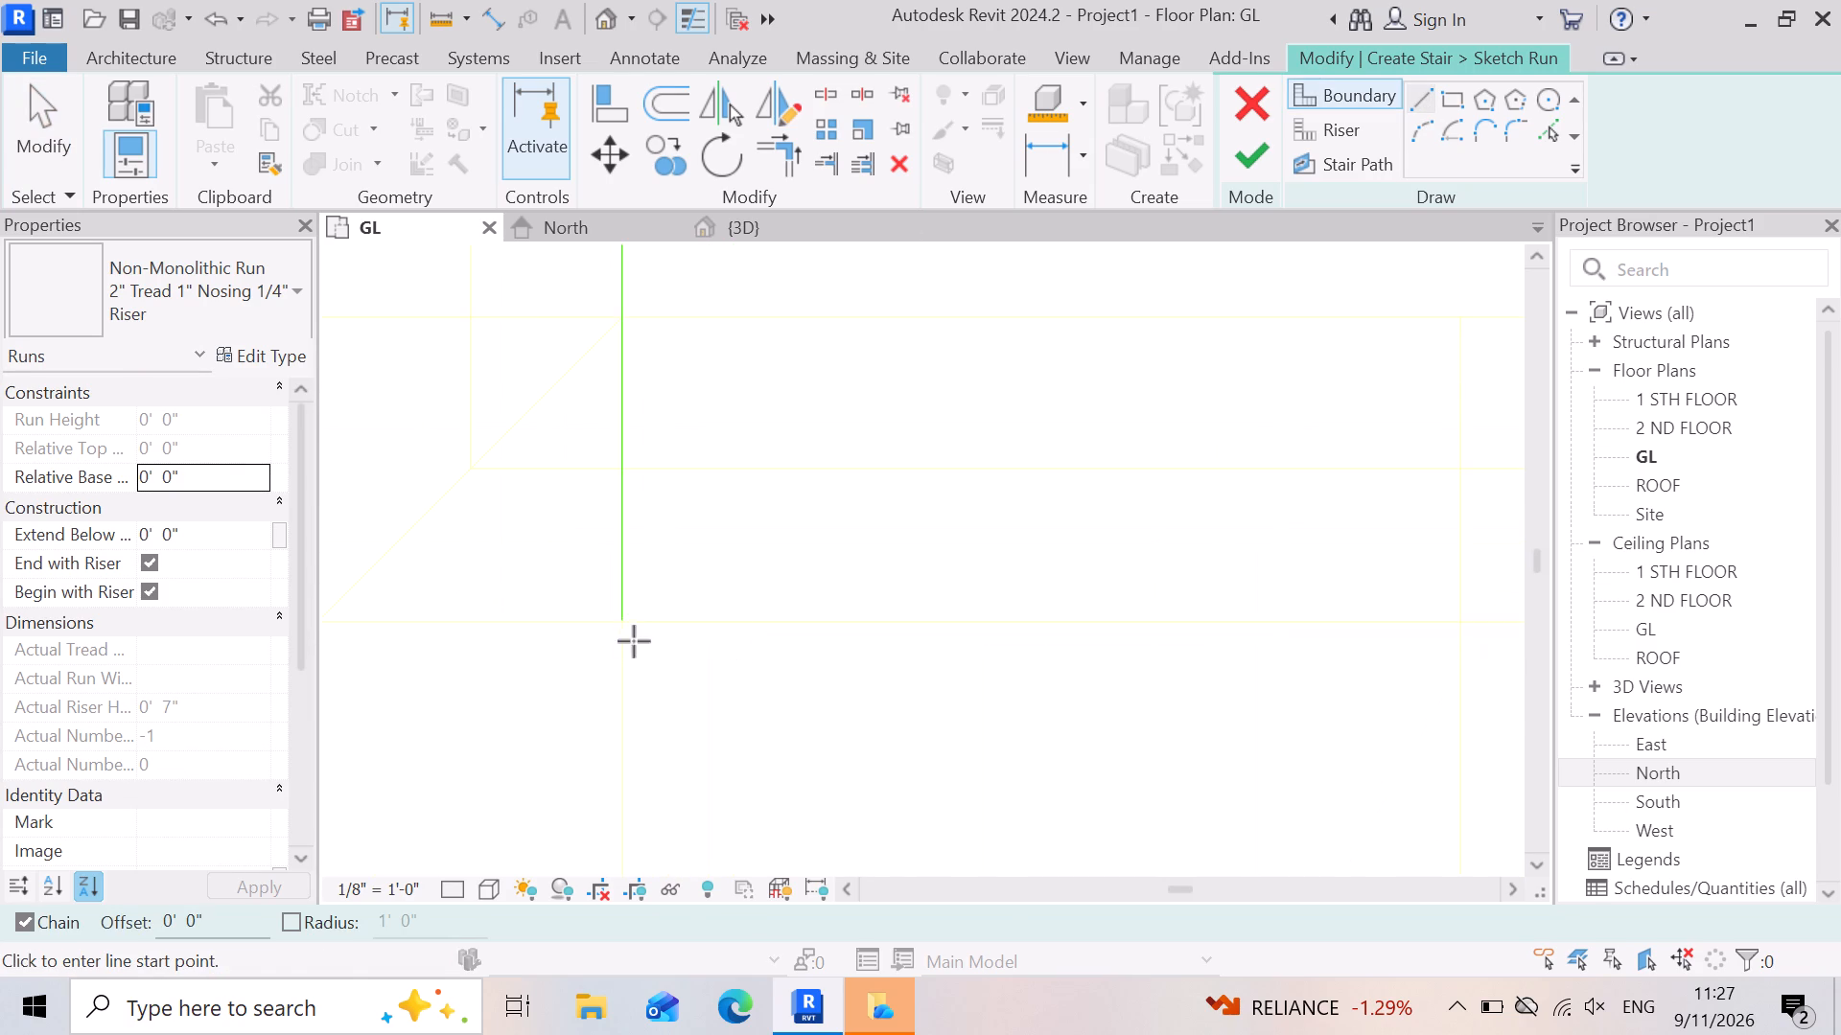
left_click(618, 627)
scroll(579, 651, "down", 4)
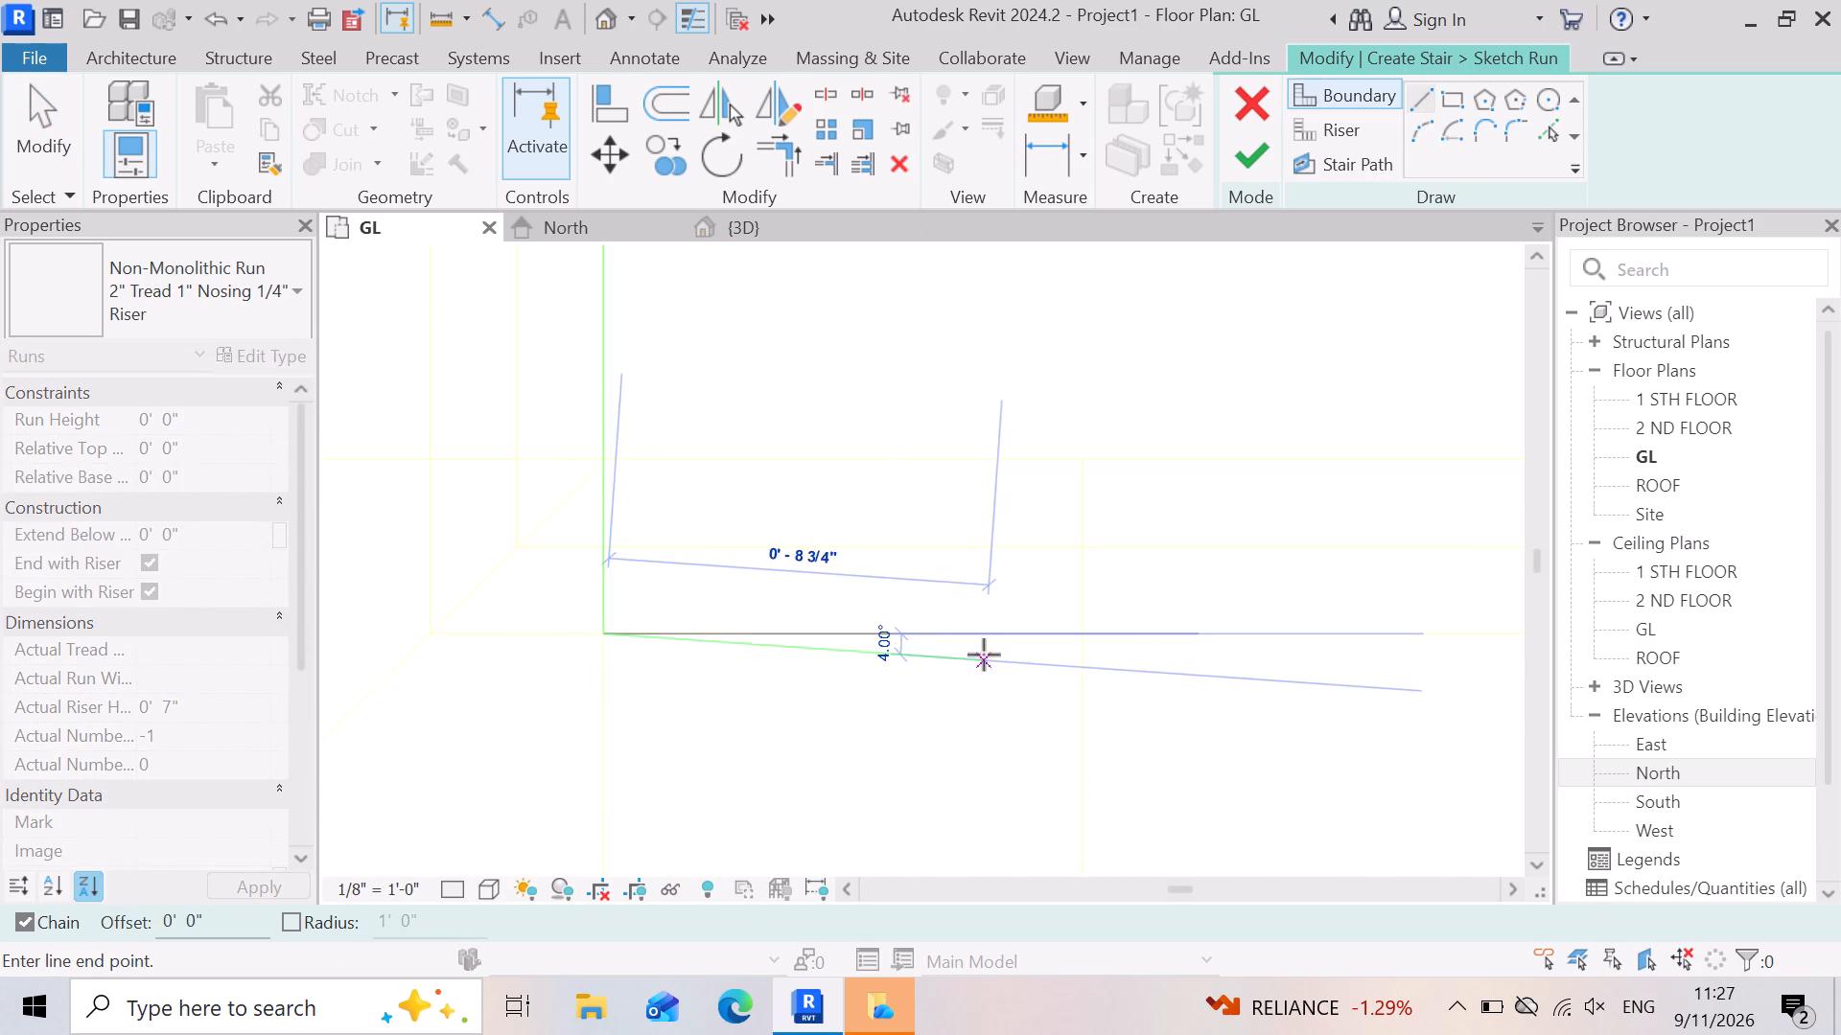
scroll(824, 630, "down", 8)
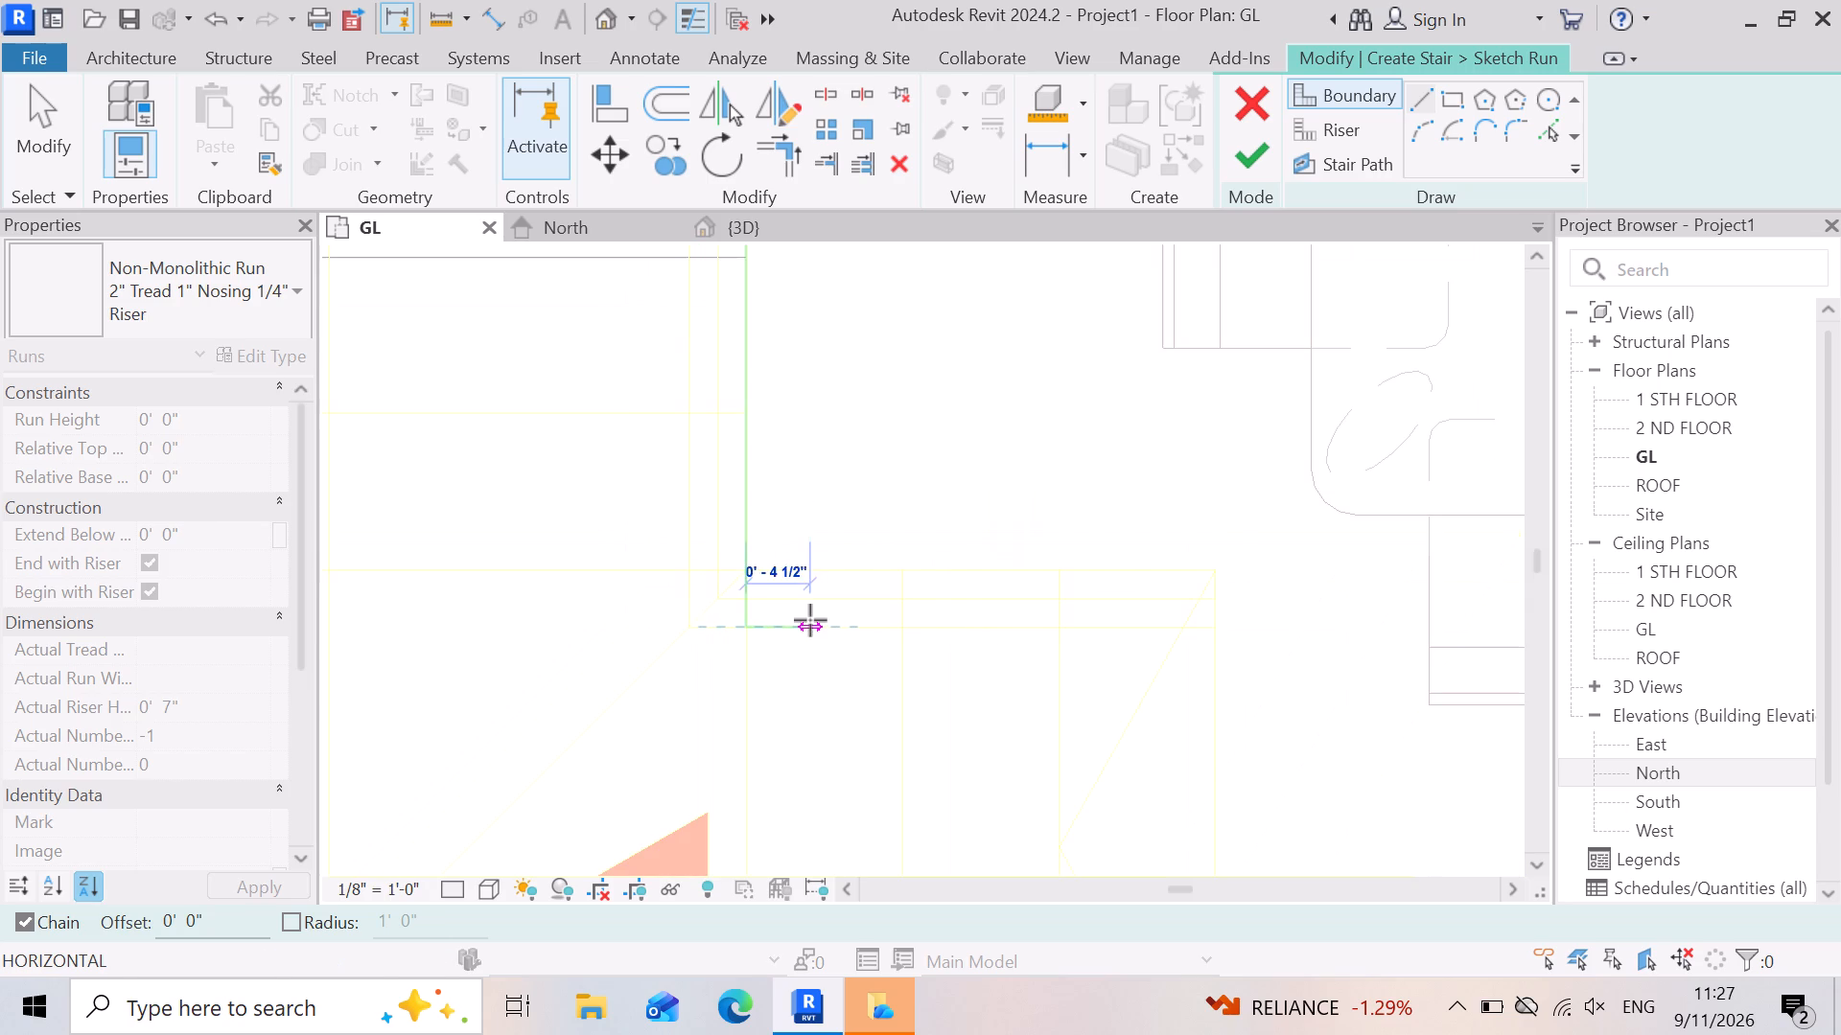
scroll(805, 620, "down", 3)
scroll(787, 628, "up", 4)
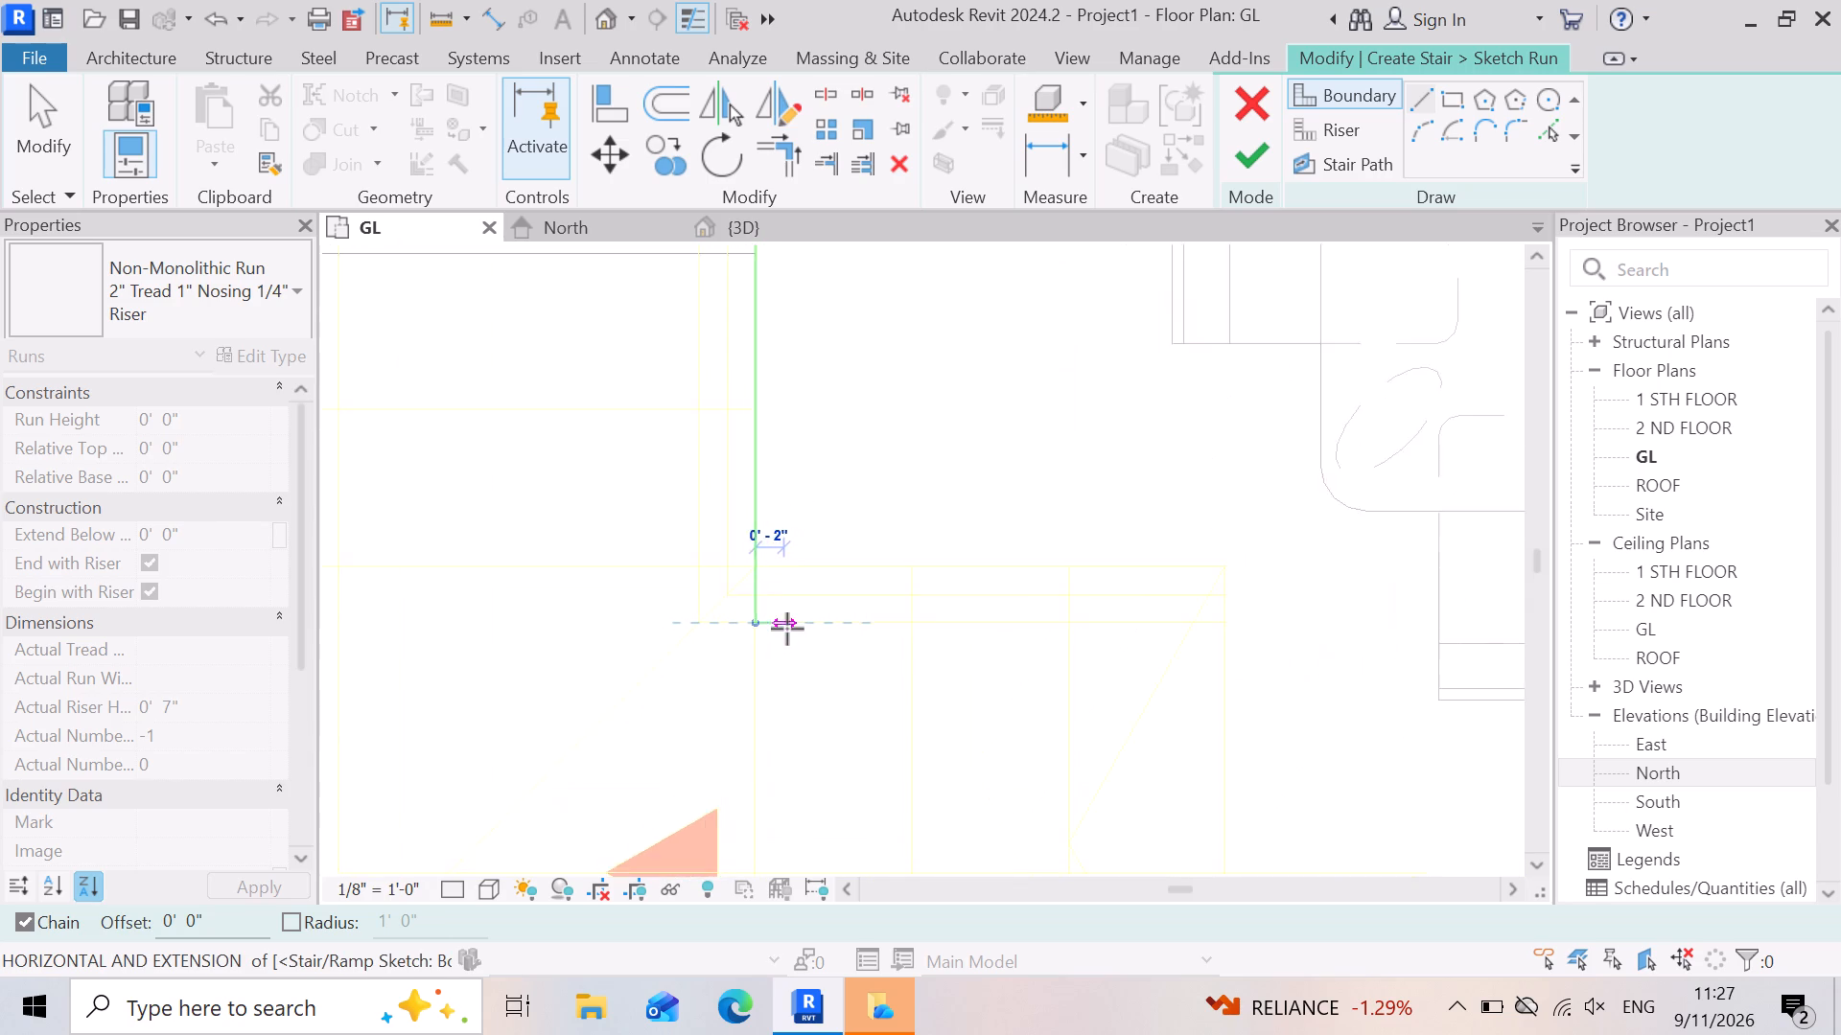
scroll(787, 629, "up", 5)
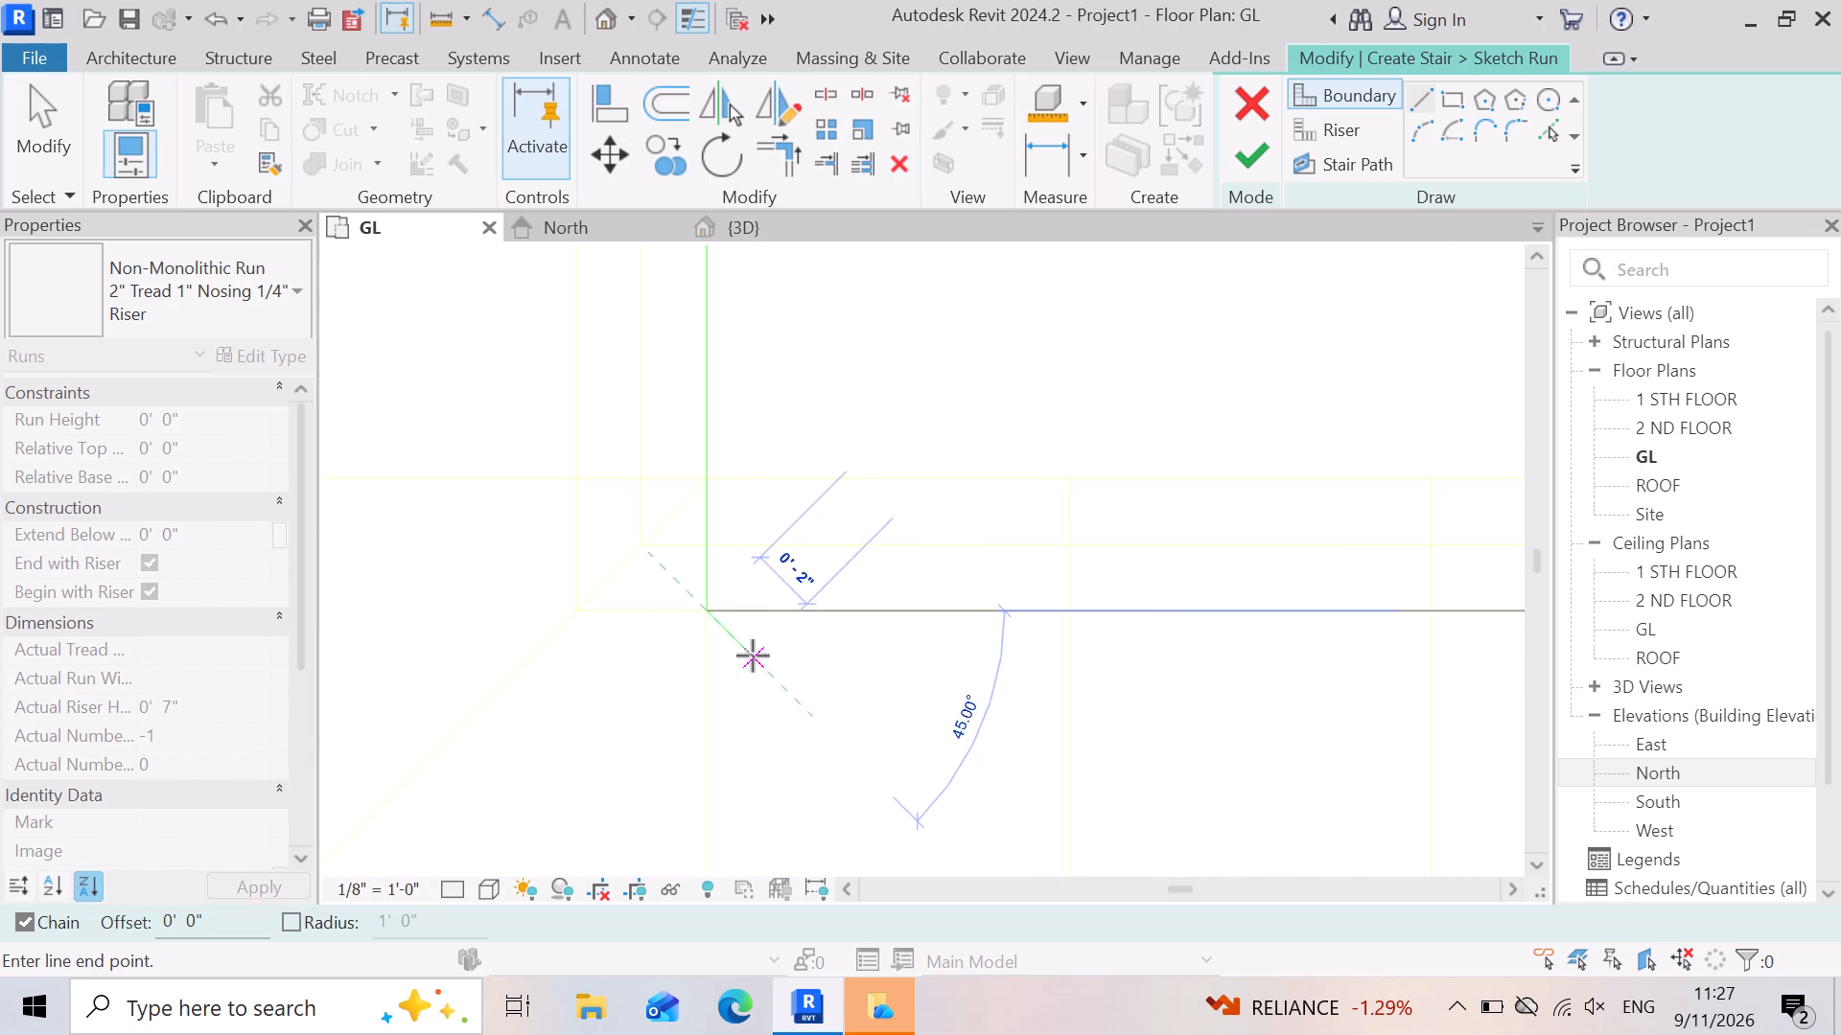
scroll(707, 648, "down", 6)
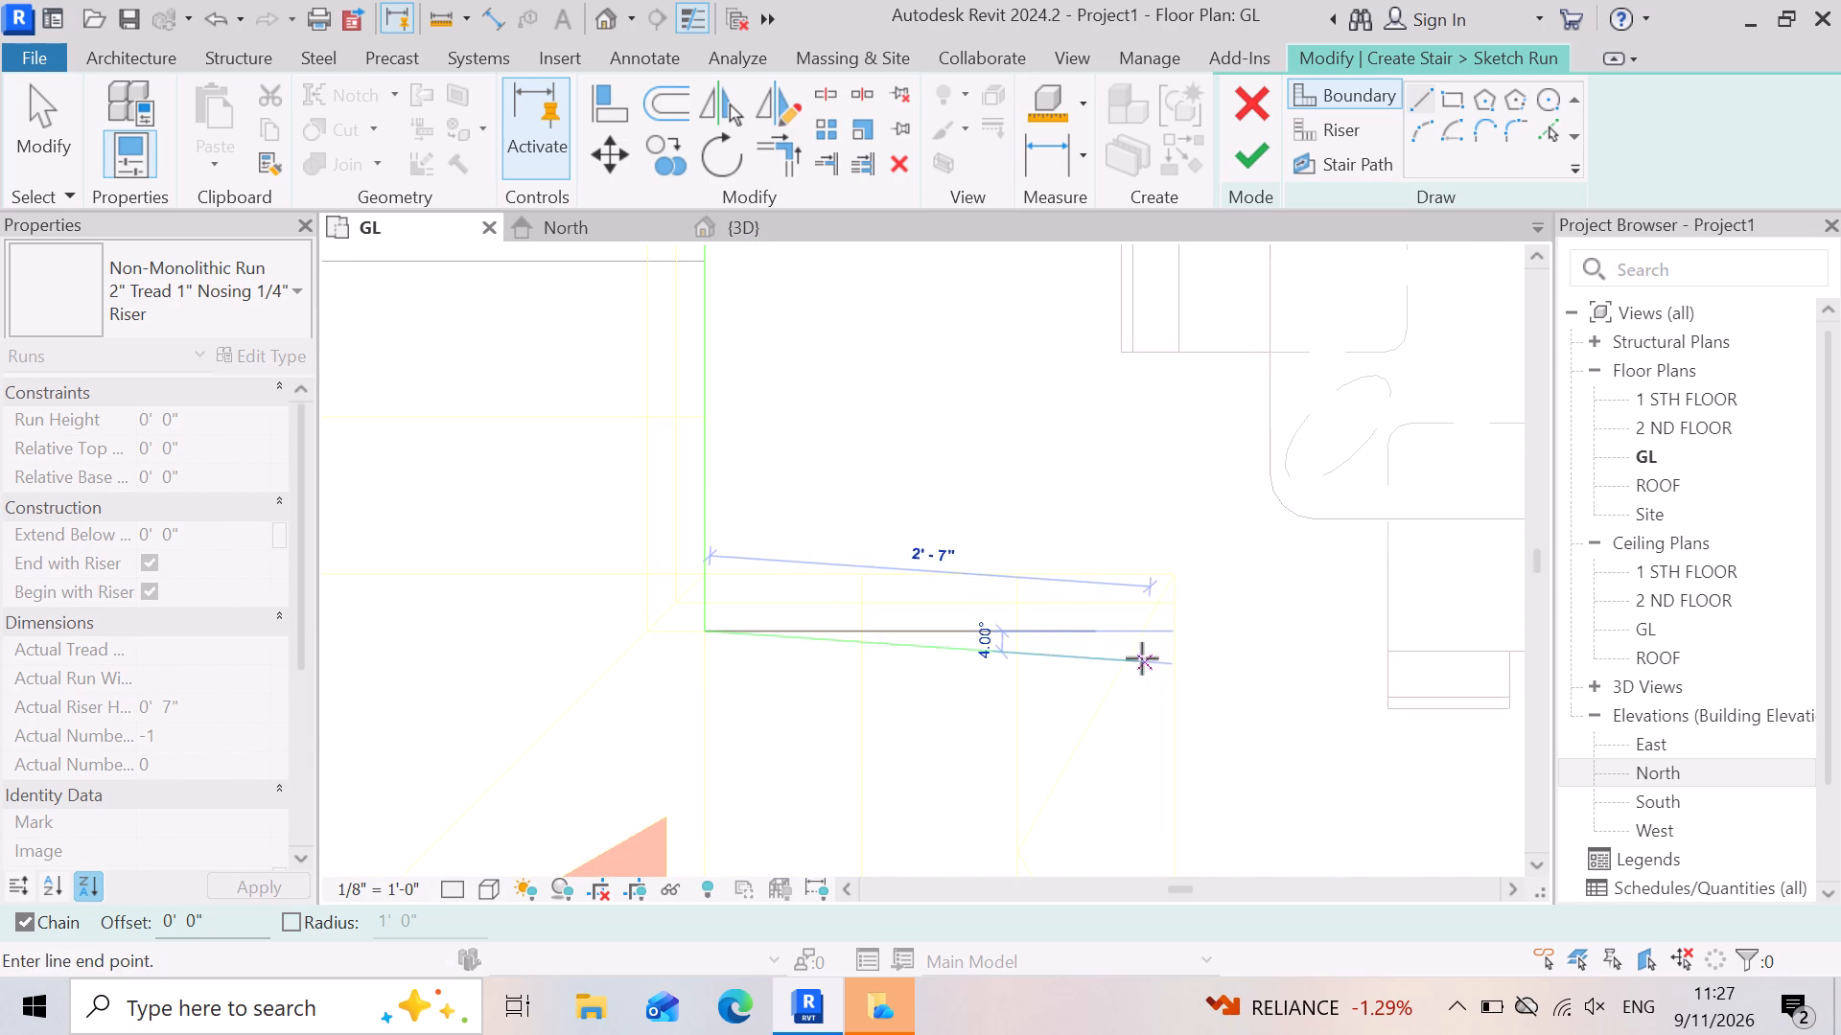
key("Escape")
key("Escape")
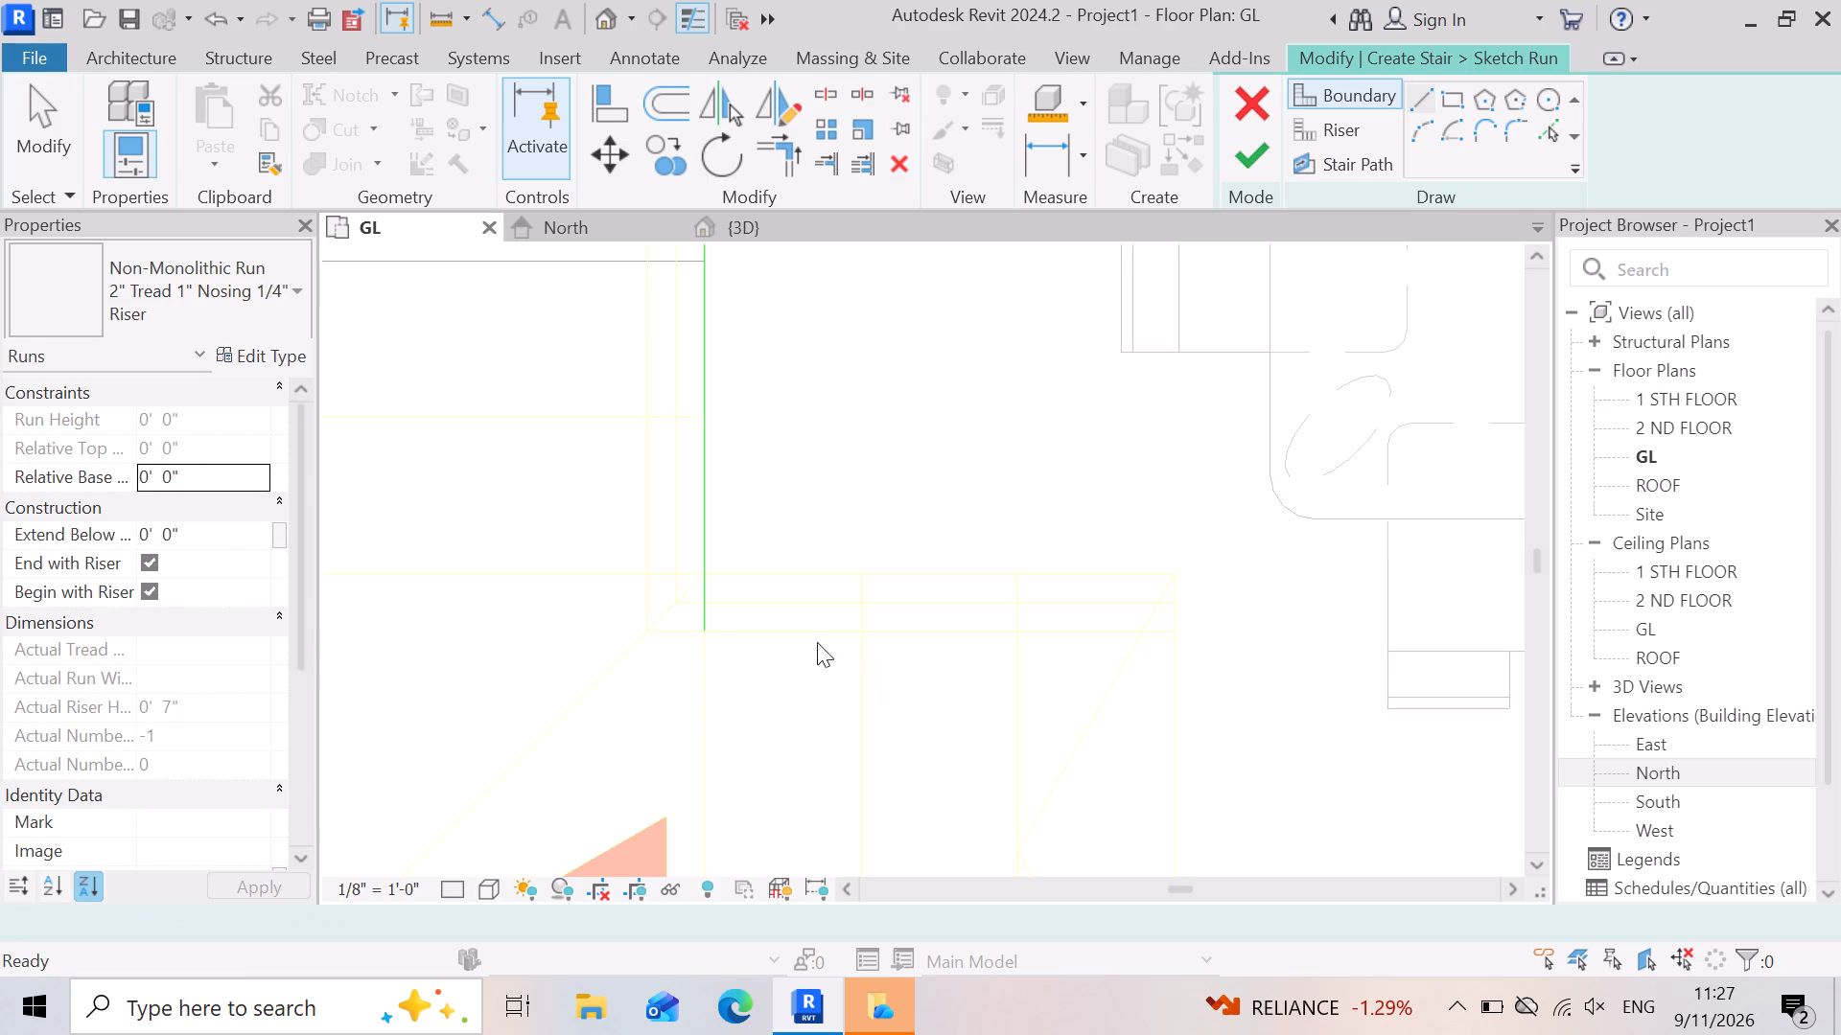
Shorten the kitchen end of the inner boundary line to the yellow stair-edge line nearest the dining table.
left_click(701, 586)
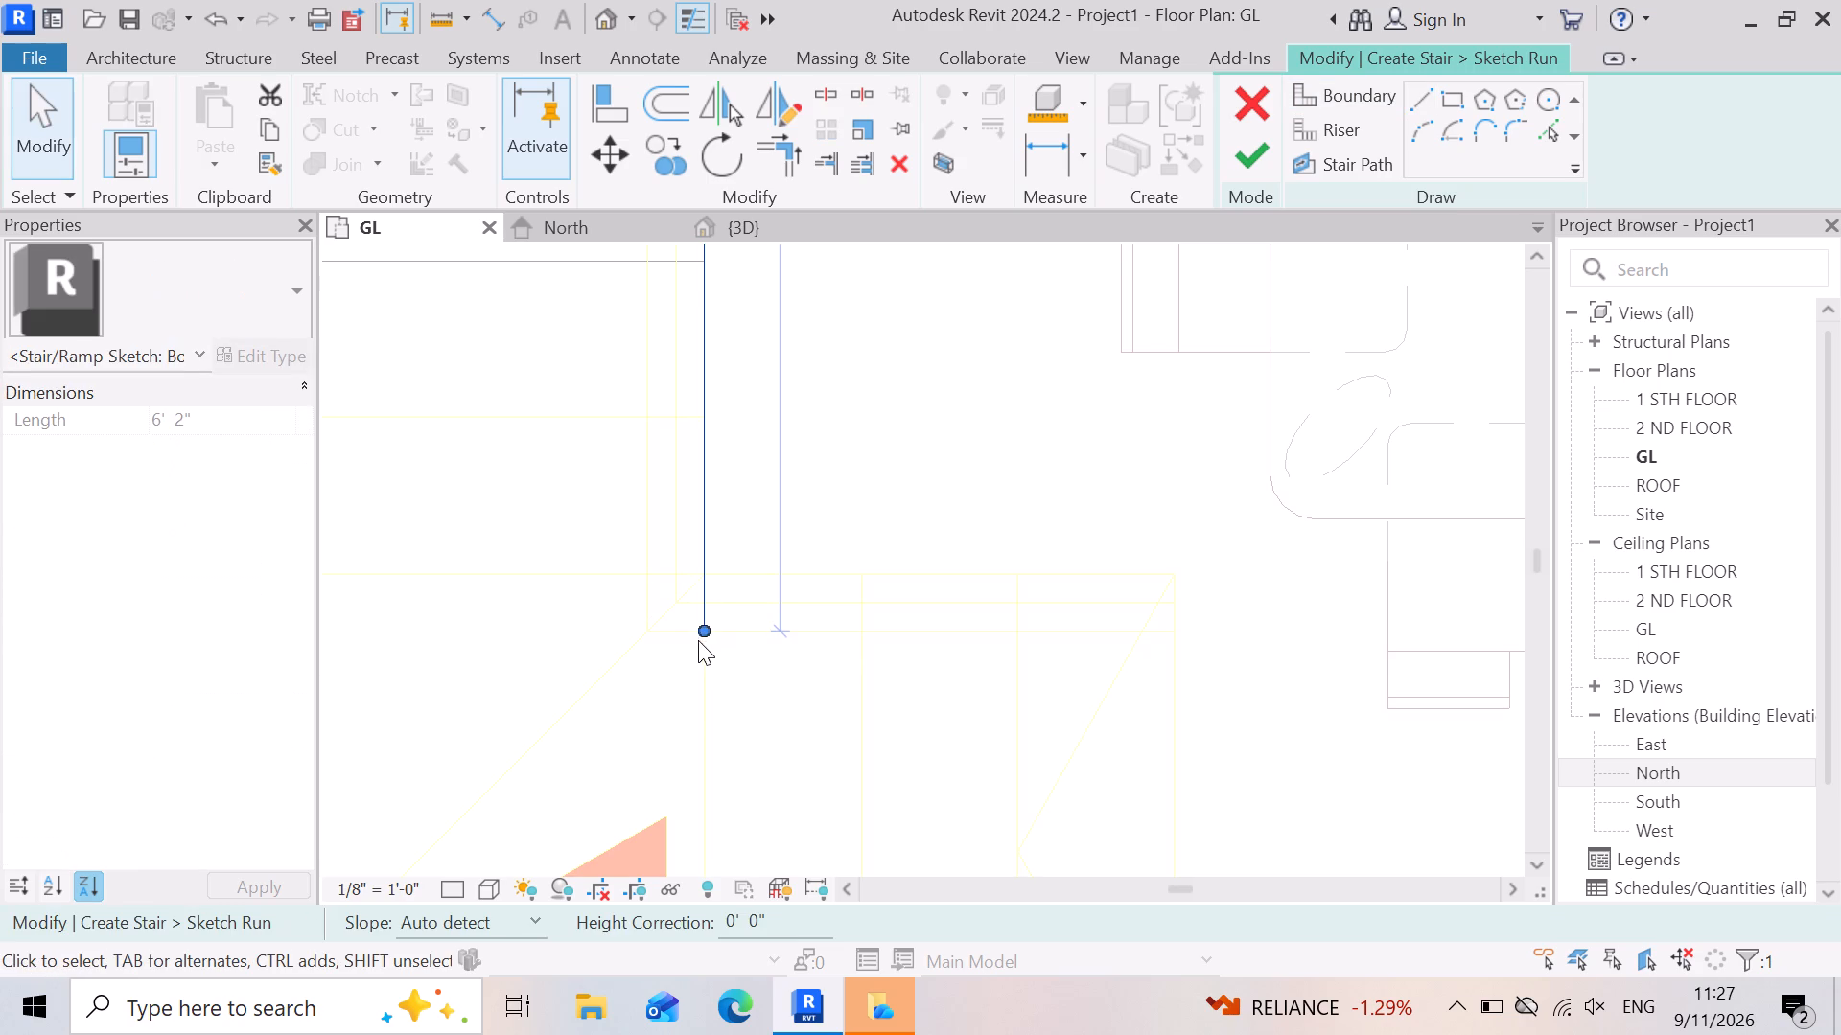
left_click_drag(705, 622, 704, 563)
left_click(704, 563)
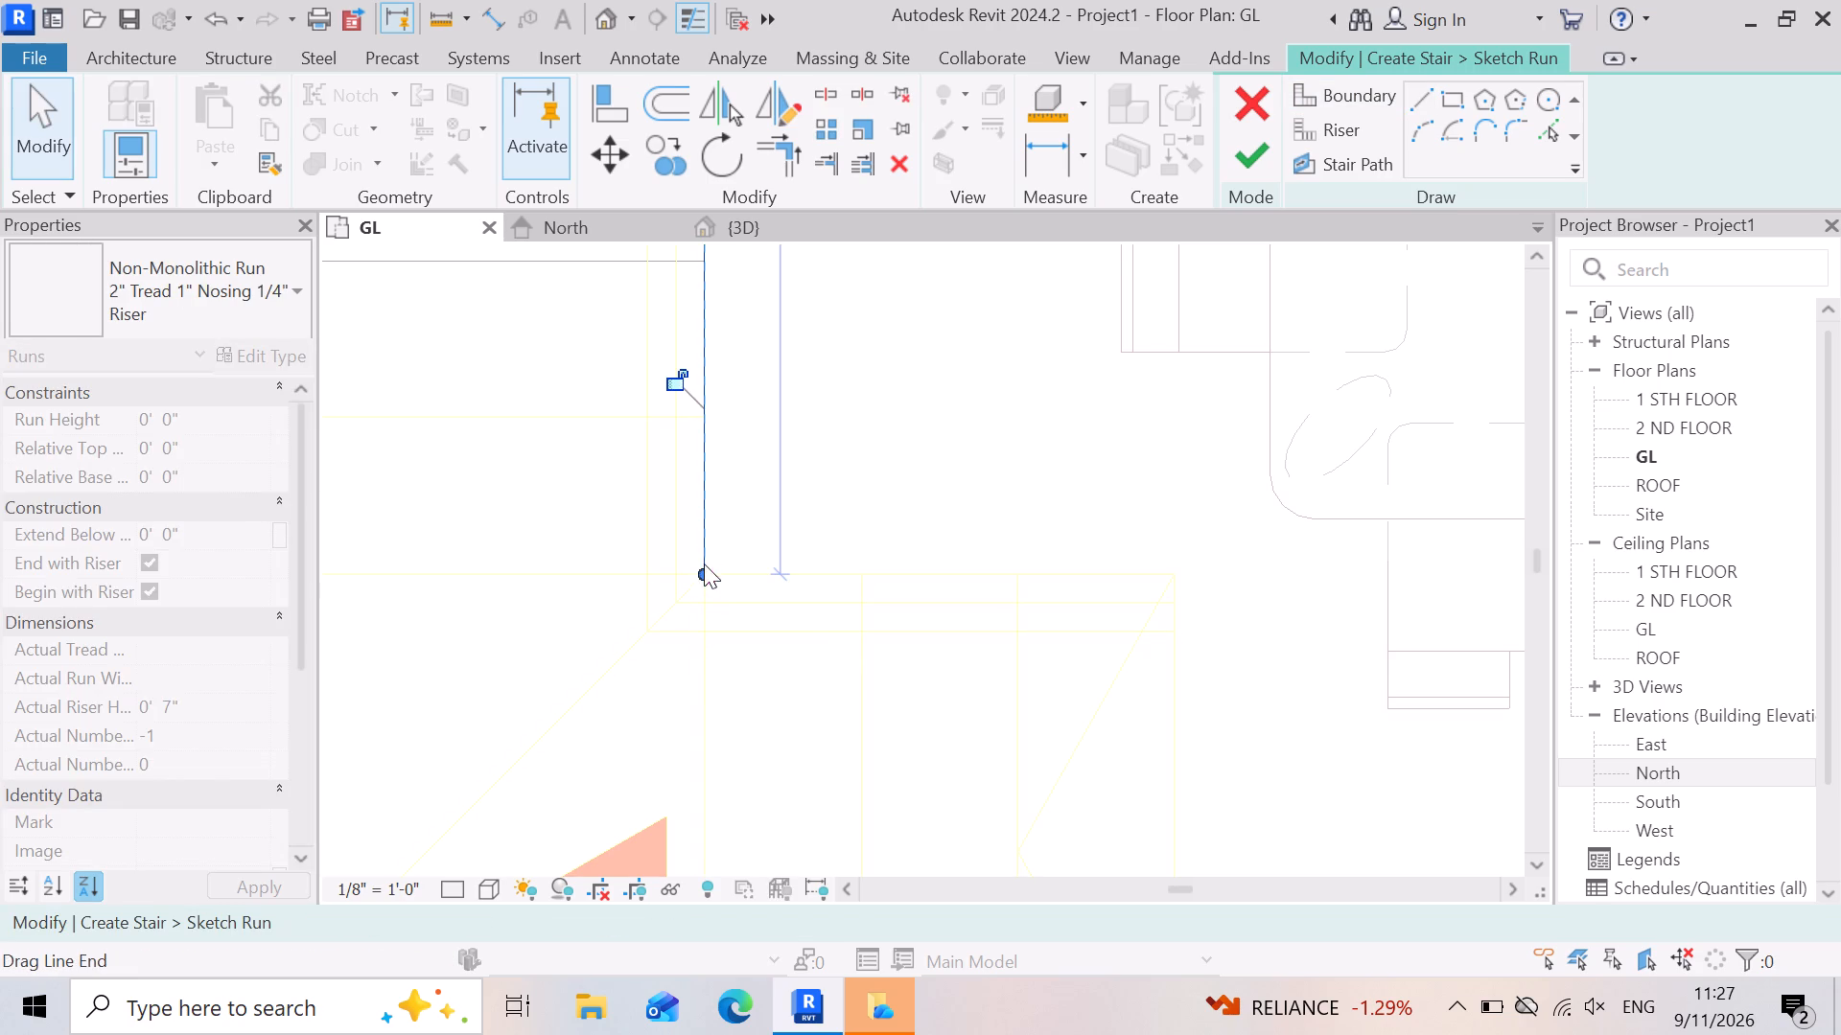
key("Escape")
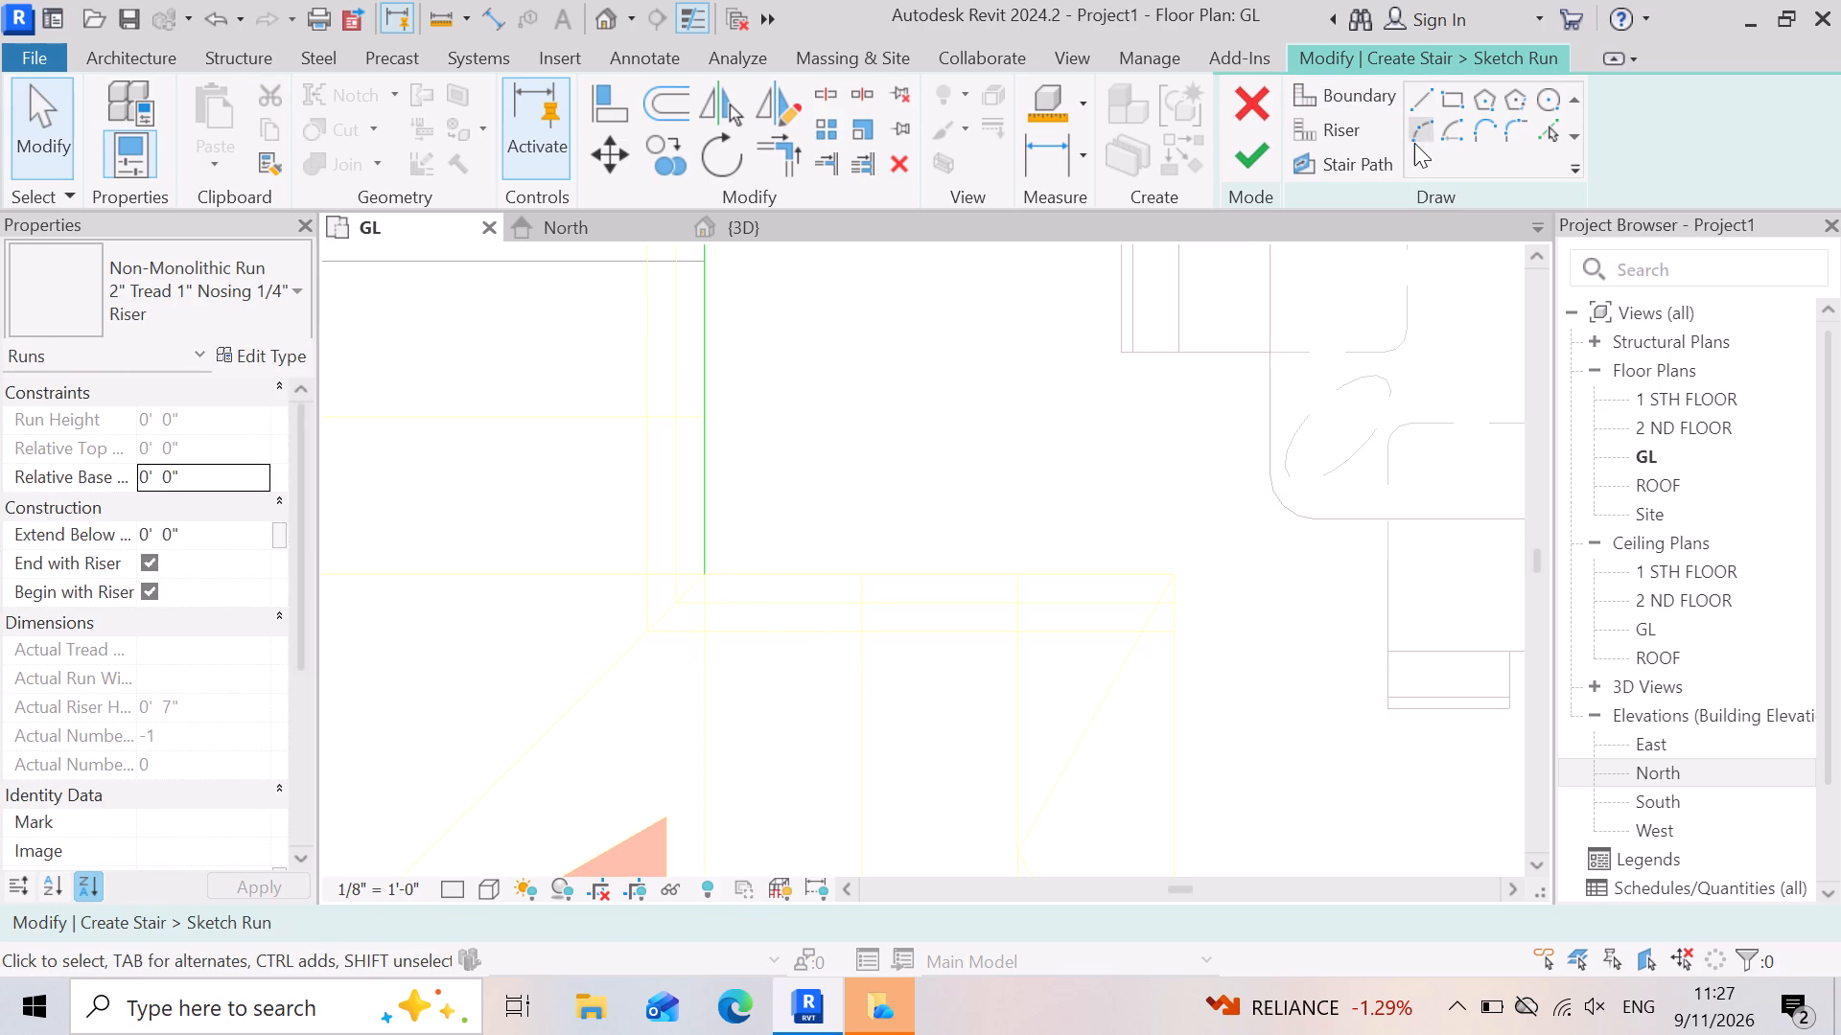
Draw a 2'-9" horizontal inner boundary line from the kitchen-end corner to the outer end of the yellow stair-edge line.
left_click(1418, 96)
left_click(716, 575)
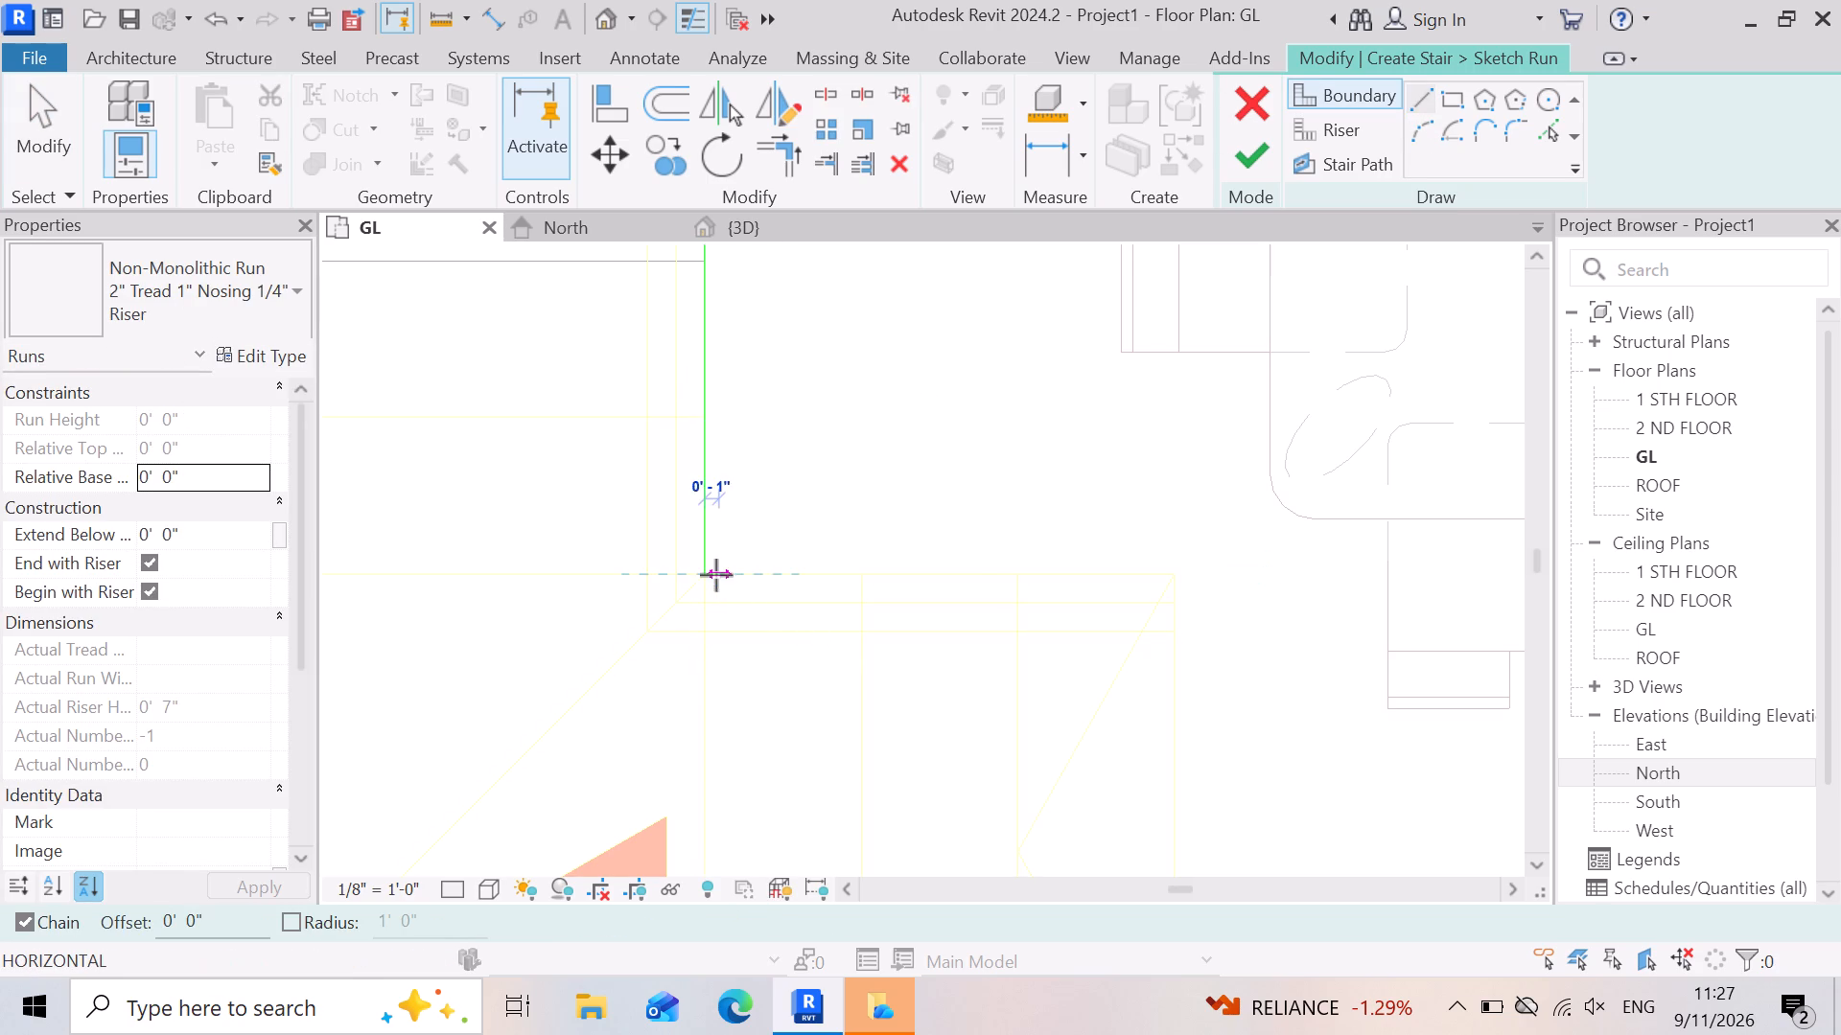
scroll(1190, 584, "up", 4)
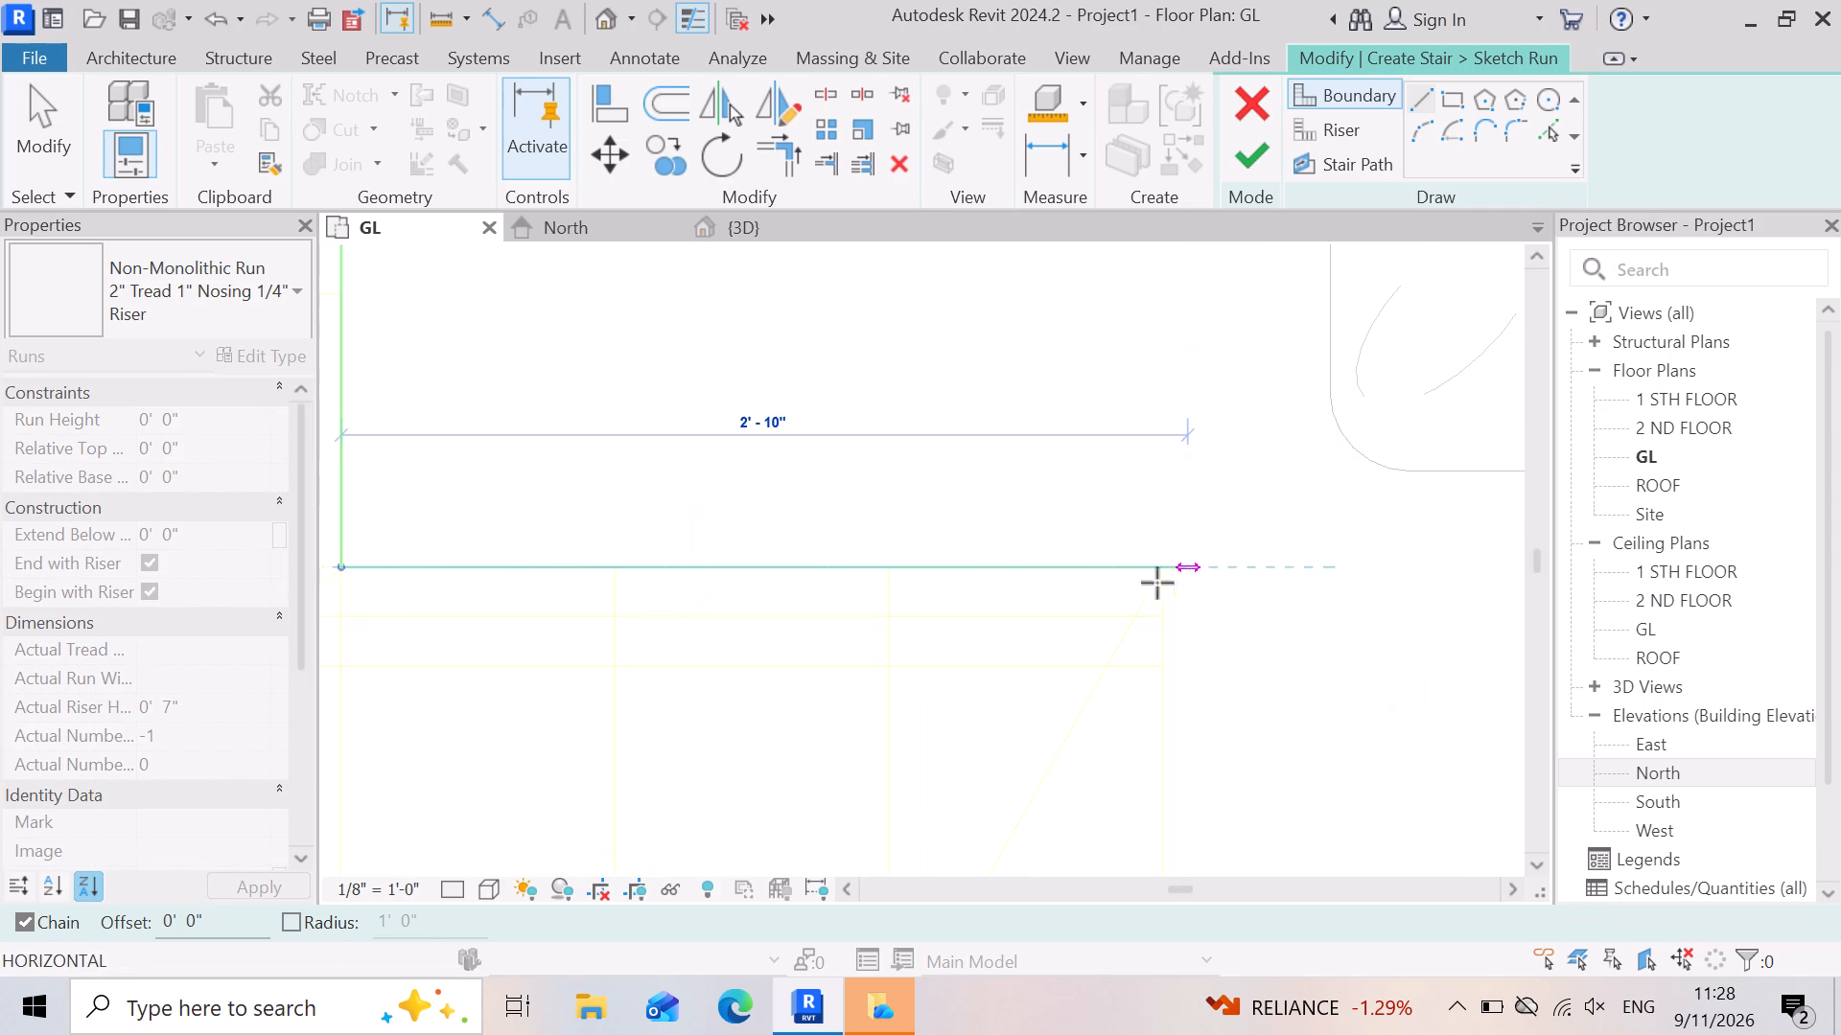
left_click(1162, 575)
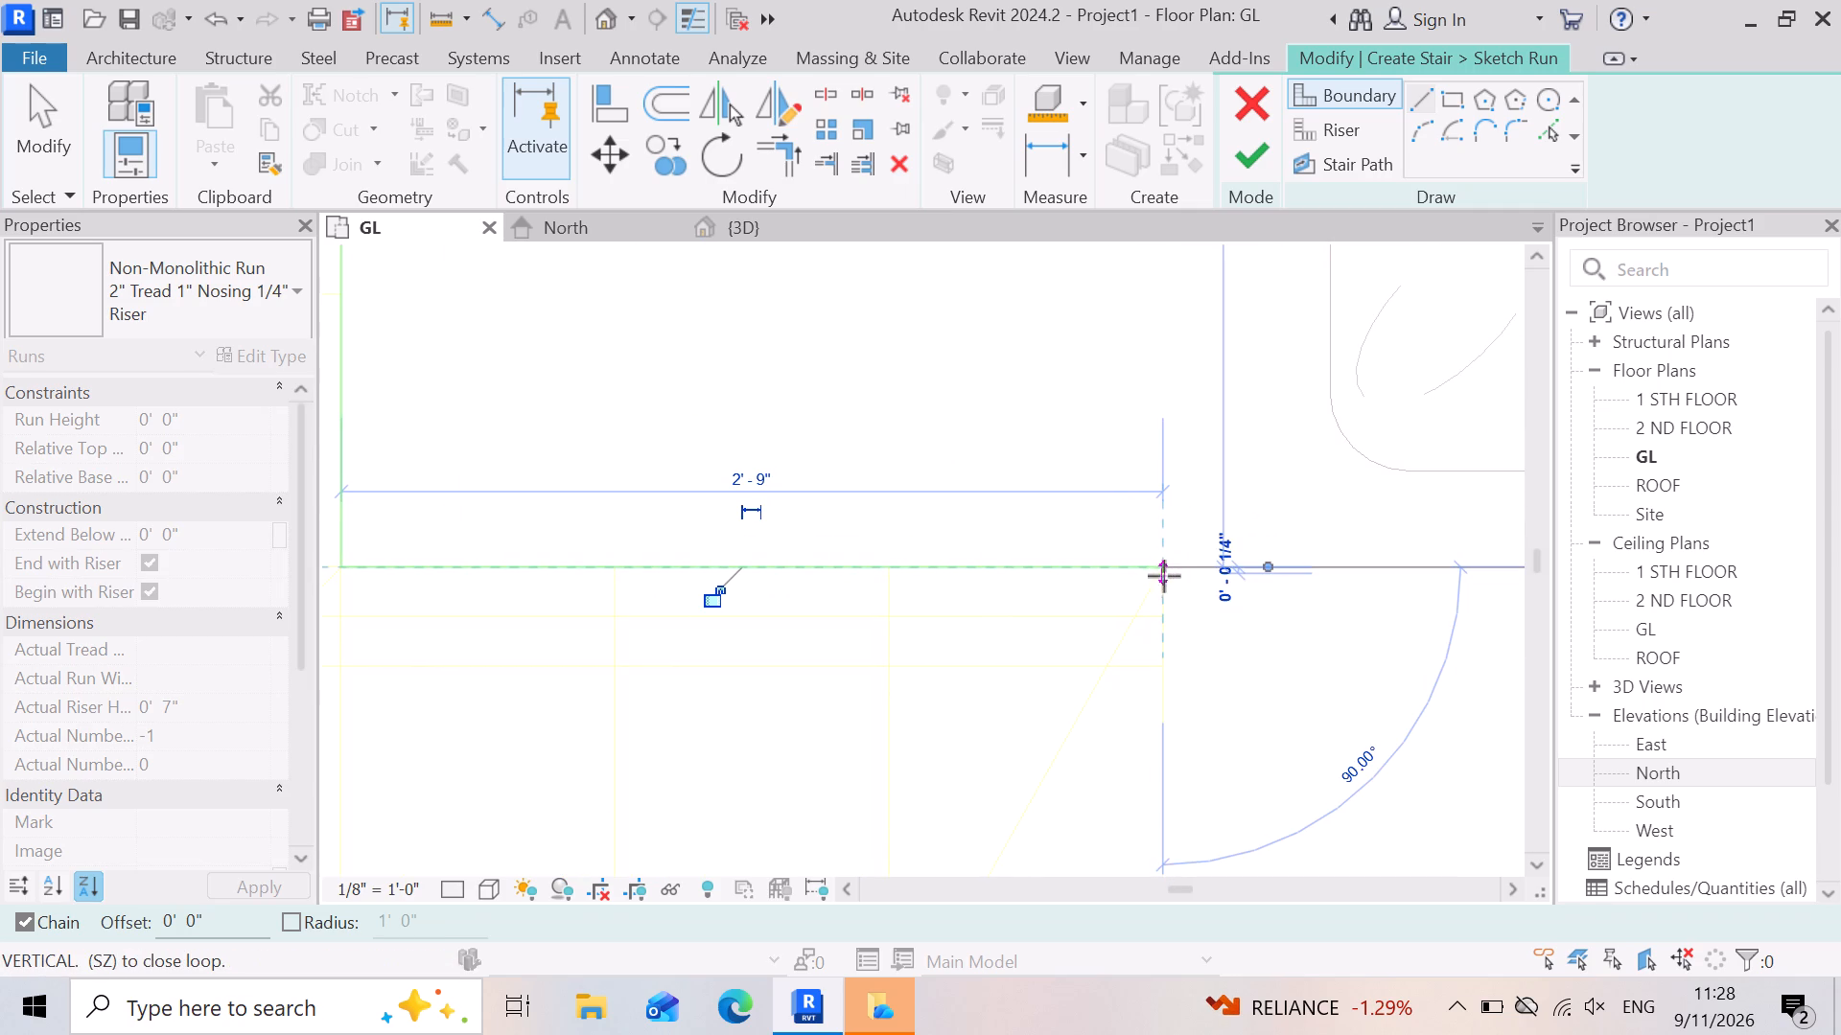
key("Escape")
Examine how the stair boundaries end at the kitchen side and around the break line near the guest bedroom door.
scroll(1154, 497, "down", 5)
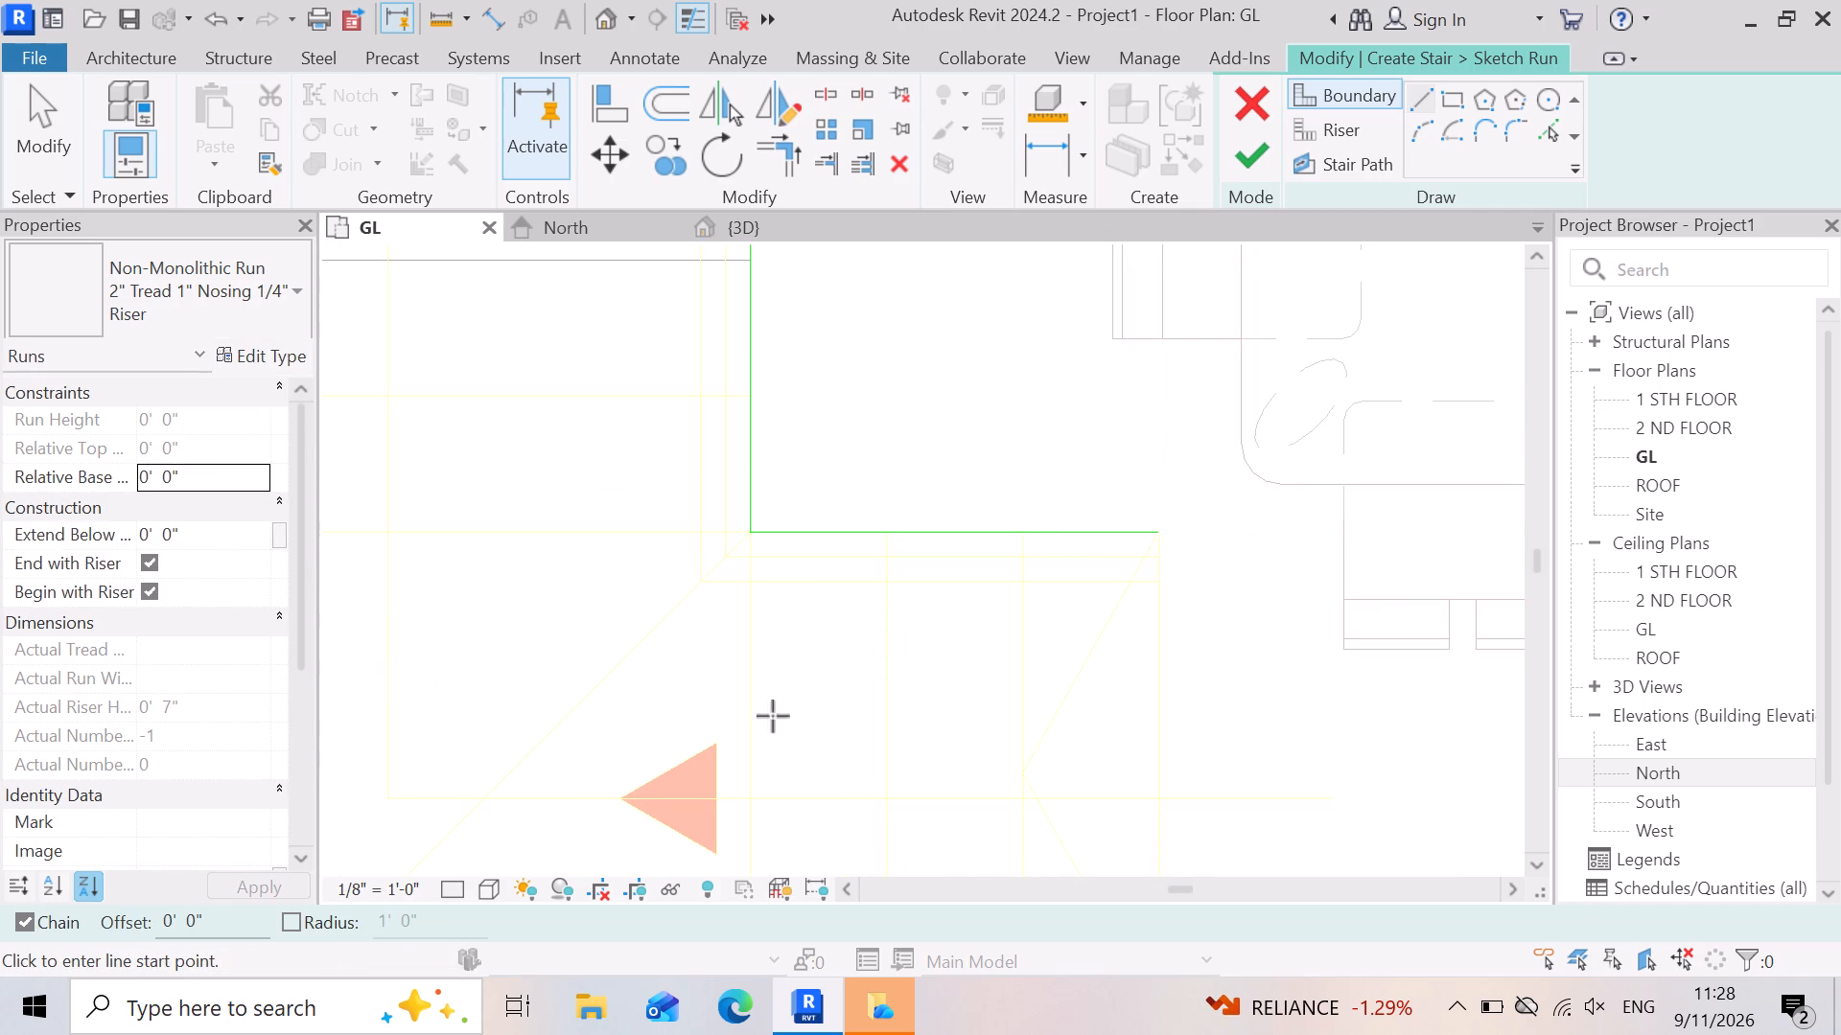
scroll(1041, 533, "down", 4)
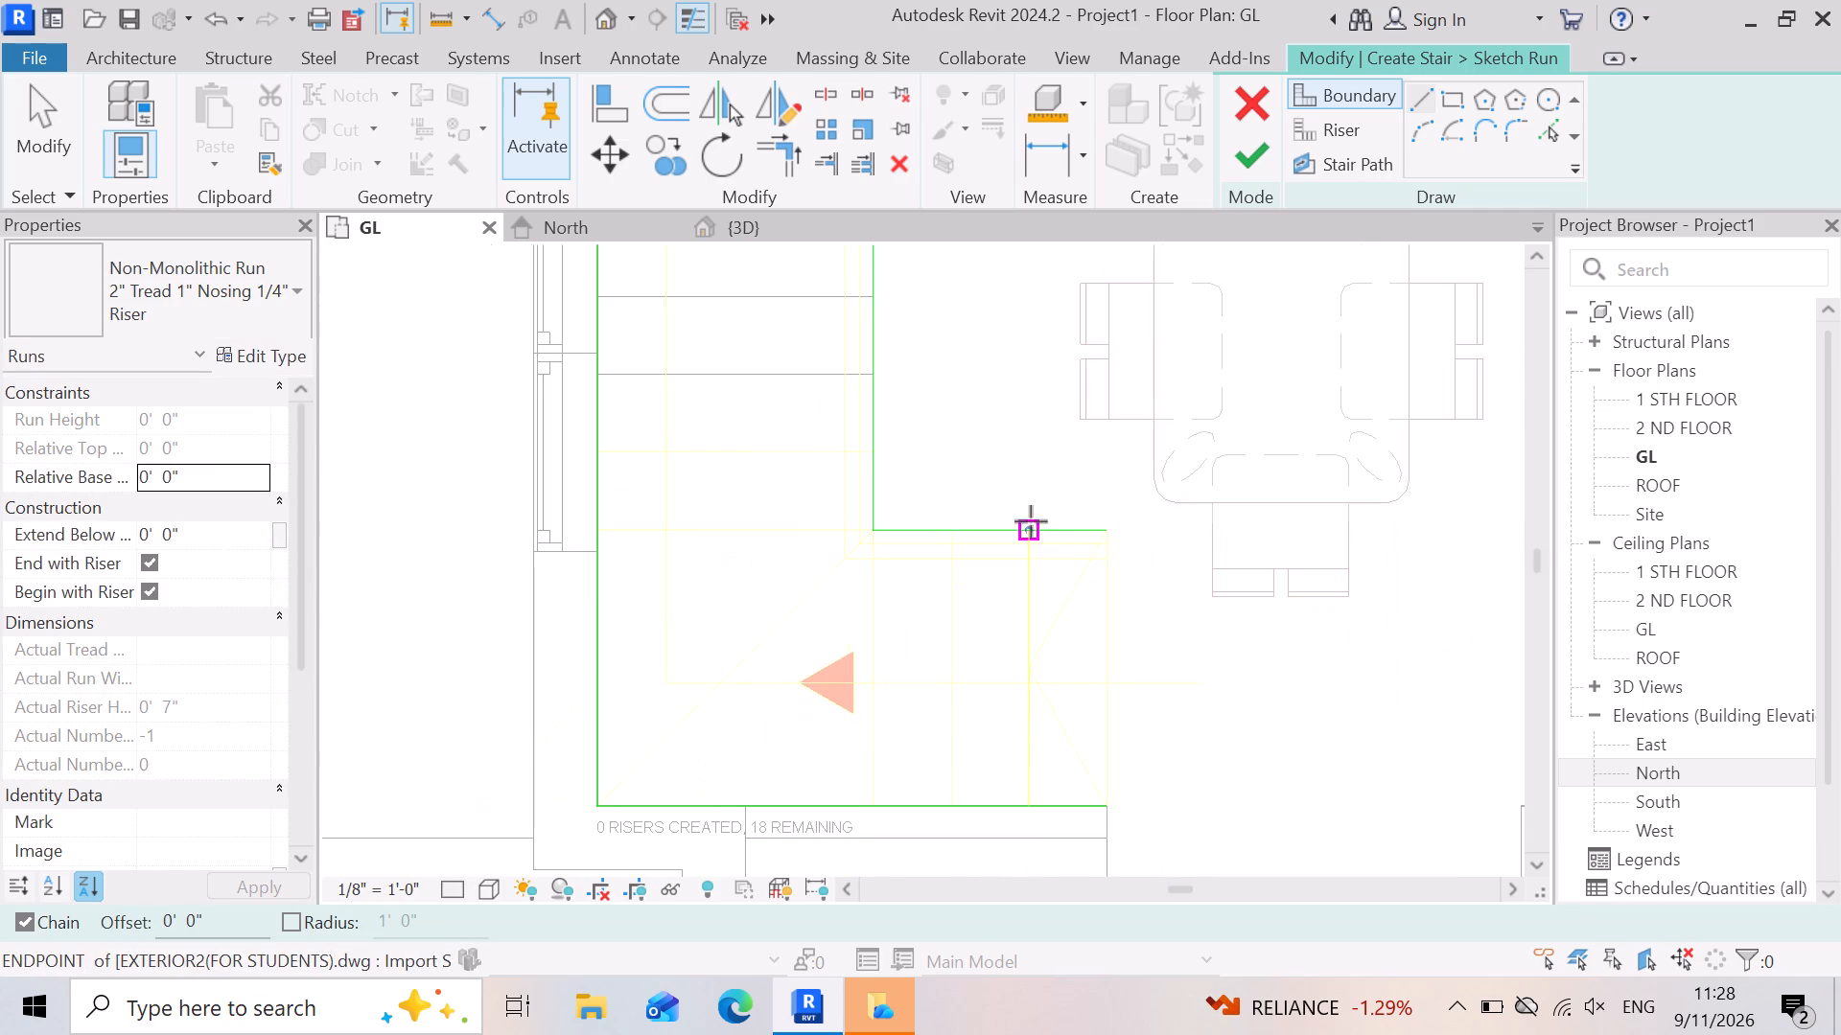
scroll(1031, 797, "up", 3)
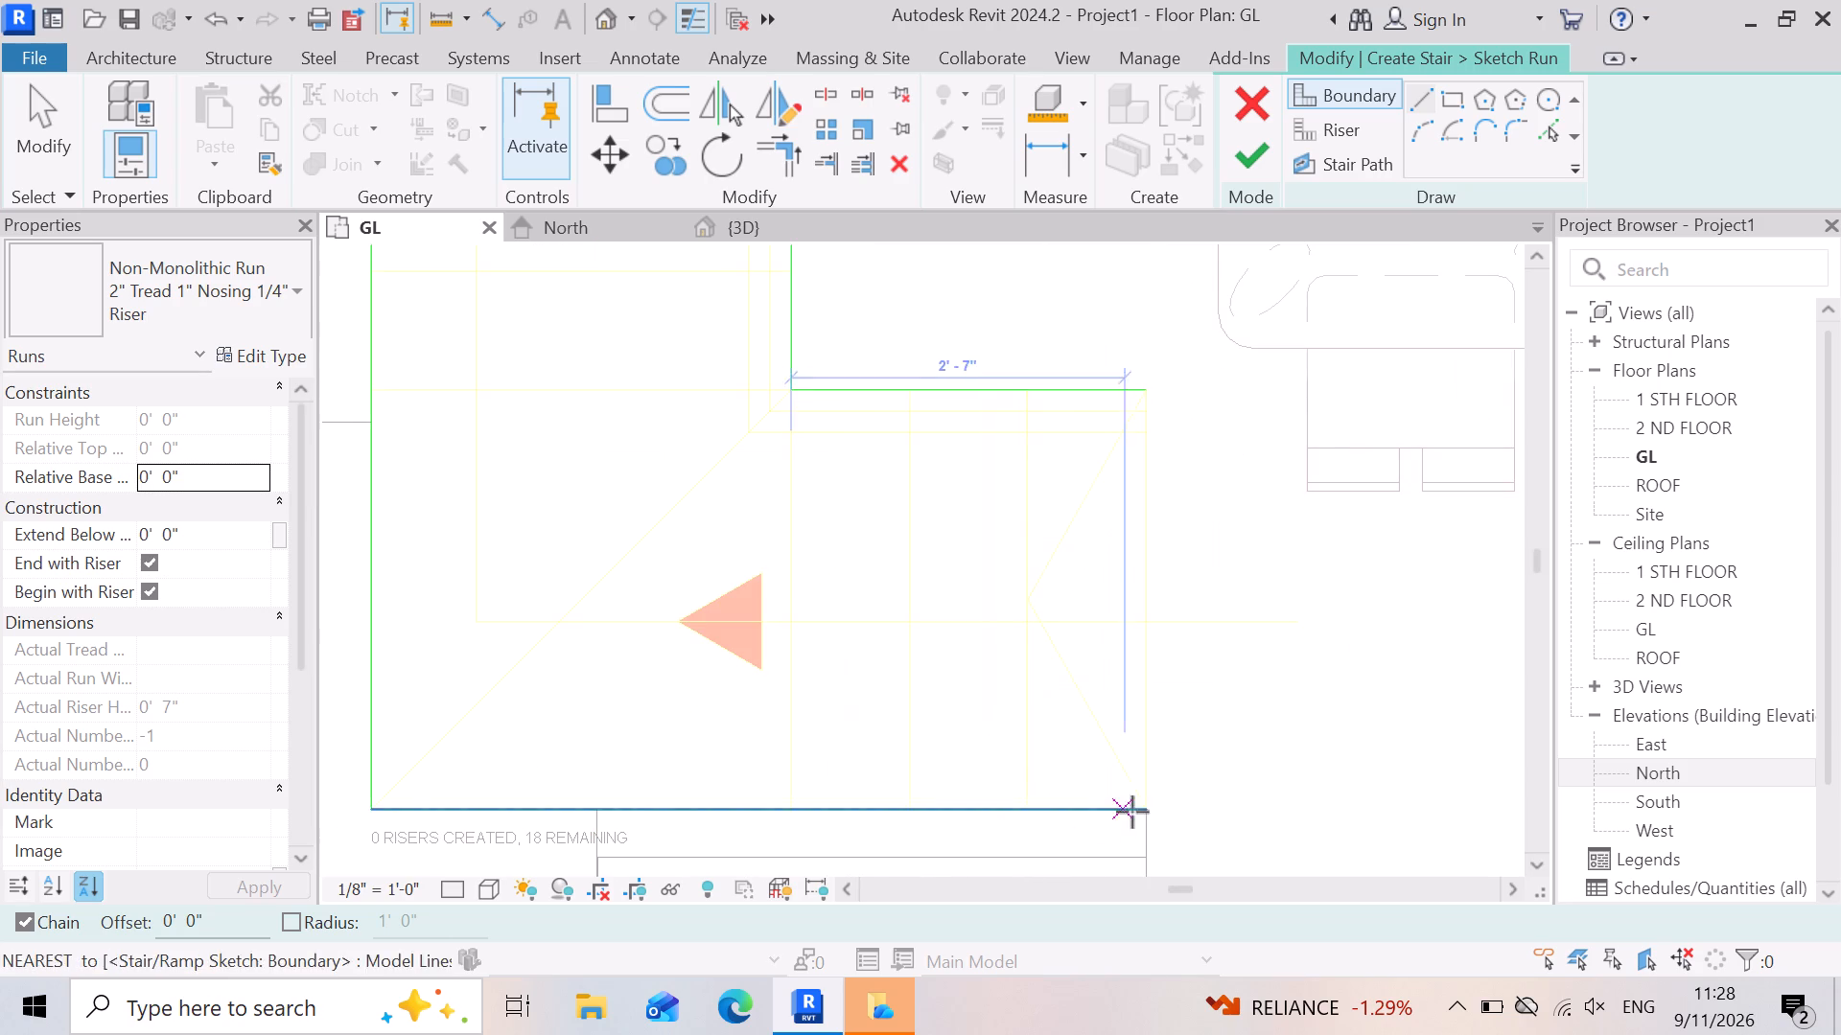
scroll(874, 593, "up", 2)
scroll(1129, 318, "up", 1)
scroll(1268, 311, "up", 3)
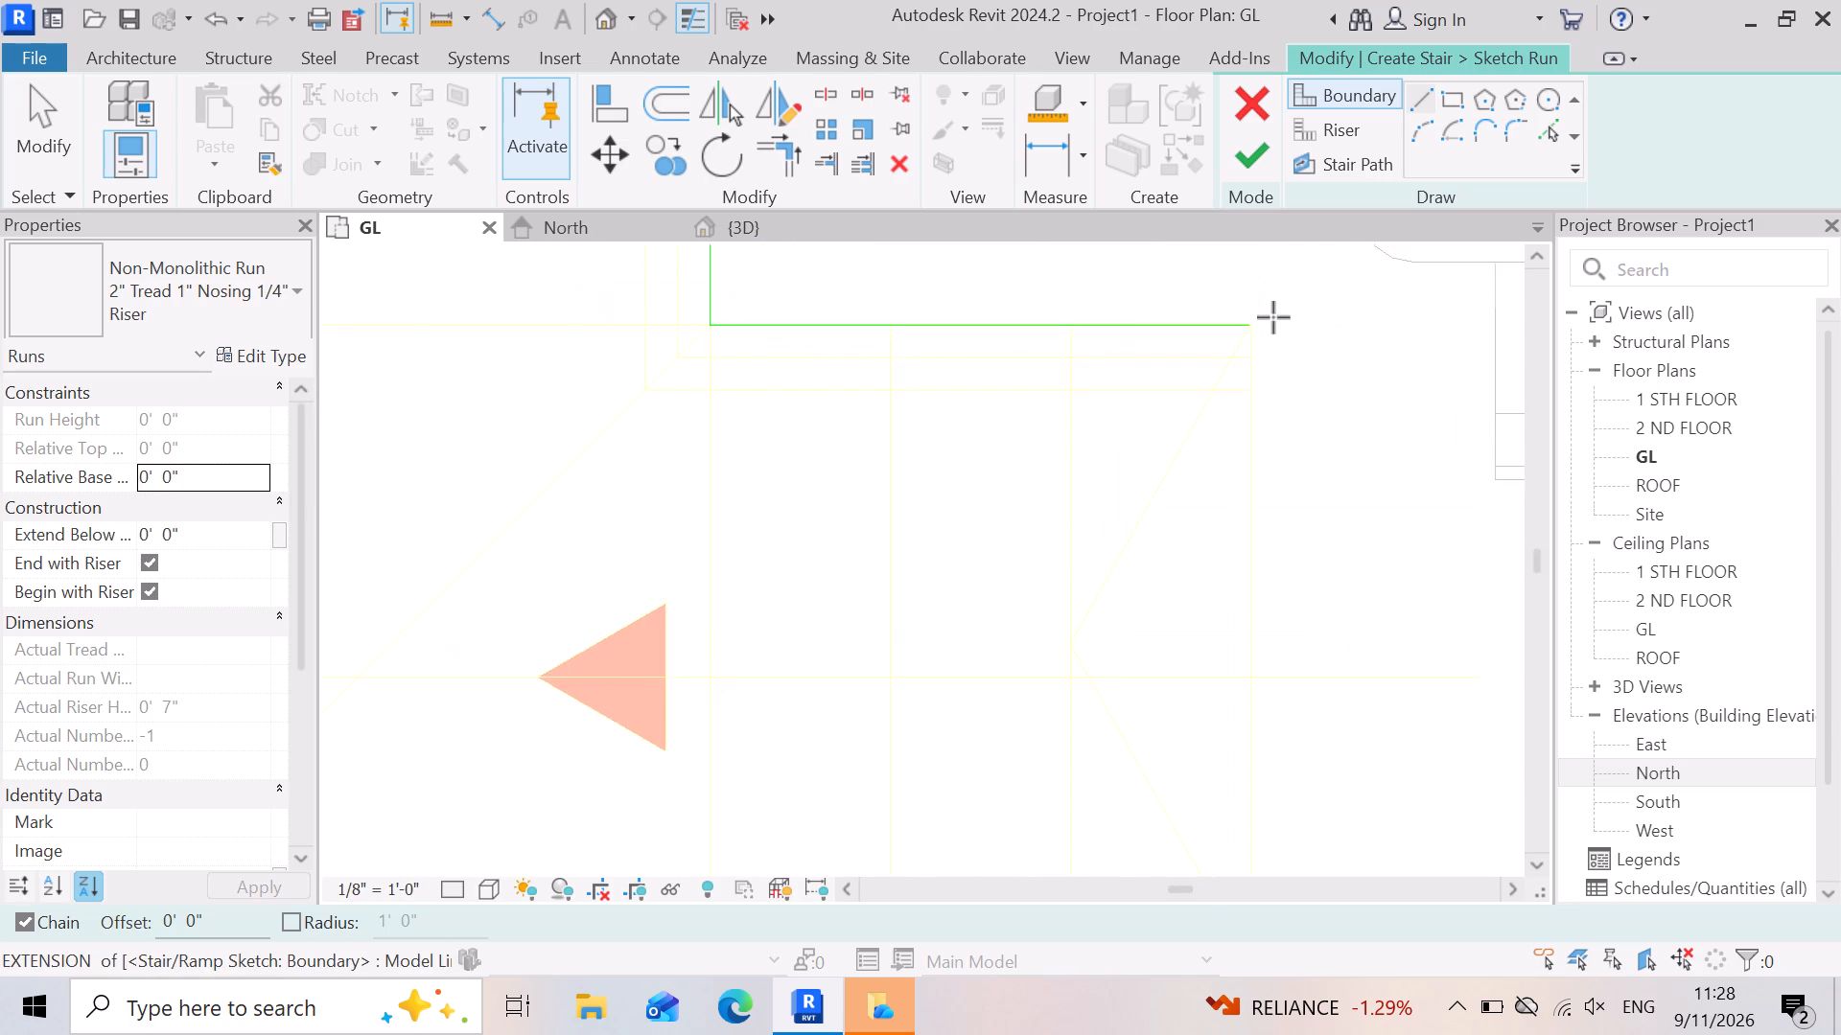
scroll(1273, 317, "up", 6)
scroll(1167, 322, "up", 7)
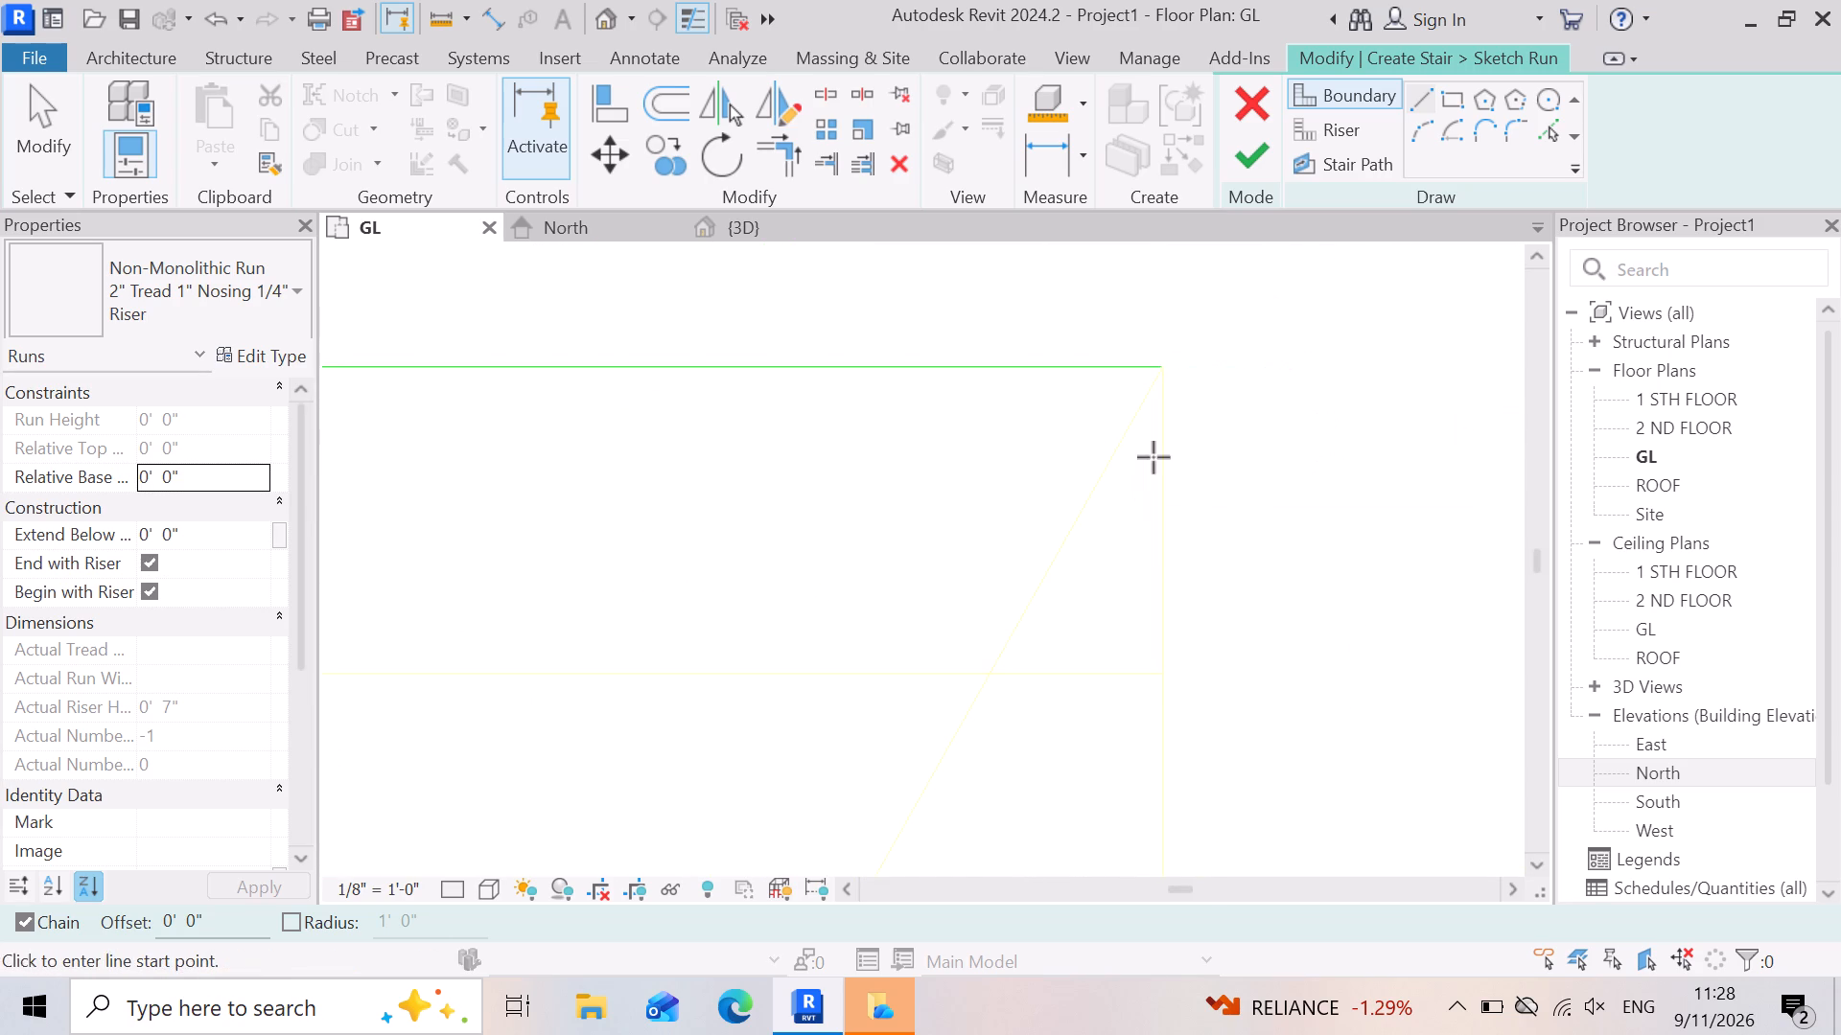
scroll(1154, 457, "down", 13)
scroll(995, 601, "down", 2)
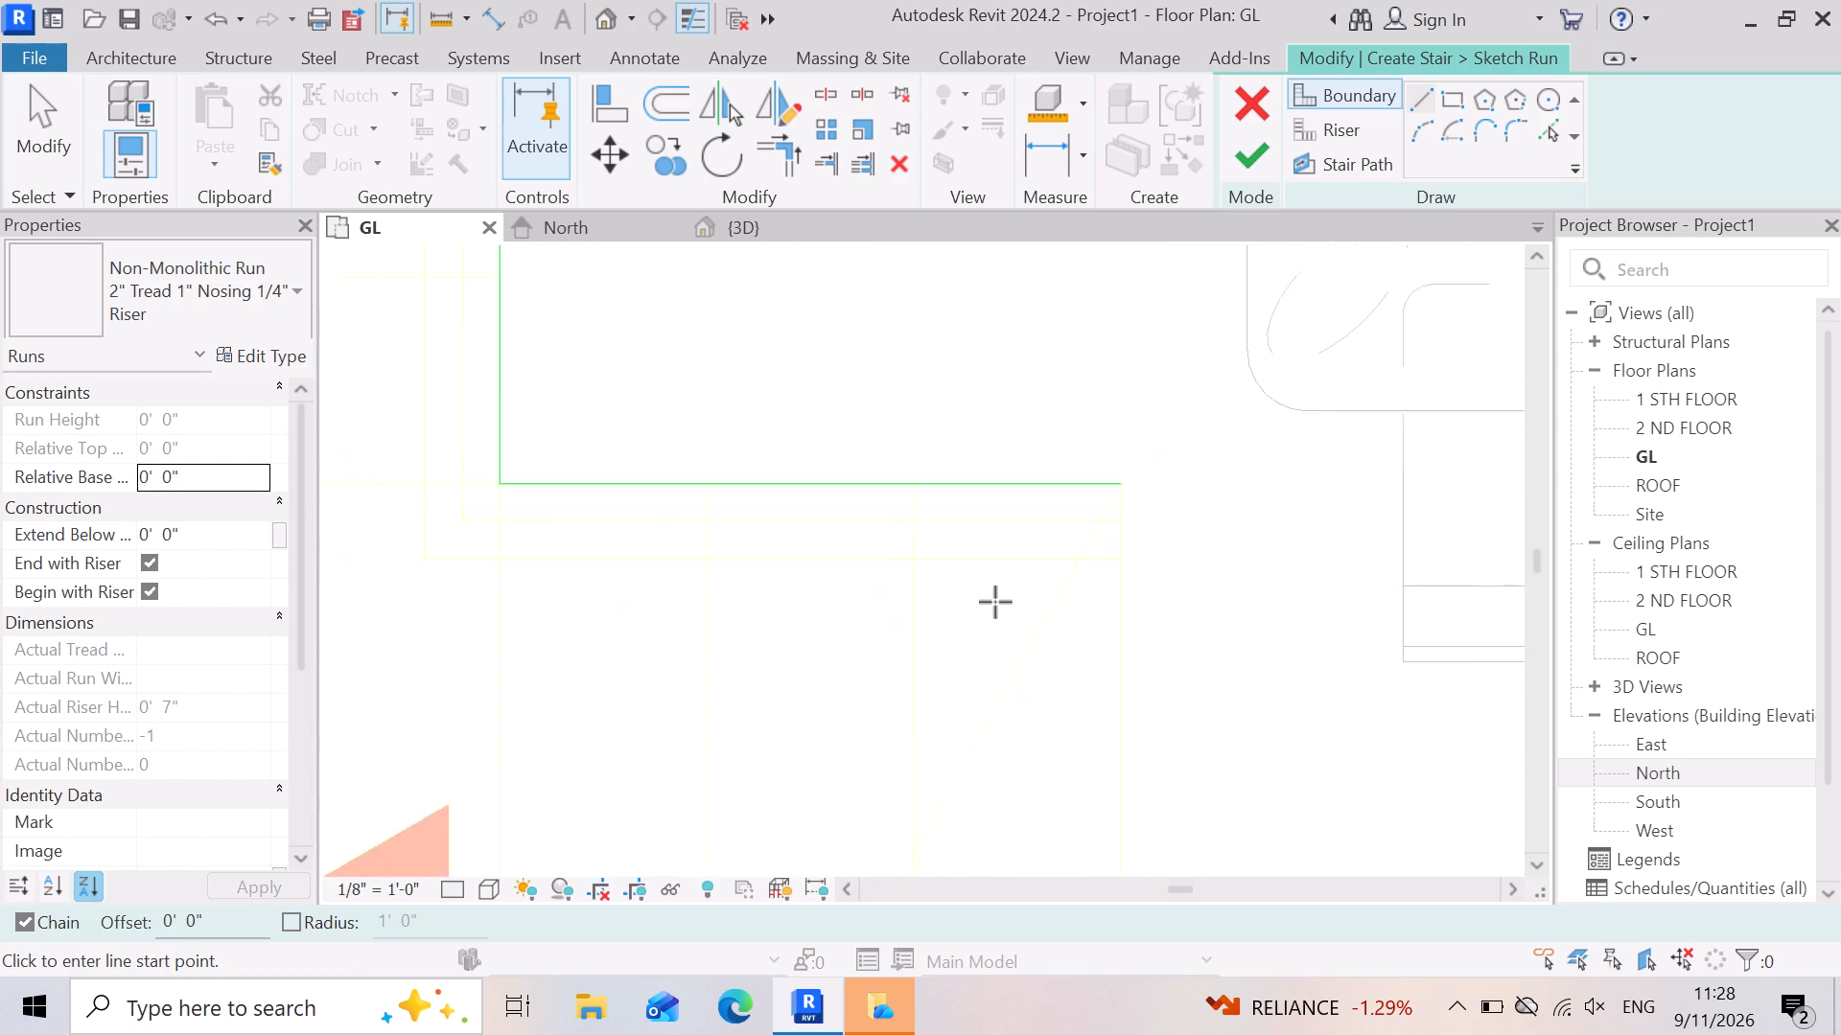
scroll(995, 602, "down", 4)
scroll(897, 677, "up", 2)
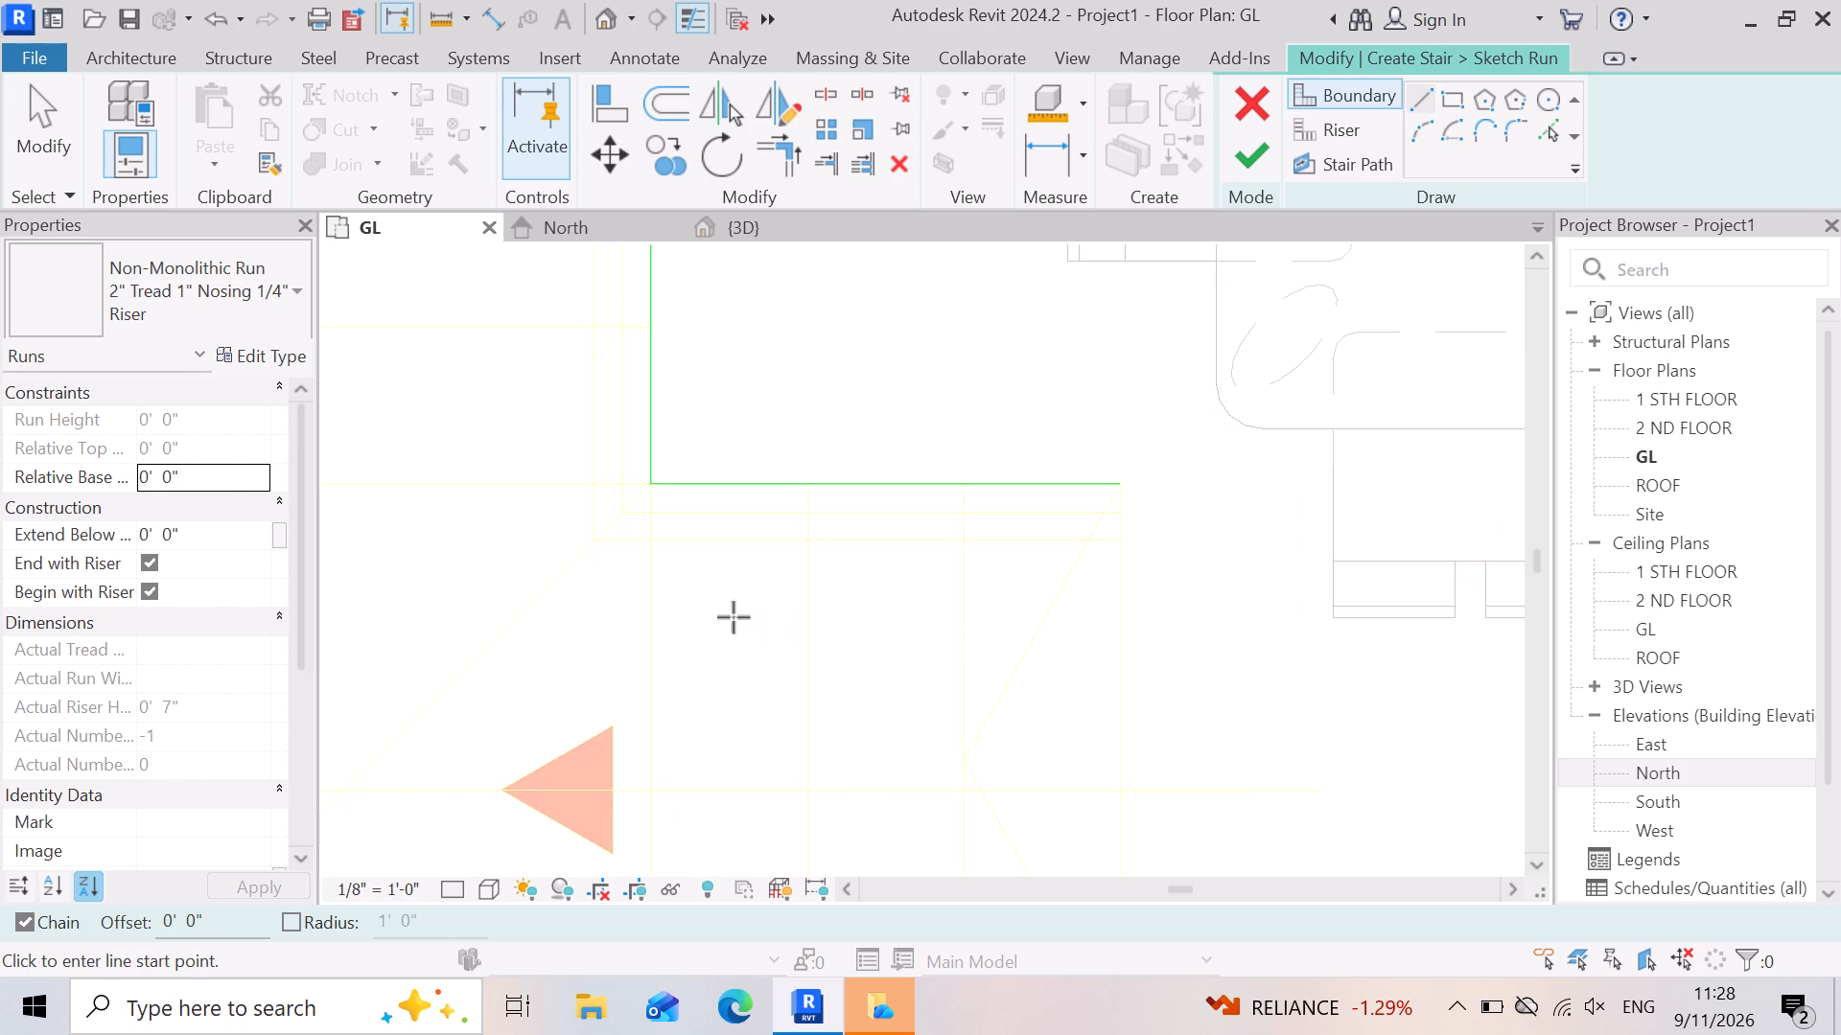
scroll(858, 667, "up", 3)
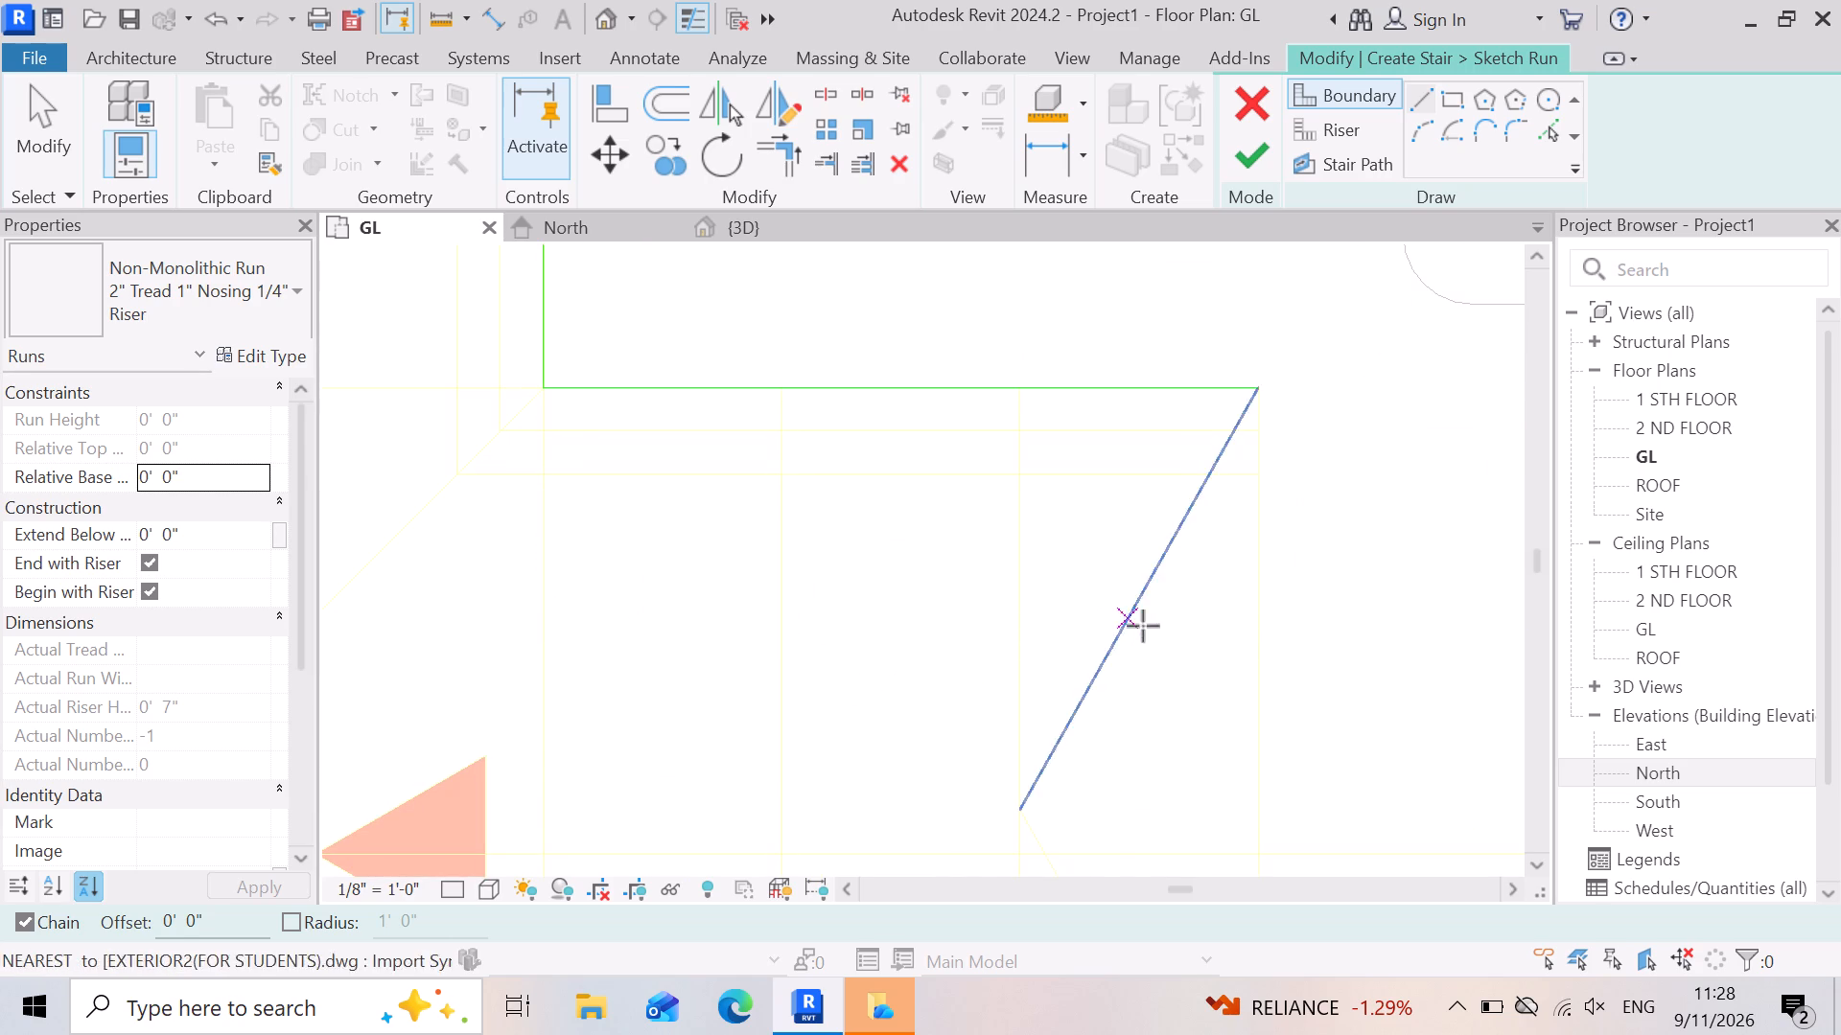
scroll(844, 580, "down", 7)
scroll(1030, 665, "down", 4)
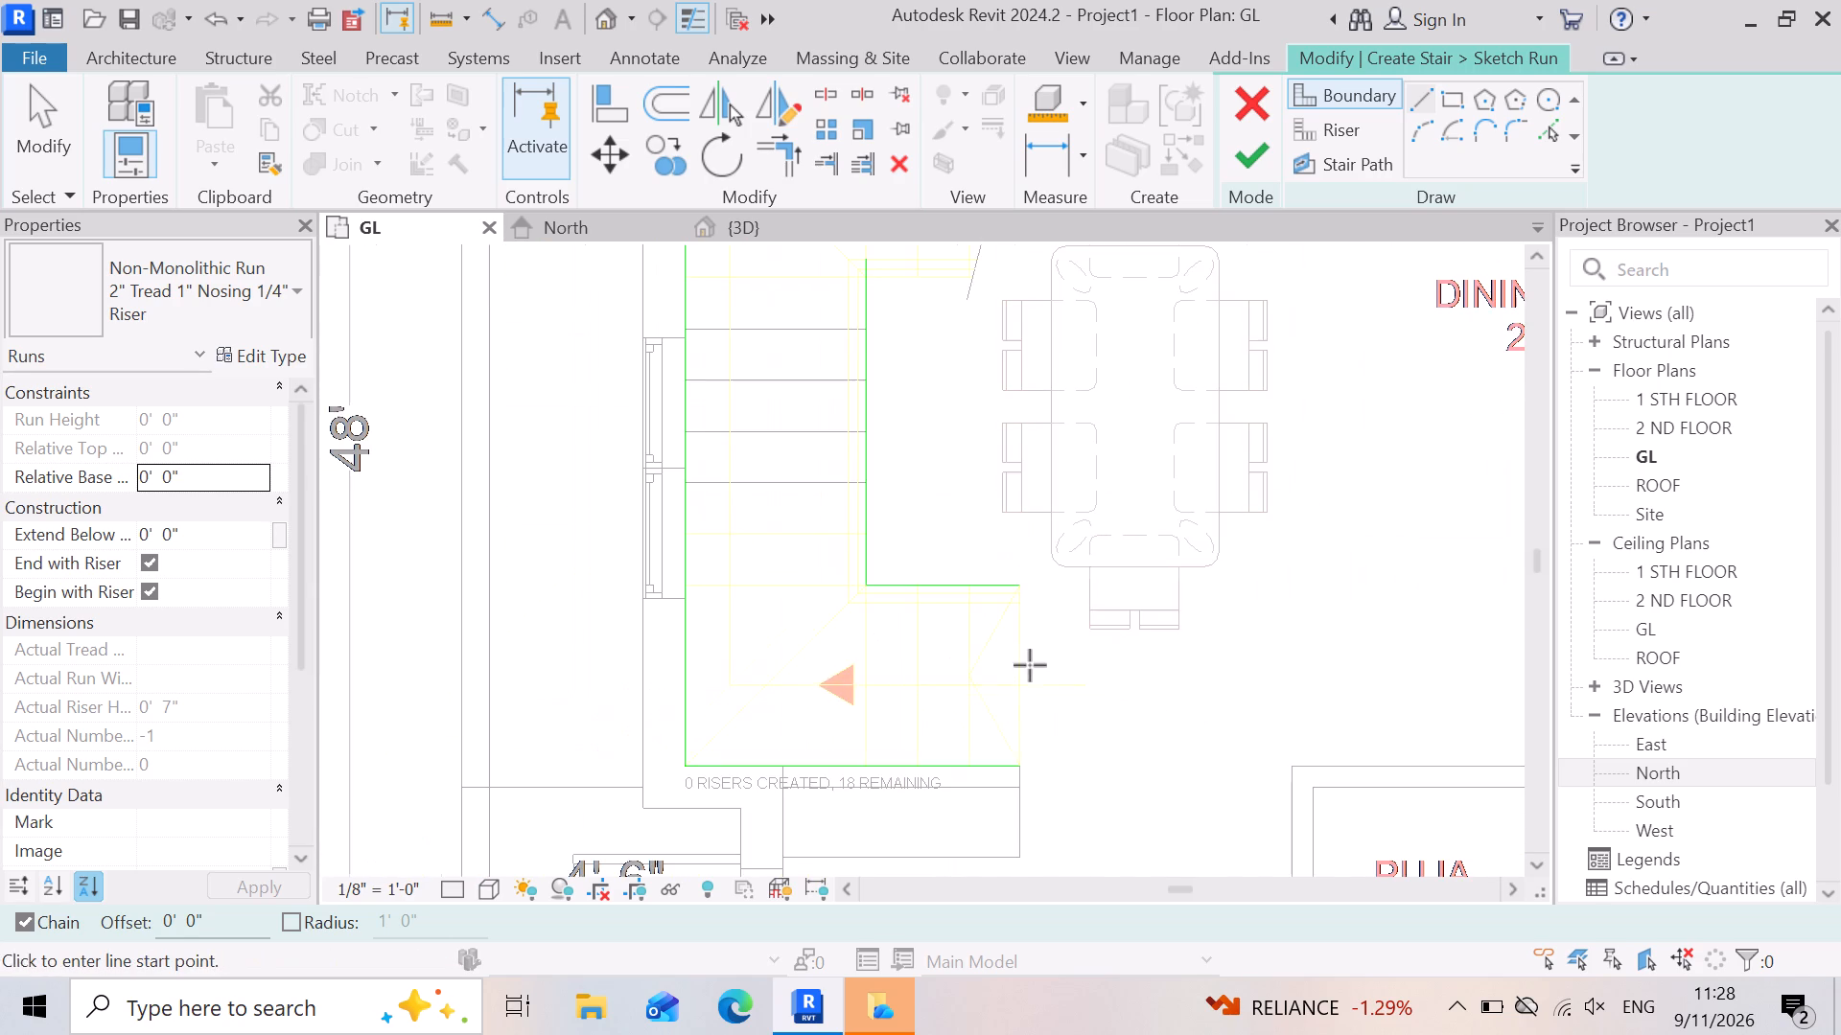
scroll(981, 822, "down", 4)
scroll(869, 859, "up", 6)
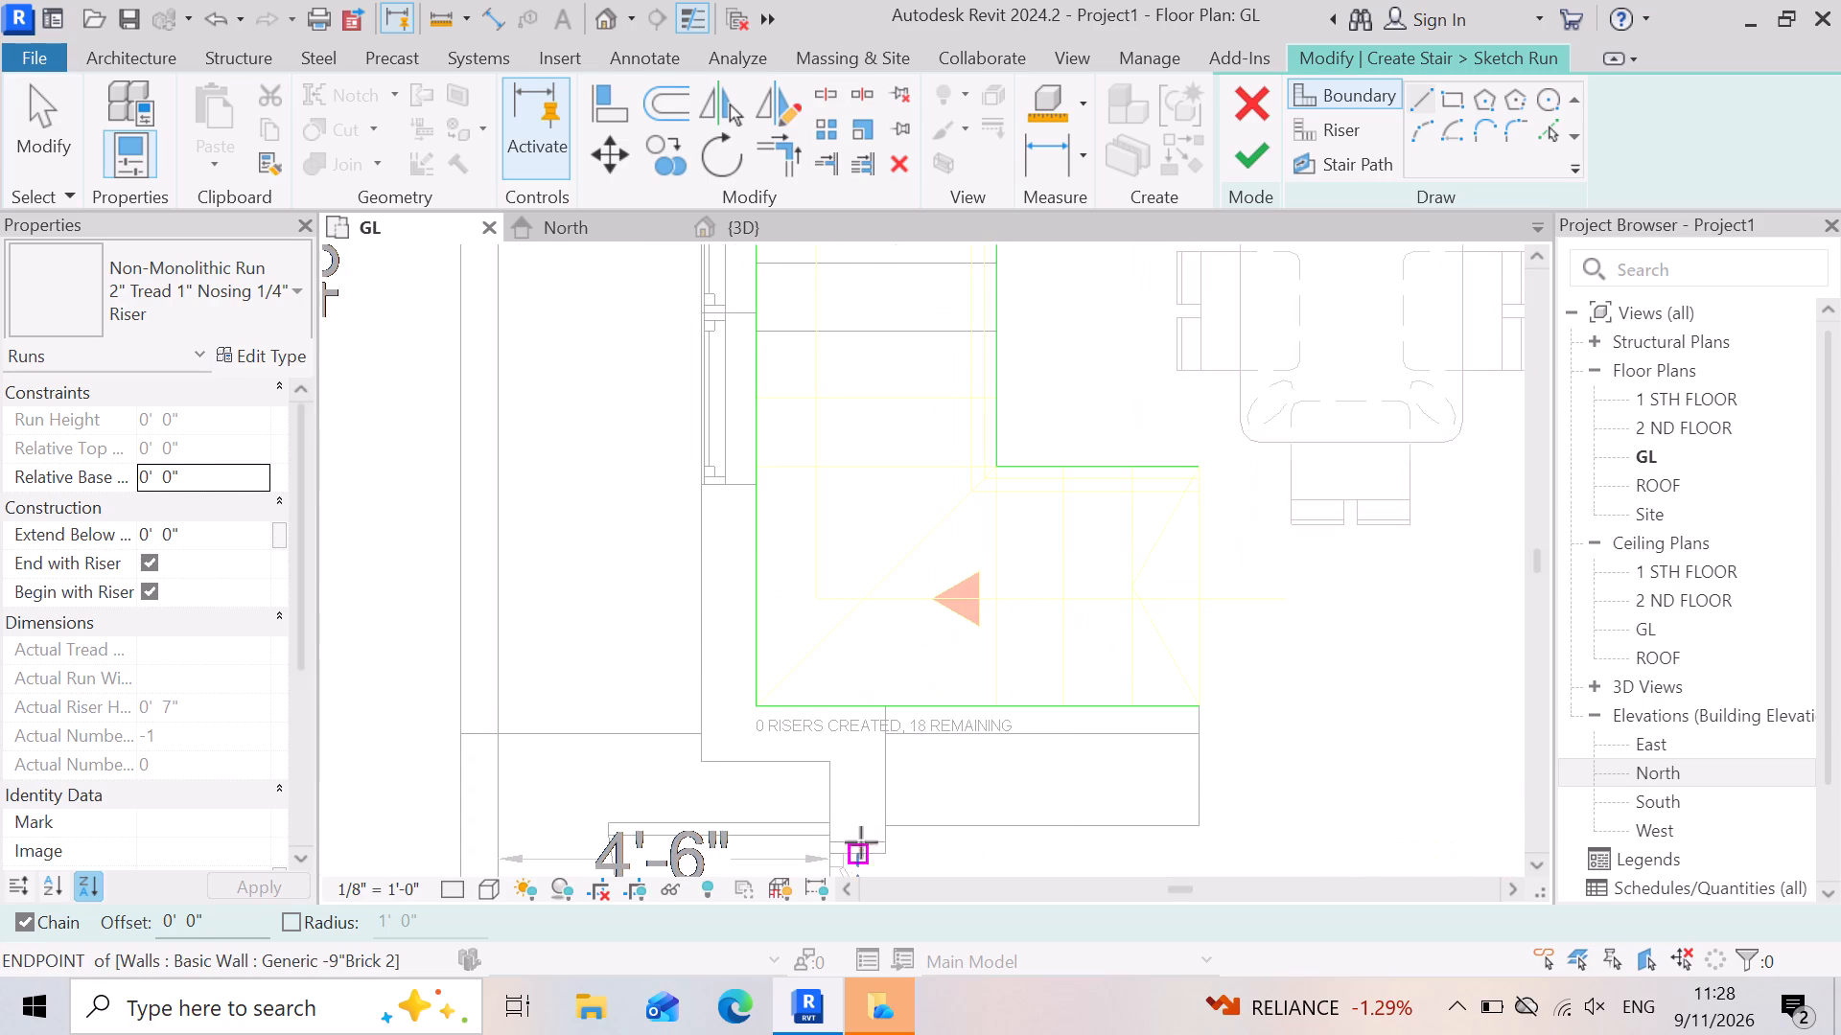
scroll(775, 806, "down", 8)
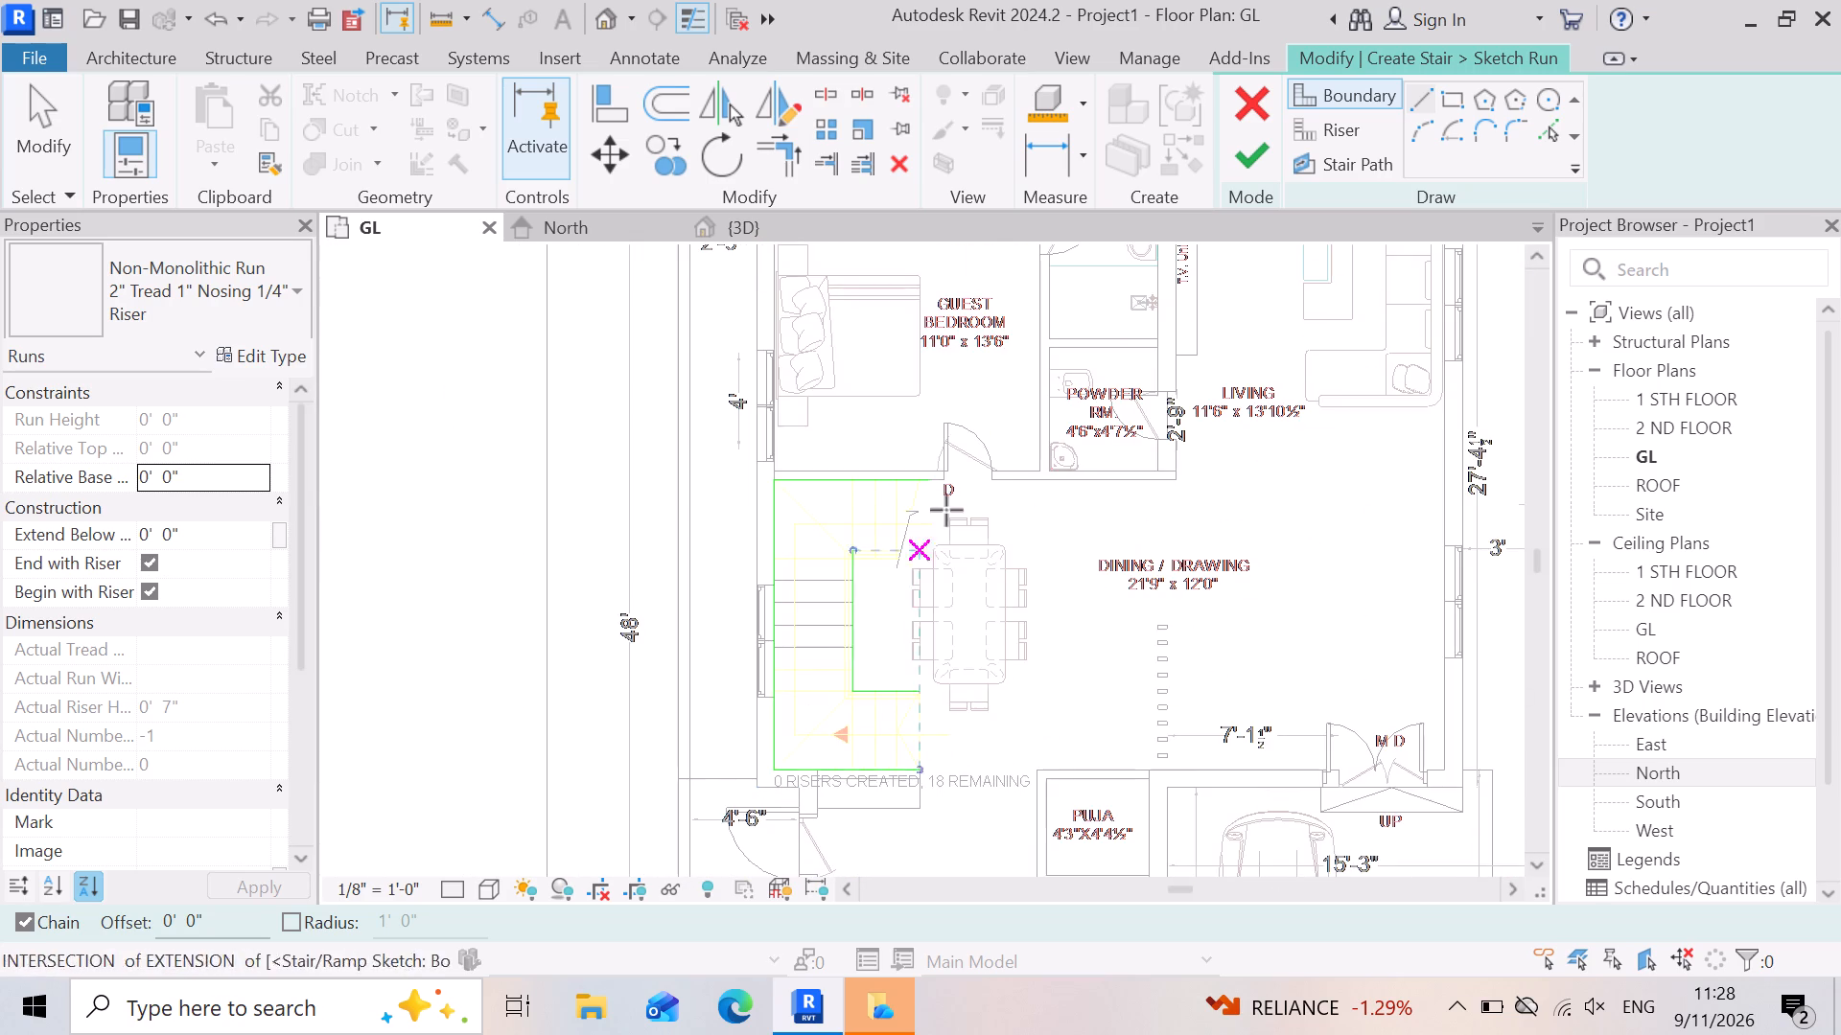
scroll(958, 493, "up", 8)
scroll(816, 615, "up", 4)
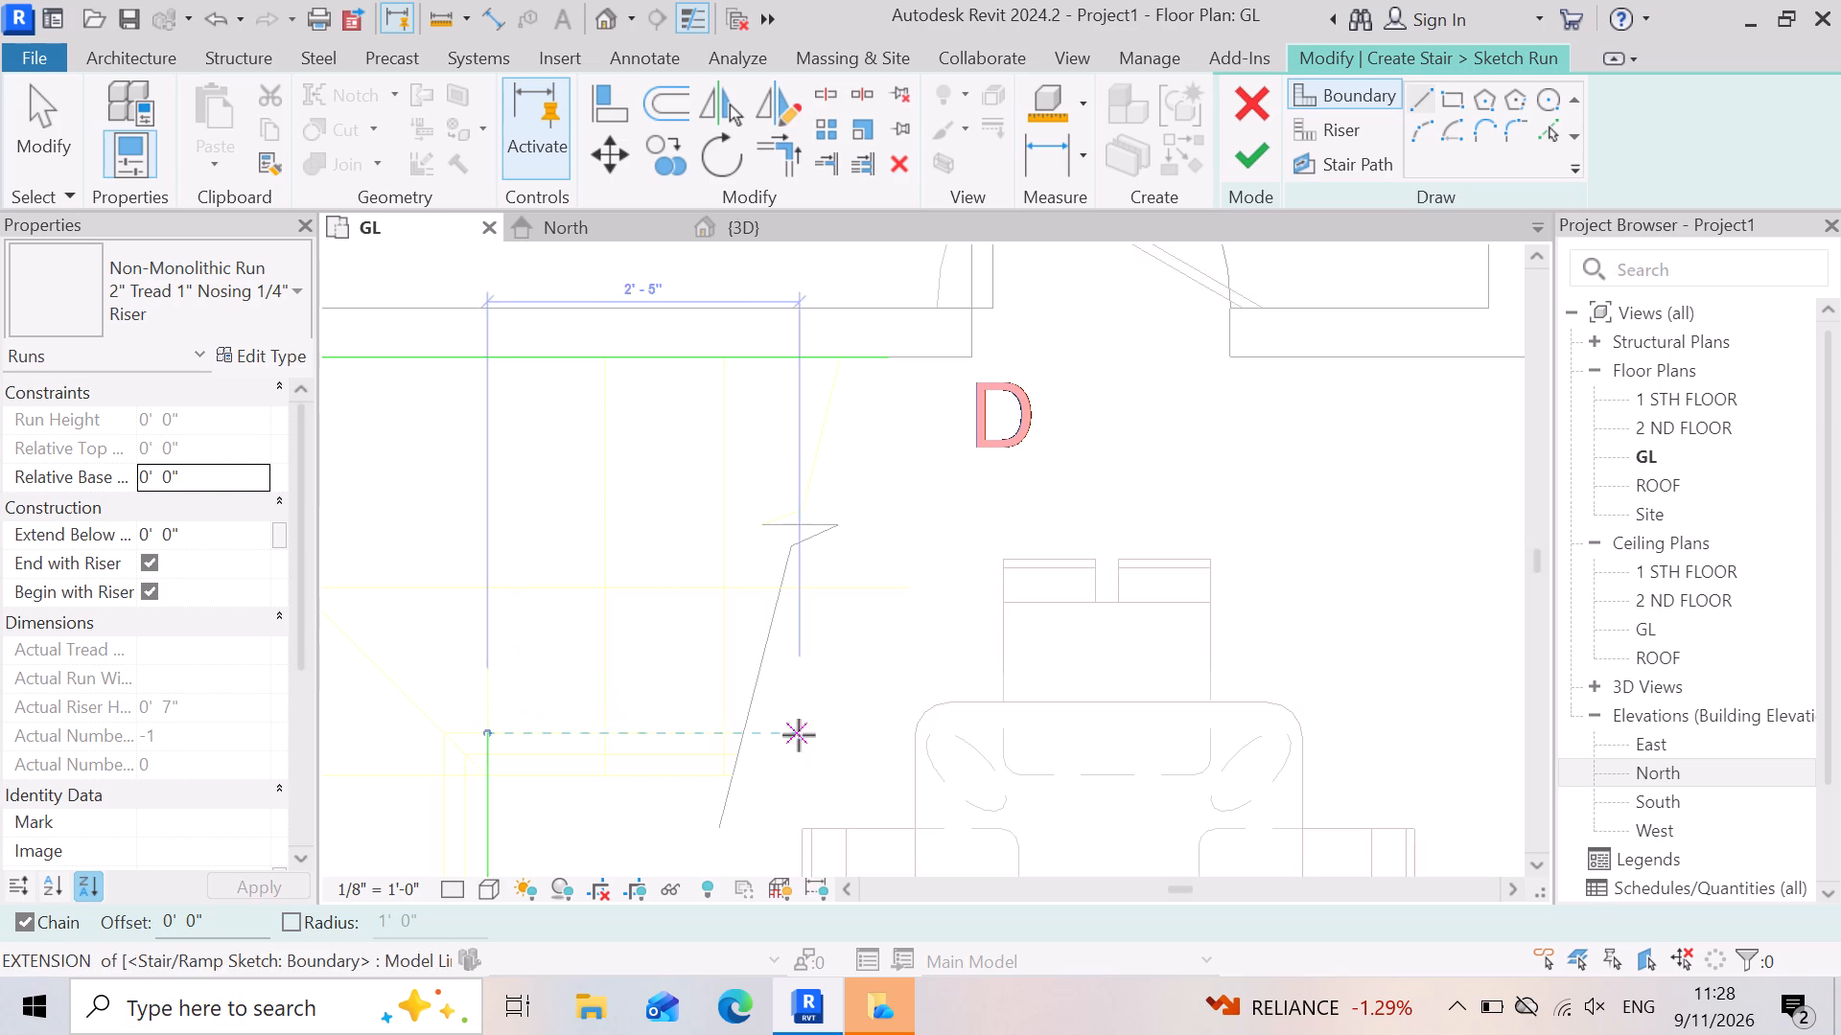
scroll(872, 613, "up", 5)
scroll(728, 646, "down", 4)
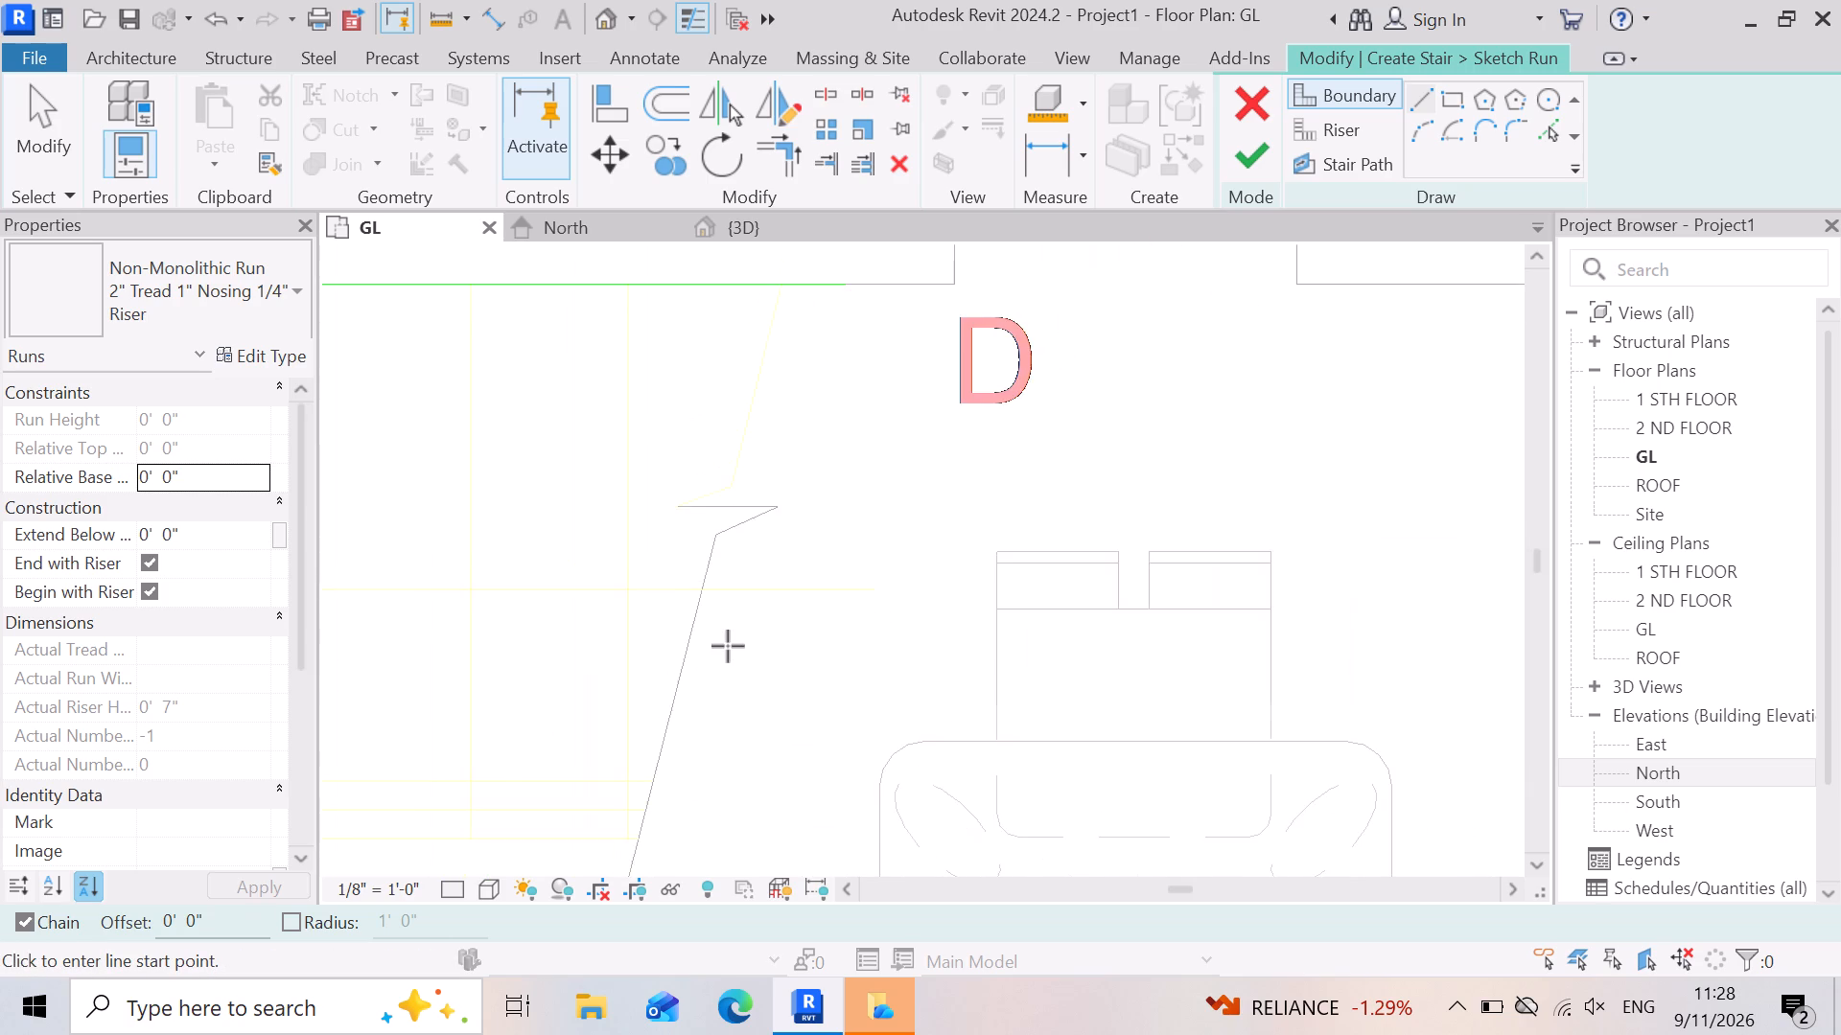
scroll(754, 630, "down", 7)
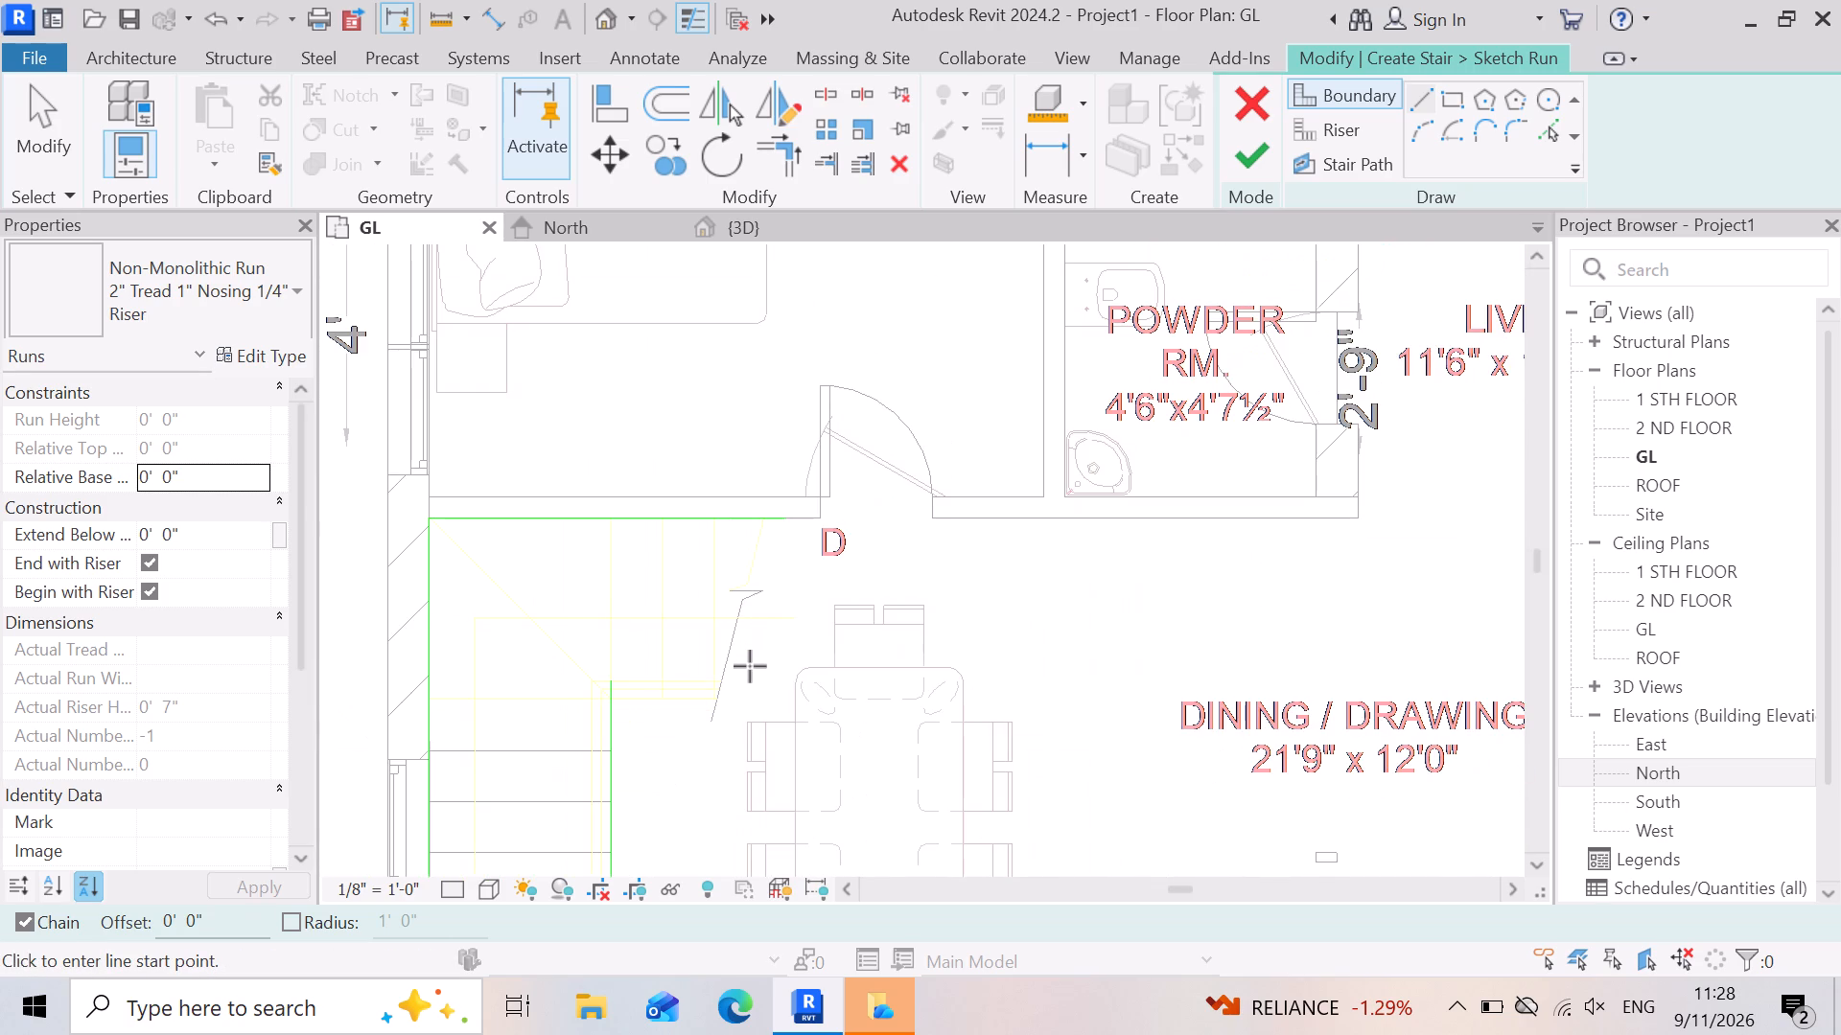
Draw a horizontal inner boundary line from the guest-bedroom-end corner past the break line, ending just short of the outer boundary's end.
scroll(754, 670, "up", 6)
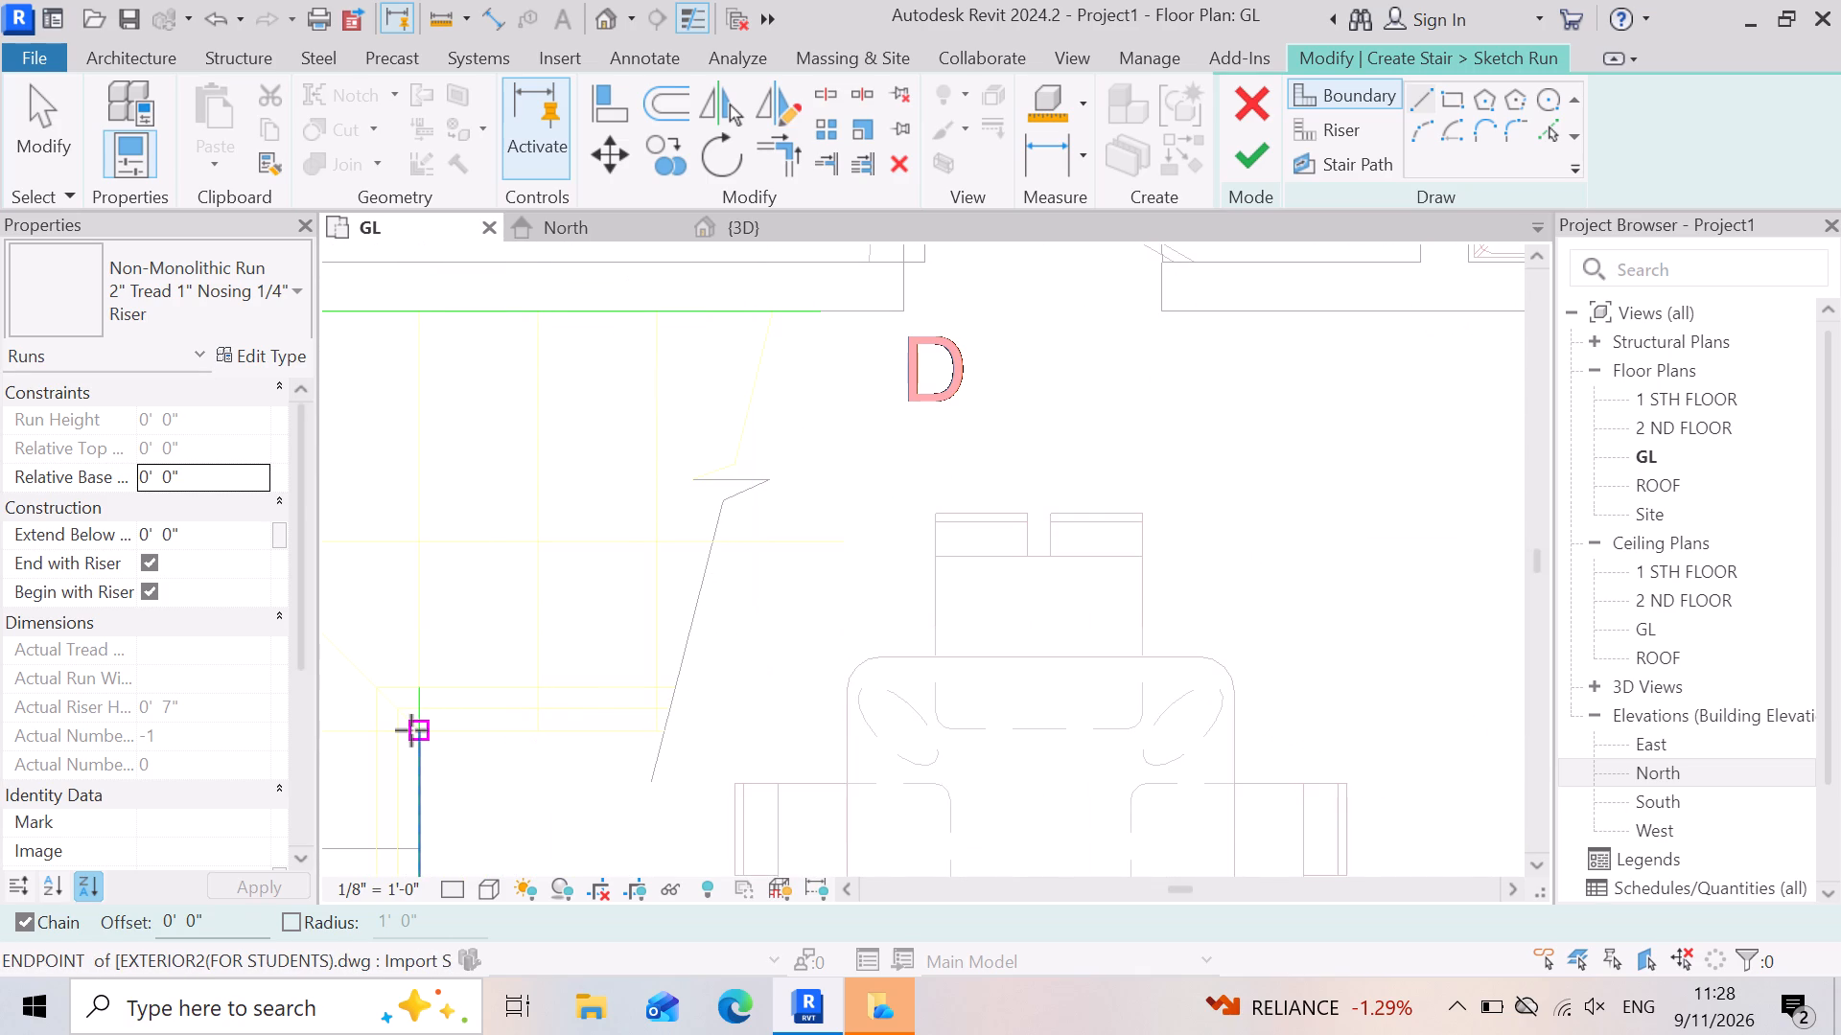
scroll(410, 718, "up", 3)
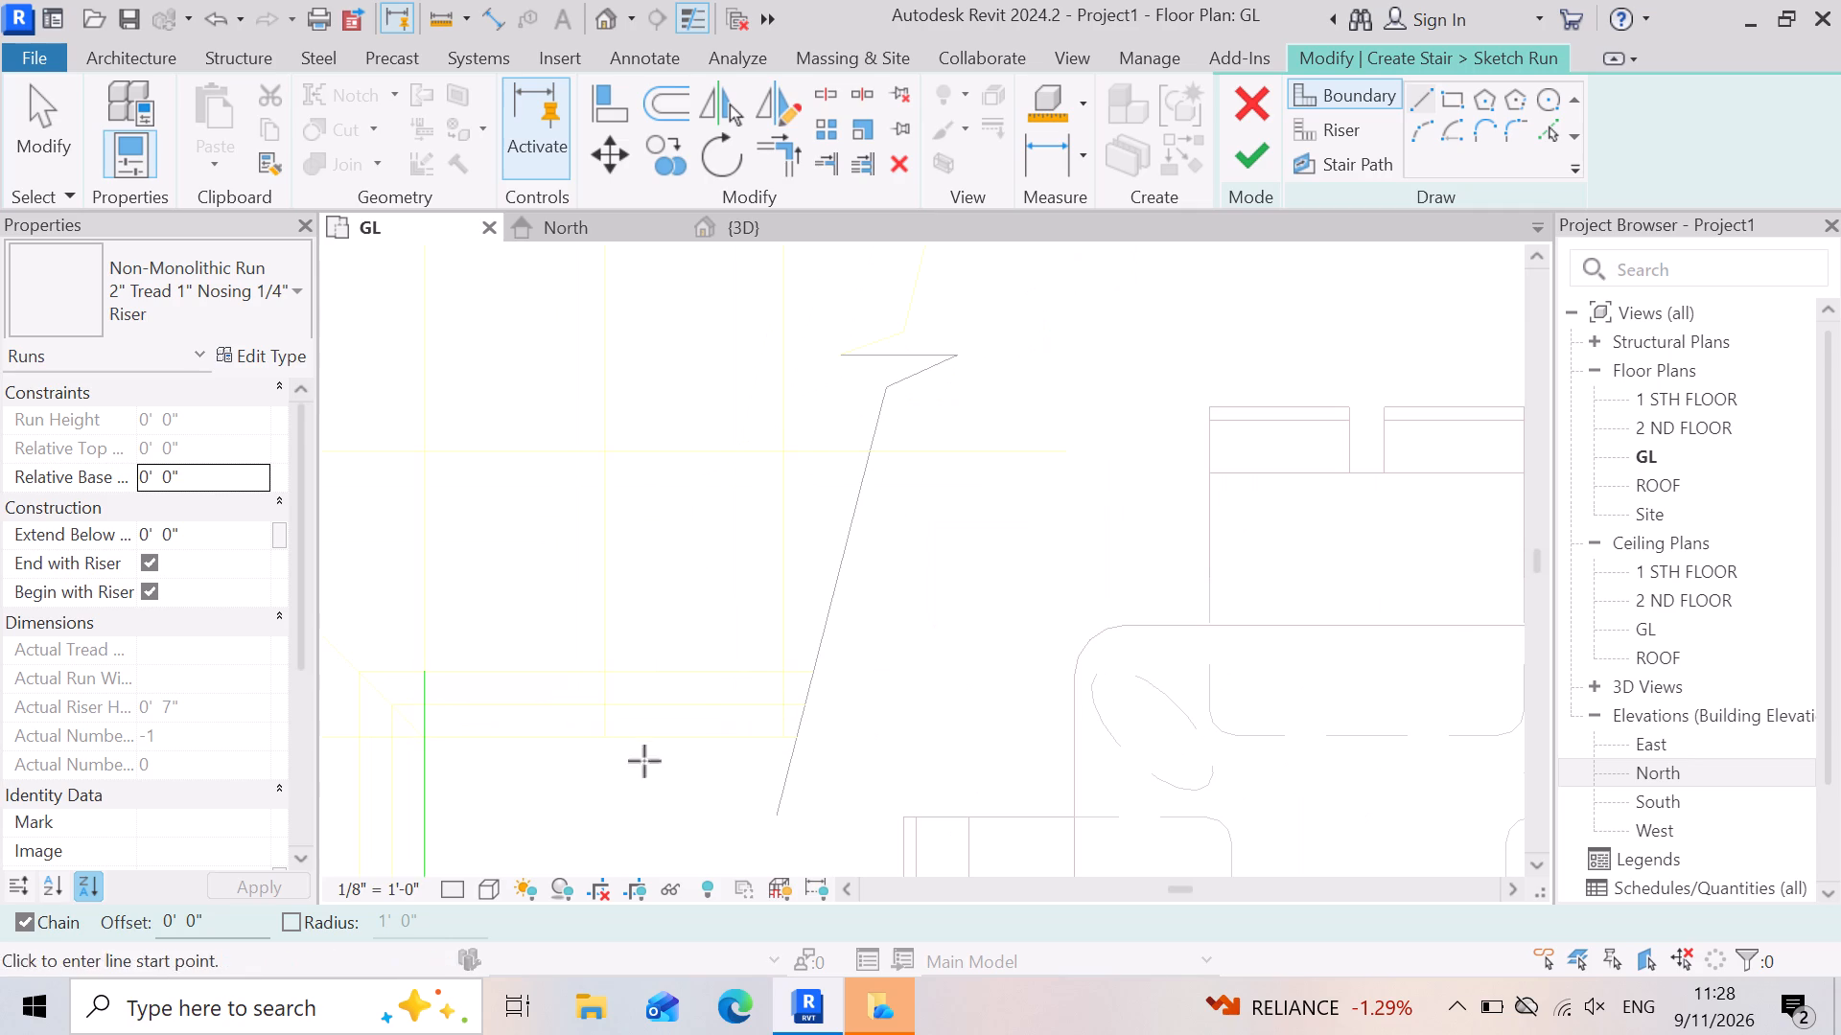
scroll(425, 703, "up", 6)
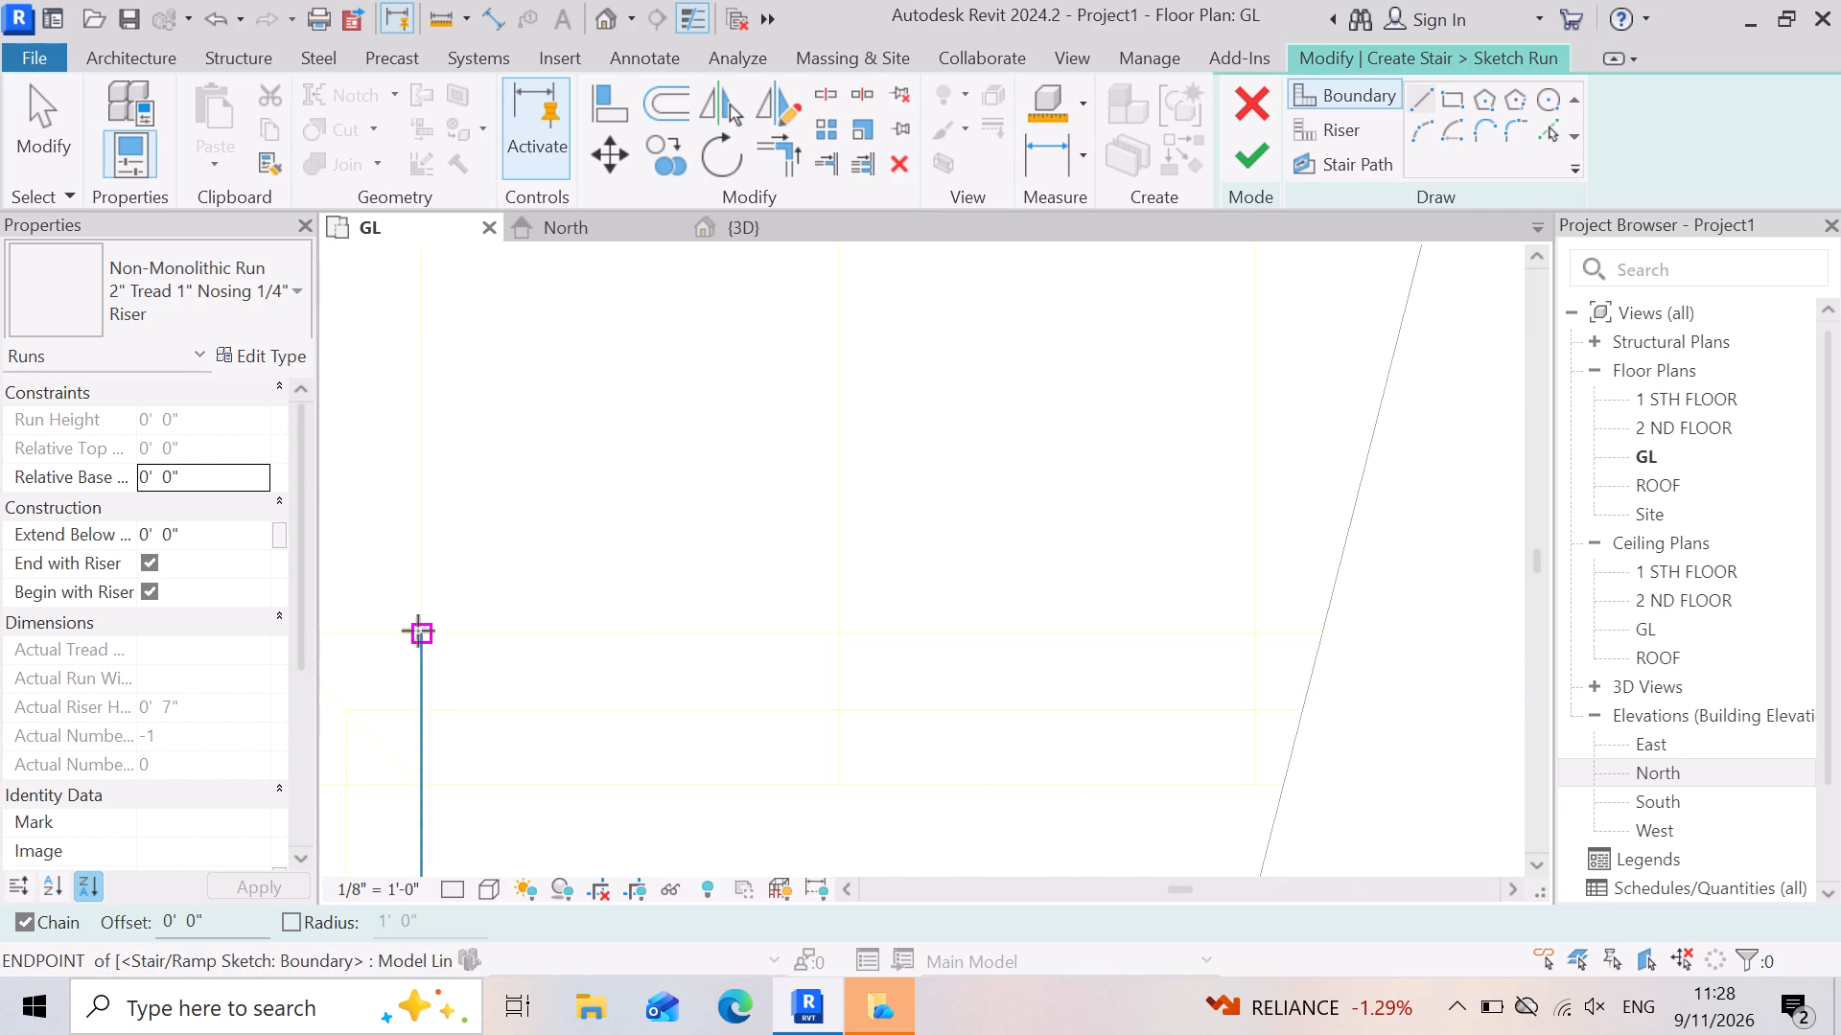
left_click(418, 631)
scroll(418, 634, "down", 5)
scroll(732, 688, "down", 5)
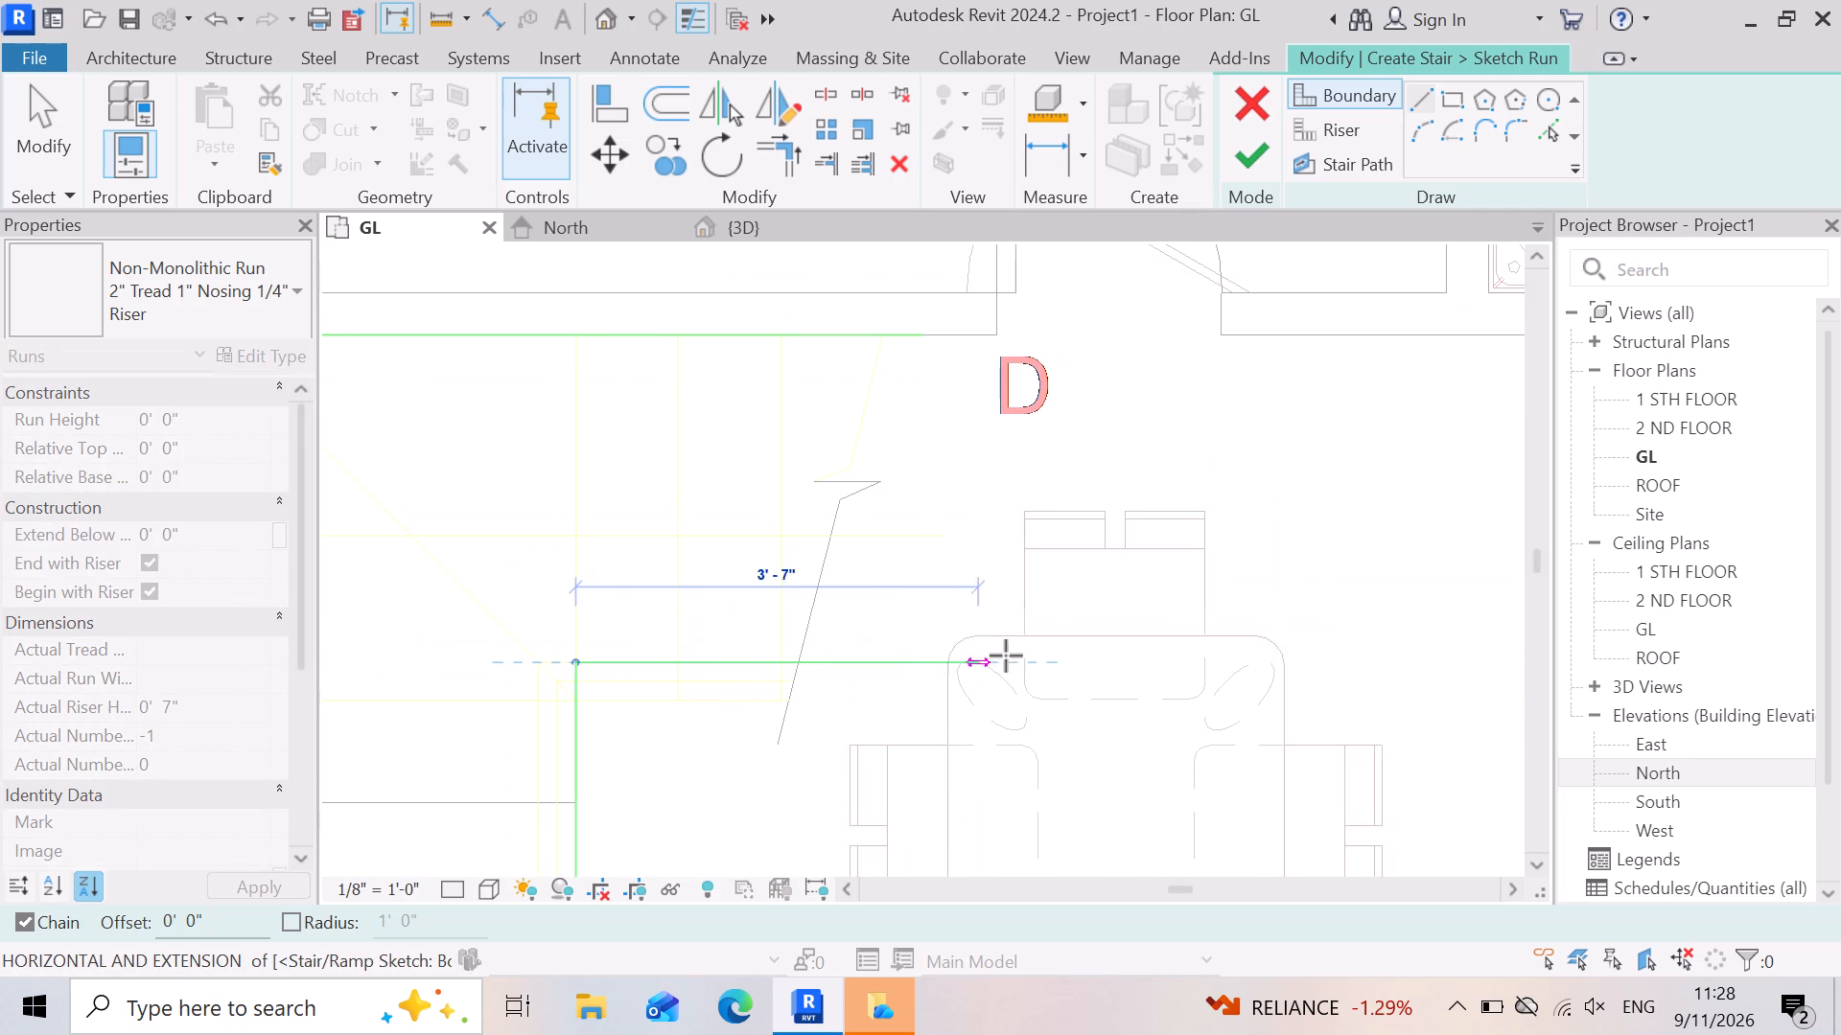
scroll(1002, 656, "up", 2)
scroll(940, 672, "down", 3)
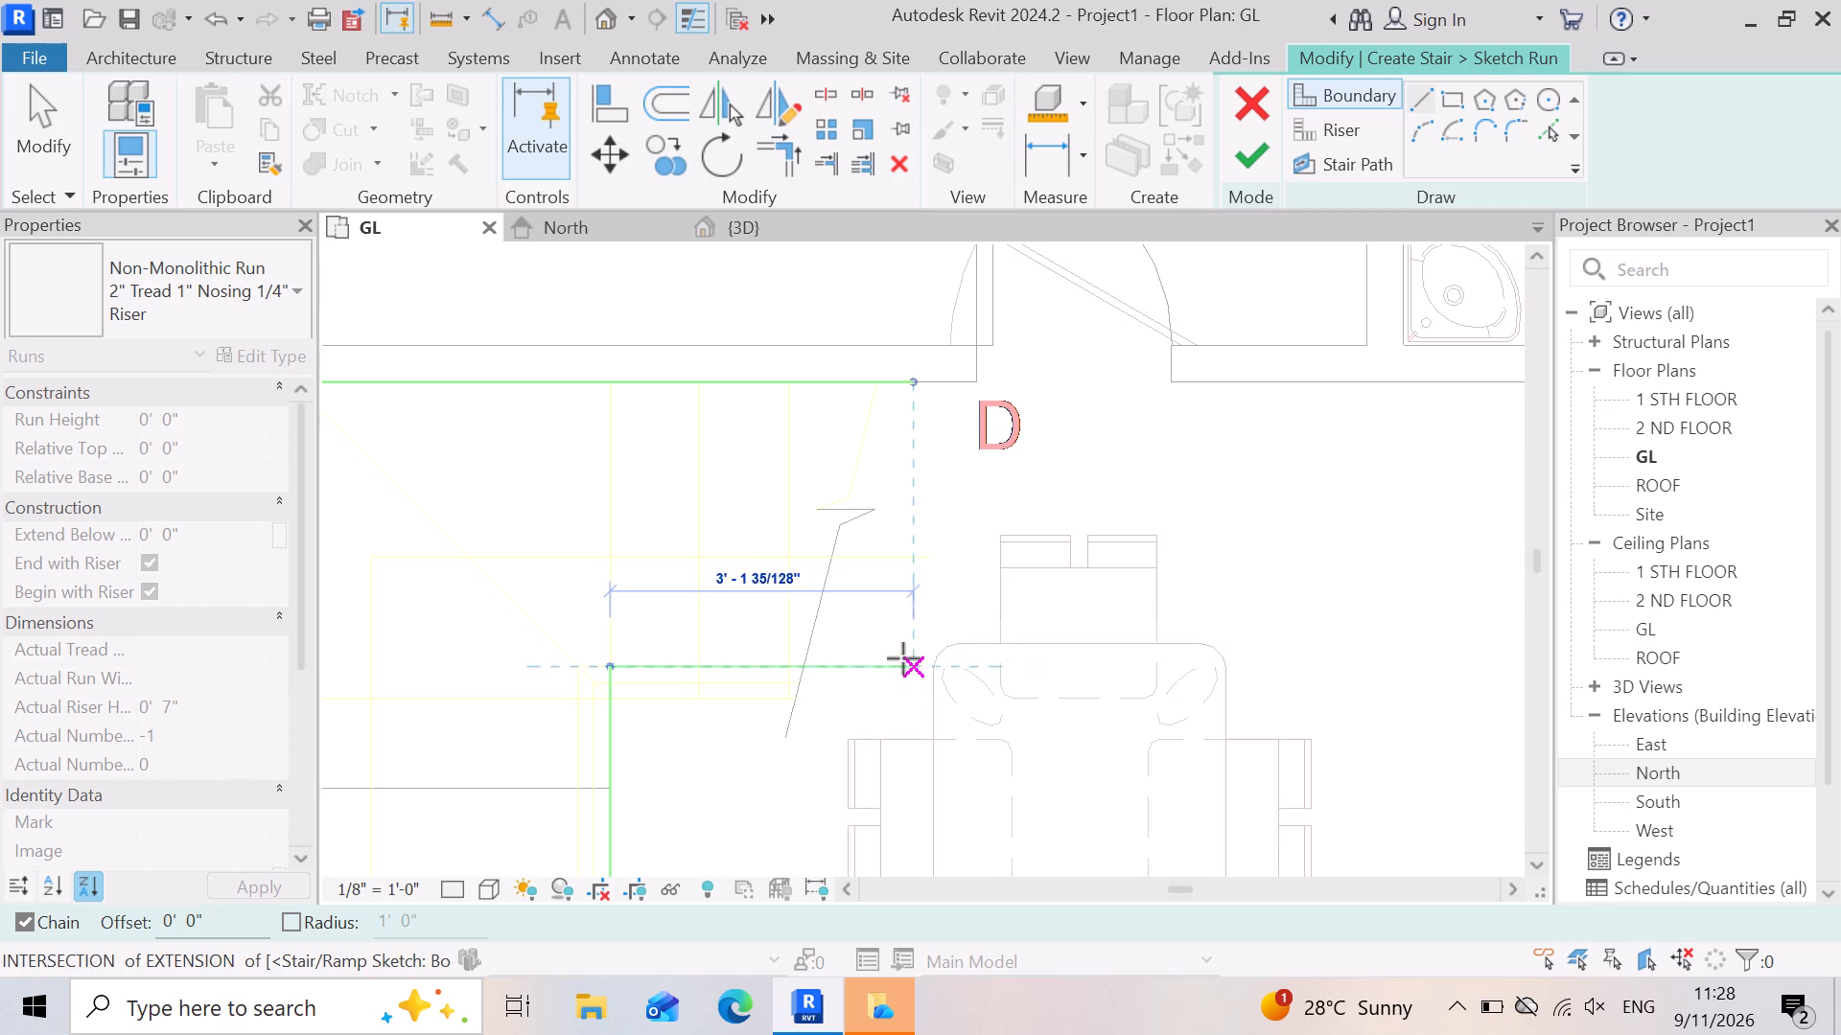
left_click_drag(898, 657, 911, 661)
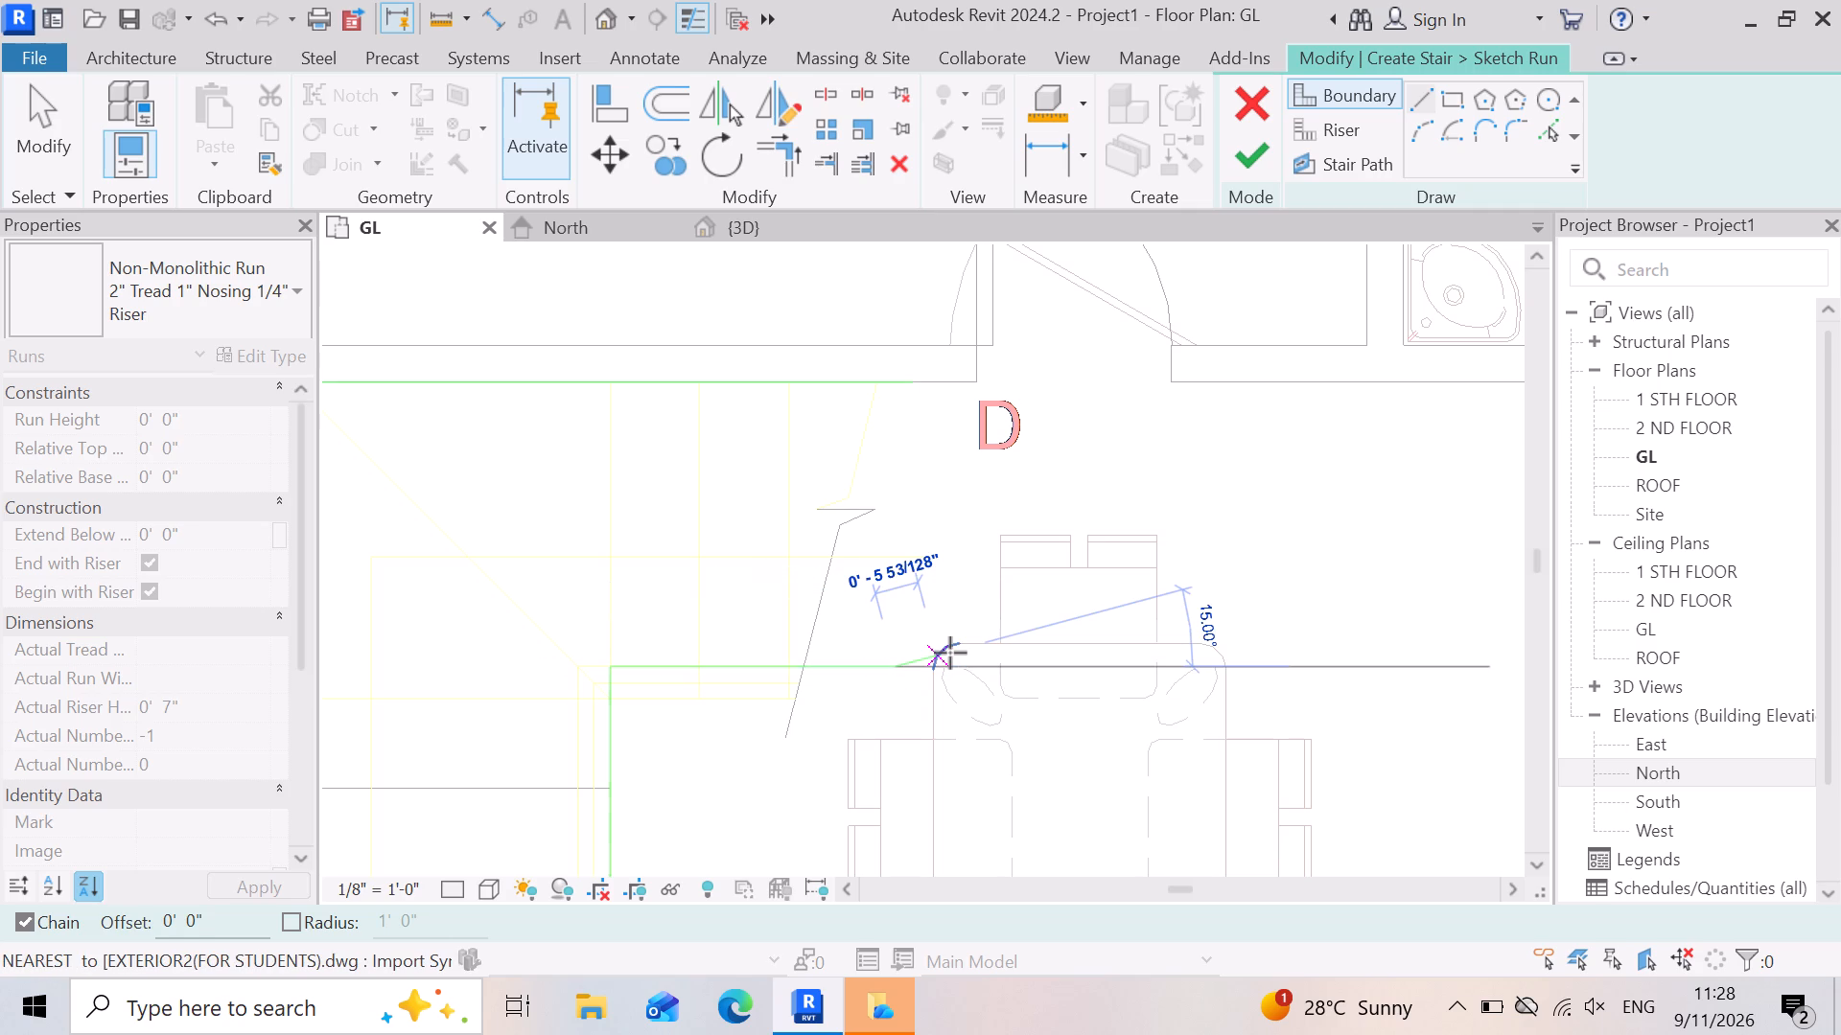
key("Escape")
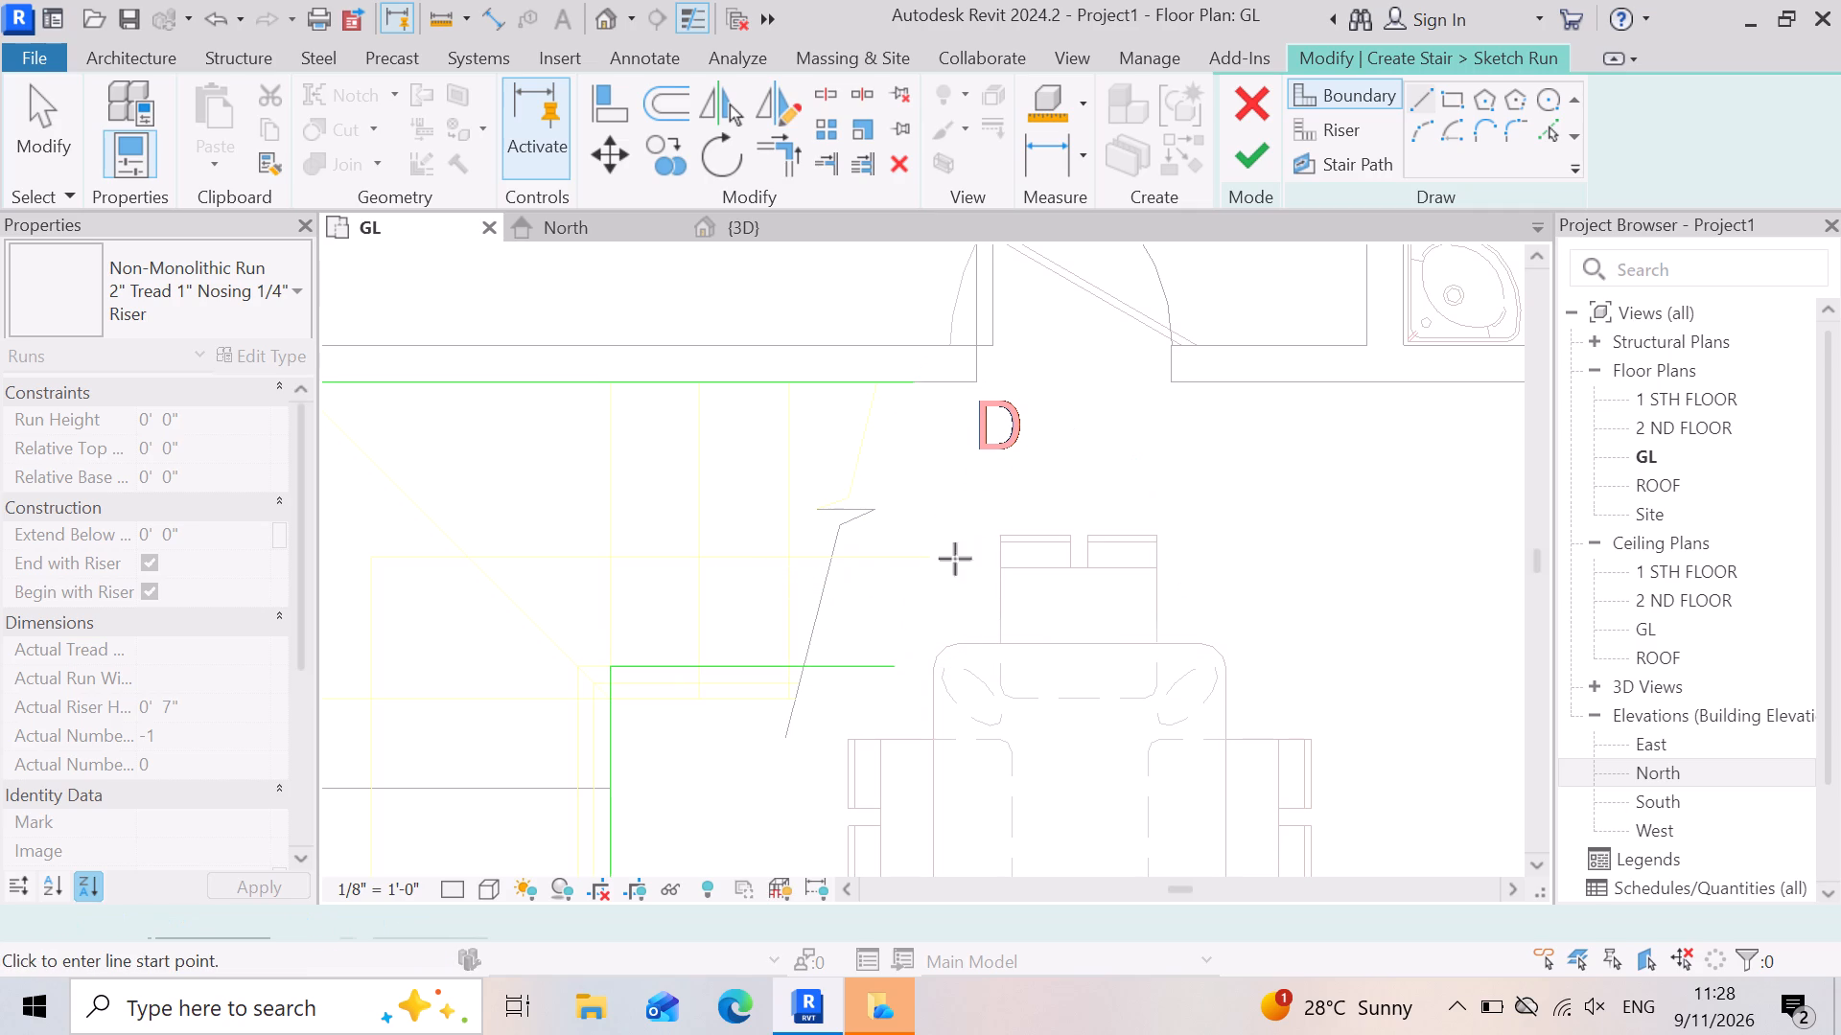
key("Escape")
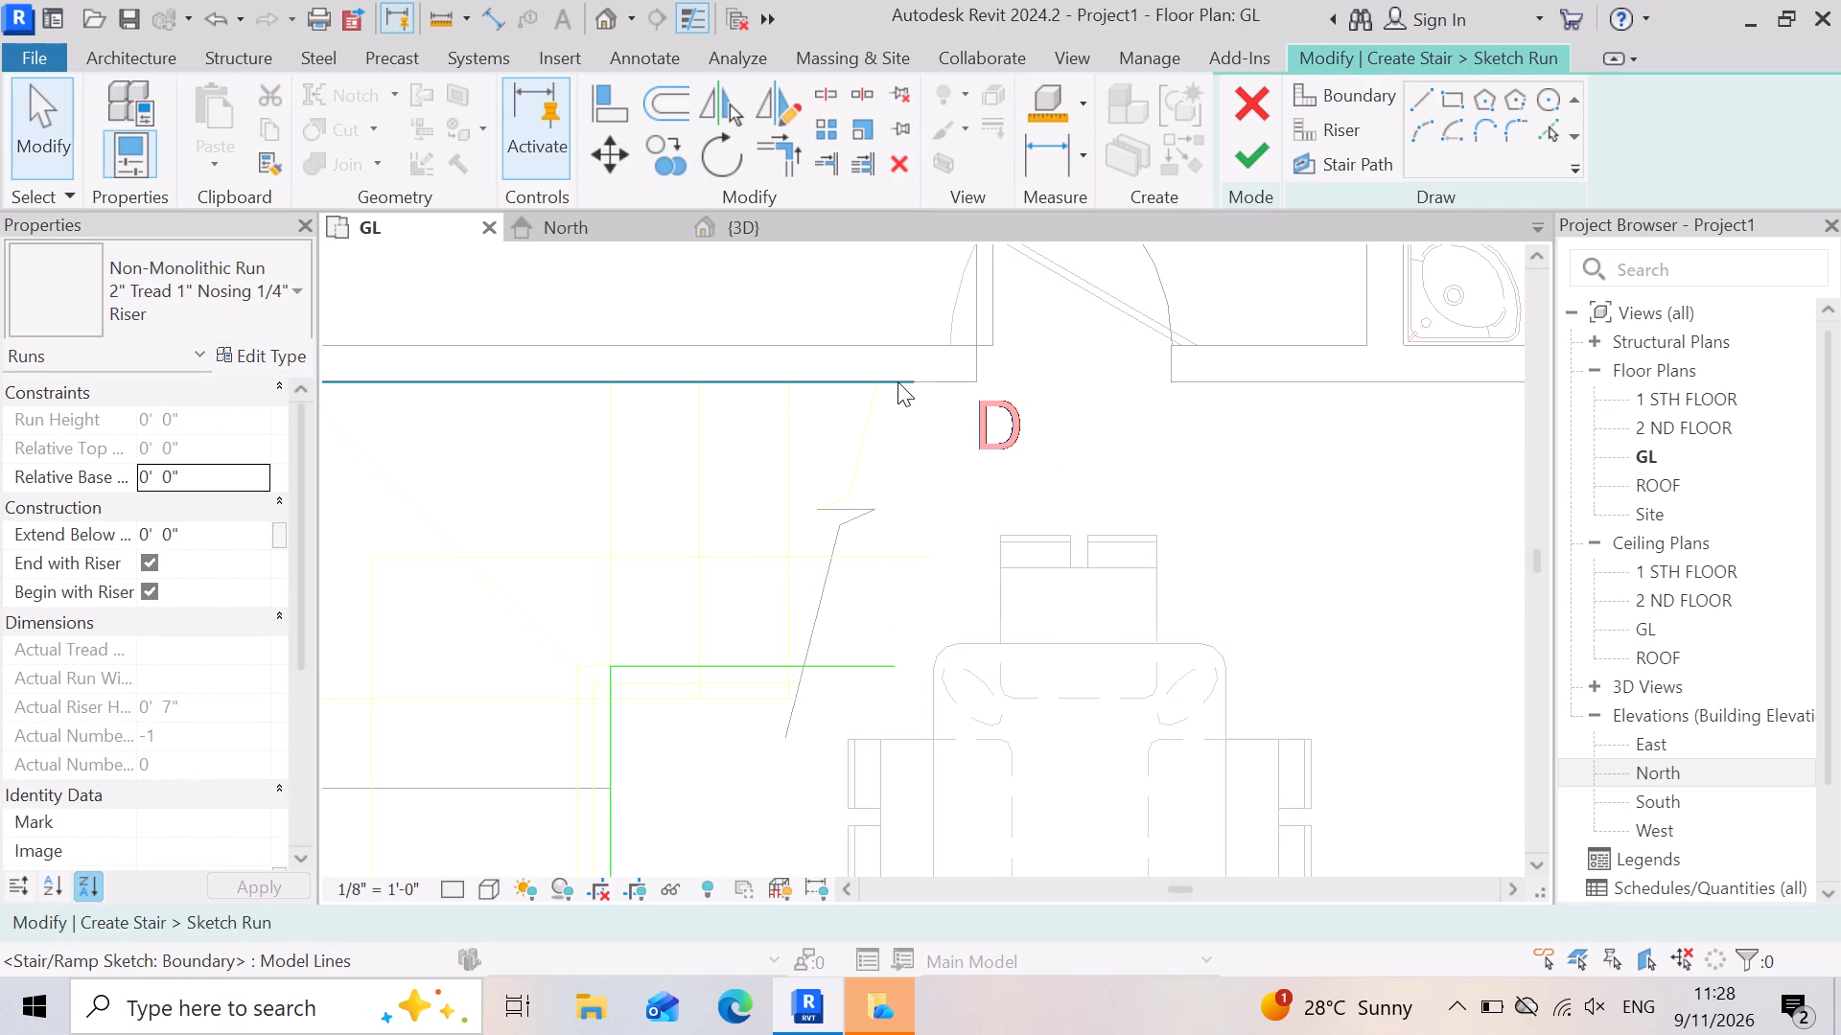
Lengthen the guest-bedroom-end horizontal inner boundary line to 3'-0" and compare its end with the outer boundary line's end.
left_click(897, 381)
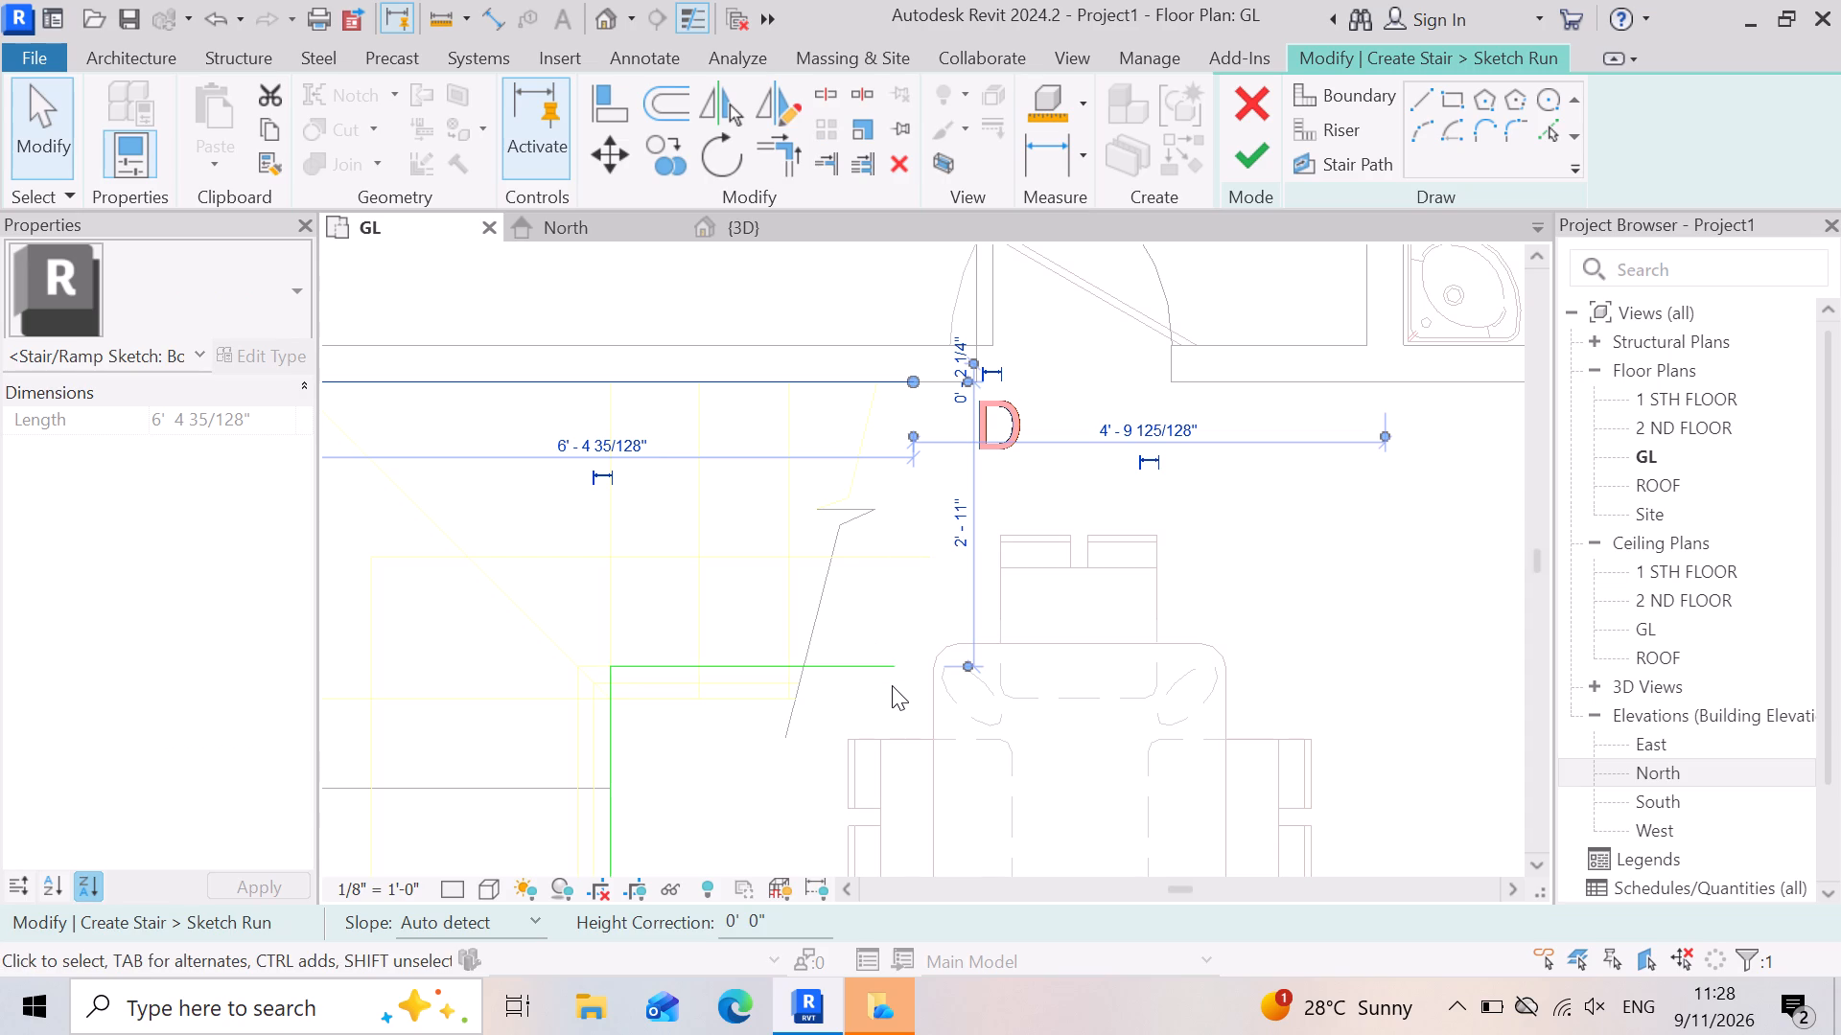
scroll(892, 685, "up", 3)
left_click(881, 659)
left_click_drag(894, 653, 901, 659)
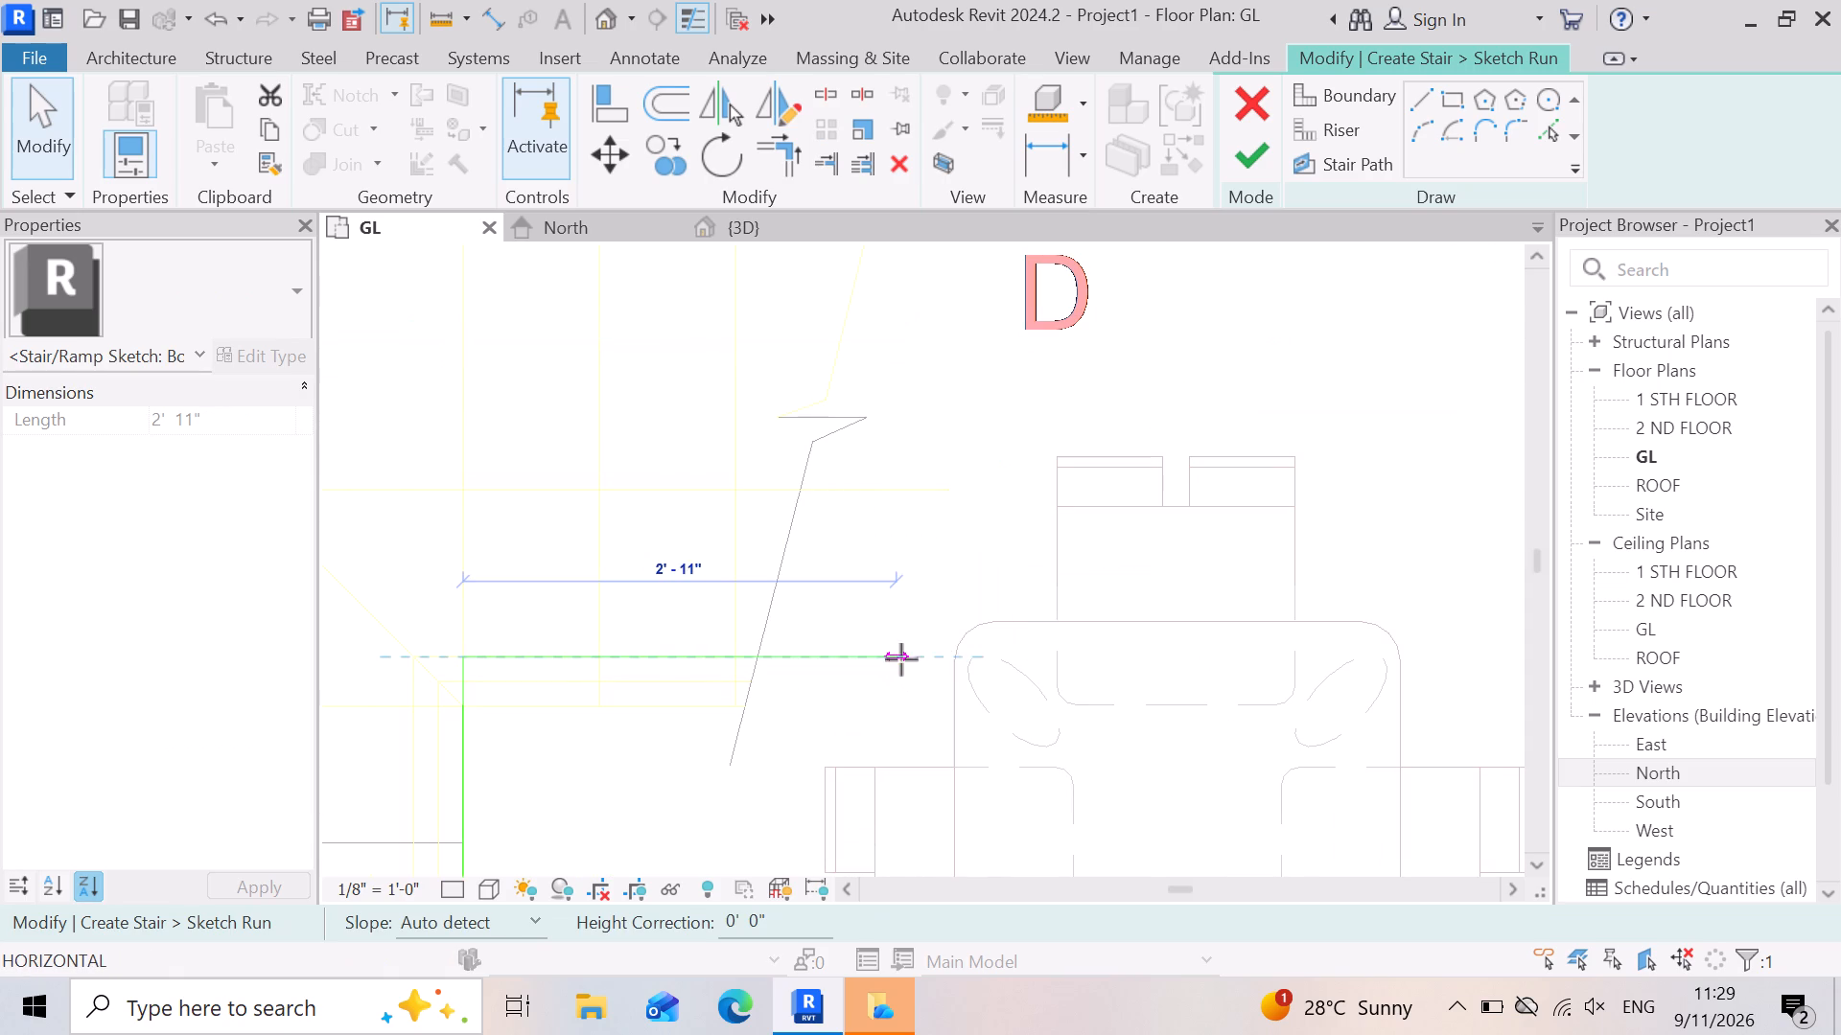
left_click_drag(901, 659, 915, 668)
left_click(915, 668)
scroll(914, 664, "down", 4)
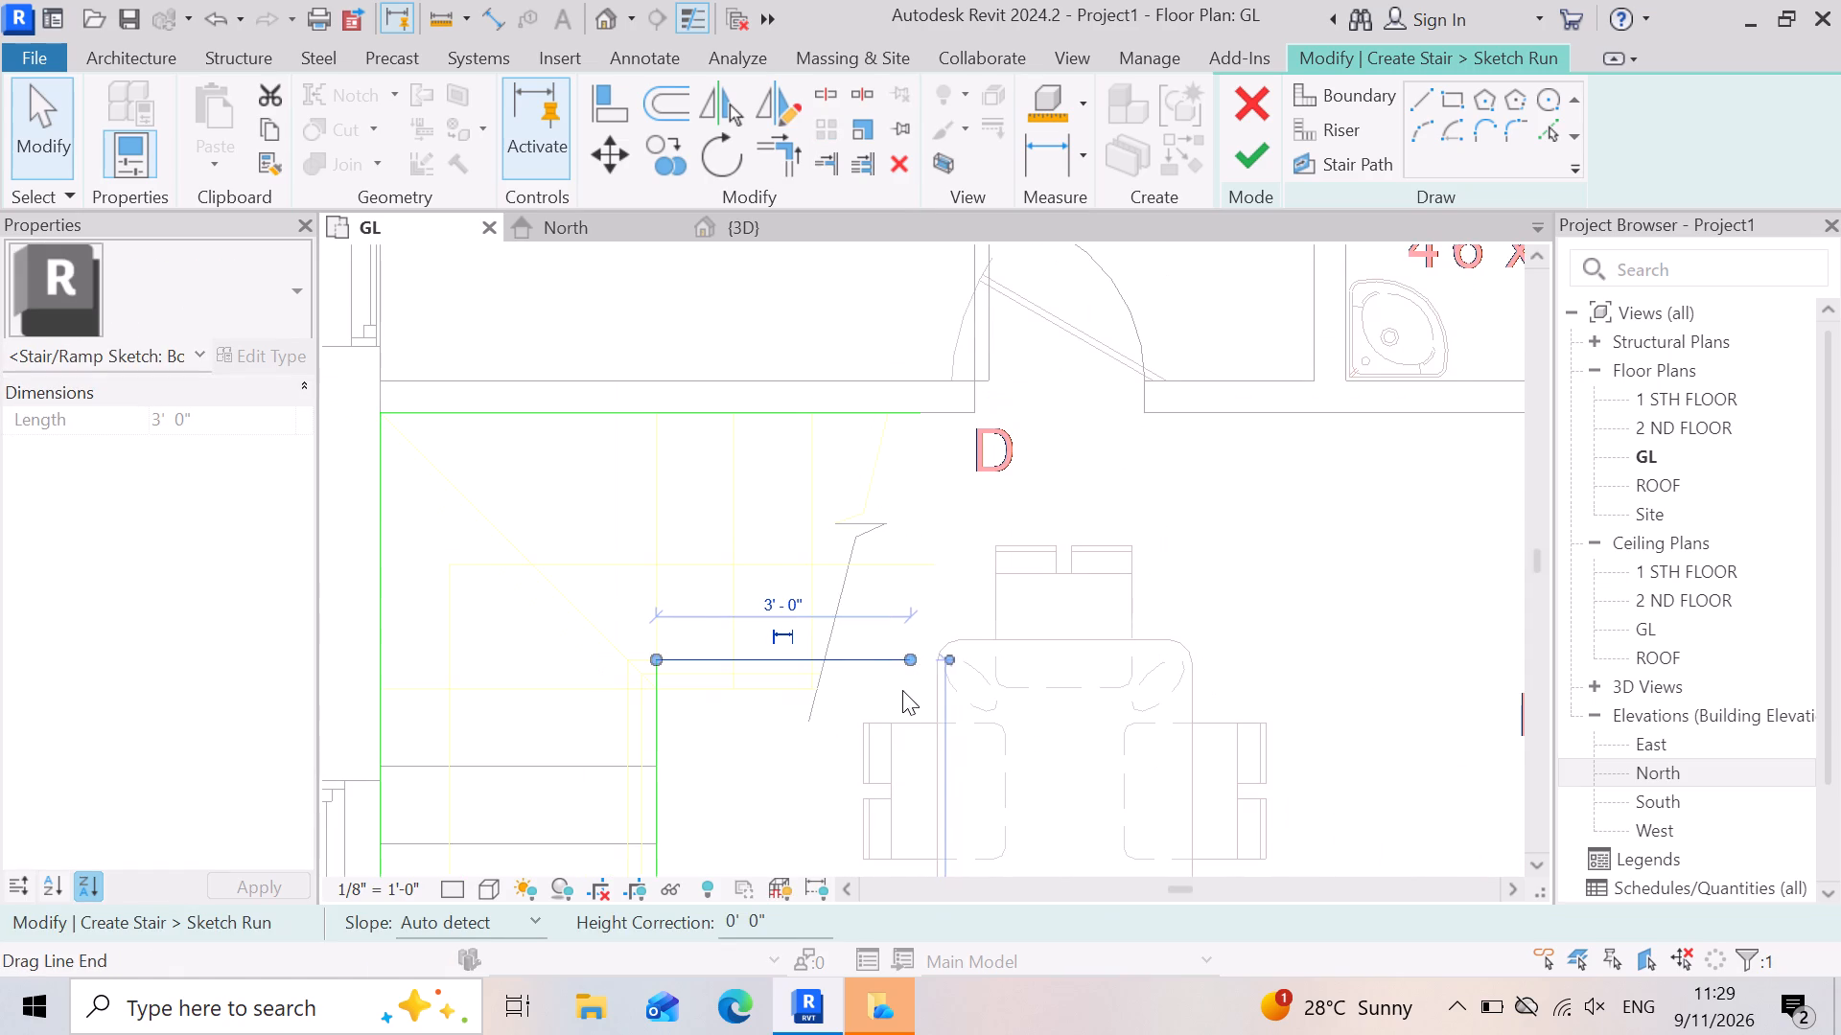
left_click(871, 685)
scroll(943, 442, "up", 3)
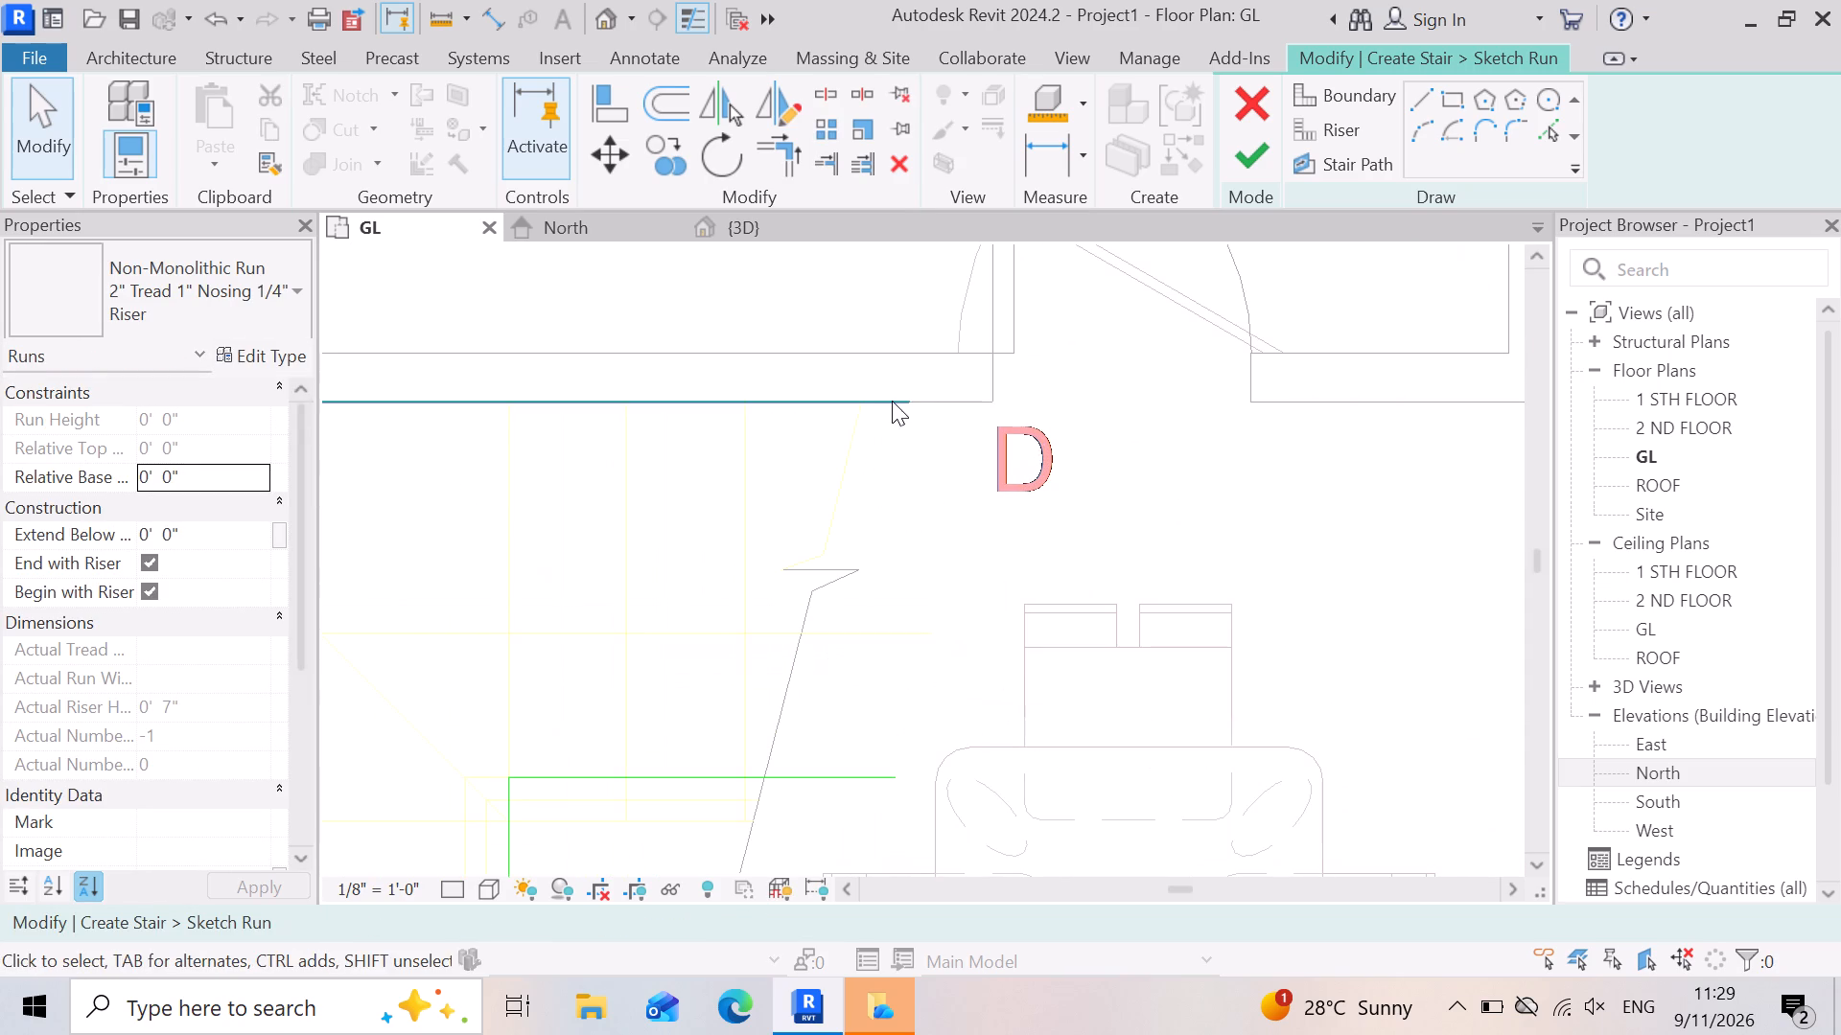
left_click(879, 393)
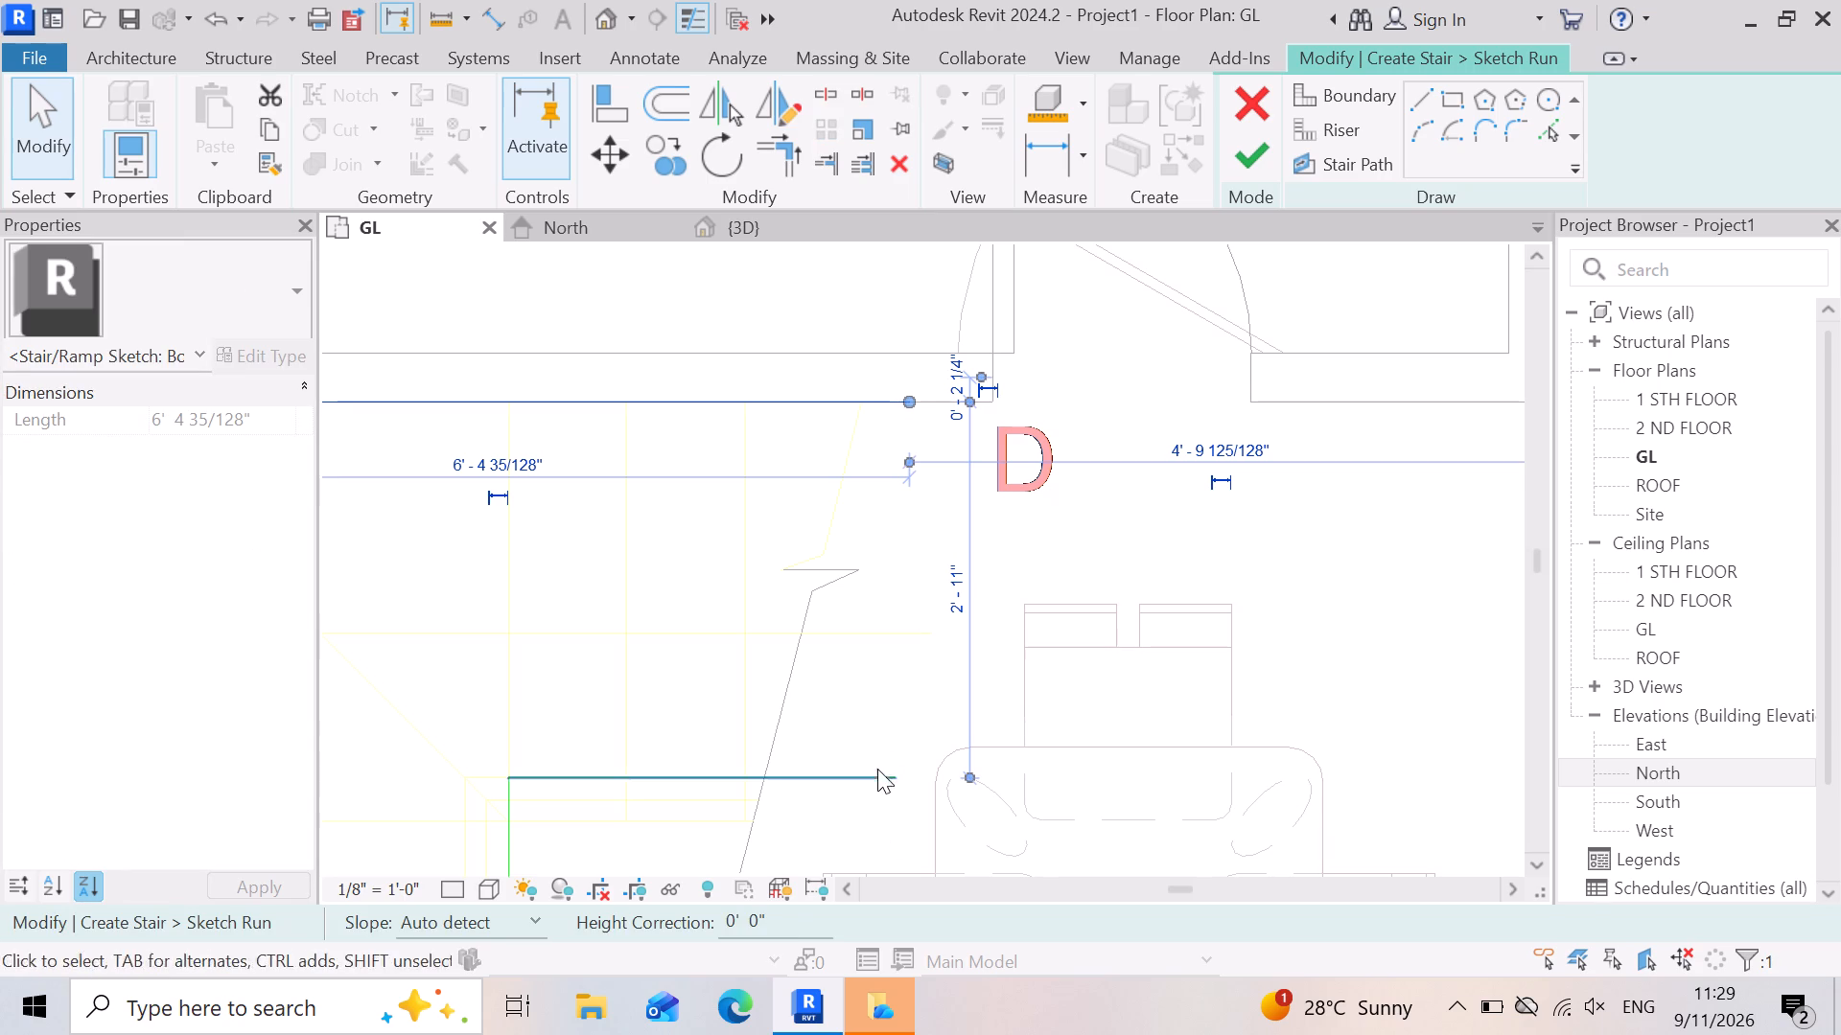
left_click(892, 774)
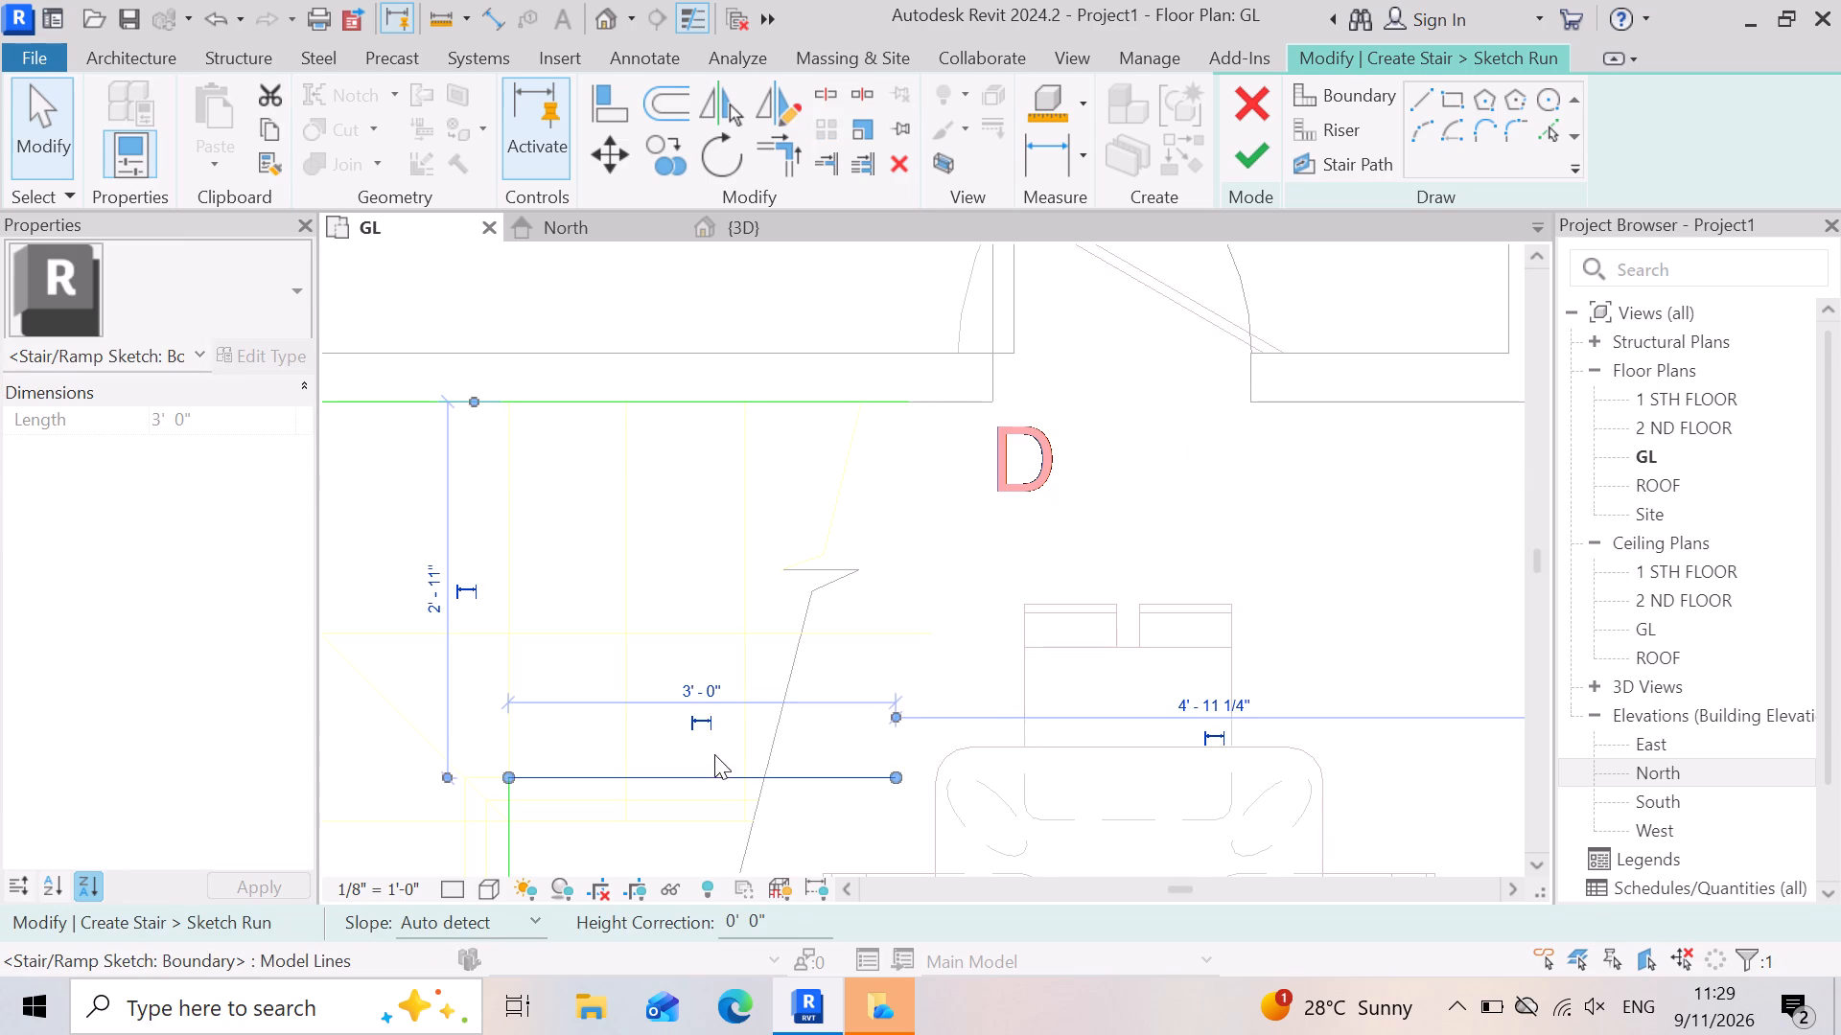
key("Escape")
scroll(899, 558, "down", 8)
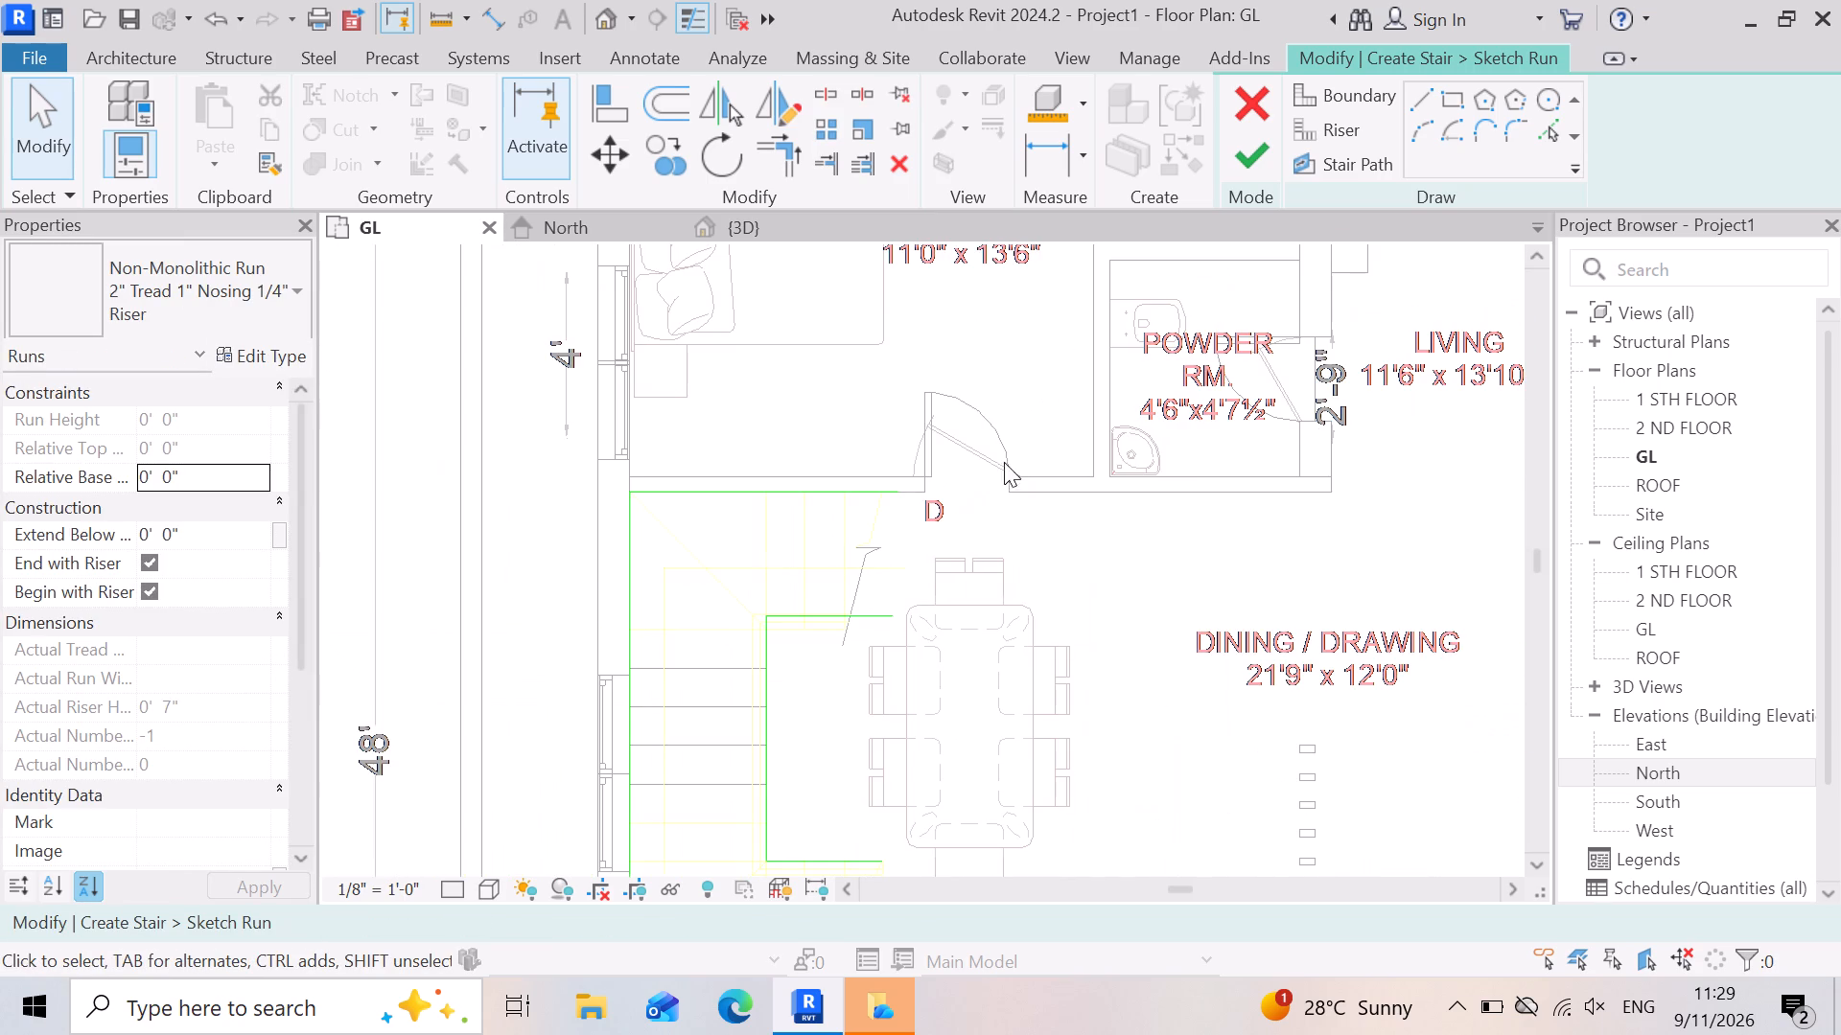
Pick the kitchen-end flight's plan lines as risers: four straight lines, the two V-shaped diagonals at the outer end and the corner diagonal.
left_click(1327, 135)
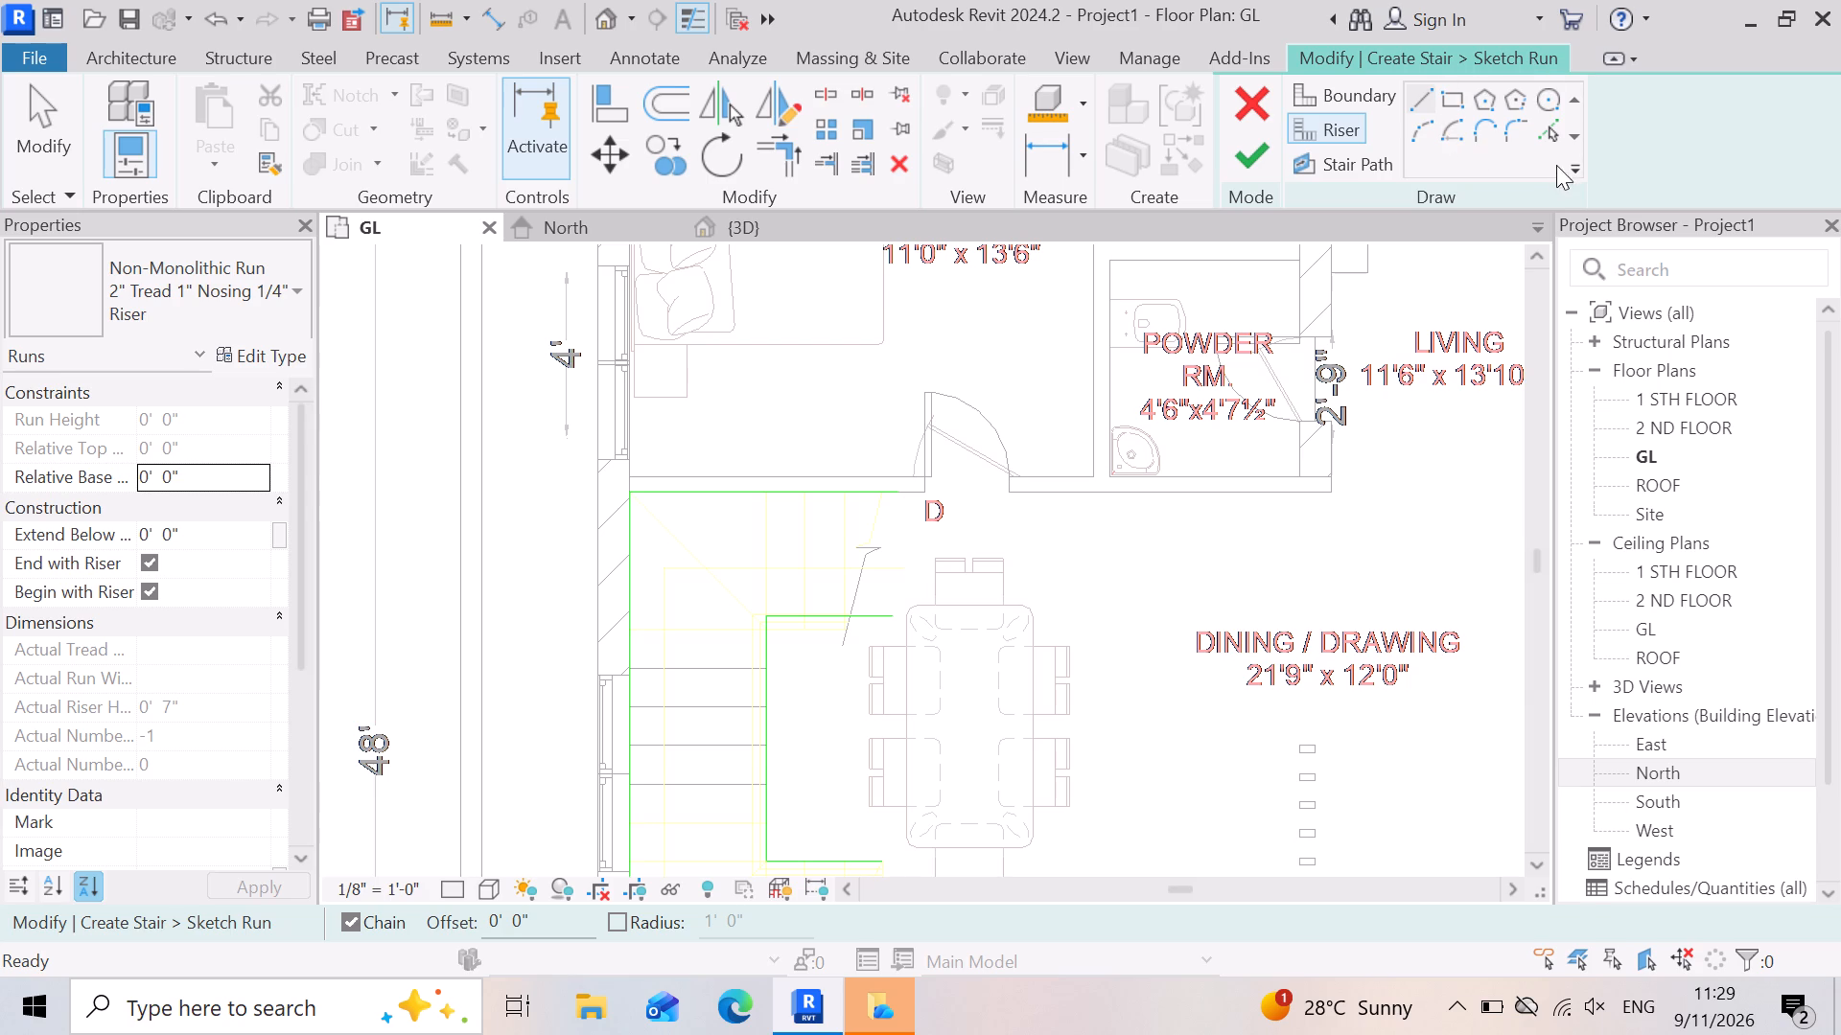
left_click(1545, 138)
scroll(1163, 410, "down", 9)
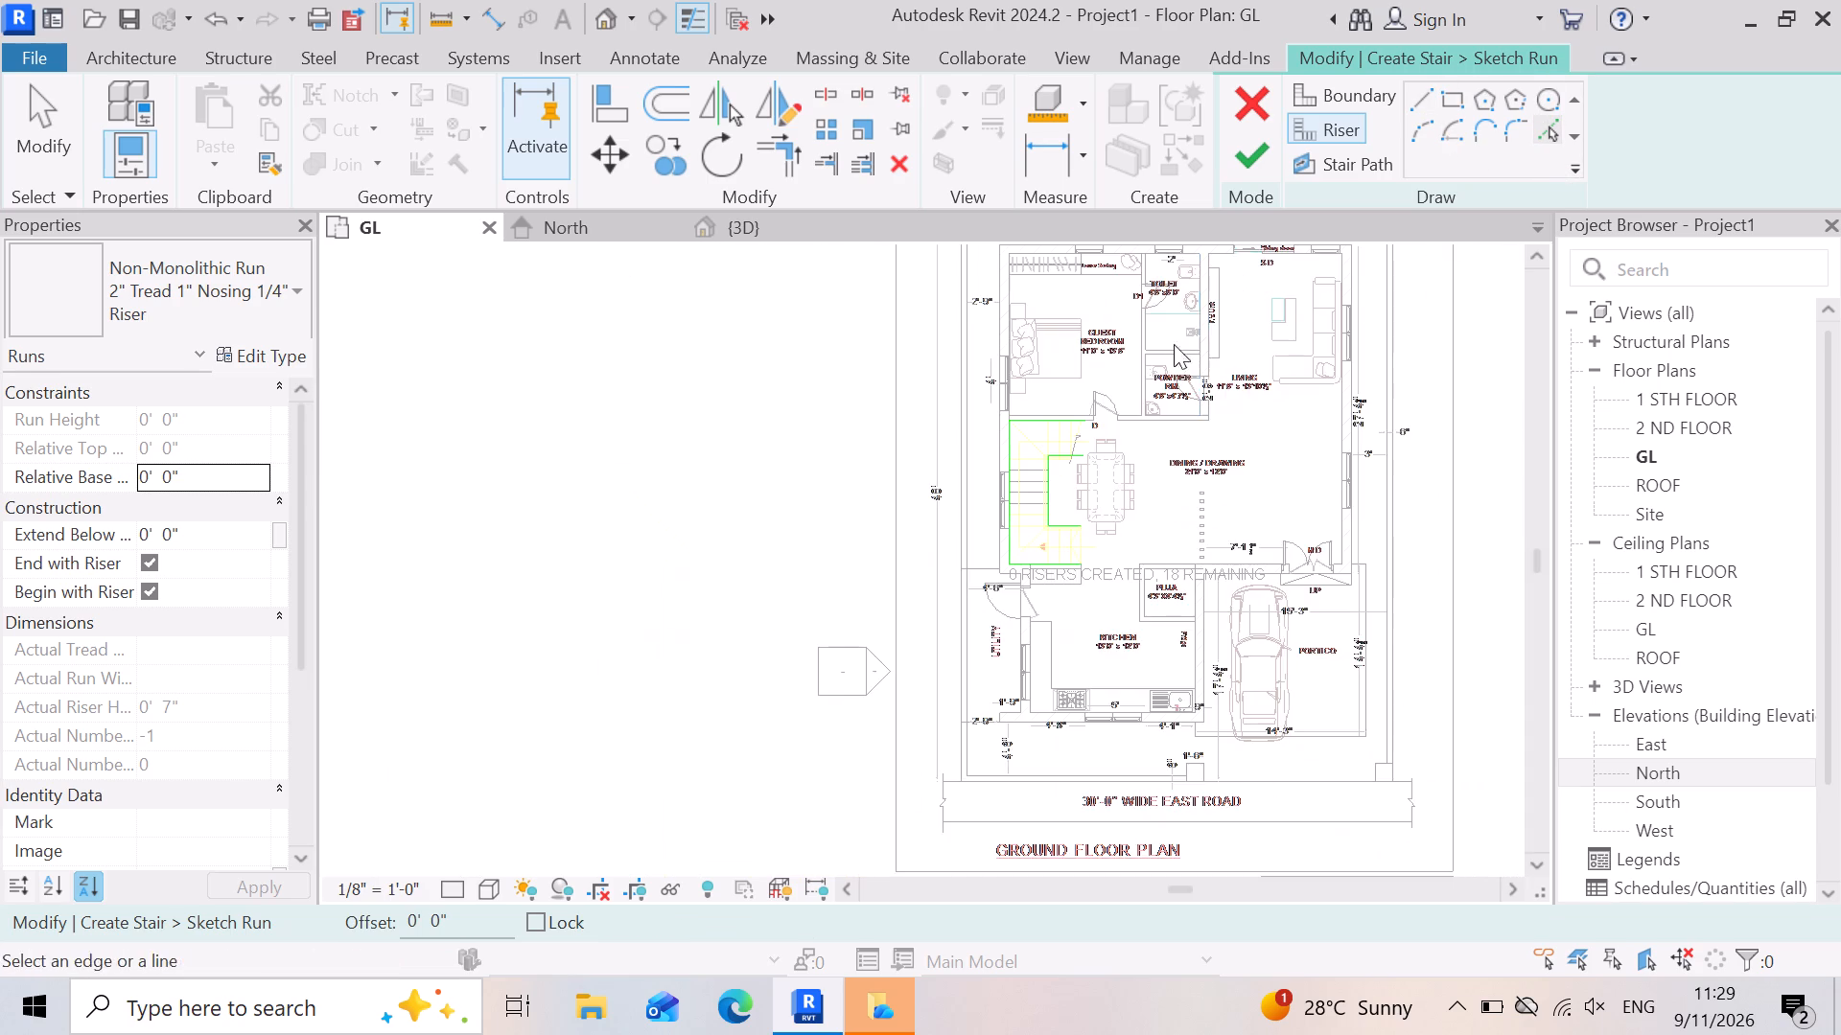
scroll(1141, 437, "up", 7)
scroll(991, 714, "up", 8)
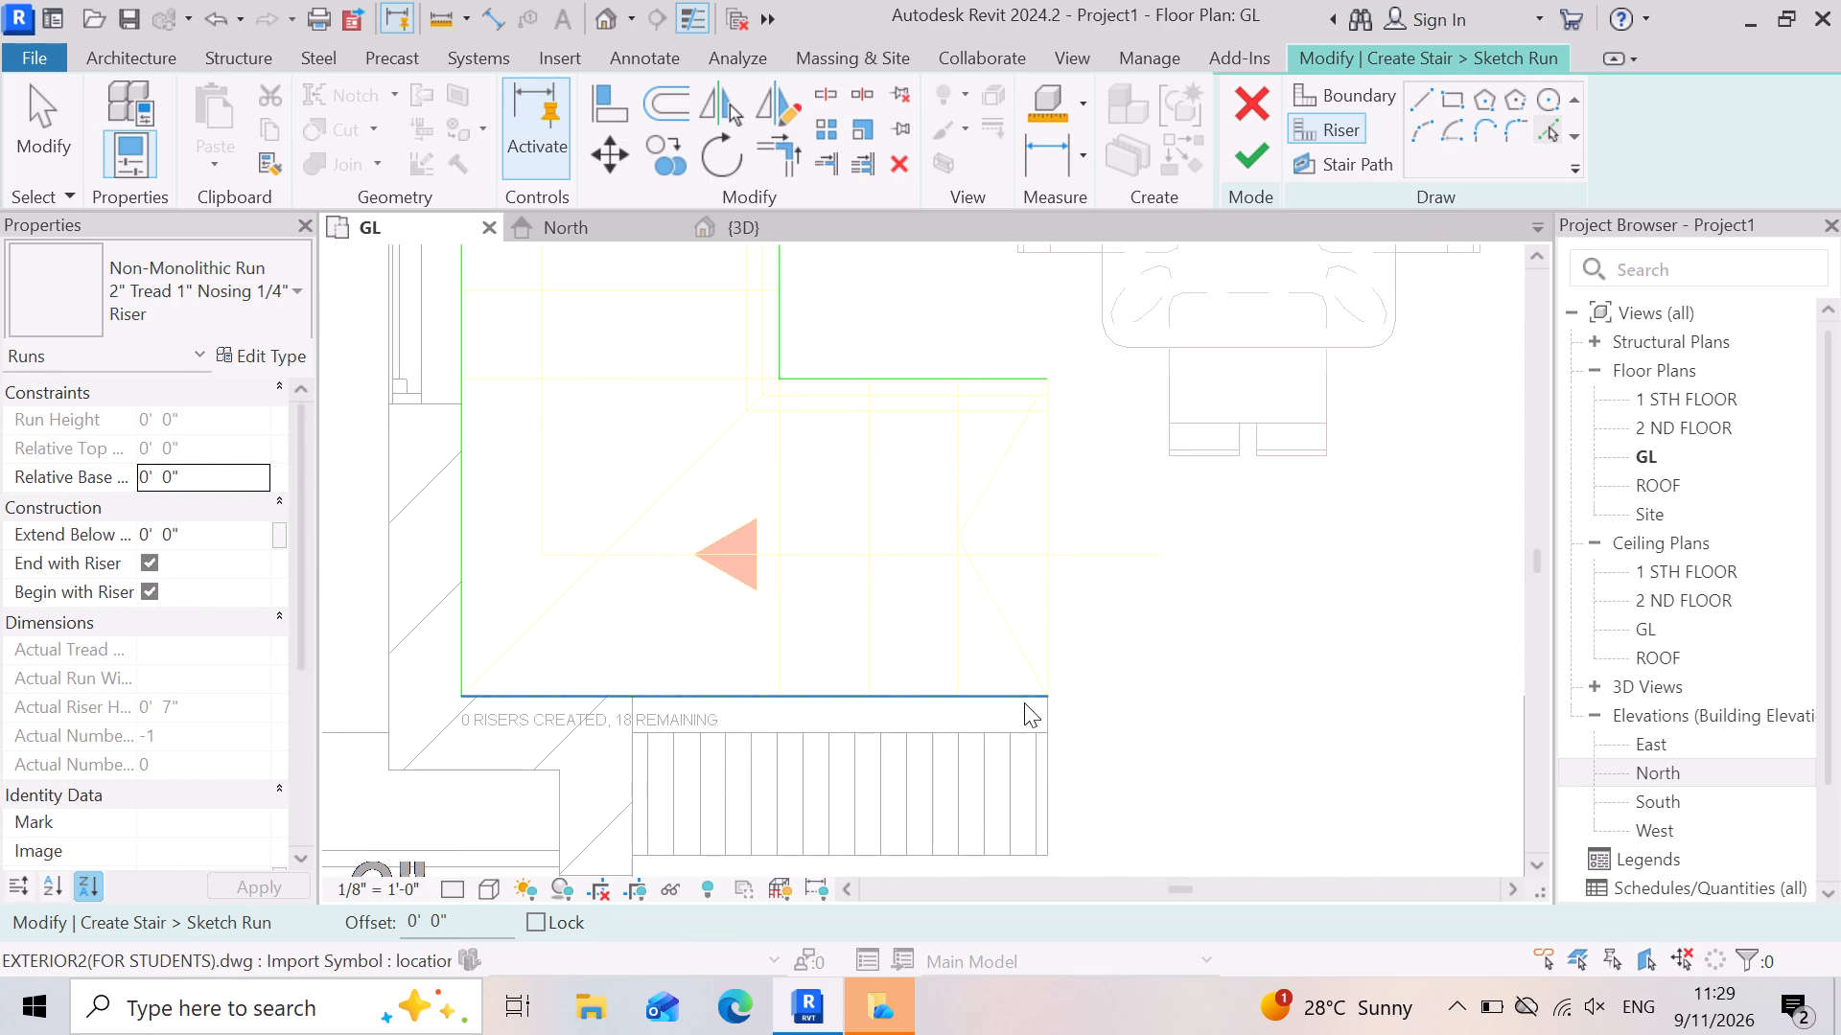
left_click(1058, 657)
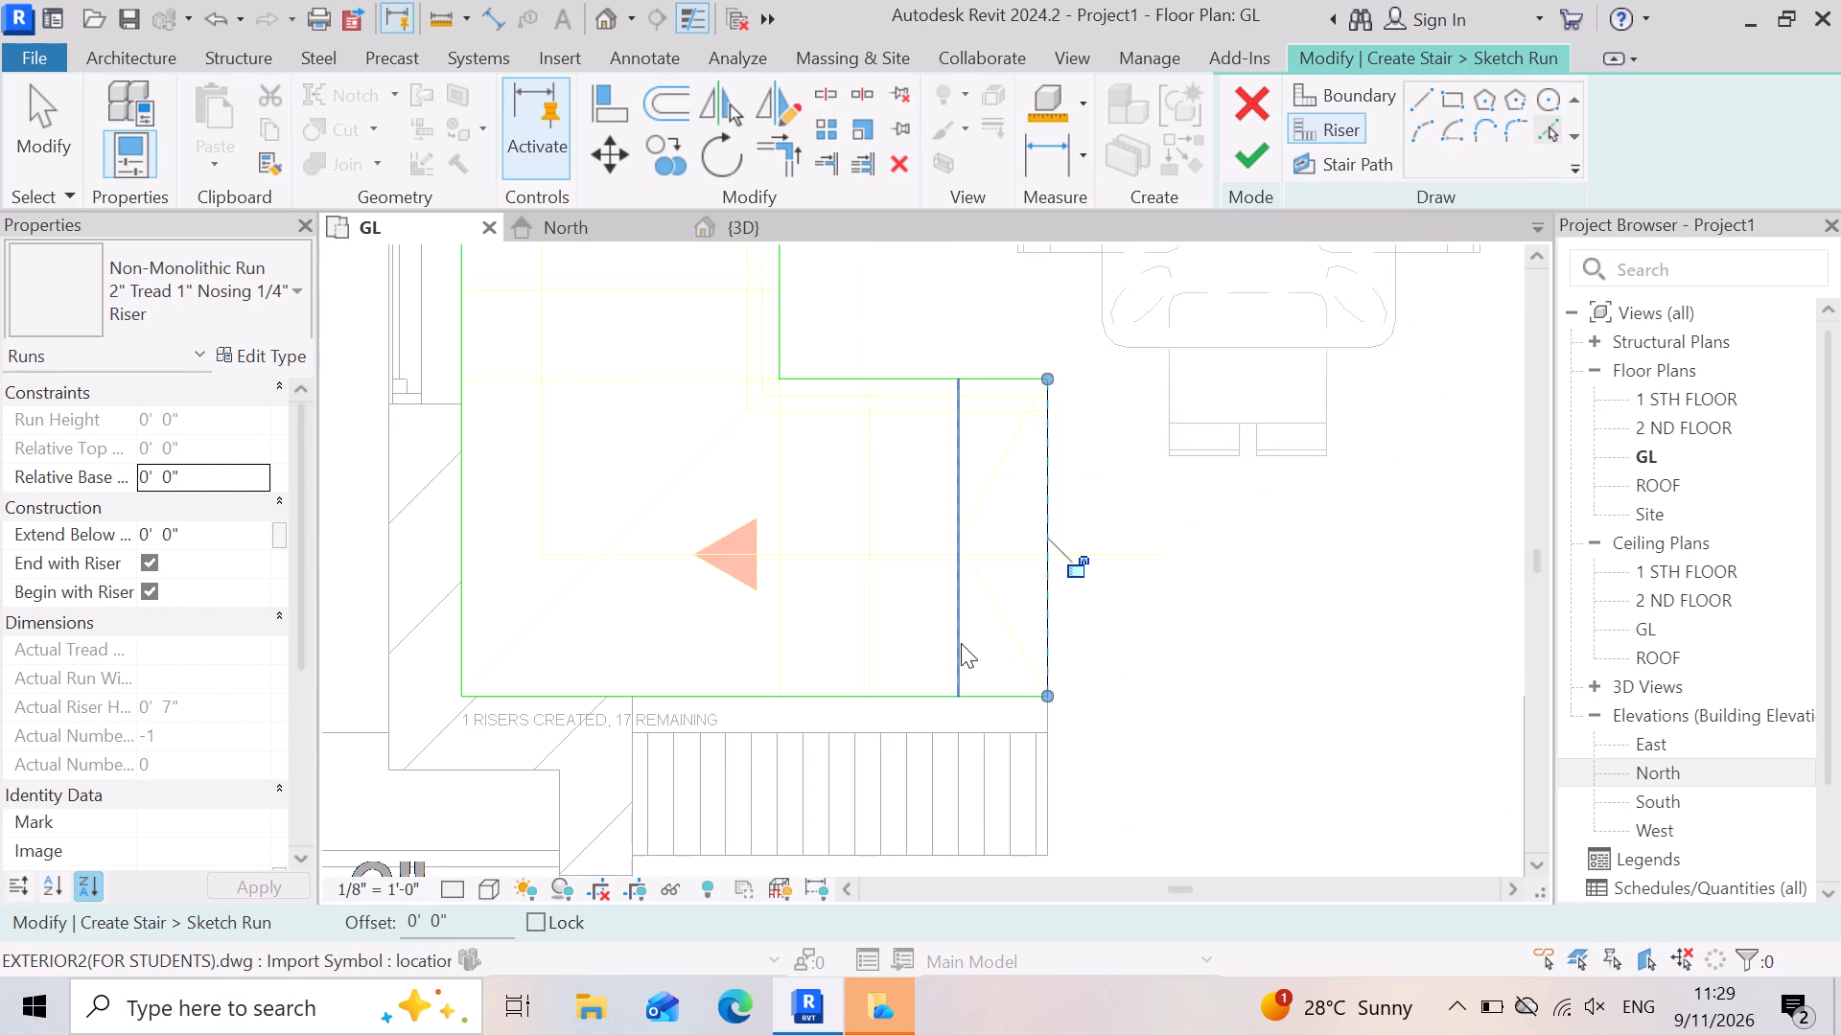
left_click(961, 639)
left_click(981, 487)
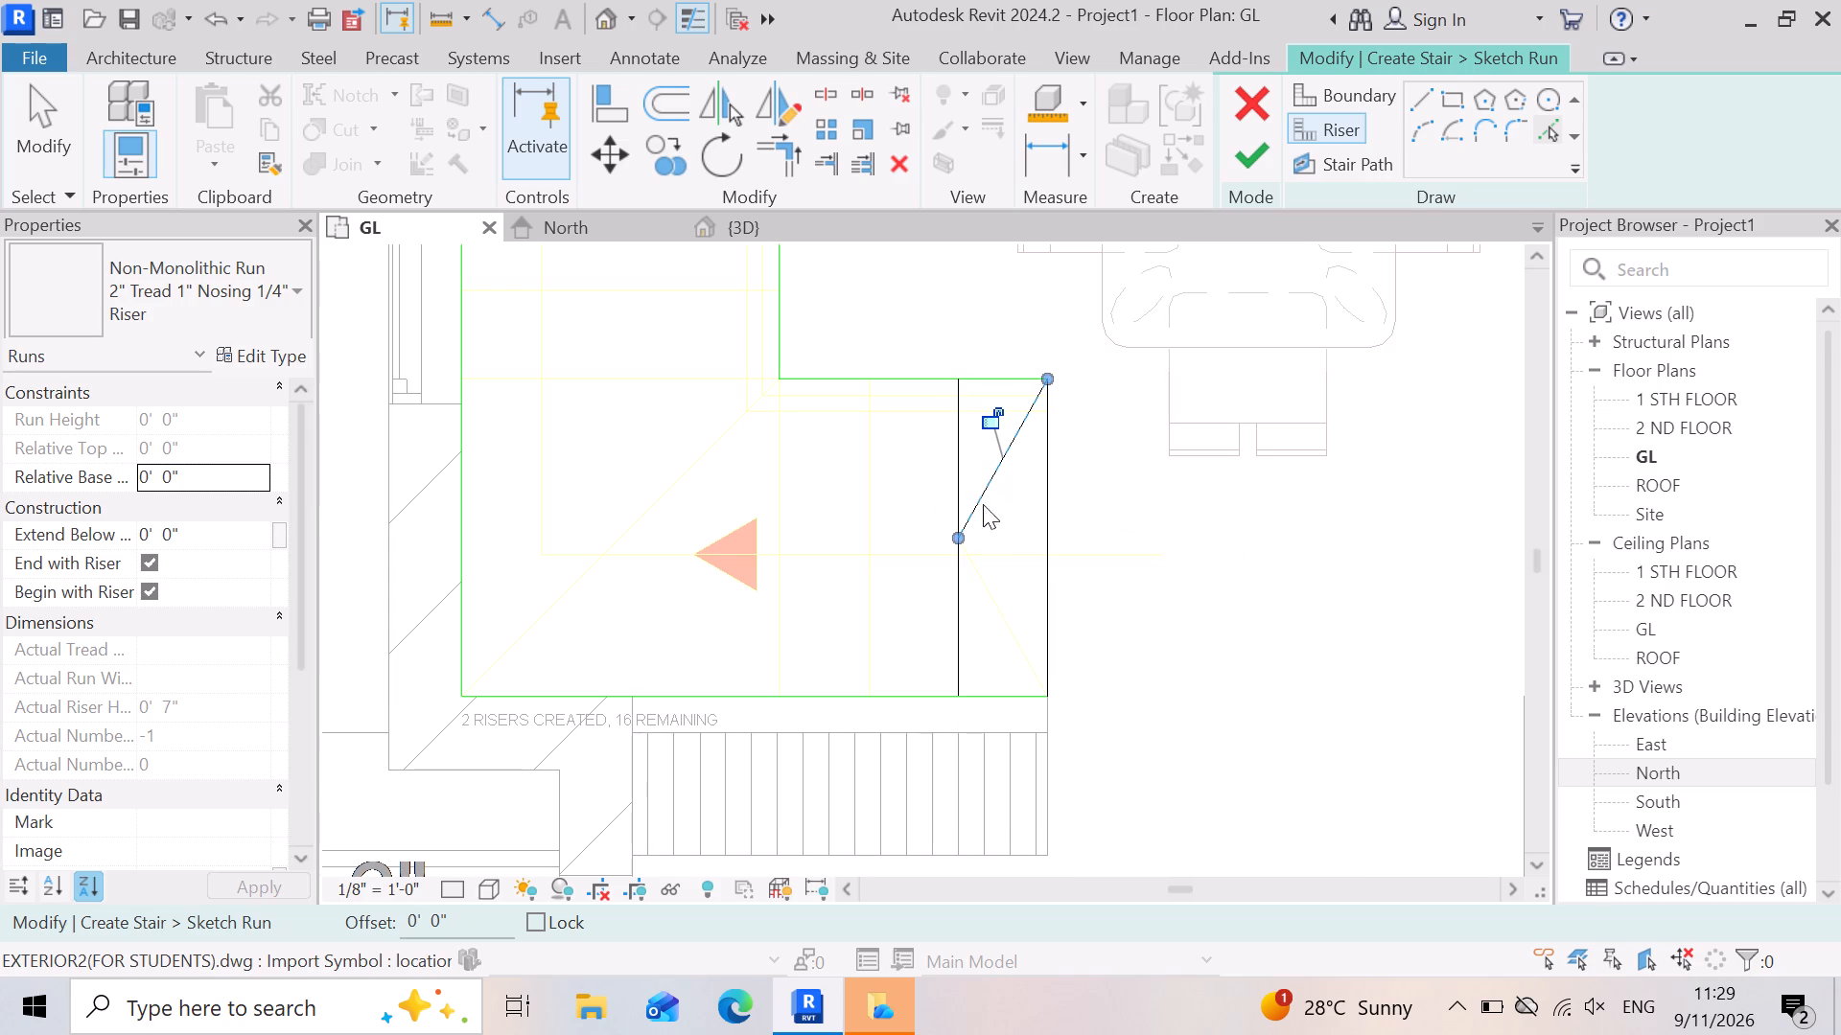
left_click(995, 601)
left_click(879, 623)
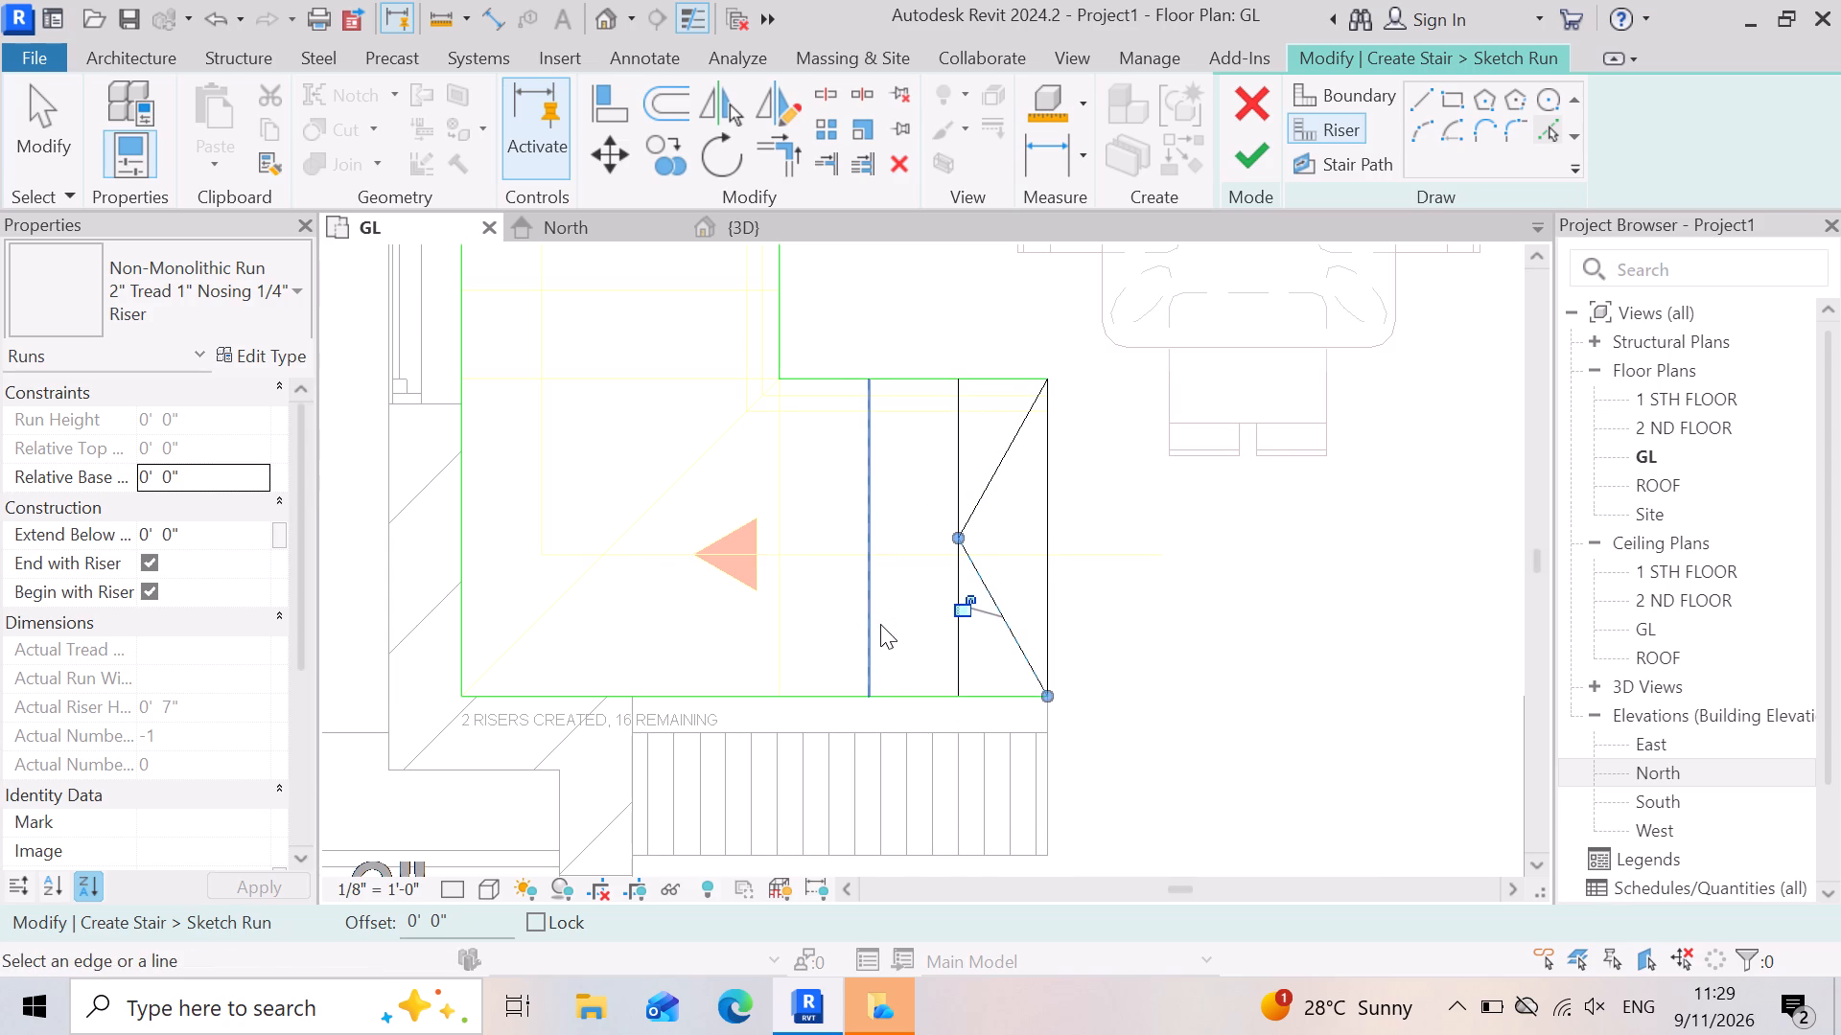
left_click(769, 632)
scroll(705, 614, "up", 7)
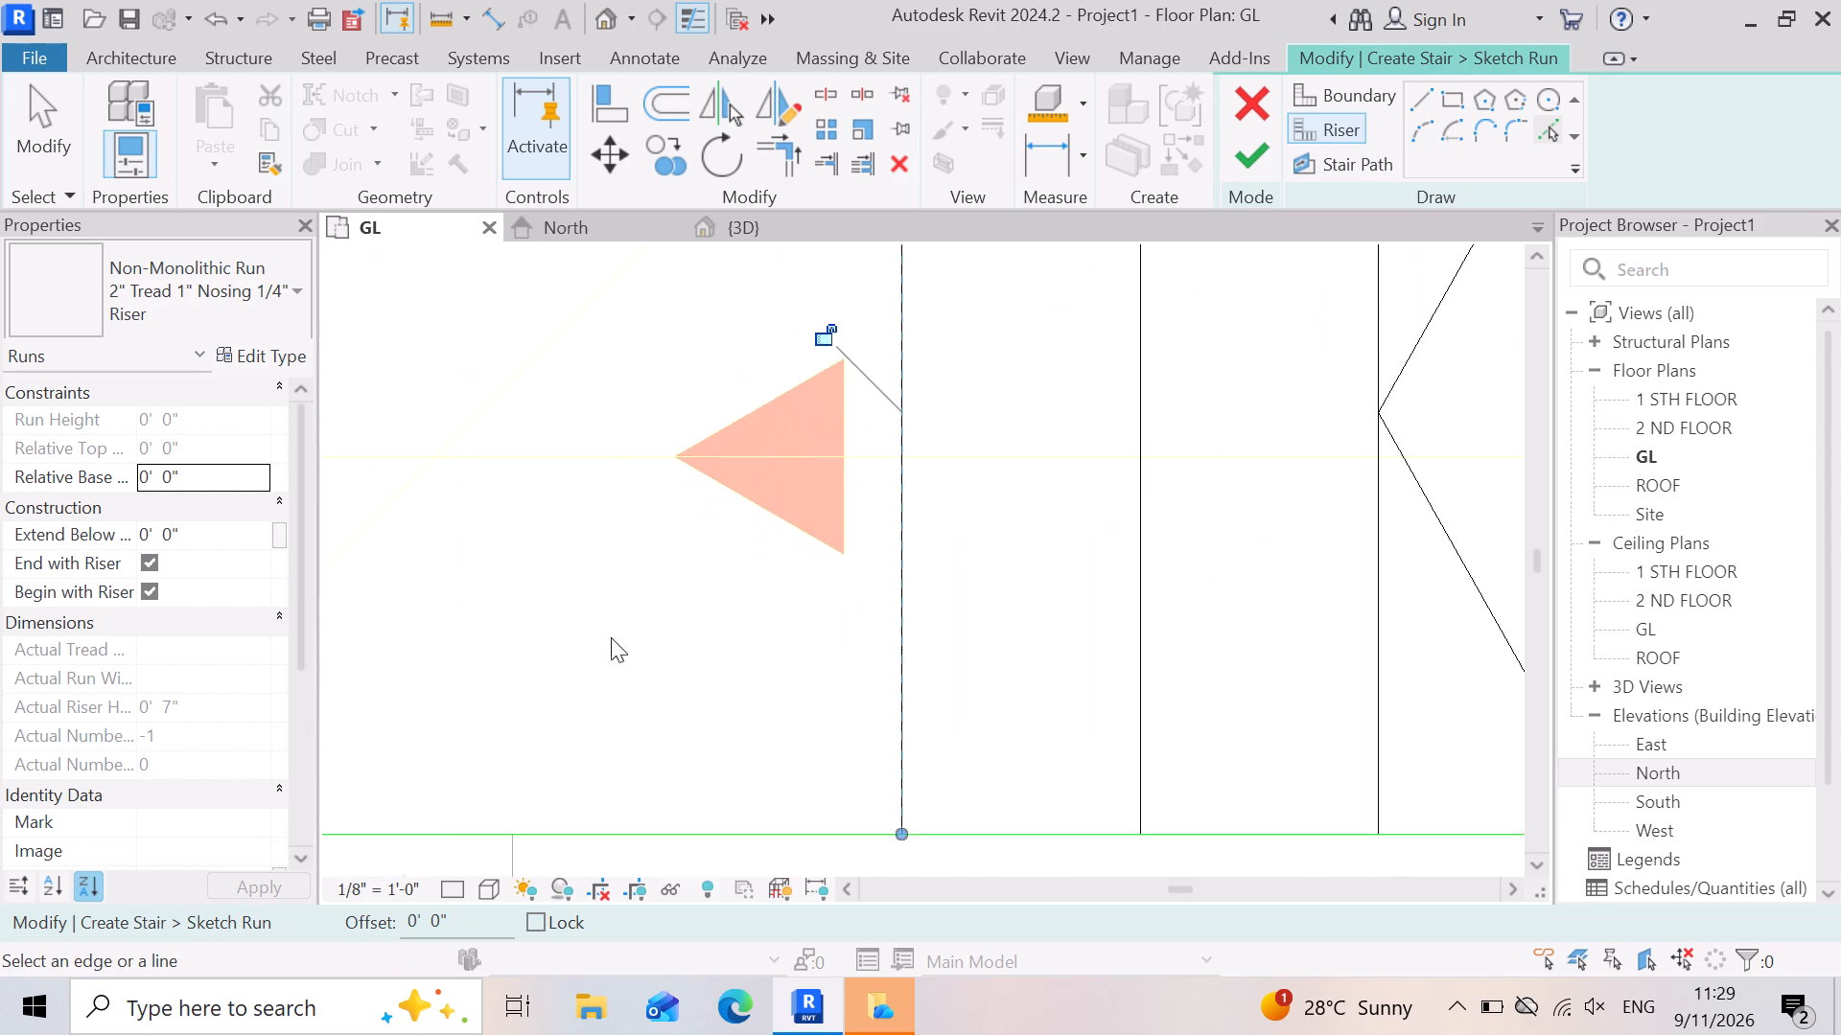
scroll(880, 648, "down", 4)
left_click(615, 559)
Pick six cross lines of the middle flight as risers between the two stair corners, skipping the second-to-last line near the guest bedroom.
scroll(857, 630, "down", 3)
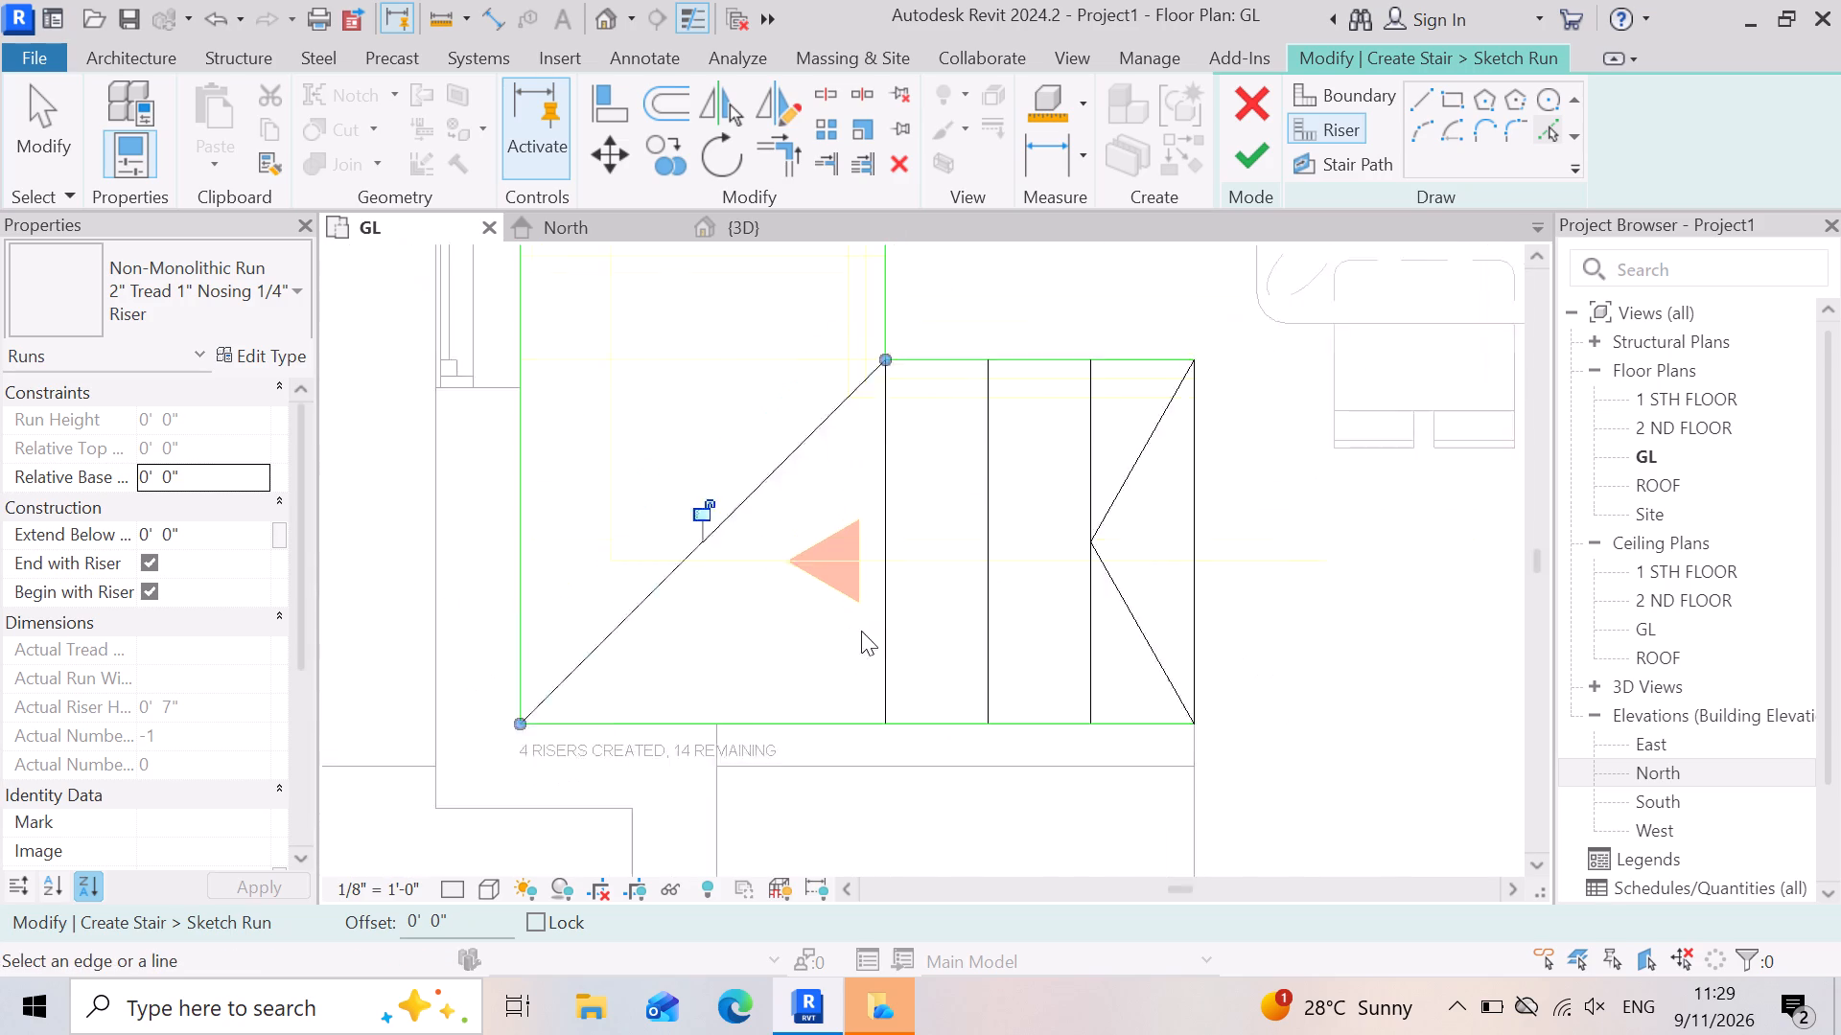
scroll(861, 631, "down", 1)
scroll(777, 647, "down", 4)
scroll(674, 582, "up", 2)
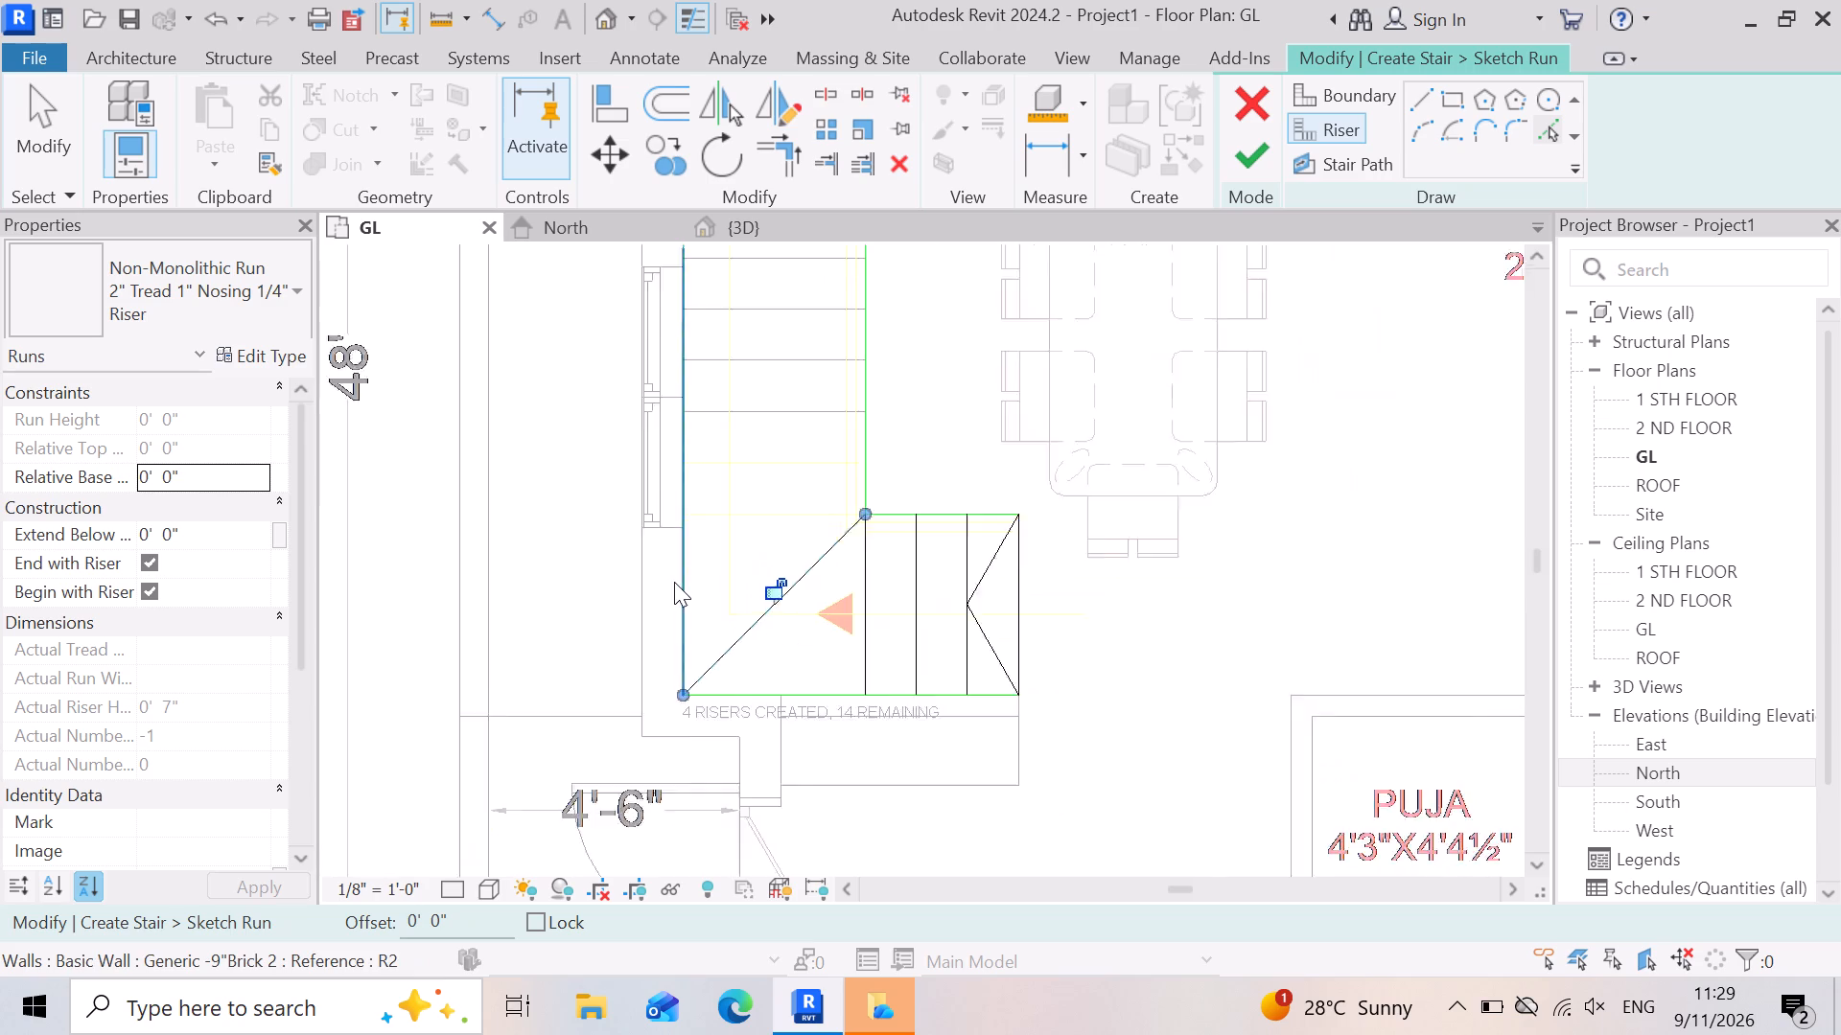
scroll(674, 582, "up", 1)
left_click(837, 496)
scroll(1006, 605, "down", 4)
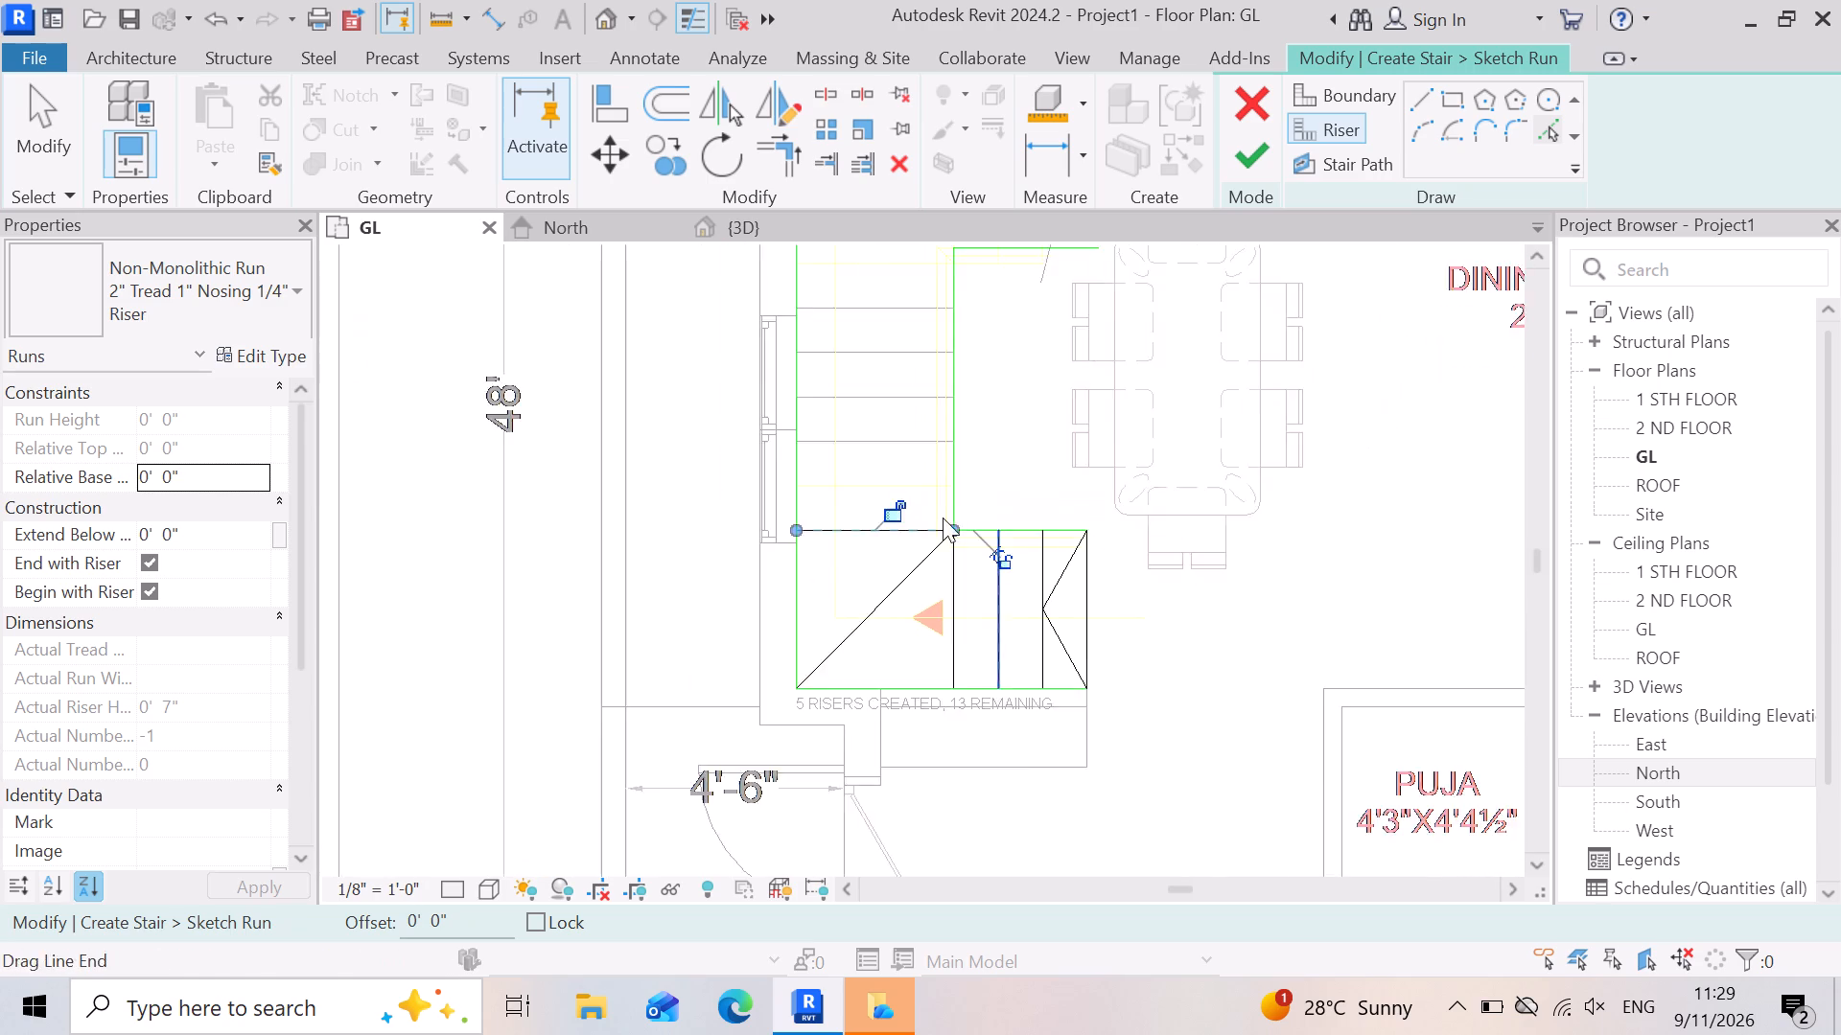
scroll(846, 440, "up", 2)
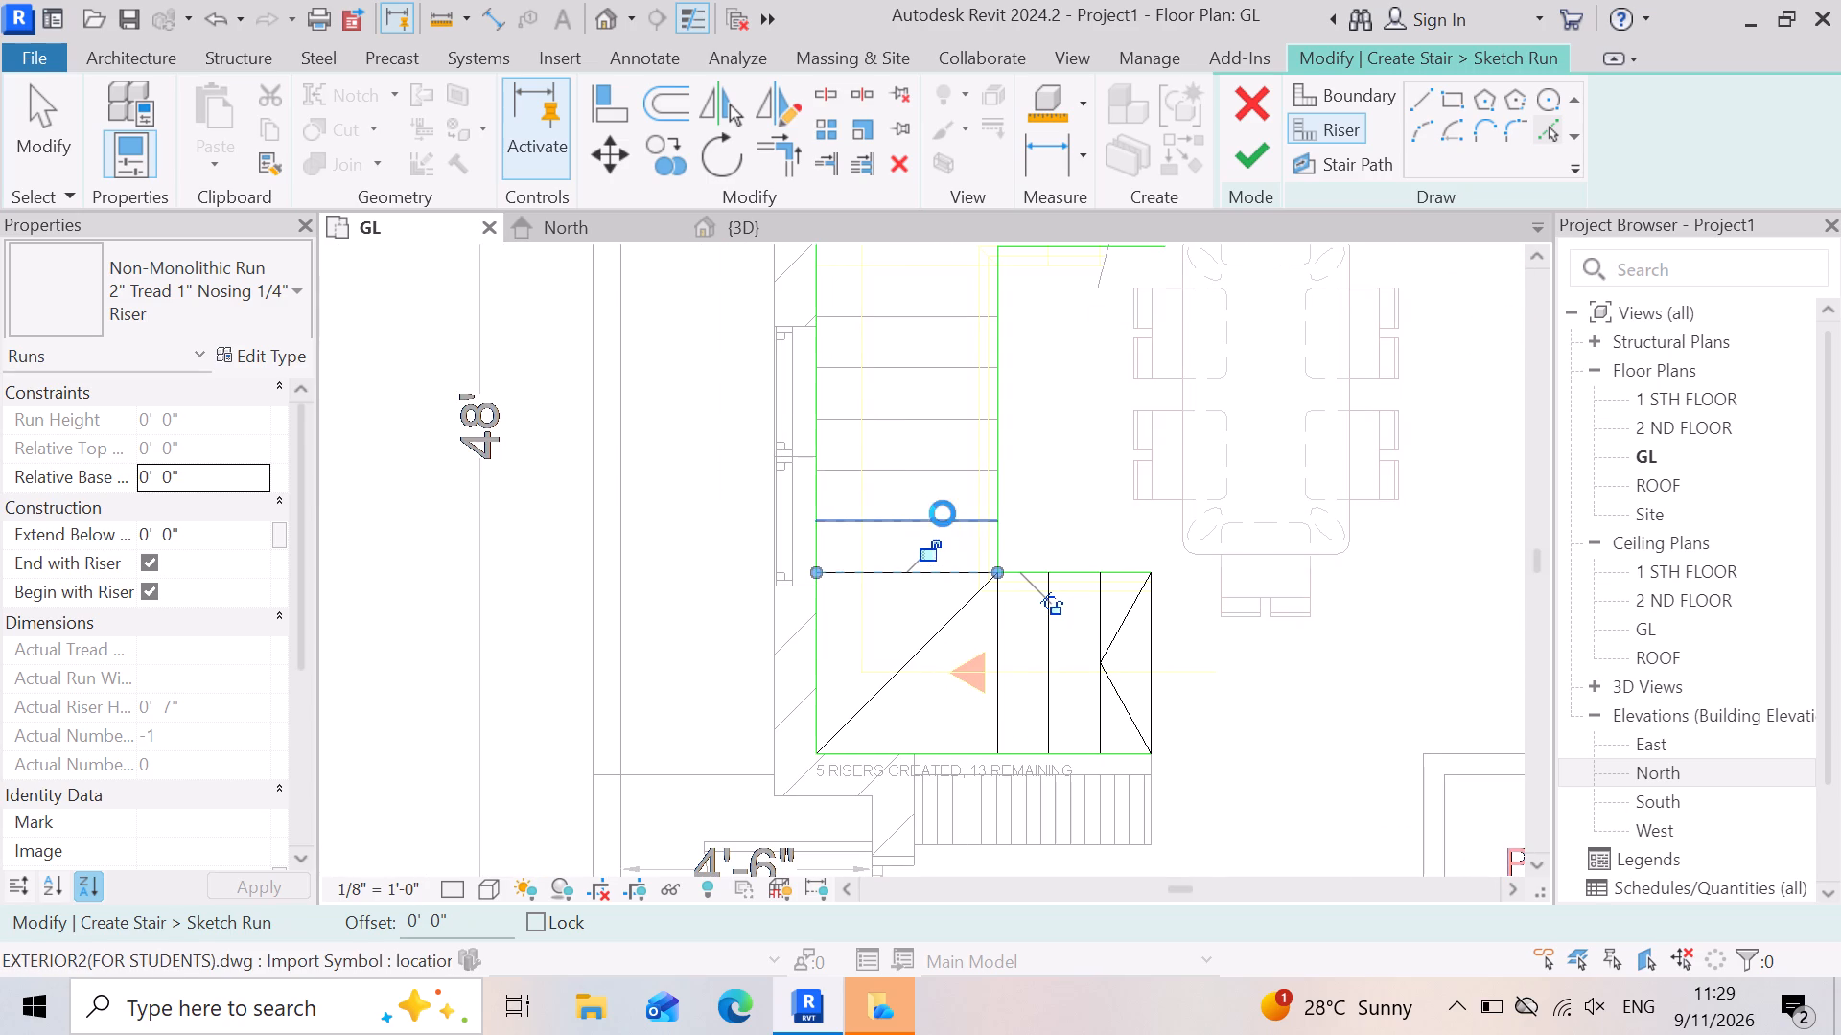
left_click(943, 514)
left_click(930, 459)
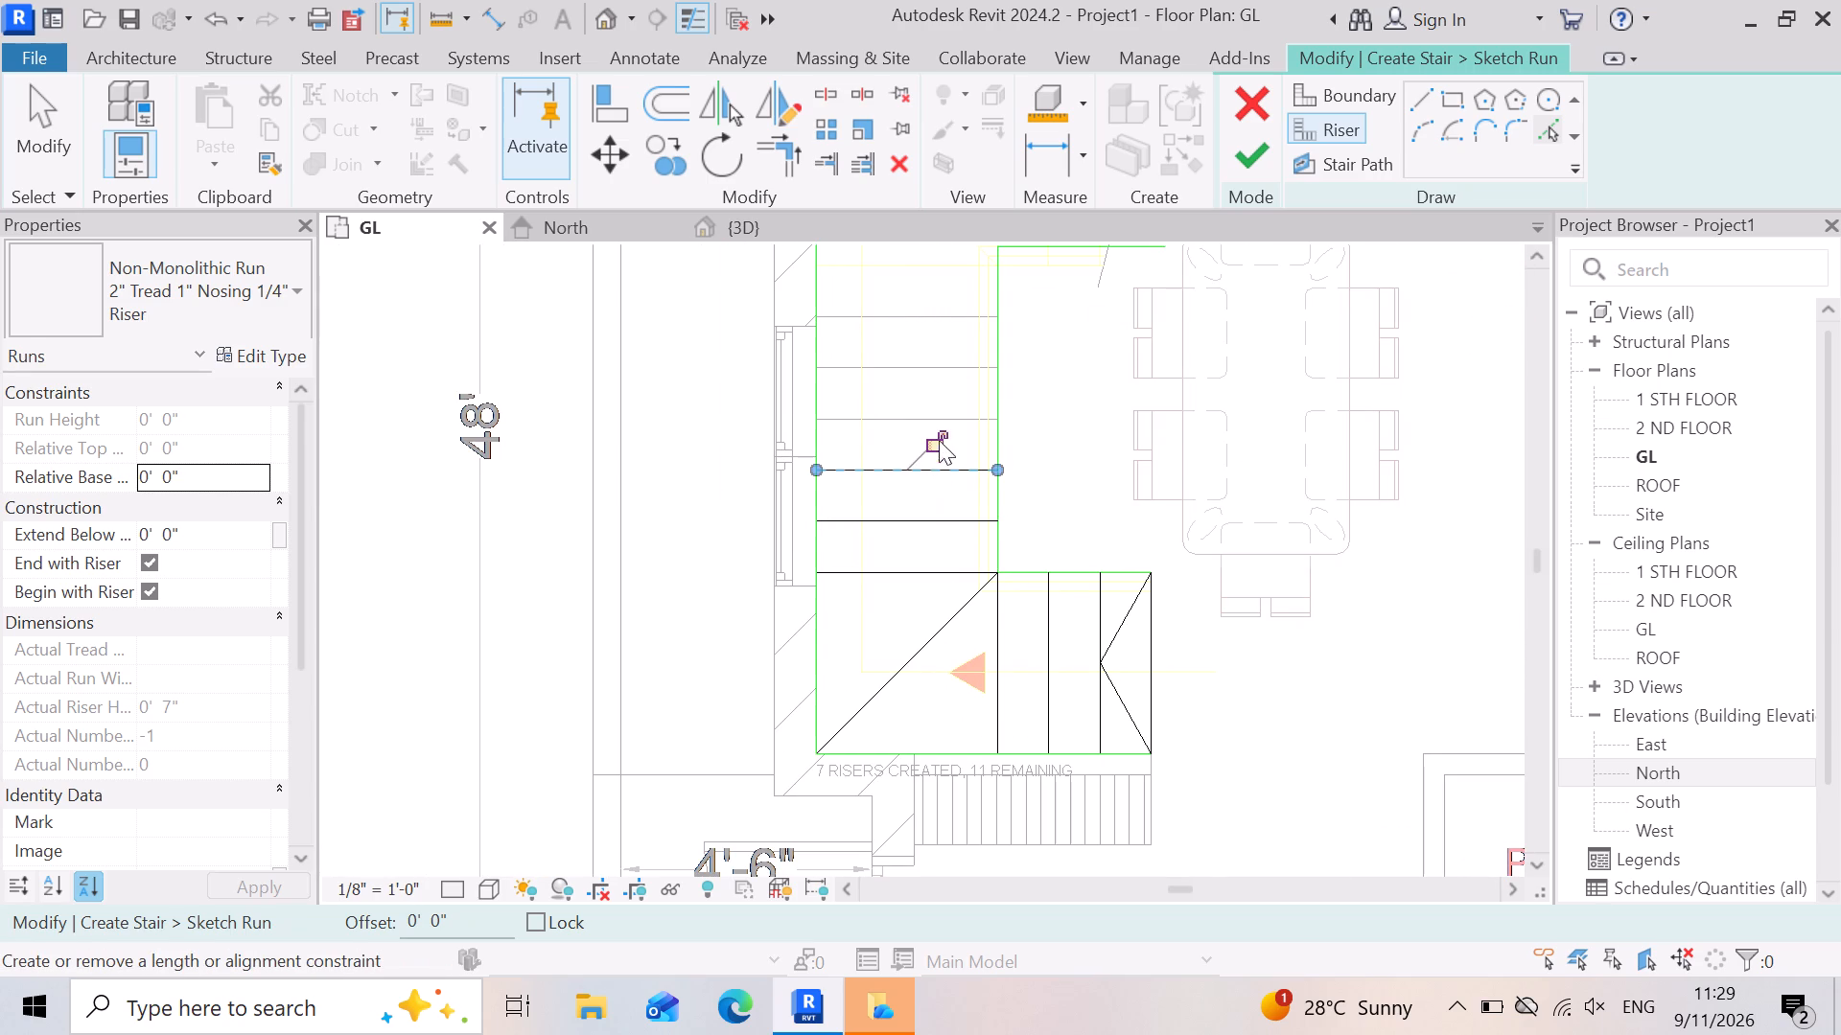
left_click(942, 411)
left_click(938, 357)
scroll(1043, 604, "down", 3)
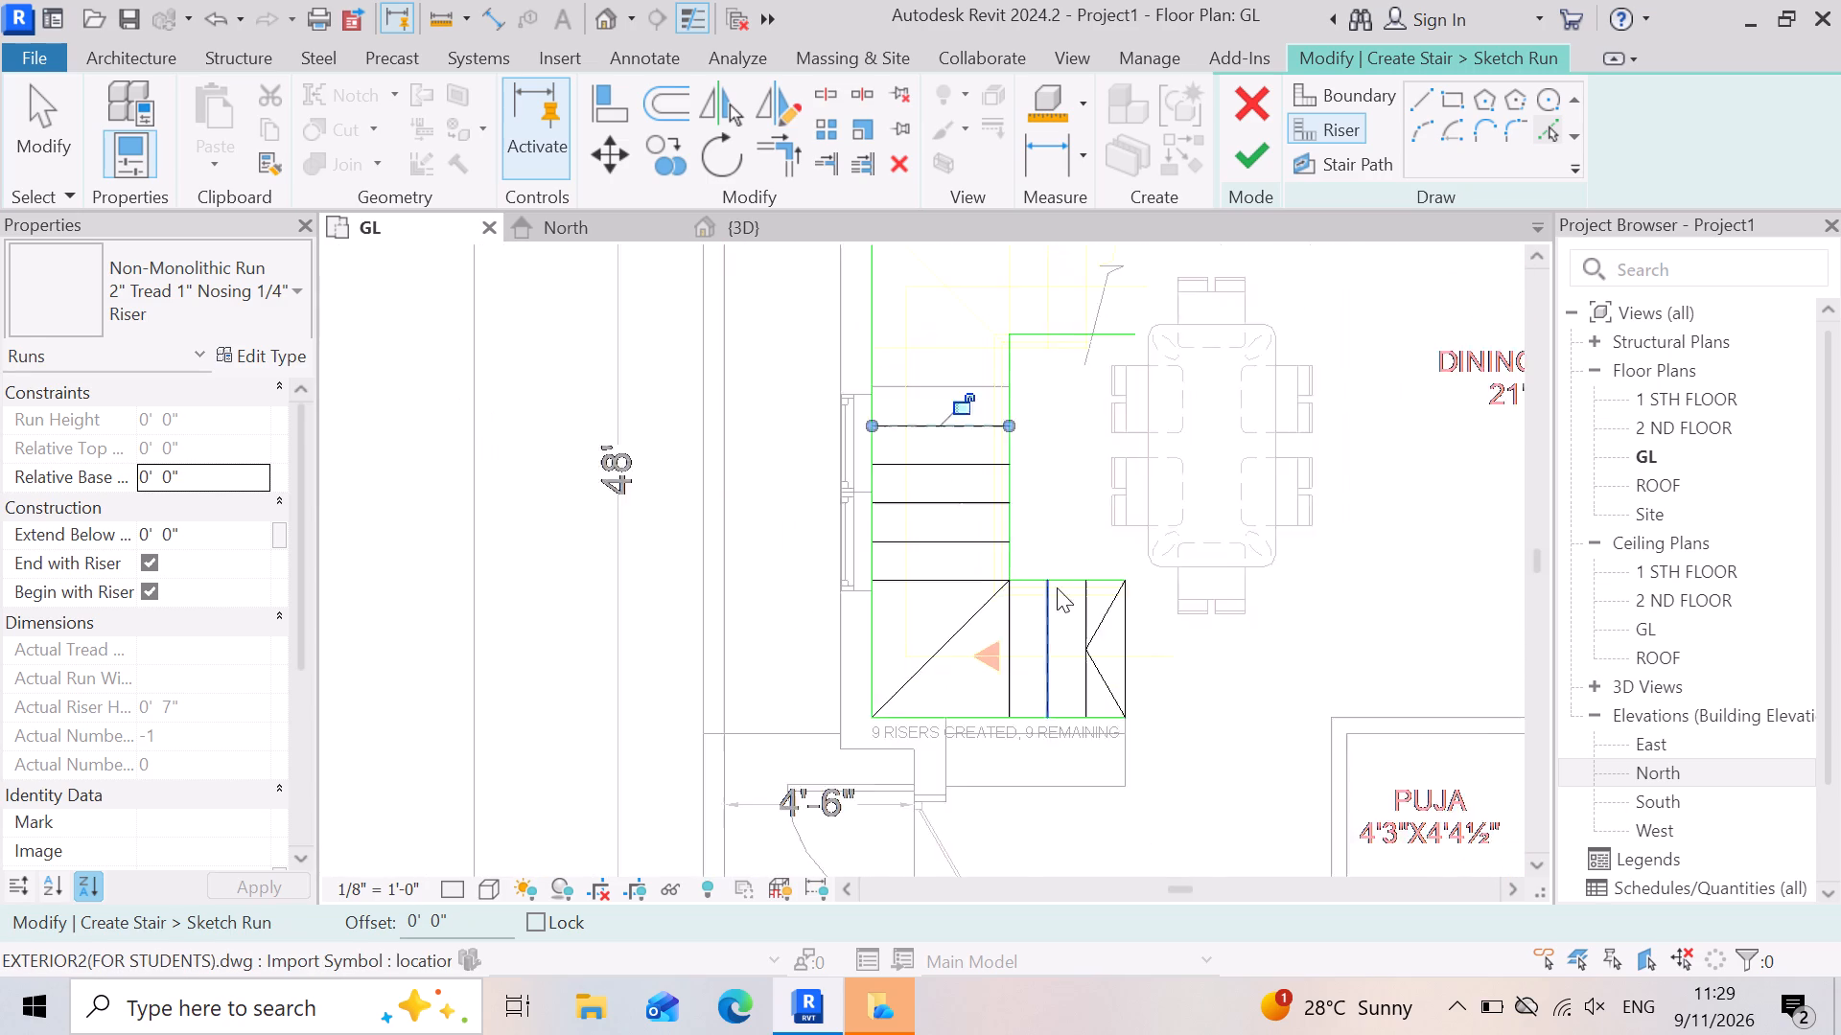
scroll(1057, 587, "down", 1)
scroll(956, 417, "up", 7)
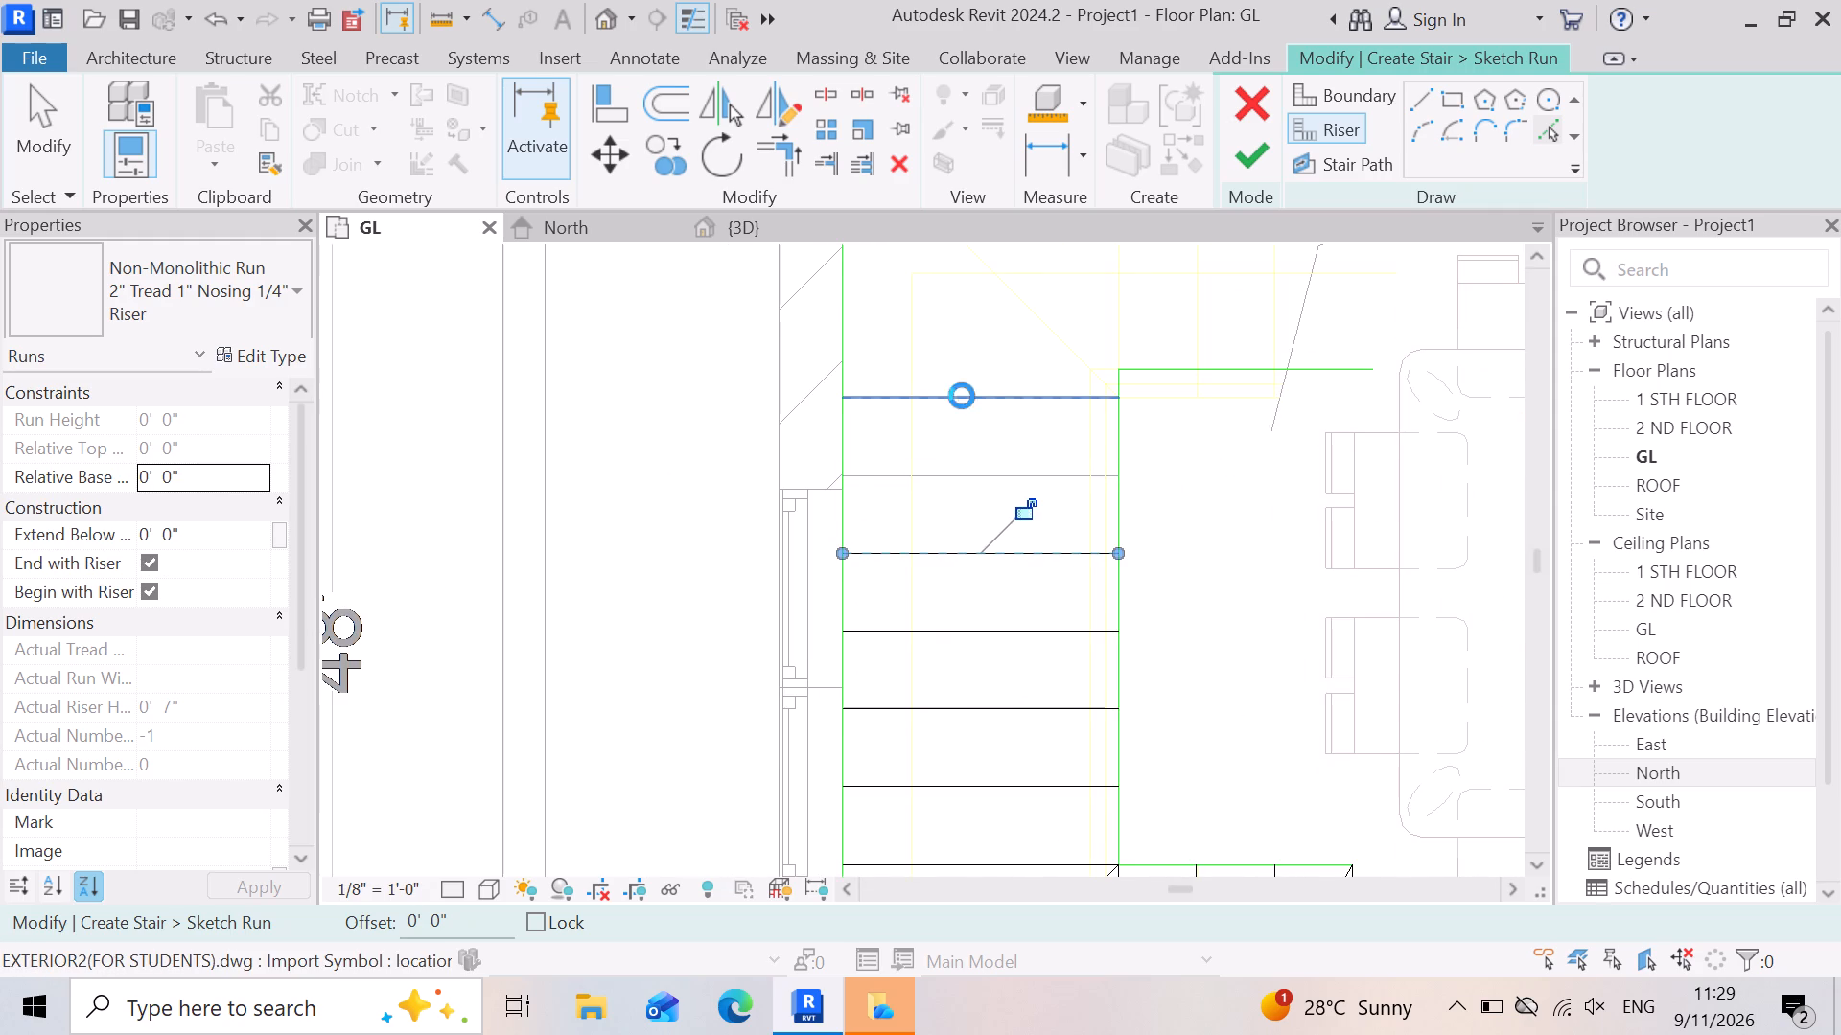
left_click(962, 396)
Pick the guest-bedroom corner diagonal and the three straight lines before the break line as risers.
scroll(1086, 580, "down", 4)
scroll(1065, 455, "up", 3)
scroll(1144, 418, "up", 3)
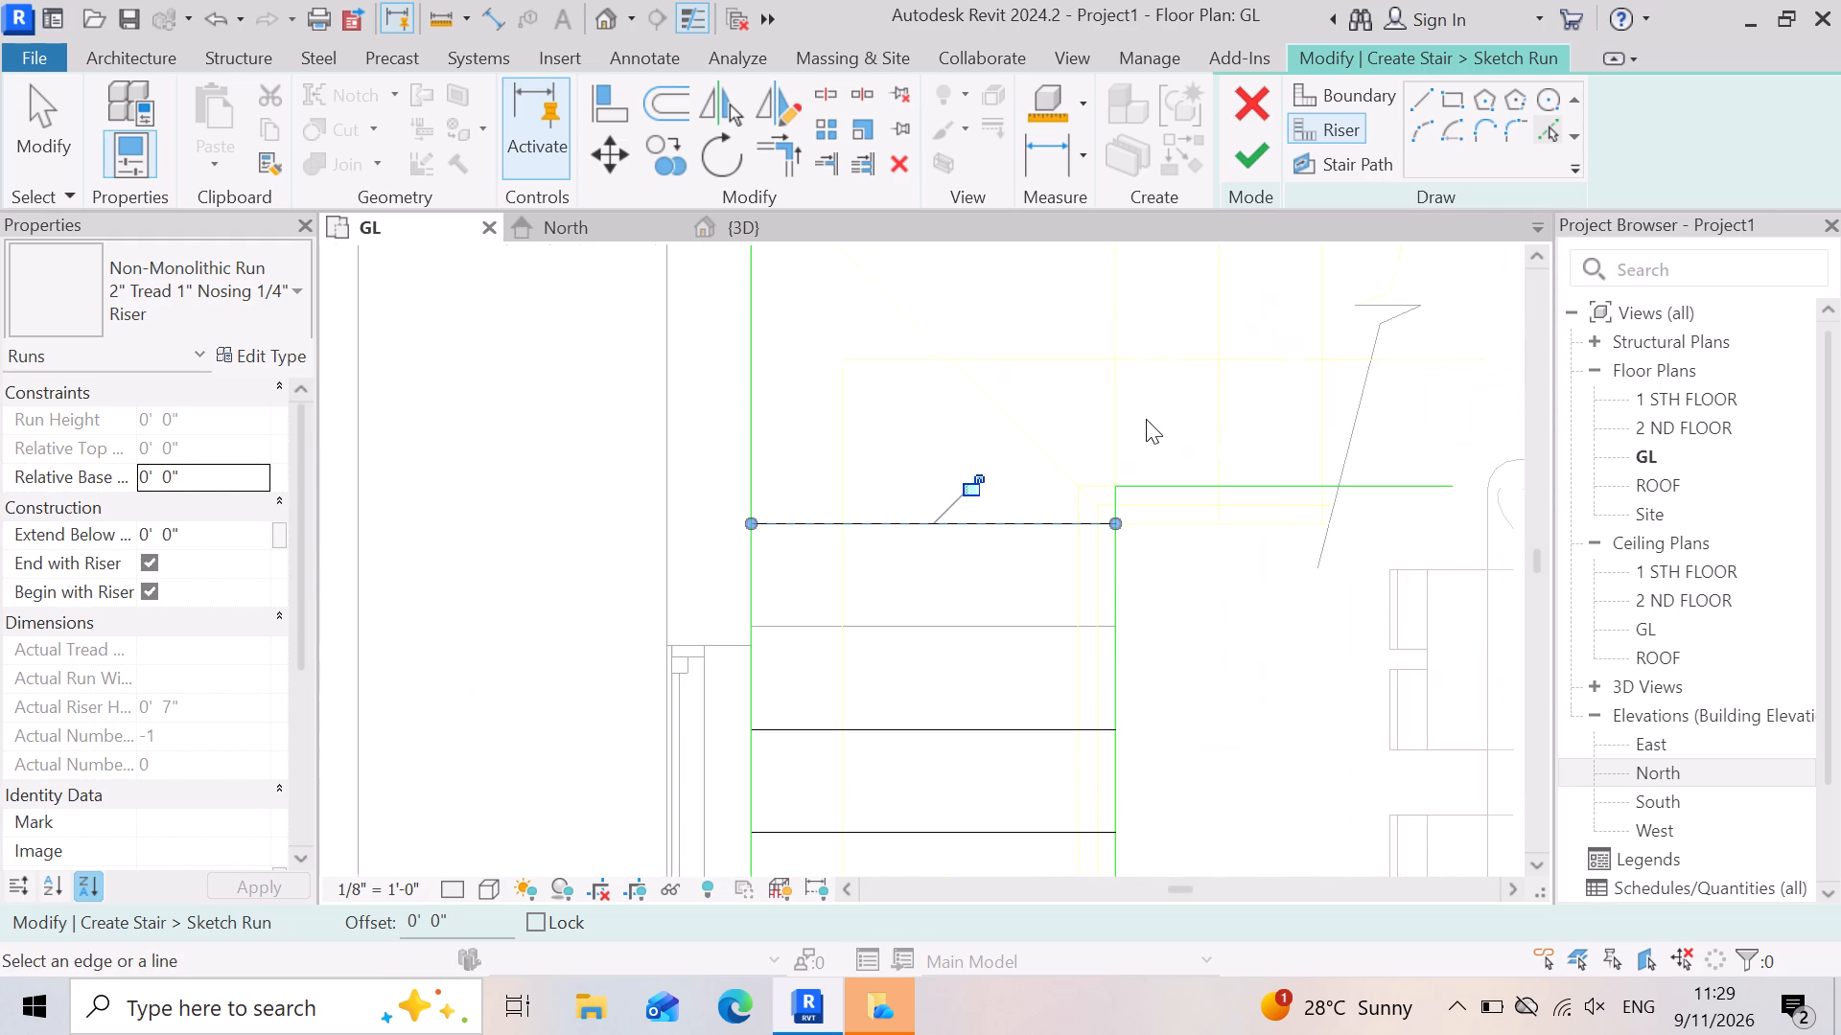
left_click(1087, 491)
scroll(975, 505, "down", 4)
left_click(1061, 460)
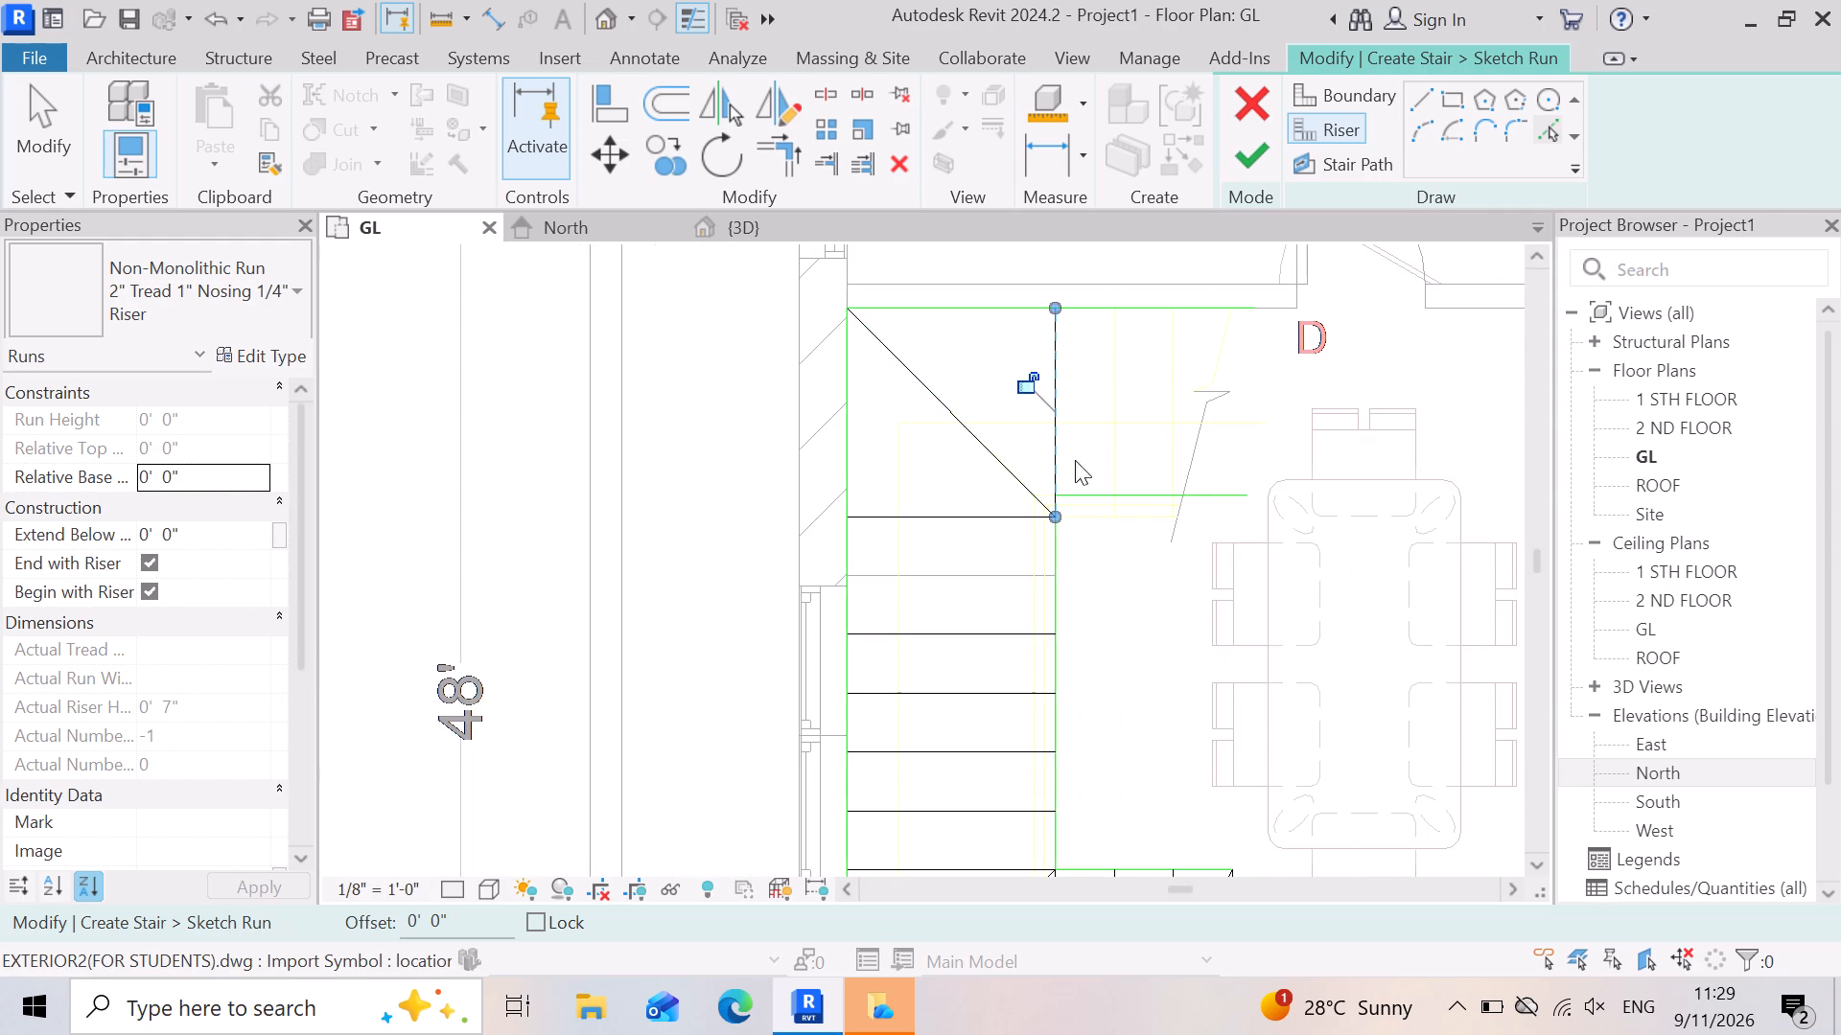
scroll(1155, 495, "up", 3)
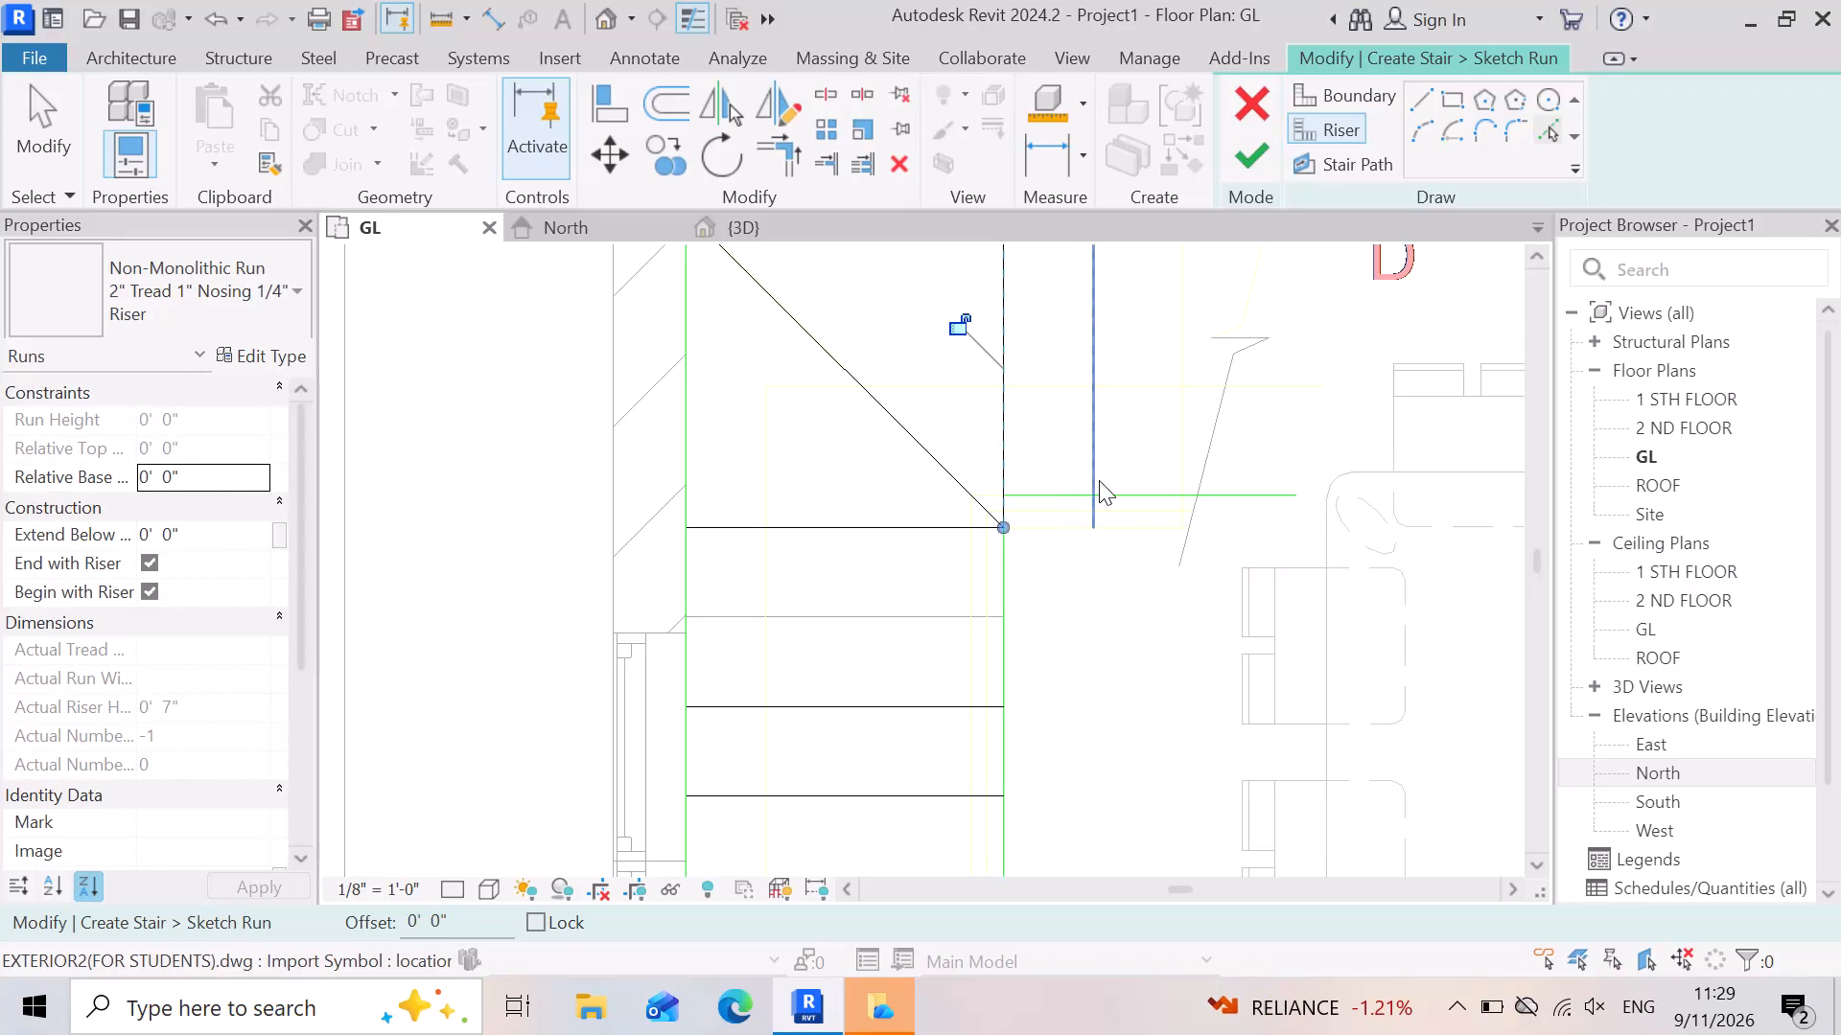
left_click(1099, 480)
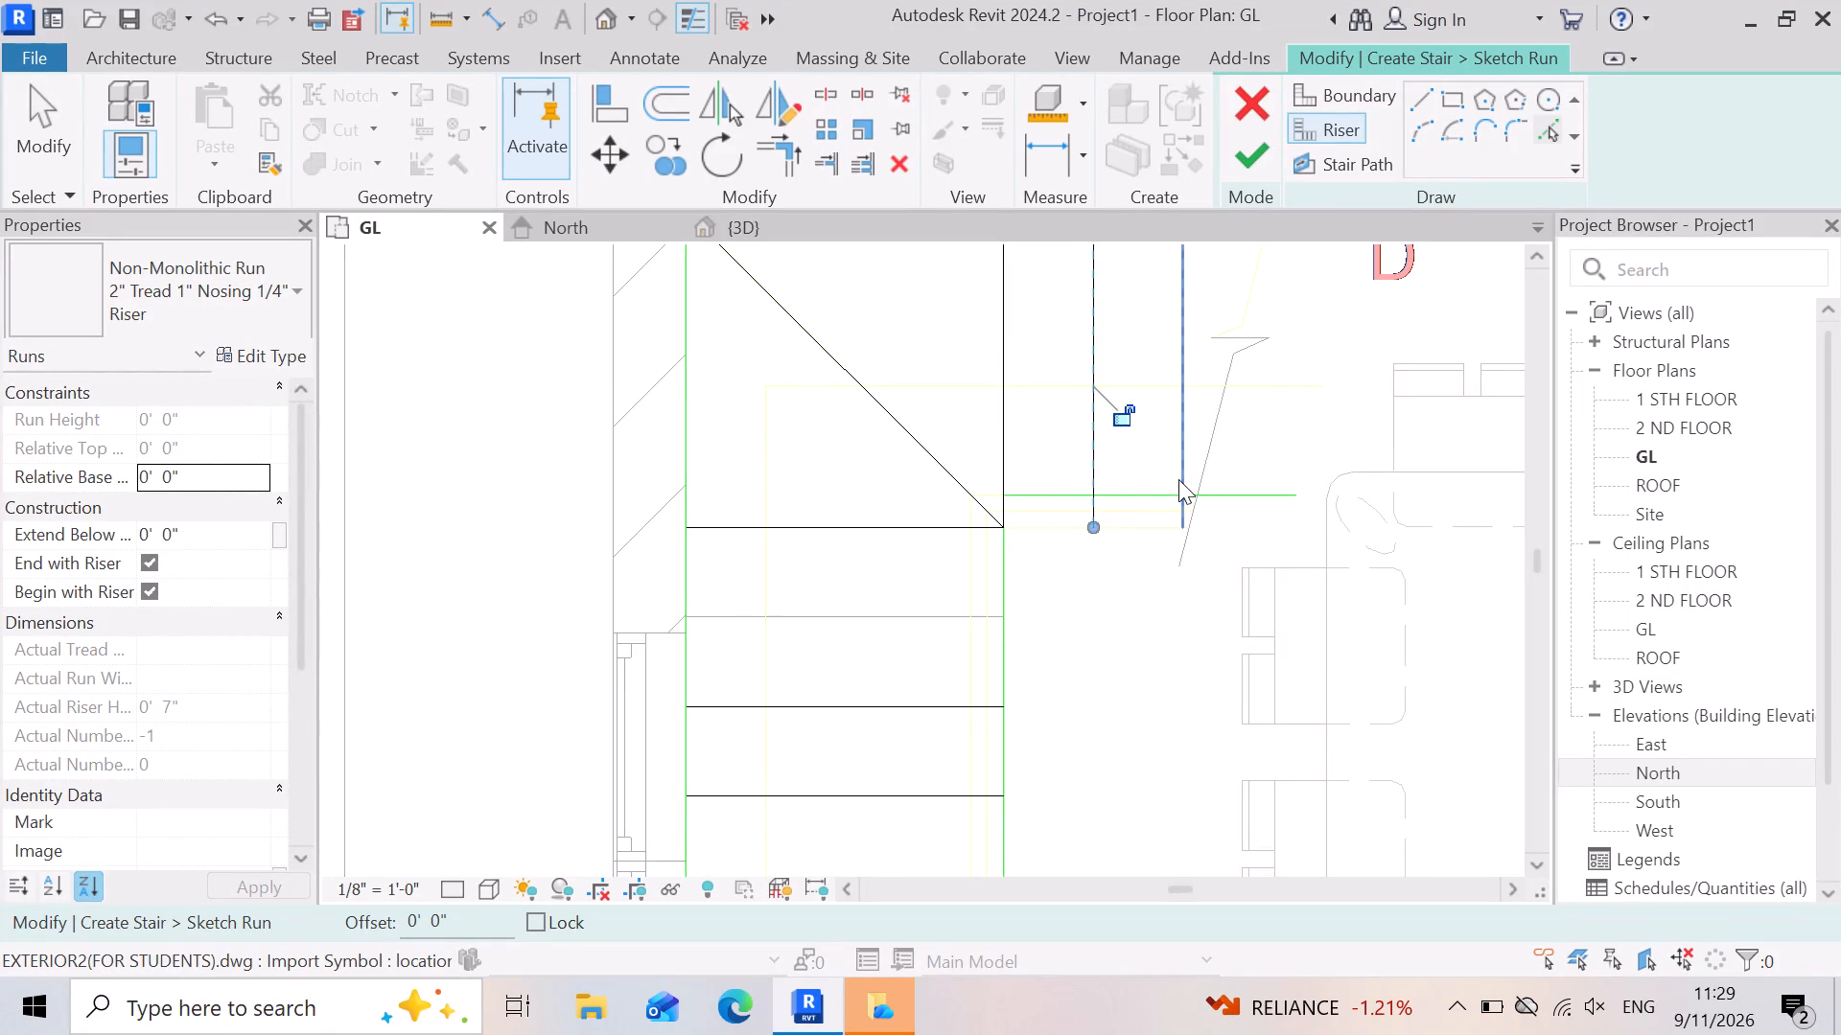
left_click(1180, 479)
scroll(1101, 561, "down", 3)
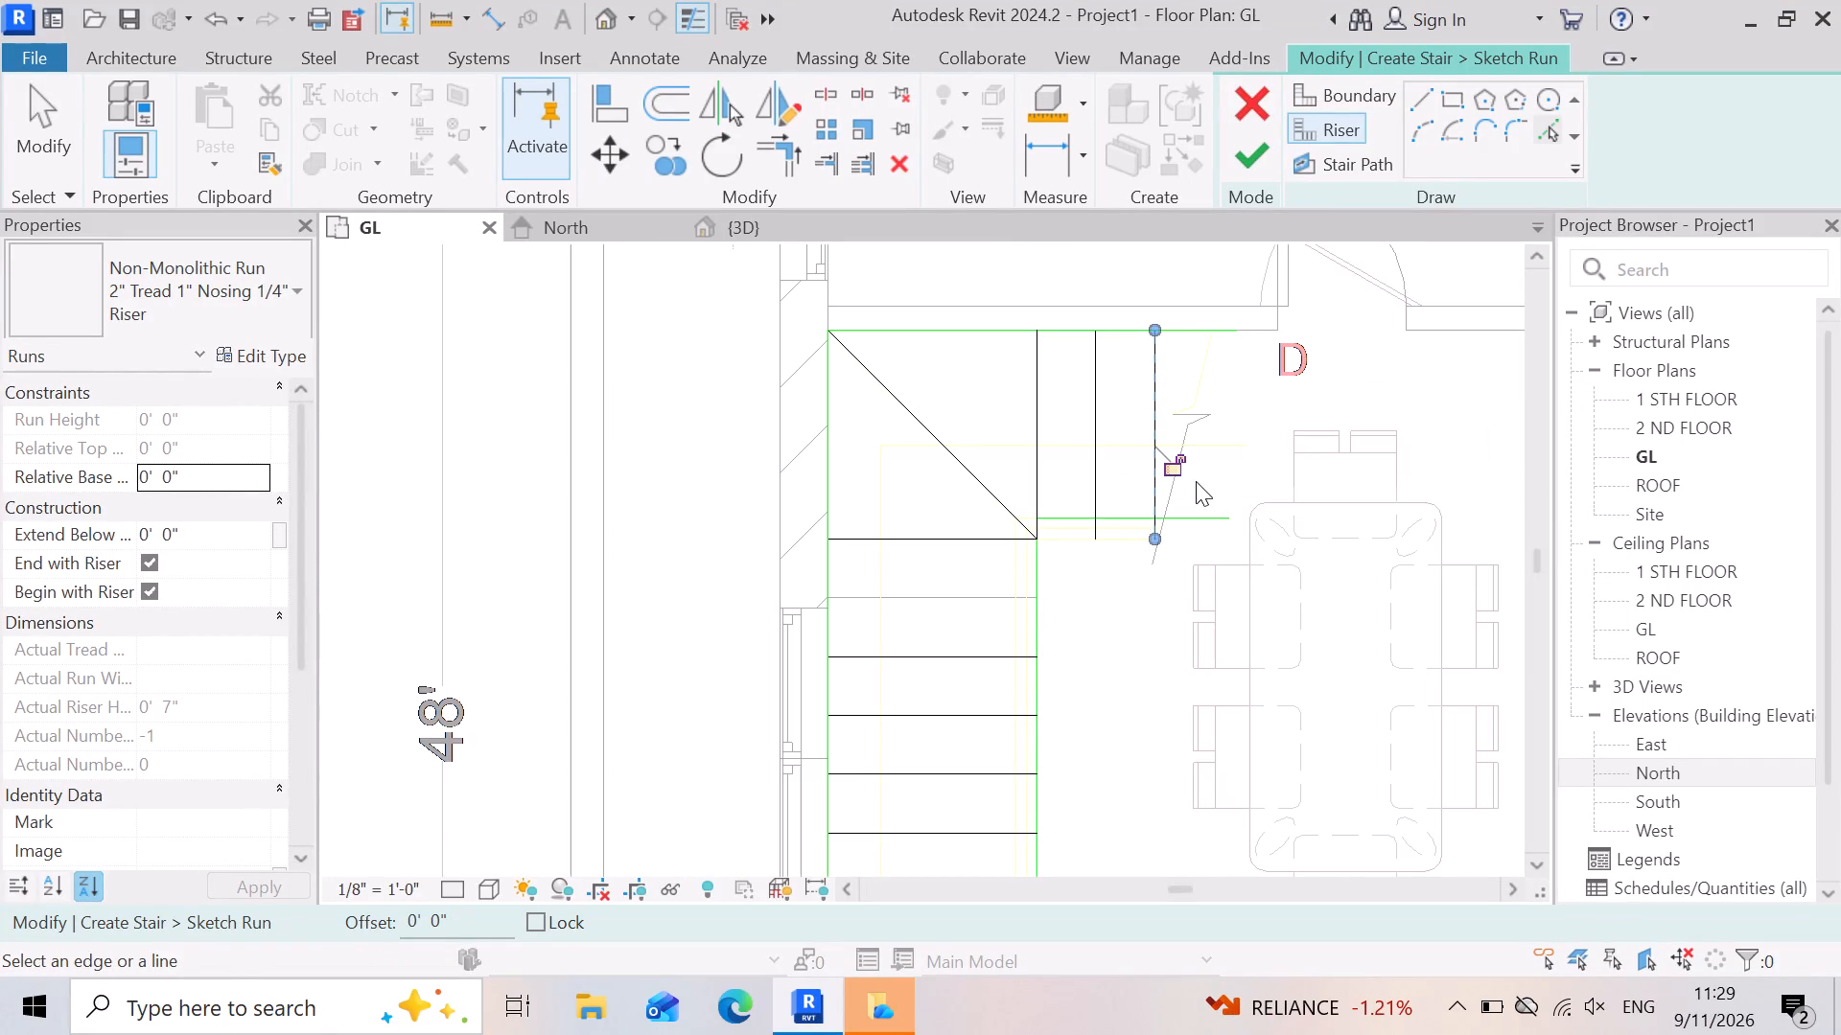
scroll(1194, 440, "up", 3)
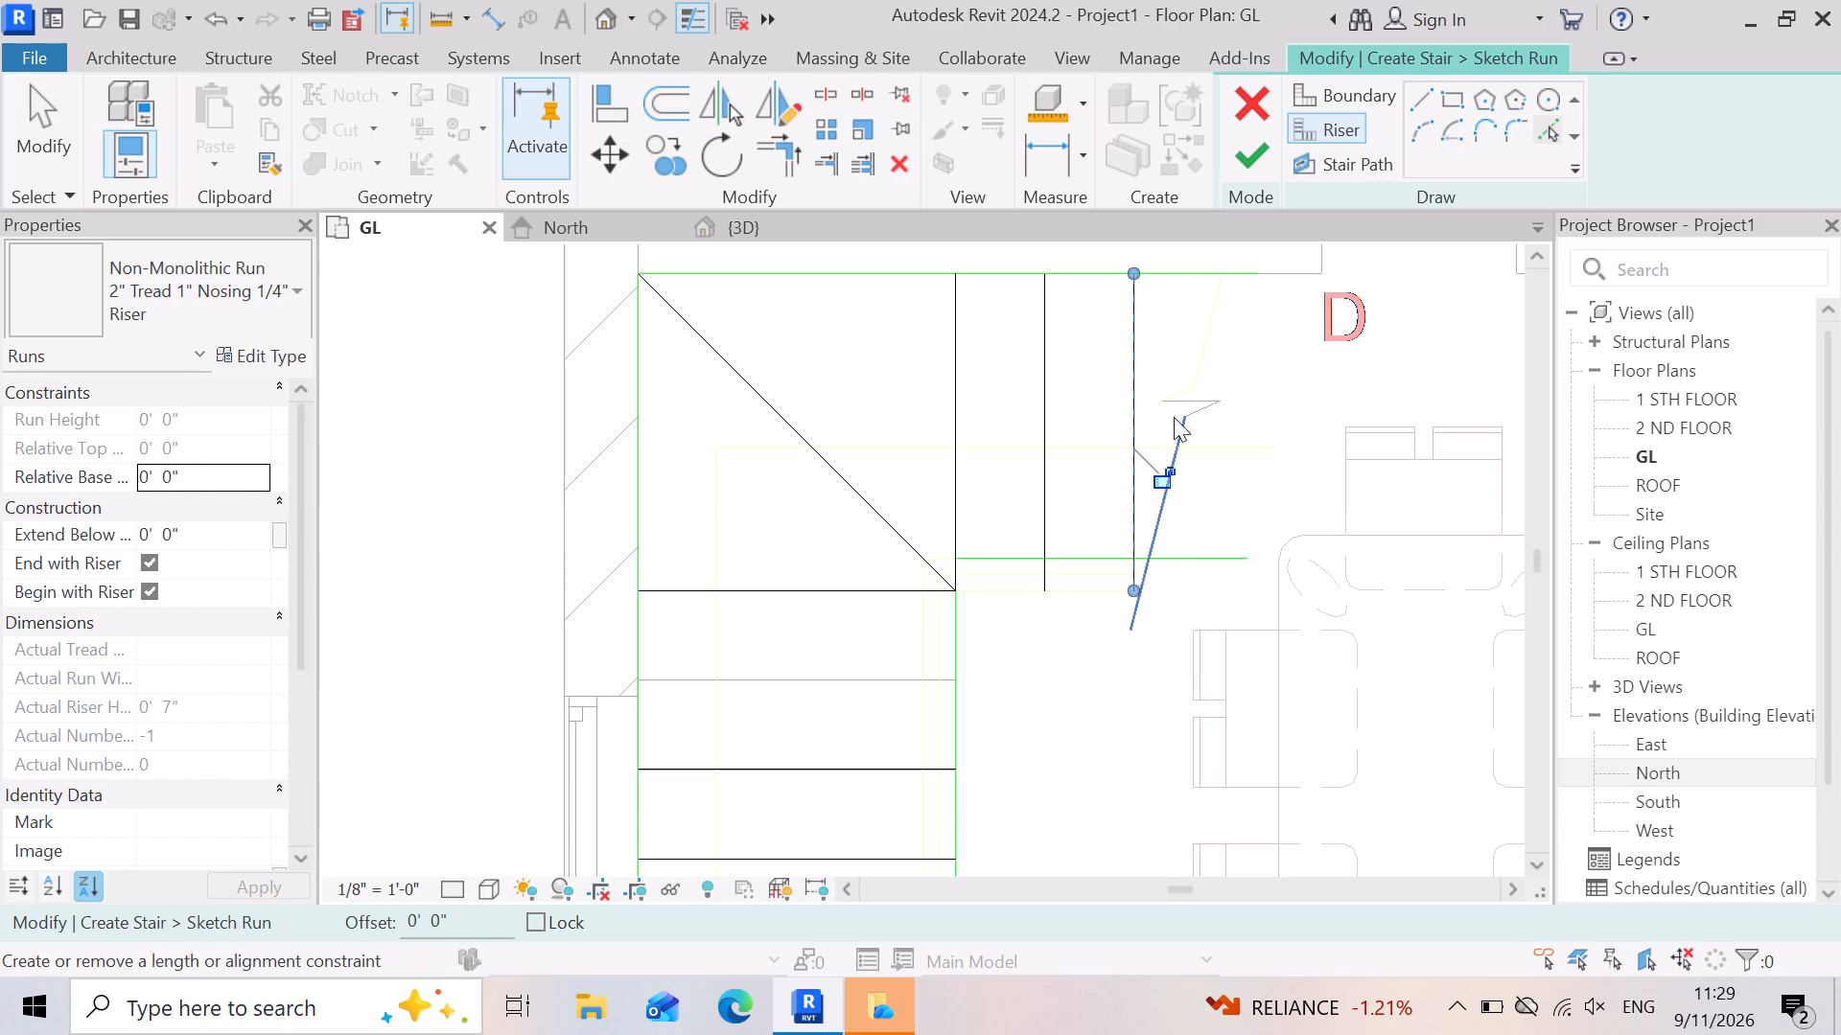
scroll(1207, 577, "down", 4)
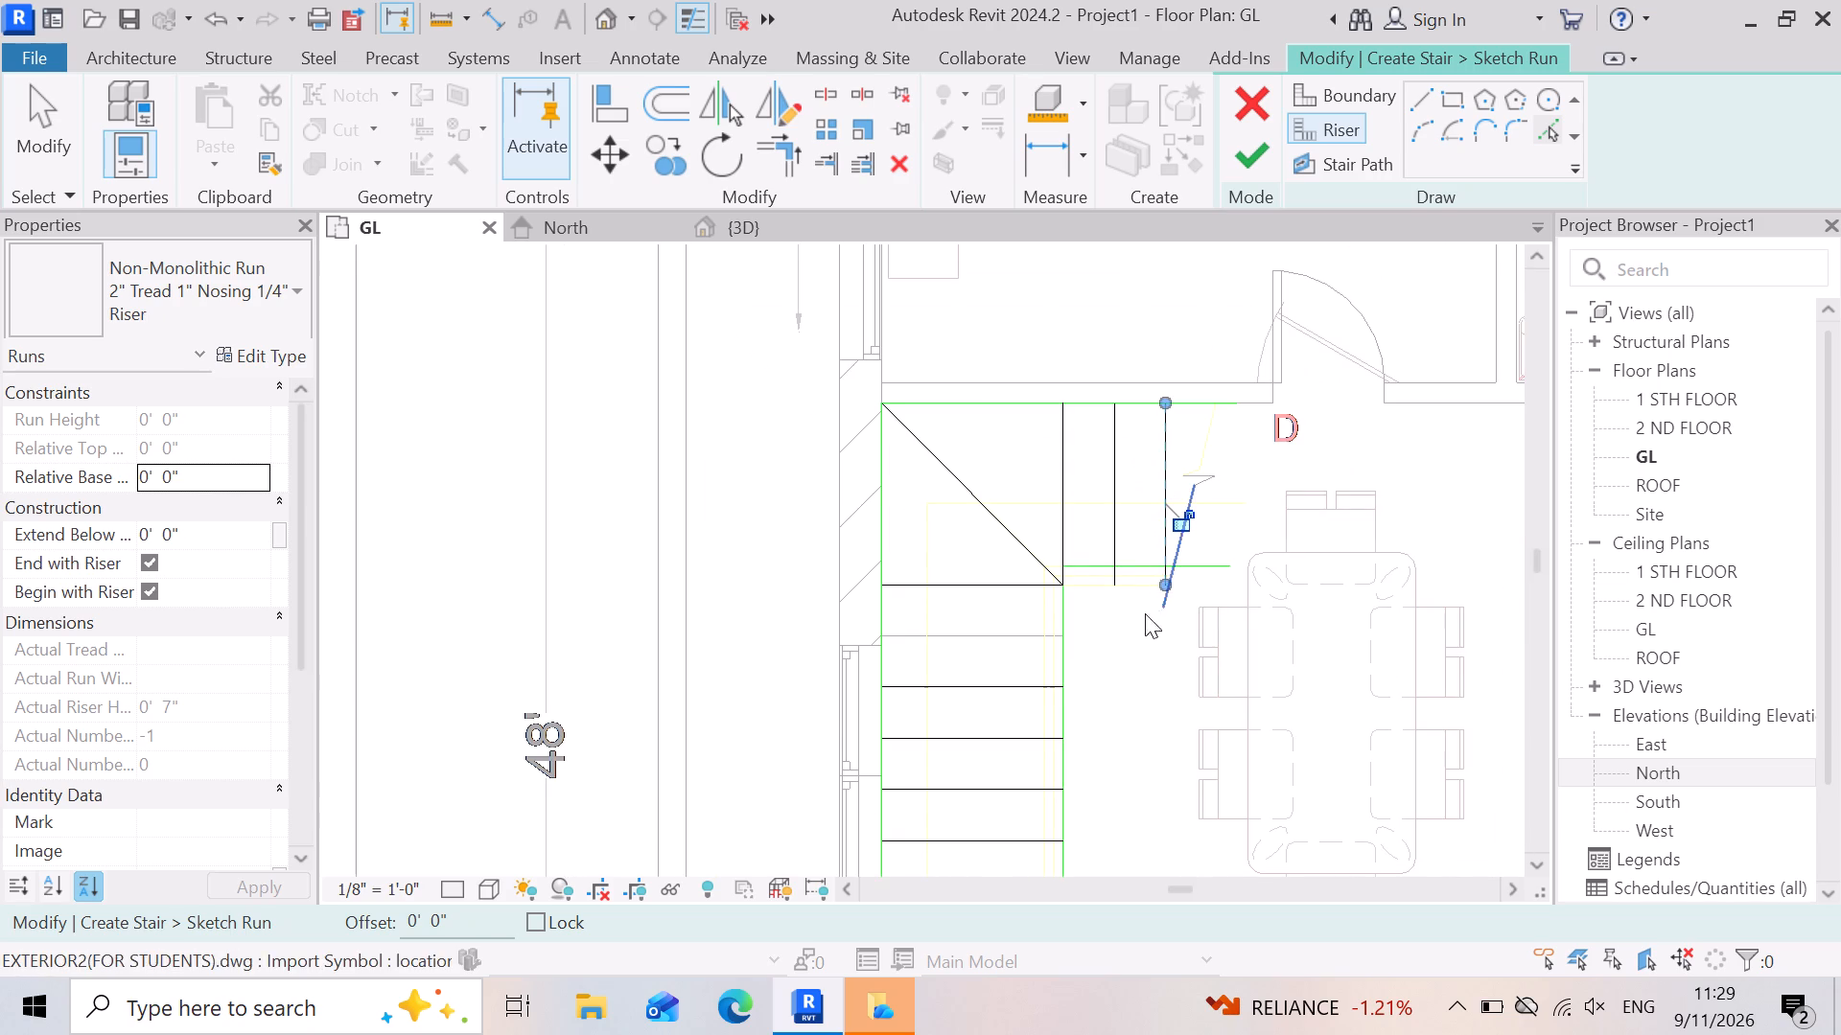
scroll(1239, 587, "up", 2)
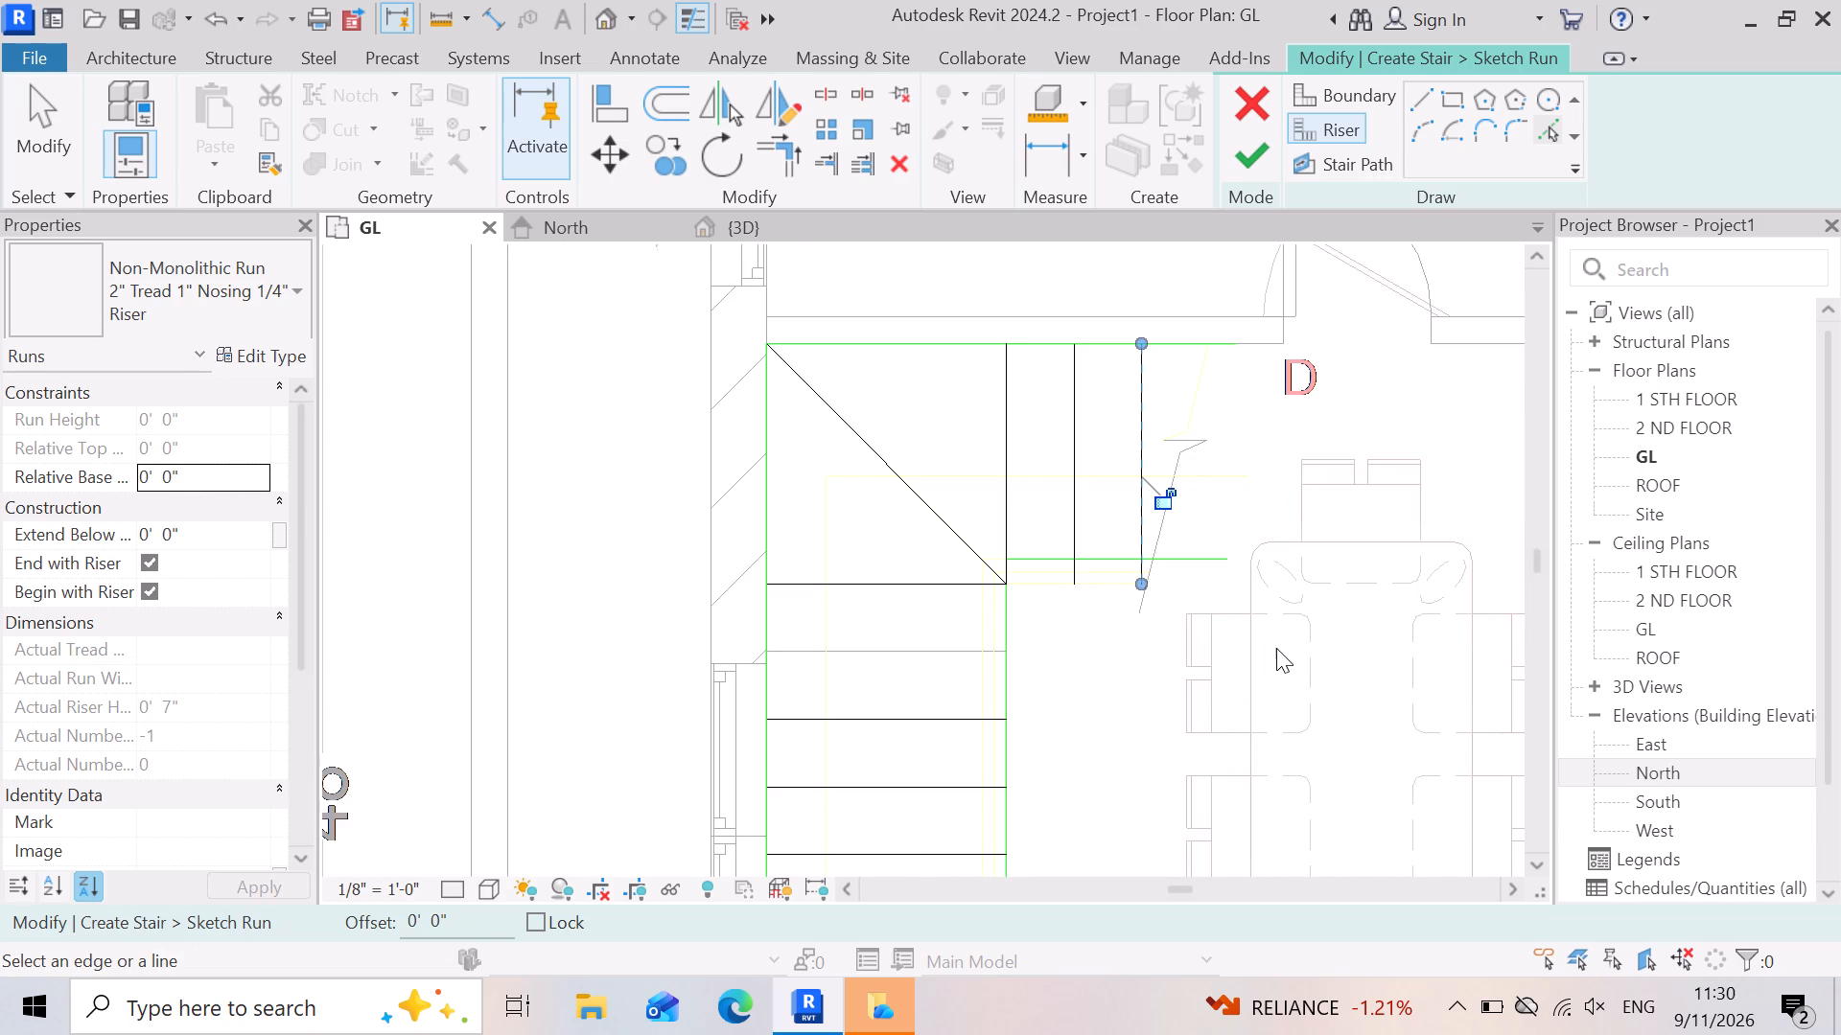
key("Escape")
scroll(1209, 568, "up", 4)
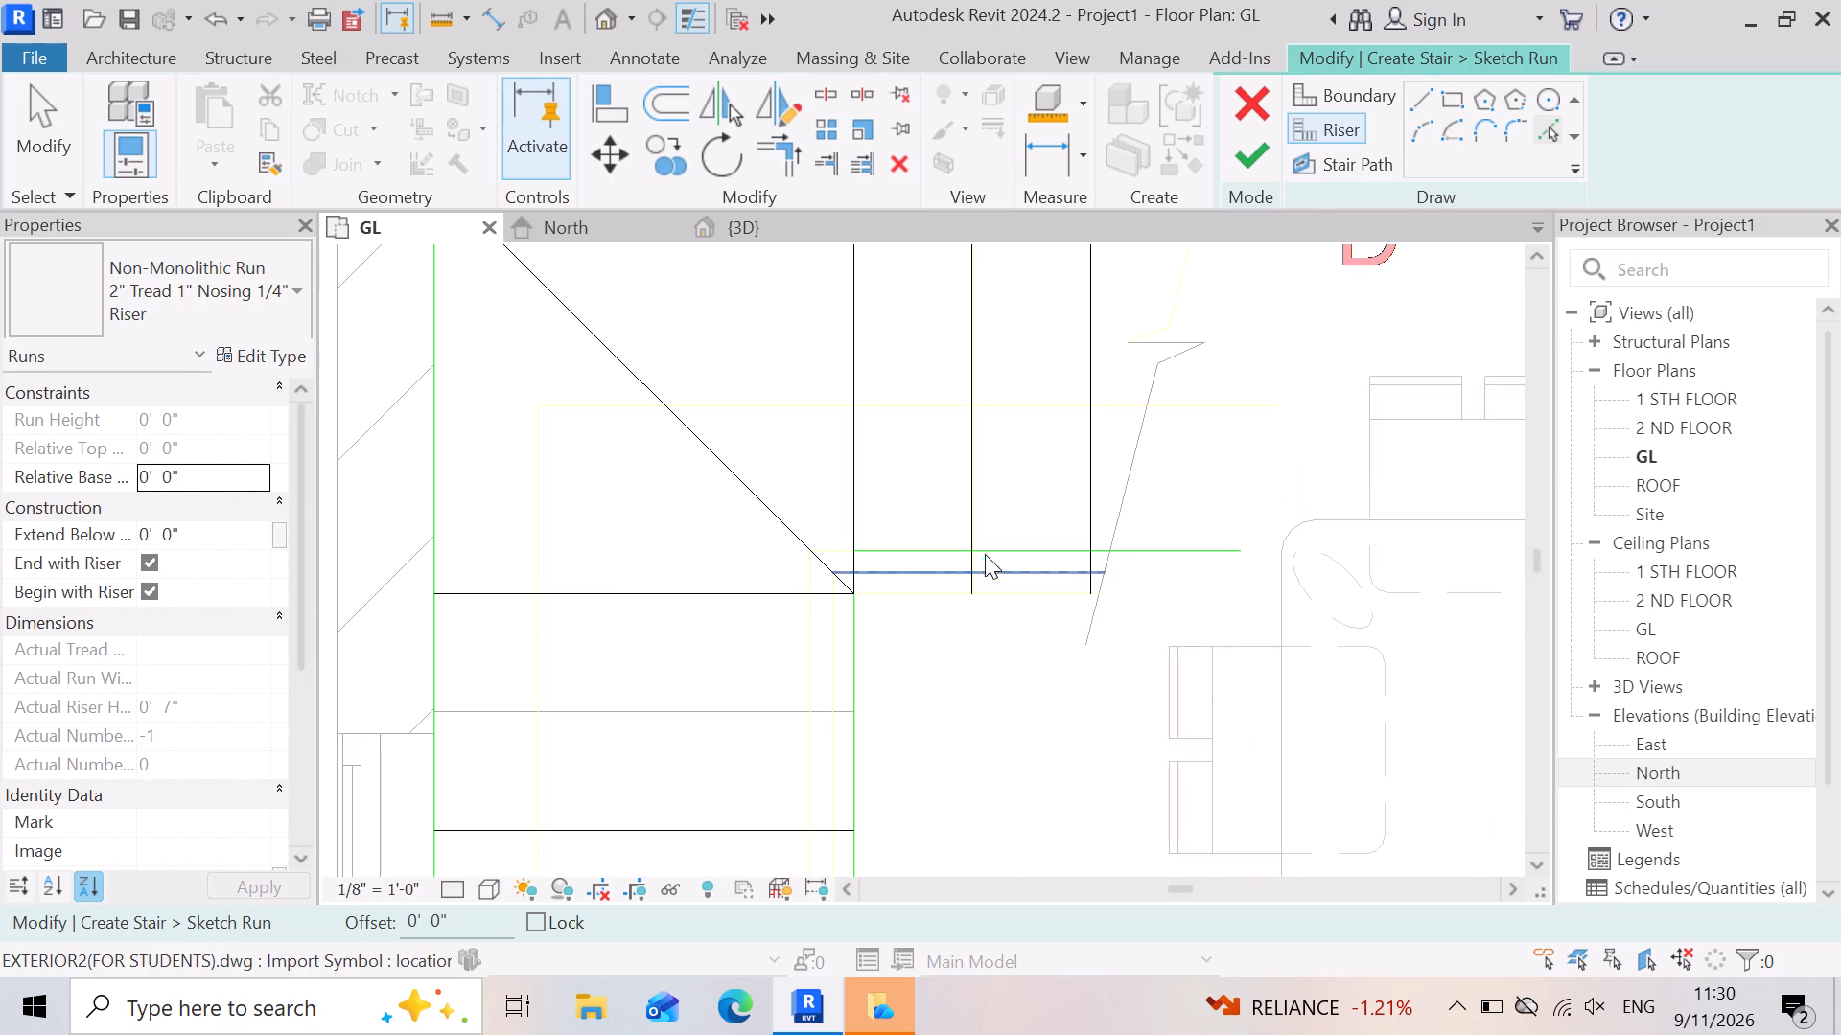
key("Escape")
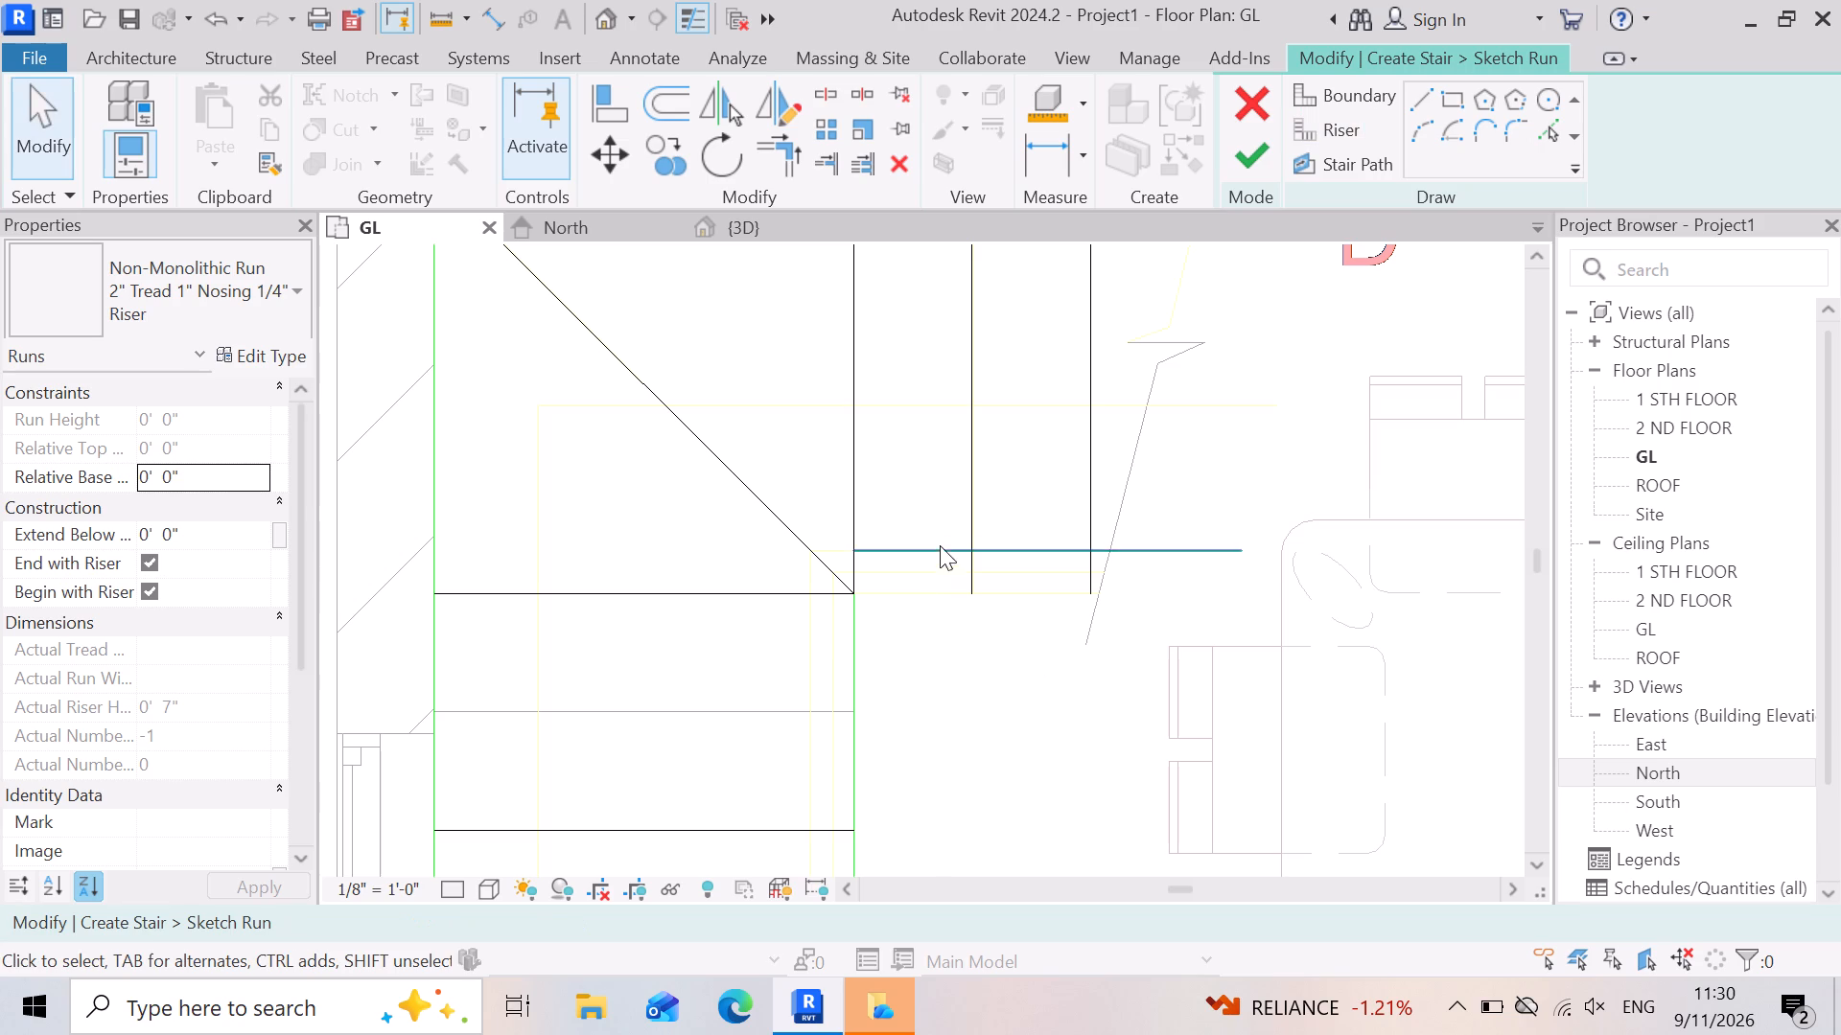
Delete the 3'-0" horizontal inner boundary line at the guest bedroom end.
left_click(944, 546)
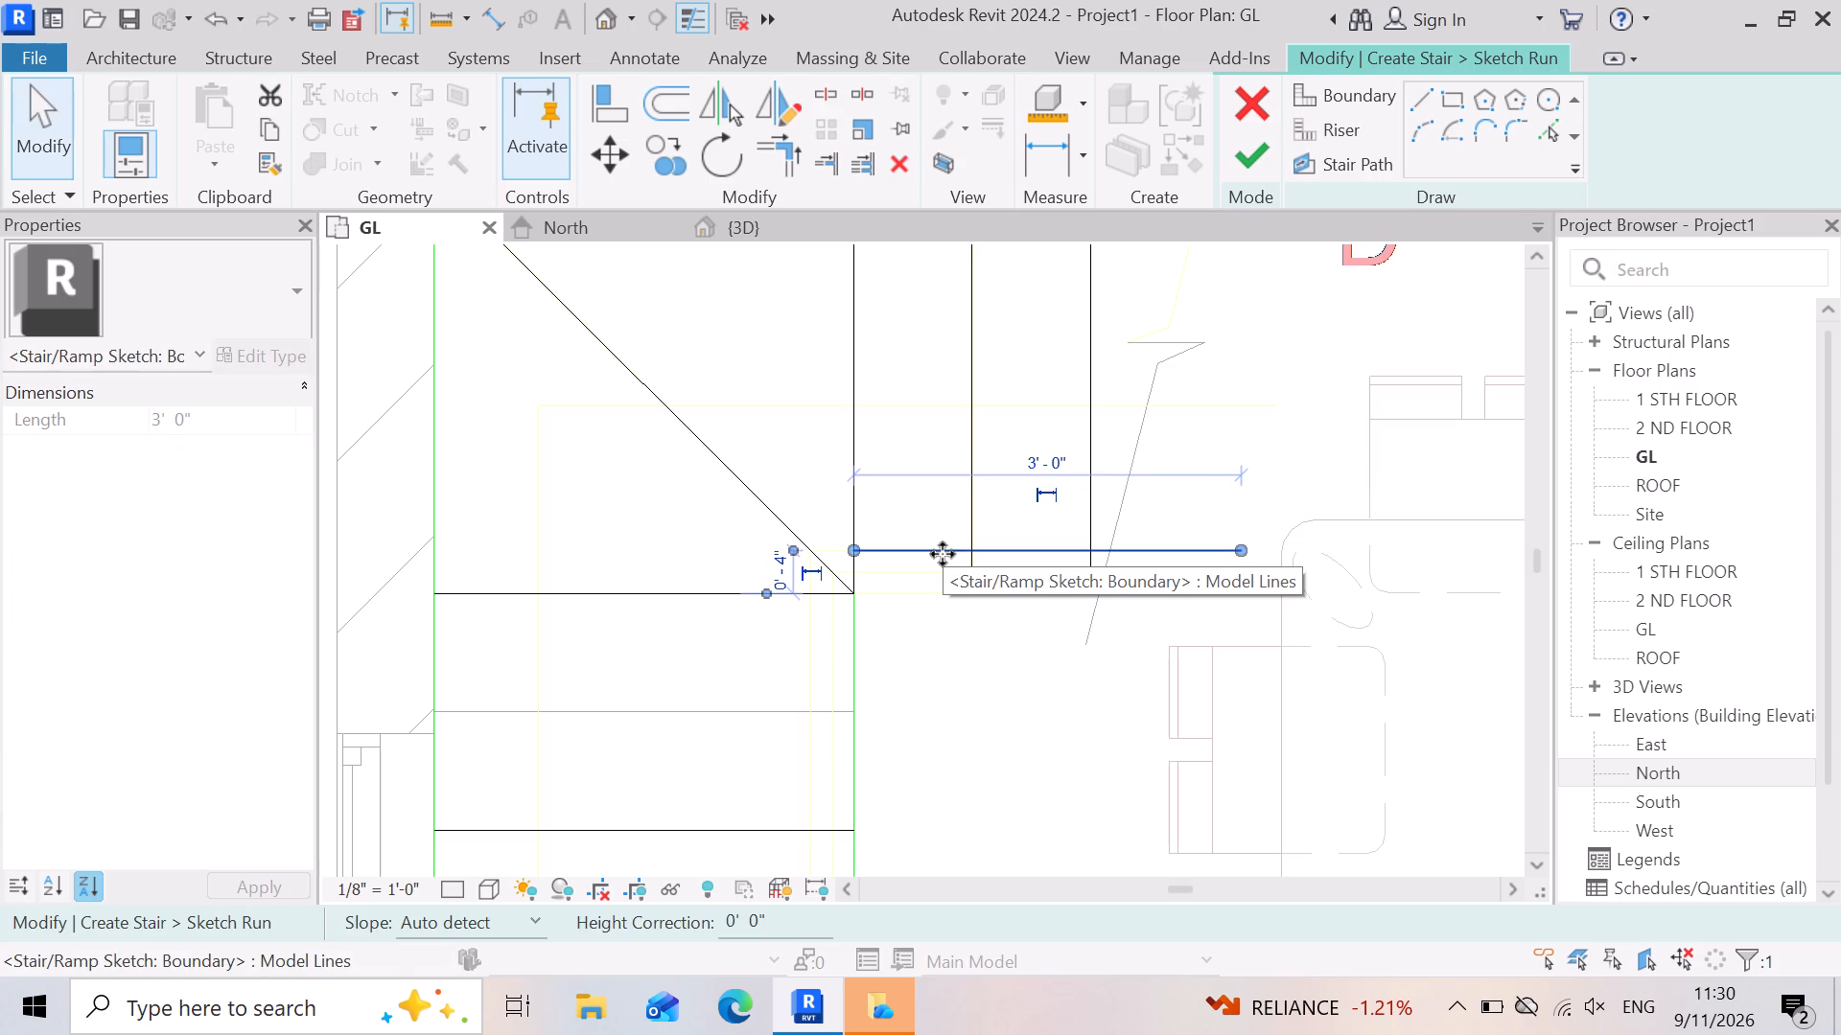
key("Delete")
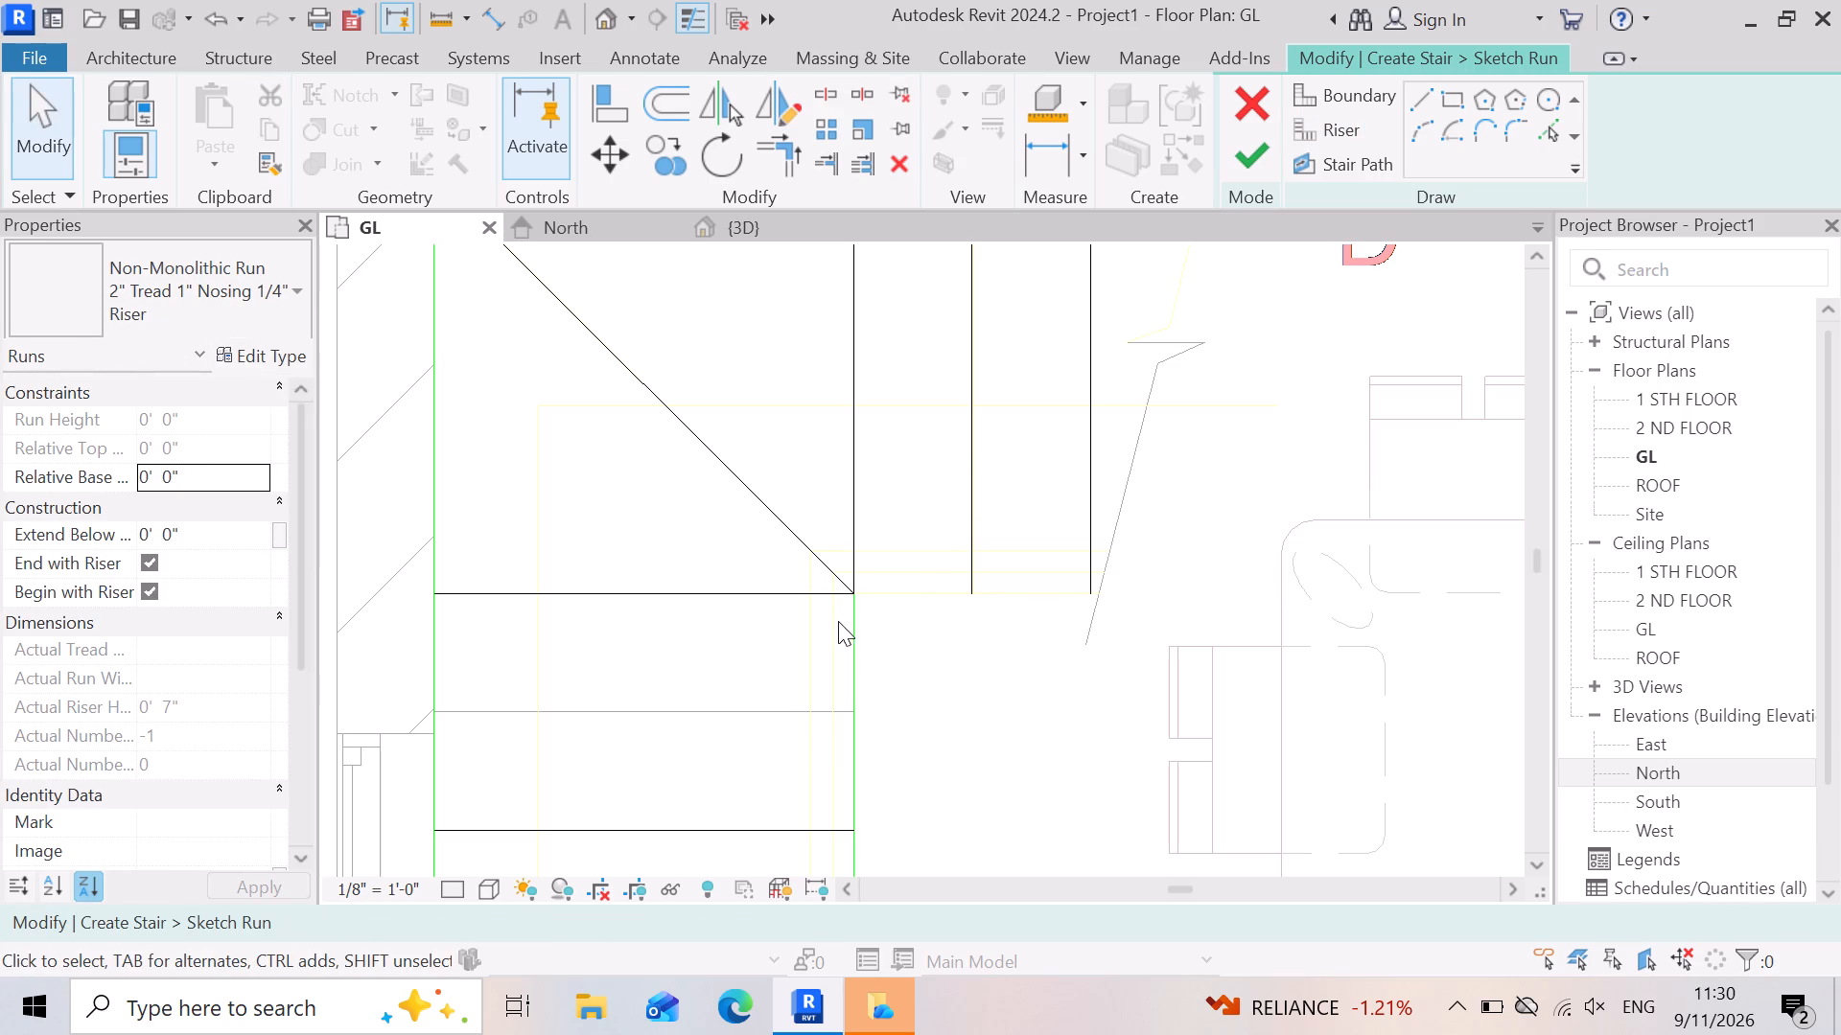
Shorten the guest-bedroom end of the long inner boundary line to the corner where the diagonal and straight risers meet.
left_click(851, 616)
scroll(827, 593, "up", 4)
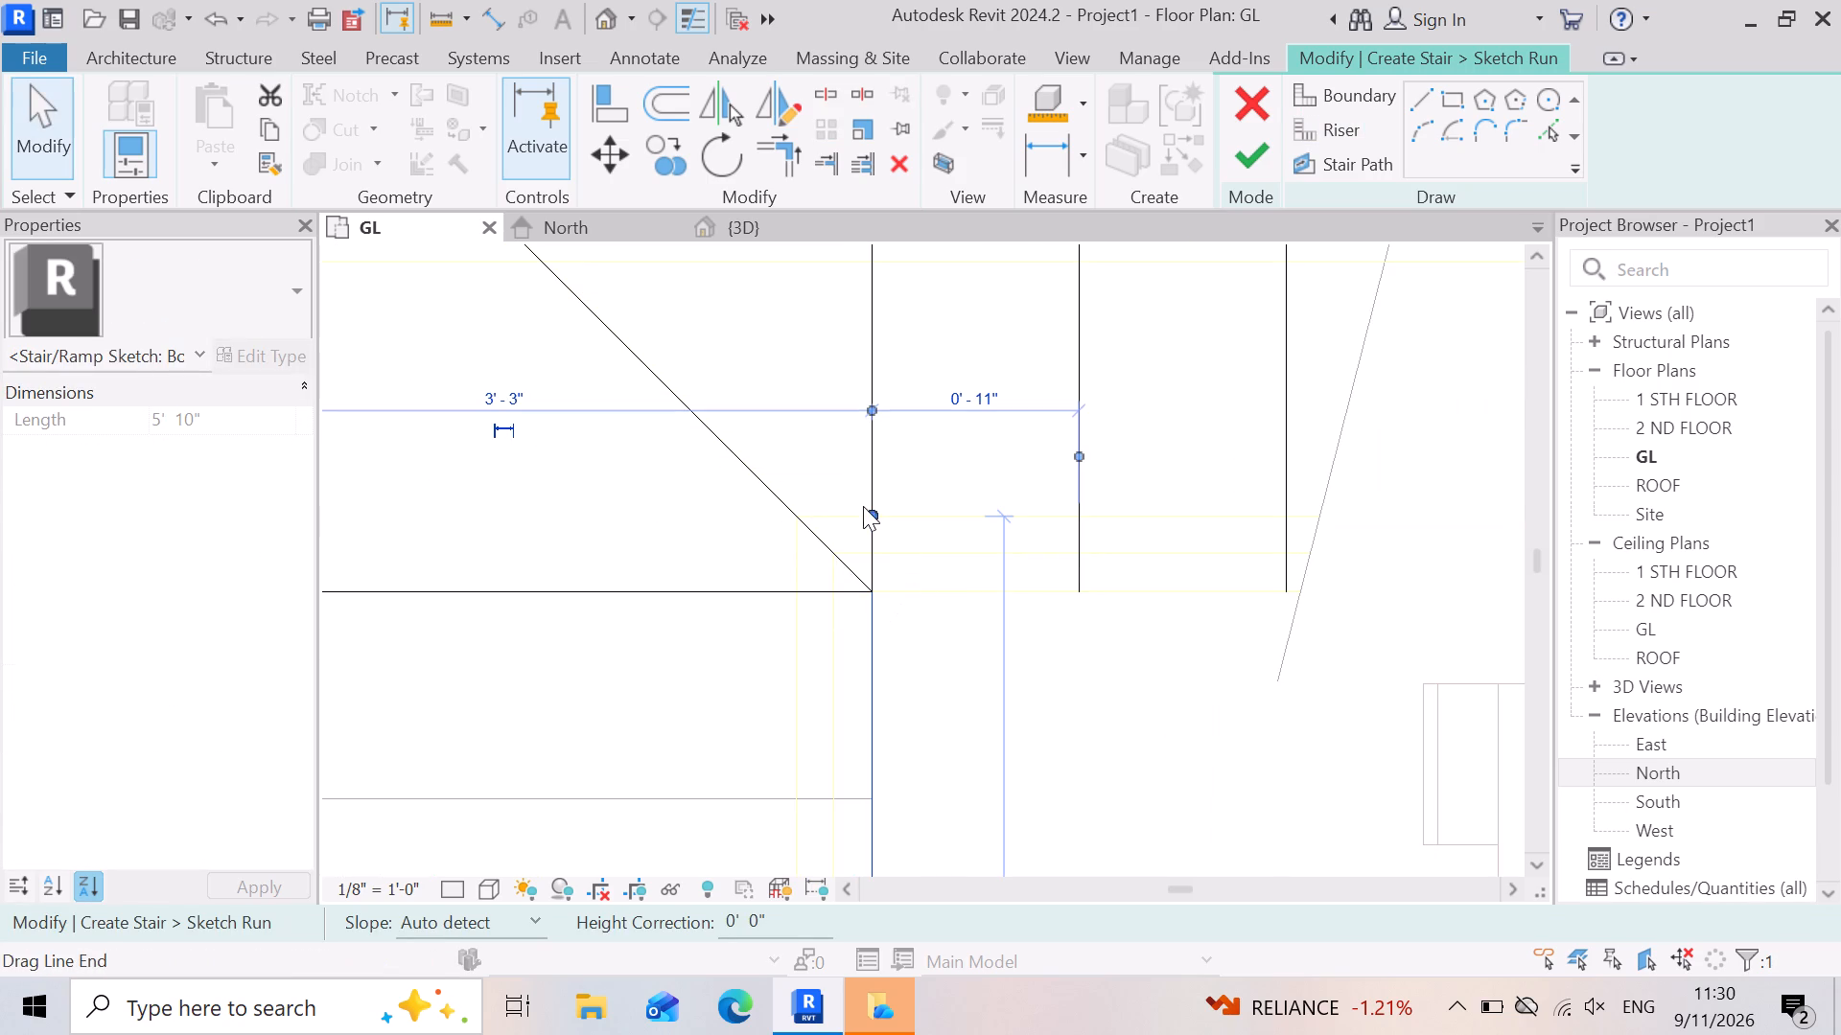
left_click_drag(867, 508, 856, 580)
left_click(856, 580)
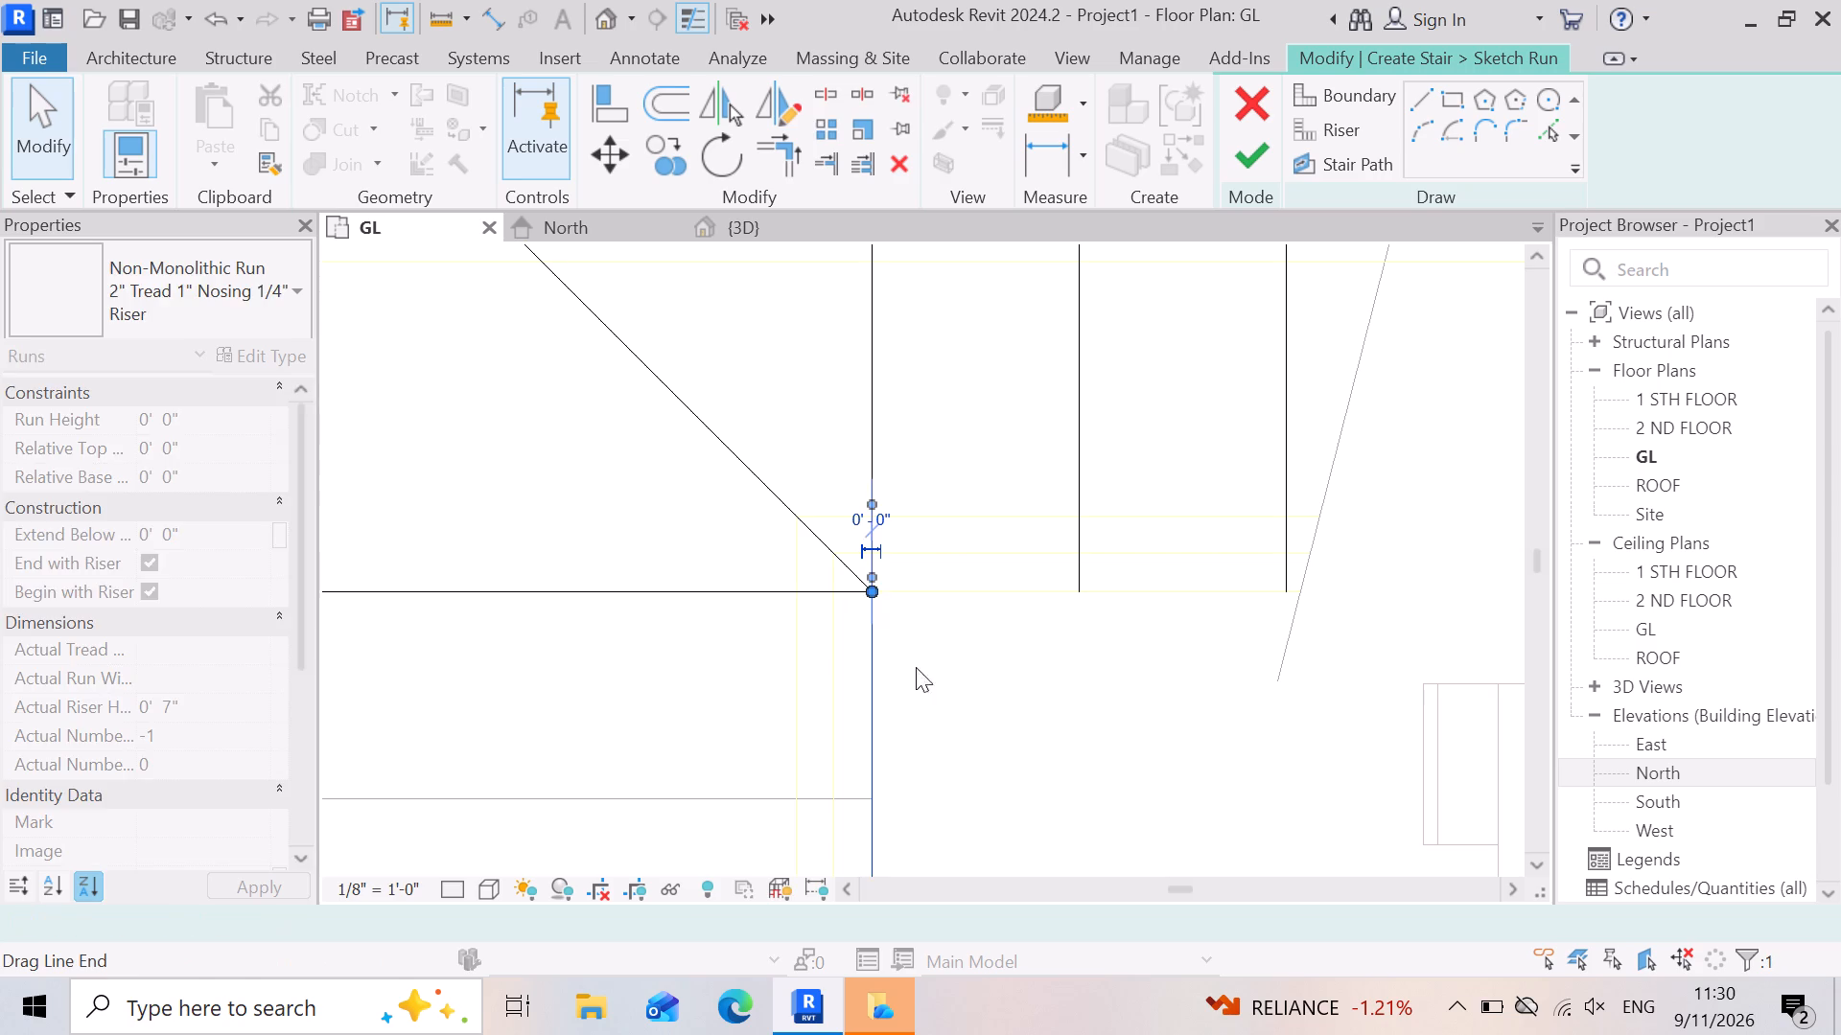
Draw a horizontal inner boundary line about 3'-1" long from the guest-bedroom-end inner corner, past the last riser.
left_click(951, 701)
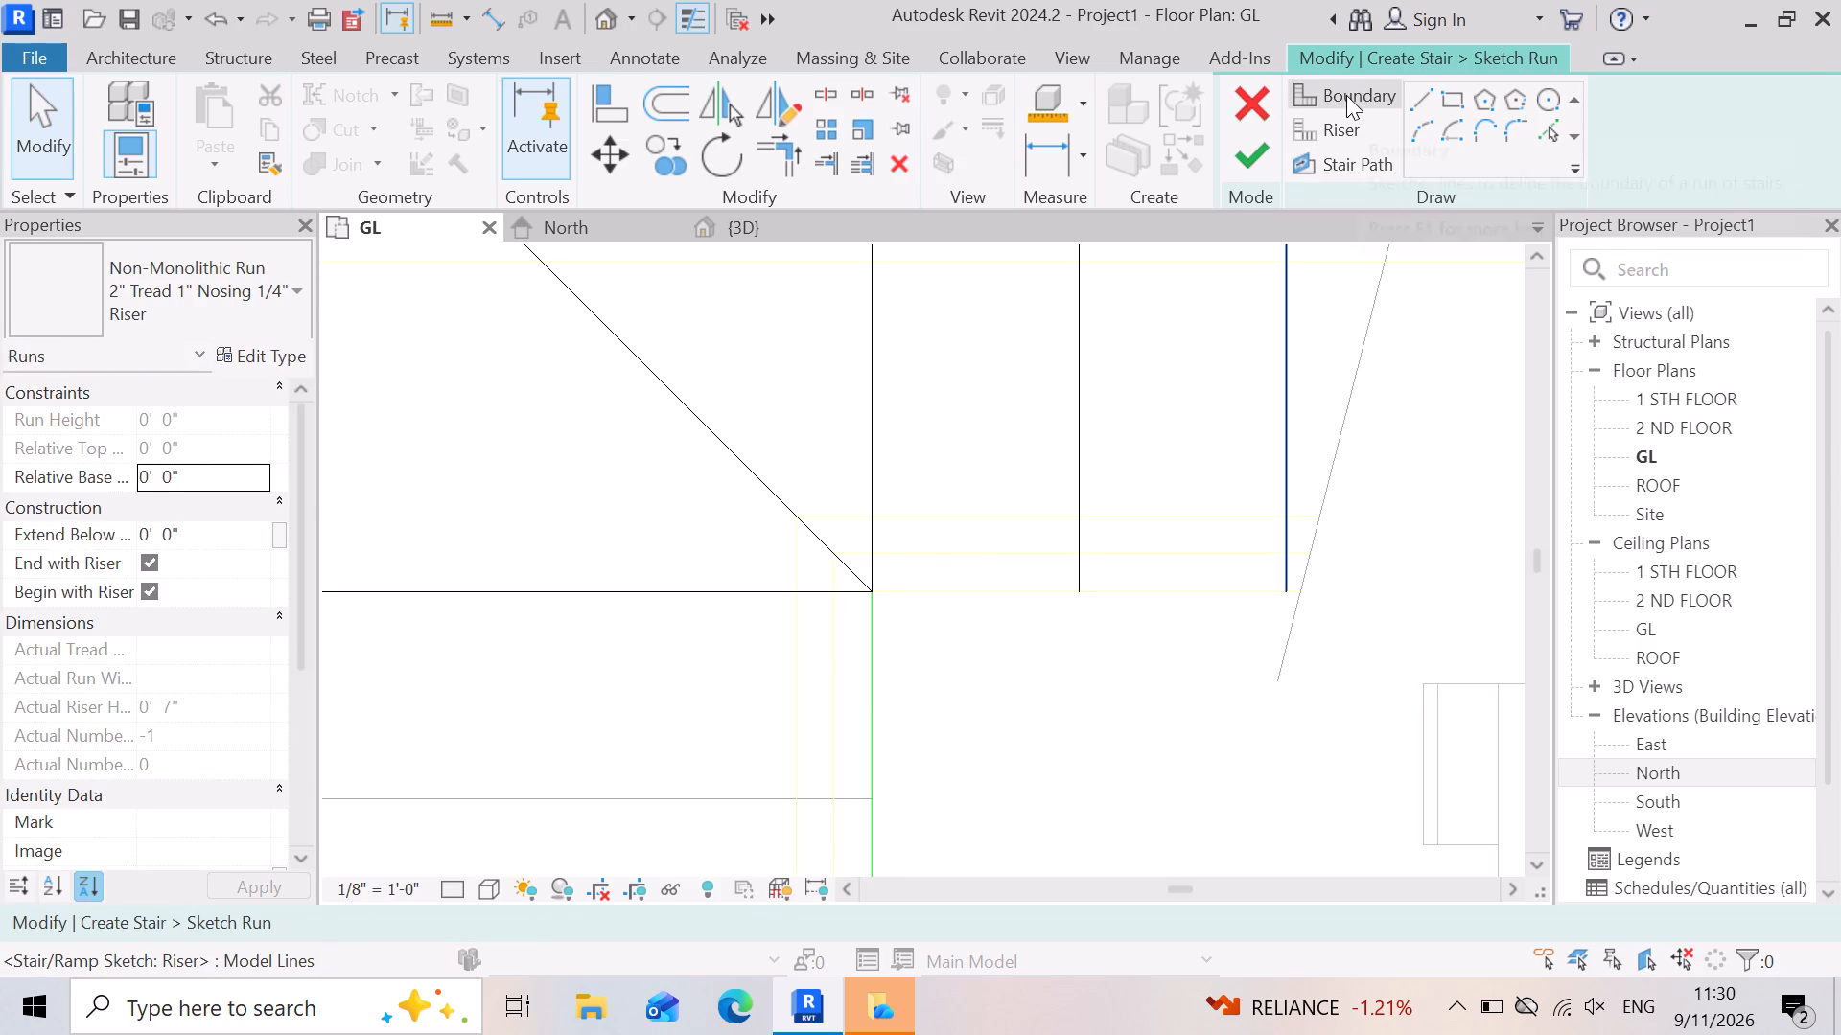
left_click(1346, 95)
left_click(1411, 90)
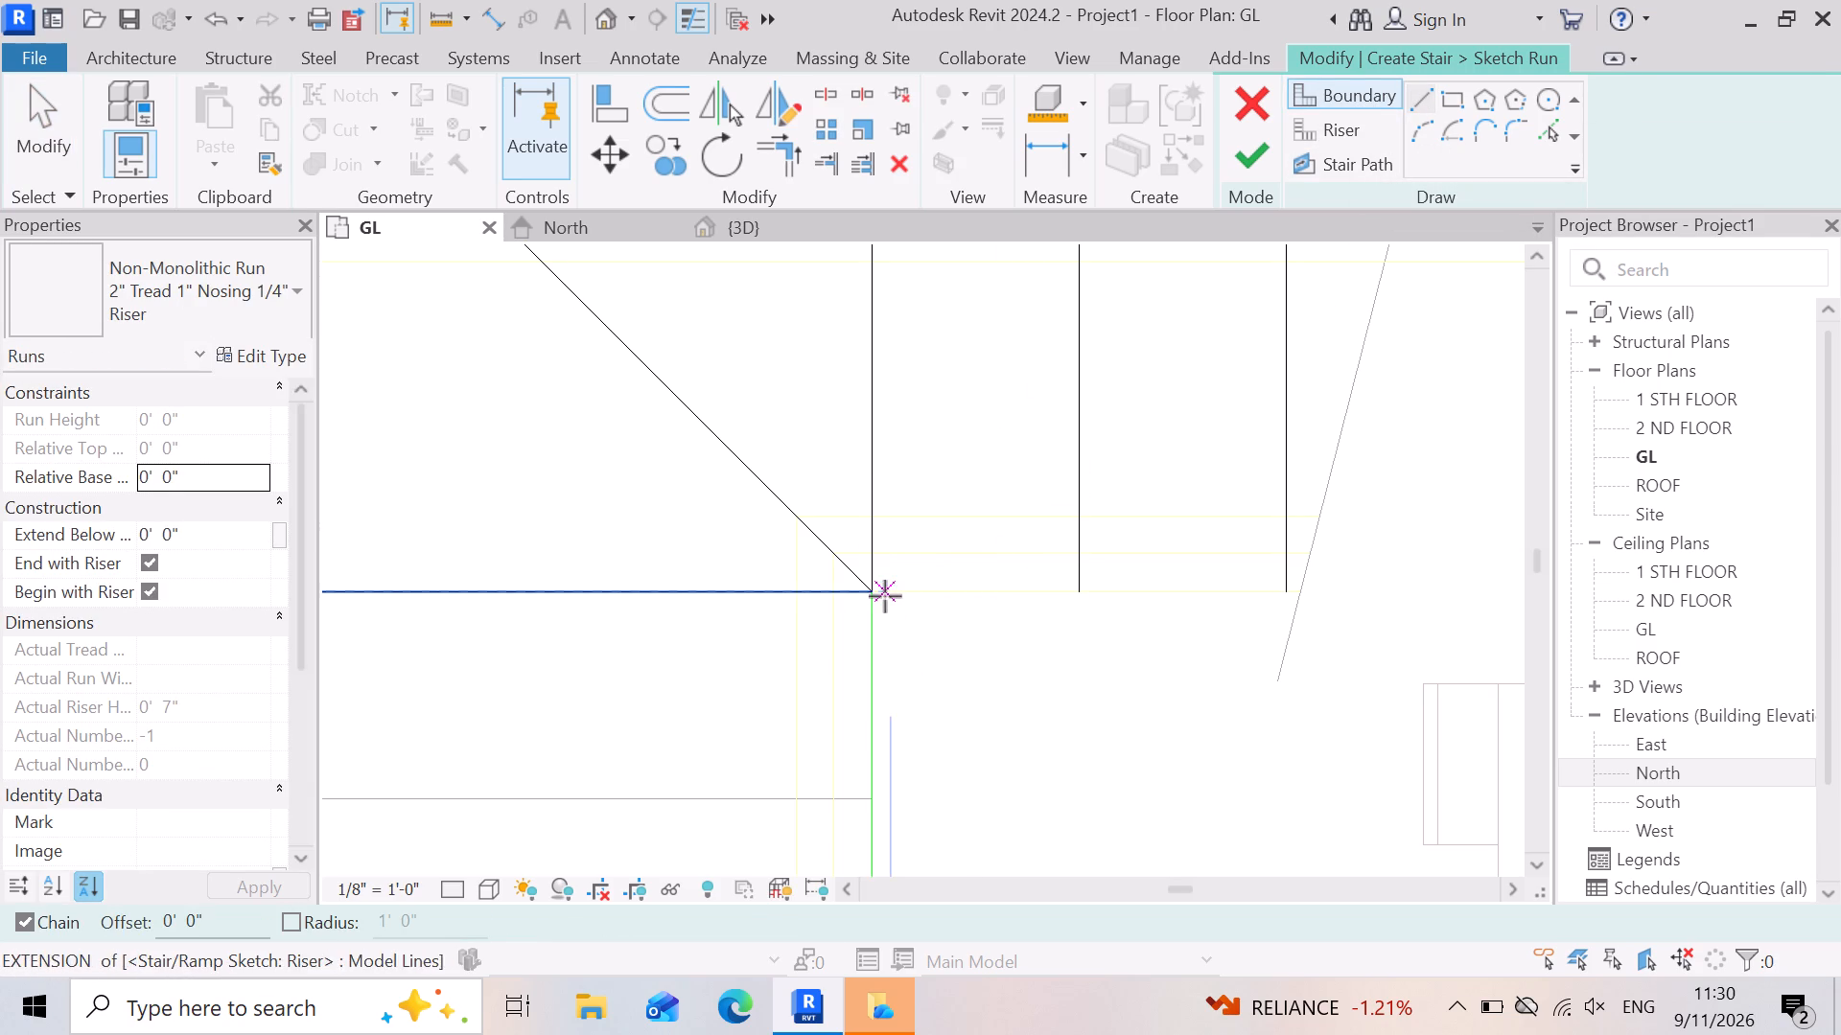
left_click(885, 596)
key("Escape")
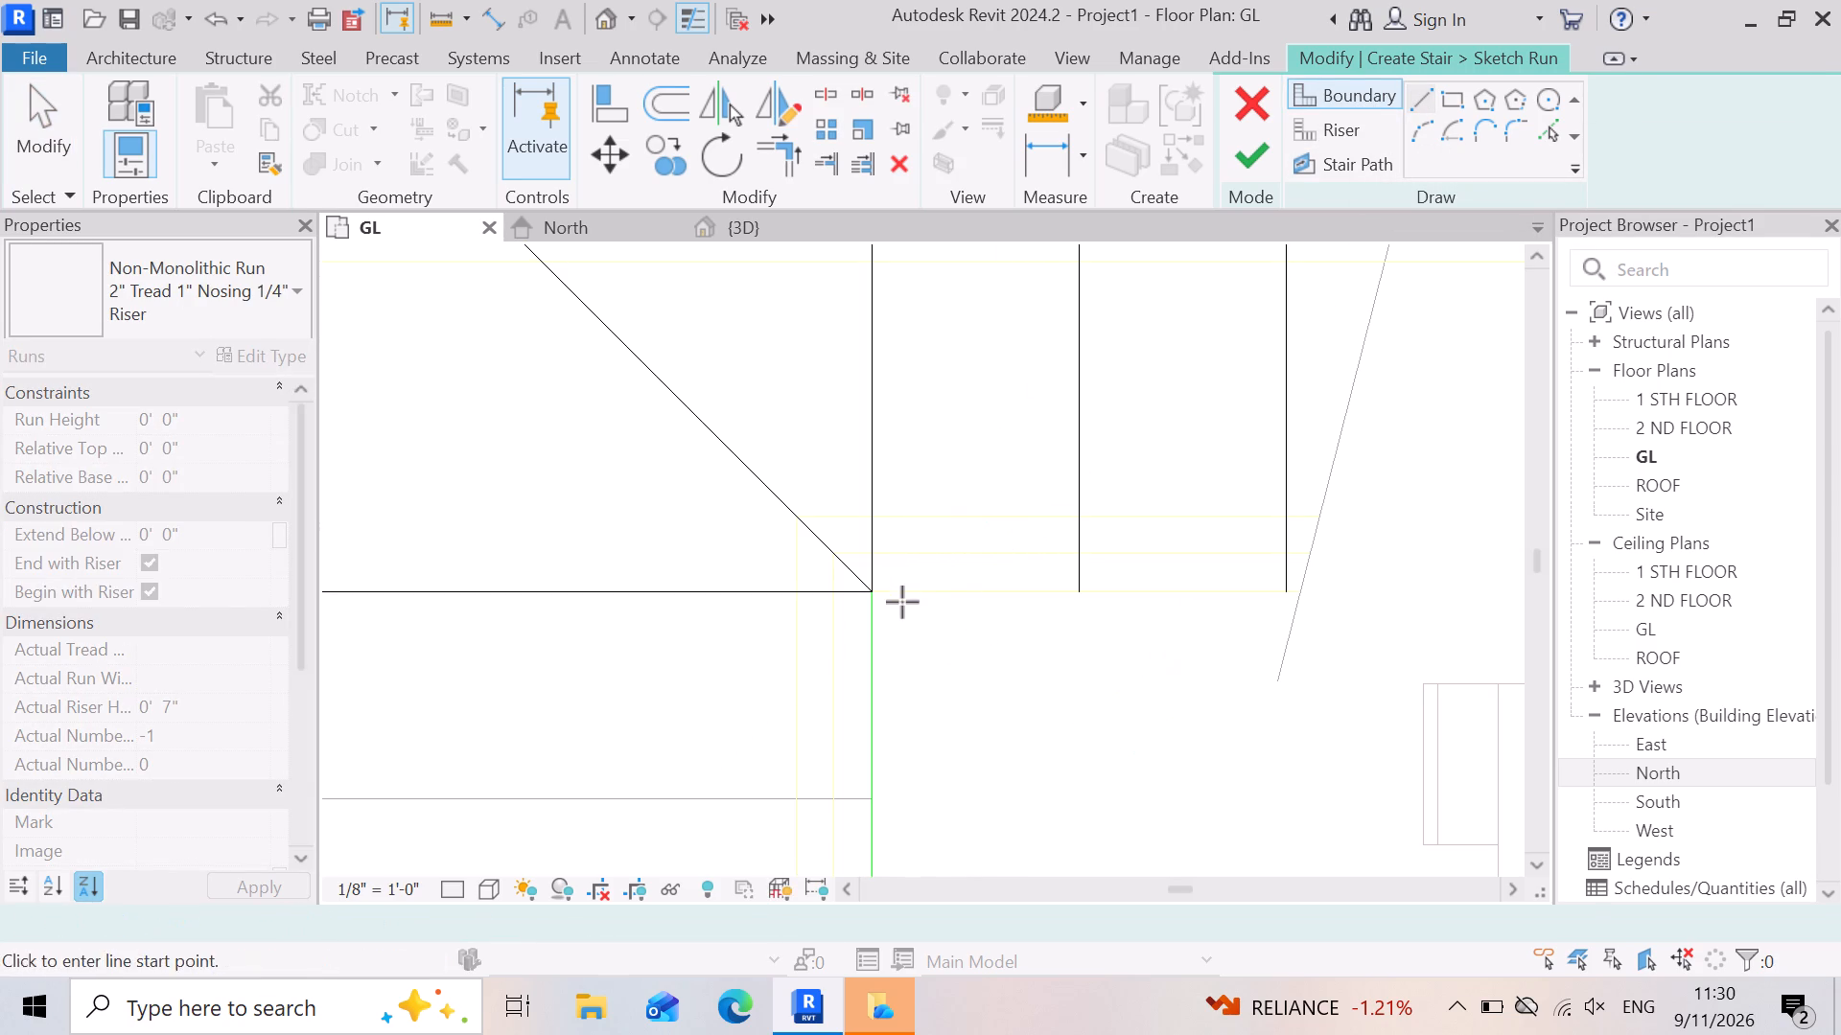
left_click(870, 593)
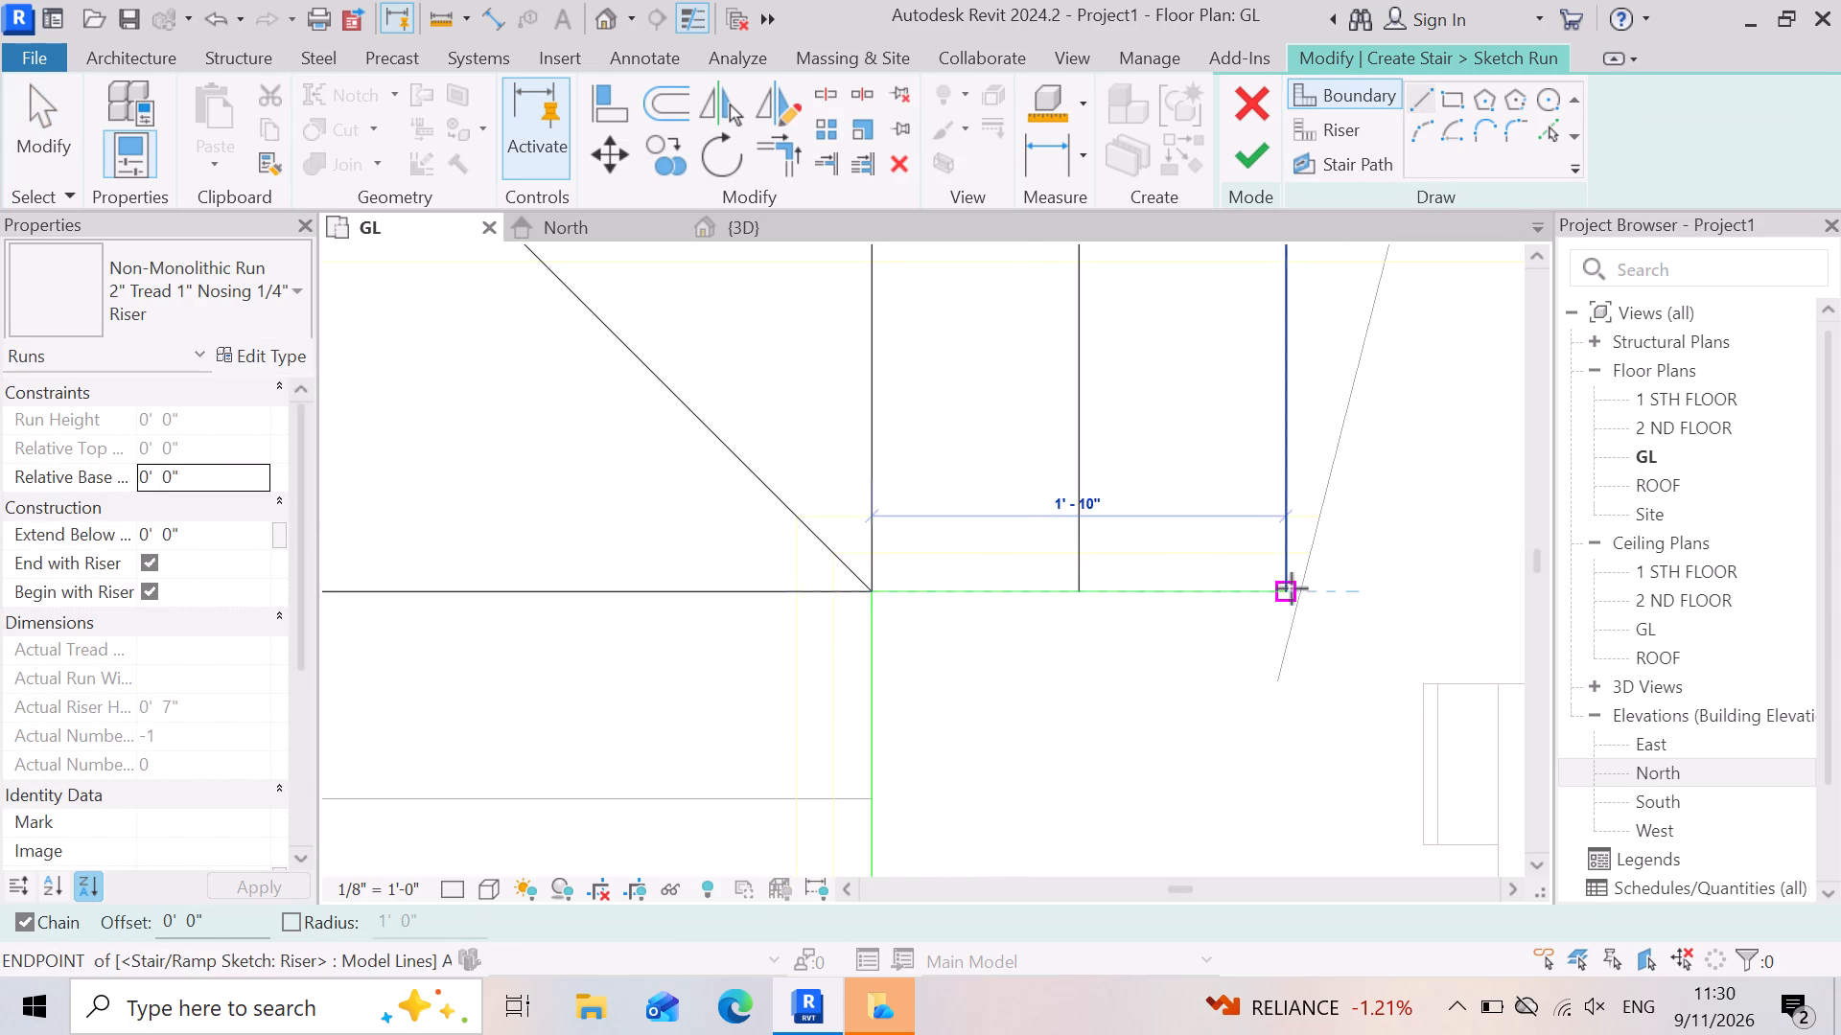
scroll(1303, 589, "down", 8)
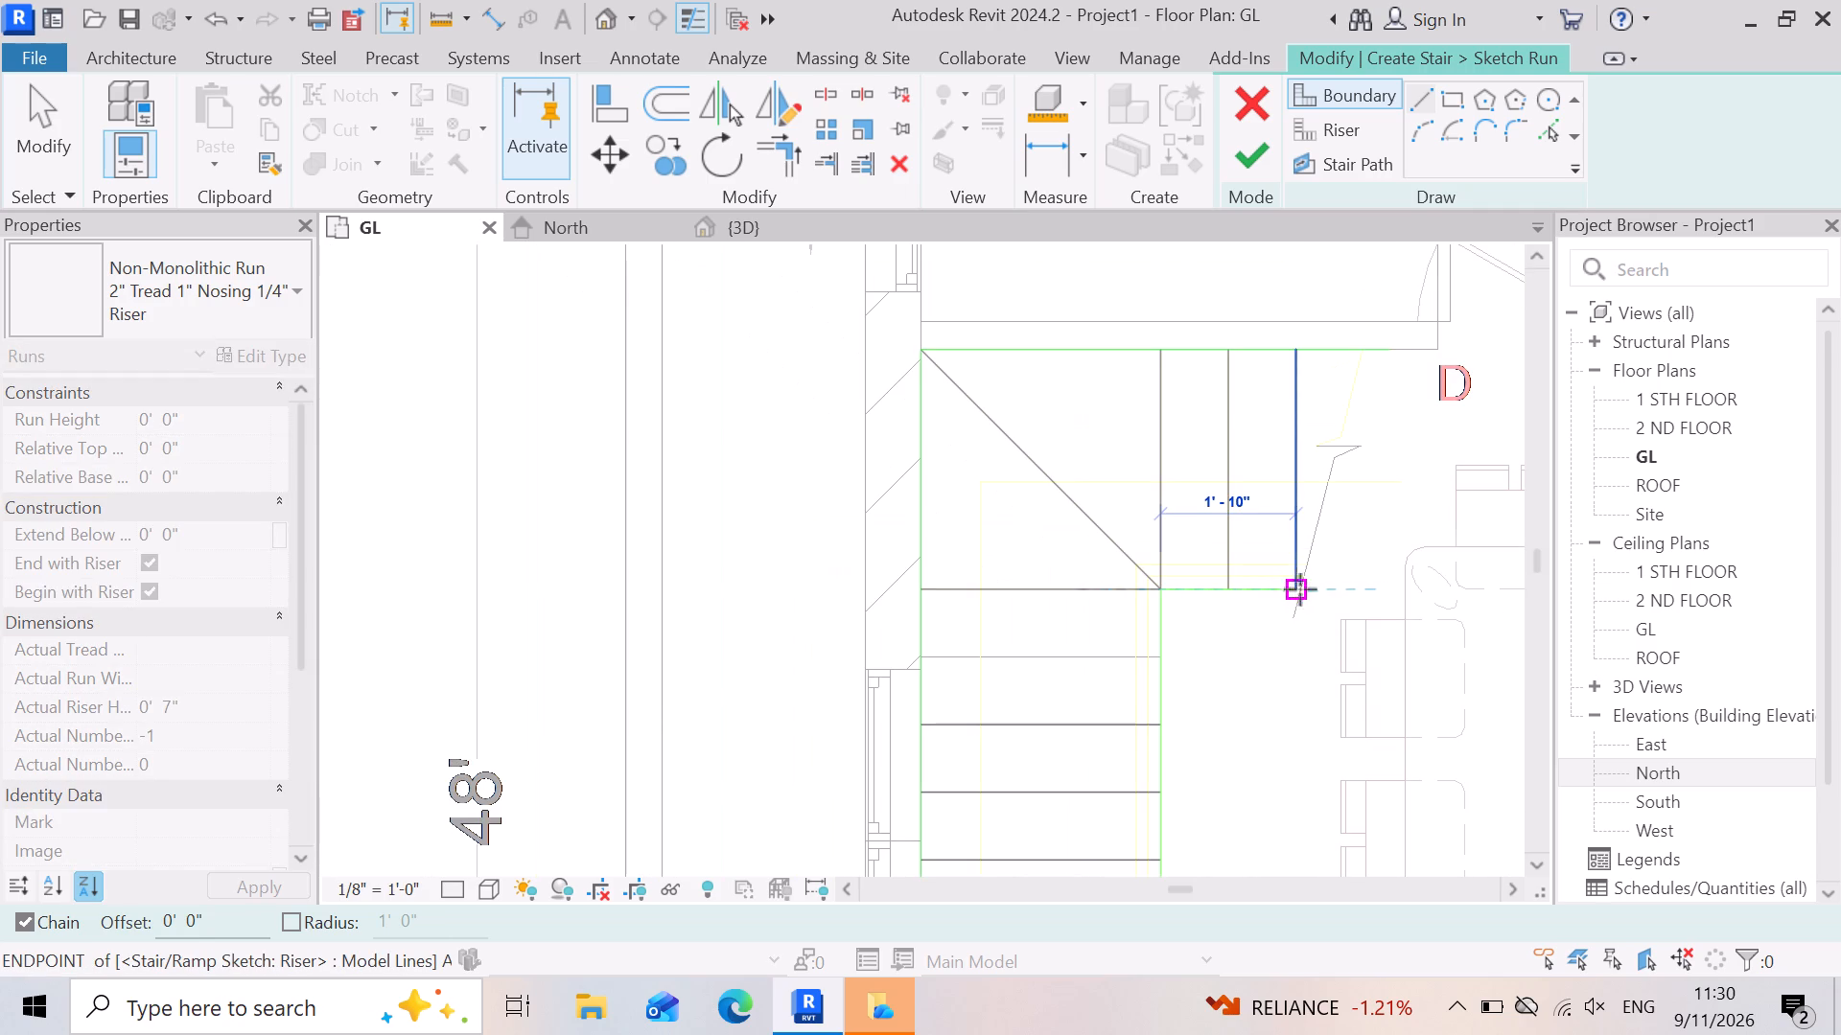
left_click(1394, 586)
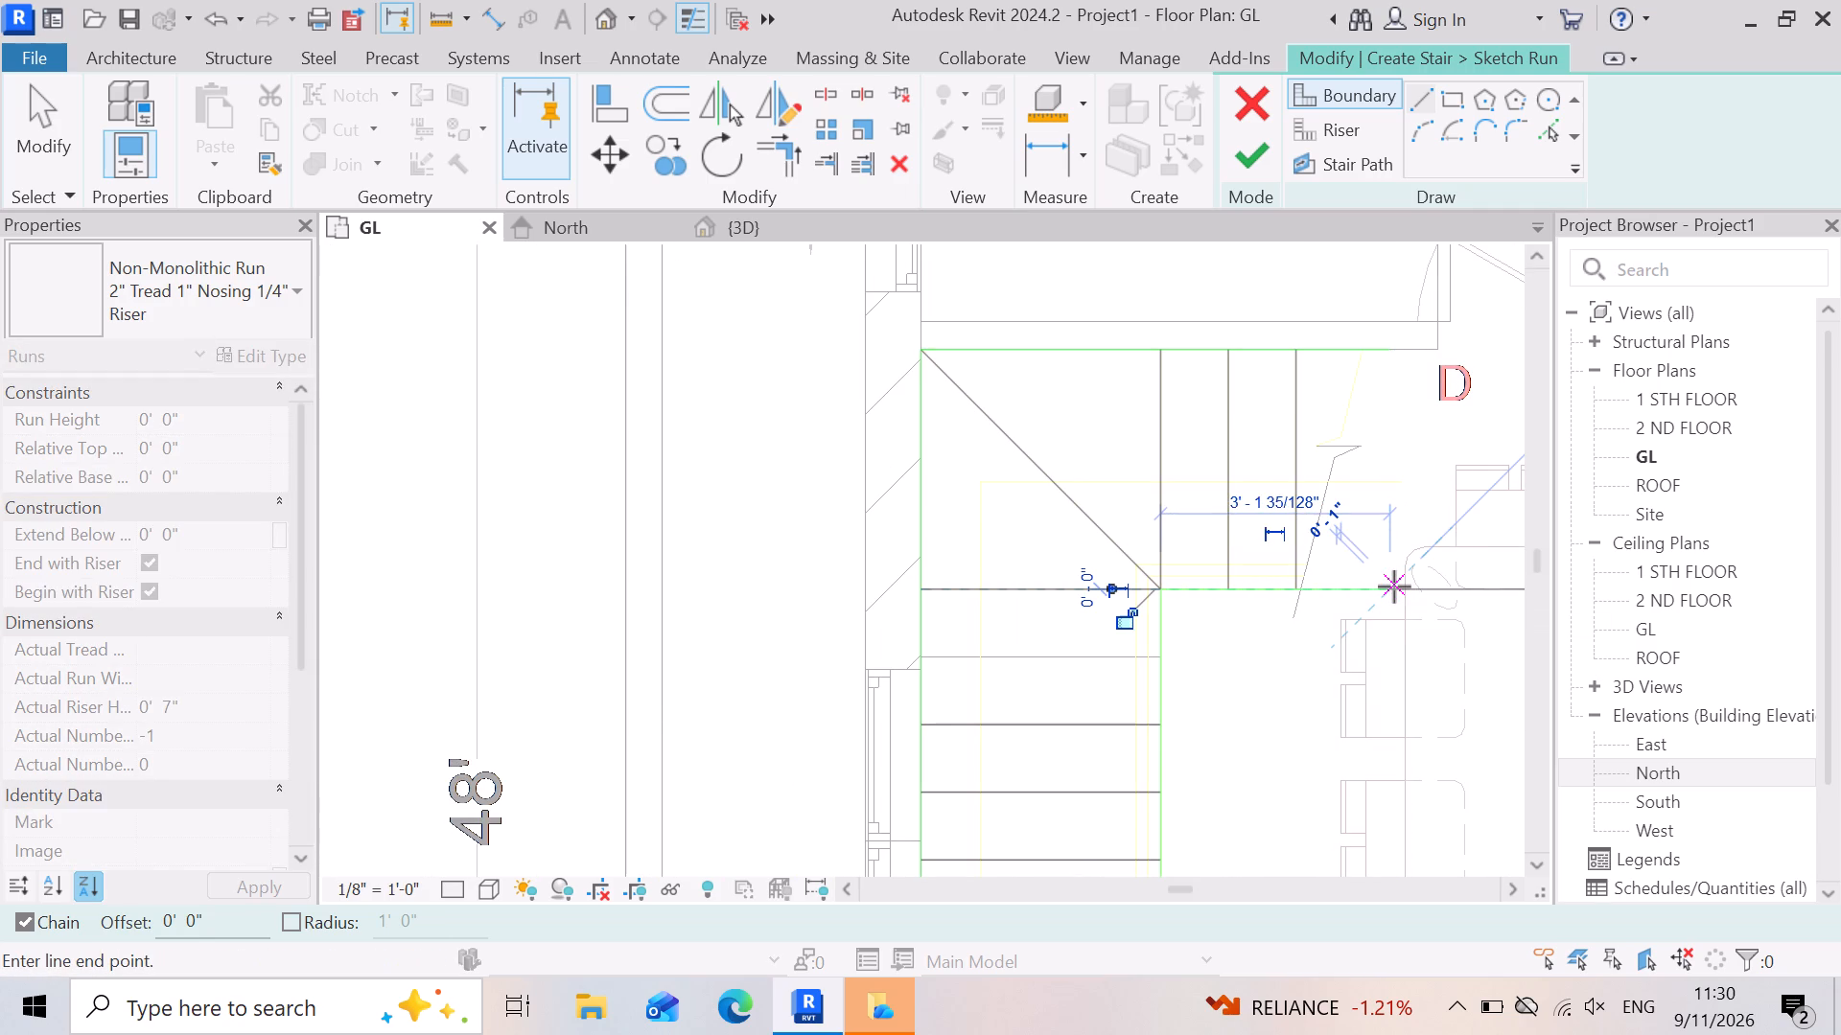
key("Escape")
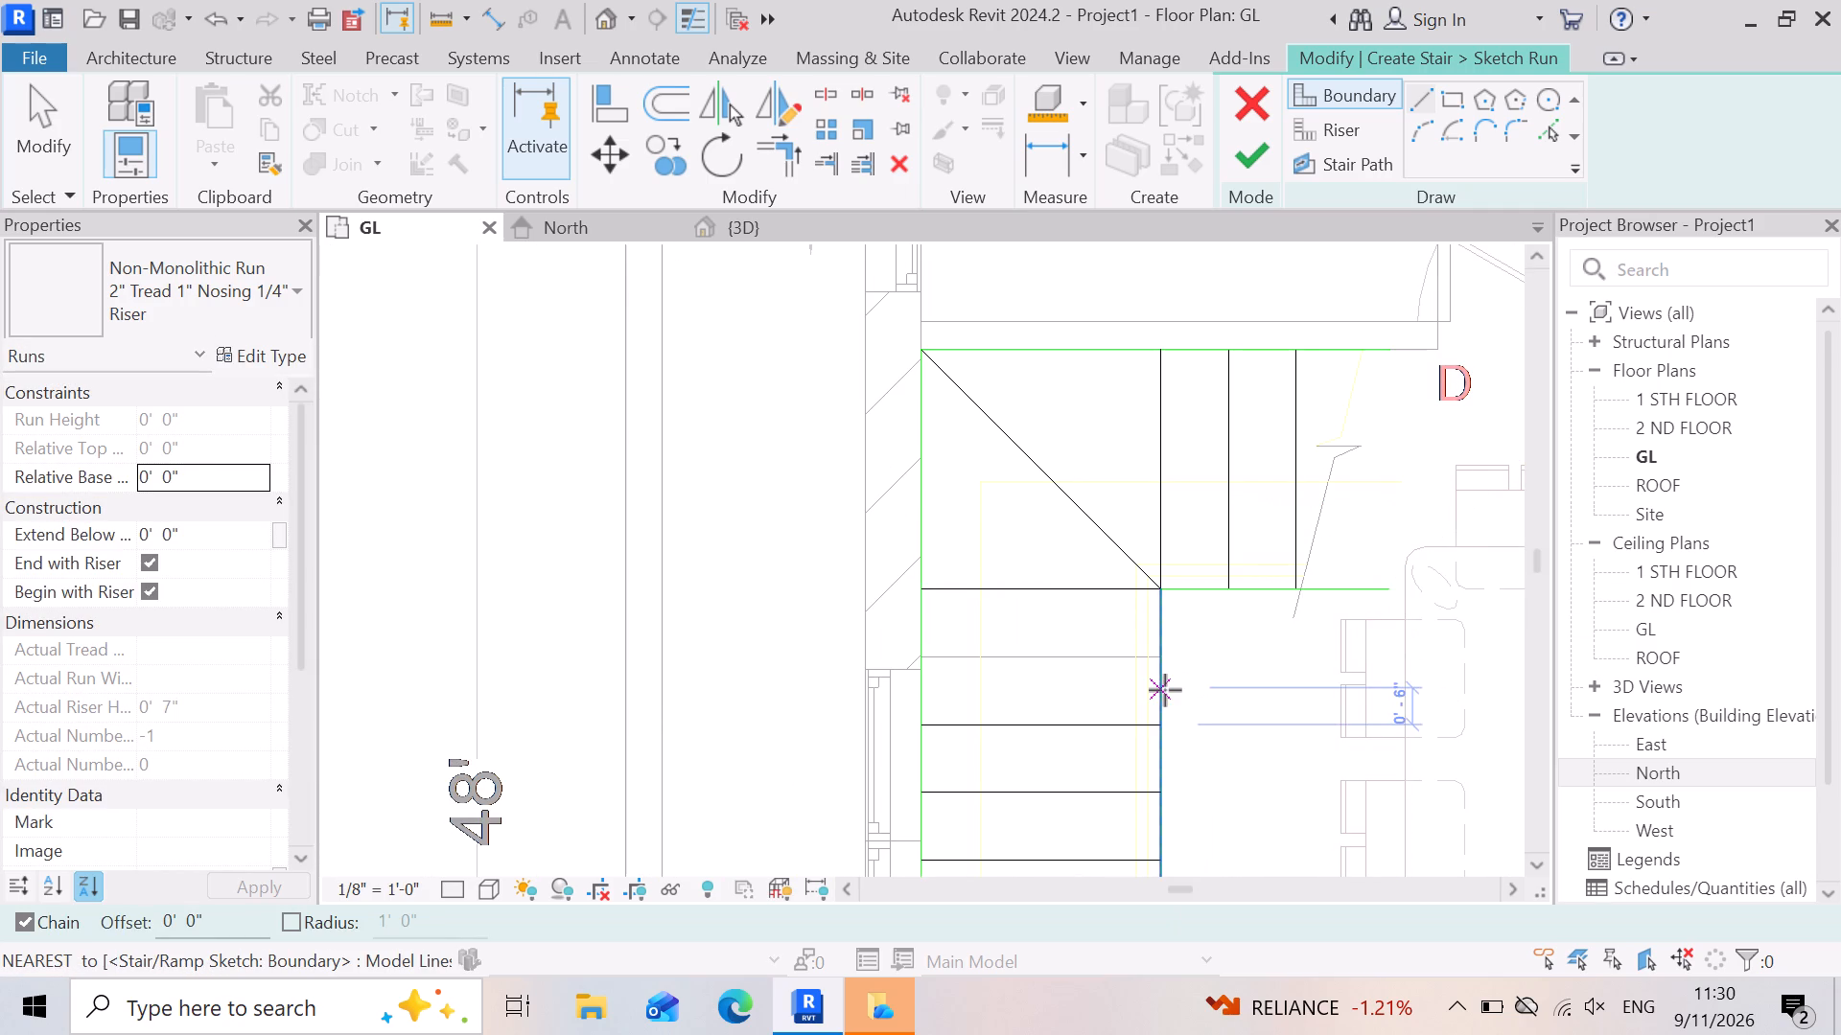
key("Escape")
Add two more risers to the guest-bedroom-side flight, each offset 1'-0" beyond the previous last riser.
scroll(1245, 571, "up", 3)
scroll(1142, 634, "up", 2)
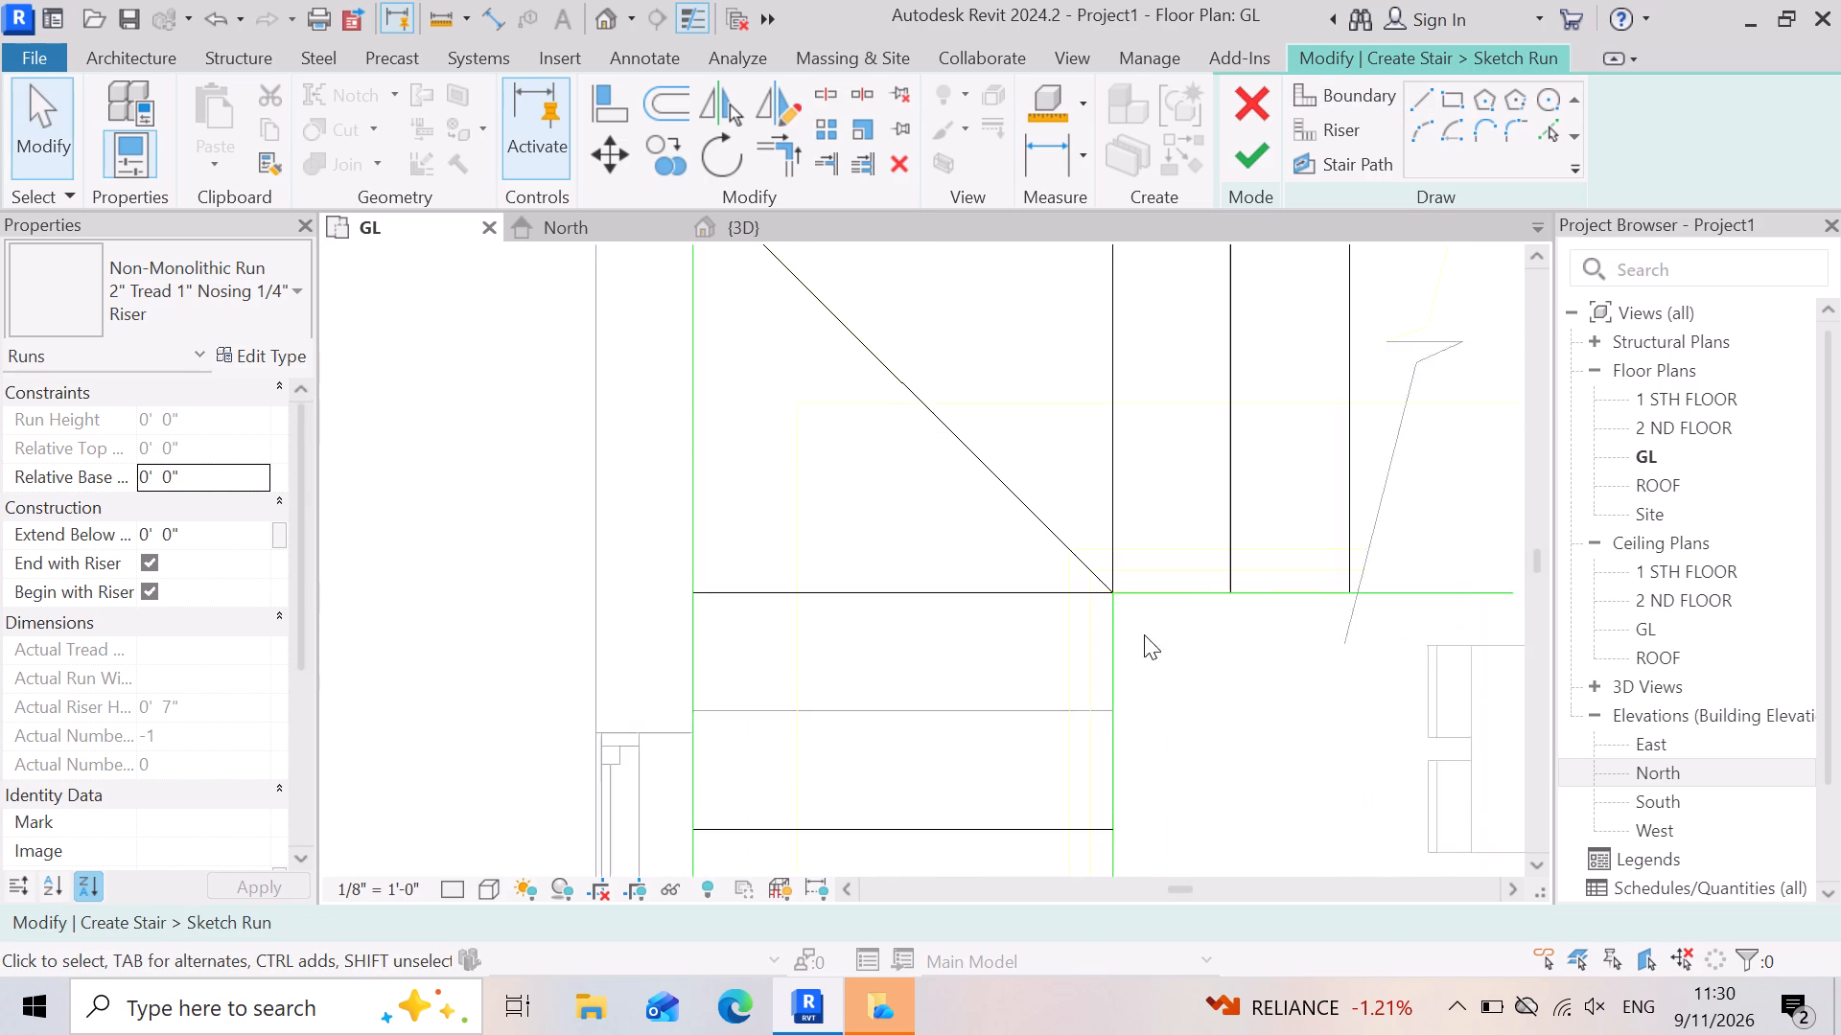
scroll(1144, 634, "up", 1)
scroll(837, 609, "down", 6)
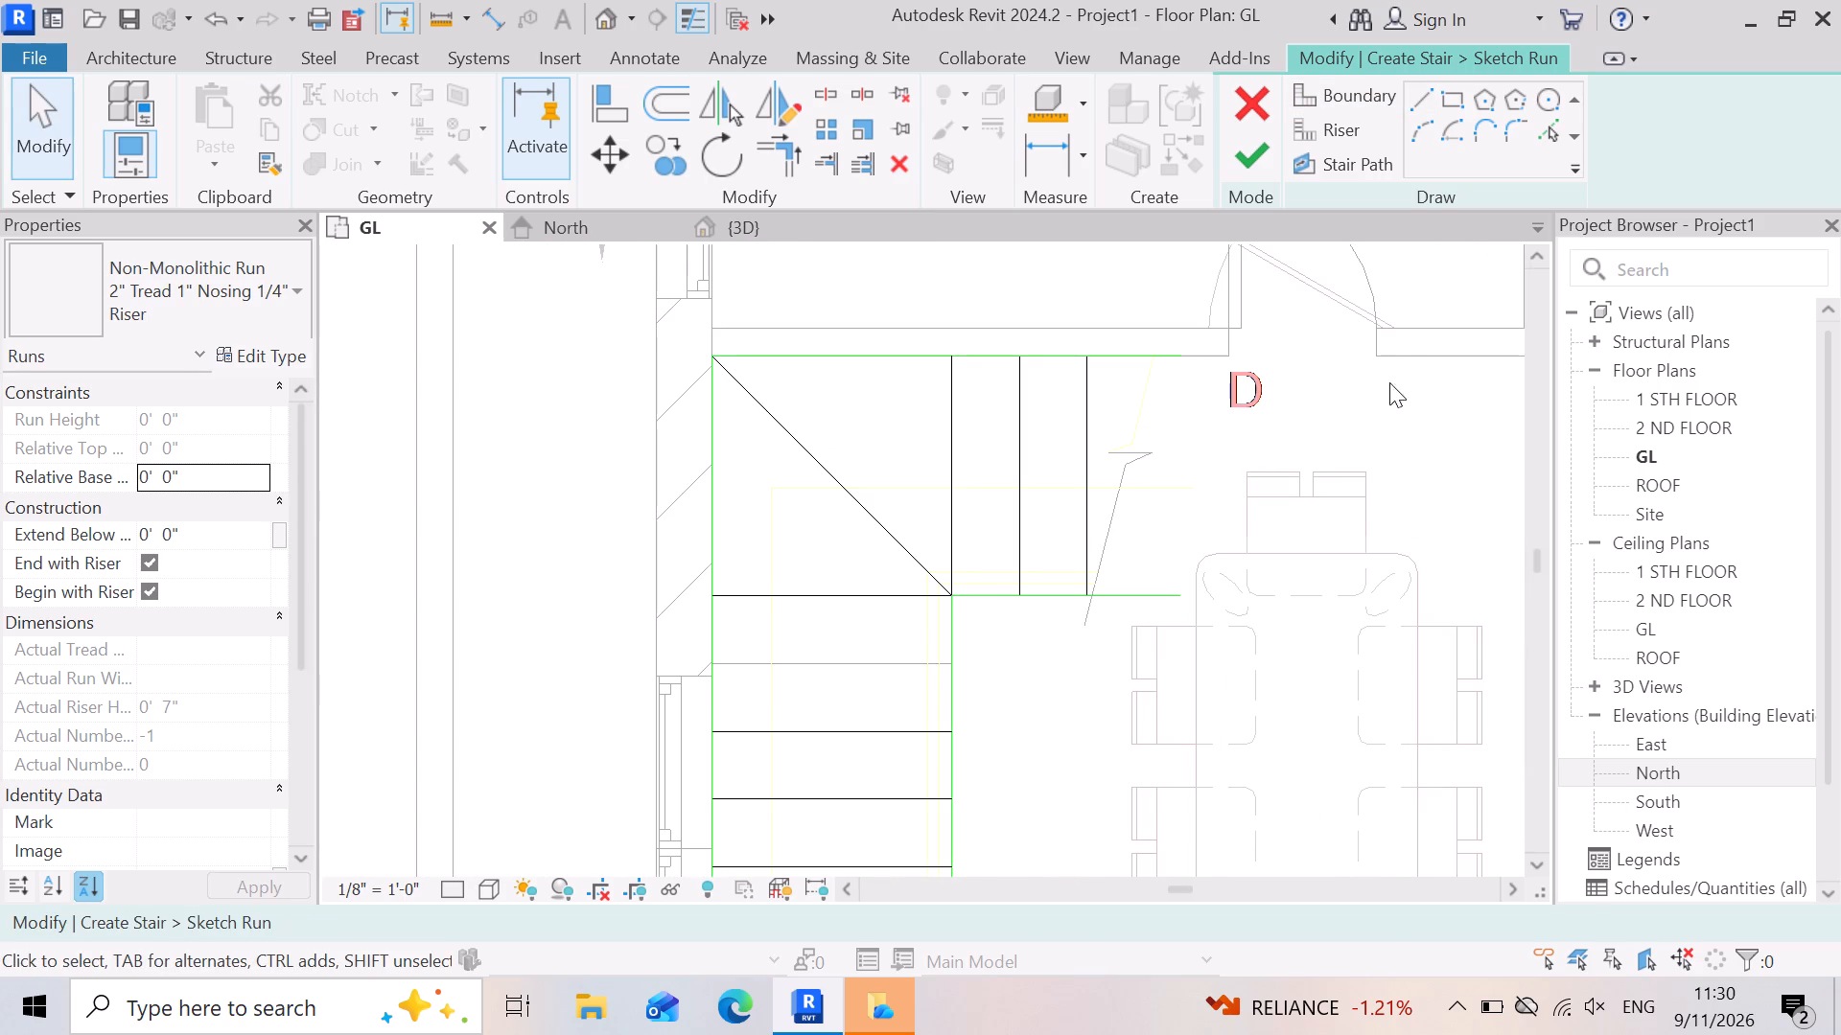
scroll(1216, 340, "up", 6)
scroll(1022, 365, "down", 4)
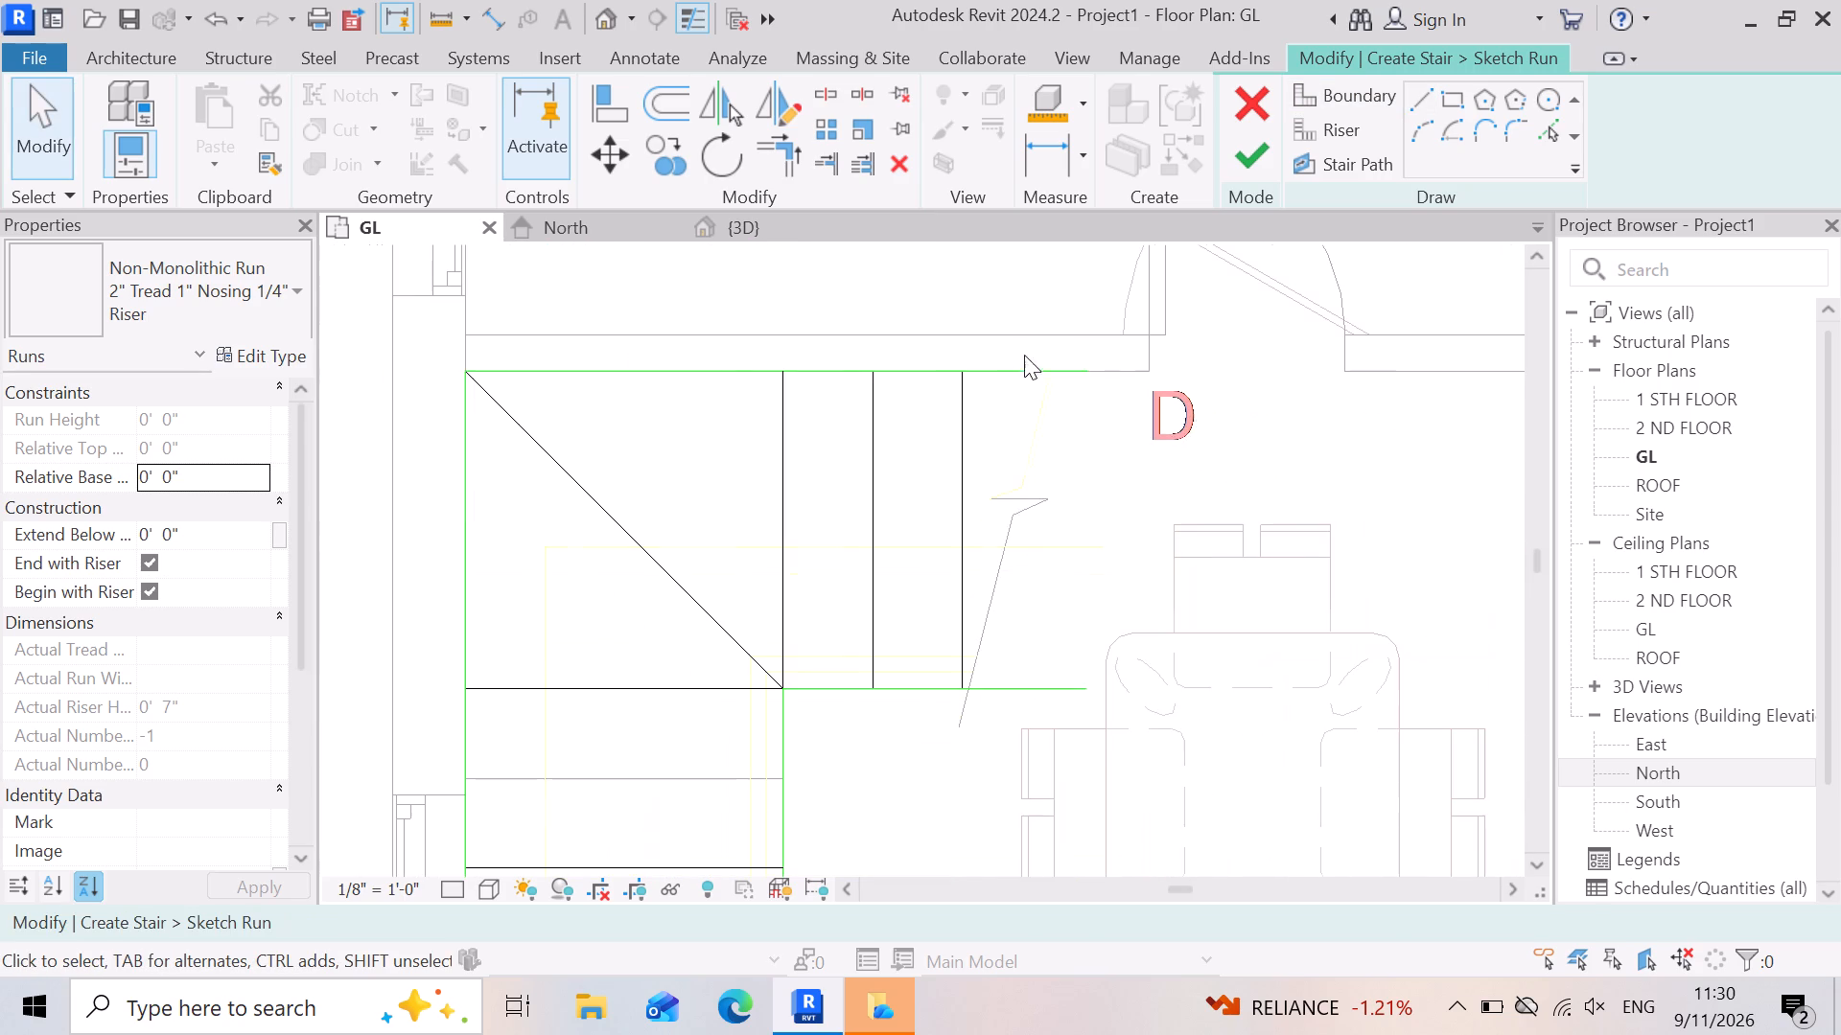
left_click(1364, 129)
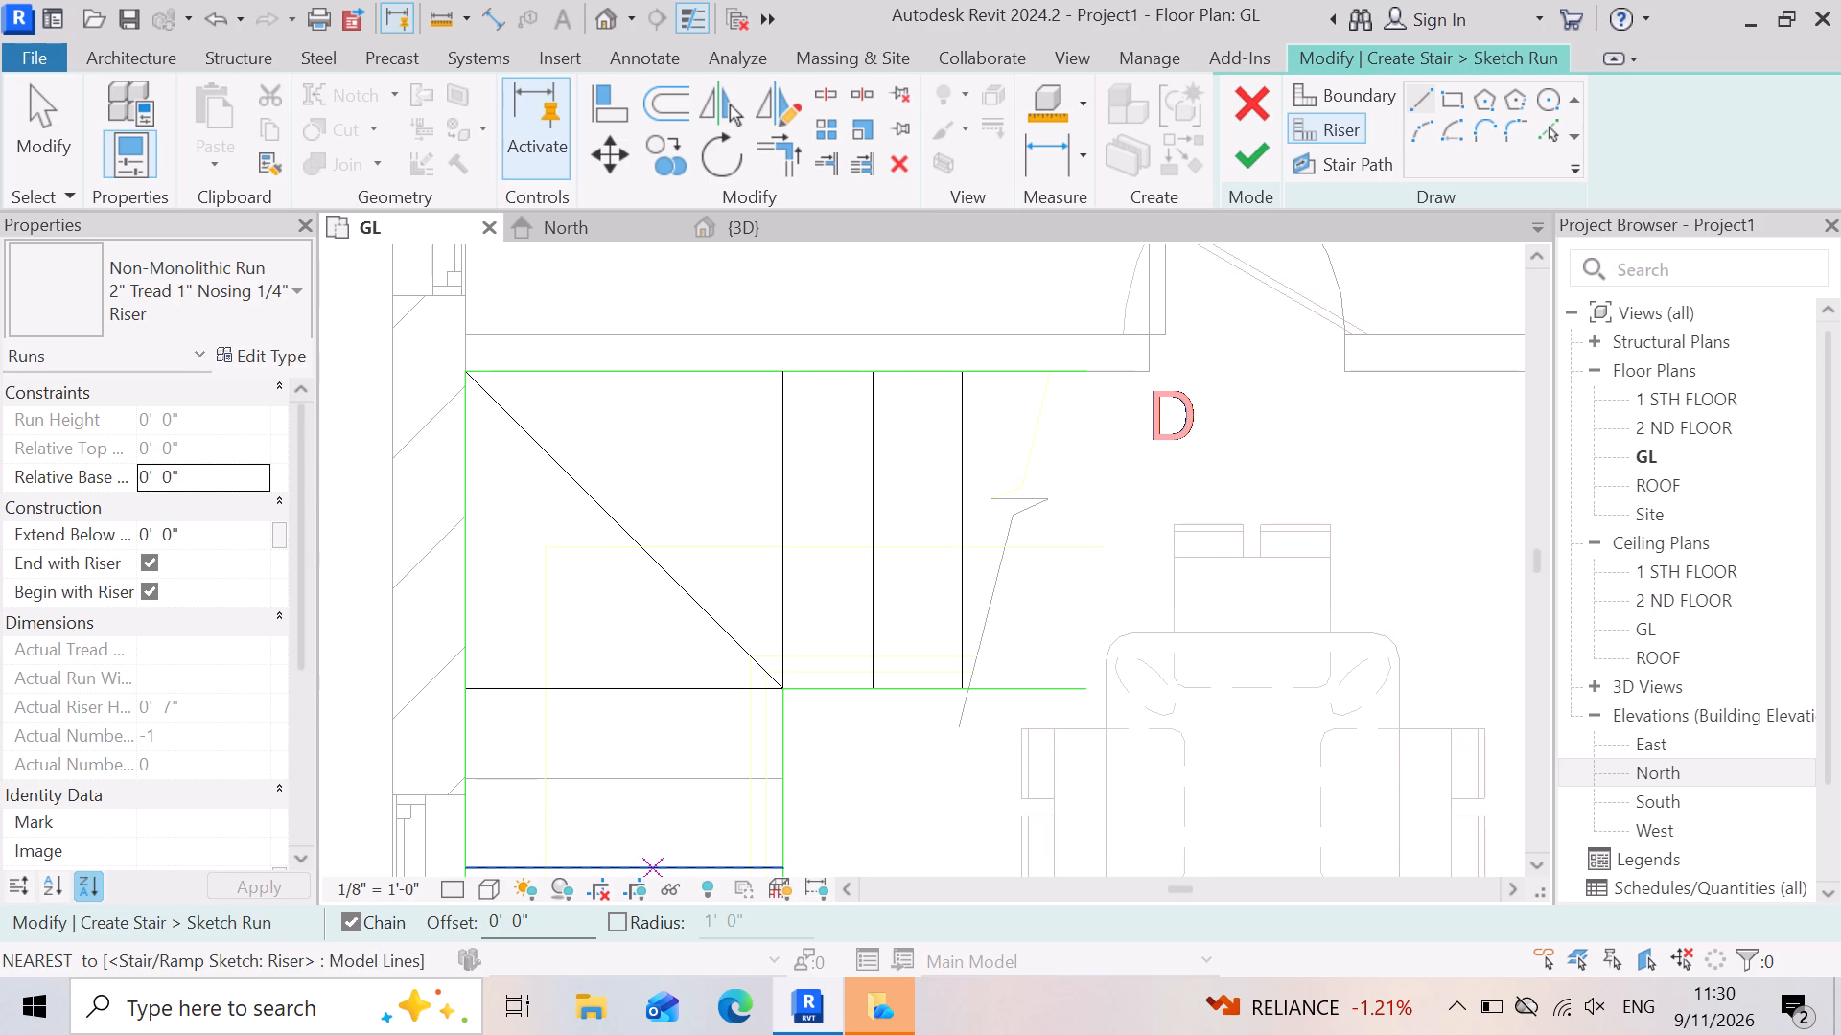
left_click_drag(553, 925, 394, 903)
key("1")
key("apostrophe")
key("Return")
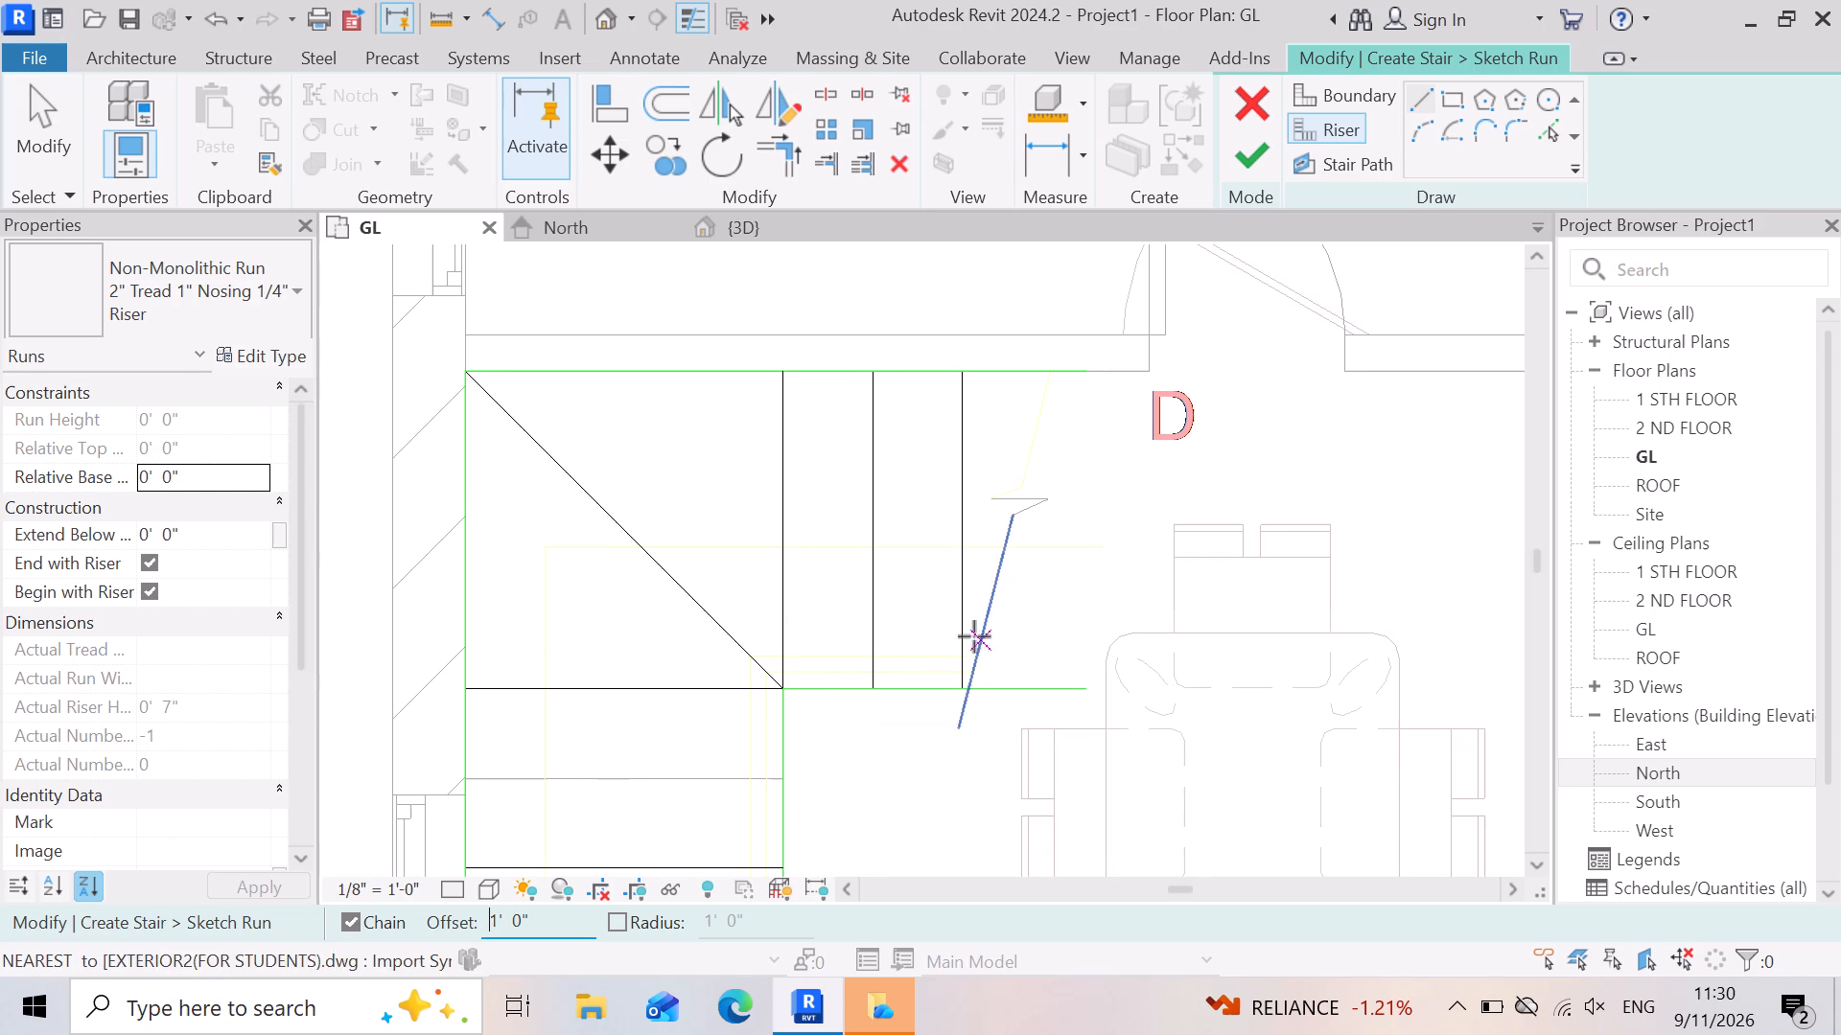
left_click(1549, 138)
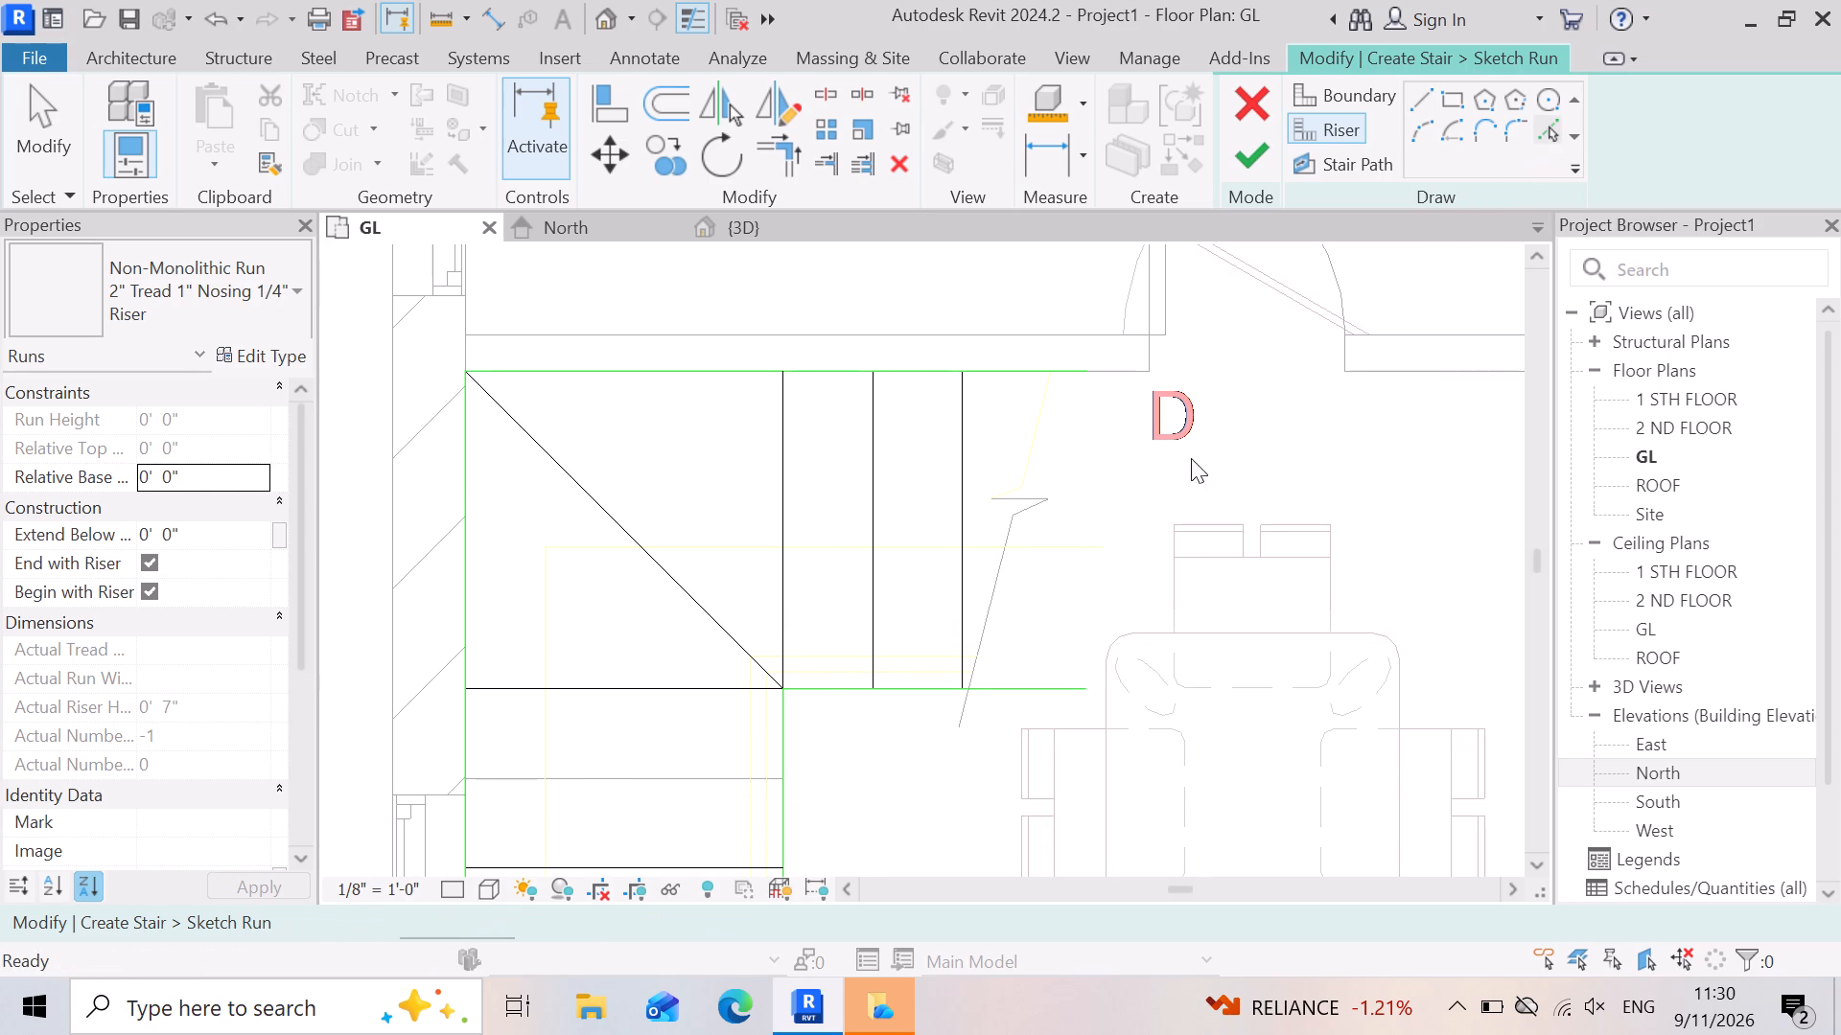
left_click(969, 550)
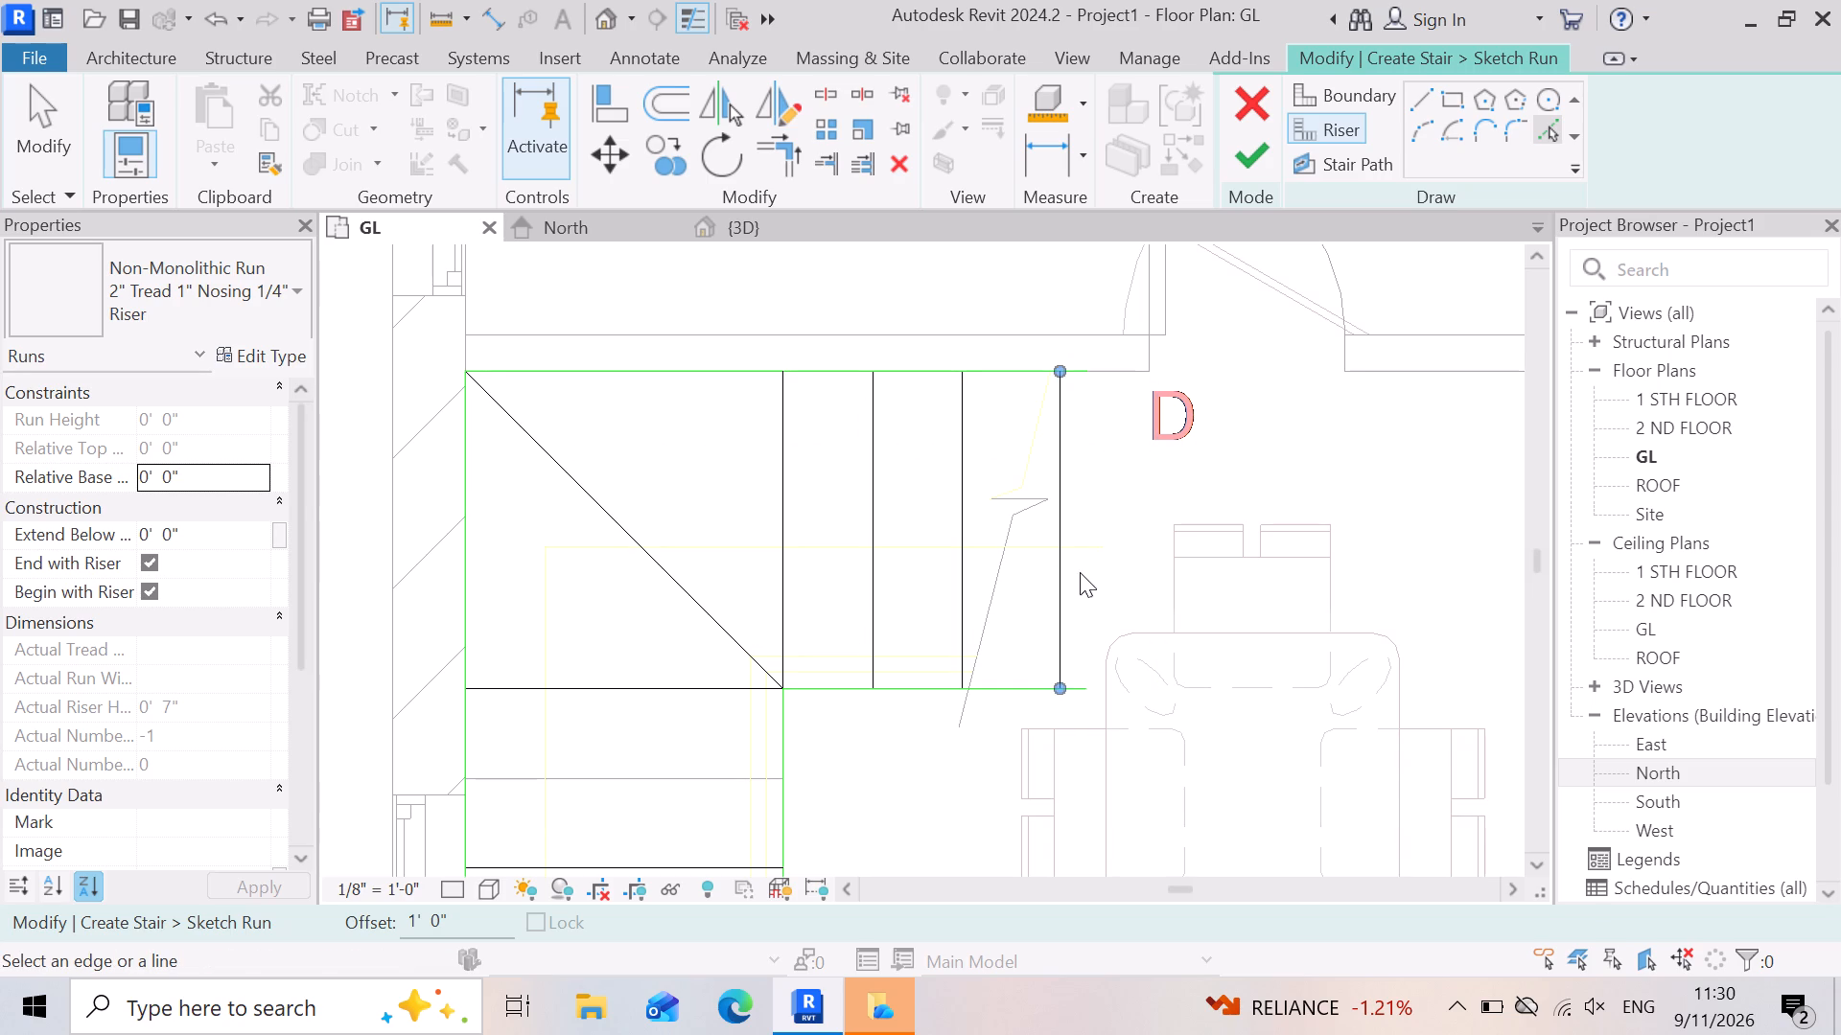
left_click(1062, 570)
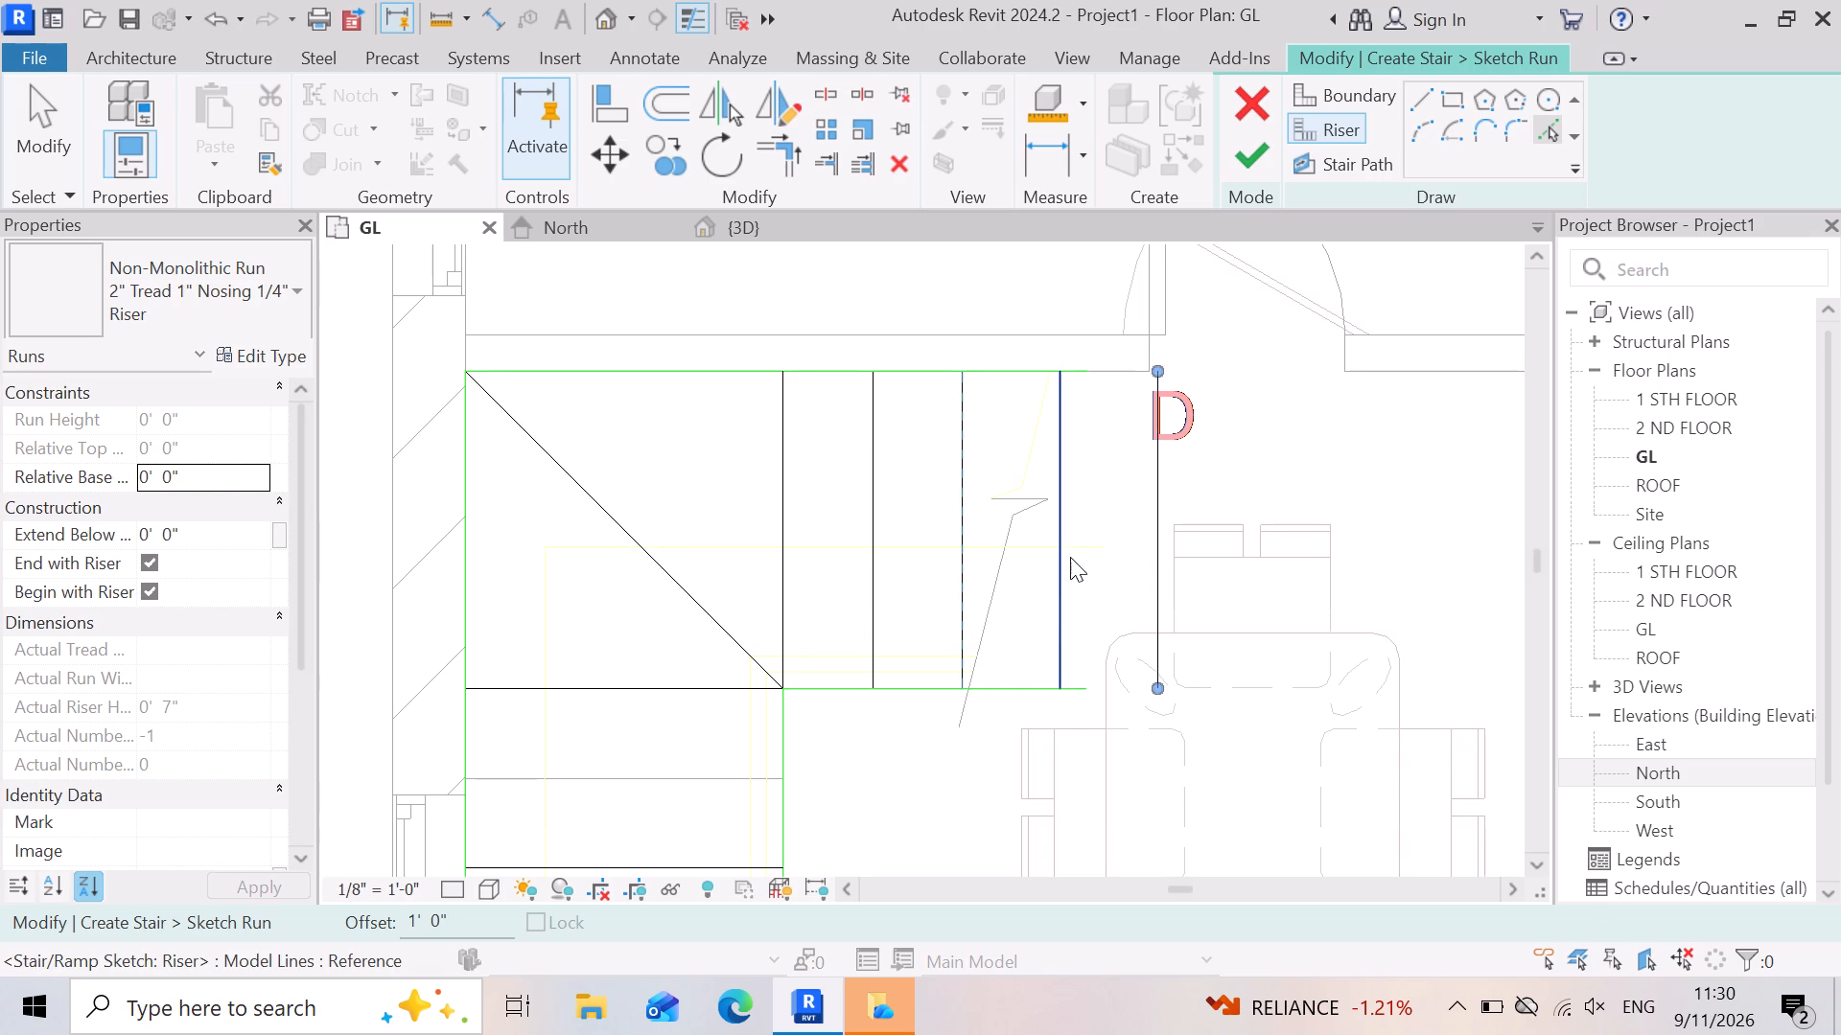
scroll(1375, 514, "up", 3)
scroll(1334, 537, "down", 3)
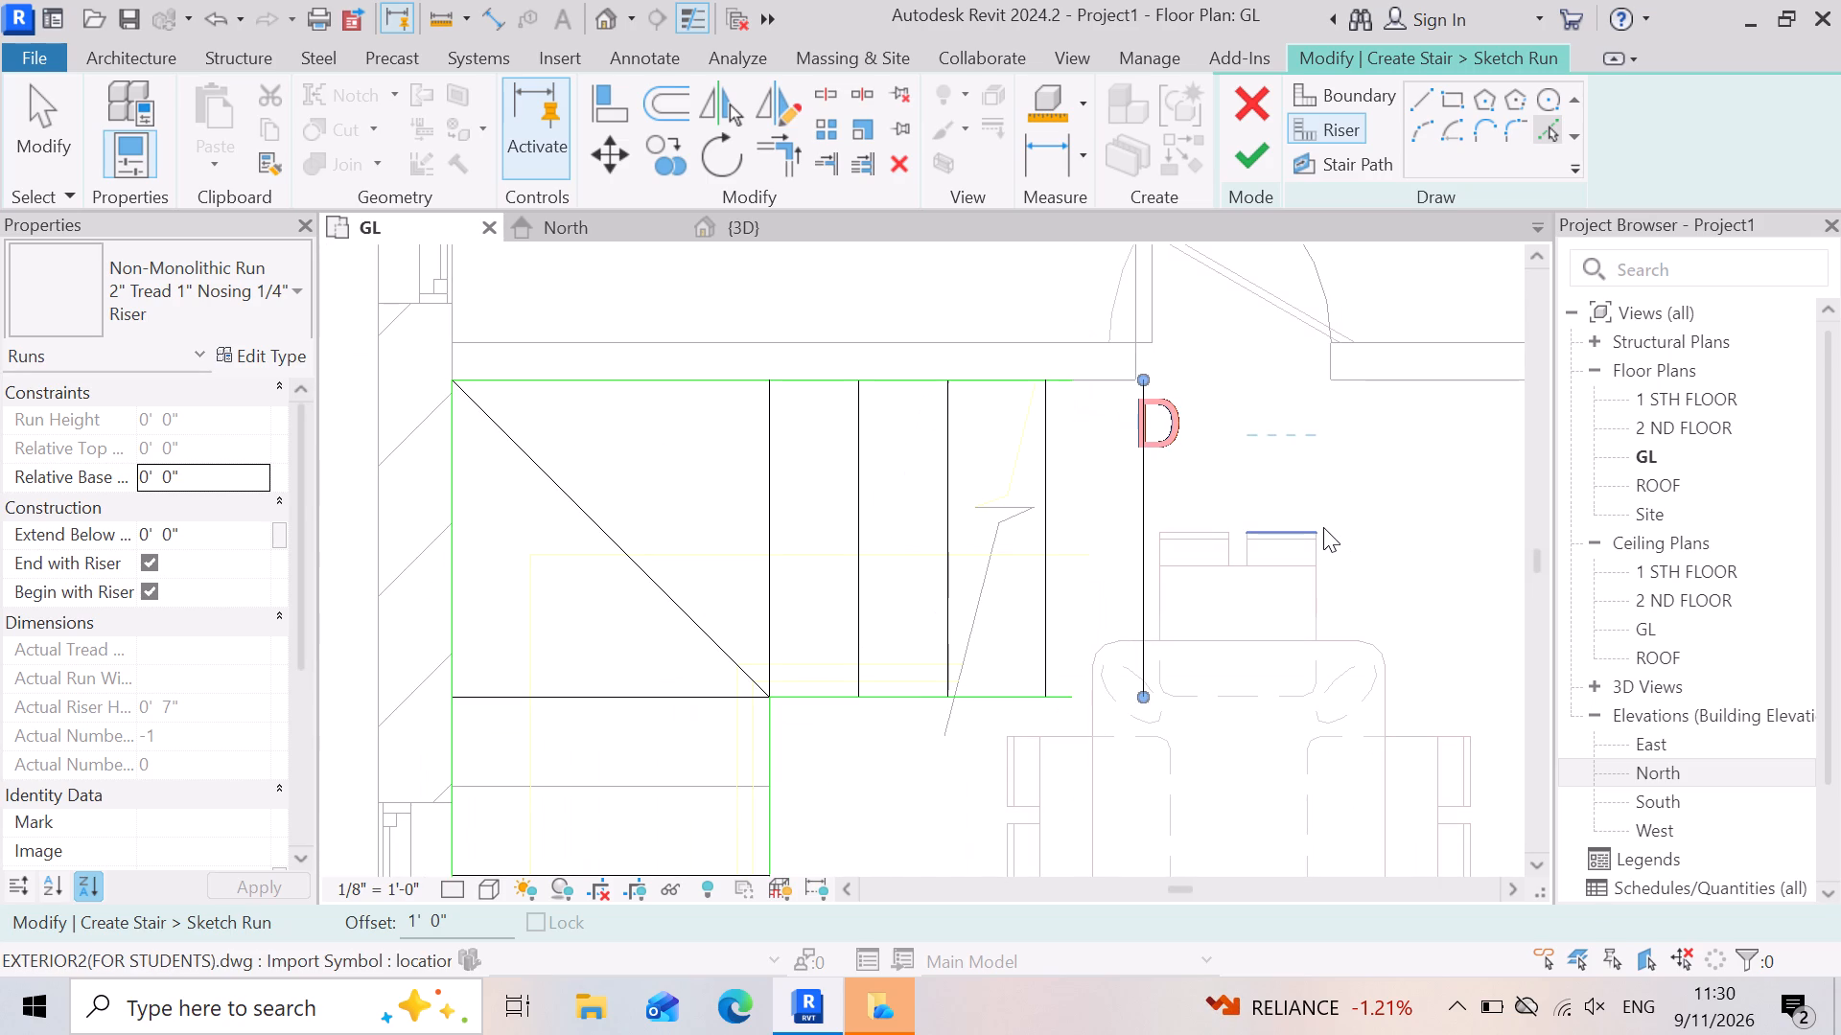
key("Escape")
key("Escape")
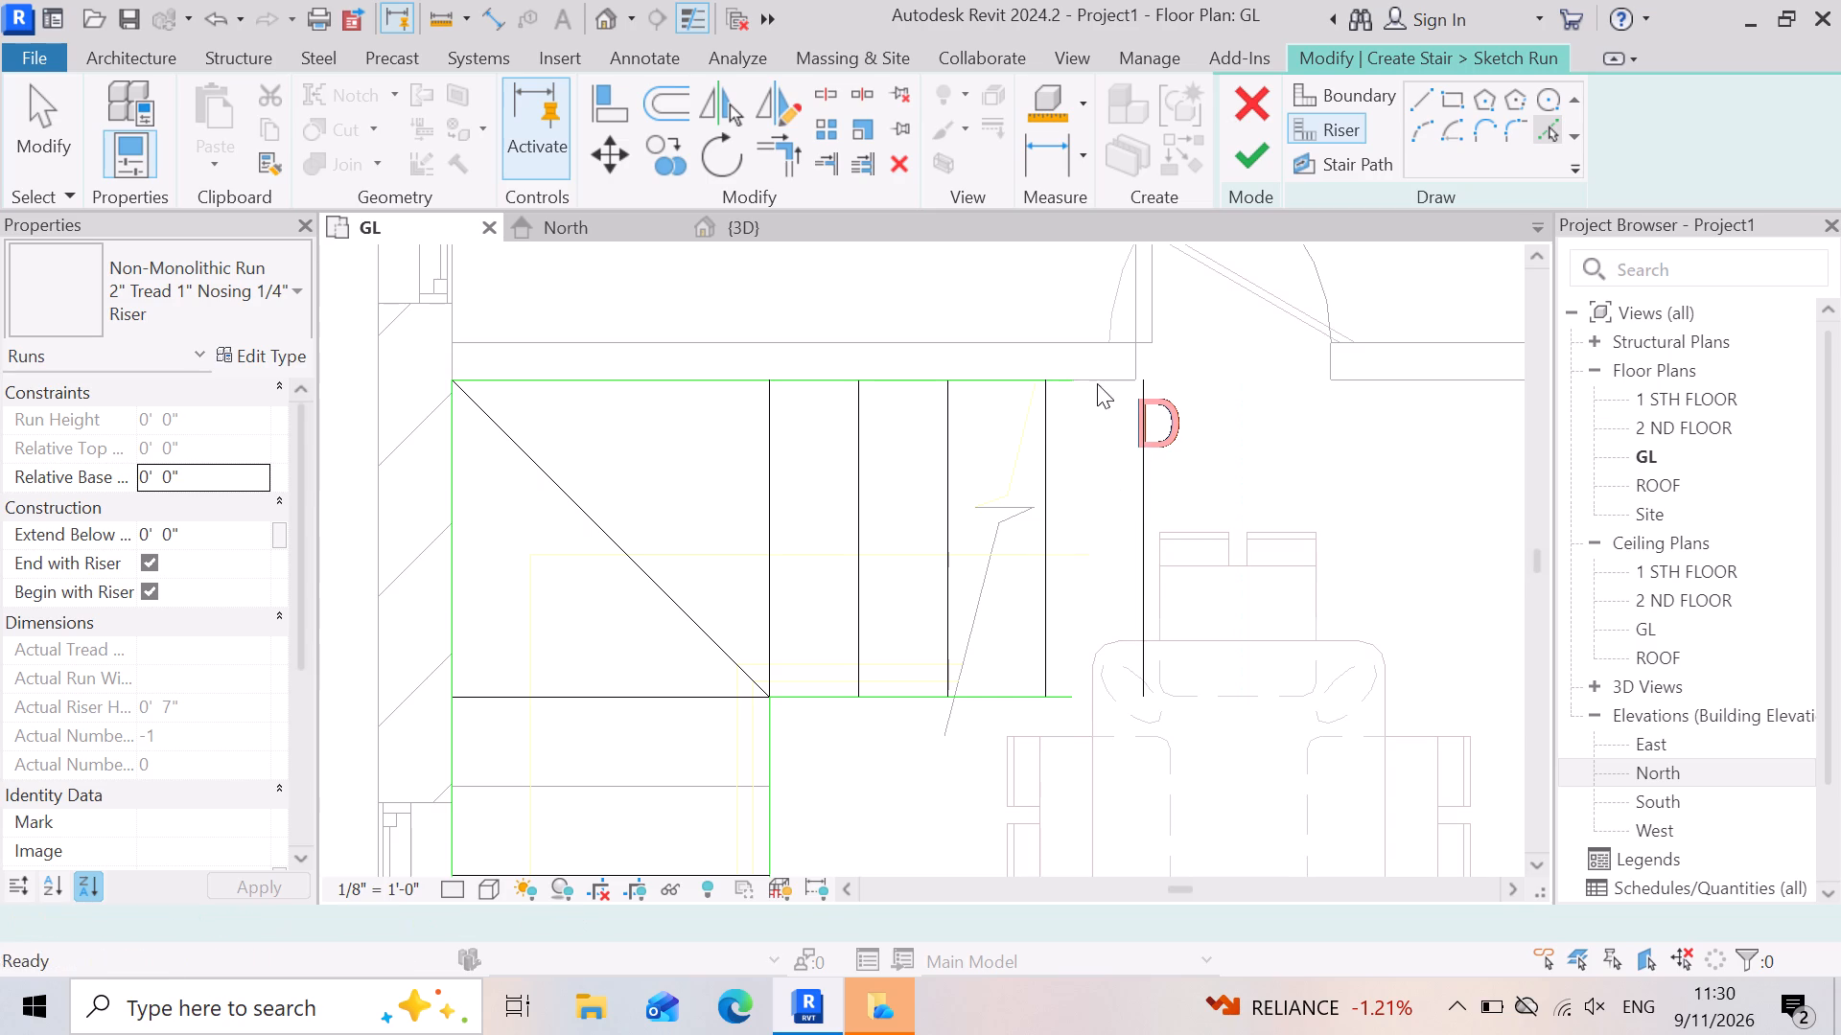
Extend the outer and inner boundary lines of the guest-bedroom-side flight to the ends of the new last riser.
scroll(1103, 393, "up", 3)
left_click(999, 367)
left_click_drag(1060, 364, 1169, 372)
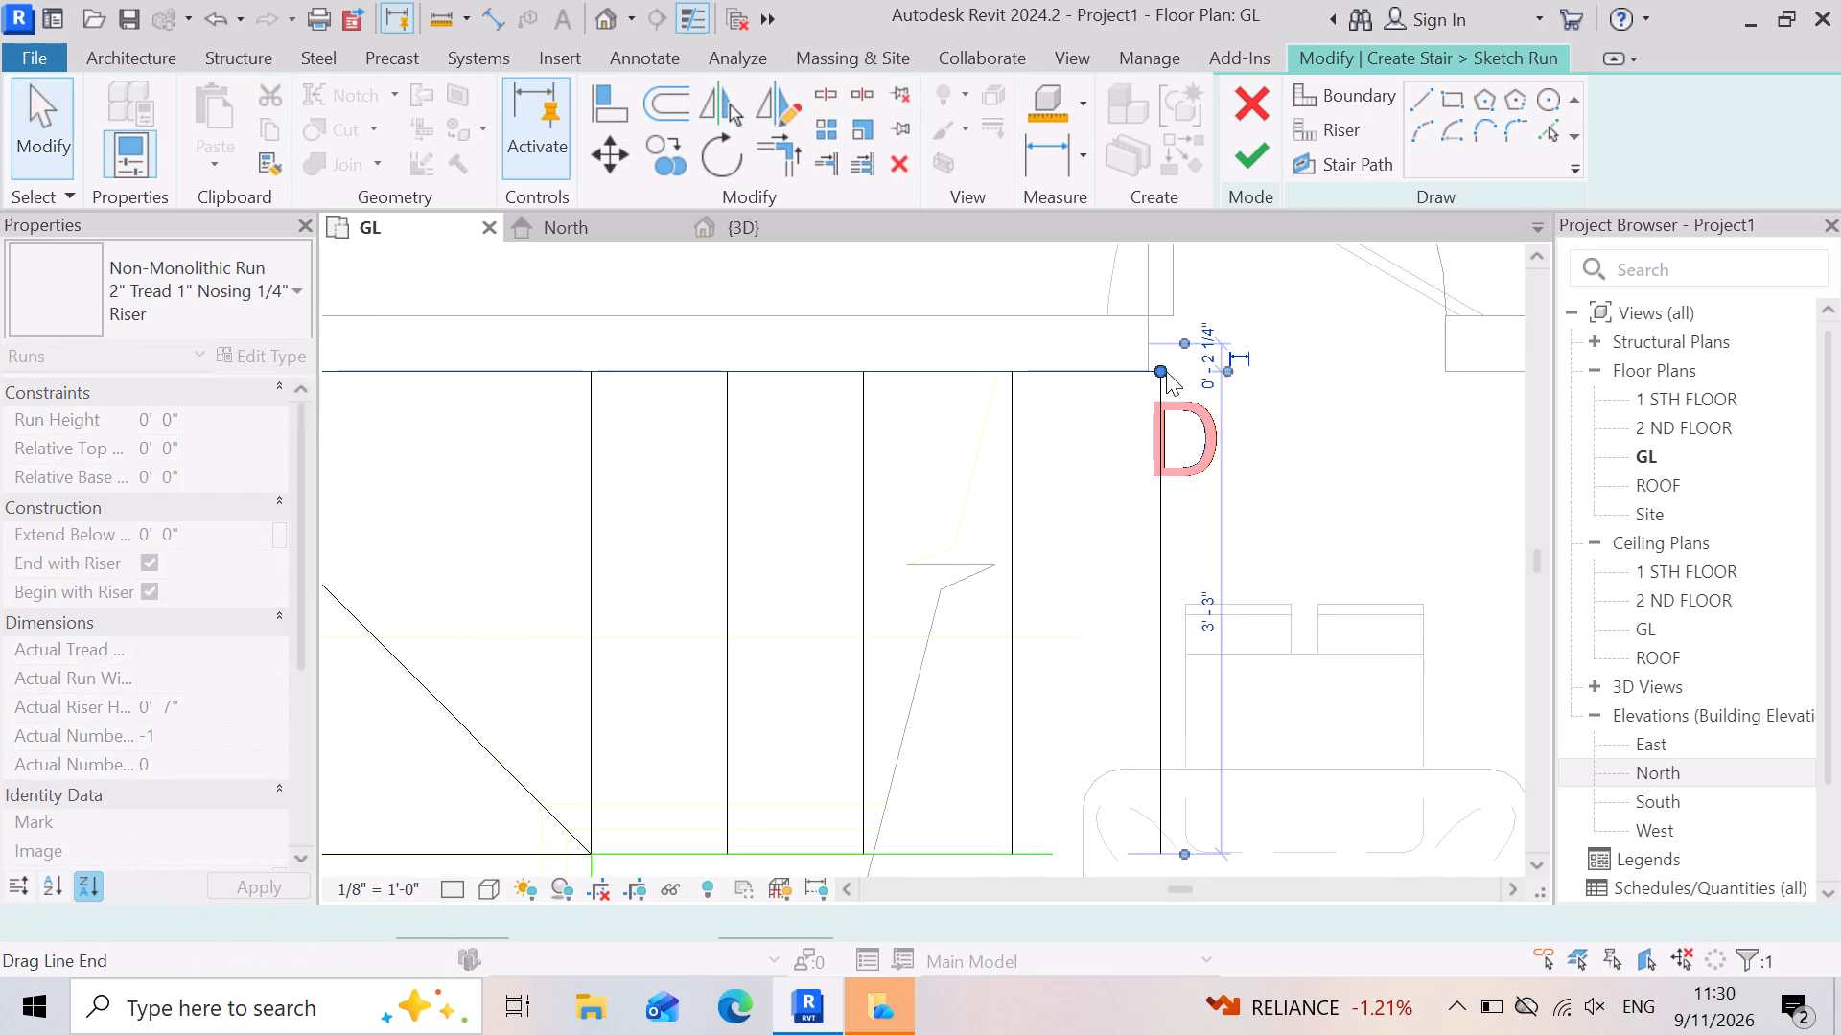
key("Escape")
scroll(1216, 414, "down", 7)
scroll(1220, 628, "up", 4)
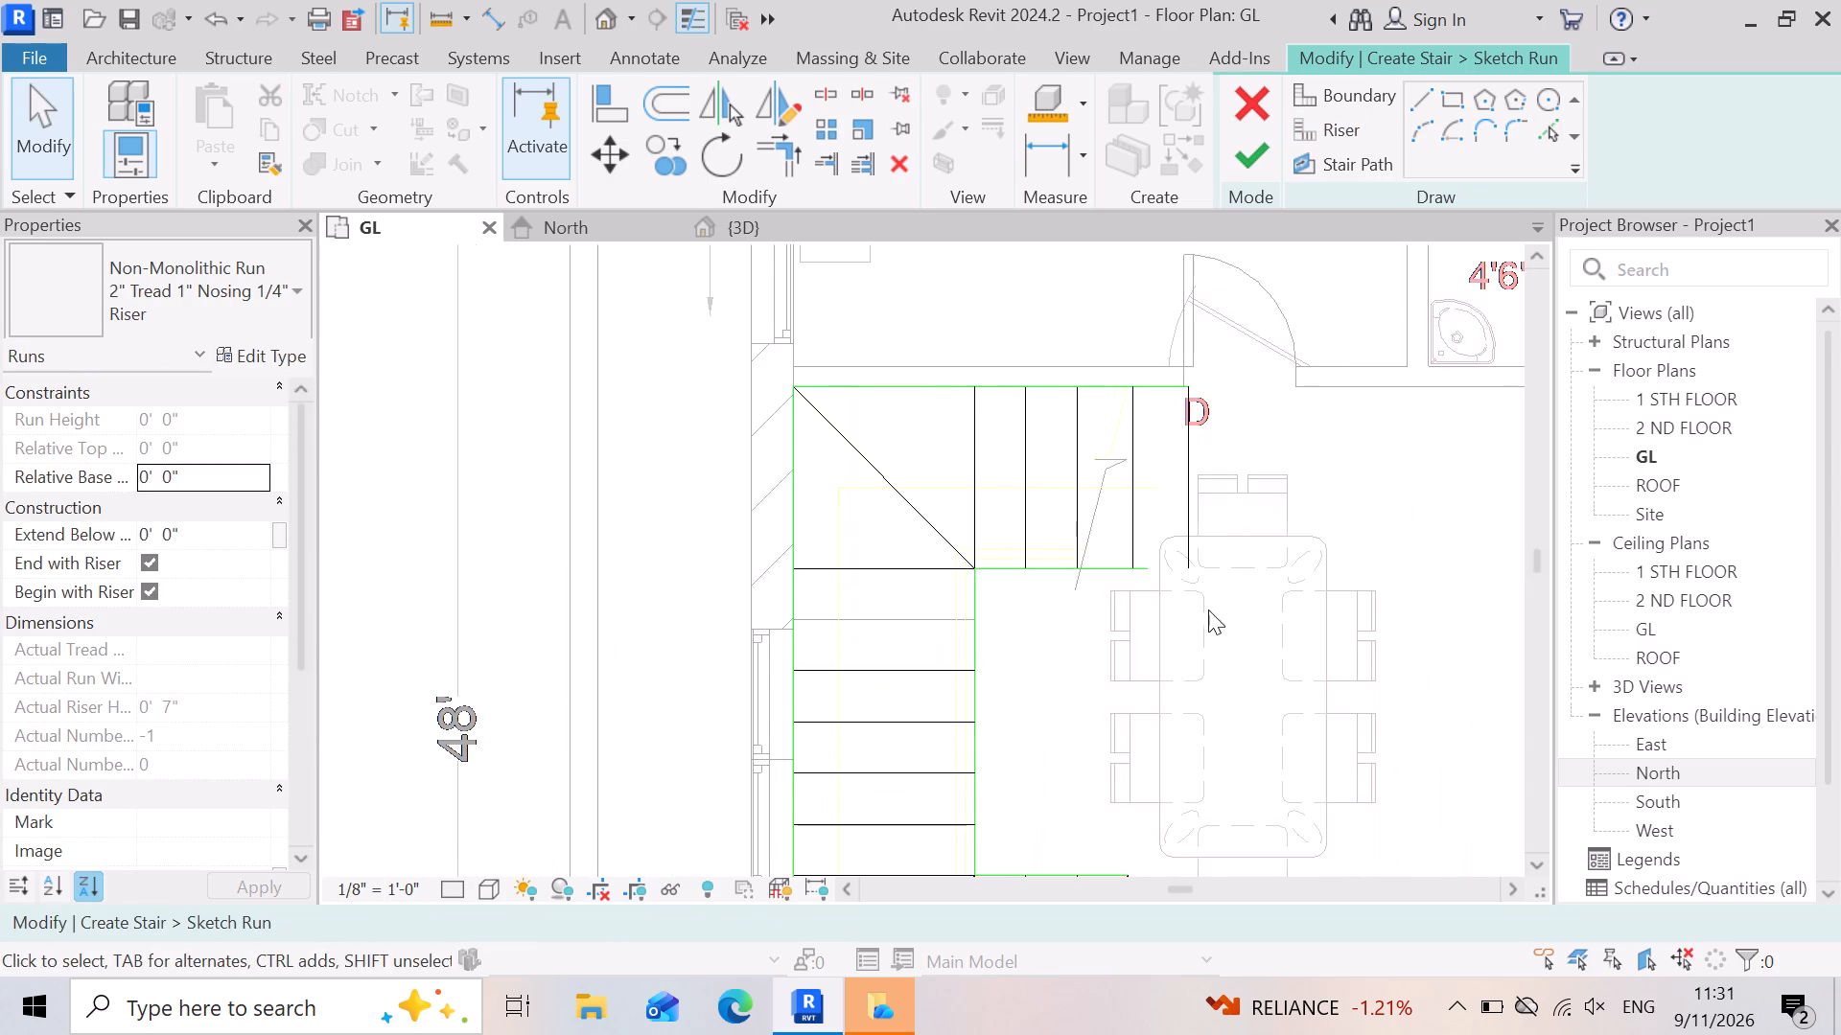
left_click(1040, 527)
scroll(1189, 561, "up", 4)
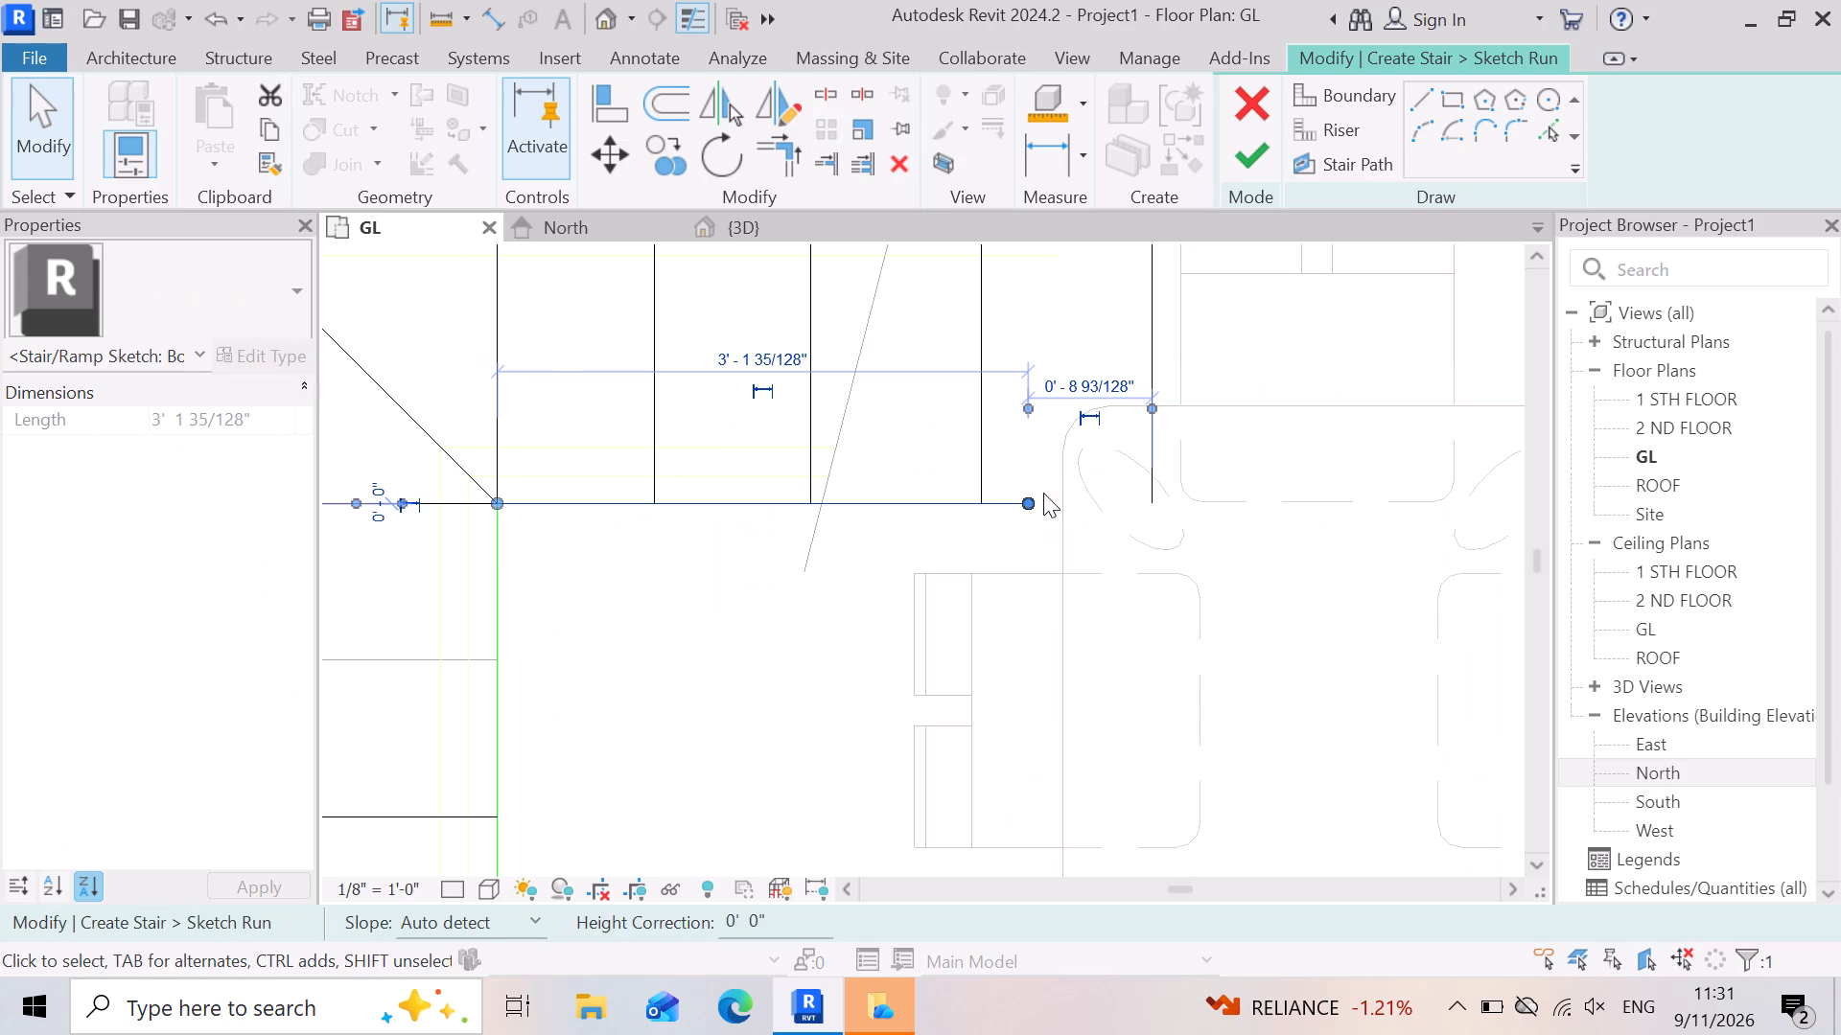
left_click_drag(1023, 499, 1147, 513)
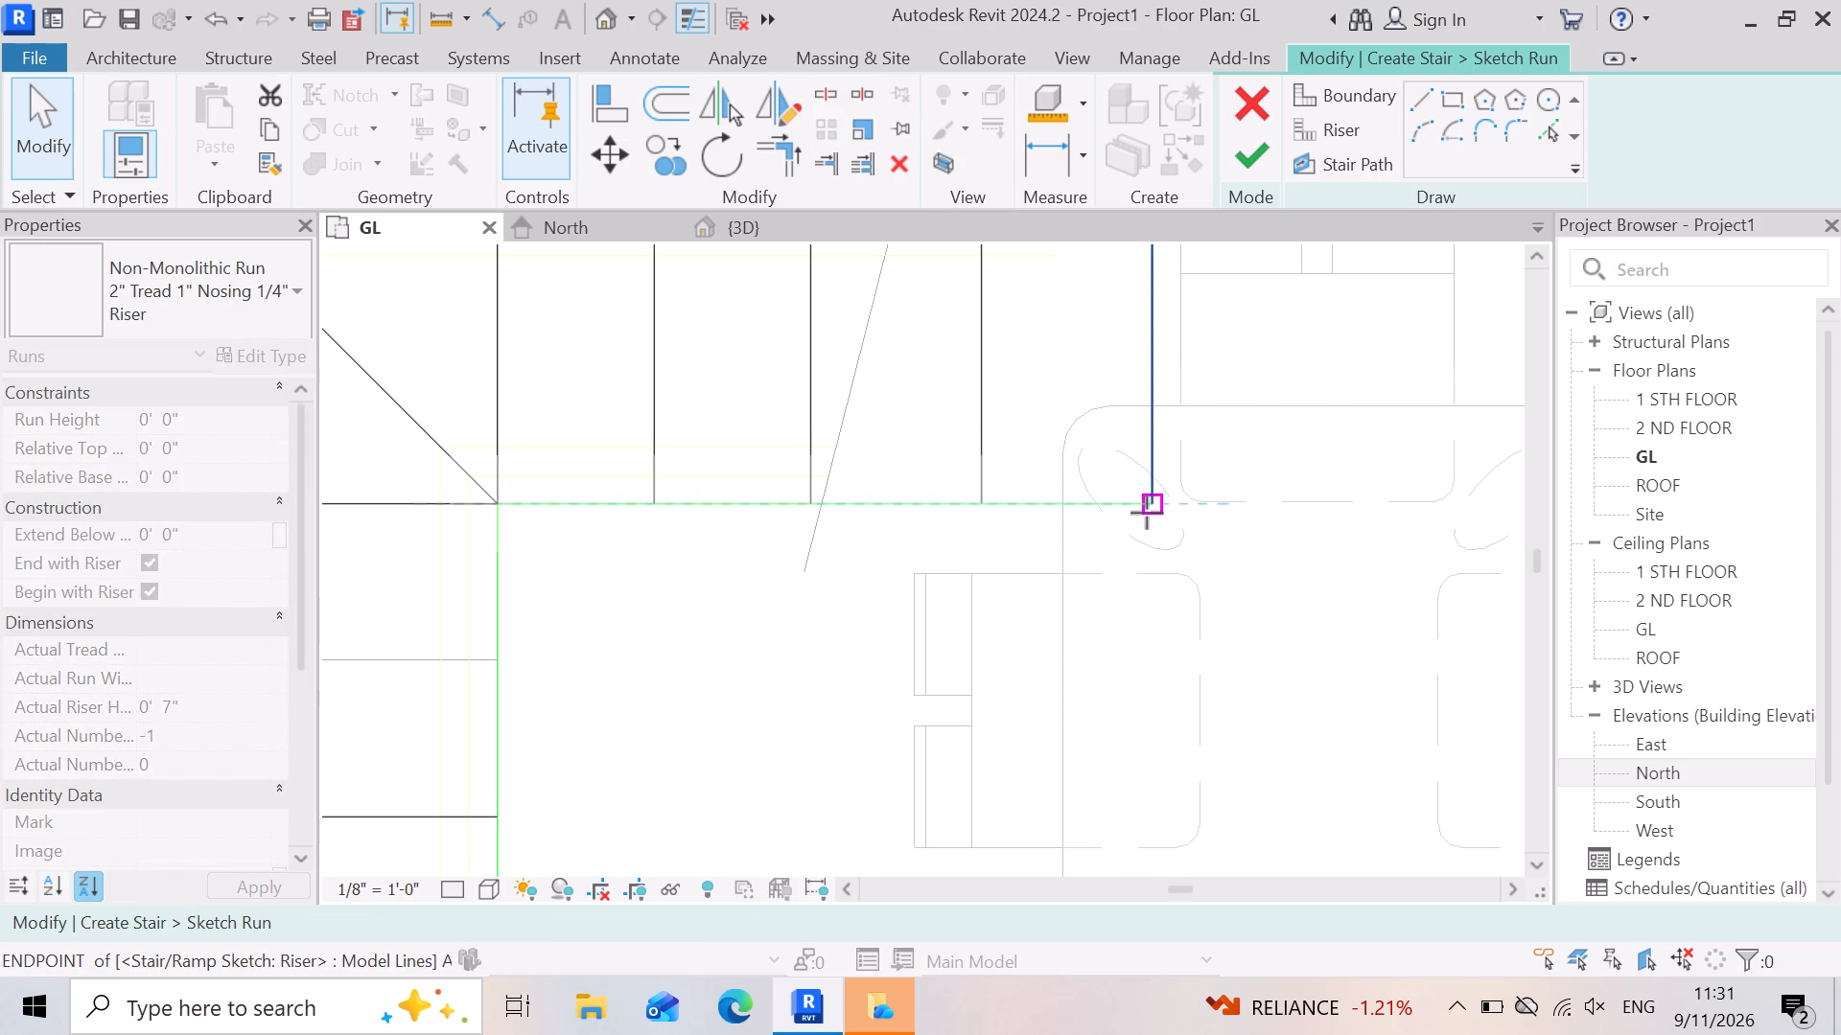
left_click_drag(1147, 513, 1149, 514)
key("Escape")
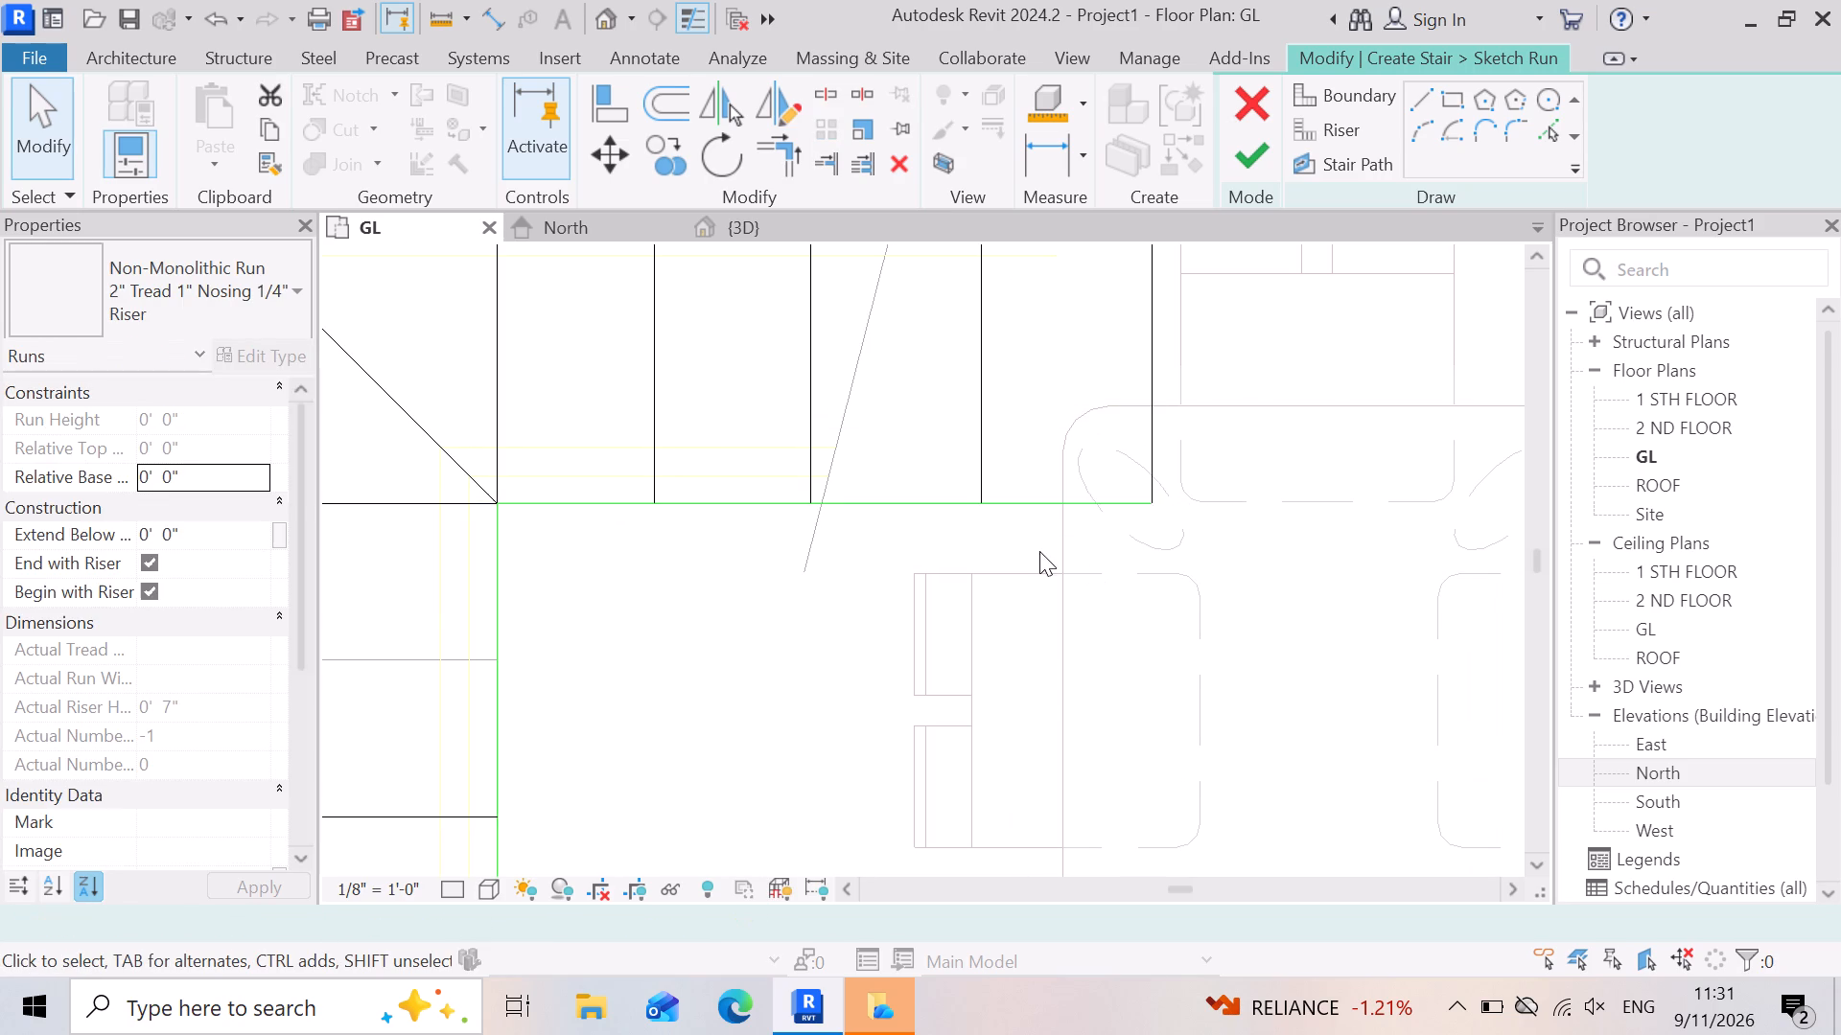
Draw the U-shaped stair path from the first riser to the last: about 5'-0" along, 8'-9" up the middle flight, and 6'-3" across.
scroll(1060, 540, "down", 9)
scroll(1123, 331, "down", 4)
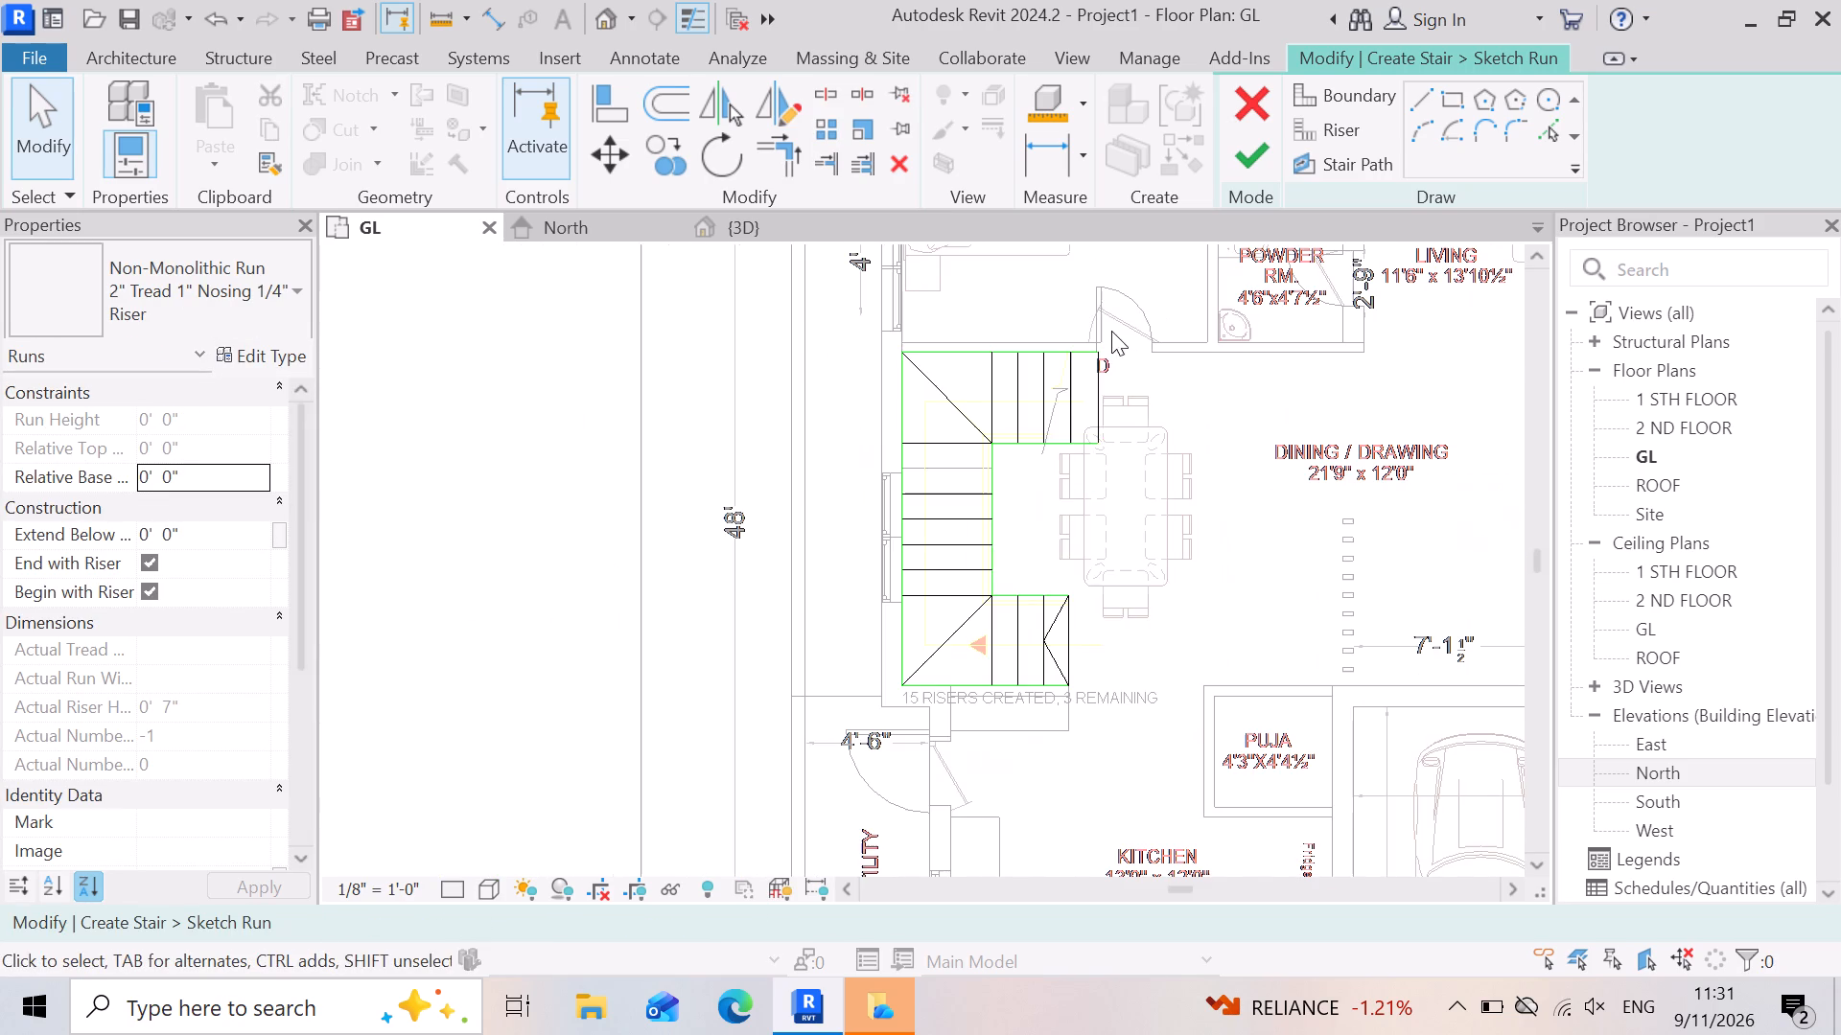
scroll(1079, 710, "up", 3)
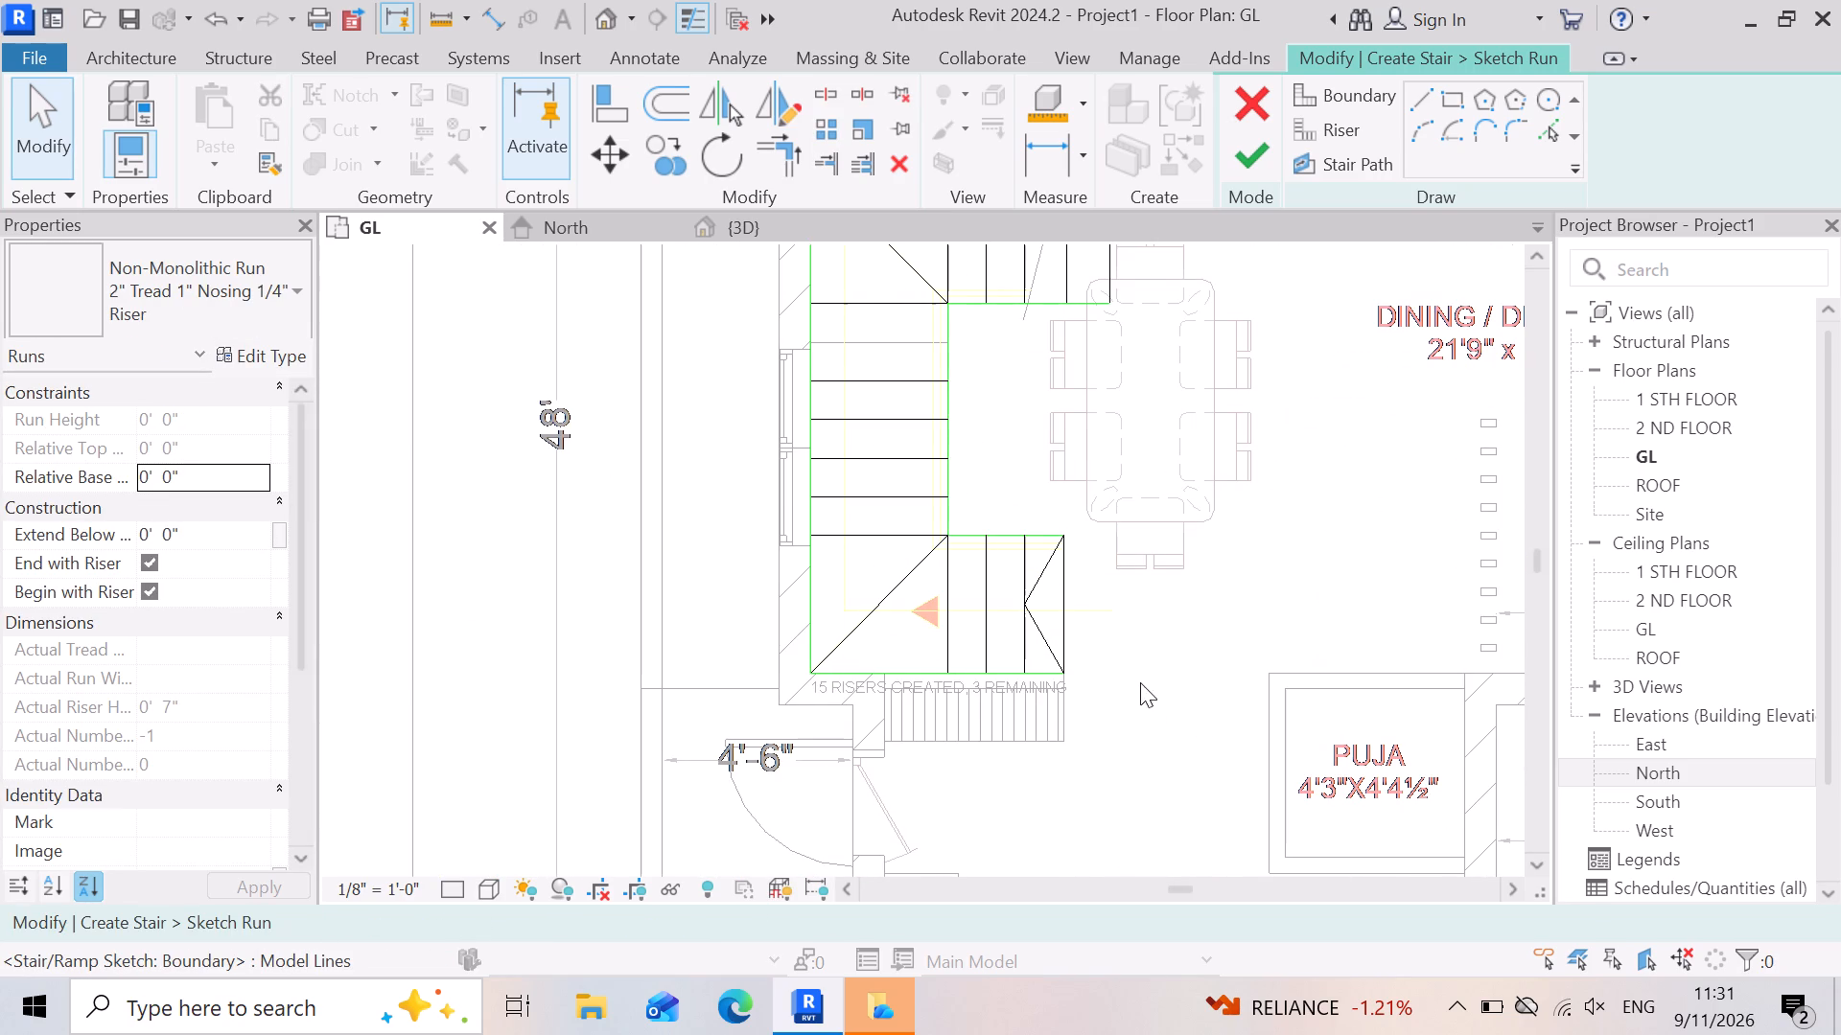
scroll(1065, 623, "up", 3)
left_click(1368, 168)
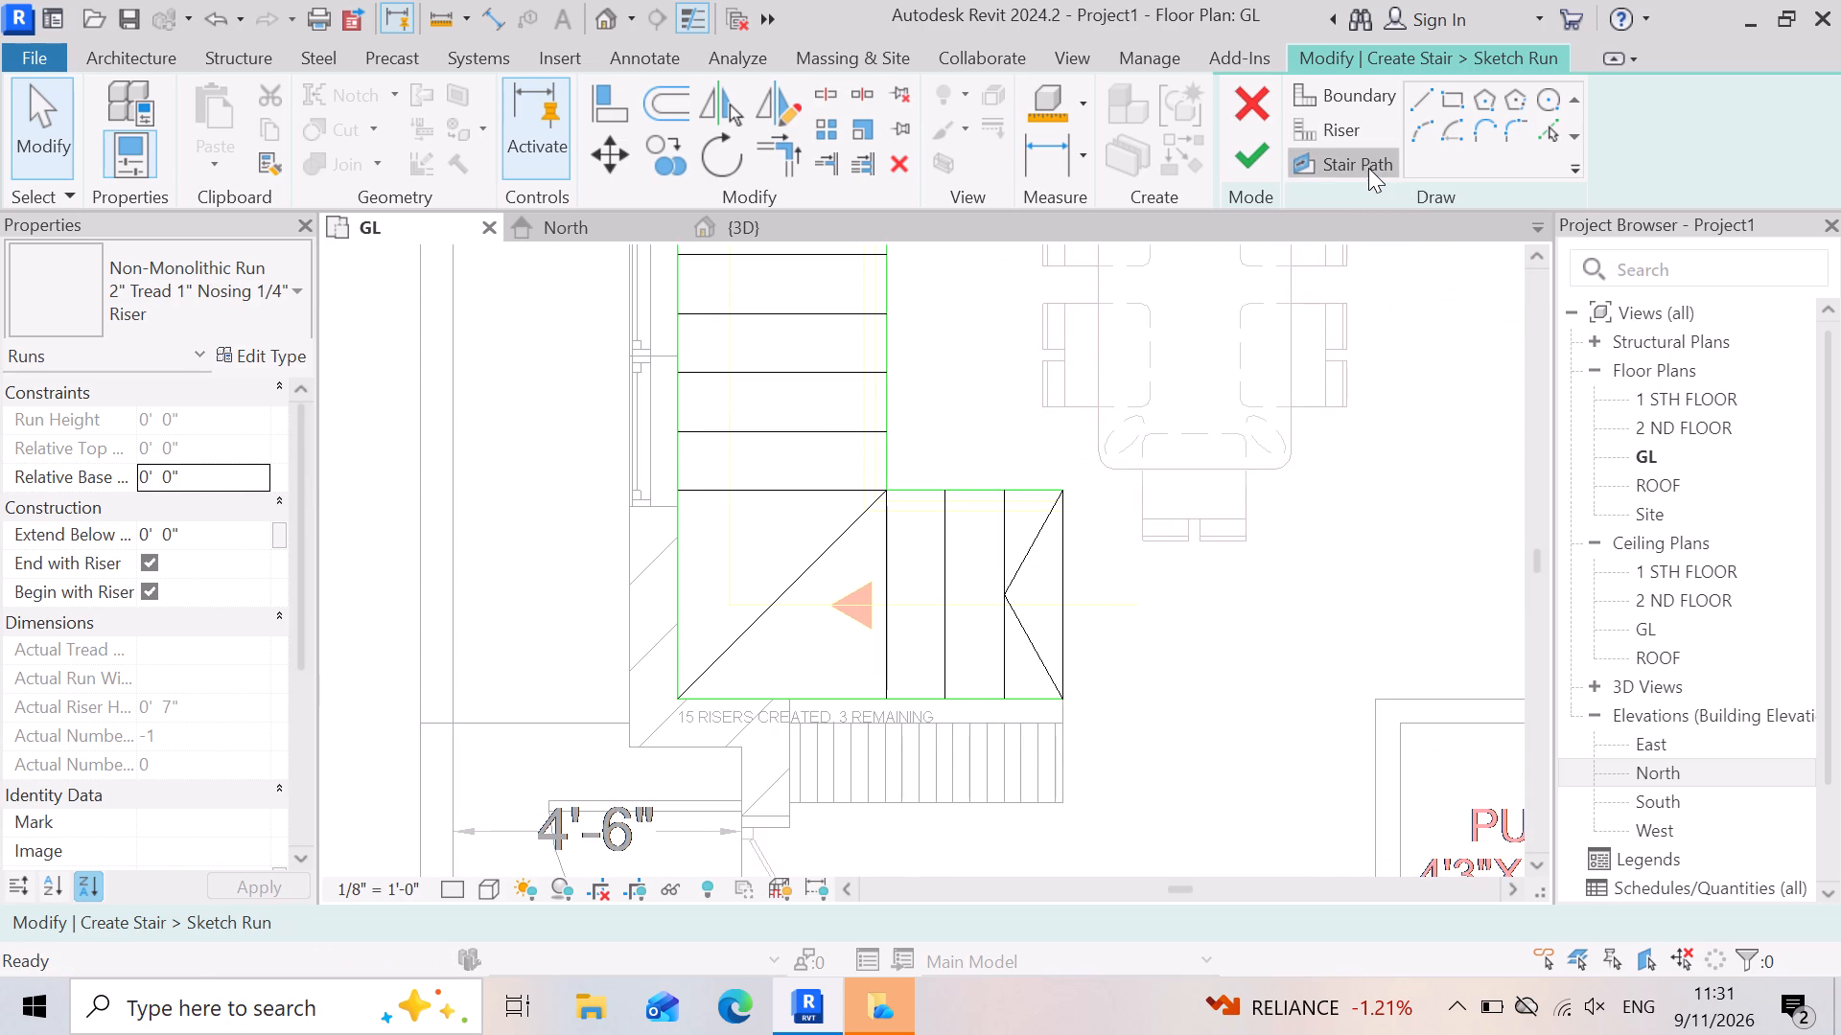
left_click(1409, 99)
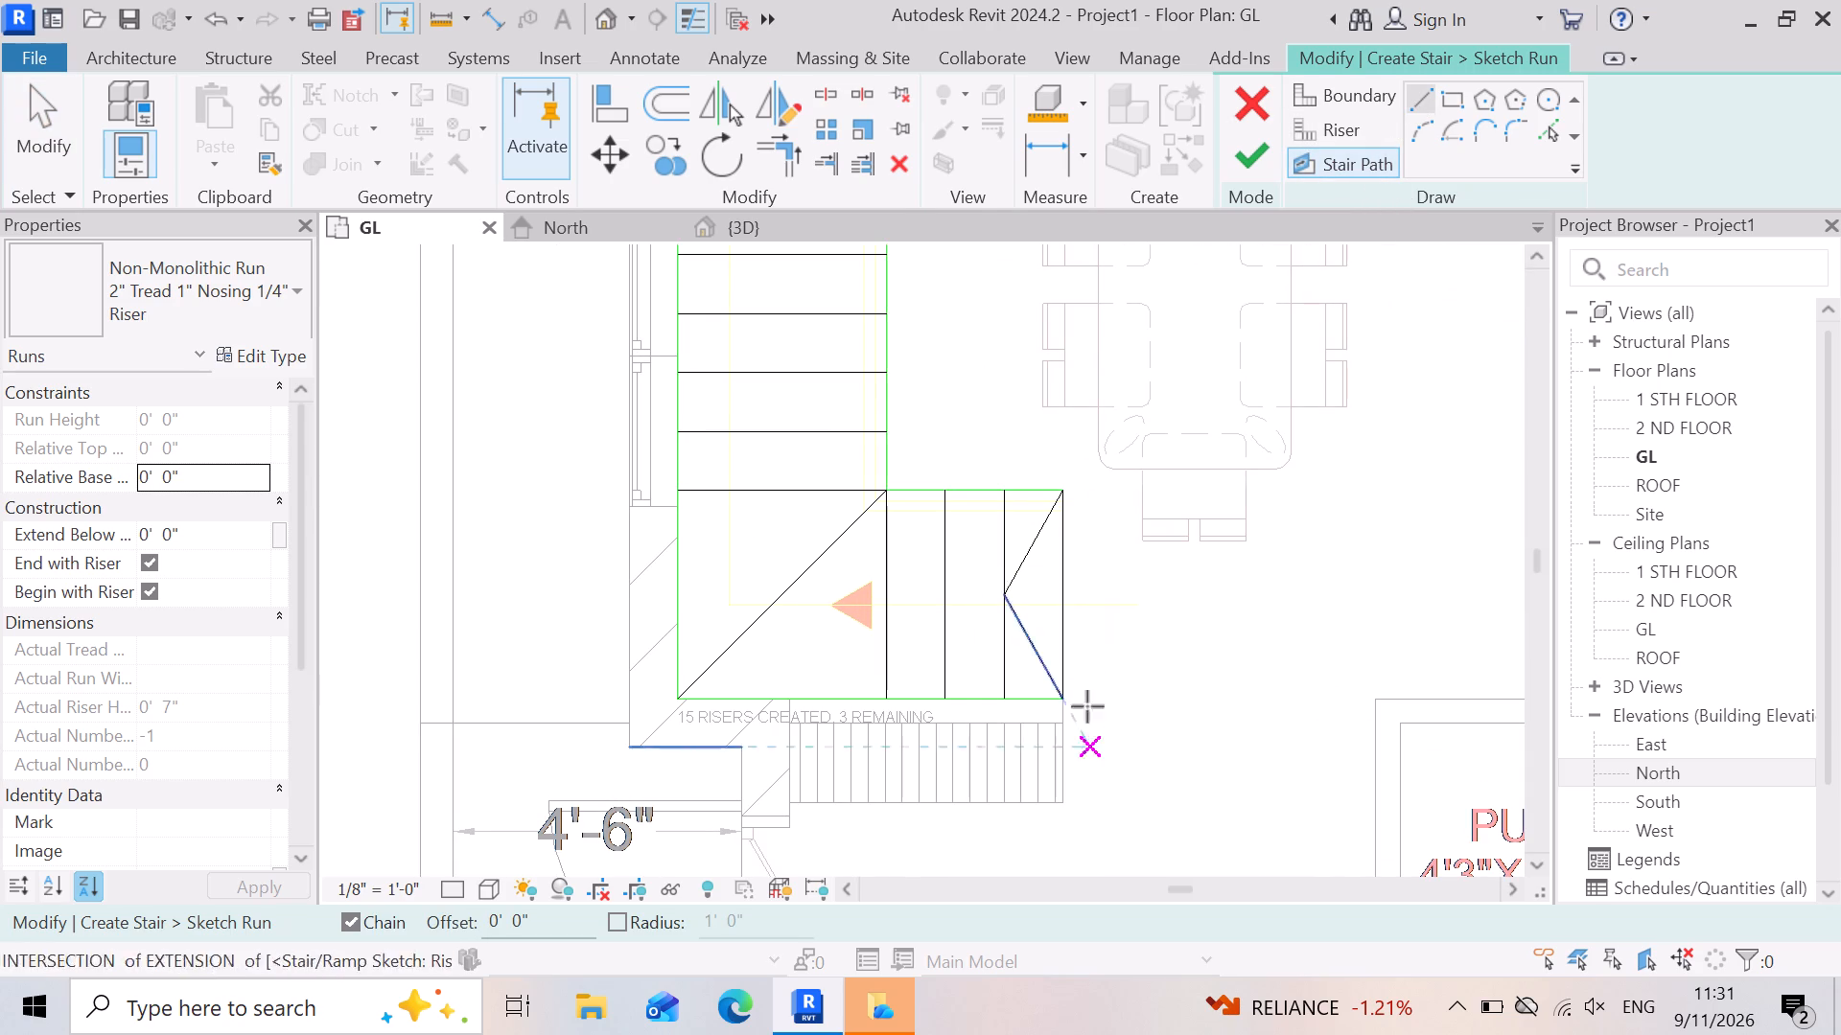
left_click(1066, 611)
scroll(1128, 655, "down", 4)
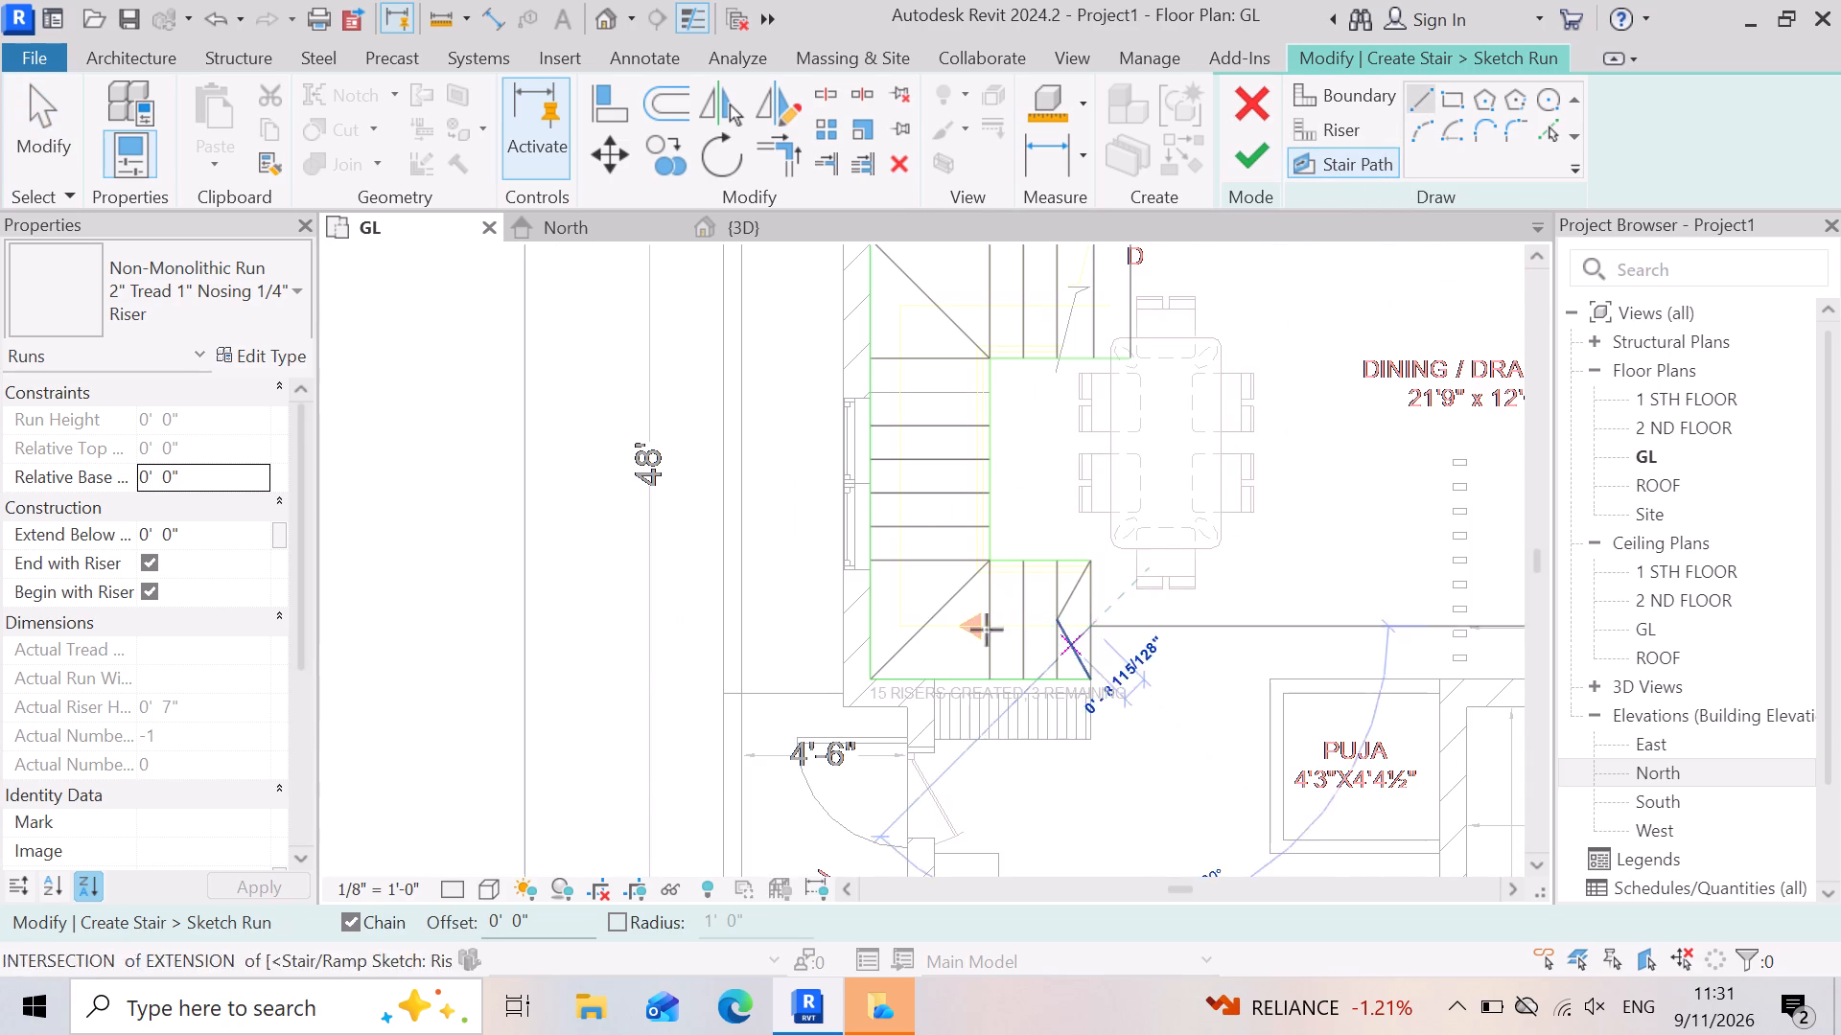
scroll(944, 631, "up", 5)
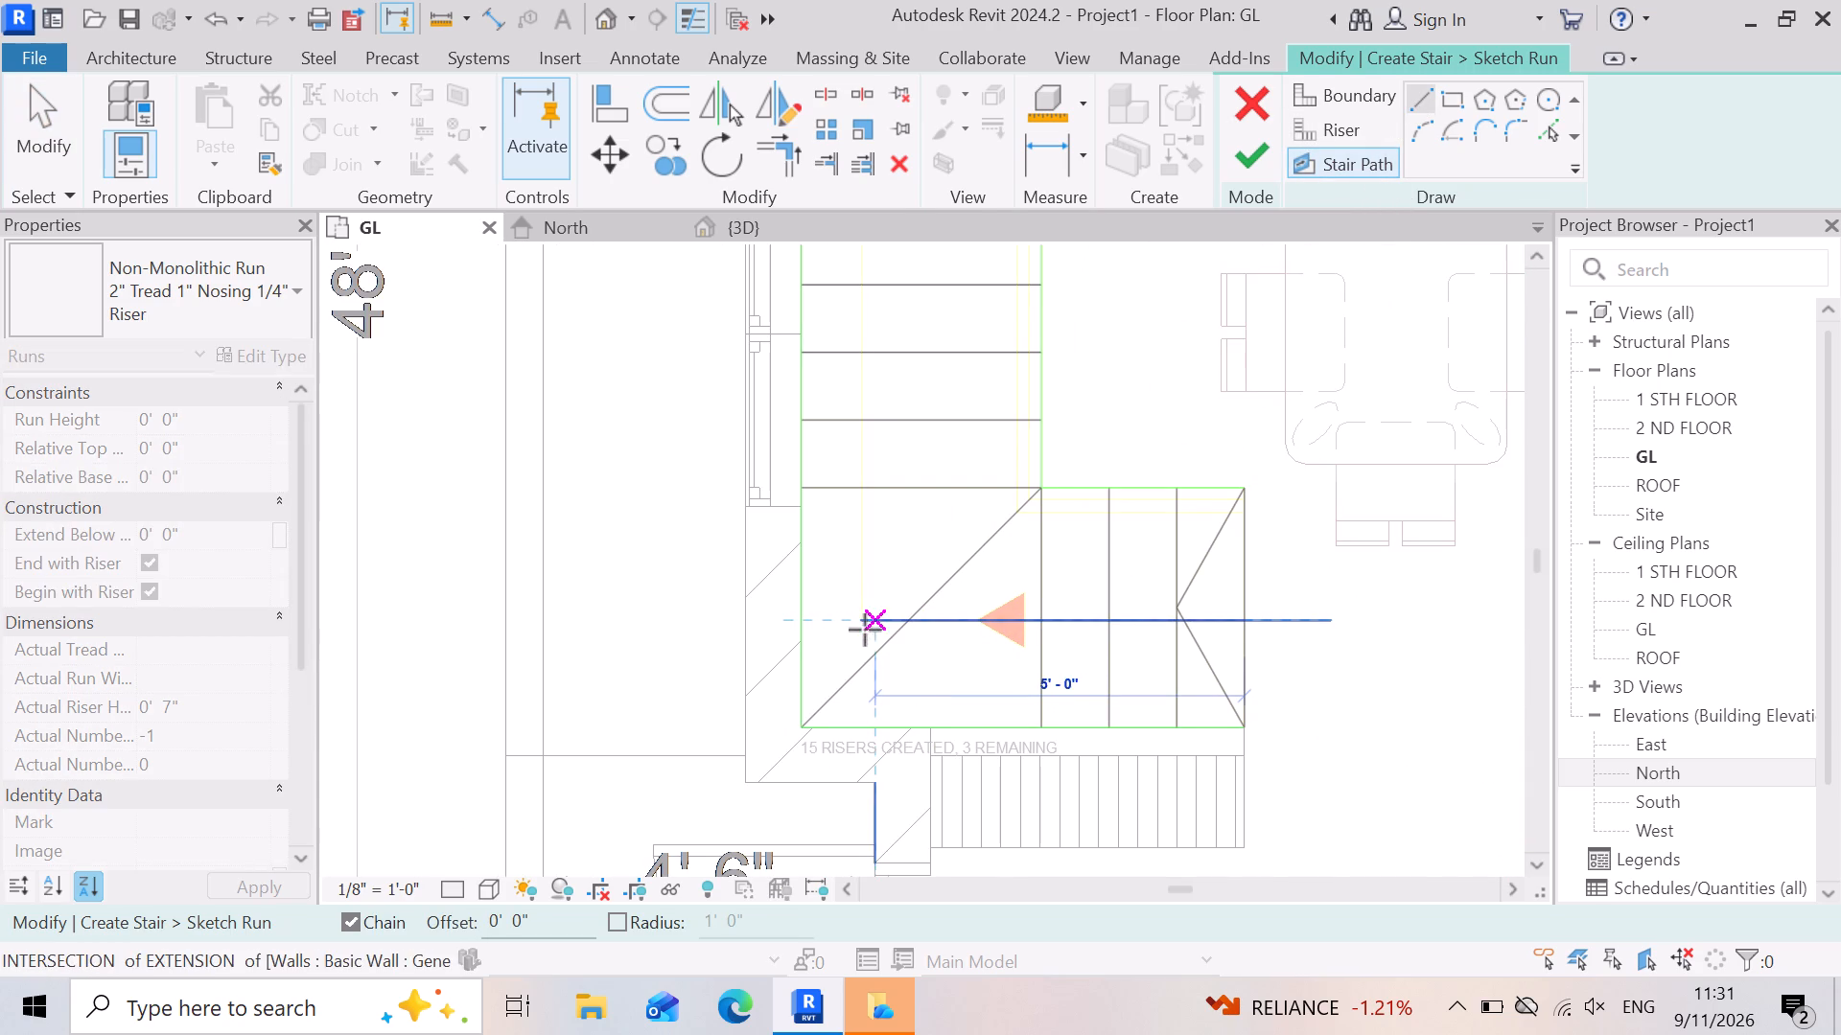
left_click(860, 629)
scroll(883, 672, "down", 4)
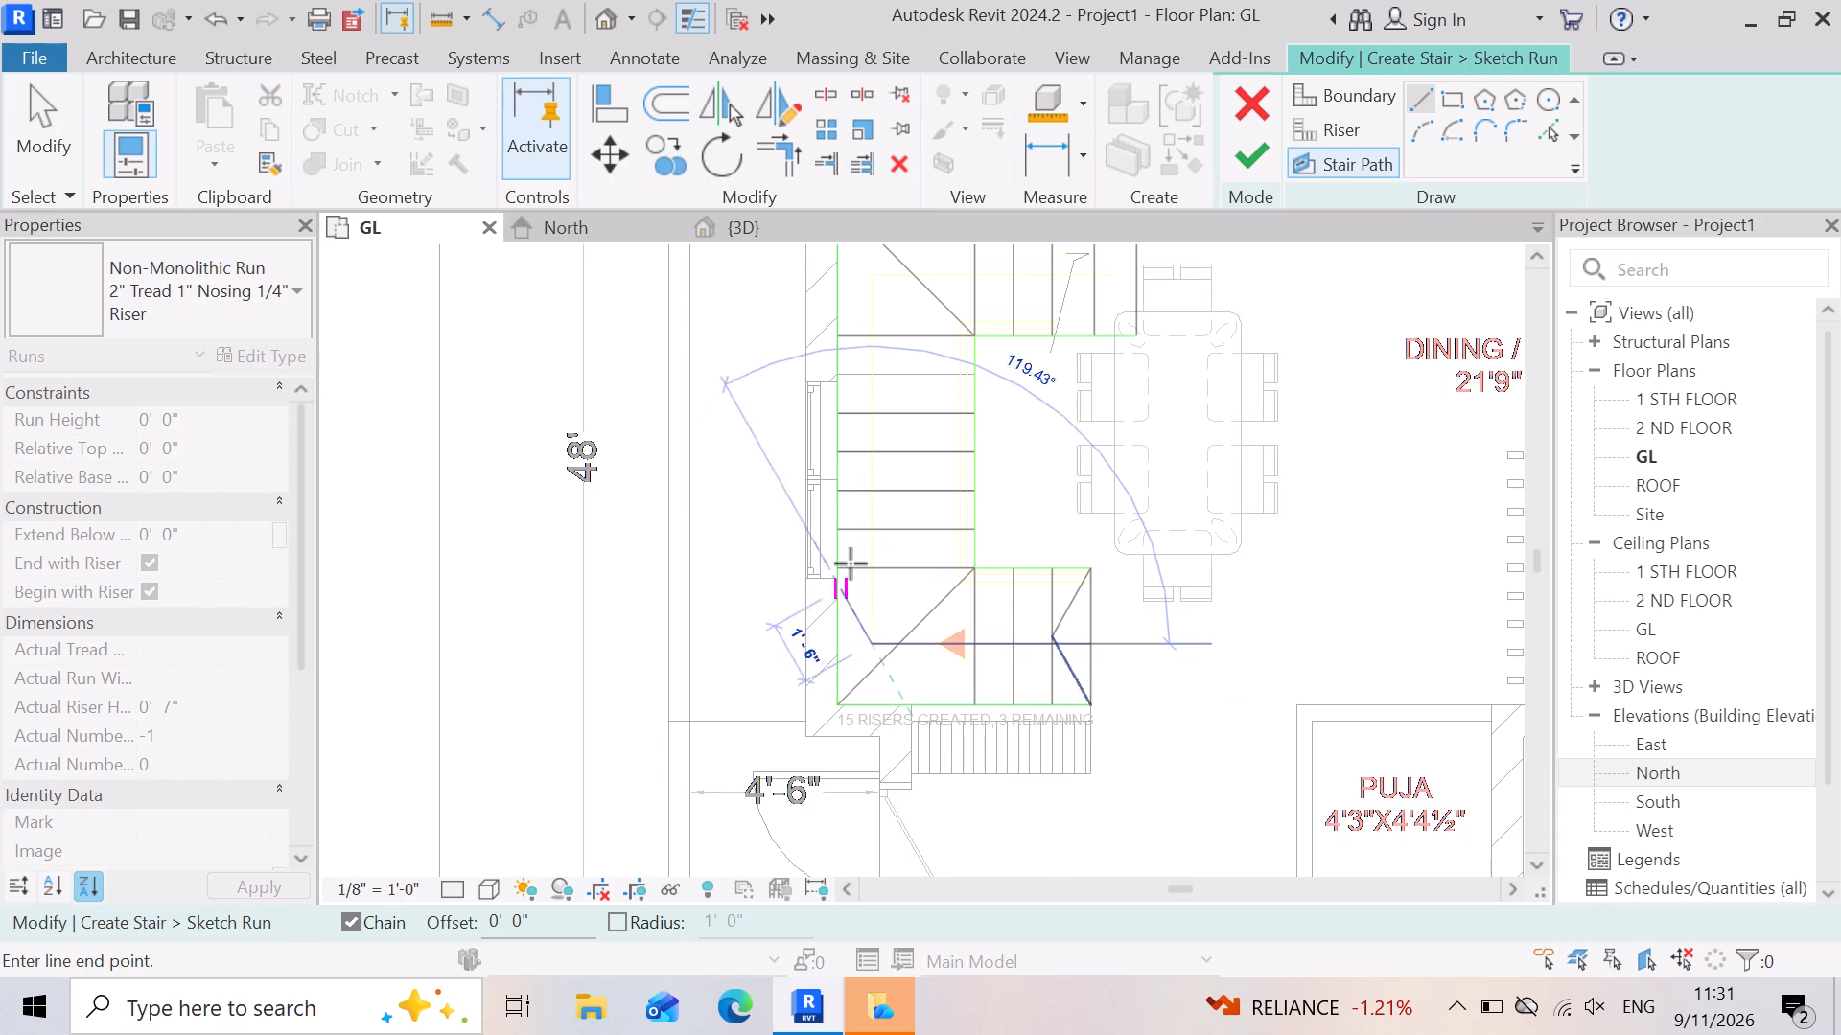
scroll(879, 540, "down", 4)
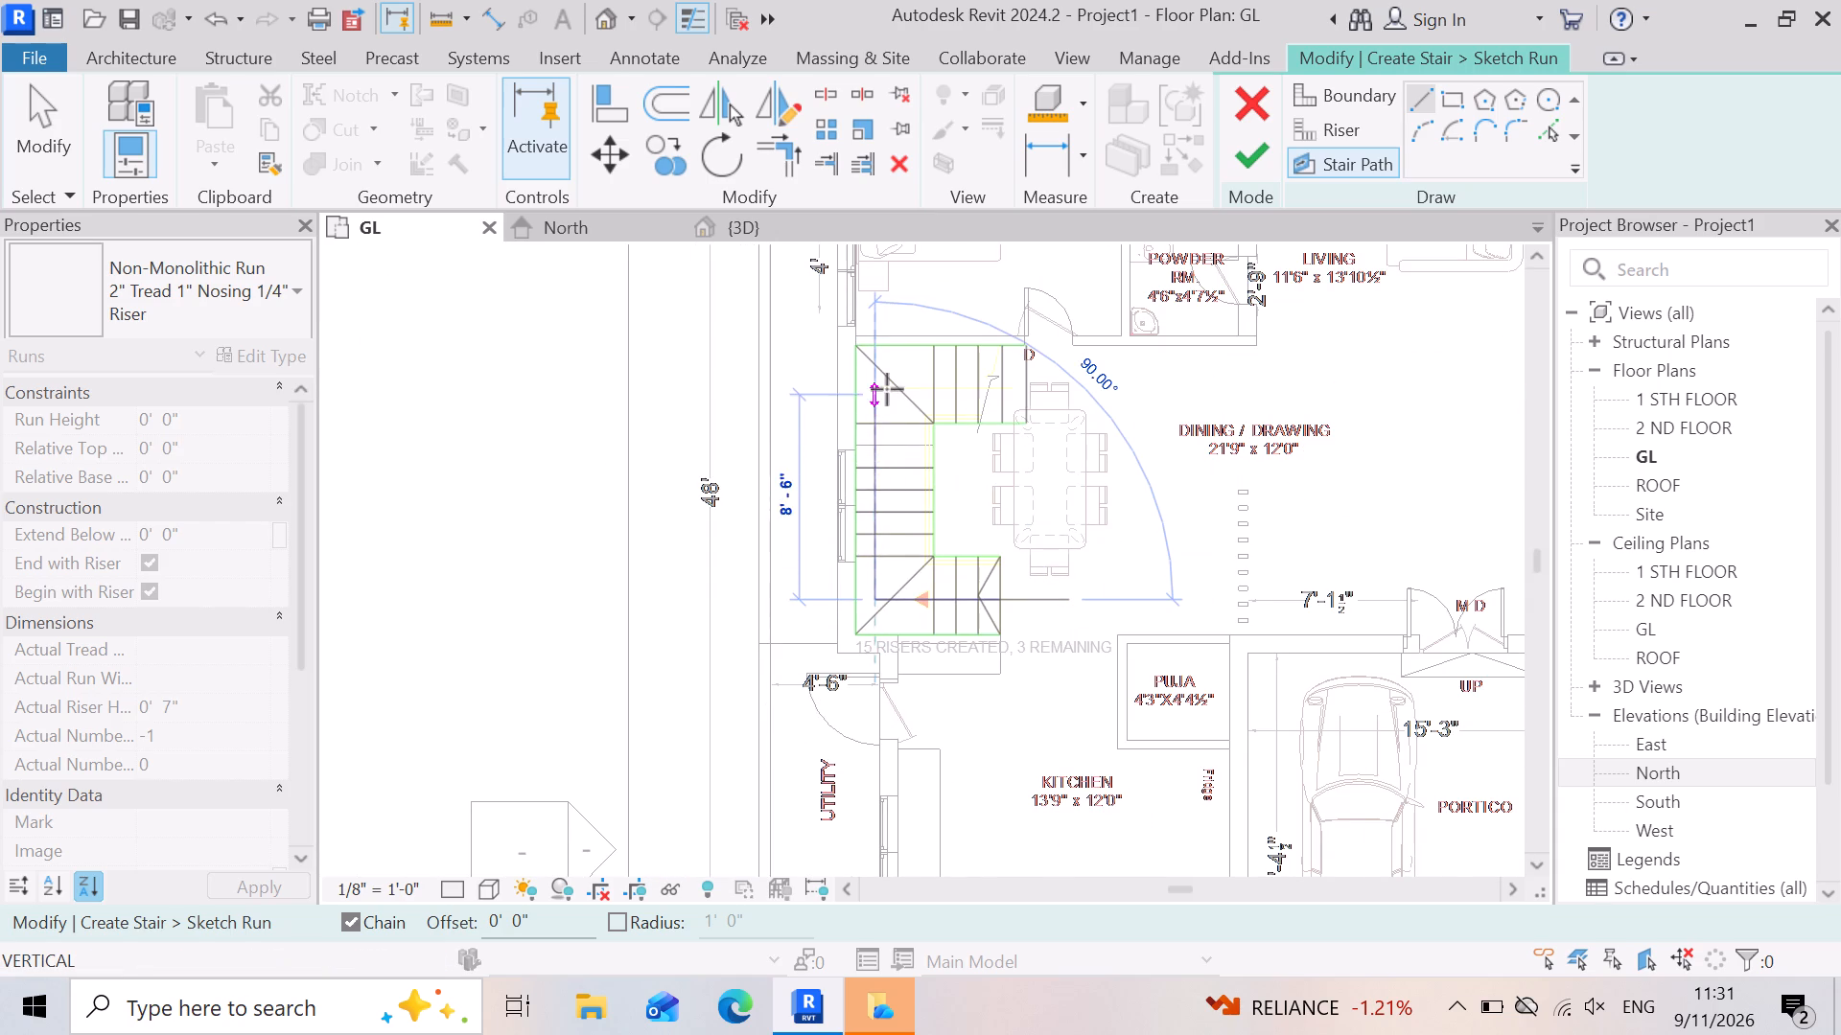
scroll(887, 389, "up", 8)
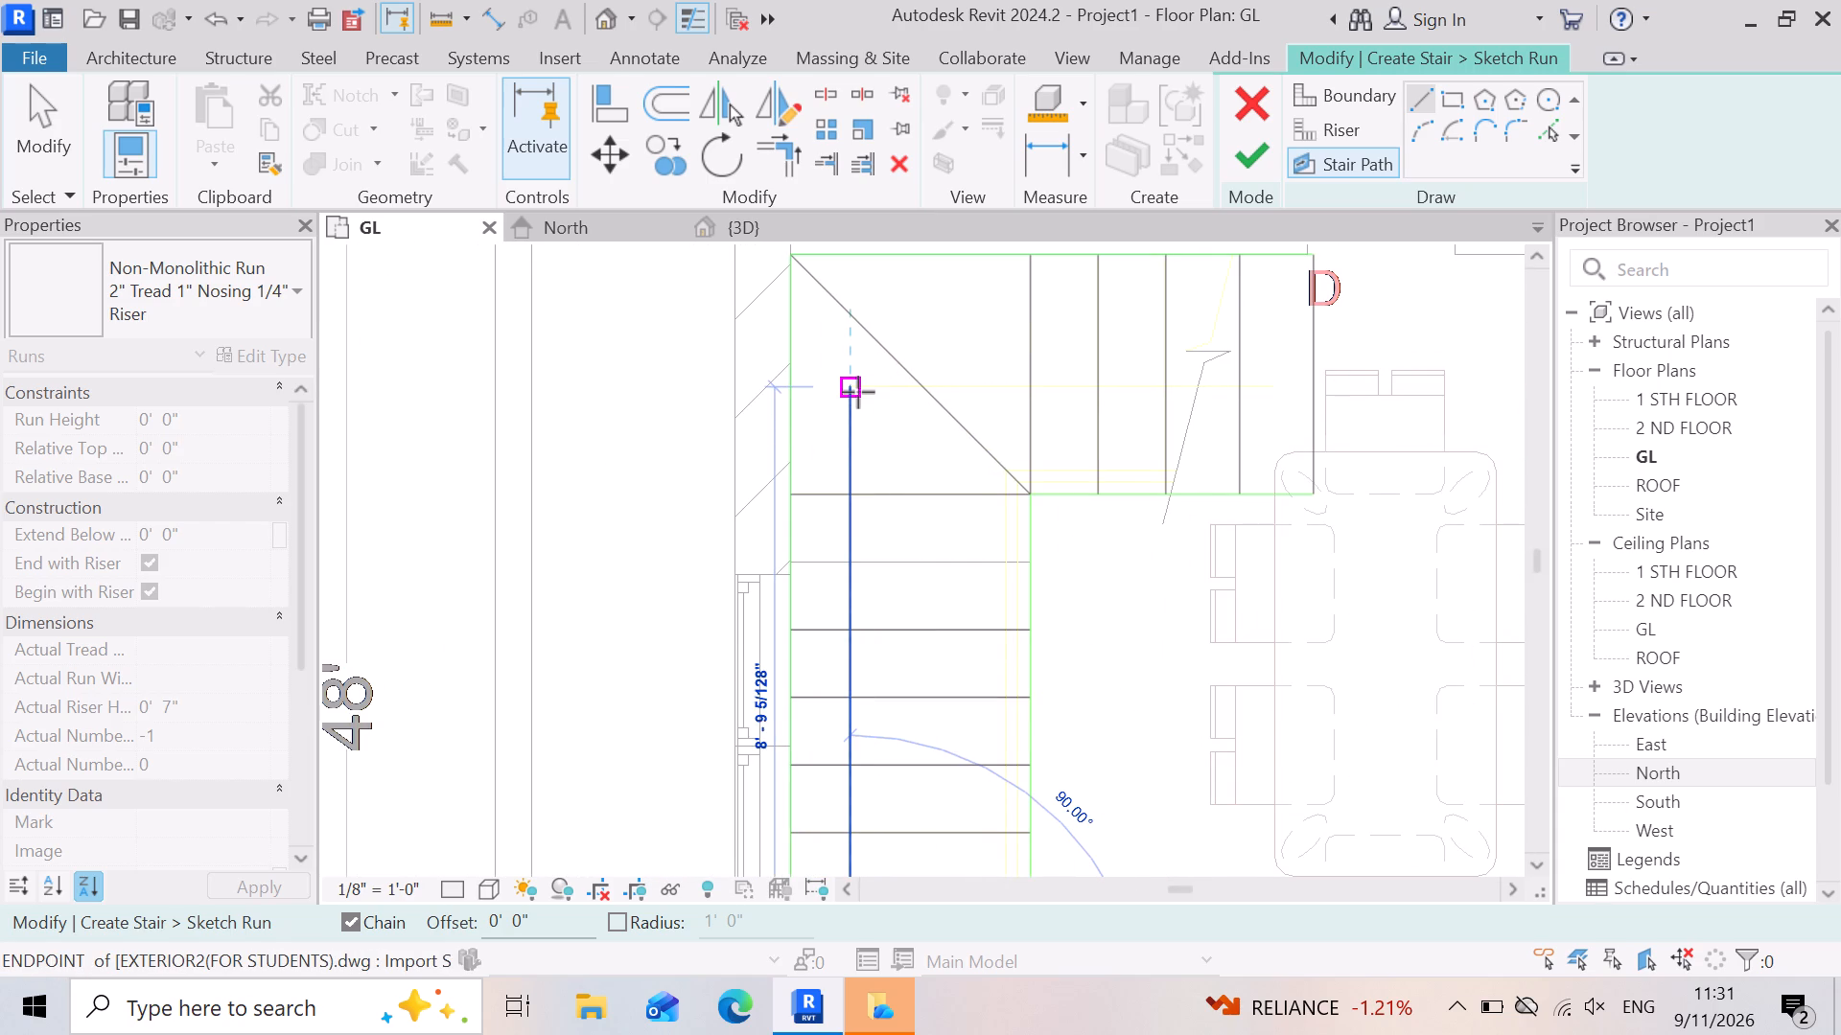
left_click(858, 392)
scroll(857, 392, "down", 4)
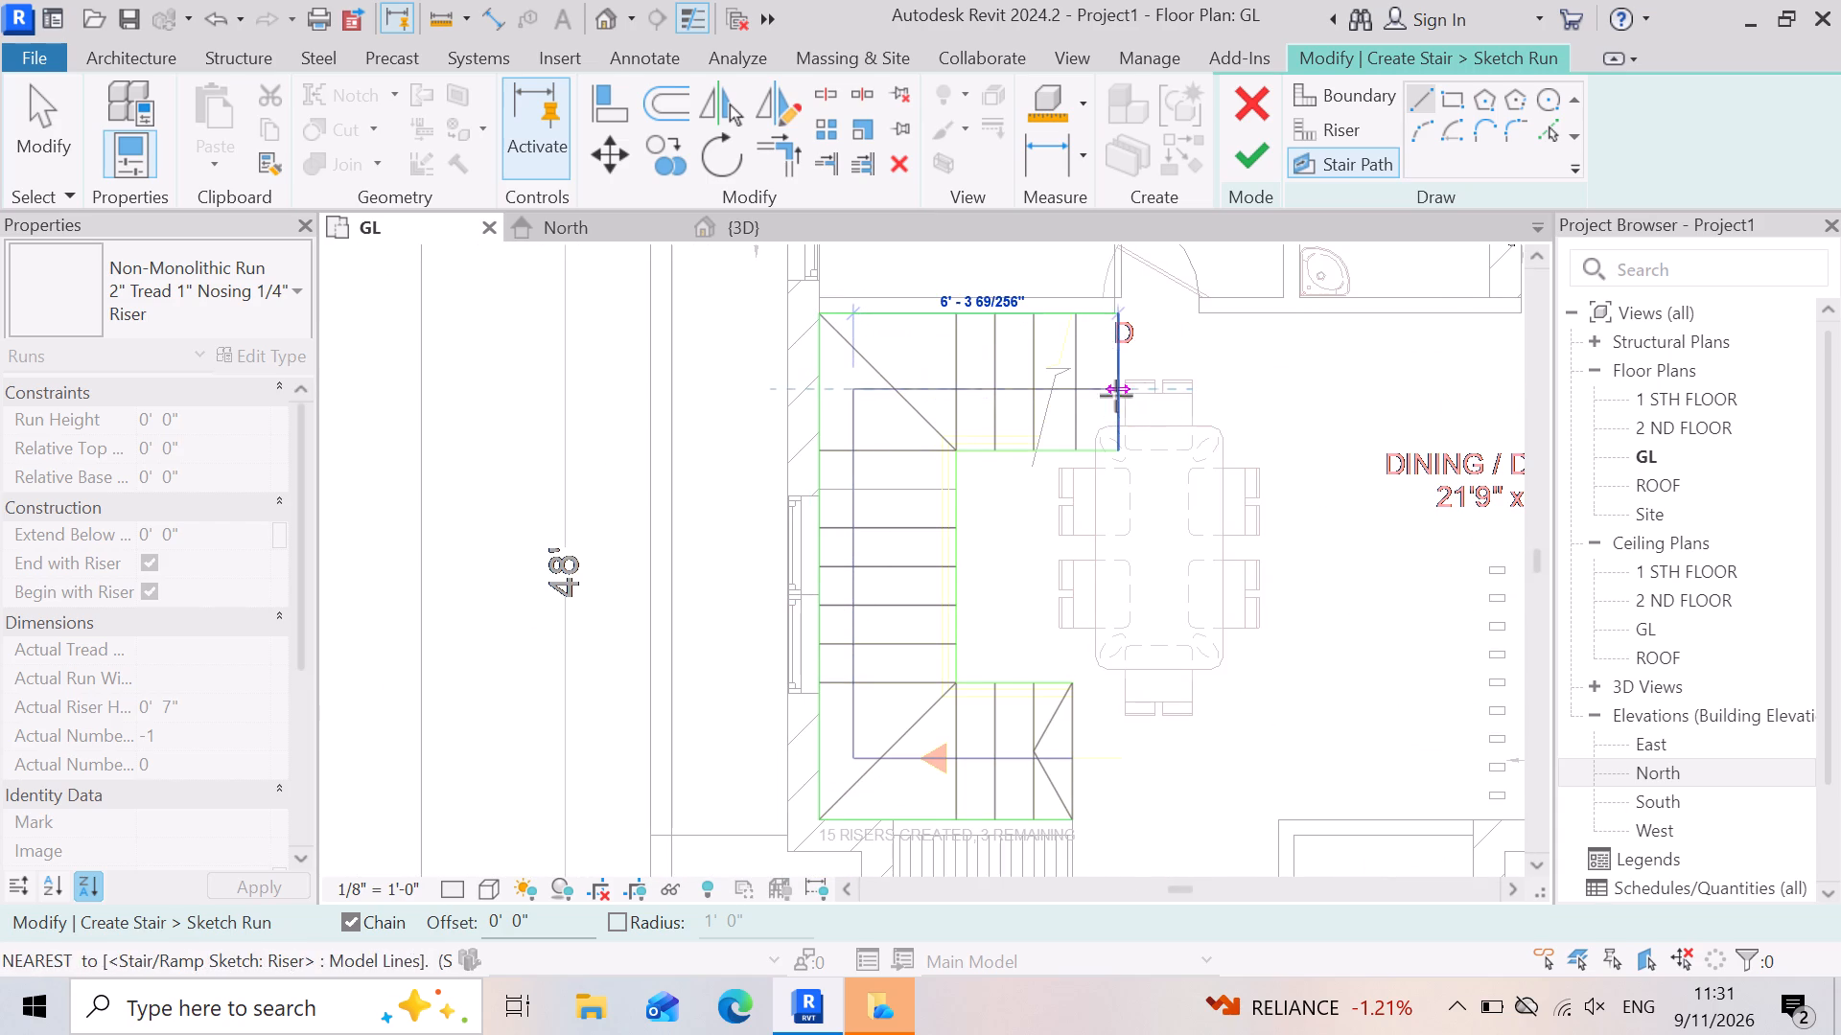
scroll(1108, 395, "up", 5)
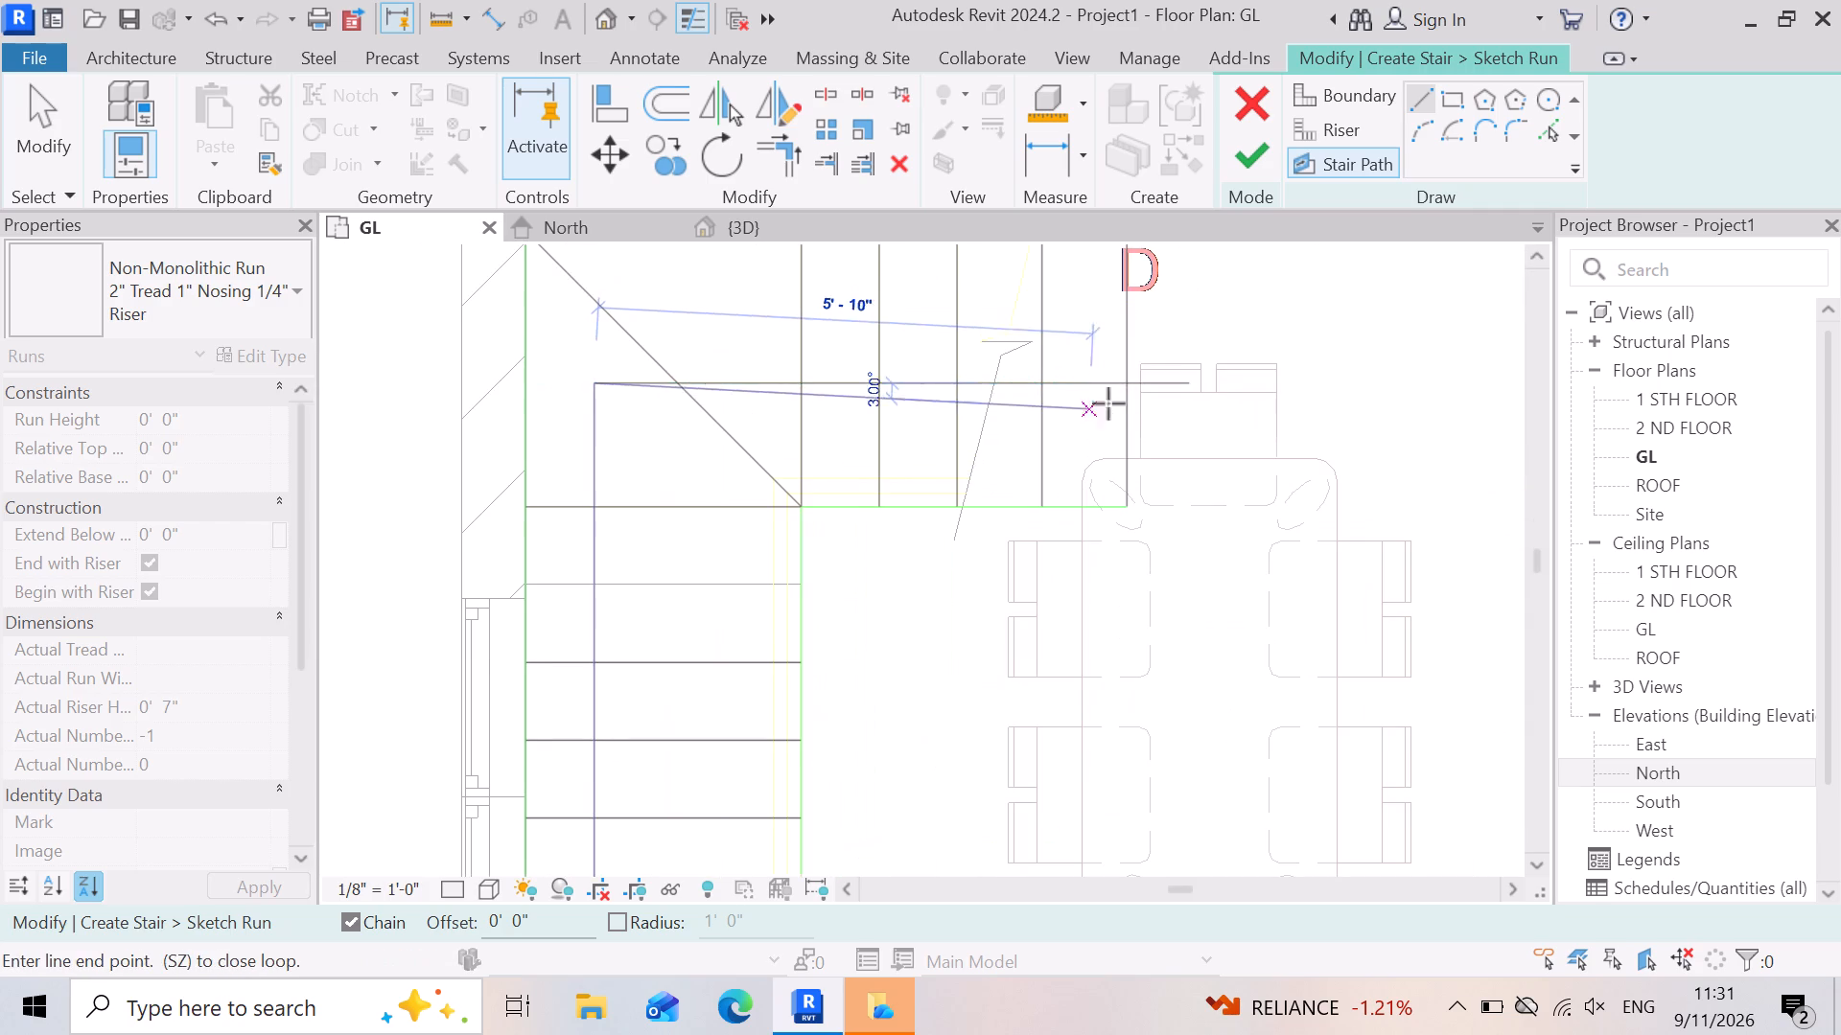
left_click(1127, 385)
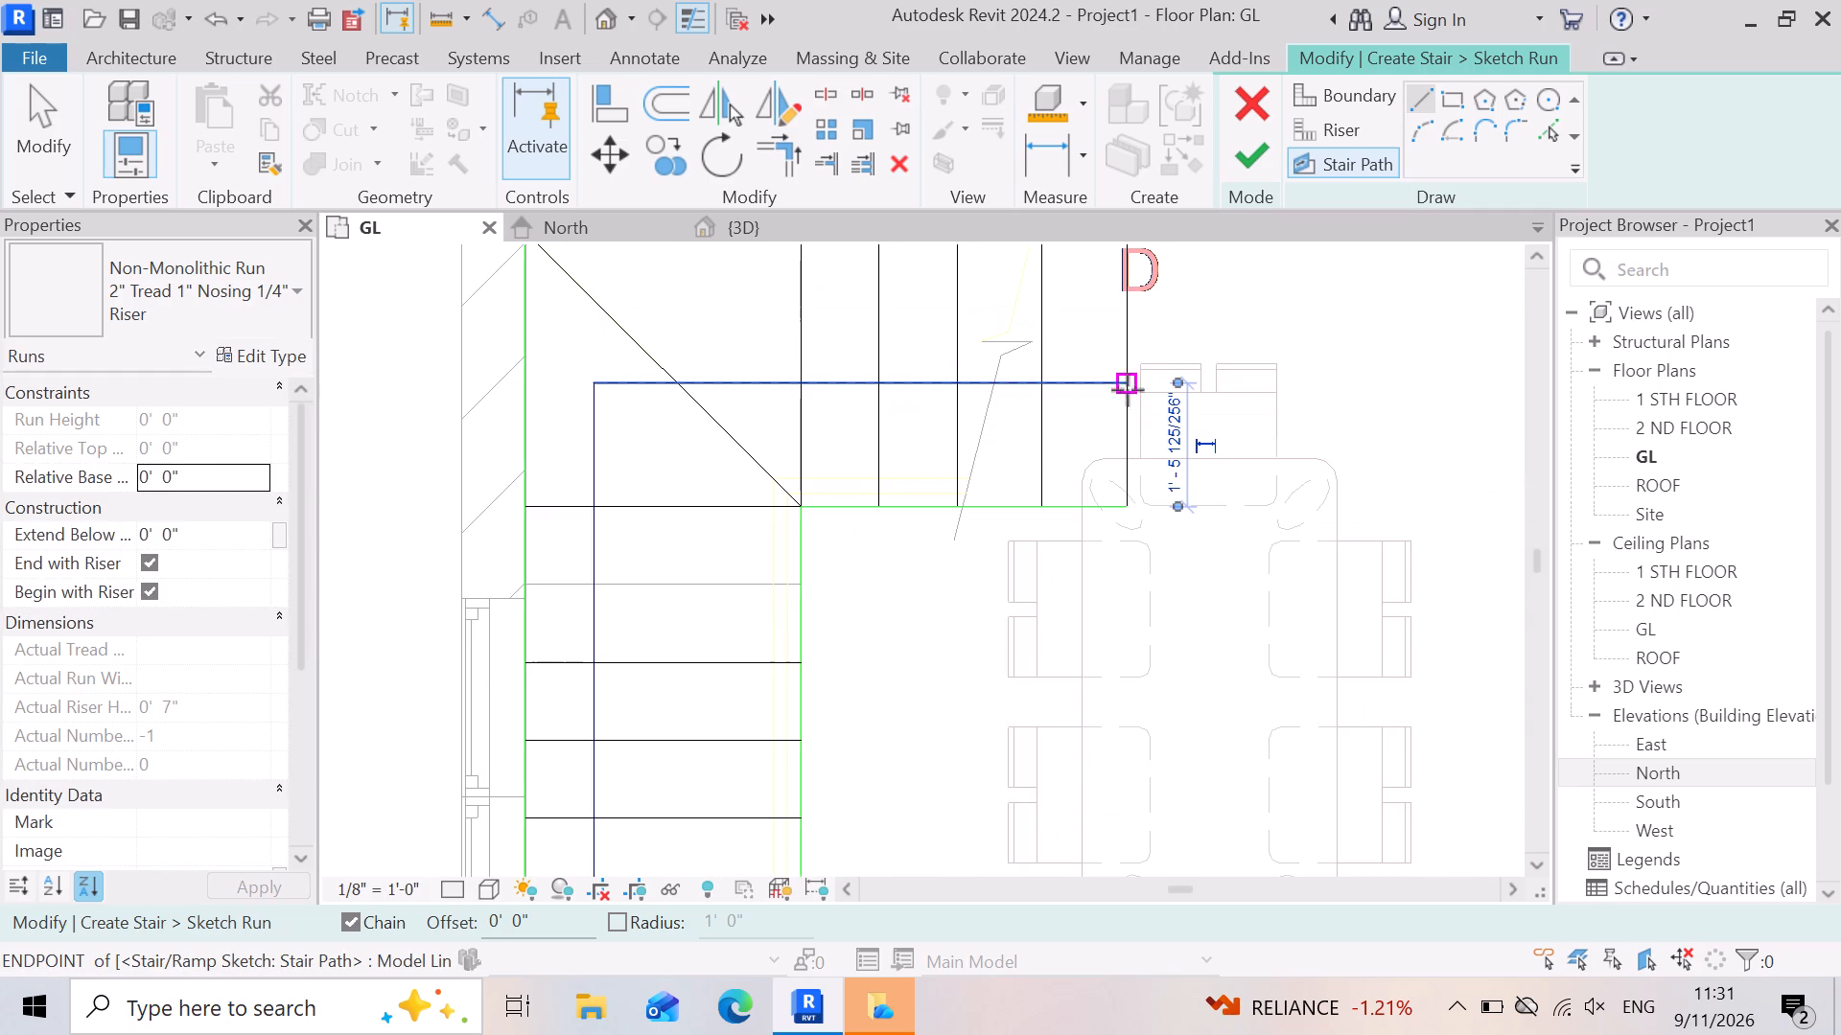
Finish the sketched run and complete the U-shaped staircase from GL to 1 STH FLOOR.
scroll(1076, 531, "down", 9)
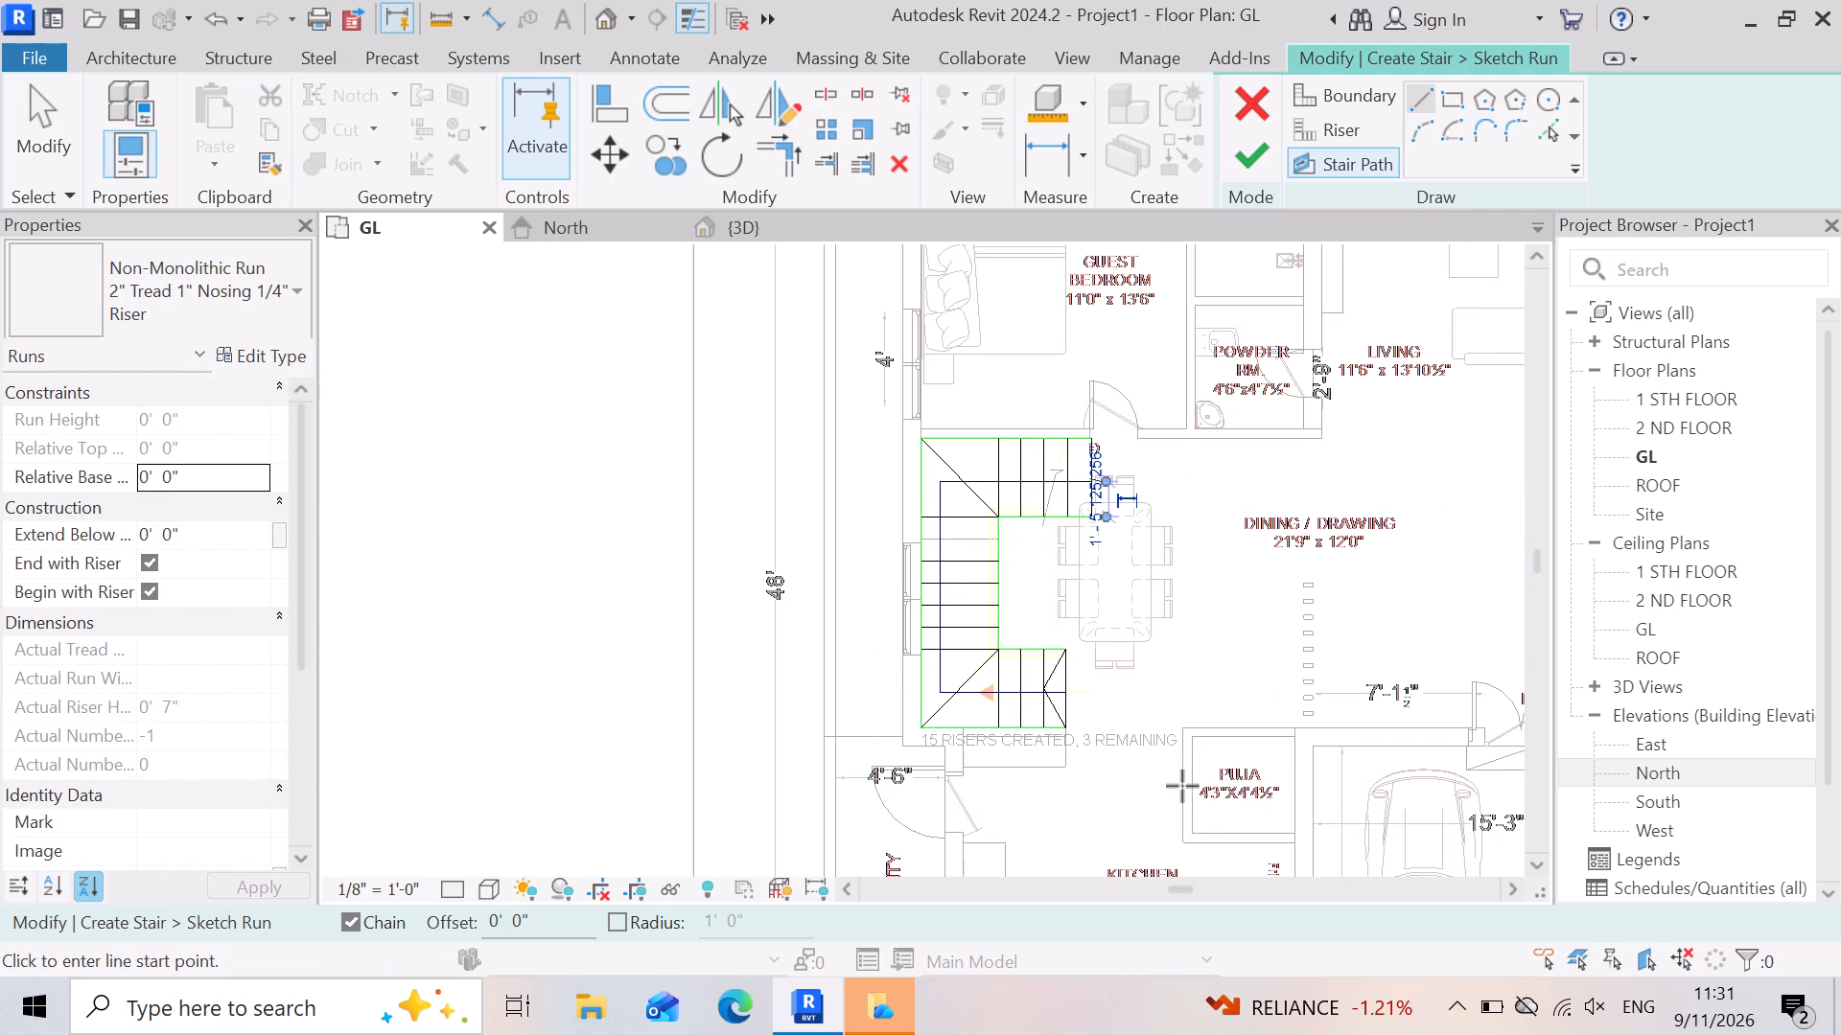
scroll(1152, 609, "up", 3)
left_click(1241, 163)
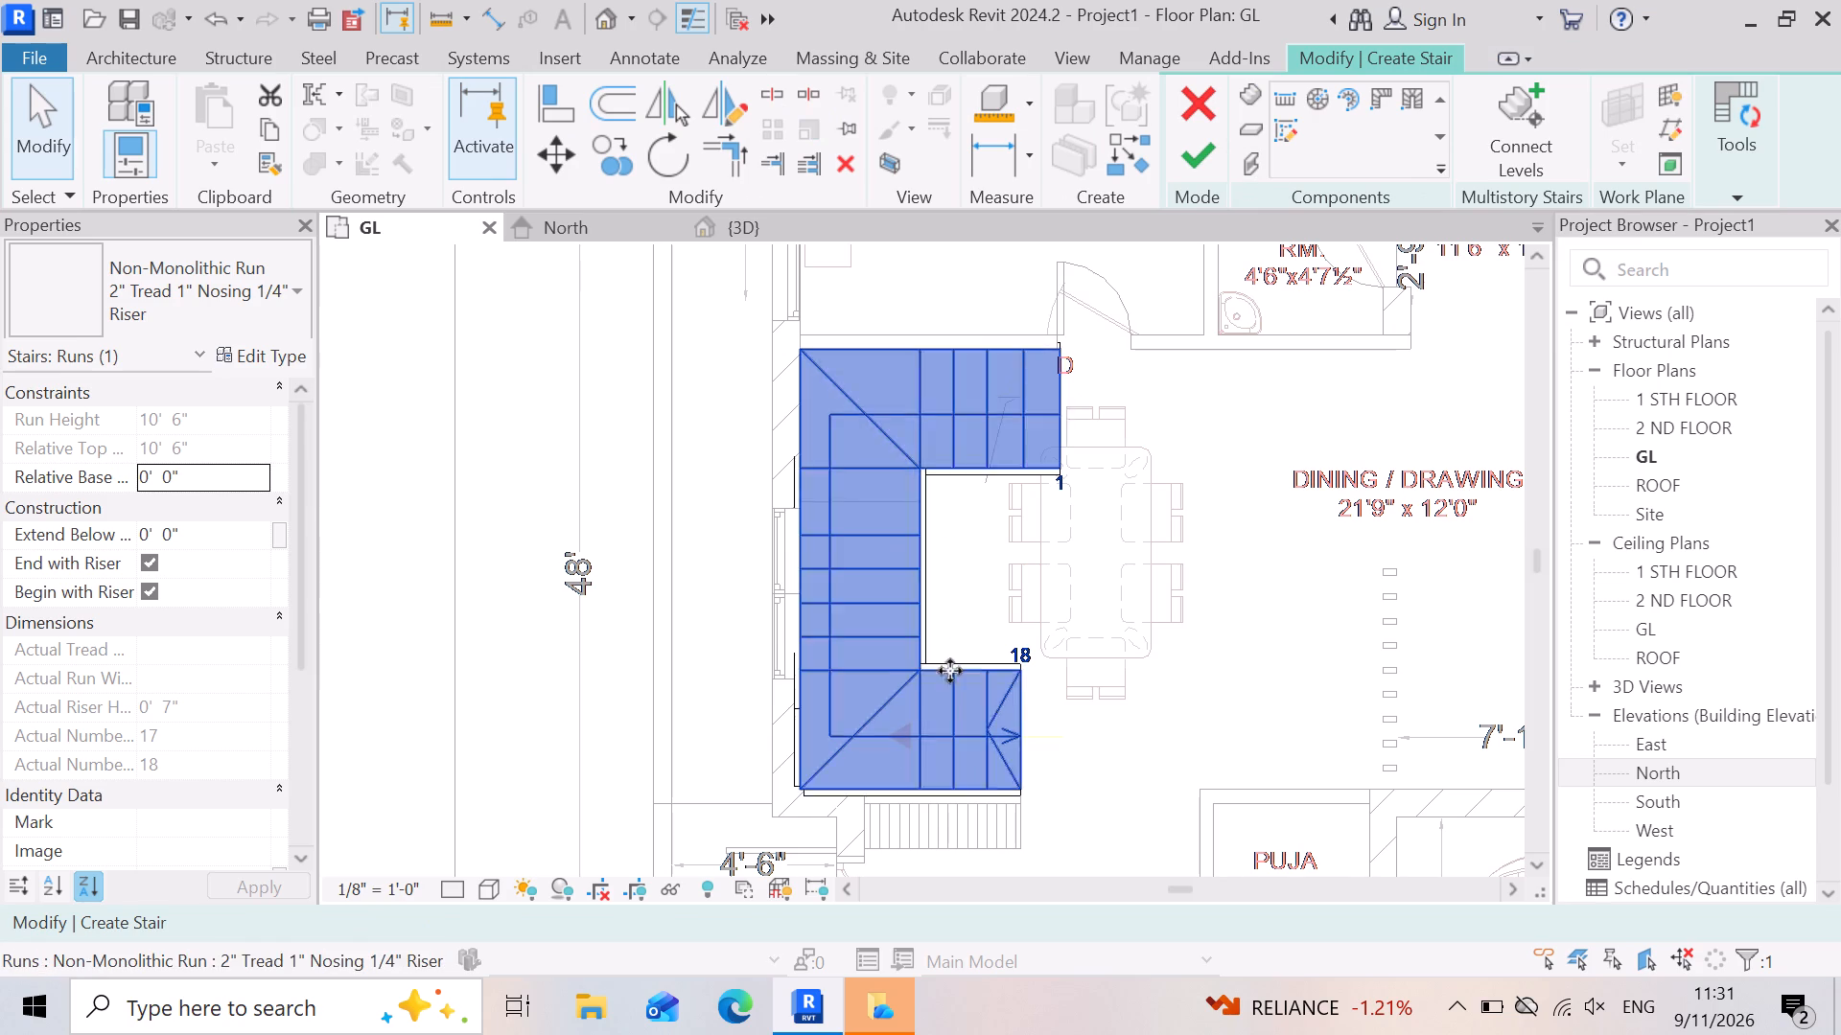
scroll(988, 632, "down", 2)
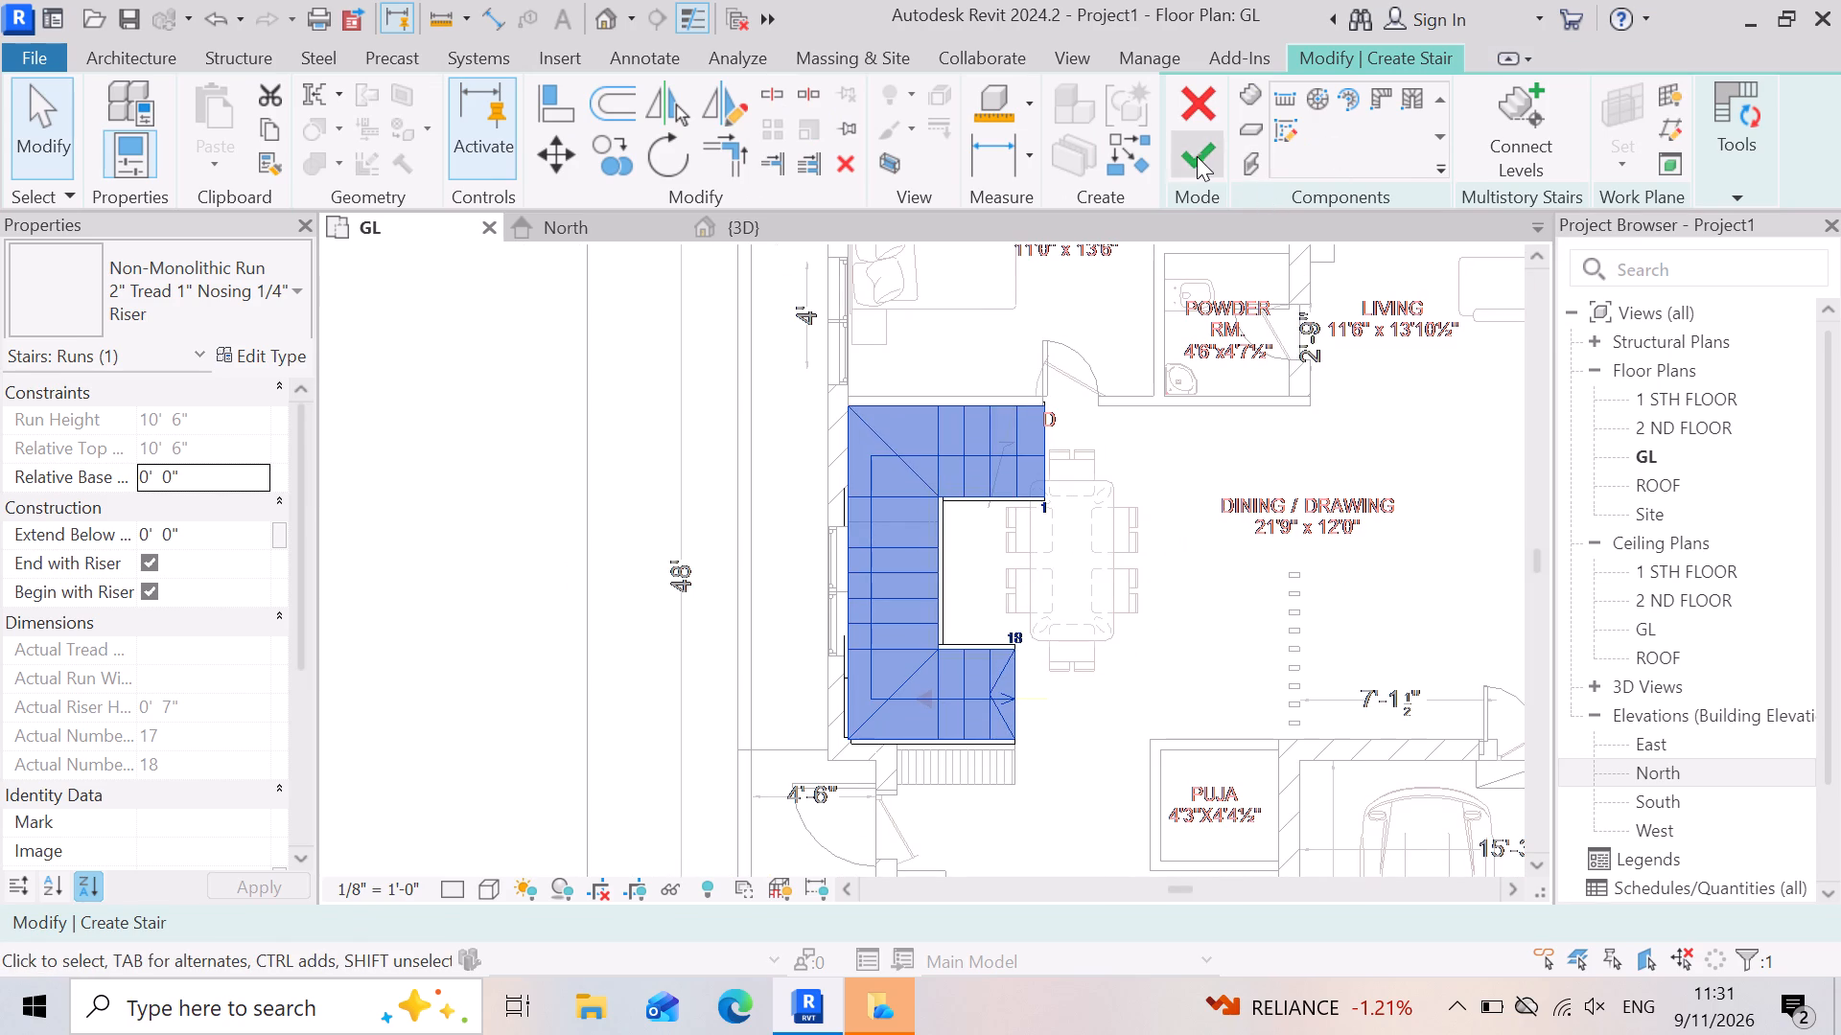
left_click(1195, 156)
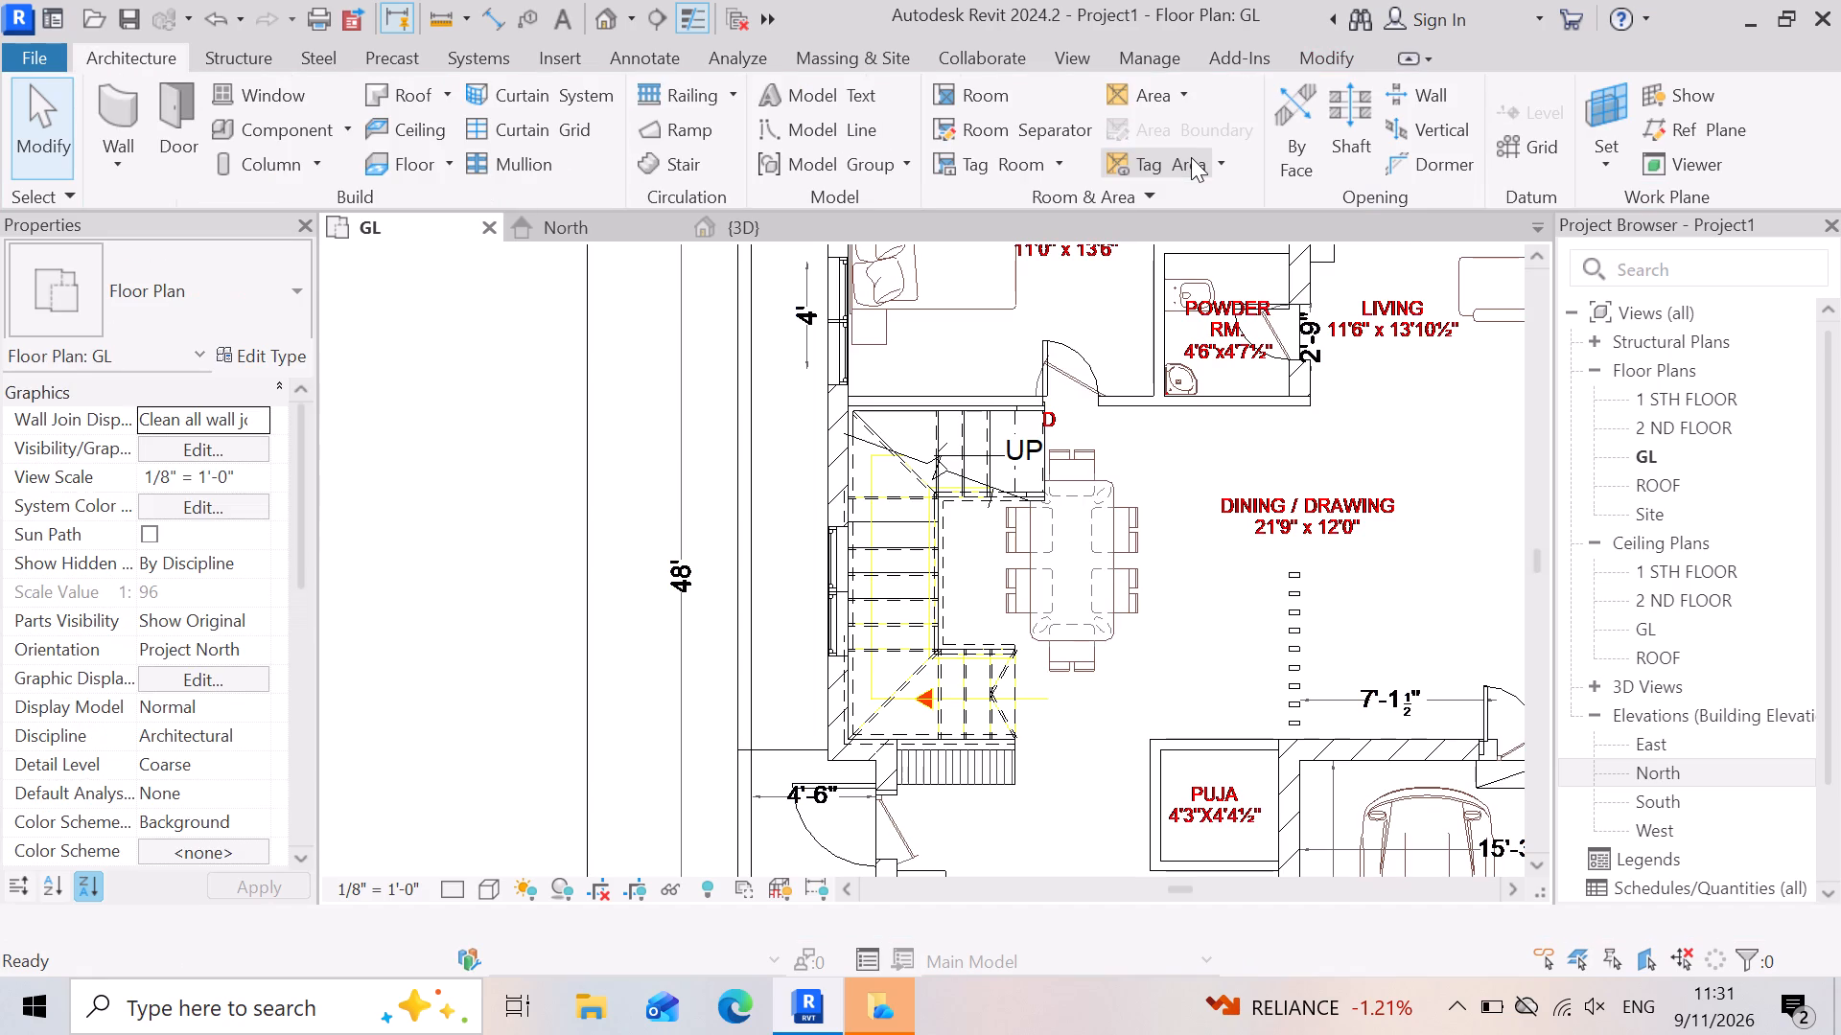
Open the 3D view and examine the new staircase and its railings from the left and back sides of the house.
scroll(981, 663, "up", 2)
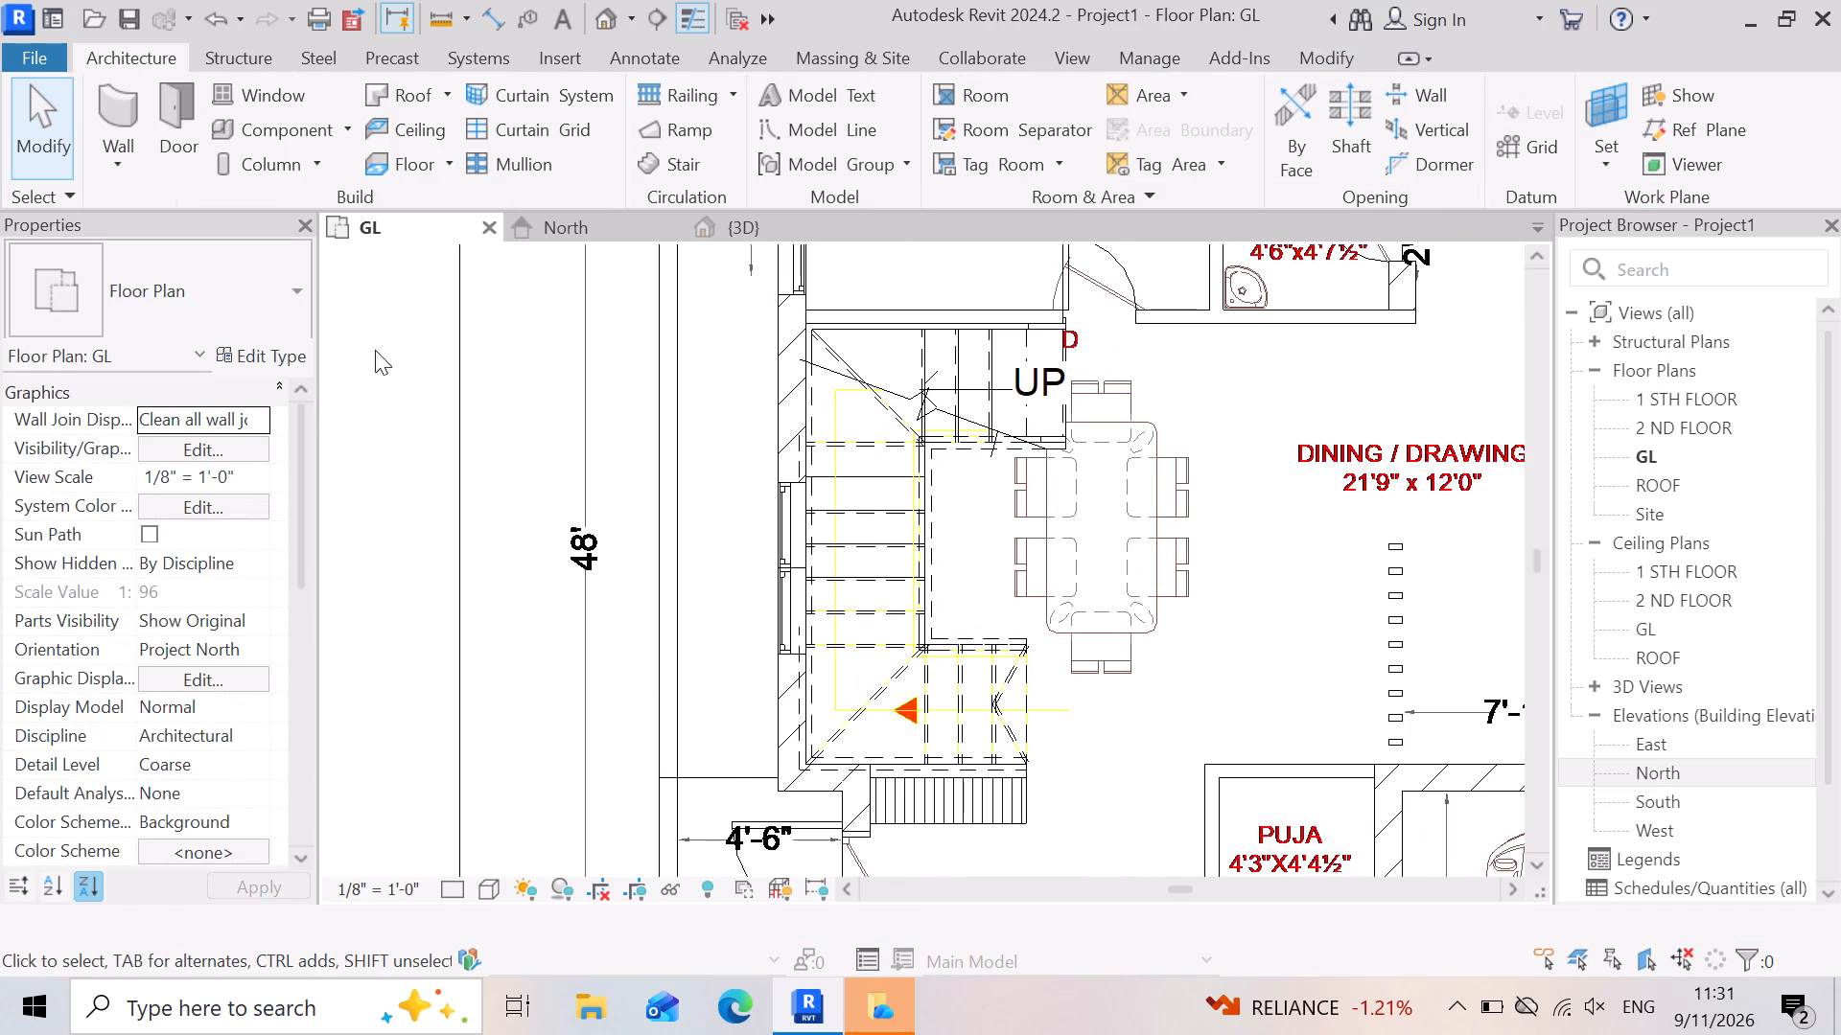
left_click(766, 227)
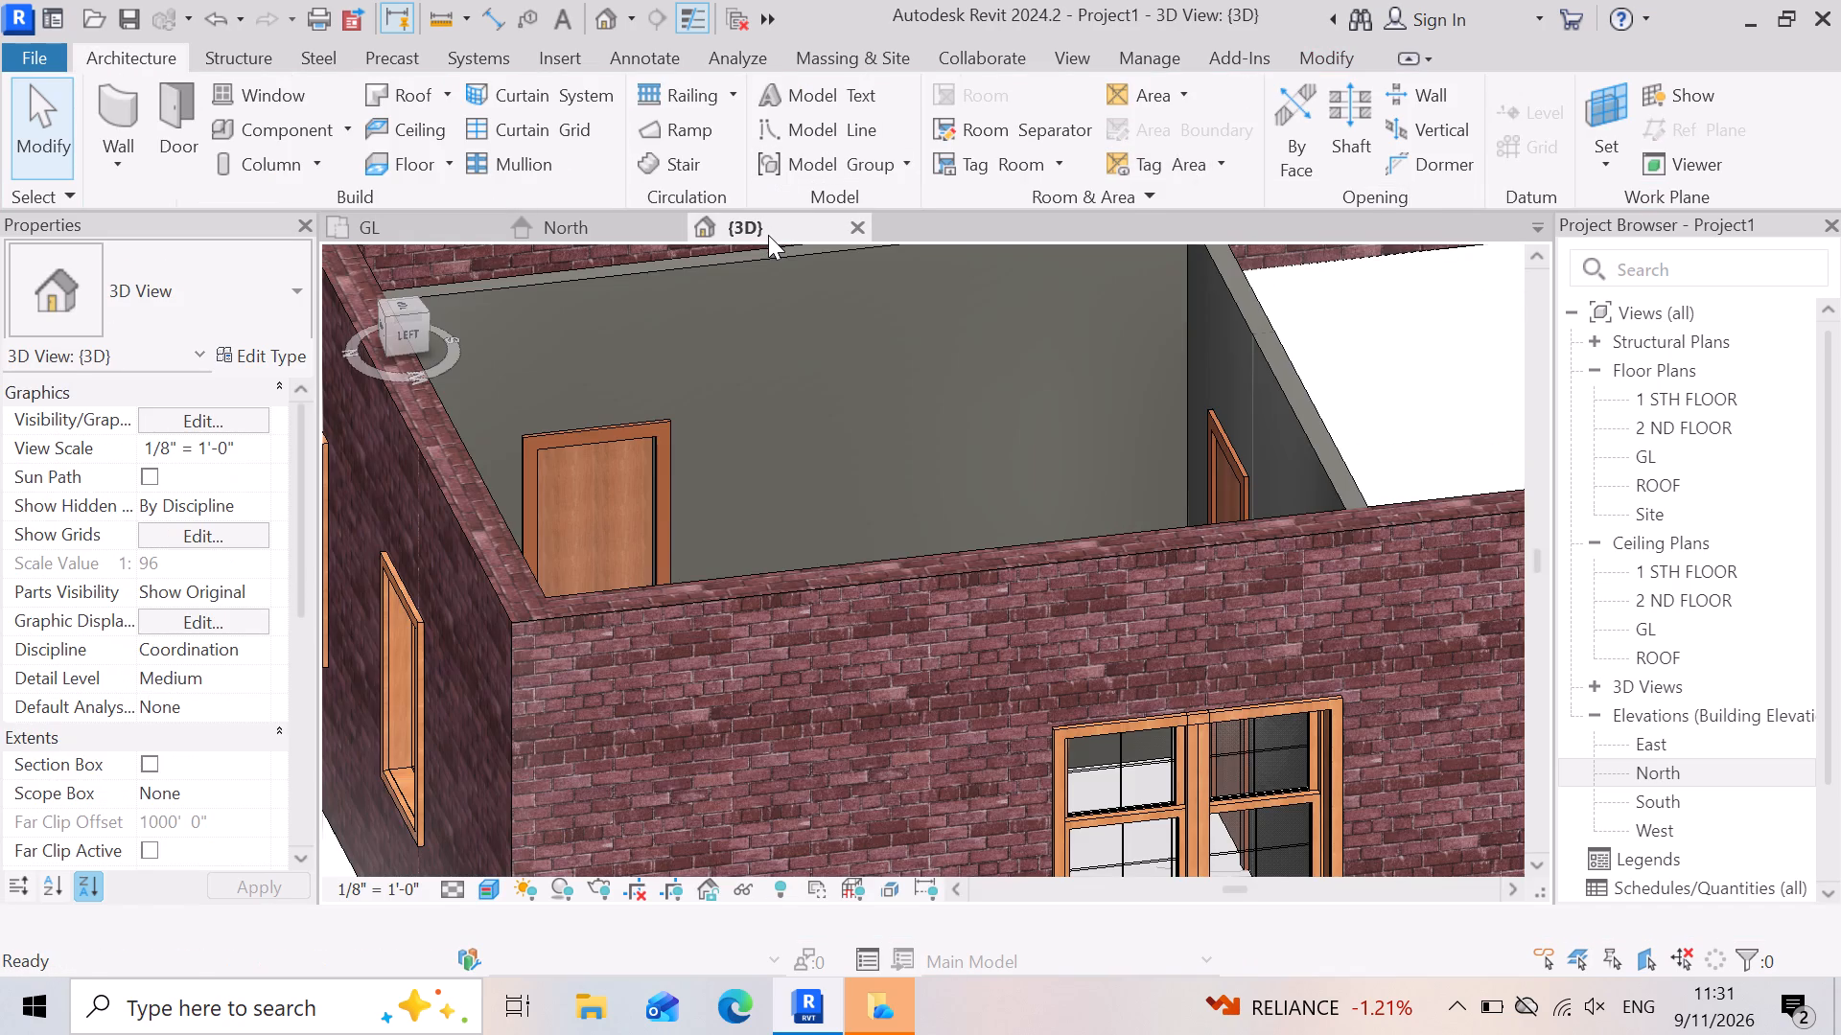
scroll(1000, 768, "down", 4)
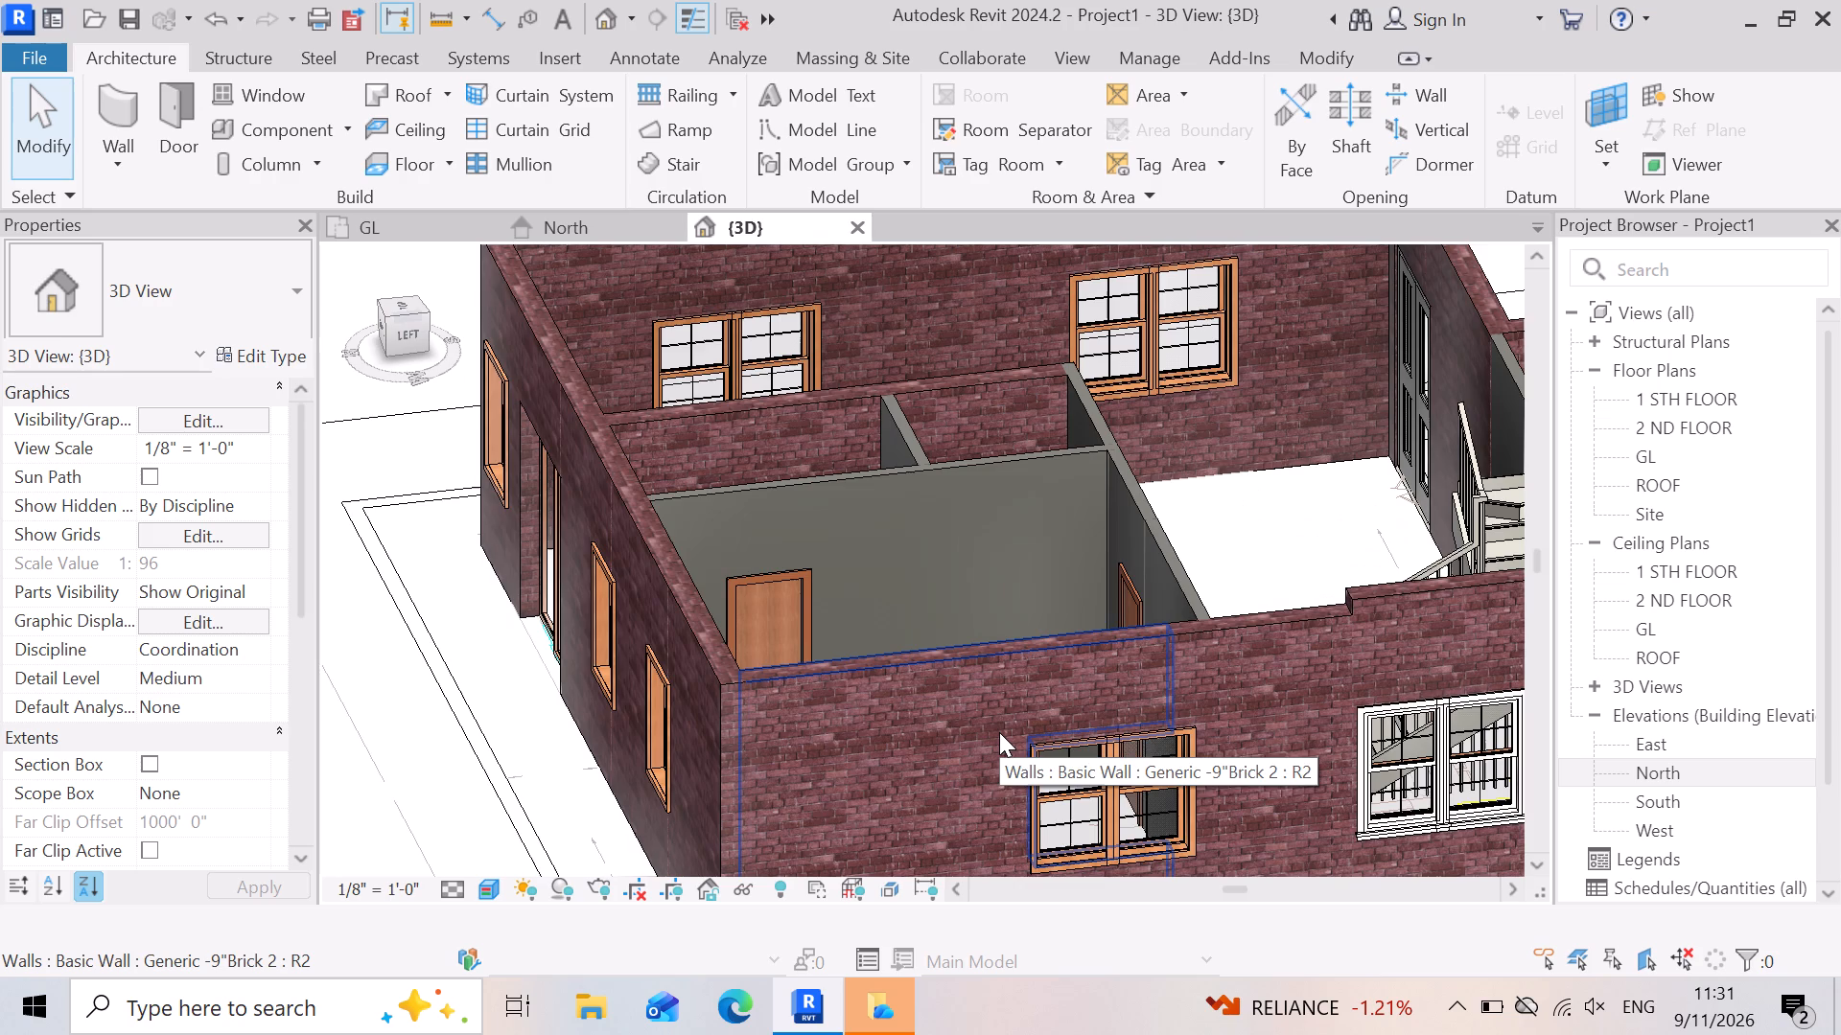
scroll(999, 732, "down", 4)
scroll(1325, 830, "up", 7)
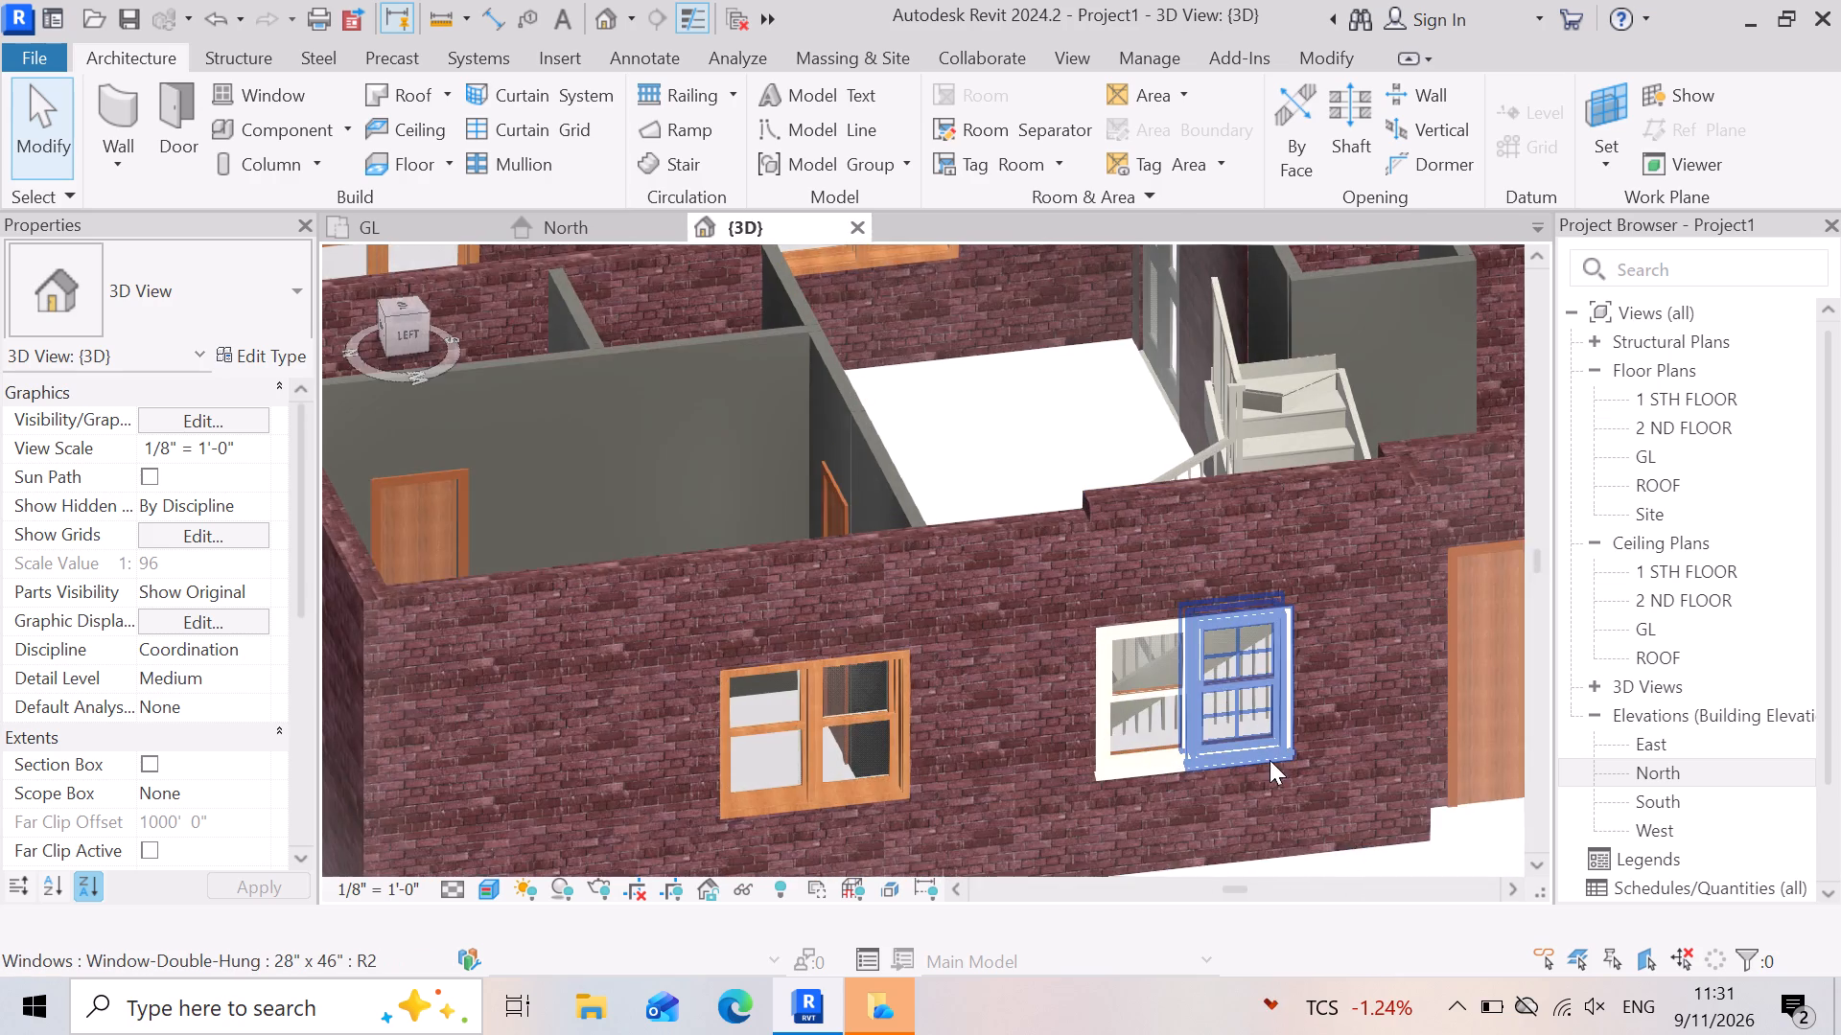
scroll(1270, 760, "up", 4)
scroll(1185, 706, "down", 2)
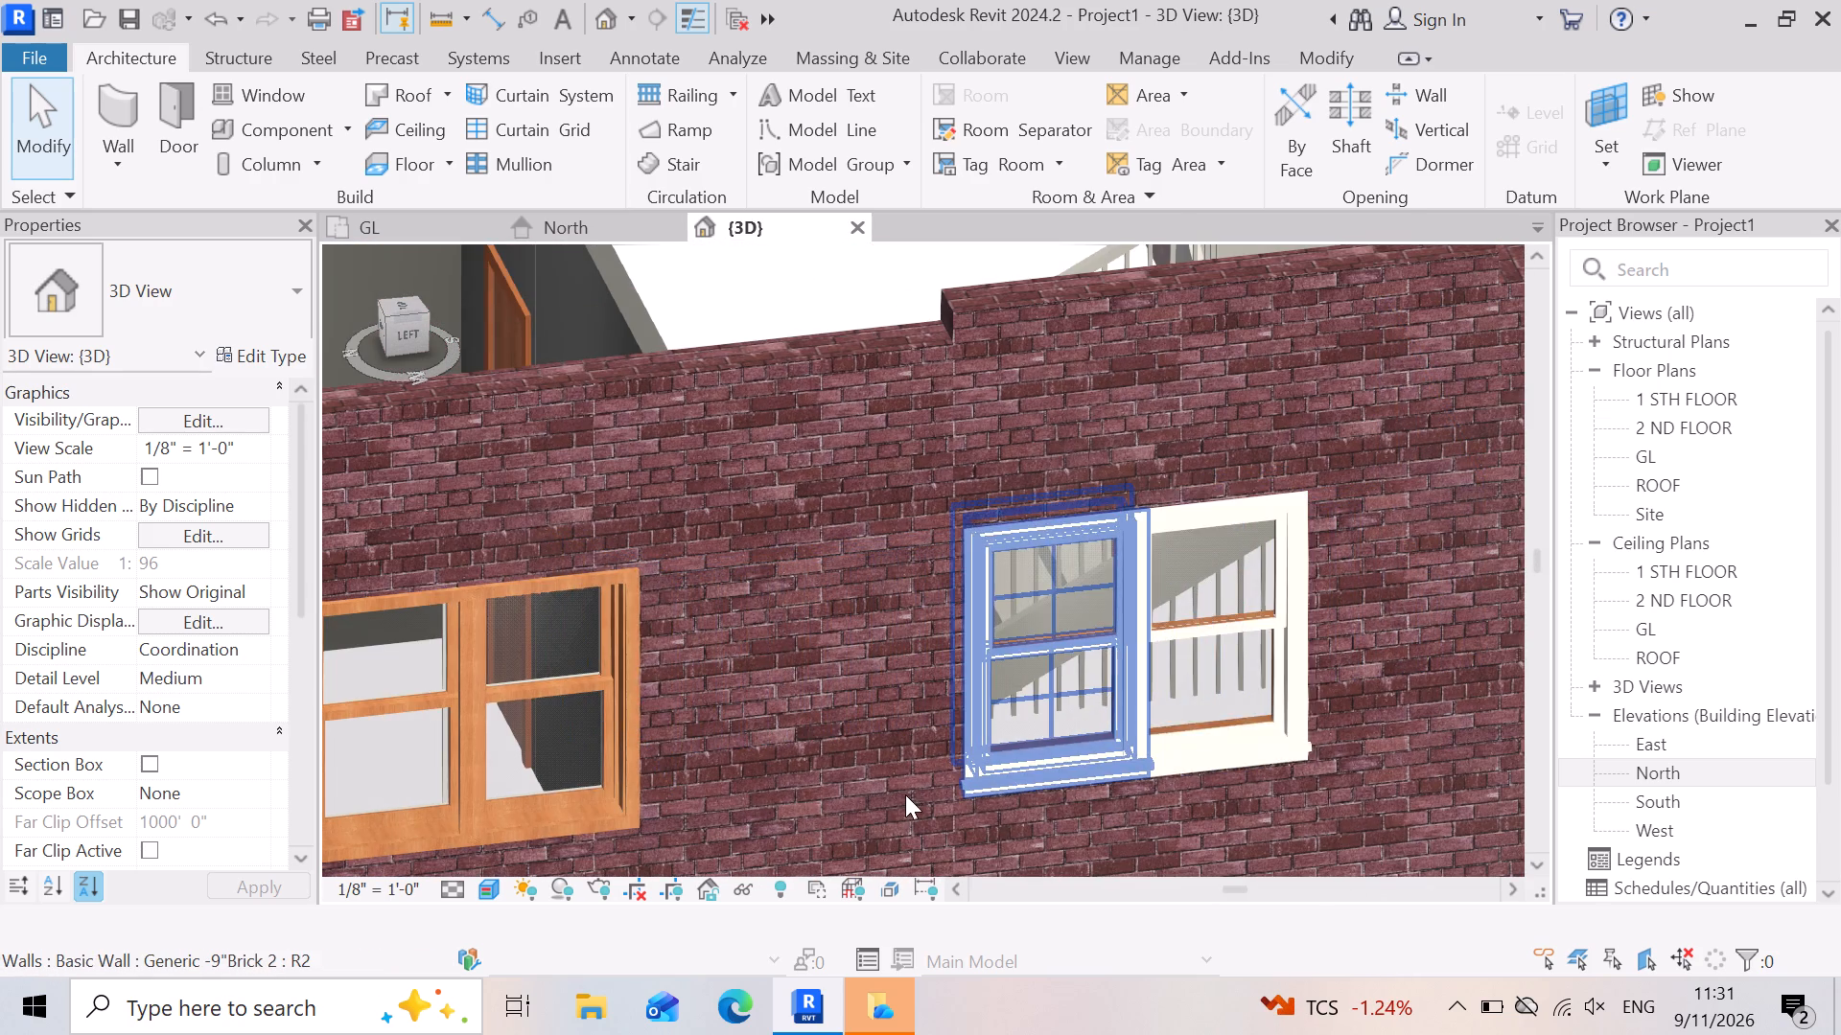
scroll(863, 704, "down", 3)
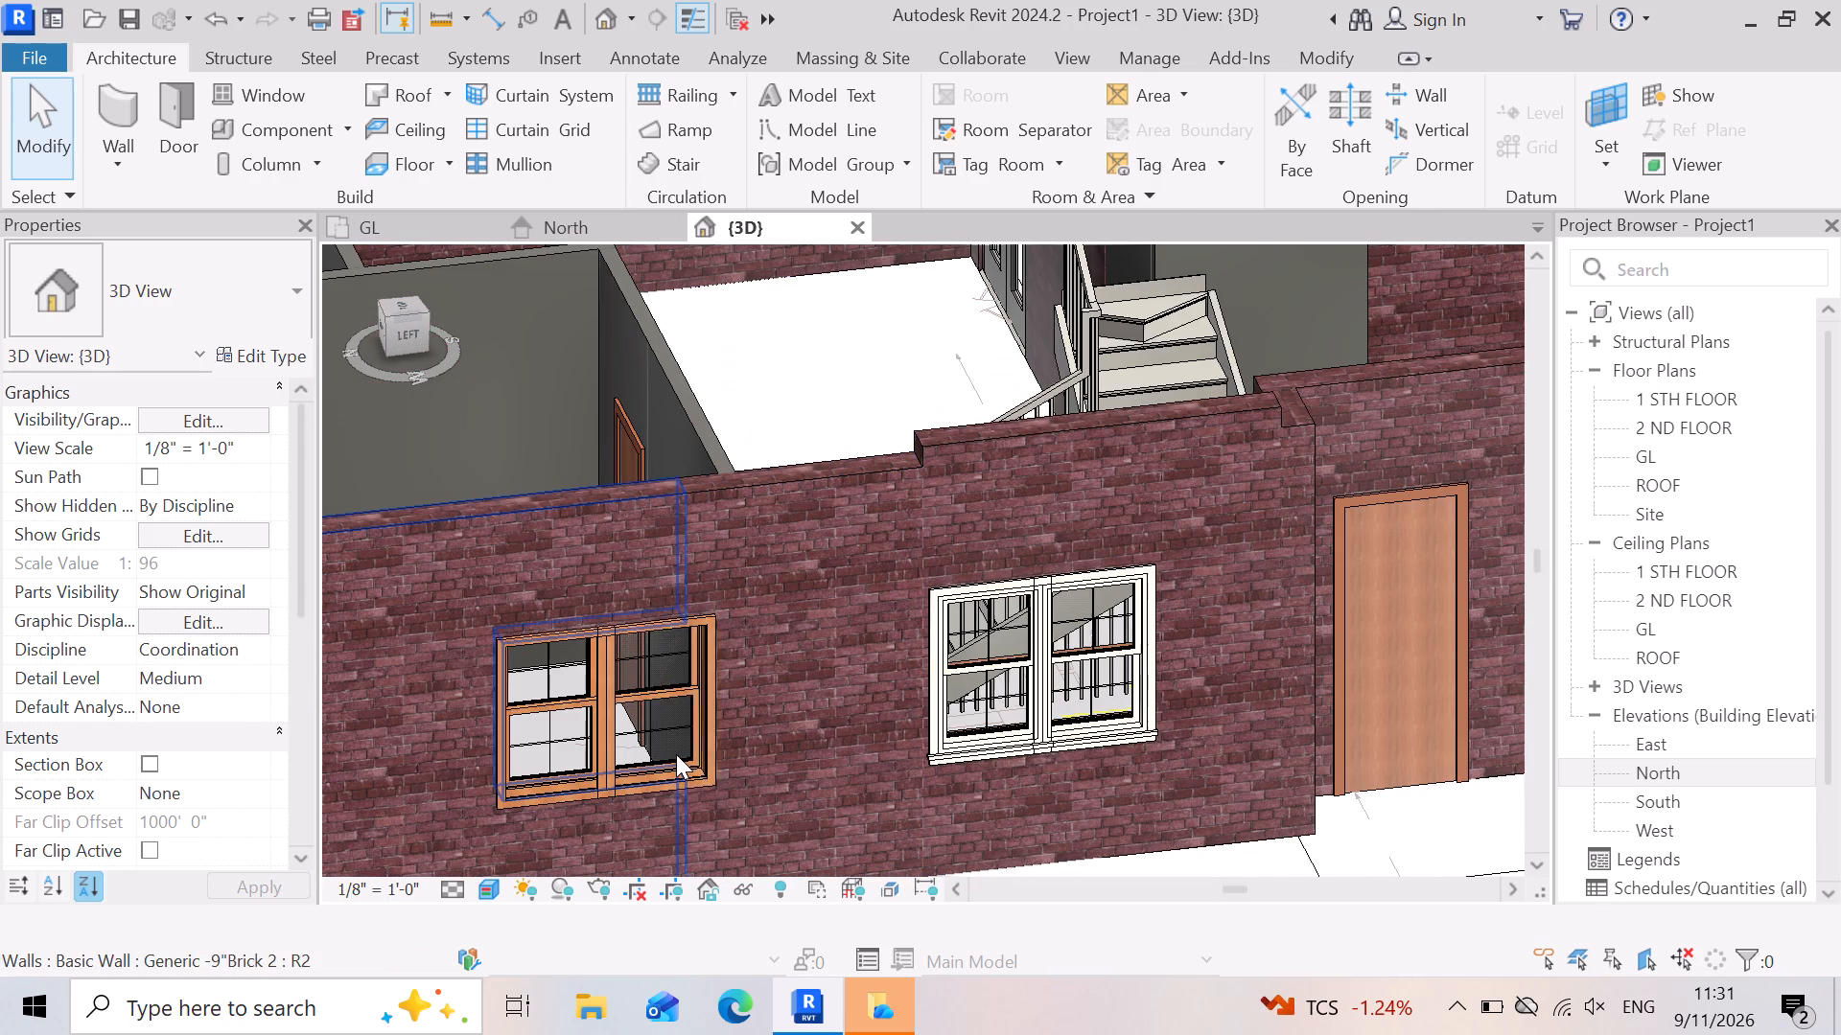
right_click_drag(674, 733, 731, 757, "shift")
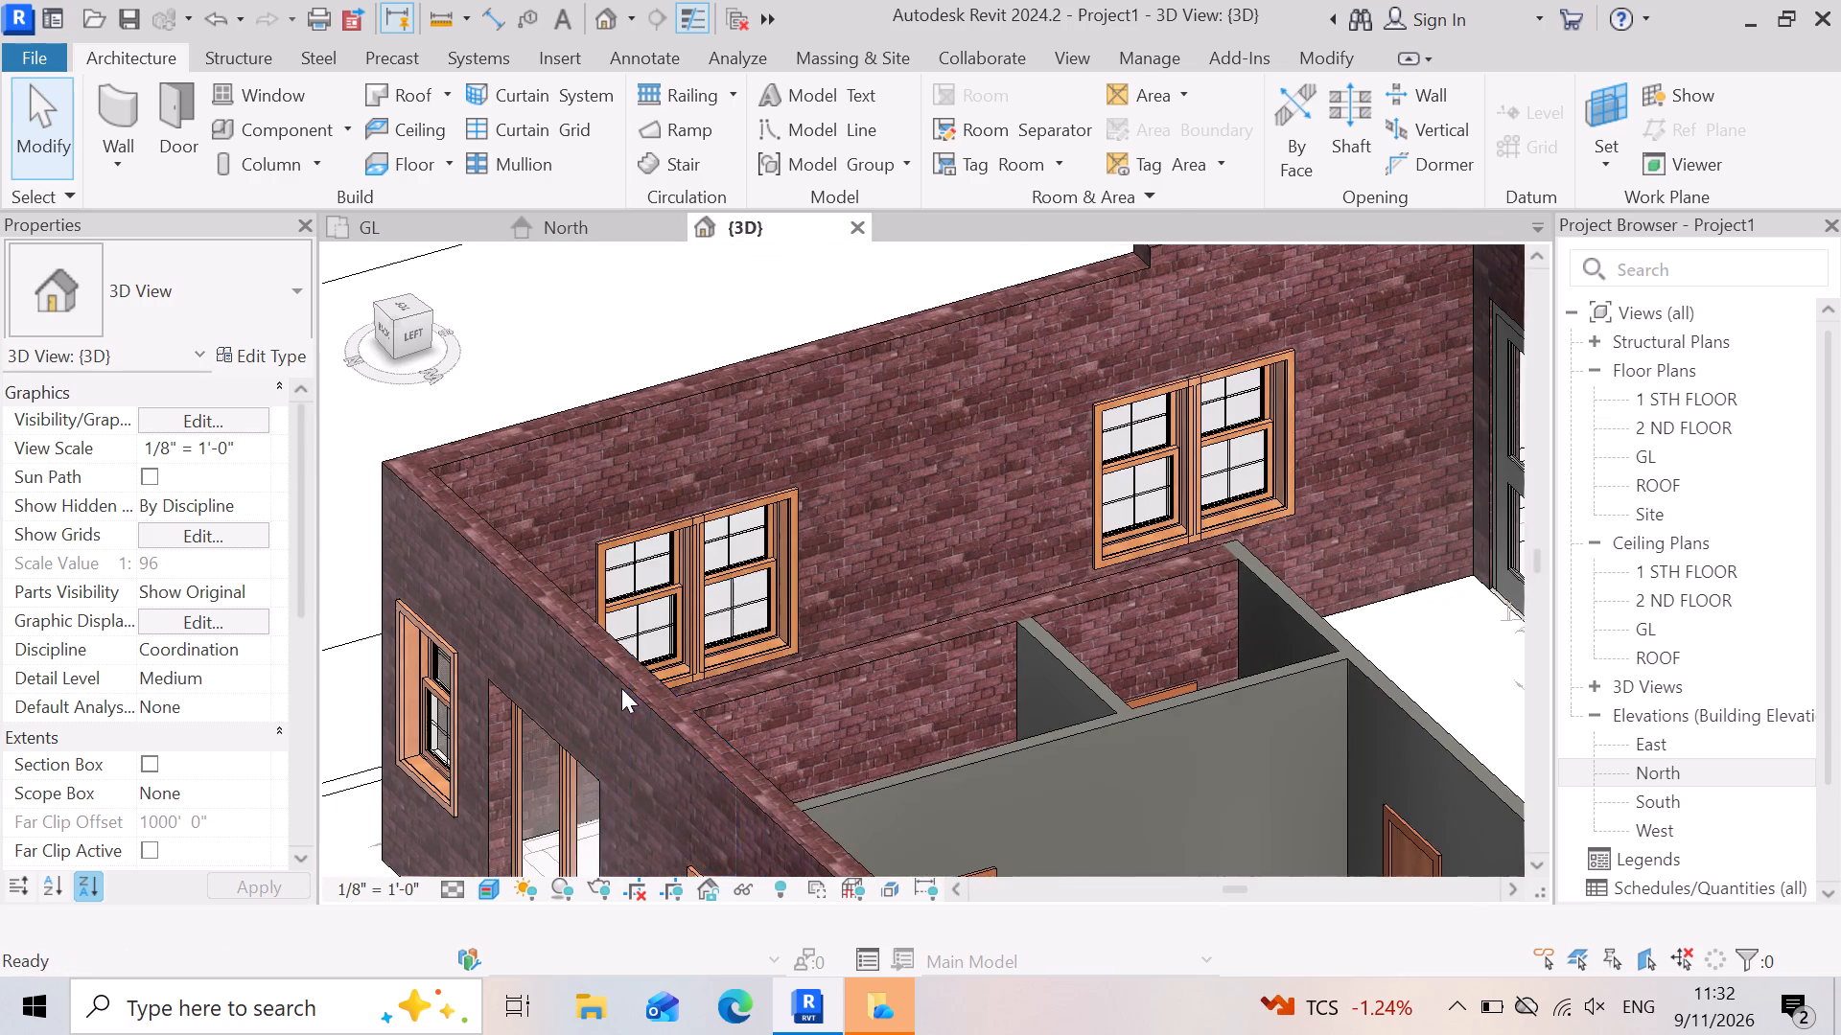
right_click_drag(614, 667, 643, 734, "shift")
middle_click_drag(629, 708, 639, 730, "shift")
scroll(570, 584, "down", 6)
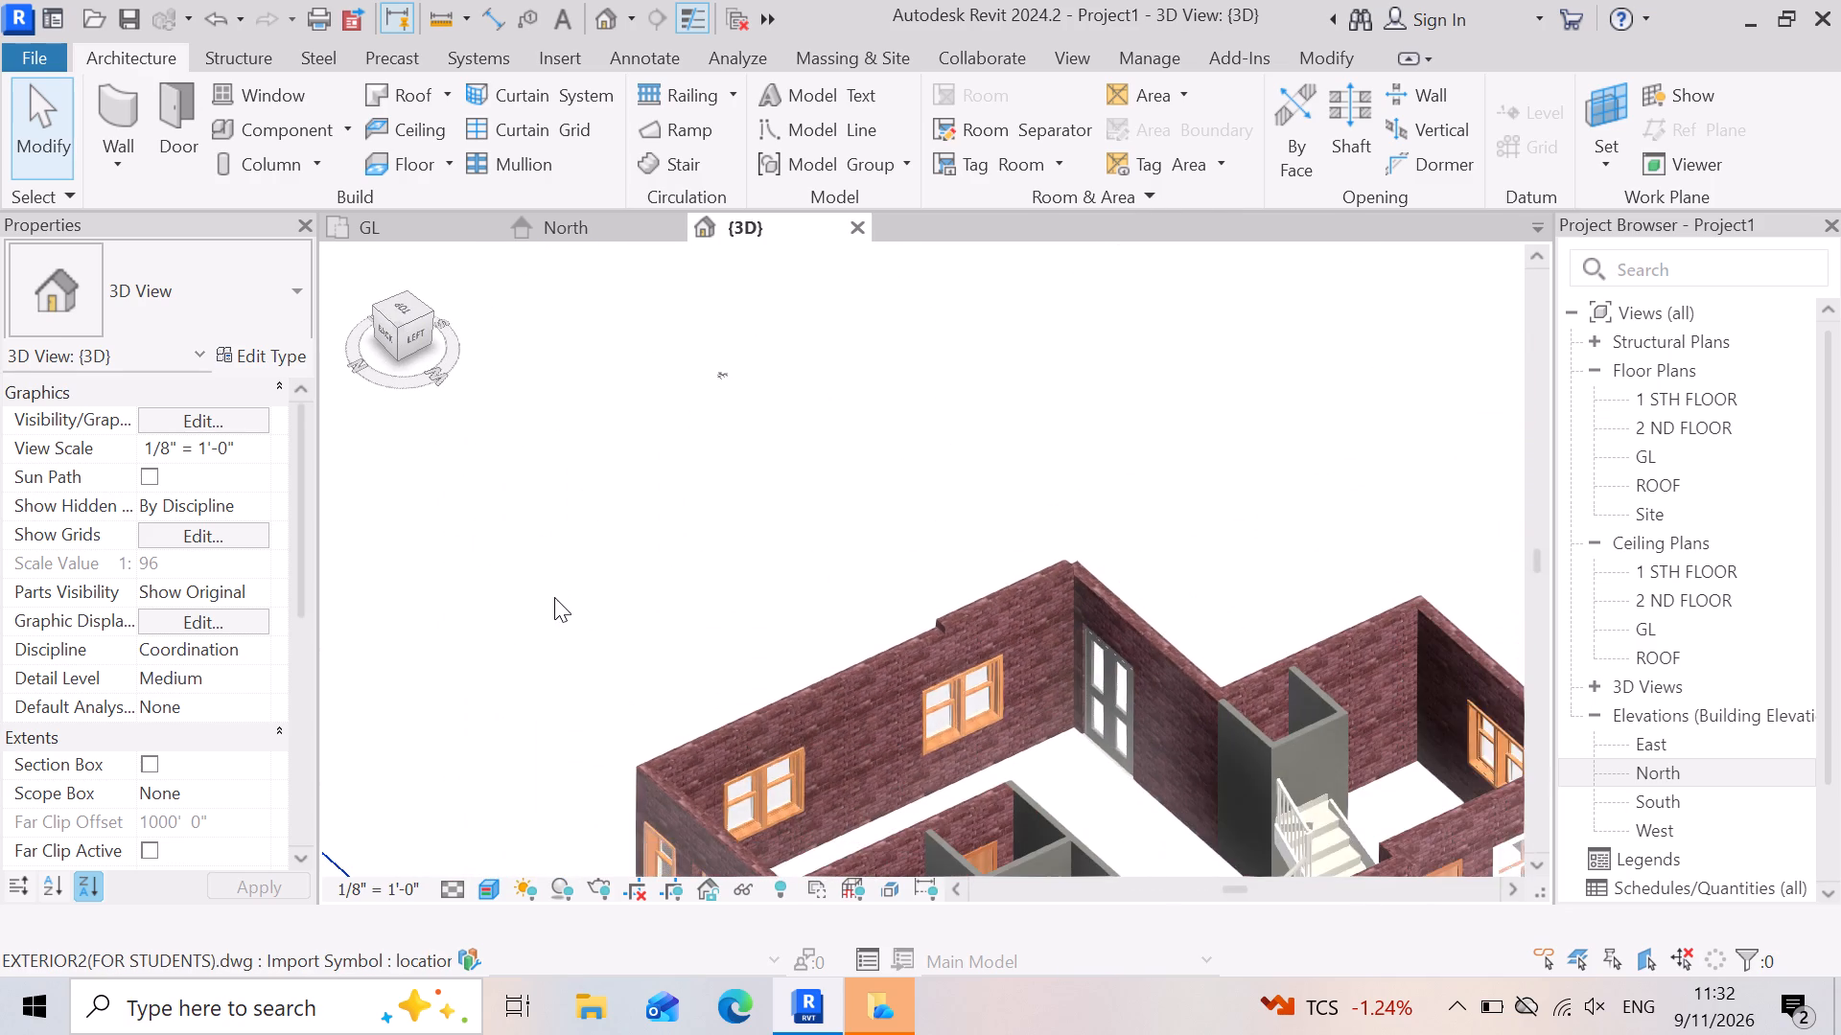
right_click_drag(563, 580, 573, 648, "shift")
scroll(582, 517, "down", 2)
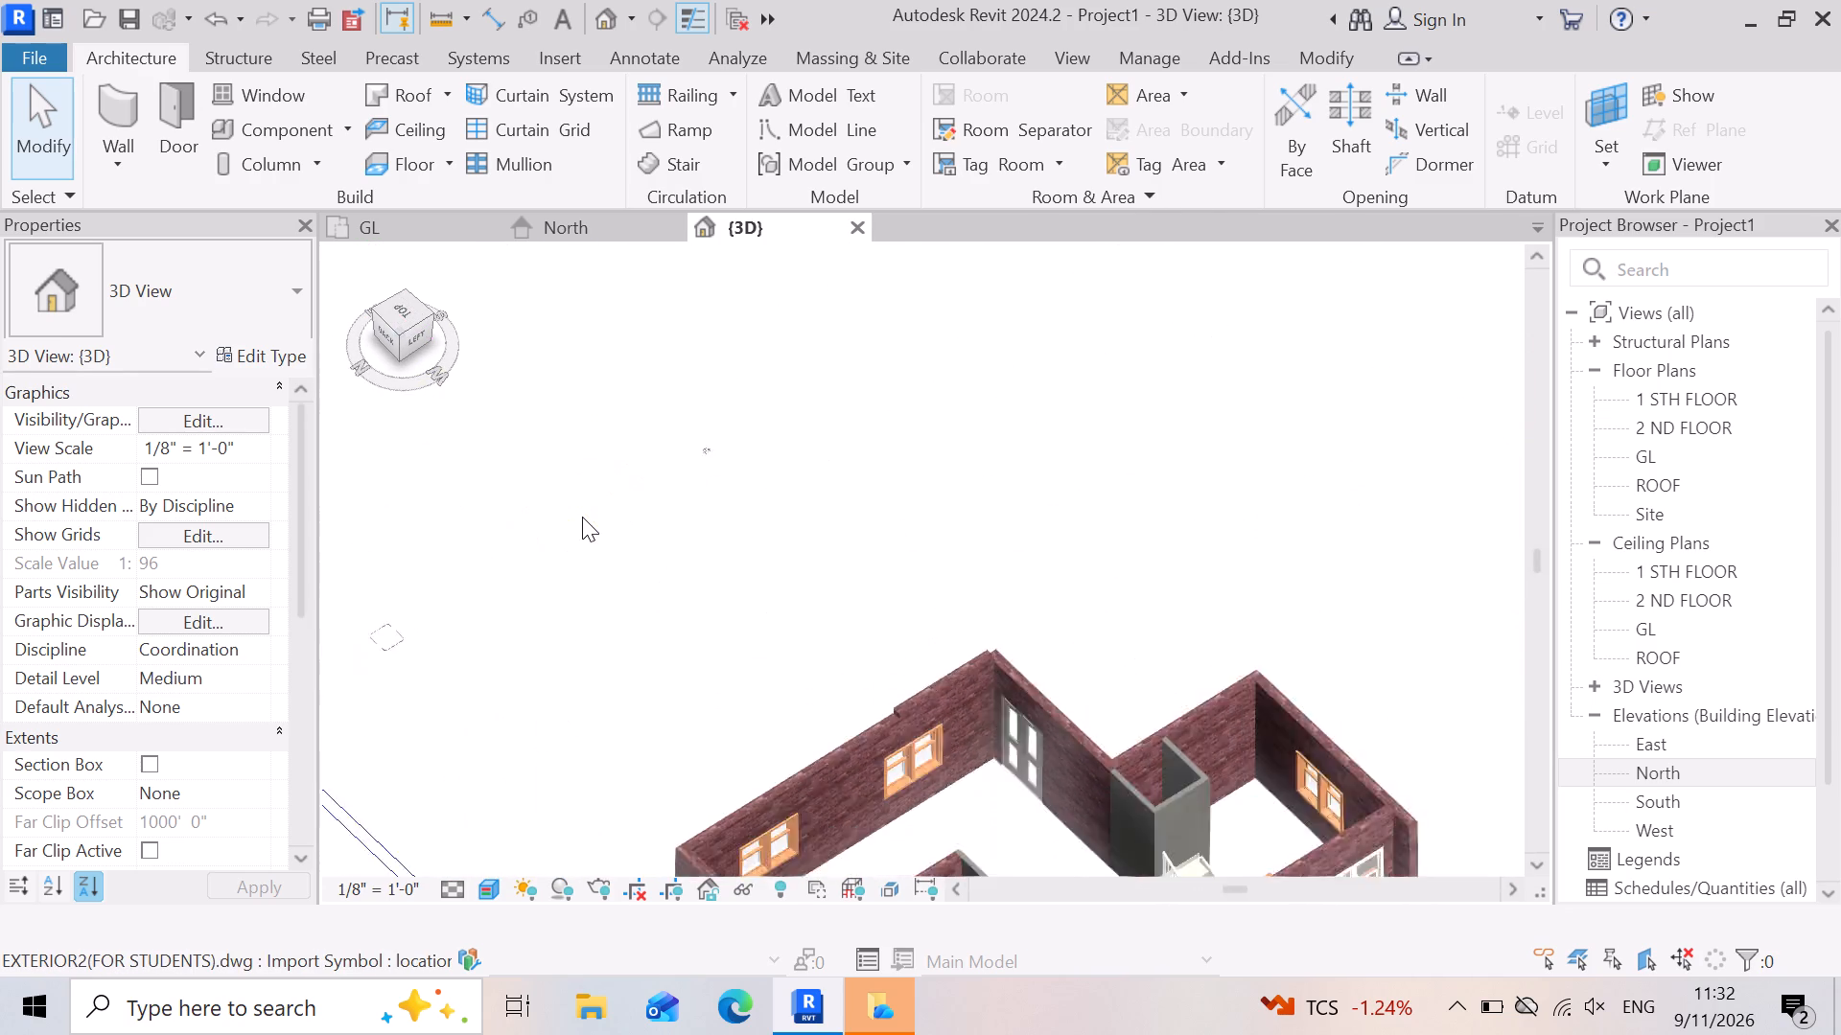
scroll(582, 517, "down", 3)
right_click_drag(582, 510, 635, 576)
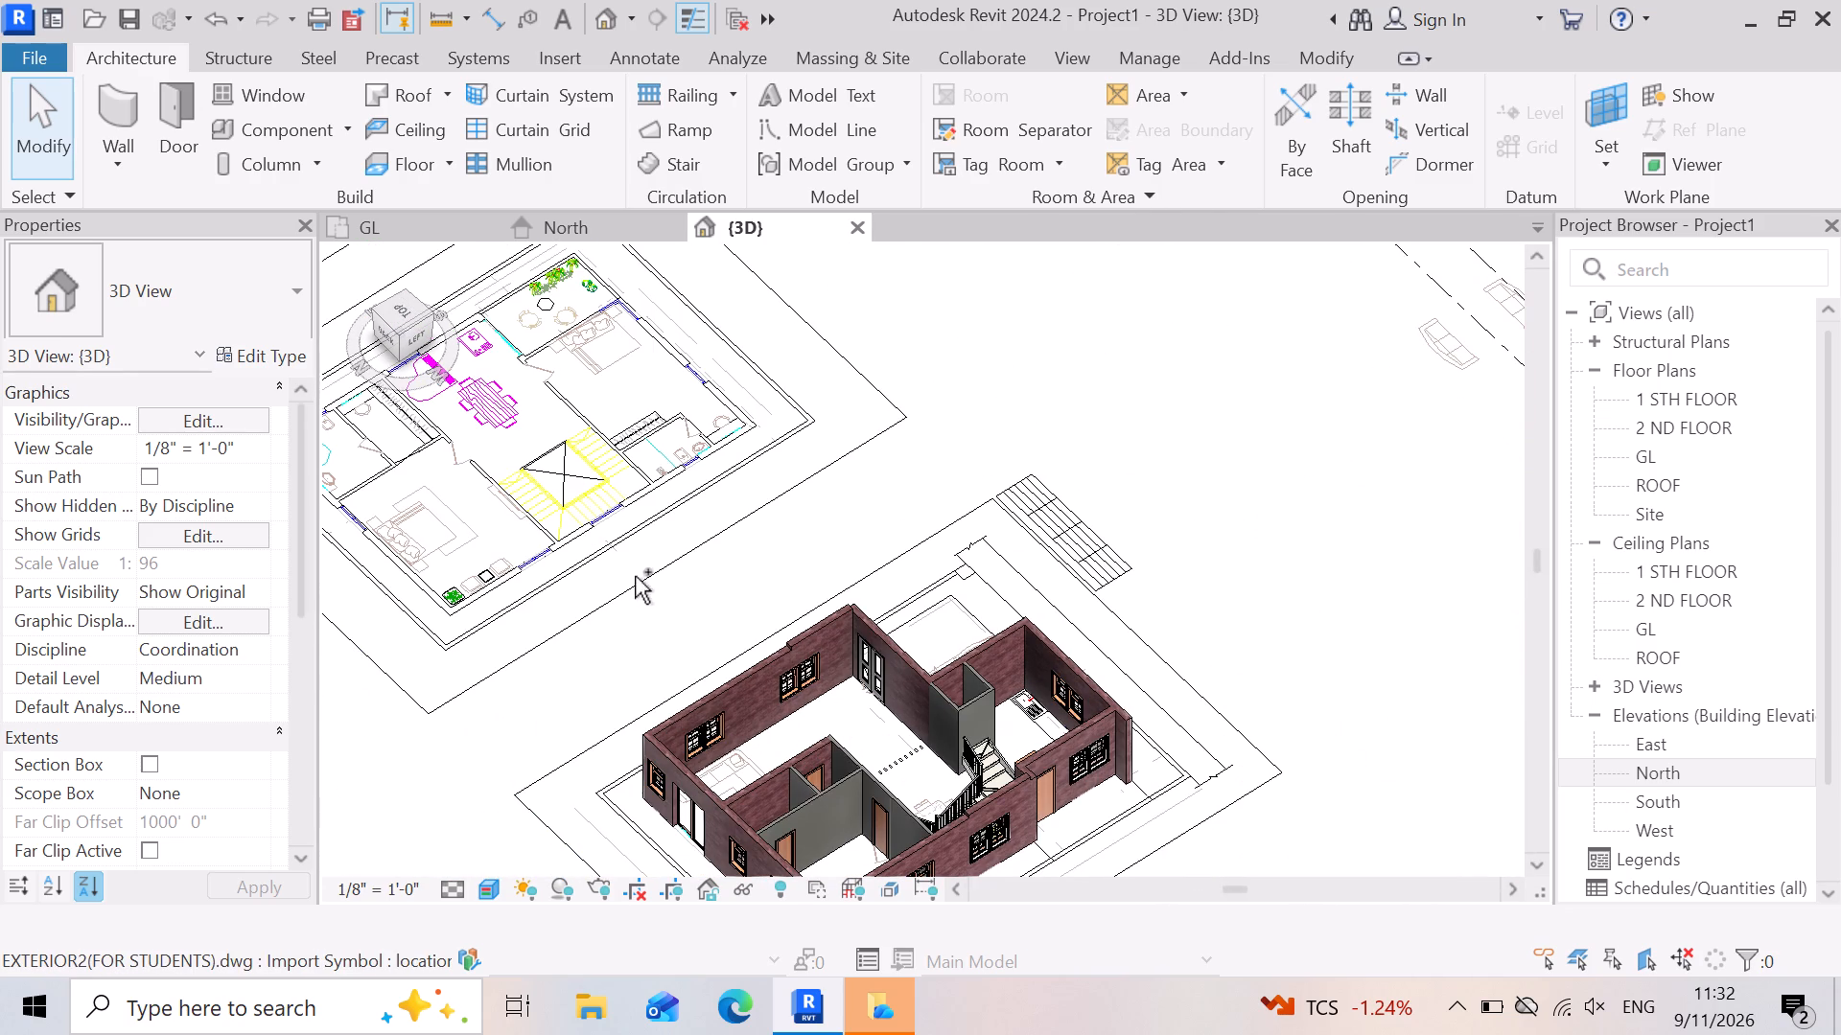
right_click_drag(635, 576, 635, 574)
right_click_drag(585, 555, 689, 529, "shift")
middle_click(585, 555, "shift")
middle_click_drag(607, 583, 689, 529, "shift")
right_click_drag(689, 529, 801, 595, "shift")
scroll(1400, 747, "up", 12)
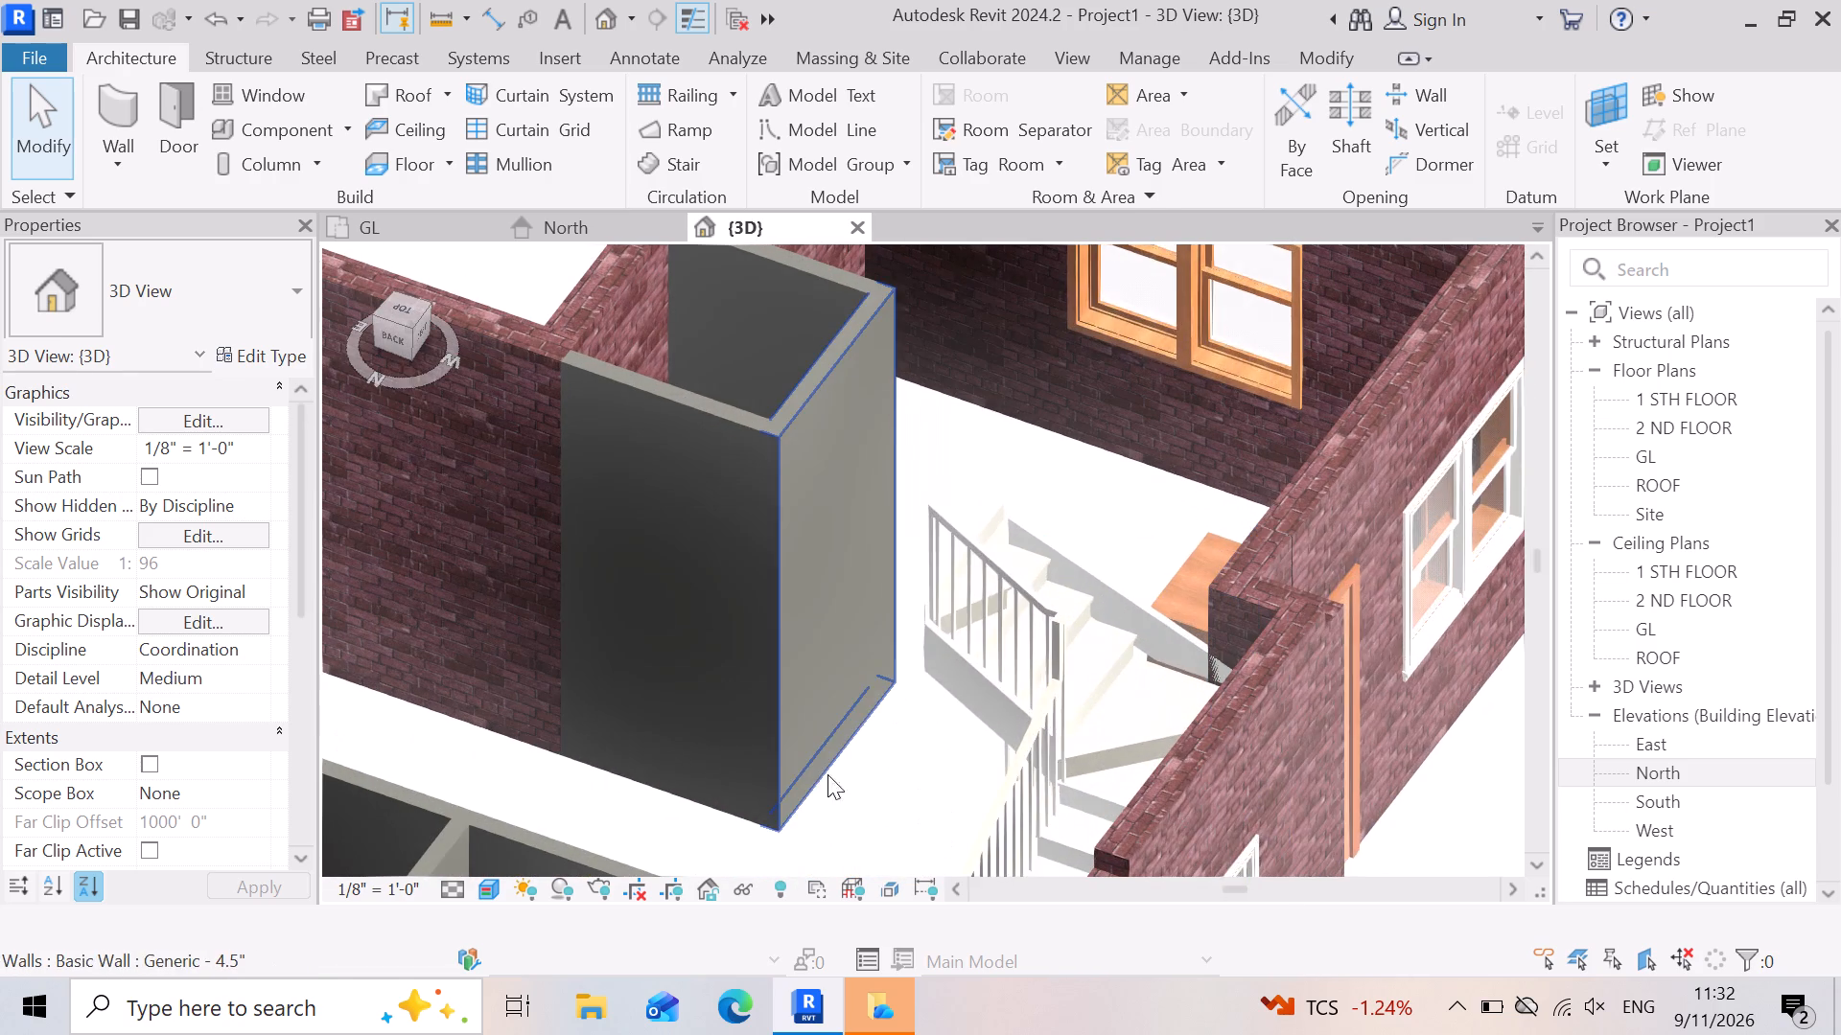
scroll(1039, 736, "up", 3)
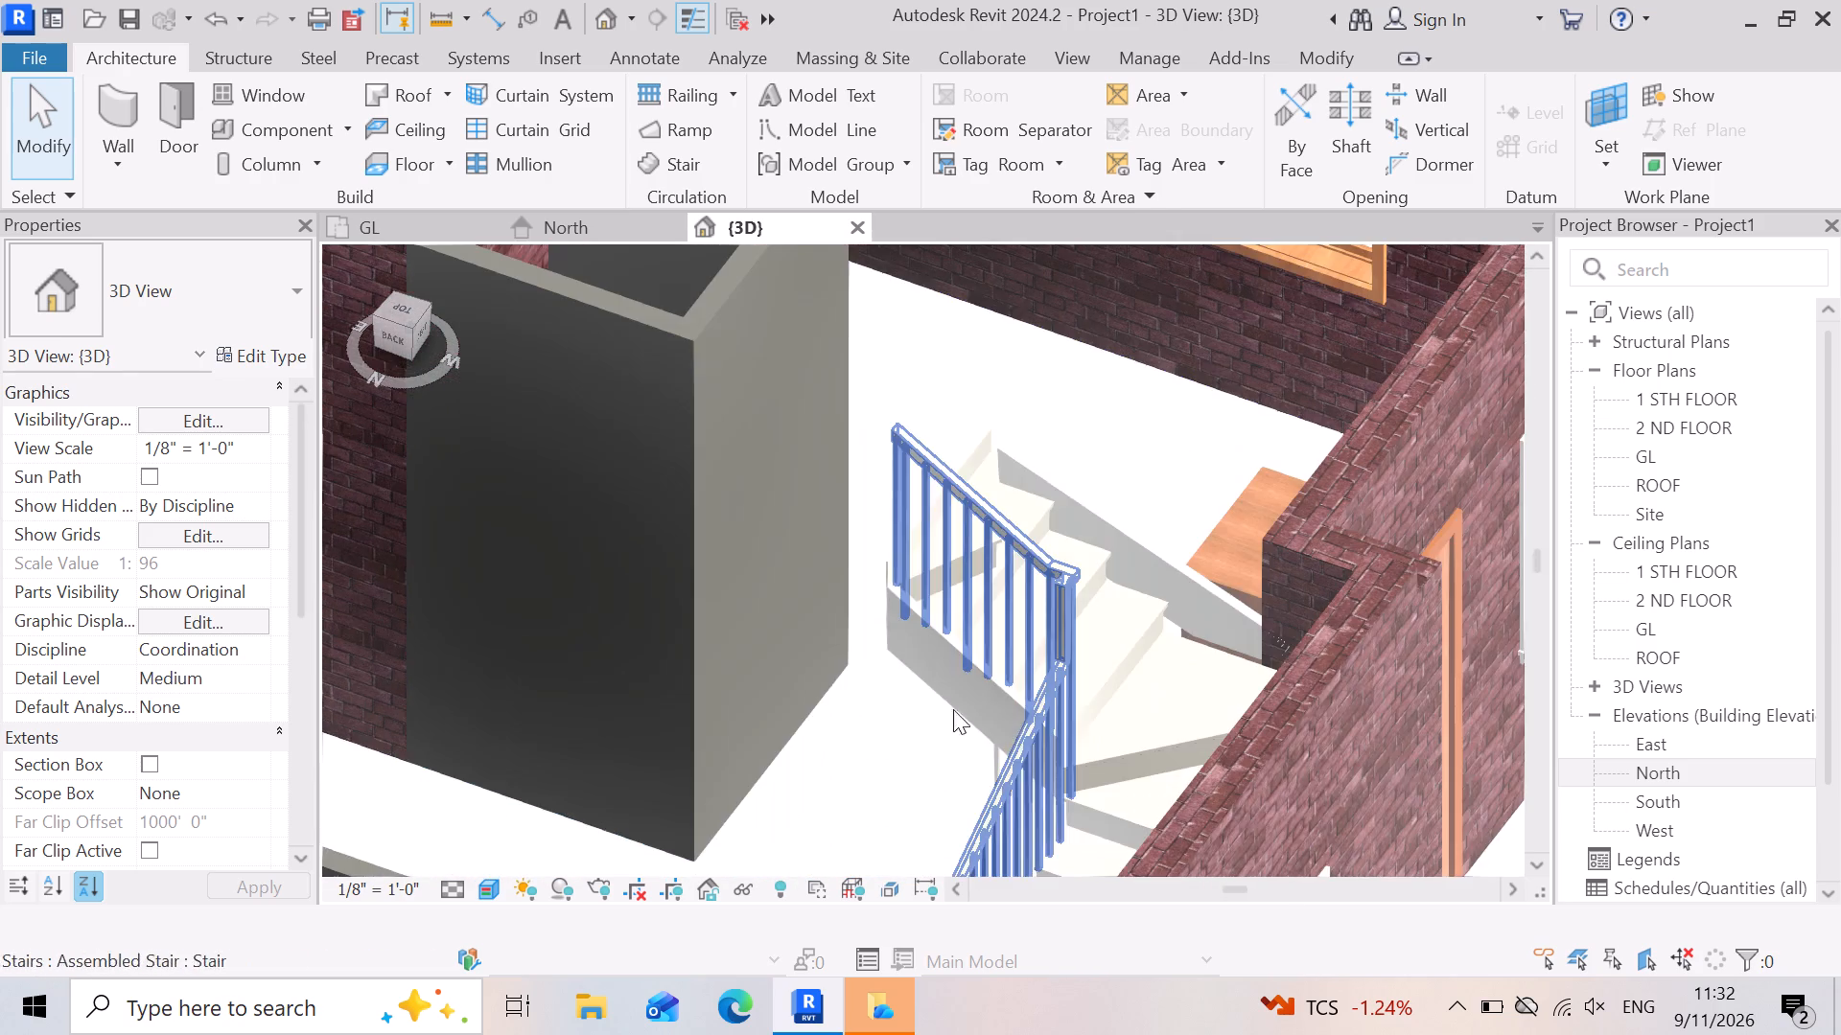
scroll(854, 550, "down", 4)
scroll(935, 571, "down", 3)
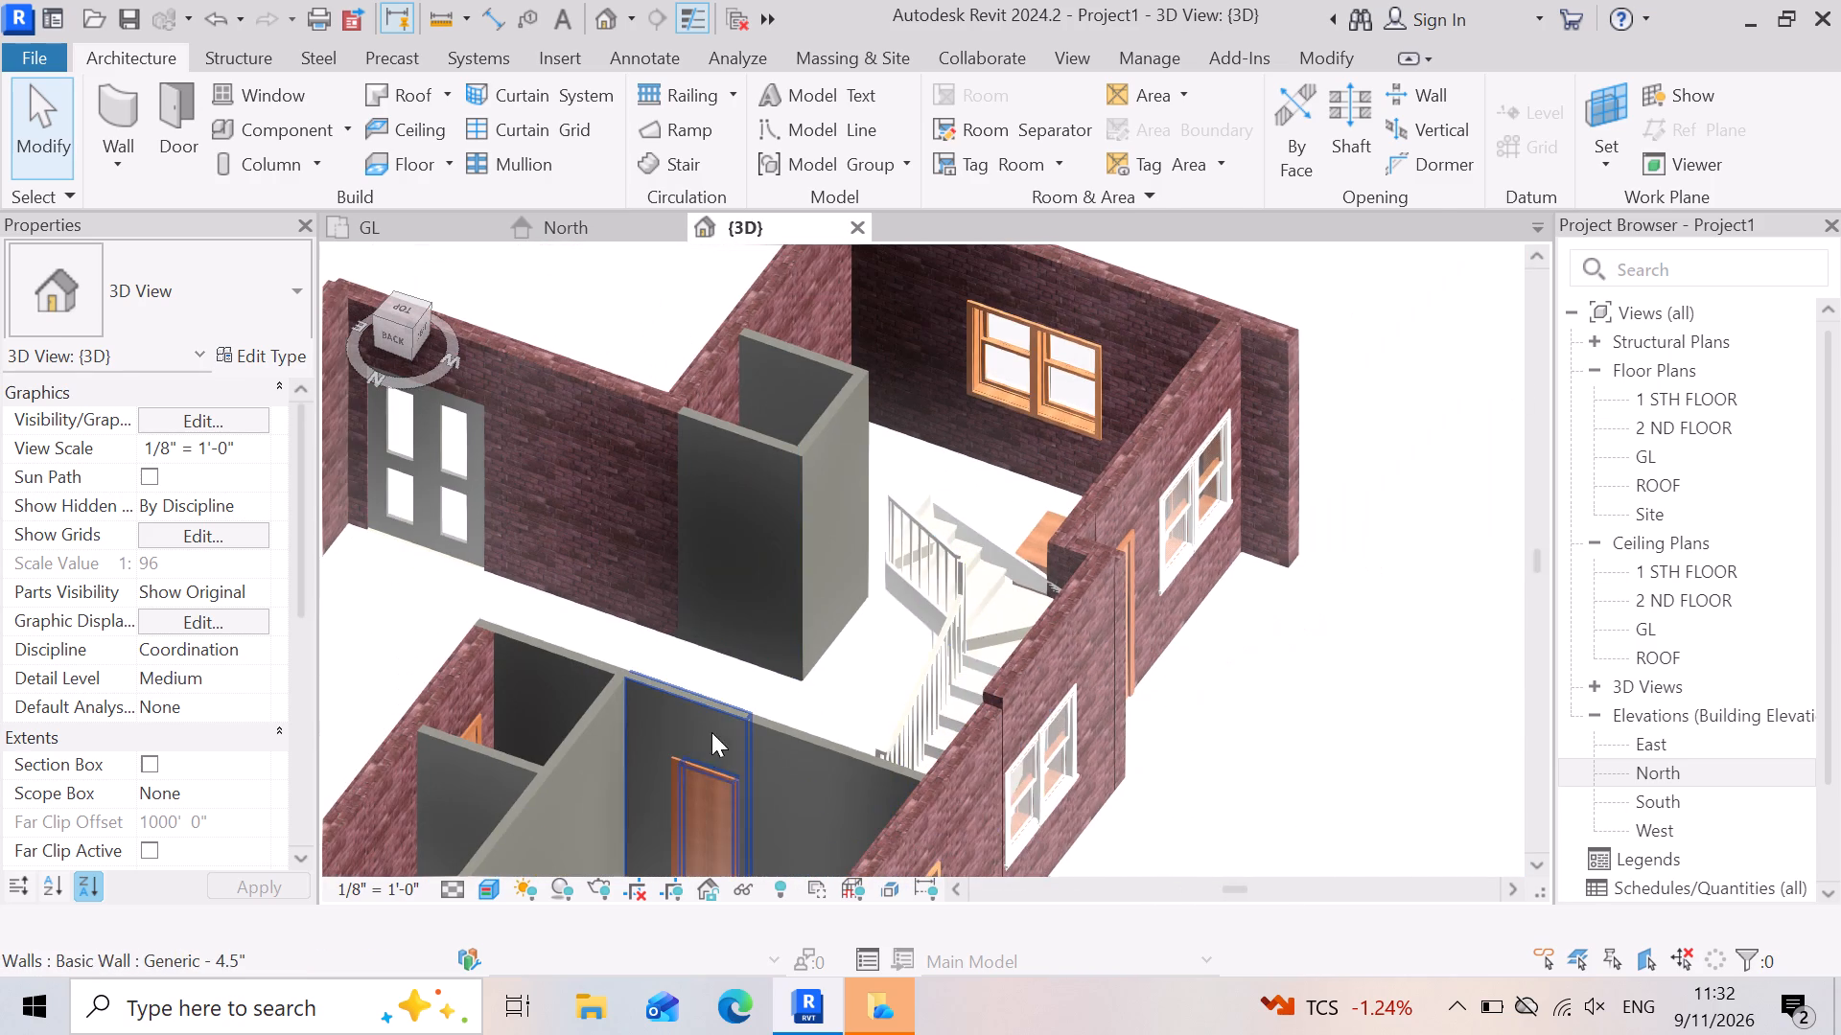
Examine how the staircase sits within the house walls from the back, right and front sides in 3D.
right_click_drag(704, 762, 737, 724, "shift")
middle_click(704, 762, "shift")
middle_click_drag(705, 750, 835, 675, "shift")
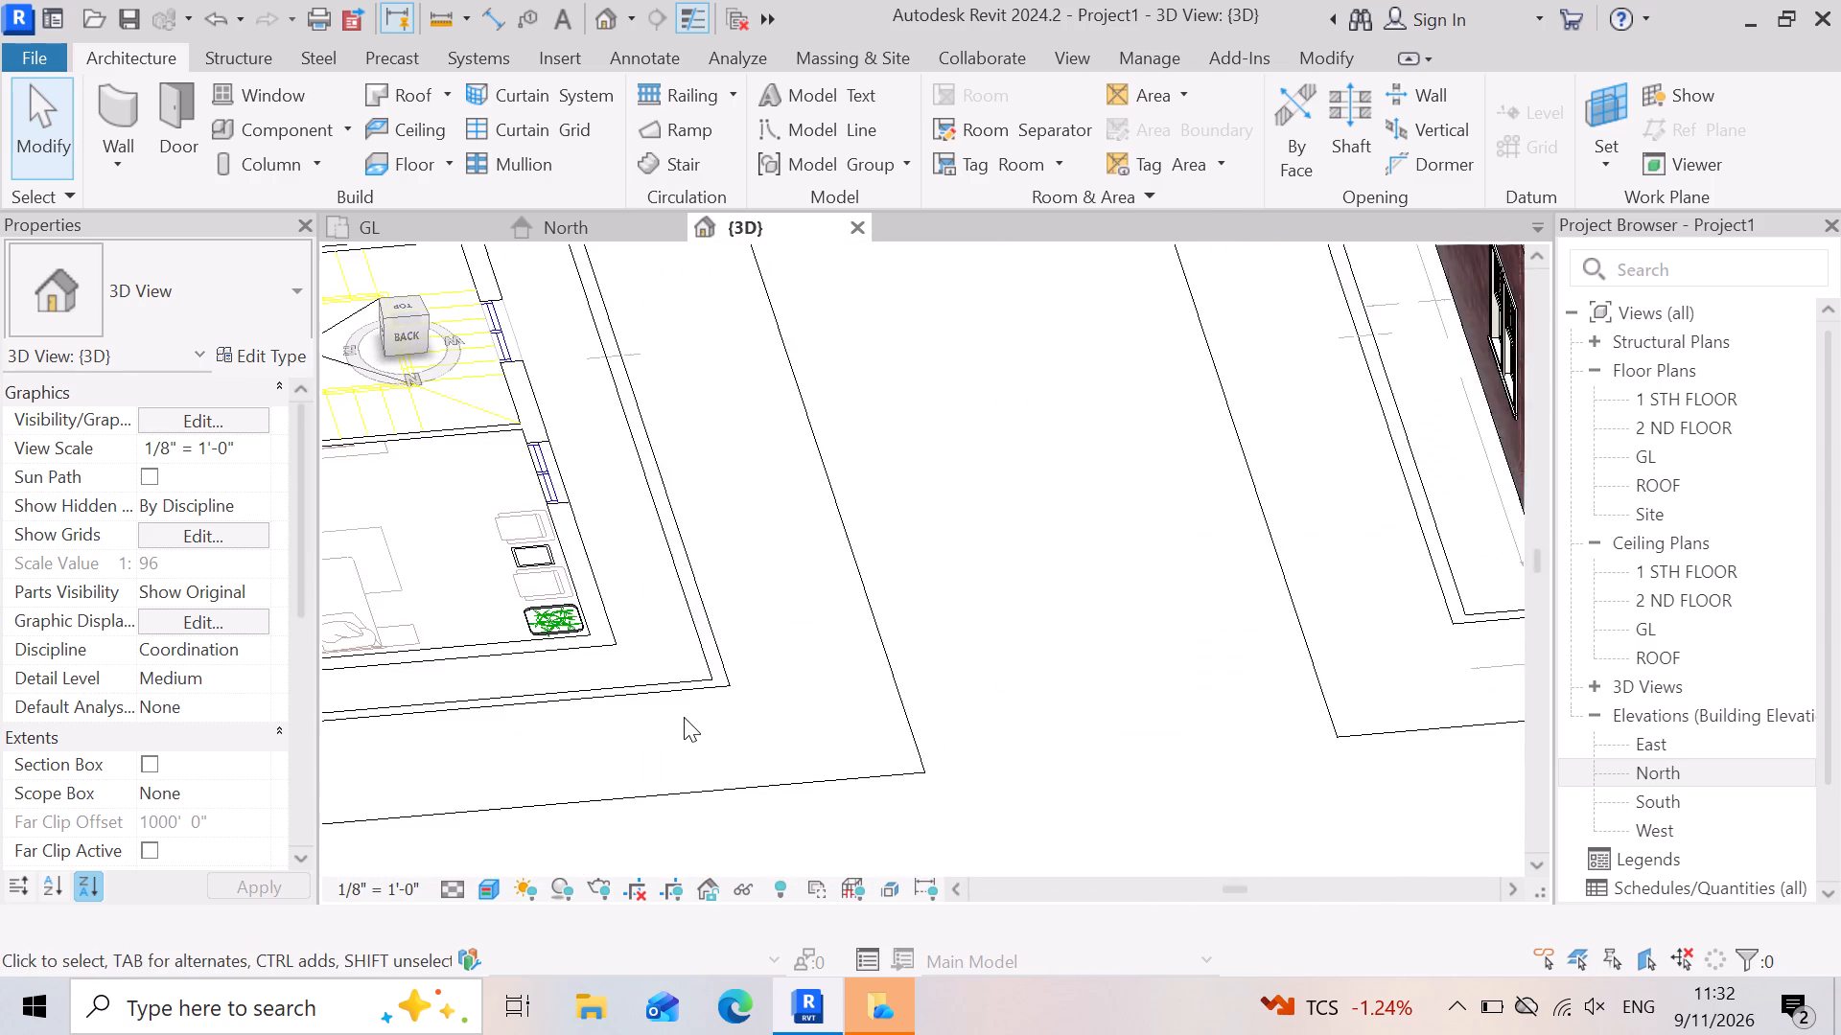
scroll(682, 717, "down", 7)
scroll(1417, 520, "up", 2)
scroll(1283, 403, "up", 6)
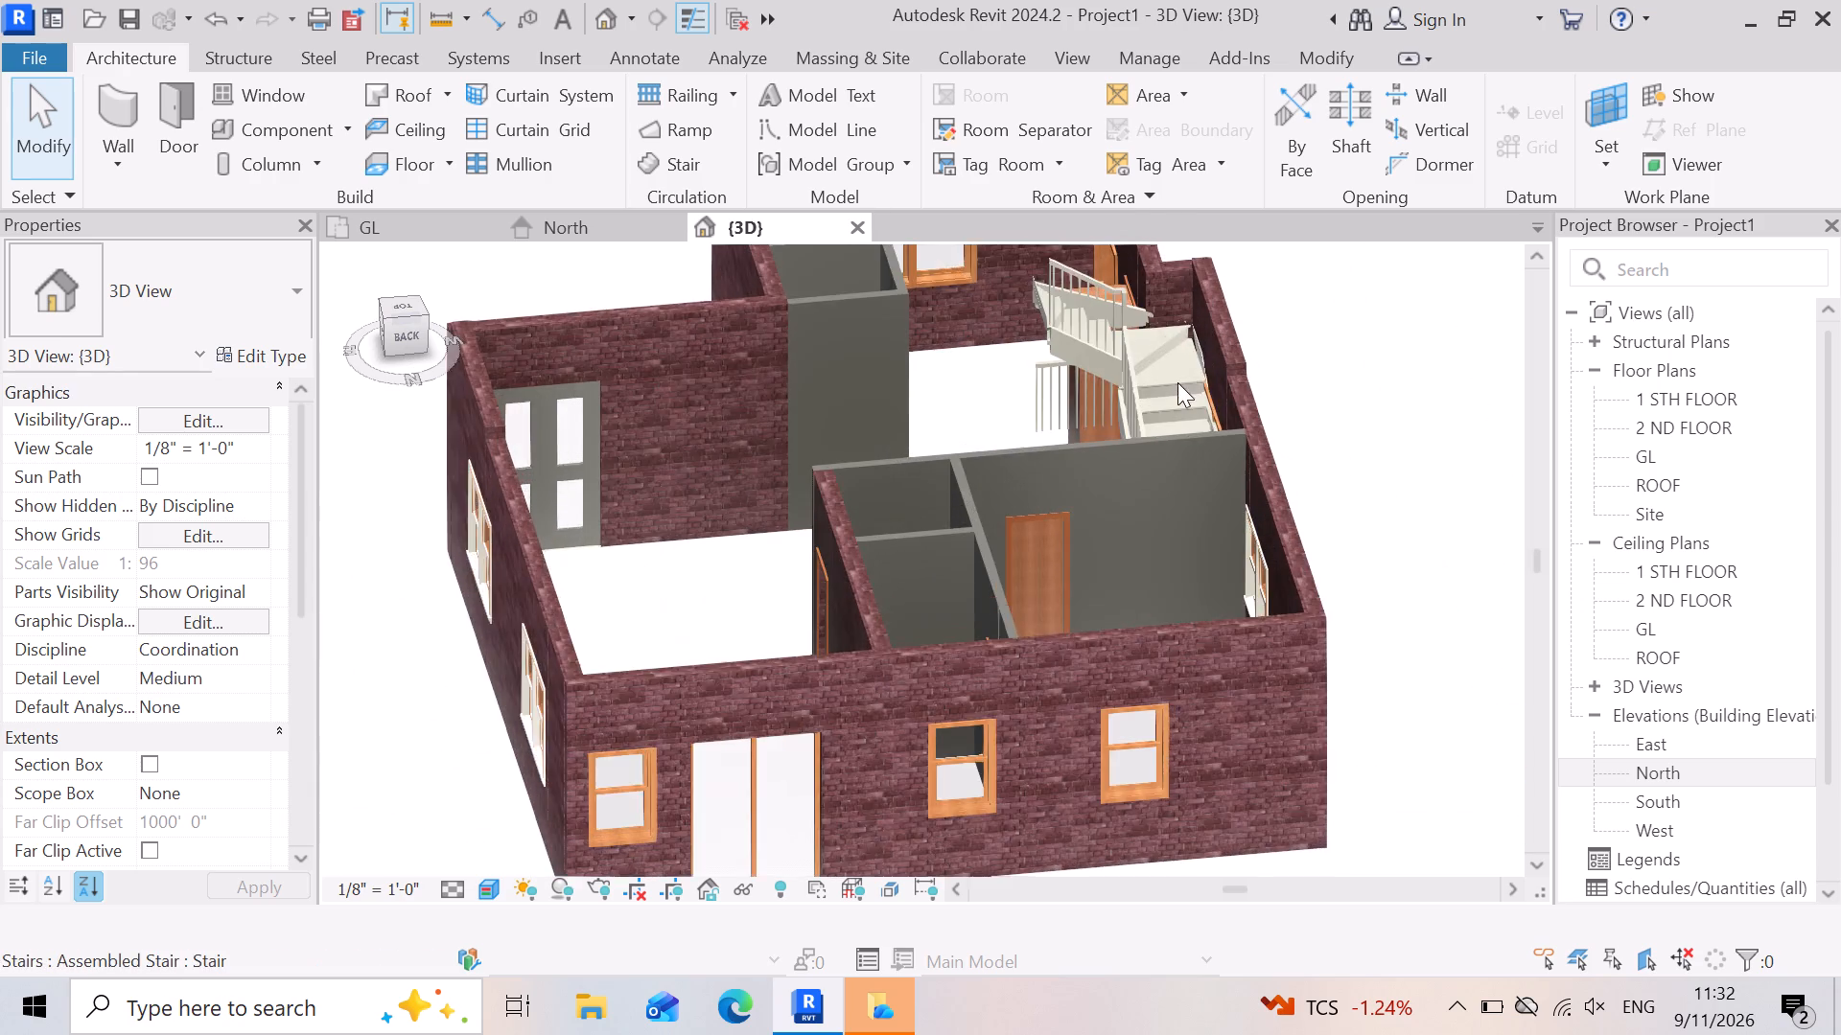
scroll(1177, 382, "up", 2)
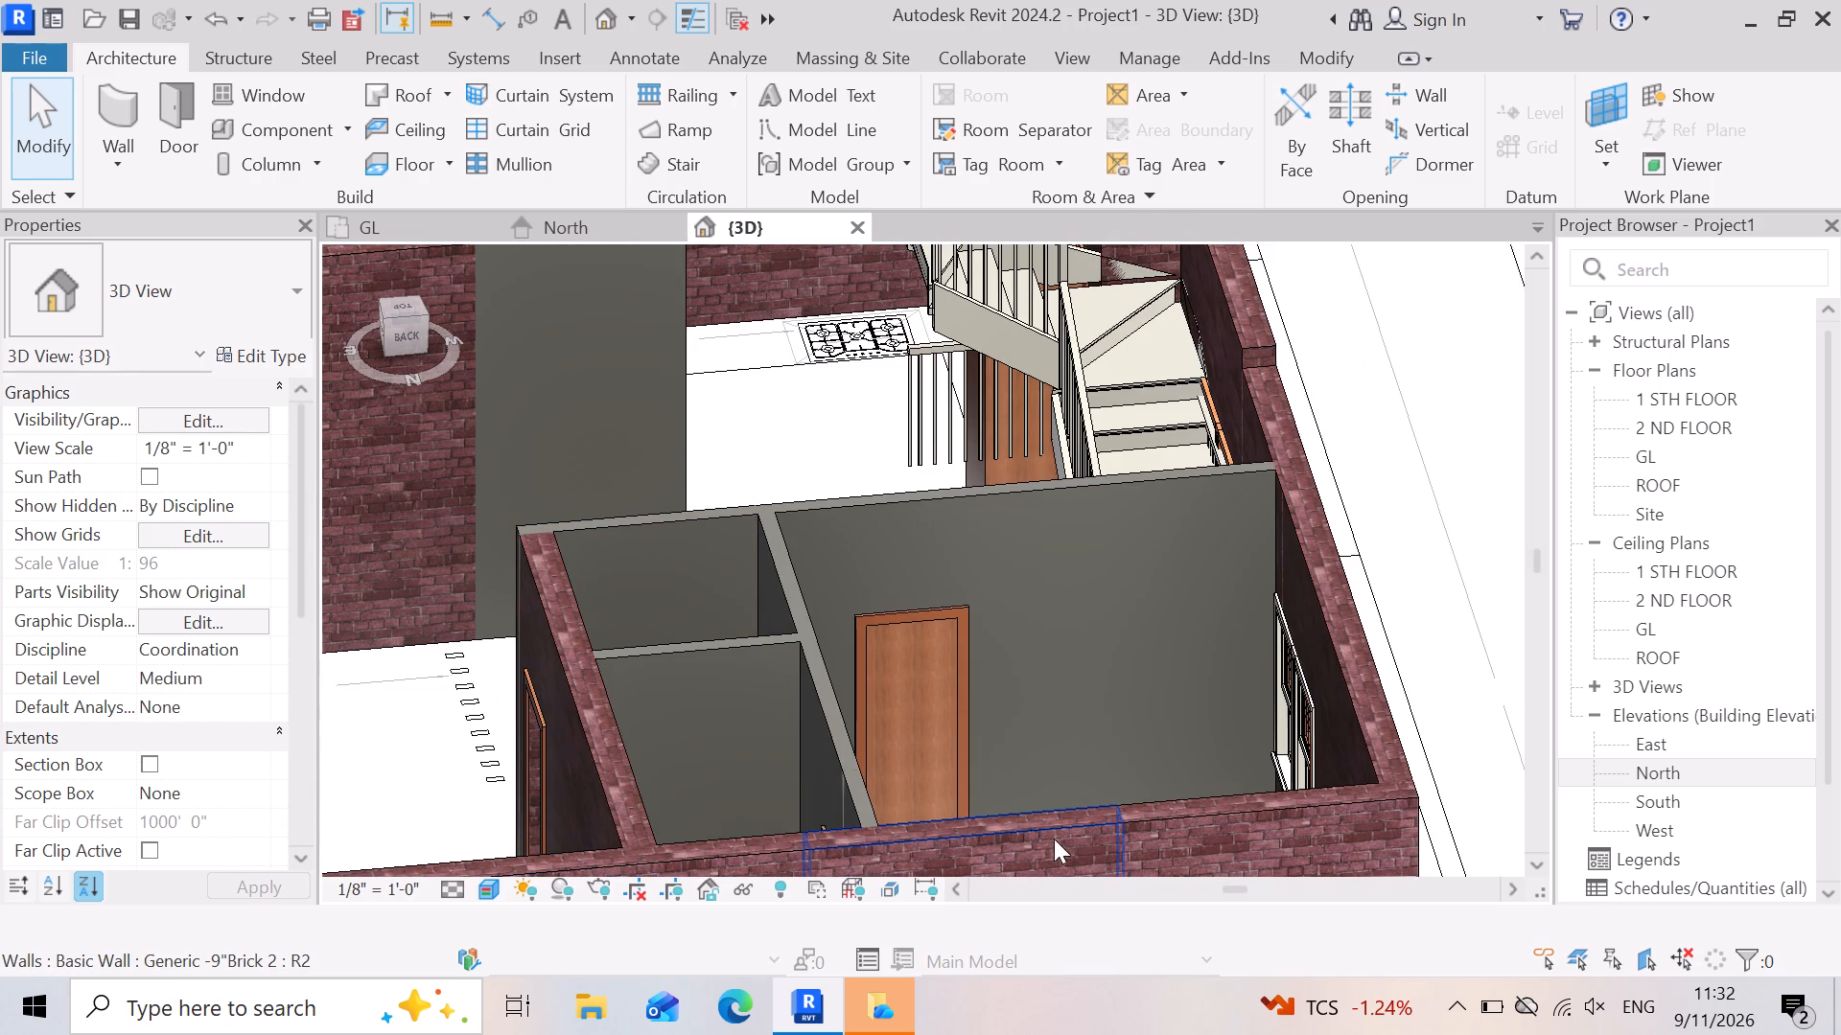
scroll(1142, 847, "down", 3)
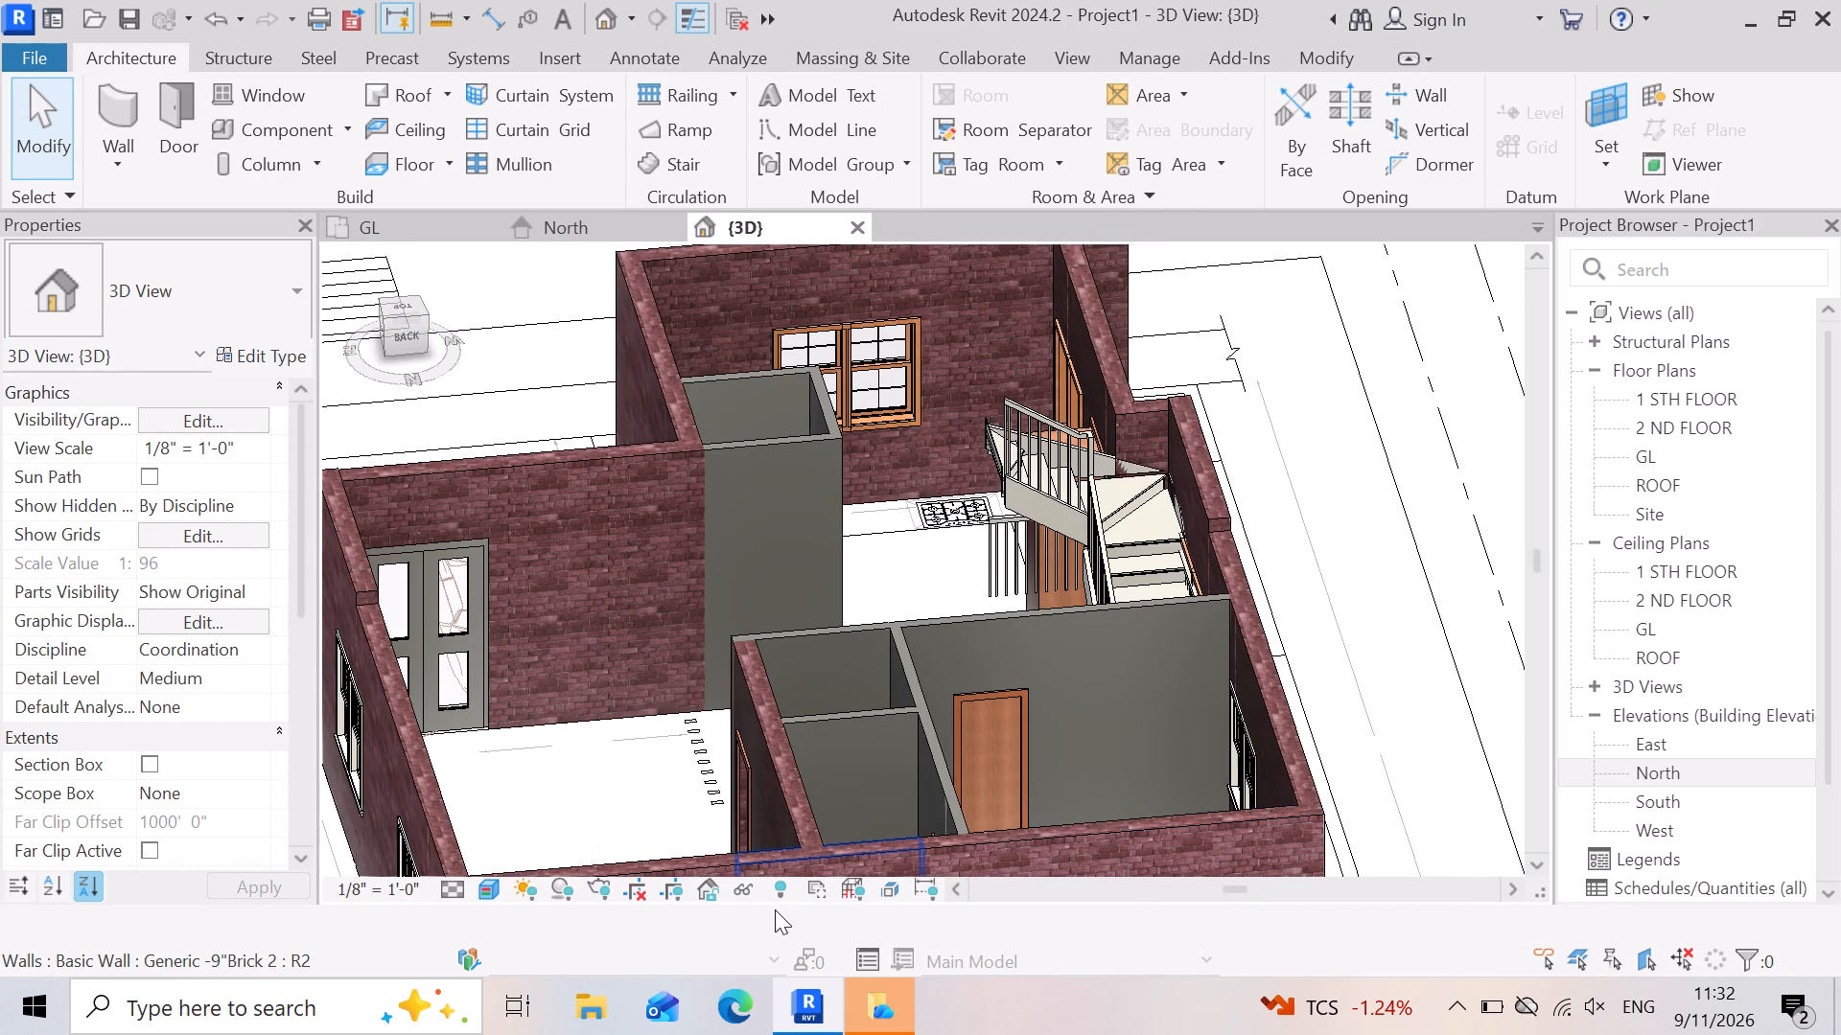
right_click_drag(791, 936, 988, 740, "shift")
middle_click_drag(791, 936, 977, 746, "shift")
scroll(999, 723, "down", 2)
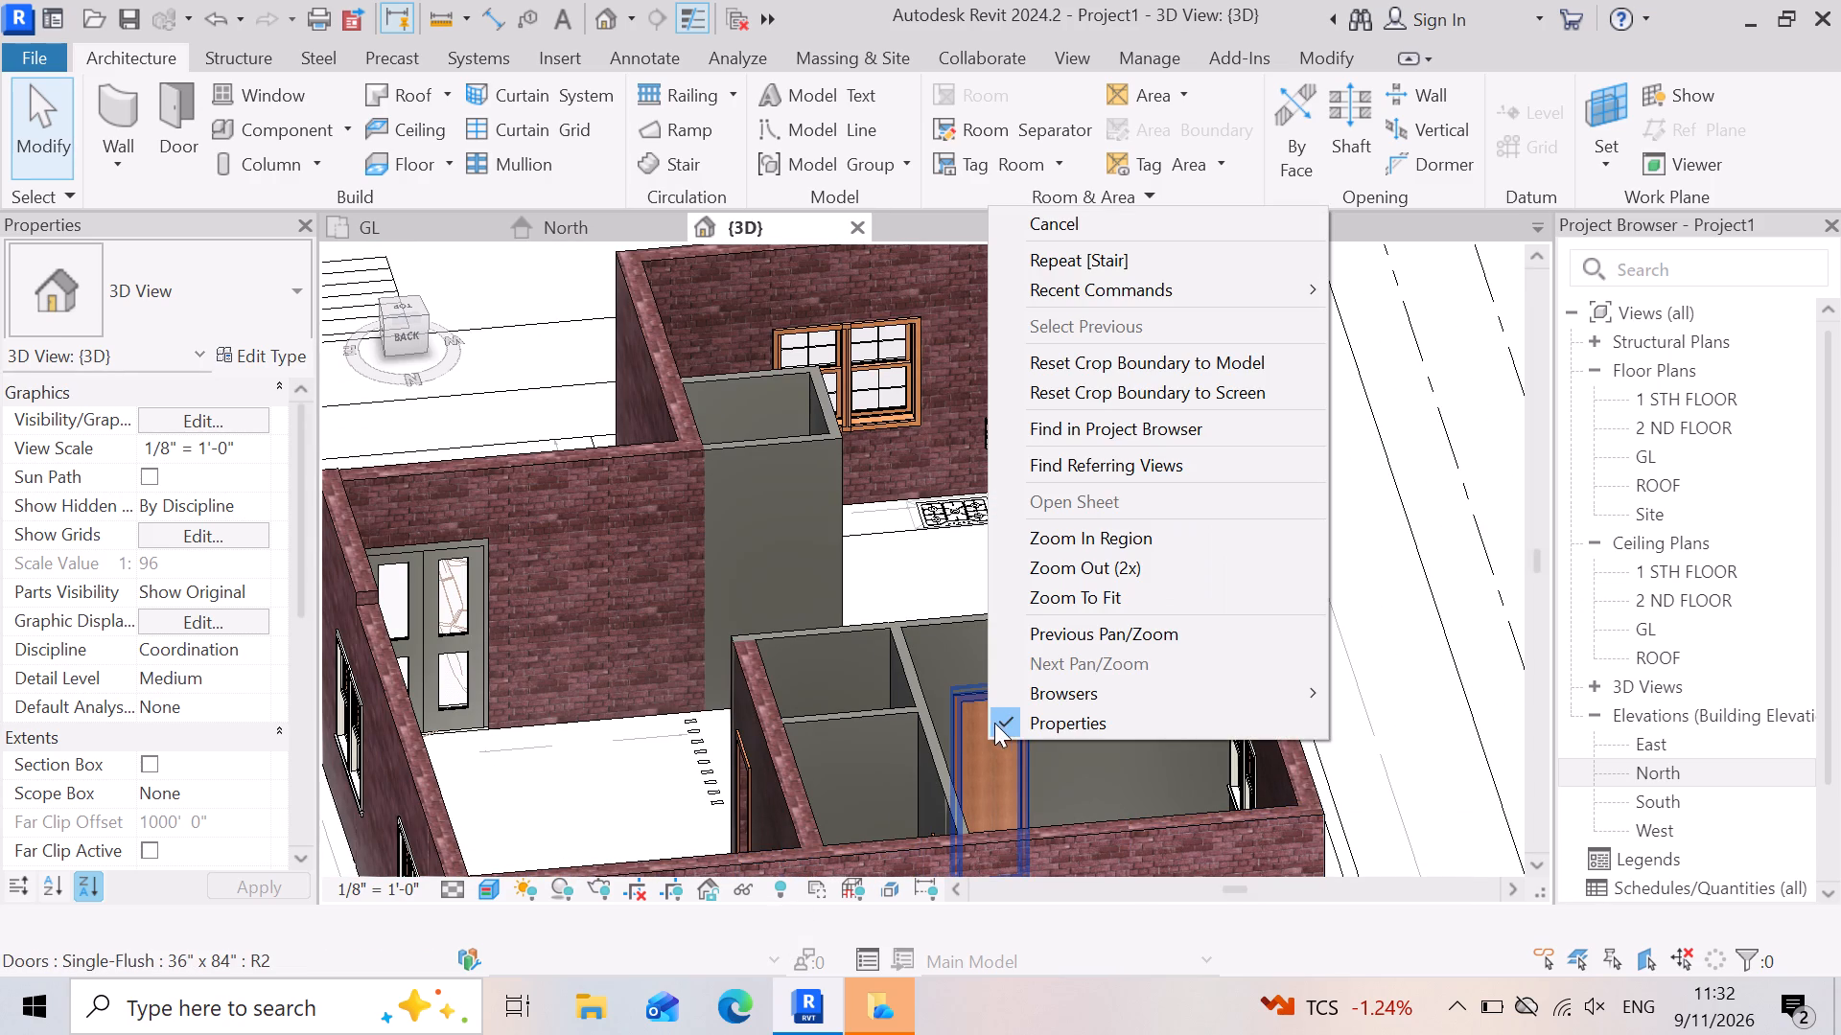
left_click(620, 702)
scroll(944, 646, "down", 3)
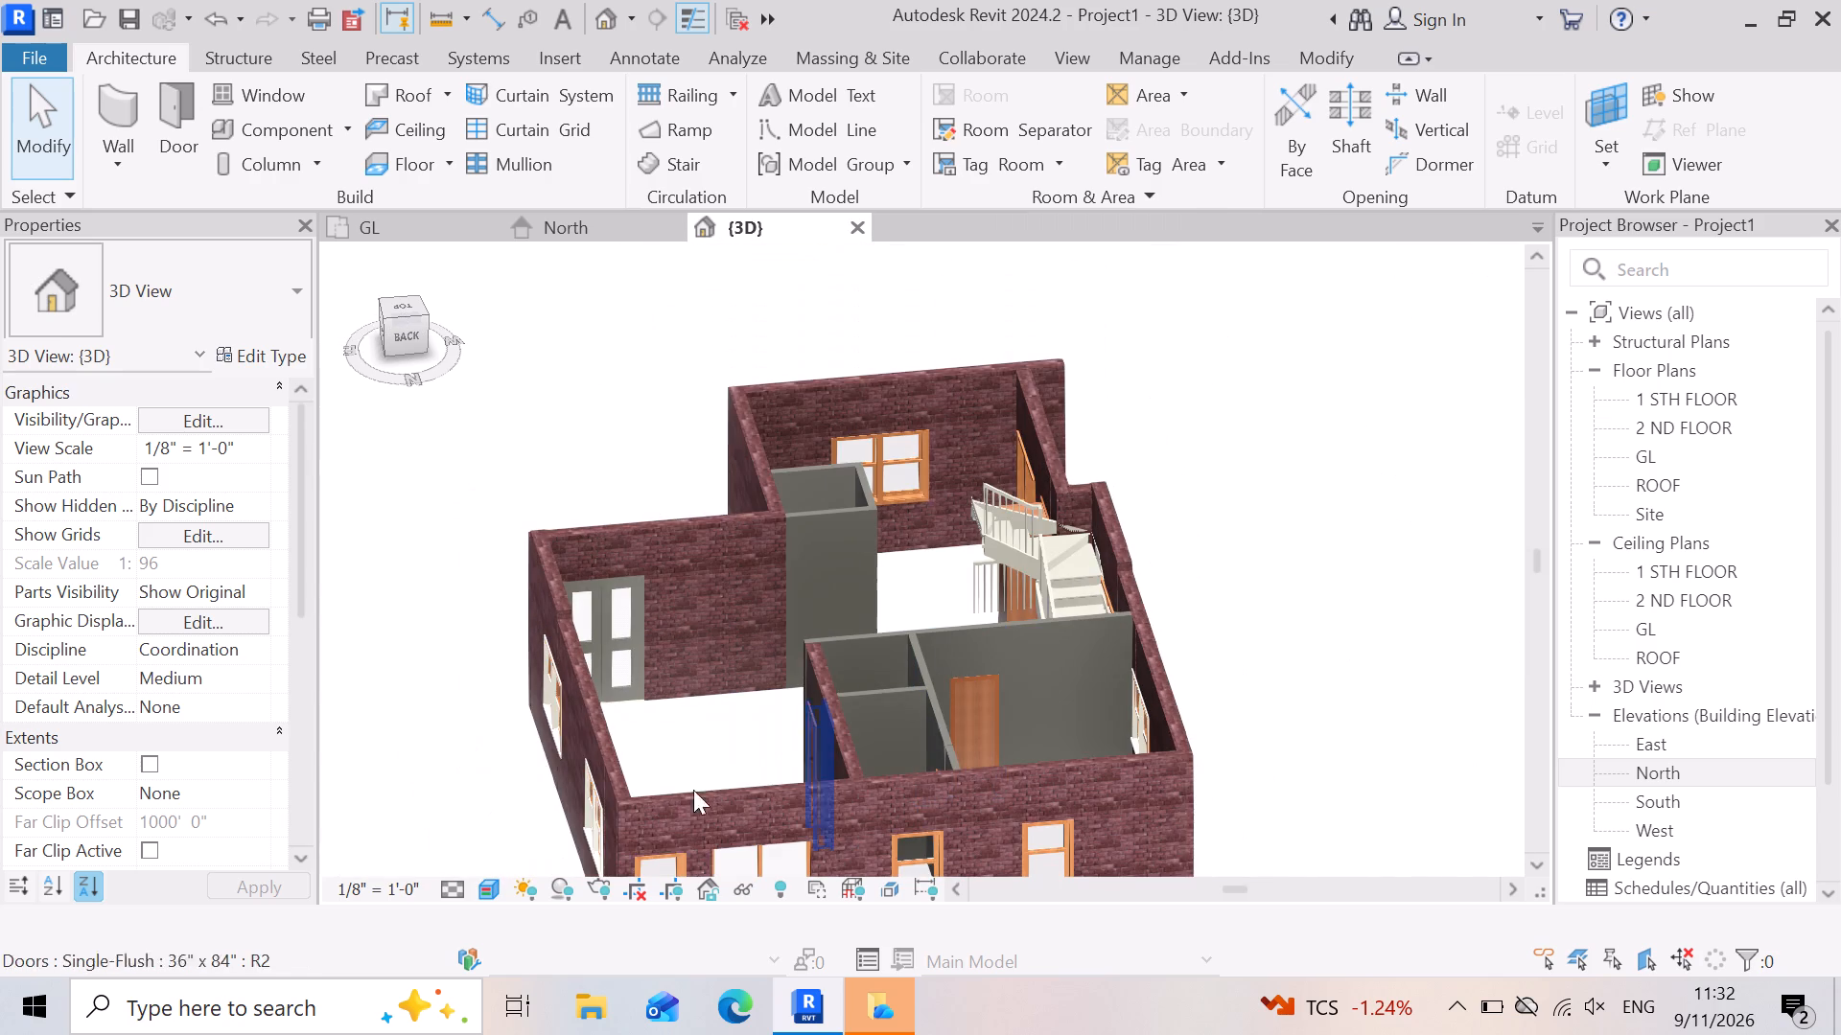
right_click_drag(625, 813, 818, 727)
middle_click_drag(710, 700, 719, 702, "shift")
middle_click_drag(753, 712, 789, 732, "shift")
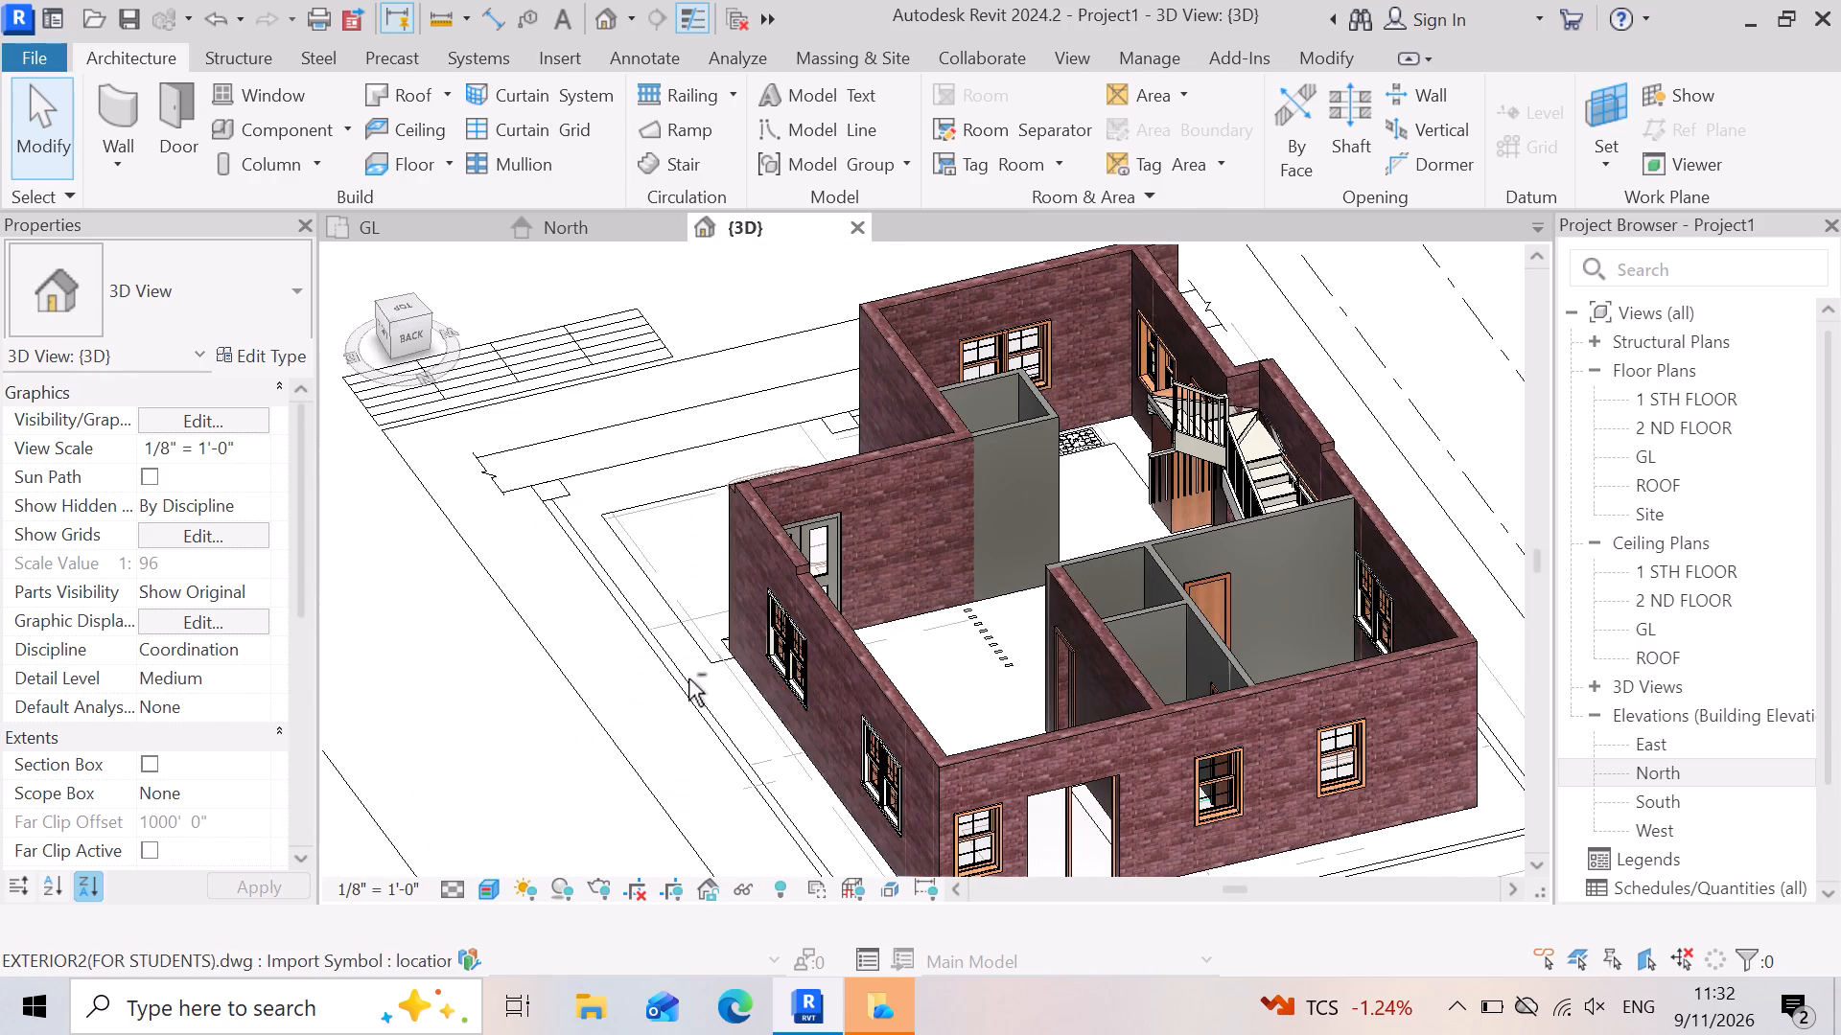
right_click_drag(688, 678, 782, 724, "shift")
middle_click_drag(712, 695, 769, 707, "shift")
middle_click_drag(775, 707, 783, 708, "shift")
scroll(672, 745, "down", 6)
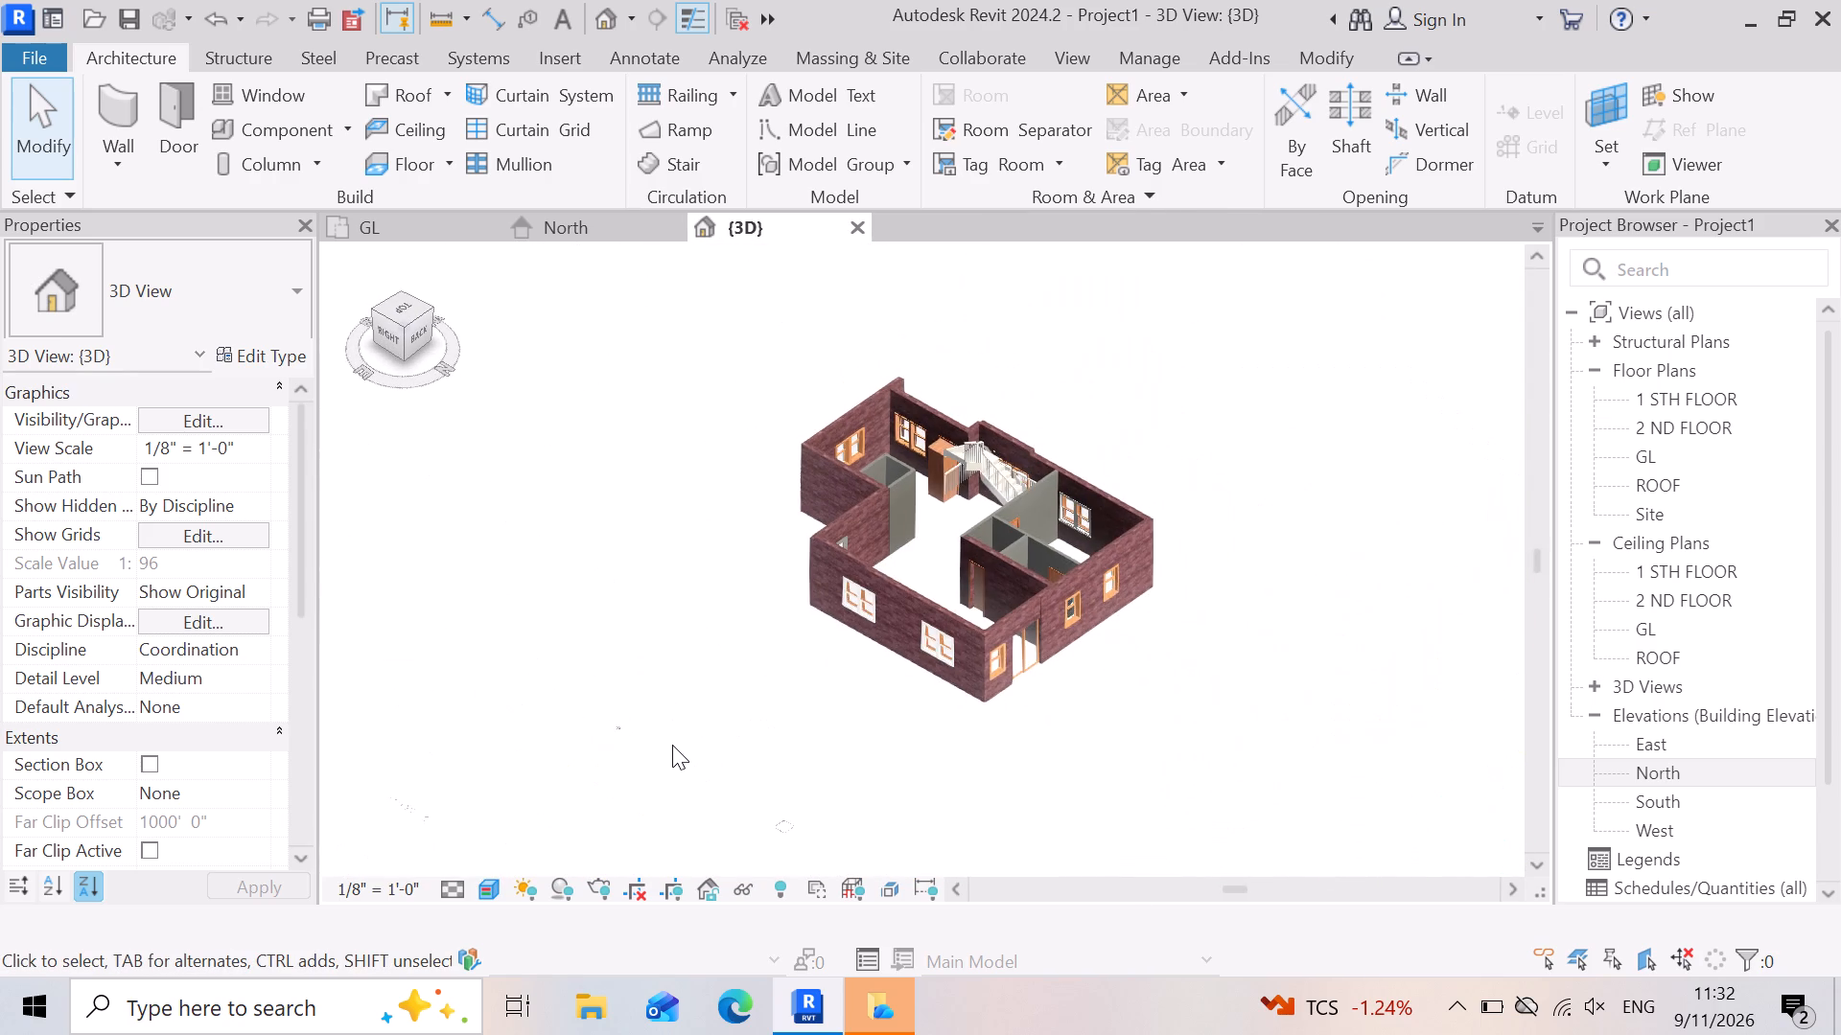
right_click_drag(649, 702, 750, 714)
middle_click_drag(649, 702, 750, 714, "shift")
right_click_drag(750, 714, 817, 754)
middle_click_drag(750, 714, 817, 754, "shift")
scroll(833, 770, "down", 5)
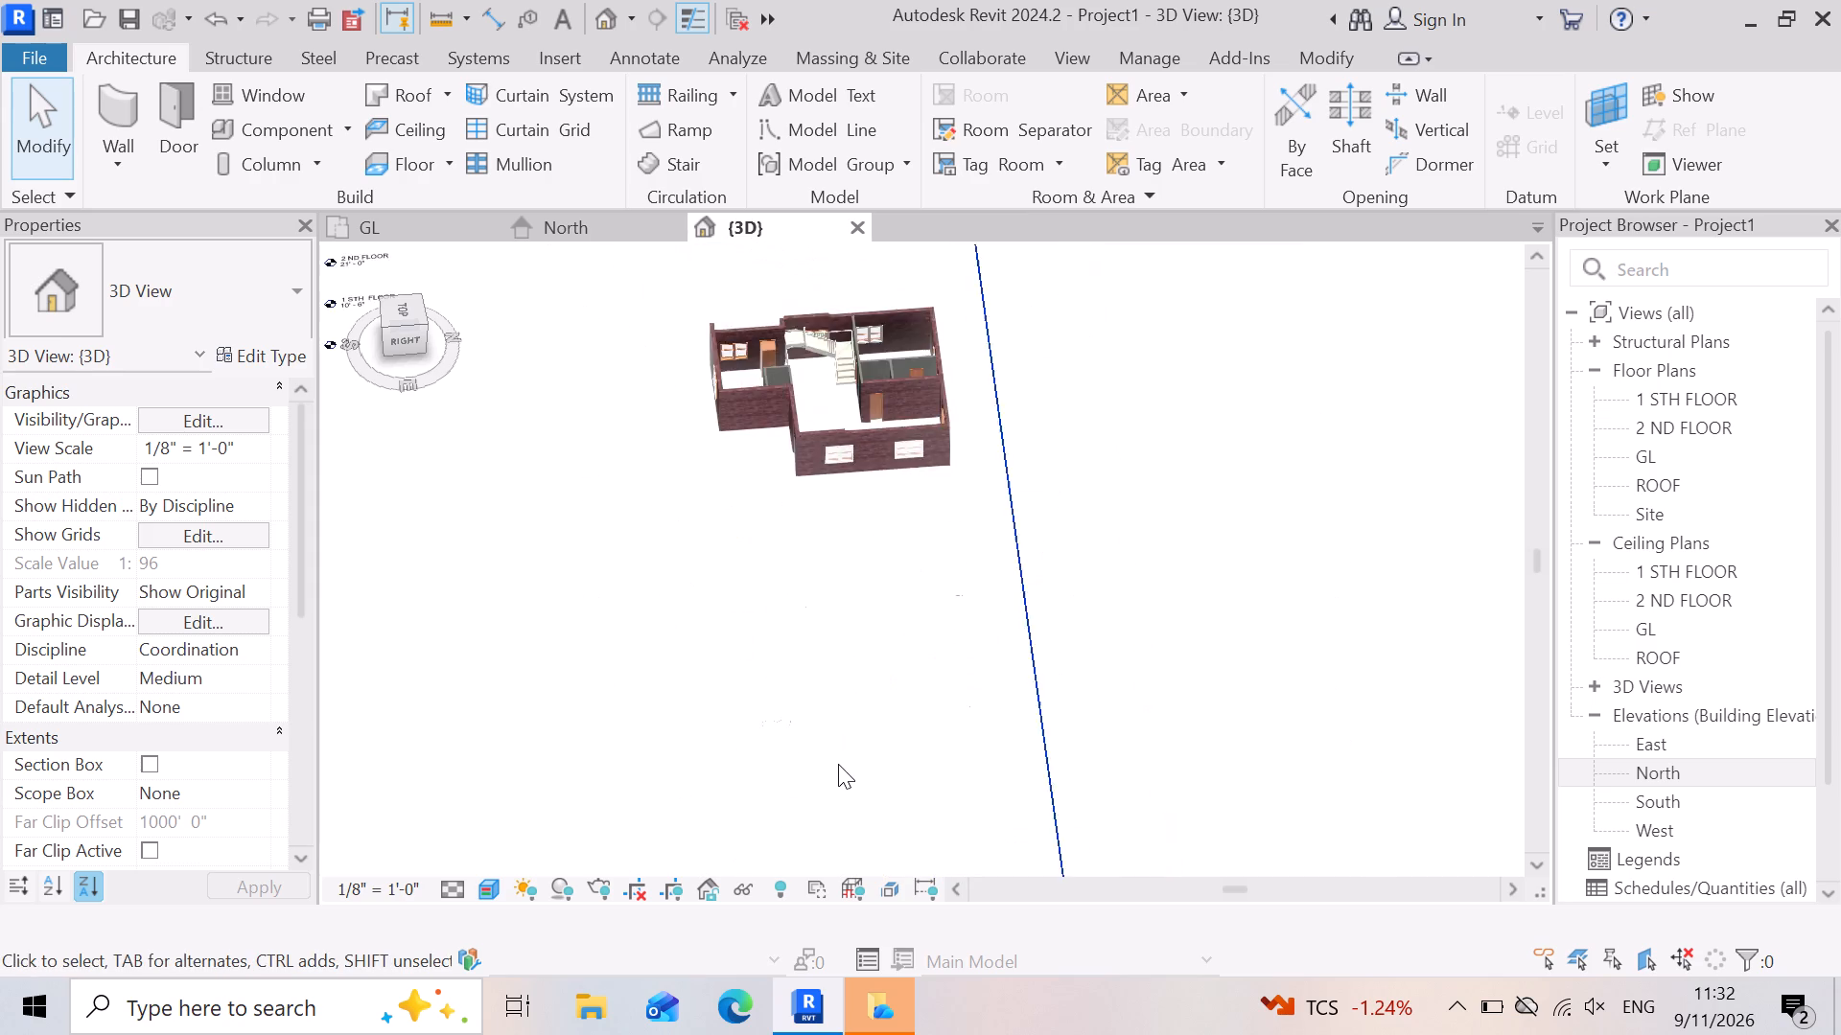
scroll(838, 764, "down", 2)
scroll(889, 592, "up", 10)
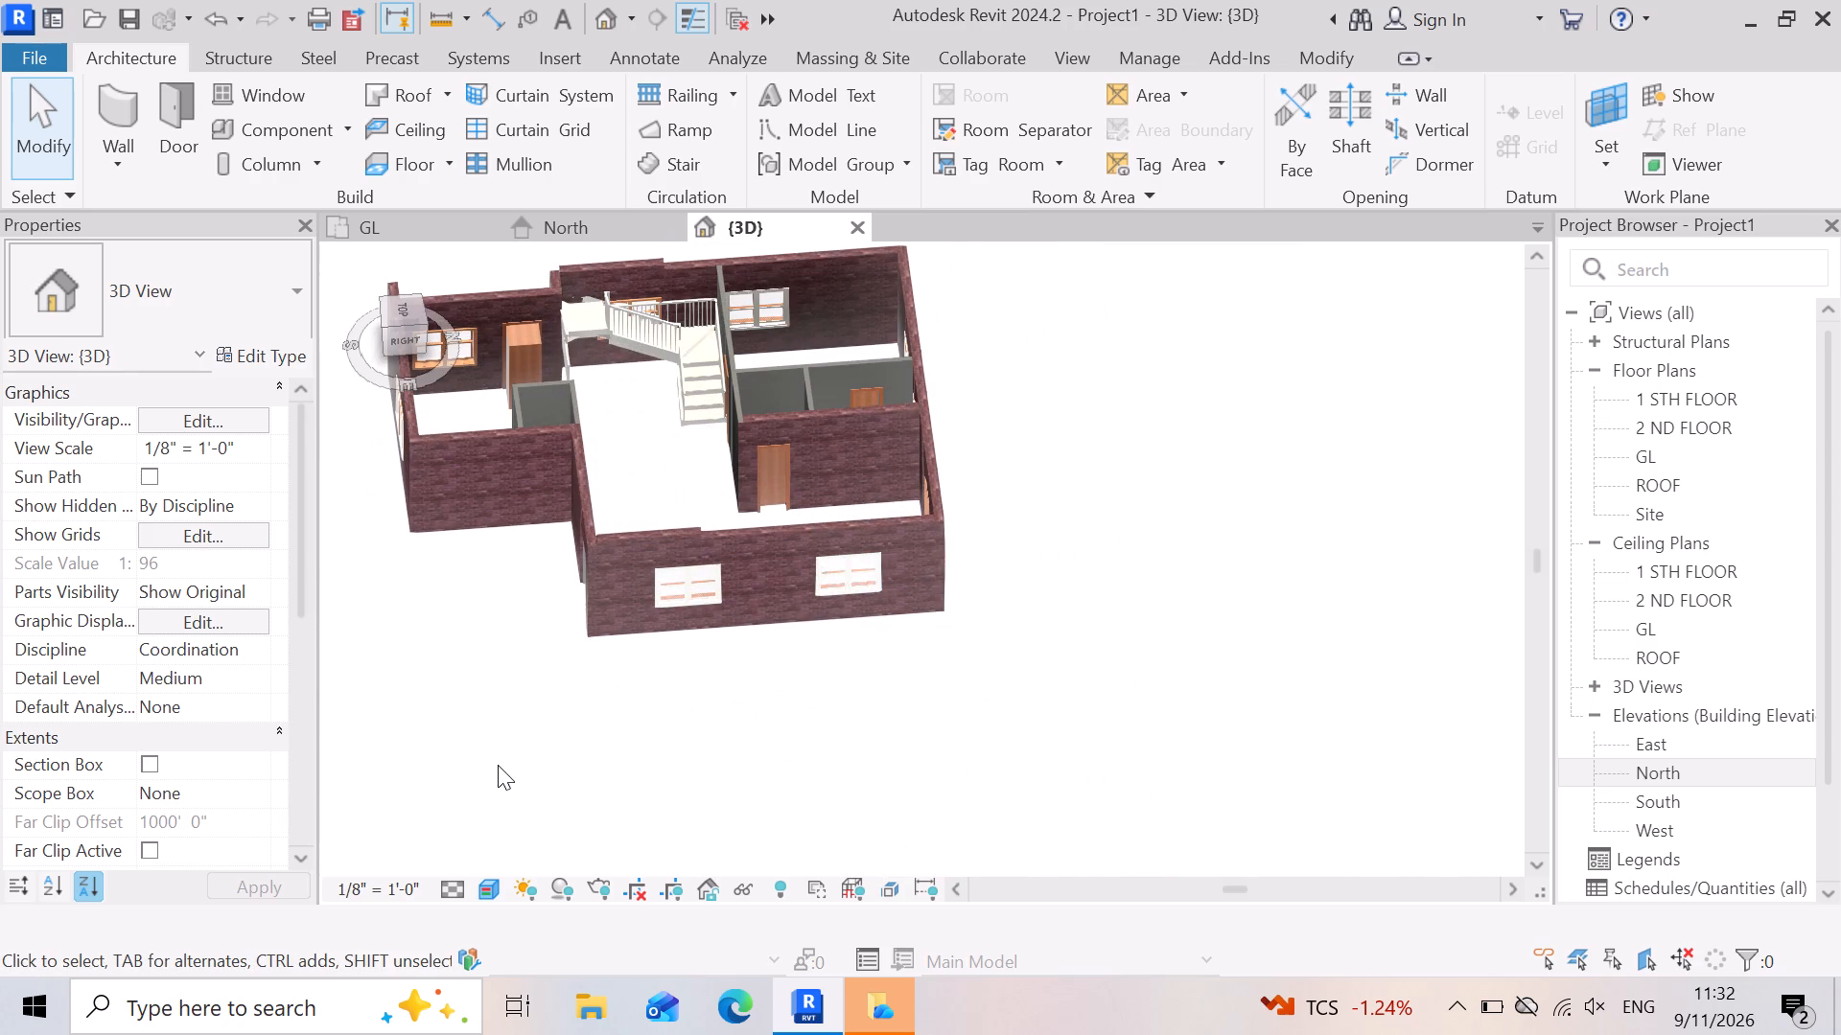
scroll(922, 802, "down", 3)
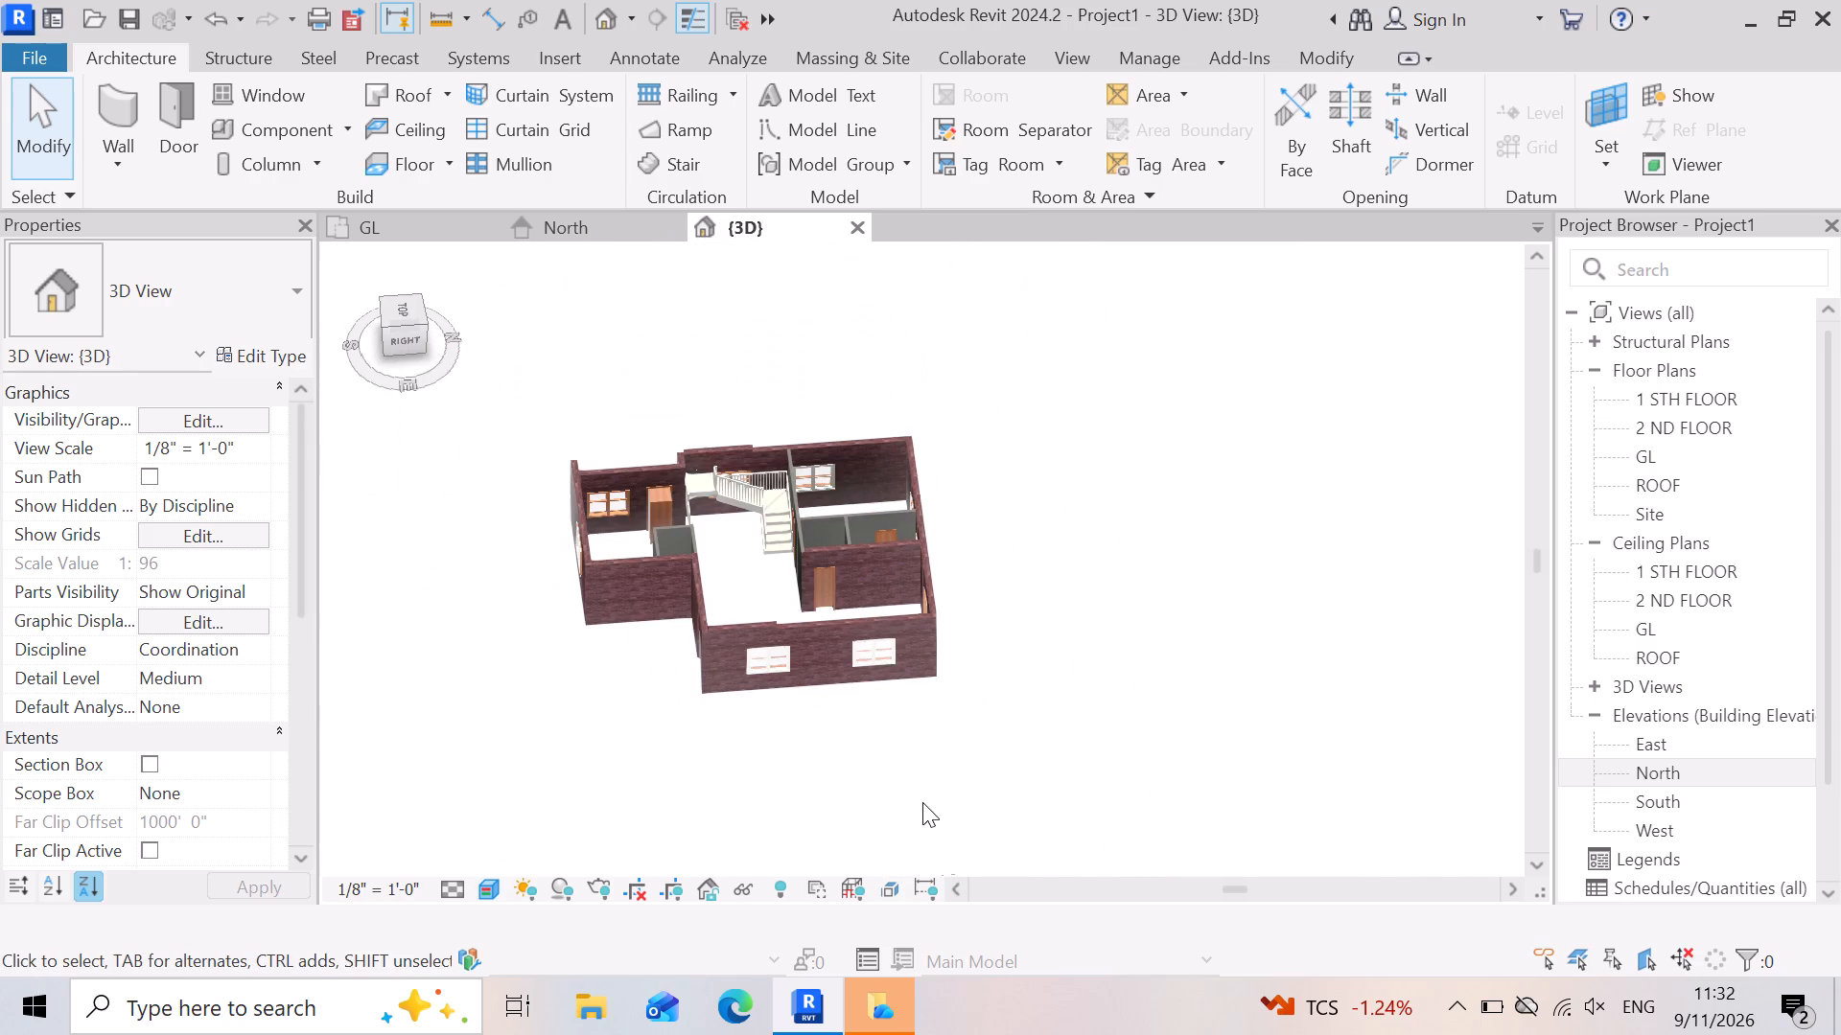
right_click_drag(784, 832, 873, 756, "shift")
middle_click_drag(784, 832, 777, 822, "shift")
middle_click_drag(776, 820, 873, 756, "shift")
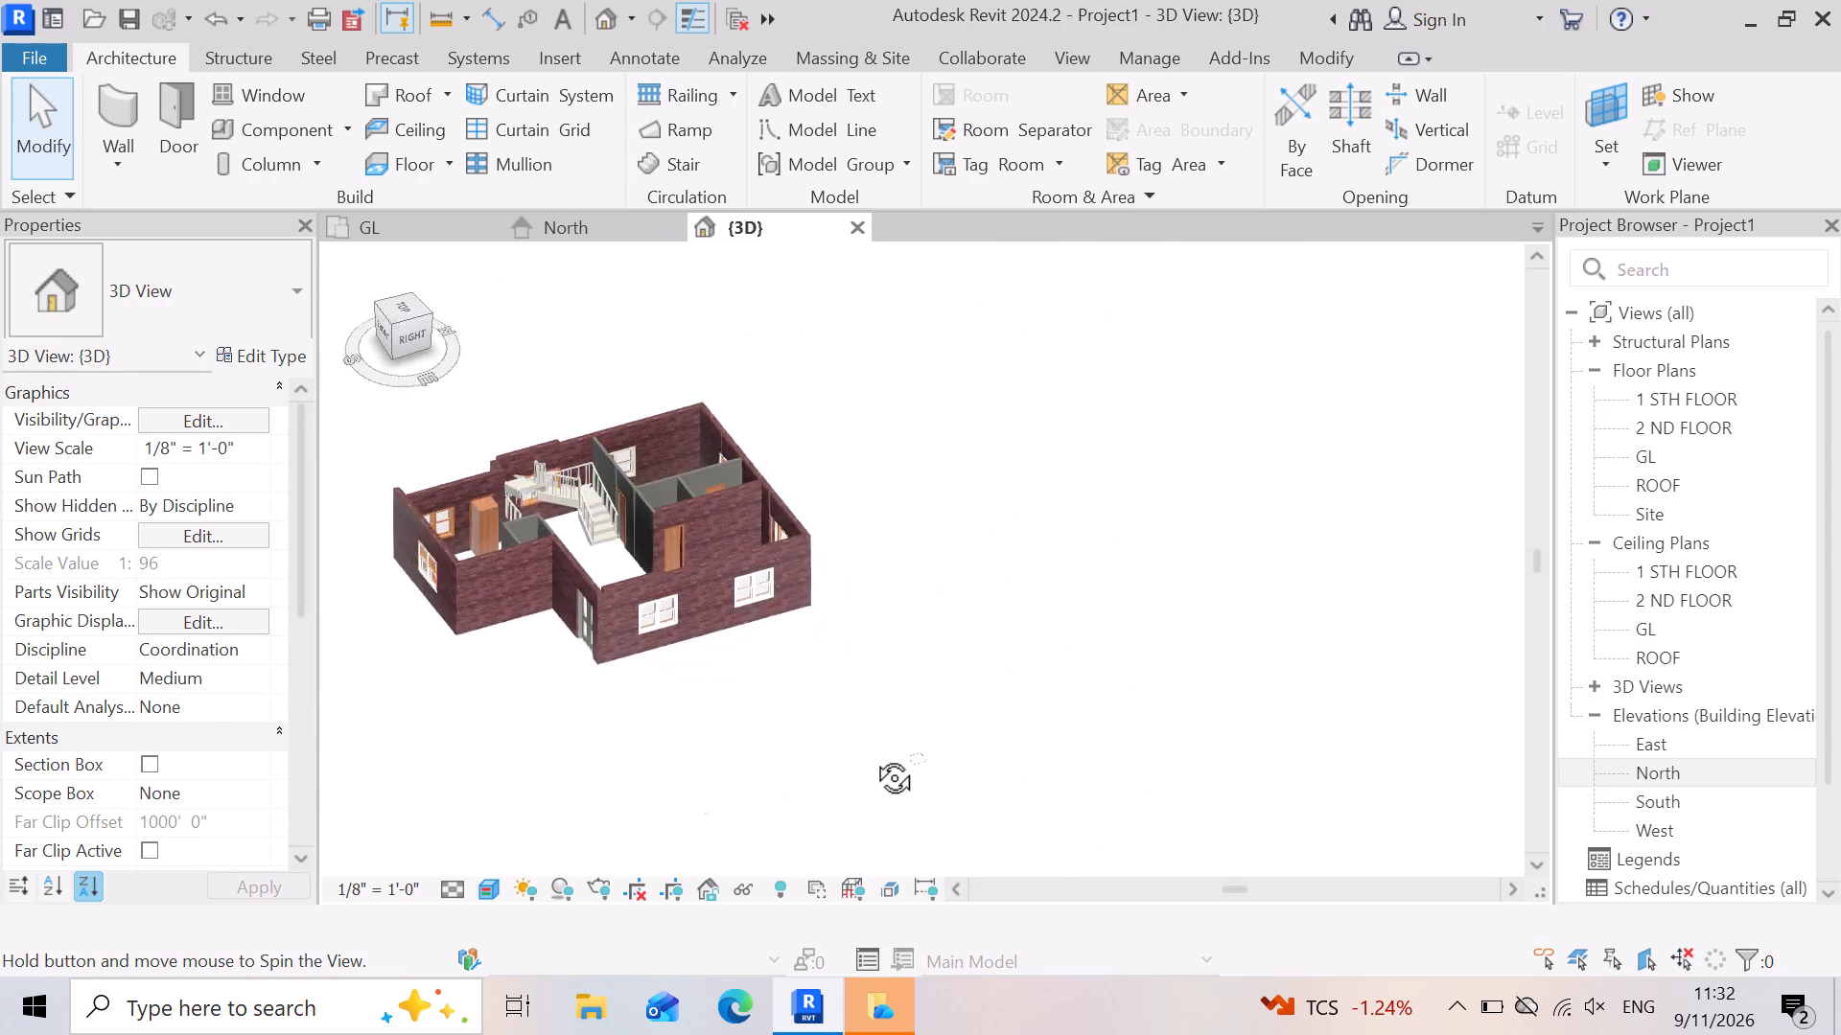
middle_click_drag(873, 756, 953, 731, "shift")
right_click_drag(873, 756, 961, 734, "shift")
scroll(1186, 731, "down", 6)
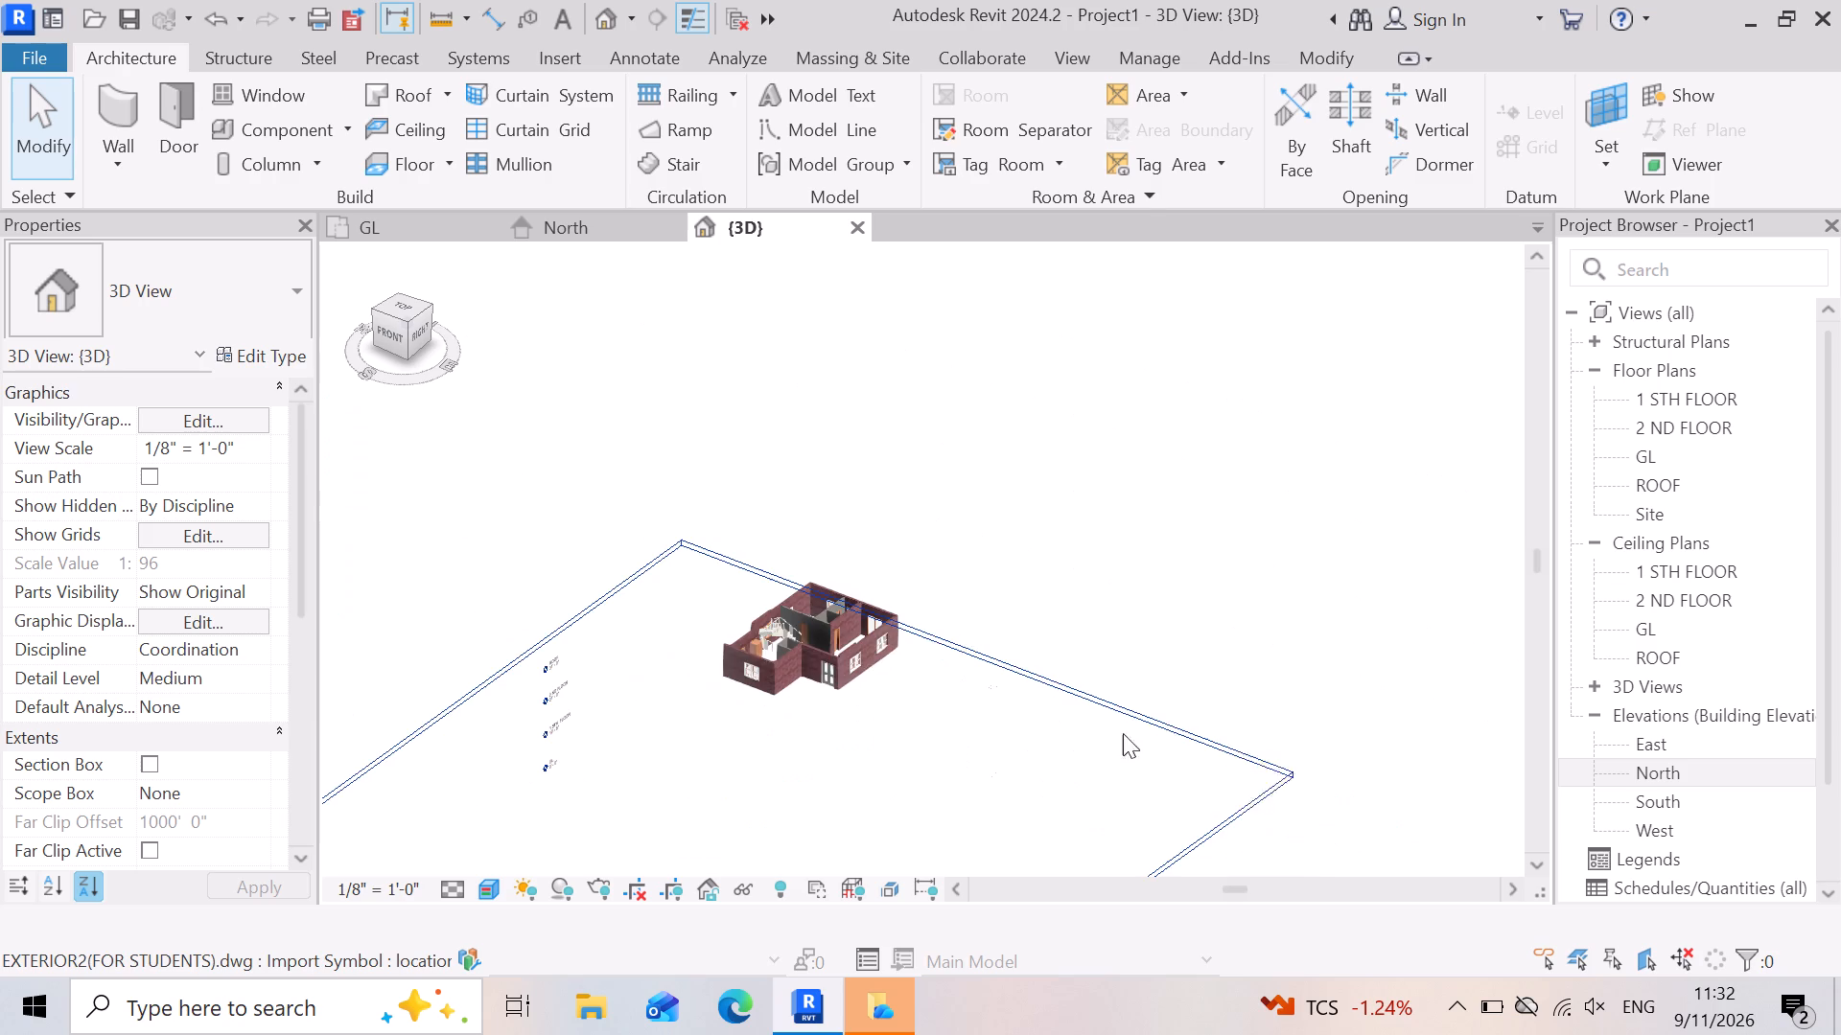
scroll(1005, 703, "up", 2)
scroll(802, 697, "up", 3)
scroll(645, 635, "up", 6)
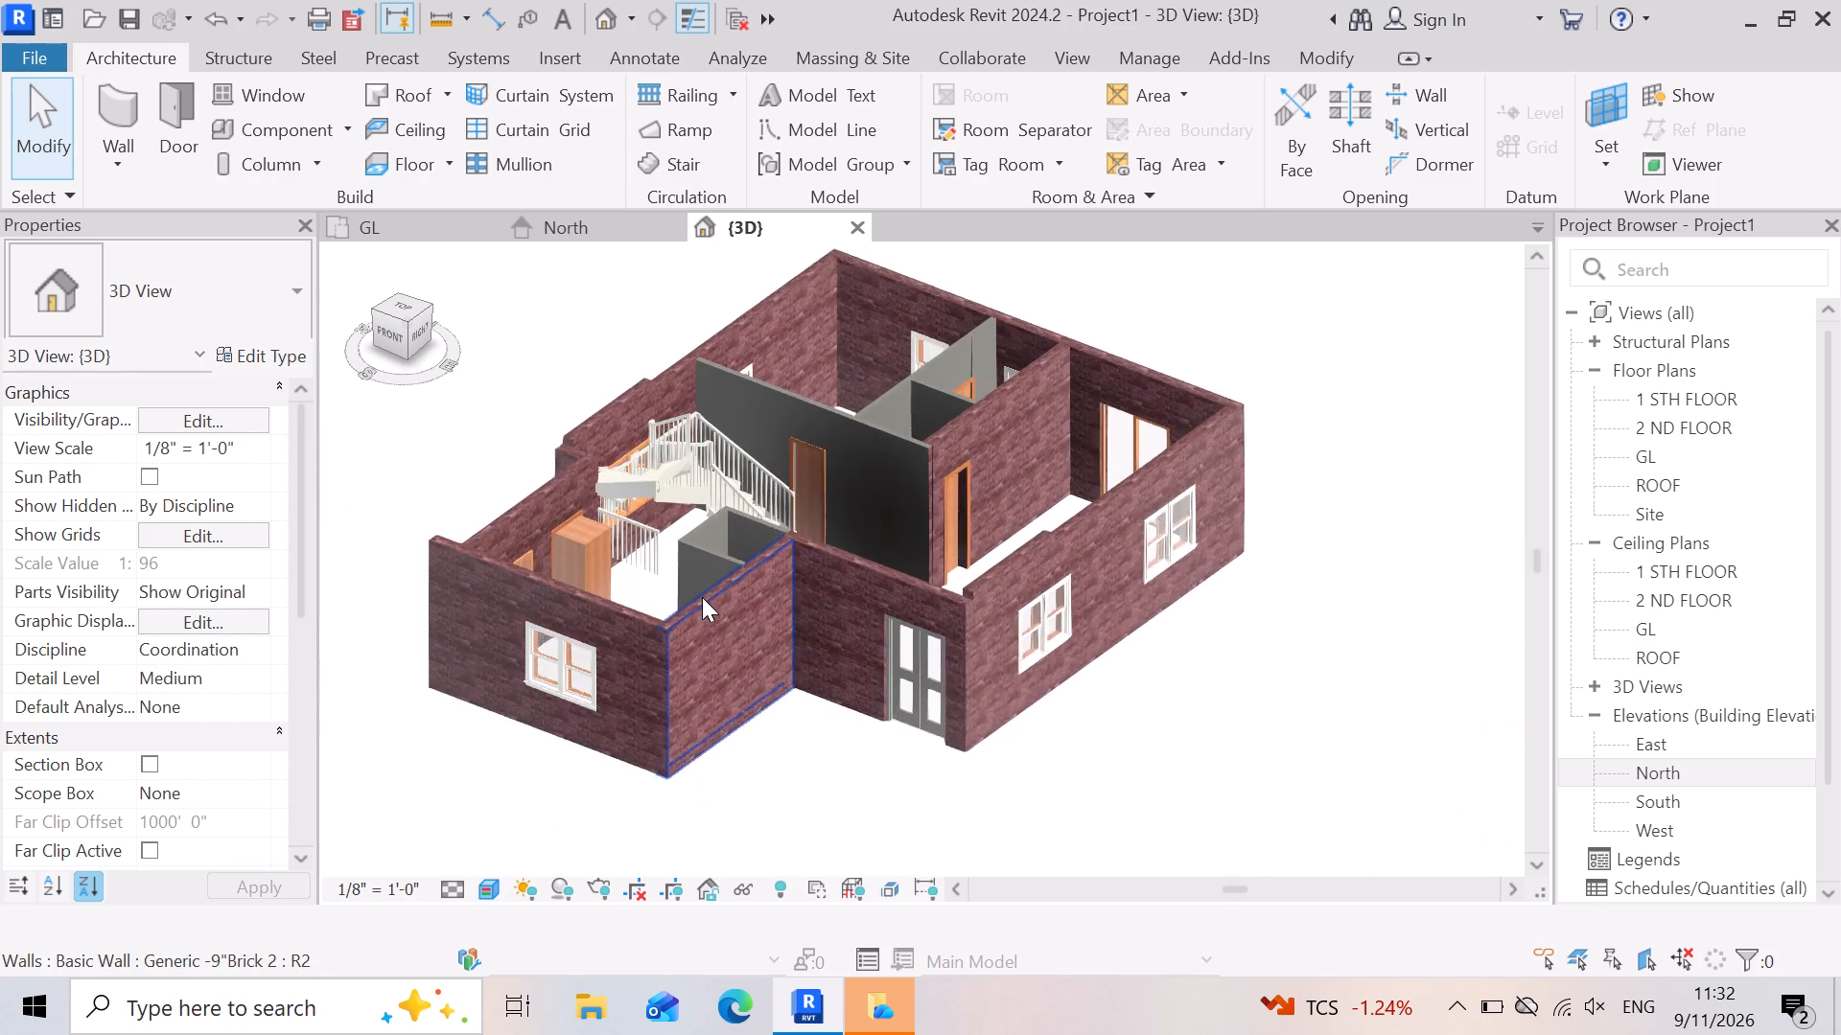
scroll(702, 597, "up", 4)
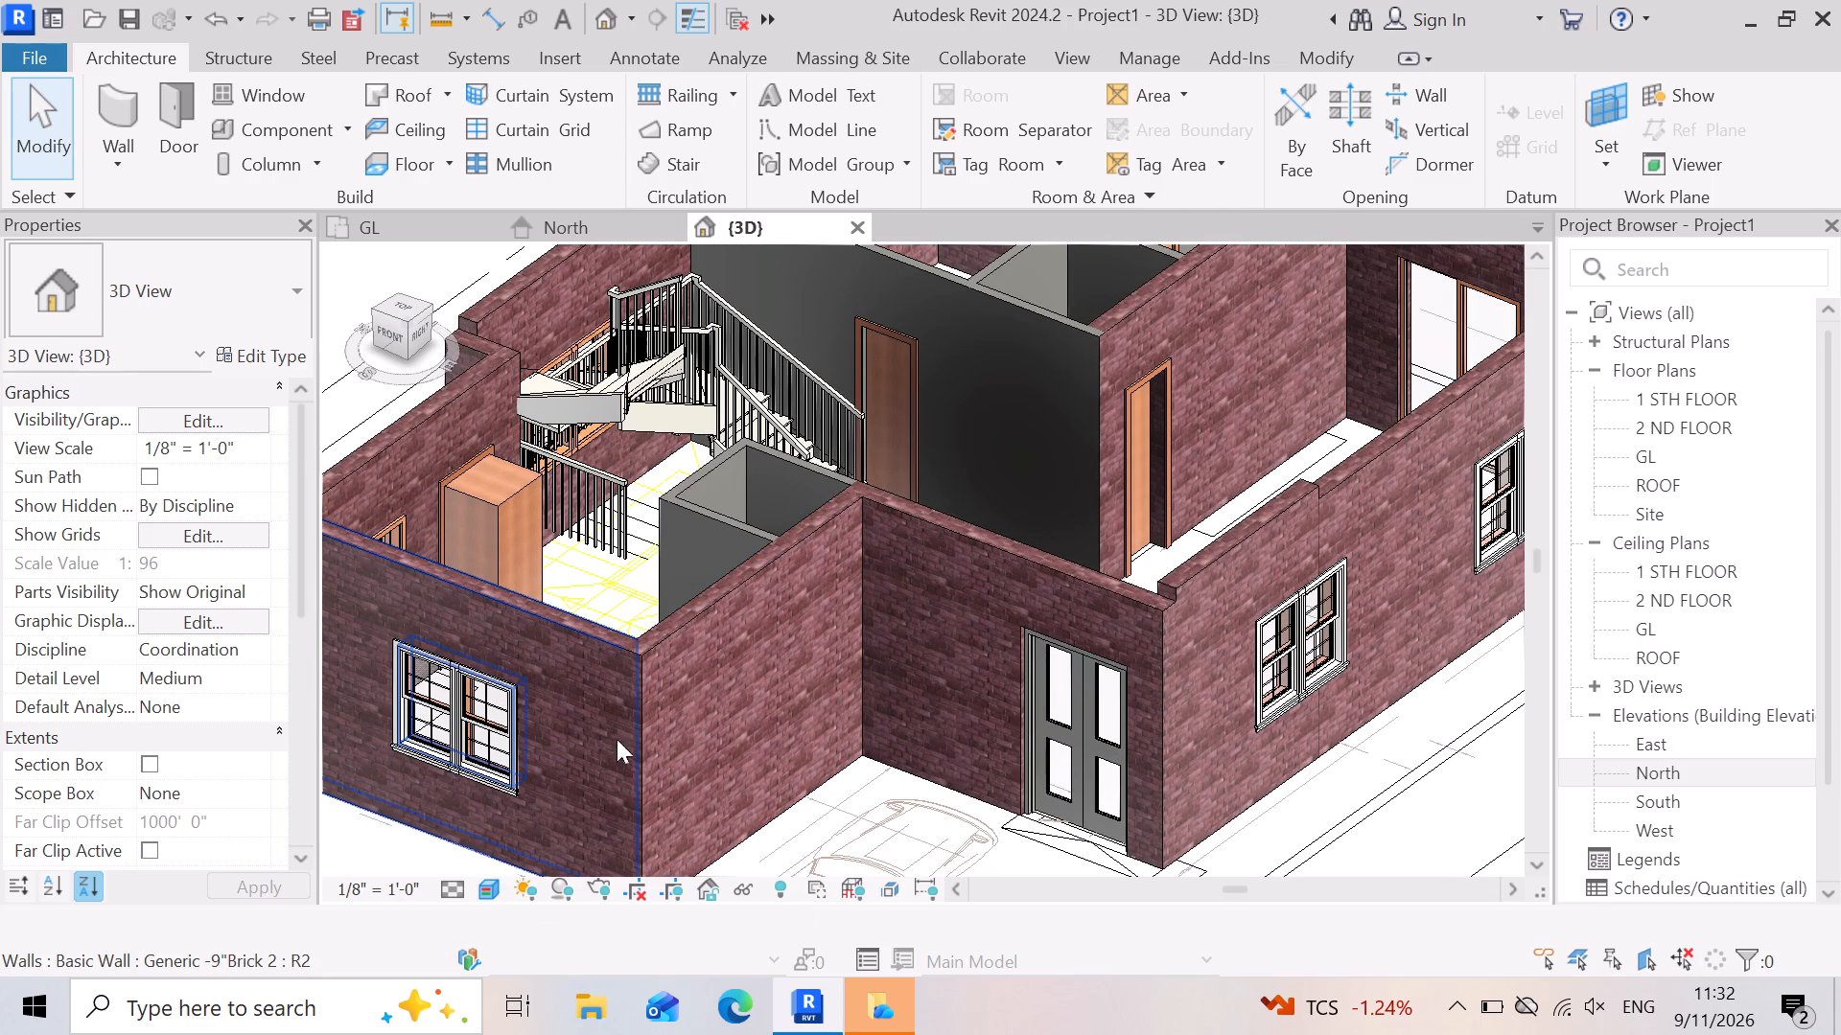
scroll(610, 461, "up", 4)
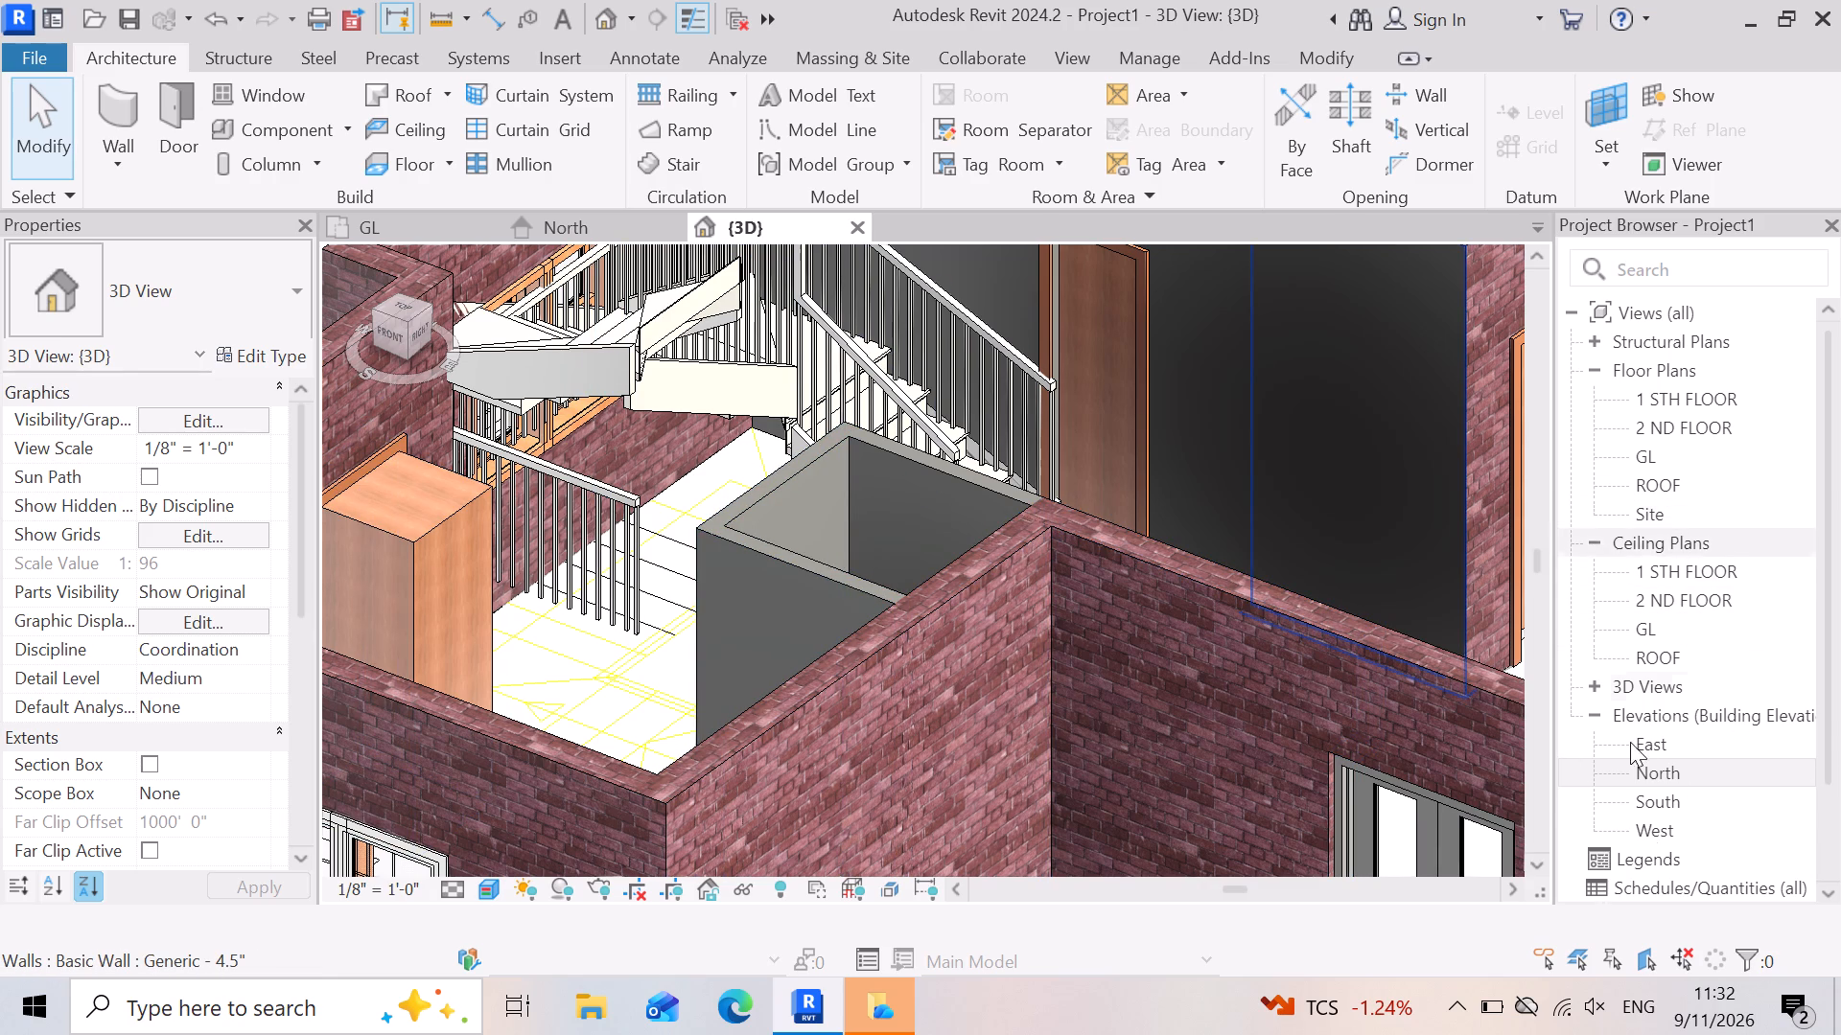
In the North elevation, set the Offset from Path of the stair railing rising above the wall to -0' 1".
triple_click(1683, 771)
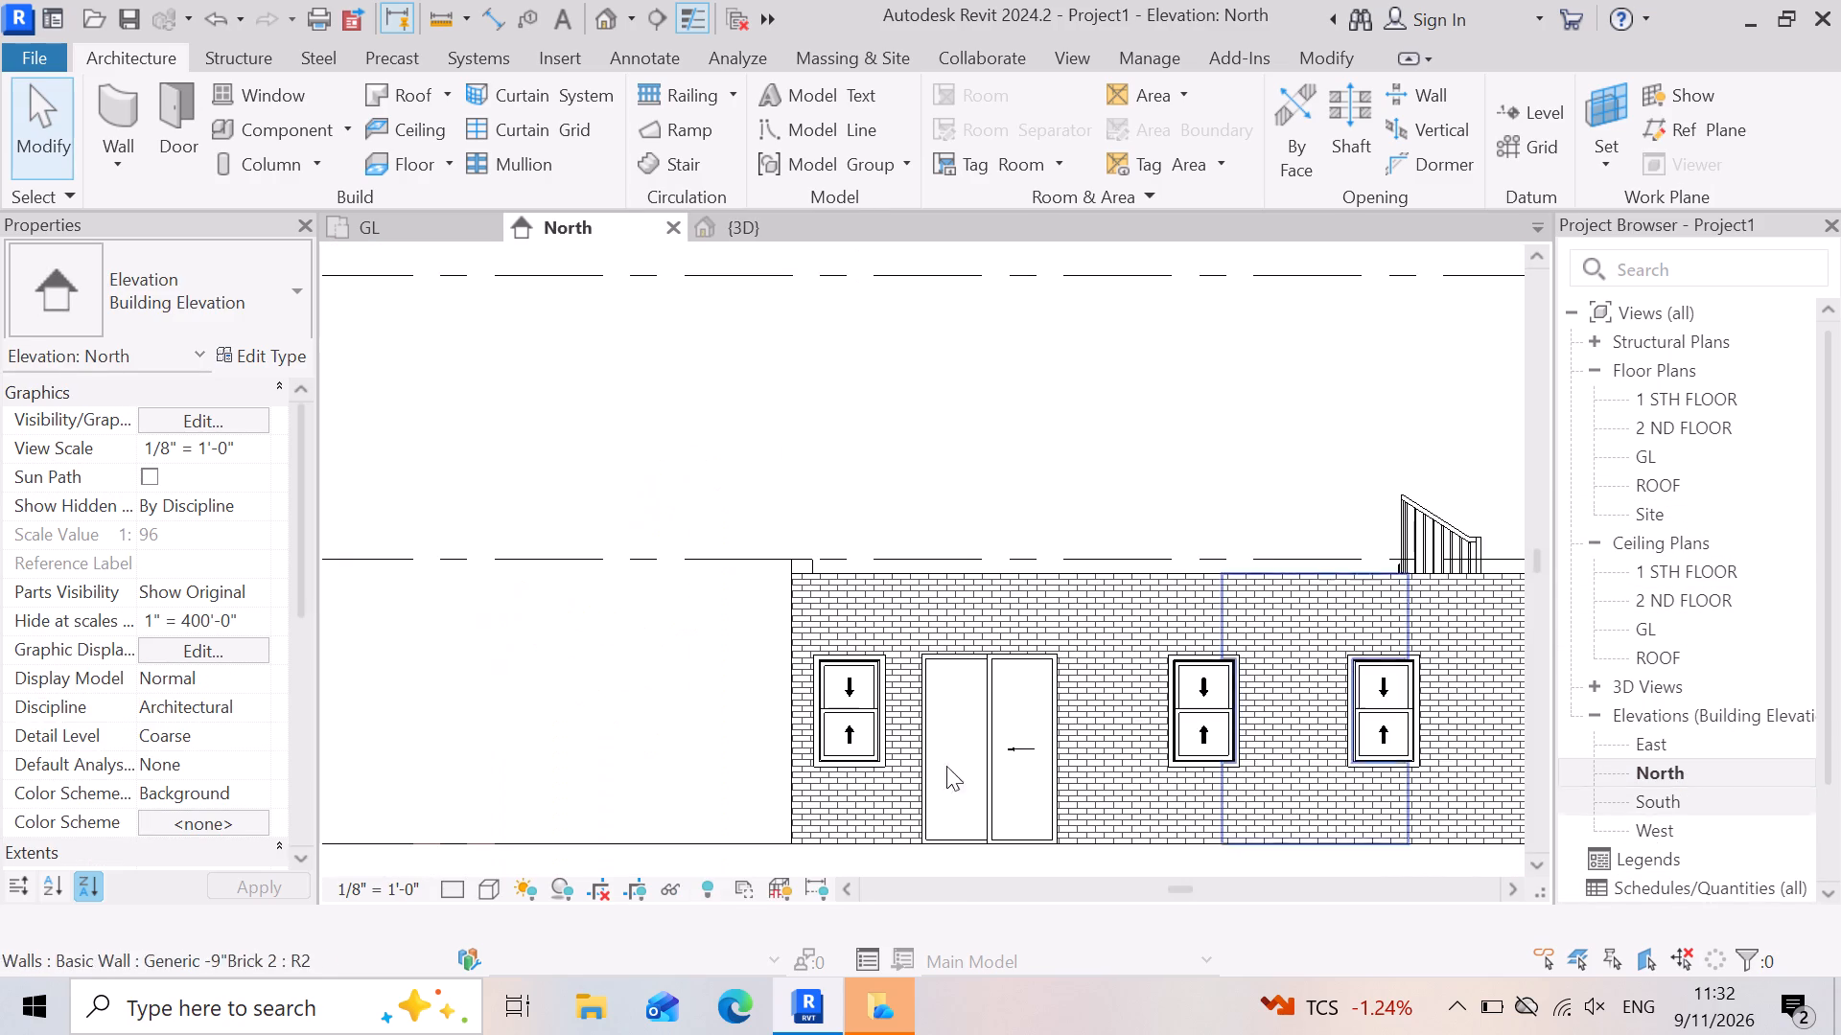
scroll(859, 735, "down", 3)
scroll(1278, 665, "up", 9)
left_click(1243, 576)
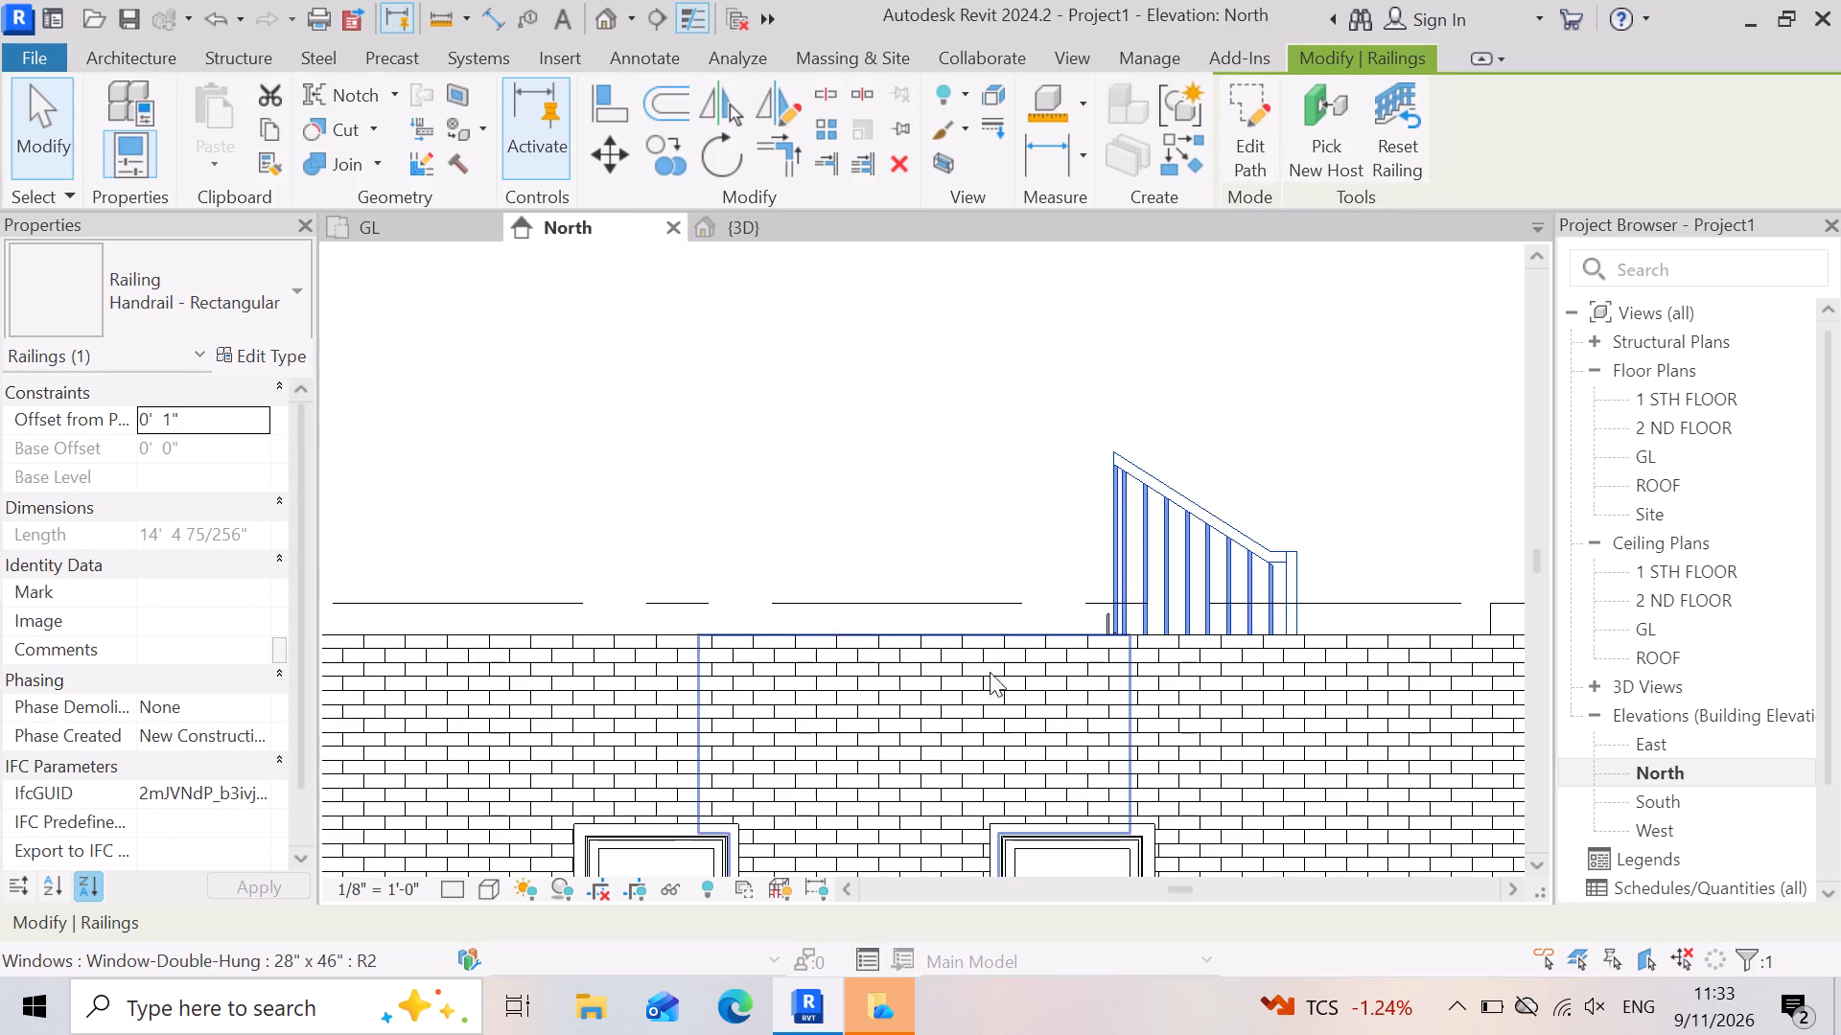
scroll(962, 627, "down", 5)
left_click(260, 438)
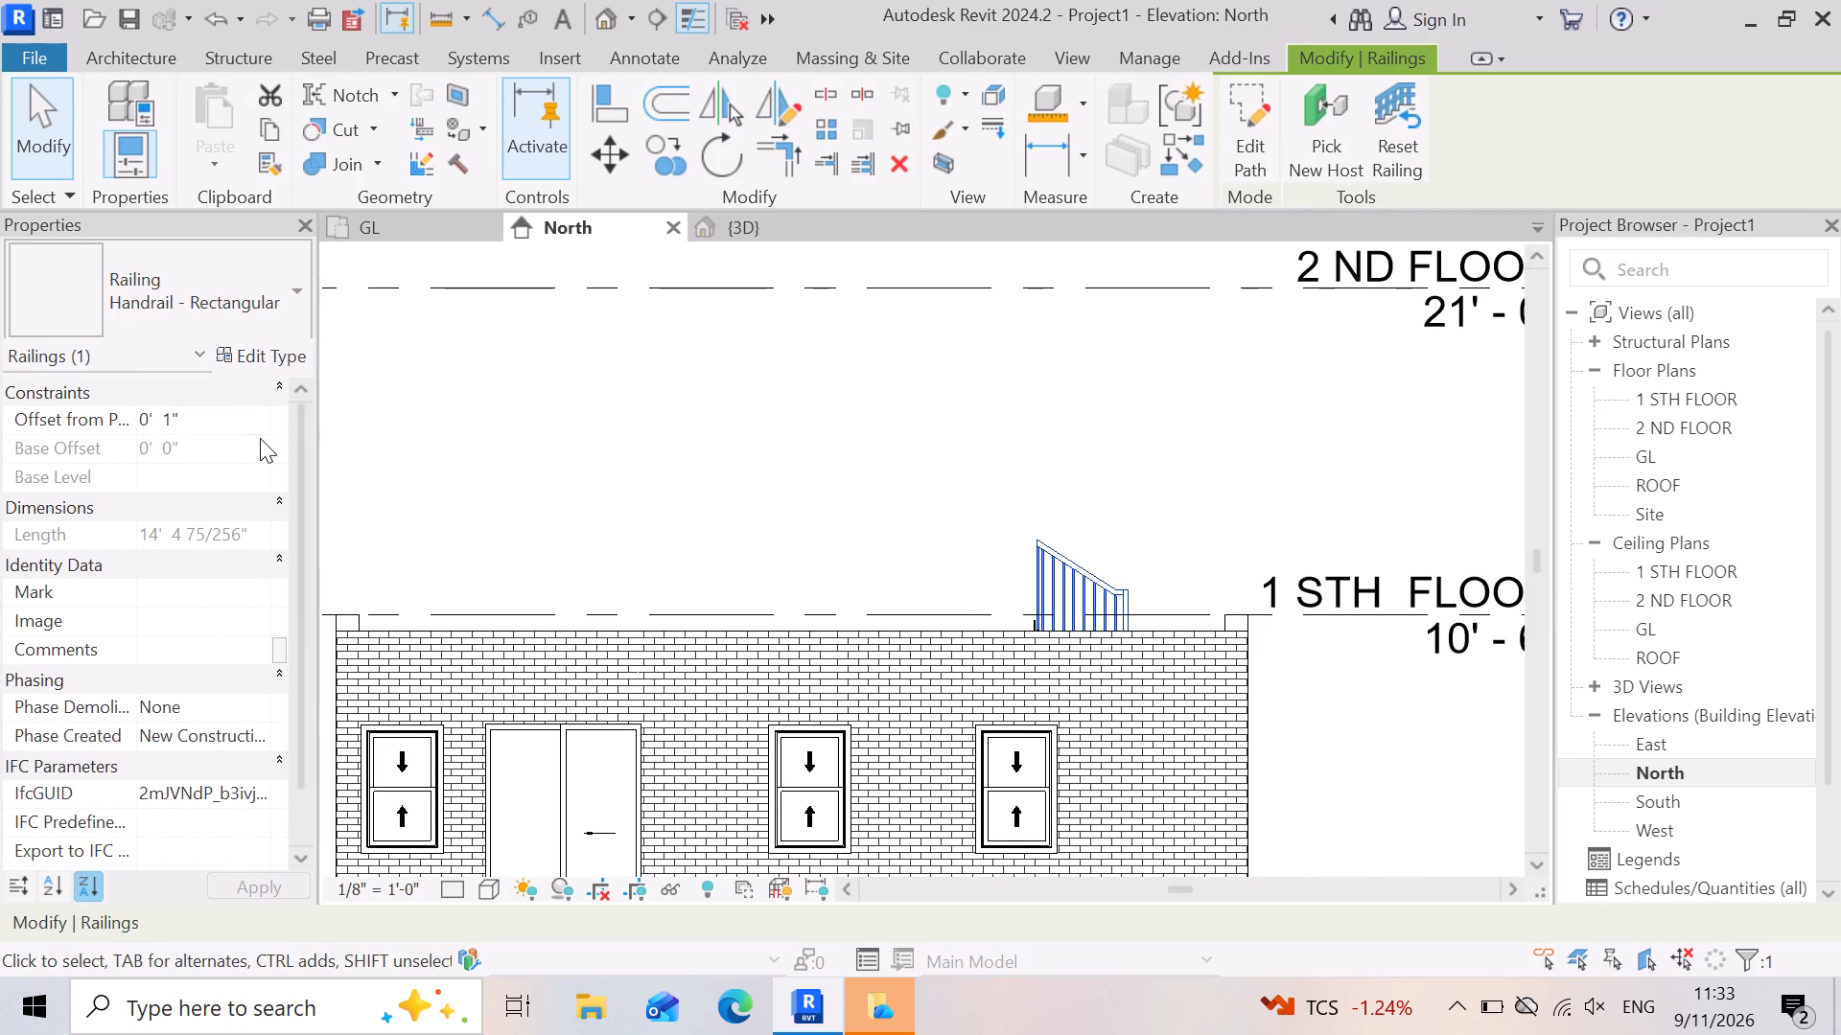
left_click(223, 407)
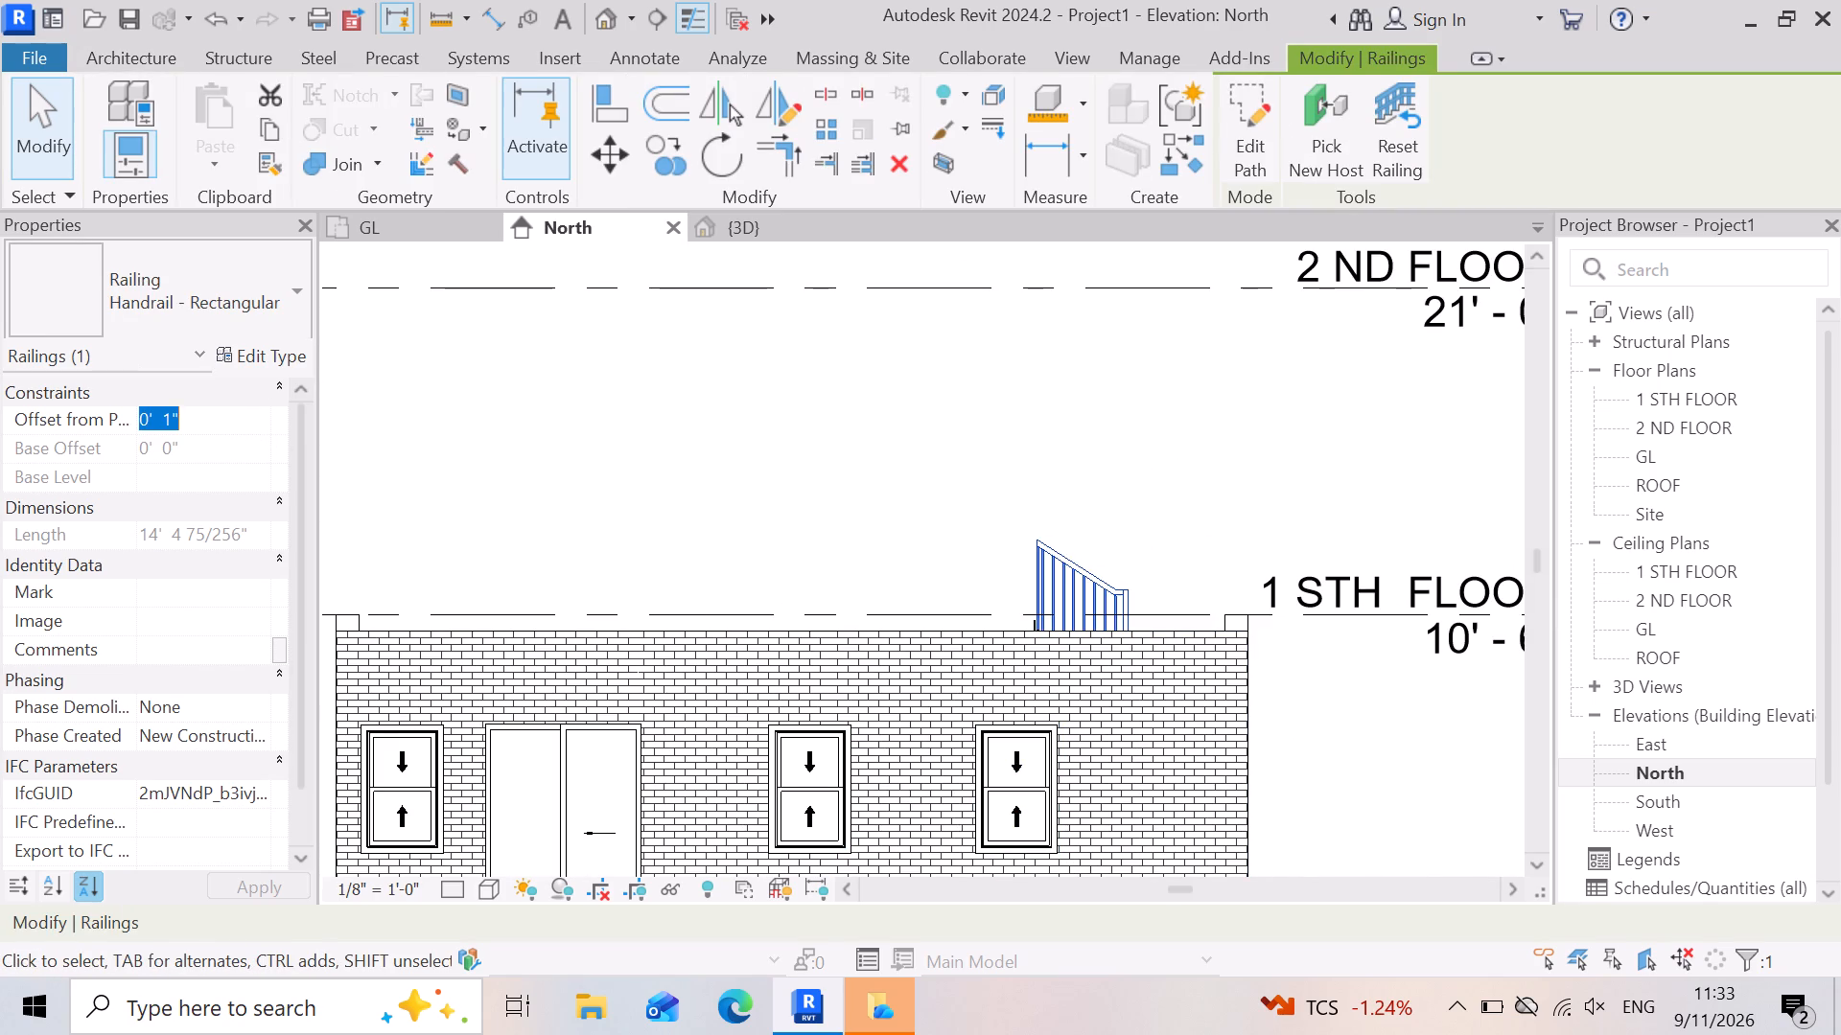
key("minus")
key("1")
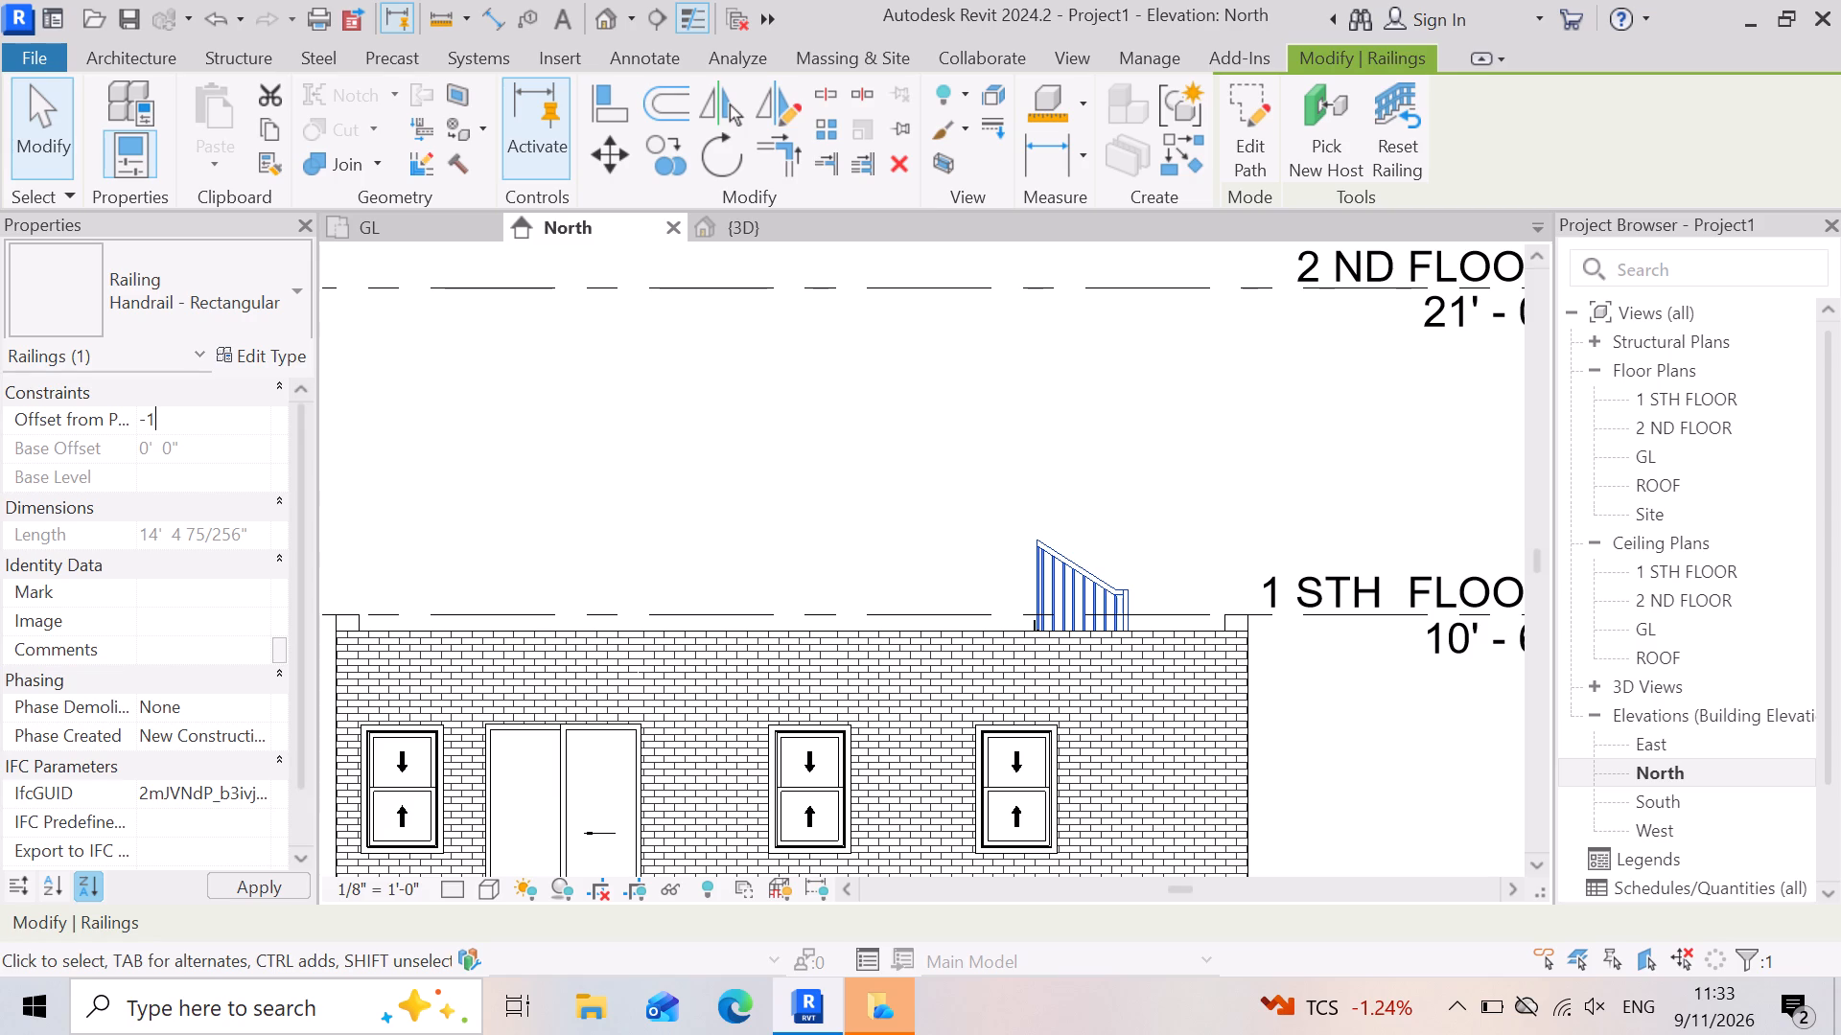
key("shift+quotedbl")
key("Return")
left_click(246, 885)
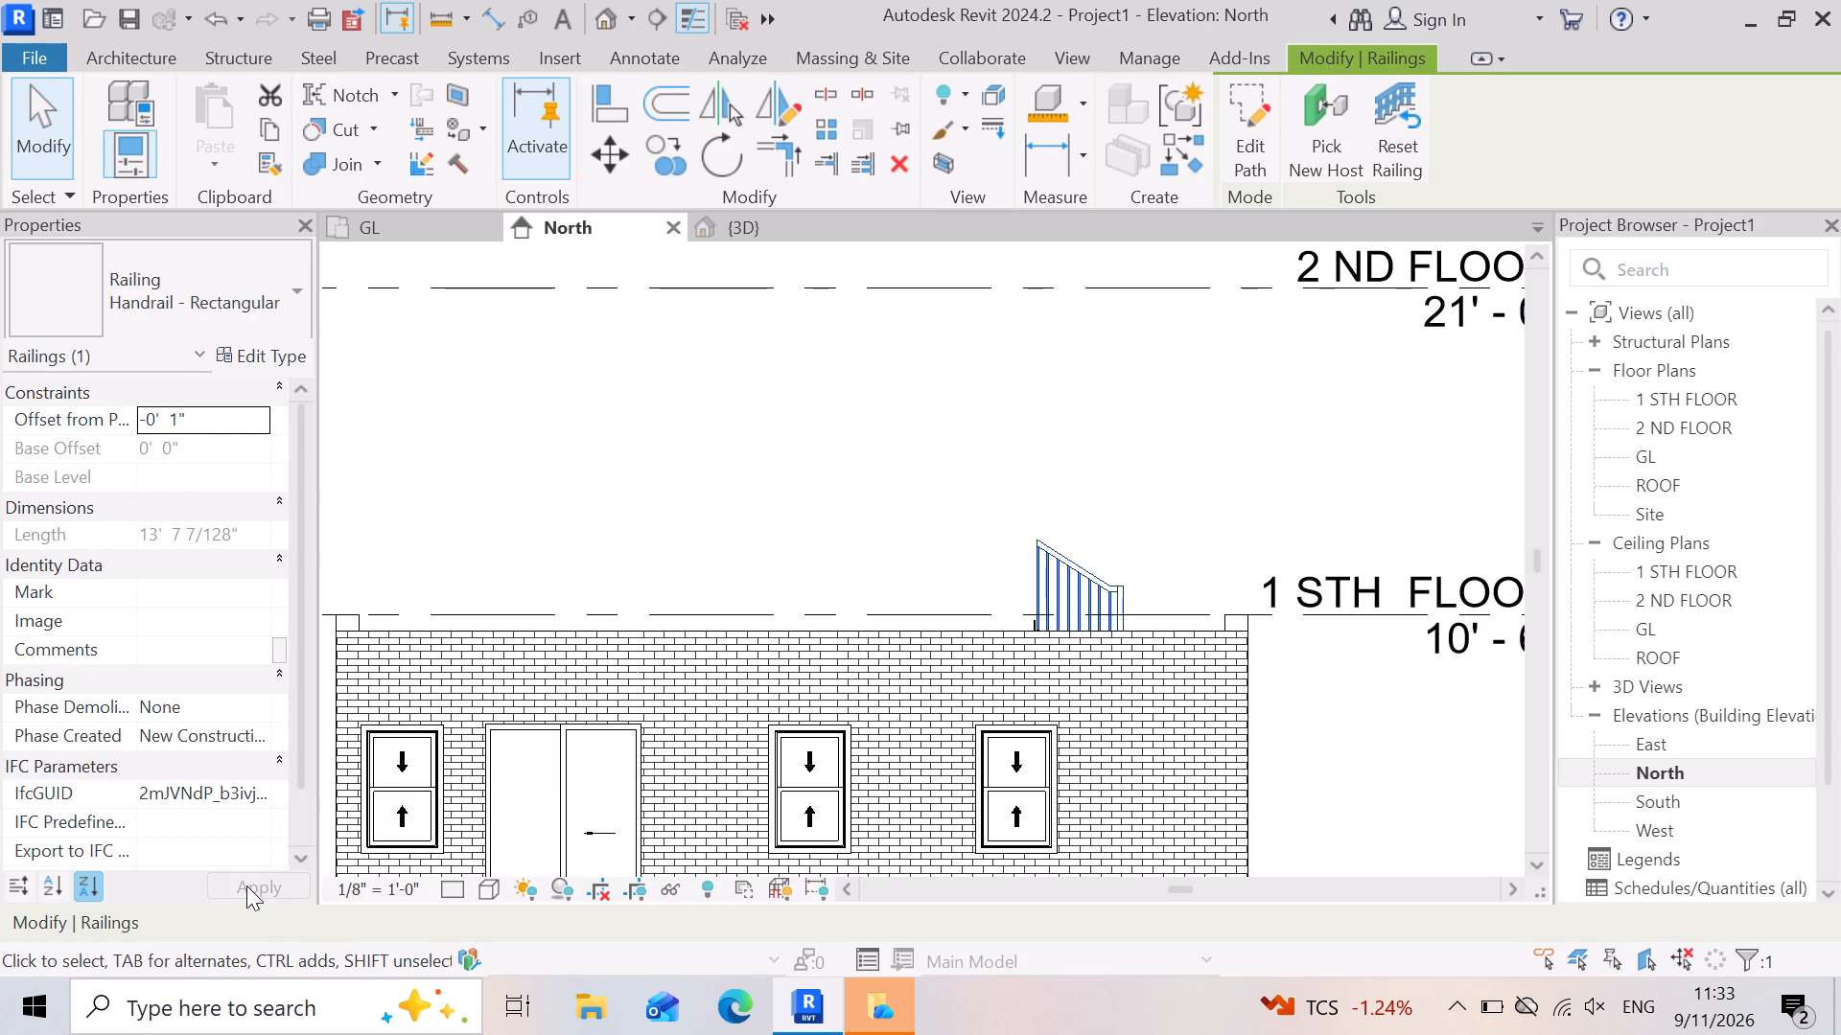
scroll(1179, 619, "up", 3)
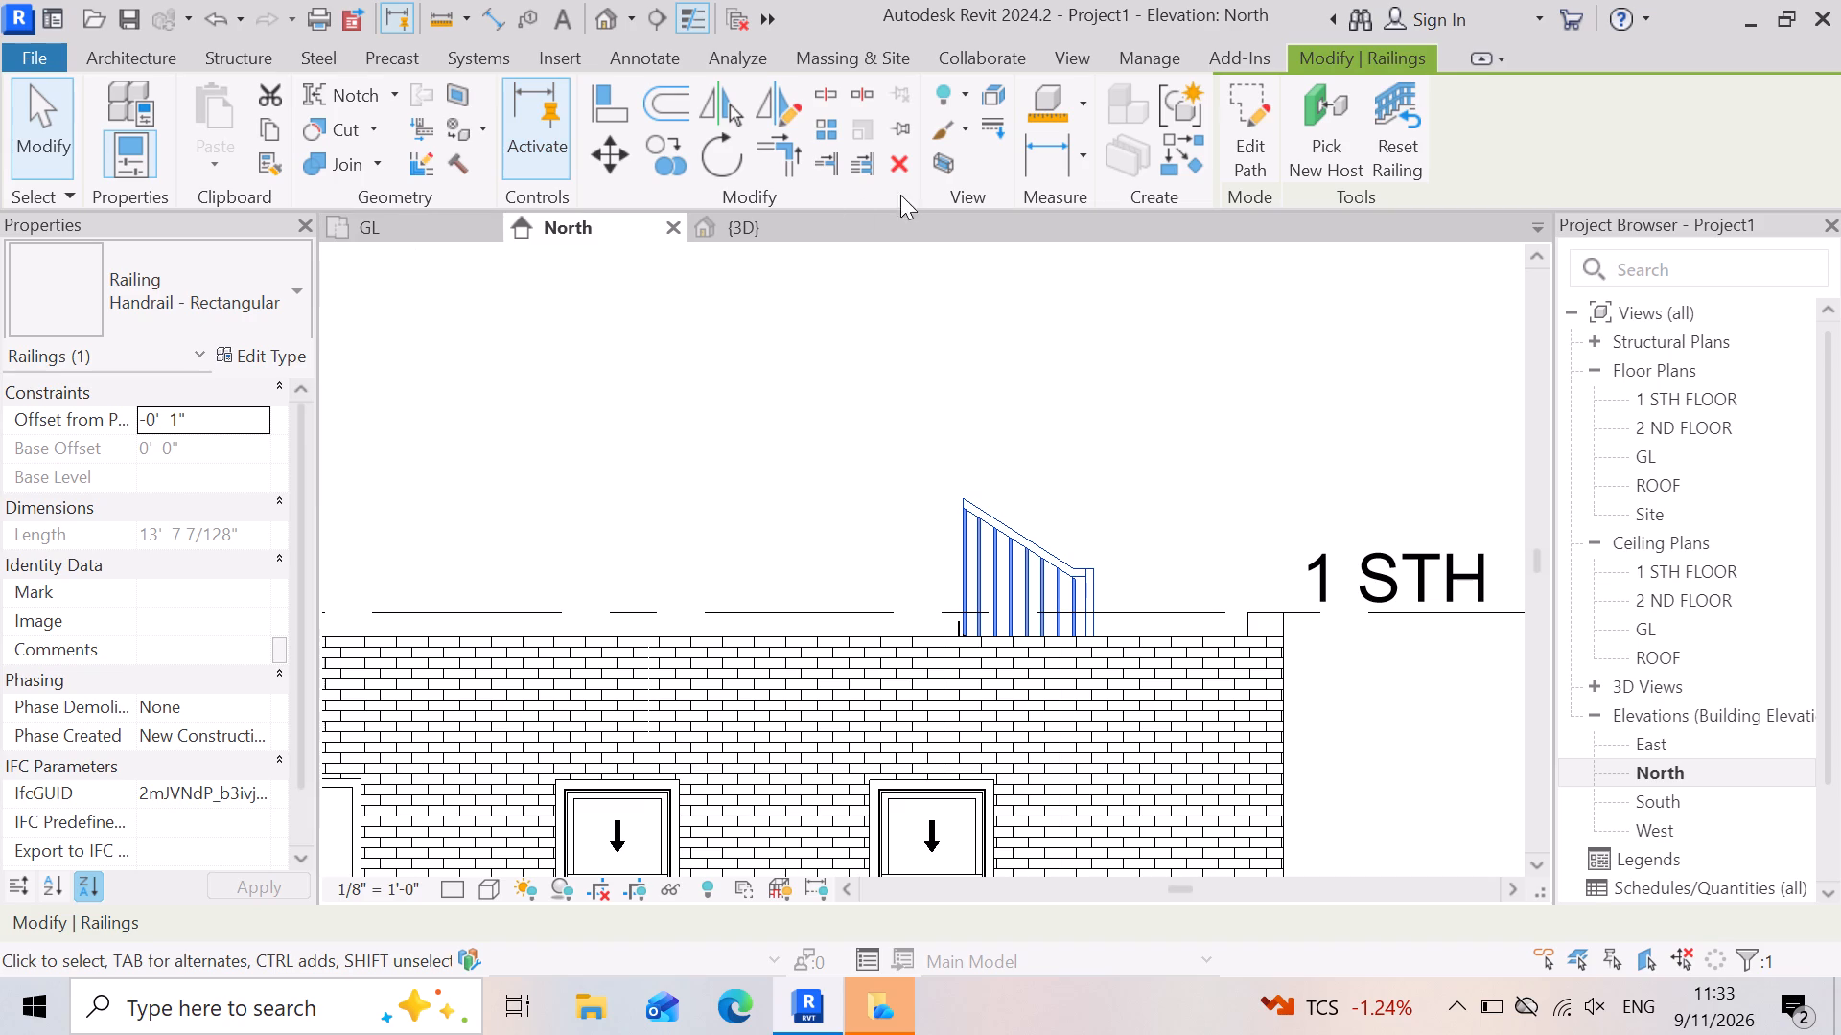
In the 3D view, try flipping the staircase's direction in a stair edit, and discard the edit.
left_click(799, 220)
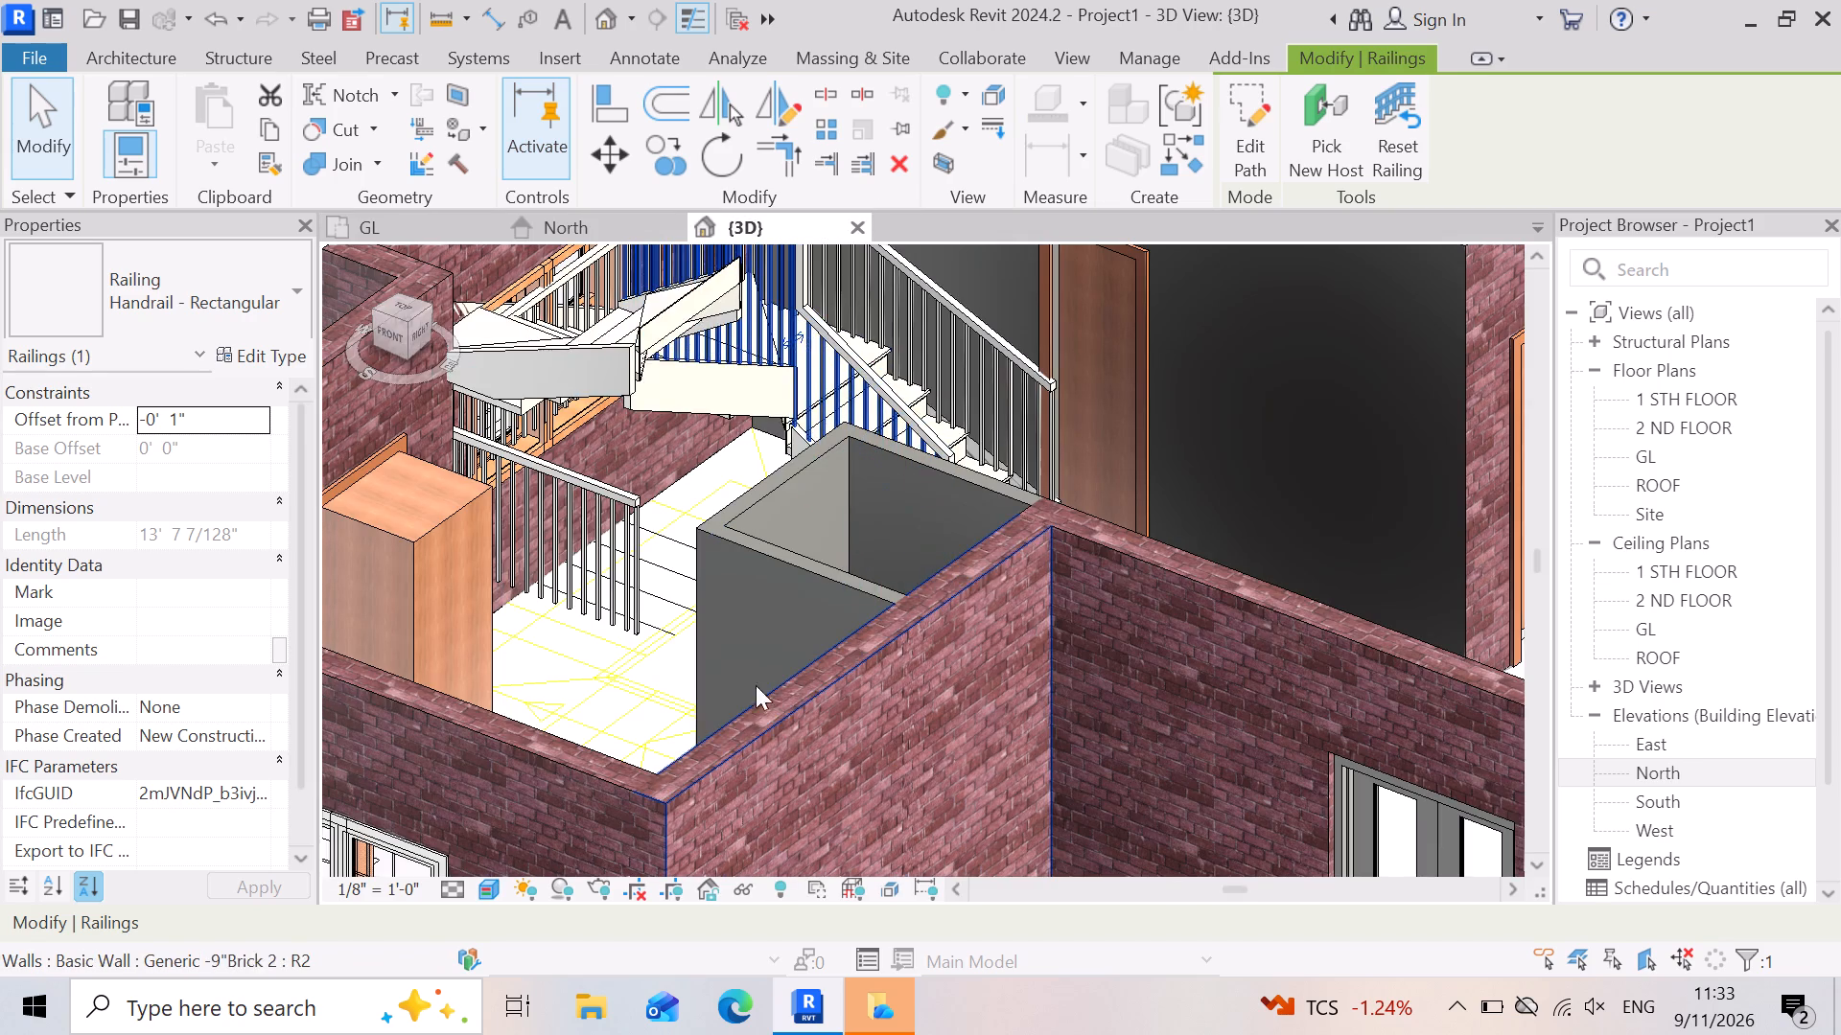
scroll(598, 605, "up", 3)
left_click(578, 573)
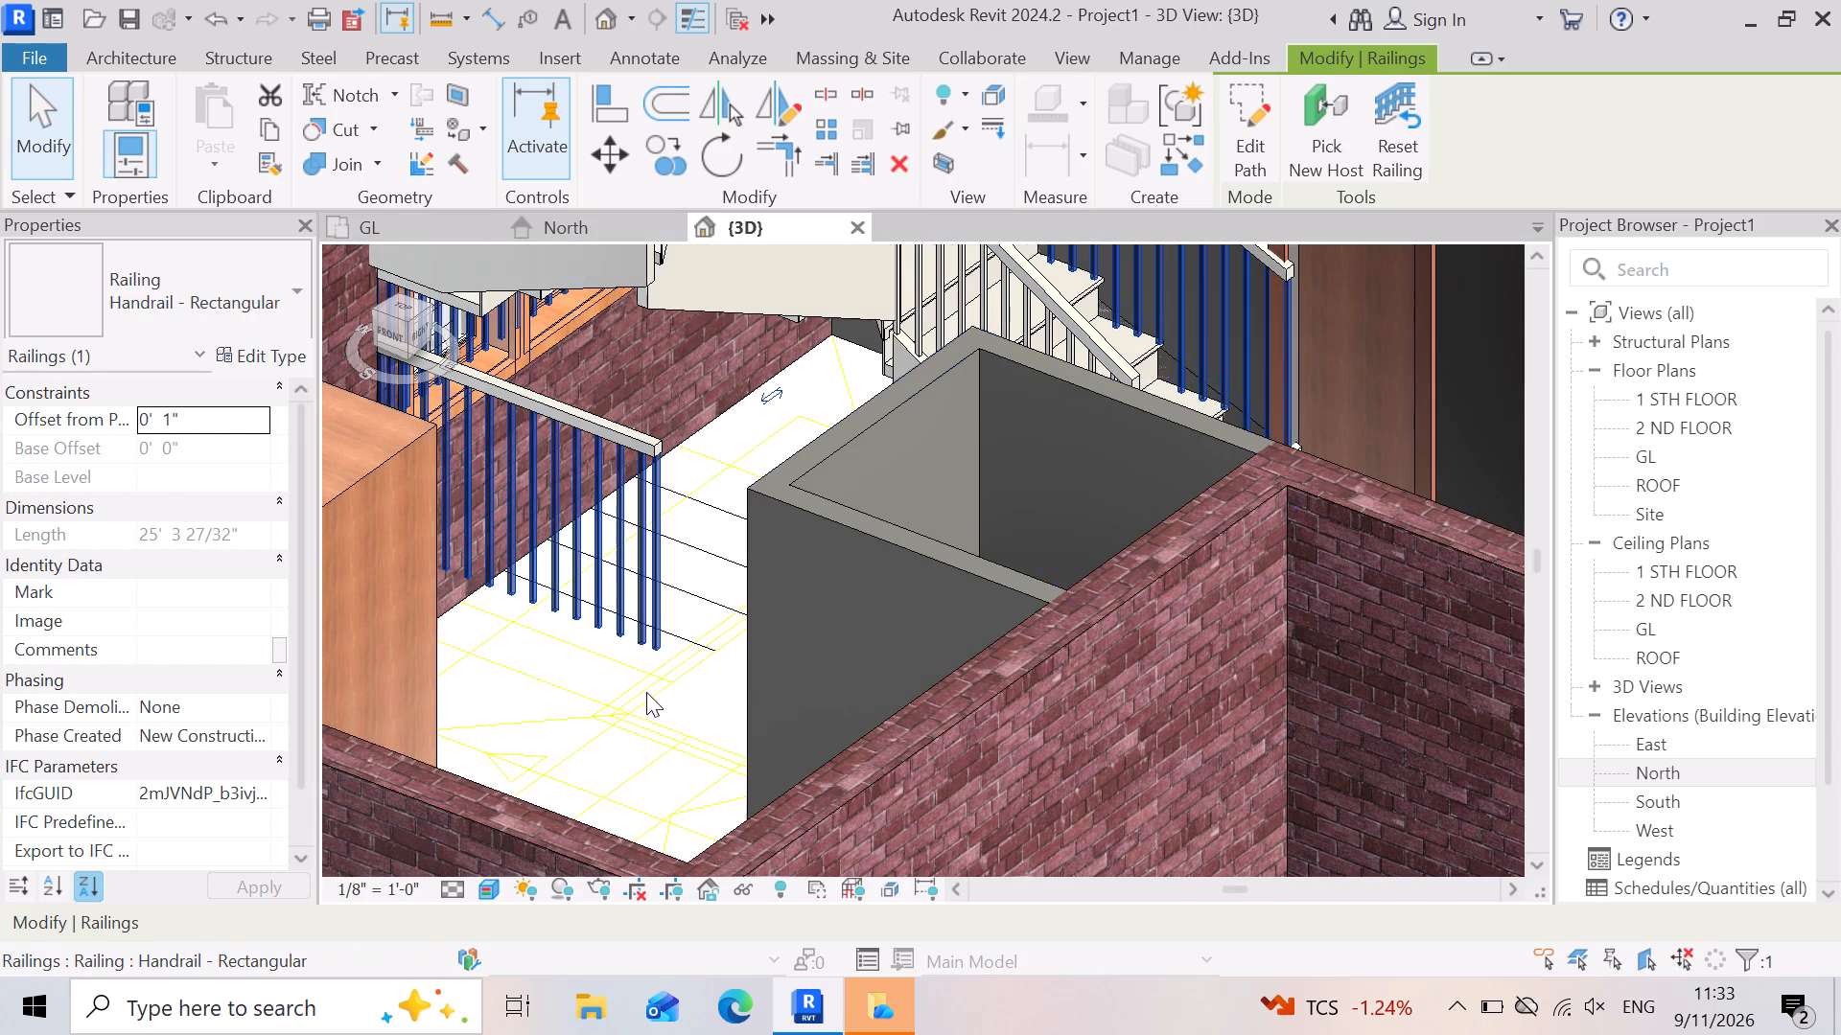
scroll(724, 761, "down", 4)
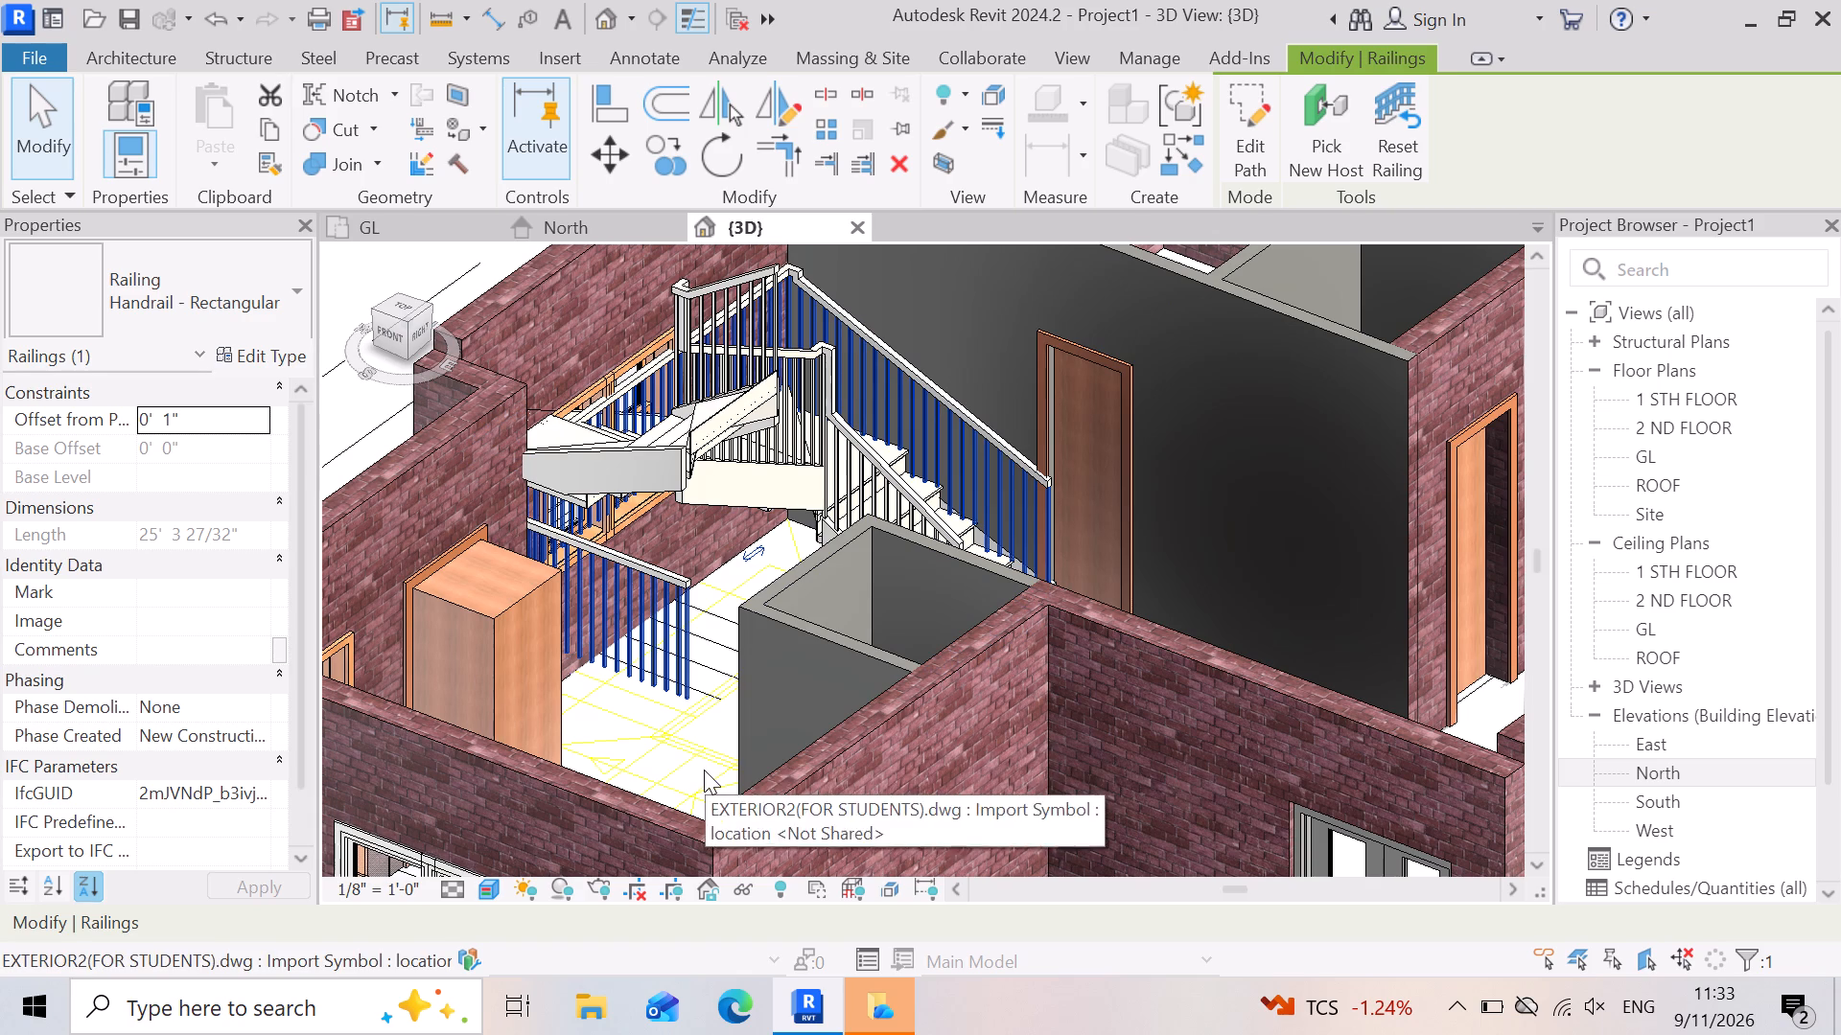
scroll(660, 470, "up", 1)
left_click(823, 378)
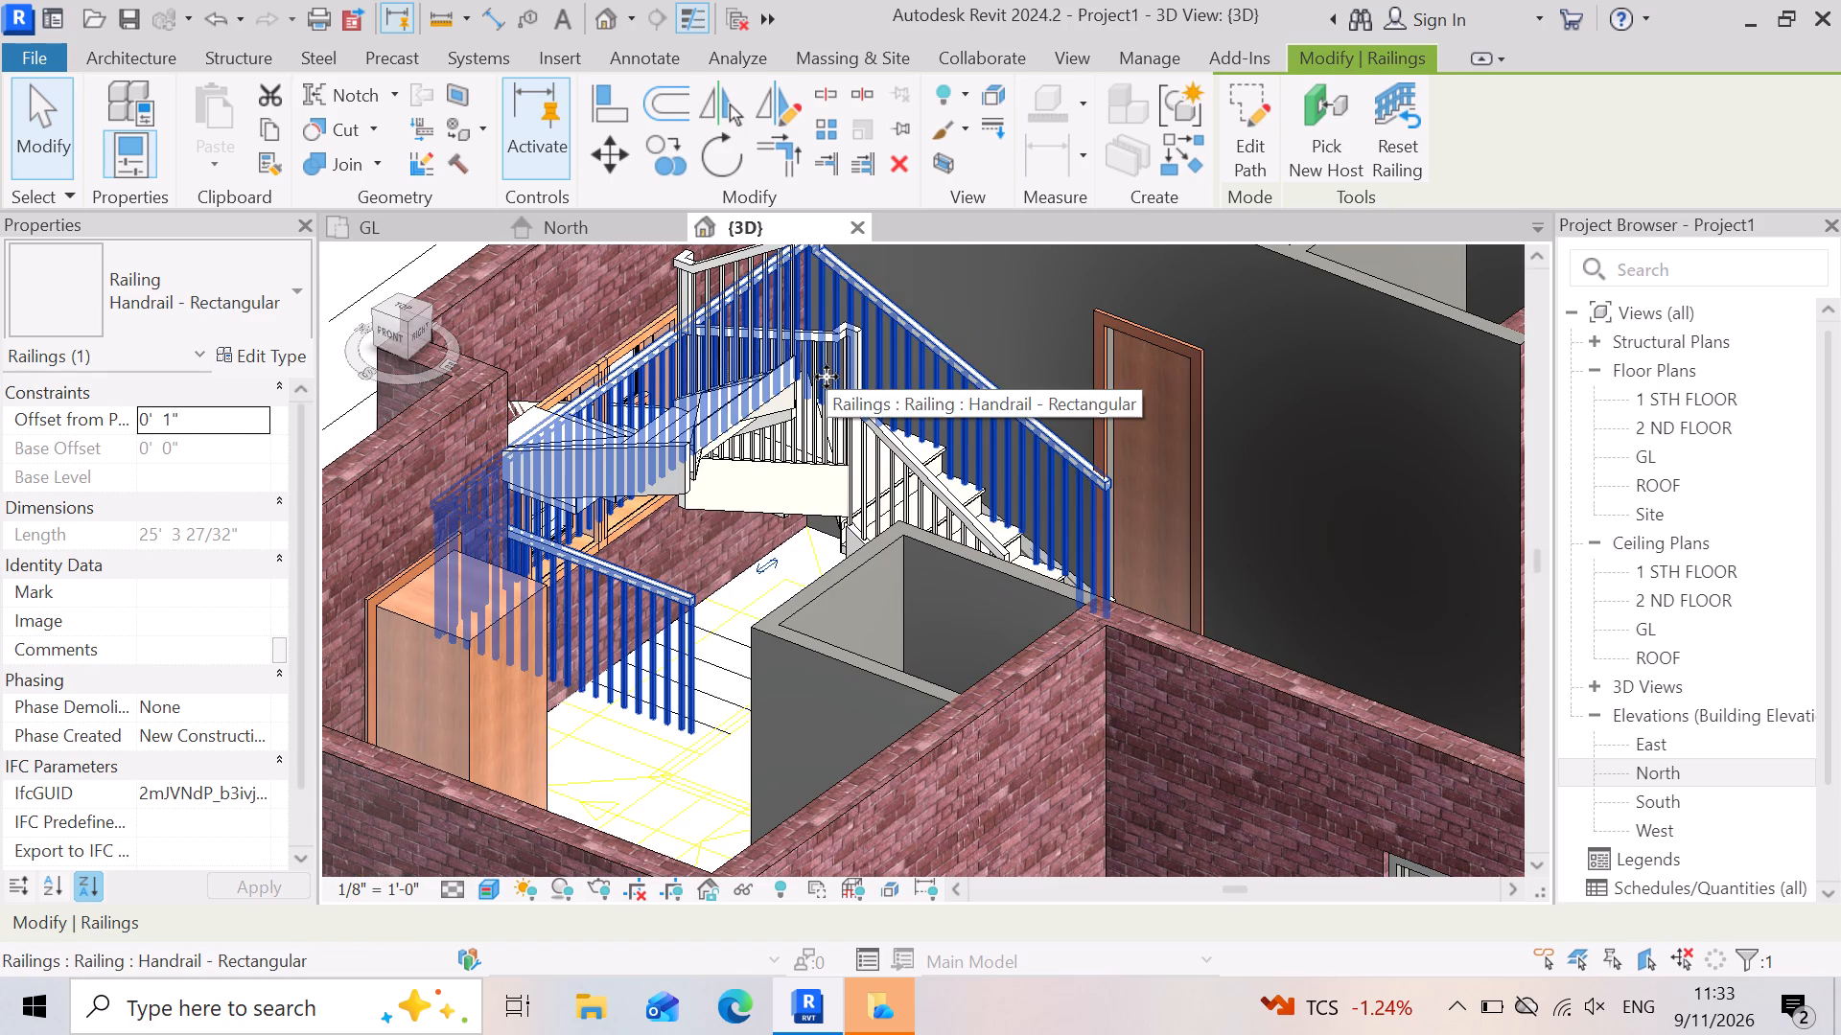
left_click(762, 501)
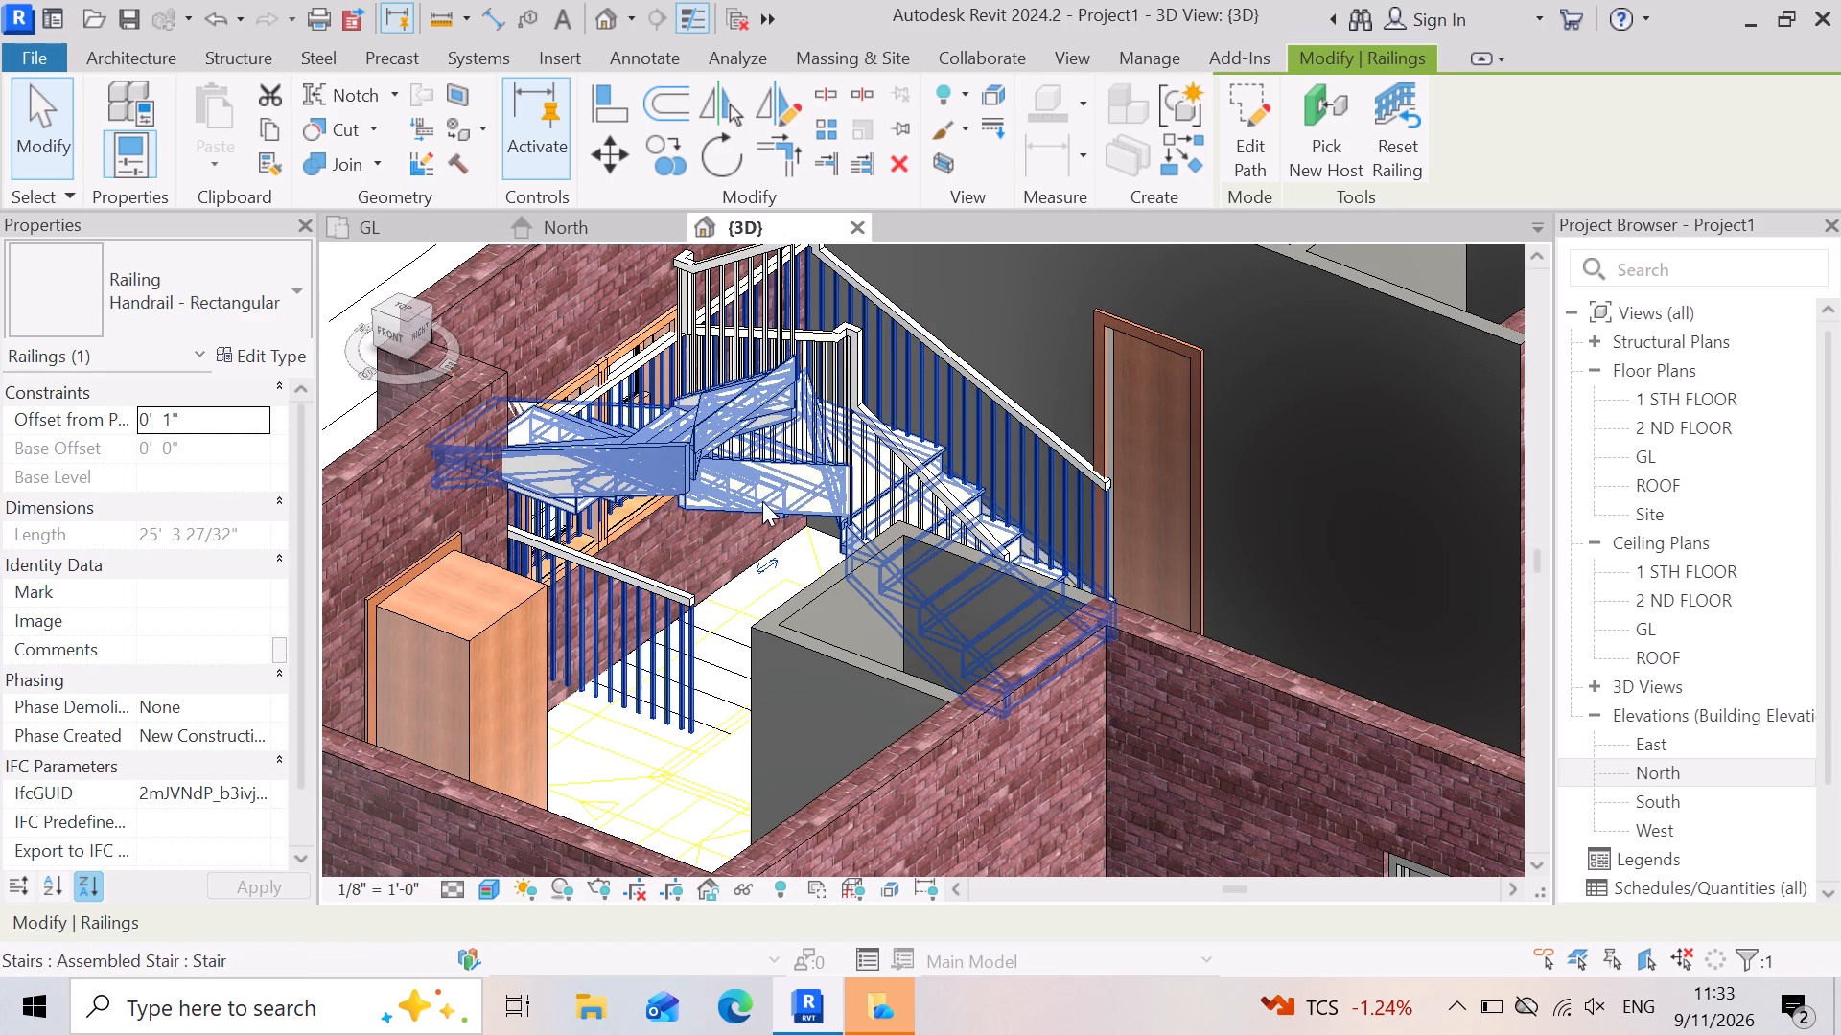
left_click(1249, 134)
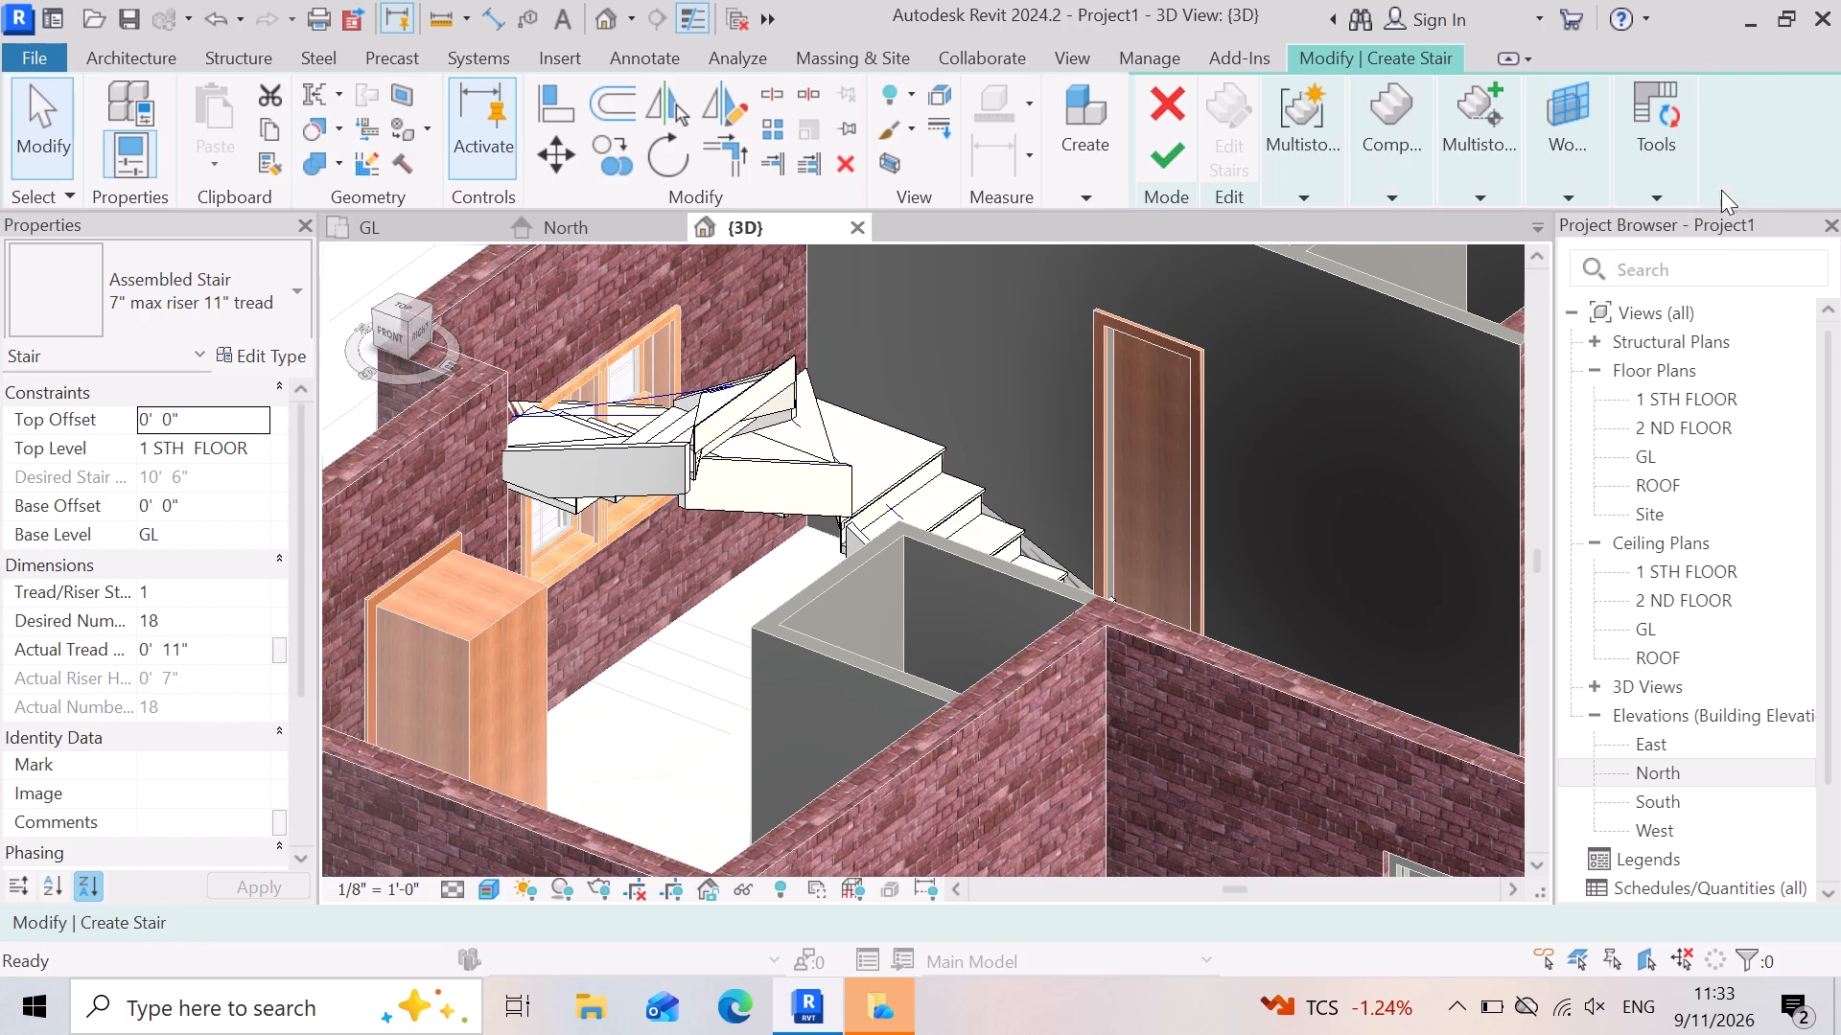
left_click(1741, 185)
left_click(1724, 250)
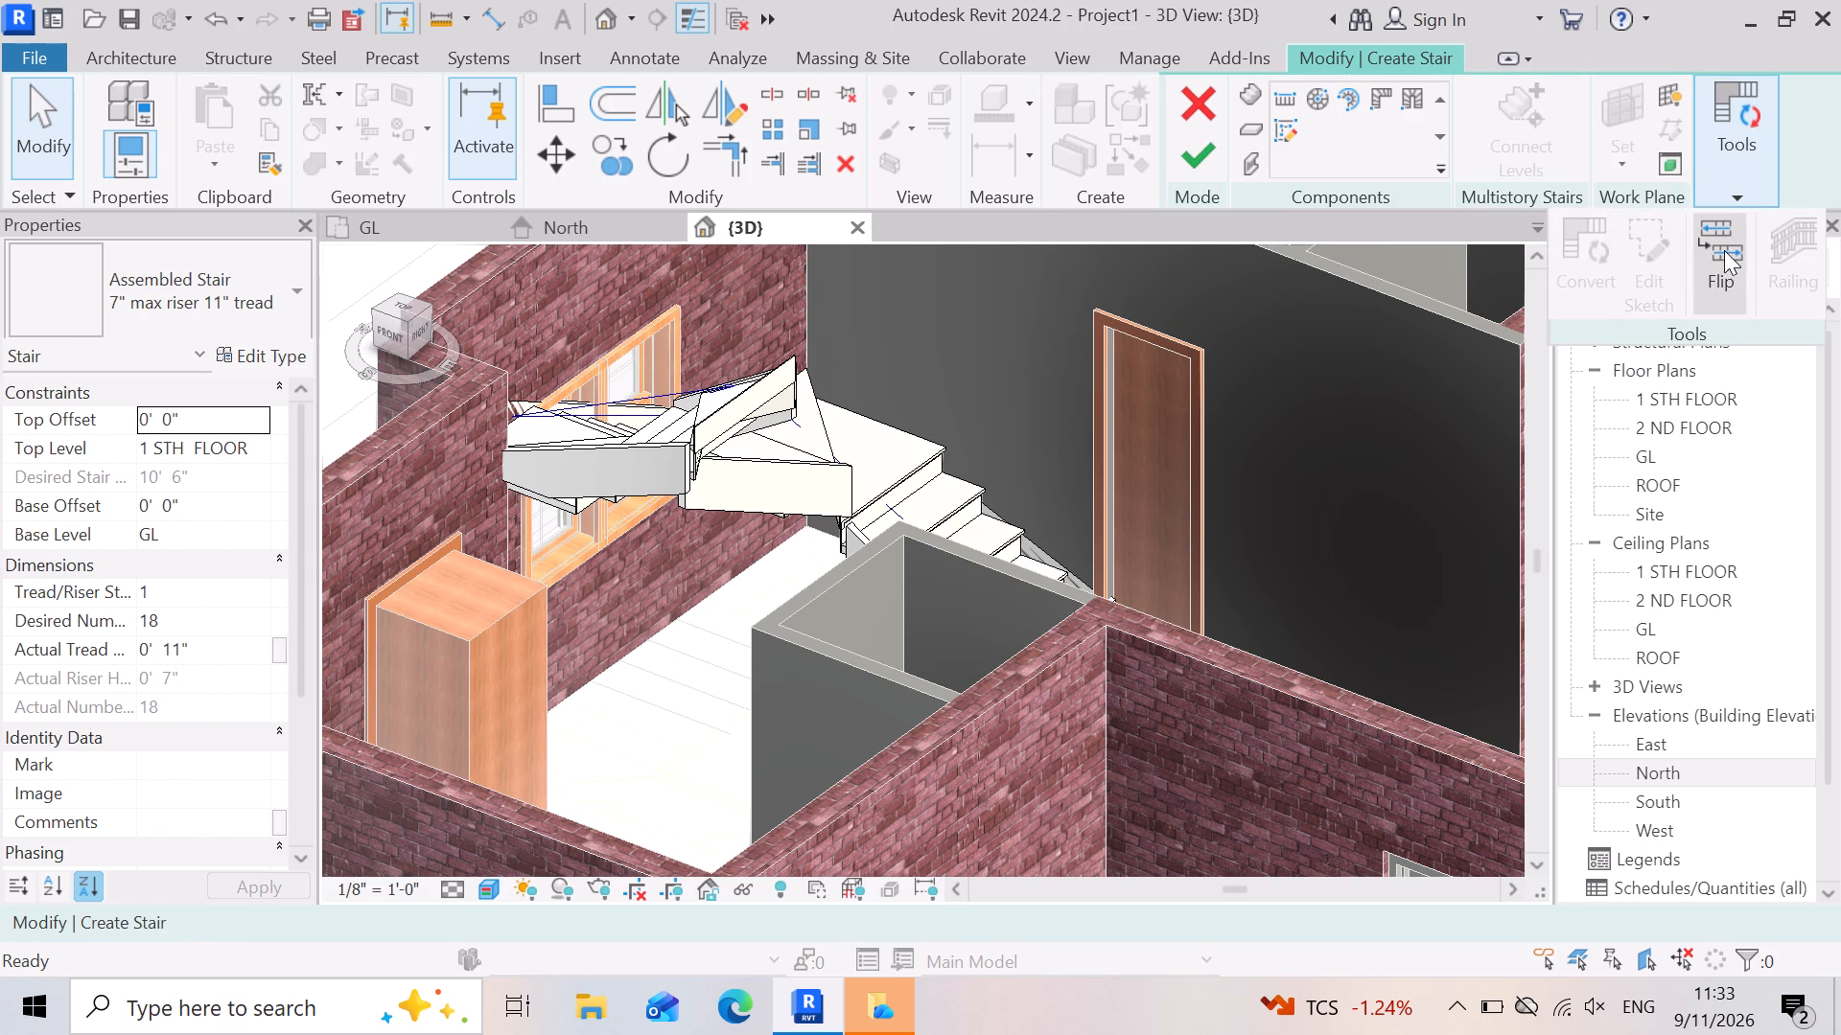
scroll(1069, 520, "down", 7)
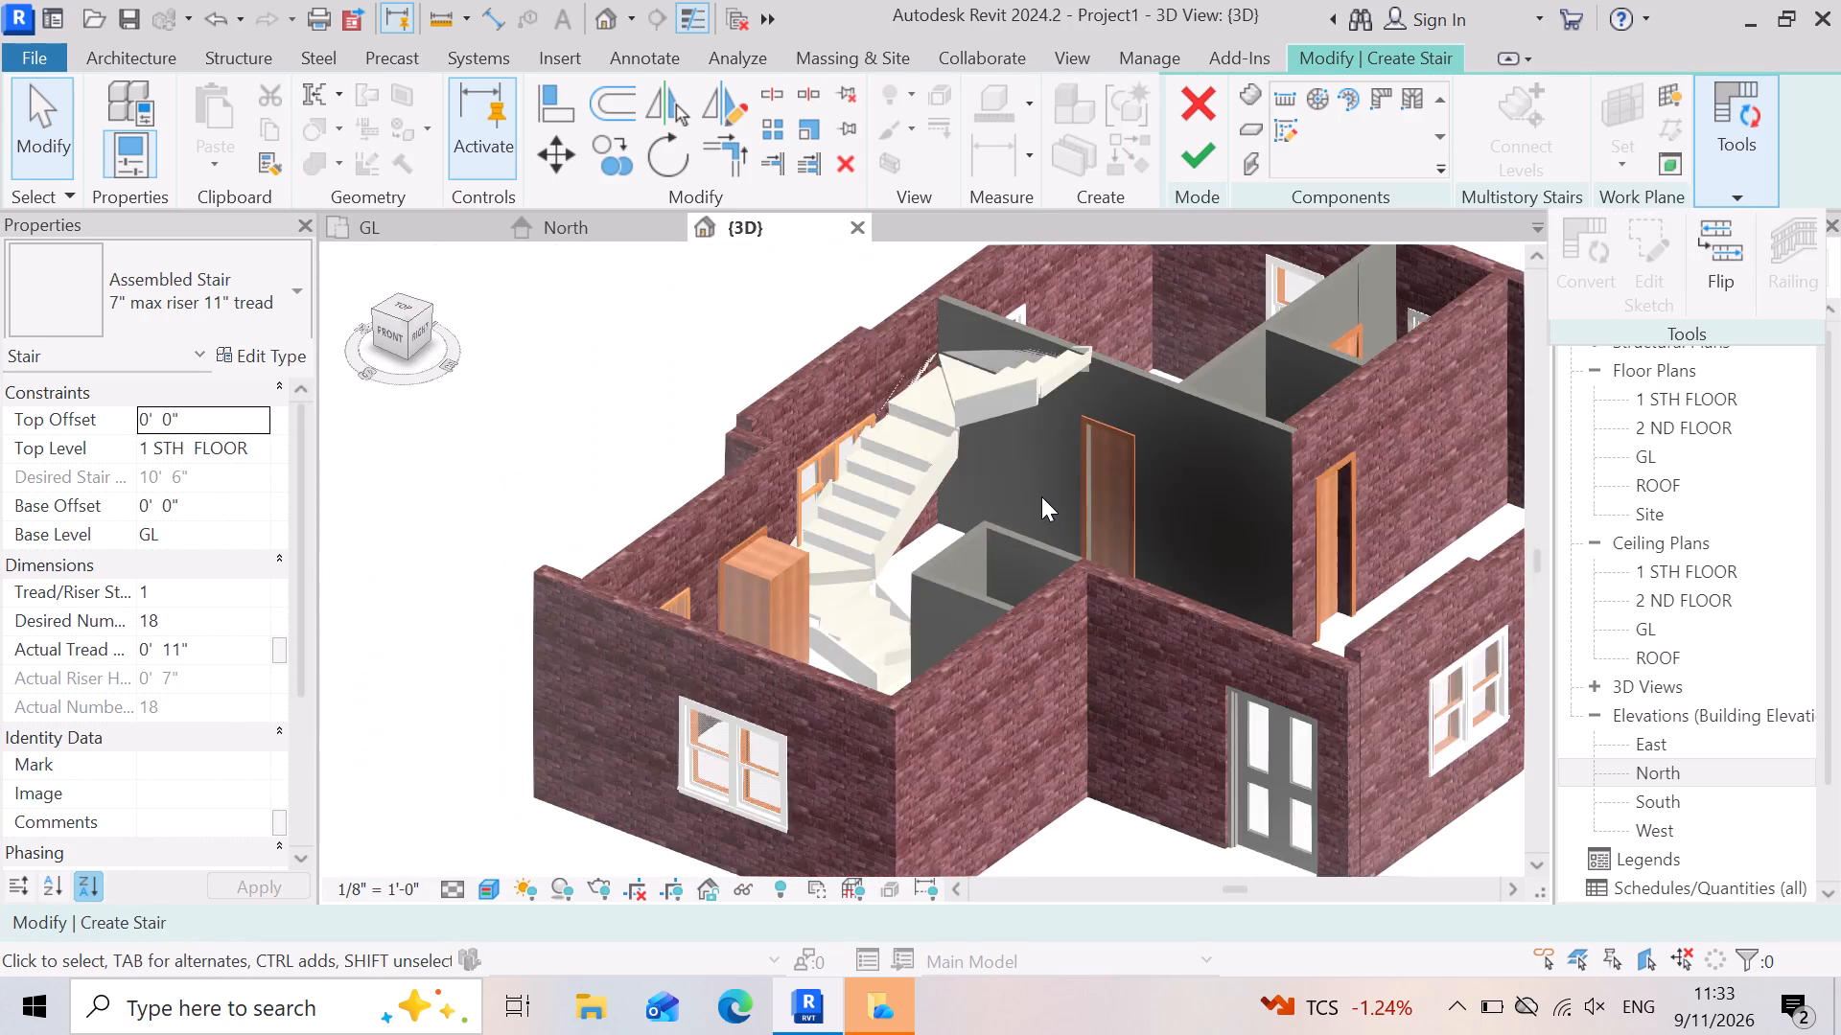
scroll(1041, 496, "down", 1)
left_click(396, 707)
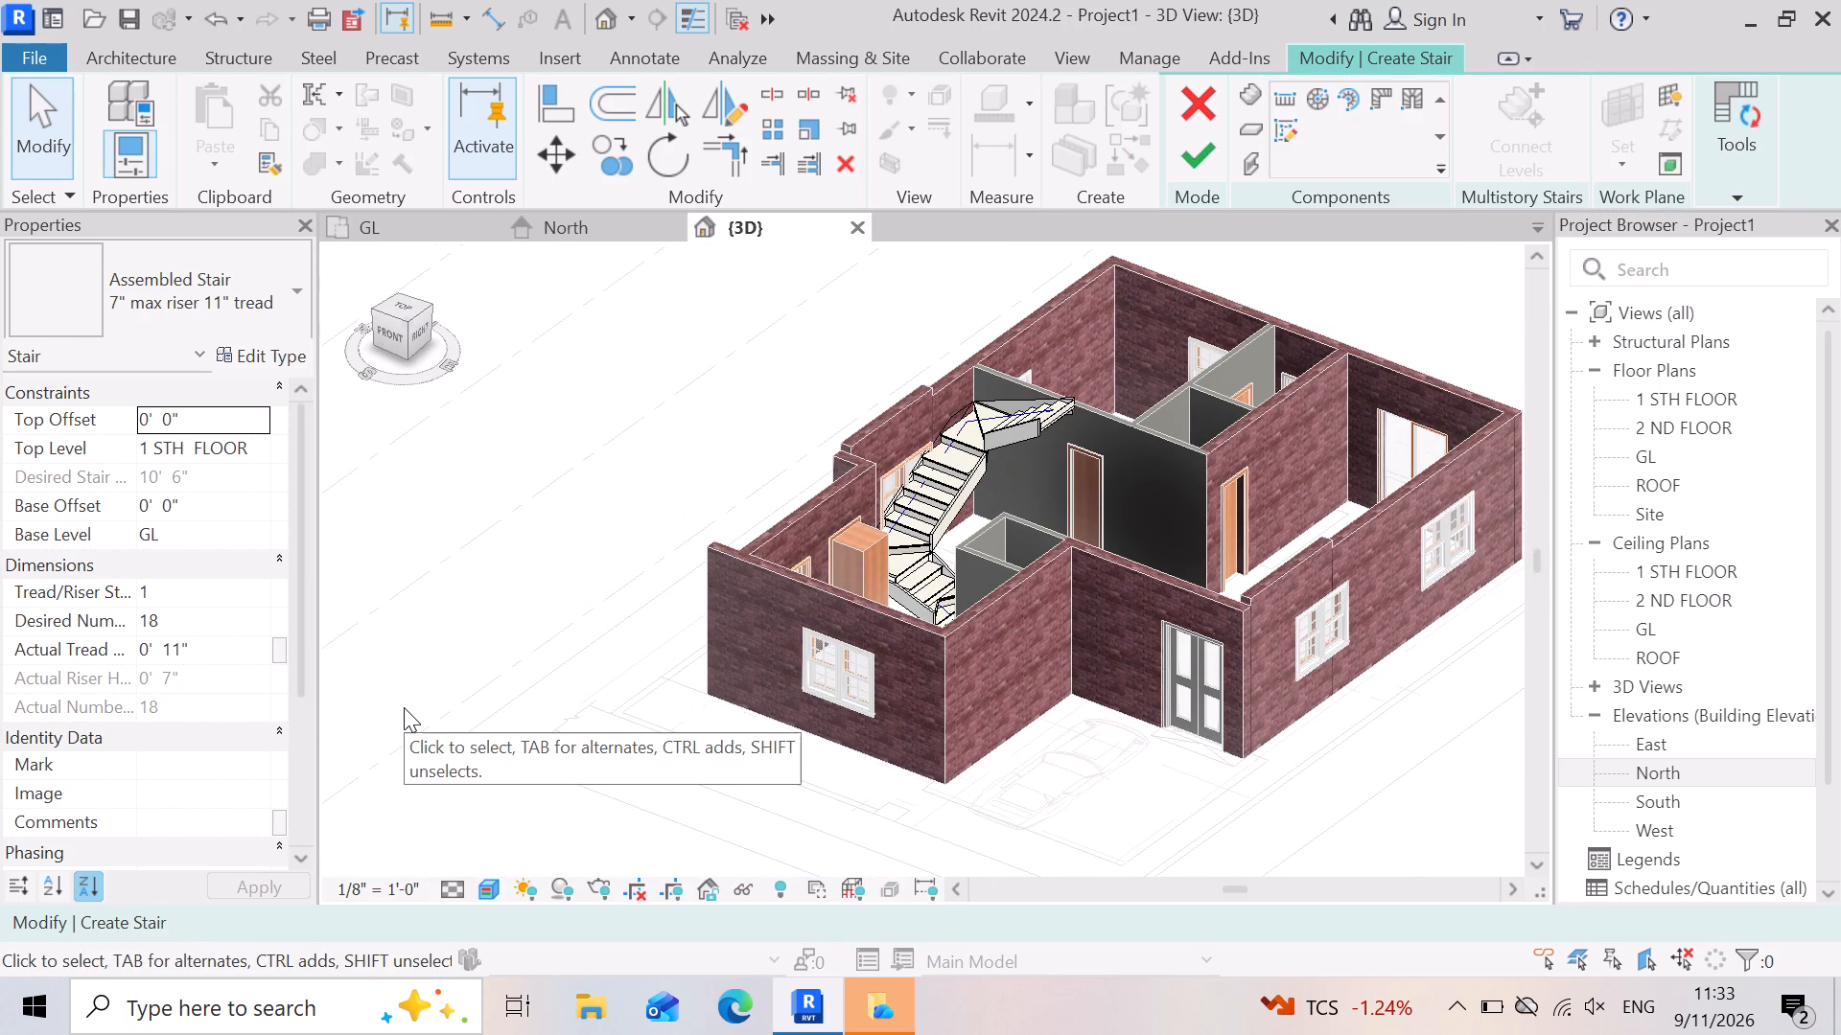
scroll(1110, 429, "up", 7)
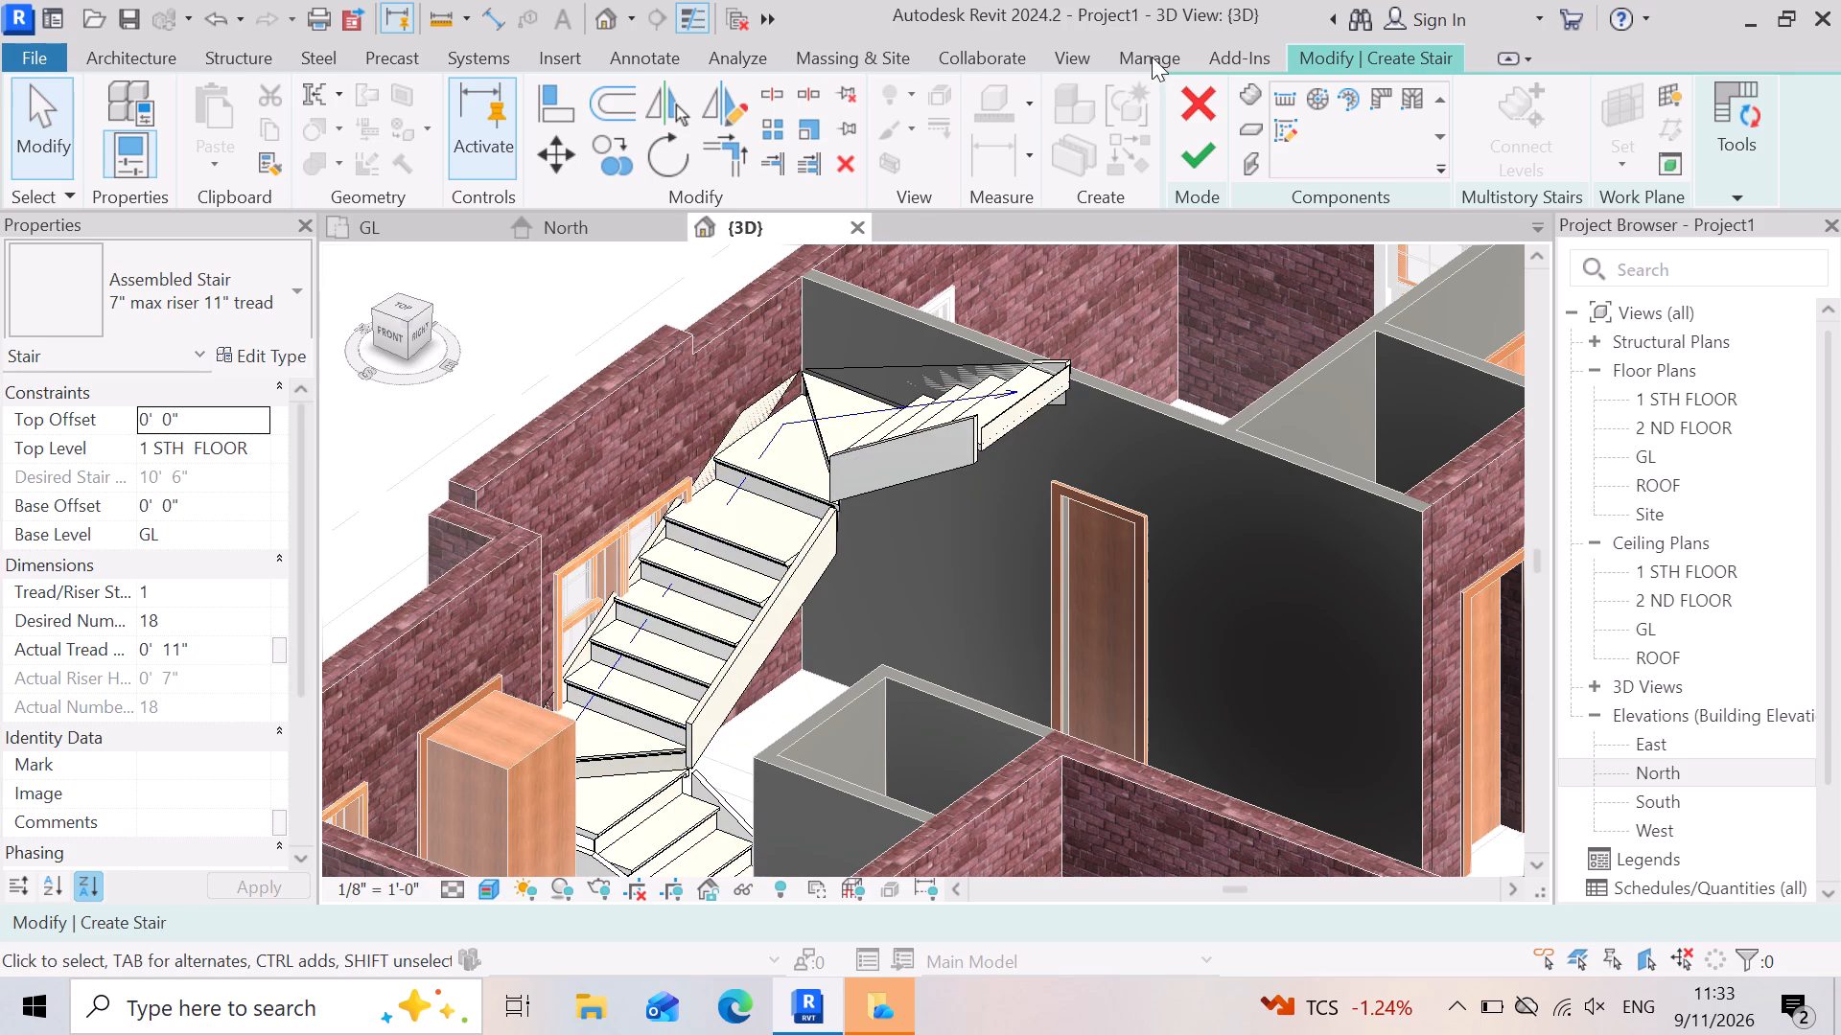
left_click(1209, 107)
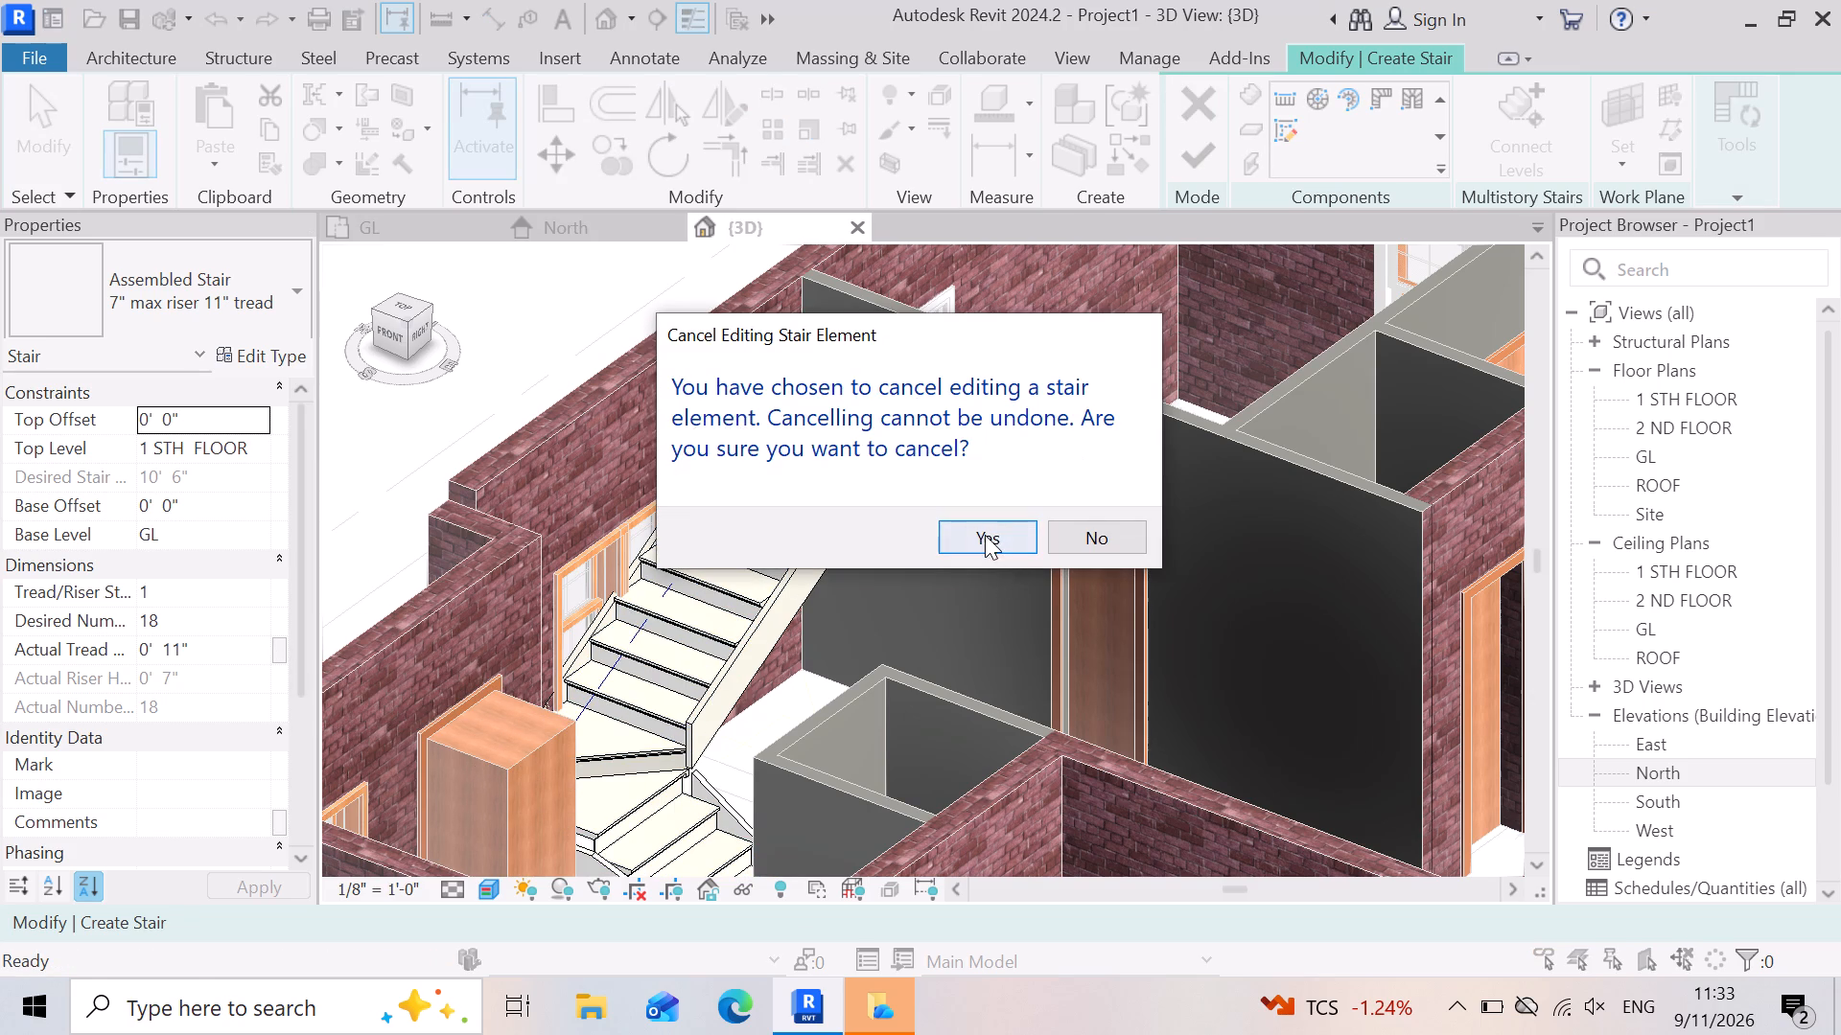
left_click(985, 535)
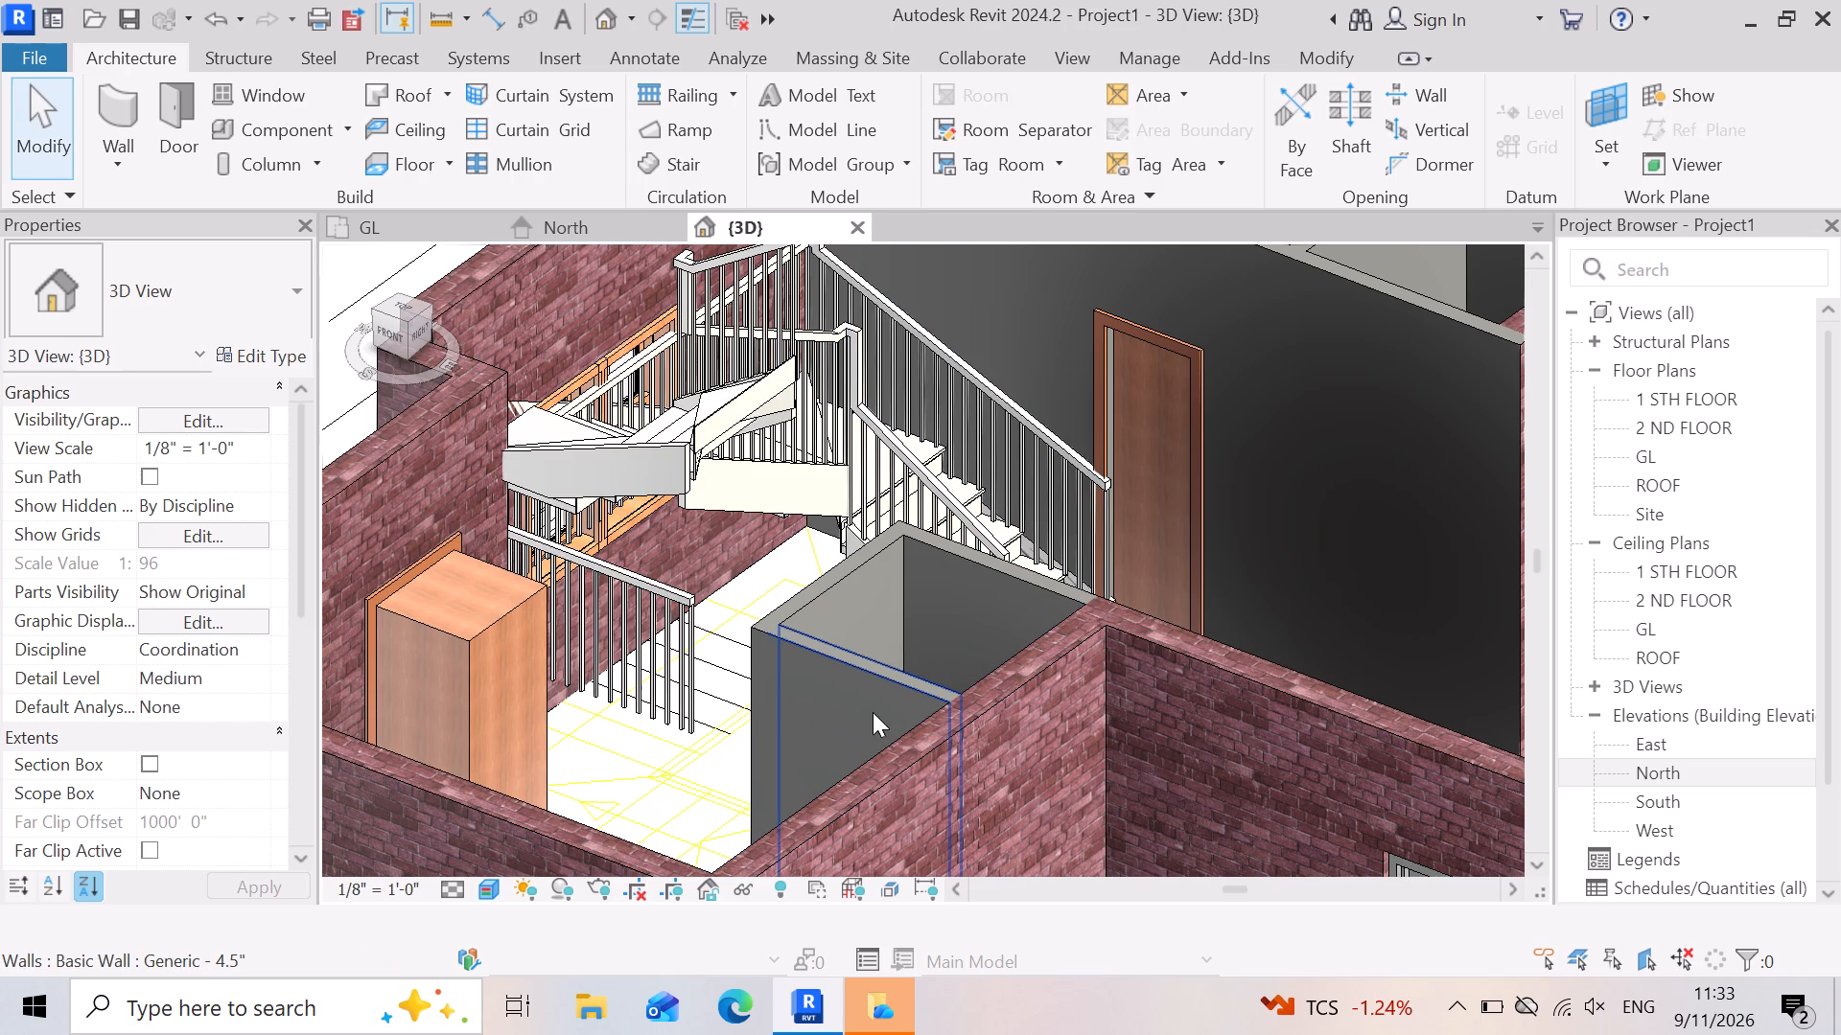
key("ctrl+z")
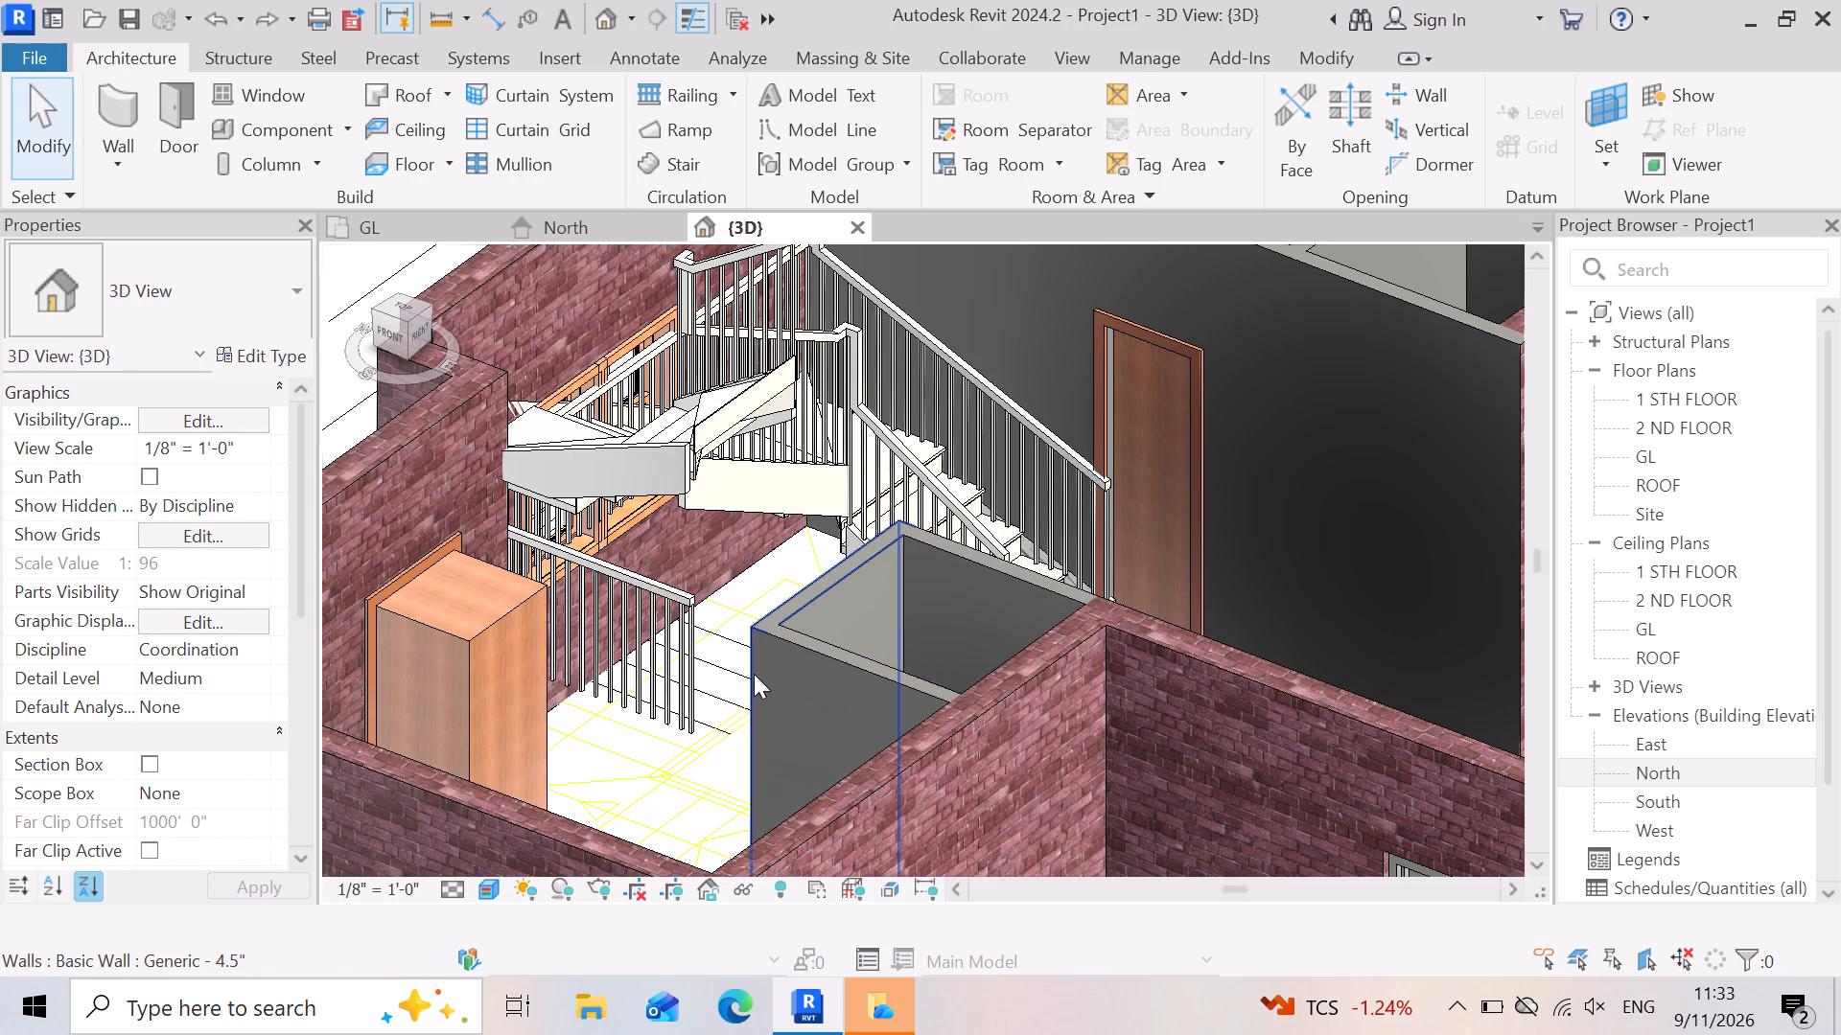
Examine up close in 3D how the balusters of both stair railings meet the treads and landing.
scroll(727, 655, "up", 6)
left_click_drag(515, 679, 524, 679)
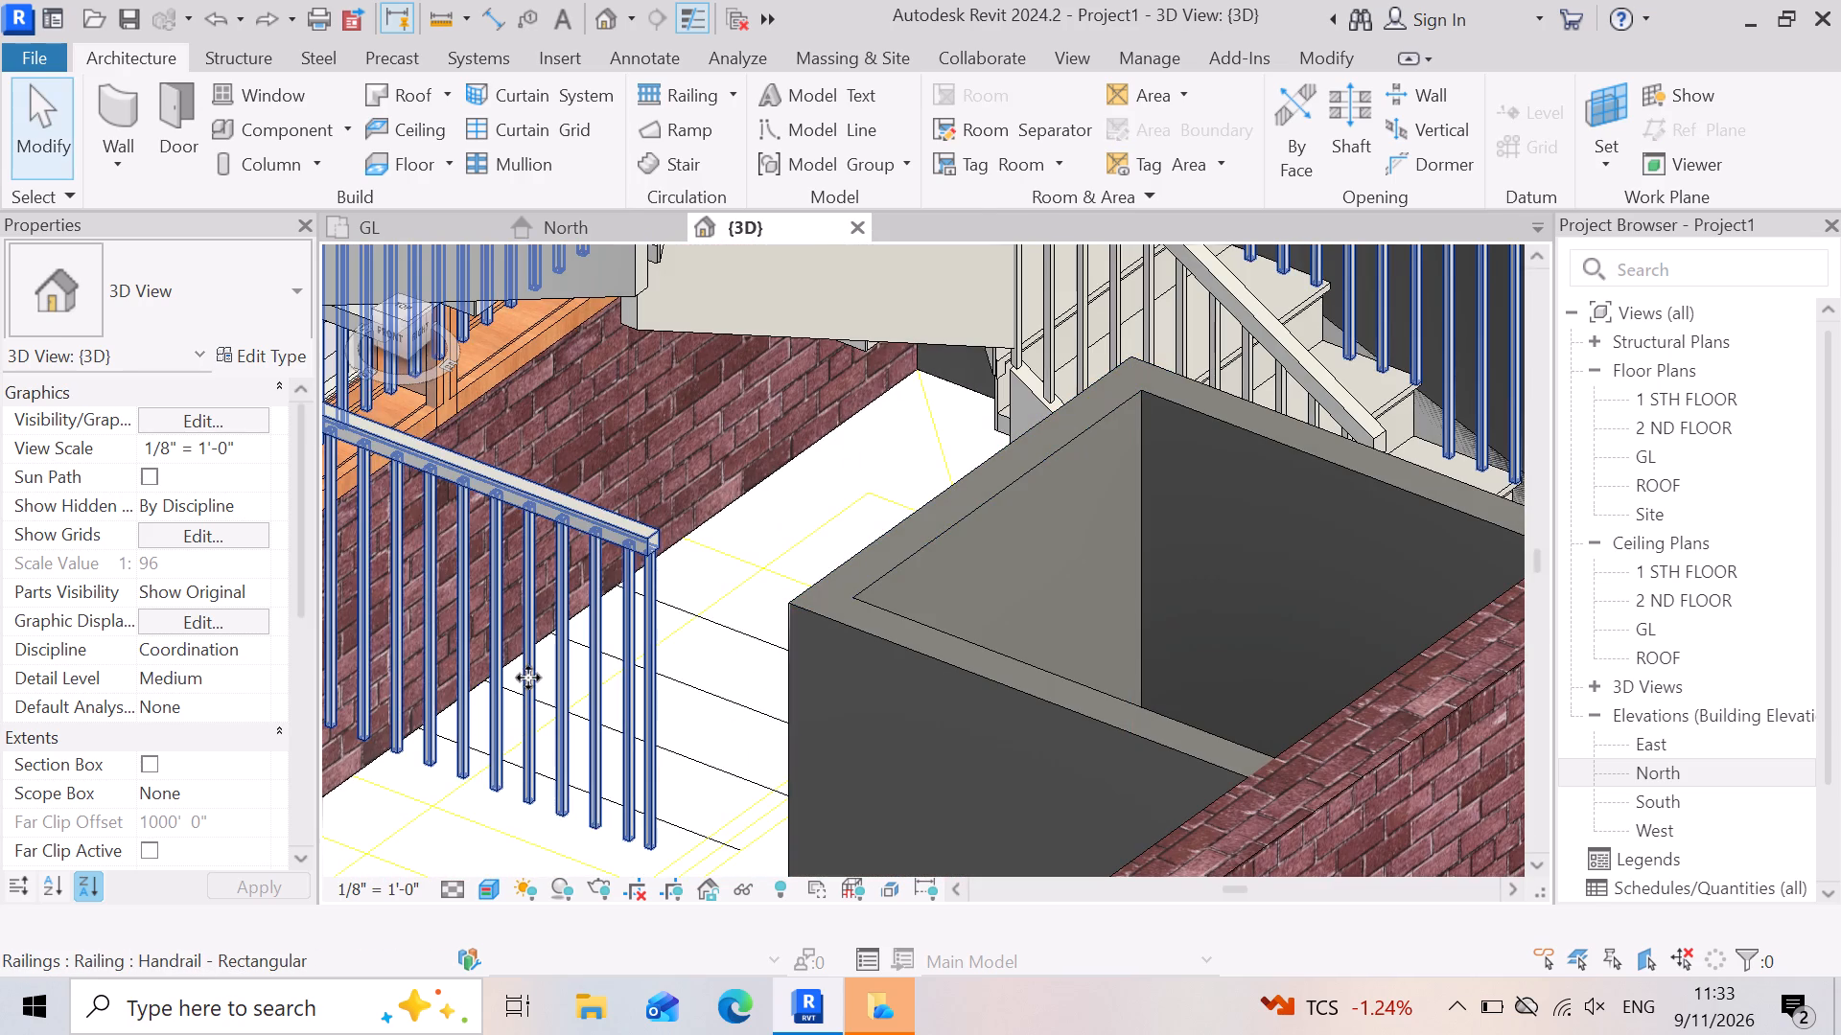
scroll(1023, 578, "down", 4)
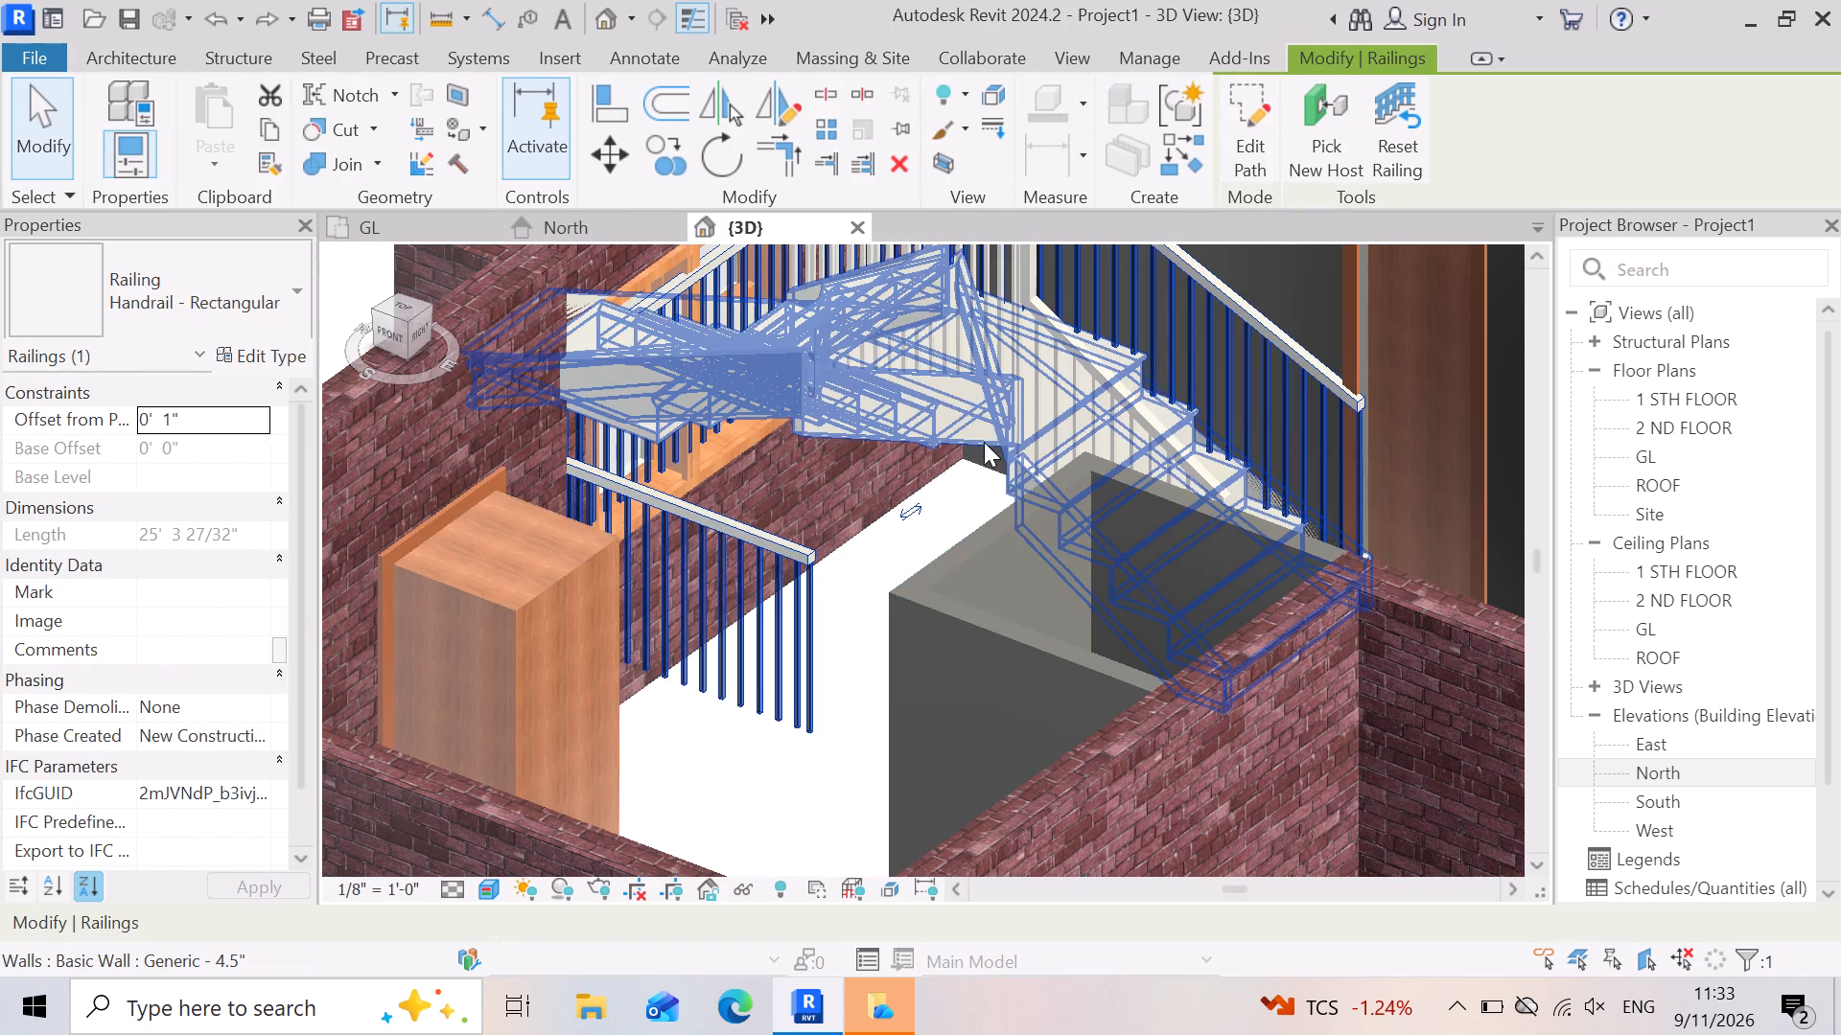
scroll(1174, 358, "up", 6)
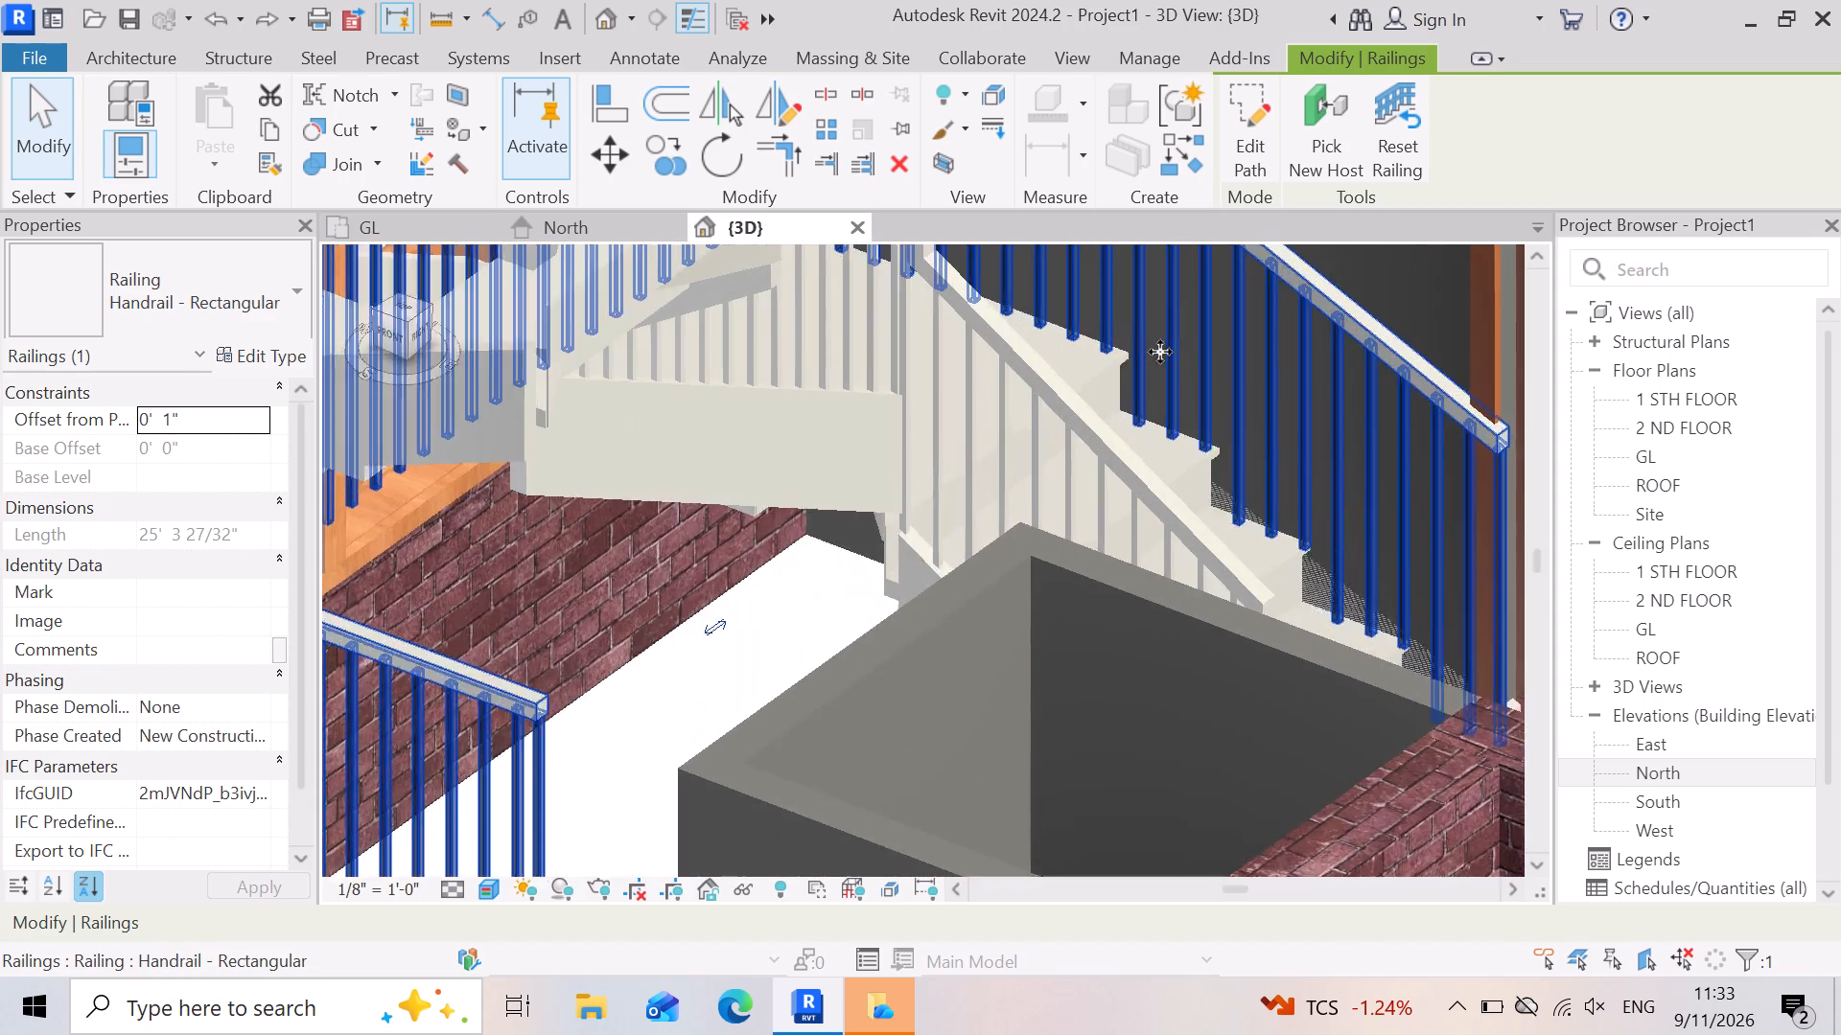
scroll(1160, 352, "up", 2)
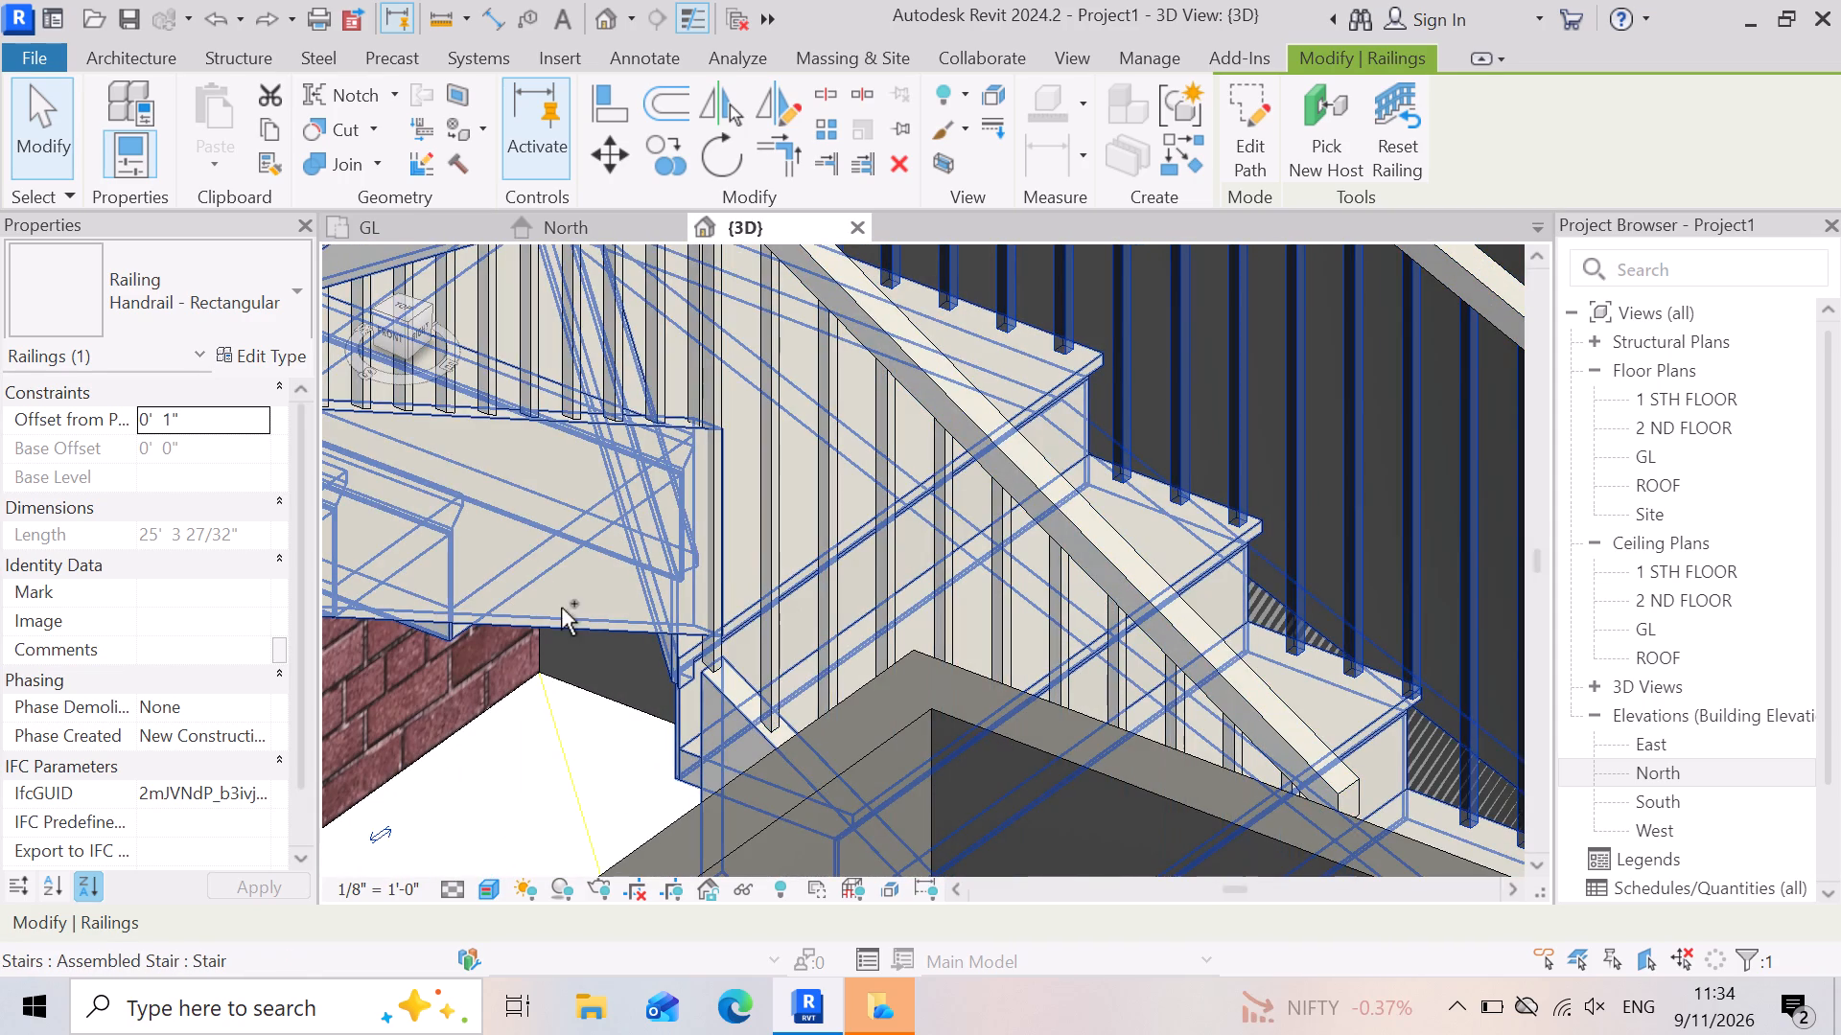
left_click_drag(577, 586, 586, 586, "ctrl")
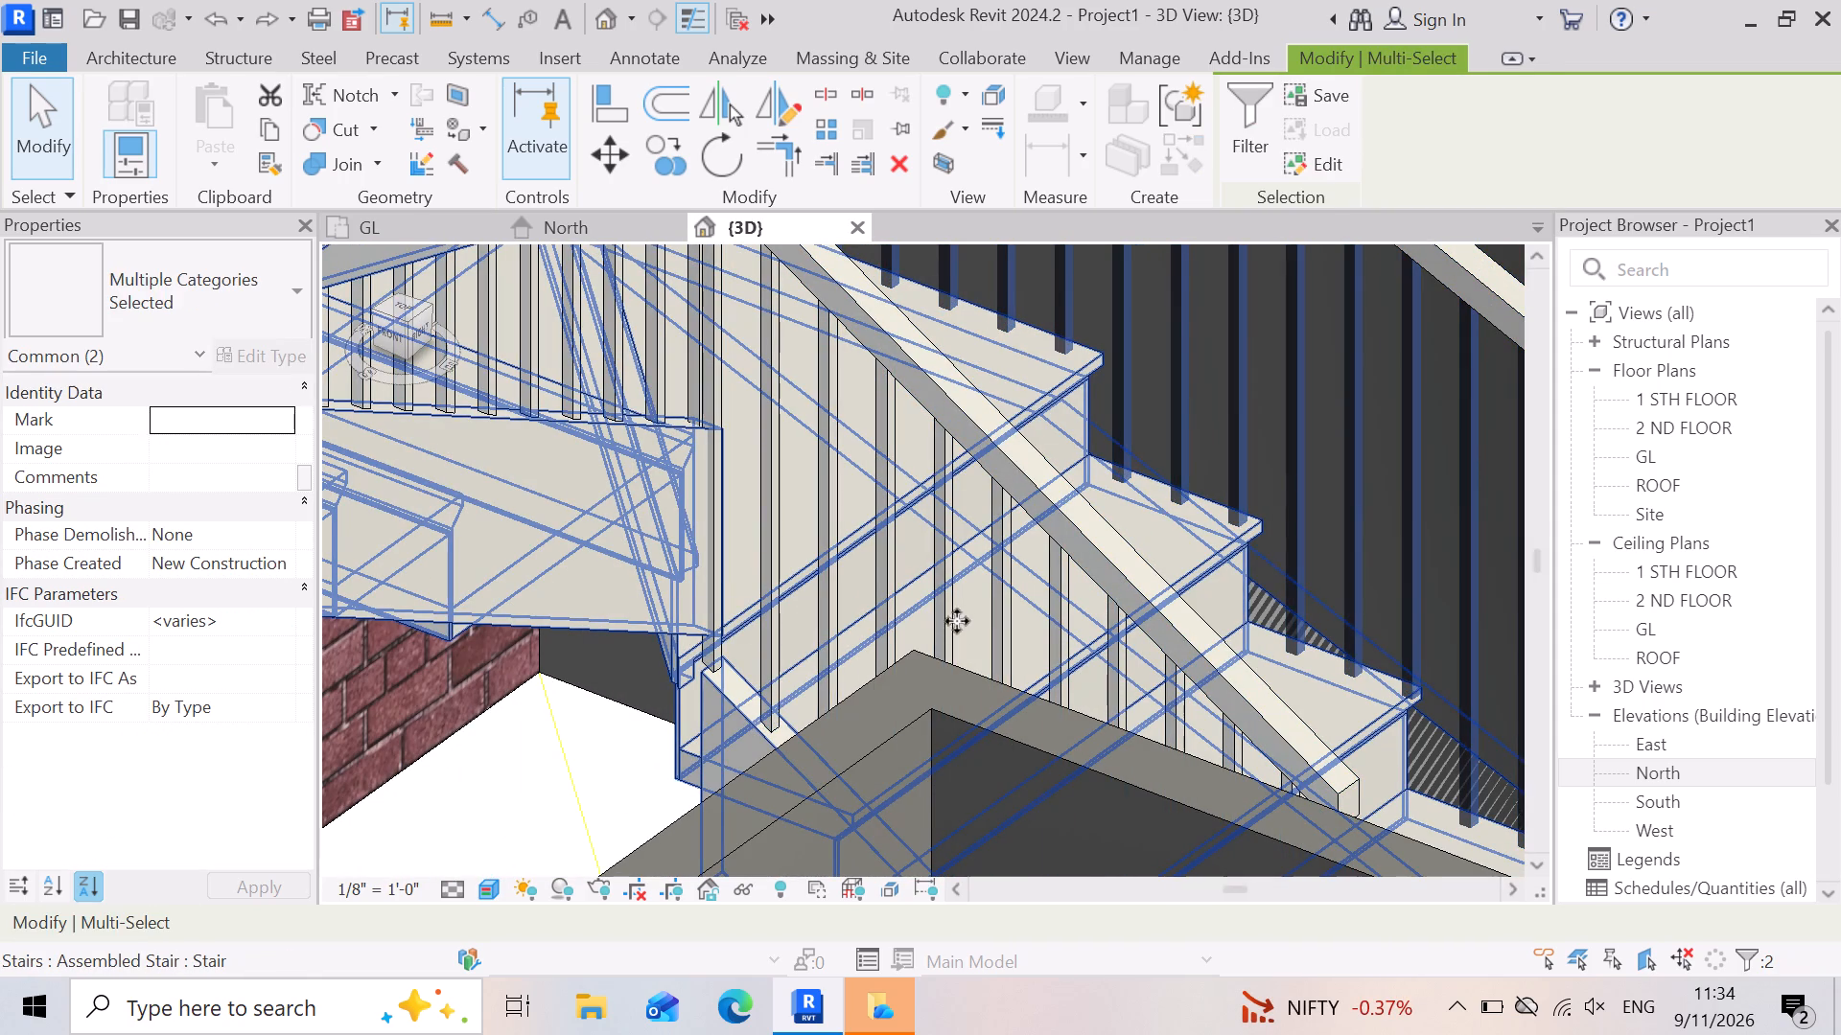
left_click(945, 581)
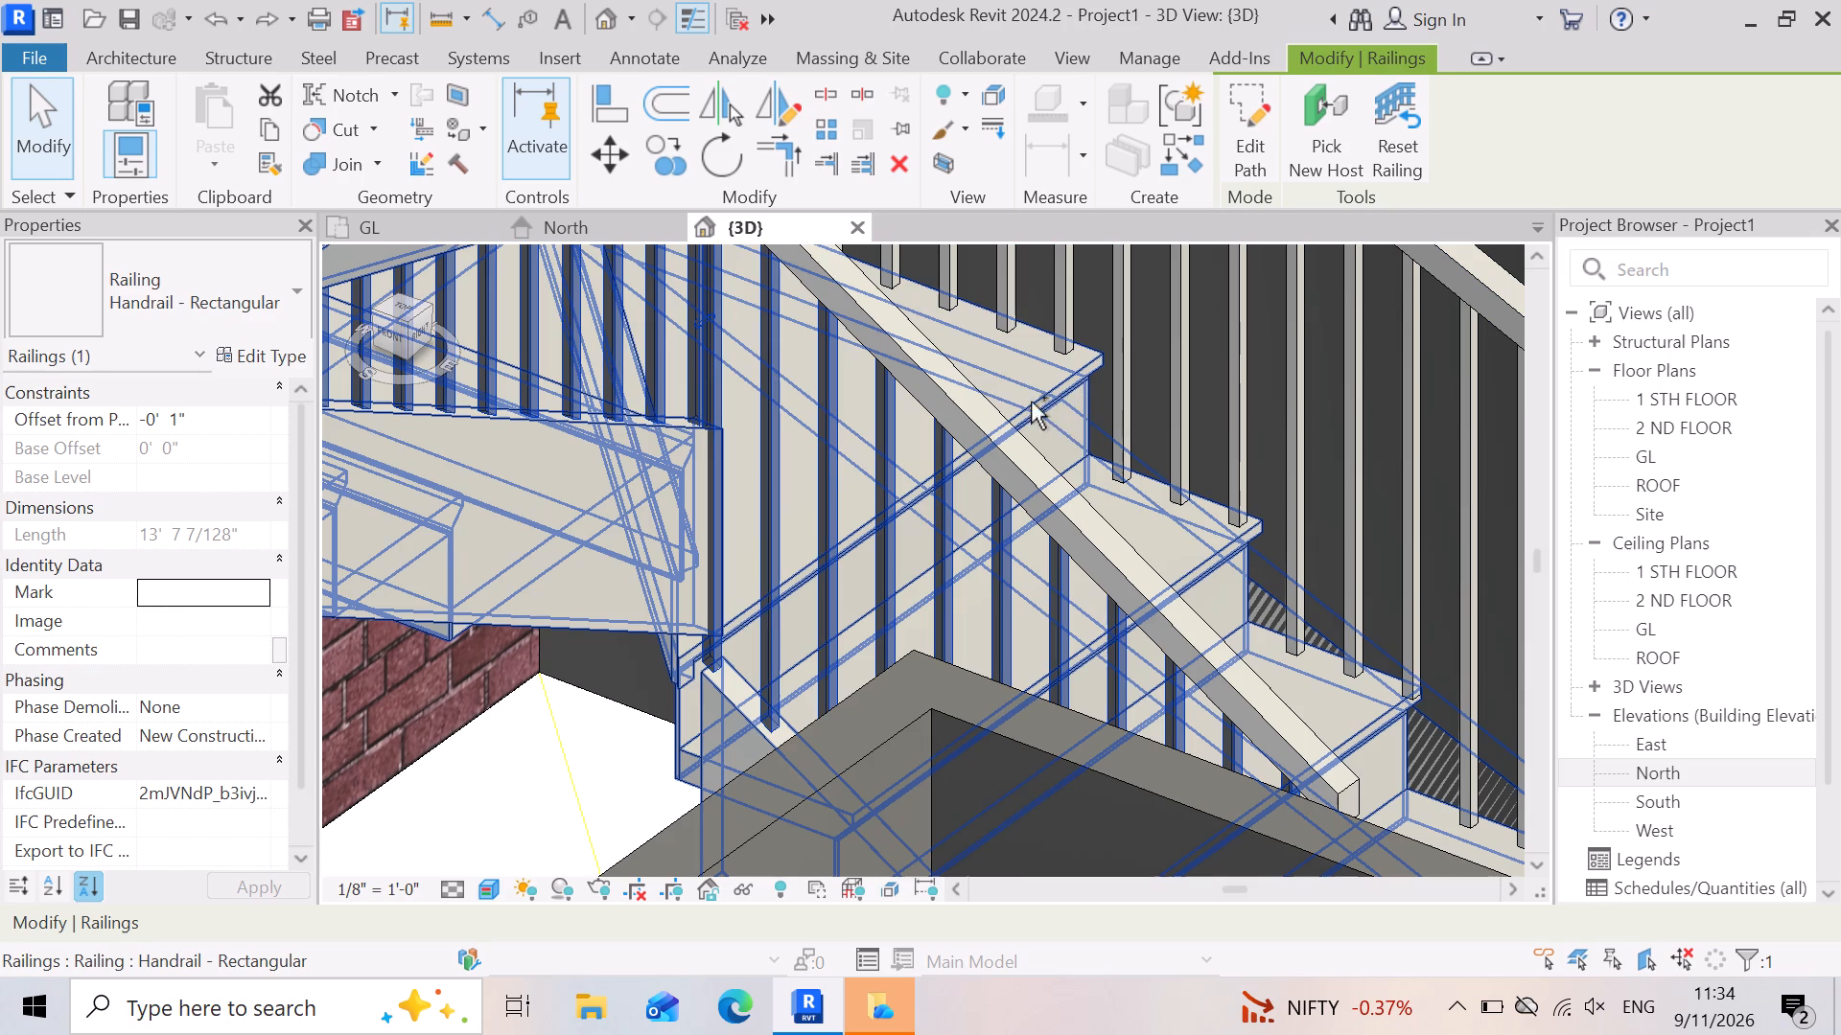
left_click(1056, 349, "ctrl")
left_click(1039, 370, "ctrl")
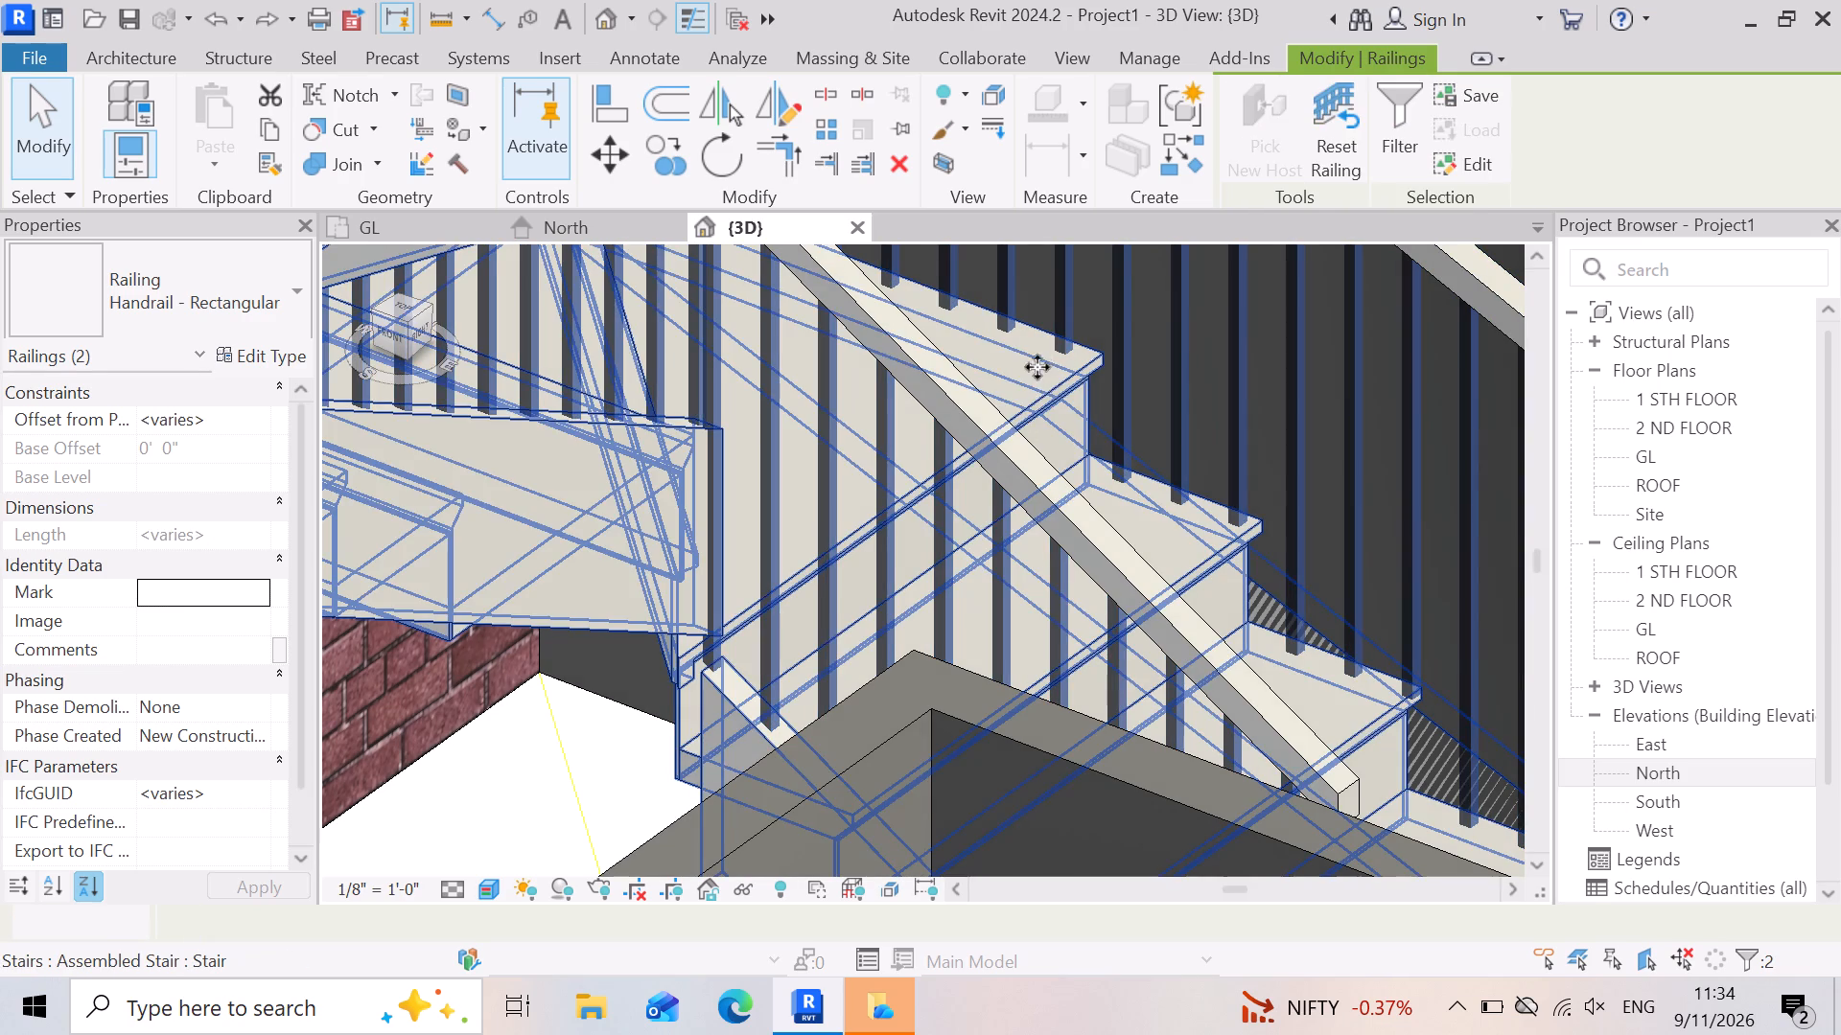
scroll(505, 616, "up", 3)
scroll(934, 557, "up", 3)
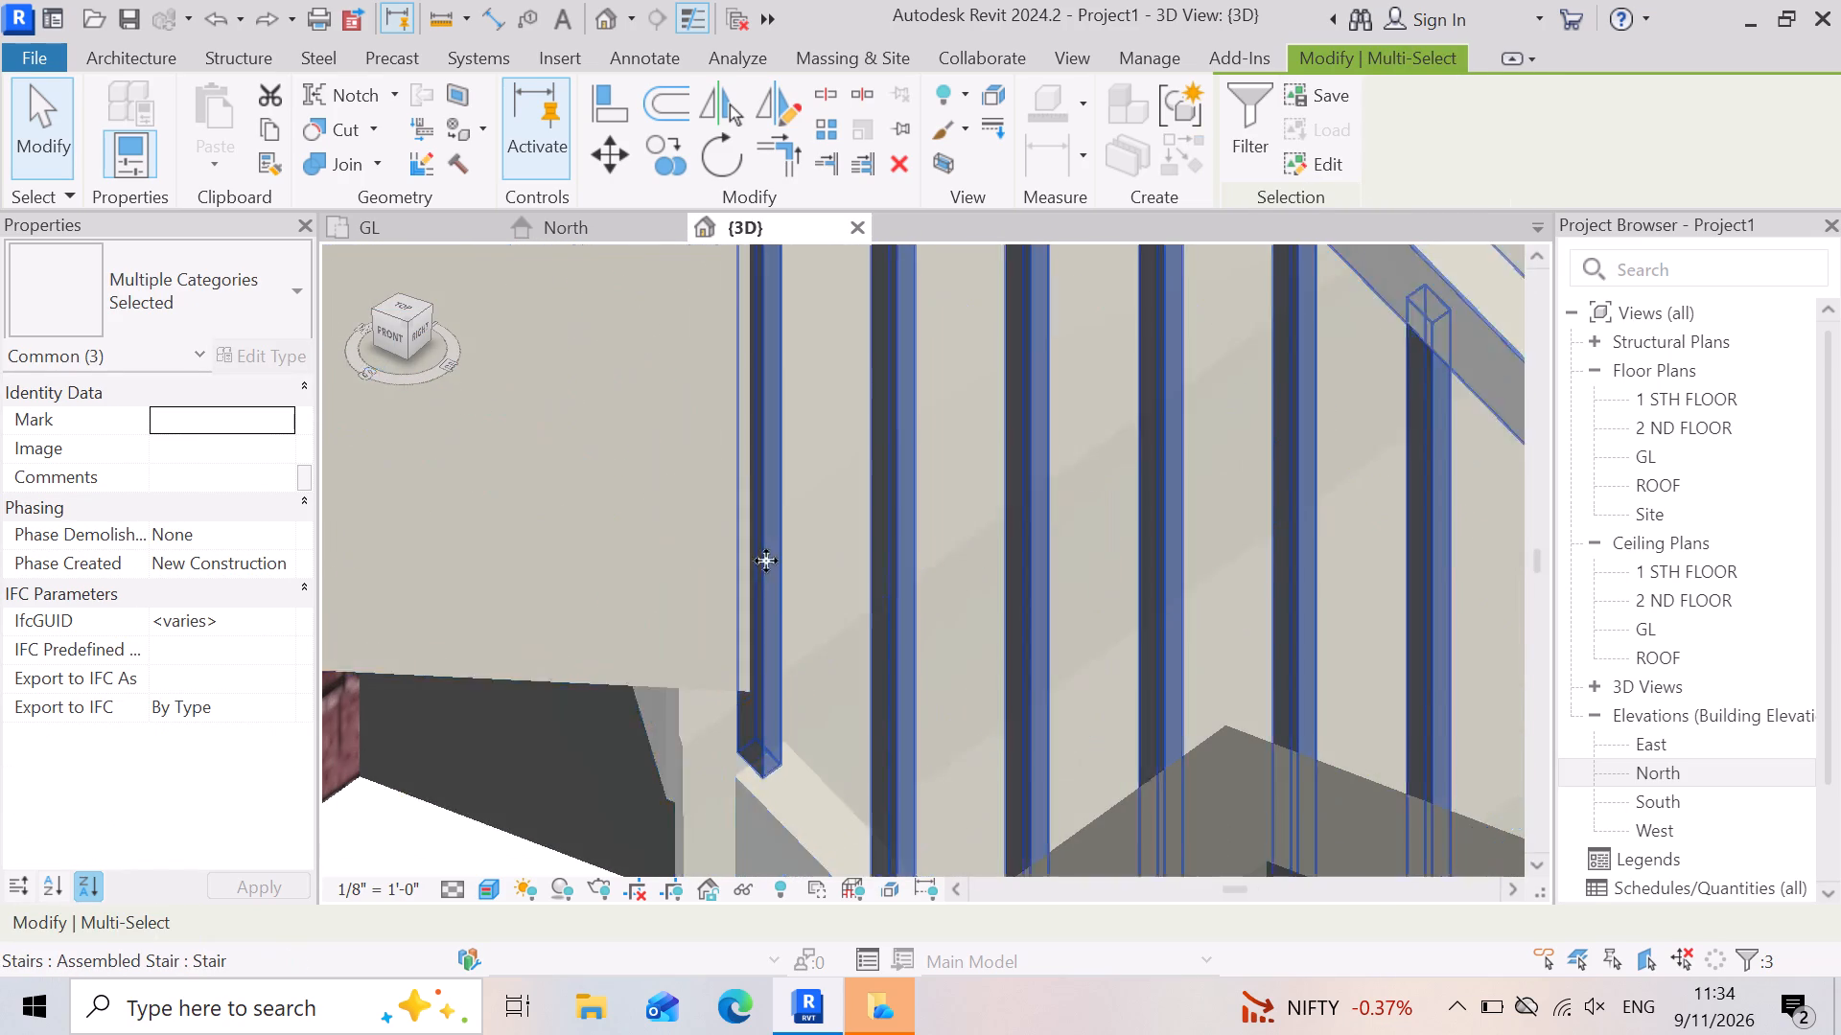
scroll(651, 561, "down", 11)
scroll(1035, 586, "up", 4)
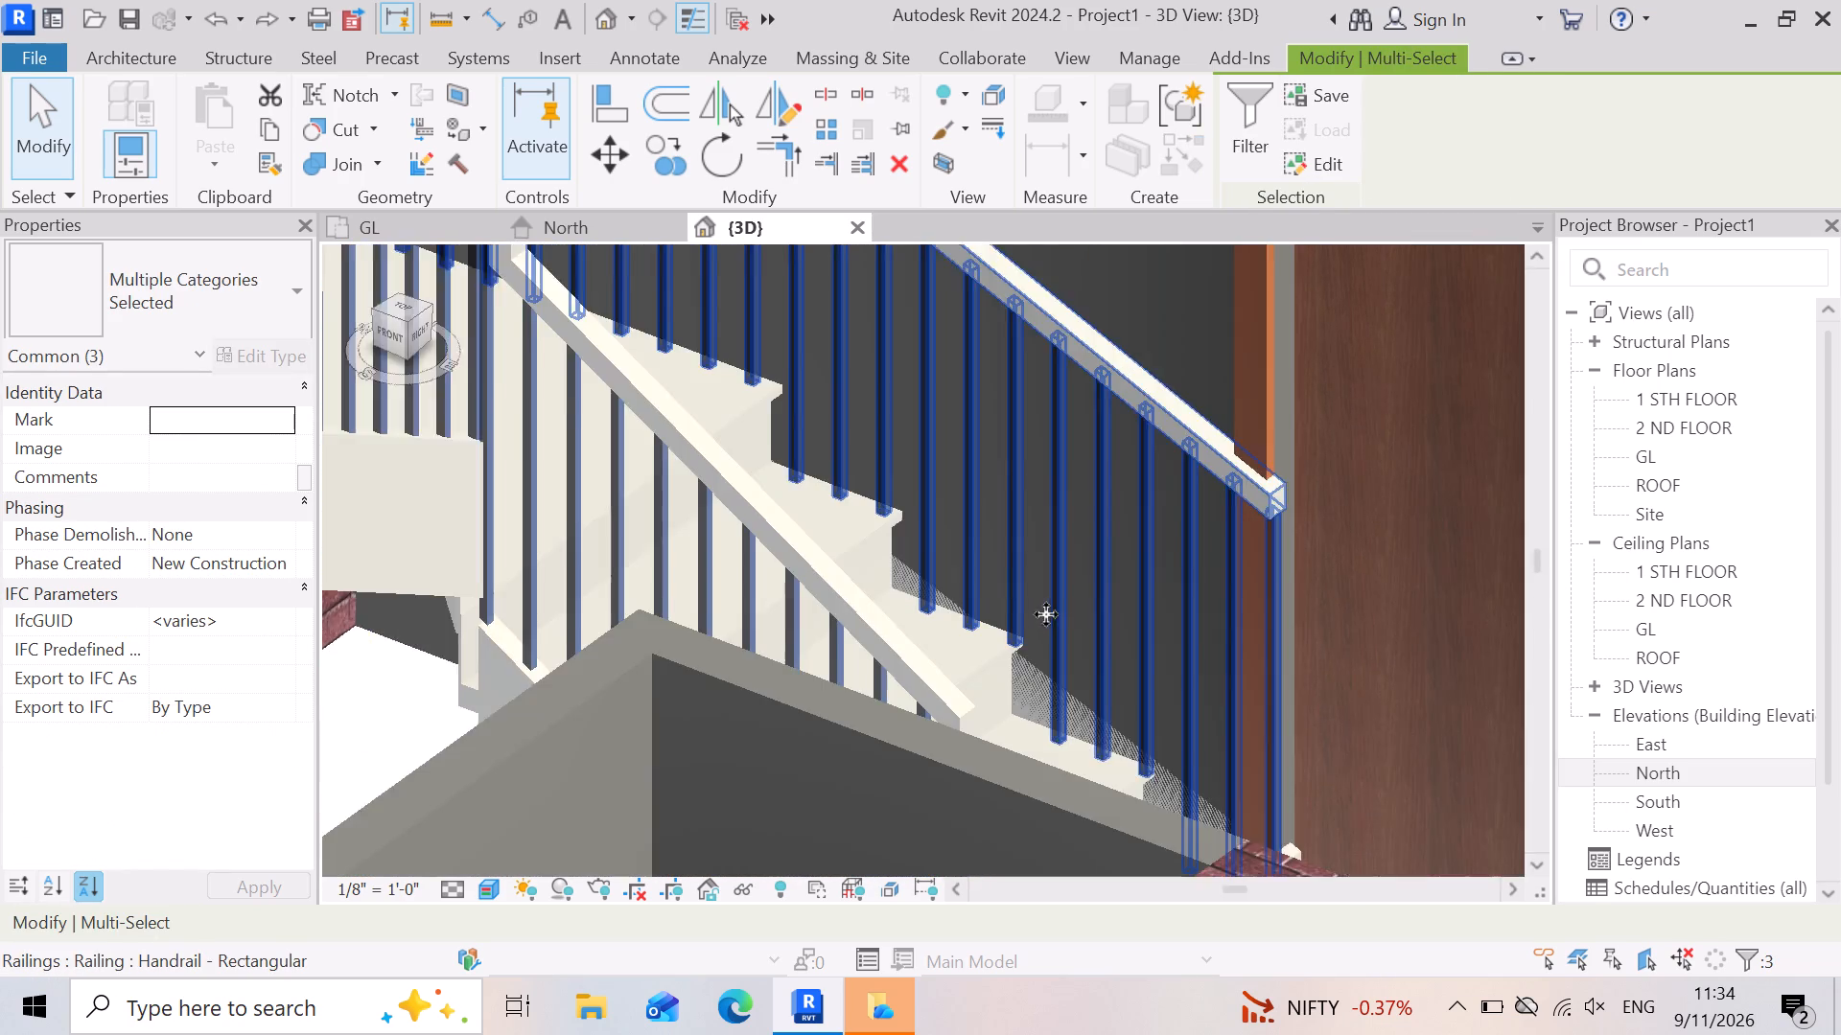
scroll(1046, 614, "up", 2)
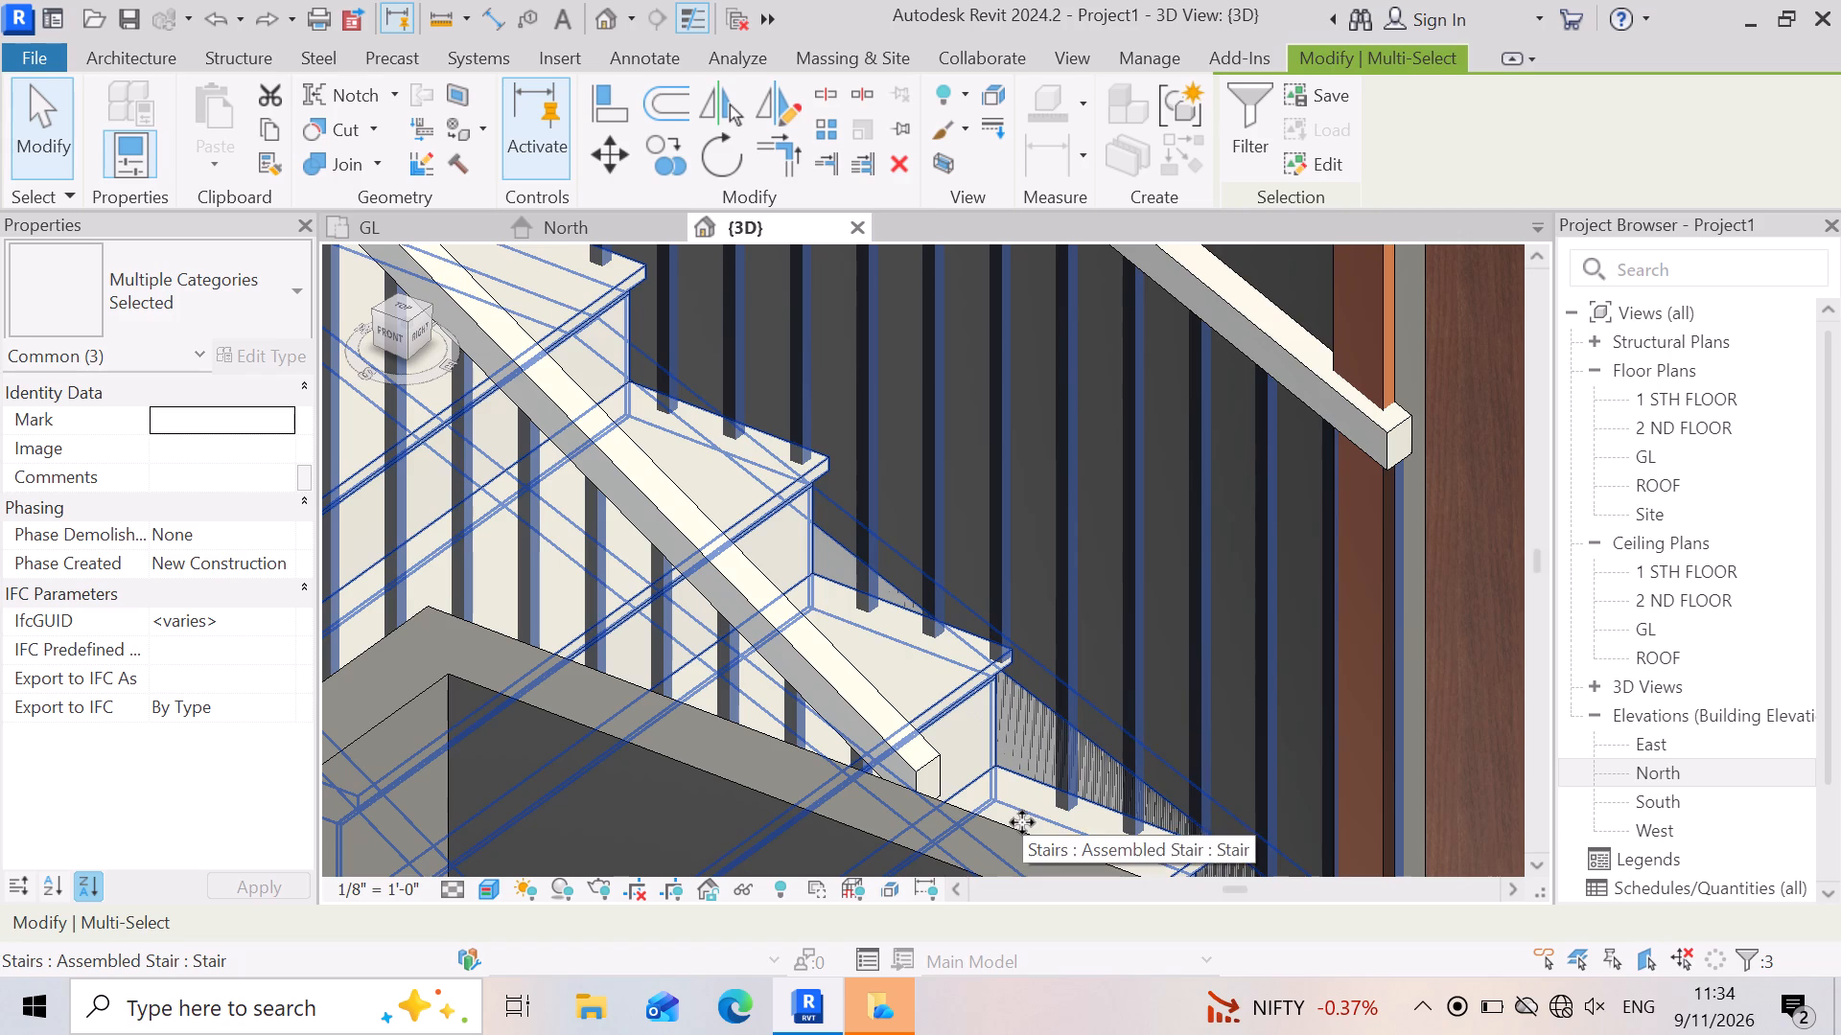
Flip the U-shaped staircase's direction in a stair edit and finish the edit.
double_click(934, 684, "ctrl")
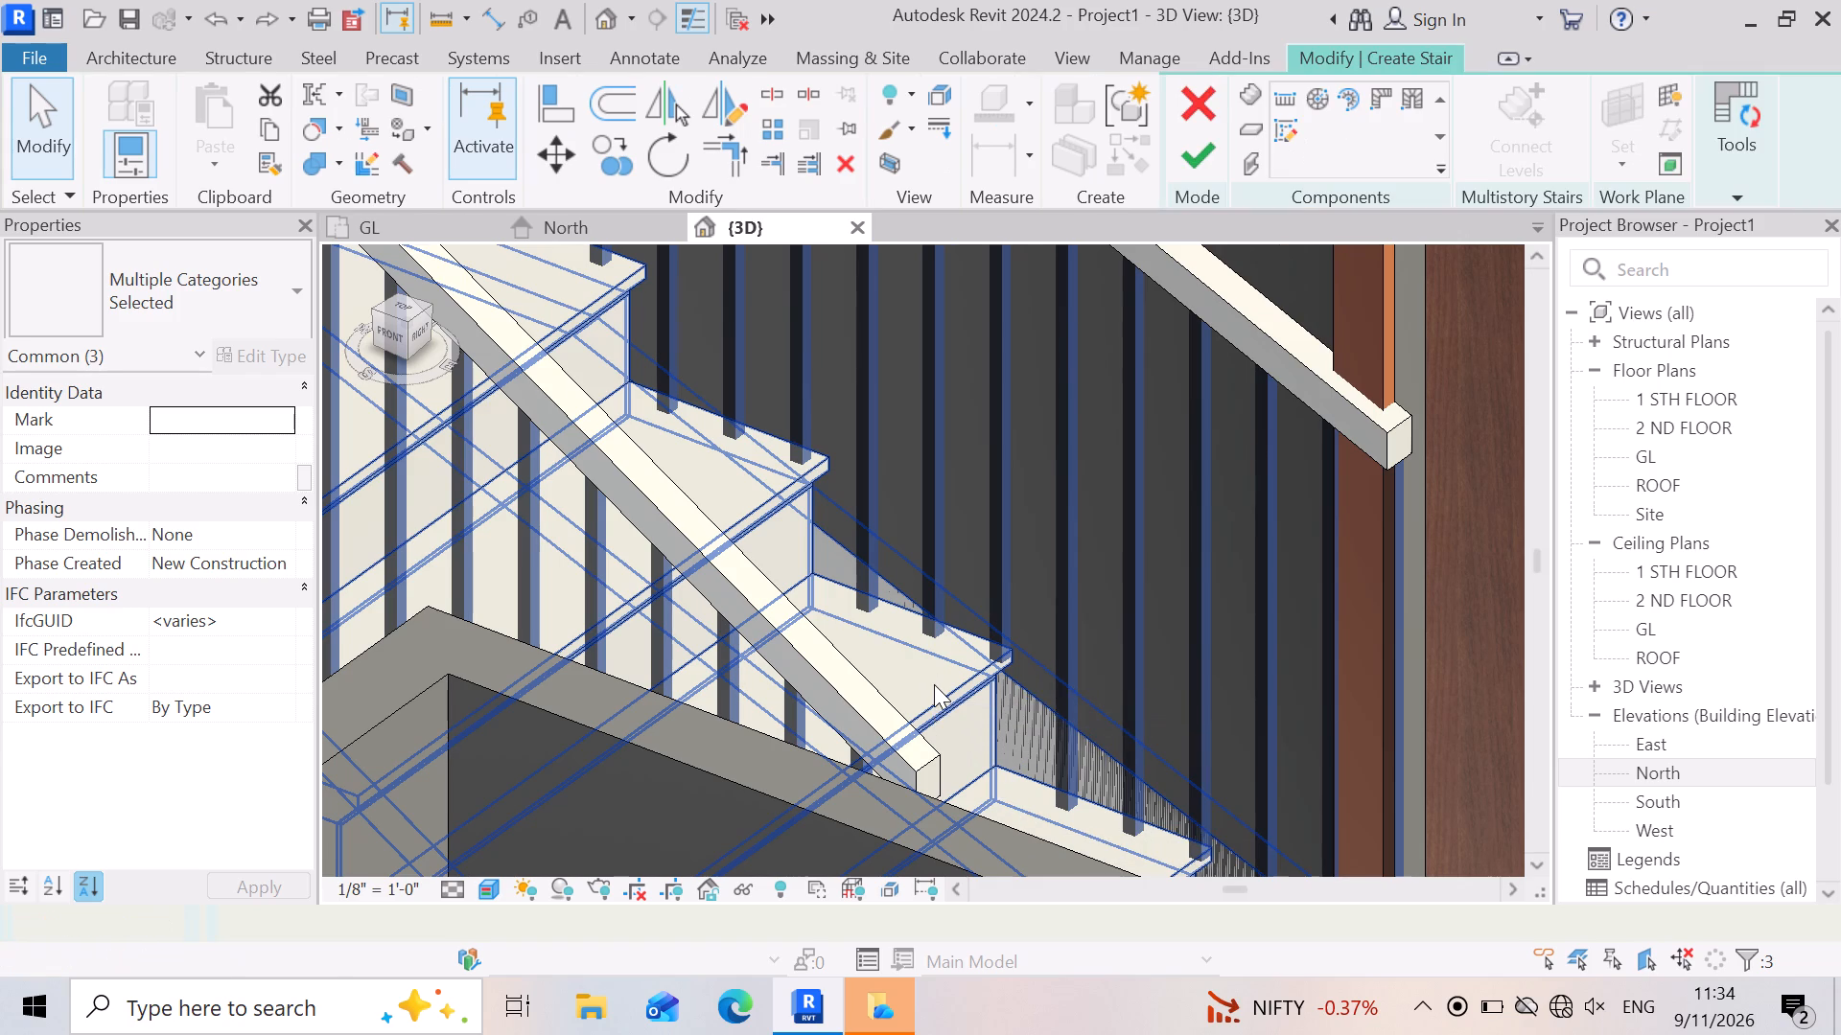
scroll(802, 695, "down", 8)
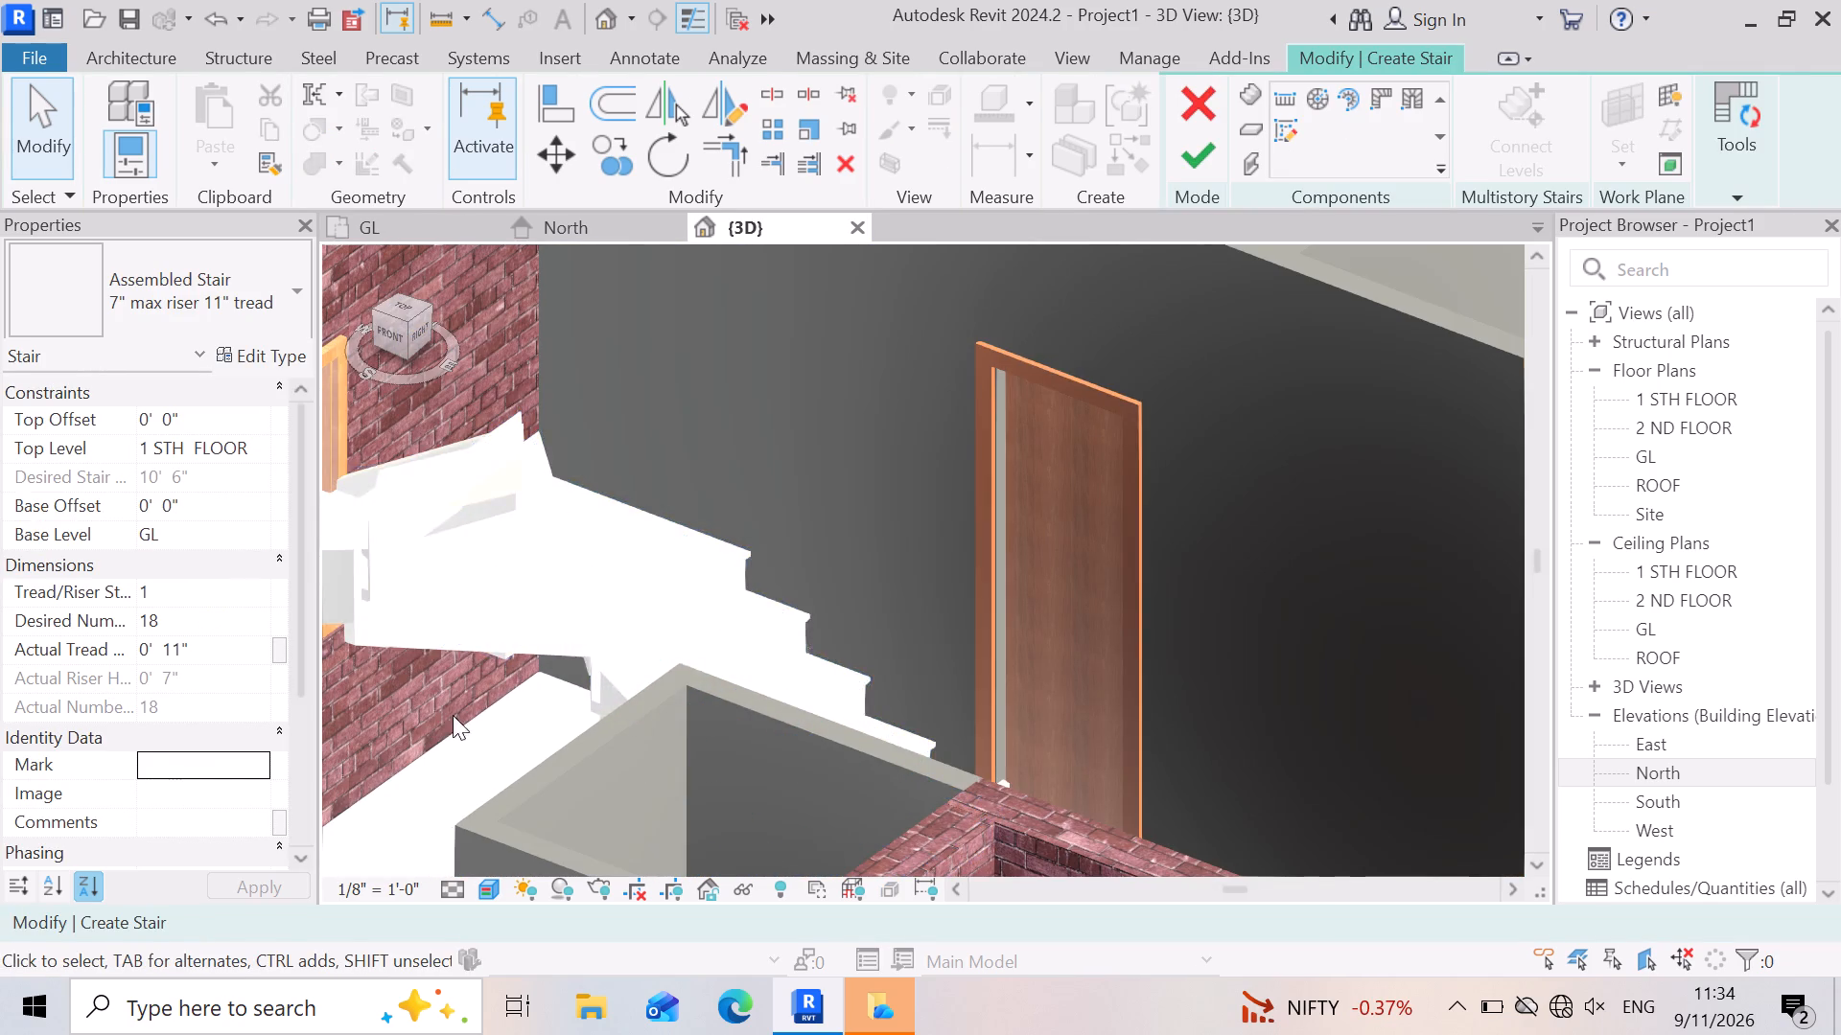
scroll(849, 685, "down", 4)
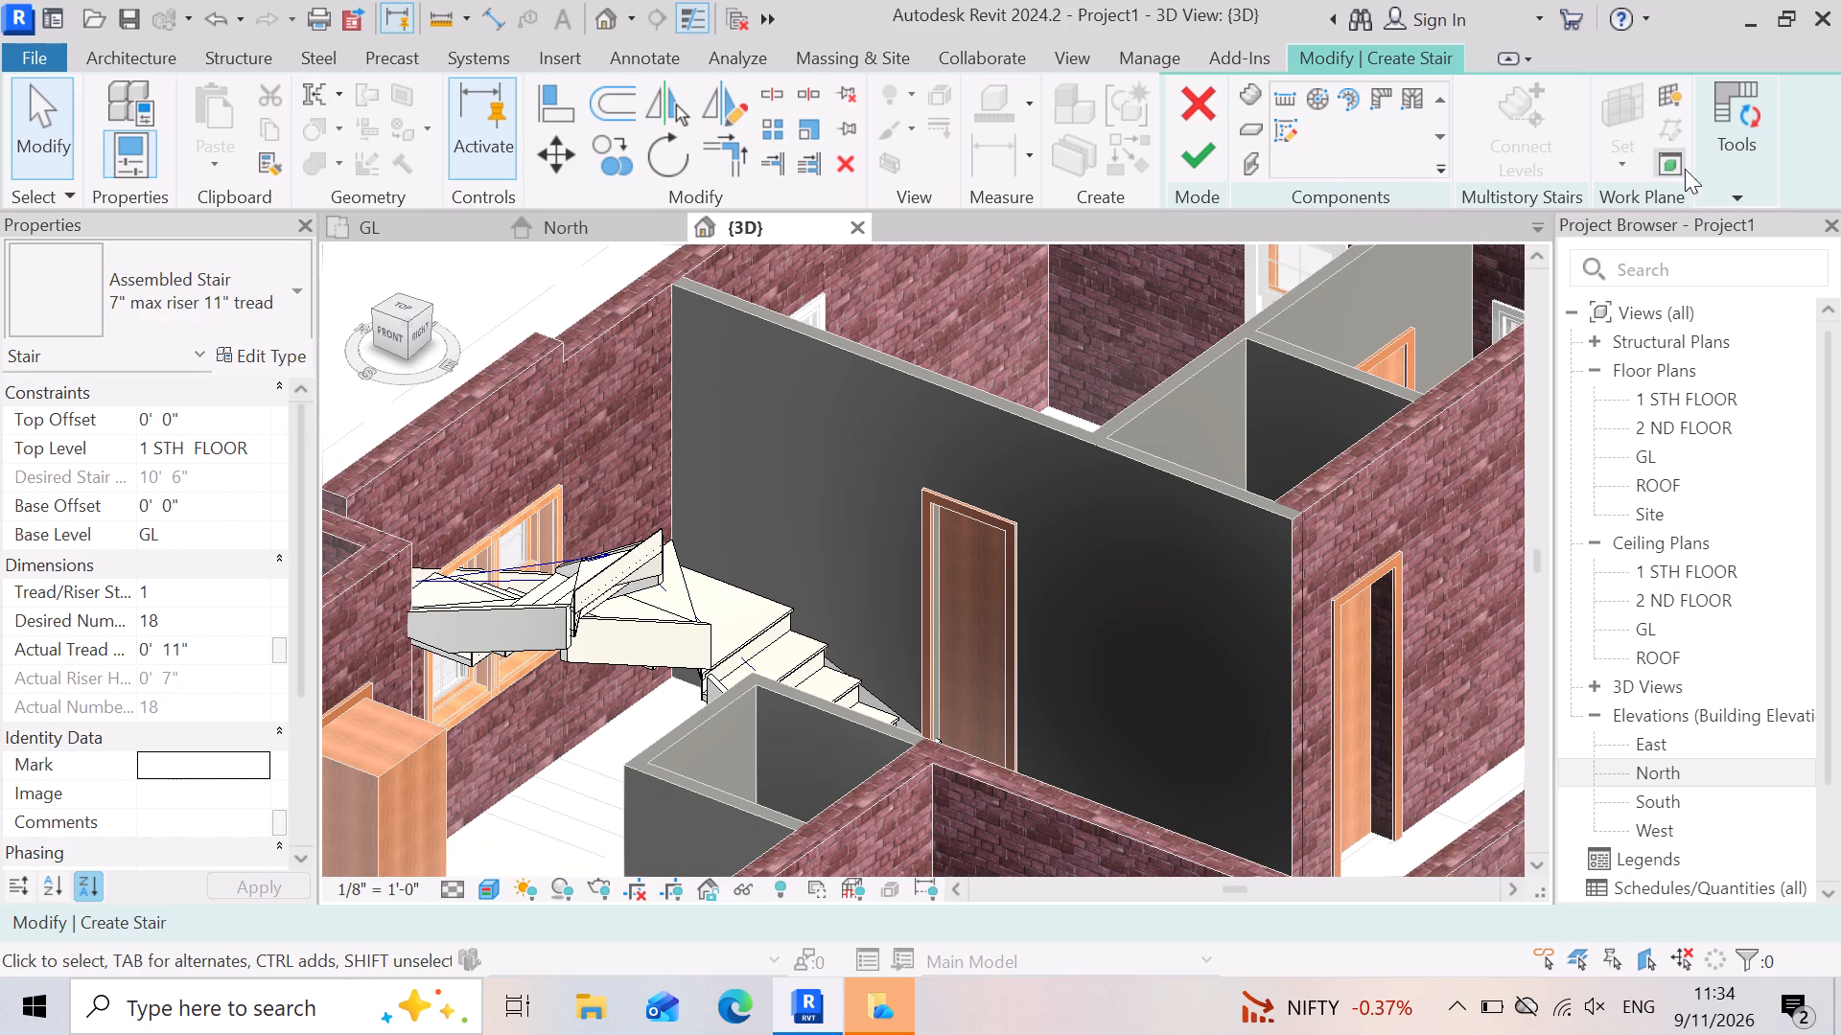
left_click(1733, 194)
left_click(1717, 258)
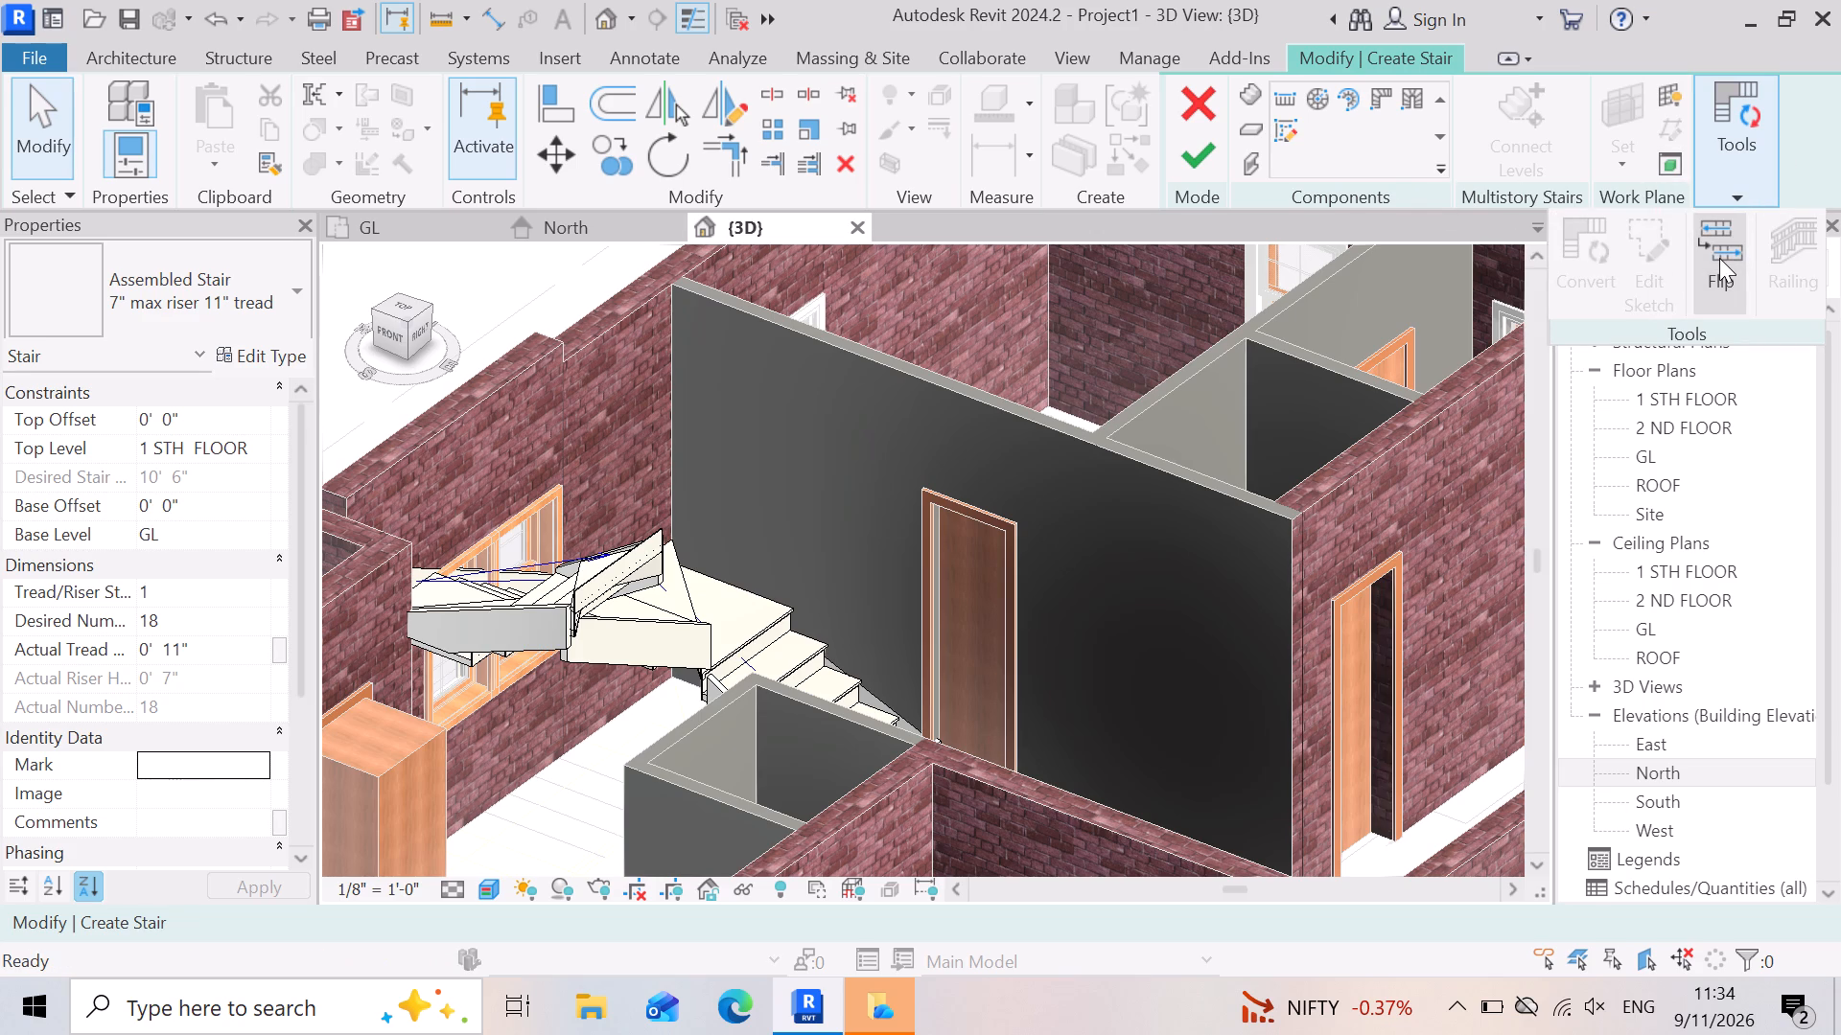
left_click(1204, 159)
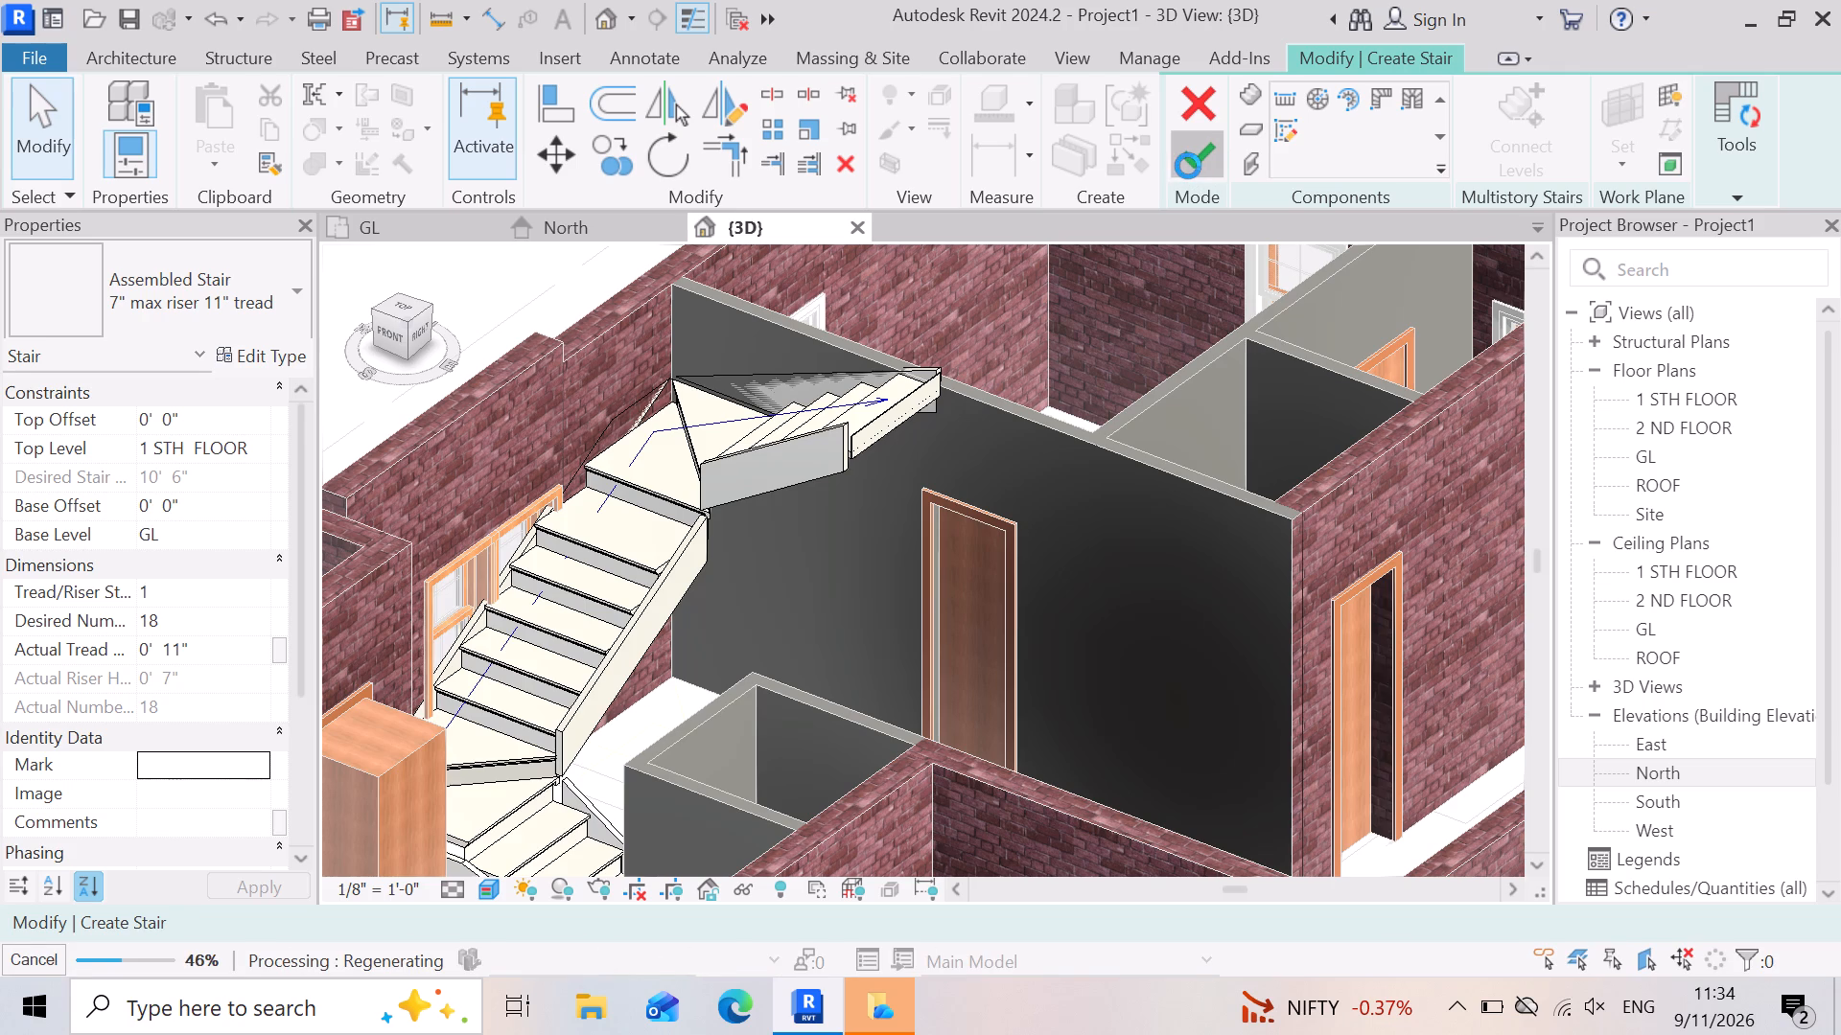
Examine how the flipped staircase and its railings sit against the surrounding walls in 3D and in the North elevation.
scroll(815, 613, "down", 4)
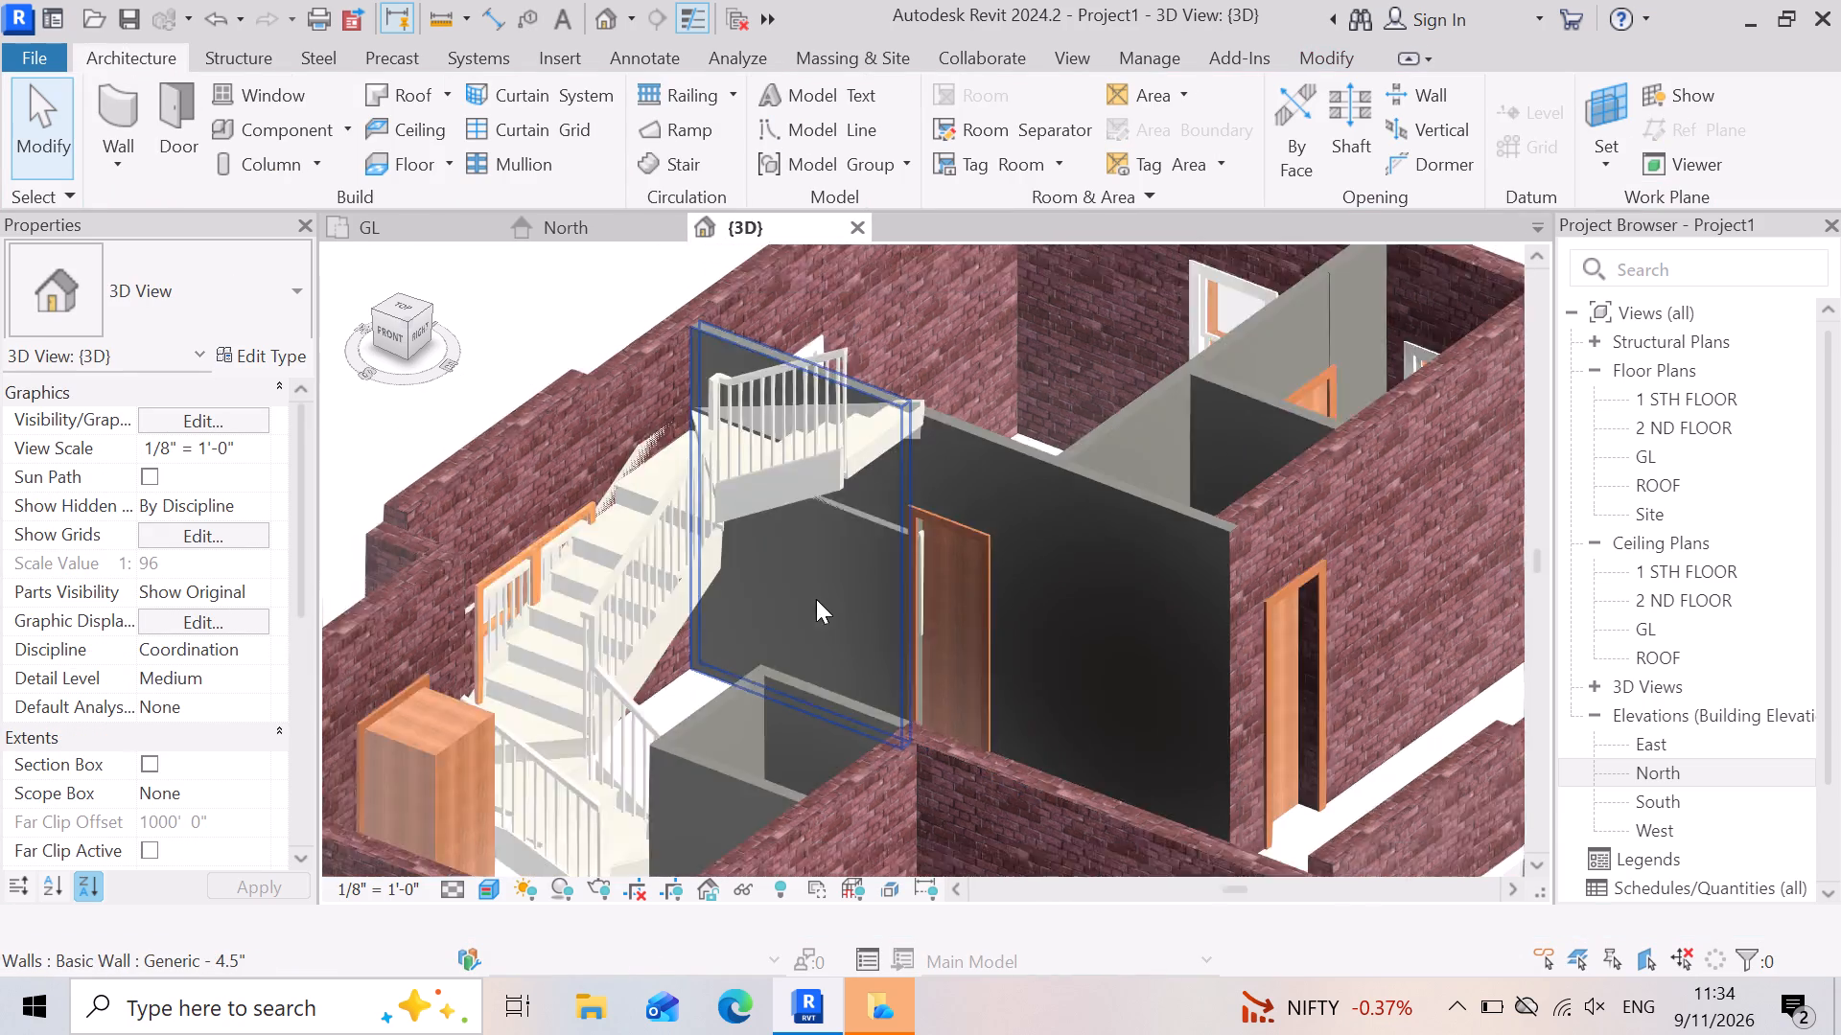
scroll(872, 611, "down", 4)
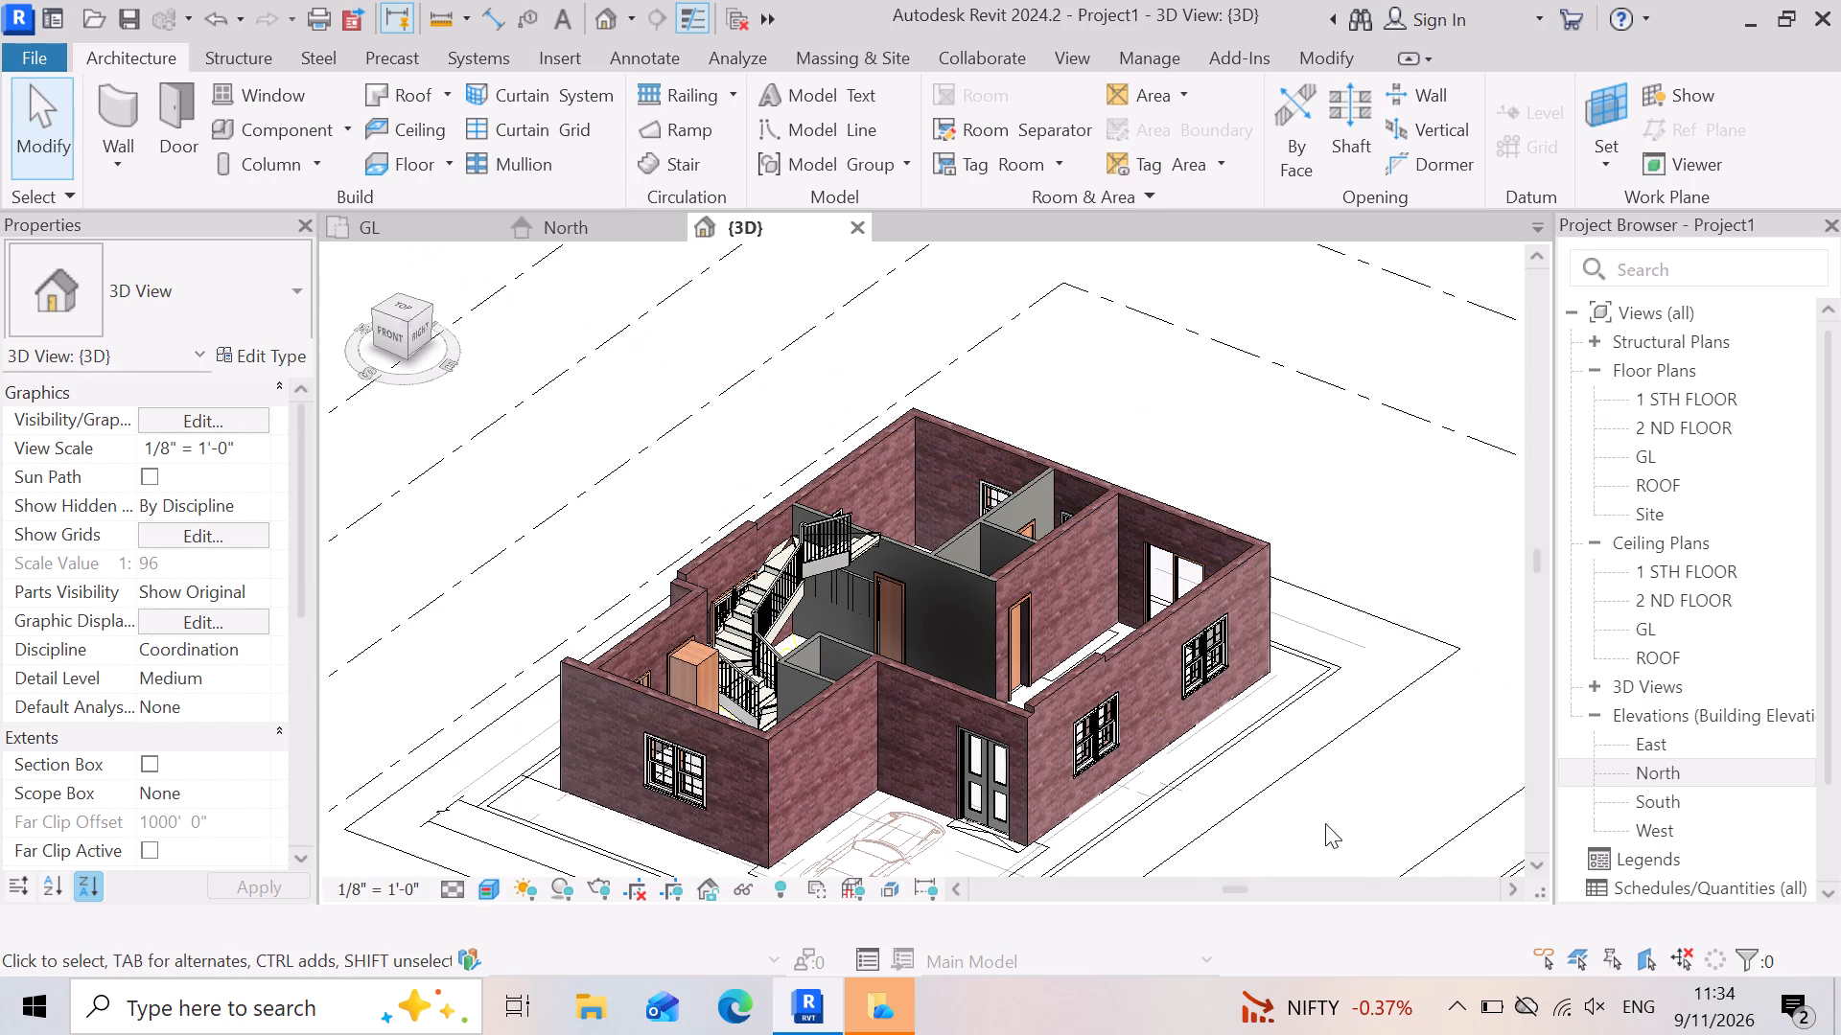
left_click(1333, 831)
scroll(874, 623, "up", 5)
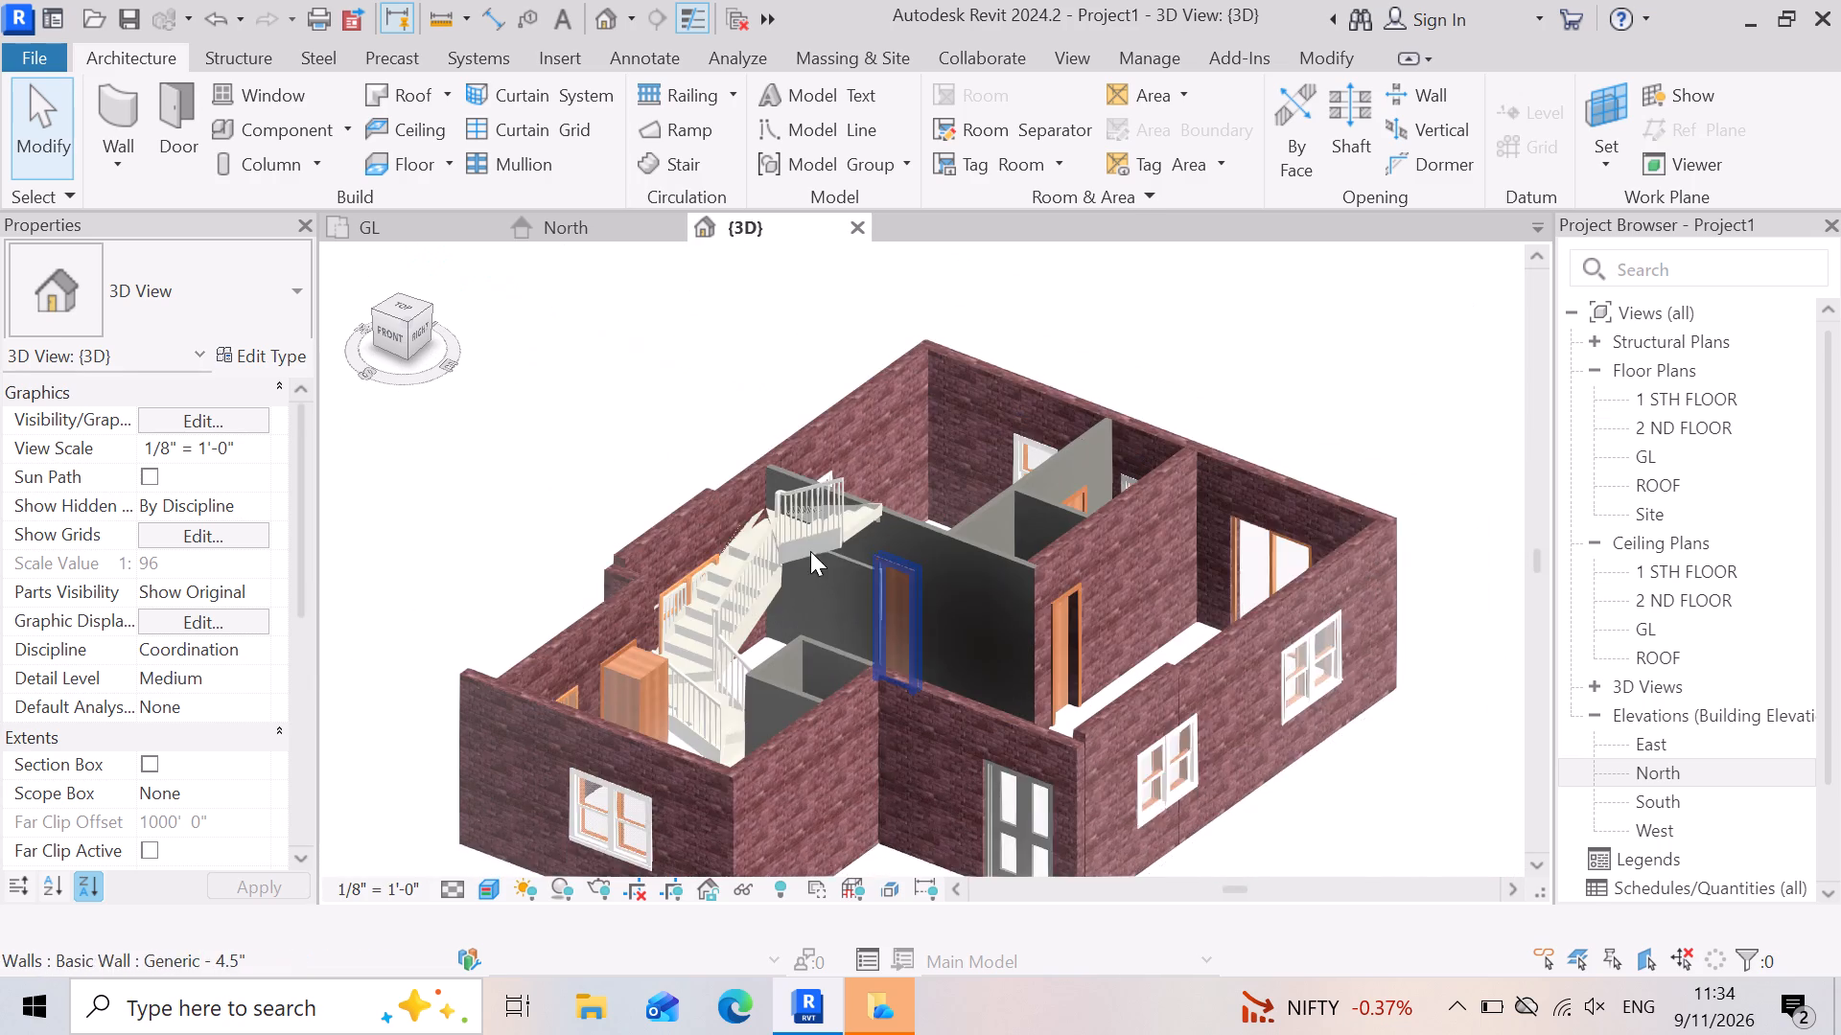
scroll(810, 551, "up", 7)
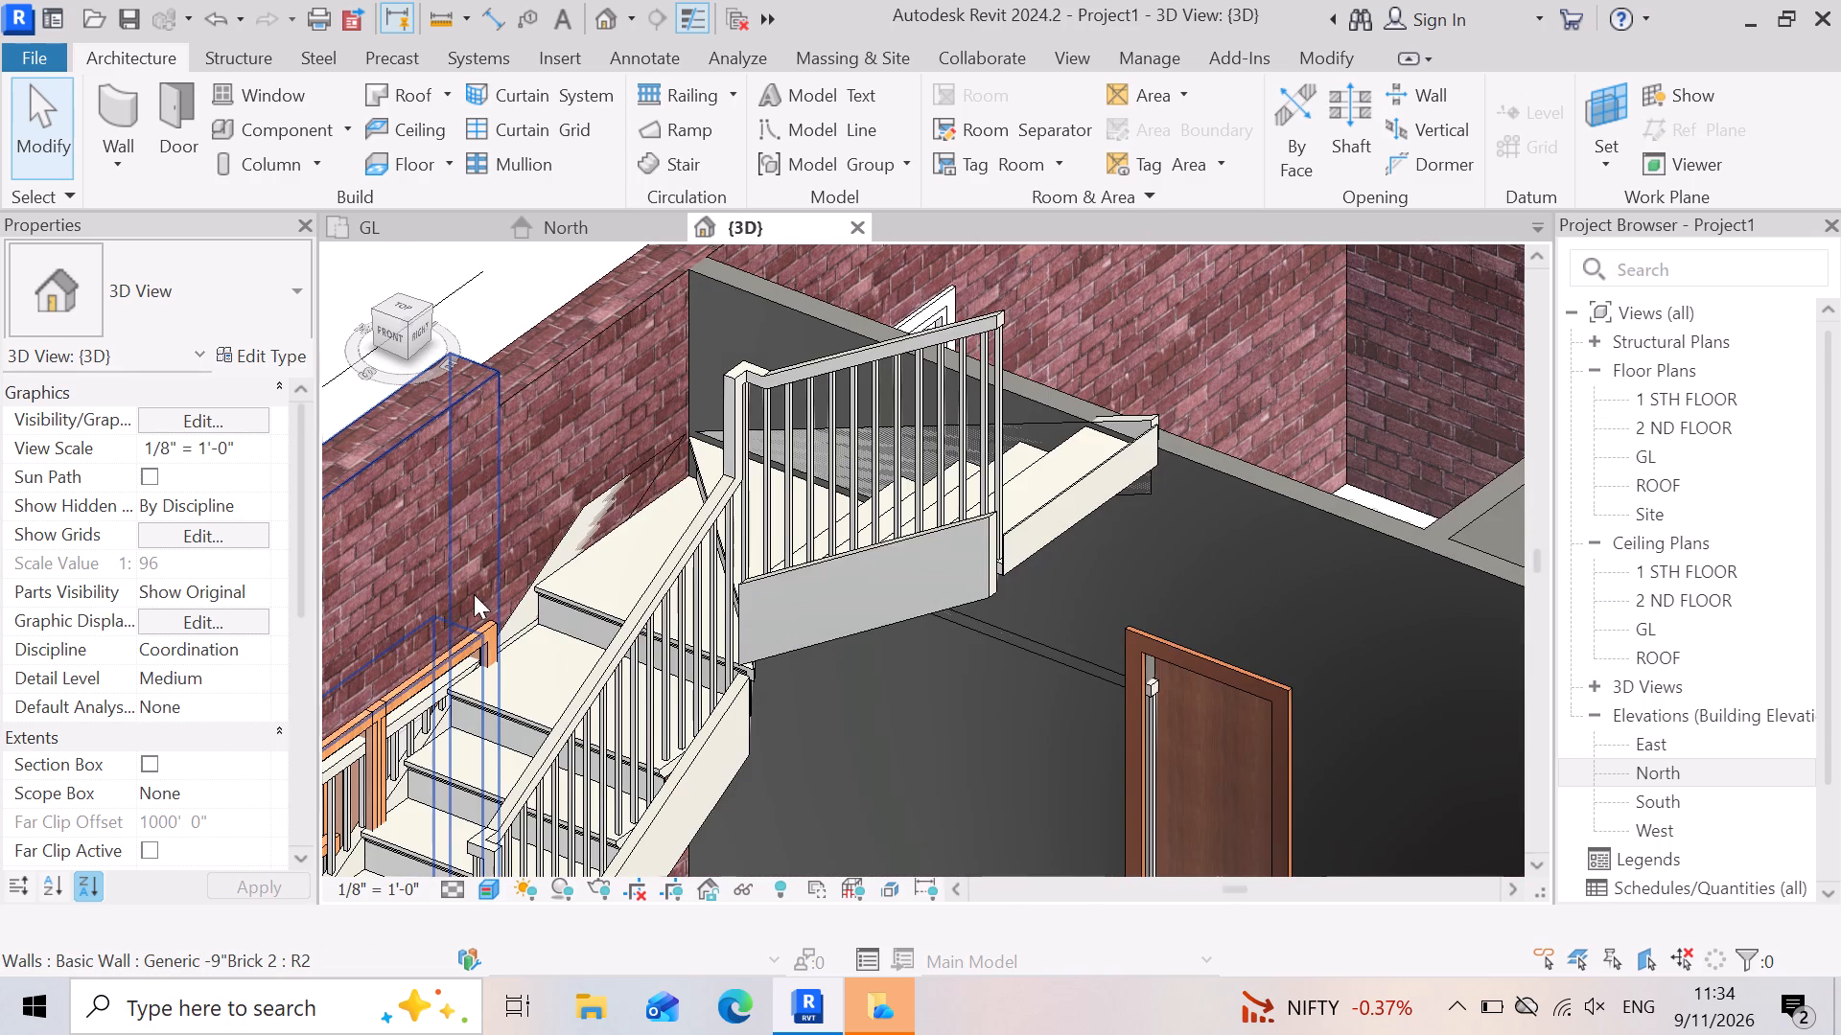
left_click(524, 534)
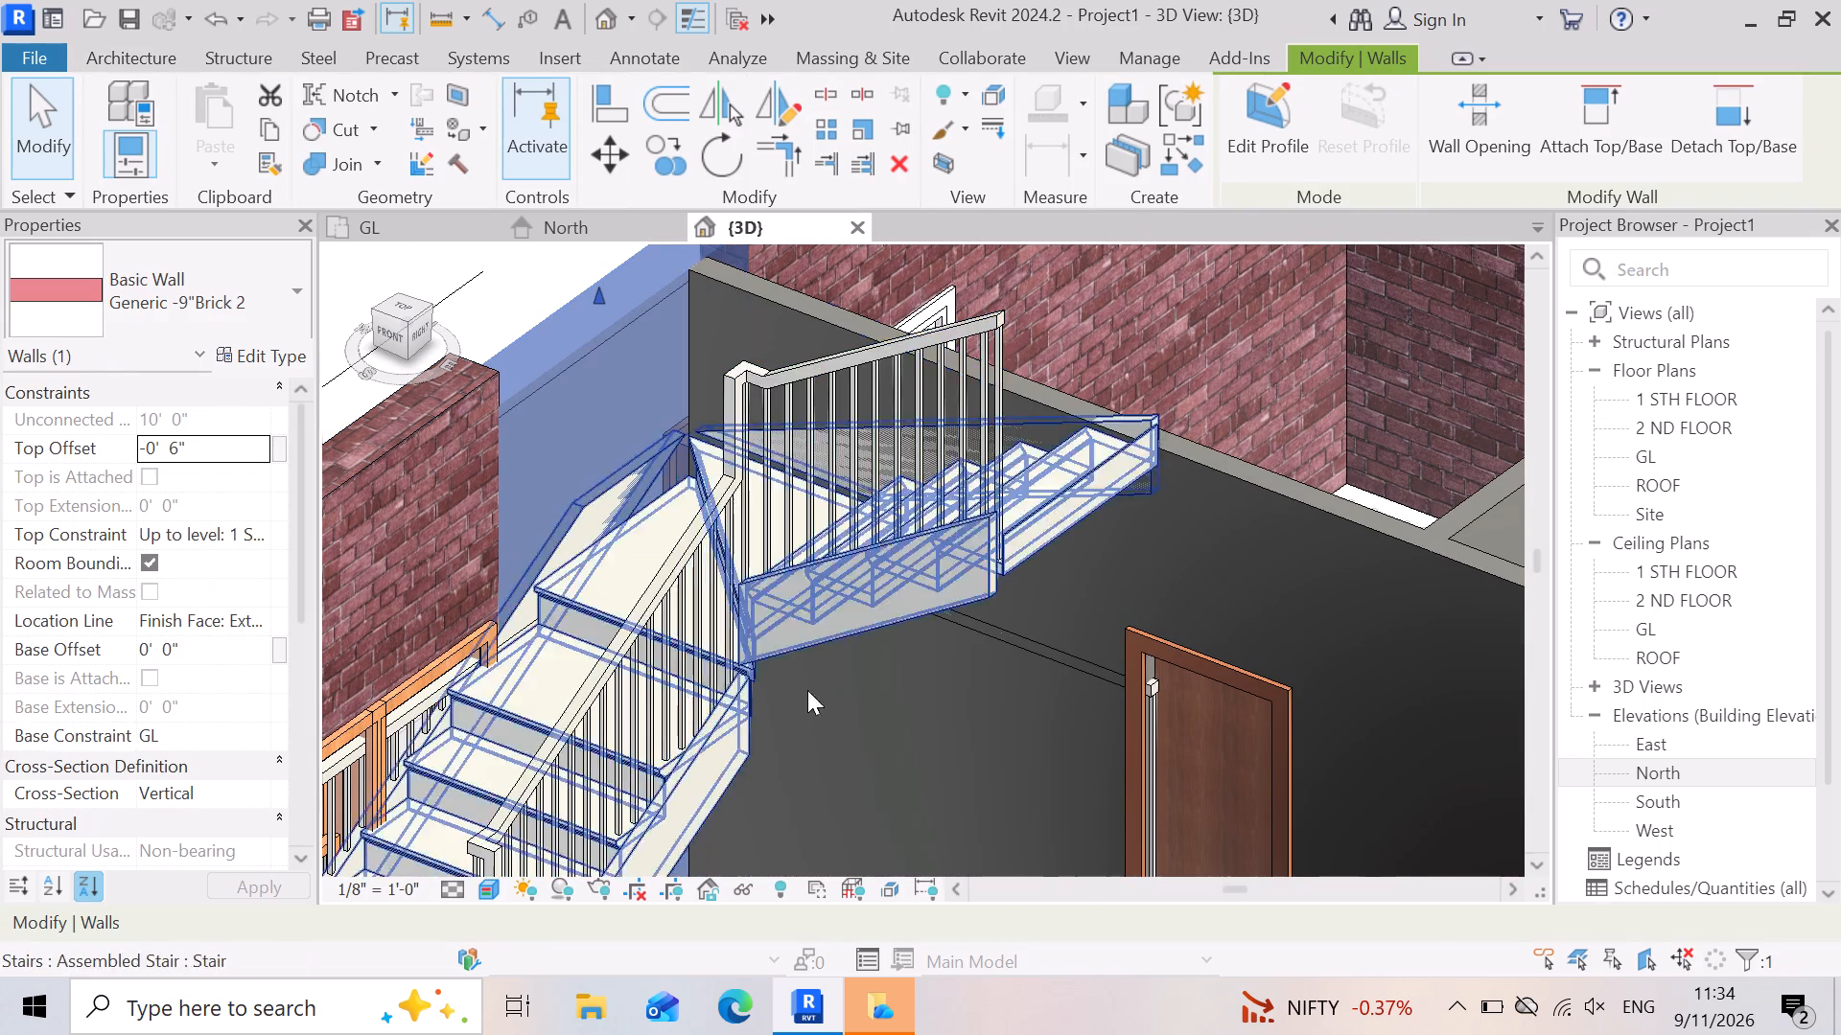
scroll(838, 627, "down", 8)
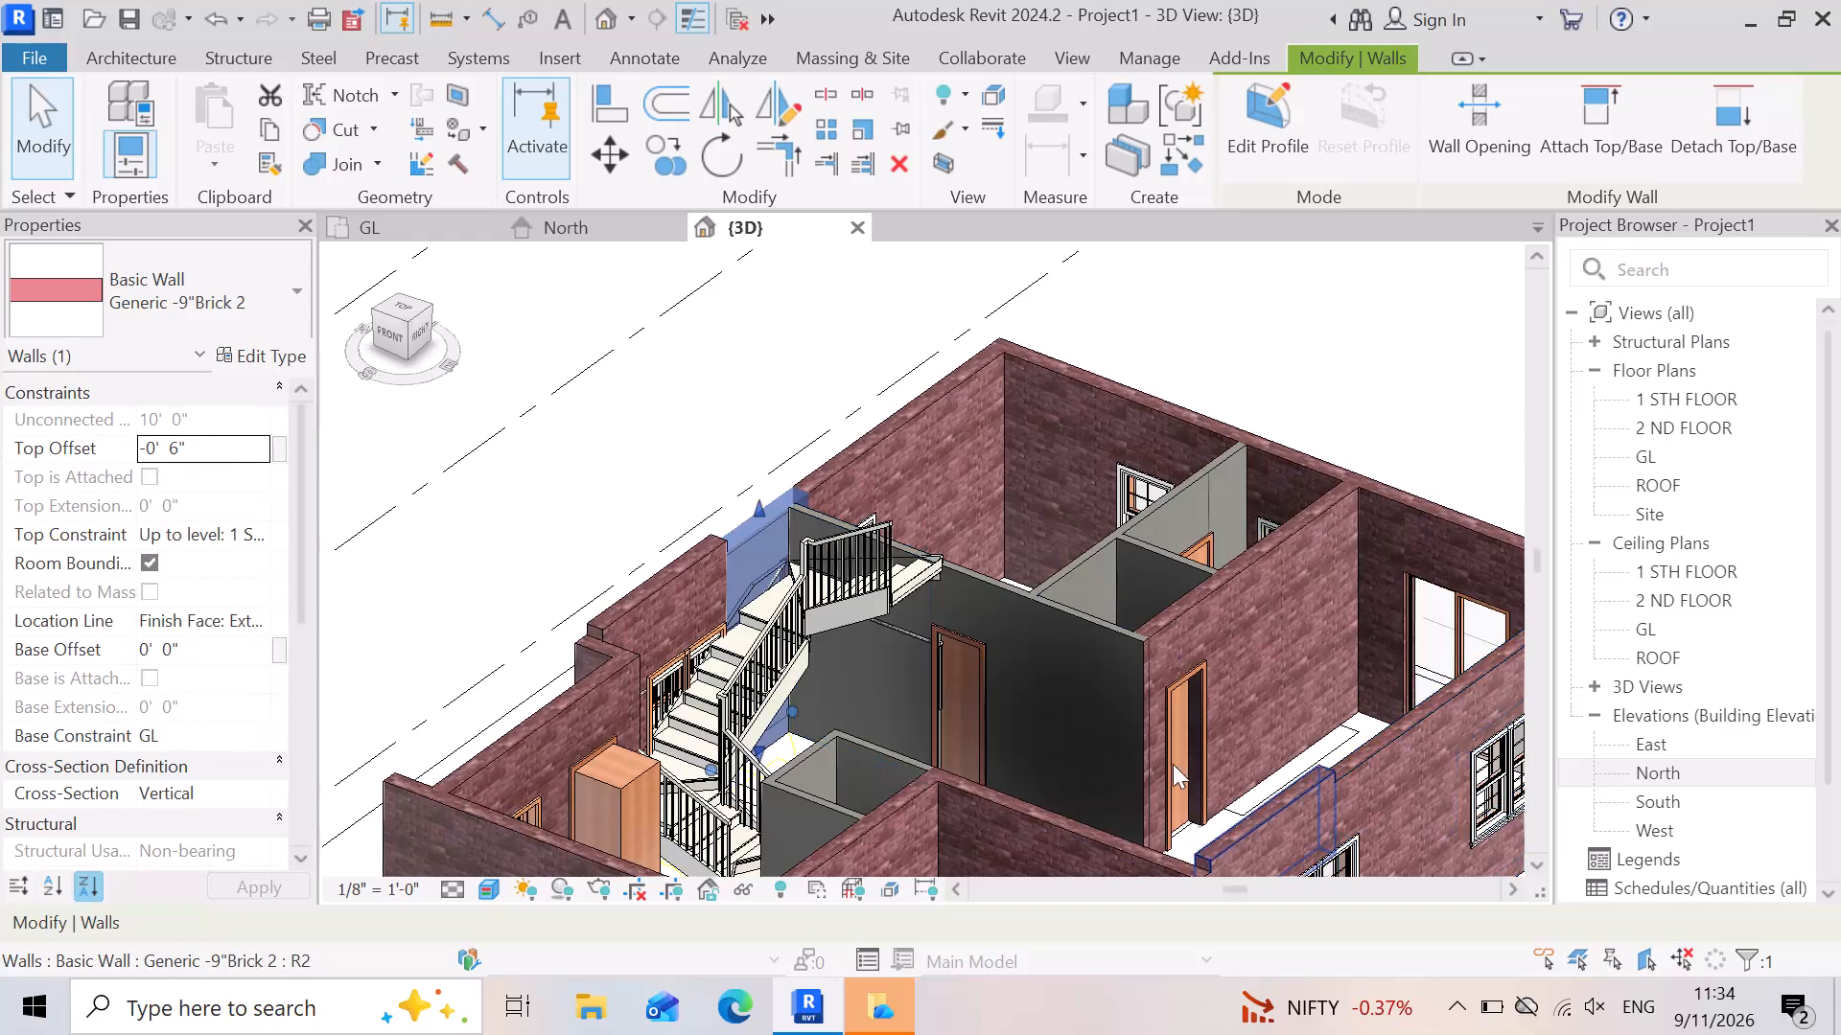
scroll(1147, 741, "down", 8)
left_click(746, 833)
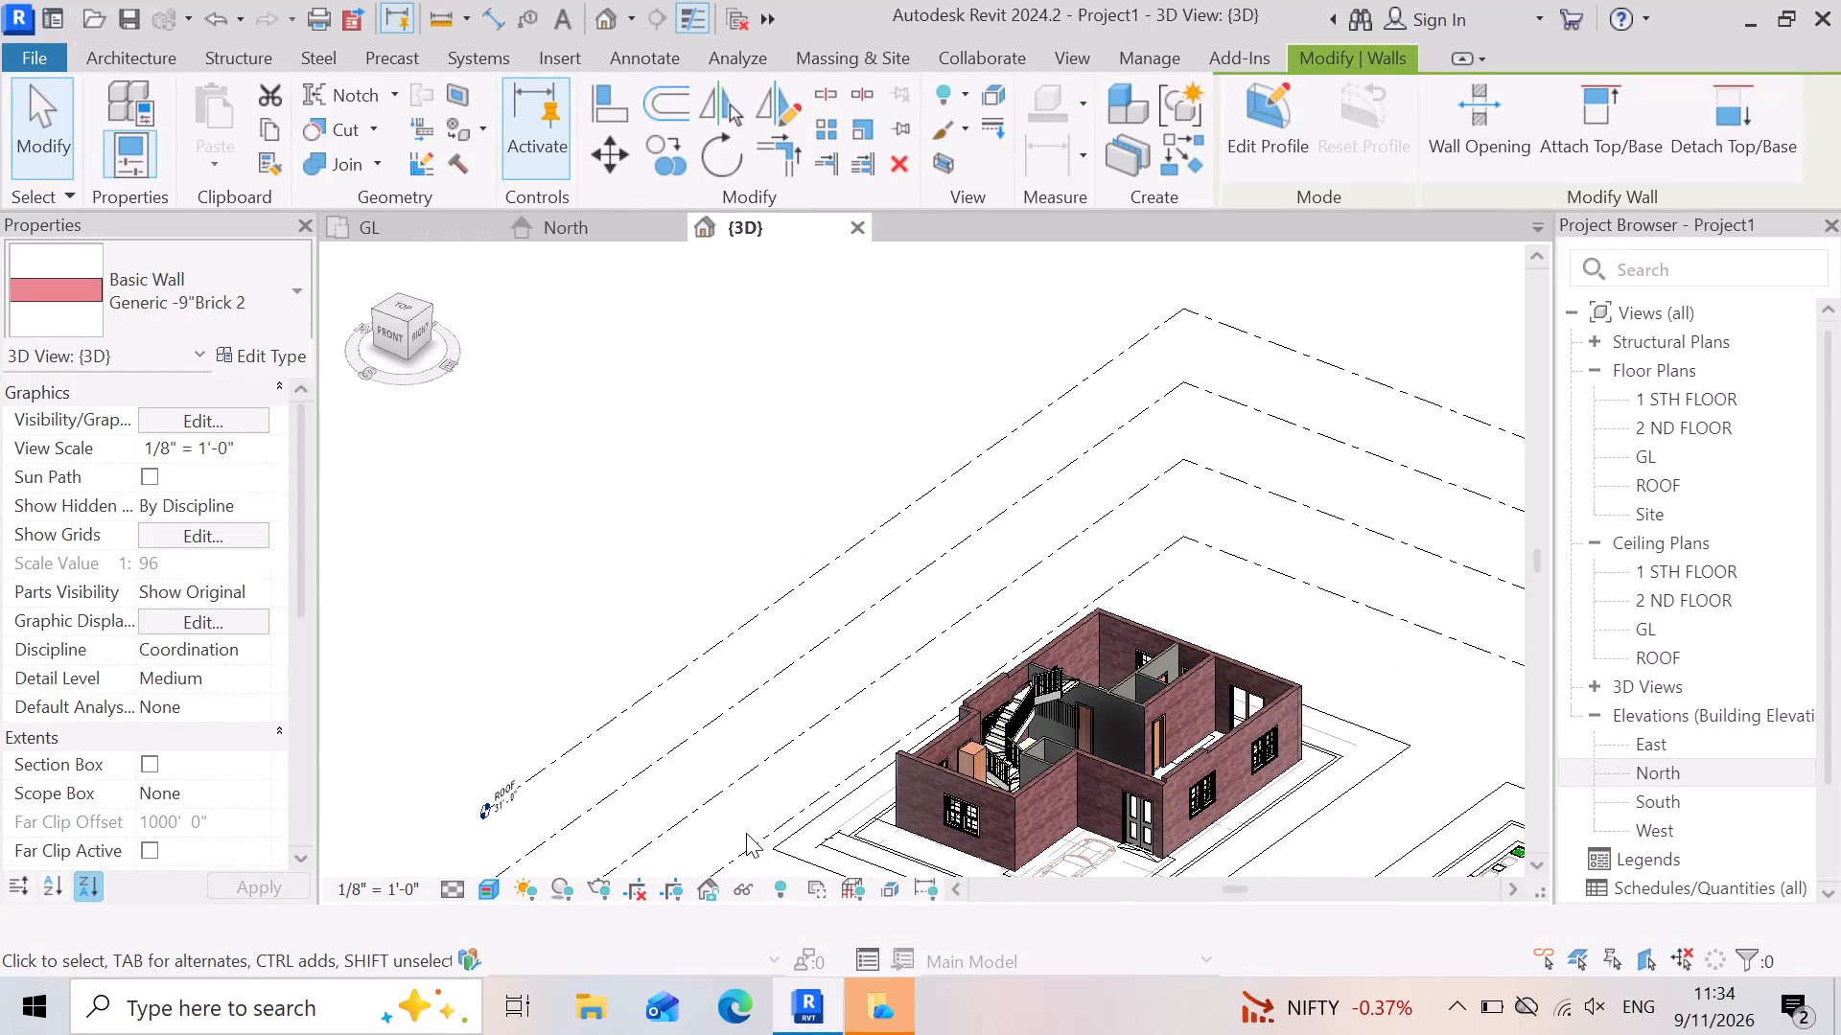
scroll(1037, 793, "up", 13)
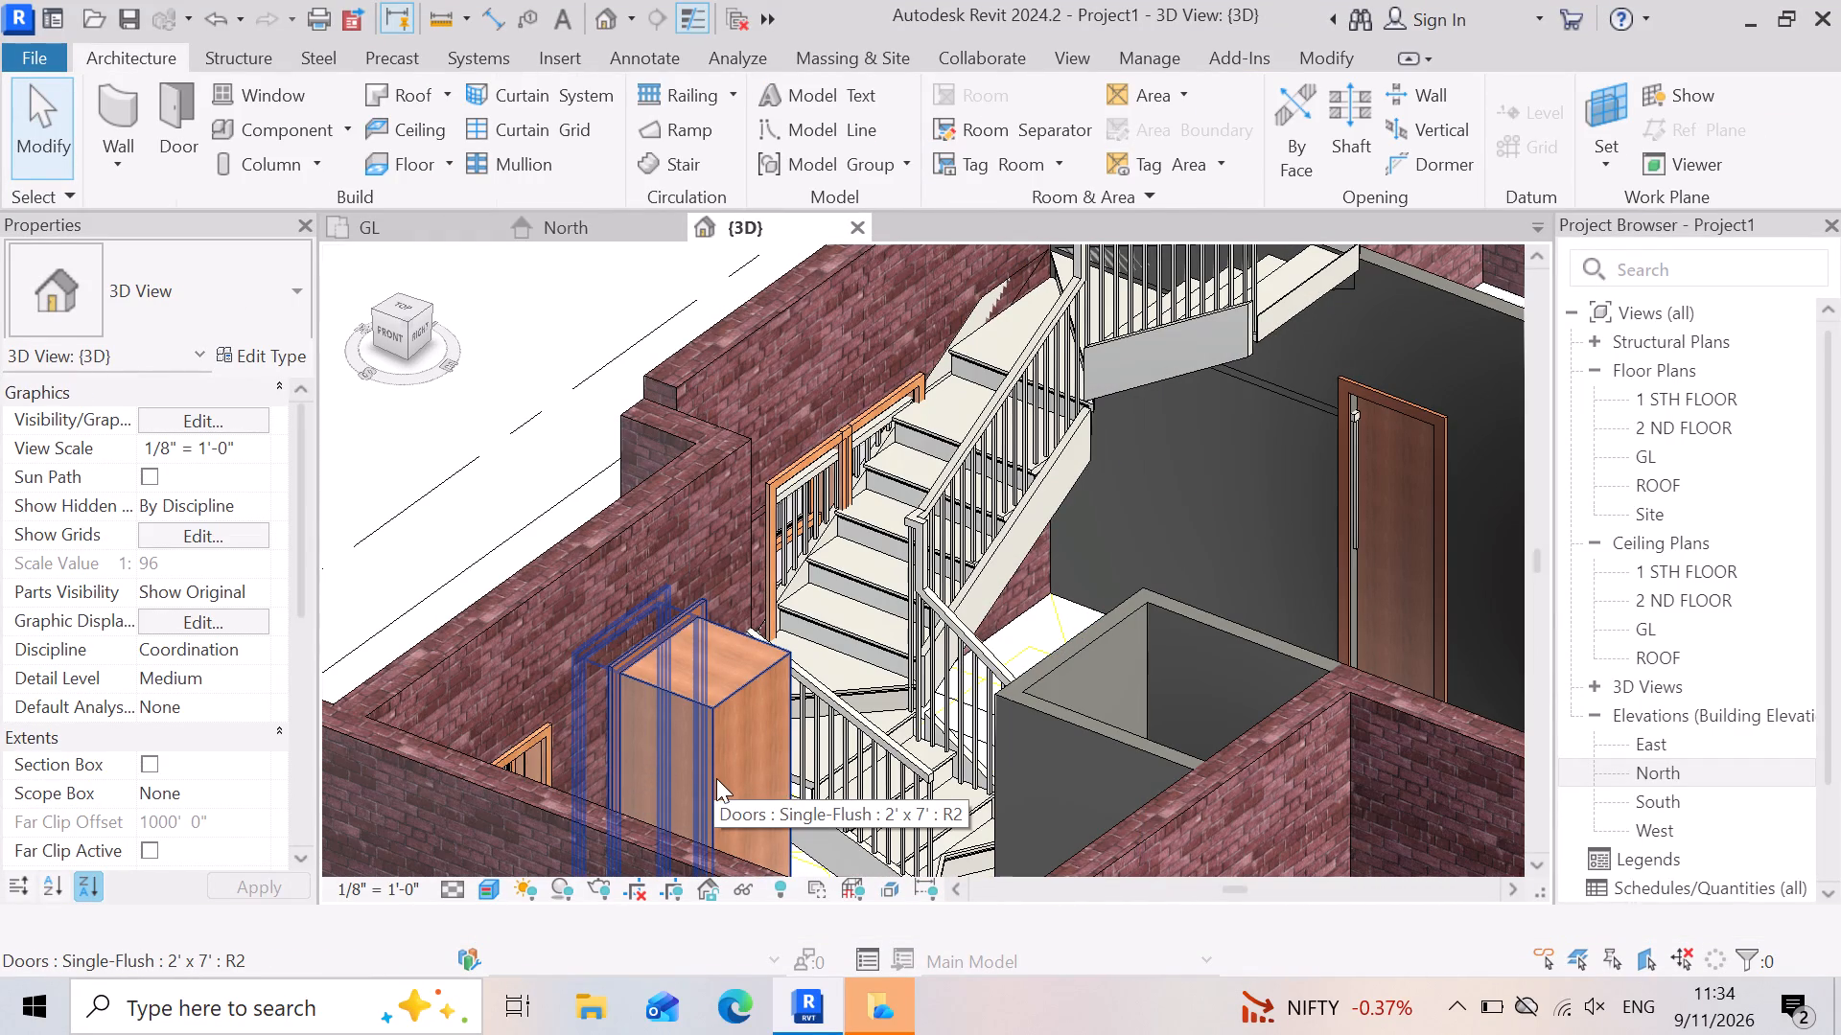
scroll(842, 808, "down", 3)
scroll(1014, 653, "up", 1)
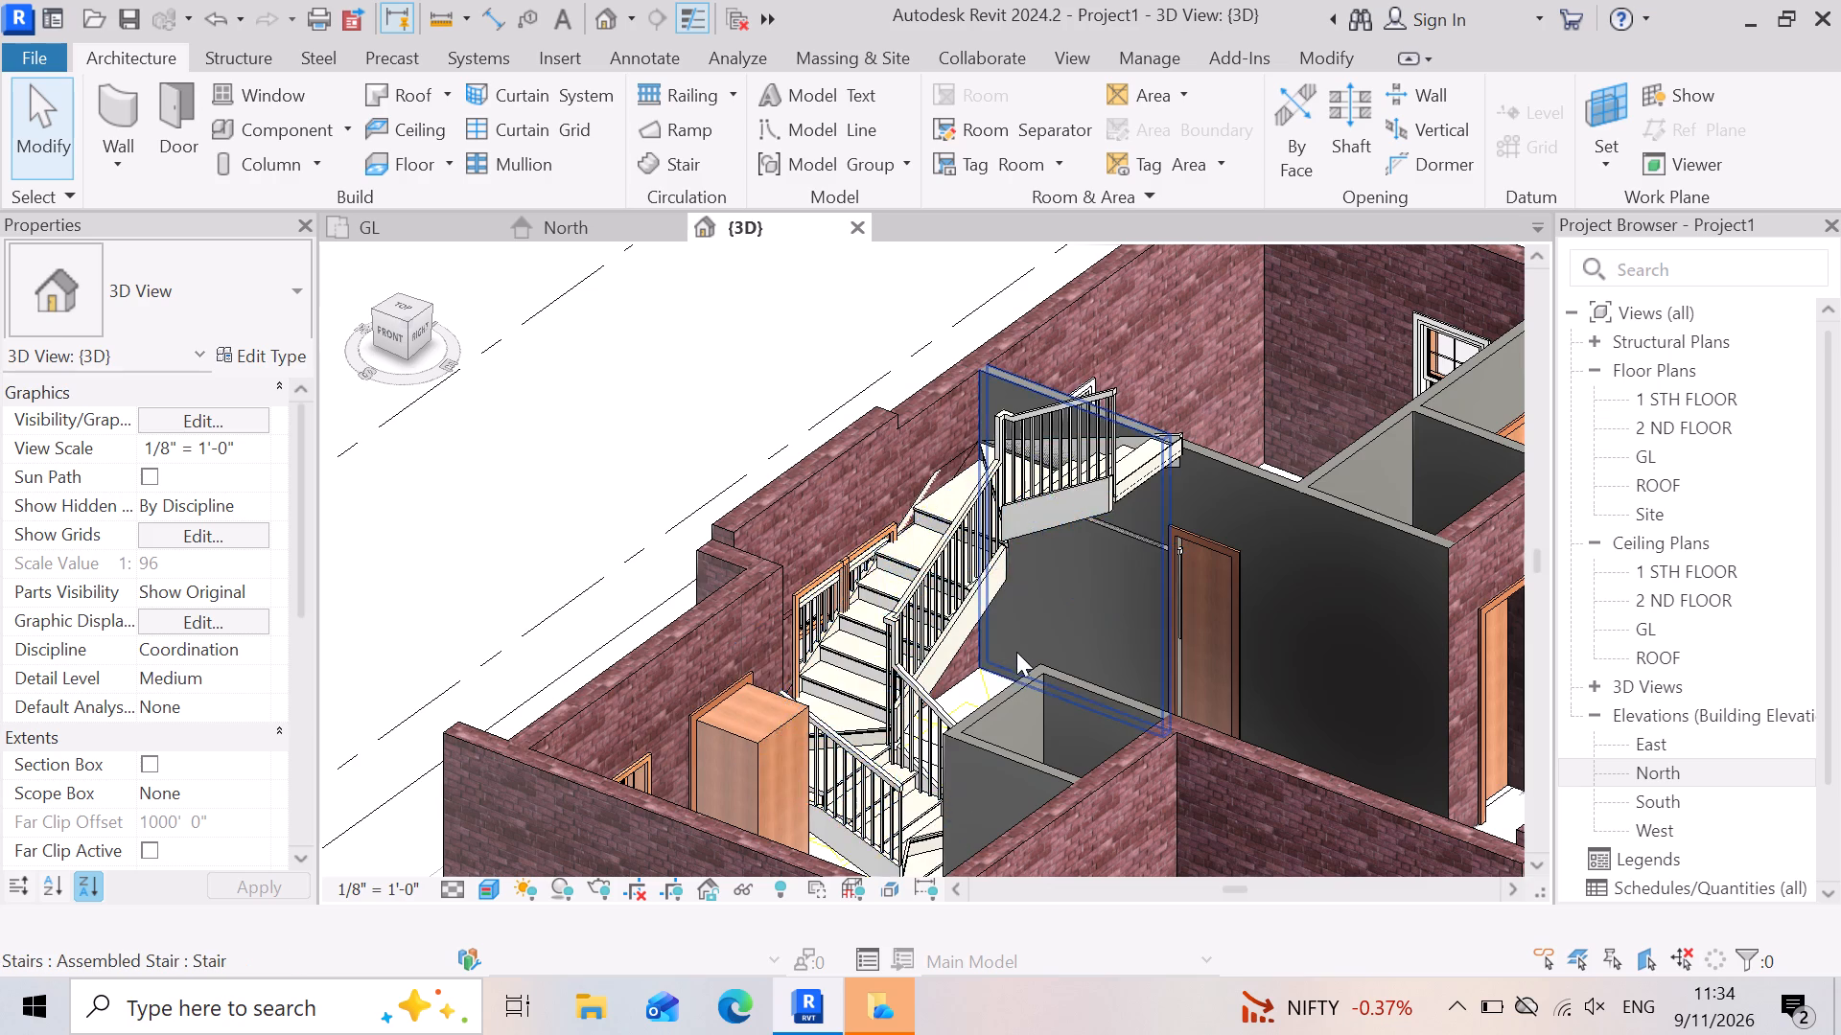
scroll(955, 539, "up", 8)
scroll(891, 319, "up", 6)
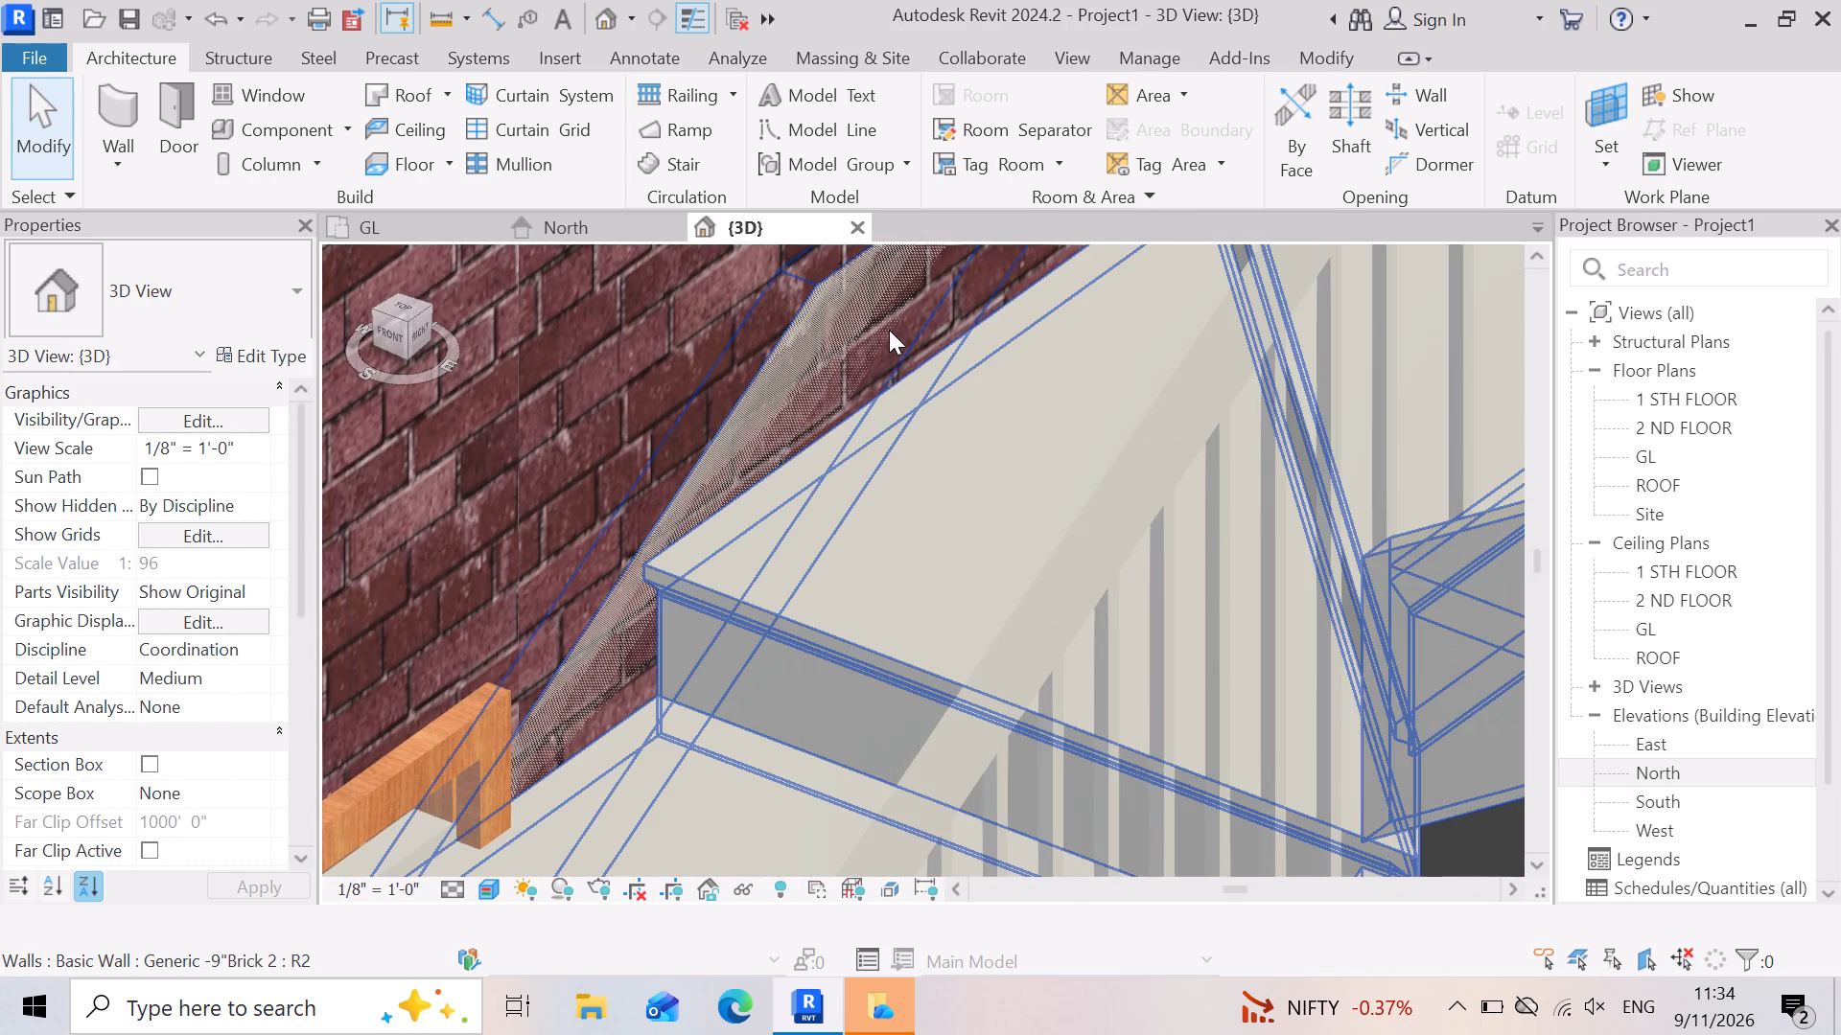
left_click_drag(584, 696, 609, 684)
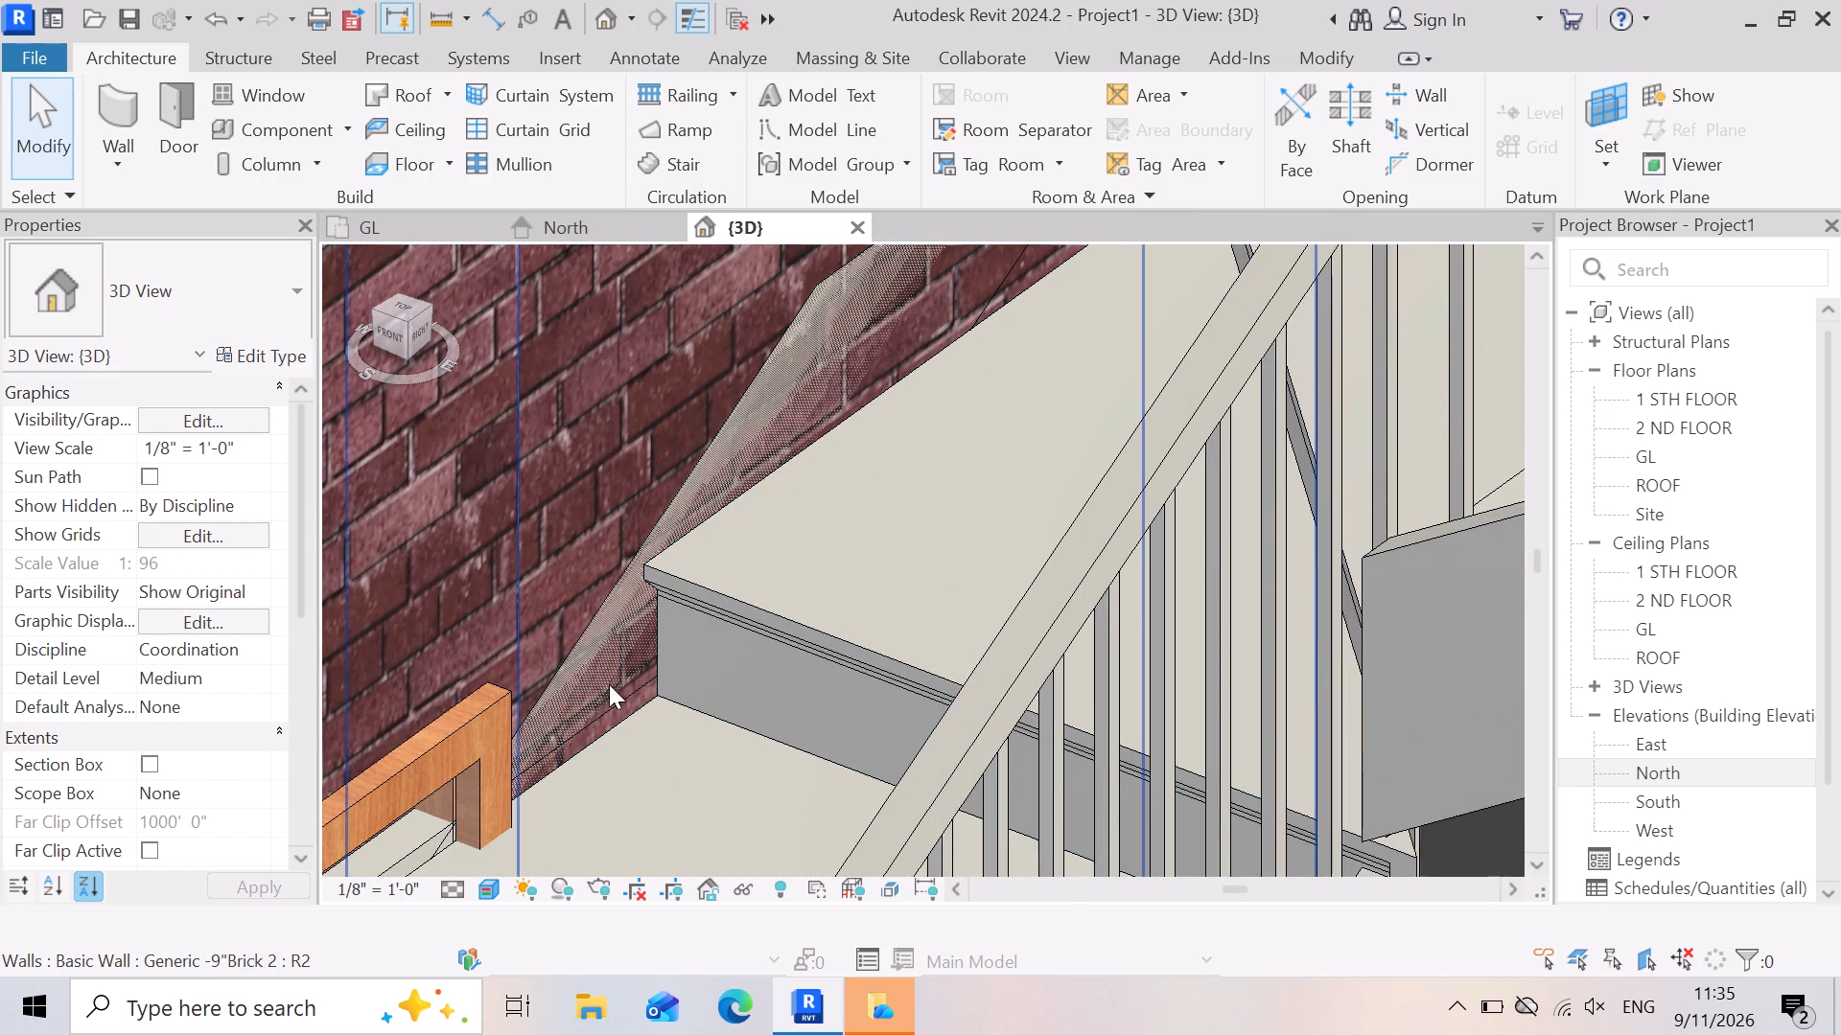
scroll(671, 667, "down", 13)
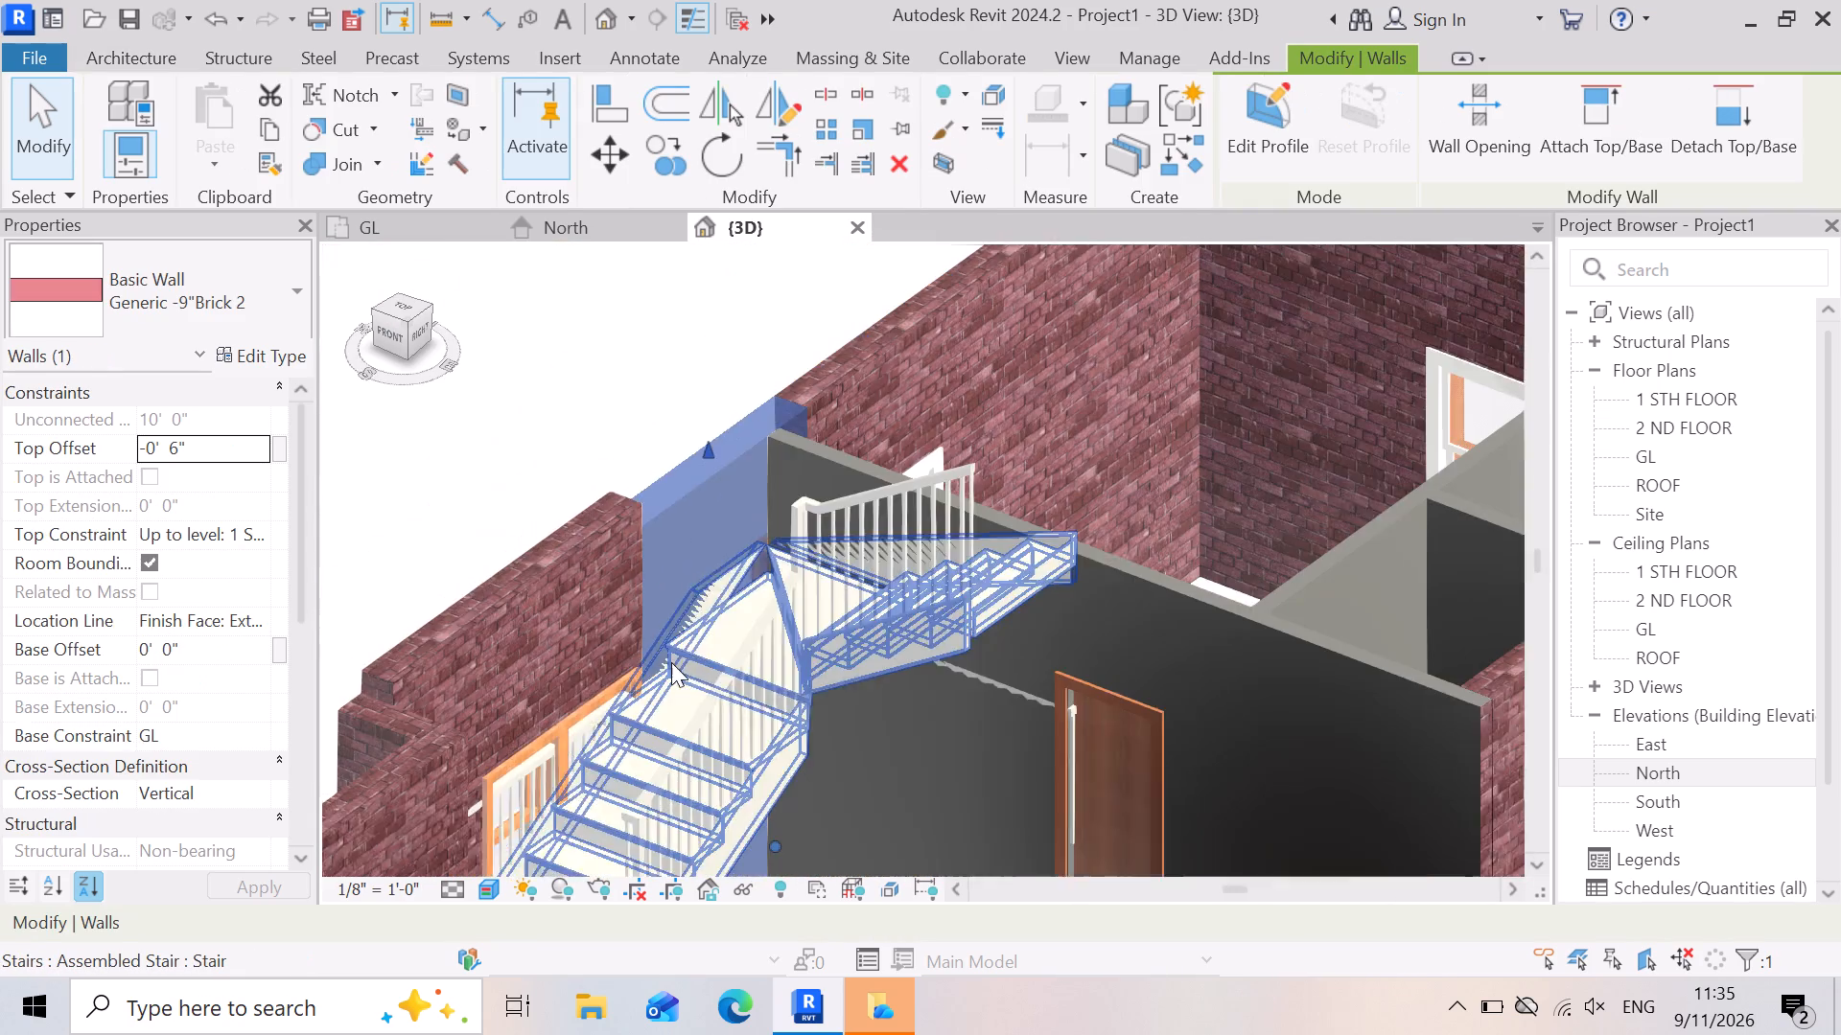
left_click(343, 510)
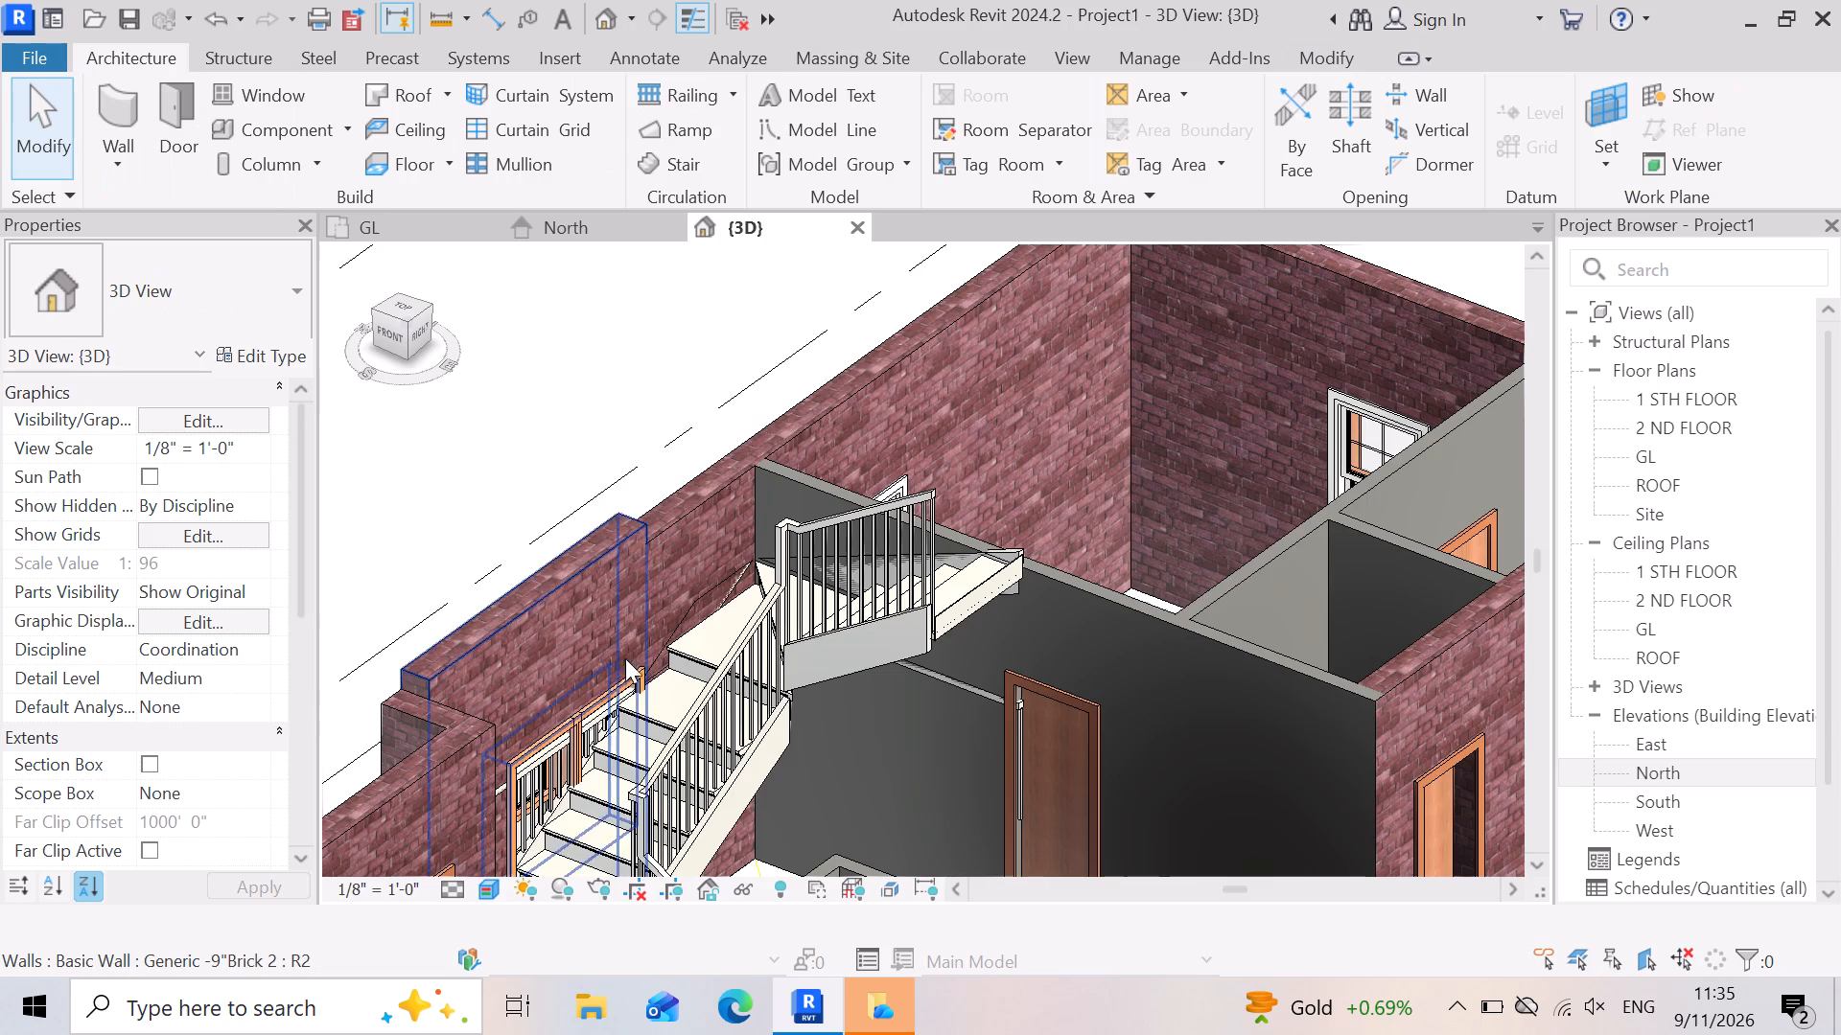
scroll(636, 644, "down", 4)
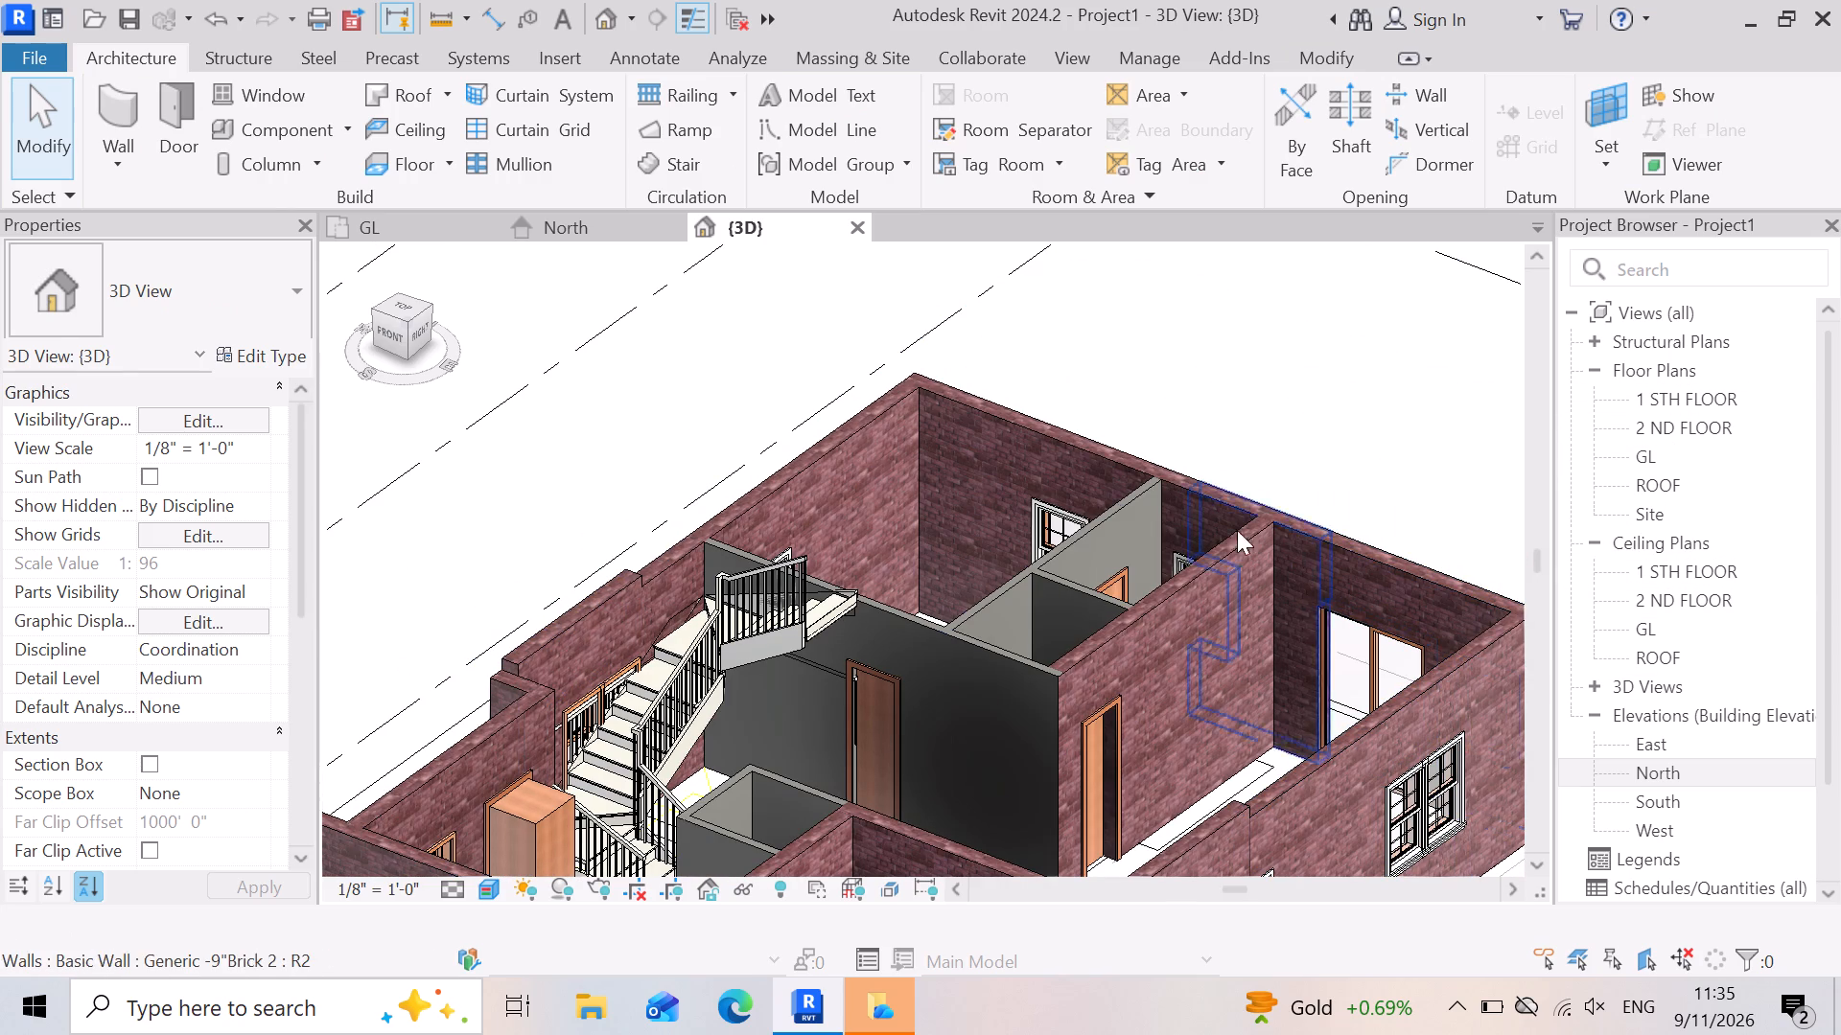
left_click(594, 222)
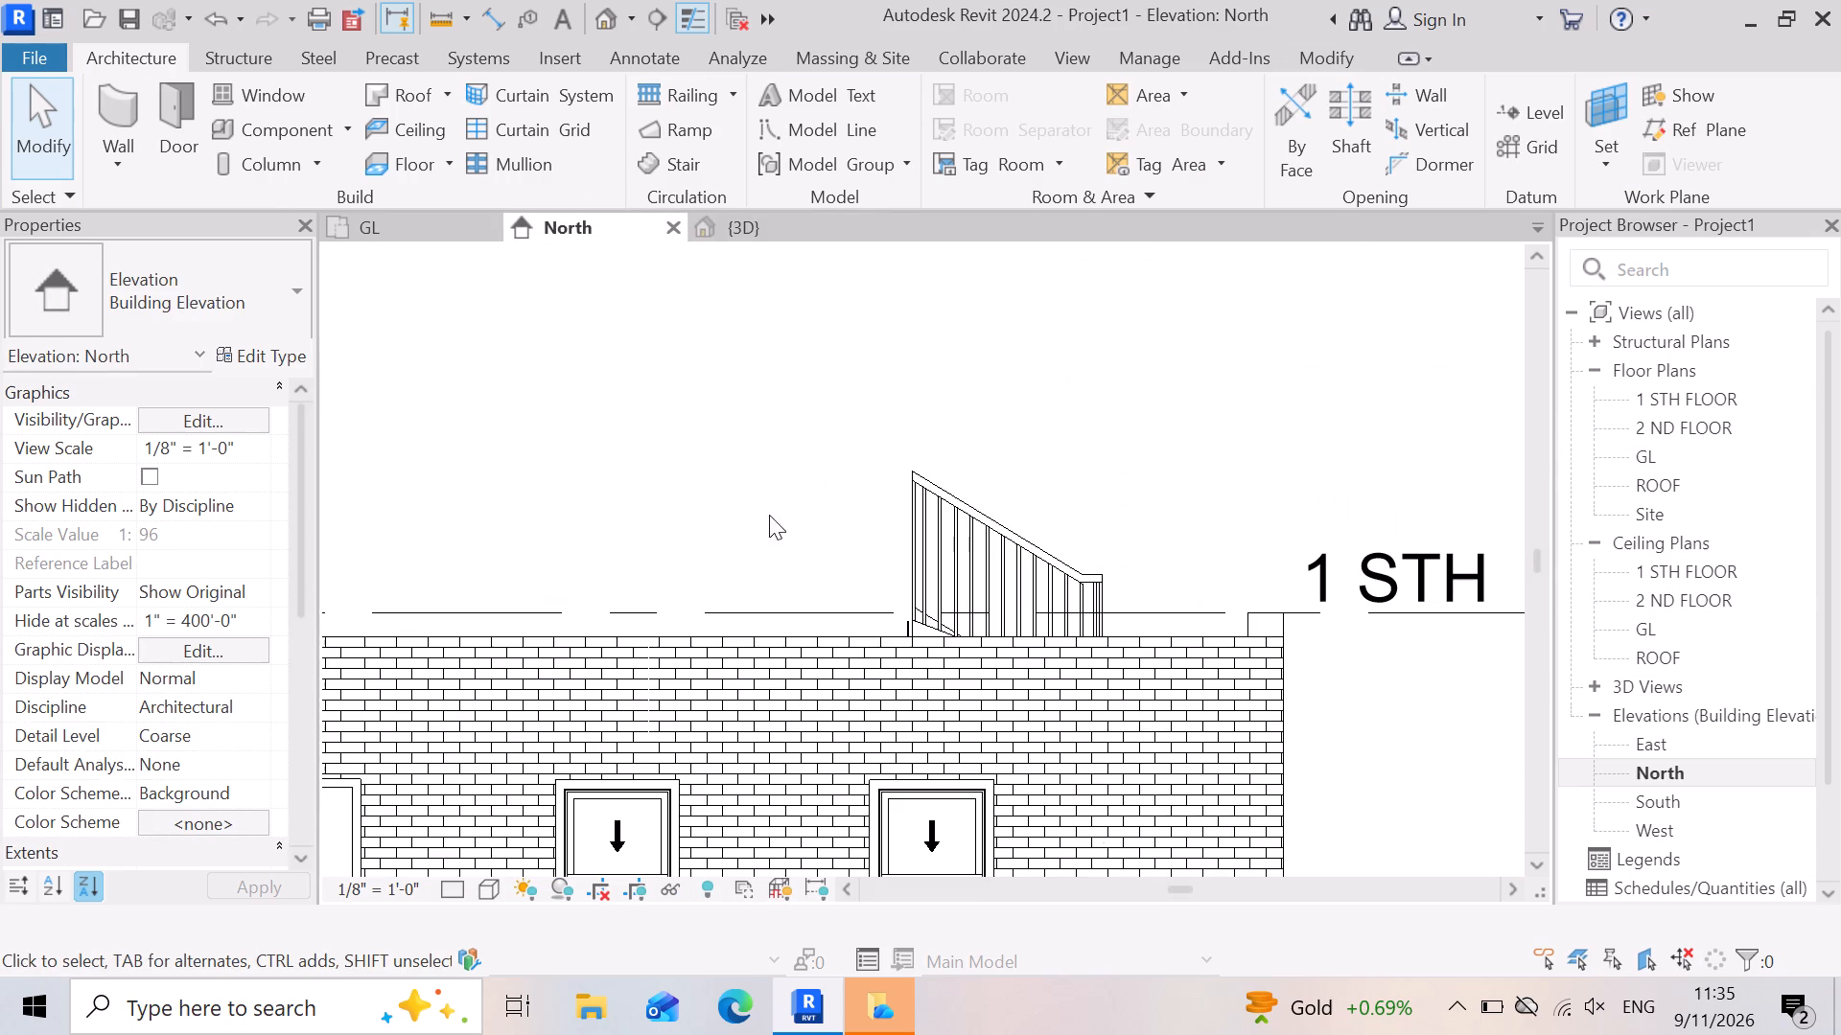
left_click(1055, 577)
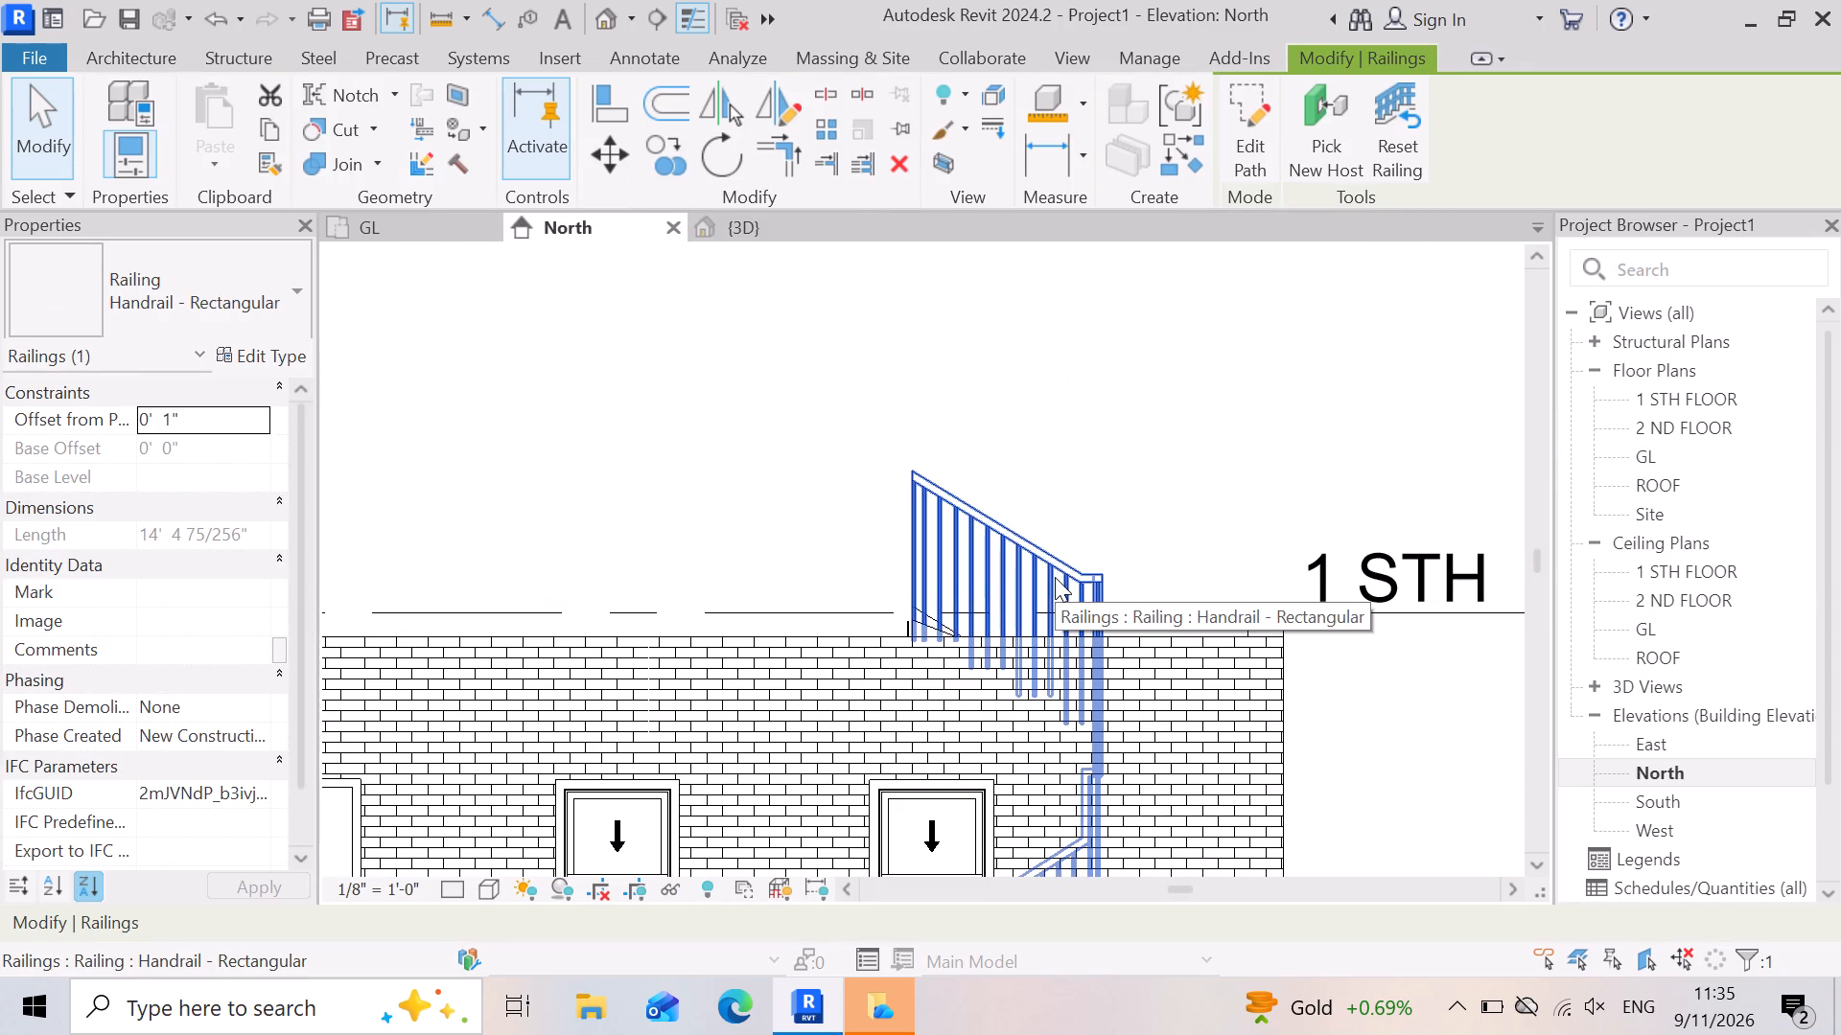
scroll(1119, 553, "down", 7)
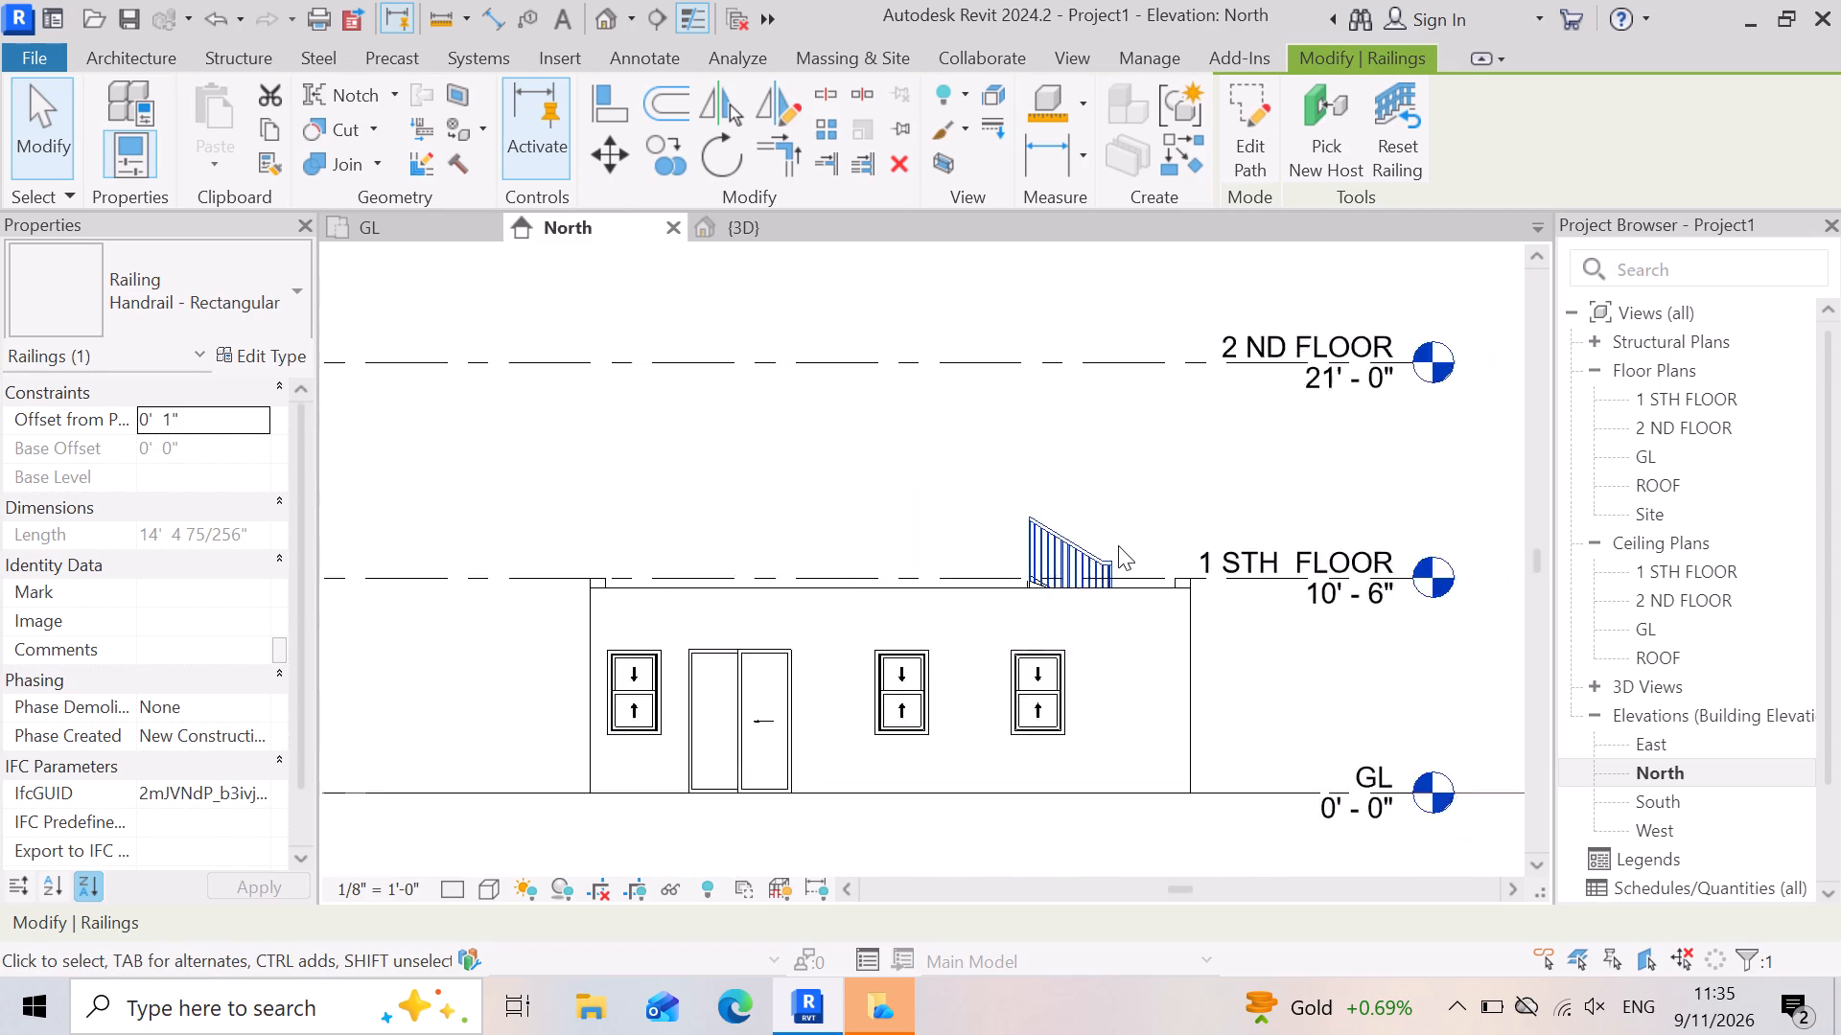
scroll(1118, 545, "down", 2)
scroll(1110, 601, "up", 4)
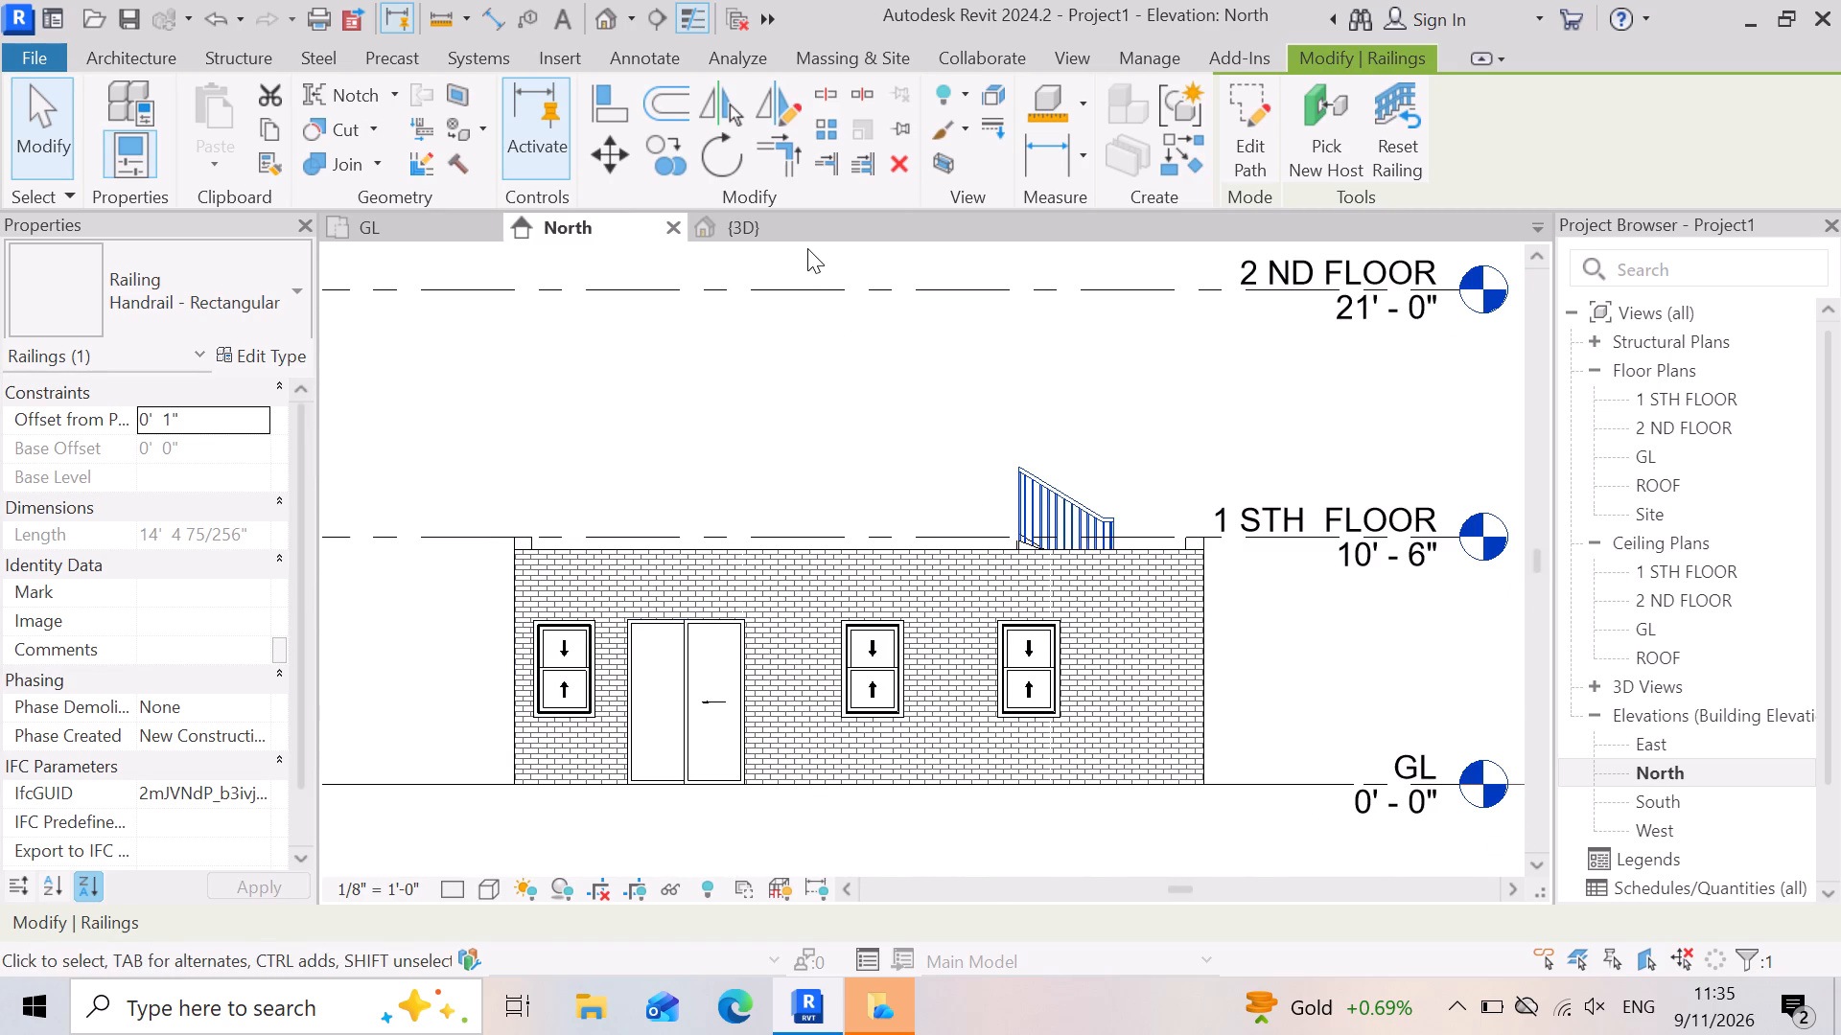
In the 3D view, delete the overly thick Single-Flush 2' x 7' door beside the foot of the staircase.
left_click(815, 238)
scroll(998, 591, "down", 6)
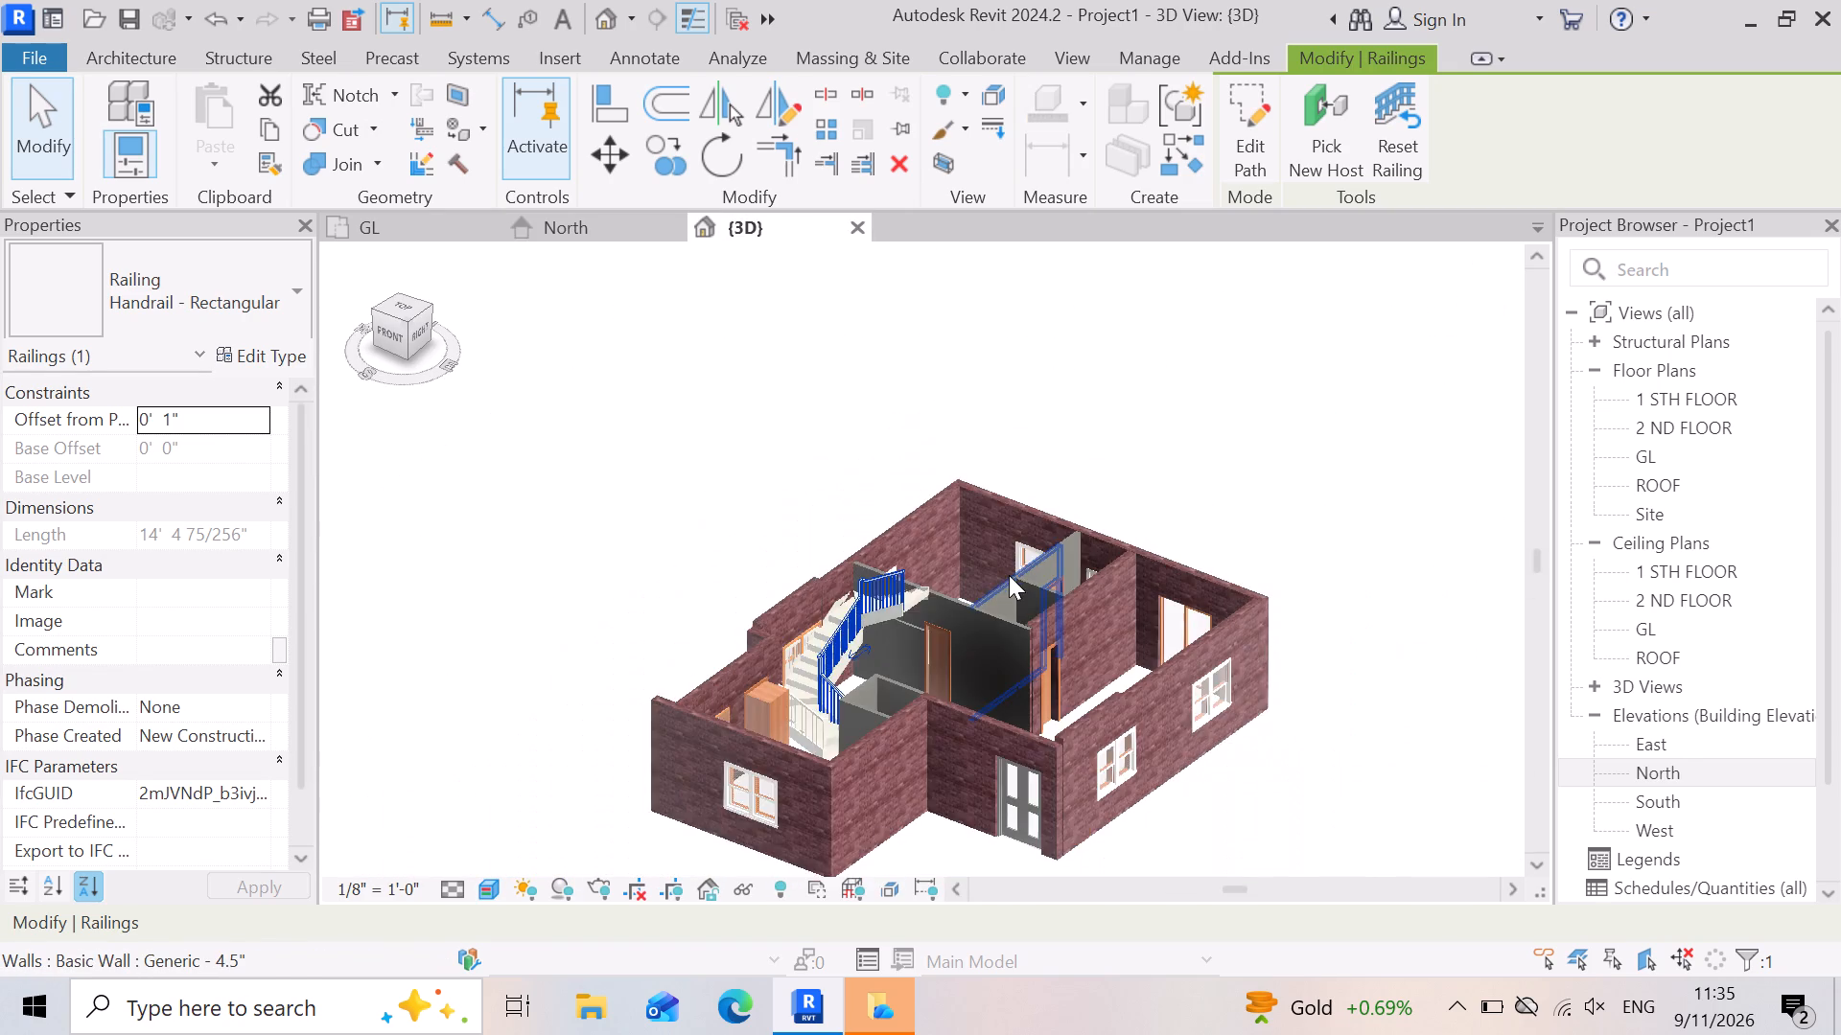
scroll(1009, 575, "down", 1)
scroll(895, 768, "up", 9)
scroll(757, 696, "up", 3)
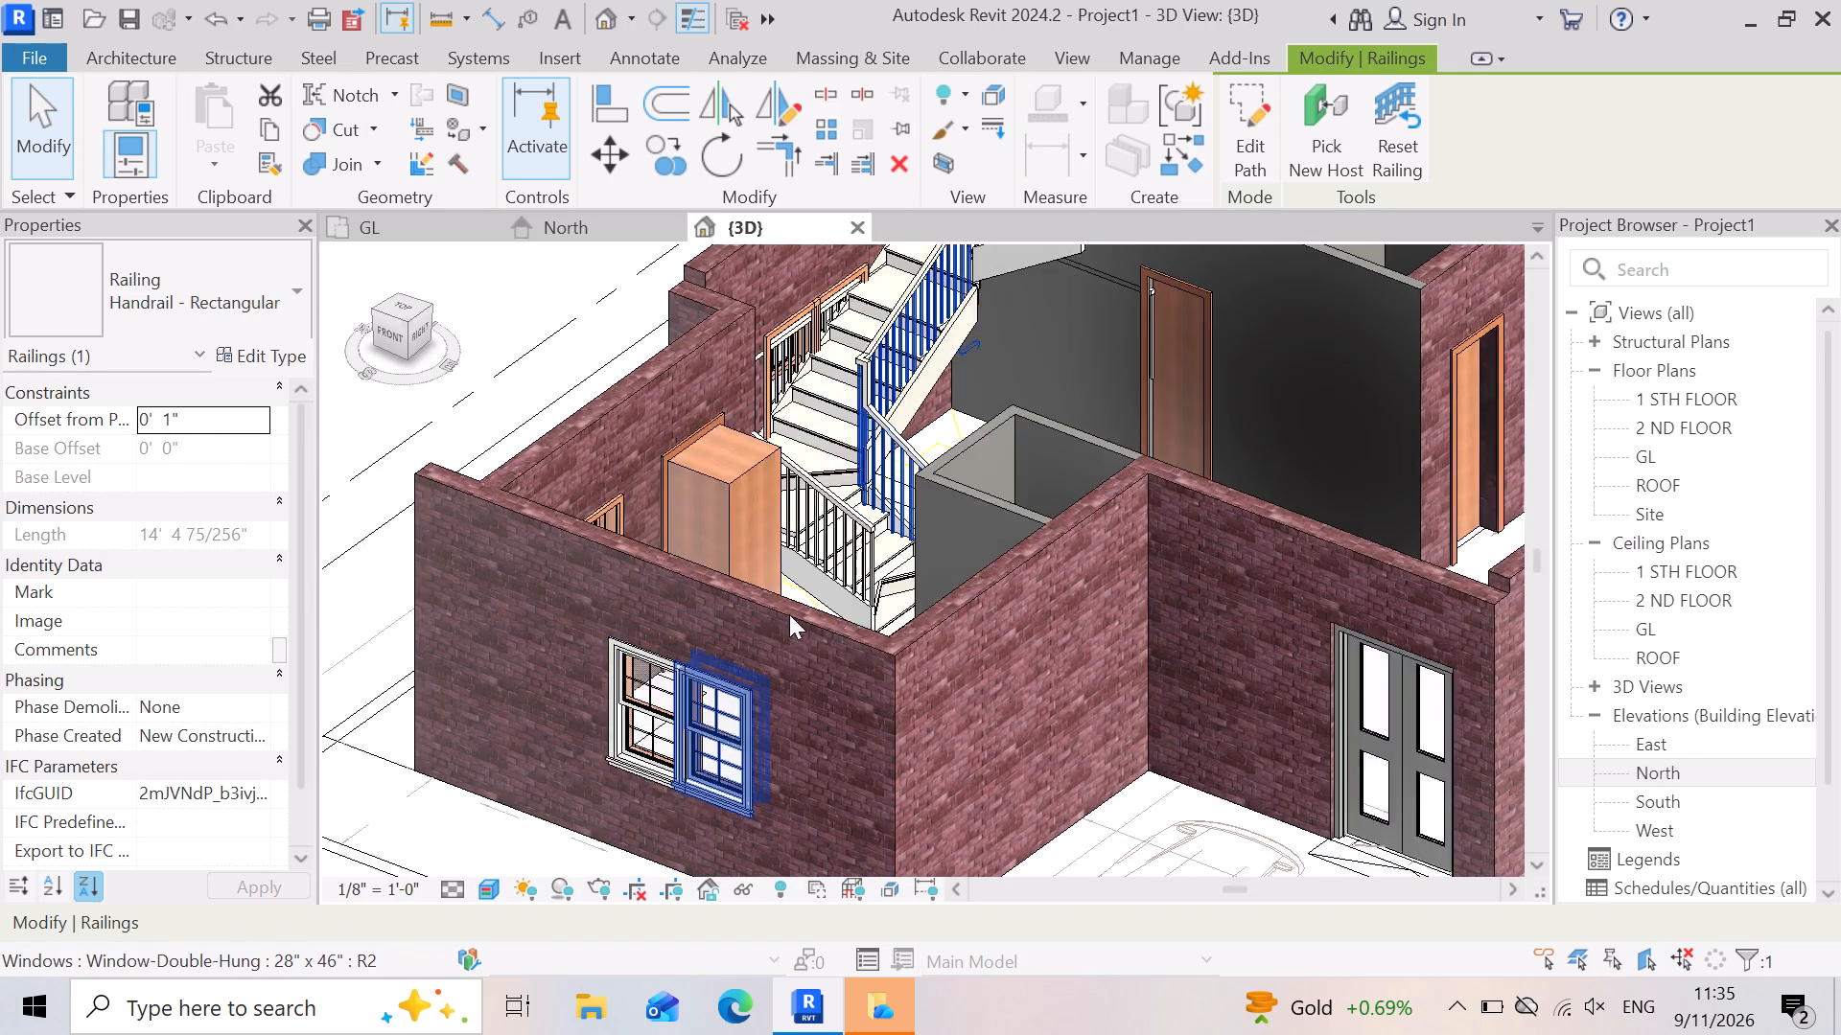
scroll(727, 524, "up", 2)
left_click(727, 524)
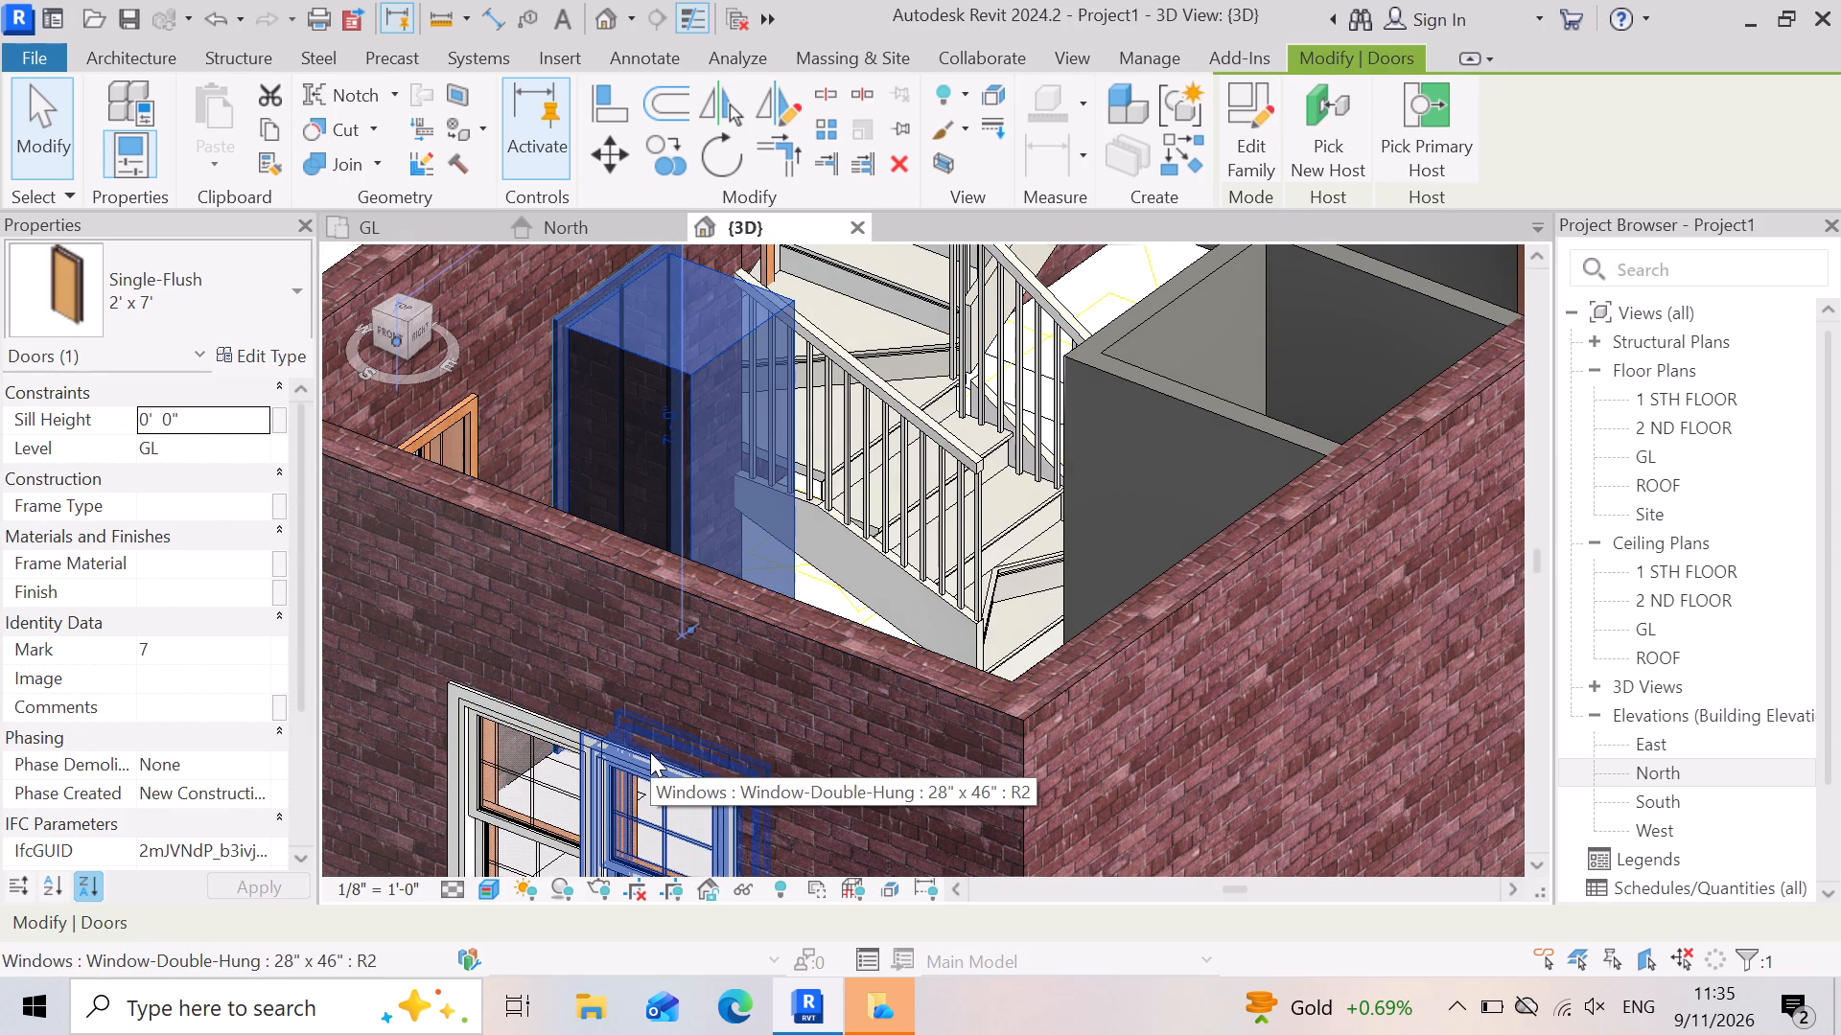
key("Delete")
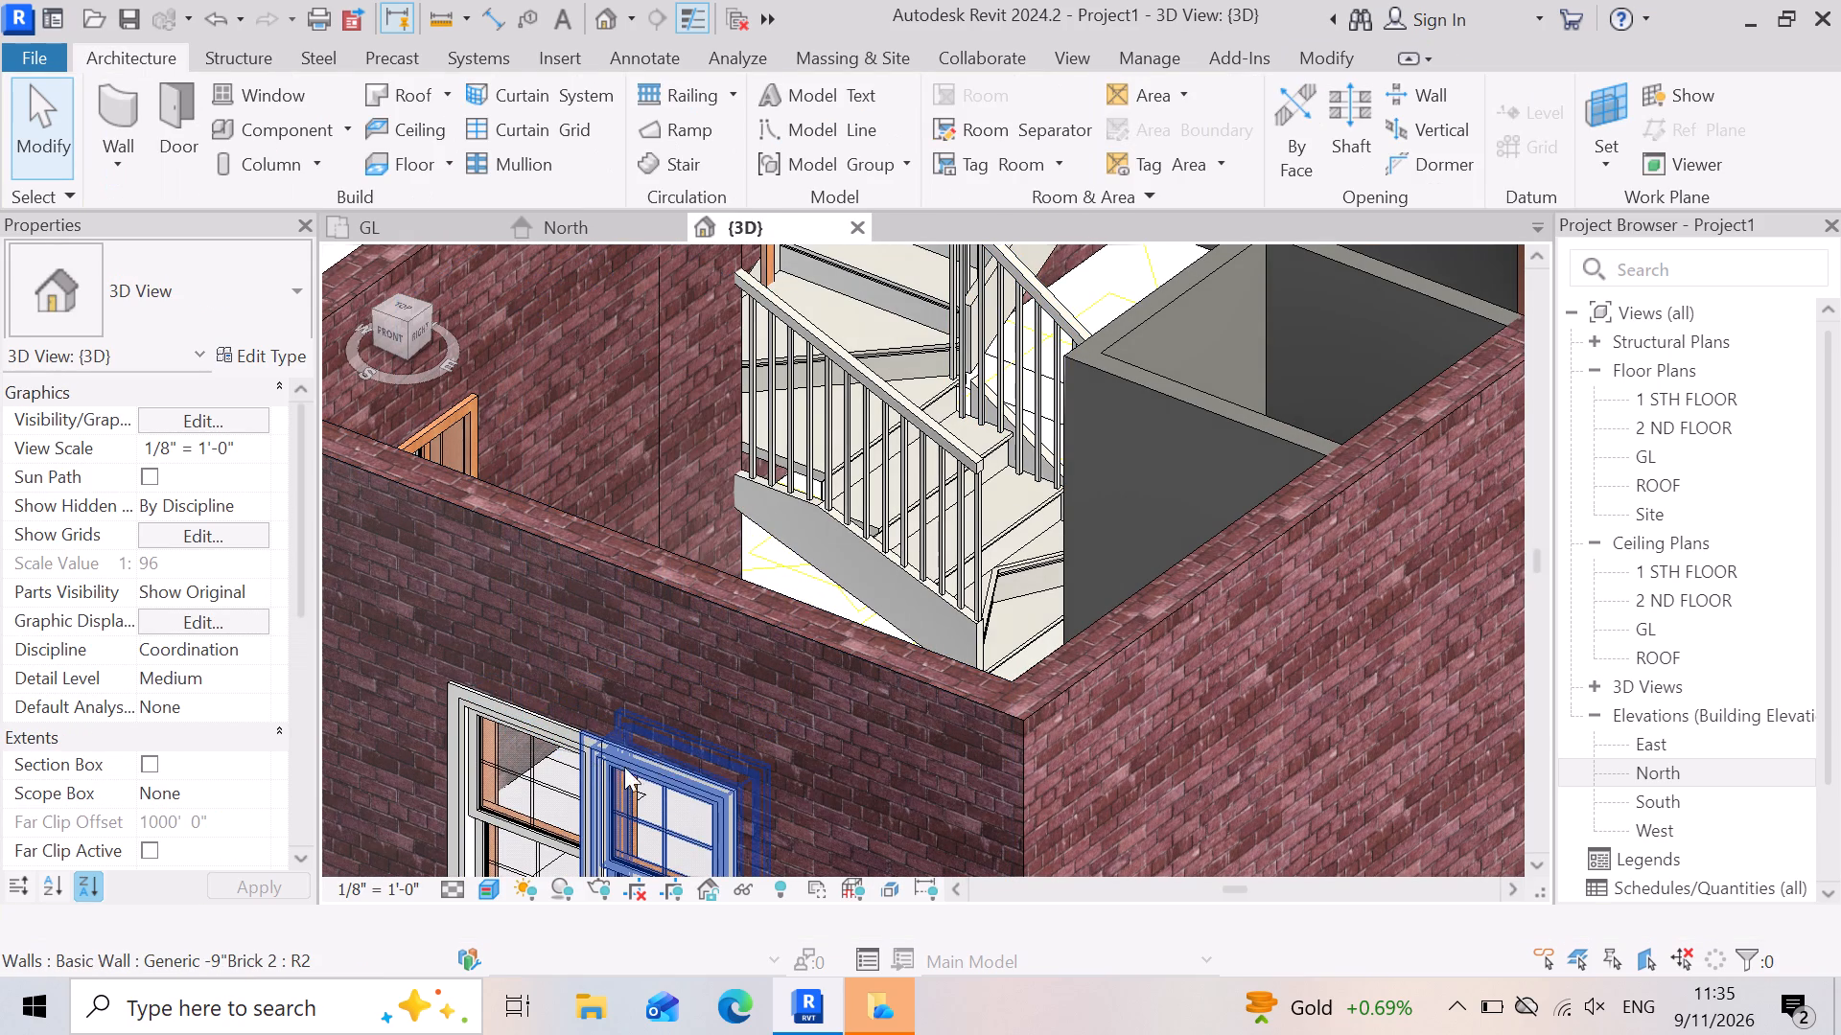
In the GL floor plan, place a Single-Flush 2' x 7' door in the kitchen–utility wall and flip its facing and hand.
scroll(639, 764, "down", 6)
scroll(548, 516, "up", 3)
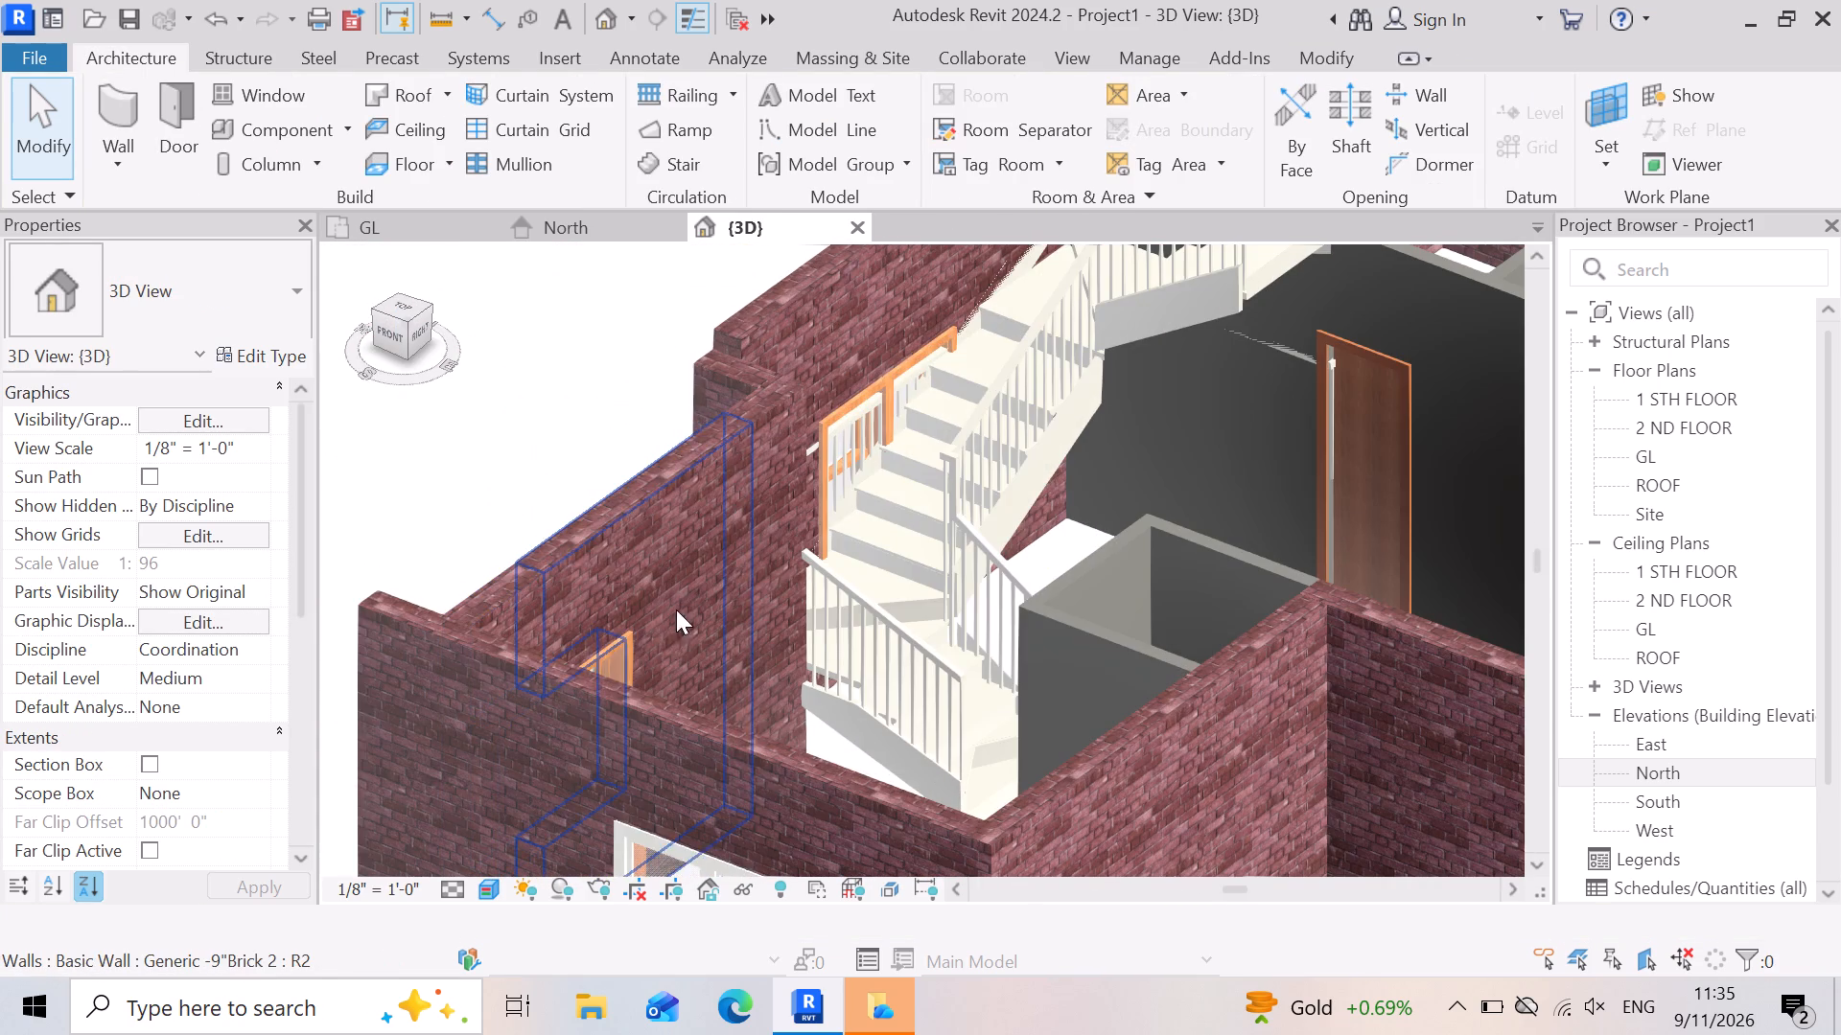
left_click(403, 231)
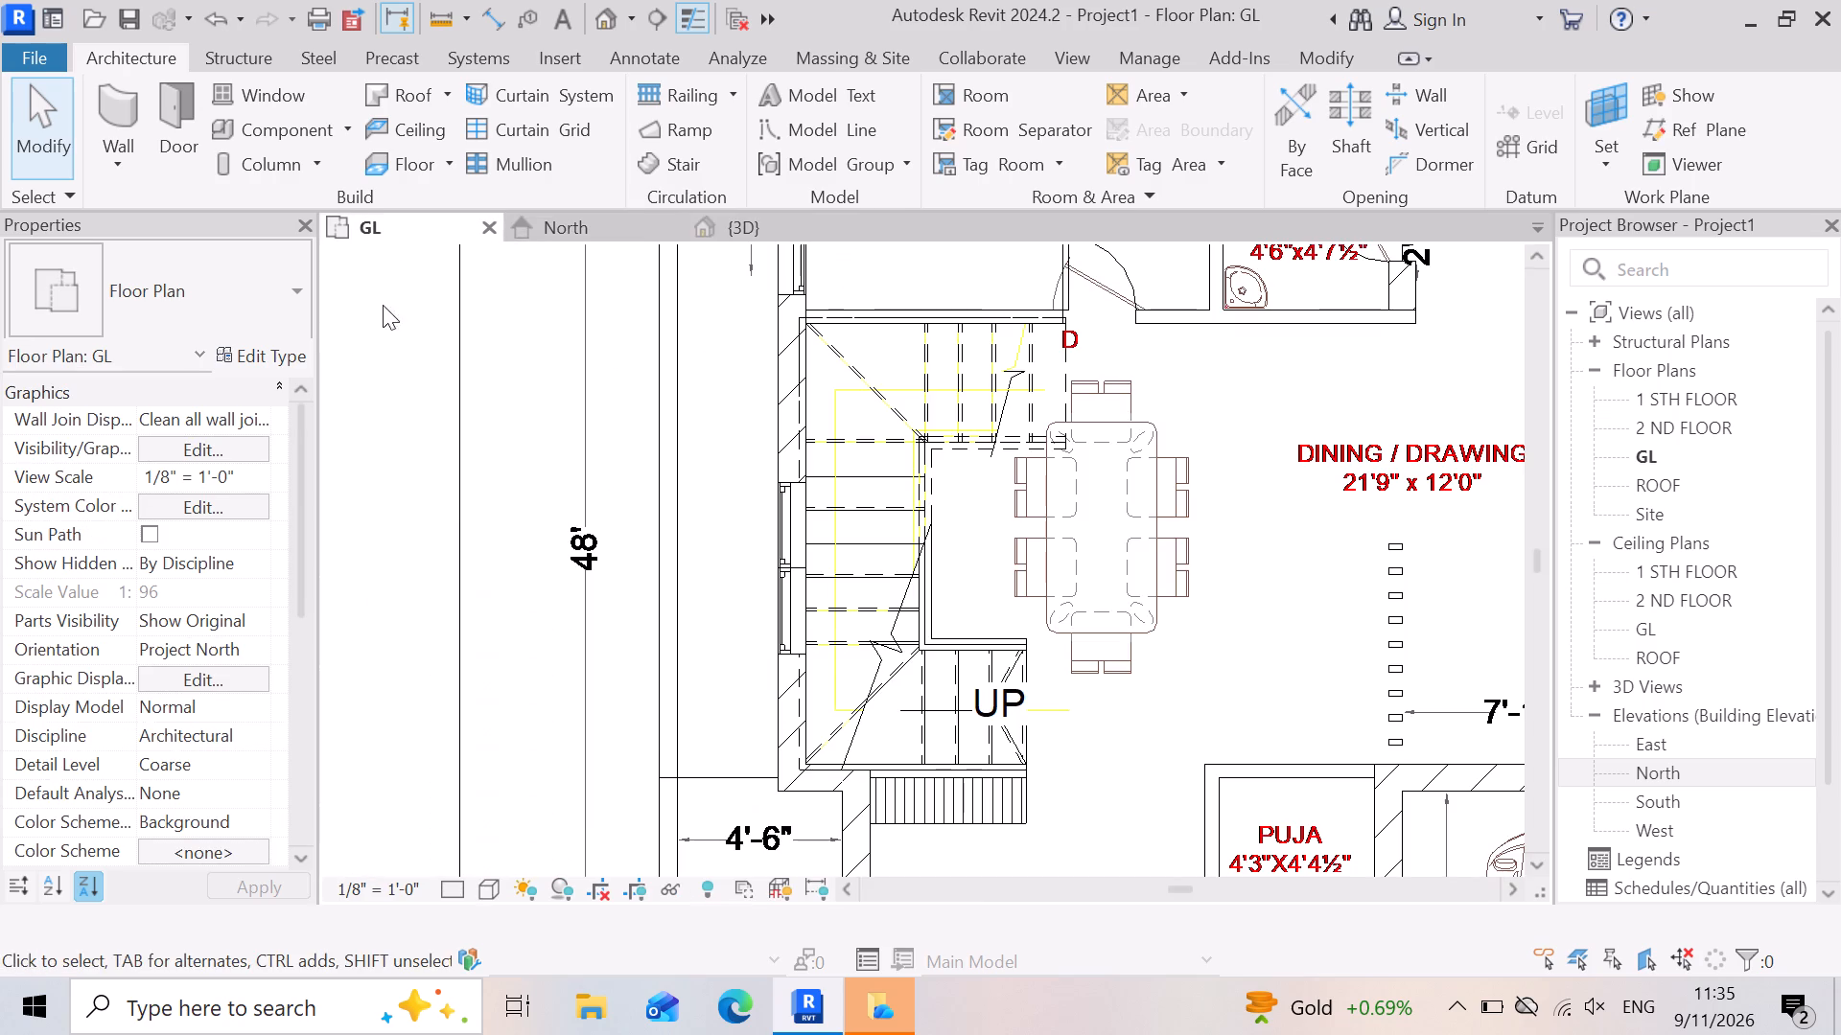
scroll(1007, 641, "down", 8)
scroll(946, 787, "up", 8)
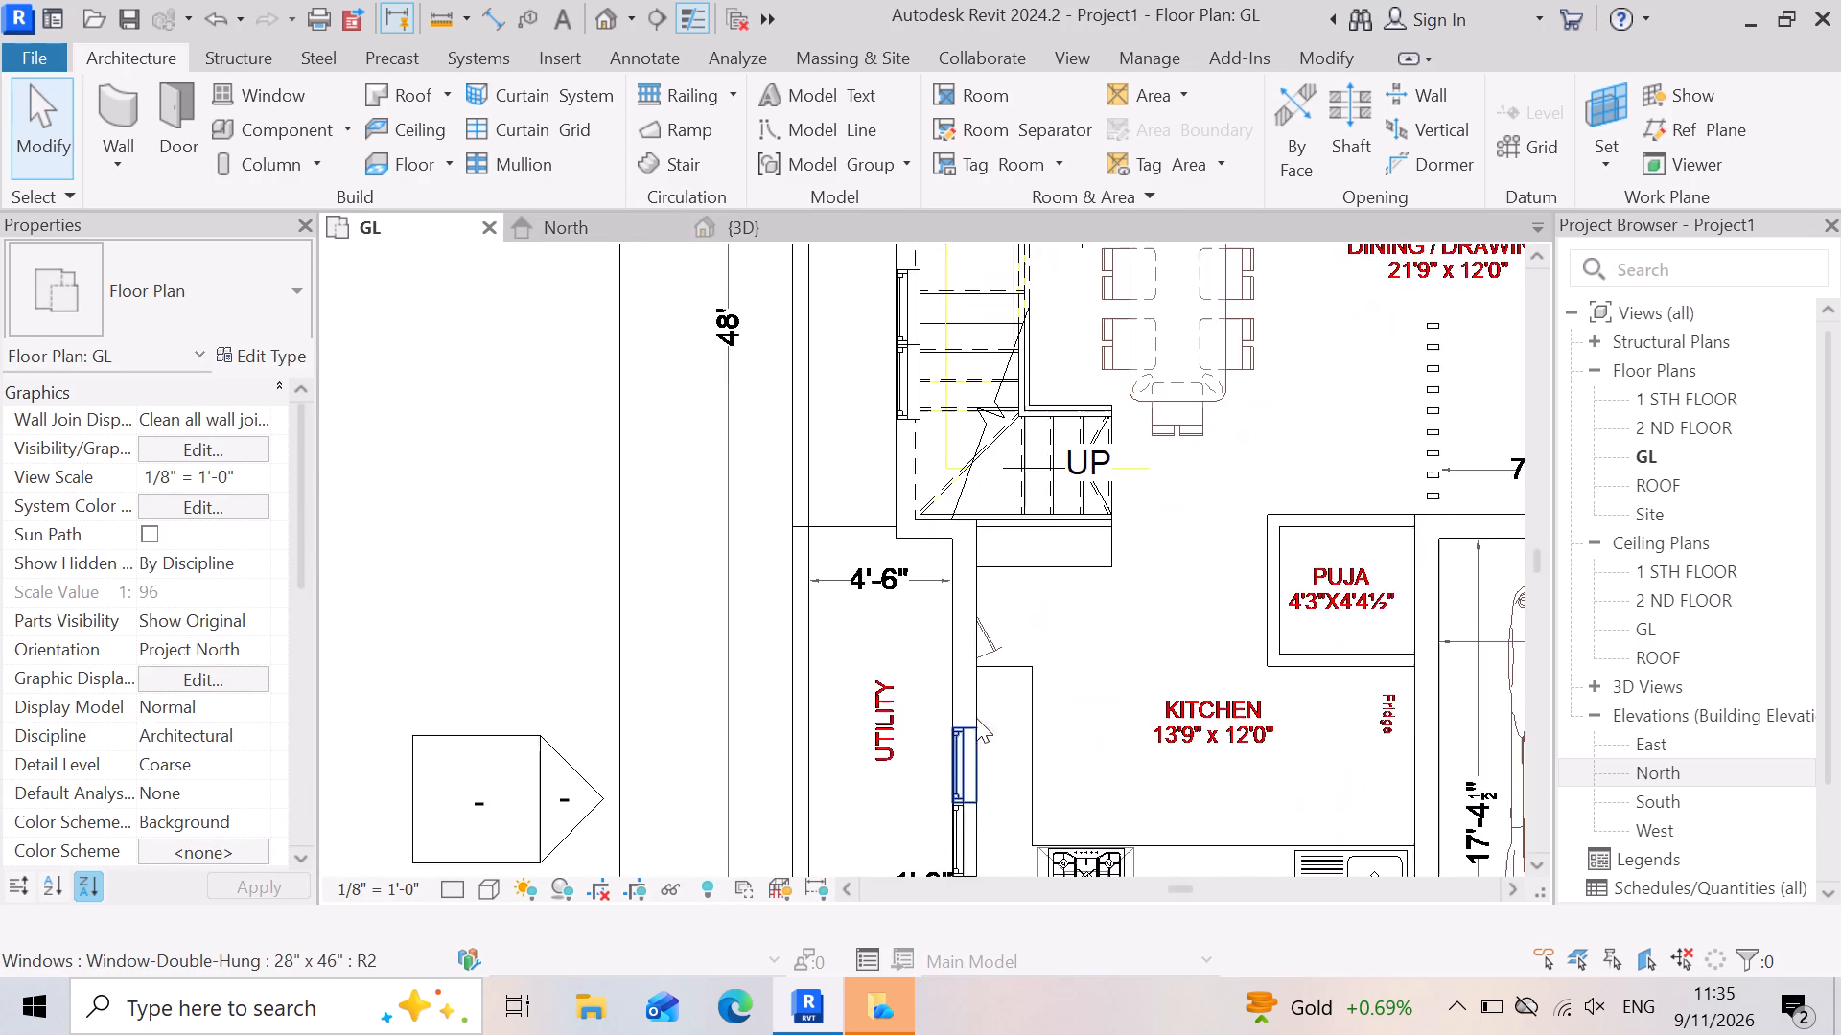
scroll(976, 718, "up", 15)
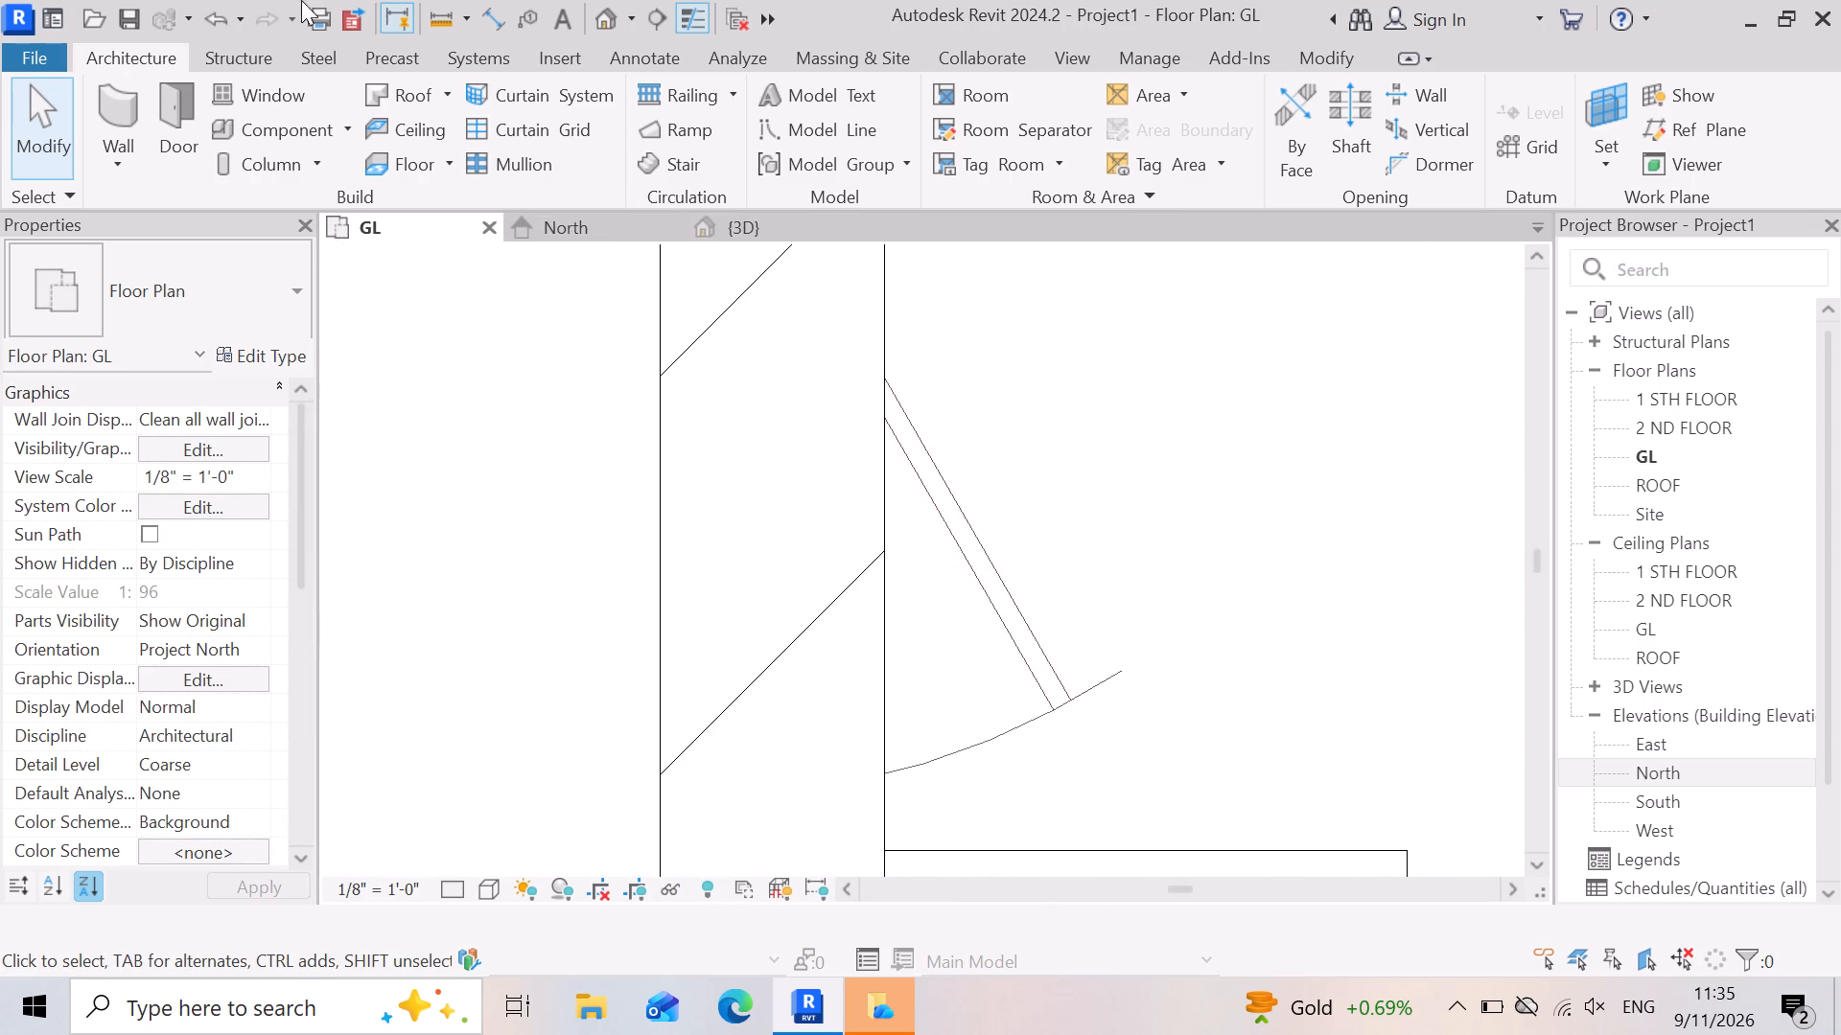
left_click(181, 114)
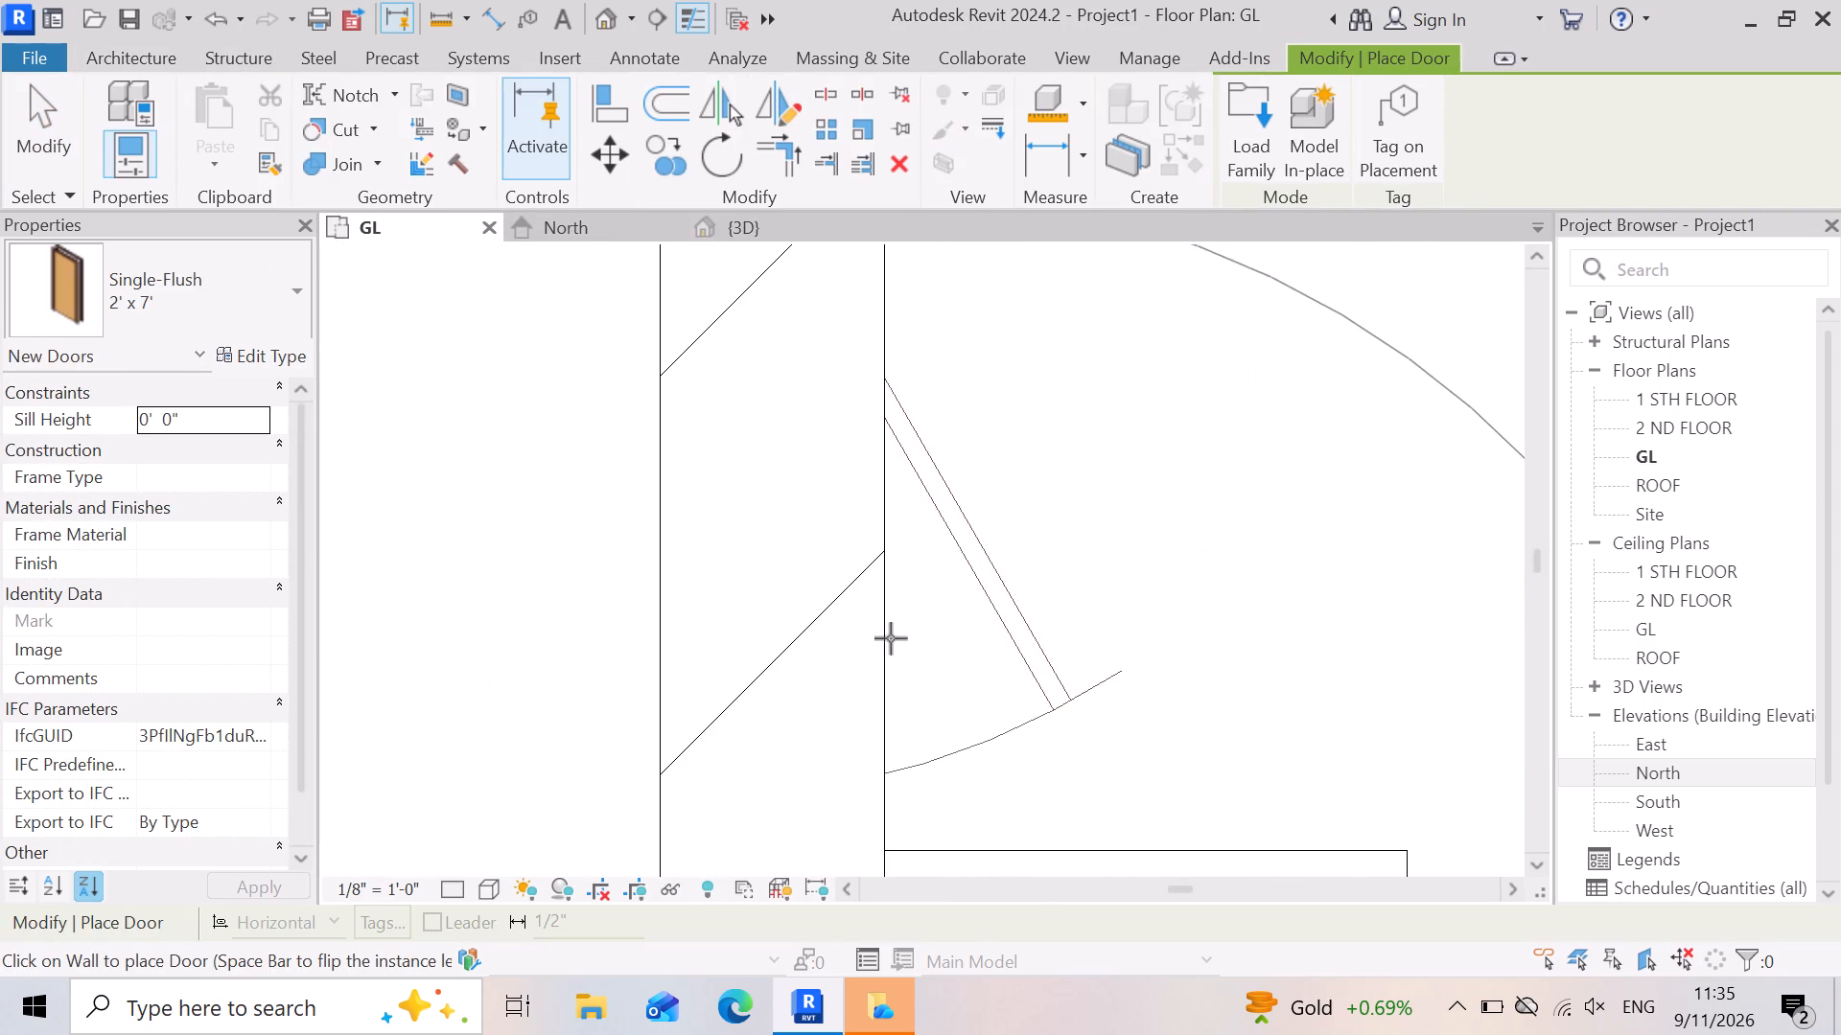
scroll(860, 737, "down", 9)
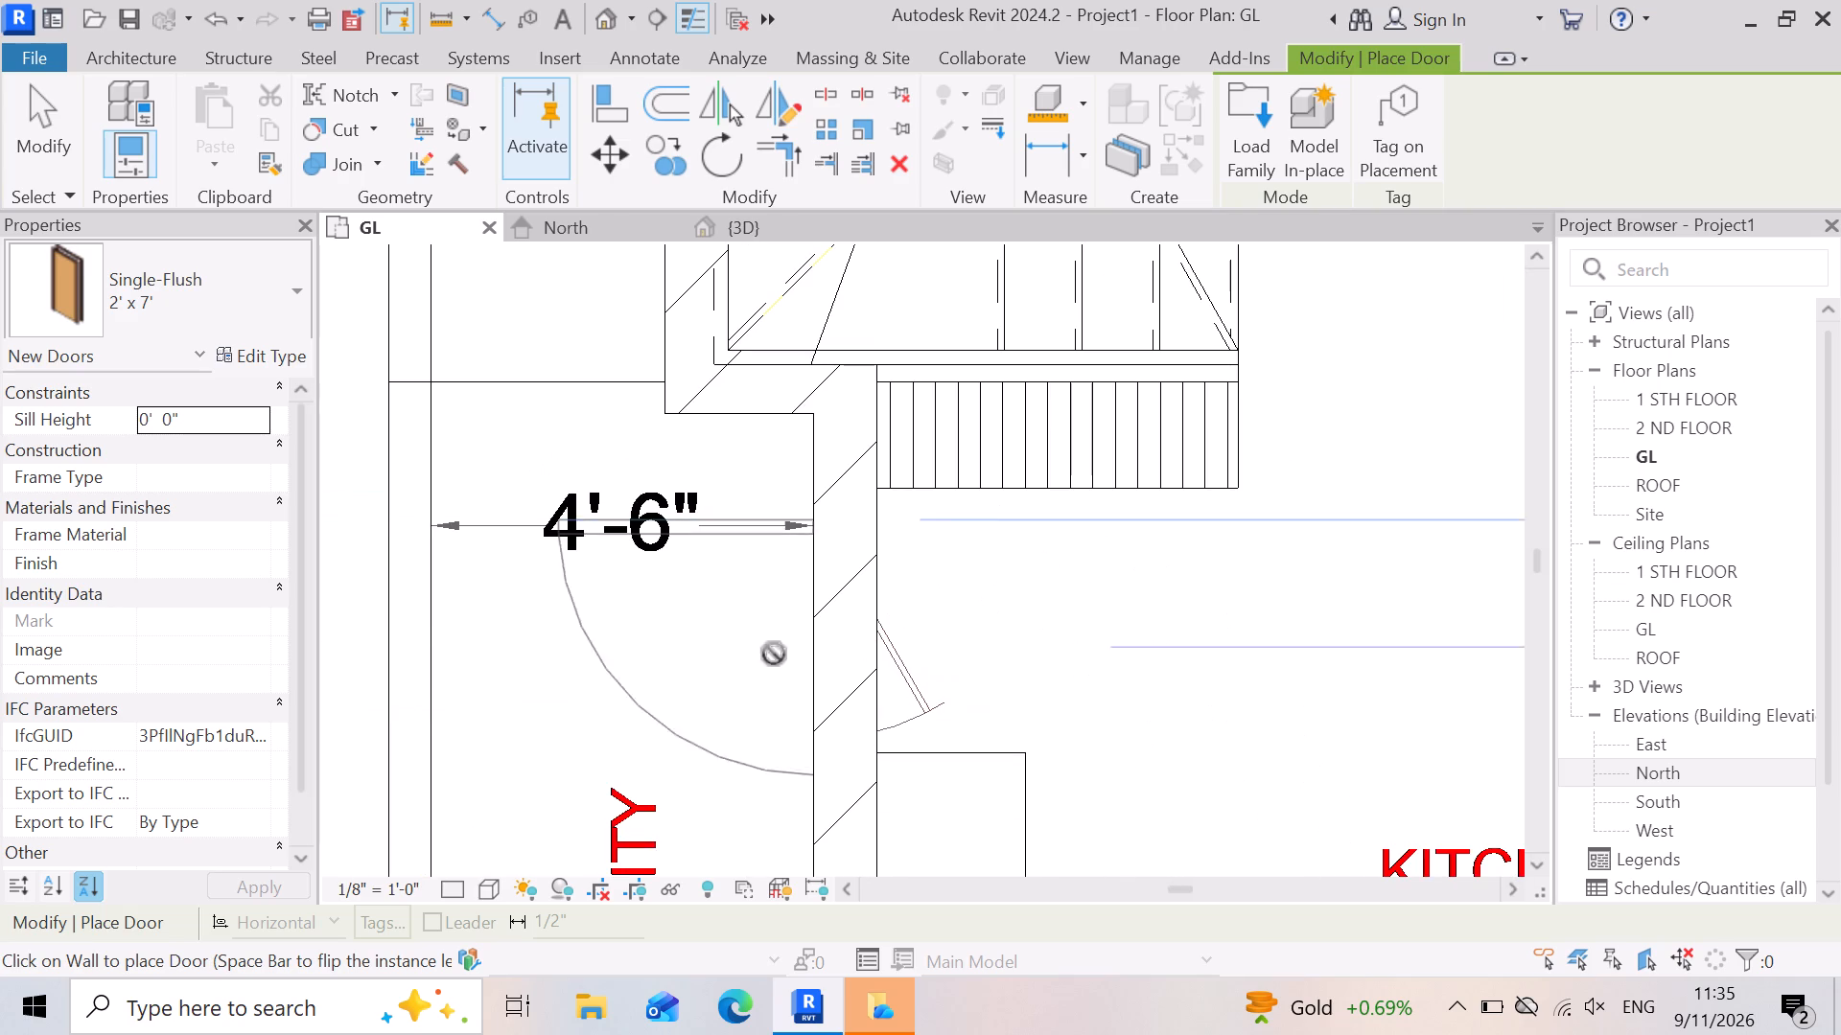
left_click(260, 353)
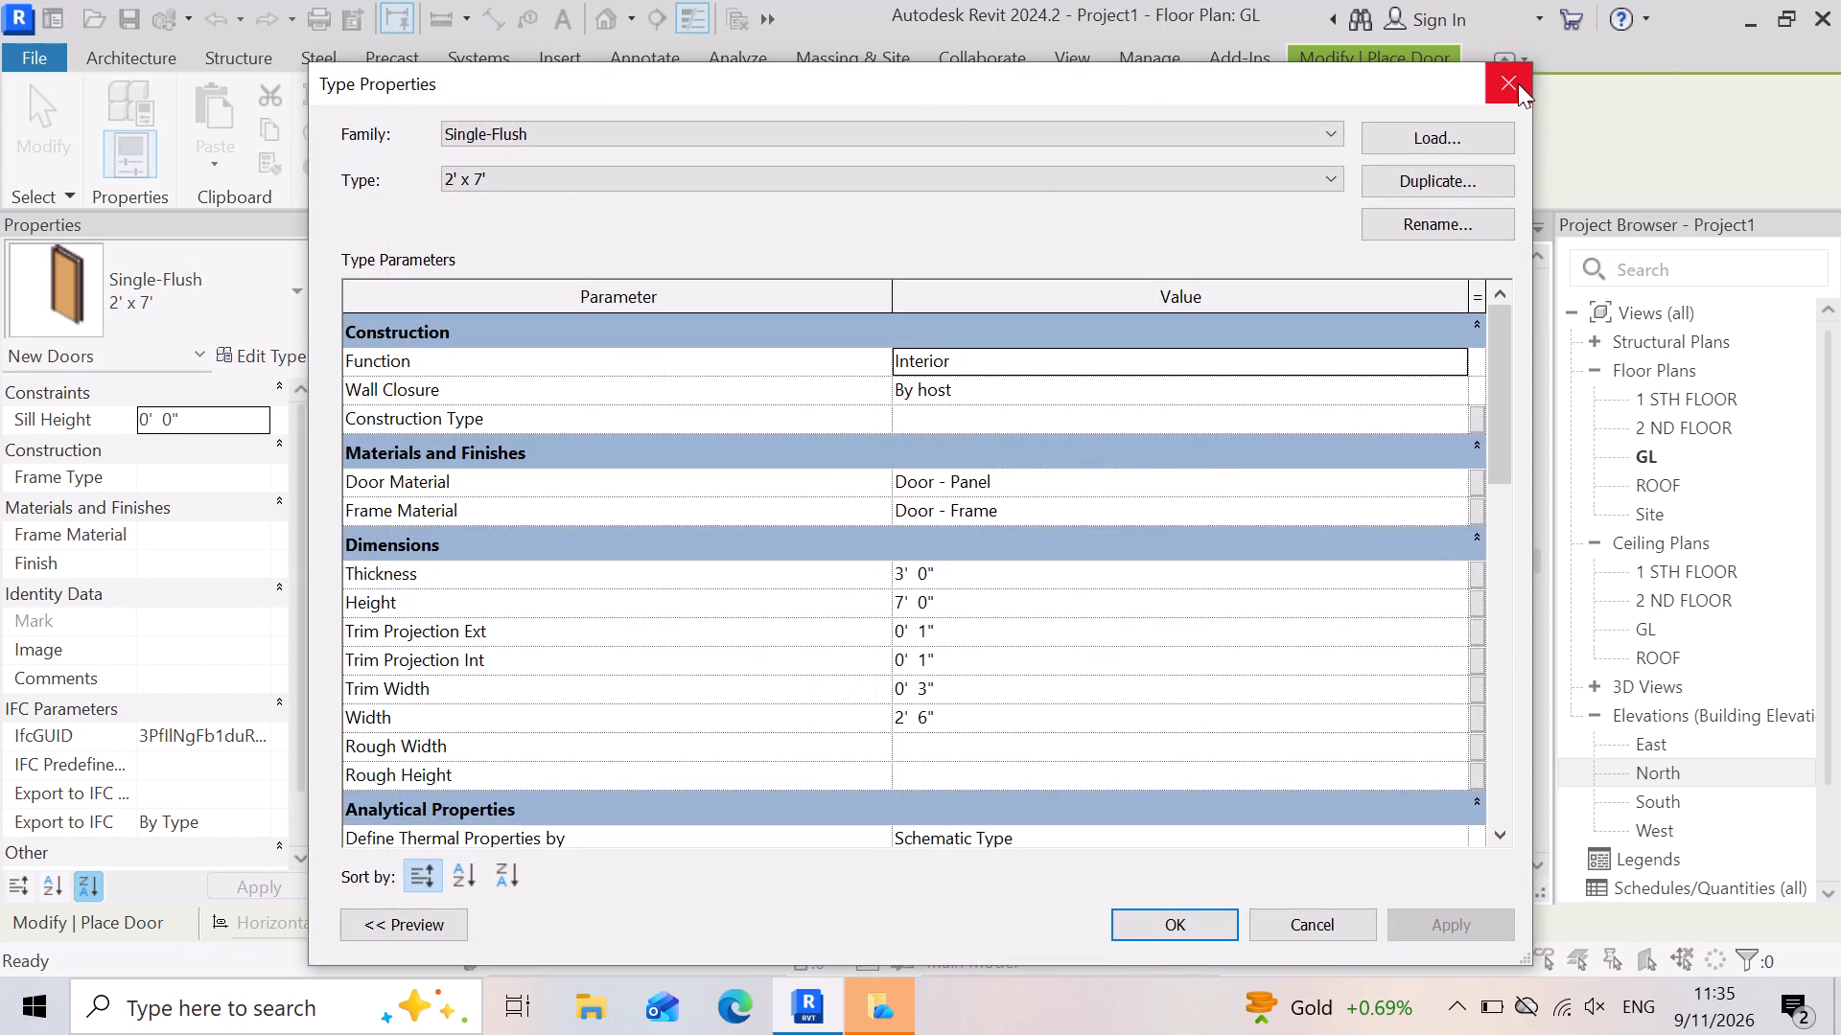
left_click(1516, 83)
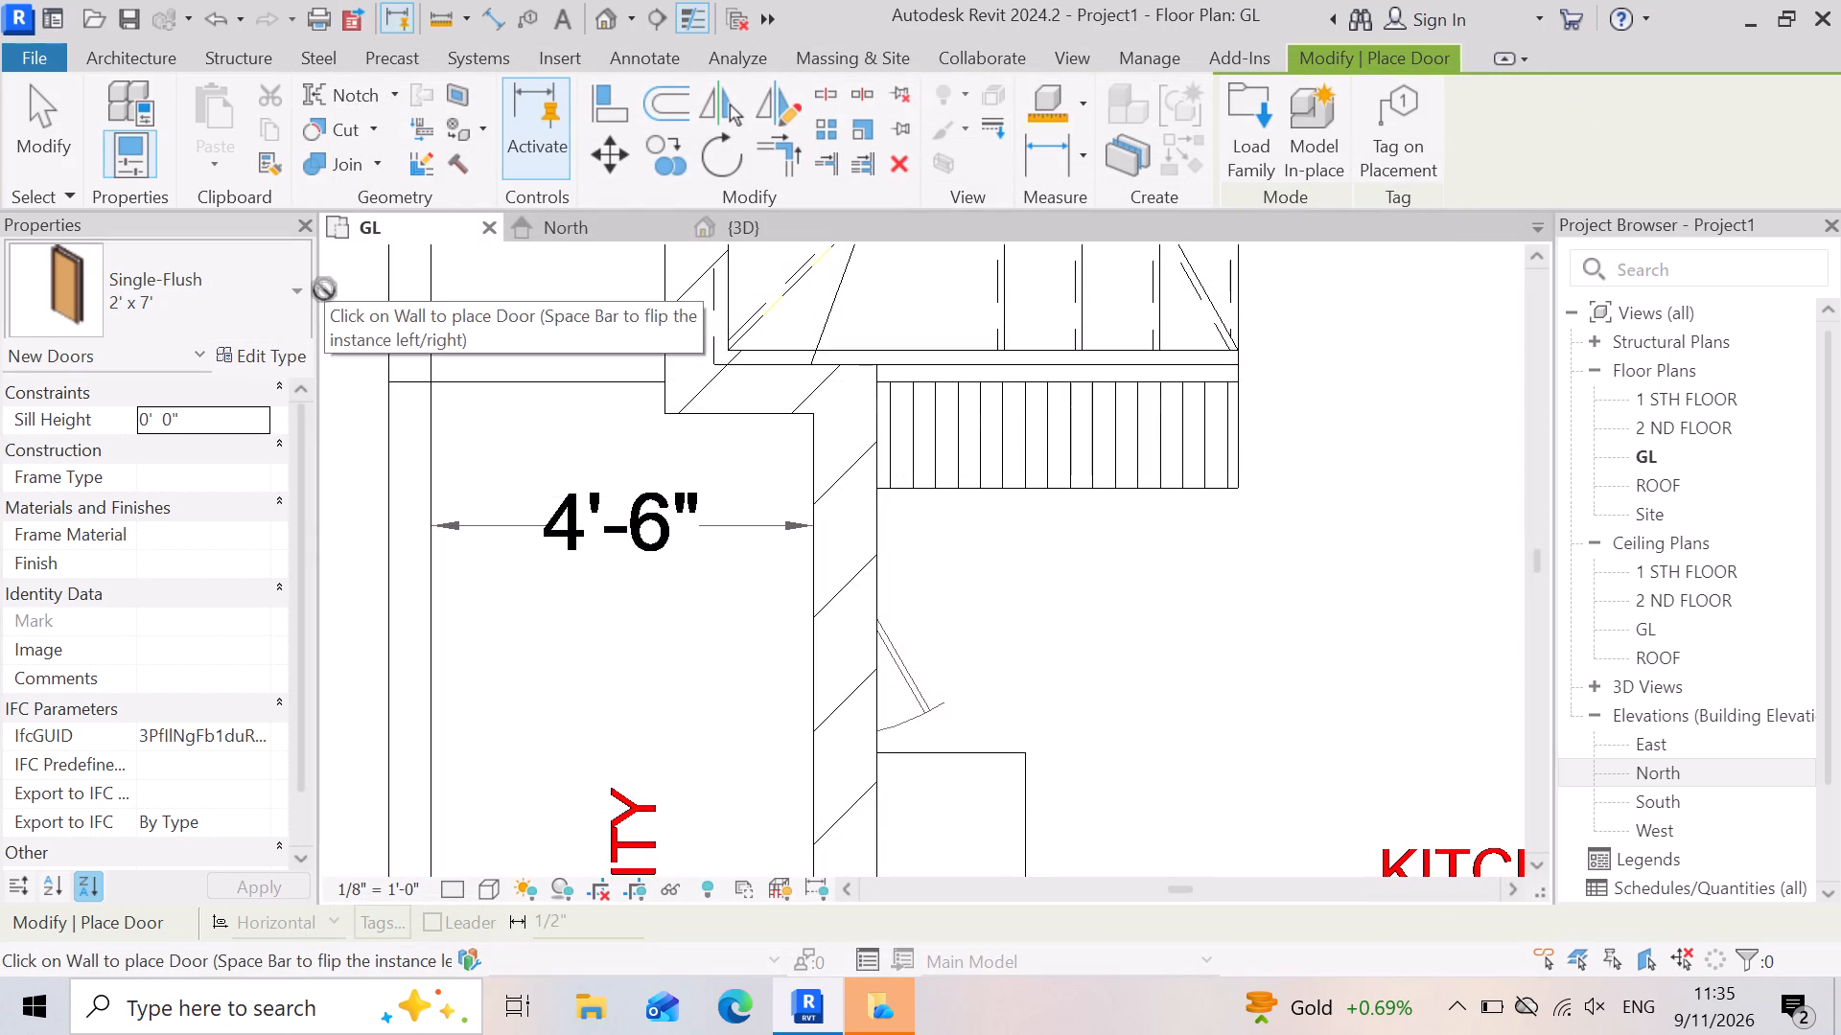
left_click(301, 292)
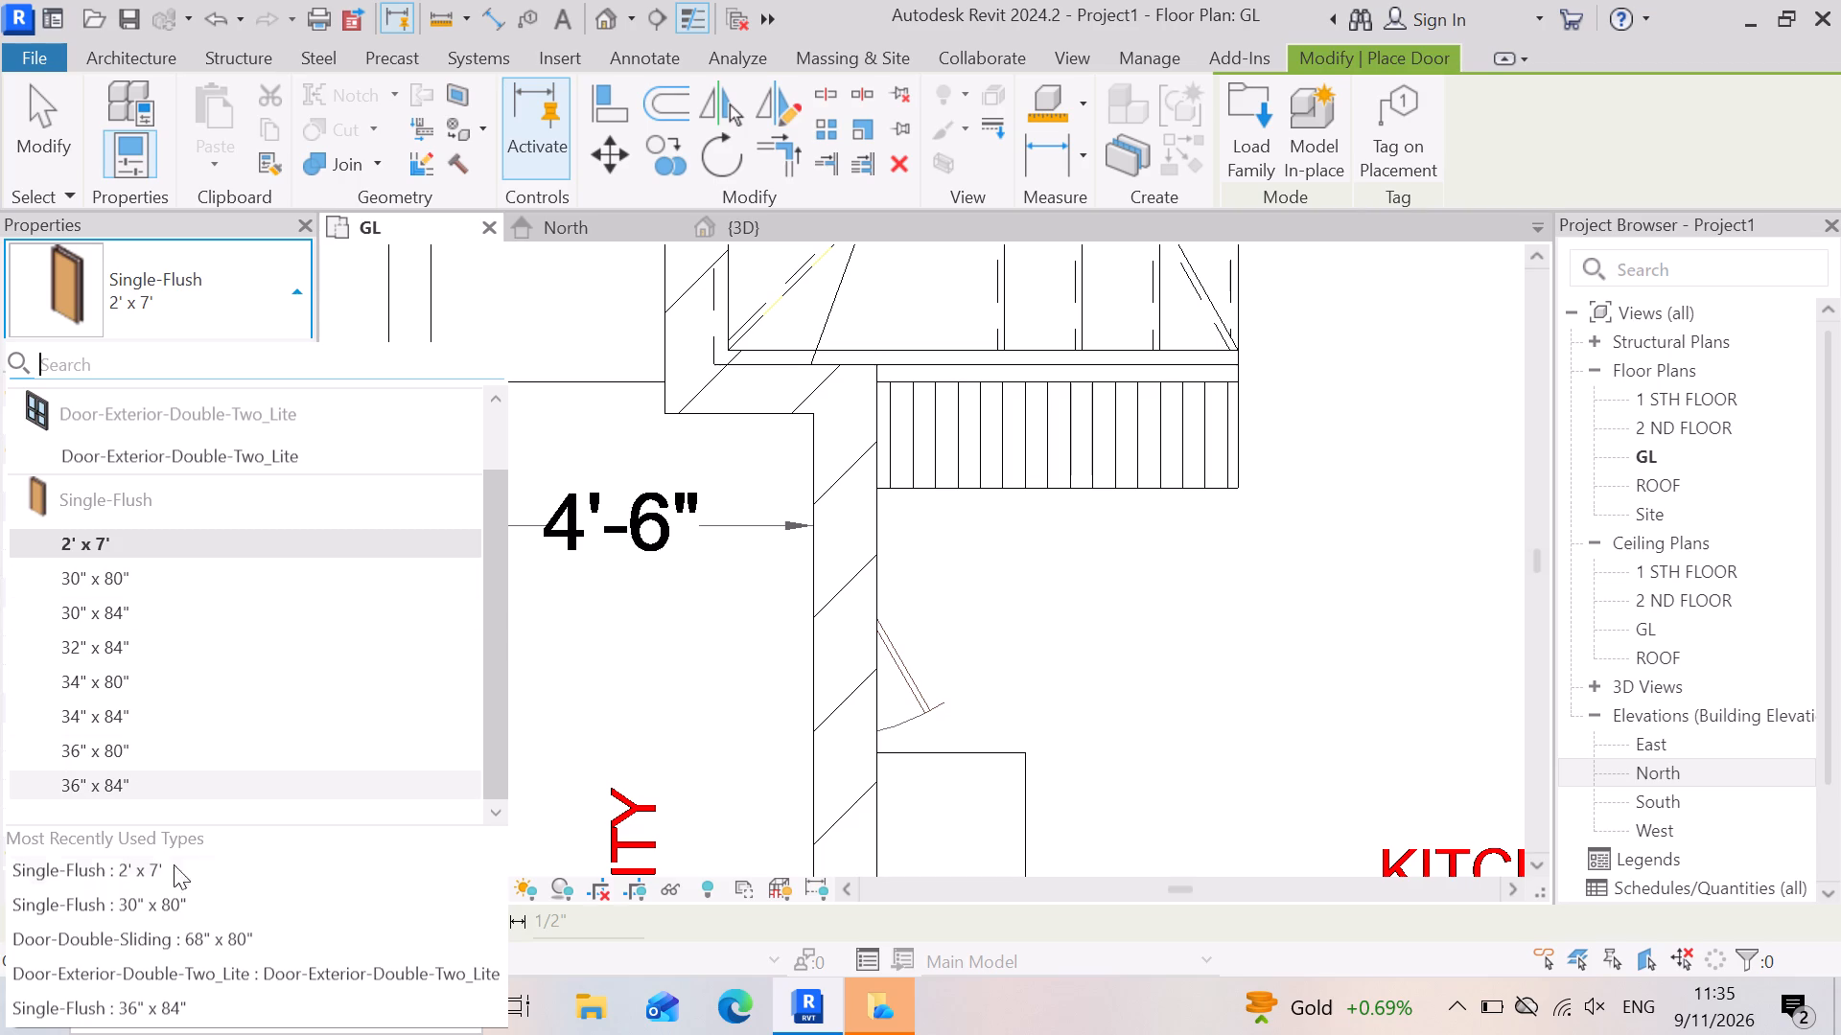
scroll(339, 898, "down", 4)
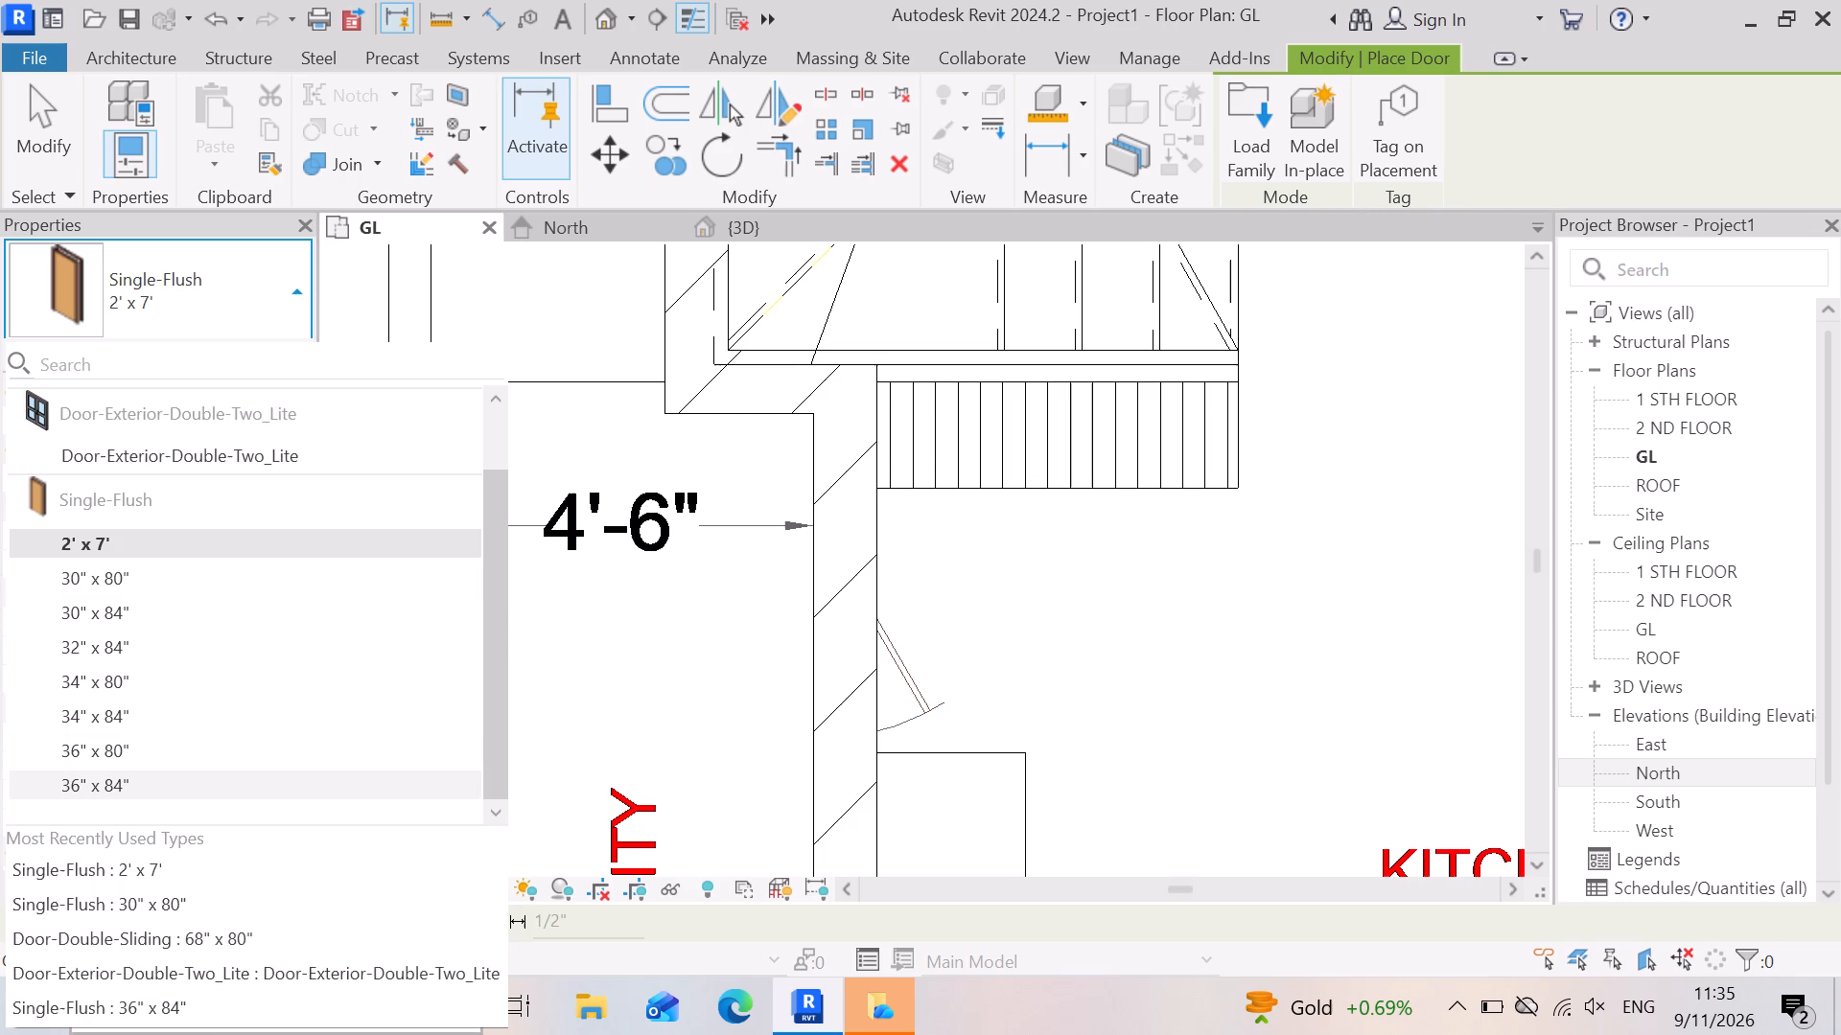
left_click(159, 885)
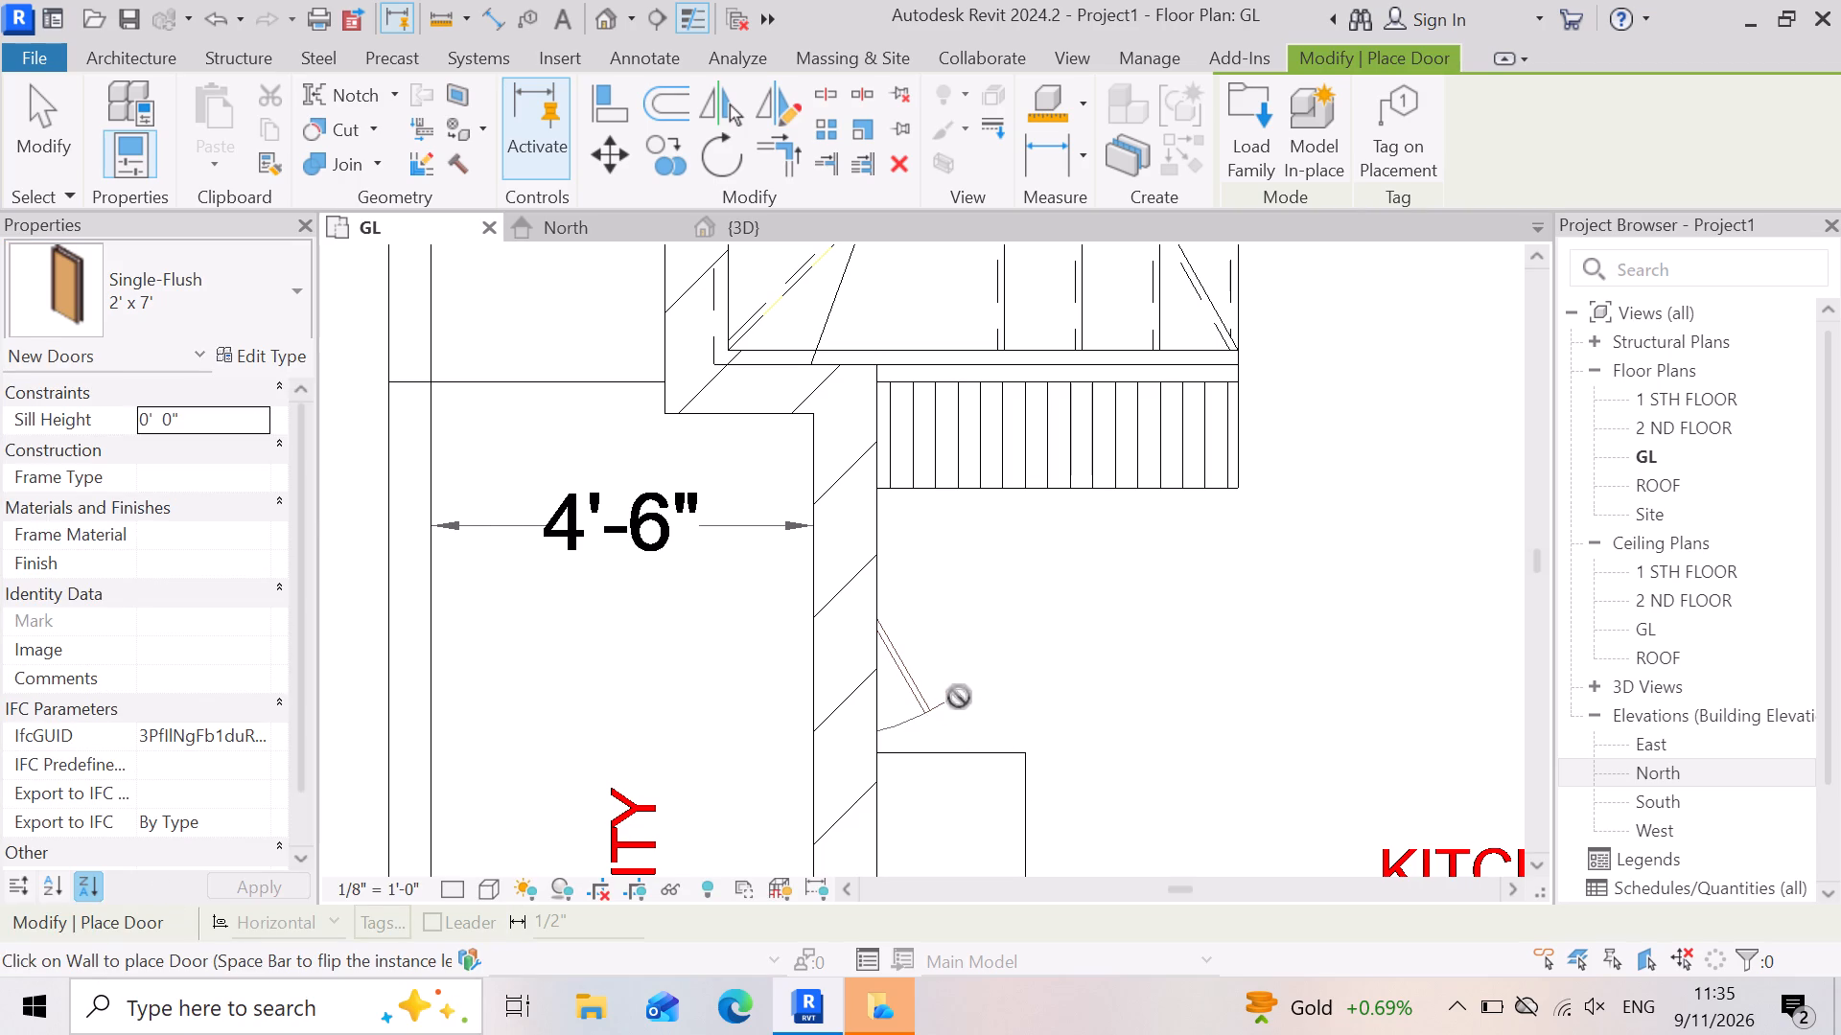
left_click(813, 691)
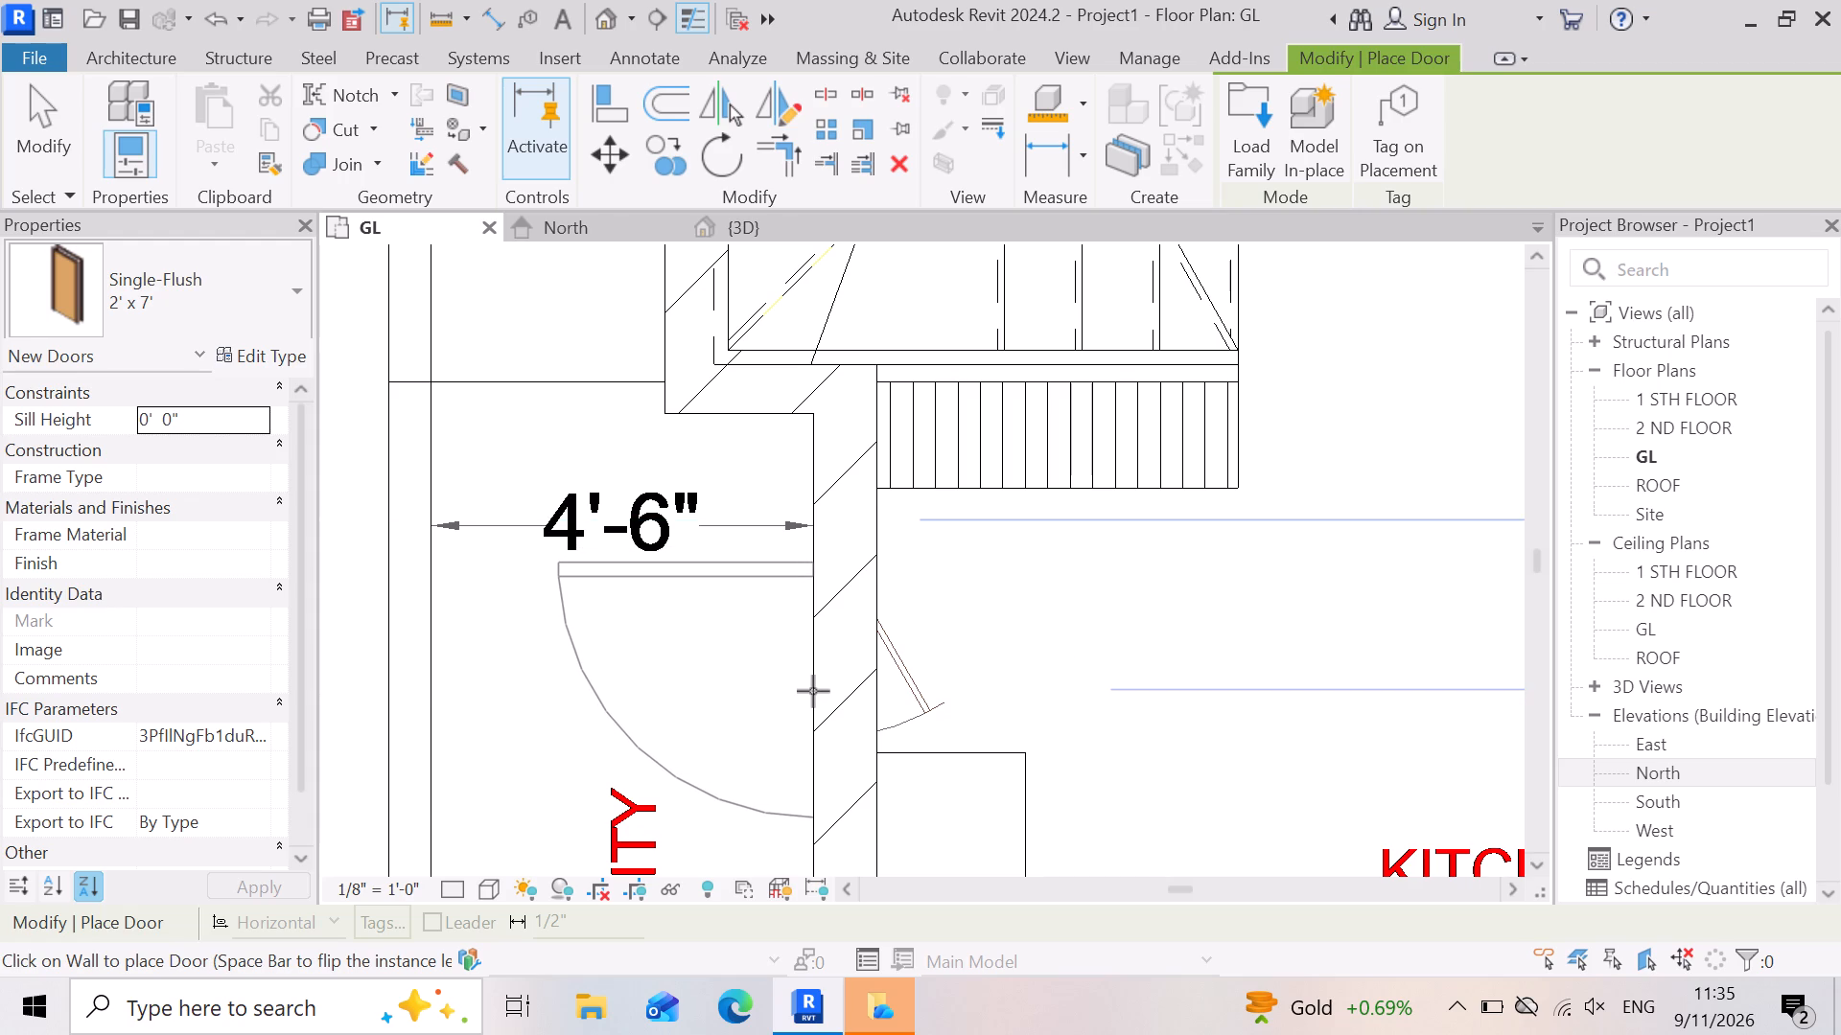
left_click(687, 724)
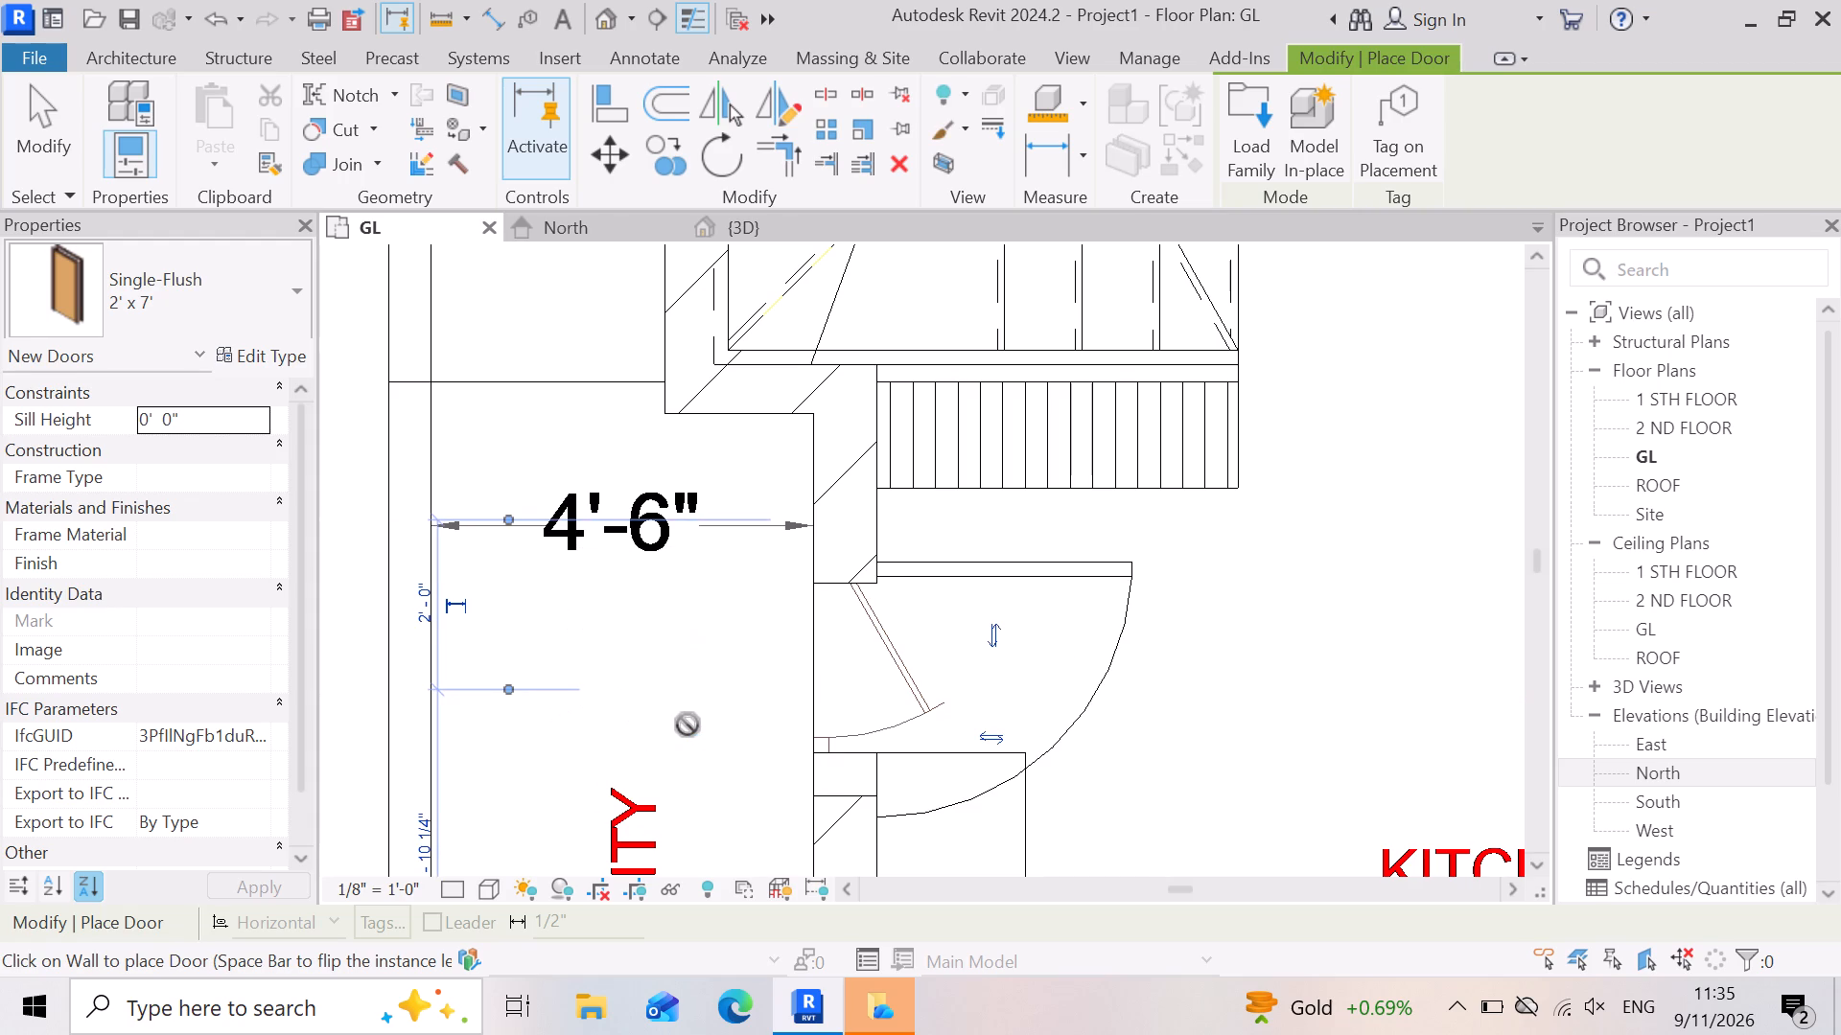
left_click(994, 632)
Examine the placed kitchen–utility door in 3D from the kitchen side and from outside the utility wall.
scroll(918, 690, "down", 7)
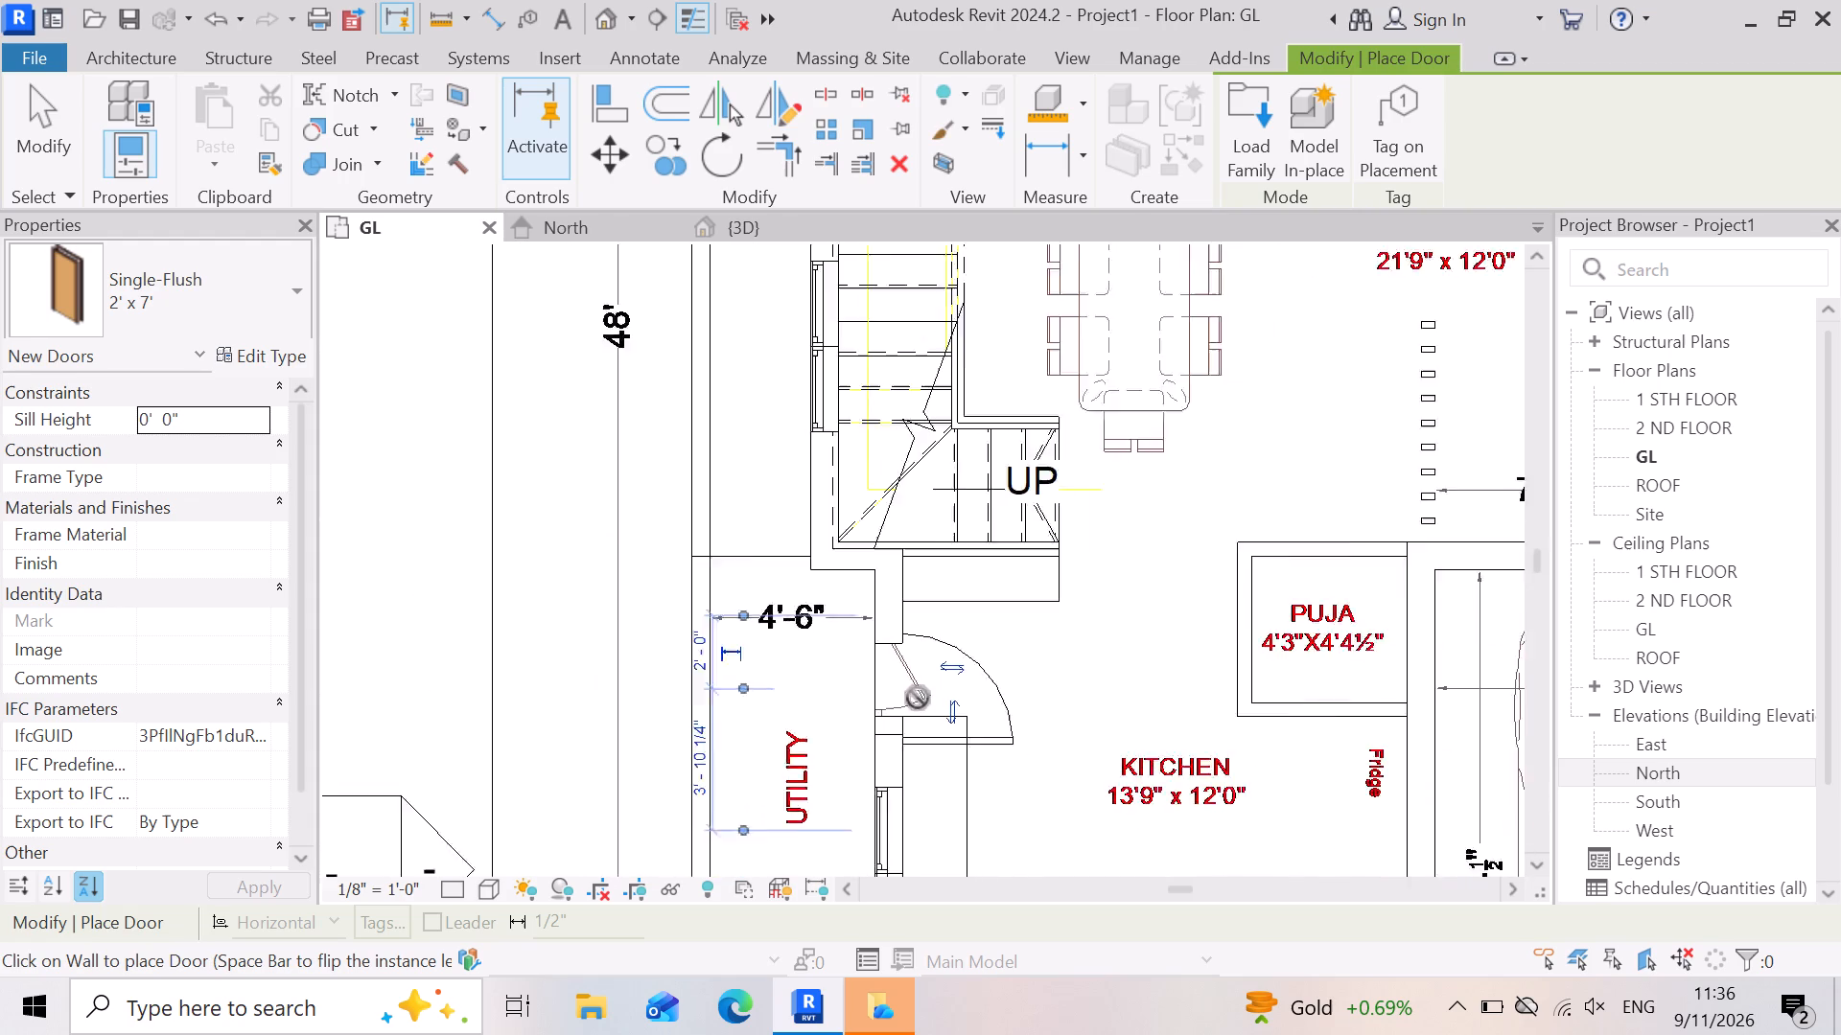
scroll(899, 731, "down", 3)
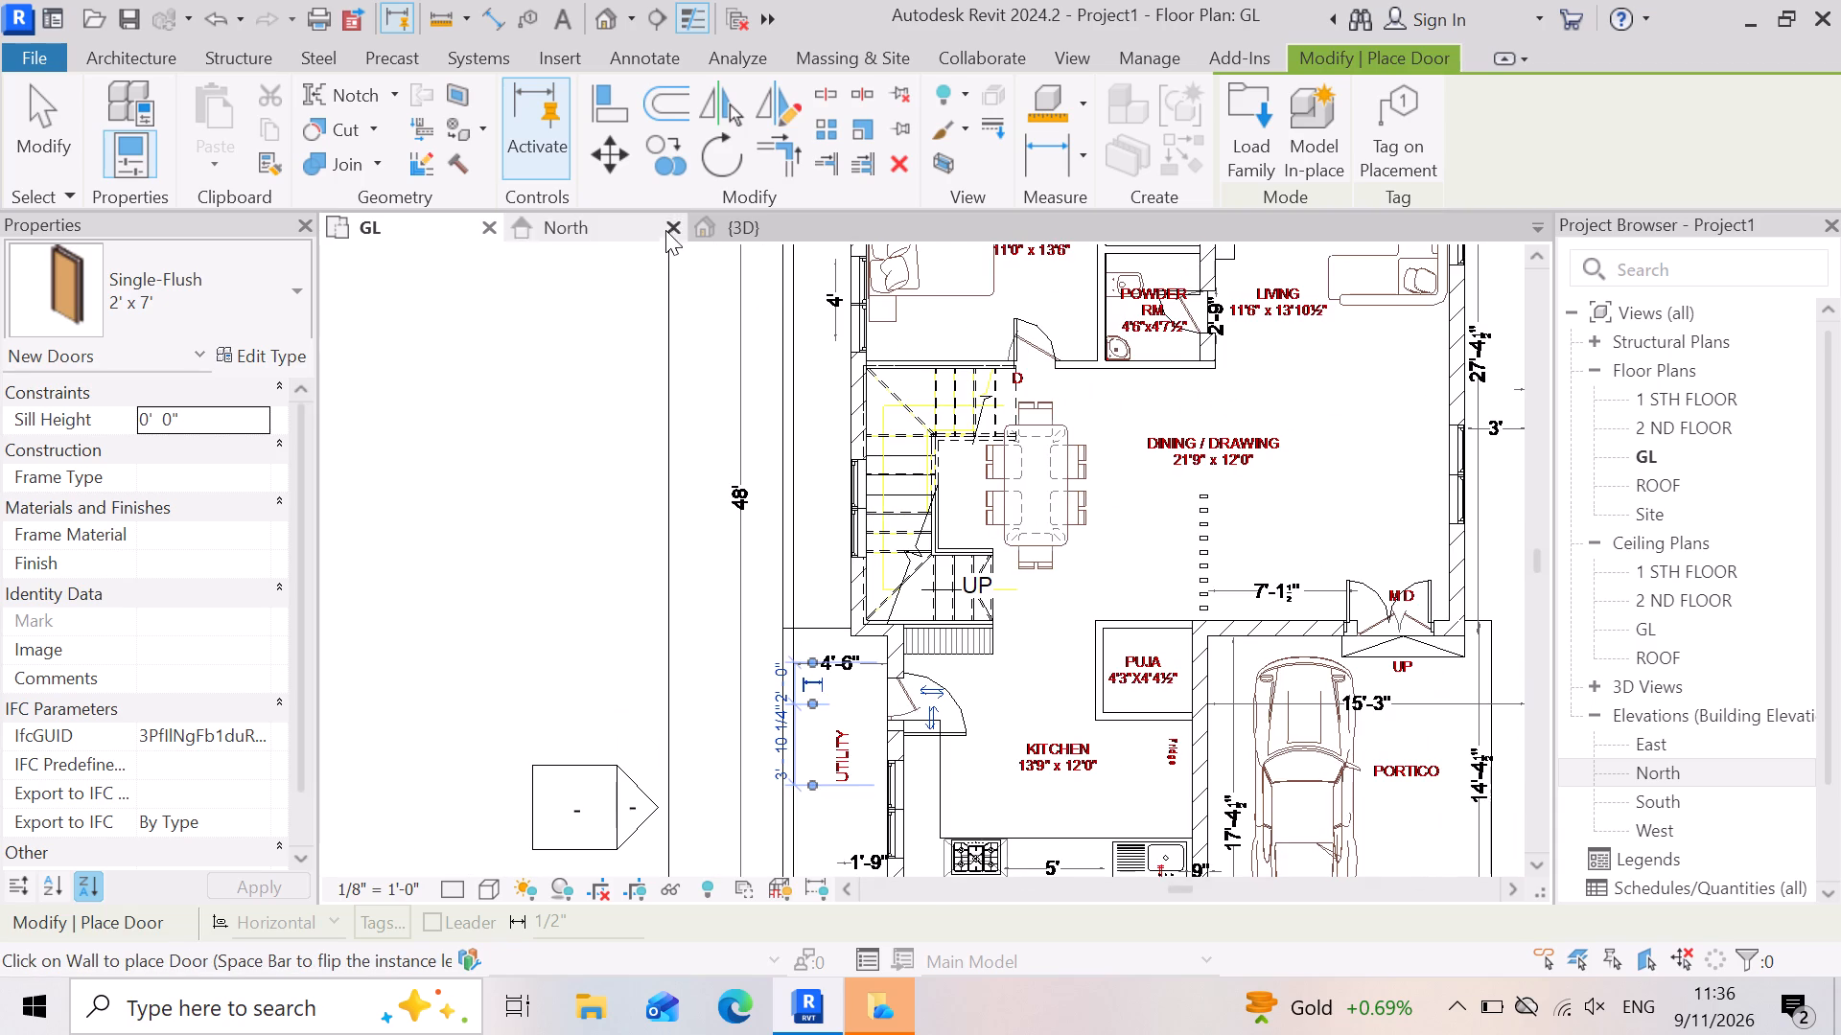
left_click(815, 218)
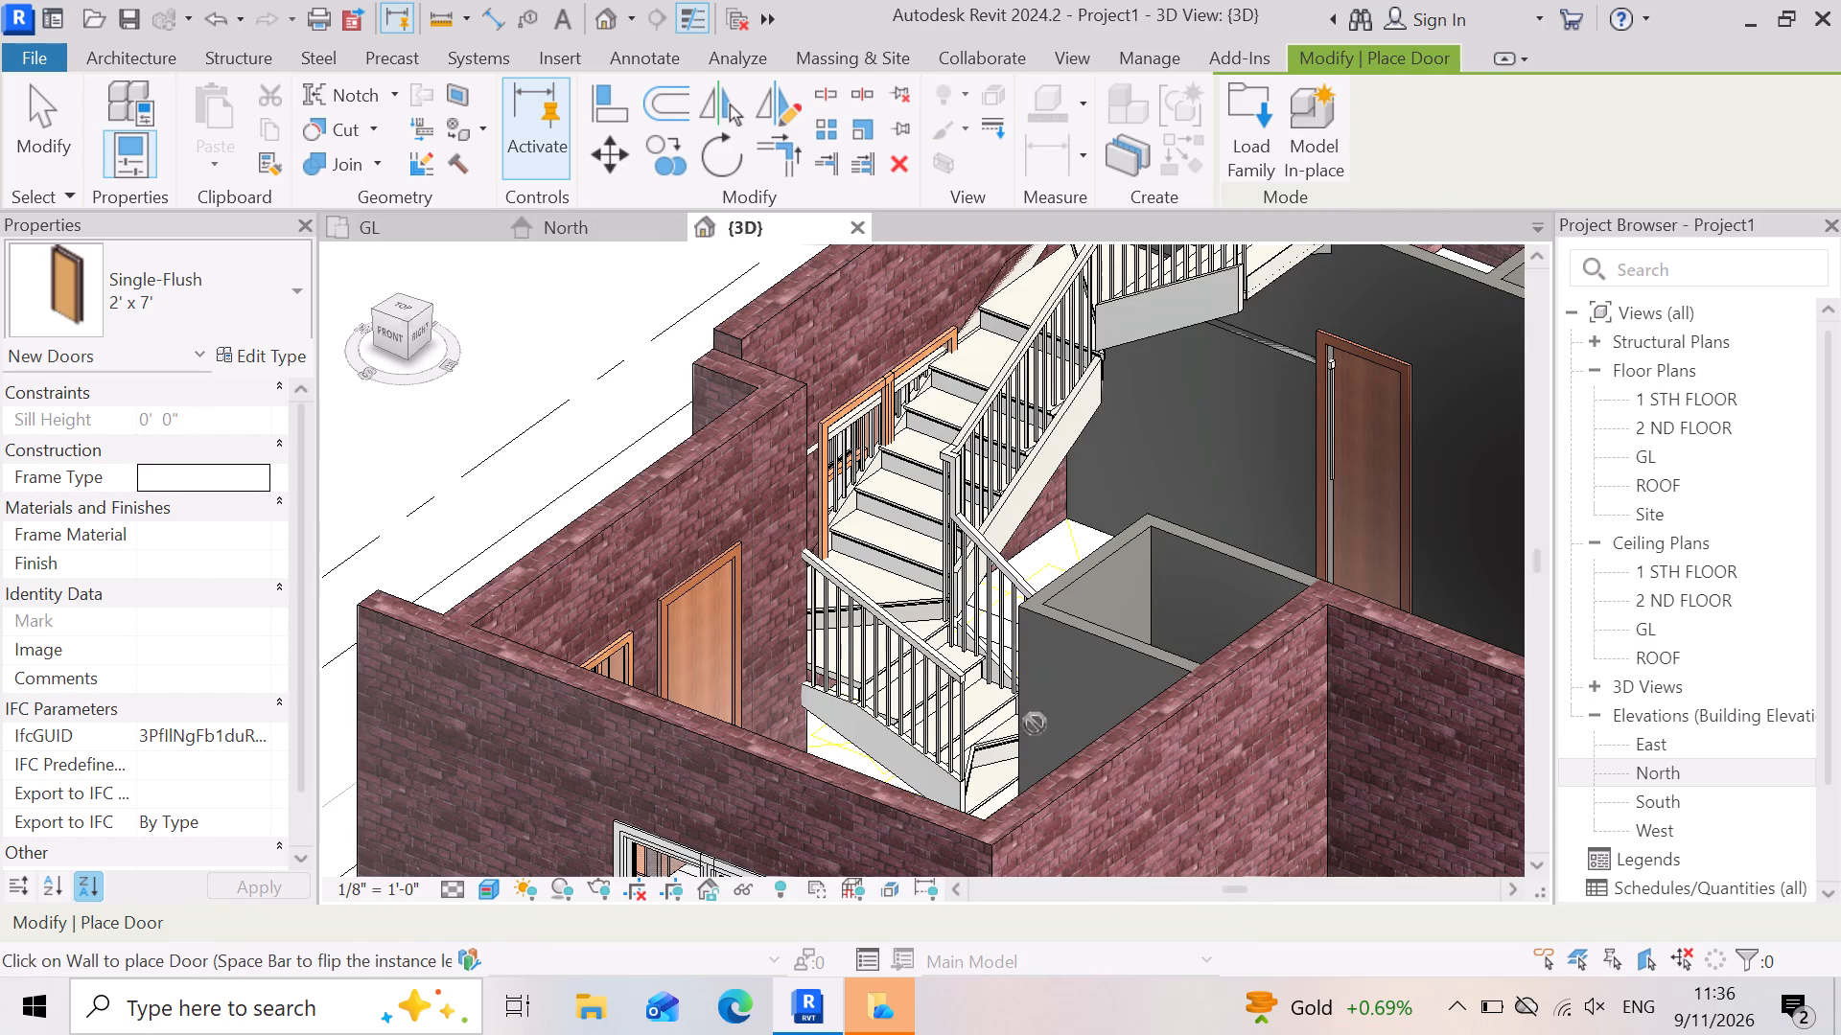
scroll(1048, 708, "down", 9)
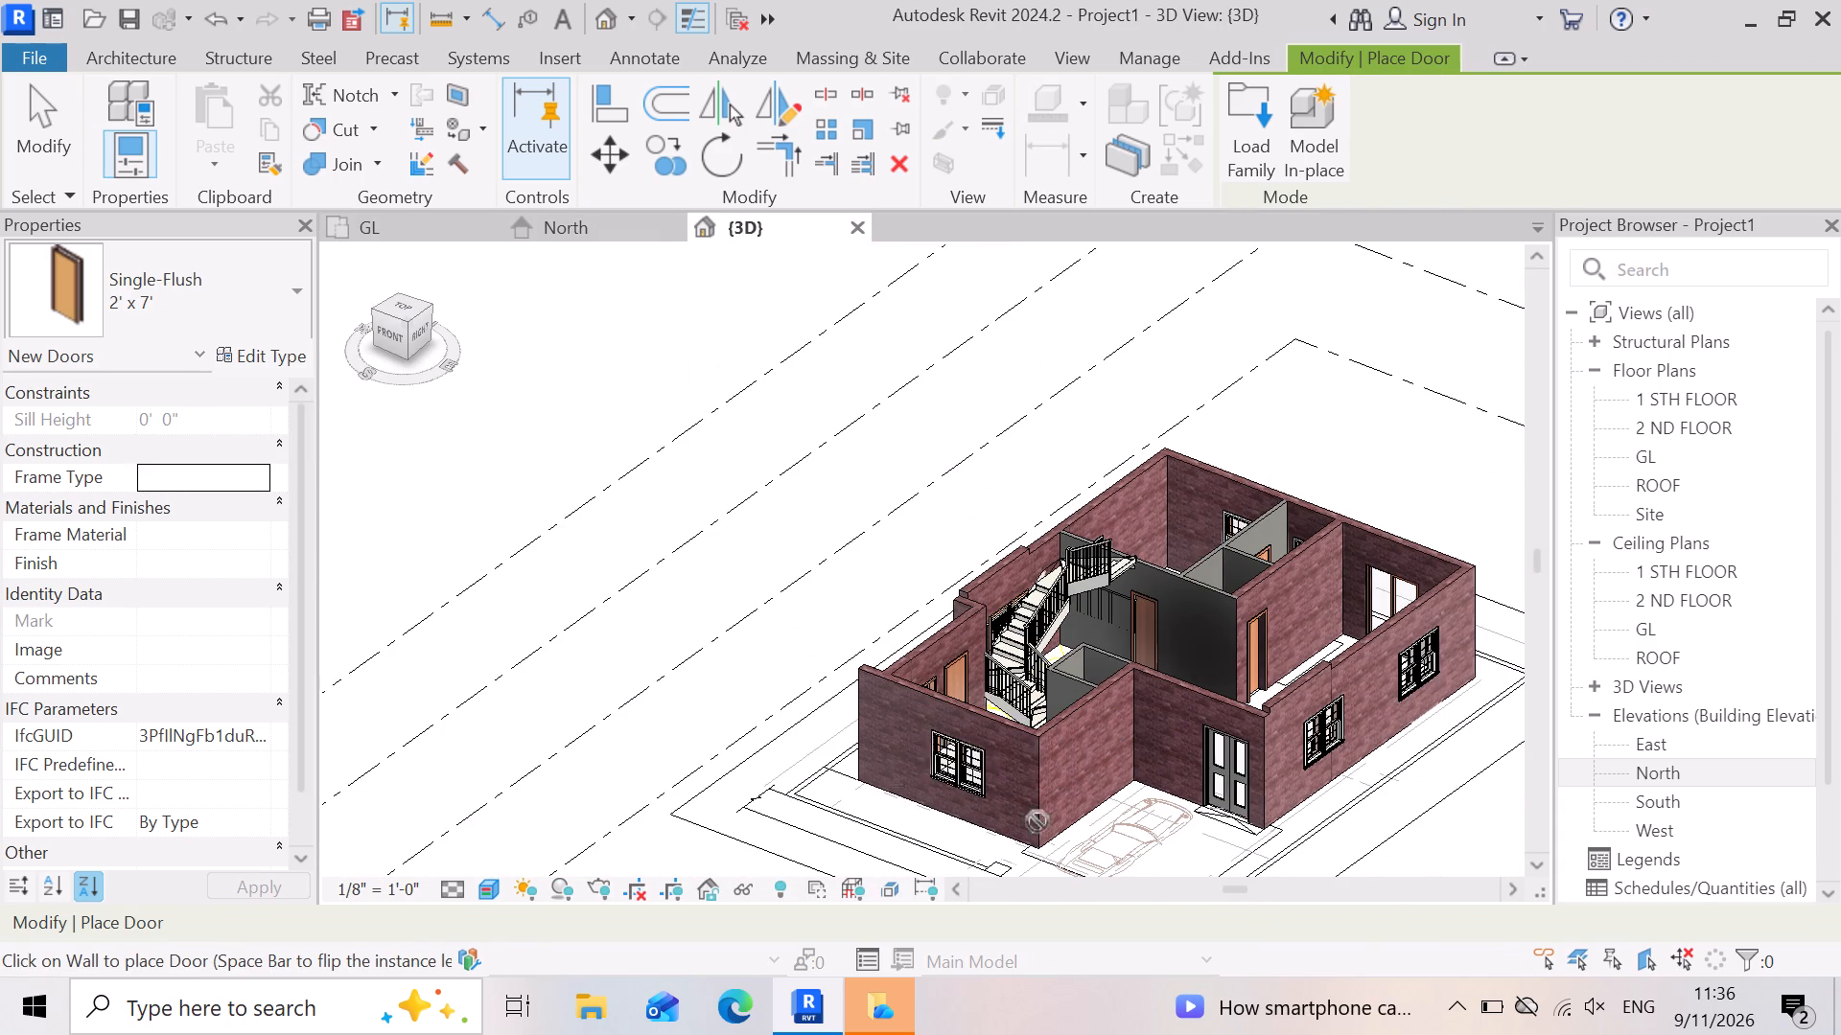
scroll(971, 758, "up", 9)
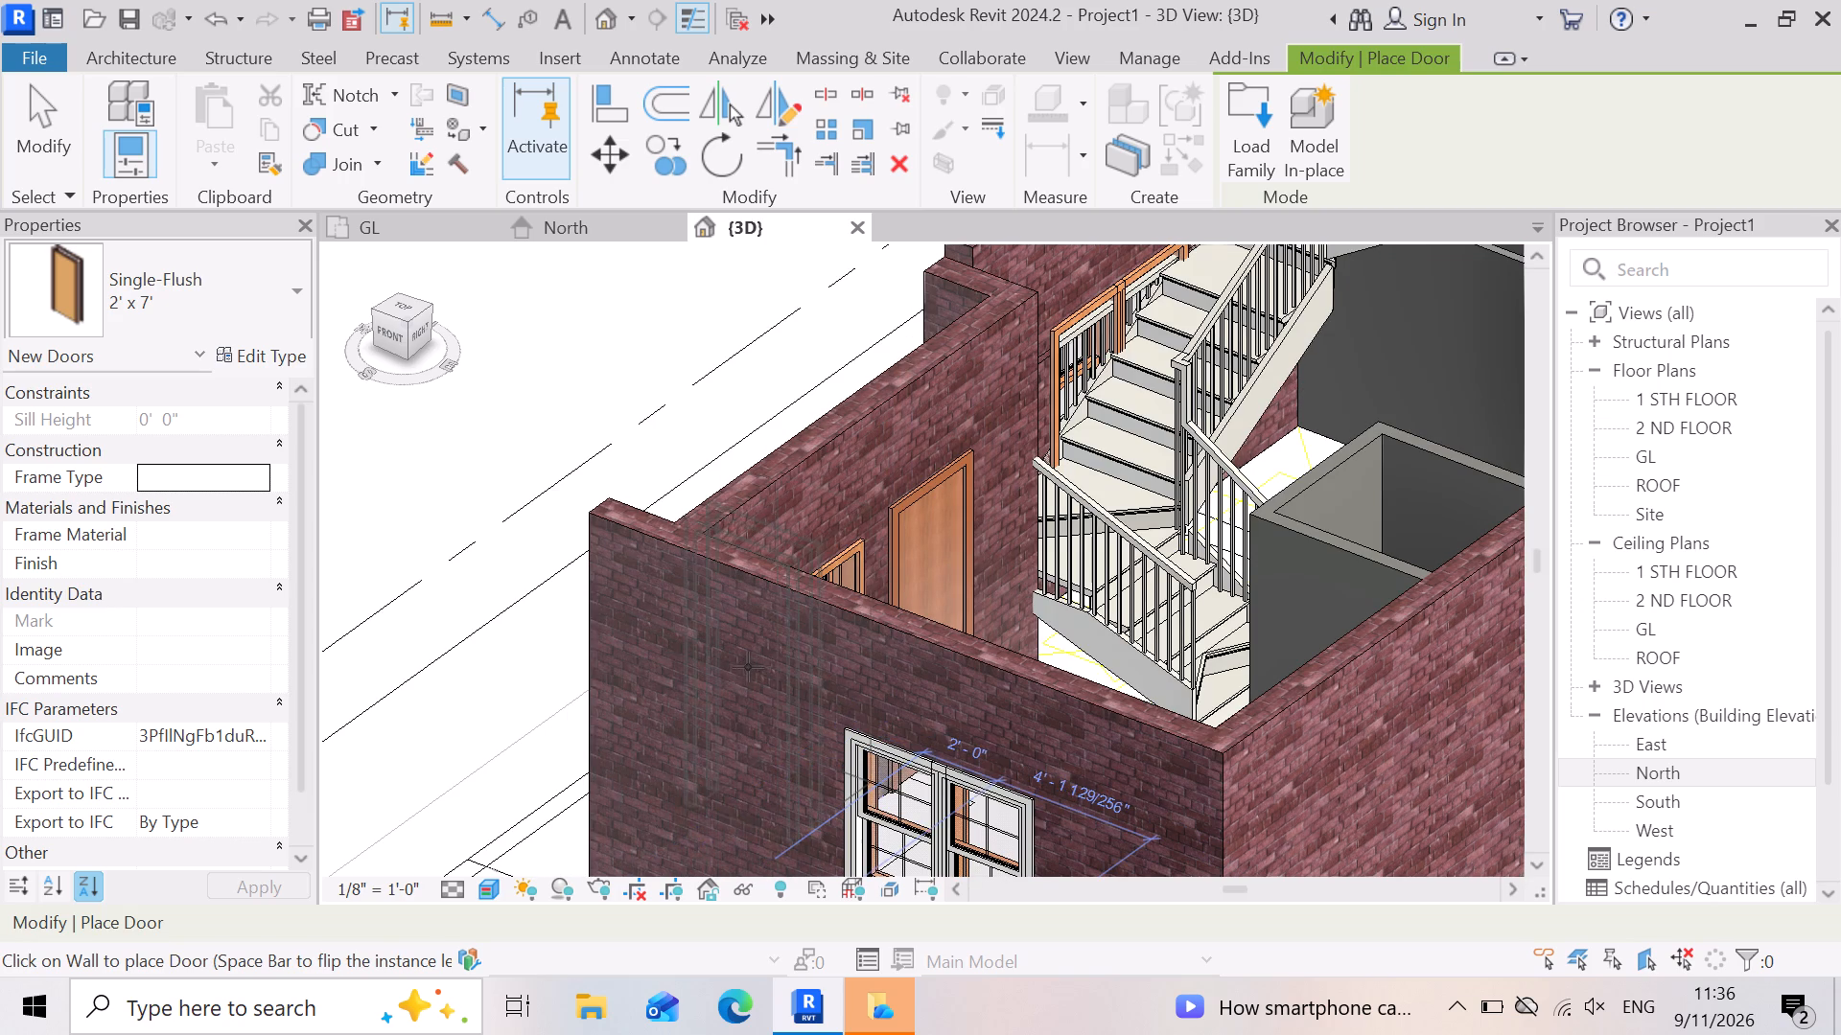
middle_click_drag(757, 665, 852, 666, "shift")
right_click_drag(757, 663, 853, 666, "shift")
scroll(1002, 584, "down", 6)
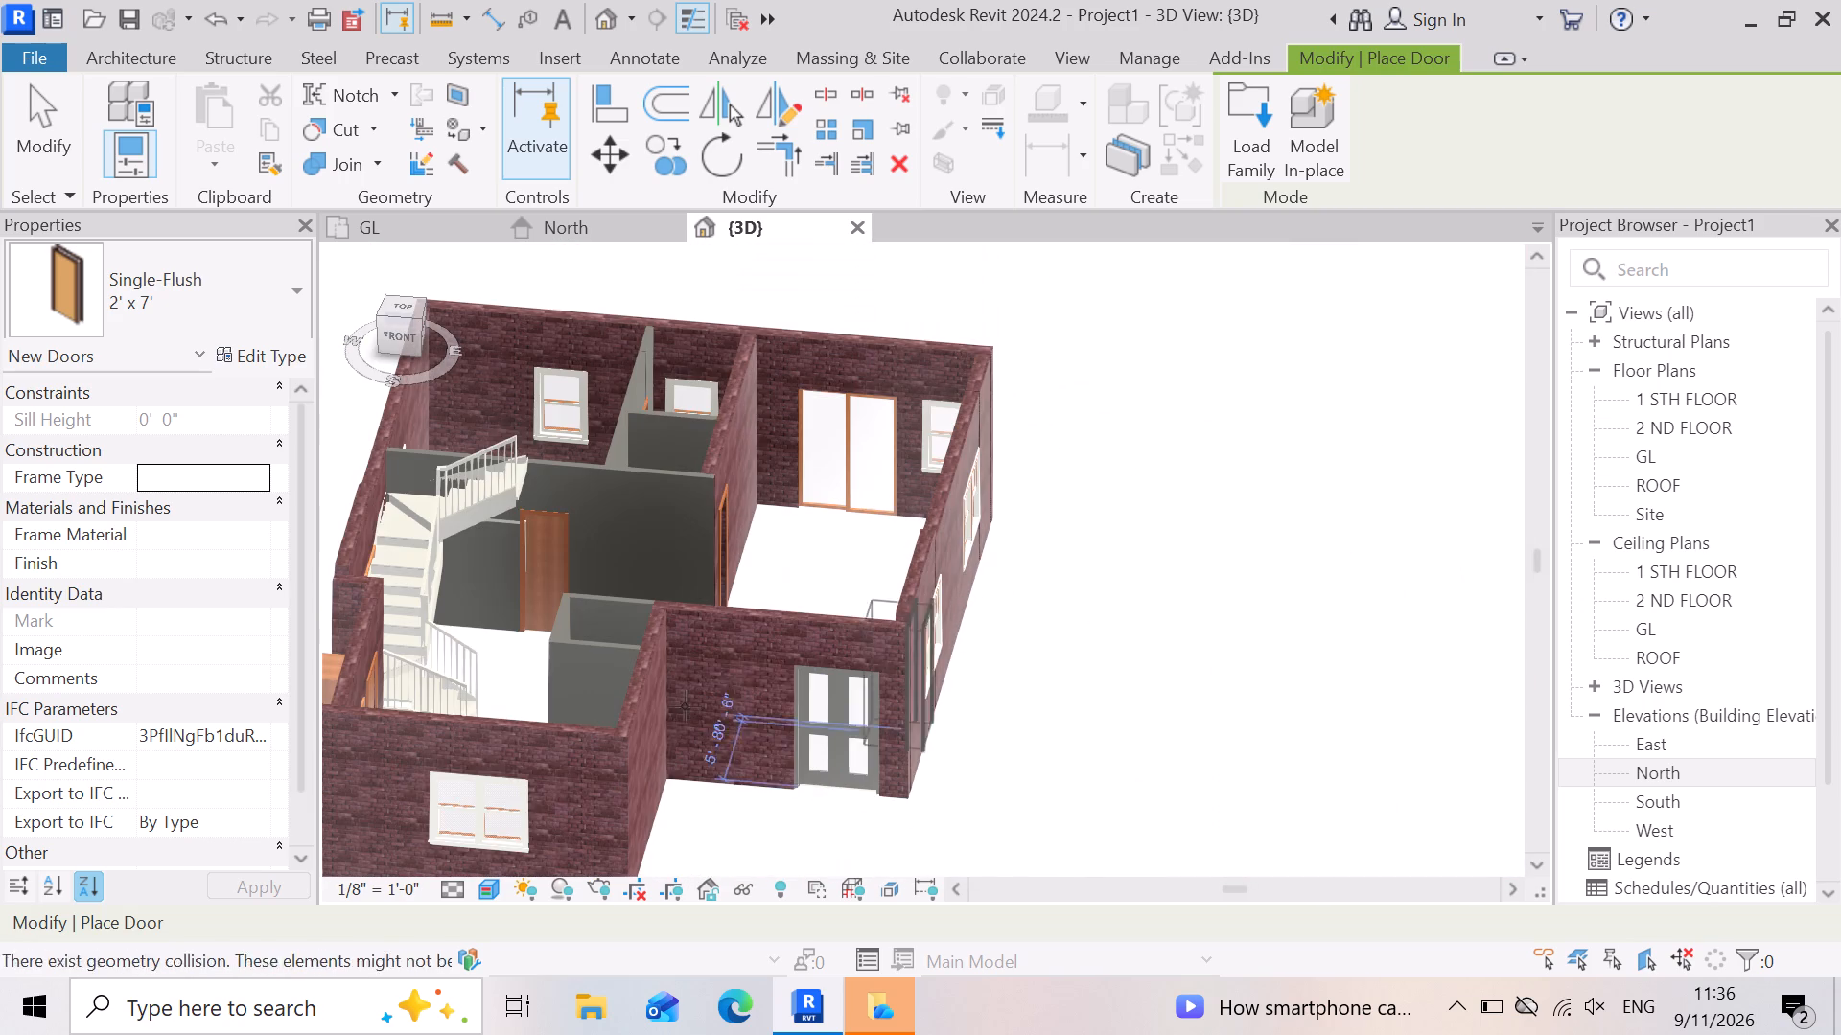
scroll(958, 650, "down", 4)
middle_click(563, 811, "shift")
right_click_drag(564, 811, 672, 769, "shift")
middle_click_drag(564, 811, 664, 770, "shift")
middle_click(665, 770, "shift")
scroll(875, 649, "down", 4)
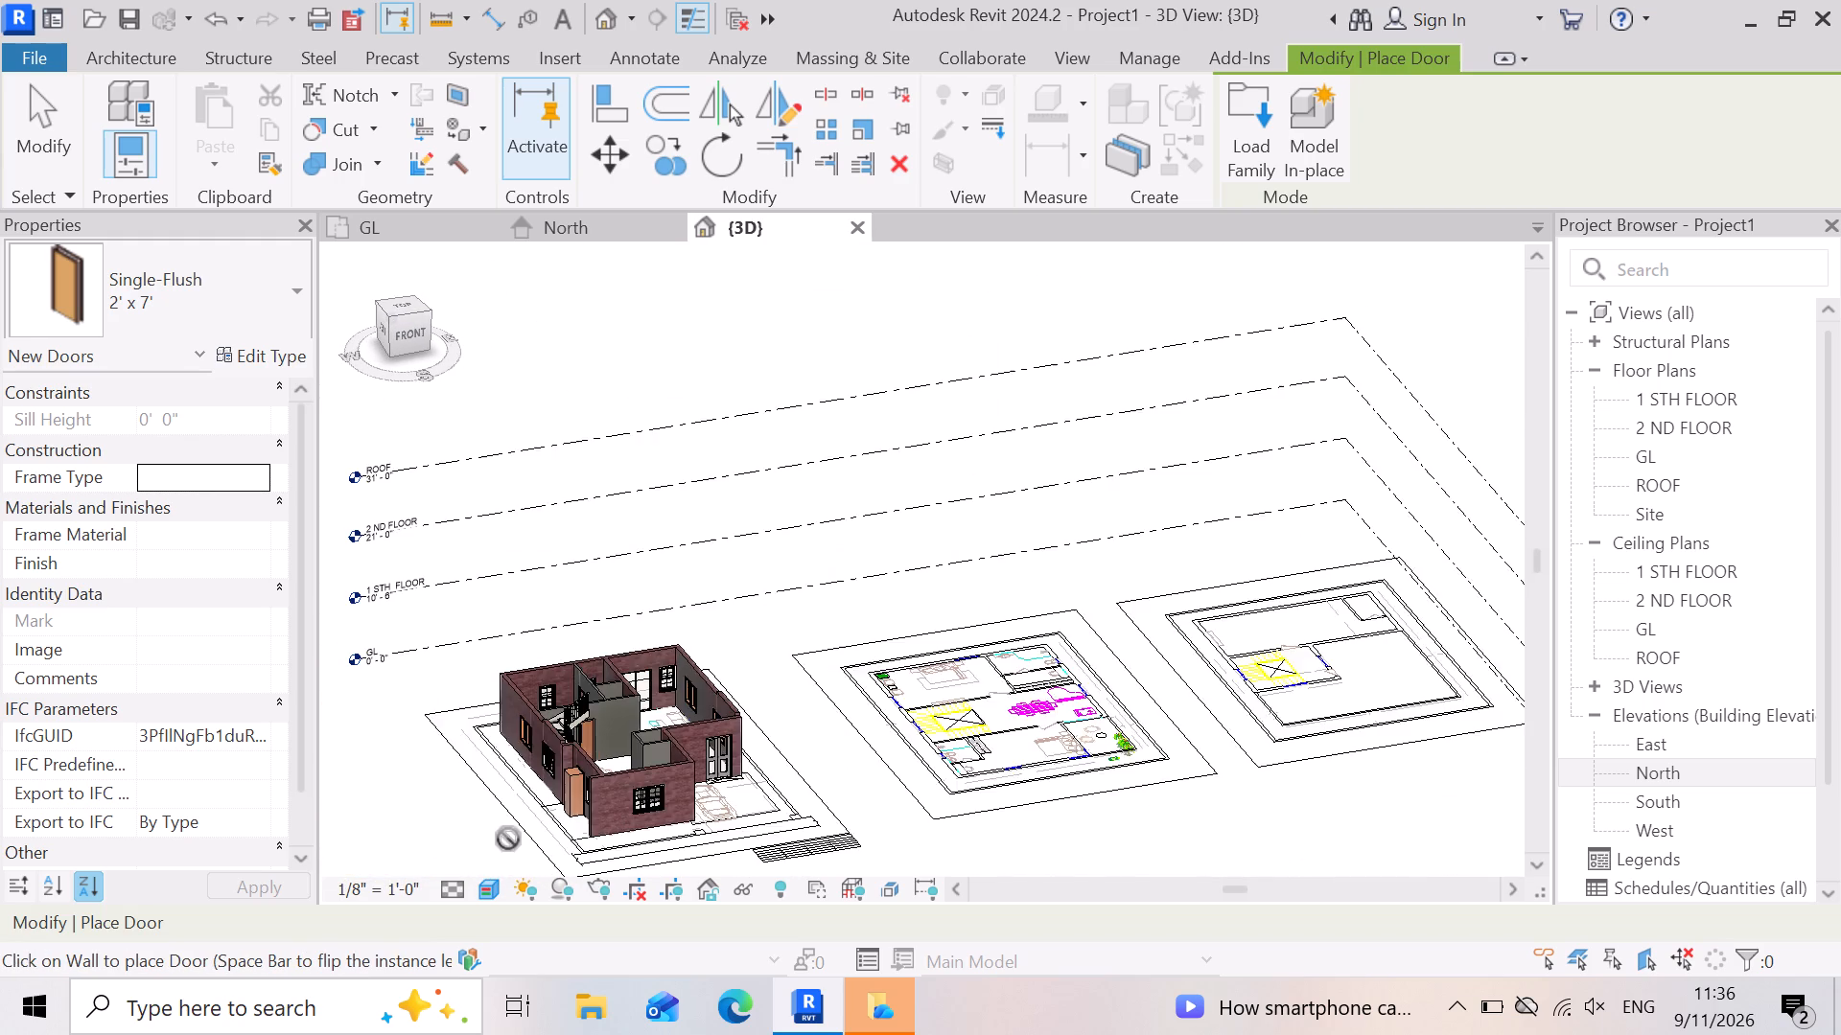
scroll(536, 835, "up", 1, "shift")
middle_click_drag(547, 832, 648, 814, "shift")
right_click_drag(547, 832, 665, 797, "shift")
scroll(762, 697, "down", 4)
scroll(664, 805, "up", 2)
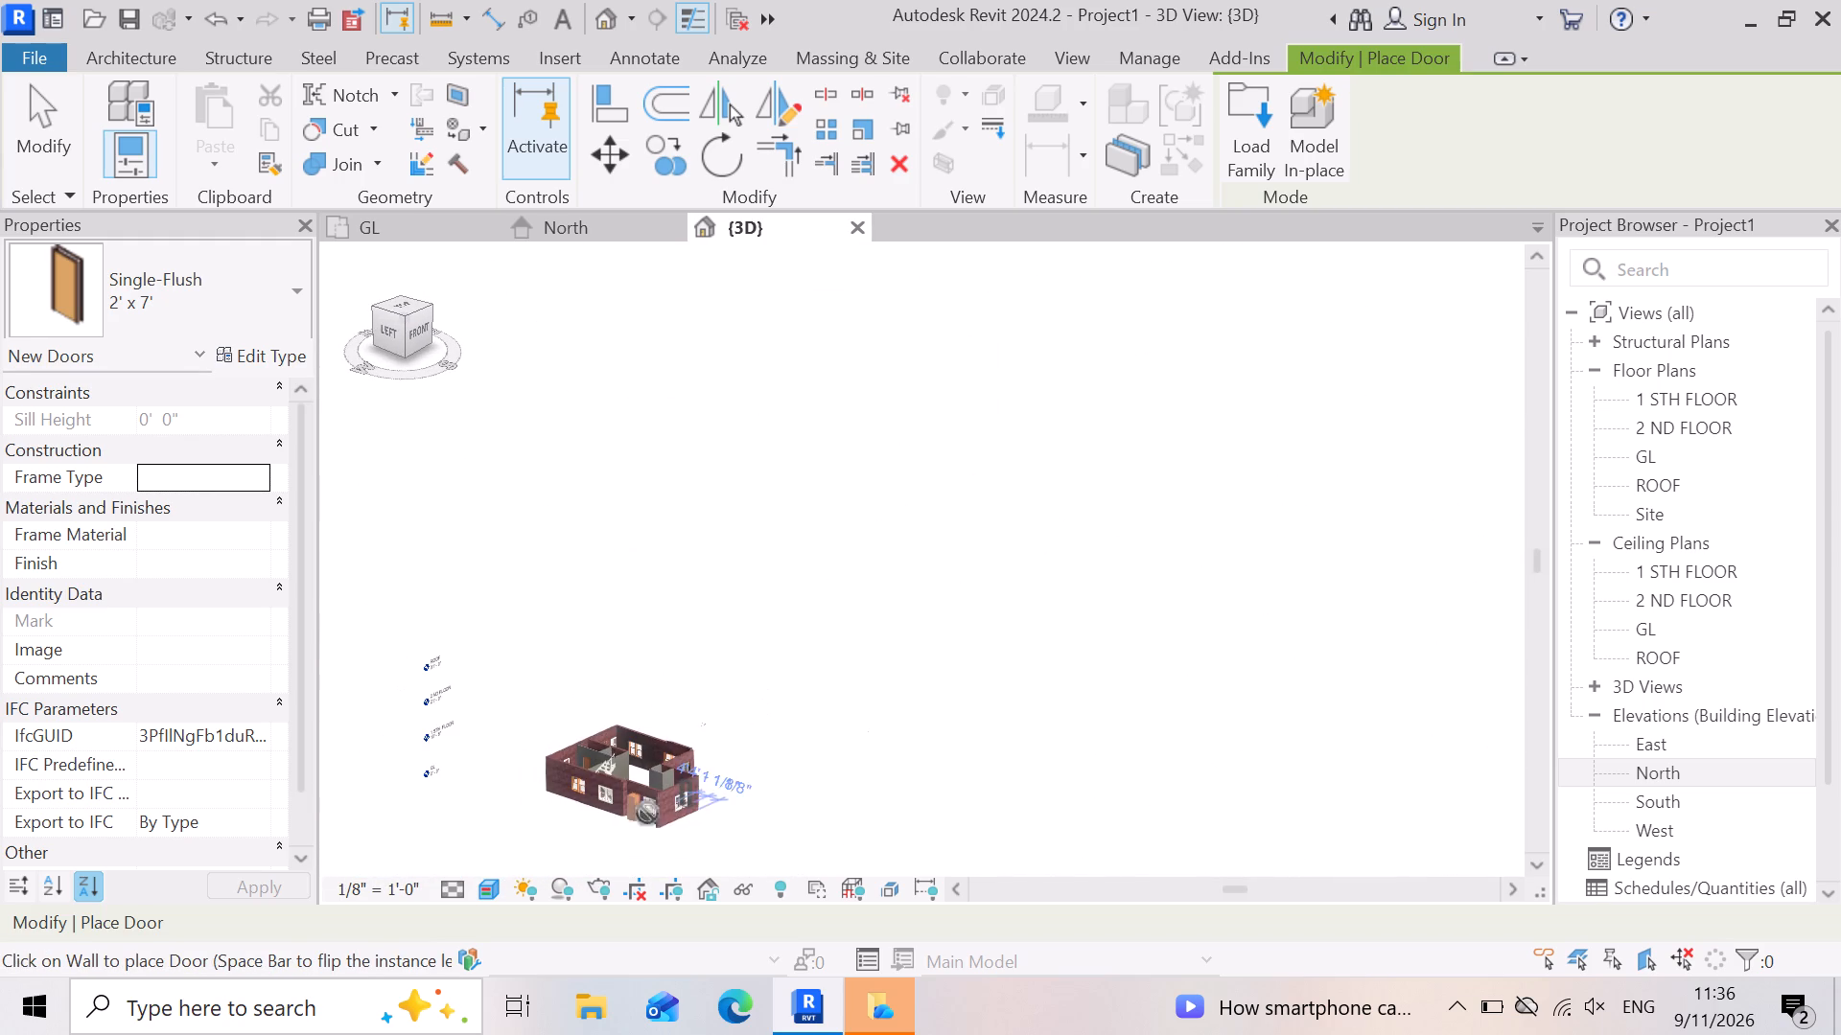
scroll(647, 813, "up", 17)
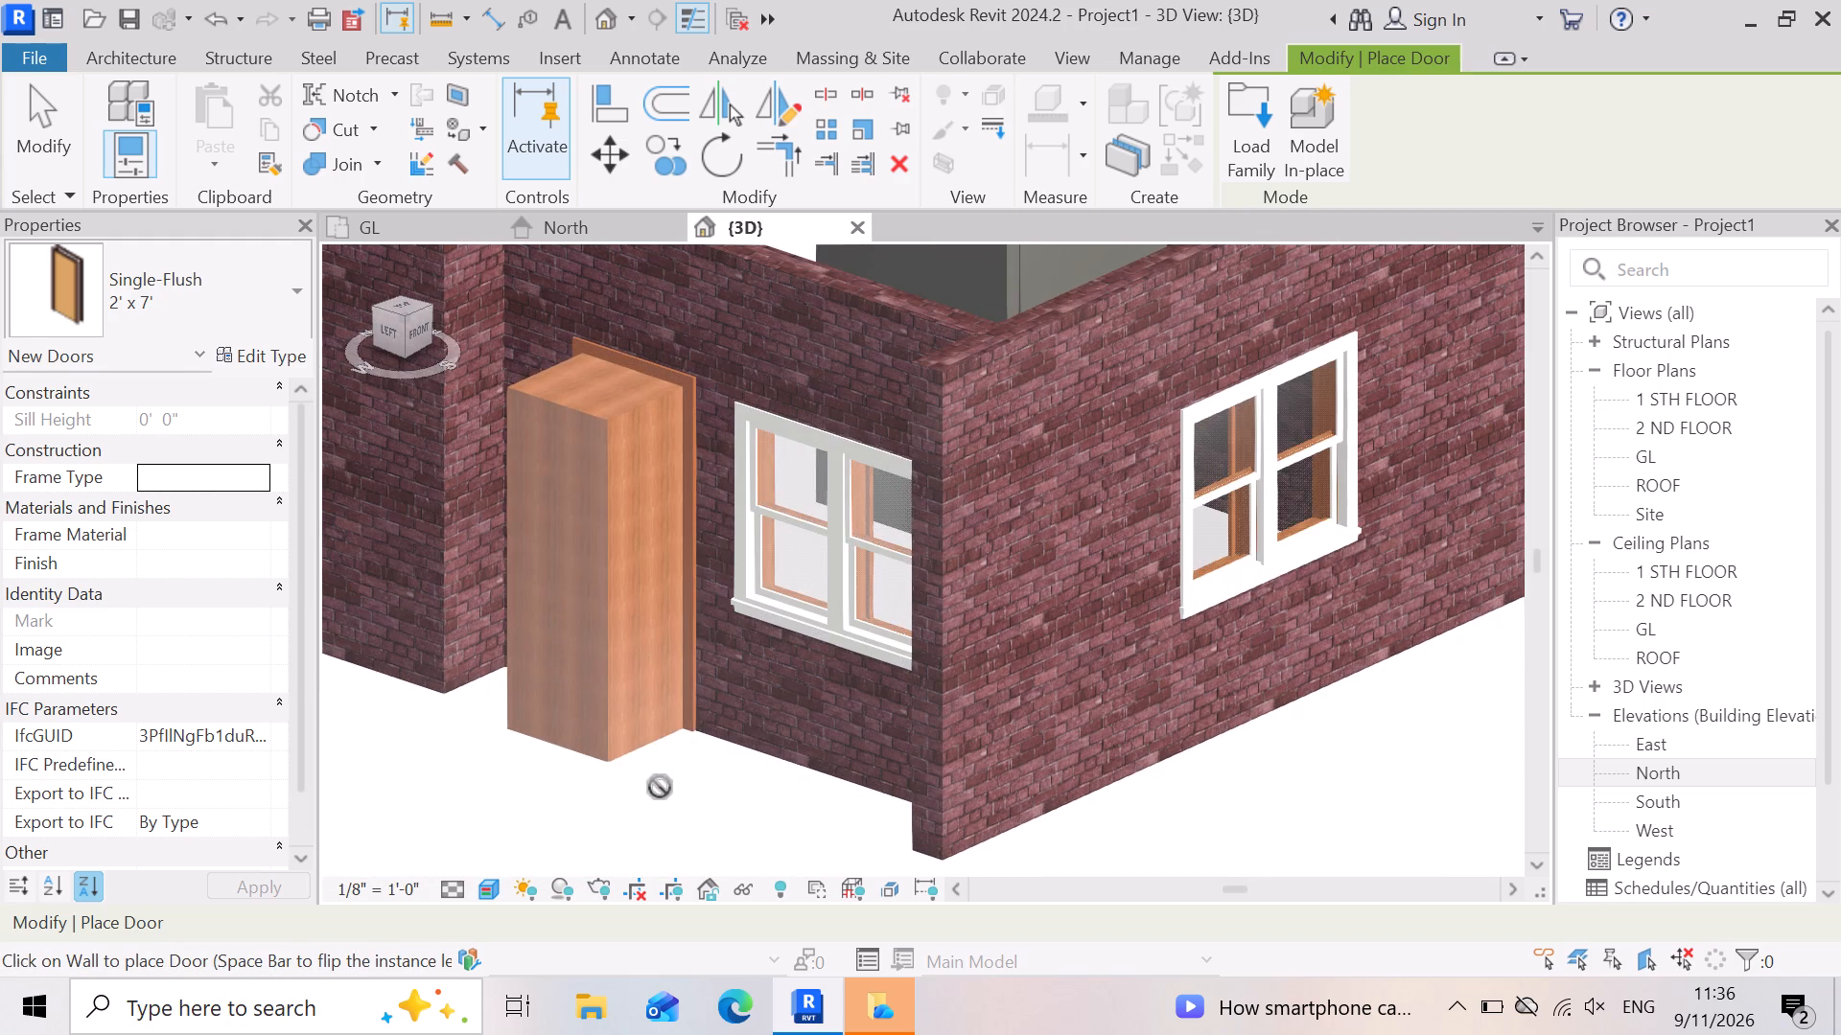
key("Escape")
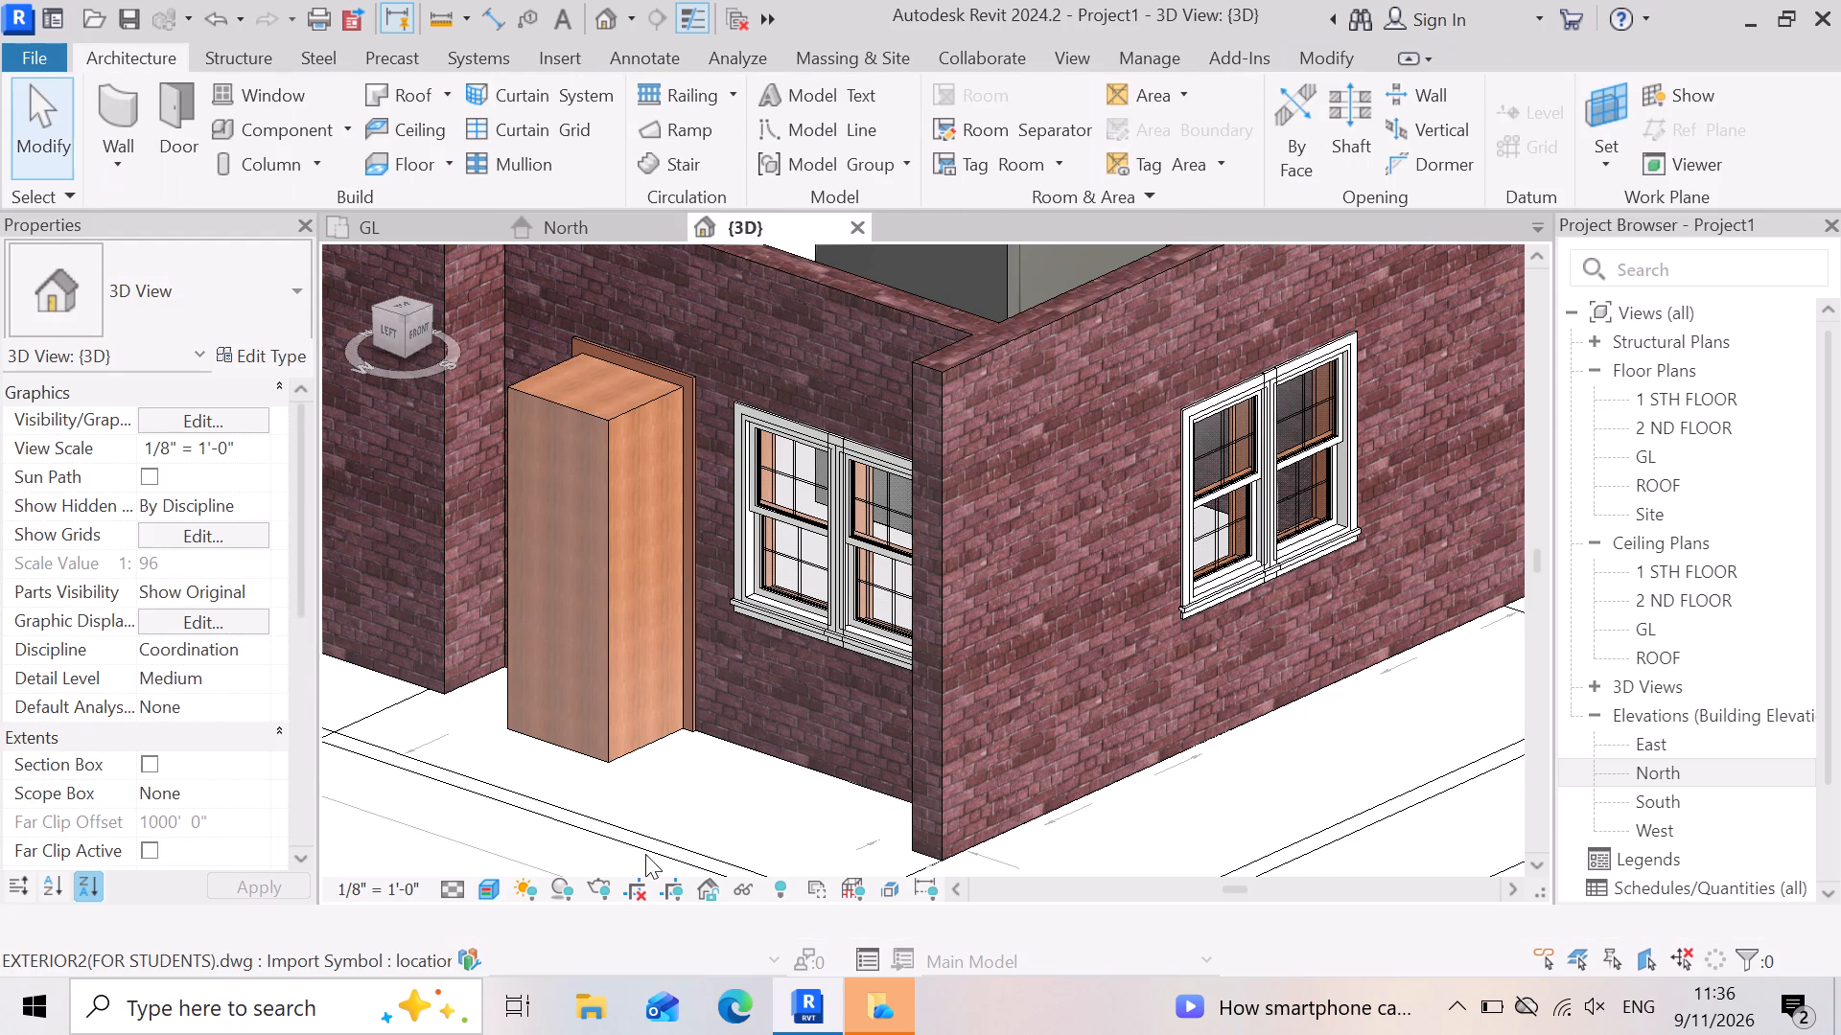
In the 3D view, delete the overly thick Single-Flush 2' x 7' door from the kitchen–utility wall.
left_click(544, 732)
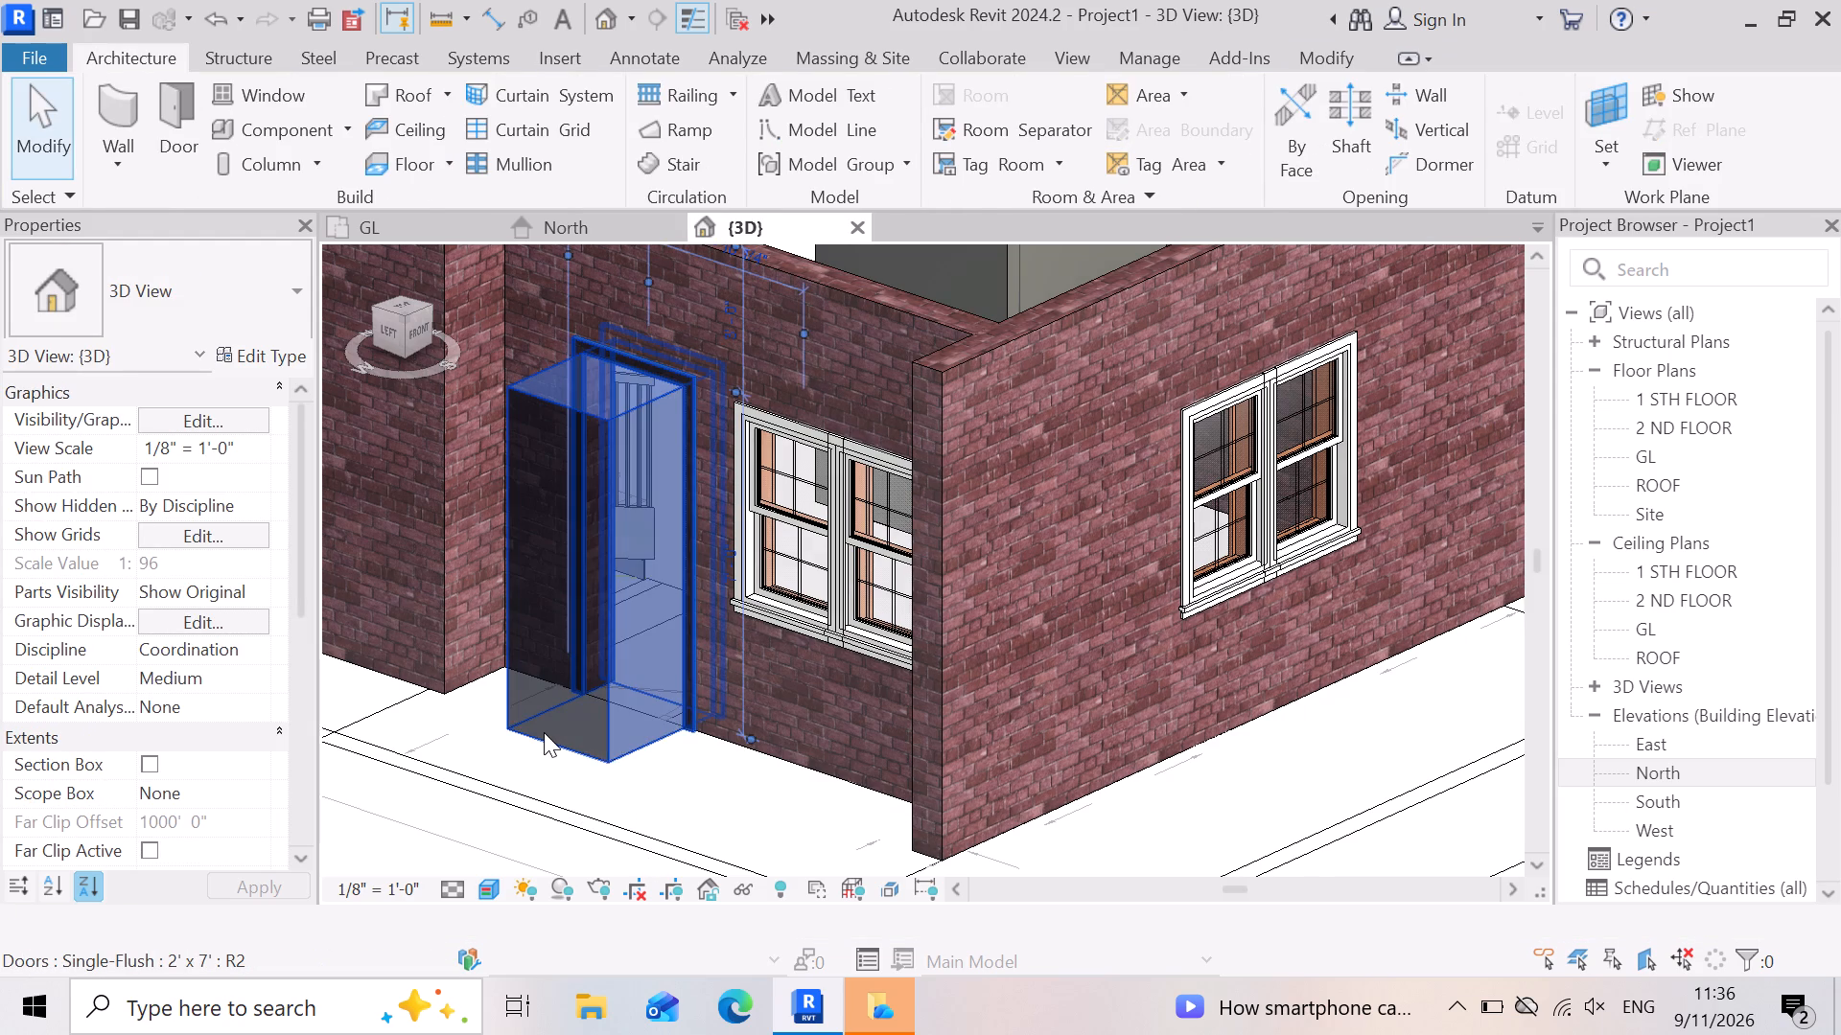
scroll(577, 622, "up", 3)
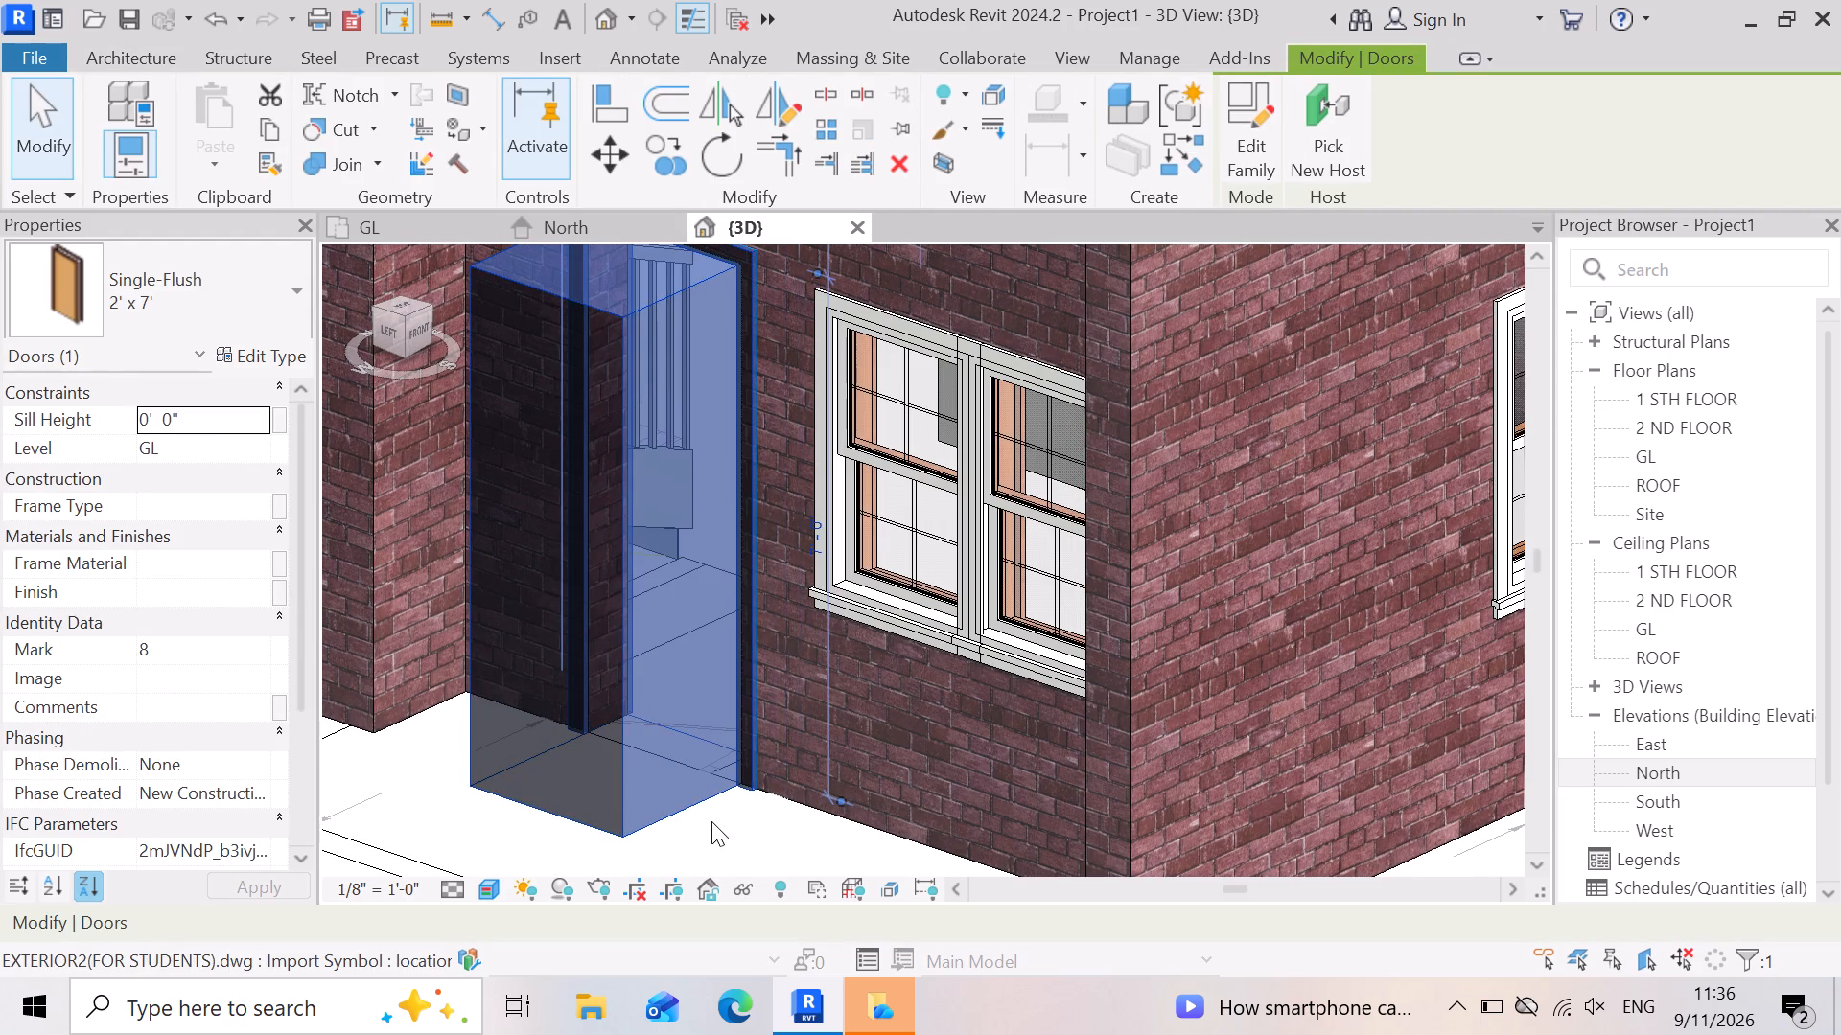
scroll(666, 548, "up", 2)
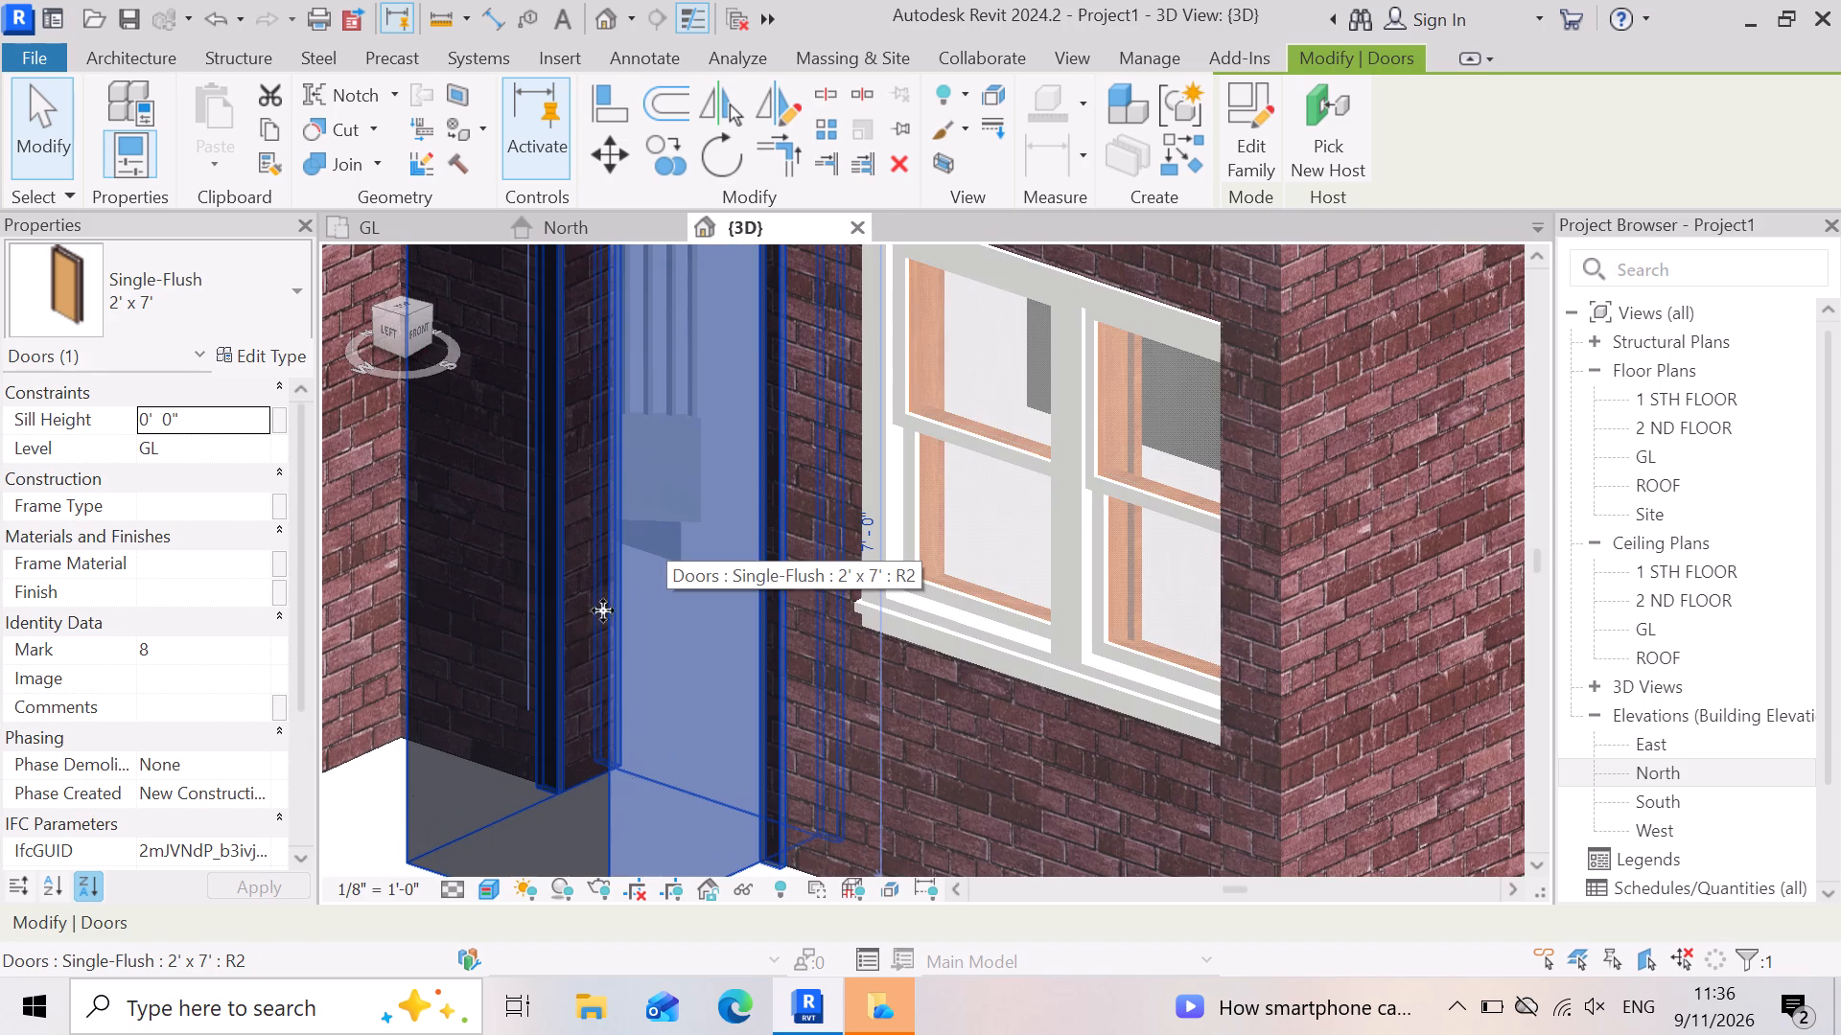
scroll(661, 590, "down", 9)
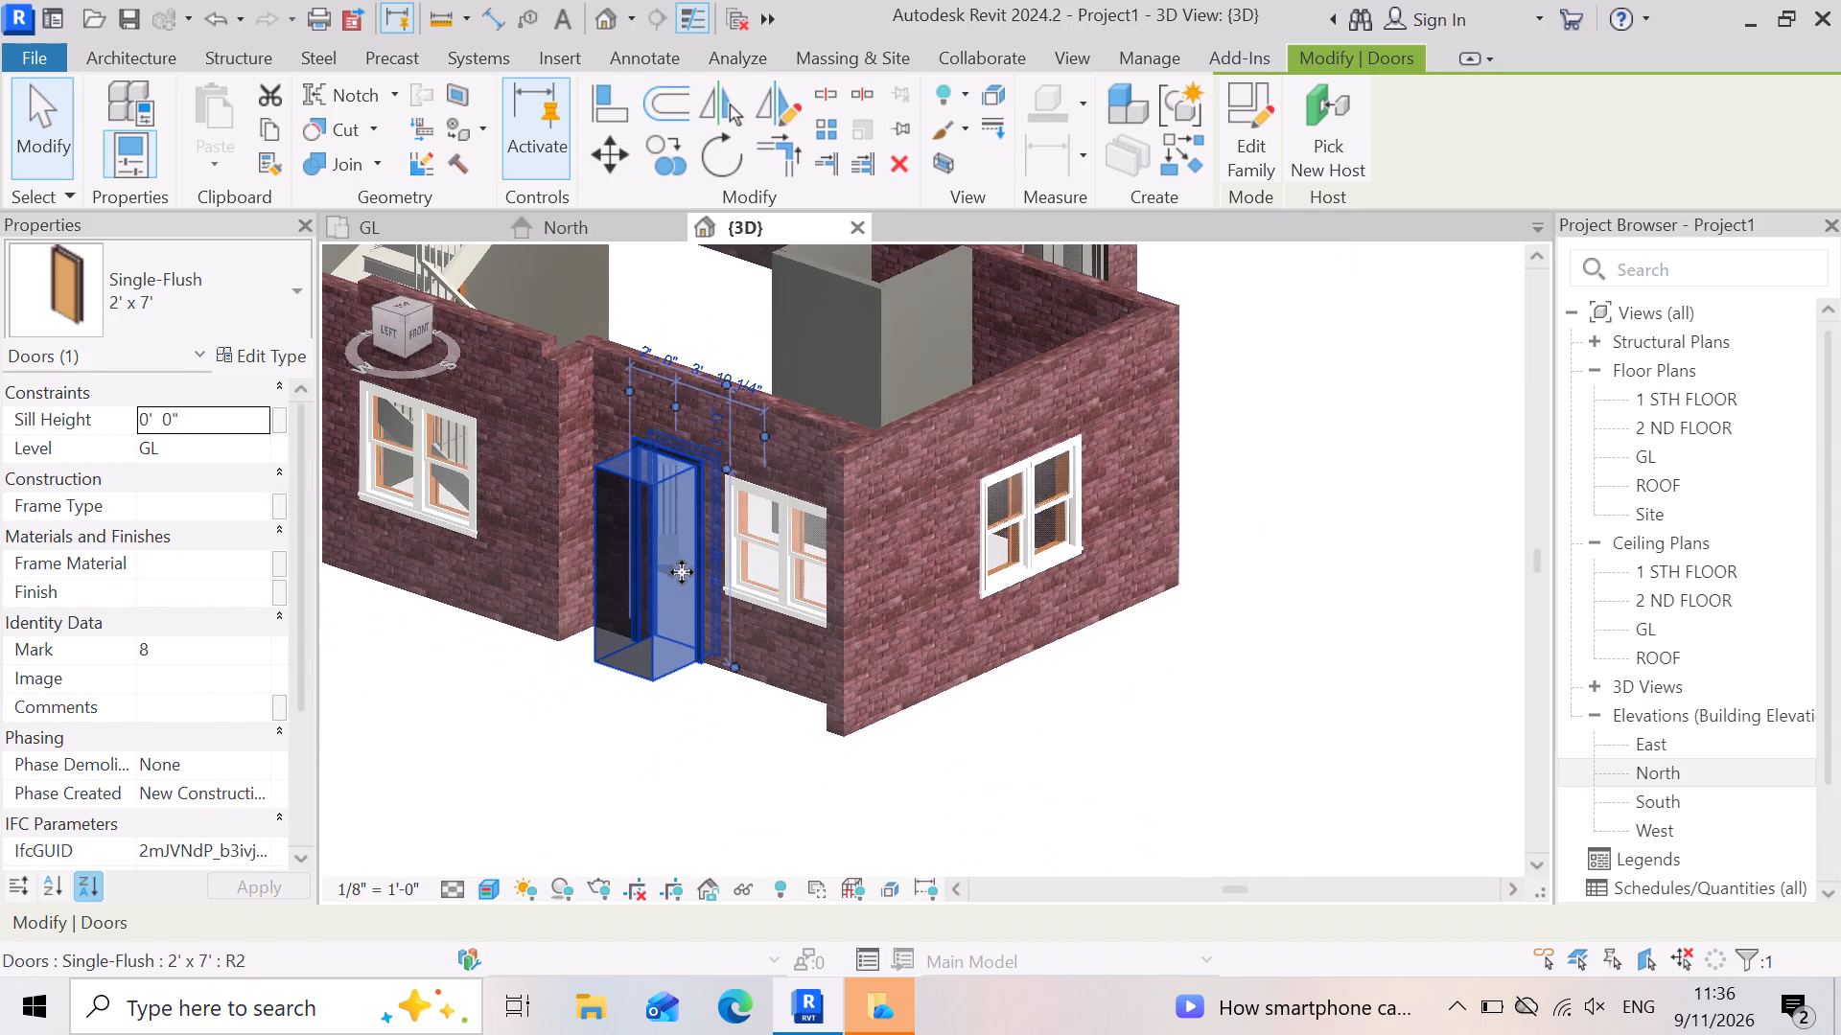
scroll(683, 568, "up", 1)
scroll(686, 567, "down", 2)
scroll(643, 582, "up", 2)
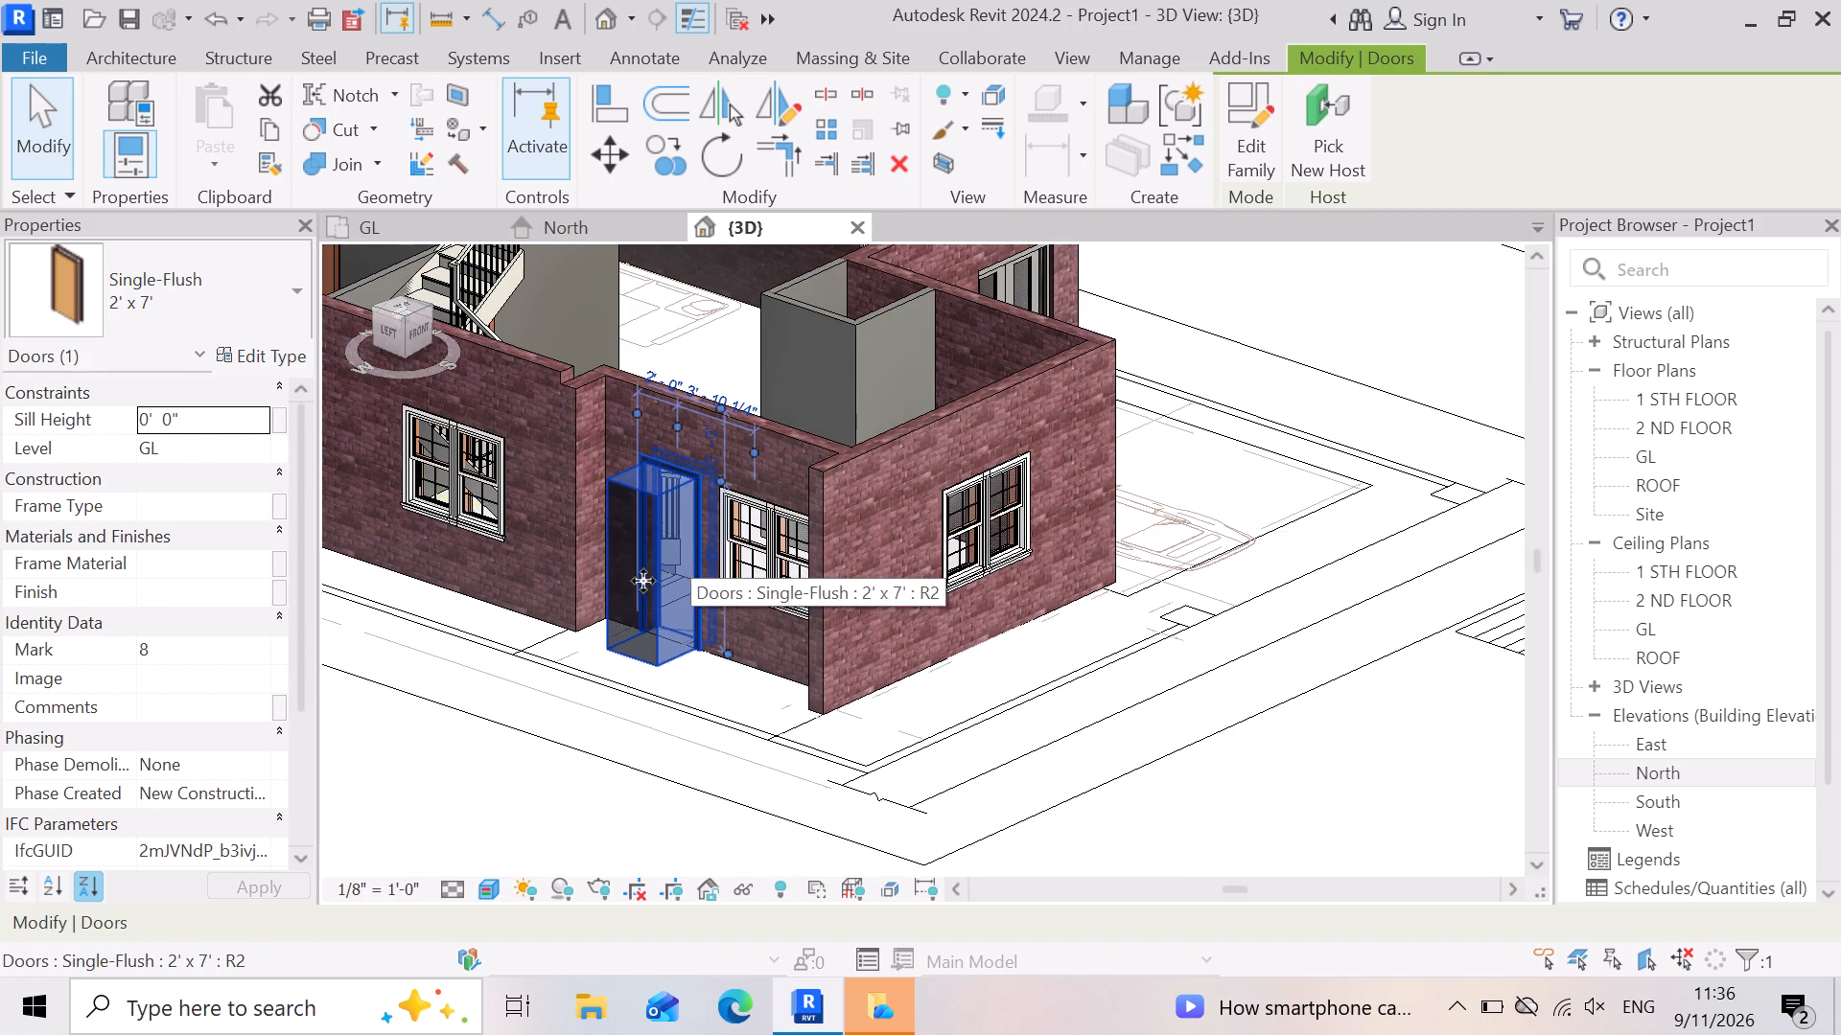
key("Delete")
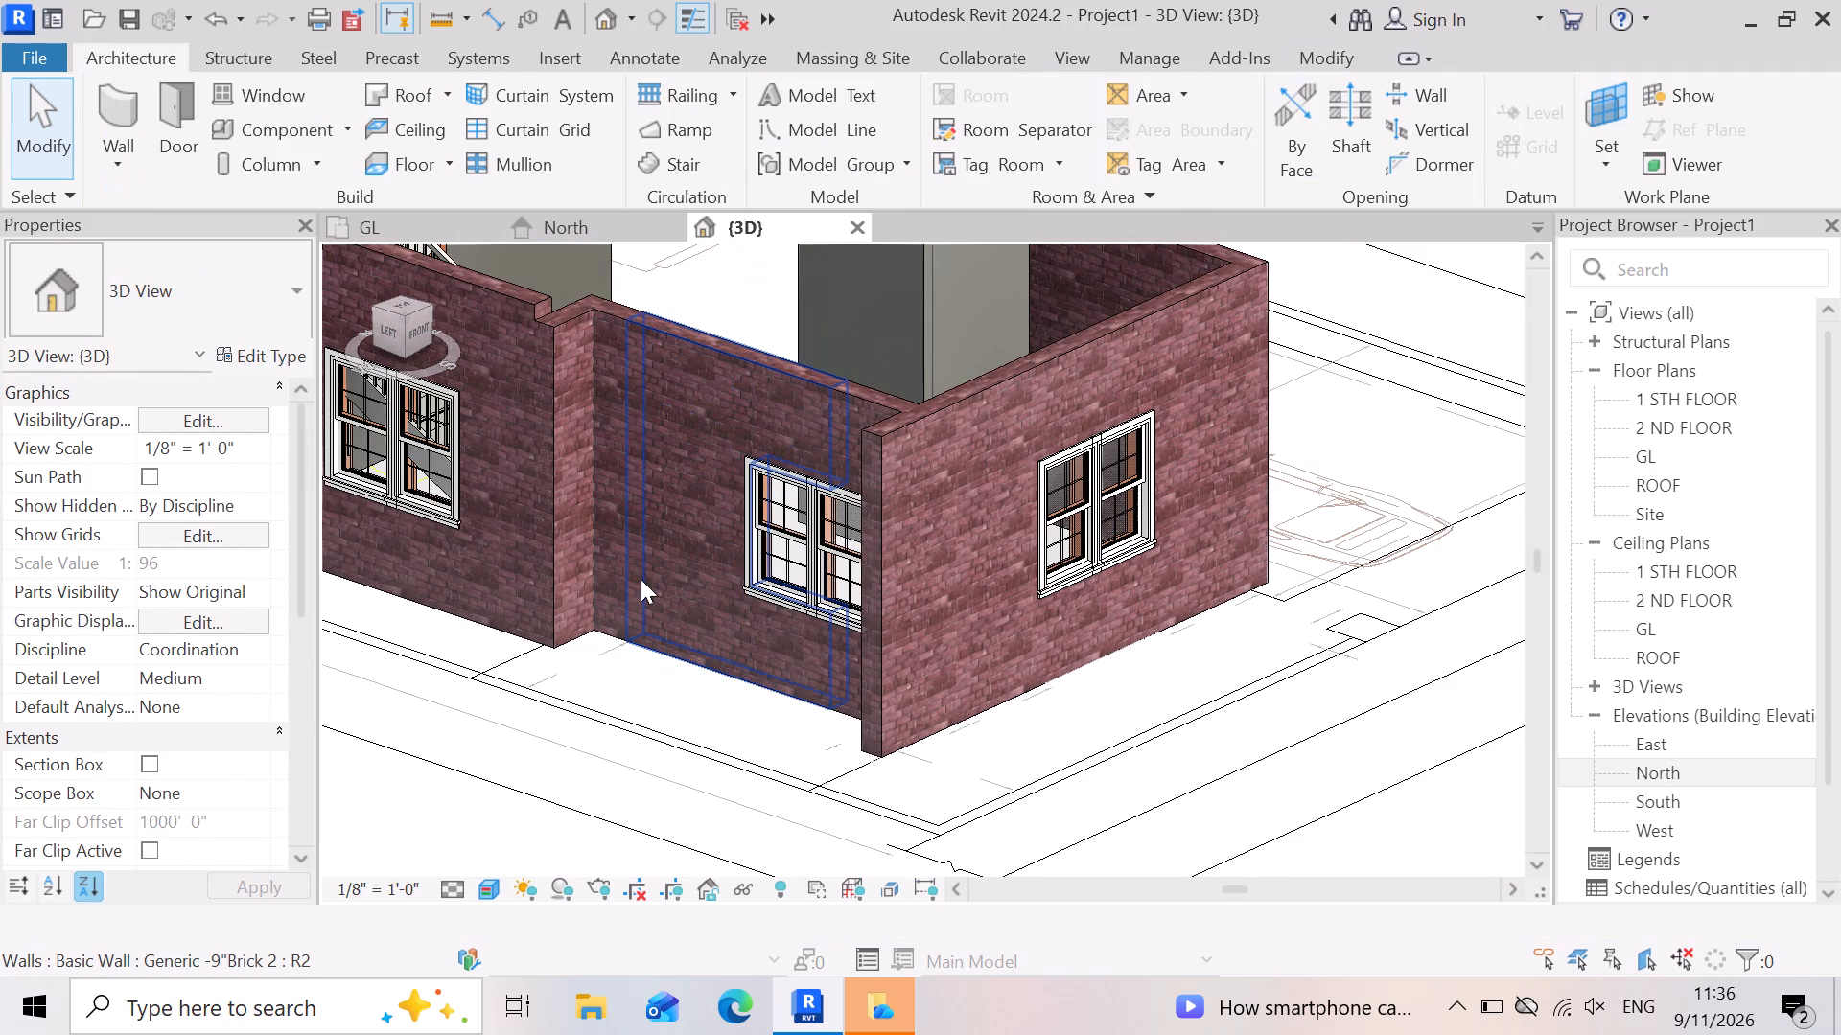
In the 3D view, place a Single-Flush 2' x 7' door on the kitchen–utility wall's outer face between the wall corner and the window.
left_click(167, 107)
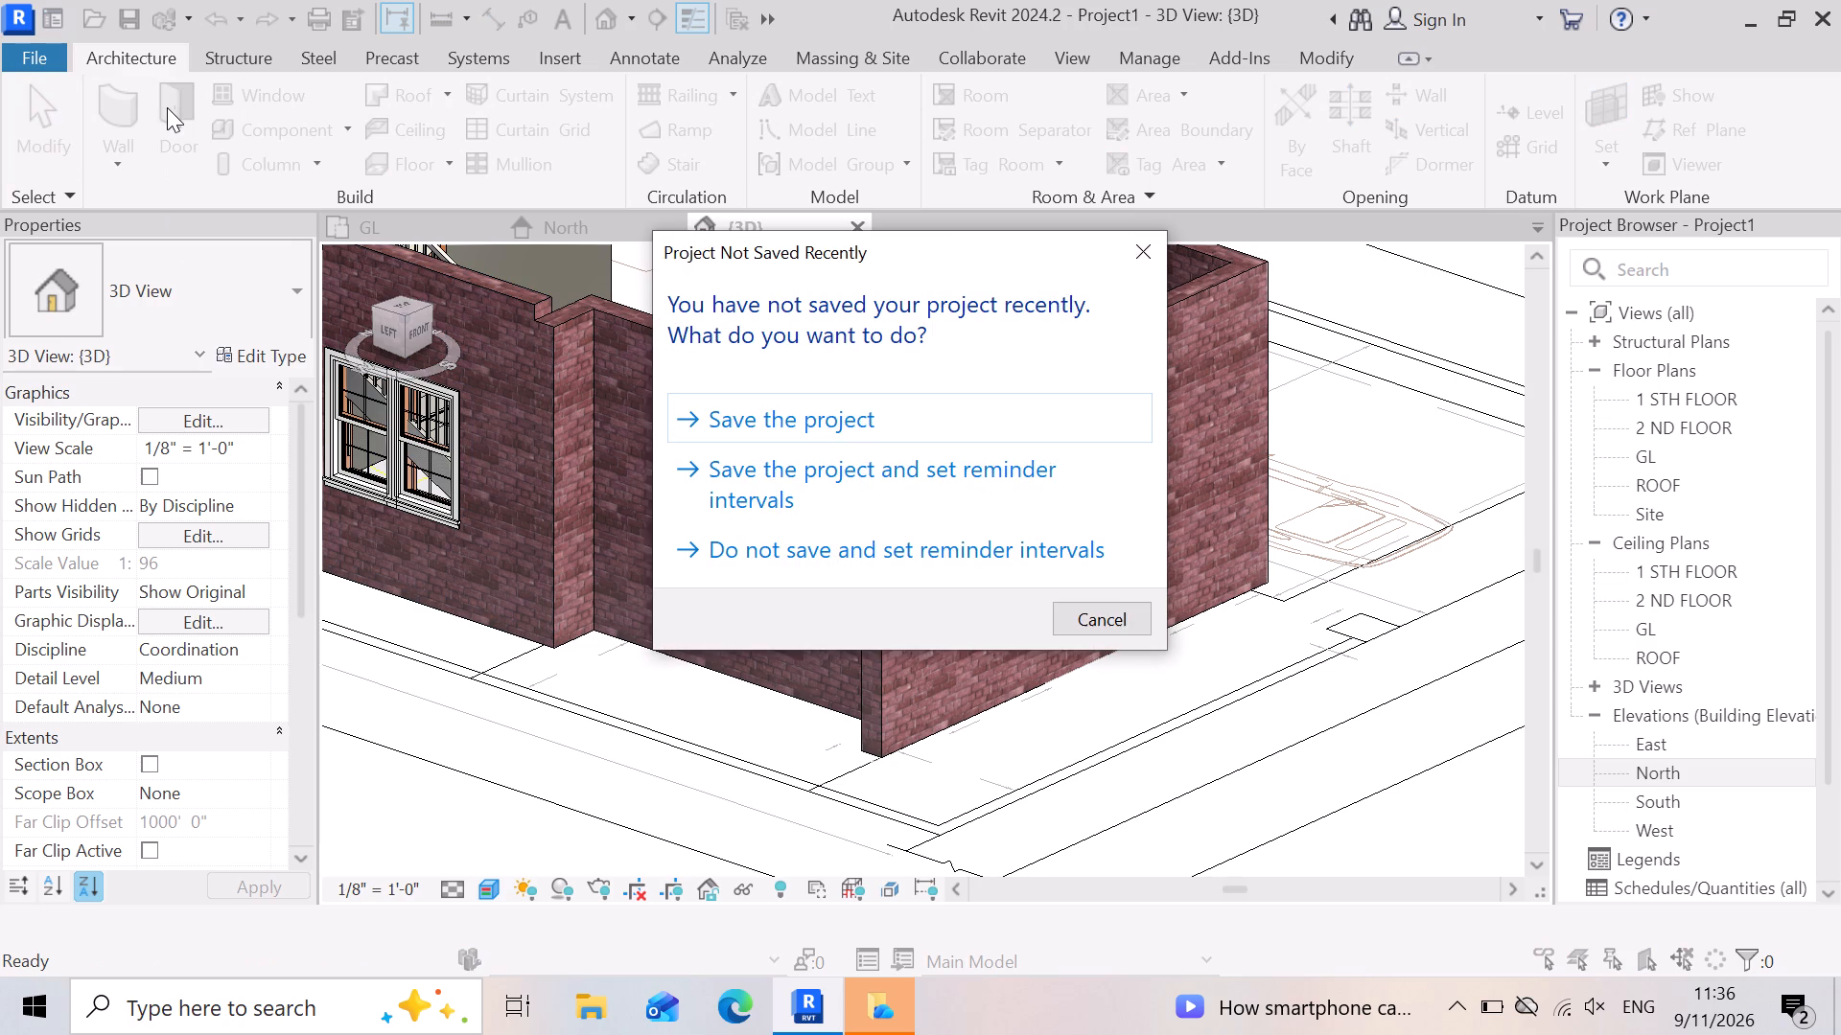
left_click(1142, 252)
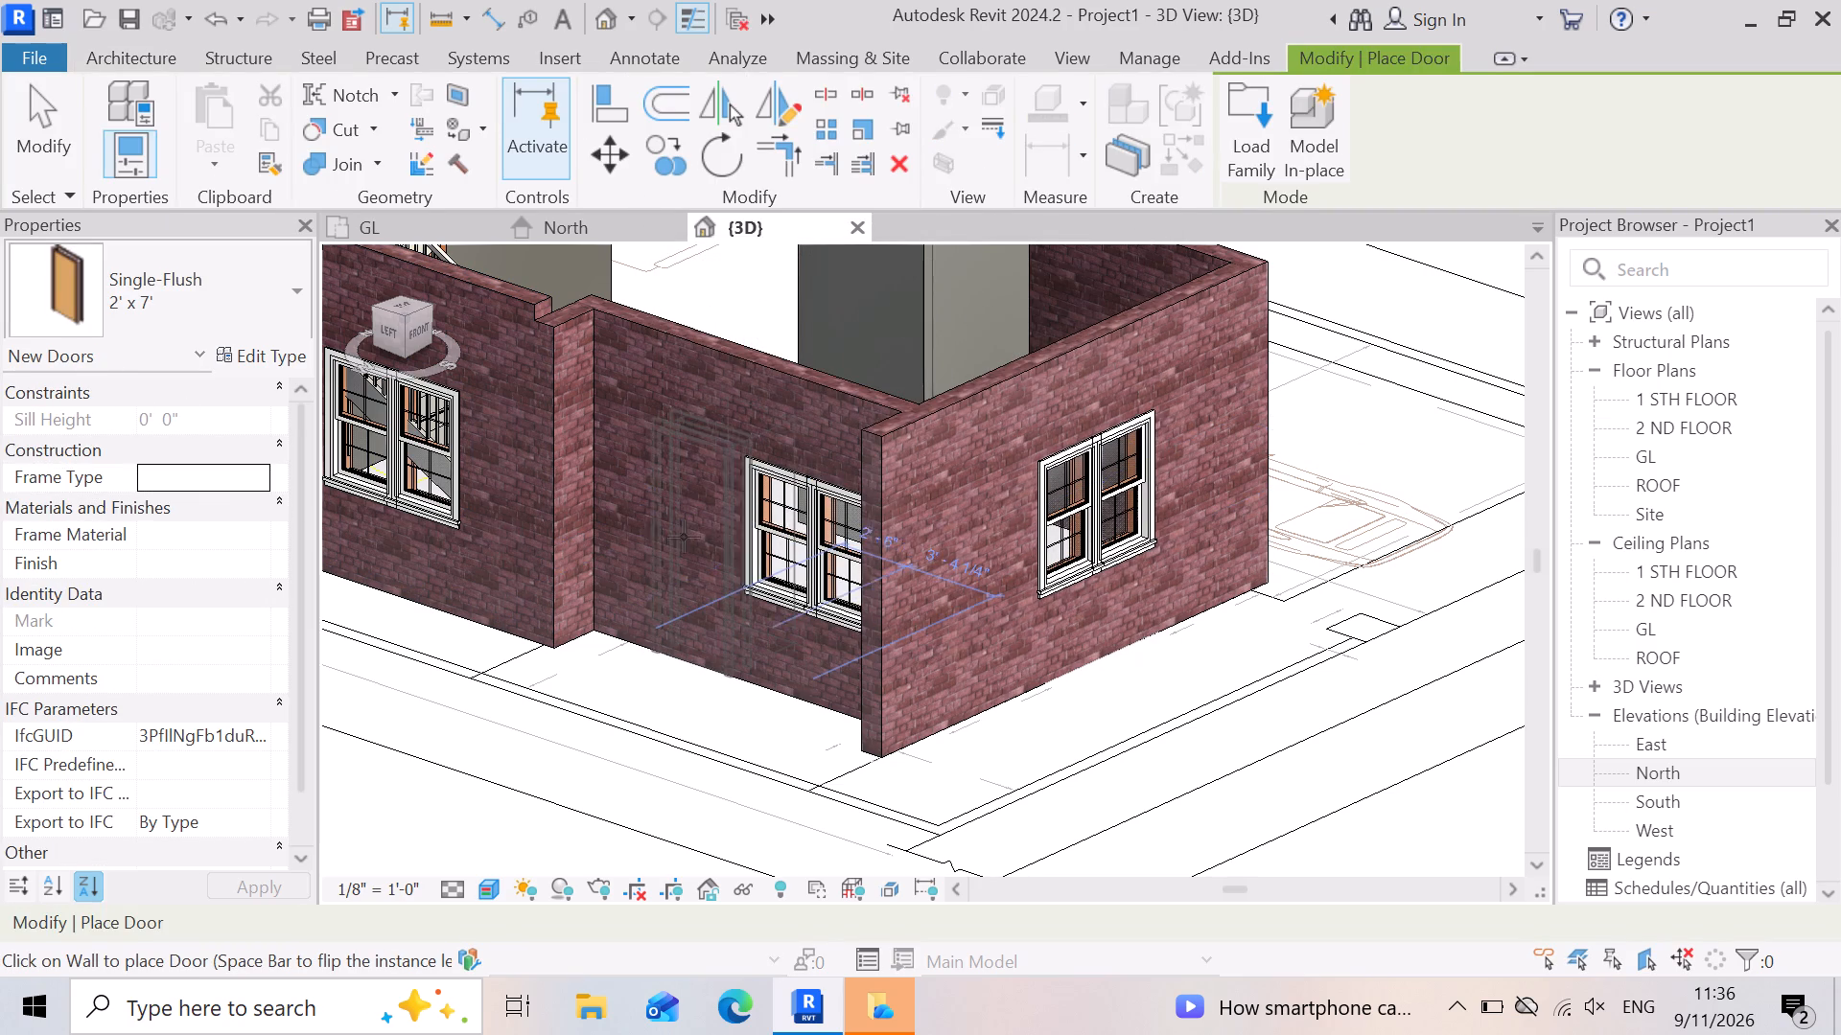
scroll(667, 524, "up", 3)
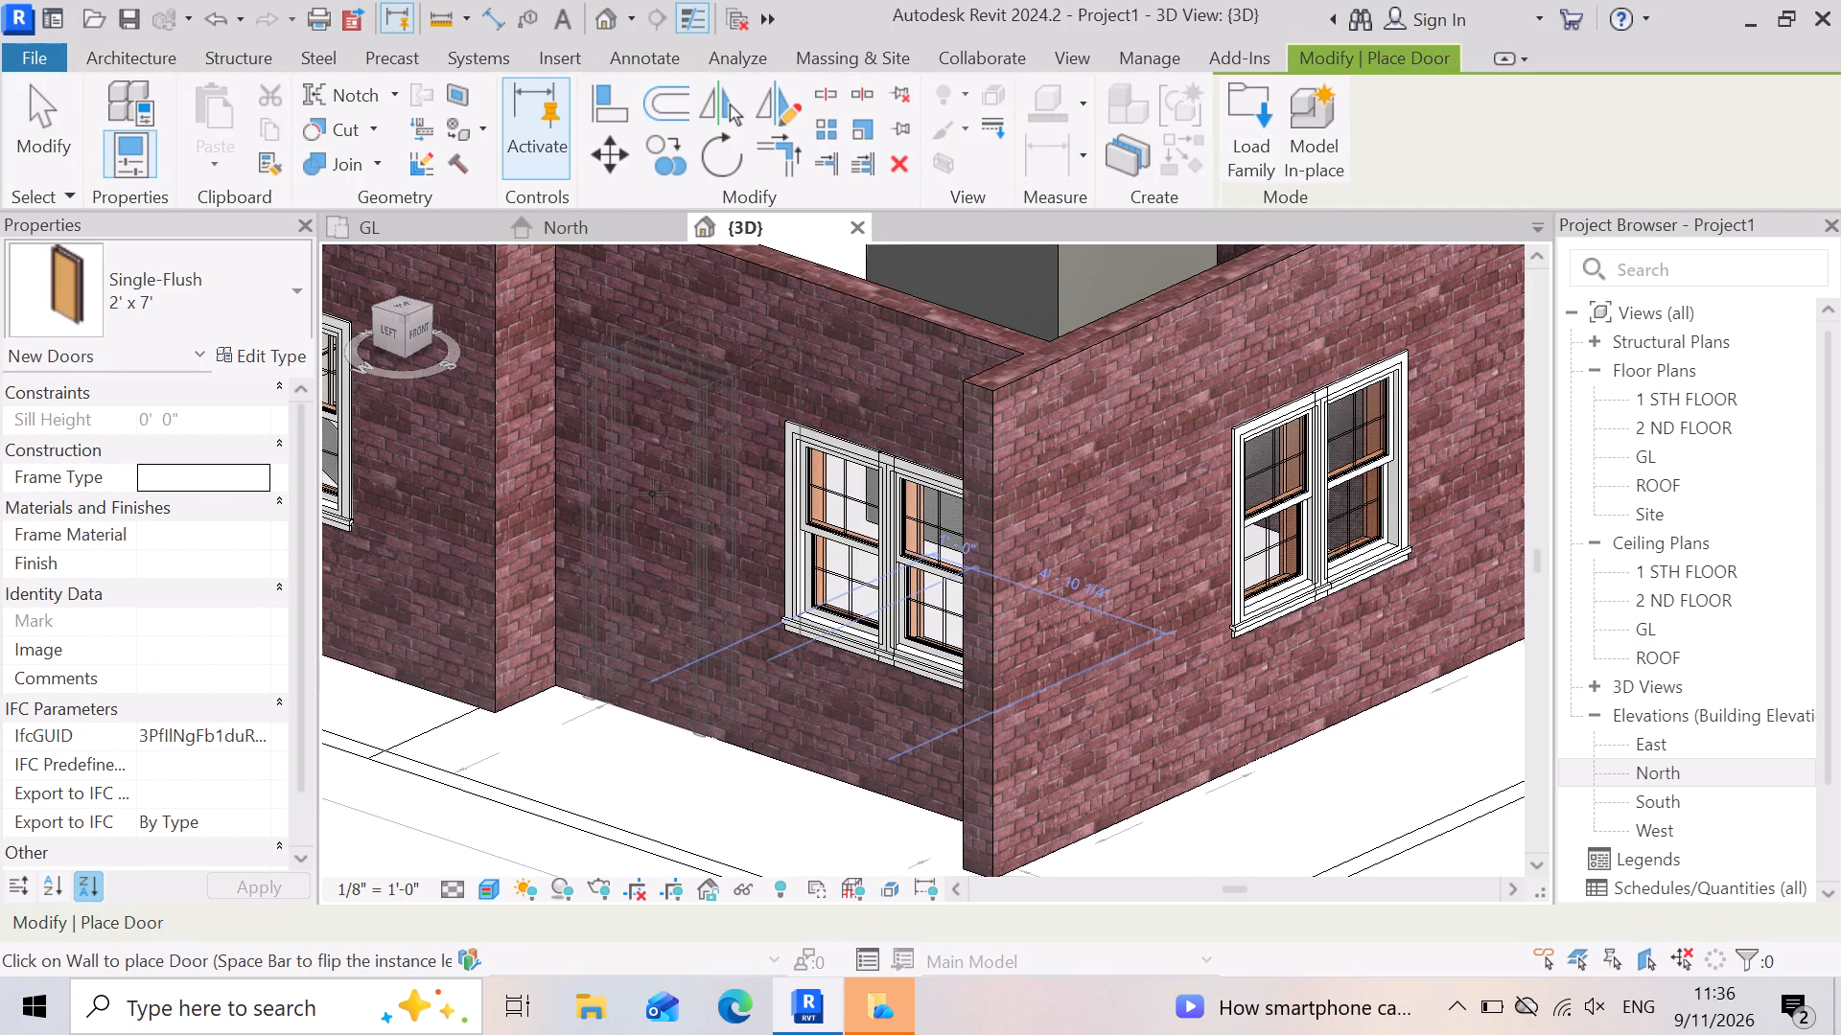
left_click(636, 494)
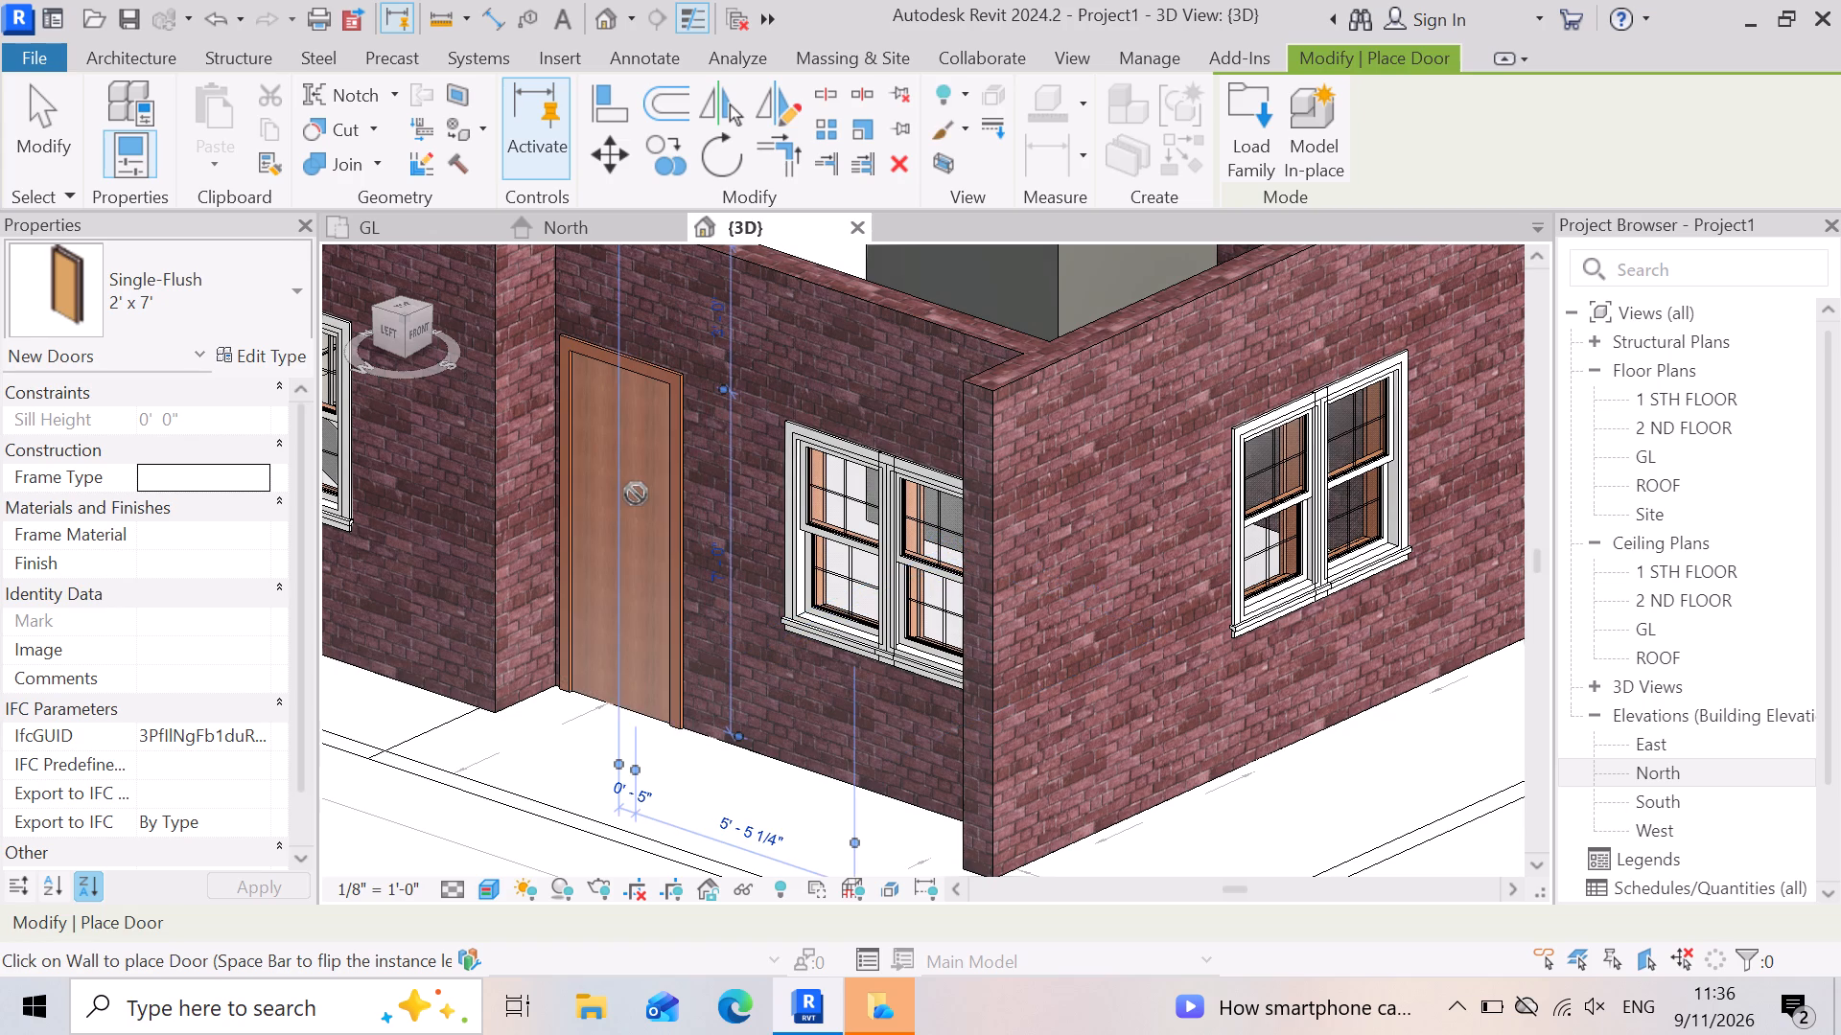
scroll(709, 737, "up", 3)
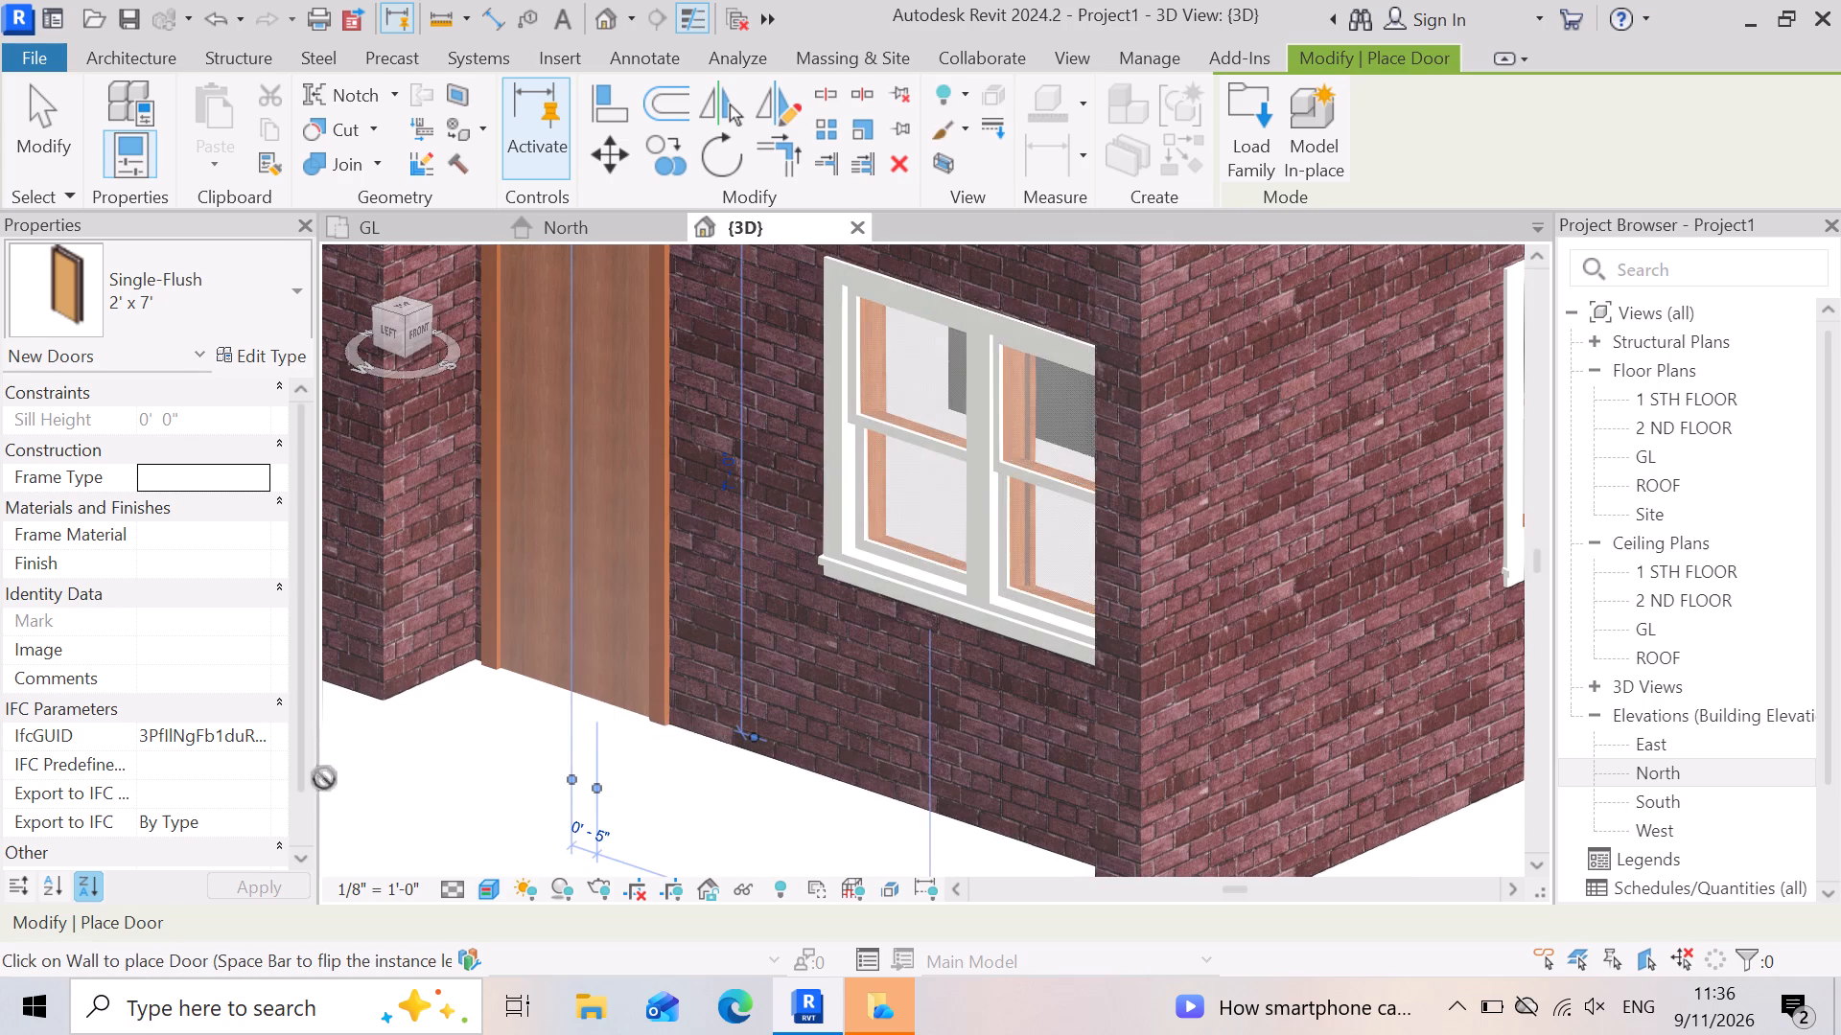
scroll(793, 762, "down", 8)
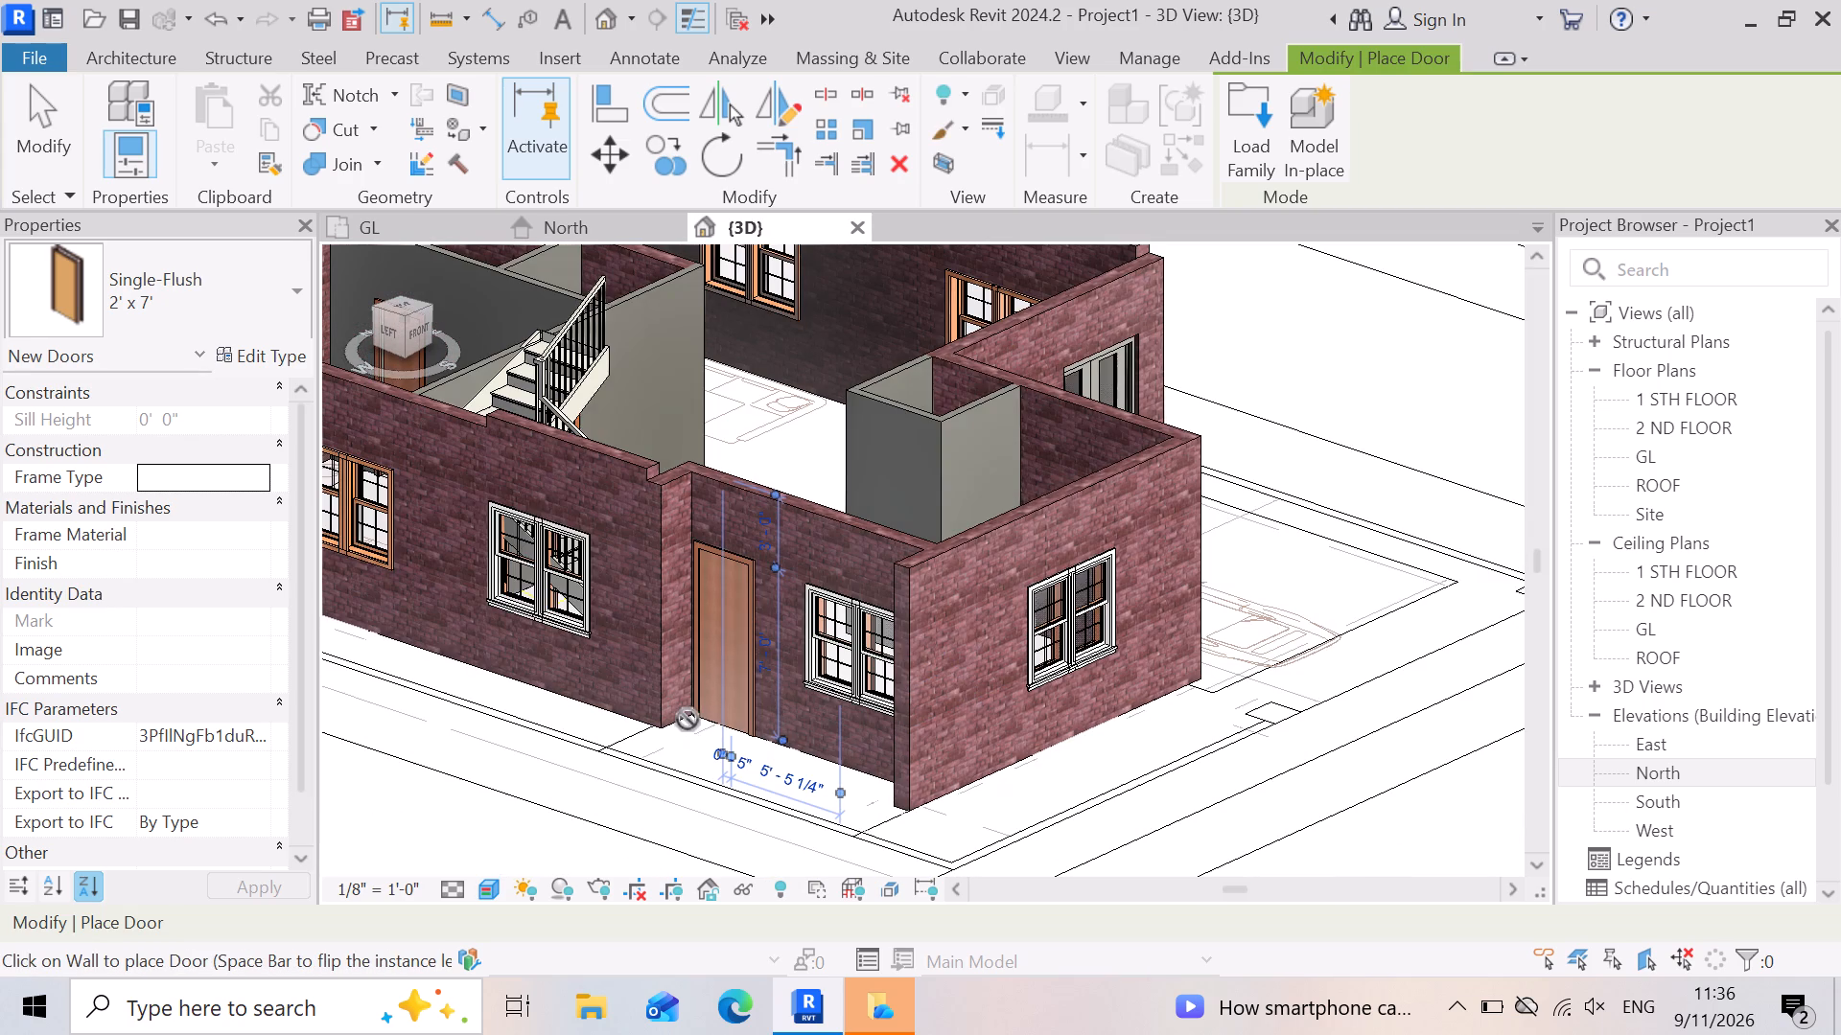
Undo the placement of the Single-Flush door on the outer face of the kitchen–utility wall.
scroll(783, 734, "up", 5)
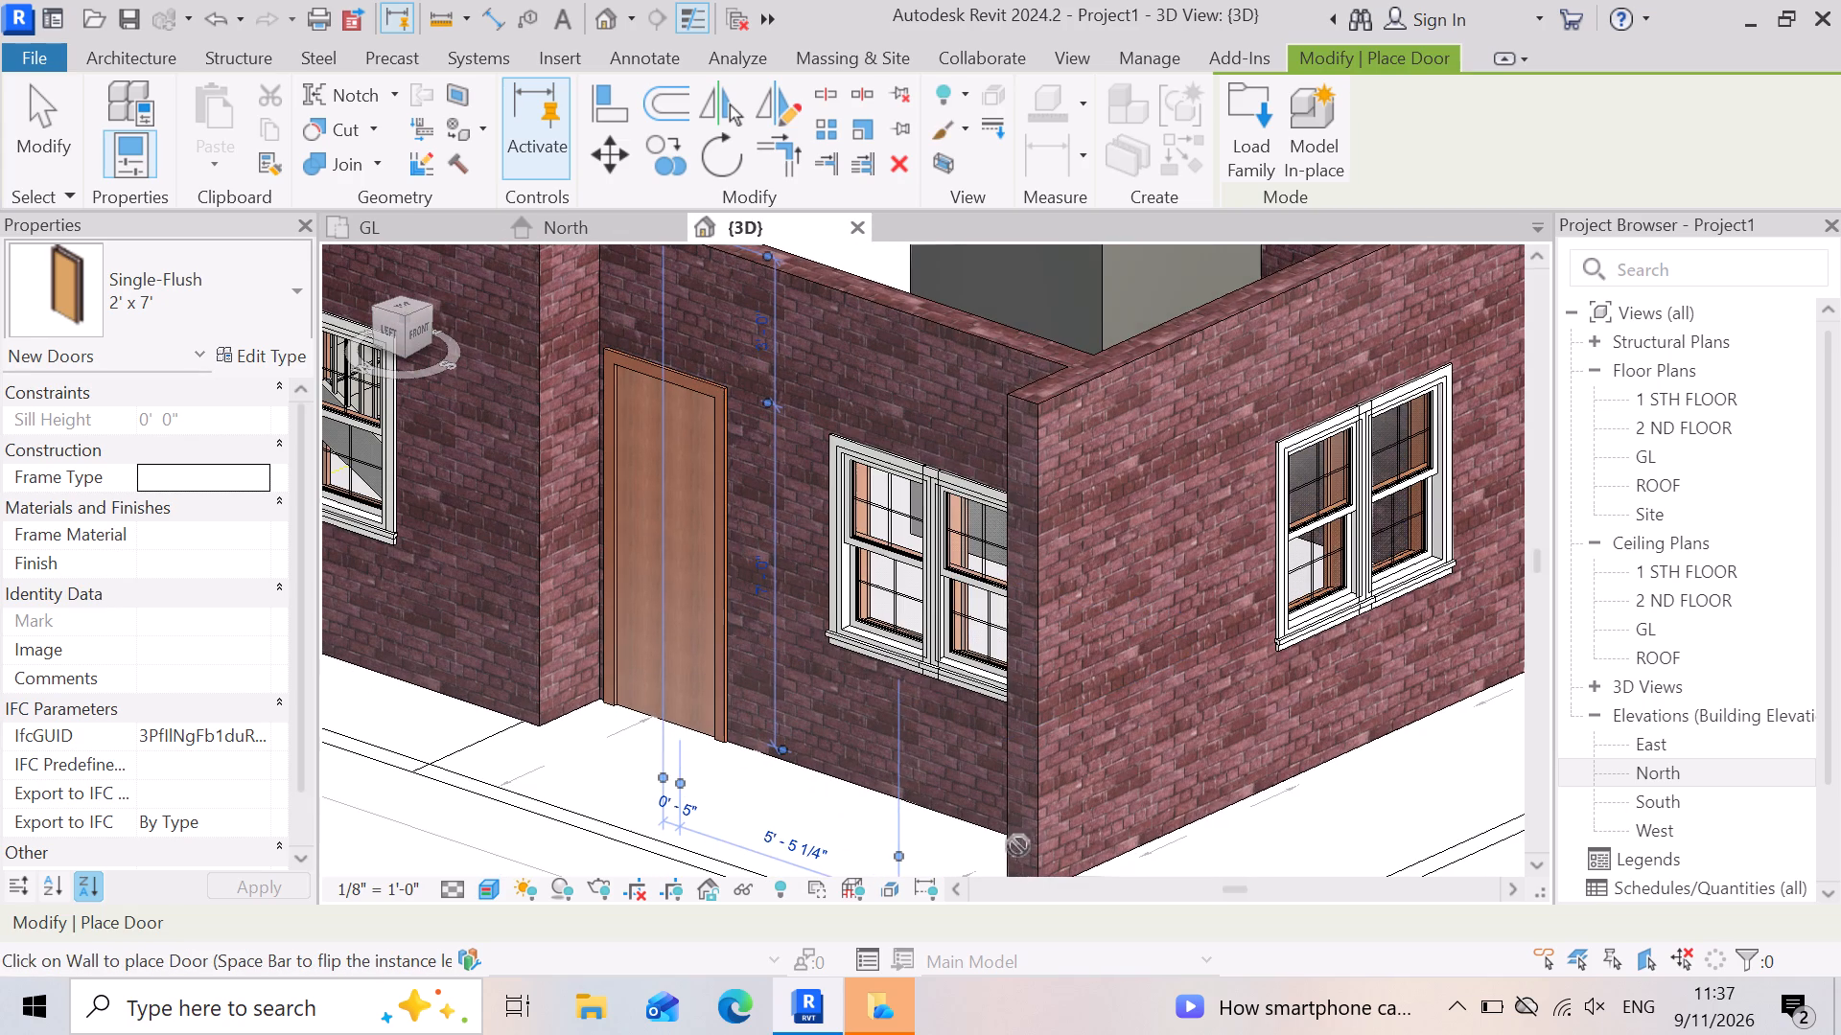
key("ctrl+z")
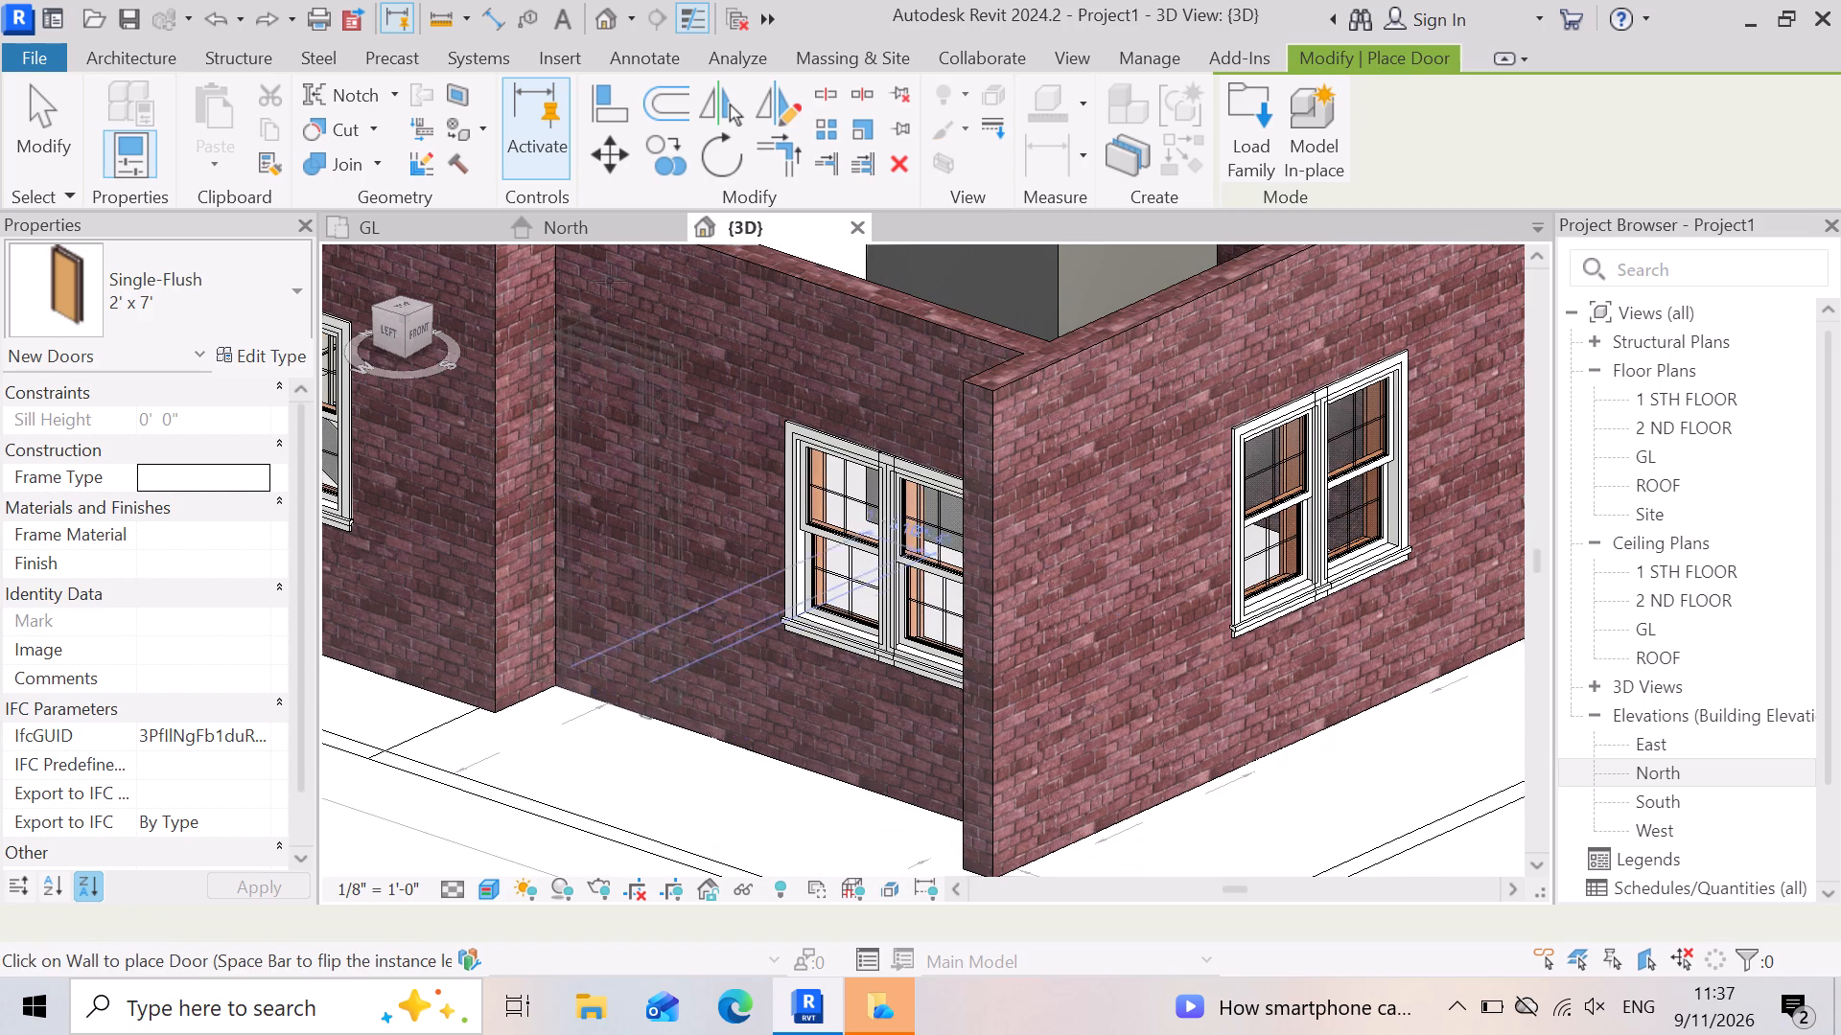
In the GL floor plan, place a Single-Flush 2' x 7' door in the kitchen–utility wall and flip its facing and hand.
left_click(427, 216)
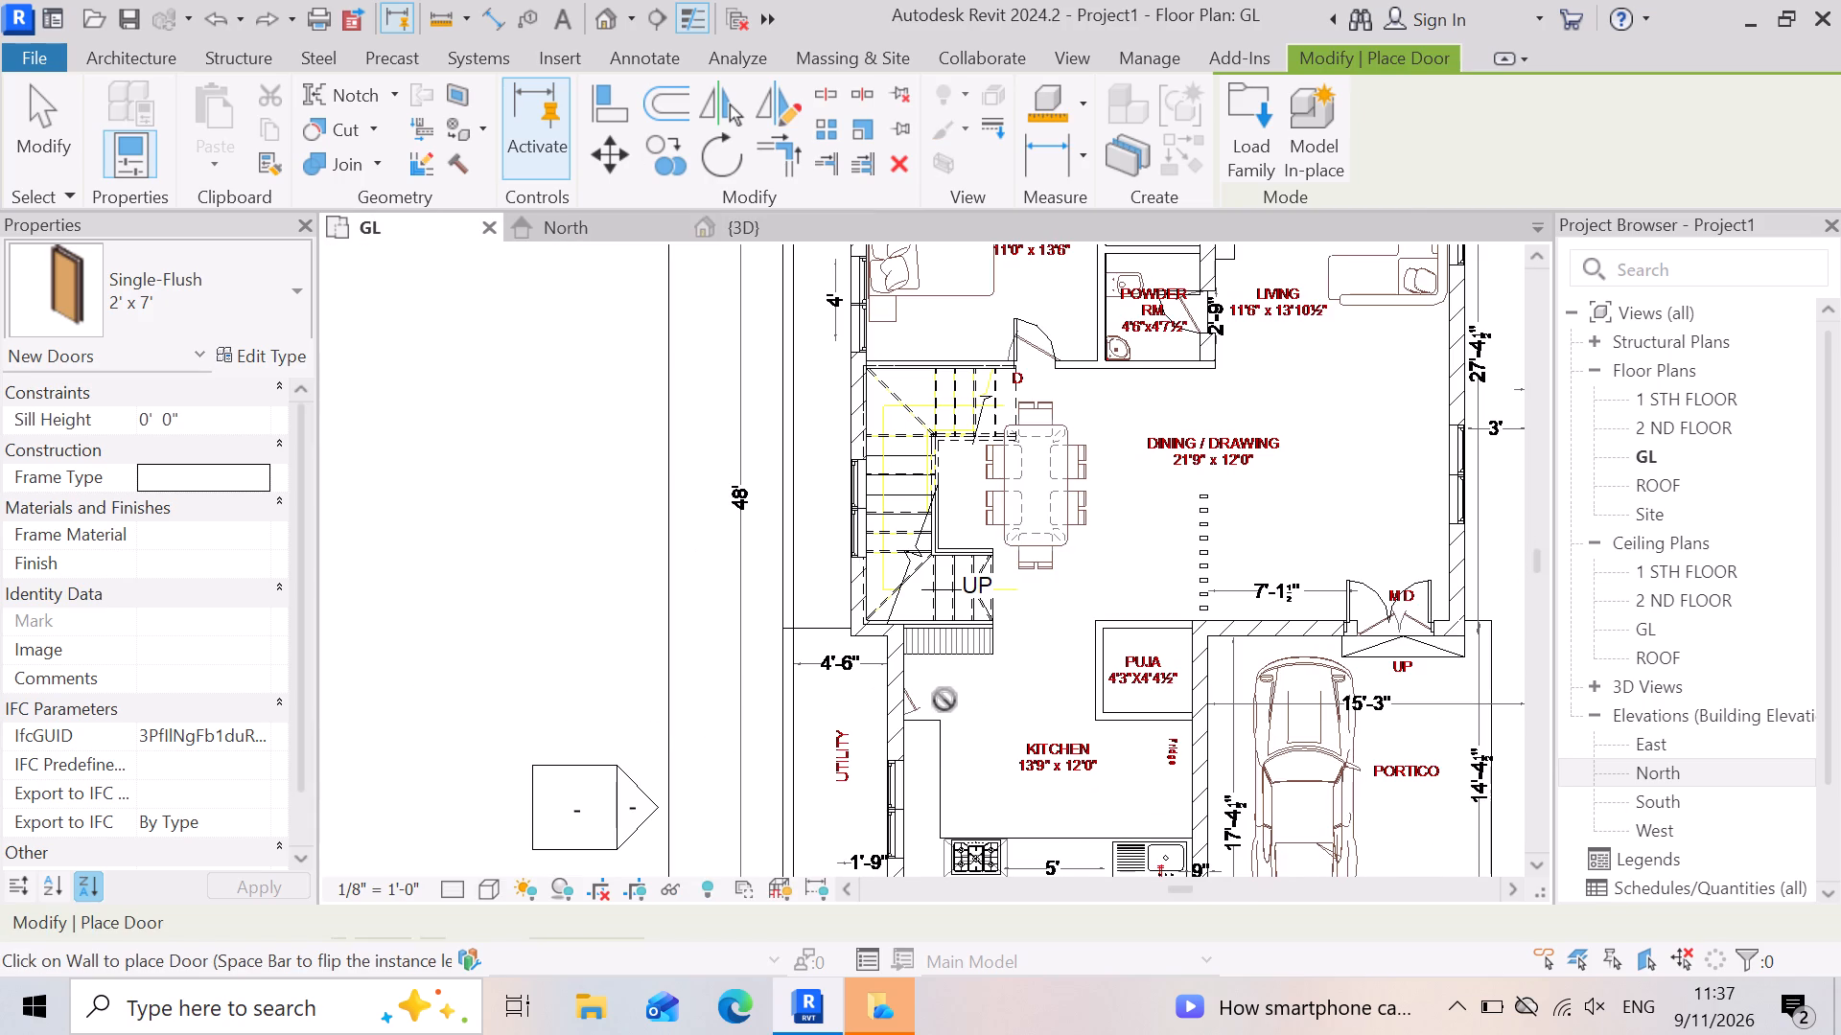
scroll(944, 687, "down", 7)
scroll(919, 769, "up", 9)
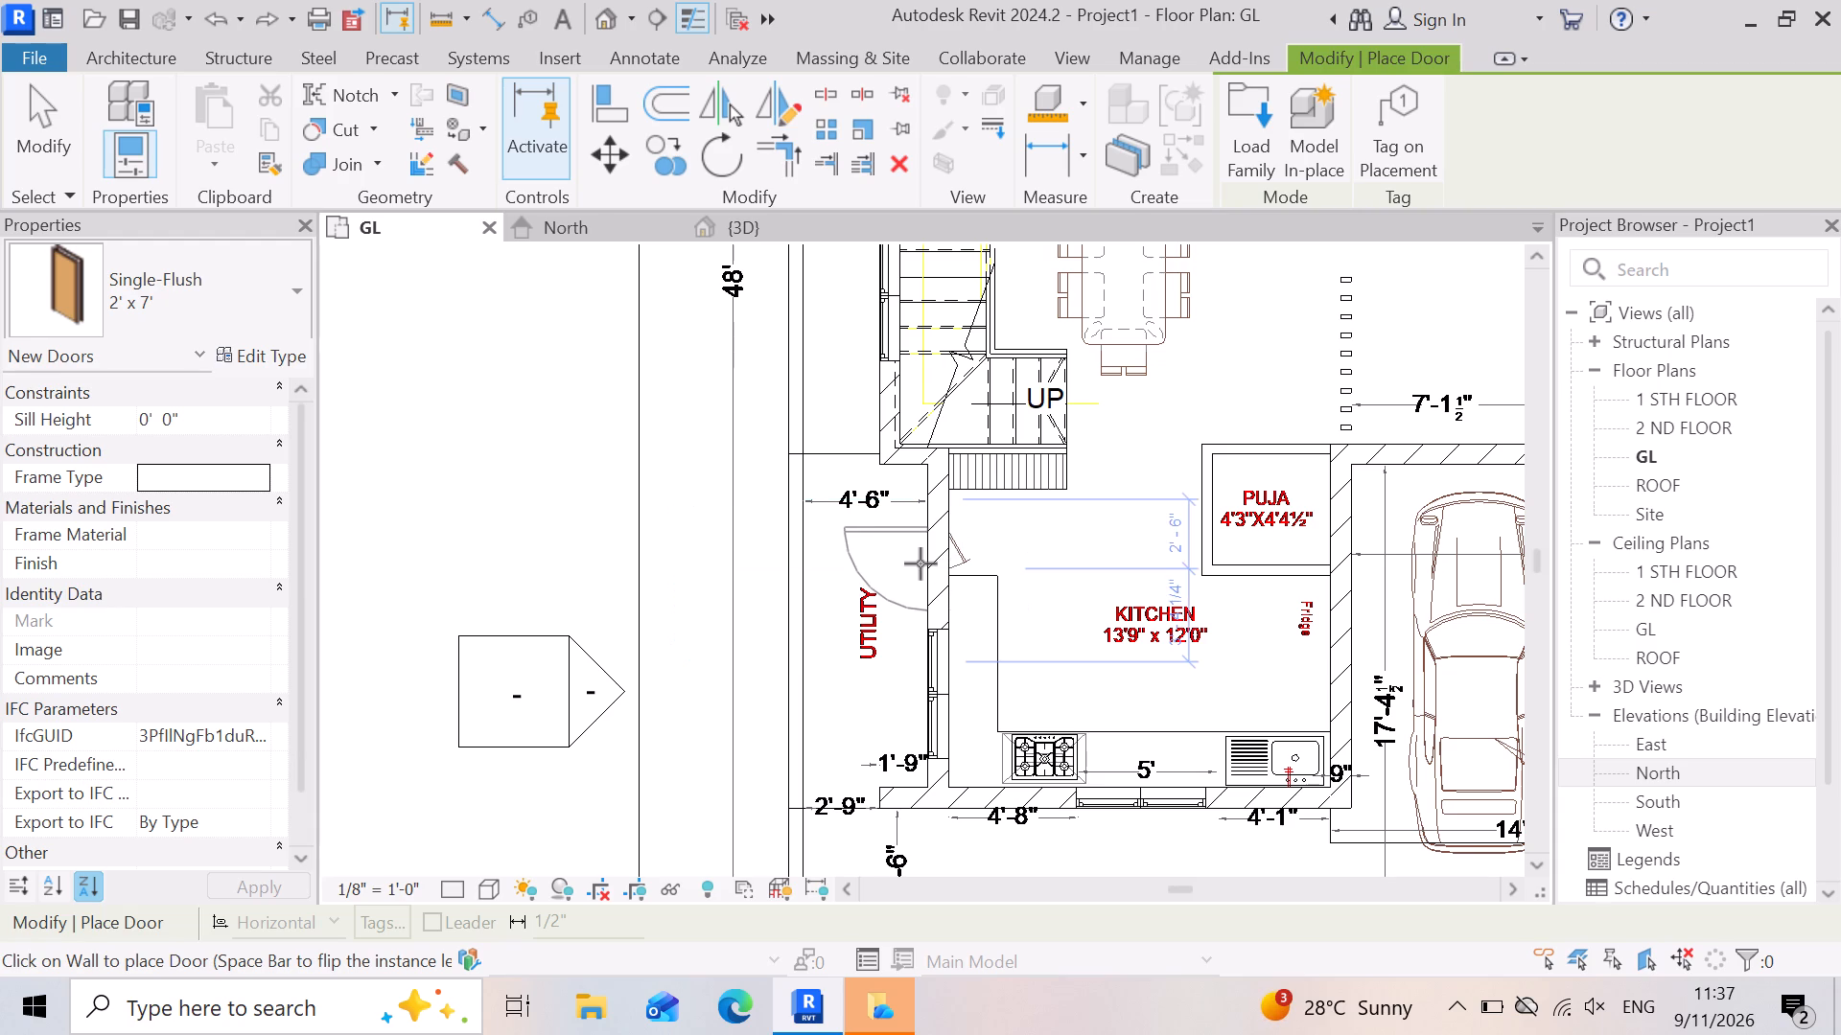
left_click(920, 552)
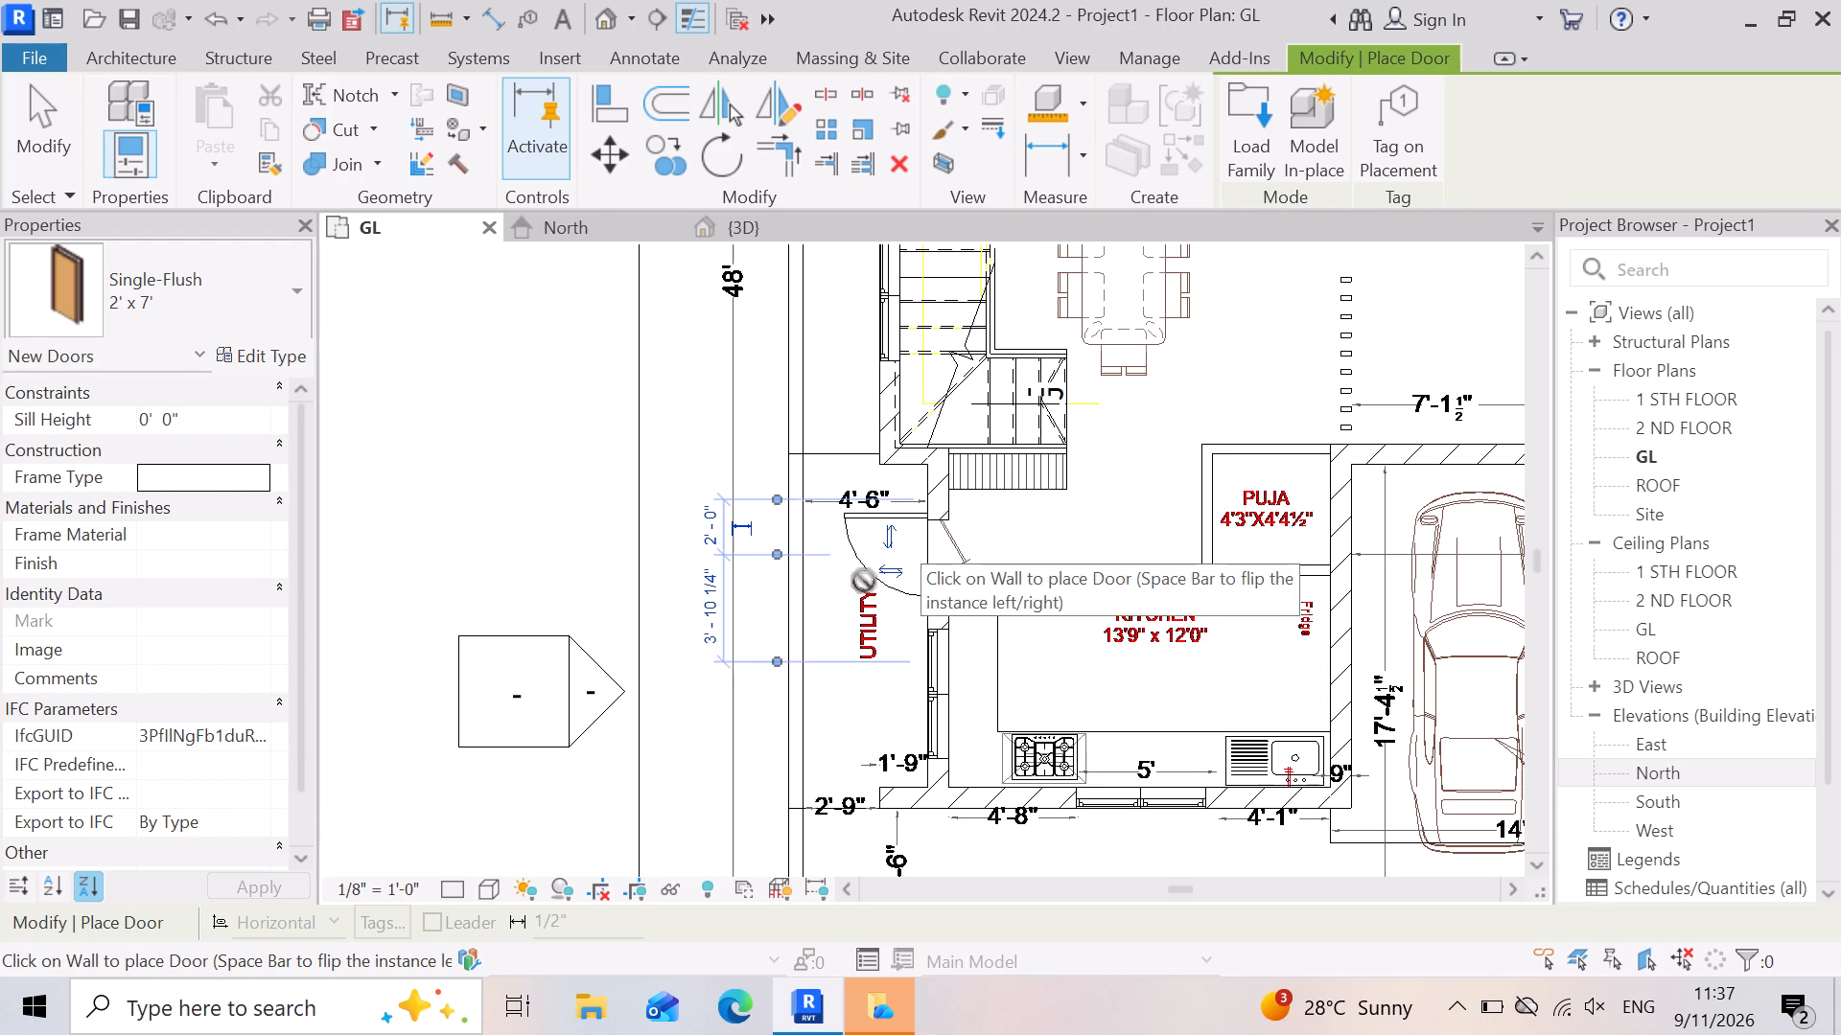
left_click(886, 572)
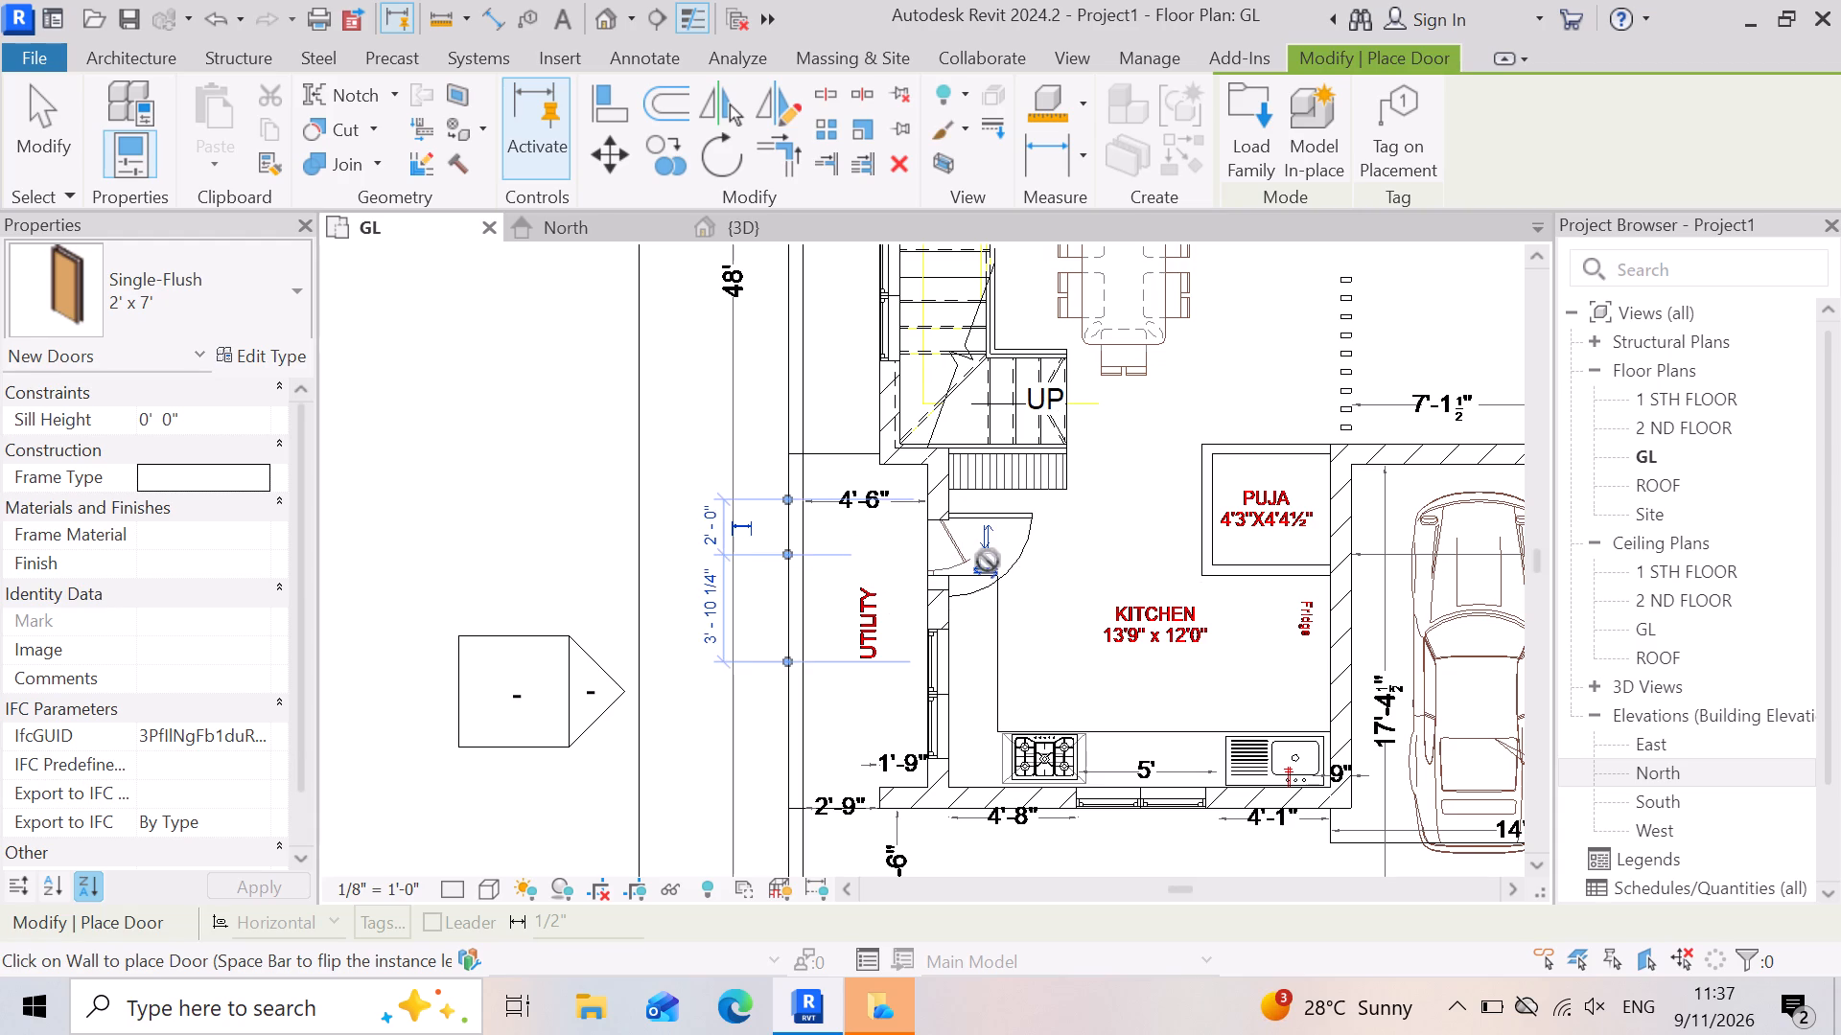
left_click(985, 552)
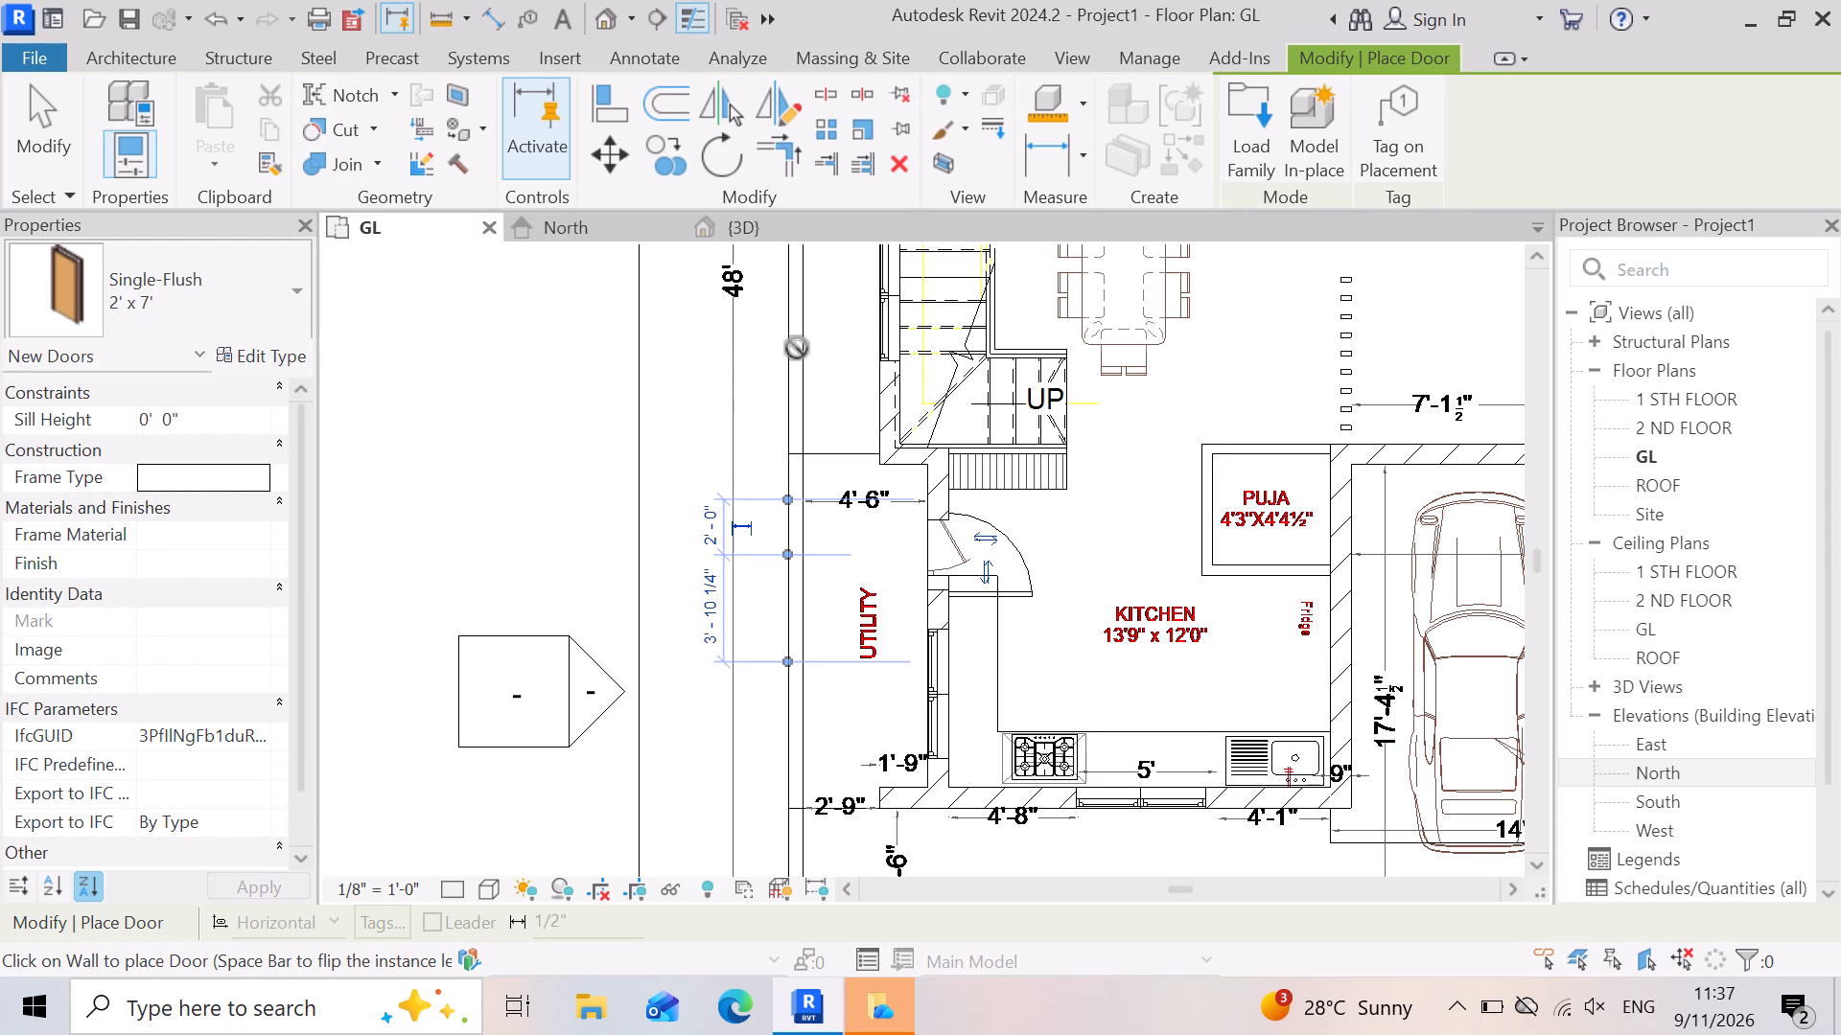
Examine the new kitchen–utility door in 3D, first from outside the utility wall and around to the kitchen interior.
left_click(800, 235)
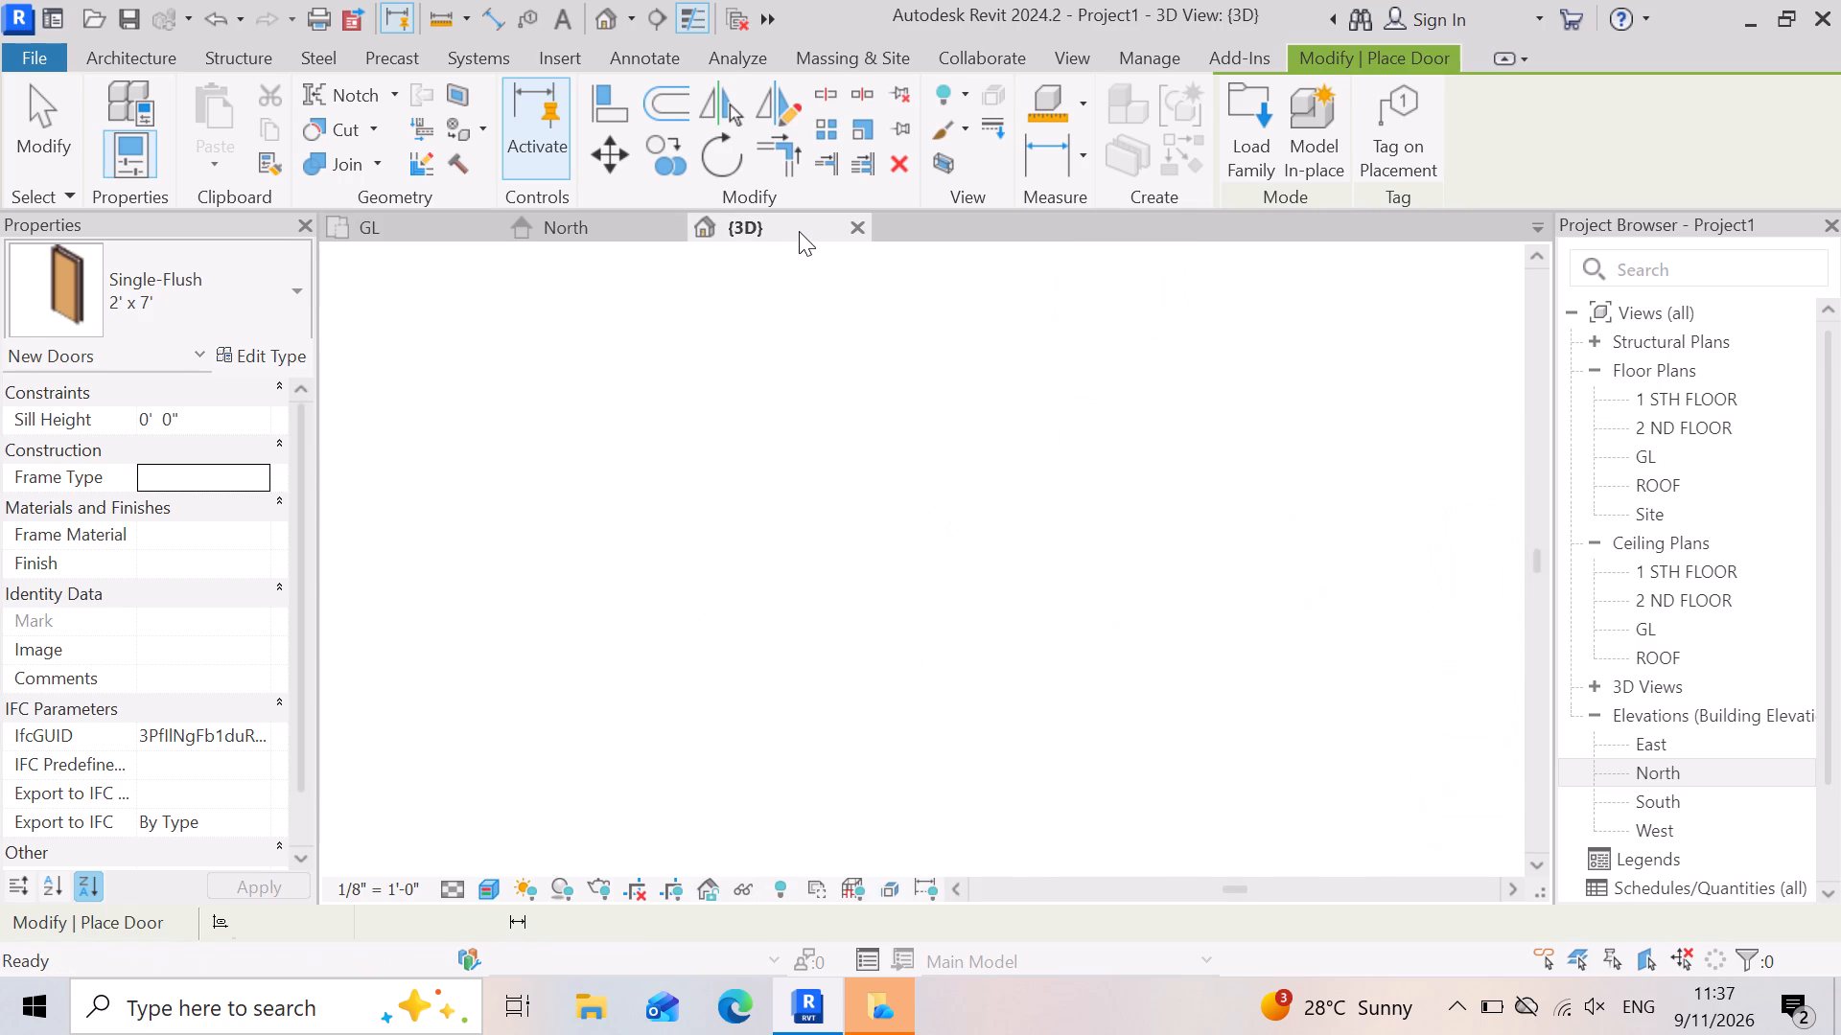
key("Escape")
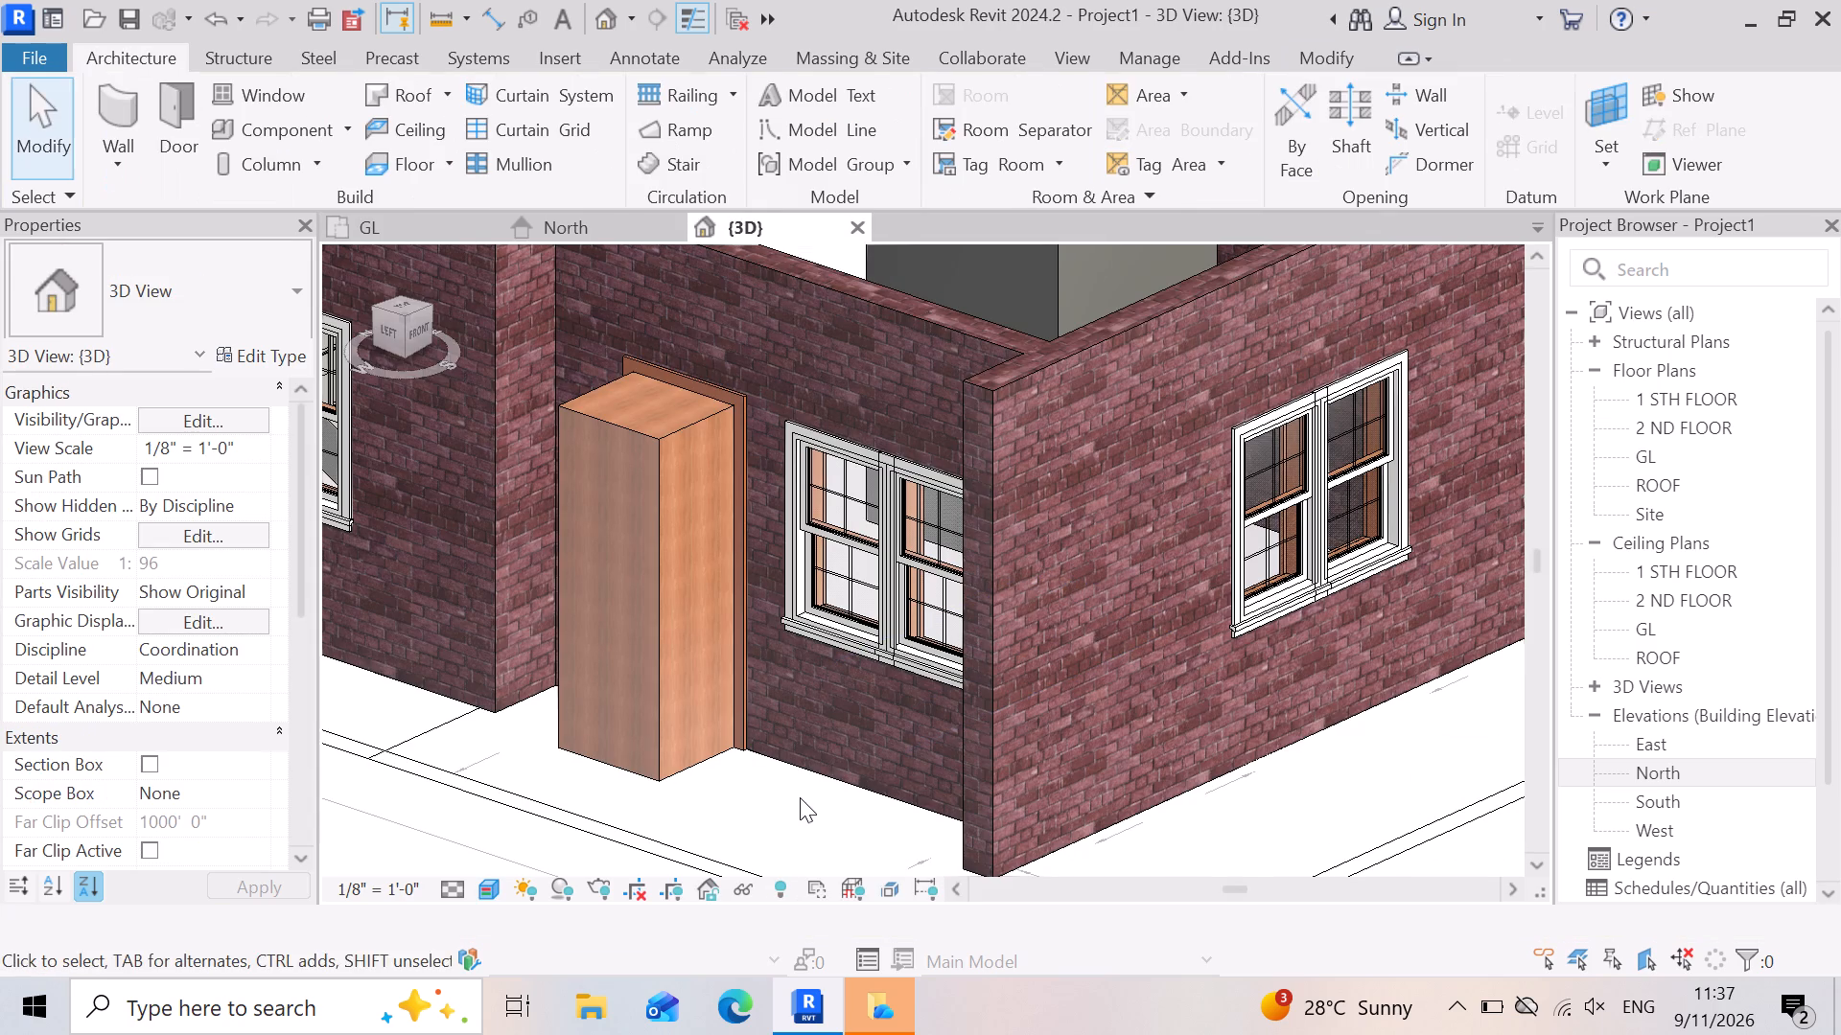
scroll(707, 685, "up", 3)
scroll(727, 689, "down", 5)
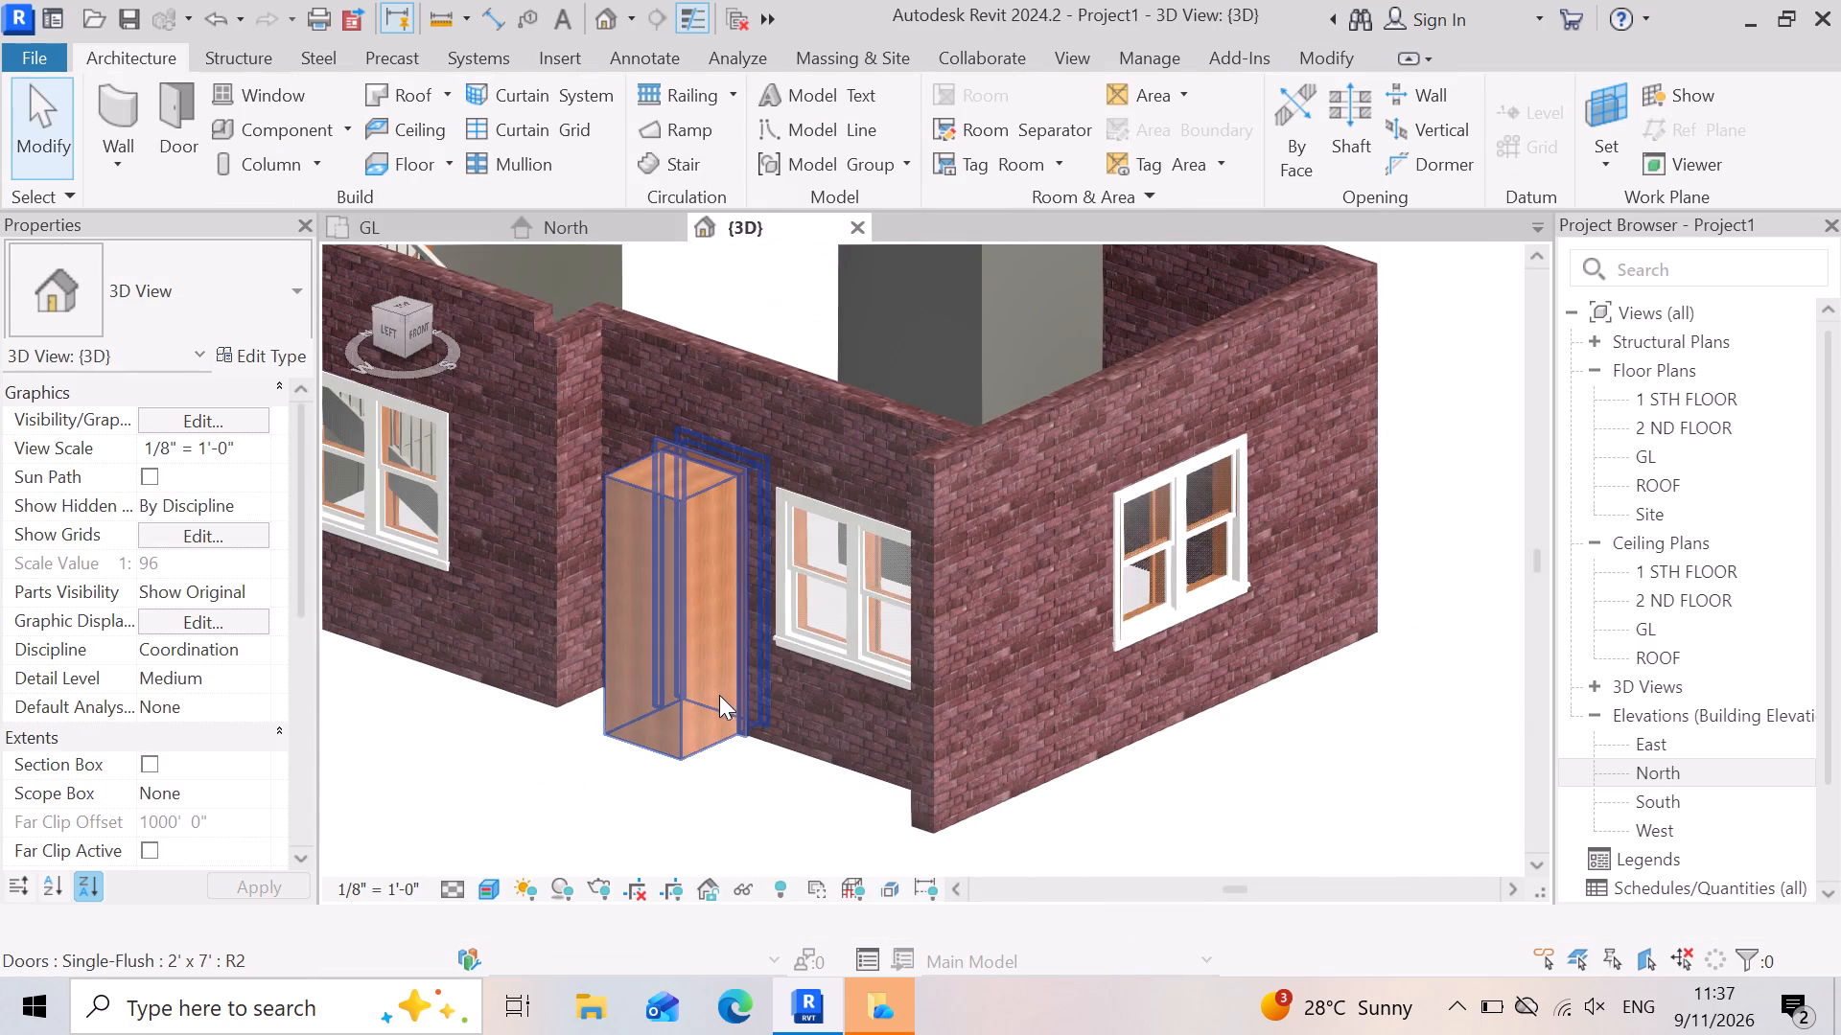
scroll(1015, 705, "up", 1)
right_click_drag(1015, 704, 990, 707, "shift")
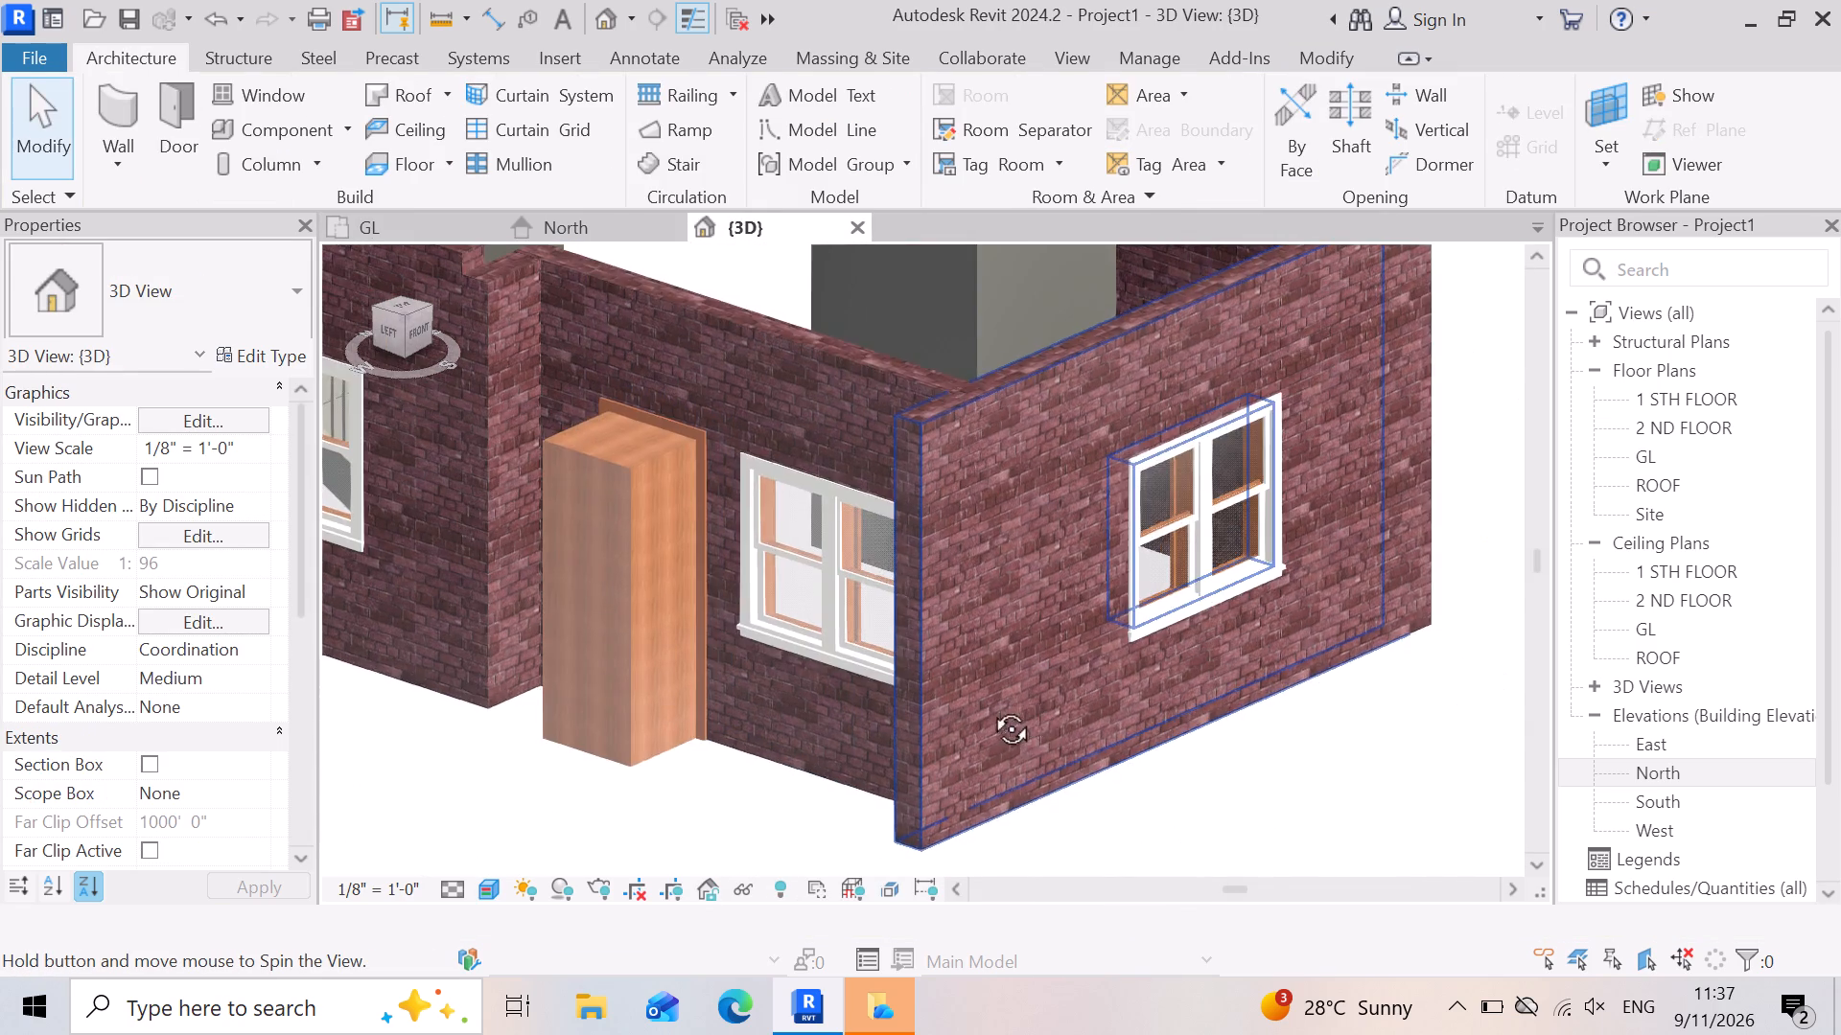
right_click_drag(990, 707, 953, 724, "shift")
scroll(953, 724, "down", 4)
scroll(955, 589, "down", 3)
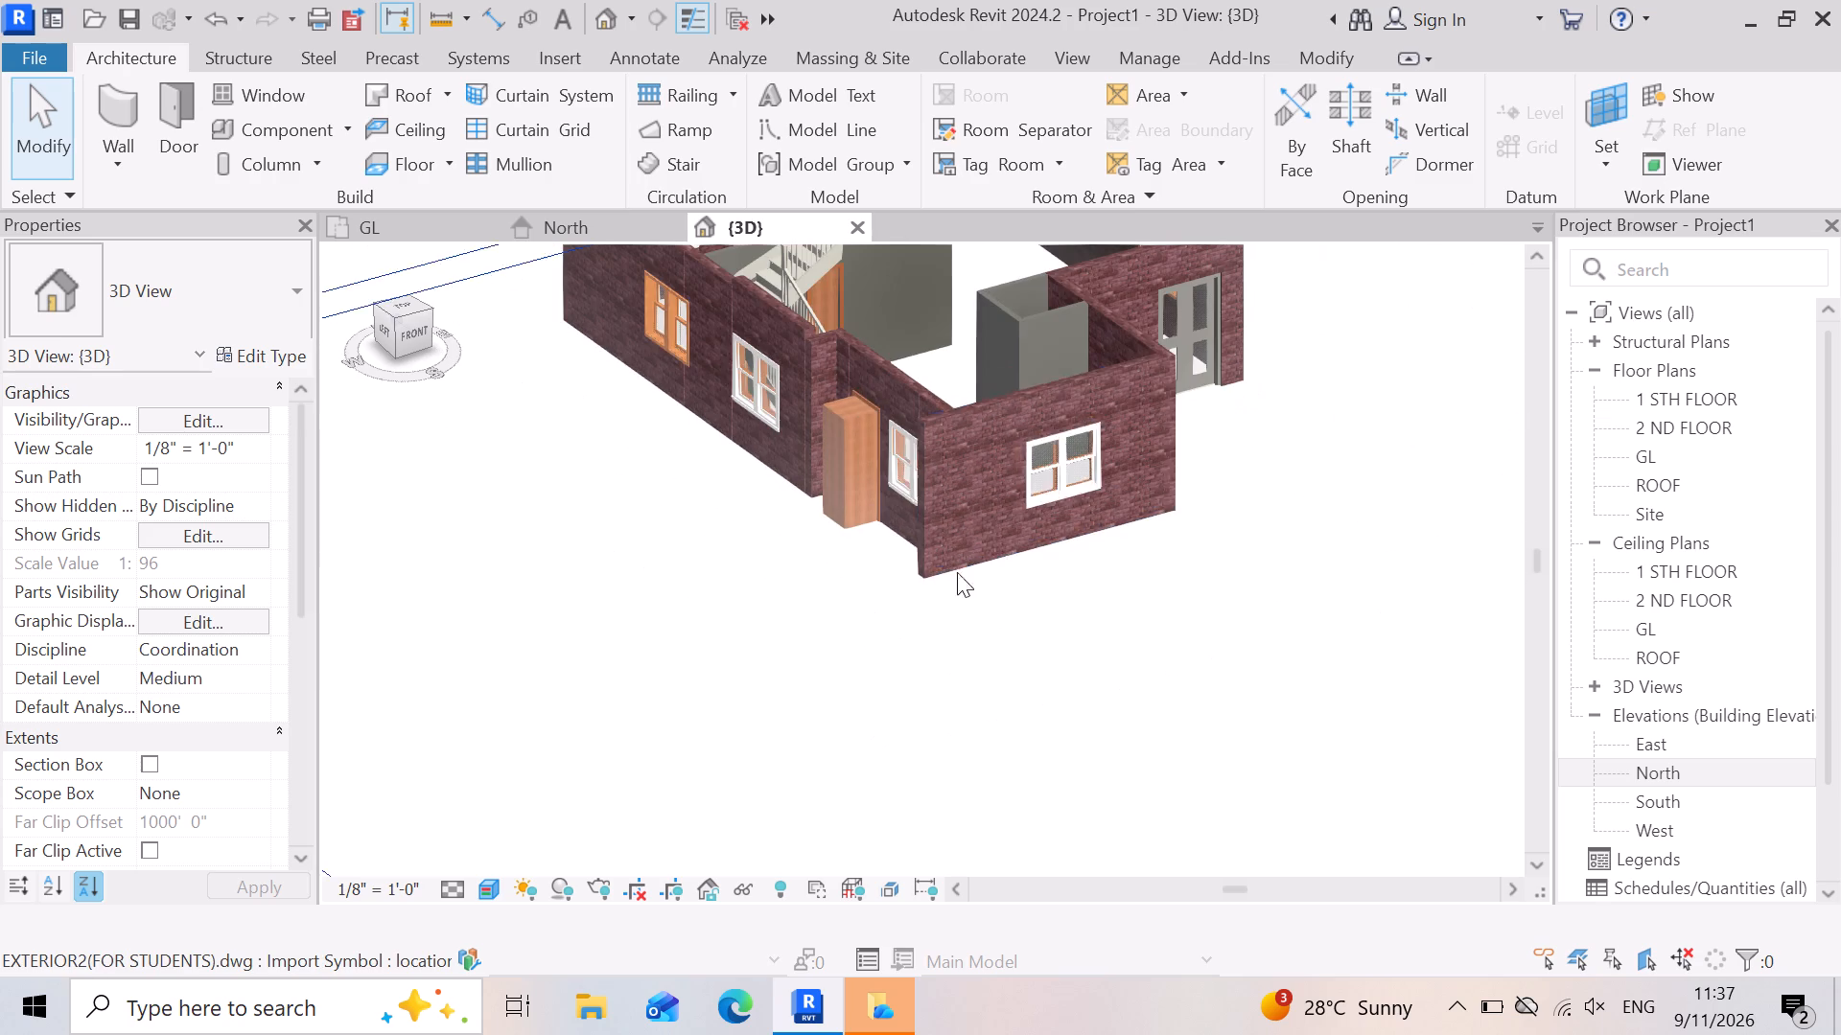
right_click_drag(1025, 374, 939, 432, "shift")
middle_click_drag(1008, 413, 951, 417, "shift")
scroll(843, 487, "down", 4)
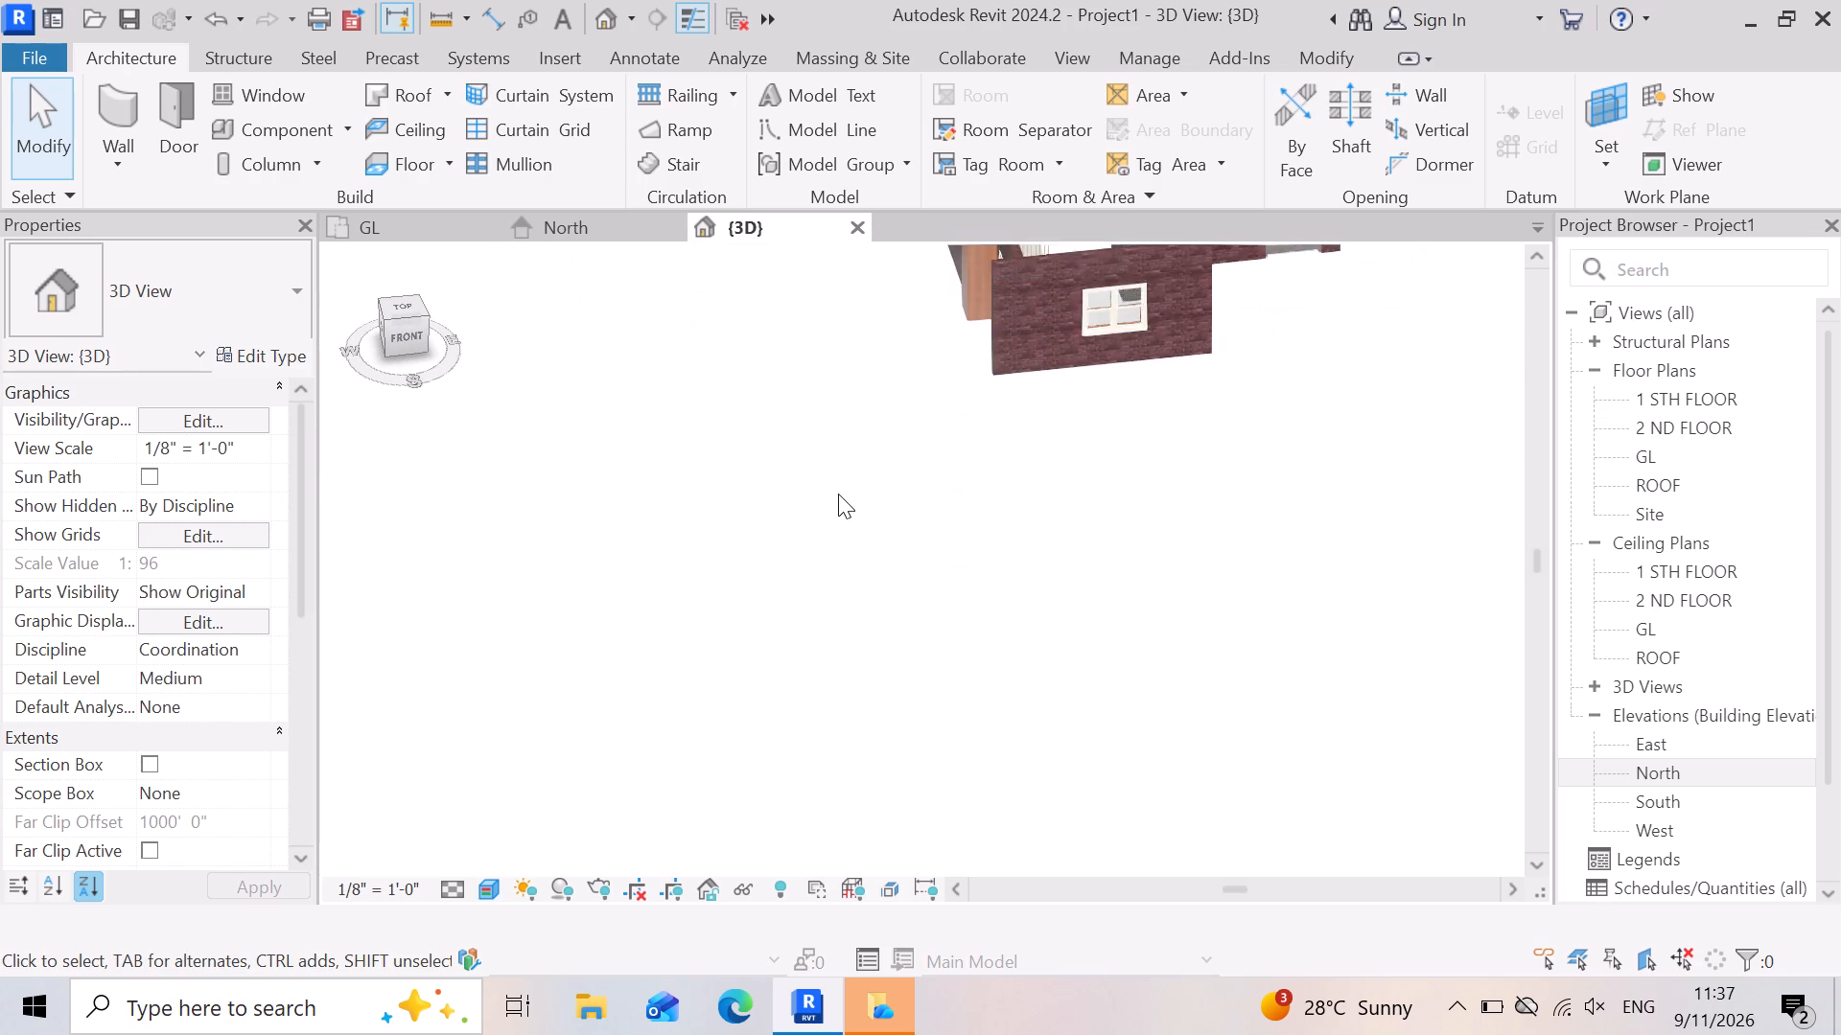
scroll(838, 494, "down", 4)
scroll(944, 385, "up", 12)
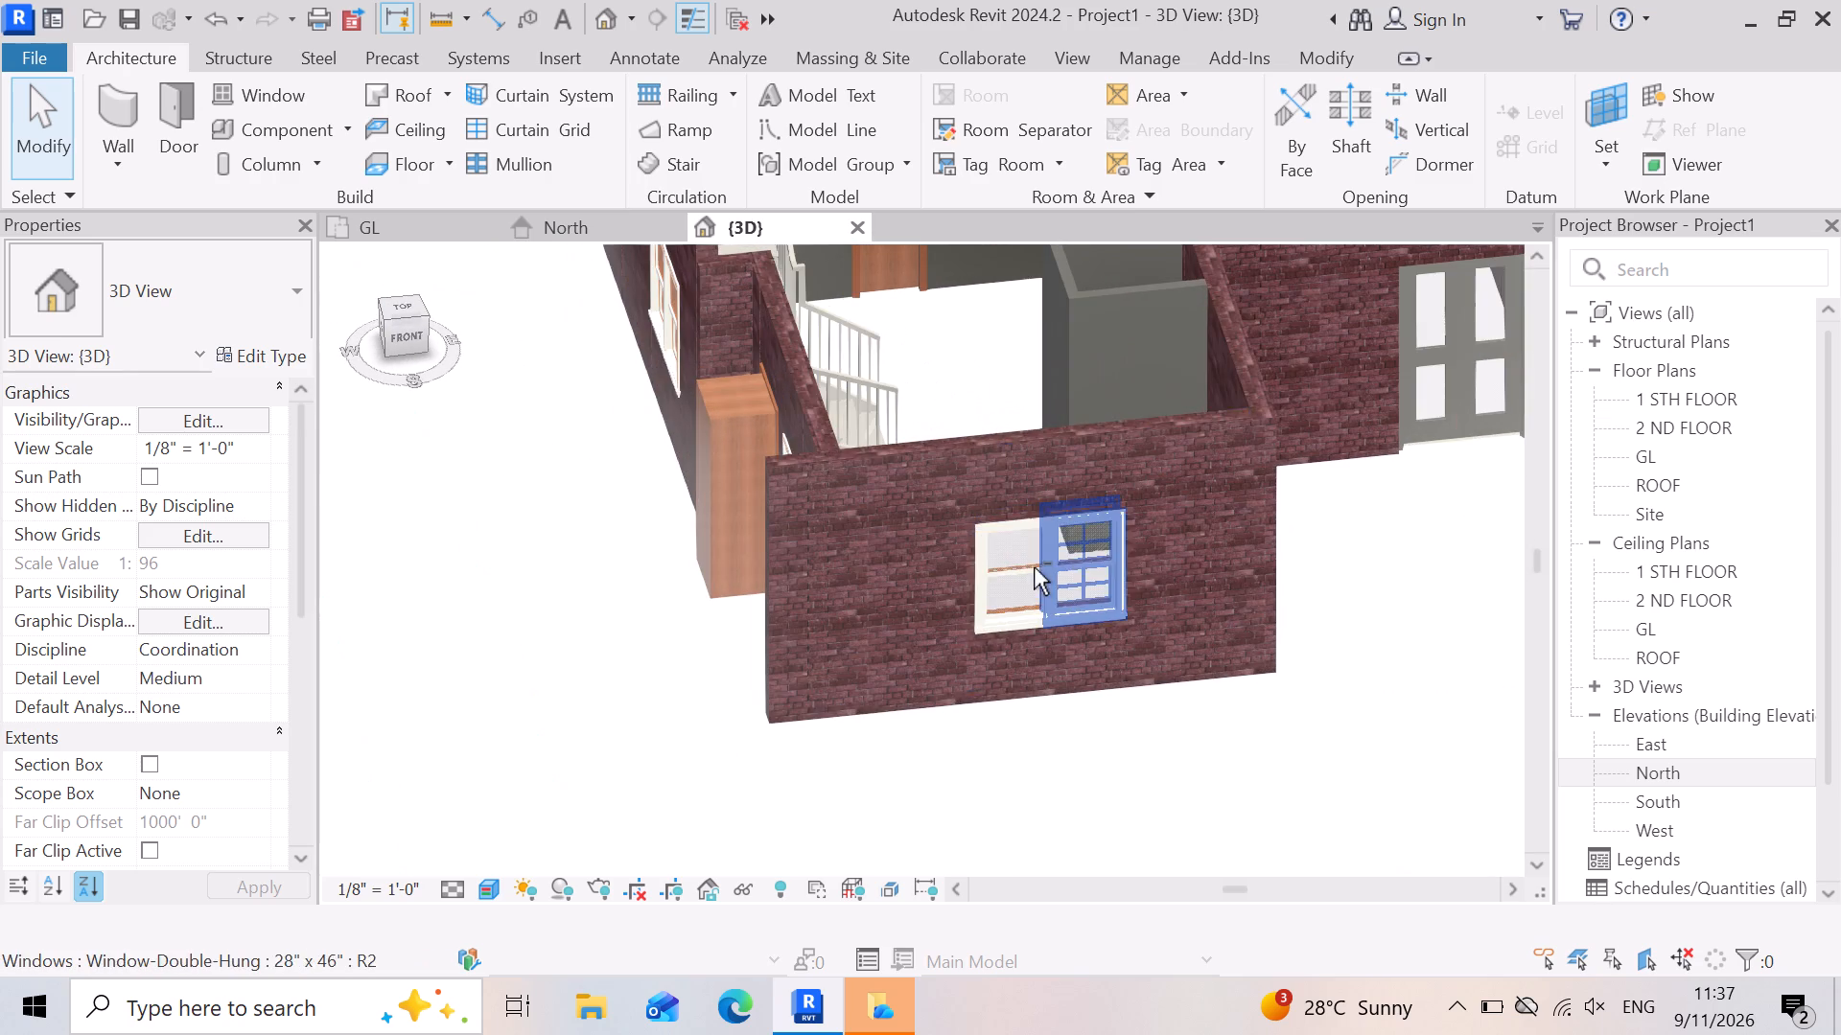
right_click_drag(1036, 563, 976, 544, "shift")
middle_click_drag(995, 561, 976, 559, "shift")
middle_click(976, 559, "shift")
scroll(786, 585, "down", 4)
scroll(1063, 370, "up", 3)
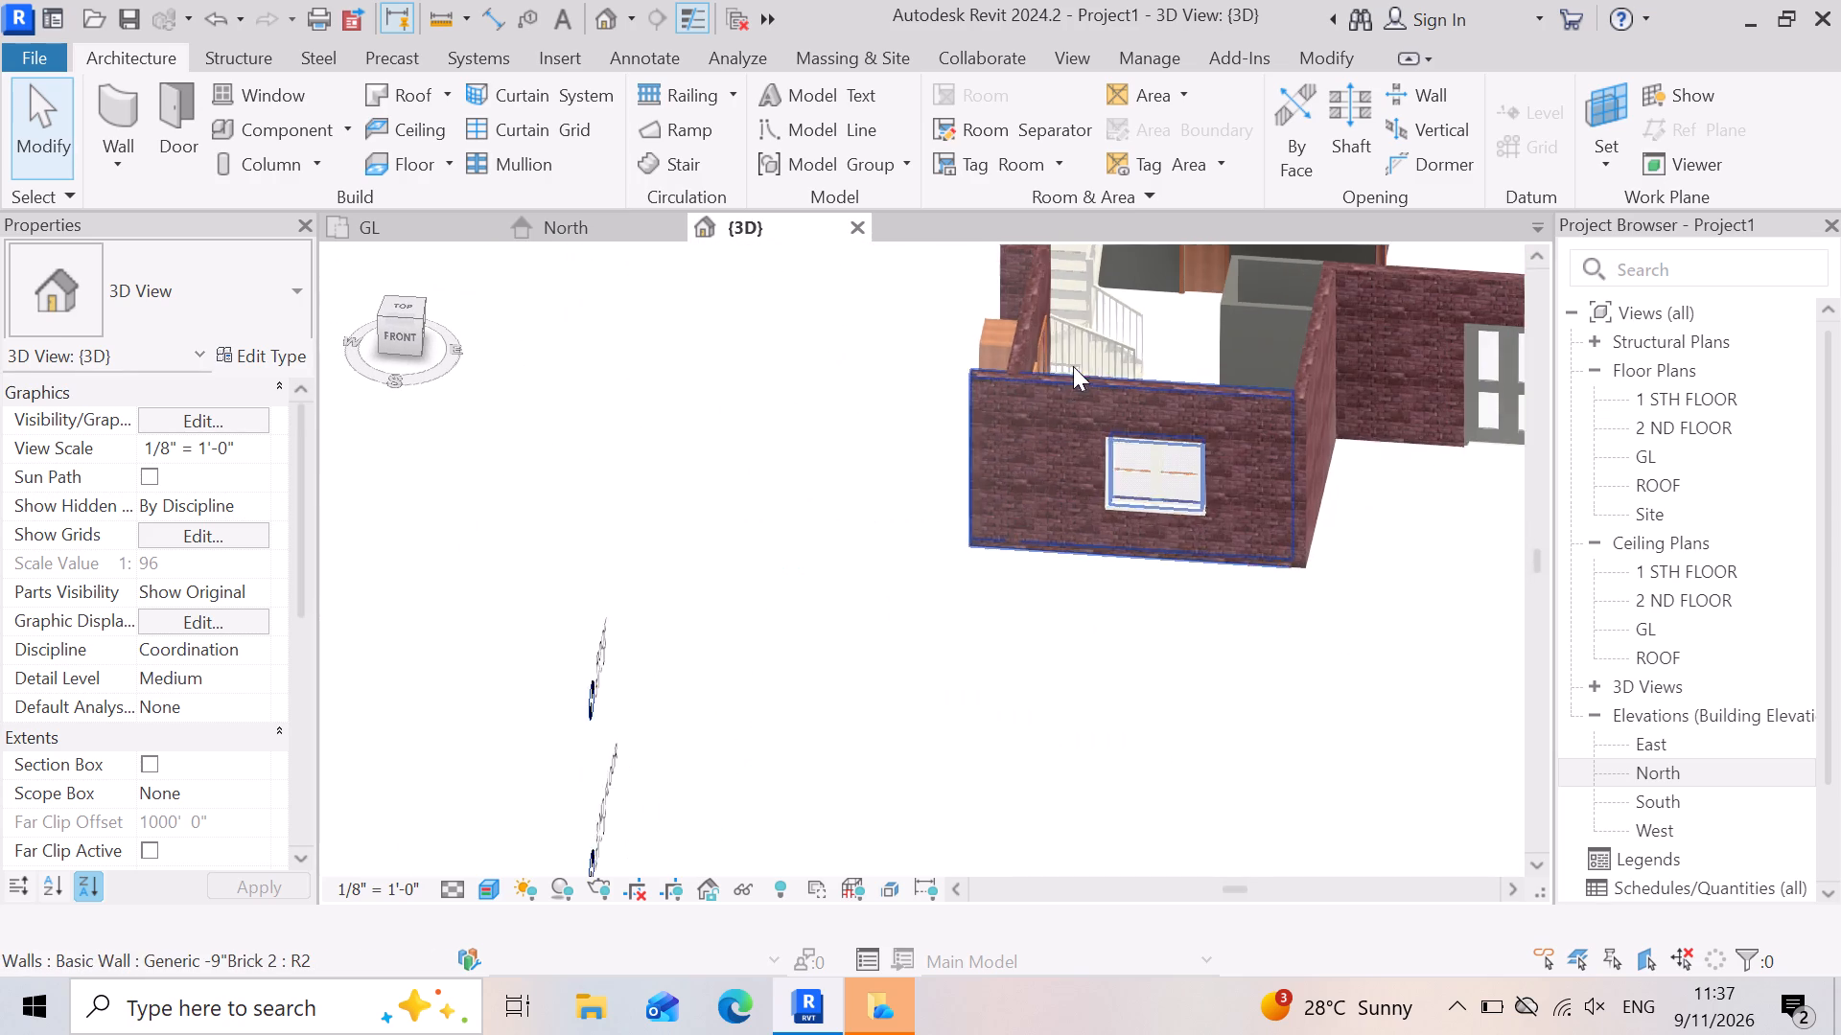
scroll(1073, 366, "up", 6)
scroll(1125, 549, "up", 1, "shift")
right_click_drag(1125, 549, 1050, 536, "shift")
middle_click_drag(1062, 542, 1053, 540, "shift")
scroll(850, 594, "down", 2)
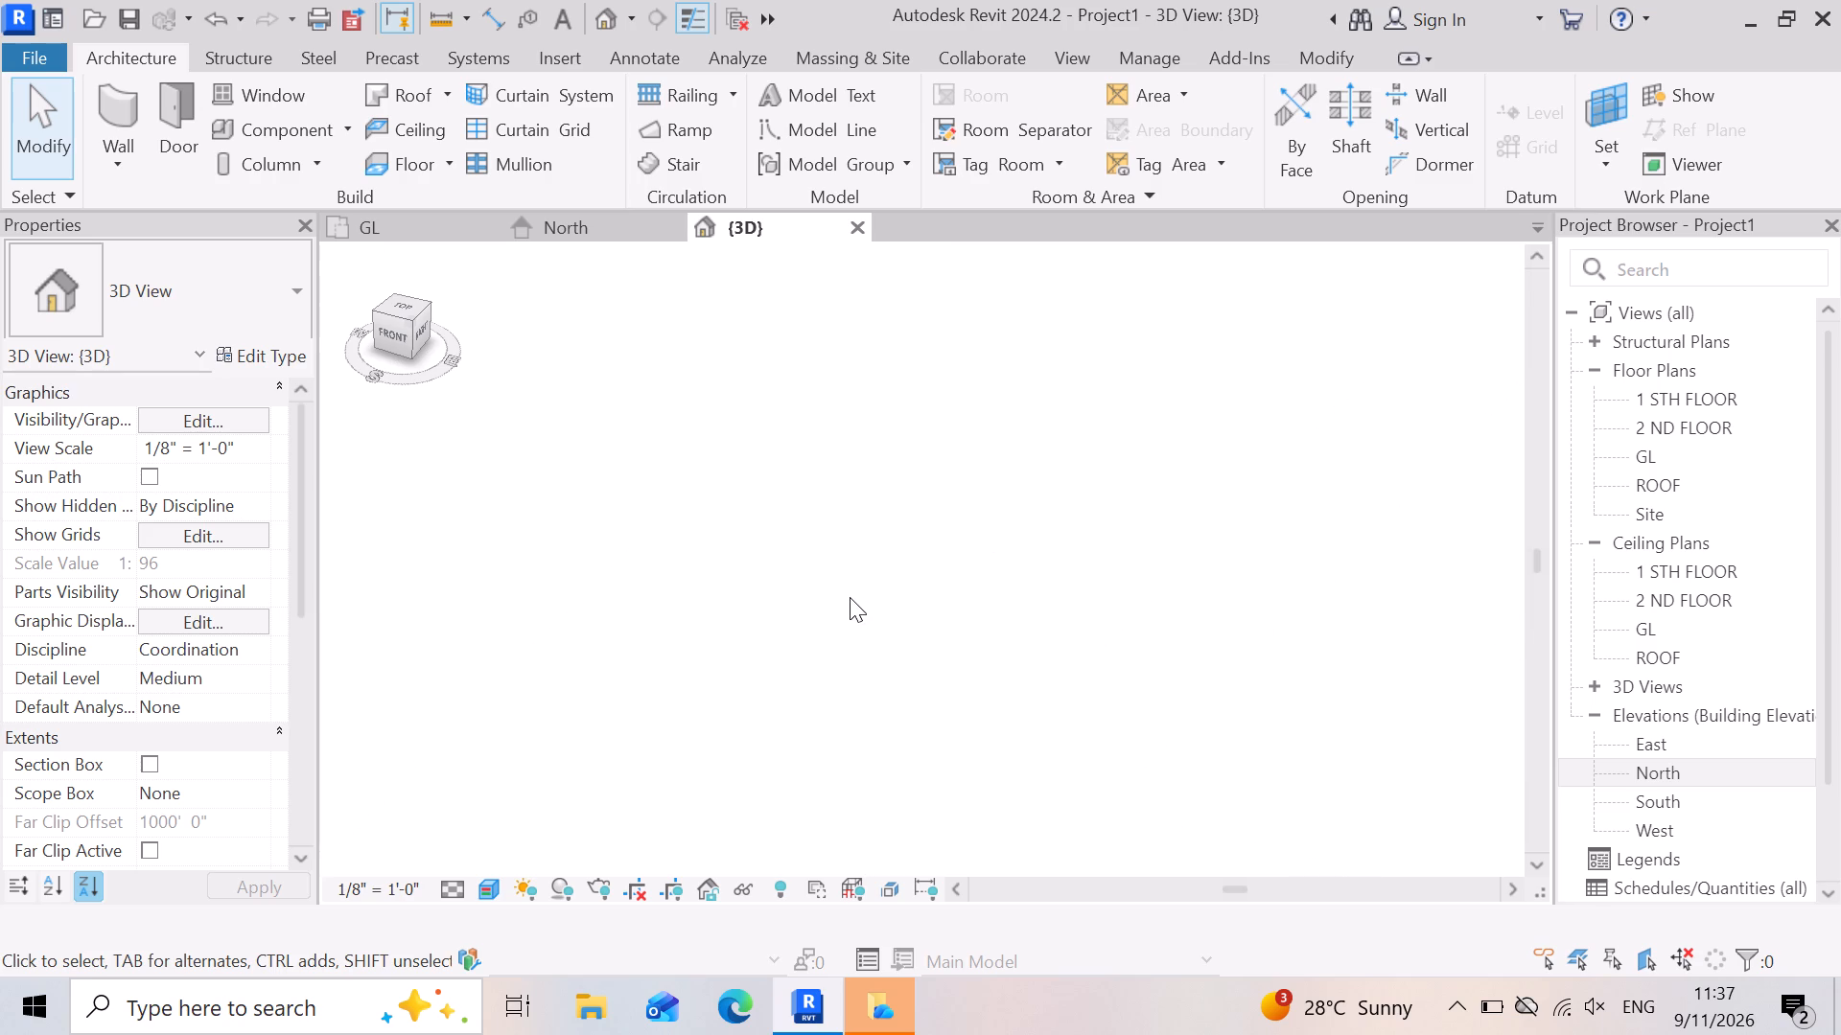
scroll(850, 597, "down", 10)
scroll(1179, 498, "up", 4)
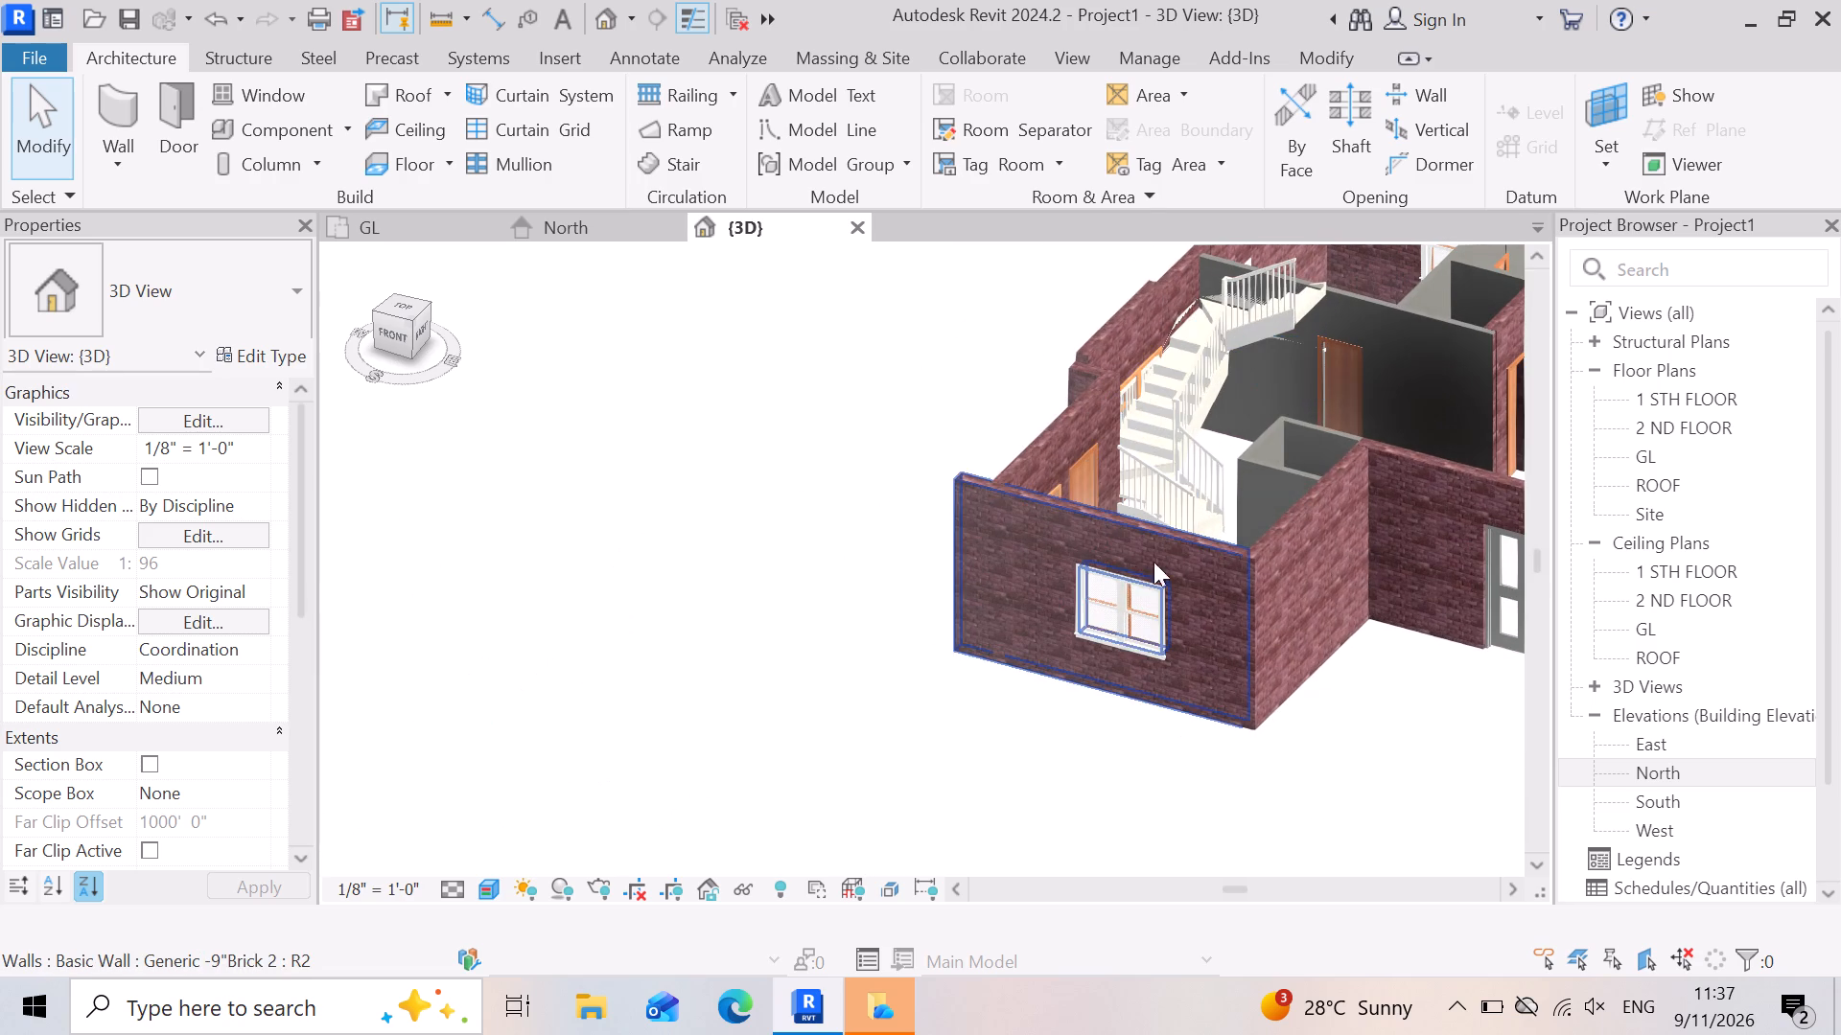
right_click_drag(1247, 513, 1121, 550, "shift")
scroll(1247, 513, "up", 1, "shift")
middle_click(1223, 521, "shift")
scroll(1059, 540, "down", 4)
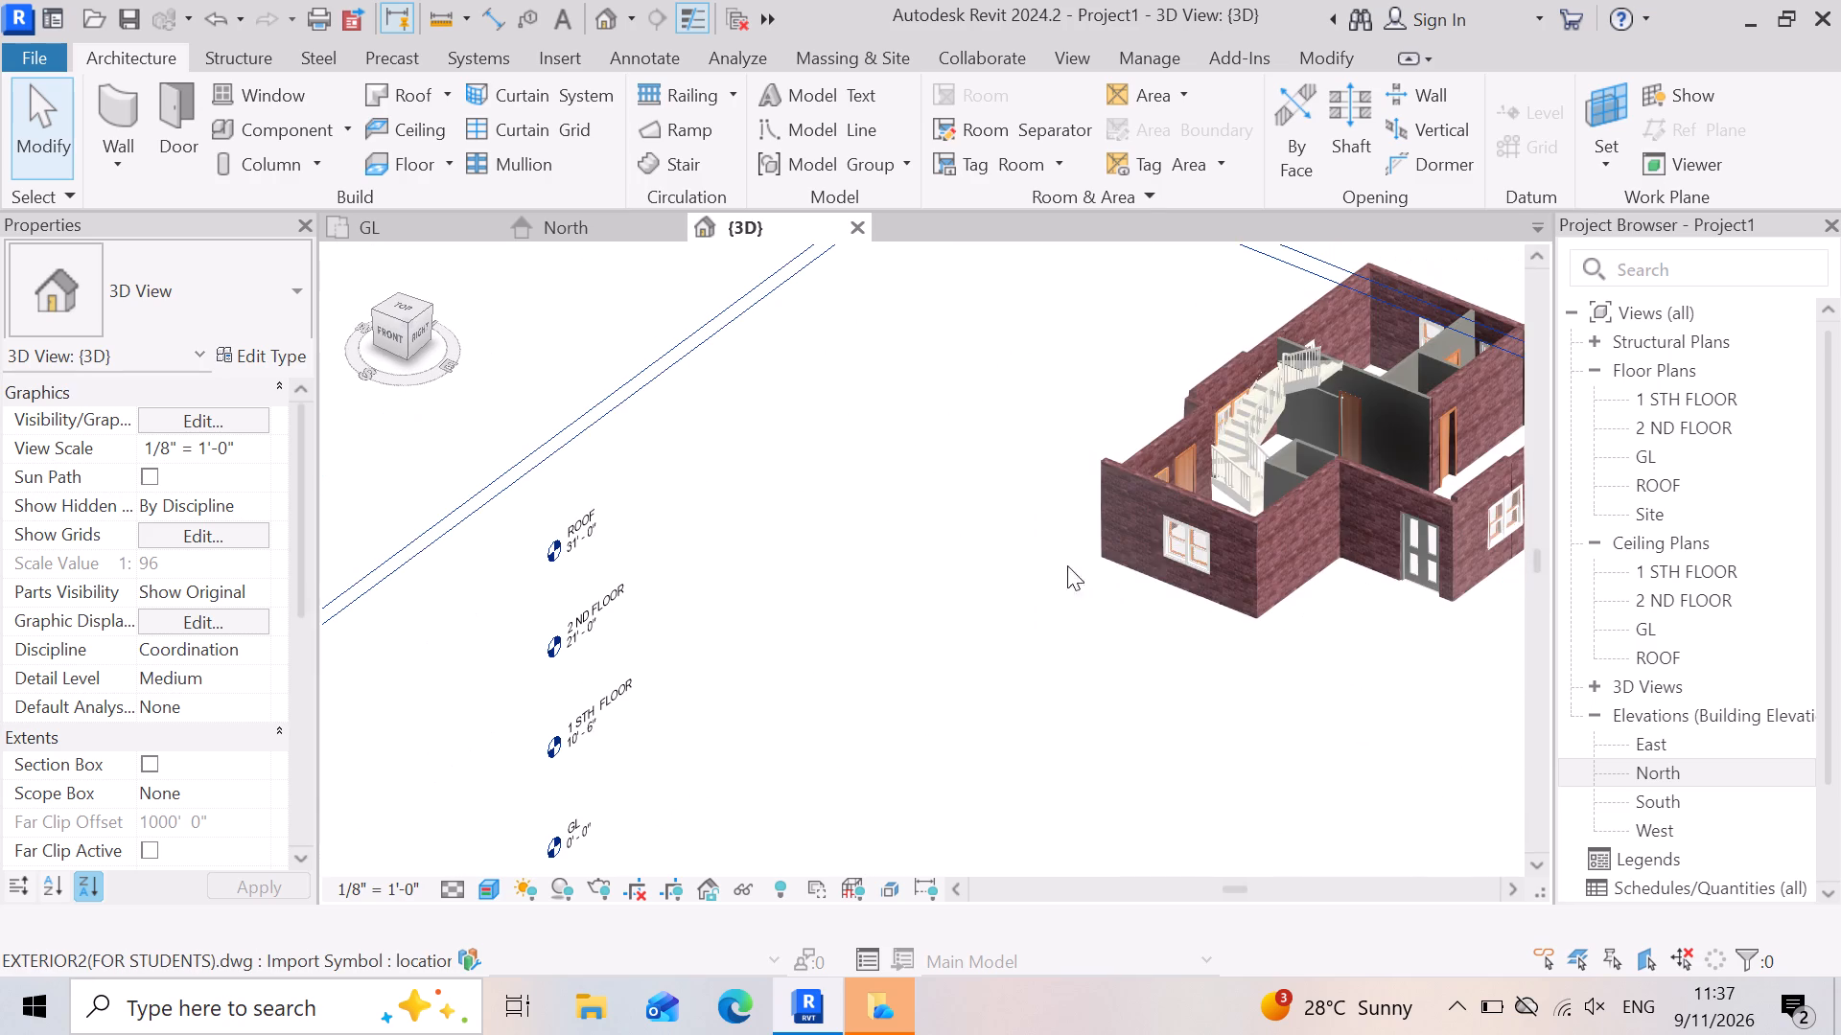
right_click_drag(1081, 604, 974, 634, "shift")
middle_click_drag(1081, 604, 979, 632, "shift")
scroll(946, 611, "down", 4)
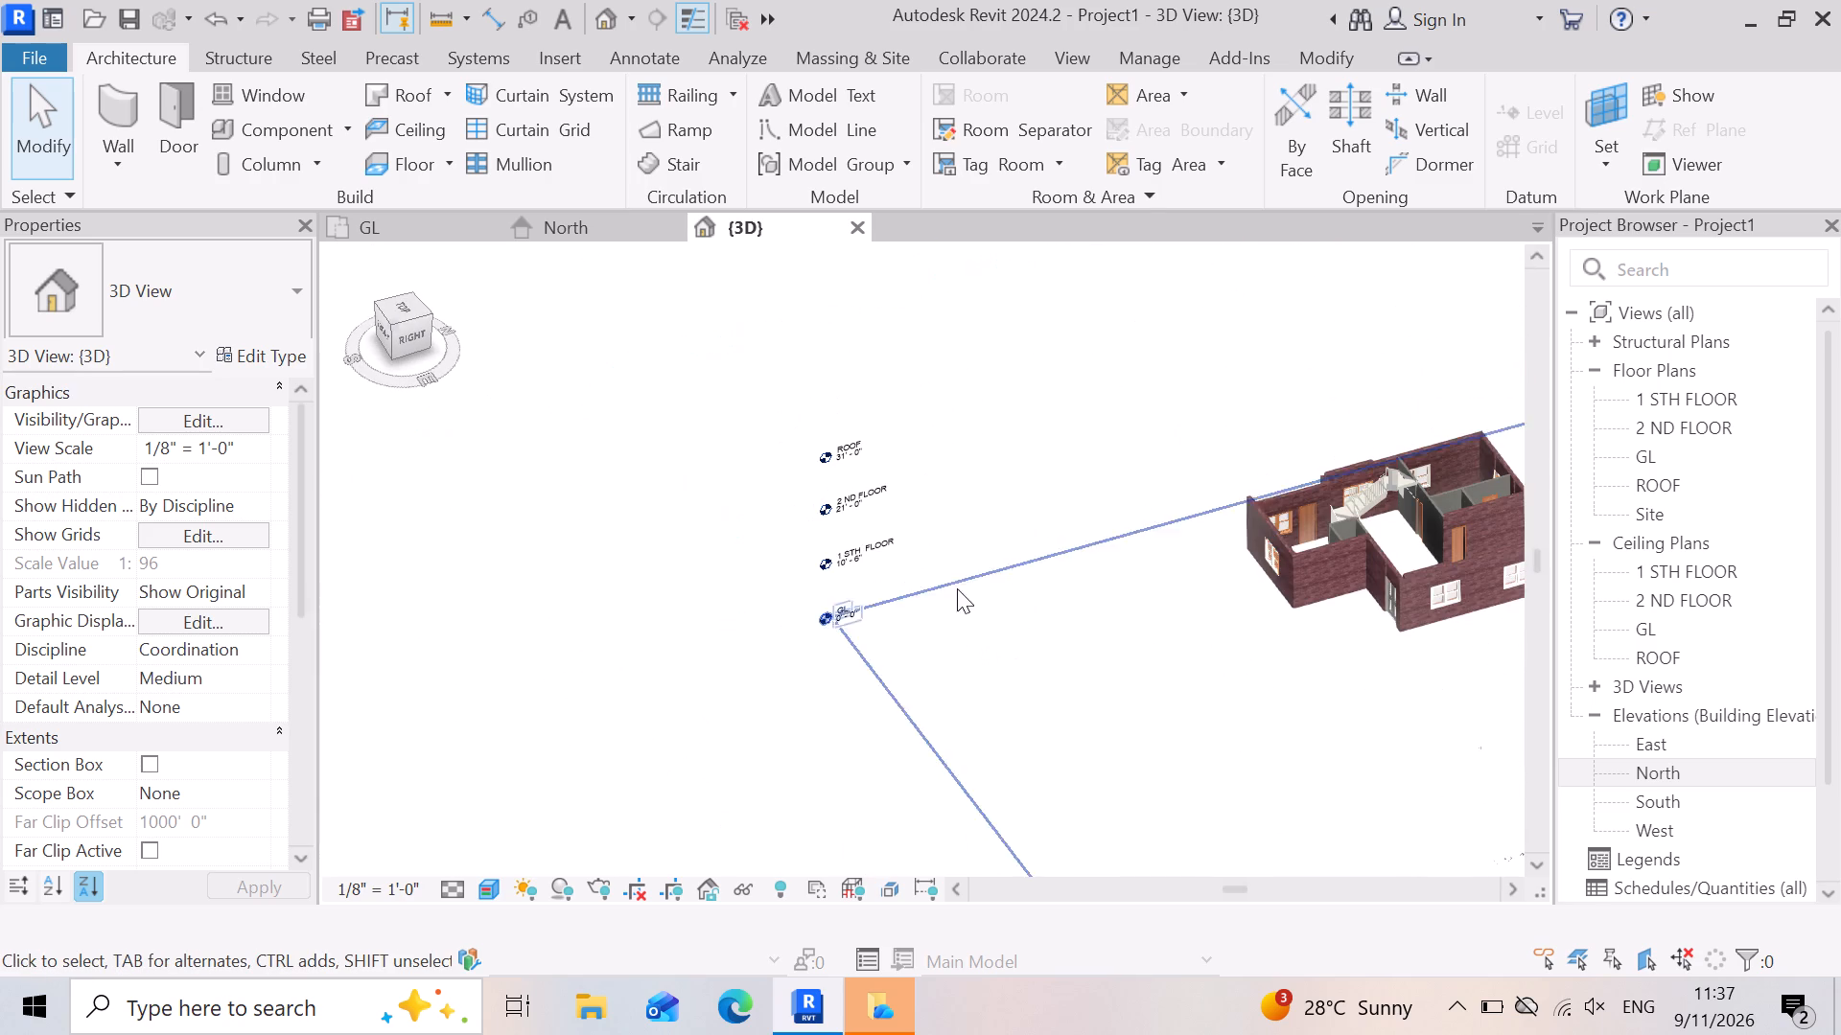
scroll(1390, 540, "up", 13)
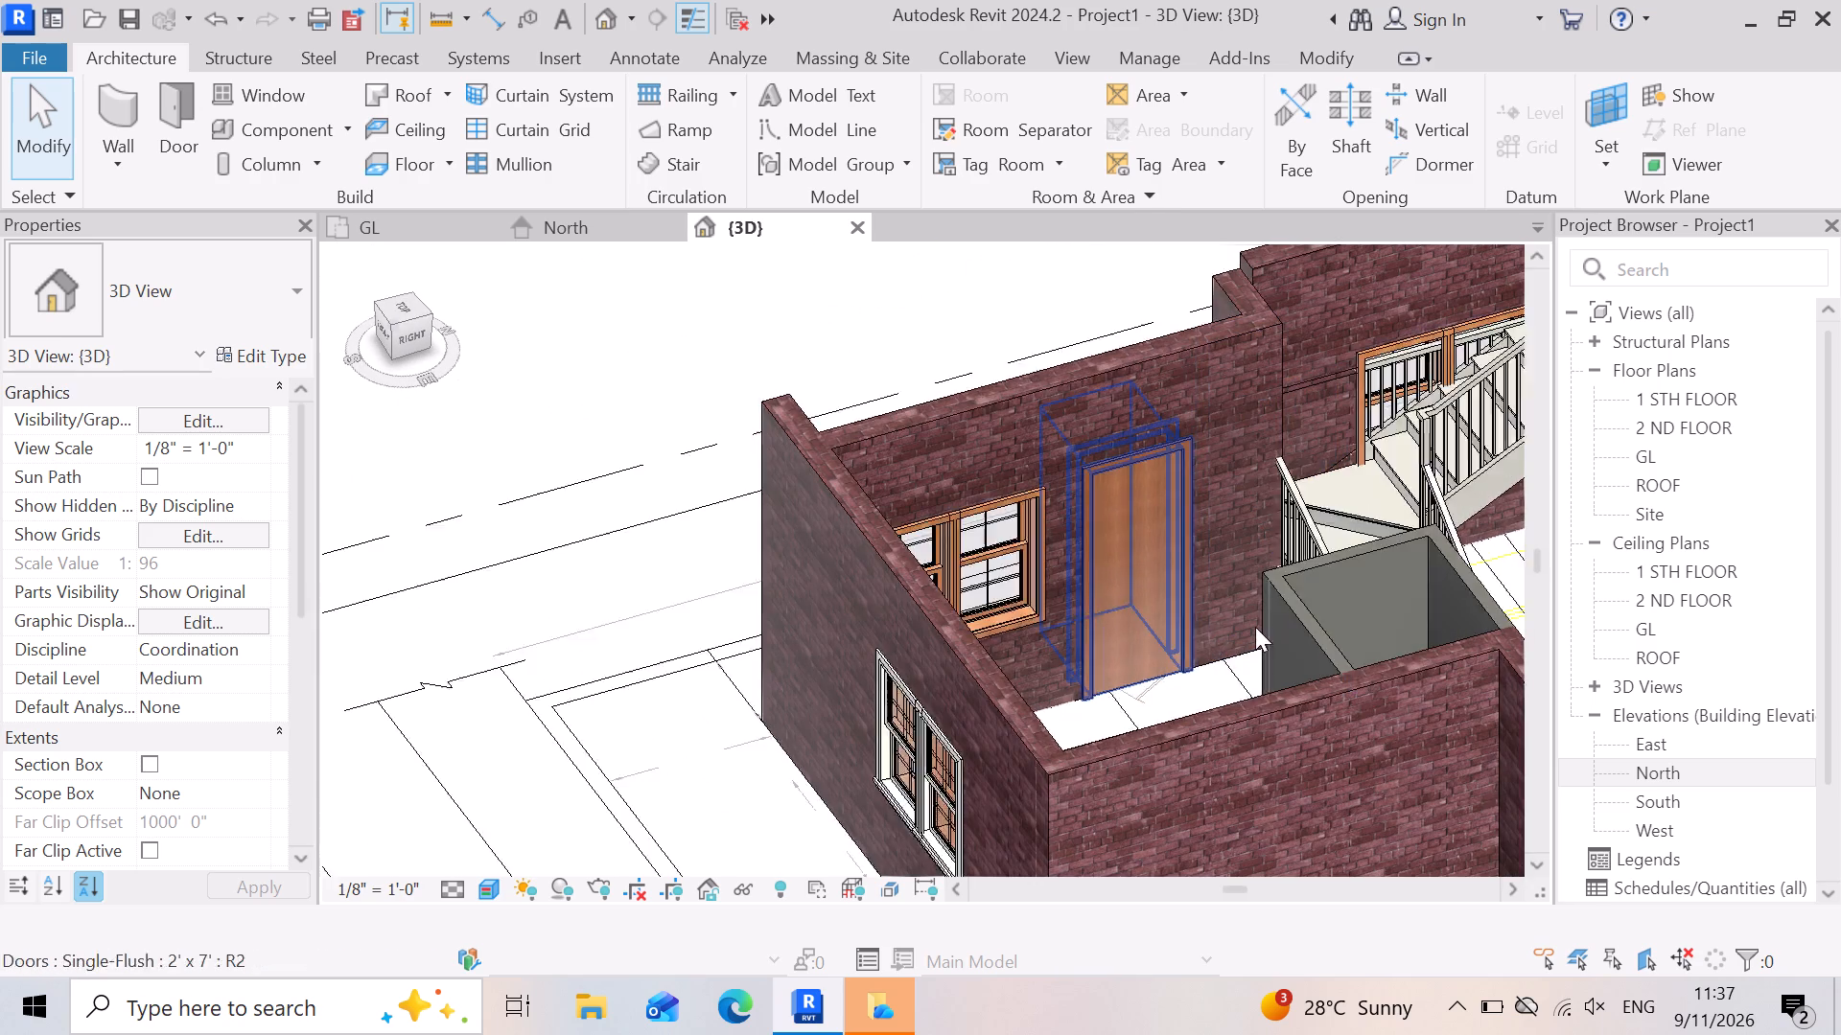
scroll(1240, 594, "up", 2)
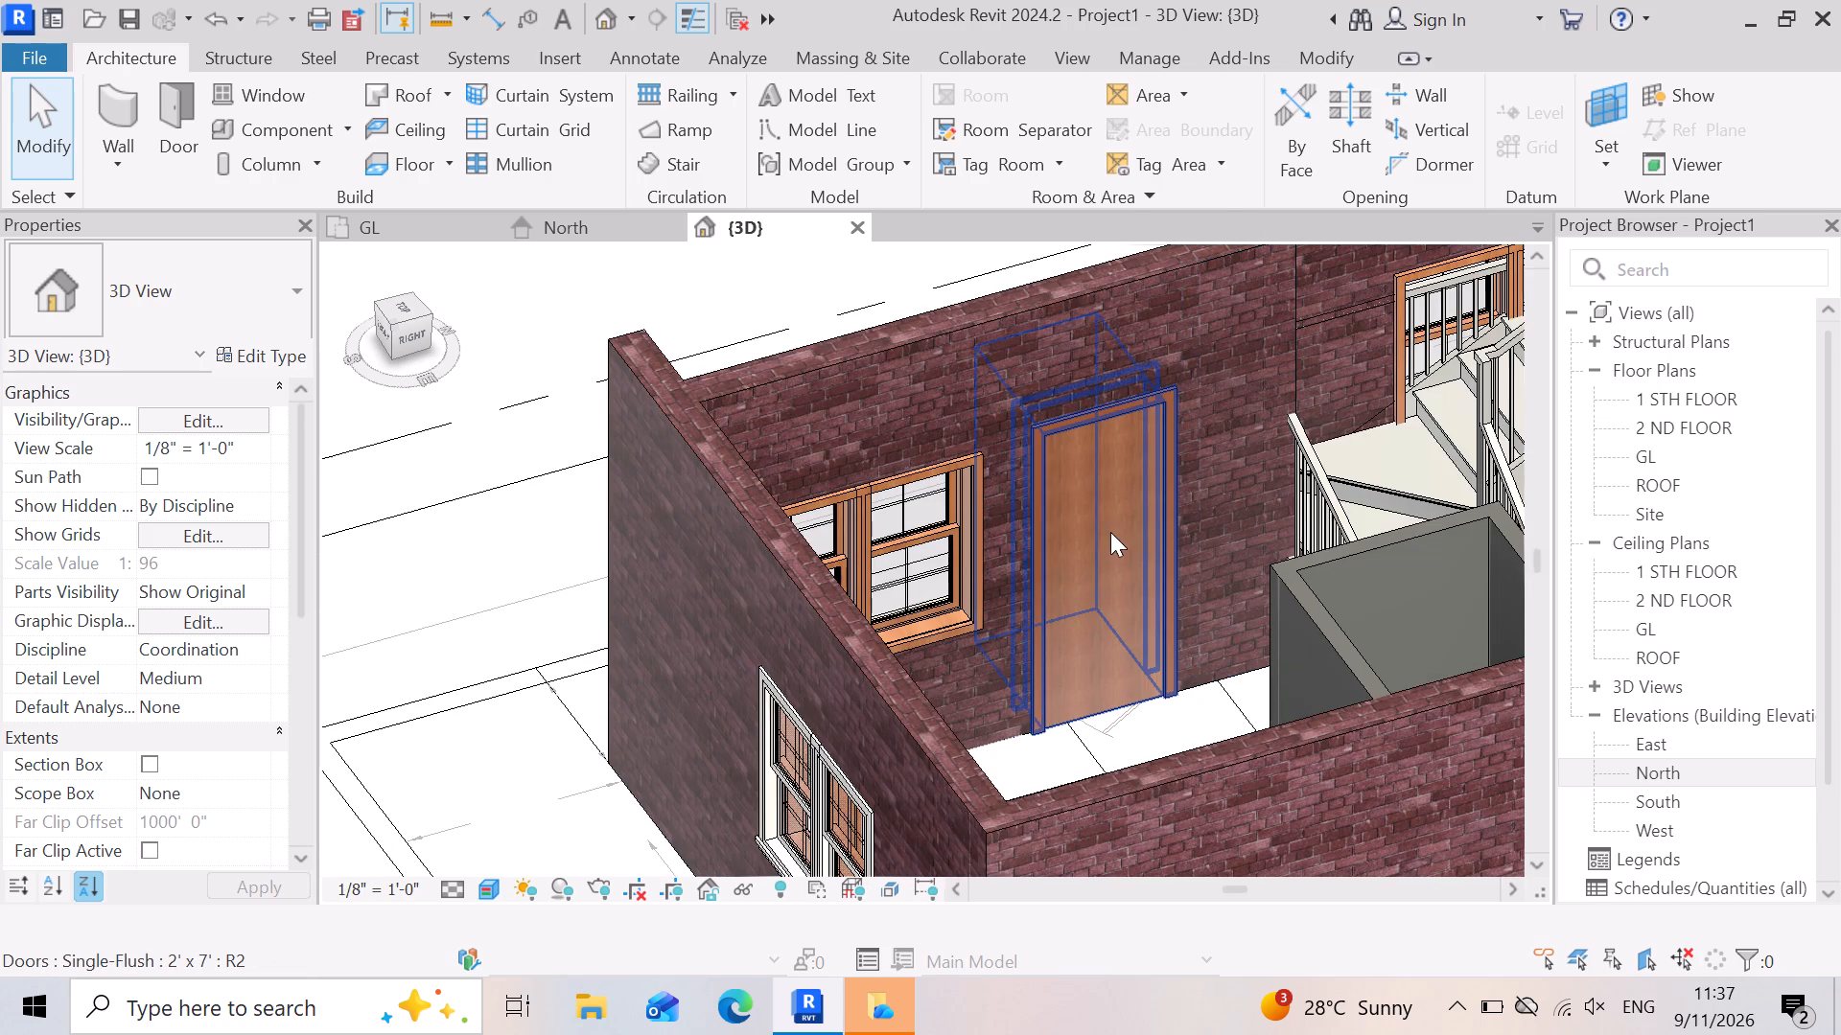
In the GL floor plan, flip the kitchen–utility door's hand so it hinges at the stair end, and check it in 3D.
left_click(1107, 532)
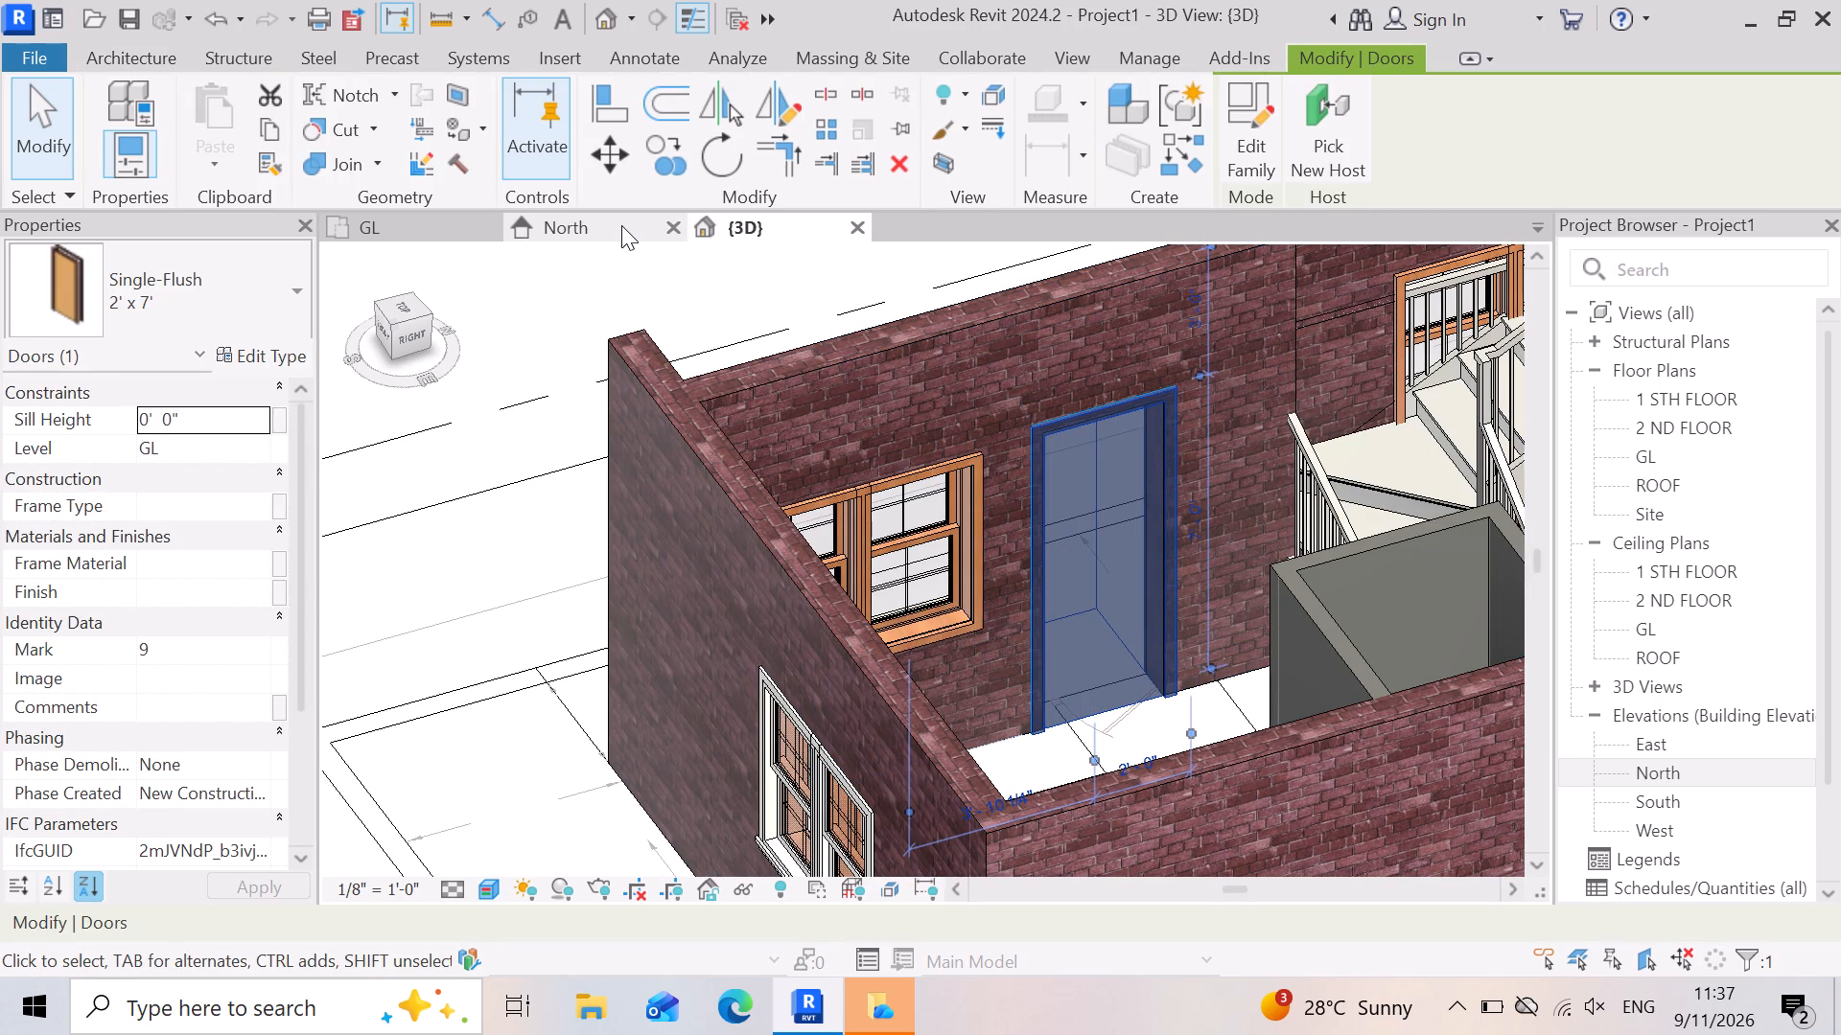
left_click(423, 233)
scroll(990, 695, "down", 3)
key("Escape")
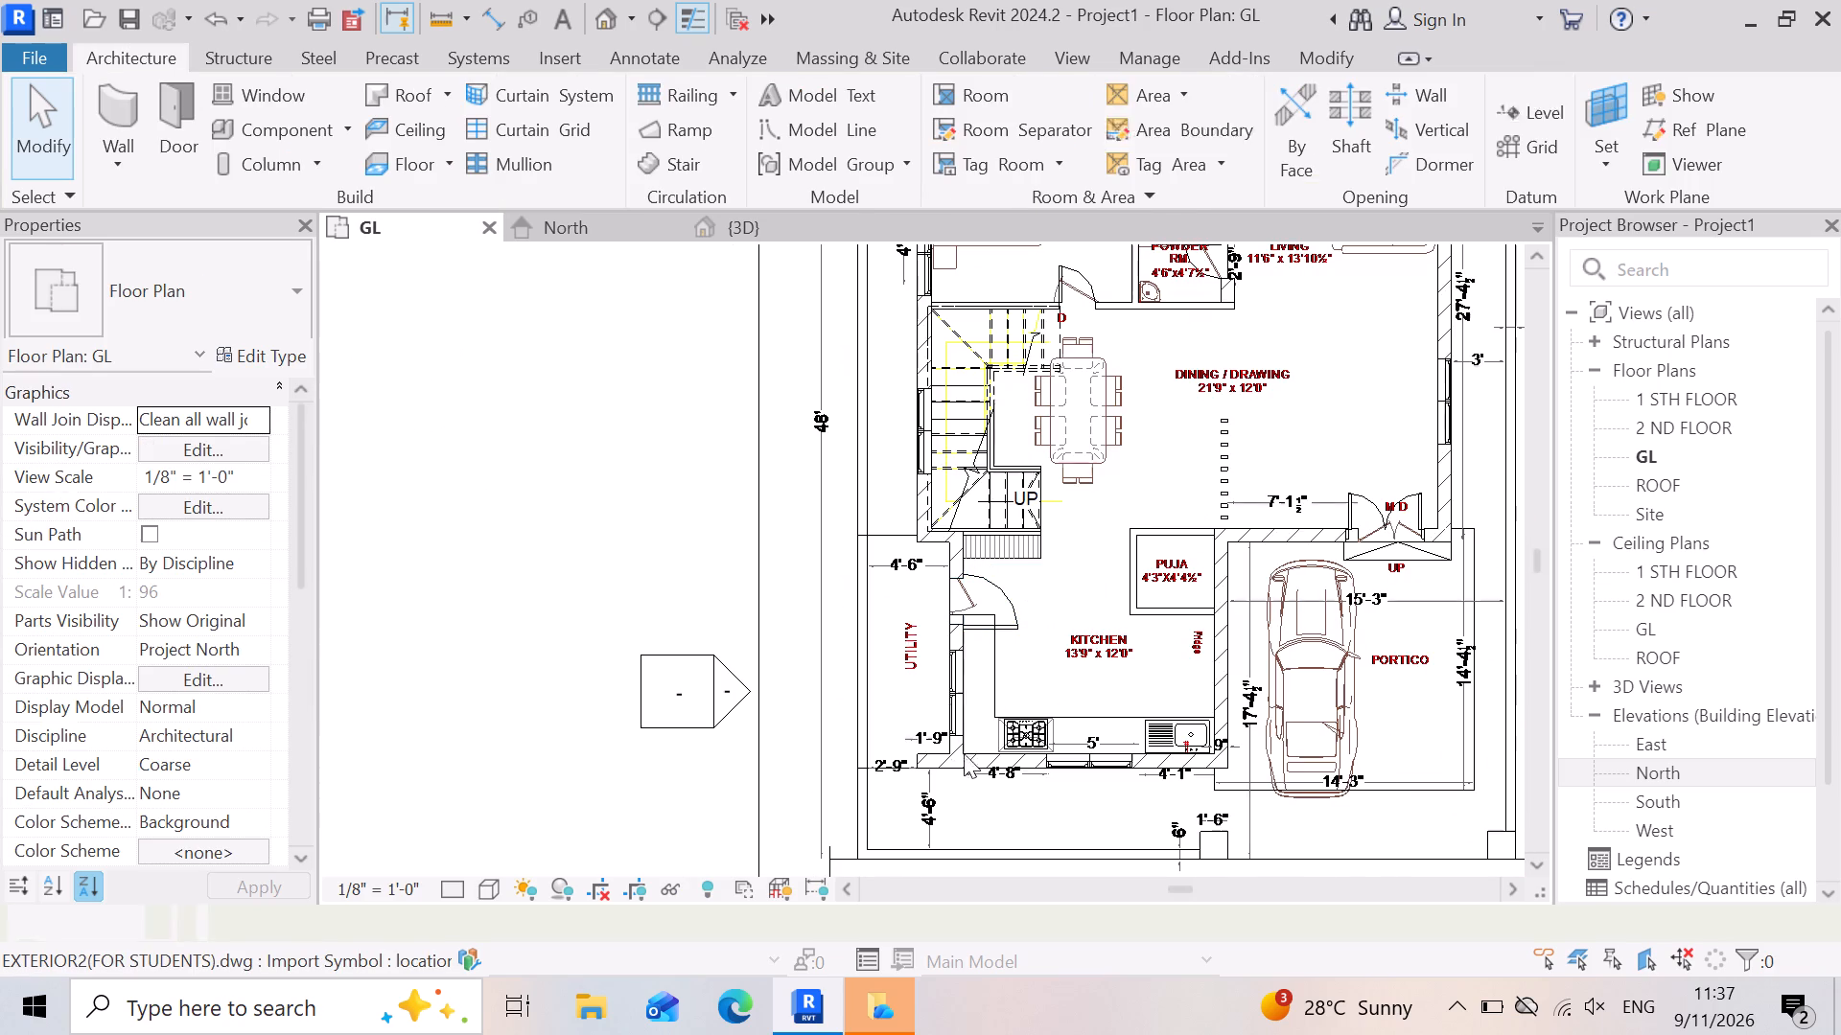
scroll(948, 740, "up", 3)
scroll(967, 599, "up", 2)
scroll(1084, 530, "up", 1)
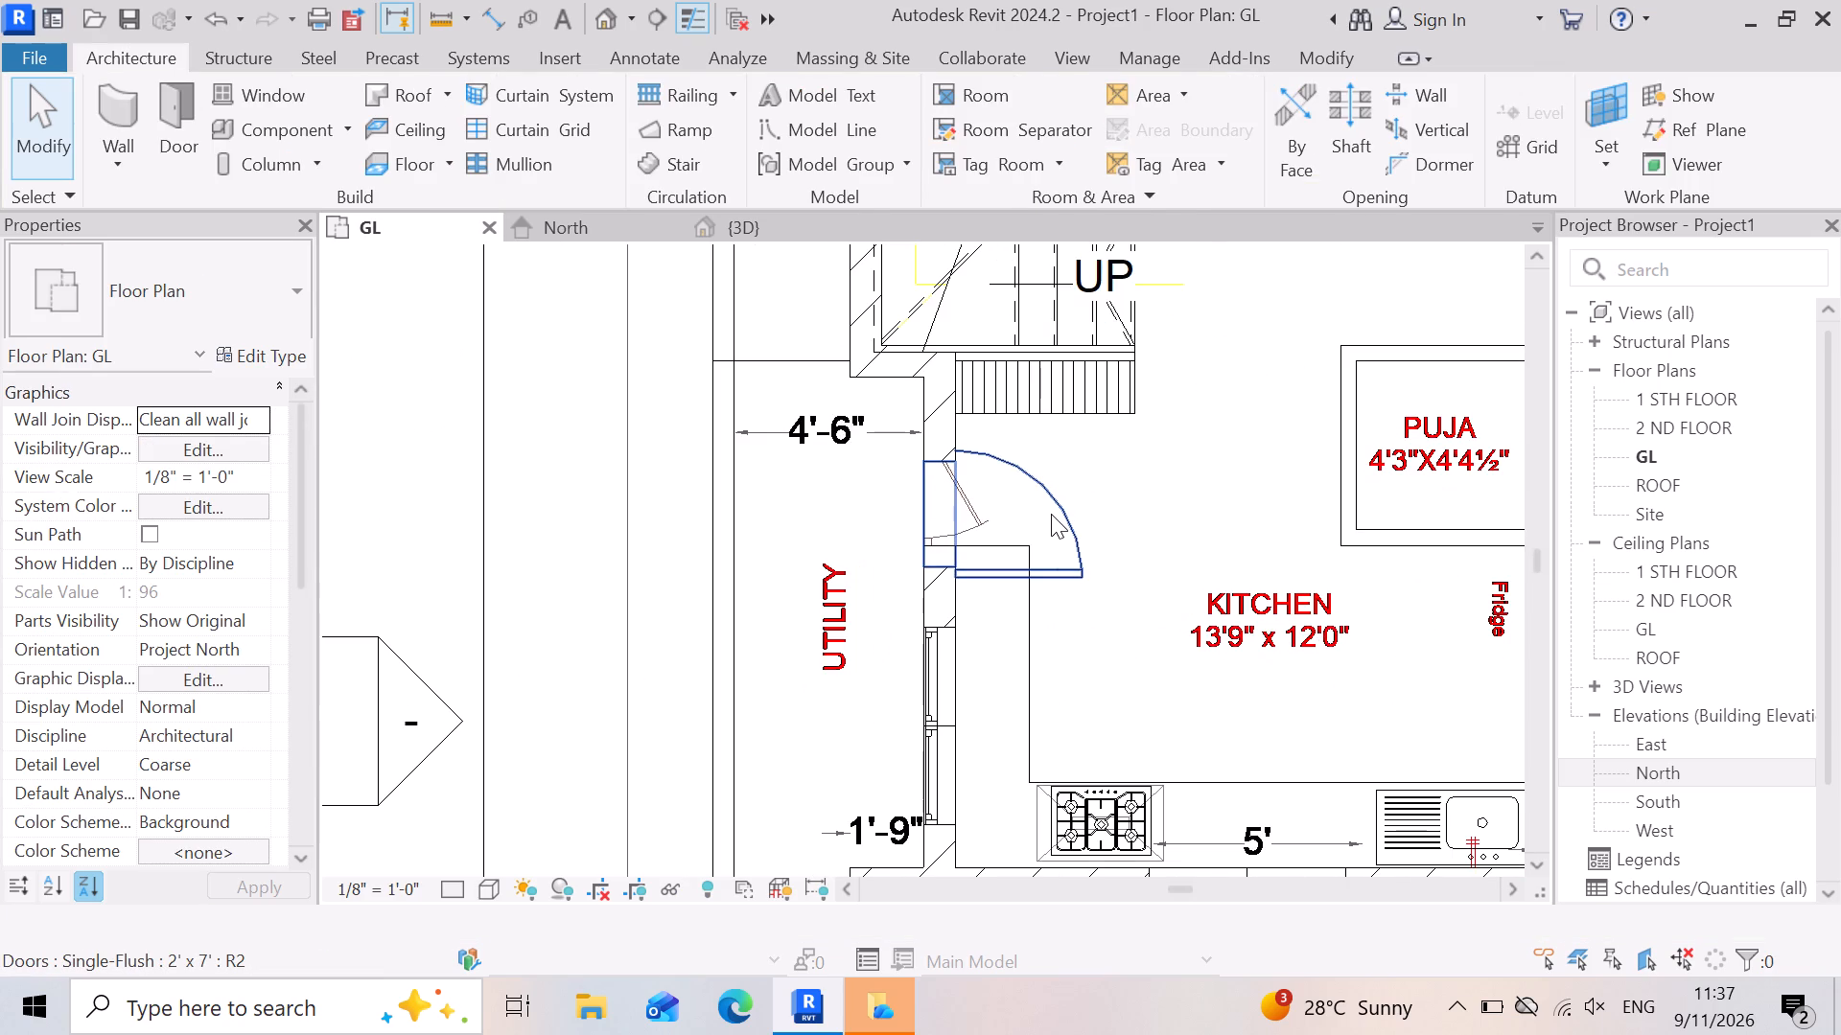
left_click(1053, 514)
left_click(1014, 535)
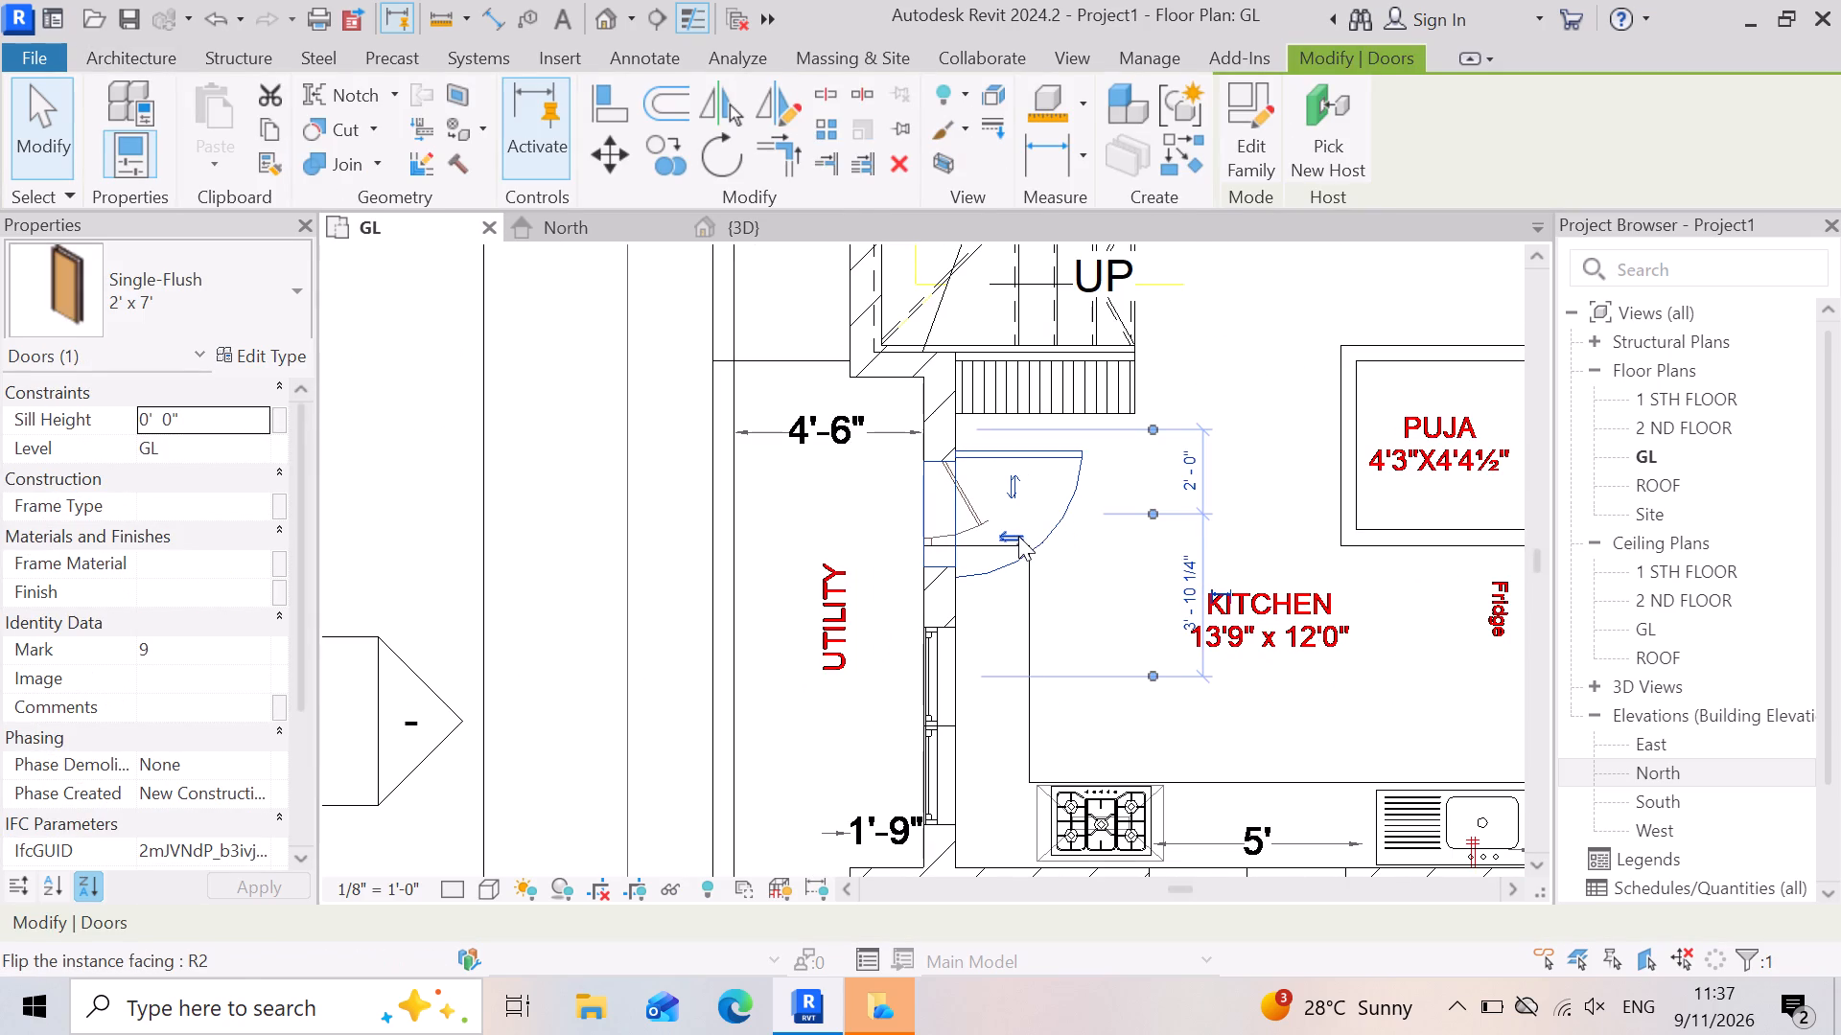
scroll(1020, 573, "down", 4)
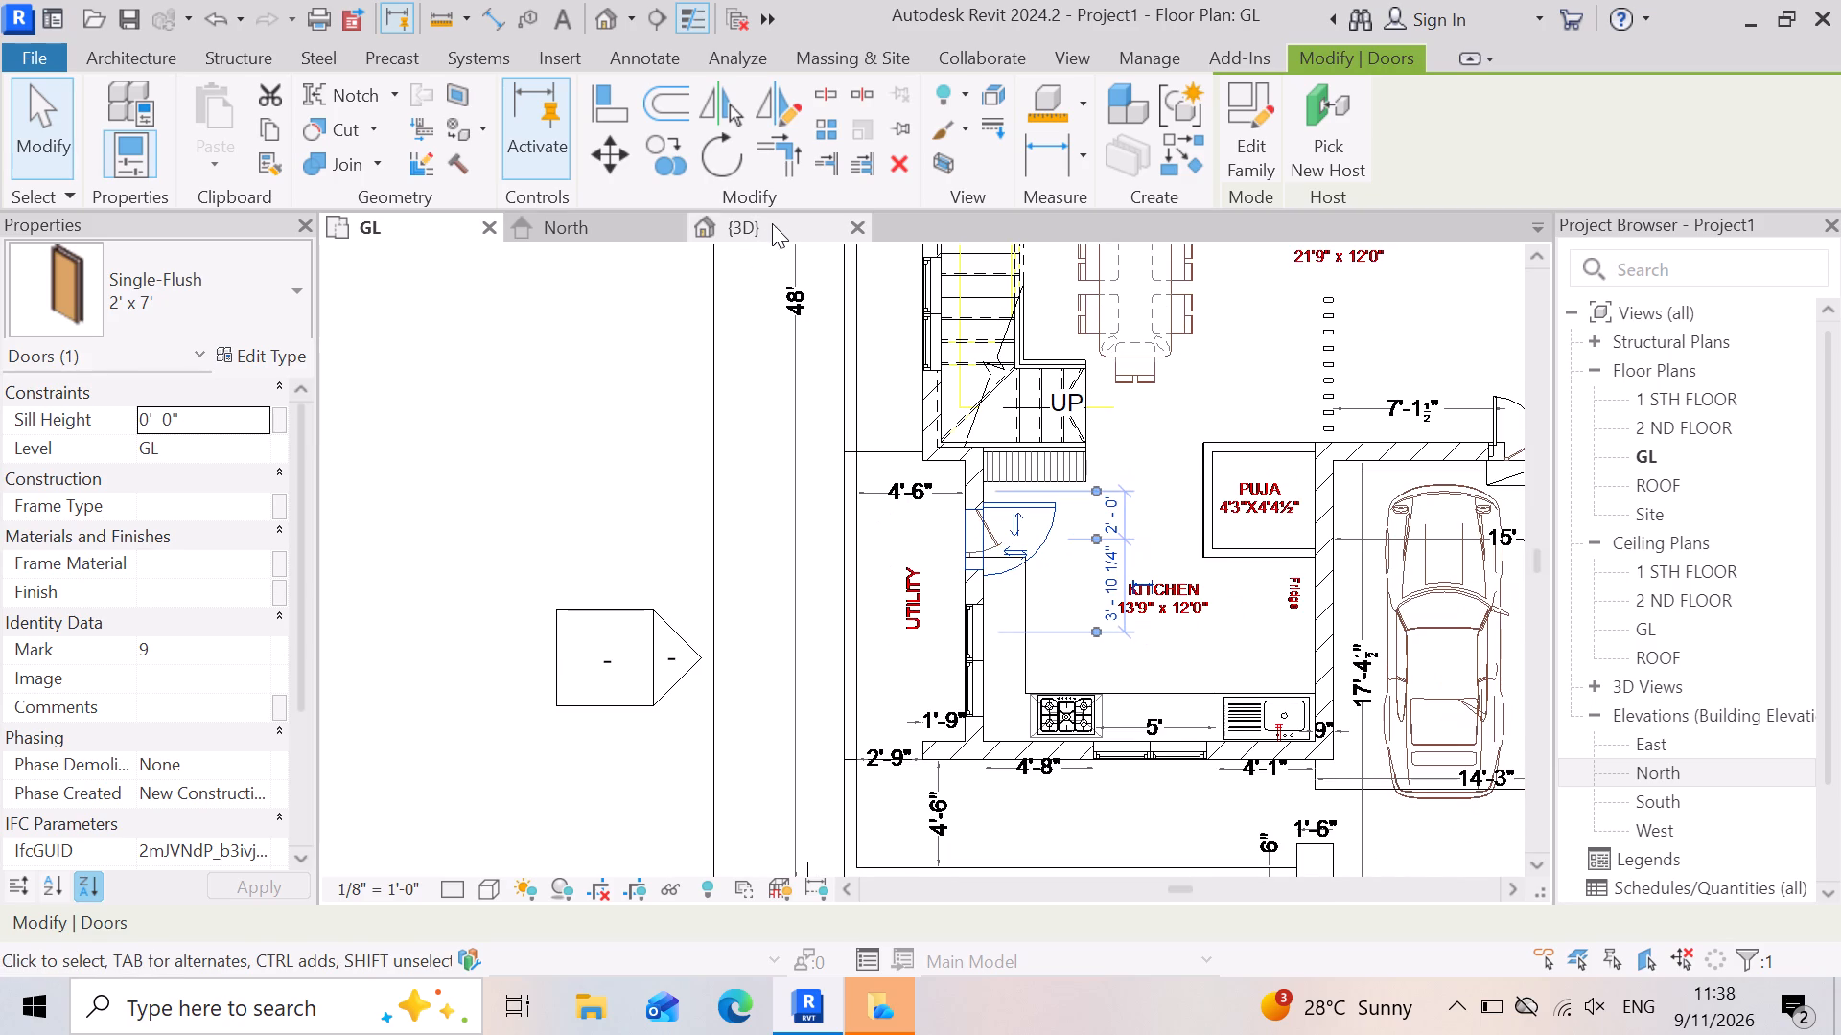
left_click(776, 222)
scroll(956, 548, "down", 4)
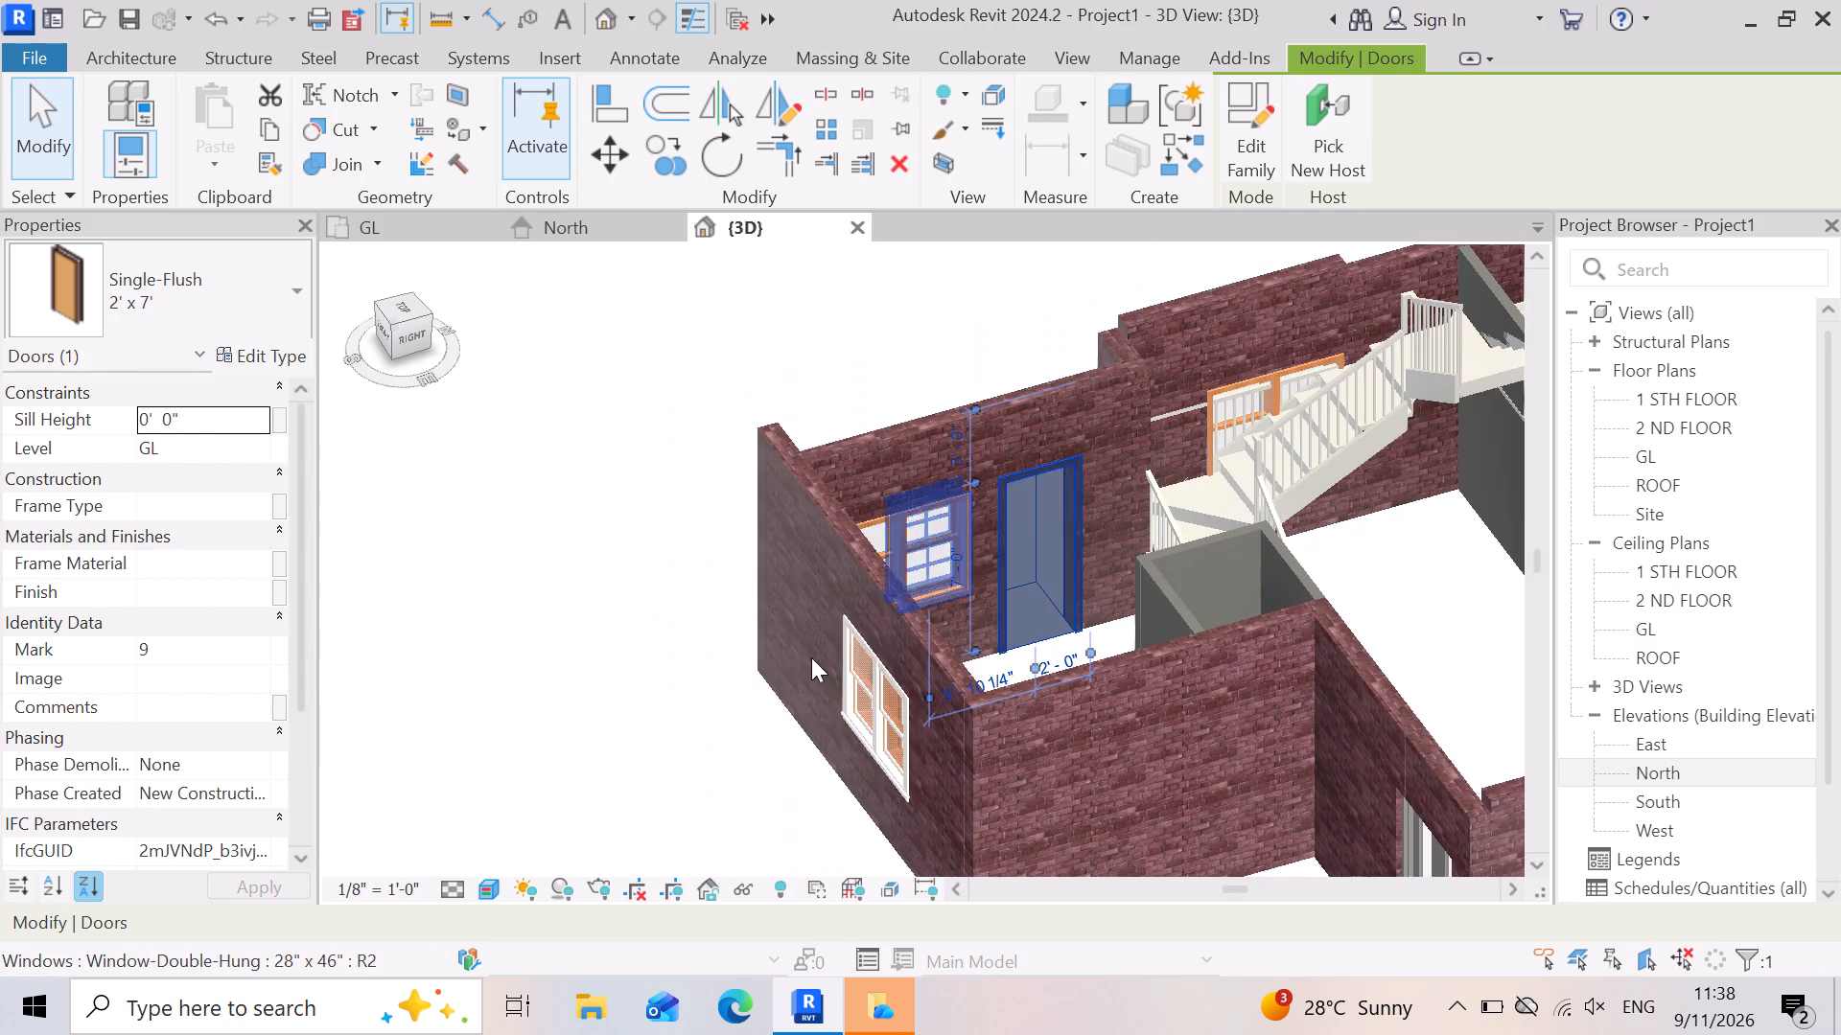
key("Escape")
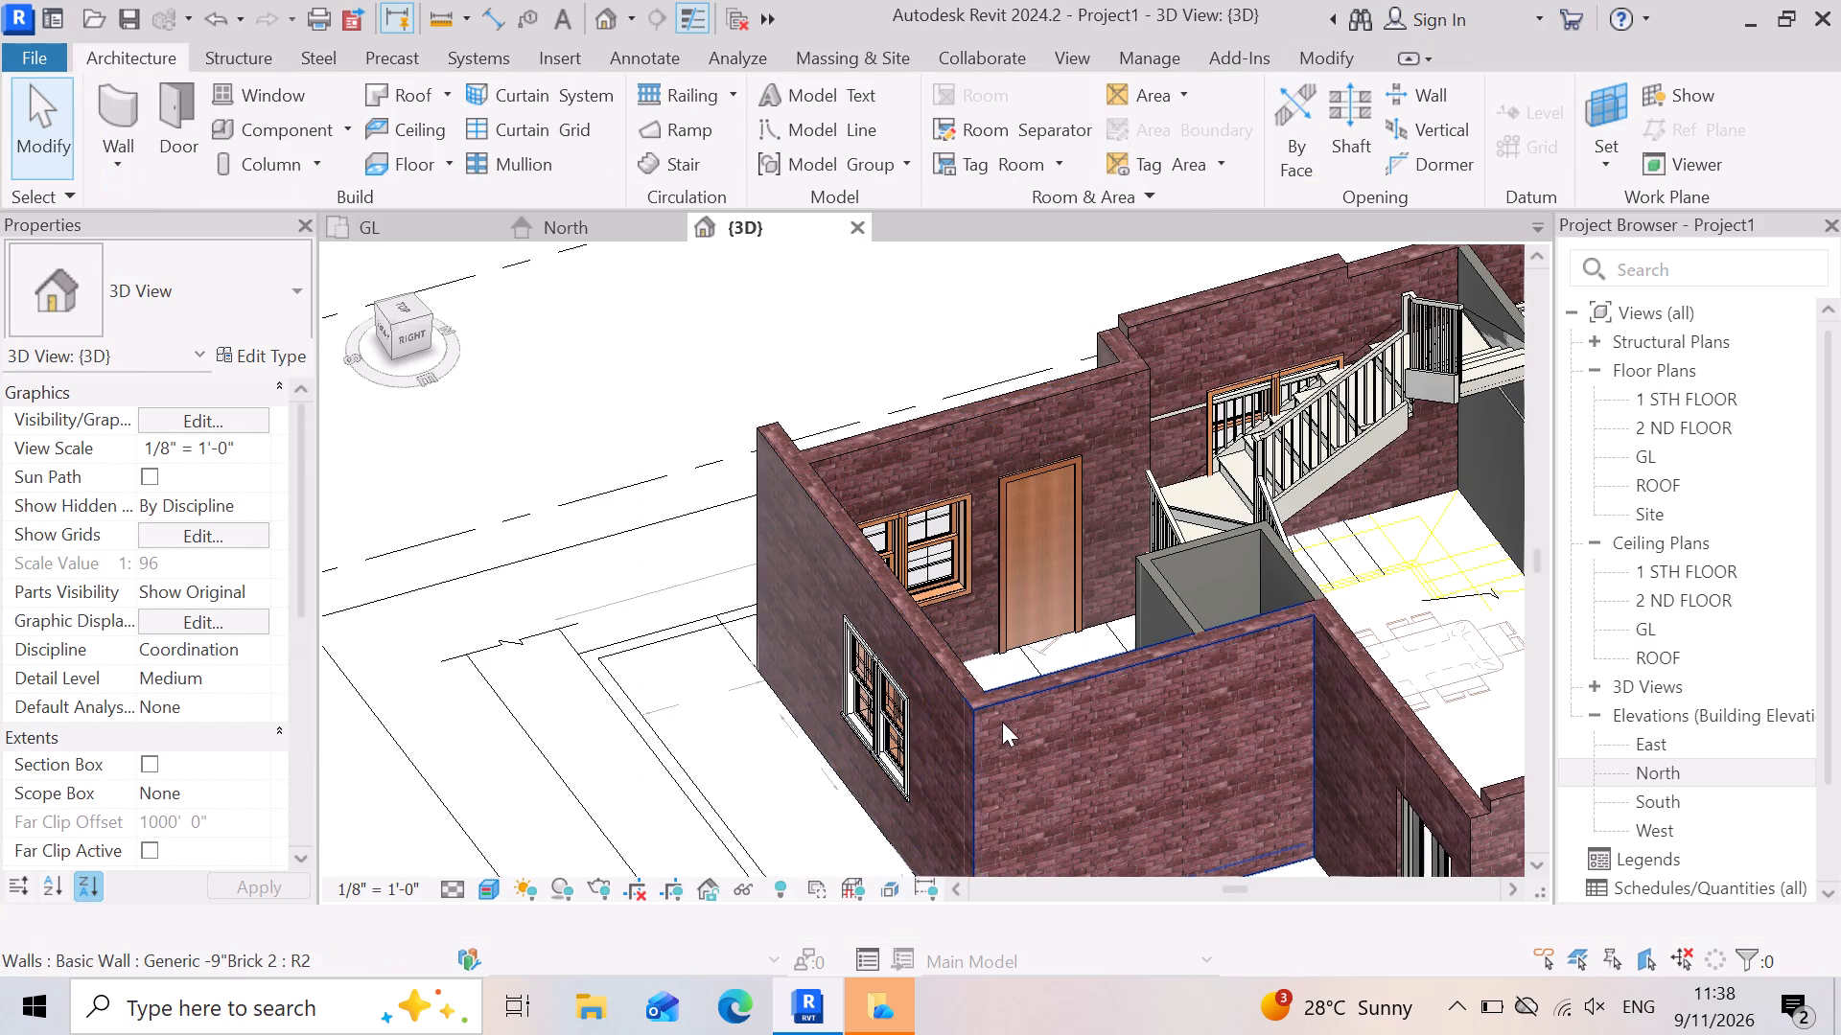
In the GL floor plan, flip the kitchen–utility door's facing so it swings into the utility area.
left_click(1071, 598)
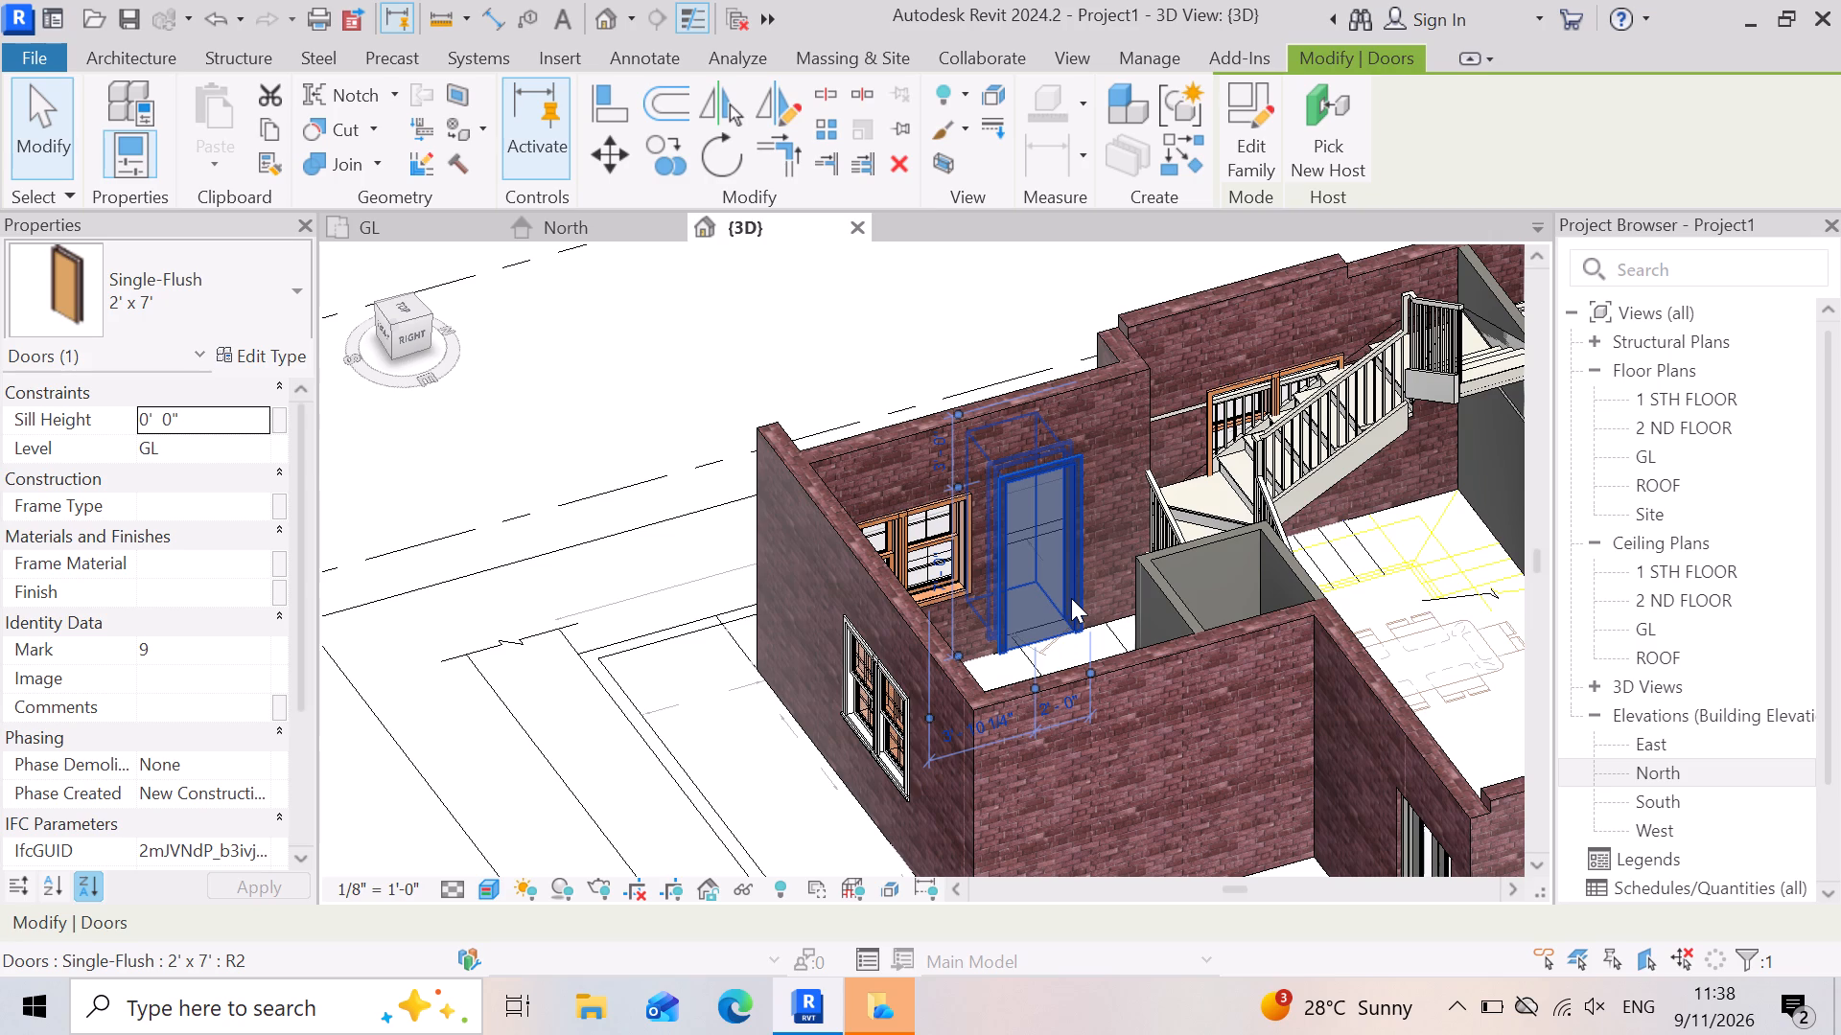
left_click(395, 244)
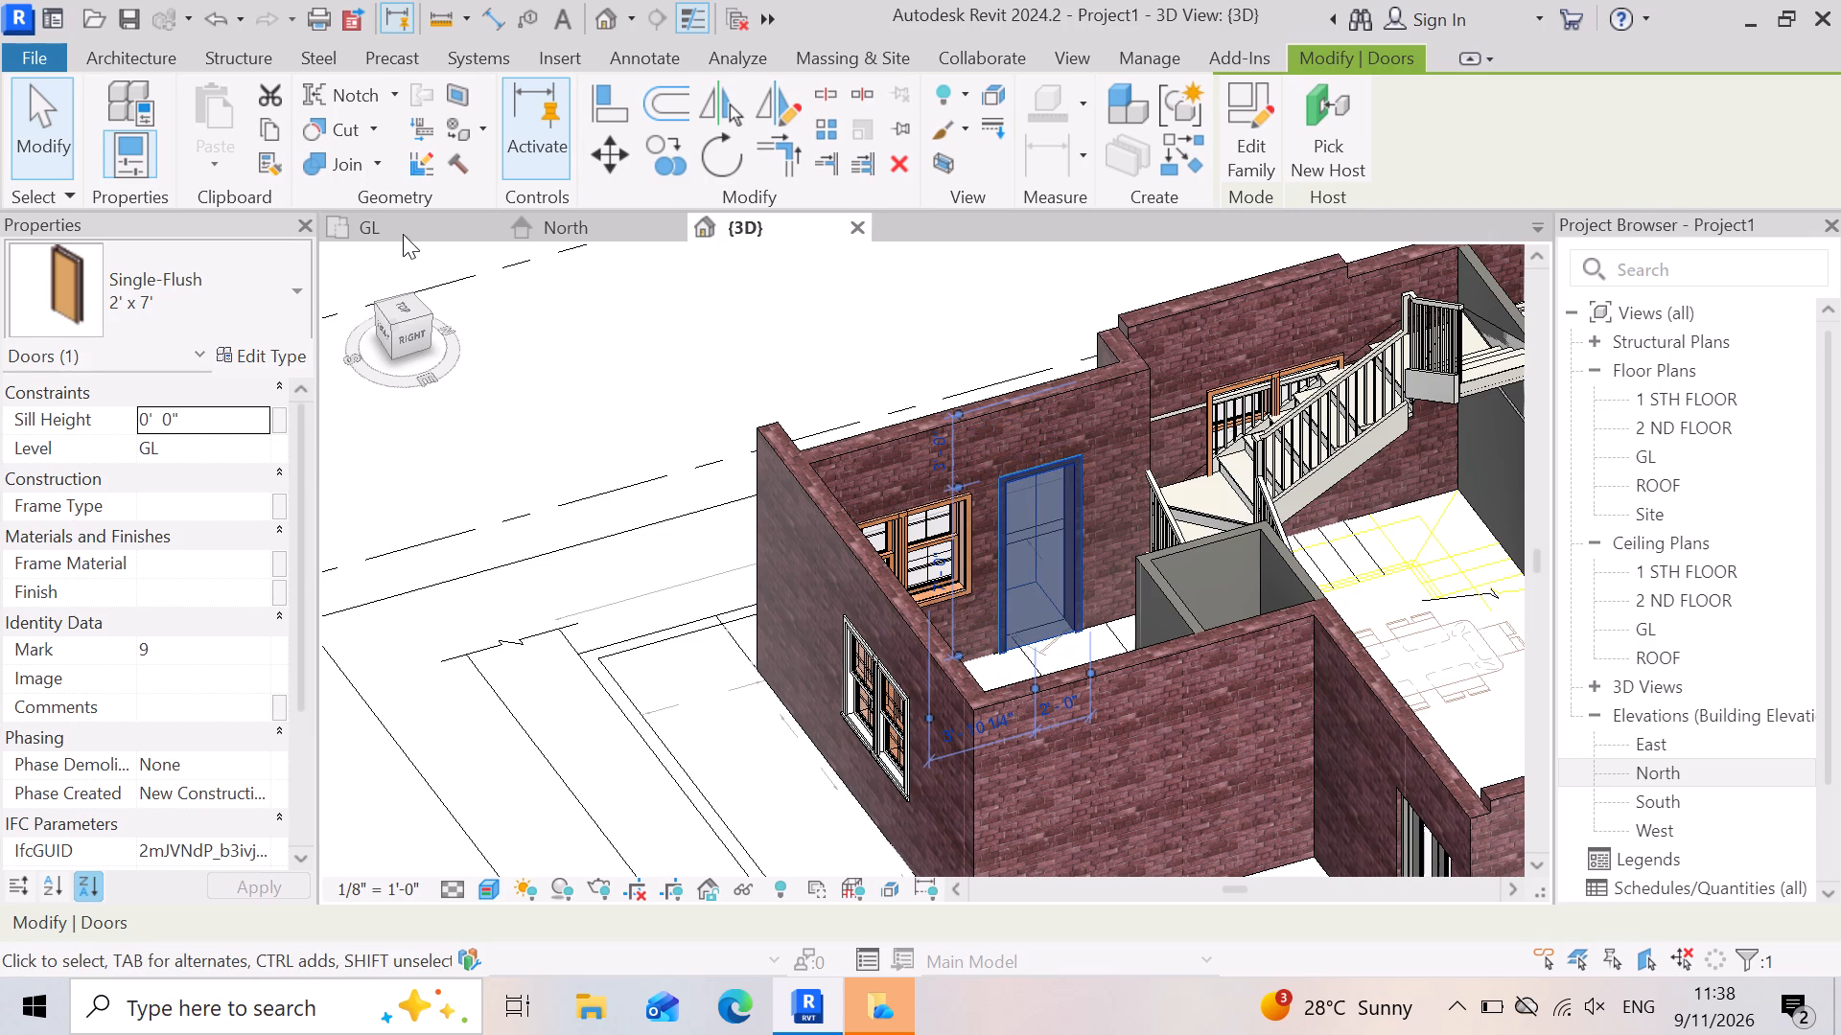
left_click_drag(416, 225, 427, 218)
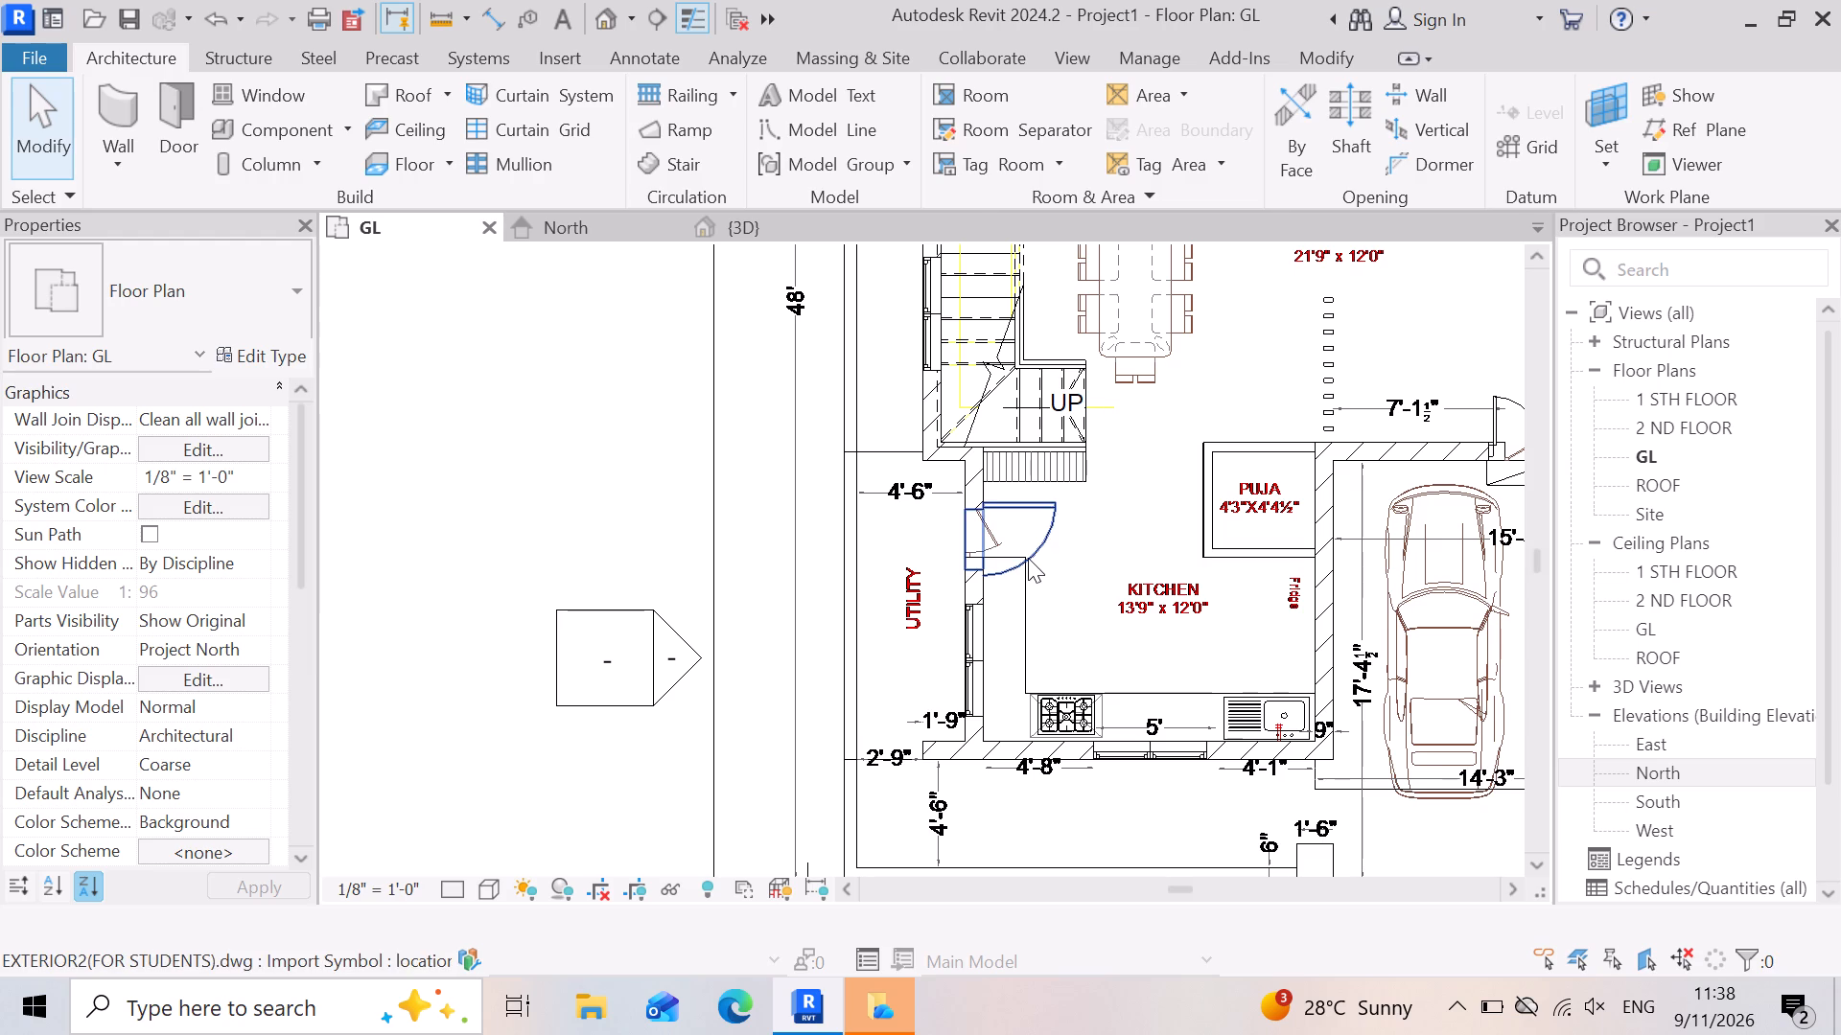
left_click(1028, 558)
left_click(1003, 548)
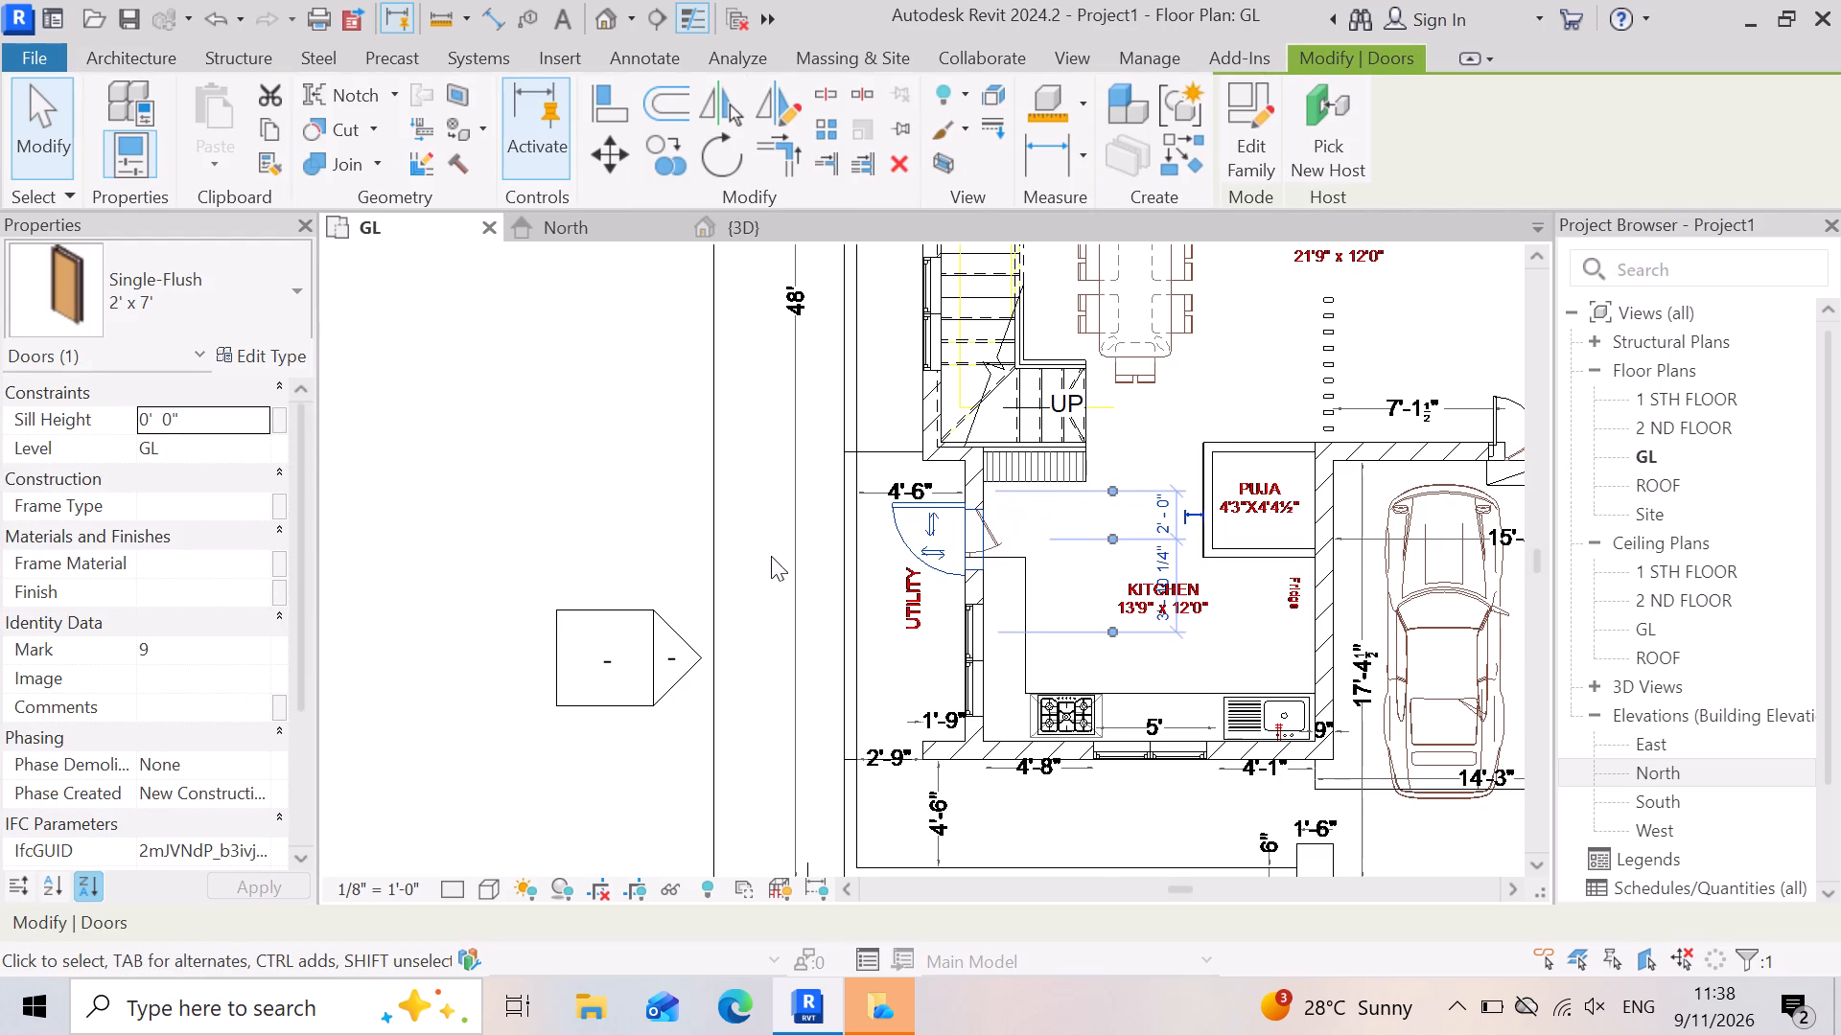
Examine the flipped kitchen–utility door in 3D from the kitchen and portico sides.
left_click(816, 237)
scroll(1096, 619, "down", 4)
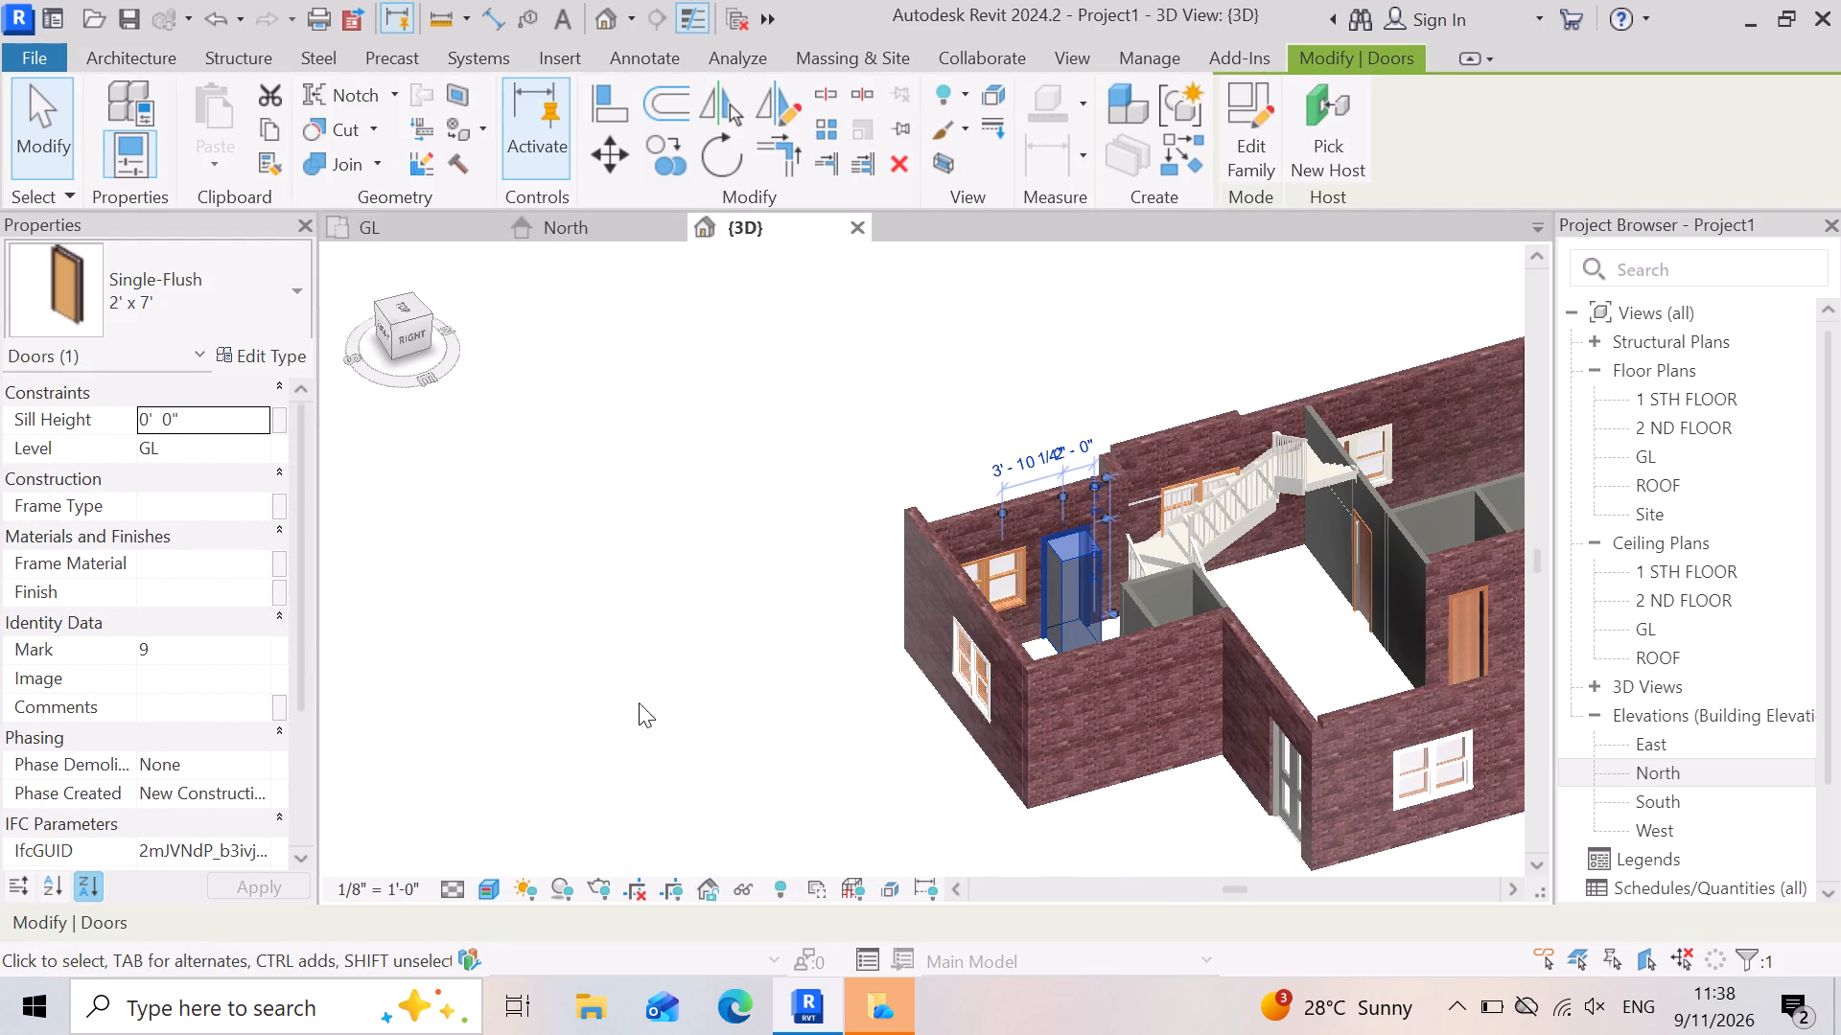
left_click_drag(675, 682, 693, 678)
scroll(1237, 763, "up", 2)
scroll(1003, 727, "down", 2)
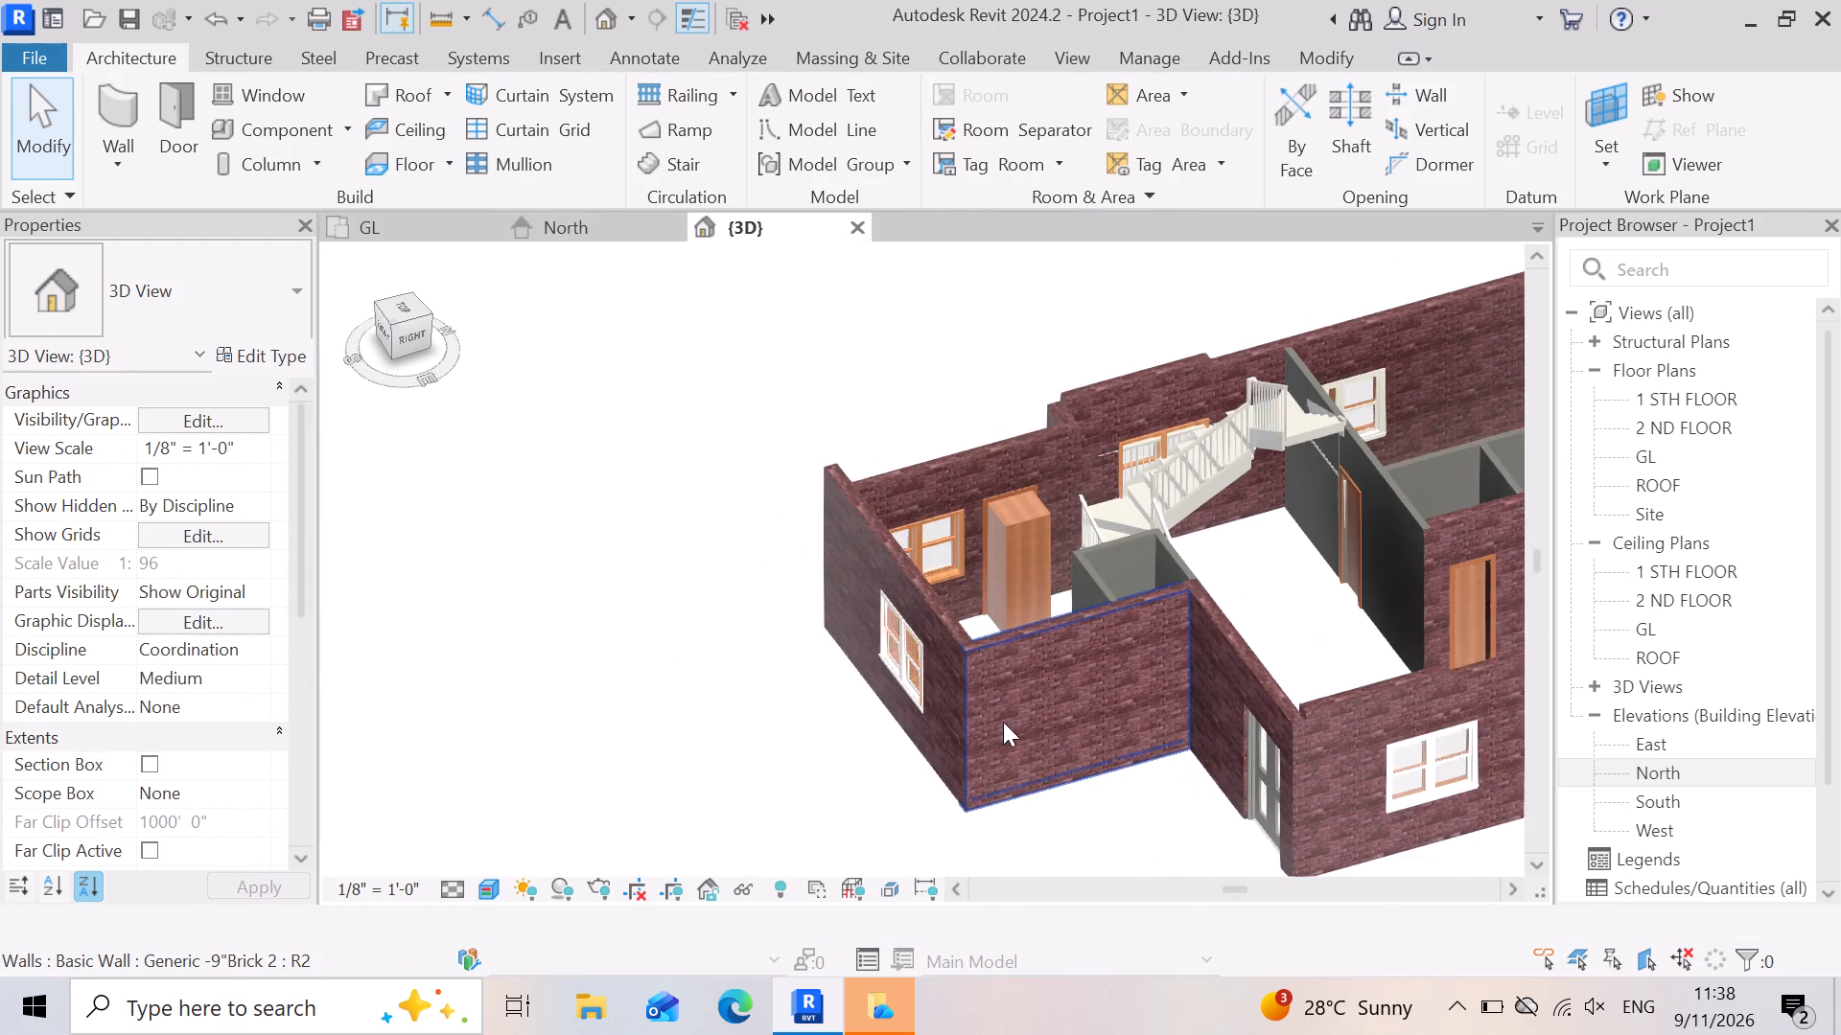
middle_click_drag(815, 750, 899, 763, "shift")
right_click_drag(815, 750, 910, 759, "shift")
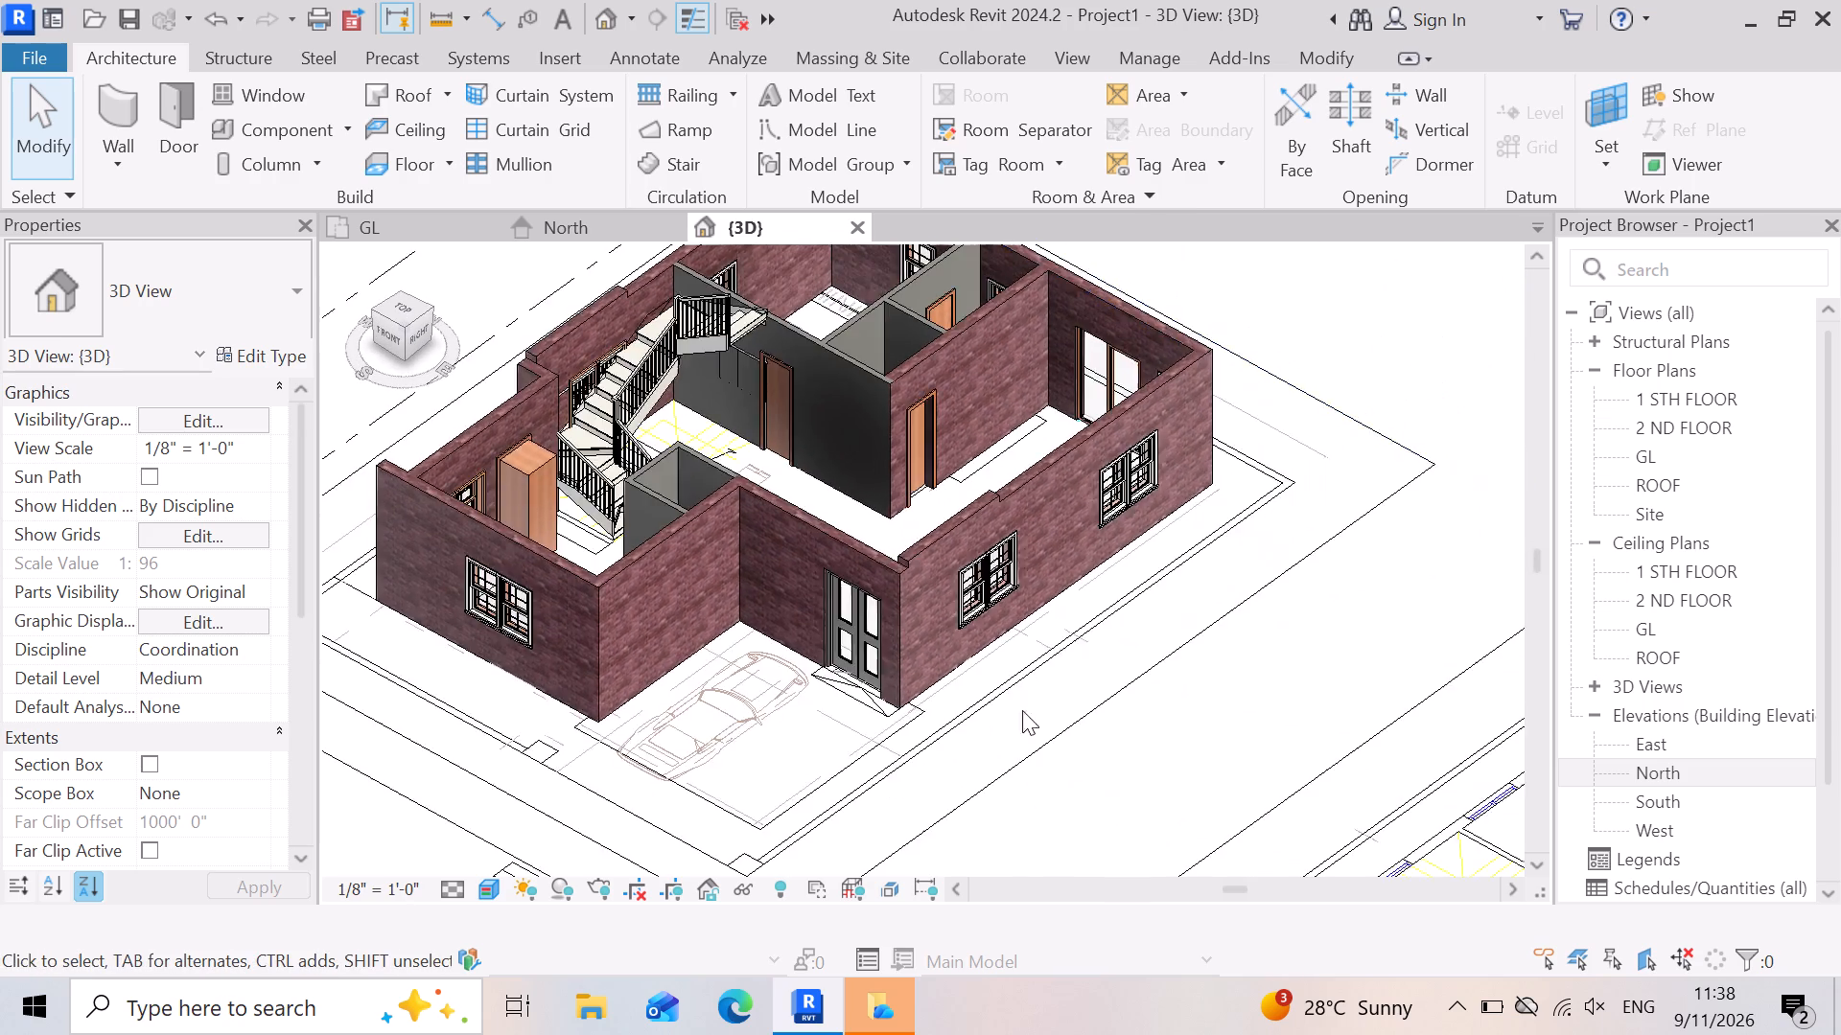
Examine the ground-floor model in 3D, orbiting from the portico corner around to the utility side.
scroll(1032, 704, "down", 2)
scroll(904, 432, "up", 10)
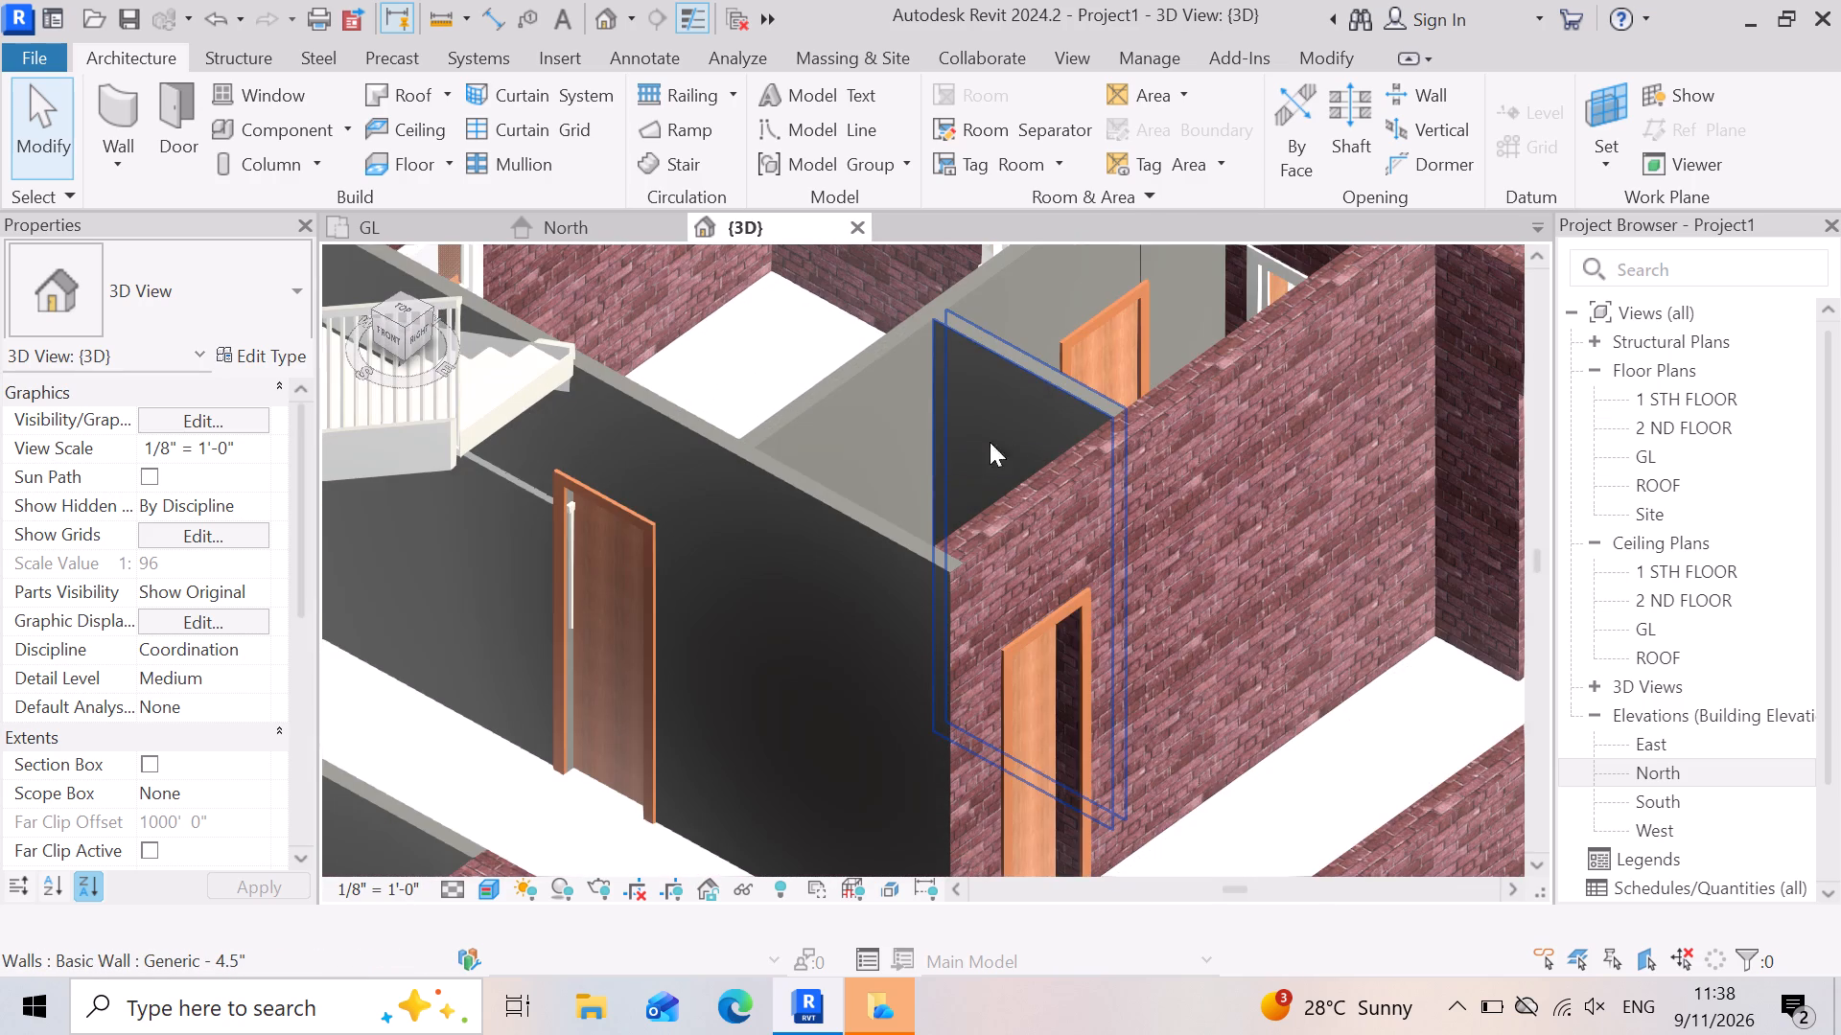
right_click_drag(1108, 394, 1107, 458, "shift")
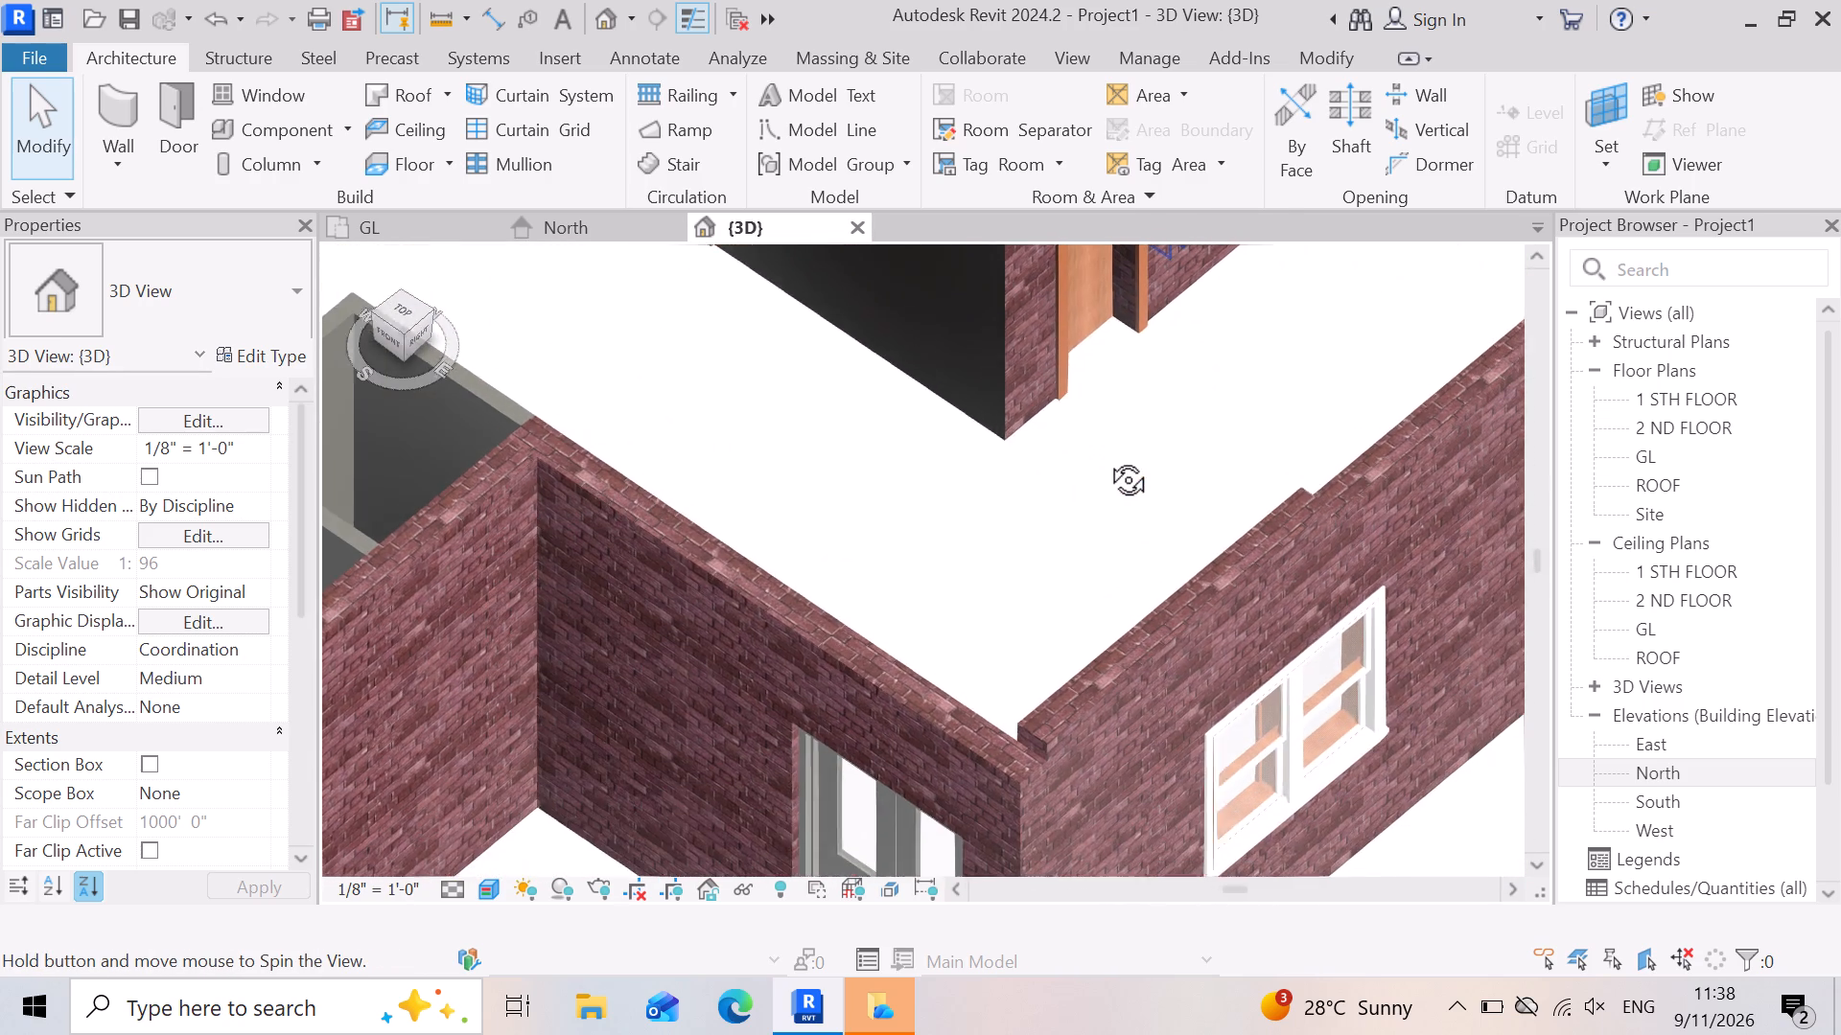
right_click_drag(1107, 458, 1107, 458, "shift")
scroll(1104, 463, "down", 4)
scroll(1000, 727, "down", 4)
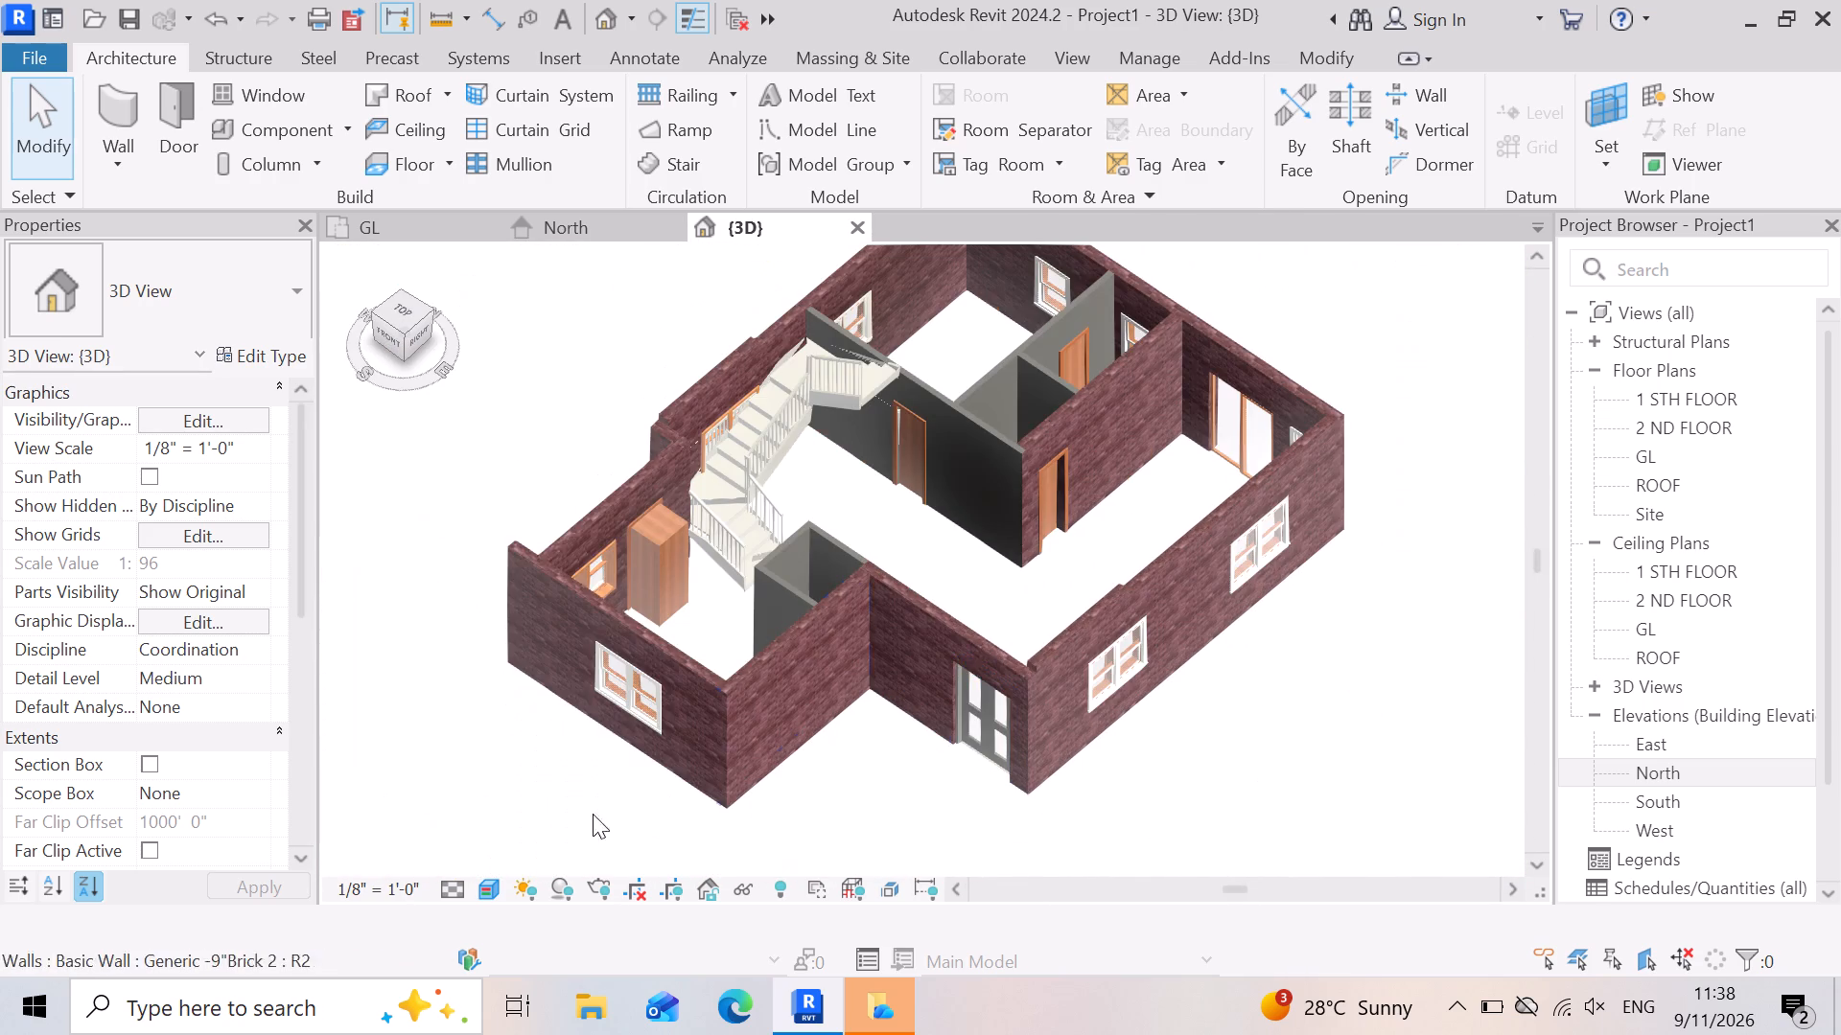
right_click_drag(597, 828, 762, 751, "shift")
middle_click_drag(599, 821, 596, 806, "shift")
middle_click_drag(596, 801, 596, 792, "shift")
middle_click_drag(597, 787, 736, 752, "shift")
scroll(989, 634, "down", 7)
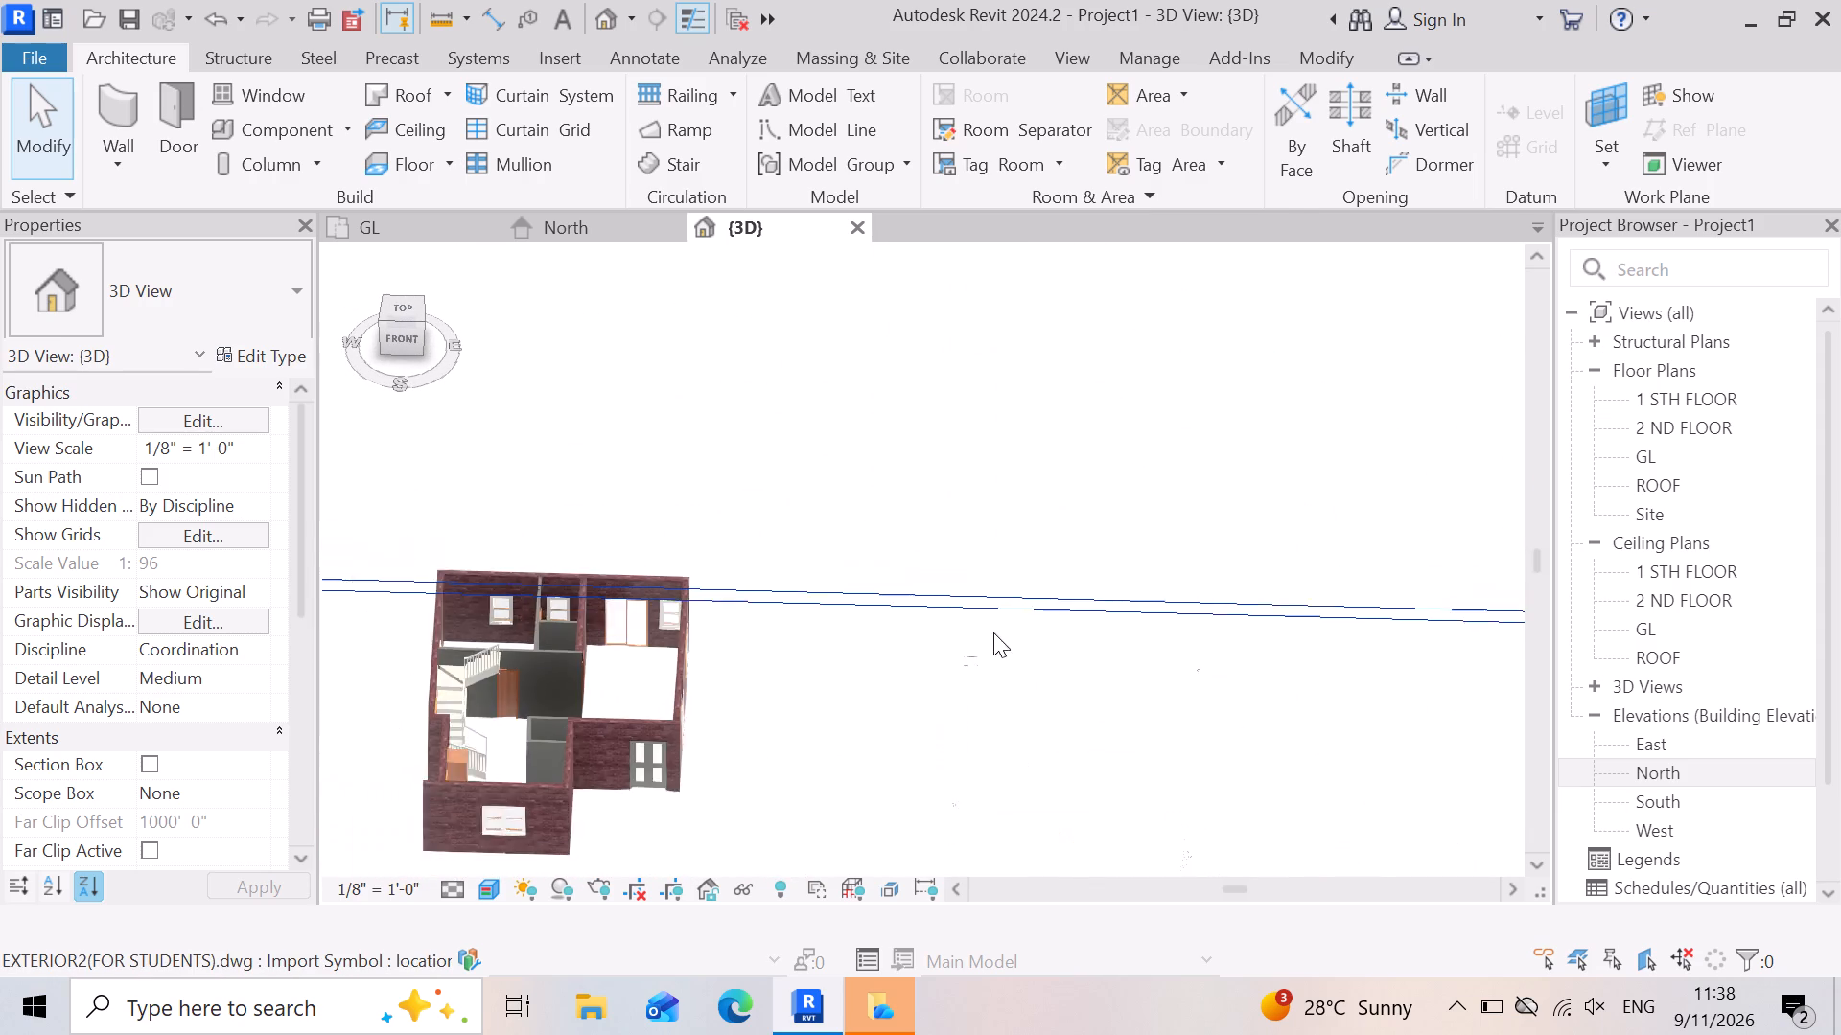
scroll(527, 811, "up", 3)
scroll(573, 830, "up", 1, "shift")
right_click_drag(584, 818, 670, 752, "shift")
middle_click_drag(586, 816, 670, 752, "shift")
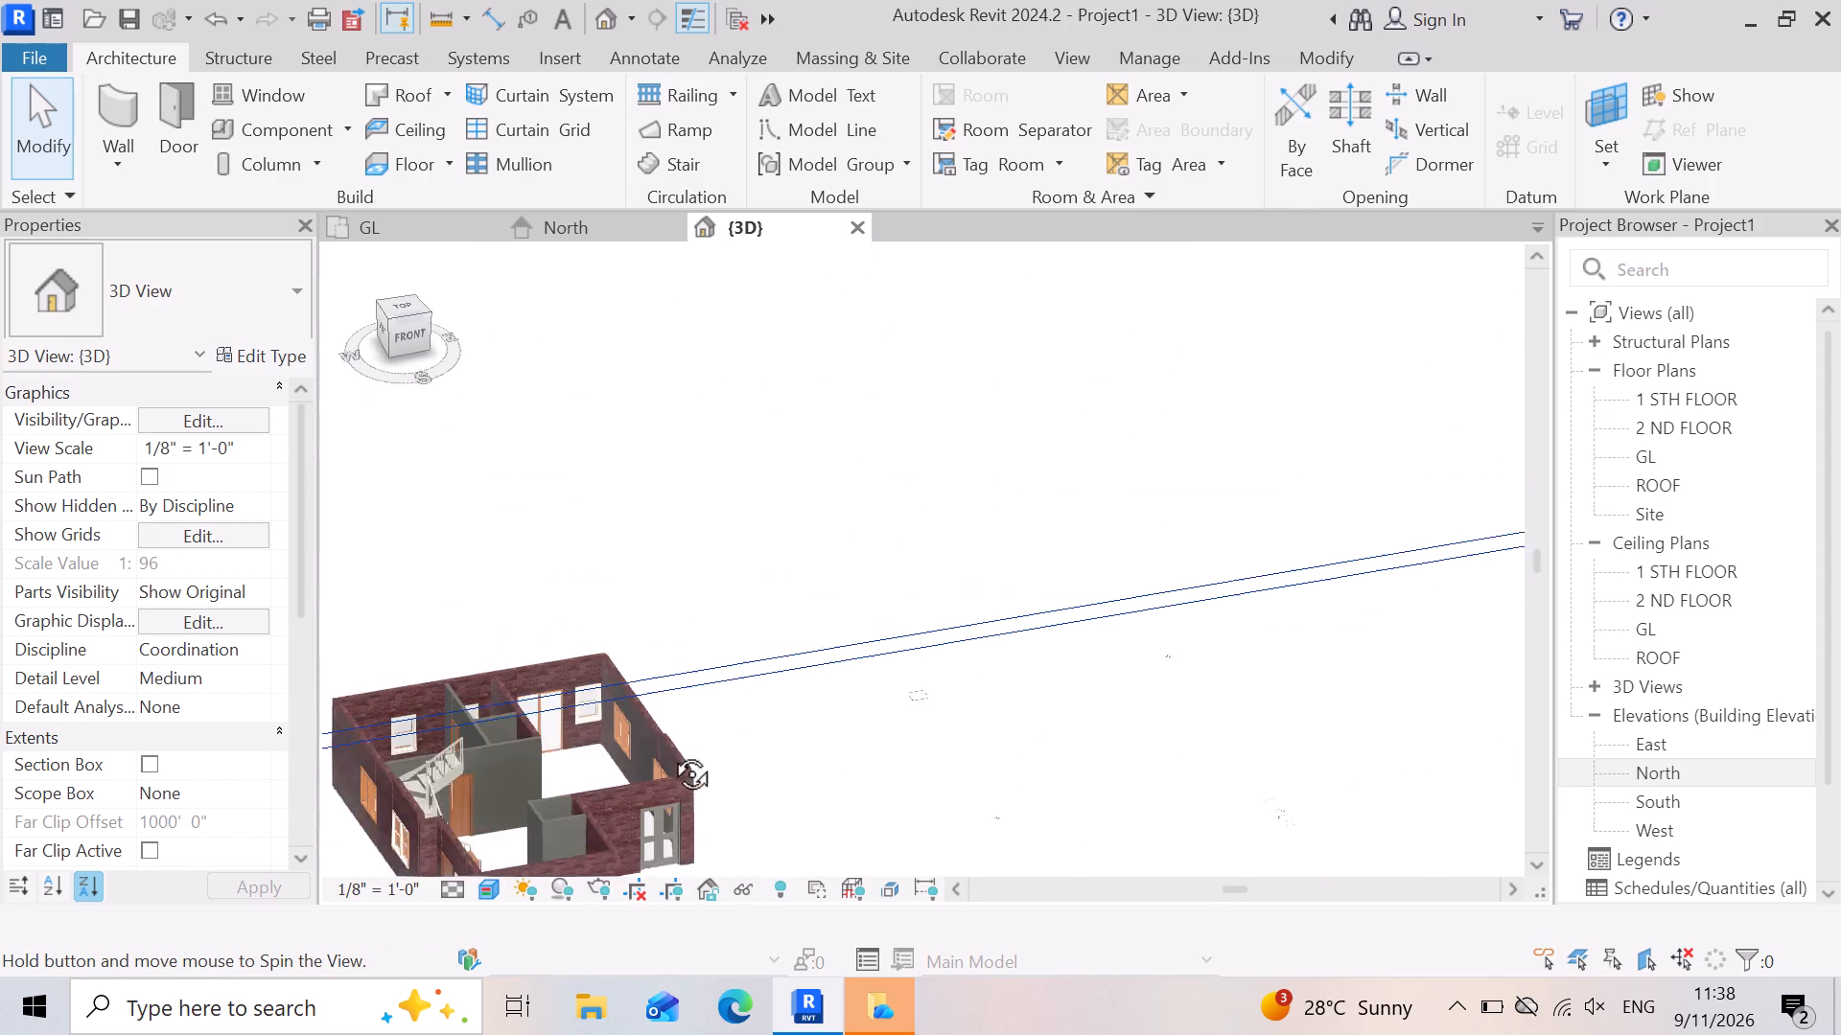
middle_click_drag(670, 752, 682, 752, "shift")
right_click_drag(670, 752, 700, 751, "shift")
scroll(1040, 656, "down", 7)
scroll(799, 794, "up", 9)
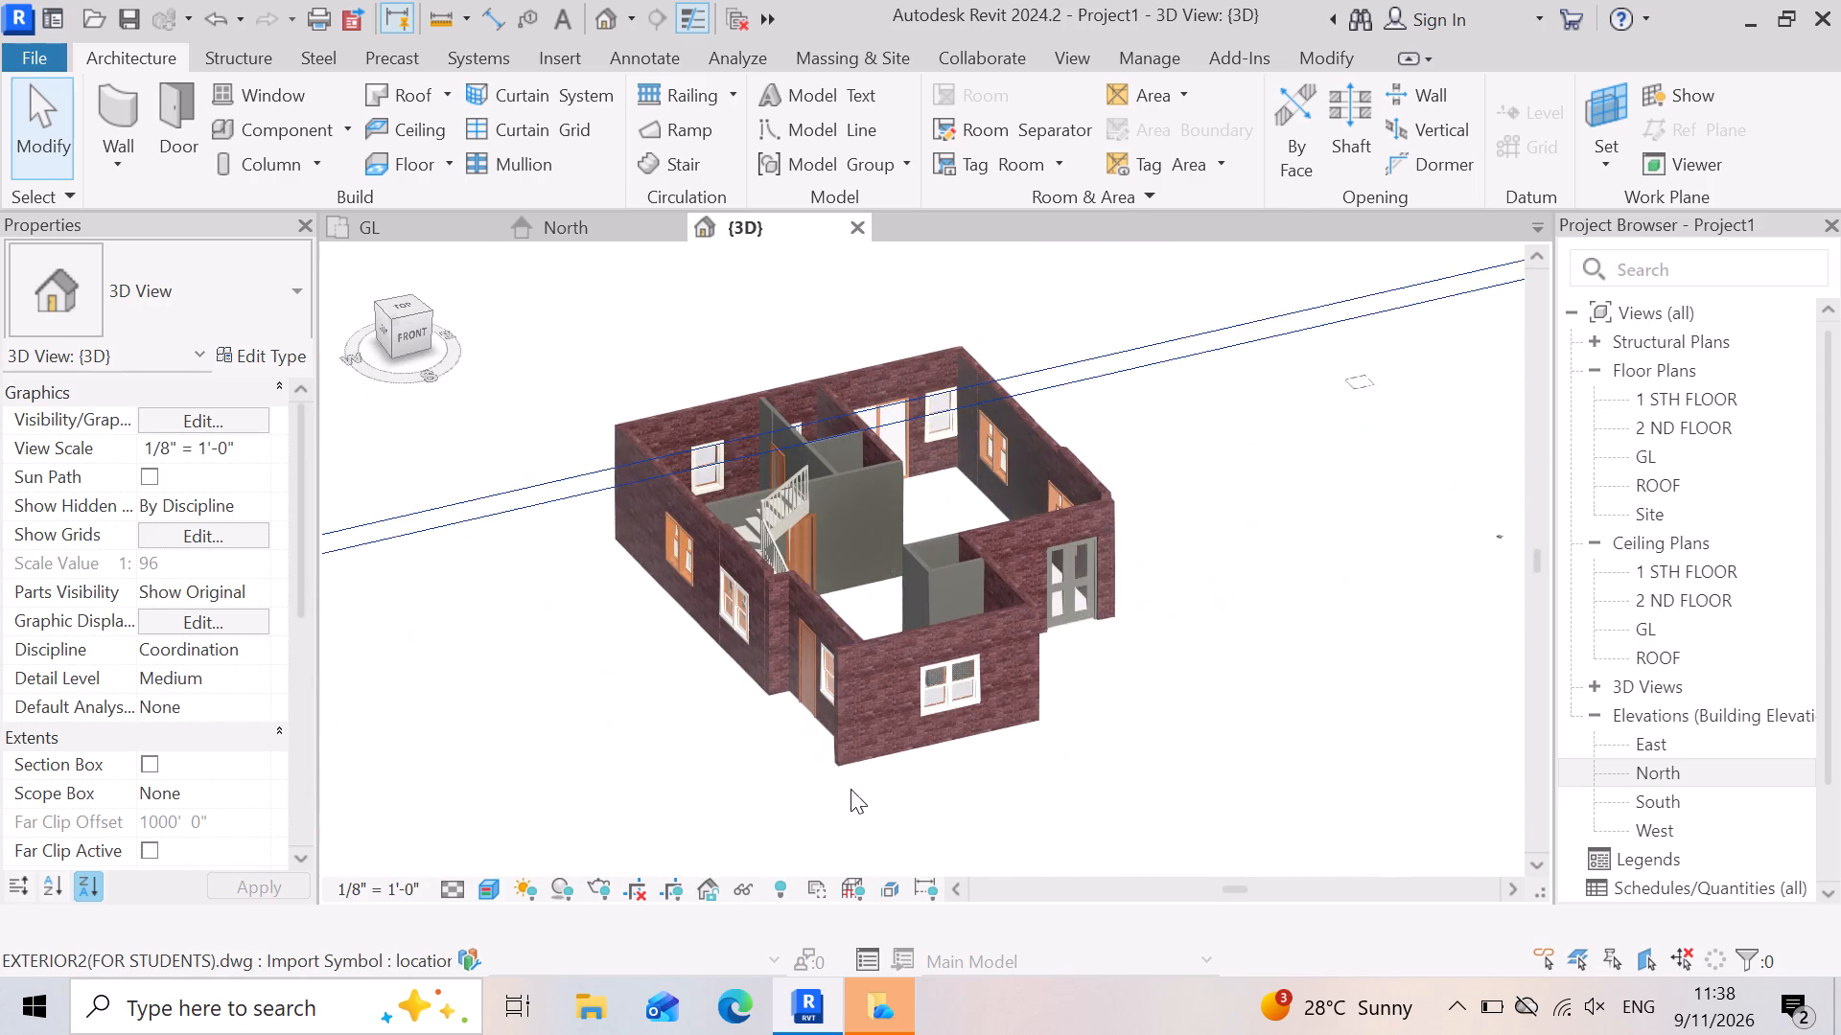
Examine the kitchen–utility door and the adjoining window in 3D from outside the utility wall.
scroll(831, 699, "up", 3)
scroll(736, 701, "up", 6)
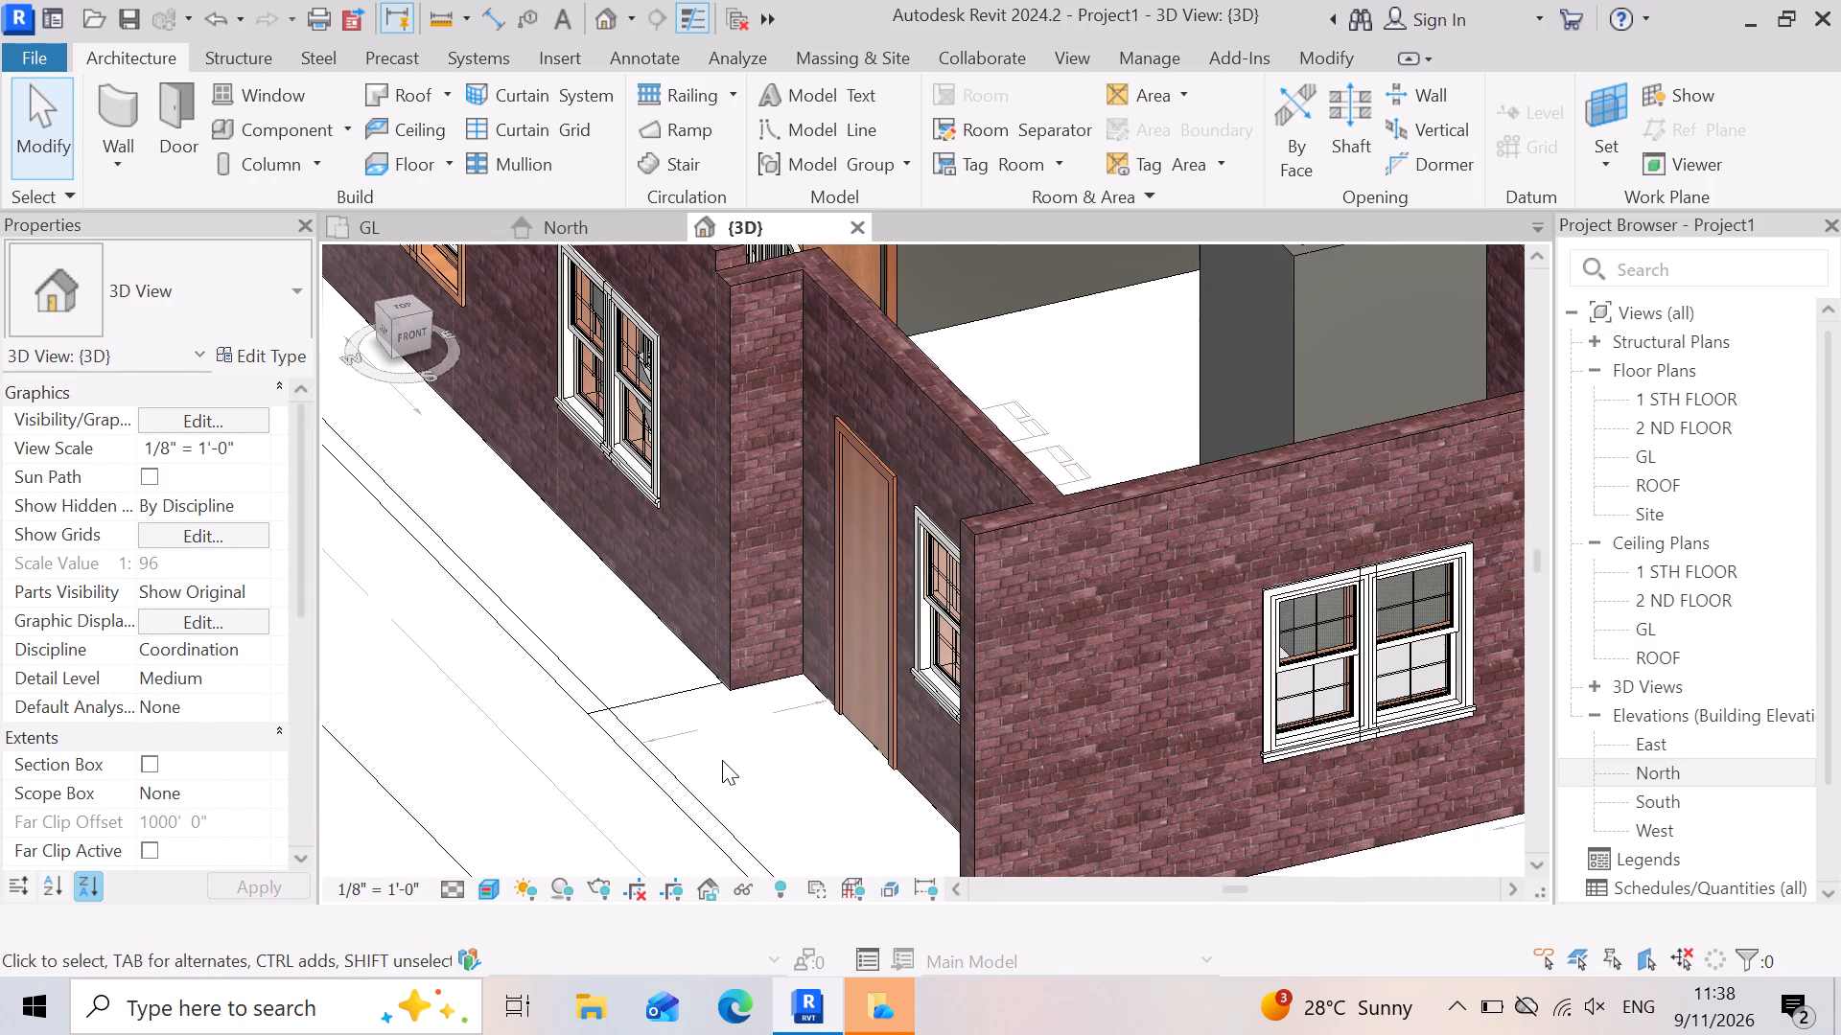
scroll(666, 758, "down", 6)
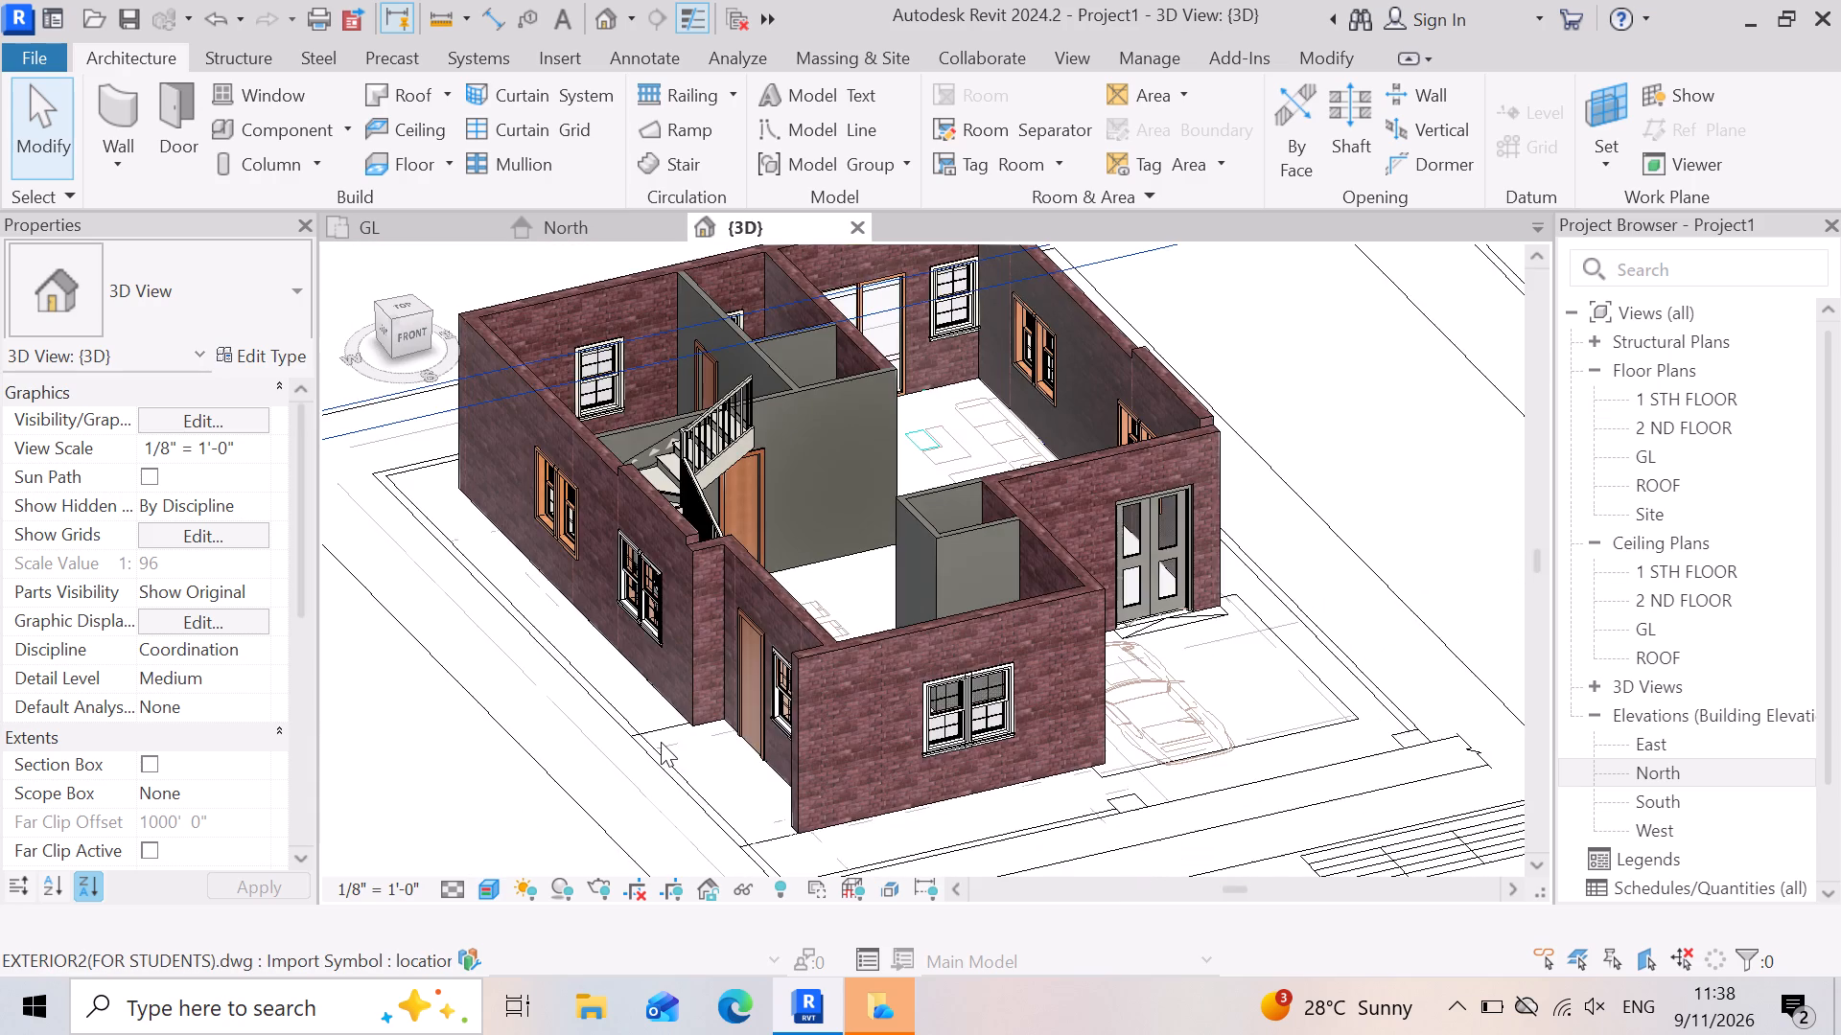
scroll(797, 667, "up", 8)
scroll(720, 665, "up", 3)
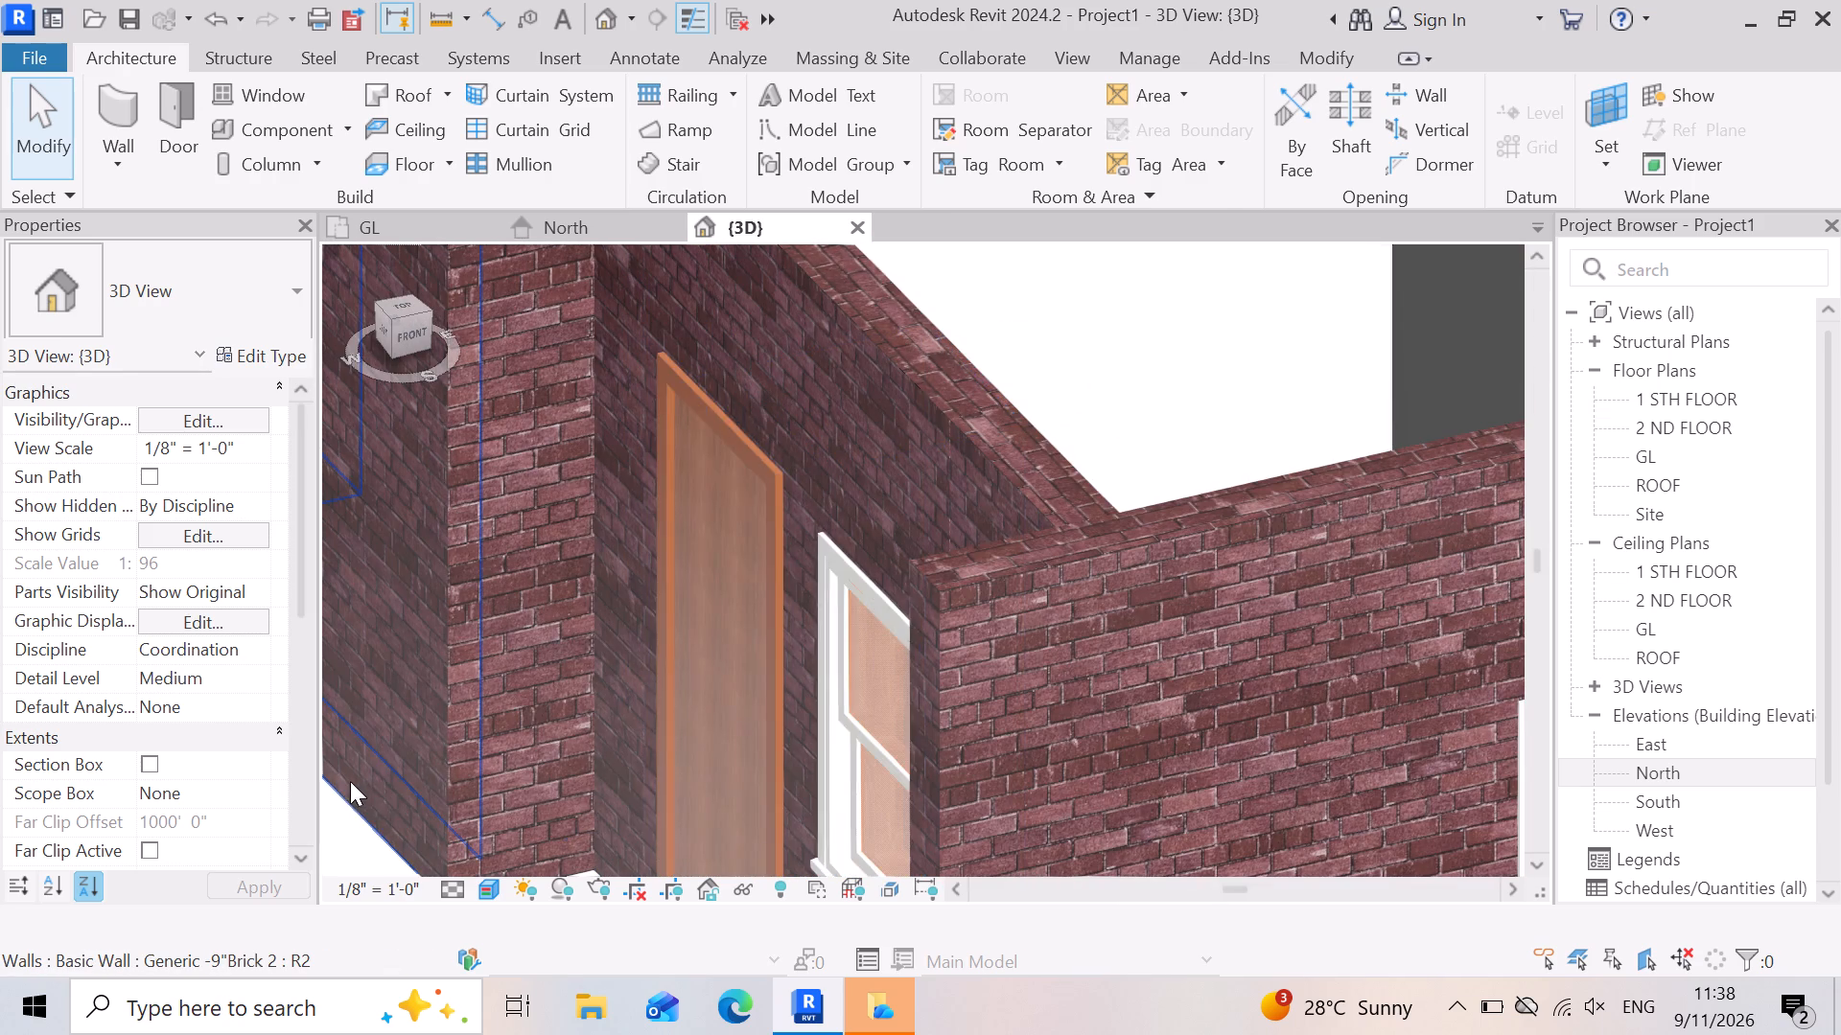
scroll(520, 743, "down", 6)
scroll(797, 582, "up", 3)
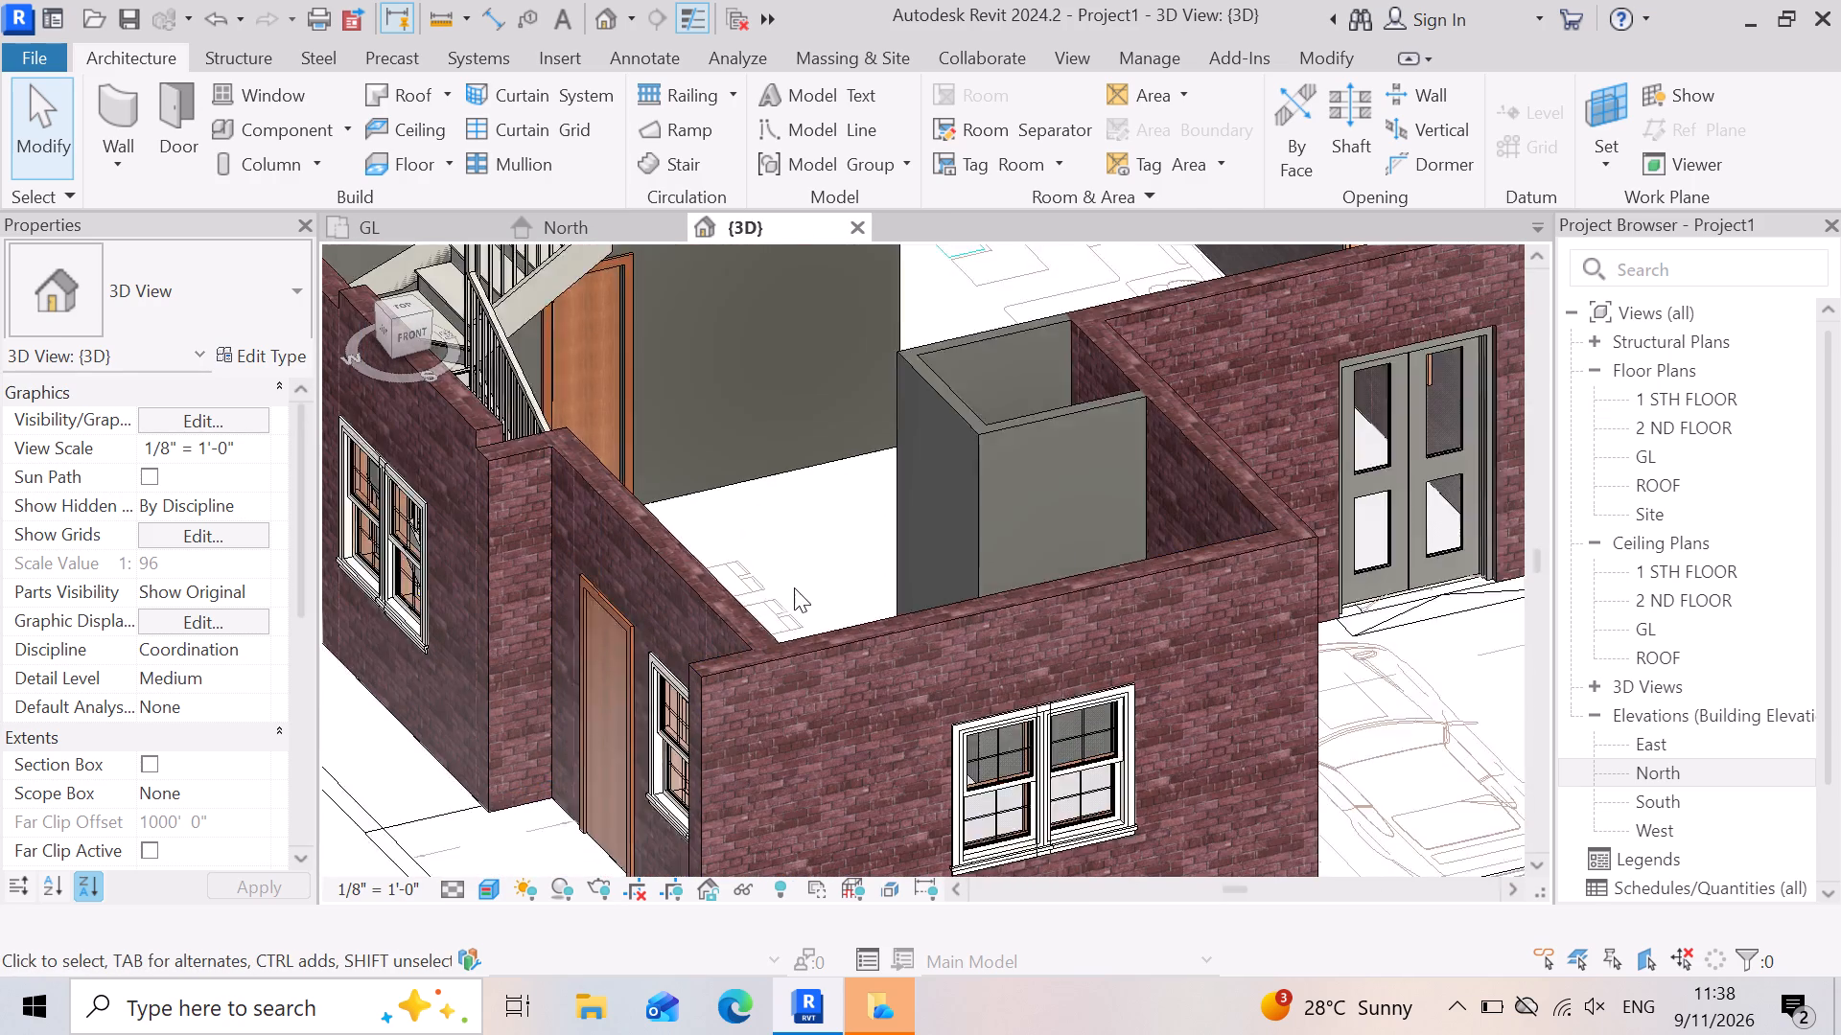
scroll(794, 587, "up", 2)
scroll(816, 658, "down", 6)
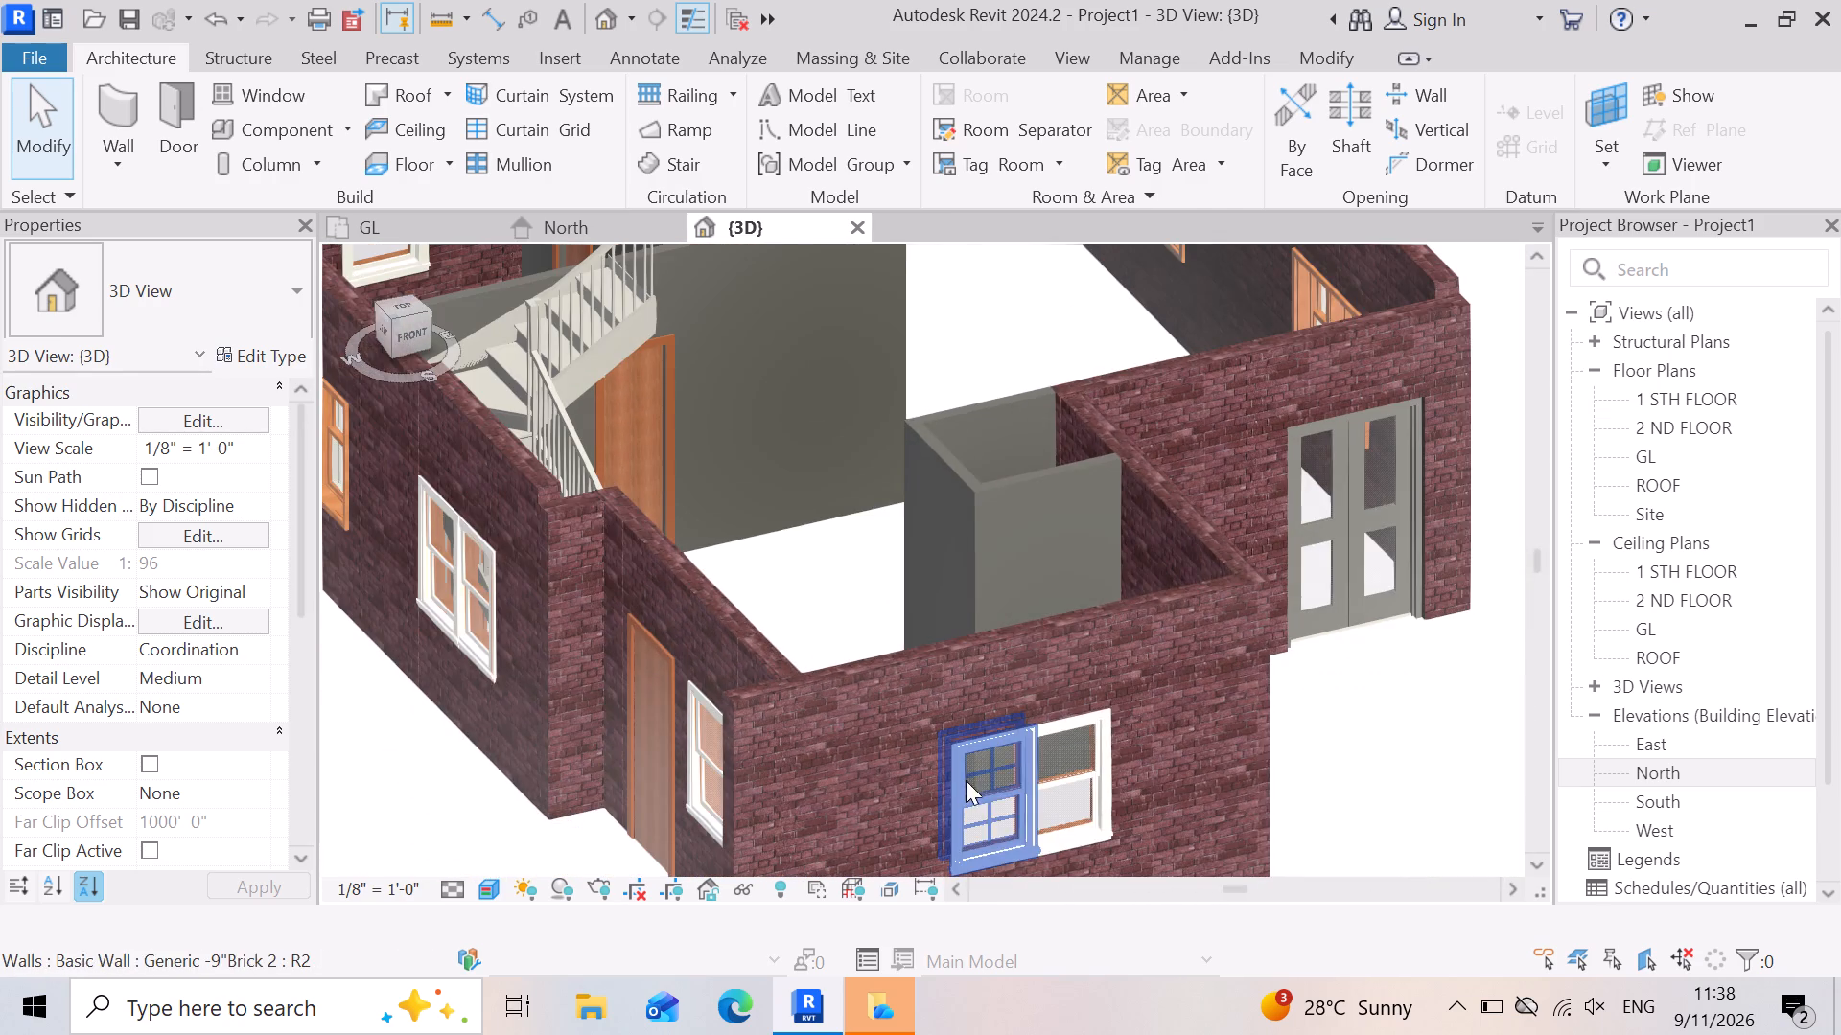
scroll(989, 722, "down", 4)
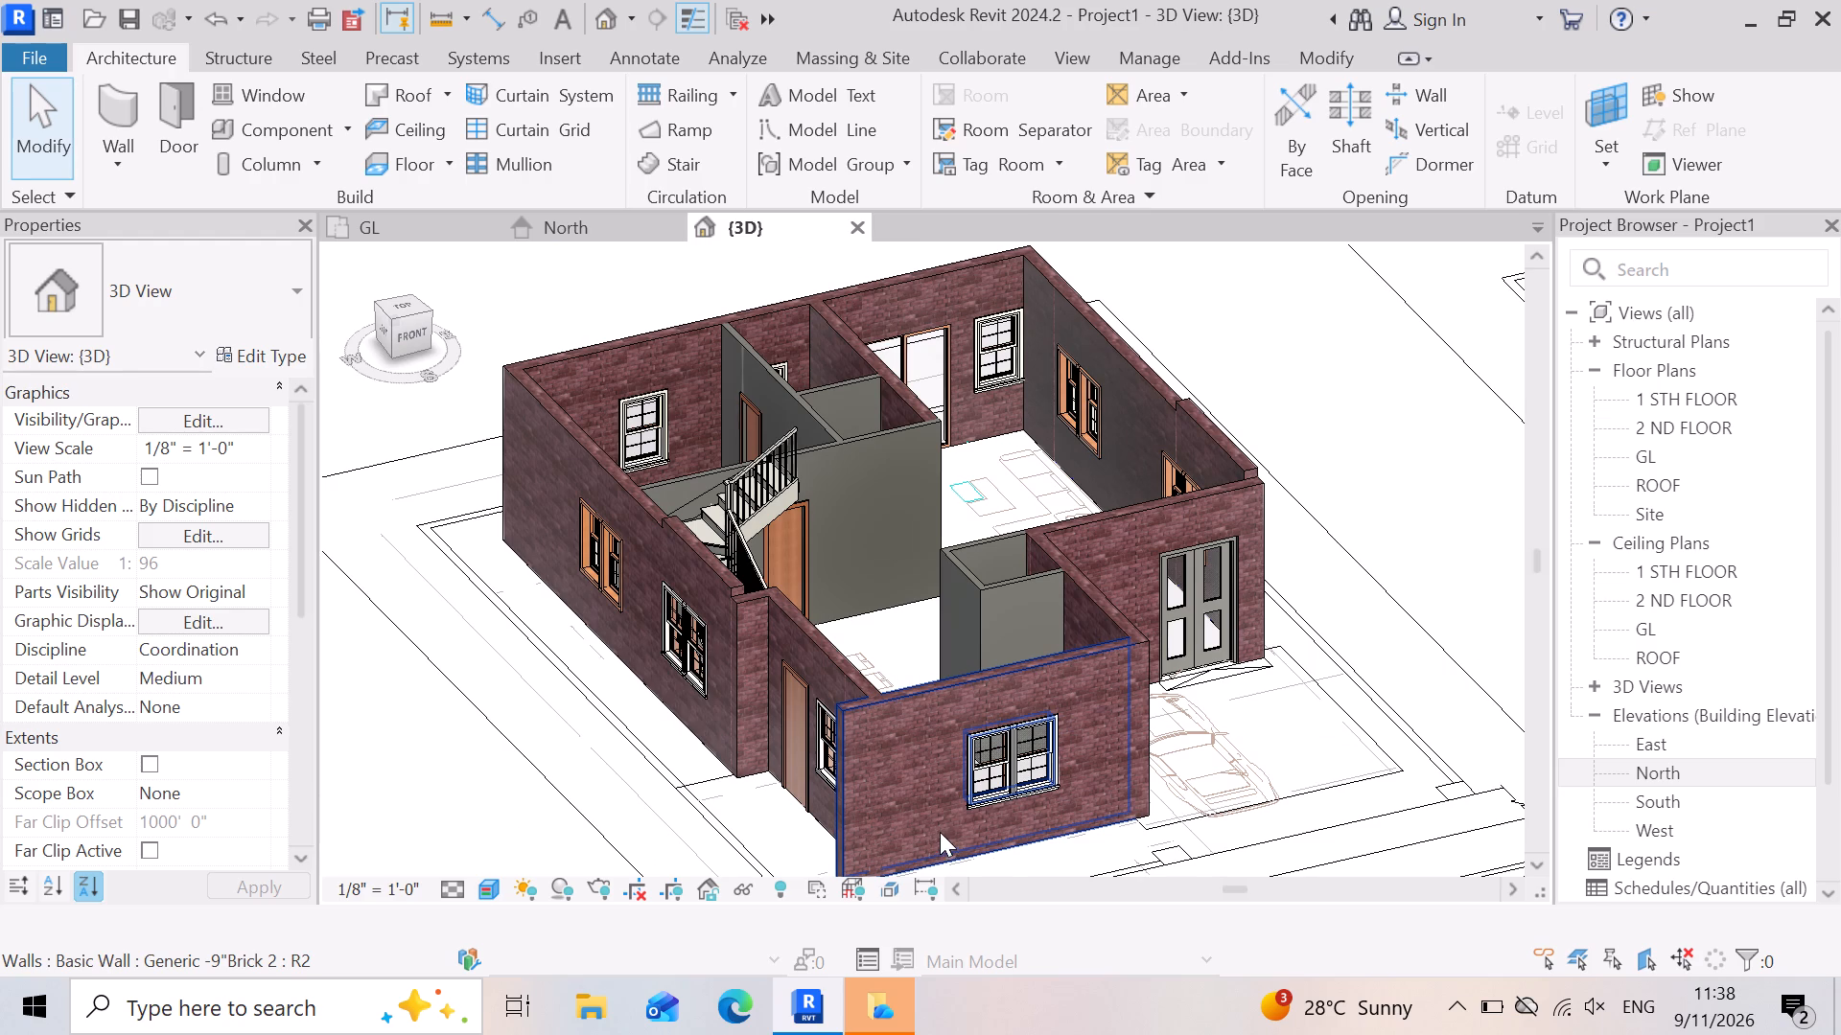
Examine the kitchen's front wall and the cabinet beside the stair in 3D.
right_click_drag(944, 815, 880, 814, "shift")
middle_click_drag(938, 811, 880, 814, "shift")
scroll(1122, 556, "up", 4)
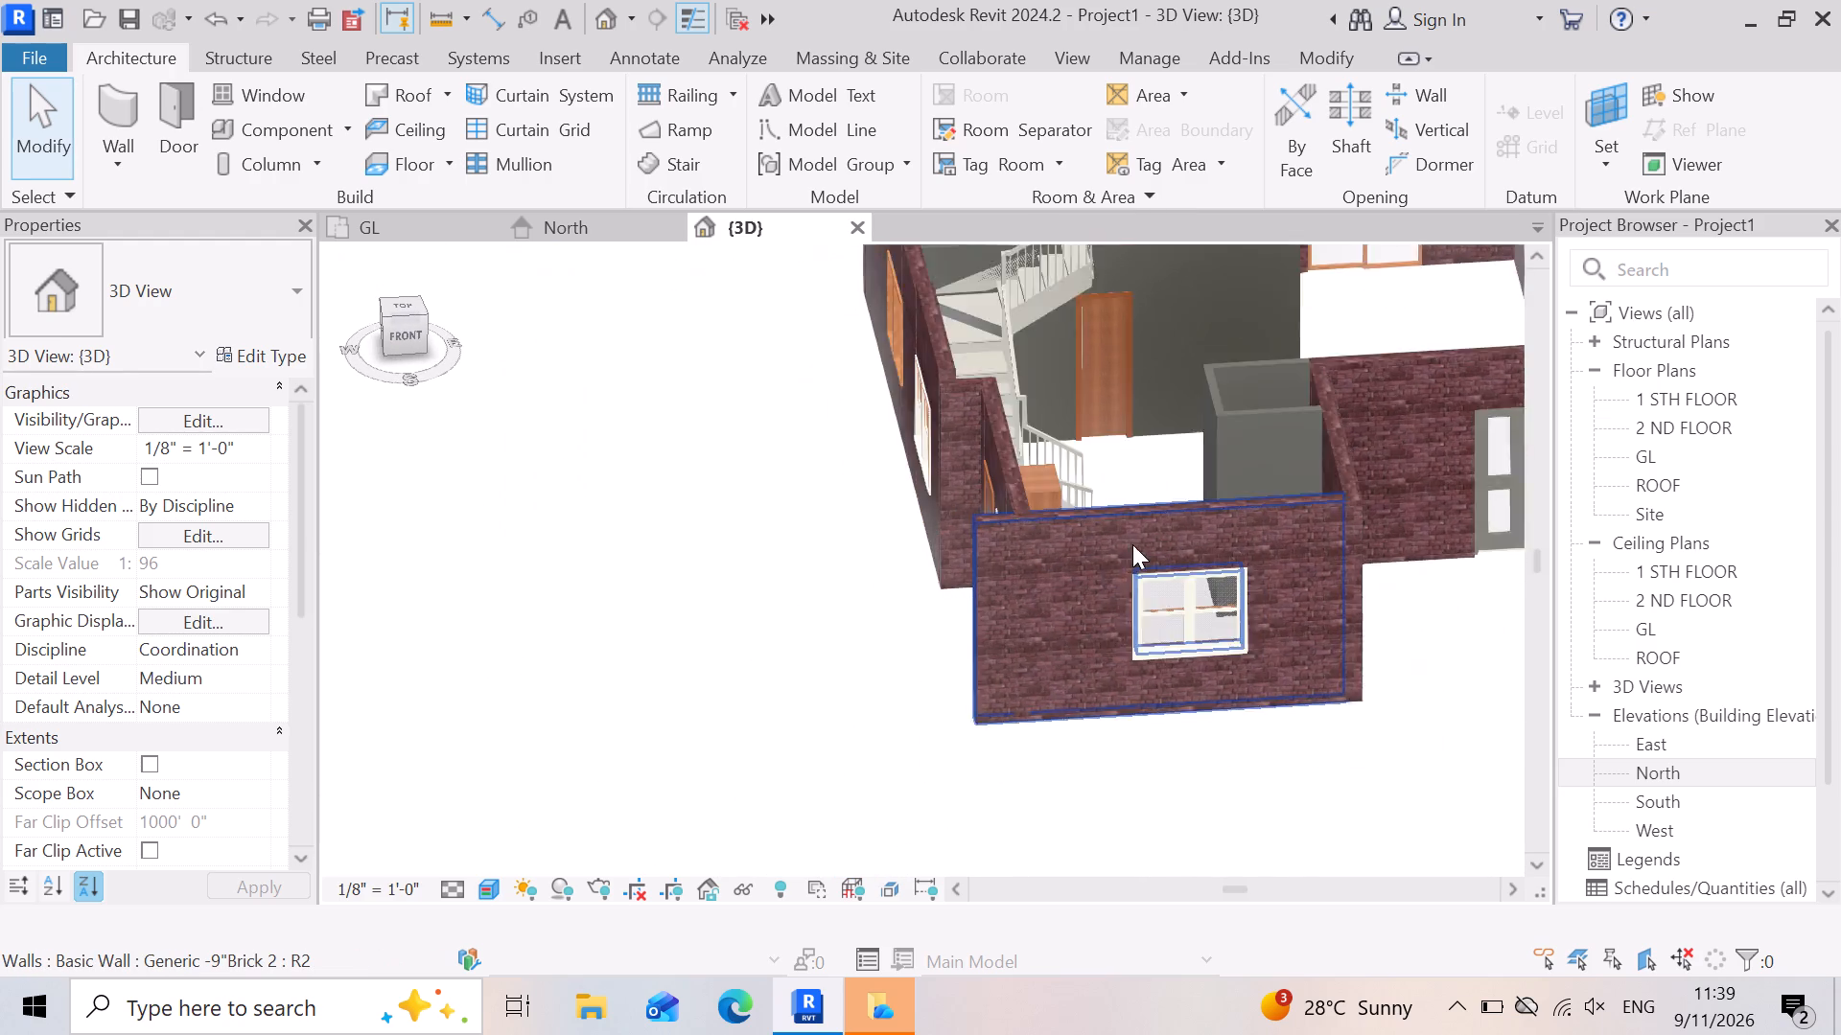
scroll(1146, 511, "up", 2)
scroll(1187, 435, "up", 5)
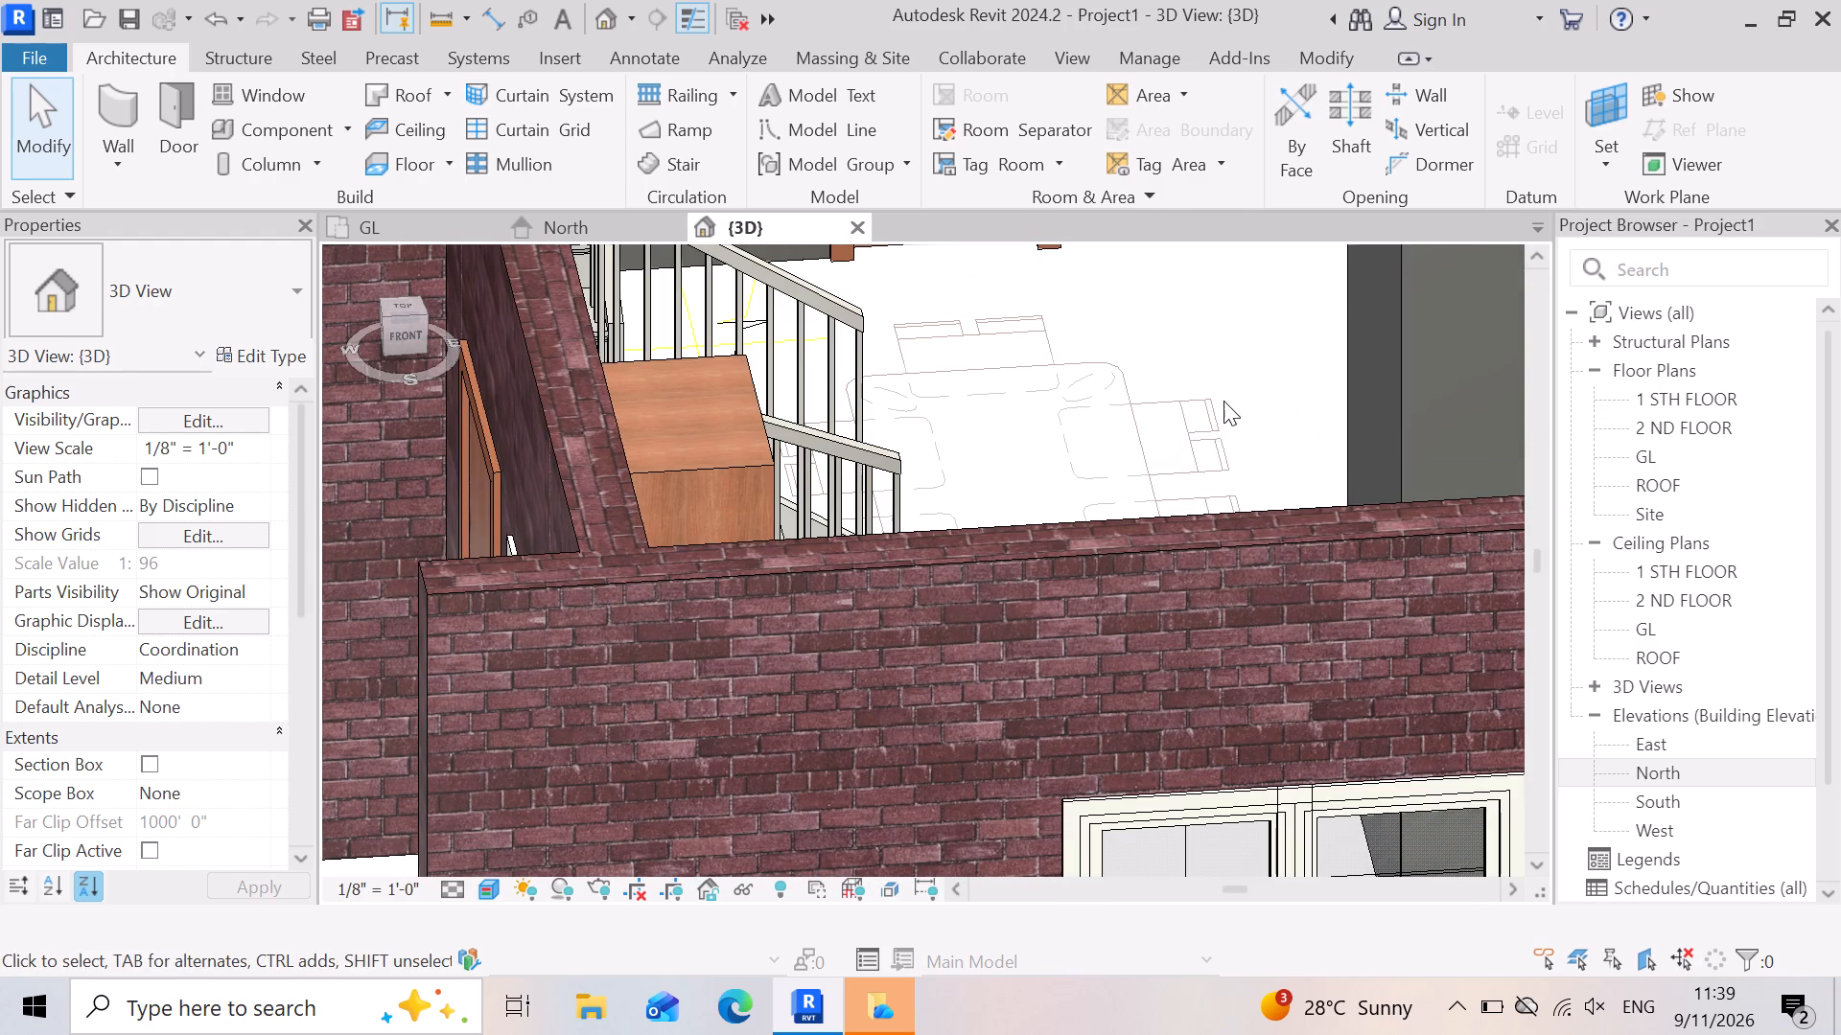
scroll(1223, 401, "down", 3)
scroll(1105, 454, "down", 3)
scroll(655, 479, "down", 1)
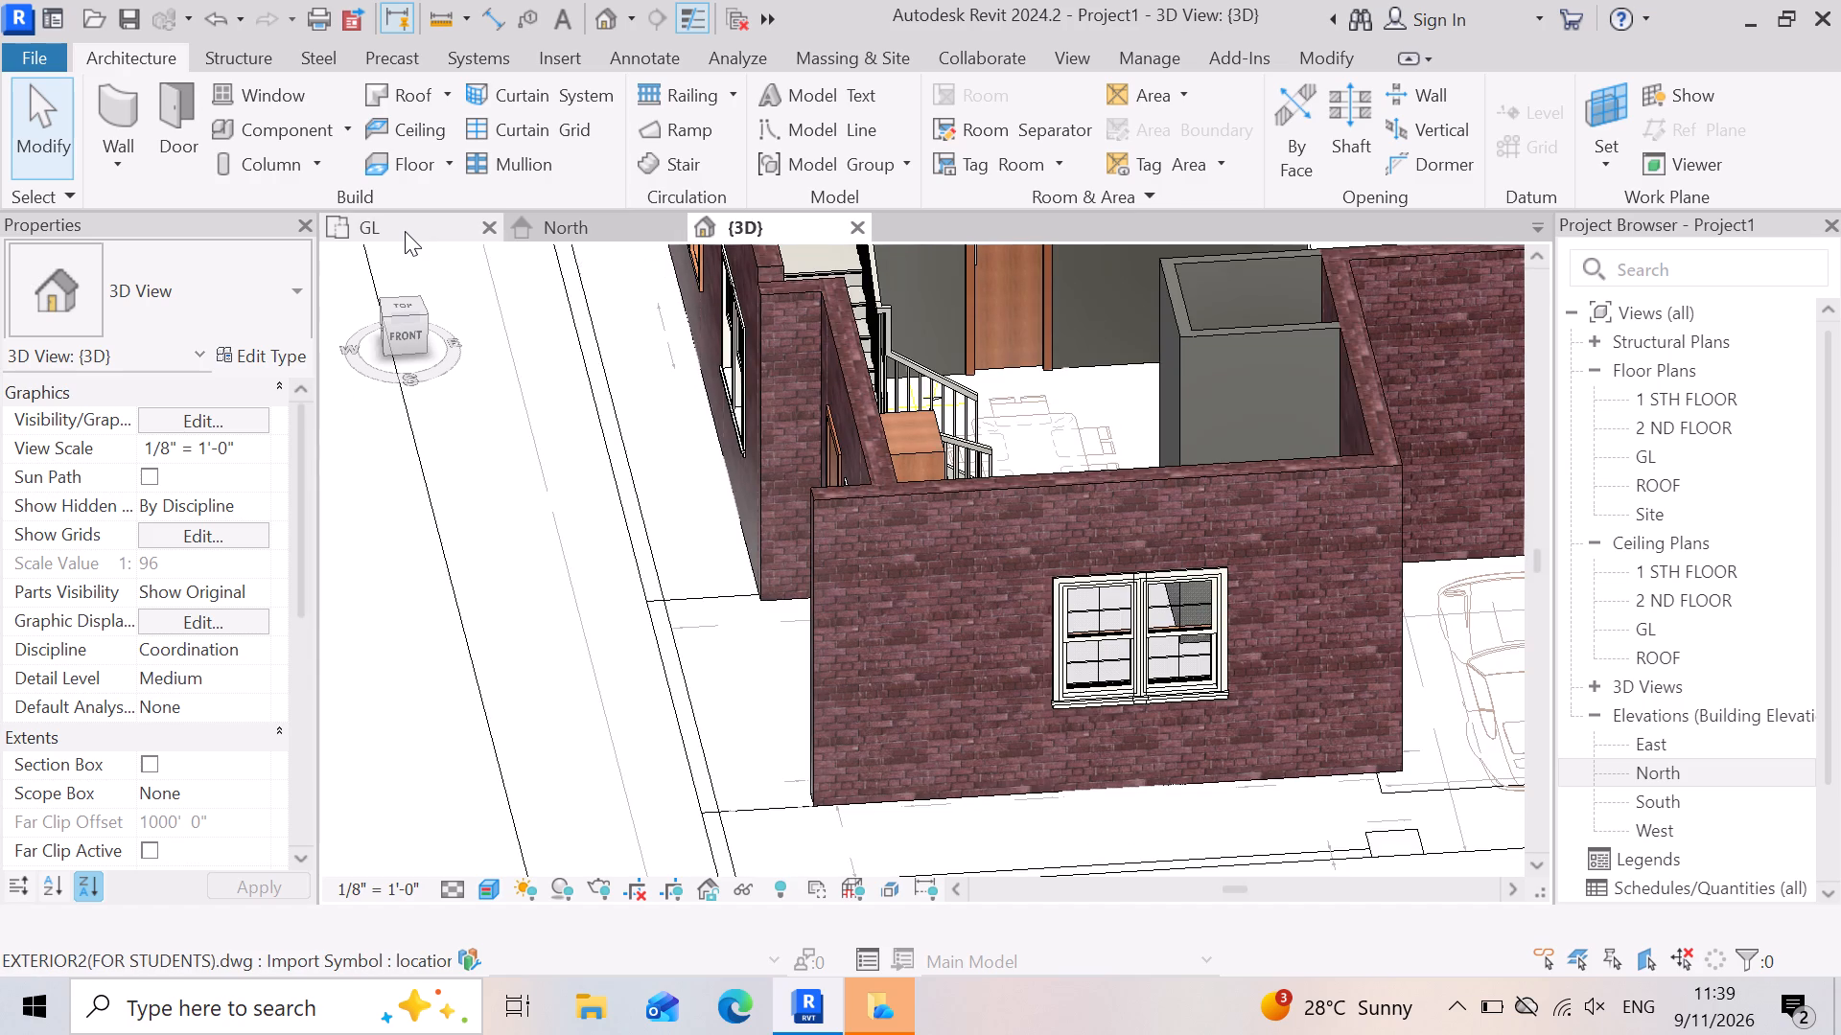
In the GL floor plan, examine the kitchen windows and the kitchen–utility door against the imported plan.
left_click(405, 231)
scroll(860, 601, "down", 3)
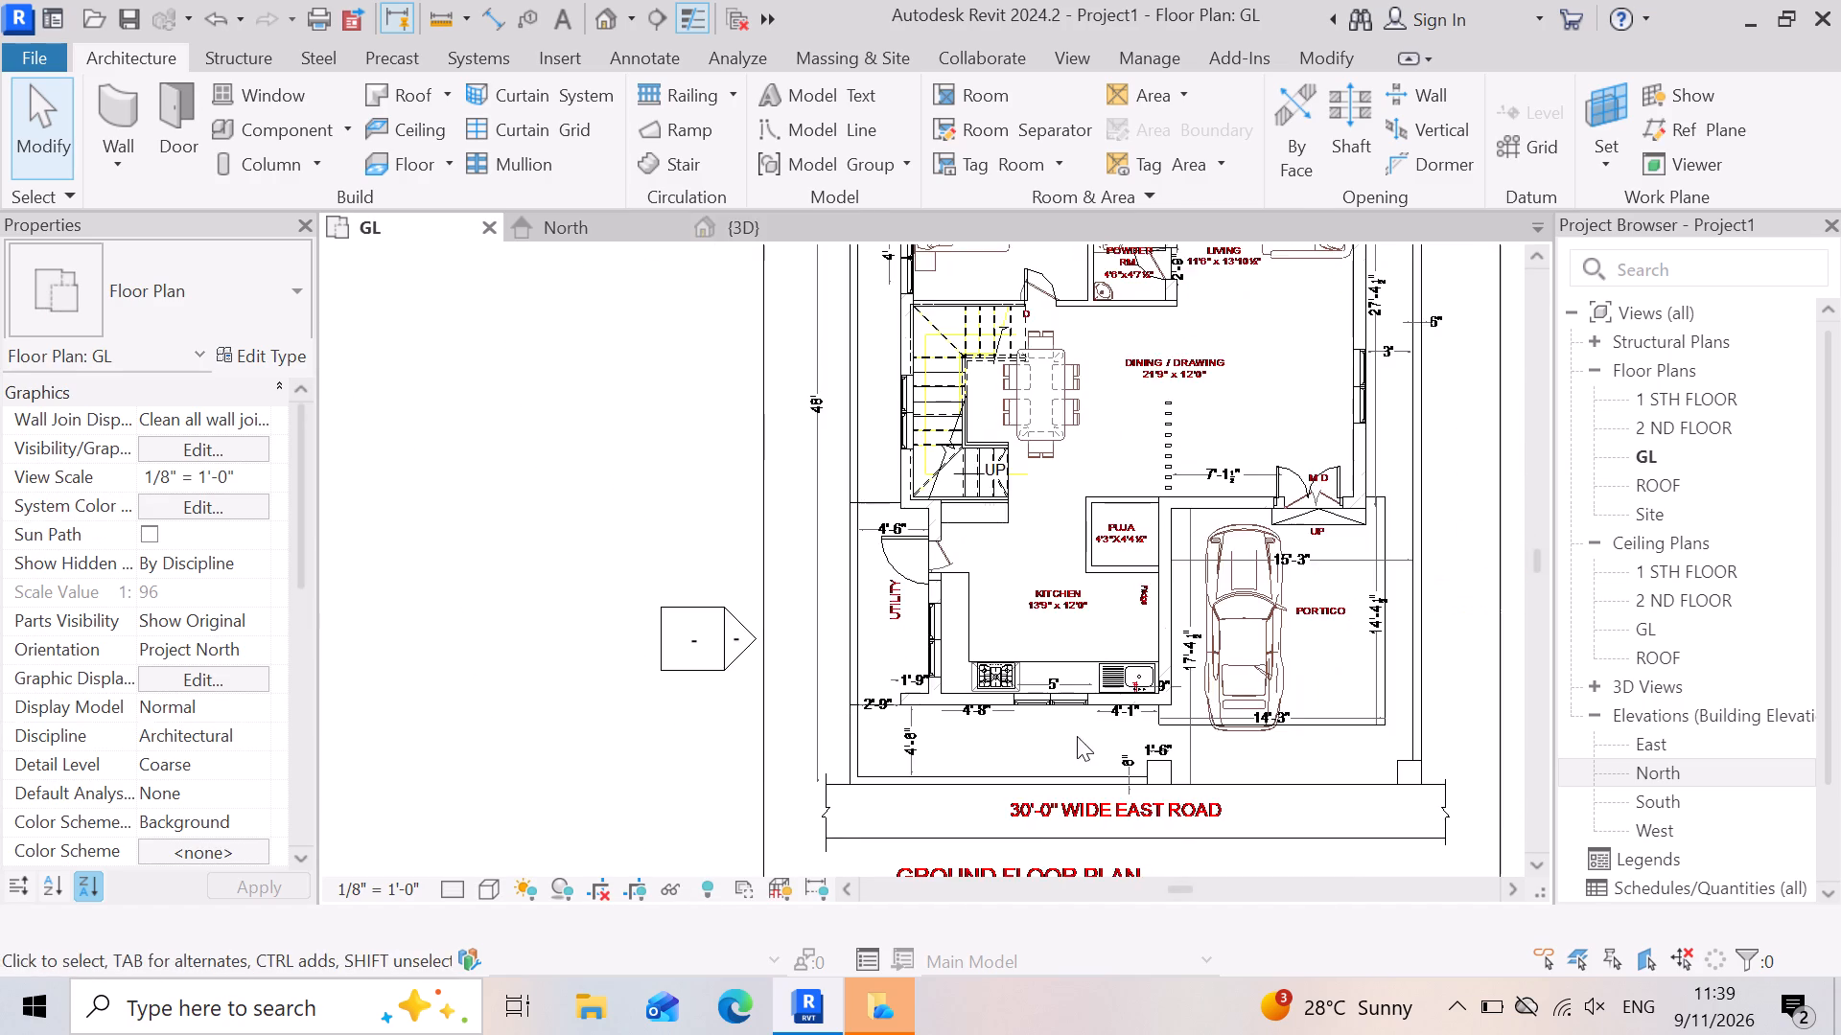
scroll(1083, 729, "up", 8)
scroll(717, 659, "up", 4)
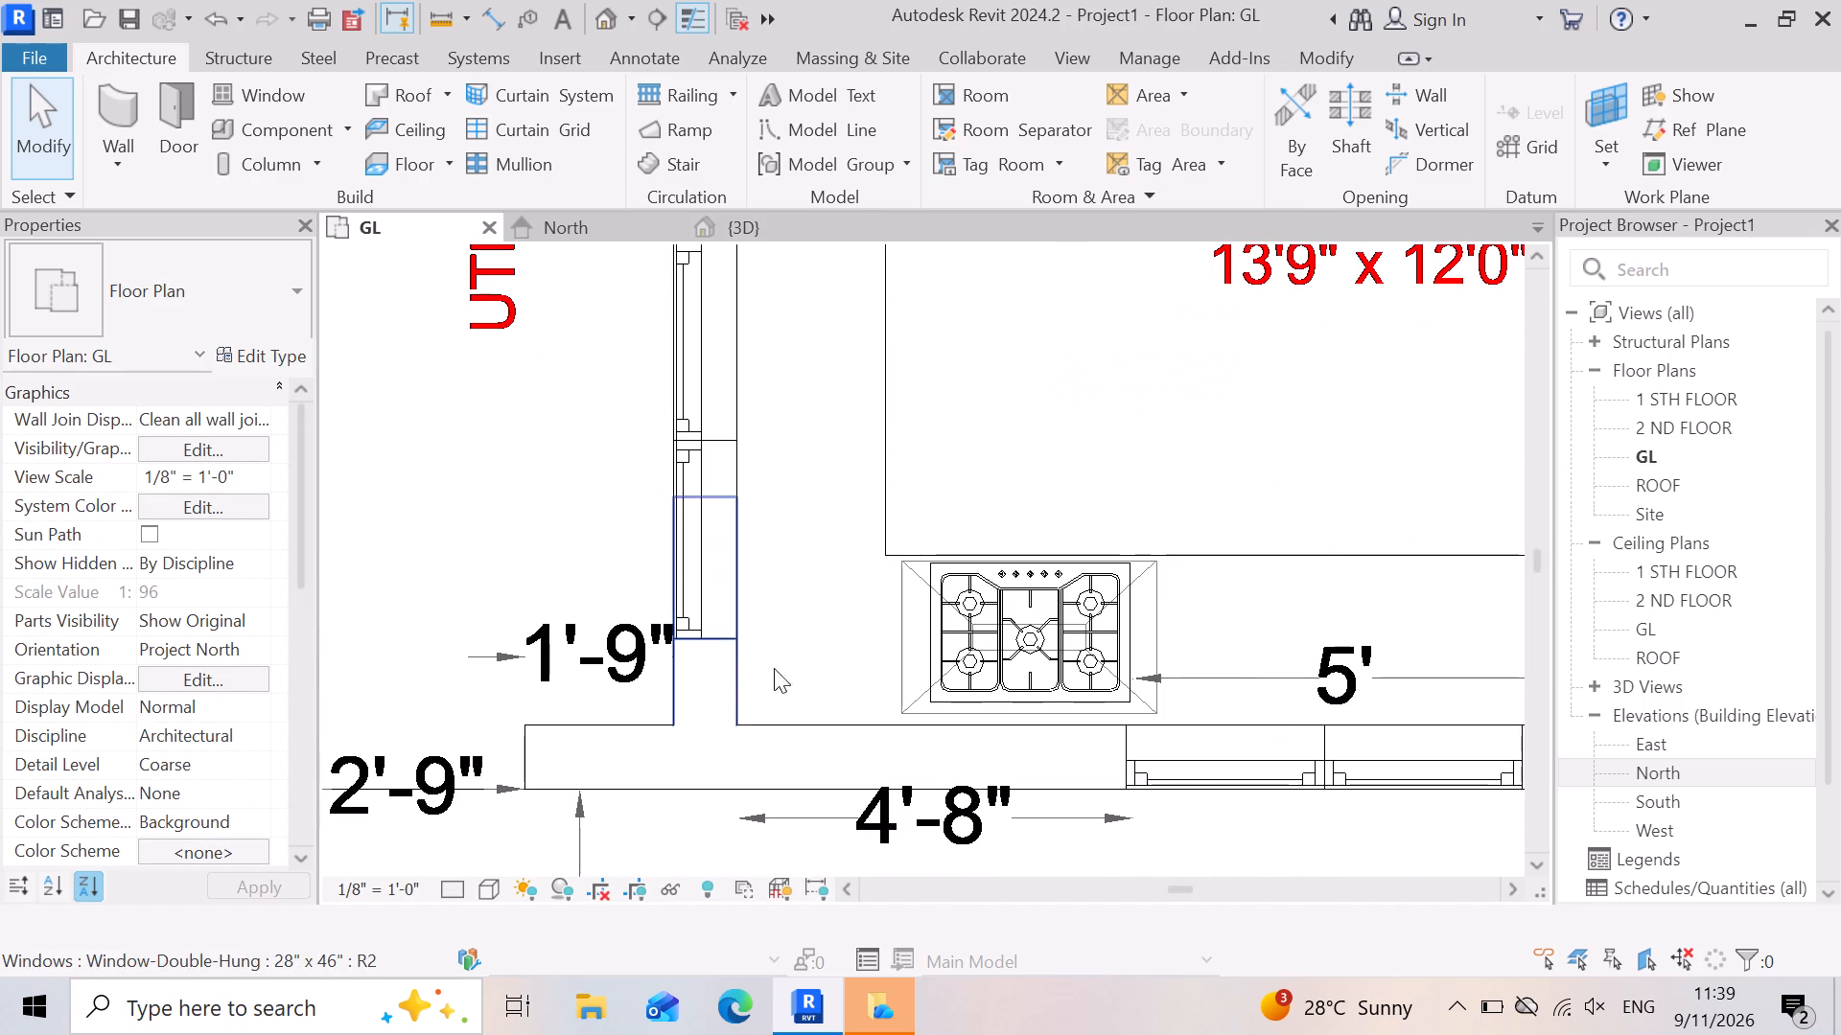
scroll(712, 649, "down", 3)
scroll(994, 625, "up", 4)
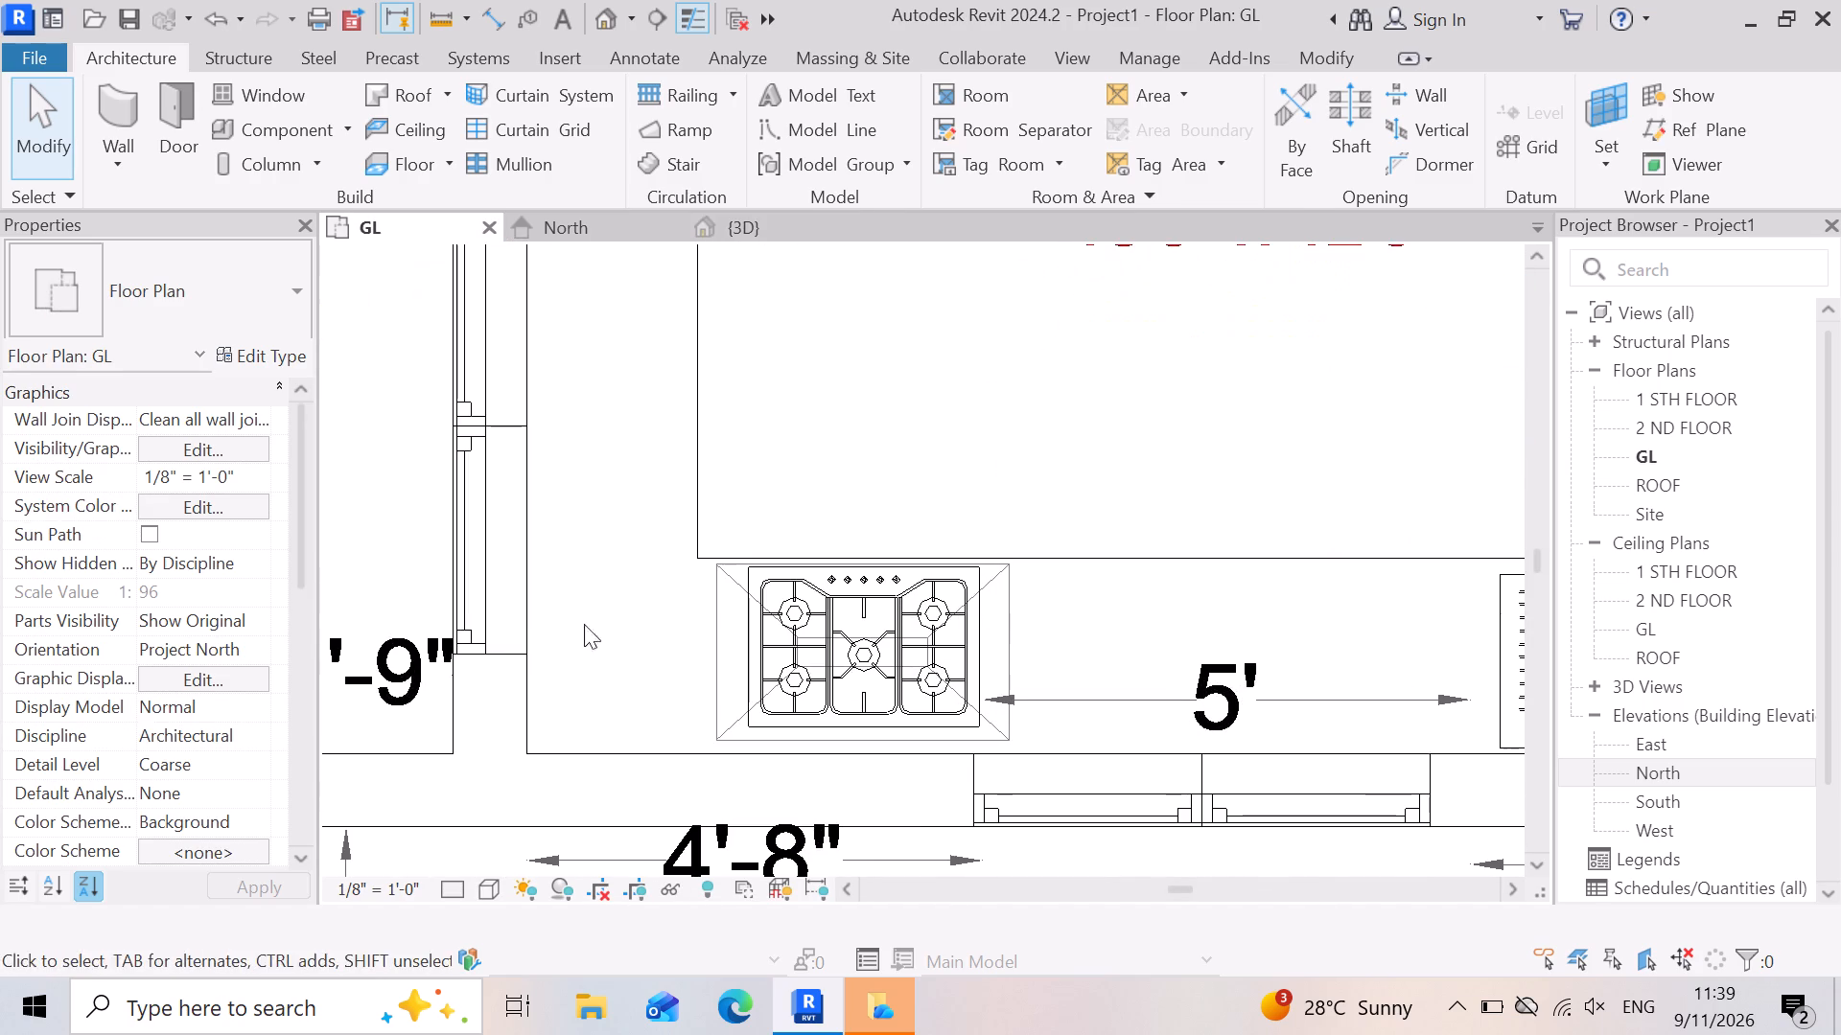
scroll(990, 769, "up", 3)
scroll(795, 703, "down", 4)
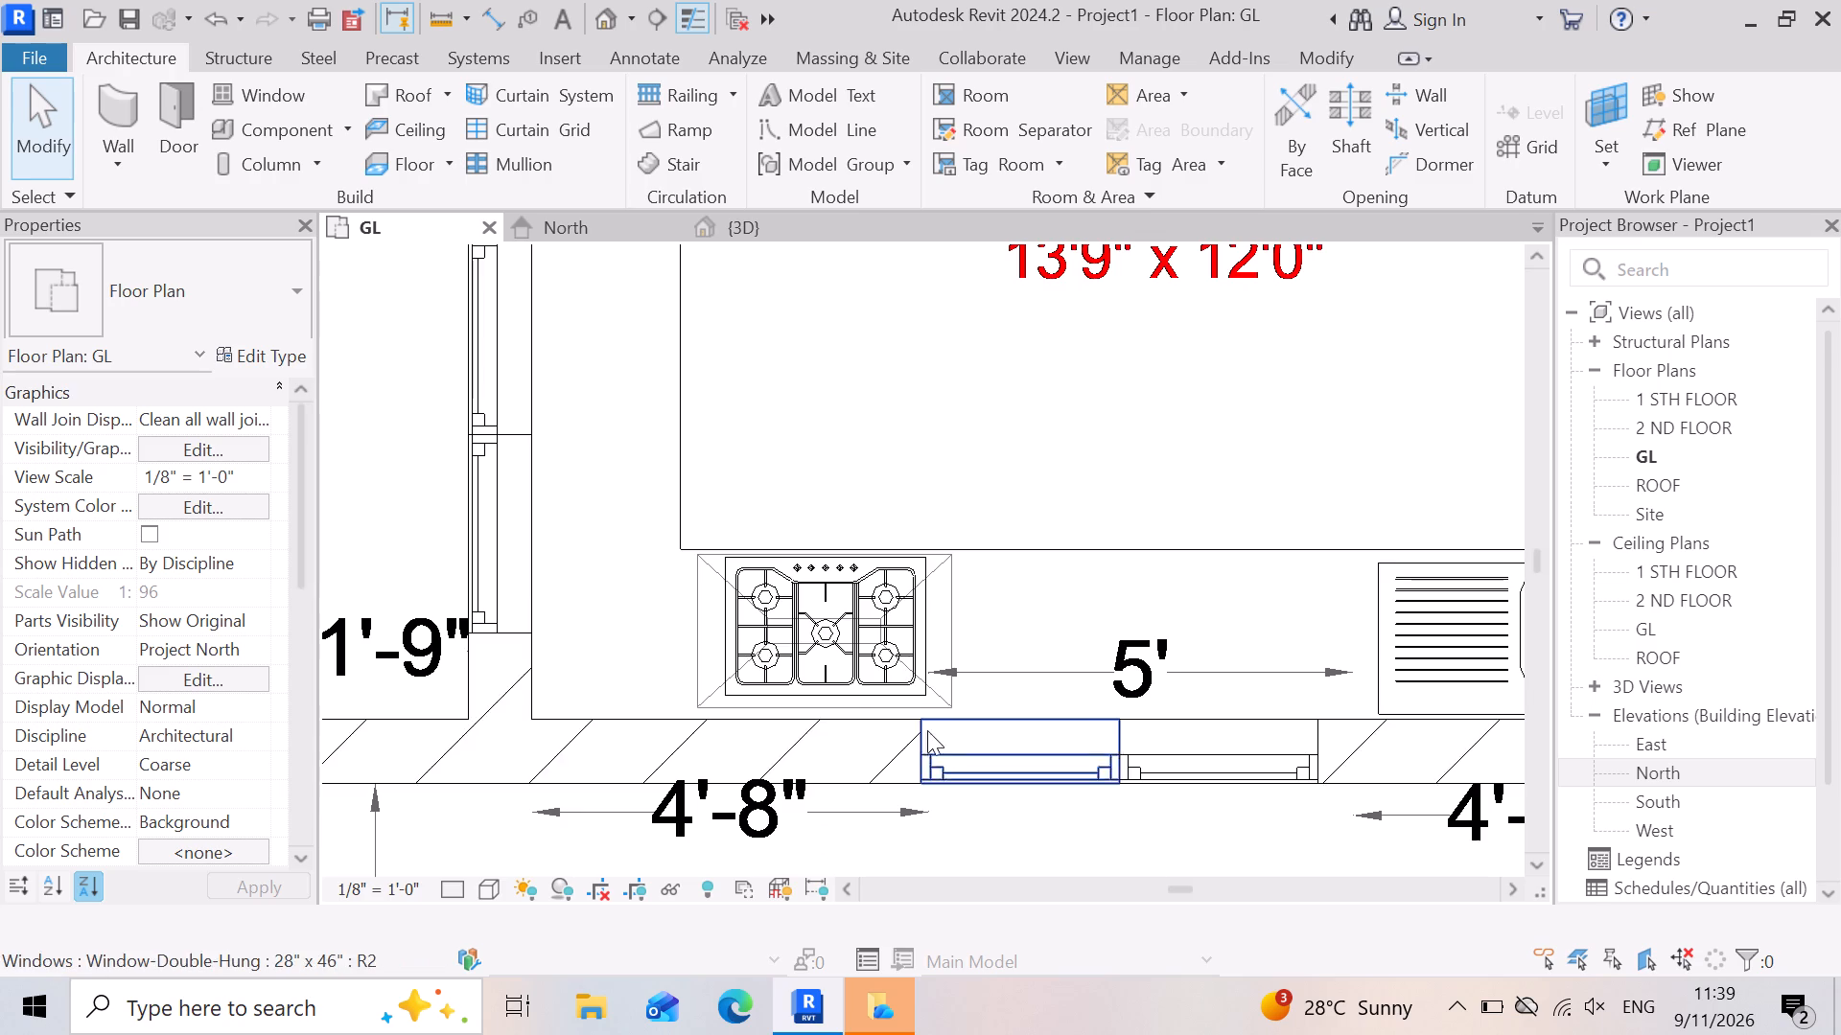
scroll(861, 723, "down", 3)
scroll(693, 742, "down", 2)
scroll(1211, 778, "down", 1)
scroll(888, 731, "down", 2)
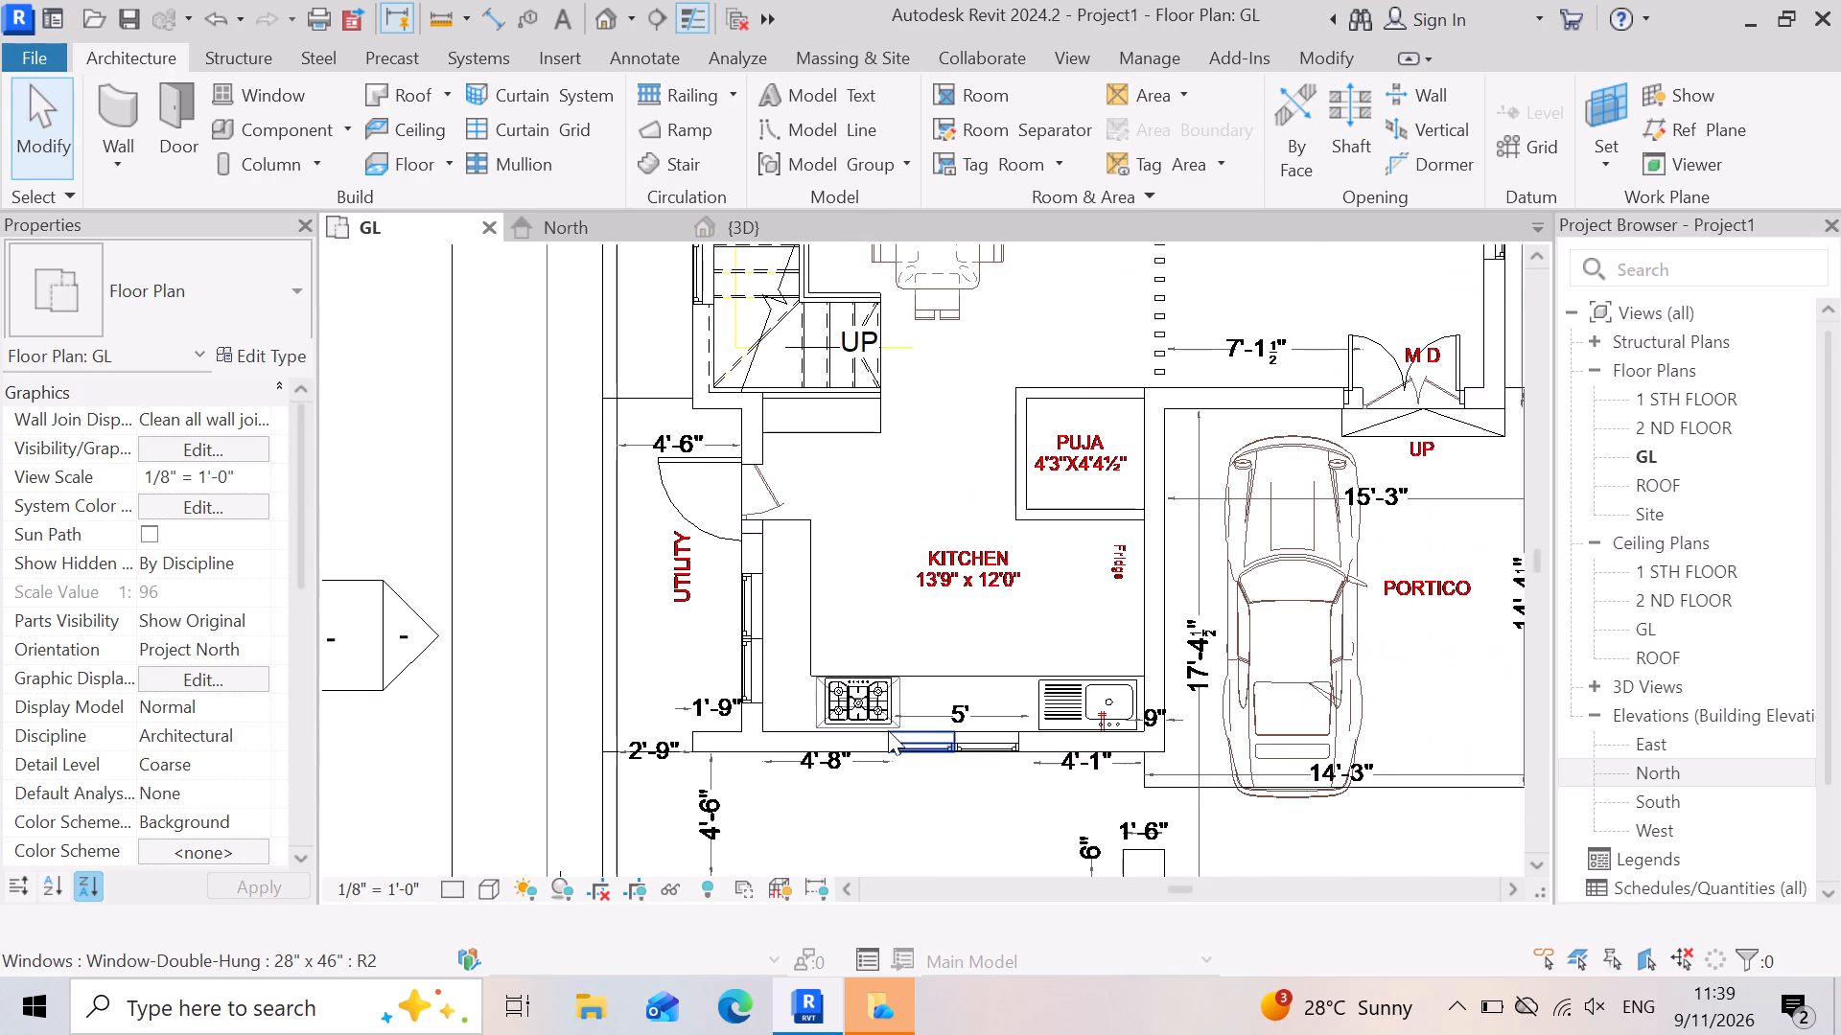
scroll(756, 546, "up", 4)
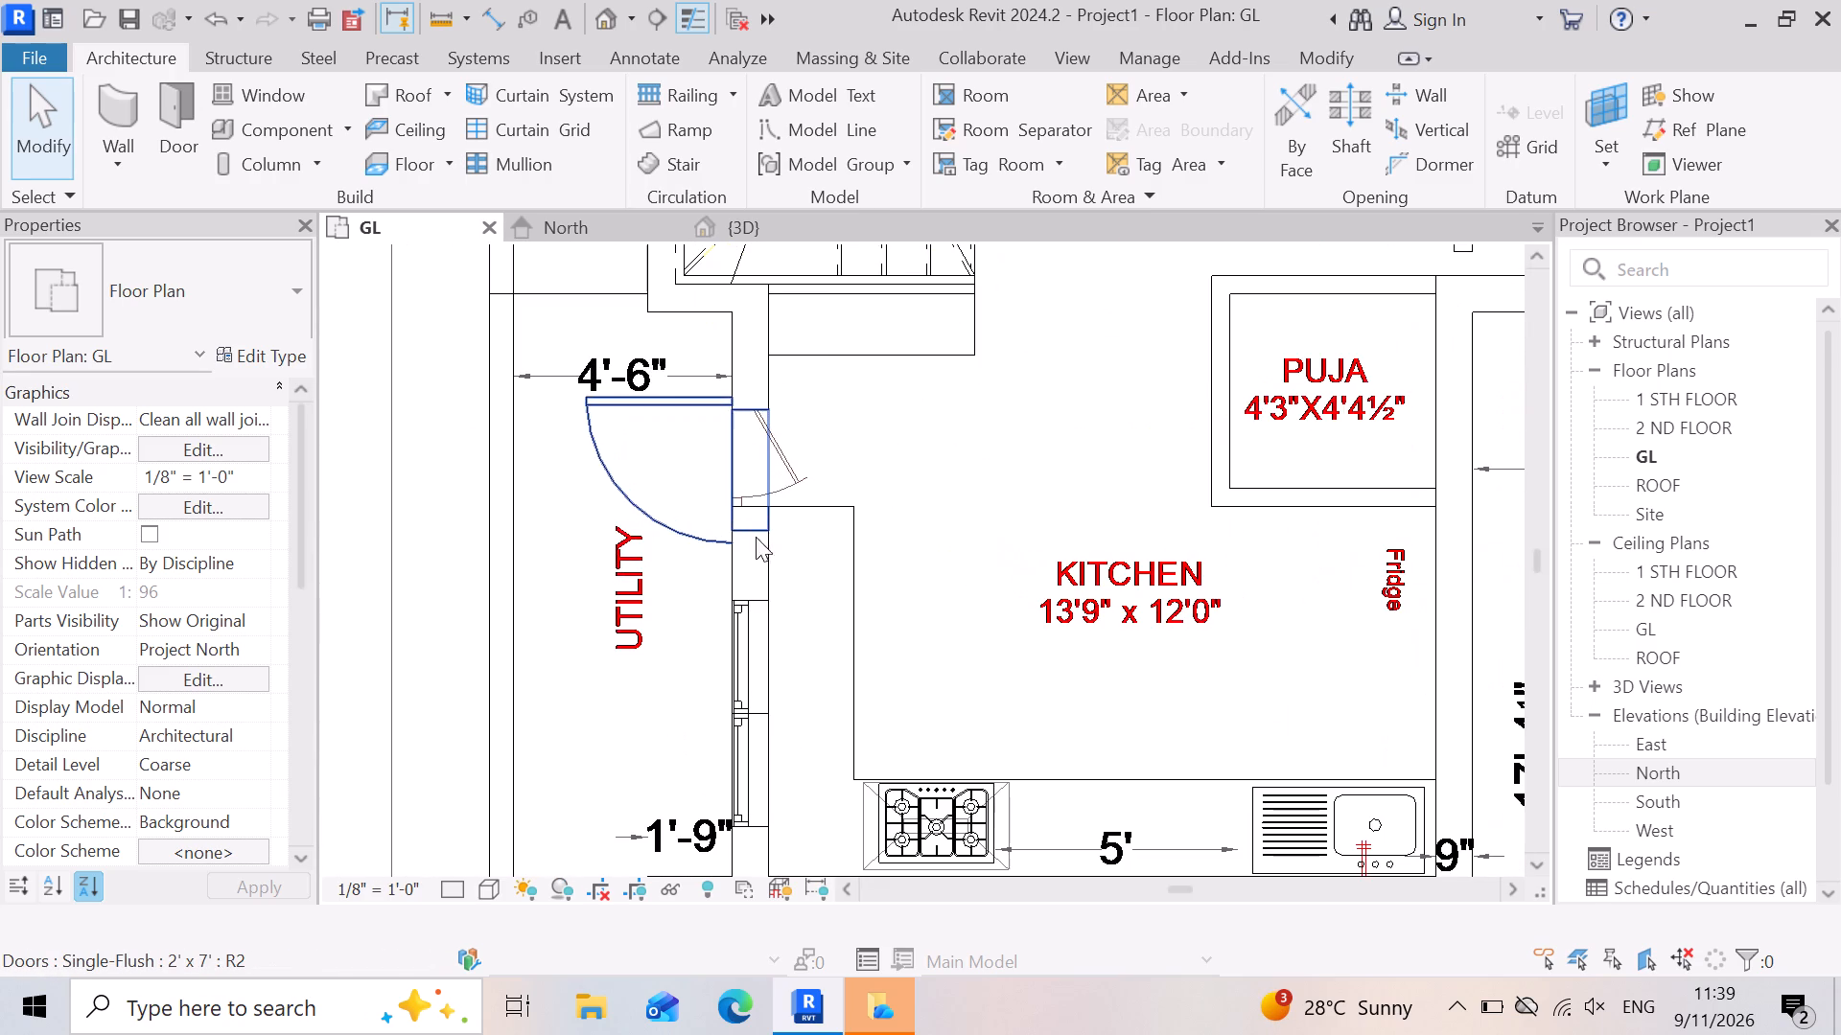
scroll(806, 493, "up", 3)
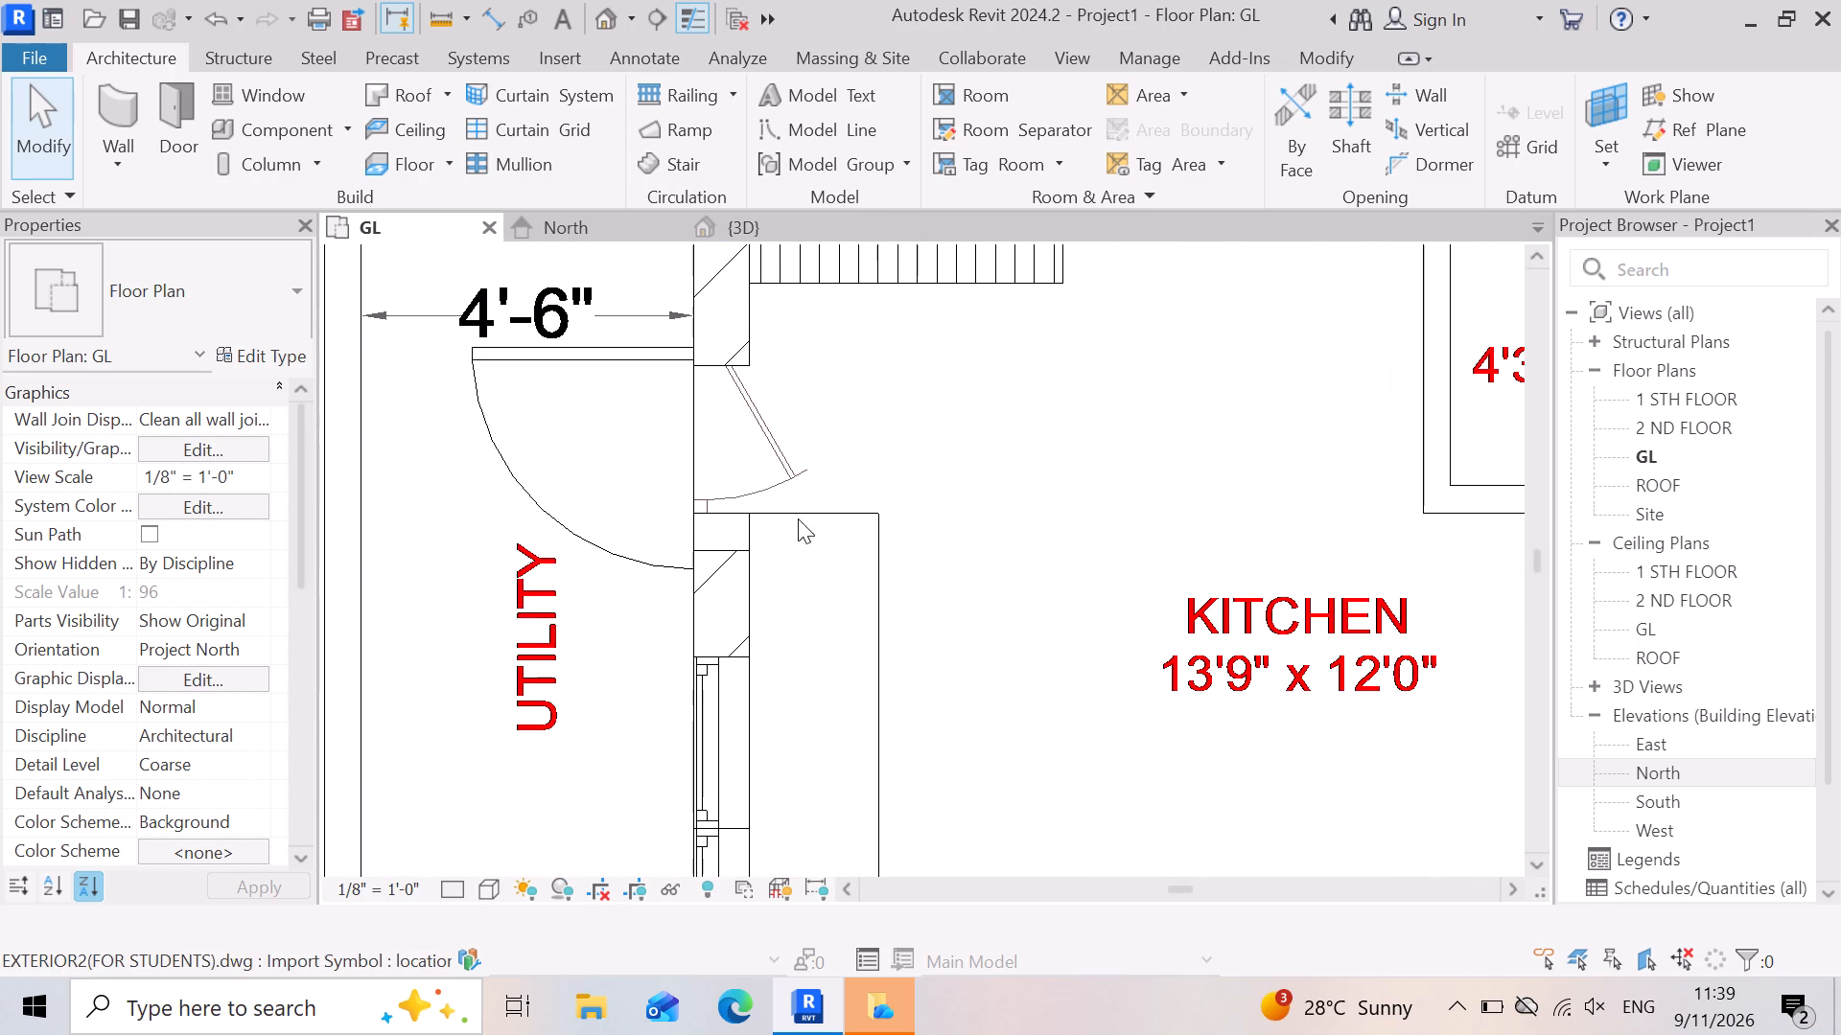
Measure the width of the imported plan's kitchen–utility door opening along the wall's utility face.
left_click(444, 14)
scroll(751, 454, "up", 3)
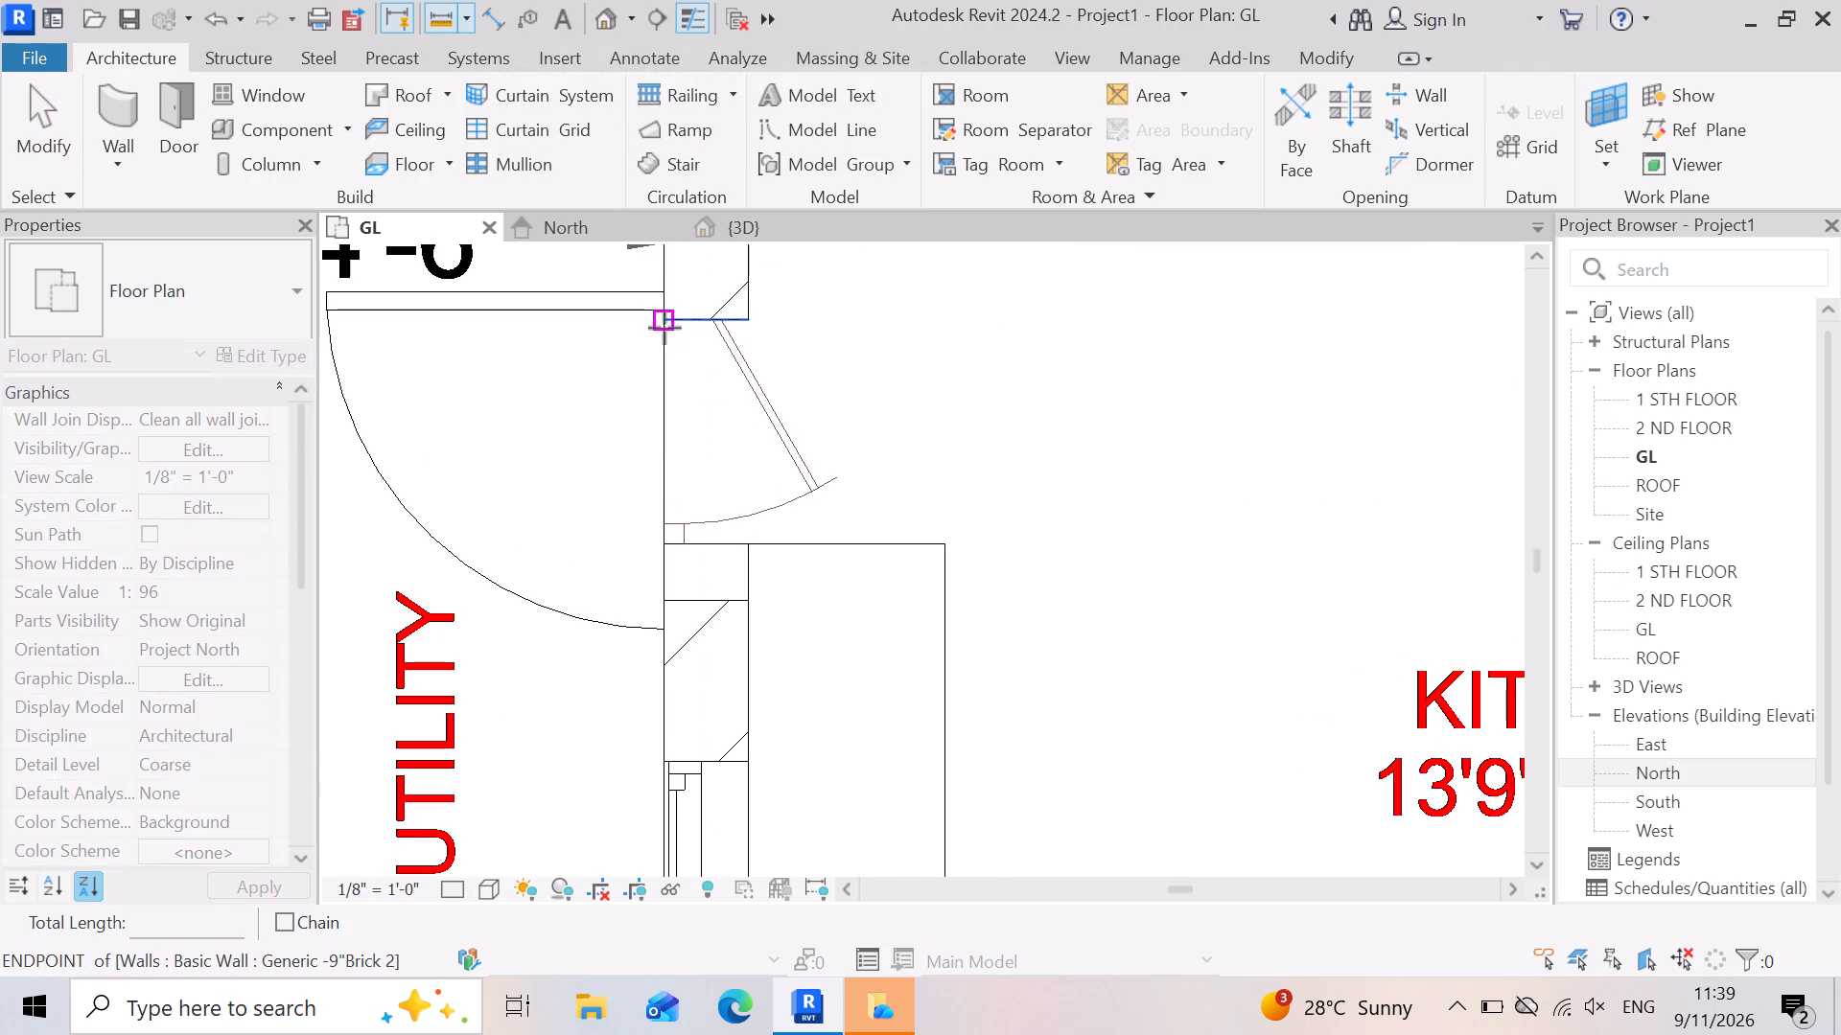
left_click(664, 328)
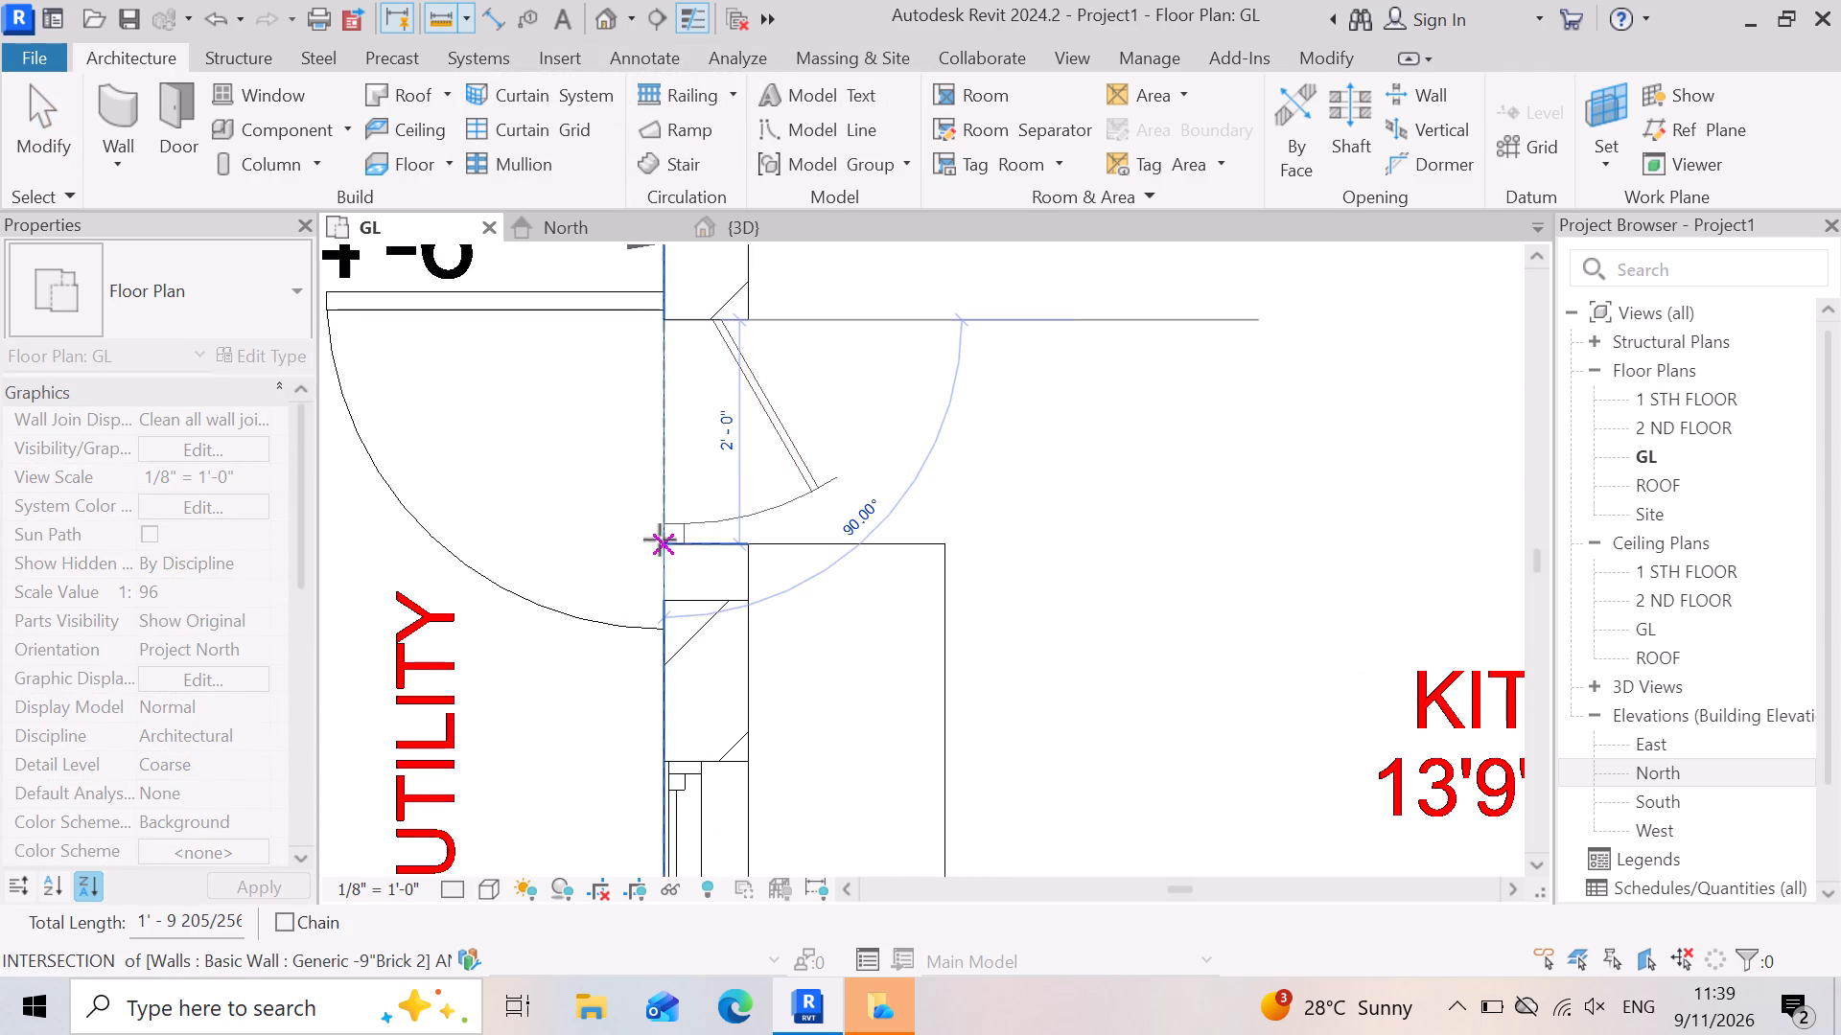
left_click(662, 550)
scroll(676, 566, "down", 3)
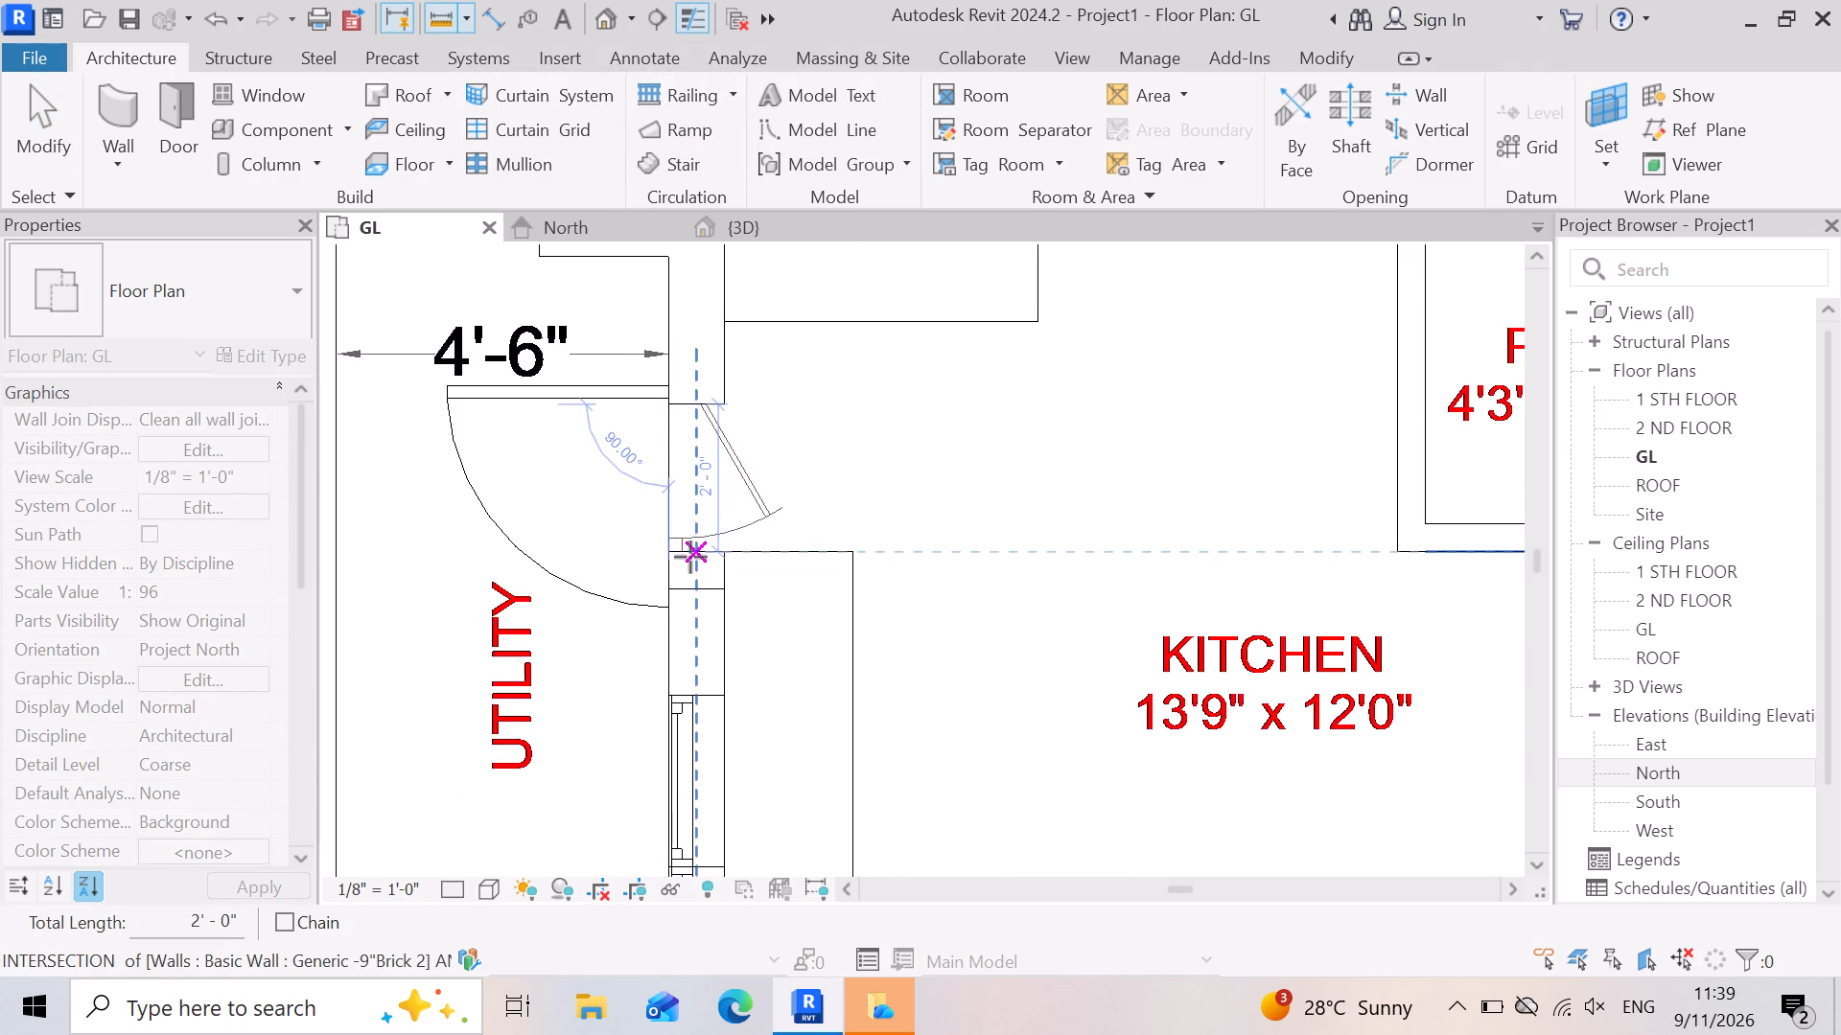
scroll(690, 557, "up", 3)
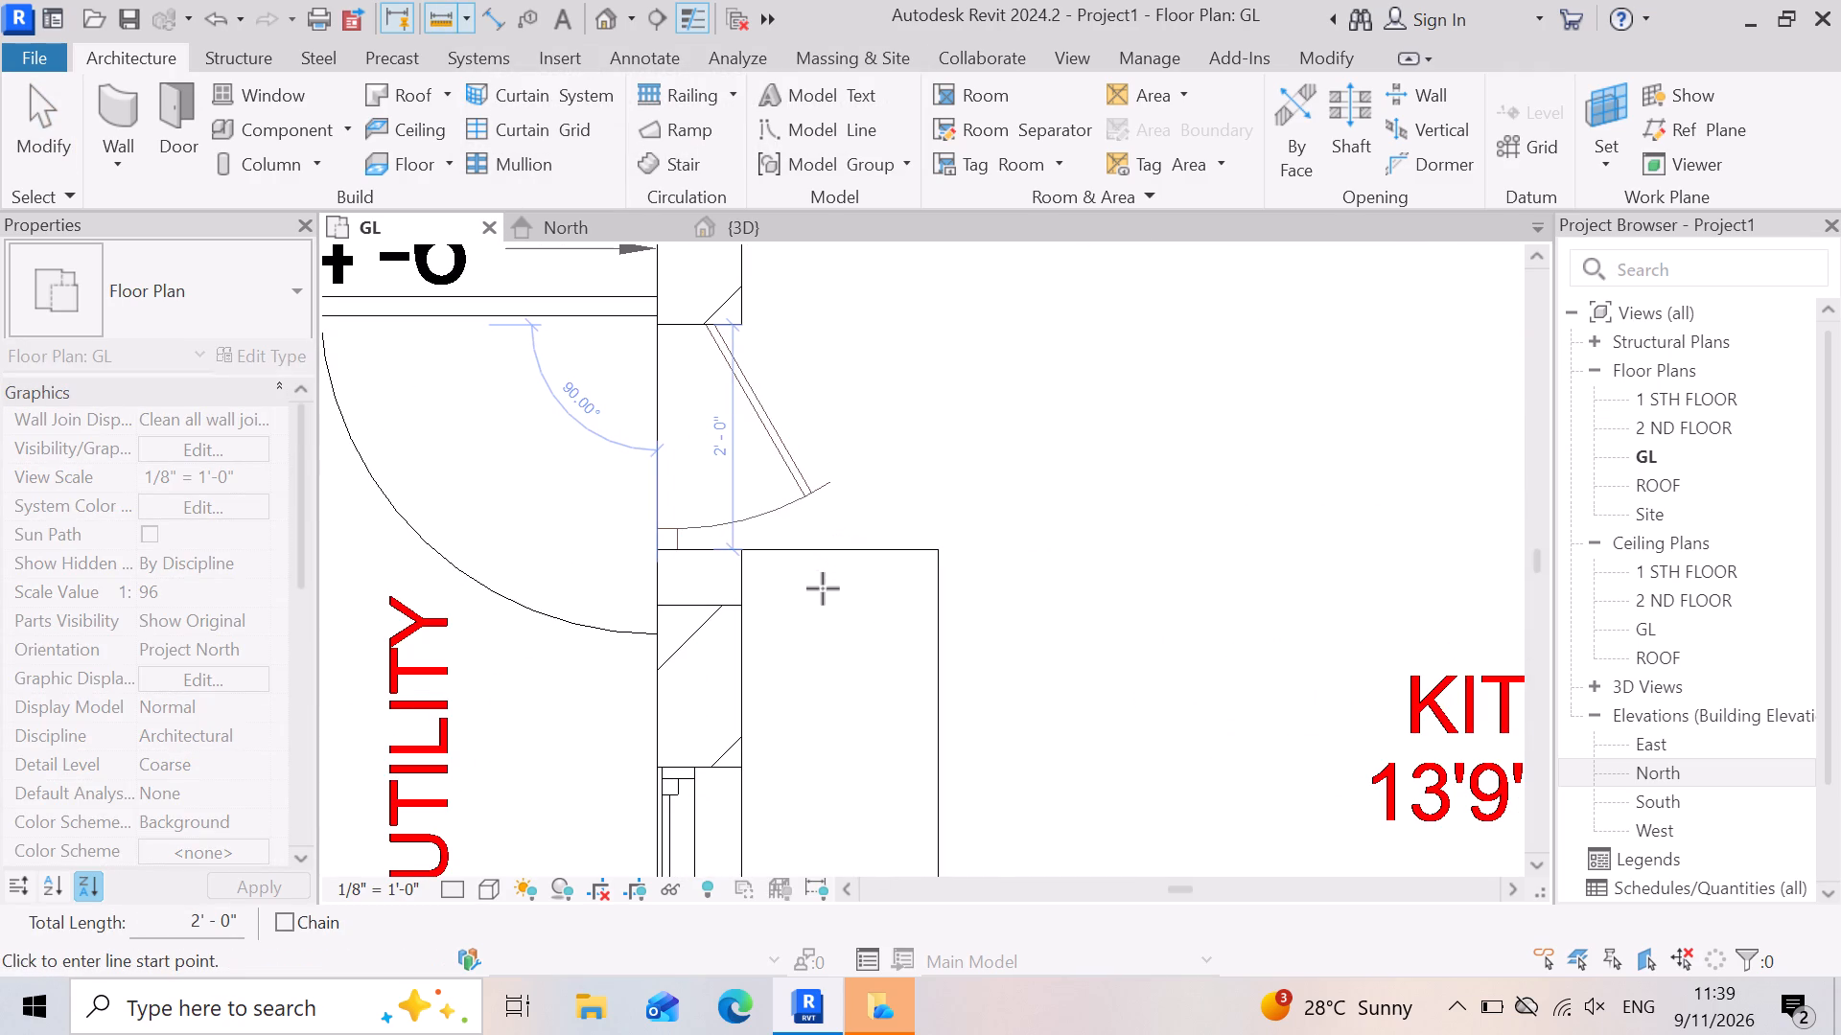
key("Escape")
scroll(695, 498, "down", 1)
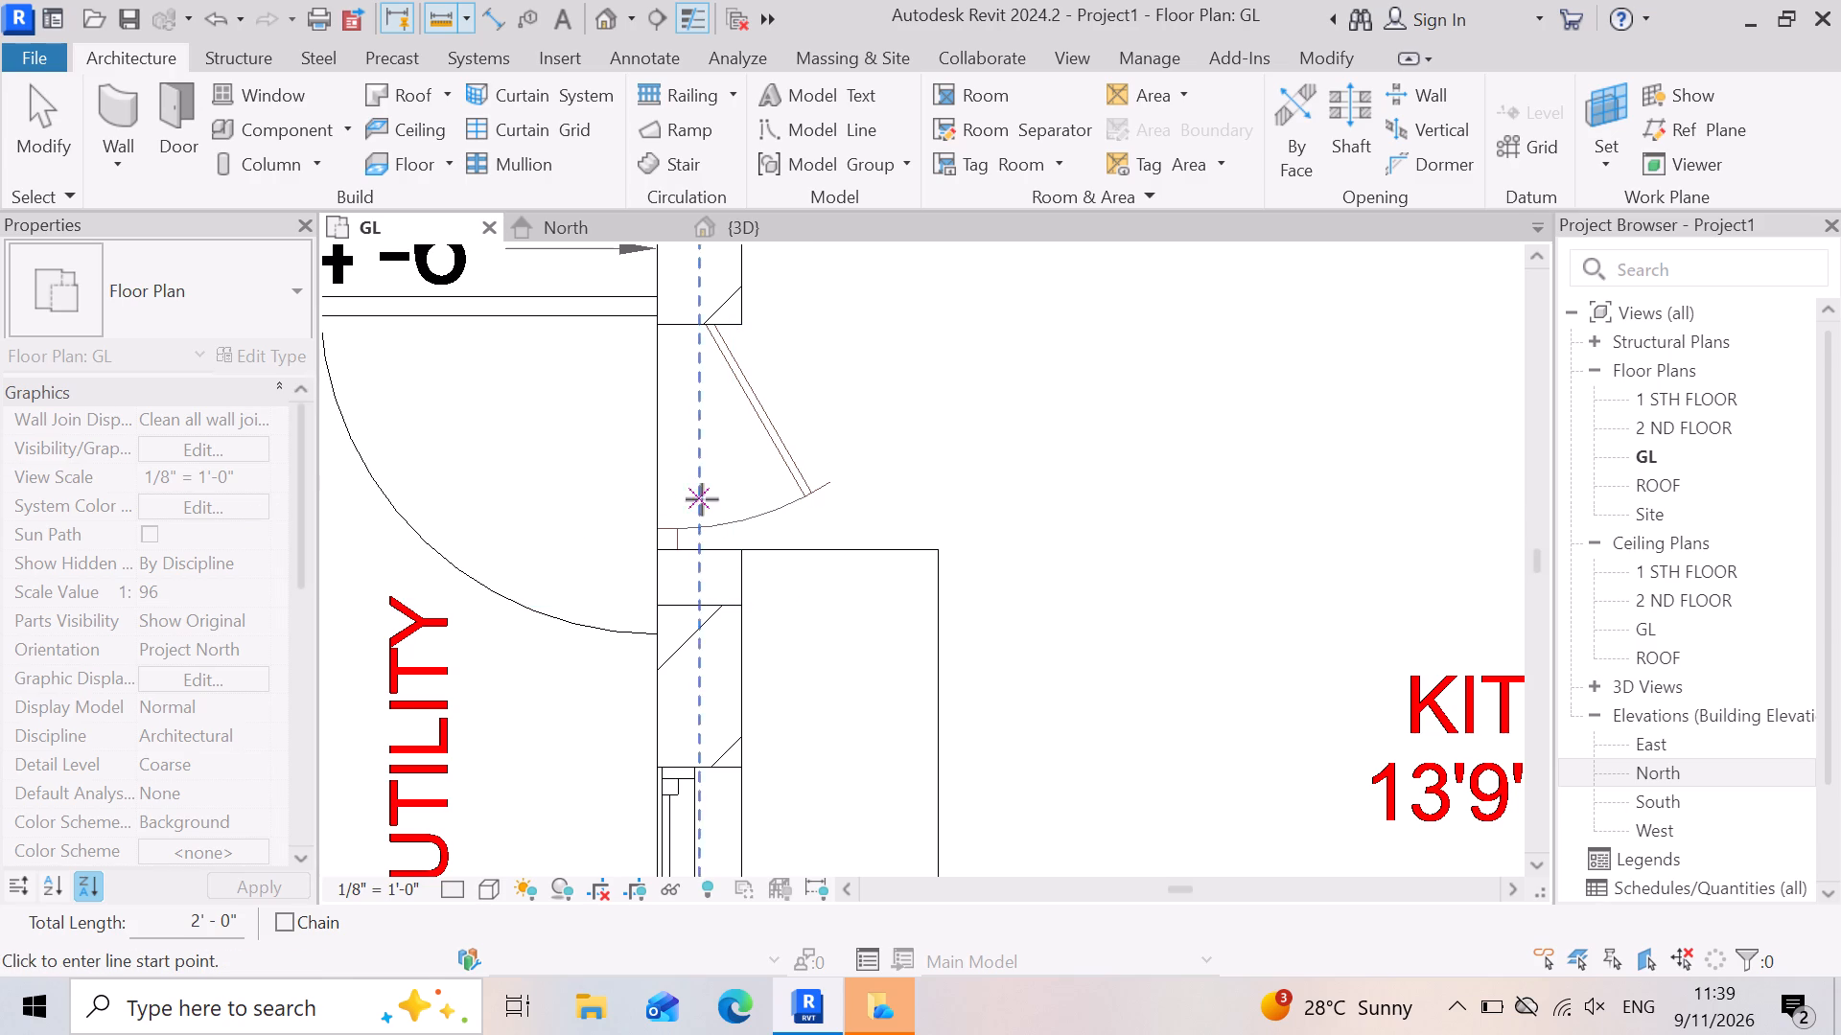
scroll(702, 499, "down", 6)
key("Escape")
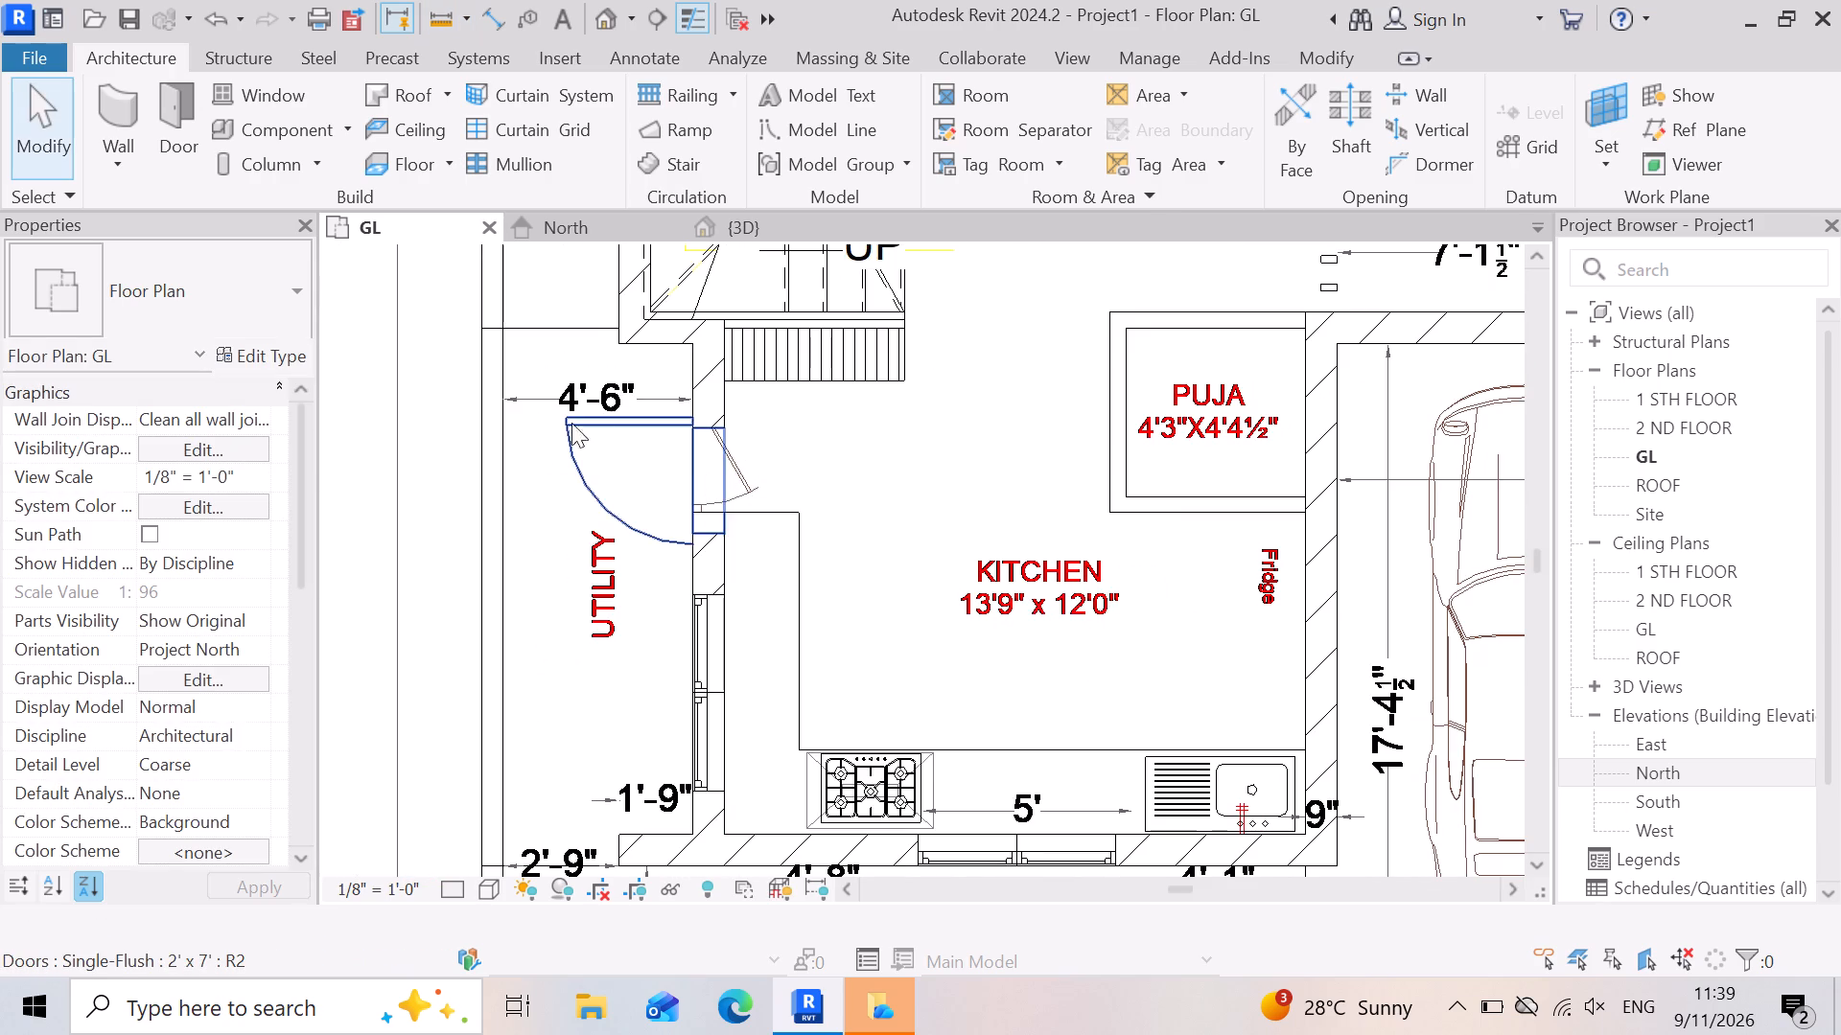
Select the kitchen–utility door to inspect its type and placement dimensions, and clear the selection.
left_click_drag(592, 474, 604, 471)
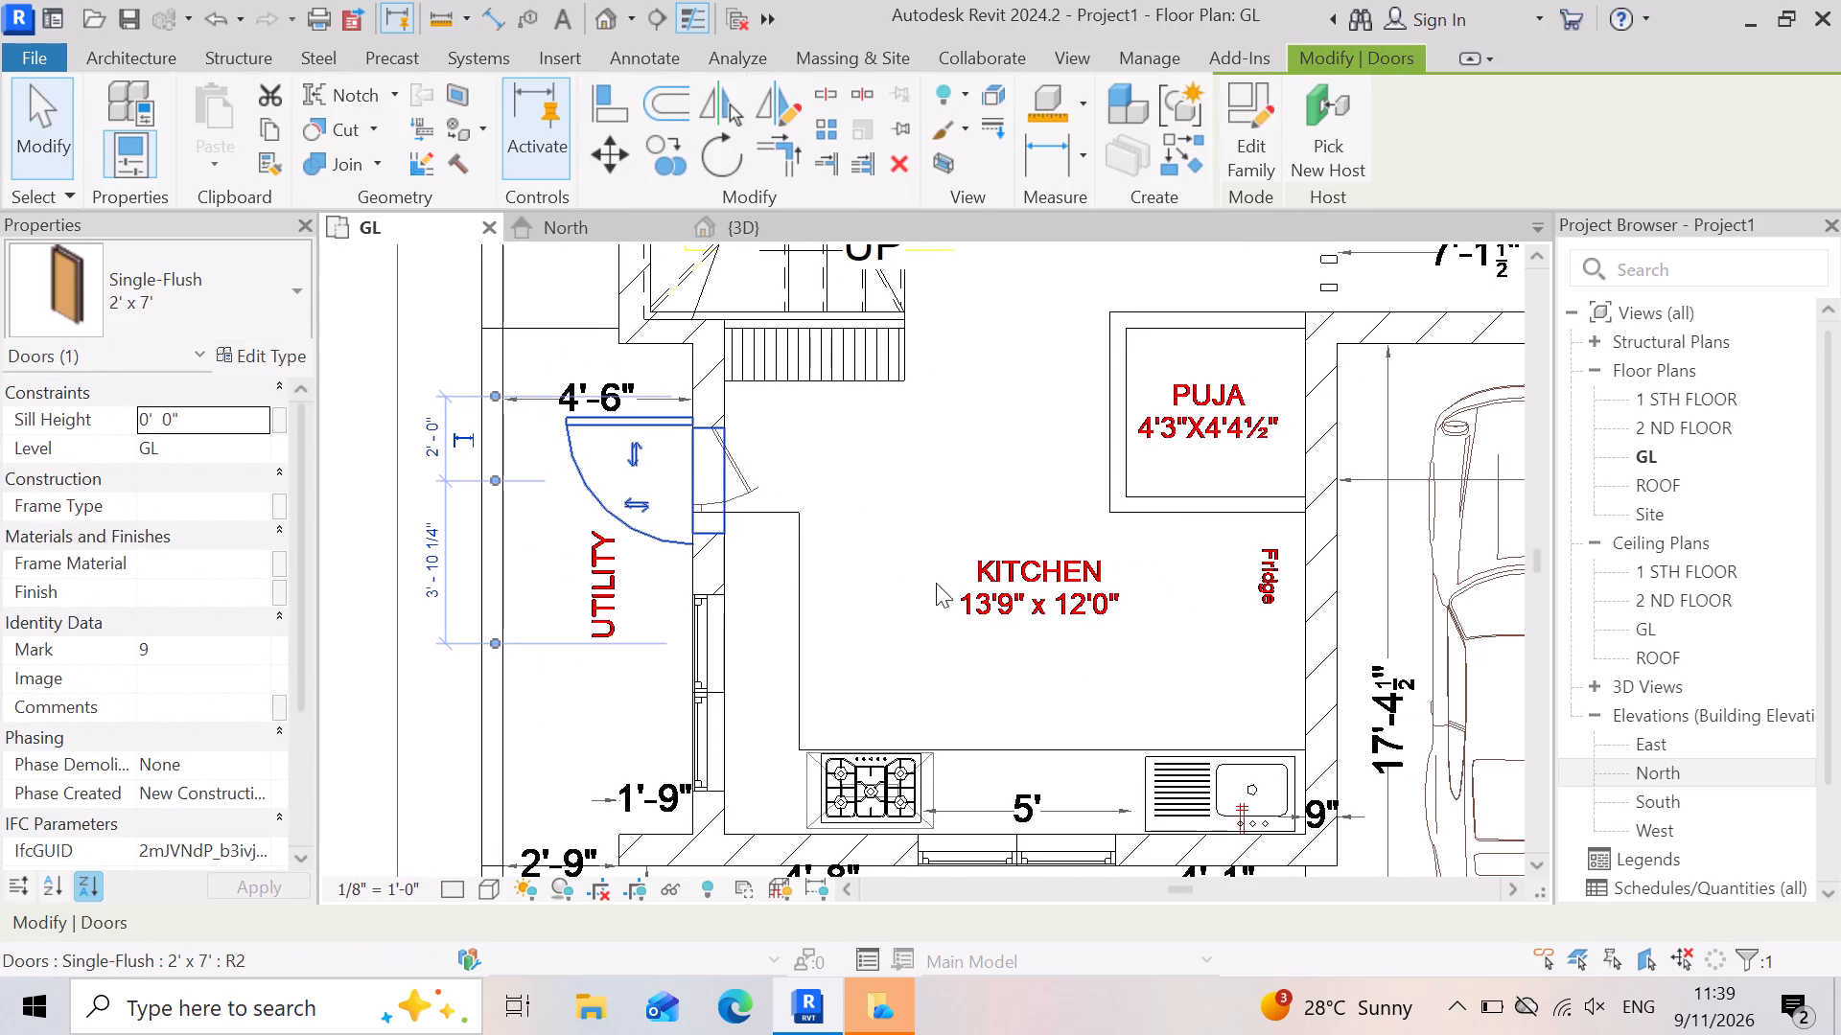
key("Escape")
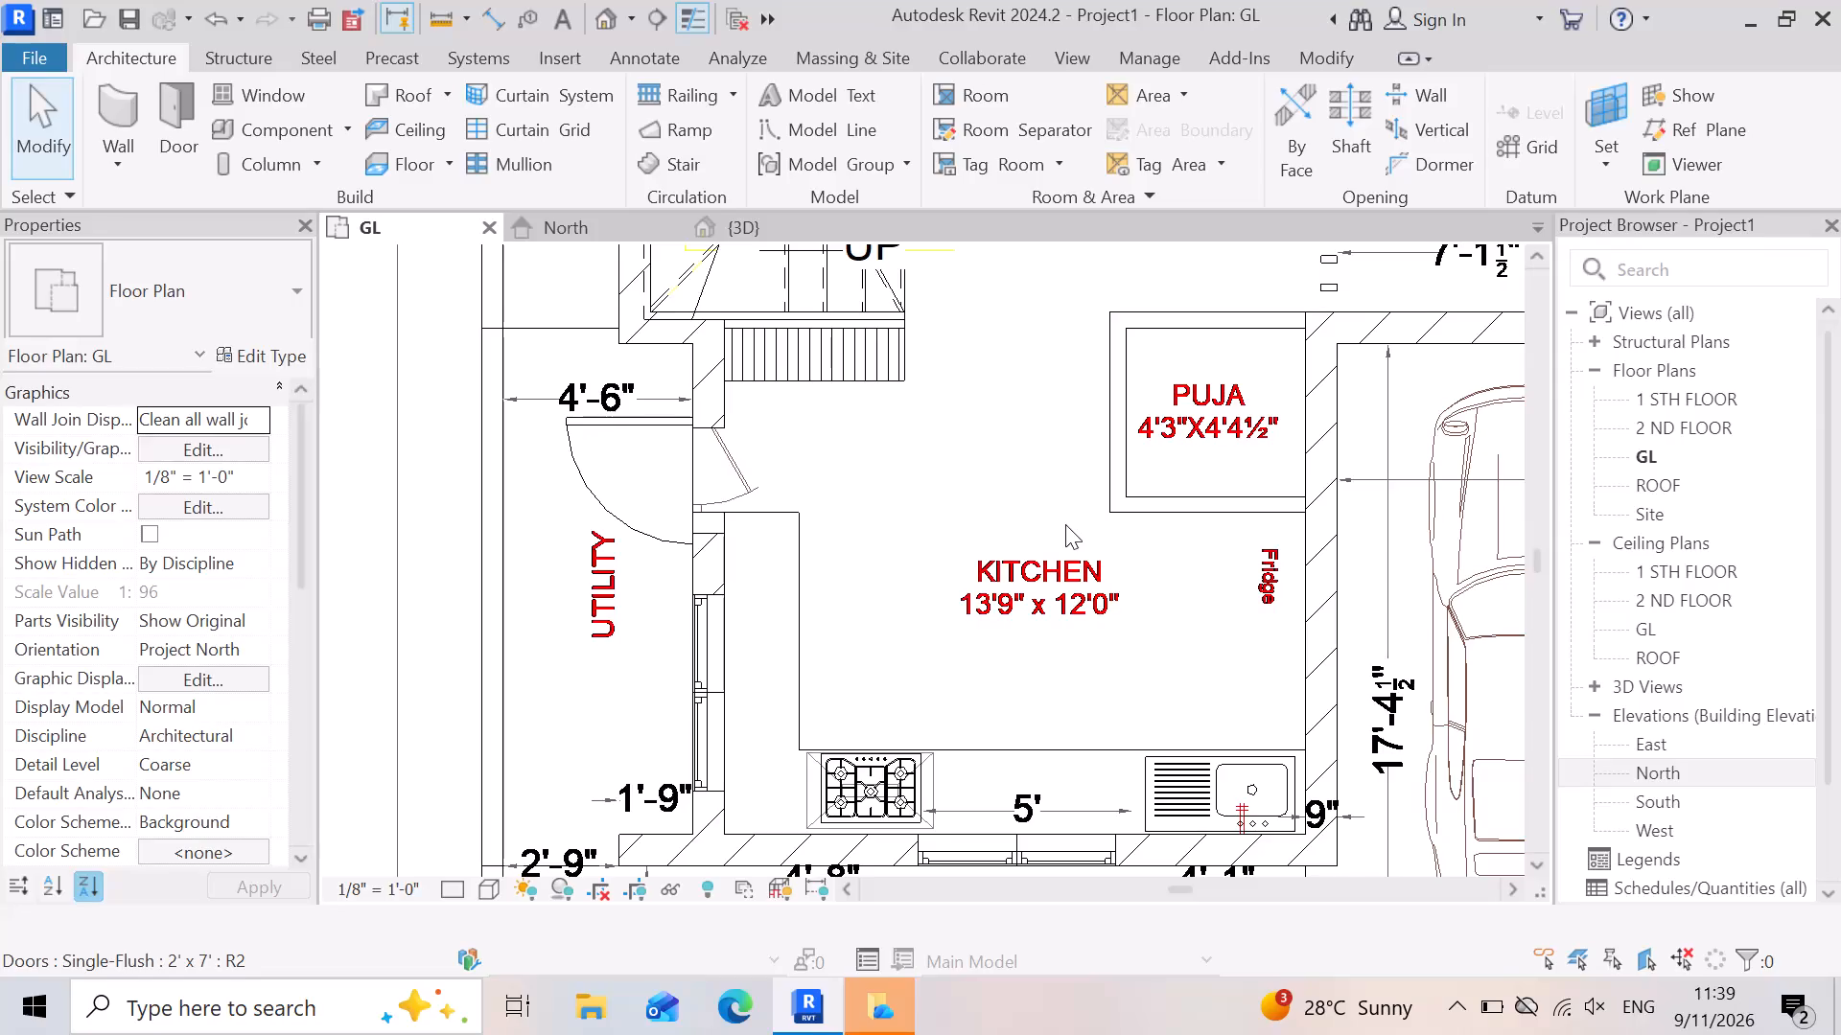
Examine the imported plan around the kitchen–utility door and the hatched cabinet strip between the stair and the kitchen.
scroll(827, 525, "up", 3)
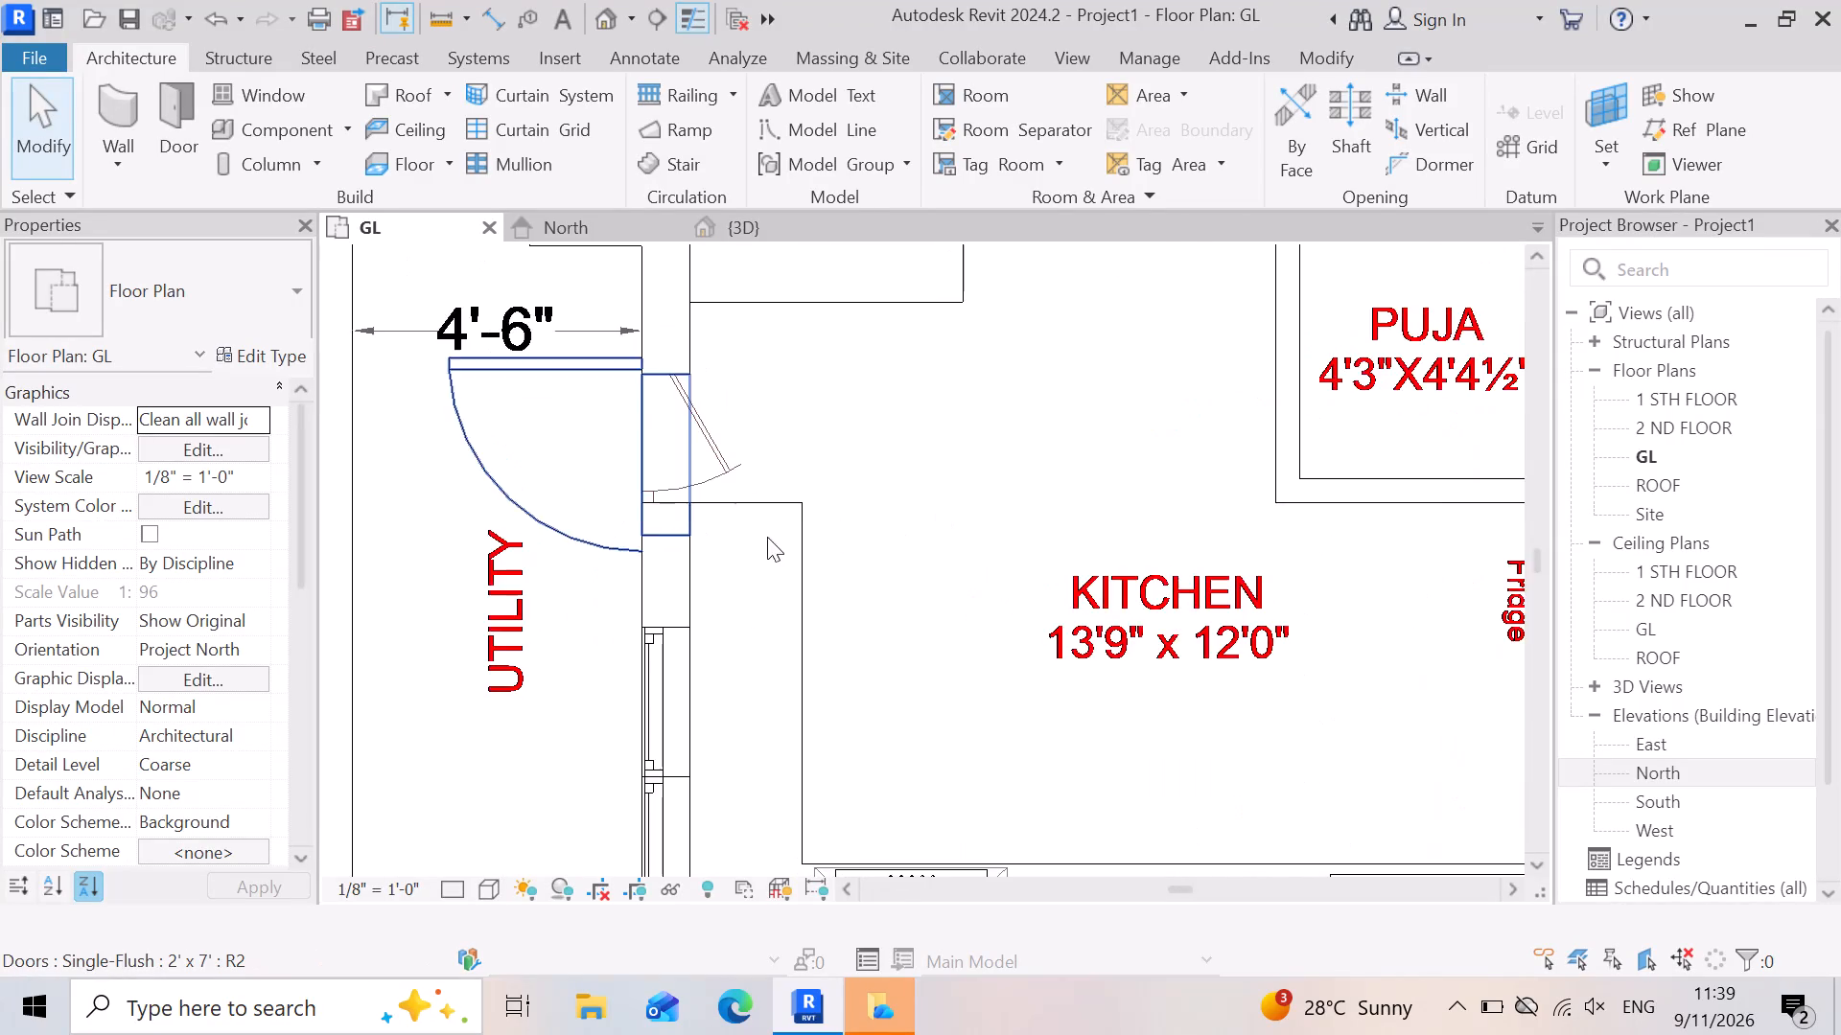
scroll(767, 537, "up", 2)
scroll(678, 495, "down", 8)
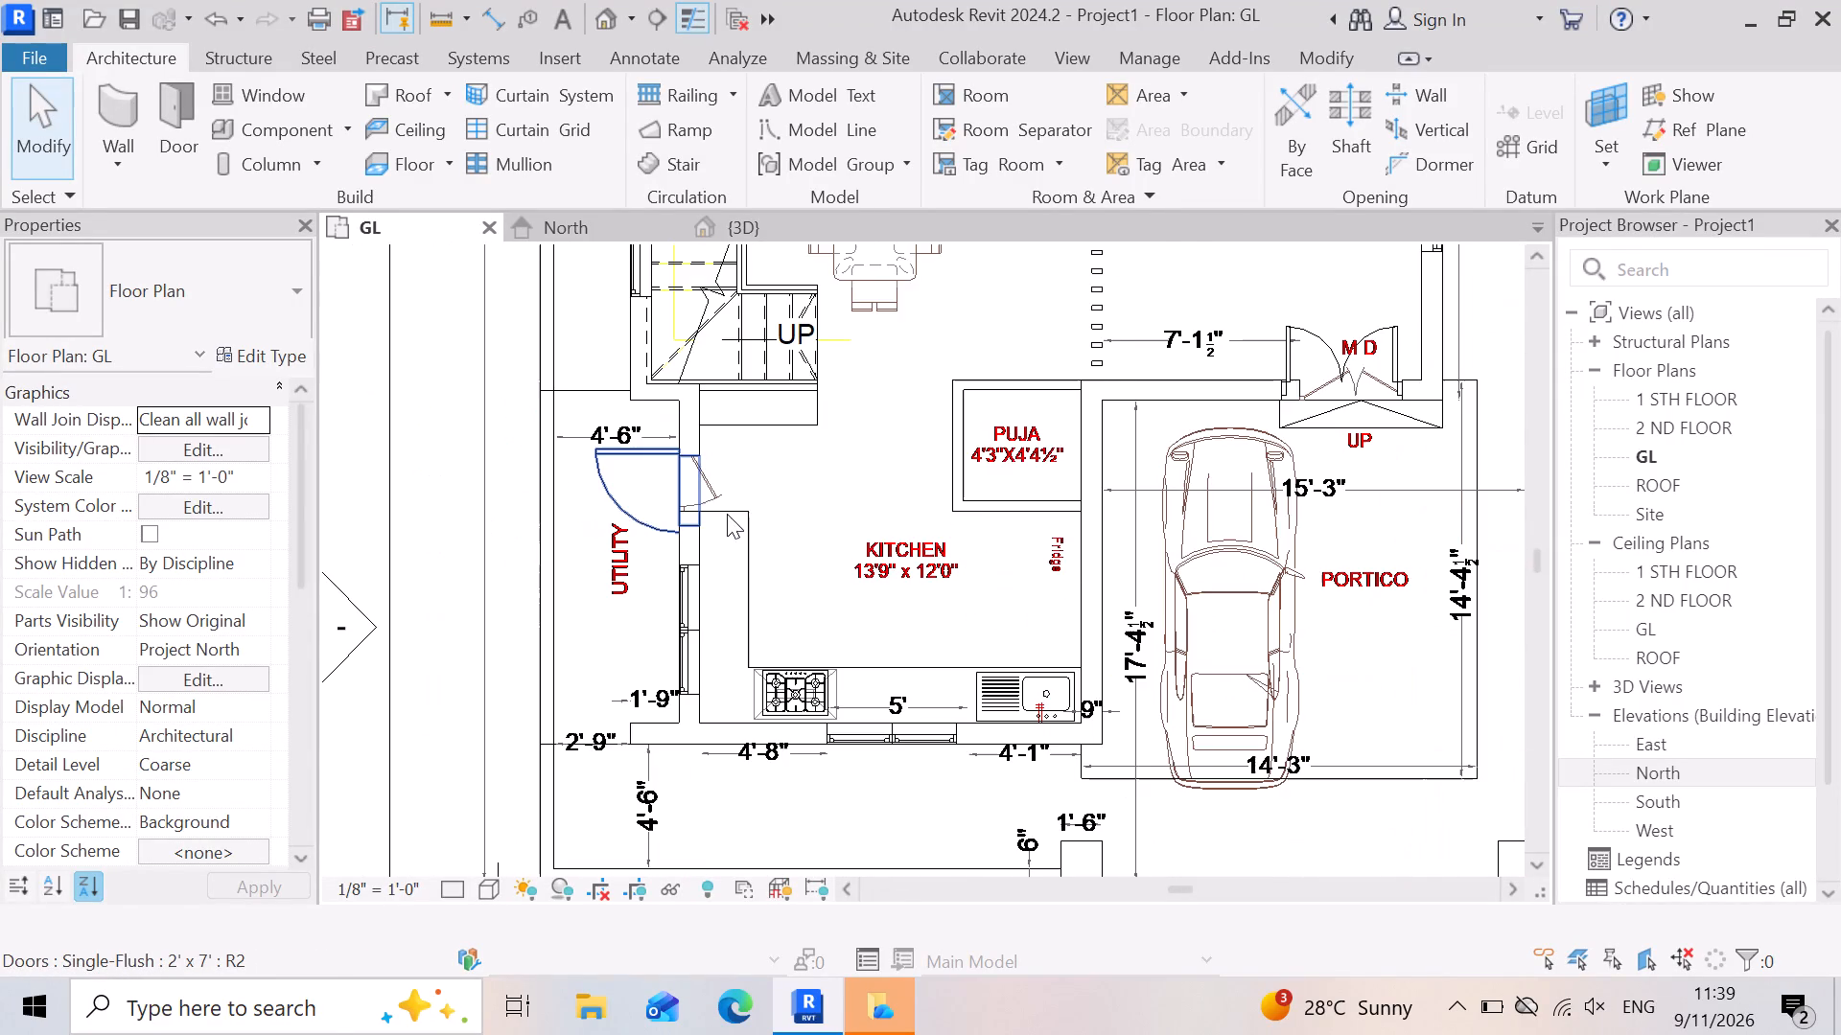
scroll(718, 544, "up", 2)
scroll(689, 389, "up", 3)
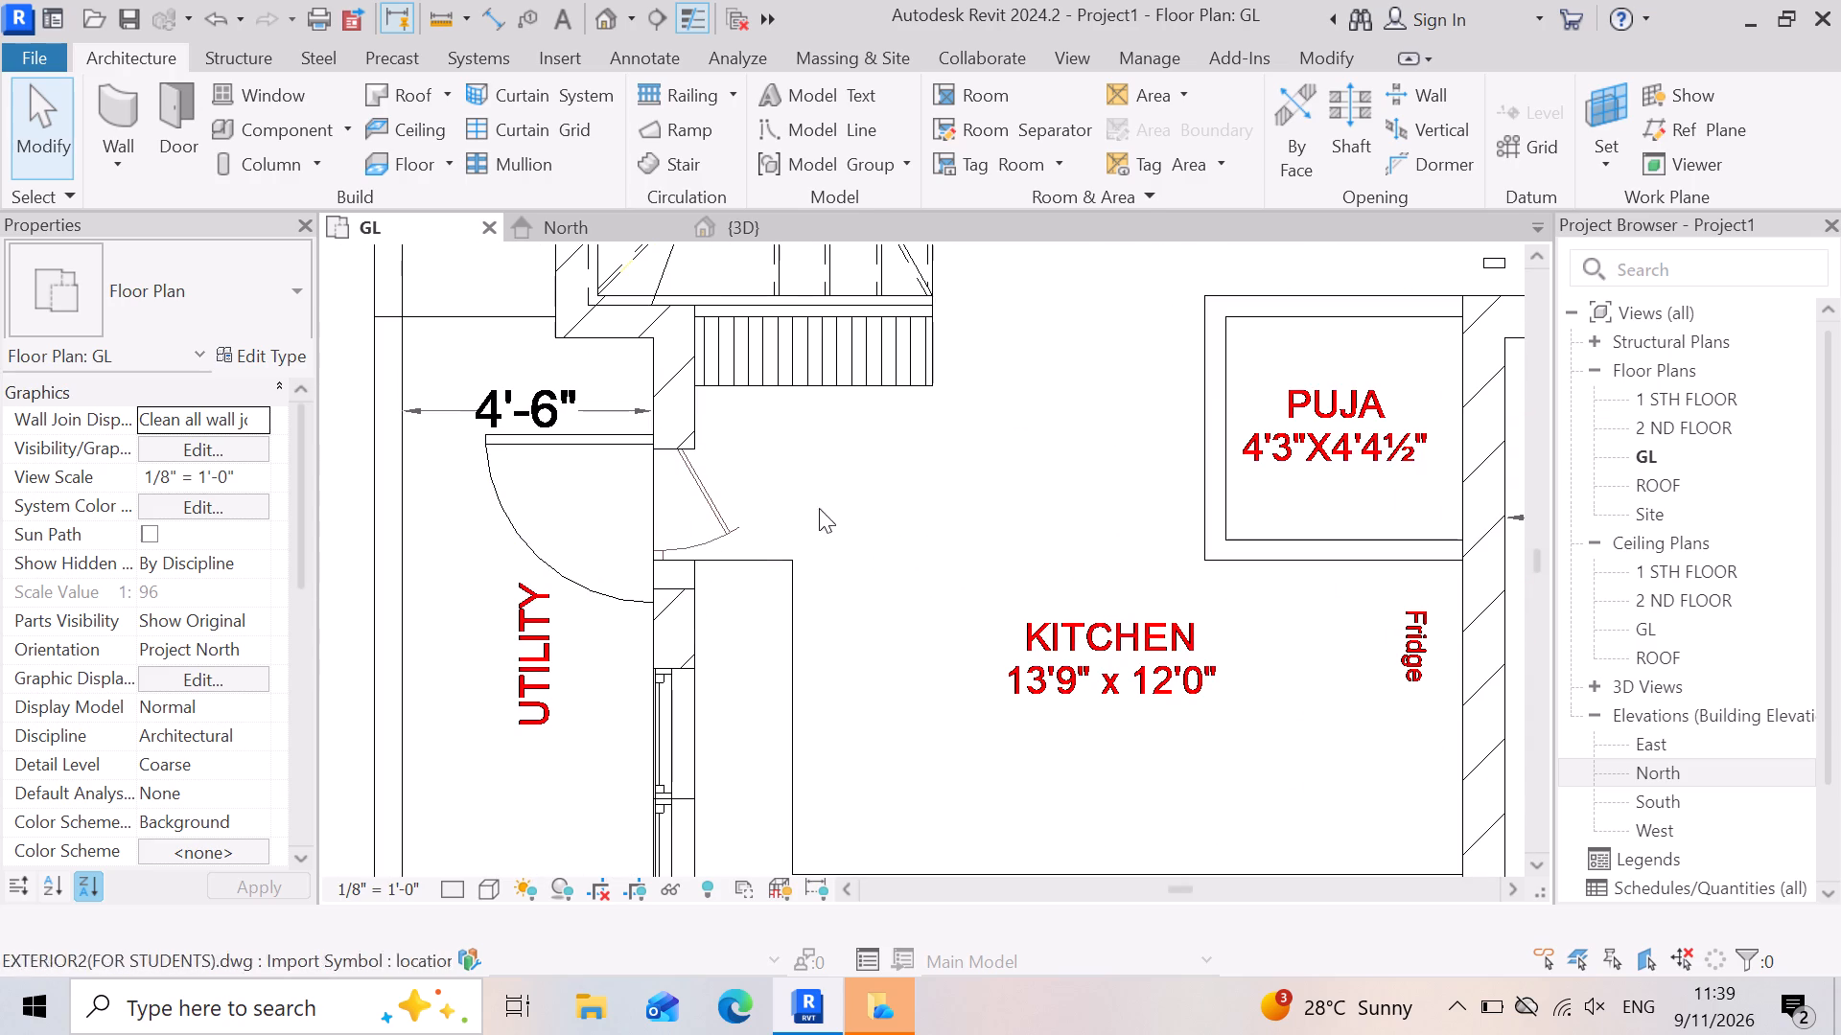
scroll(874, 339, "up", 6)
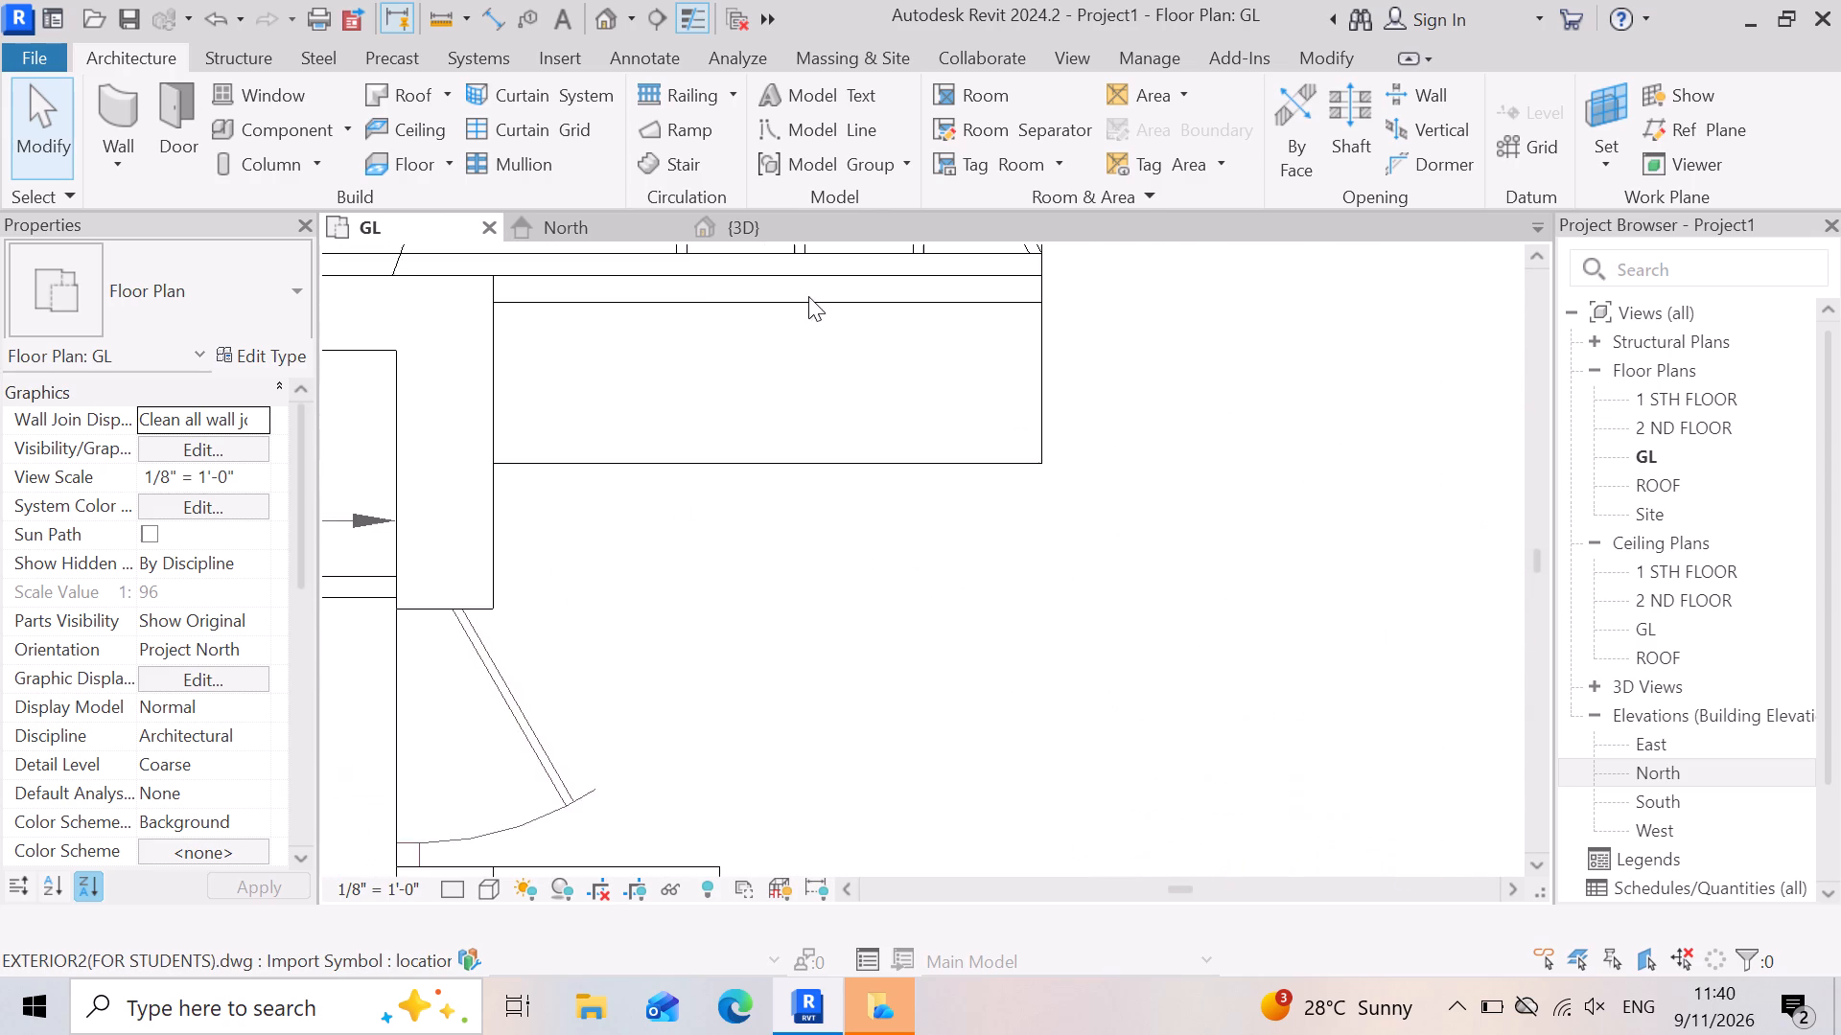
scroll(808, 296, "up", 3)
scroll(927, 575, "down", 2)
left_click(888, 523)
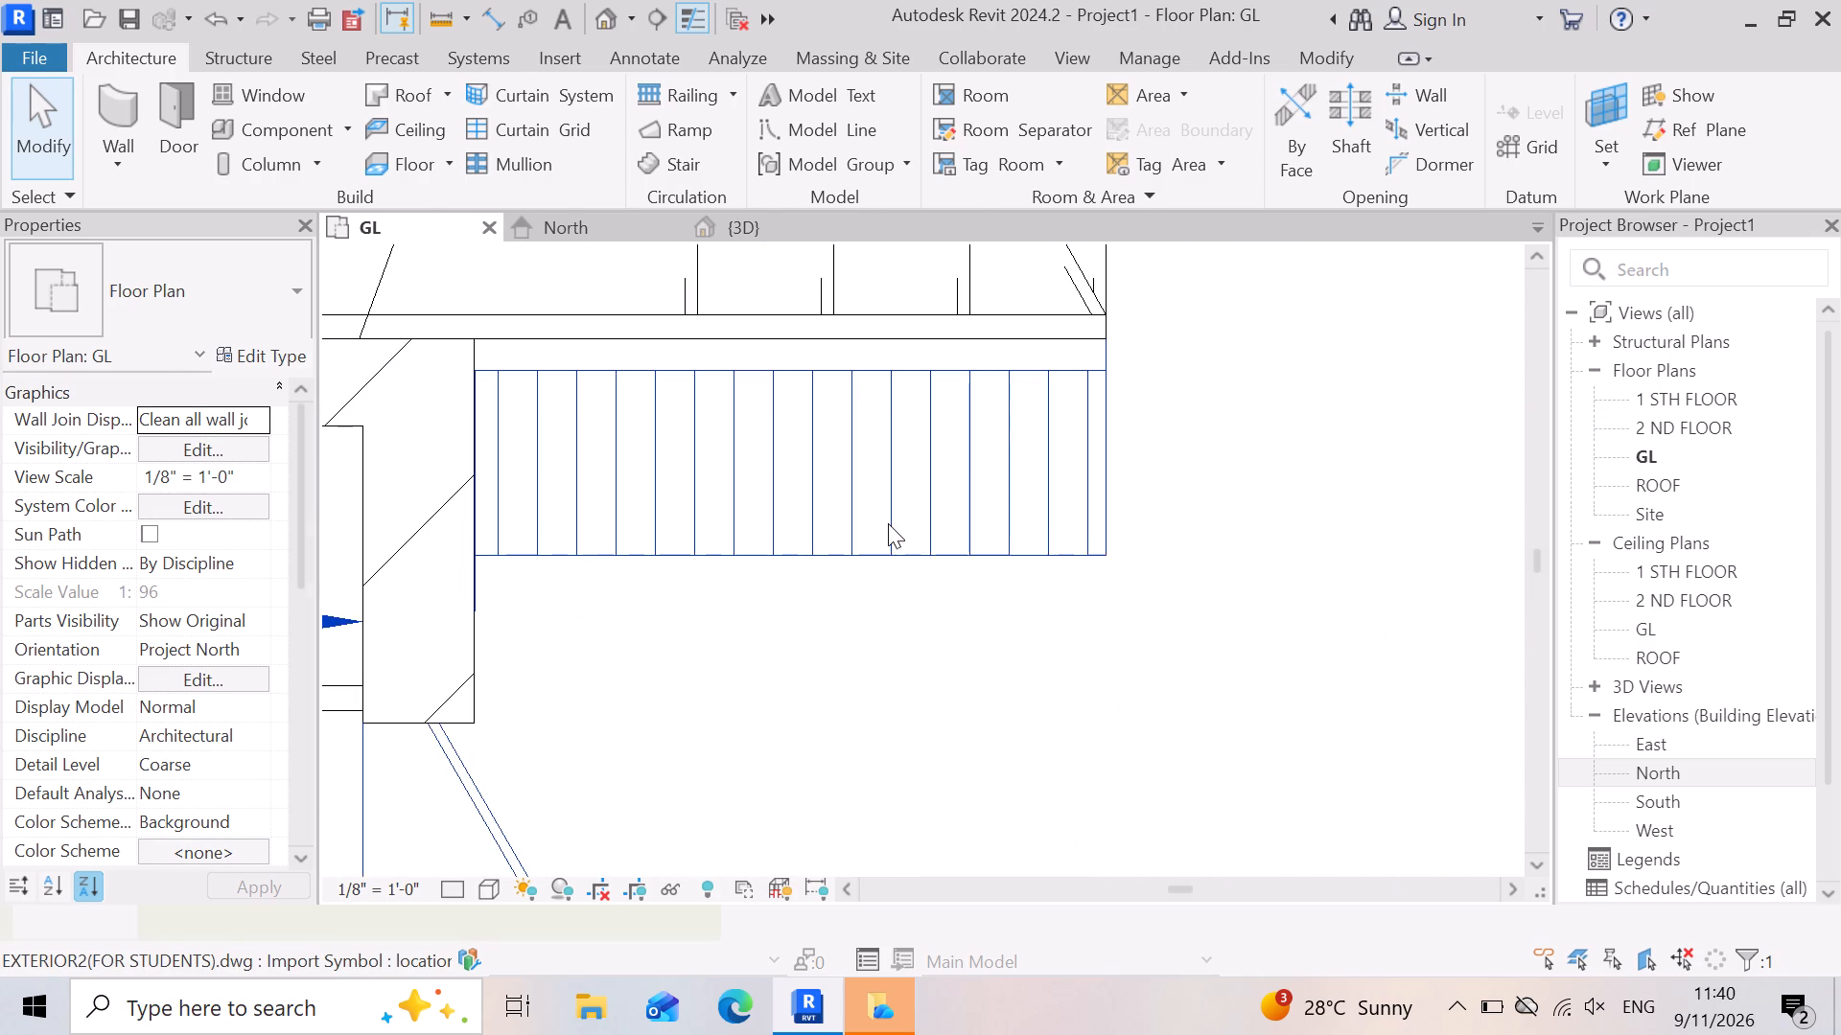
scroll(891, 586, "up", 2)
left_click_drag(1092, 706, 1103, 703)
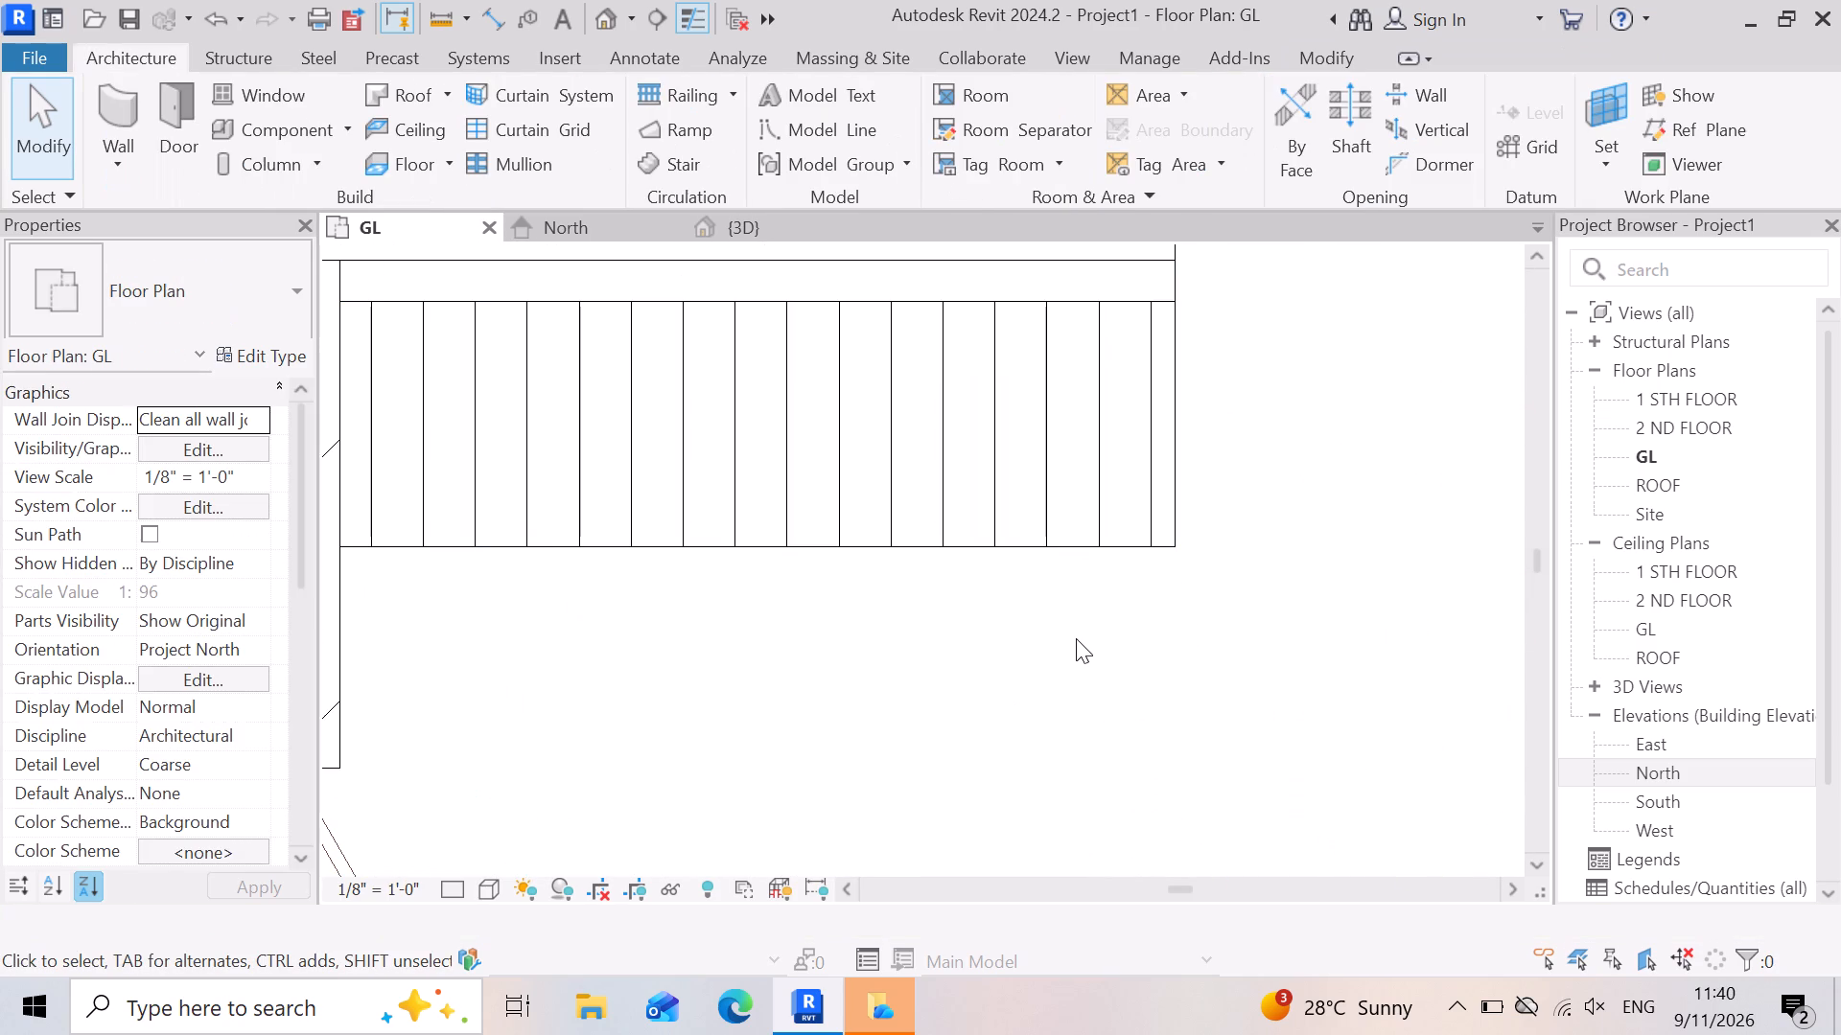
scroll(1270, 578, "down", 2)
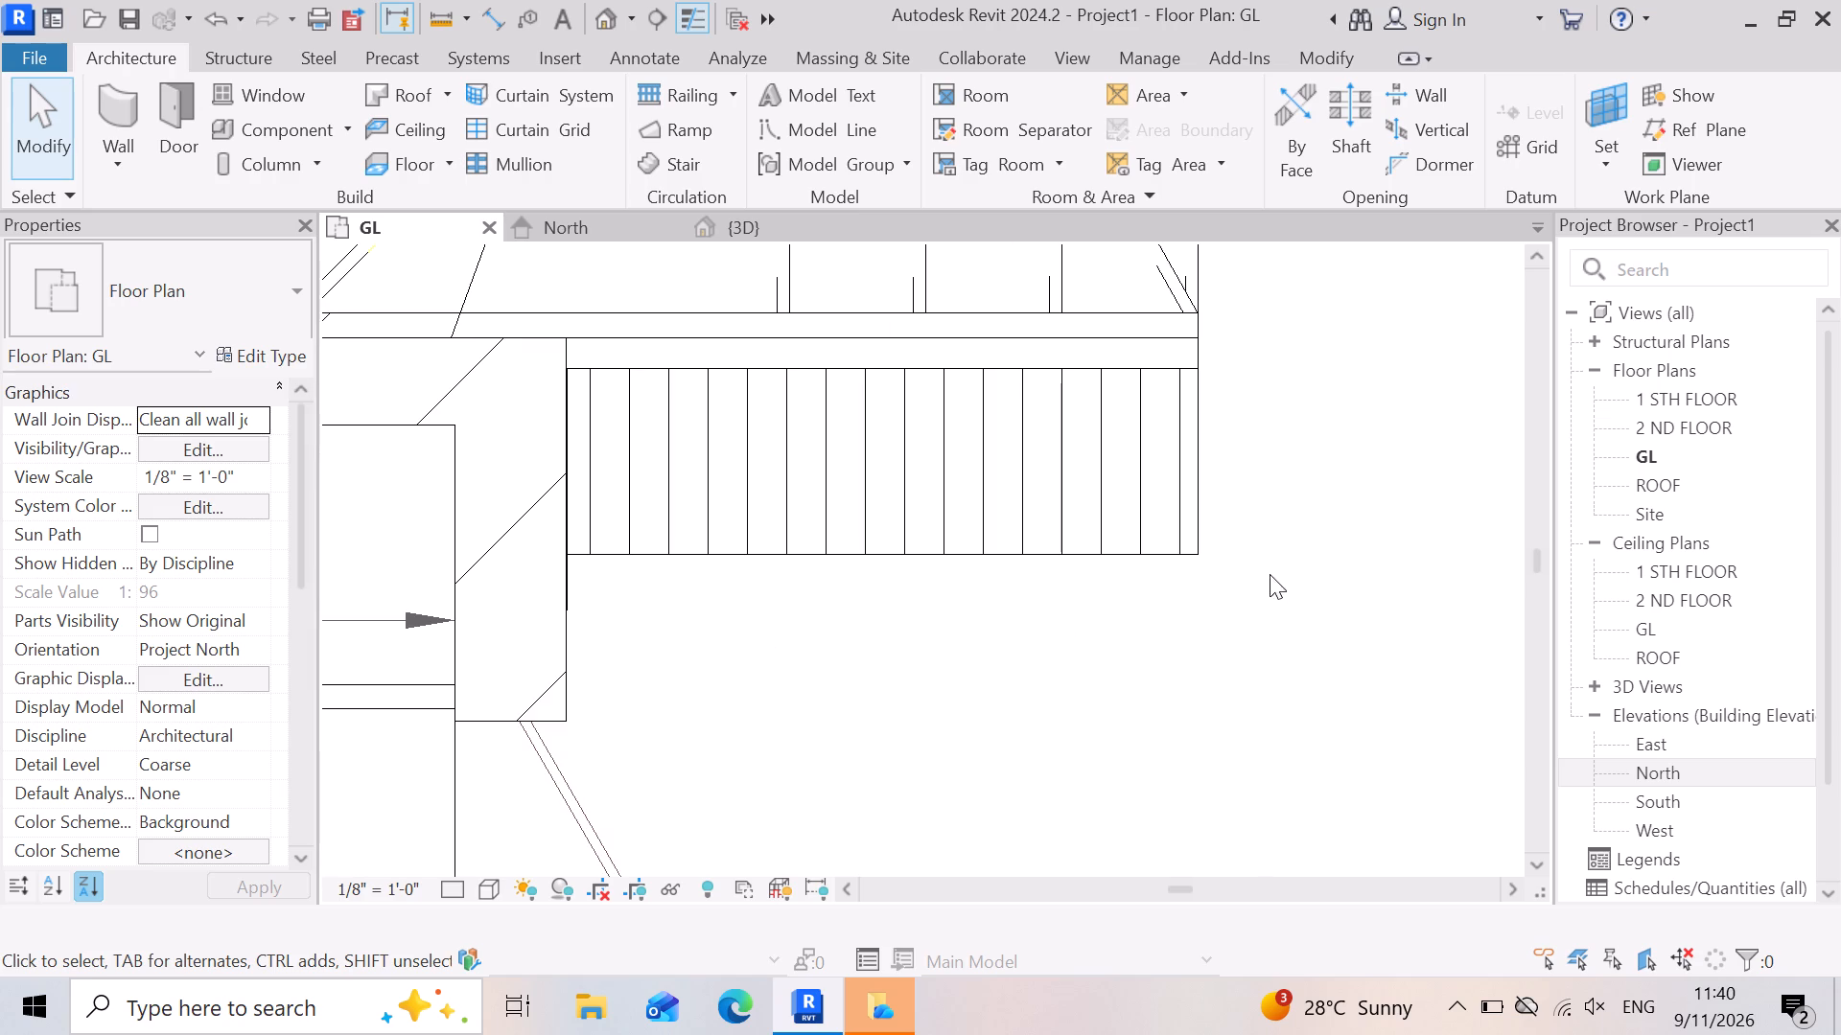
scroll(958, 376, "up", 2)
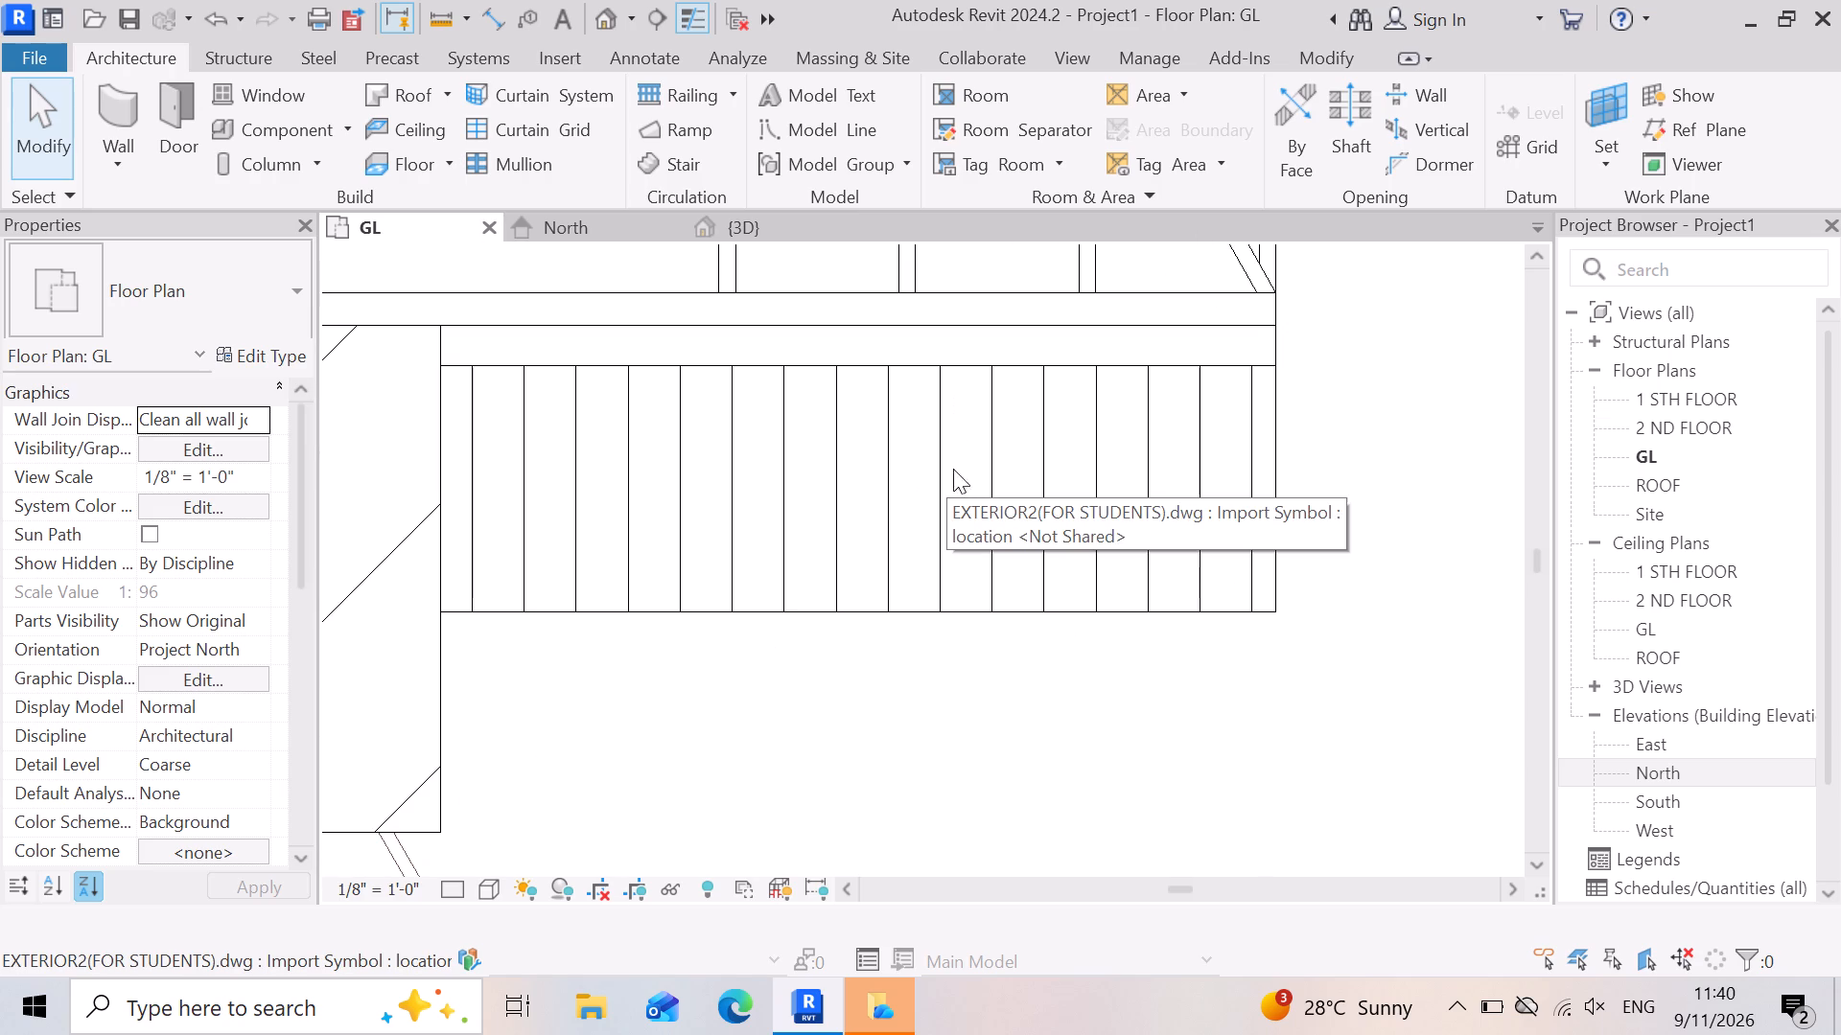
scroll(1041, 480, "down", 2)
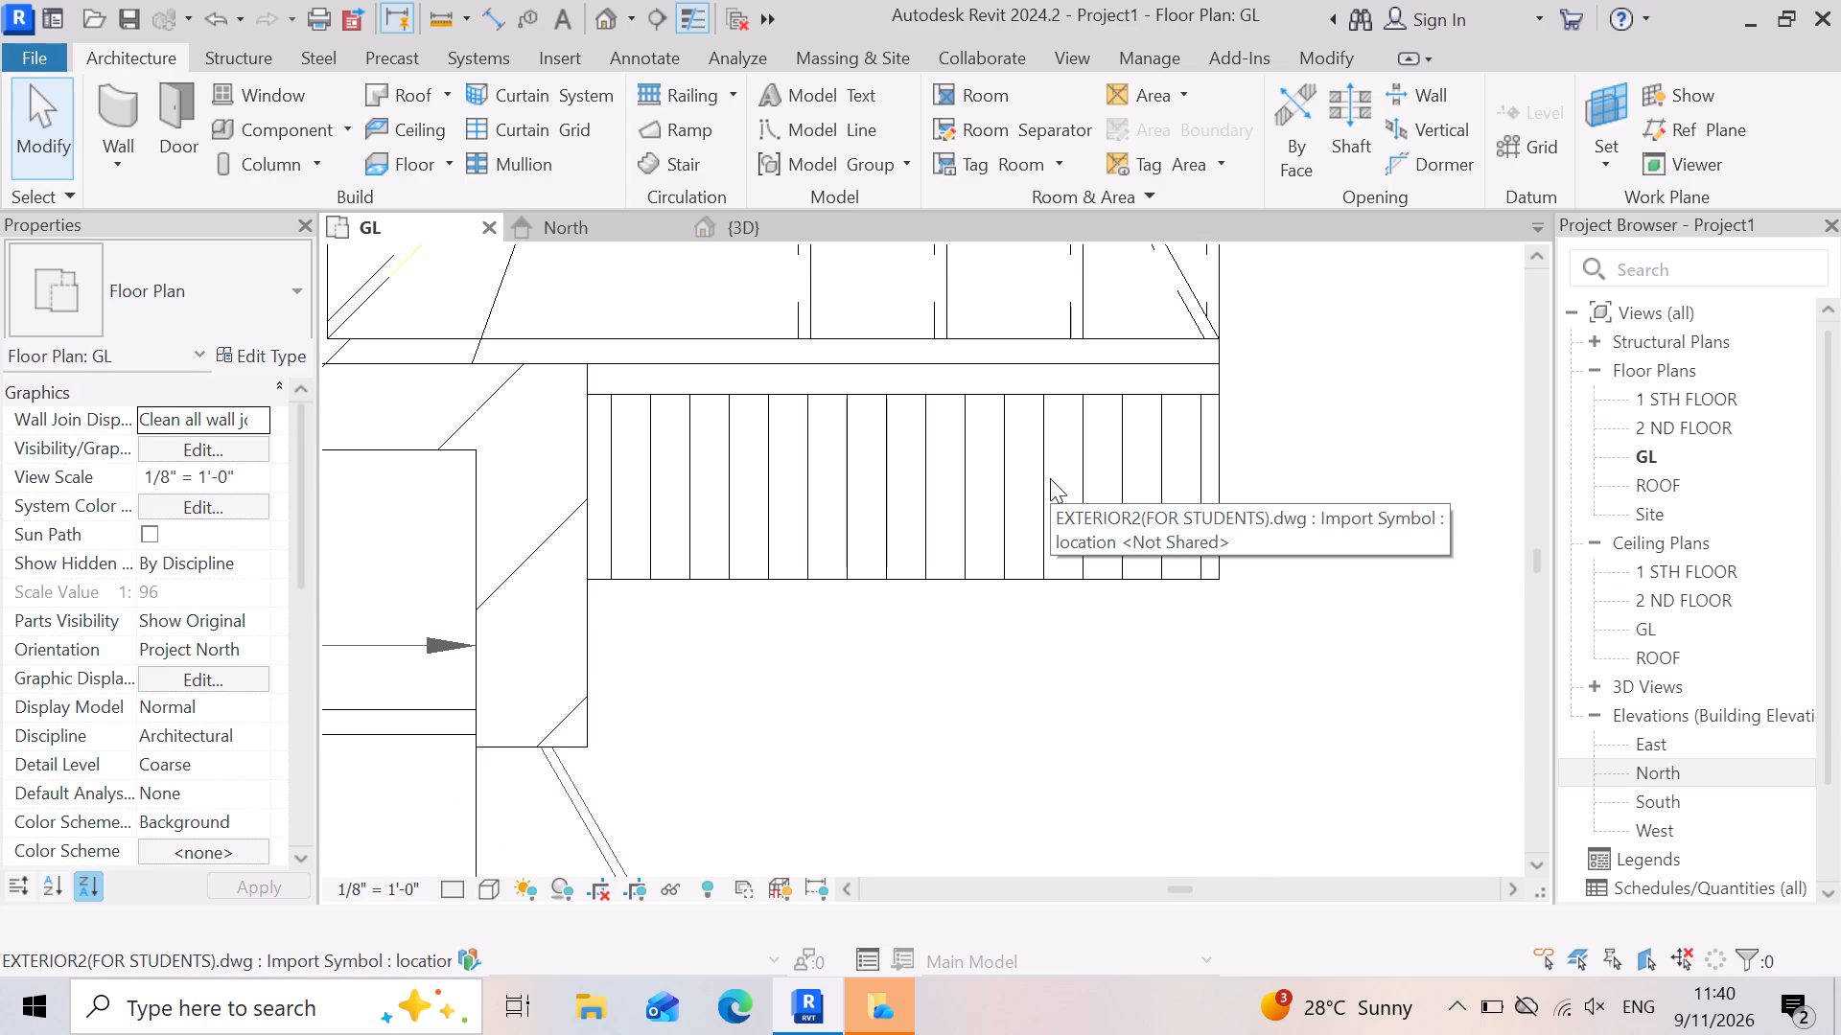
scroll(1033, 537, "down", 13)
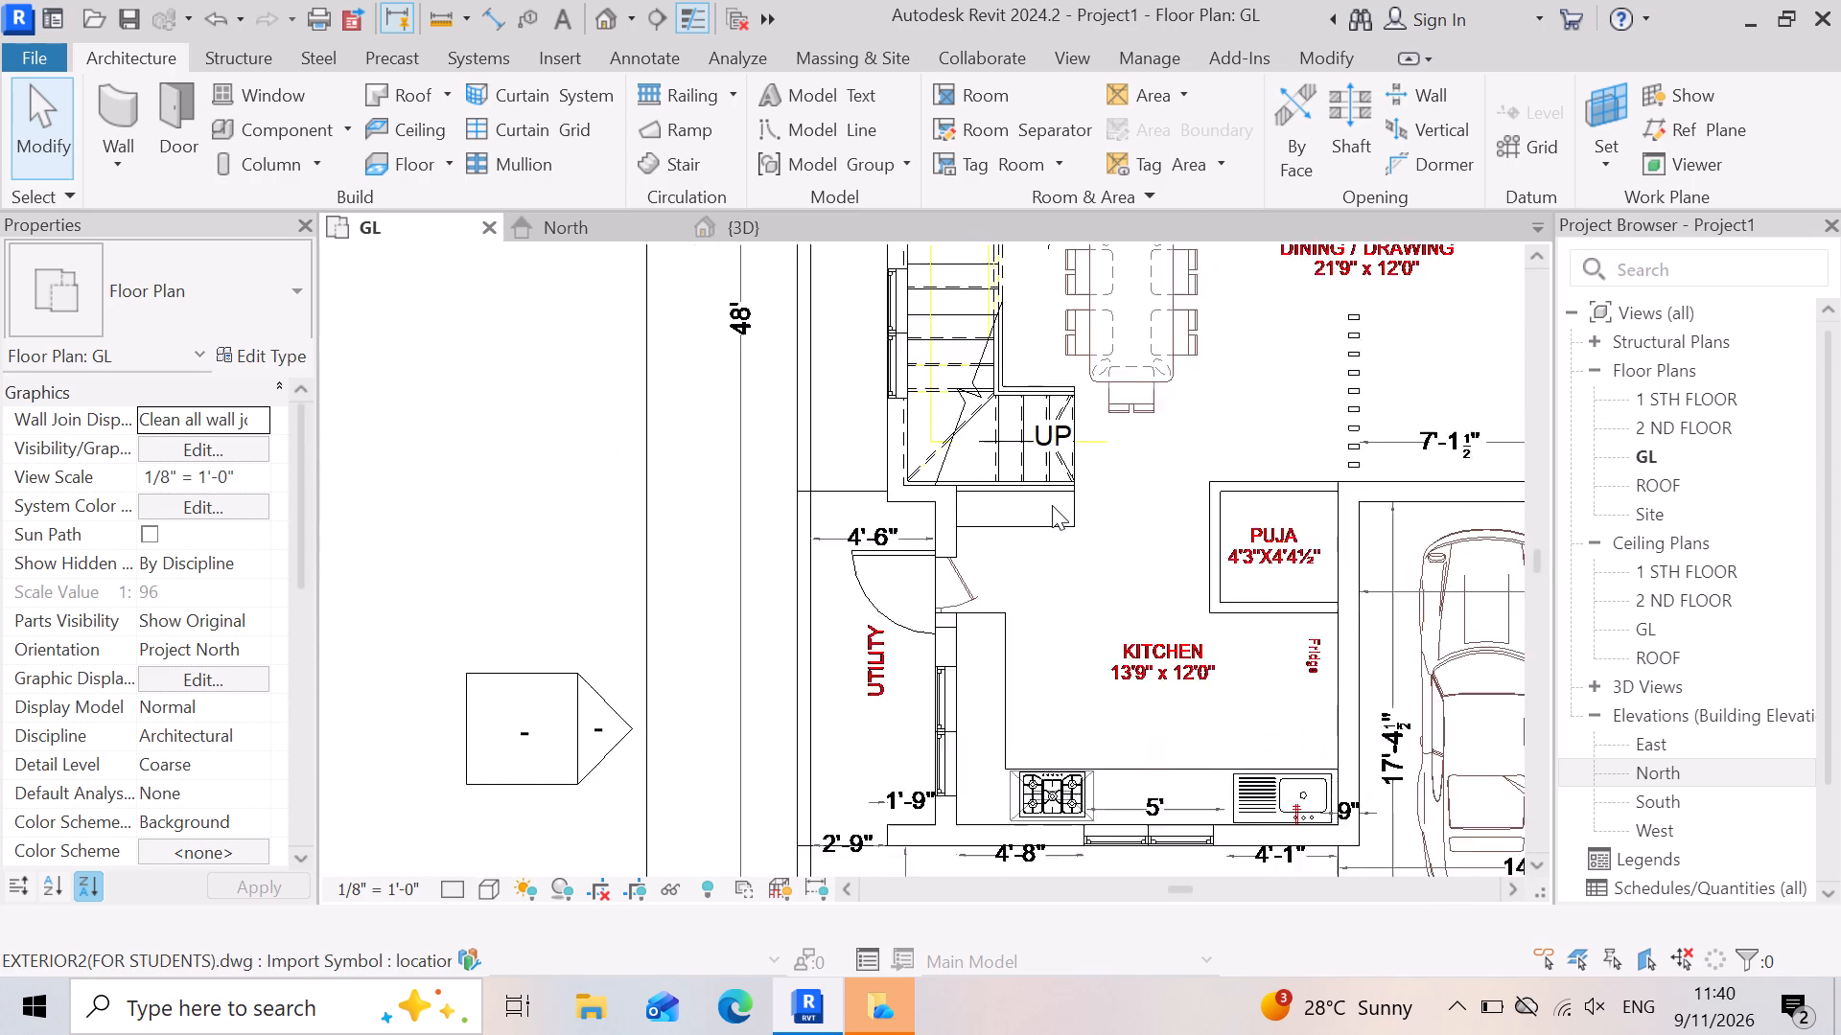
scroll(1065, 502, "up", 11)
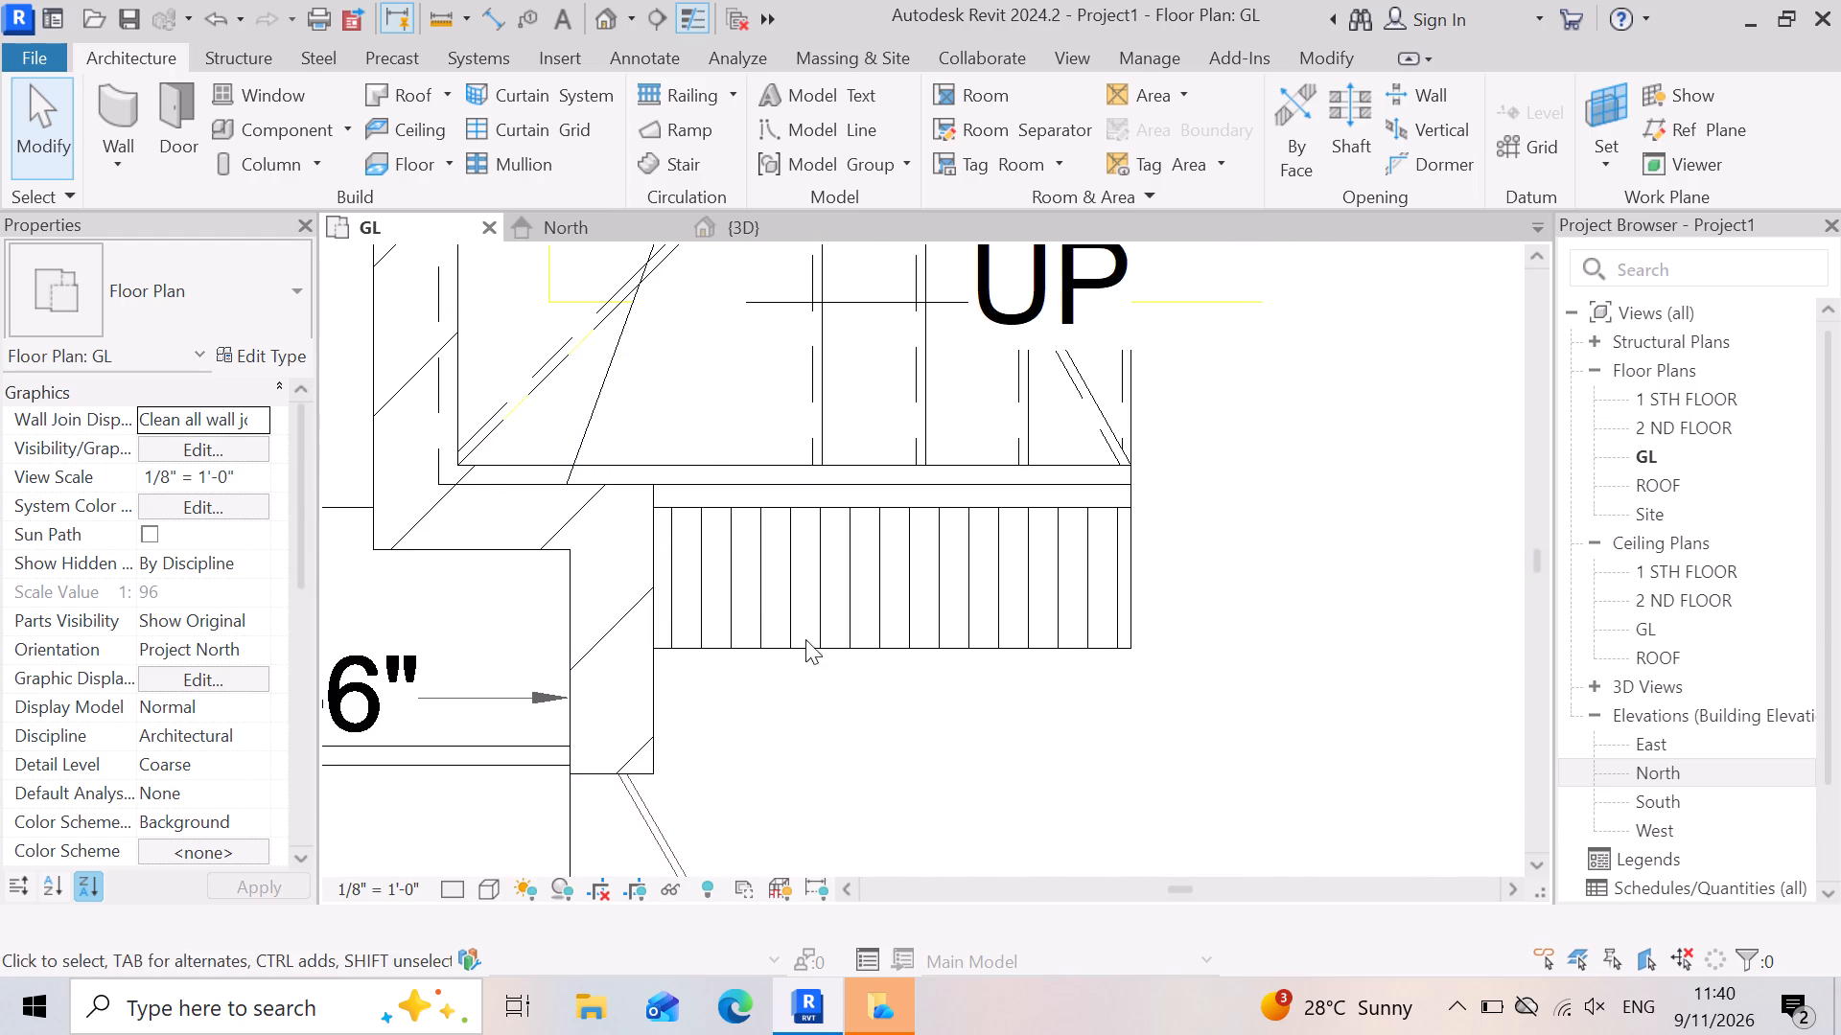
scroll(841, 635, "up", 3)
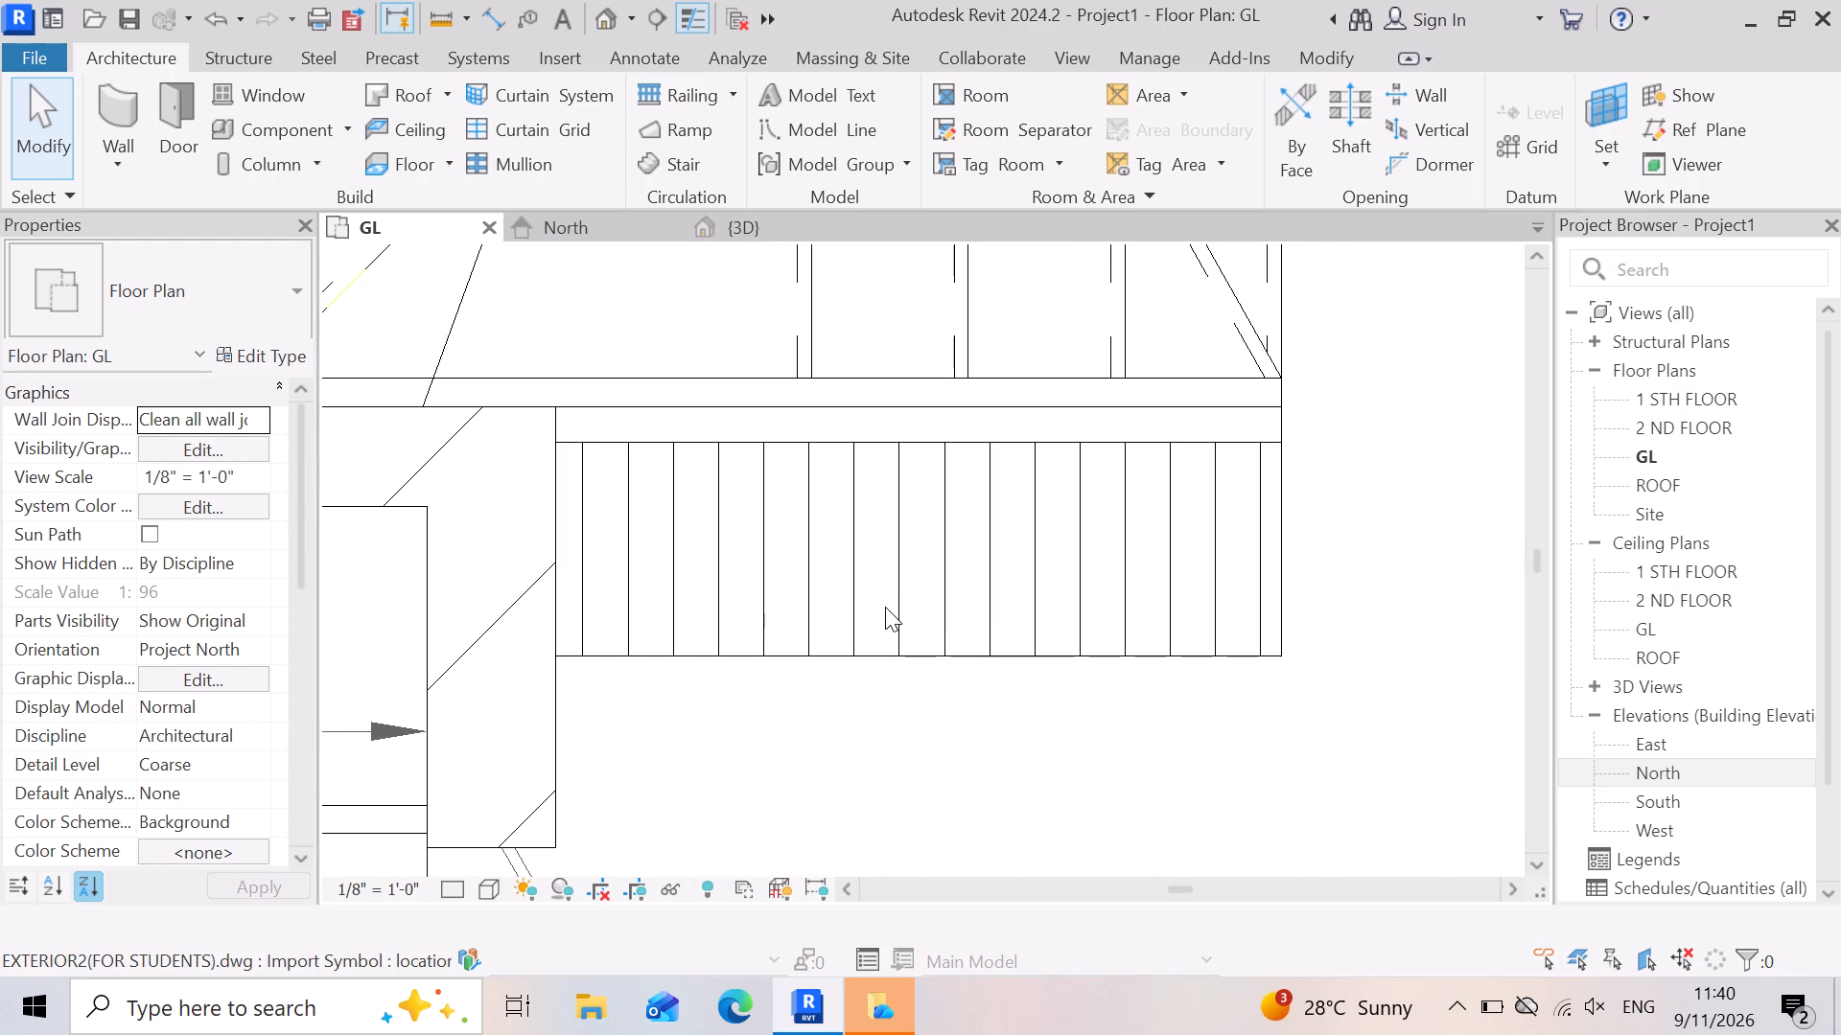
scroll(827, 617, "down", 6)
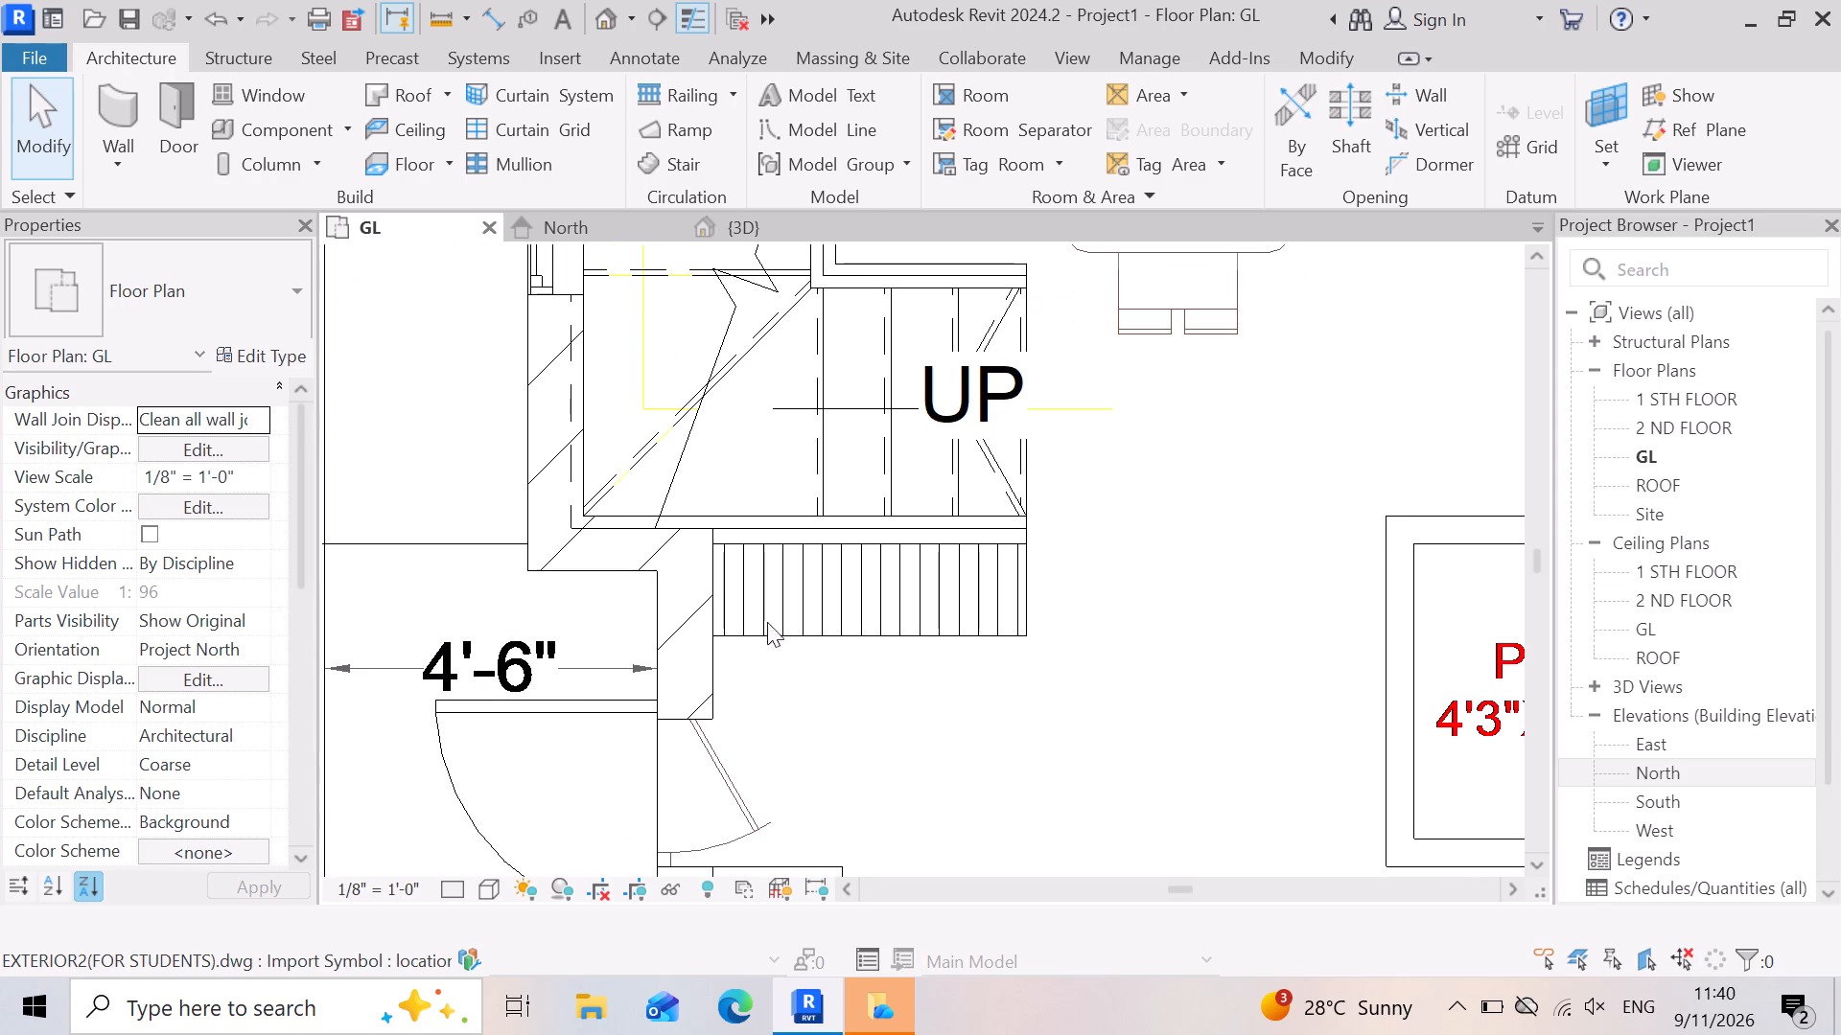
scroll(891, 572, "down", 4)
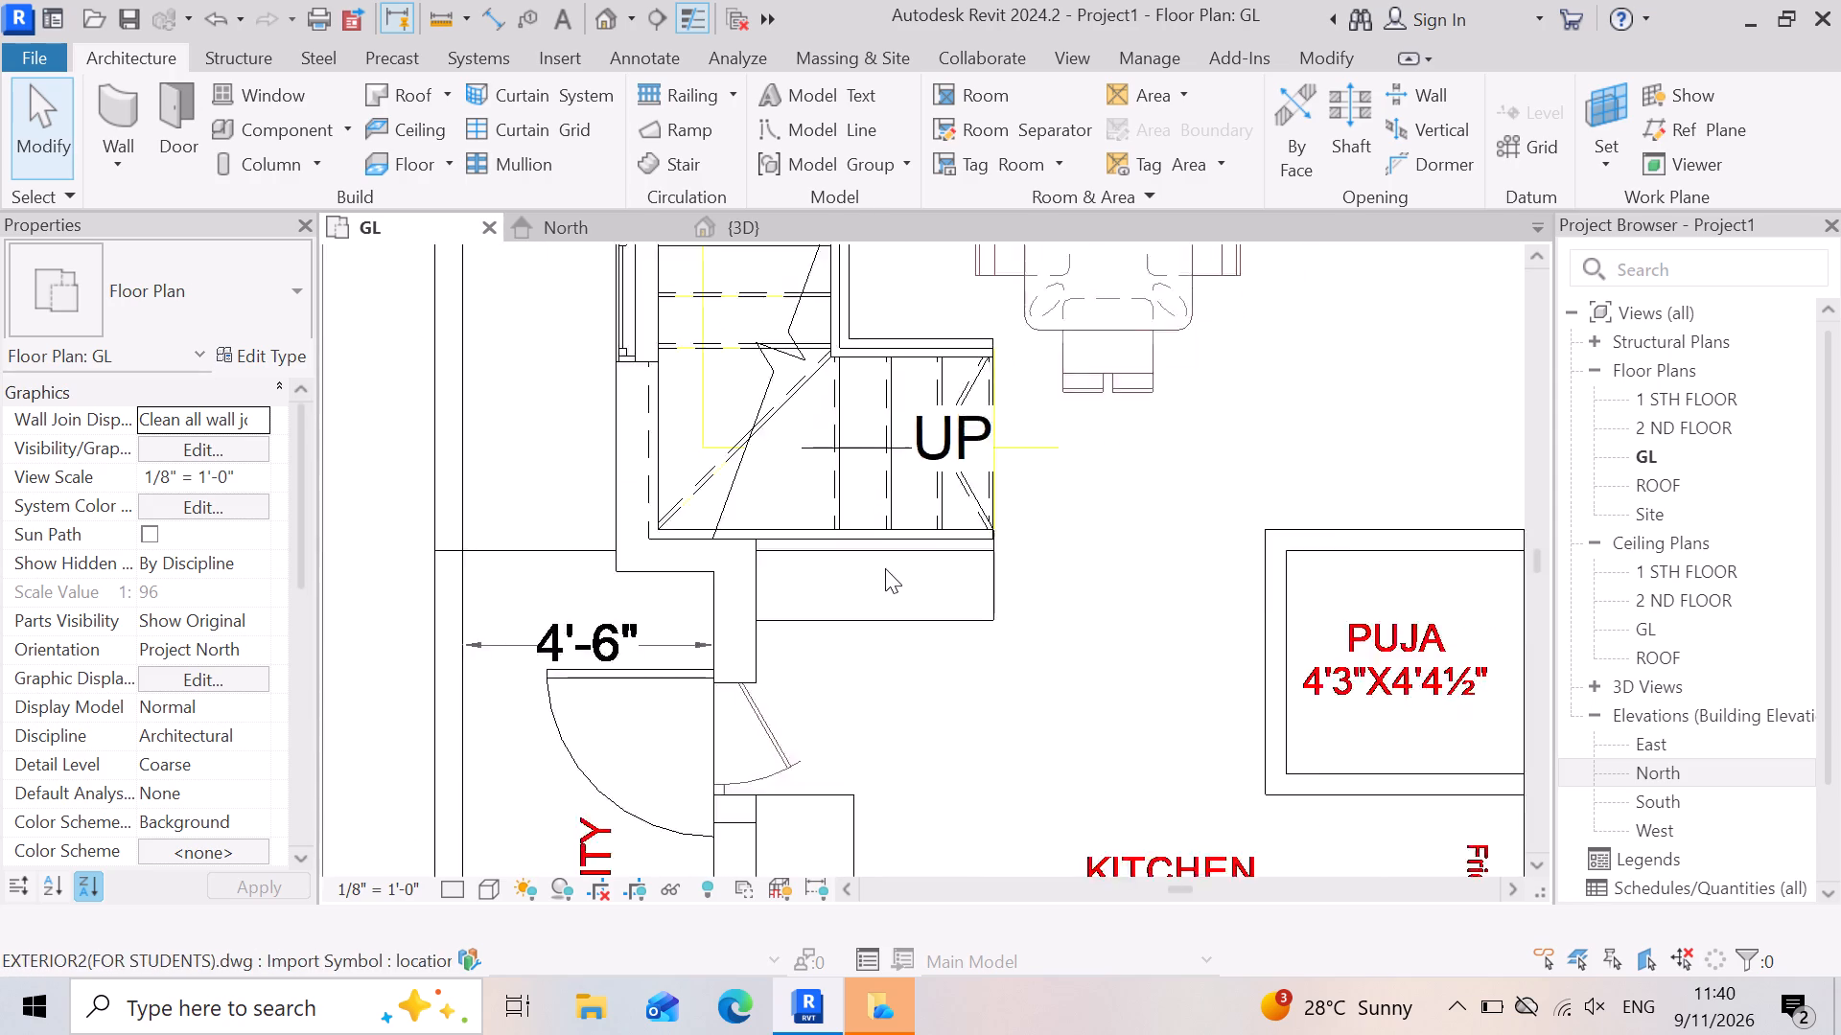
scroll(1031, 528, "down", 4)
scroll(1160, 353, "up", 4)
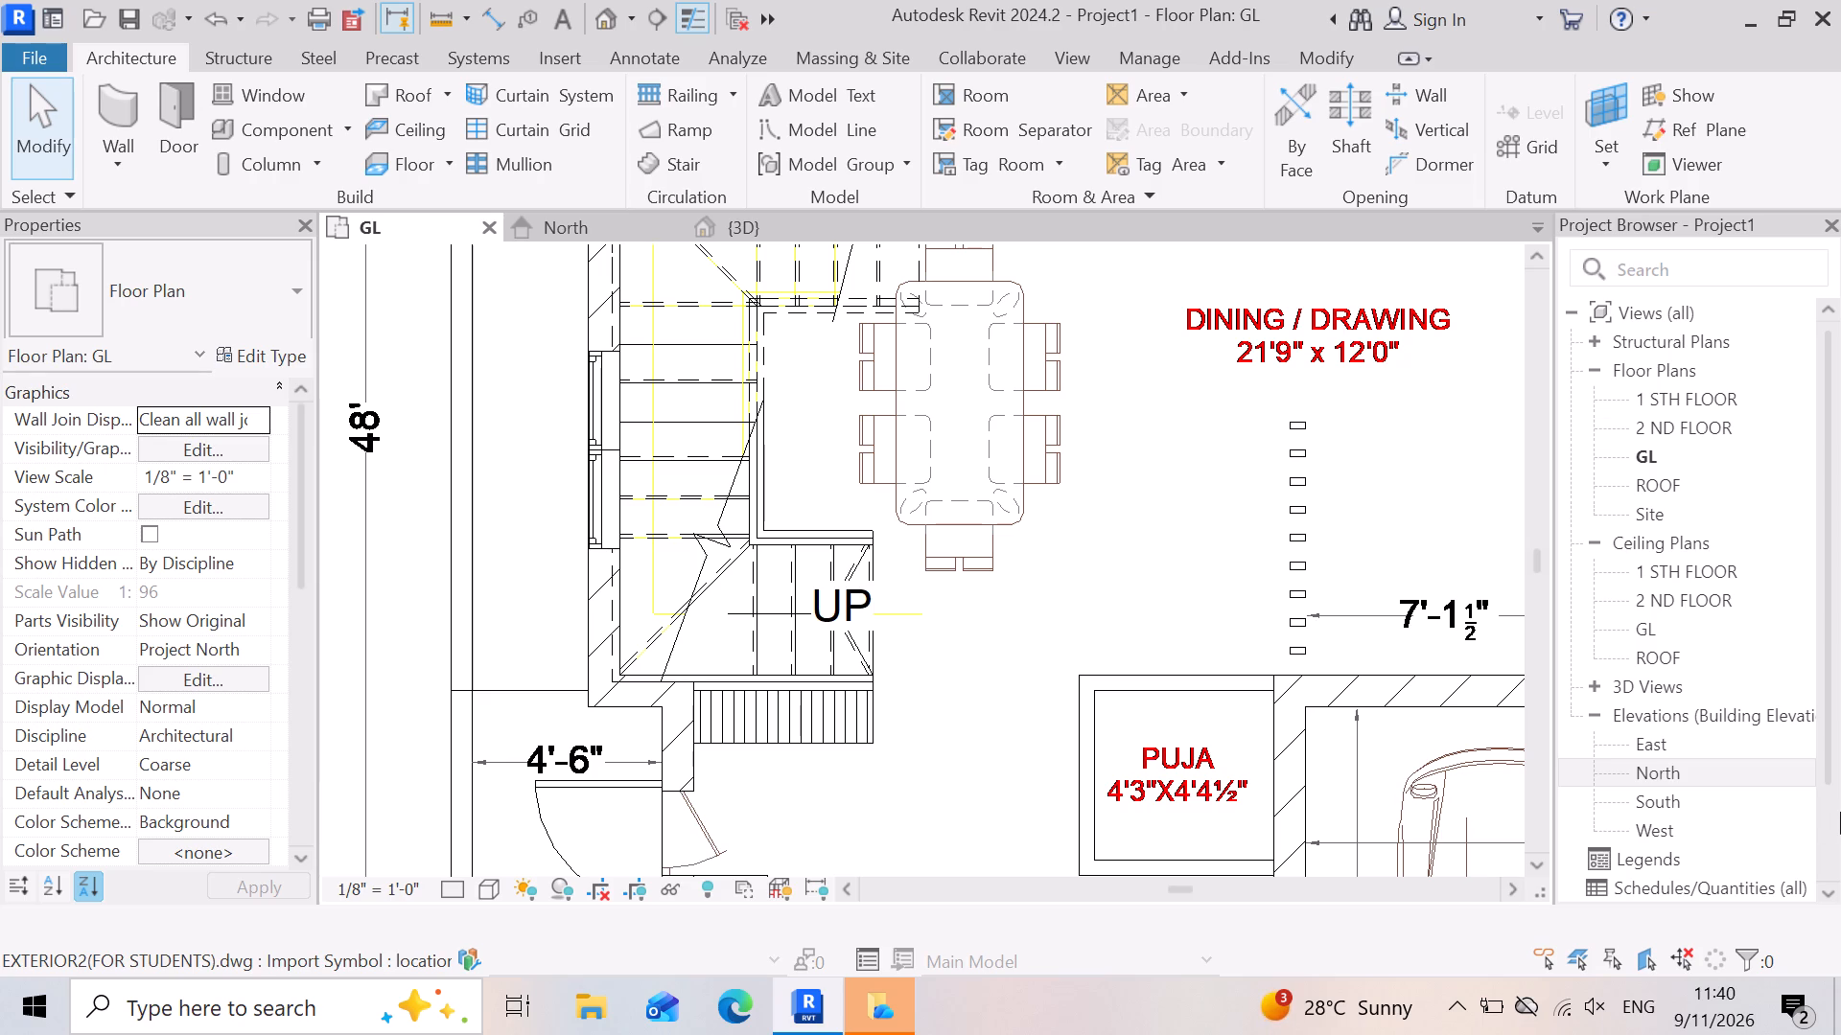
Start placing a component on the GL plan and open the SHUBHAM CITY folder for loading a family.
left_click(349, 146)
left_click(347, 142)
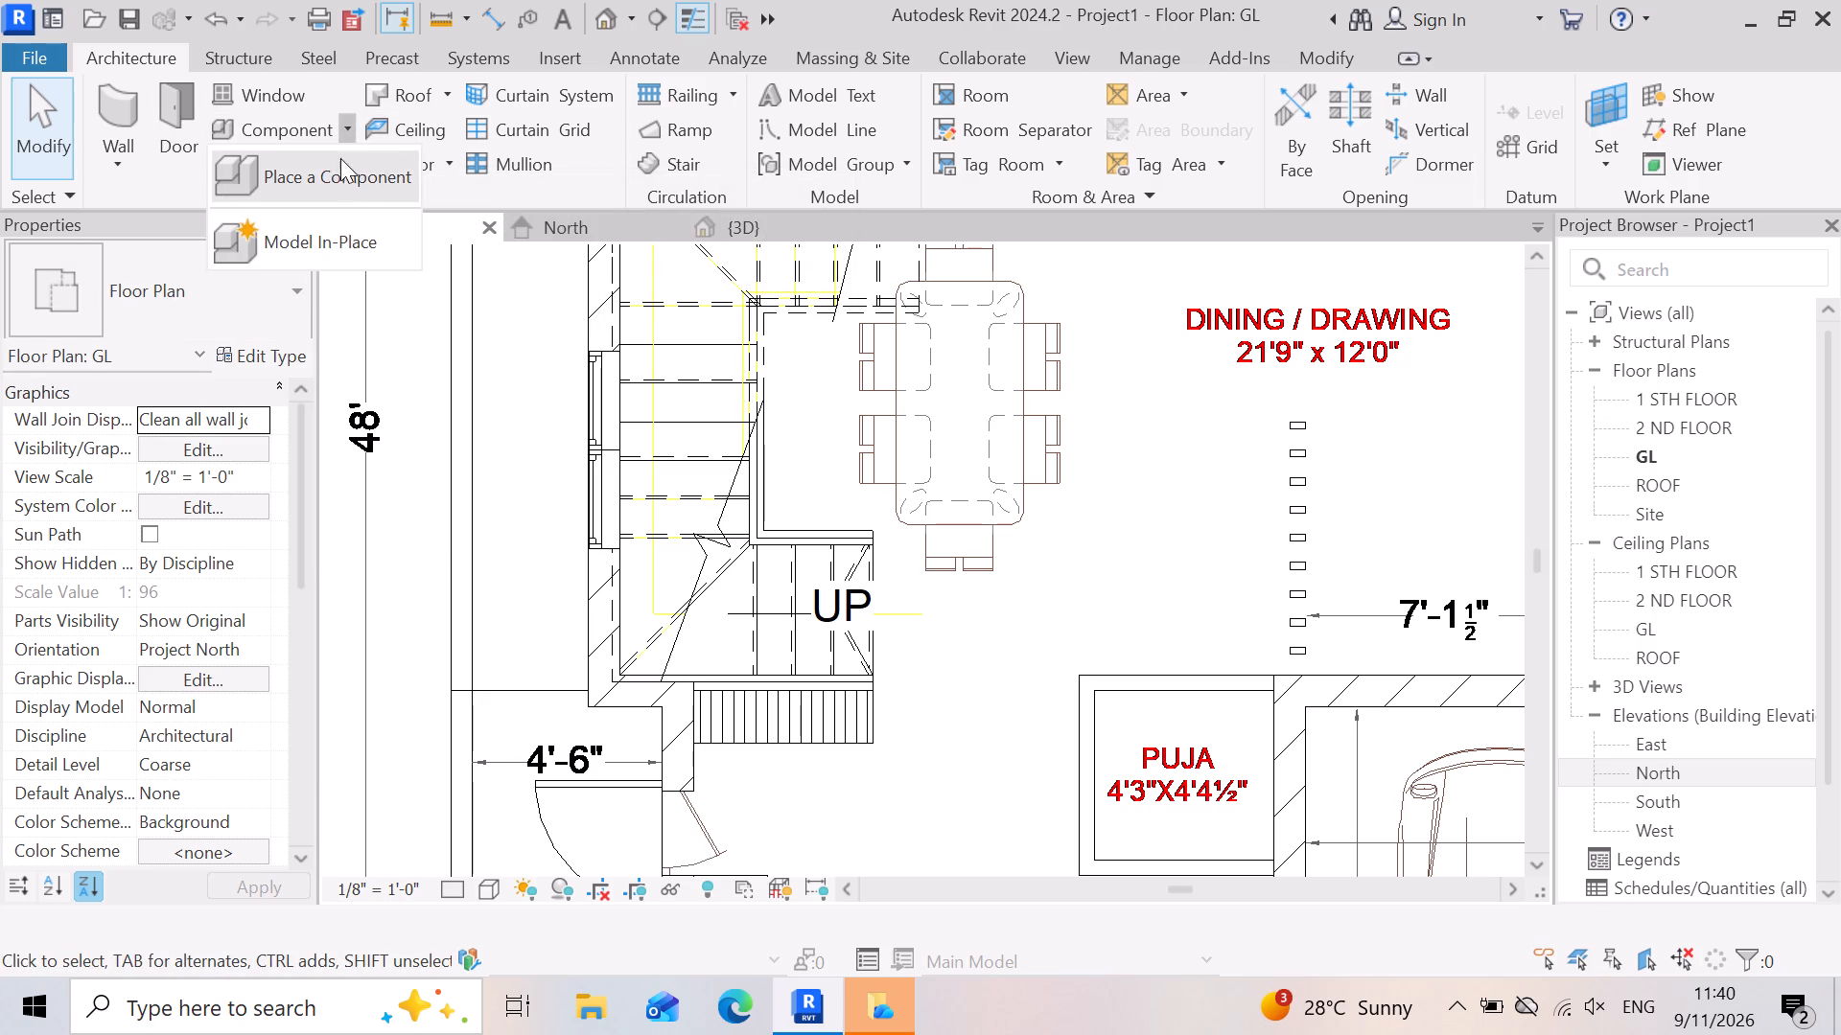
left_click(349, 171)
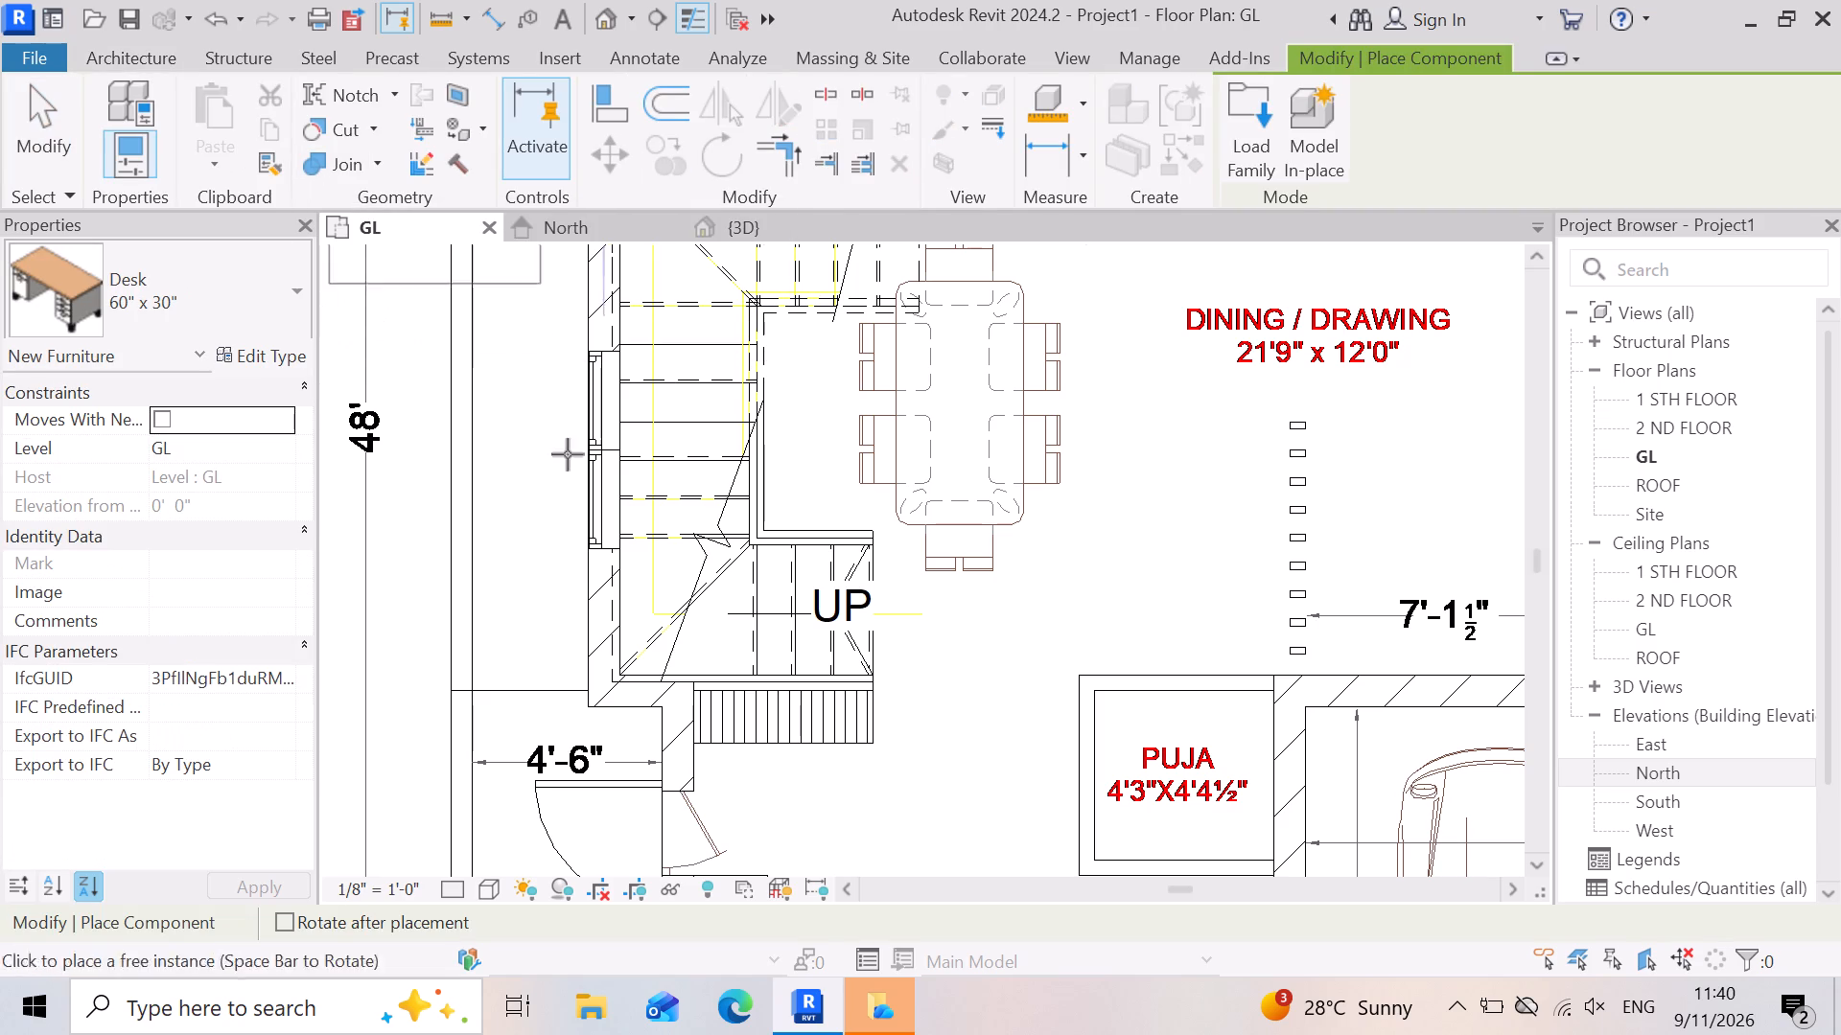
scroll(970, 665, "down", 5)
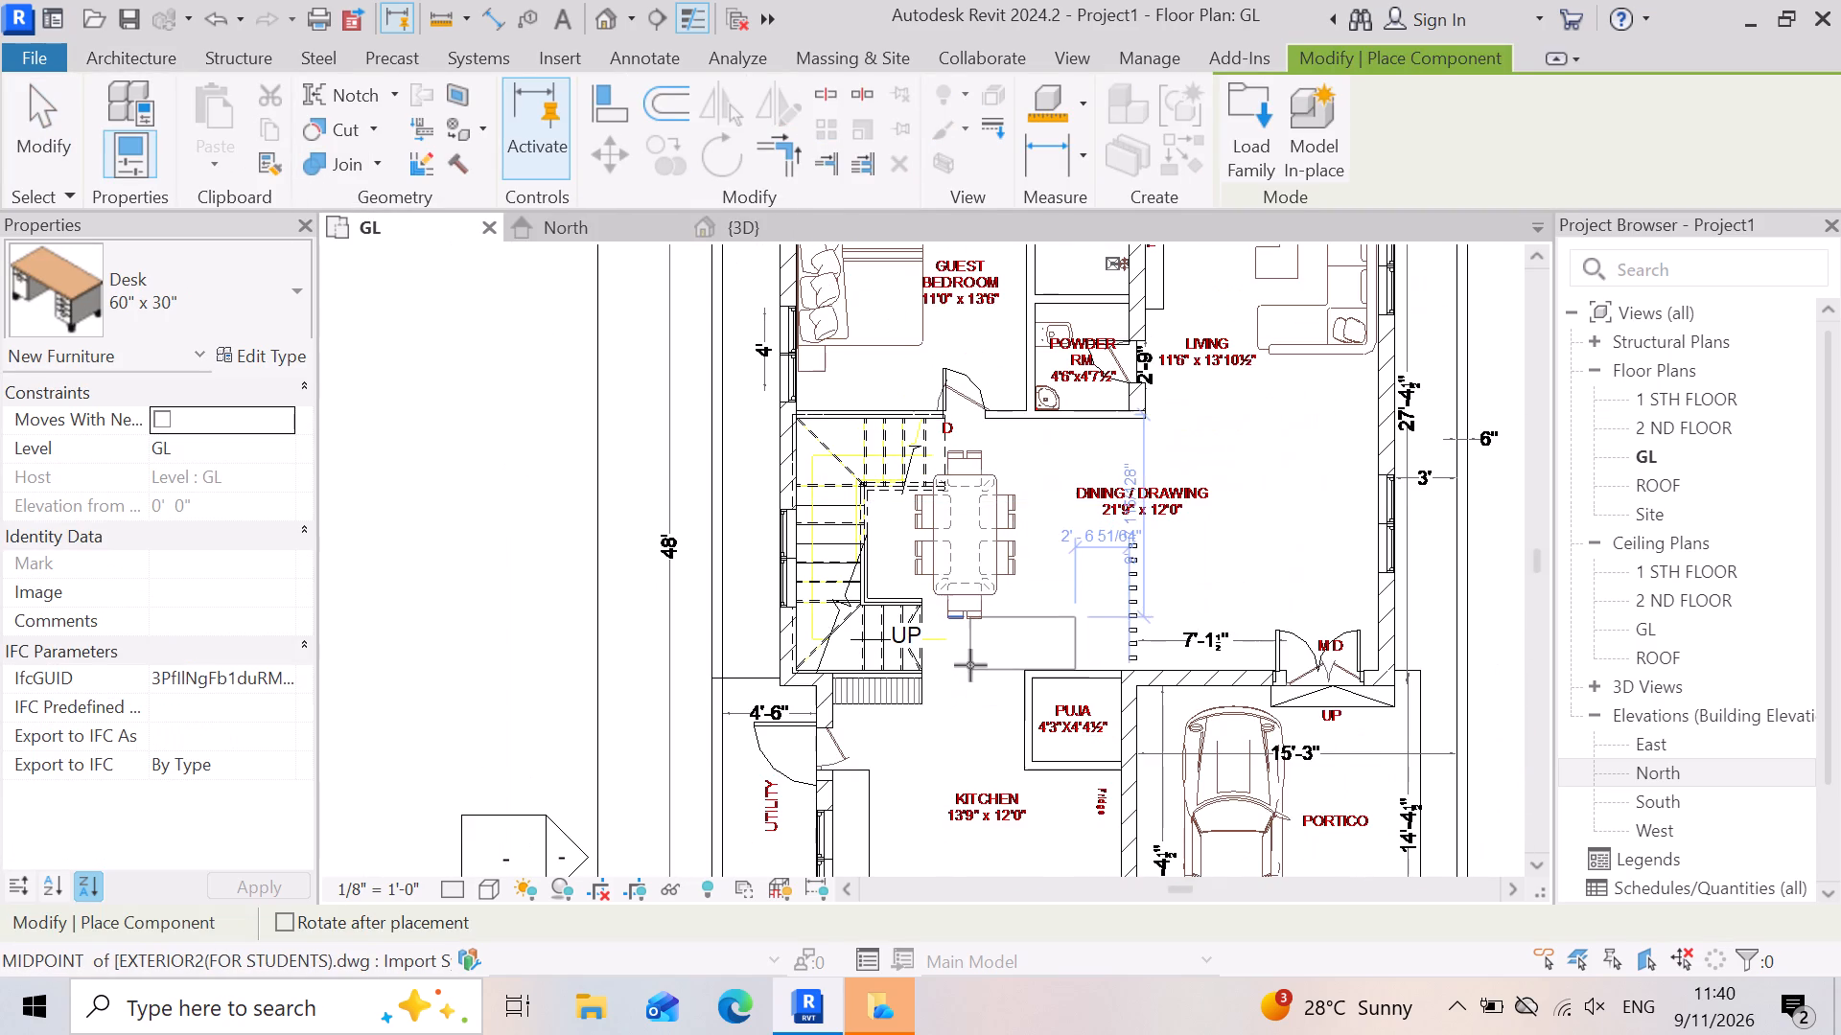
scroll(970, 665, "down", 3)
scroll(1007, 770, "up", 1)
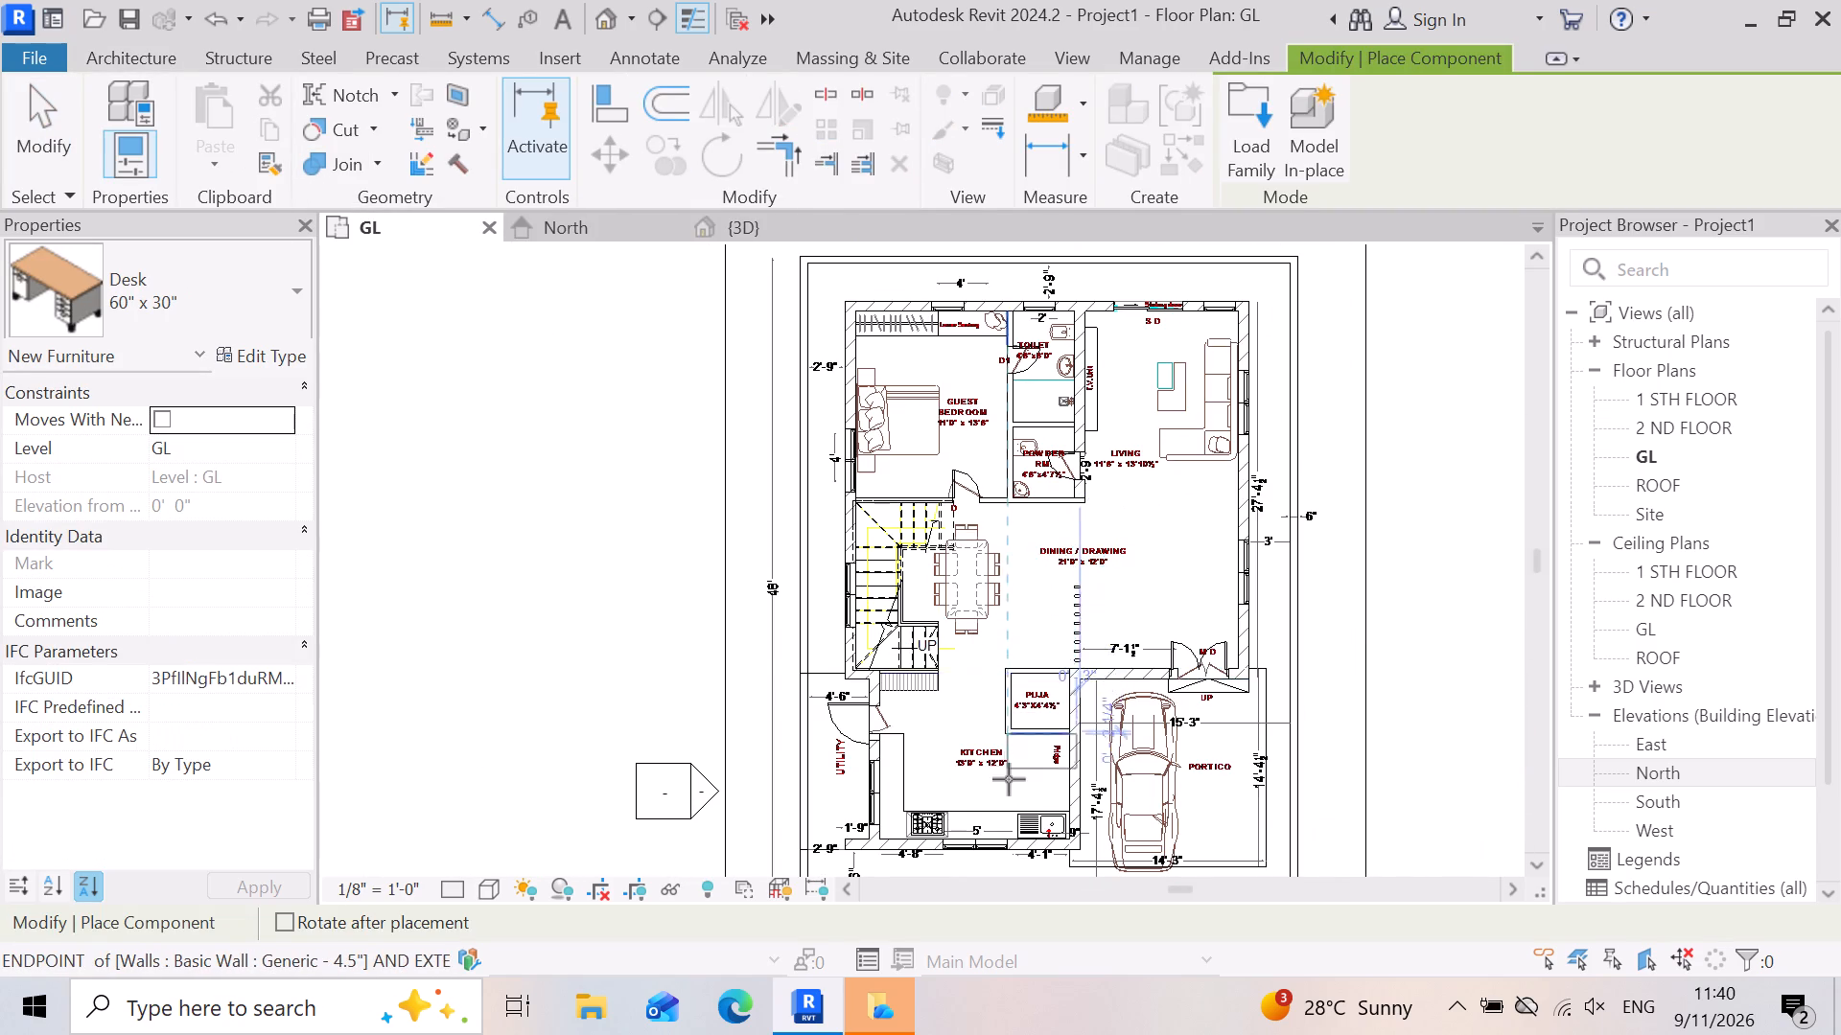
scroll(1009, 779, "up", 5)
scroll(1012, 785, "down", 8)
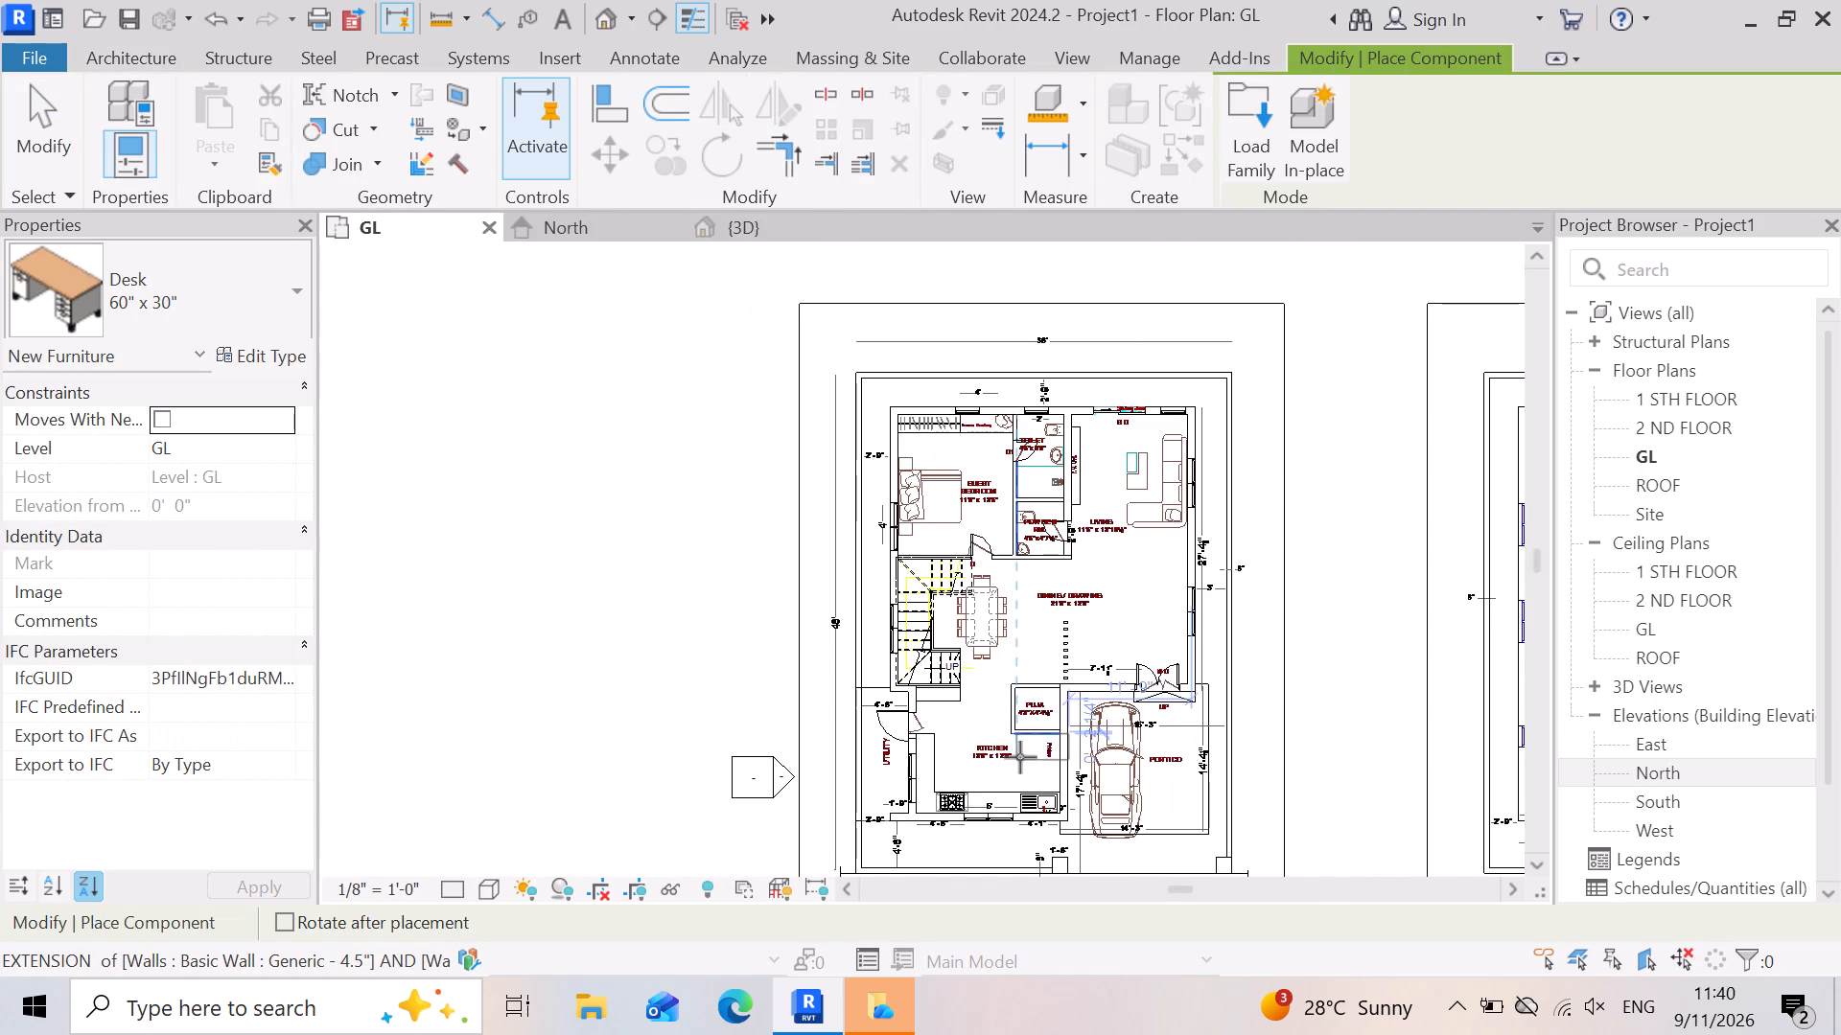
scroll(1007, 632, "up", 6)
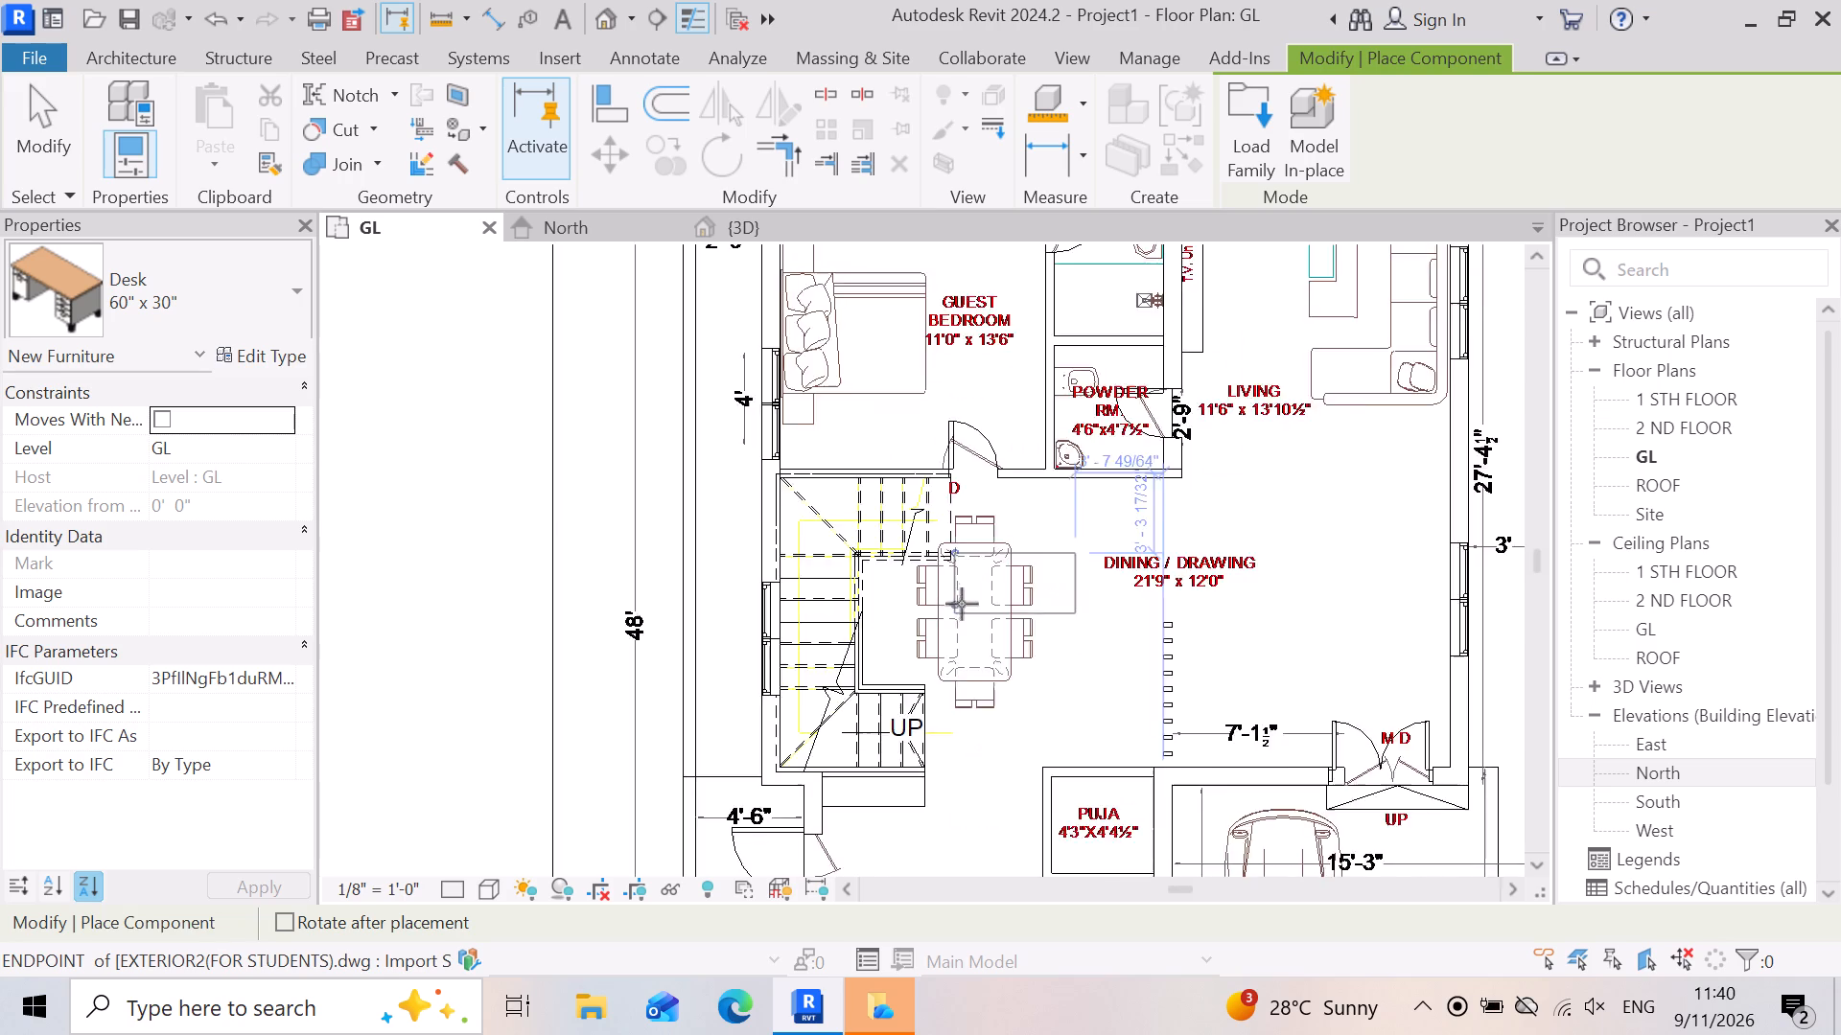
scroll(962, 604, "up", 4)
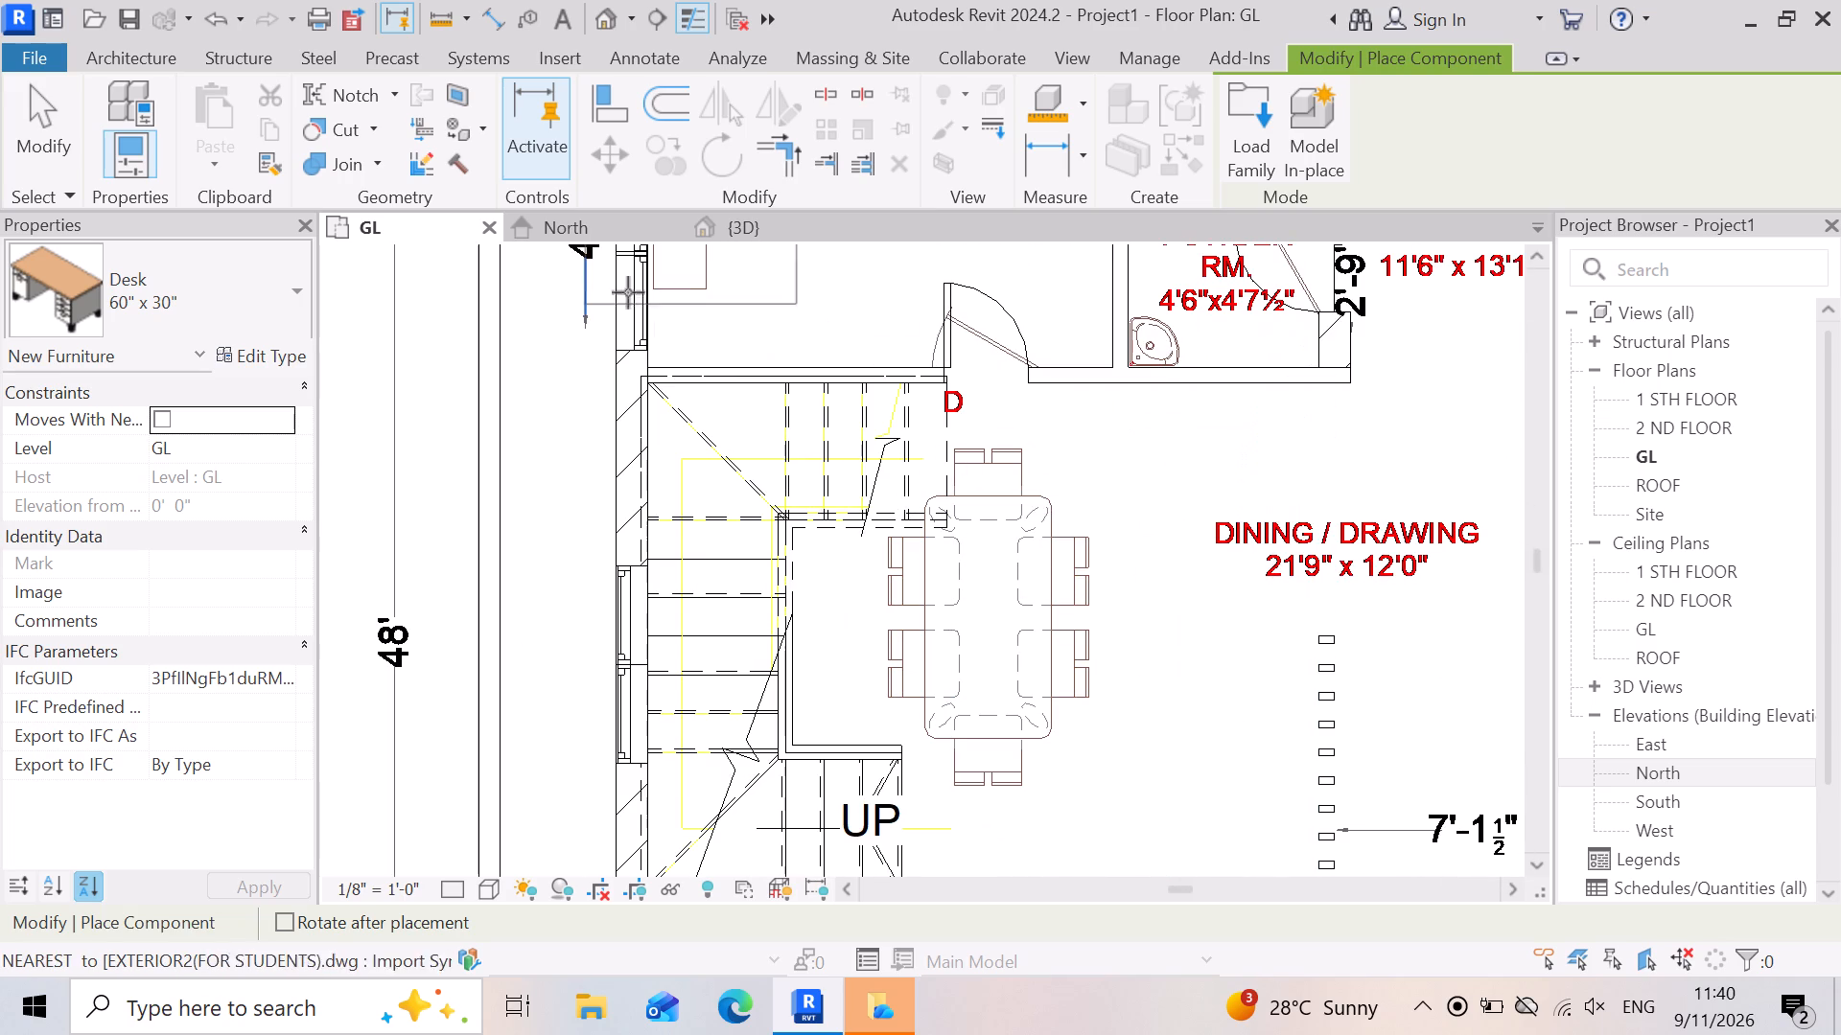
left_click(1250, 120)
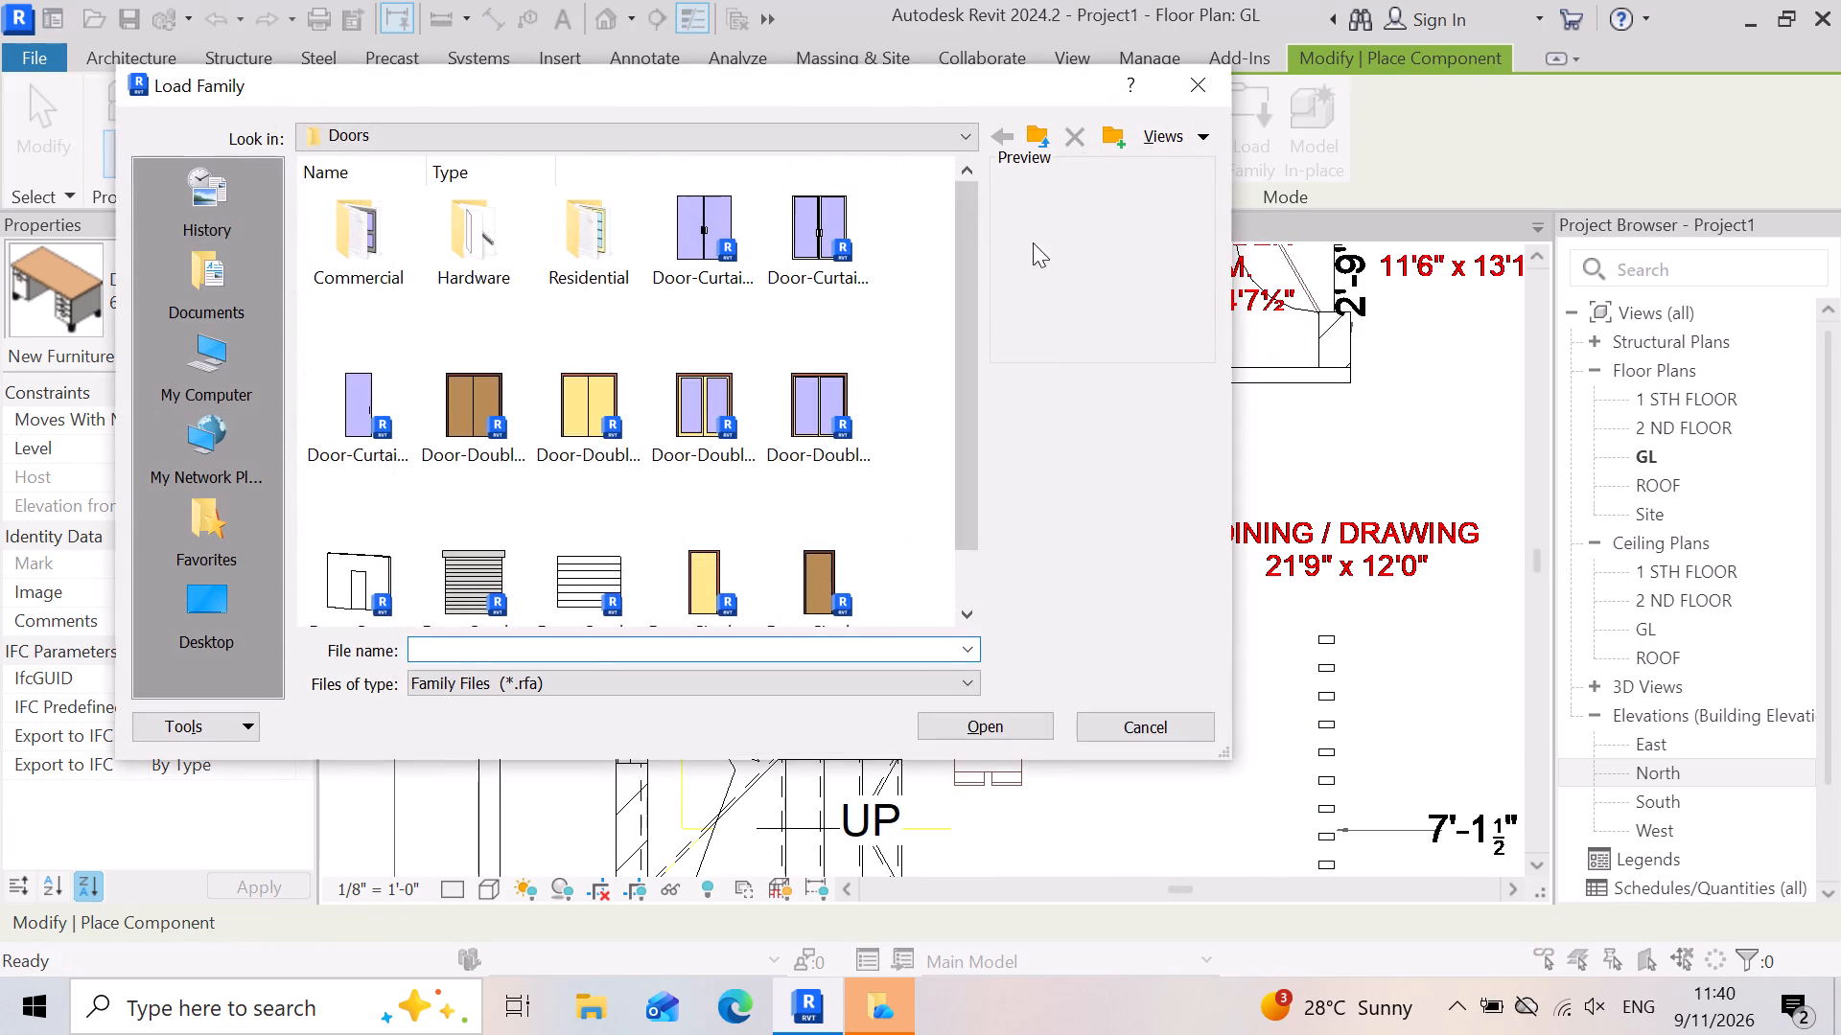
left_click(1038, 141)
left_click(1039, 141)
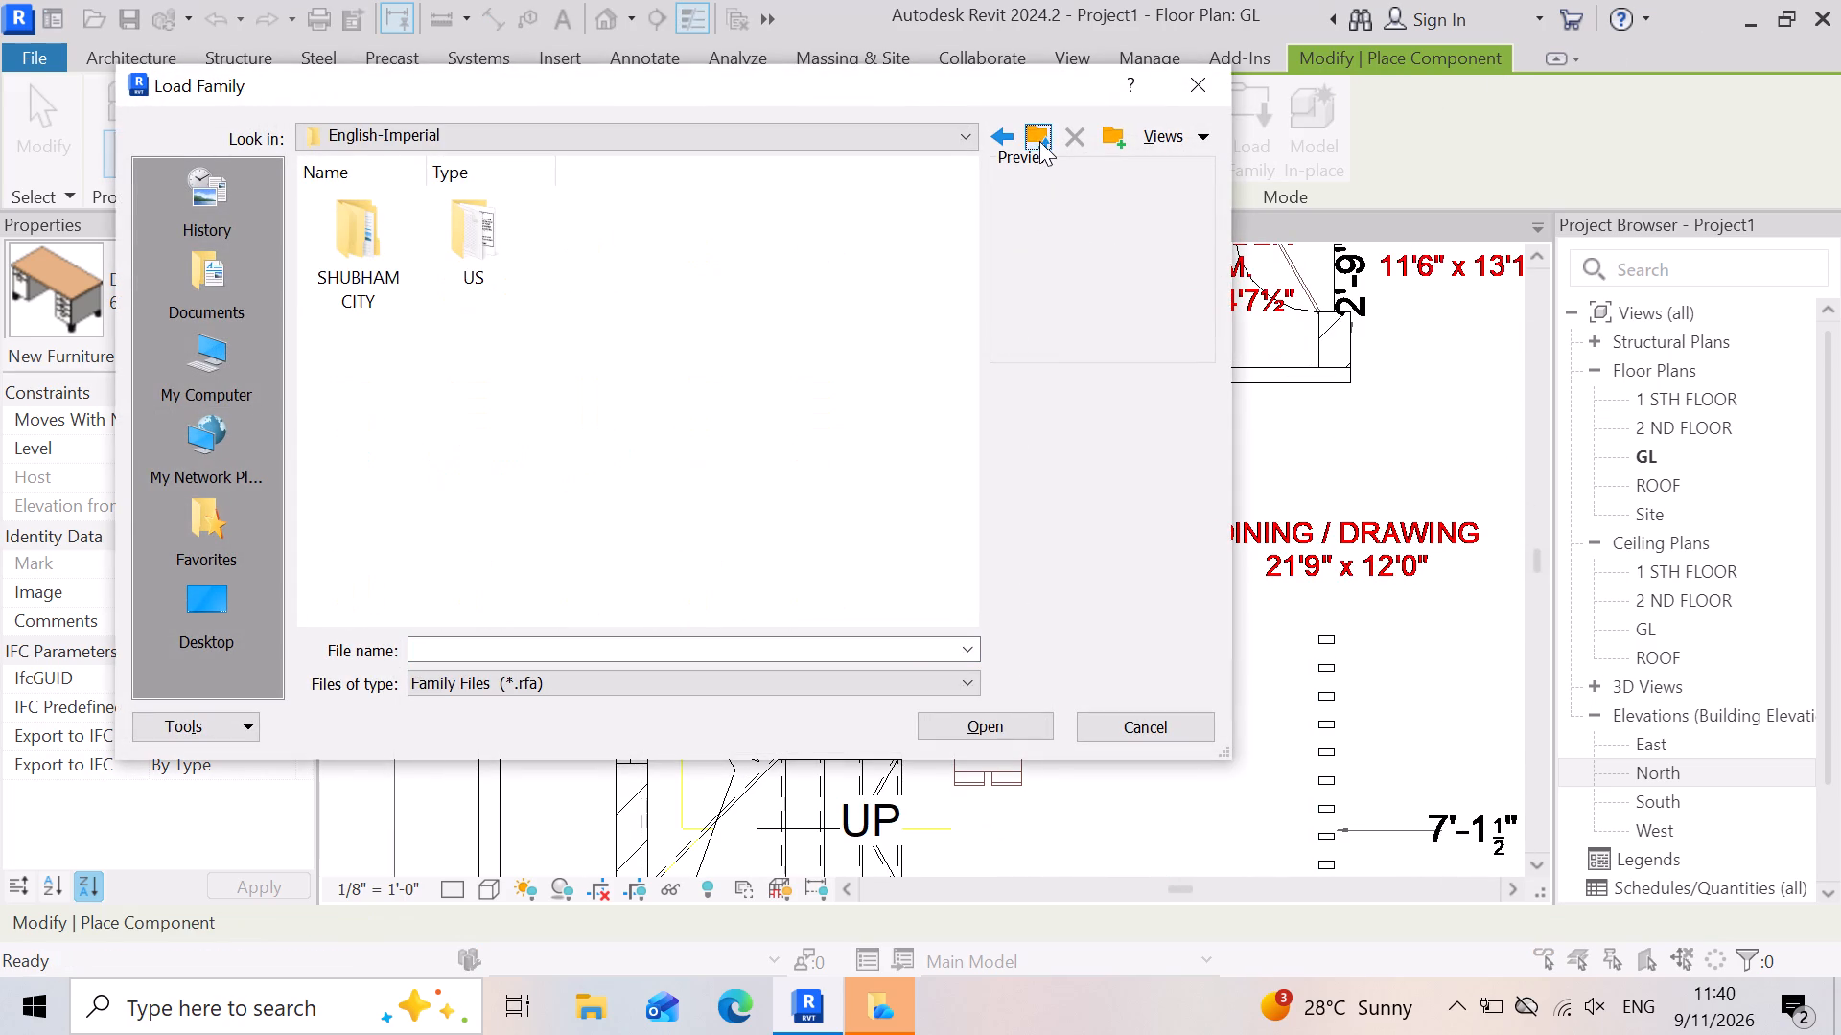
double_click(353, 255)
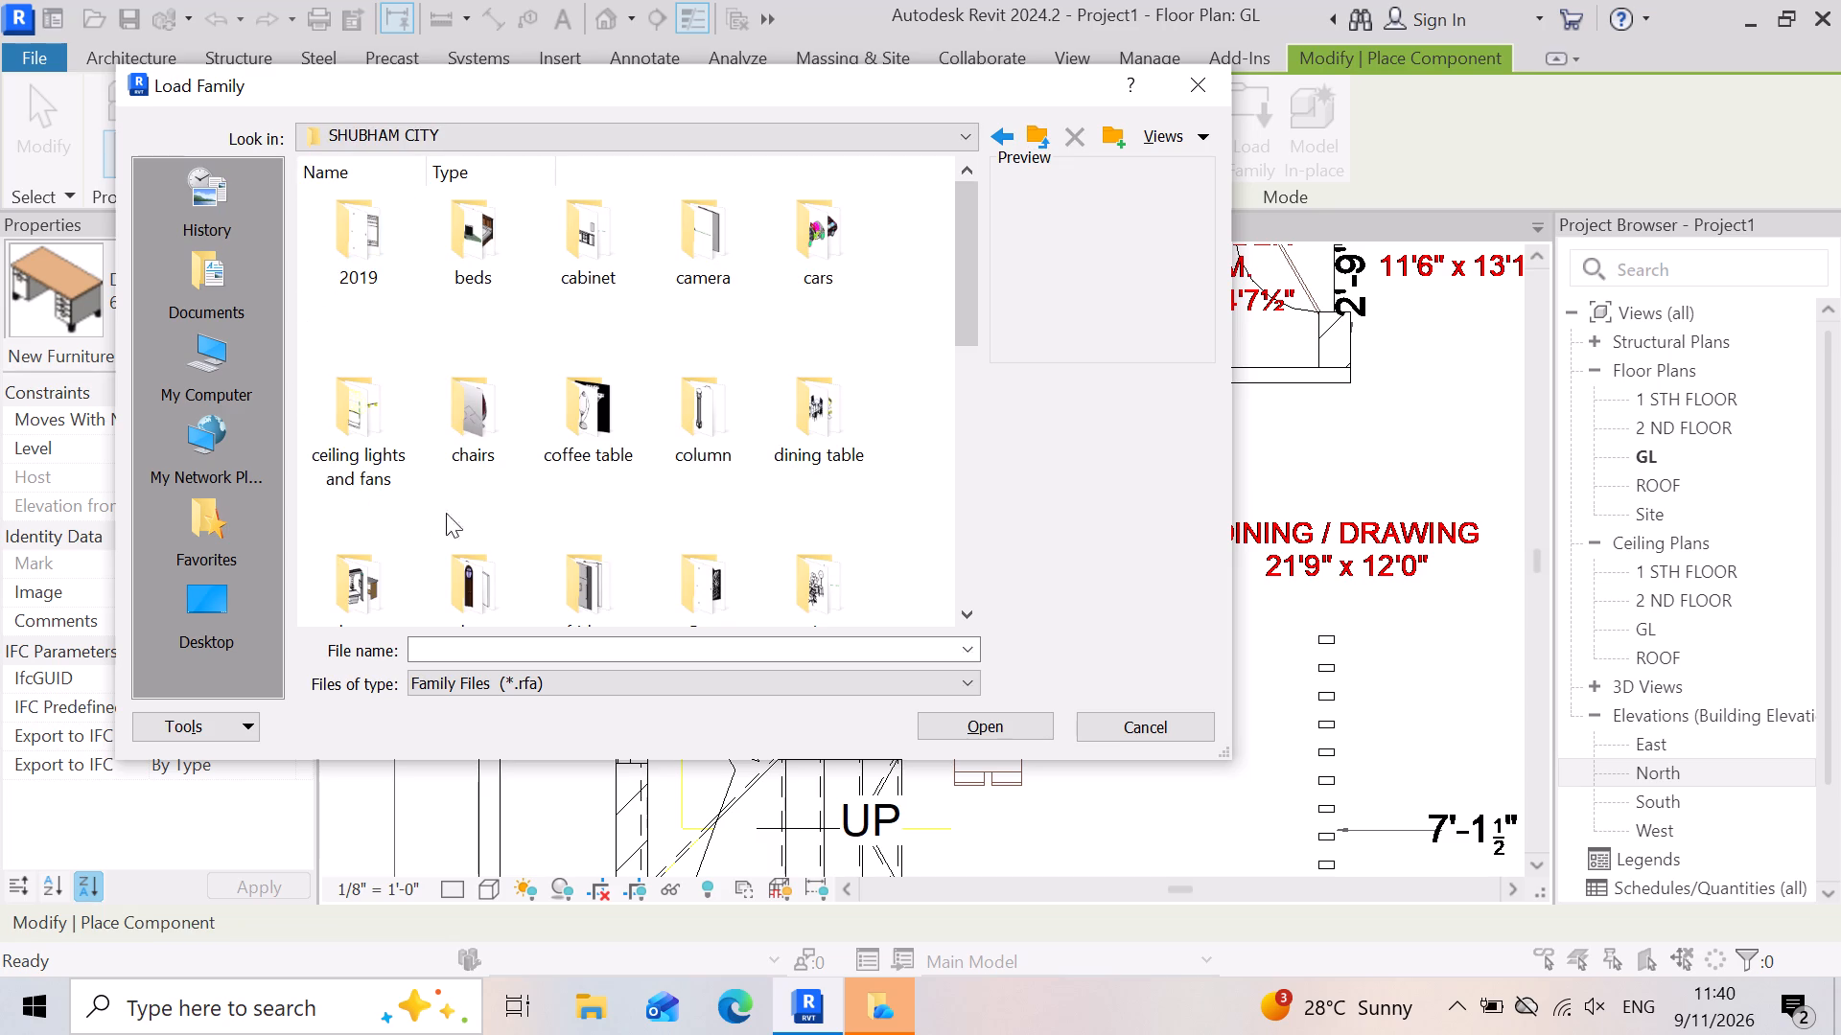
Look through the bed families in the beds folder, and return to the SHUBHAM CITY folder.
double_click(473, 259)
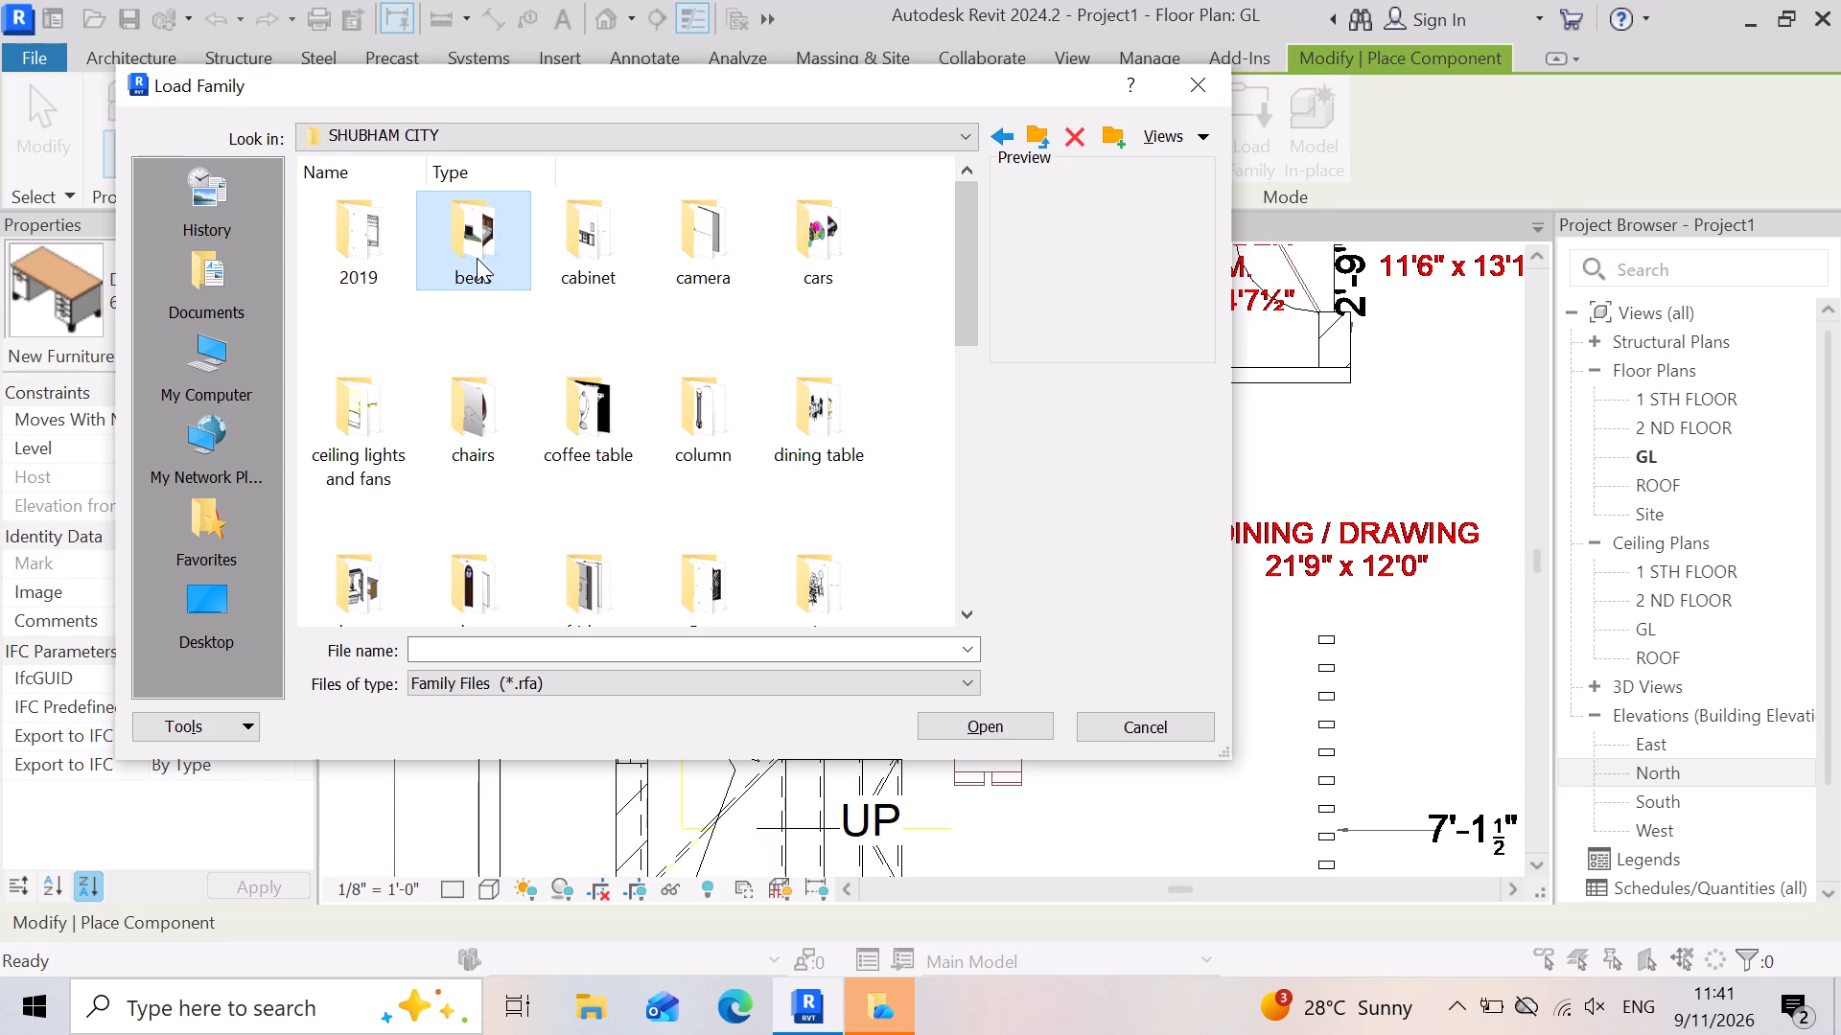
double_click(477, 258)
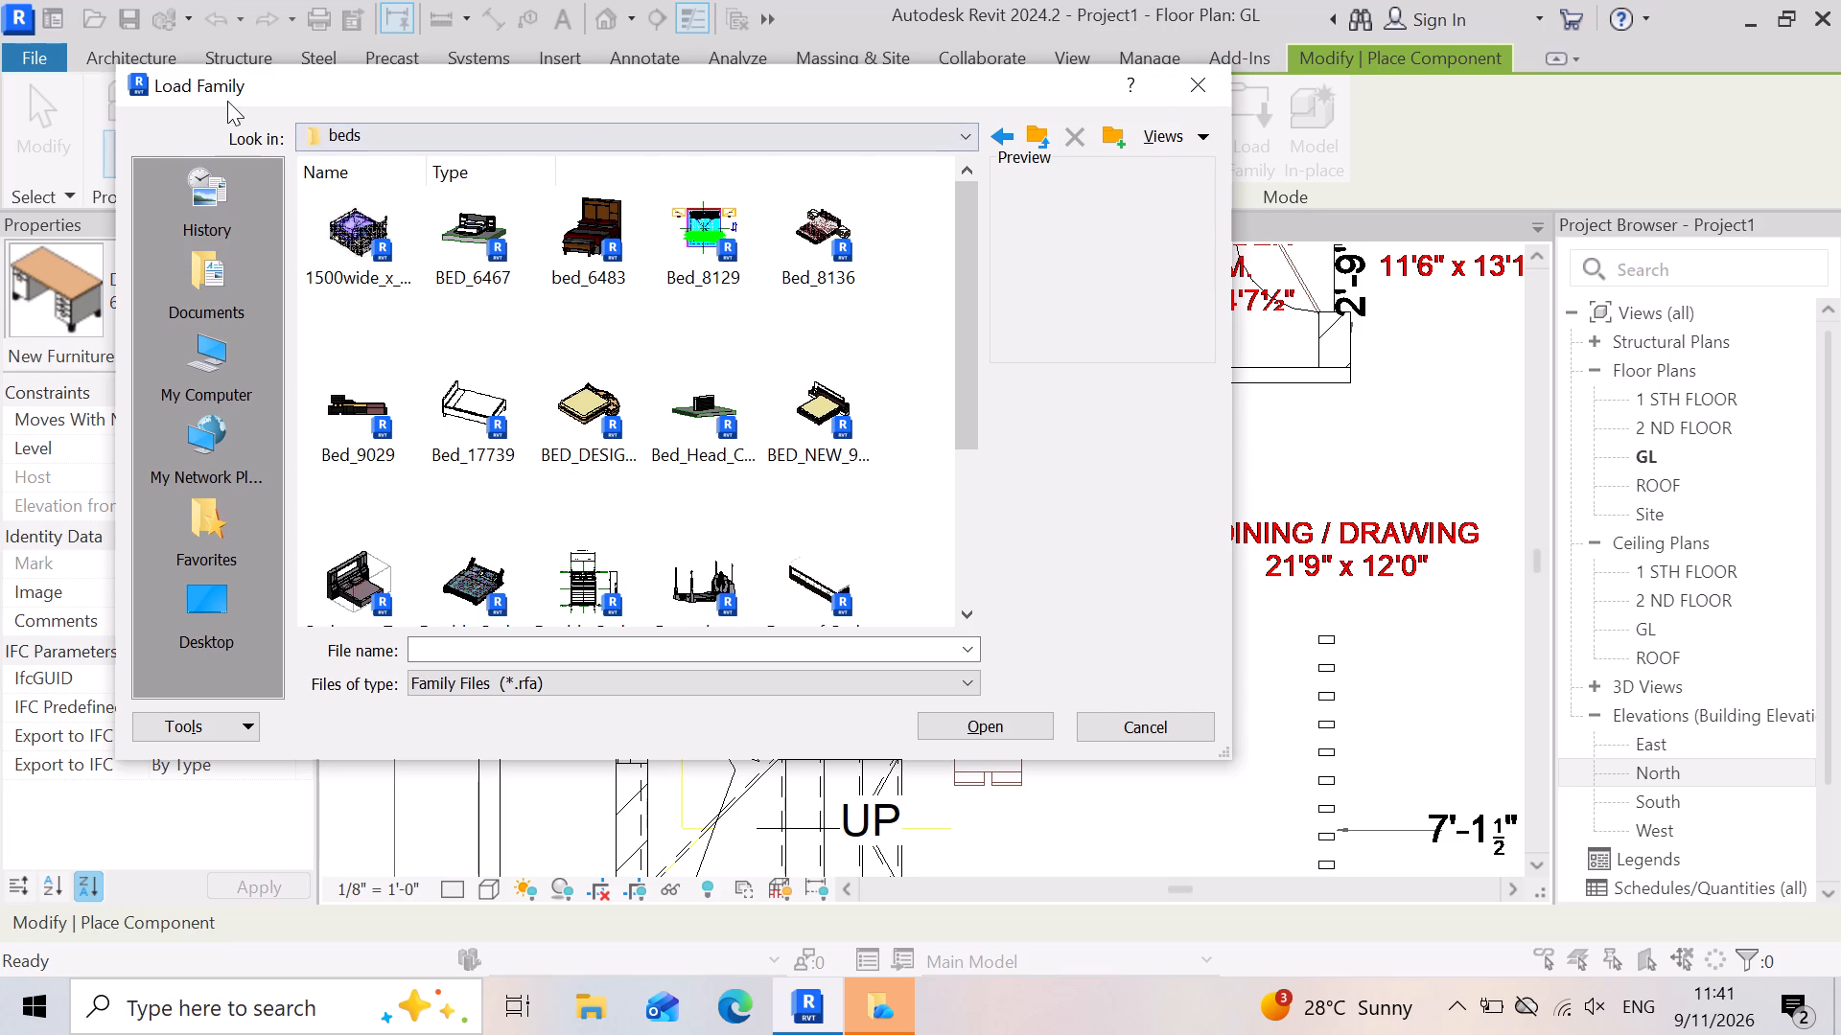
left_click_drag(218, 96, 505, 500)
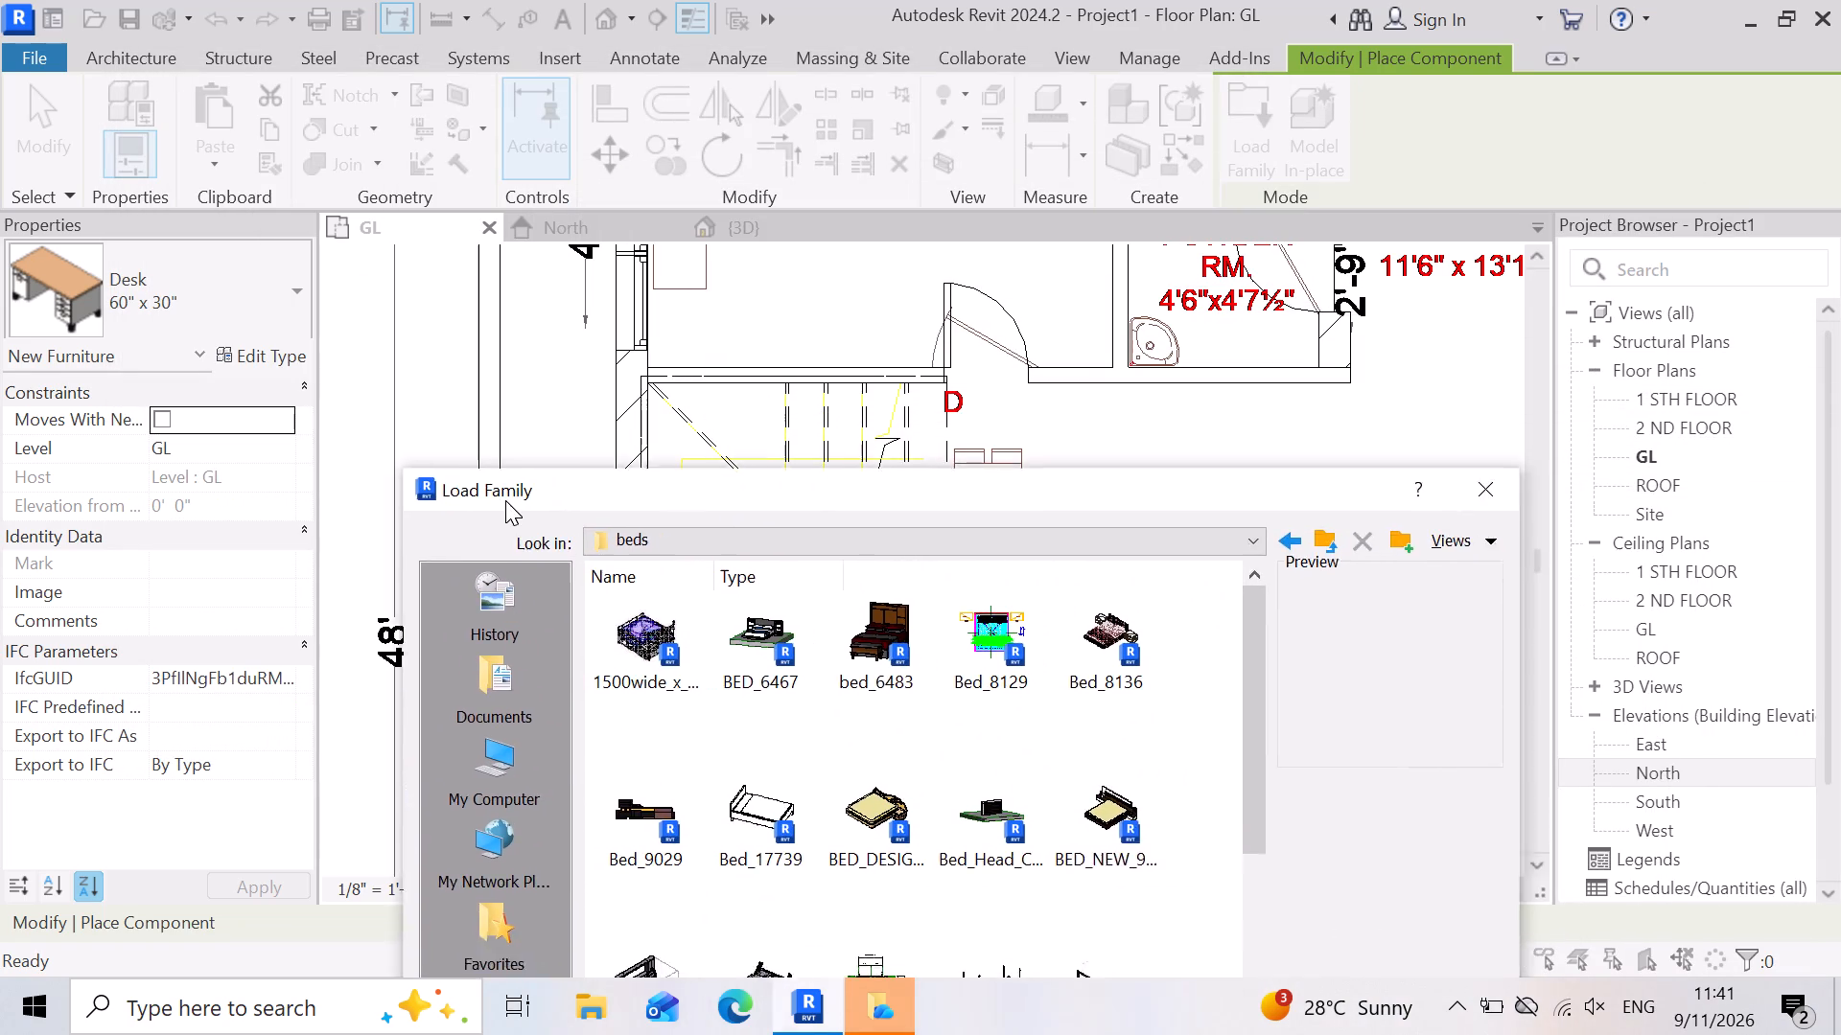
left_click_drag(505, 500, 674, 26)
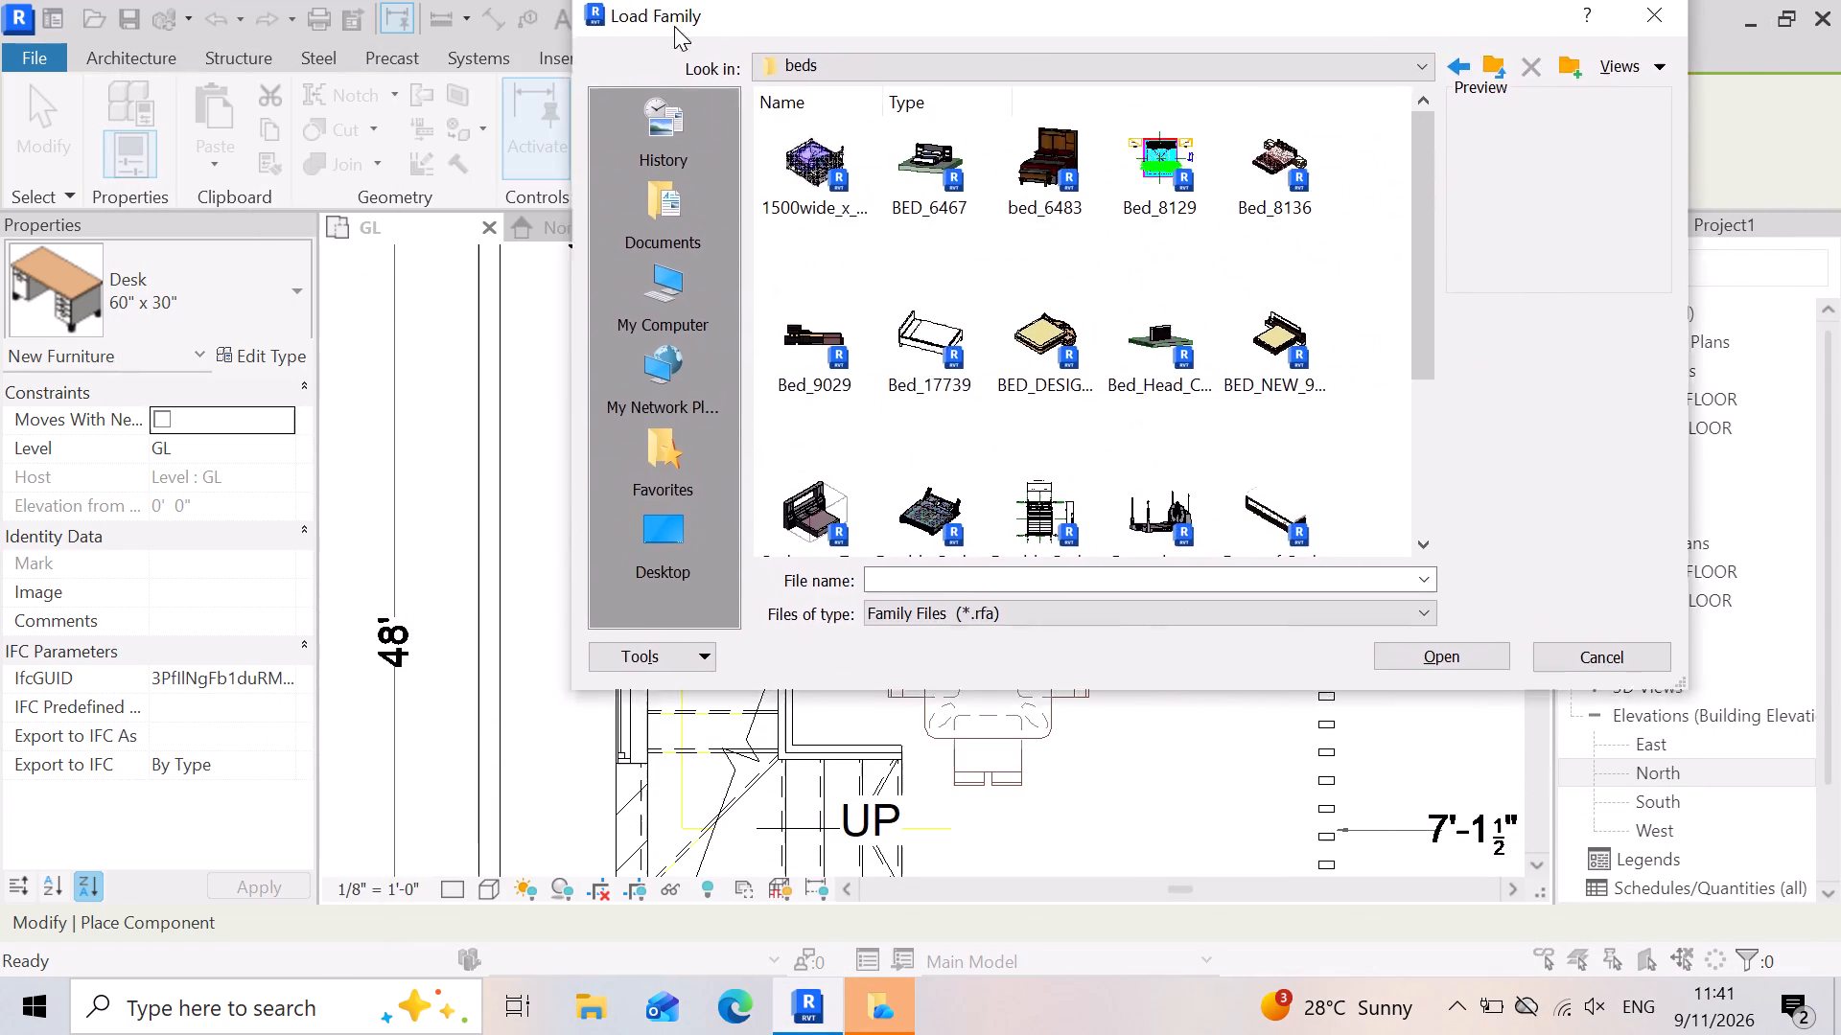
left_click_drag(674, 26, 1379, 227)
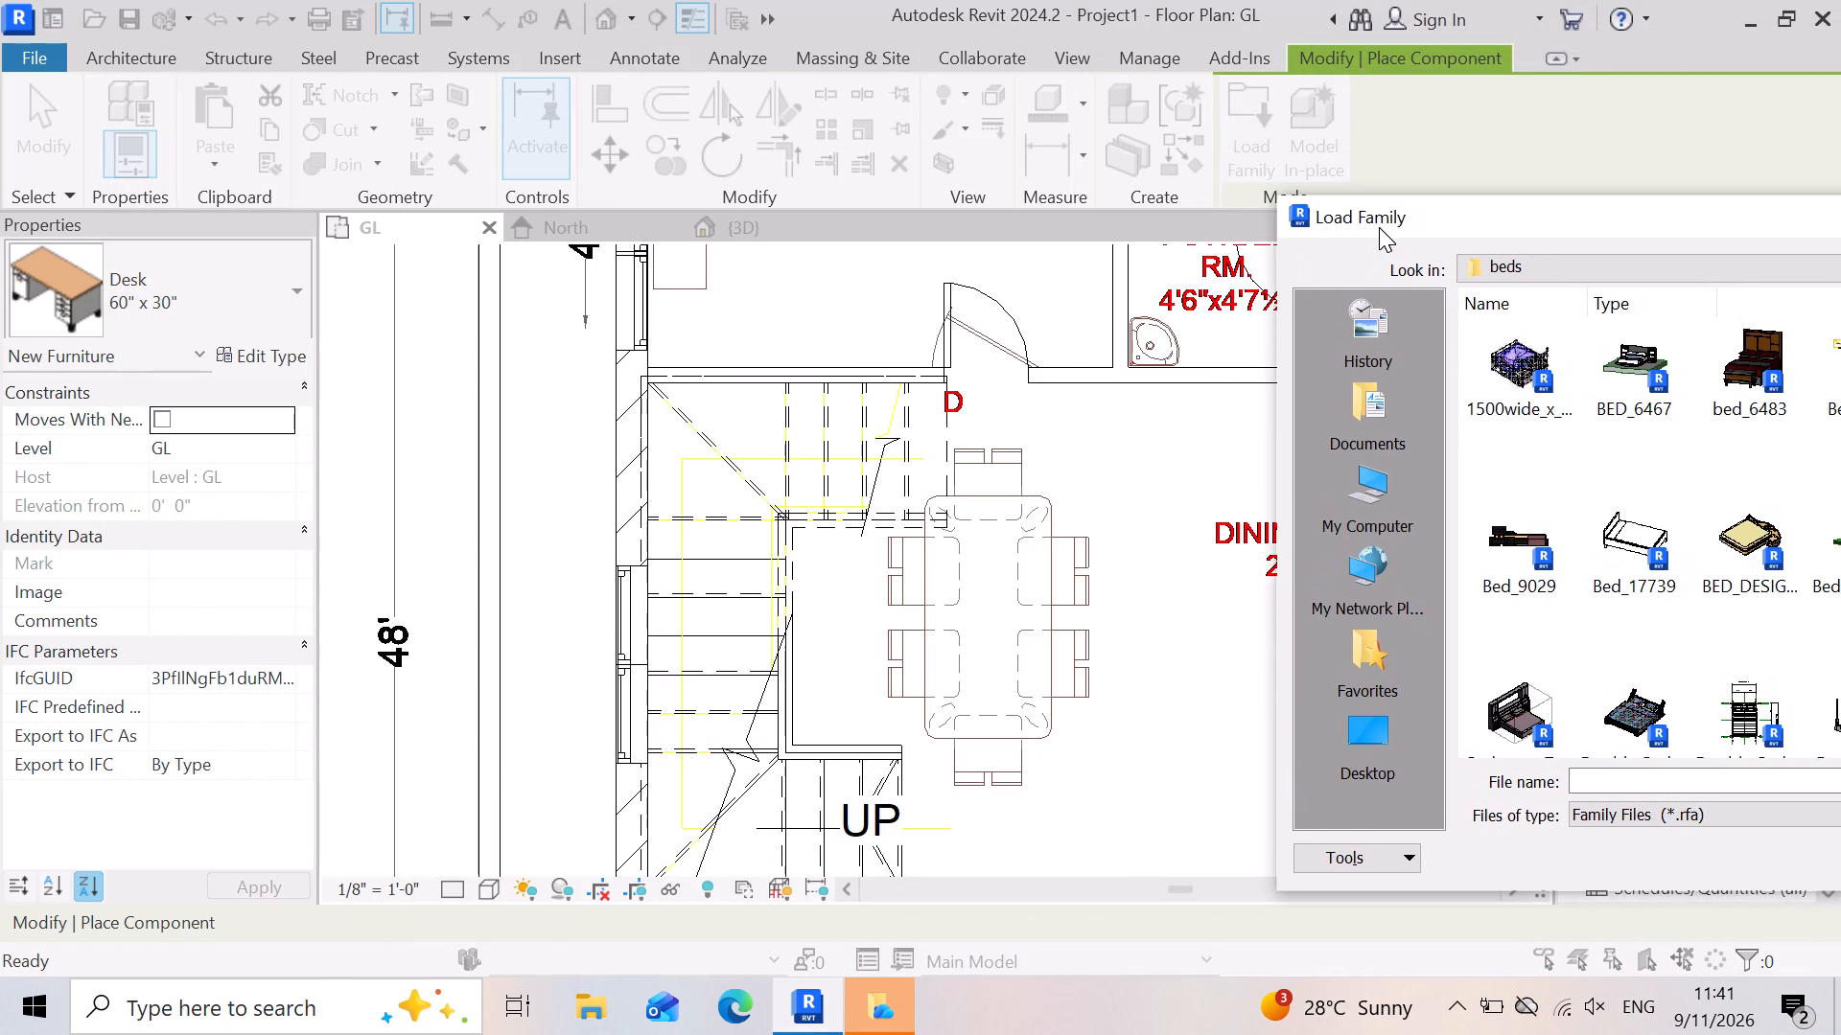
left_click_drag(1379, 227, 404, 203)
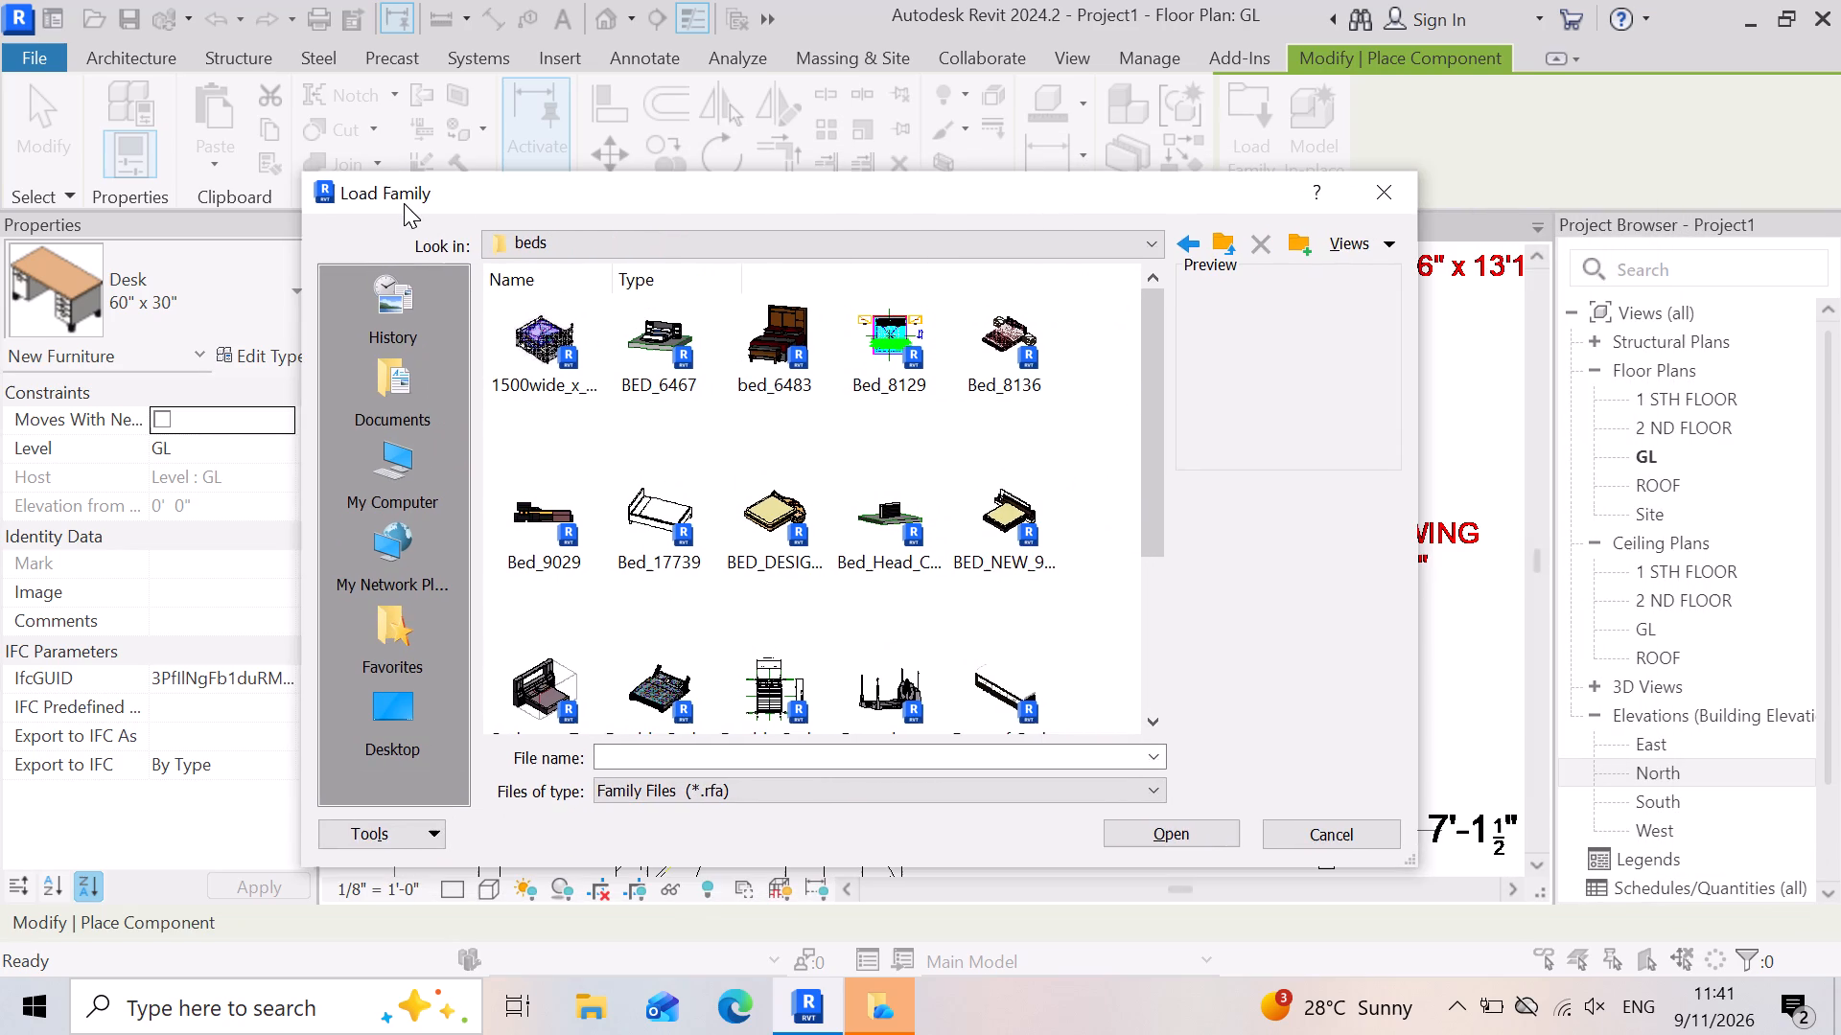
left_click_drag(404, 203, 489, 216)
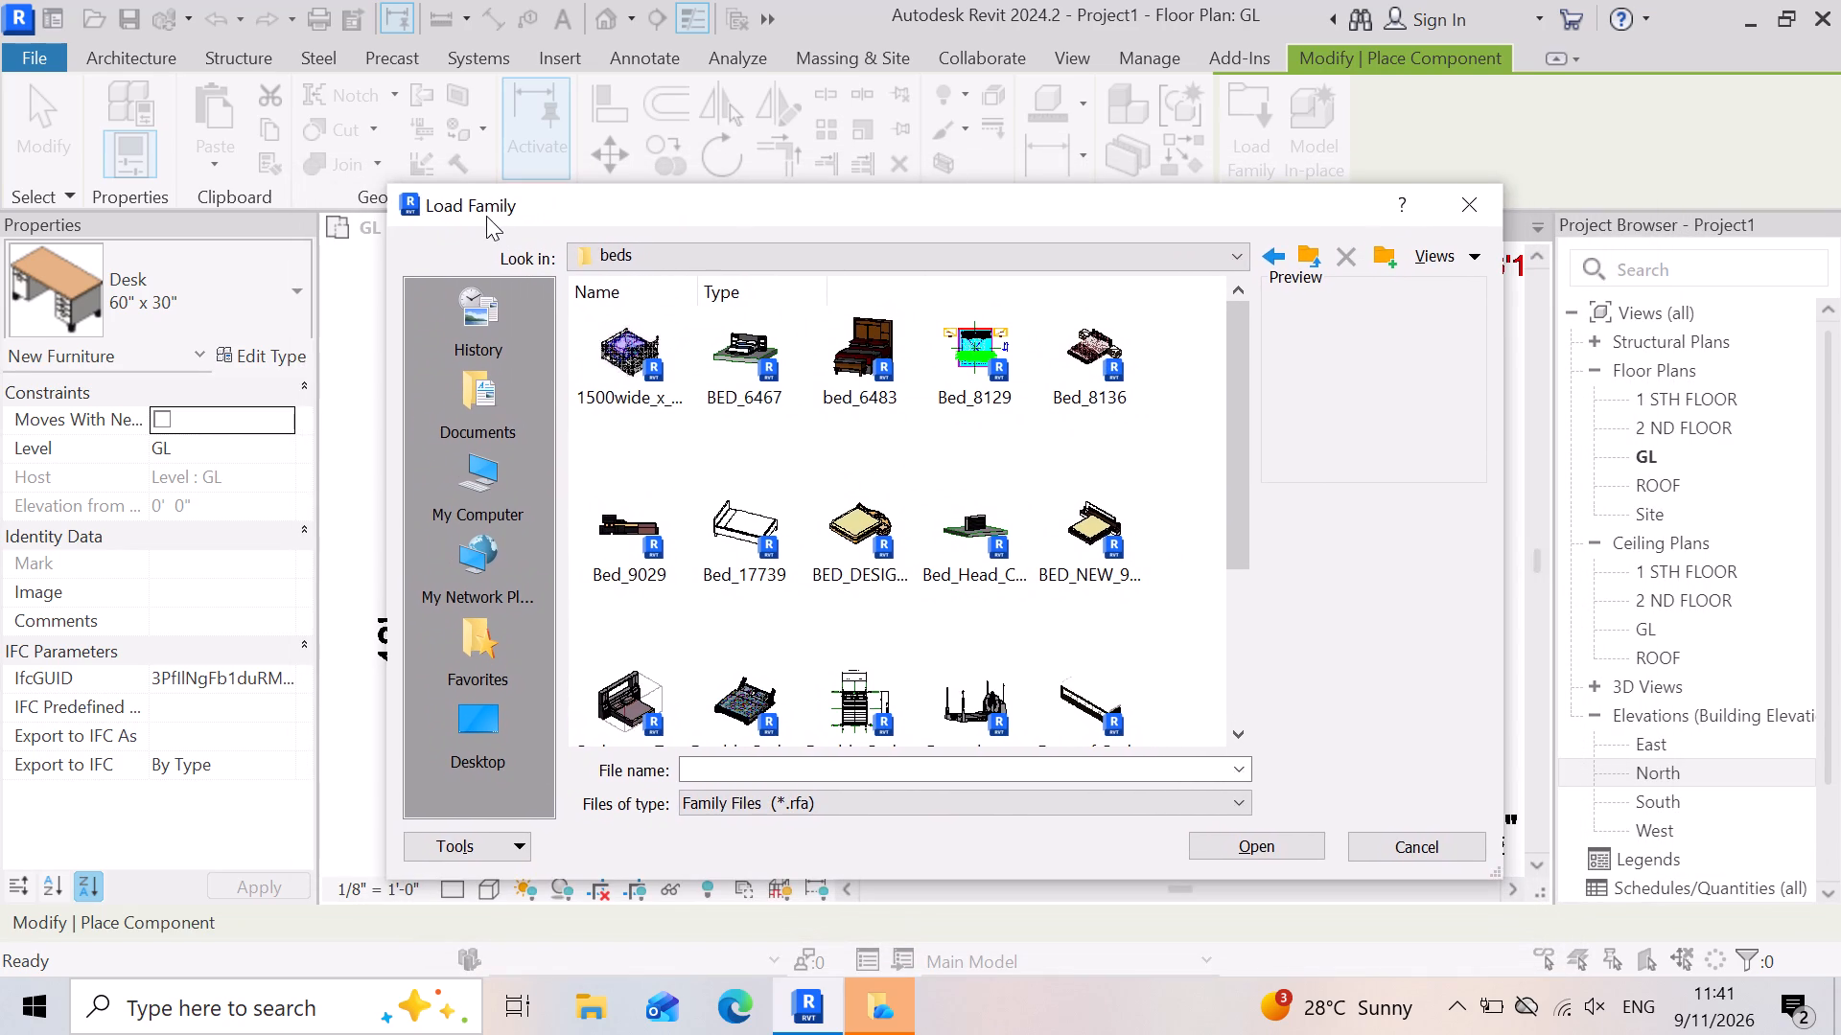
scroll(849, 570, "up", 3)
scroll(733, 555, "down", 2)
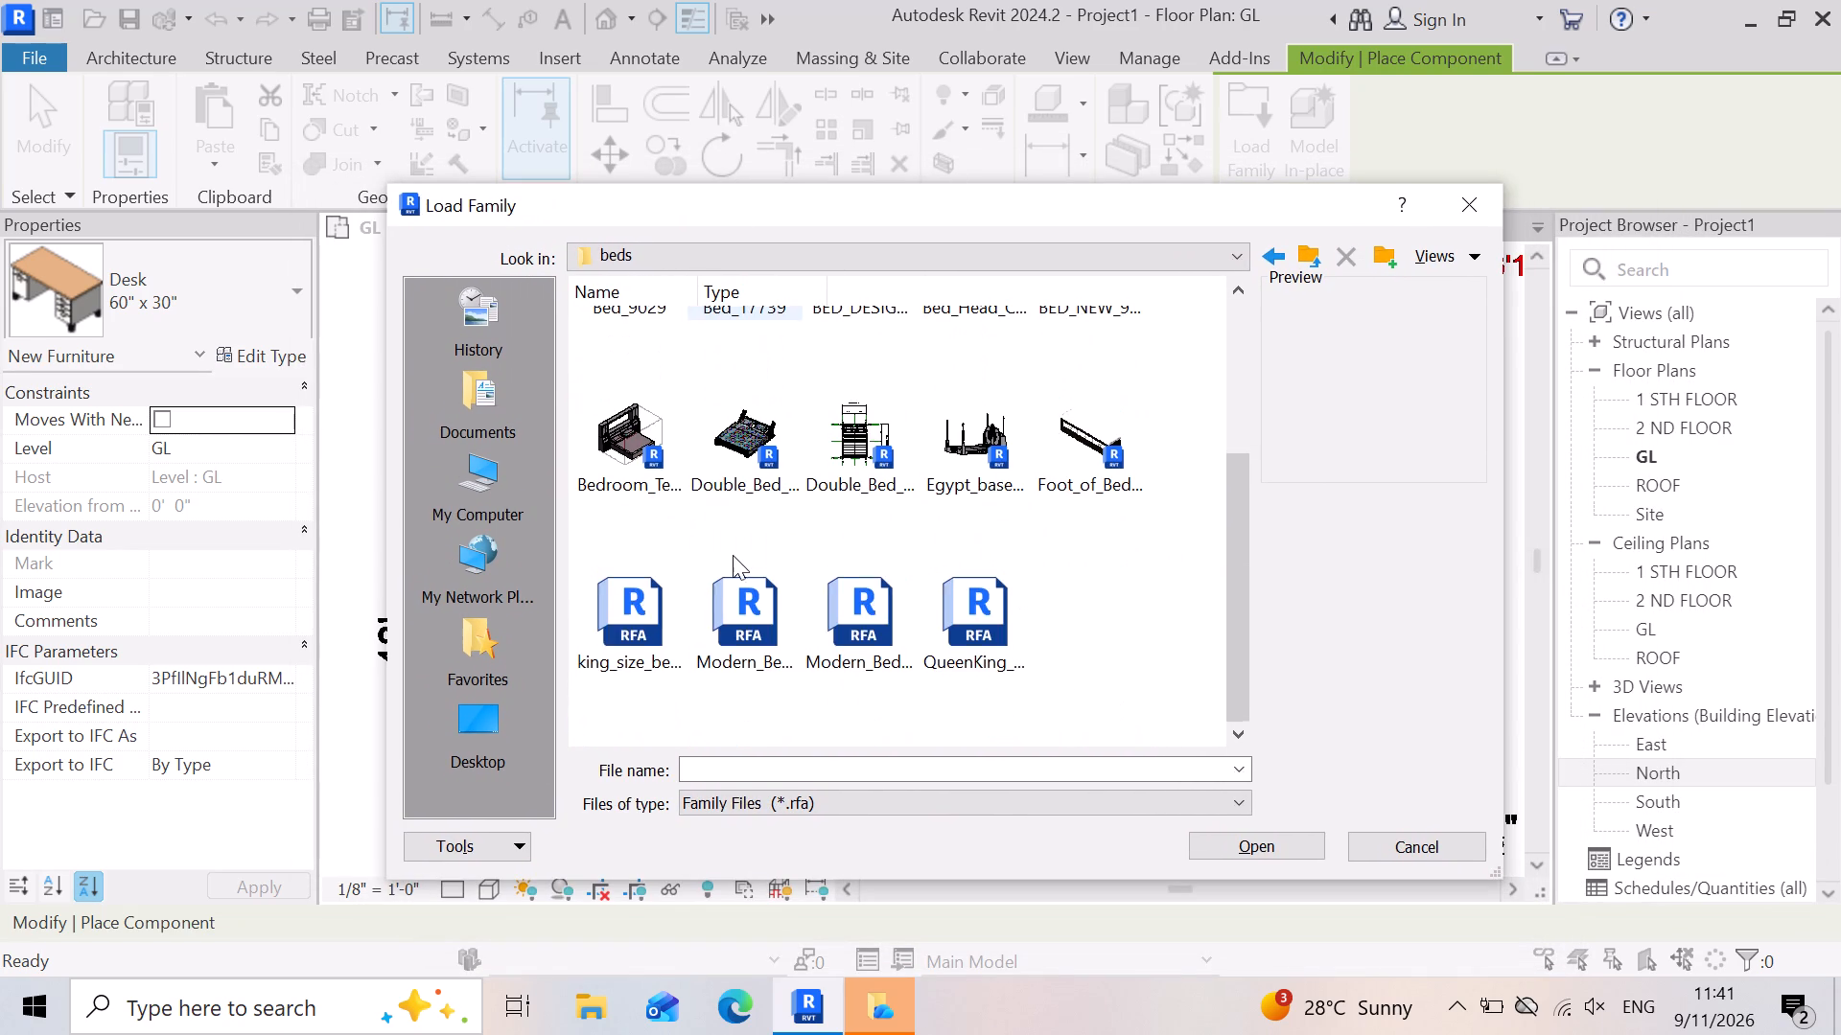
scroll(733, 555, "down", 2)
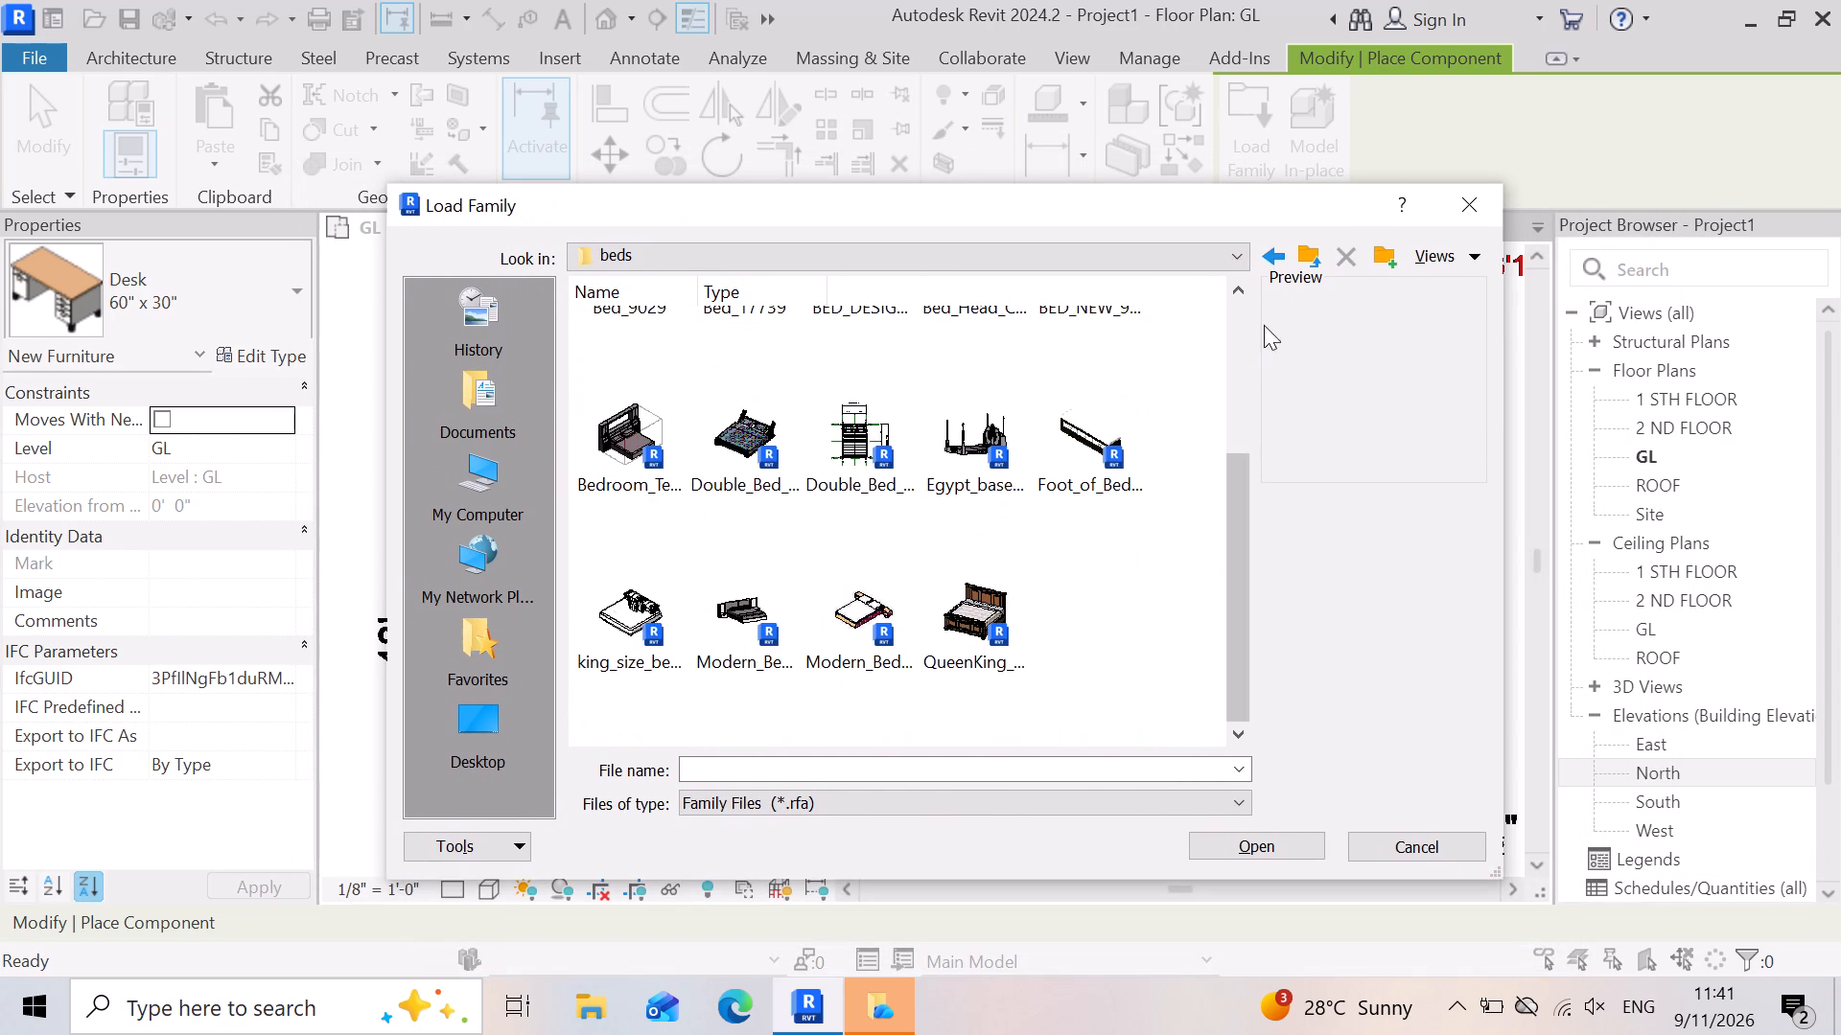
left_click(1303, 249)
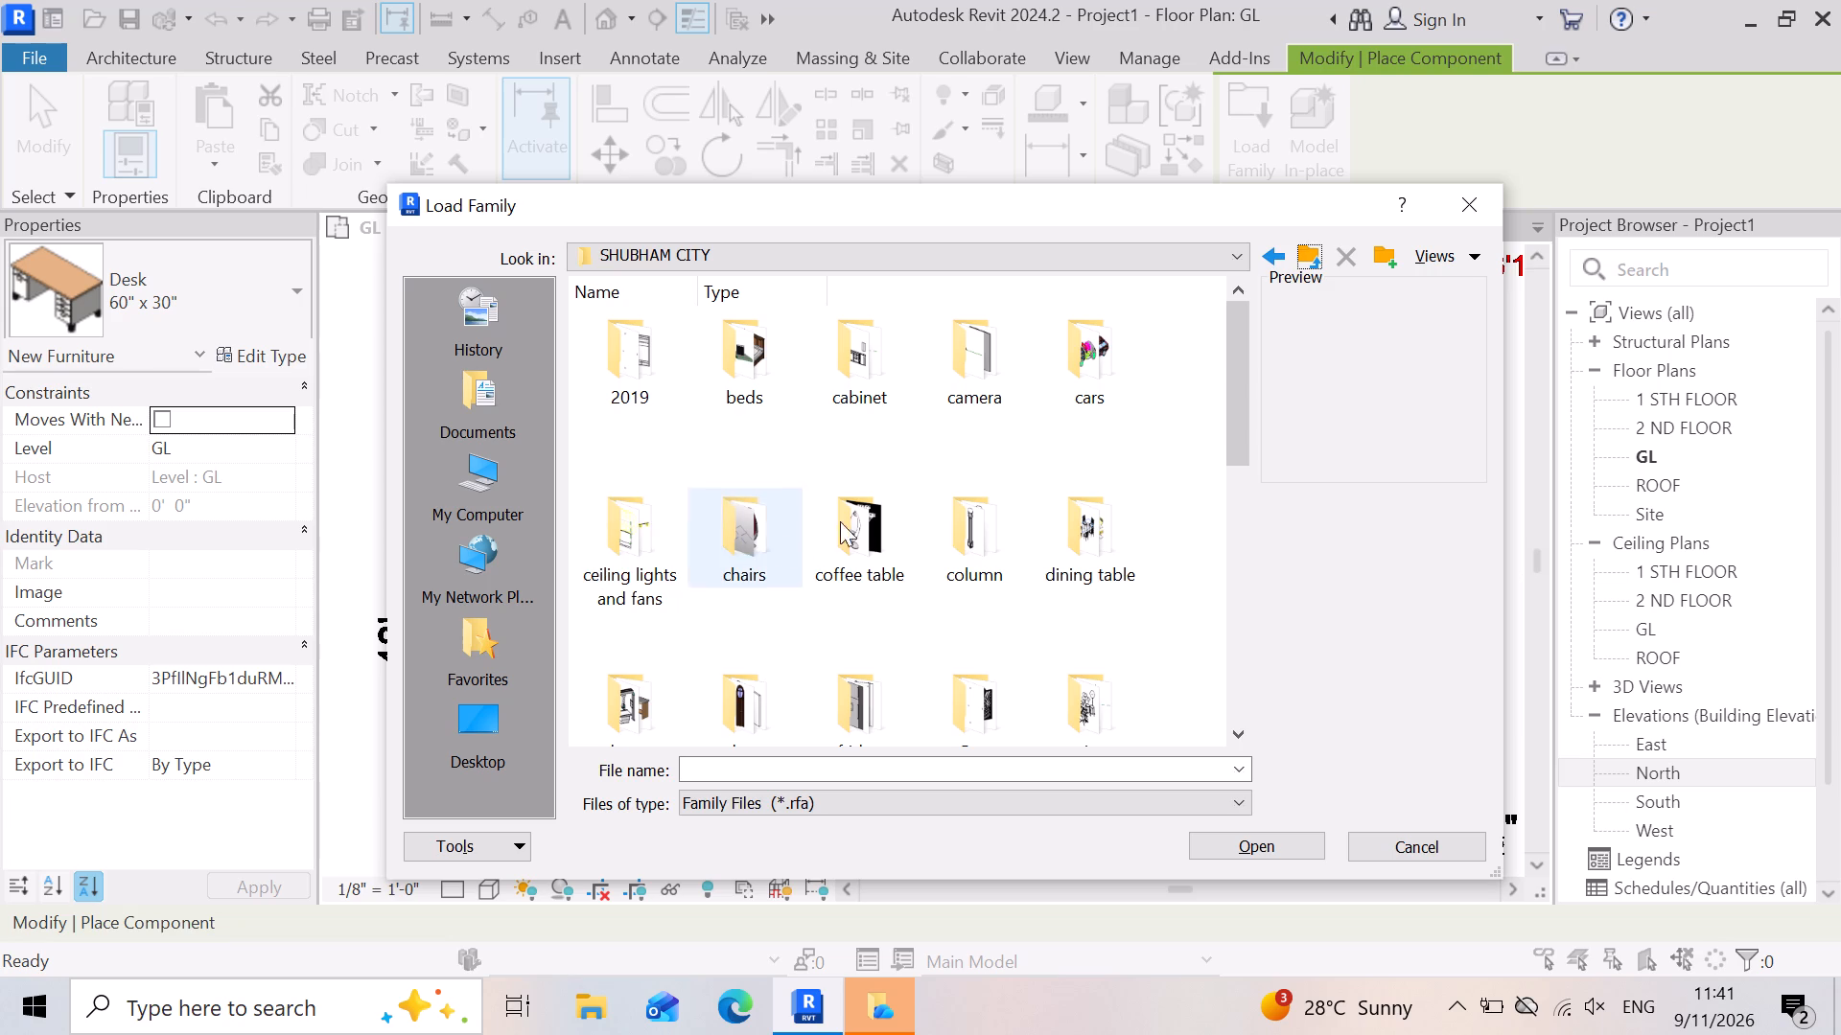
Load the sectional_sofa_6482 family from the sofa folder in SHUBHAM CITY.
scroll(797, 590, "down", 1)
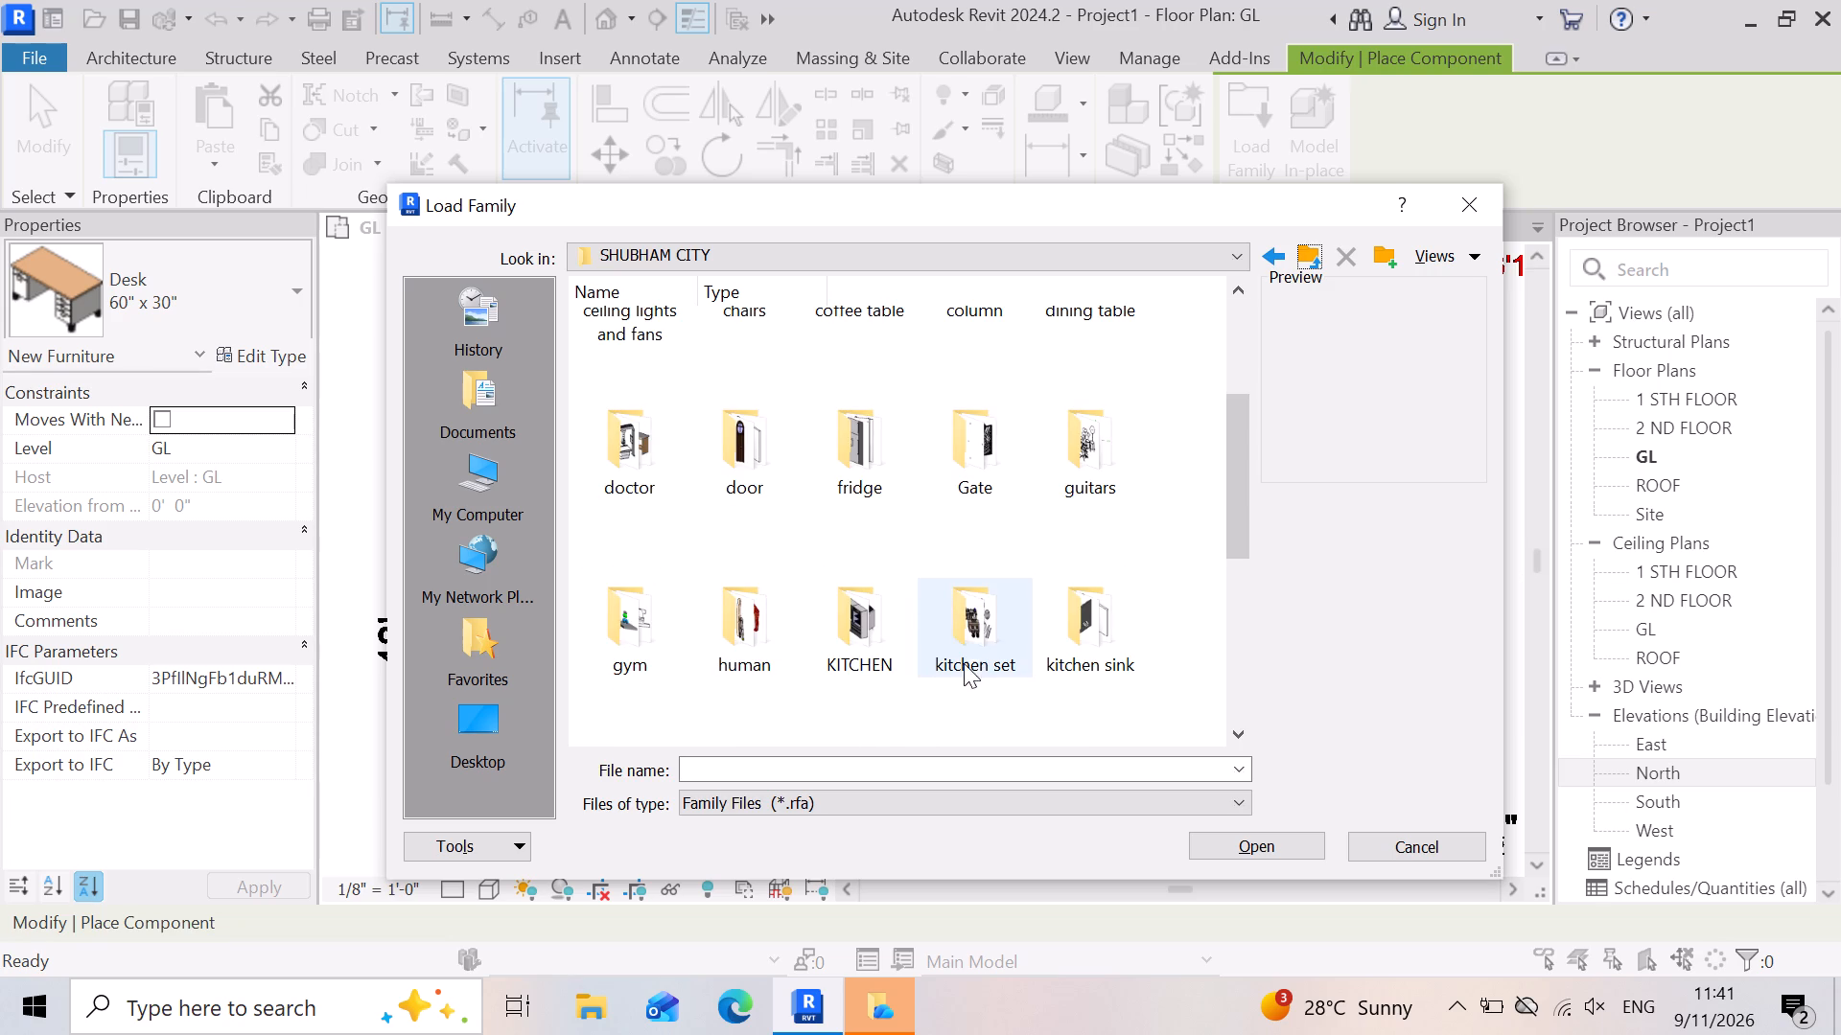
scroll(859, 656, "down", 3)
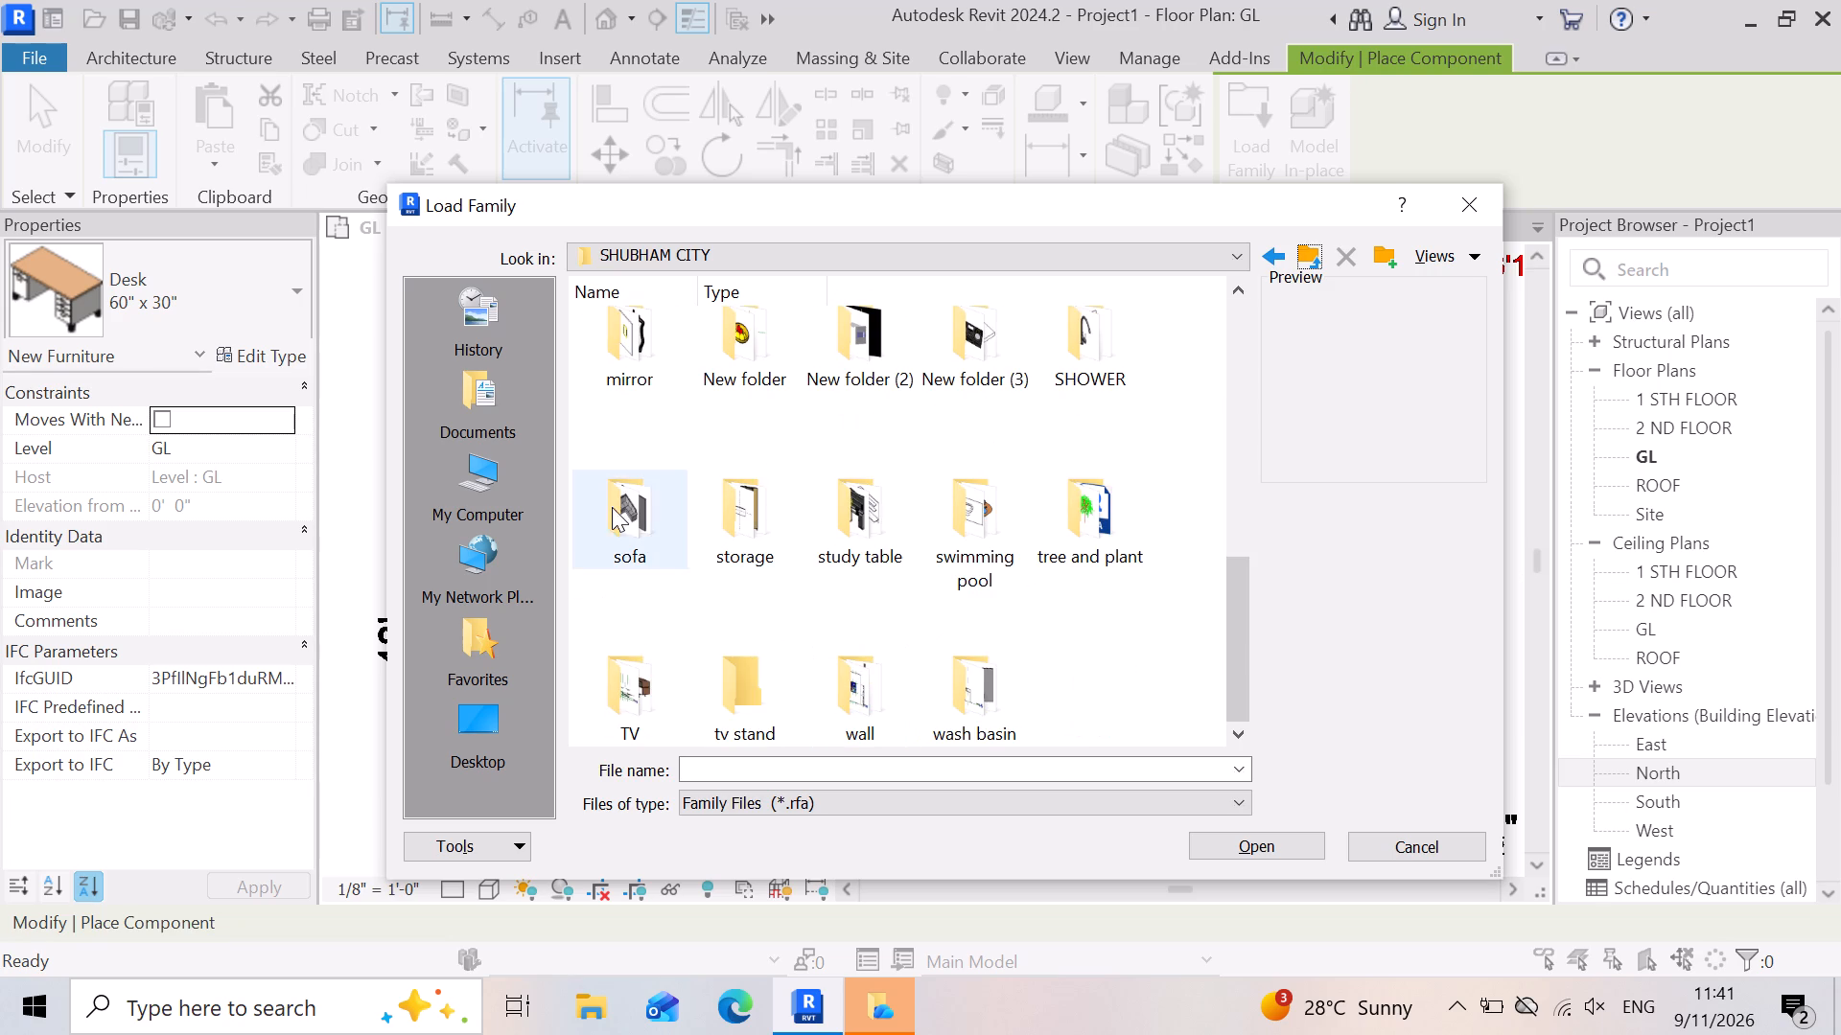
double_click(625, 499)
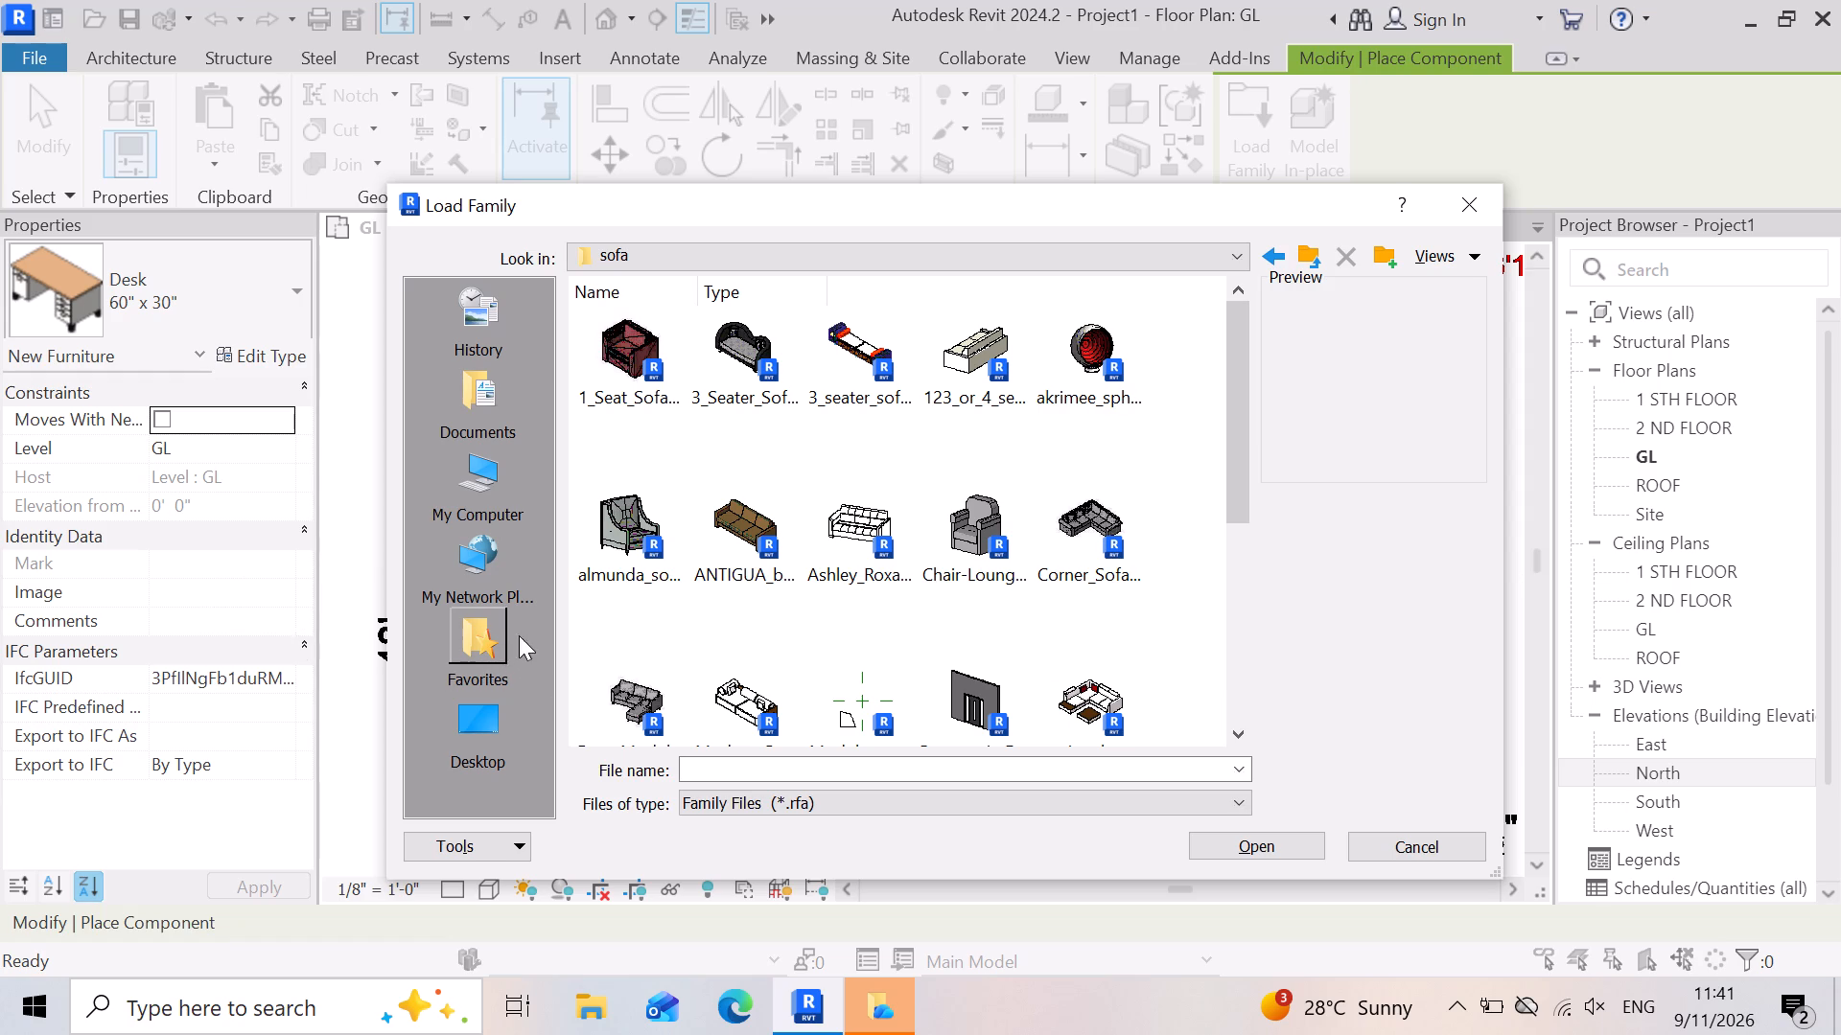
left_click(1081, 702)
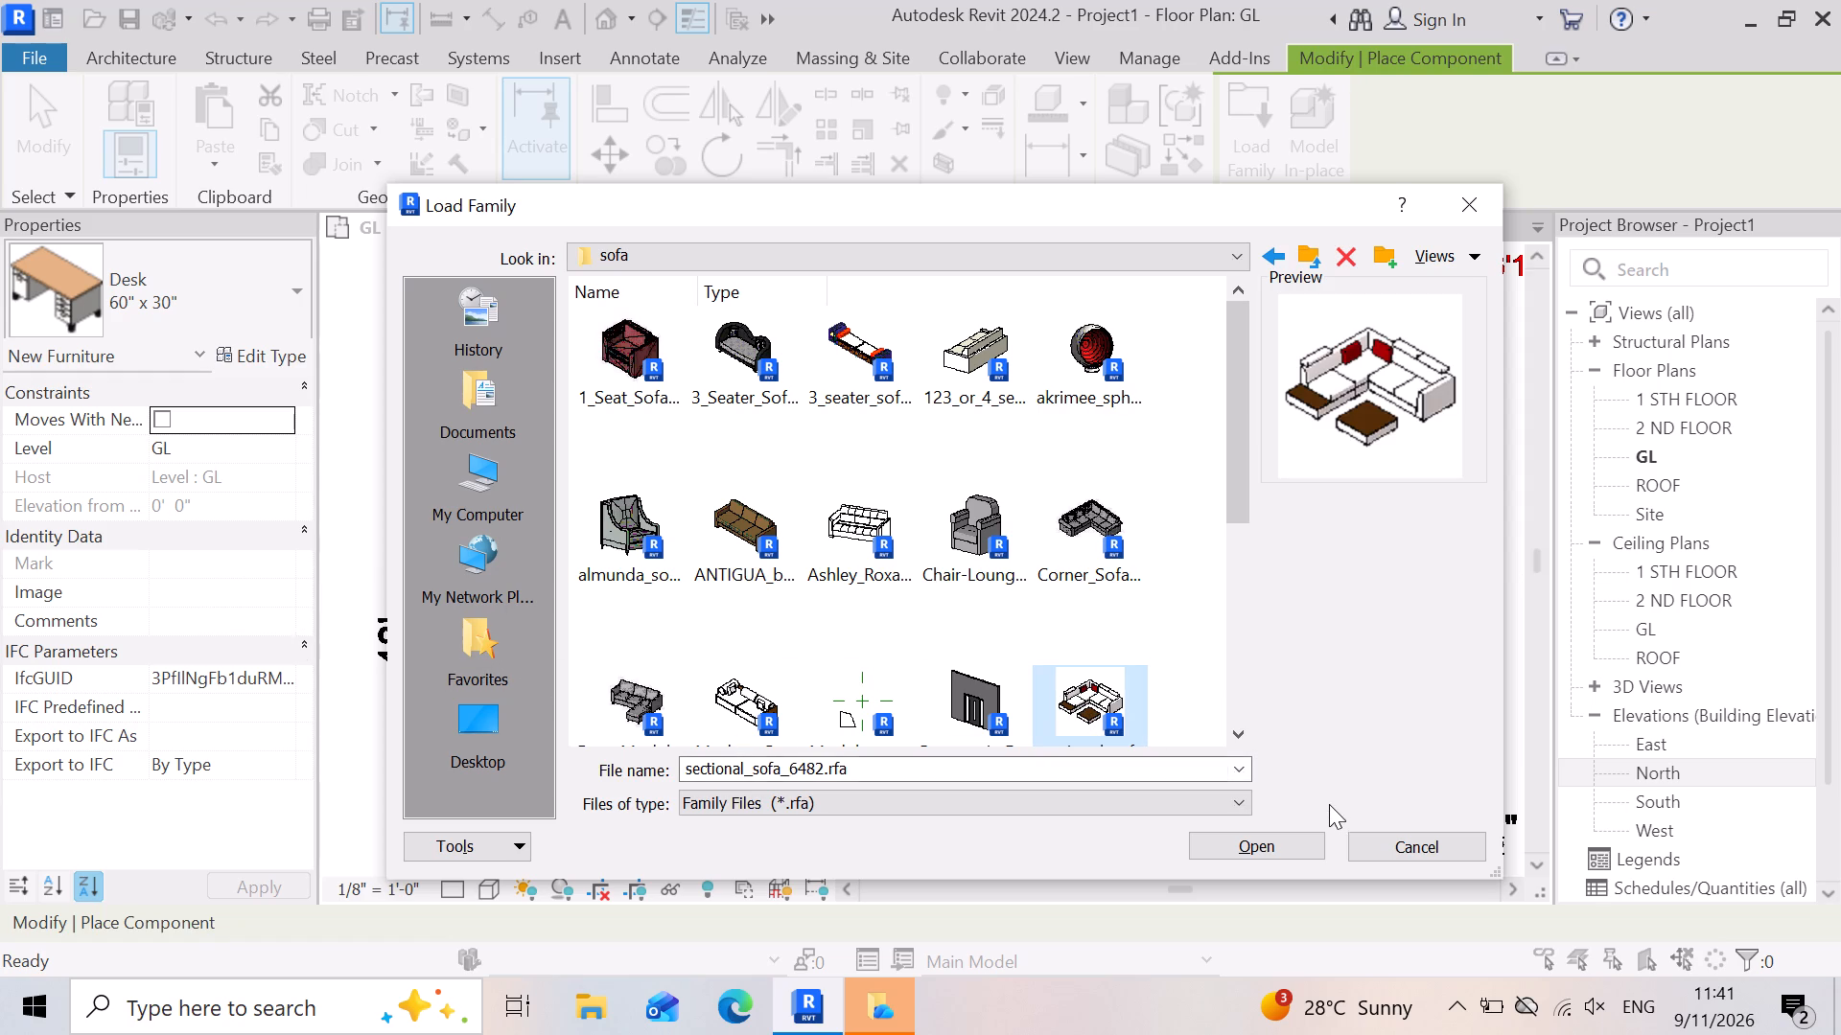
left_click(1292, 833)
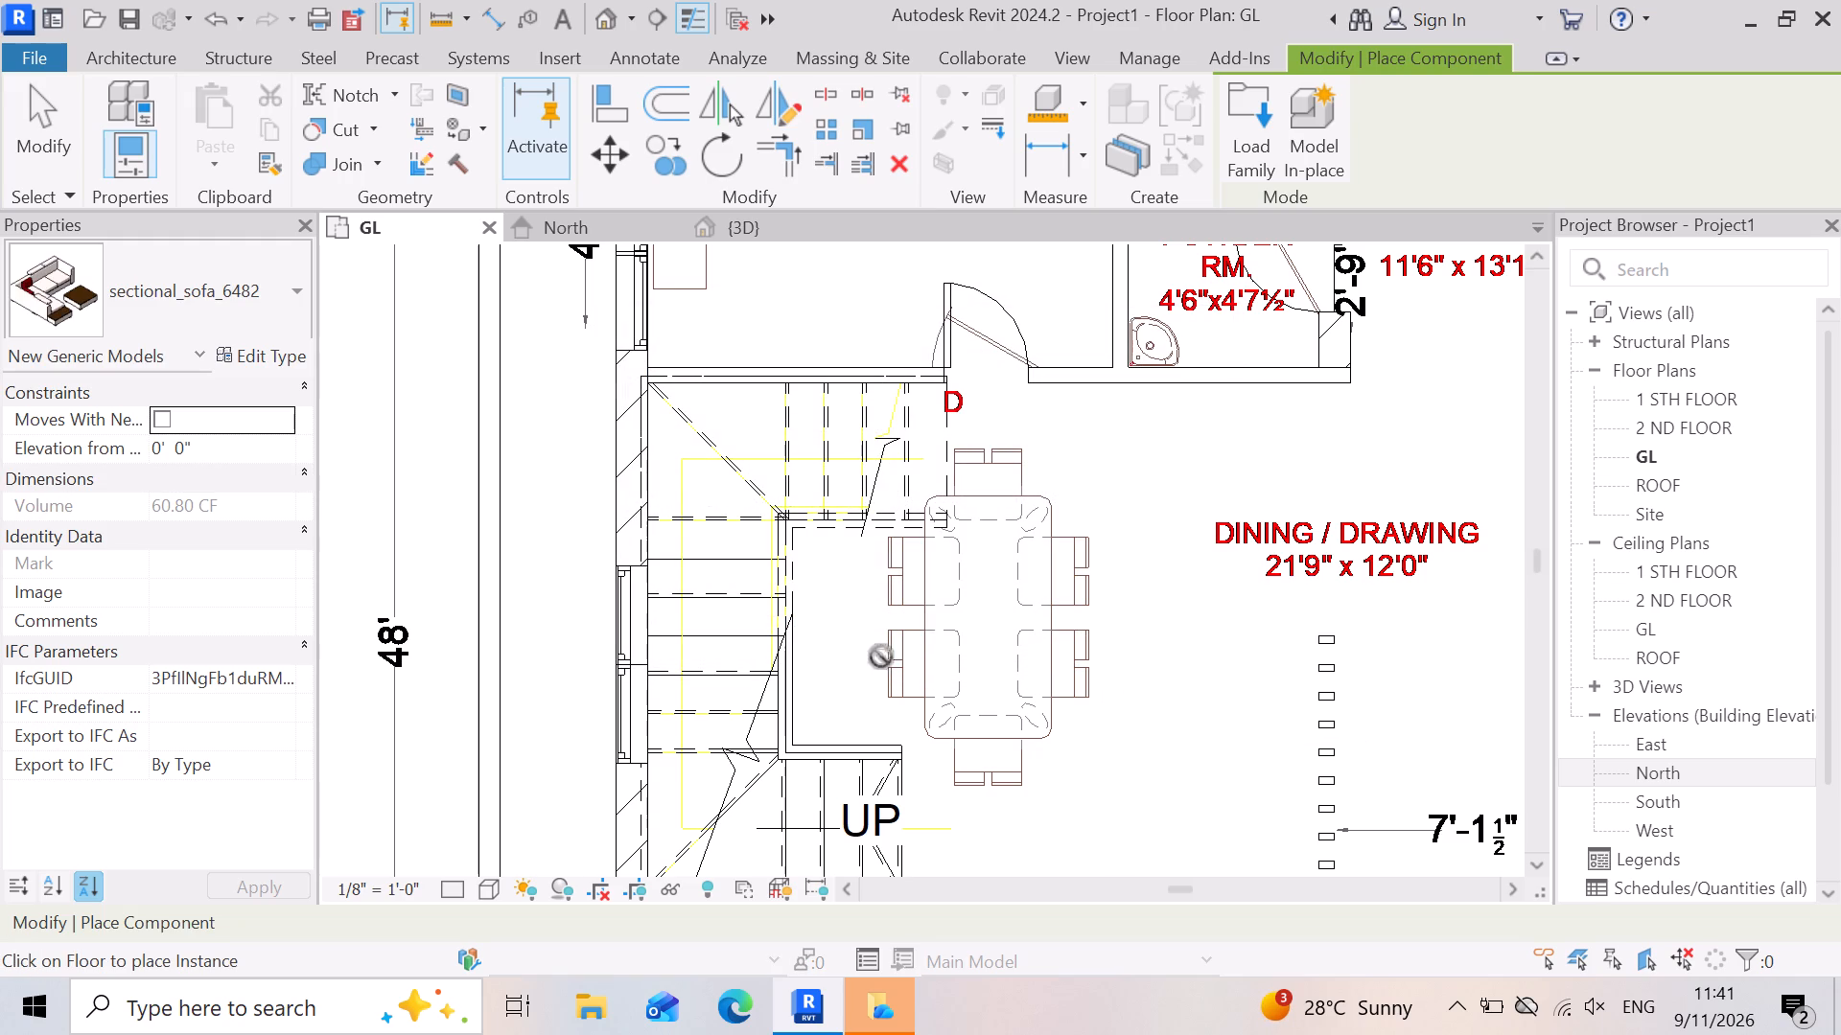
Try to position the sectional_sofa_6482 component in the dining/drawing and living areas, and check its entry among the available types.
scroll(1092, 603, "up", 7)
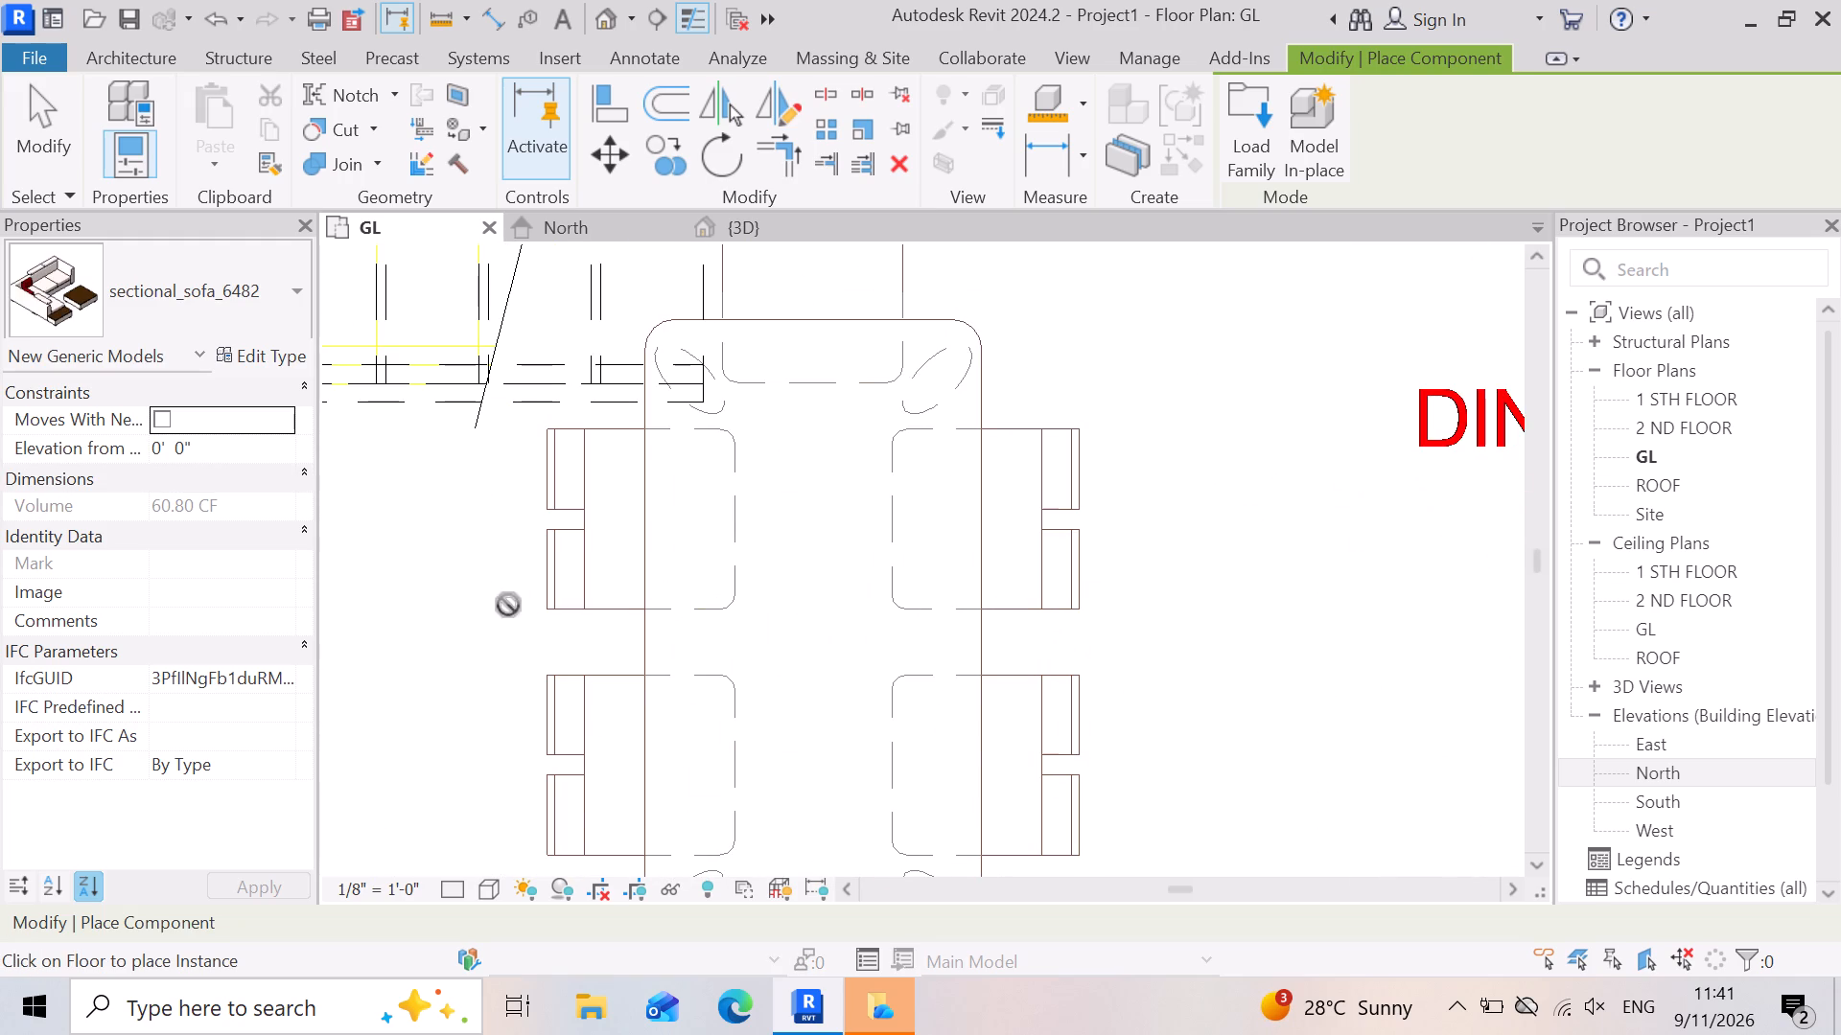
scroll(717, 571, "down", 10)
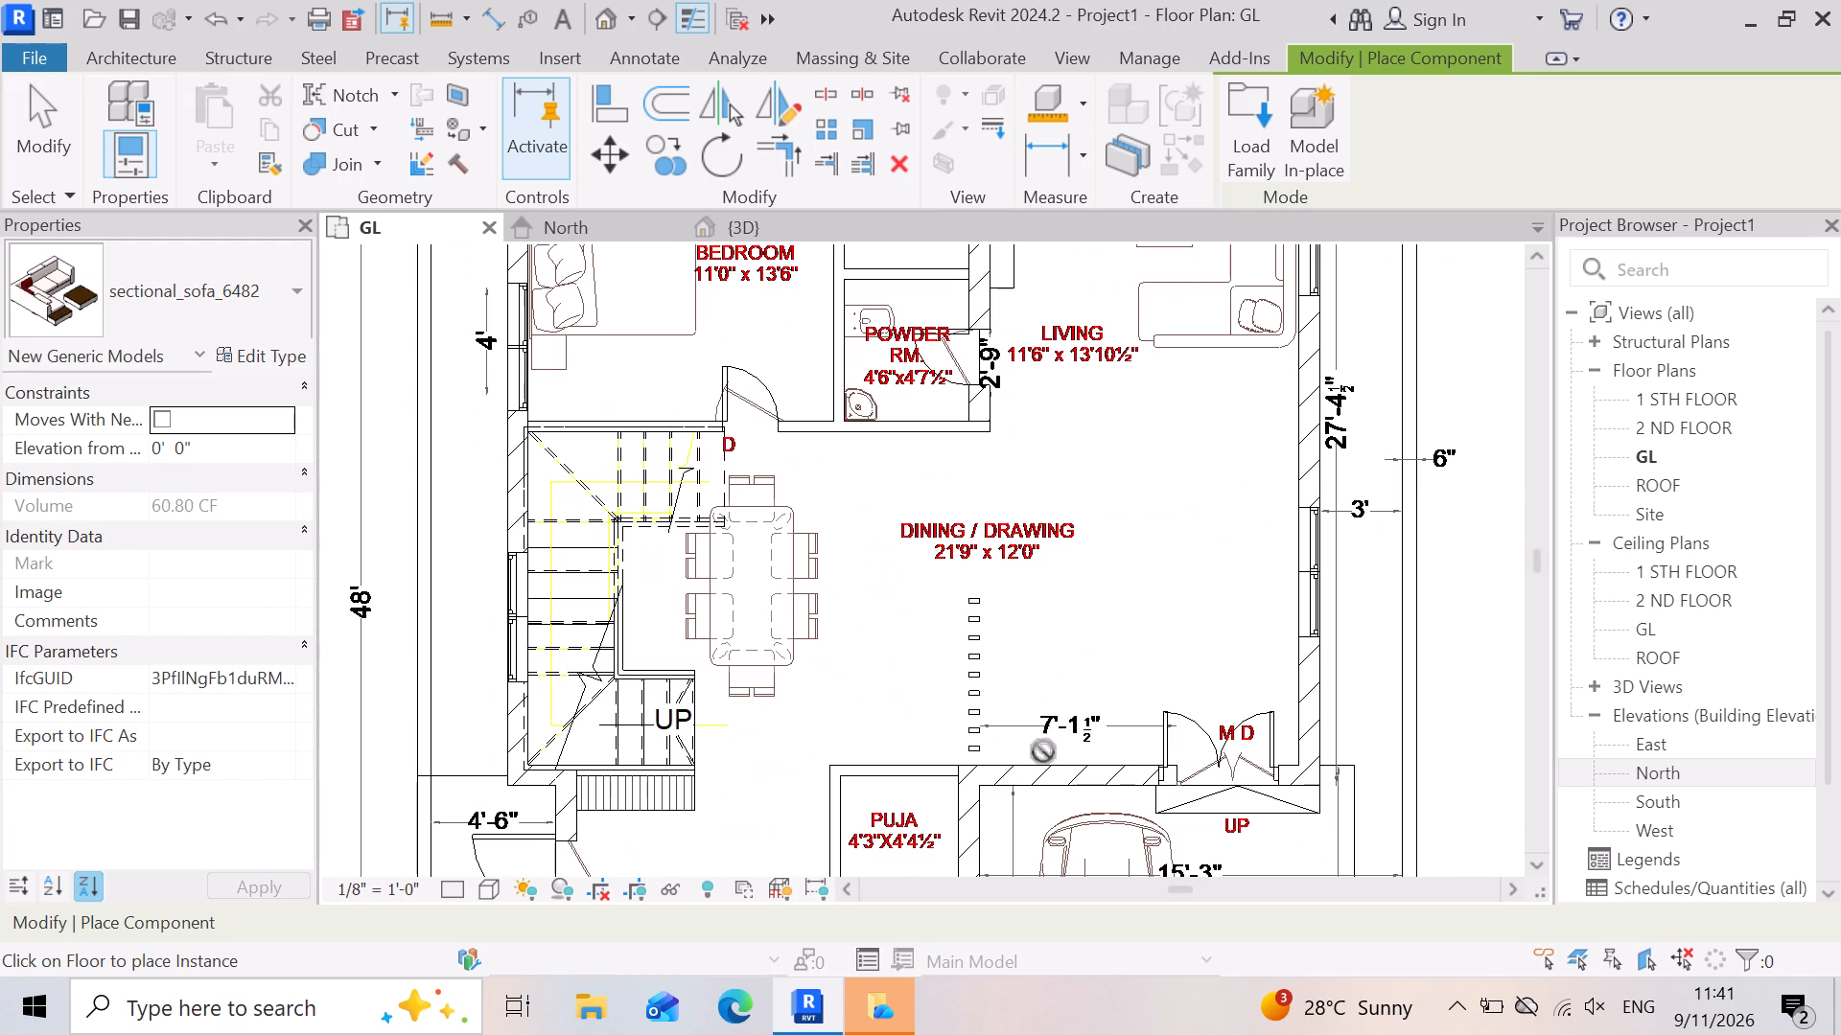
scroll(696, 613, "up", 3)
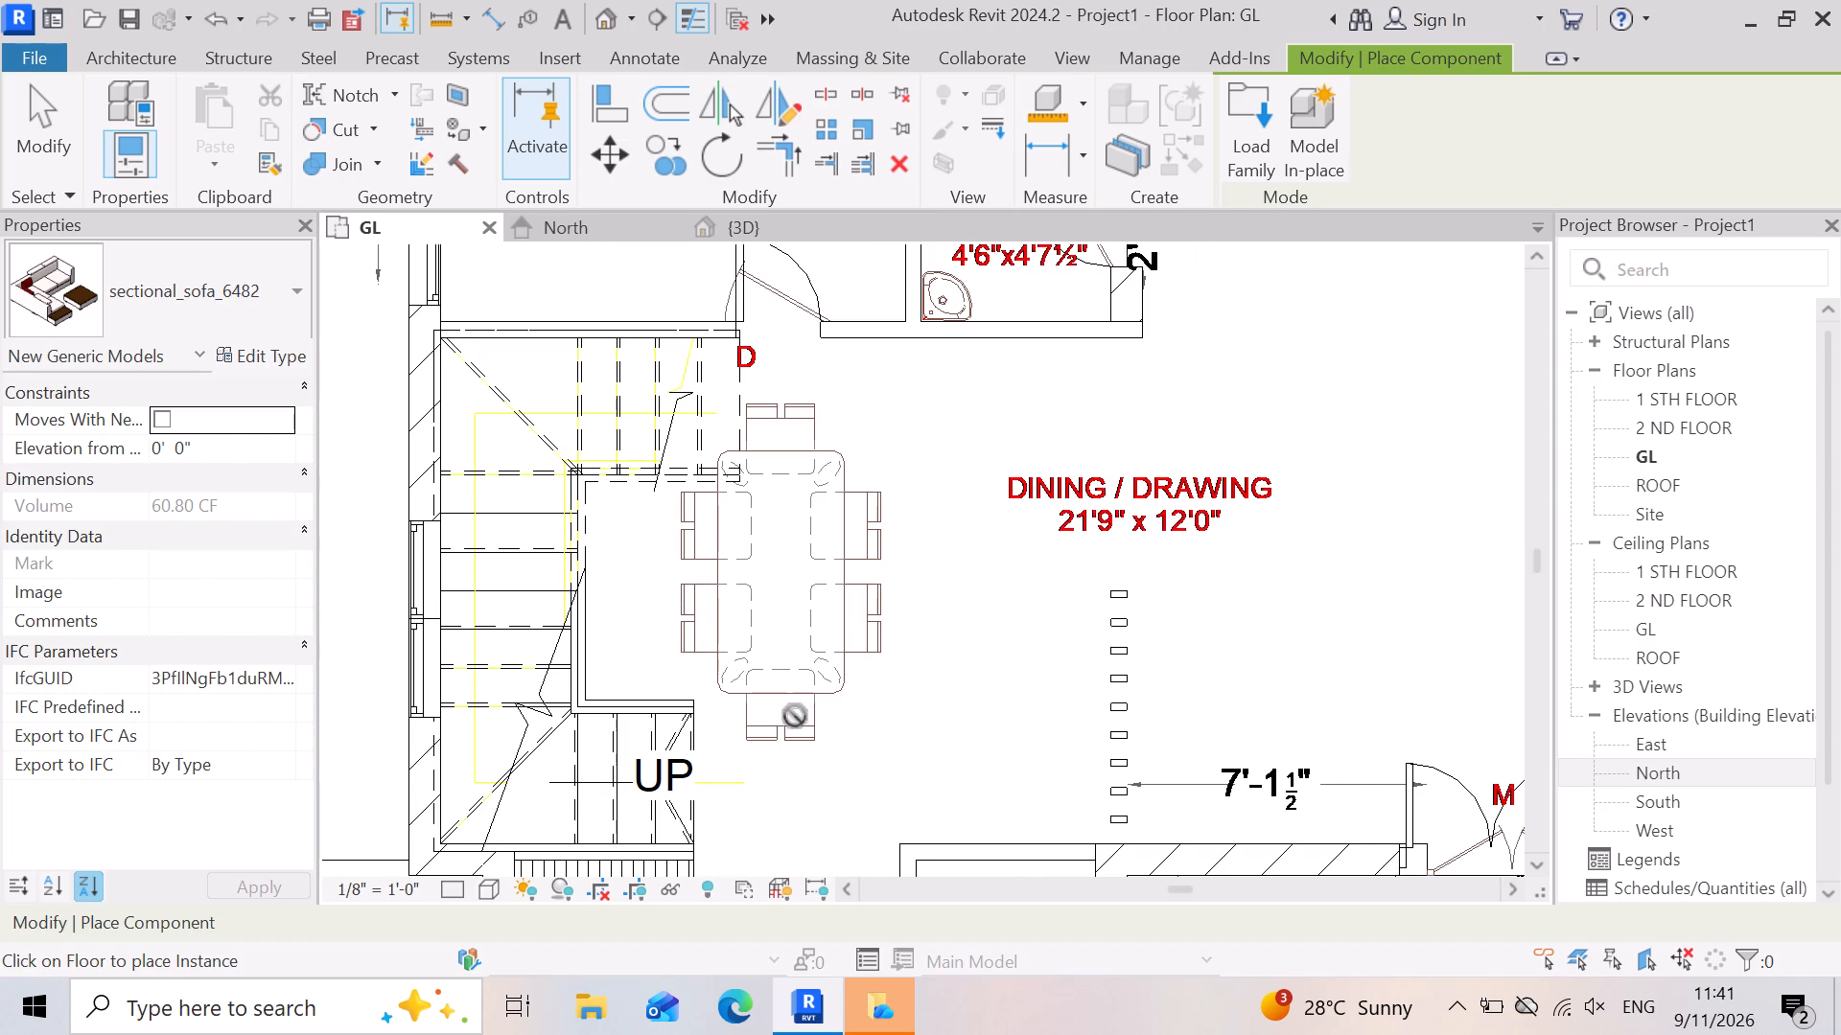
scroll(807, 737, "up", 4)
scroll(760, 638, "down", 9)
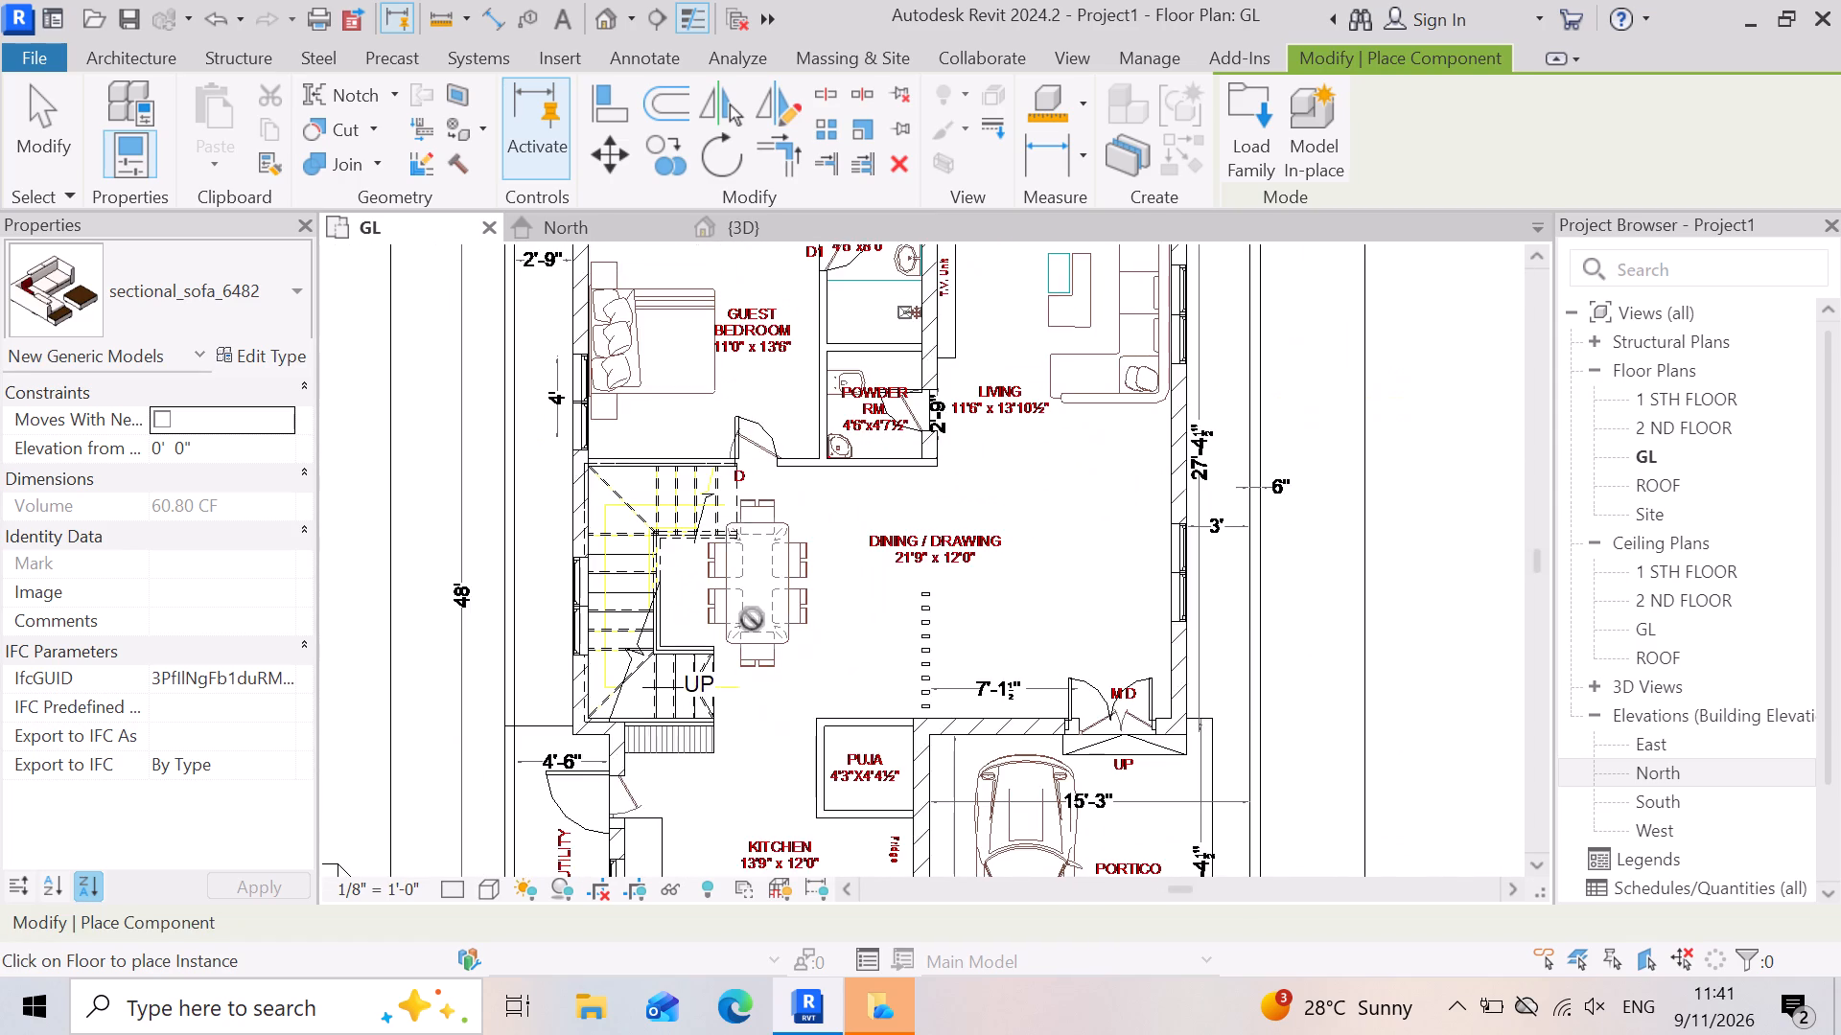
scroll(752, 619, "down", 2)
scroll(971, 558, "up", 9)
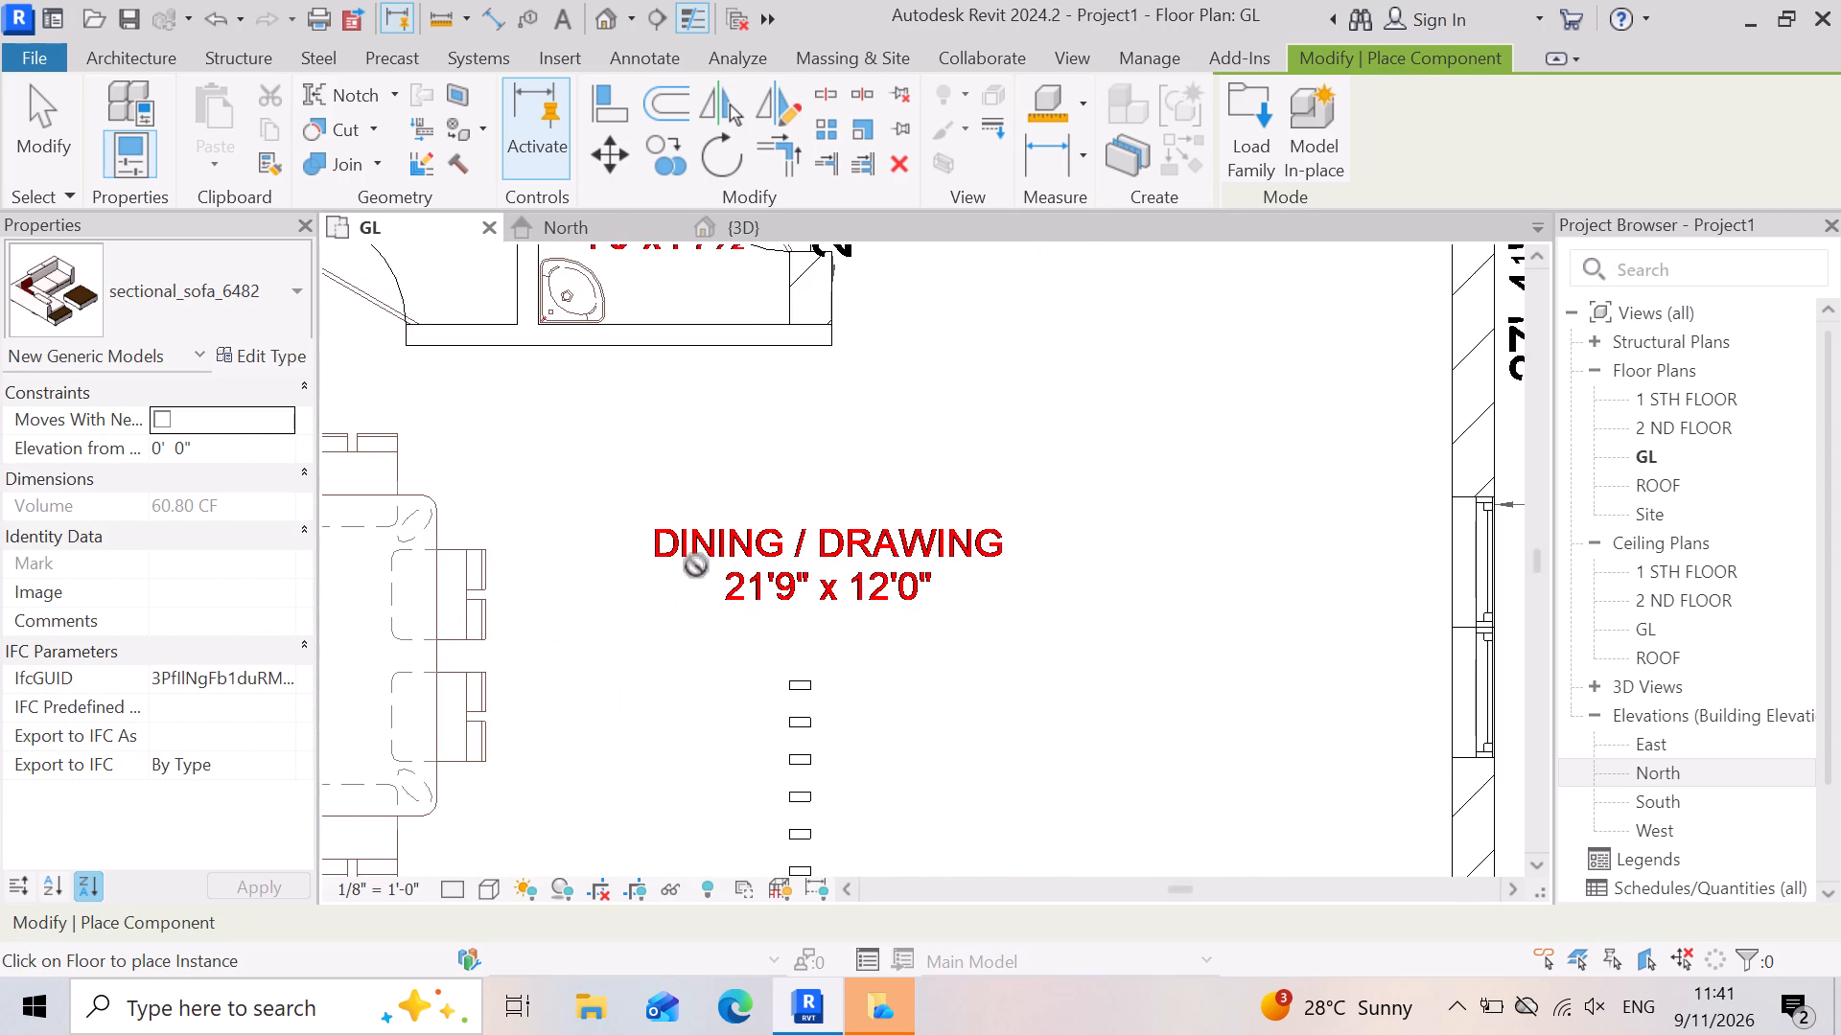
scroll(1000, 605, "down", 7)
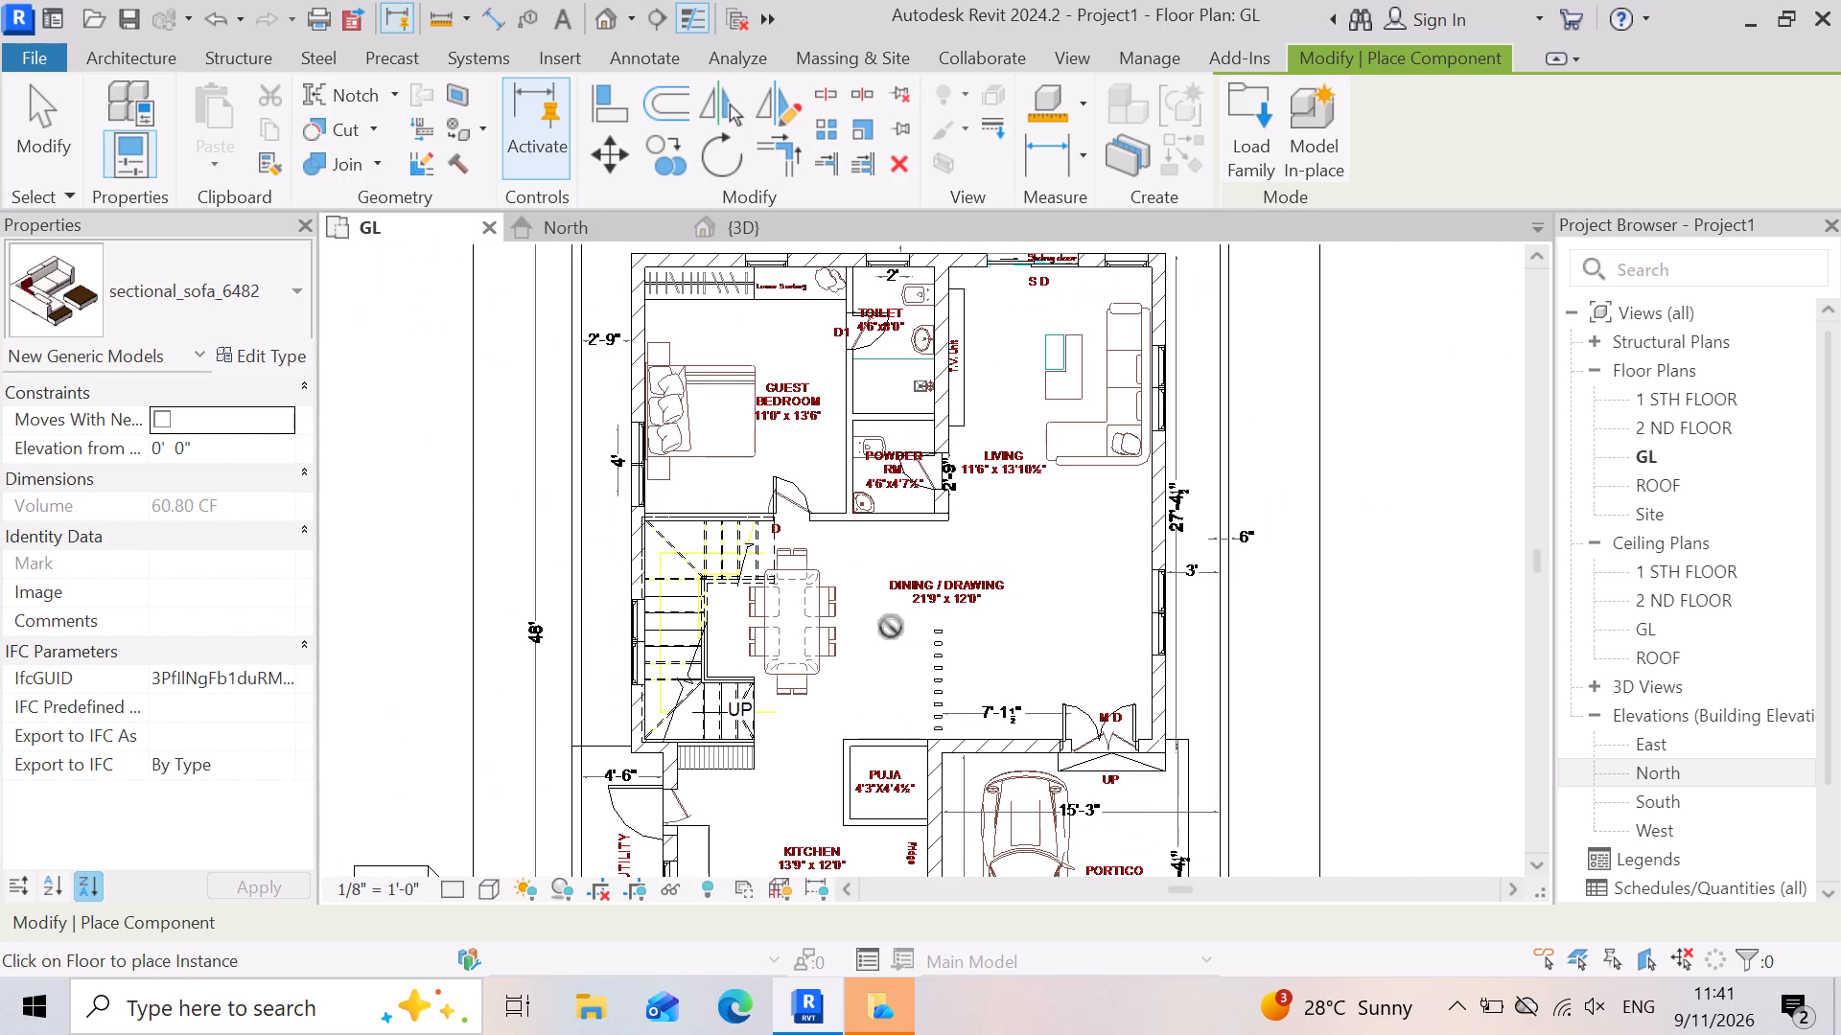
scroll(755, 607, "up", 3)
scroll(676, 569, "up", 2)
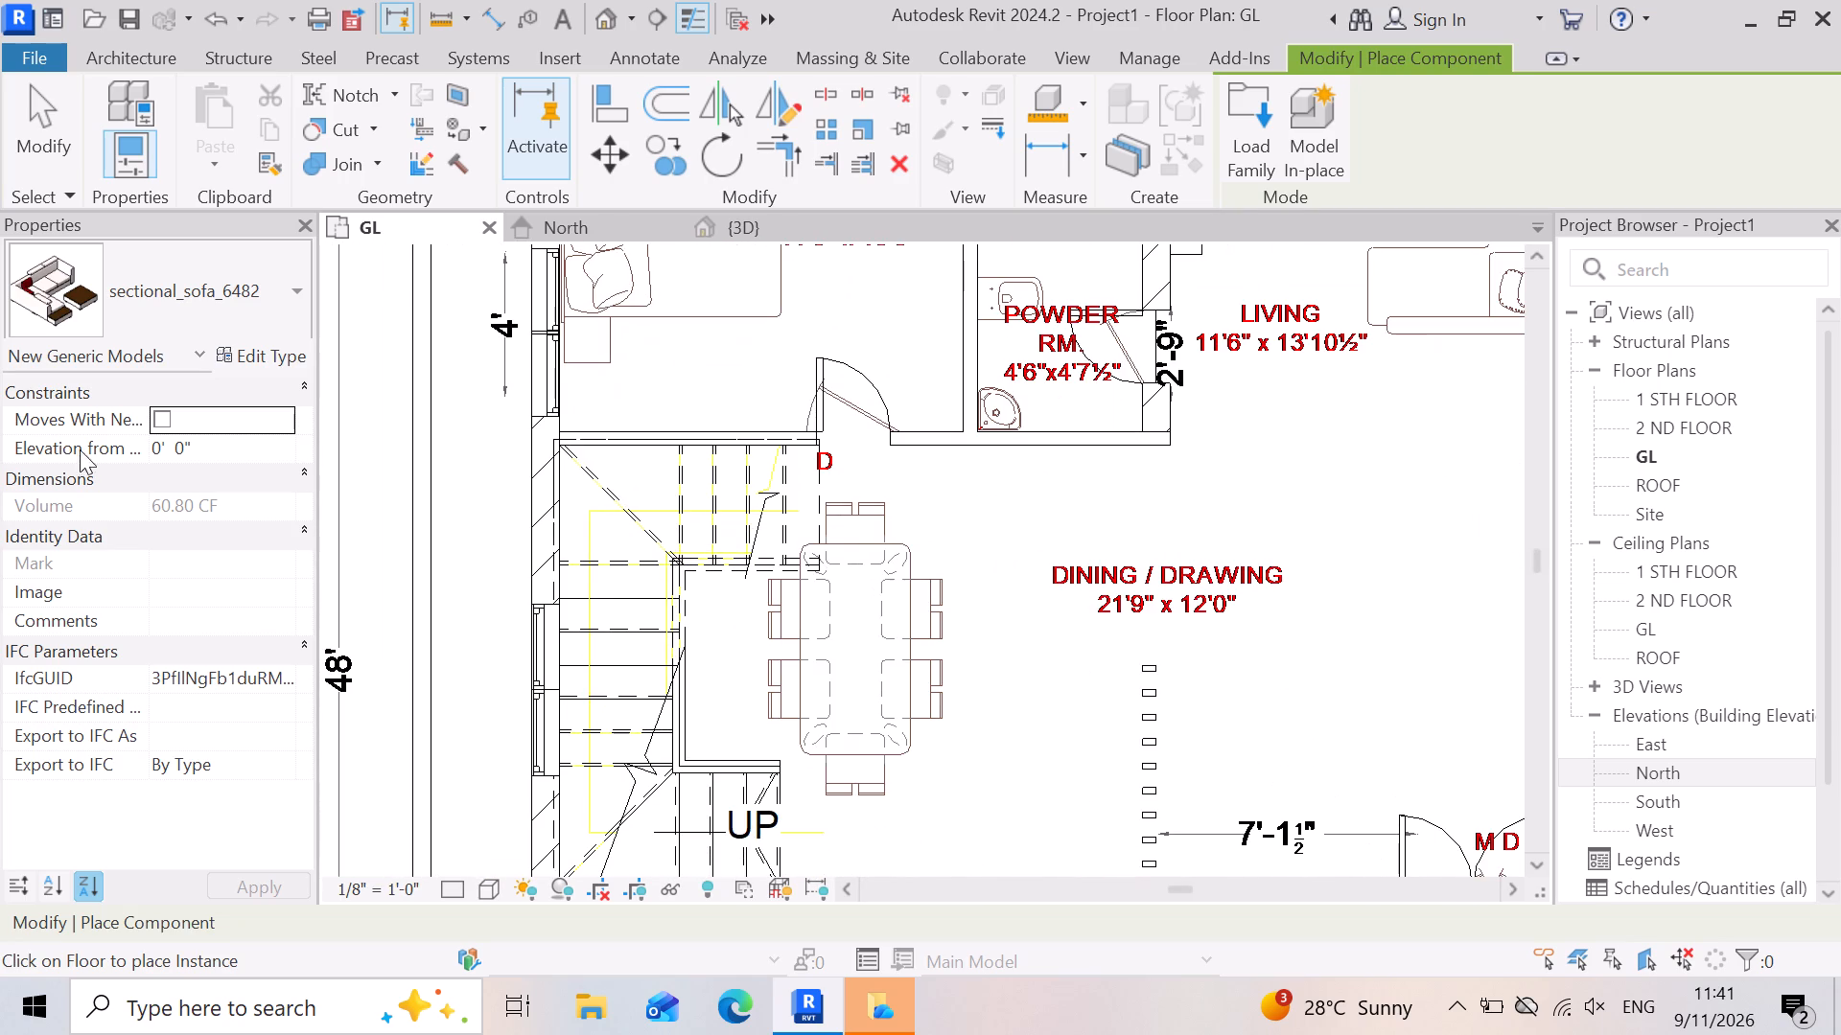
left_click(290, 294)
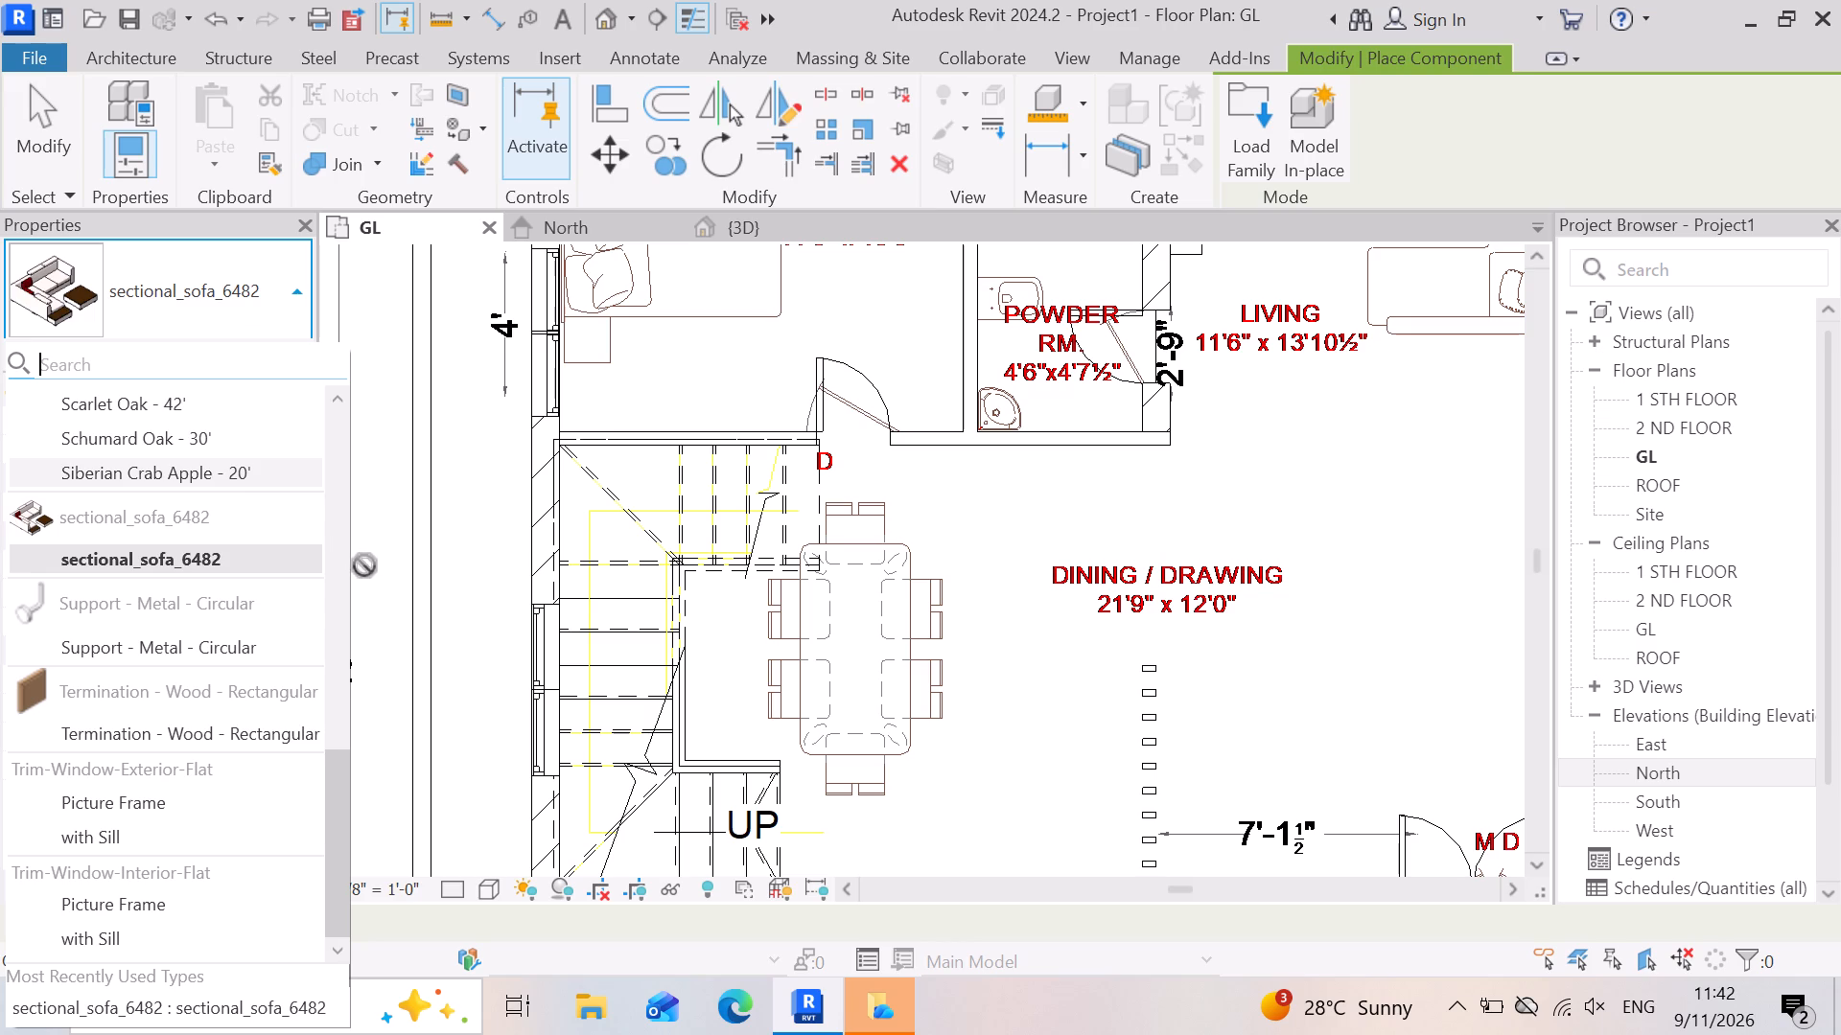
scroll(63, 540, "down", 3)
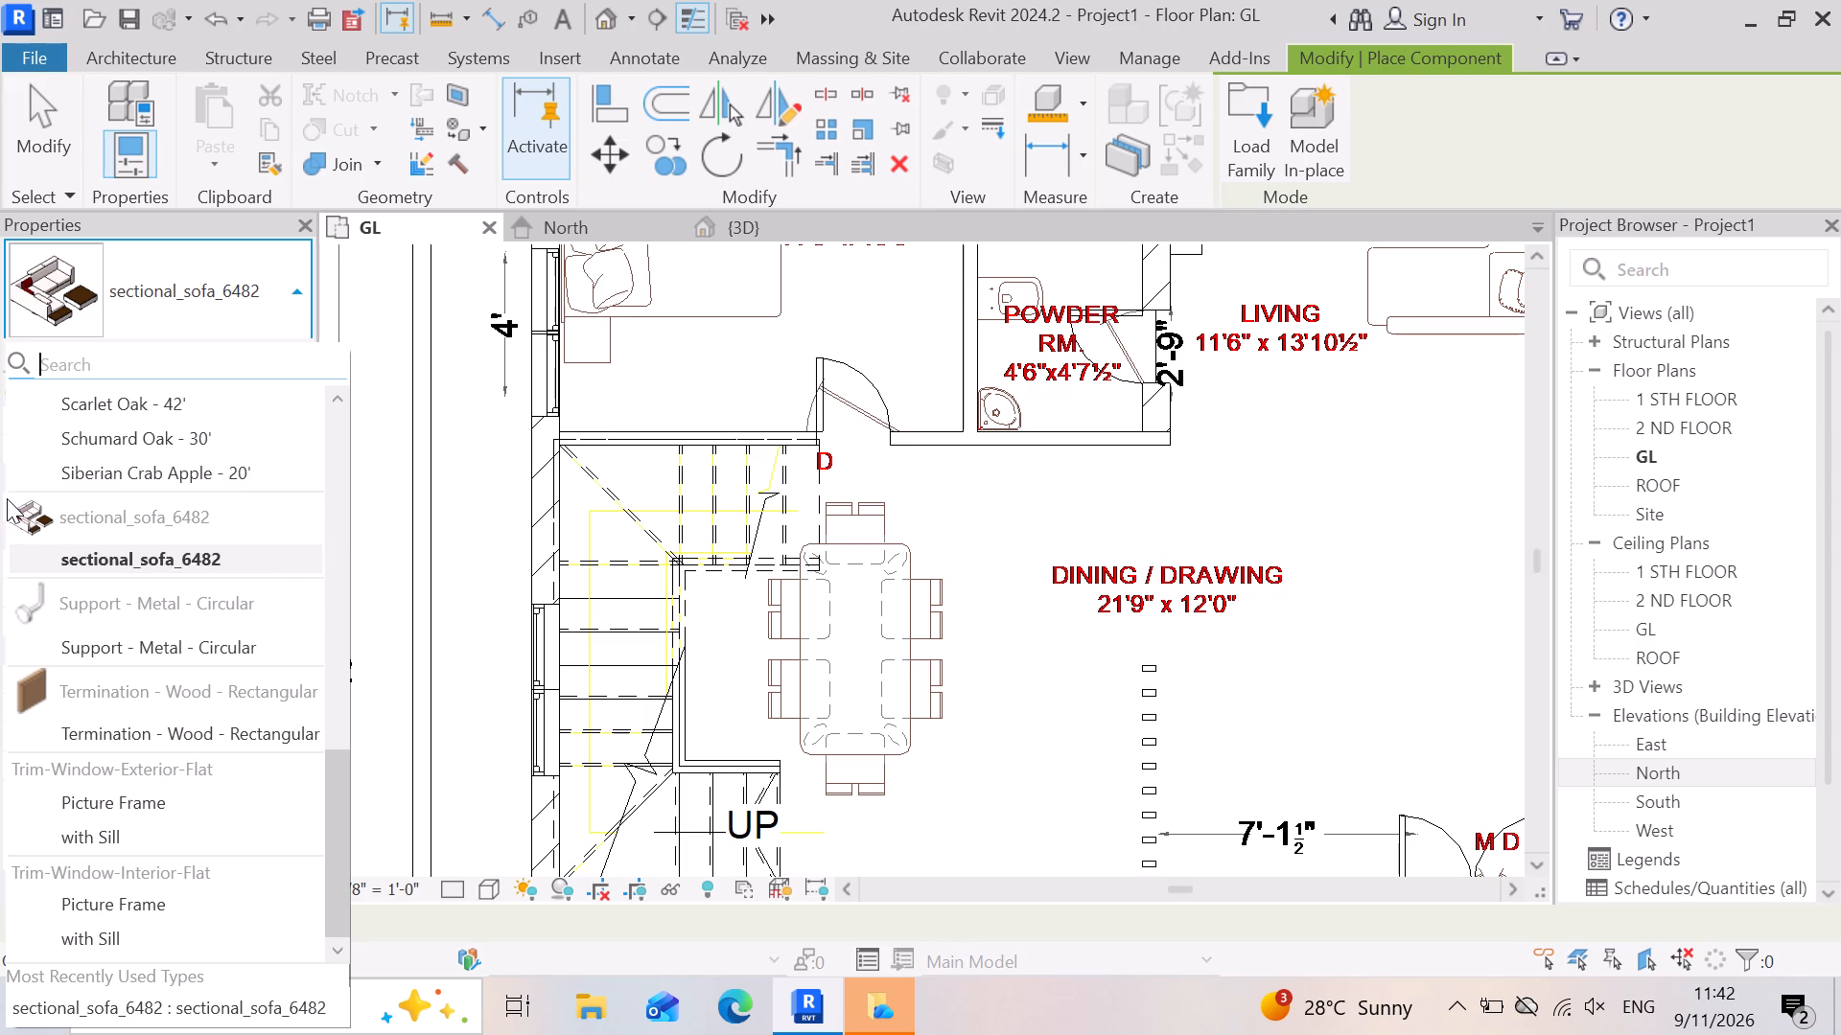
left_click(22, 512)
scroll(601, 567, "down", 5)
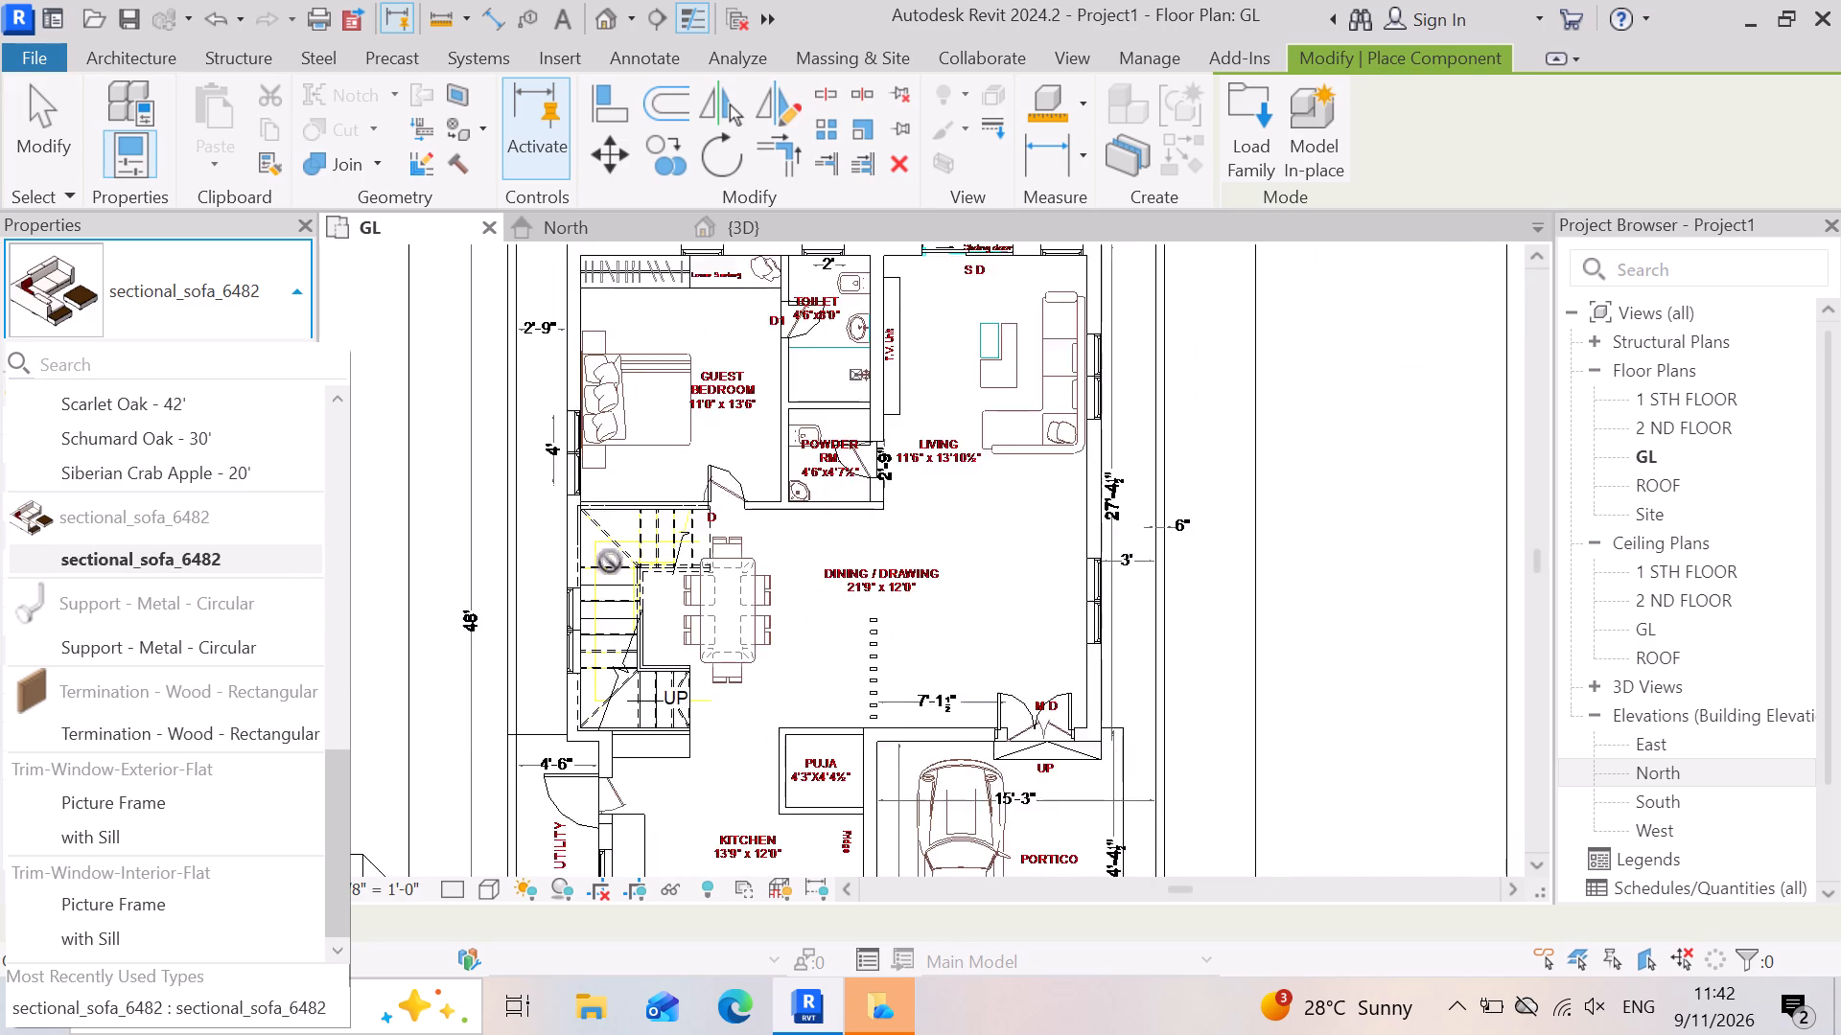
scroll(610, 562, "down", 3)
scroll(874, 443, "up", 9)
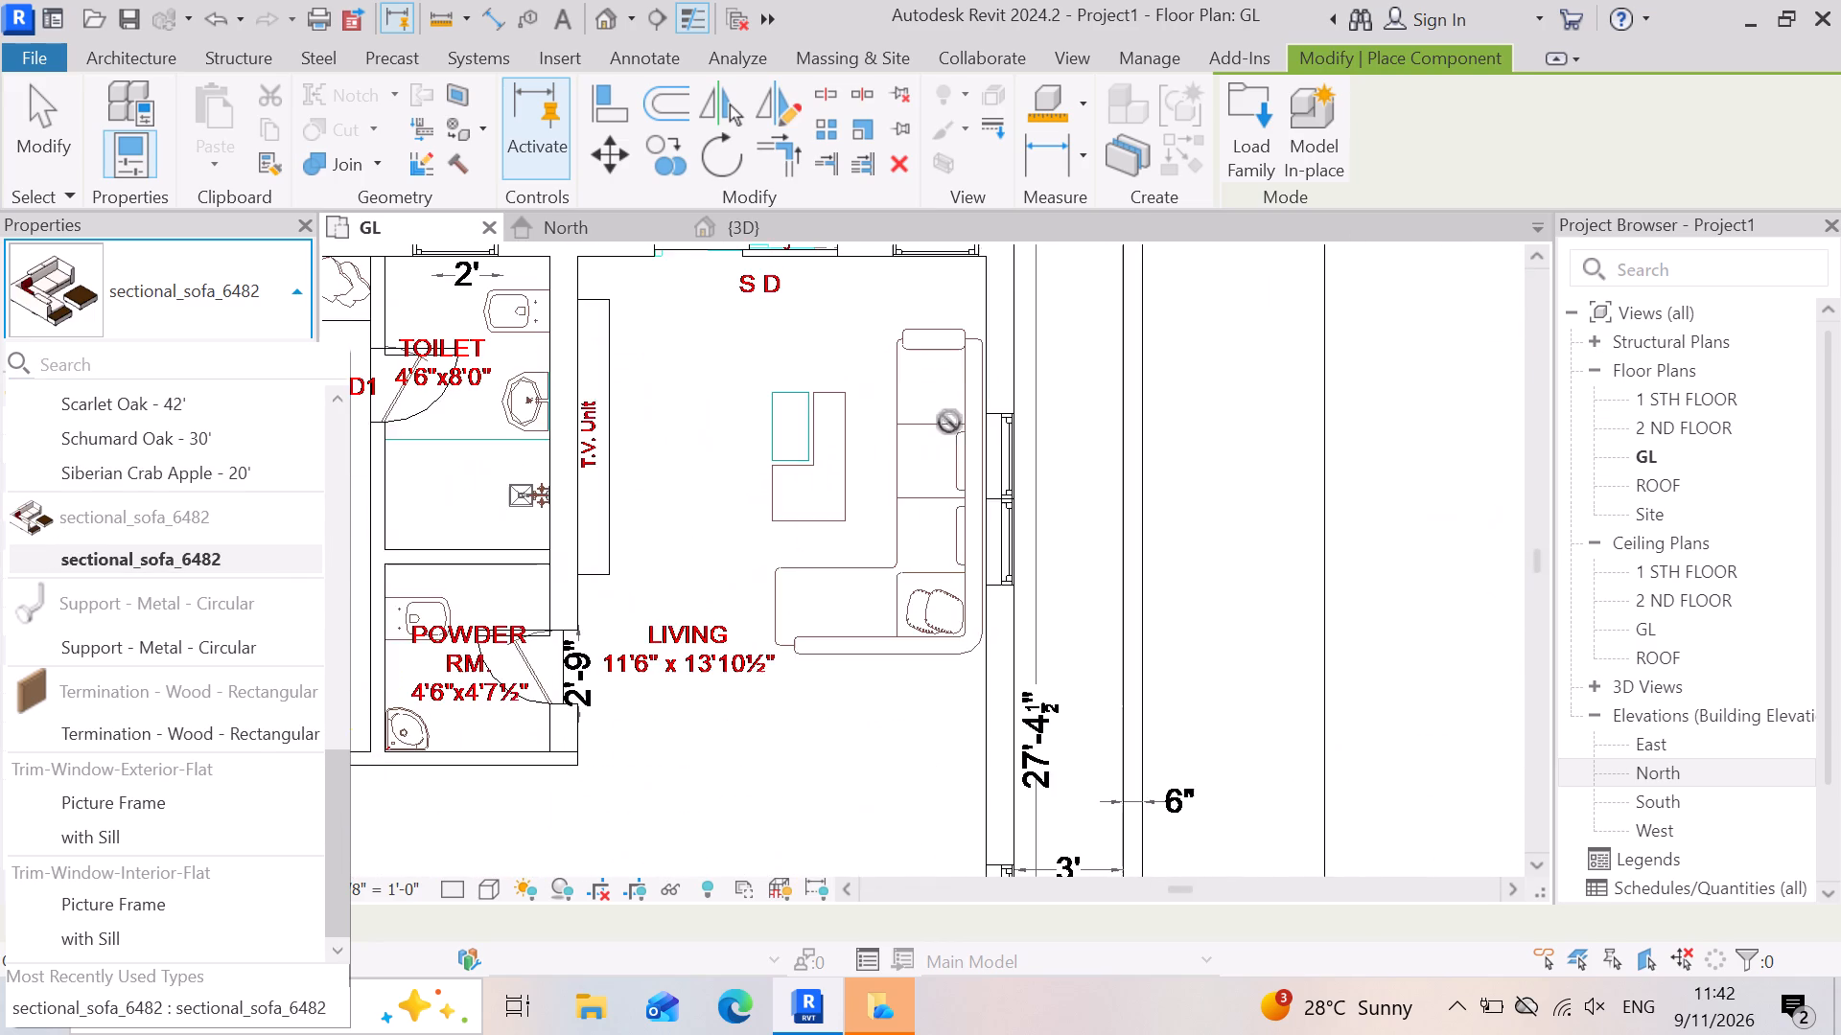
Load the Enzo_Modular_Sofa_1757 family from the sofa folder.
left_click(1254, 107)
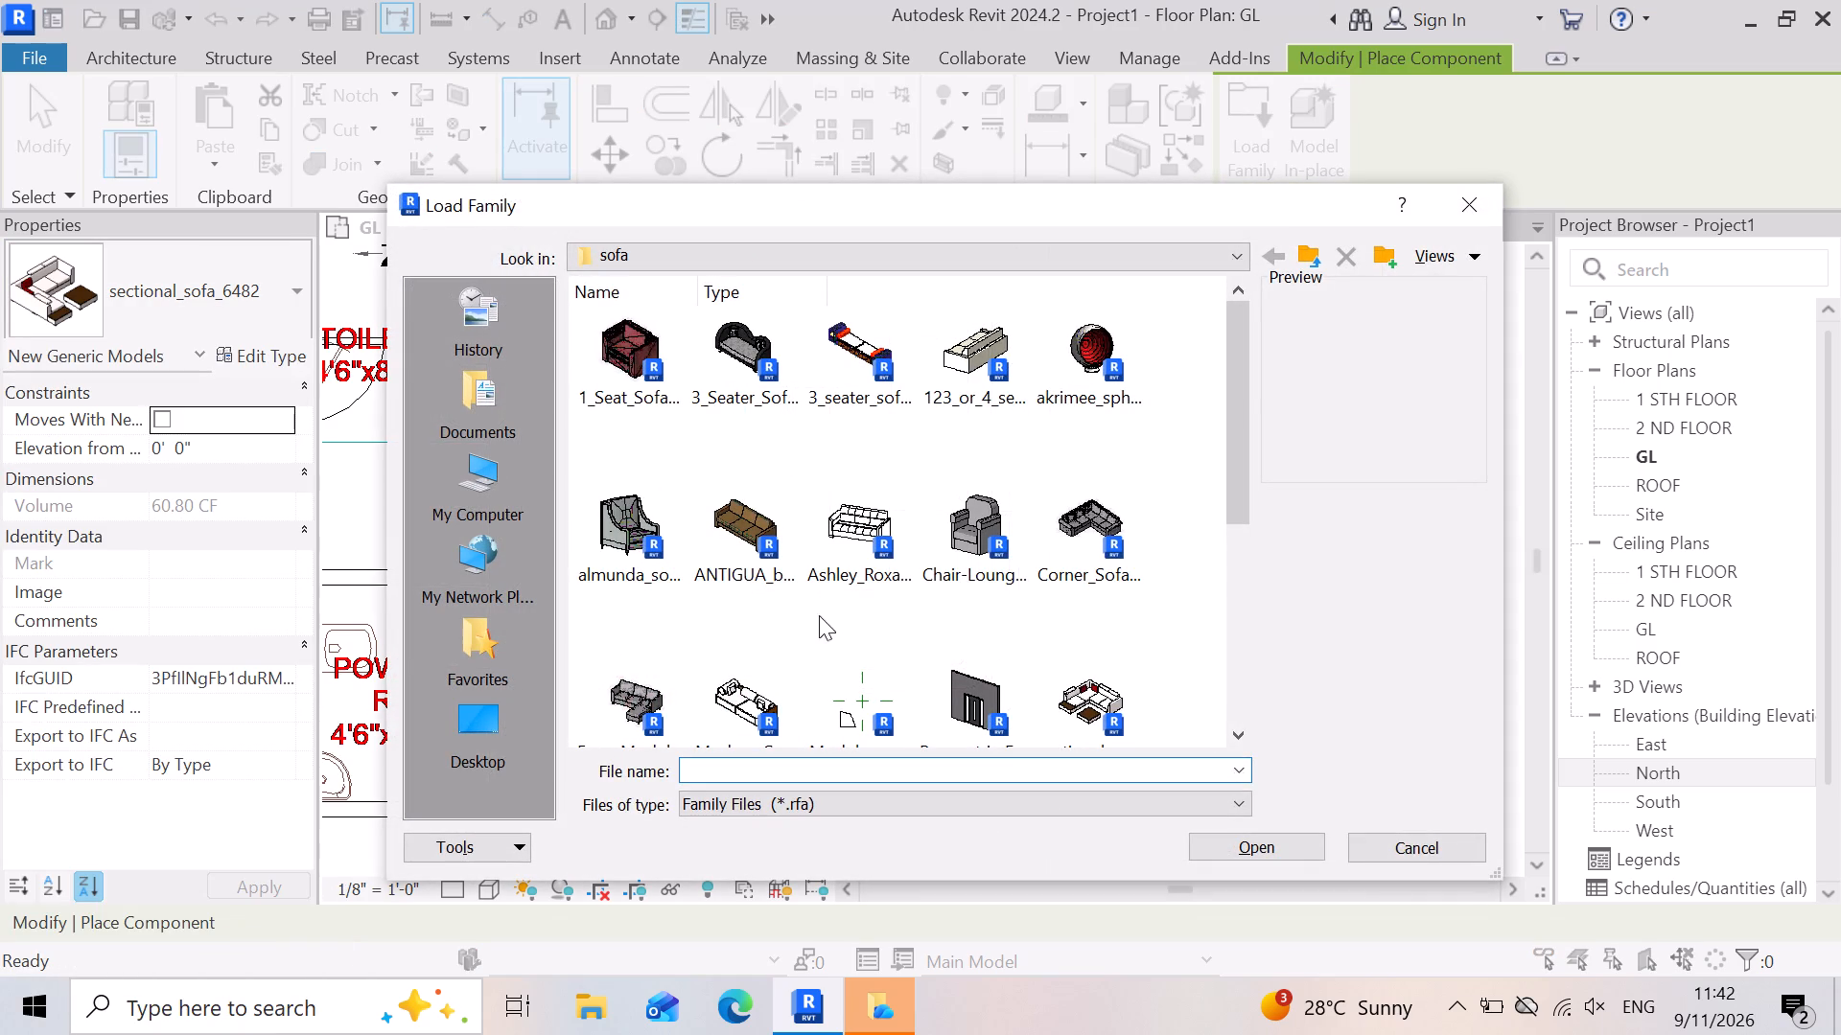
scroll(636, 583, "down", 1)
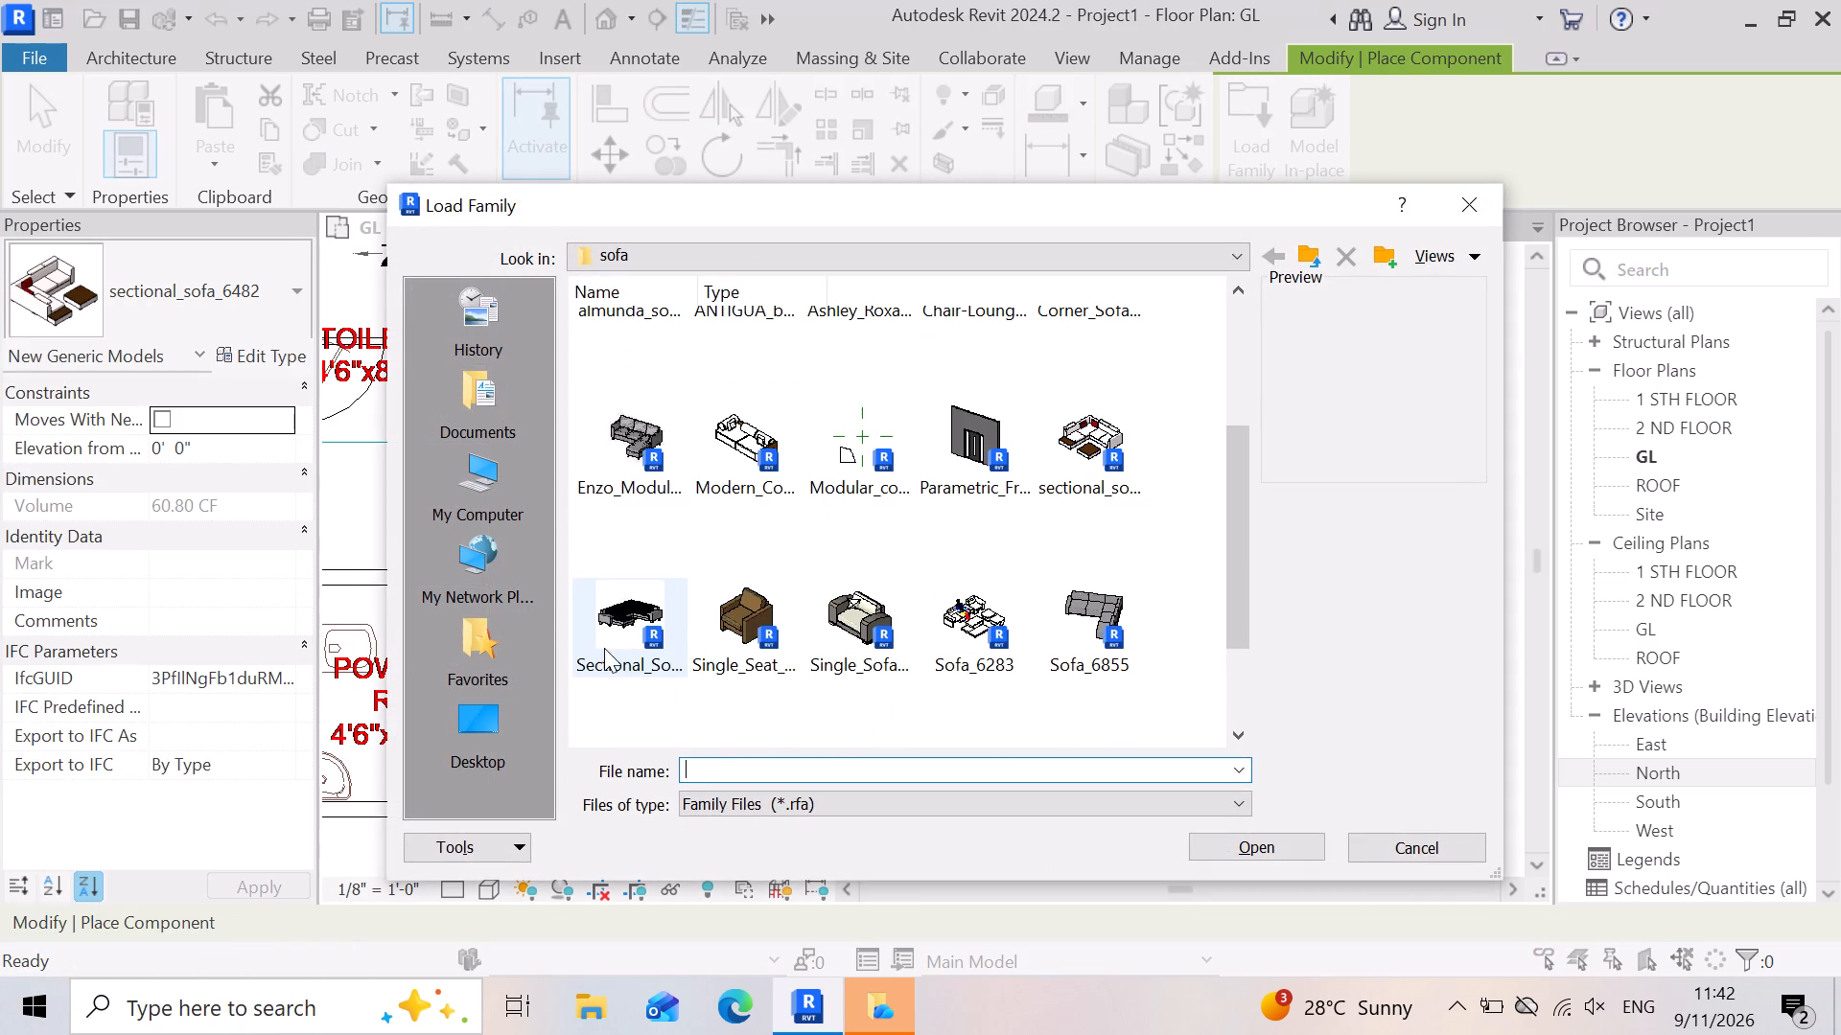
left_click(635, 434)
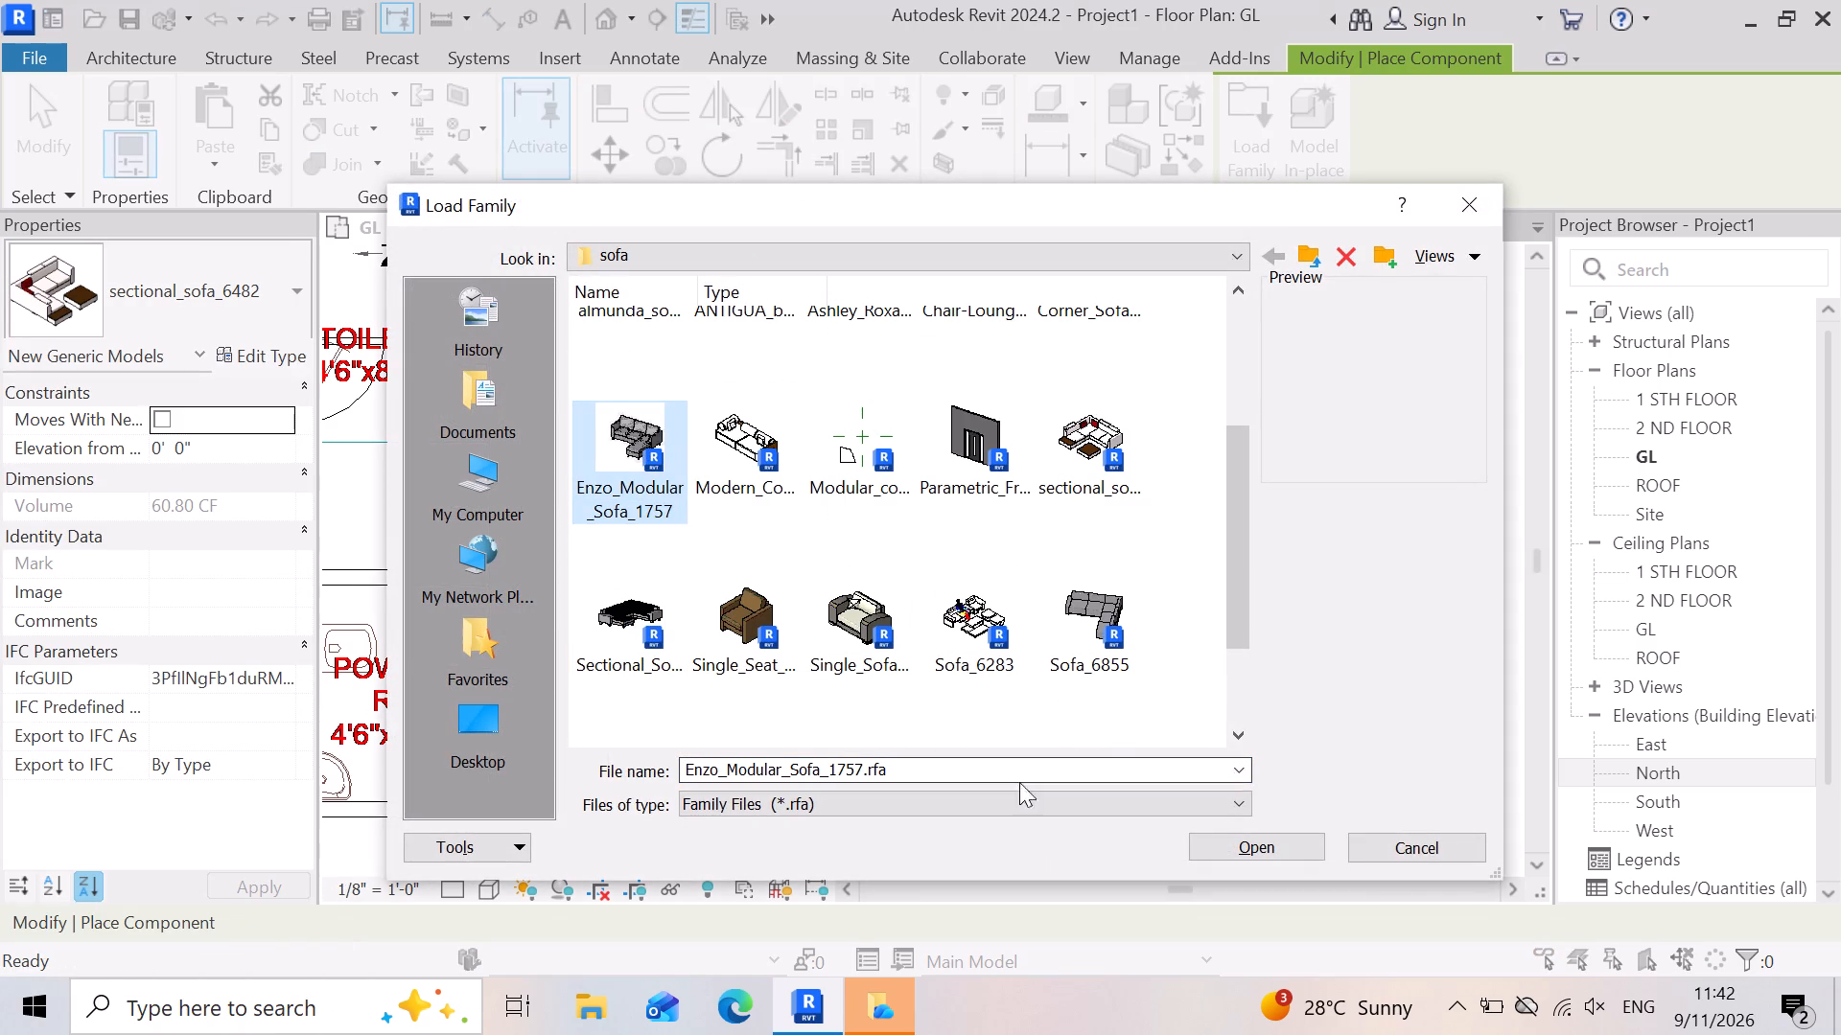
left_click(1252, 839)
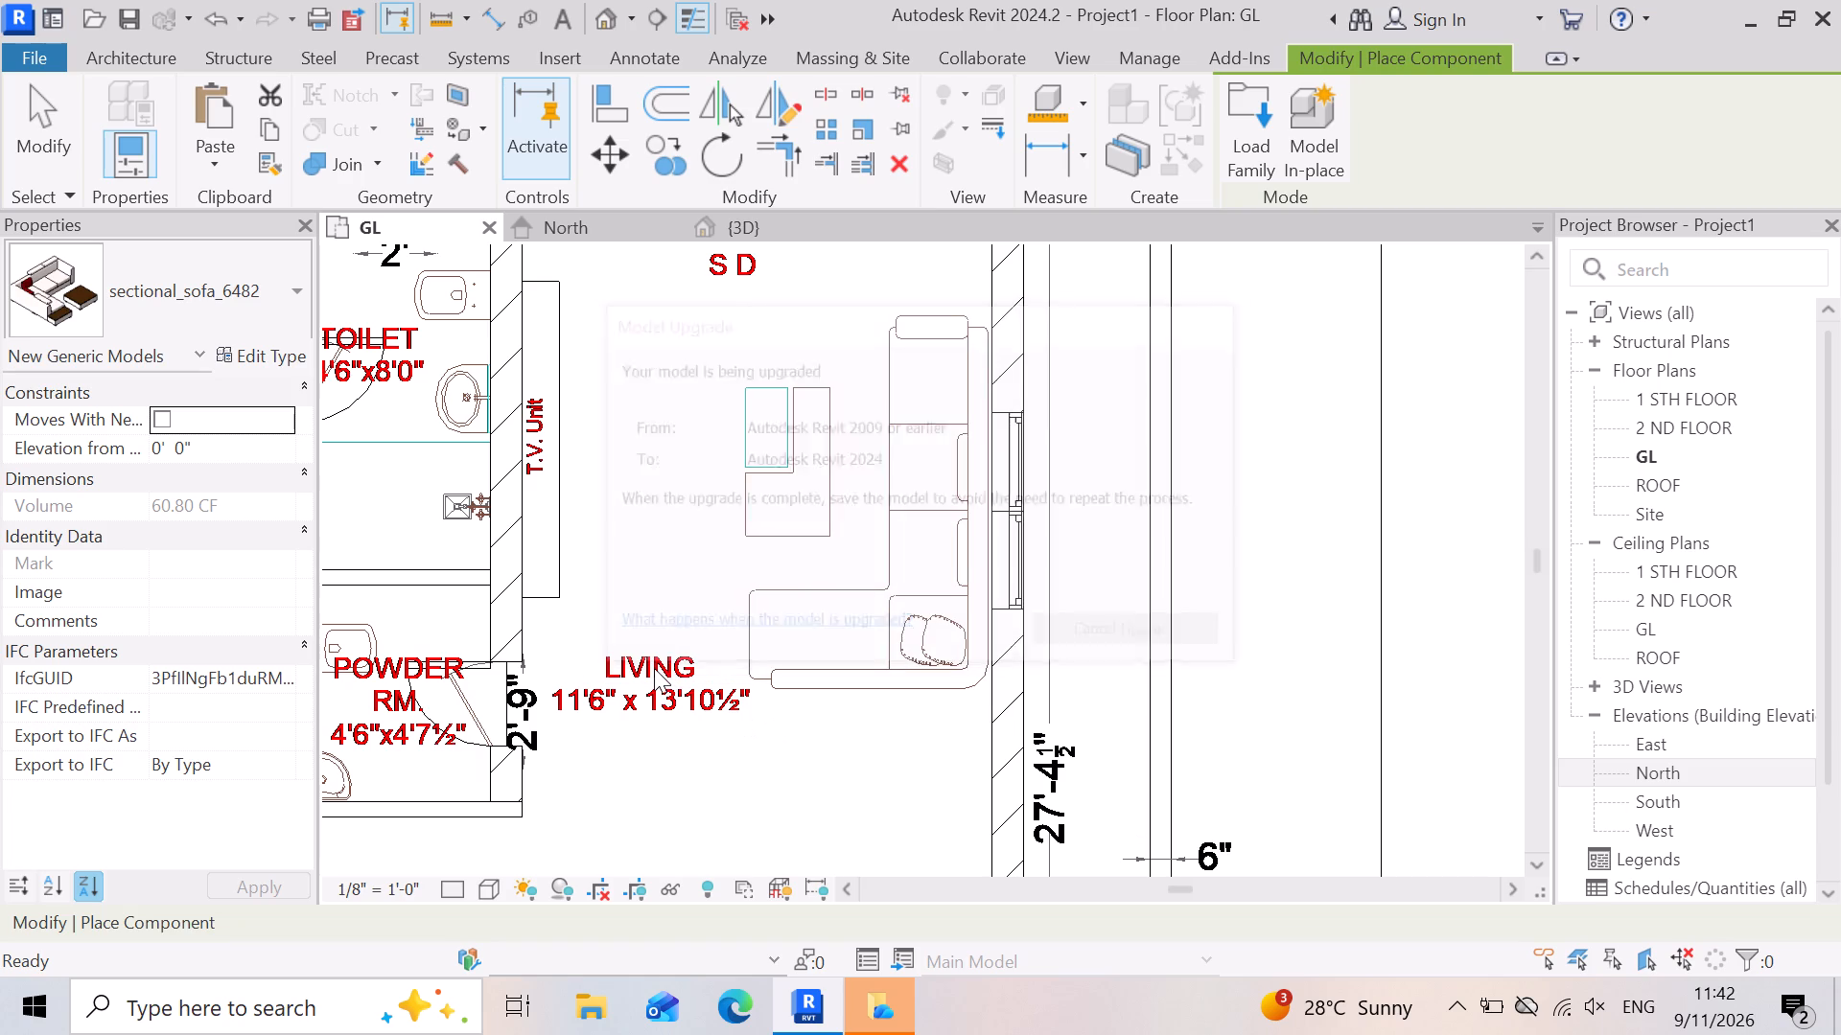
Place one Enzo_Modular_Sofa_1757, rotated to match the plan's L-shaped sofa, just below it in the open dining/drawing area, about 5'-6" from the outer wall.
scroll(927, 569, "up", 3)
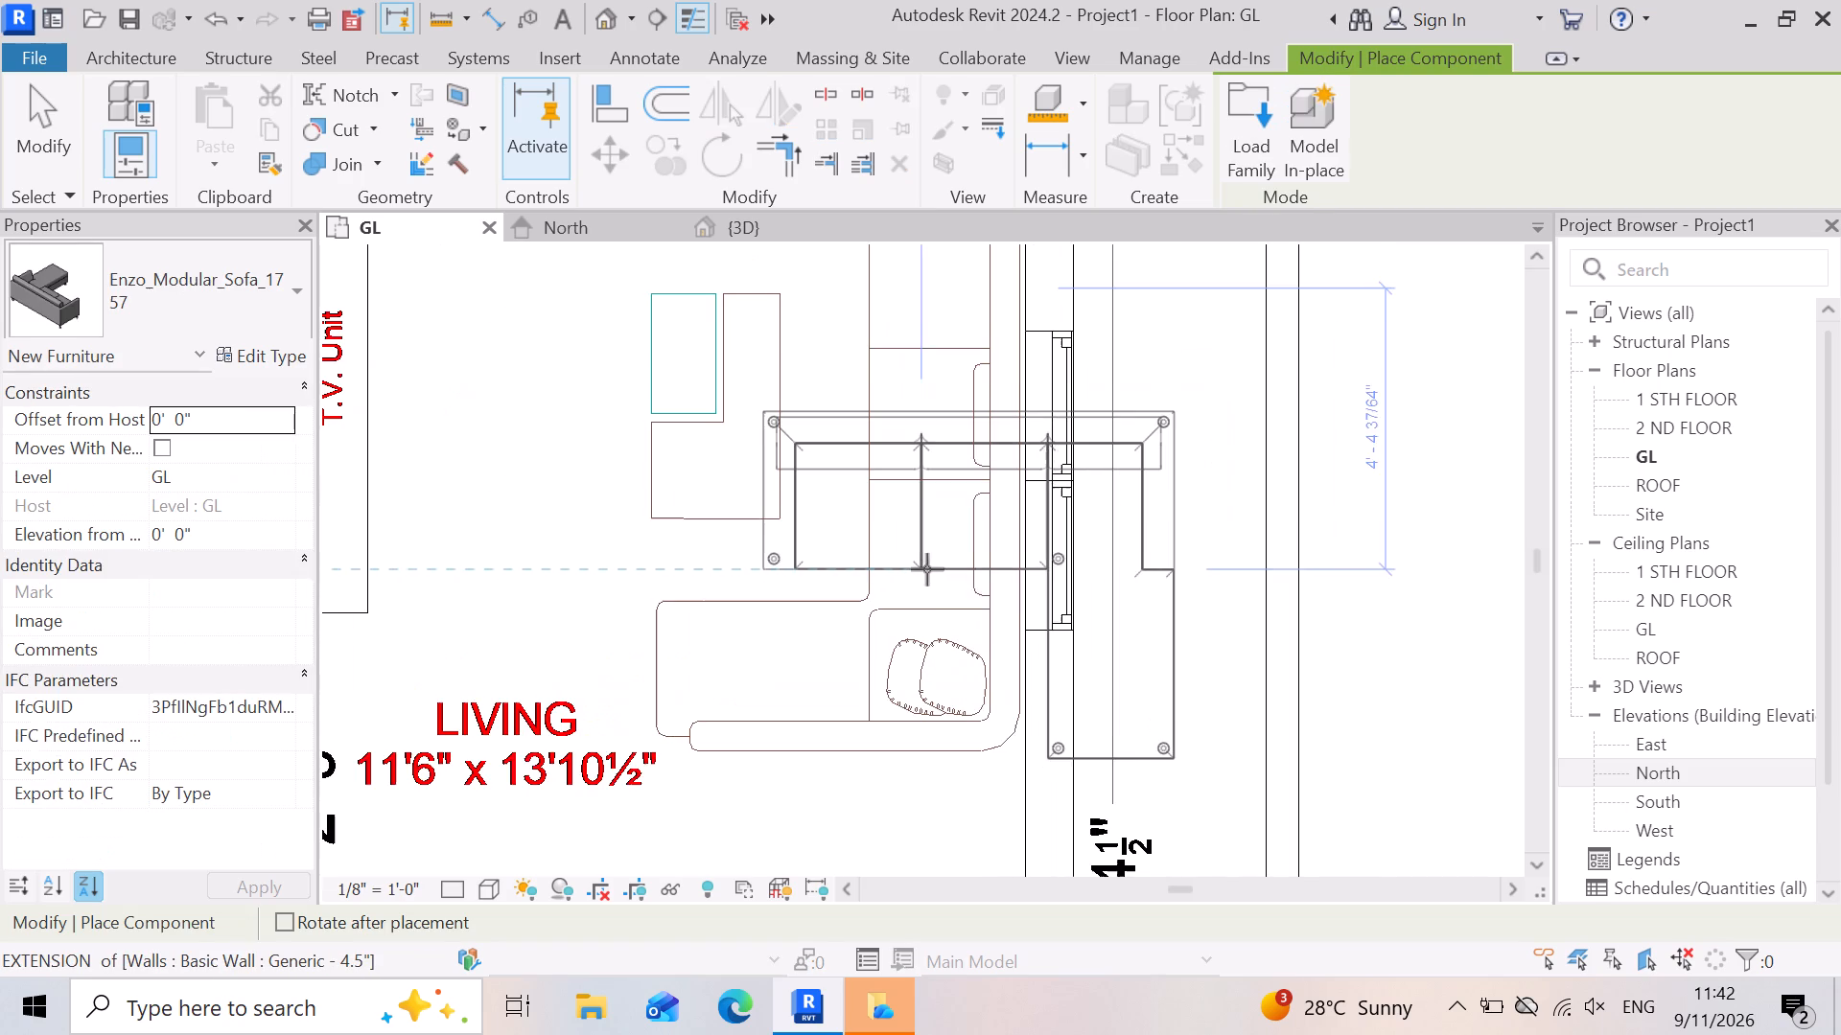
scroll(795, 455, "down", 7)
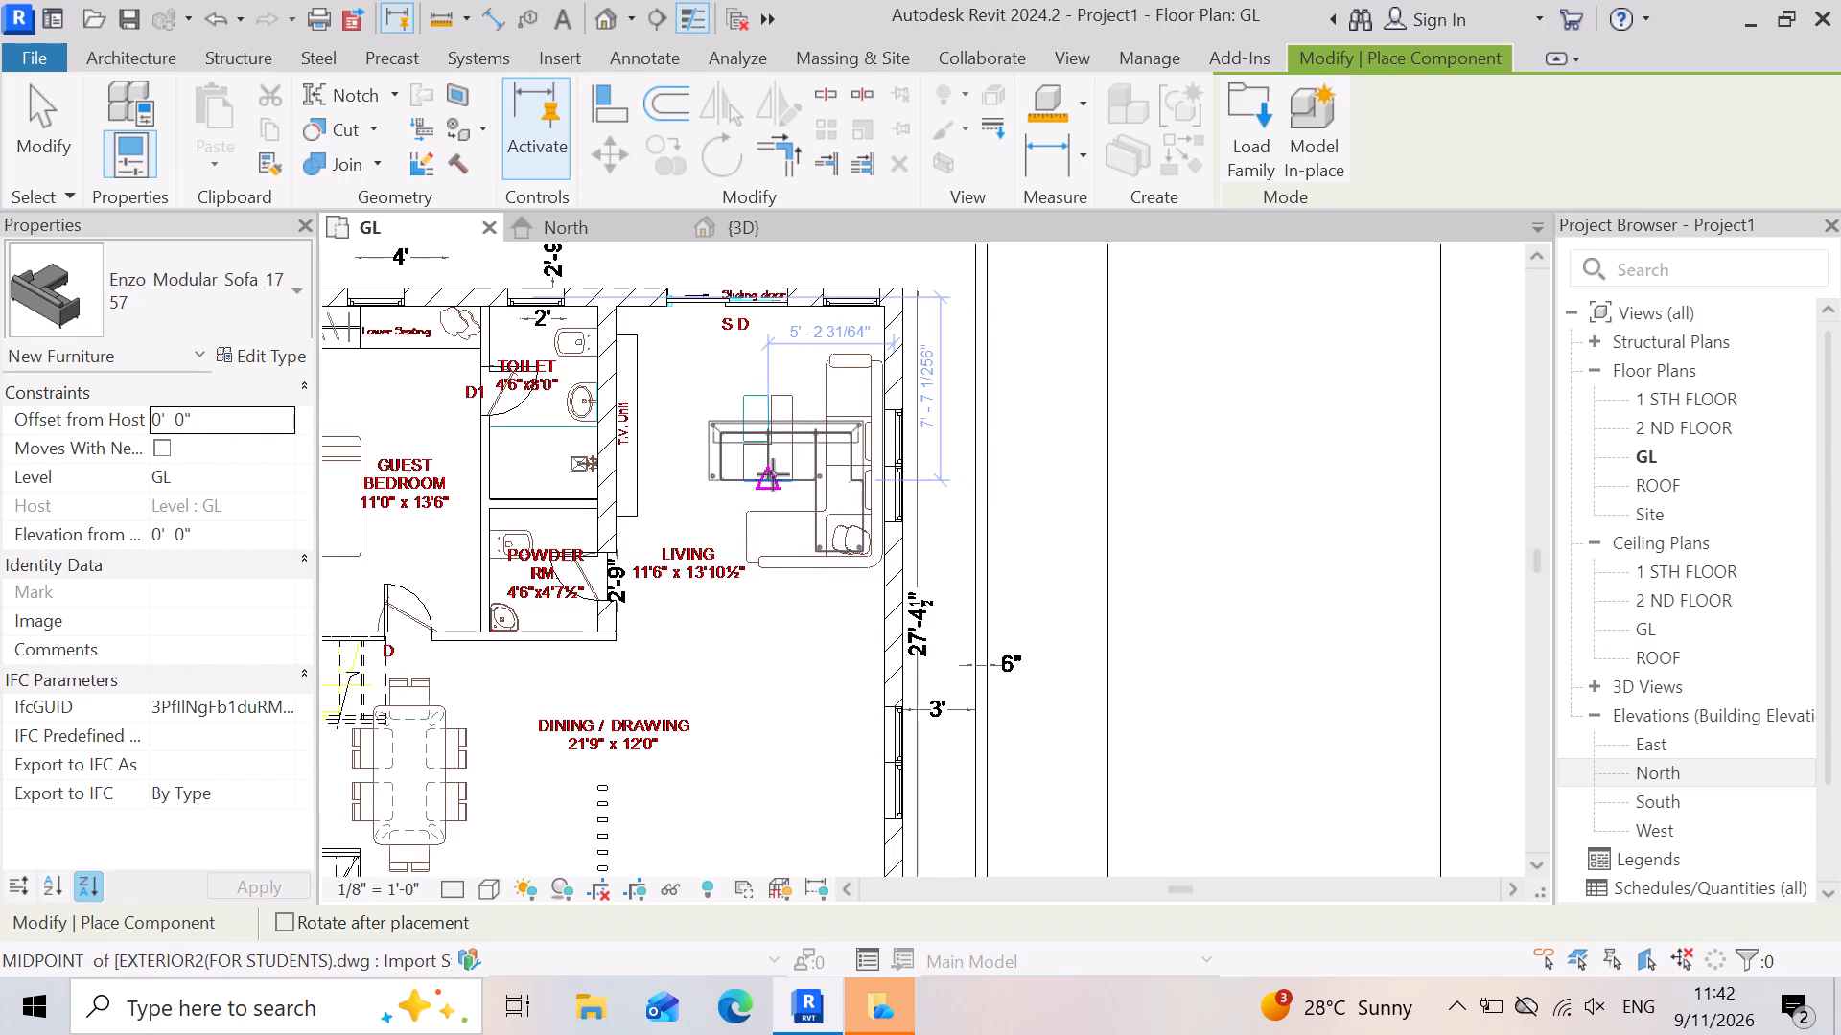
key("space")
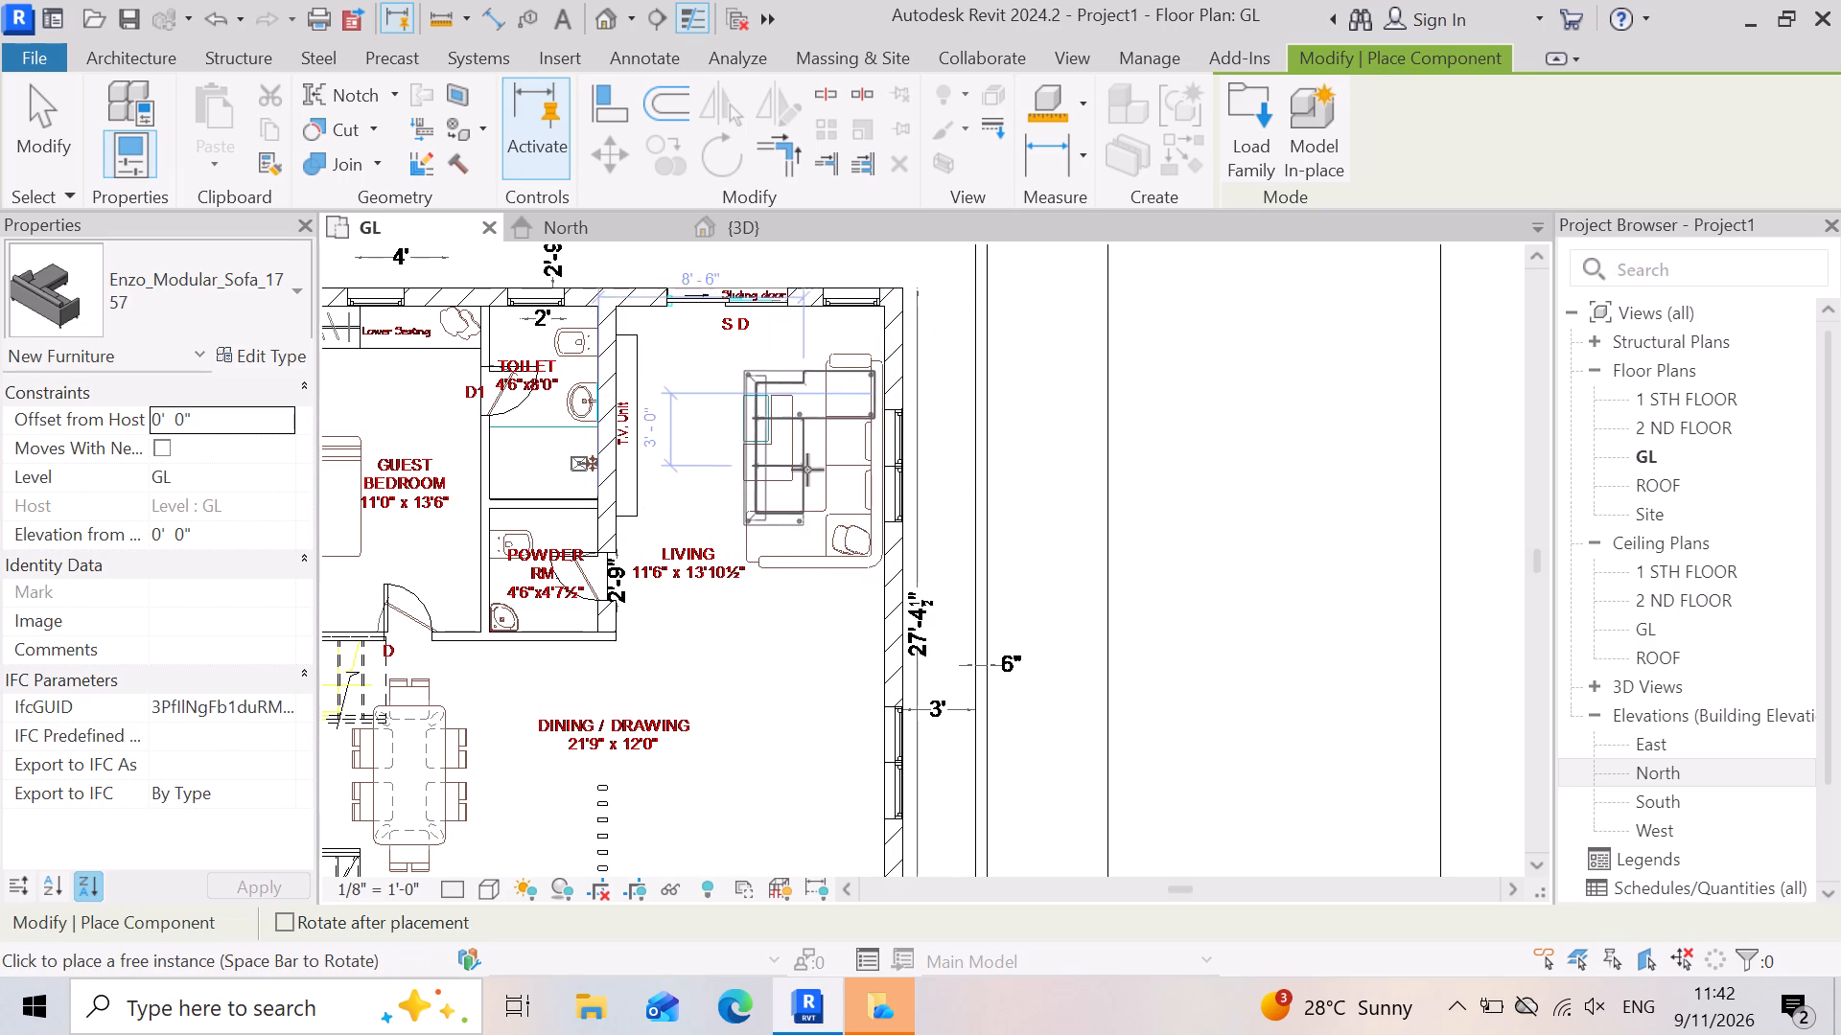
scroll(807, 470, "up", 6)
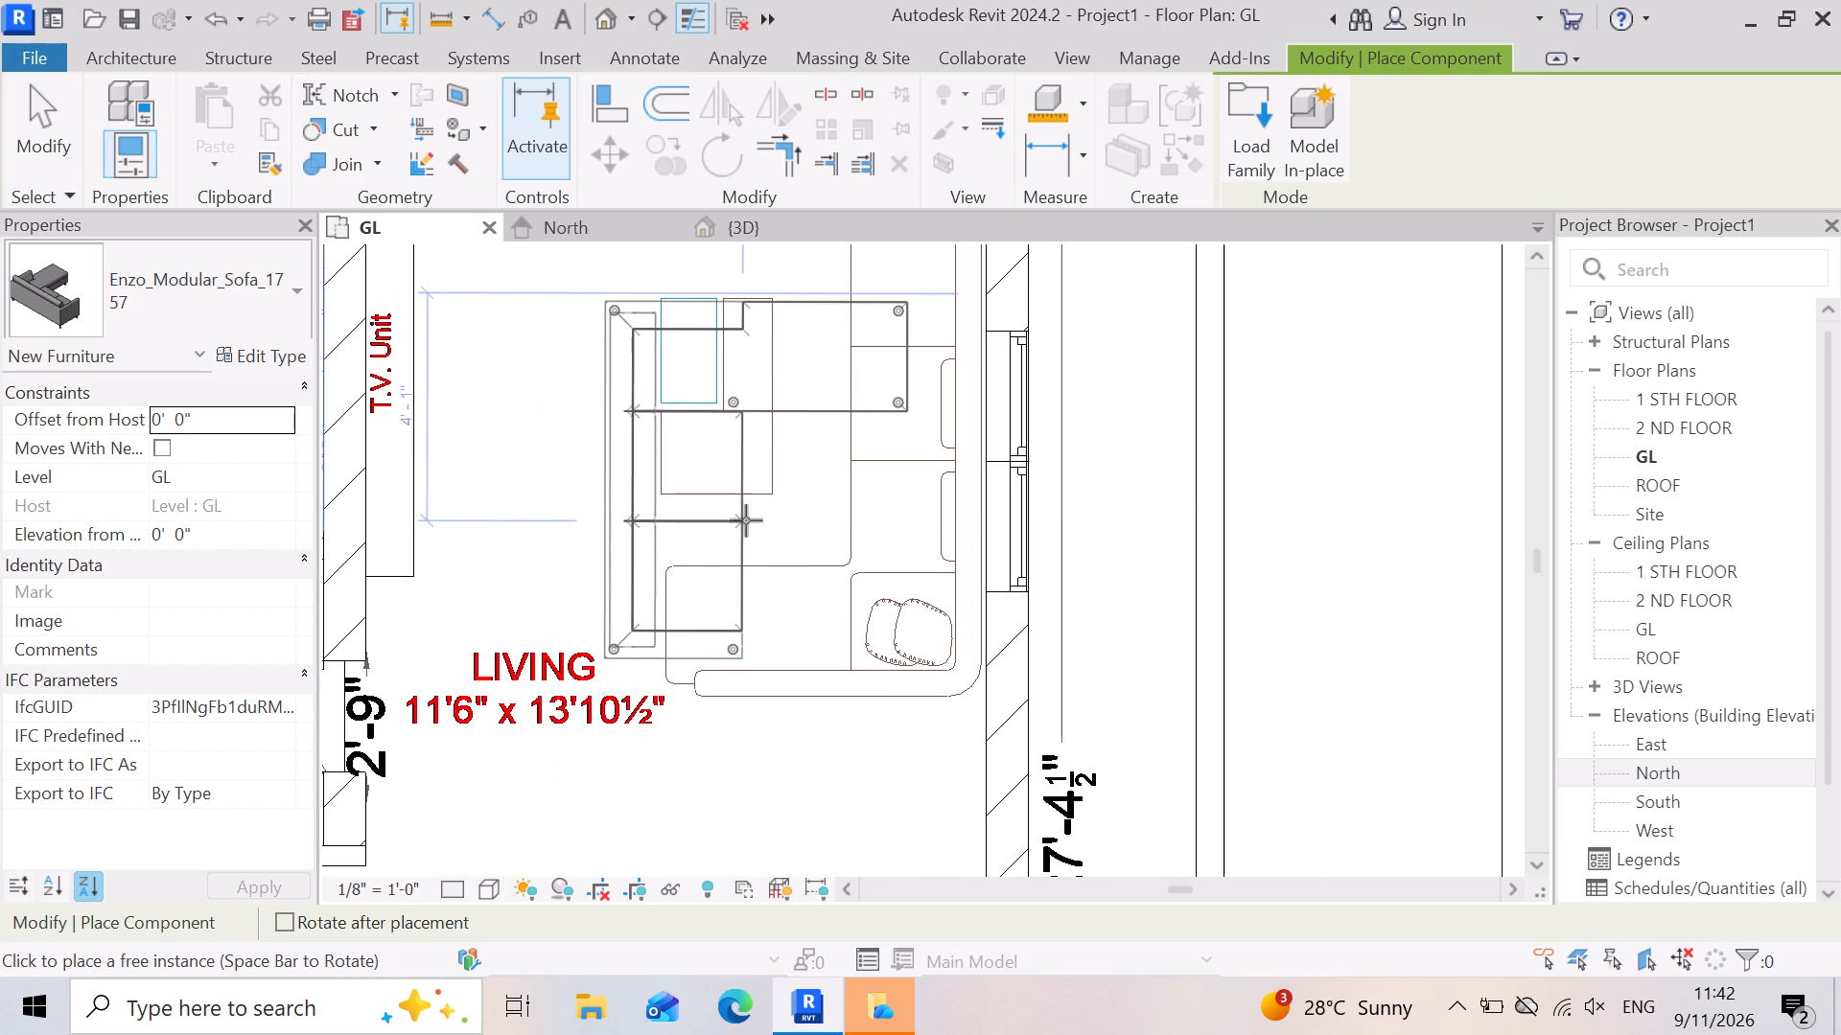
key("space")
key("space")
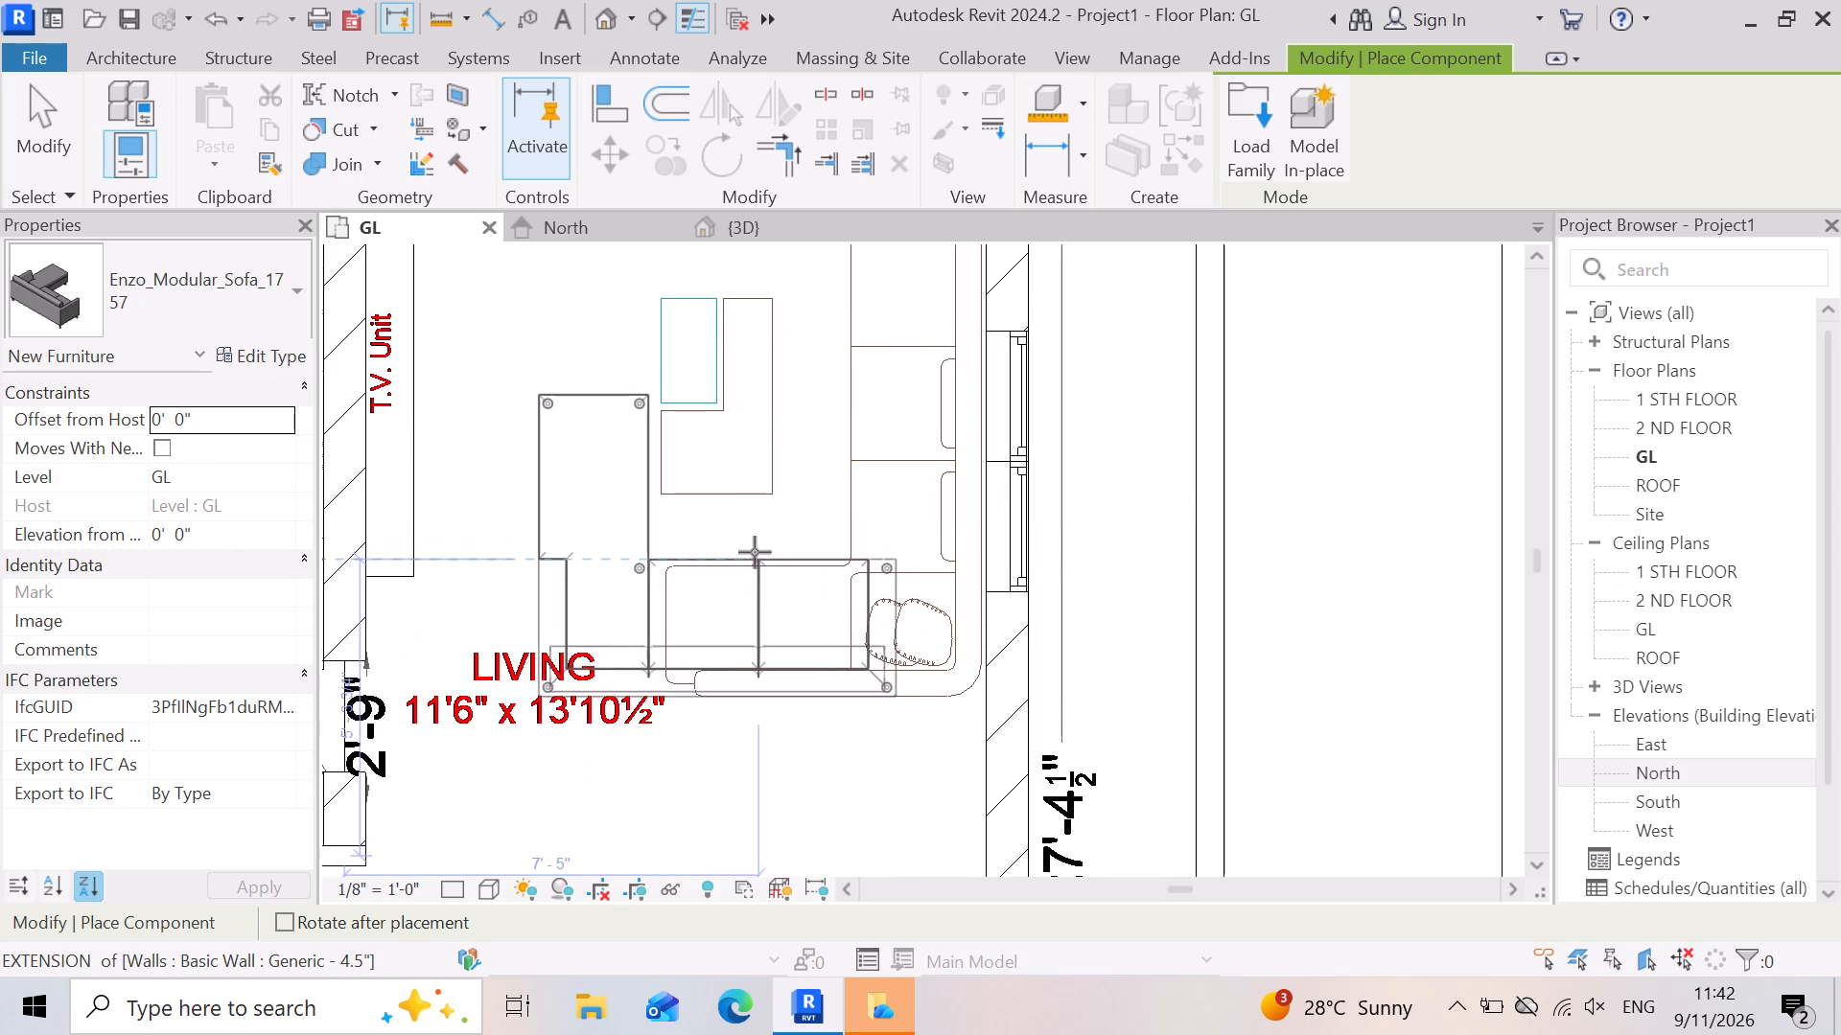
key("space")
scroll(821, 476, "down", 4)
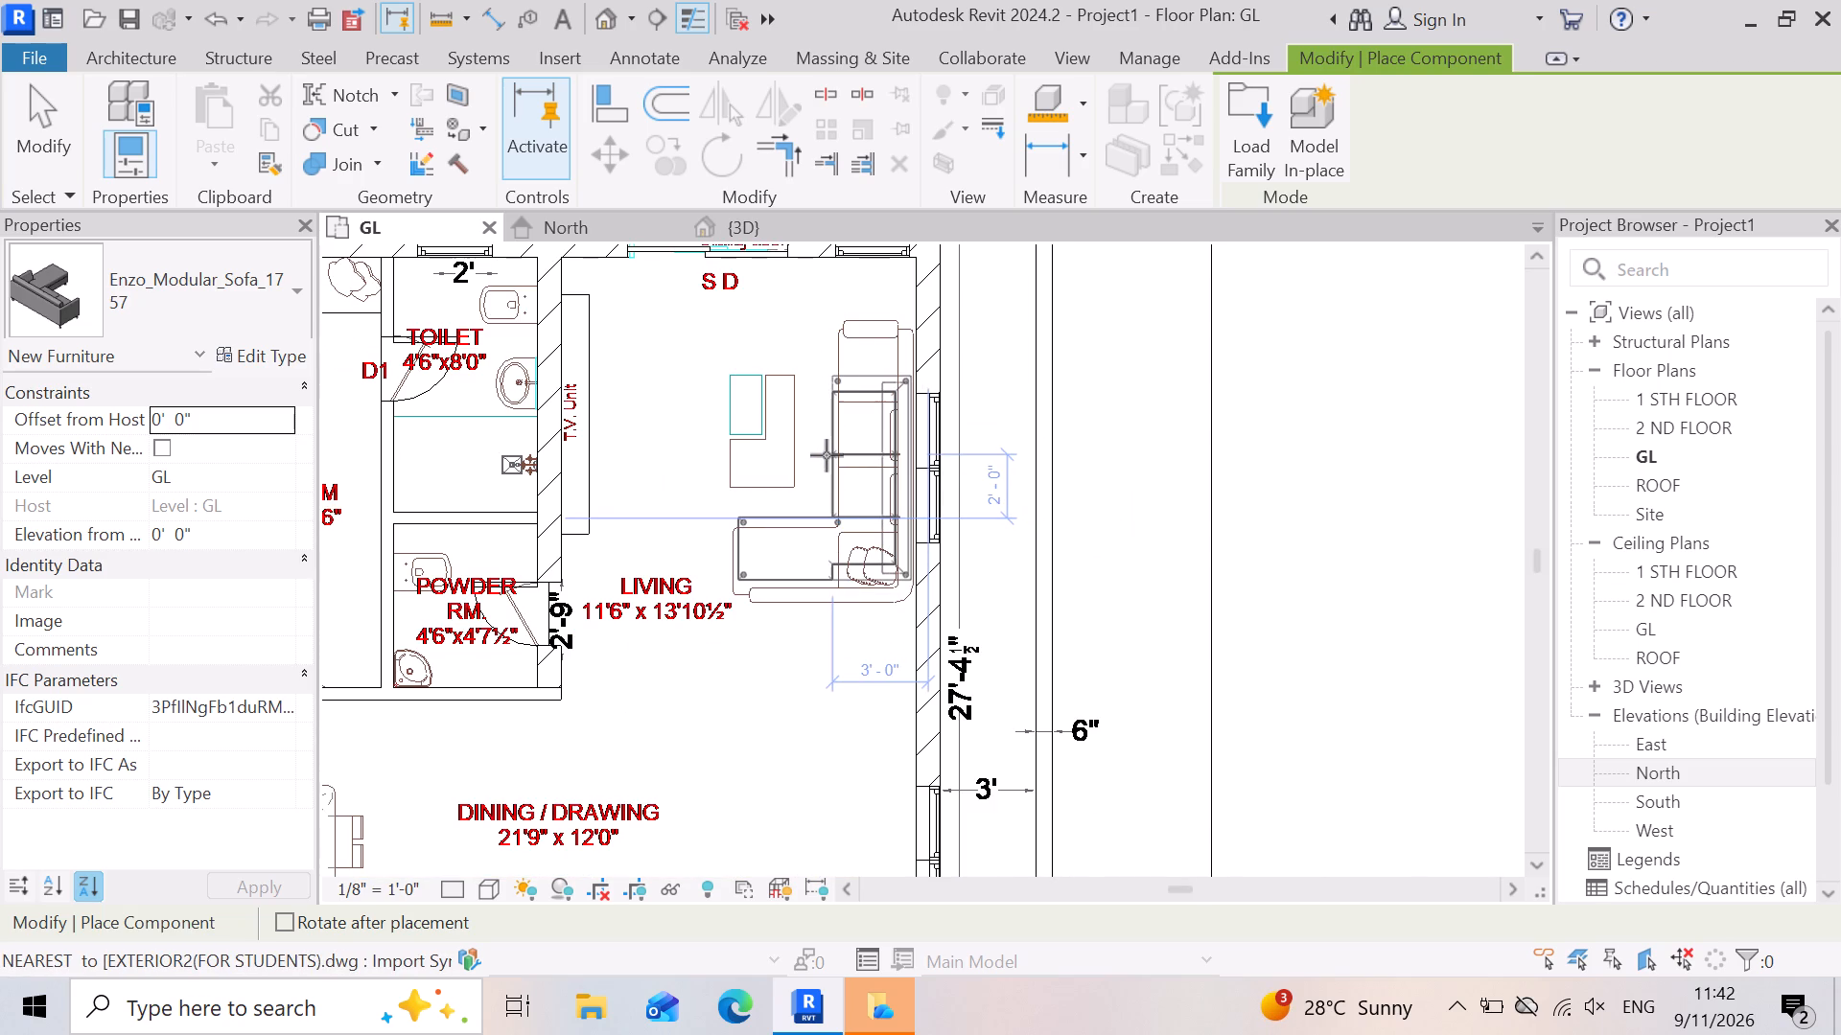
scroll(827, 455, "up", 3)
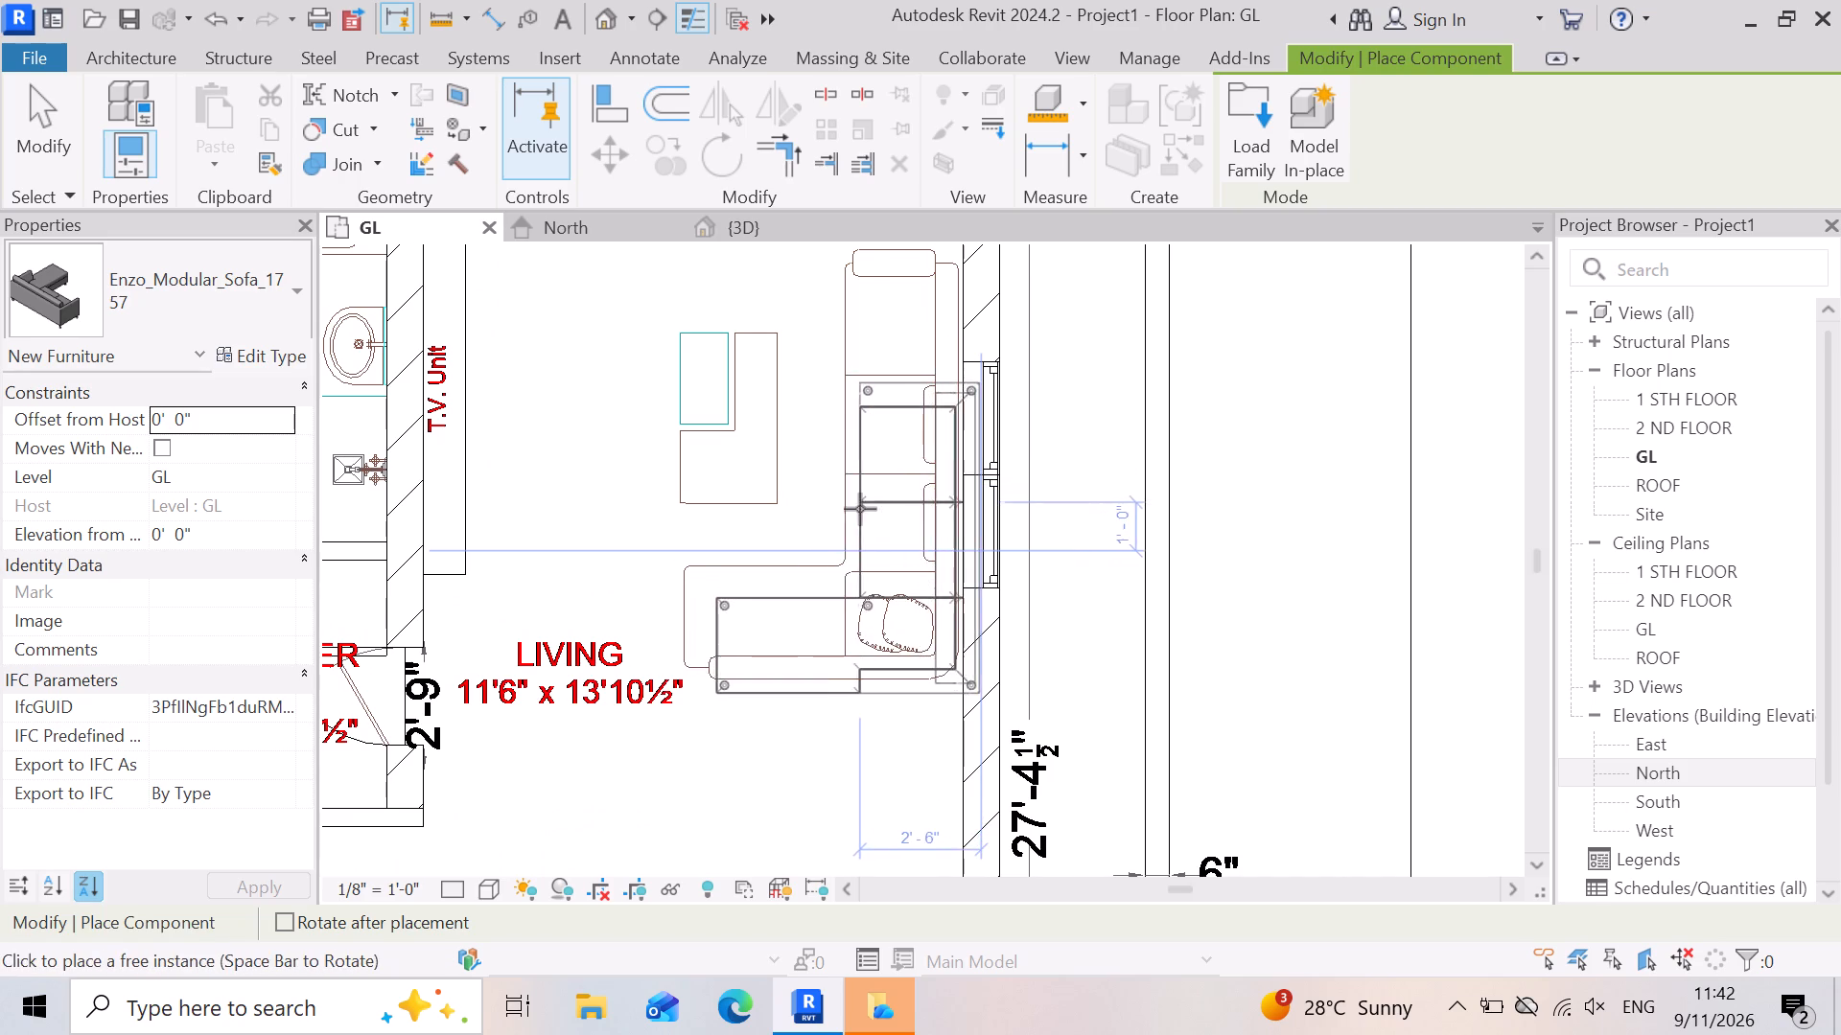
scroll(878, 584, "down", 4)
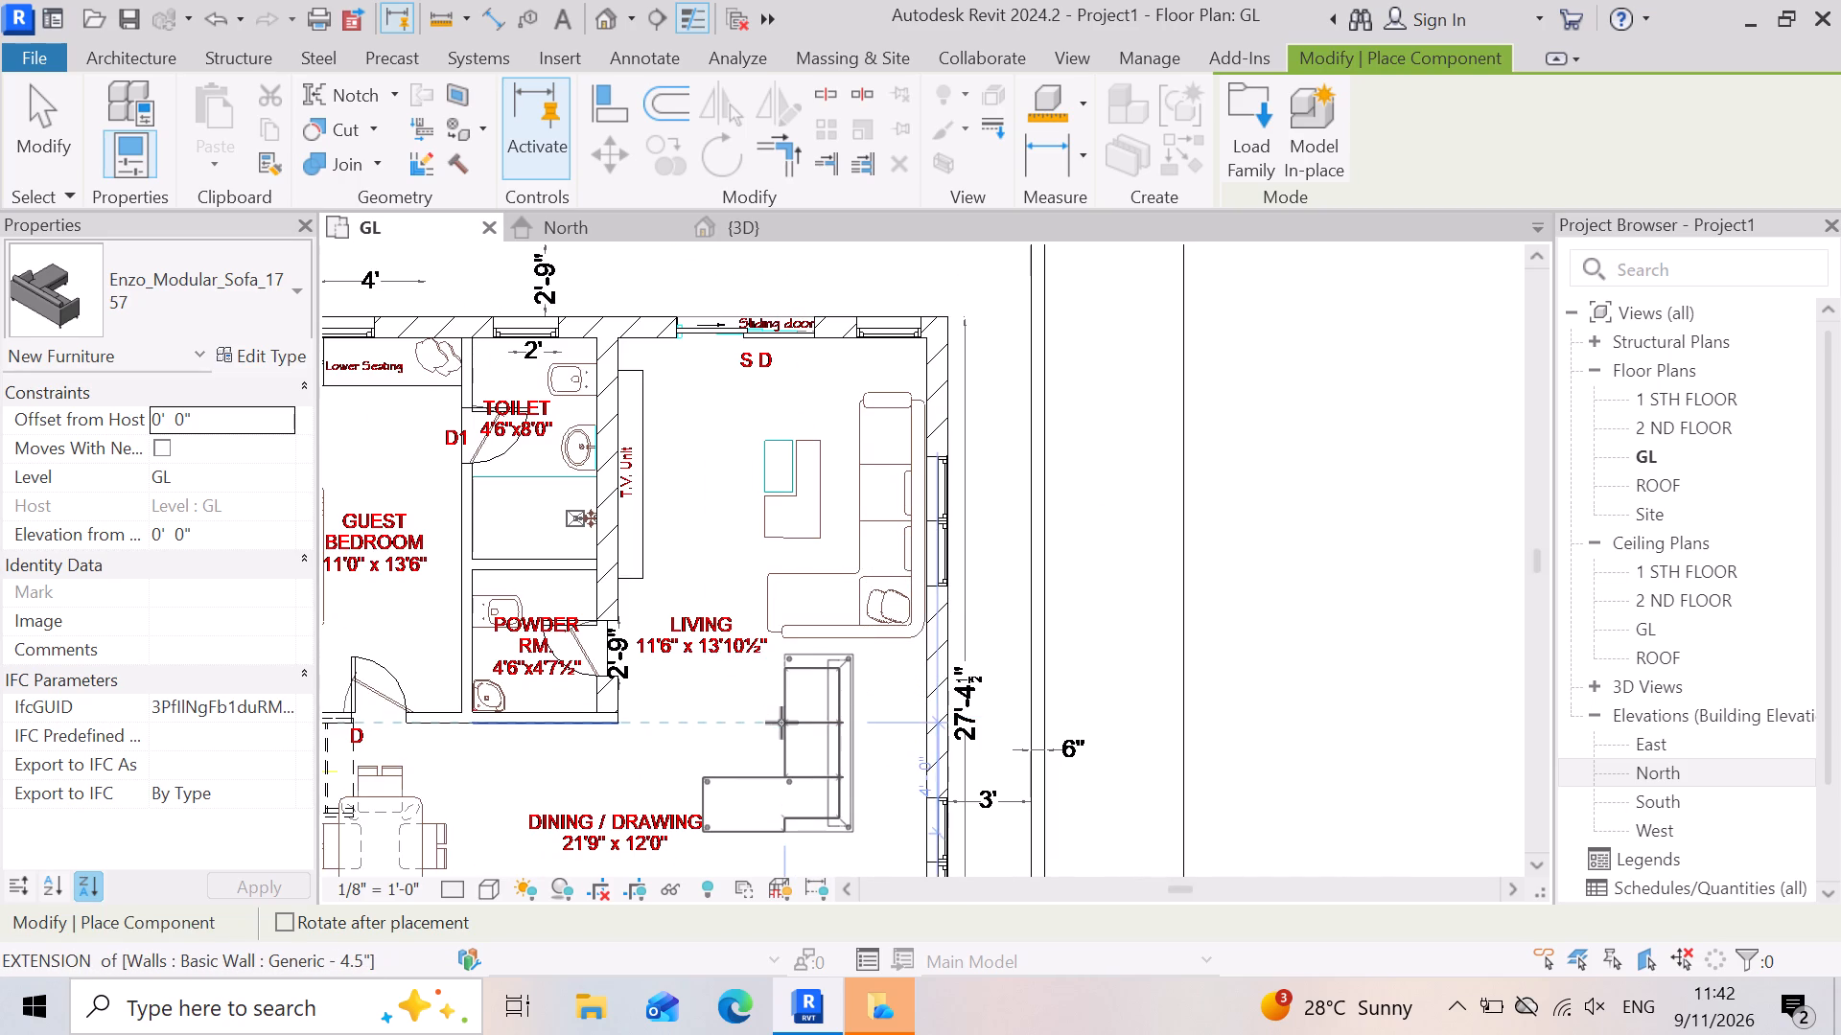
left_click(781, 723)
scroll(1001, 586, "down", 4)
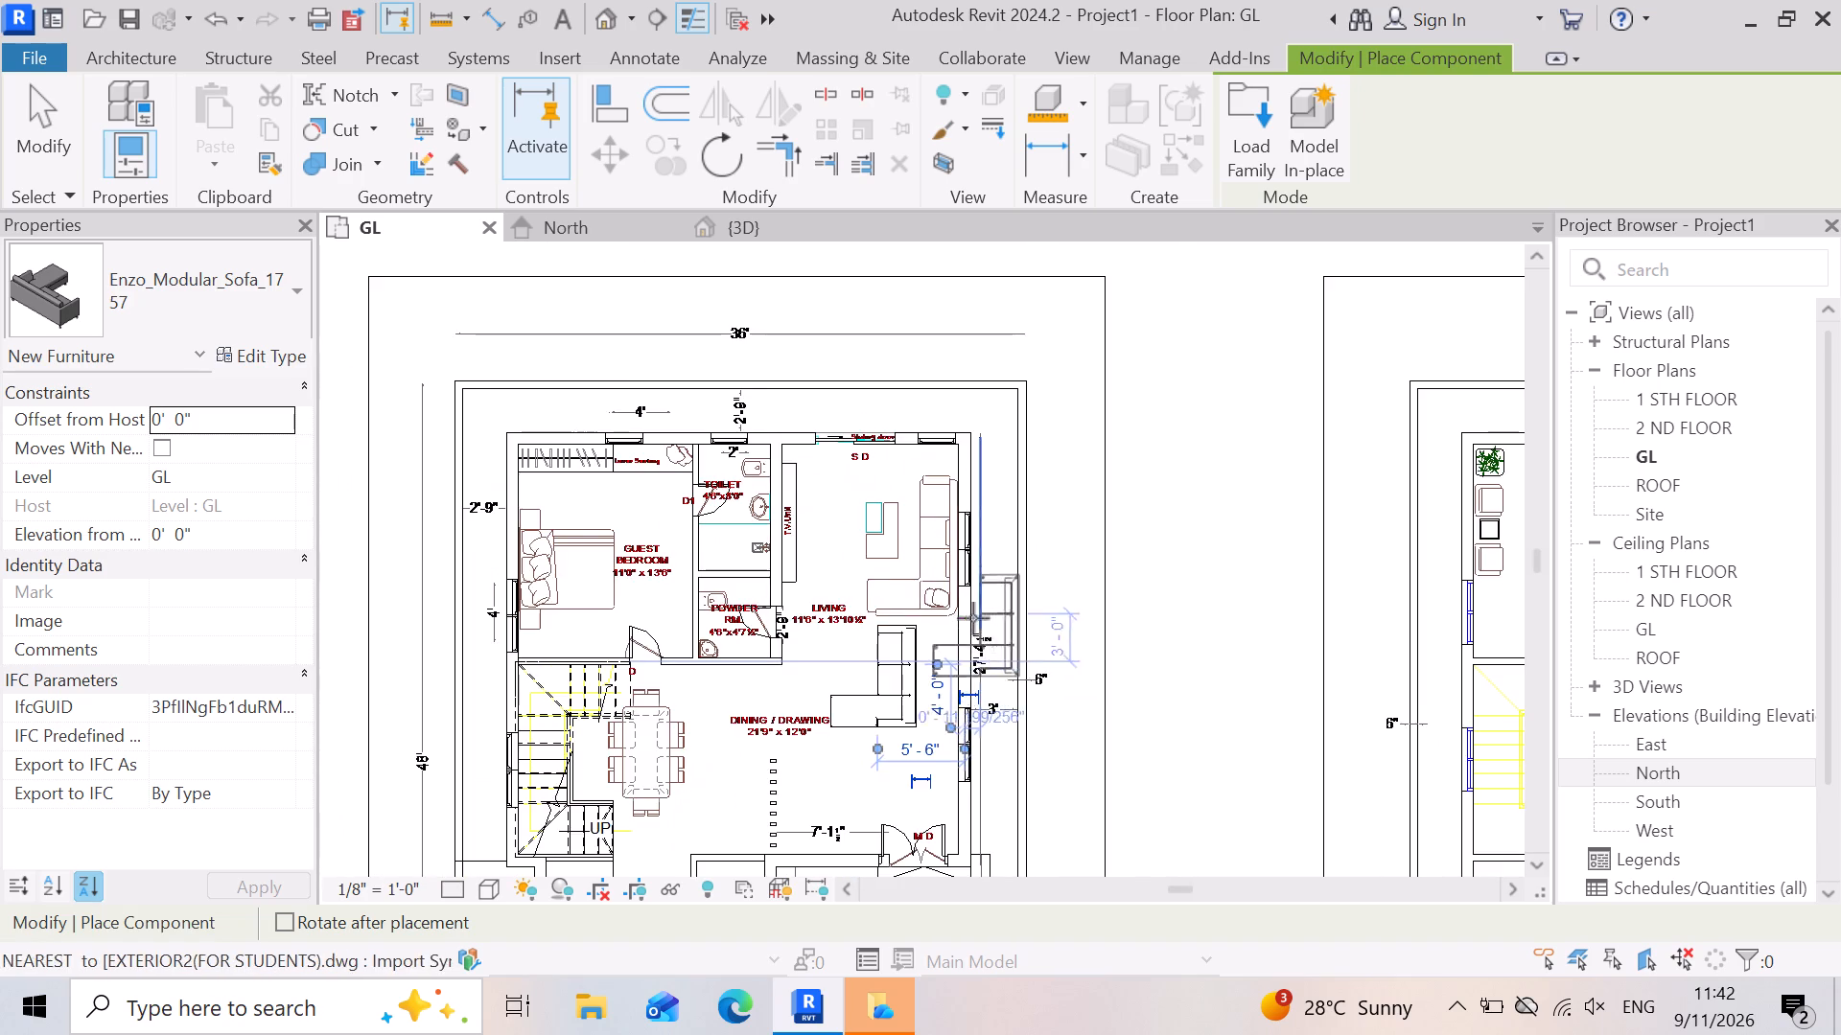
scroll(969, 616, "up", 5)
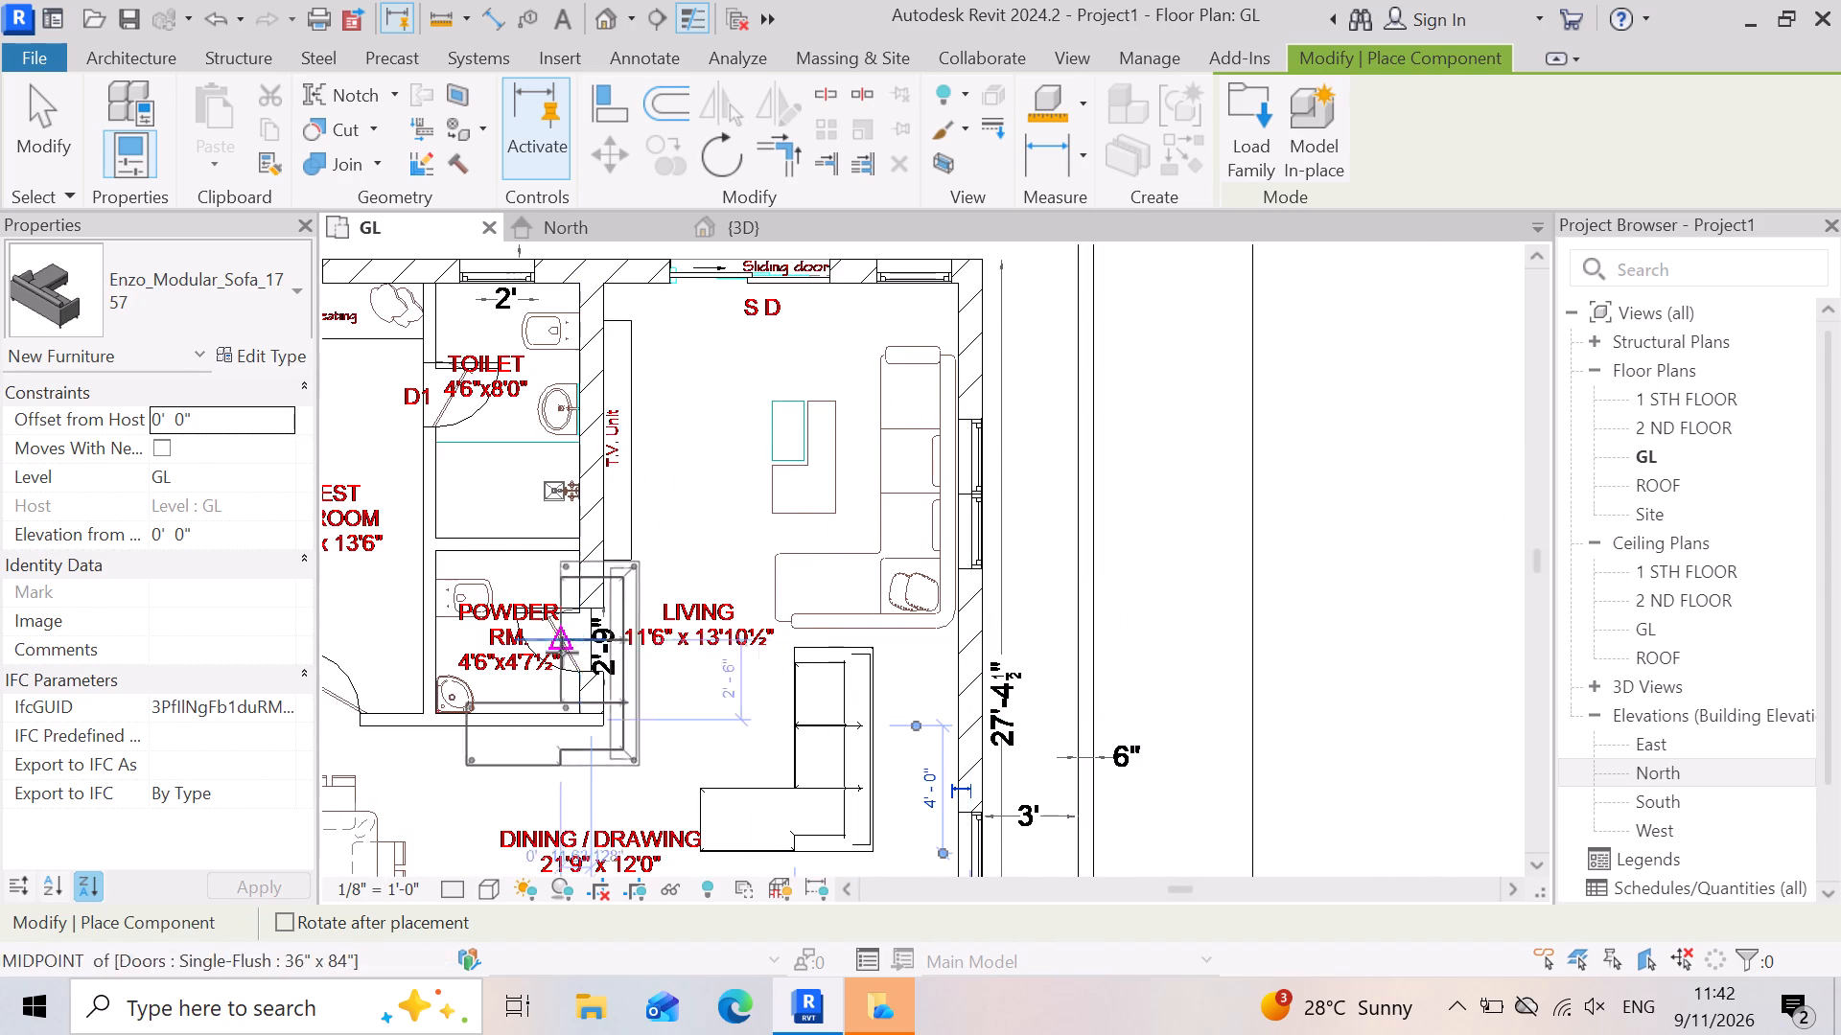
scroll(739, 572, "down", 4)
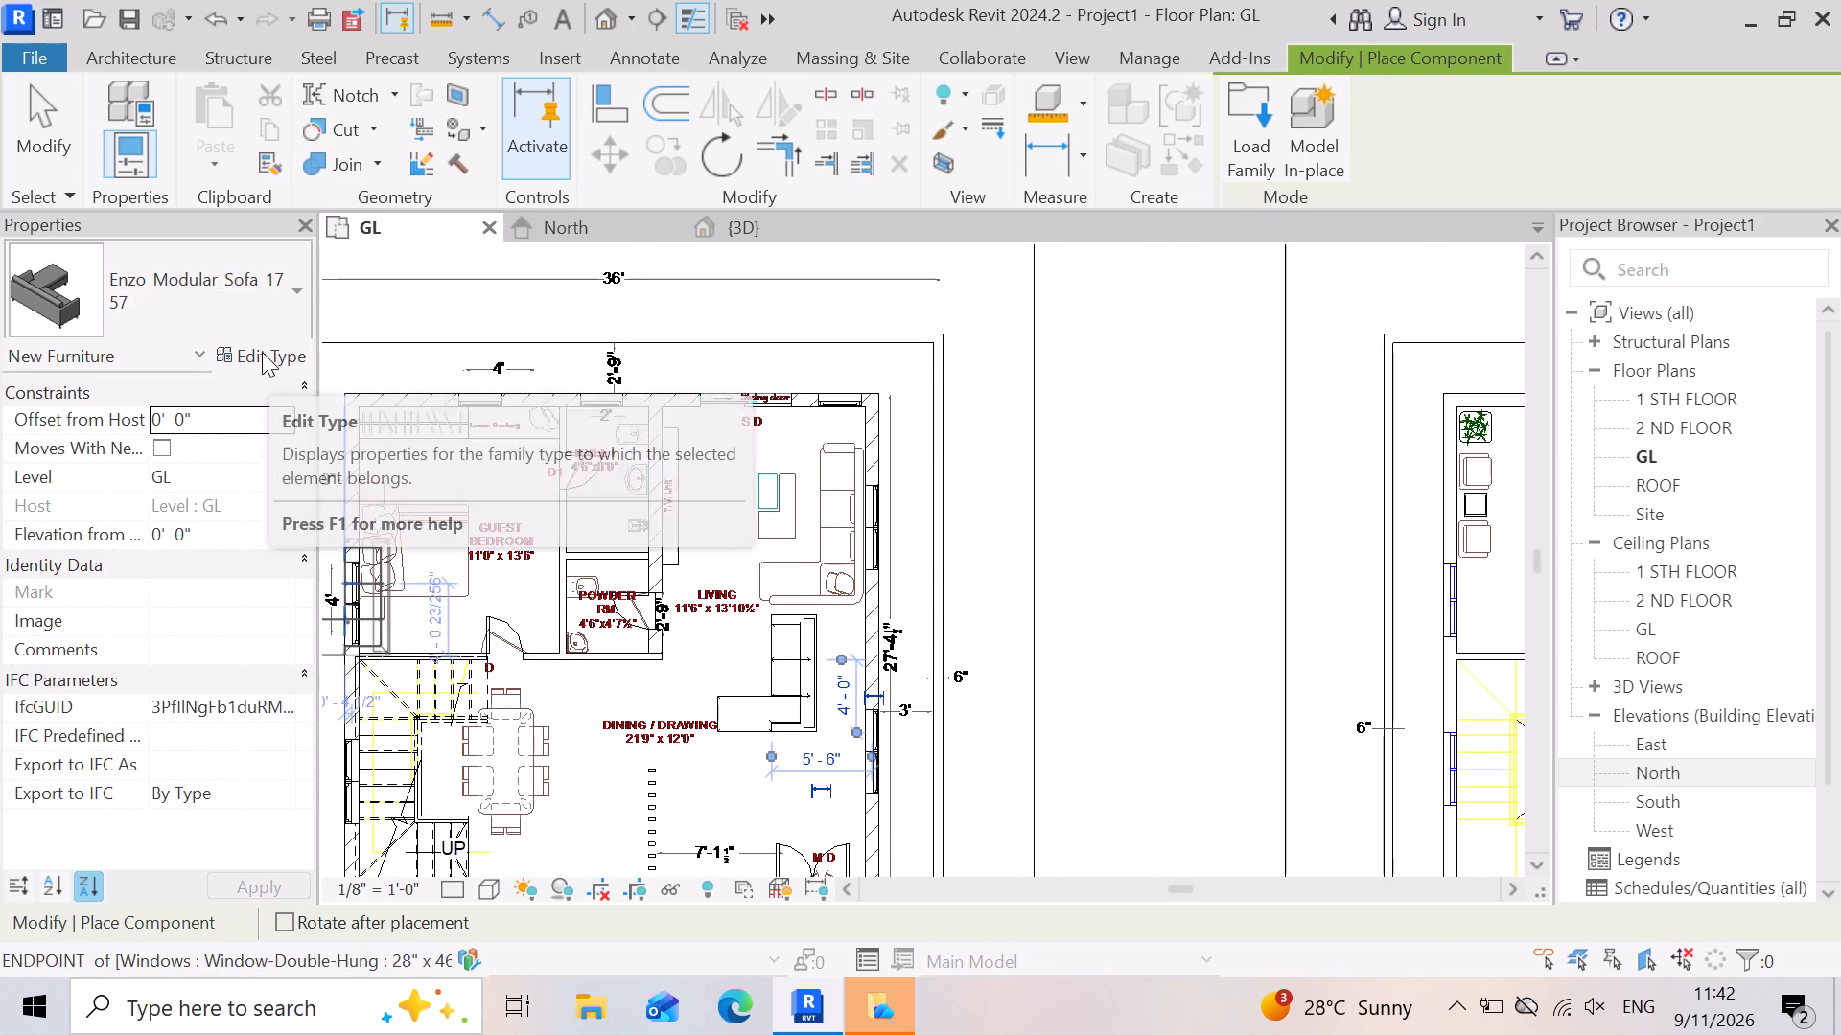
scroll(922, 629, "up", 3)
key("Escape")
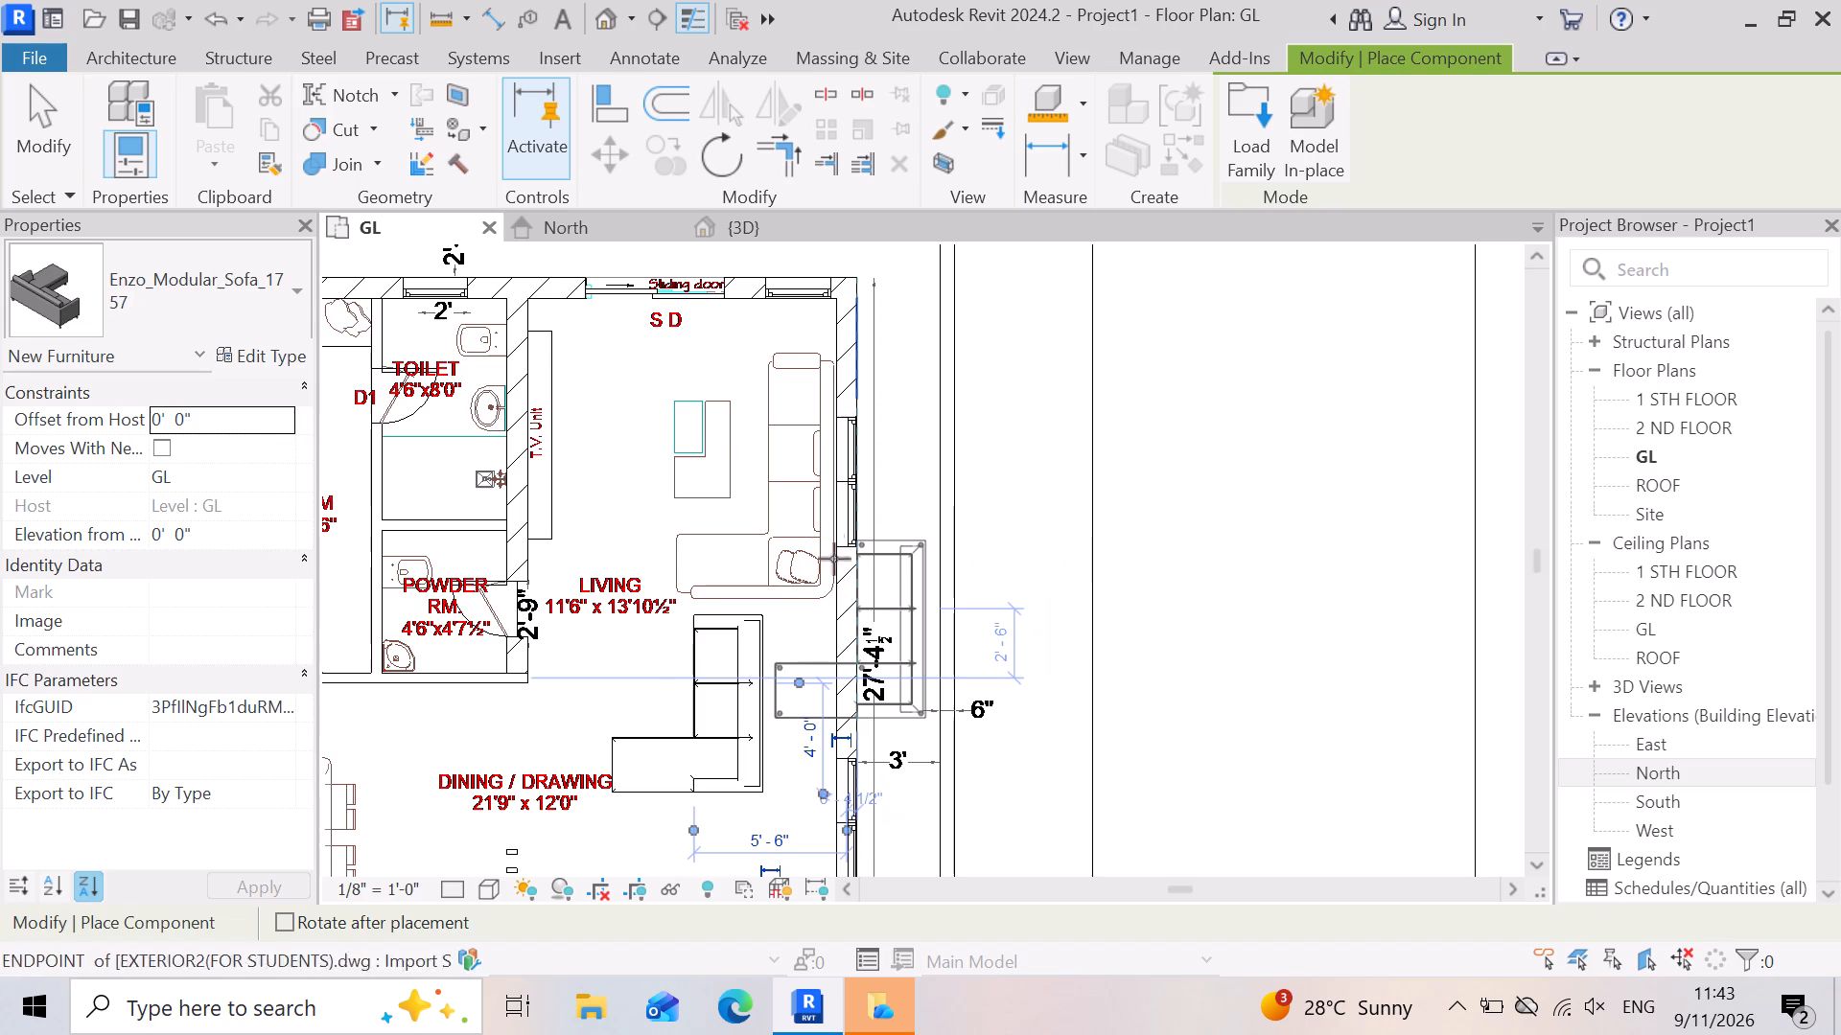
scroll(800, 440, "up", 2)
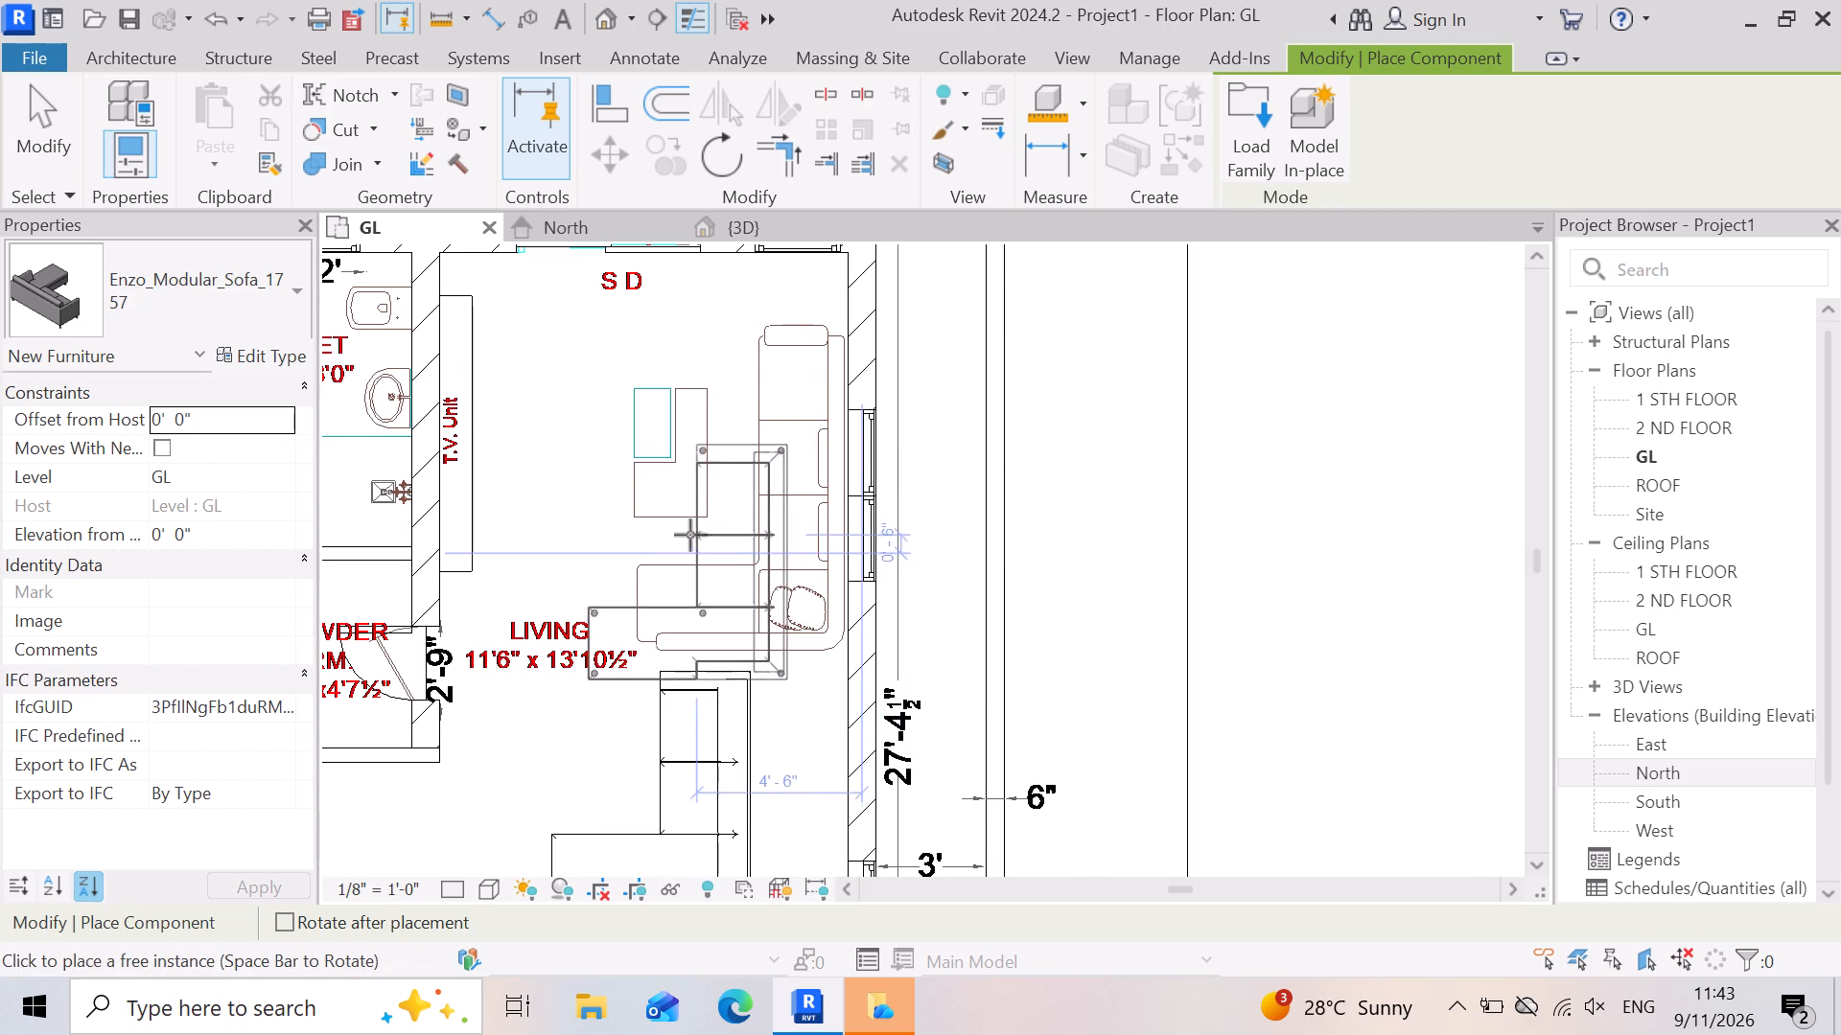
key("Escape")
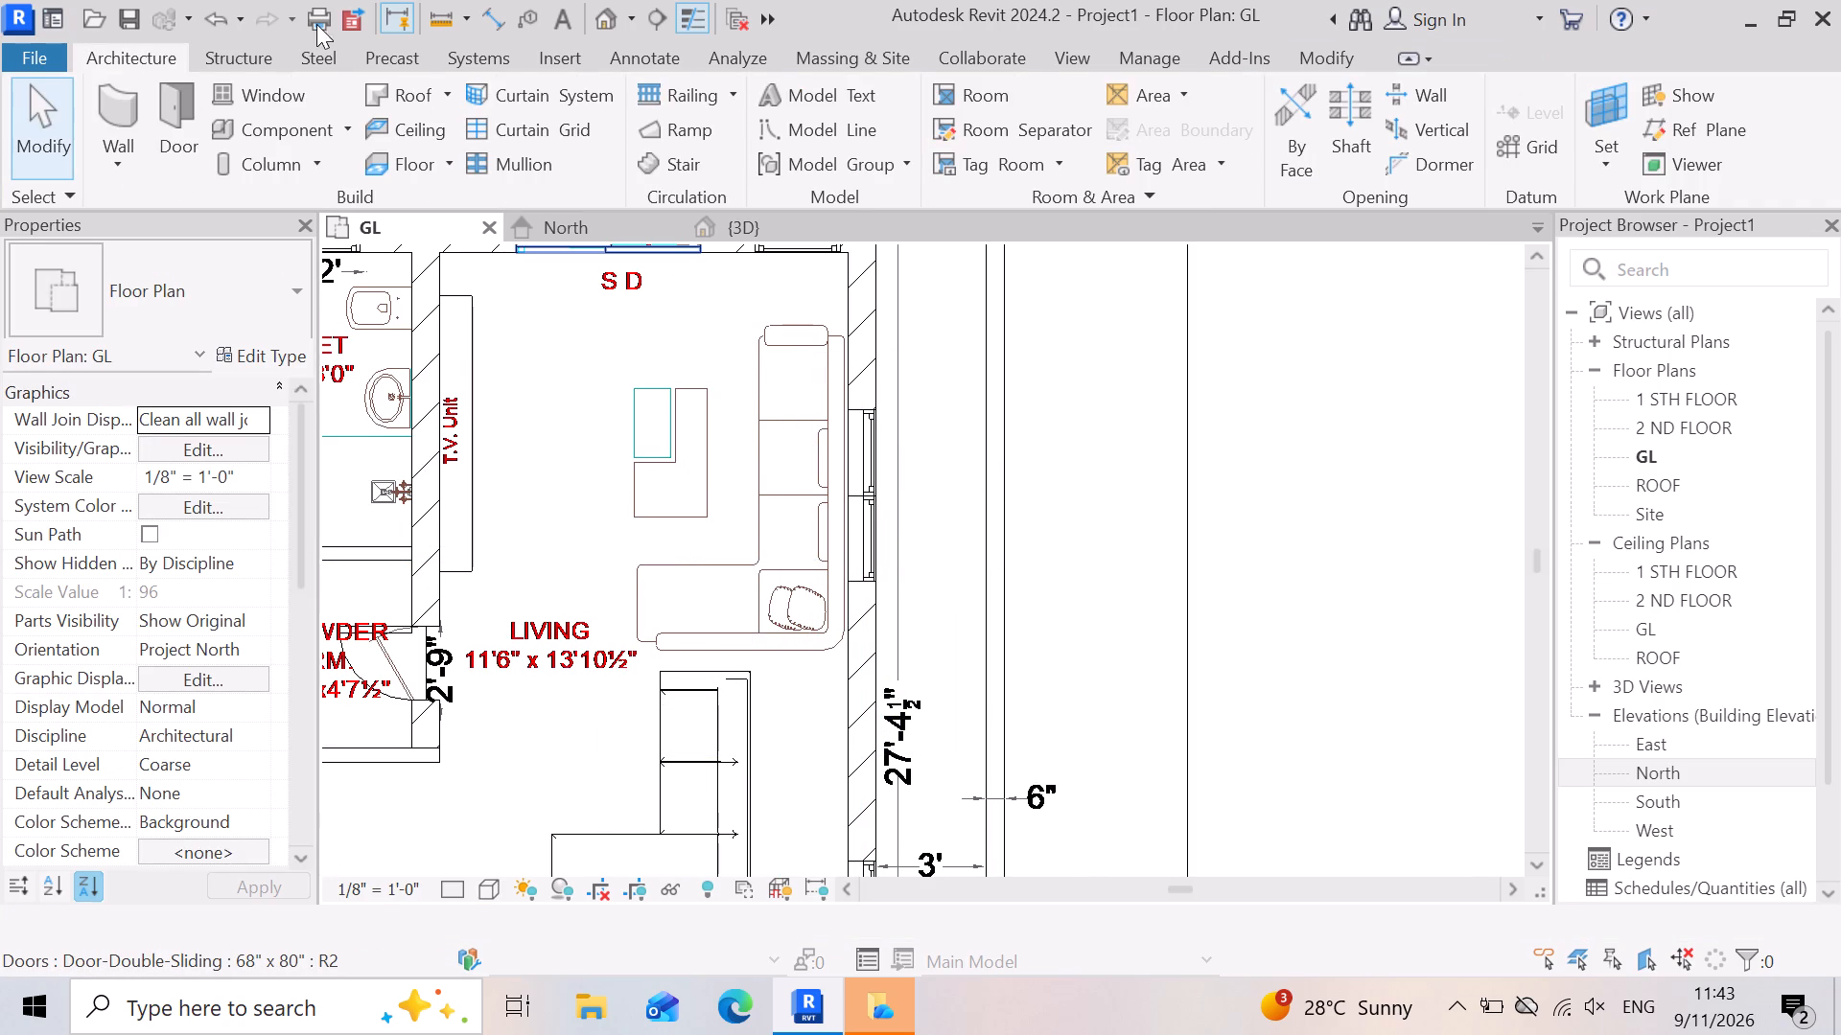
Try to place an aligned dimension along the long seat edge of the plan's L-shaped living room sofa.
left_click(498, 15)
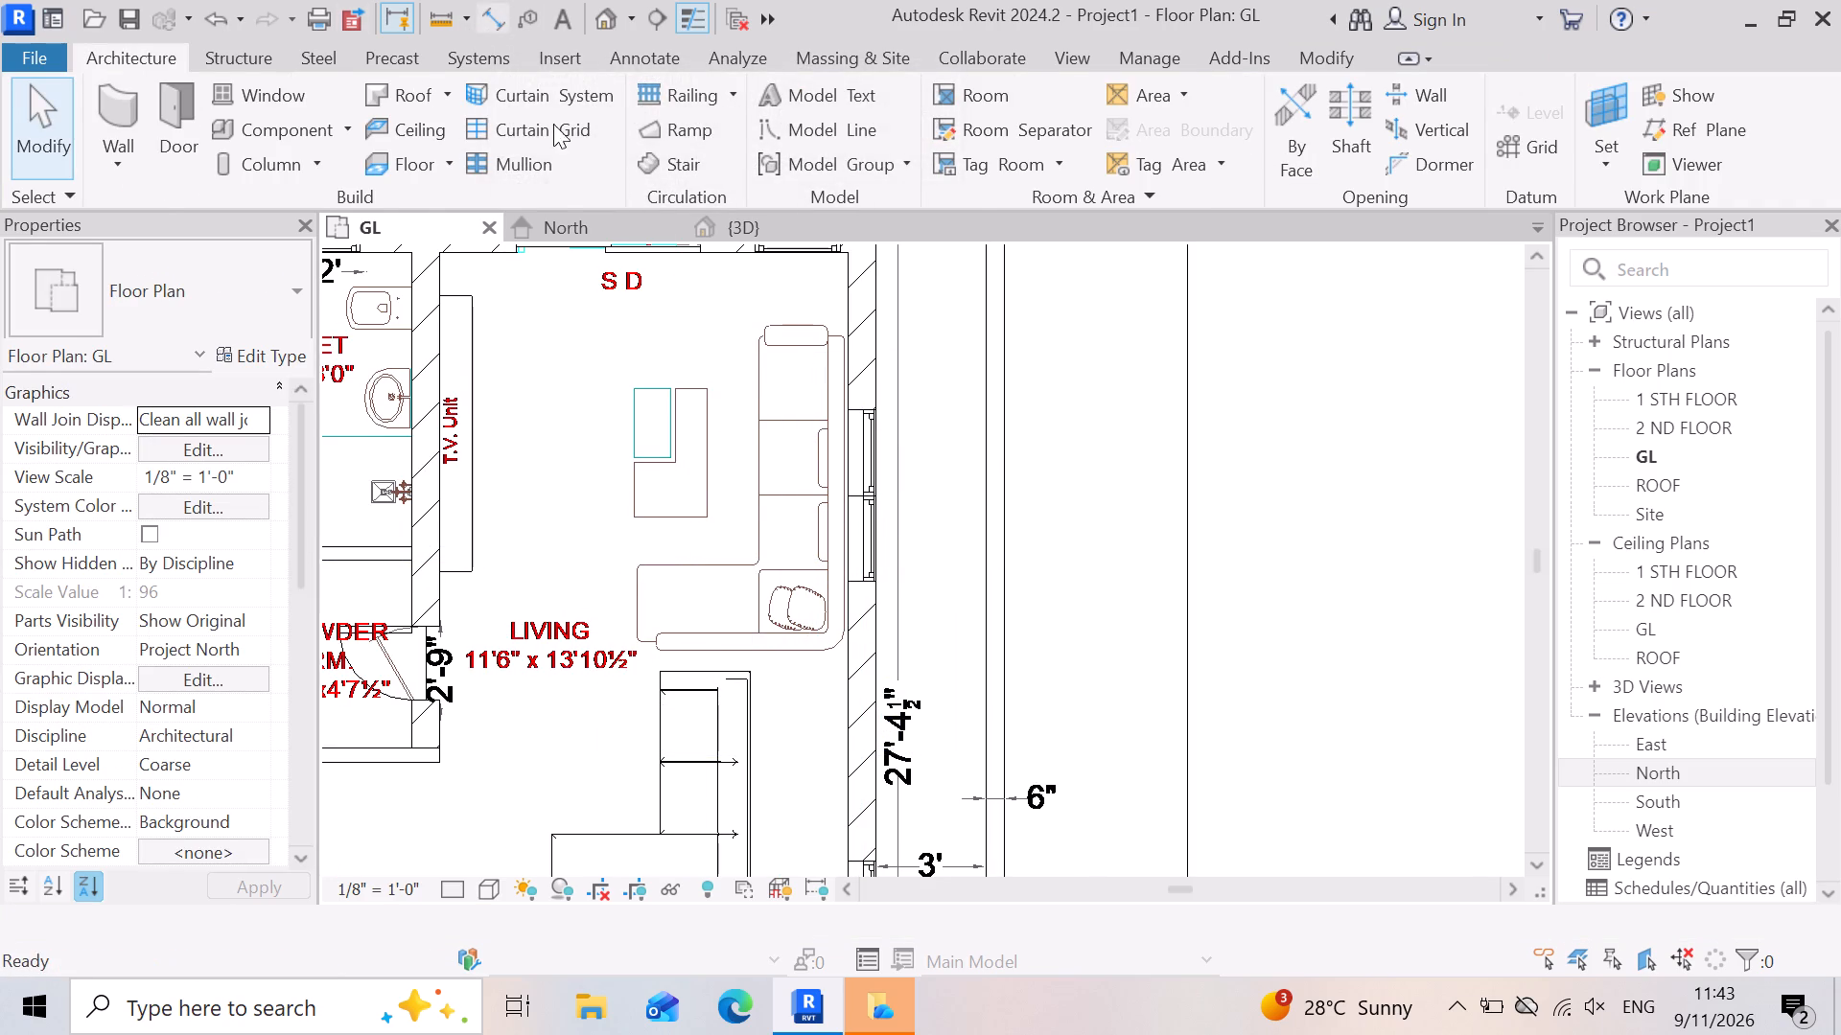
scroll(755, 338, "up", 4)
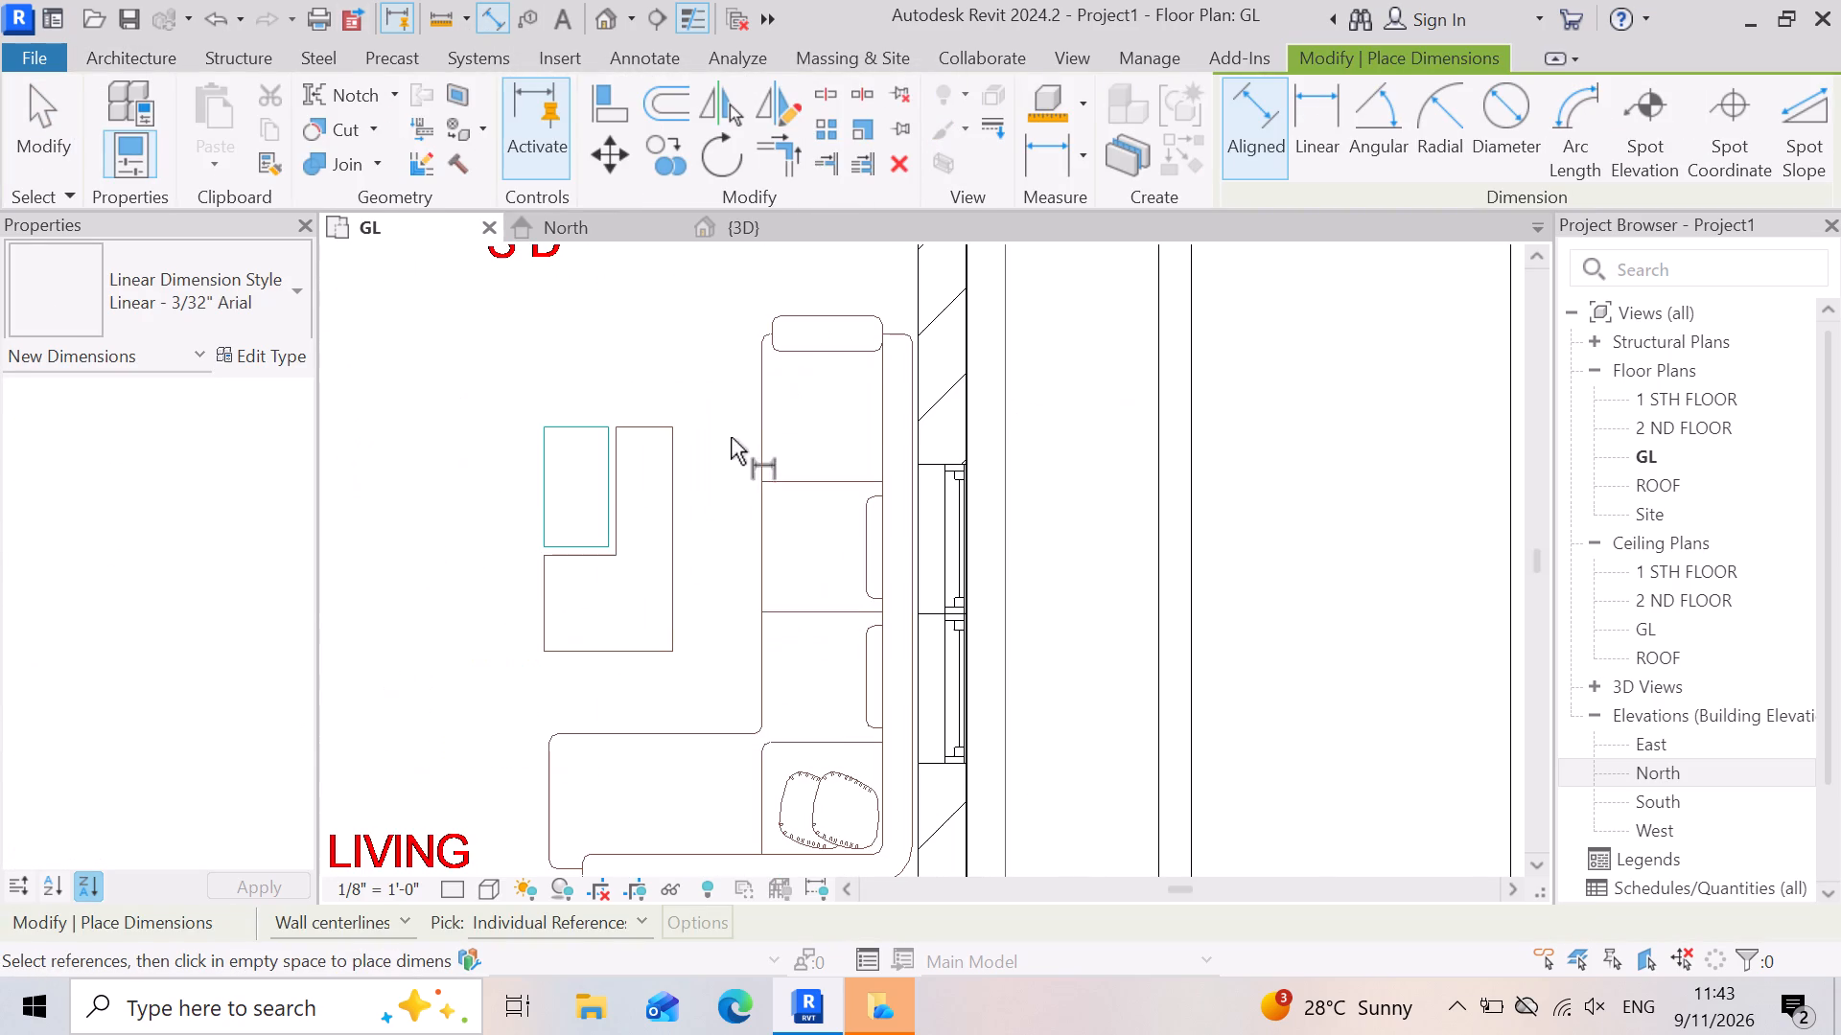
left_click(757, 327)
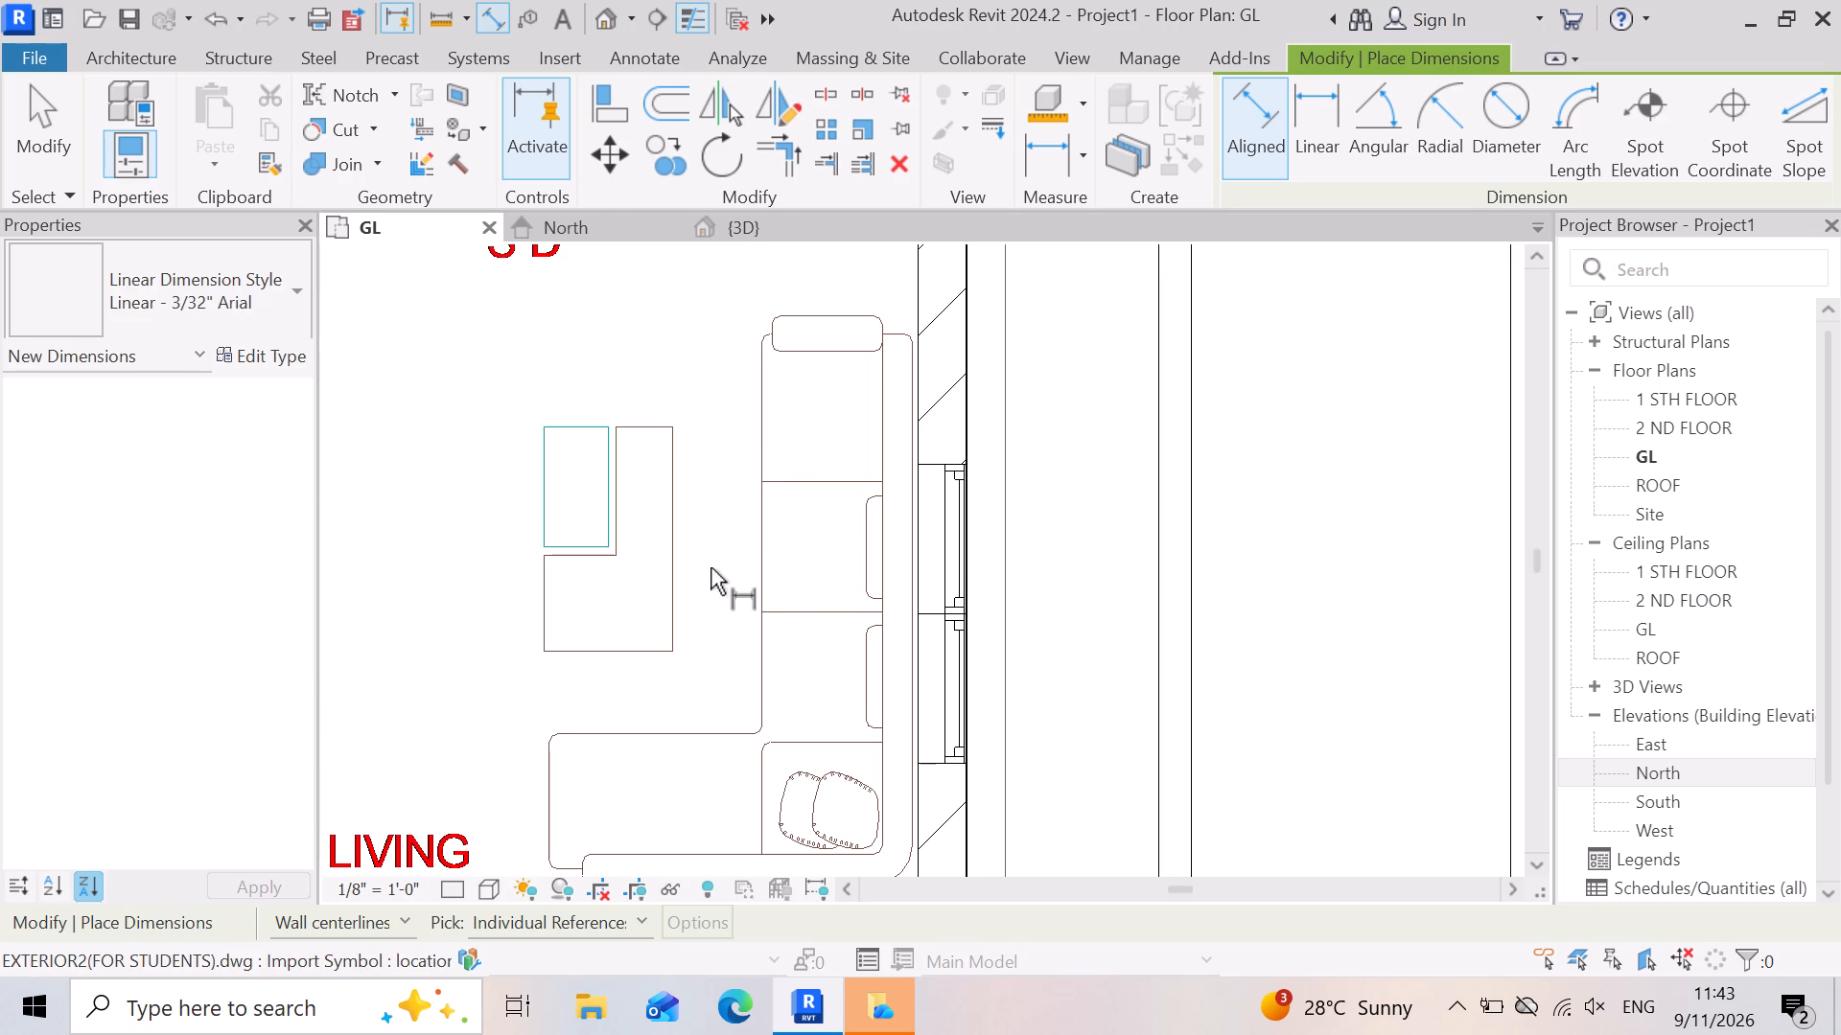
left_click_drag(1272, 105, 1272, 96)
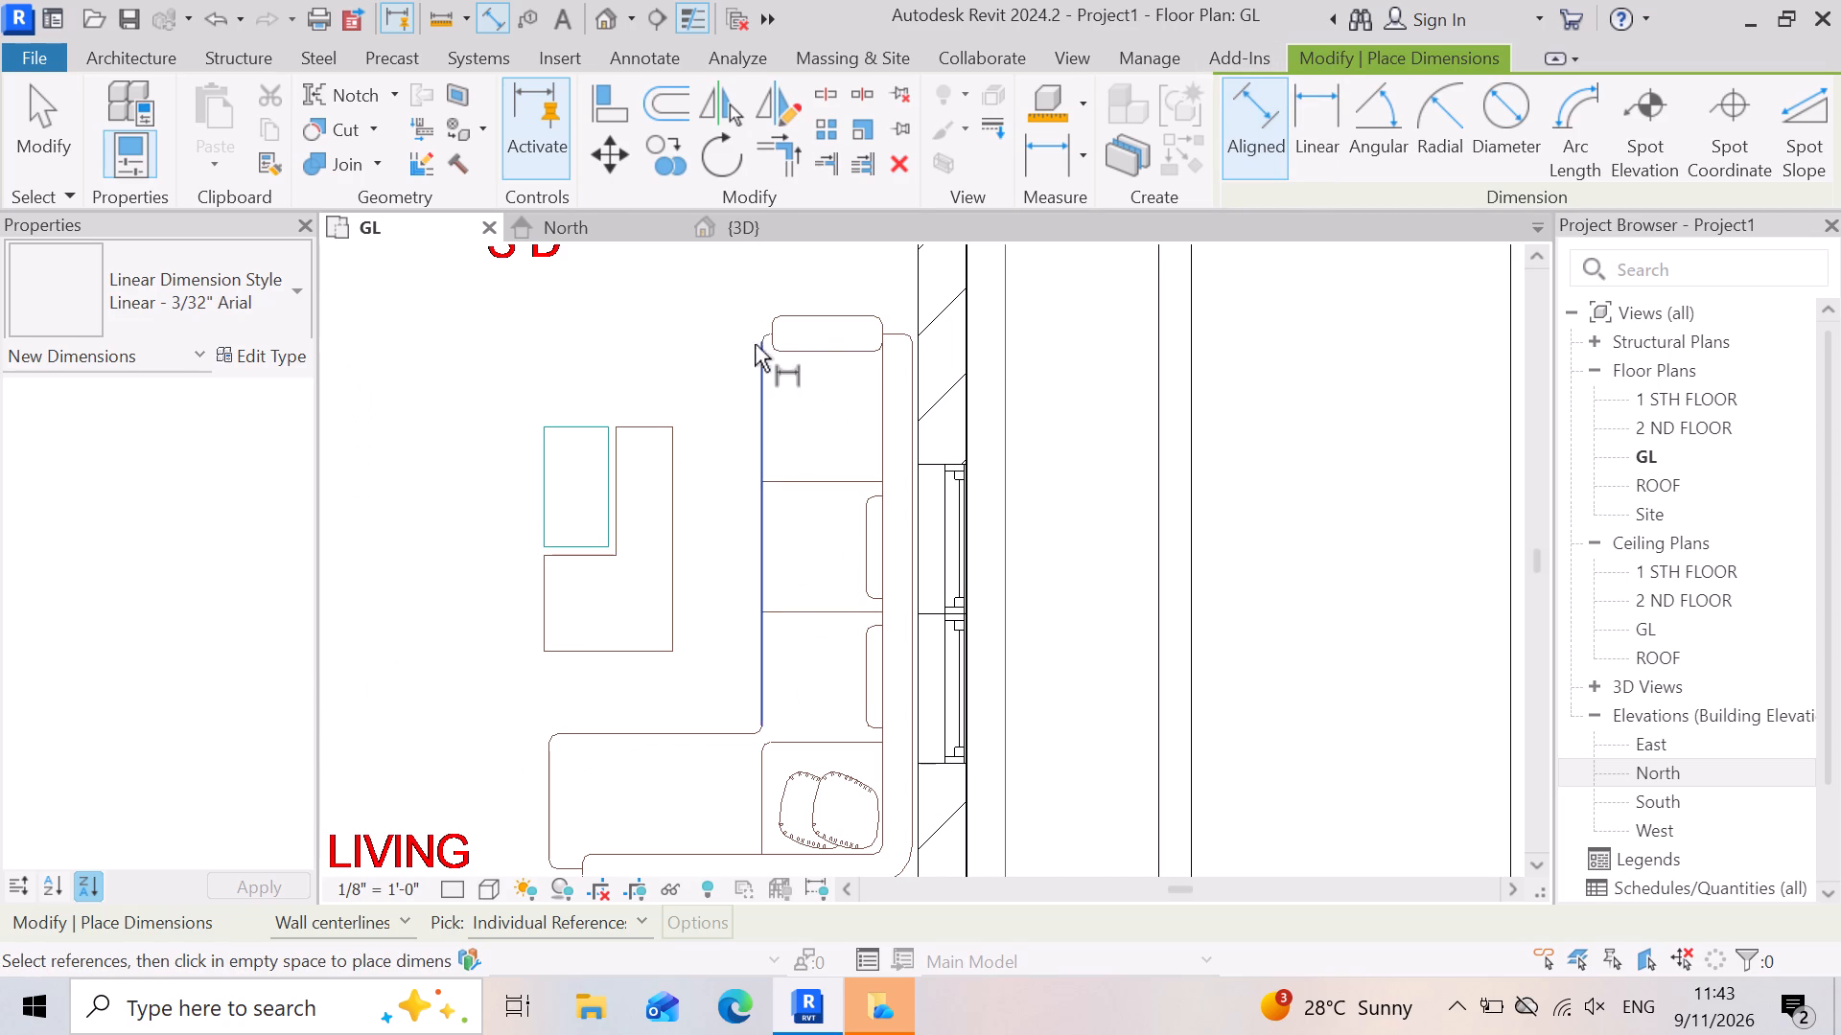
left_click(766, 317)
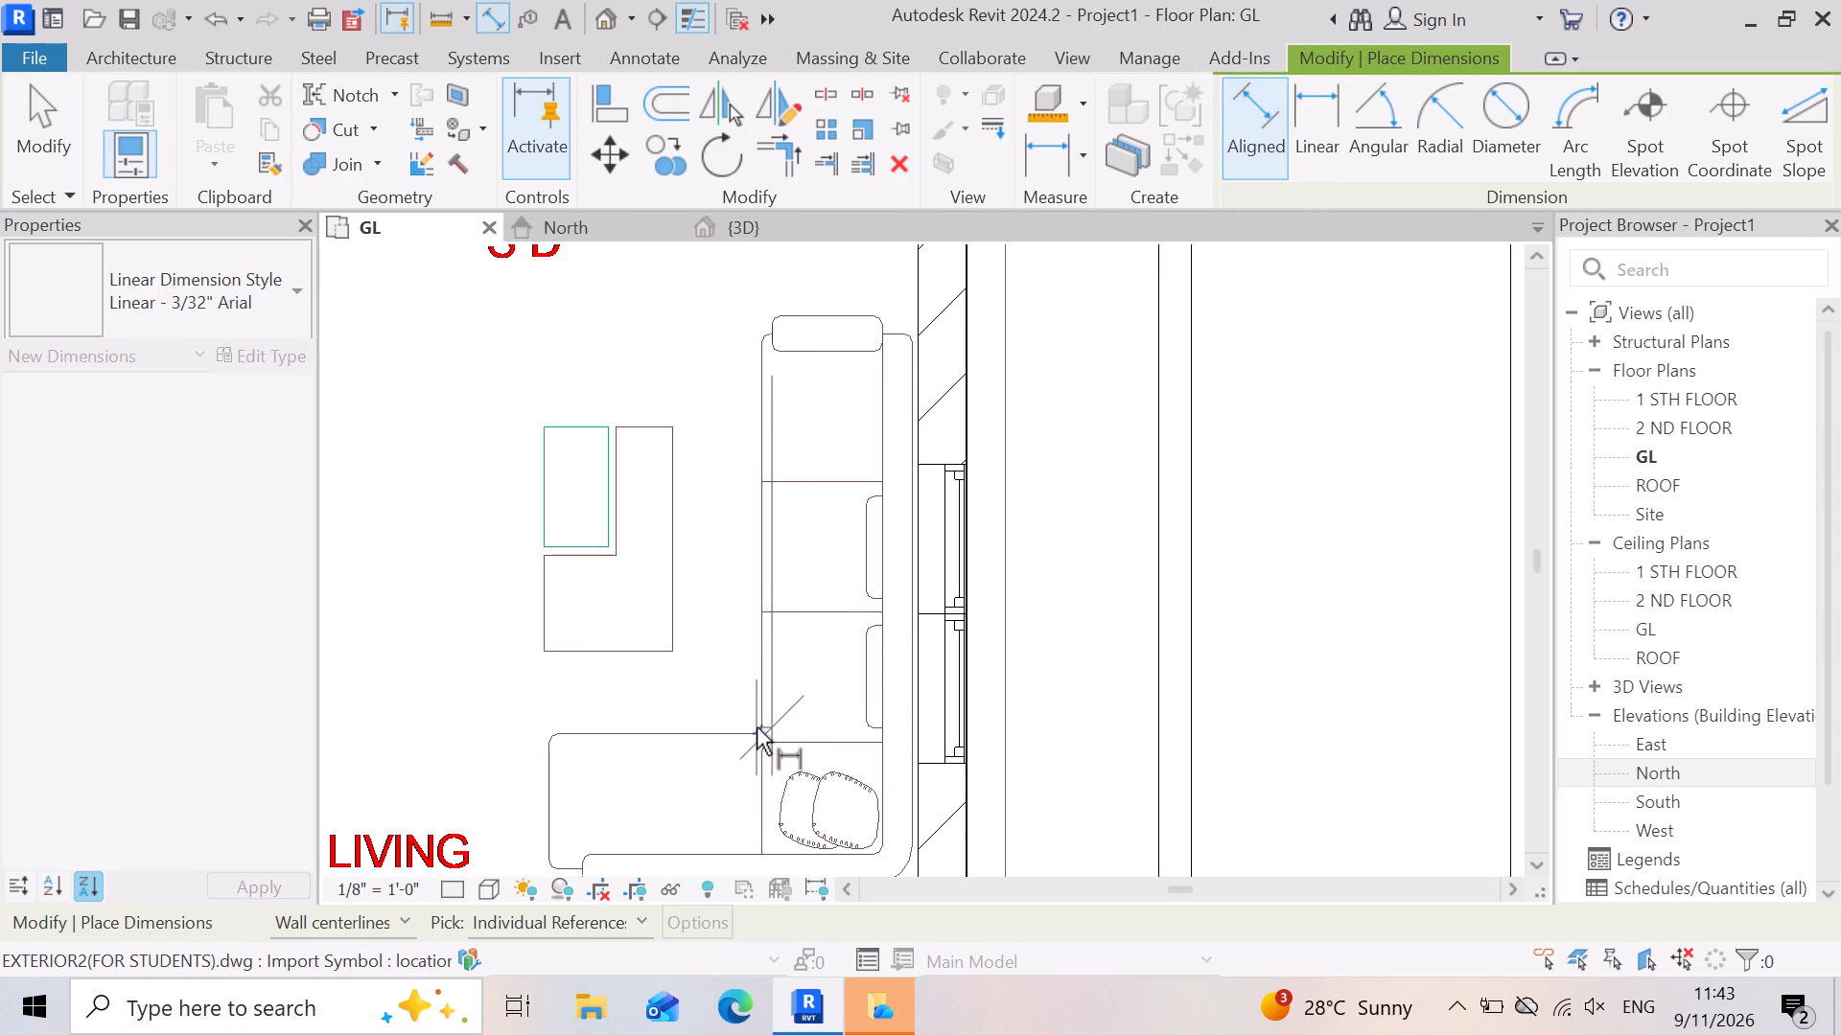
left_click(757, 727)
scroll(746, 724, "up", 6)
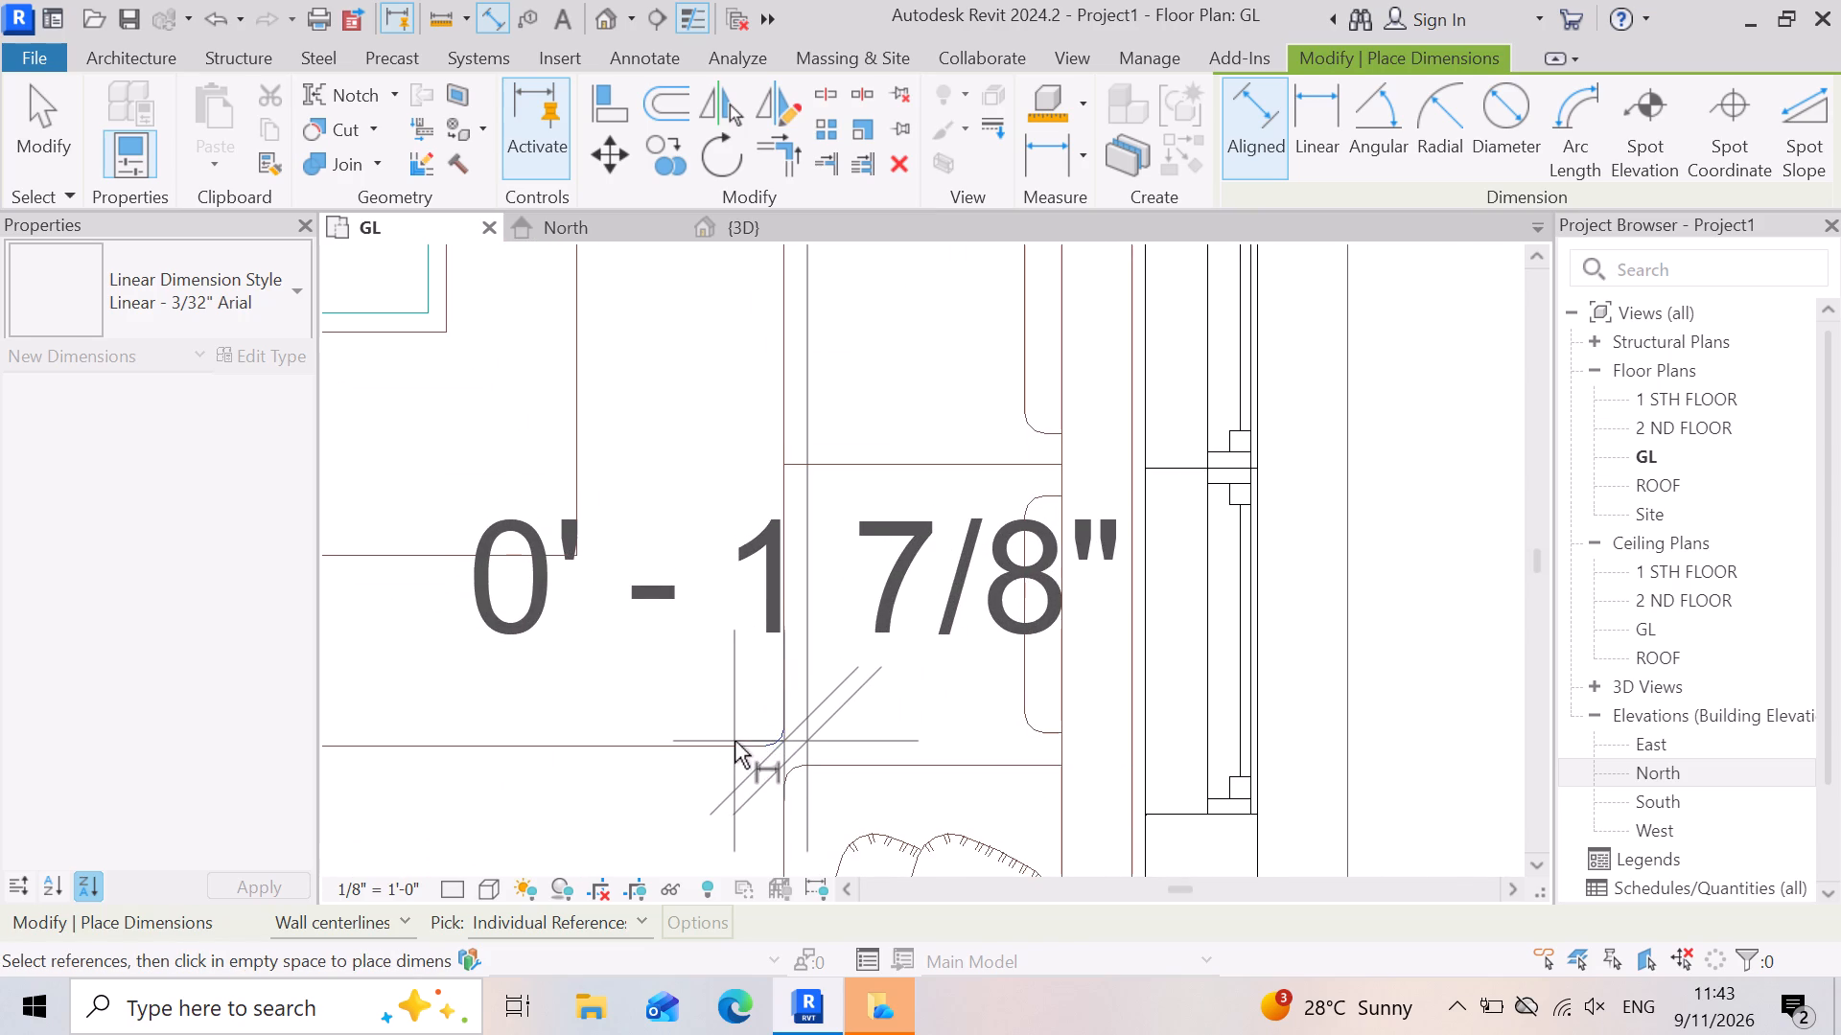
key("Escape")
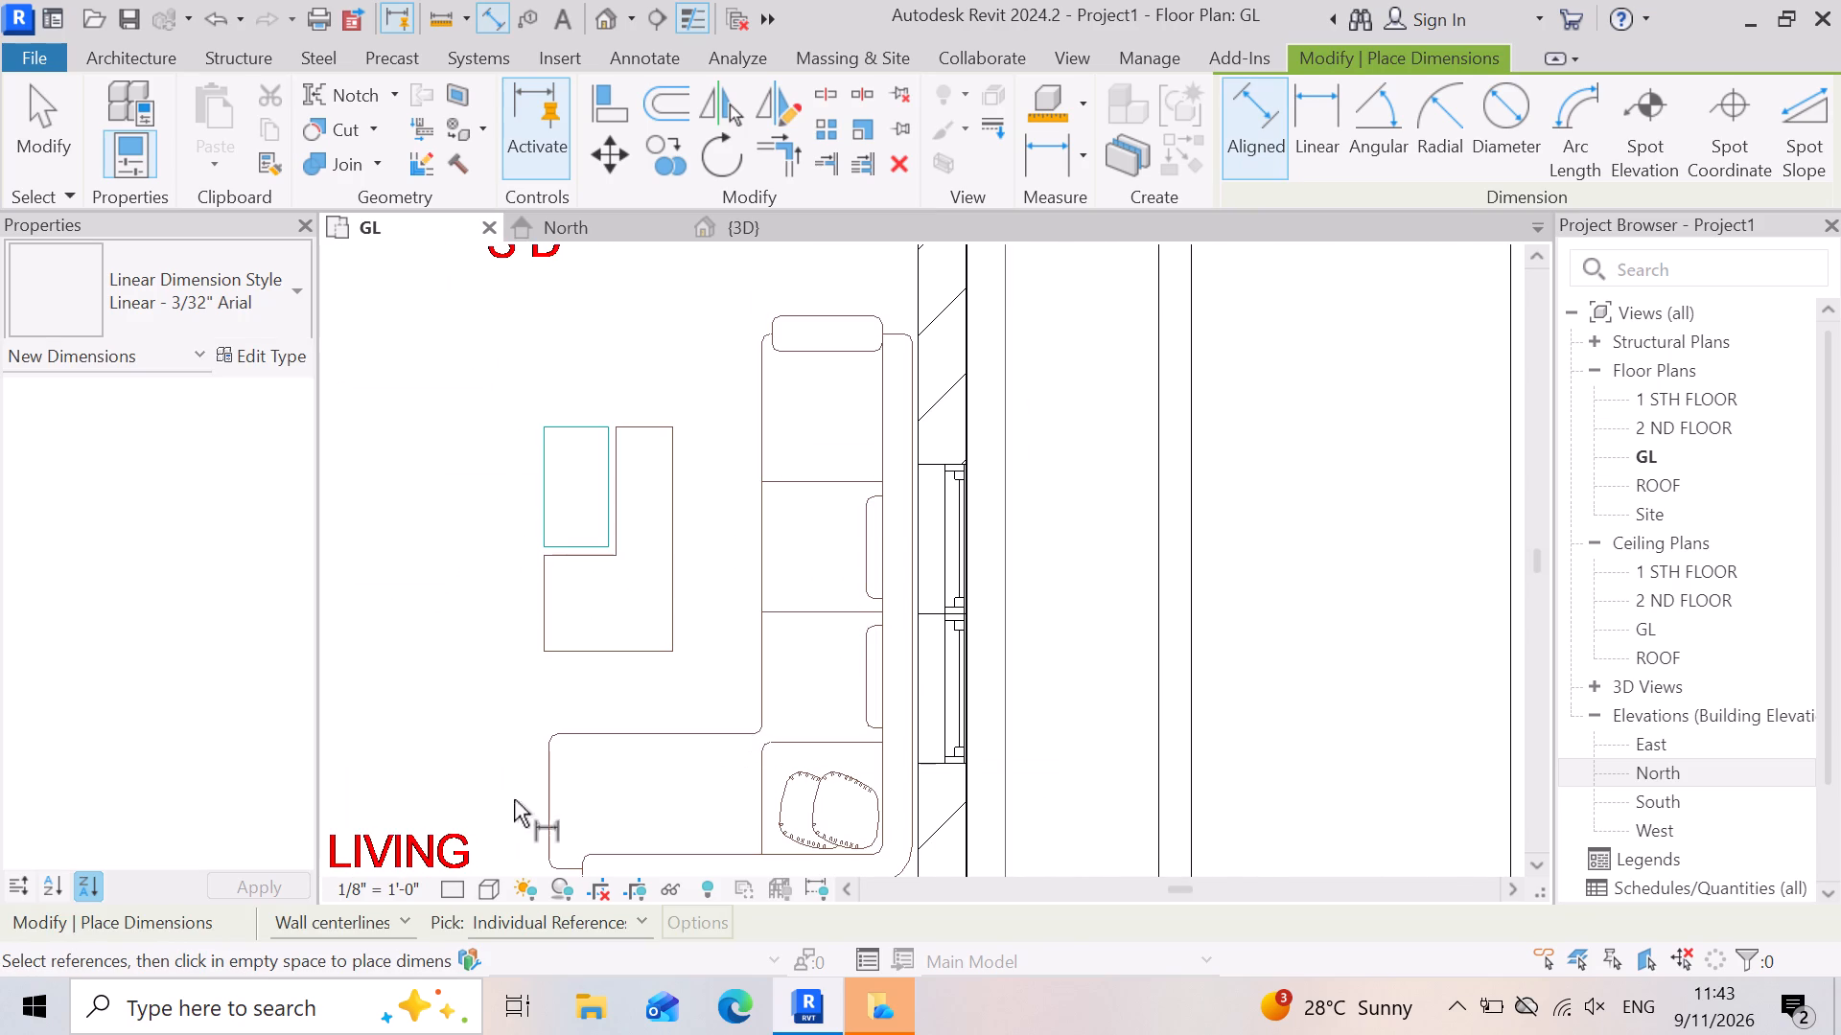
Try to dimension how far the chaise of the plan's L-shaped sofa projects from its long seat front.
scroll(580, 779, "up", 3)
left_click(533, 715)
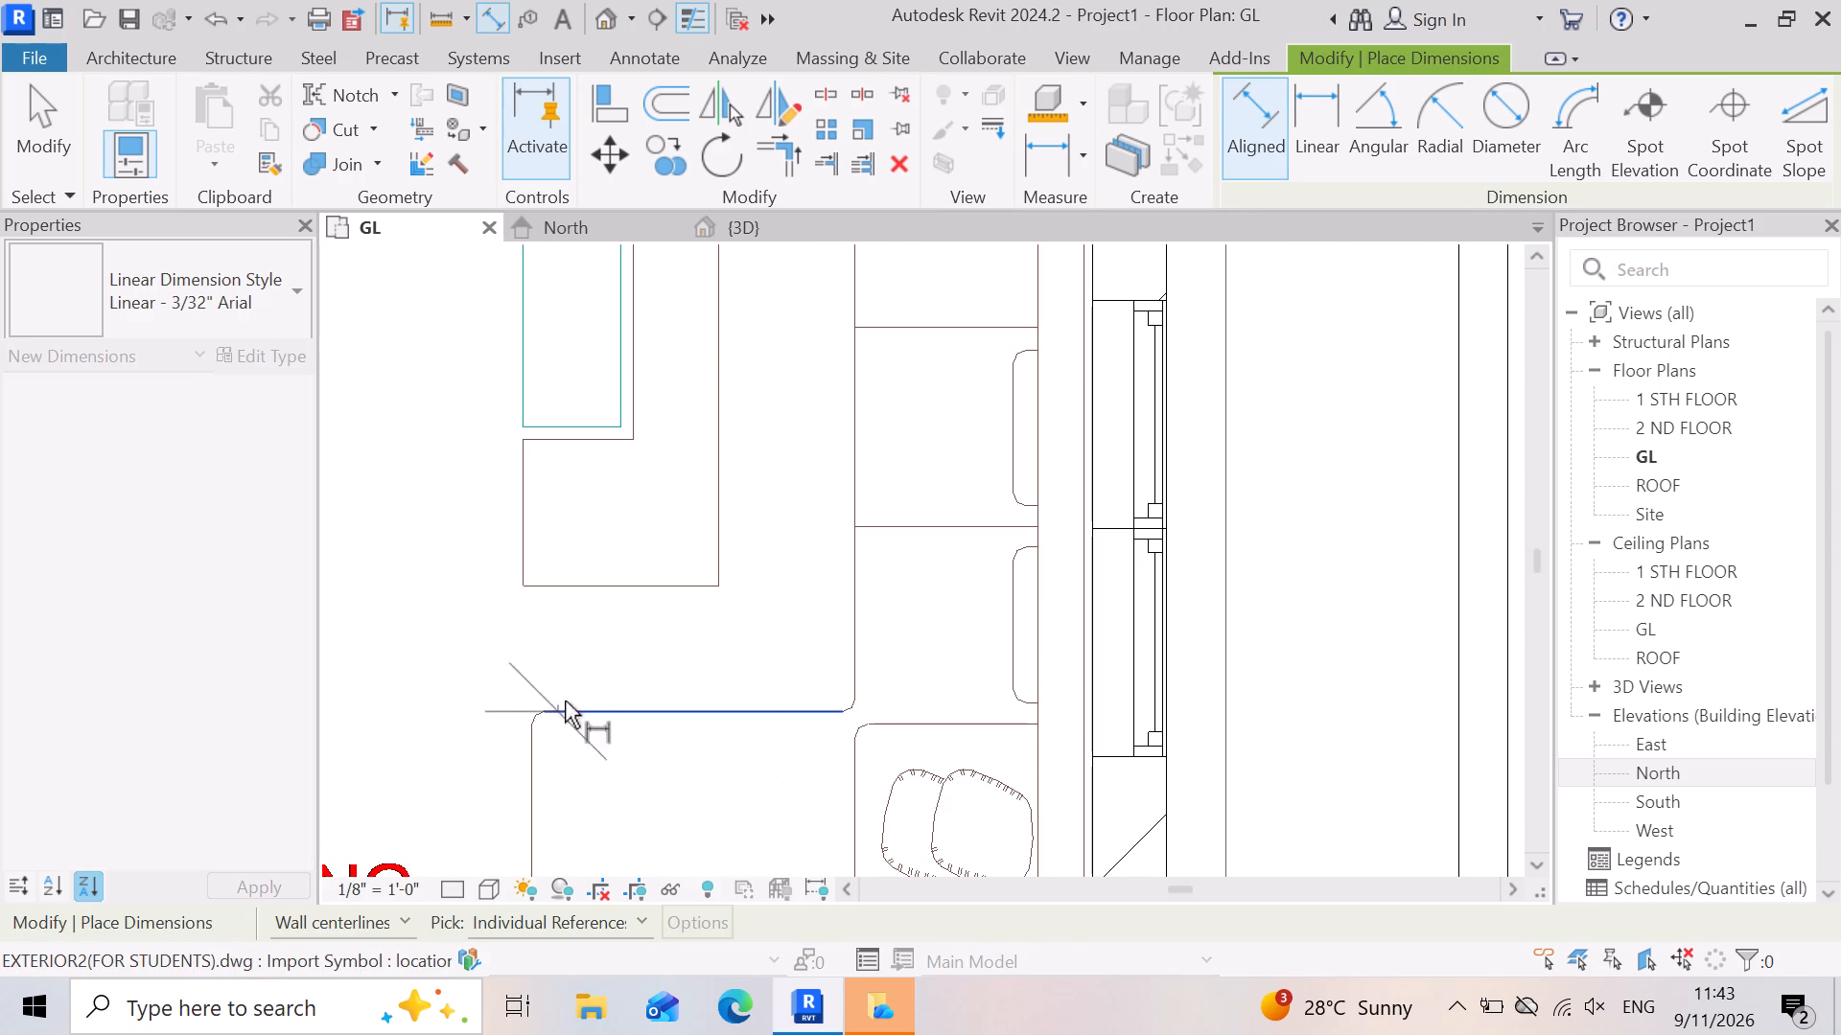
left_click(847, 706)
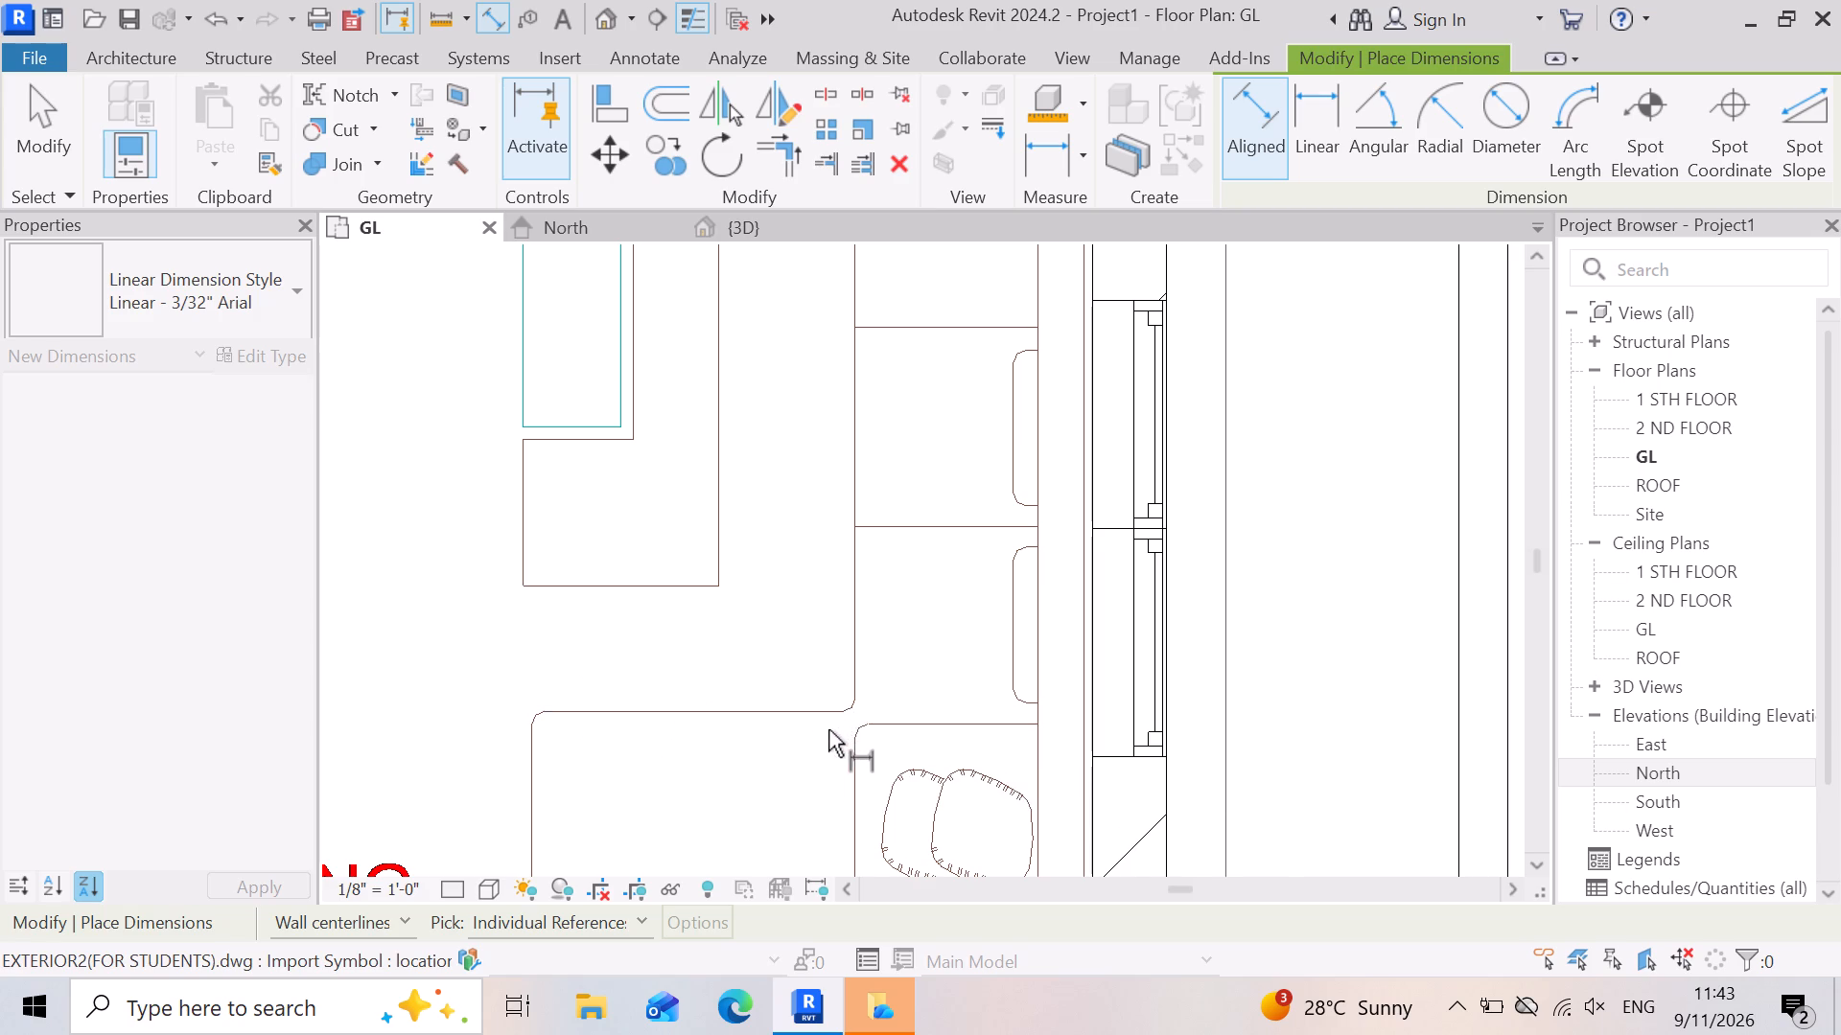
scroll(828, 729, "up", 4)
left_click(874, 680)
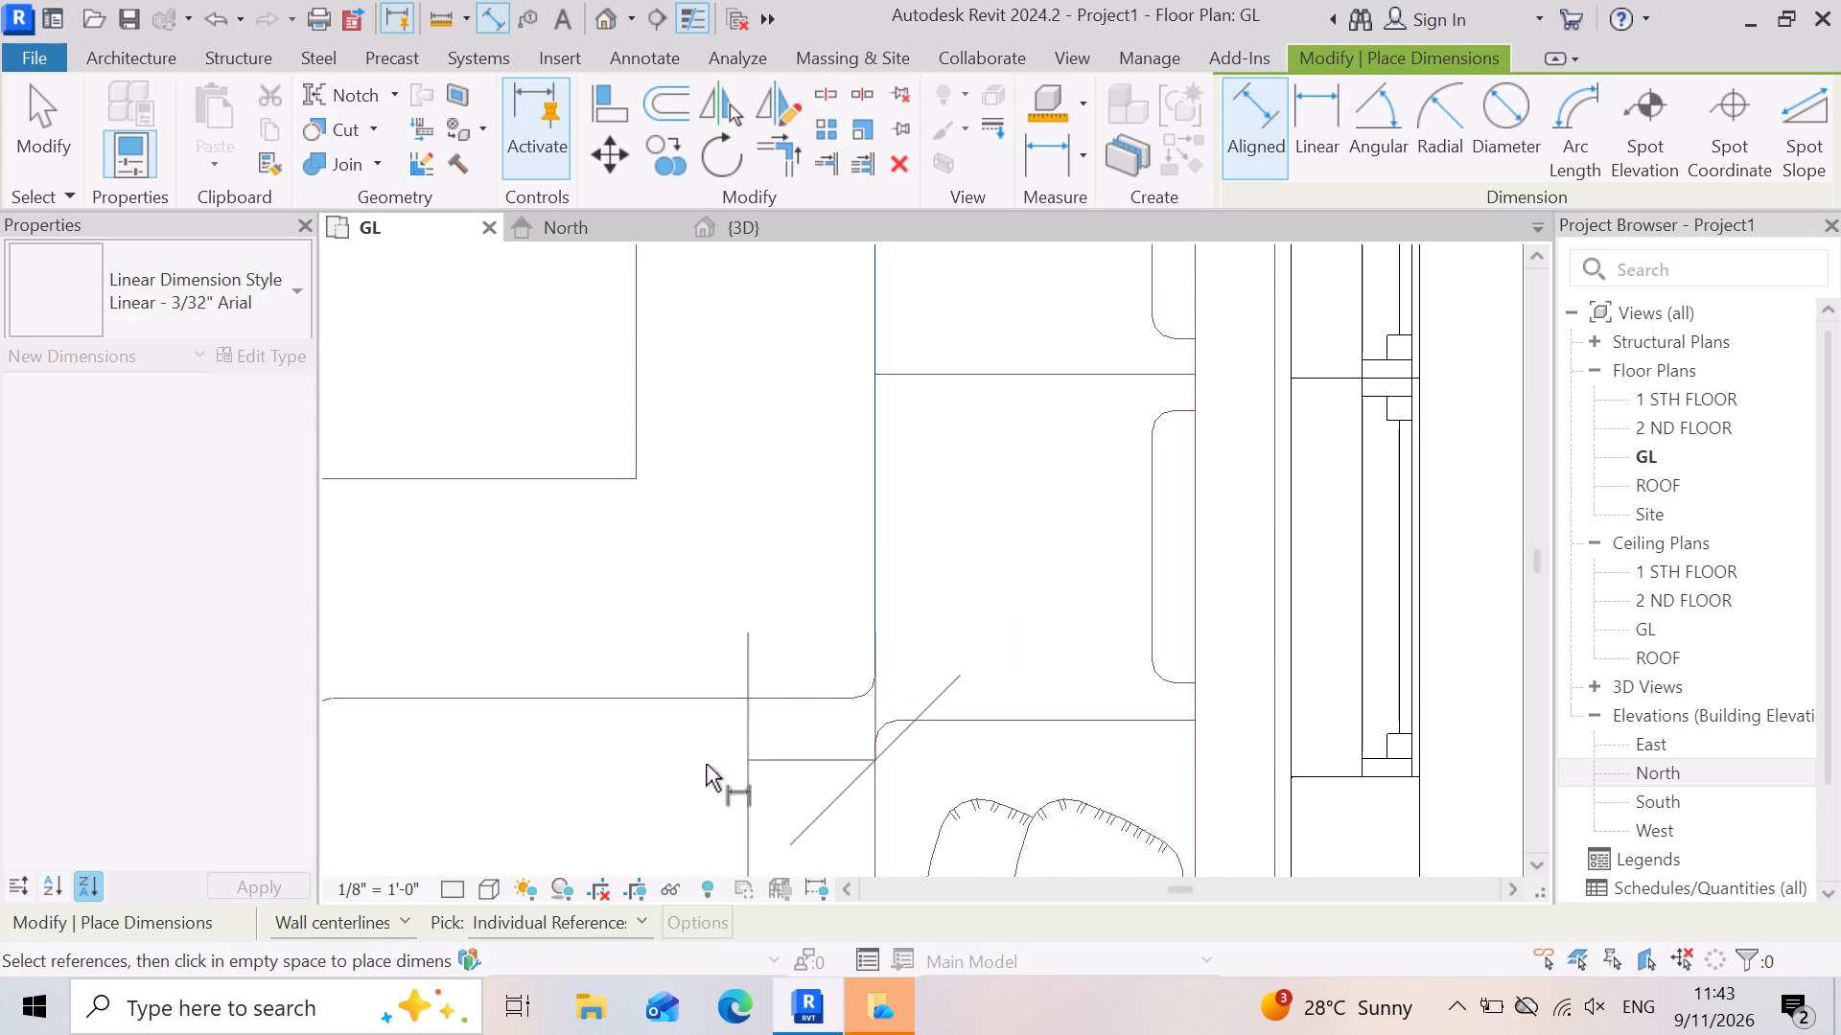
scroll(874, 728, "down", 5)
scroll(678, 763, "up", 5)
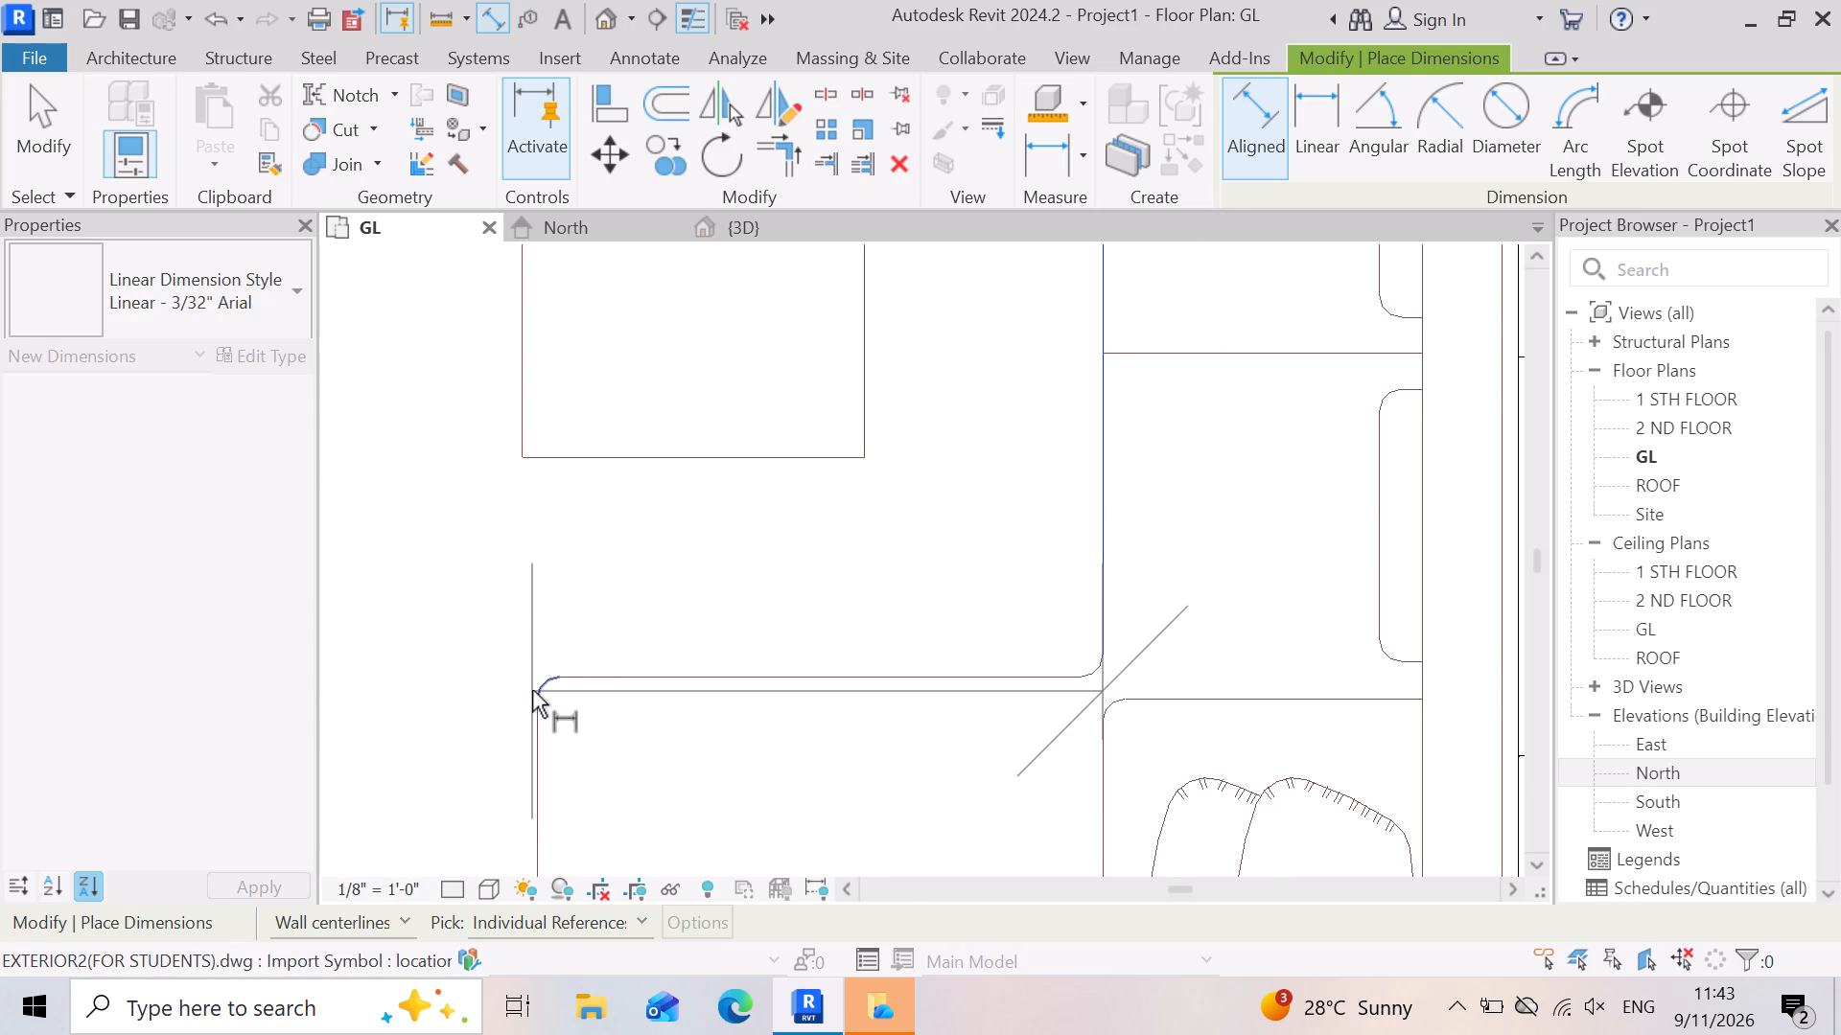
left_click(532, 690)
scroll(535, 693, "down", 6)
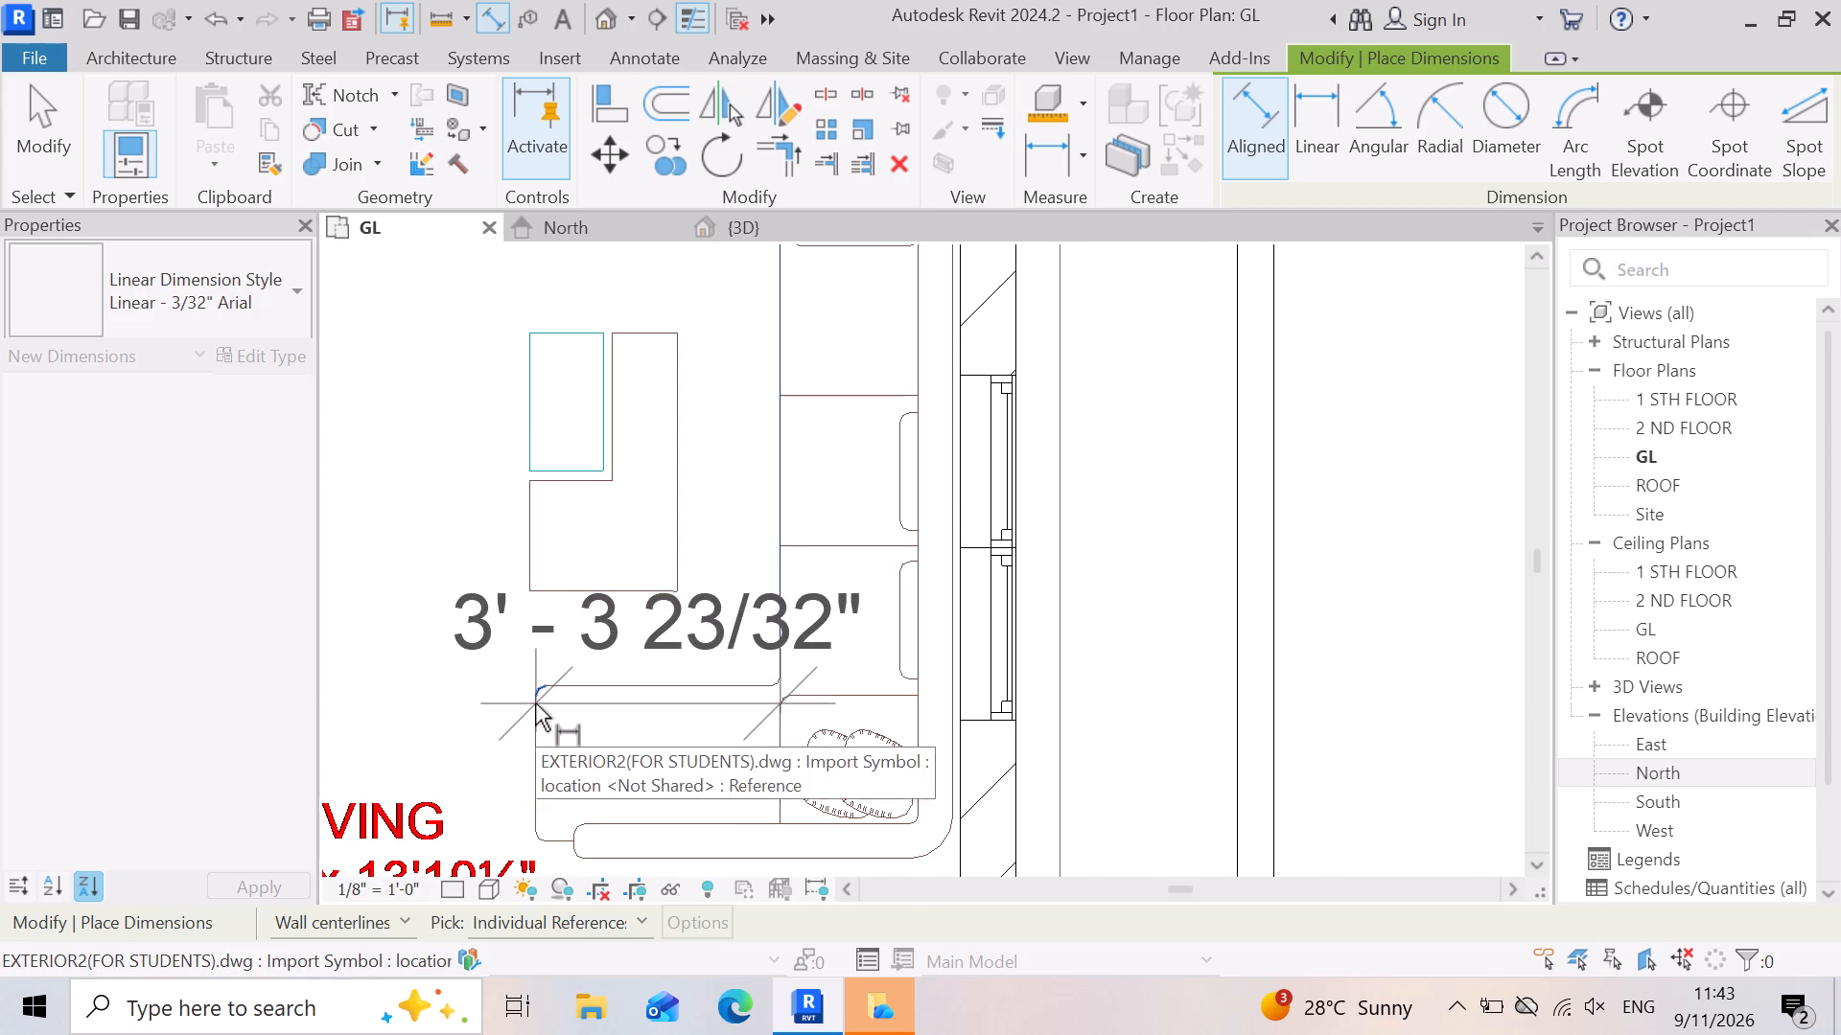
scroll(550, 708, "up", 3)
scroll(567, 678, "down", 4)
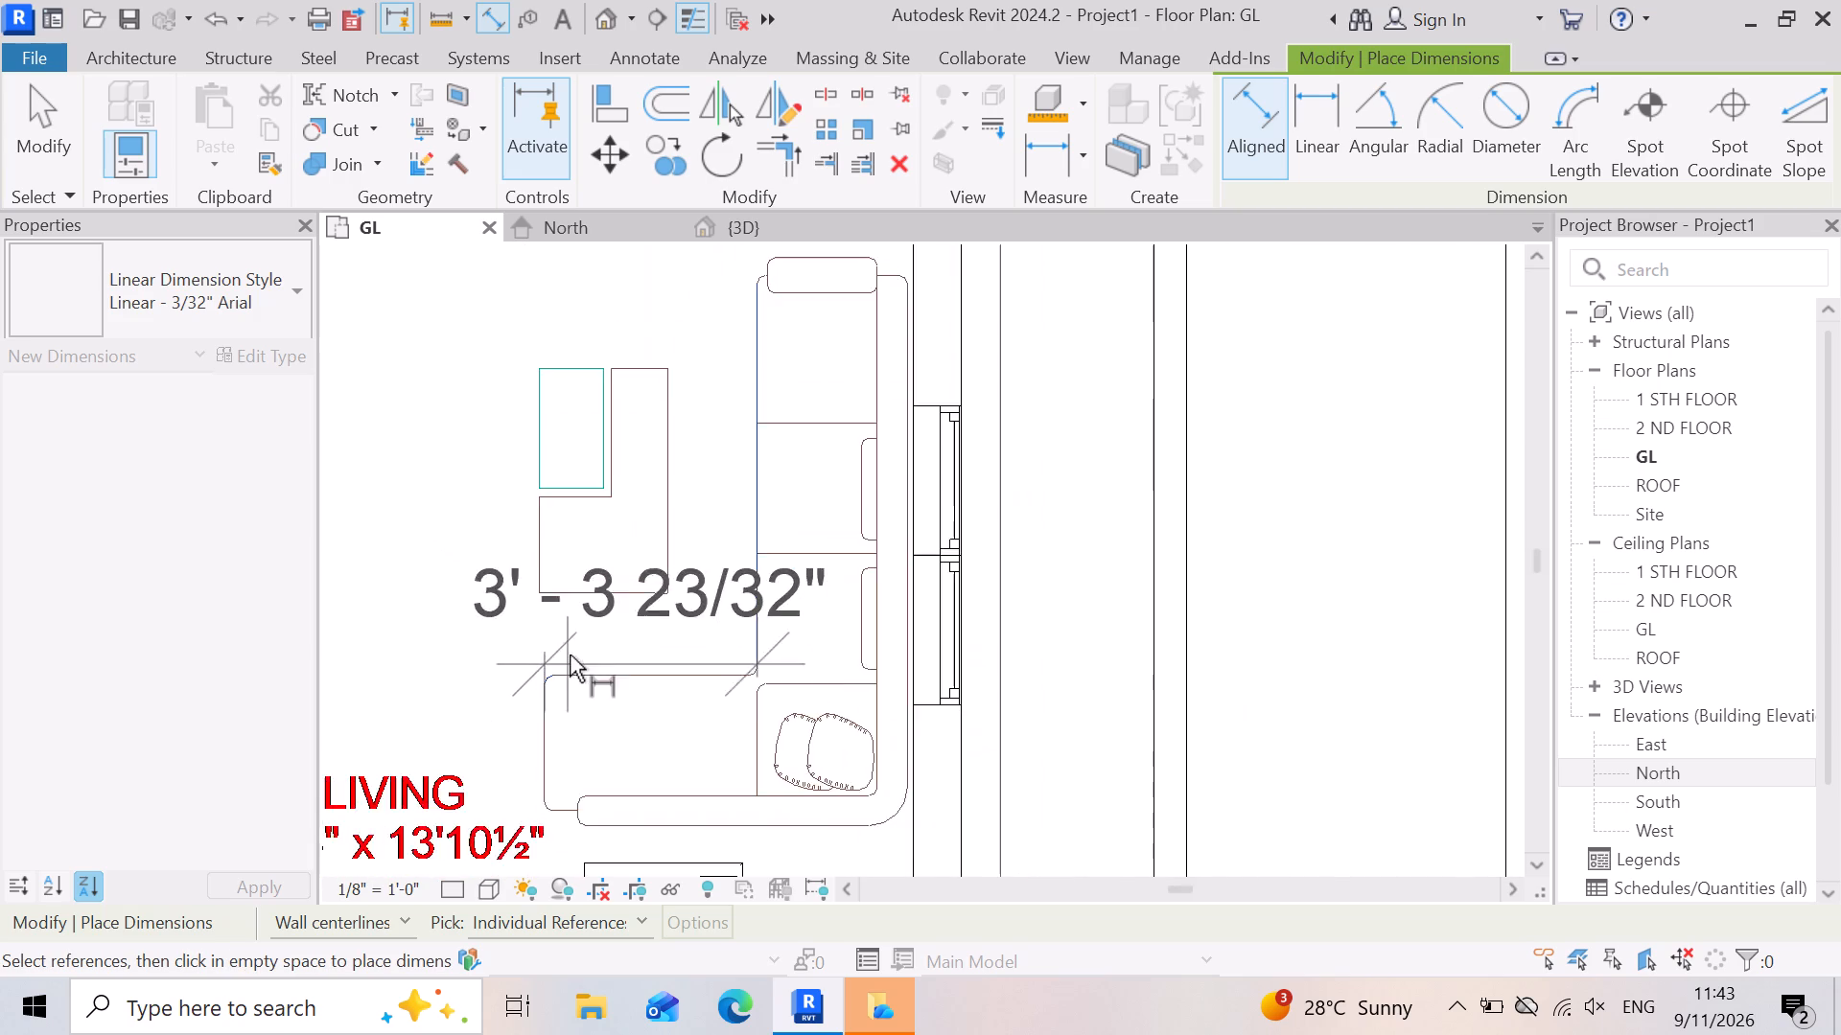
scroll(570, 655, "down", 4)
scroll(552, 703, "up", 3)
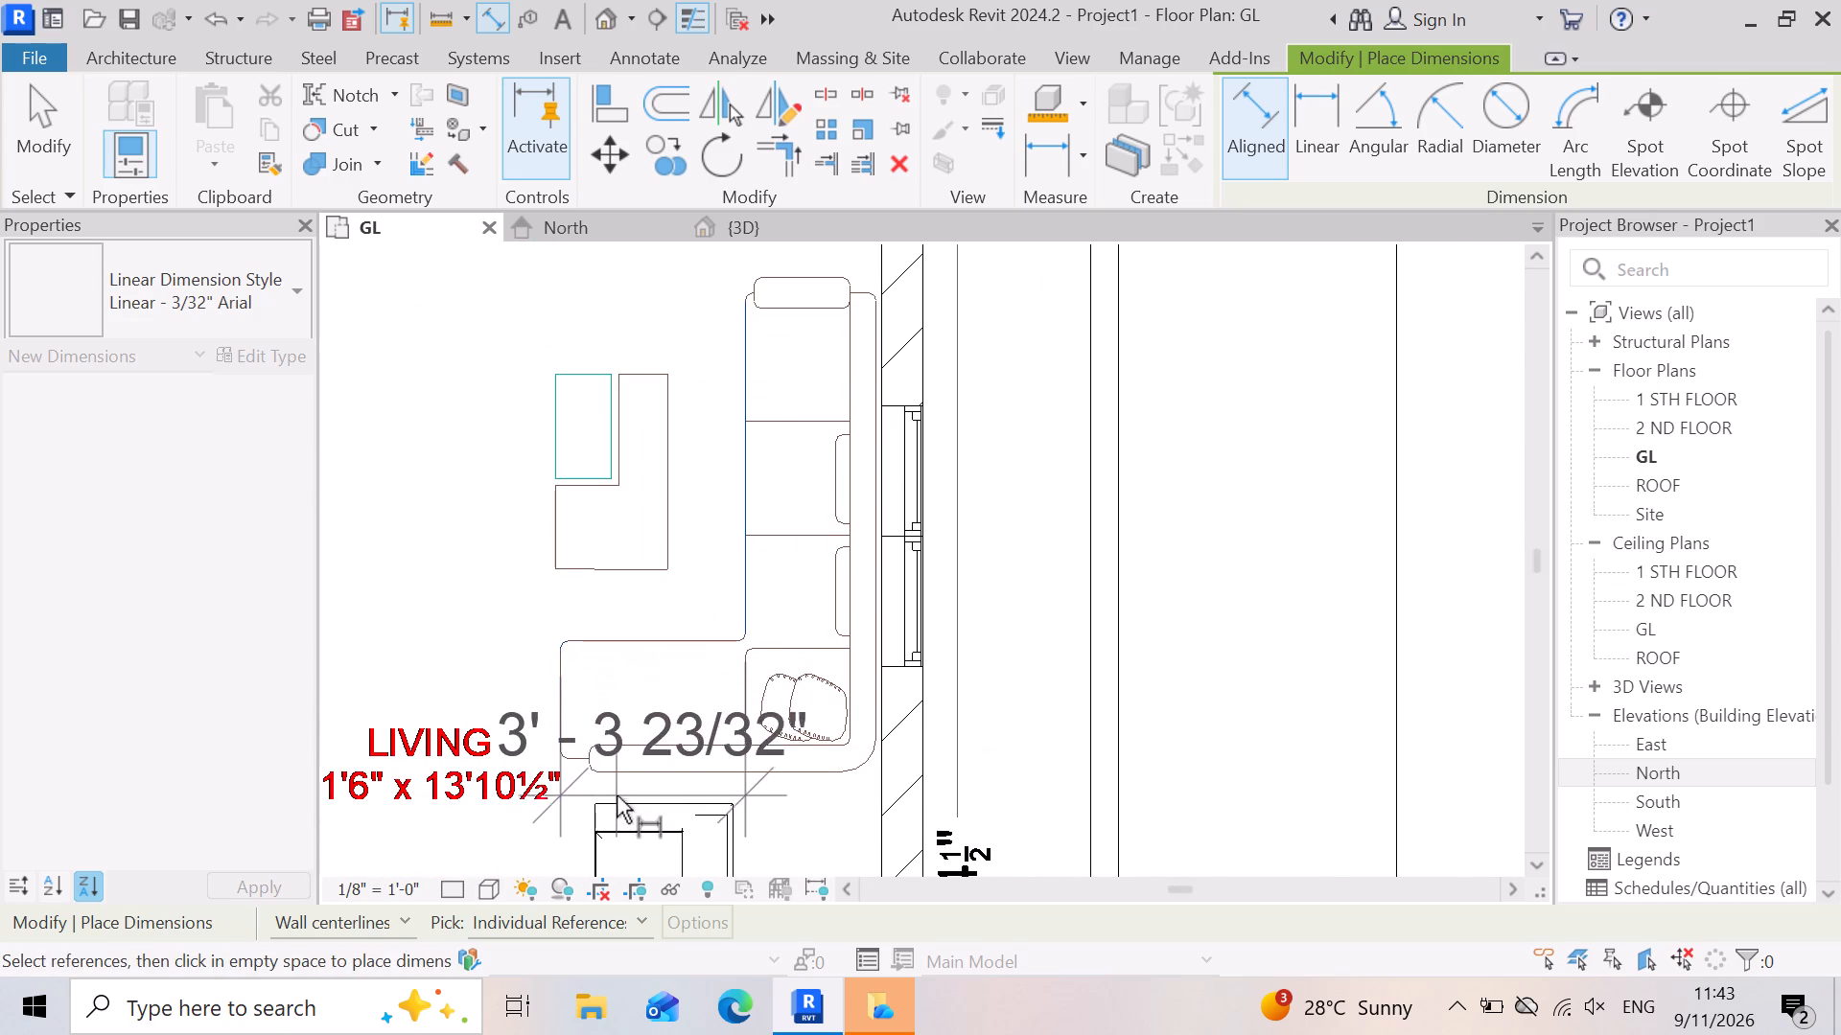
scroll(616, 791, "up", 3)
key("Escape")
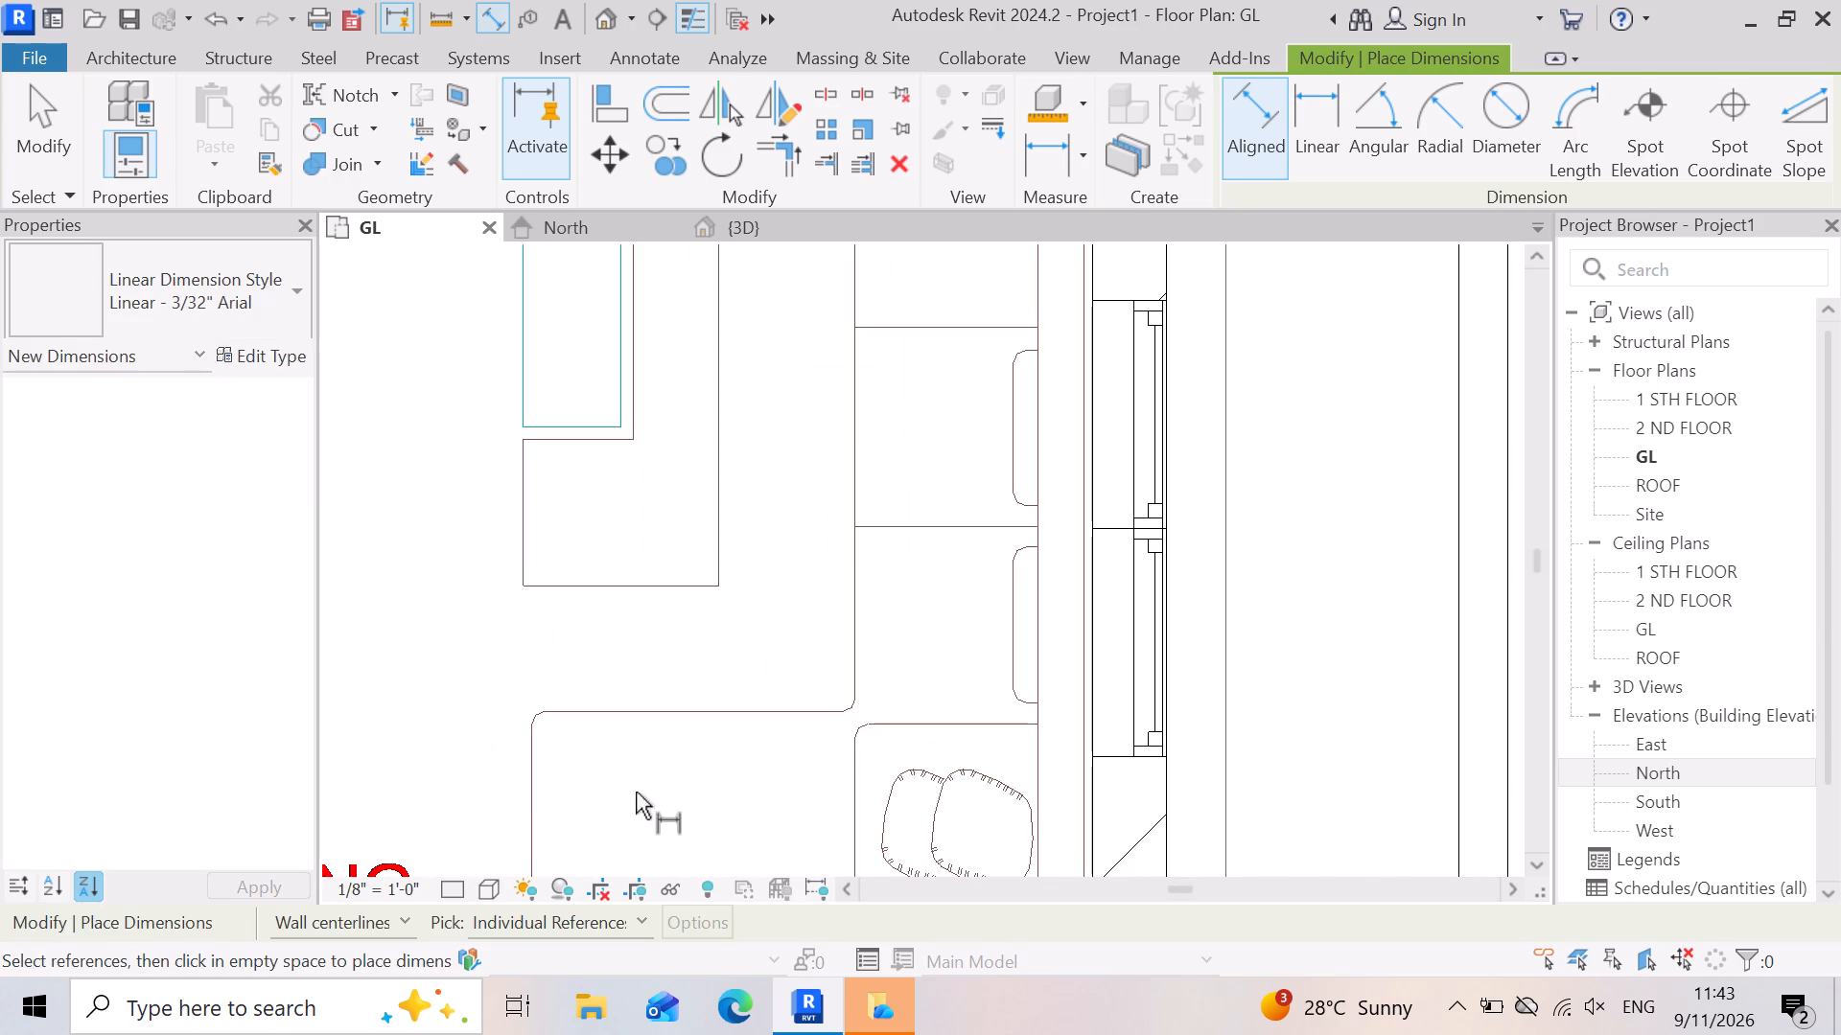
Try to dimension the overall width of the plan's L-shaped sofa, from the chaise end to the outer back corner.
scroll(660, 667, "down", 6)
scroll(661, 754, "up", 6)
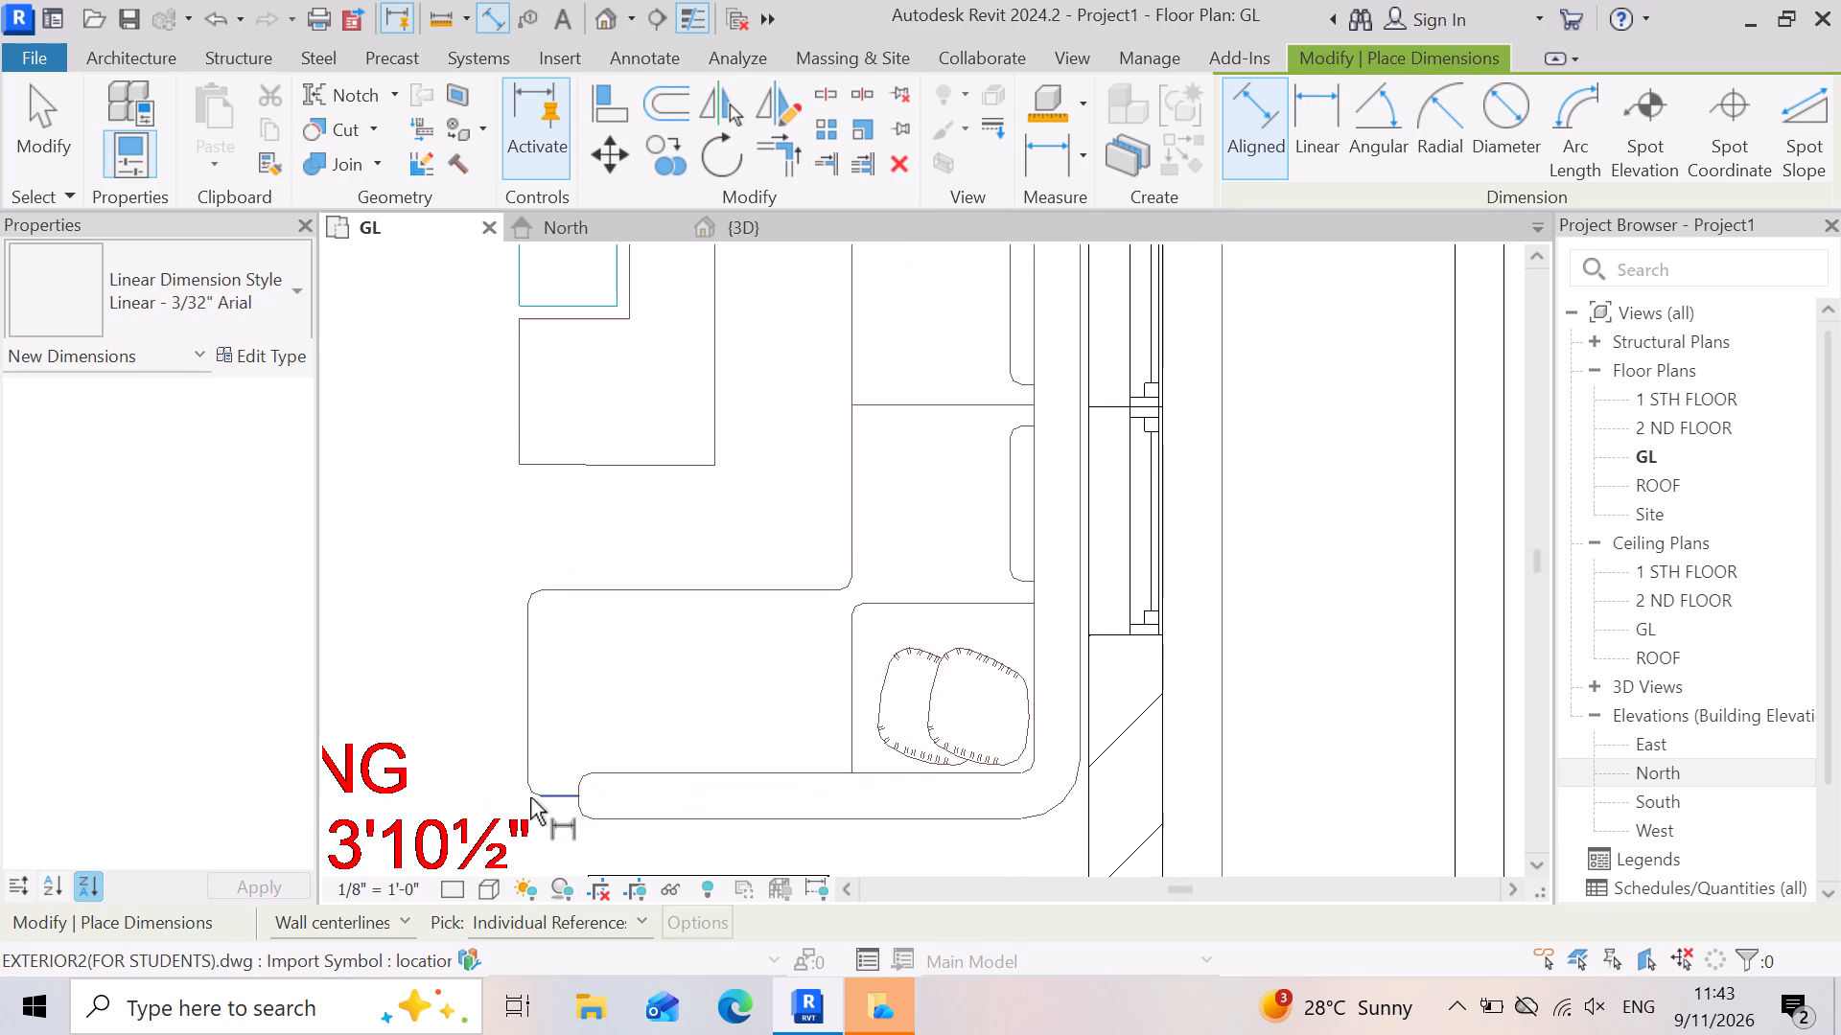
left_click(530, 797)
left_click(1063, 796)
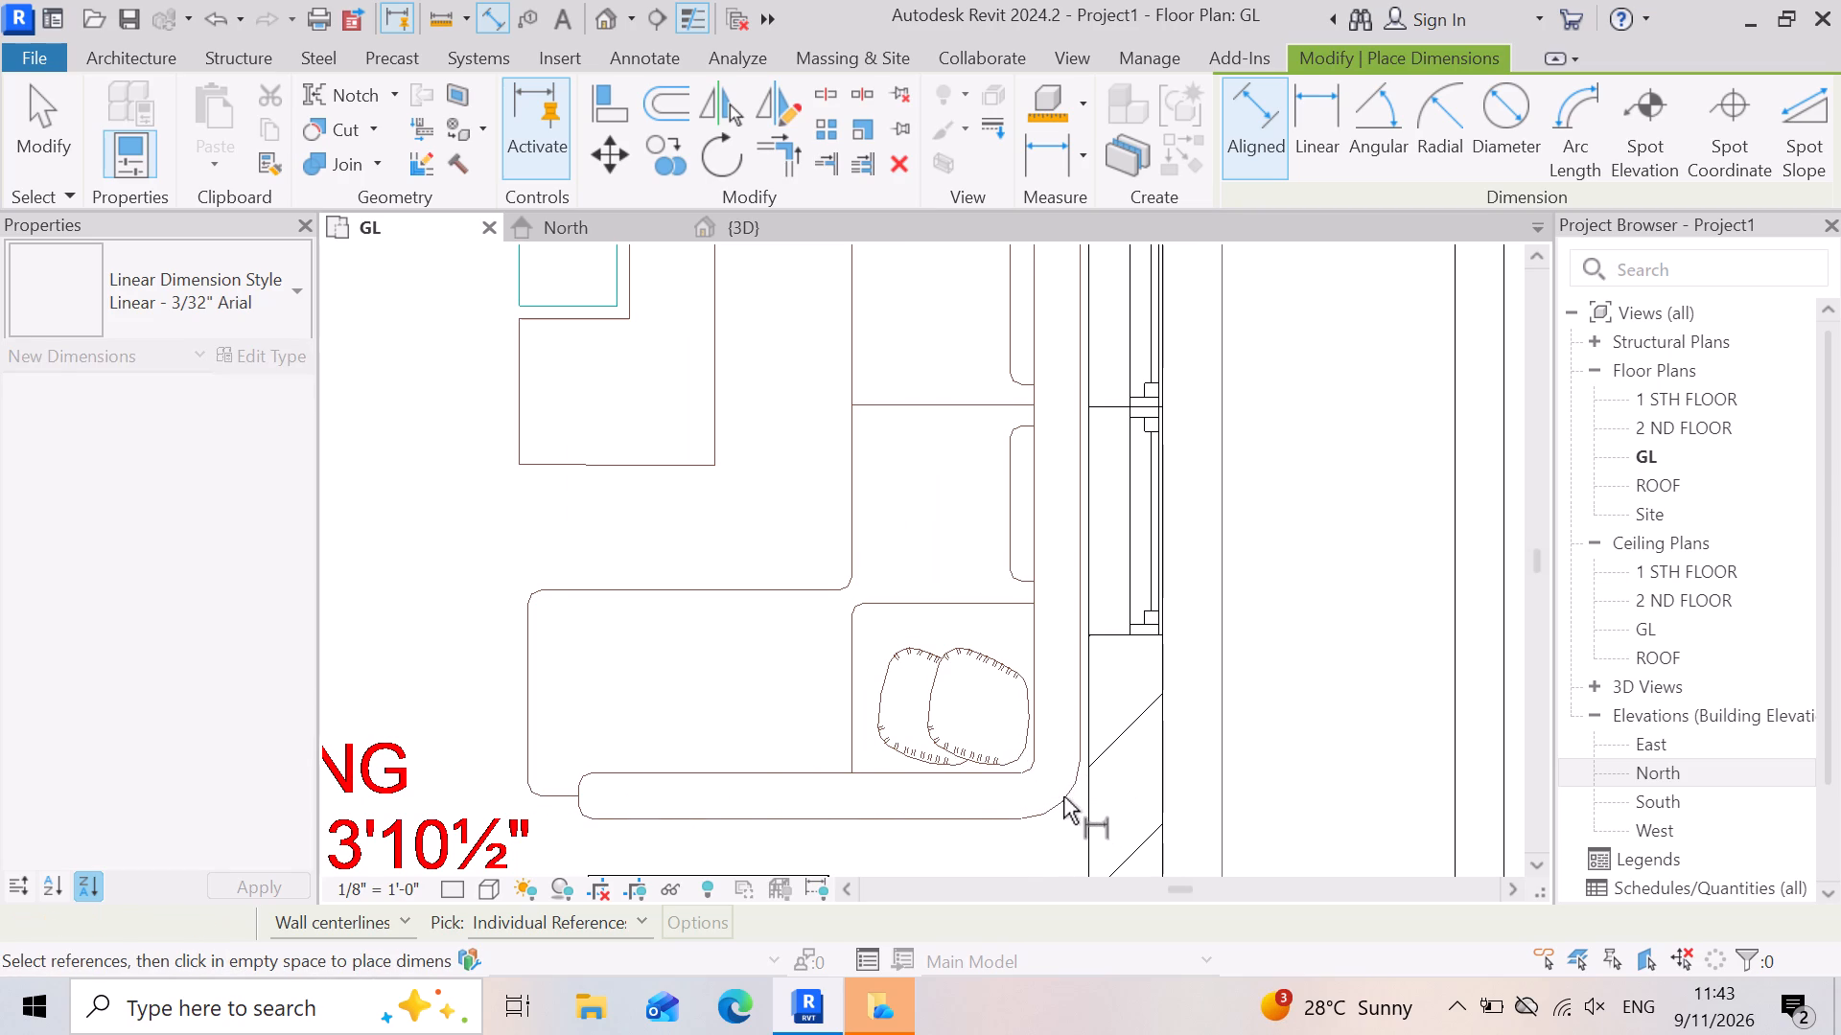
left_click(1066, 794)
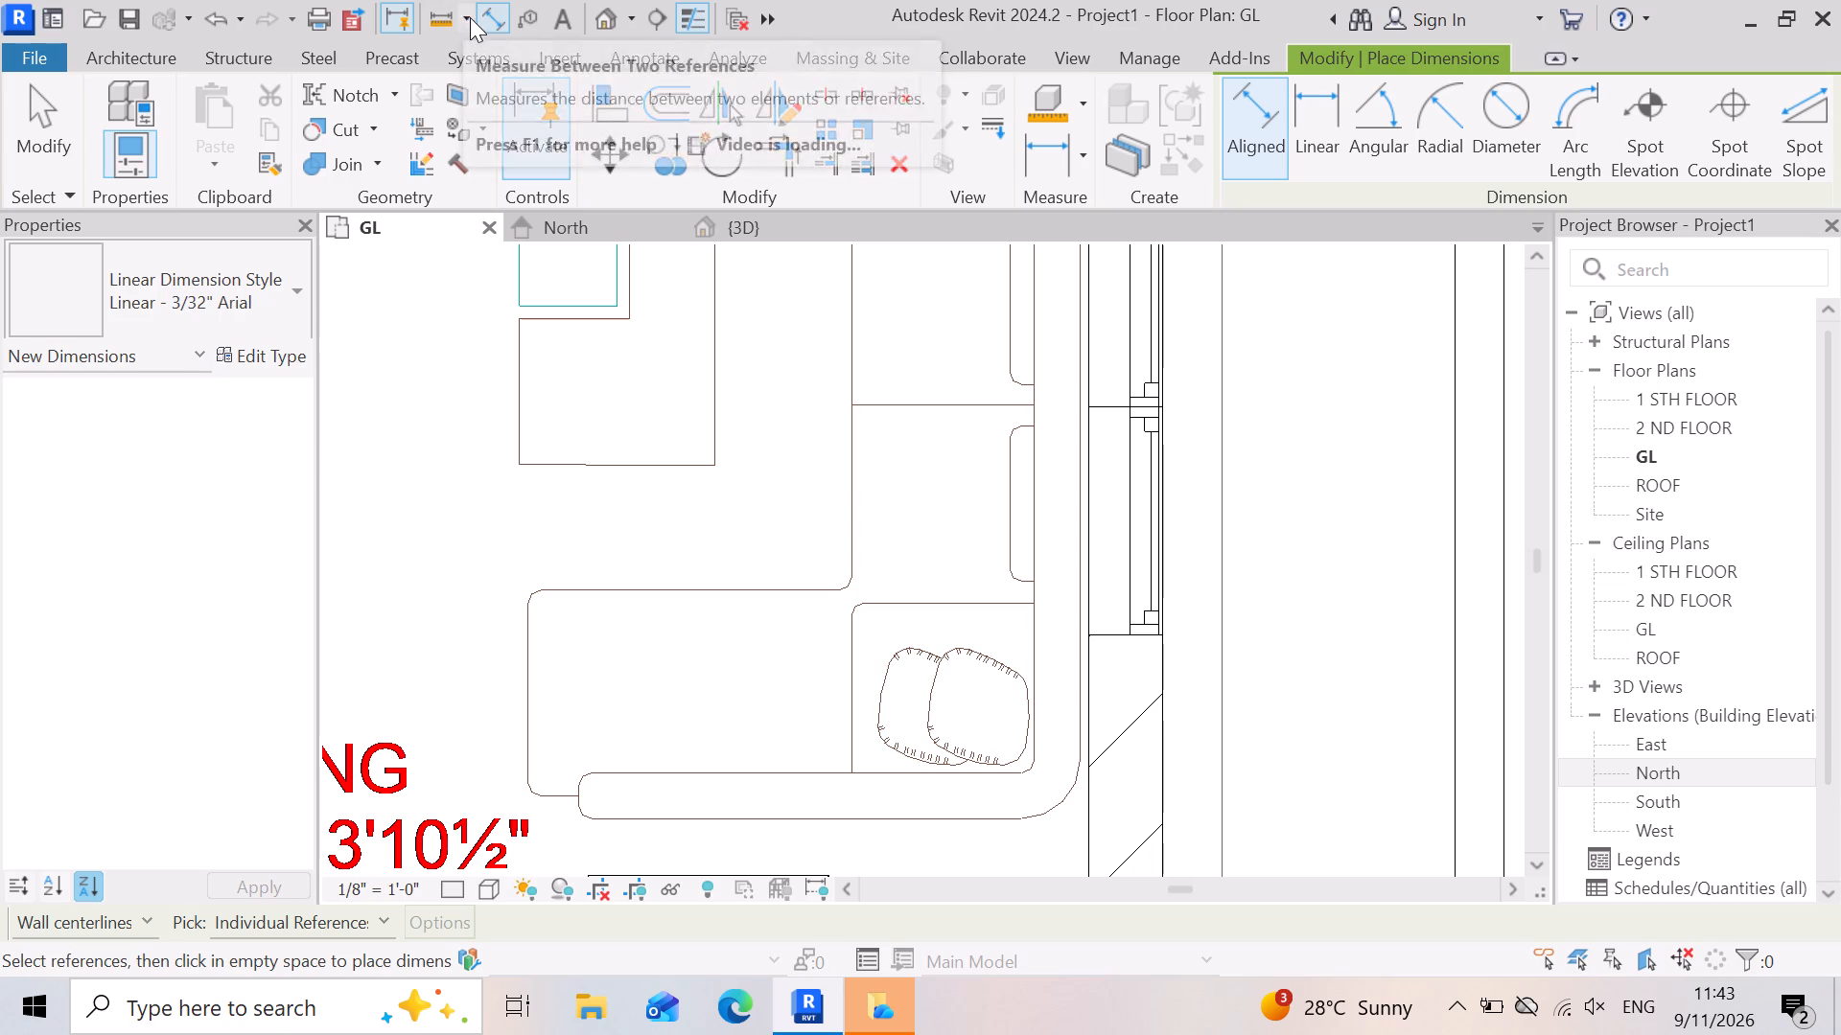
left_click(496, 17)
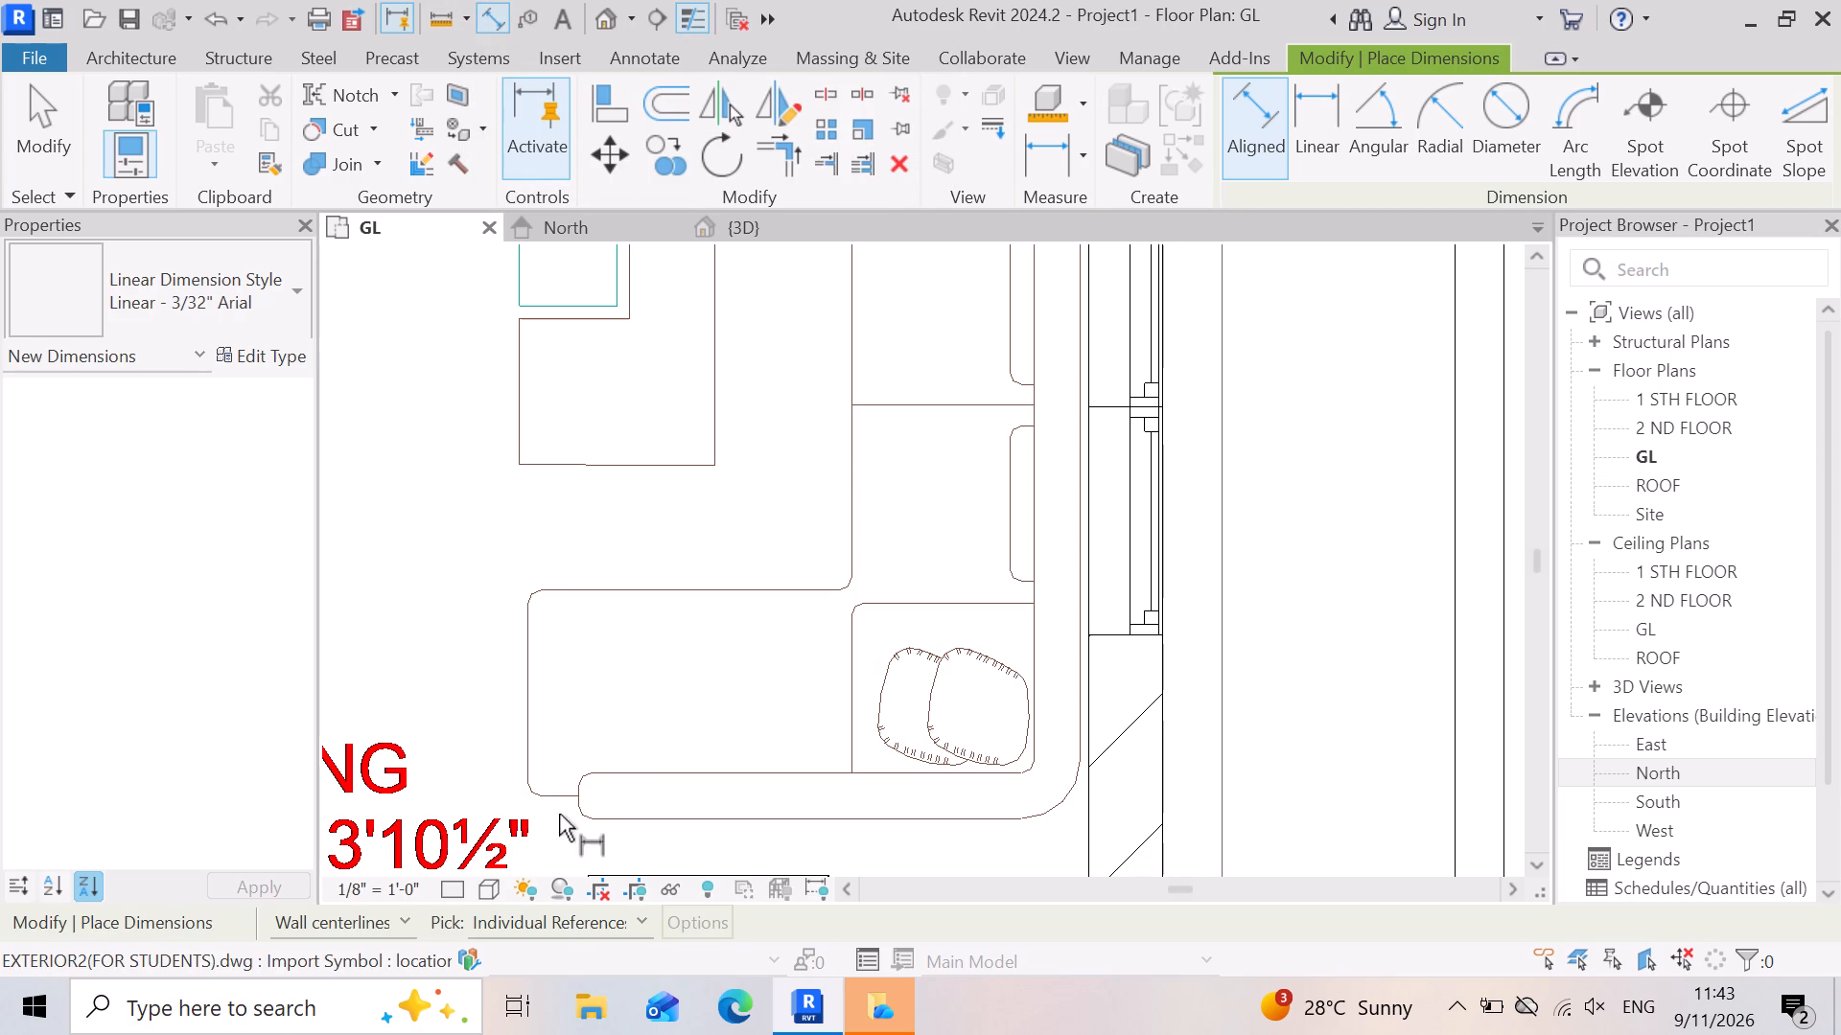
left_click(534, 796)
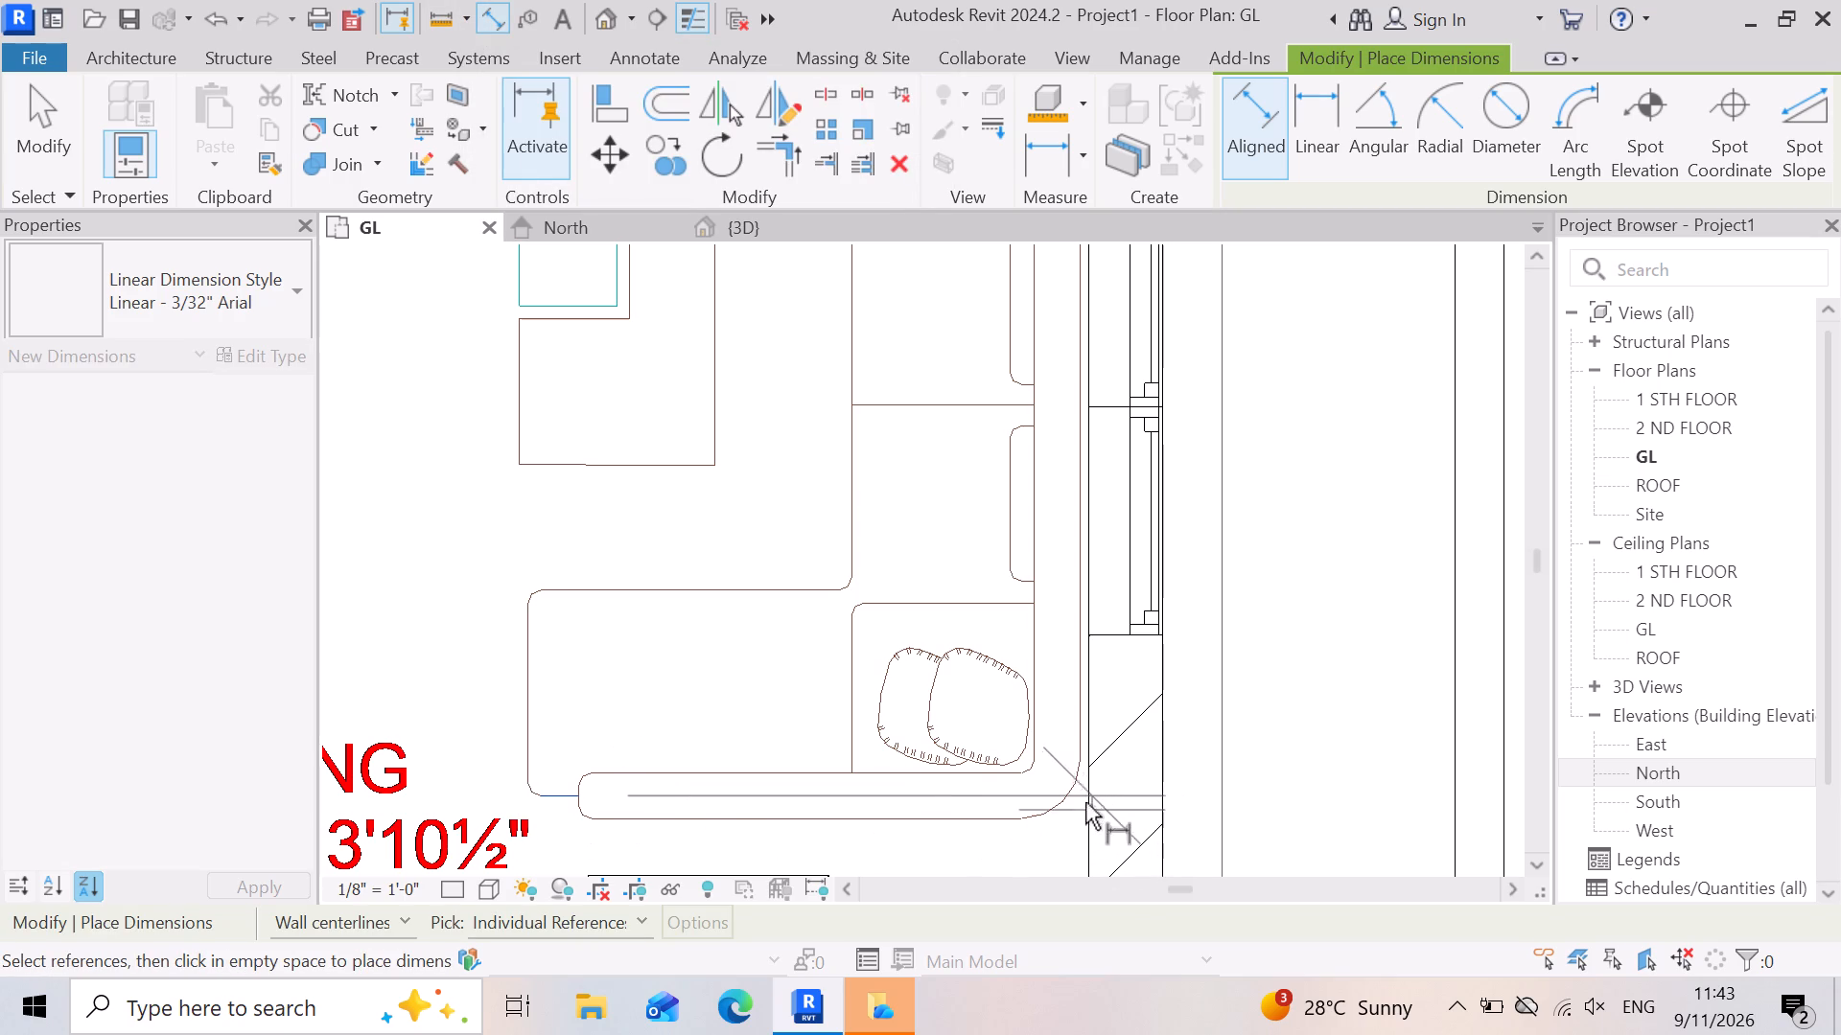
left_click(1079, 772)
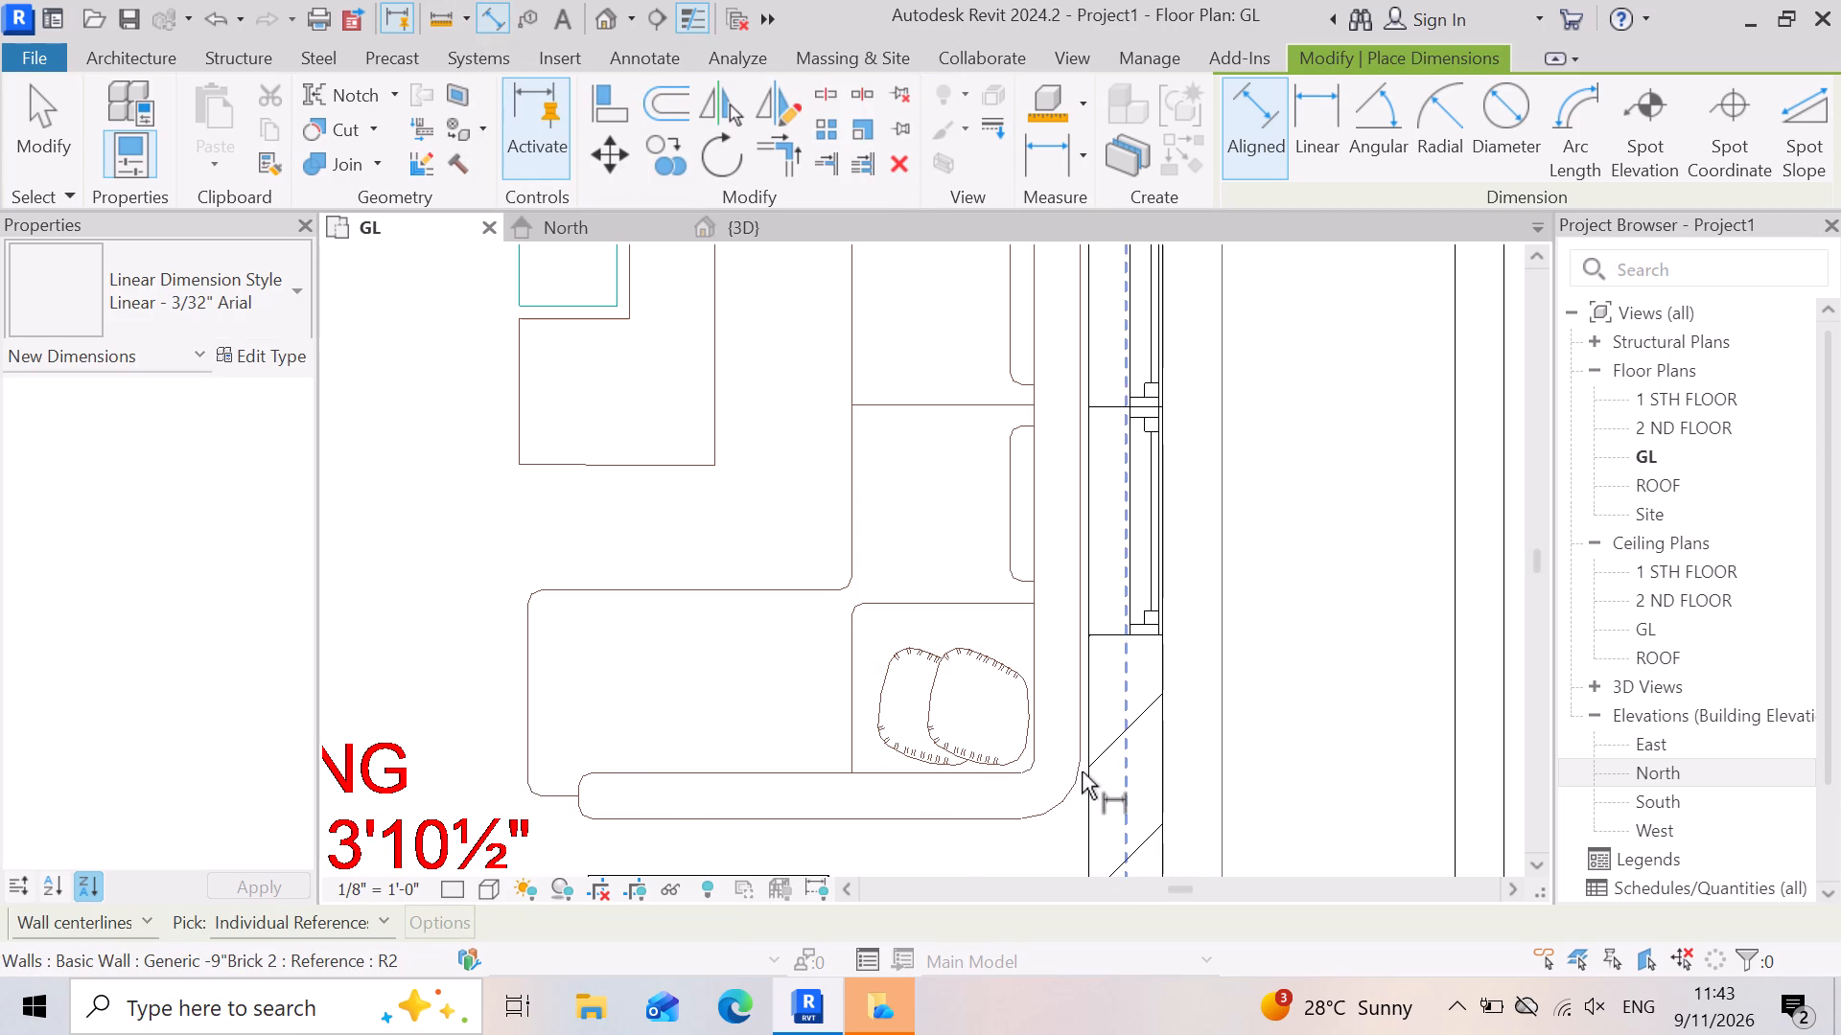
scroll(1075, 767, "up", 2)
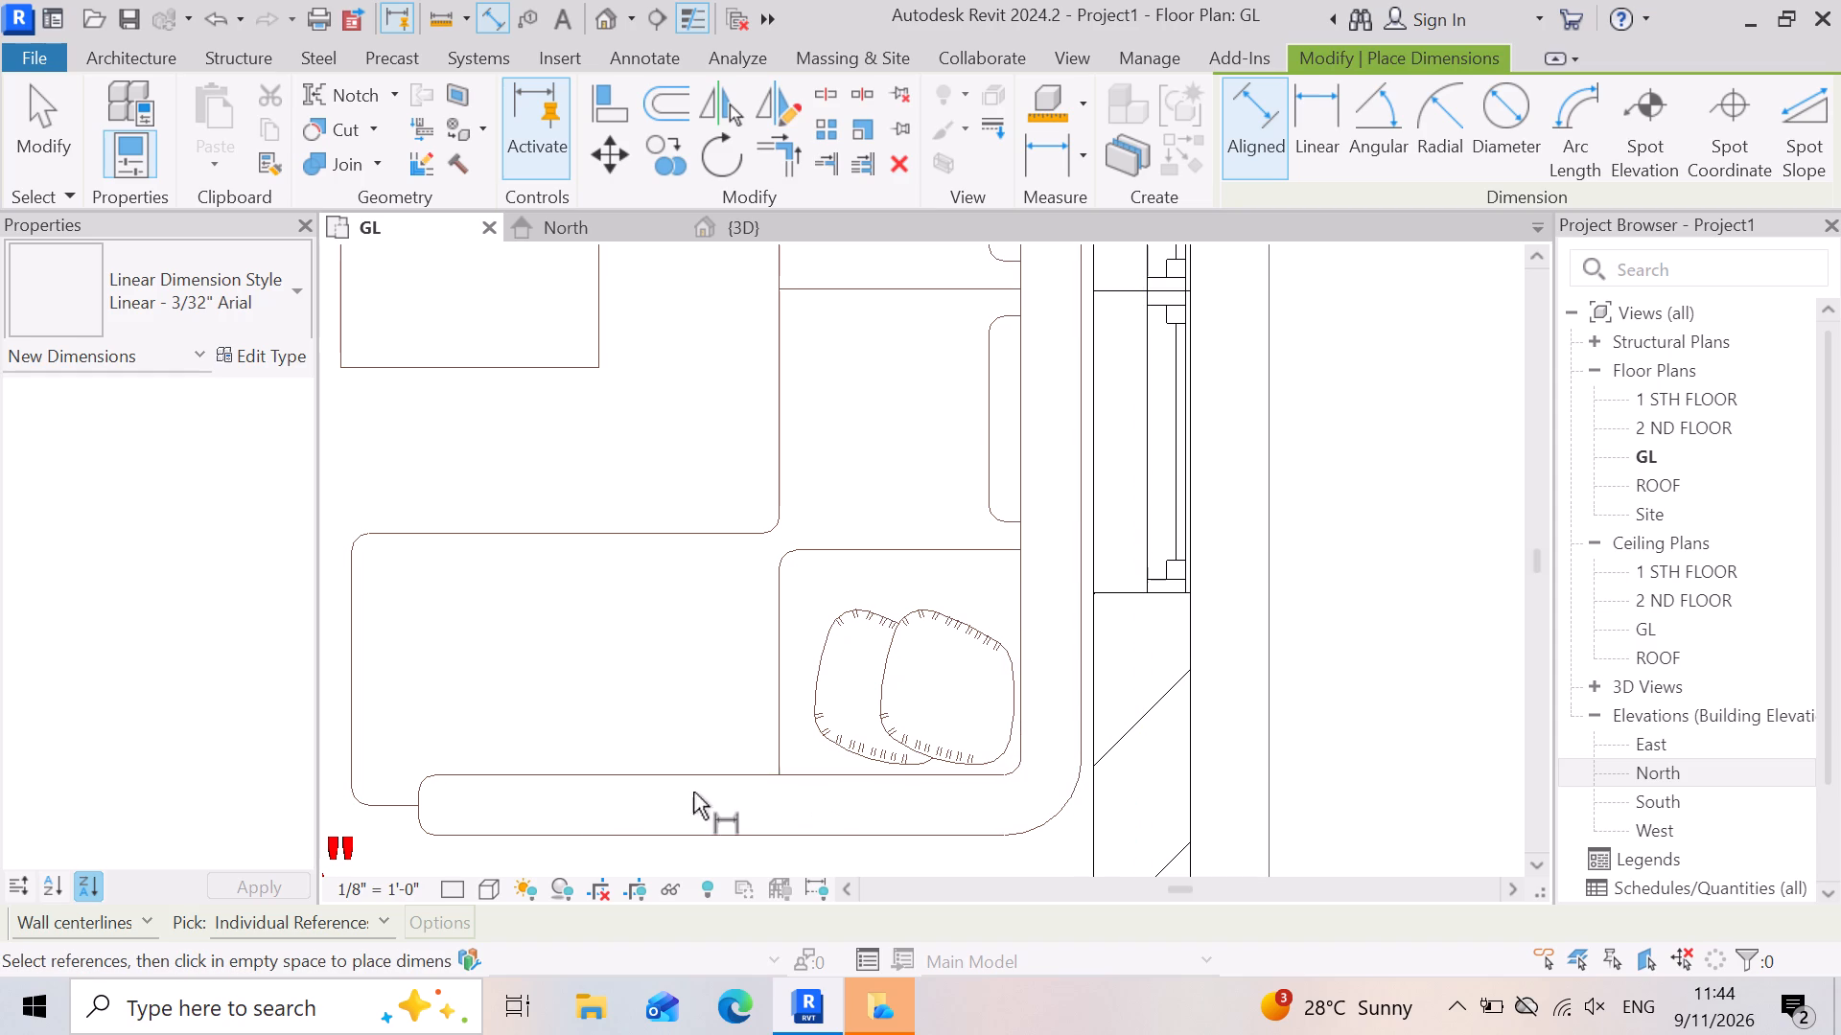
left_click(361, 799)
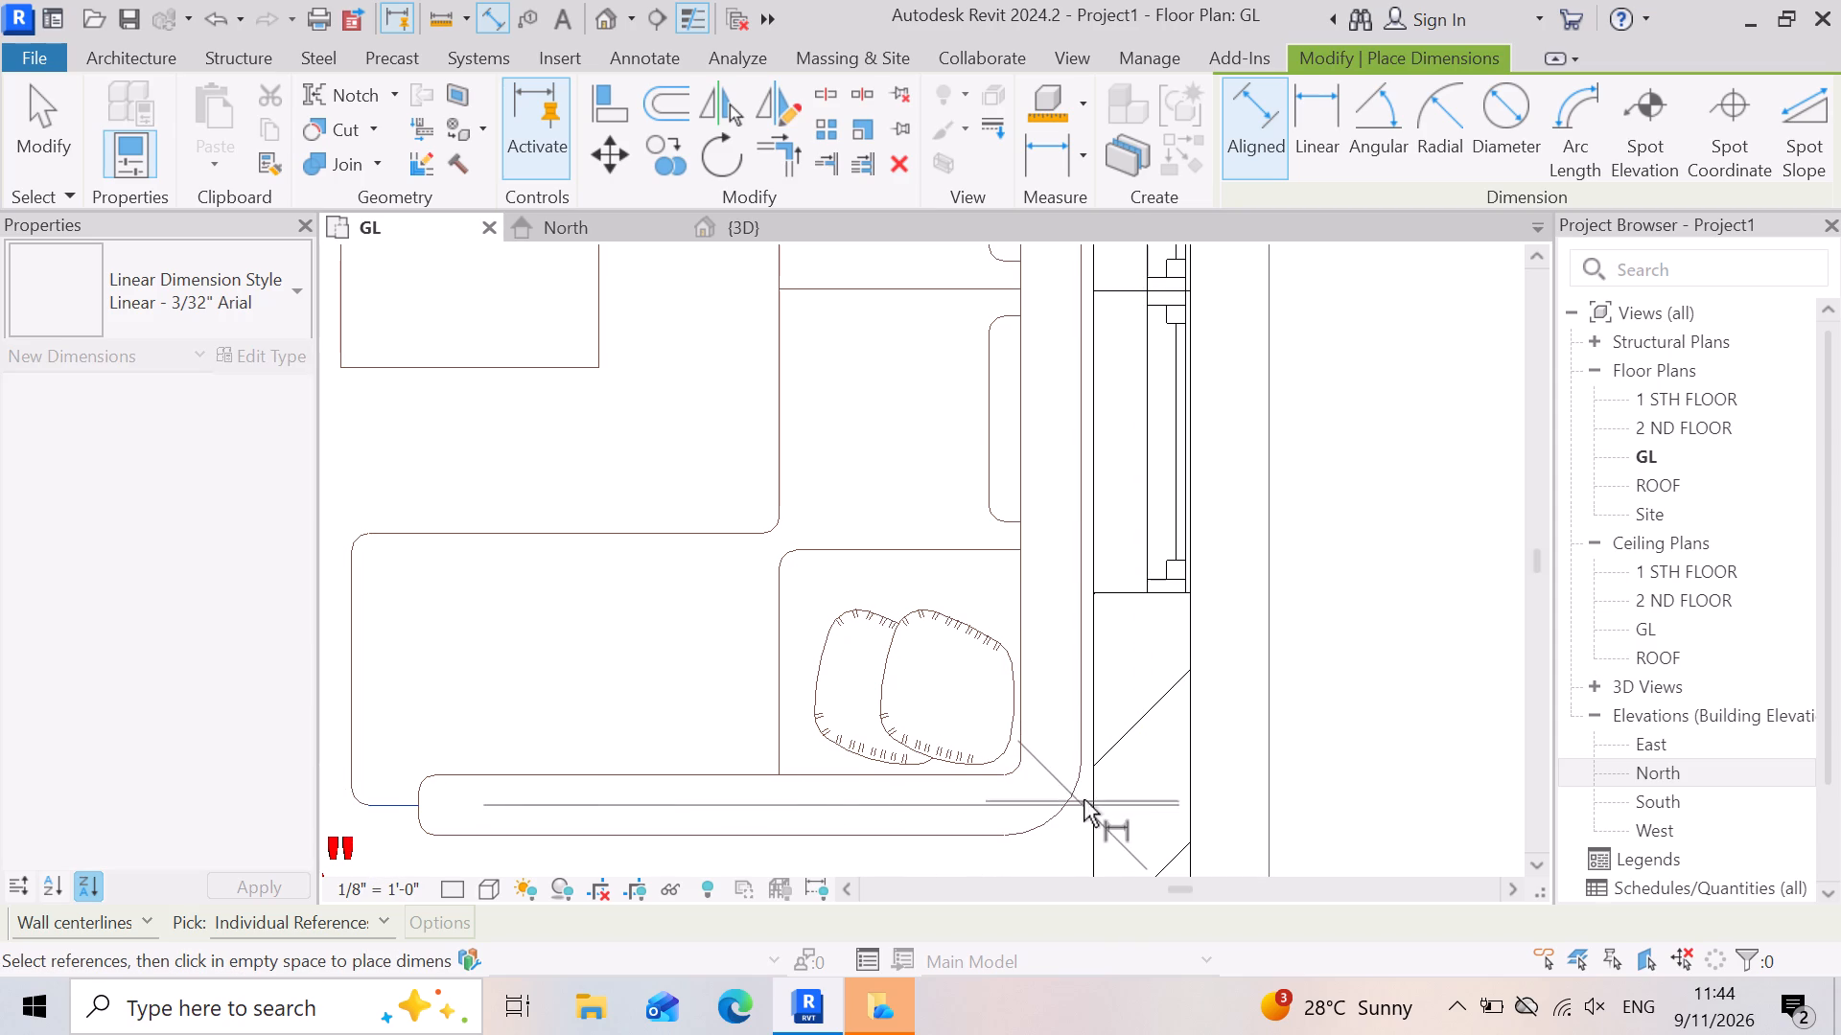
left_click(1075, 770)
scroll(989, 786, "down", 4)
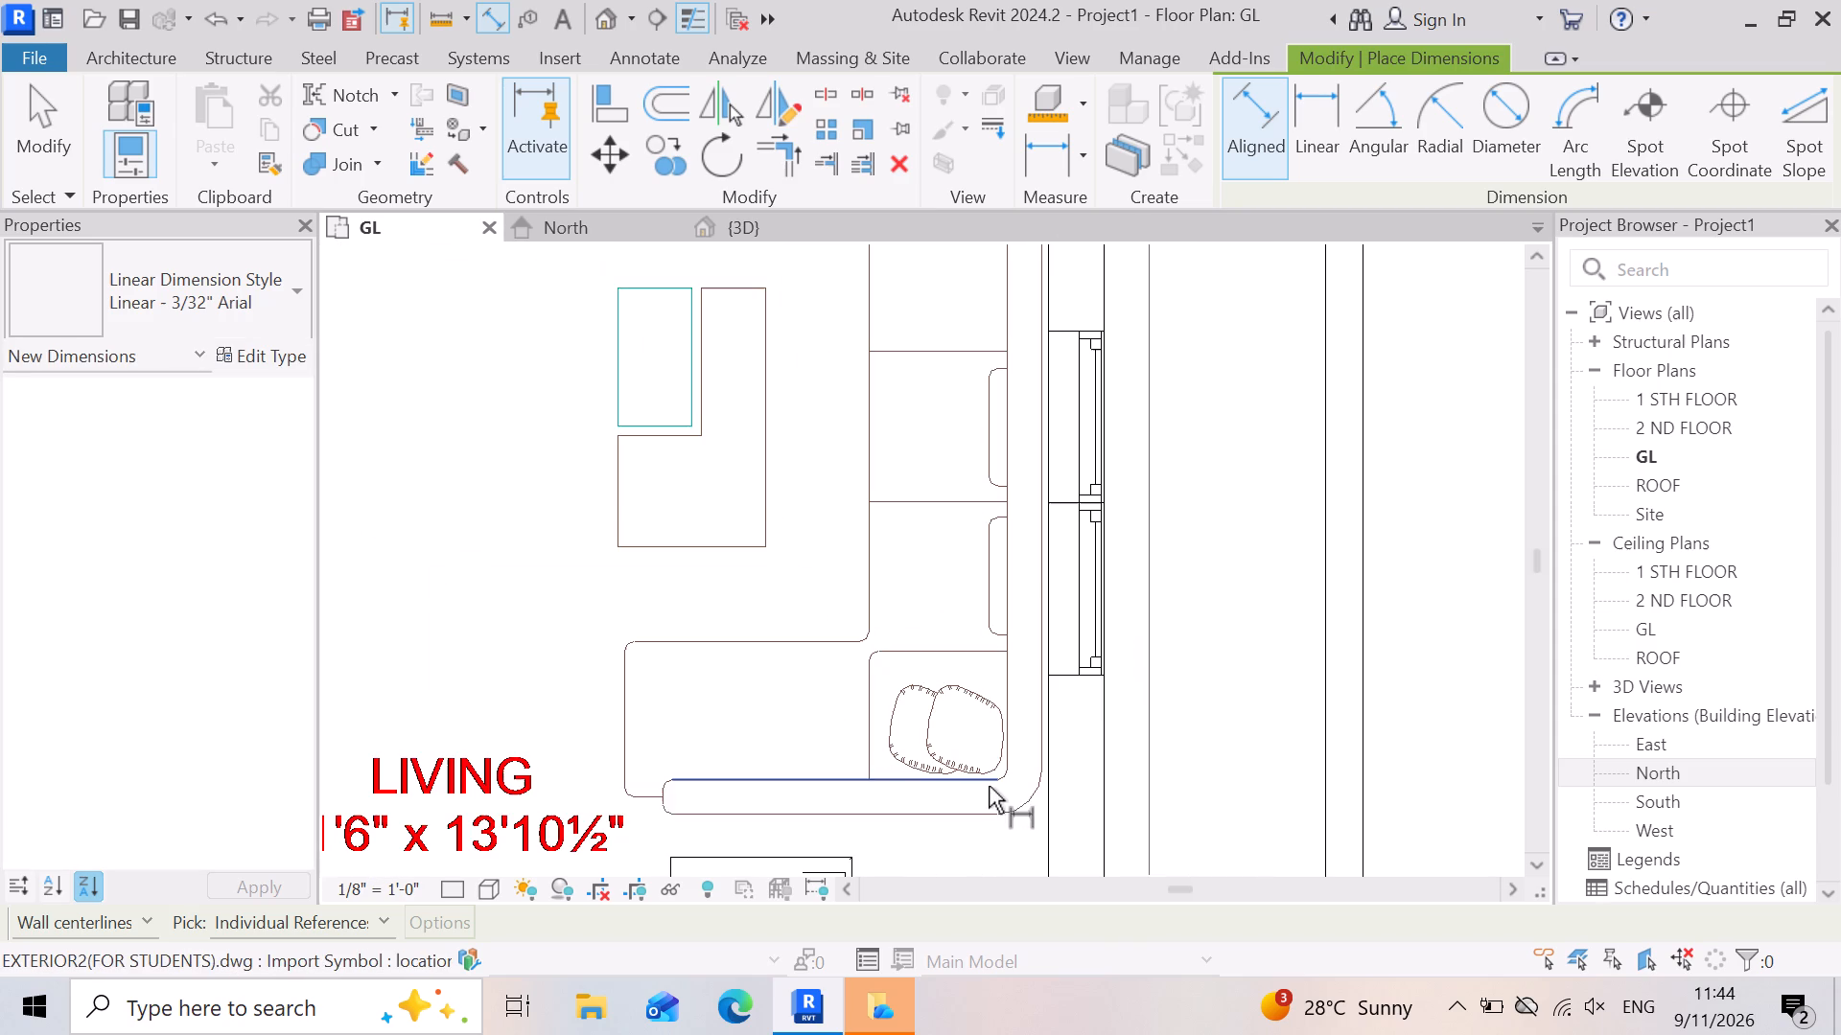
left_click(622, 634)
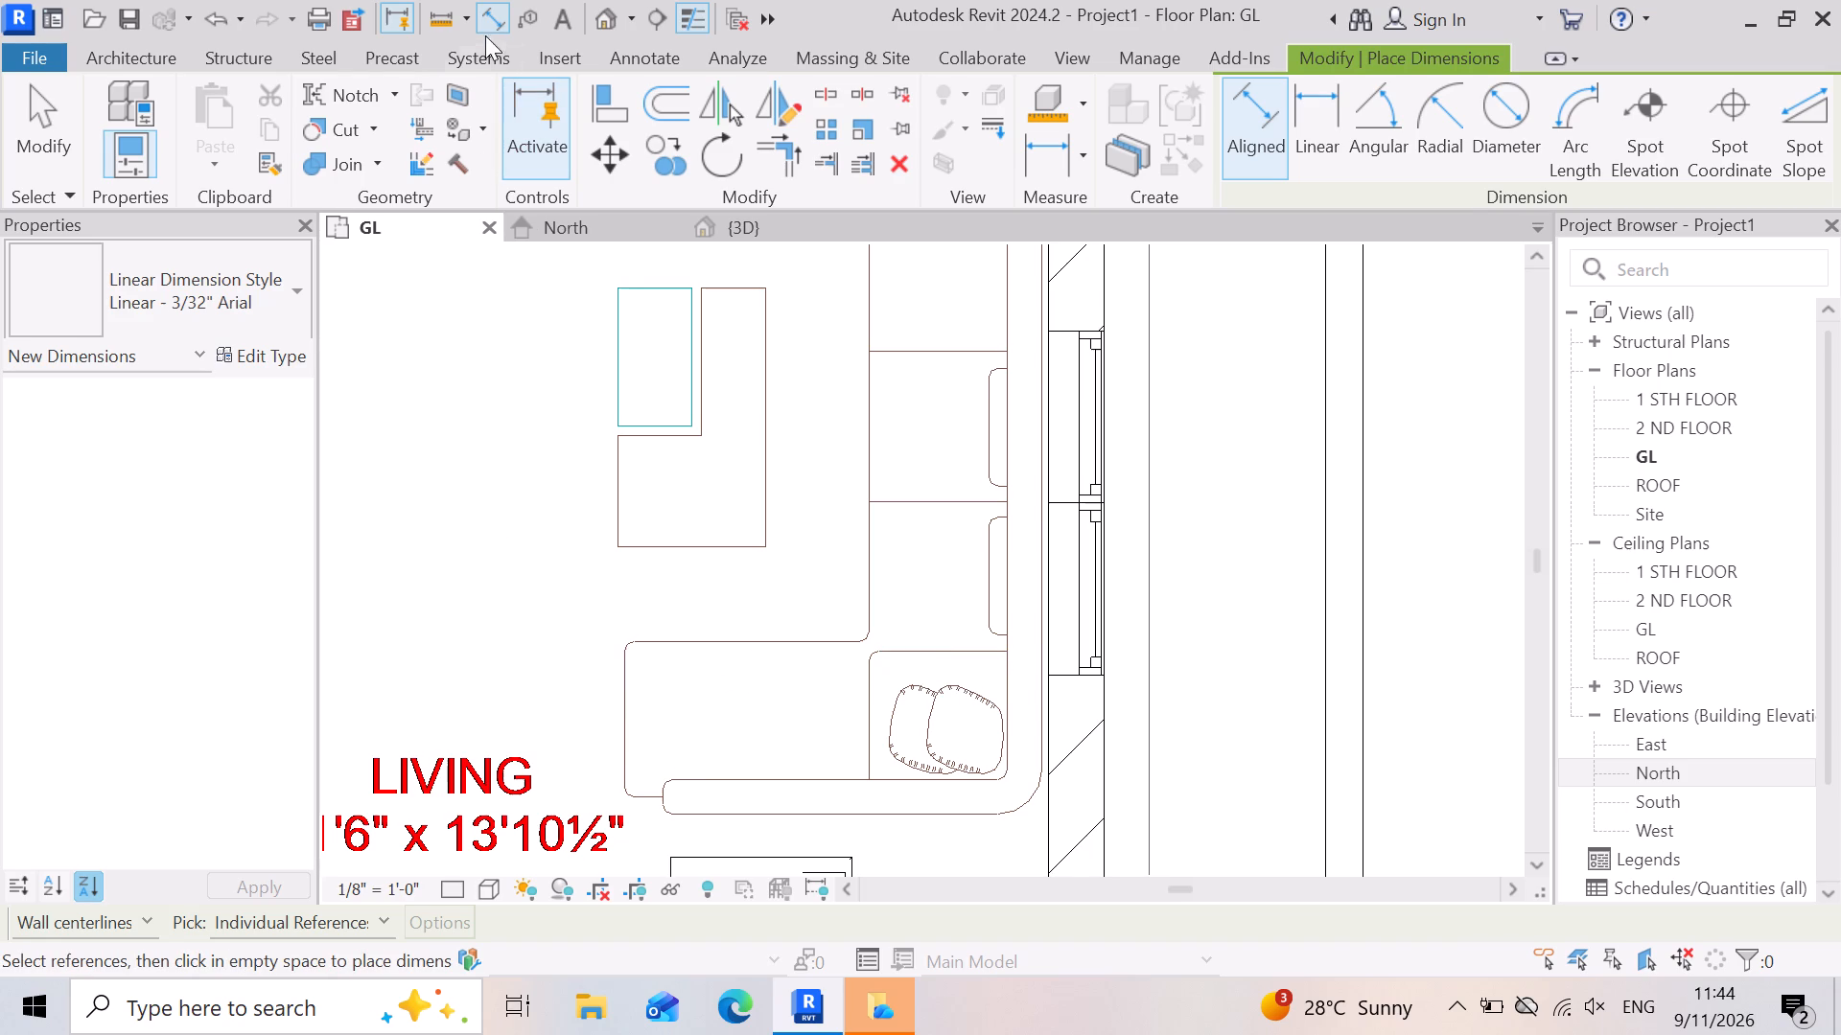
Measure the overall width of the plan's L-shaped sofa between the chaise end and the sofa back beside the outer wall.
left_click(435, 15)
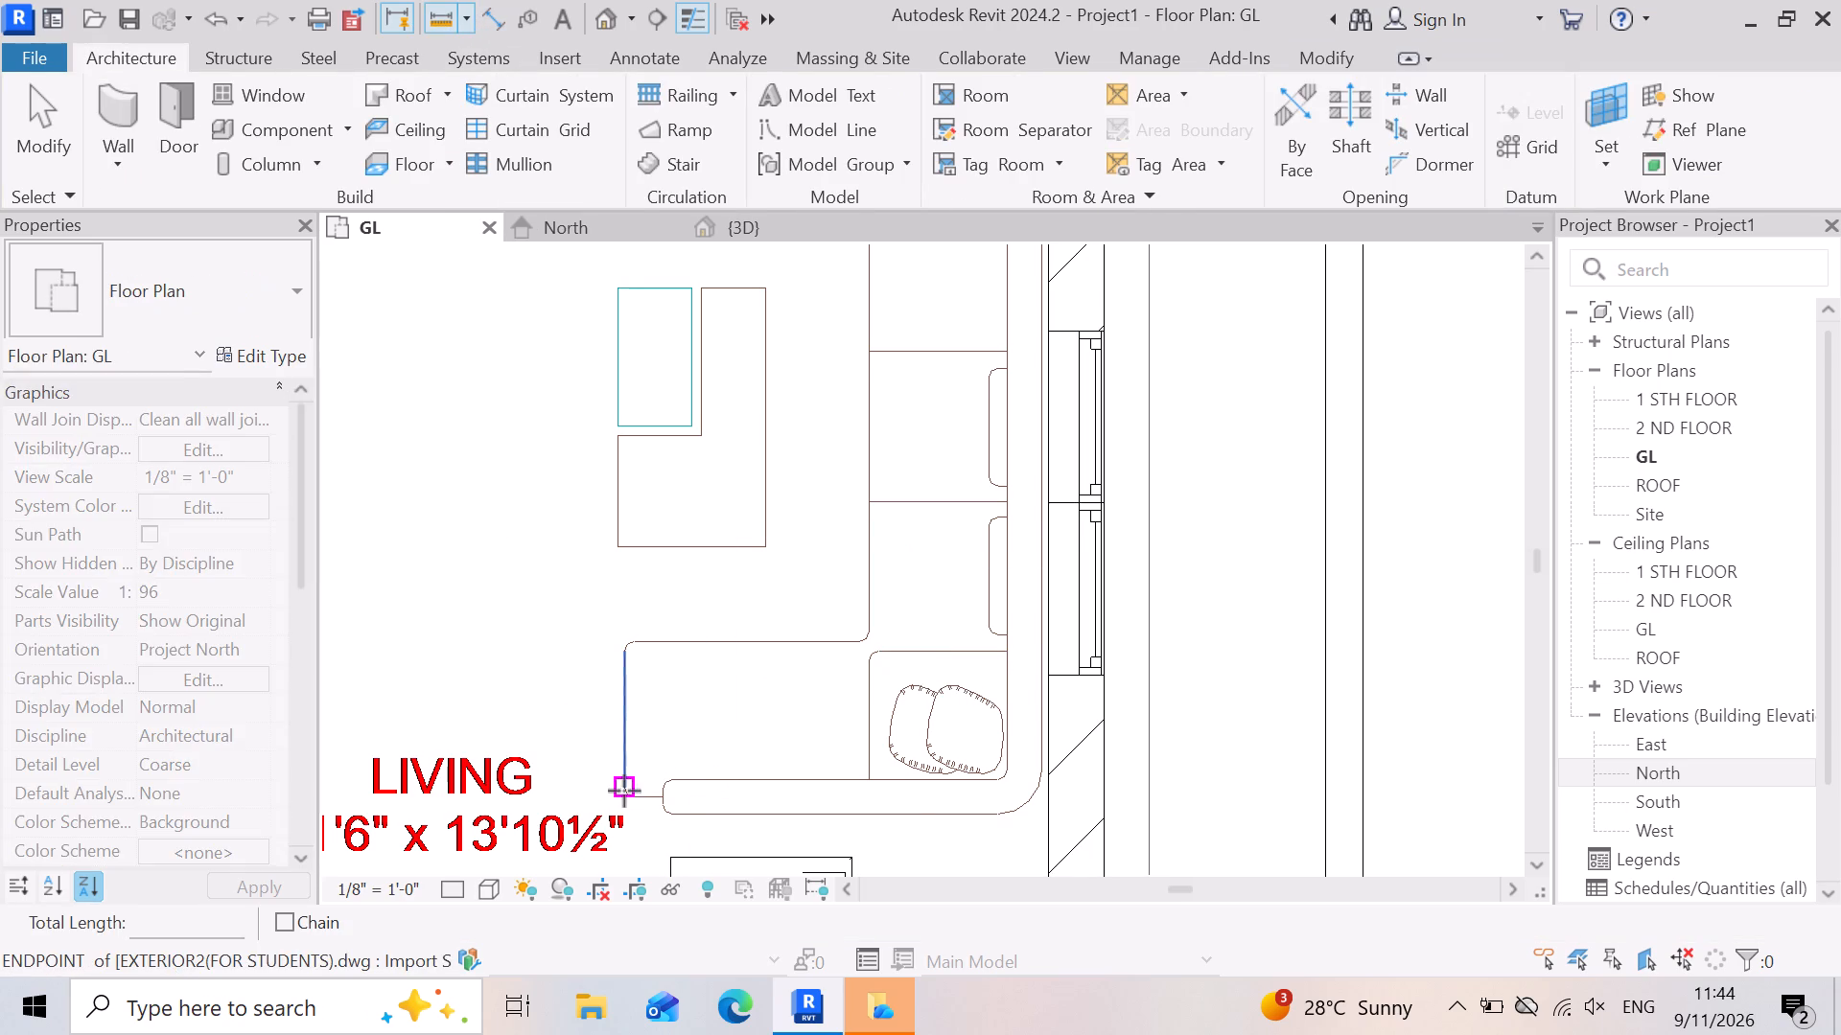
left_click(626, 792)
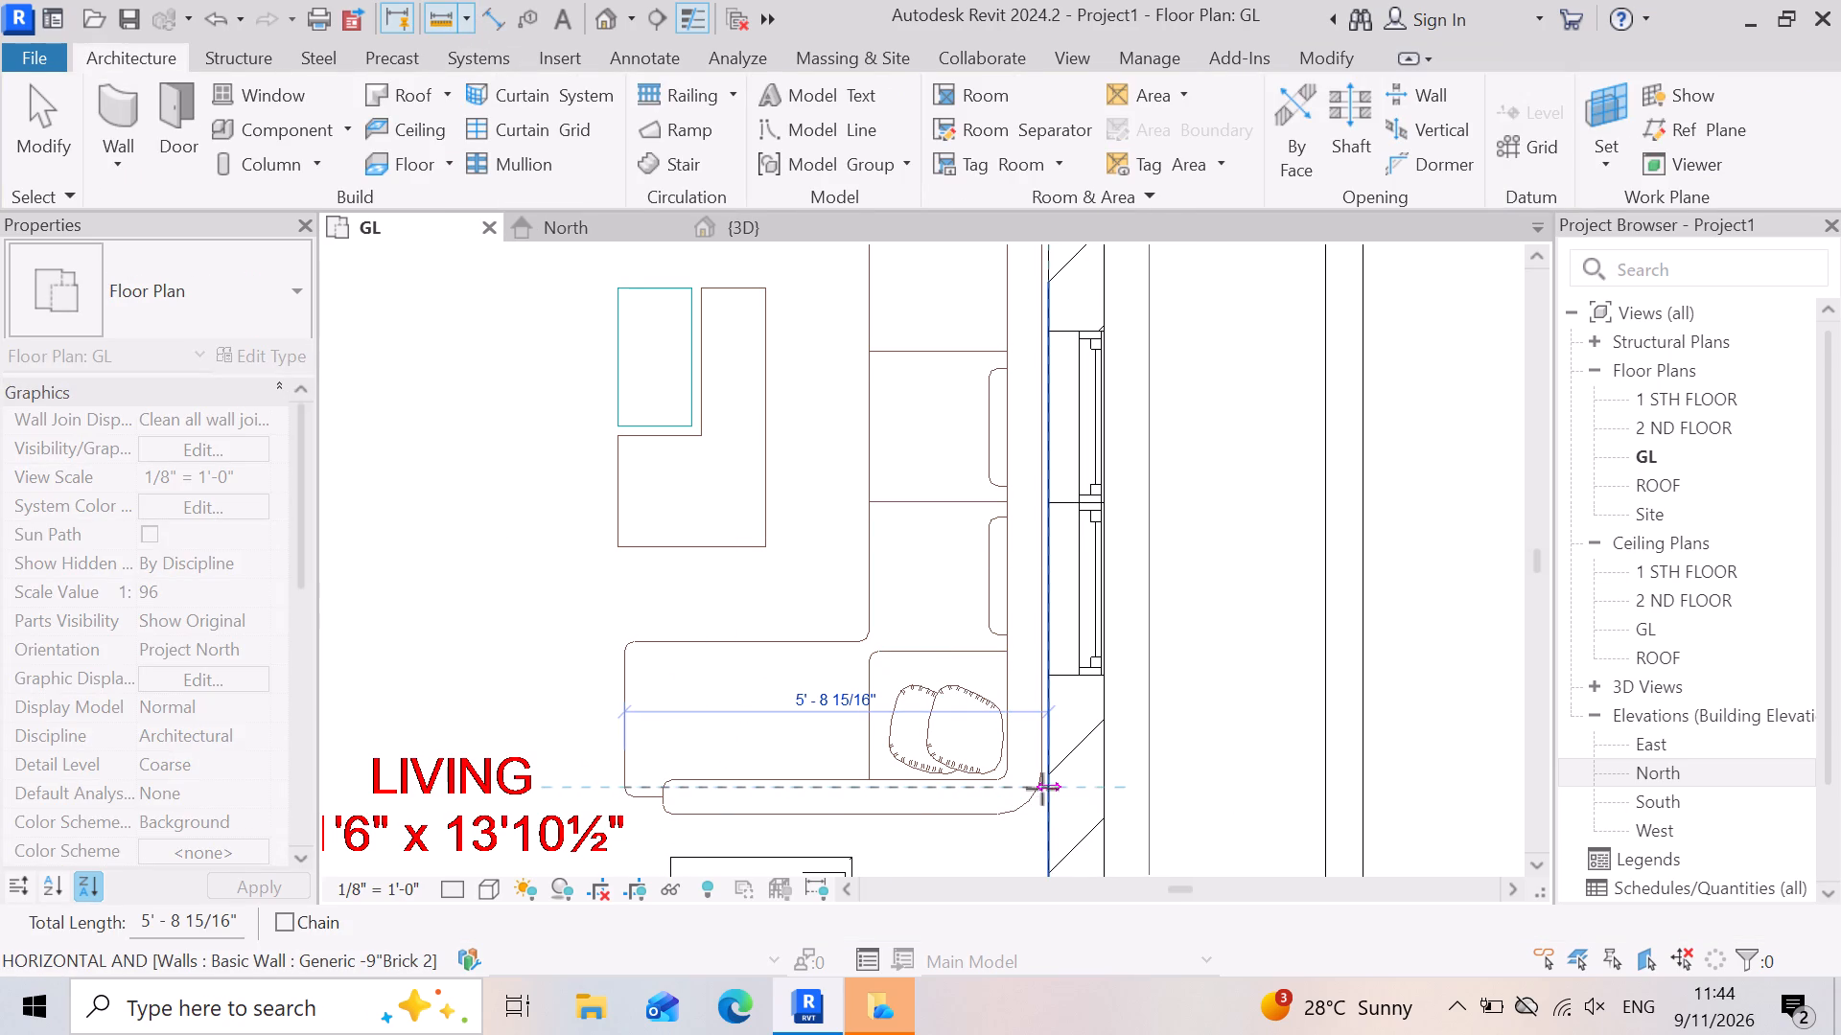
left_click(1037, 783)
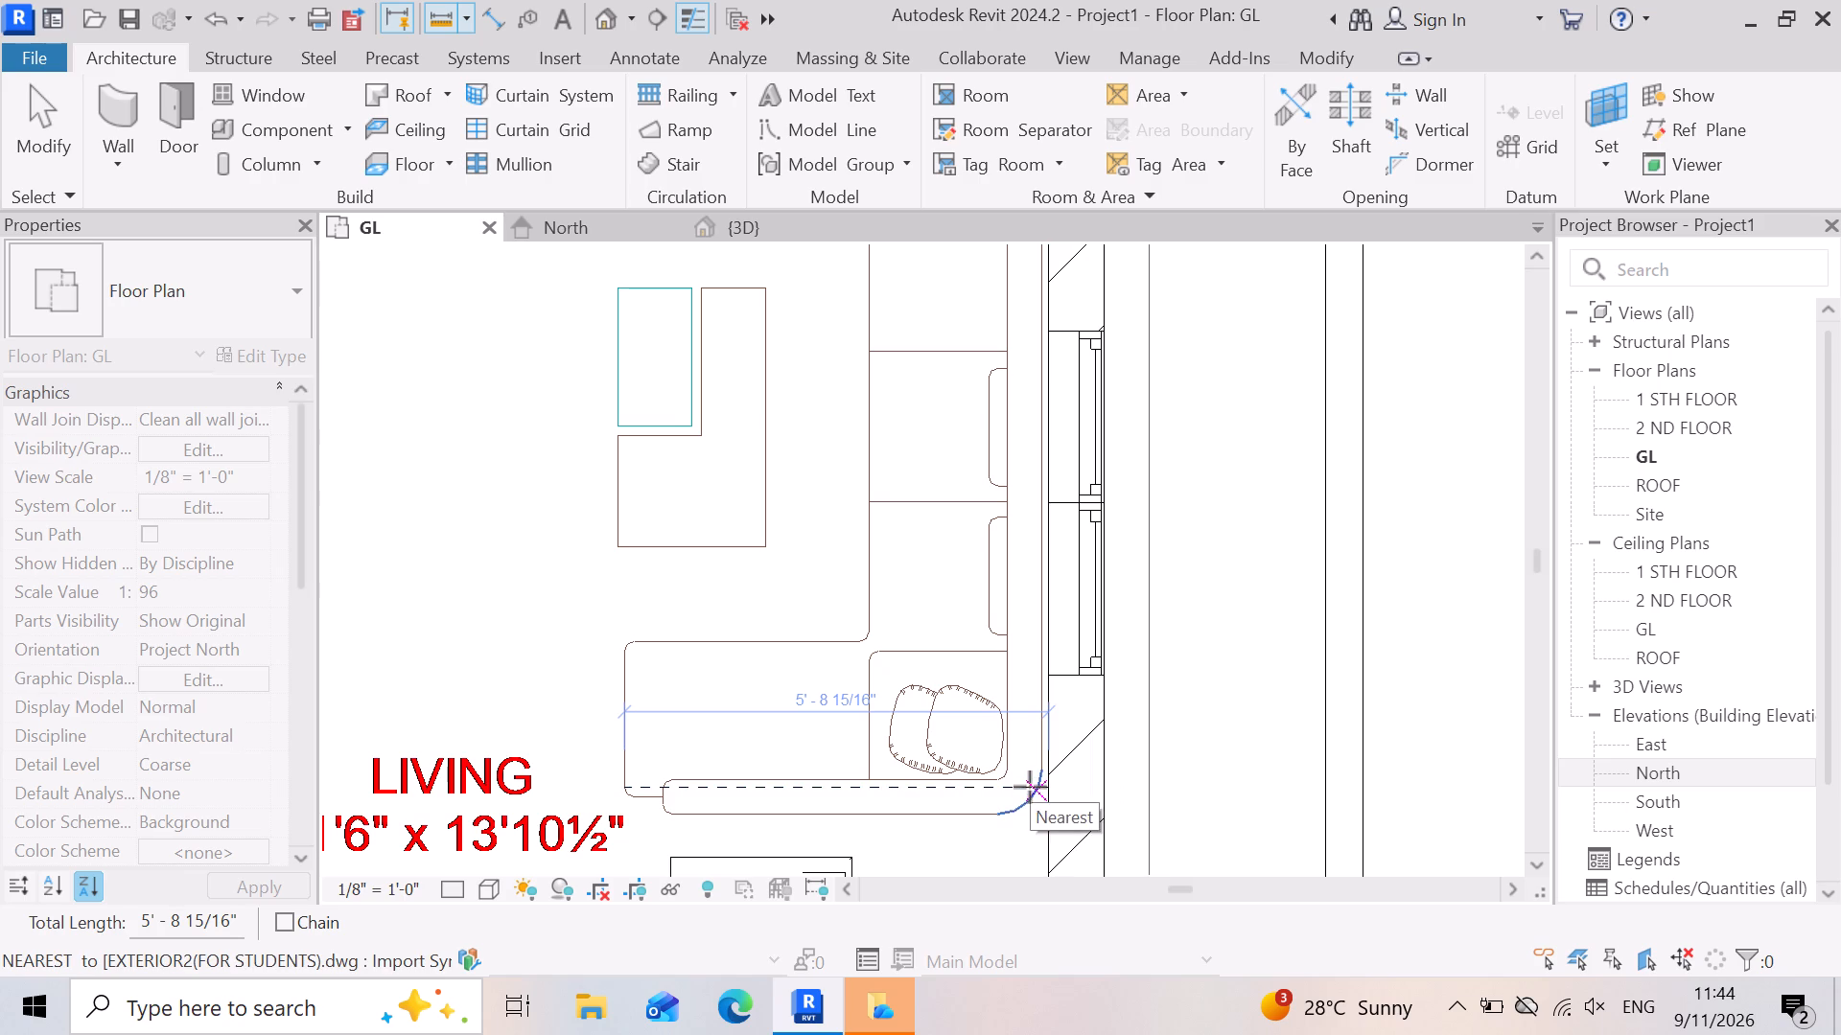
key("Escape")
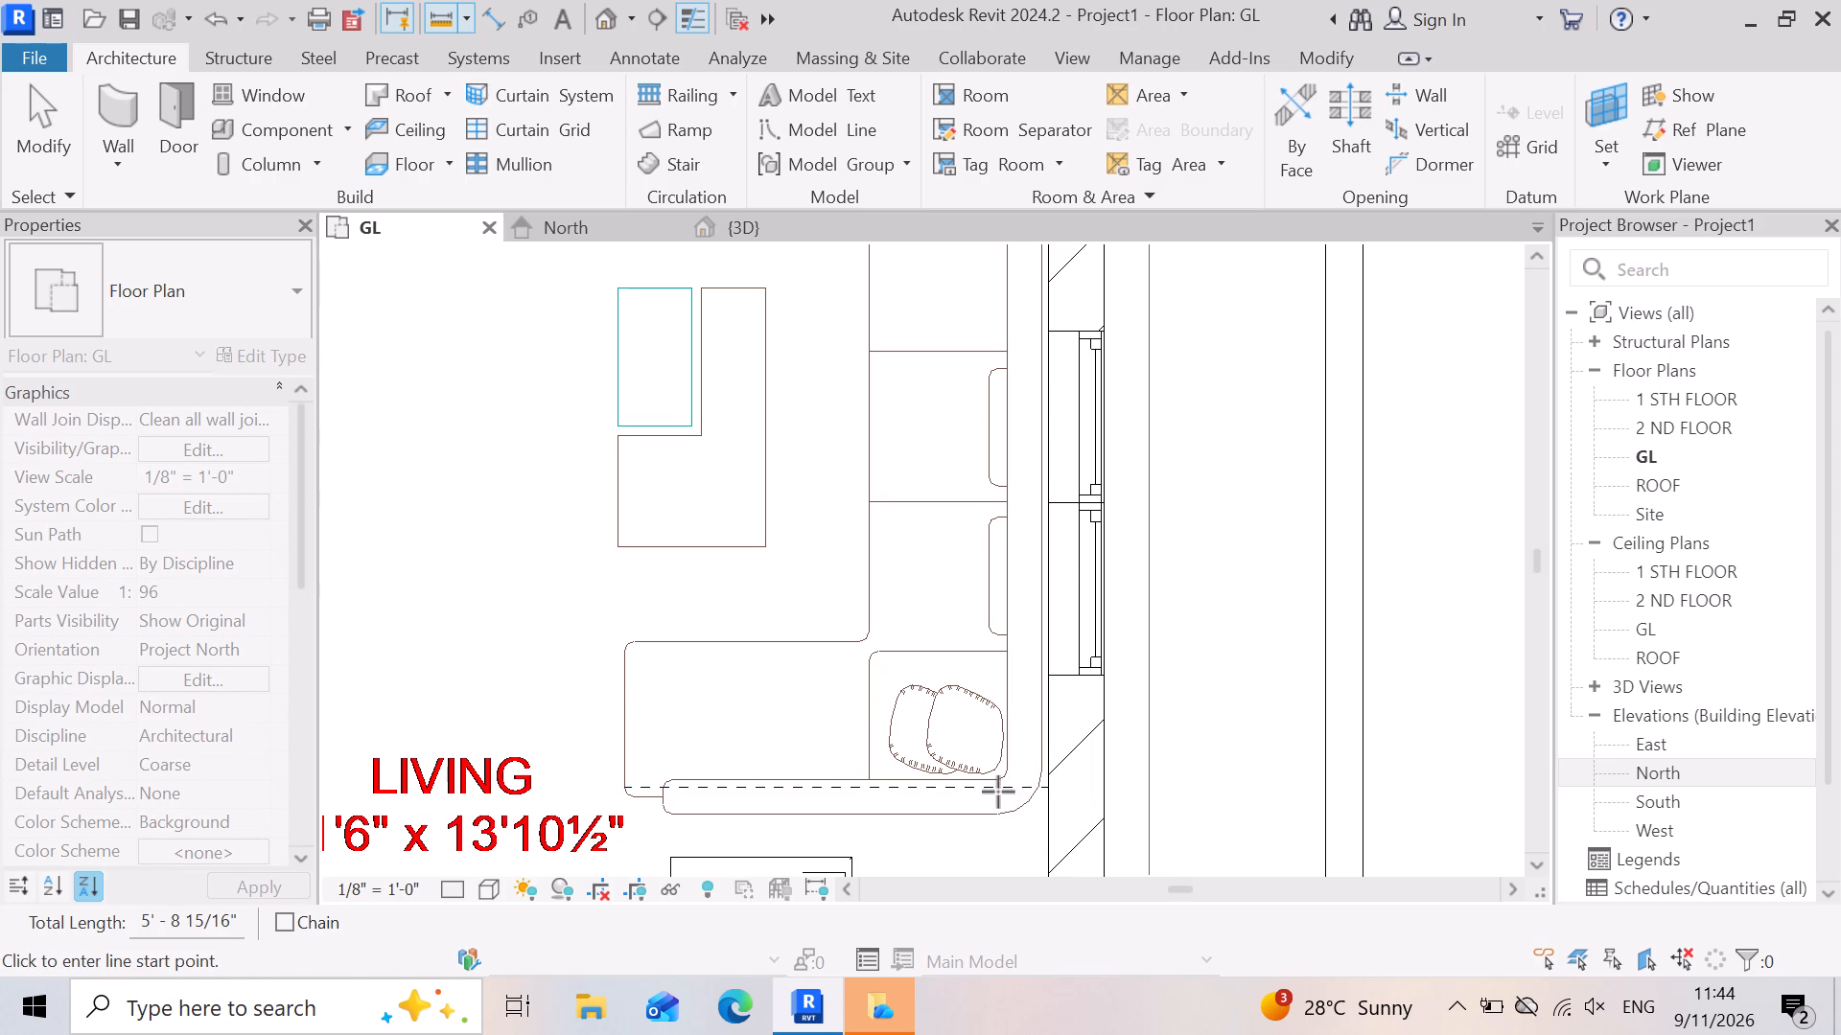
left_click(1034, 779)
scroll(988, 875, "down", 4)
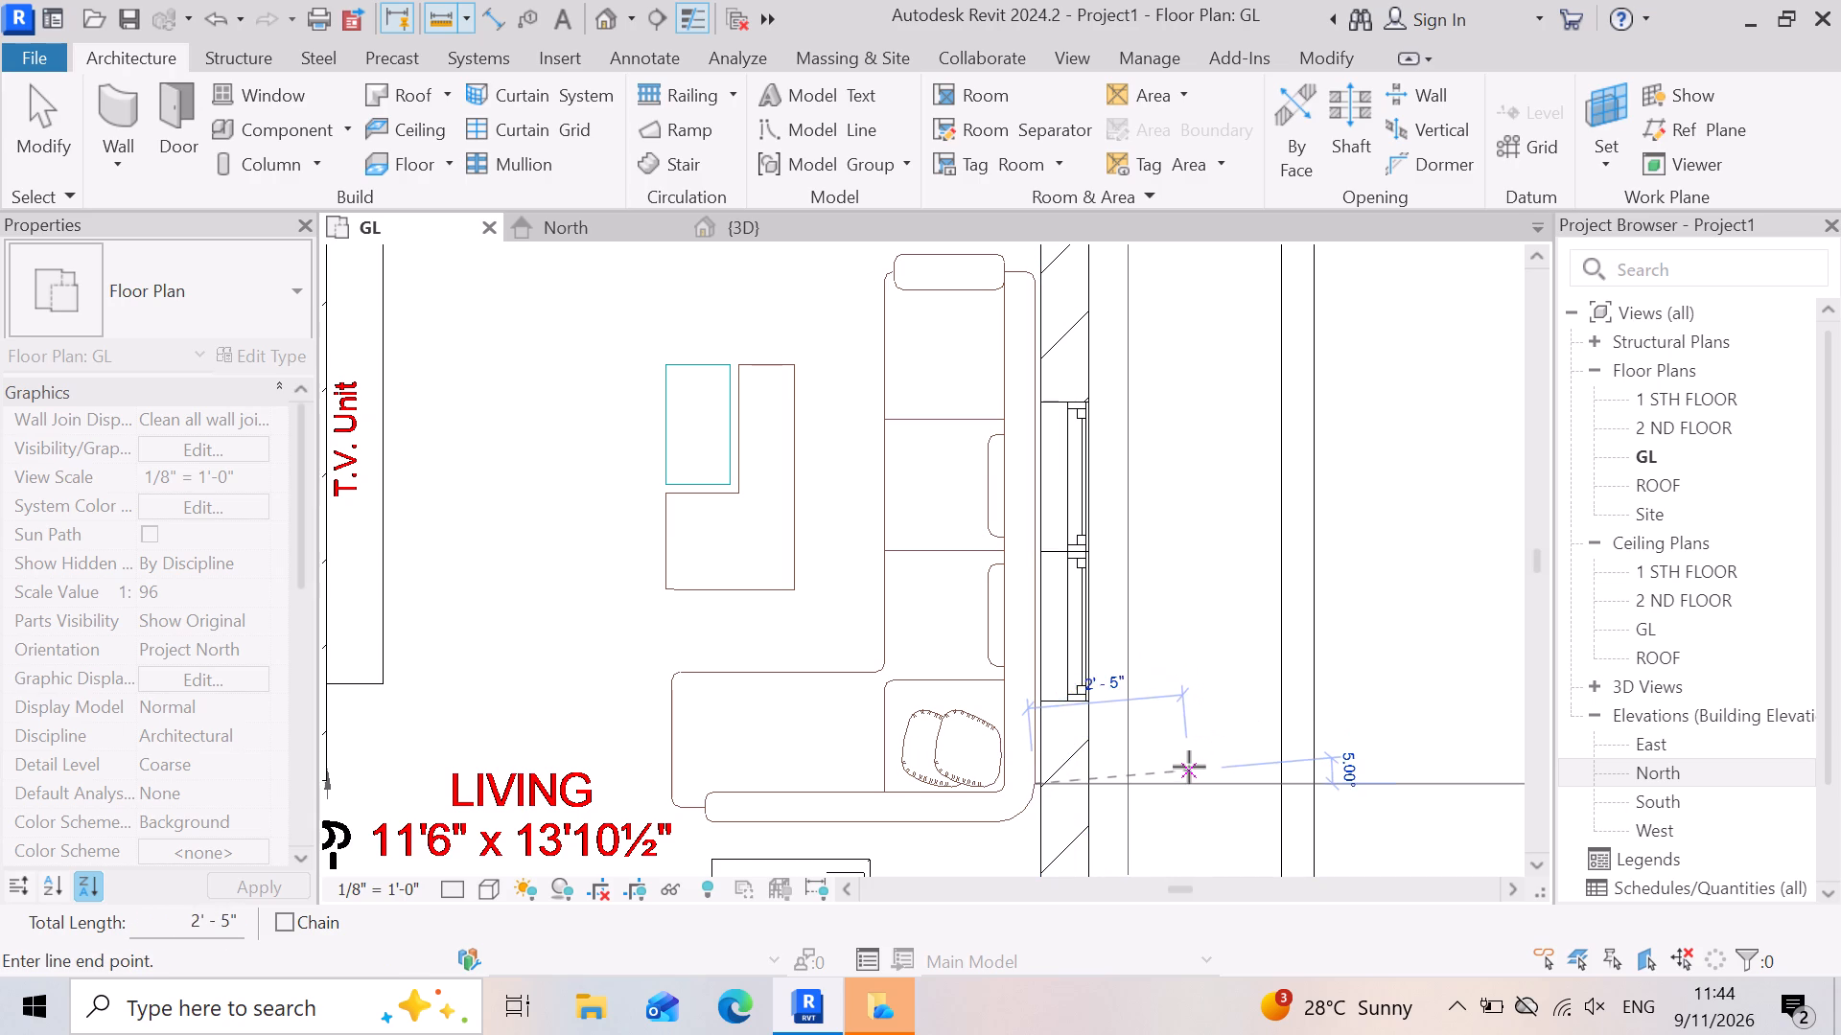
key("Escape")
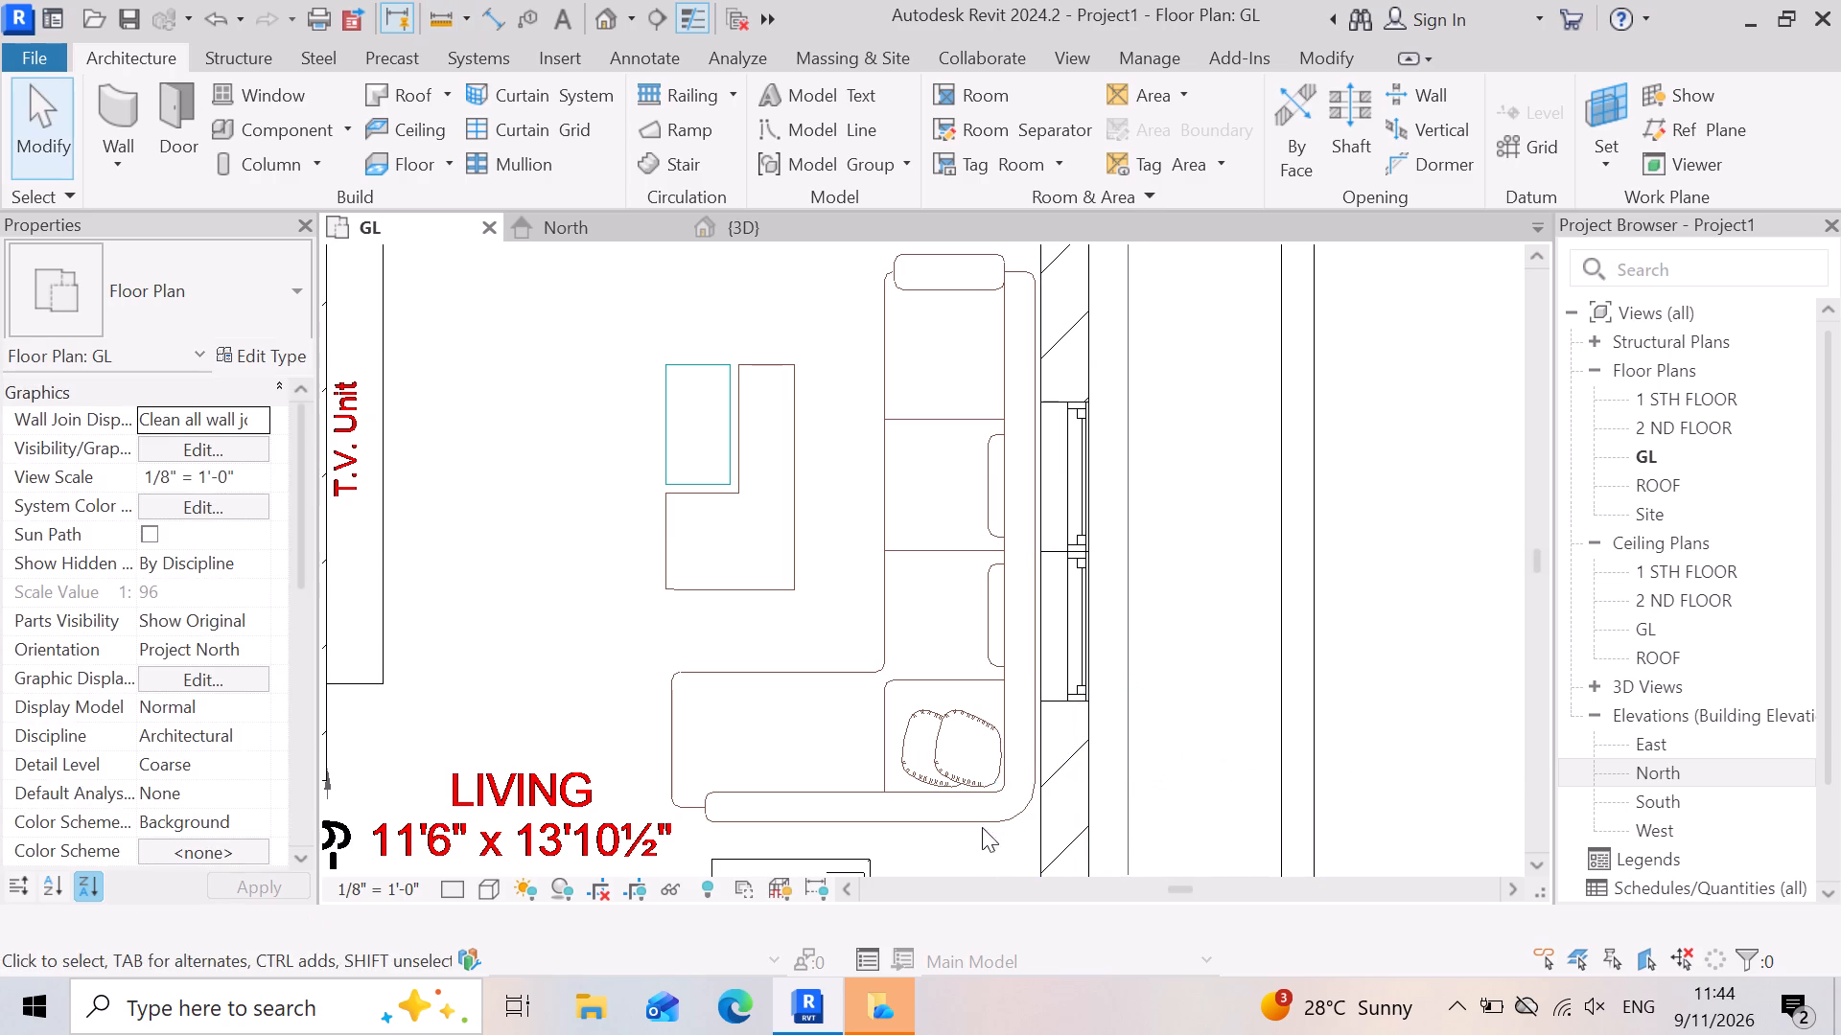
Measure the overall length of the plan's L-shaped living room sofa along its back, from the armrest end to the outer corner.
scroll(959, 824, "down", 4)
scroll(970, 608, "up", 3)
scroll(943, 535, "up", 3)
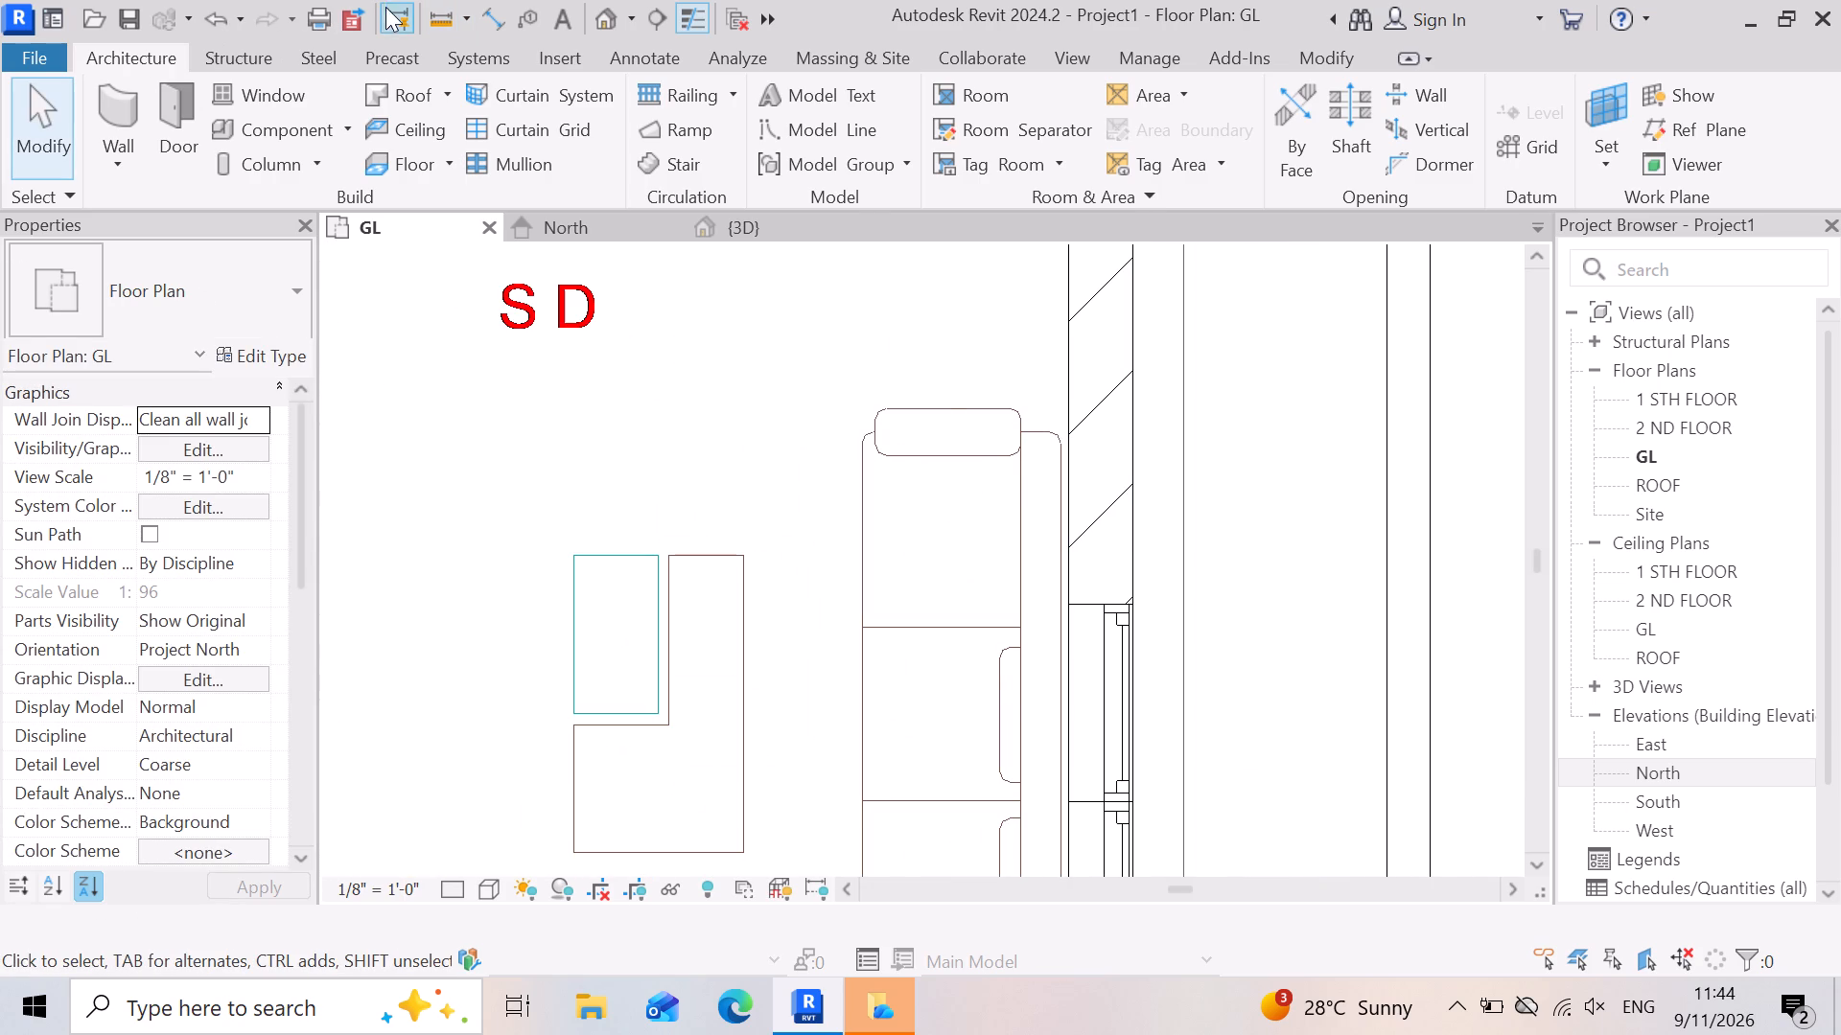
left_click(435, 6)
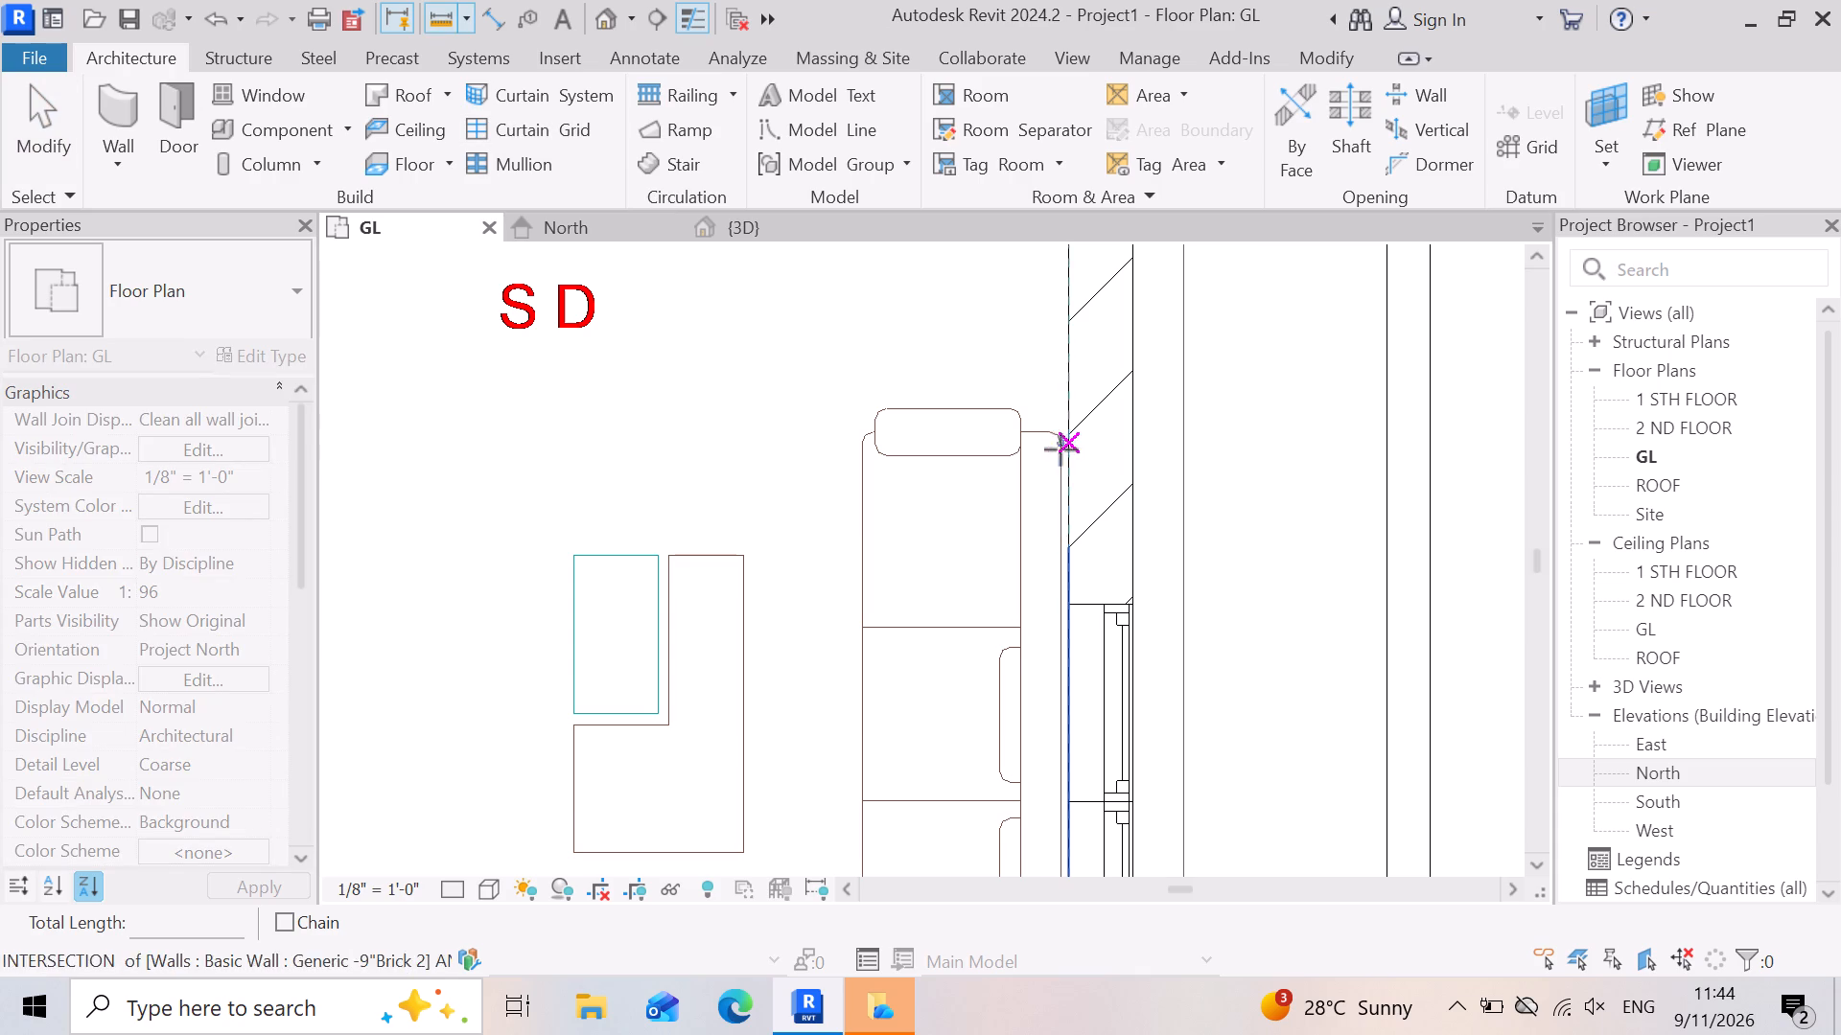
left_click(1051, 426)
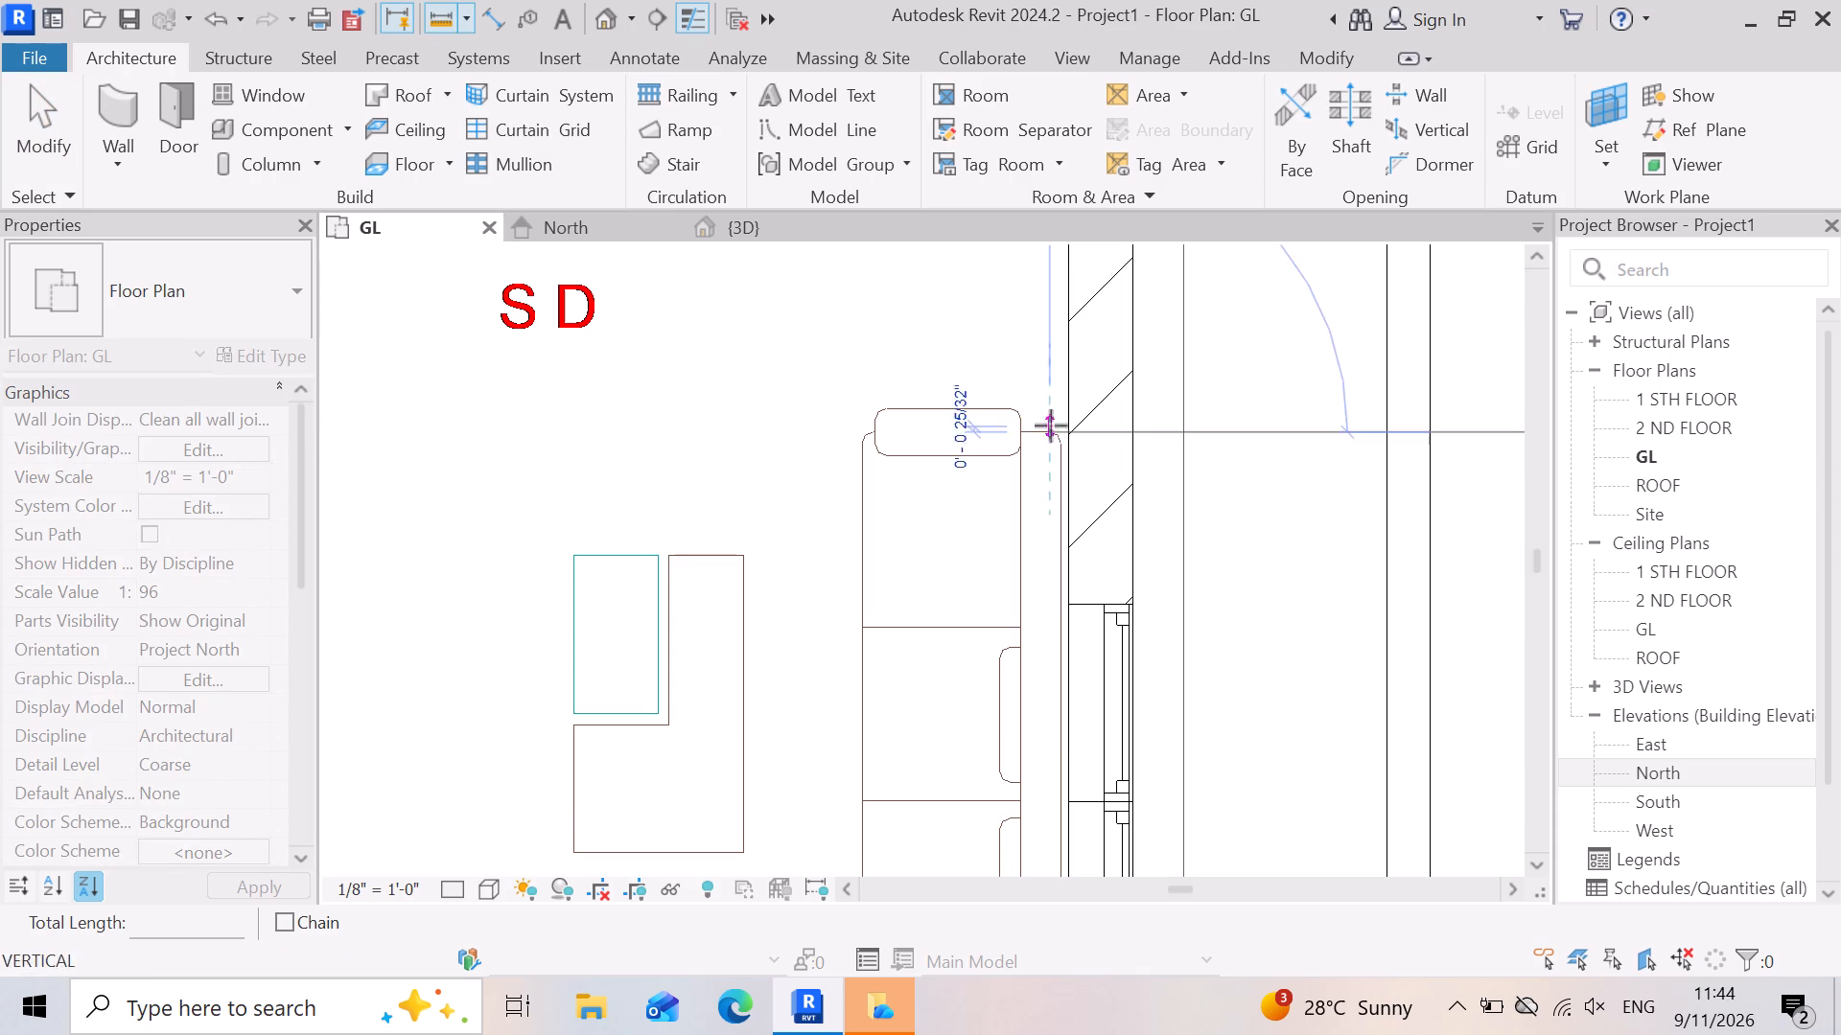
scroll(1037, 412, "down", 9)
scroll(1055, 622, "up", 1)
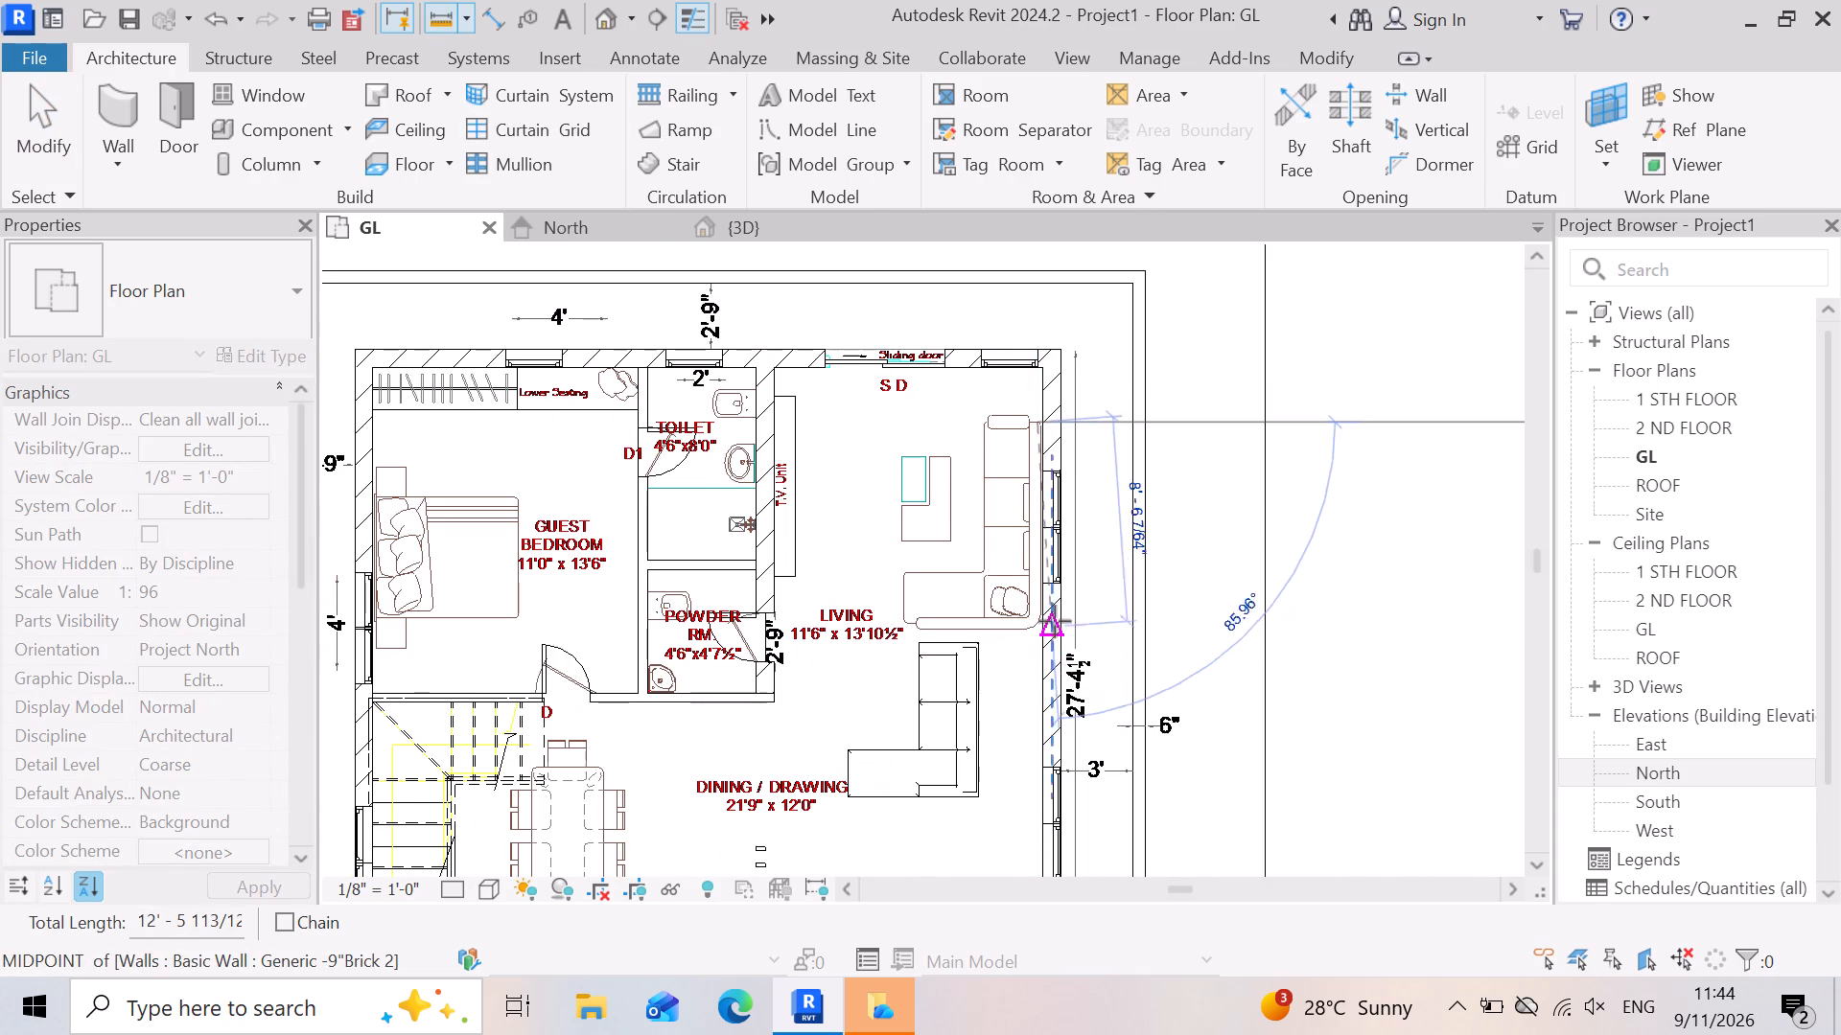
scroll(1055, 621, "up", 12)
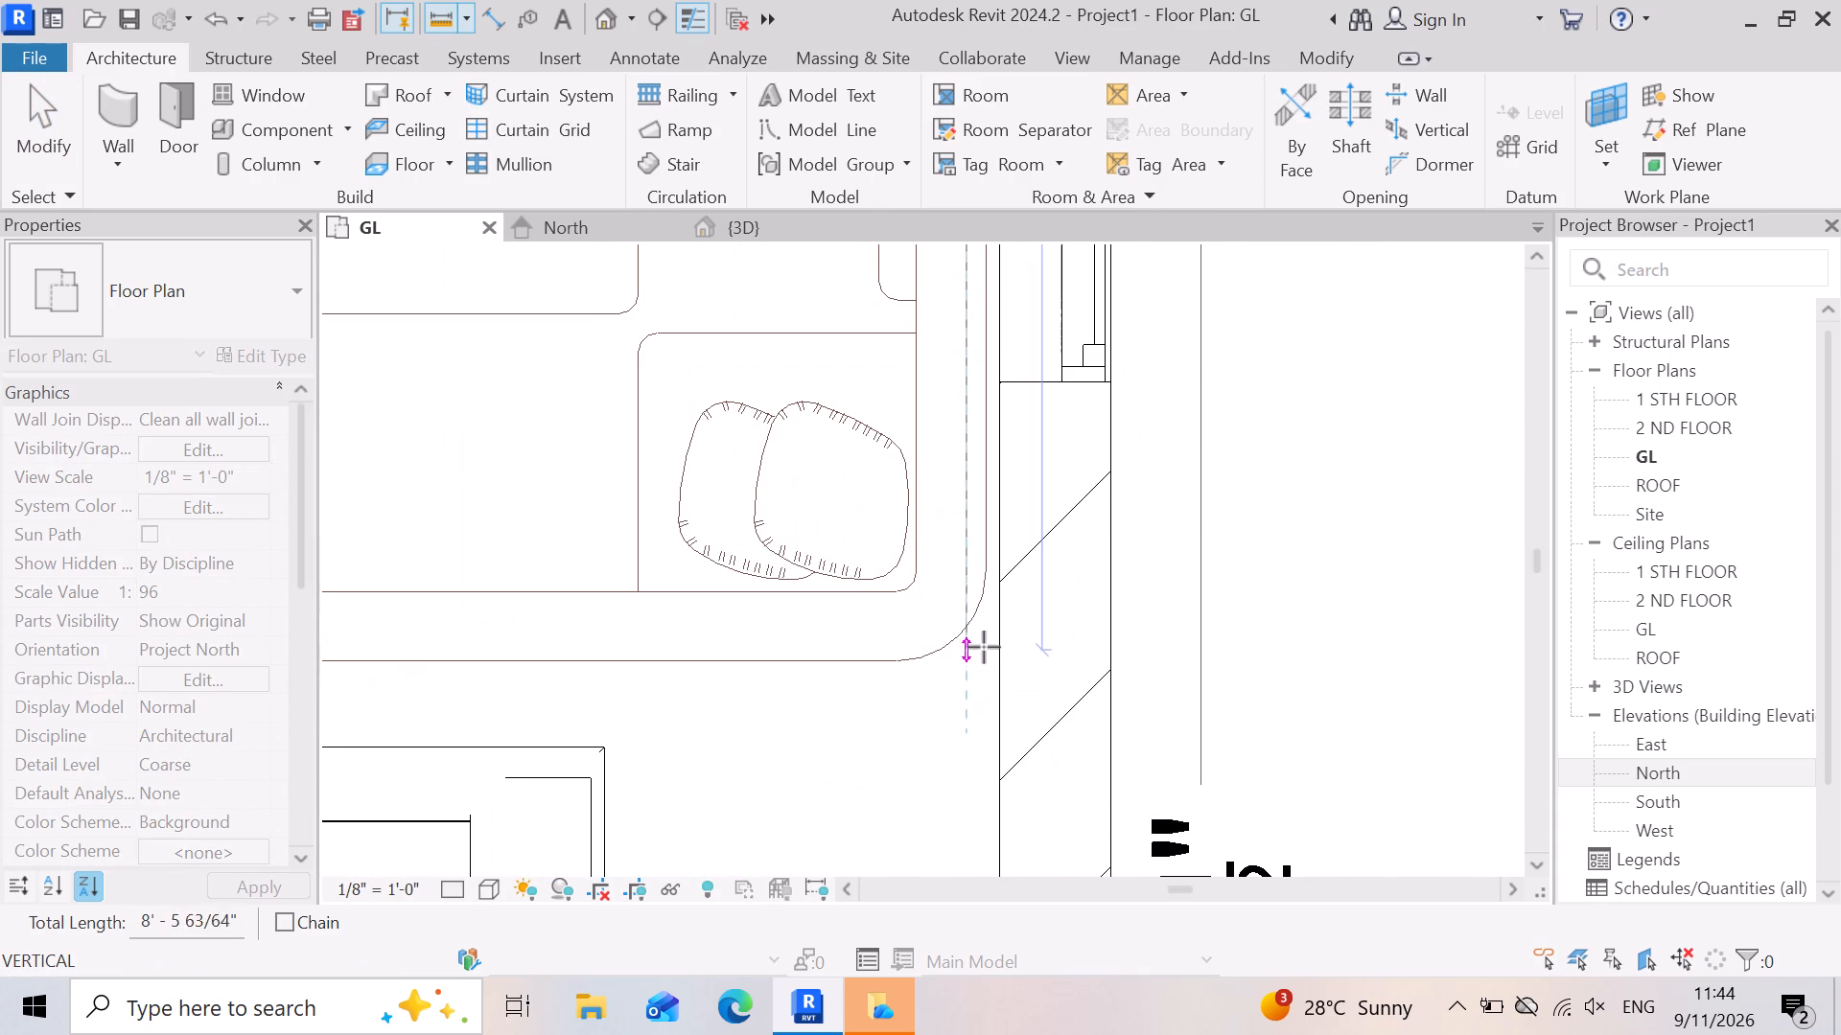
left_click(974, 635)
scroll(970, 637, "down", 4)
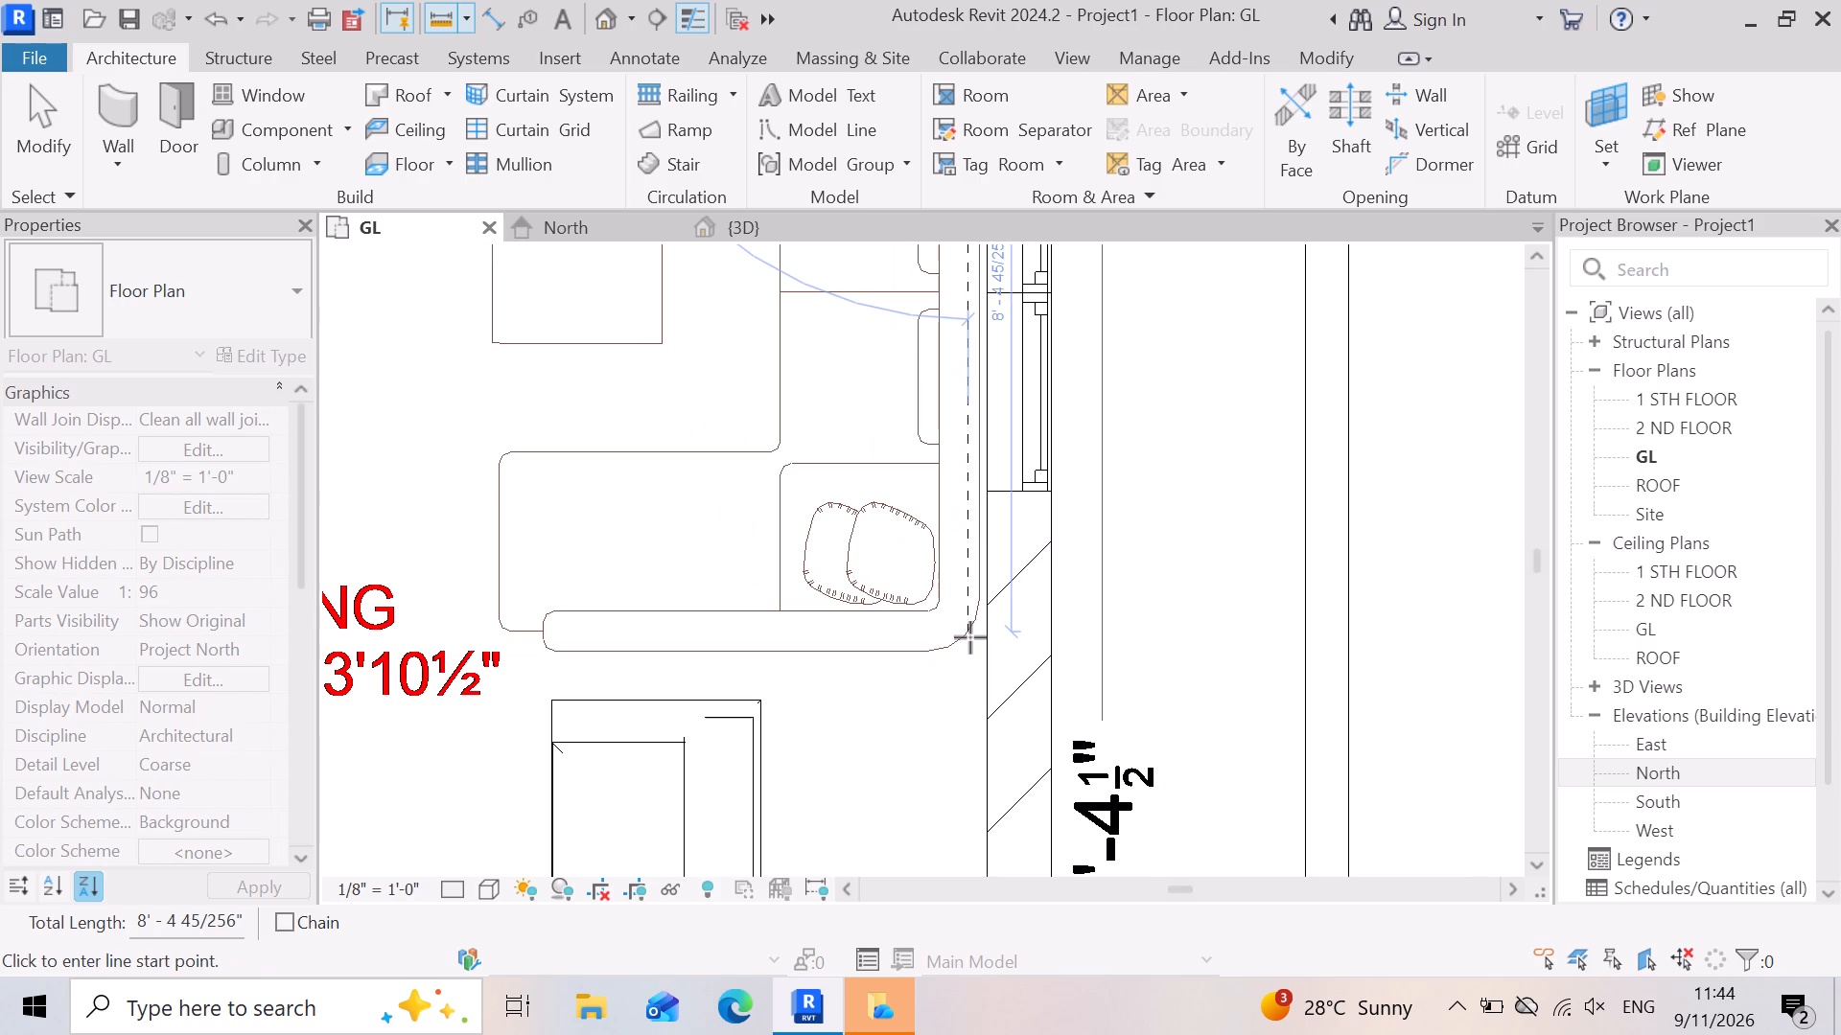
scroll(970, 637, "down", 4)
scroll(955, 409, "up", 6)
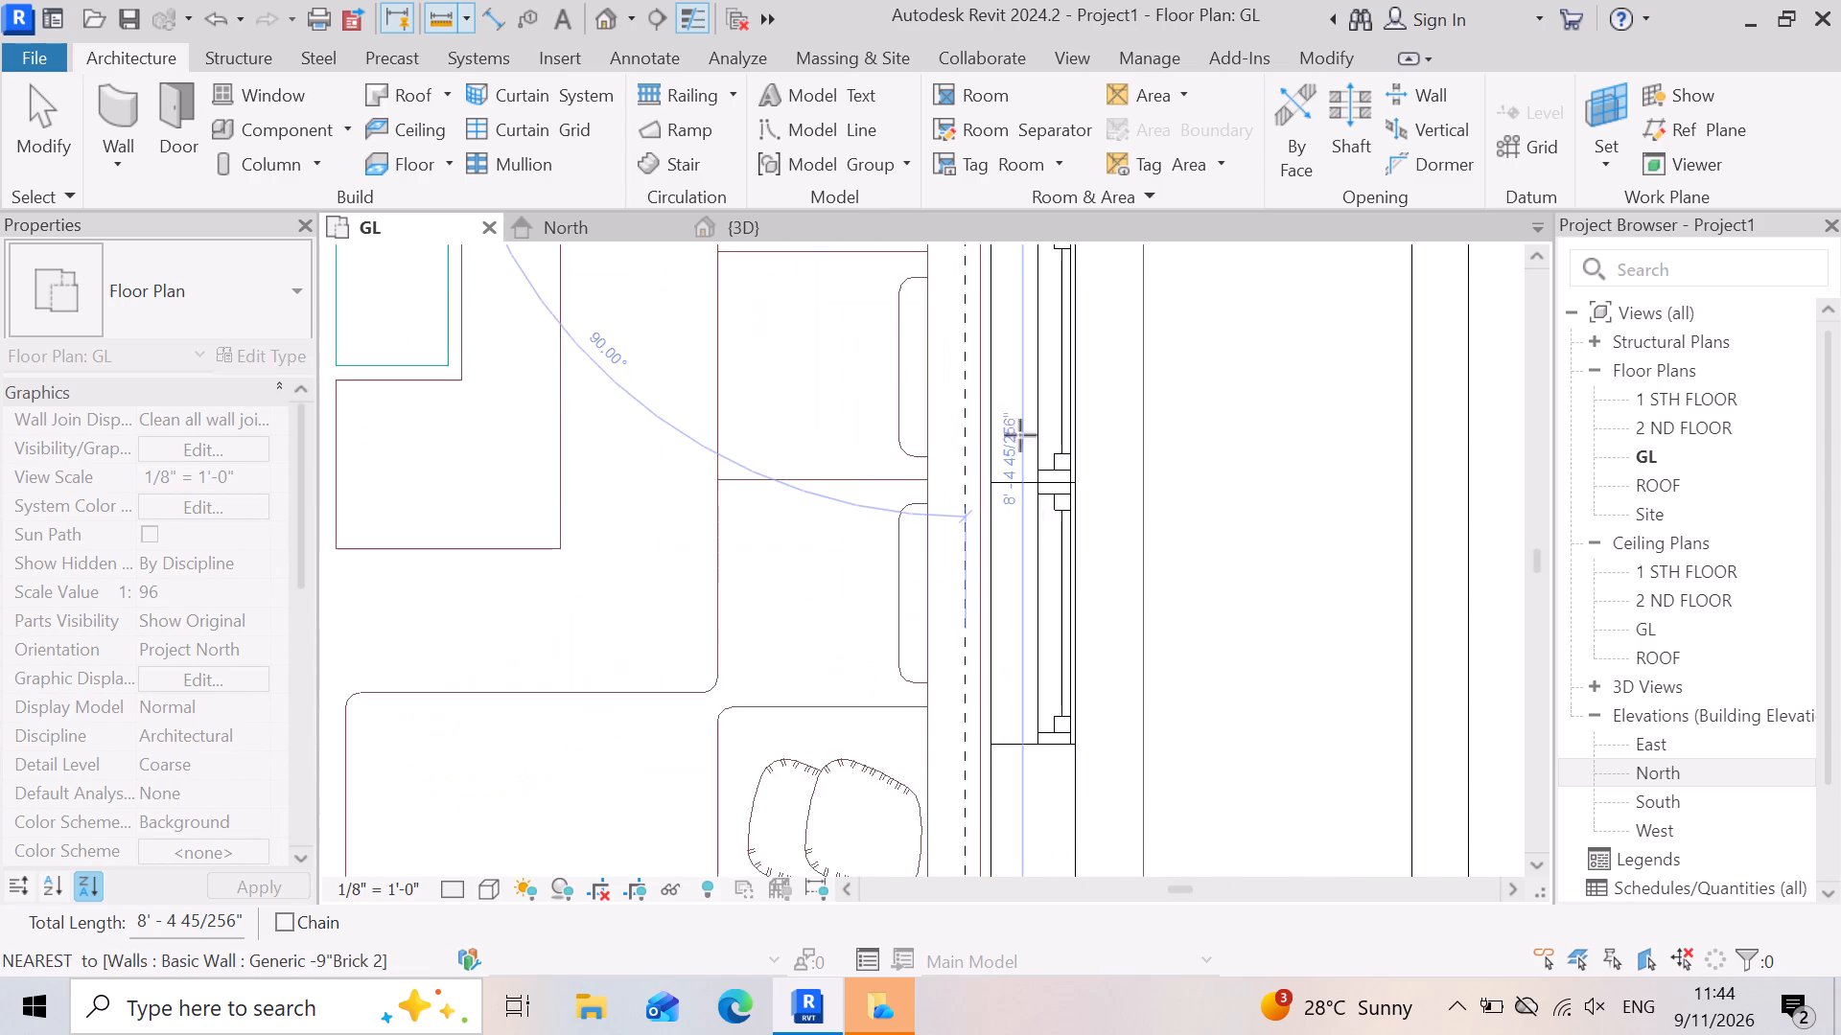
scroll(1020, 435, "up", 10)
scroll(1059, 630, "down", 4)
scroll(989, 372, "up", 6)
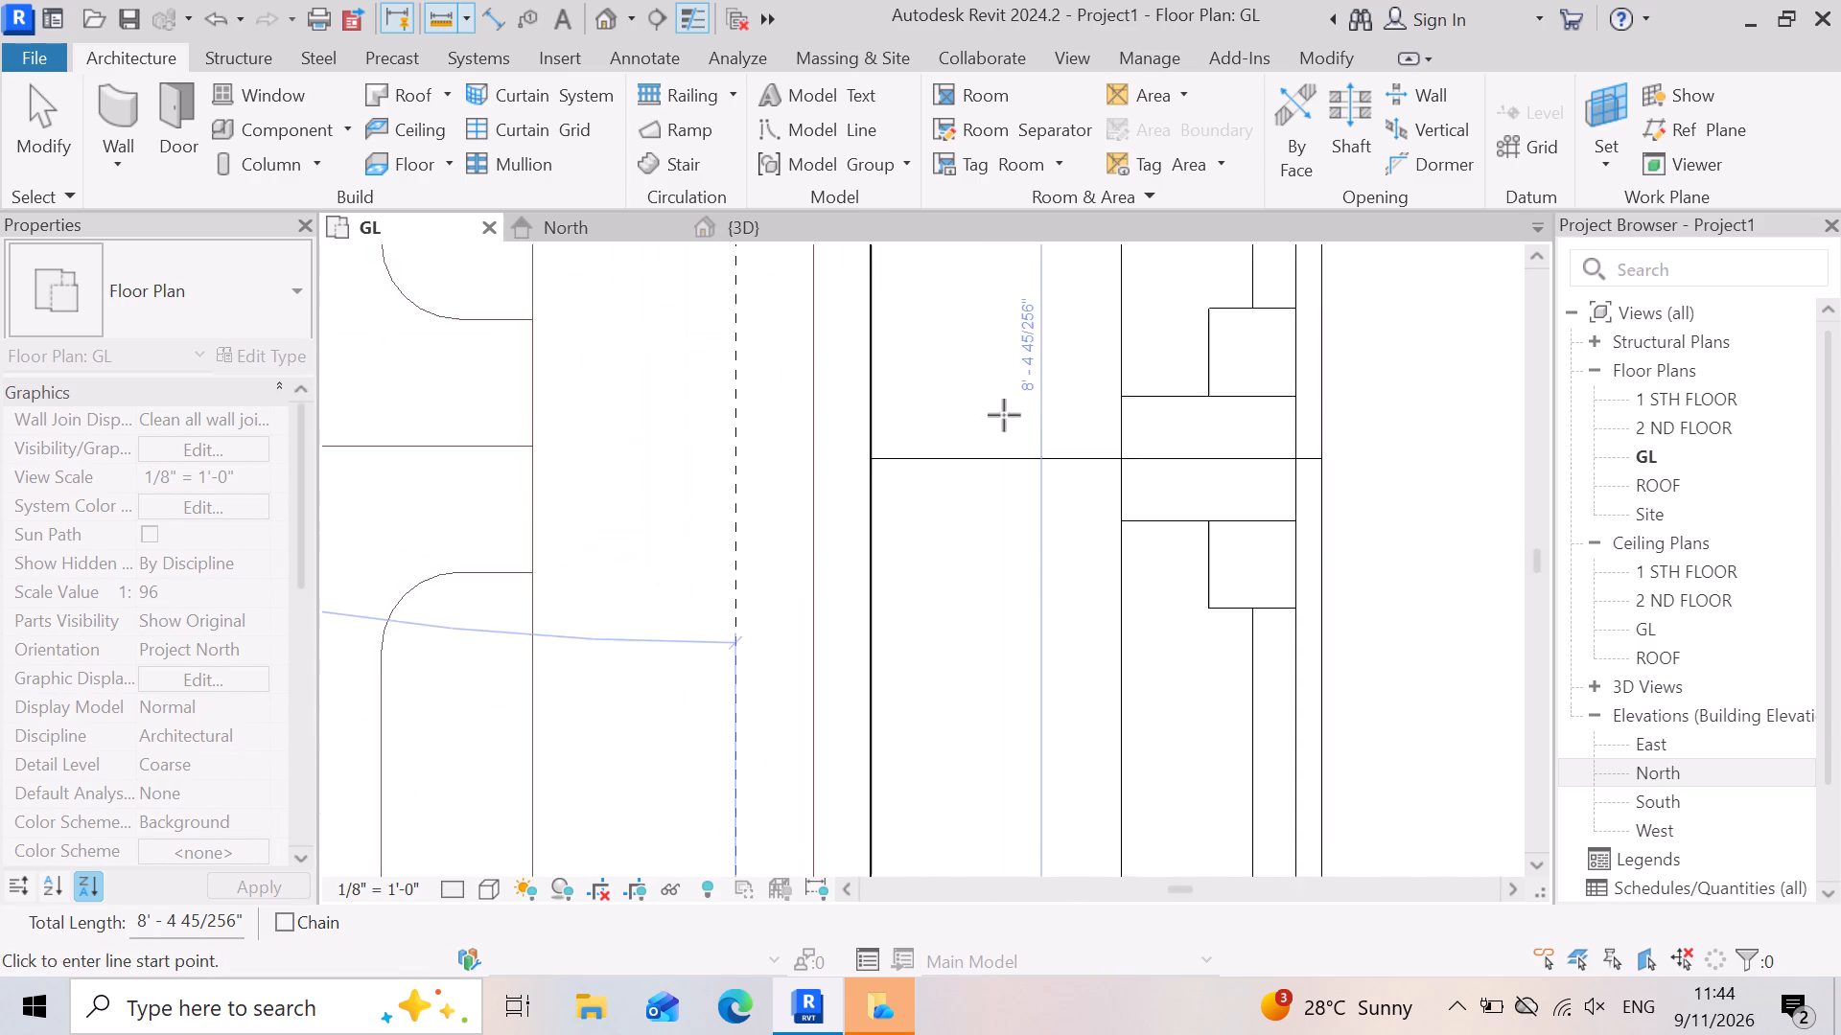
scroll(1004, 415, "up", 3)
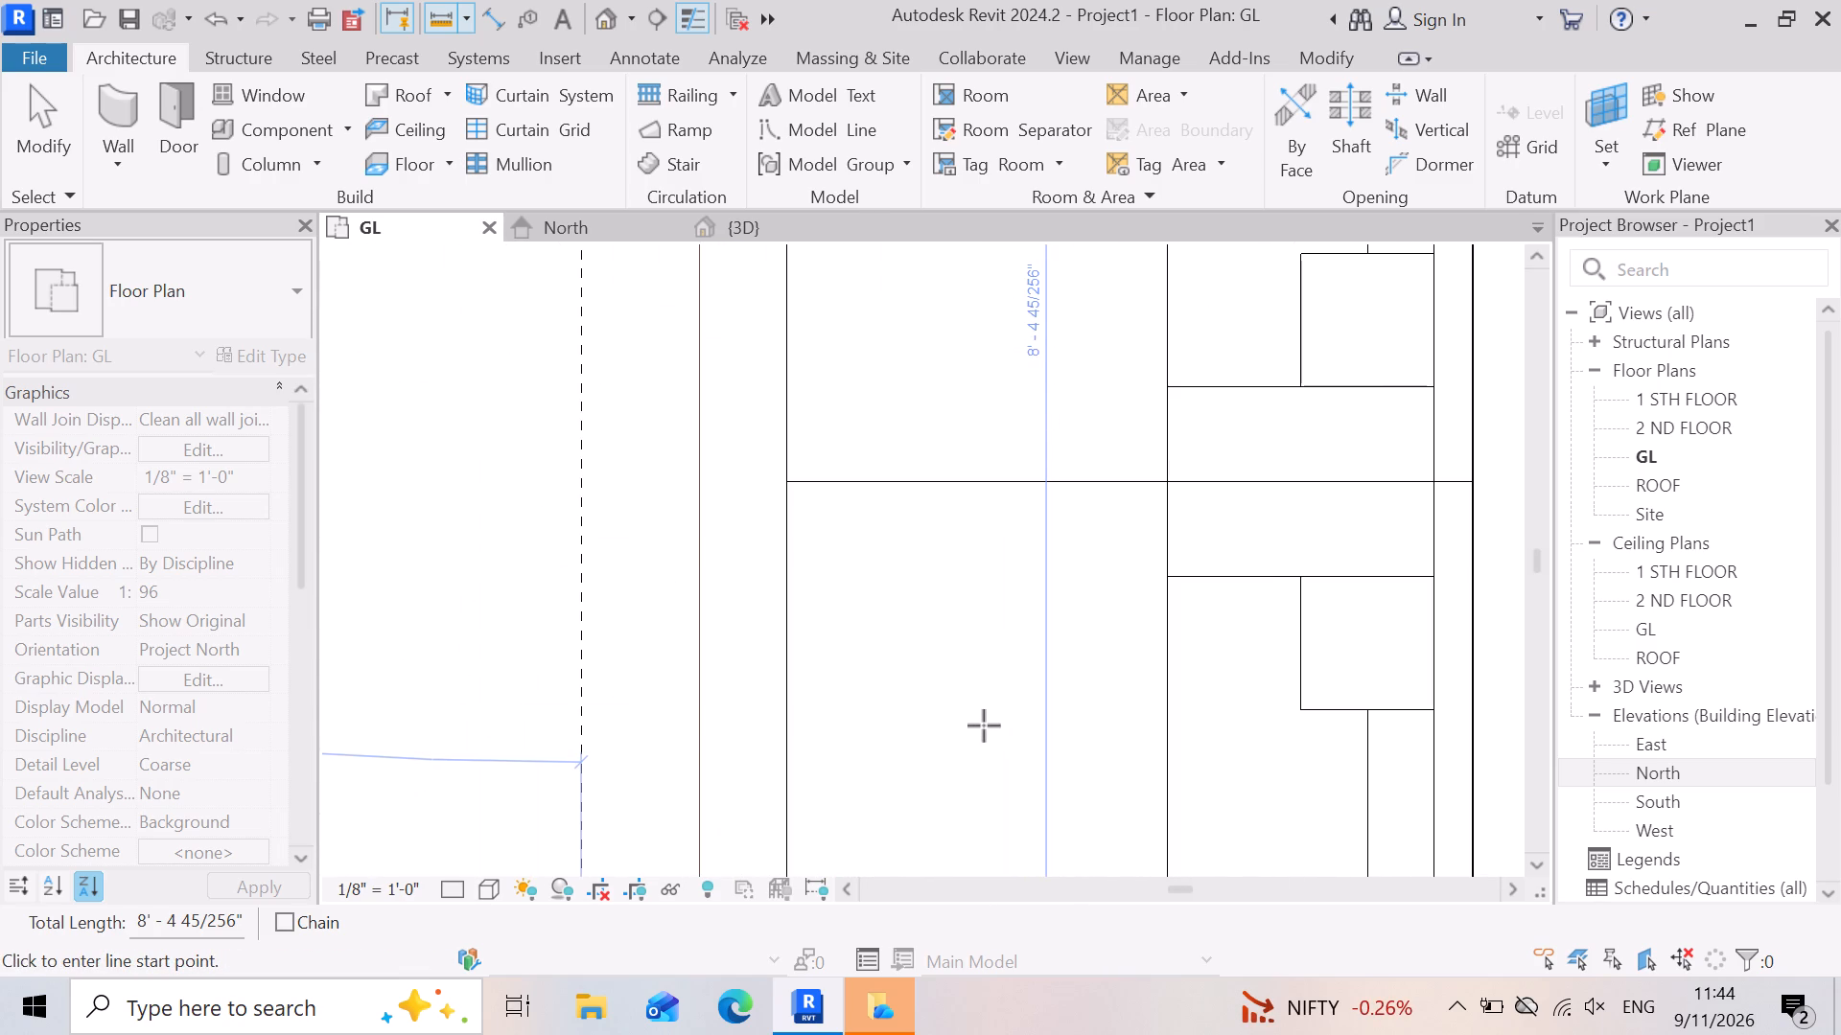
key("Escape")
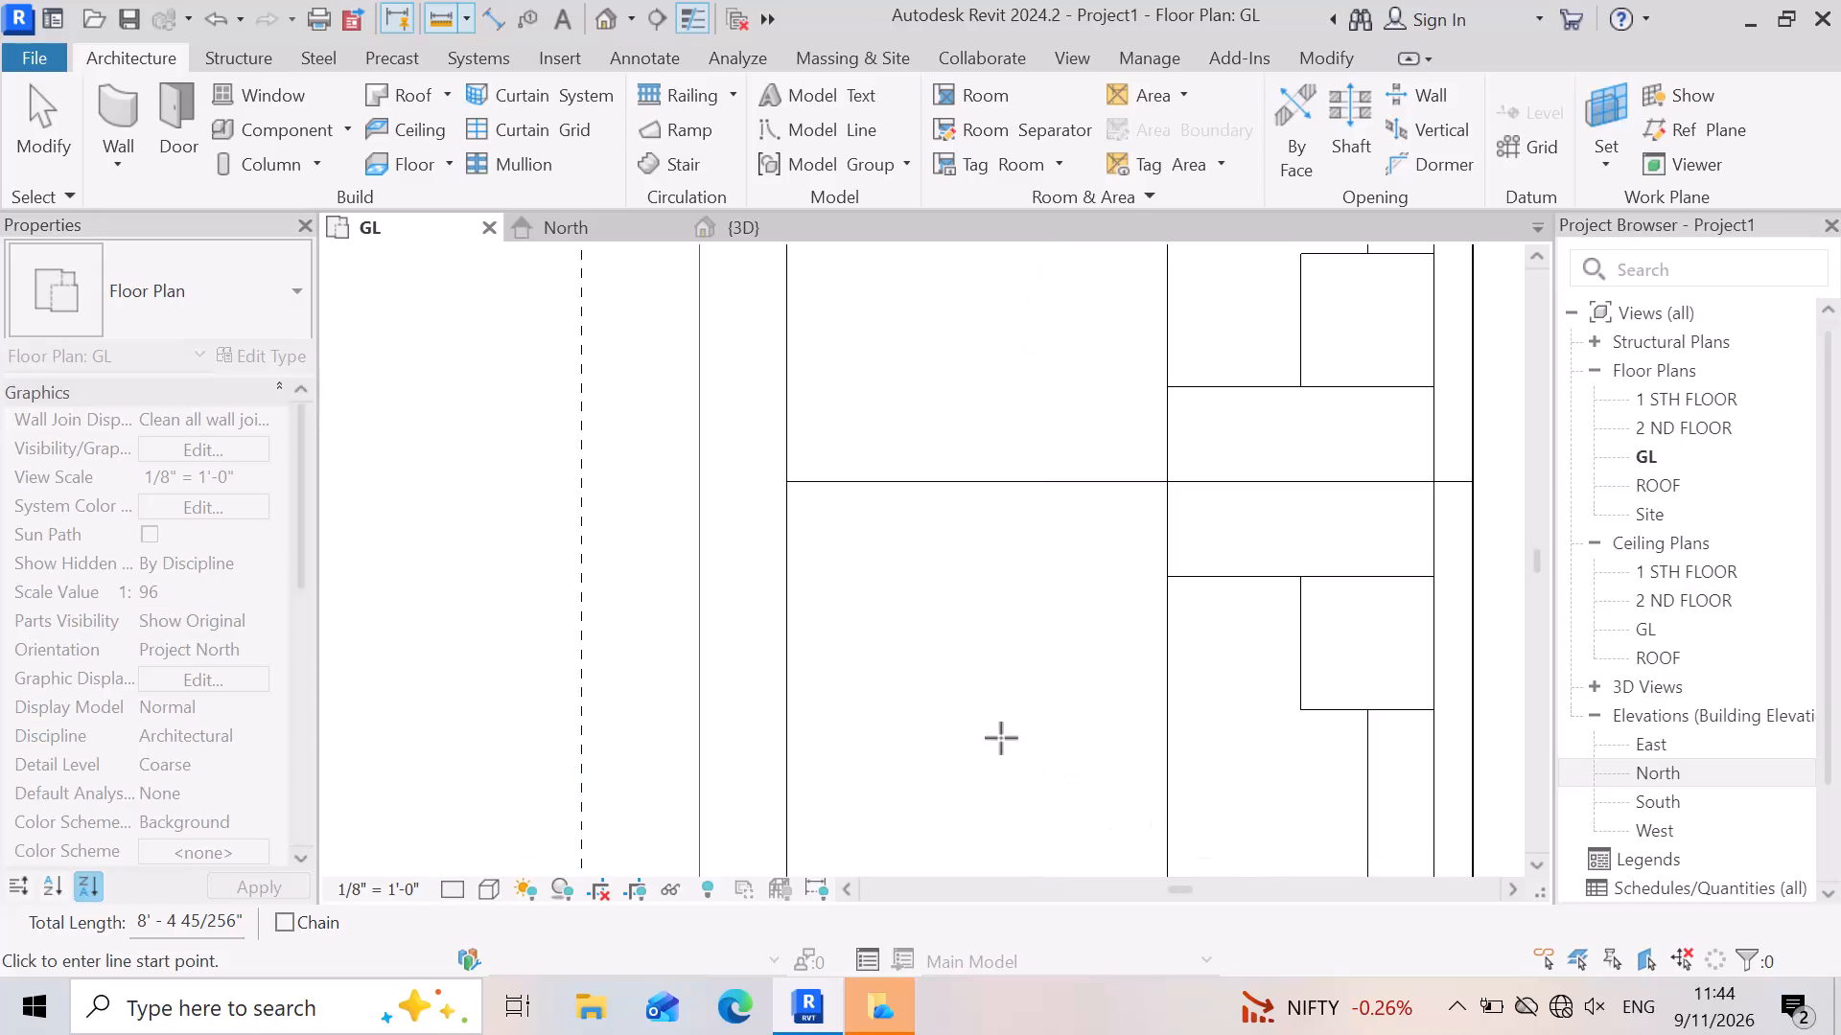
Measure the overall width of the plan's L-shaped sofa from the chaise end to the outer back corner at the wall.
scroll(1137, 643, "down", 19)
scroll(1076, 585, "down", 5)
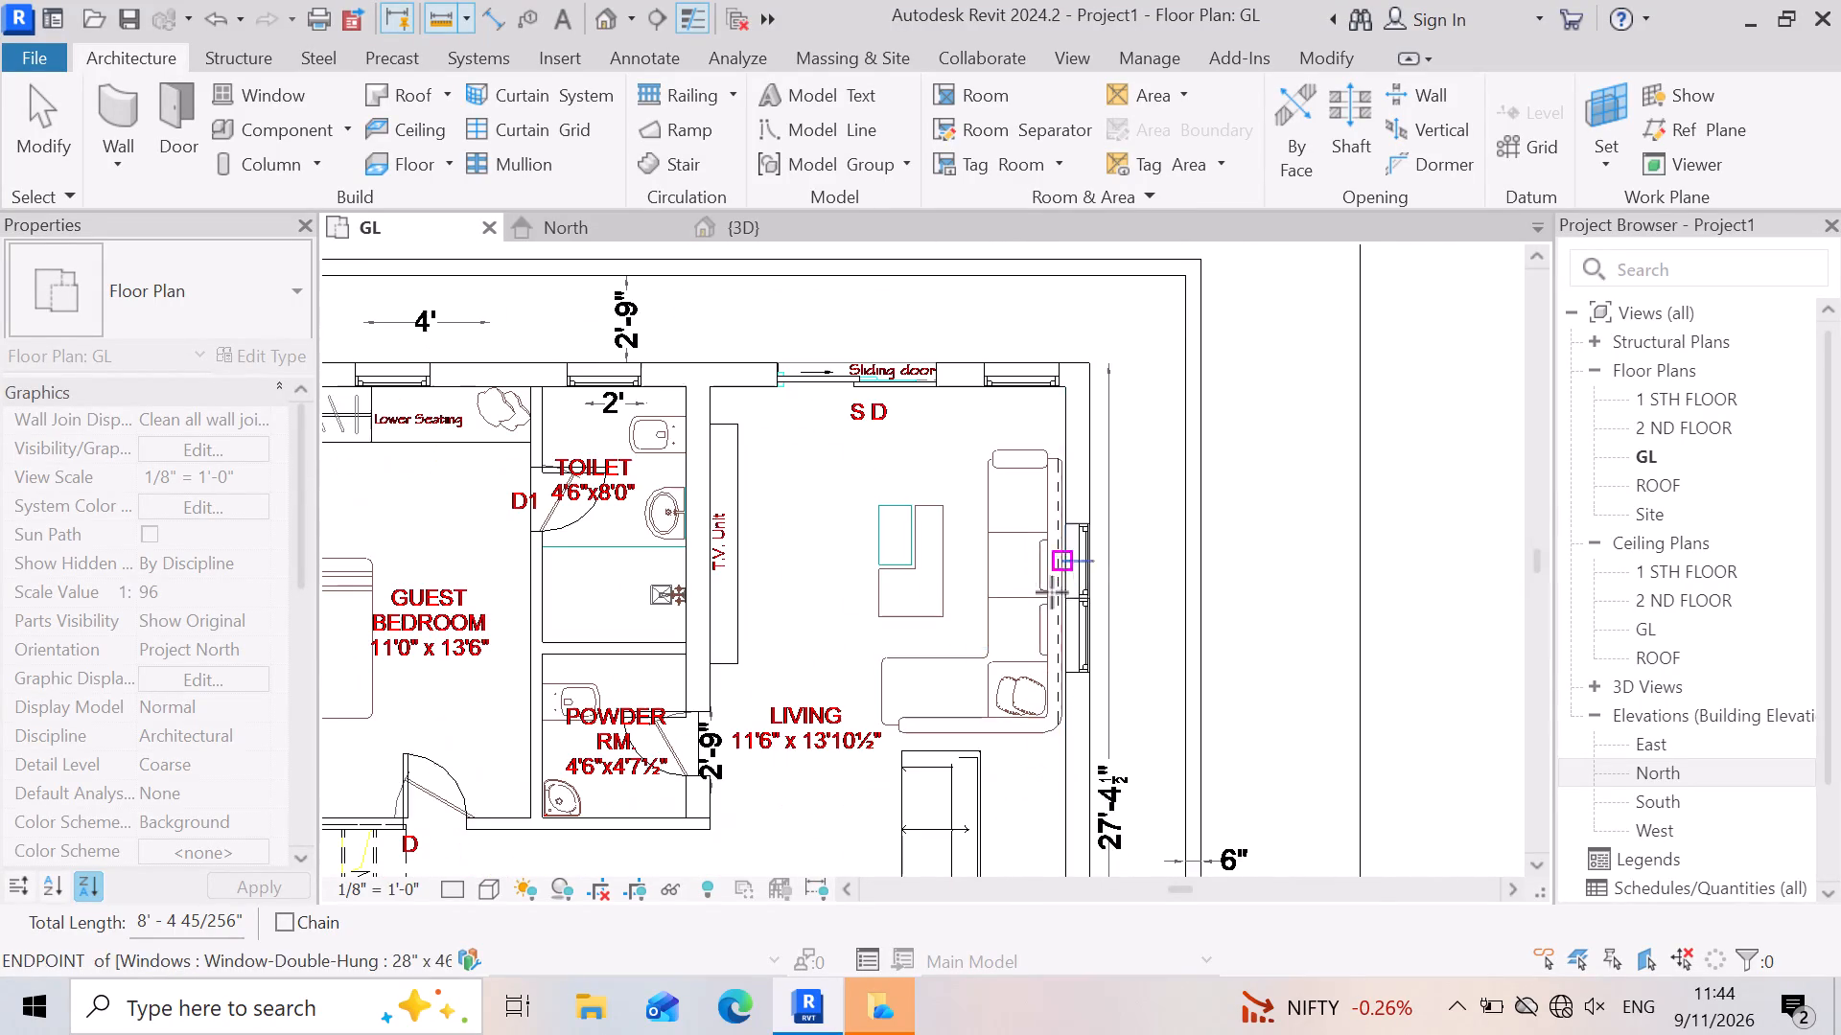
scroll(944, 823, "up", 7)
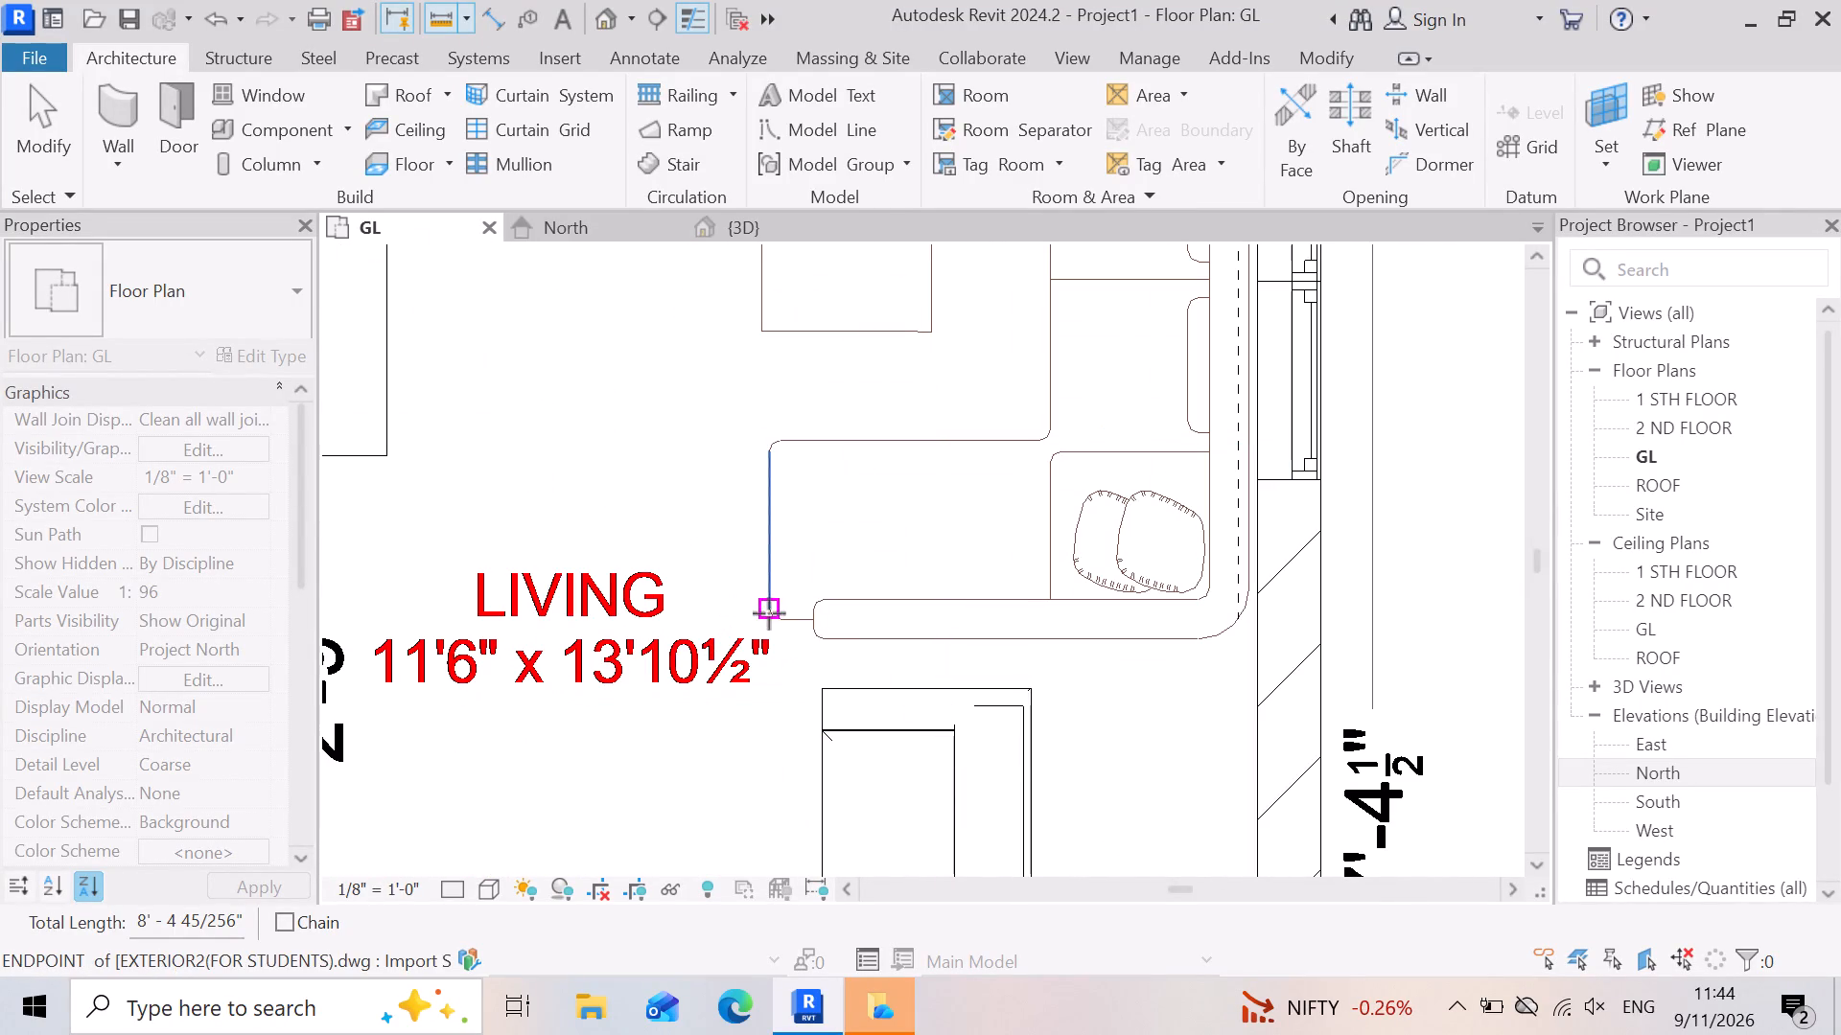
left_click(769, 613)
left_click(1247, 614)
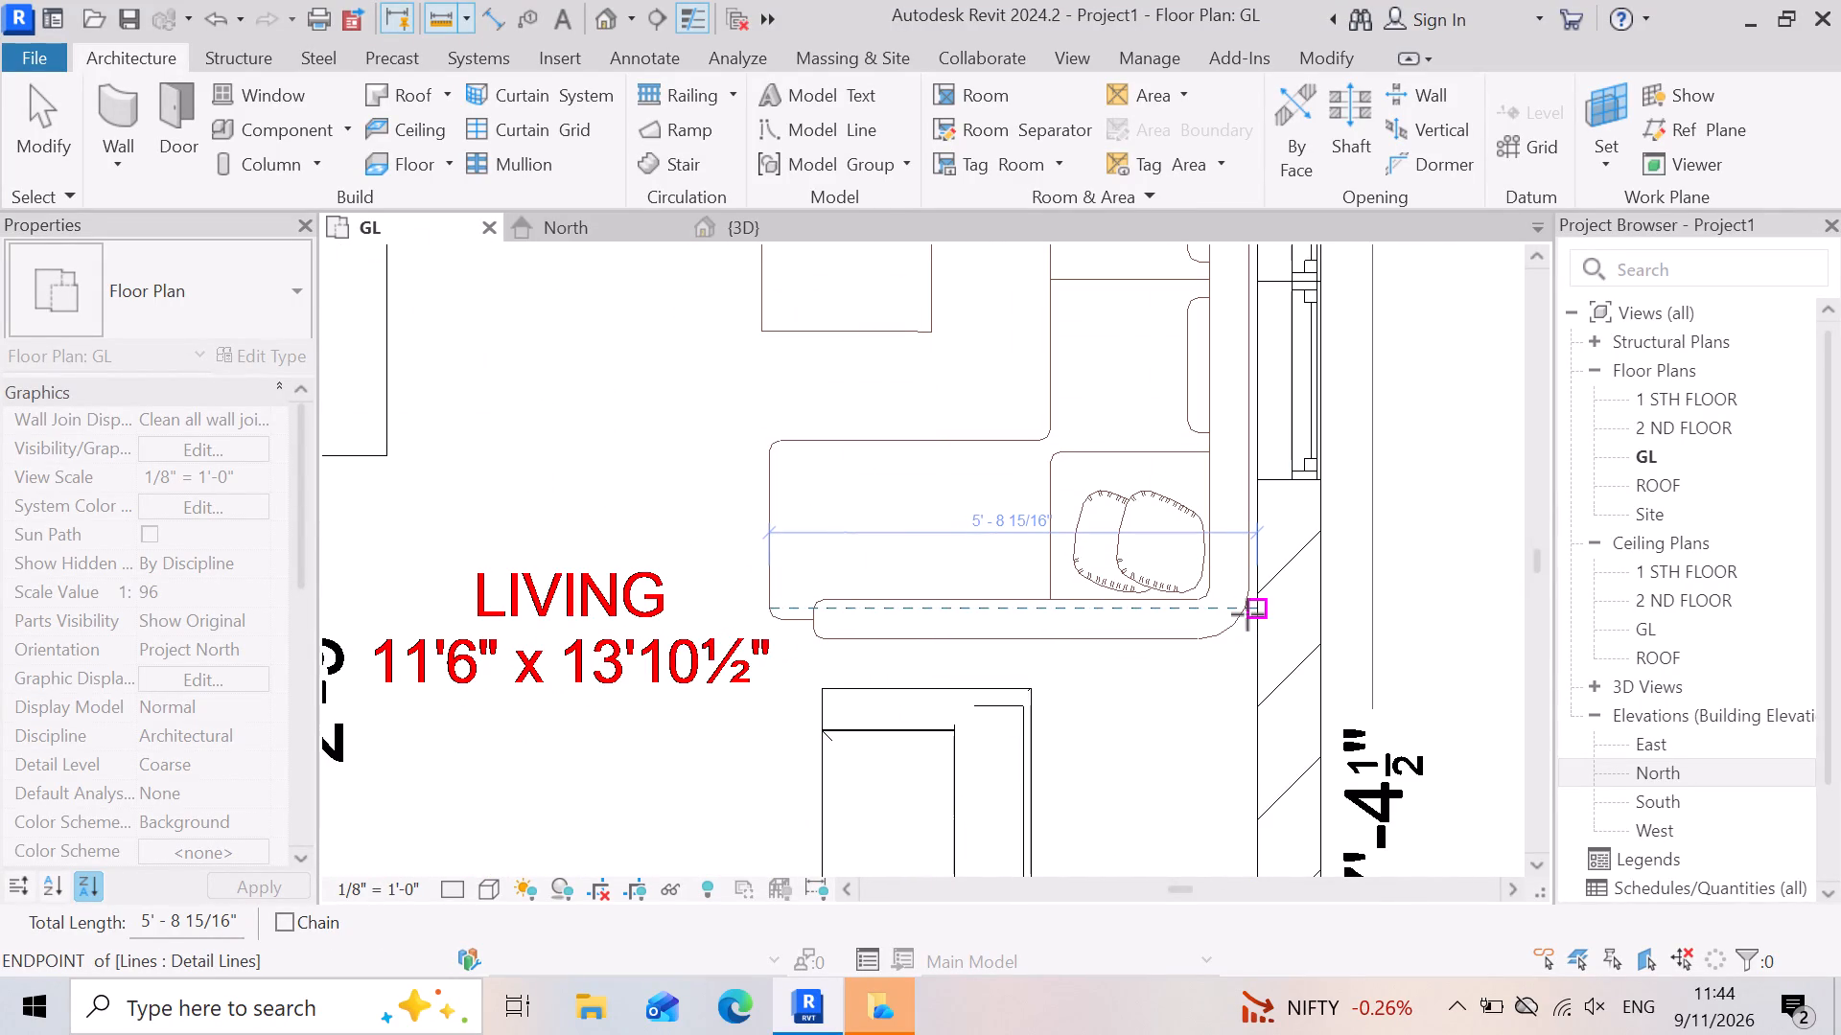
key("Escape")
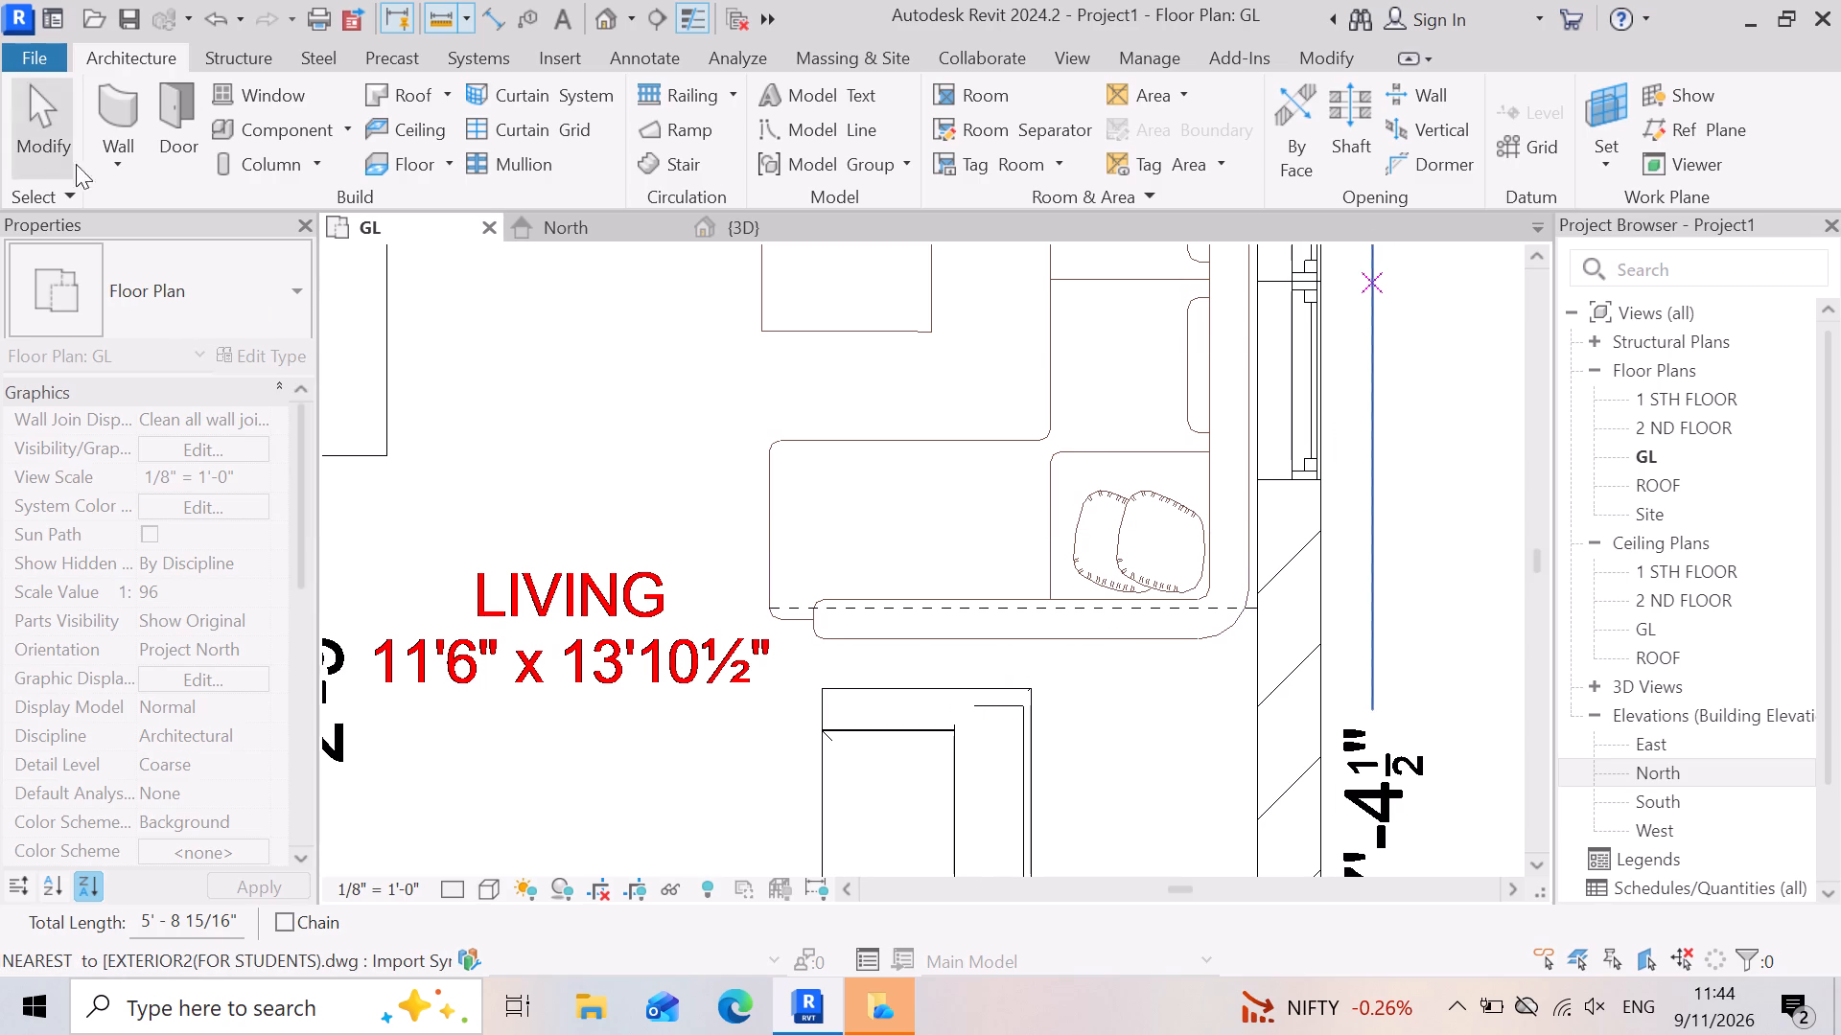
Duplicate the Enzo_Modular_Sofa_1757 component type as 5'4"X8'4' and accept it for placement.
left_click(264, 124)
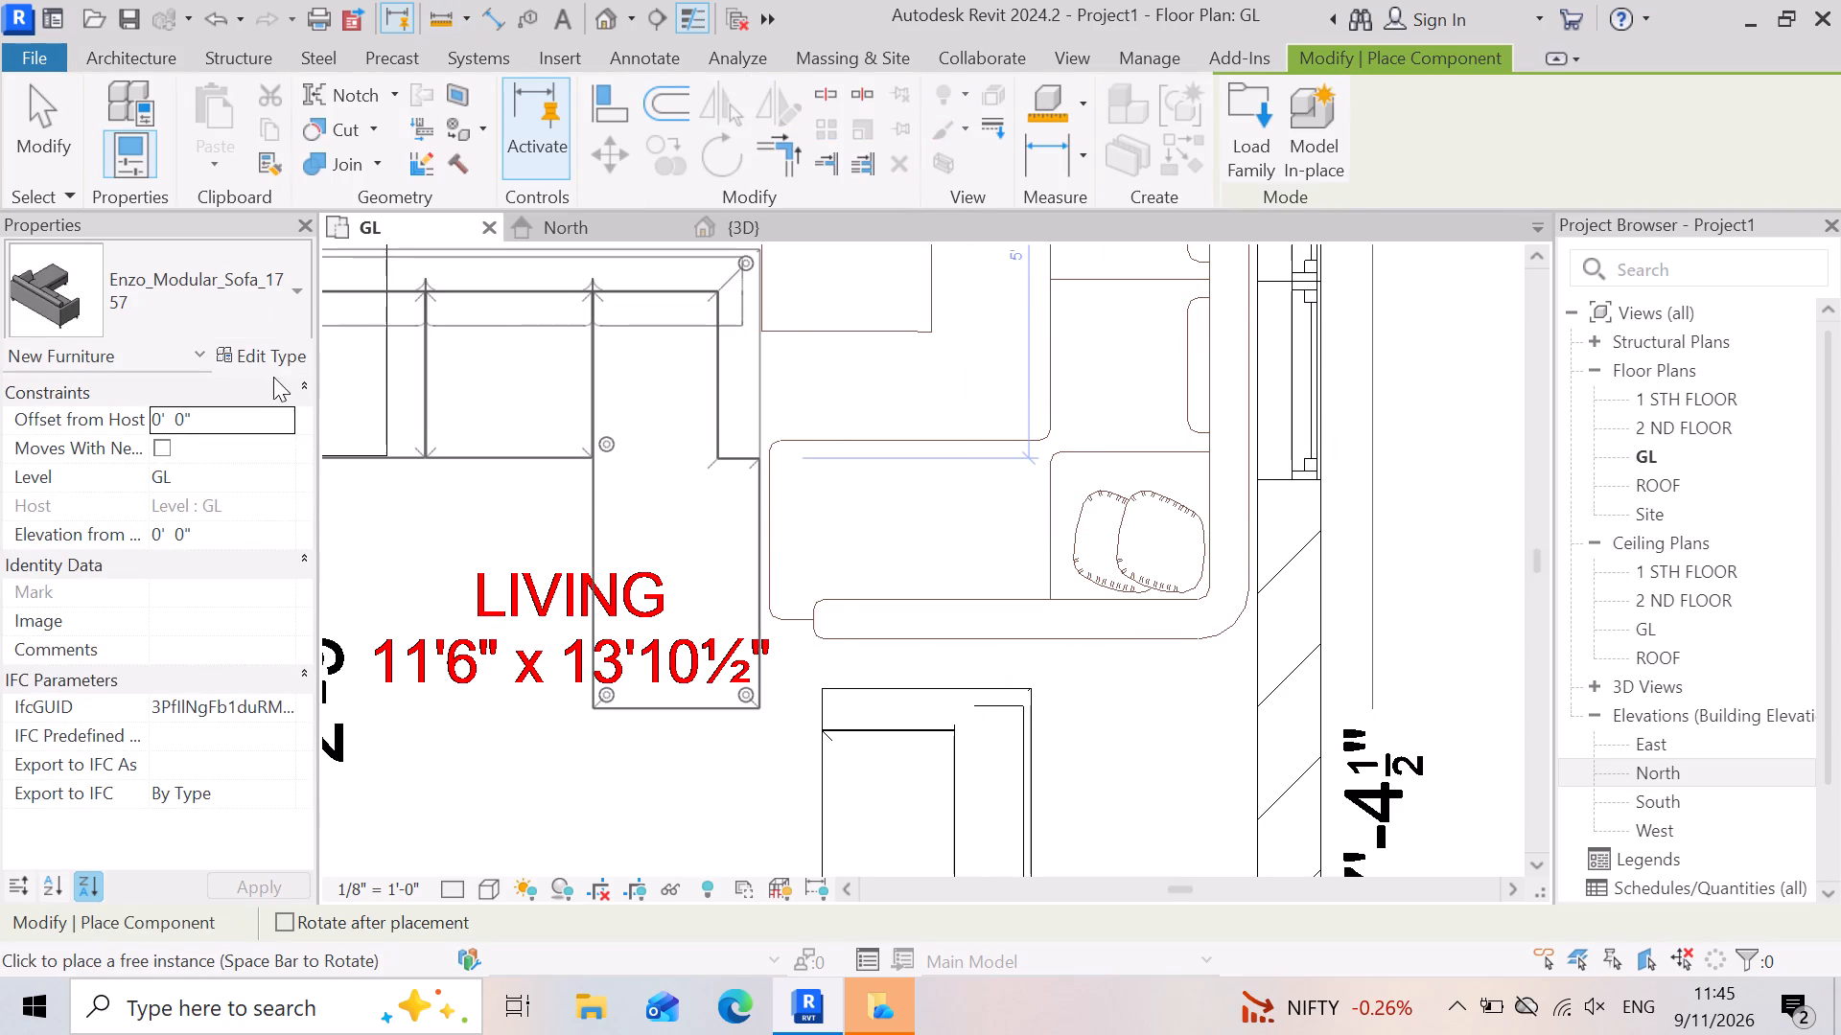
left_click(264, 350)
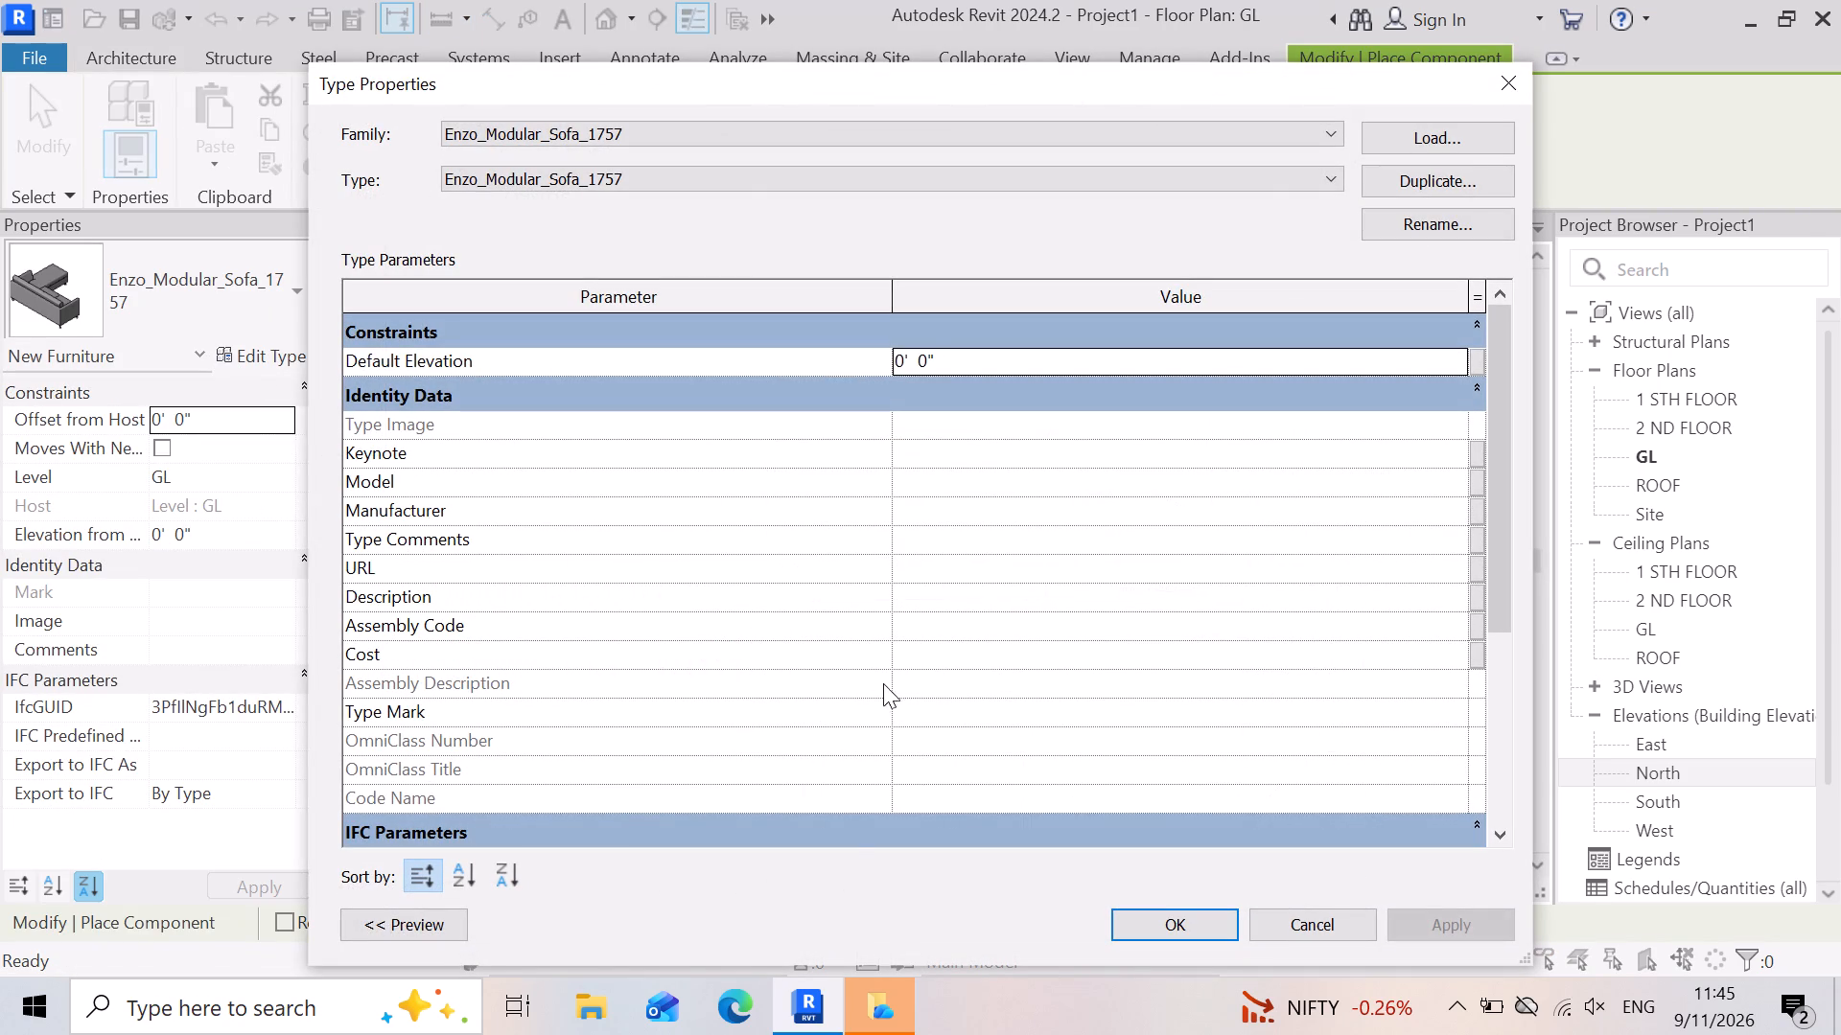
scroll(842, 809, "down", 3)
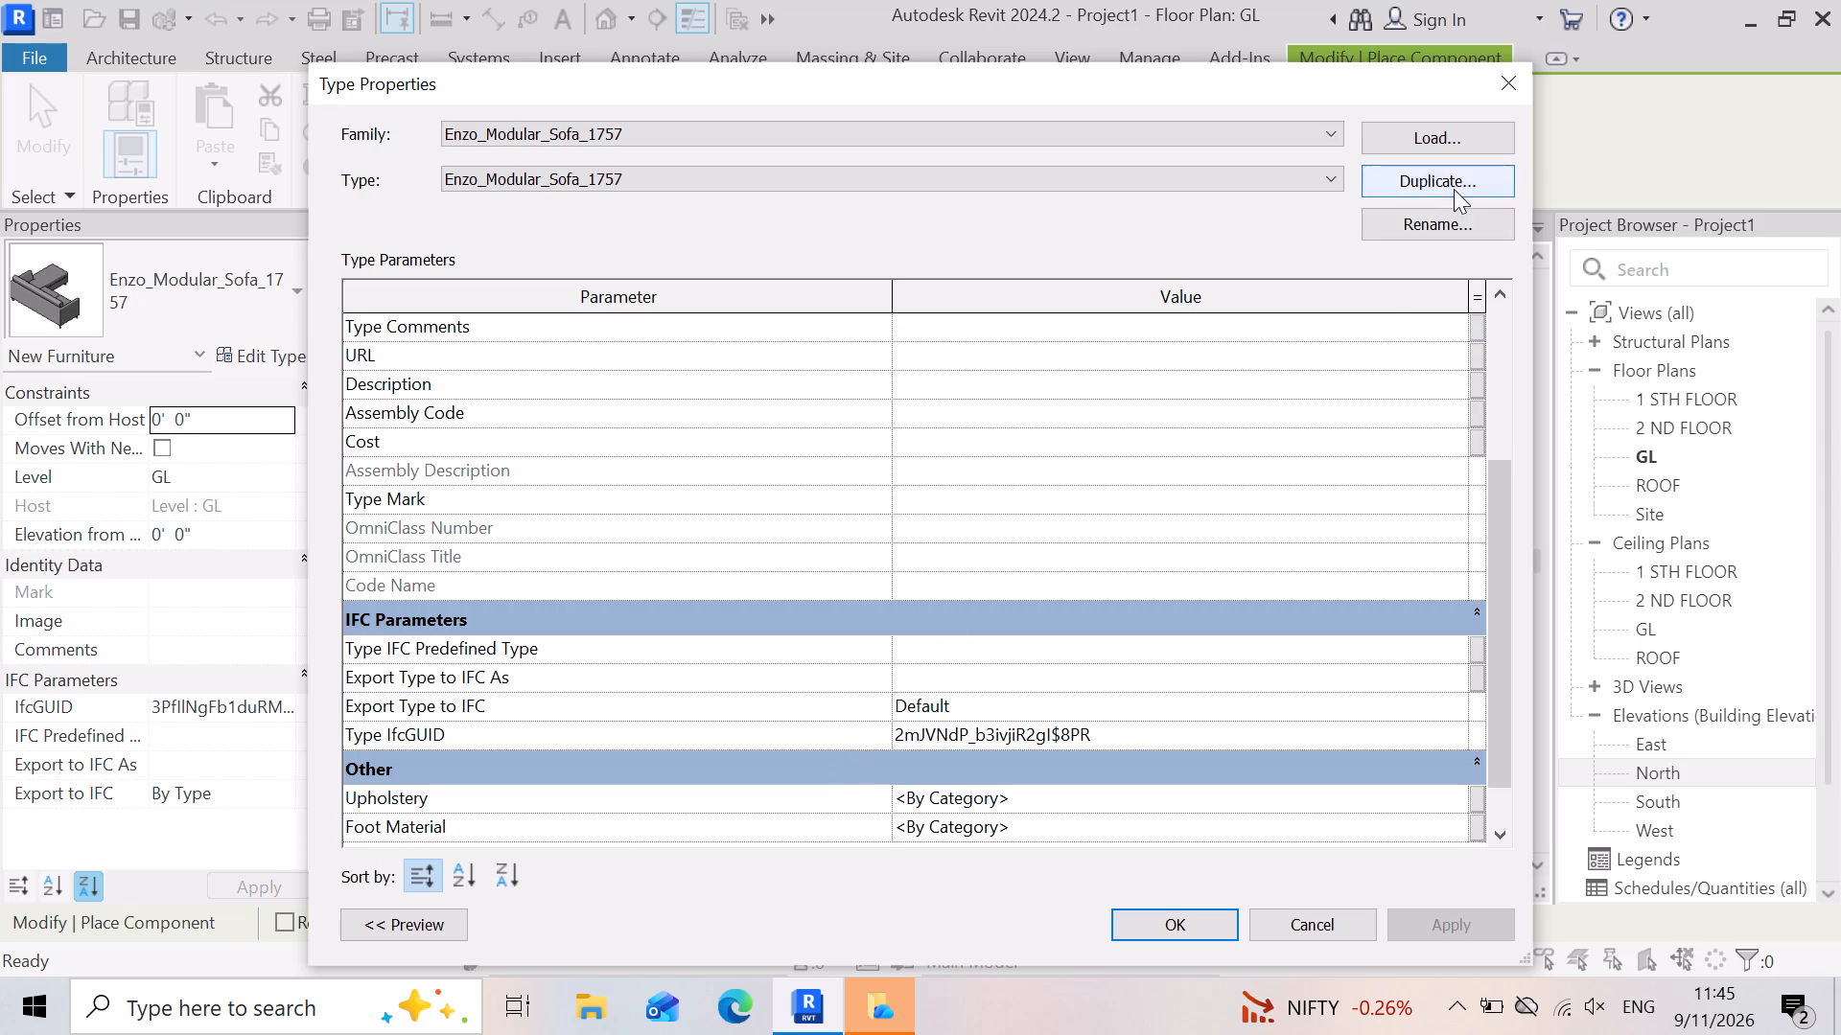
left_click(1454, 189)
left_click(1022, 499)
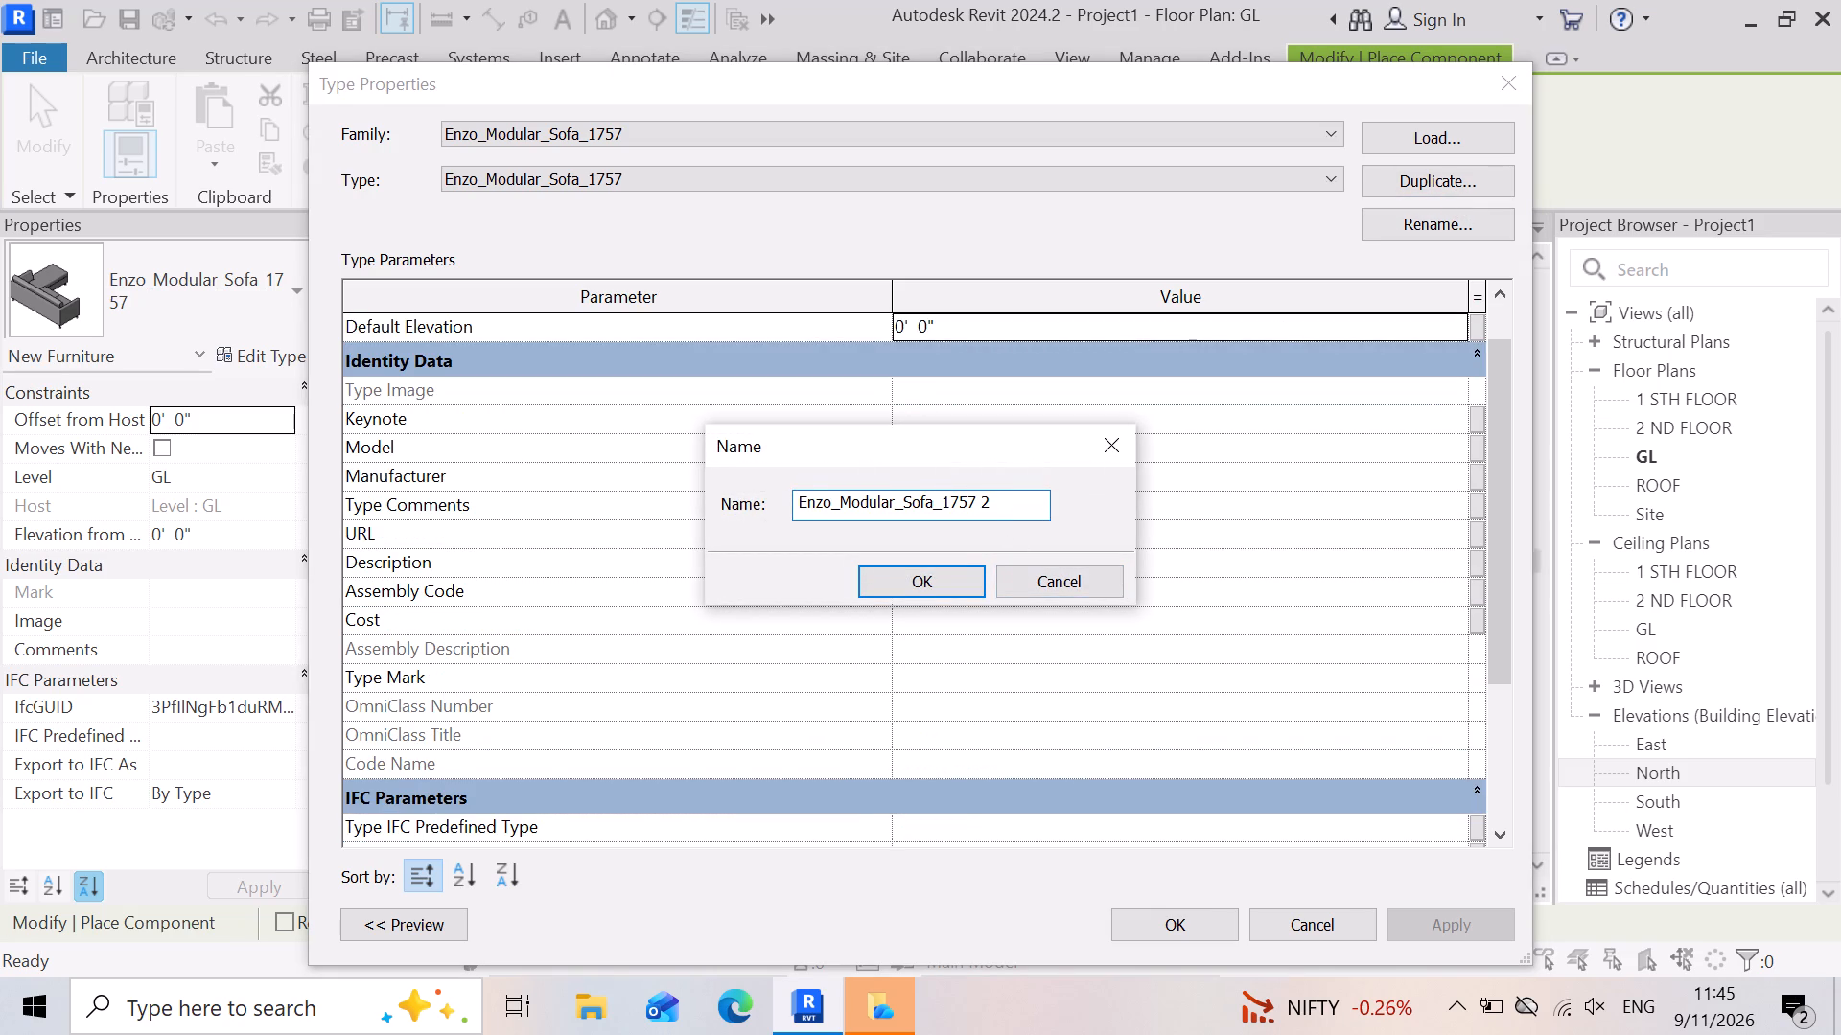
key("BackSpace")
key("BackSpace")
key("BackSpace")
key("BackSpace")
key("BackSpace")
key("BackSpace")
key("BackSpace")
key("BackSpace")
key("BackSpace")
key("BackSpace")
key("BackSpace")
key("BackSpace")
key("BackSpace")
key("BackSpace")
key("BackSpace")
key("BackSpace")
key("BackSpace")
key("BackSpace")
key("BackSpace")
key("BackSpace")
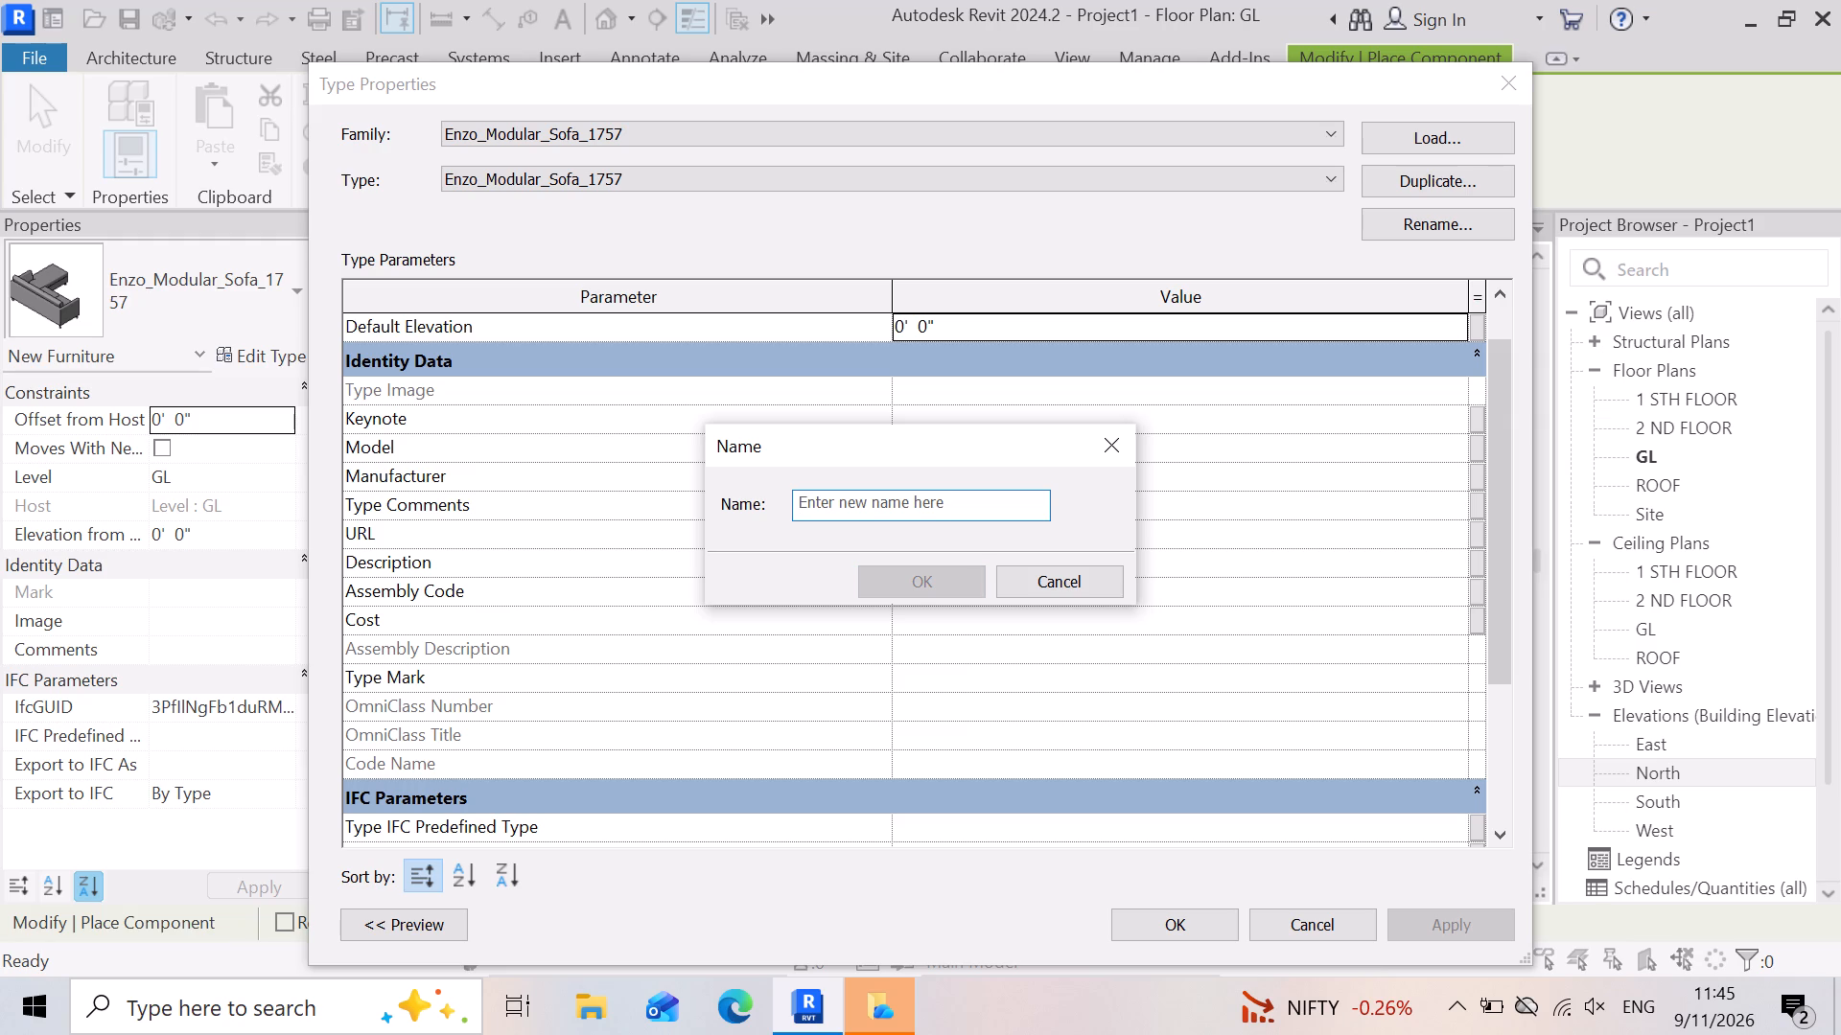
key("5")
key("apostrophe")
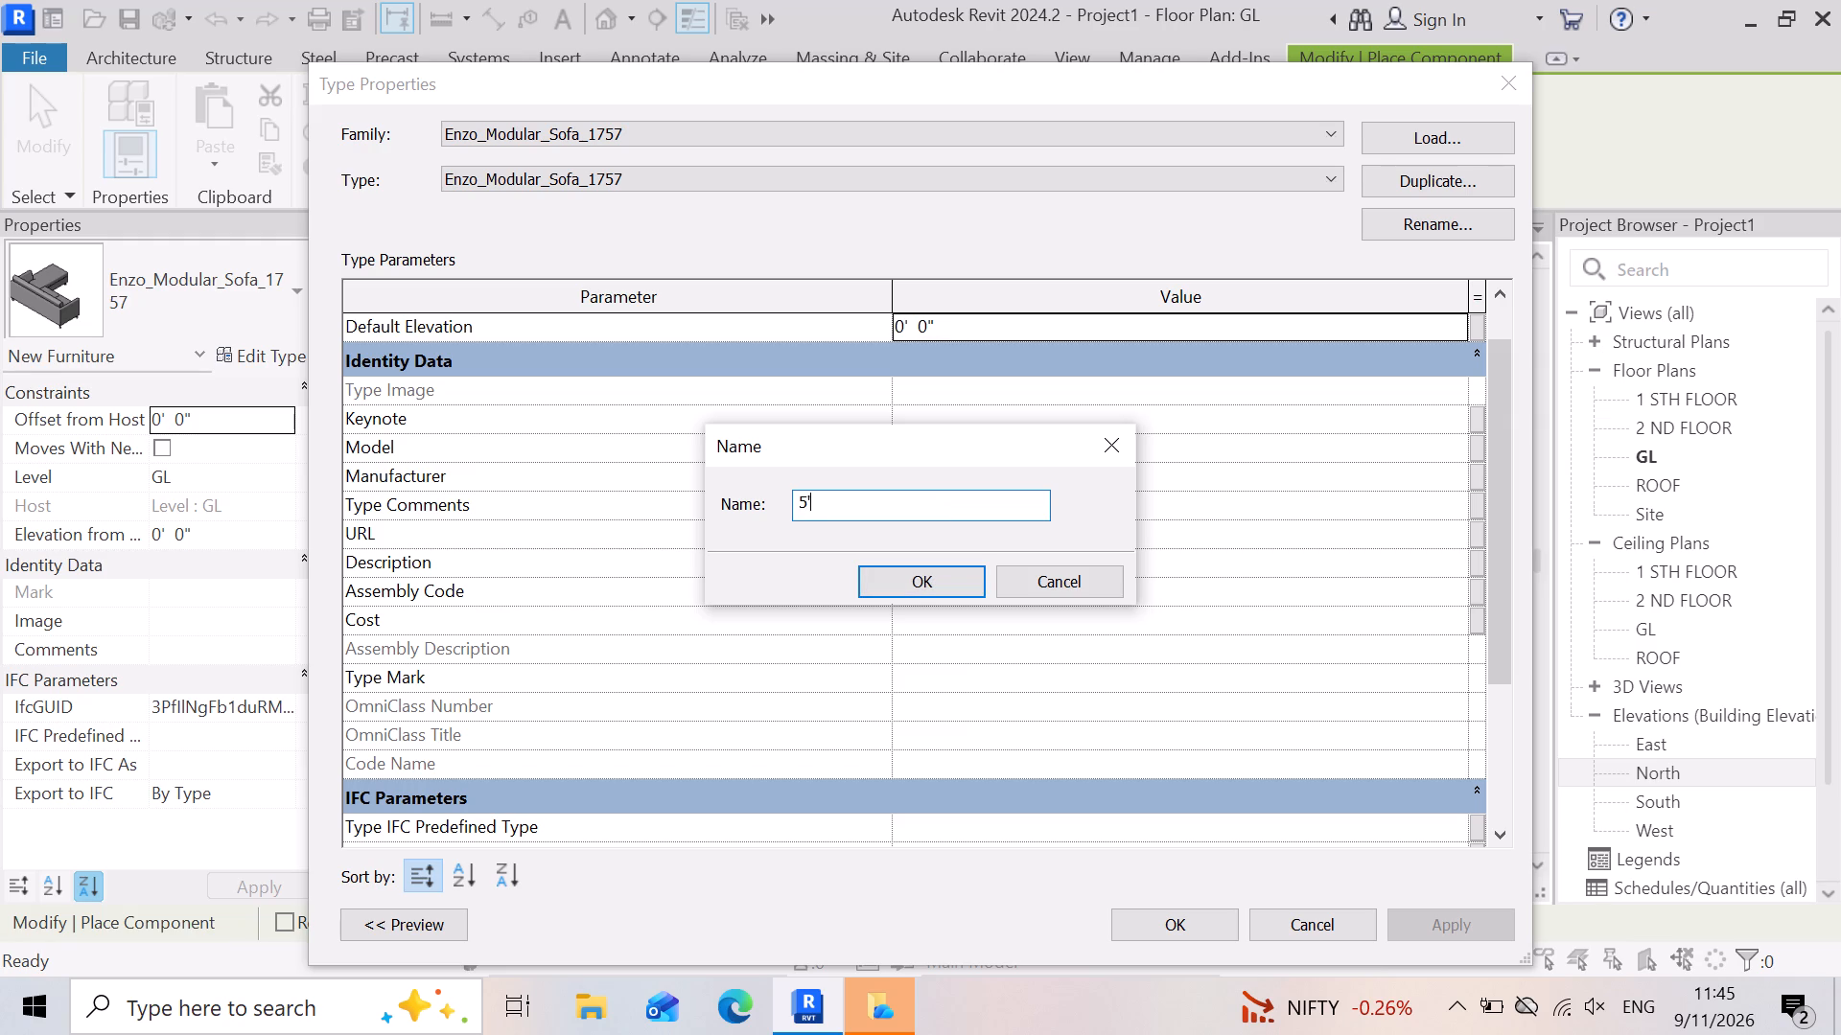
key("4")
key("shift+quotedbl")
key("x")
key("5")
key("BackSpace")
type("8'")
key("4")
key("apostrophe")
key("Return")
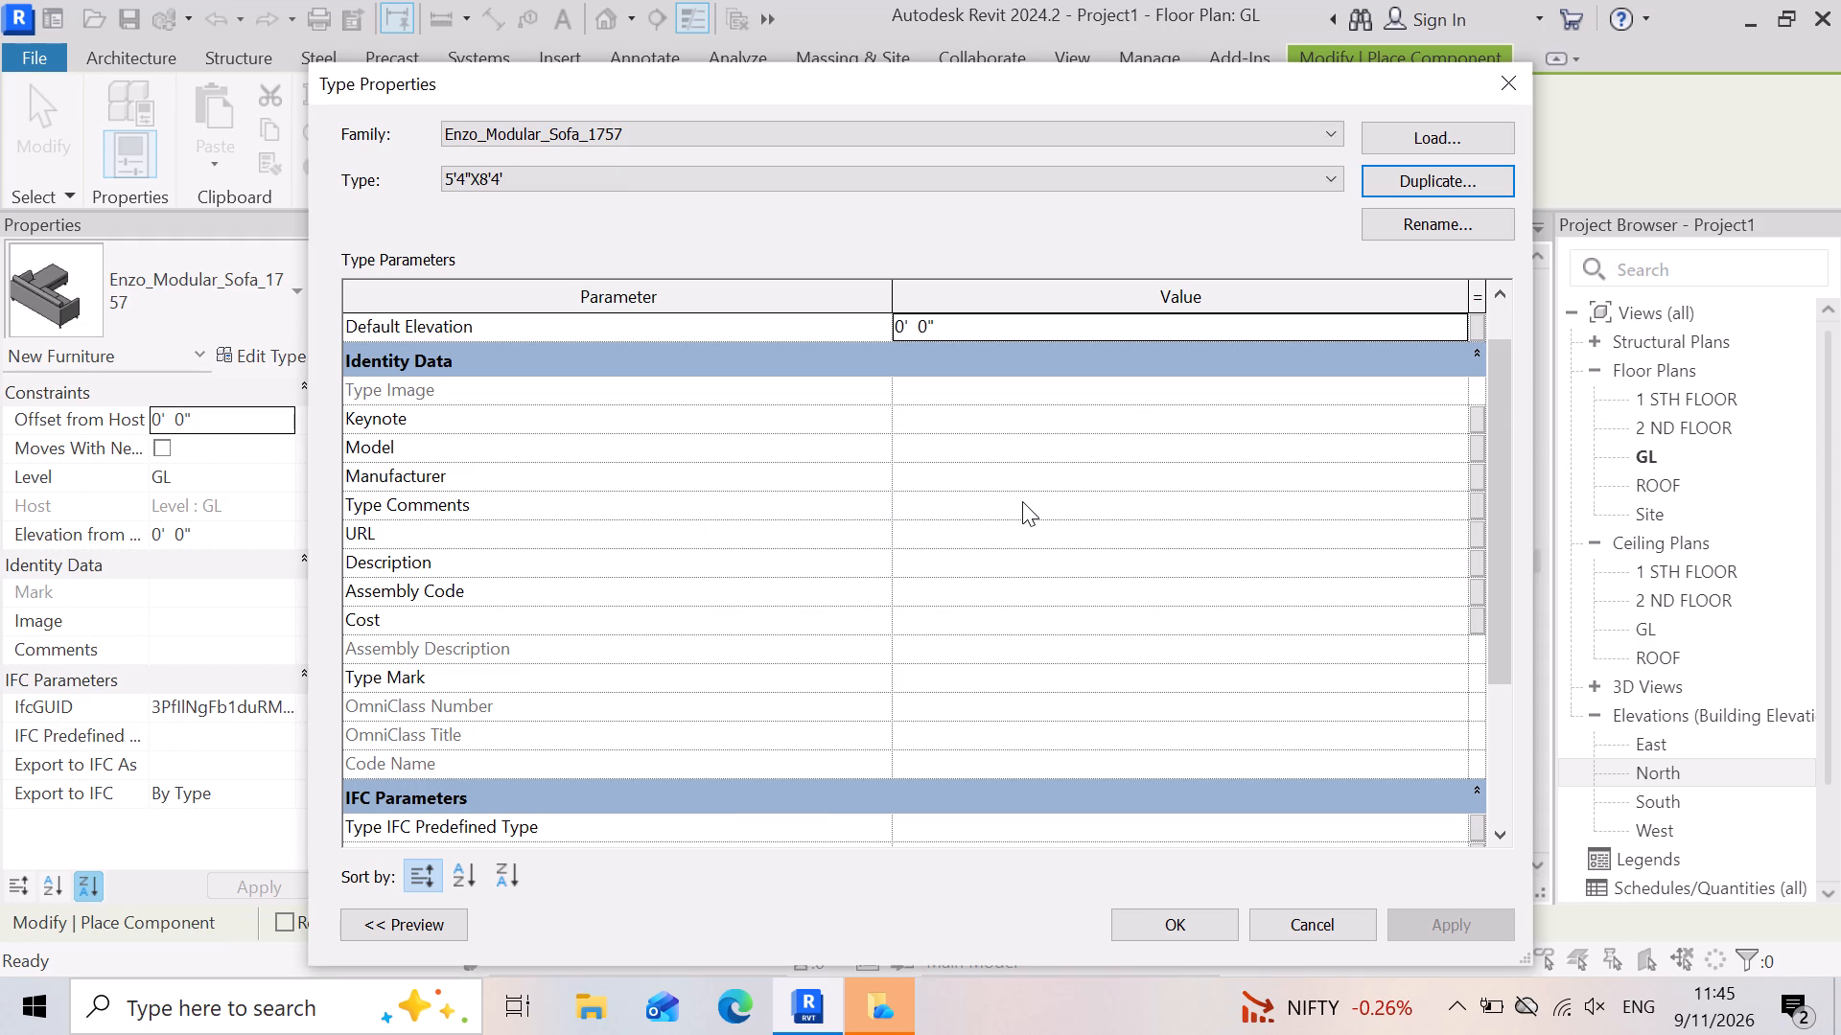
scroll(846, 724, "down", 4)
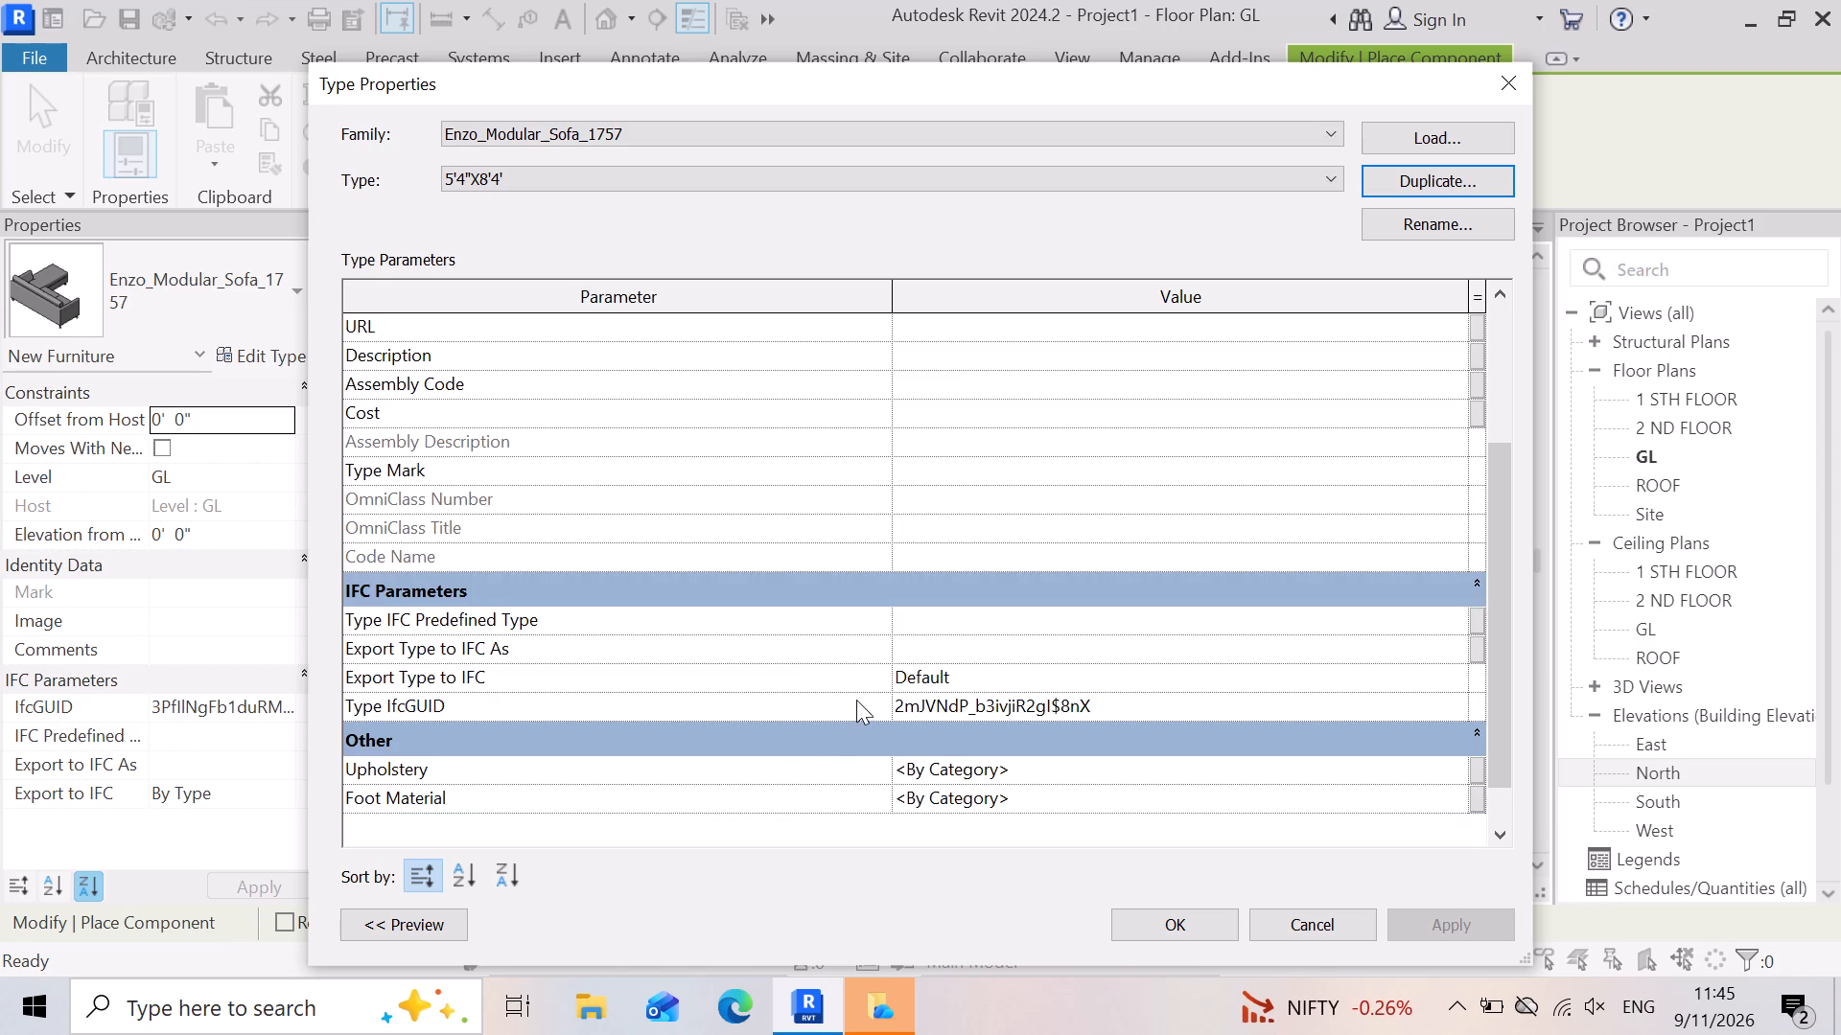
scroll(960, 628, "down", 4)
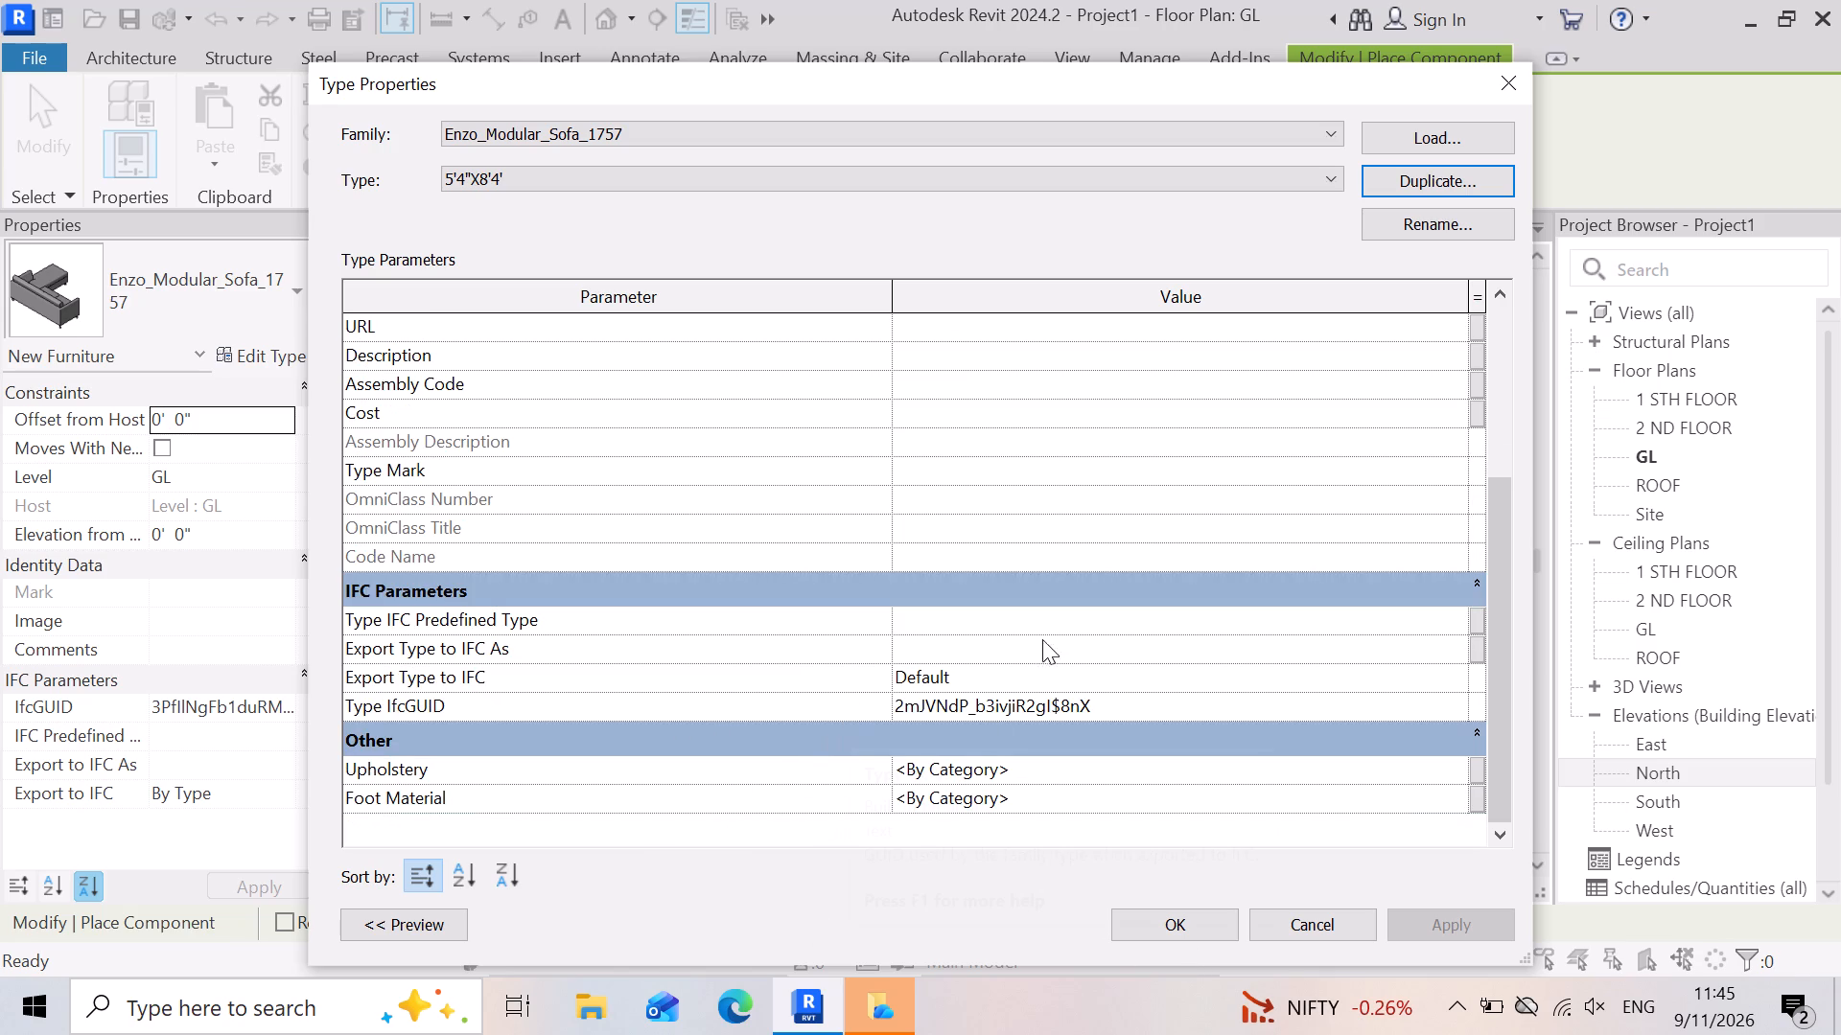
scroll(1045, 638, "down", 4)
scroll(629, 697, "up", 2)
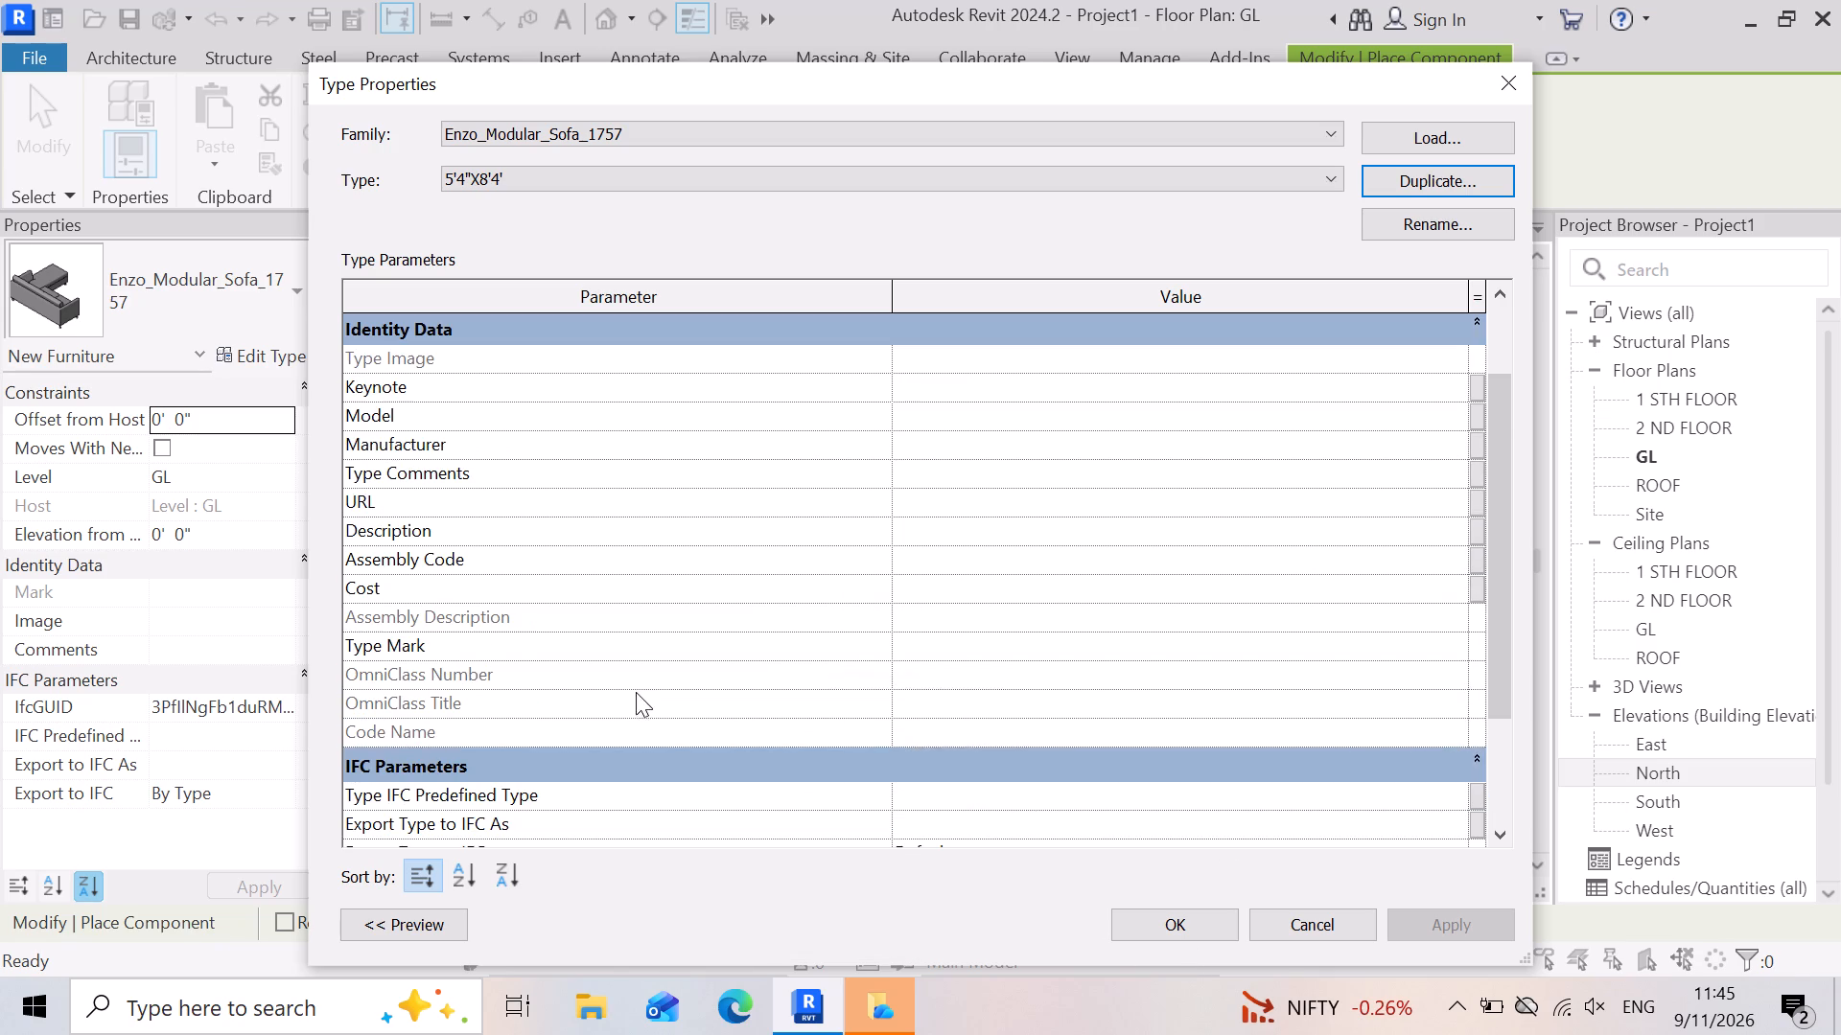
scroll(903, 678, "down", 3)
scroll(1021, 747, "up", 3)
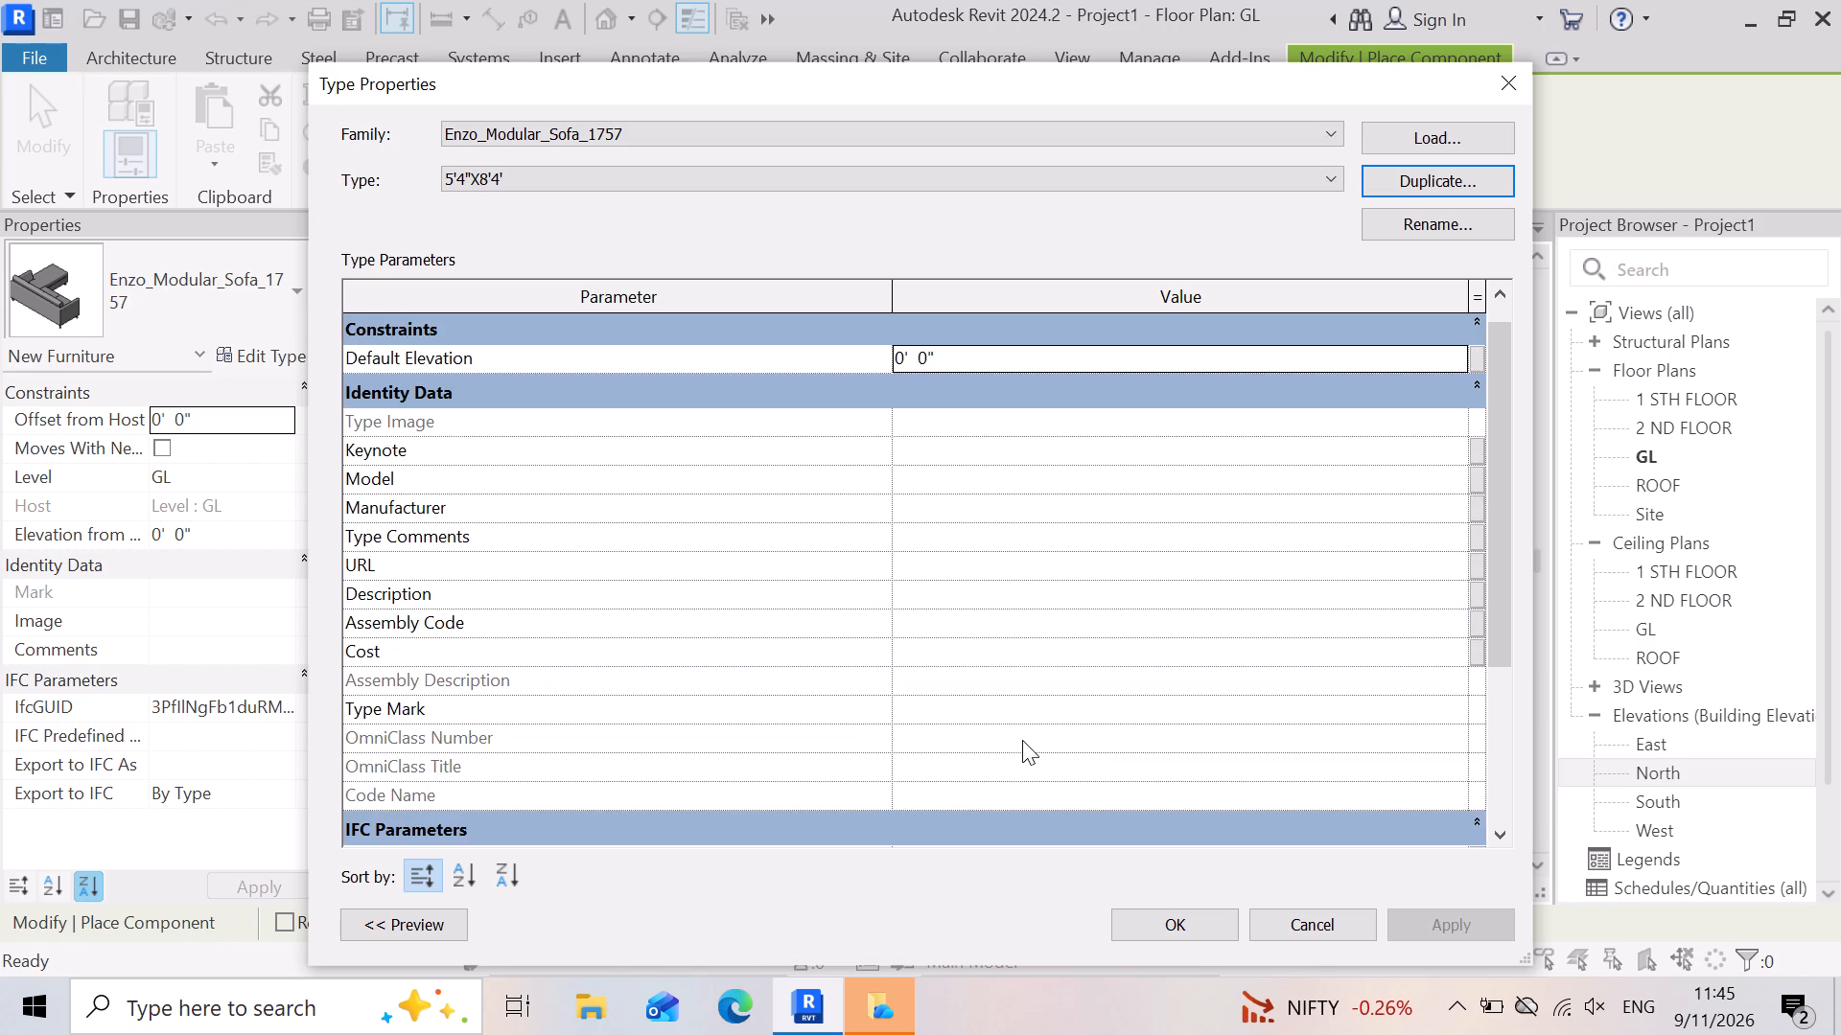
scroll(1015, 736, "up", 3)
left_click(1177, 920)
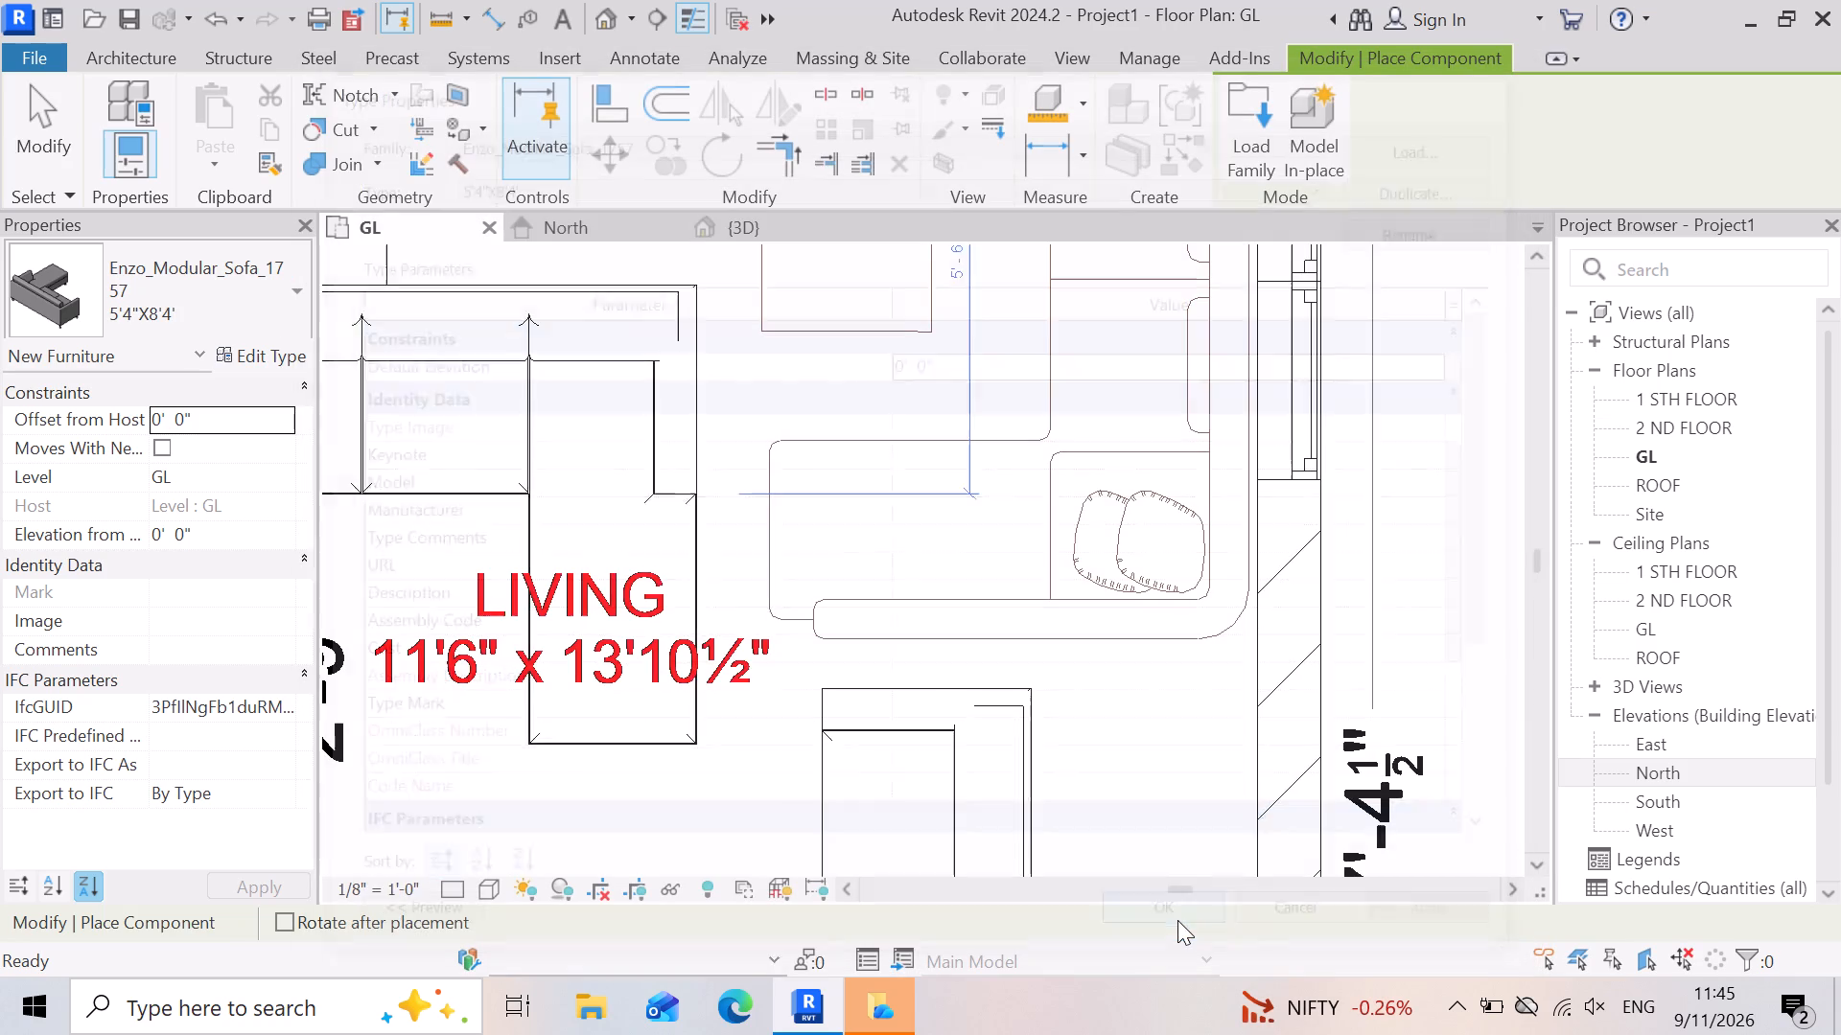
Place the 5'4"X8'4' sofa over the plan's L-shaped living room sofa, rotated so its back faces the outer wall and its chaise matches the plan.
scroll(1150, 791, "down", 8)
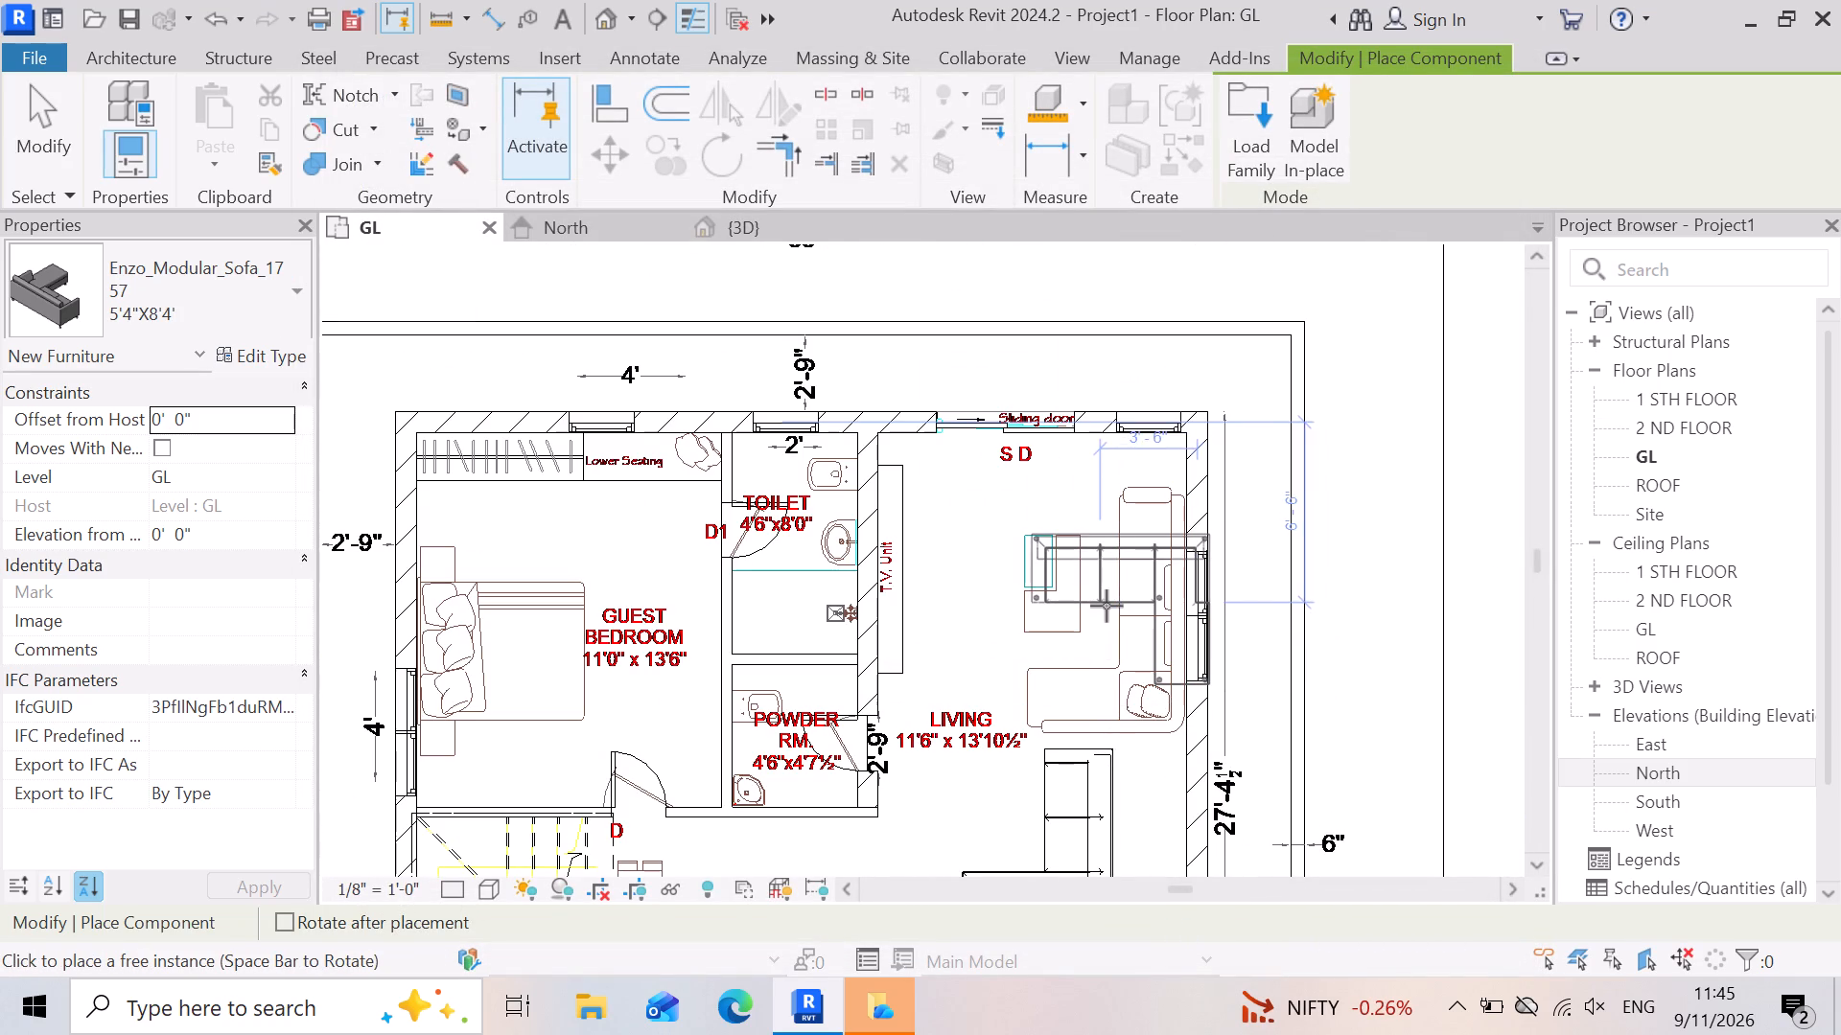
key("space")
key("space")
key("space")
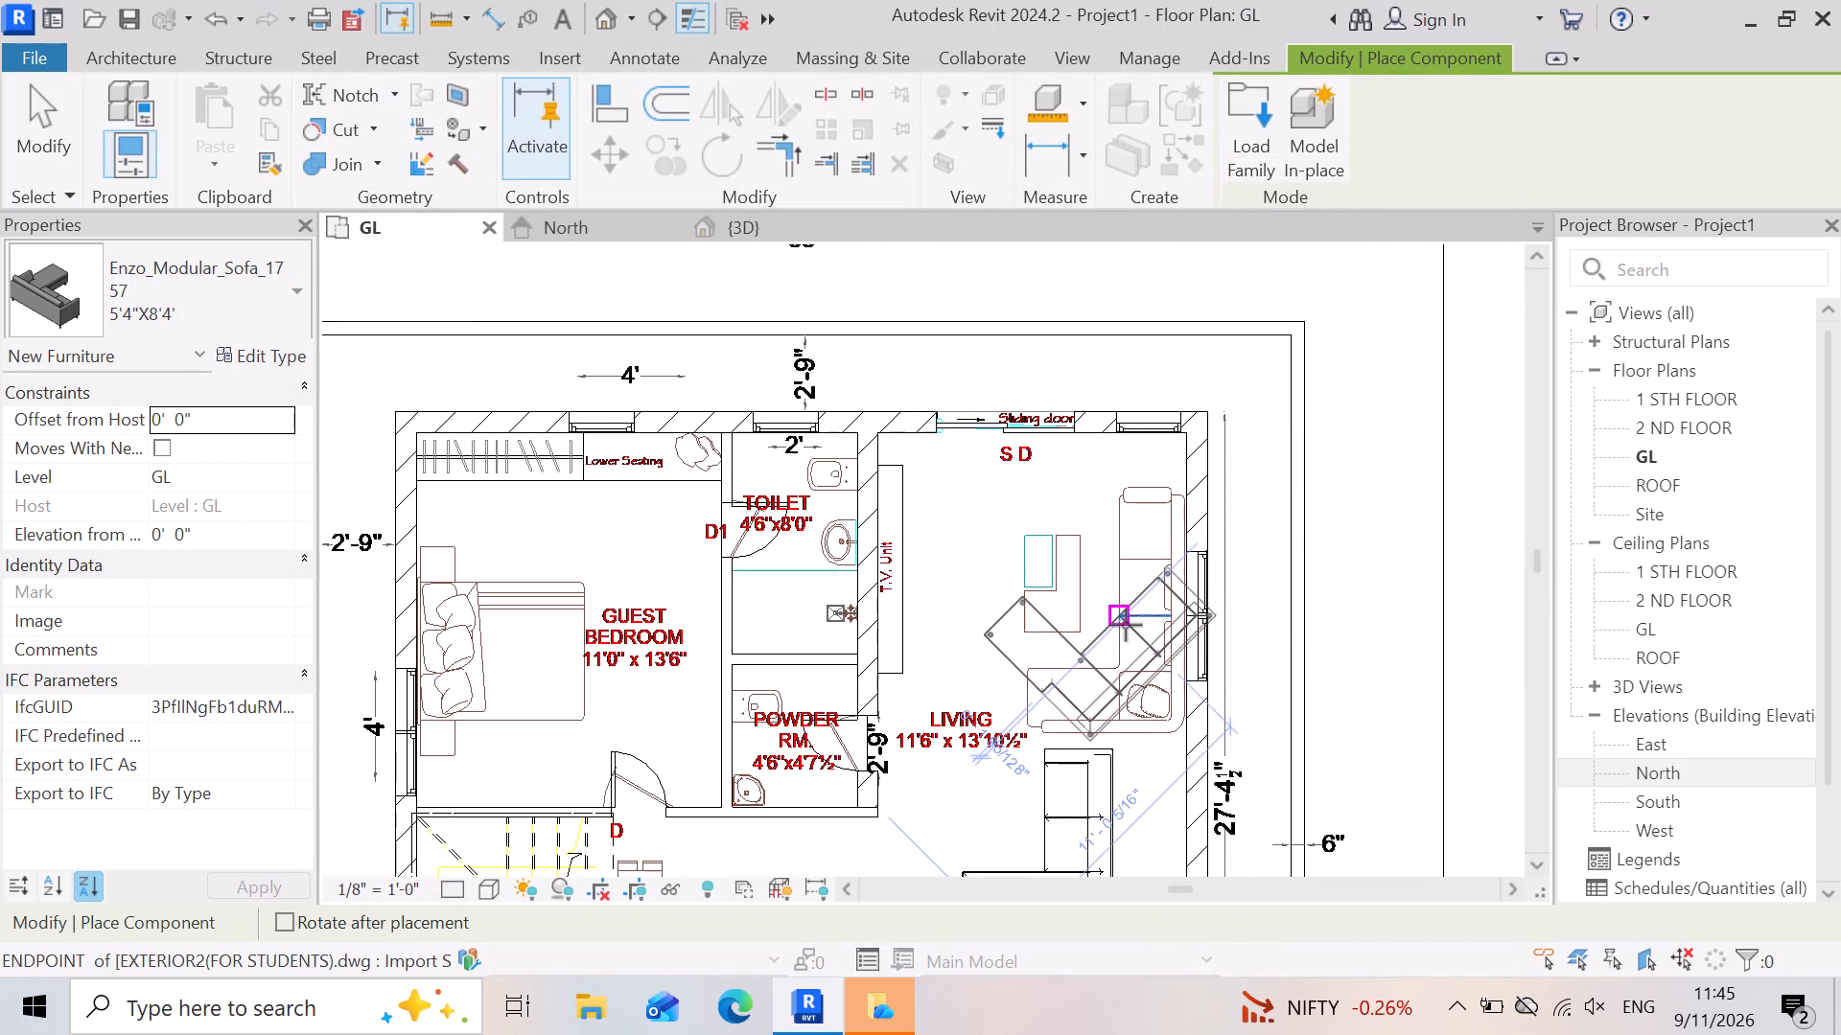
key("space")
scroll(1143, 626, "up", 3)
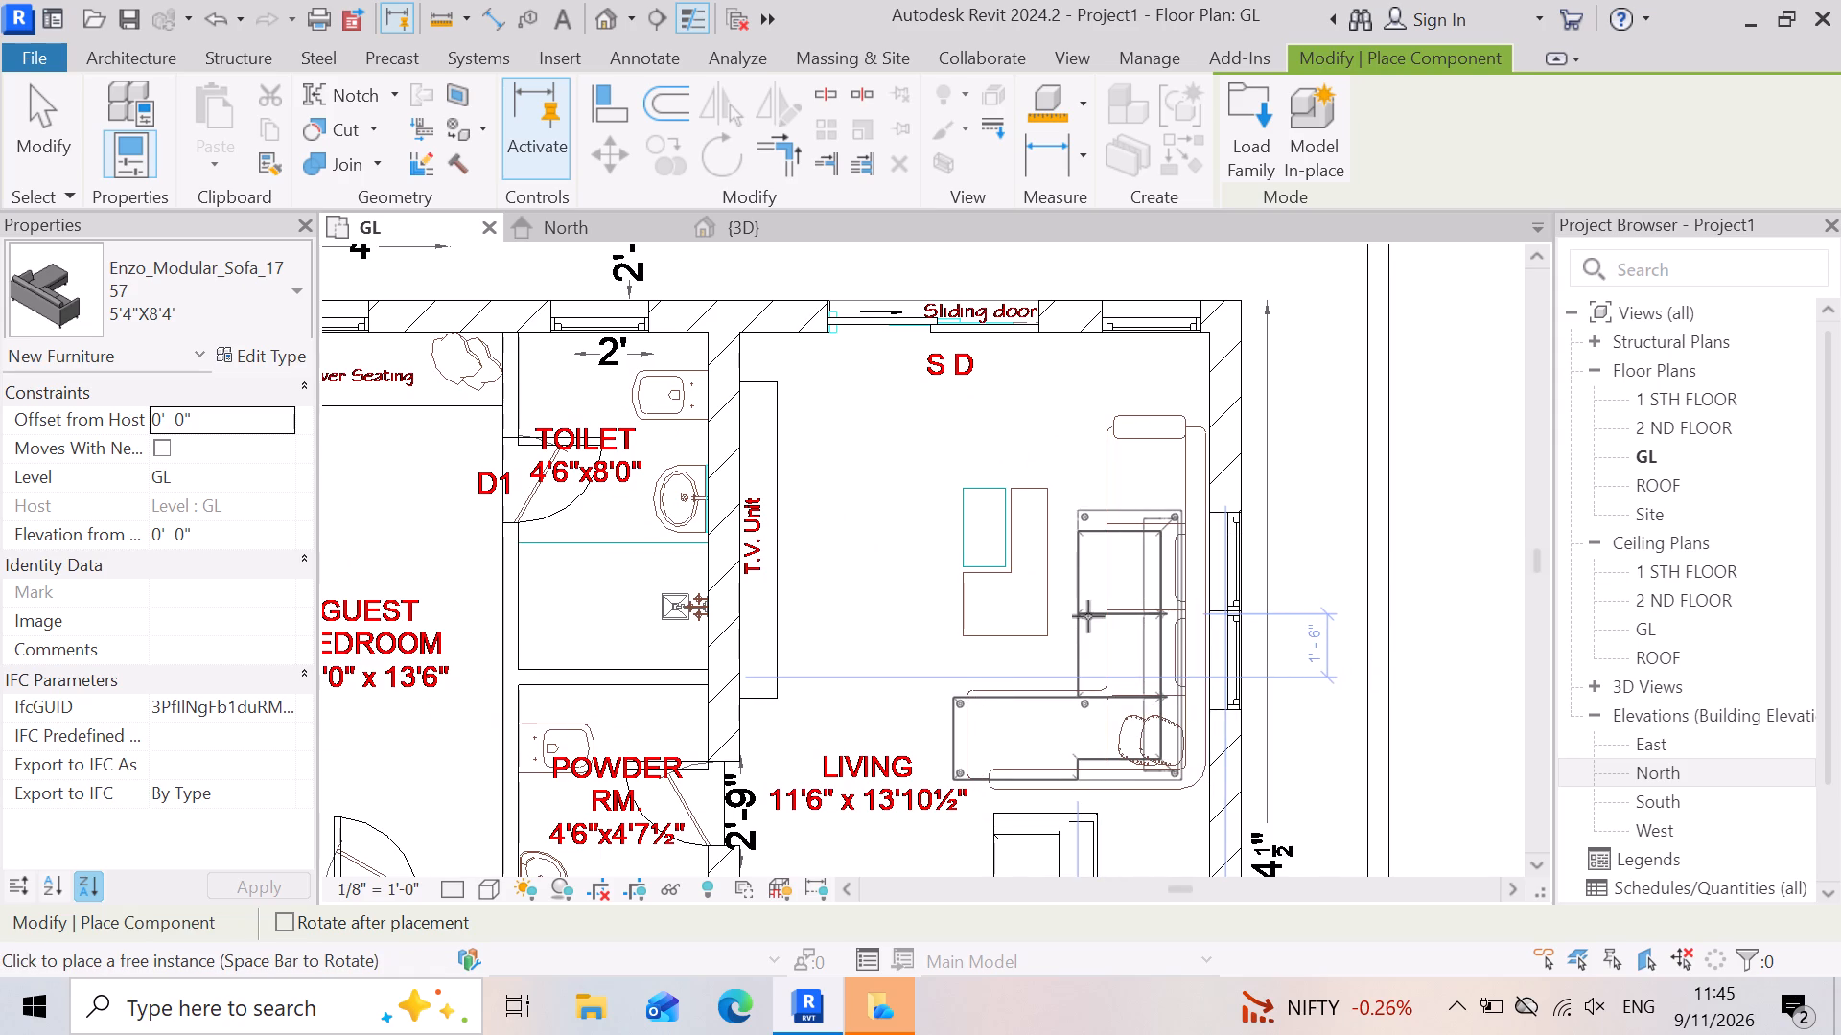
left_click(1095, 621)
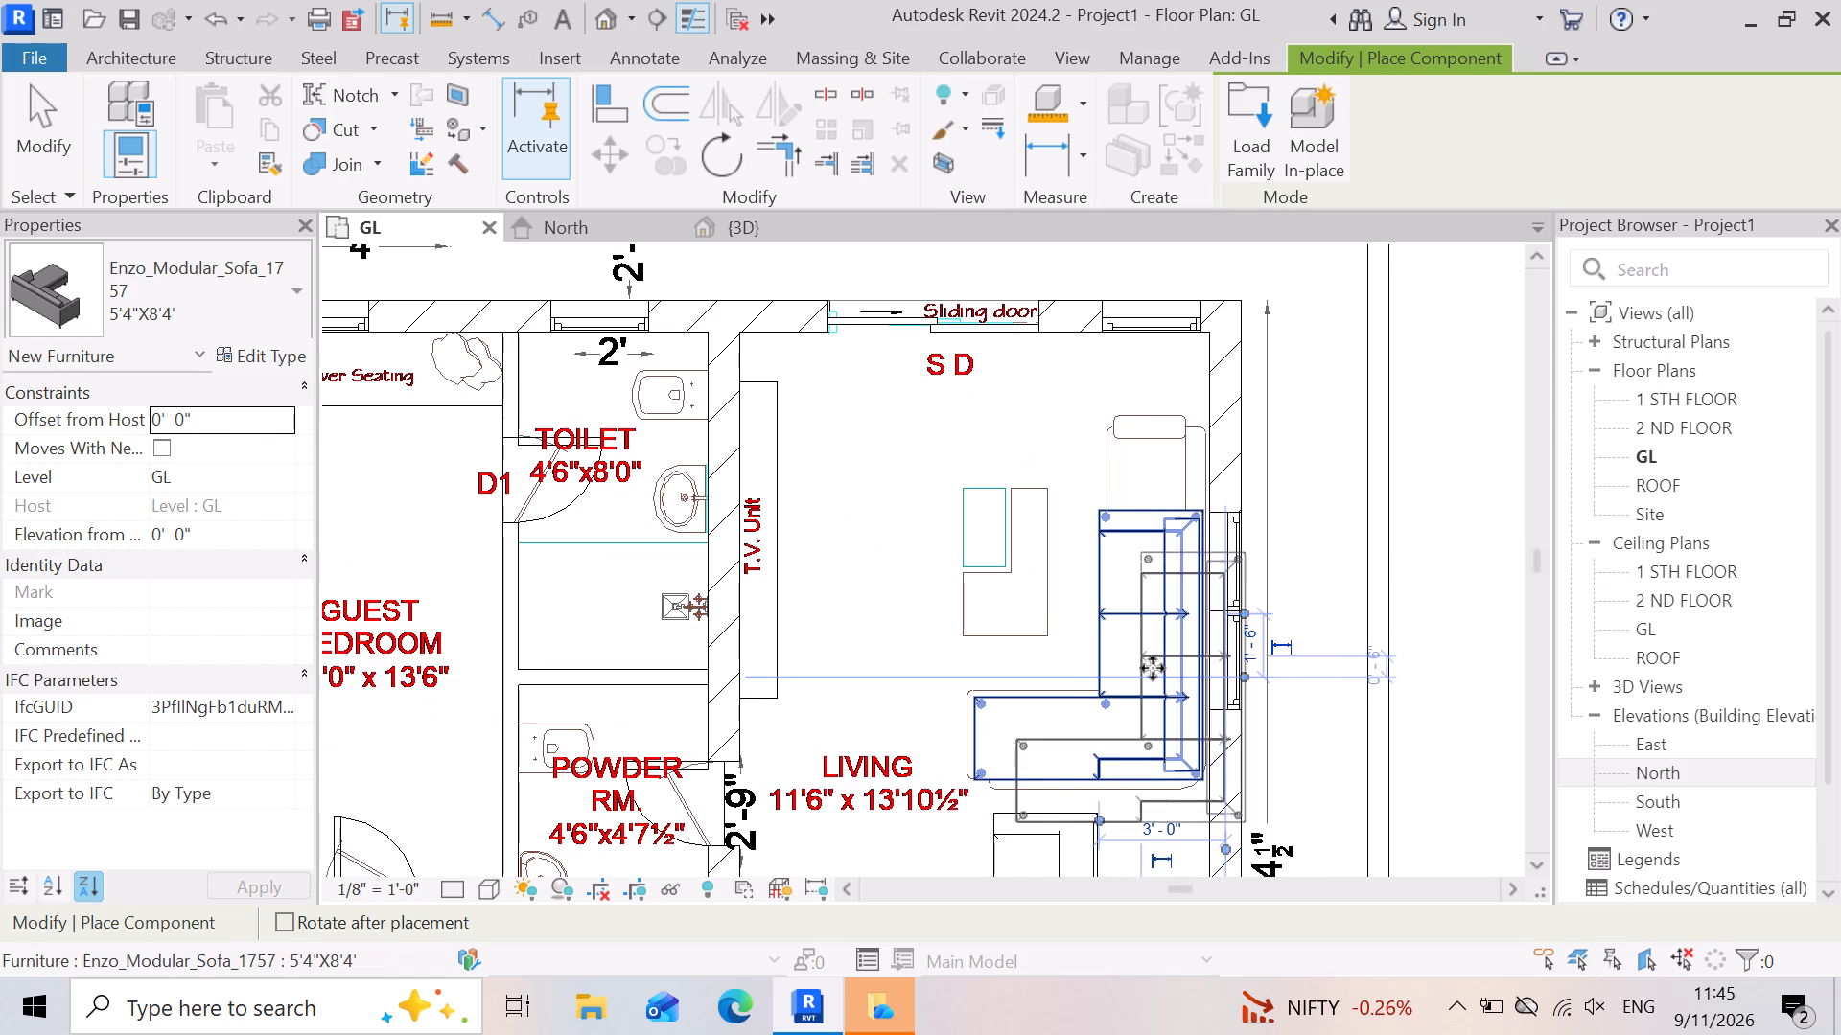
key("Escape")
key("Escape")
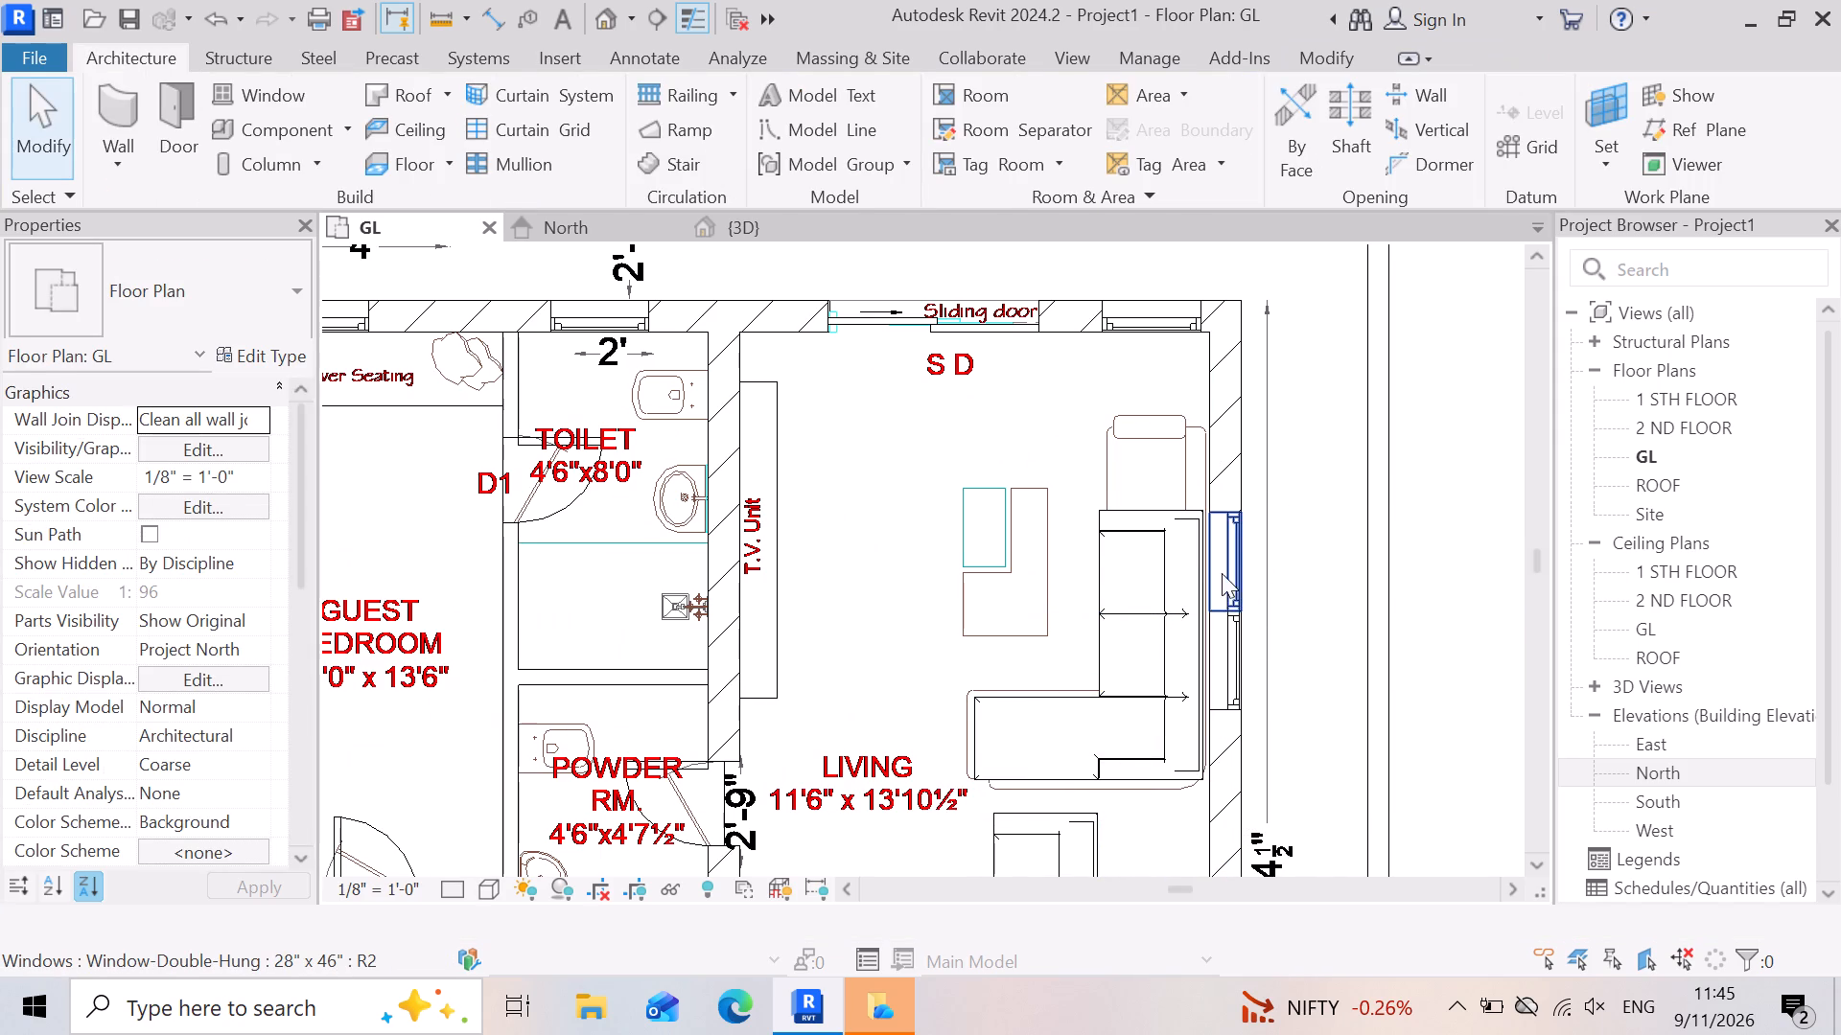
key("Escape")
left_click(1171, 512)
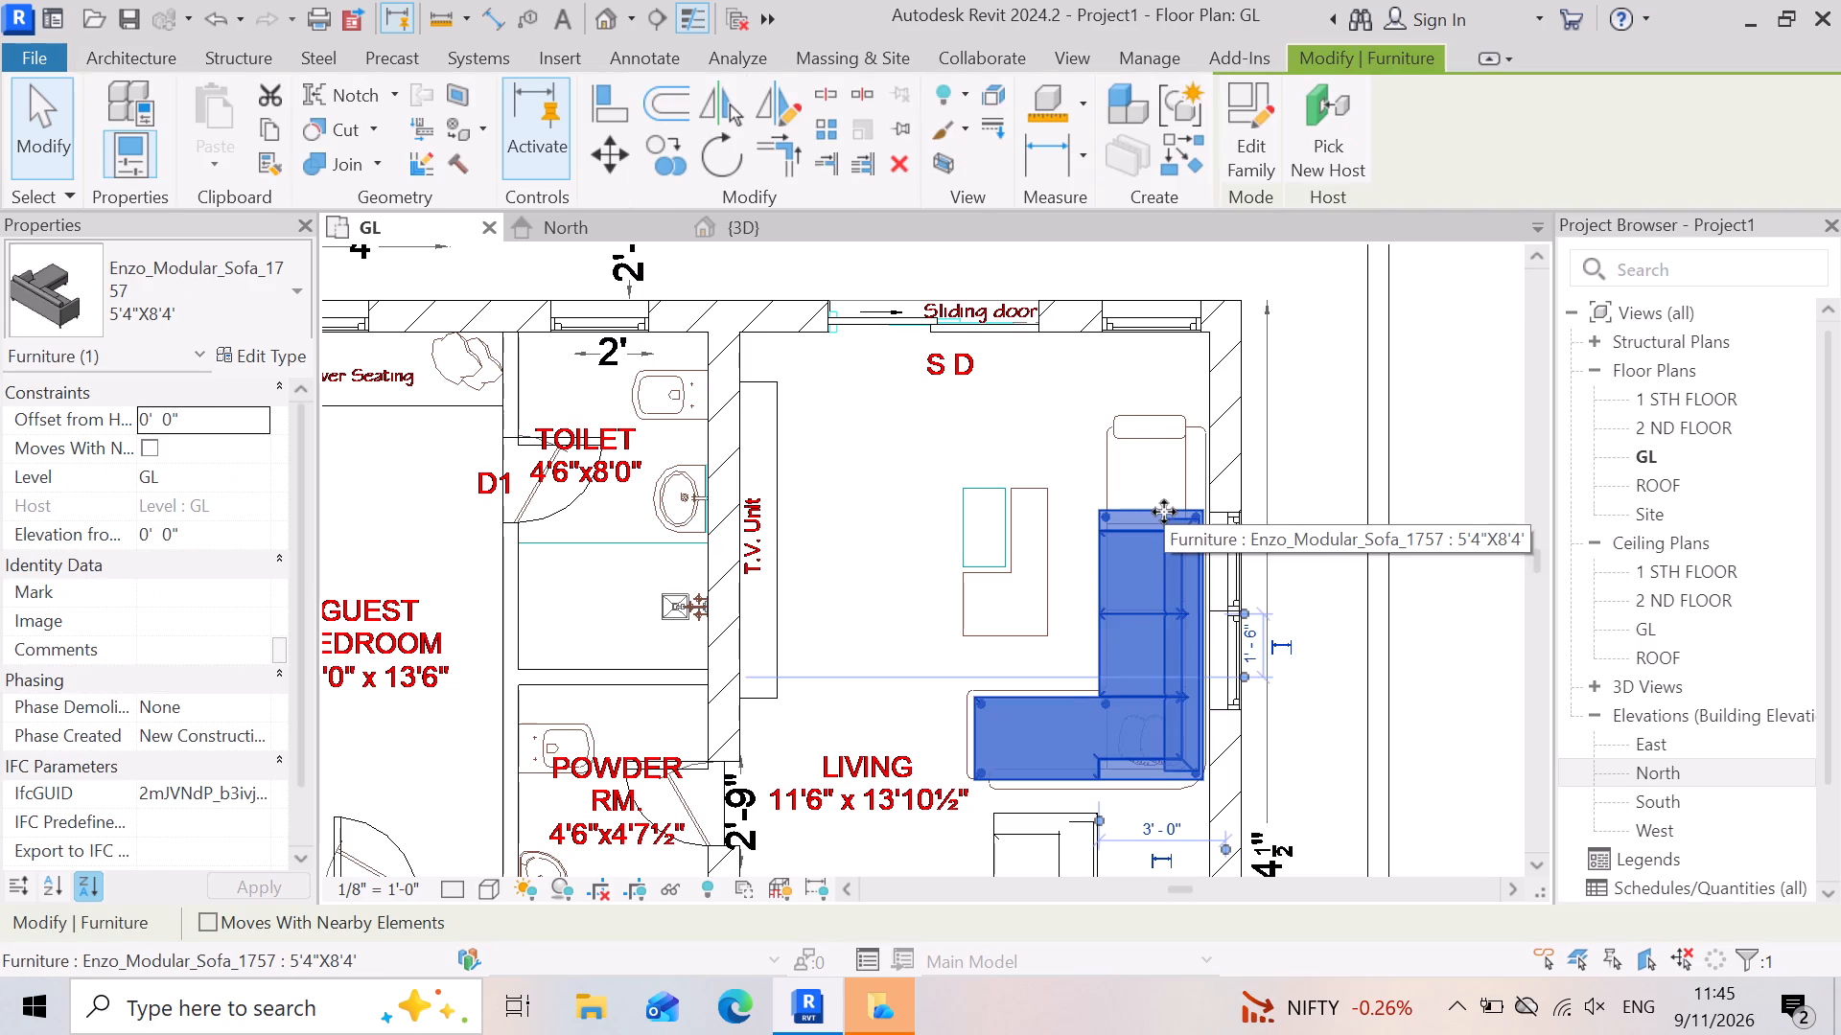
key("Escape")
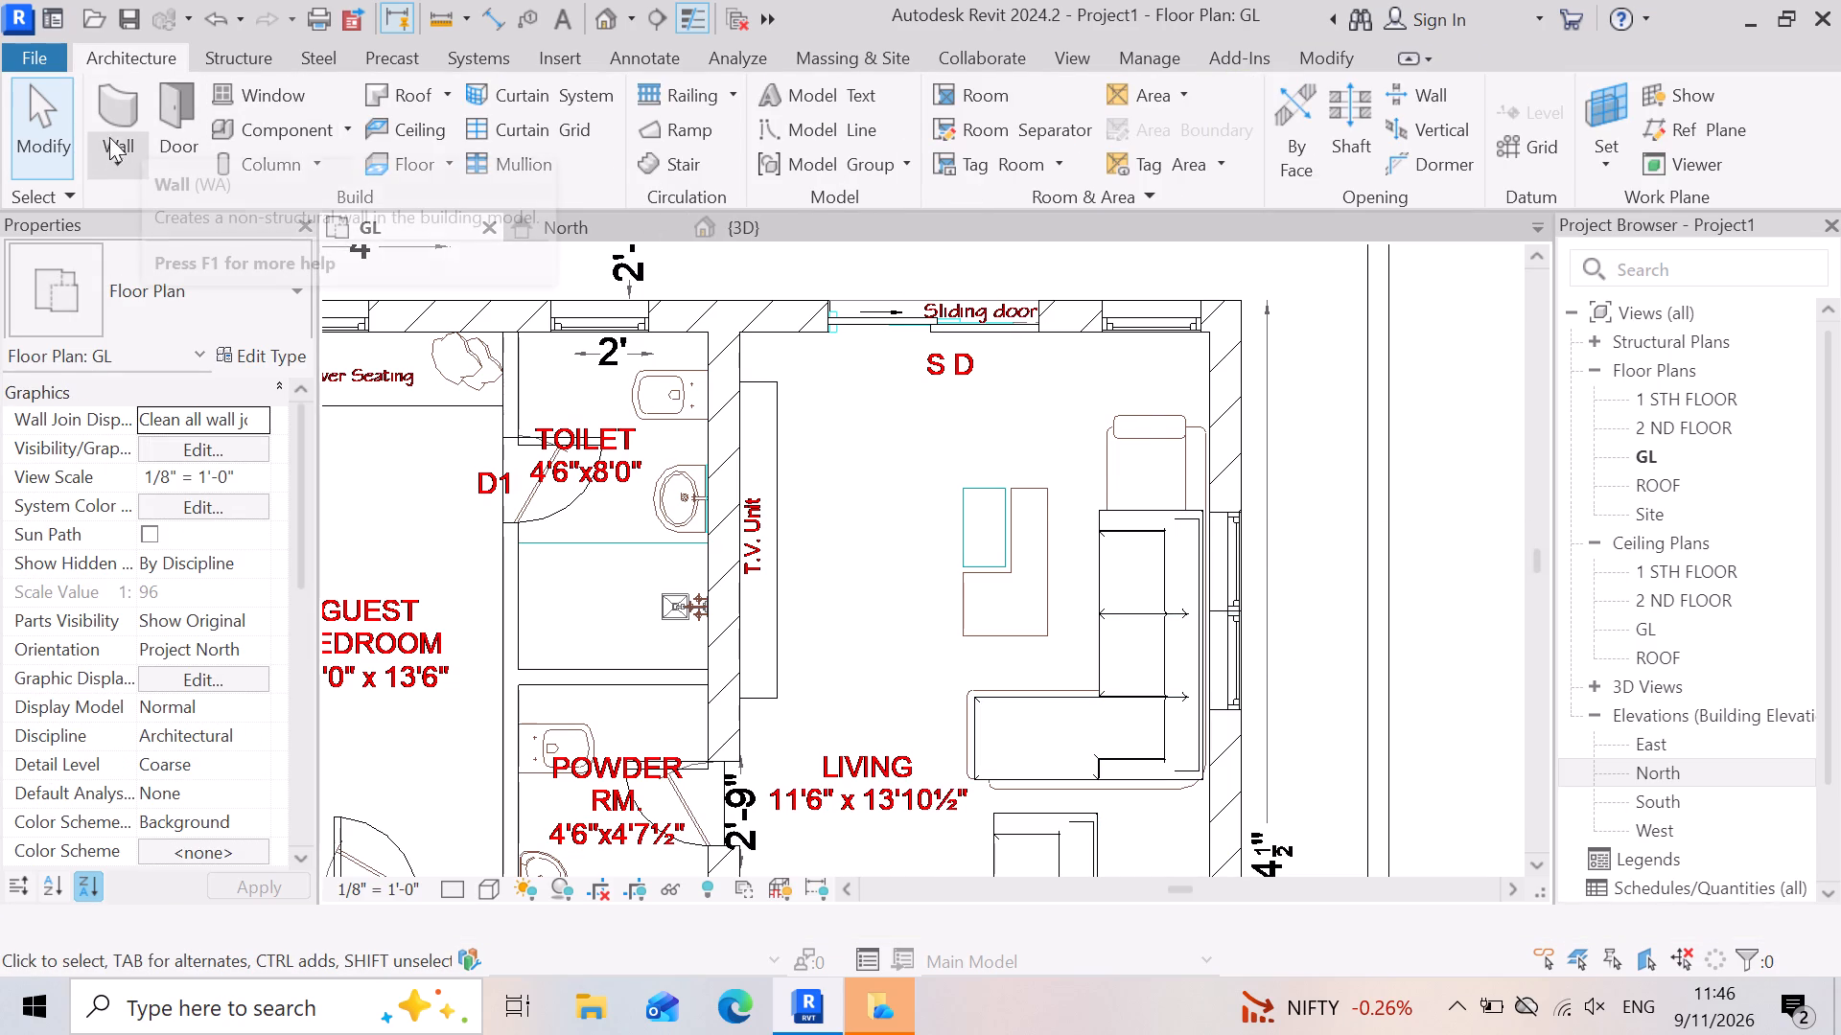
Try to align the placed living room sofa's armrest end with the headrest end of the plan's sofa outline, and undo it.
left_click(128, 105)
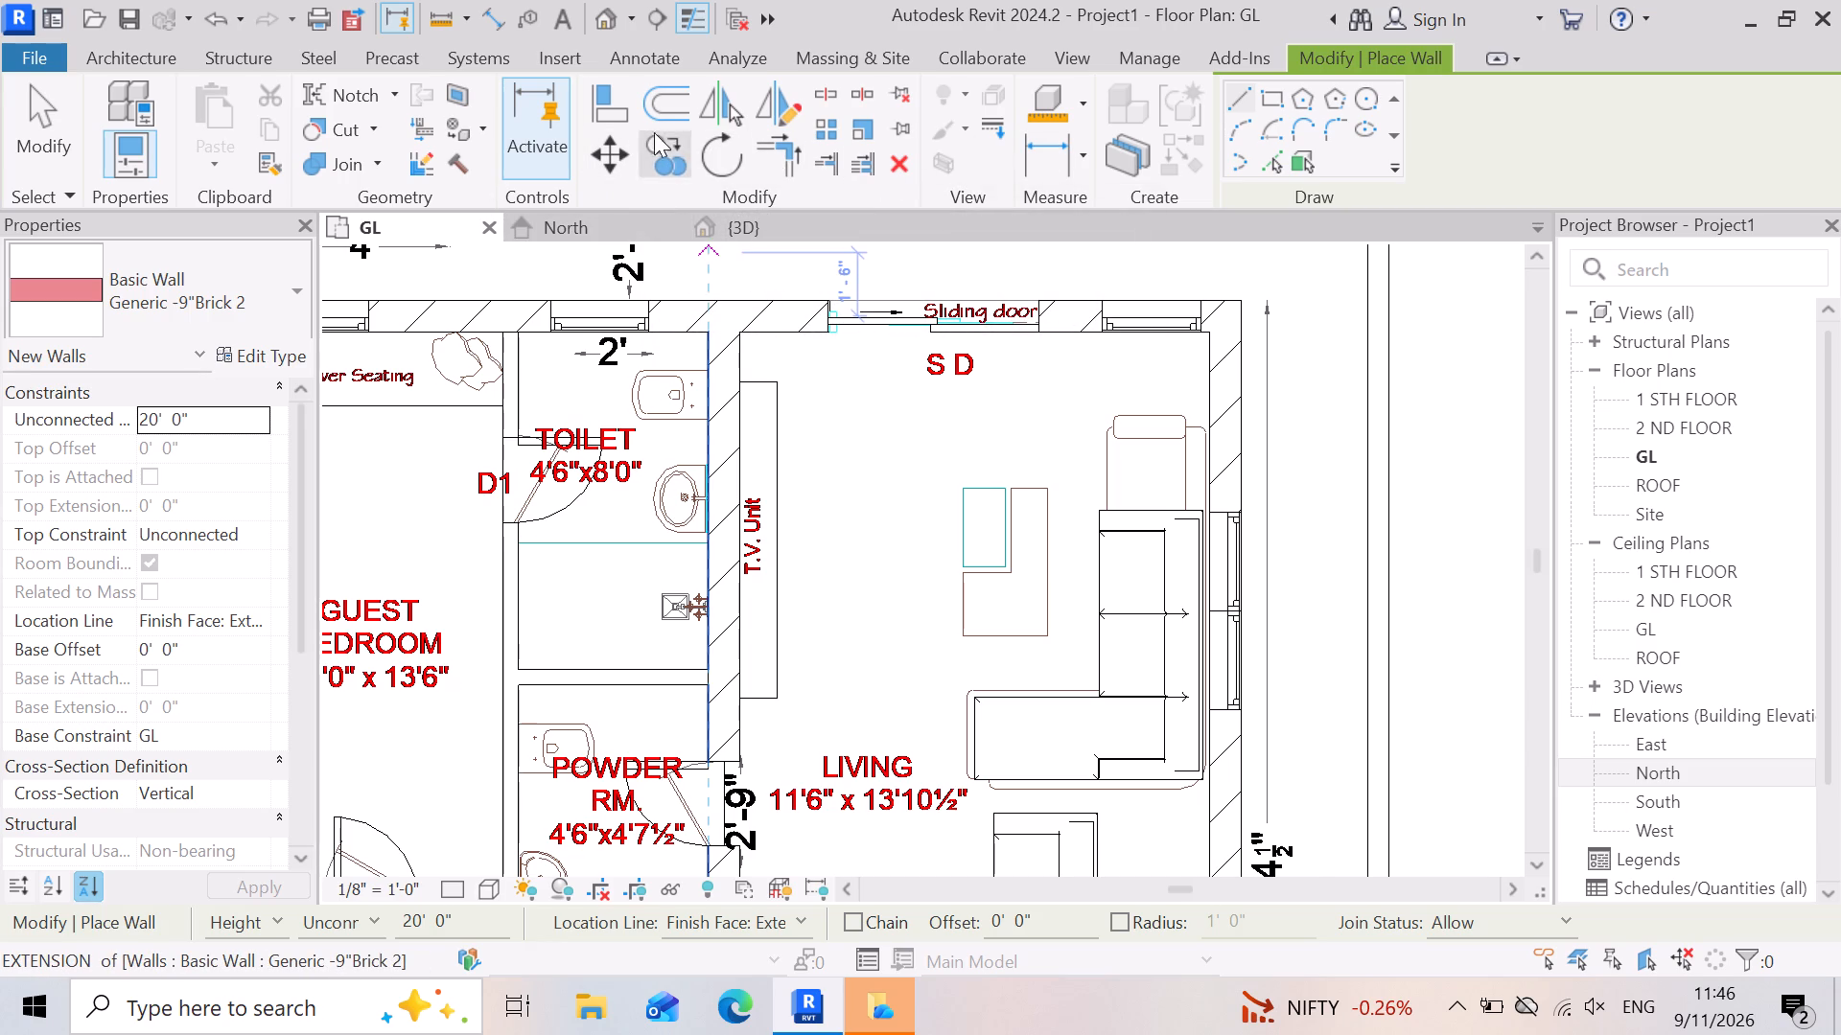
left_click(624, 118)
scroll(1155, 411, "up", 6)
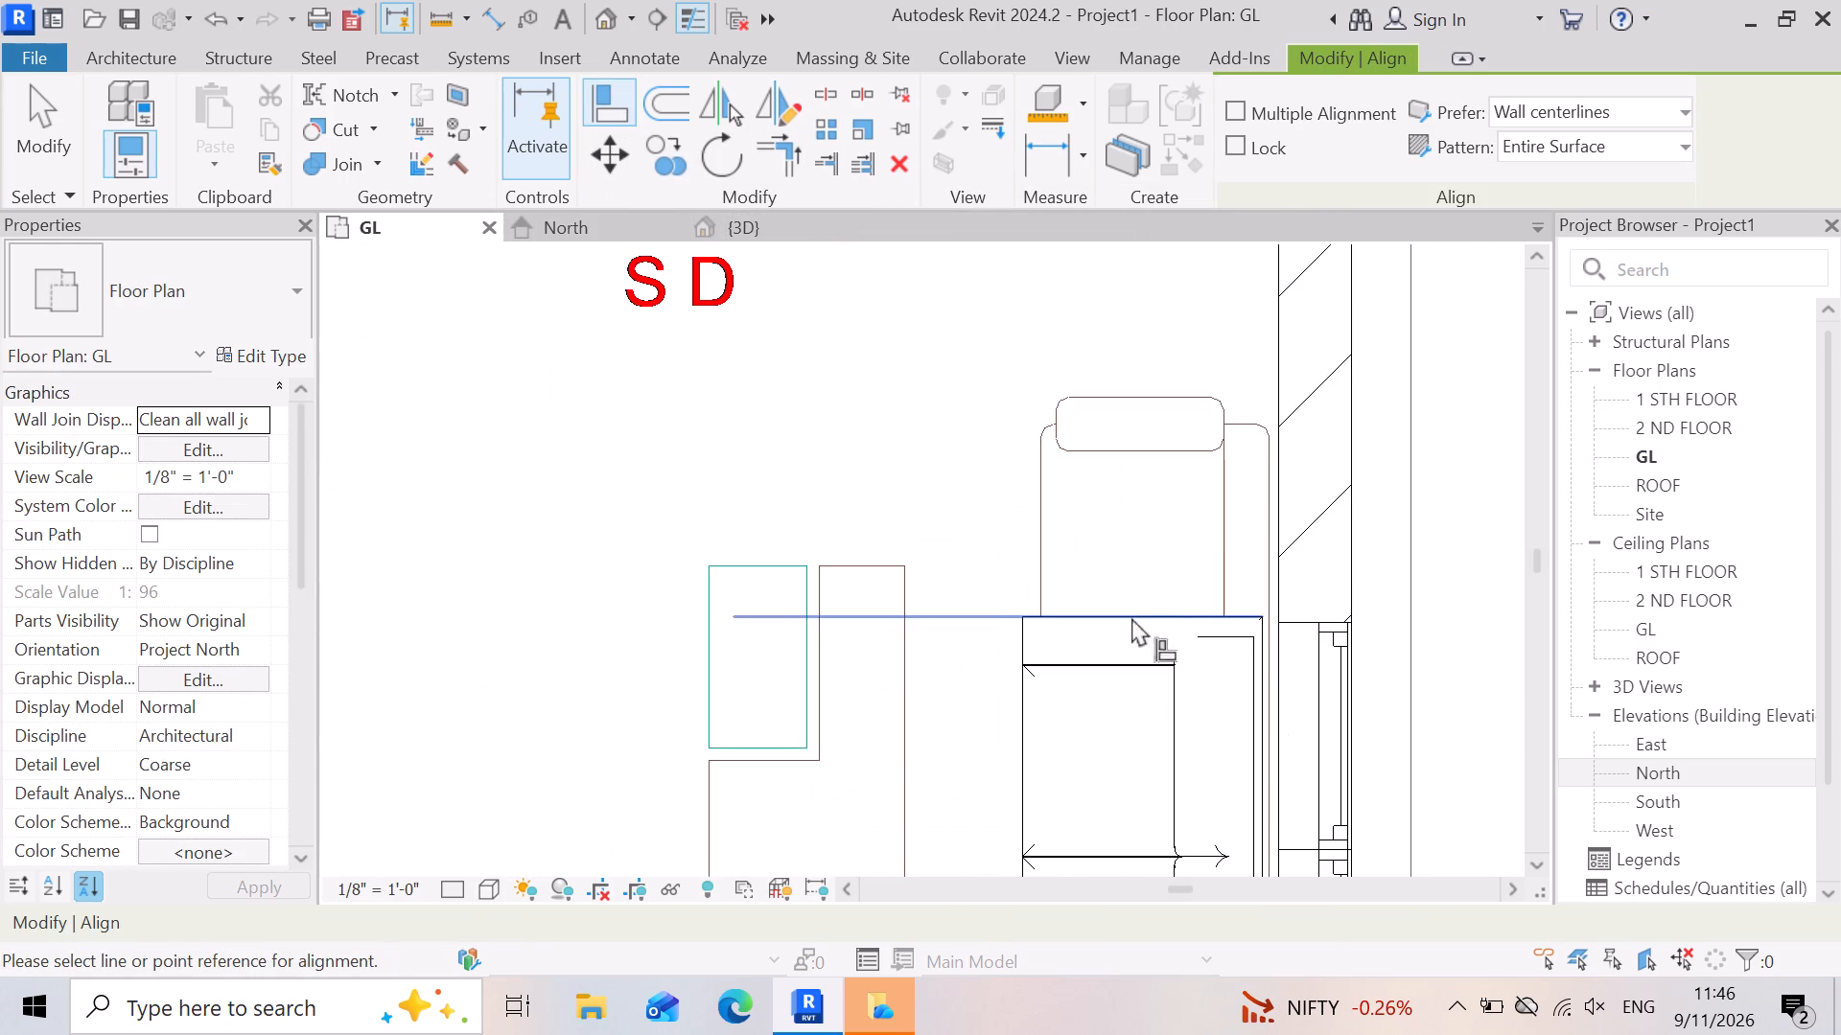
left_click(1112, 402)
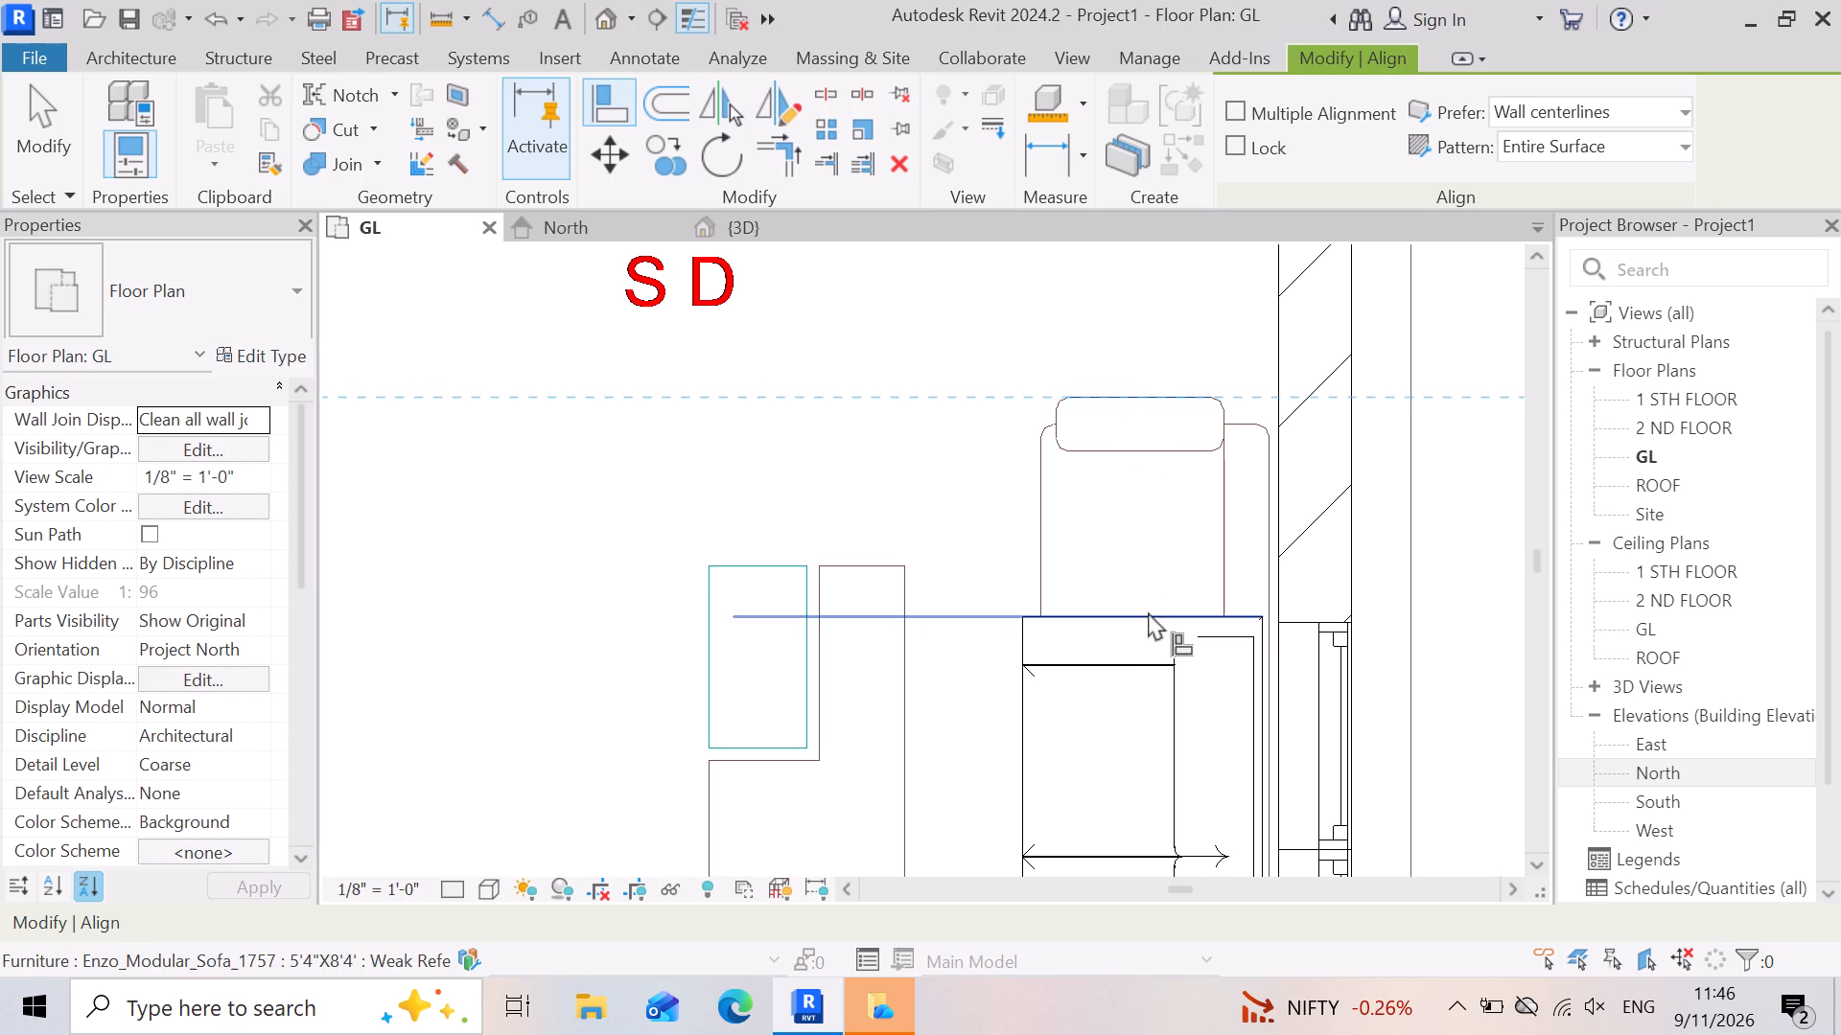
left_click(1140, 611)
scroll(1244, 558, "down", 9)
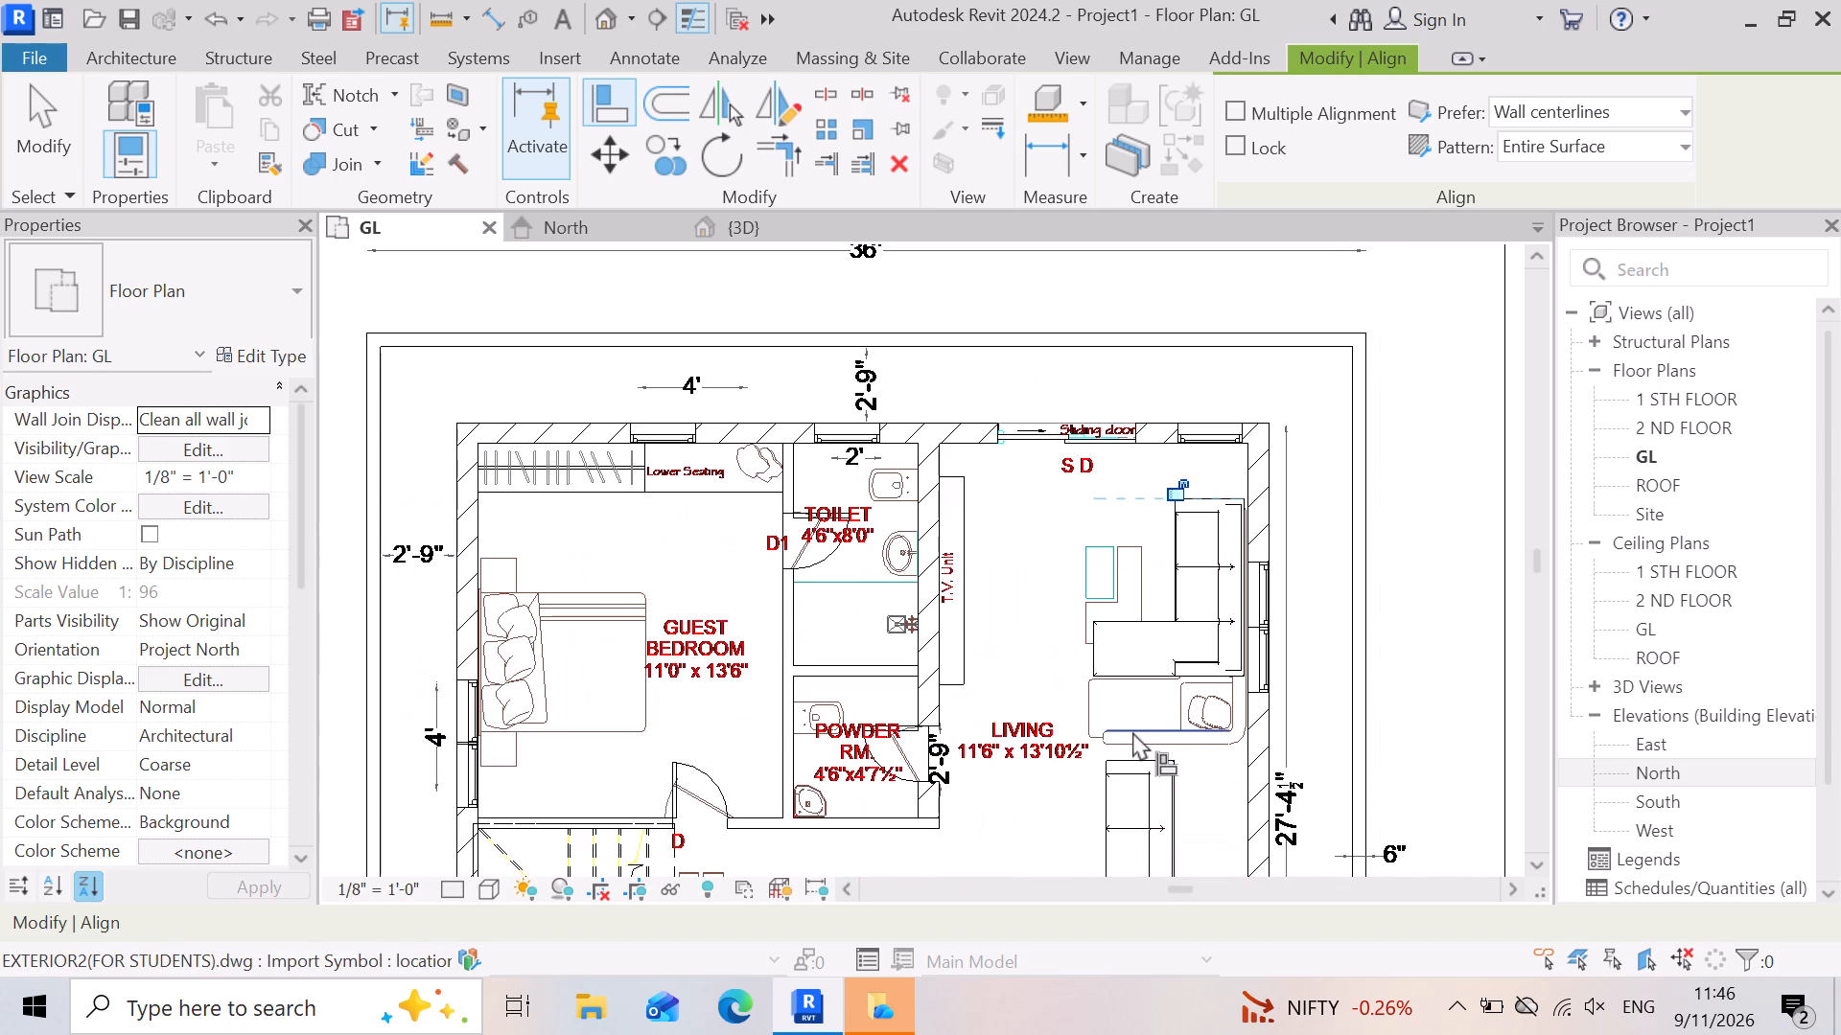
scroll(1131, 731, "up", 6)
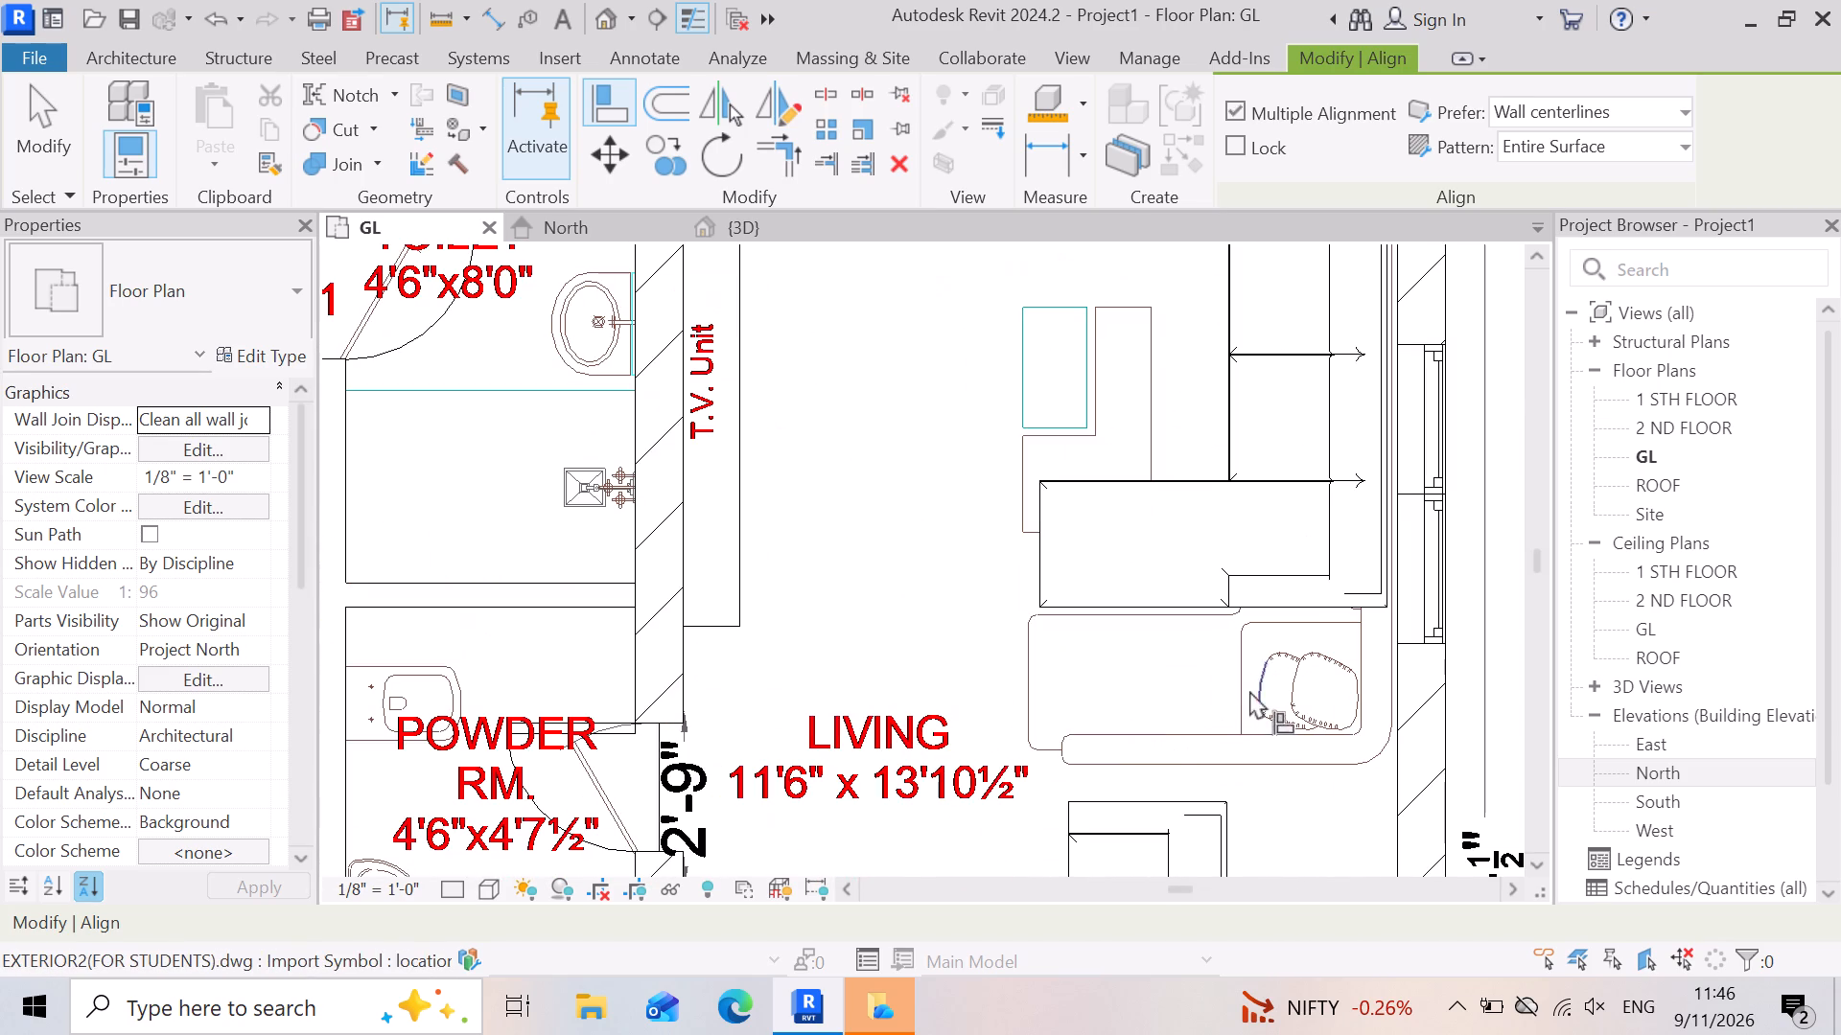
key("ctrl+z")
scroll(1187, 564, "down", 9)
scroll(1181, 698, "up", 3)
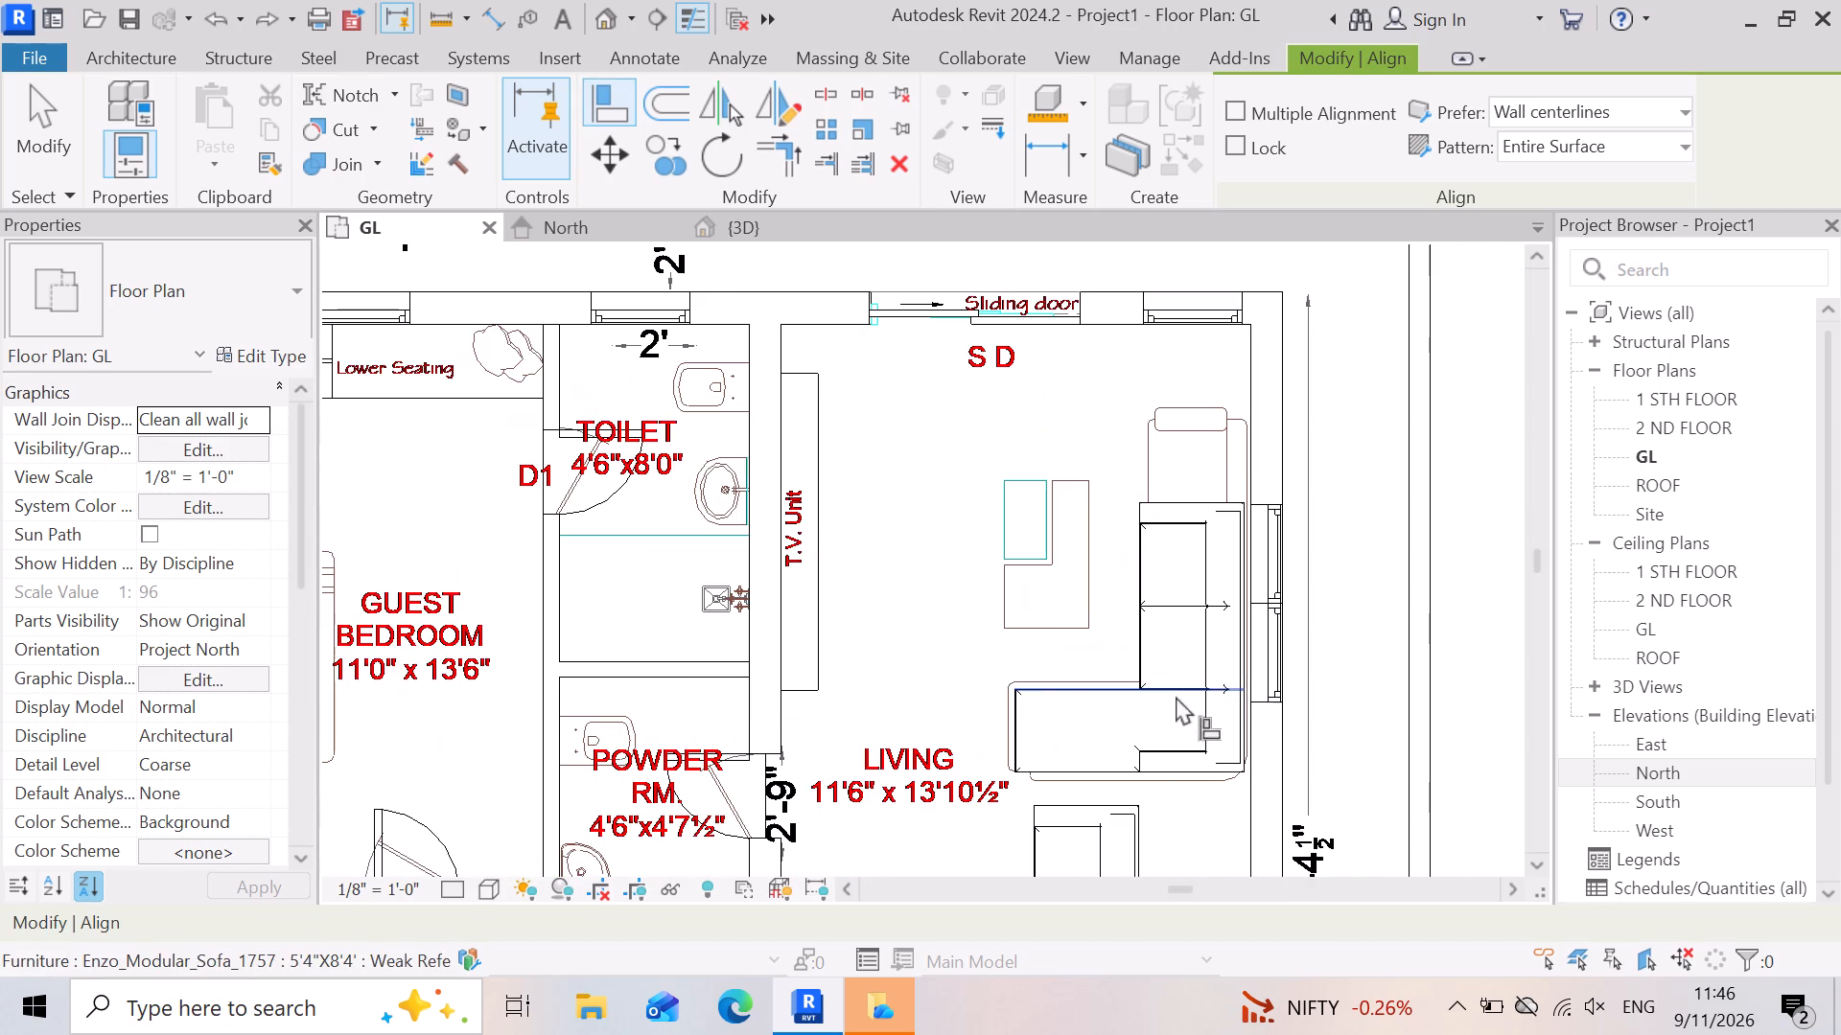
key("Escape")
Examine the placed L-shaped living room sofa in the plan and in the 3D view.
scroll(1119, 642, "up", 3)
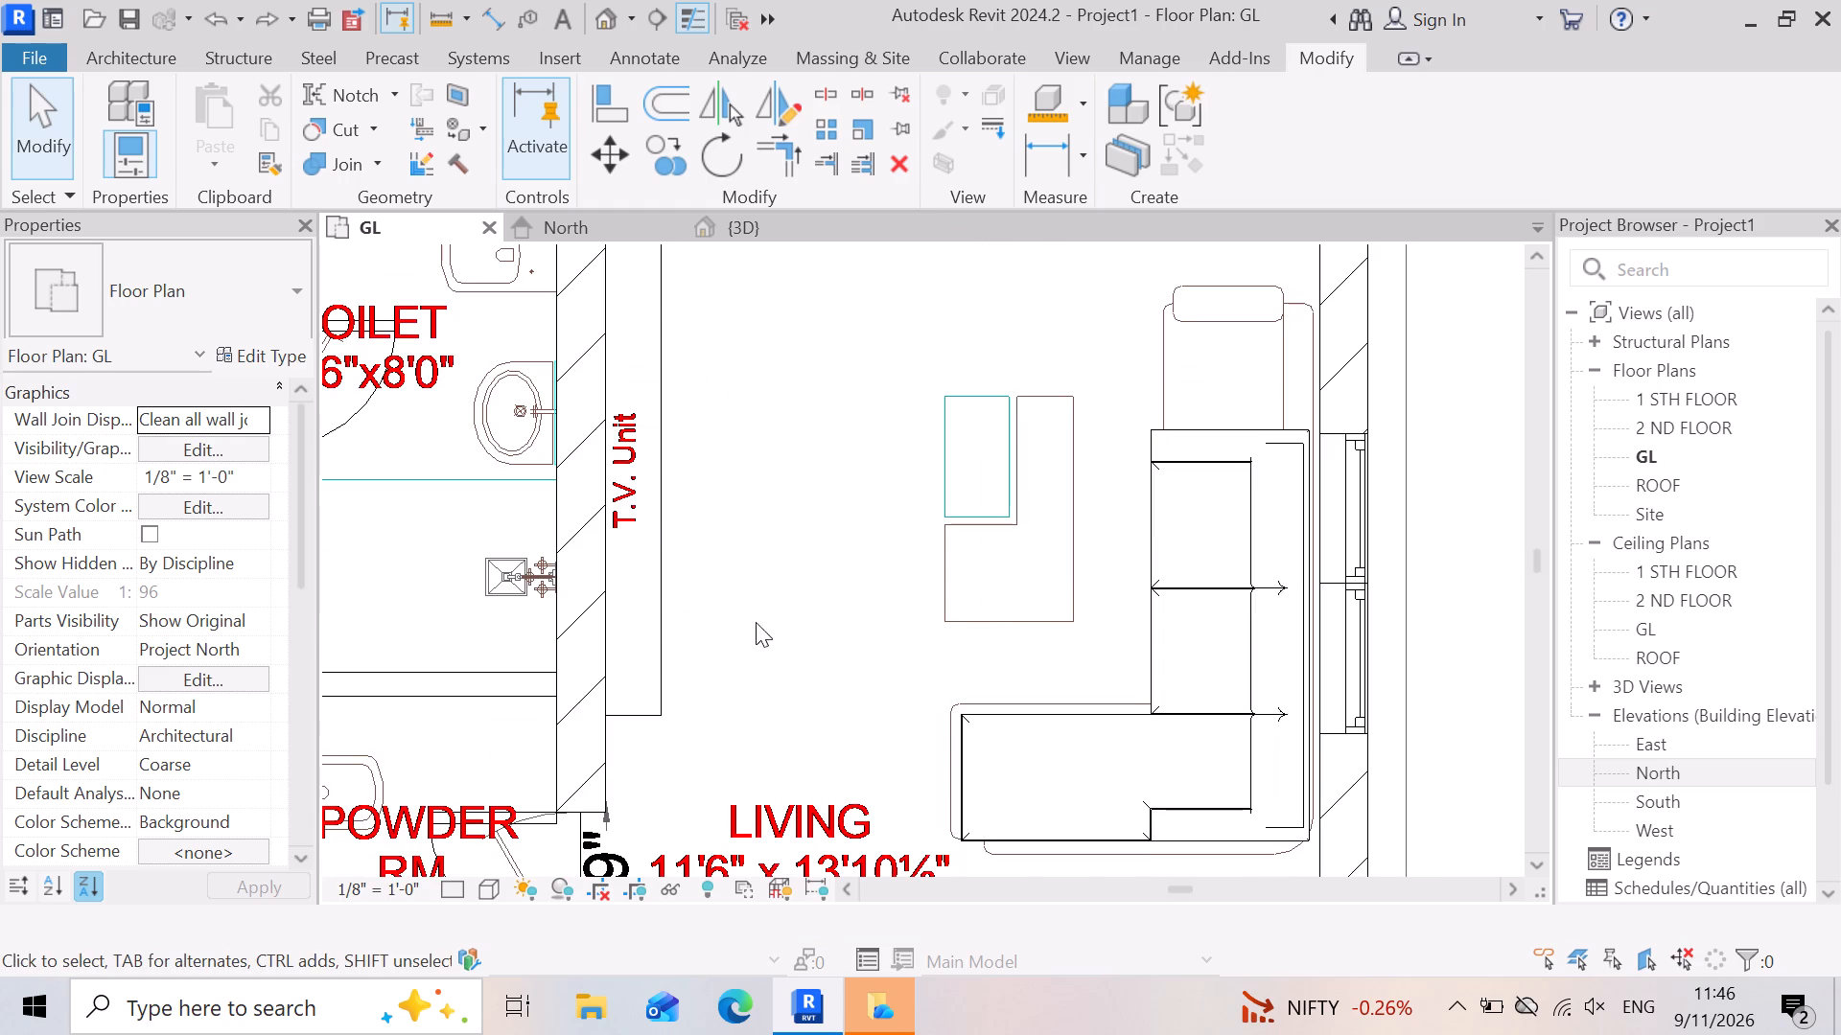
scroll(1070, 567, "down", 8)
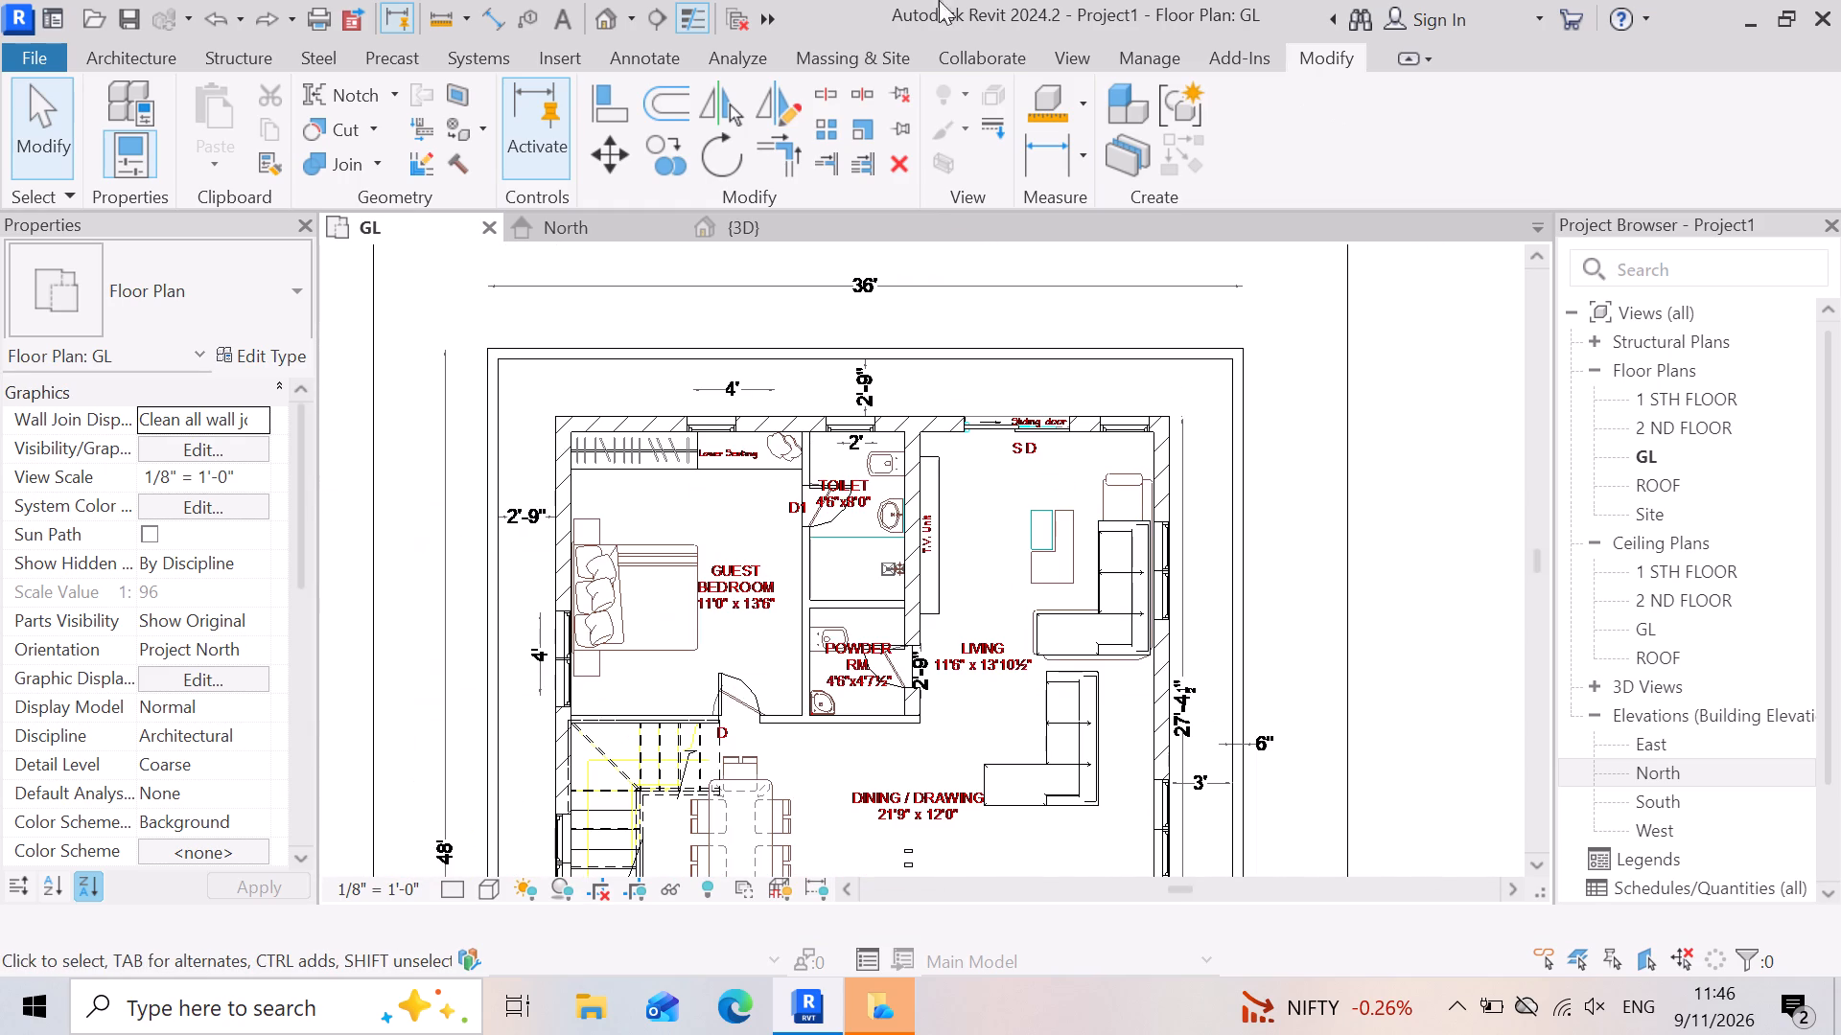
left_click(812, 227)
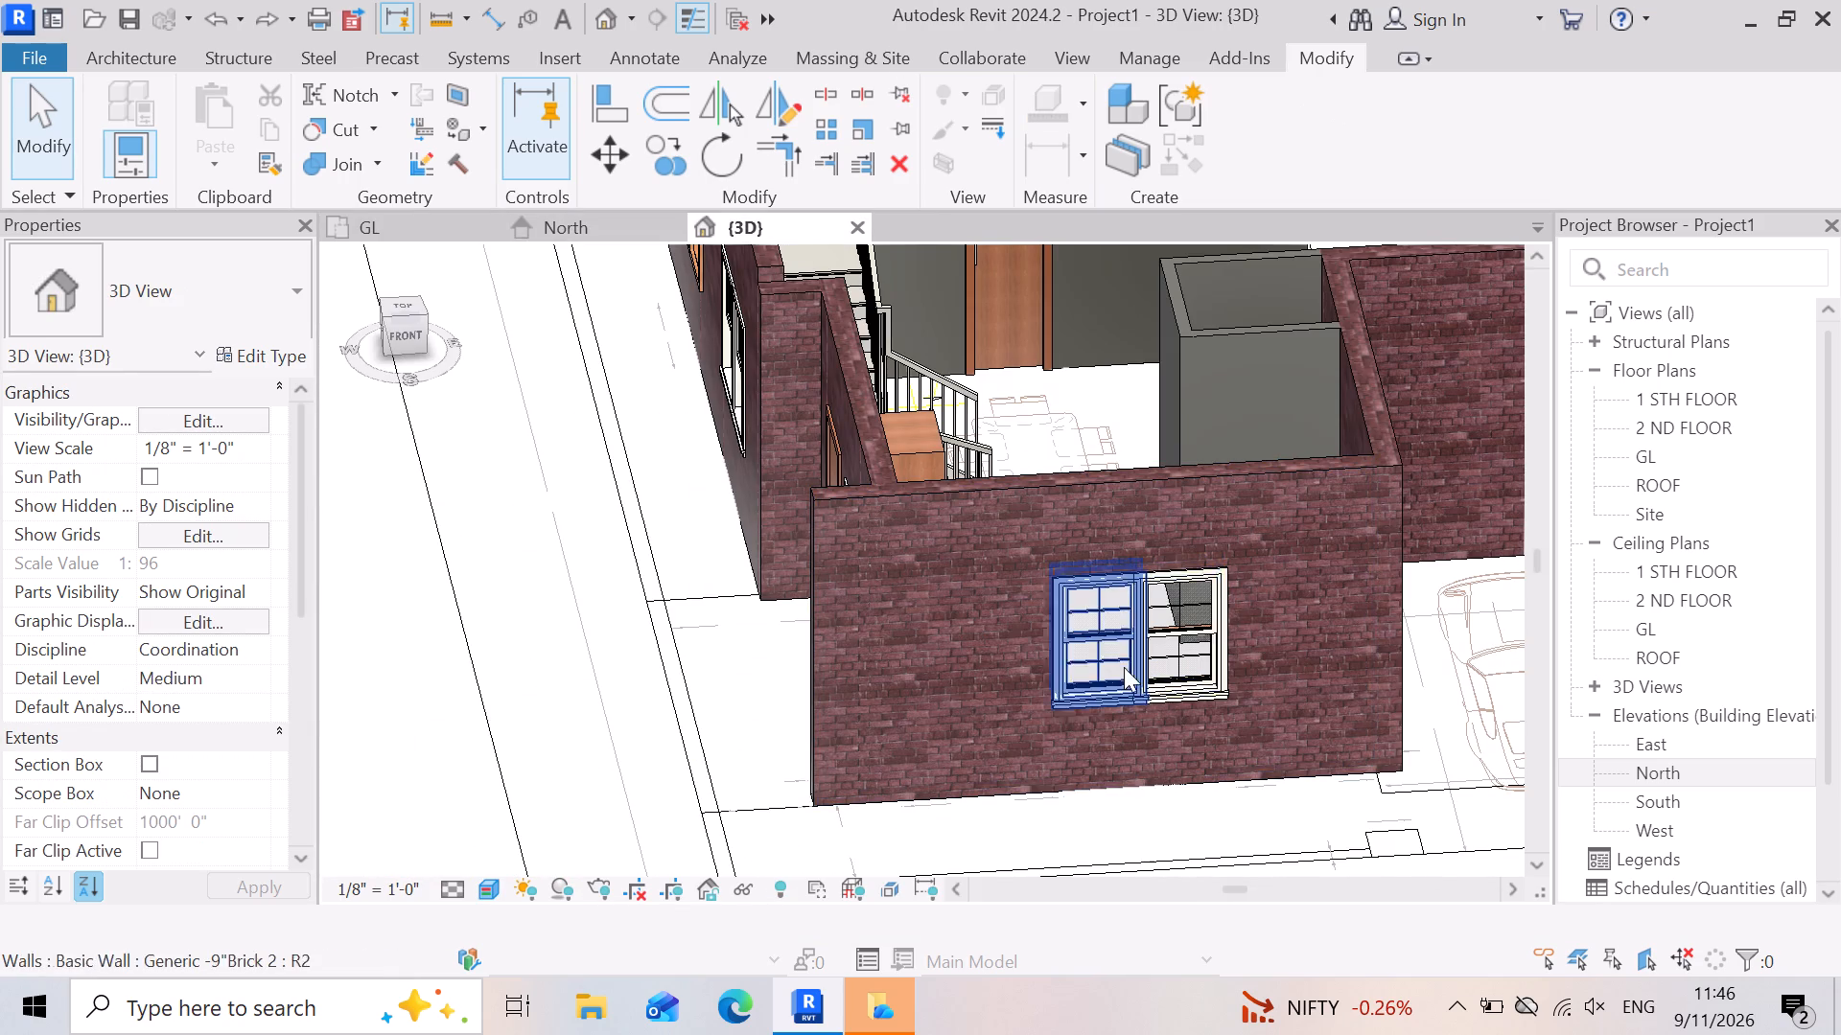
scroll(1152, 658, "down", 5)
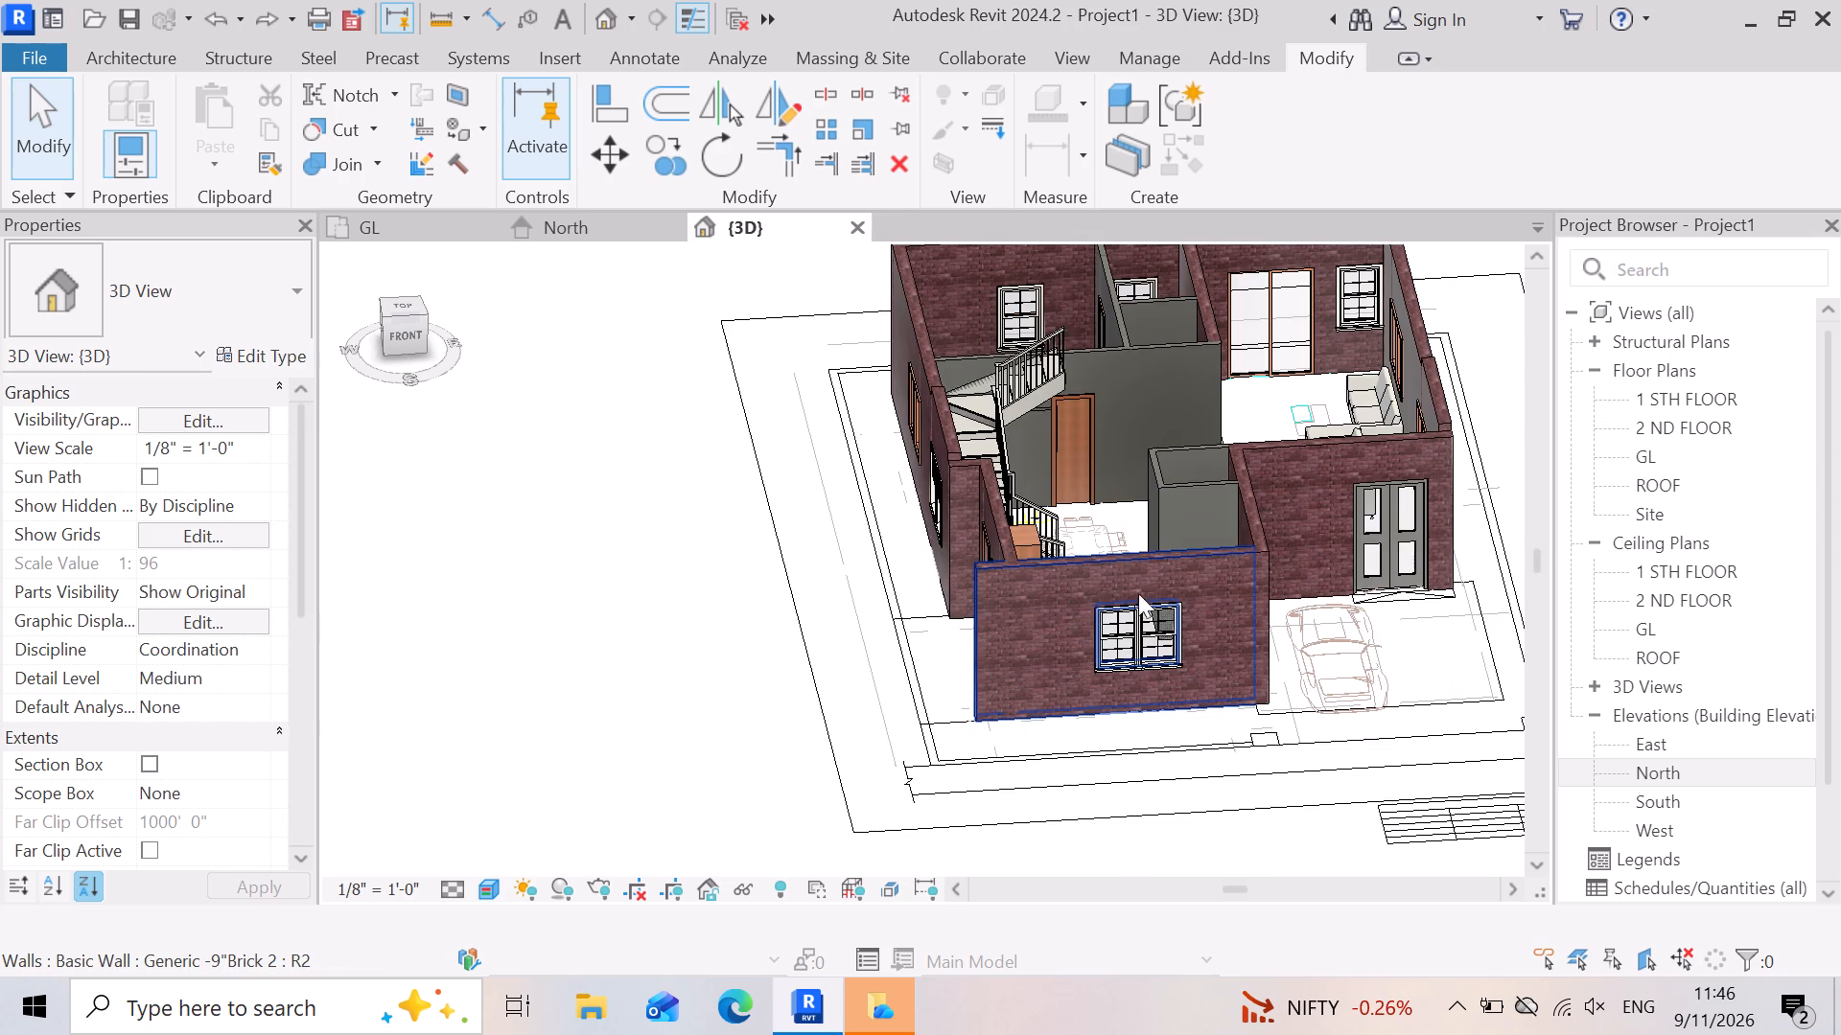
scroll(1429, 411, "up", 5)
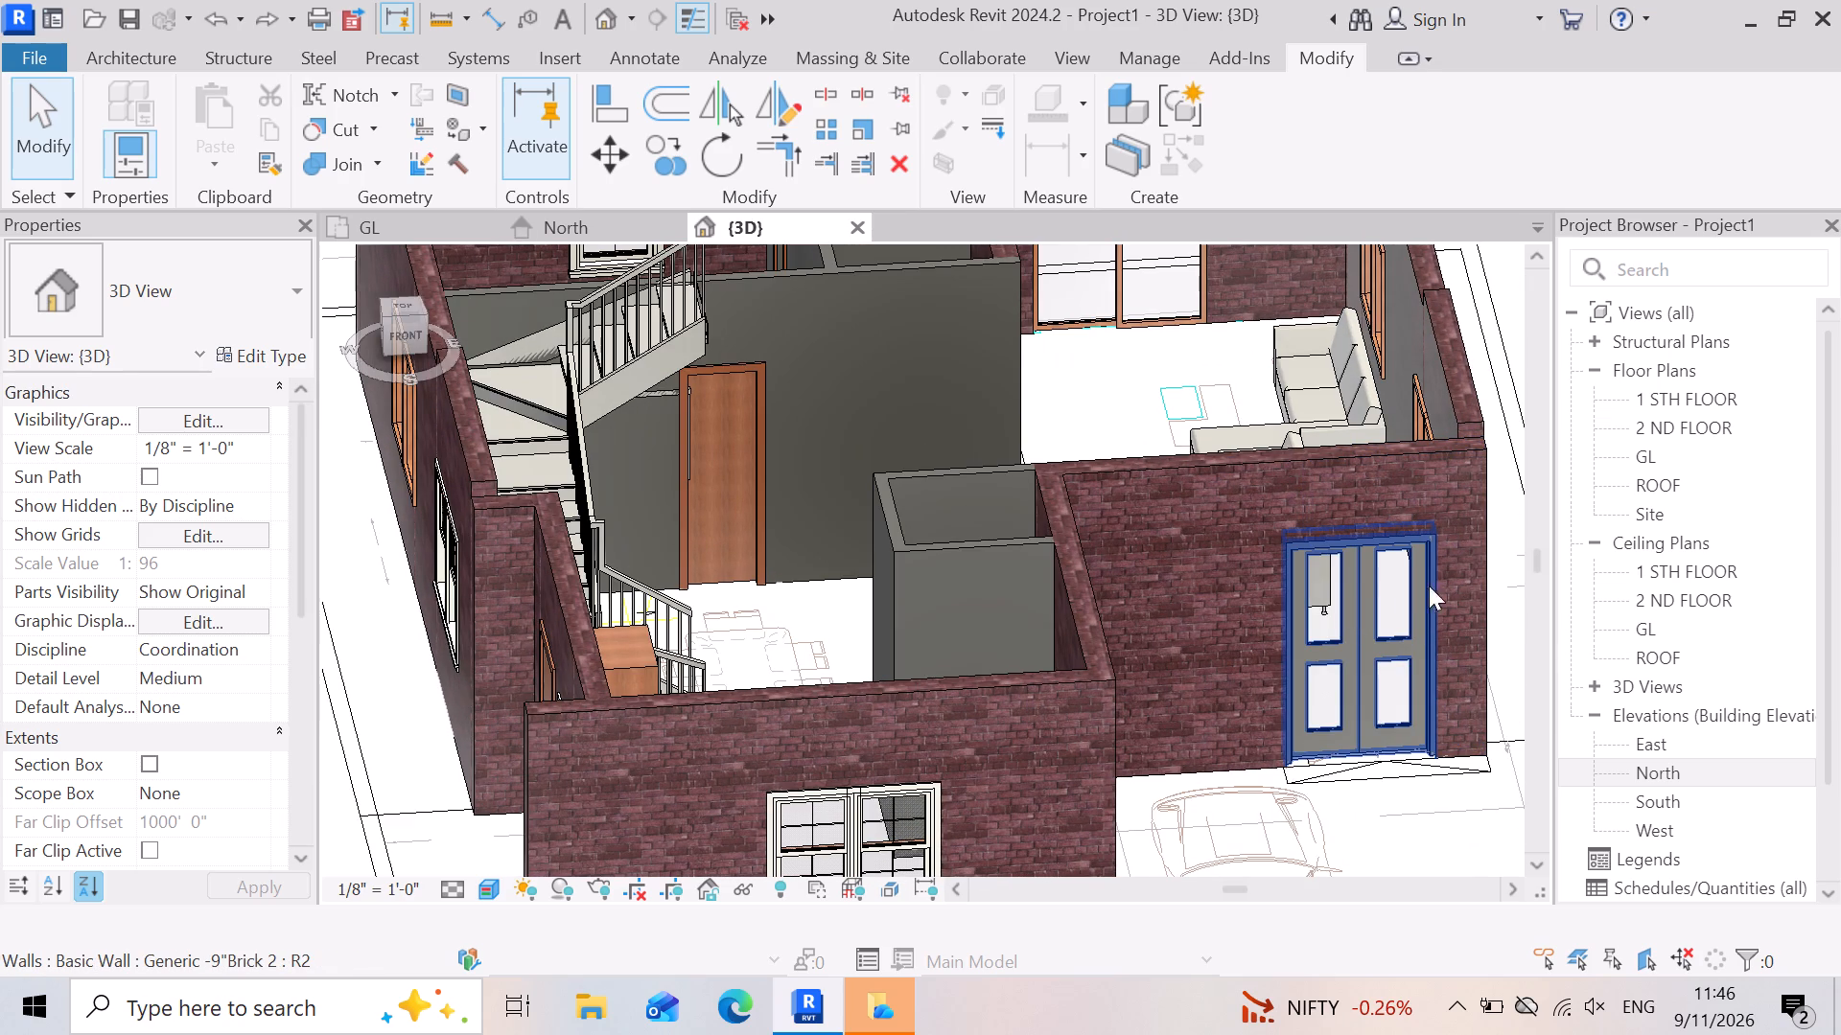
scroll(1441, 494, "up", 3)
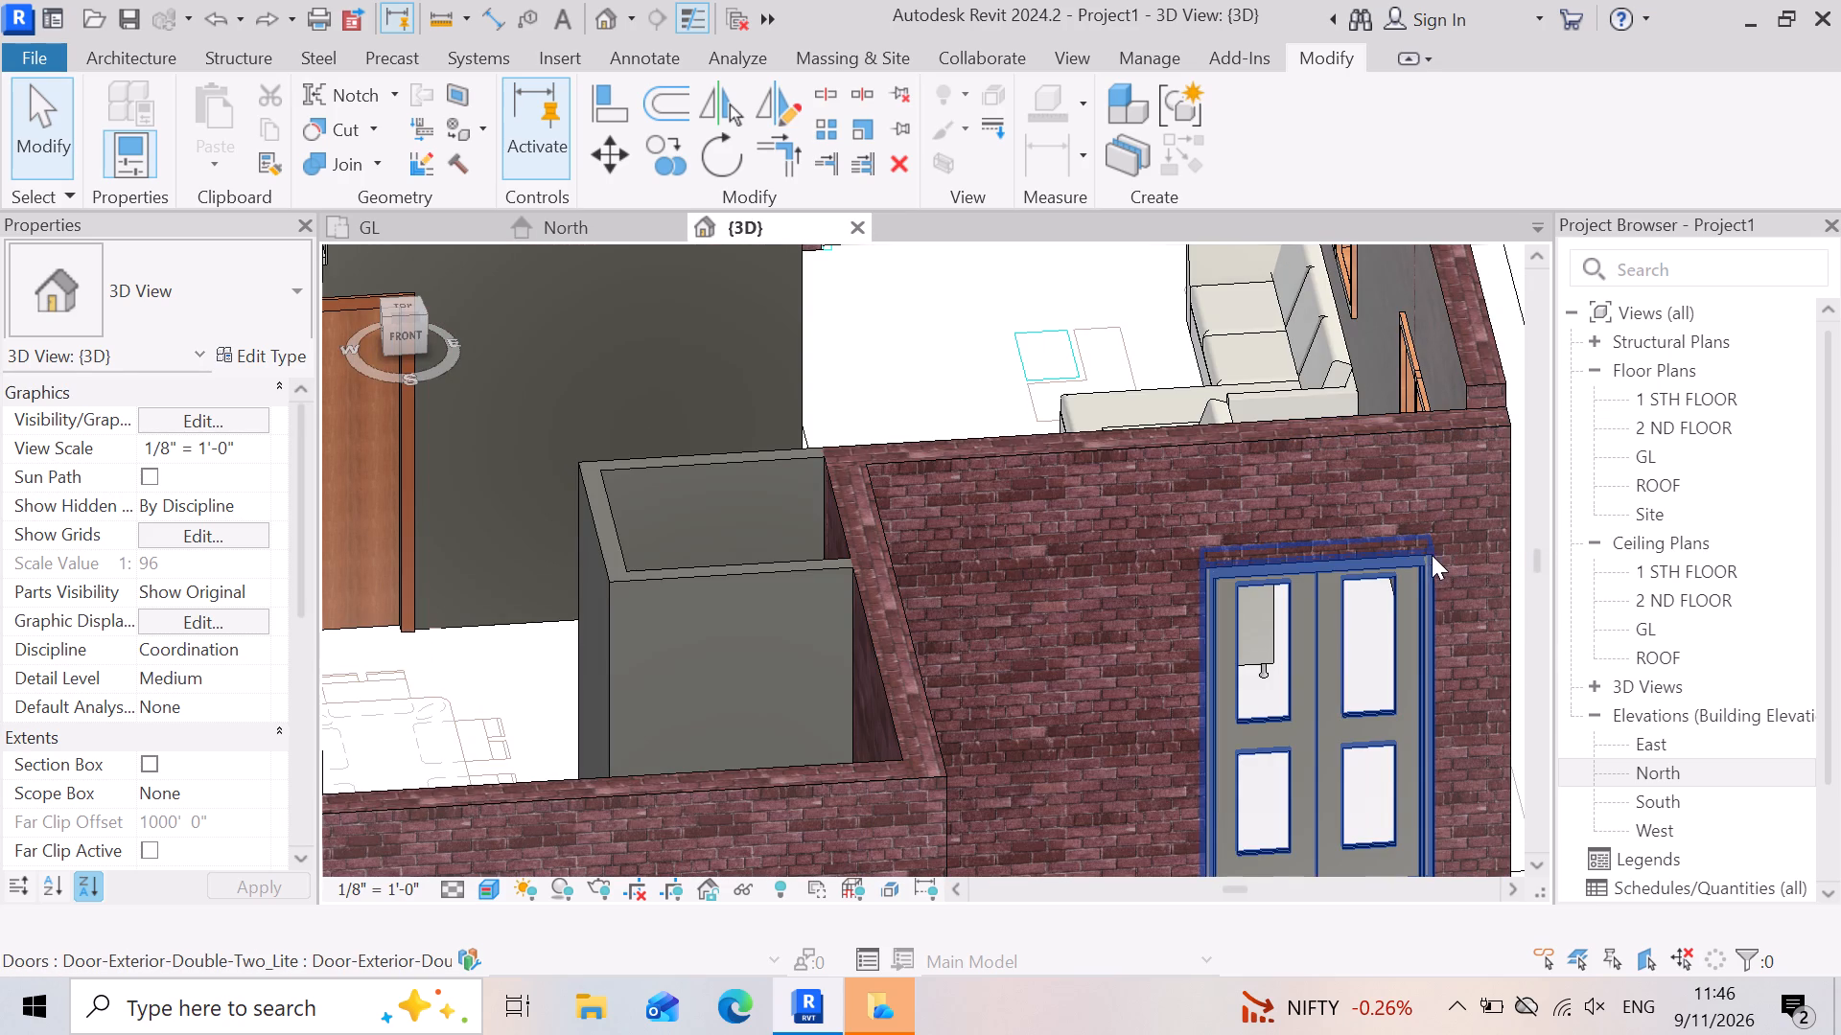
scroll(1084, 425, "up", 3)
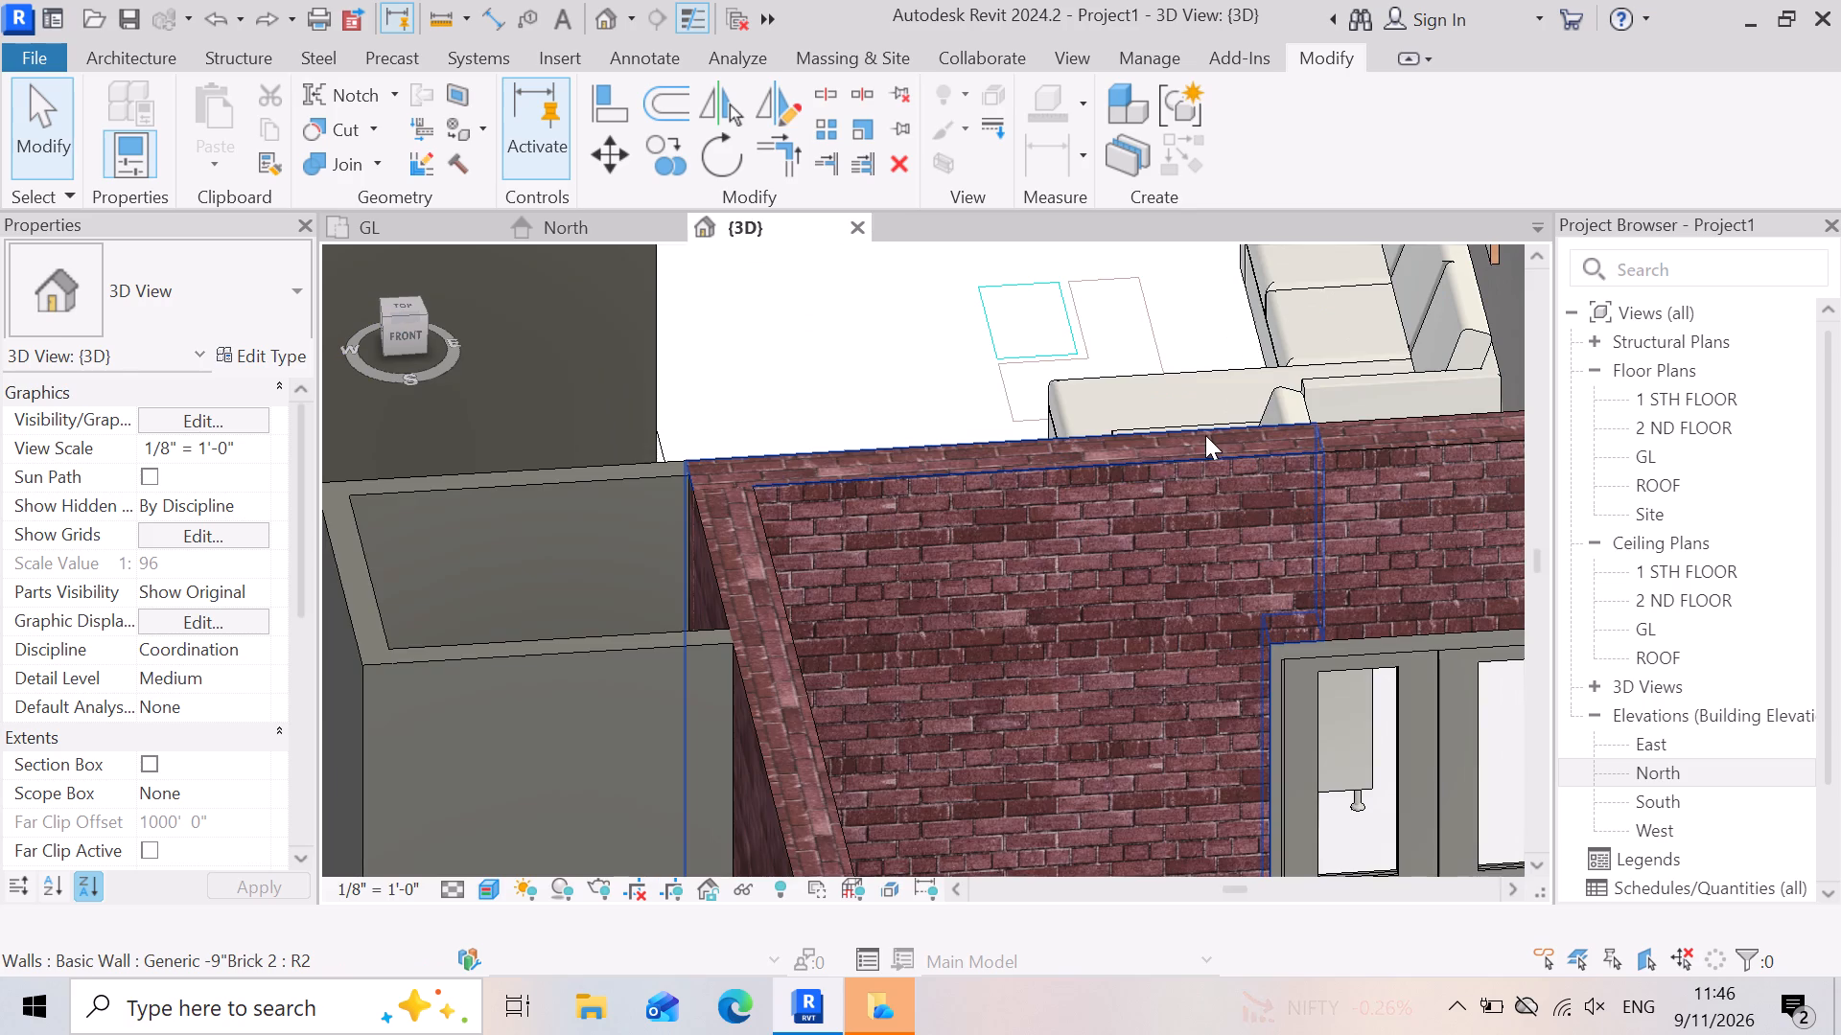
scroll(1209, 435, "down", 2)
scroll(1079, 502, "down", 3)
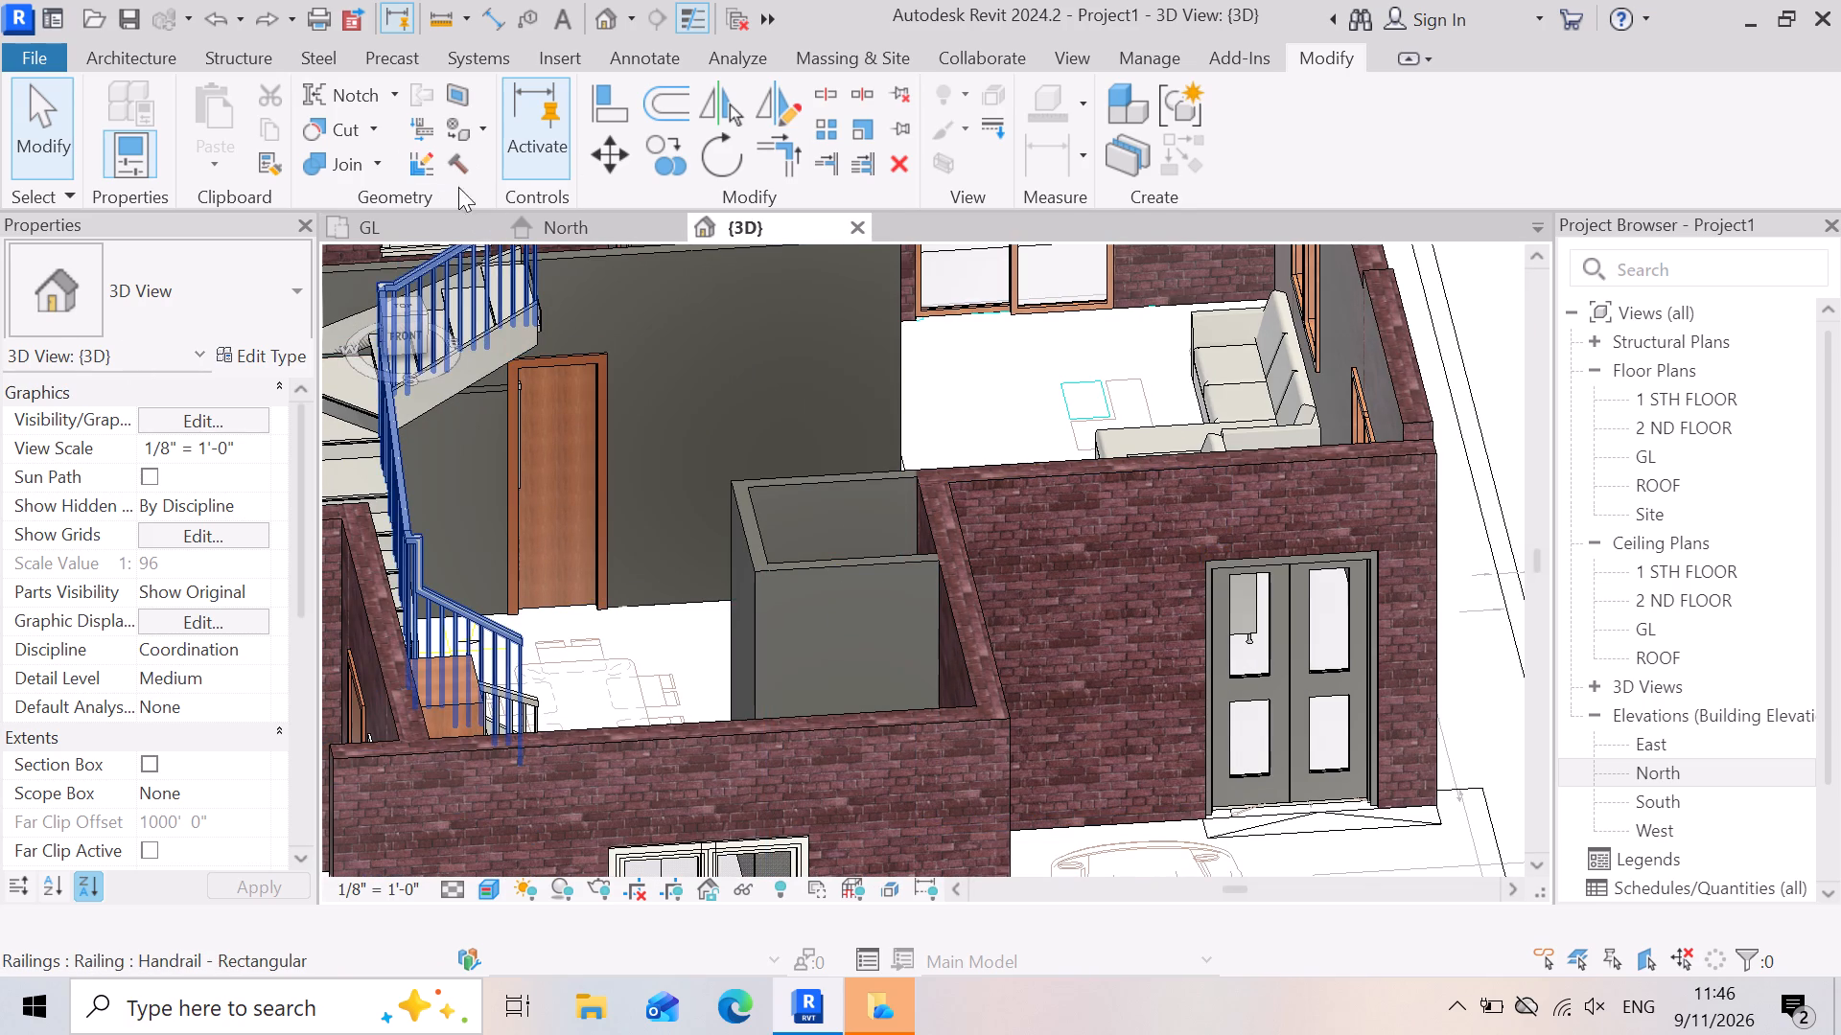
Return to the GL floor plan and load the sectional_sofa_6482 family from the sofa folder for component placement.
left_click(429, 219)
scroll(1145, 621, "up", 3)
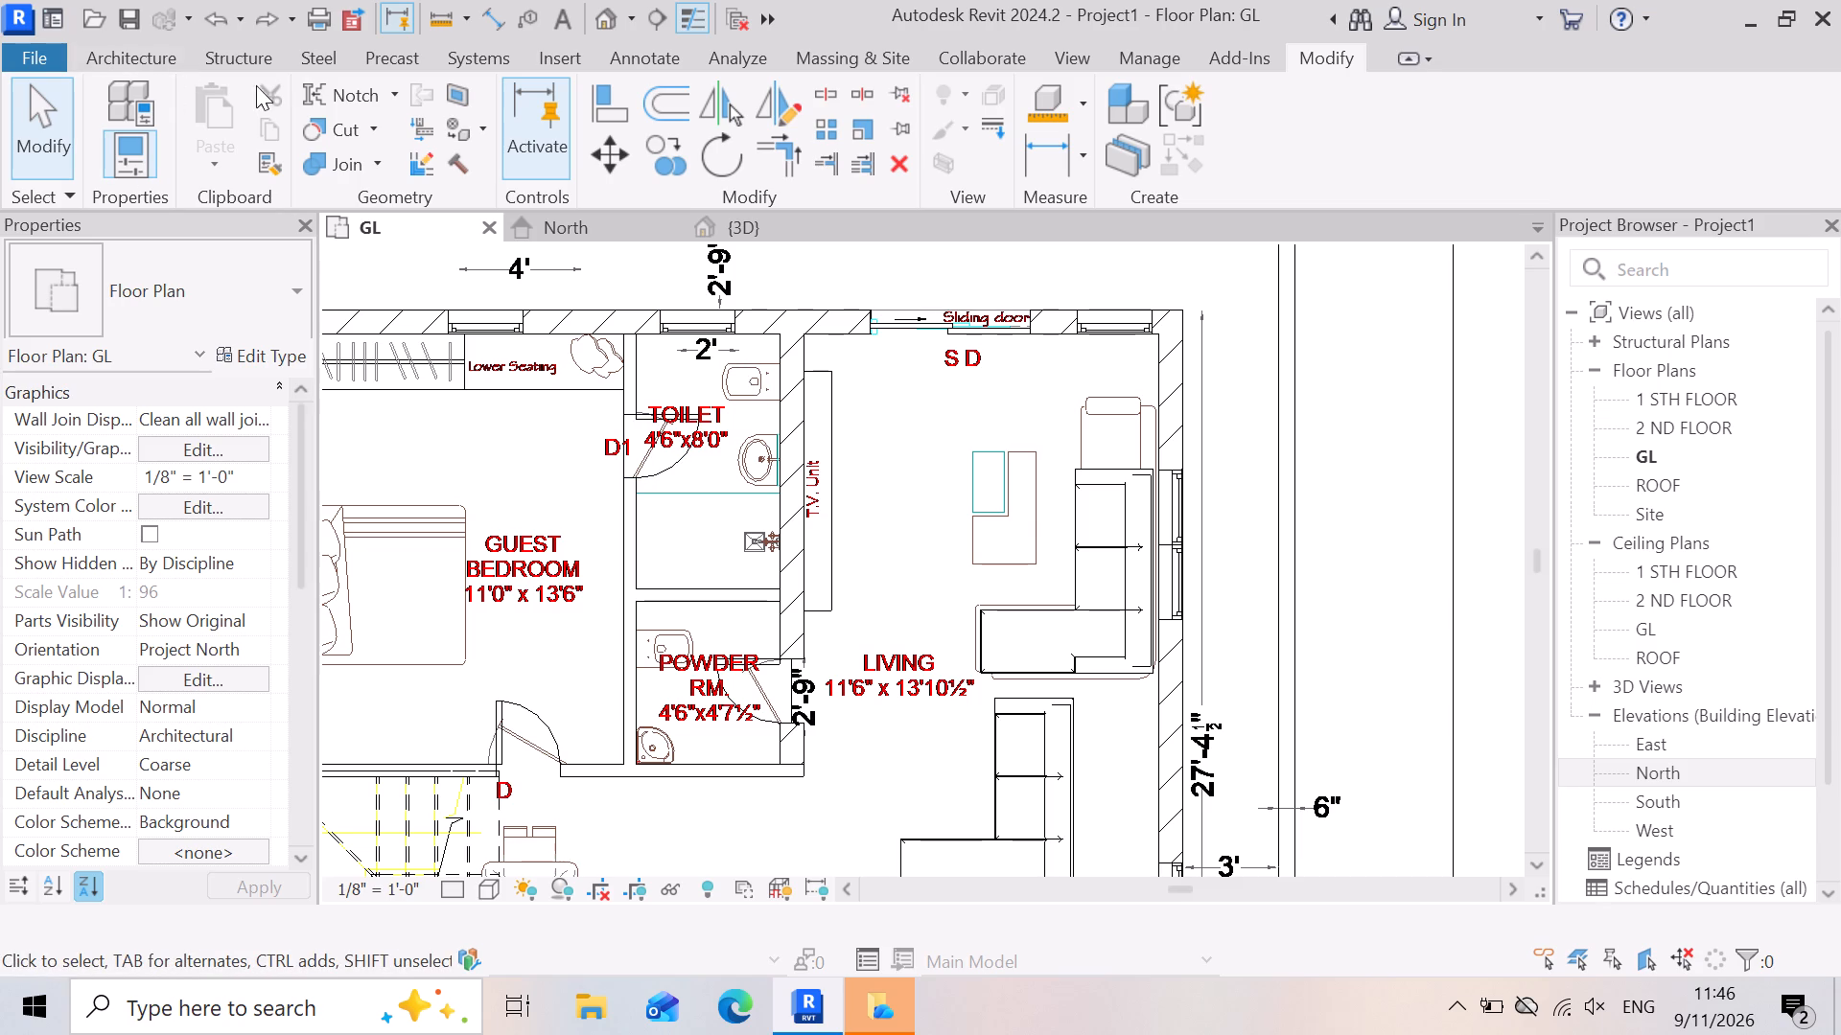
left_click(170, 57)
left_click(342, 123)
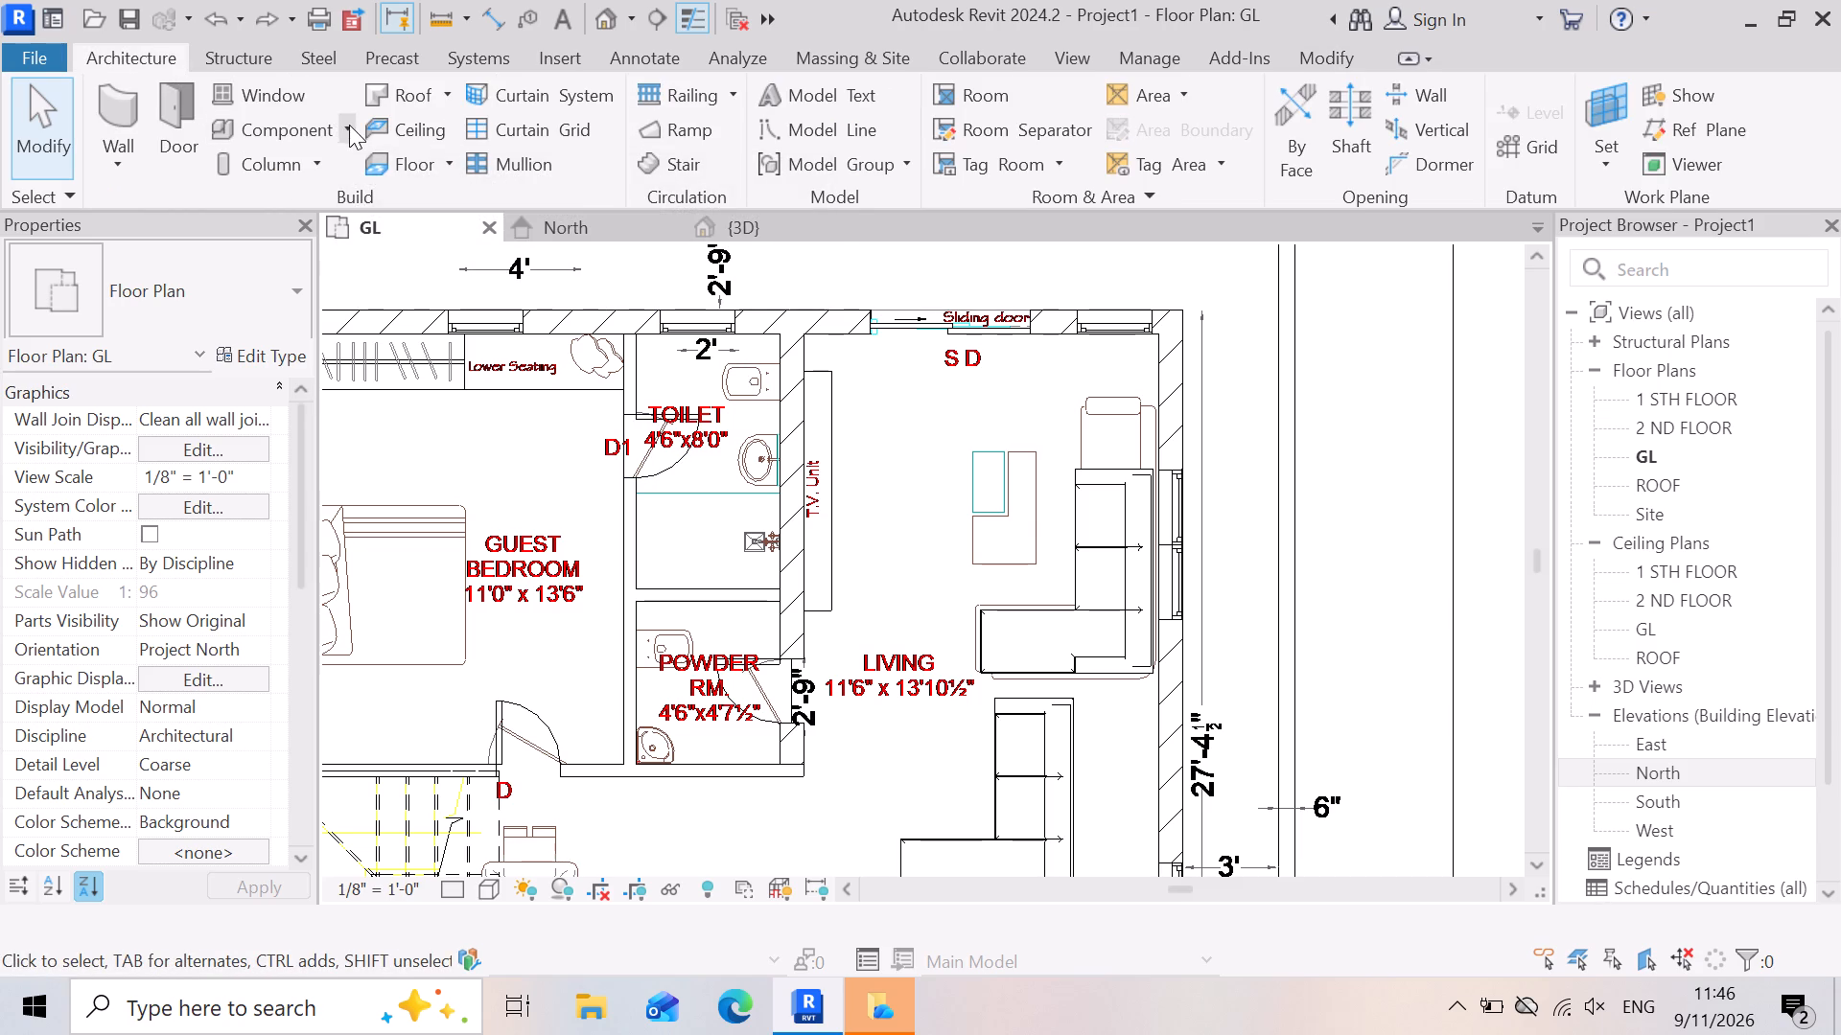
left_click(349, 168)
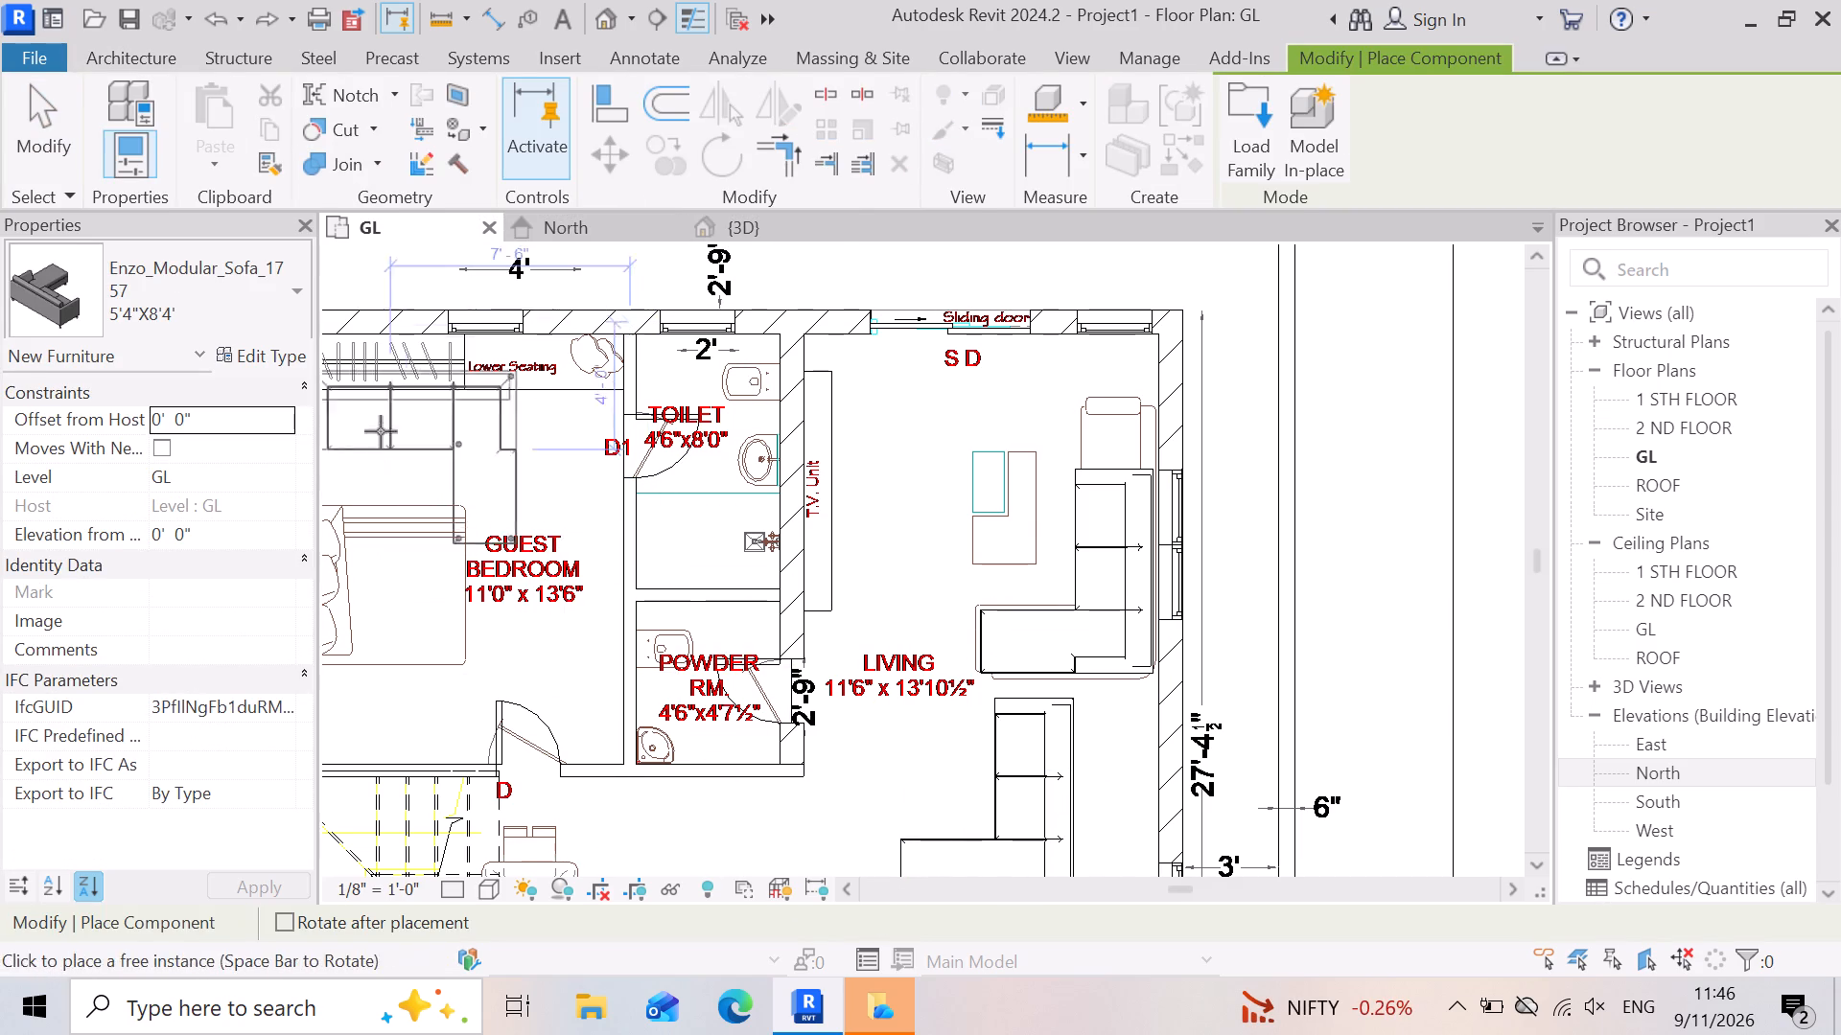
left_click(1242, 109)
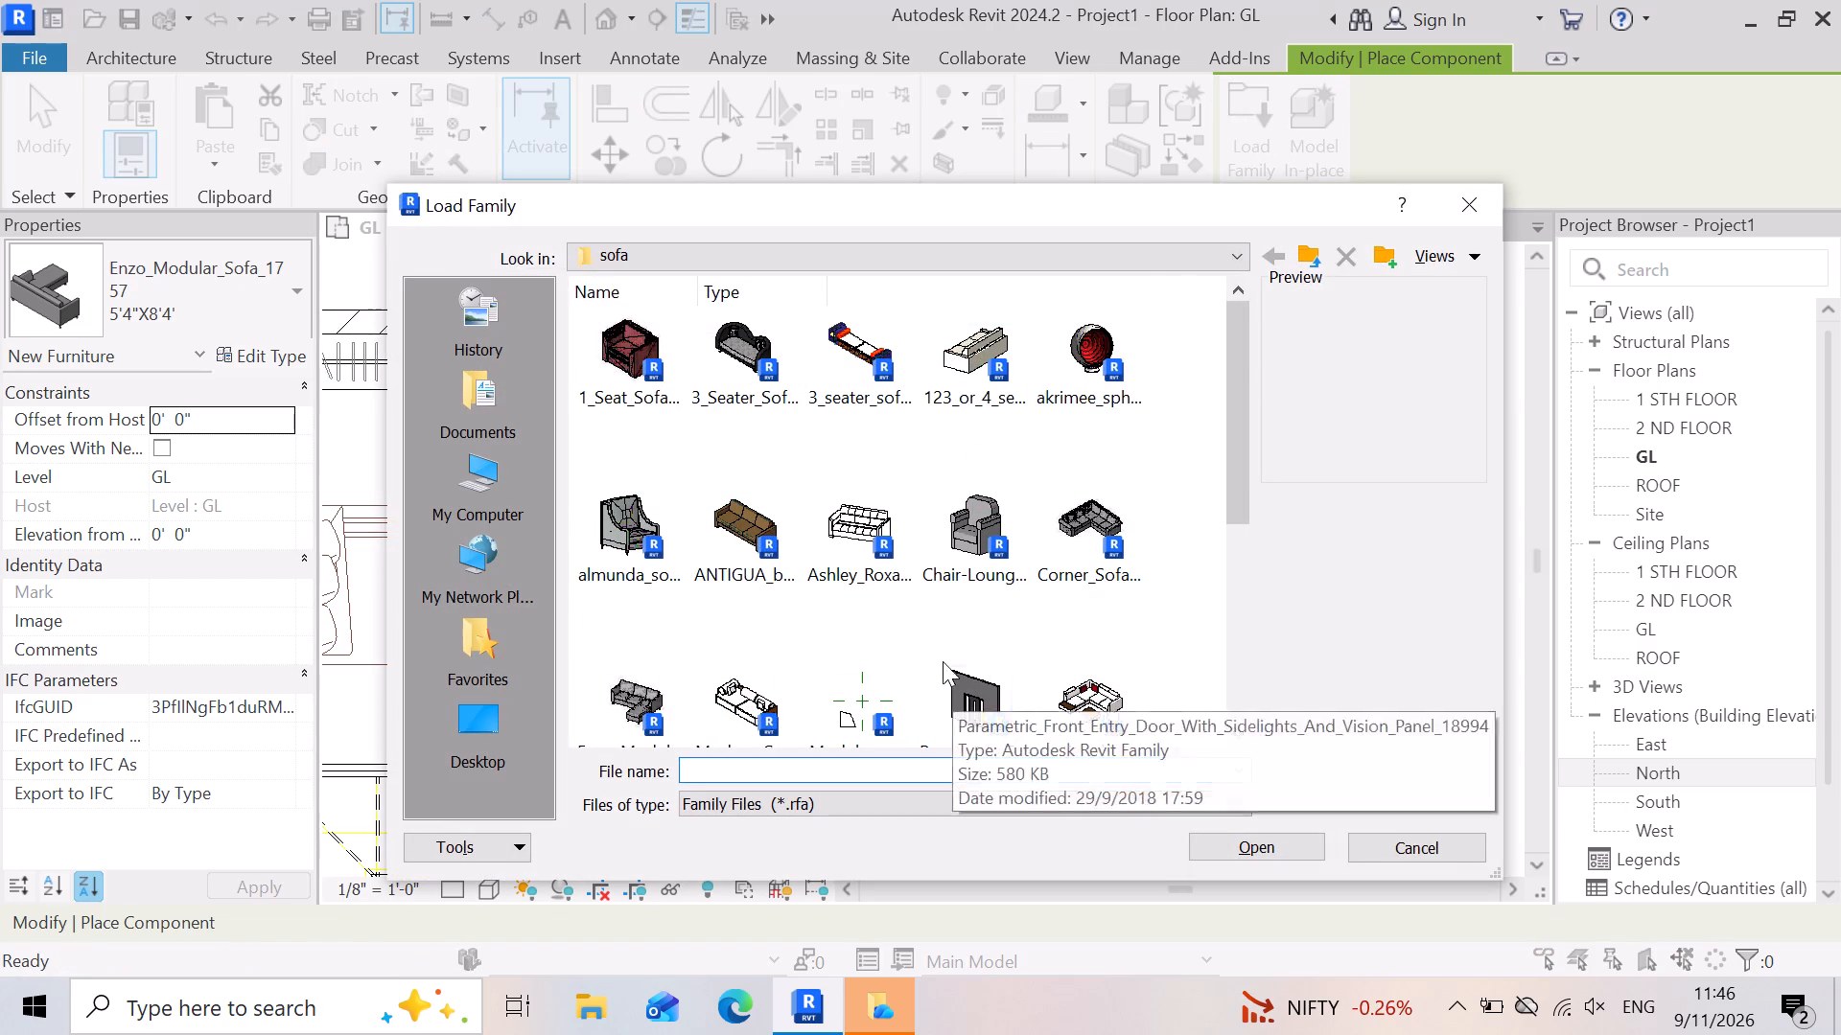
scroll(1080, 598, "down", 2)
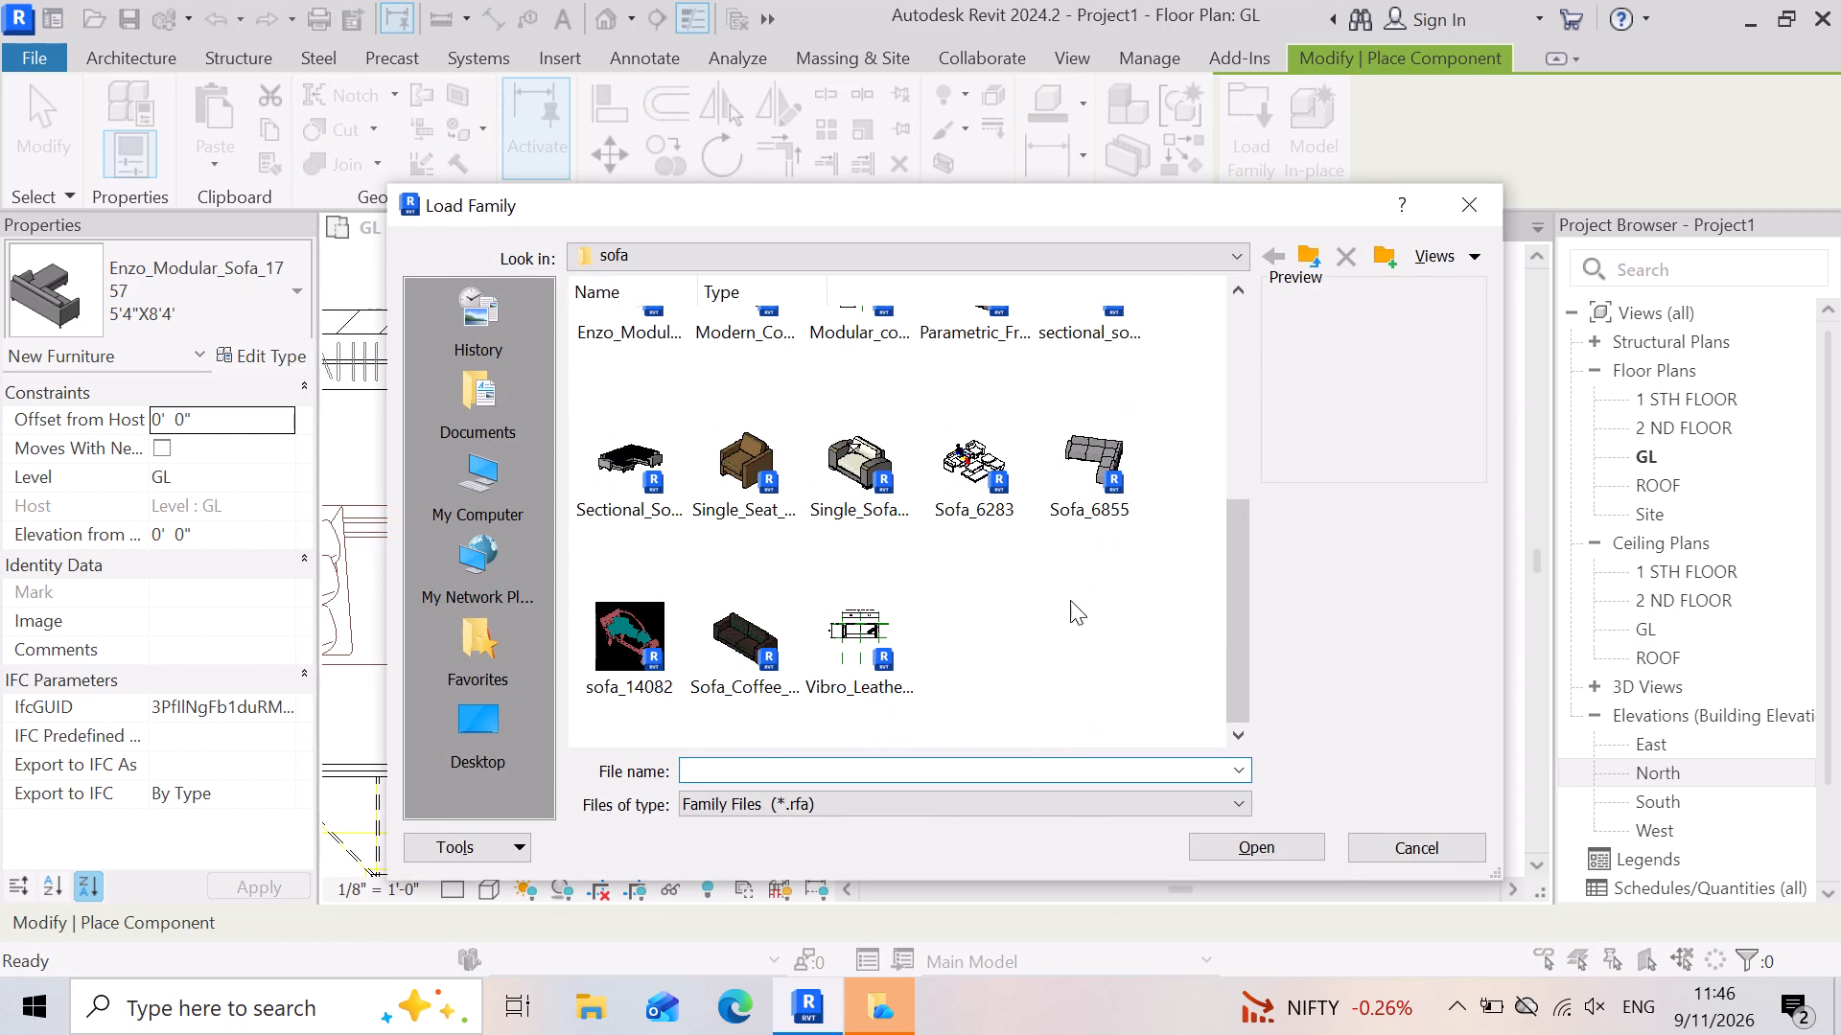
scroll(1115, 450, "up", 3)
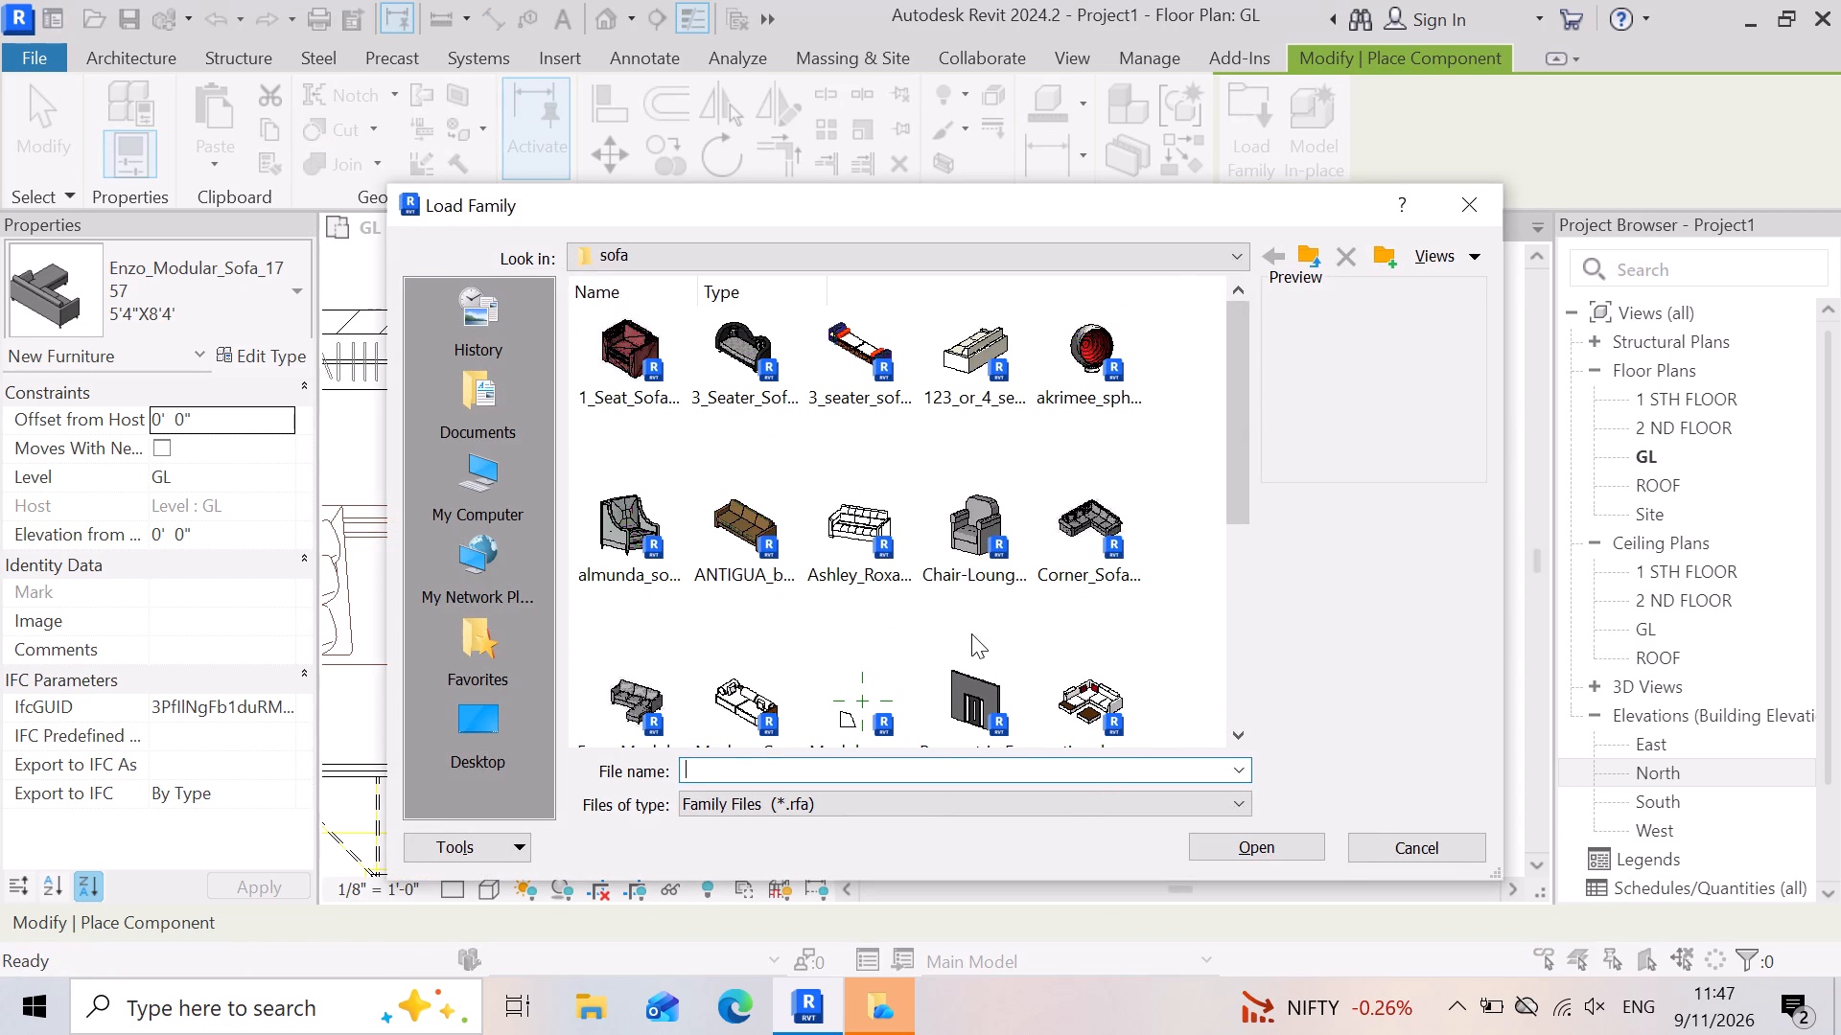
scroll(1097, 733, "up", 3)
left_click(1107, 709)
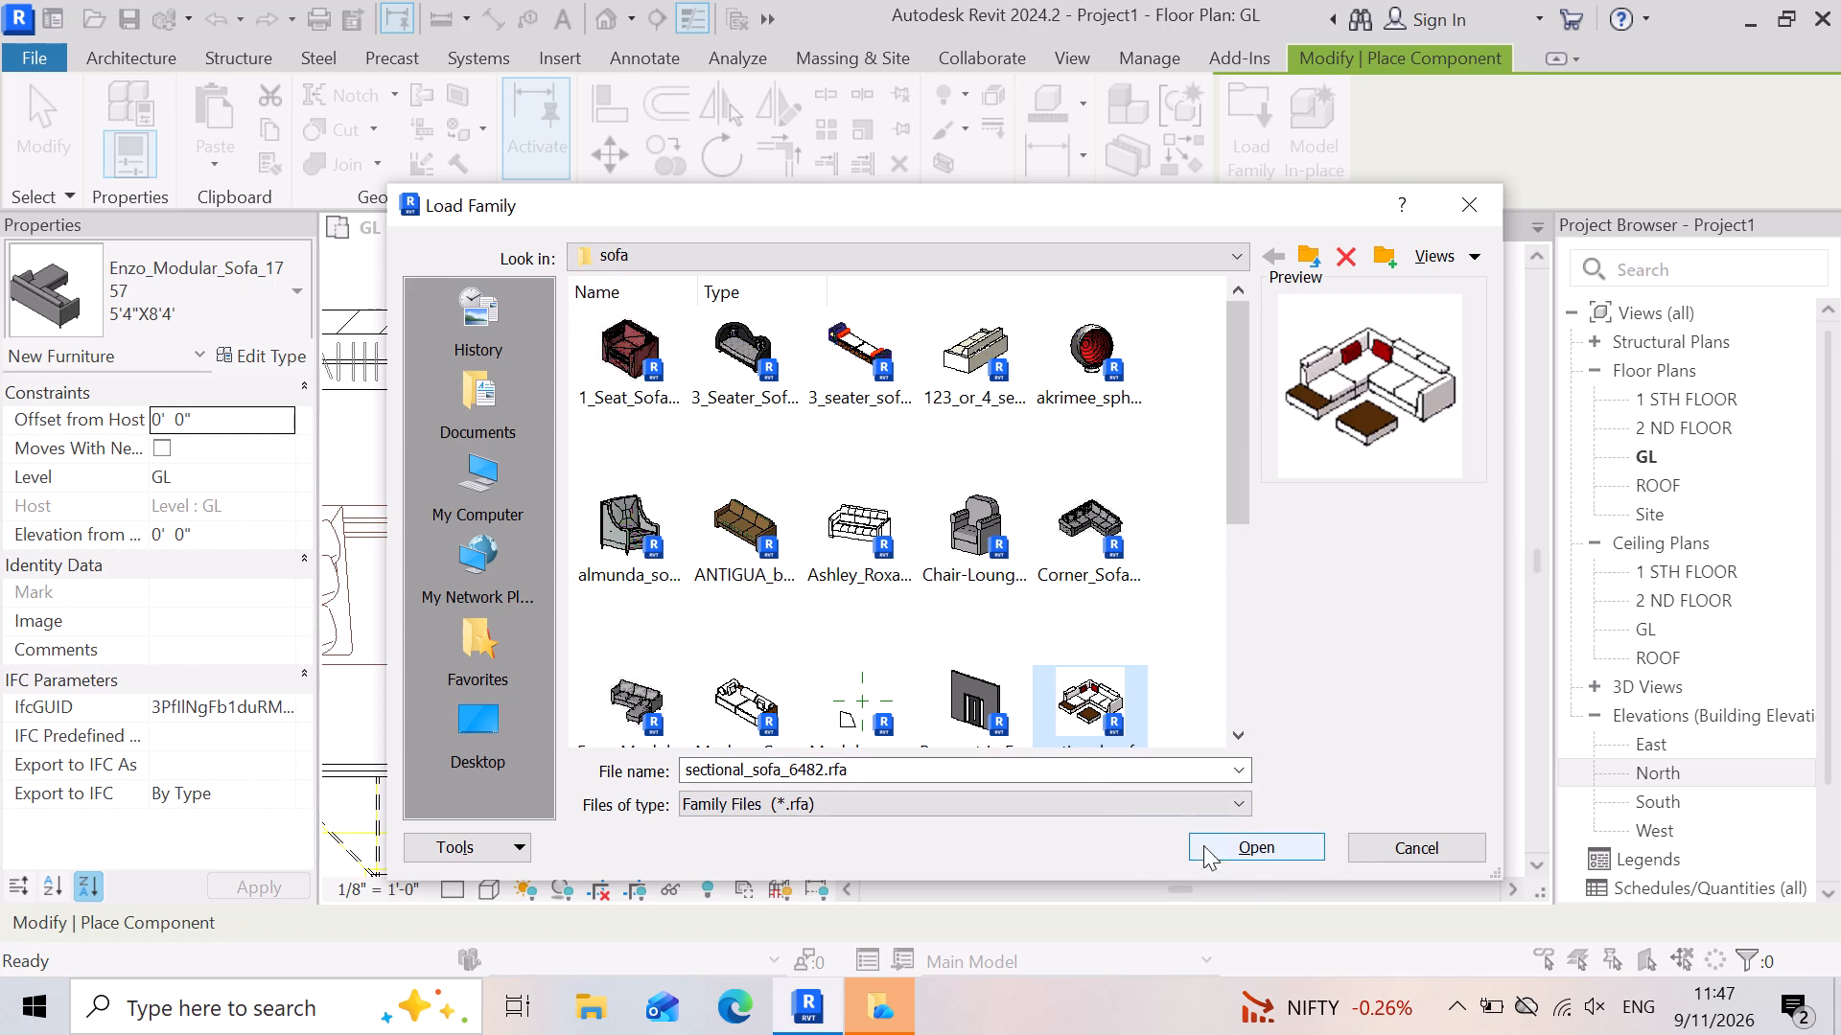
scroll(1082, 628, "down", 3)
scroll(808, 702, "up", 2)
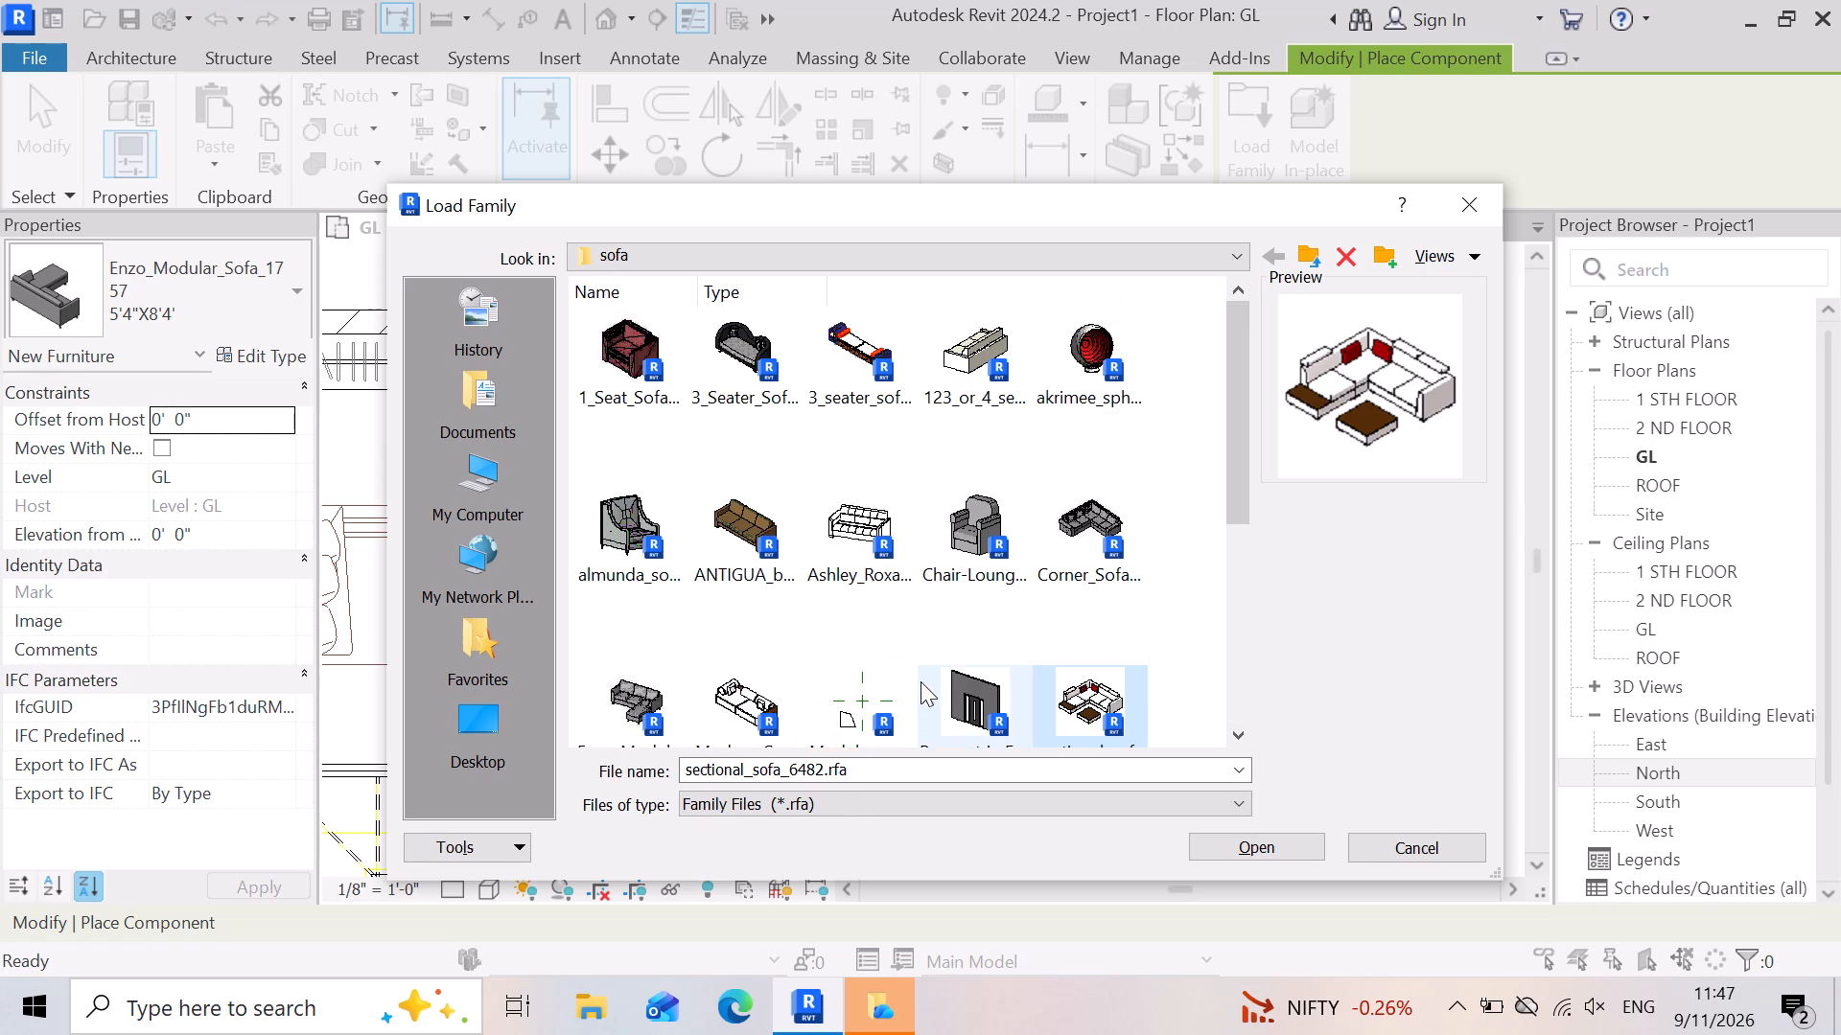
scroll(920, 681, "up", 2)
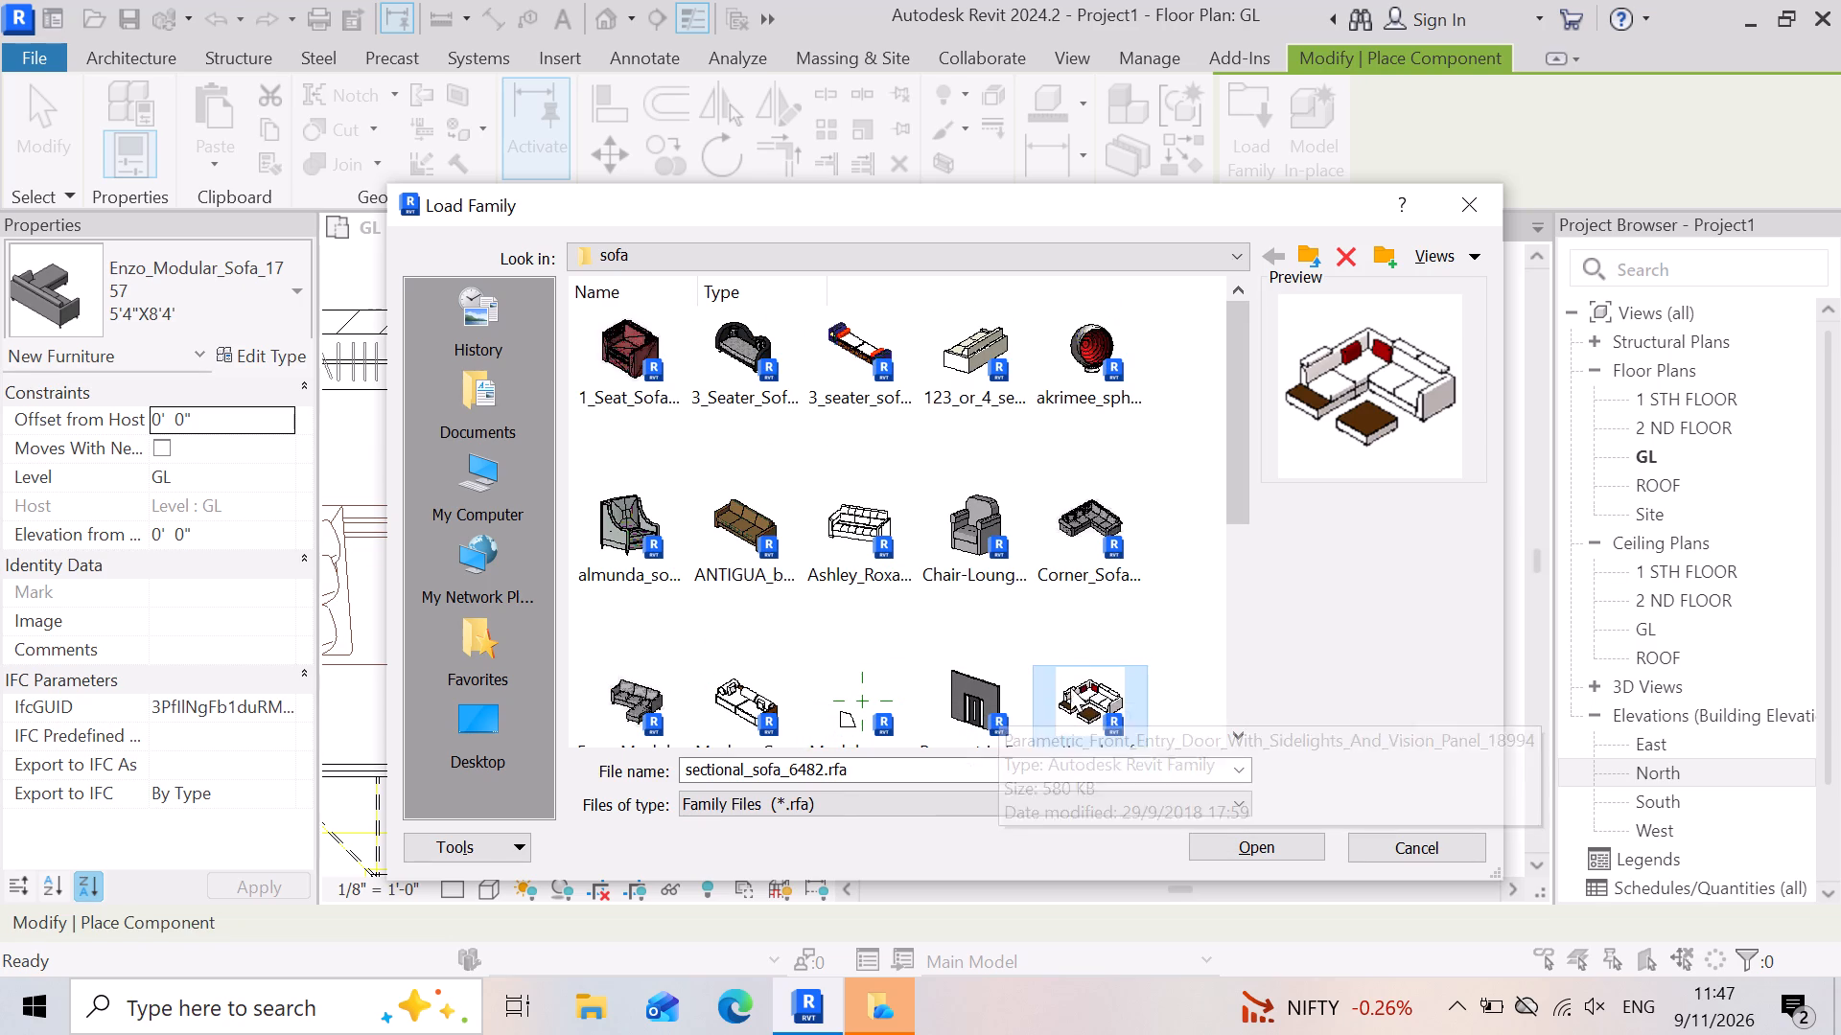
scroll(1060, 640, "down", 1)
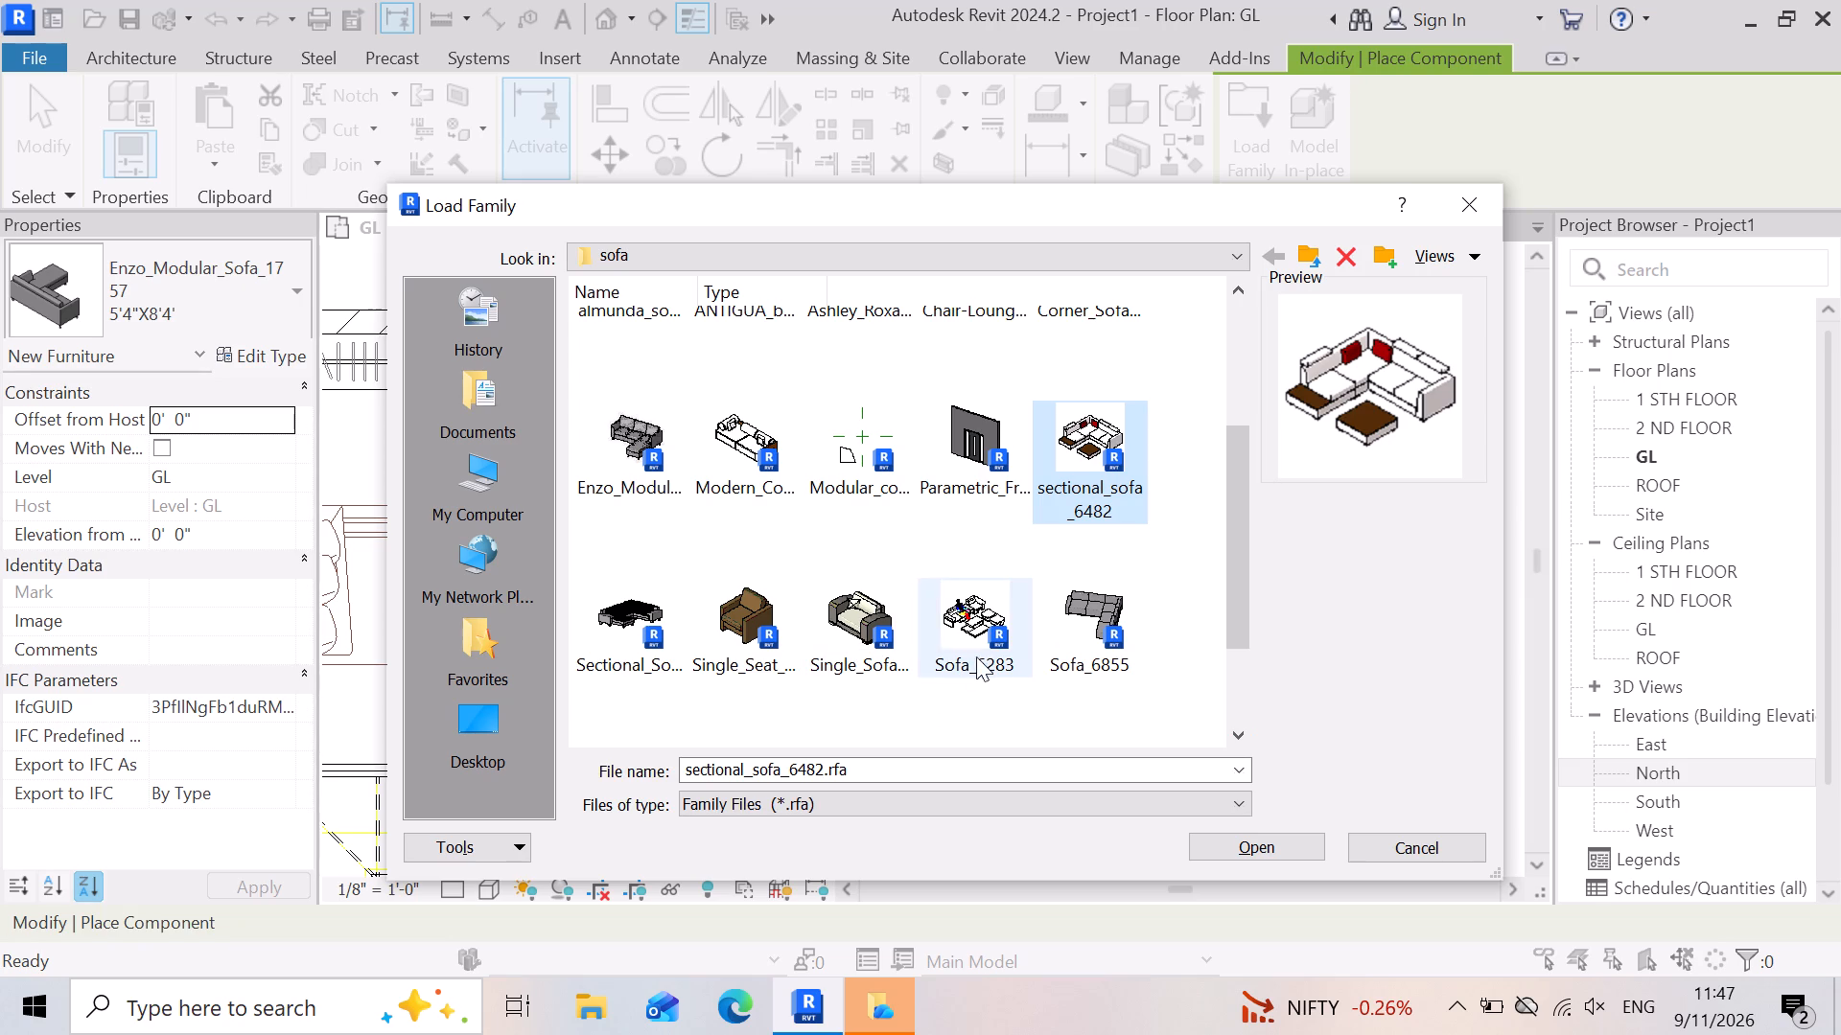
left_click(1253, 842)
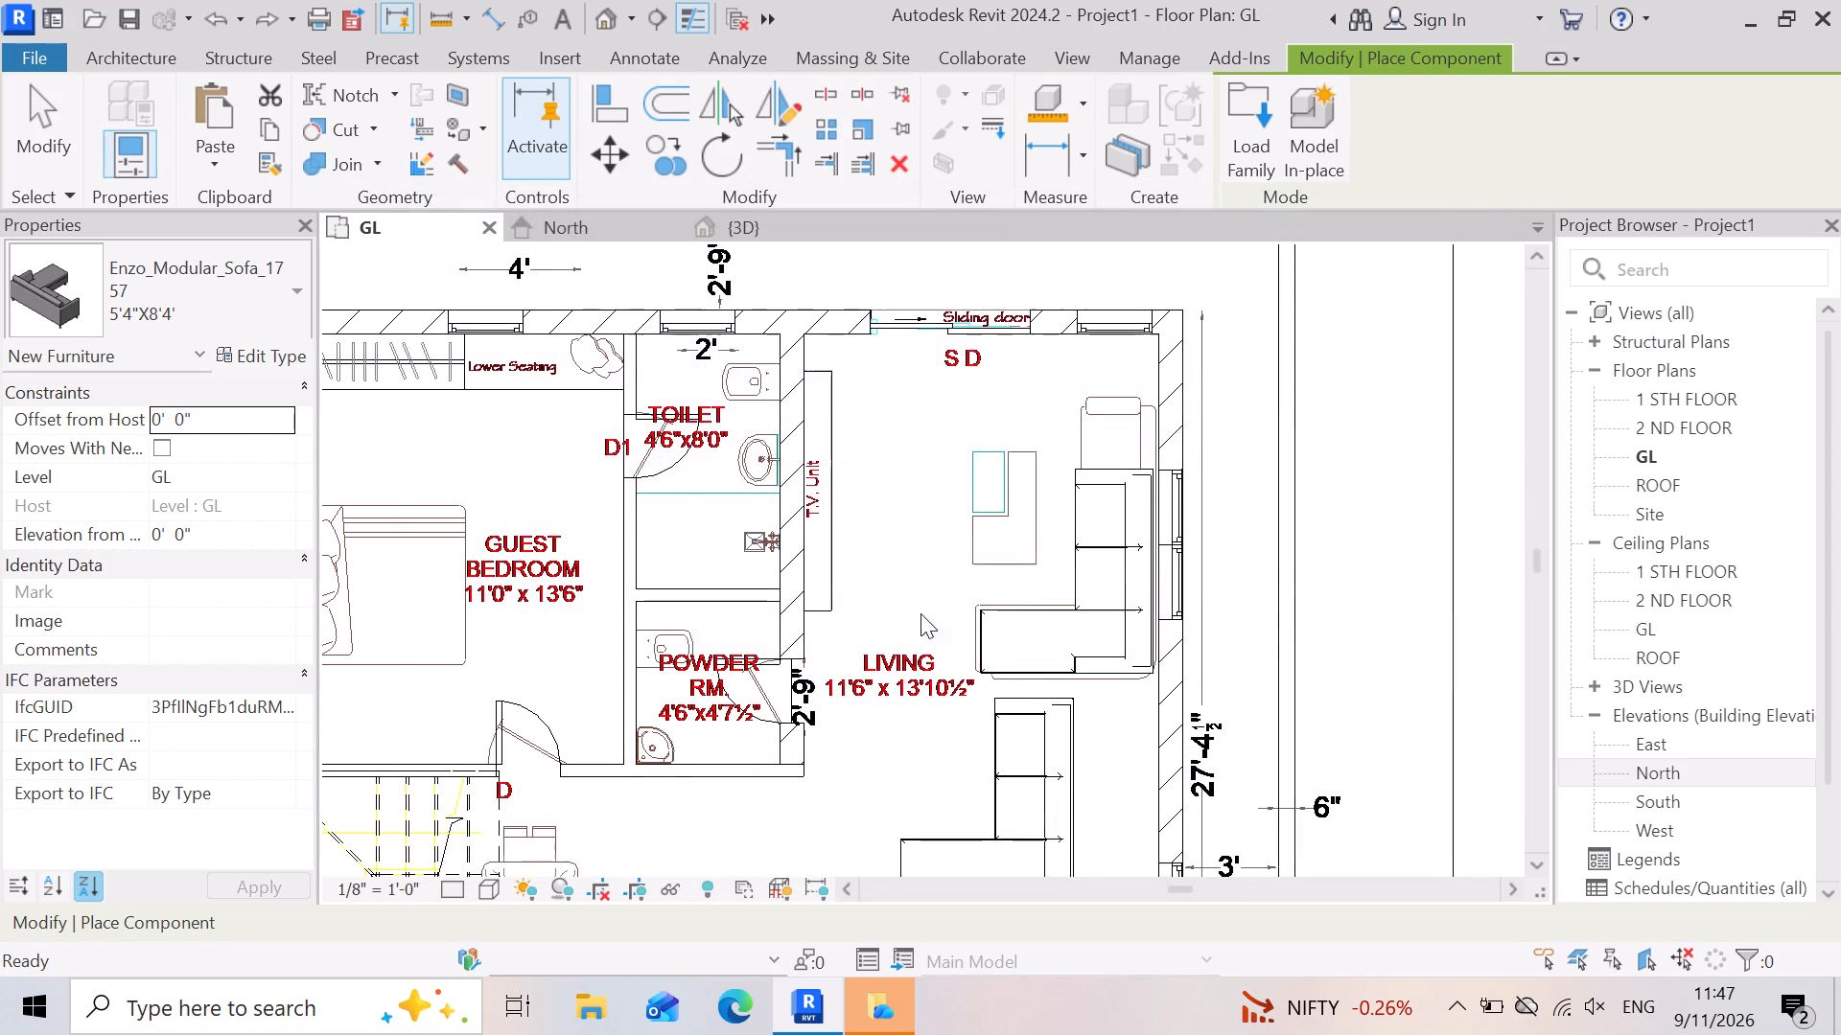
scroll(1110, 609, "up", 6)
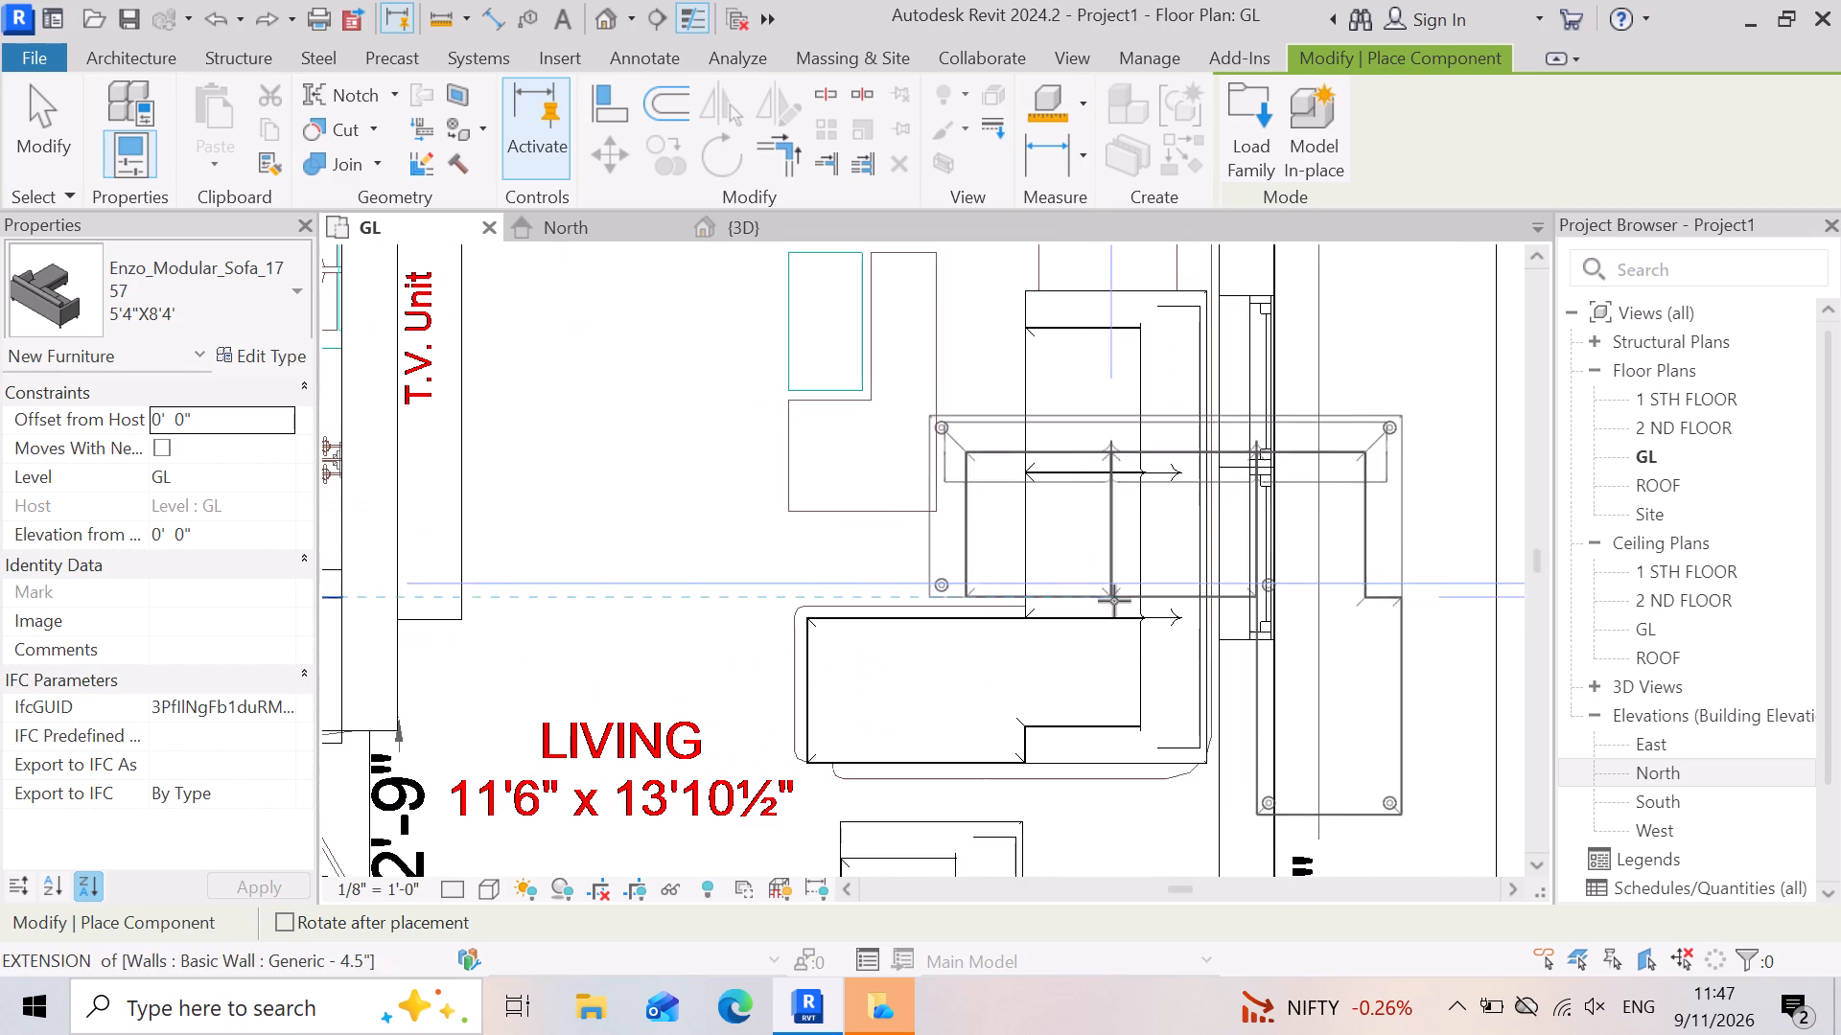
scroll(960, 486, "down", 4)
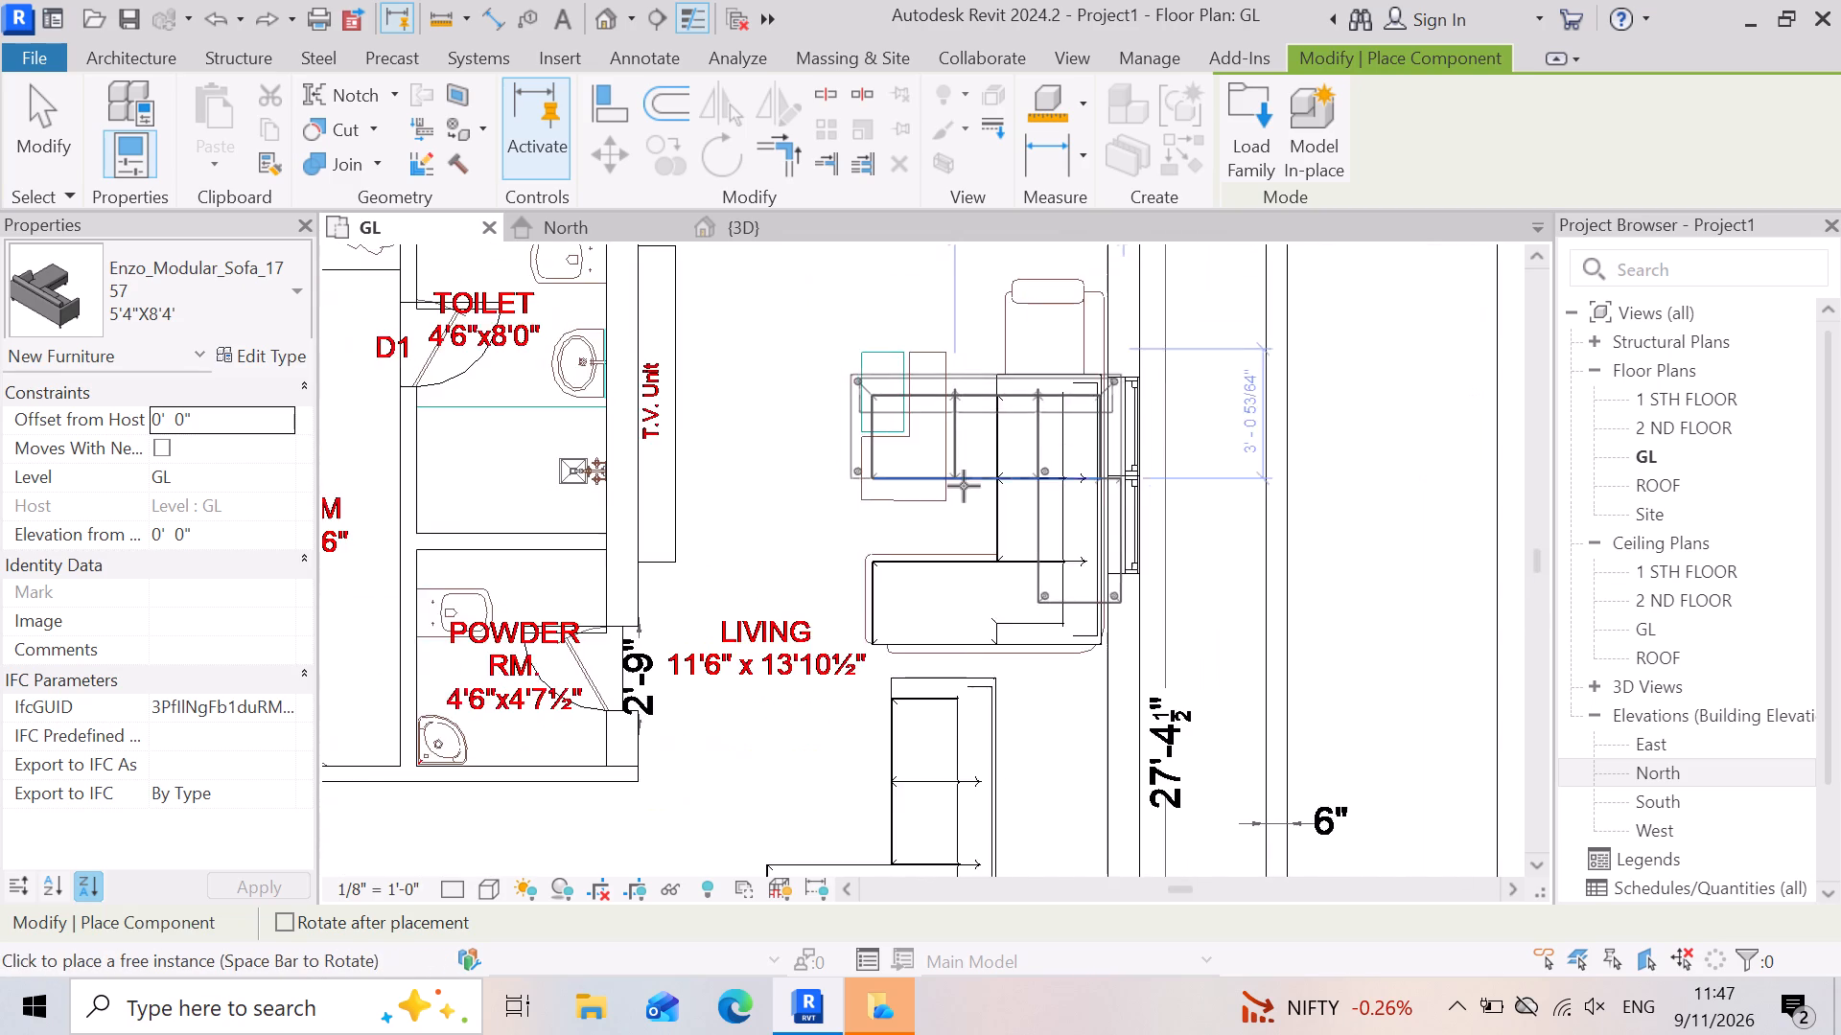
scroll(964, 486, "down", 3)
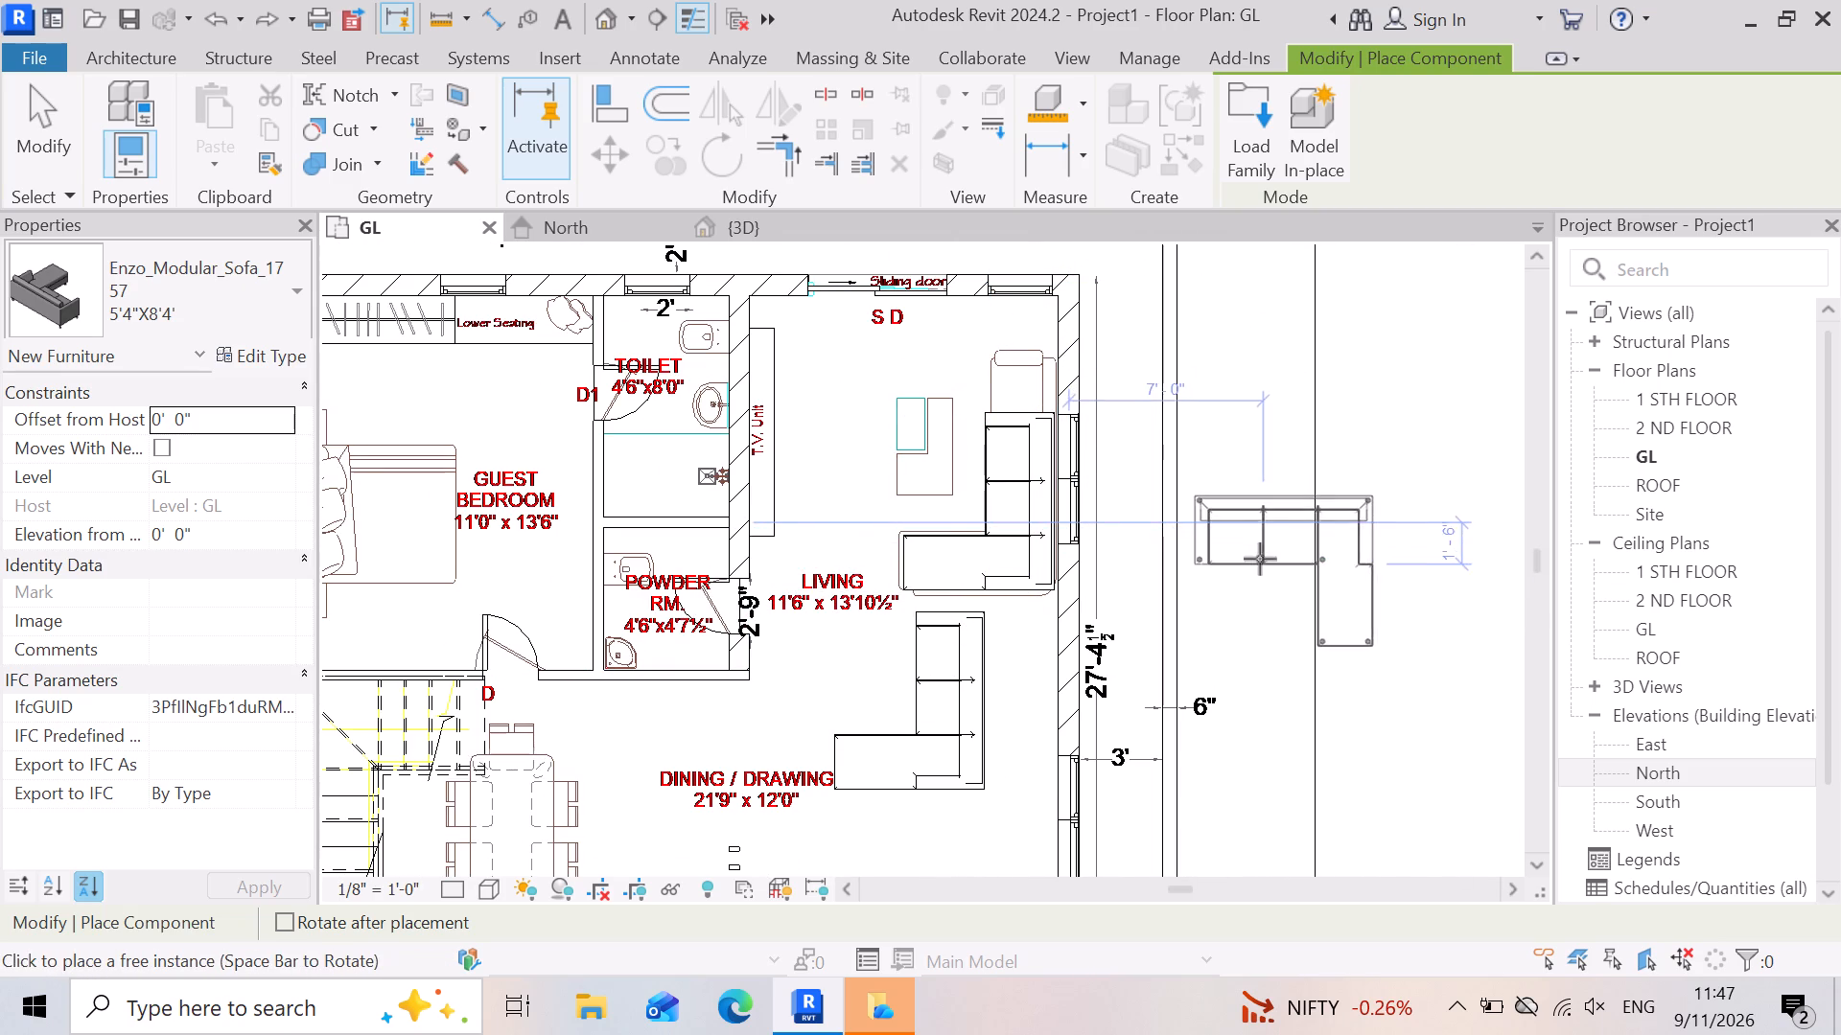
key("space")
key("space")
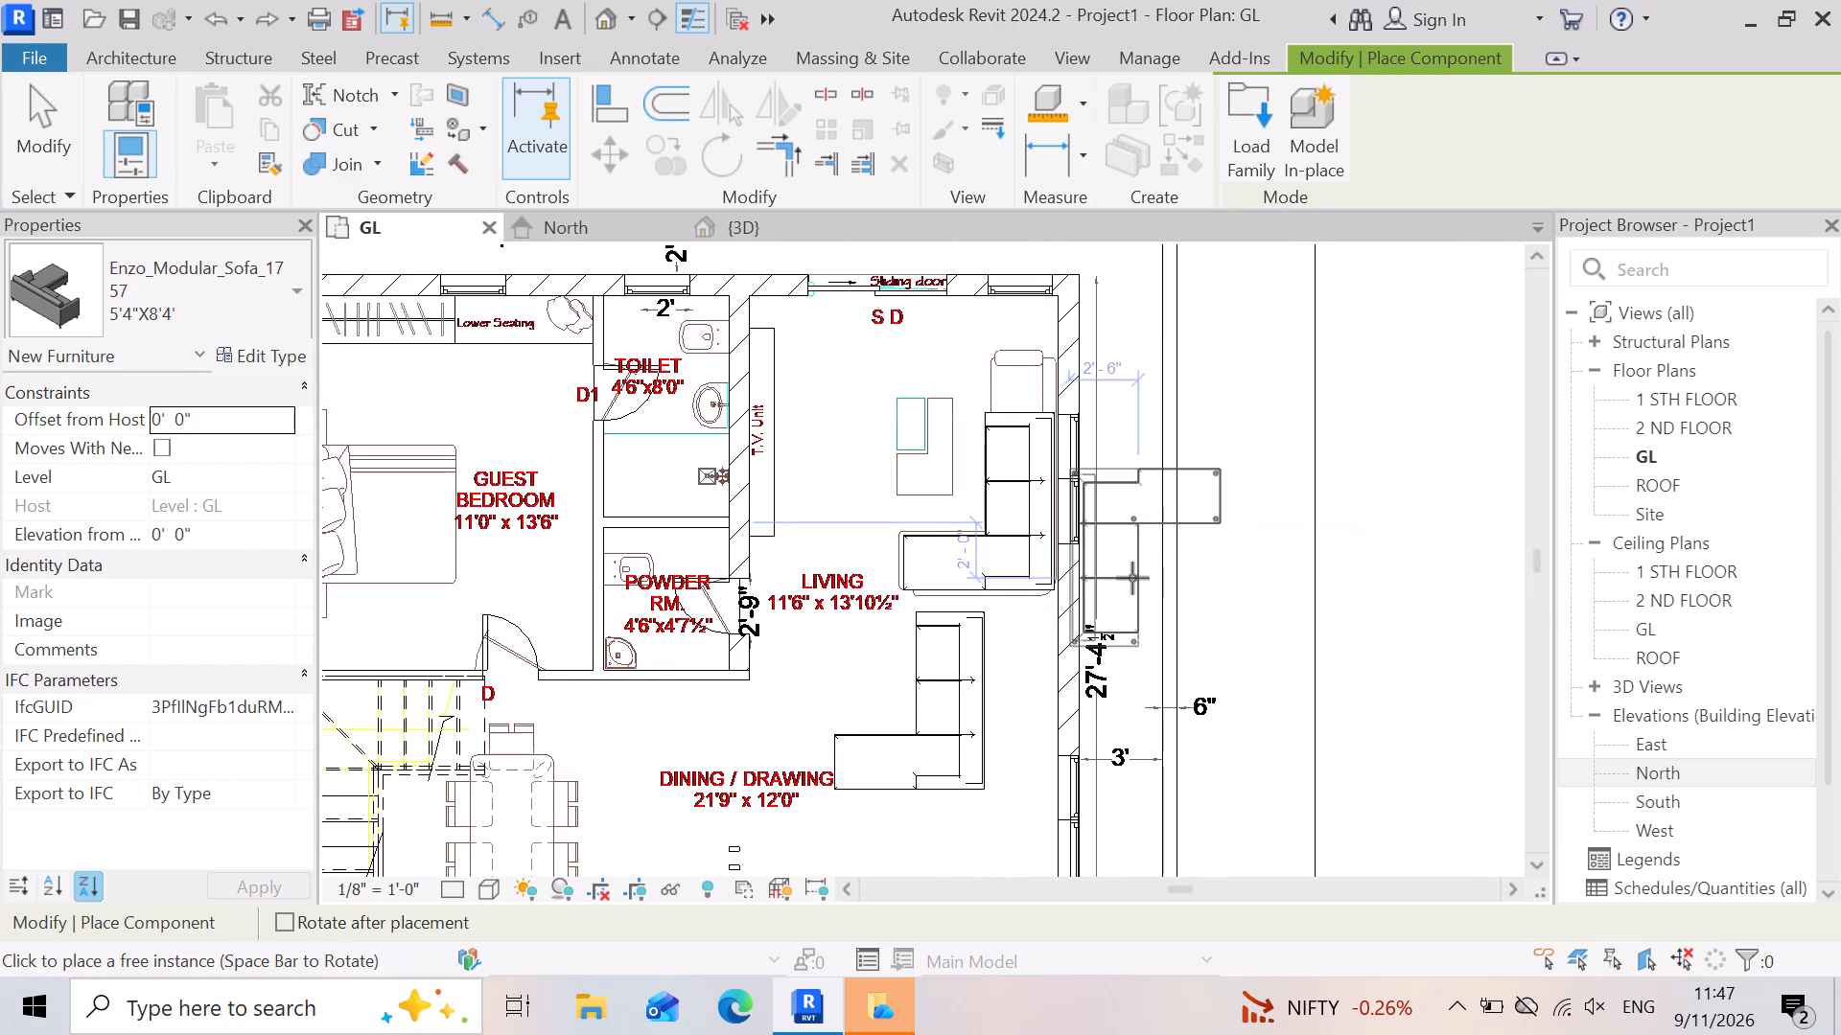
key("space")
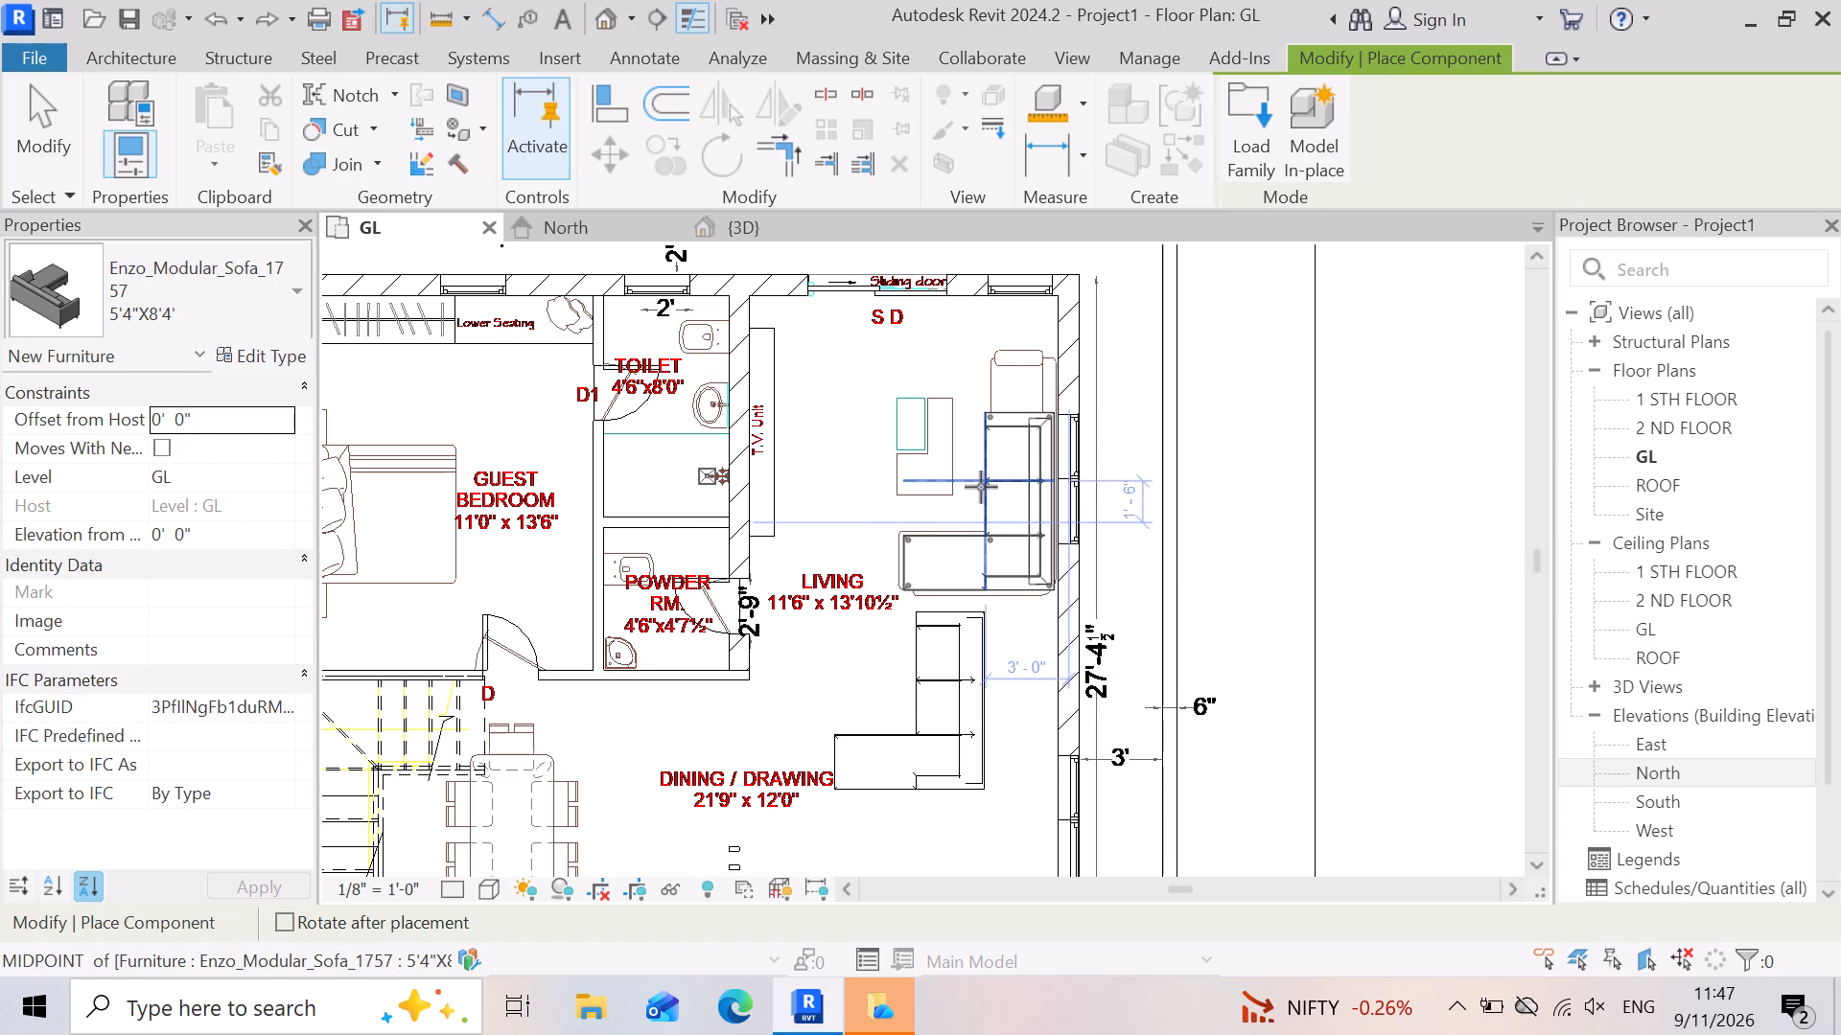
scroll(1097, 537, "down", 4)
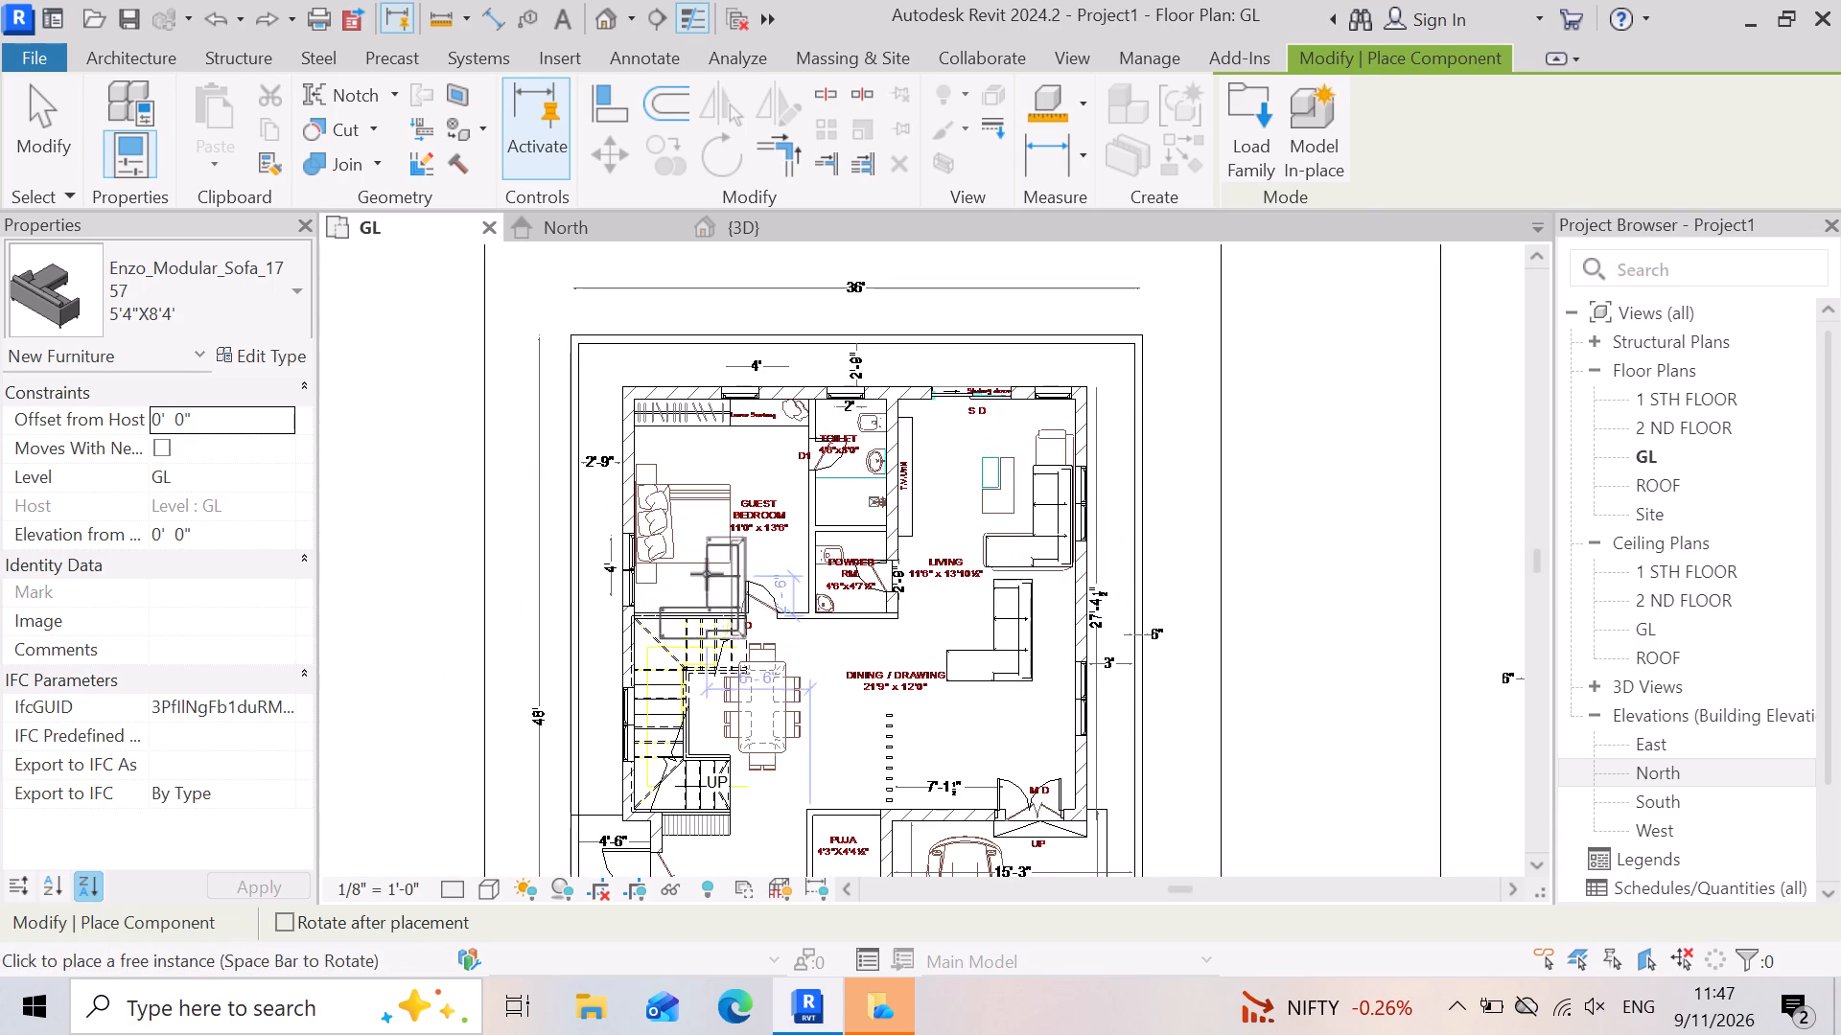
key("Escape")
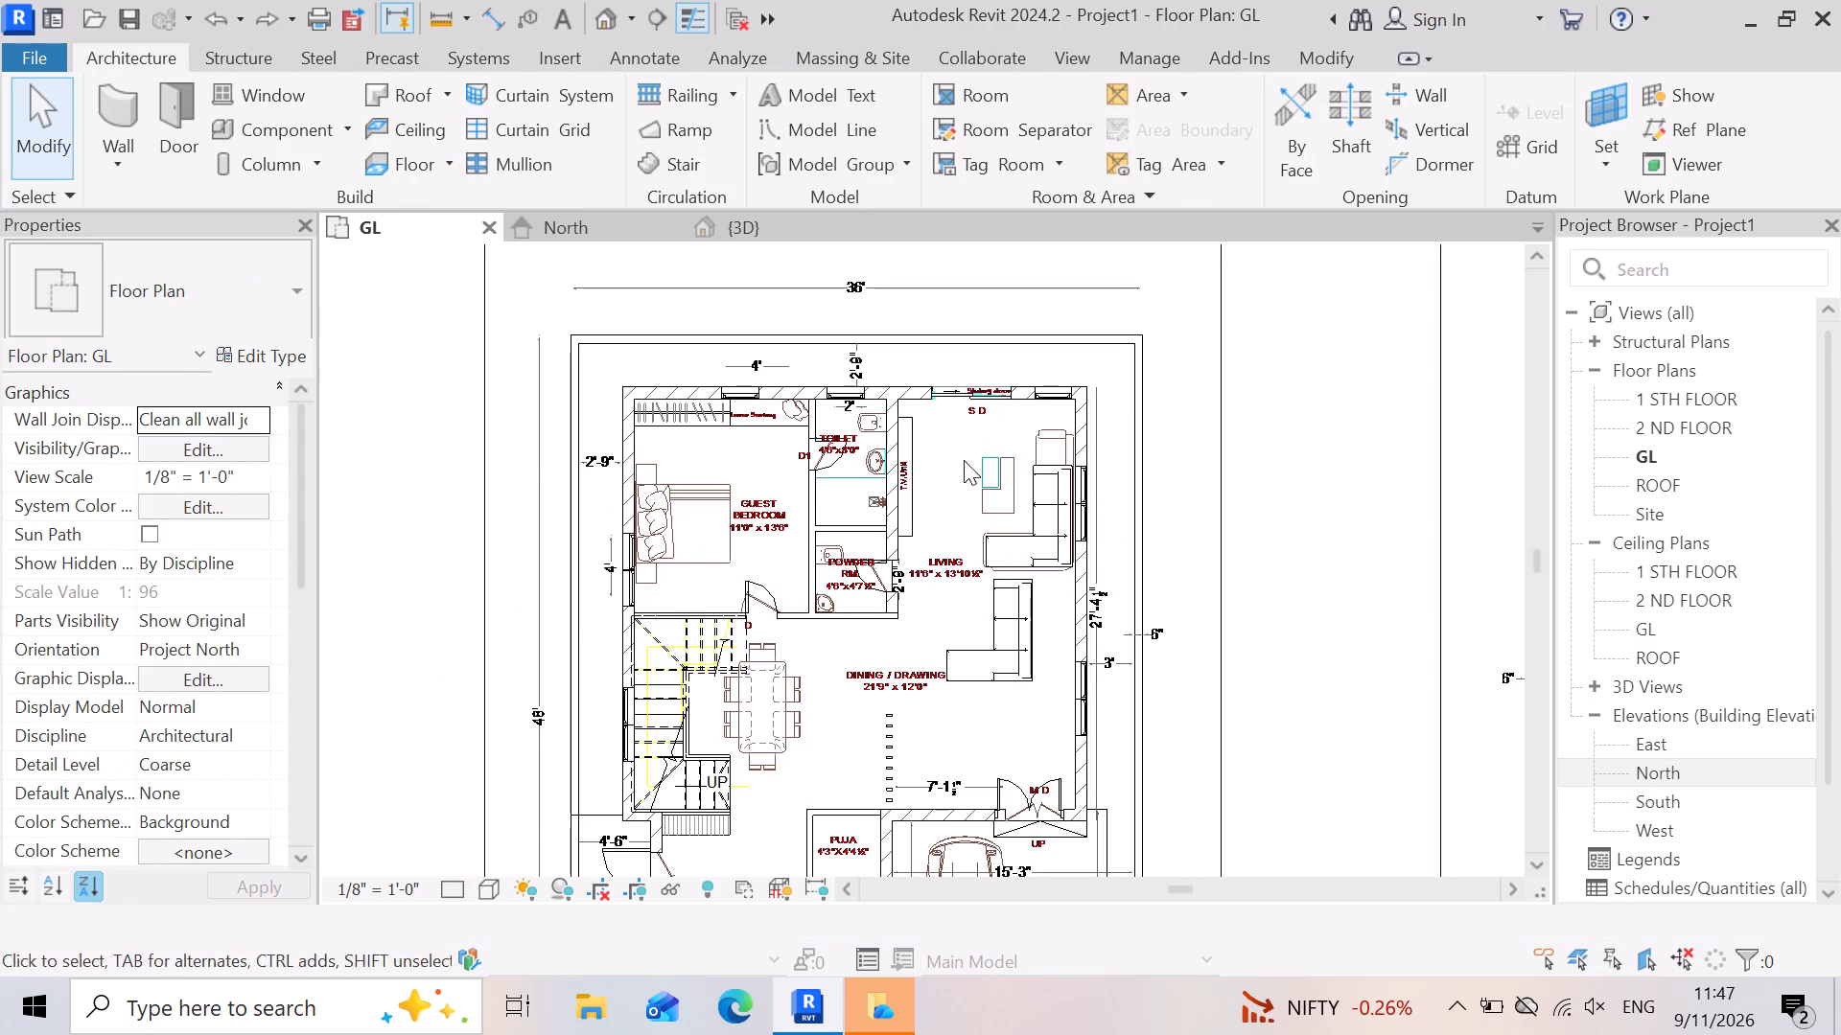
Delete the L-shaped sofa placed over the plan's sofa outline in the living room.
left_click(1046, 548)
key("Delete")
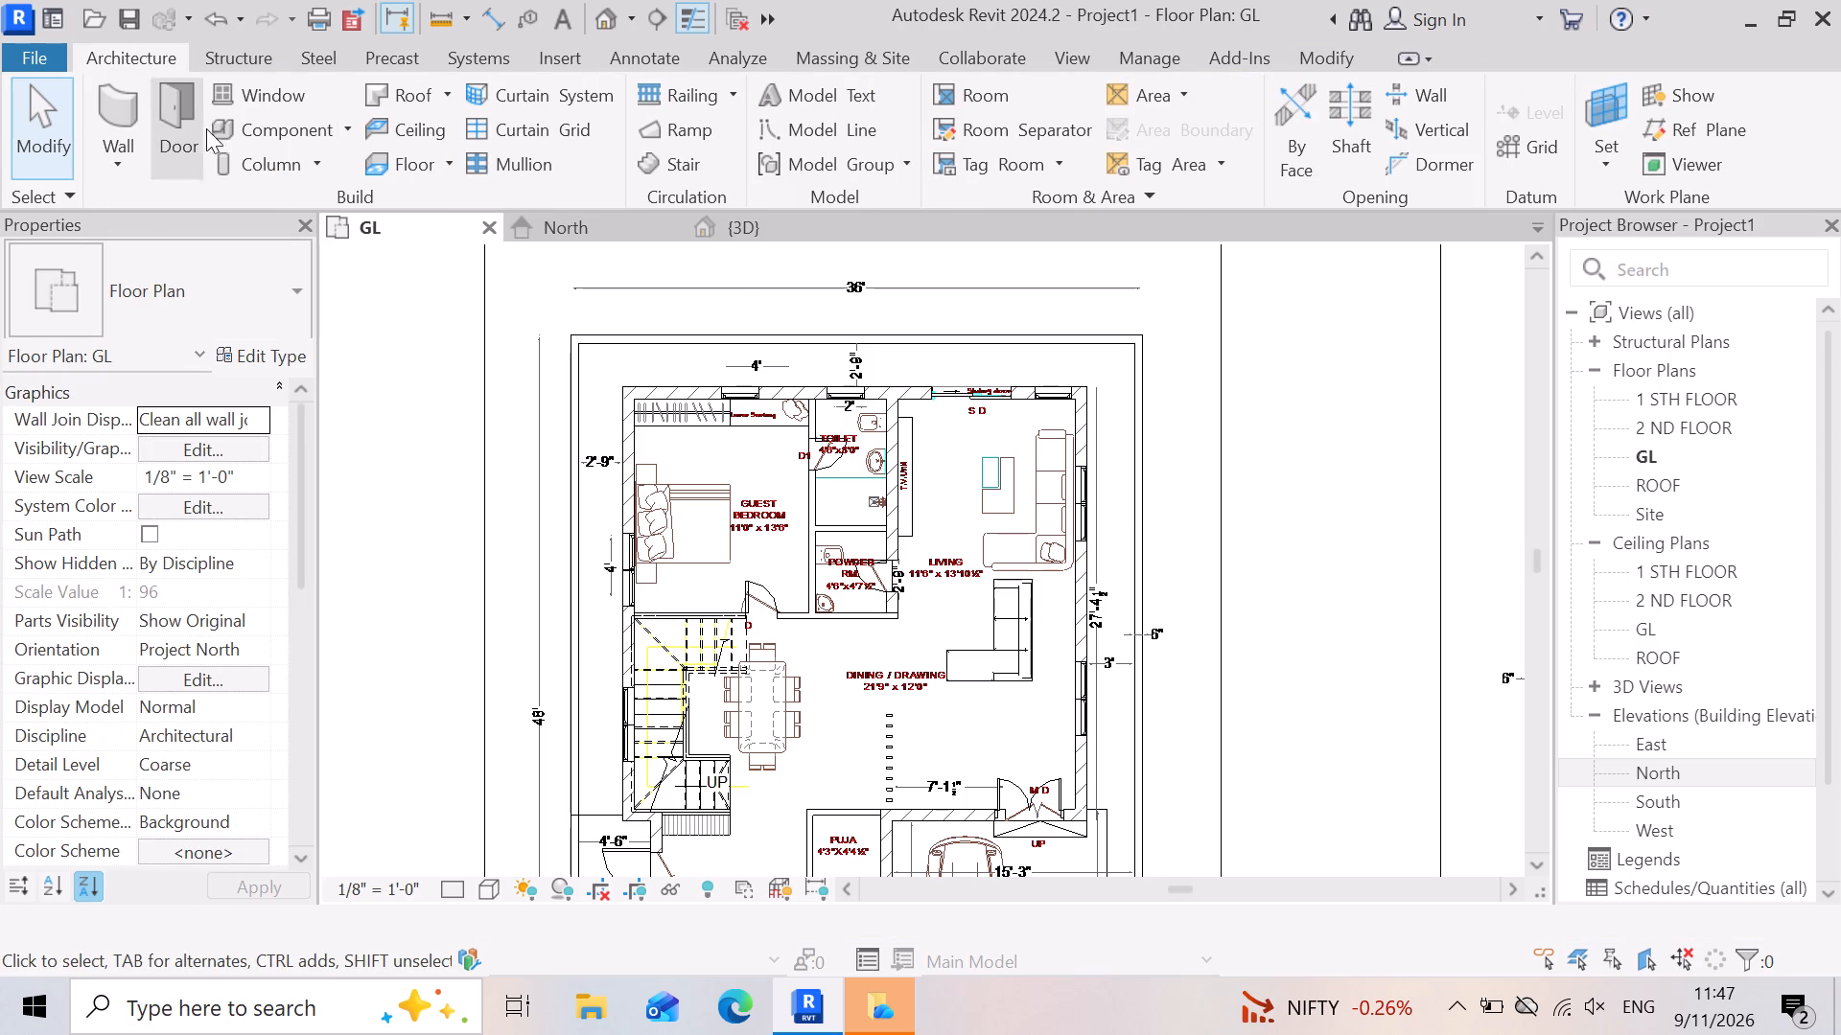
Start placing a component and load the Sofa_6283 family from the sofa folder.
left_click(347, 134)
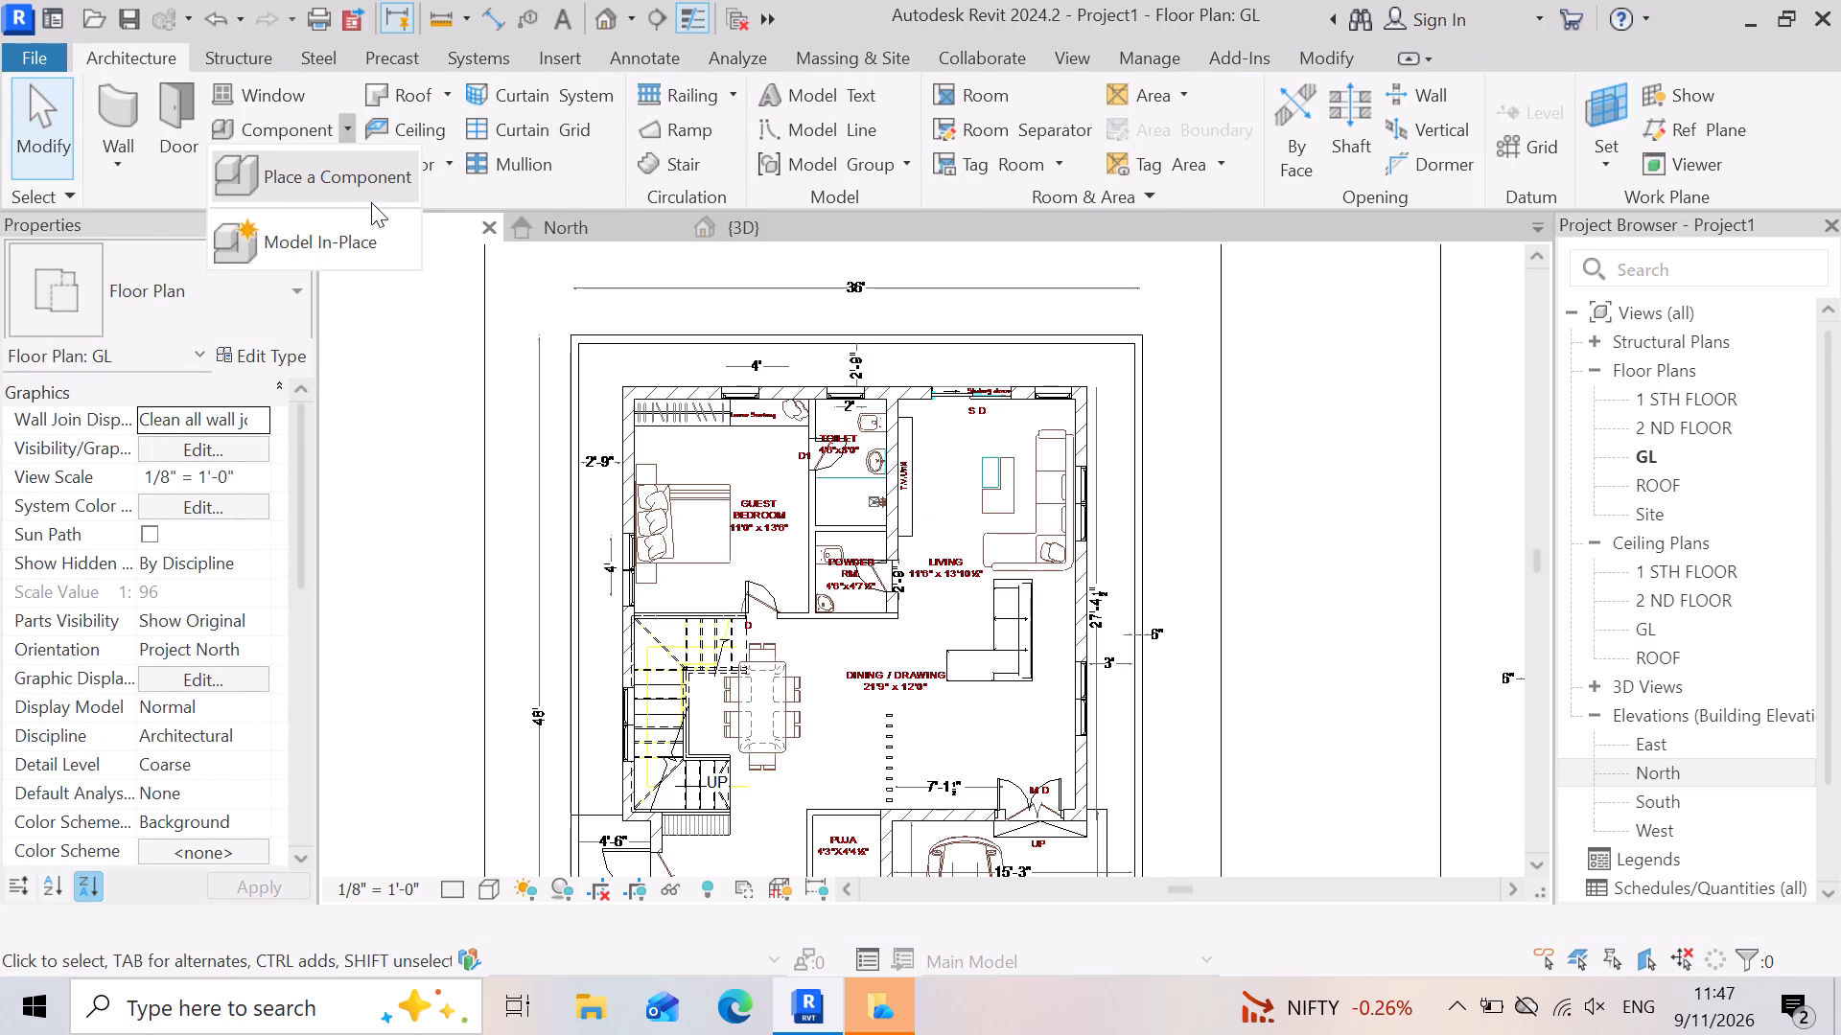
left_click(371, 188)
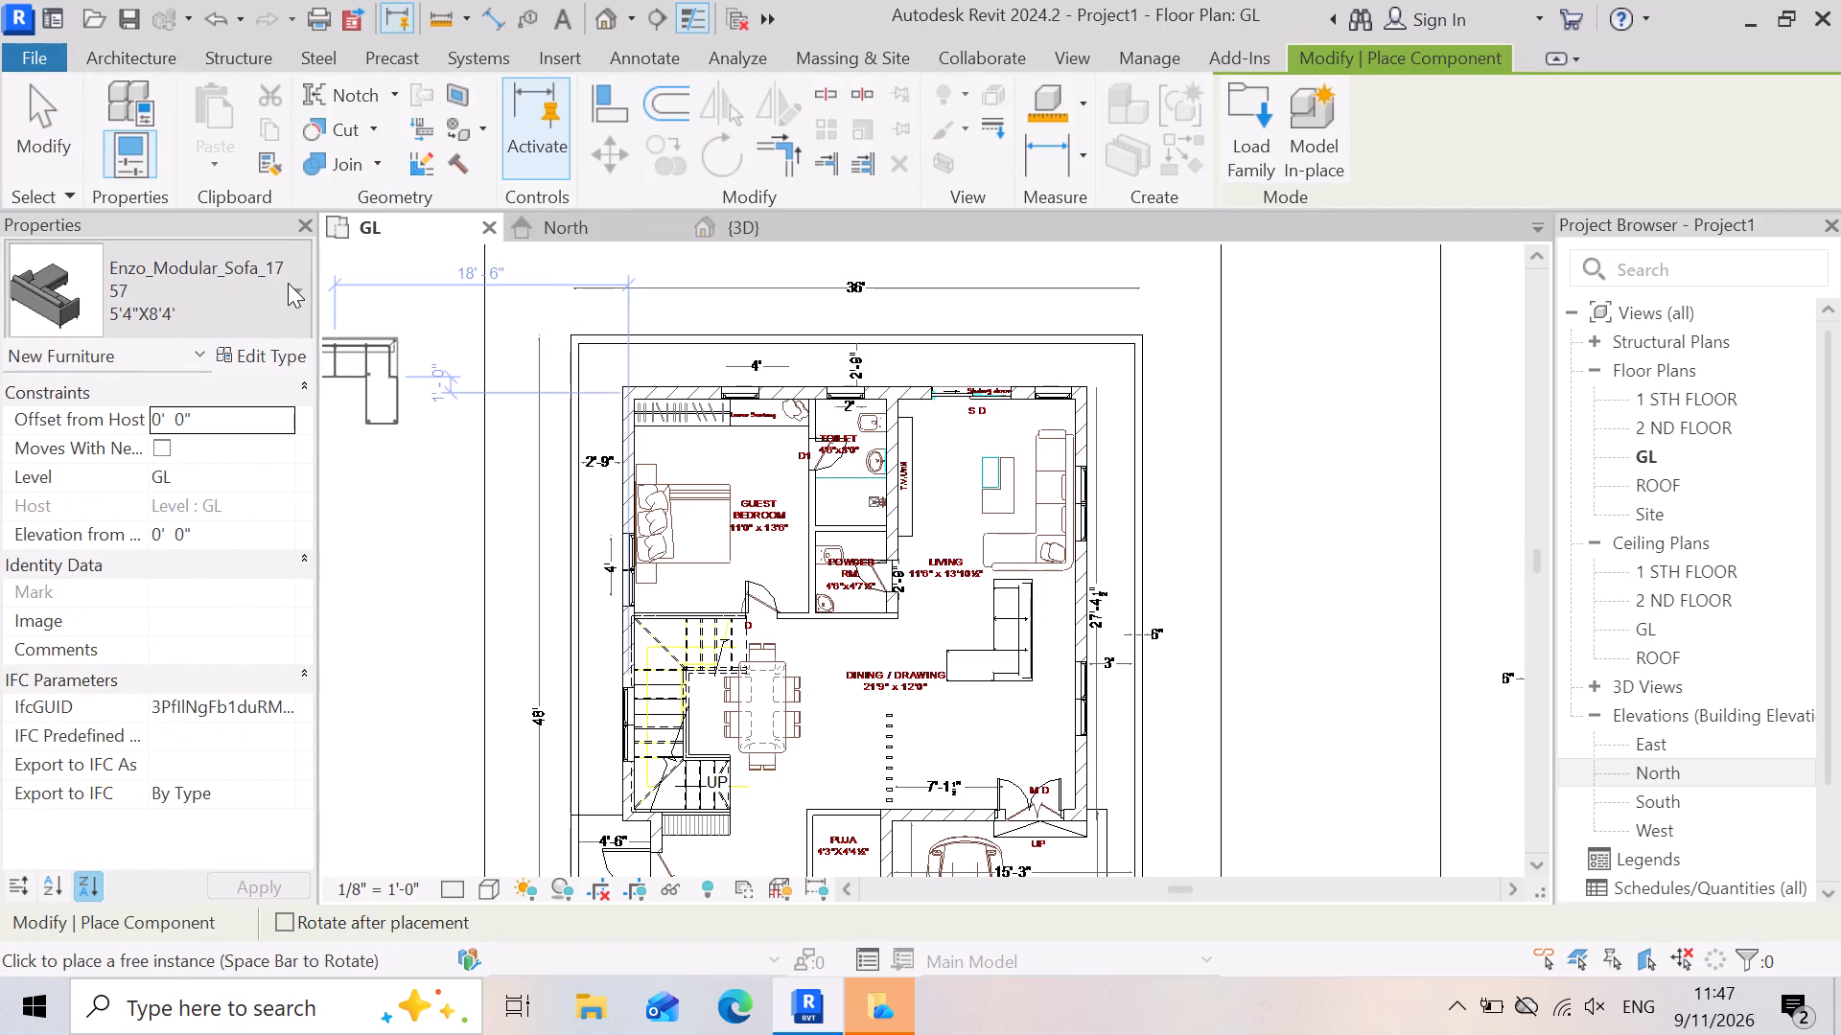
left_click(288, 283)
scroll(205, 724, "down", 4)
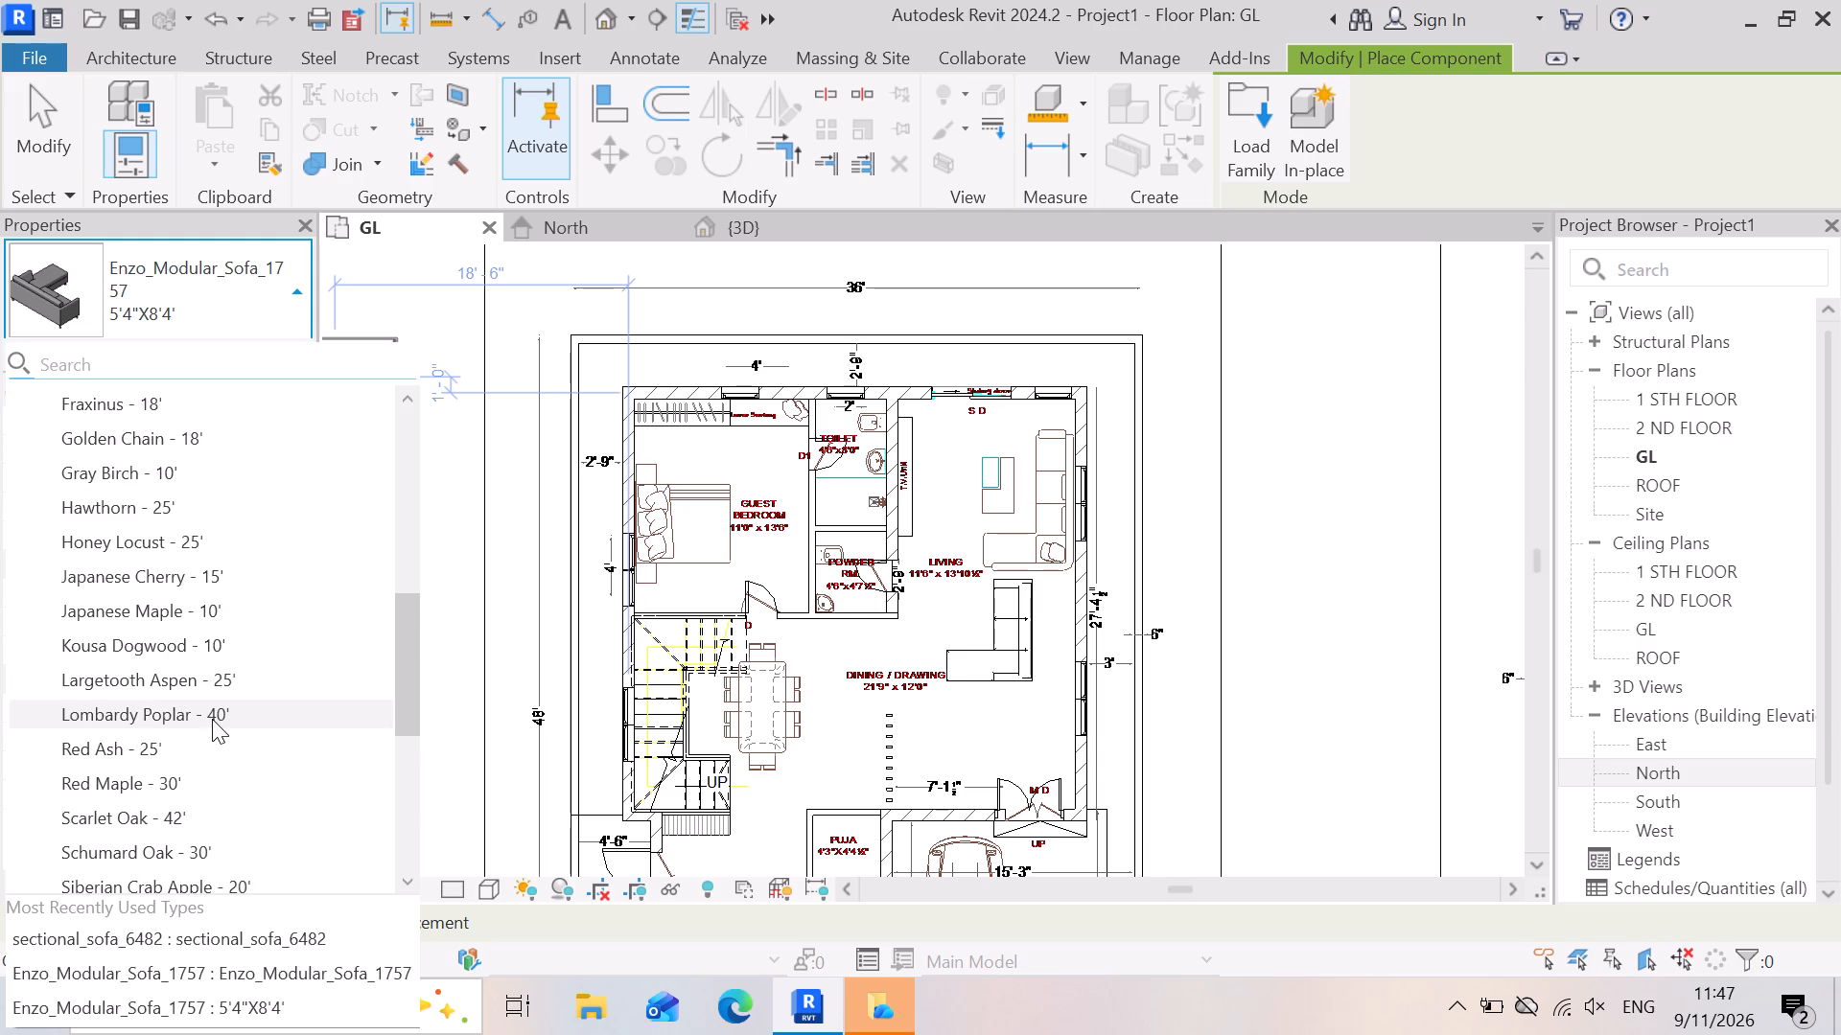
left_click(1235, 126)
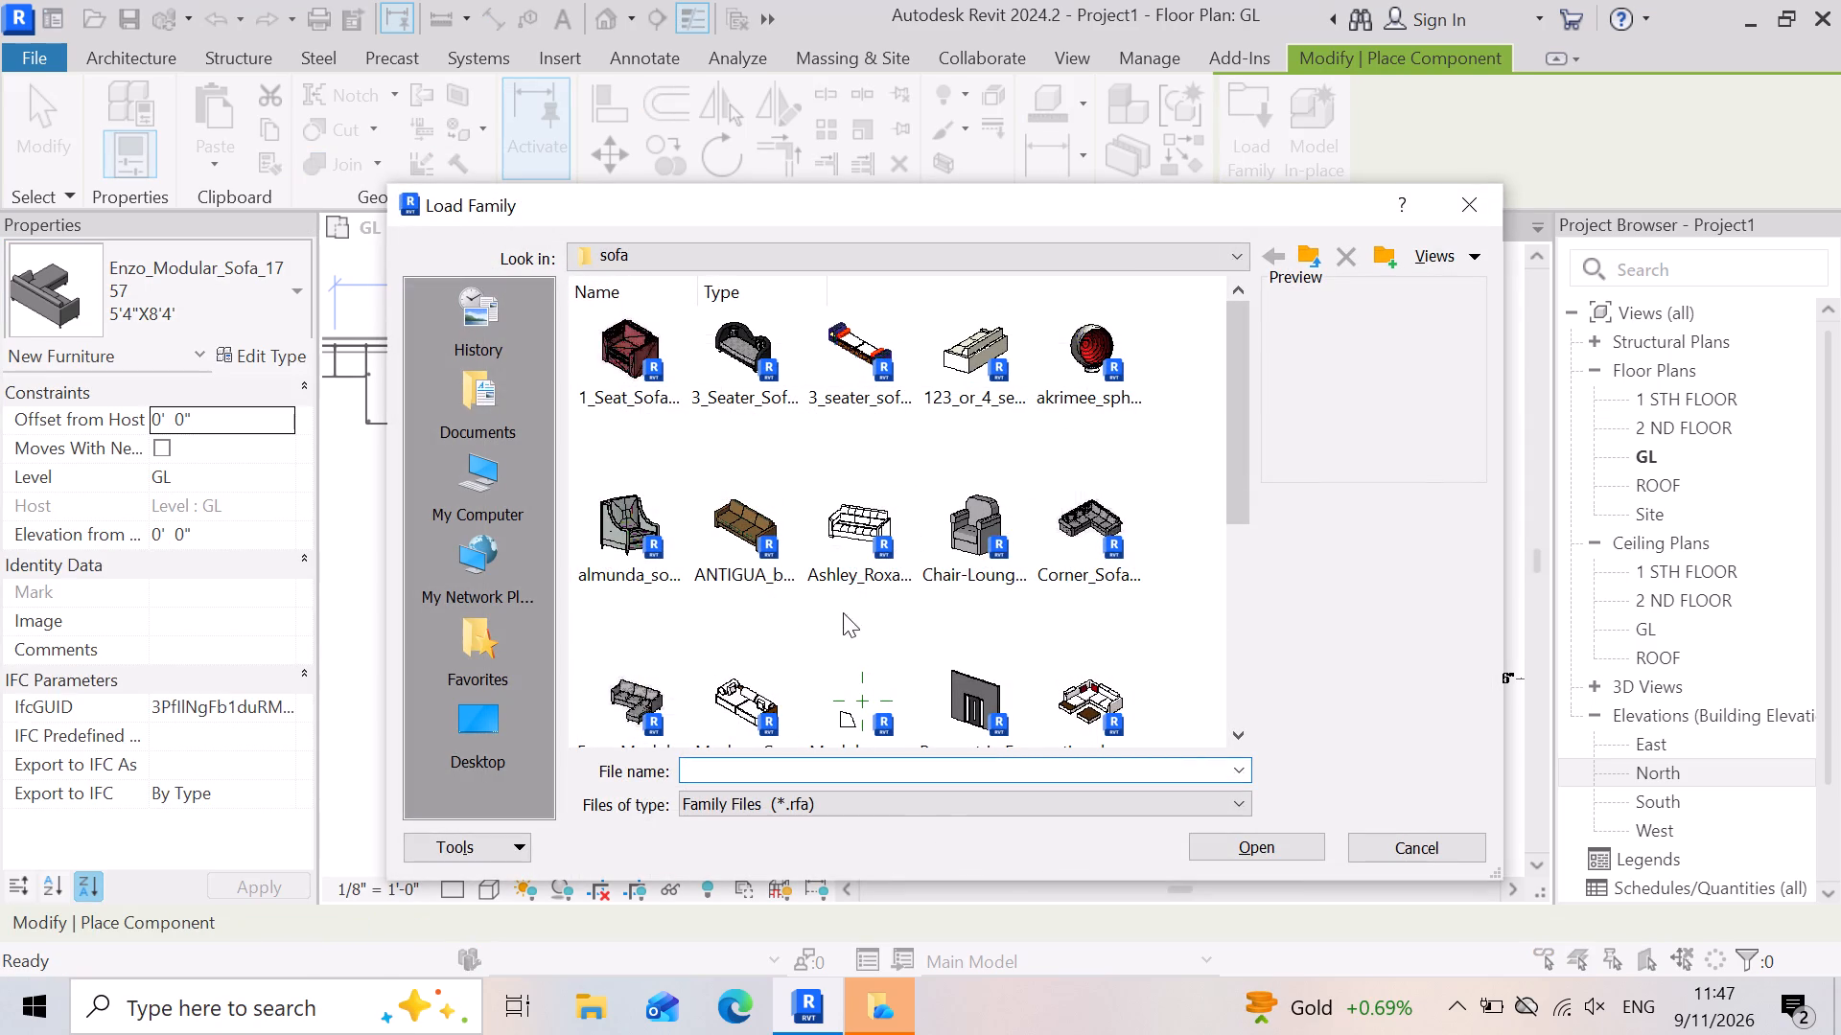
scroll(844, 601, "down", 2)
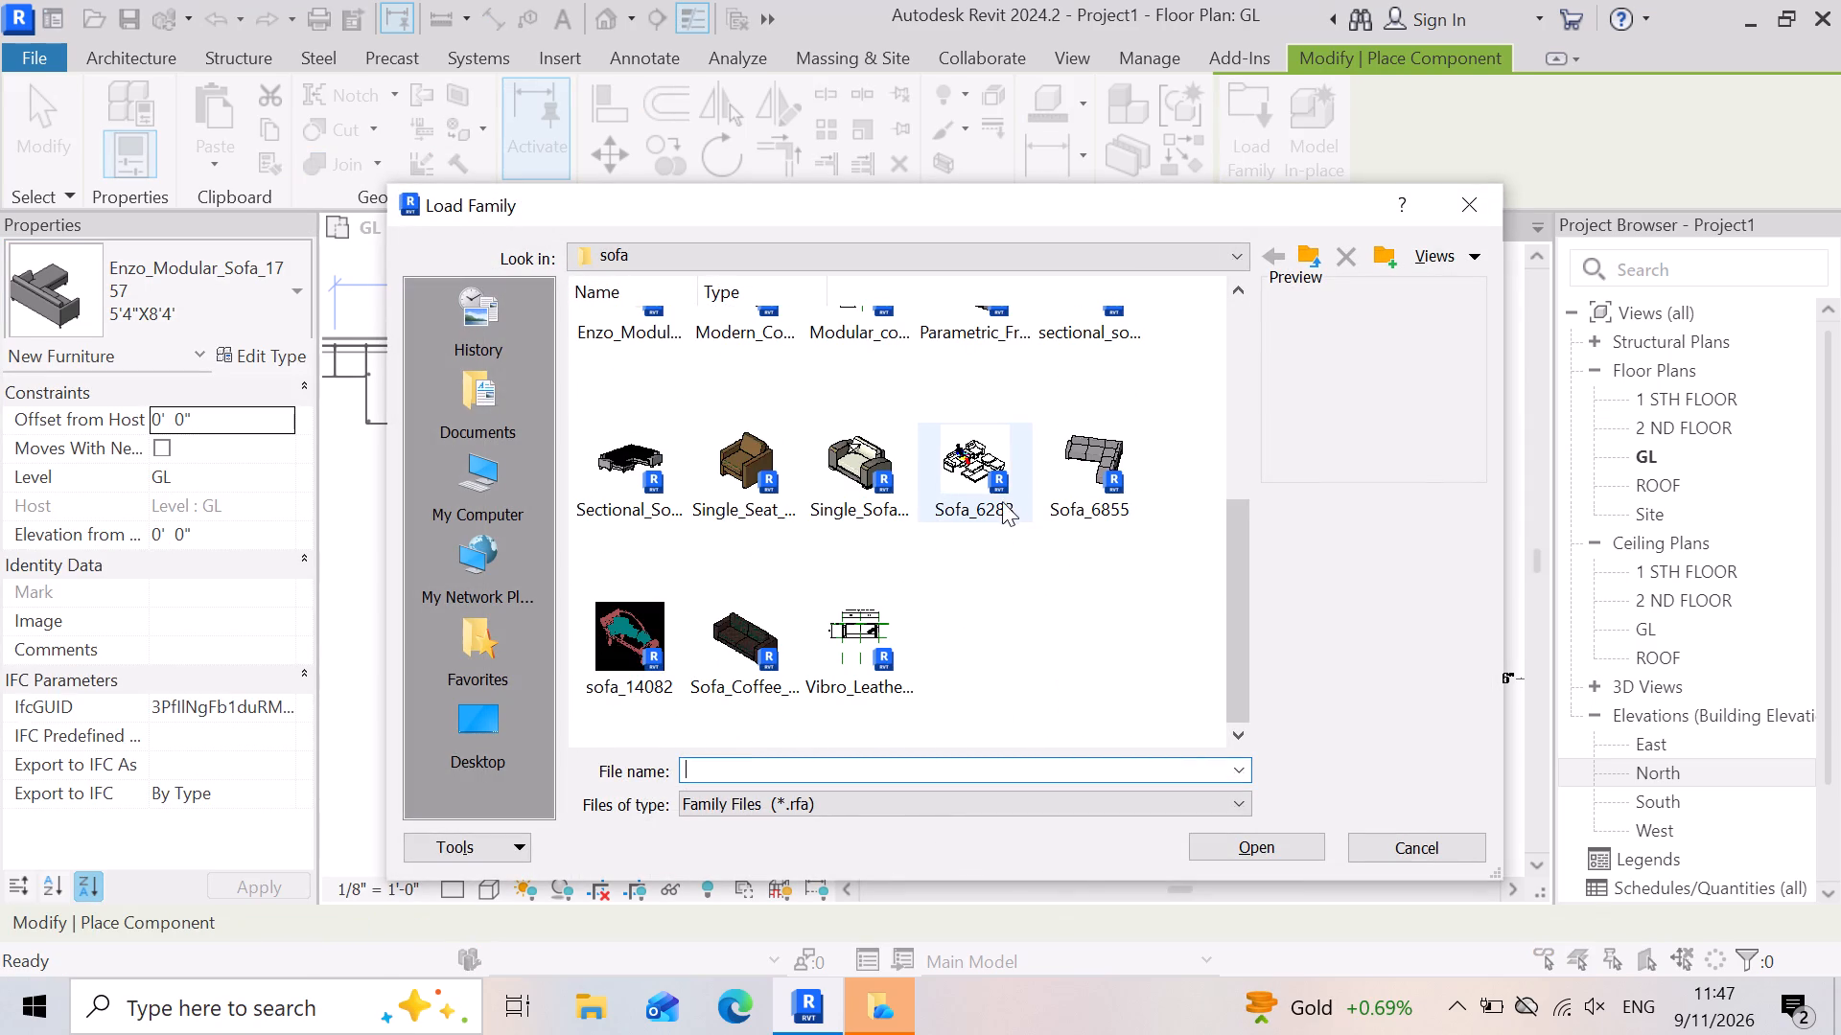
scroll(944, 472, "up", 2)
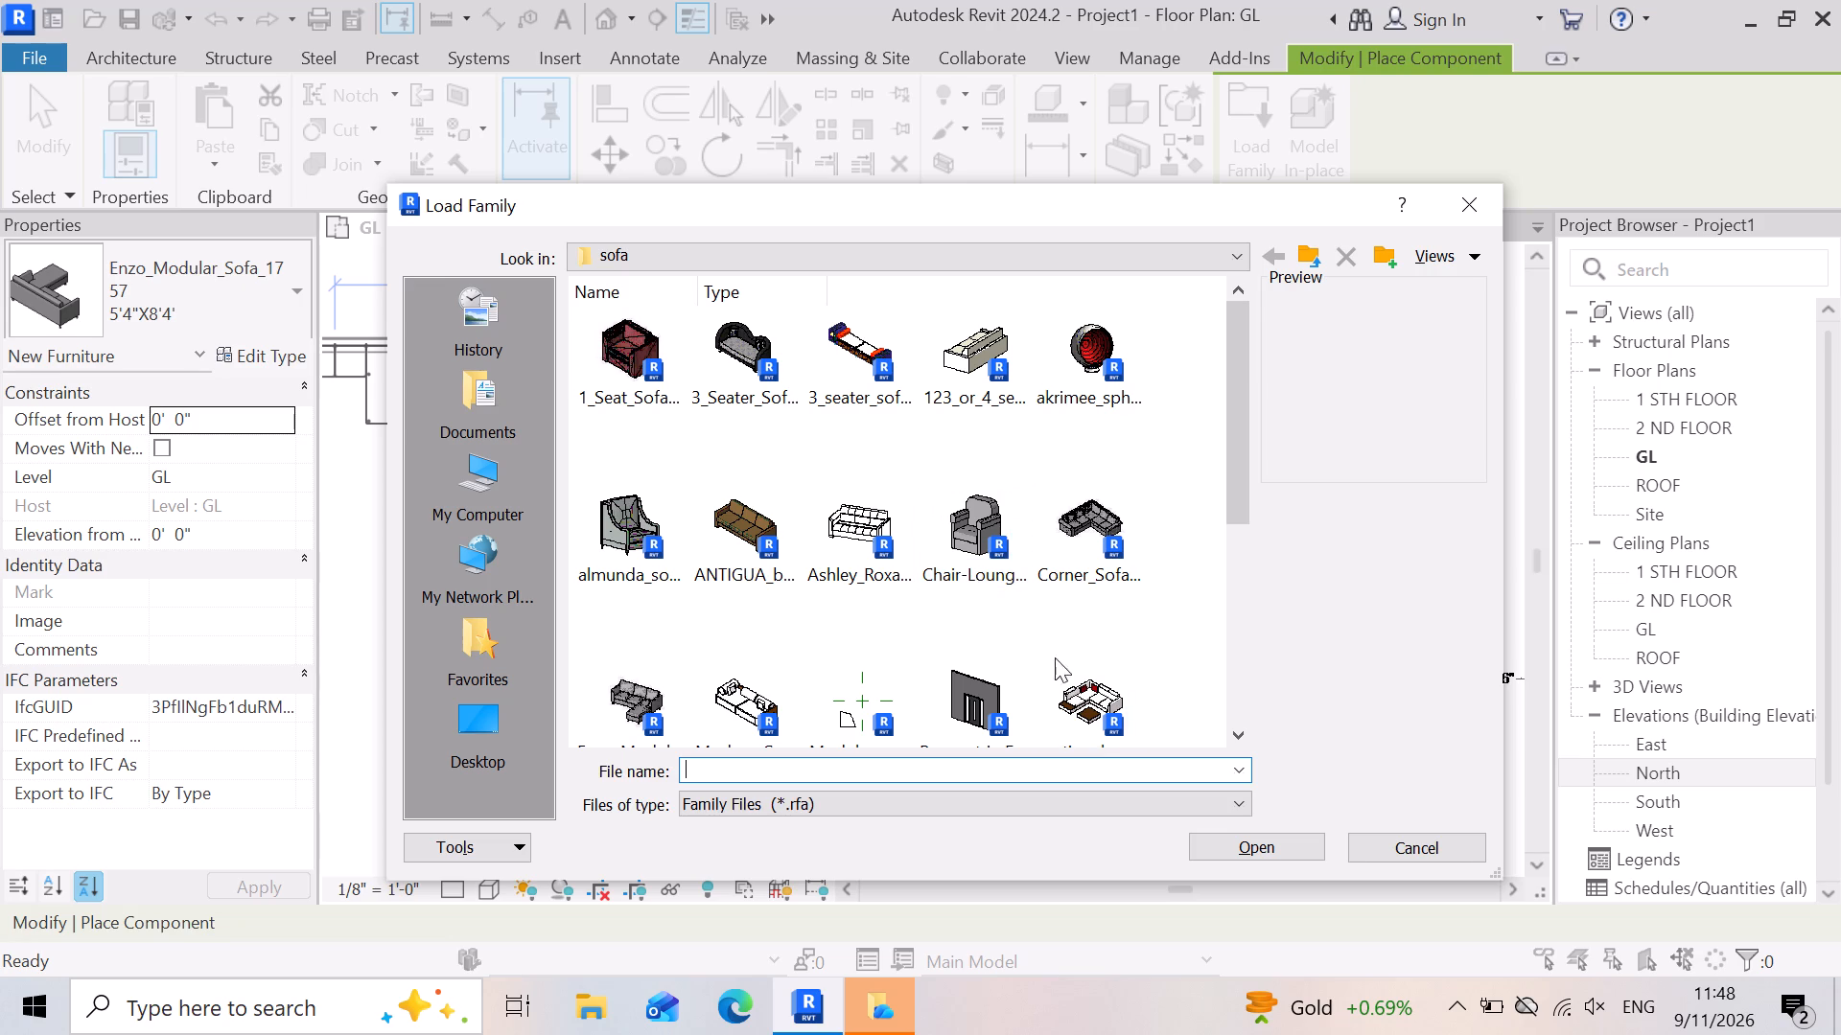
scroll(1051, 638, "down", 3)
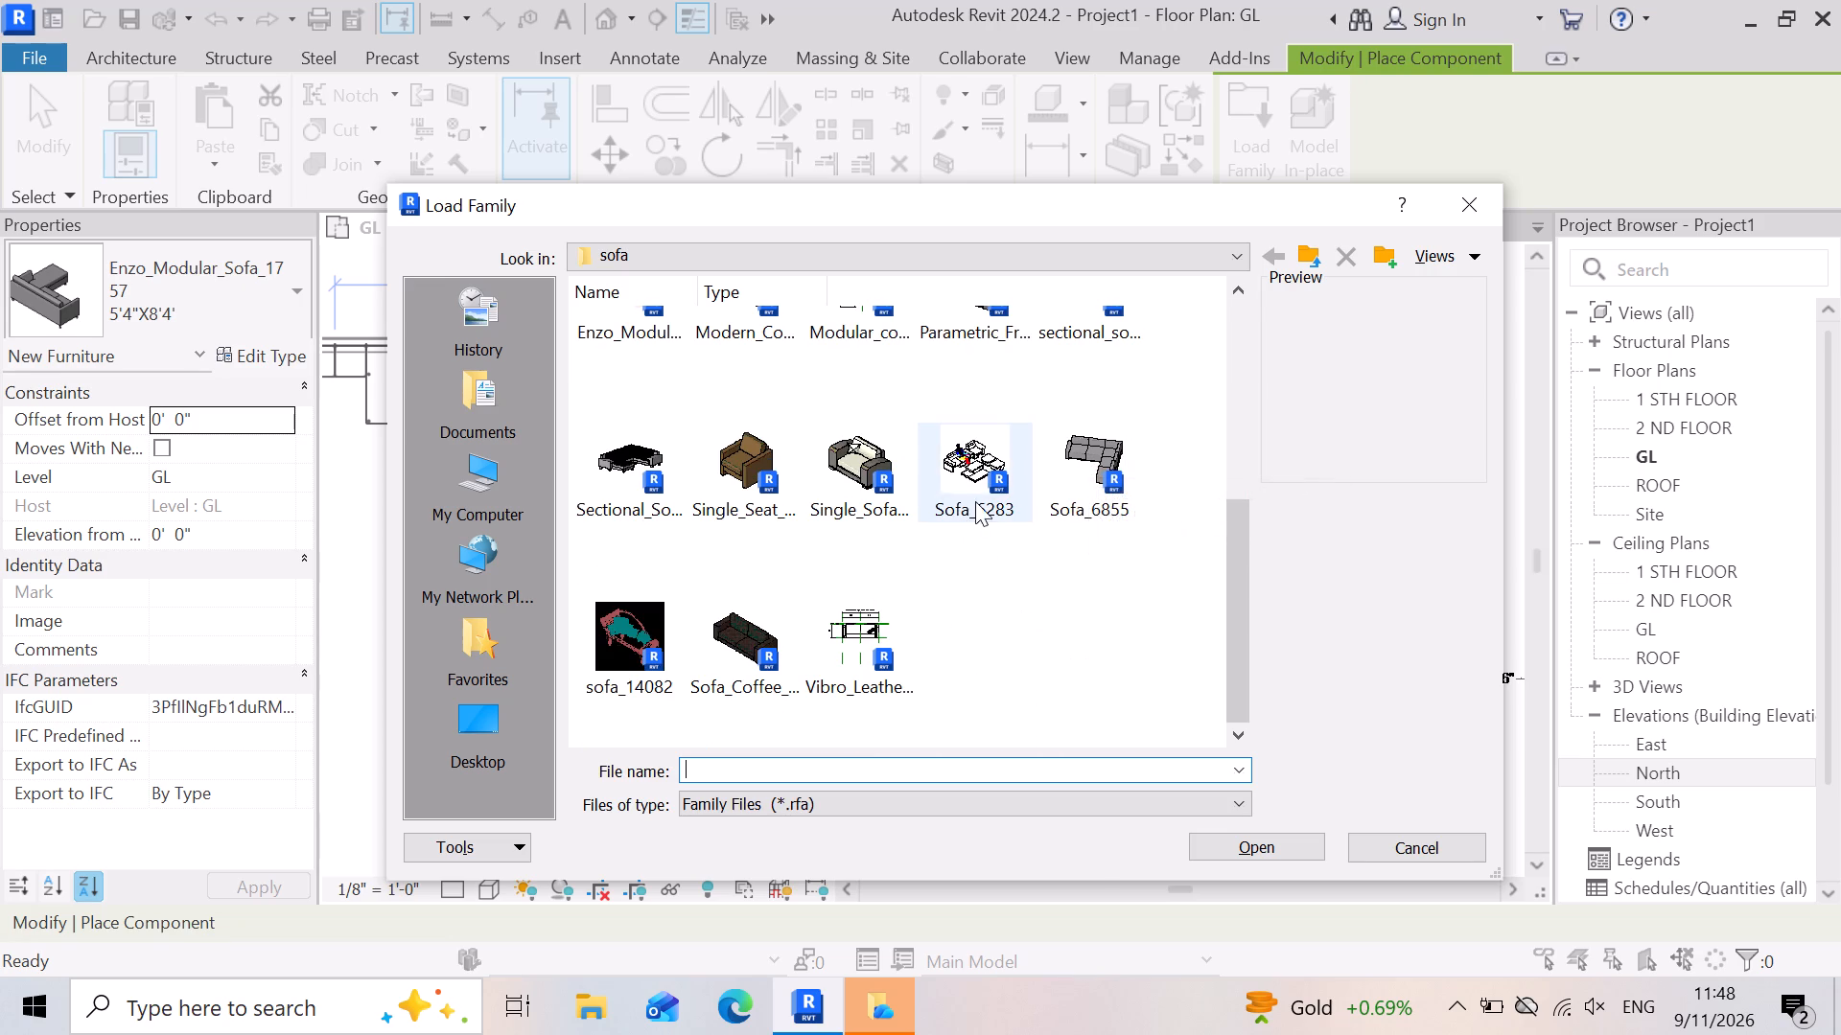
double_click(976, 459)
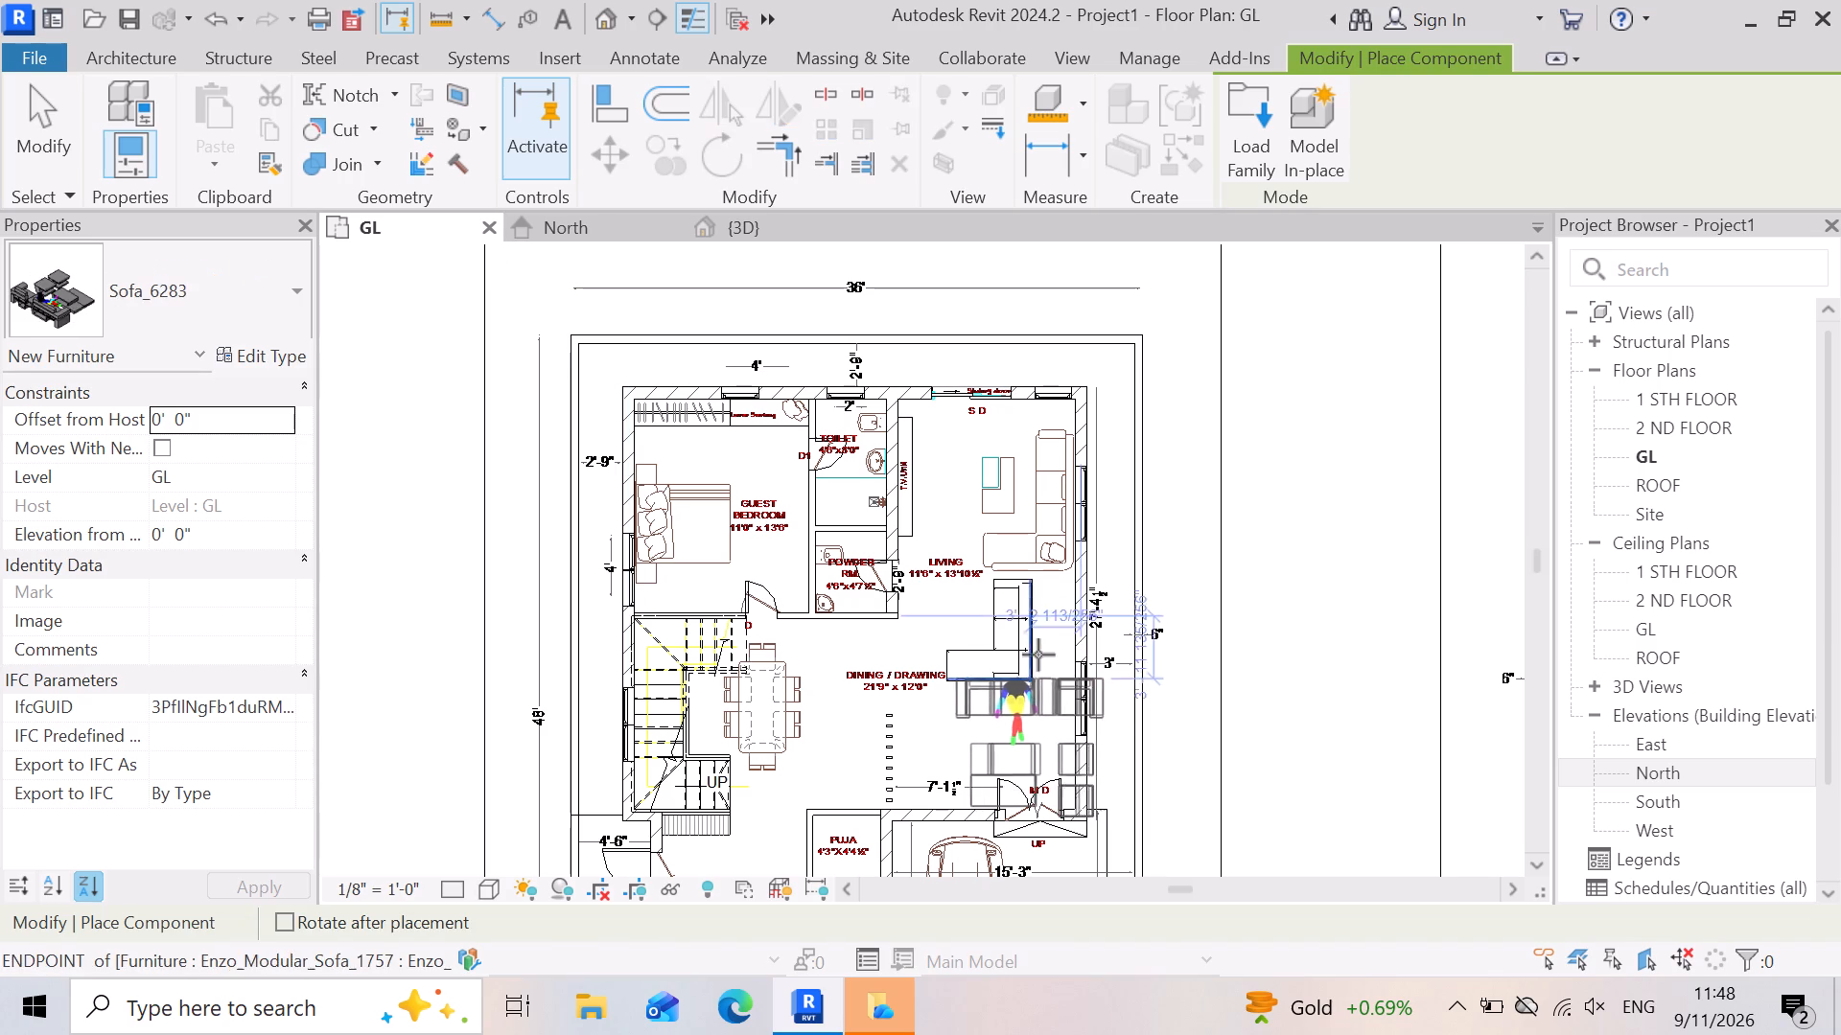
Place the Sofa_6283 set in the living room, about 4'6" from the outer side wall and 2'6" from the sliding-door wall.
scroll(1018, 522, "up", 6)
scroll(1021, 628, "down", 4)
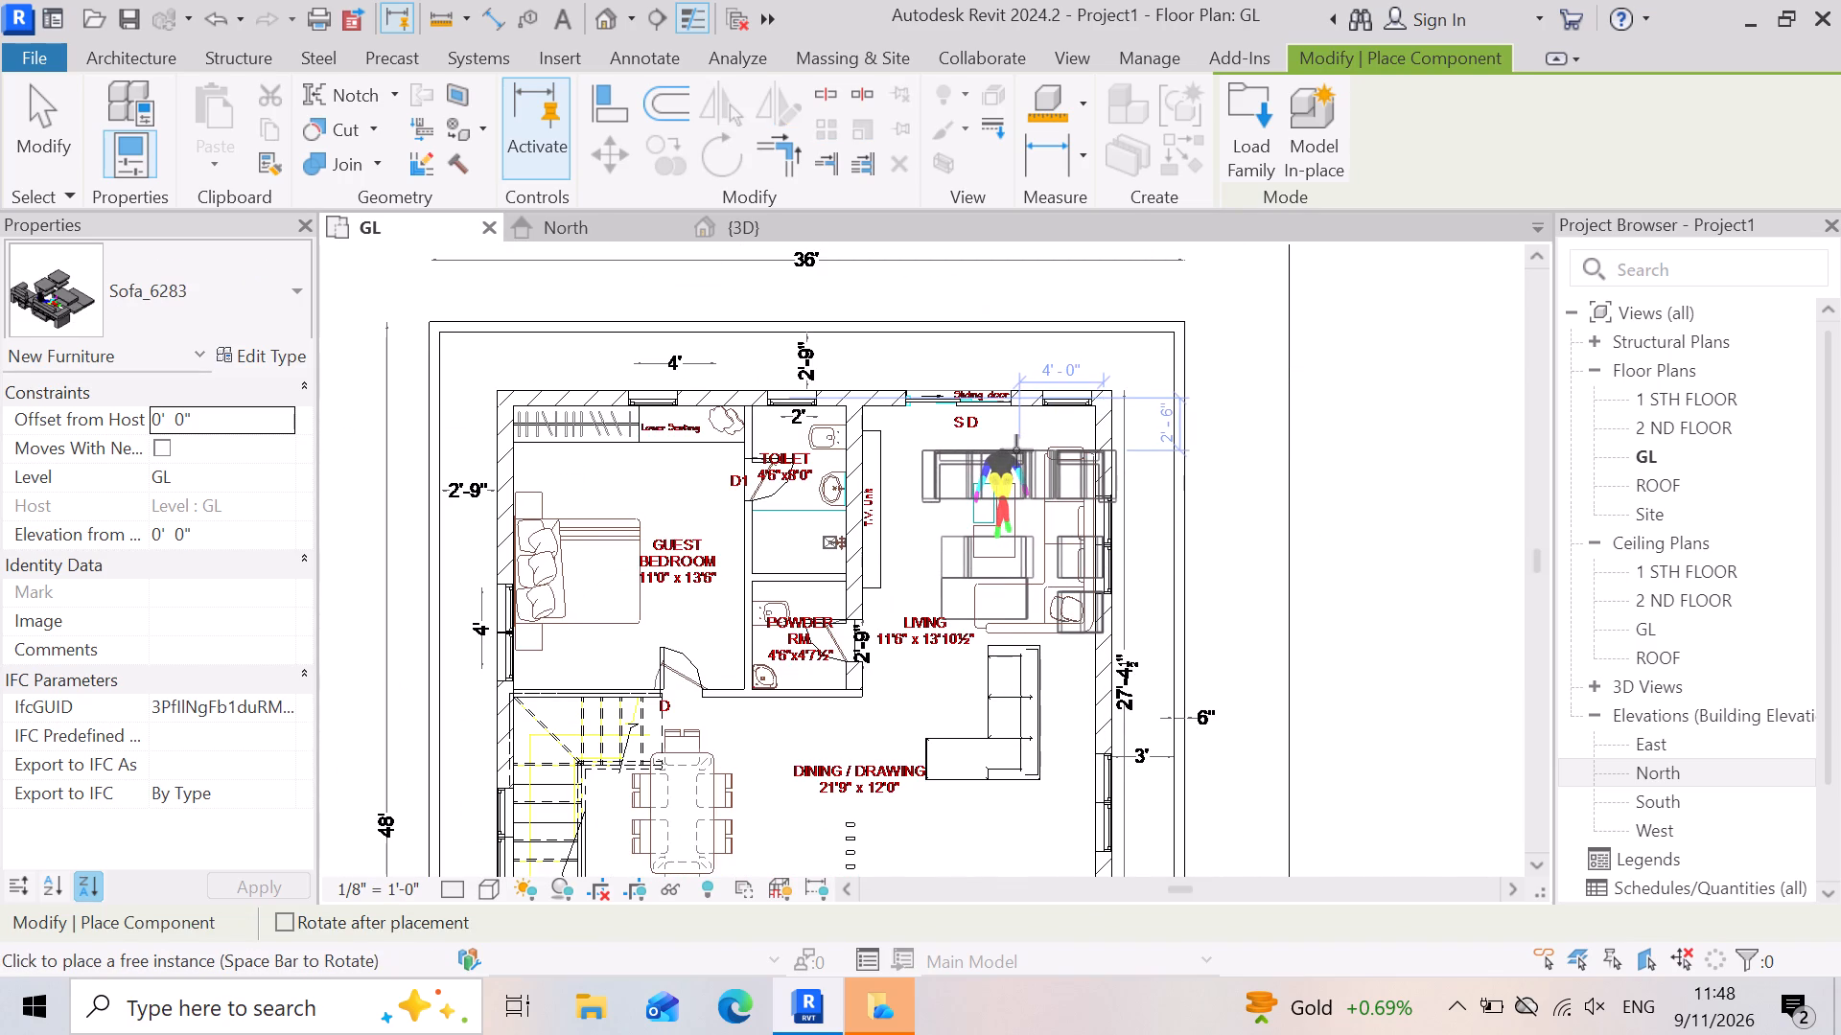
left_click(1002, 447)
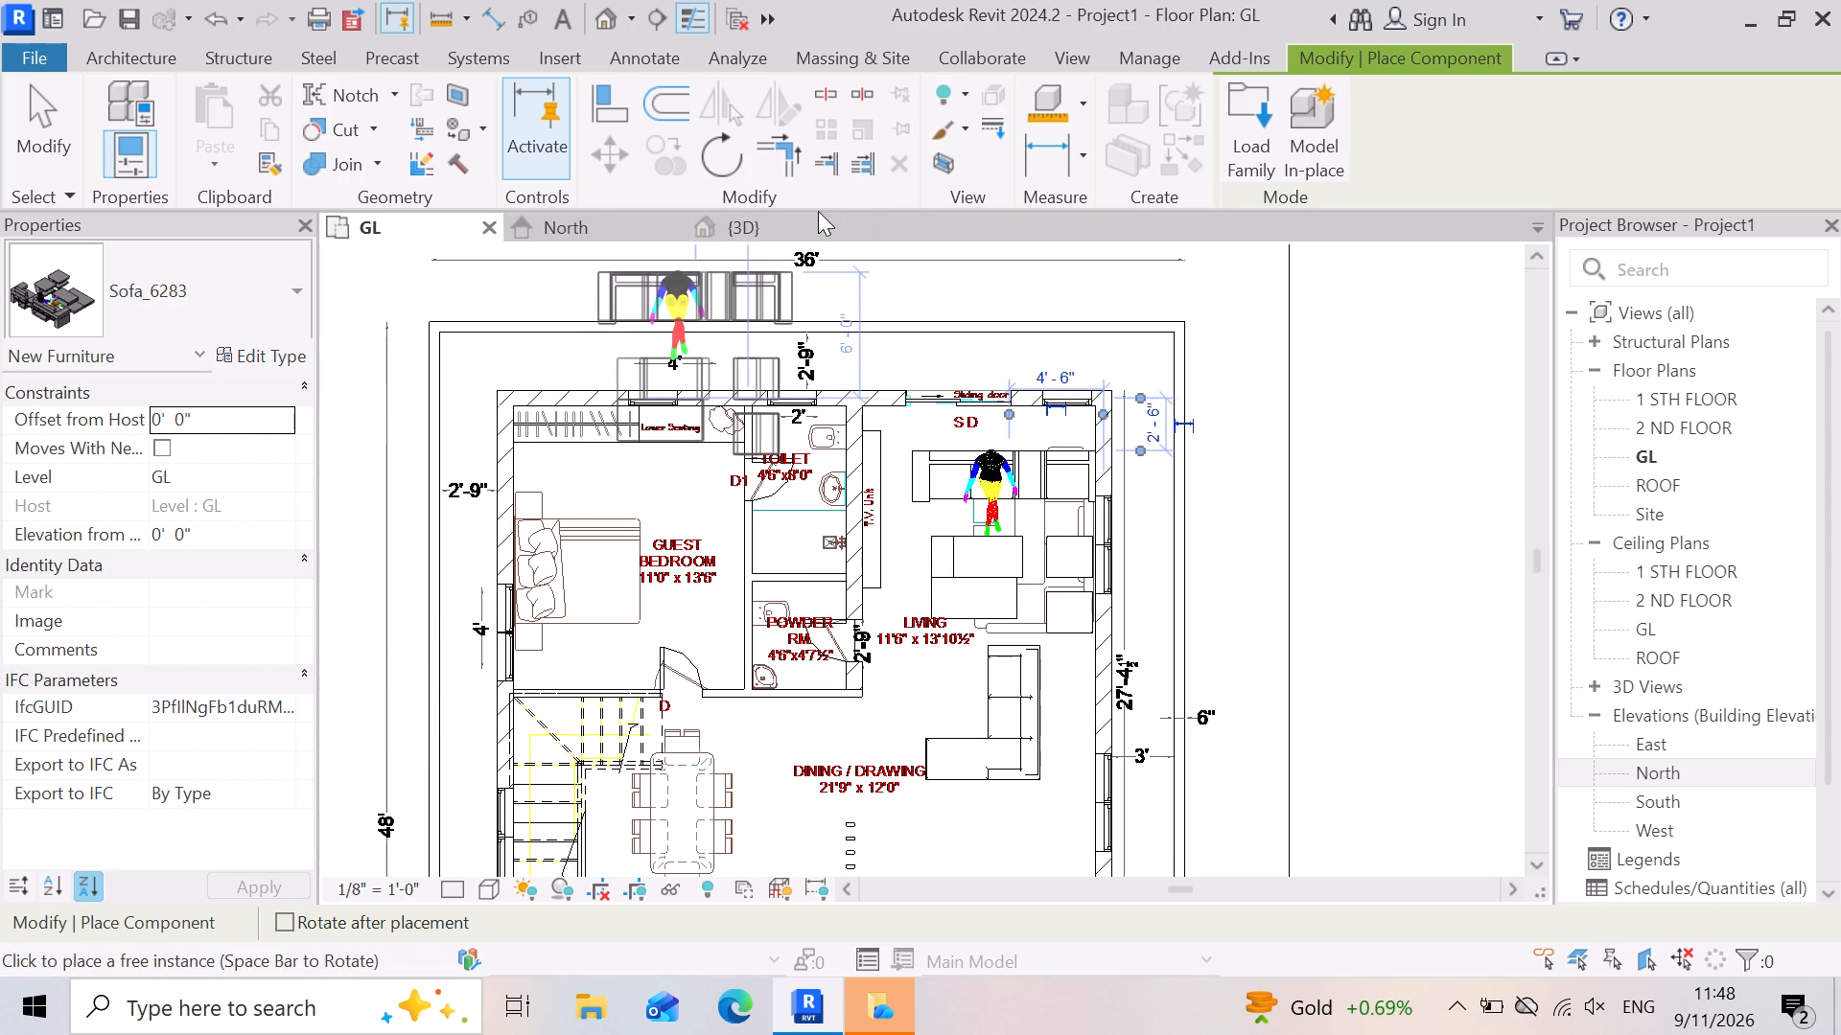
Examine the placed Sofa_6283 set in the 3D view and end component placement.
left_click(774, 230)
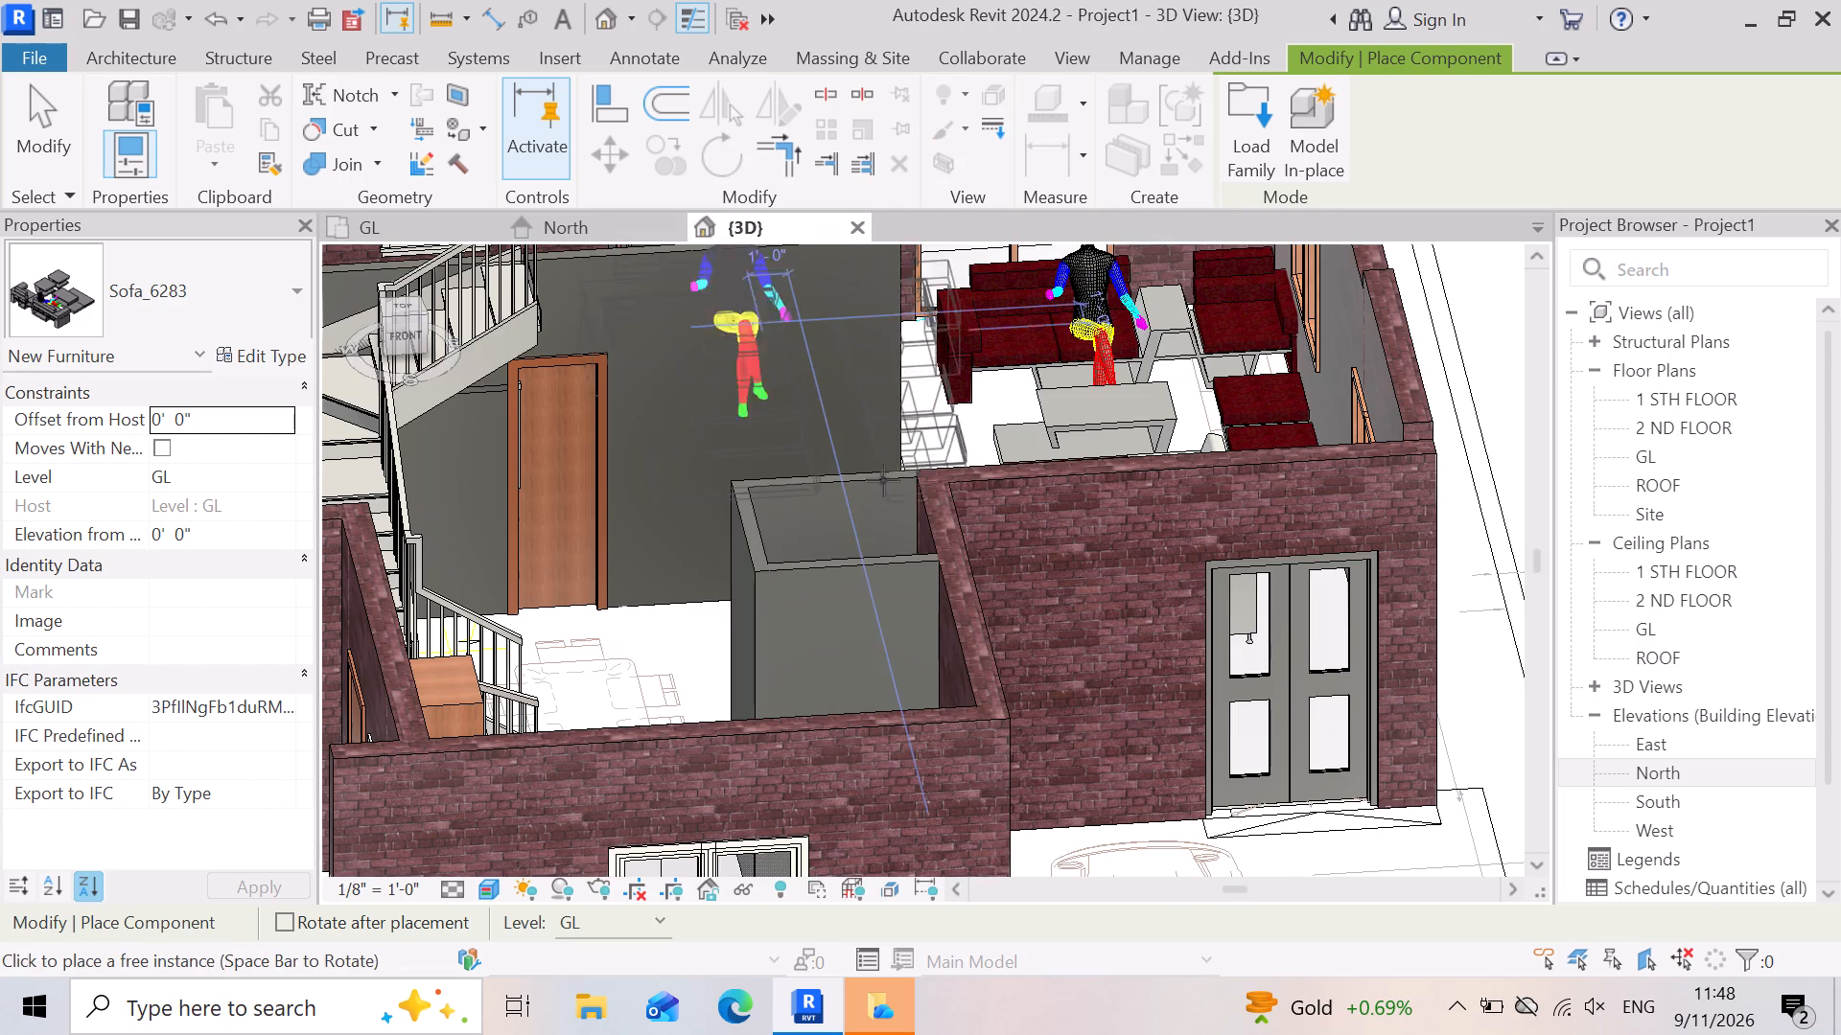
scroll(1131, 647, "down", 1)
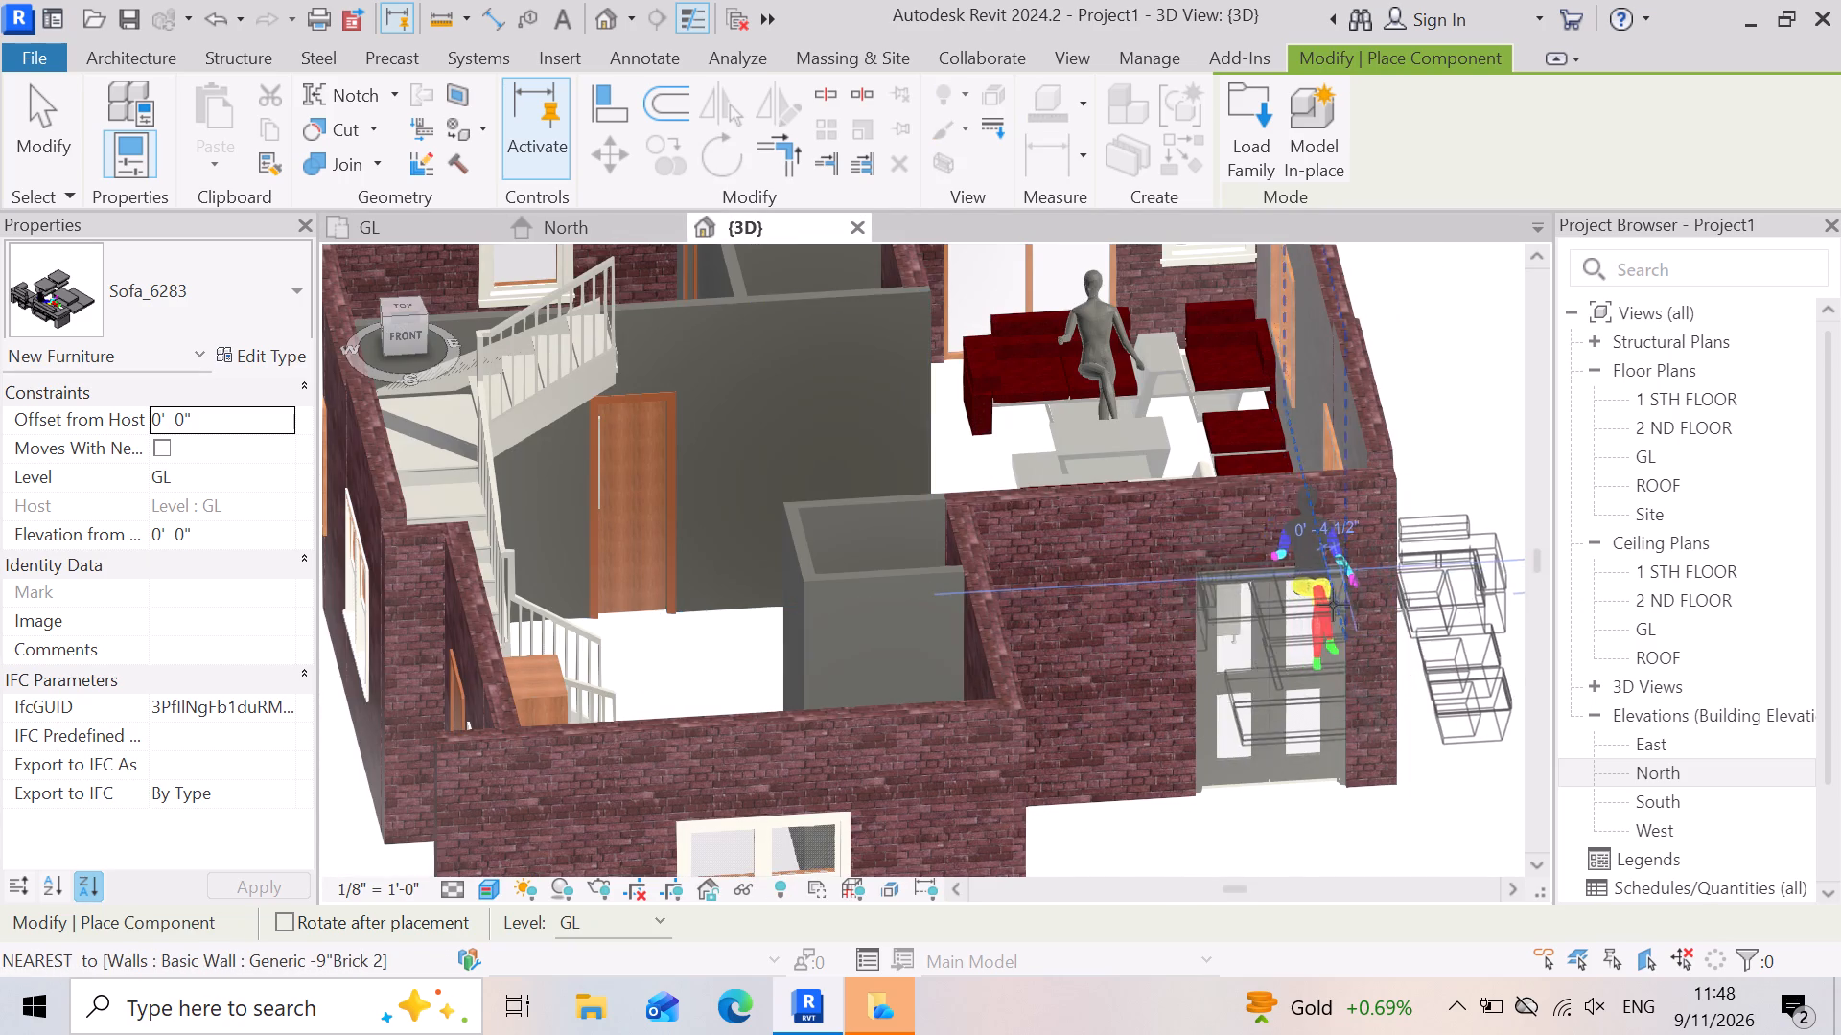
scroll(1309, 572, "up", 2)
scroll(1242, 633, "down", 3)
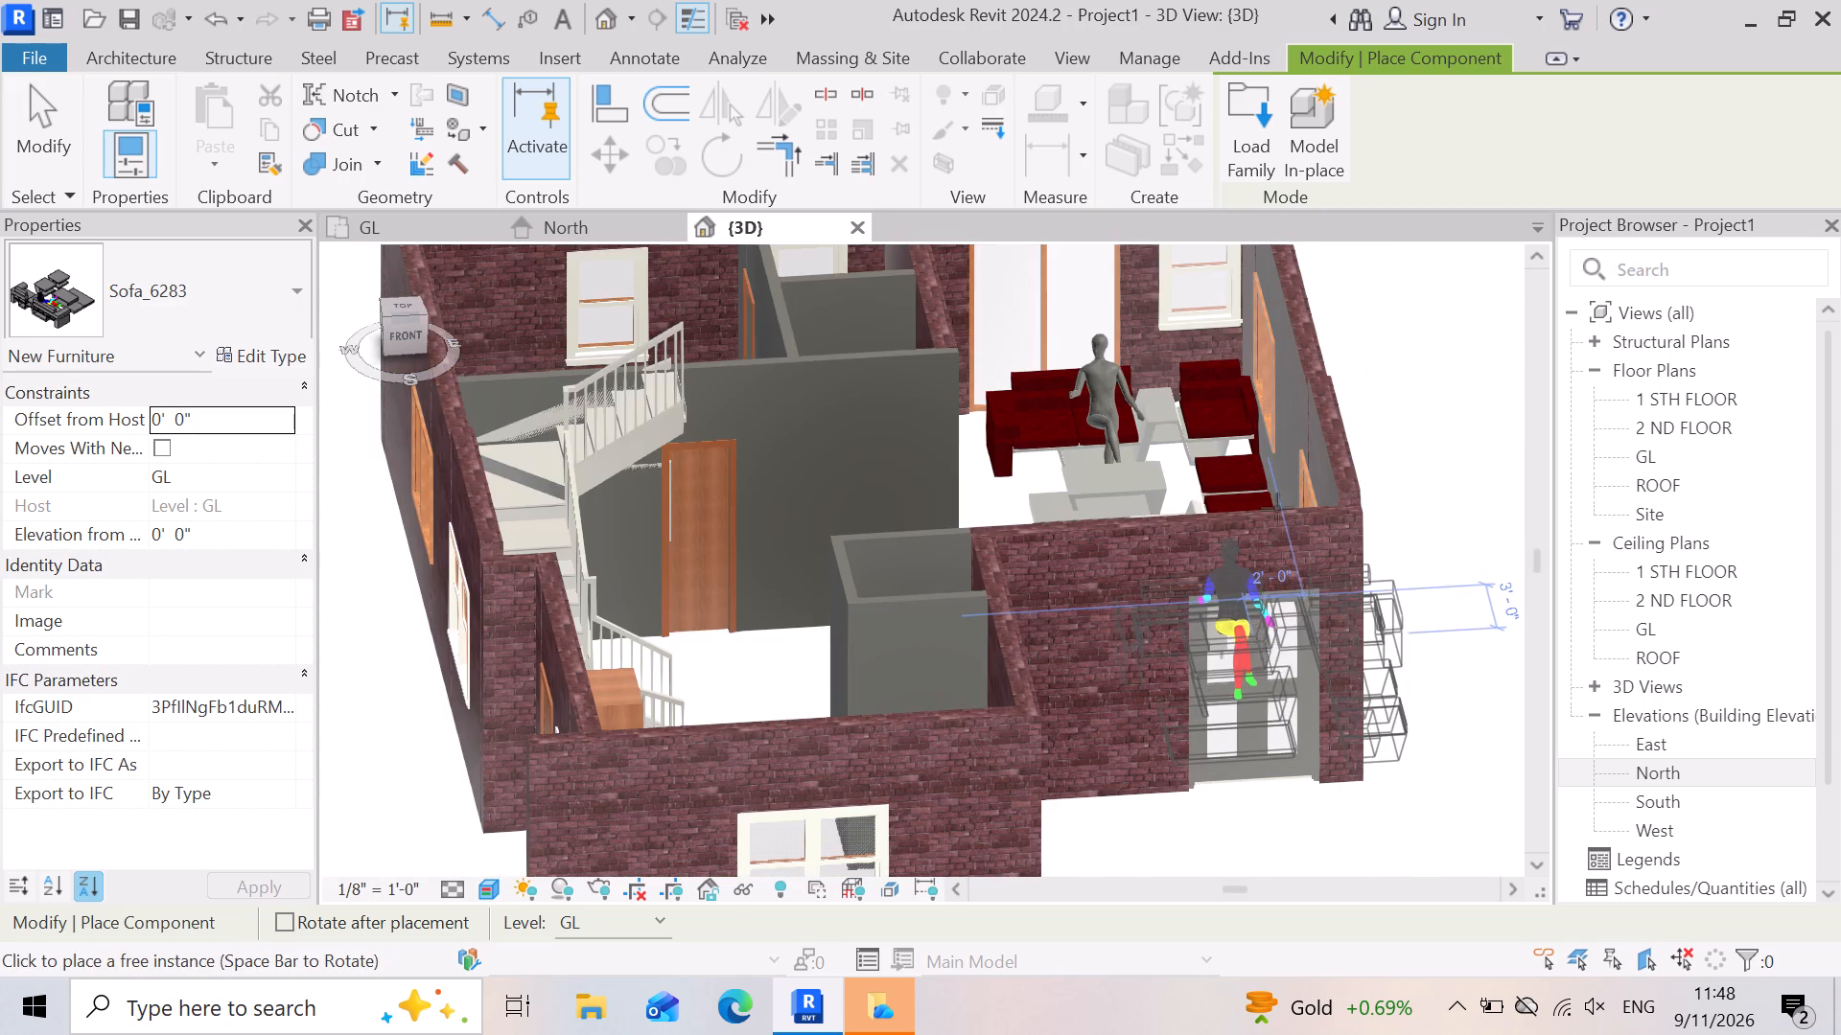
scroll(1260, 432, "up", 2)
key("Escape")
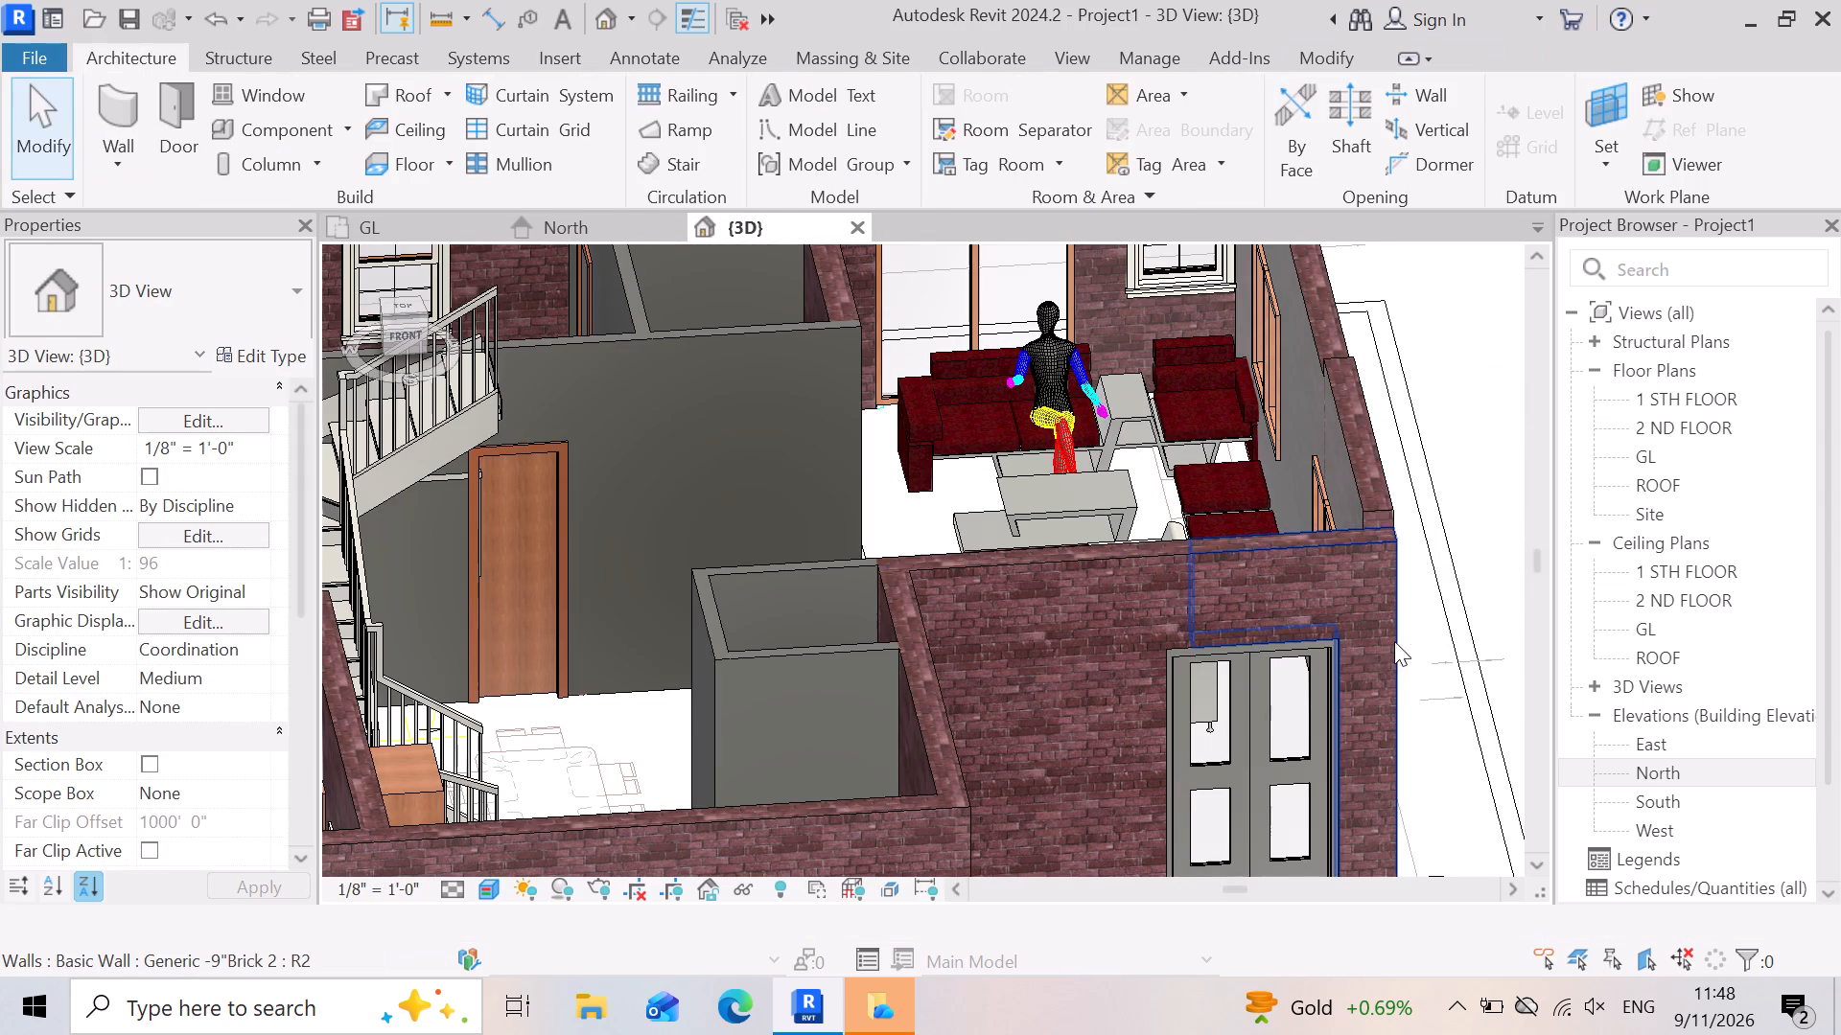
scroll(1153, 514, "up", 3)
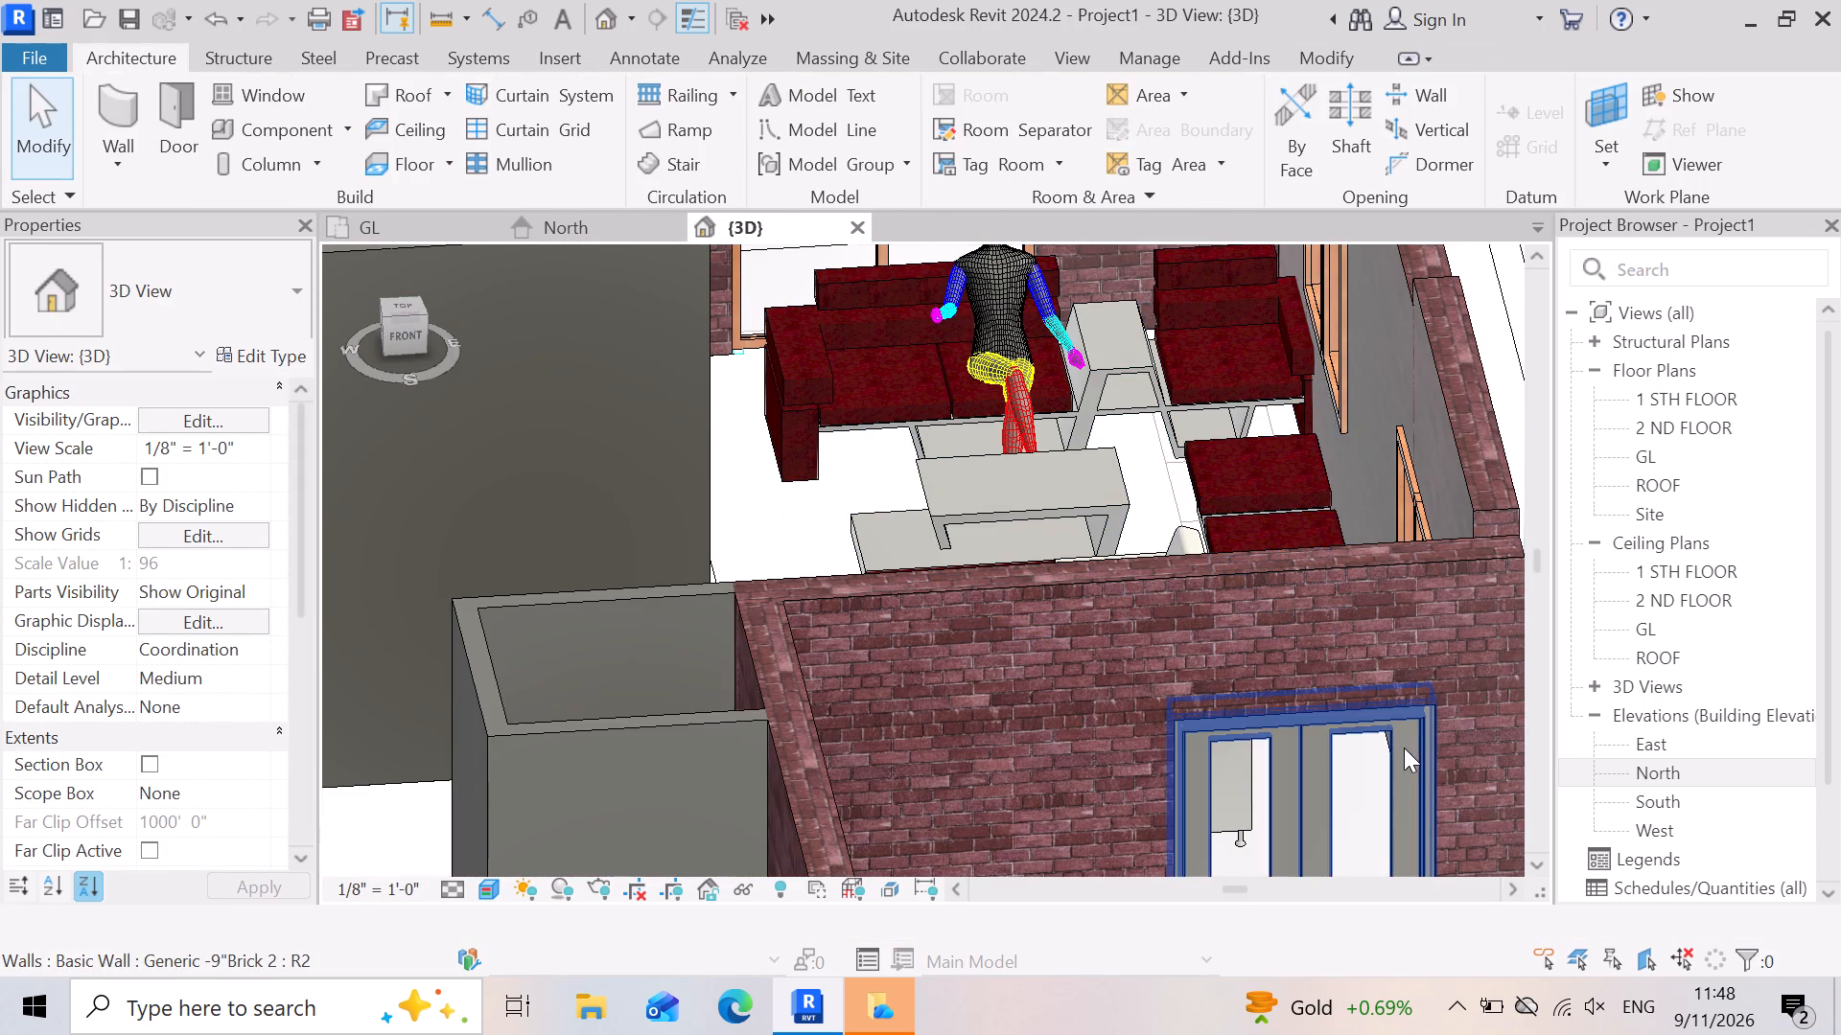
key("Escape")
scroll(1155, 472, "up", 2)
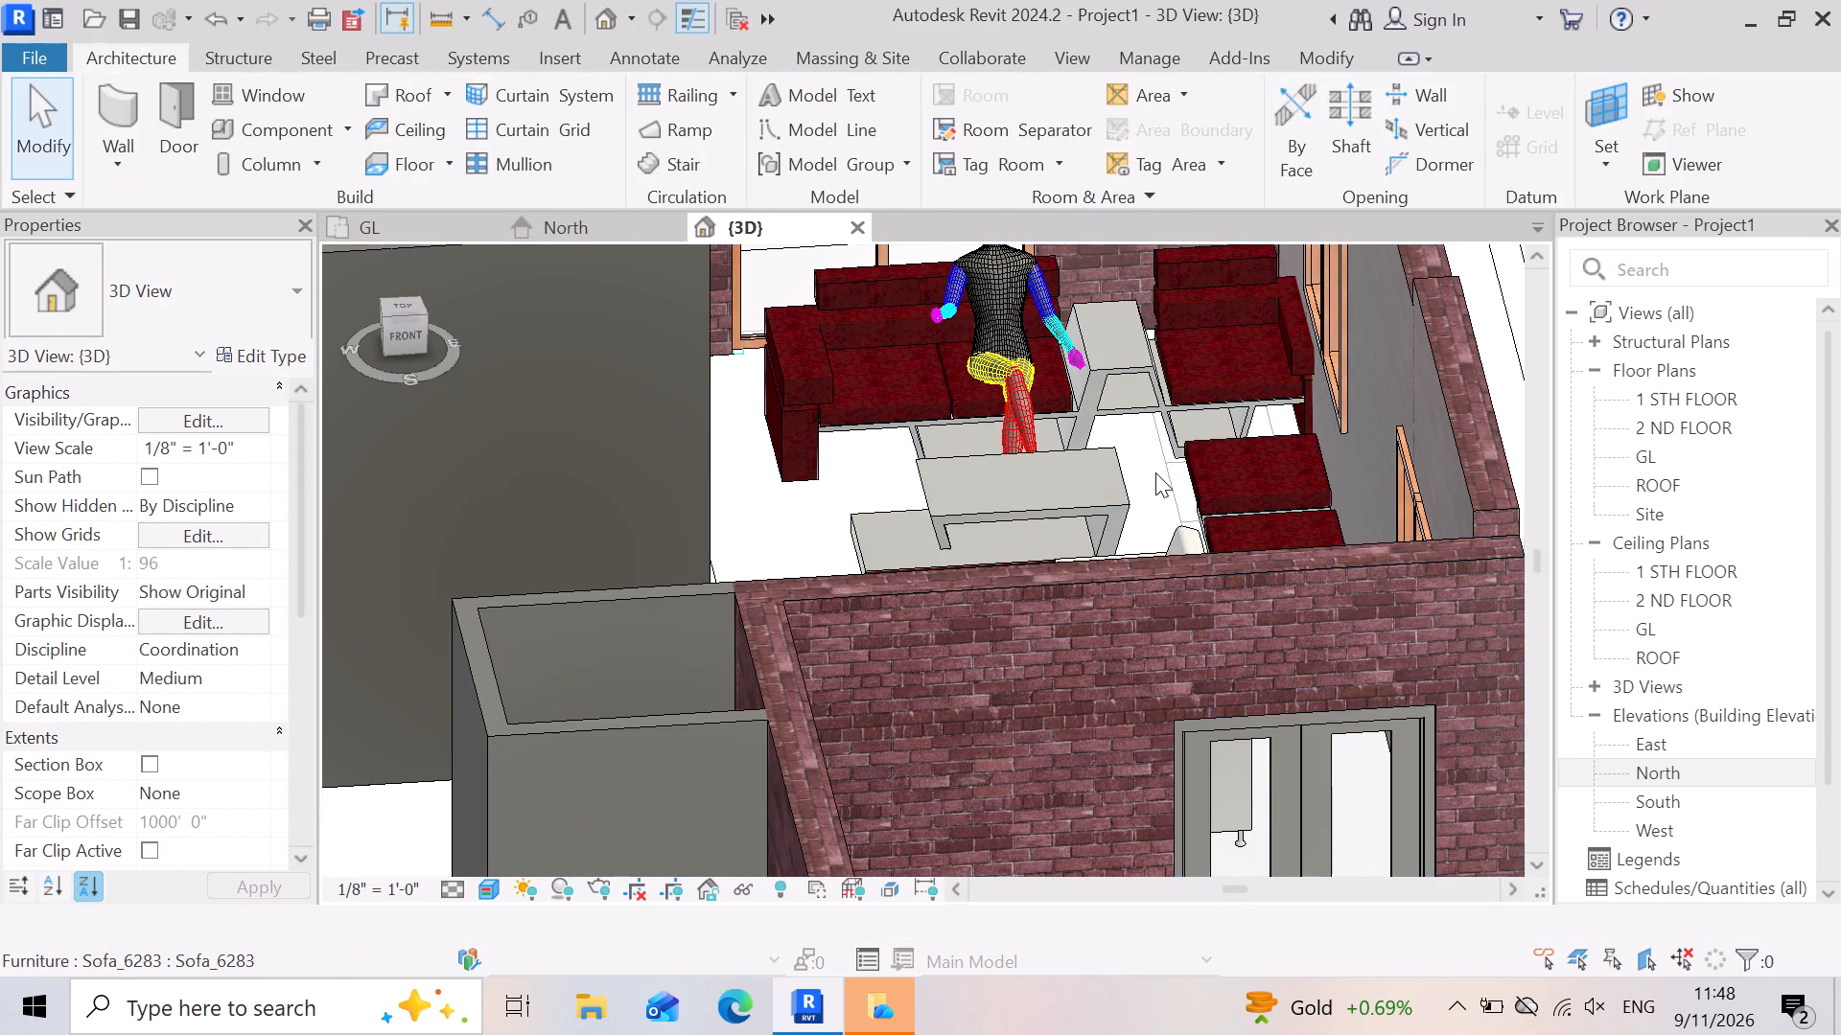
scroll(1155, 472, "up", 1)
scroll(1130, 596, "down", 4)
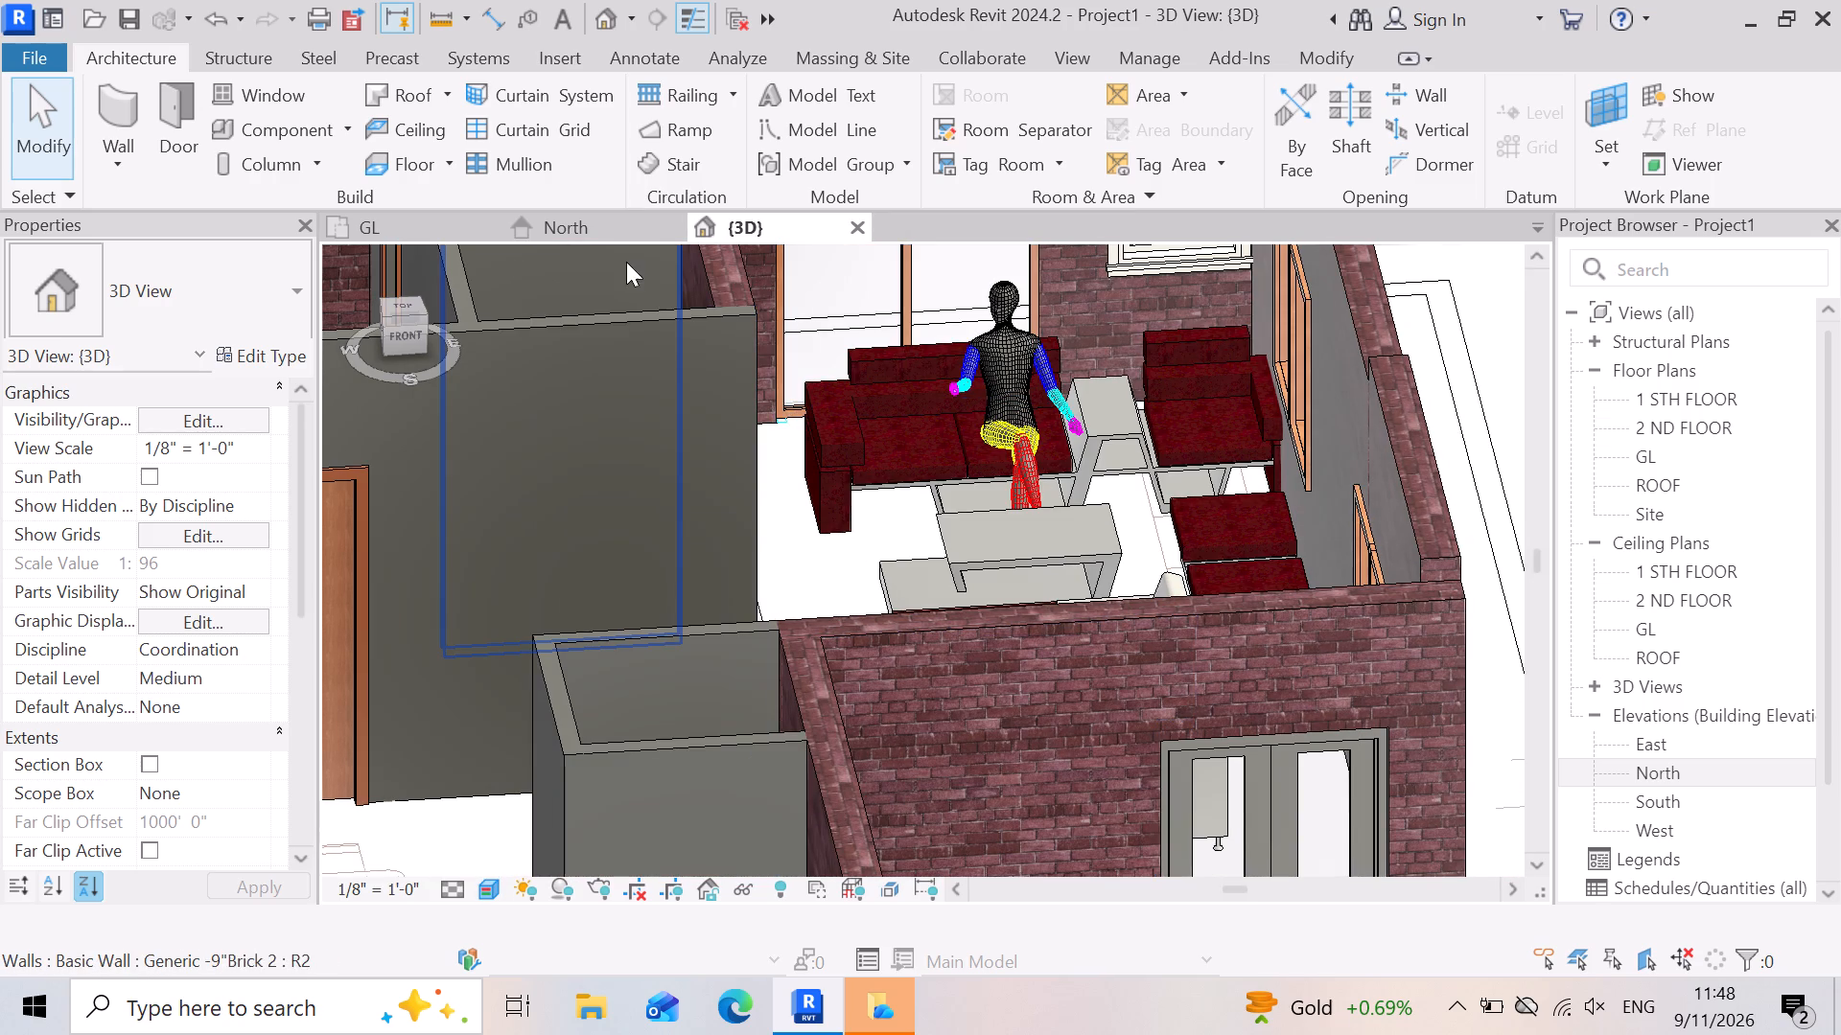
Check the dining/drawing area's L-shaped sofa in the GL floor plan, and examine the living room sofa set again in the 3D view.
left_click(413, 232)
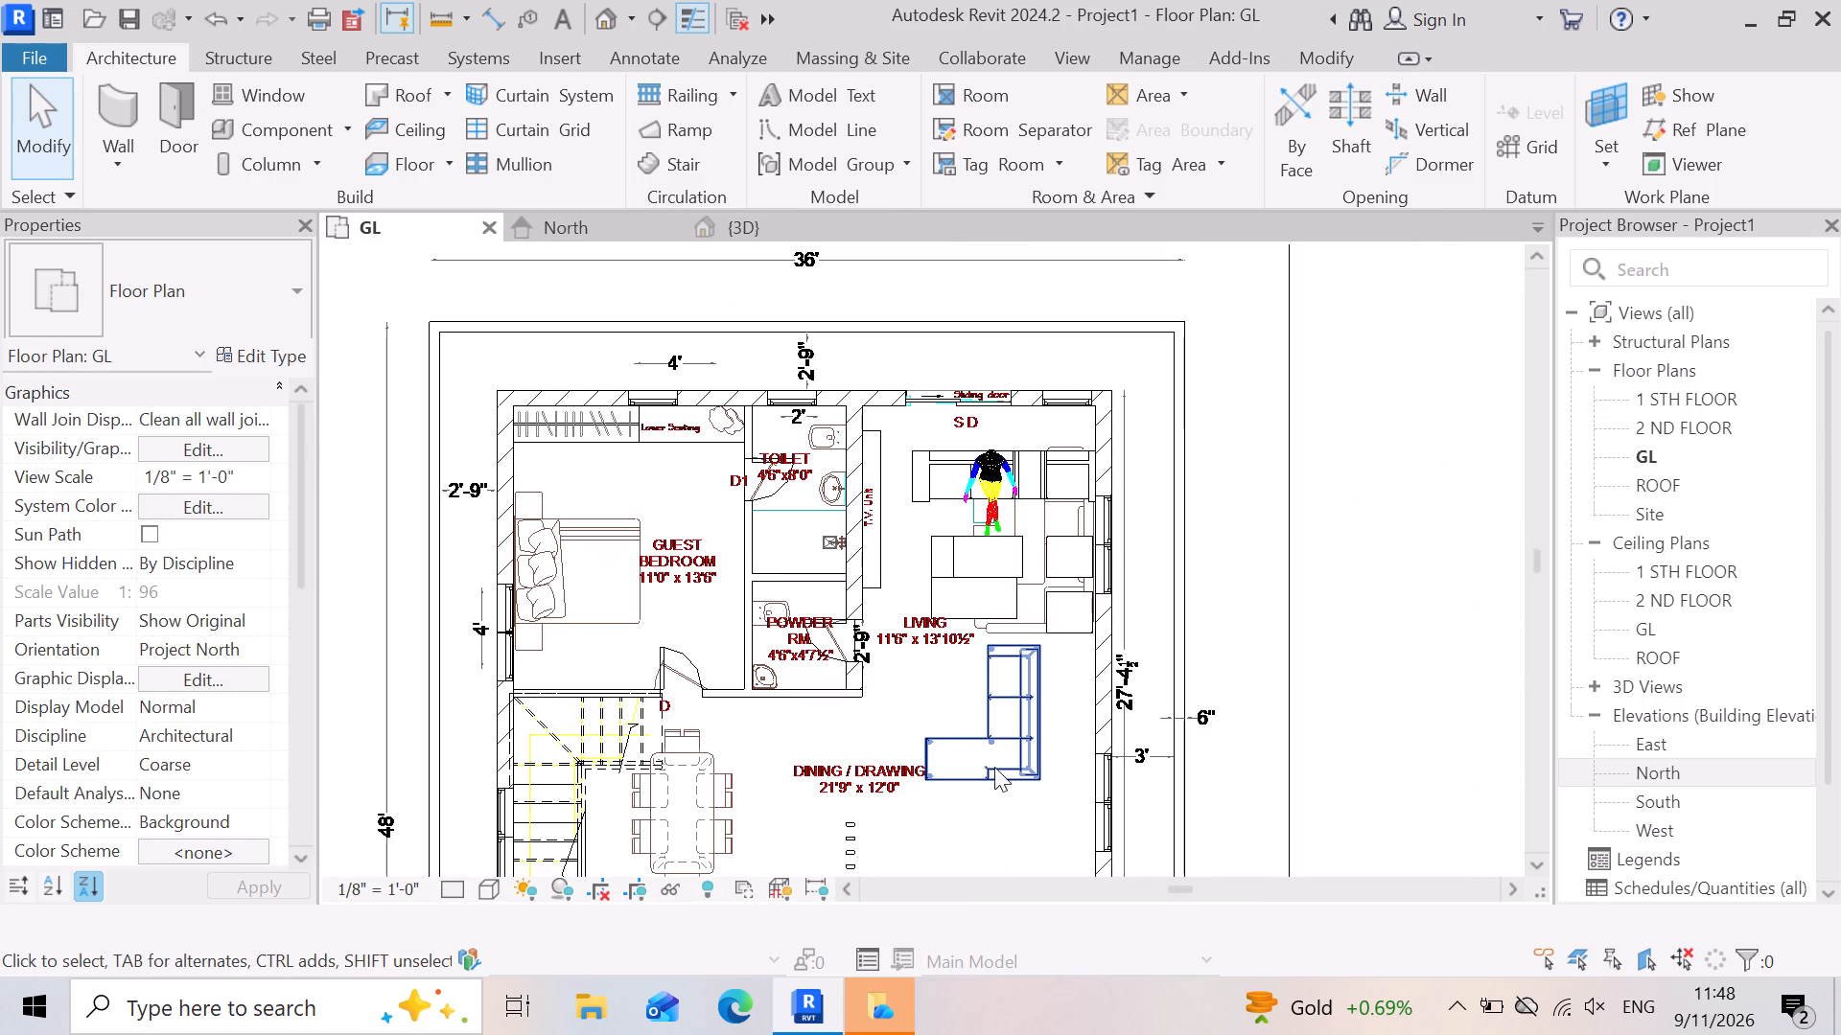
left_click(990, 756)
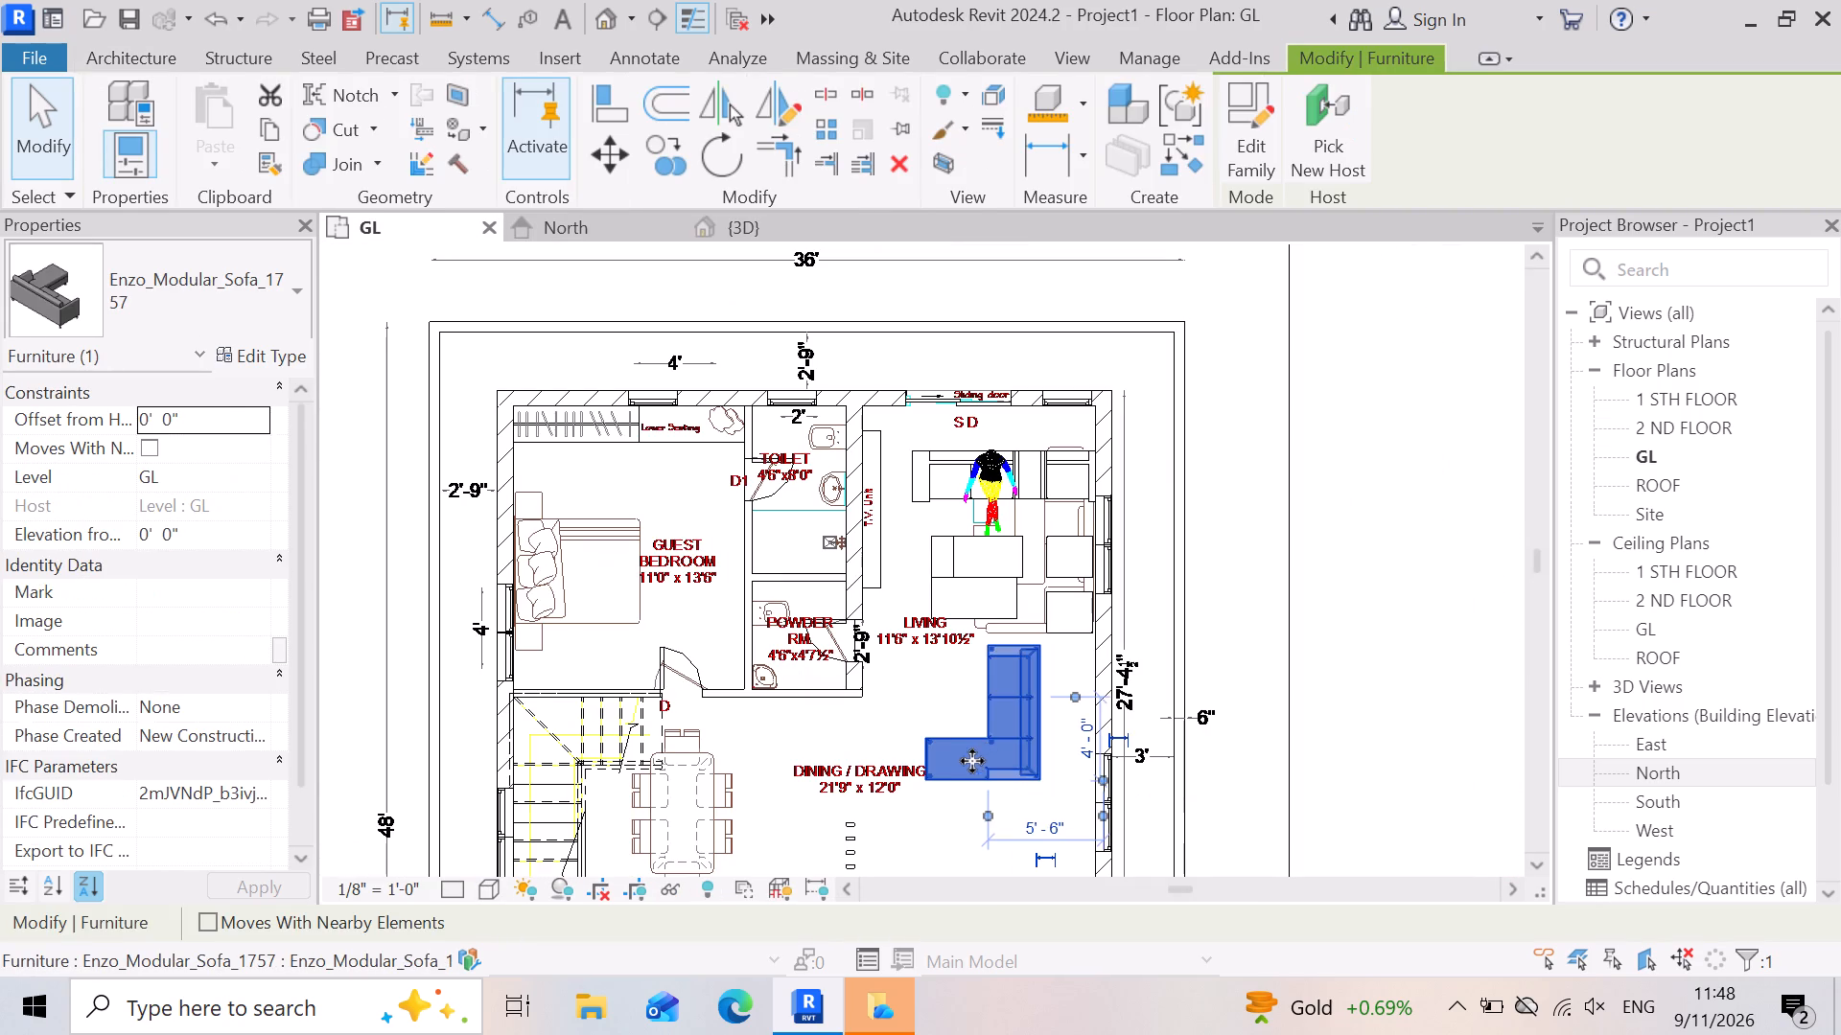
key("Escape")
left_click(786, 226)
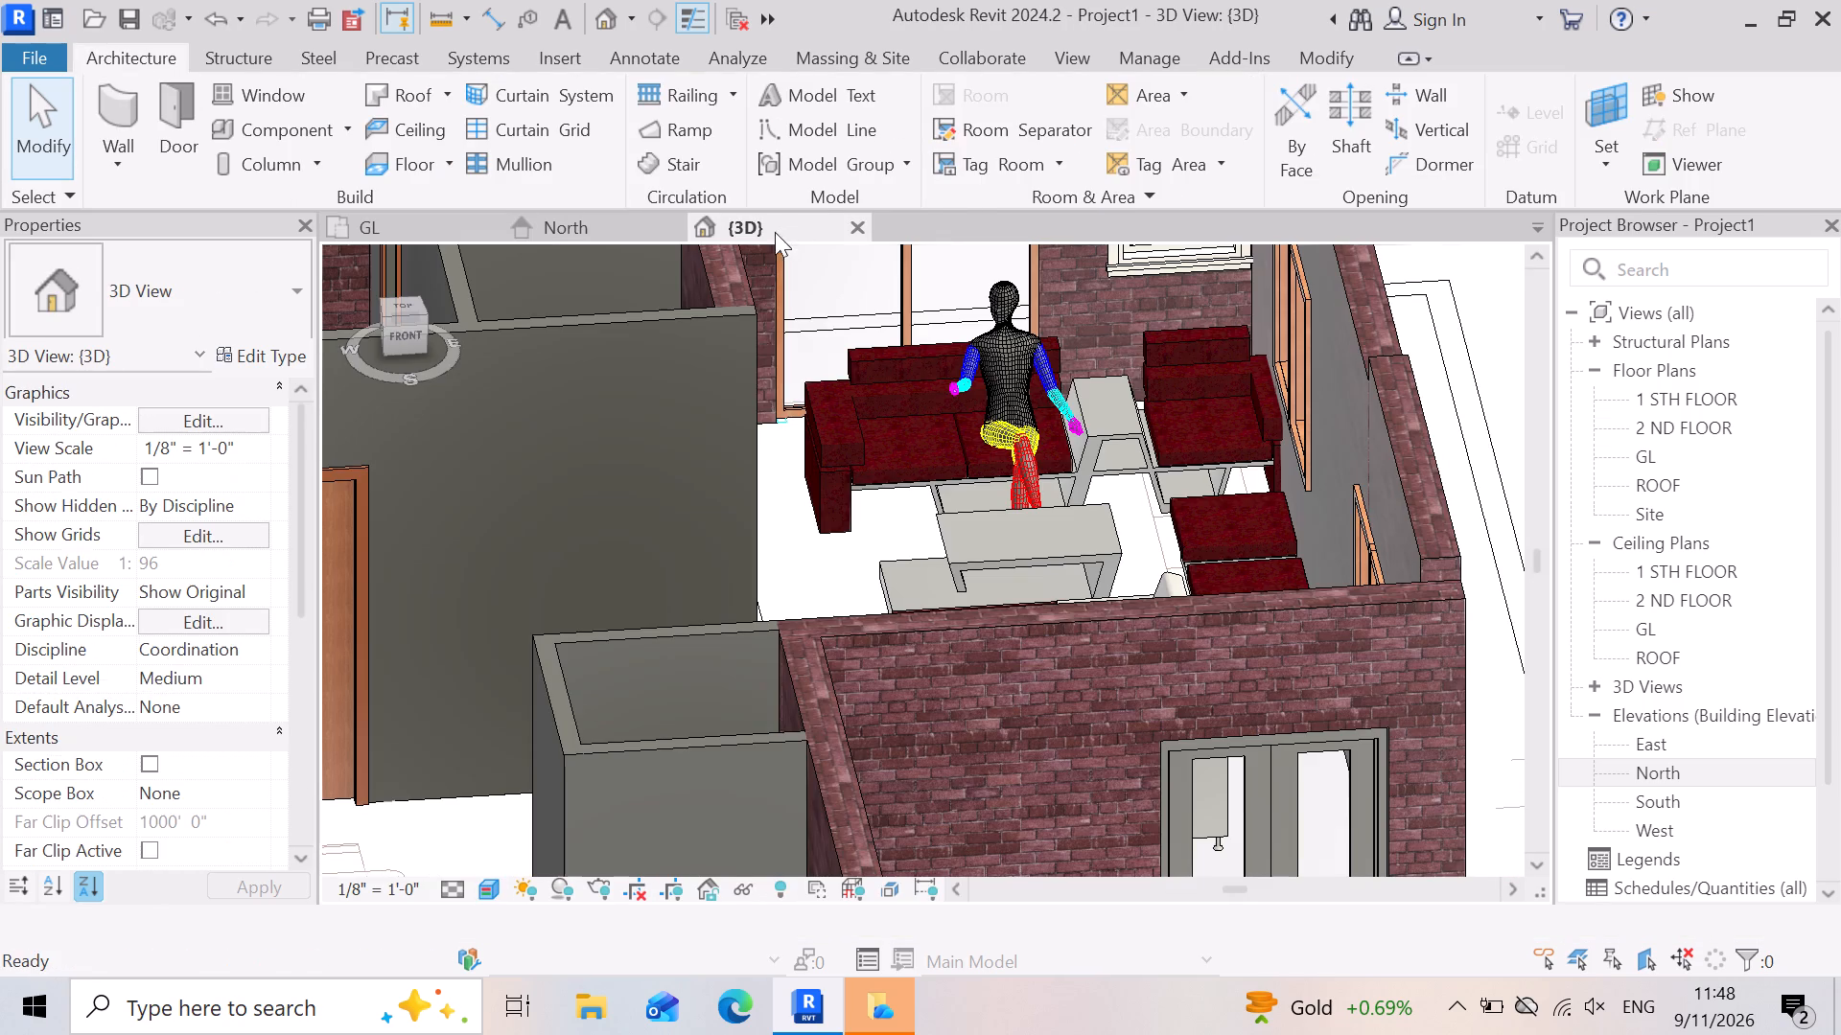
key("Escape")
scroll(1145, 728, "down", 2)
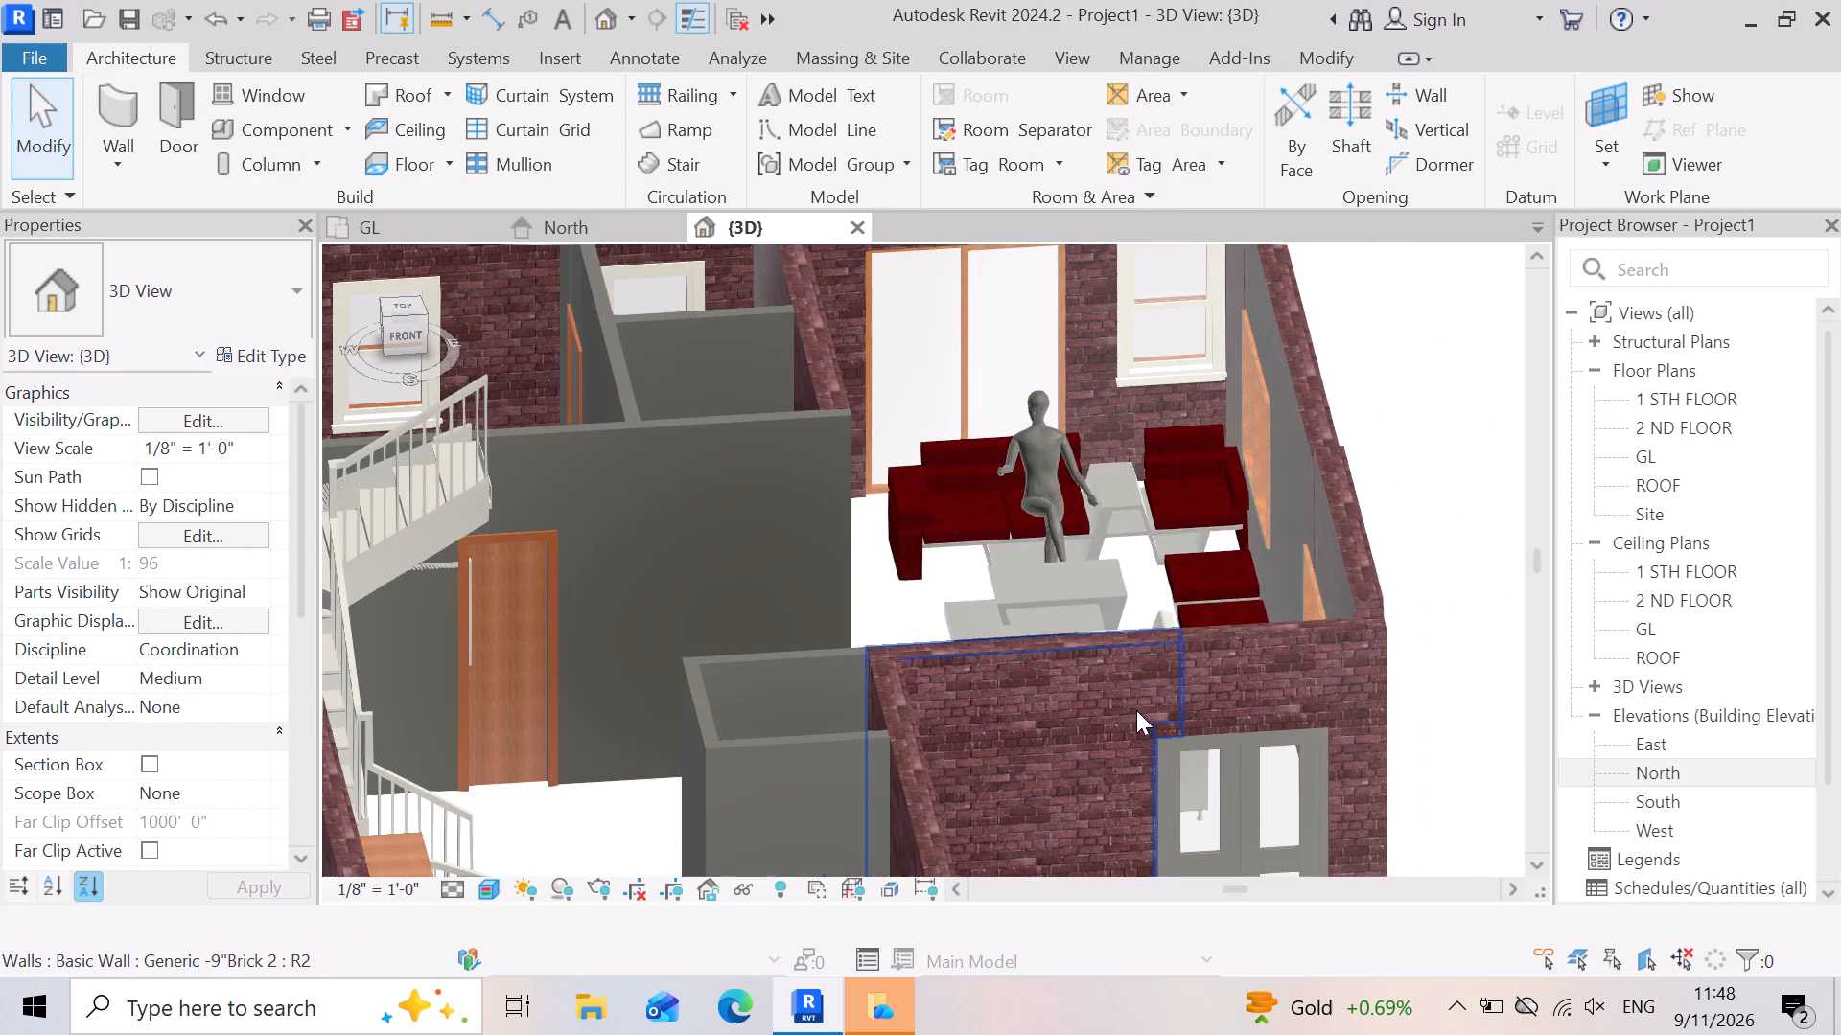
scroll(1017, 502, "up", 2)
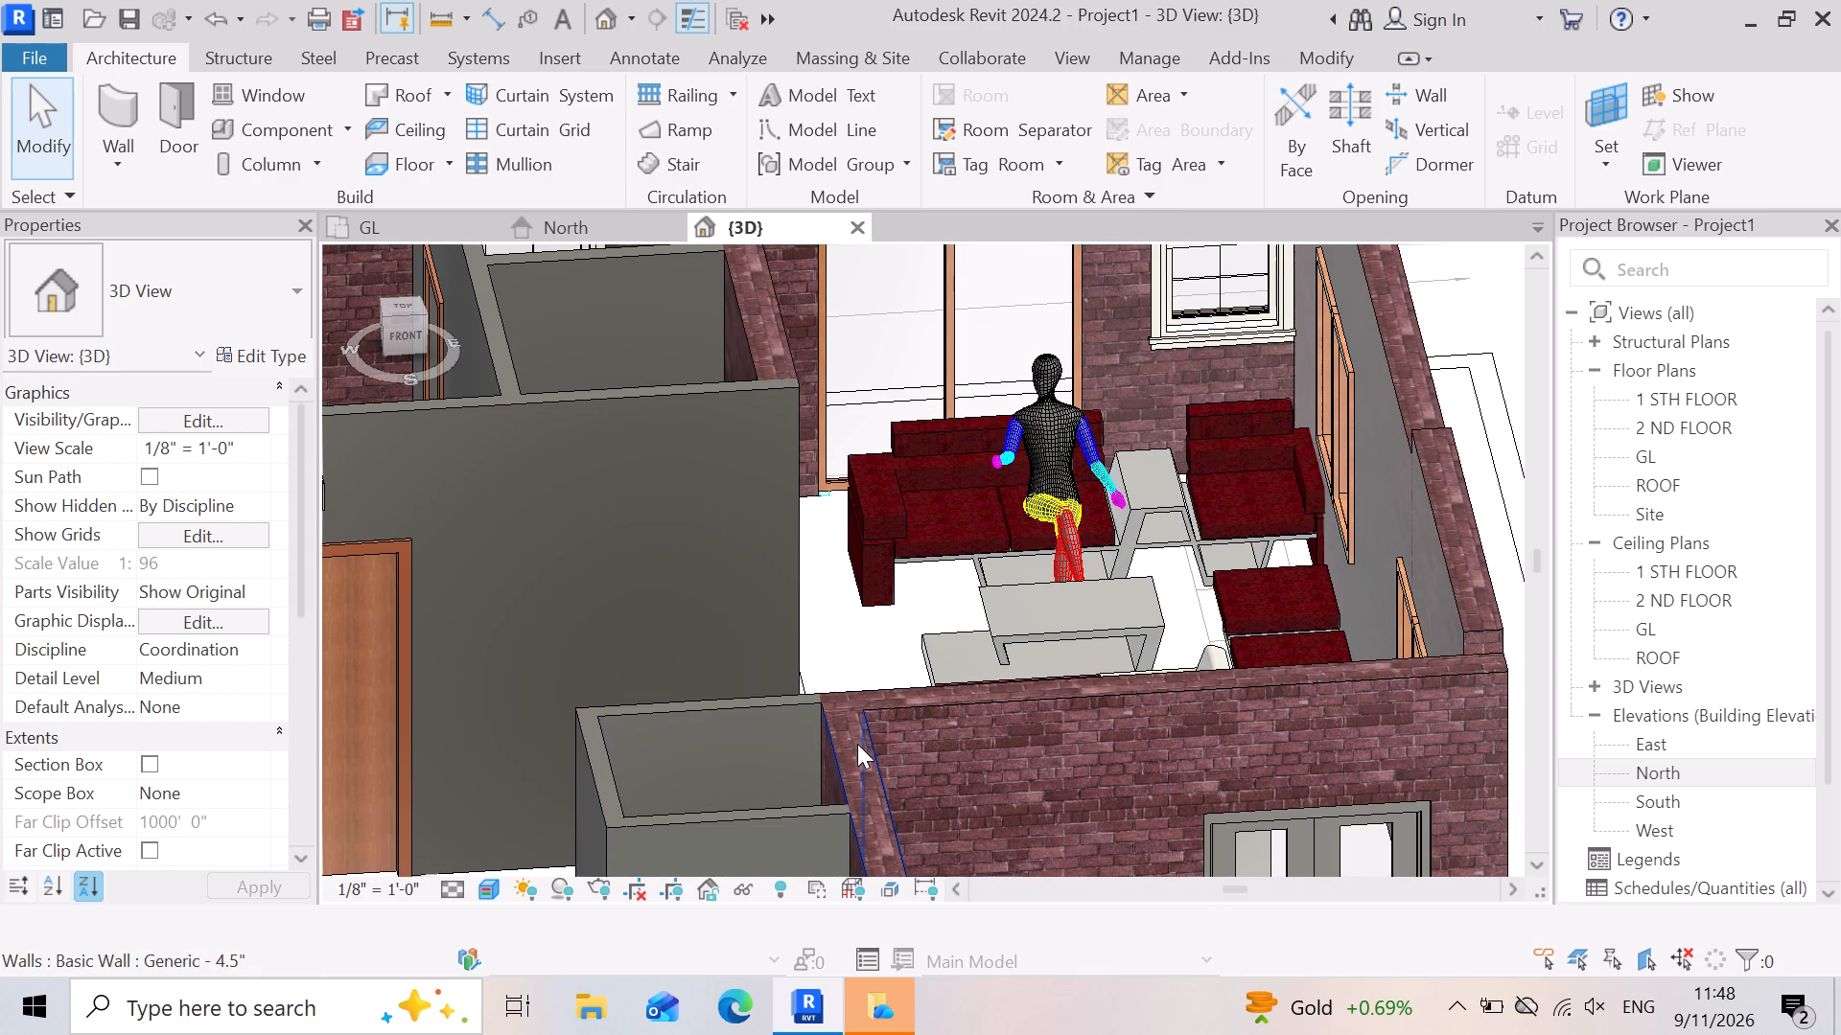
scroll(1038, 562, "up", 2)
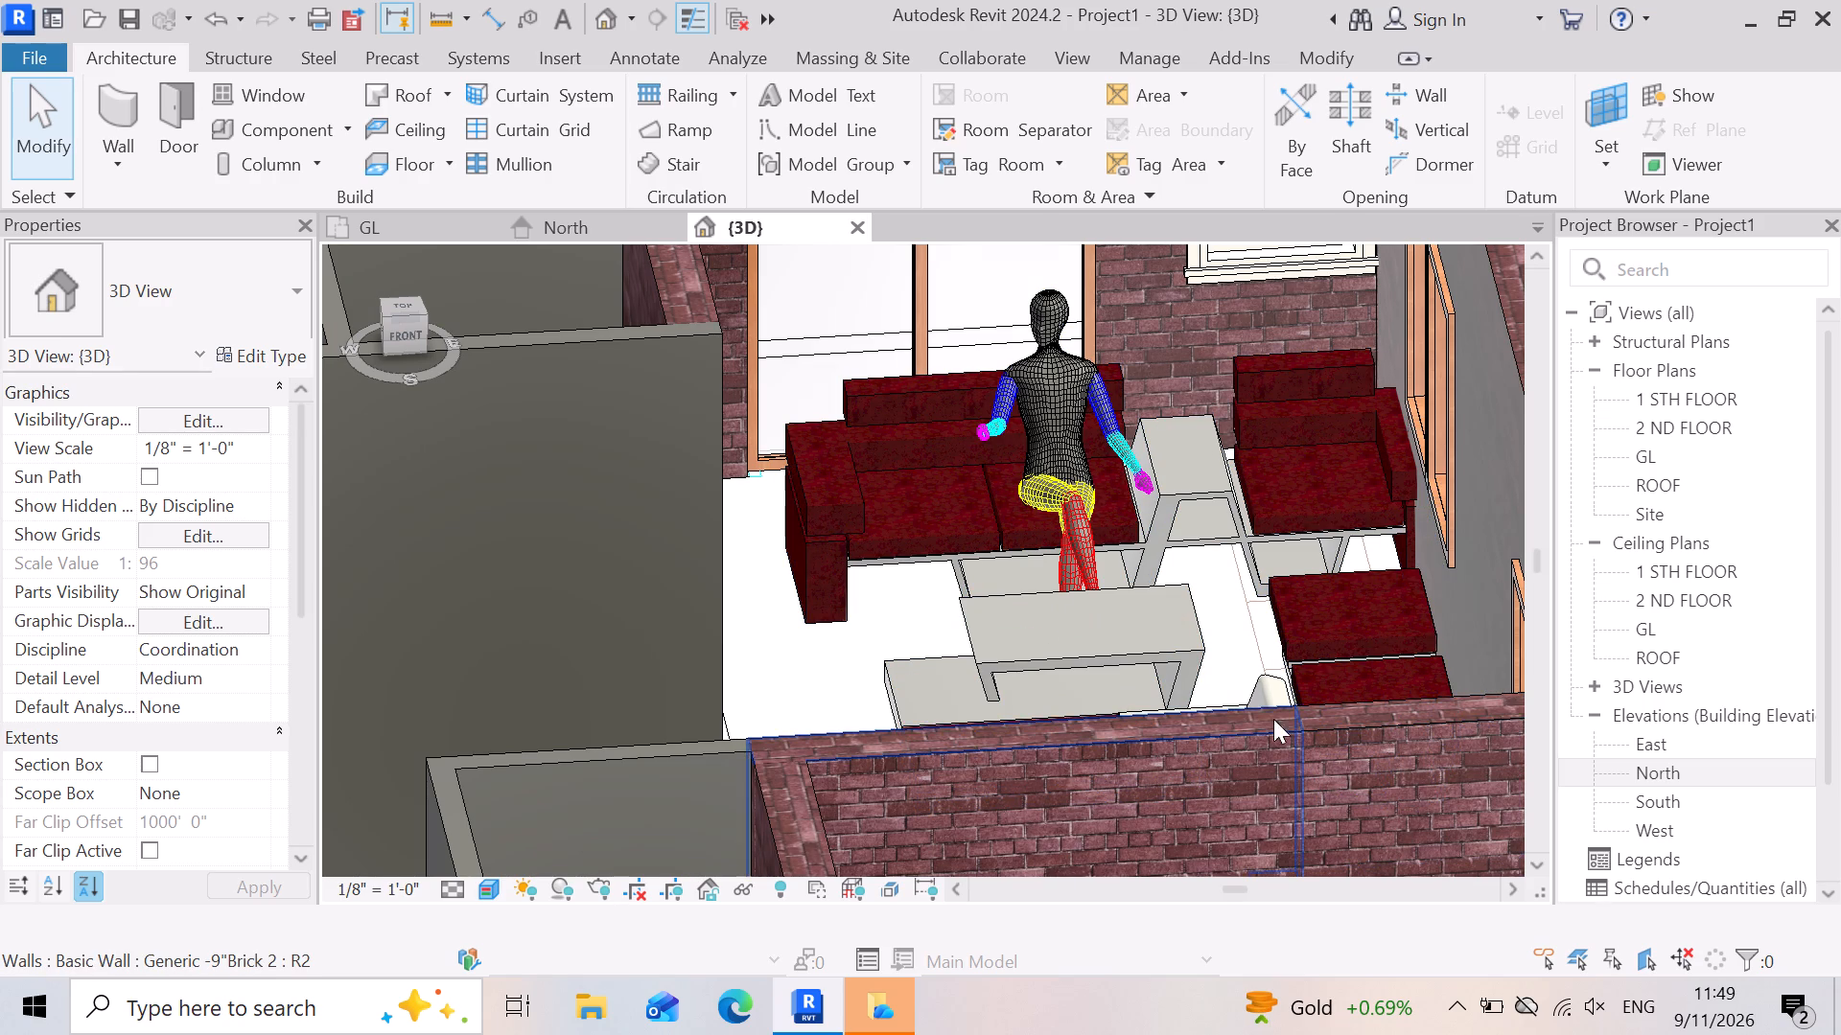
scroll(1009, 379, "up", 6)
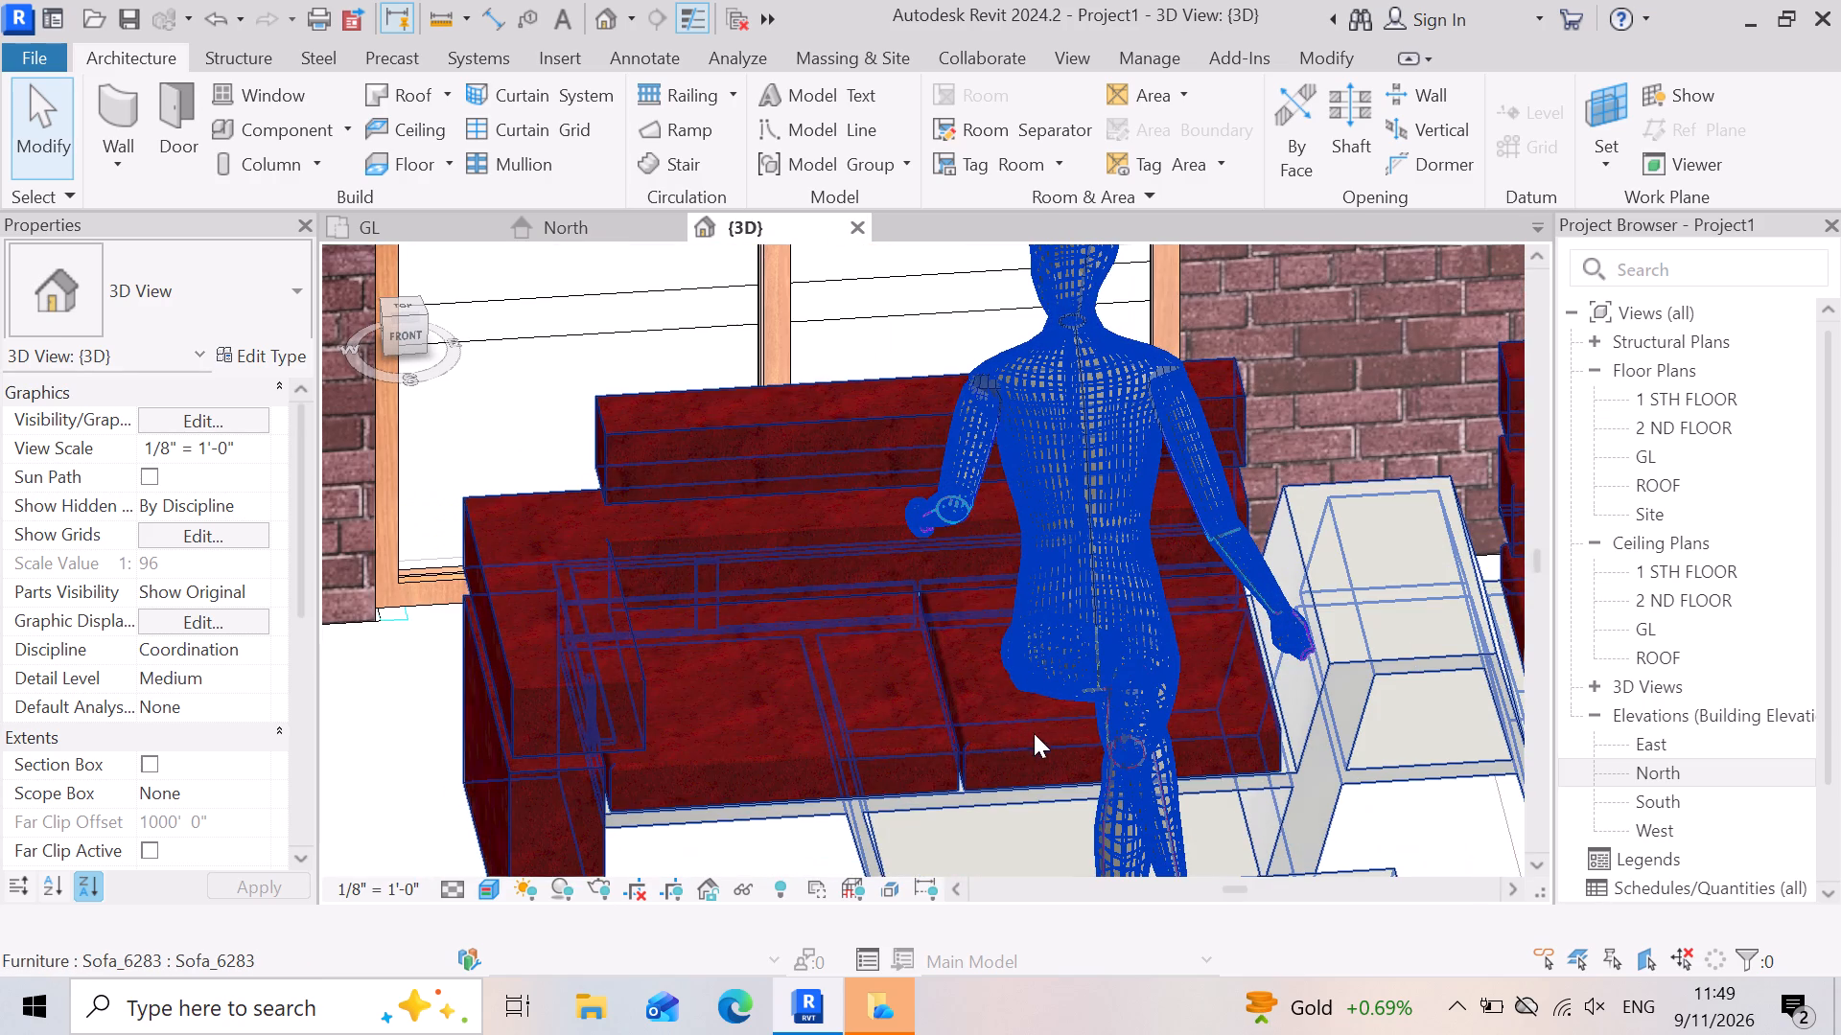
scroll(1153, 678, "down", 8)
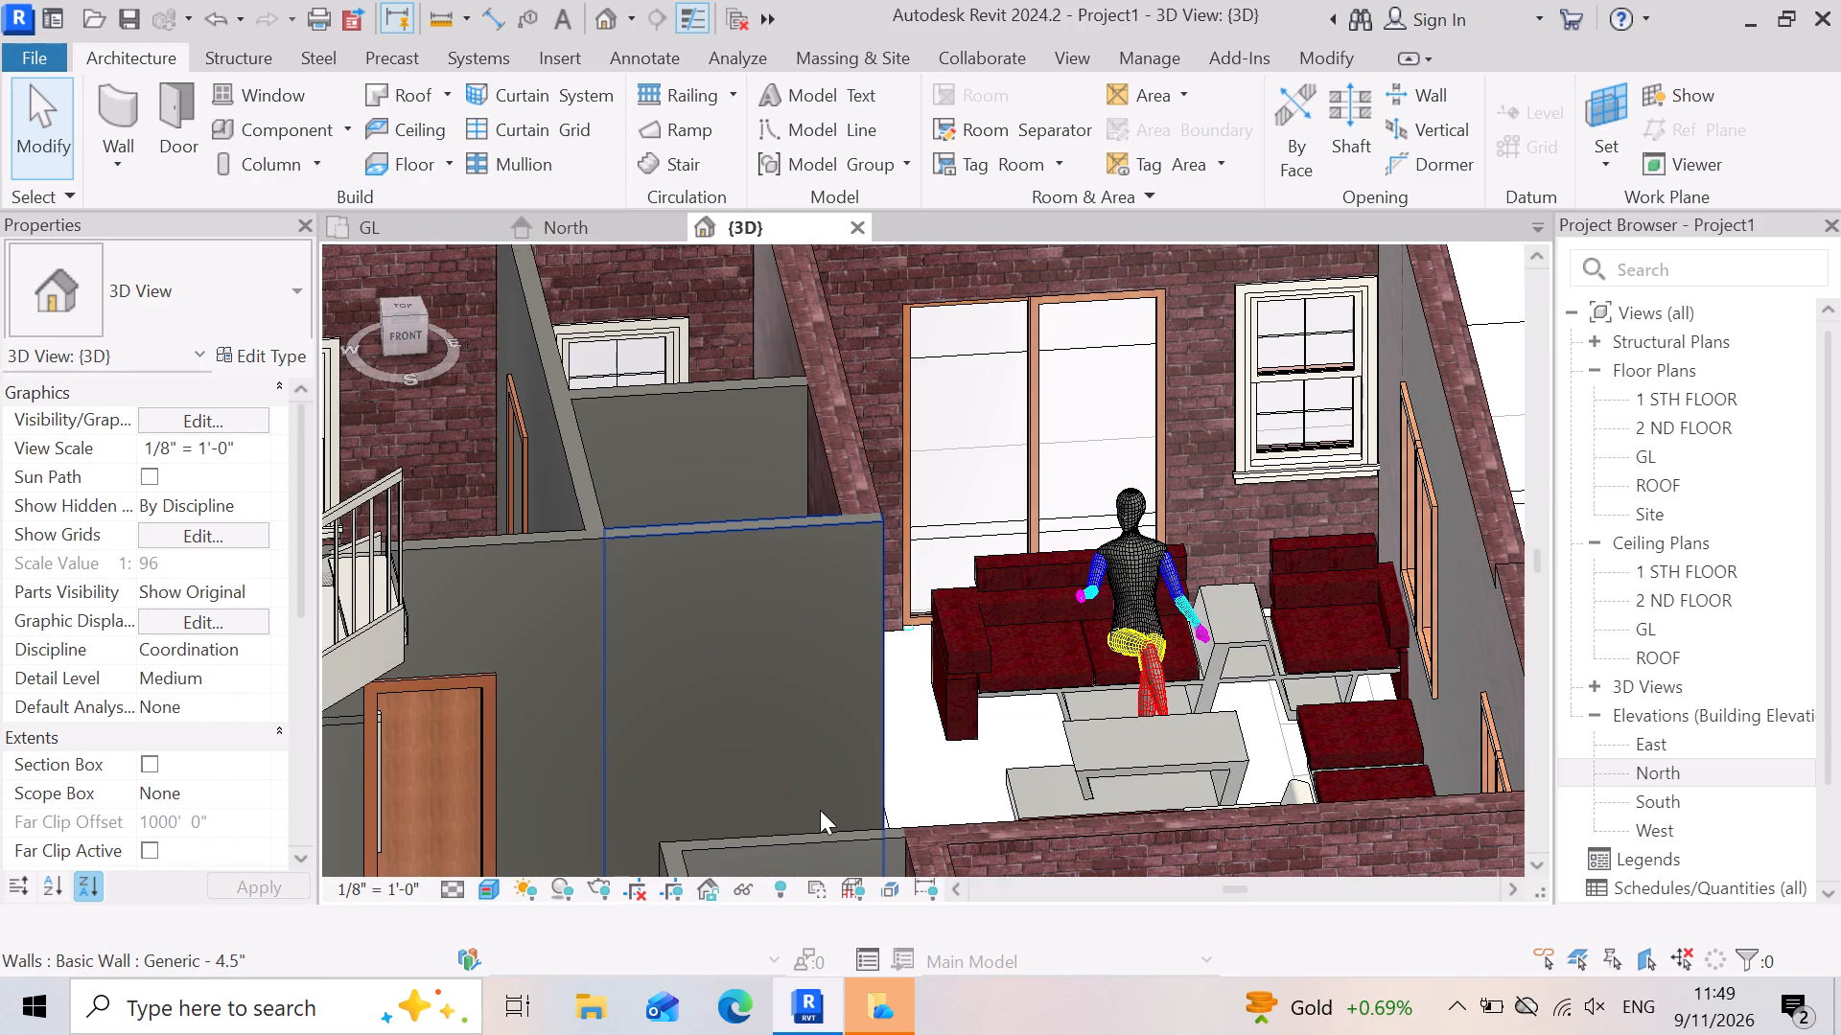
scroll(1070, 674, "down", 7)
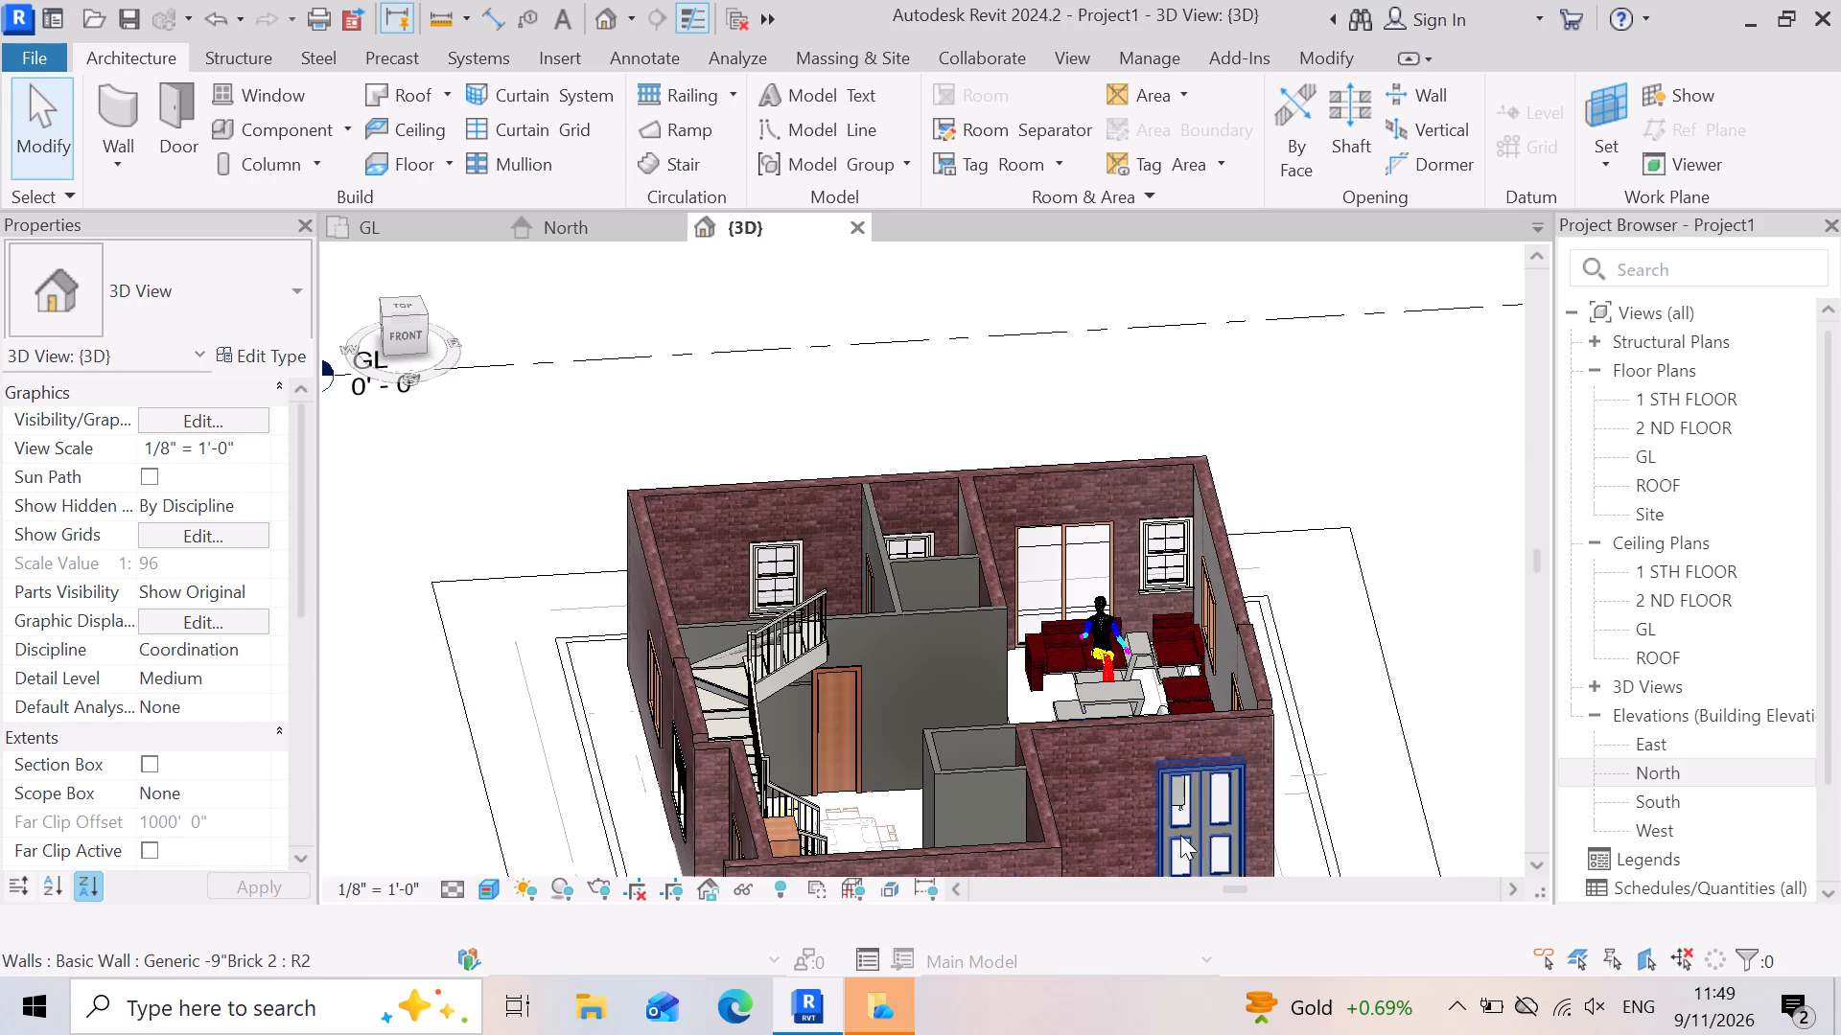
Delete the L-shaped Enzo_Modular_Sofa_1757 from the dining/drawing area in the GL floor plan.
left_click(419, 229)
left_click(1002, 750)
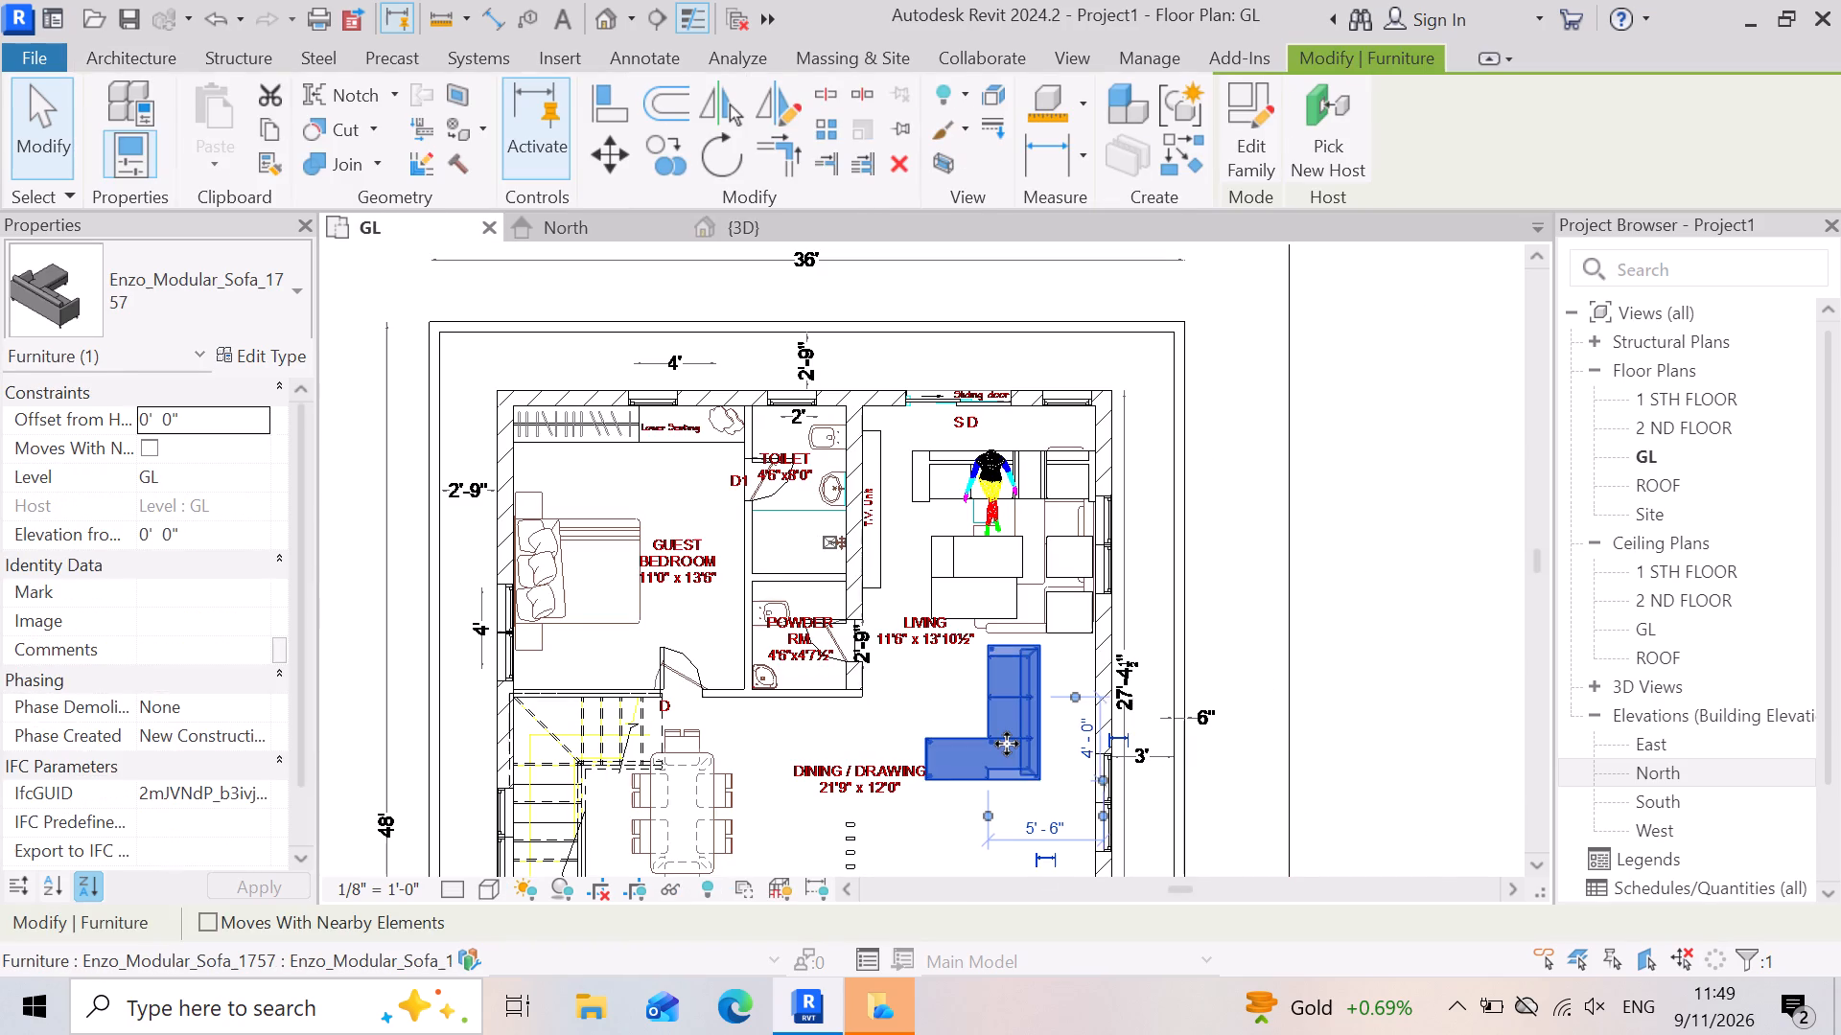
key("Delete")
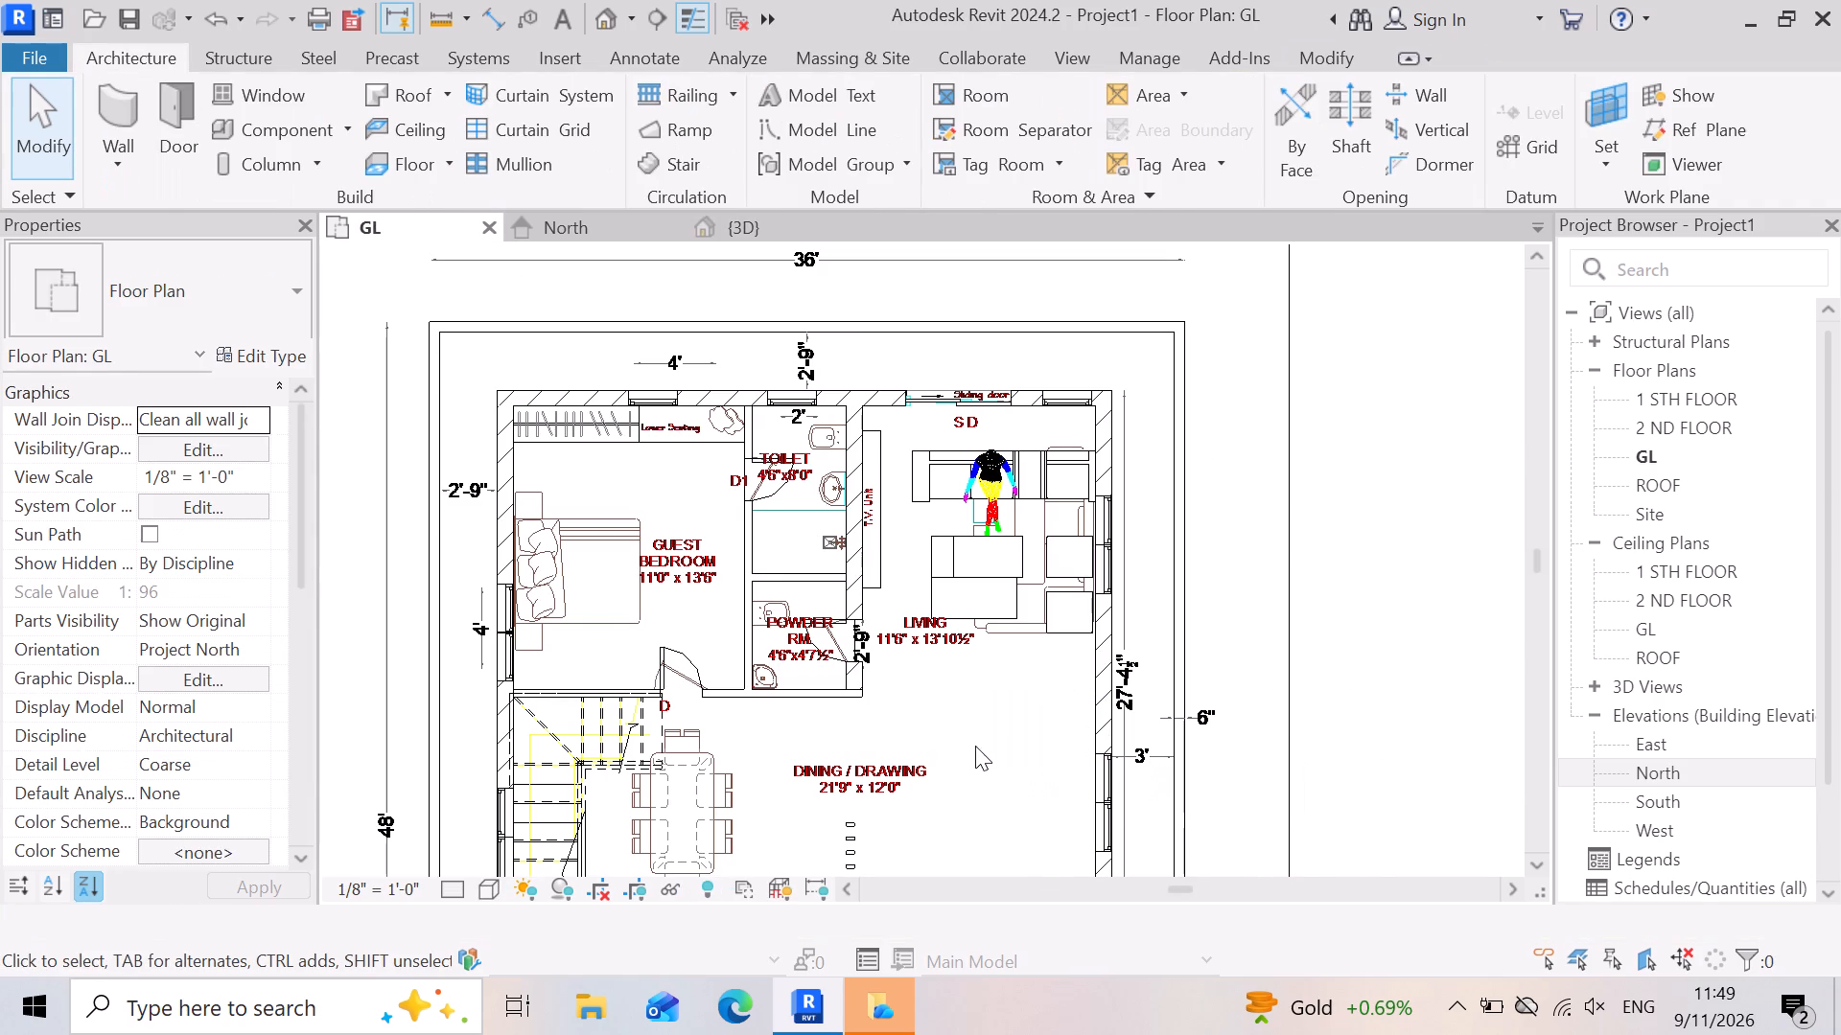
Examine the emptied dining/drawing area and the surrounding rooms in the GL floor plan.
scroll(1048, 597, "down", 5)
scroll(919, 831, "up", 2)
scroll(1051, 807, "up", 2)
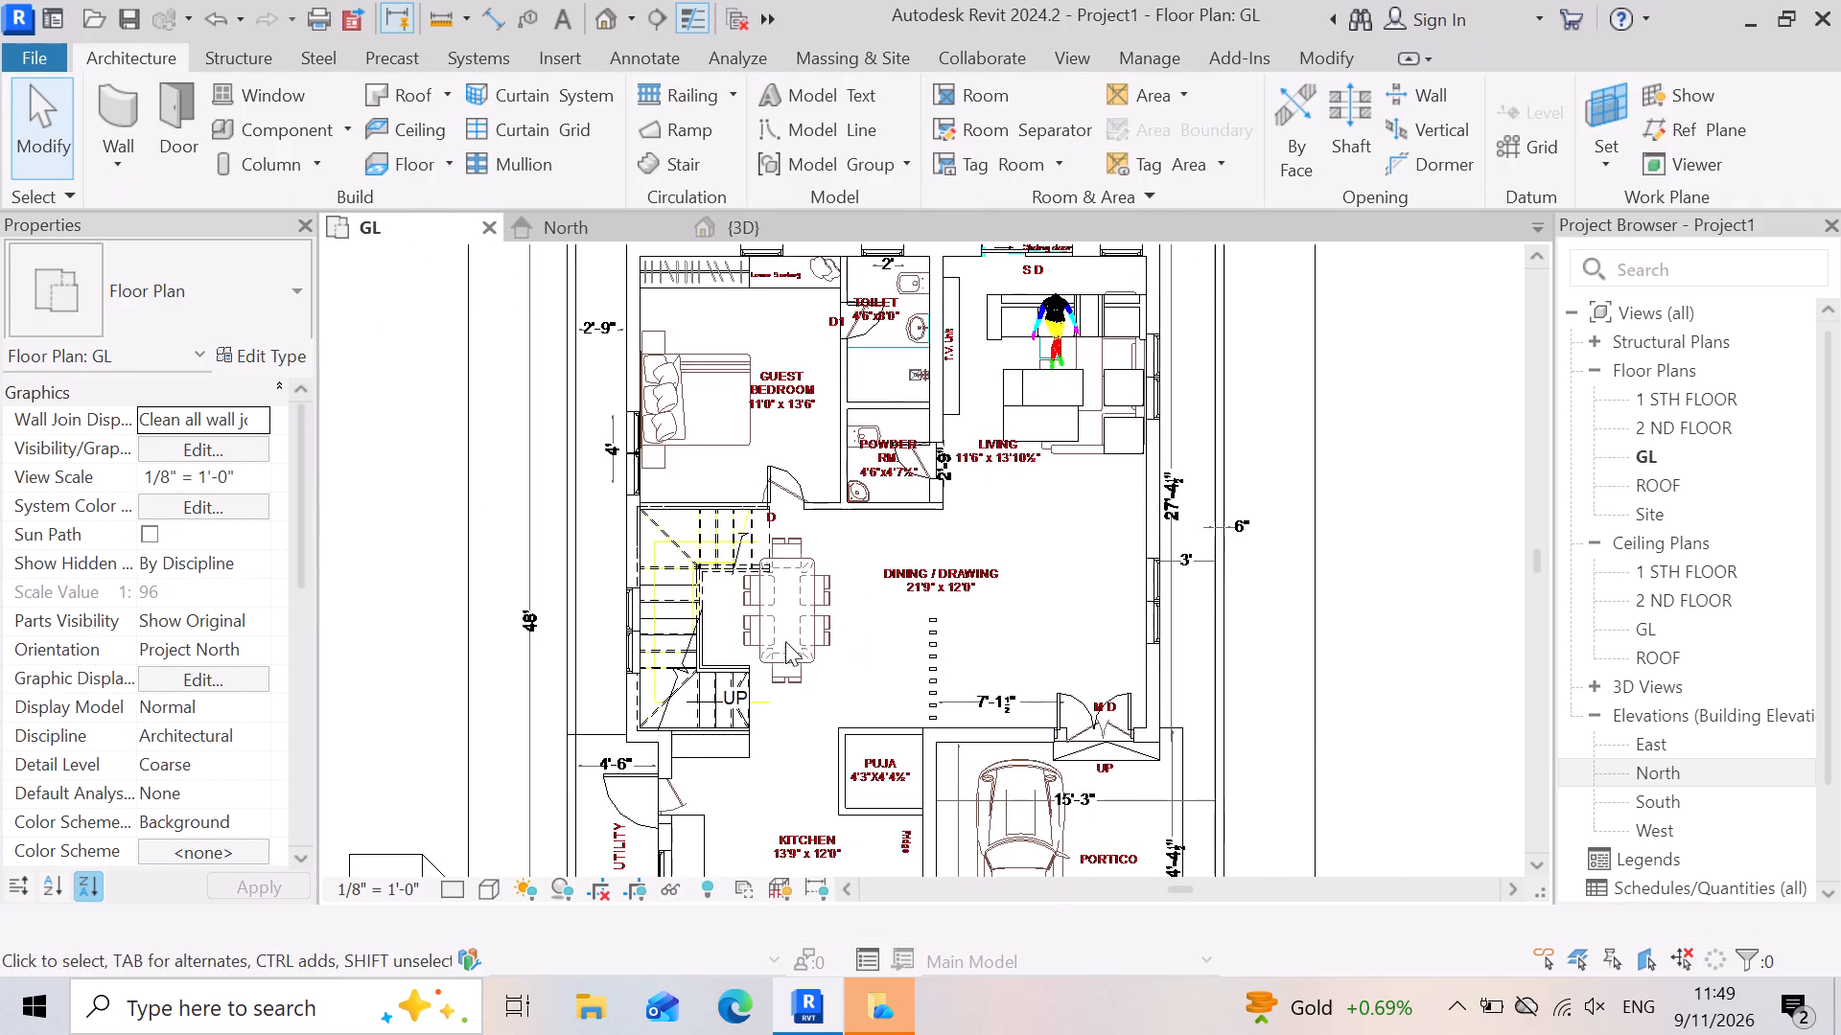
scroll(780, 638, "up", 3)
scroll(875, 580, "down", 2)
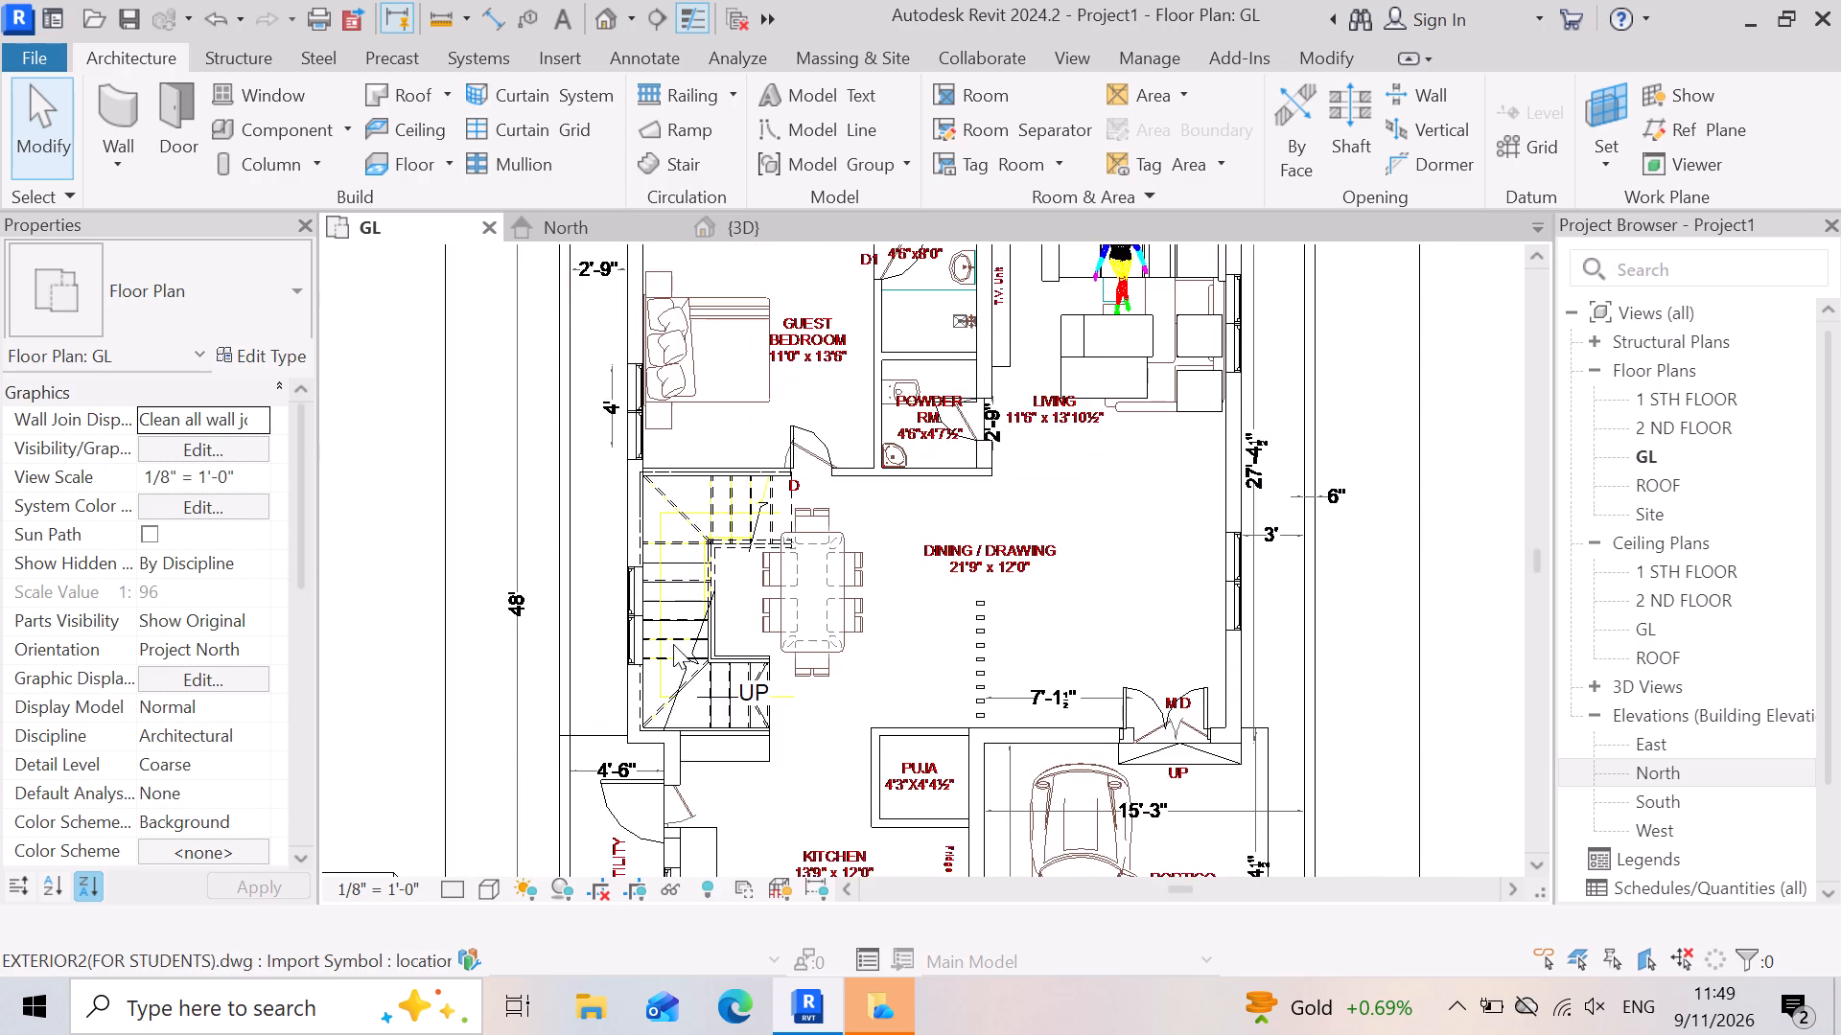
scroll(840, 647, "down", 4)
scroll(933, 661, "up", 14)
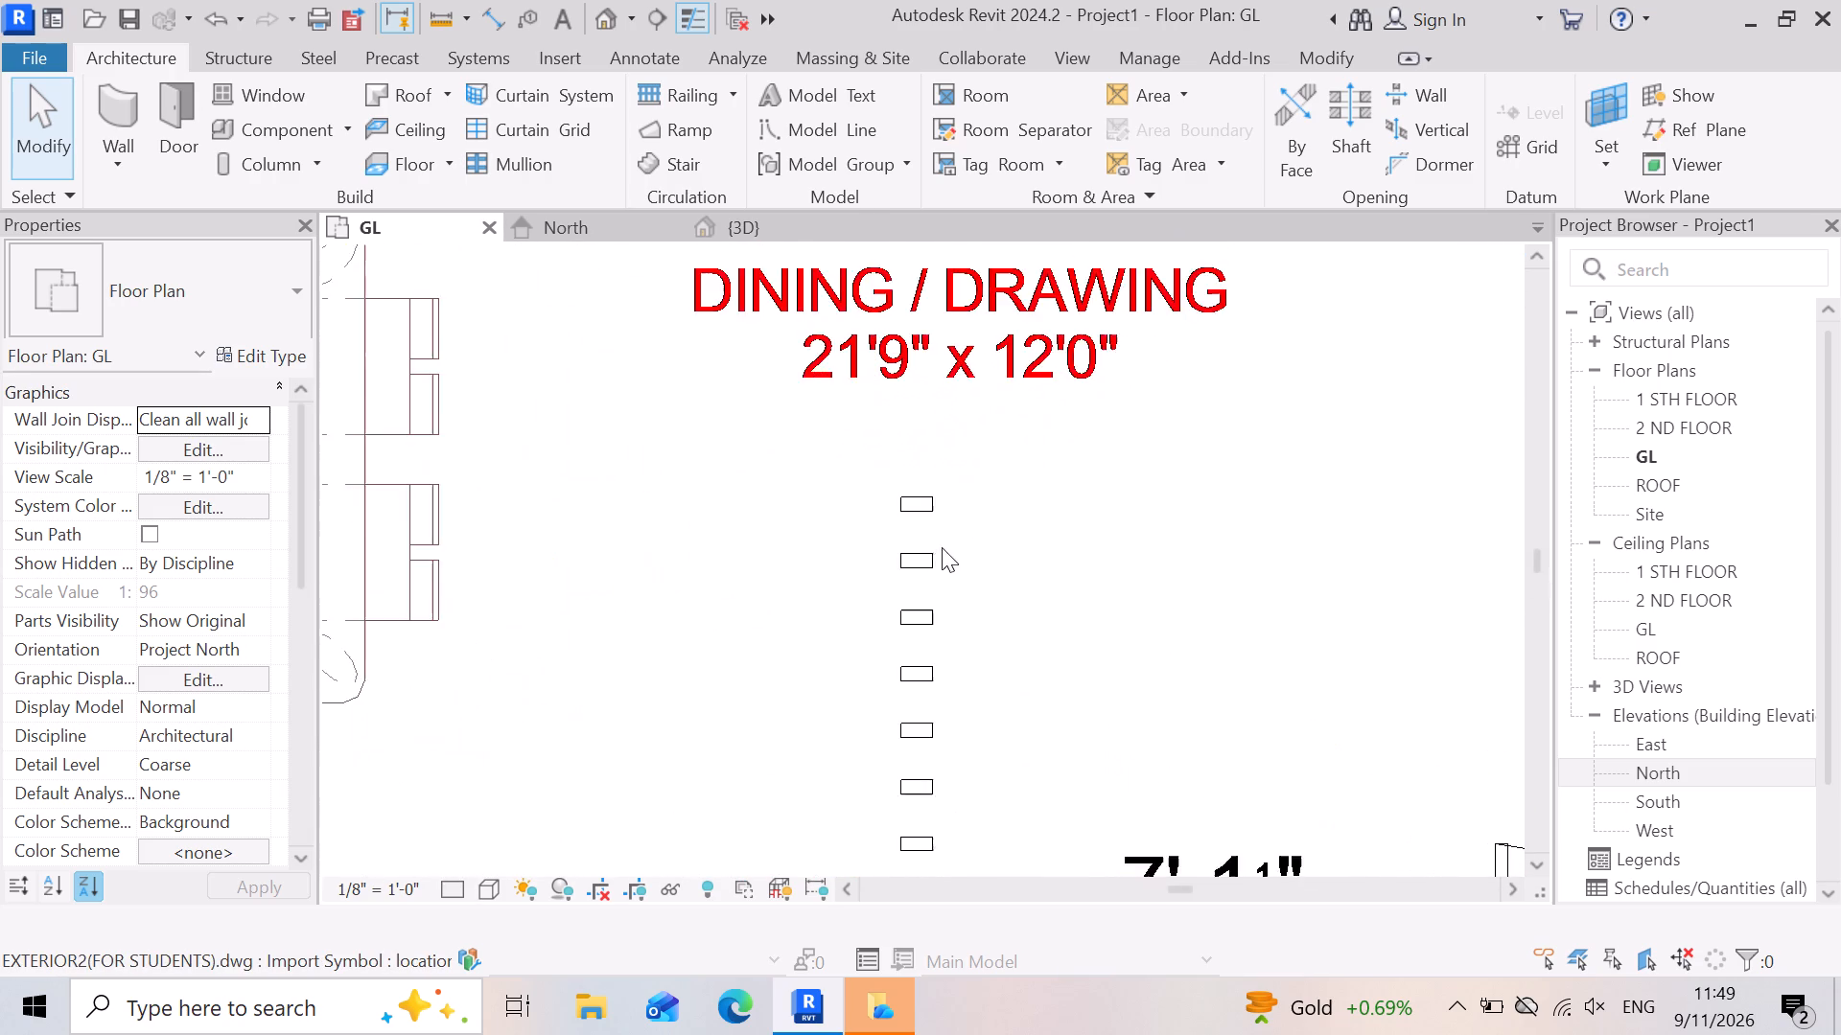
scroll(910, 514, "up", 3)
scroll(895, 579, "down", 7)
scroll(1019, 565, "down", 2)
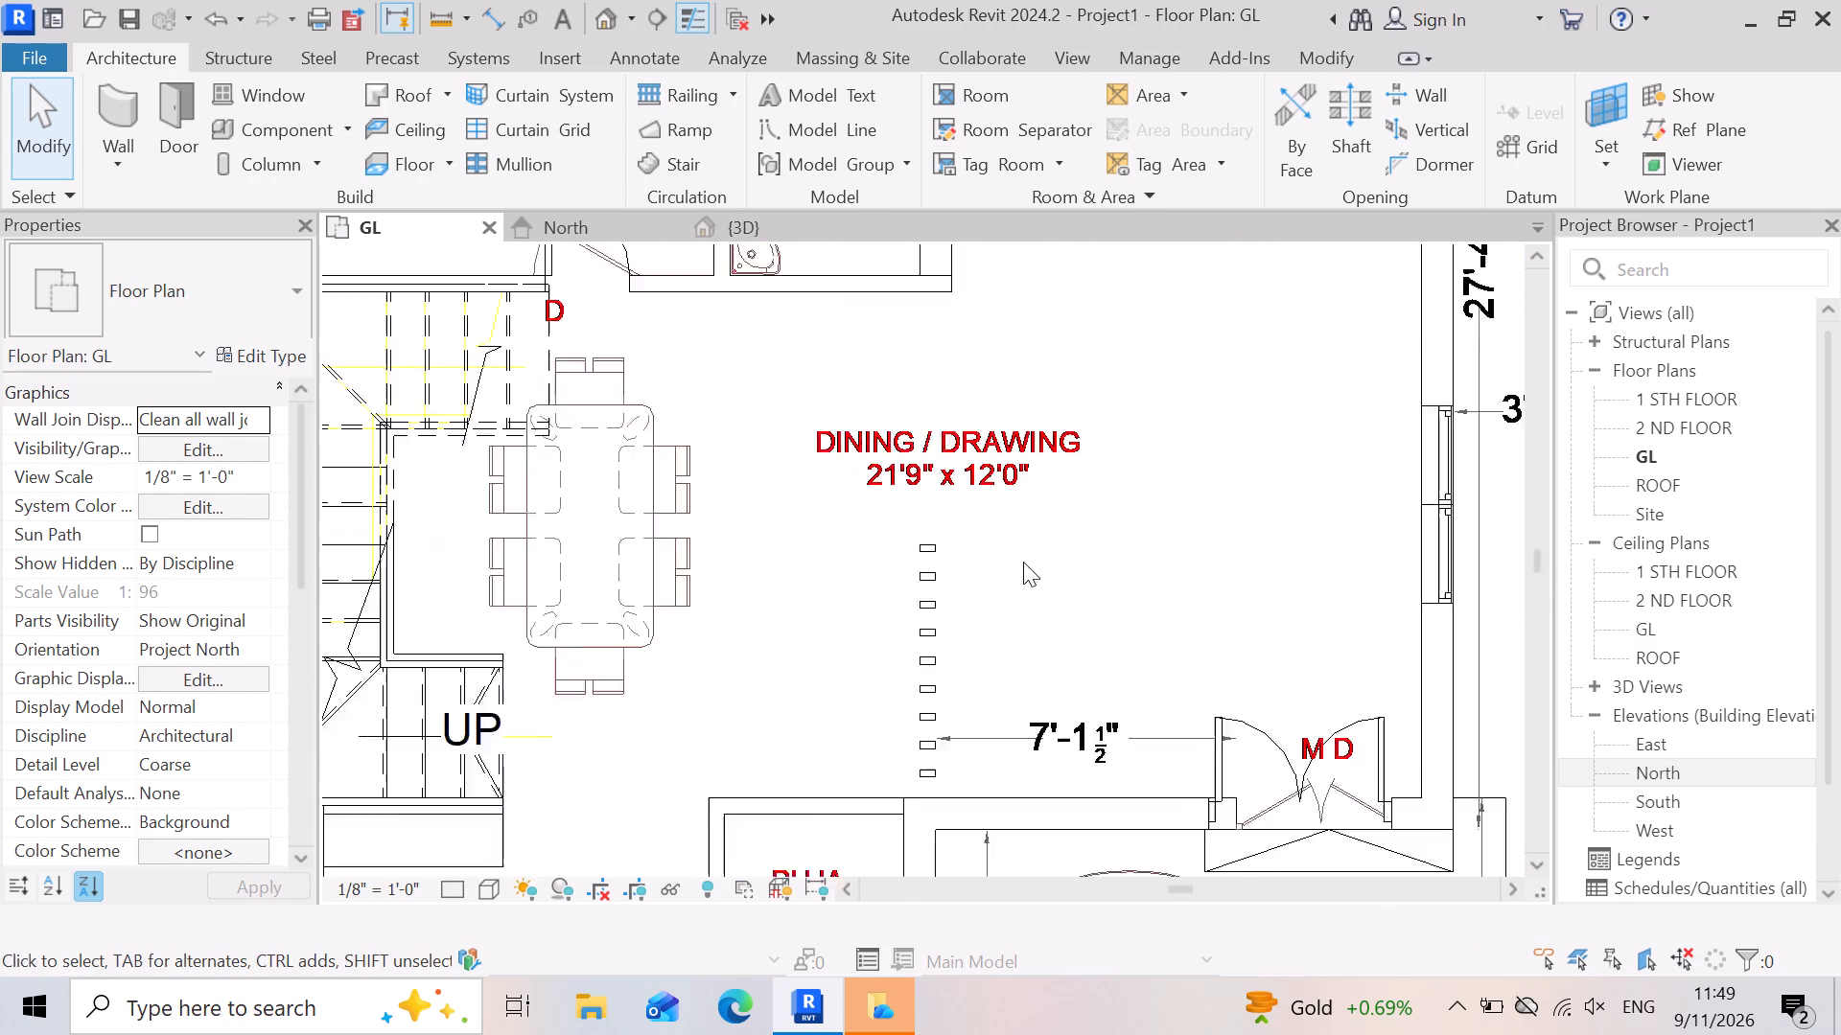
scroll(1023, 562, "down", 6)
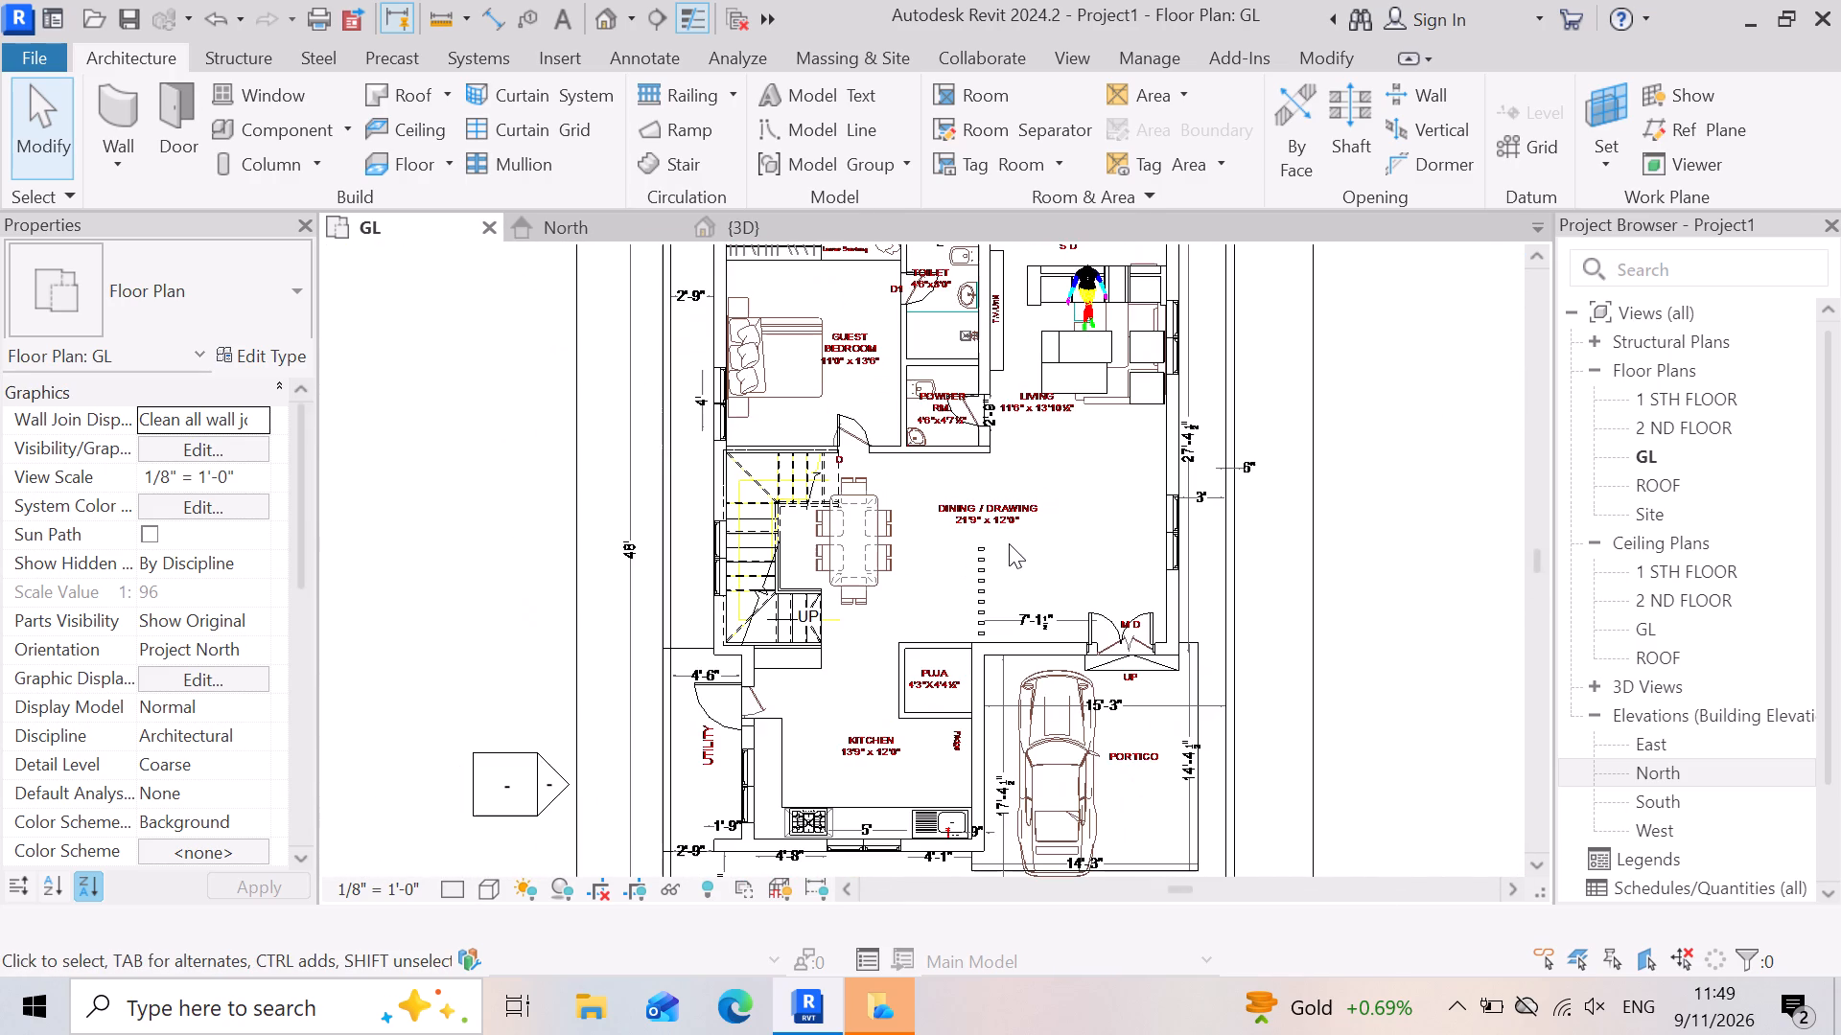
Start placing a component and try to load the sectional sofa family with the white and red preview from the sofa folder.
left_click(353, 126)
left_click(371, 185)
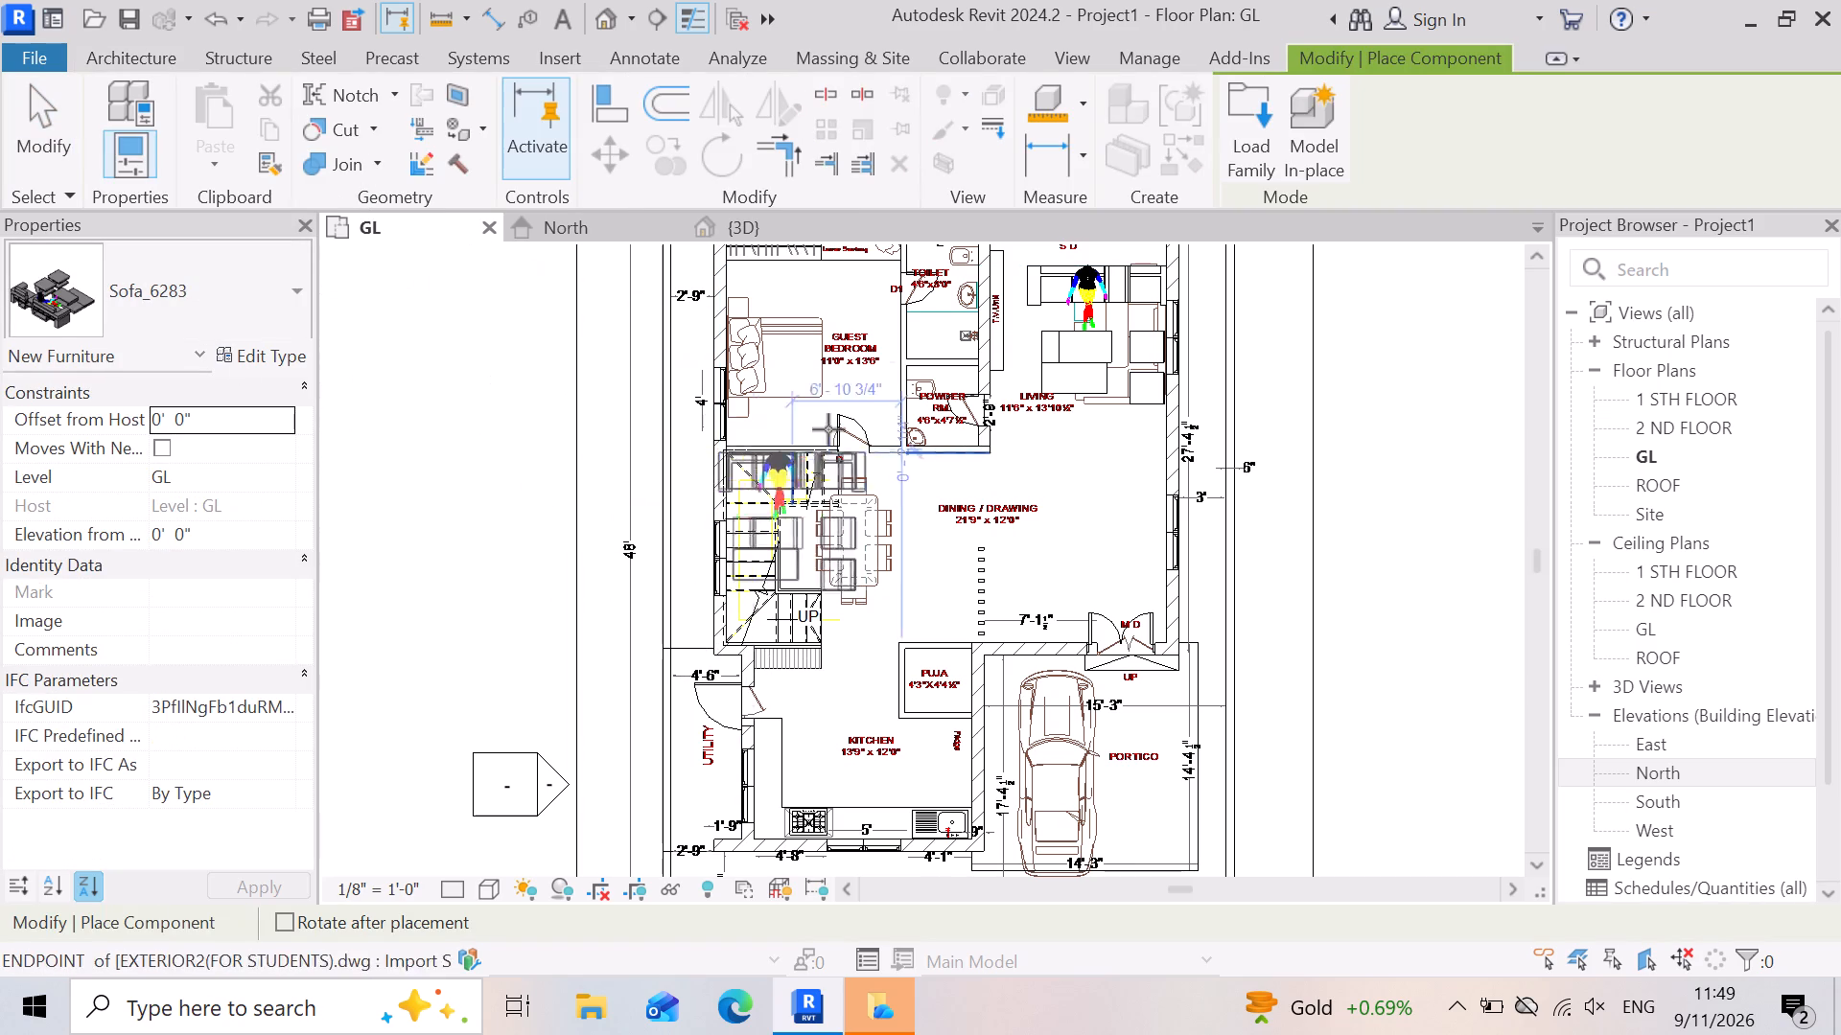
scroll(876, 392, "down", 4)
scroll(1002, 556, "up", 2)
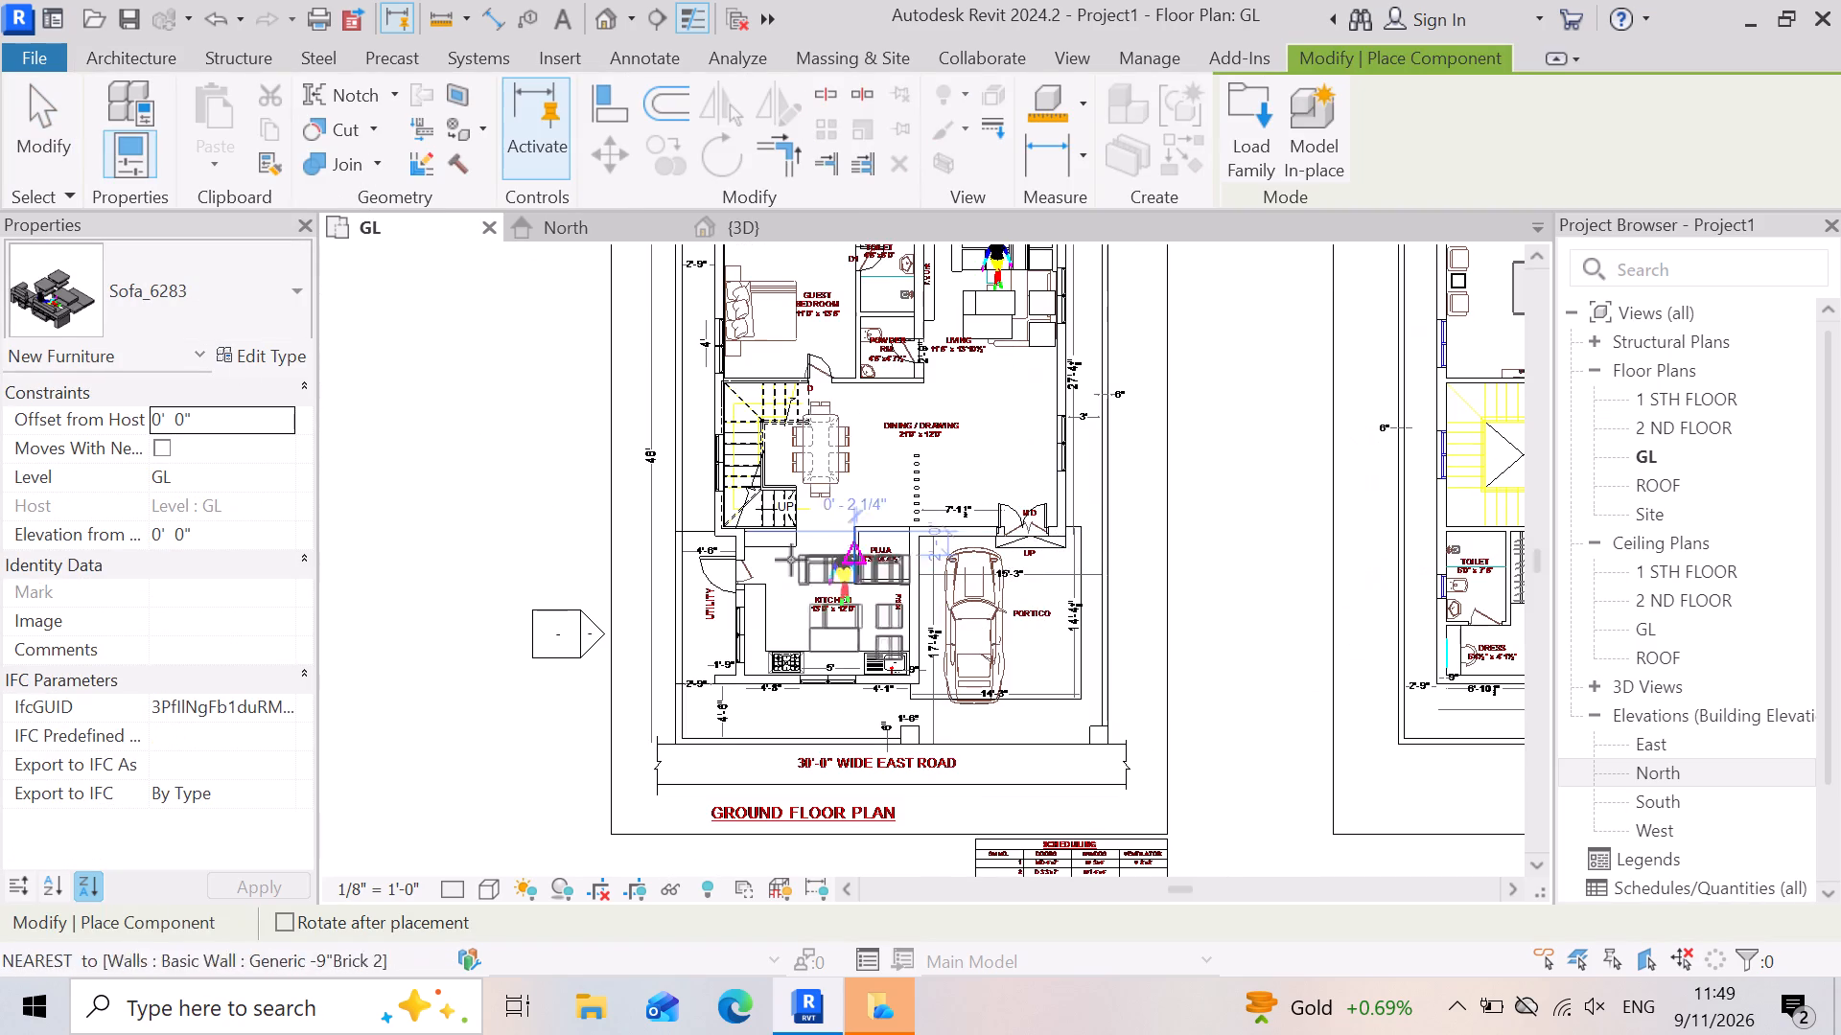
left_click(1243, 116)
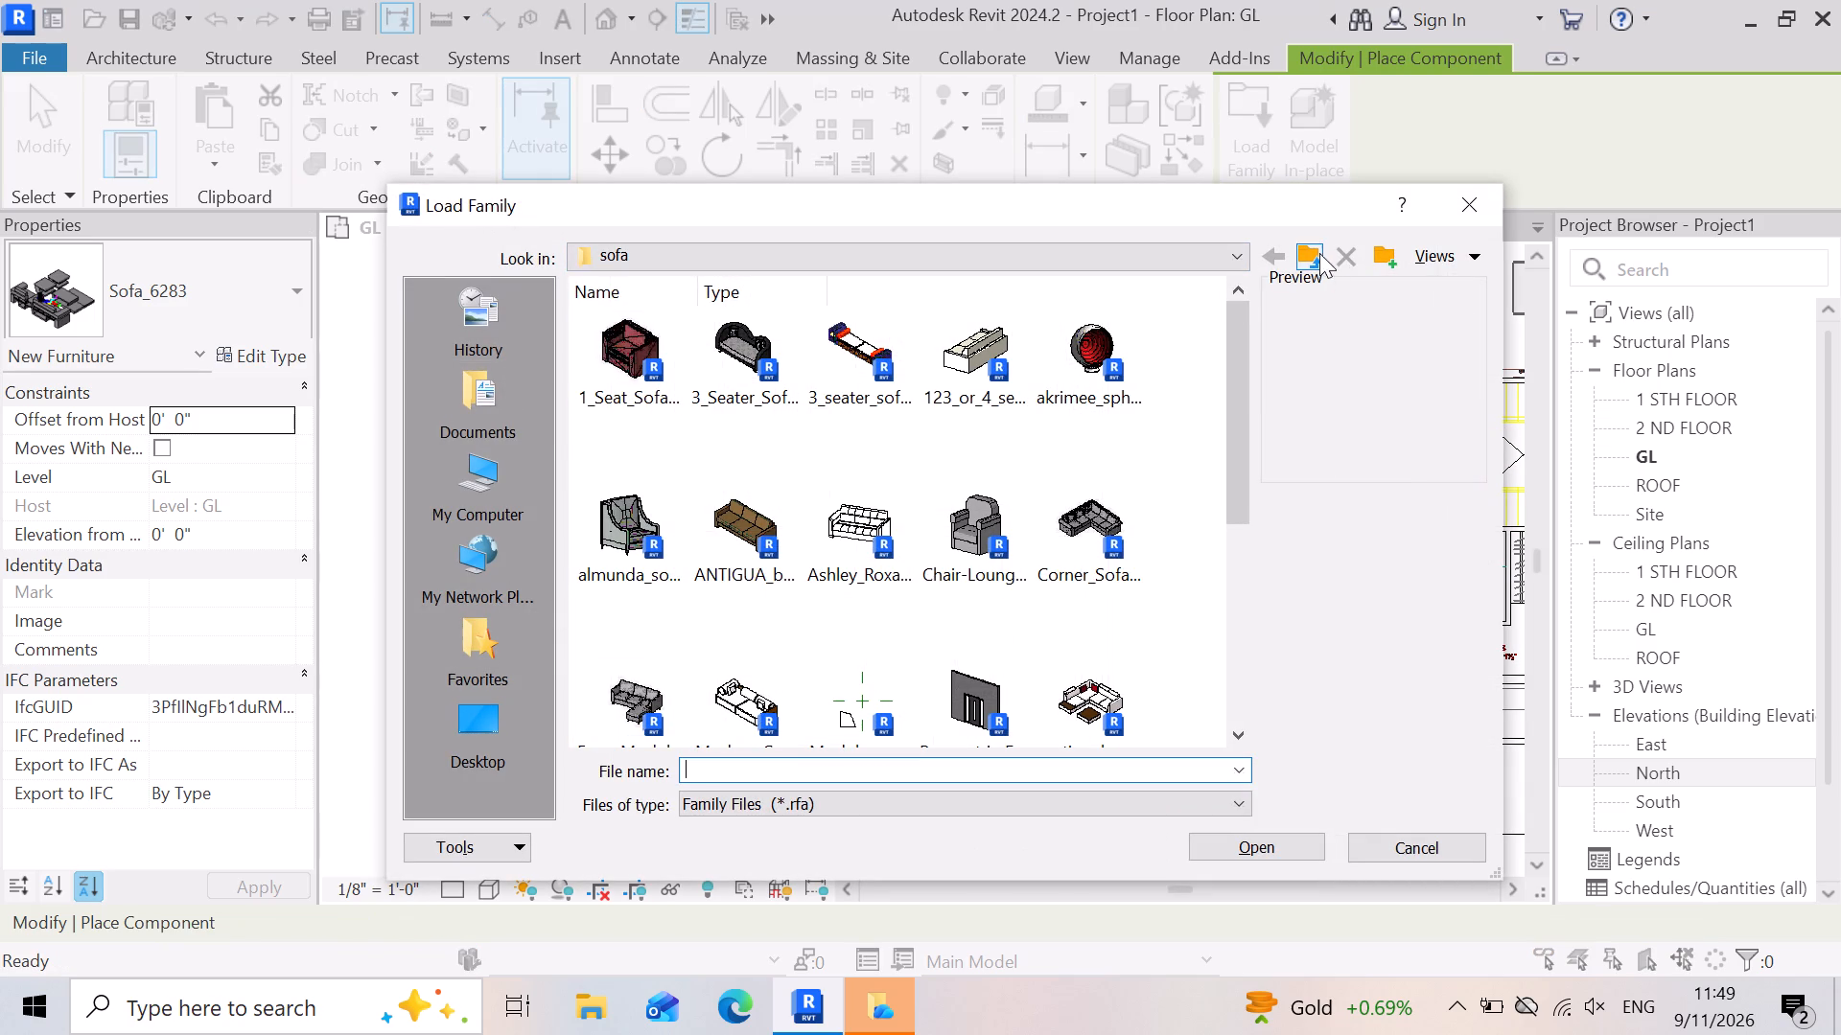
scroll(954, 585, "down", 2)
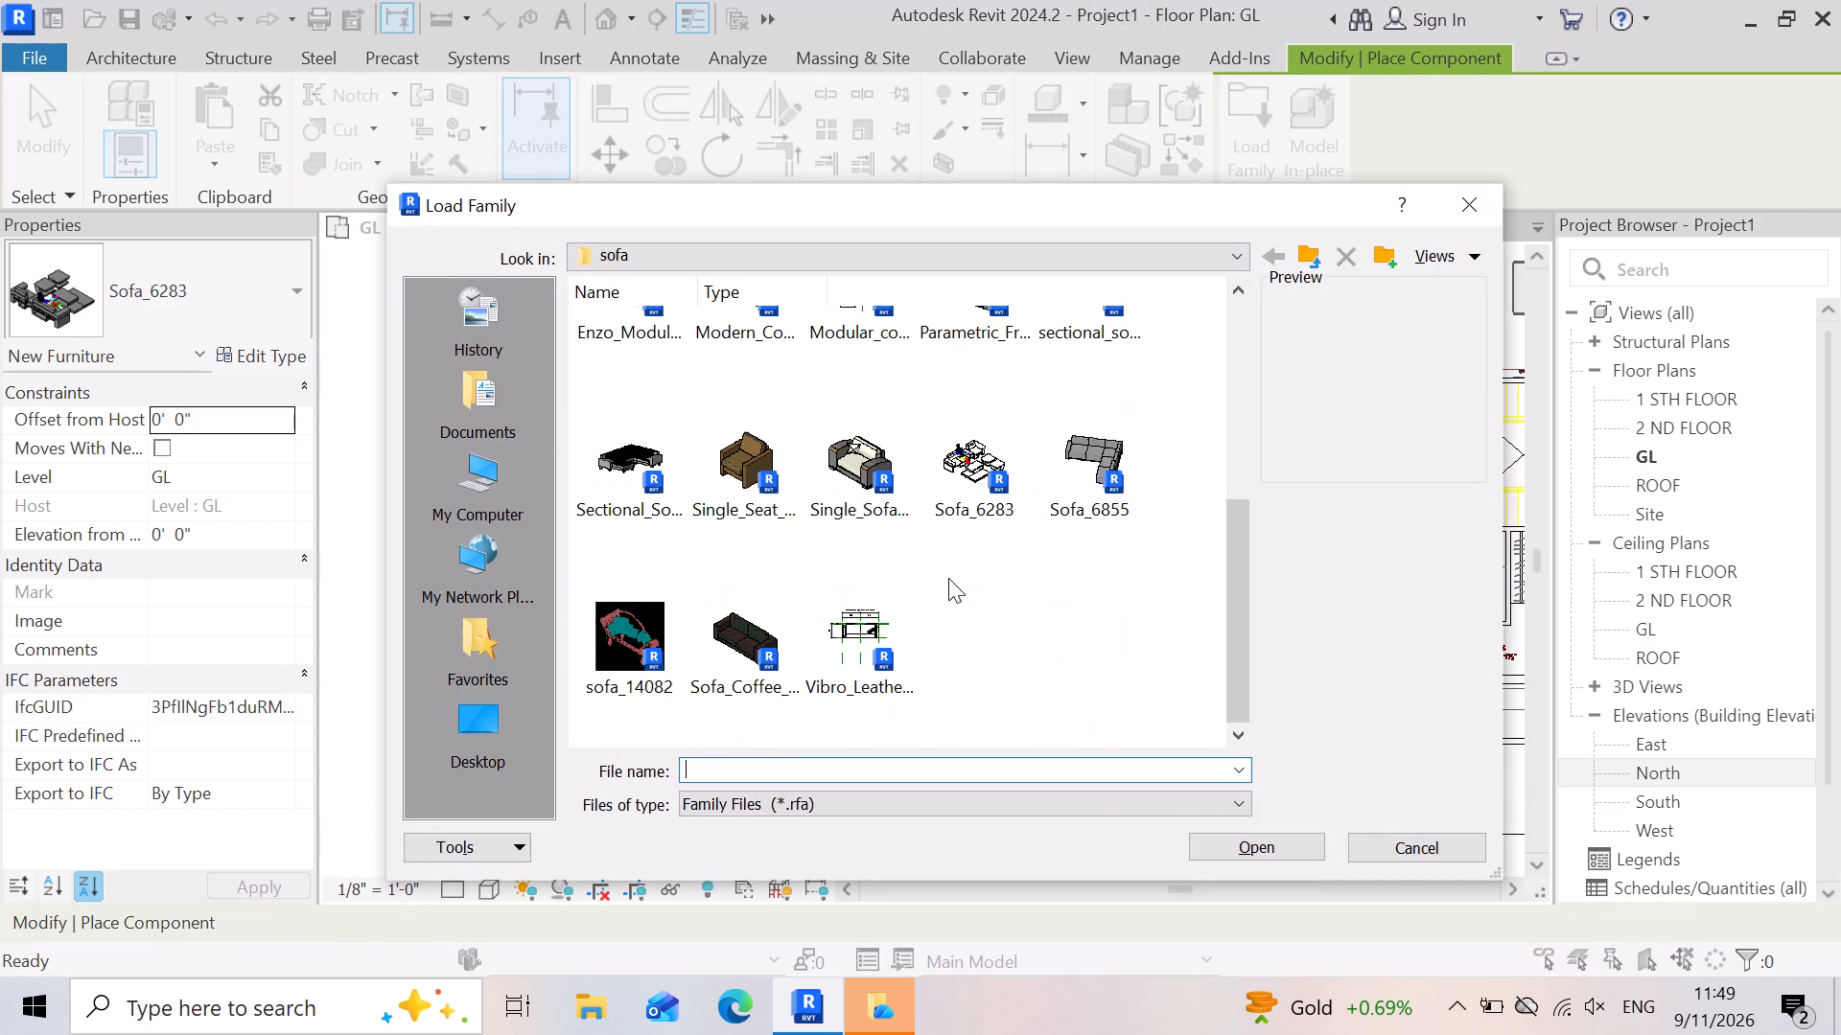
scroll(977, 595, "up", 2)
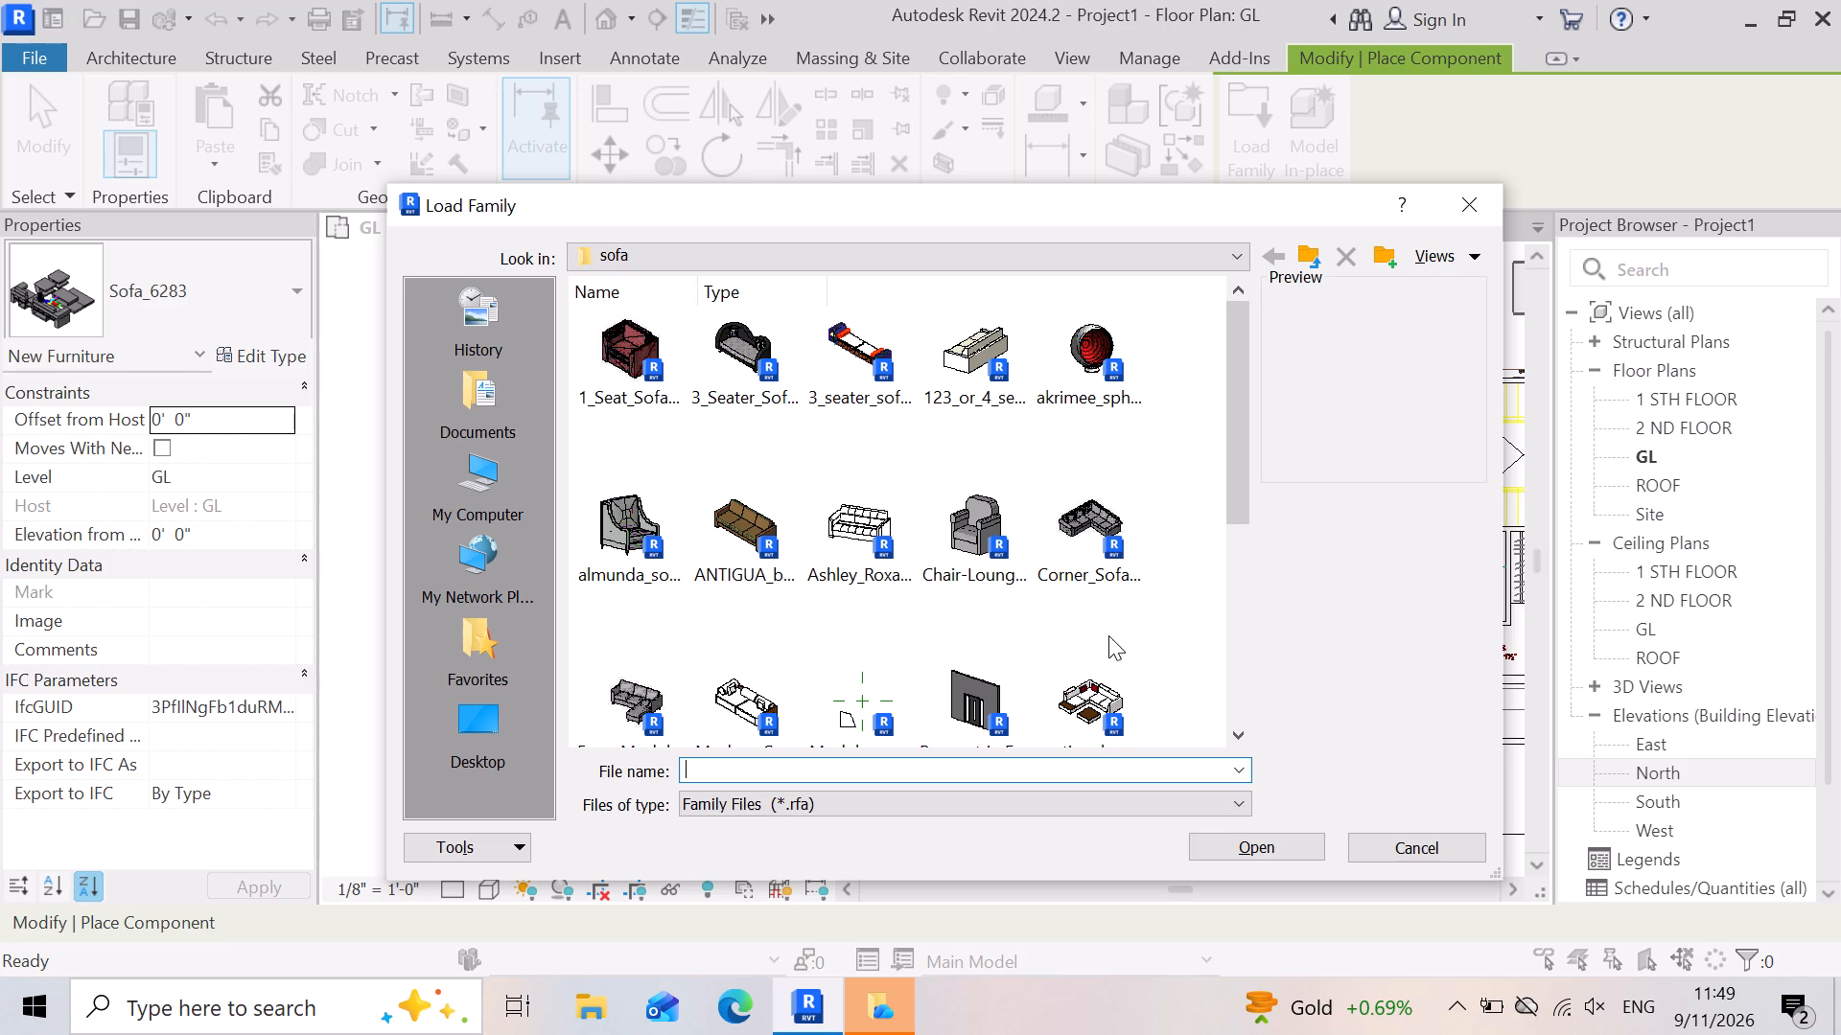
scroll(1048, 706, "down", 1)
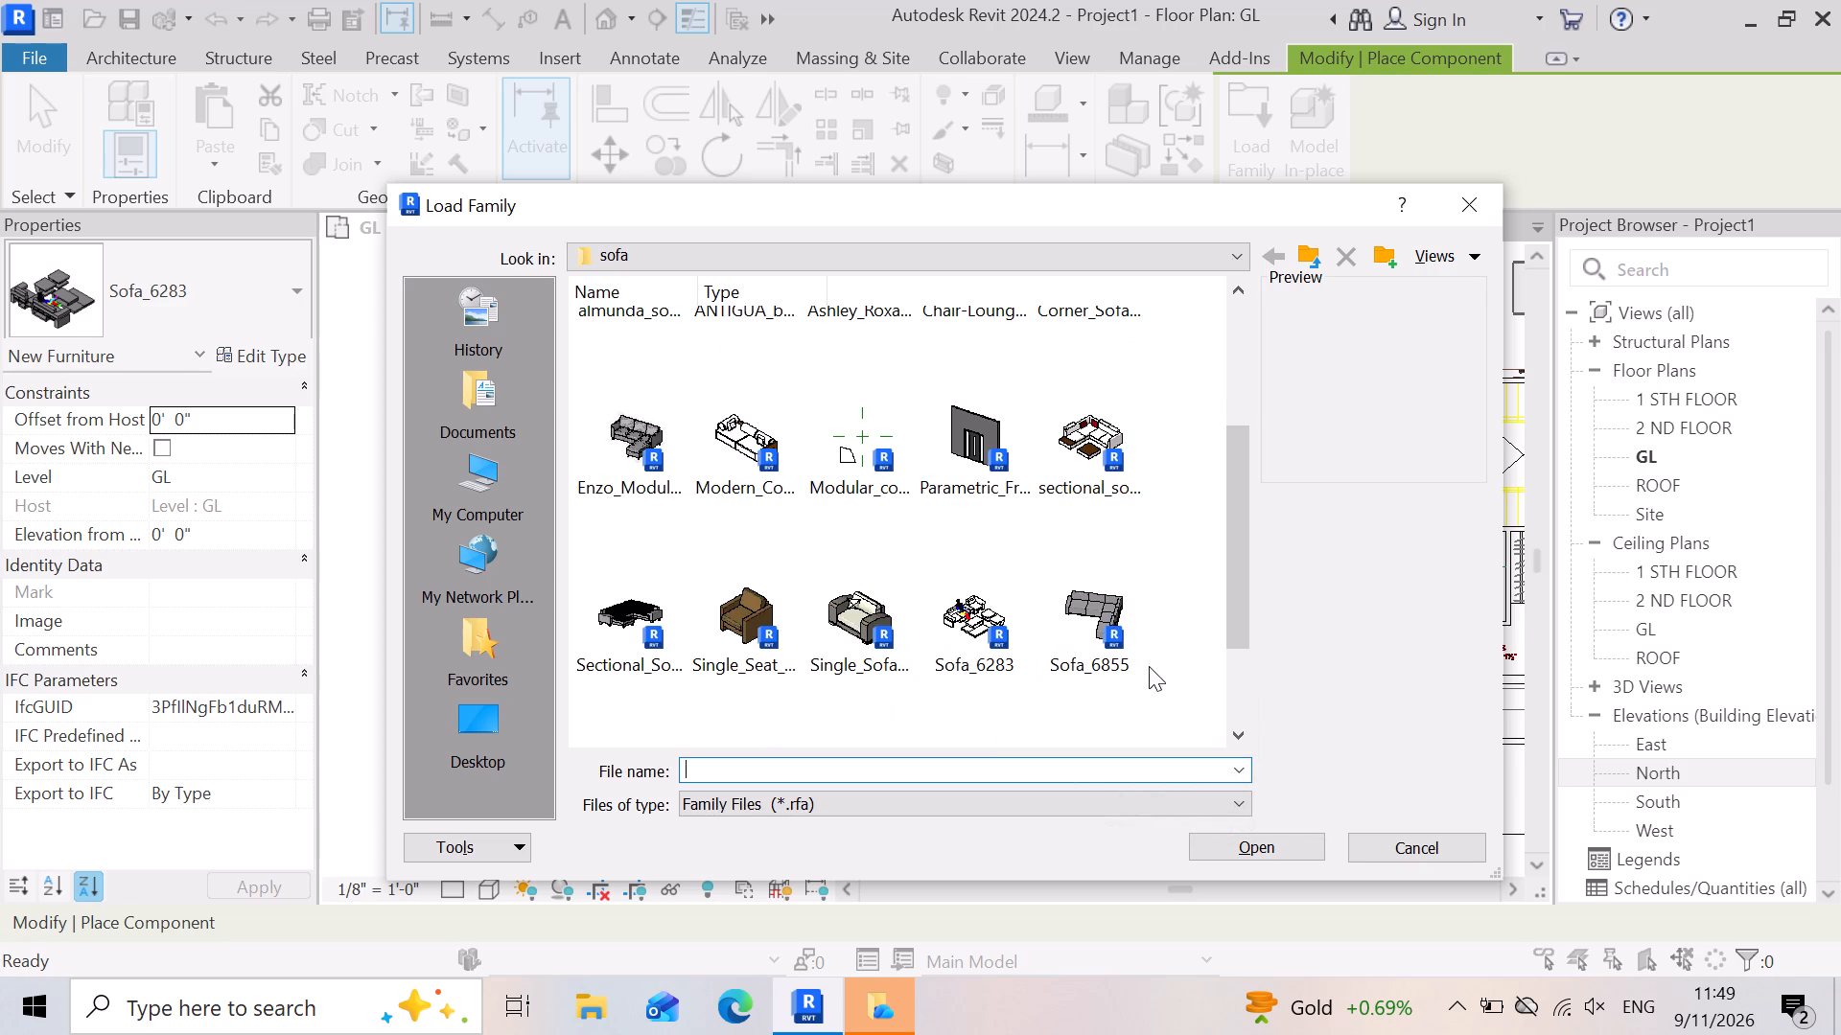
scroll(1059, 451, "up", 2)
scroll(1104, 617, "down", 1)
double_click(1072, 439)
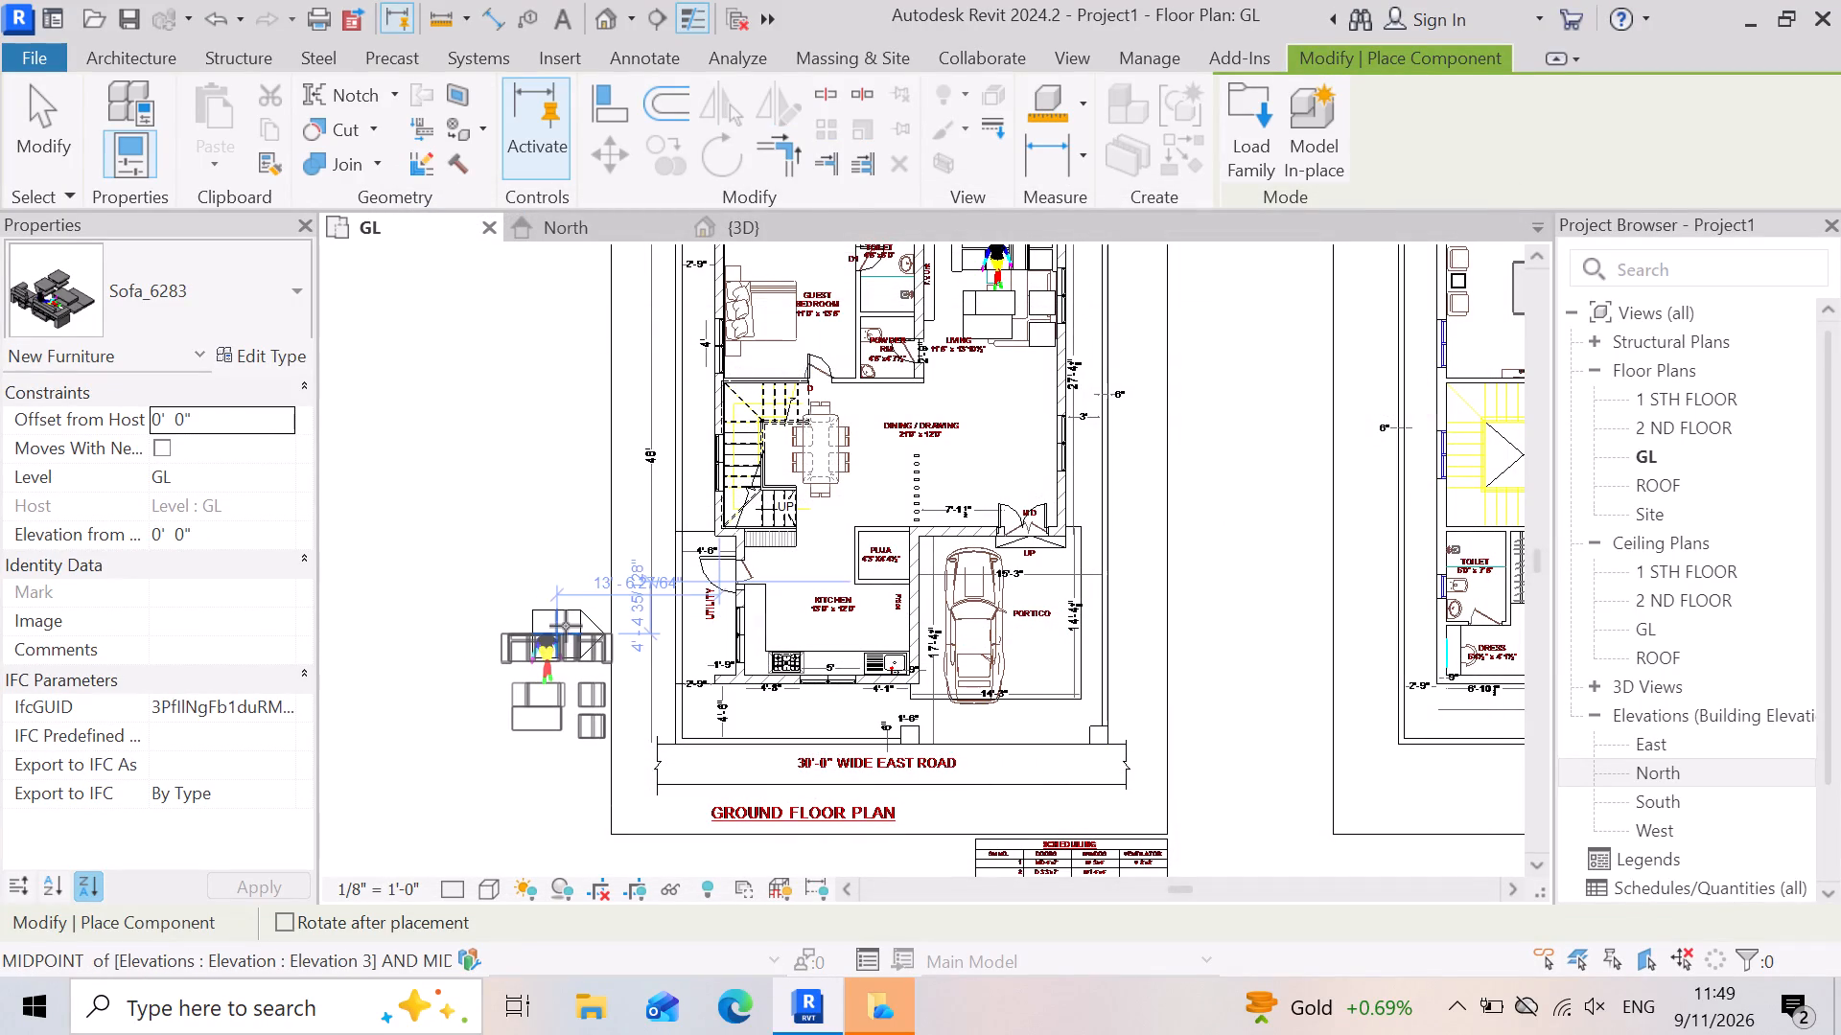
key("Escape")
Examine the living room sofa set, the toilet fixtures and the guest bedroom layout in the GL floor plan.
scroll(811, 732, "down", 3)
scroll(994, 409, "up", 10)
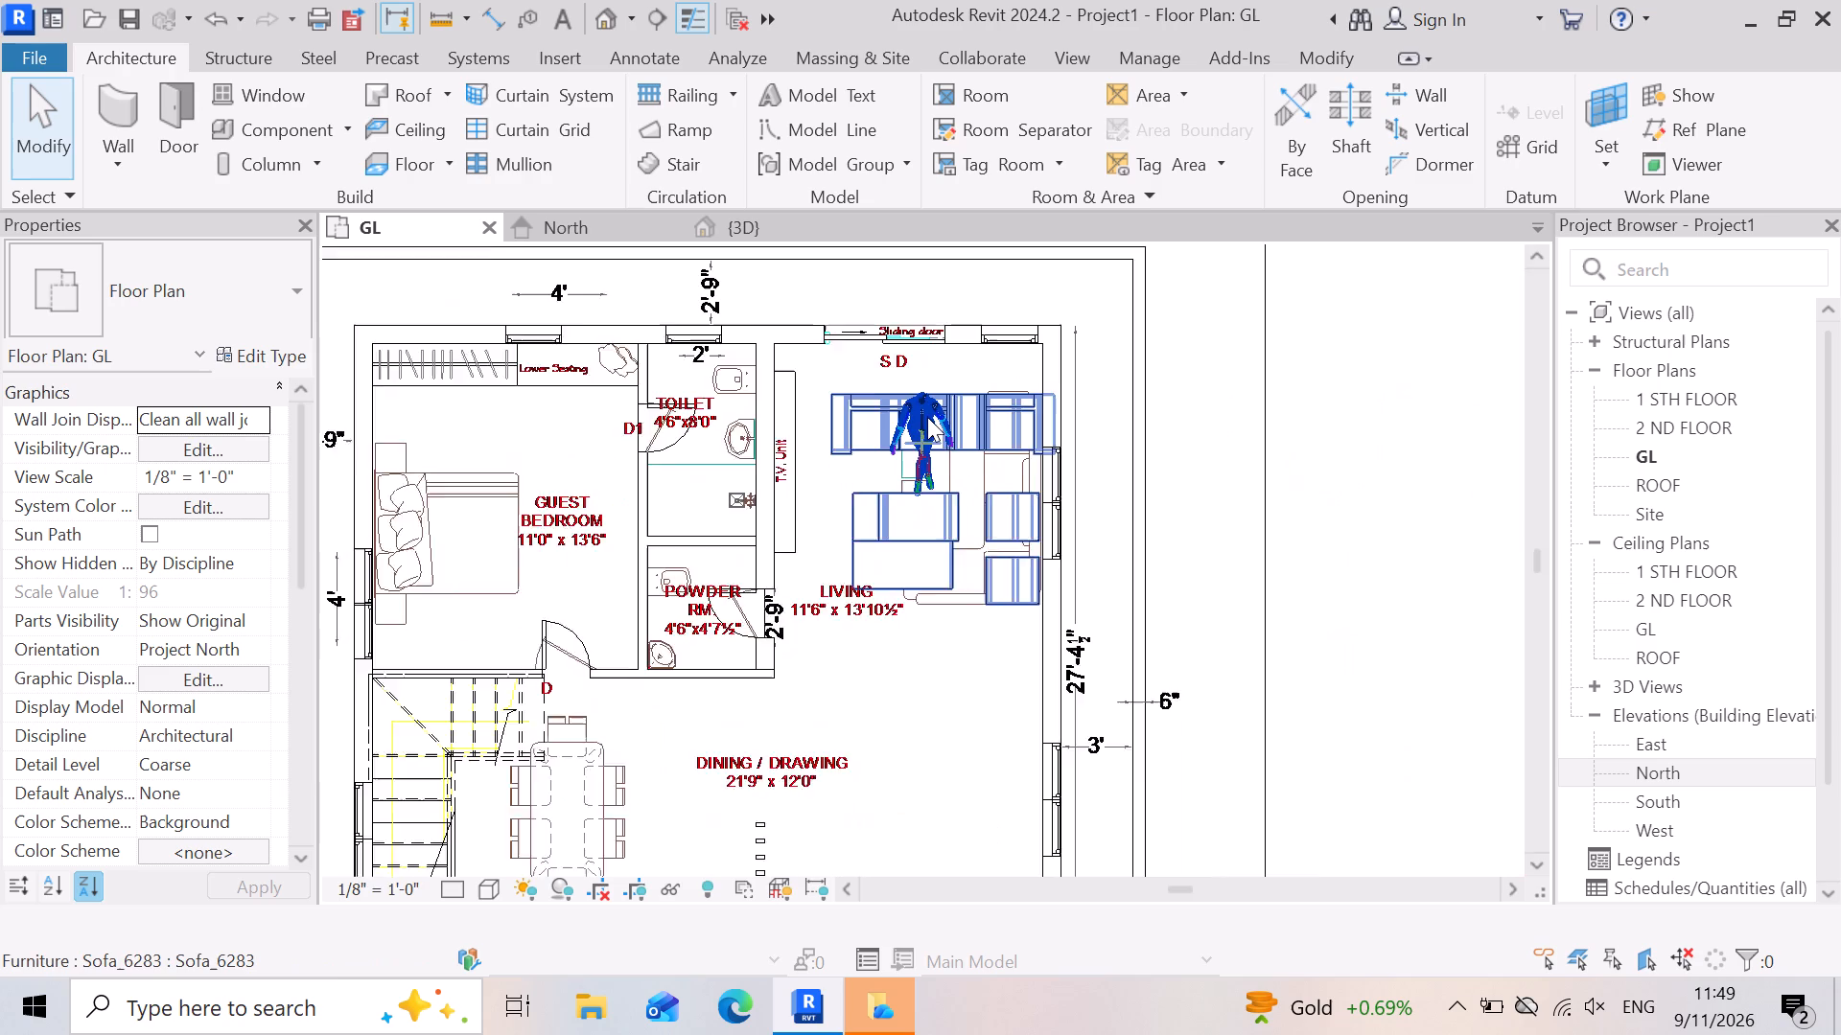
scroll(927, 417, "up", 3)
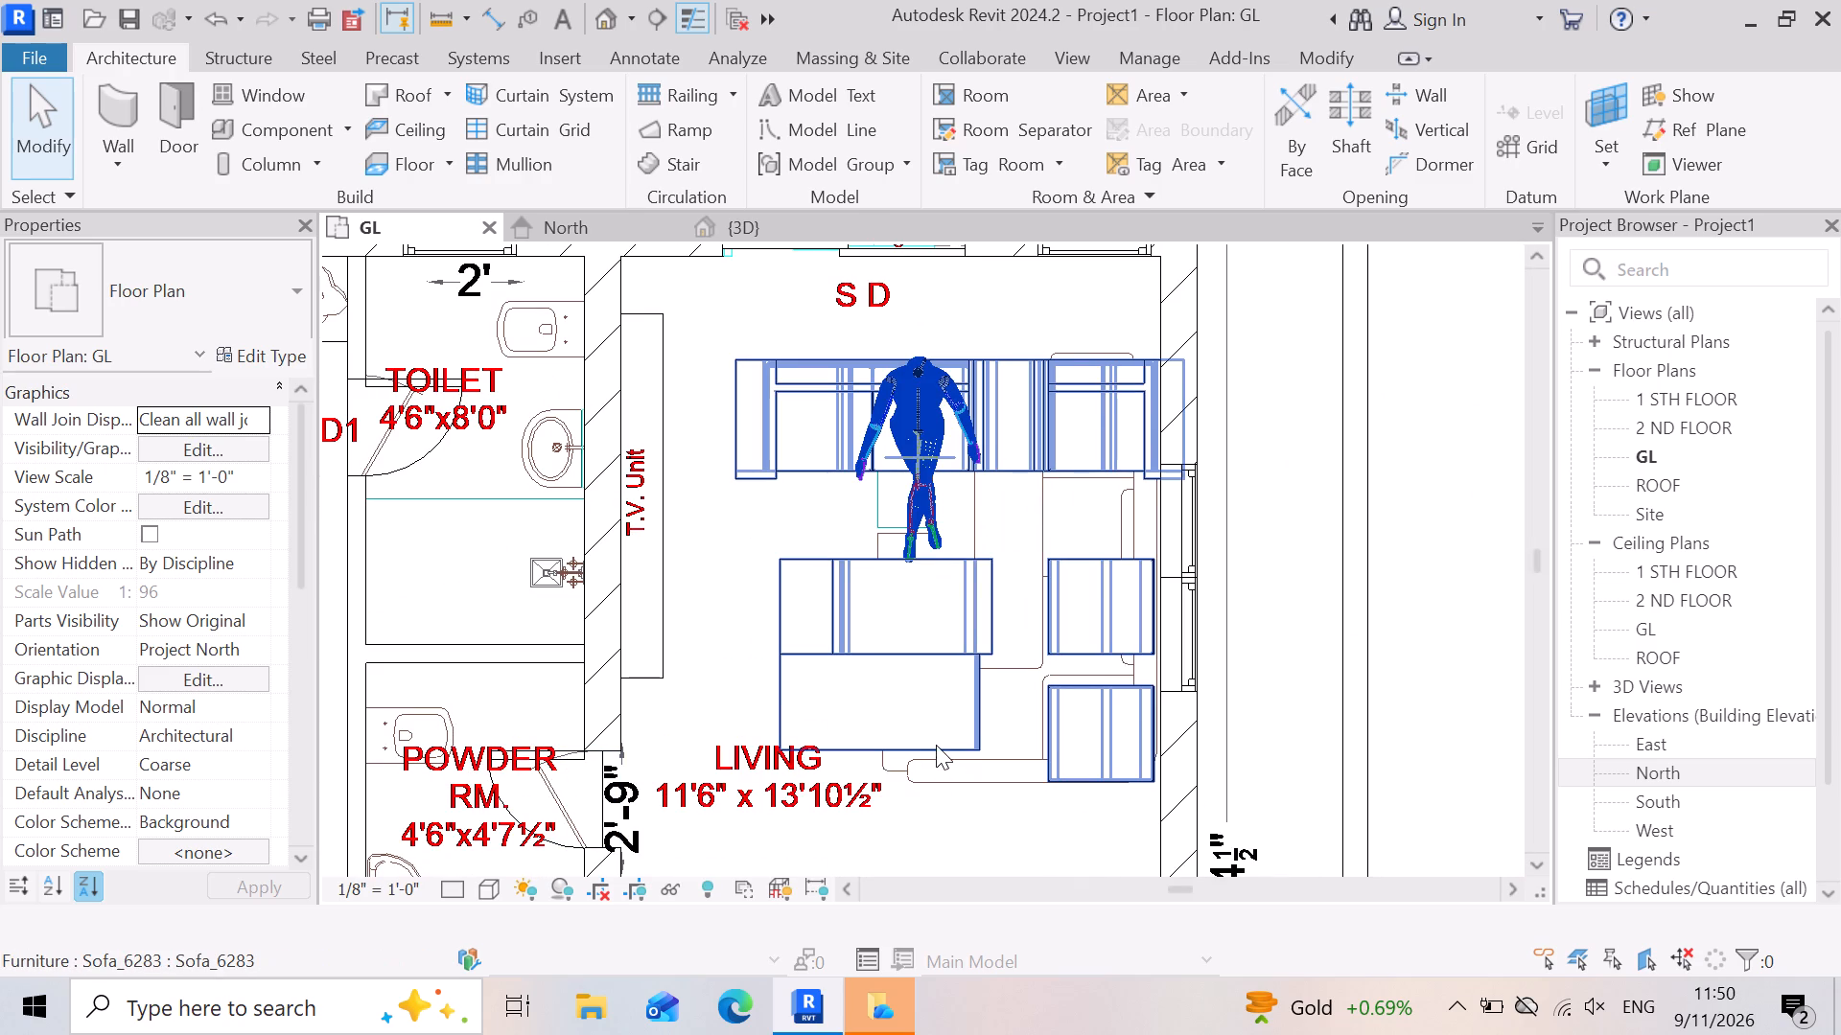
scroll(932, 740, "down", 4)
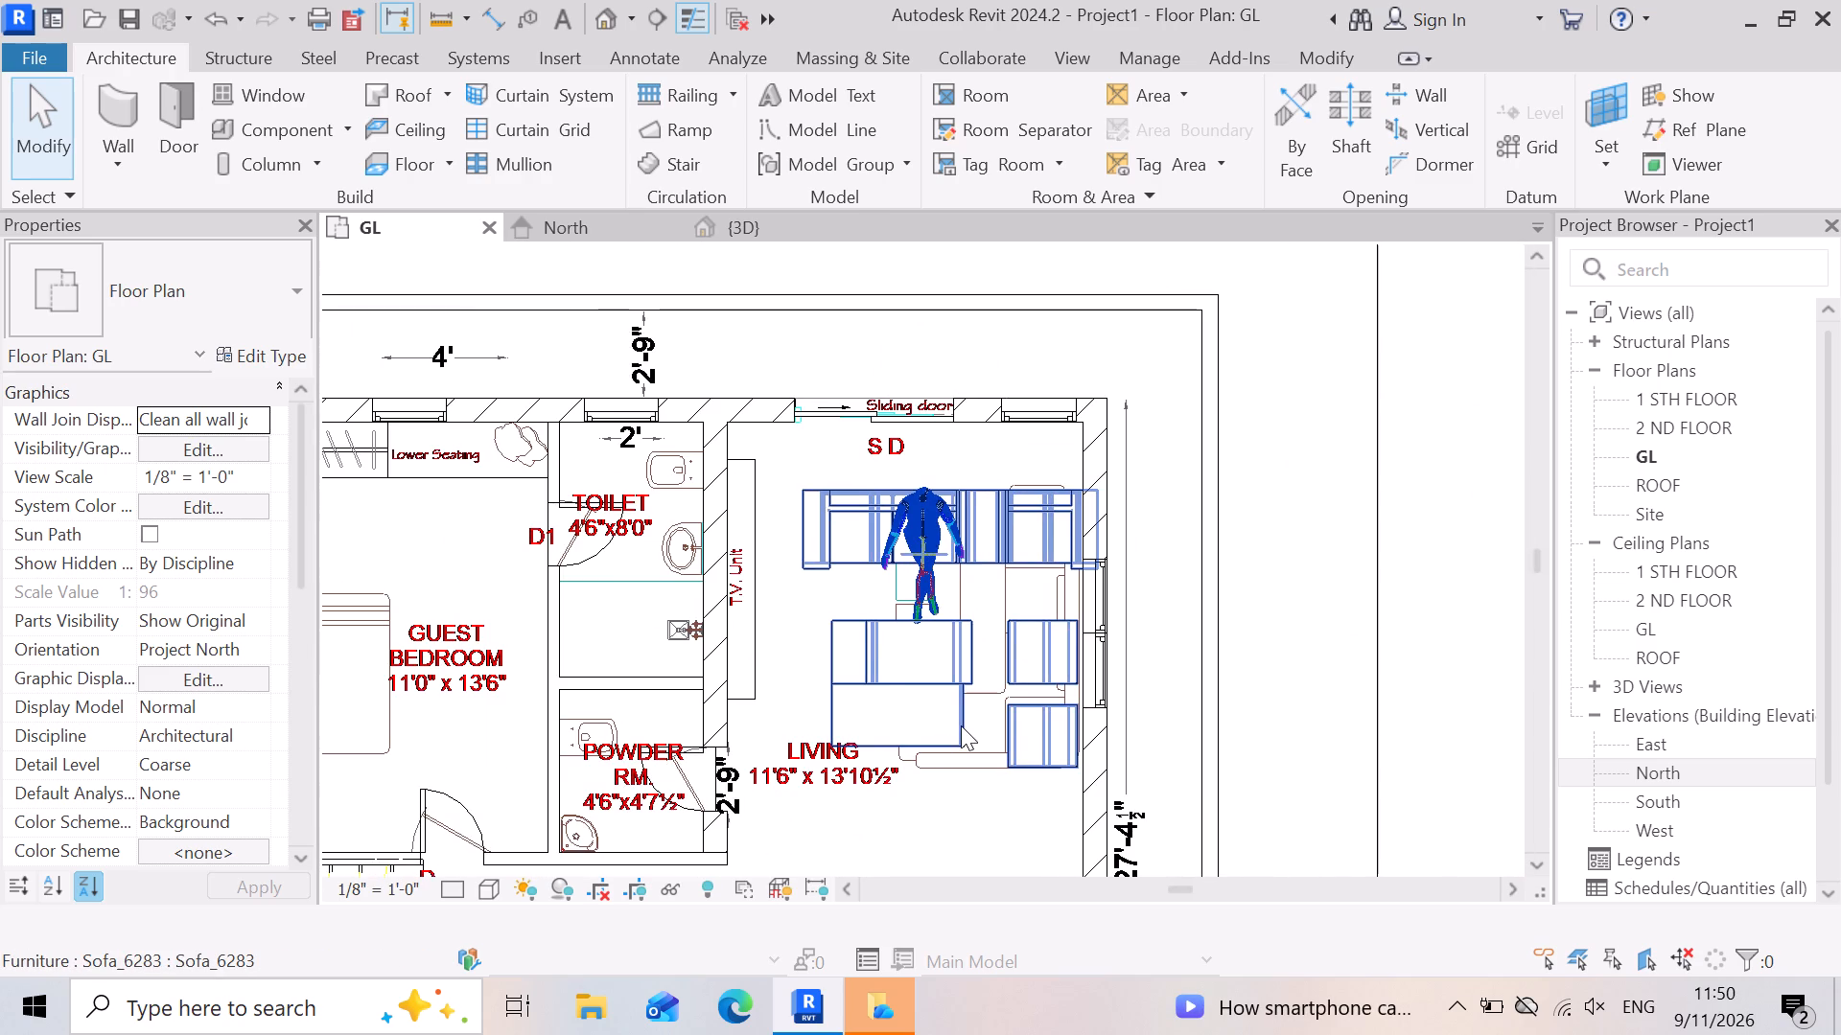
scroll(961, 725, "down", 2)
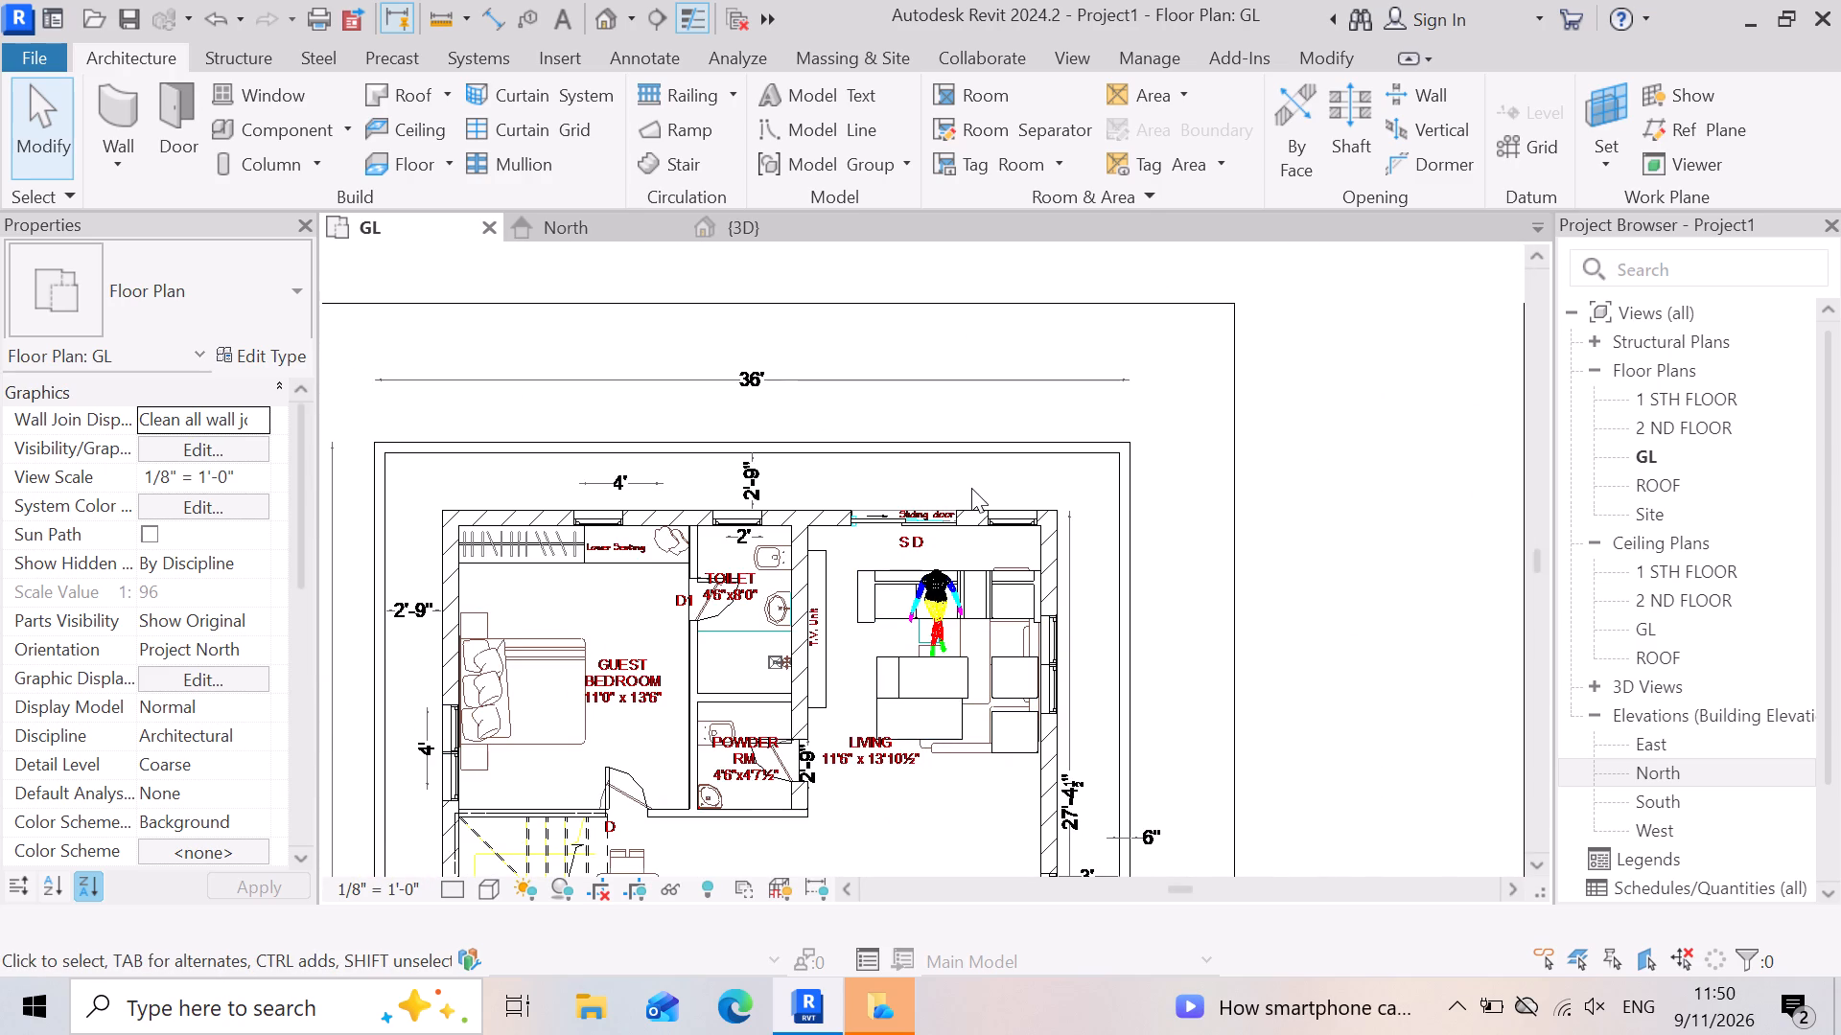
scroll(975, 486, "down", 3)
scroll(796, 619, "up", 8)
scroll(838, 448, "up", 4)
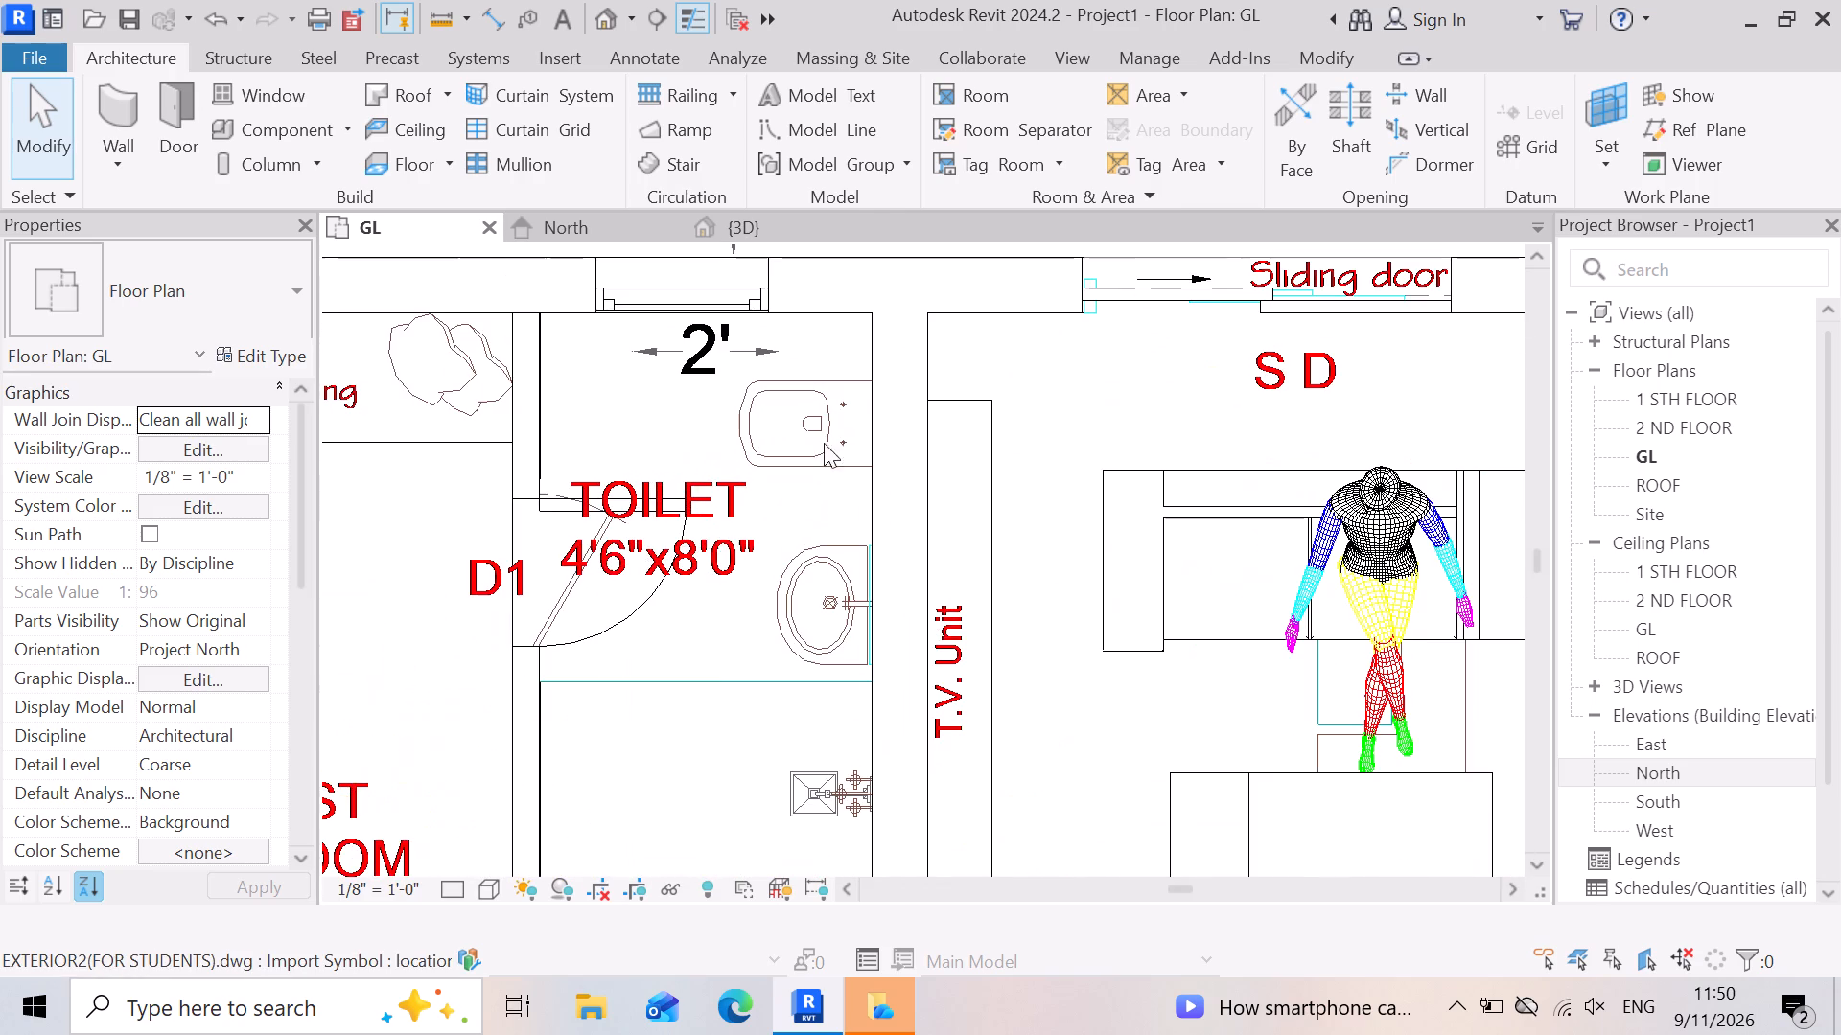
scroll(897, 728, "down", 7)
scroll(804, 816, "up", 3)
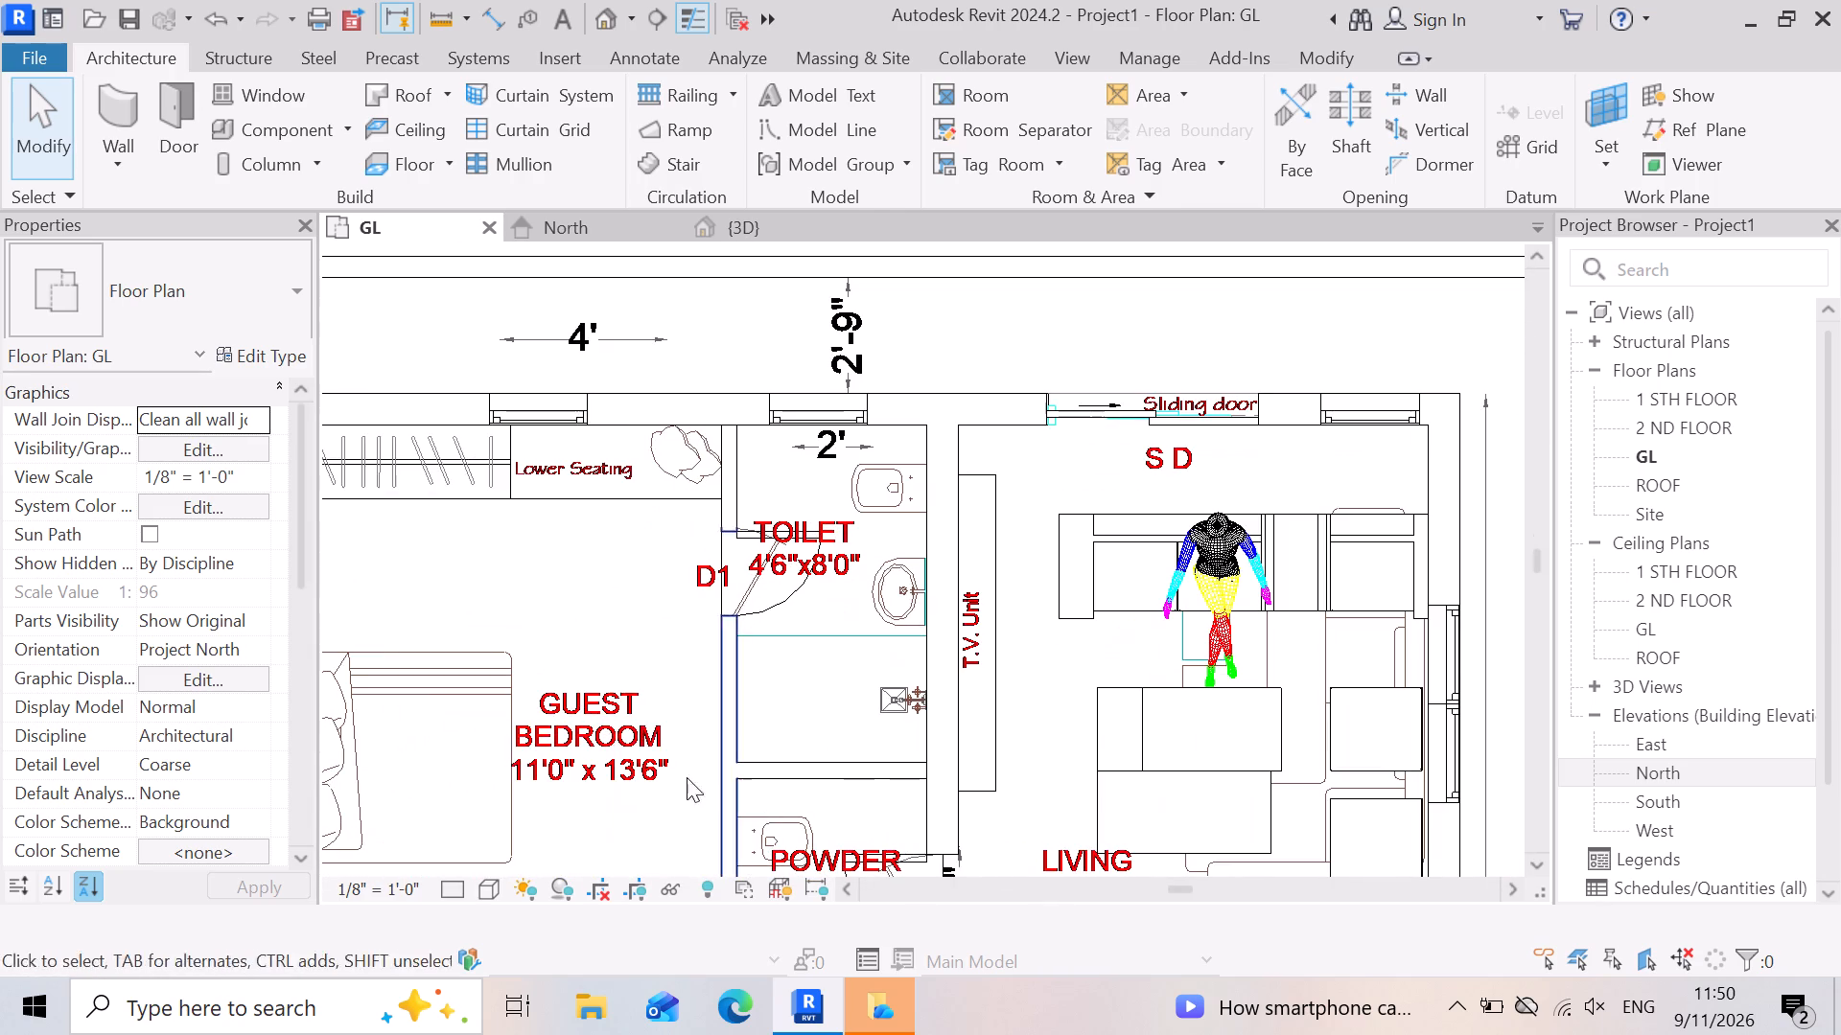
scroll(1110, 688, "down", 3)
scroll(619, 770, "up", 6)
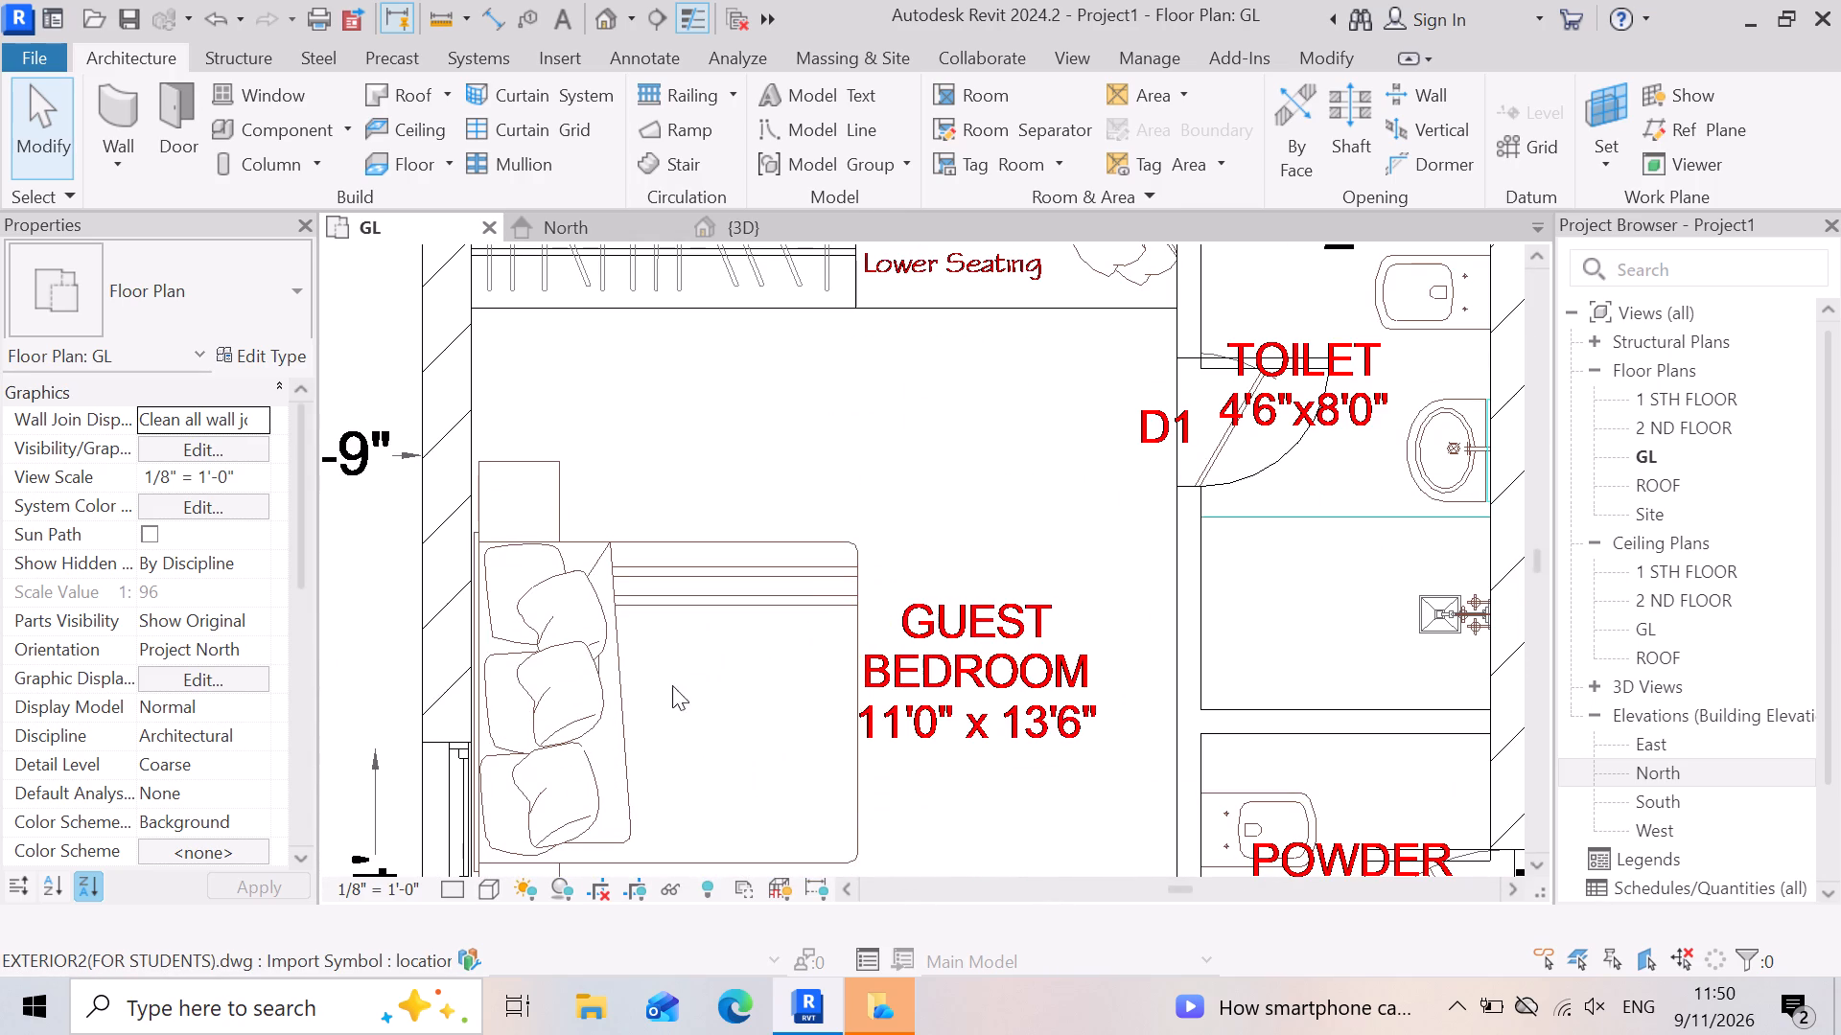
scroll(688, 672, "down", 2)
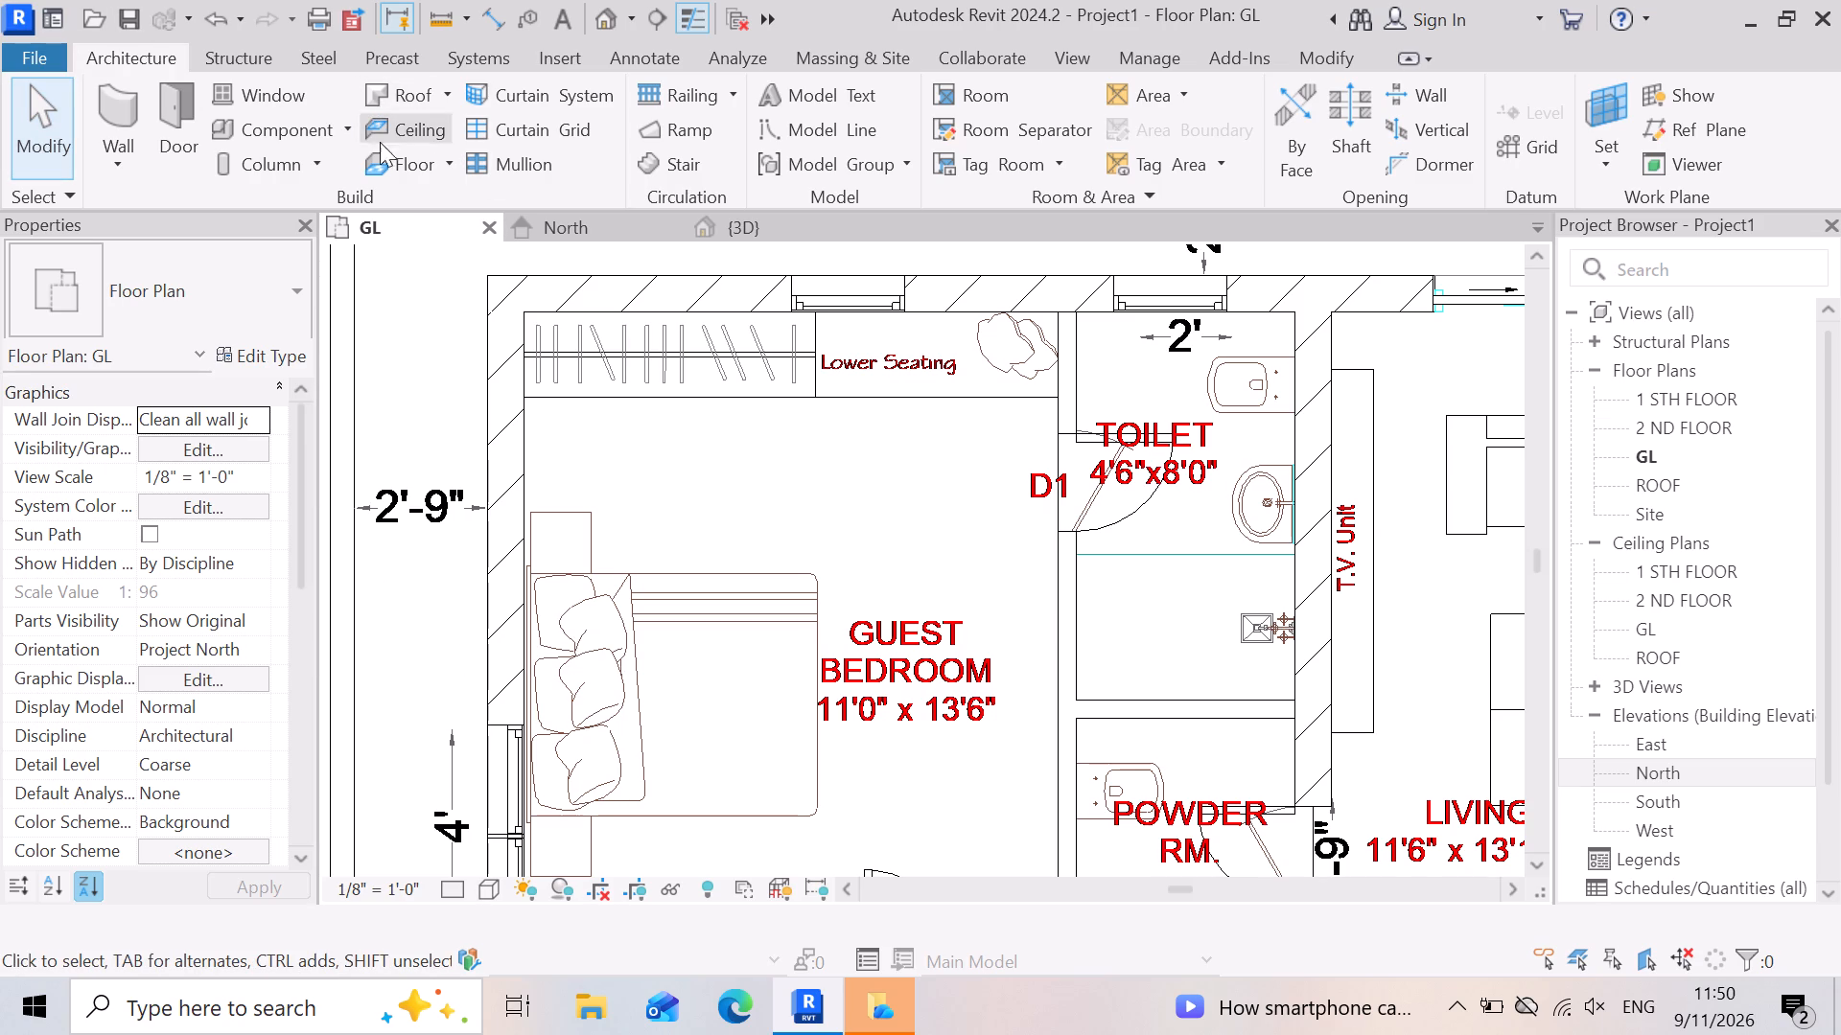
Start placing a component and load the Modern_Beds_1593 family from the beds folder of the SHUBHAM CITY library.
left_click(342, 129)
left_click(371, 183)
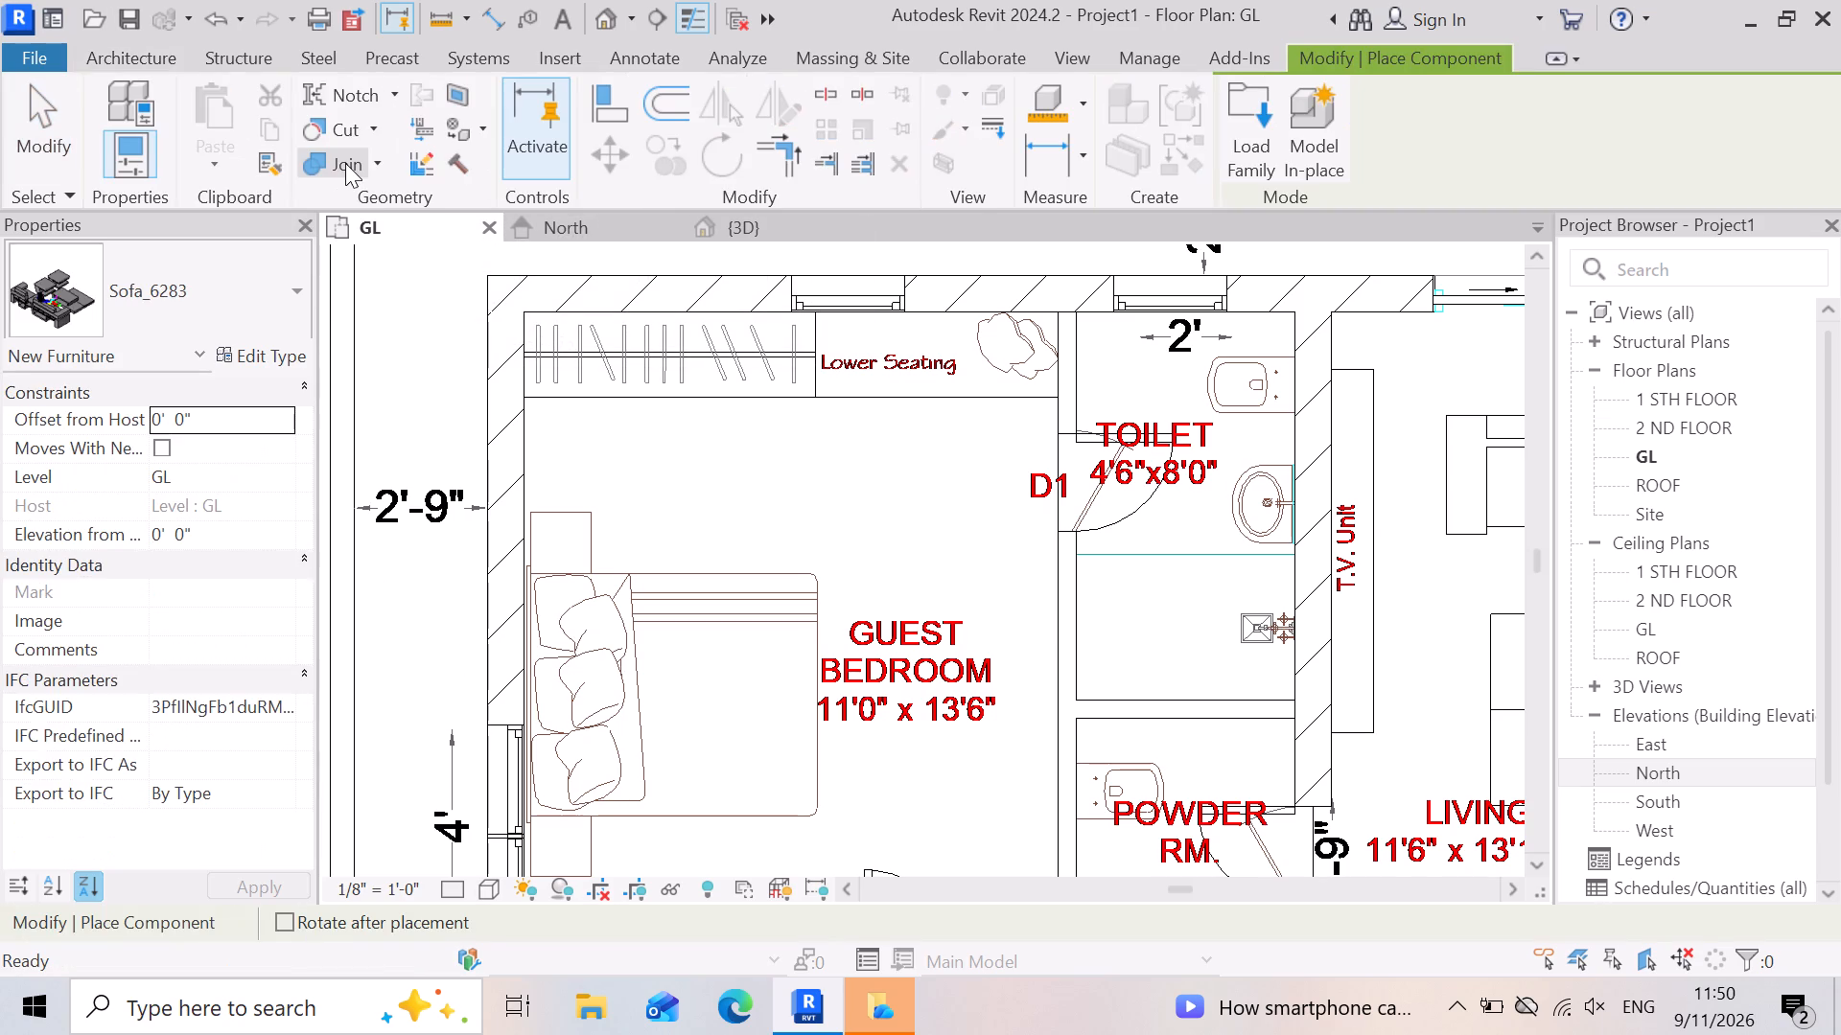
left_click(291, 295)
left_click(1242, 107)
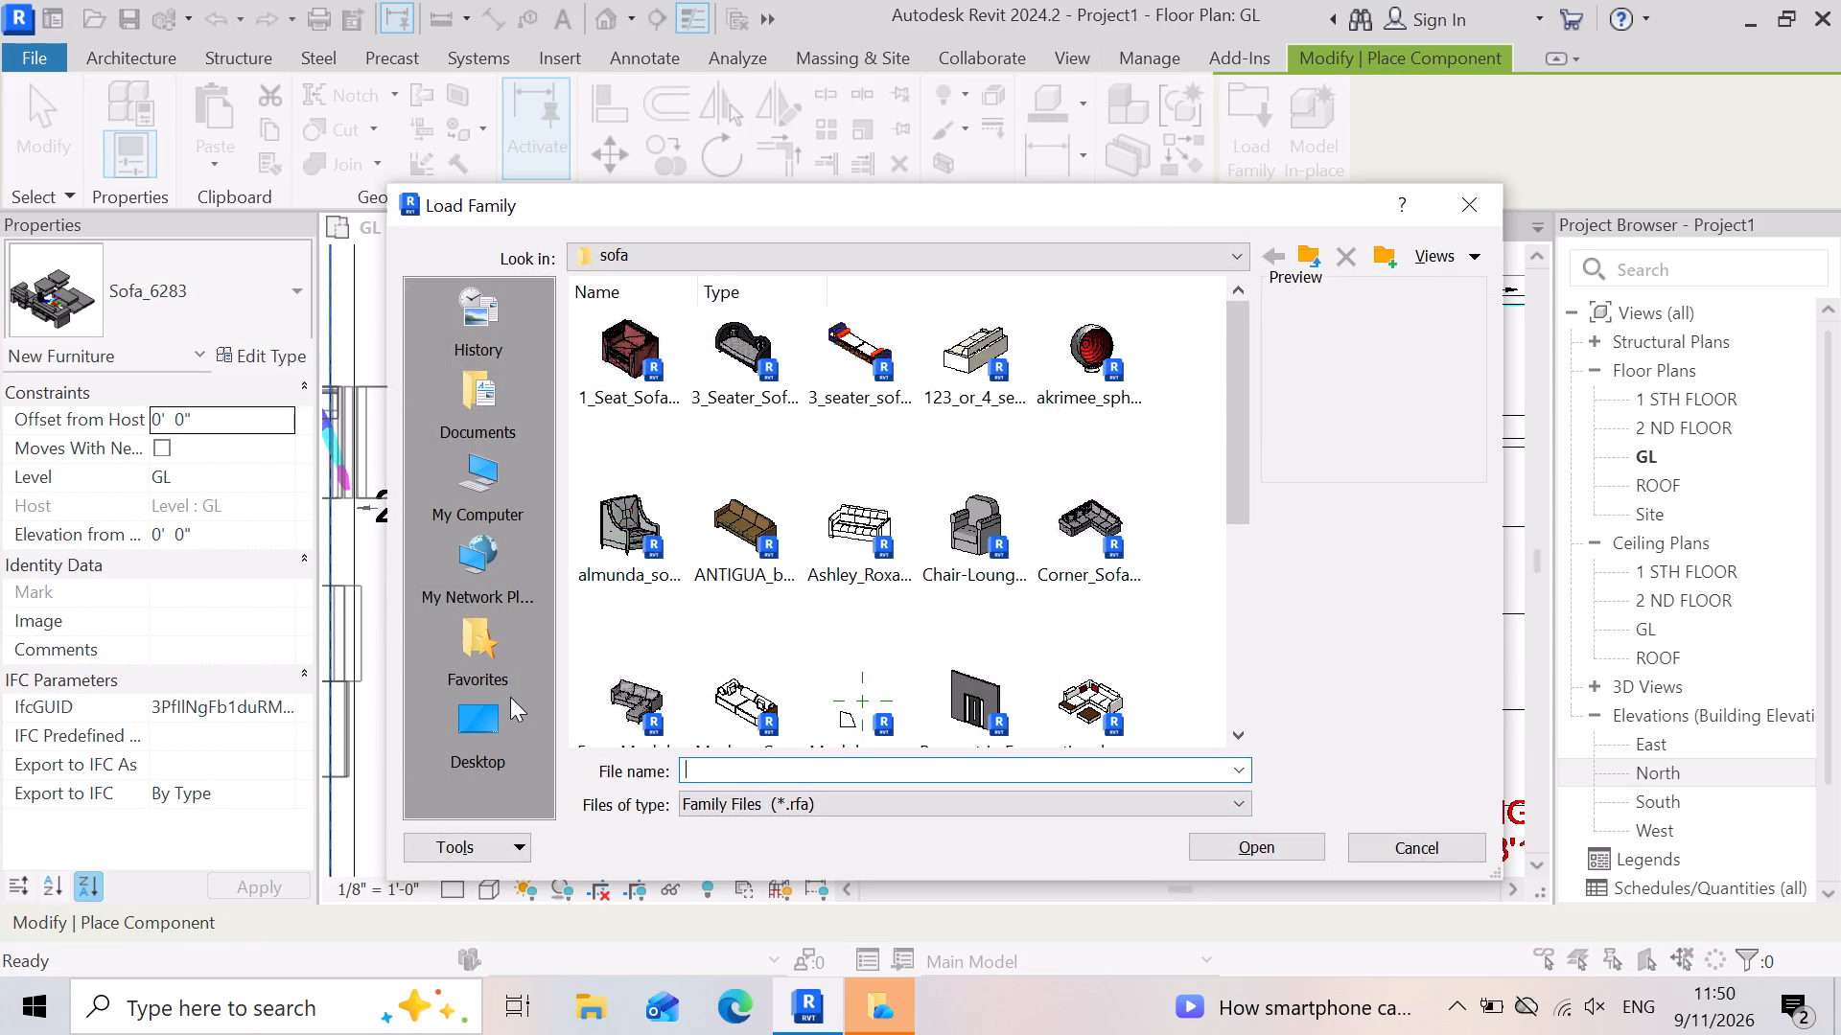
scroll(896, 540, "down", 3)
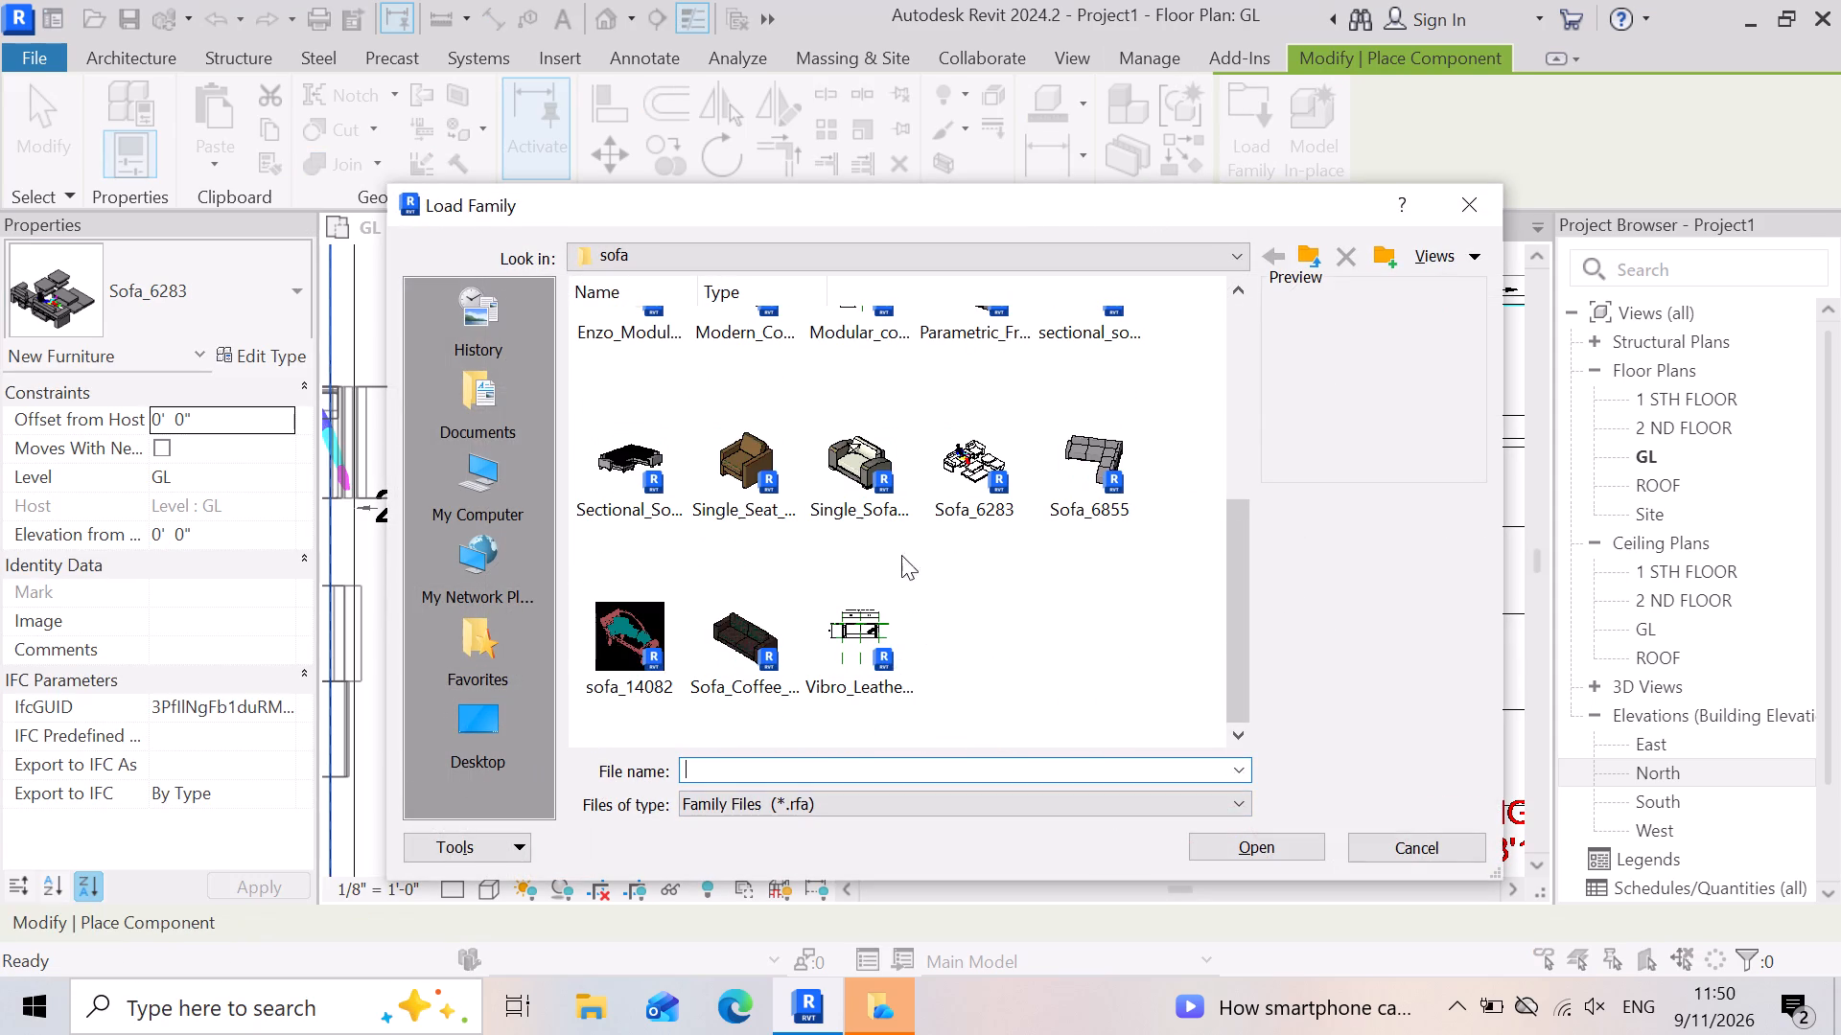
scroll(962, 577, "down", 1)
left_click(1309, 245)
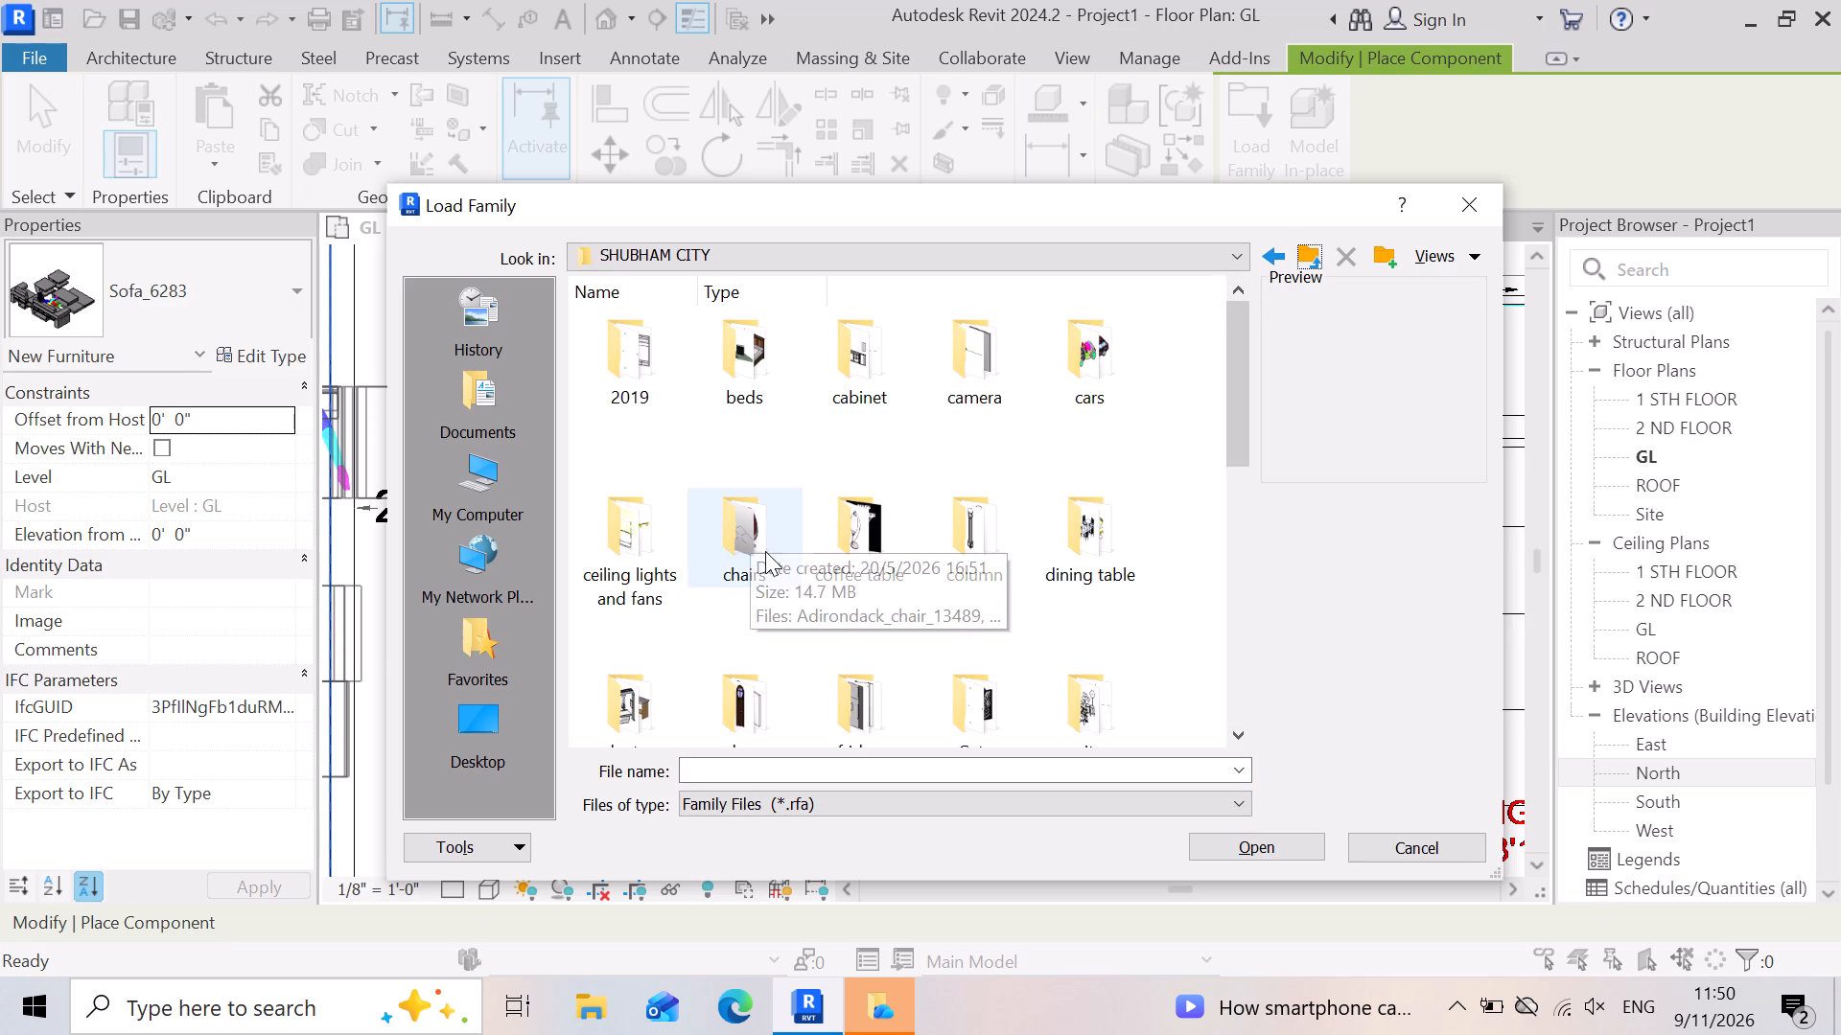
scroll(899, 529, "down", 4)
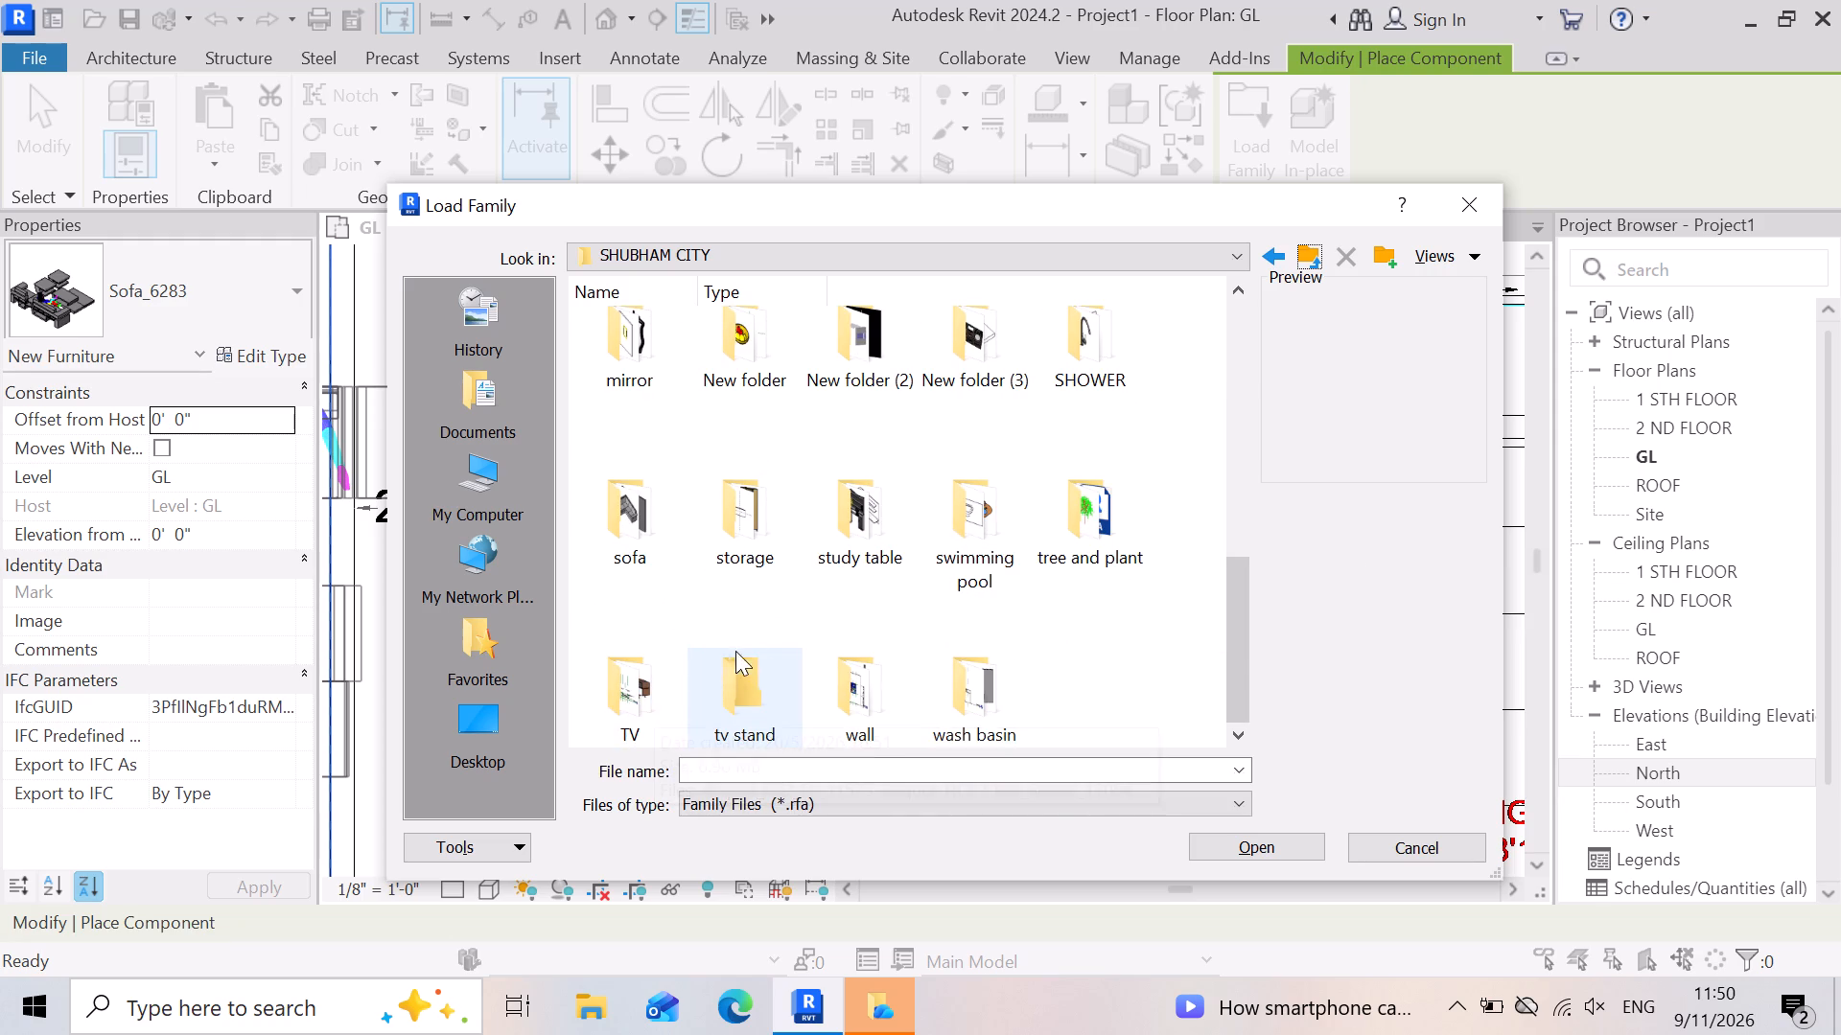
scroll(786, 586, "down", 2)
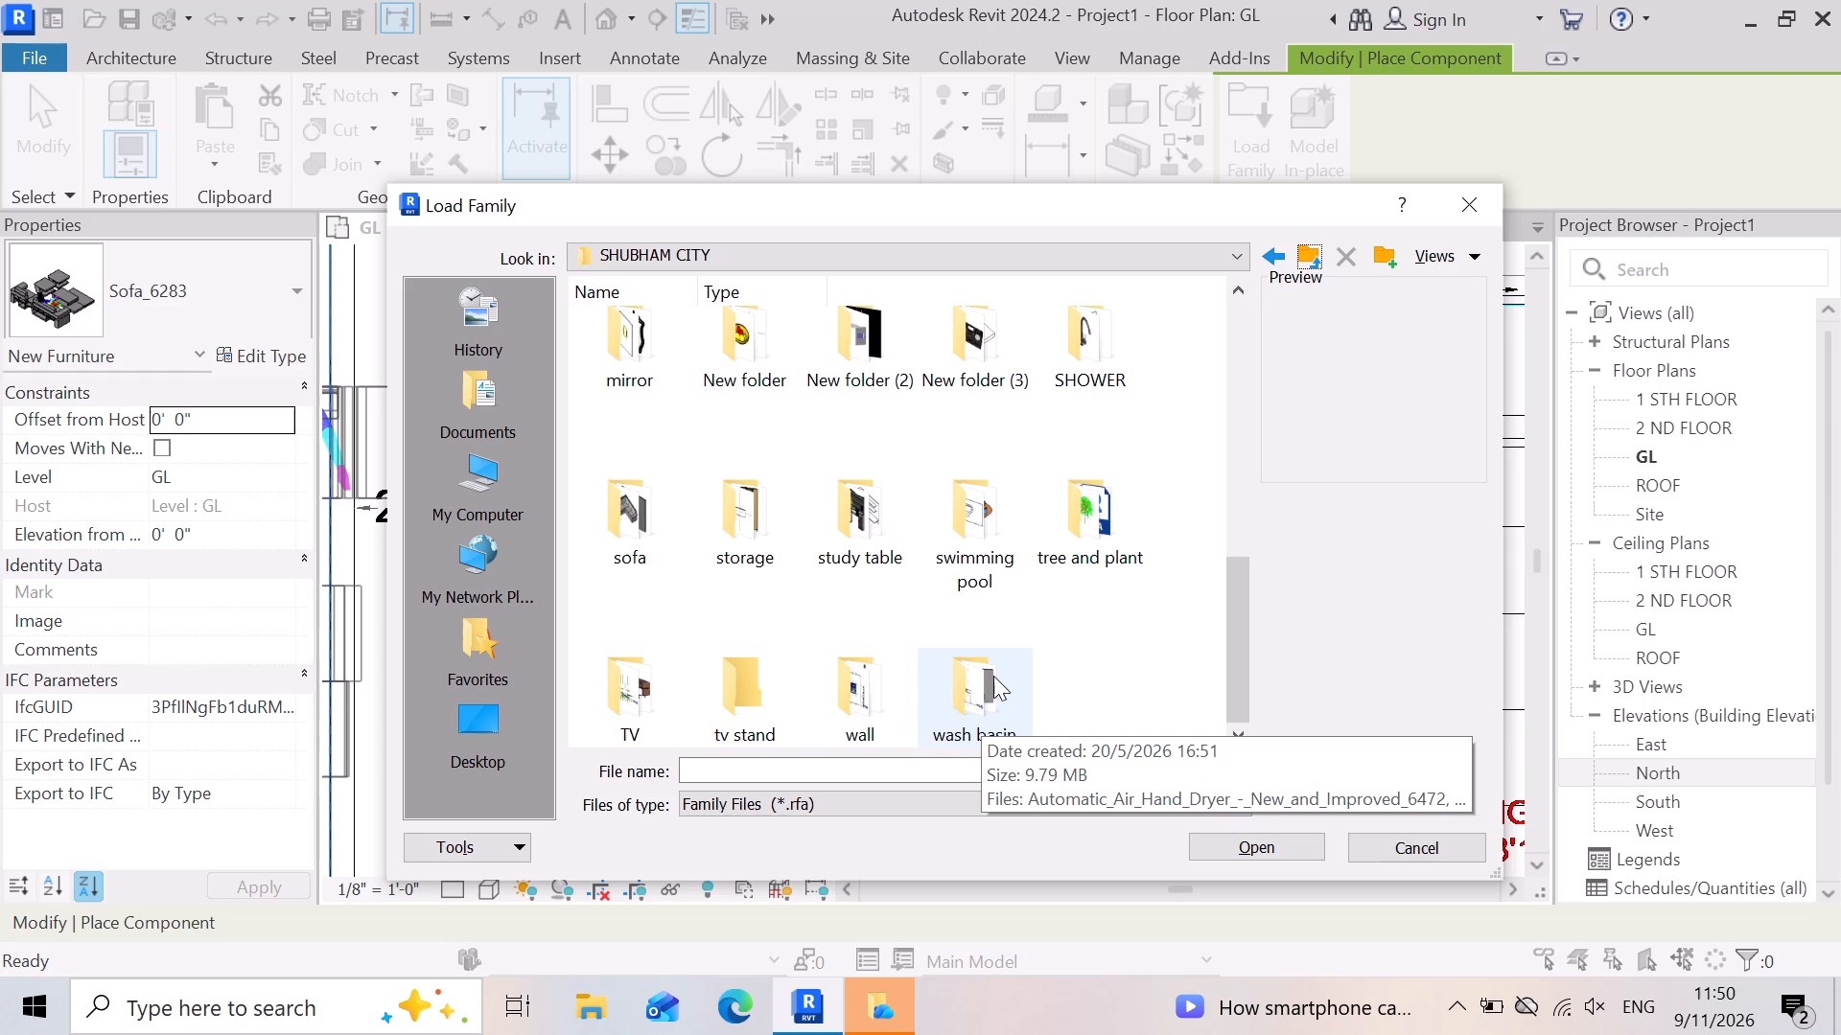
scroll(1060, 691, "up", 1)
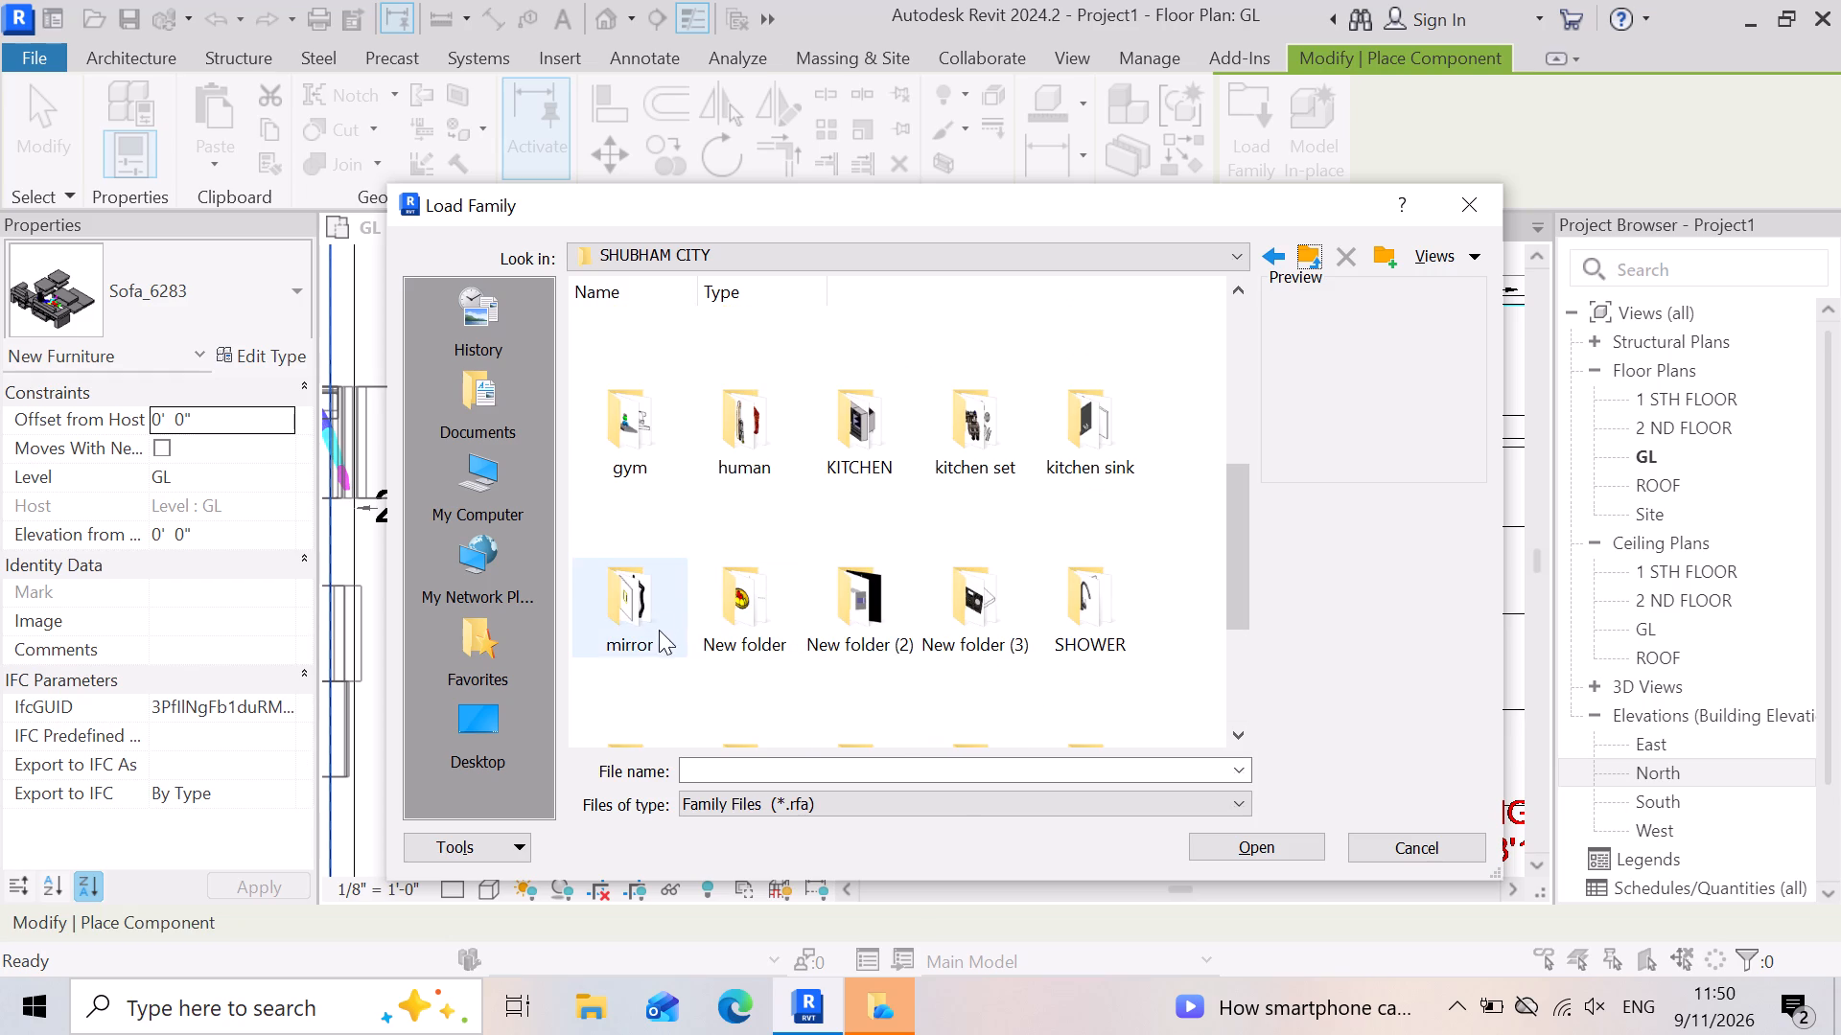
scroll(1075, 520, "down", 1)
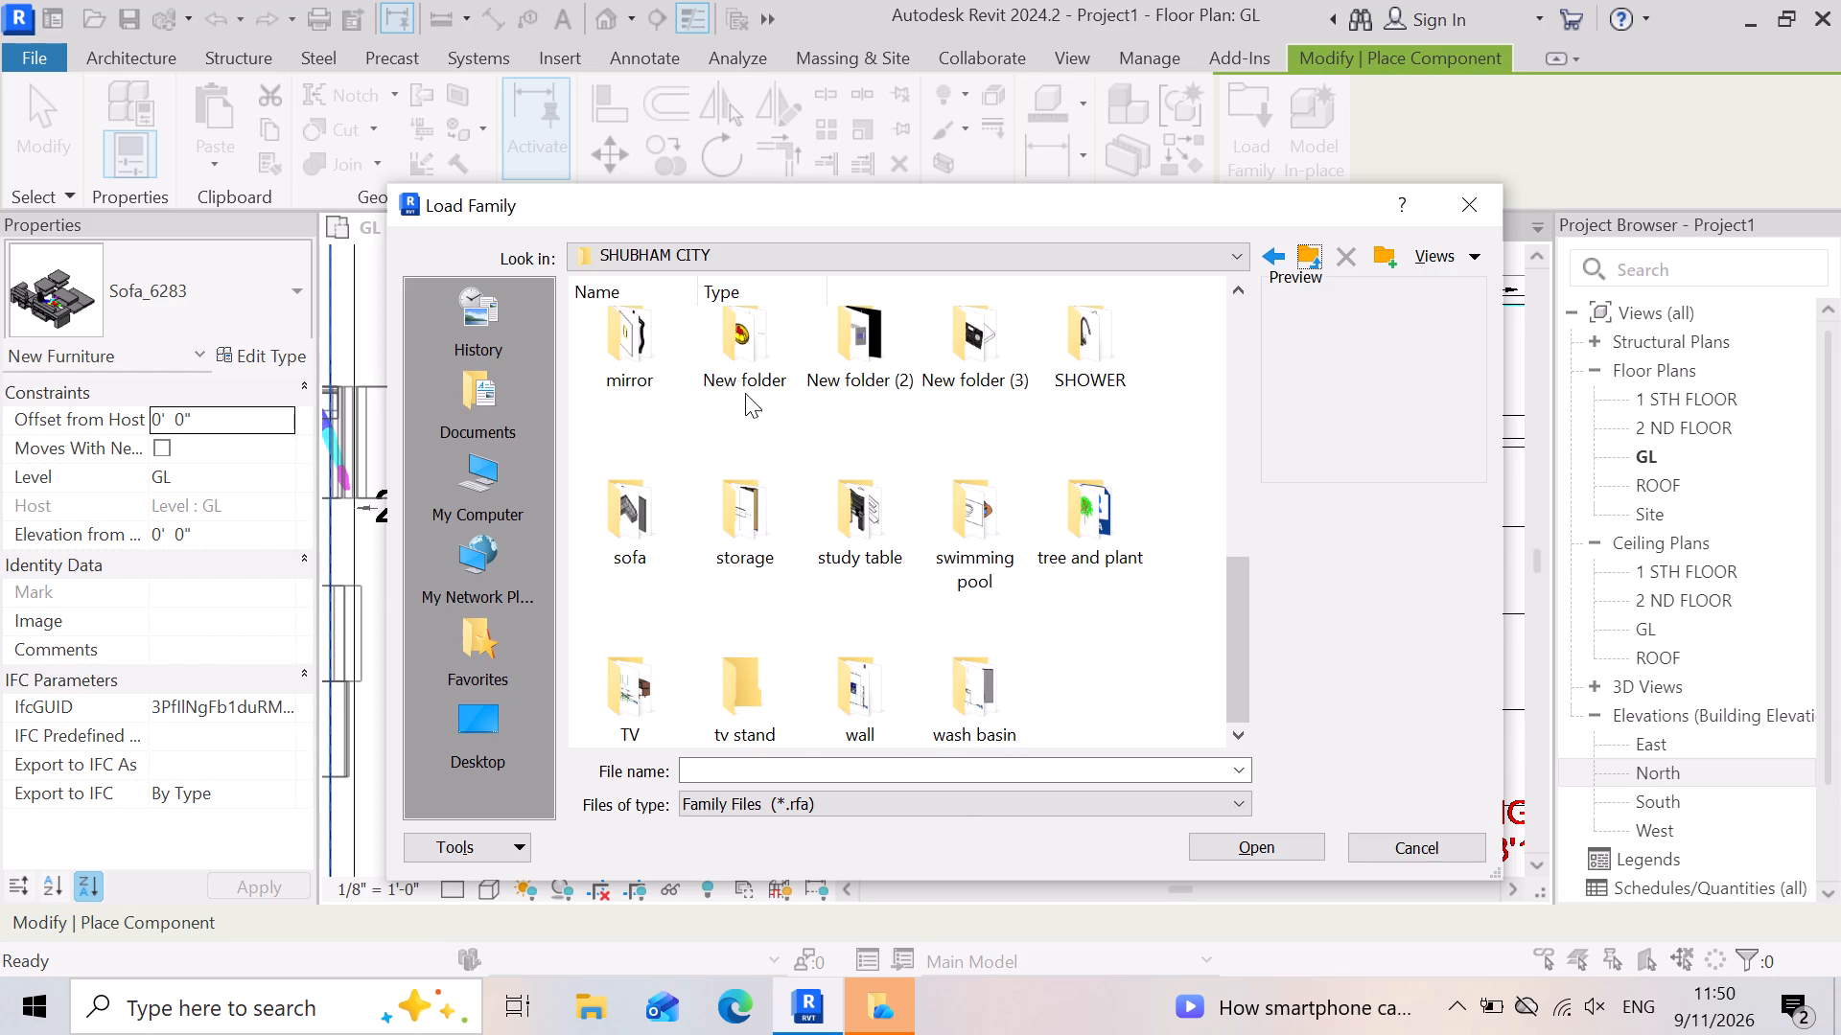
double_click(753, 383)
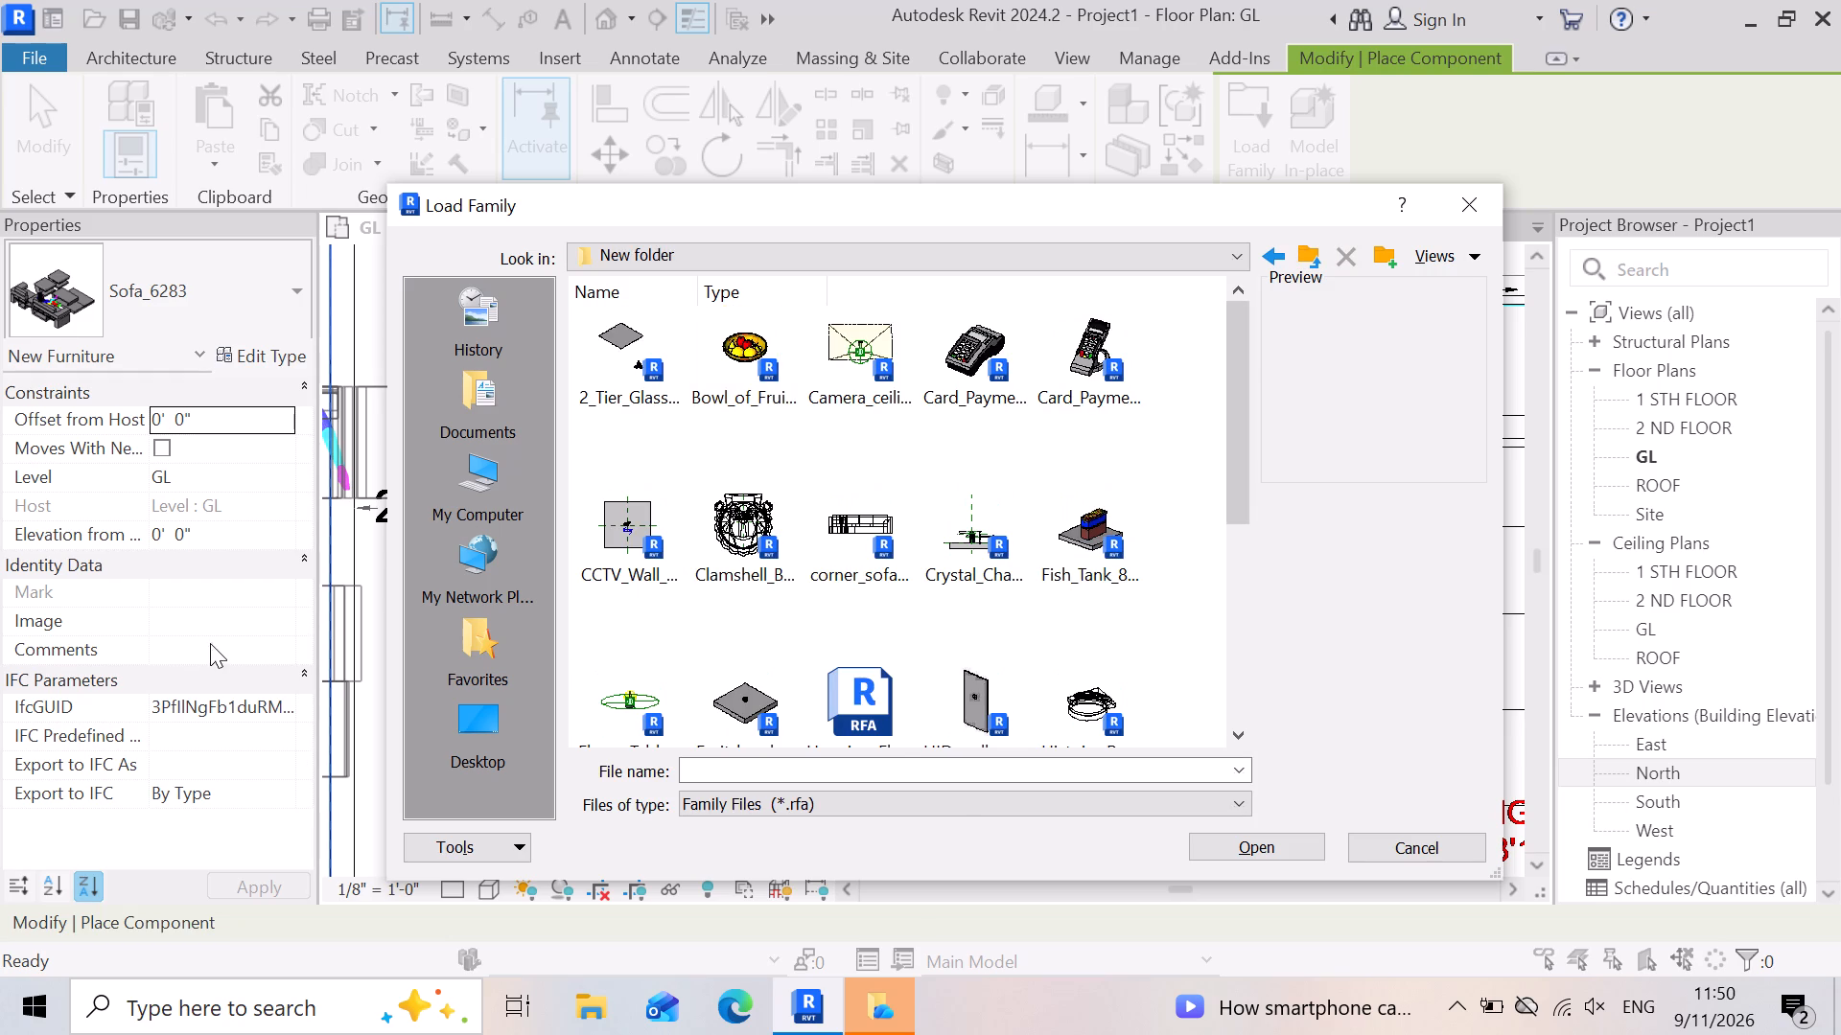
scroll(632, 553, "down", 9)
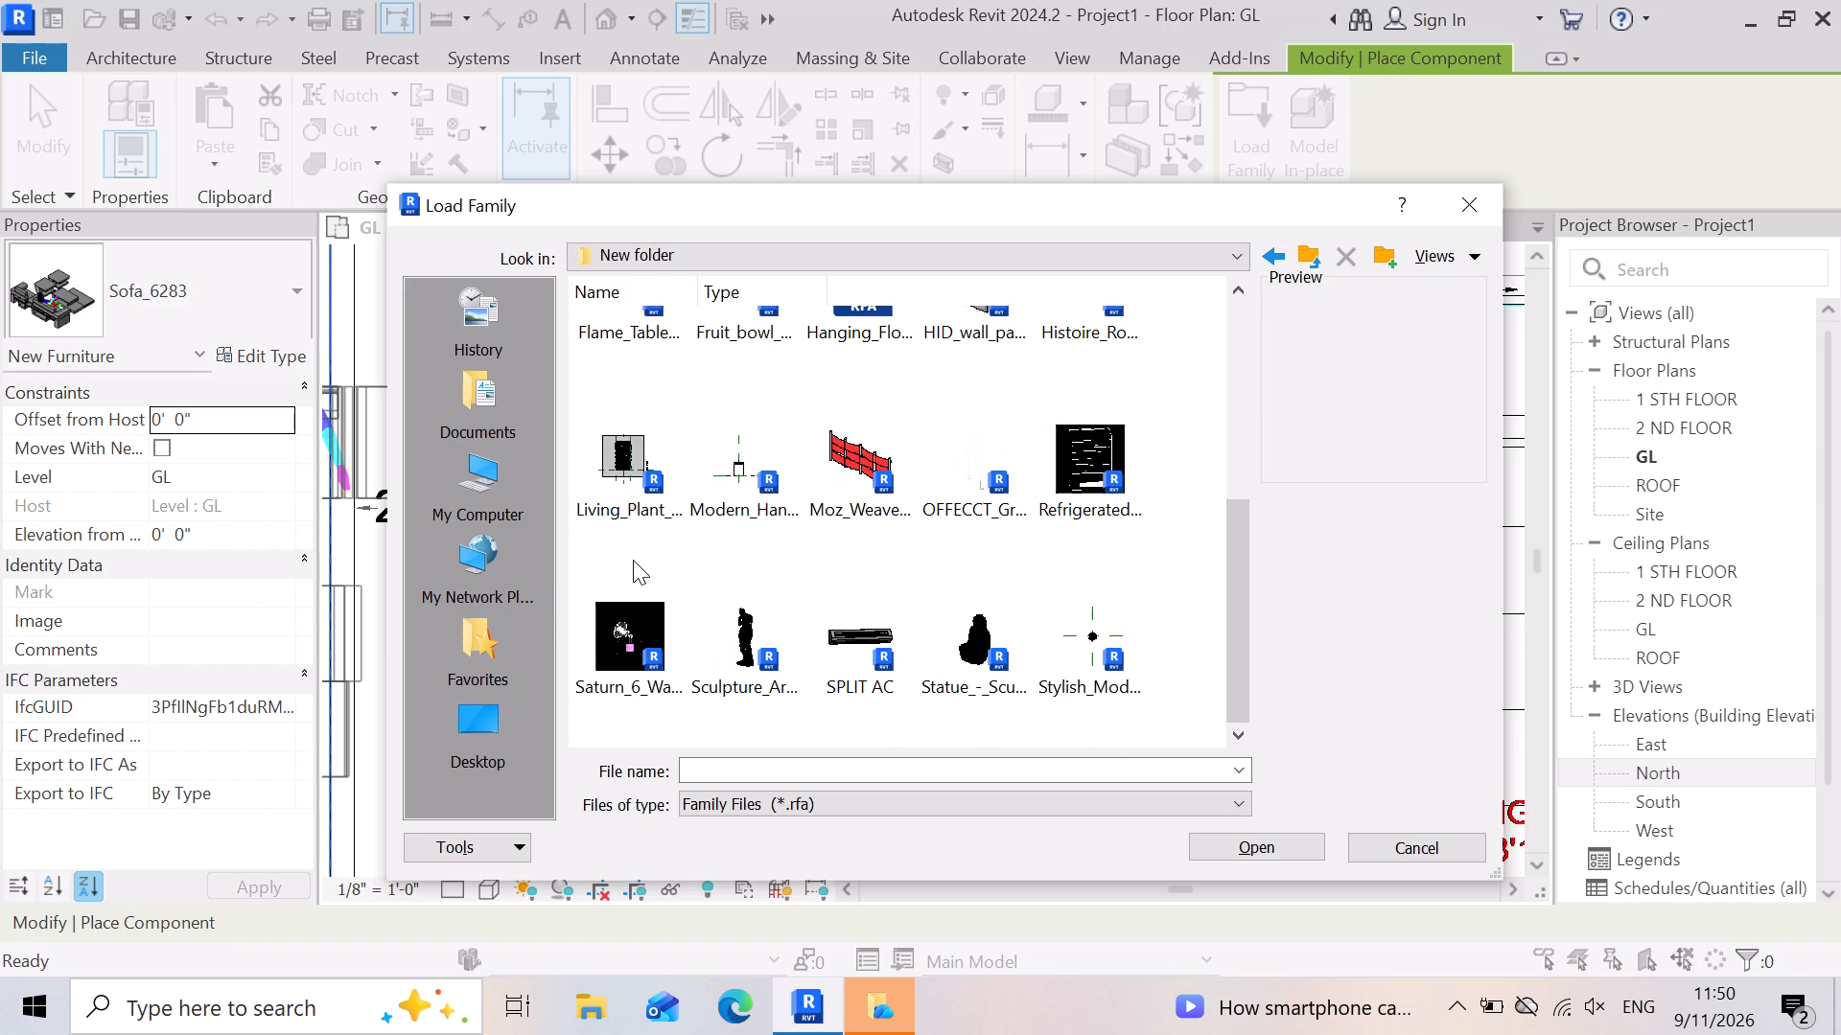
left_click(1296, 254)
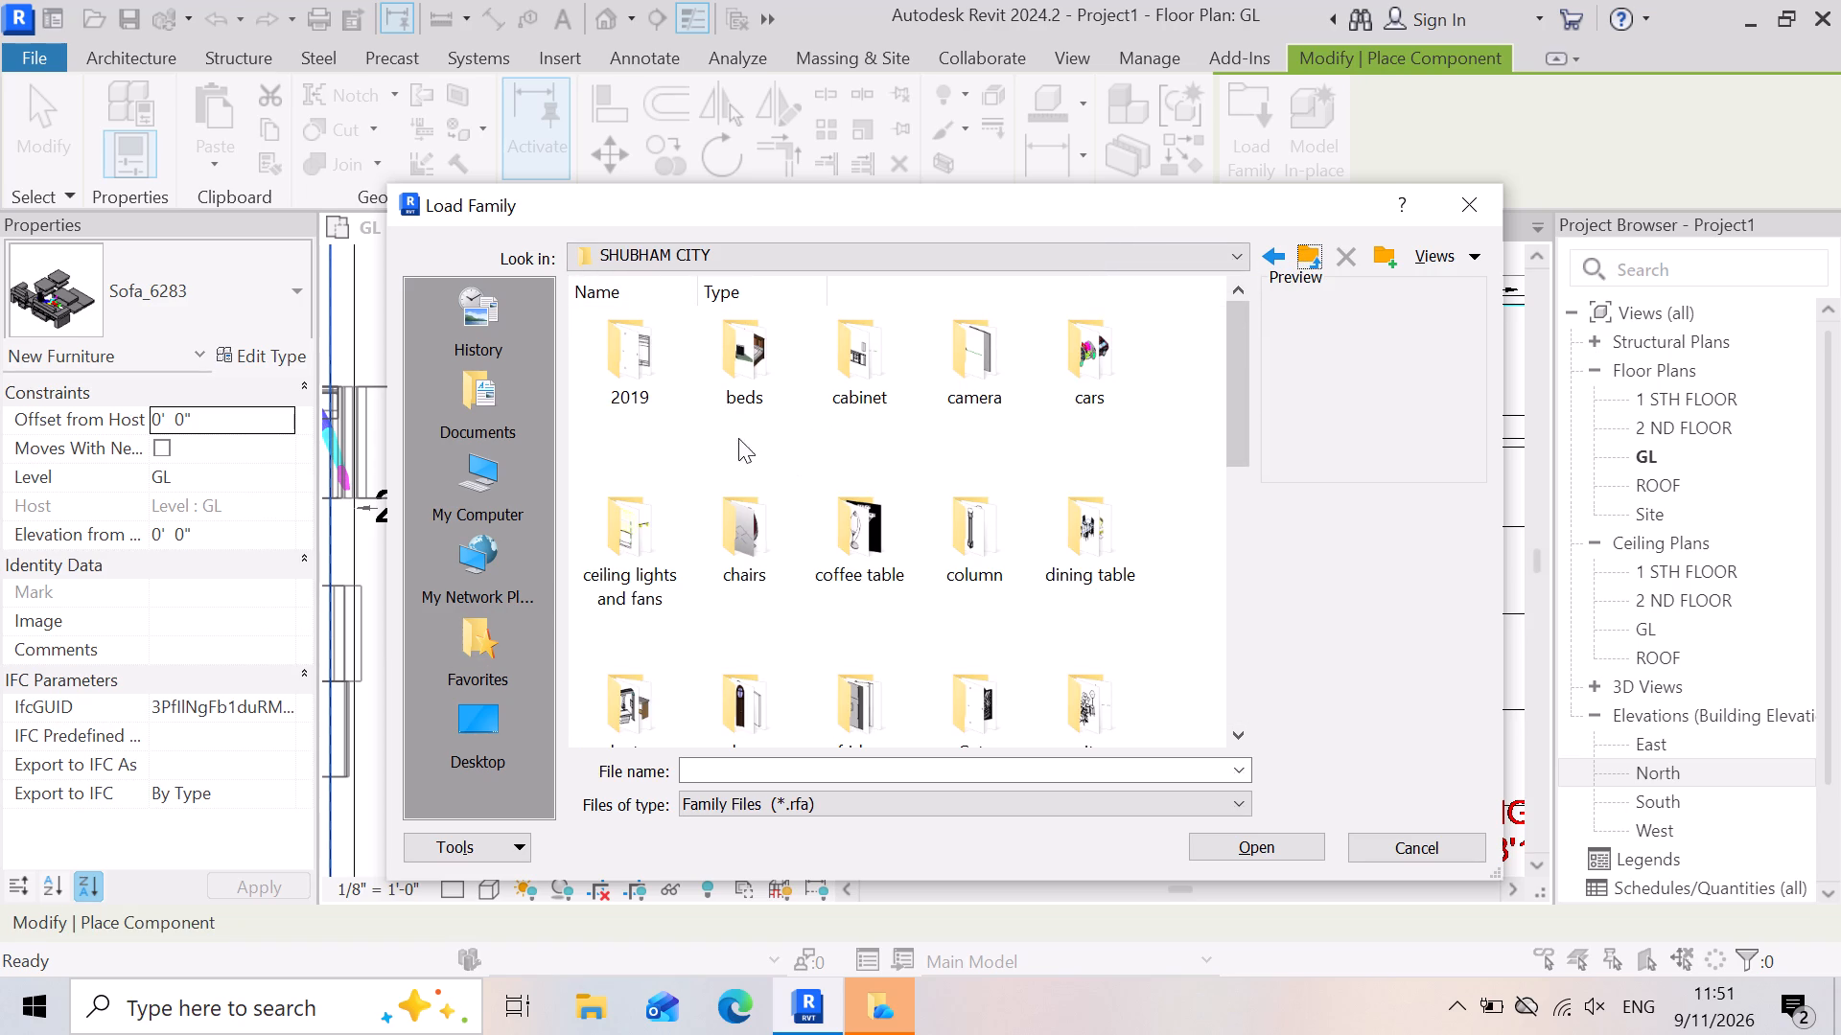
double_click(727, 385)
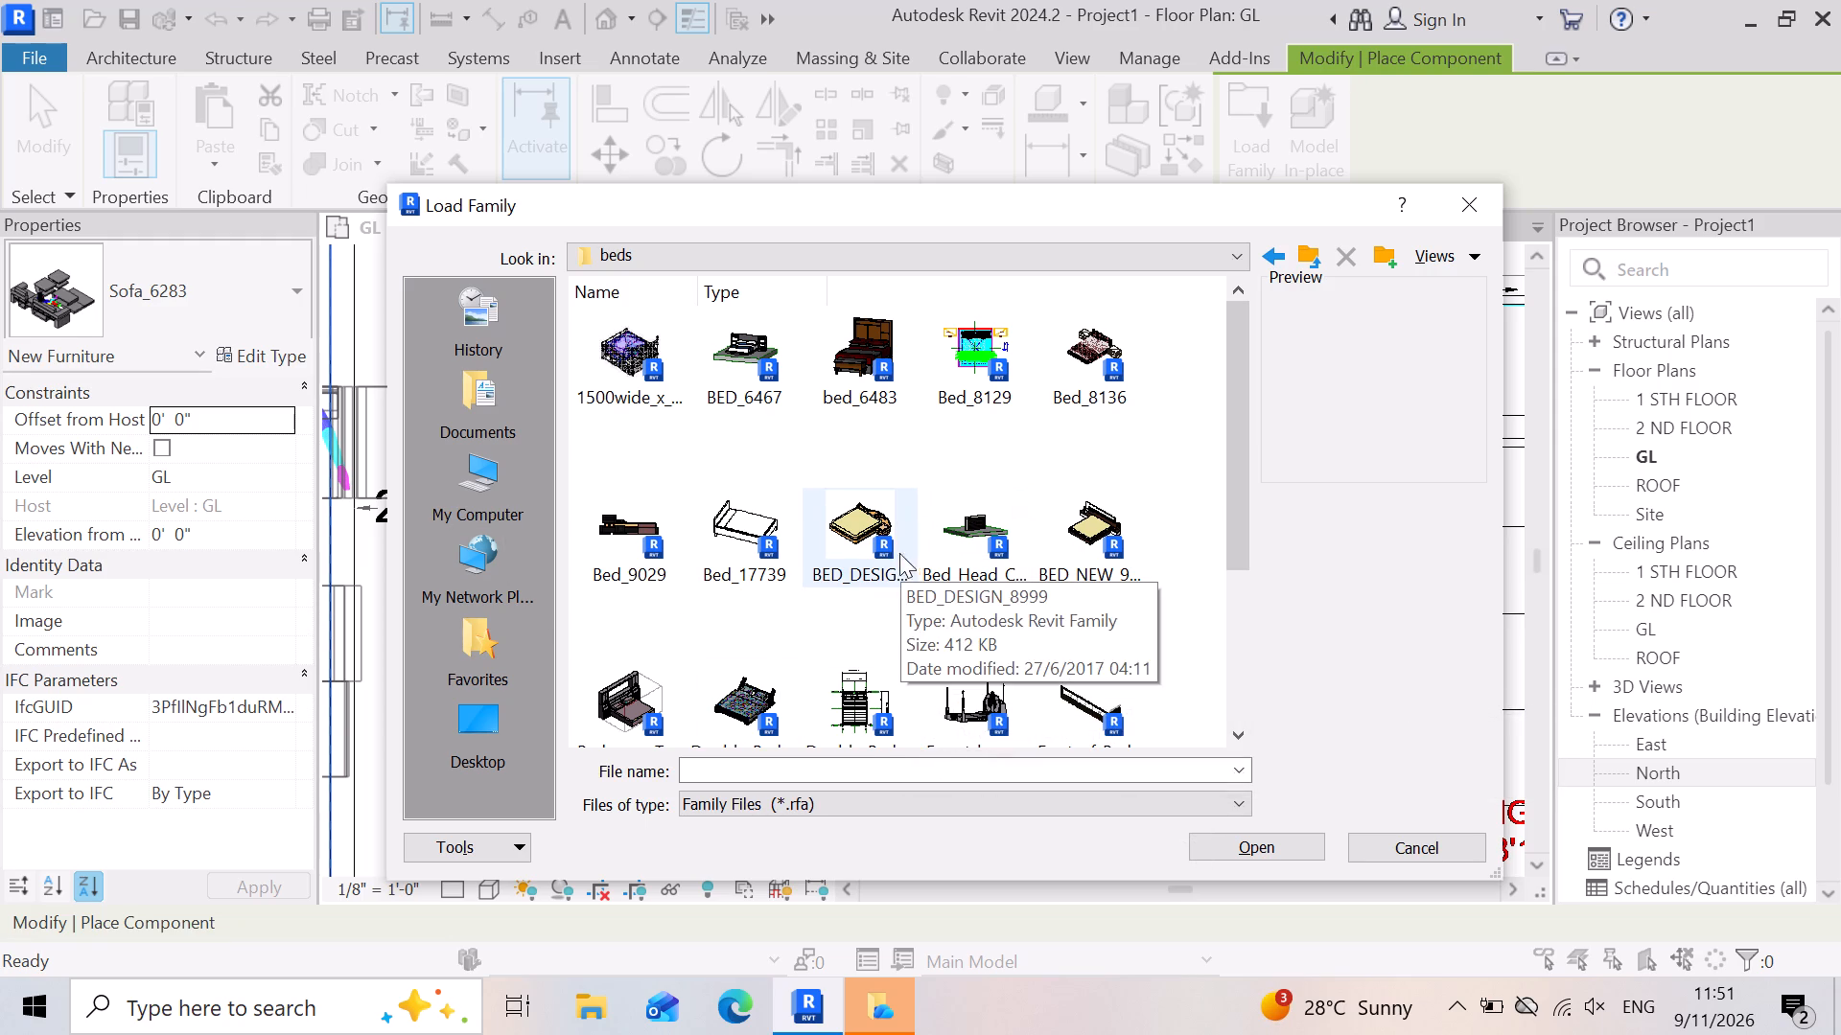
scroll(893, 525, "down", 3)
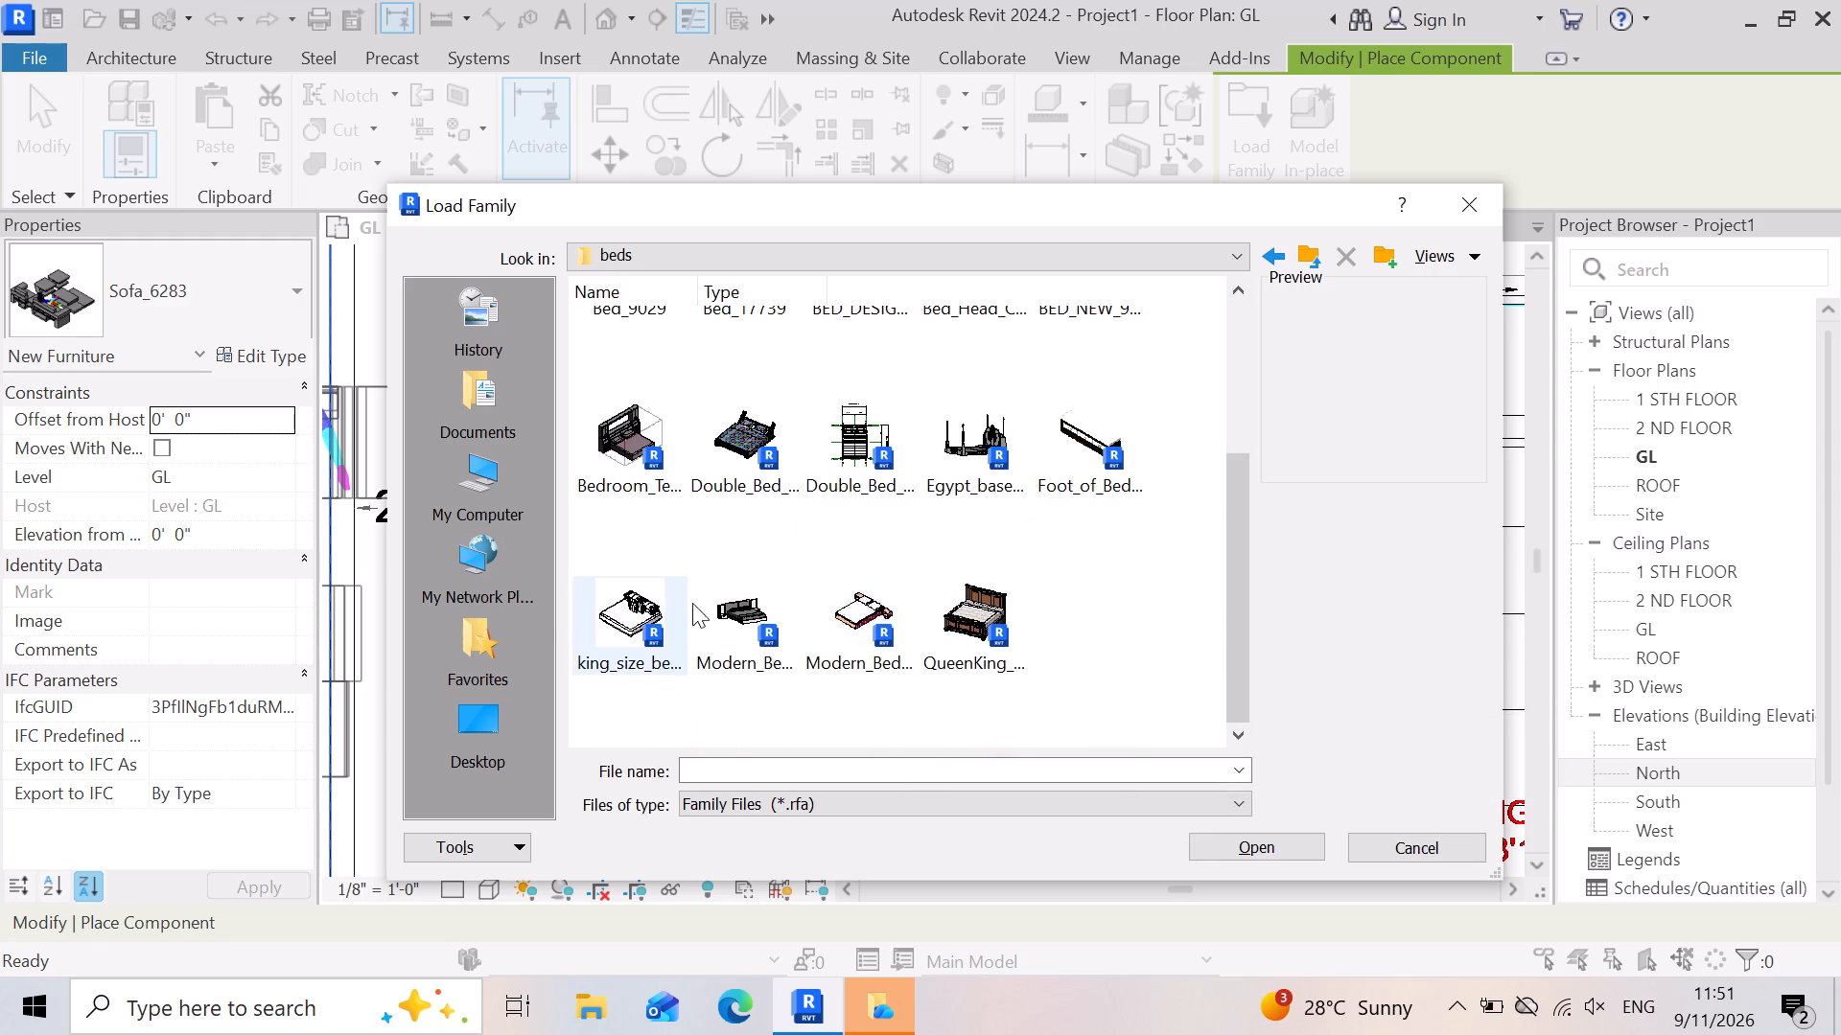
double_click(862, 612)
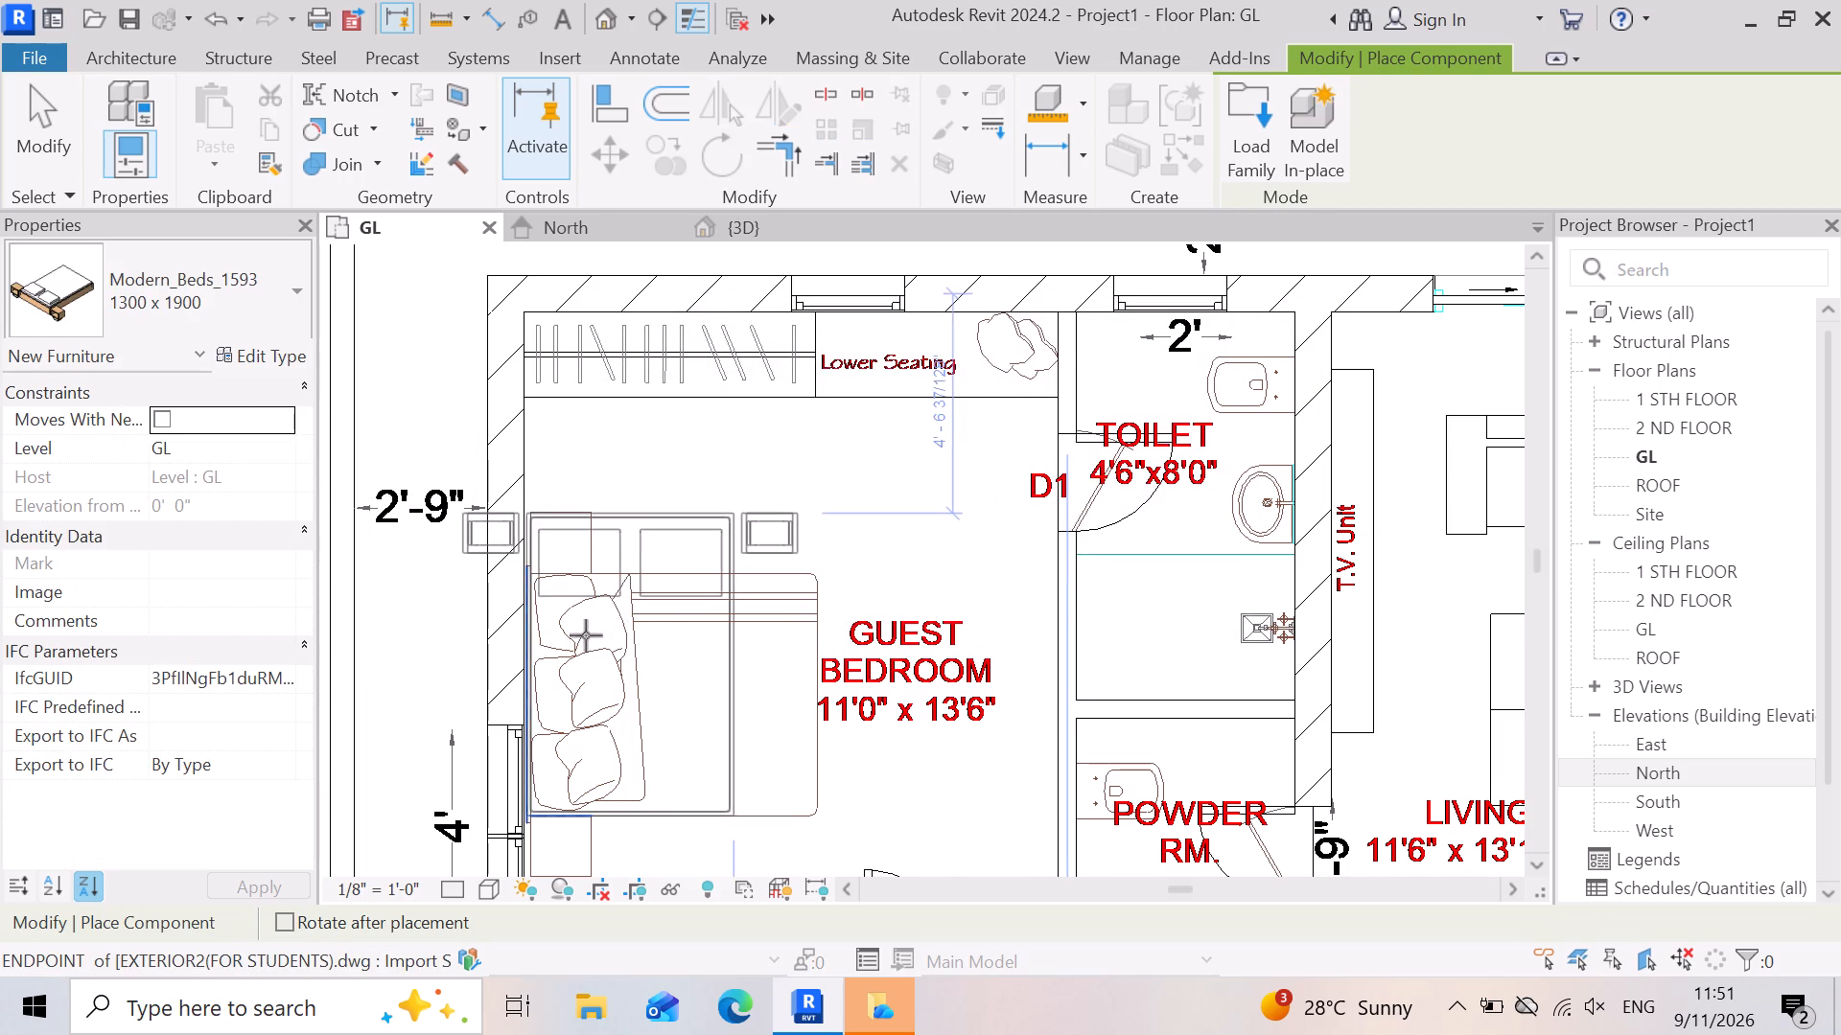
Place the 1300 x 1900 Modern_Beds_1593 bed over the bed drawn in the guest bedroom of the GL floor plan.
scroll(635, 623, "down", 3)
scroll(694, 680, "down", 2)
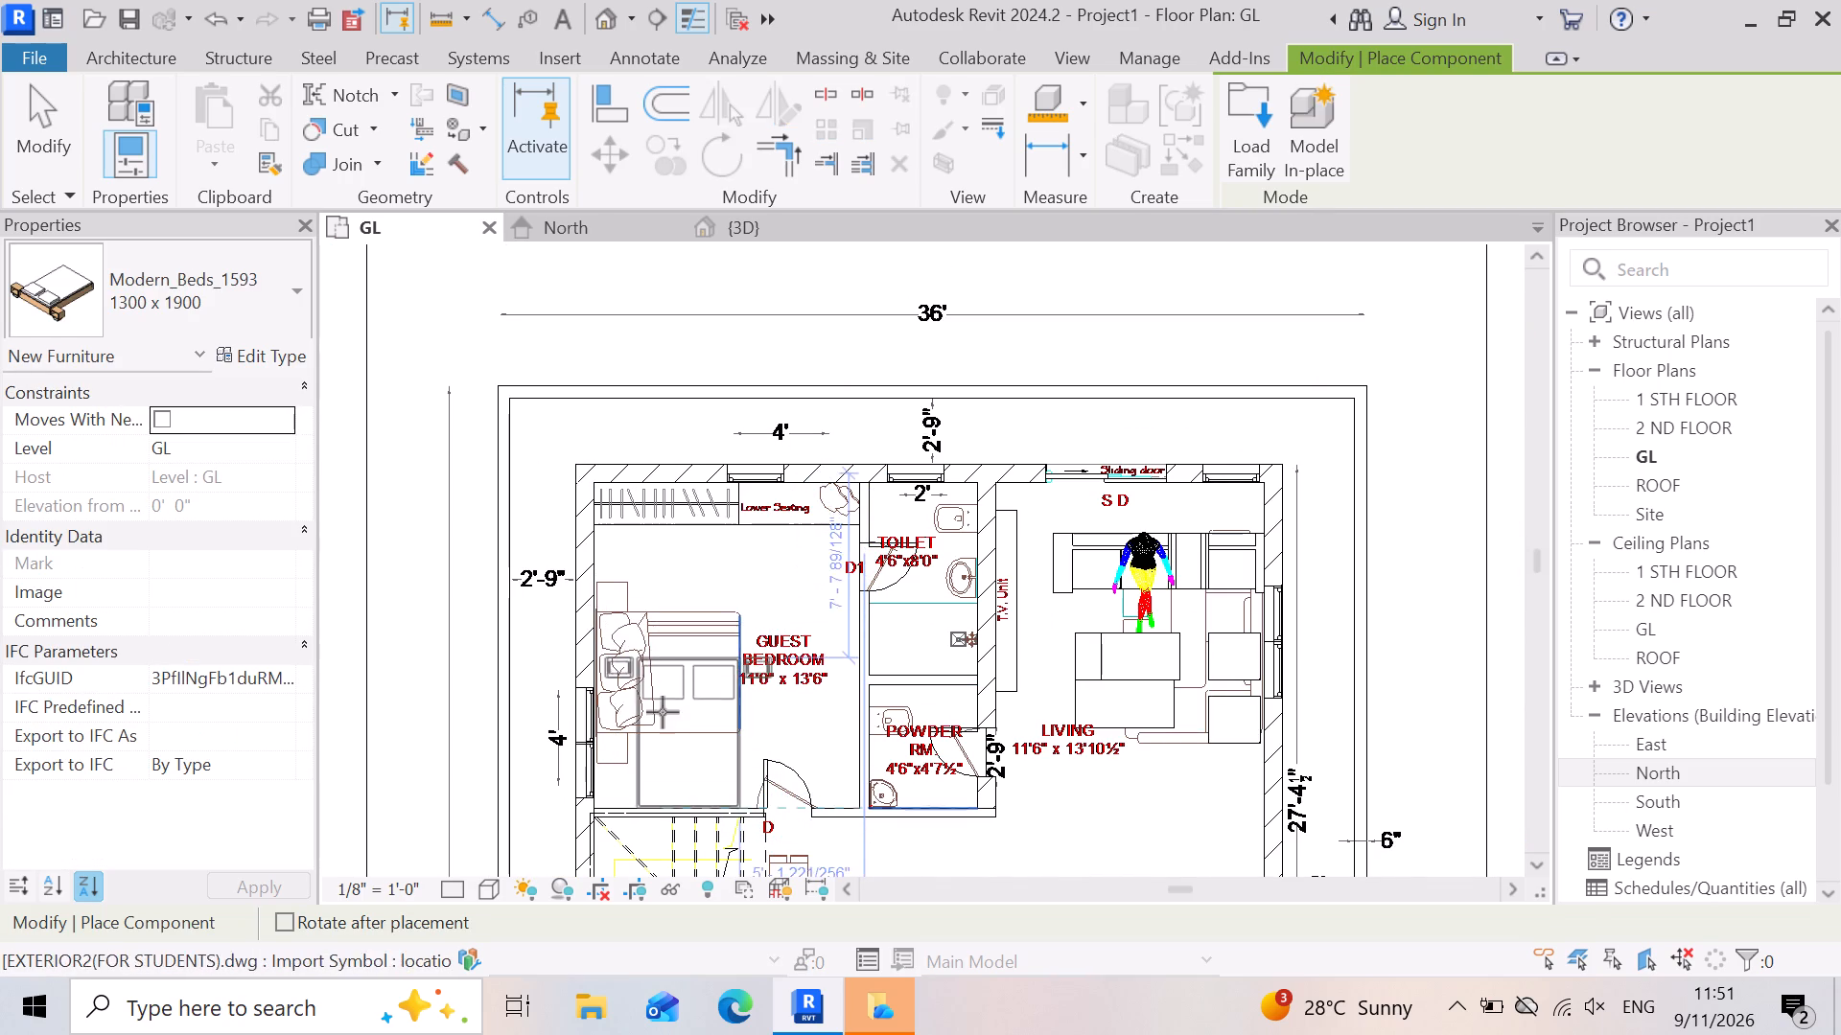
left_click(617, 663)
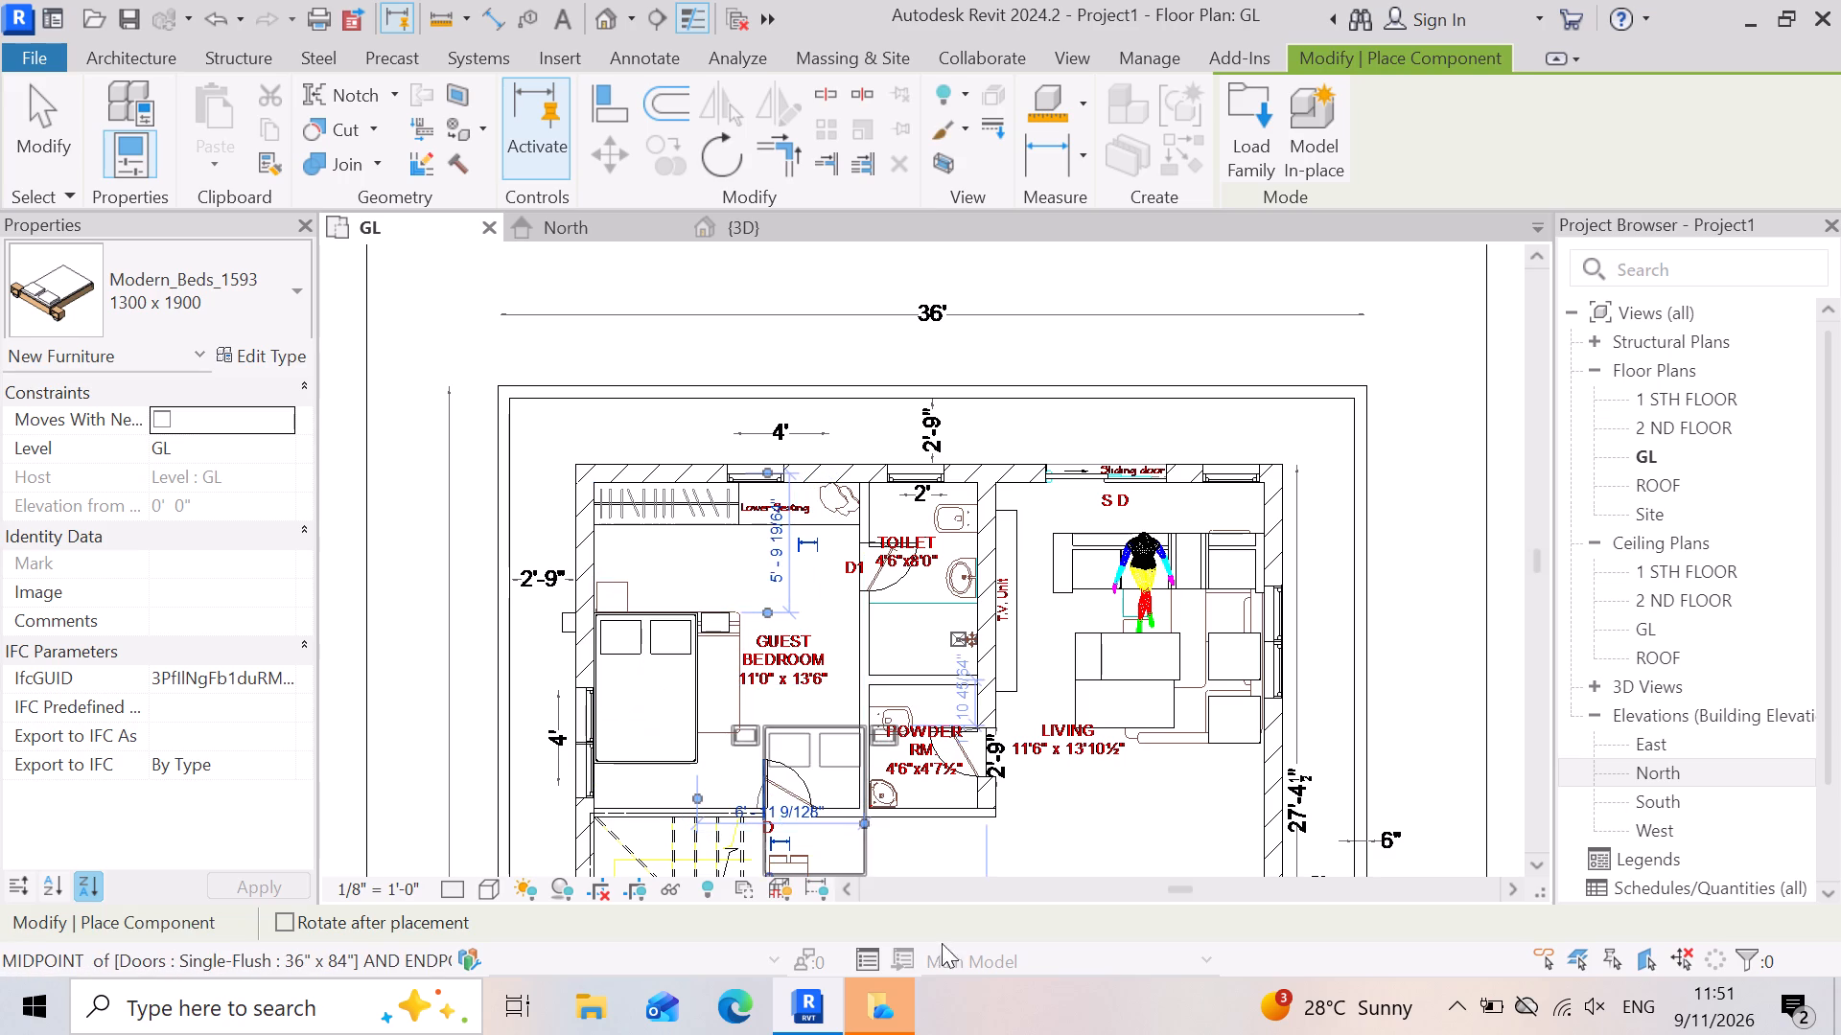
key("Escape")
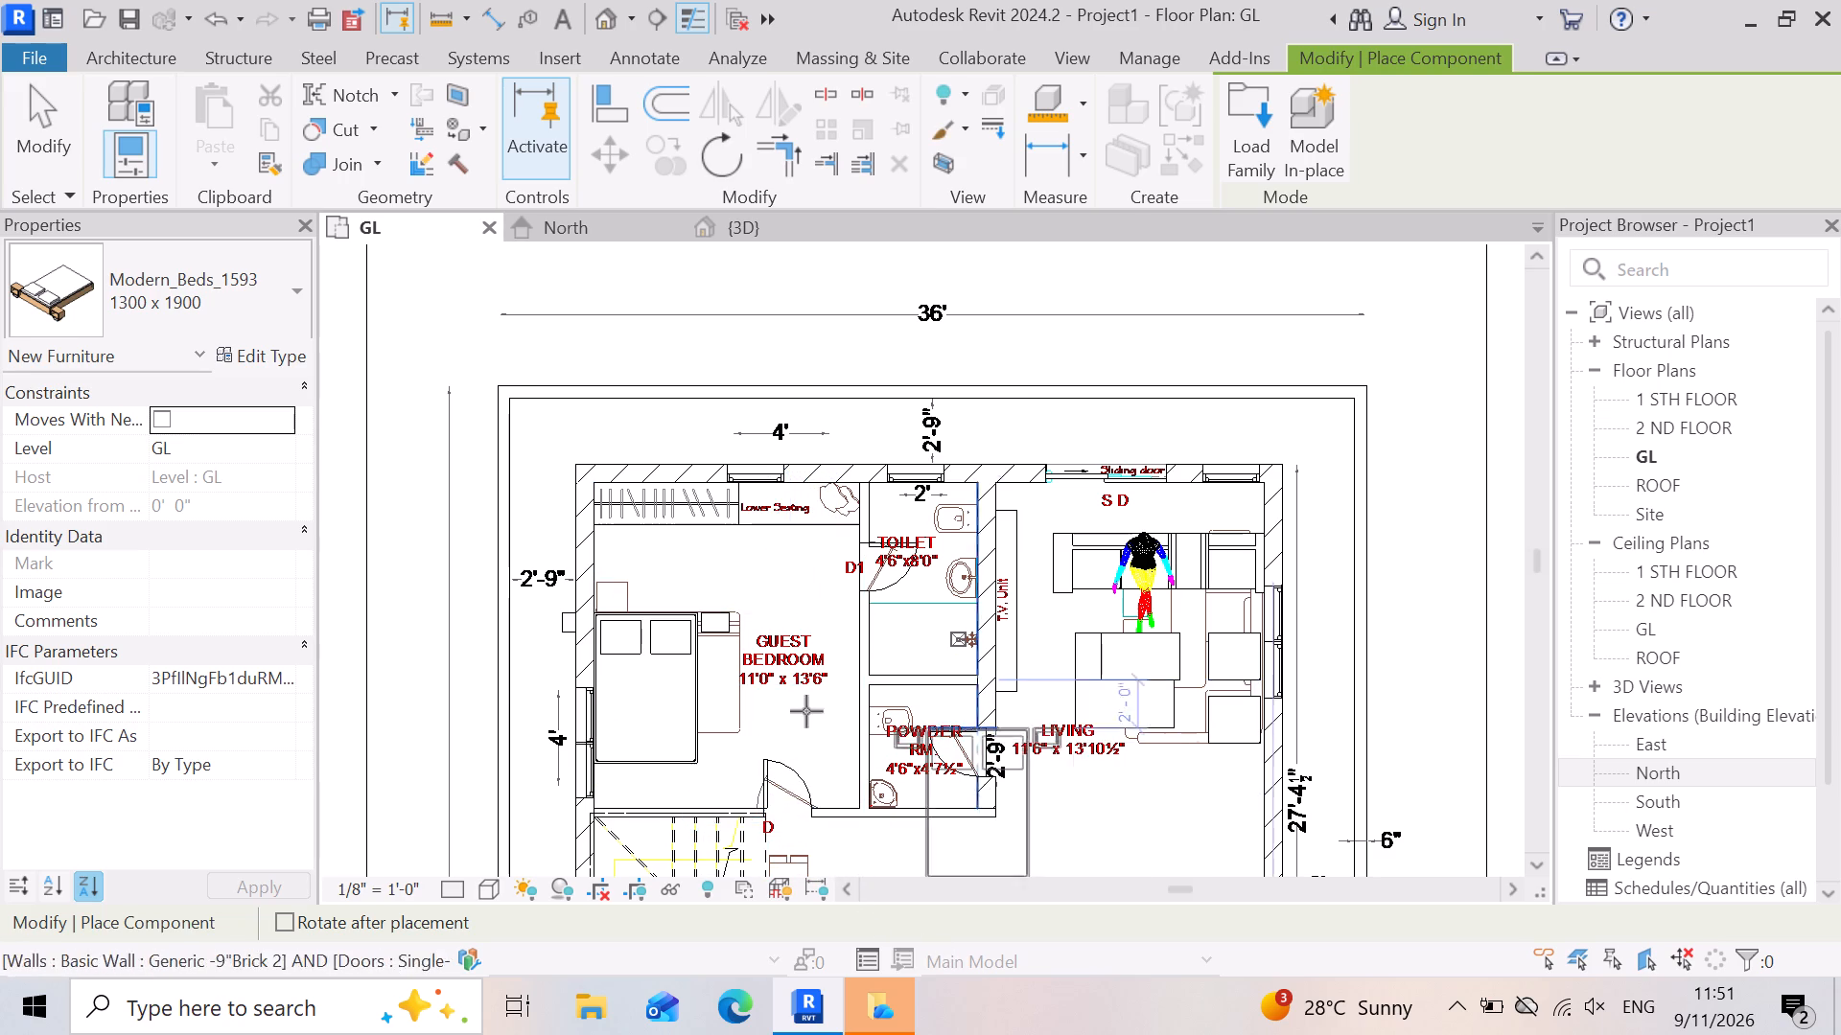
scroll(781, 682, "up", 2)
key("Escape")
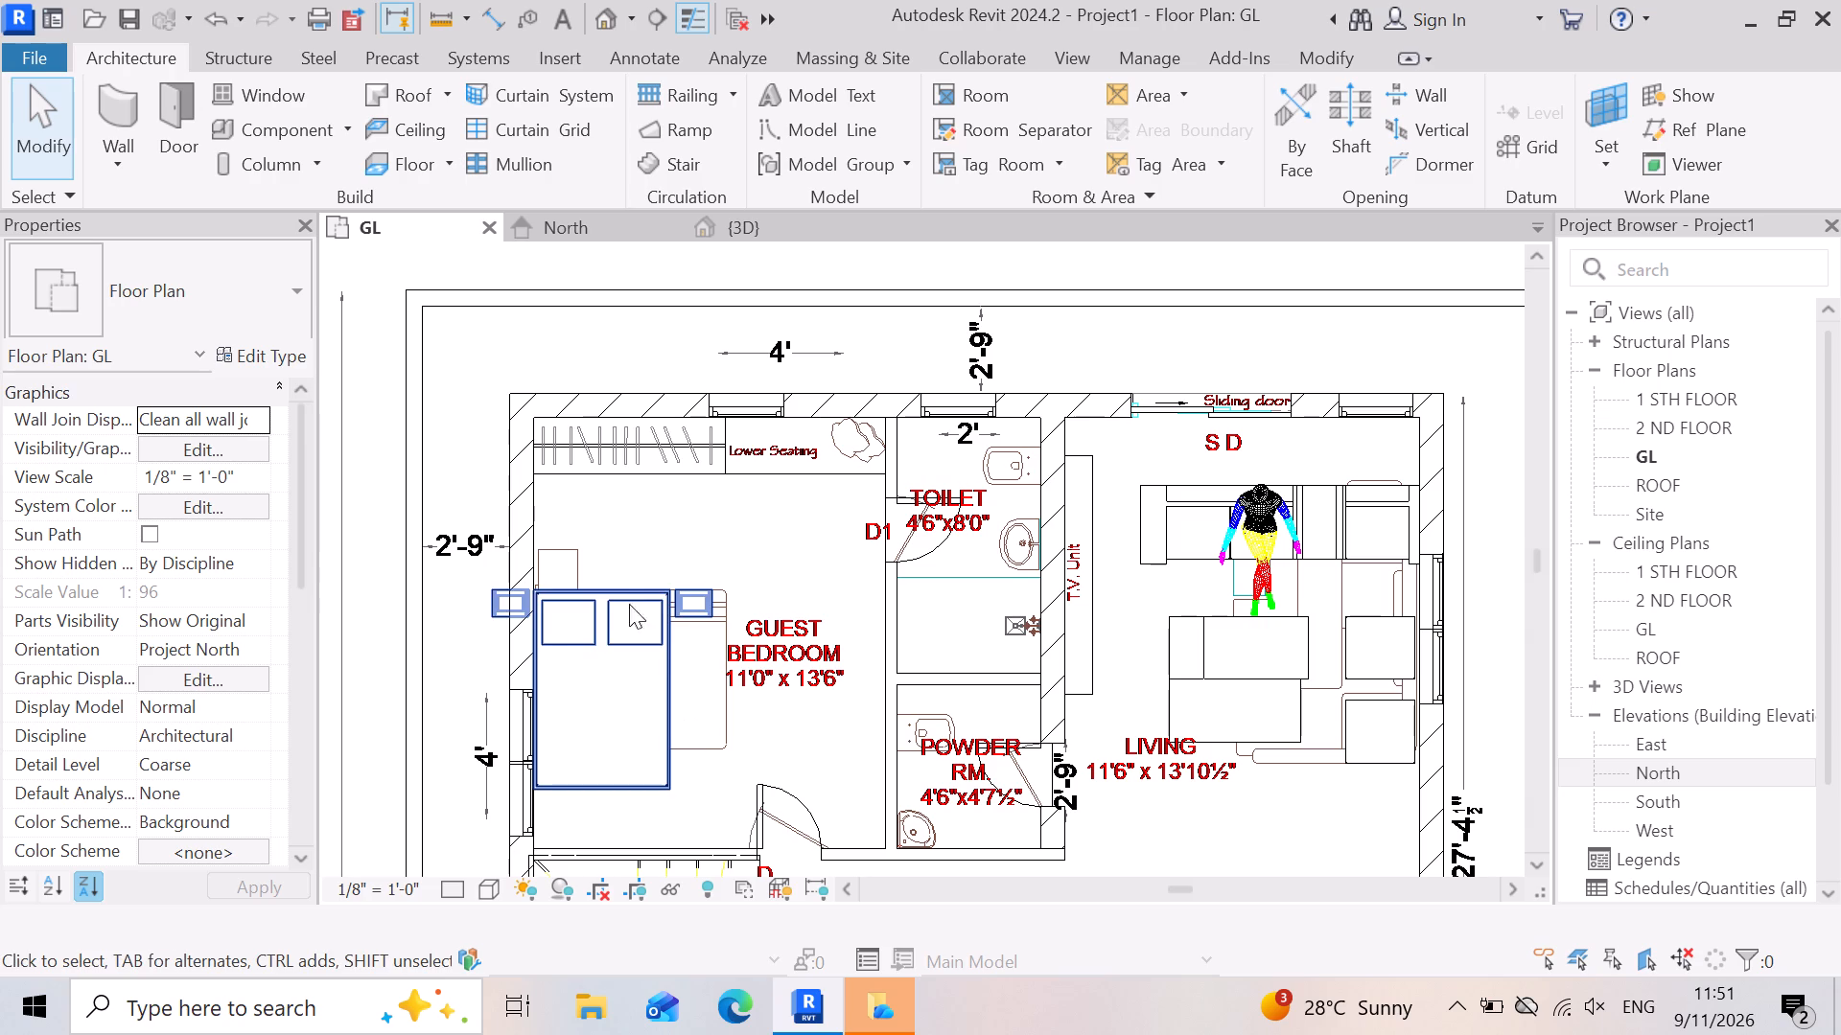
Align the placed bed's long side facing the toilet with the foot edge of the imported plan's guest bed.
left_click(836, 118)
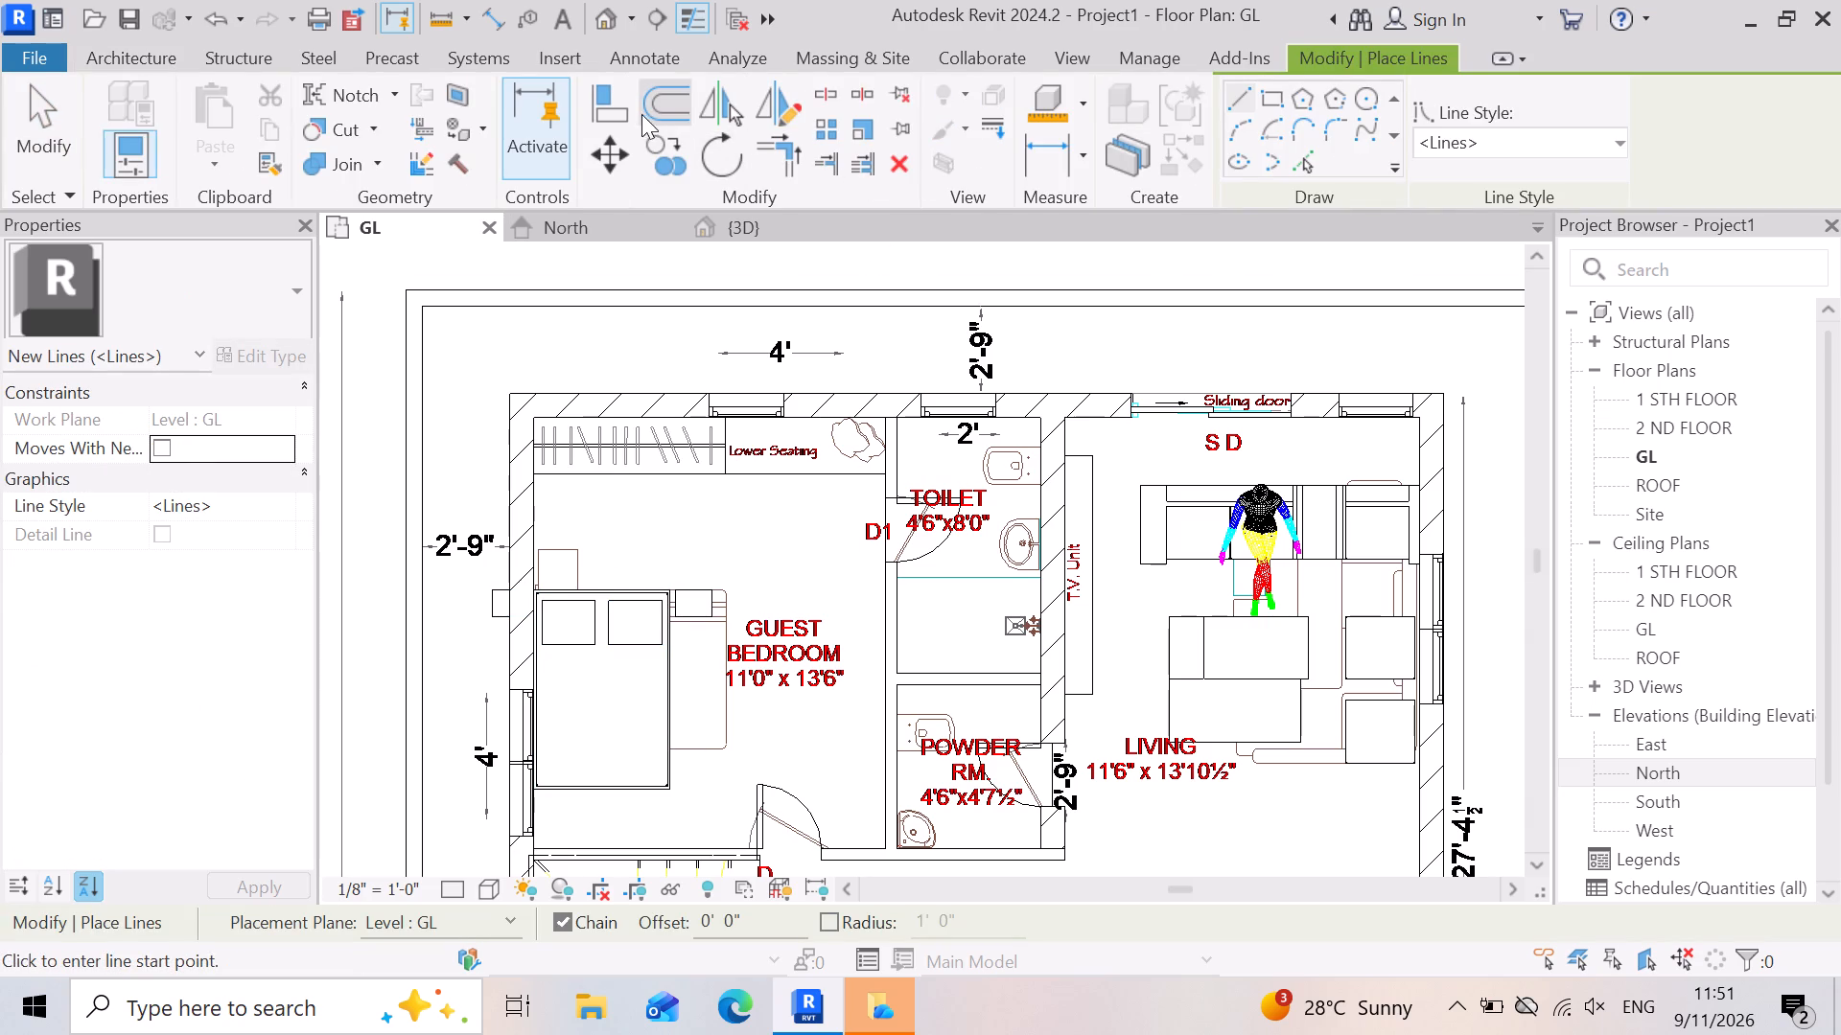
left_click(608, 122)
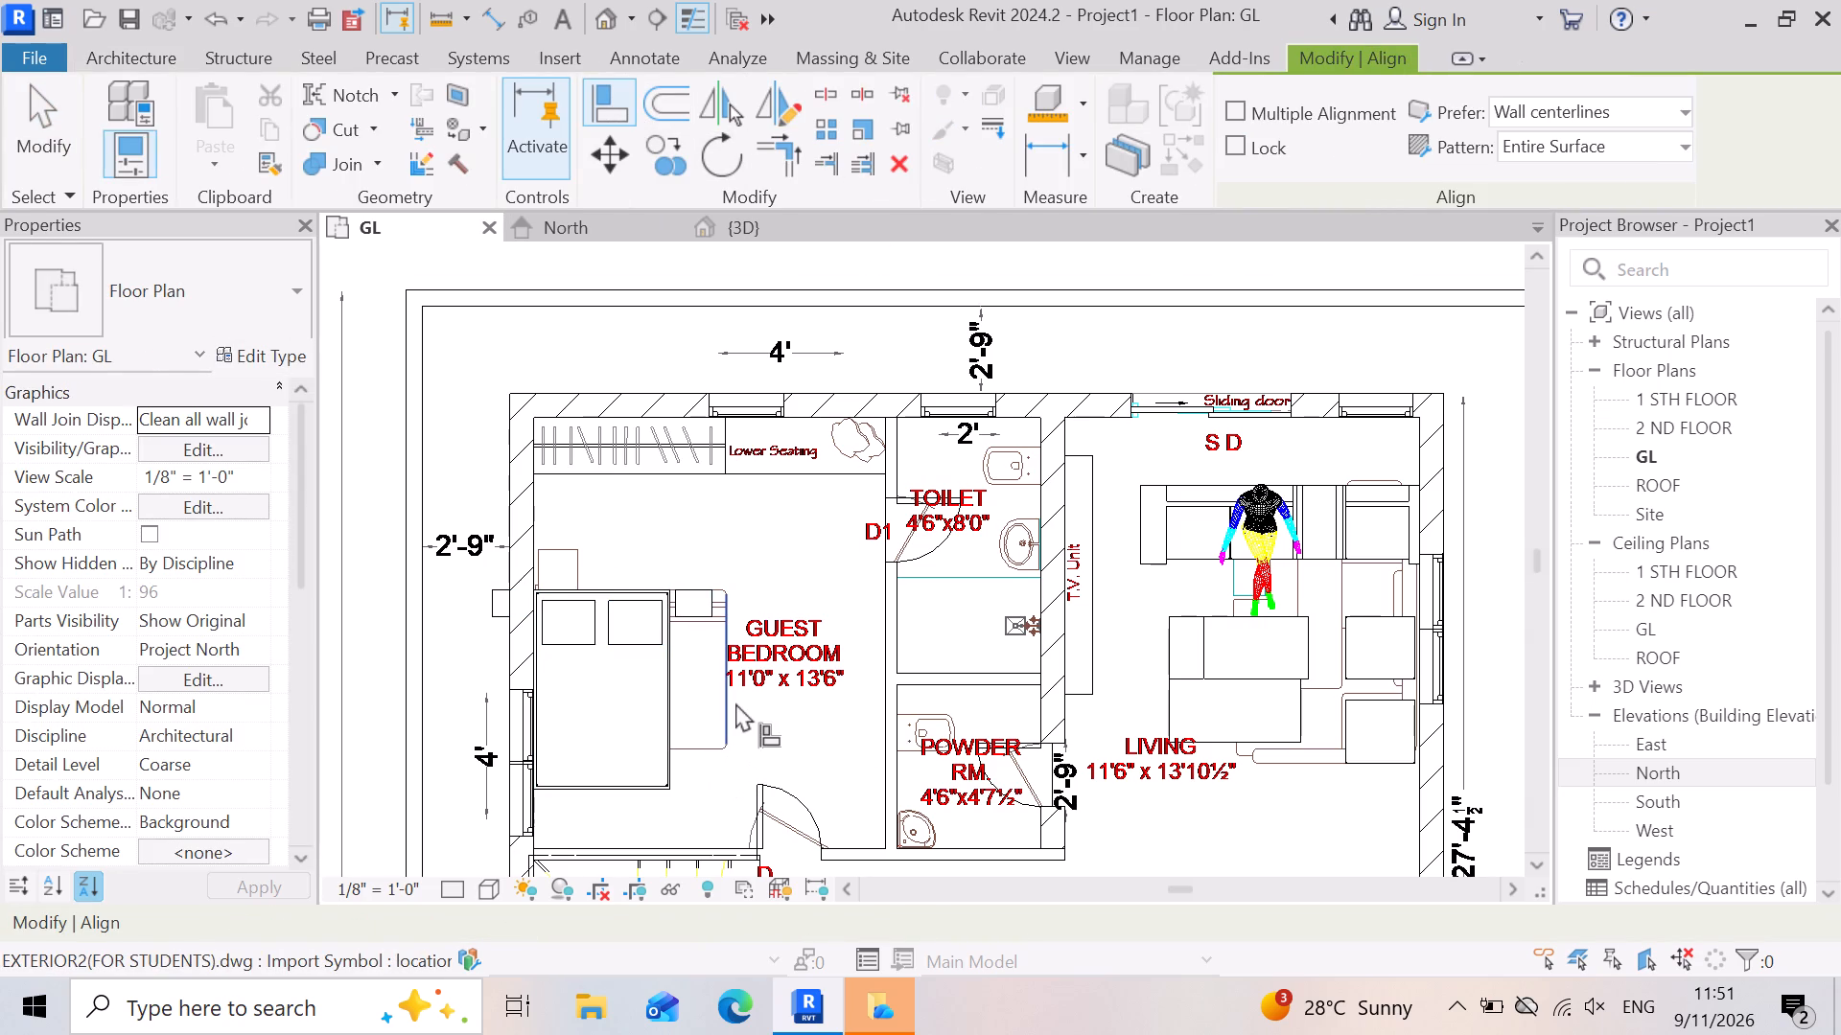
left_click(734, 706)
left_click(671, 719)
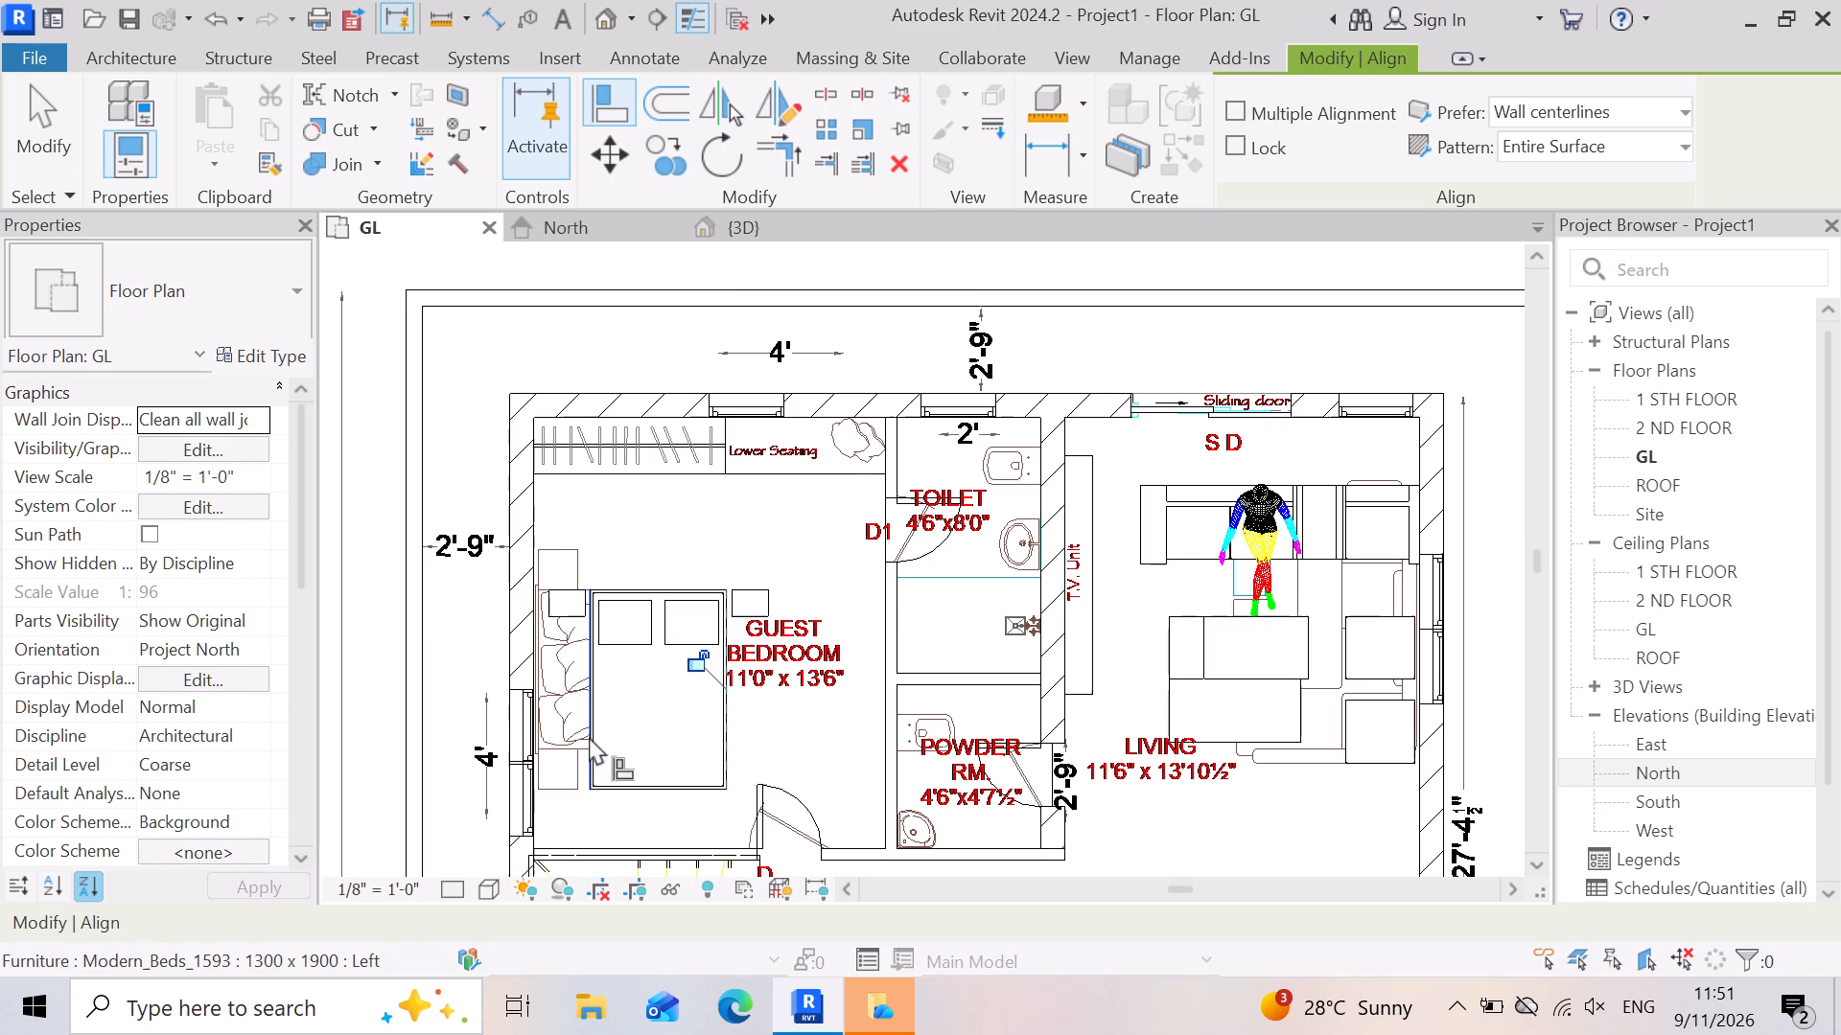
scroll(603, 695, "up", 5)
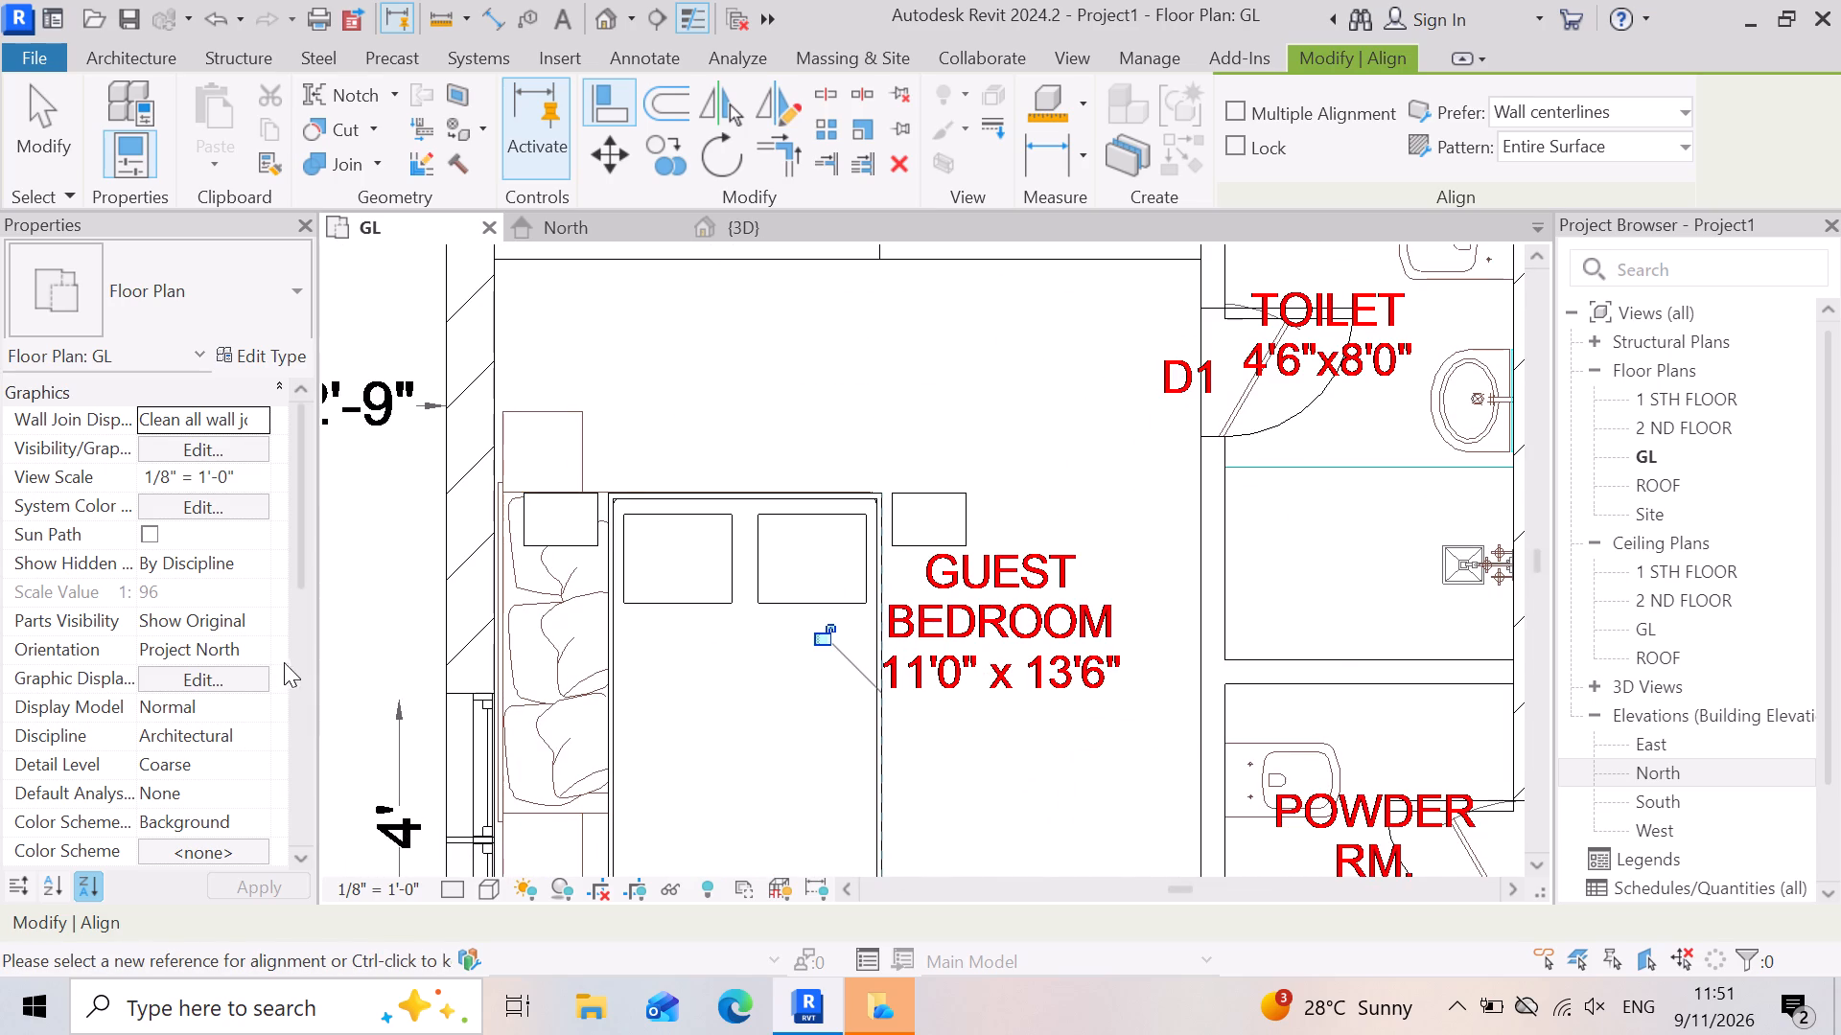
scroll(612, 553, "down", 4)
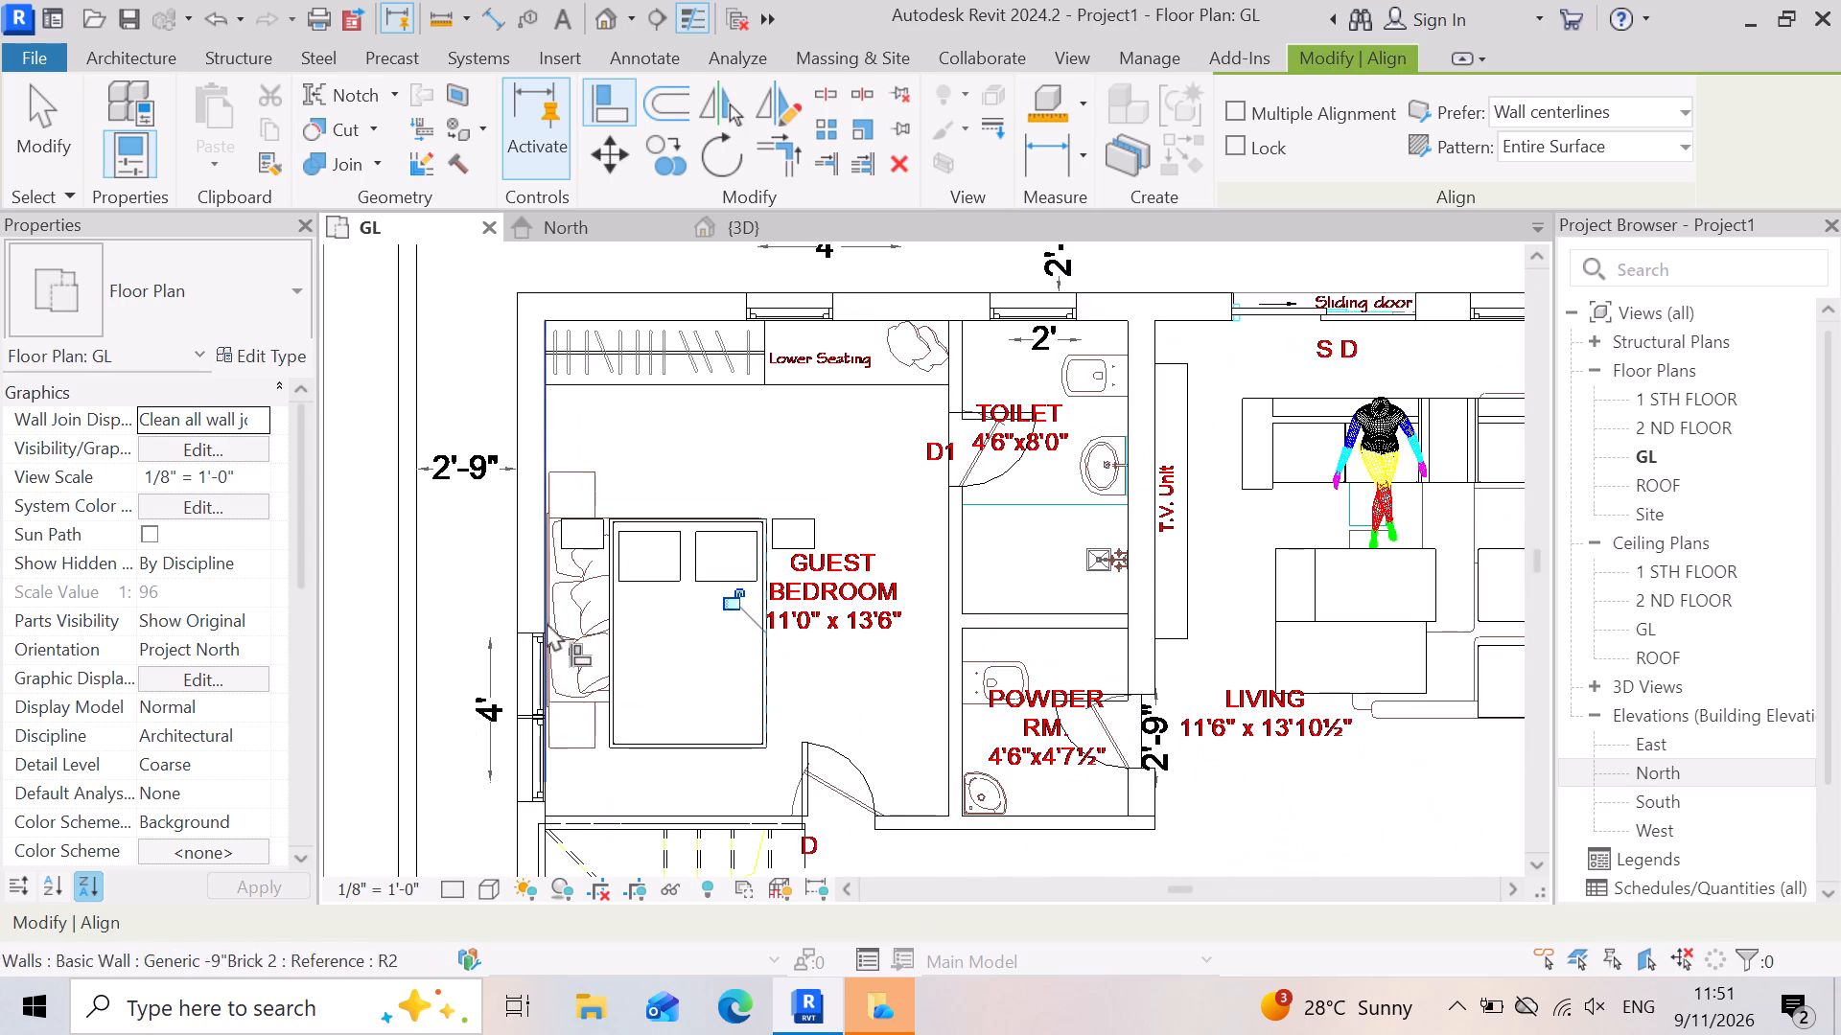
Open the 3D view and examine the ground-floor model from several sides, including the staircase and room interiors.
left_click(827, 229)
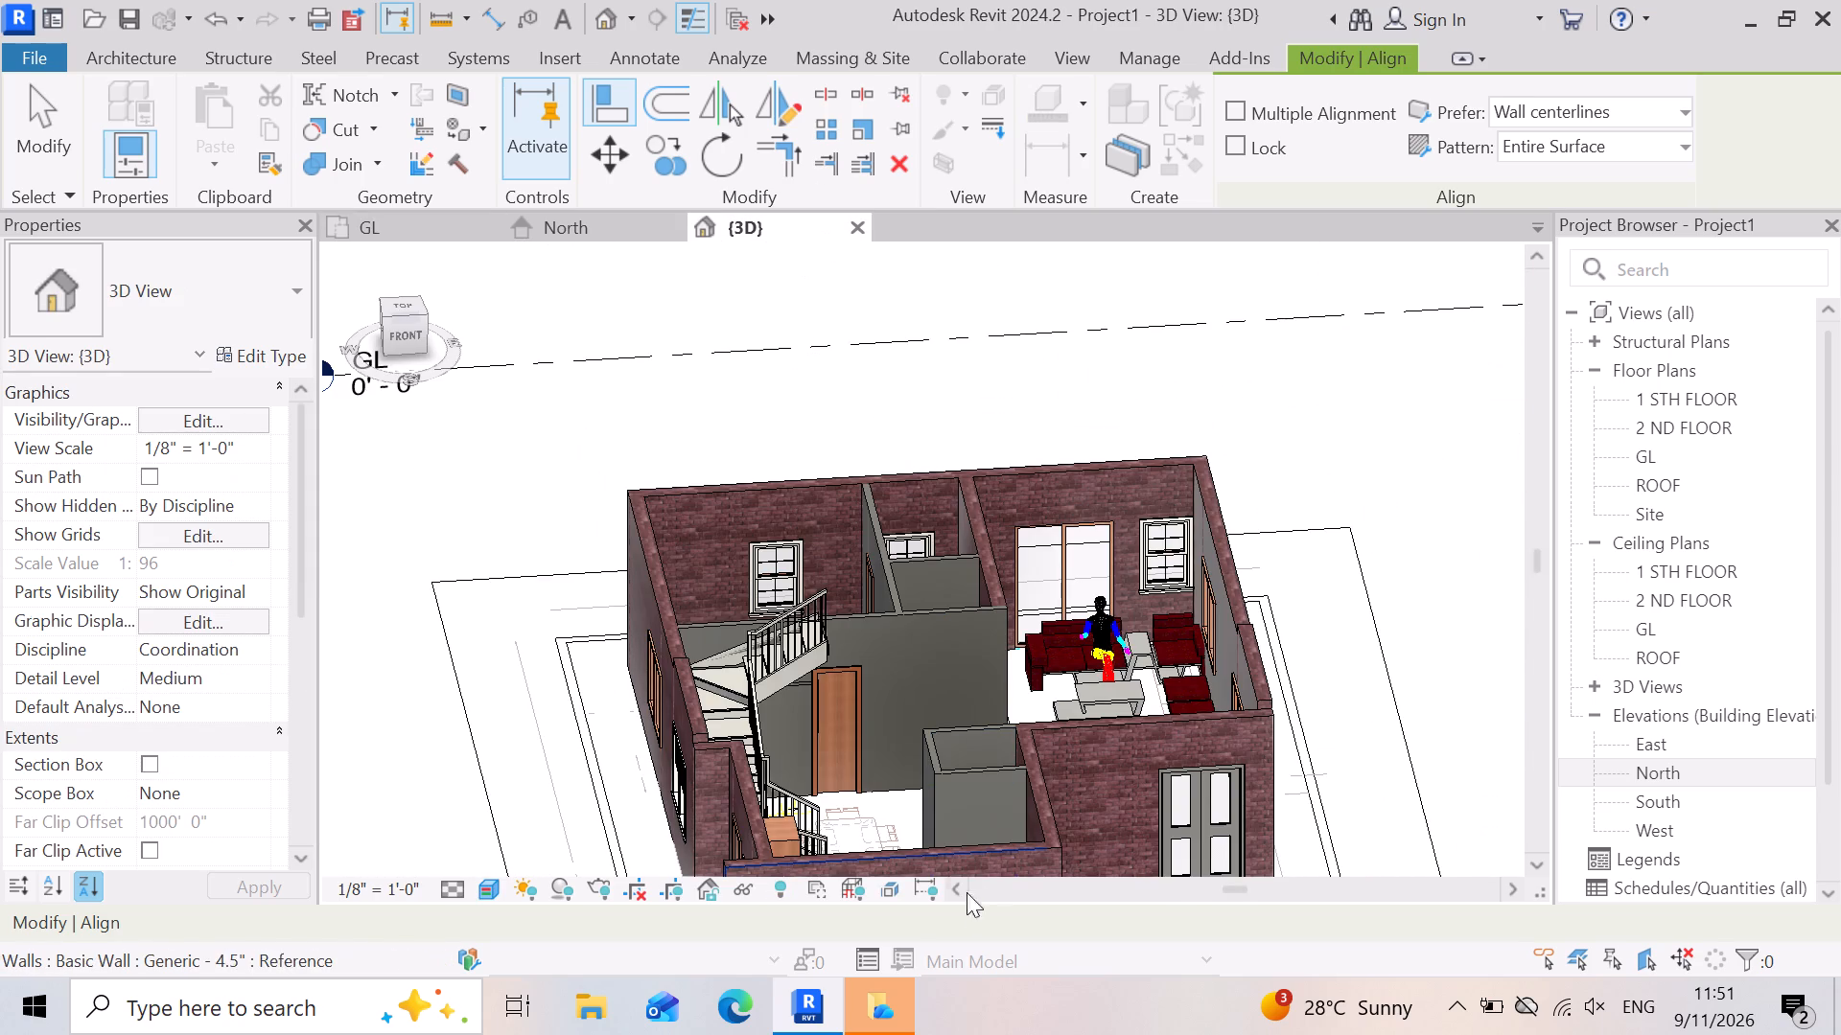
scroll(833, 726, "down", 2)
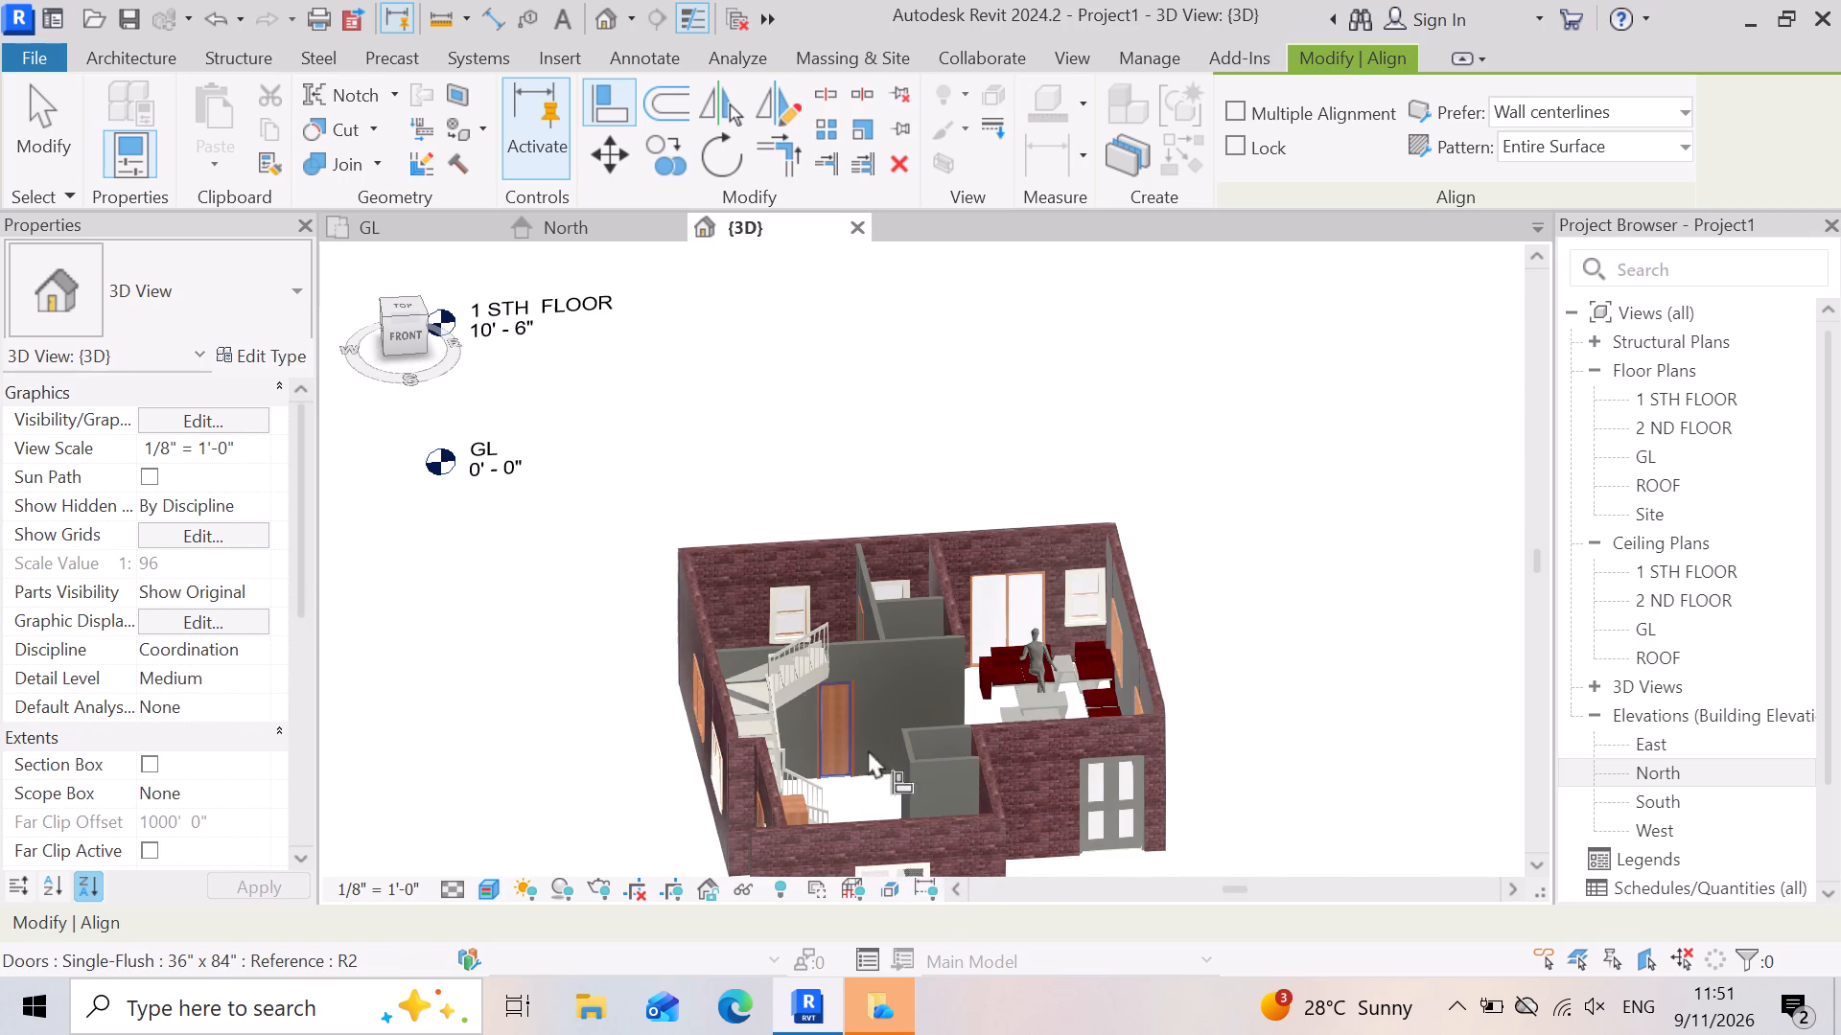
scroll(894, 851, "up", 2)
scroll(753, 807, "up", 2)
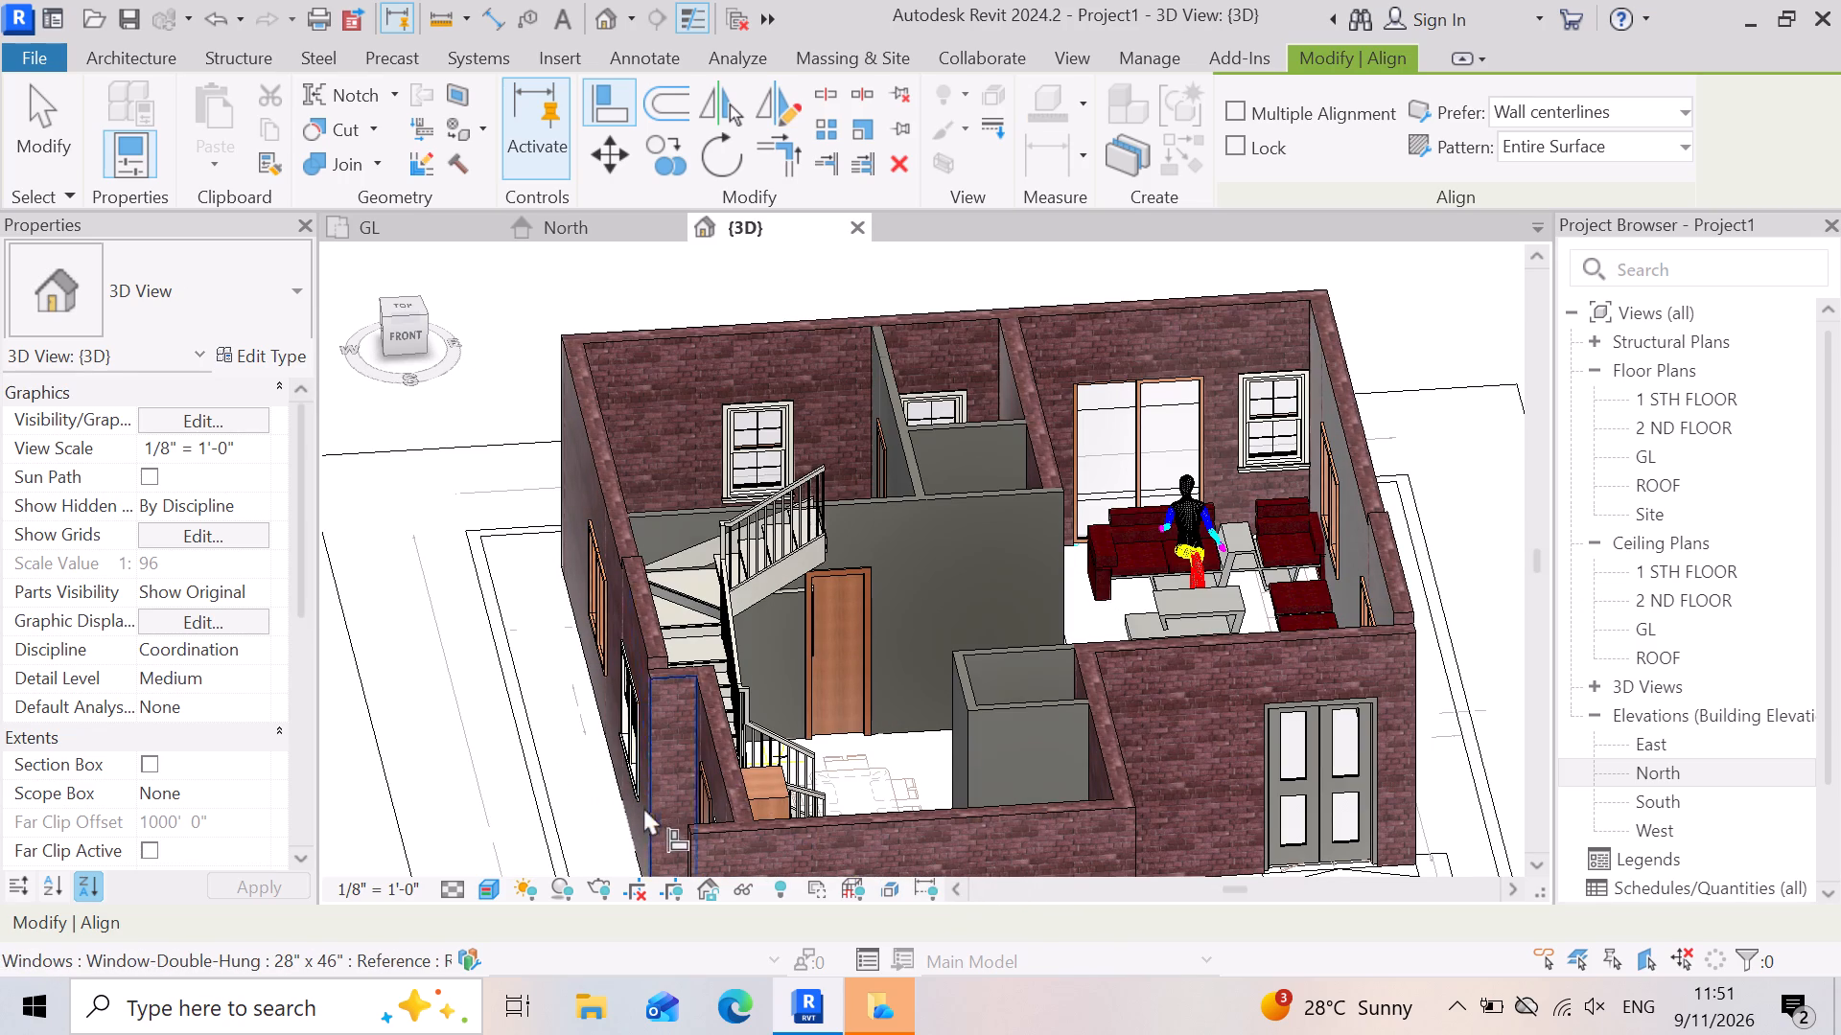
scroll(657, 778, "up", 1)
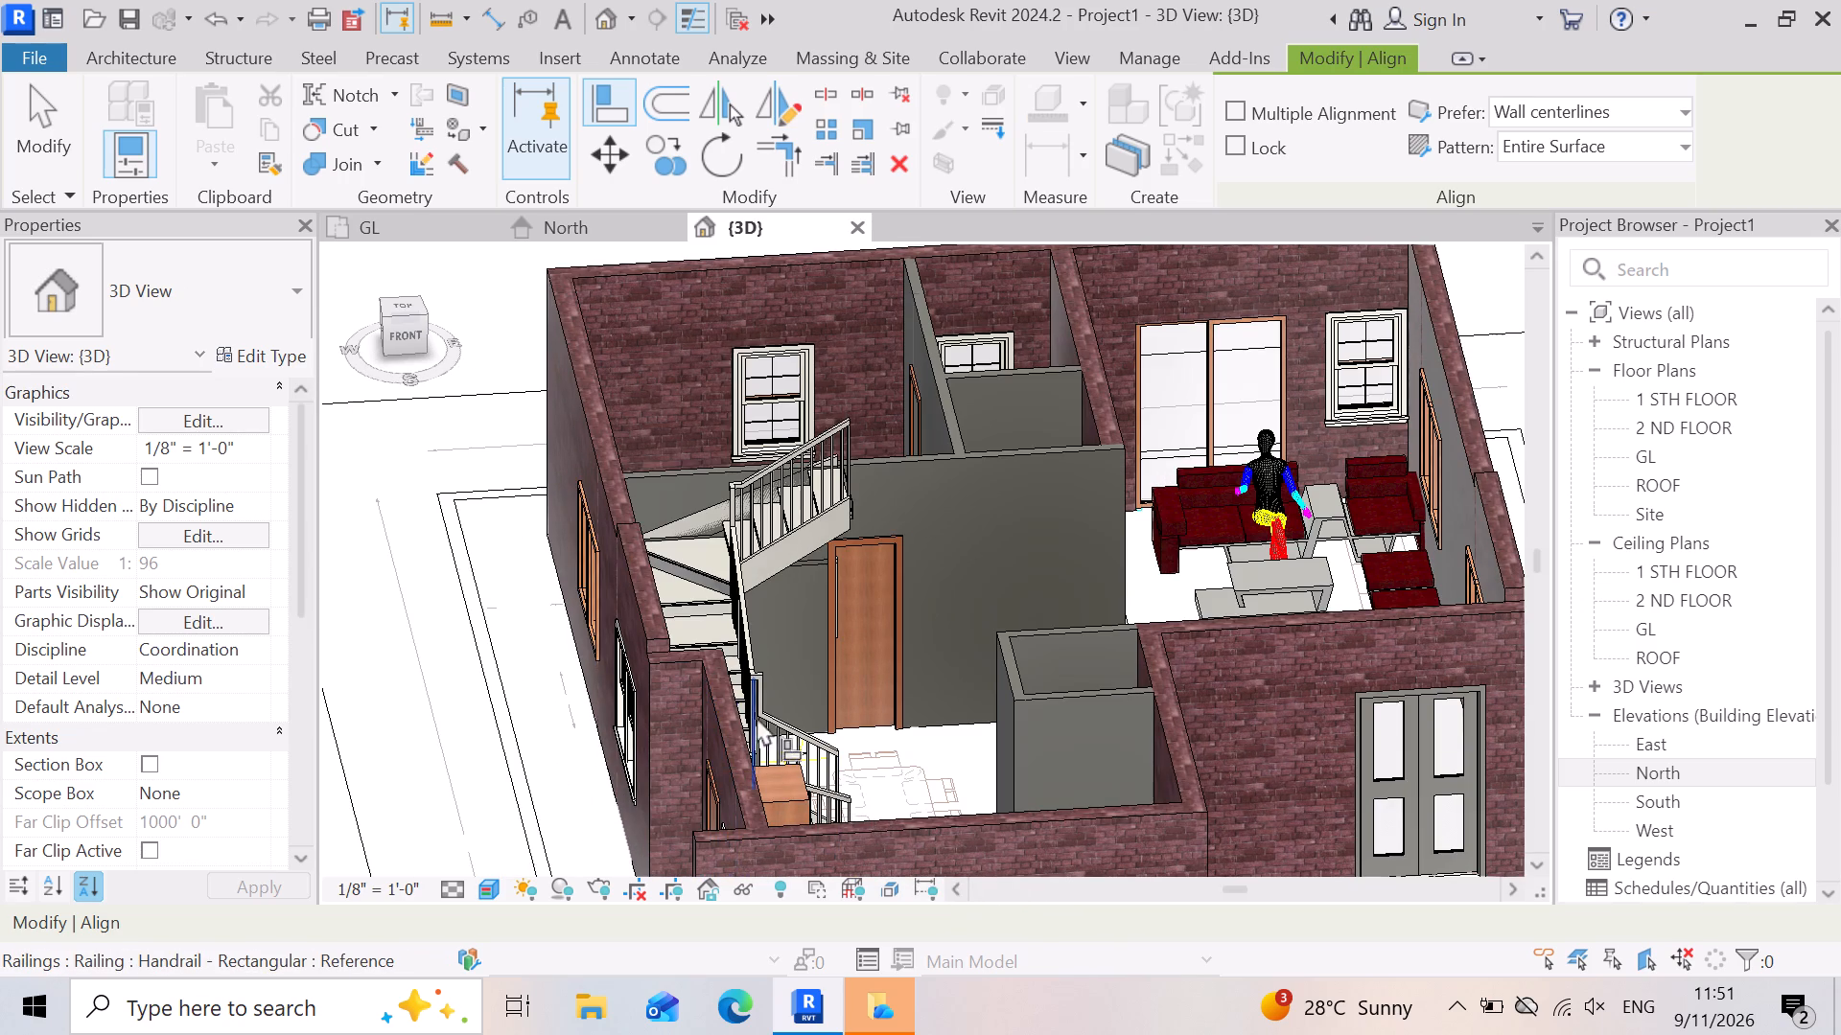
right_click_drag(757, 717, 849, 710, "shift")
middle_click_drag(757, 715, 843, 706, "shift")
scroll(1038, 618, "down", 7)
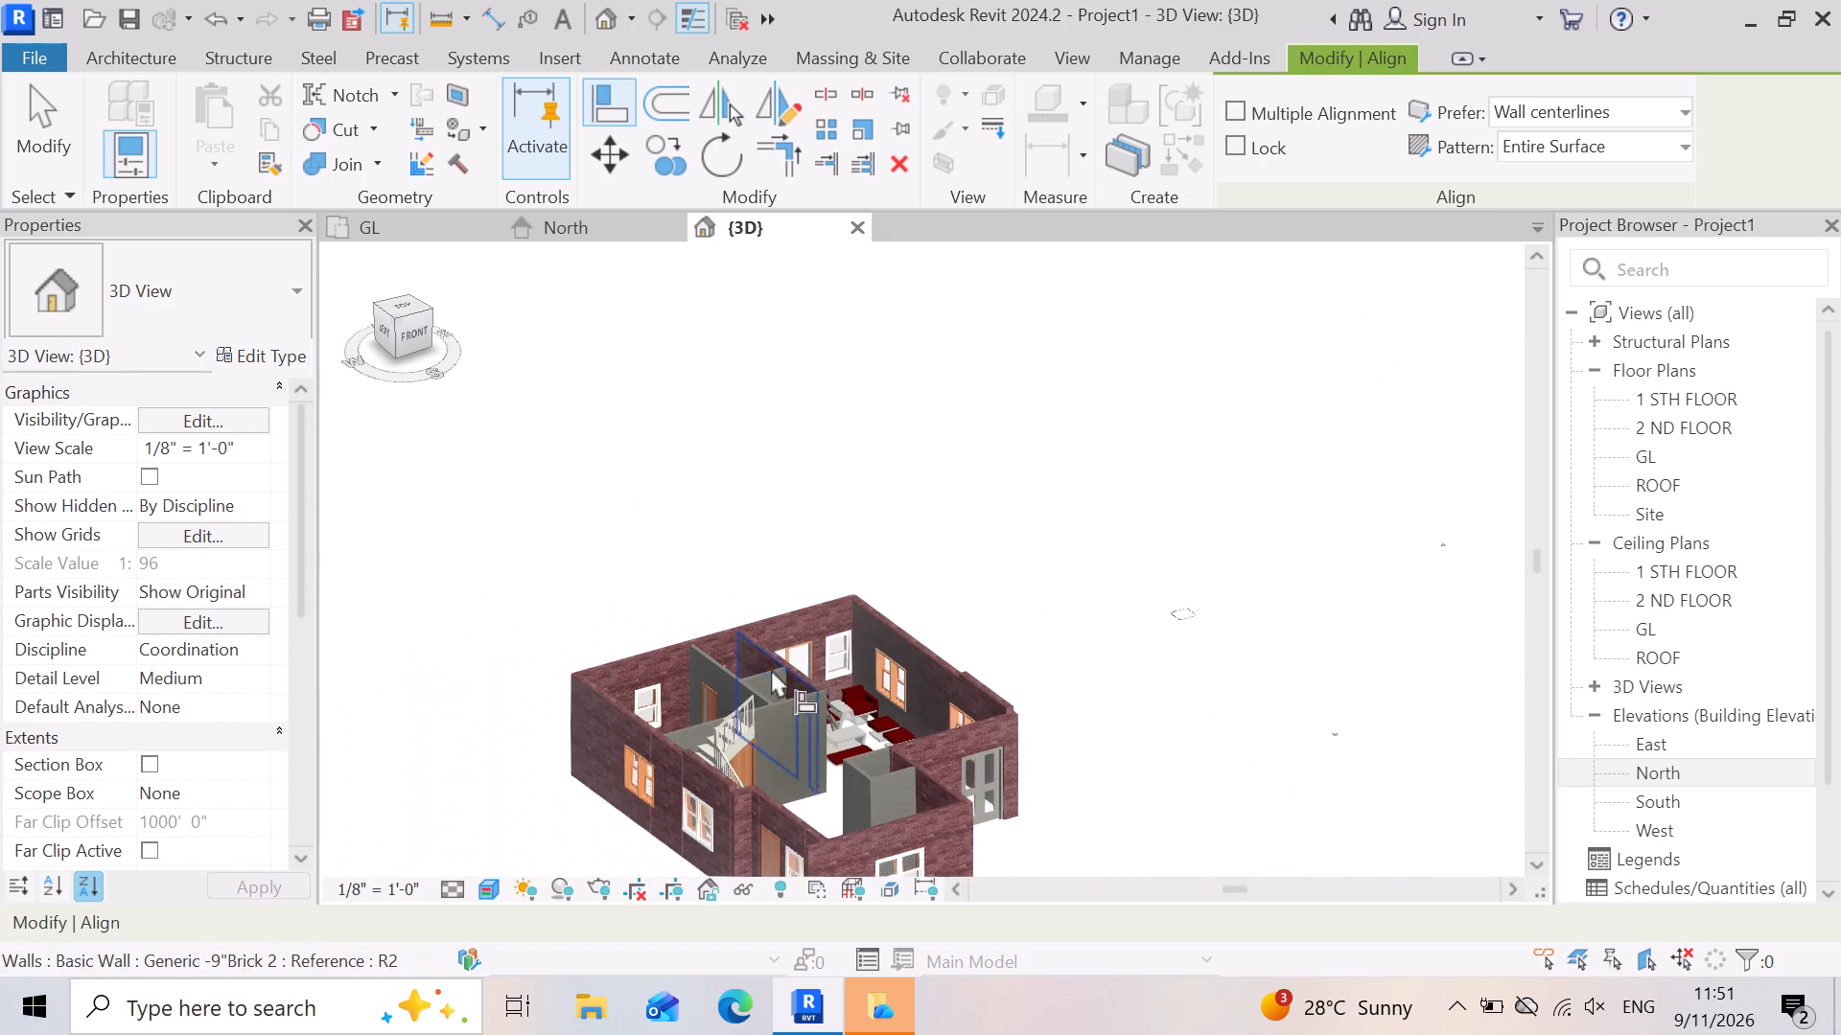
right_click_drag(826, 615, 833, 697, "shift")
middle_click(826, 615, "shift")
middle_click_drag(834, 664, 834, 692, "shift")
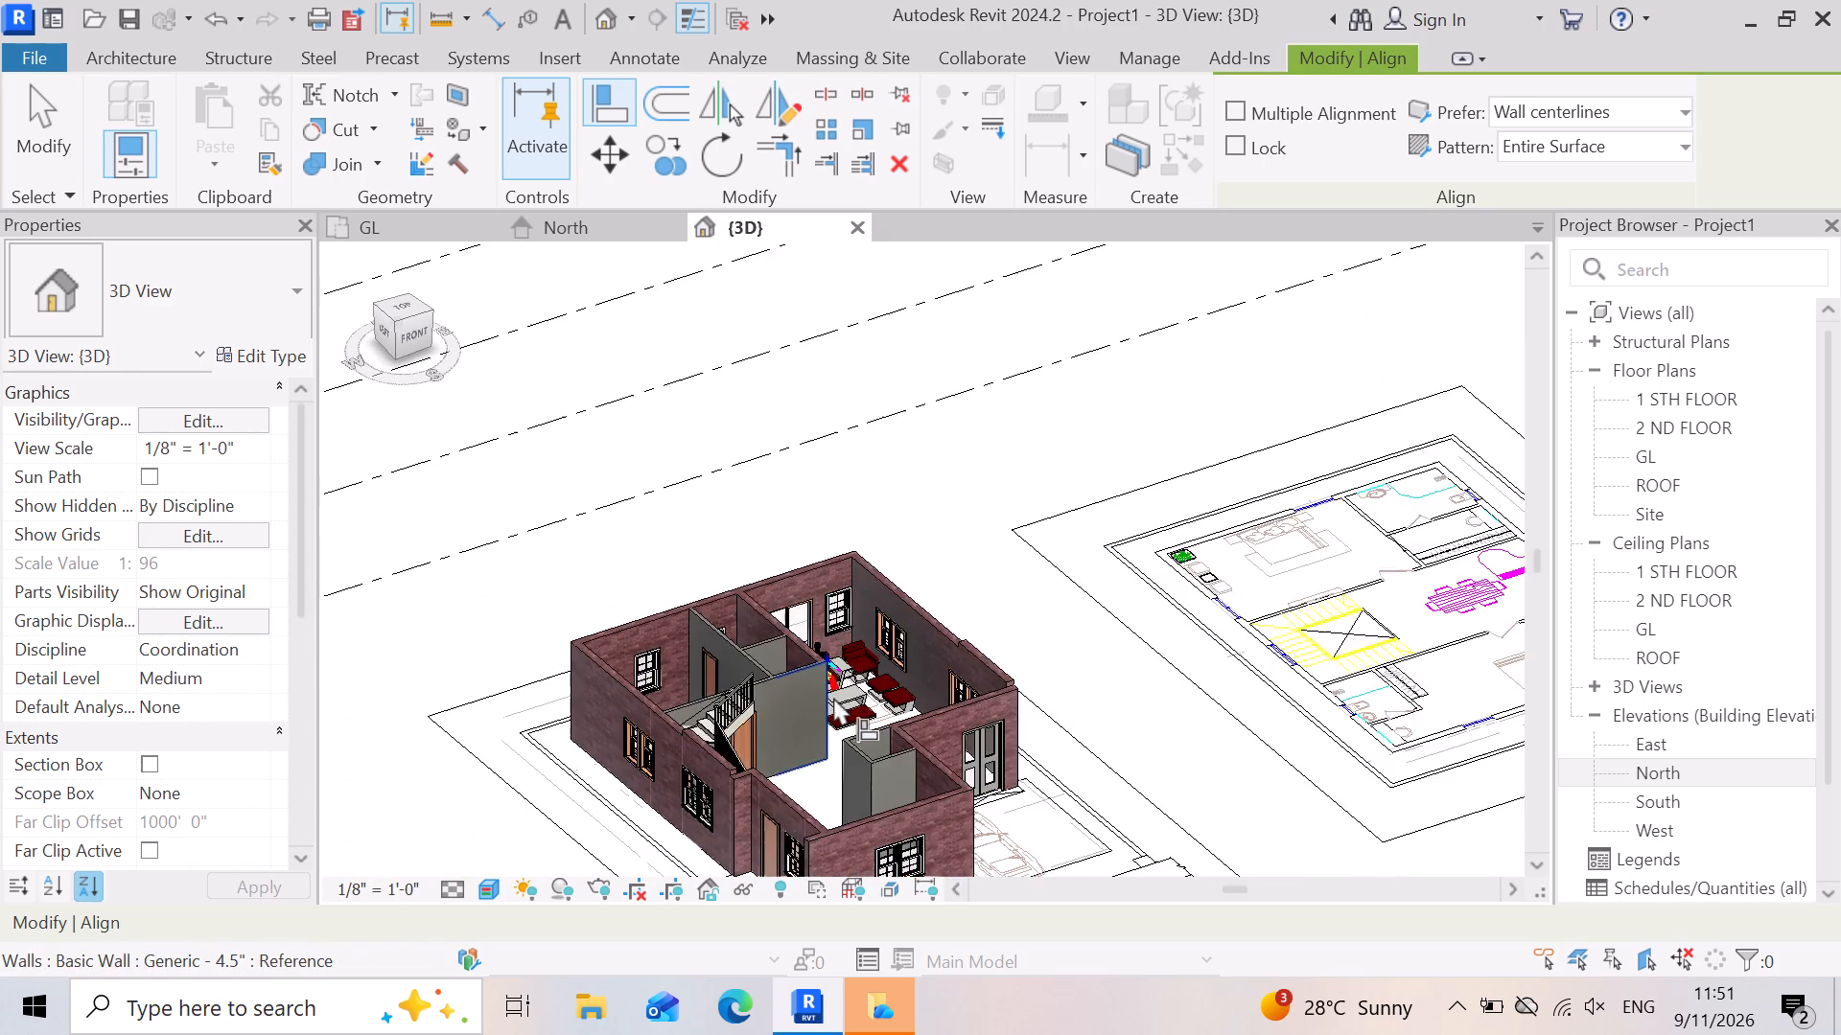
right_click_drag(833, 697, 879, 769, "shift")
middle_click_drag(833, 705, 878, 769, "shift")
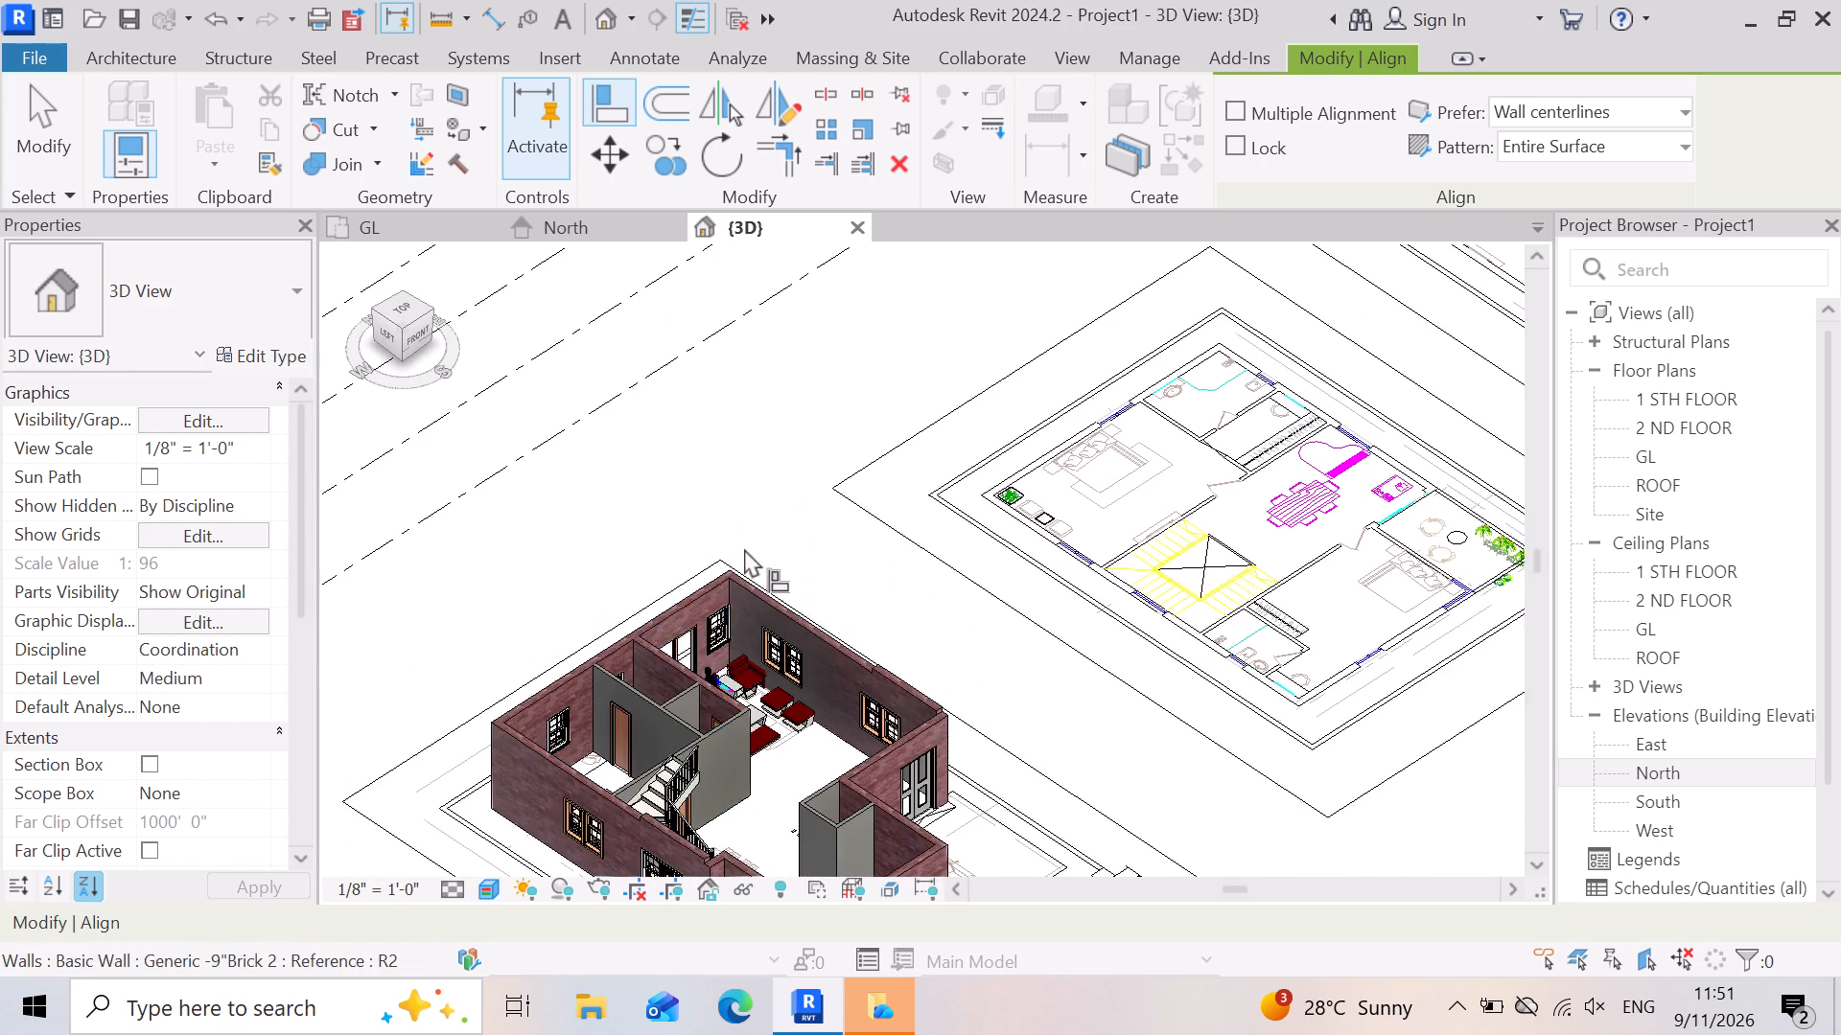
scroll(744, 548, "down", 4)
middle_click_drag(605, 668, 612, 690, "shift")
right_click_drag(608, 677, 728, 712, "shift")
middle_click_drag(618, 700, 728, 712, "shift")
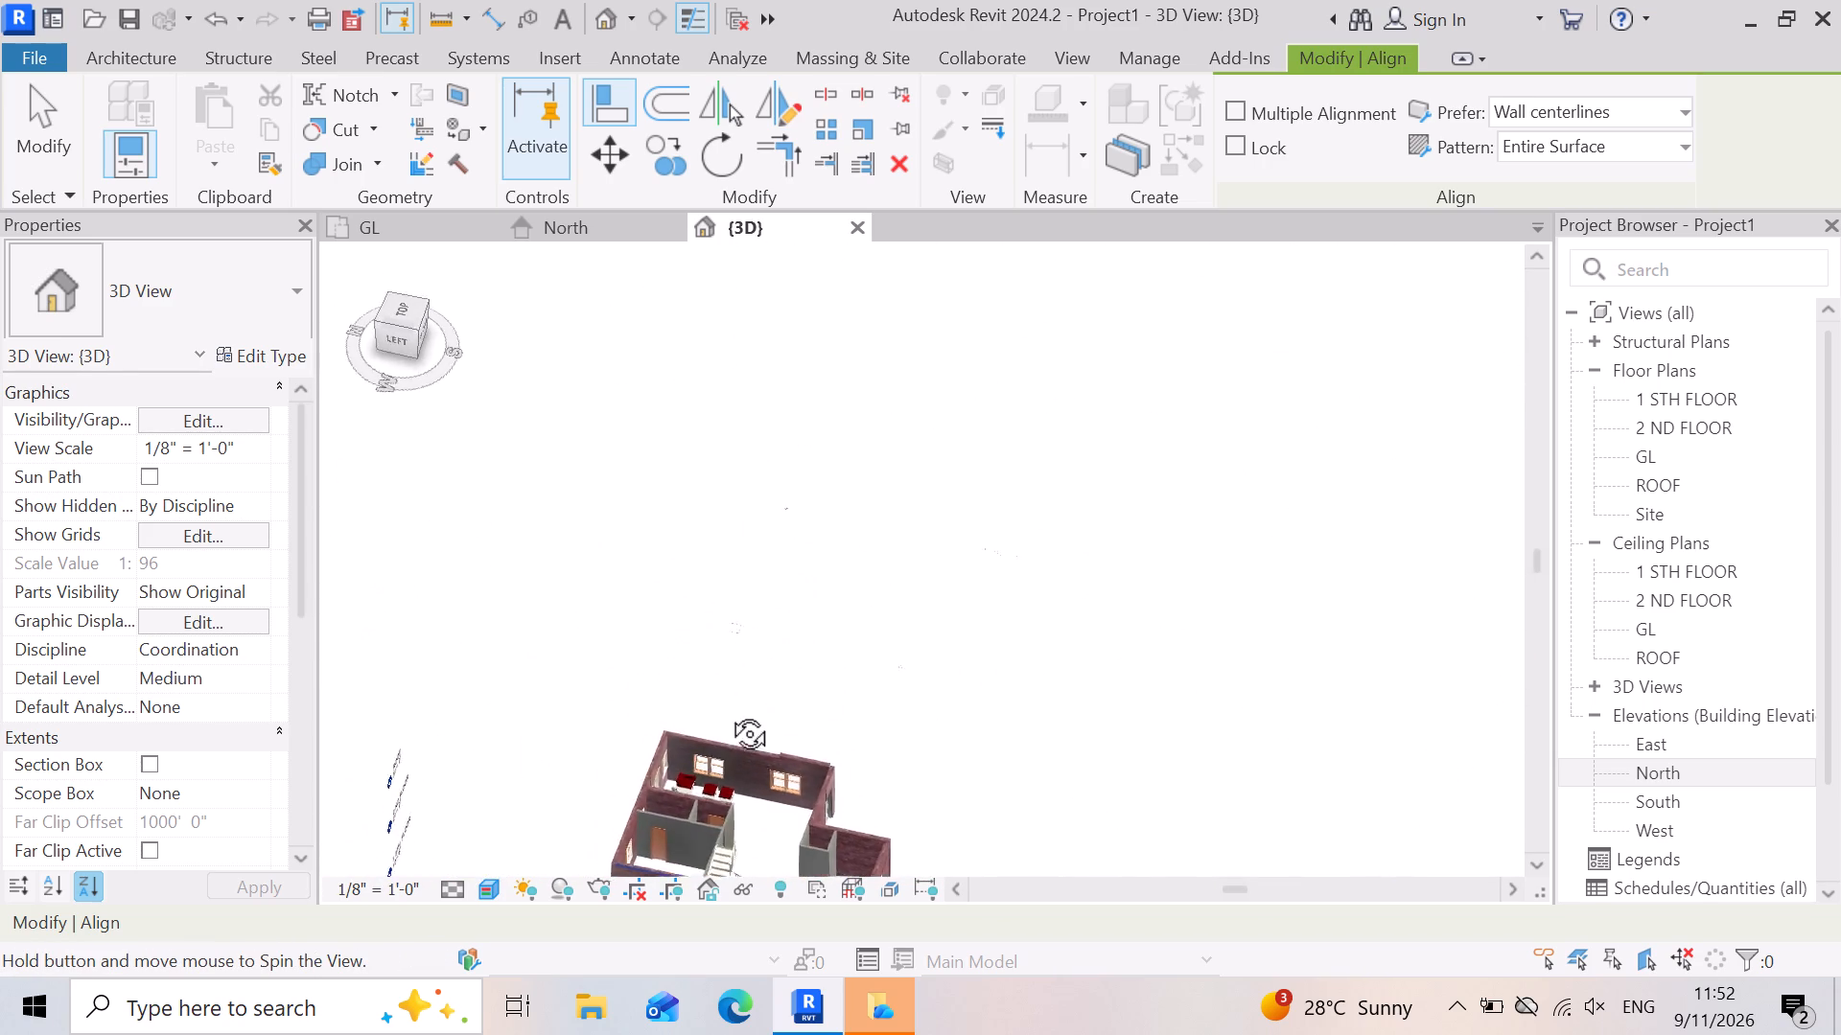
middle_click_drag(728, 712, 748, 711, "shift")
right_click_drag(728, 712, 755, 716, "shift")
scroll(866, 570, "down", 5)
middle_click(782, 822, "shift")
right_click_drag(782, 822, 799, 818, "shift")
middle_click_drag(782, 822, 799, 818, "shift")
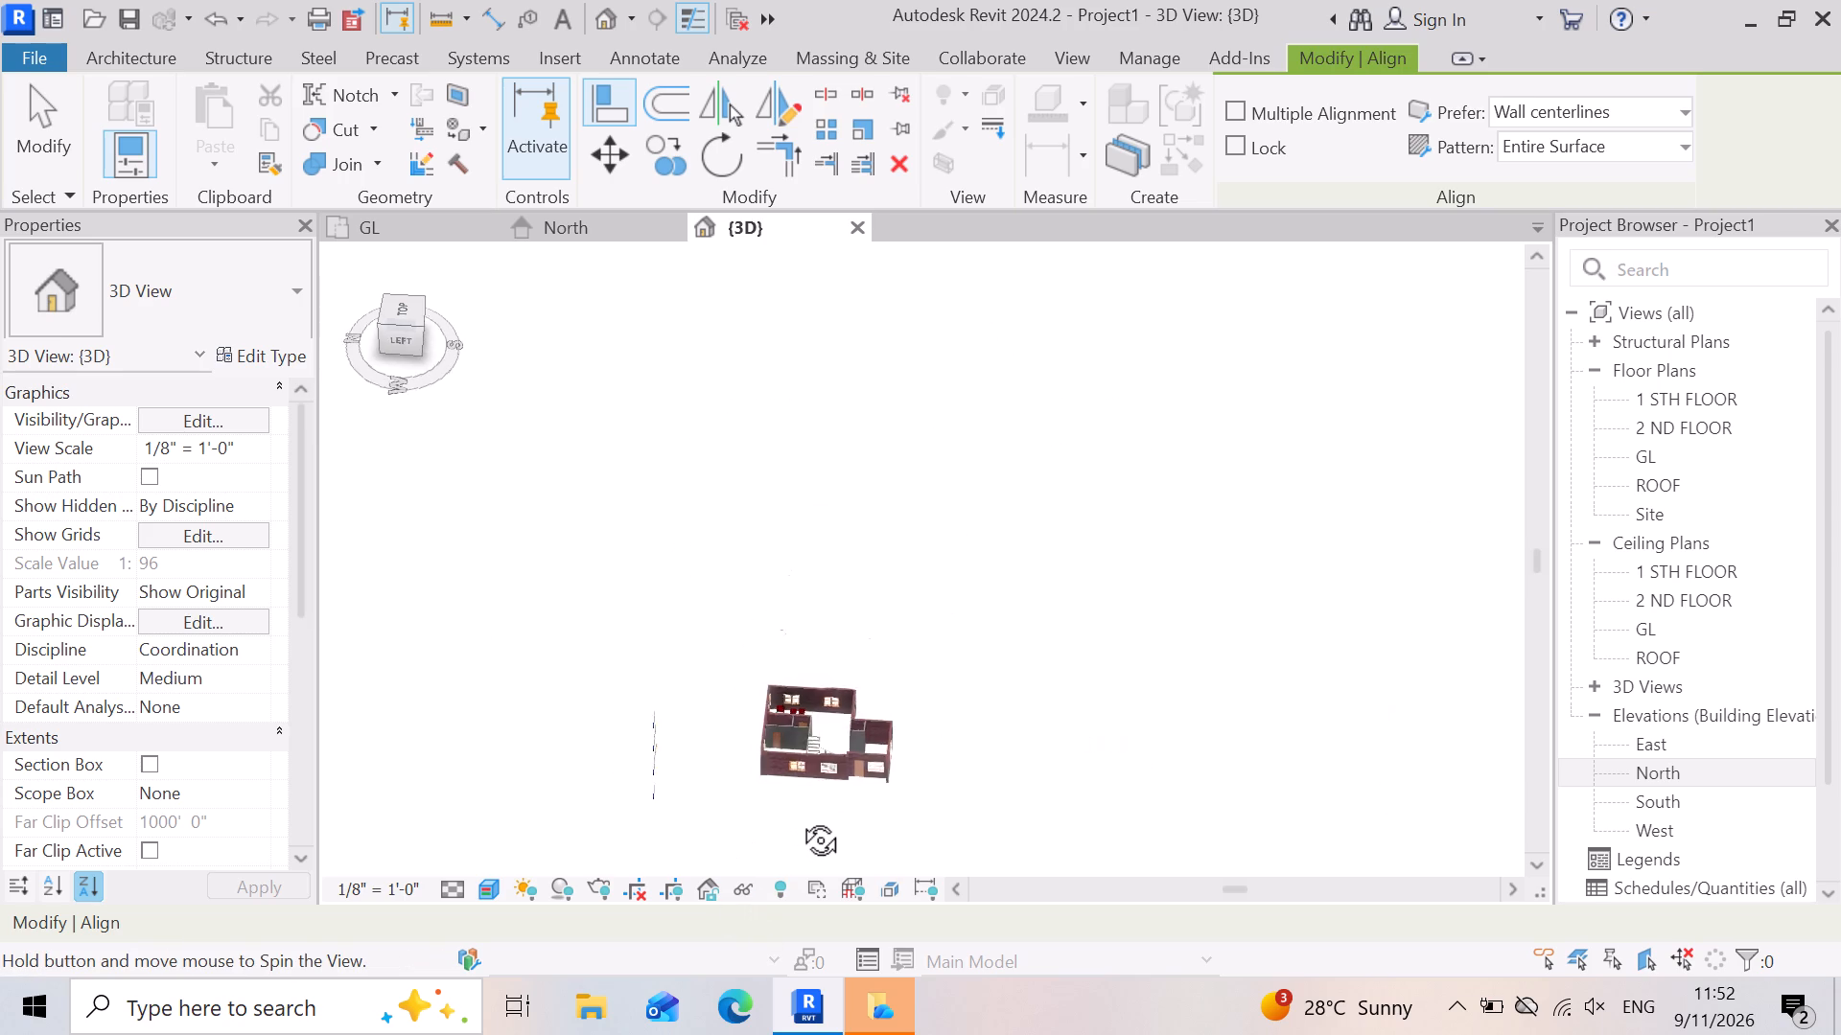
middle_click_drag(799, 818, 841, 803, "shift")
right_click_drag(799, 818, 844, 792, "shift")
scroll(841, 803, "up", 1, "shift")
middle_click(842, 803, "shift")
scroll(831, 776, "up", 14, "shift")
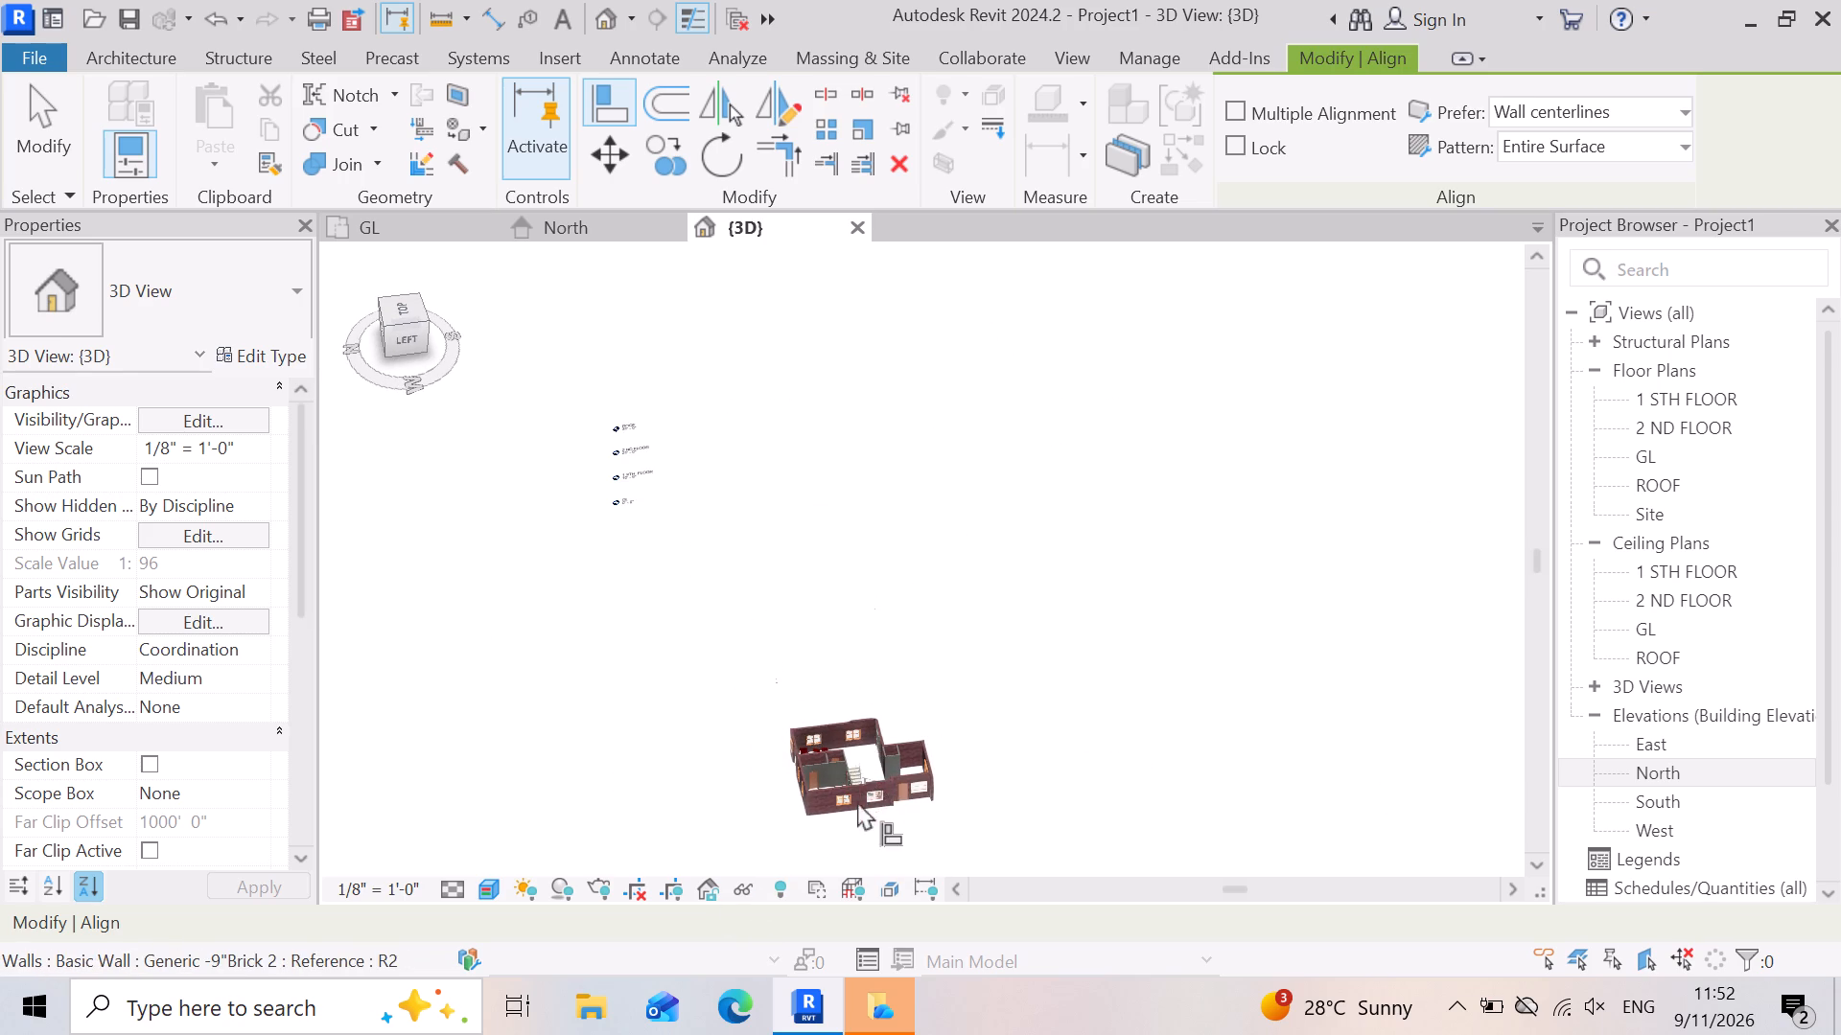
scroll(857, 801, "up", 1, "shift")
scroll(826, 771, "up", 3)
scroll(490, 745, "up", 3)
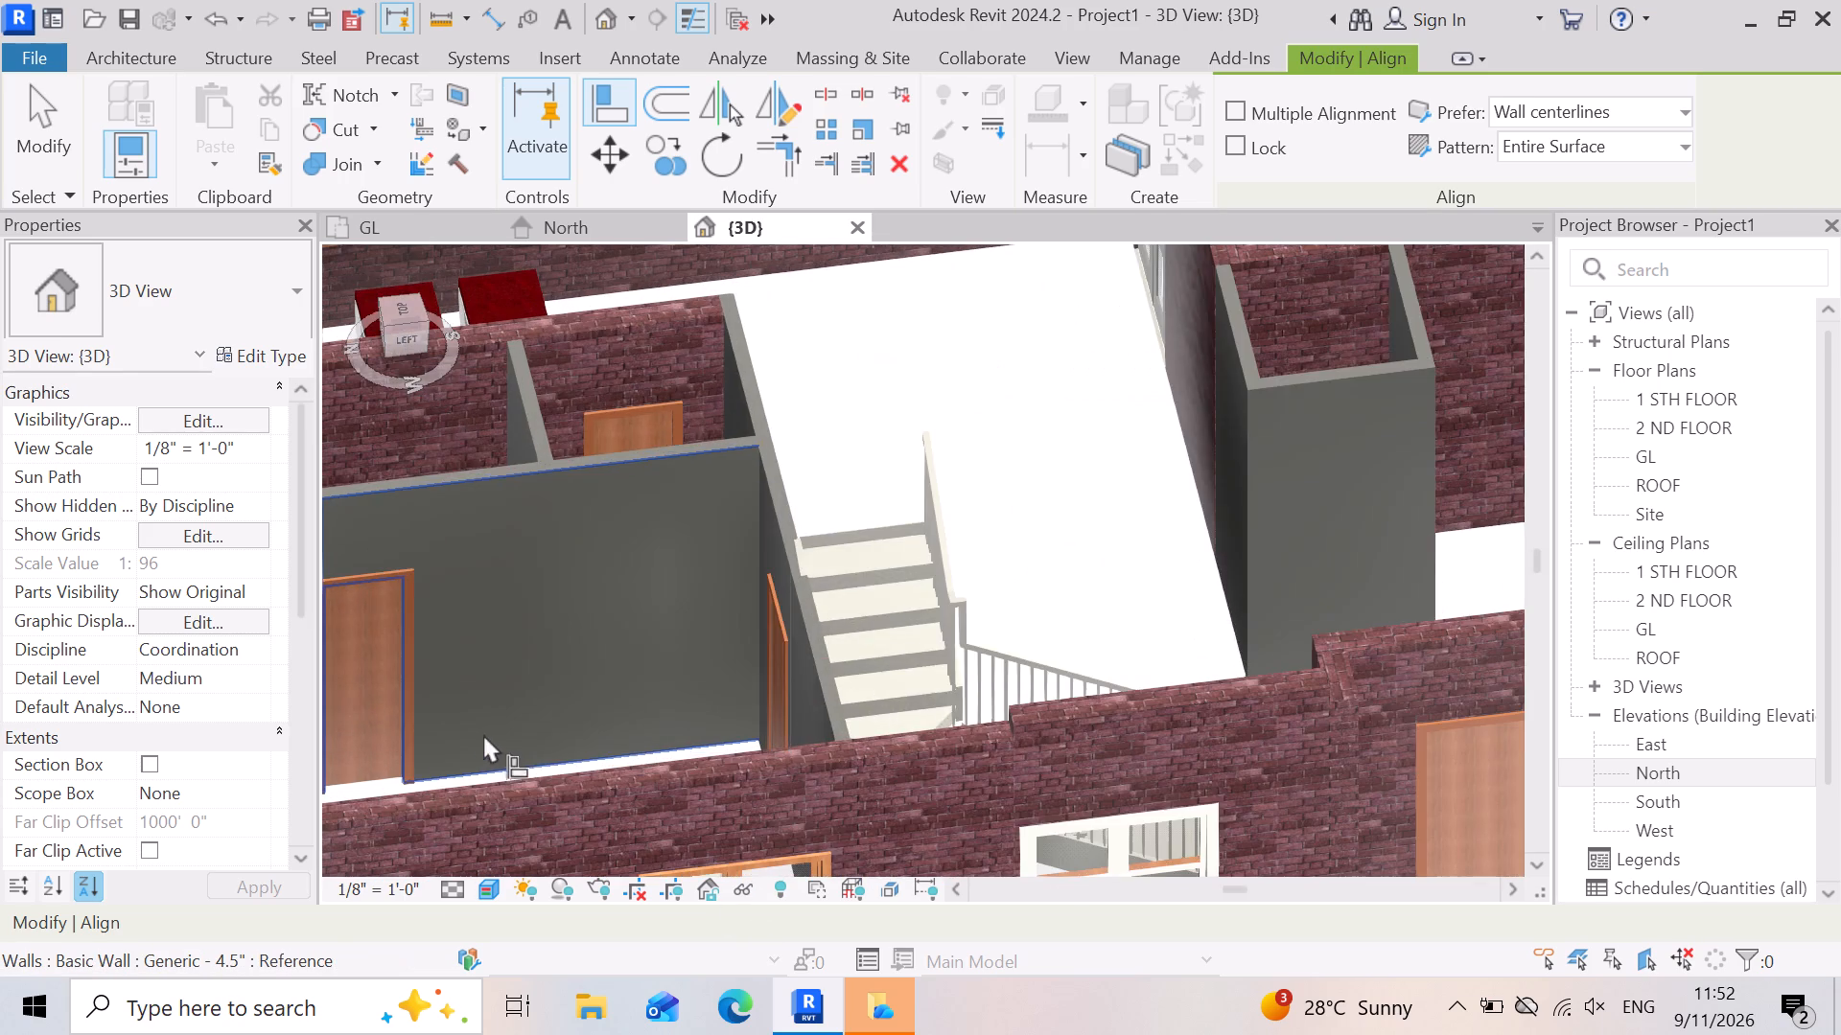
Inspect the Sofa_6283 set in the living room up close in the 3D view.
scroll(785, 705, "down", 8)
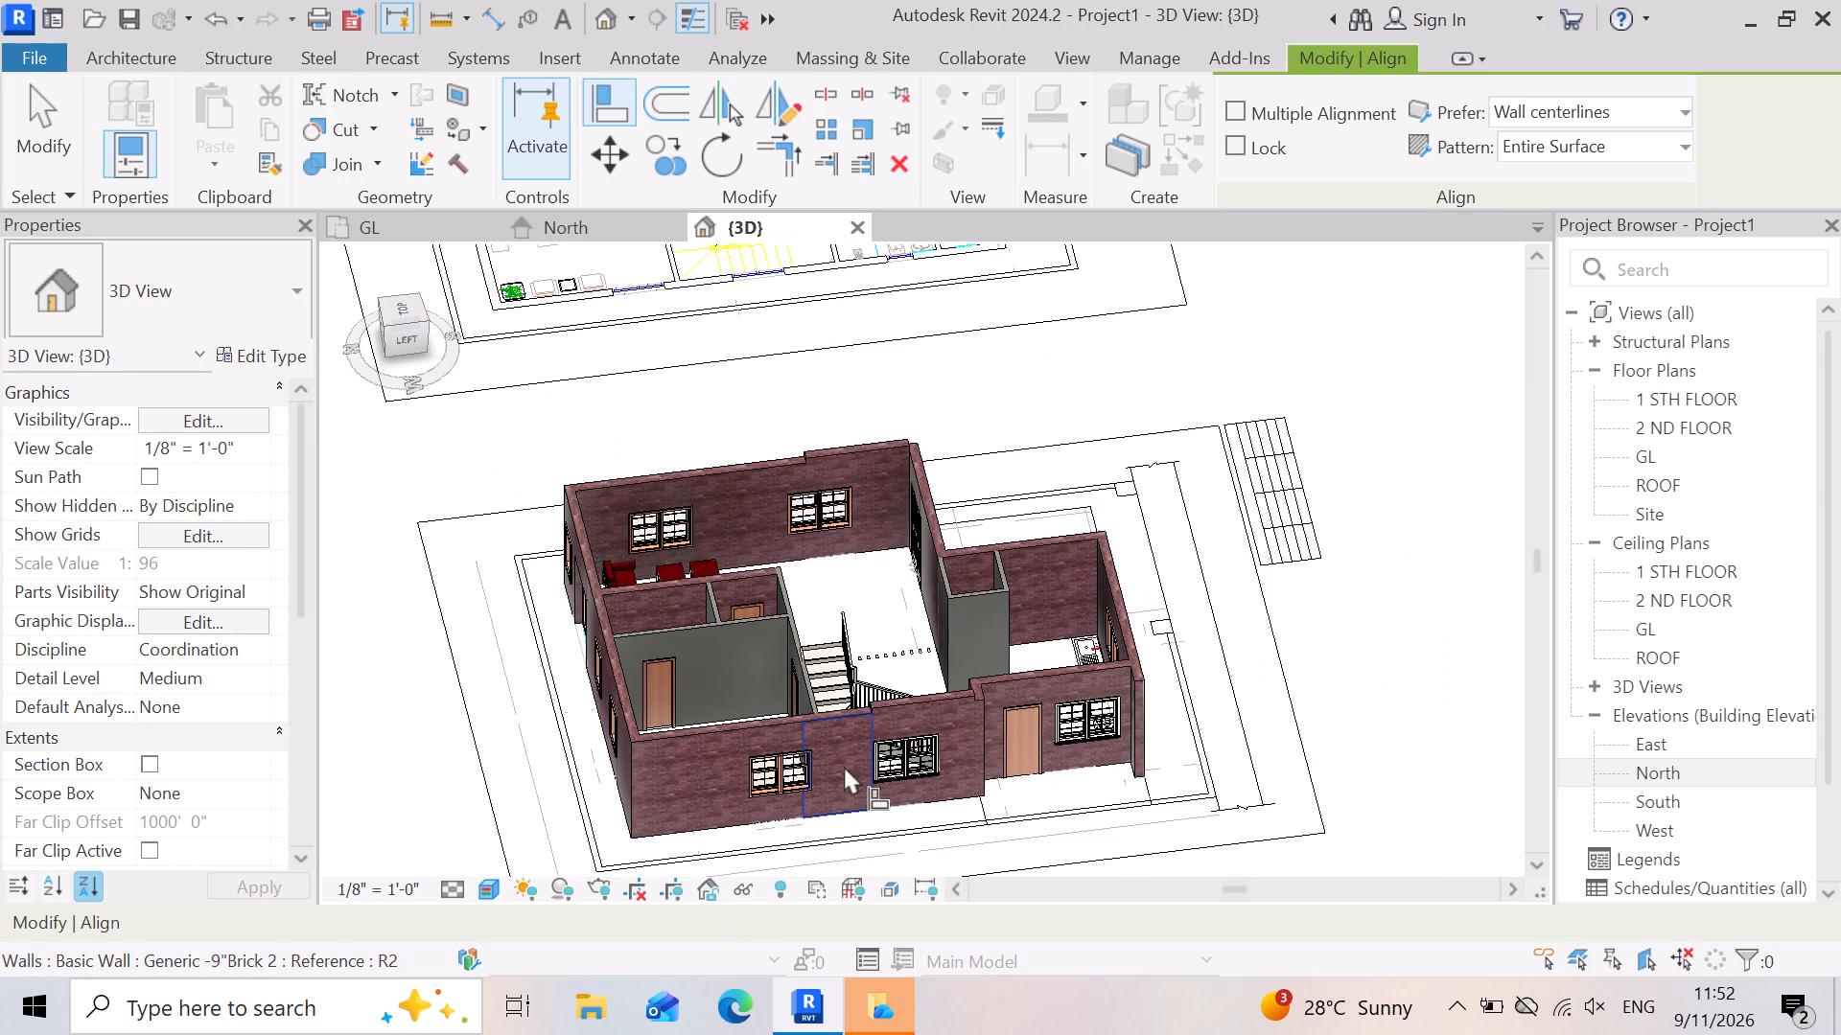
scroll(637, 614, "up", 5)
scroll(571, 540, "up", 5)
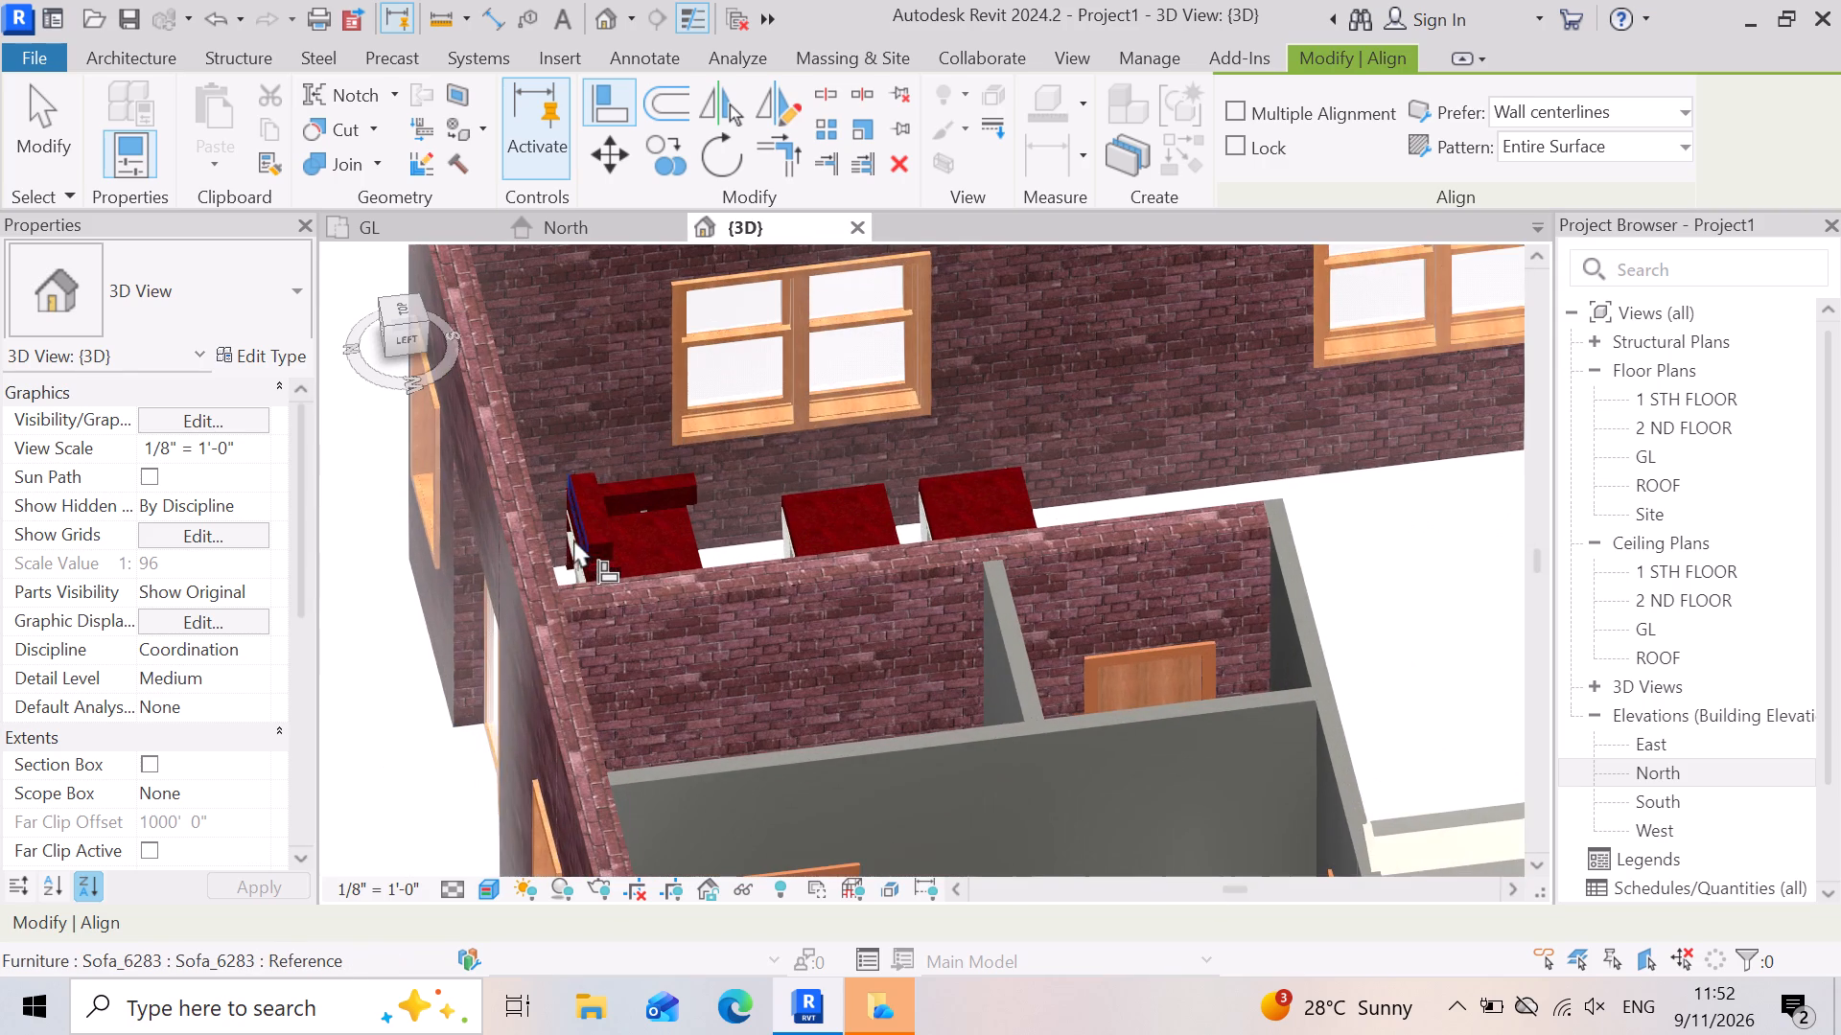
scroll(853, 579, "up", 4)
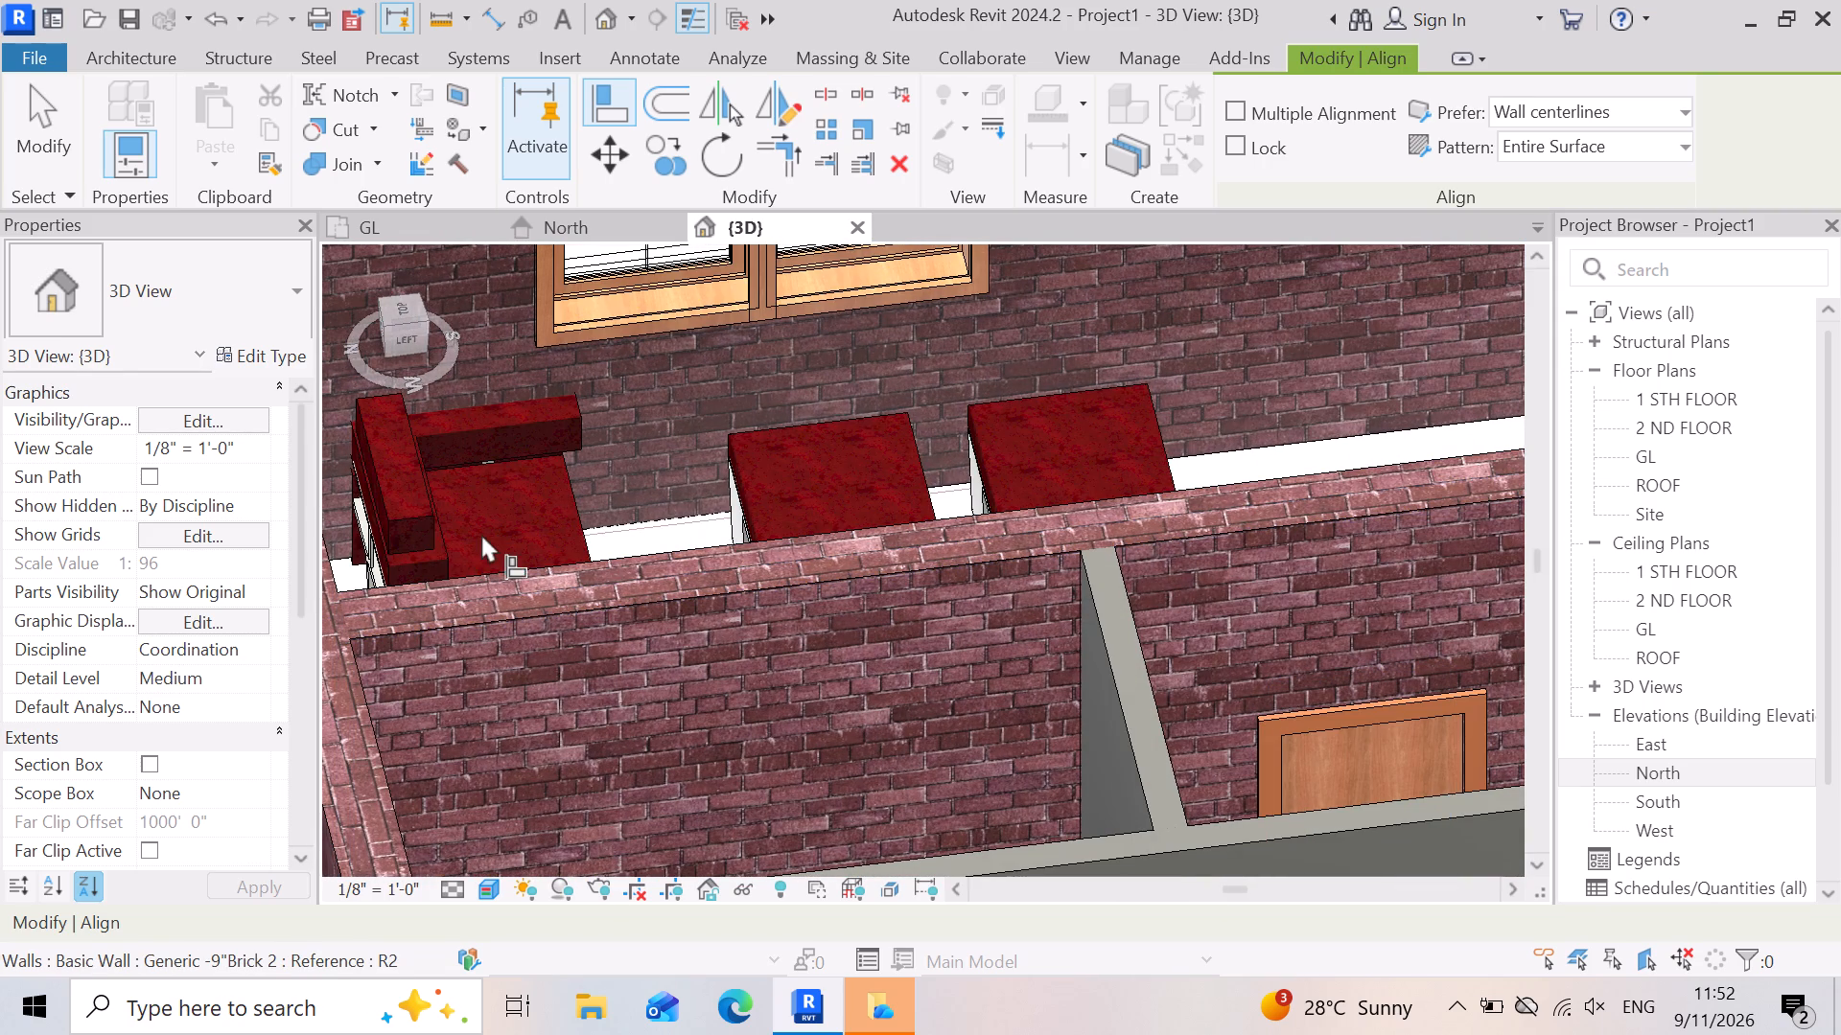
scroll(816, 504, "up", 3)
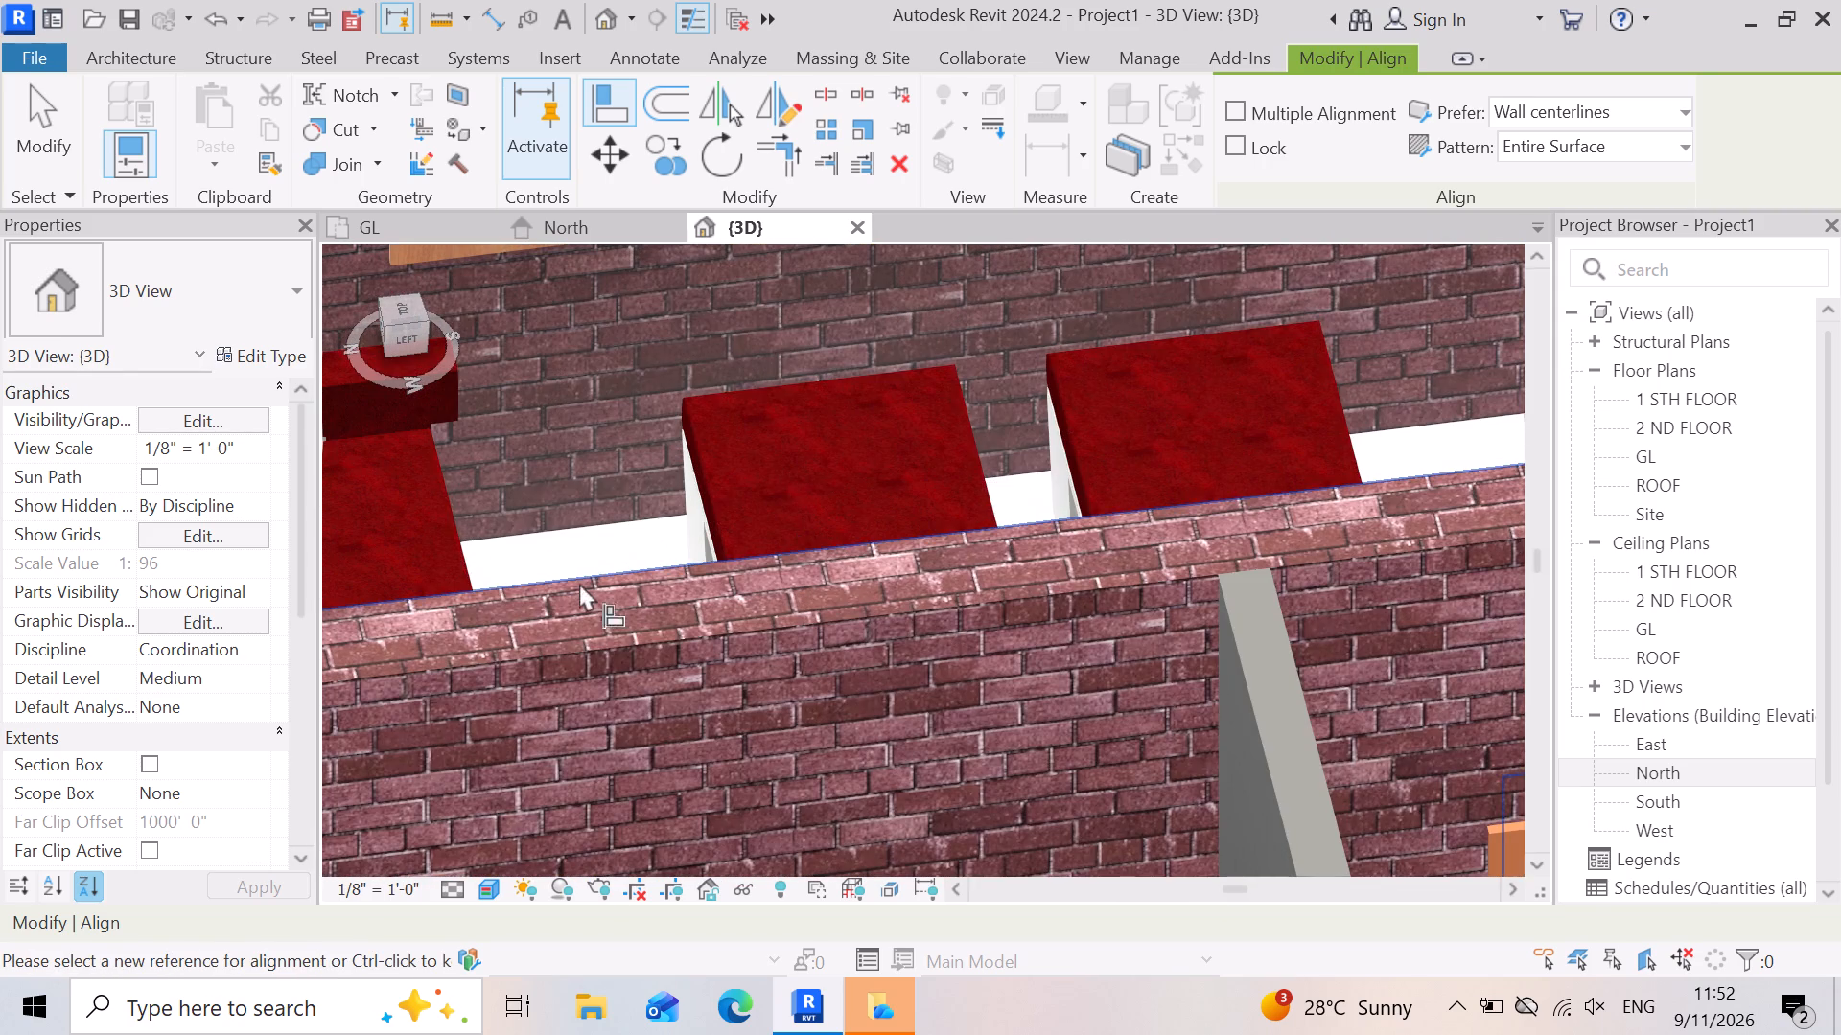
key("Escape")
left_click(831, 498)
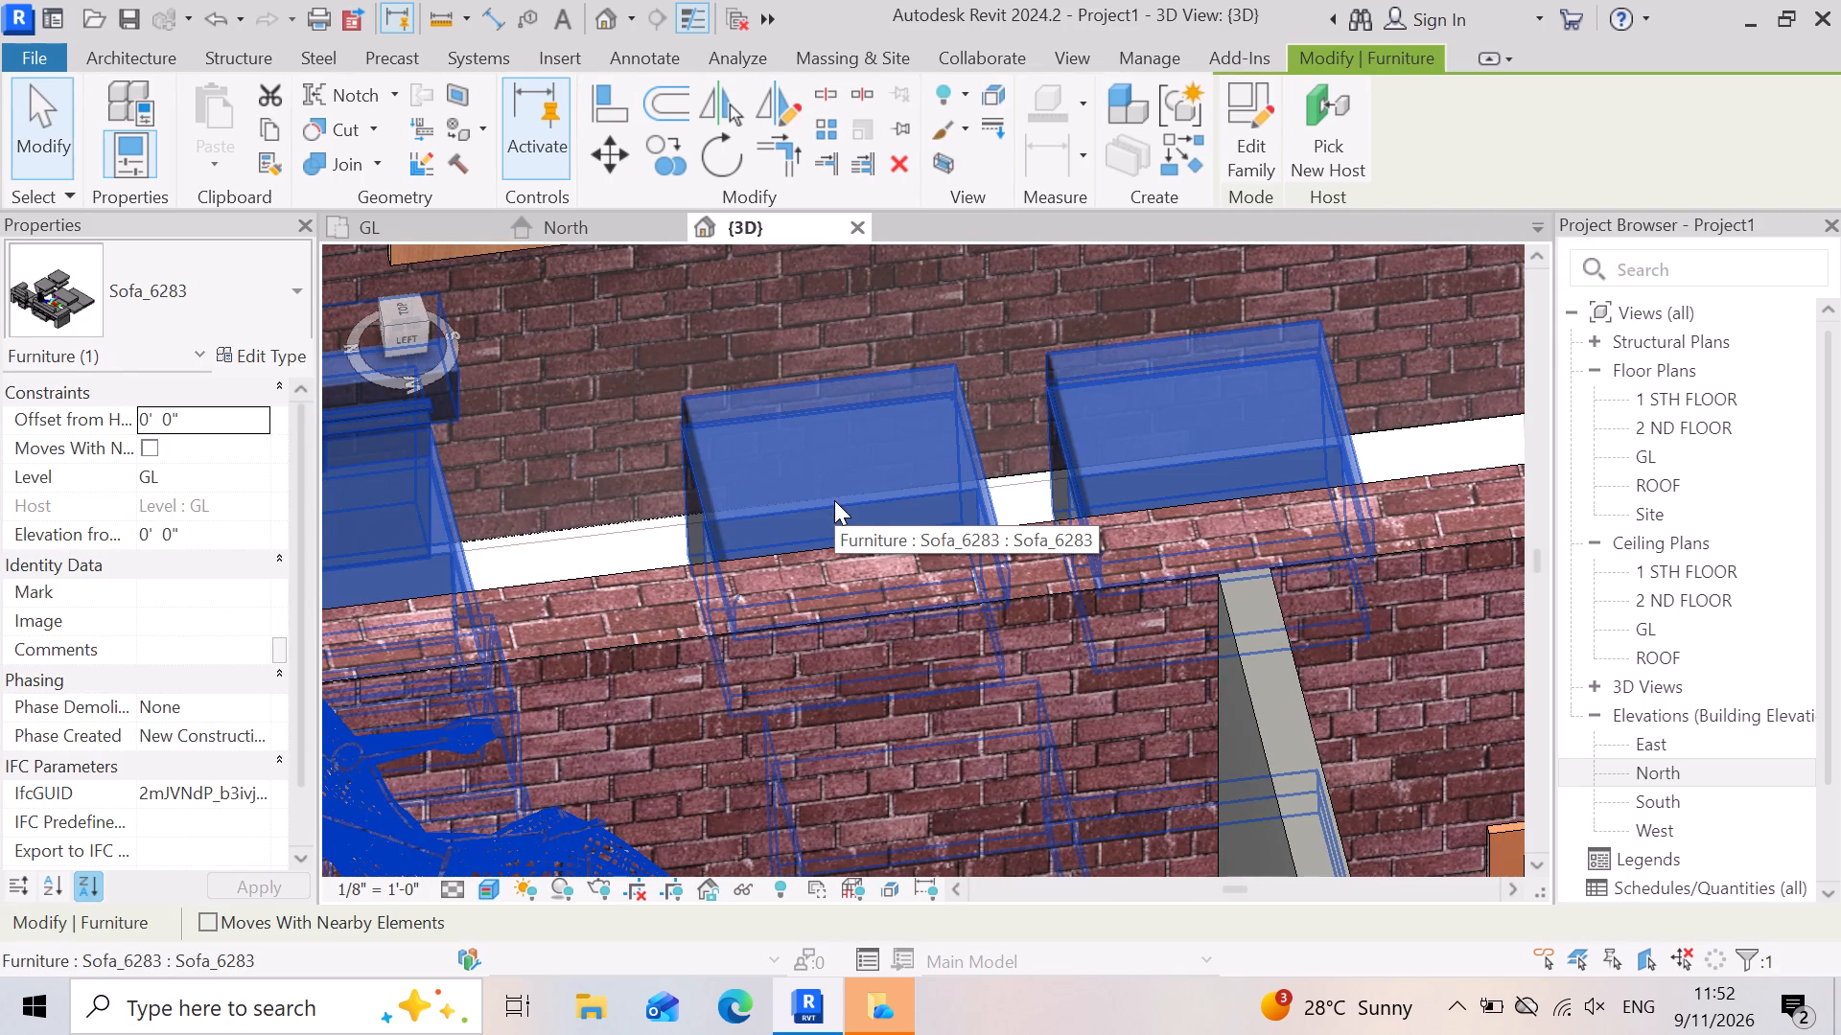
scroll(832, 501, "down", 4)
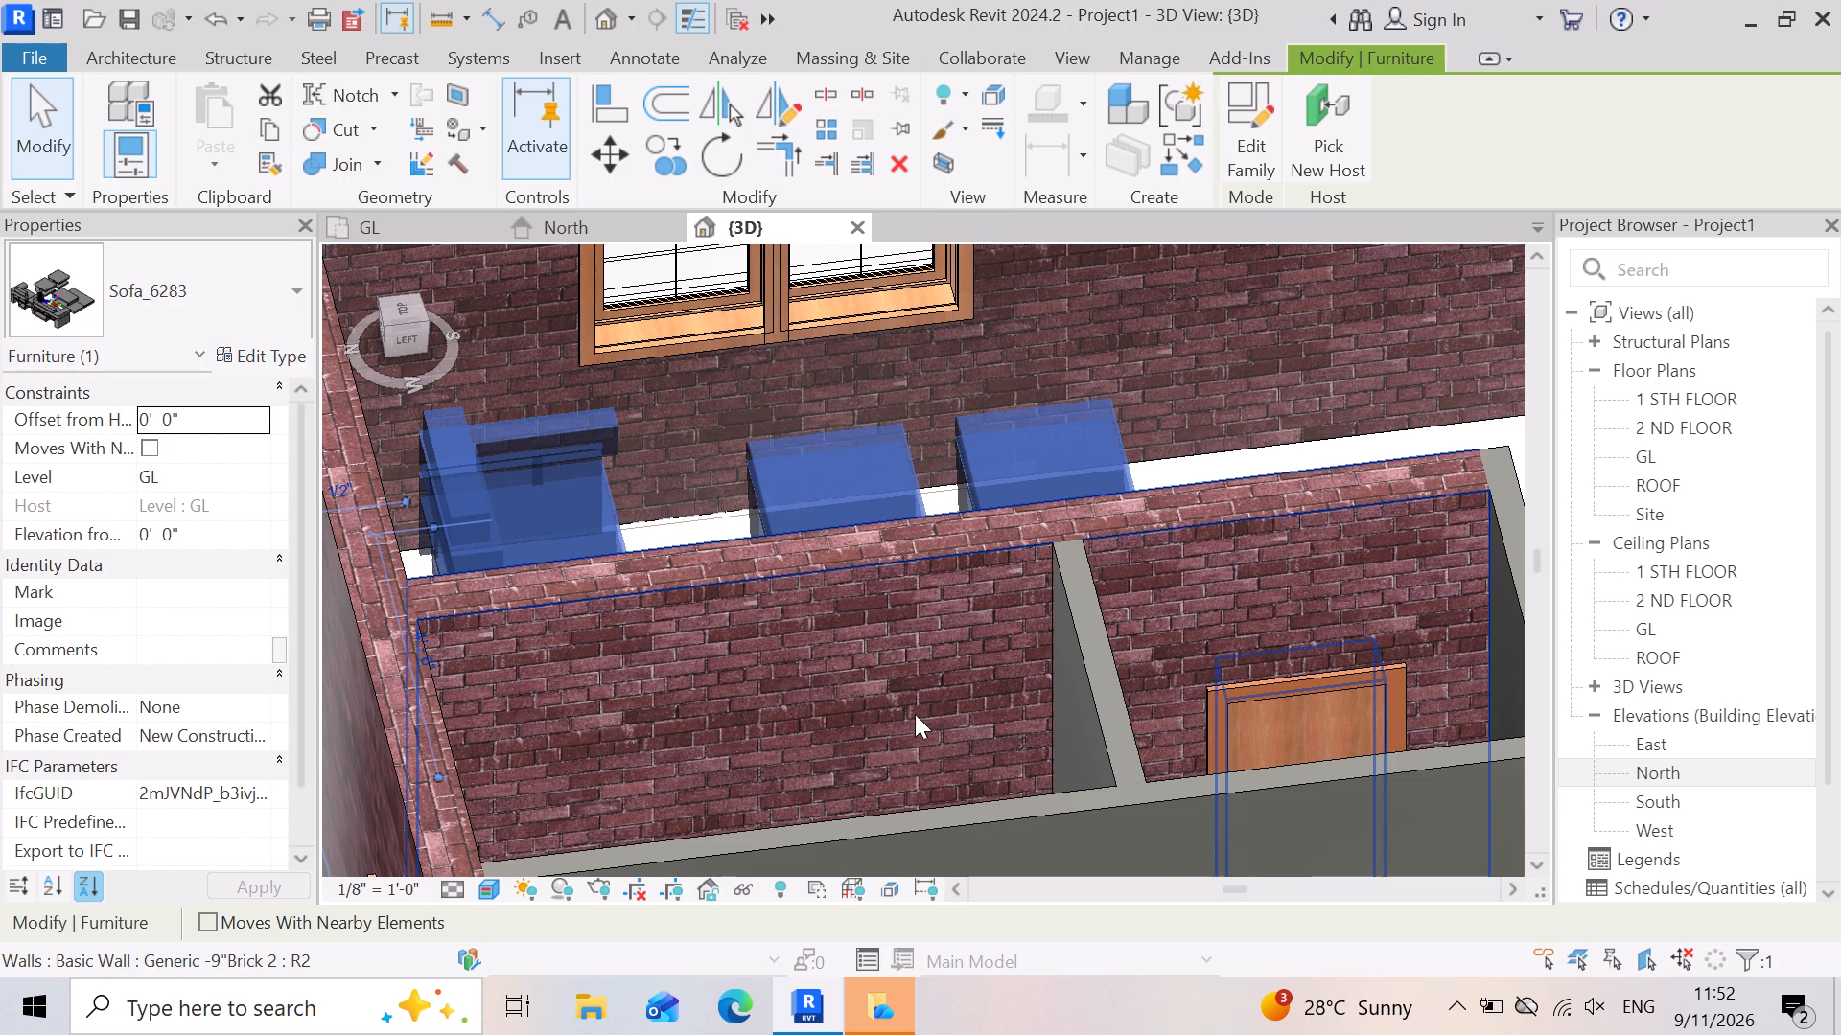
key("Escape")
Inspect the placed Modern_Beds_1593 bed in the guest bedroom in the 3D view.
scroll(686, 601, "down", 4)
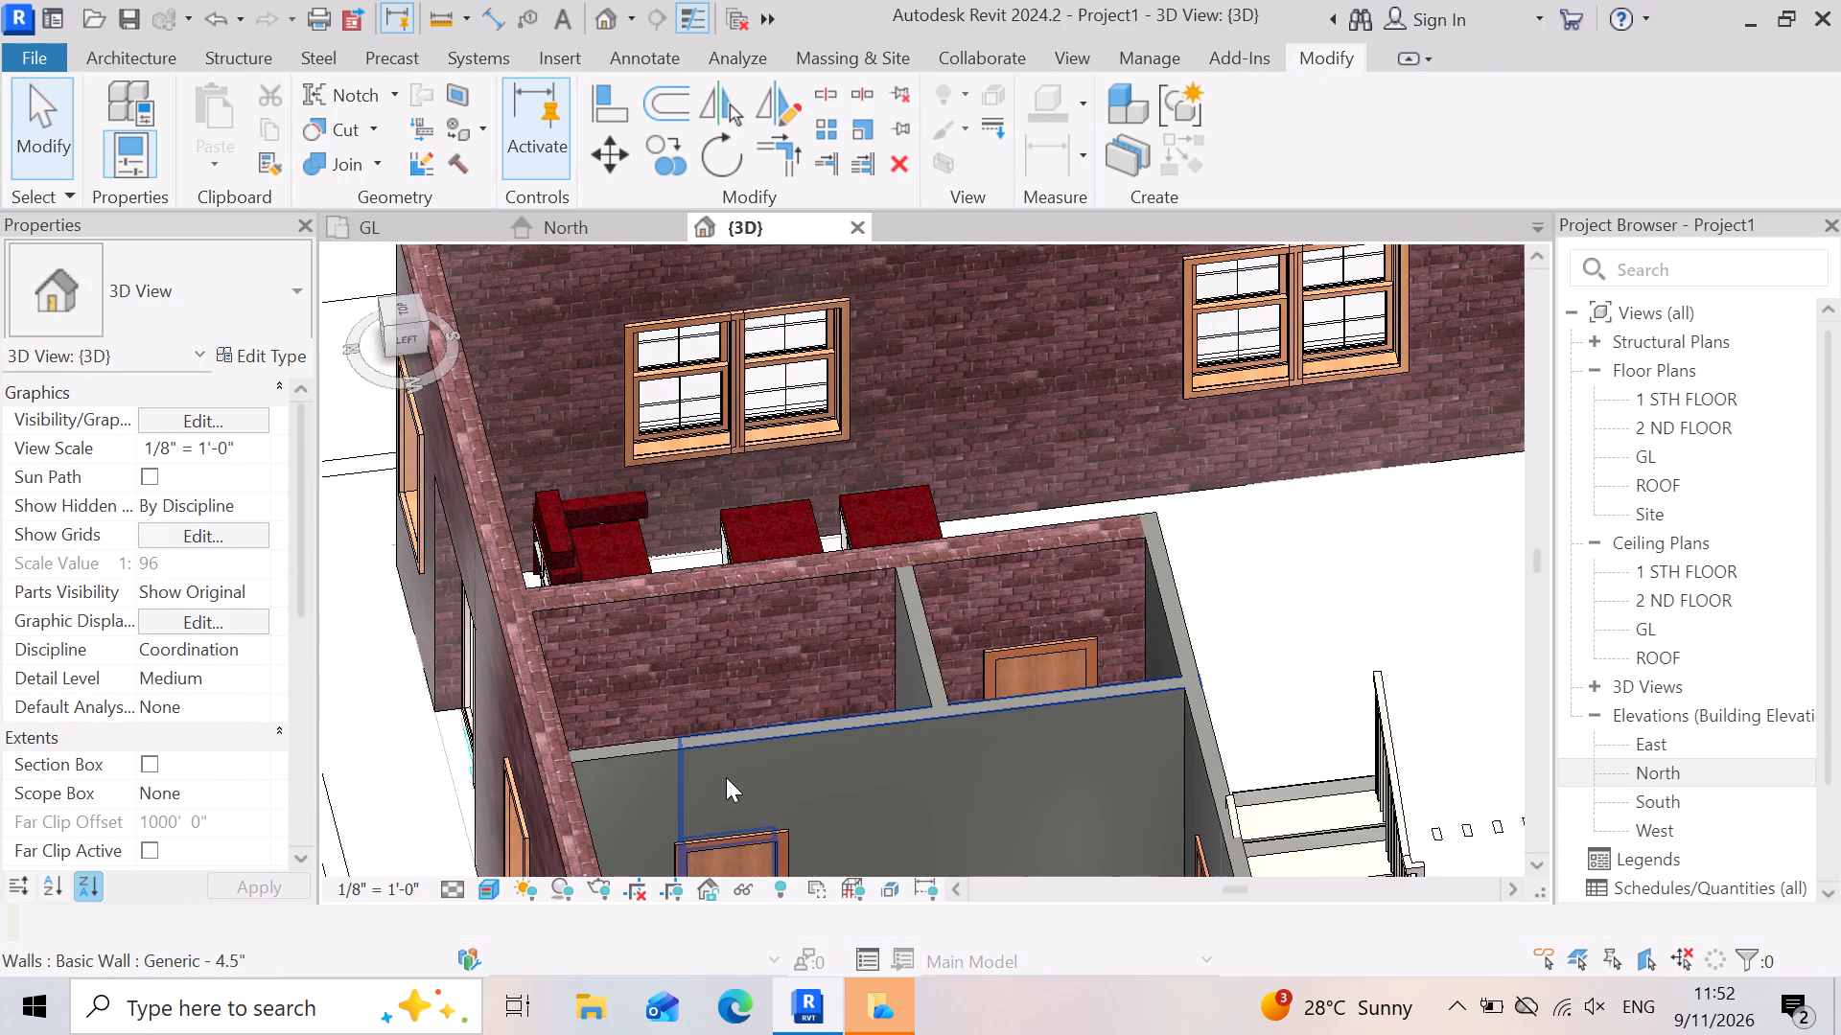
scroll(730, 774, "up", 3)
scroll(822, 448, "down", 1)
right_click_drag(1007, 478, 1000, 567, "shift")
scroll(1060, 473, "down", 9)
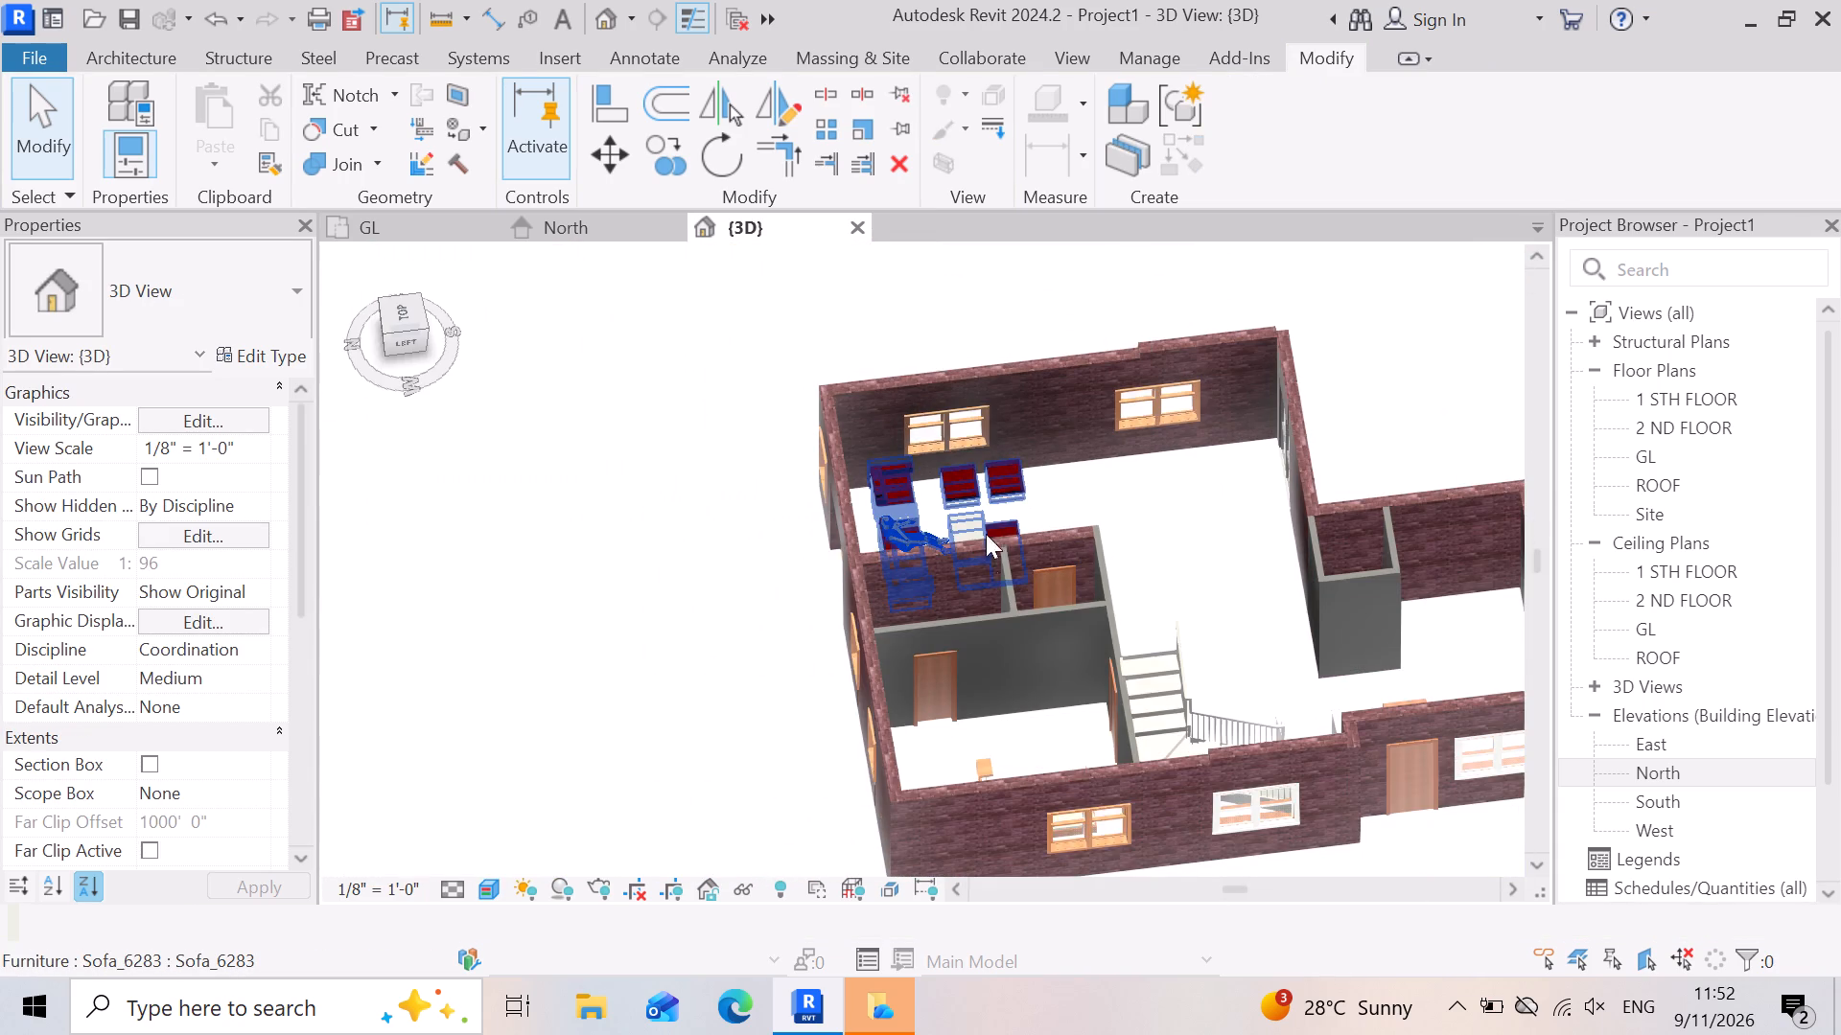
scroll(1051, 492, "down", 4)
scroll(1352, 602, "up", 2)
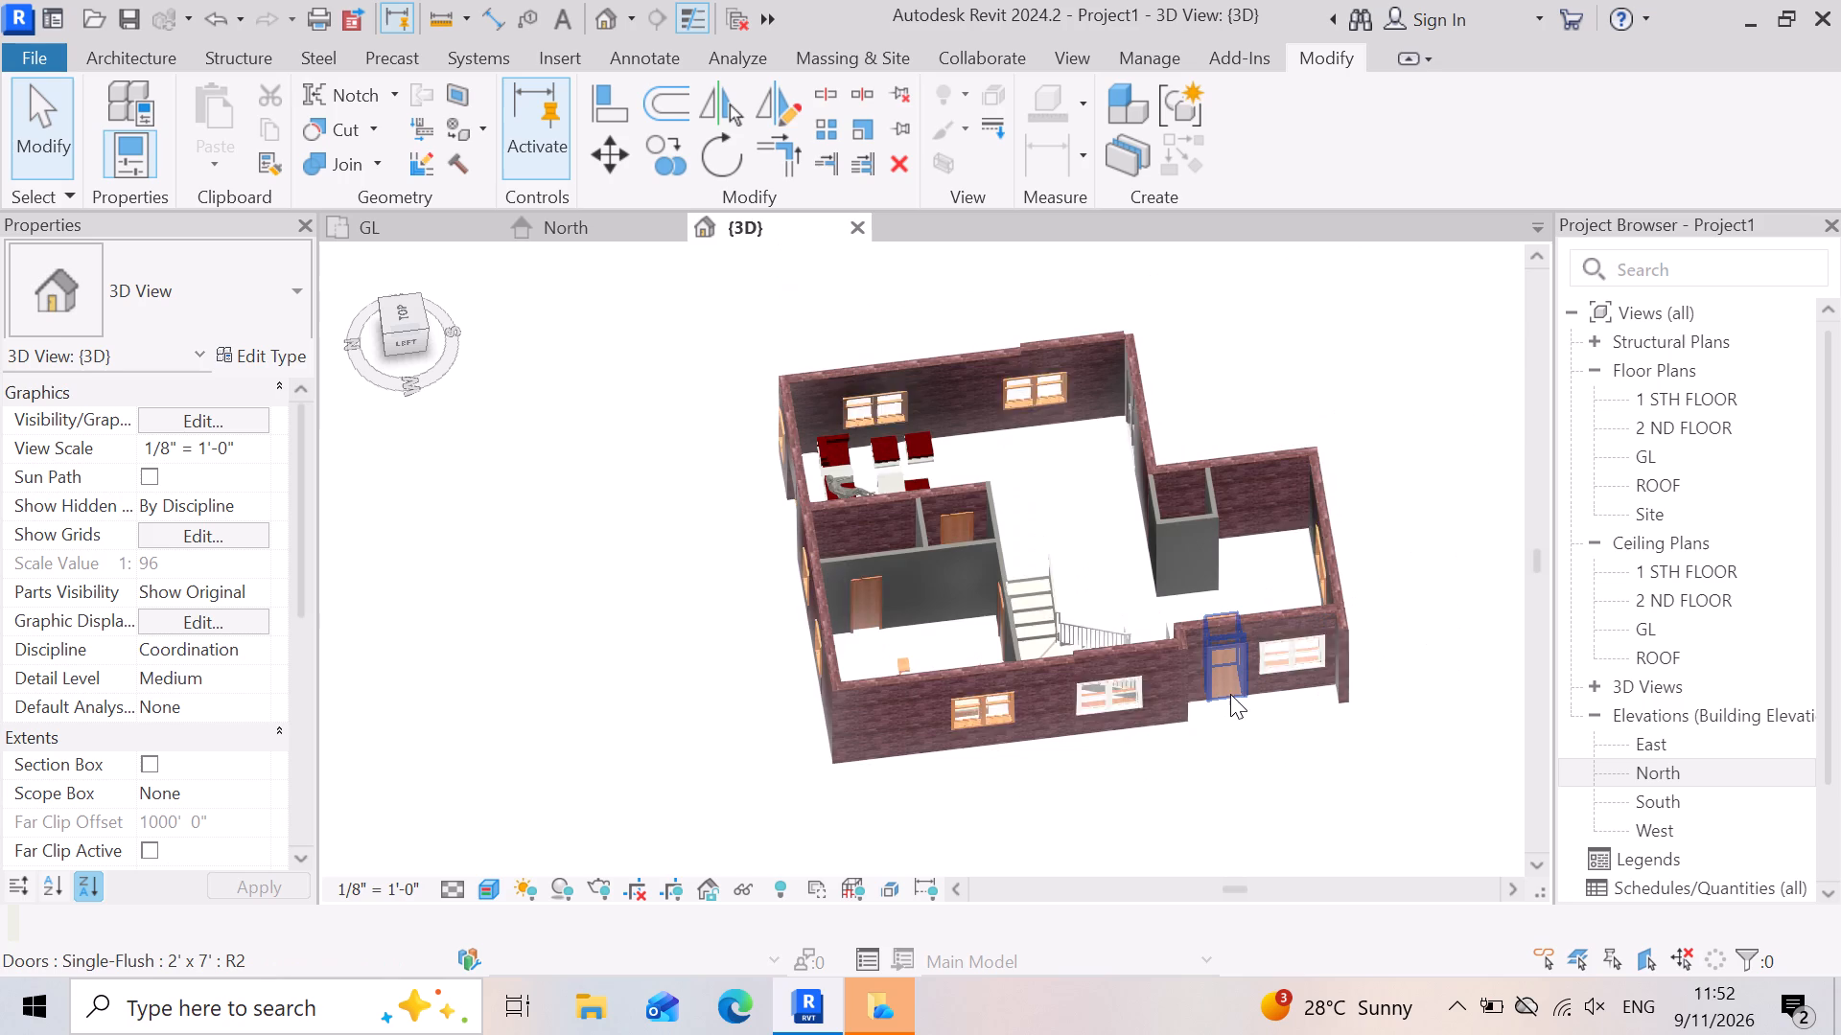
scroll(985, 684, "up", 2)
scroll(1153, 629, "up", 2)
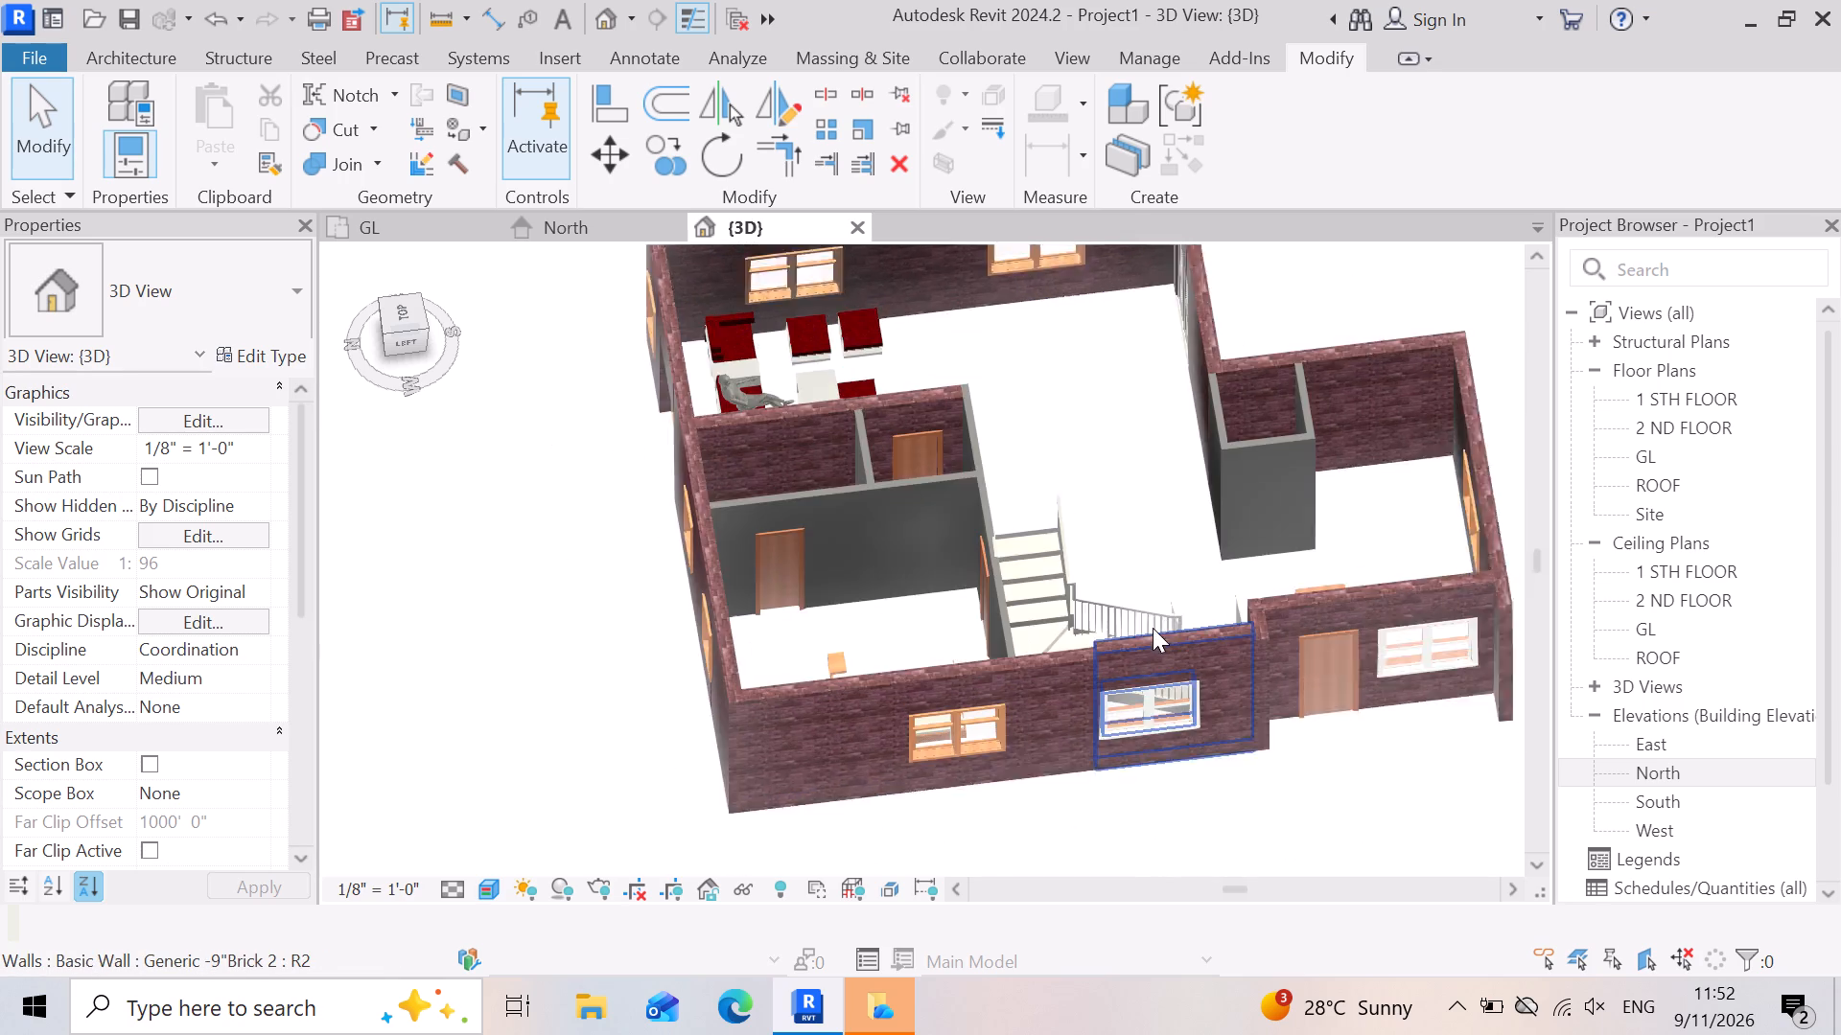
scroll(1153, 628, "up", 2)
scroll(813, 667, "up", 2)
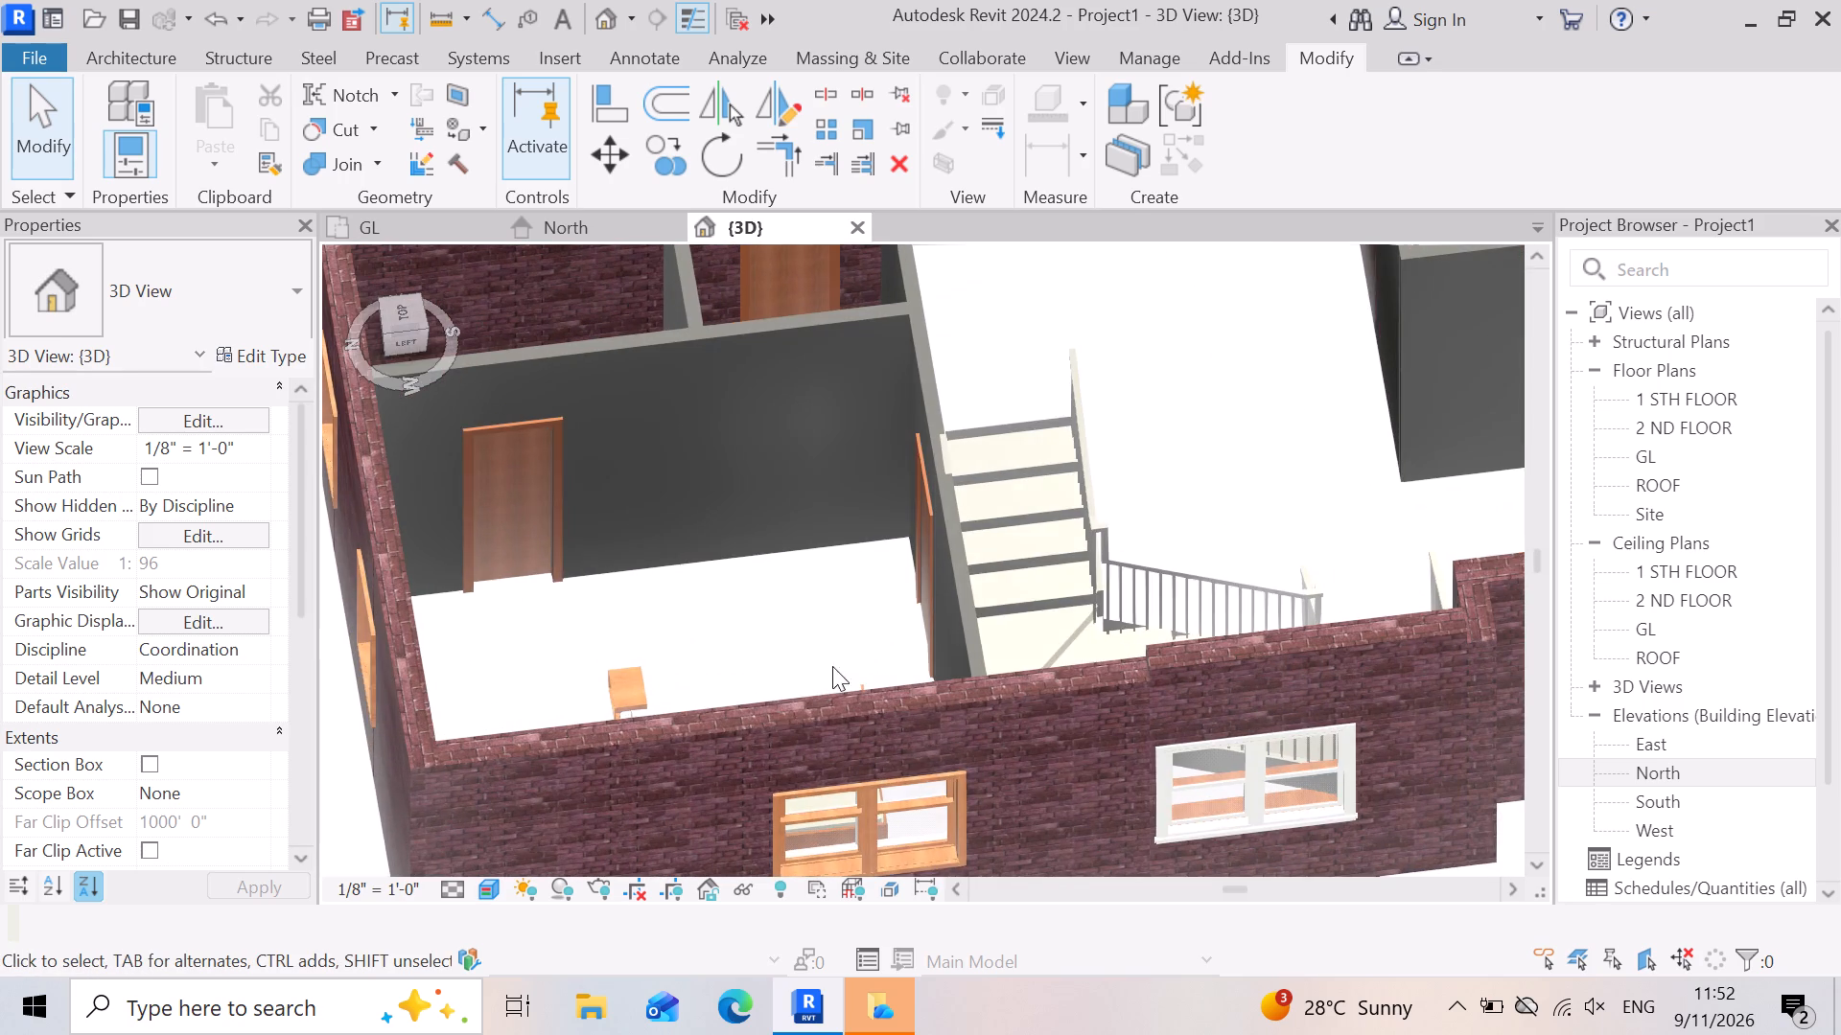
scroll(622, 700, "up", 8)
scroll(428, 759, "up", 5)
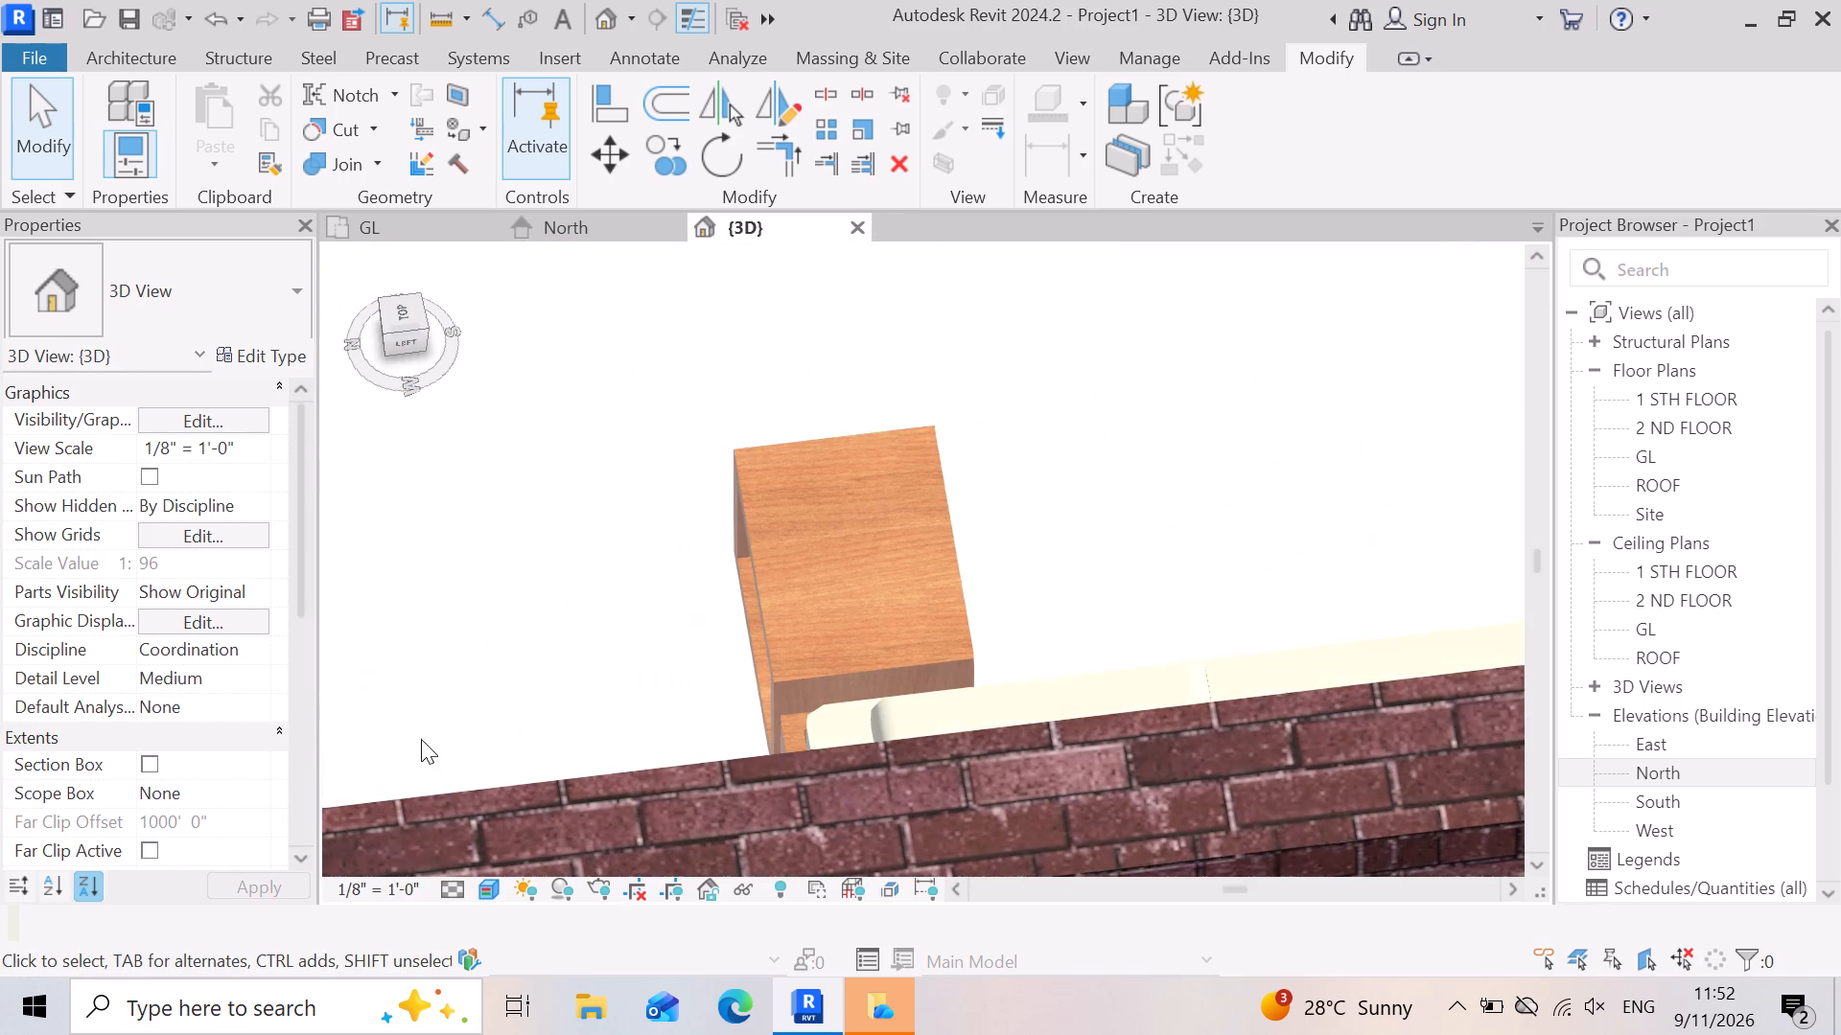
scroll(626, 565, "down", 7)
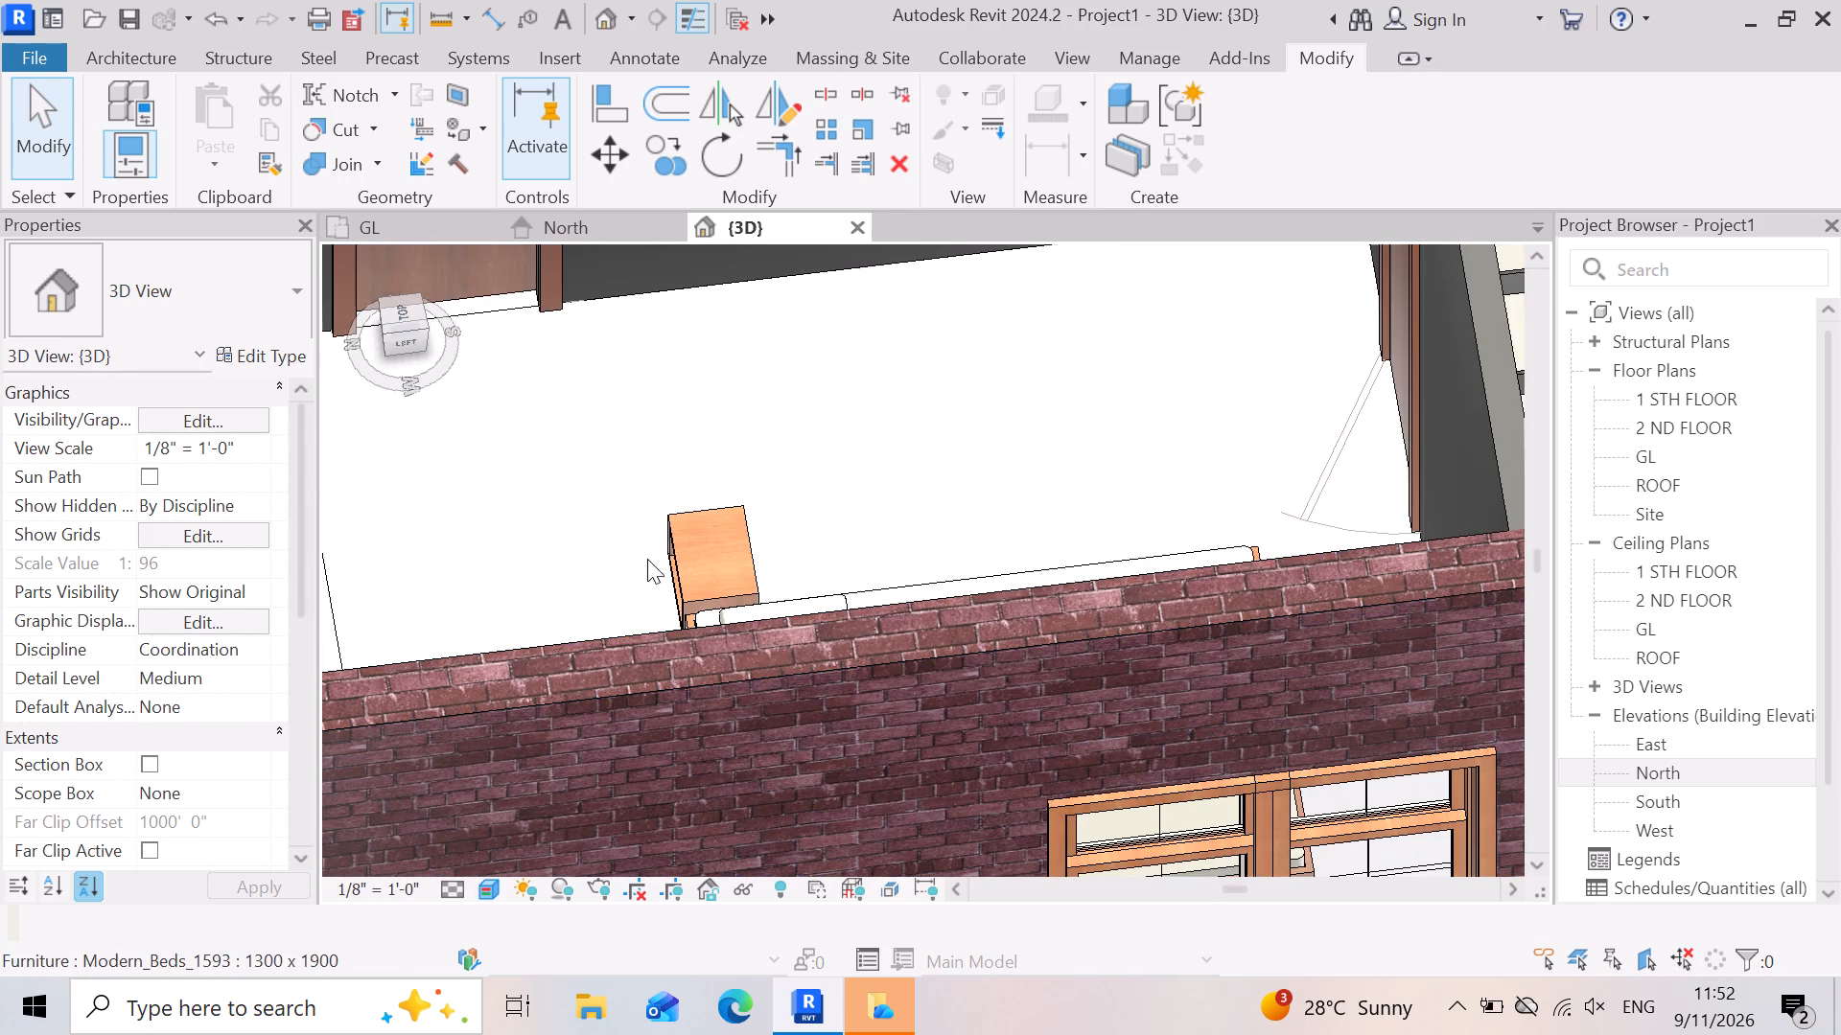
left_click(715, 560)
scroll(751, 522, "down", 3)
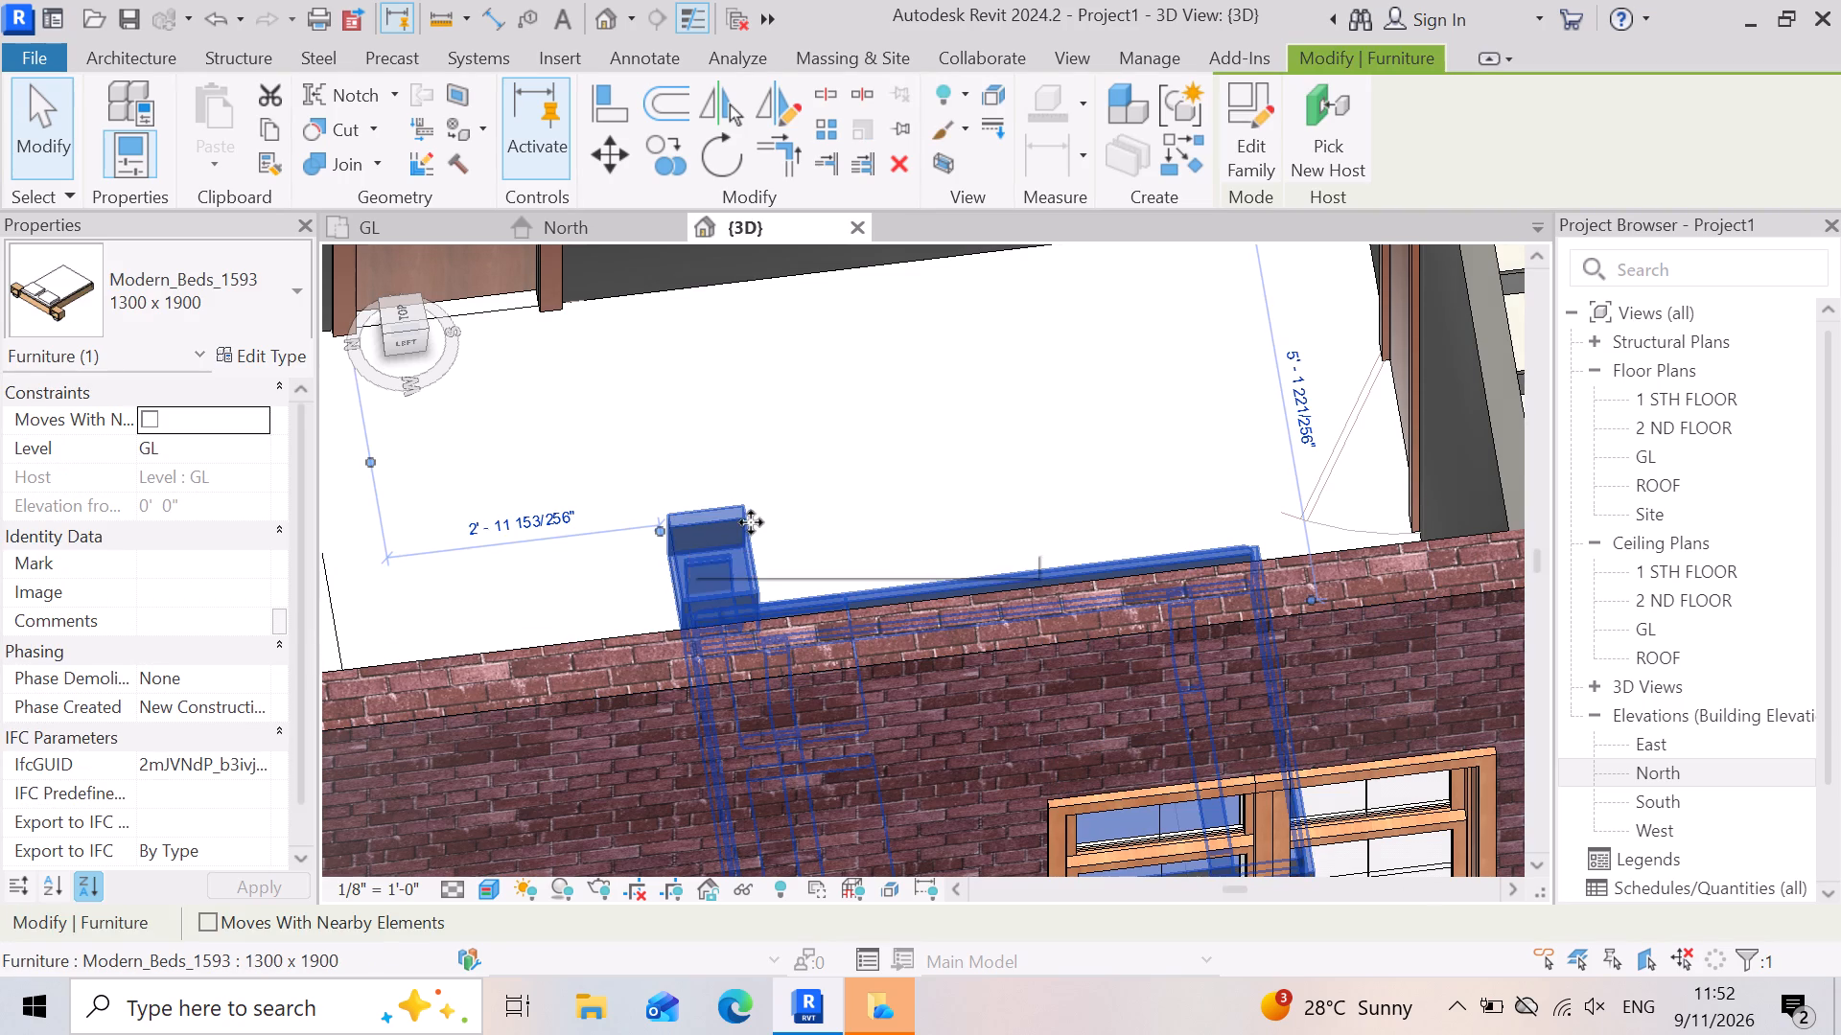
scroll(751, 522, "down", 2)
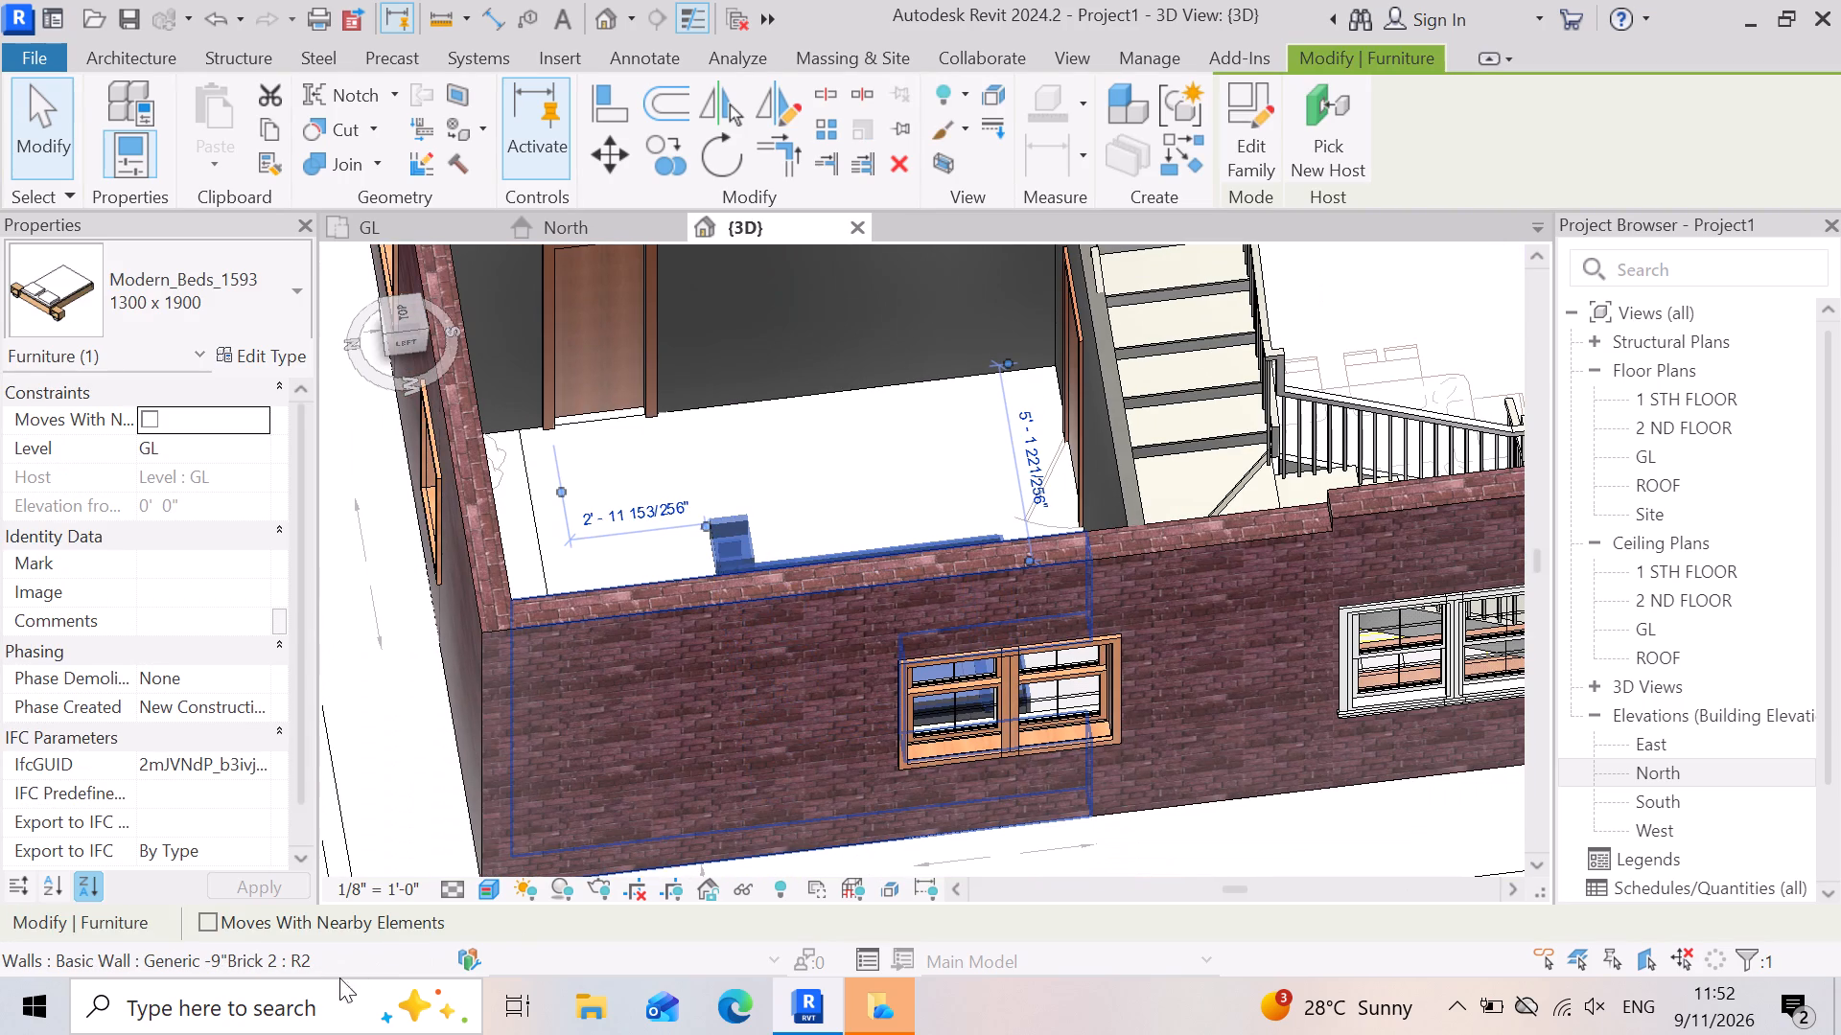
scroll(816, 792, "down", 4)
key("Escape")
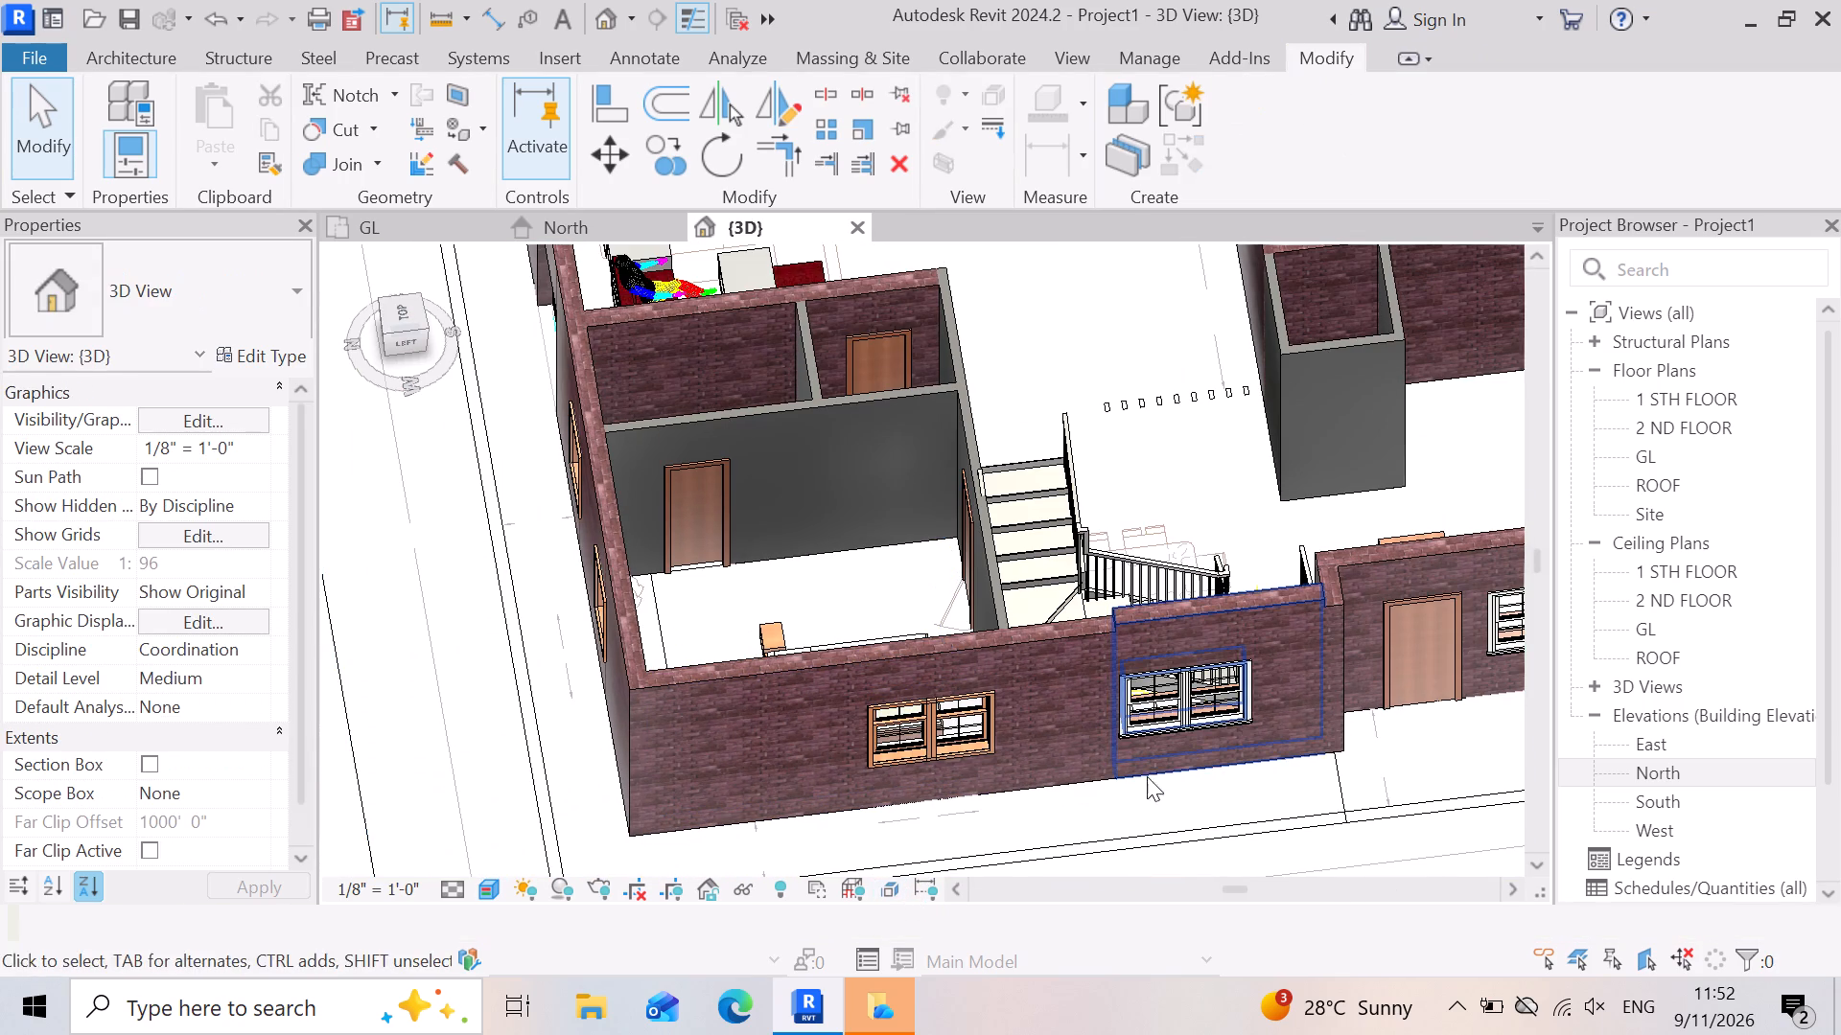
Nudge the Modern_Beds_1593 bed along the guest bedroom's exterior brick wall, away from the partition beside the staircase.
right_click_drag(1108, 818, 990, 811, "shift")
middle_click_drag(1092, 811, 990, 811, "shift")
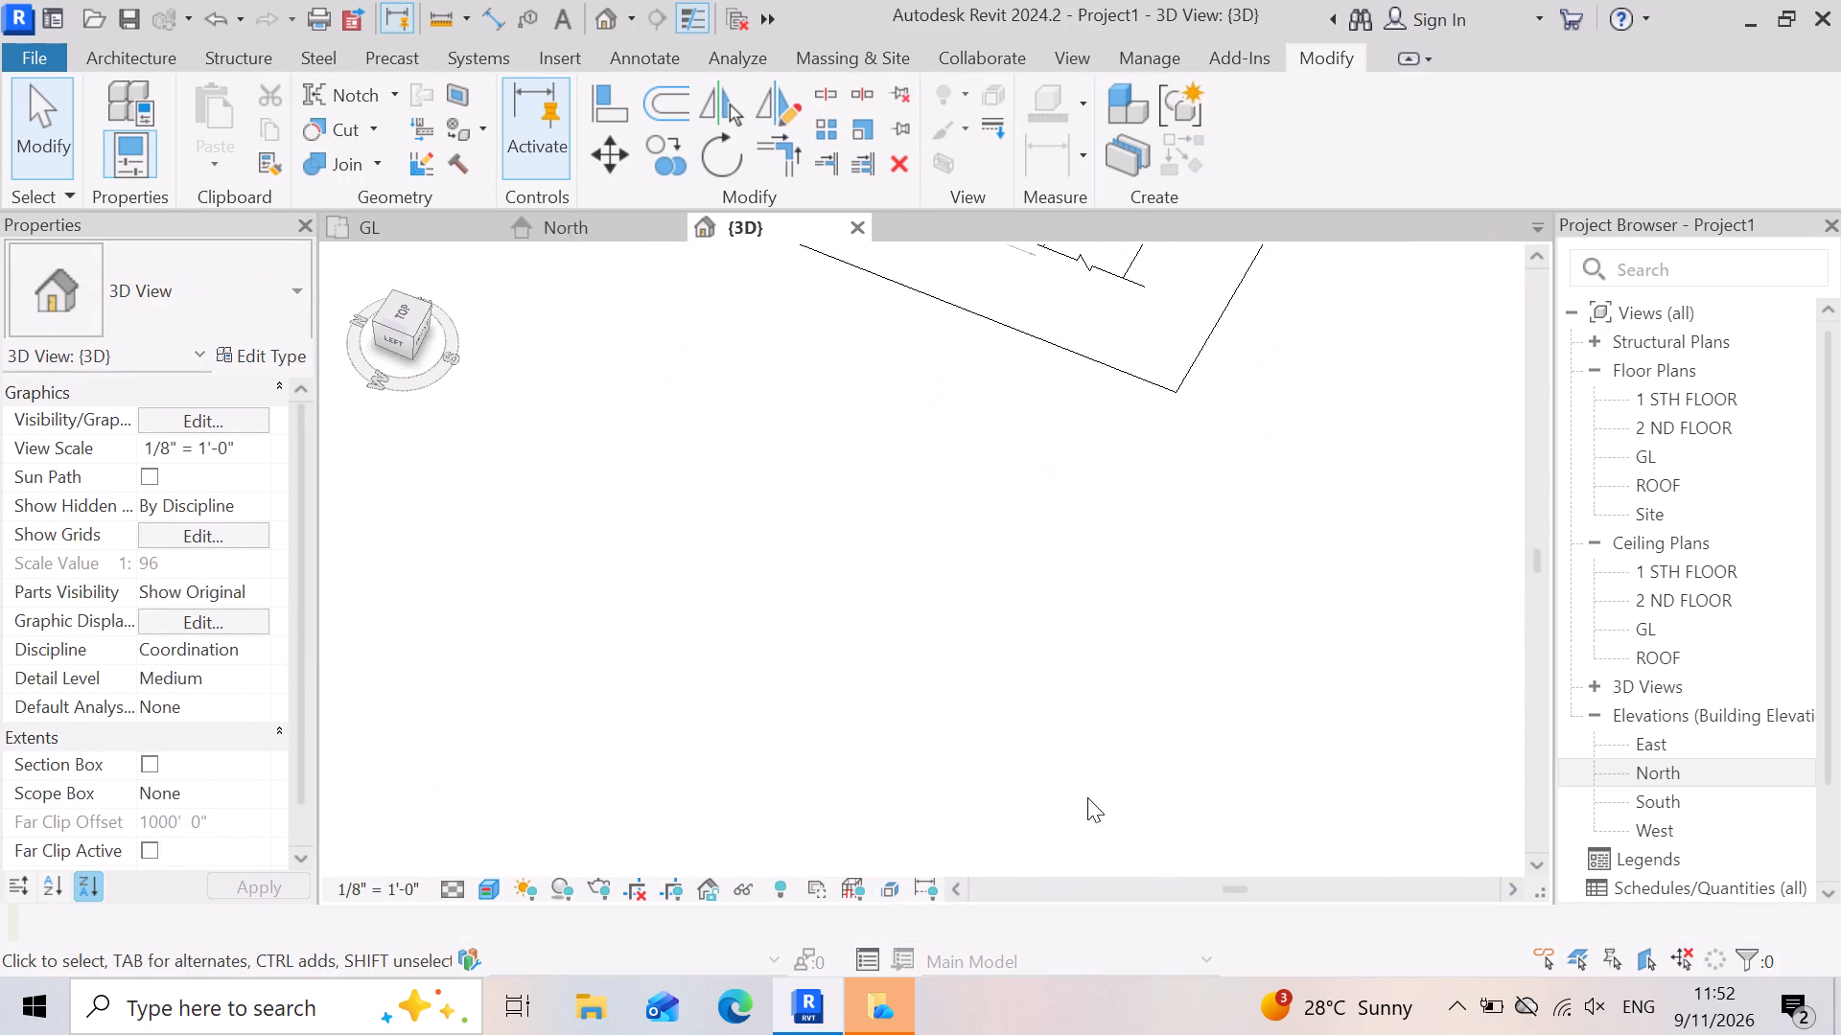
scroll(1116, 795, "down", 12)
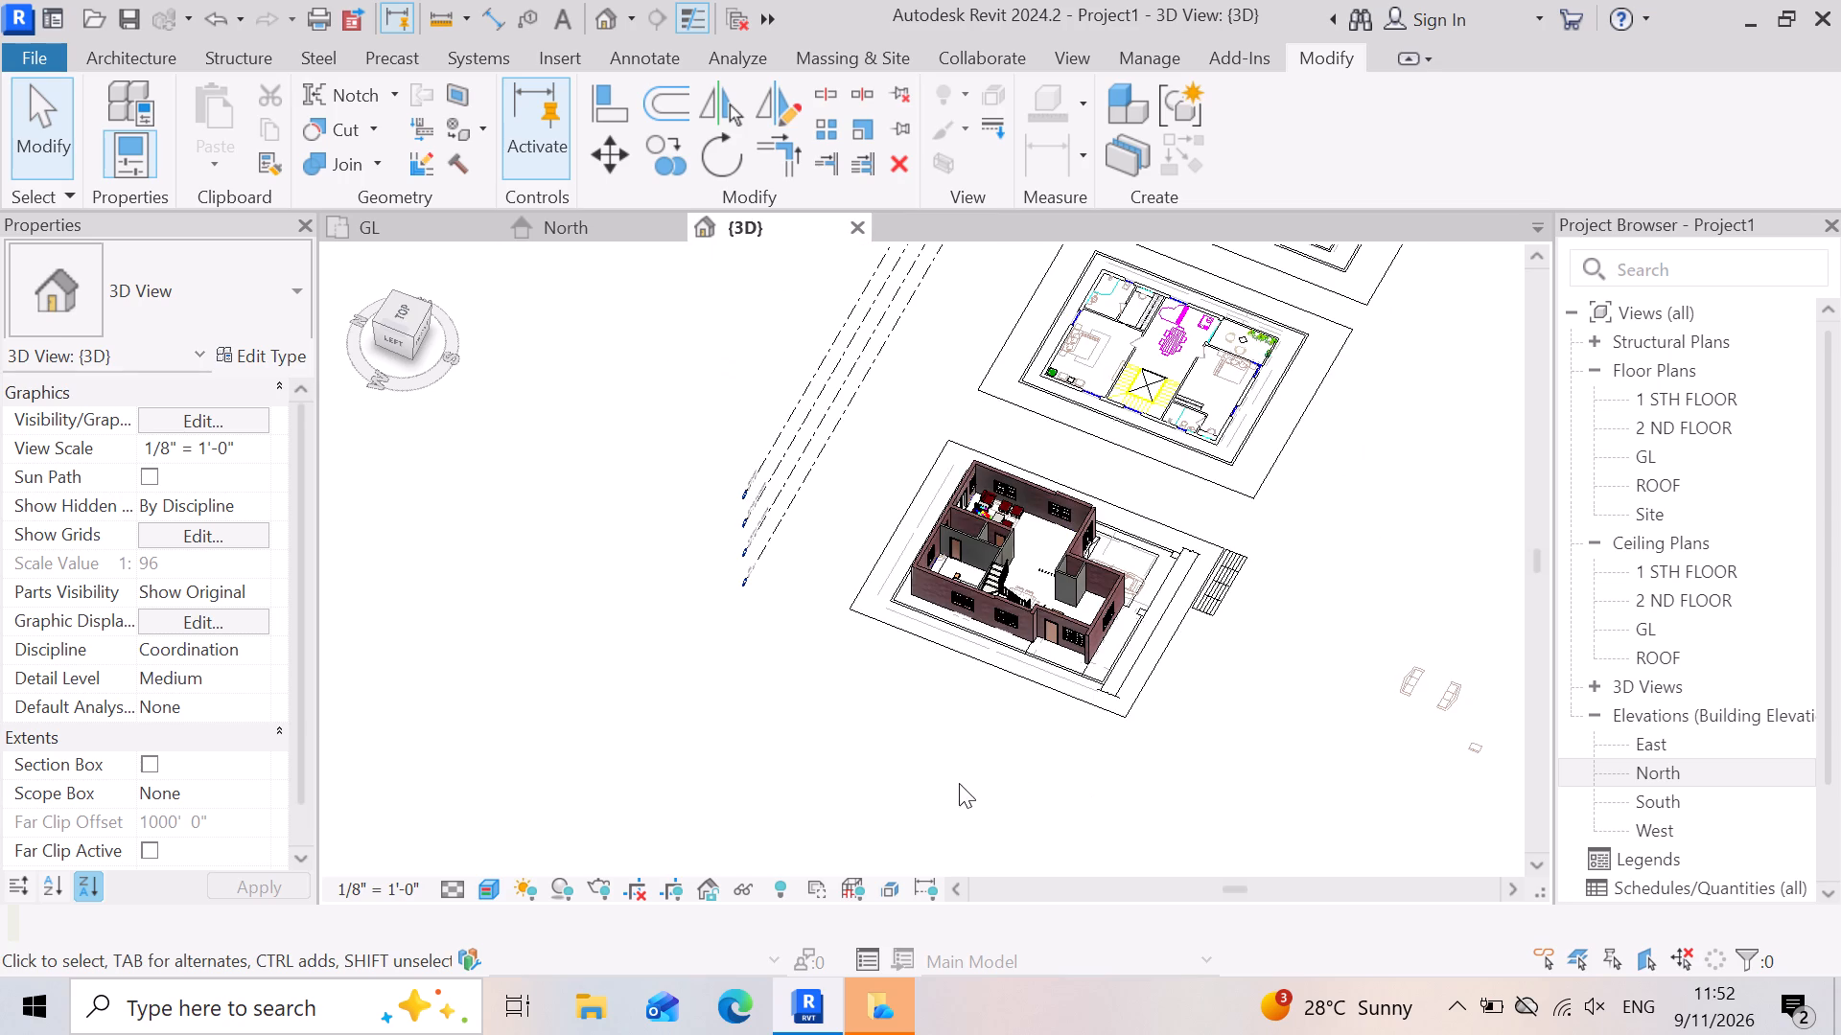
right_click_drag(960, 769, 809, 716)
middle_click_drag(948, 765, 809, 716, "shift")
scroll(851, 737, "up", 1, "shift")
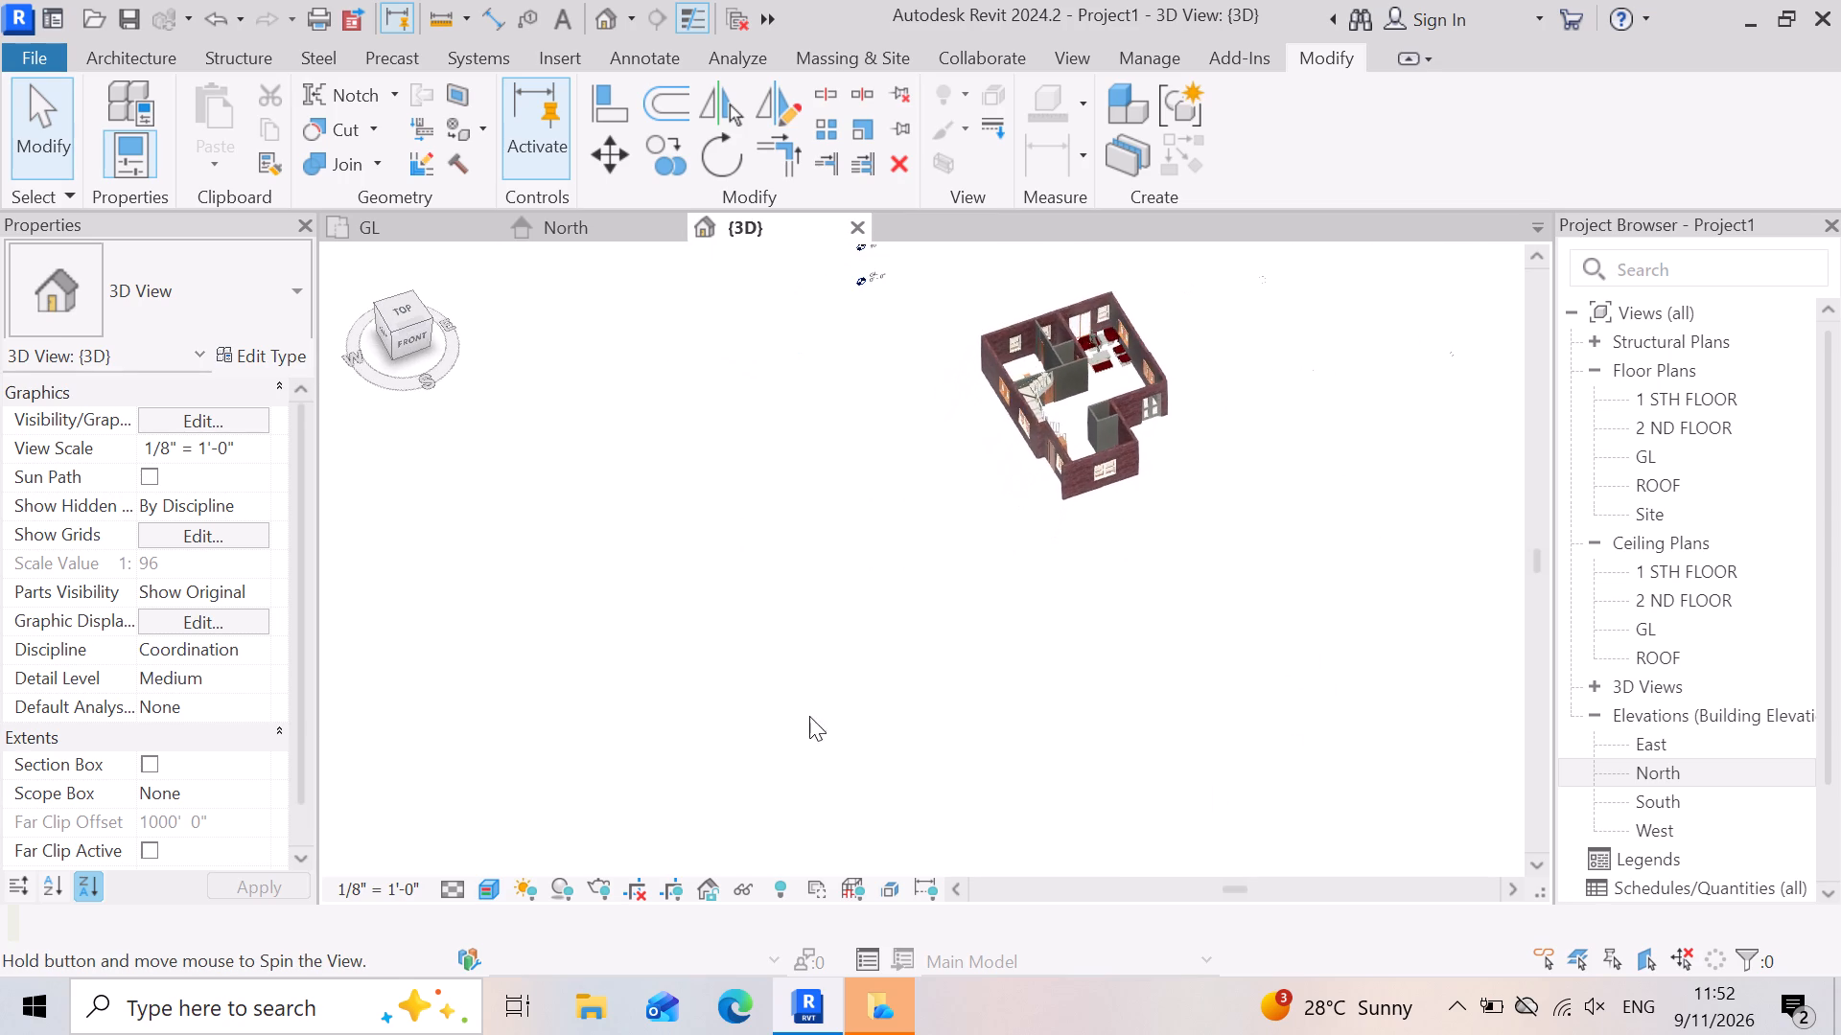
right_click_drag(809, 716, 810, 716)
scroll(1178, 687, "down", 4)
scroll(1178, 545, "up", 13)
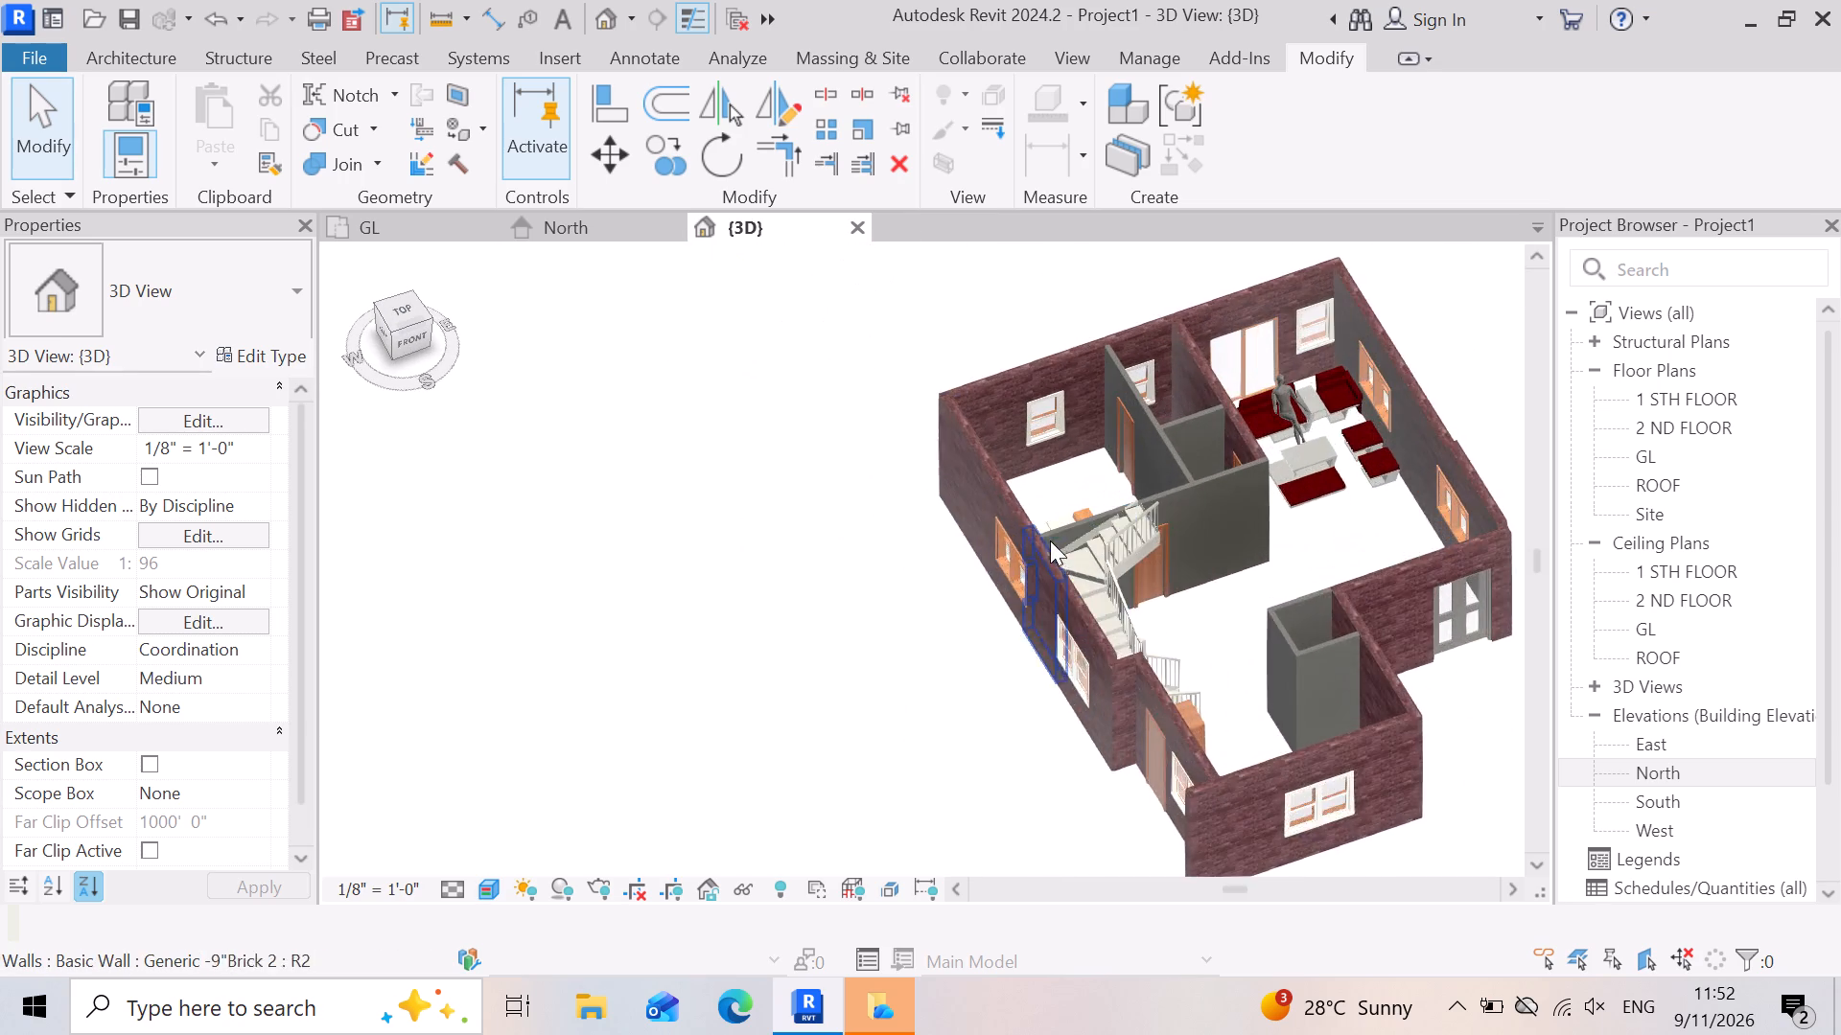
scroll(1050, 540, "up", 6)
scroll(1117, 576, "down", 4)
scroll(1076, 542, "up", 2)
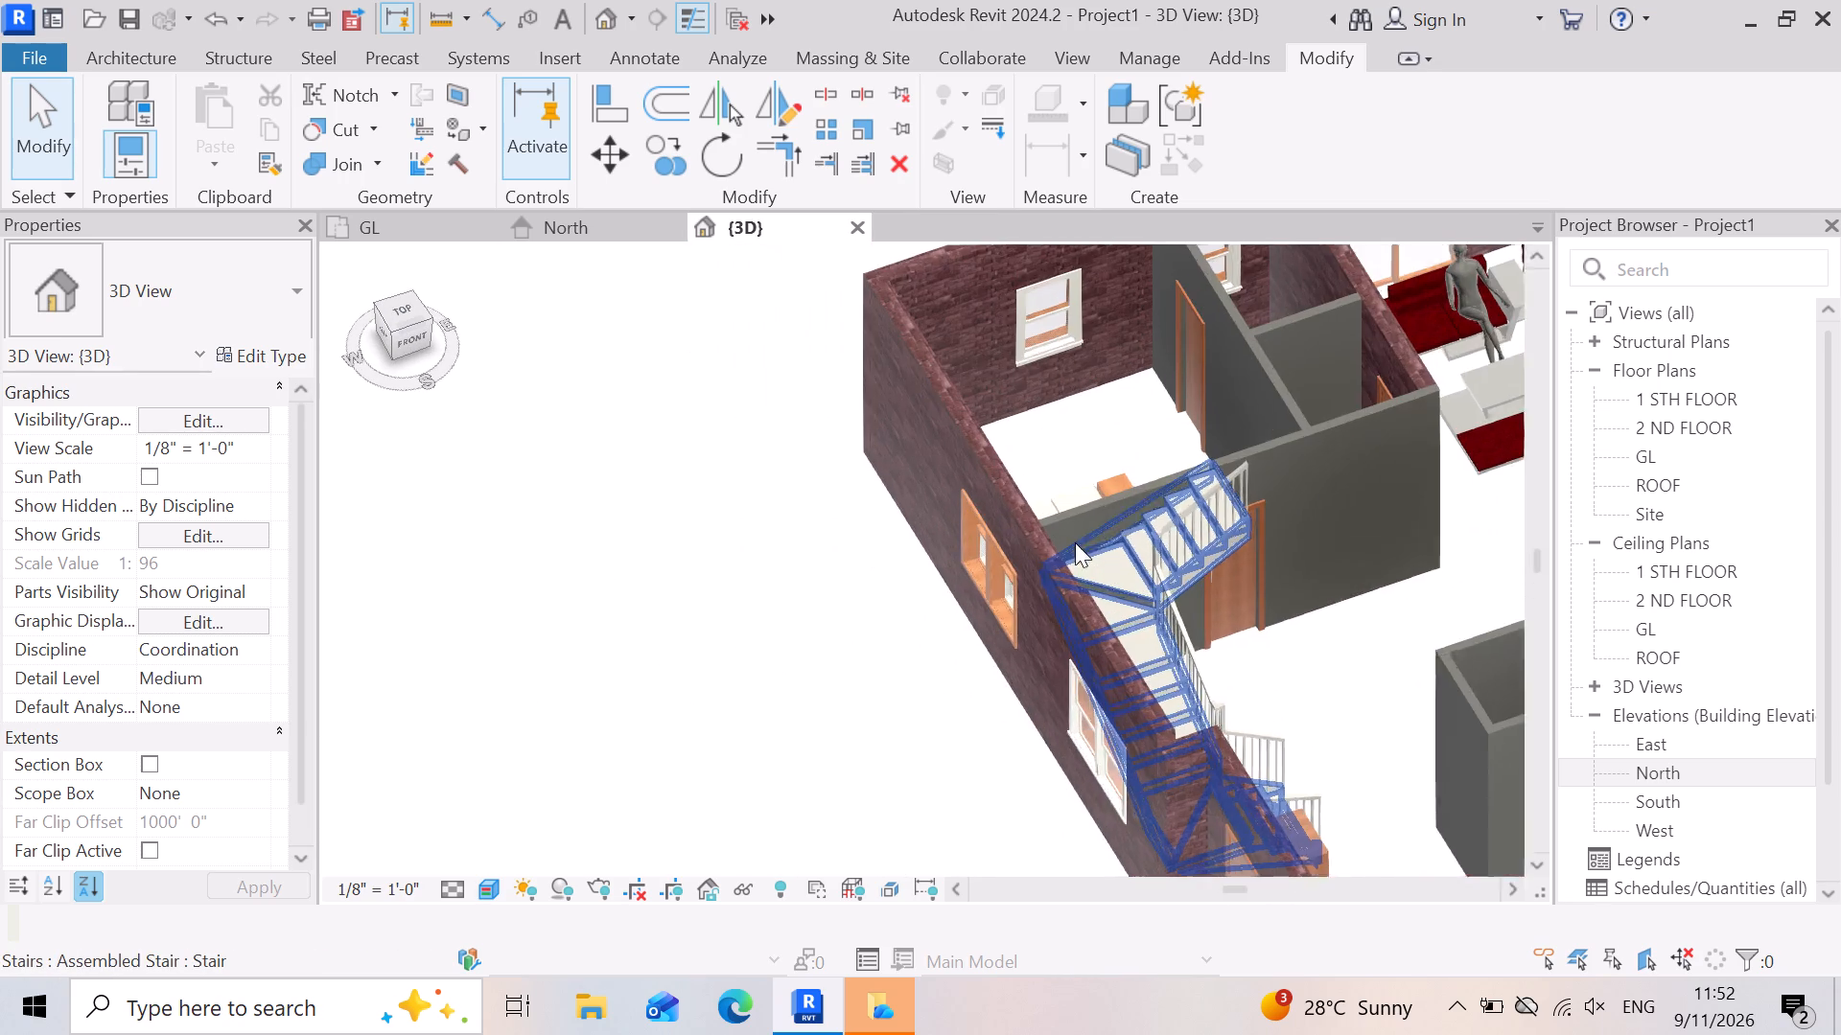
scroll(1075, 542, "up", 9)
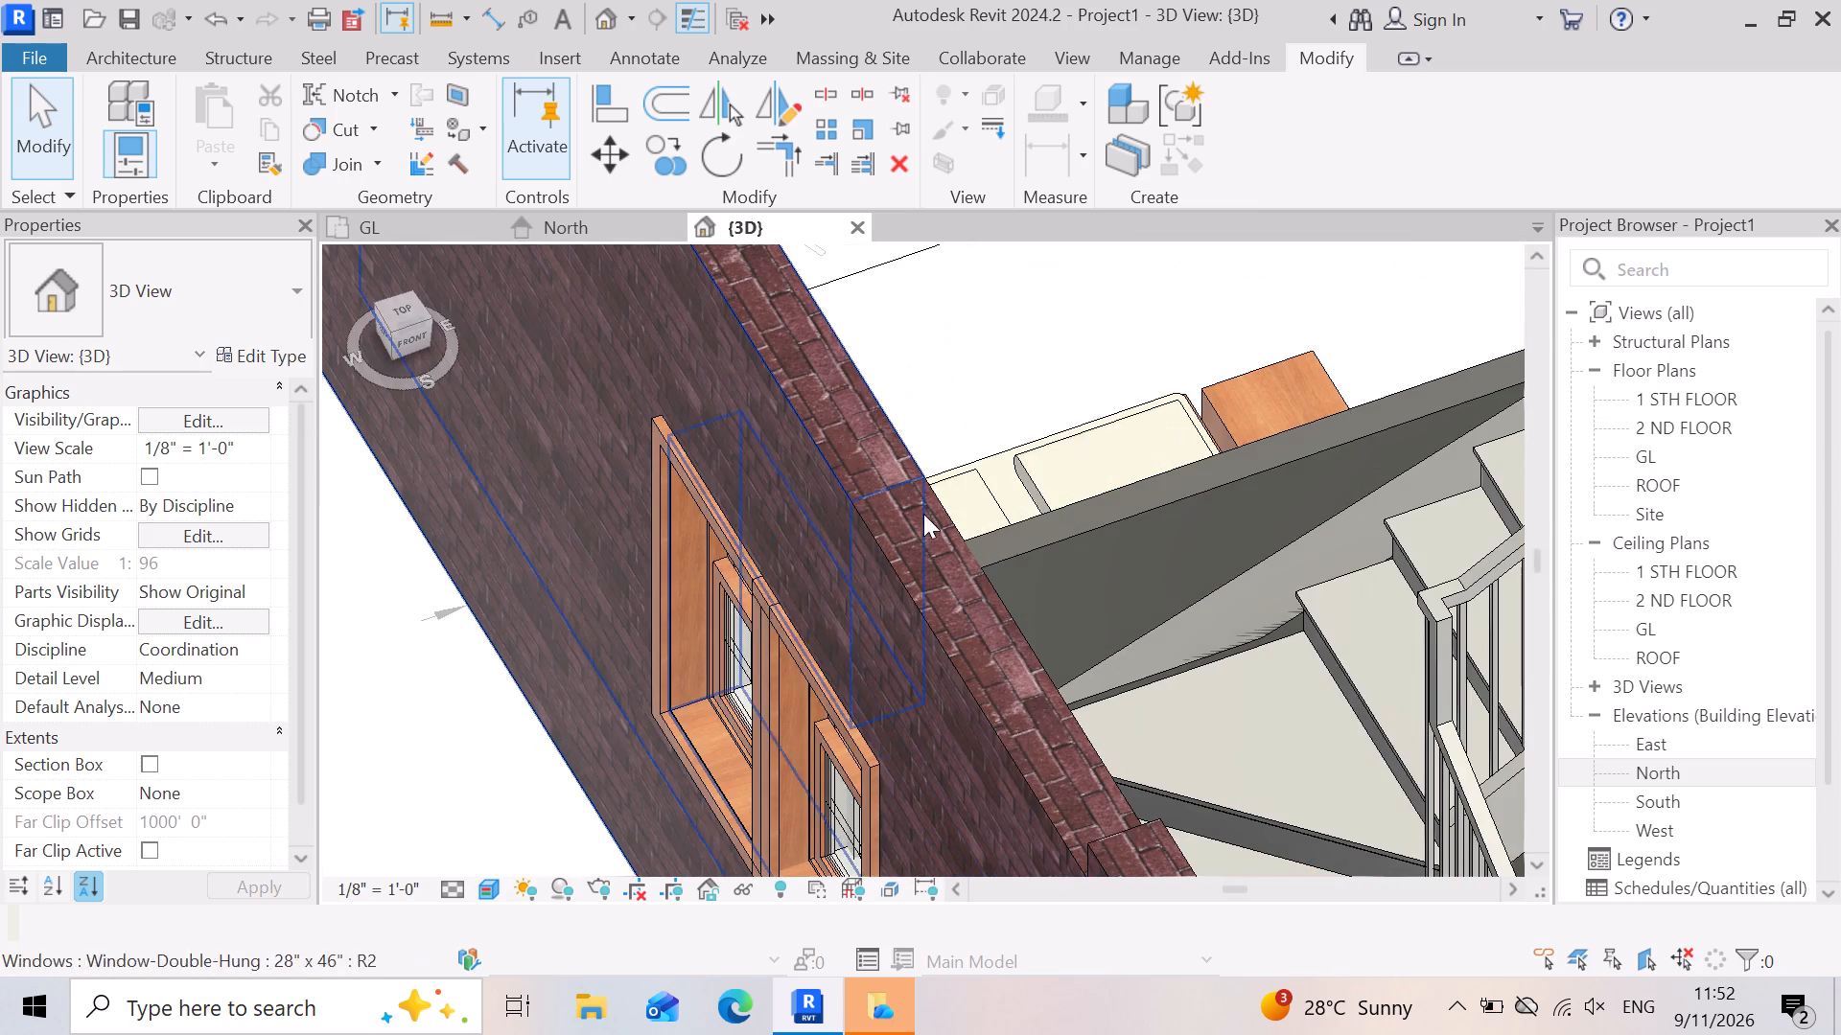
left_click(1332, 366)
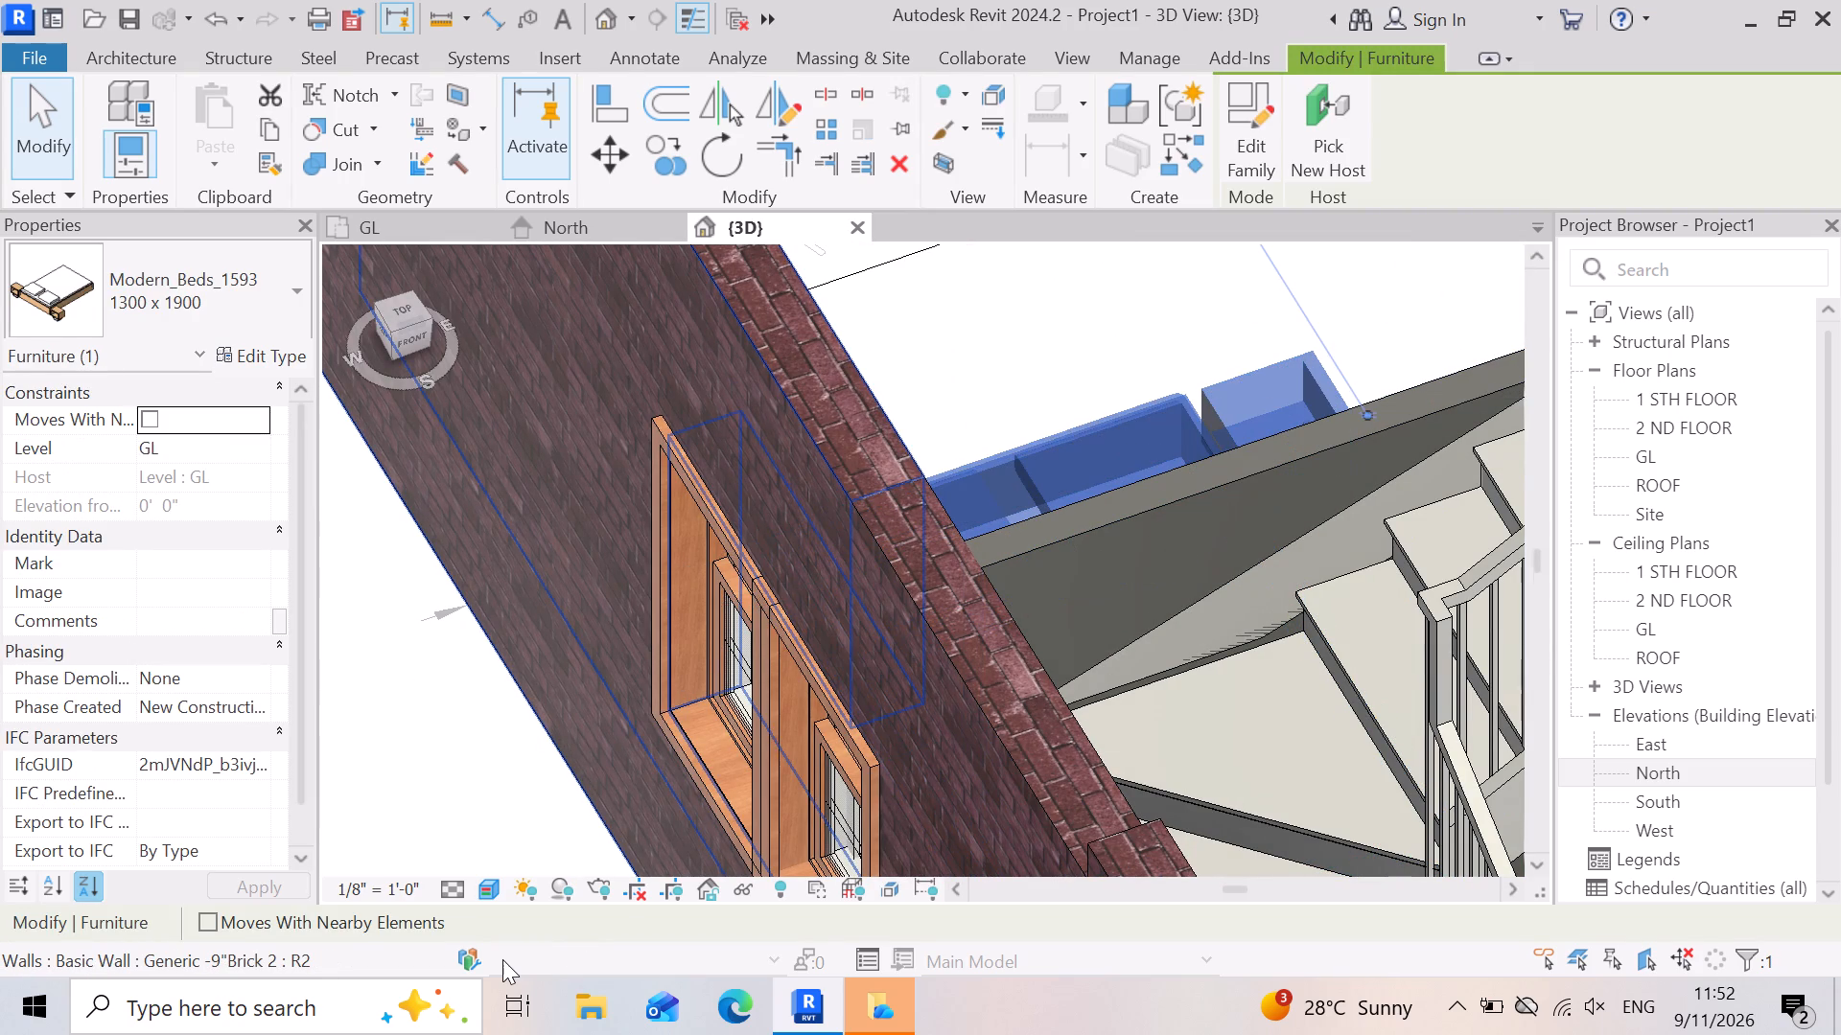
key("Up")
key("Up")
key("Up")
key("Up")
key("Up")
key("Up")
key("Up")
key("Up")
key("Up")
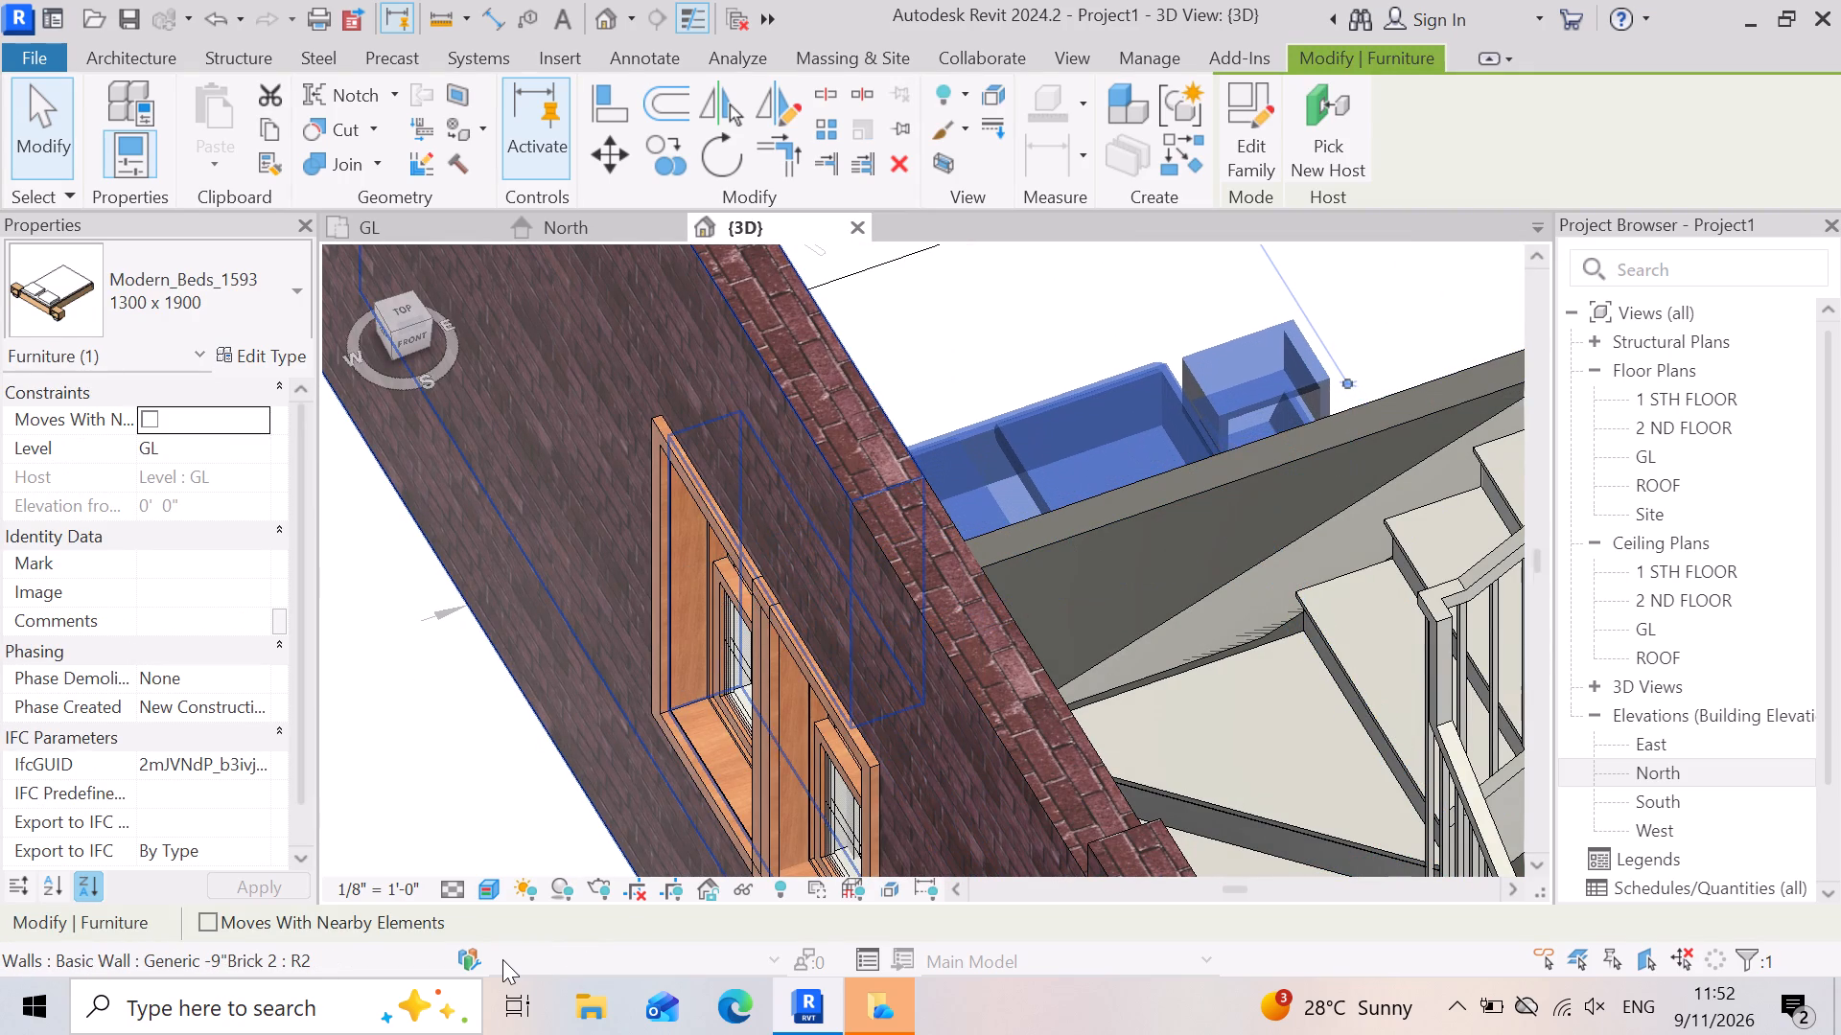
key("Up")
key("Up")
key("Up")
key("Up")
key("Up")
key("Up")
key("Up")
key("Up")
key("Up")
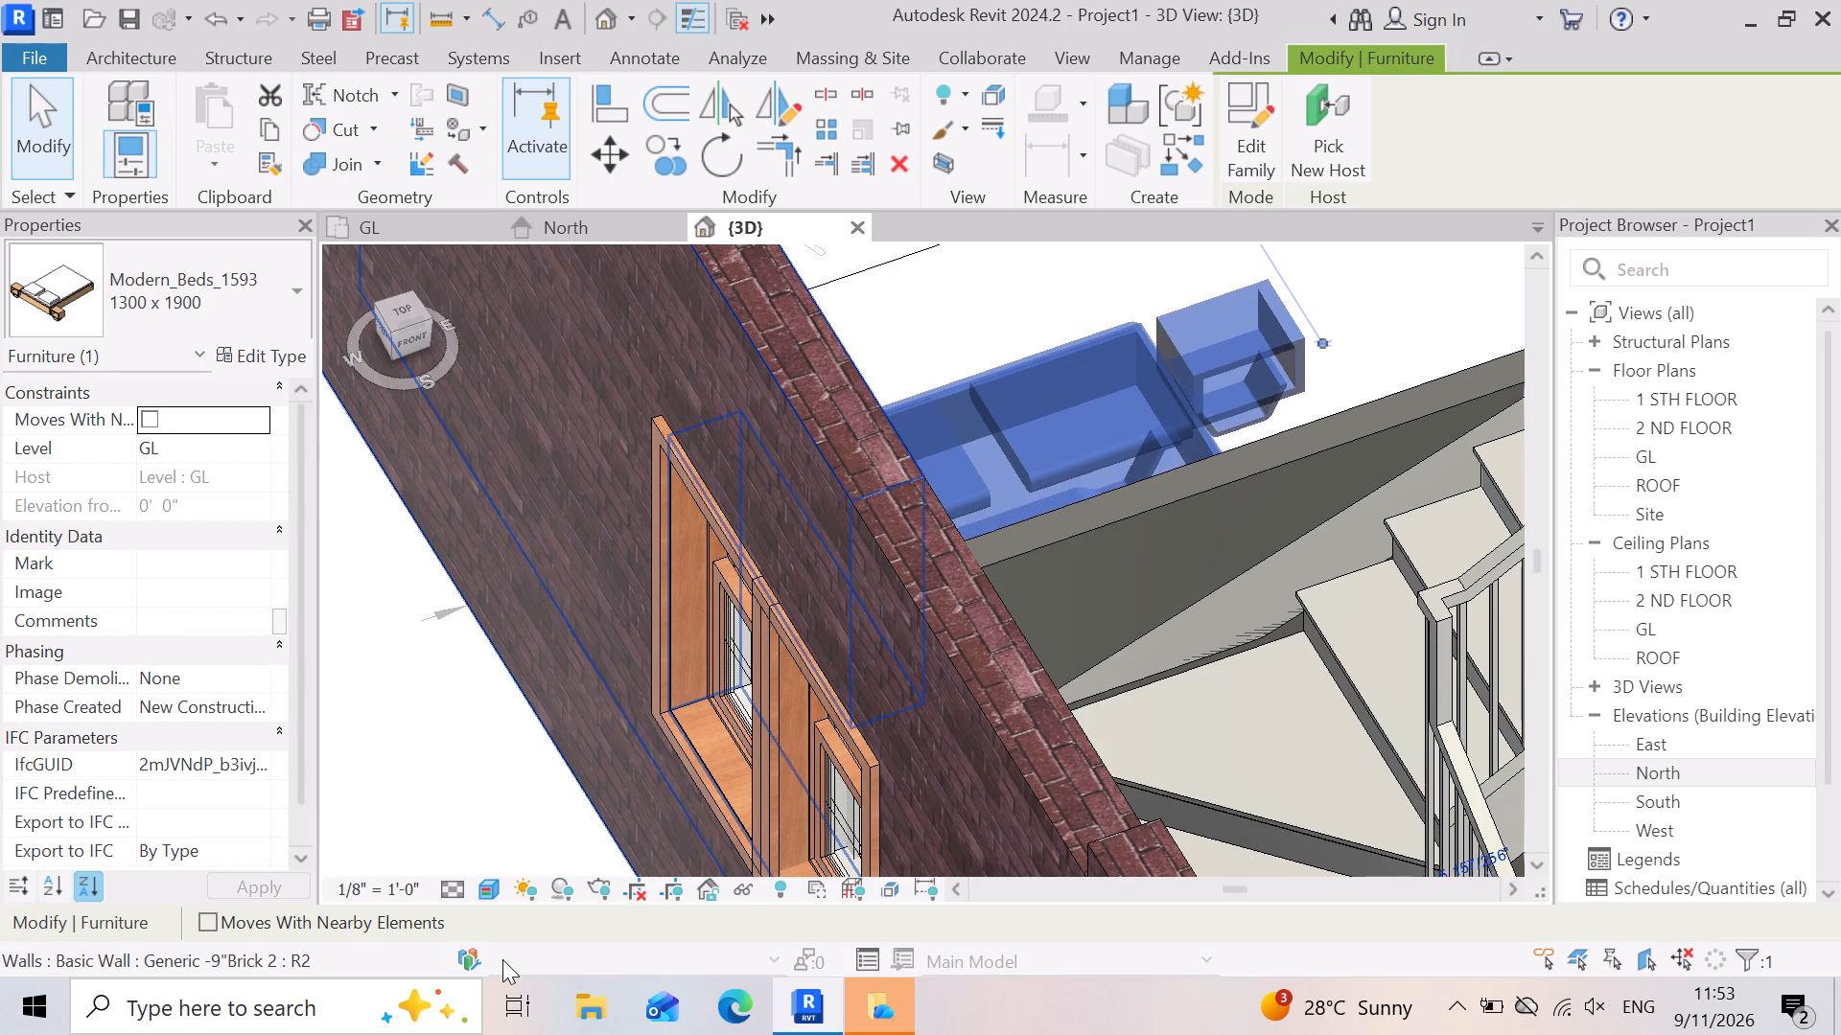
key("Up")
key("Up")
key("Up")
key("Up")
key("Up")
key("Up")
key("Up")
key("Up")
key("Up")
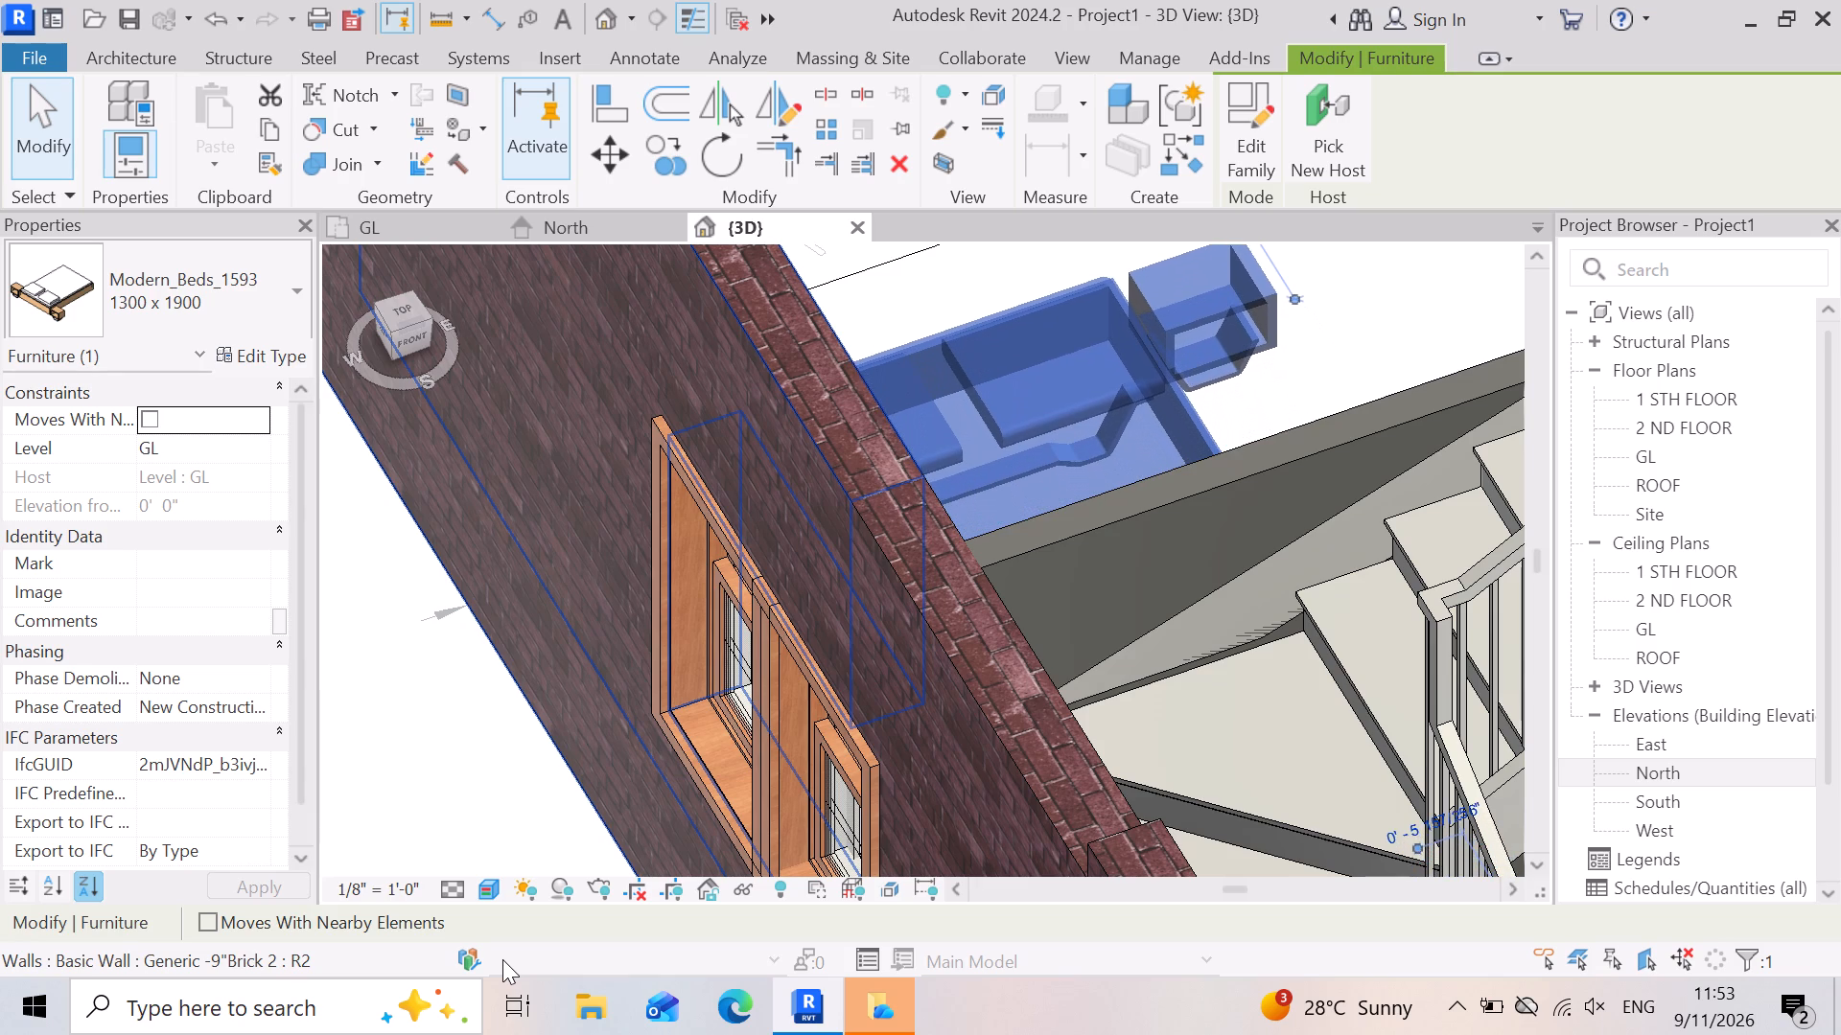
key("Up")
key("Up")
key("Up")
key("Up")
key("Up")
key("Up")
key("Up")
key("Up")
key("Up")
key("Up")
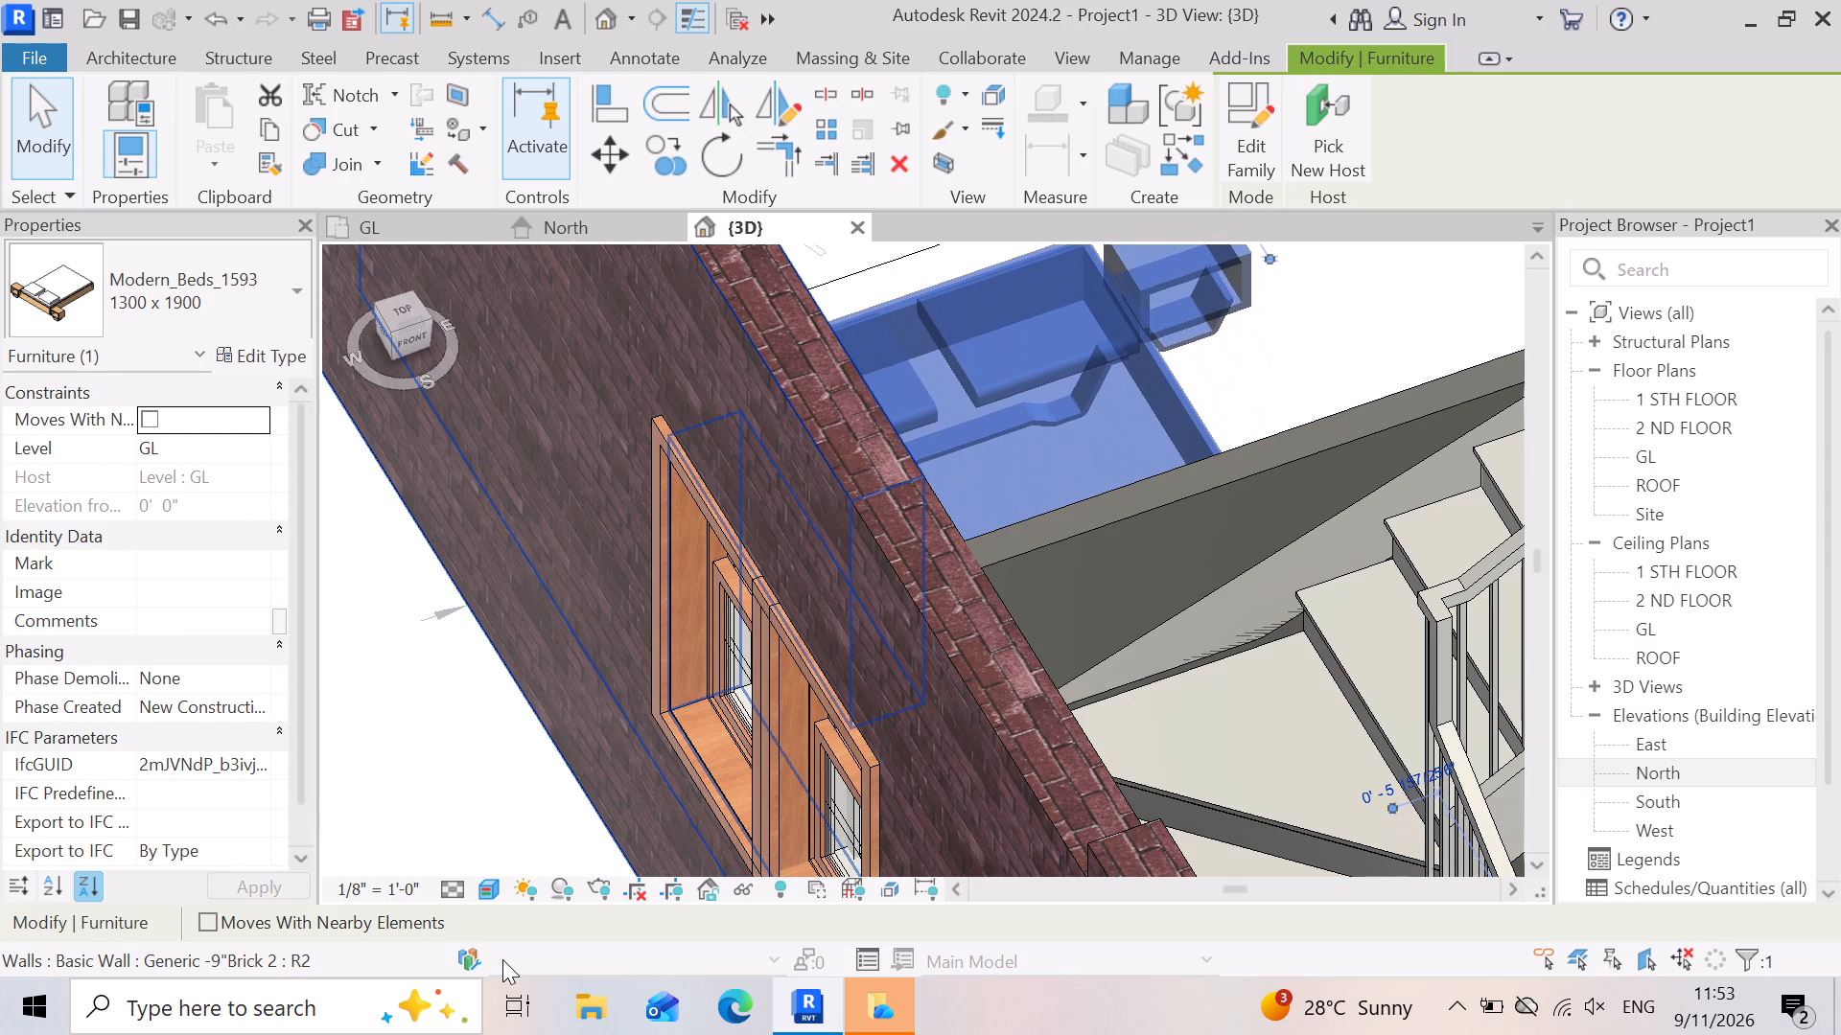
key("Up")
key("Up")
key("Up")
key("Up")
key("Up")
key("Up")
key("Up")
key("Up")
key("Up")
key("Up")
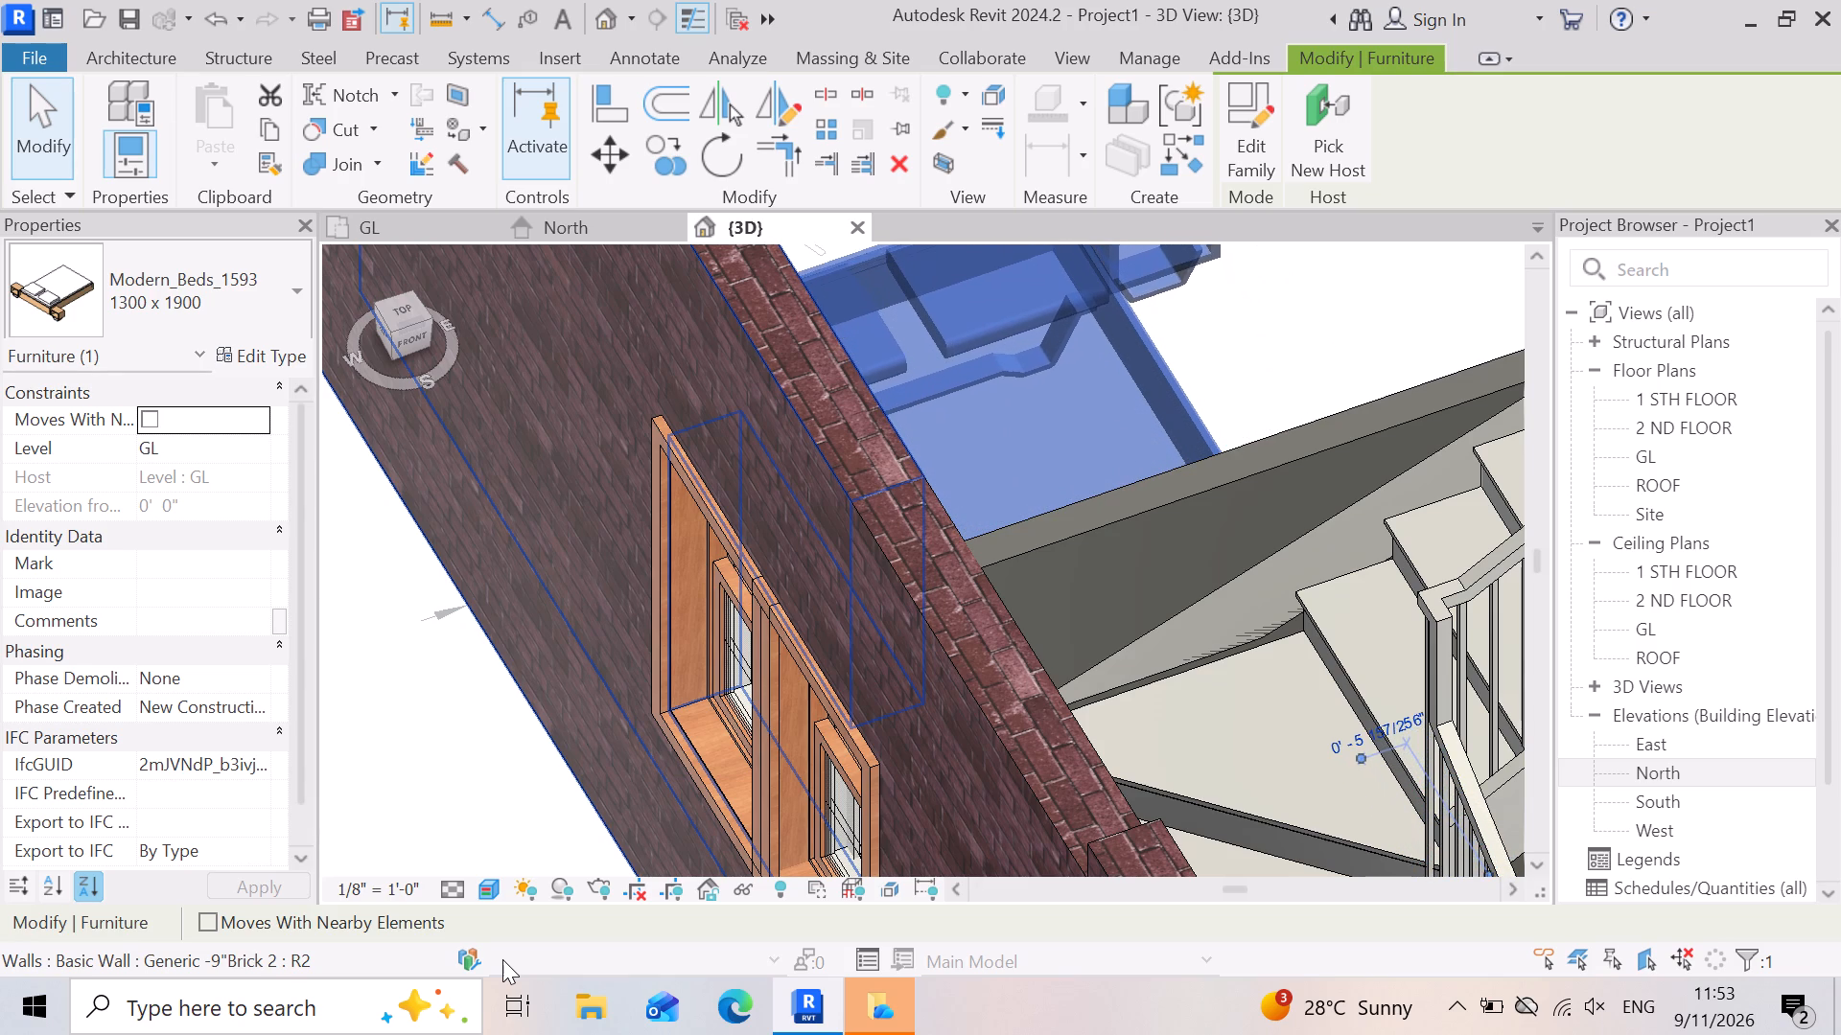
key("Up")
key("Up")
key("Up")
key("Up")
key("Up")
key("Up")
key("Up")
key("Up")
key("Up")
key("Up")
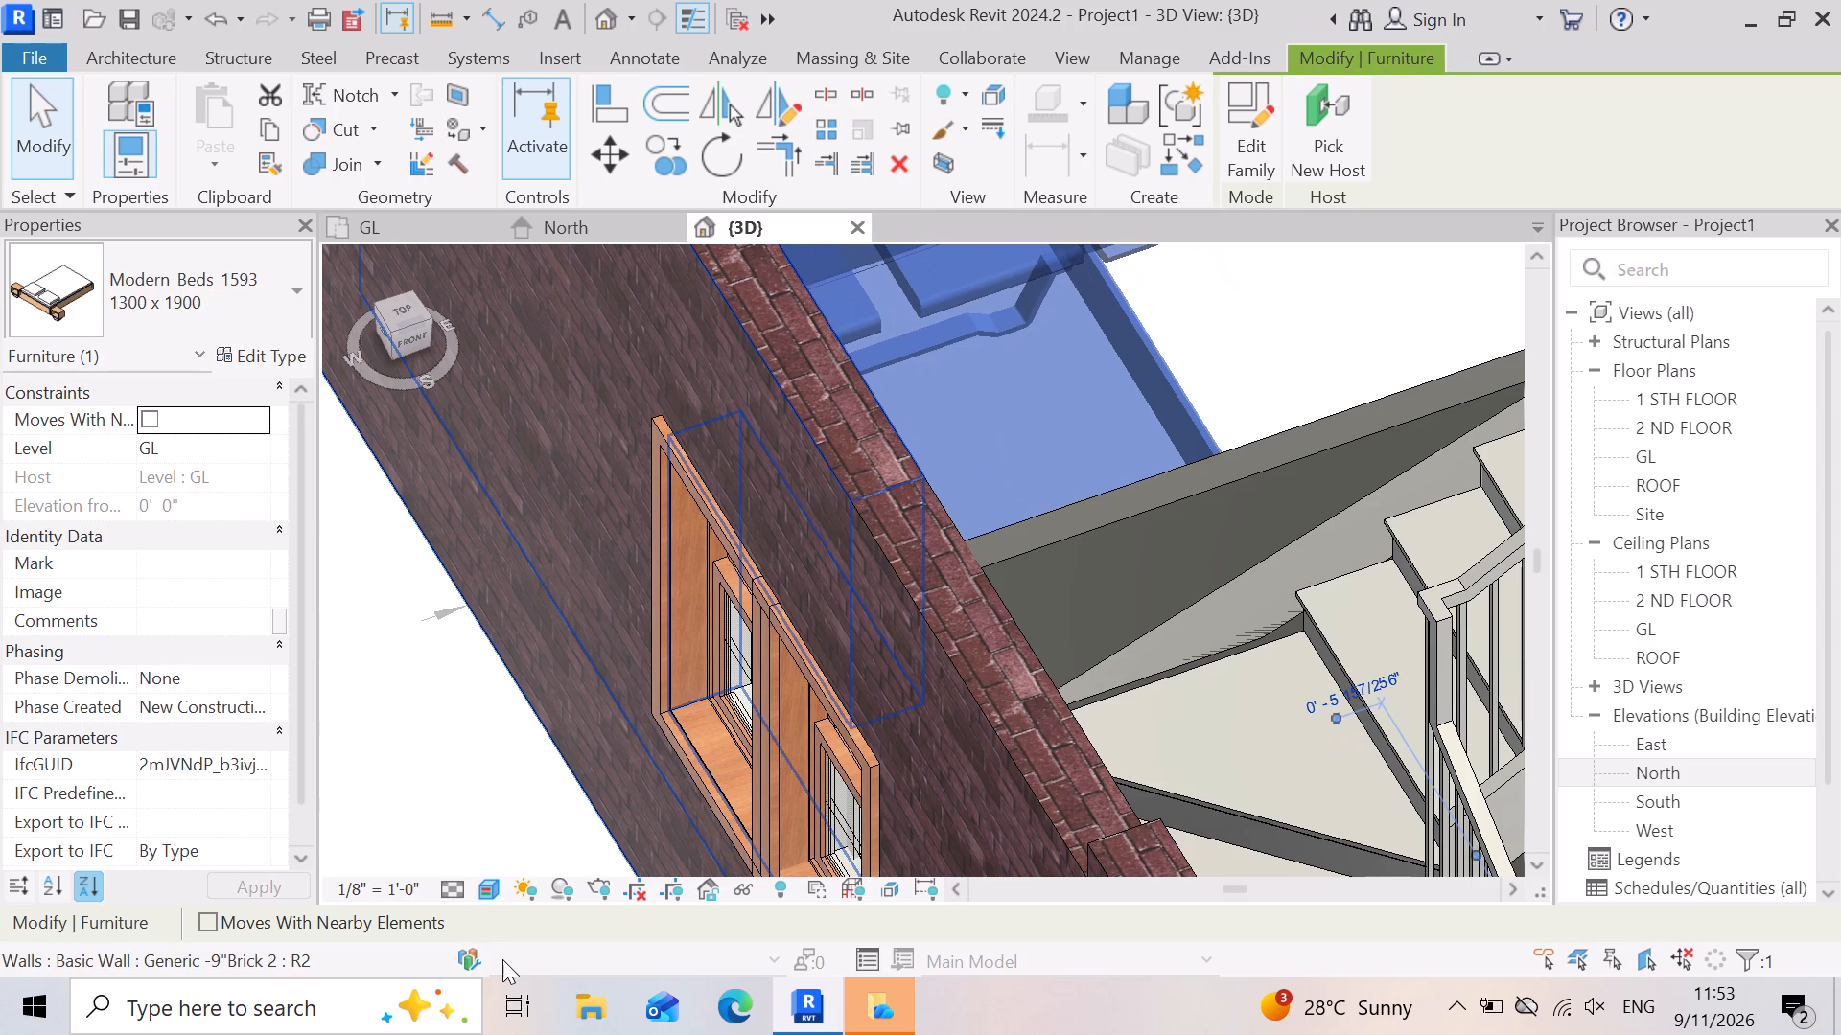
key("Up")
key("Up")
key("Up")
key("Up")
key("Up")
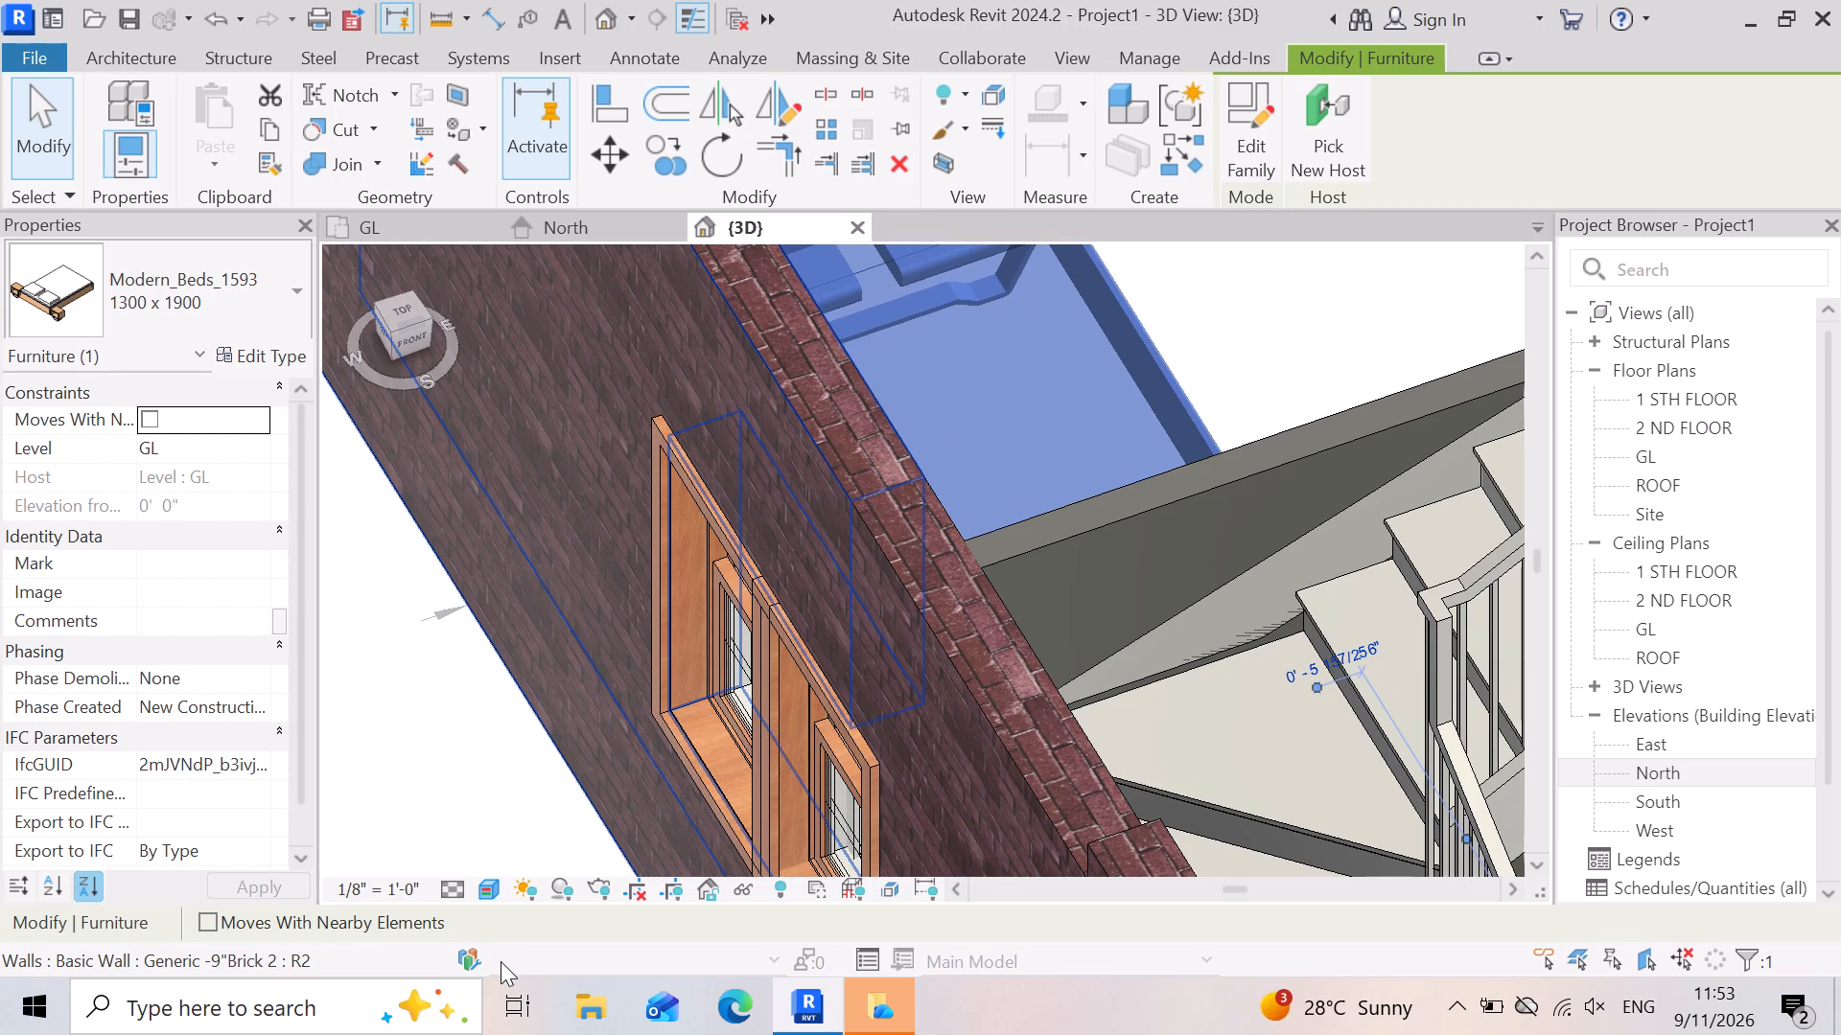
left_click(1397, 346)
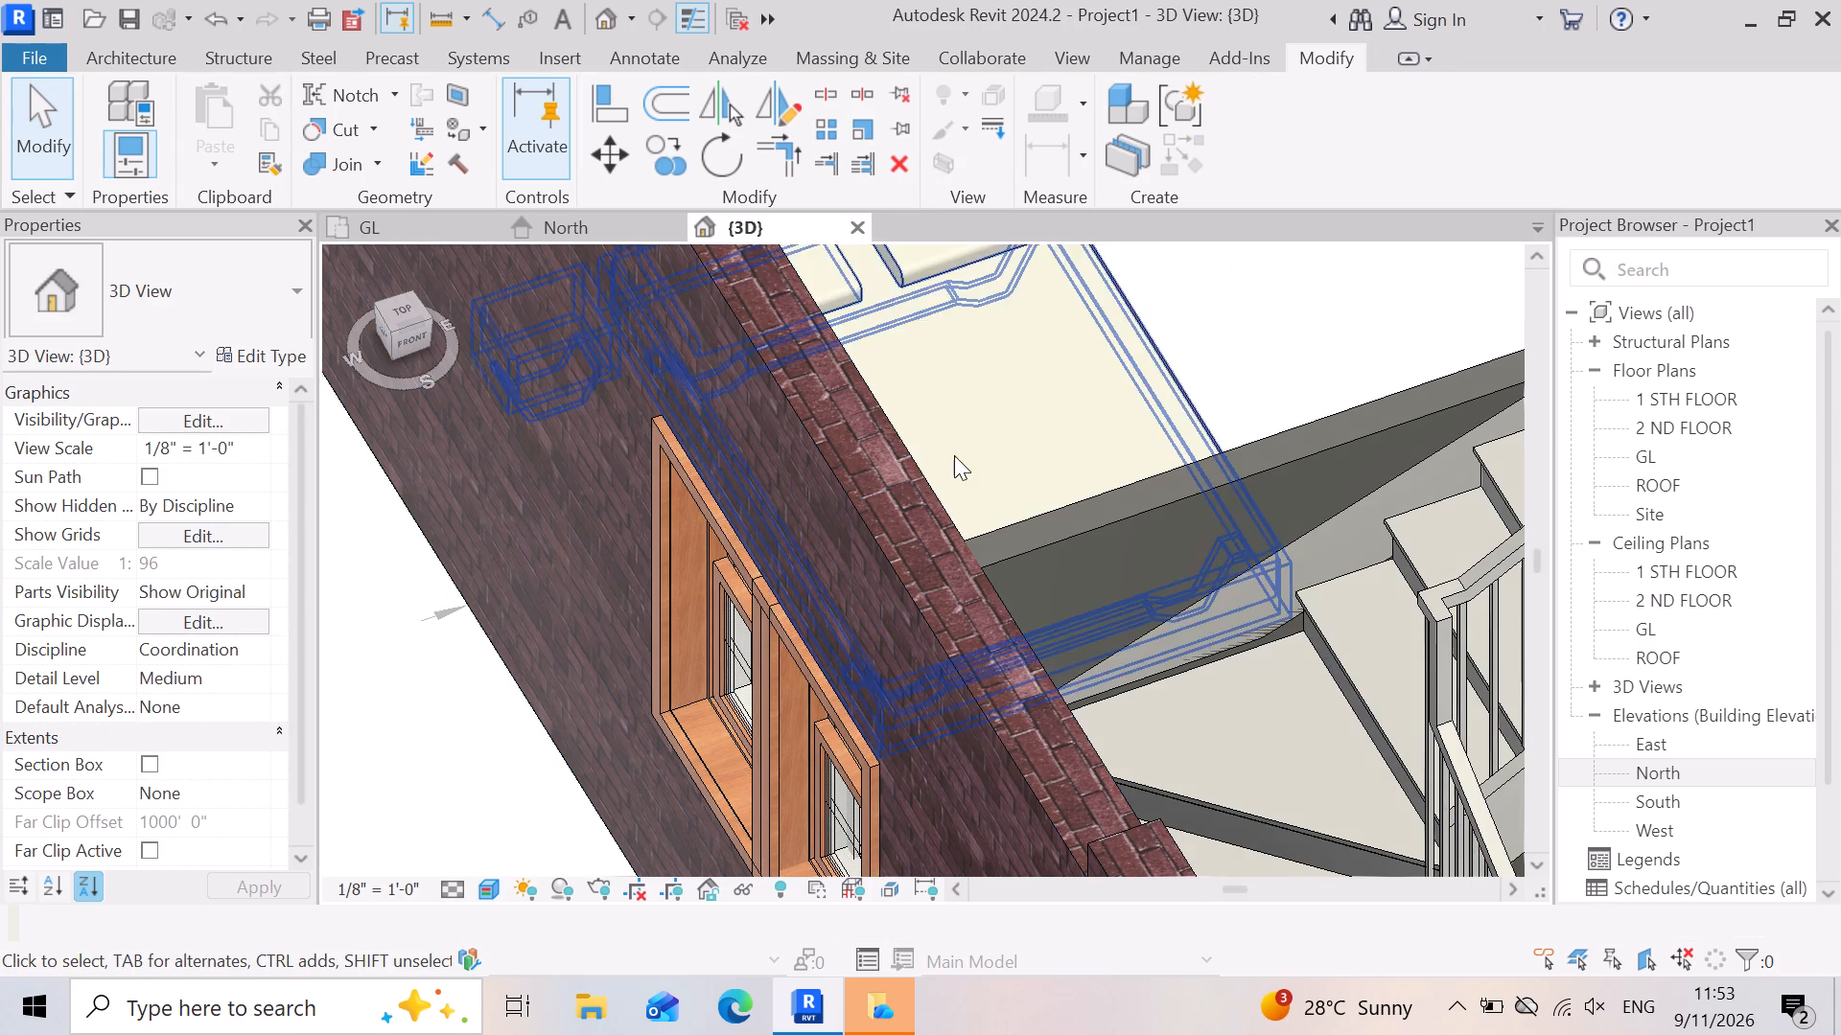
Try to nudge the guest bedroom bed farther from the partition beside the staircase.
scroll(954, 455, "down", 4)
scroll(1137, 358, "down", 4)
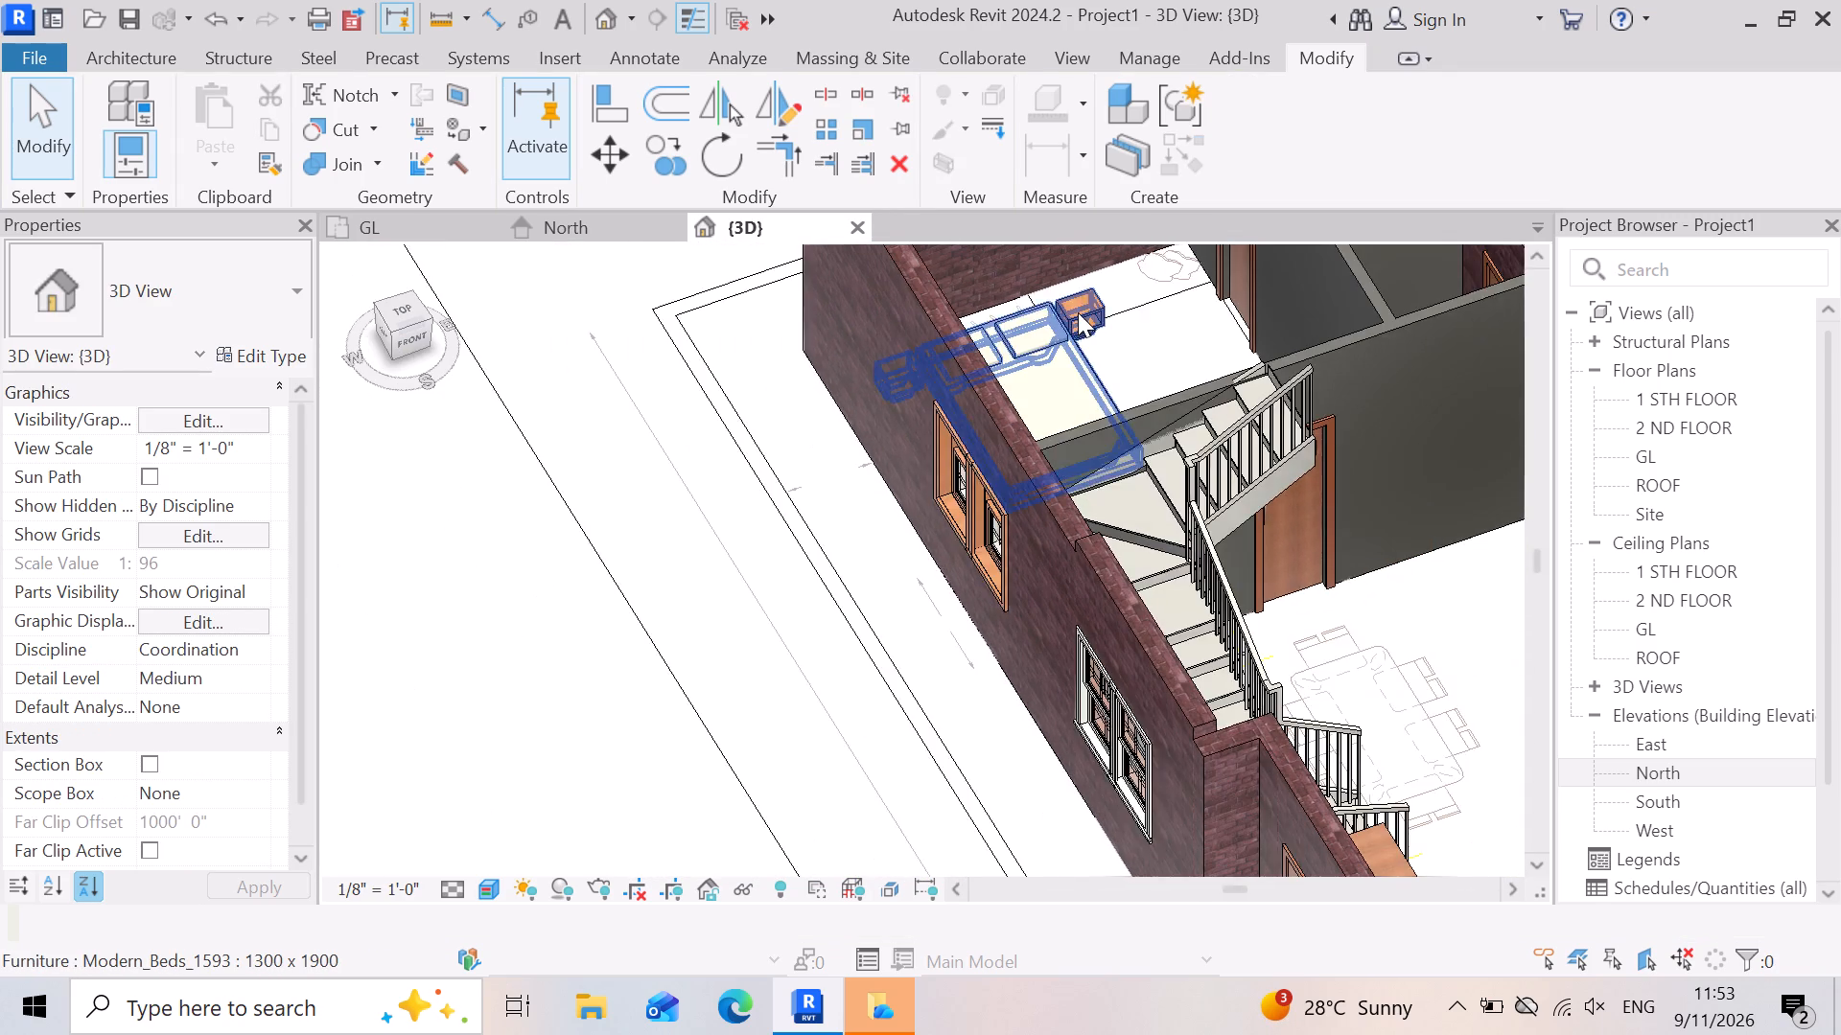
scroll(1078, 312, "up", 6)
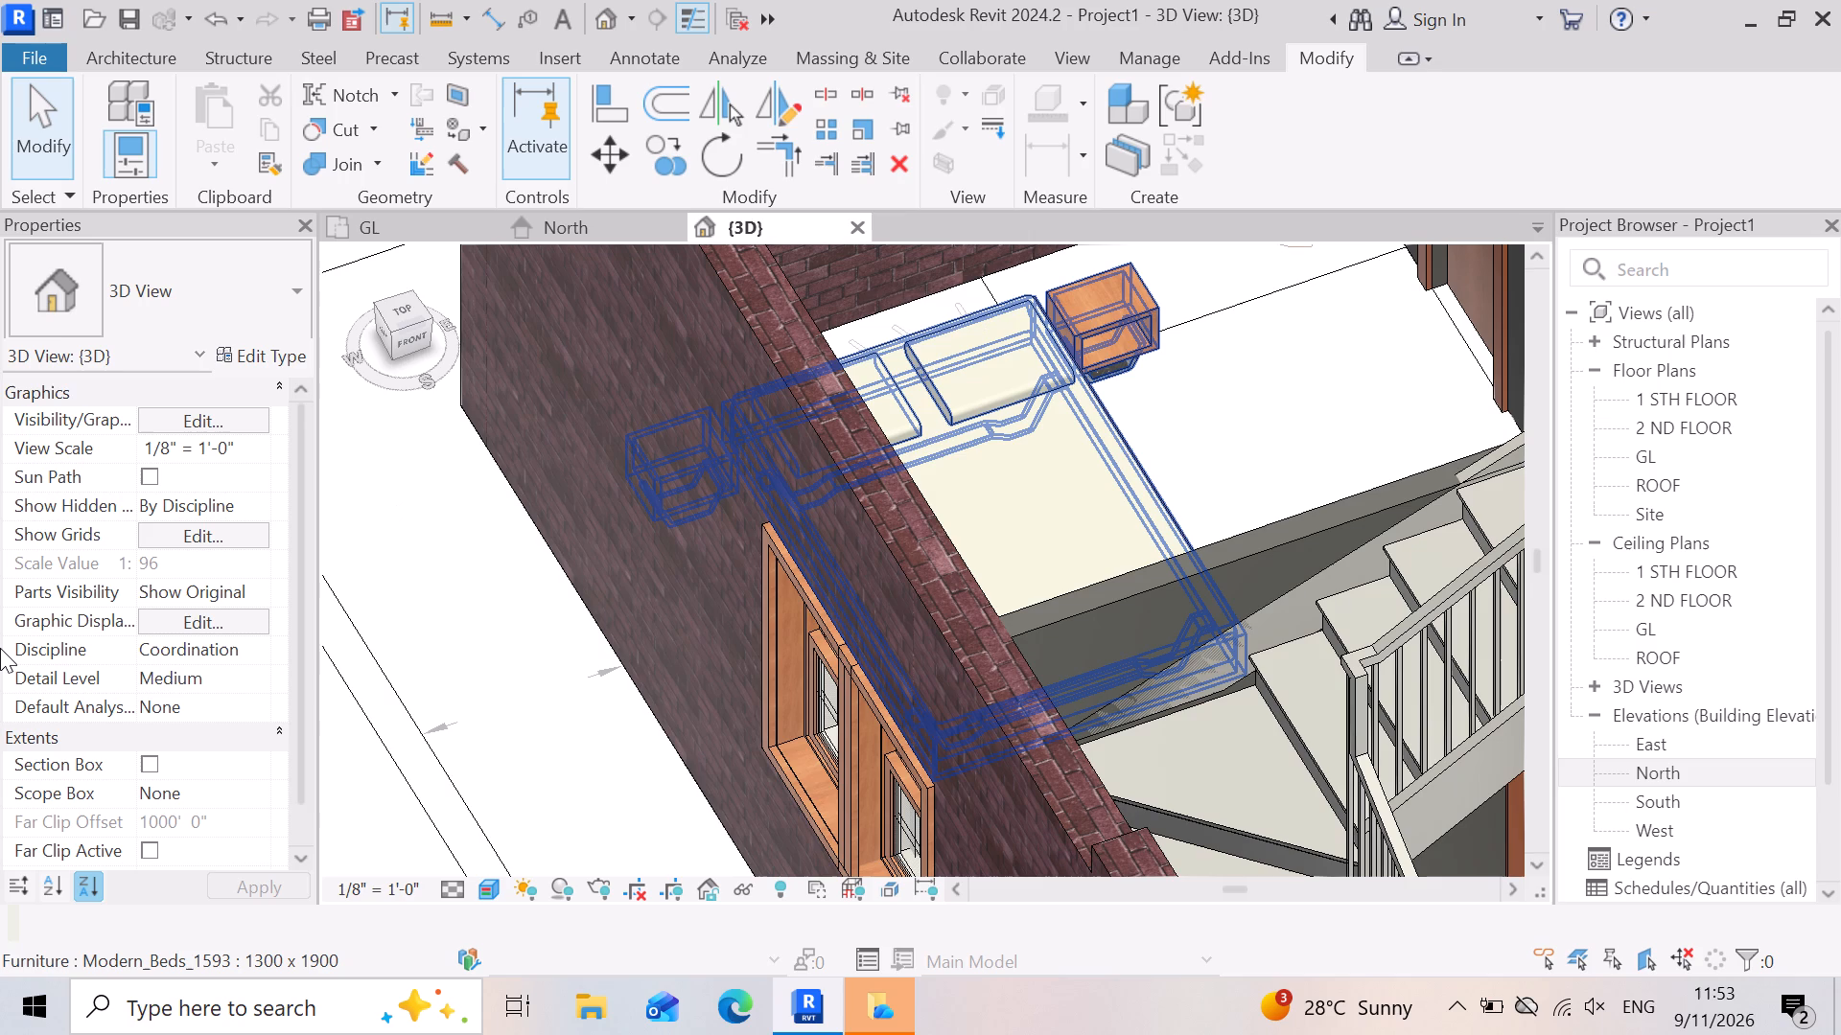
key("Up")
key("Up")
key("Up")
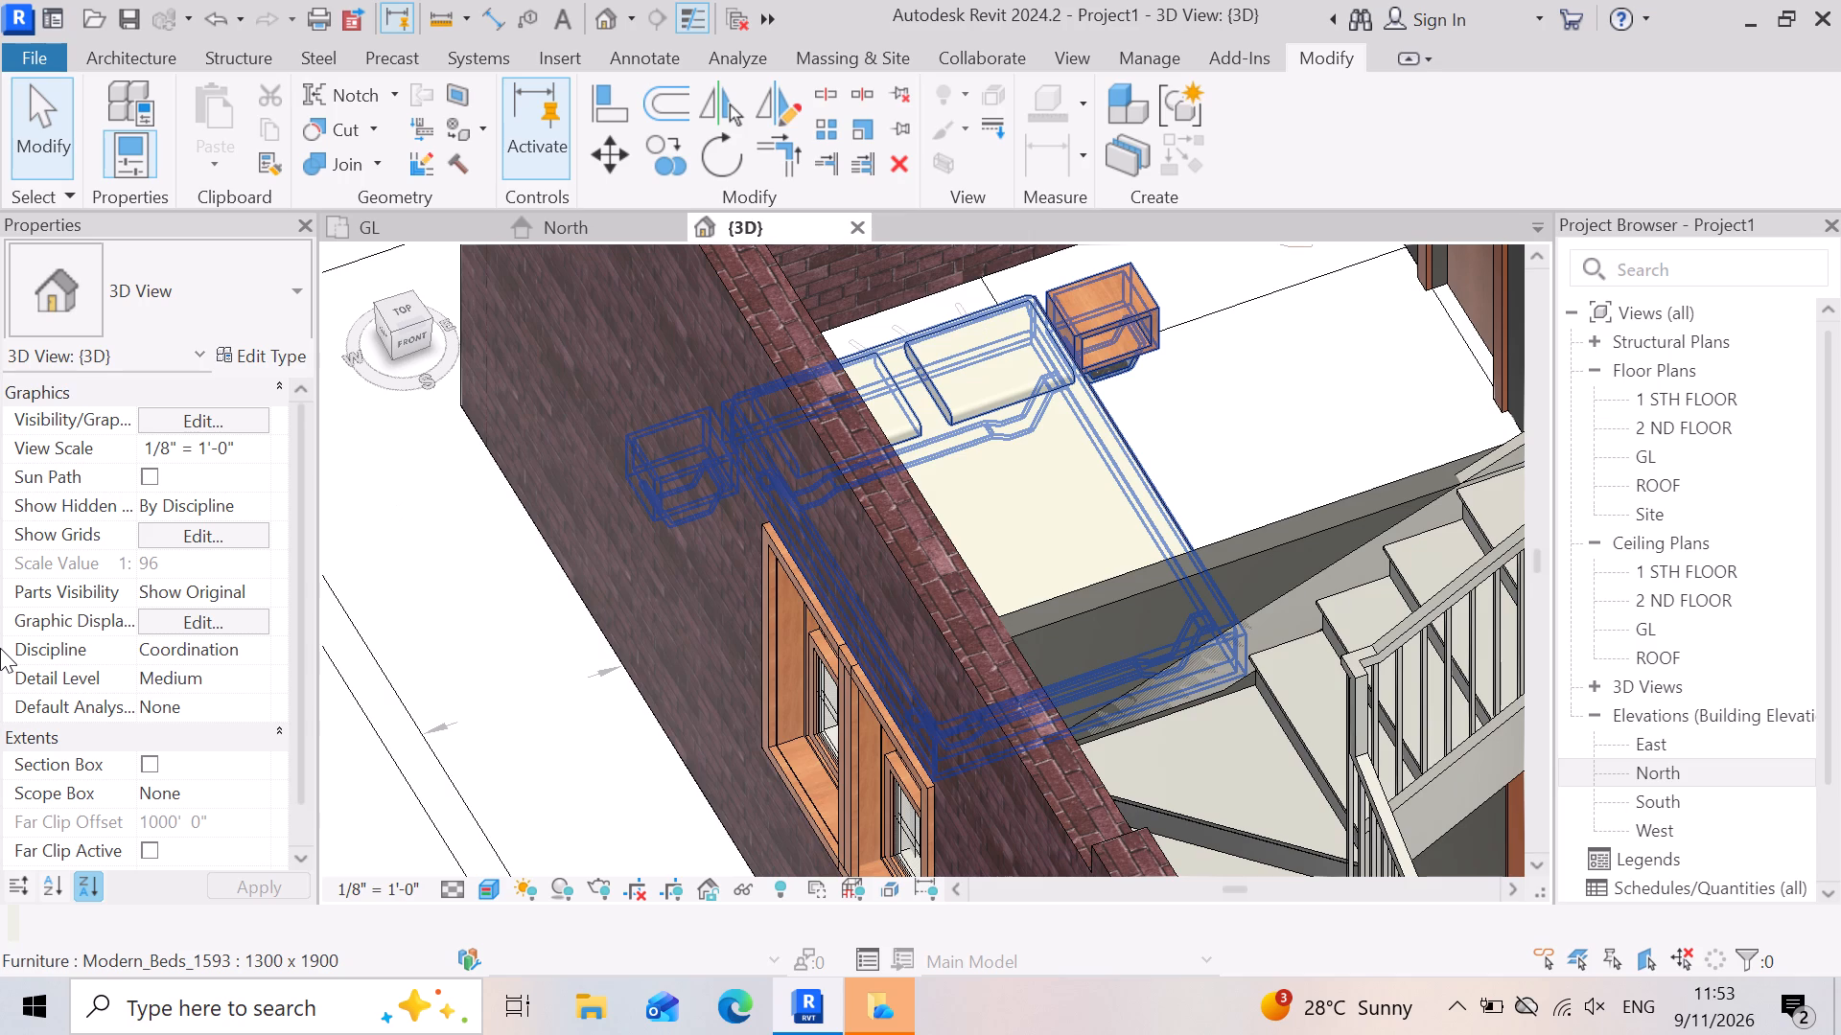
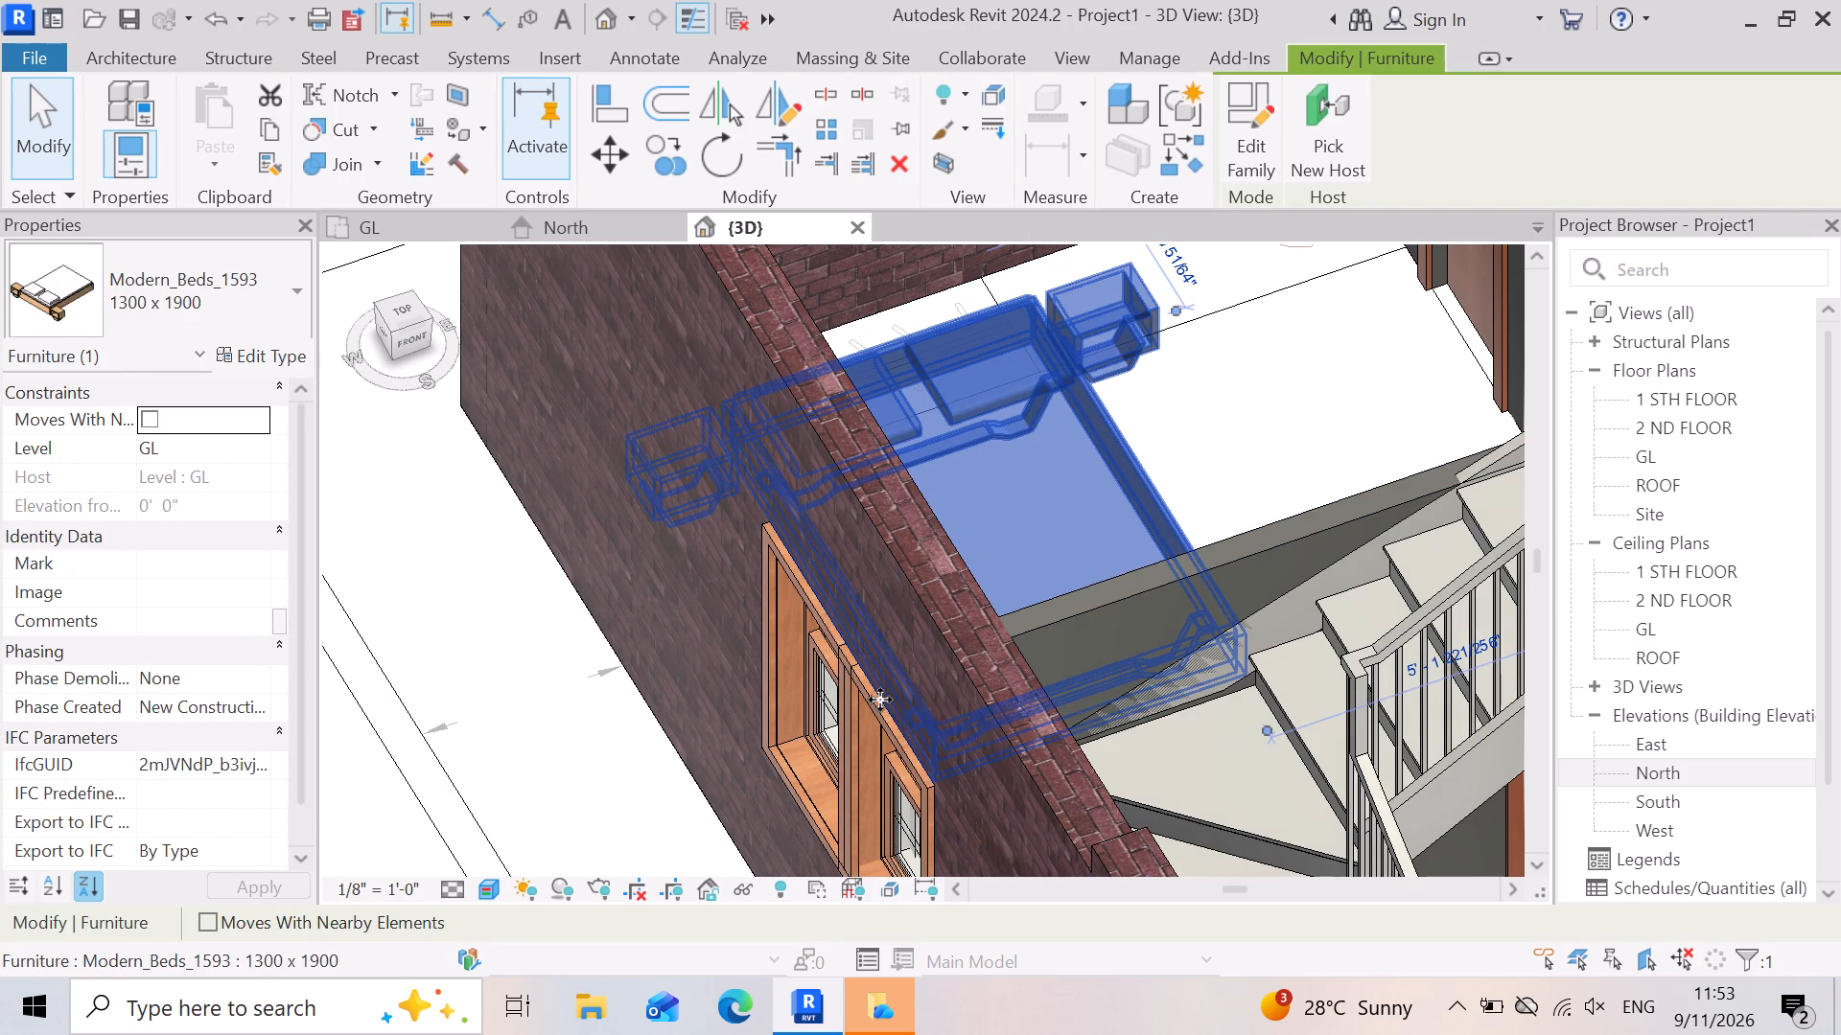
Nudge the Modern_Beds_1593 bed toward the bedroom's back wall and inward until it clears the brick side wall in the 3D view.
key("Up")
key("Up")
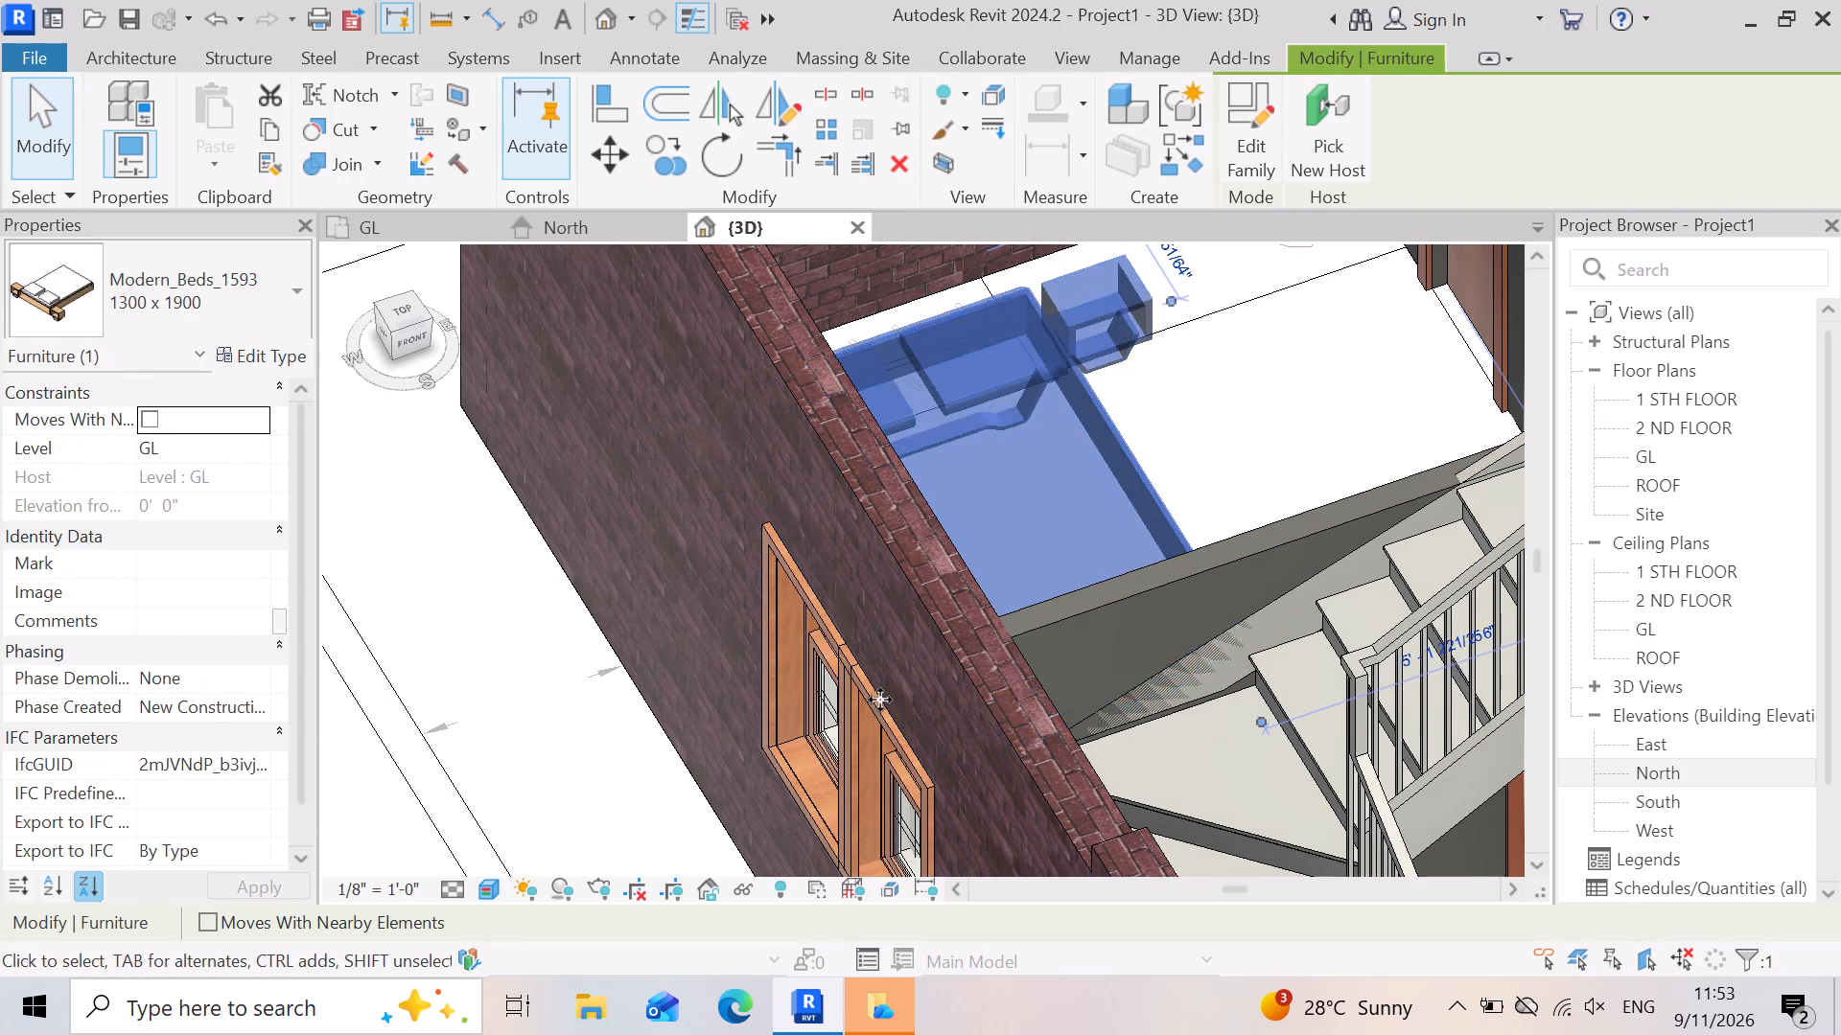
key("Up")
key("Up")
key("Up")
key("Up")
key("Up")
key("Up")
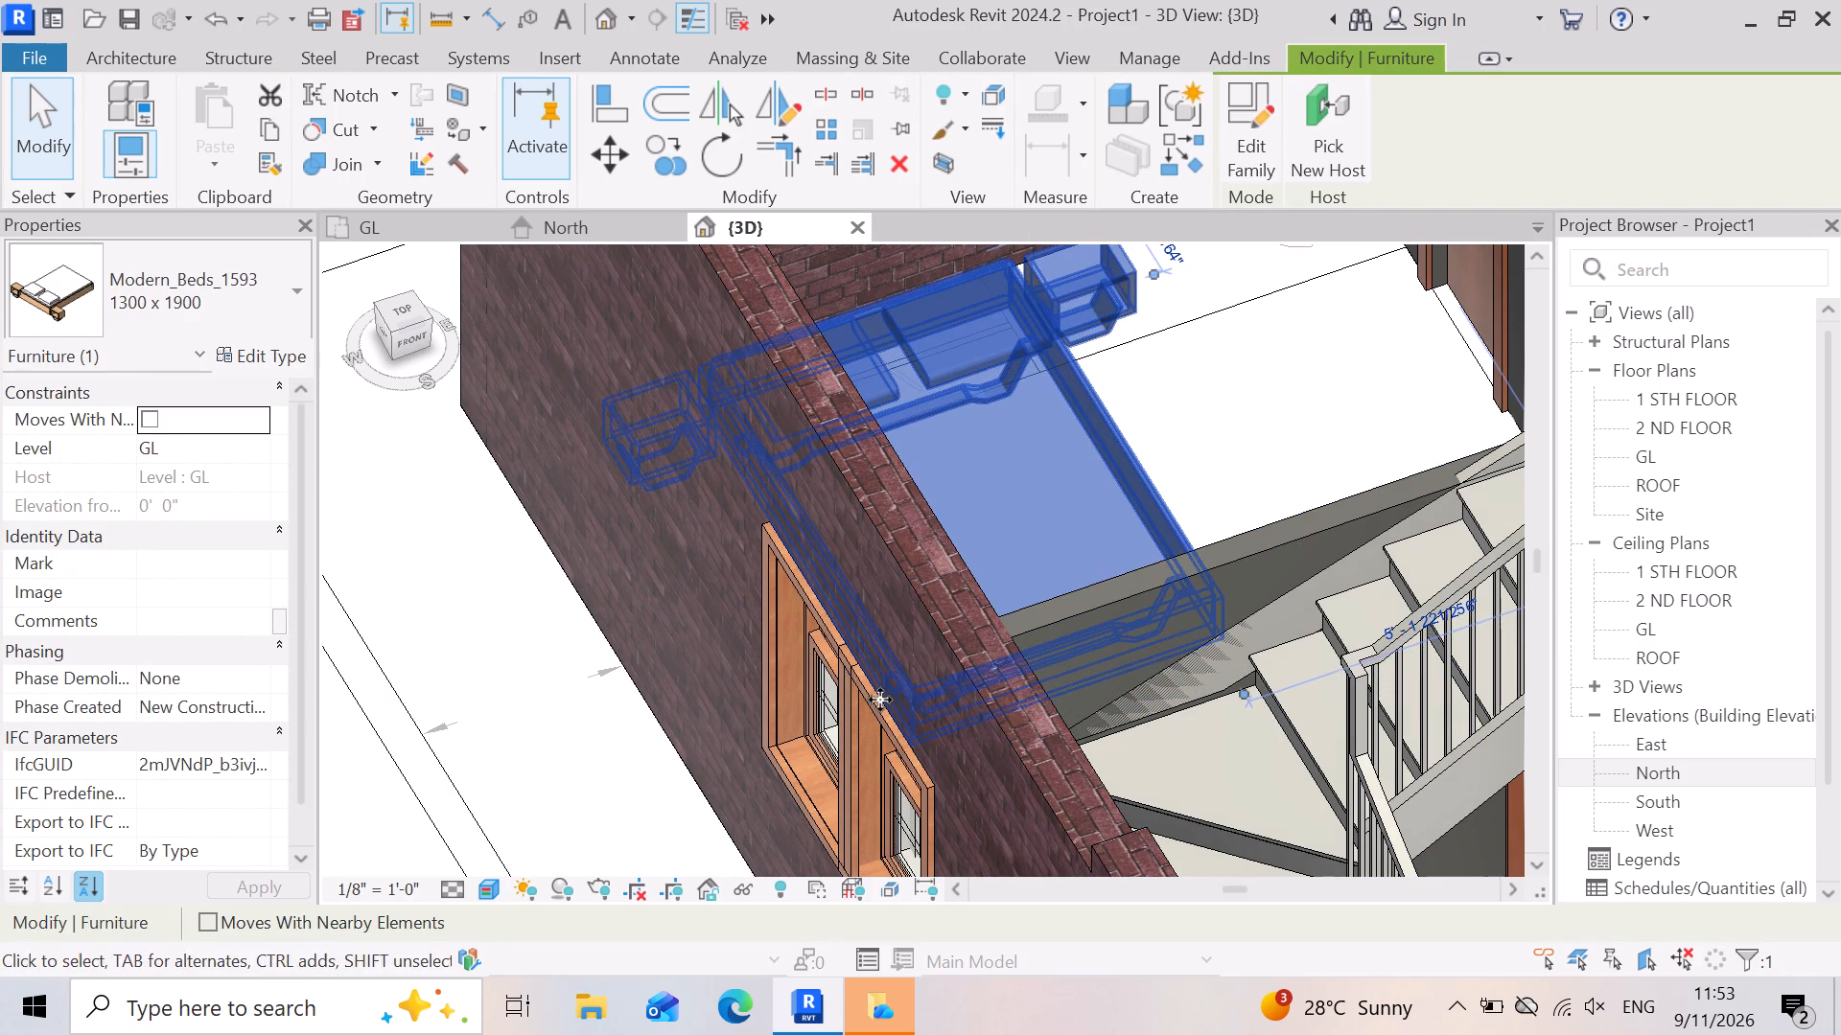
key("Right")
key("Right")
key("Right")
key("Right")
key("Right")
key("Right")
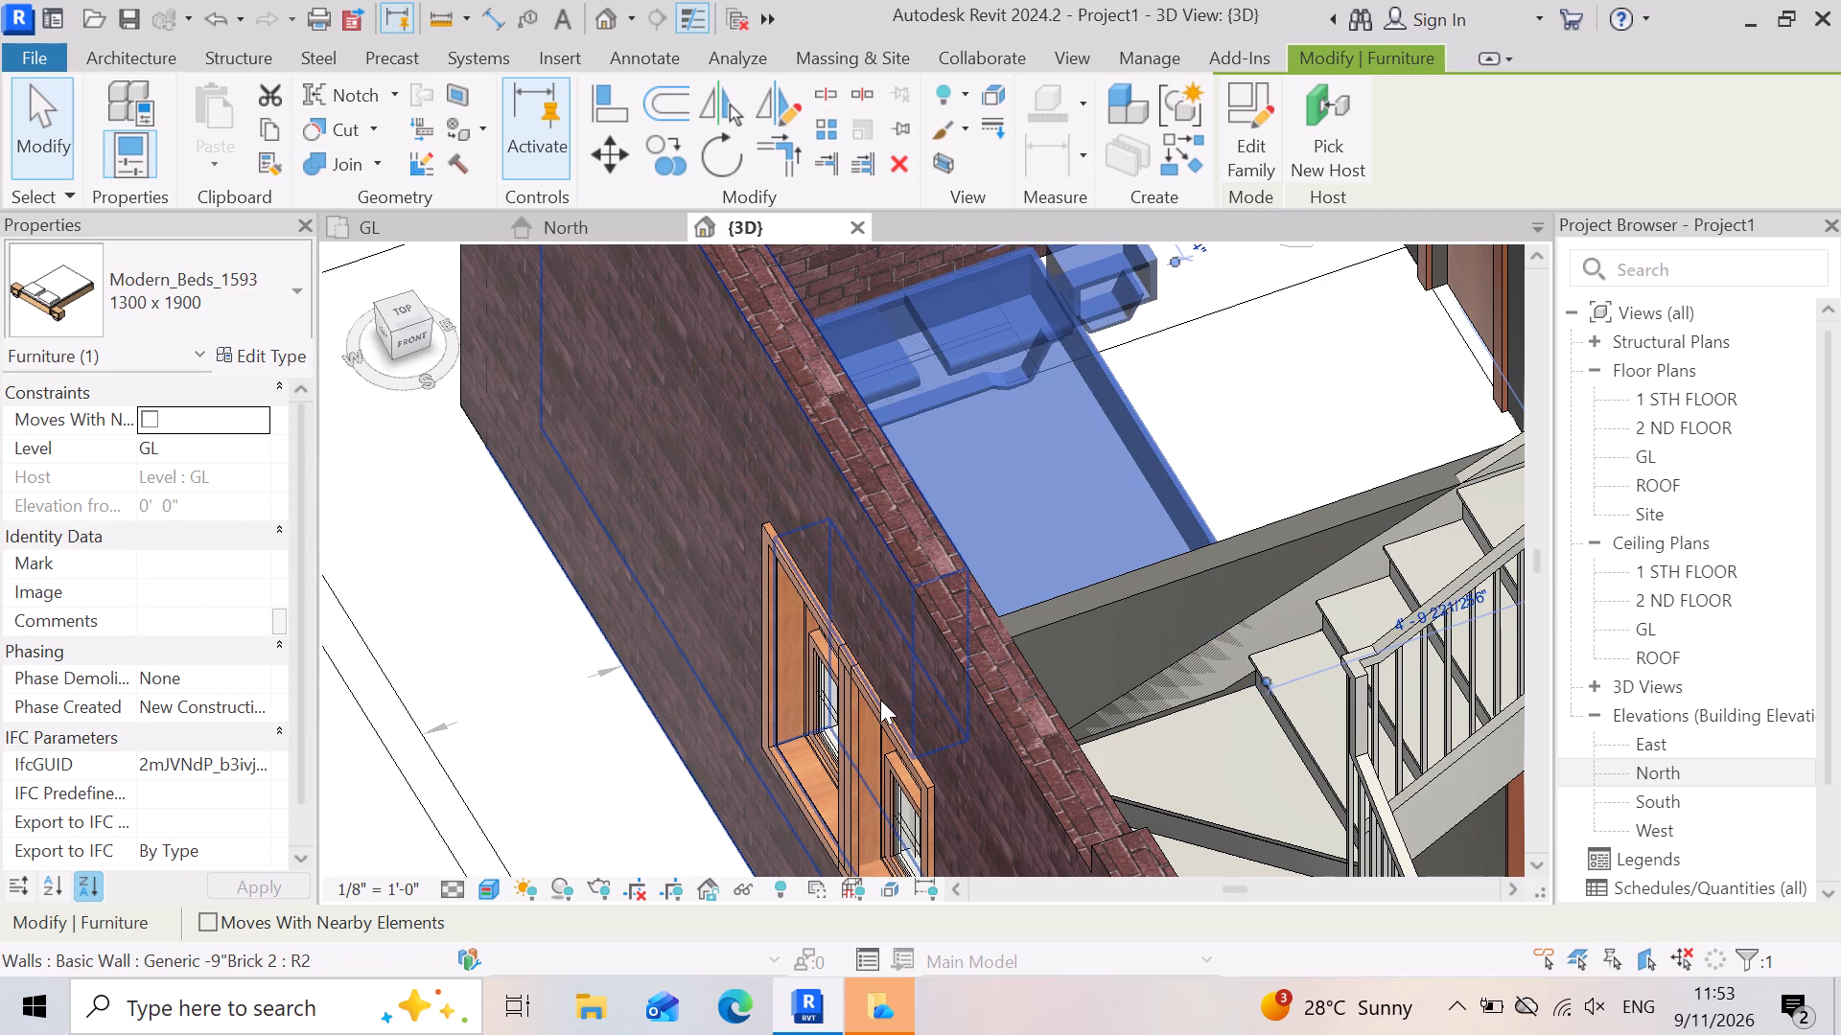
key("Right")
key("Right")
key("Right")
key("Right")
key("Right")
key("Right")
key("Right")
key("Right")
key("Right")
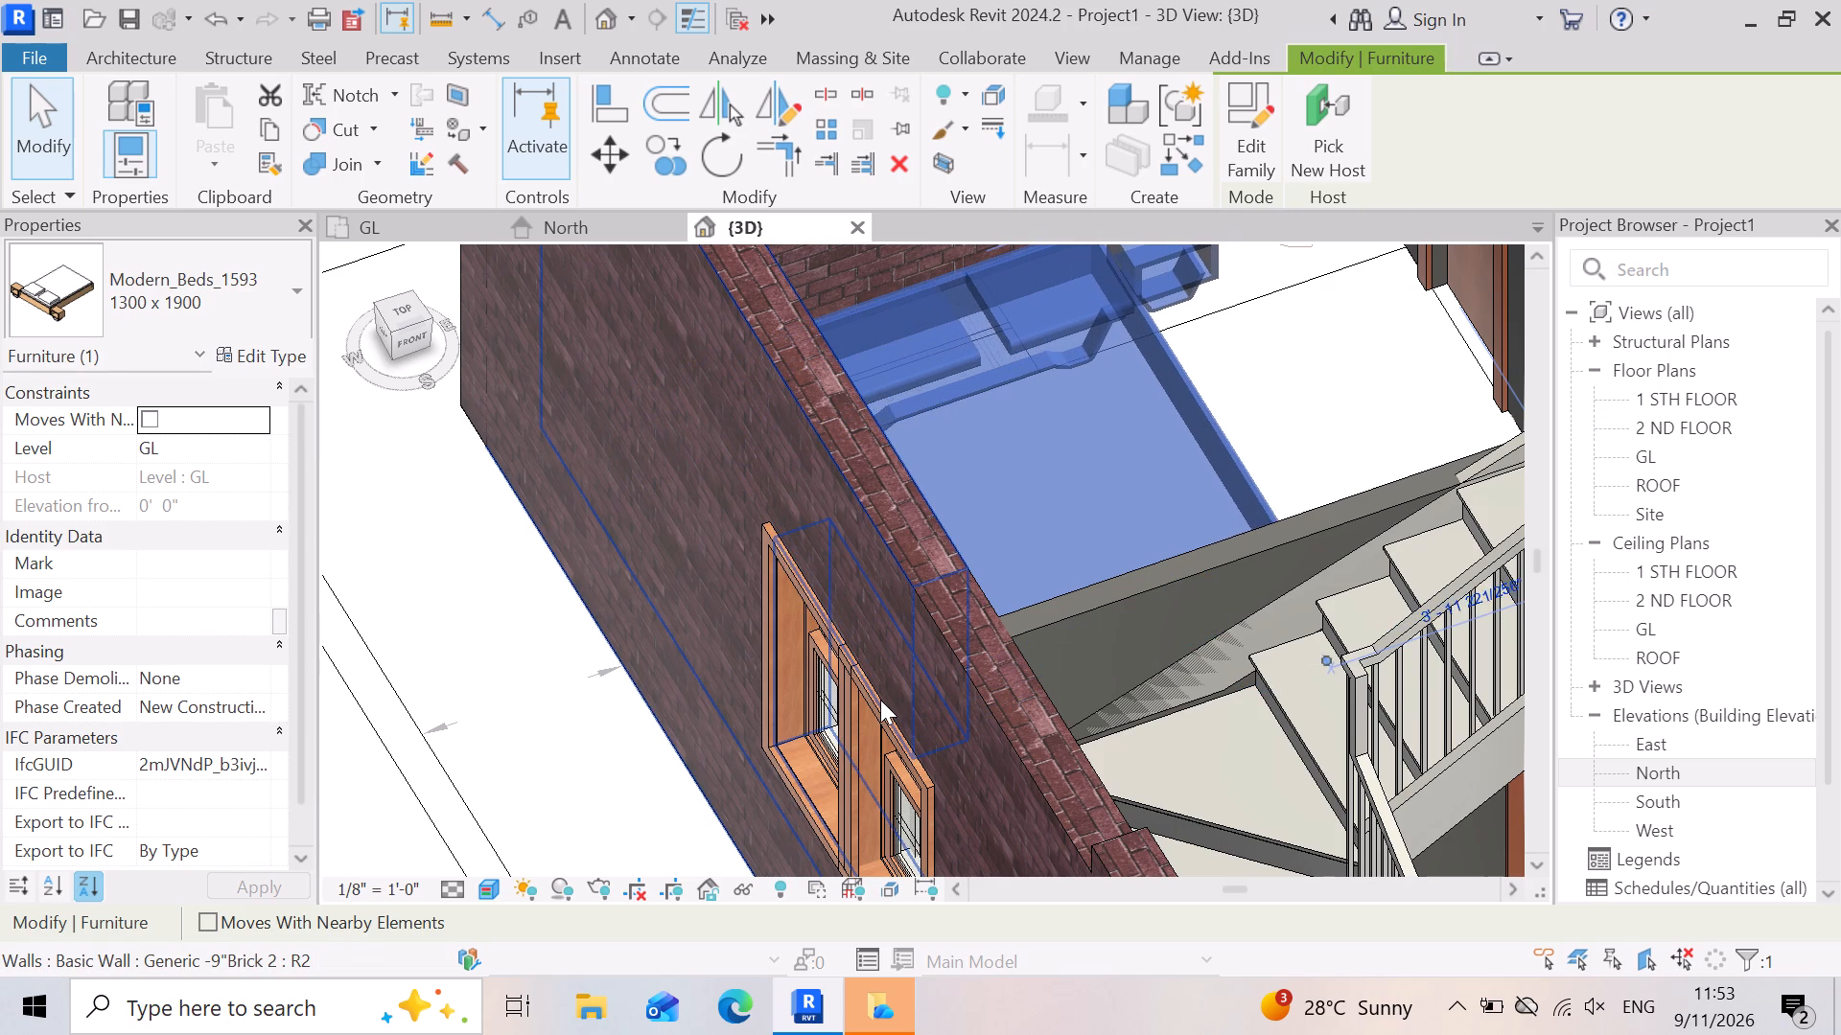
key("Right")
key("Right")
key("Right")
key("Right")
key("Right")
key("Right")
key("Right")
key("Right")
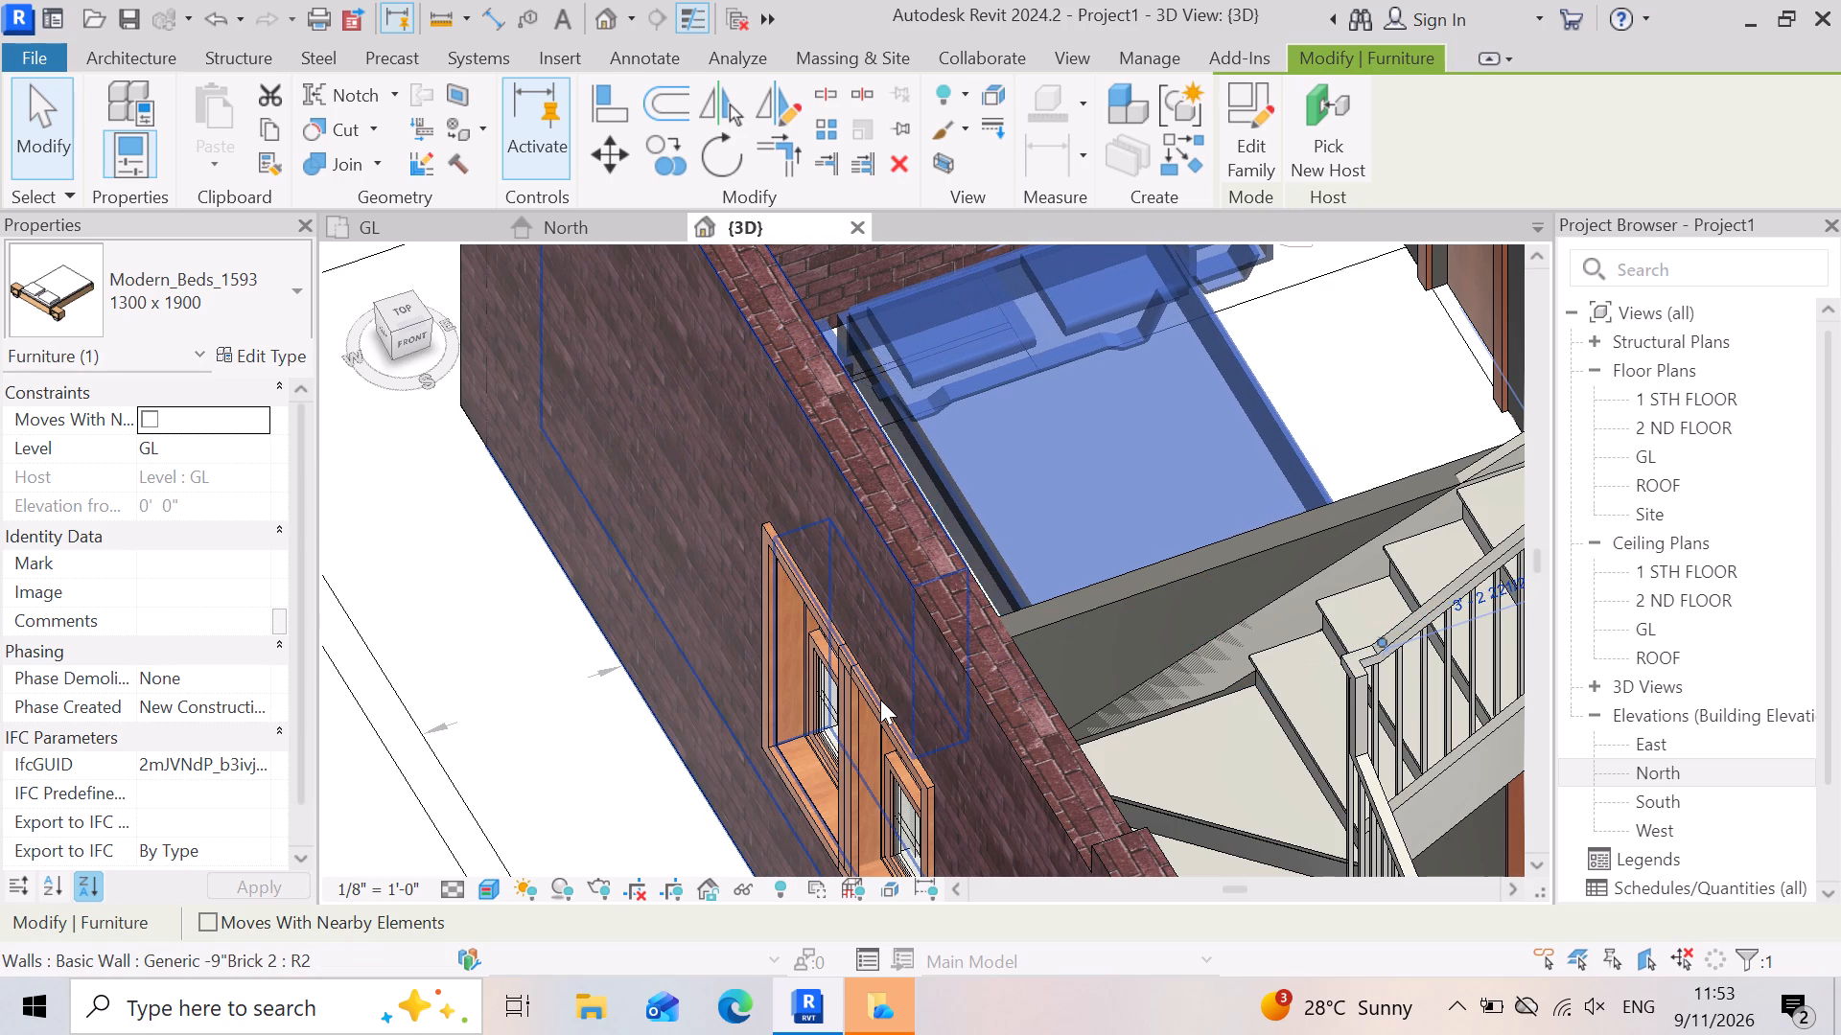
key("Right")
key("Right")
key("Right")
key("Right")
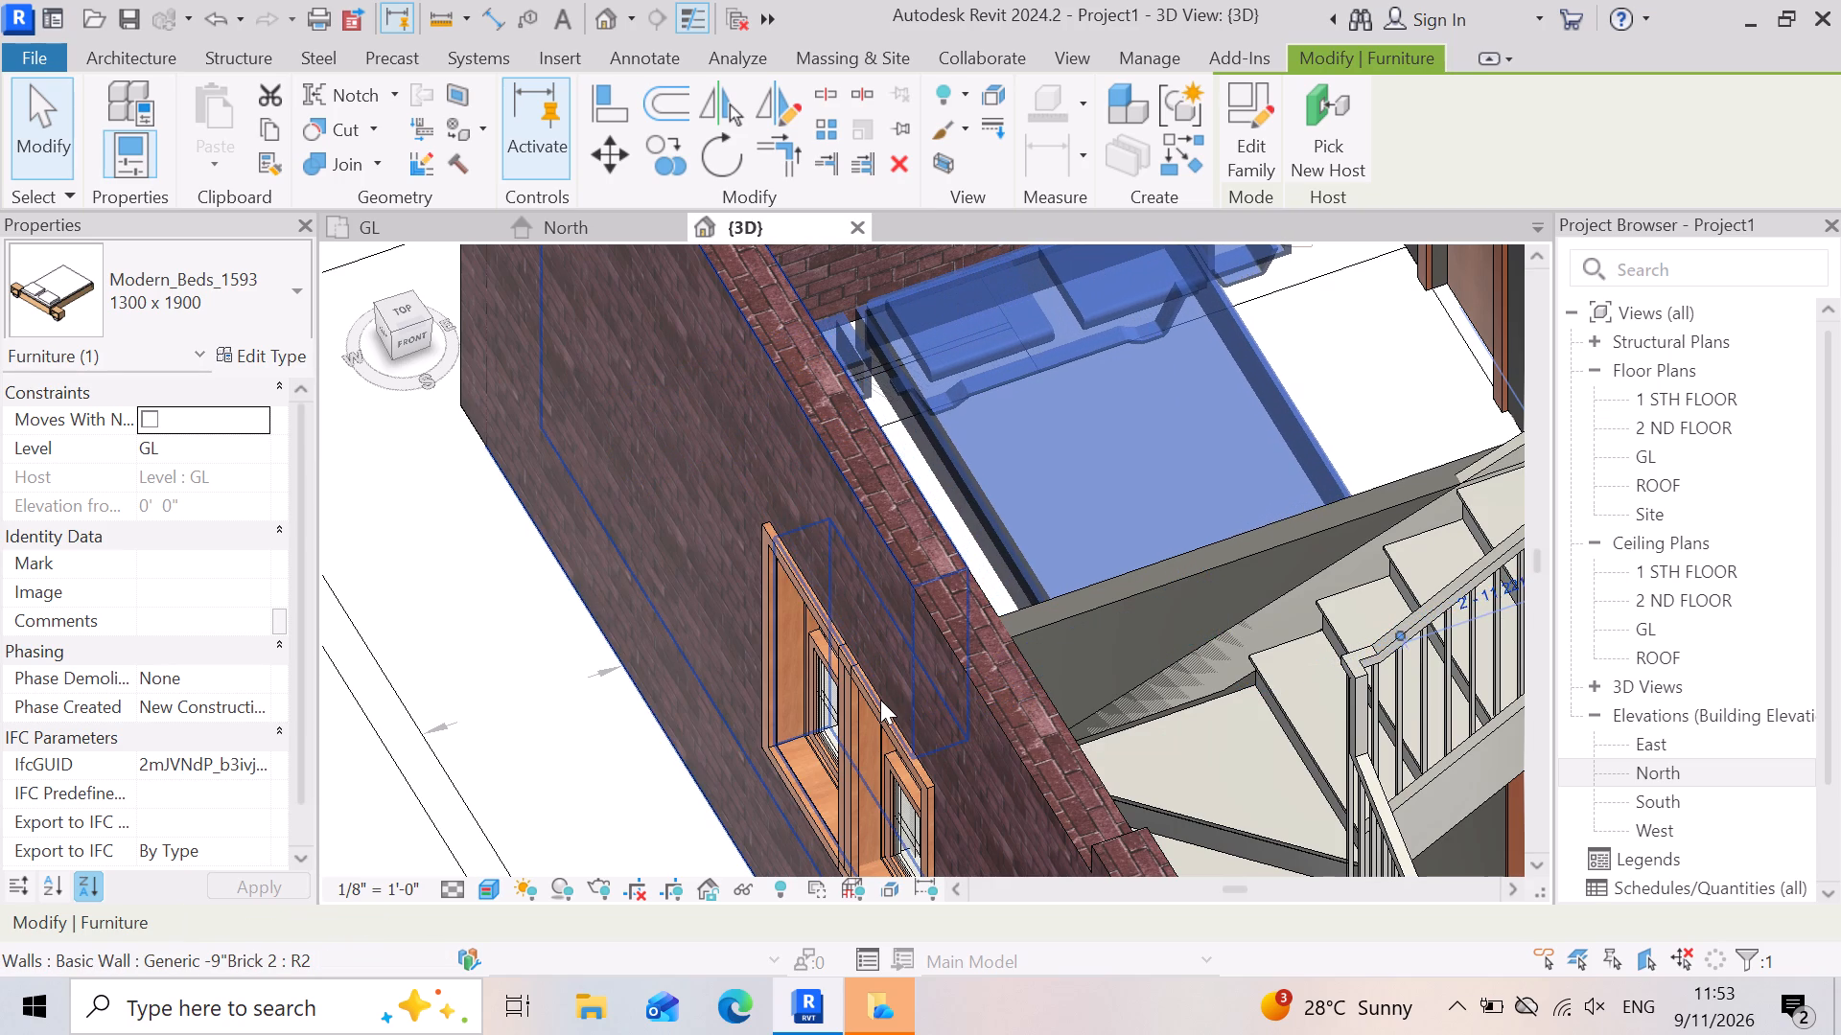
key("Down")
key("Down")
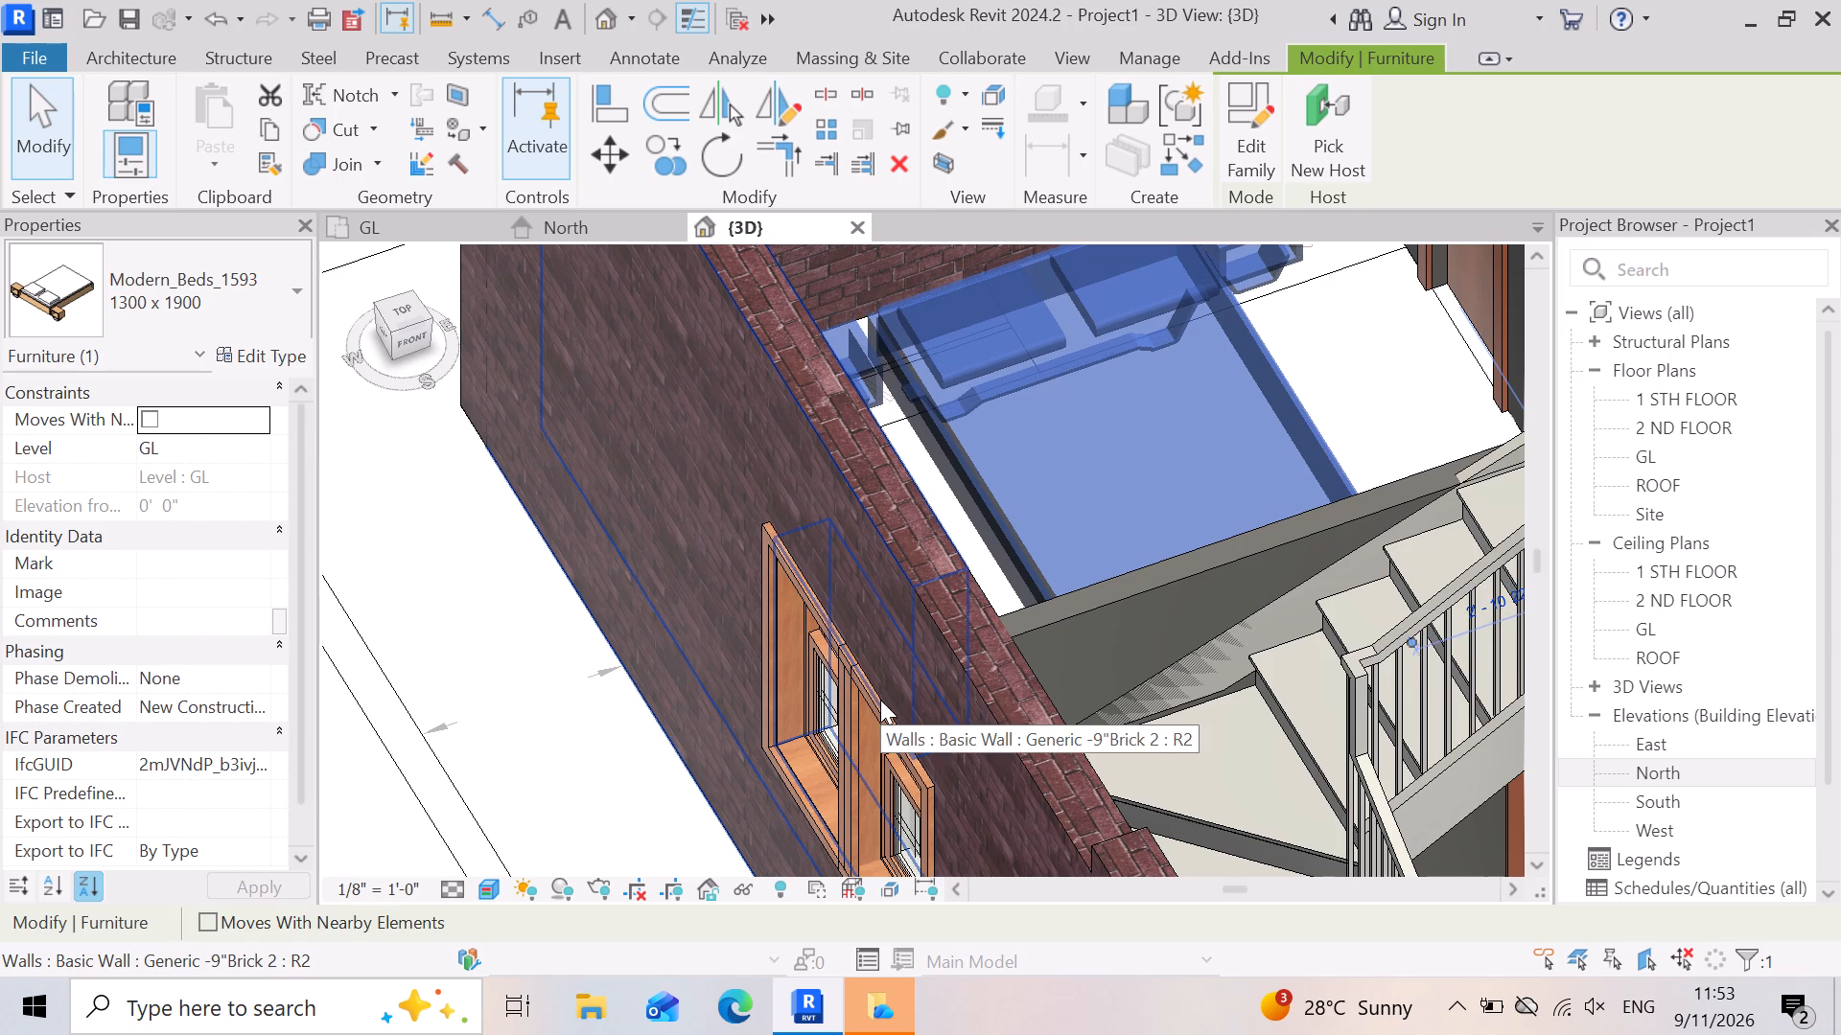
key("Up")
key("Up")
key("Up")
key("Up")
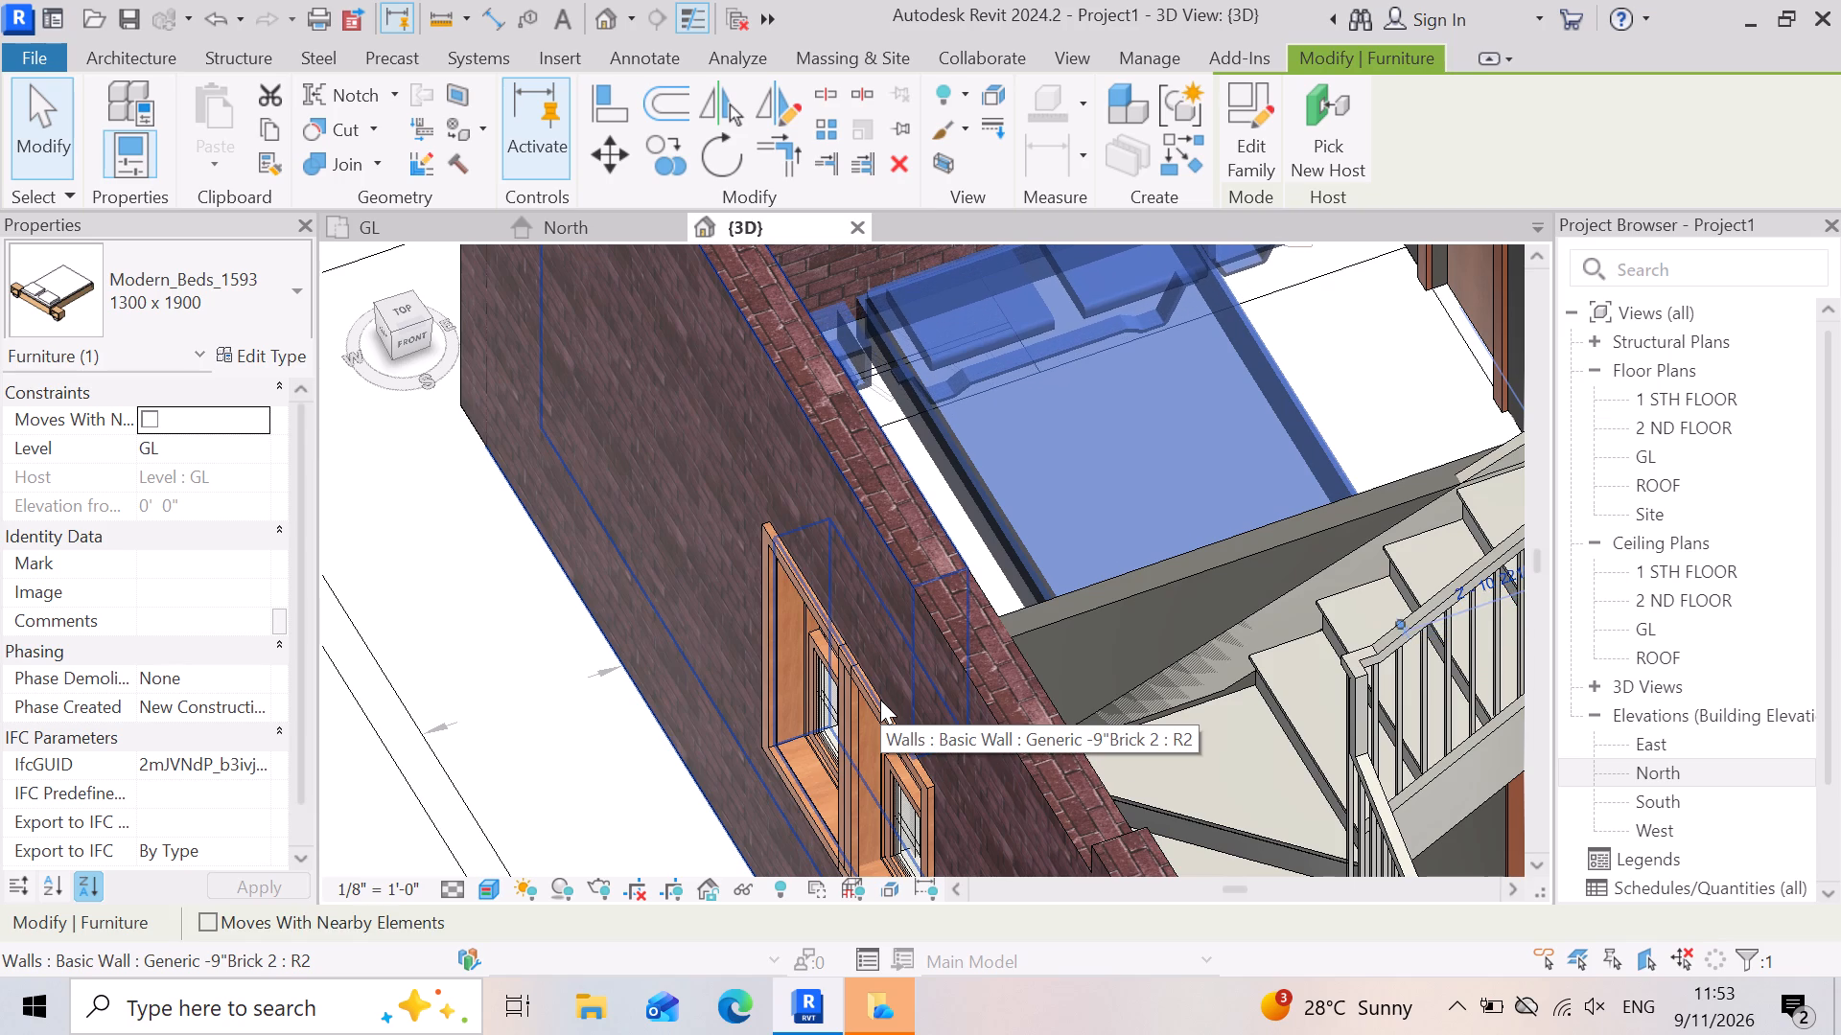
key("Left")
key("Left")
key("Left")
key("Left")
key("Left")
key("Left")
key("Left")
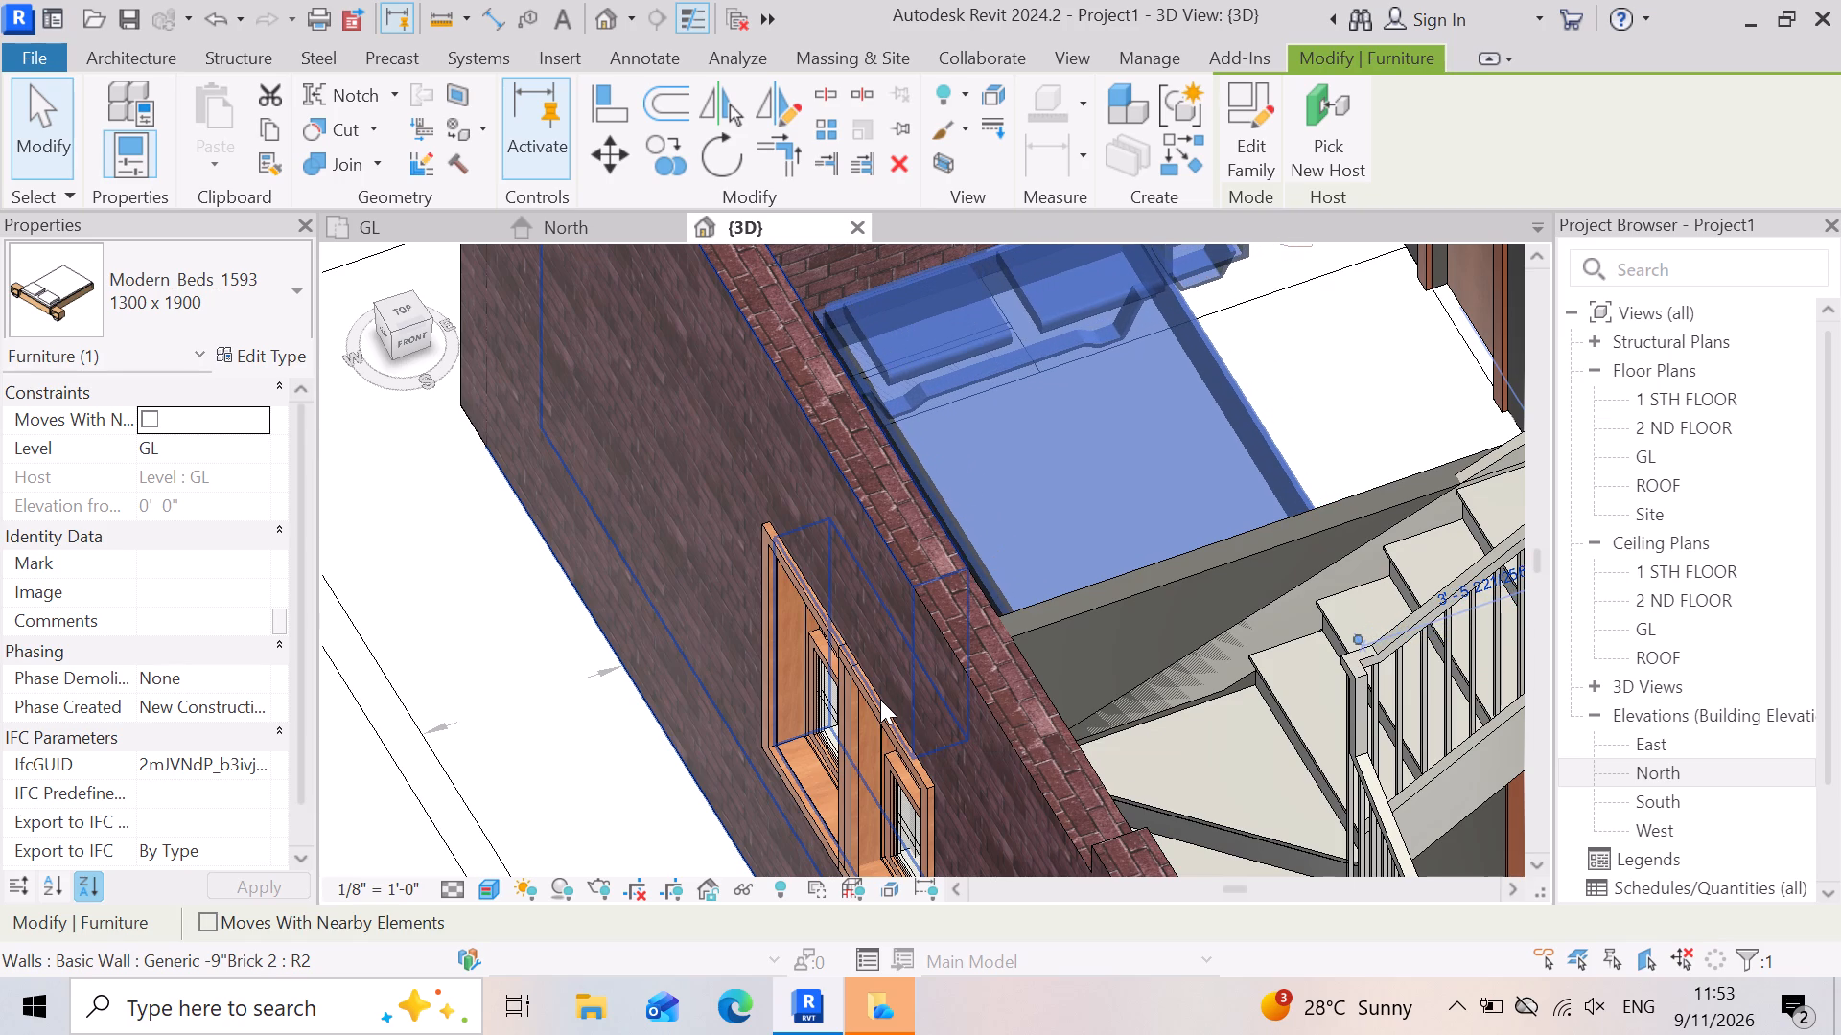
Examine the bed's placement in the guest bedroom in the 3D view and on the GL floor plan.
left_click(430, 753)
scroll(1054, 552, "down", 2)
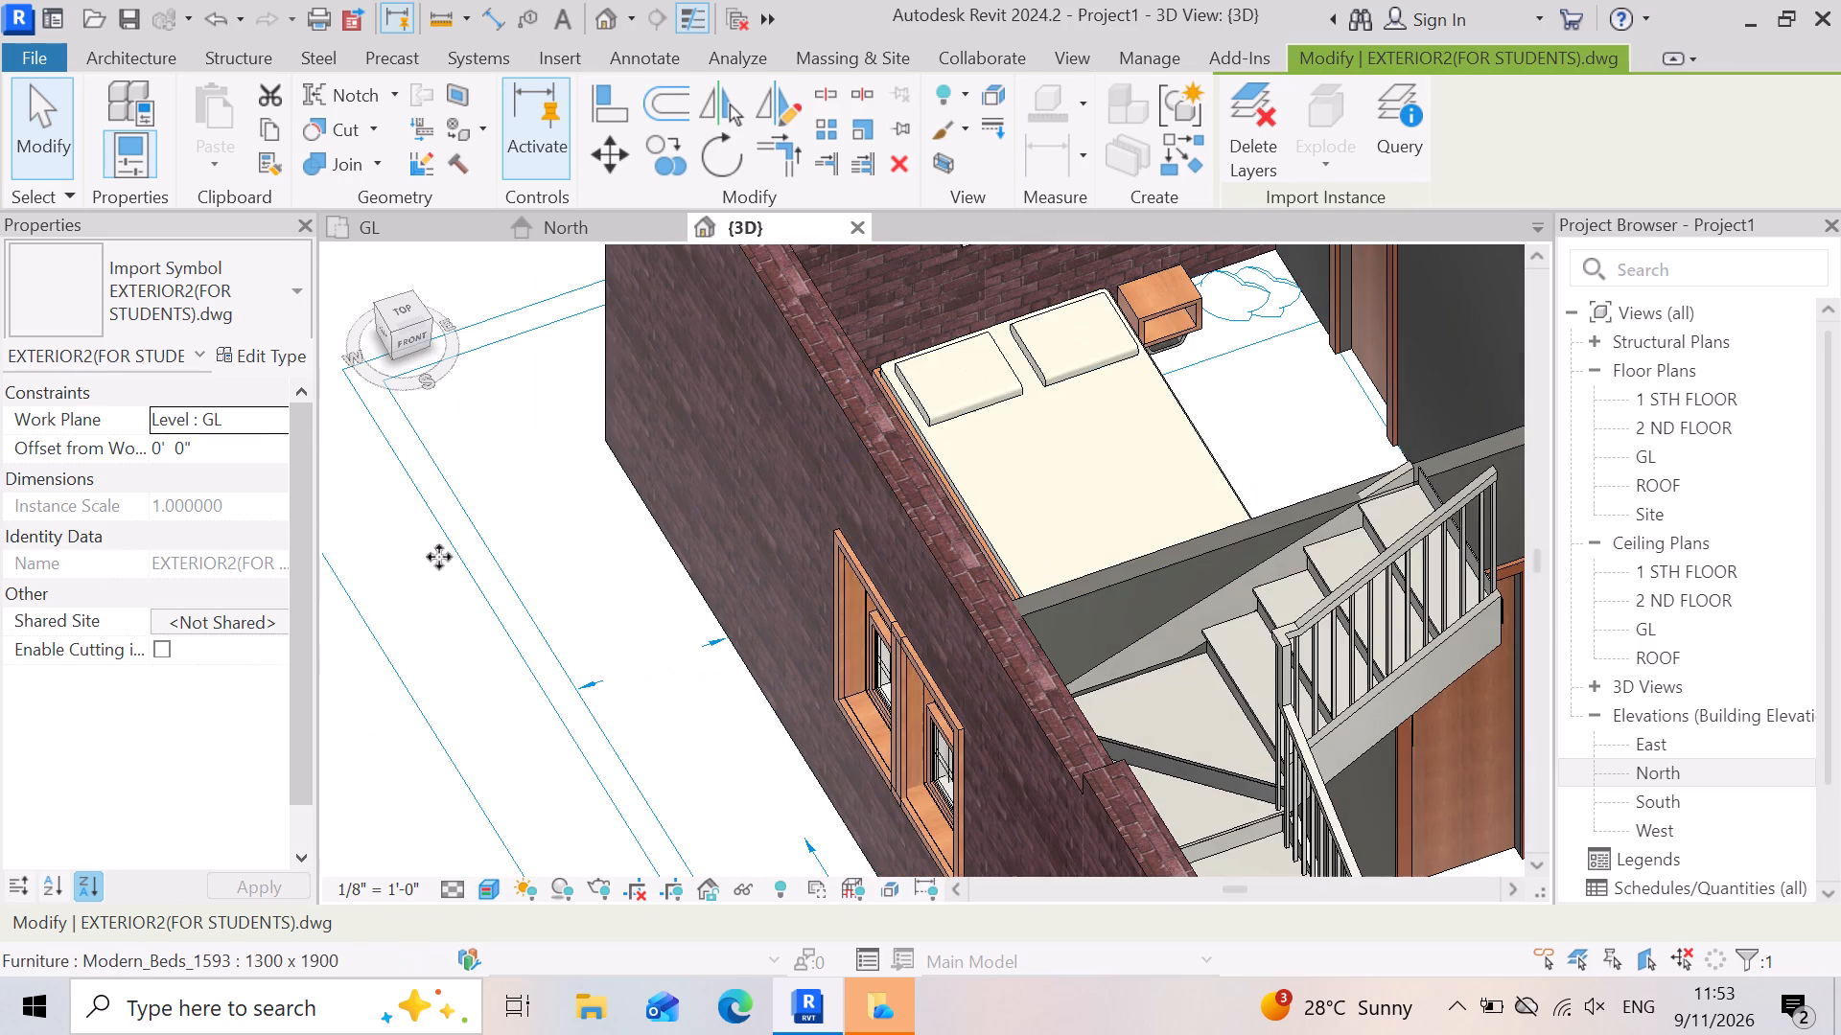
scroll(616, 604, "down", 4)
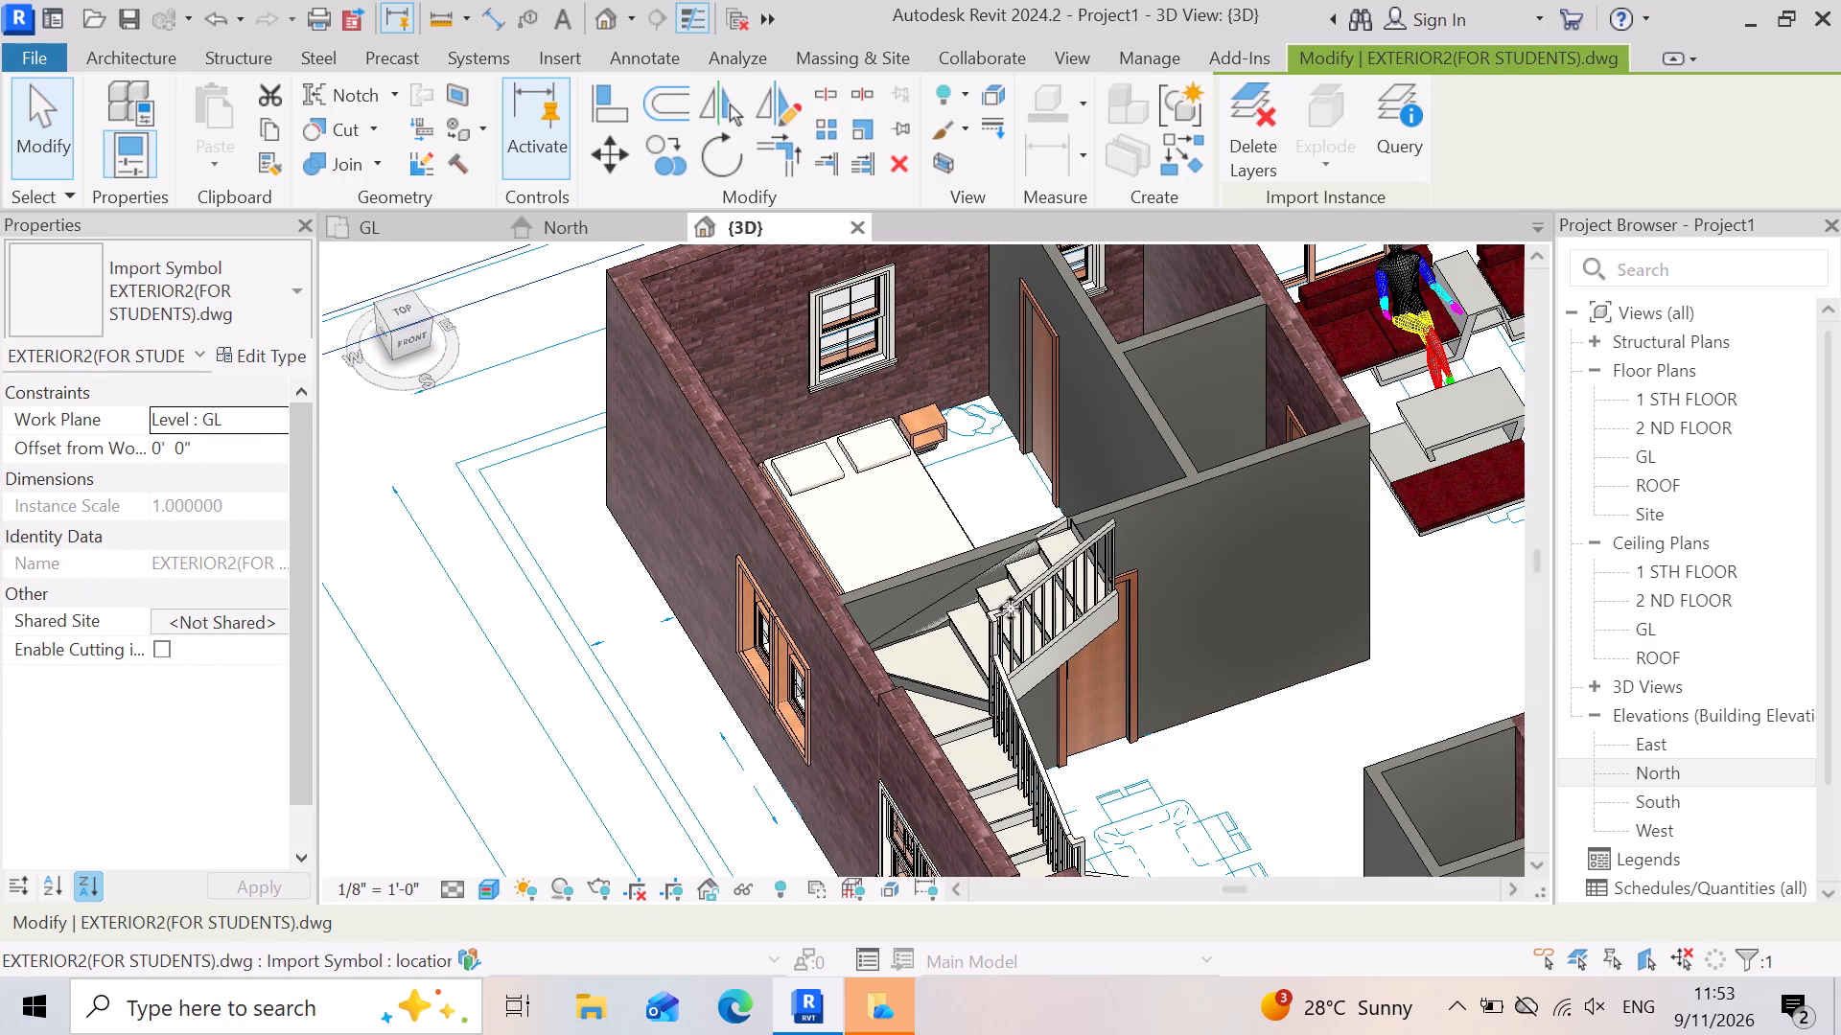
scroll(999, 486, "down", 1)
scroll(946, 493, "up", 3)
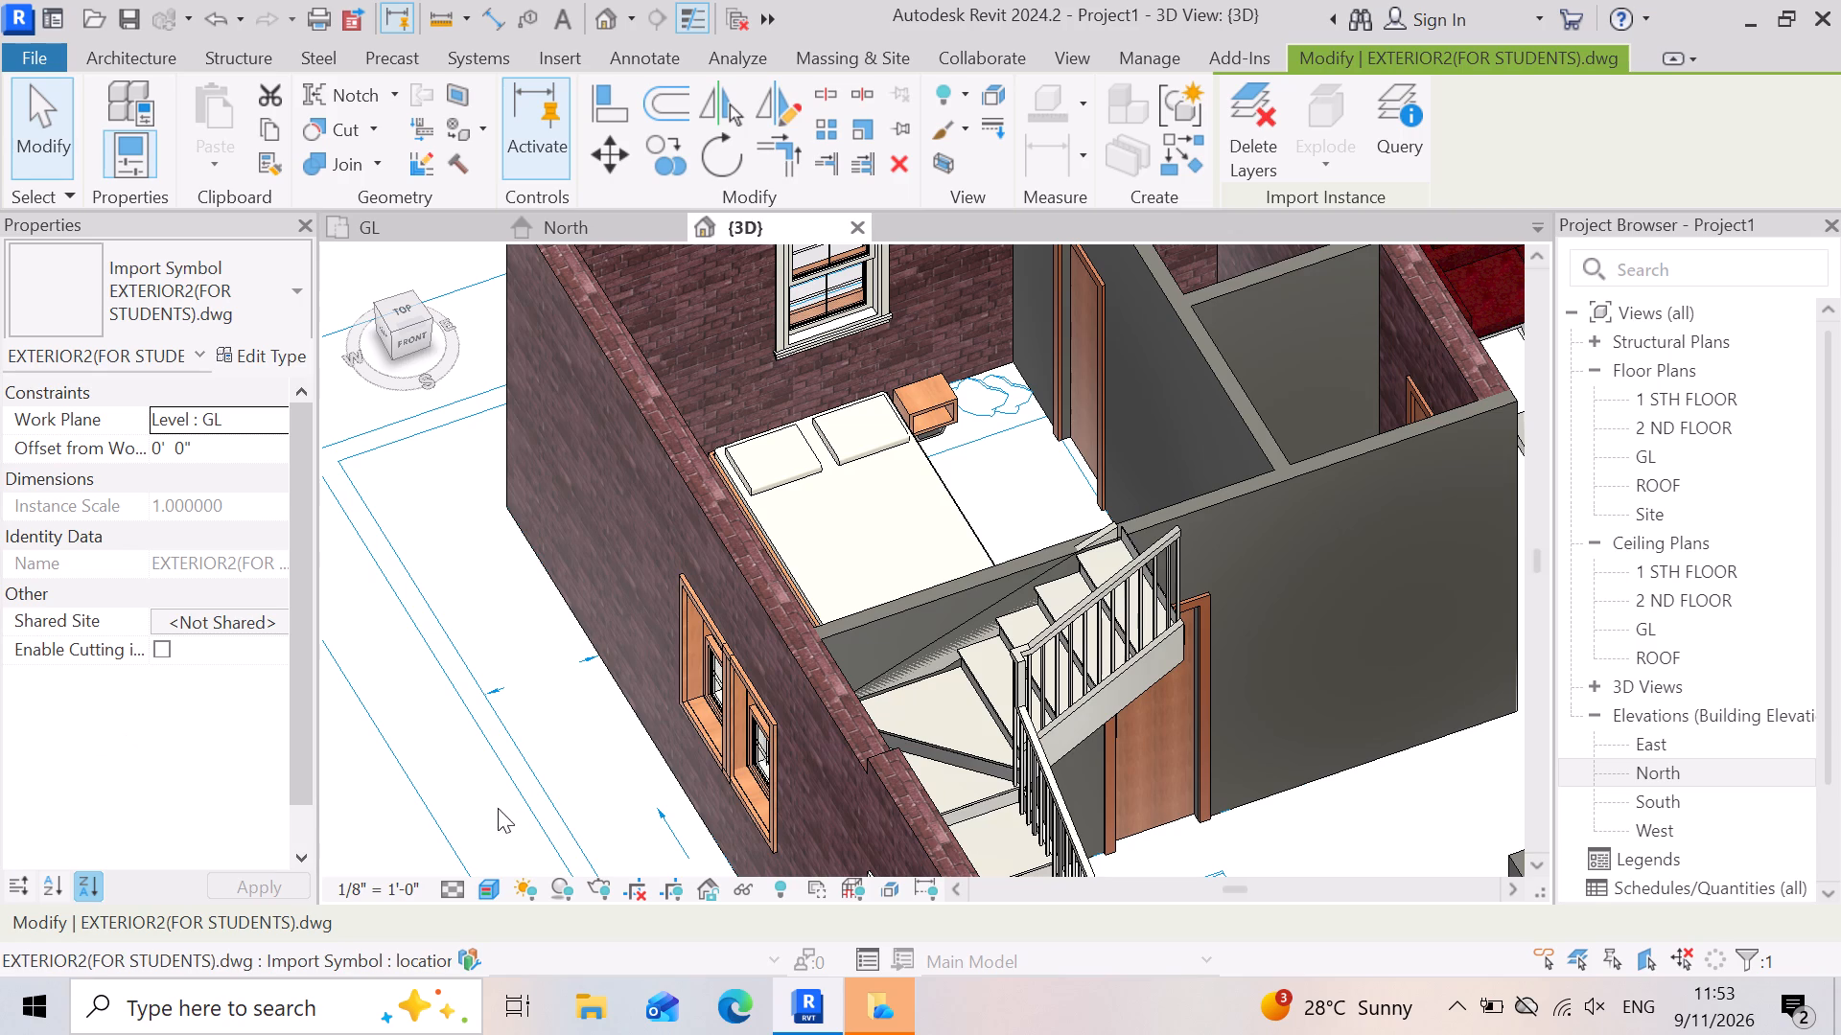
scroll(615, 696, "down", 3)
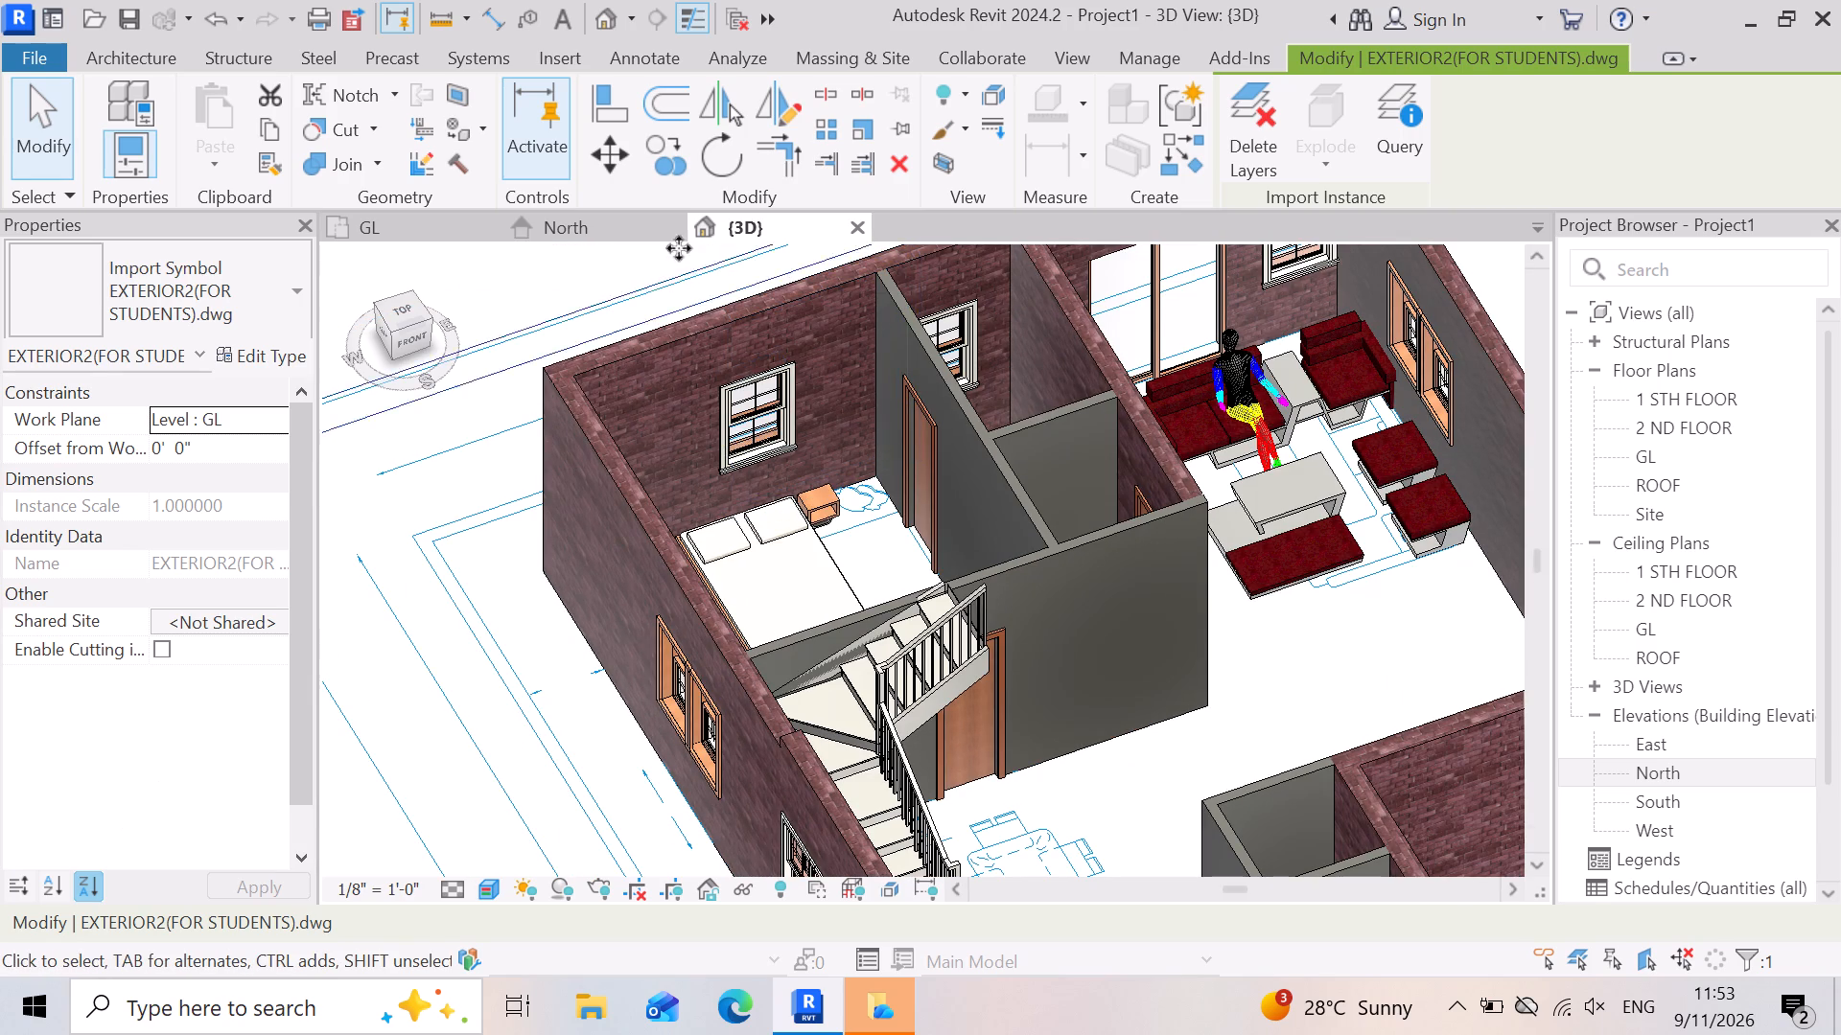
left_click(426, 217)
scroll(839, 662, "down", 3)
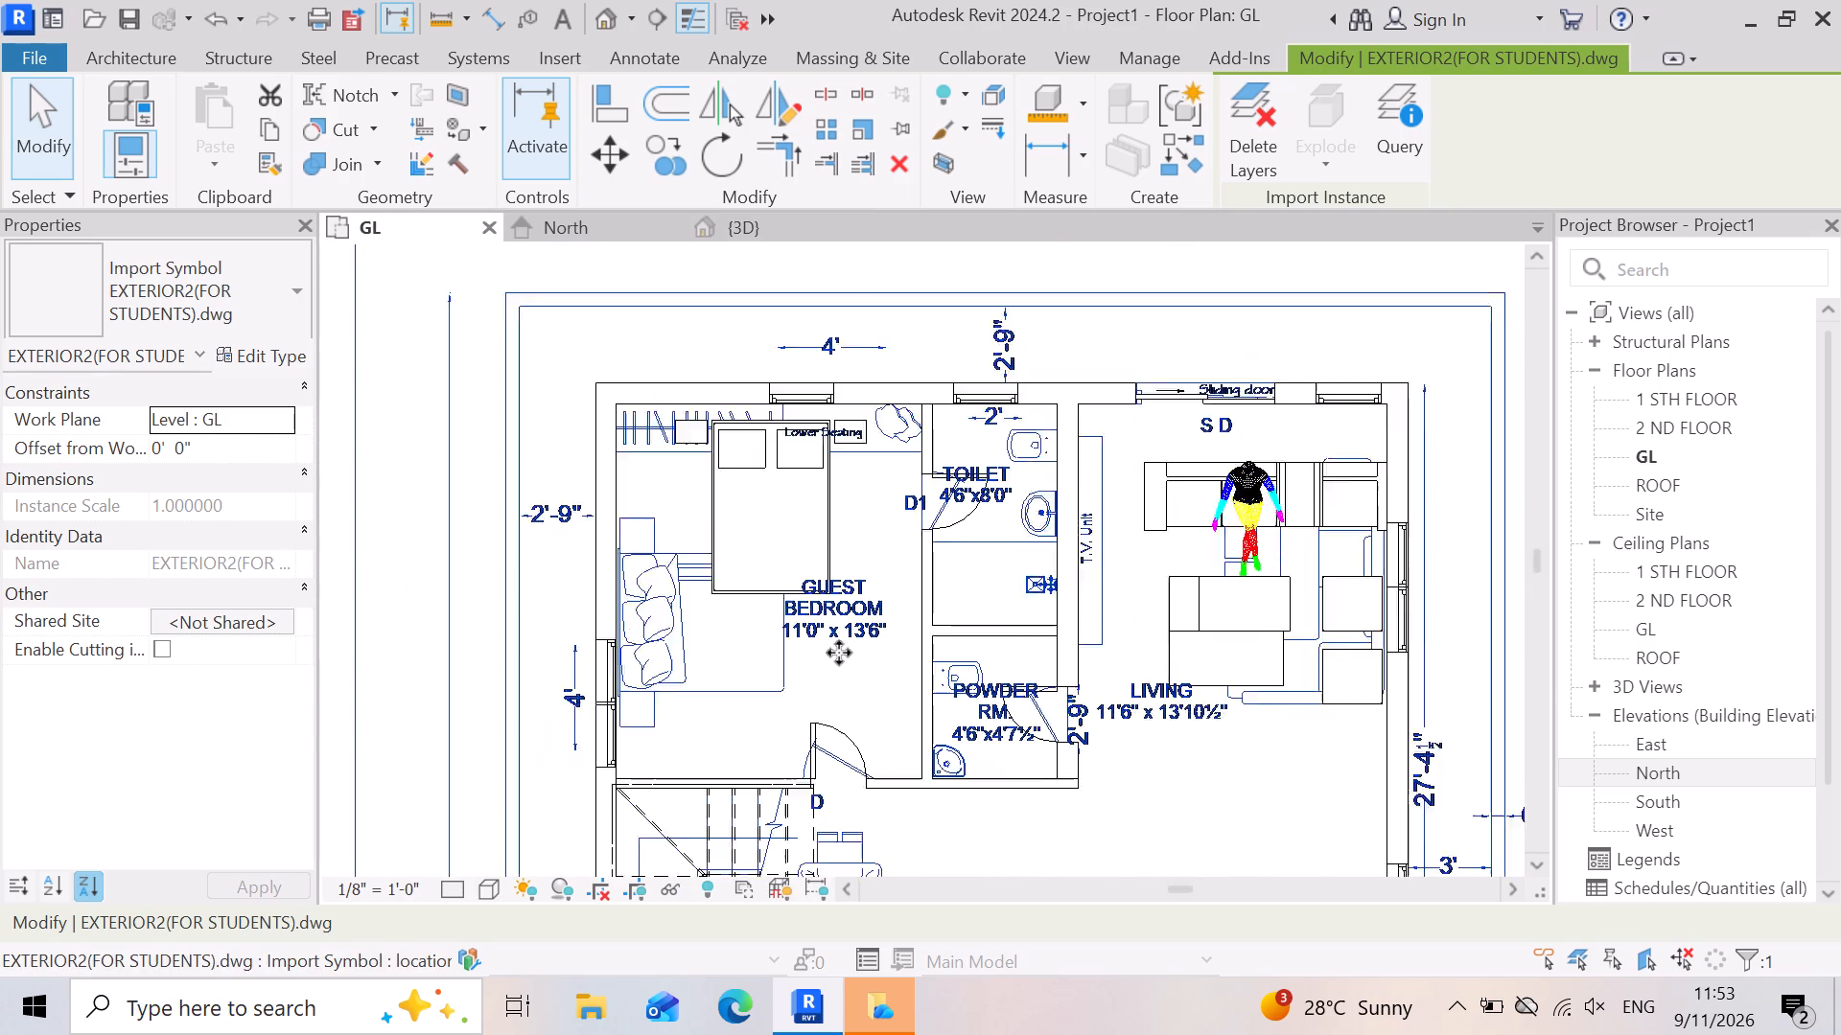
scroll(734, 632, "up", 3)
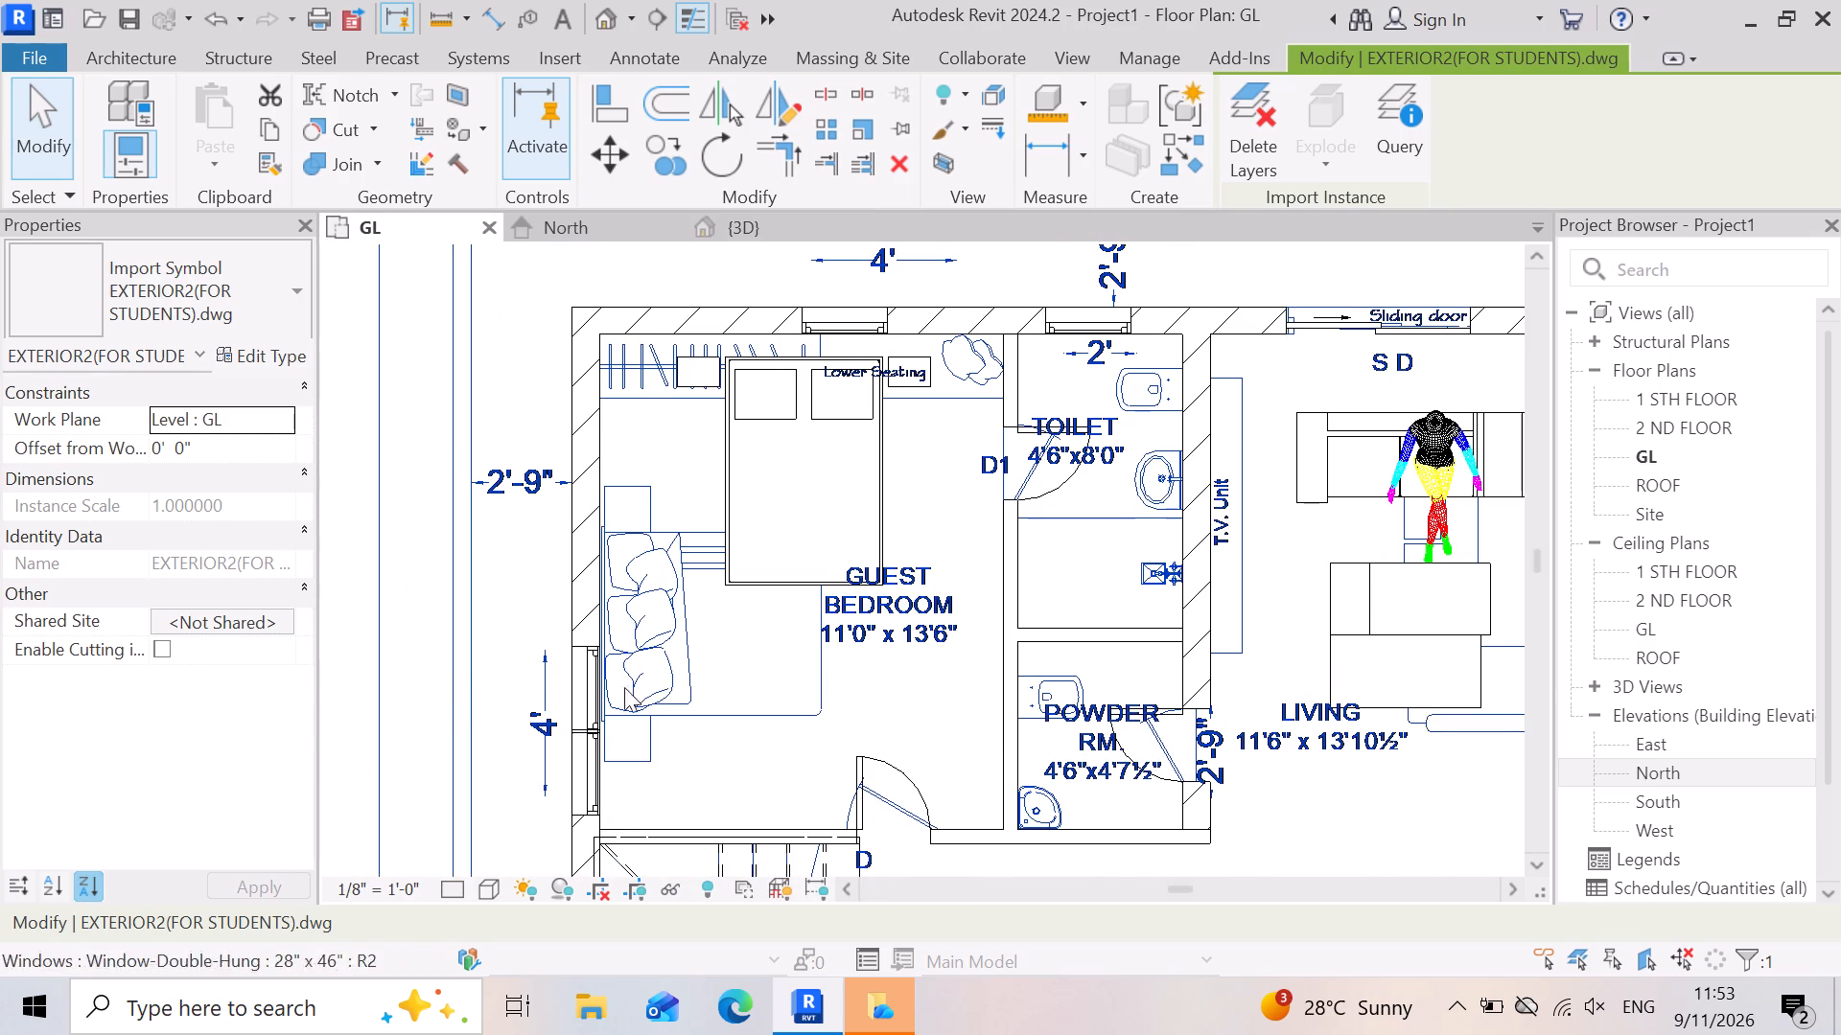
Rotate a copy of the guest bedroom bed about its centre by roughly a quarter turn, with its headboard toward the outer side wall.
left_click(720, 566)
left_click(734, 539)
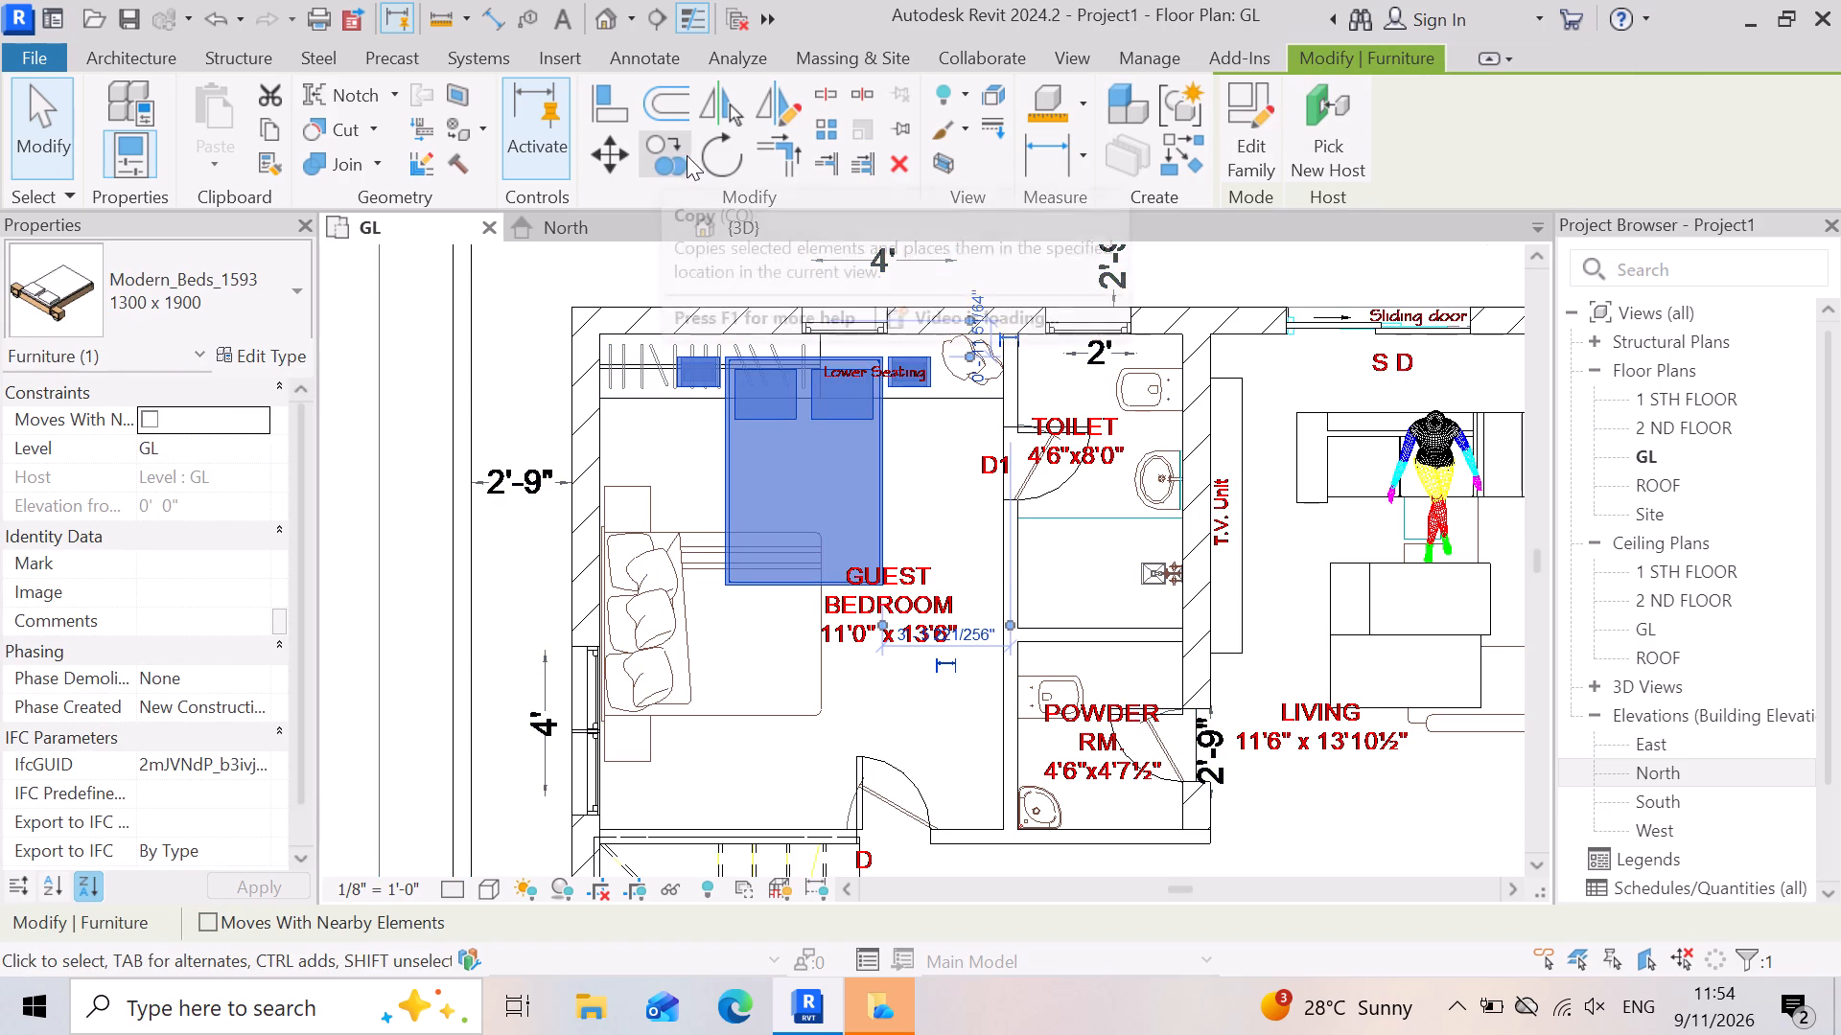
left_click(707, 137)
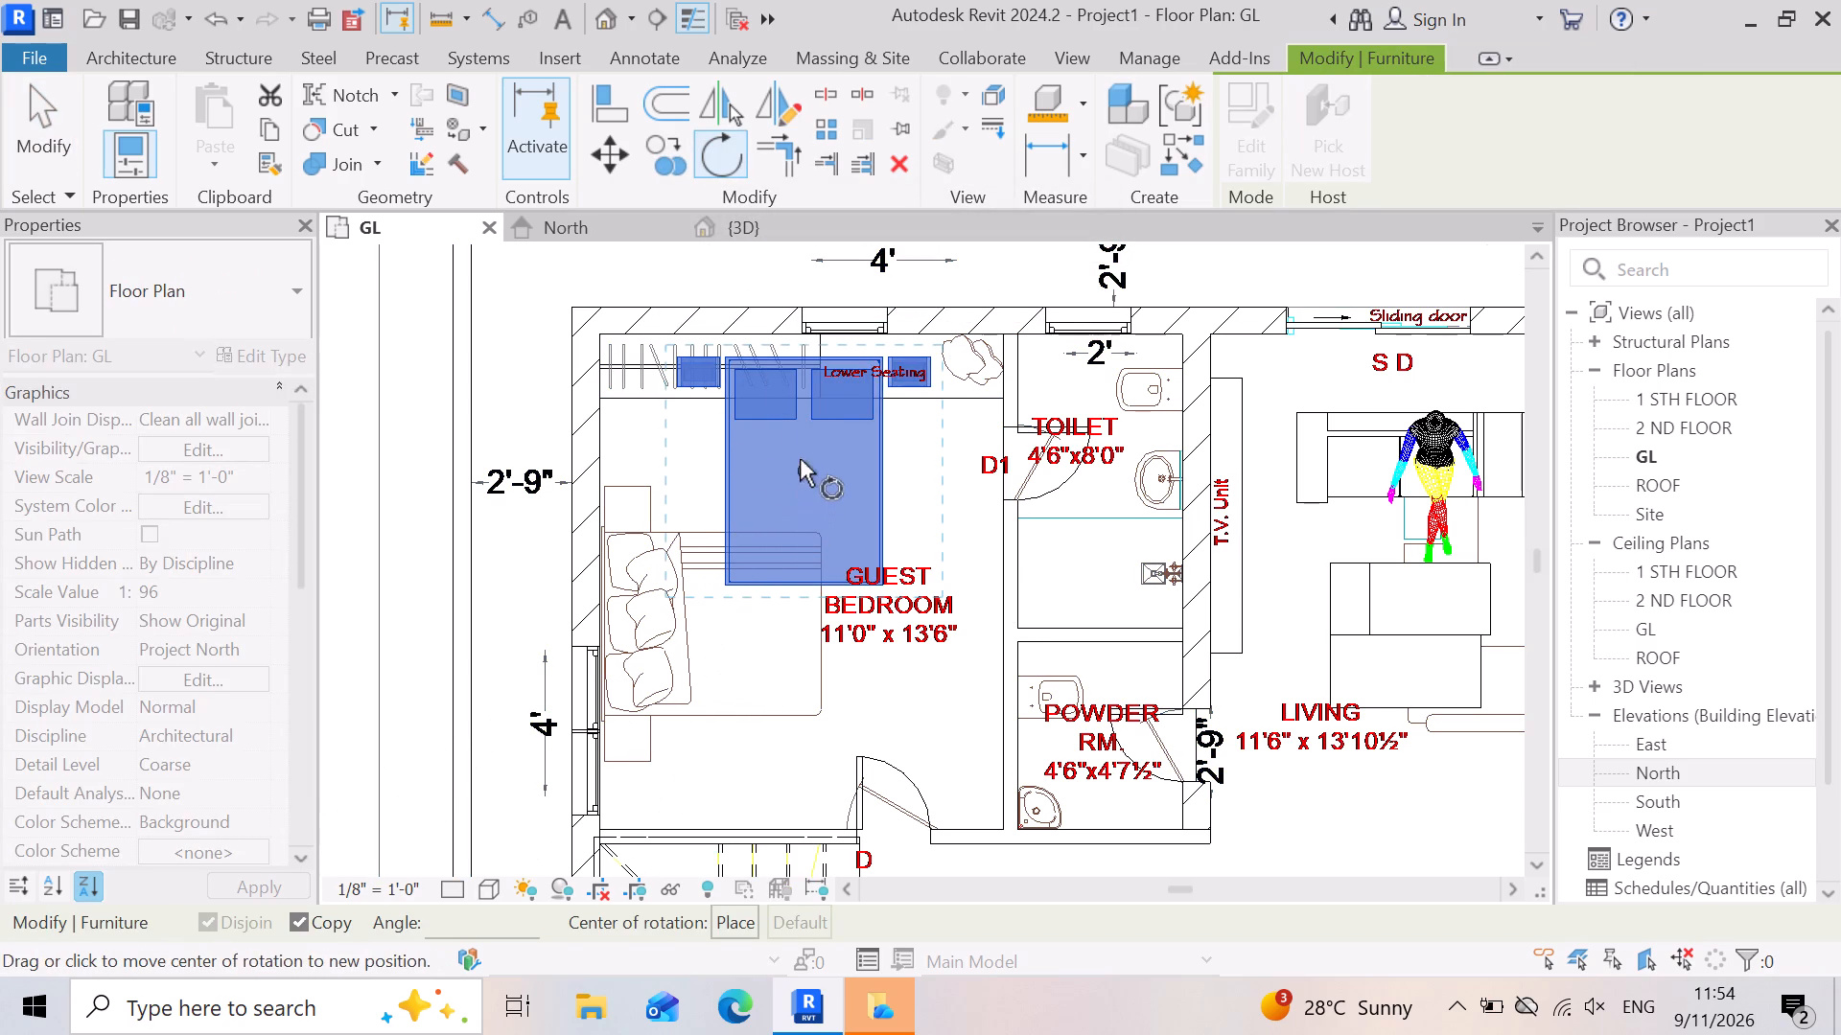
left_click(800, 459)
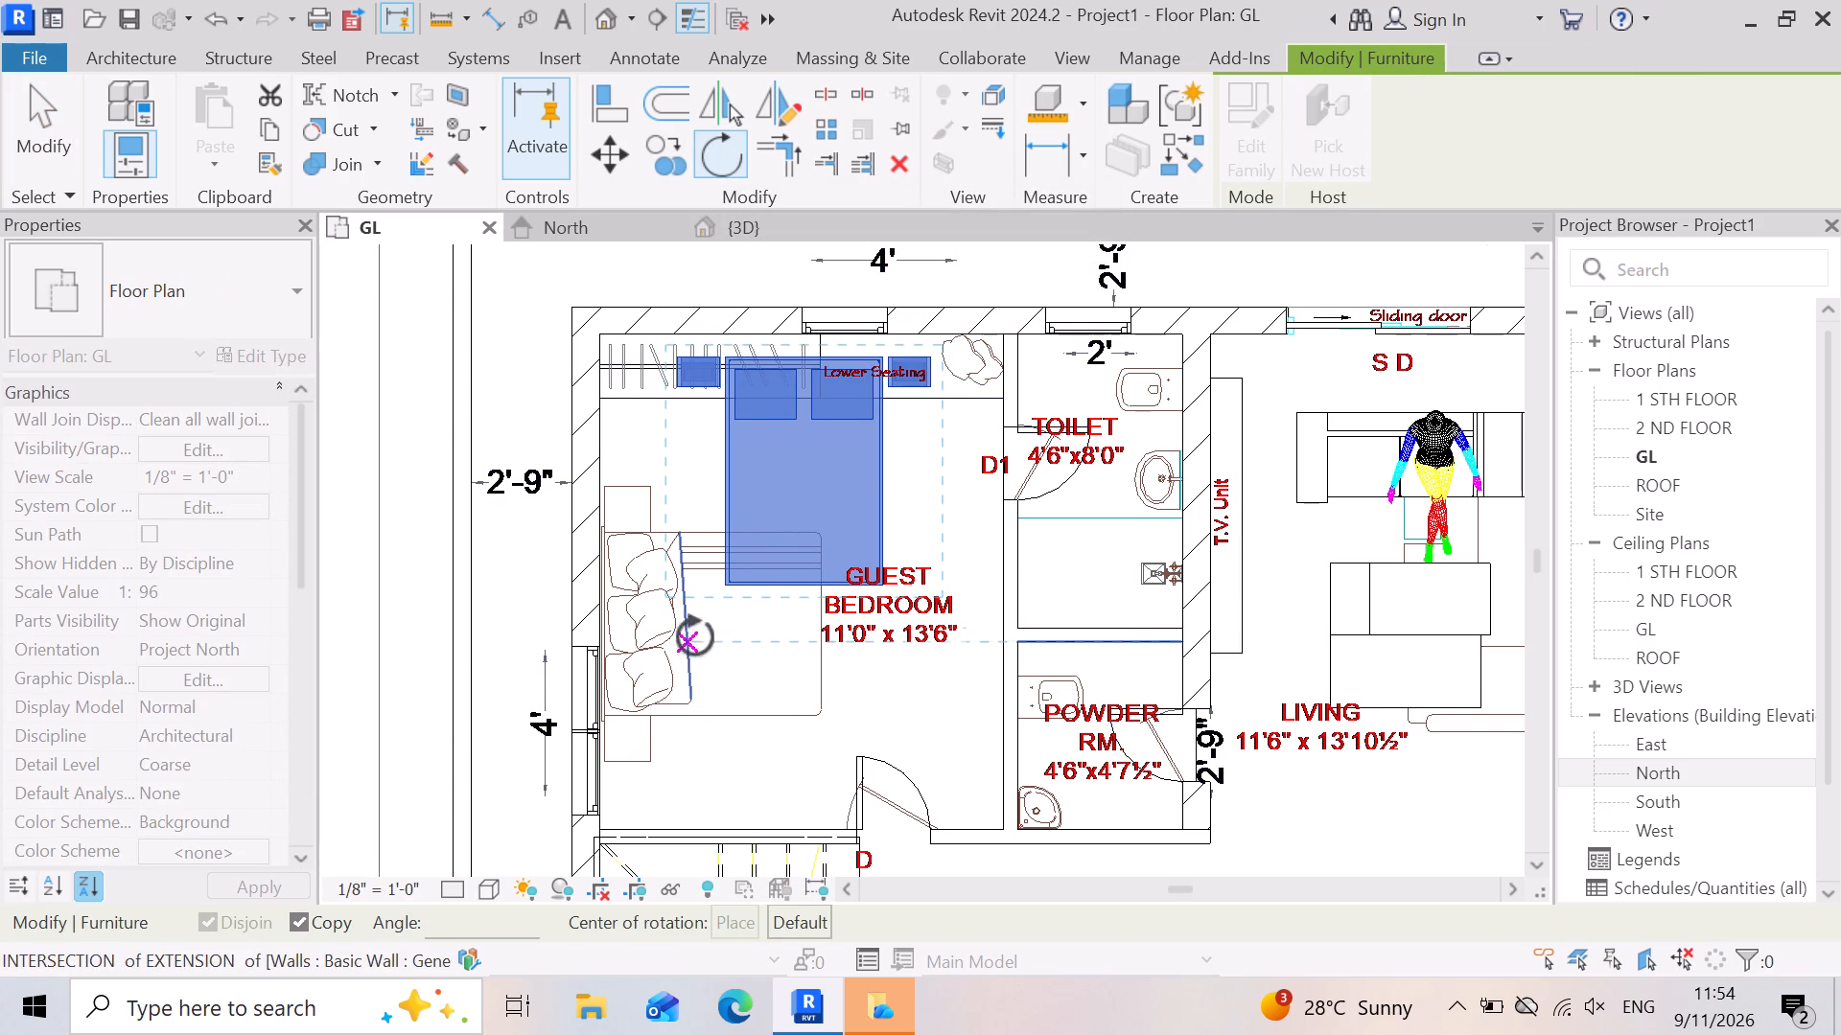
left_click(724, 592)
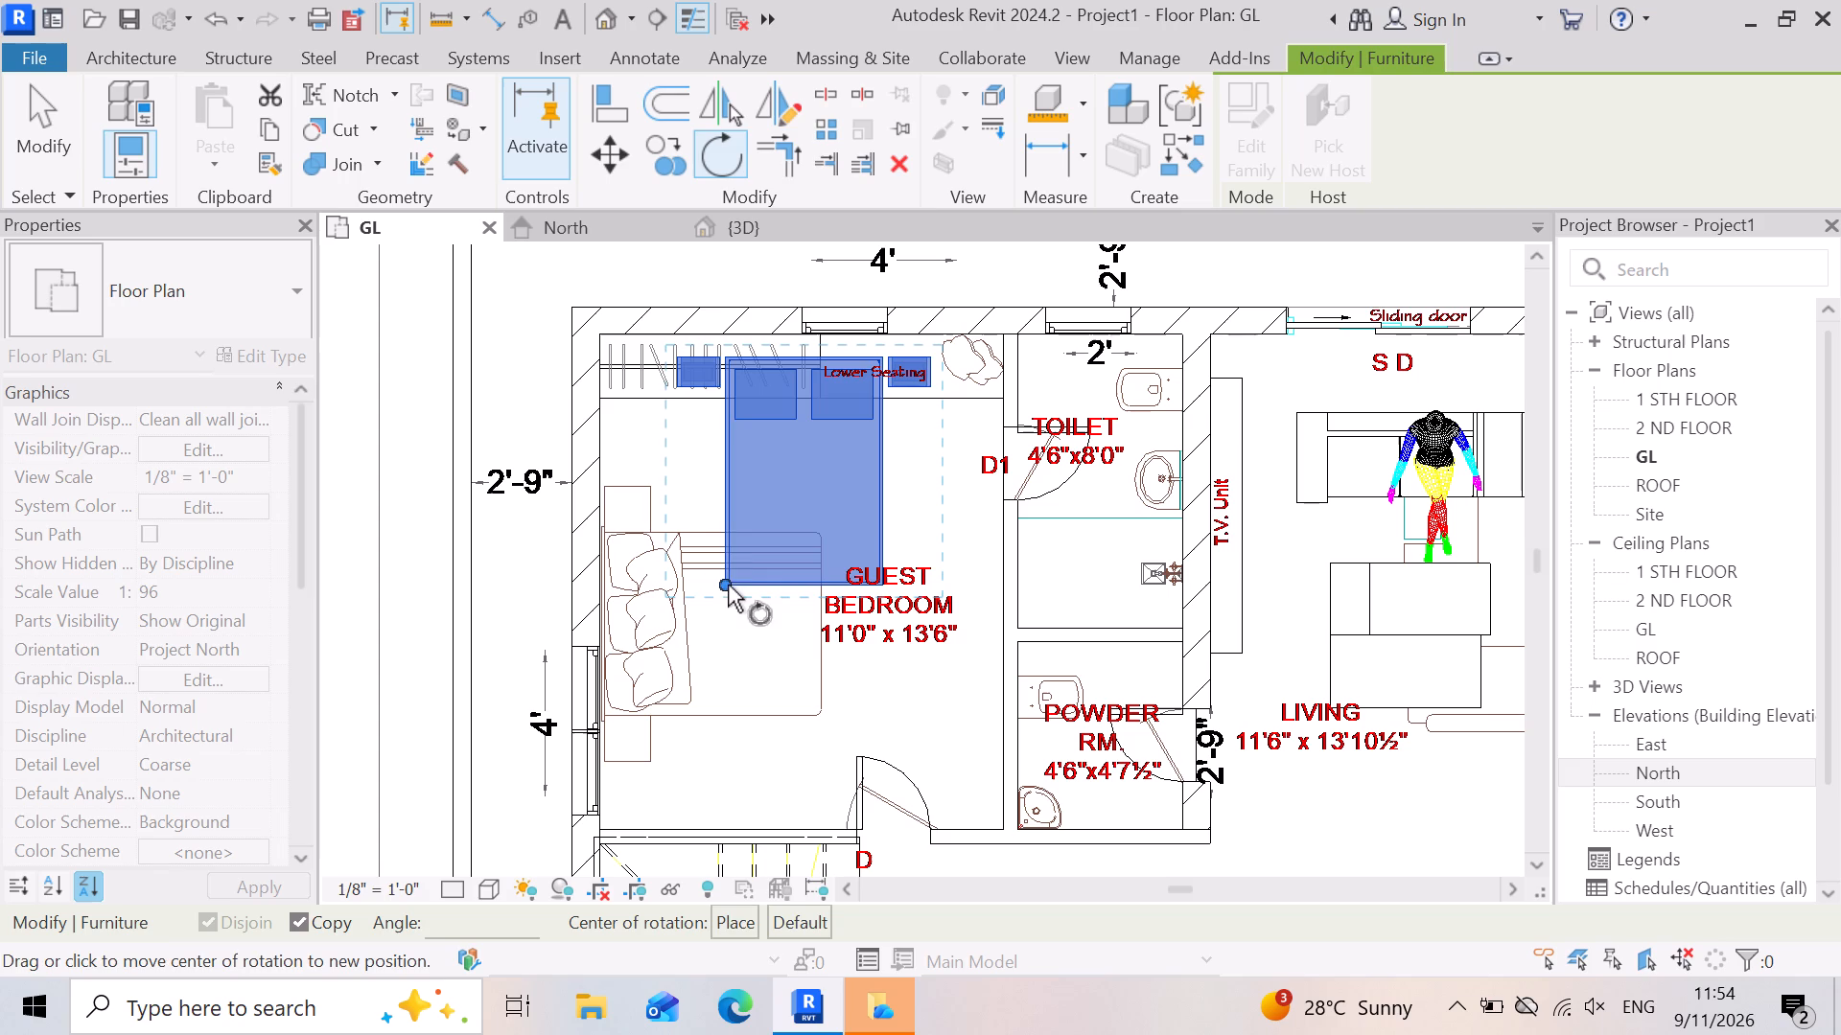
left_click(721, 582)
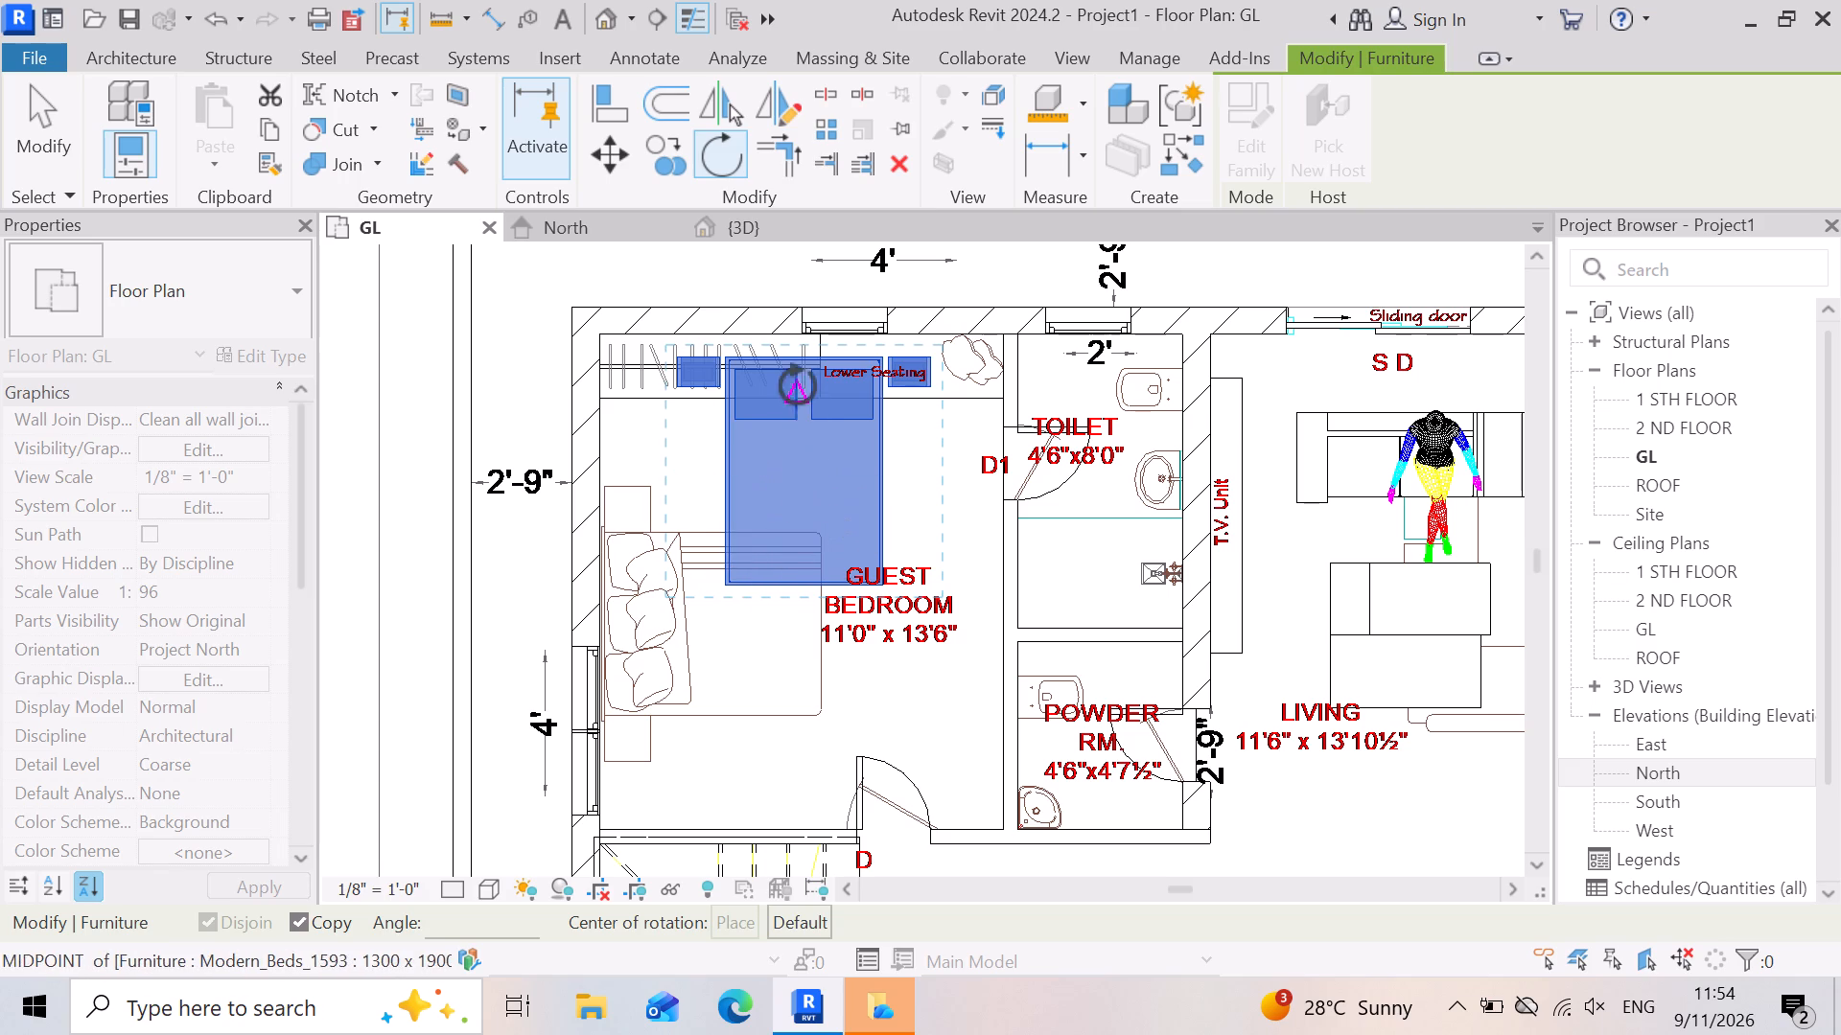
left_click(802, 474)
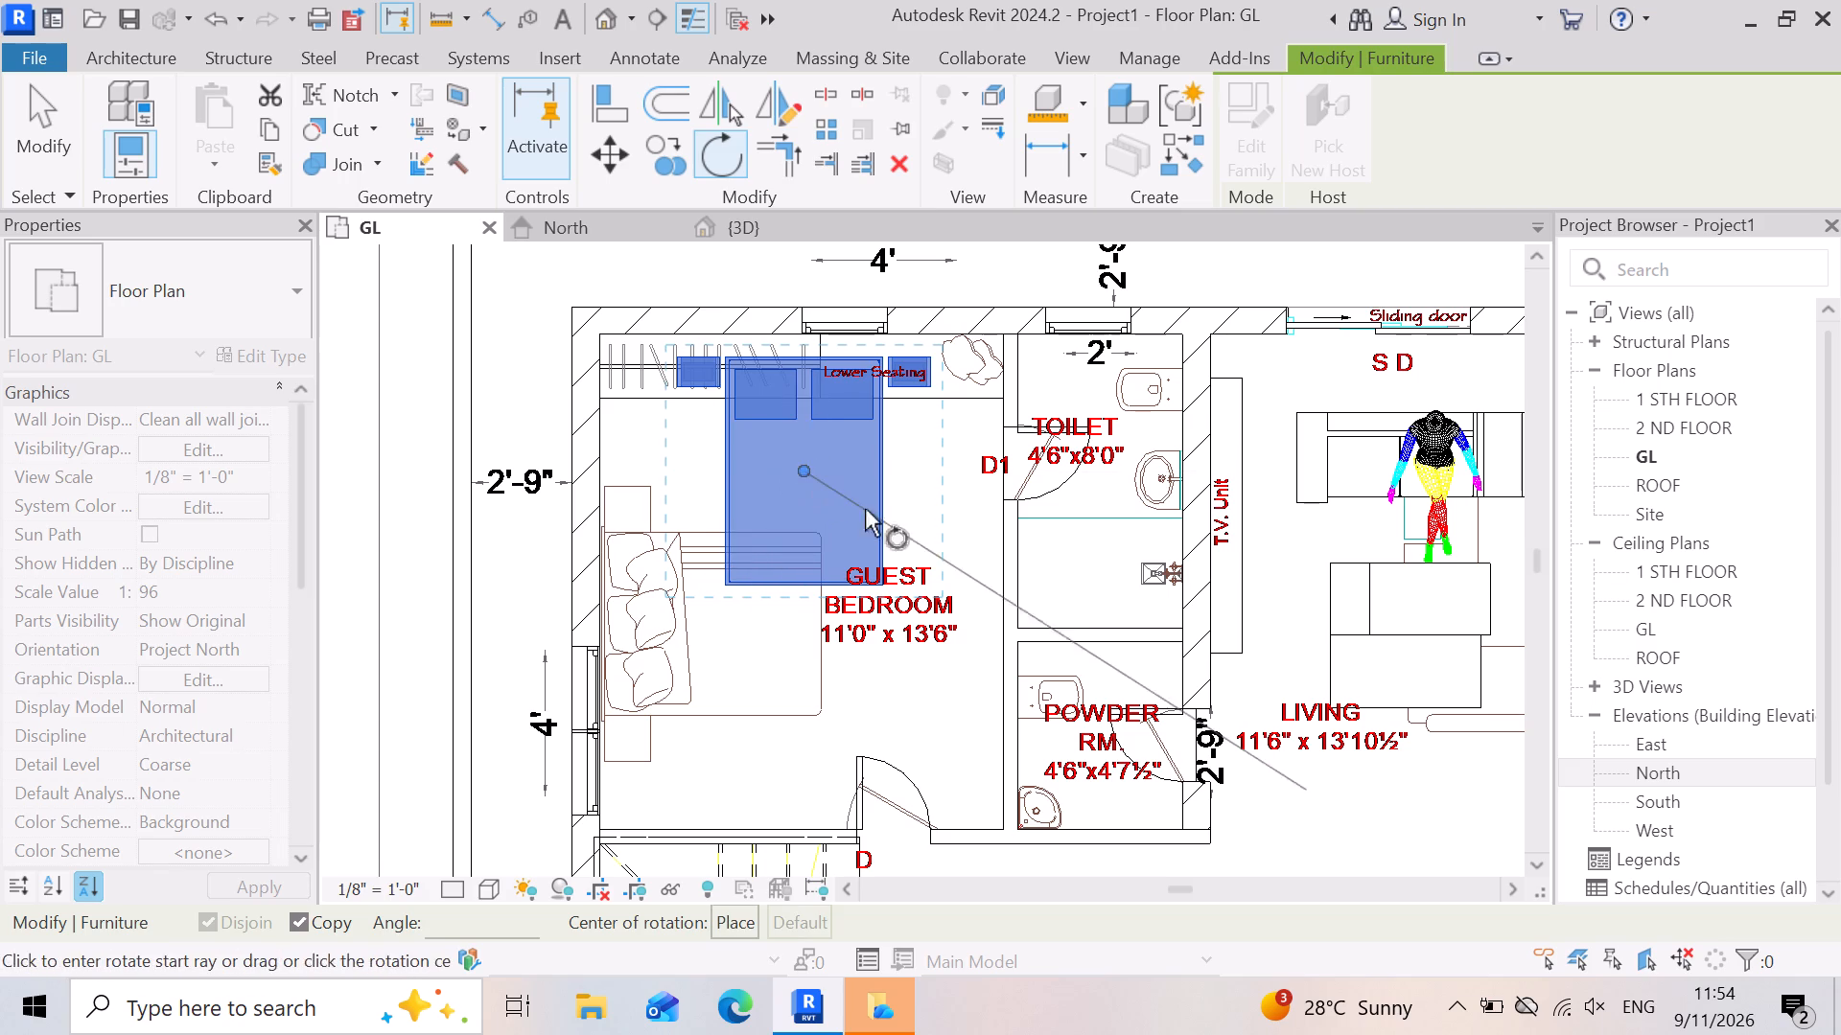
left_click(935, 596)
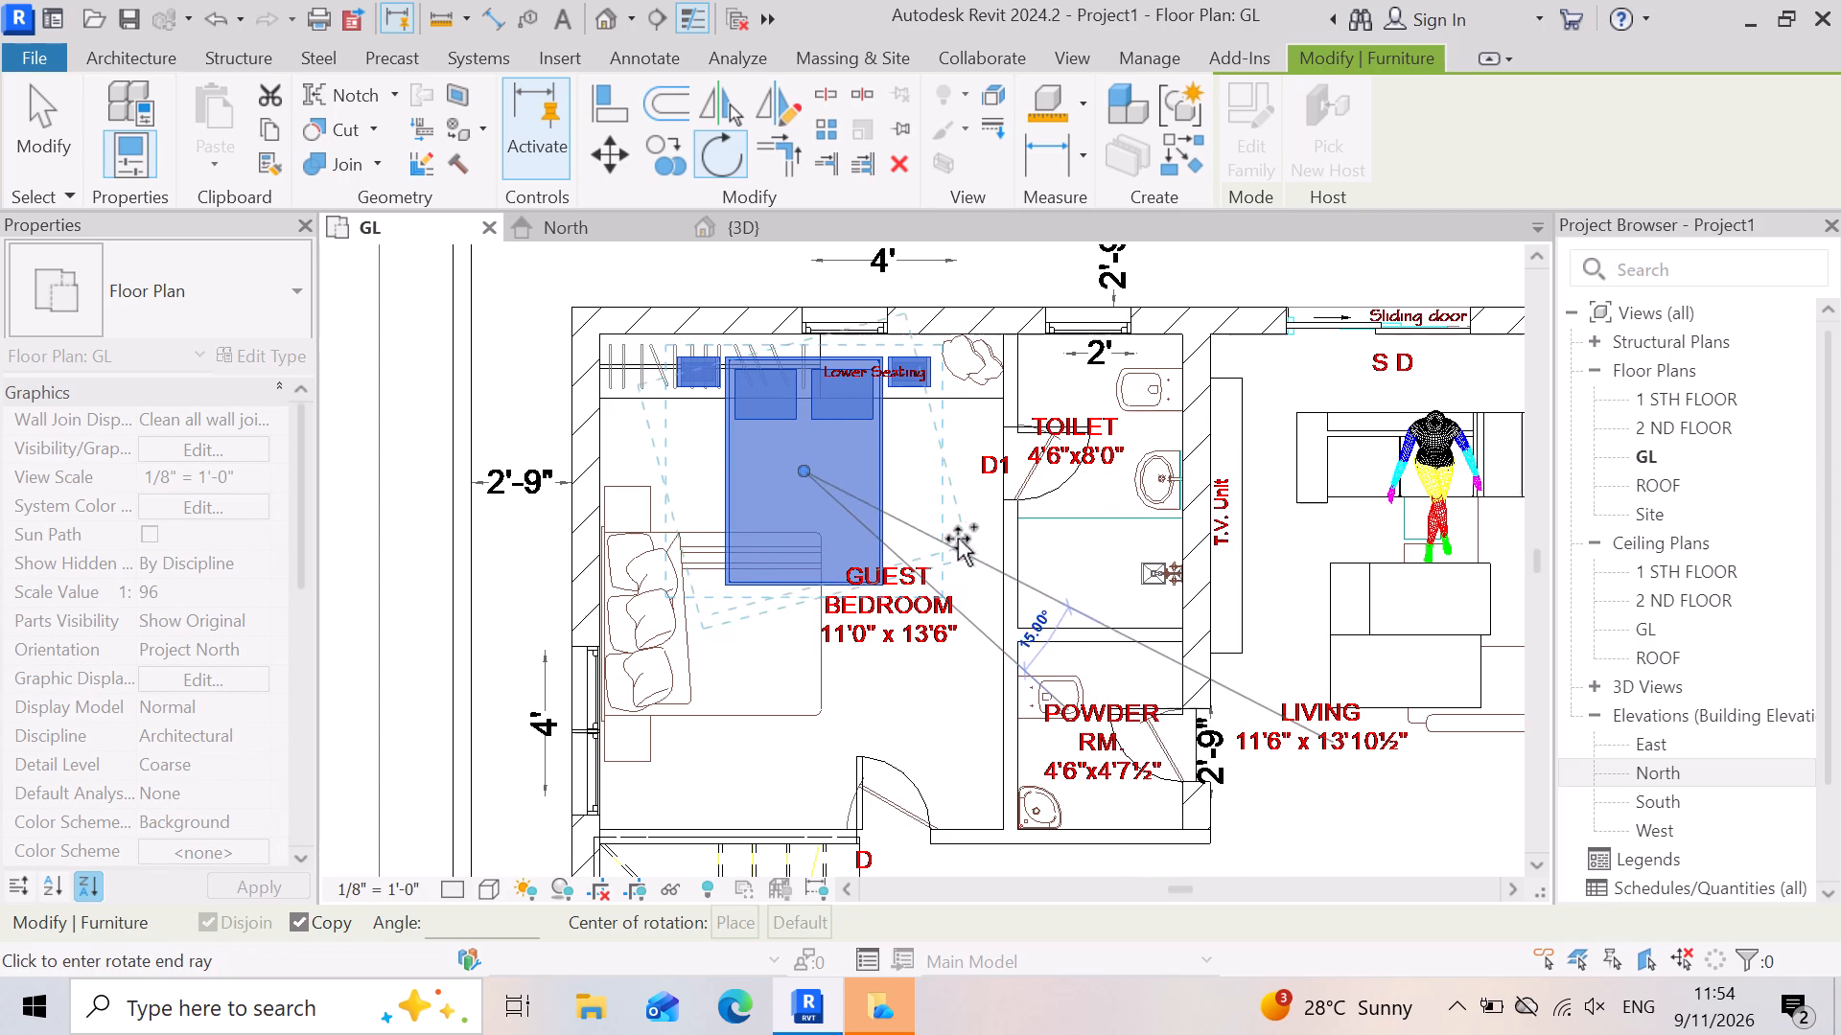
left_click(896, 366)
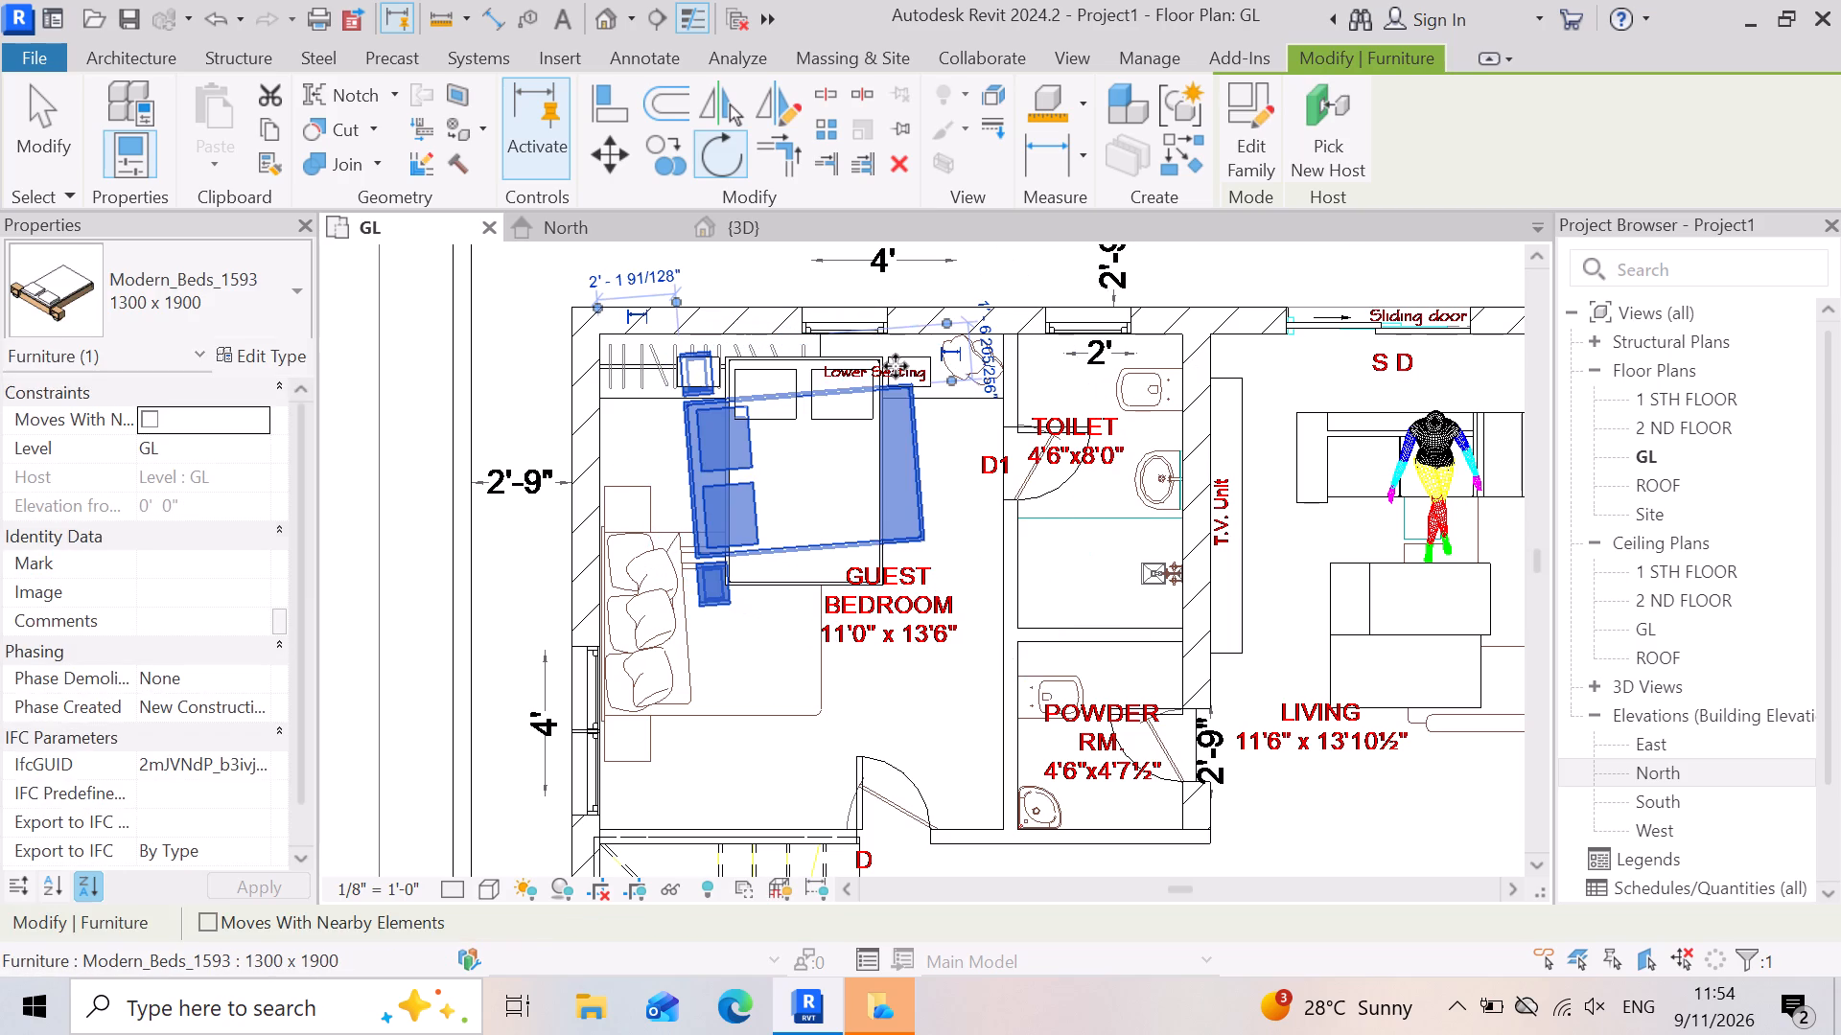
key("Escape")
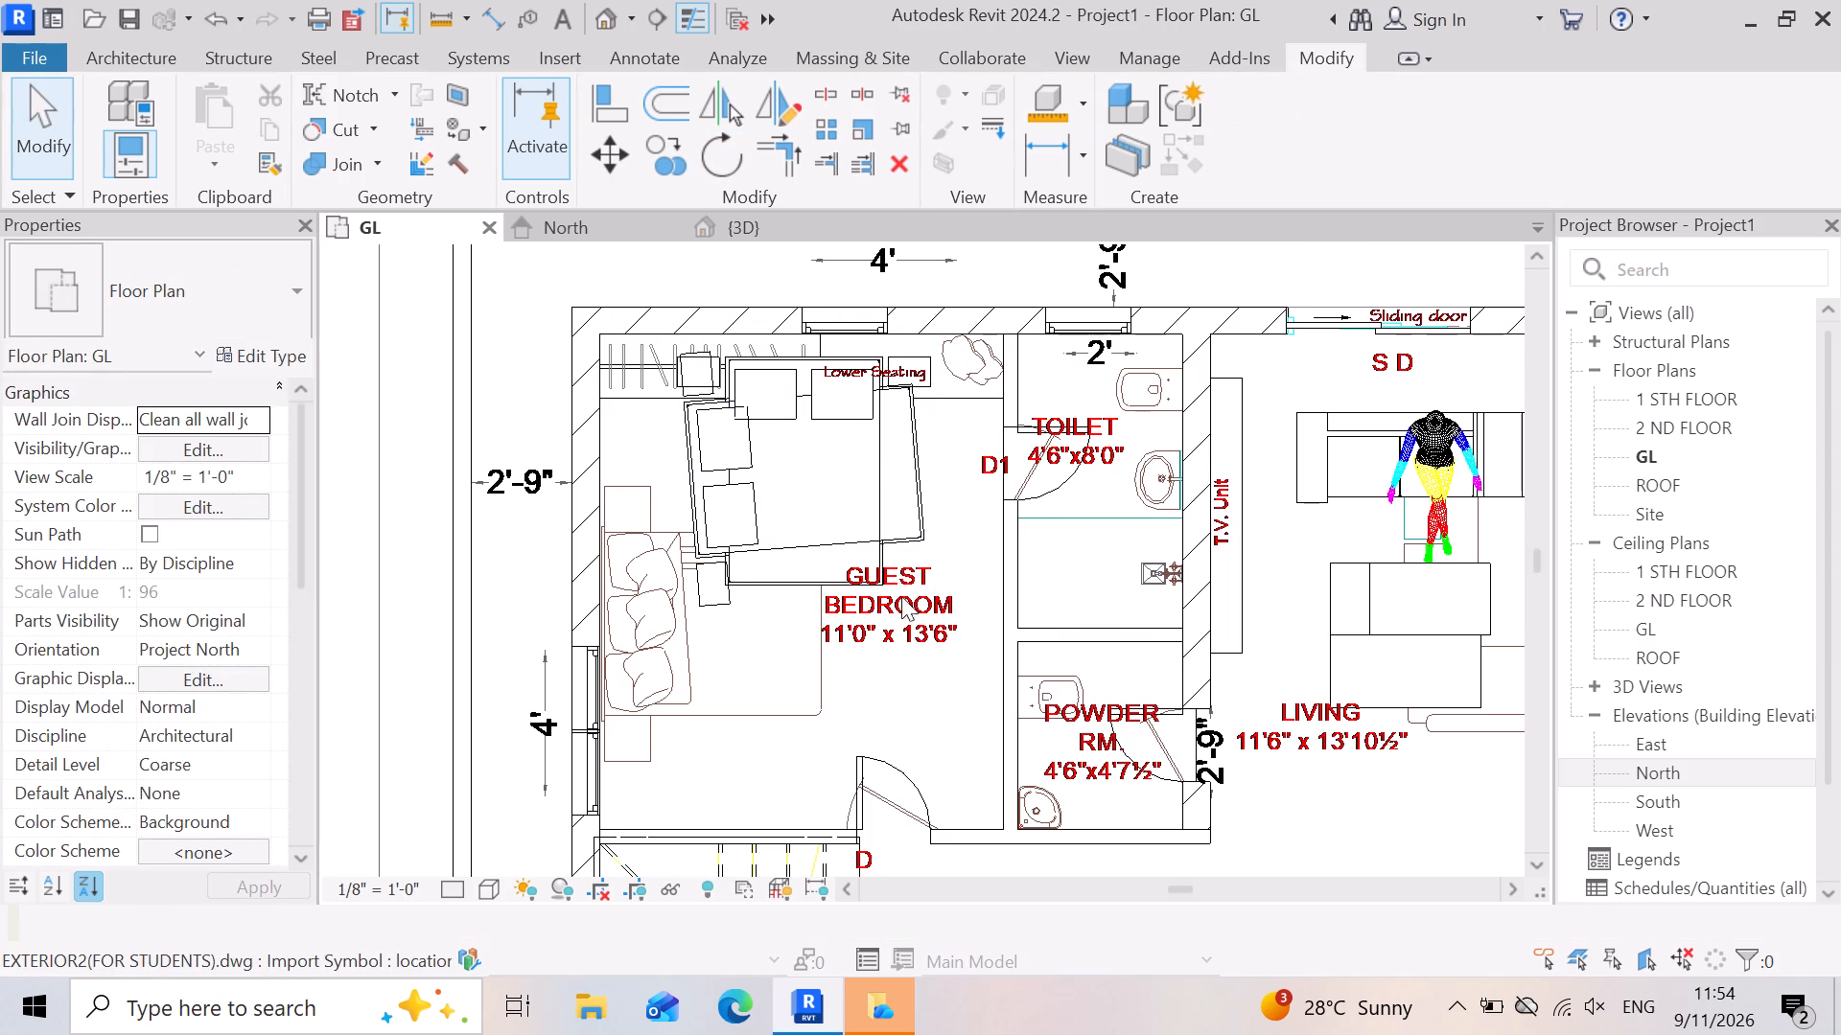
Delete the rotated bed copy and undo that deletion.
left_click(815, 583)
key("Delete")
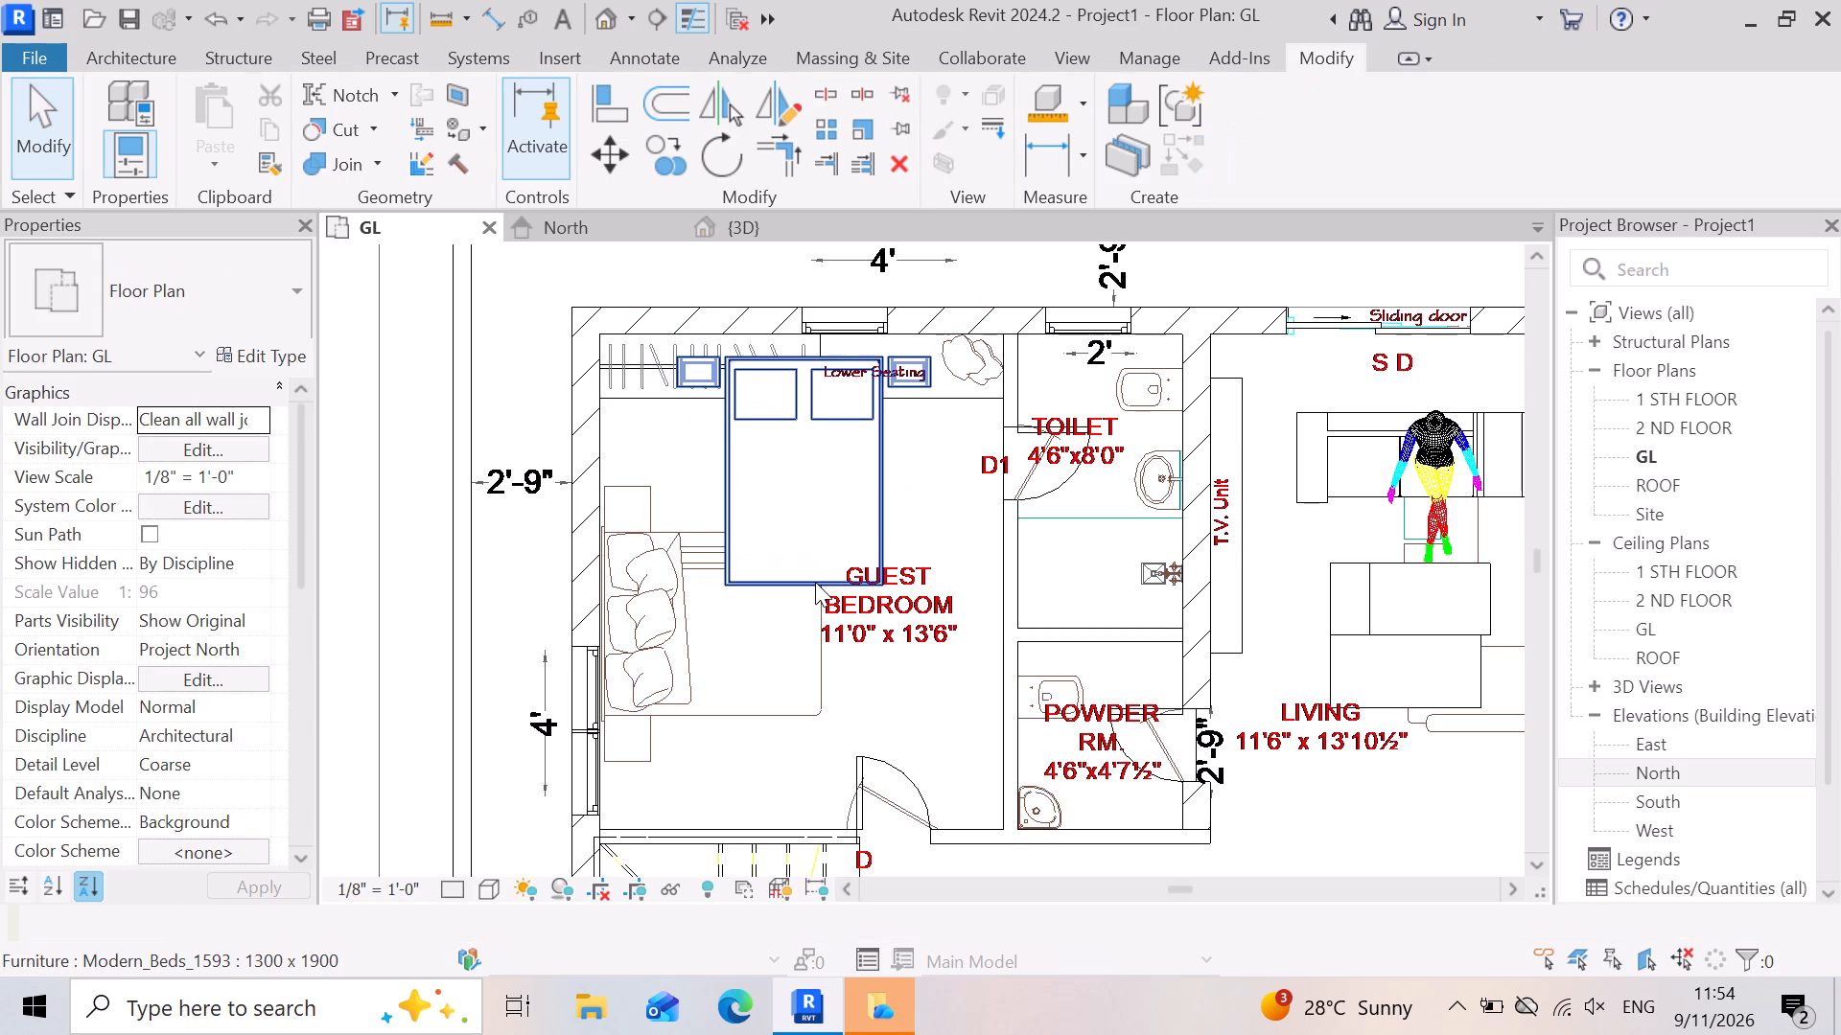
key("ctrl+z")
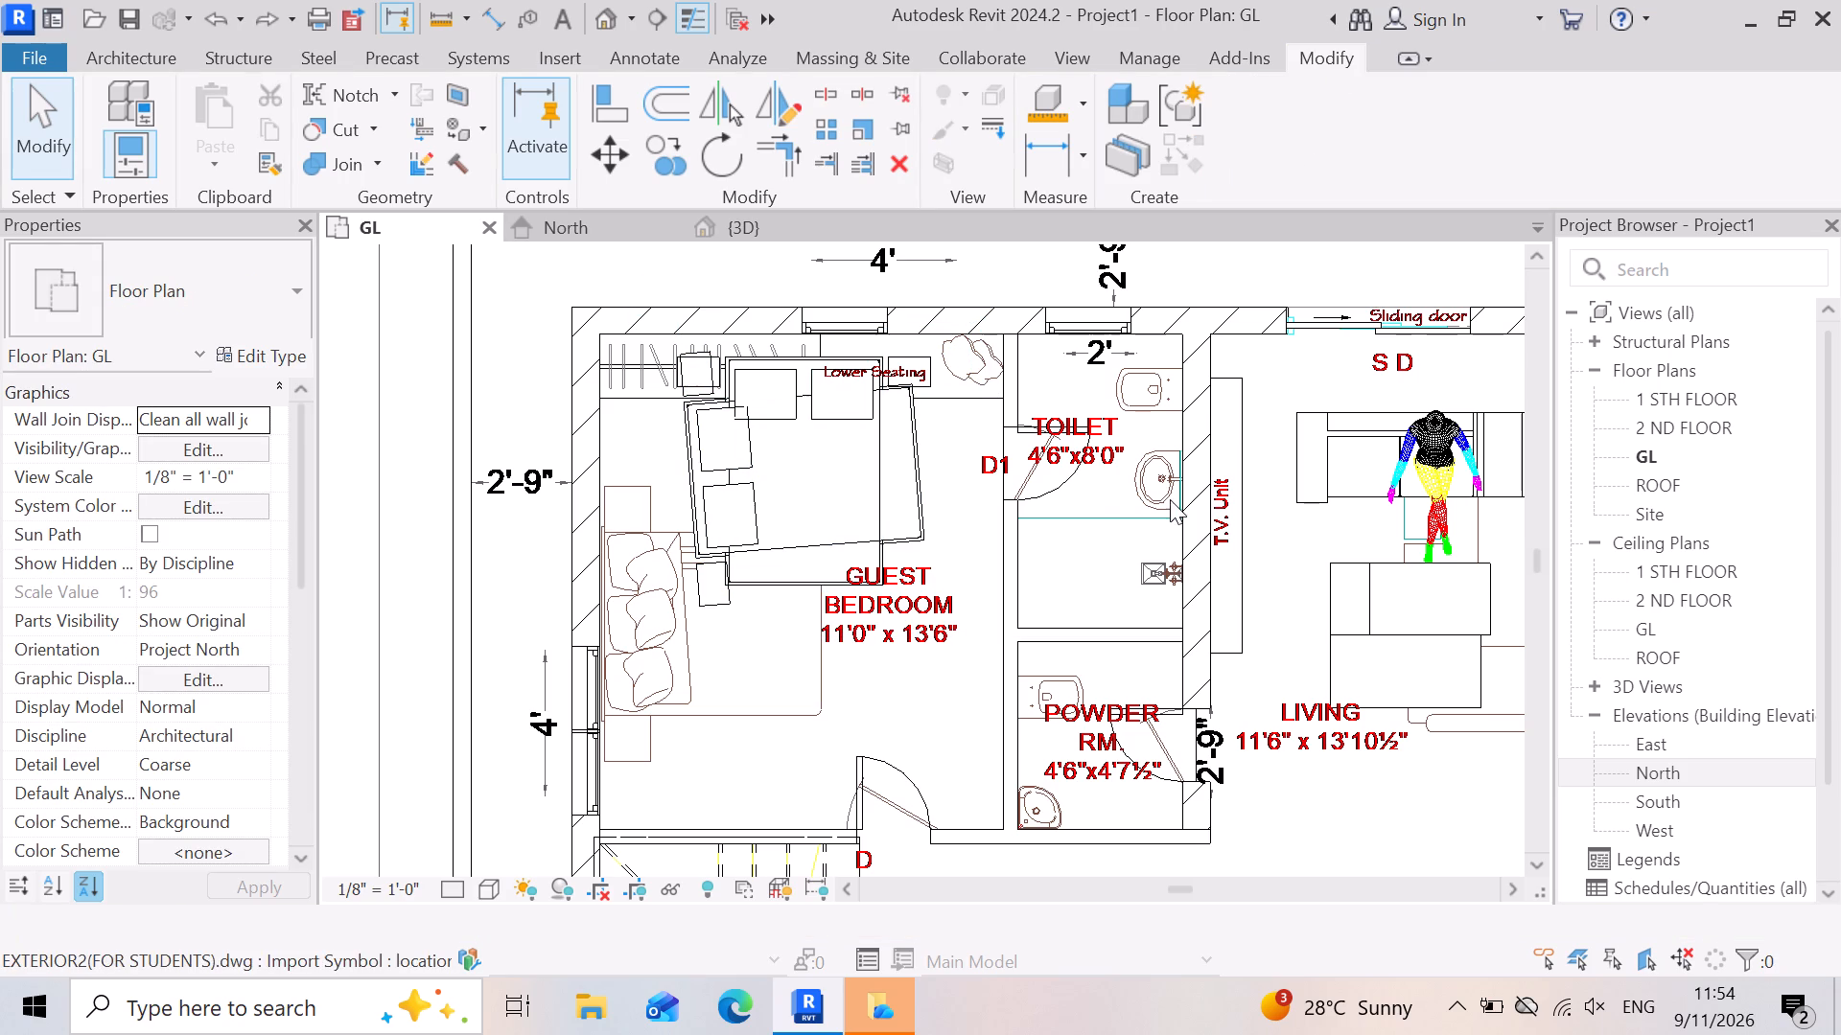
Delete the original unrotated bed from the guest bedroom, keeping the rotated copy.
scroll(628, 533, "up", 3)
scroll(877, 782, "up", 3)
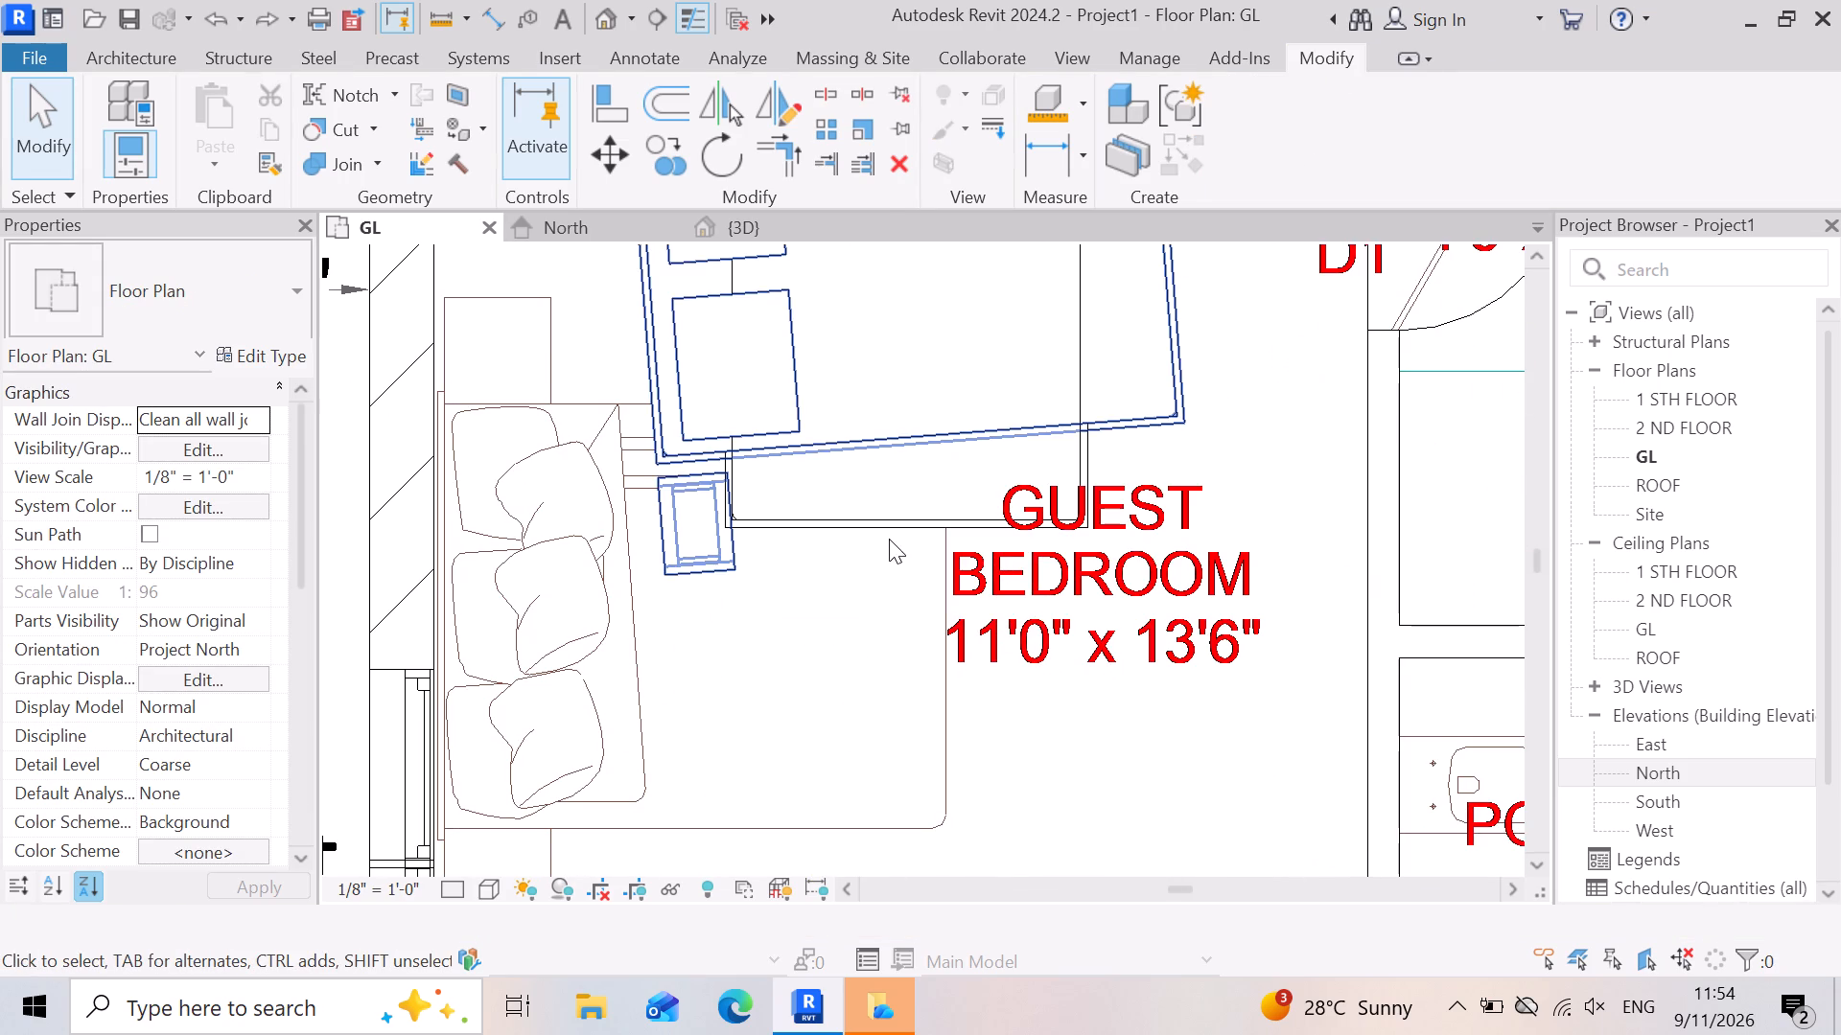
left_click(1069, 523)
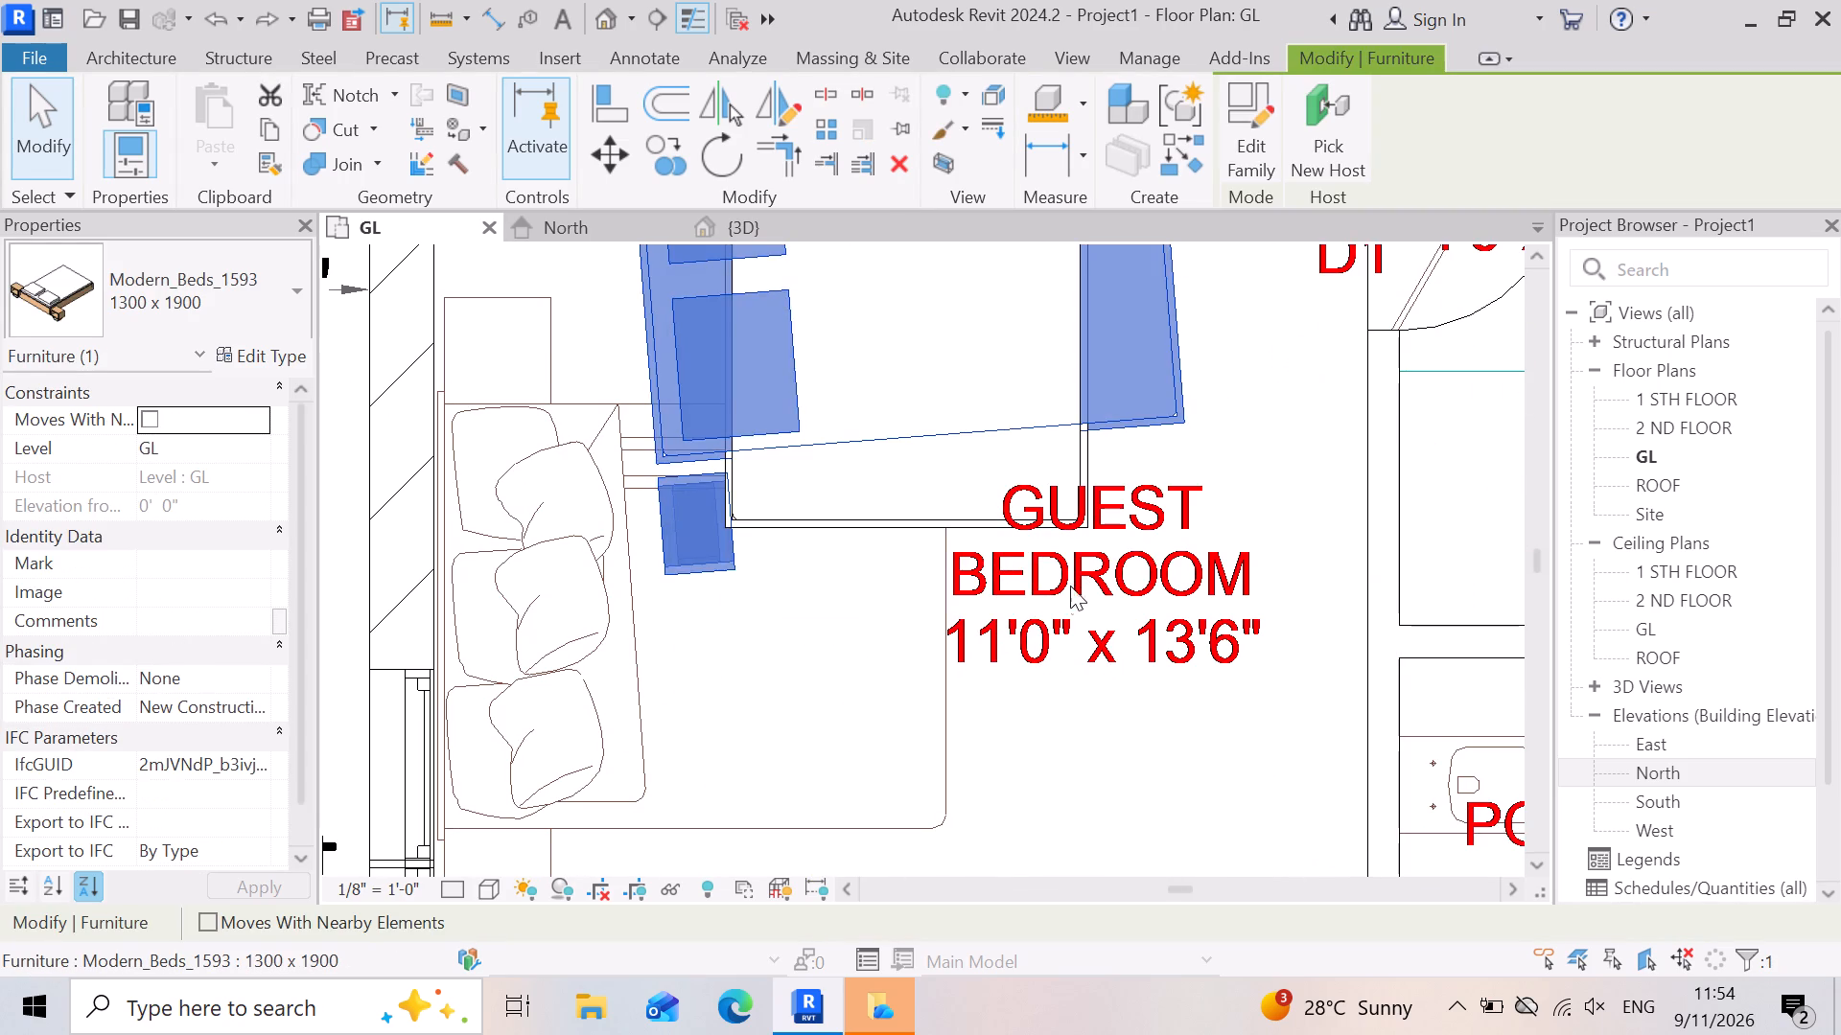
key("Escape")
left_click(1091, 476)
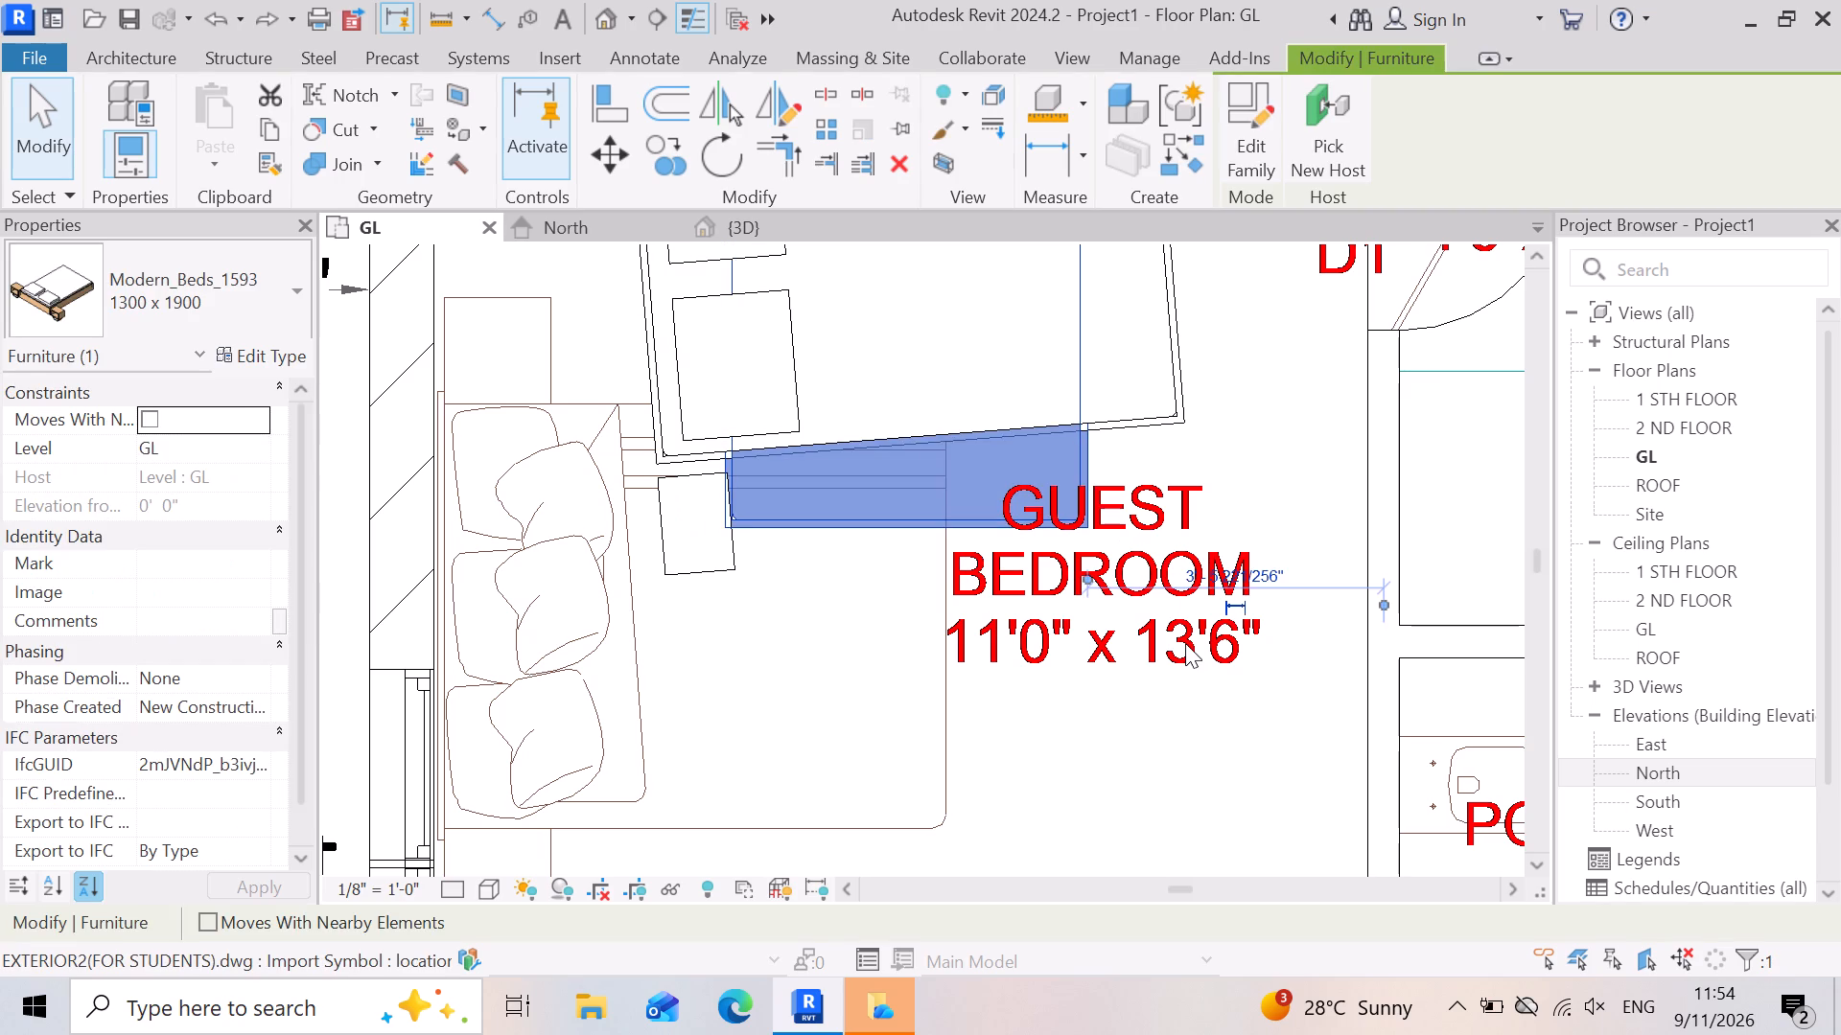
key("Delete")
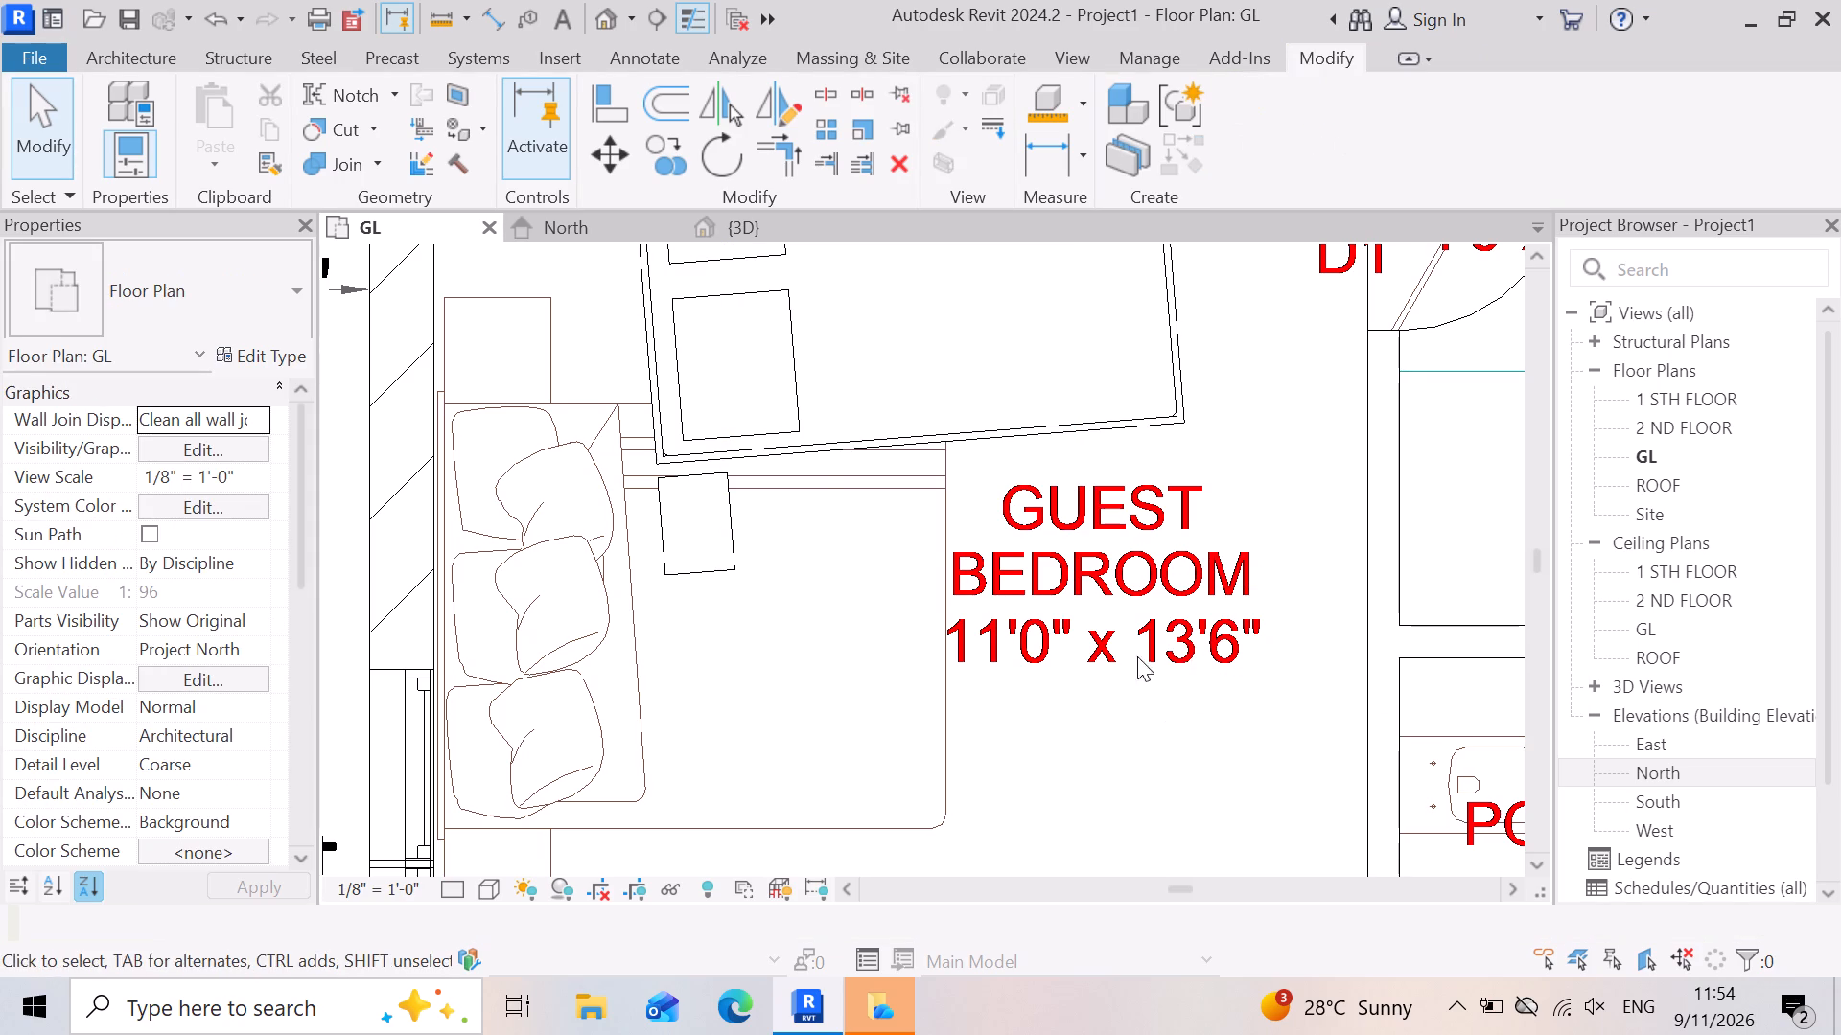
Nudge the rotated bed away from the wardrobe wall, over the bed outline in the imported drawing, about 5'-7" from that wall.
scroll(1131, 664, "down", 5)
left_click(1055, 537)
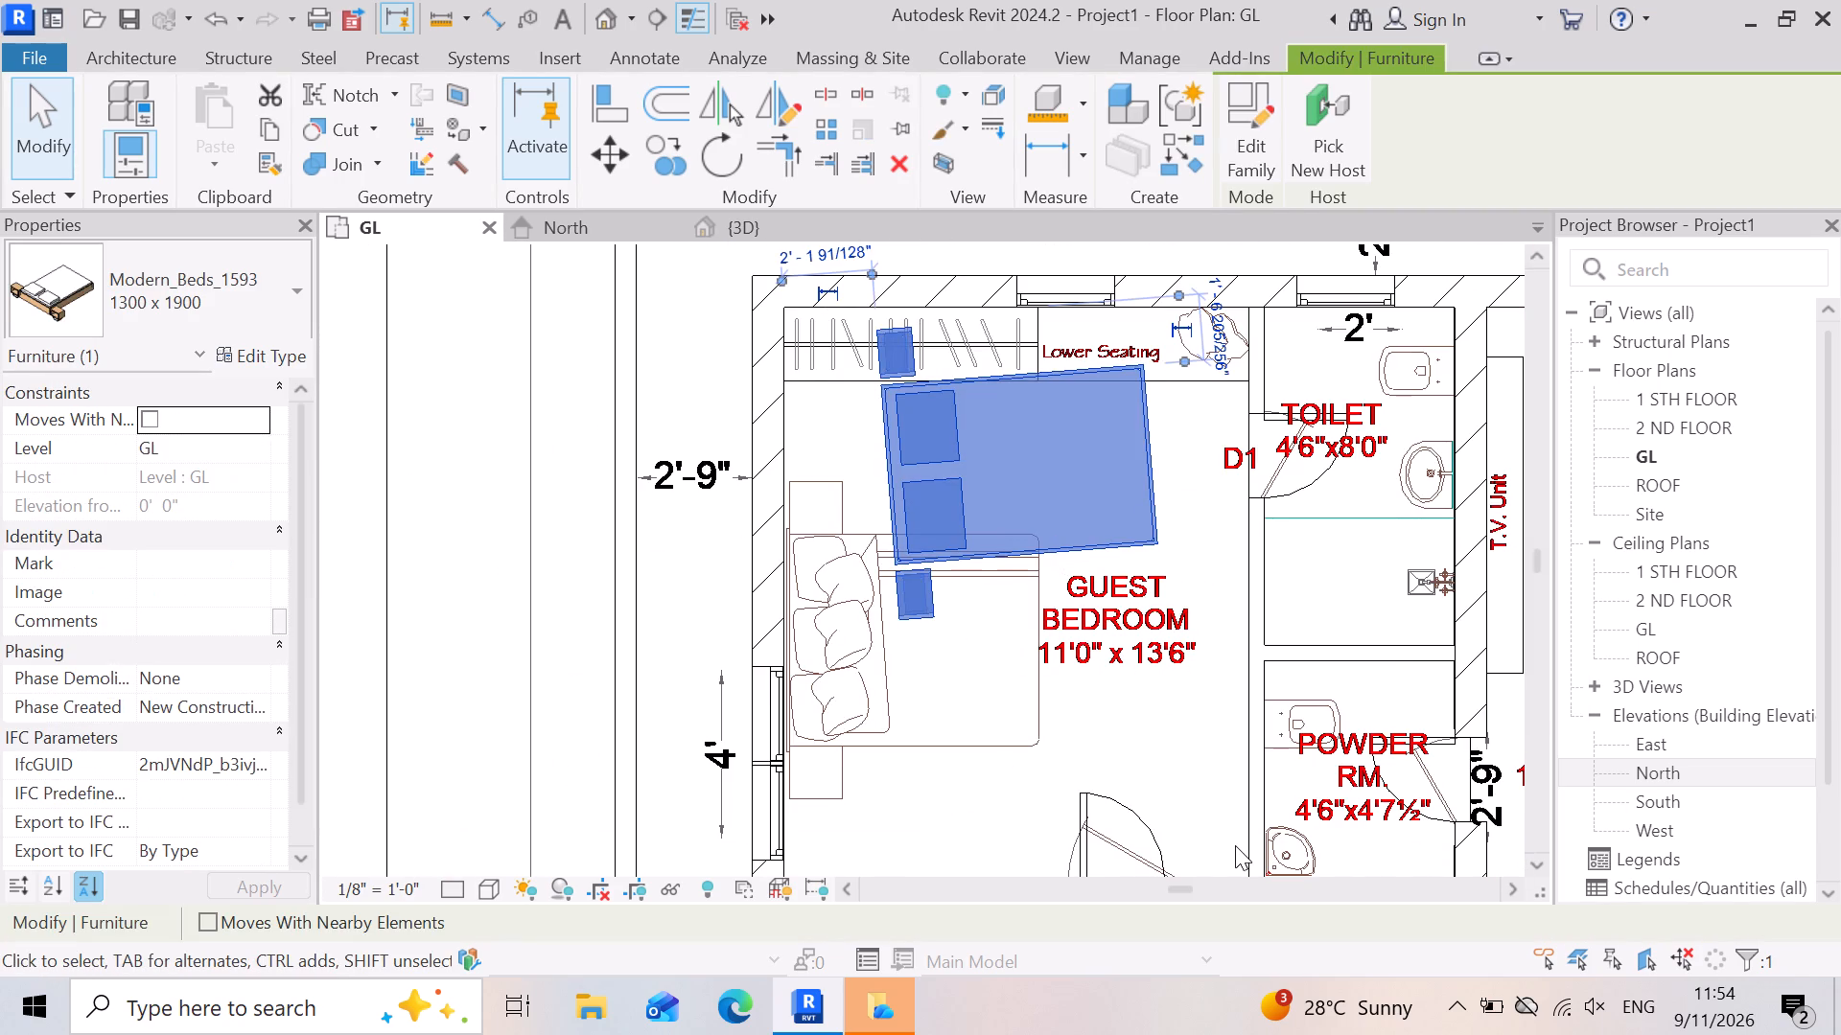
key("Down")
key("Down")
key("Down")
key("Down")
key("Down")
key("Down")
key("Down")
key("Down")
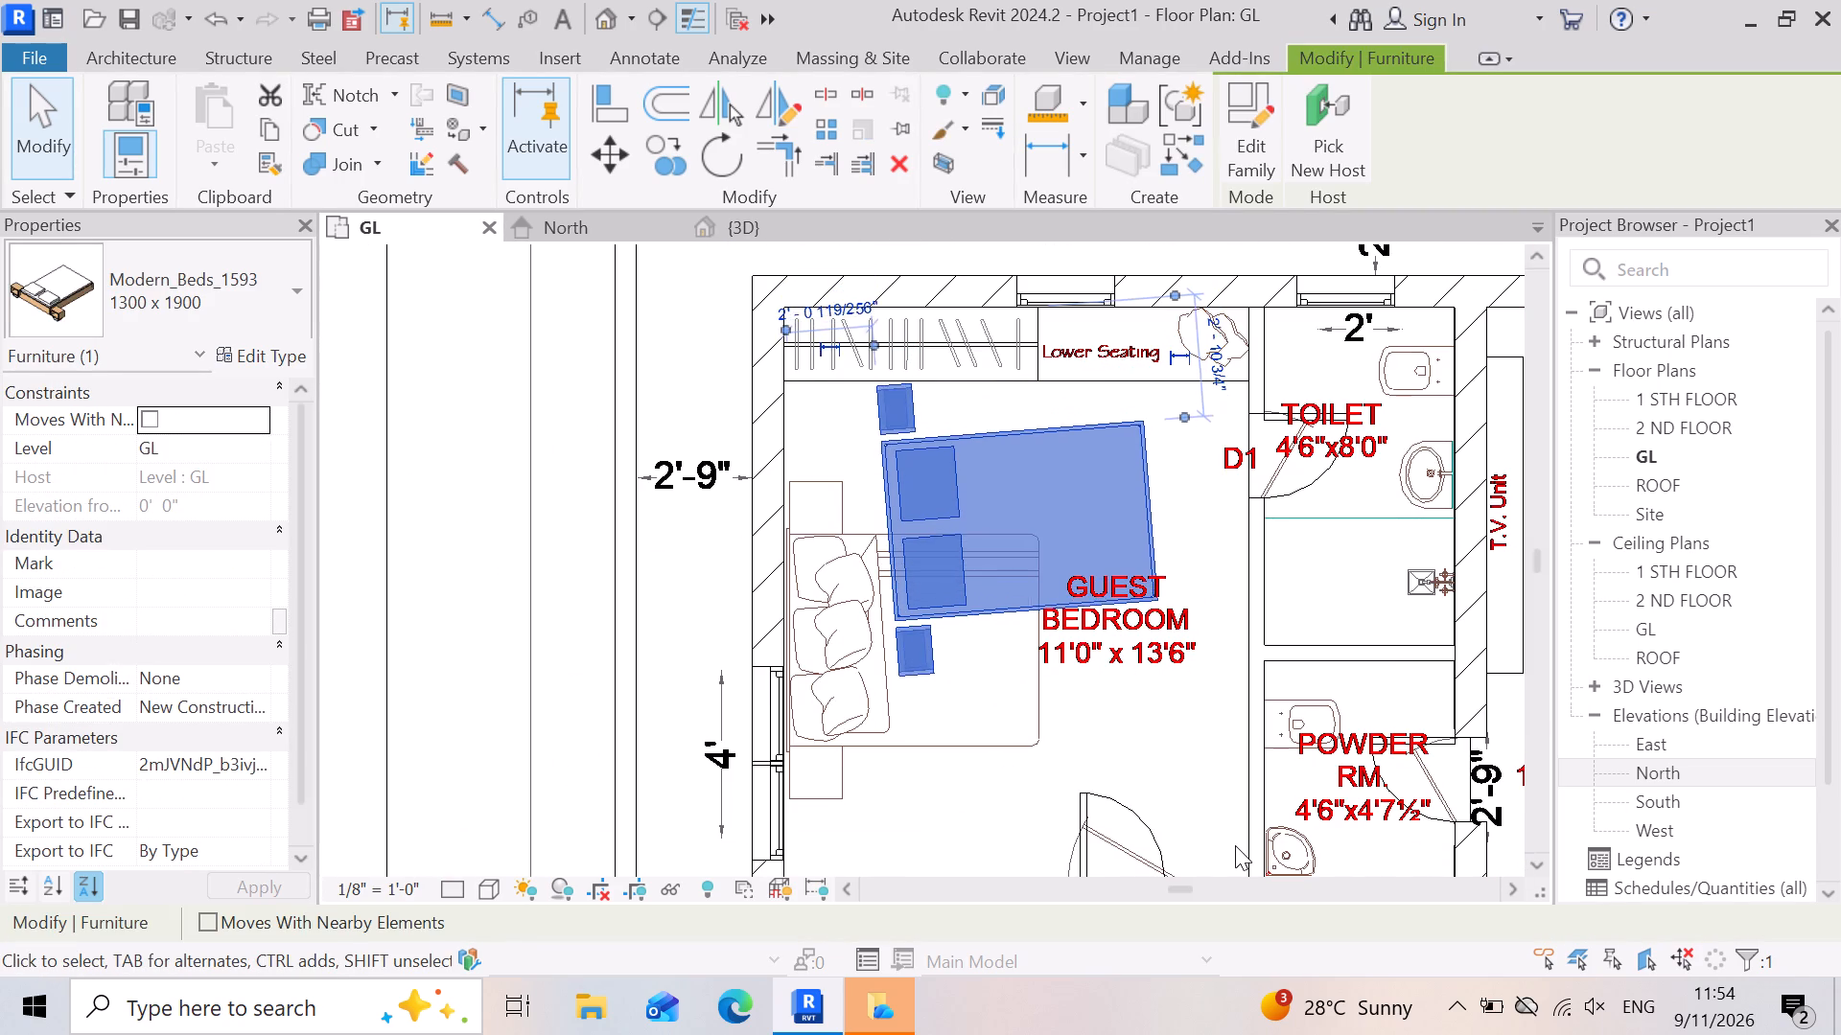
key("Down")
key("Down")
key("Down")
key("Down")
key("Down")
key("Down")
key("Down")
key("Down")
key("Down")
key("Down")
key("Down")
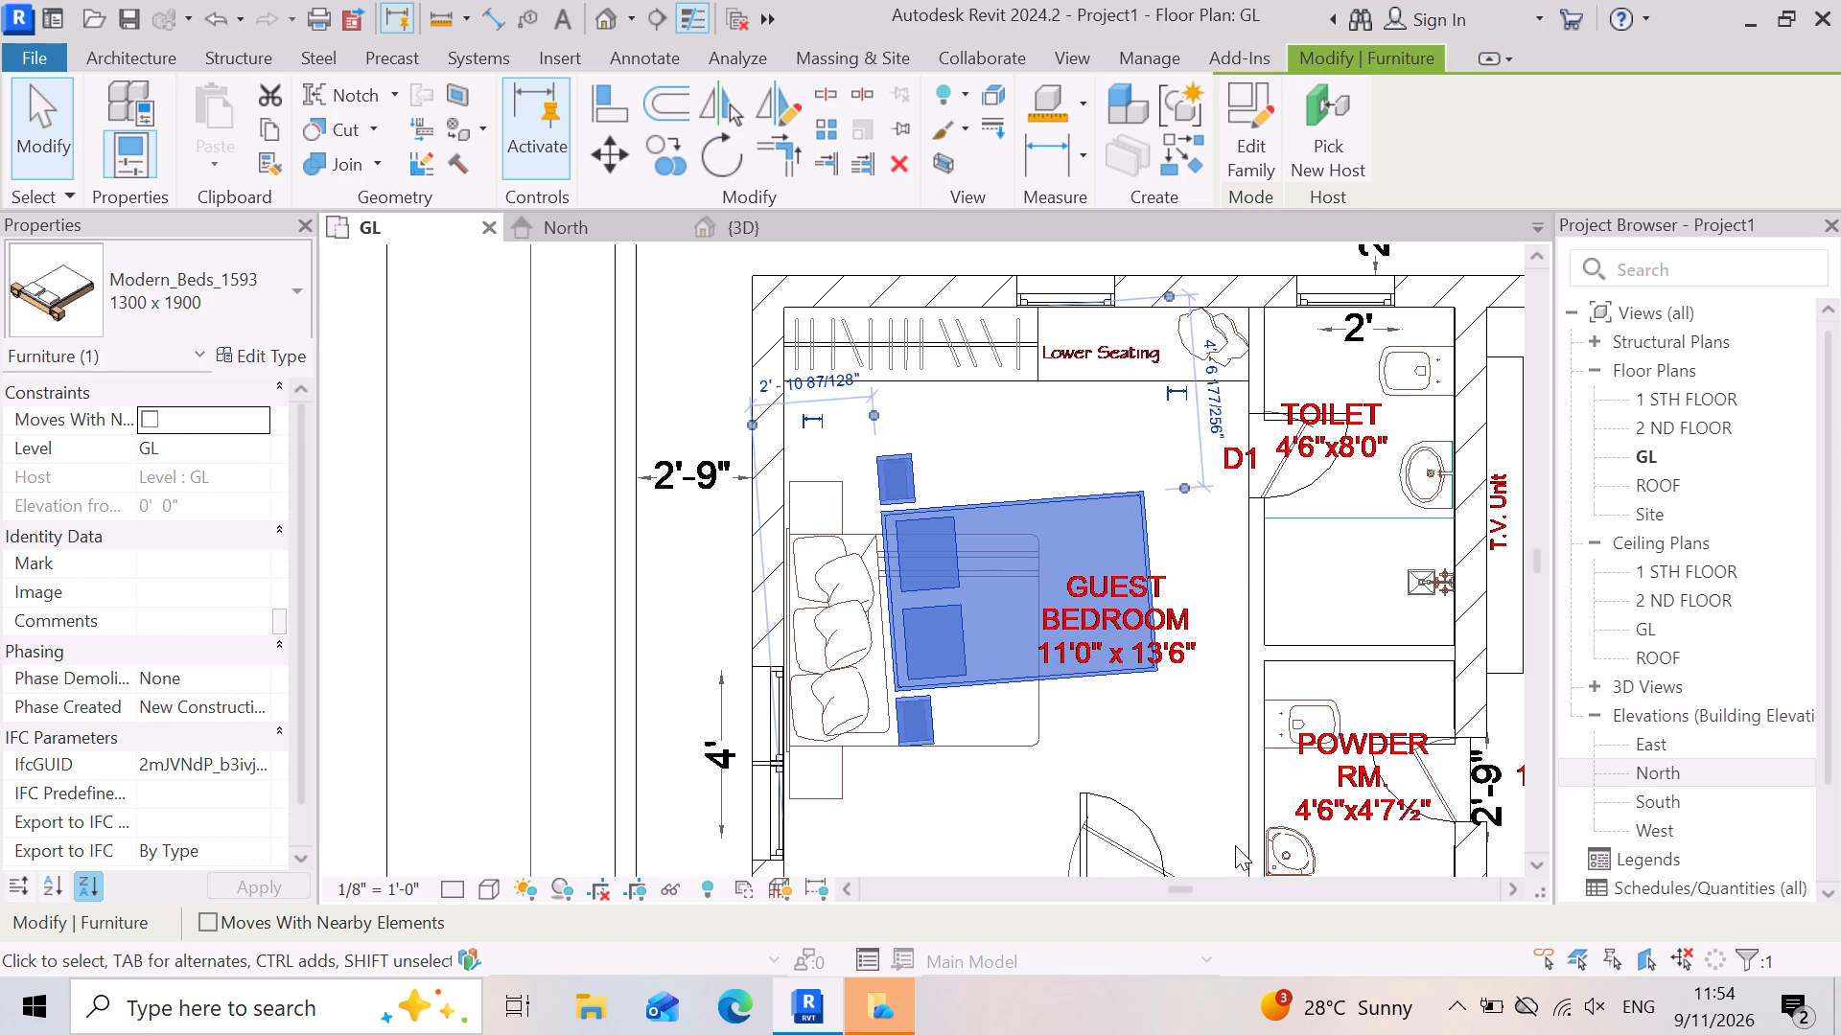
key("Down")
key("Down")
key("Down")
key("Down")
key("Down")
key("Down")
key("Down")
key("Down")
key("Down")
key("Down")
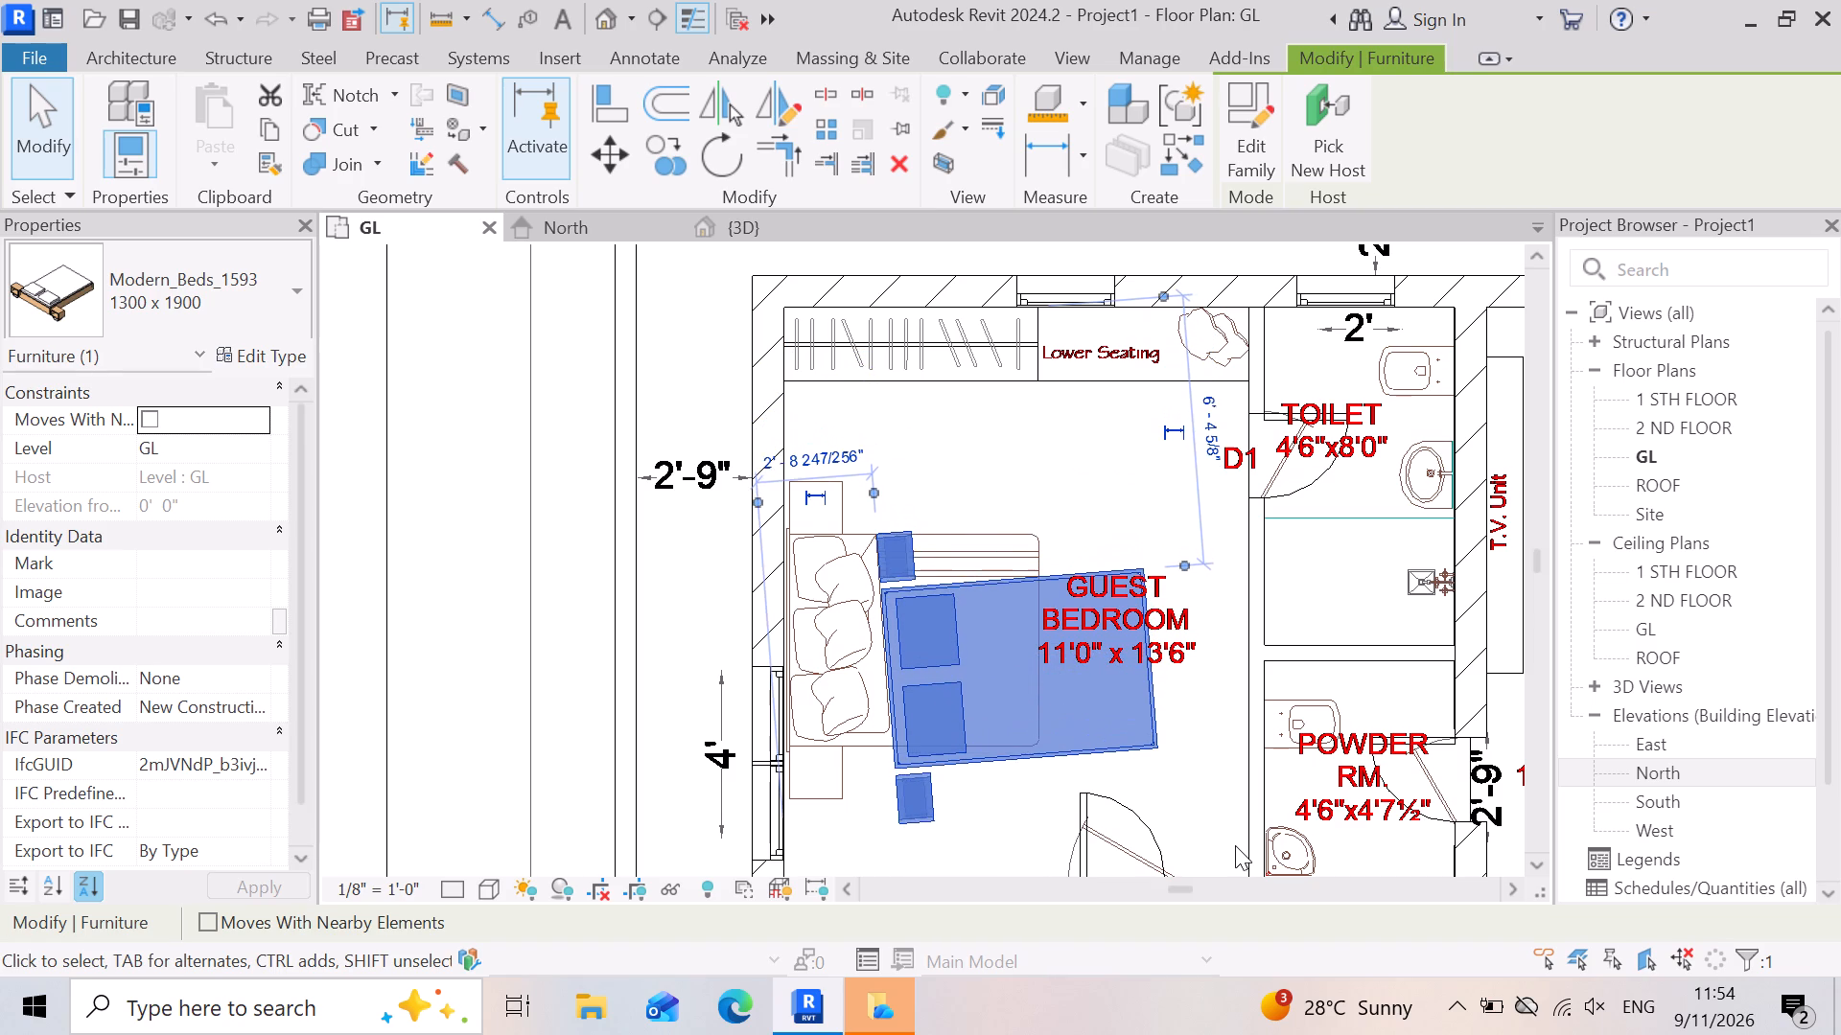
key("Down")
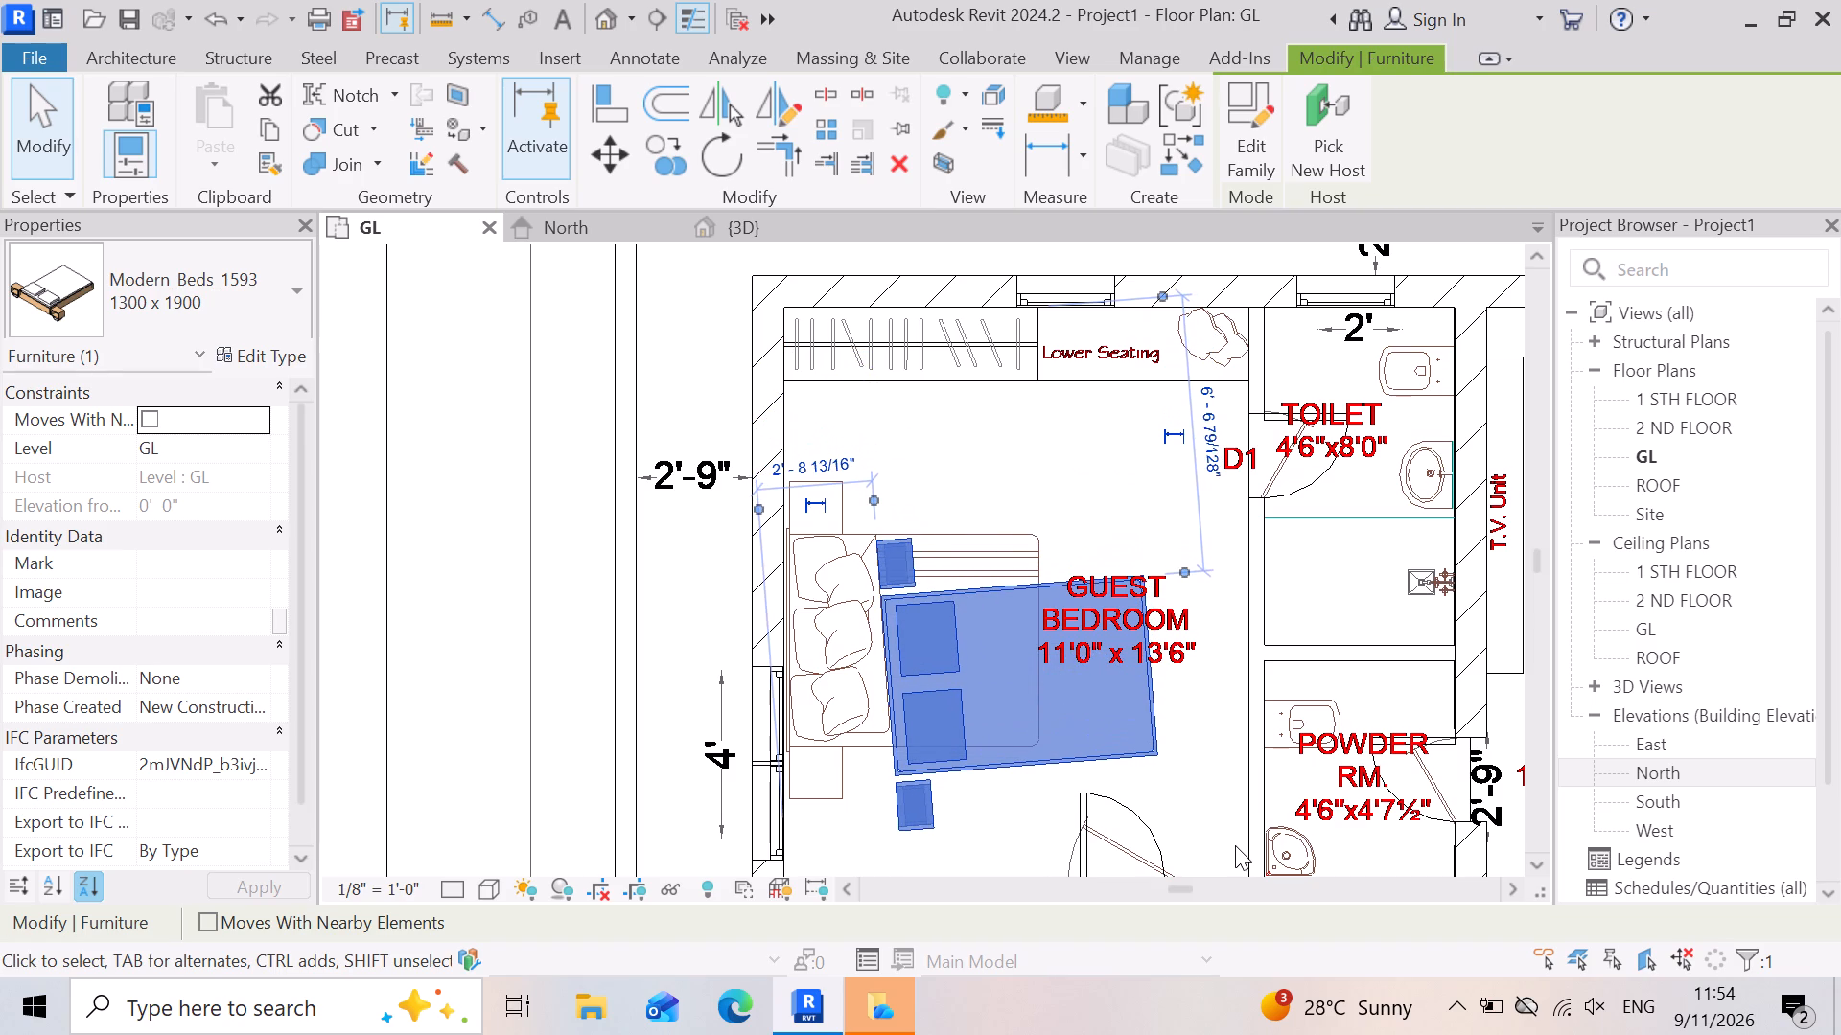
key("Up")
key("Up")
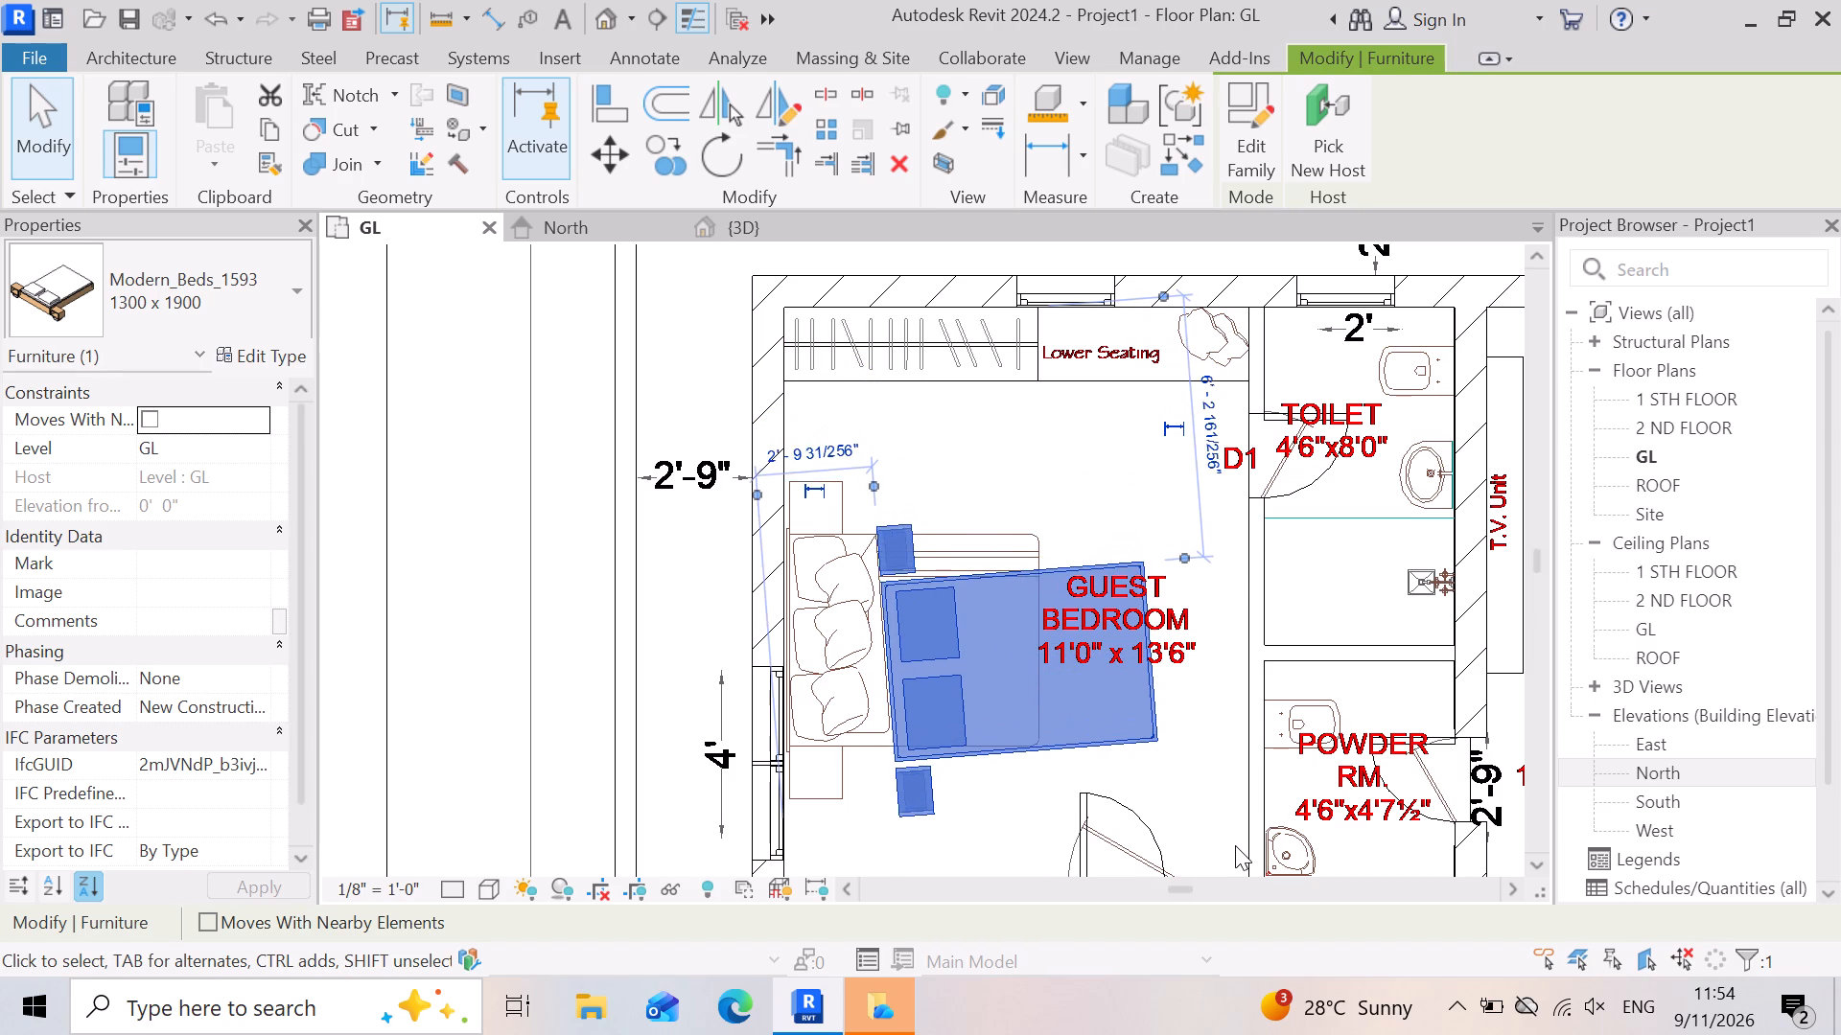
key("Up")
key("Up")
key("Up")
key("Up")
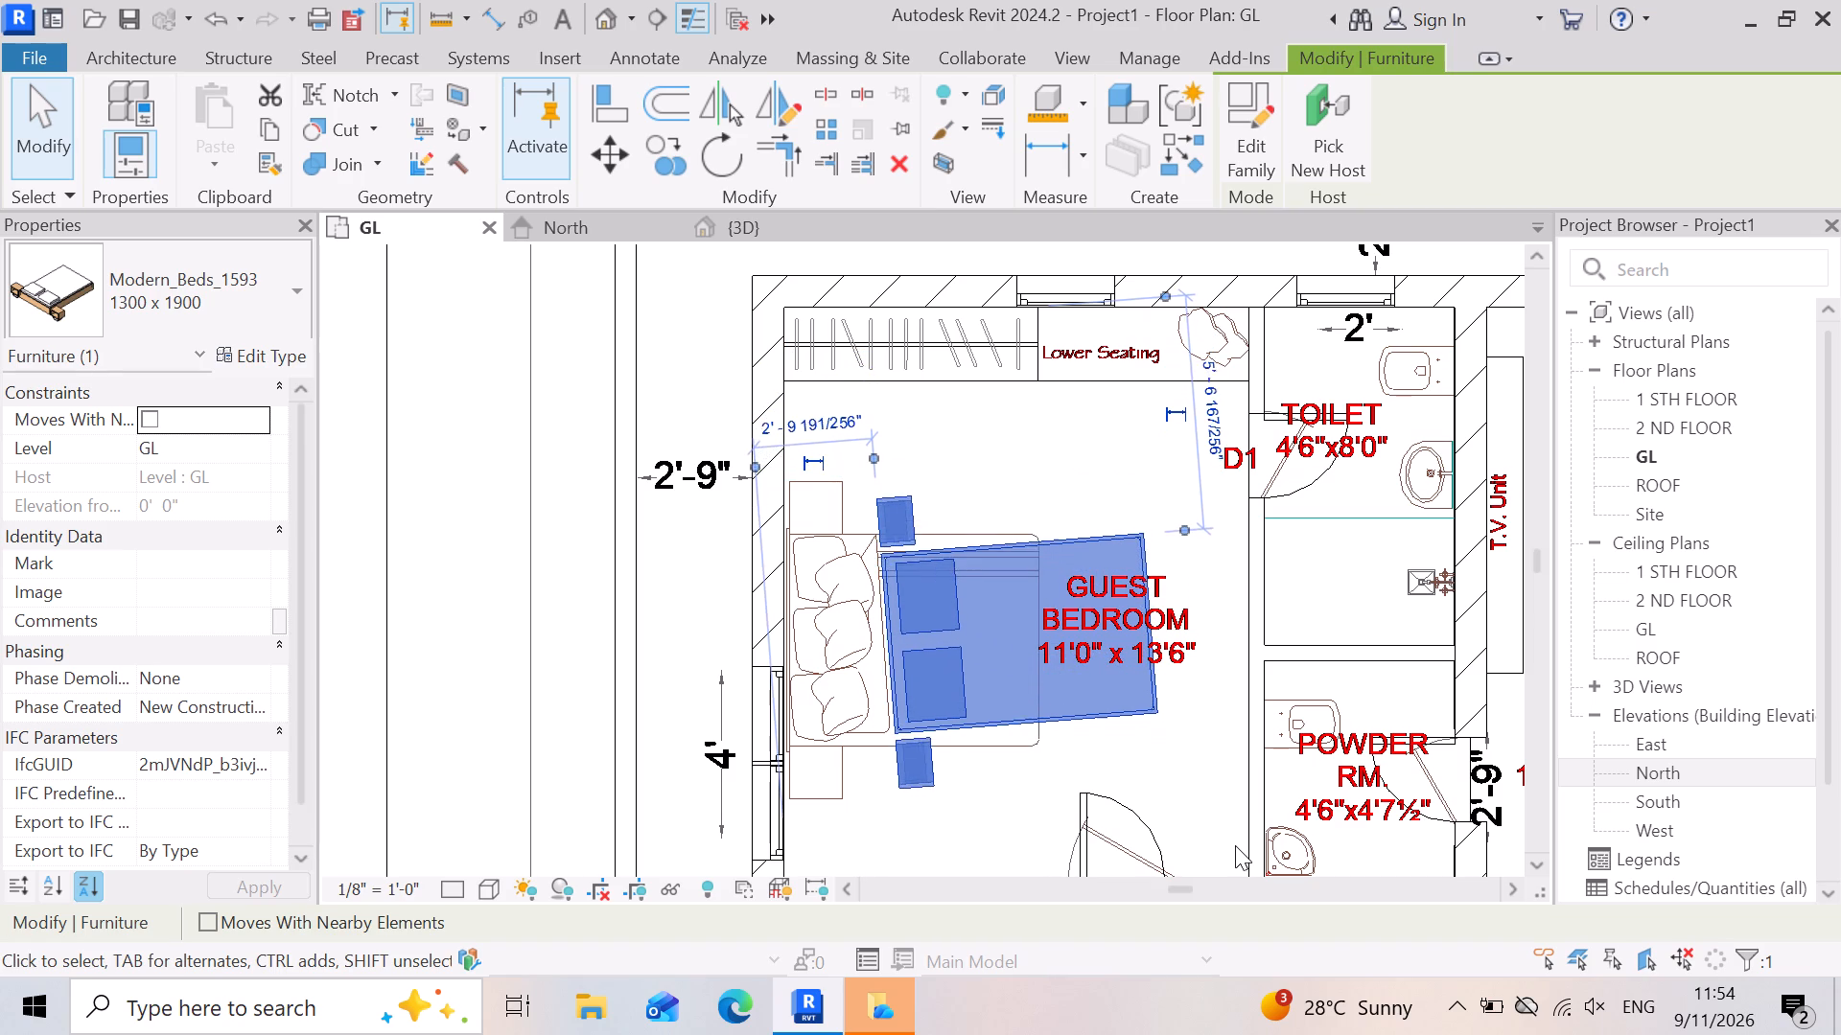
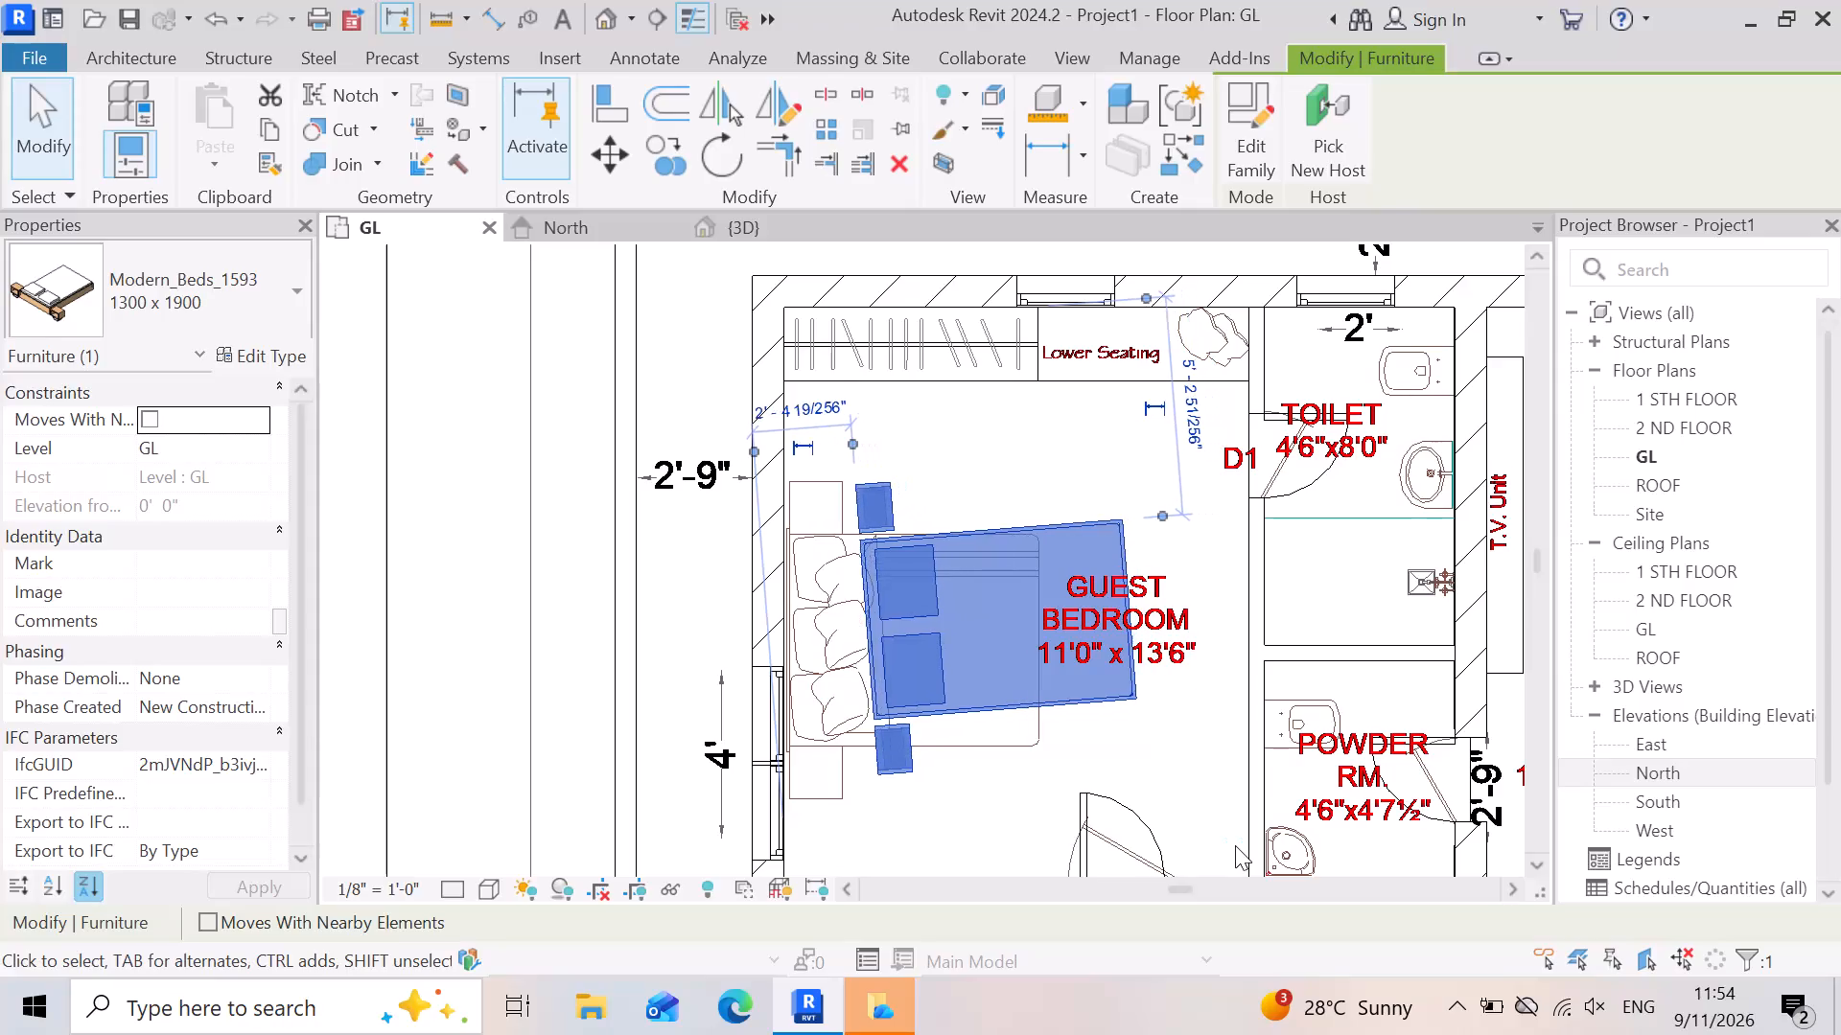
Nudge the rotated bed toward the guest bedroom's outer side wall until its headboard meets the wall, at an offset of about 0'-6".
key("Left")
key("Left")
key("Left")
key("Left")
key("Left")
key("Left")
key("Left")
key("Left")
key("Left")
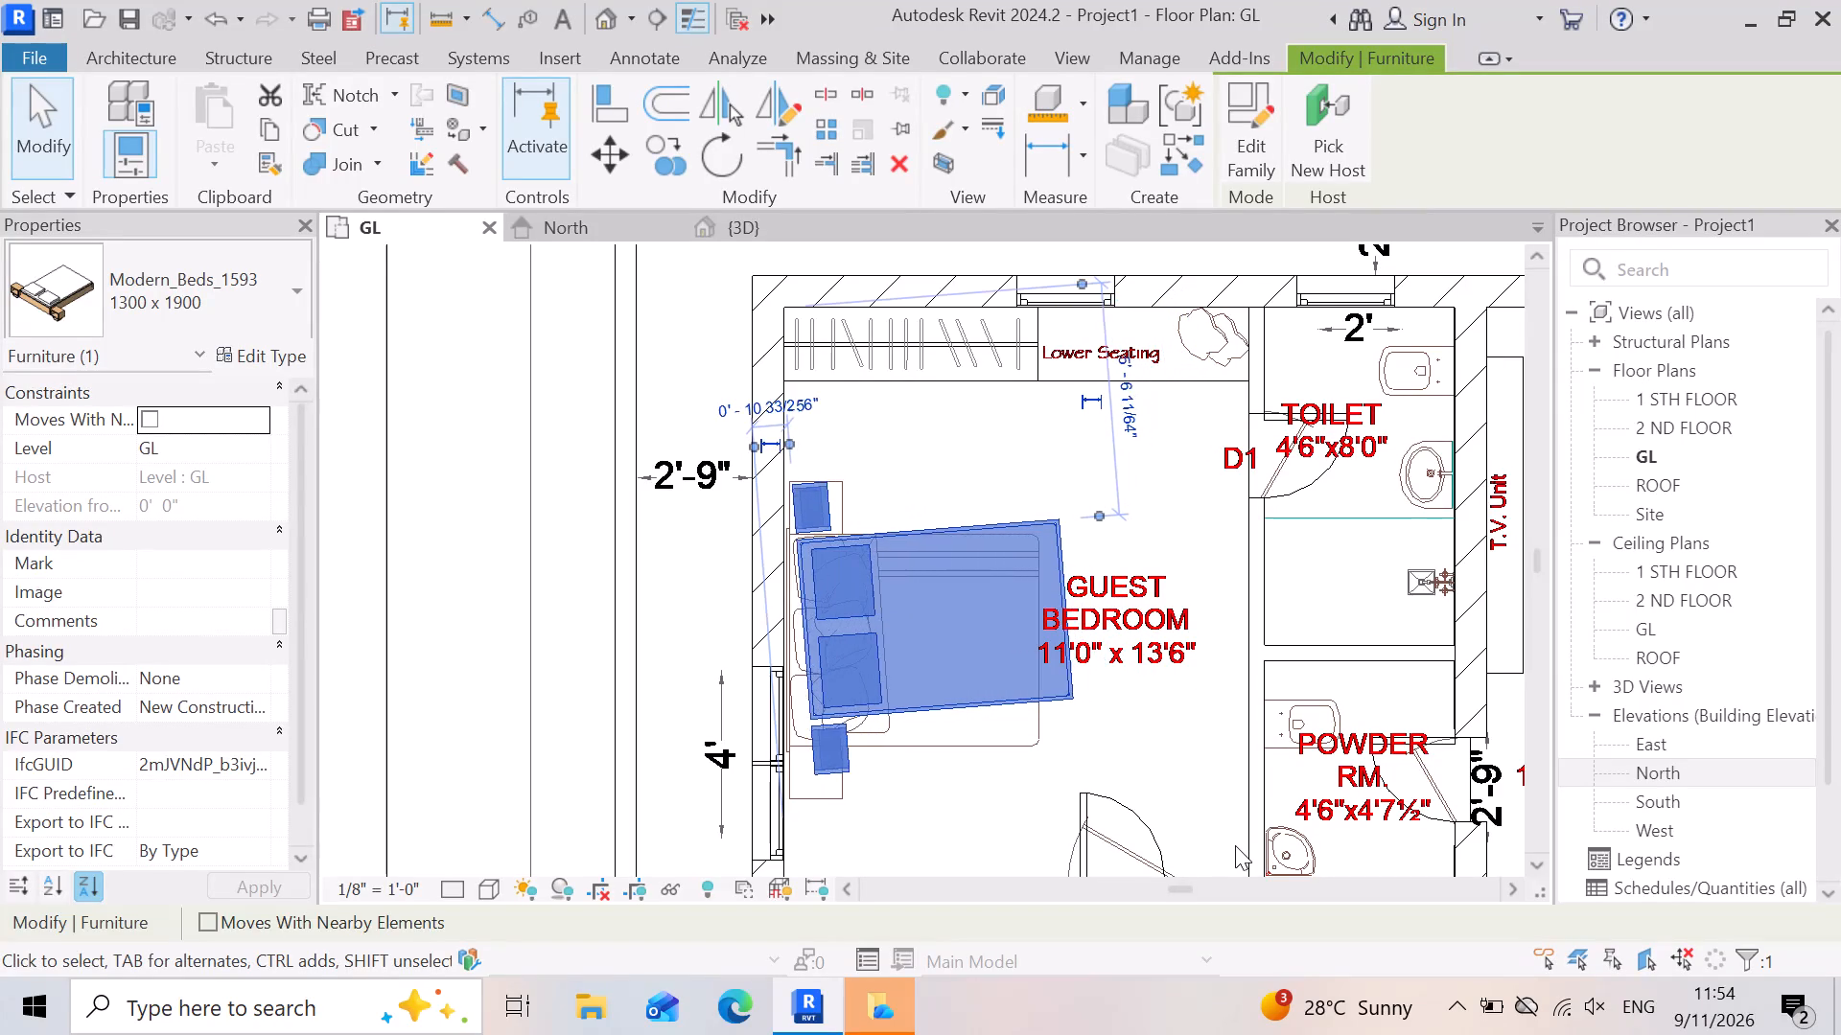
key("Left")
key("Left")
key("Escape")
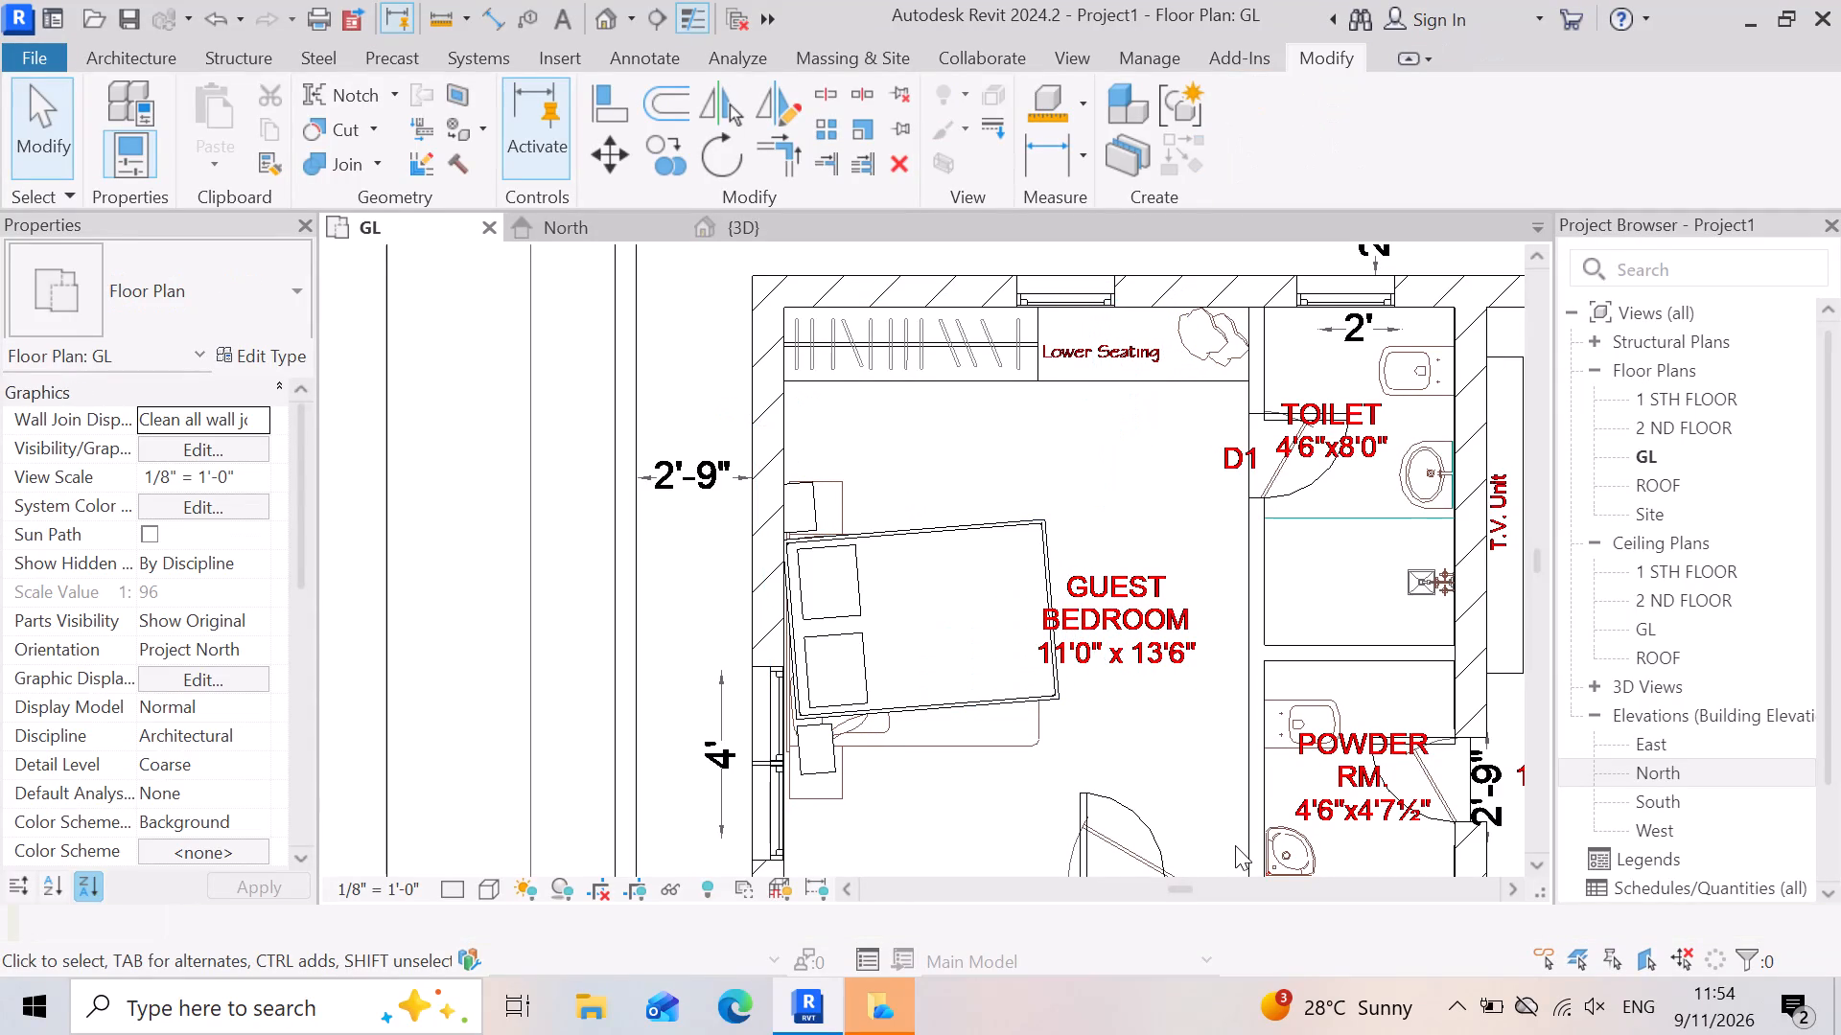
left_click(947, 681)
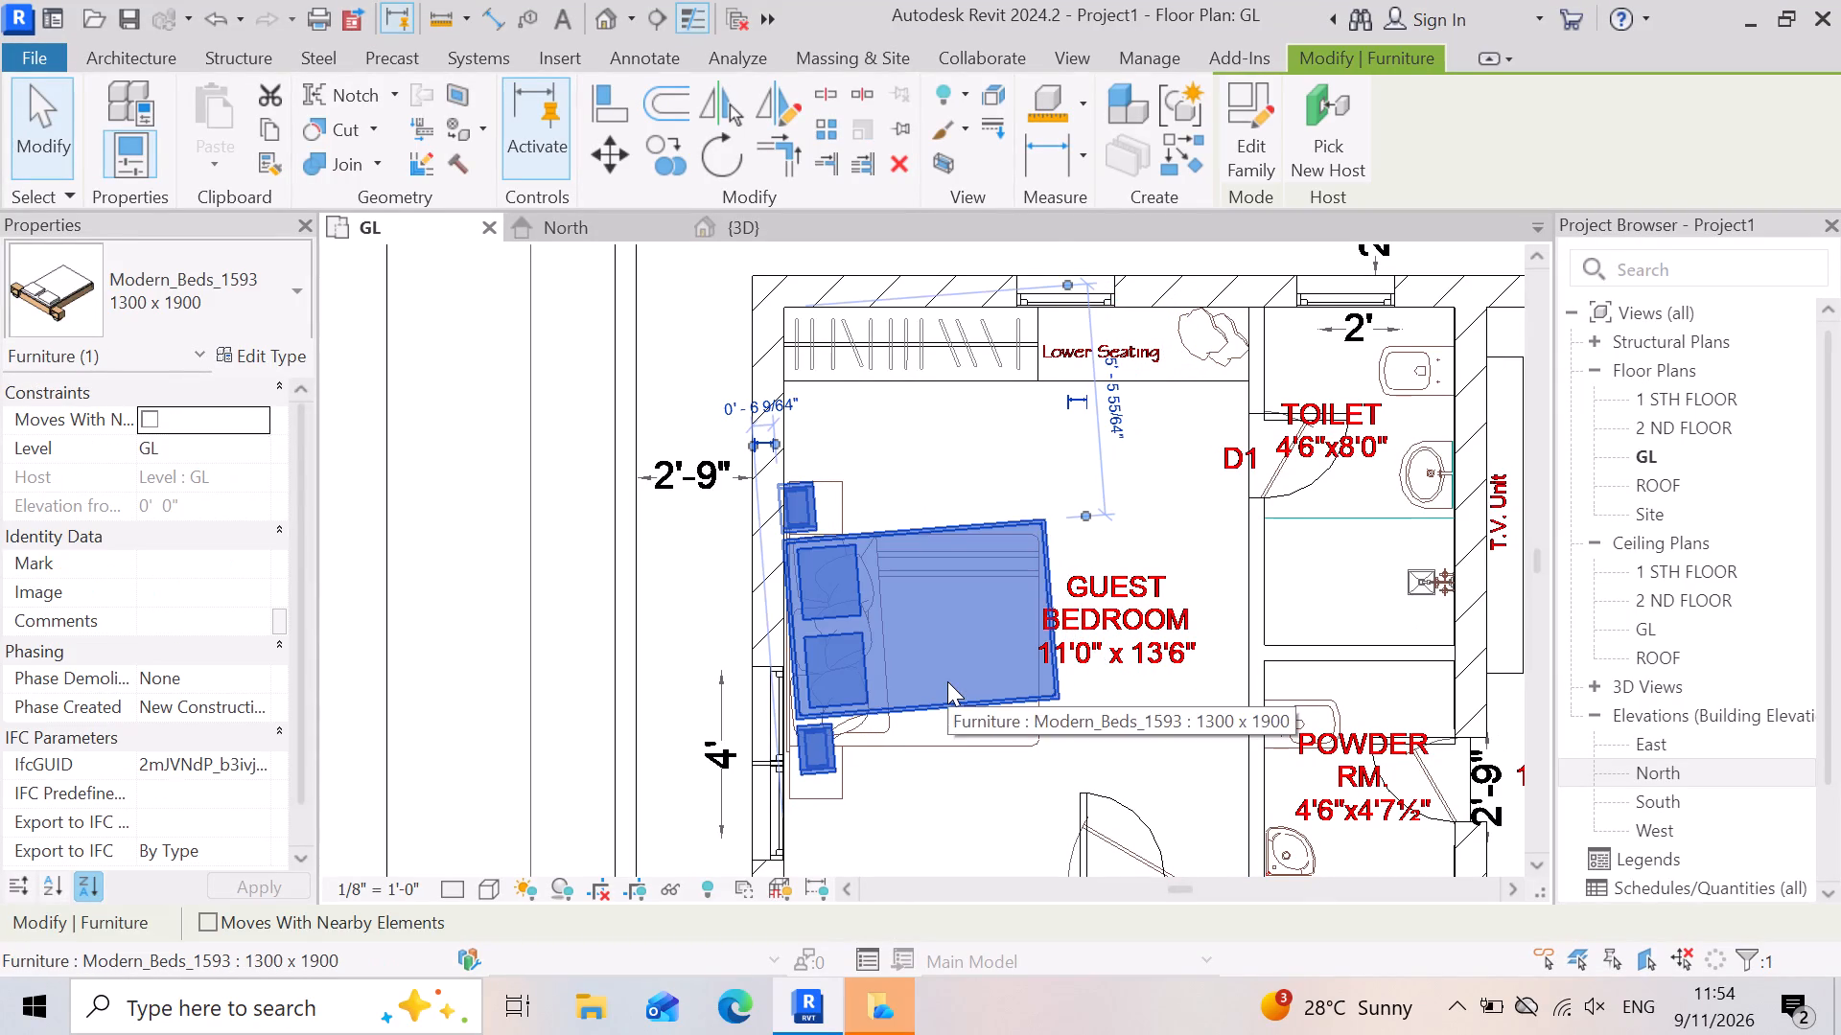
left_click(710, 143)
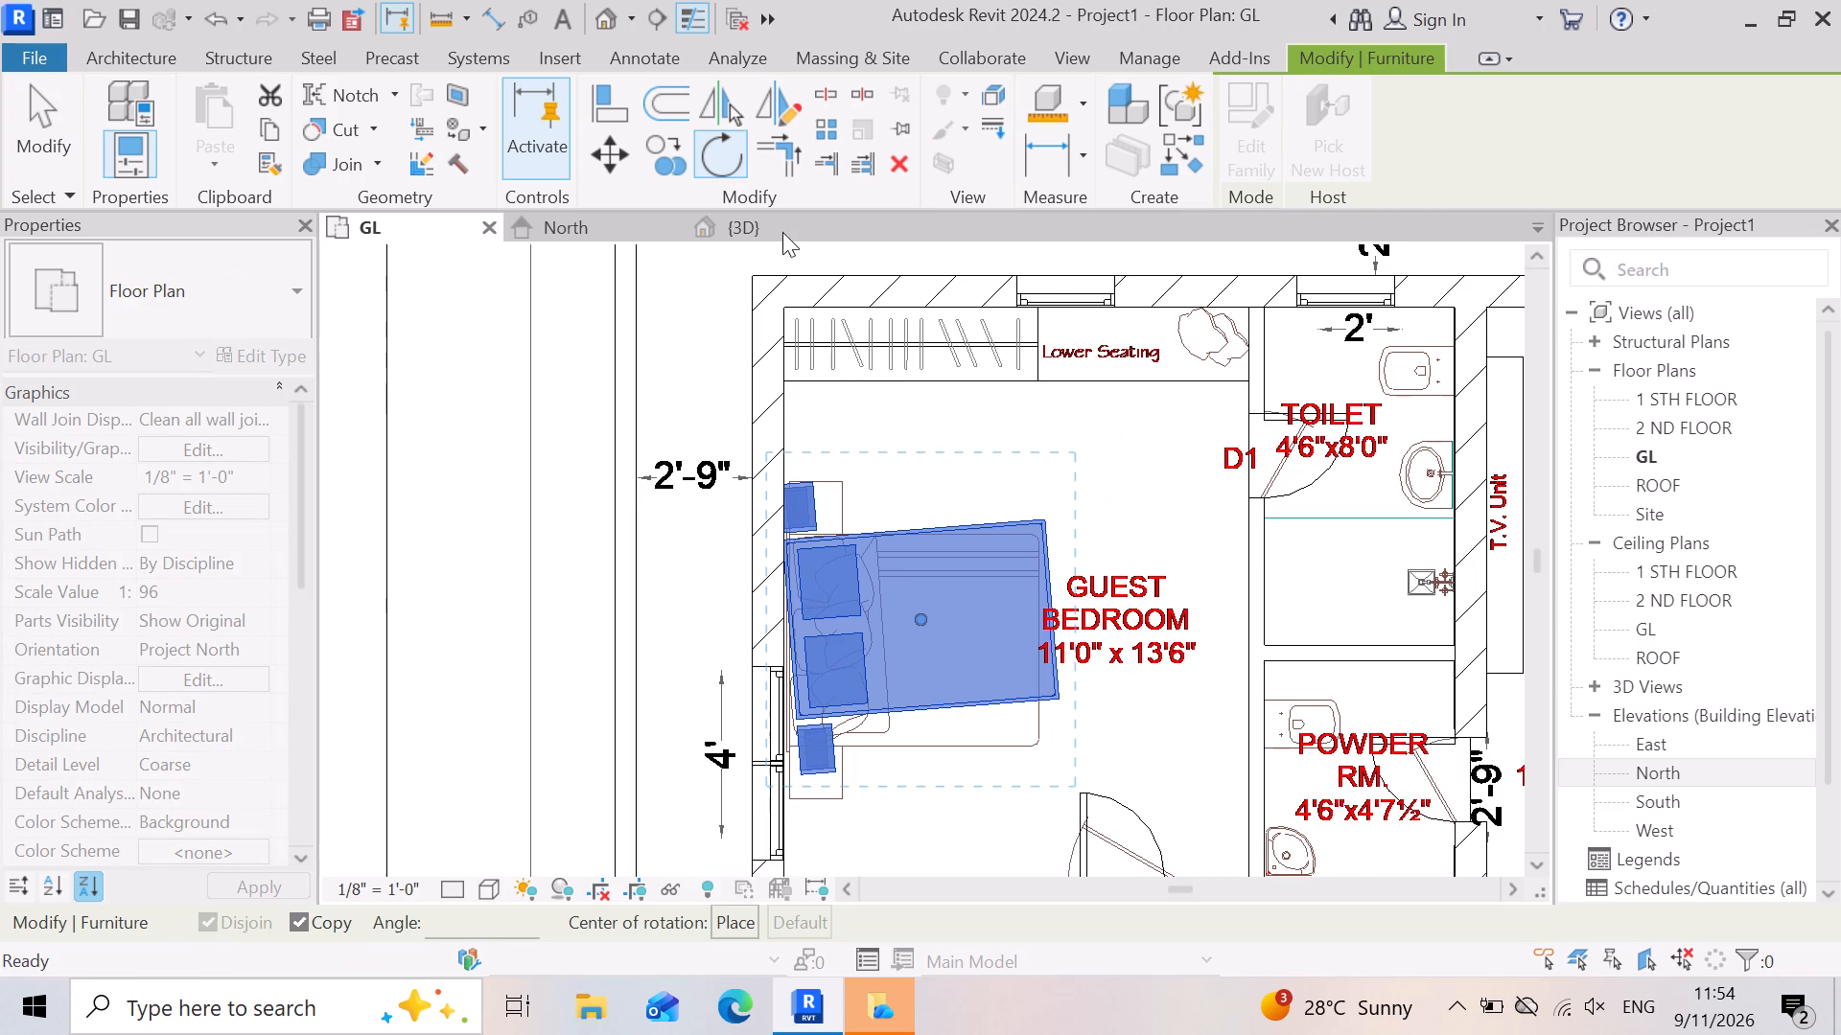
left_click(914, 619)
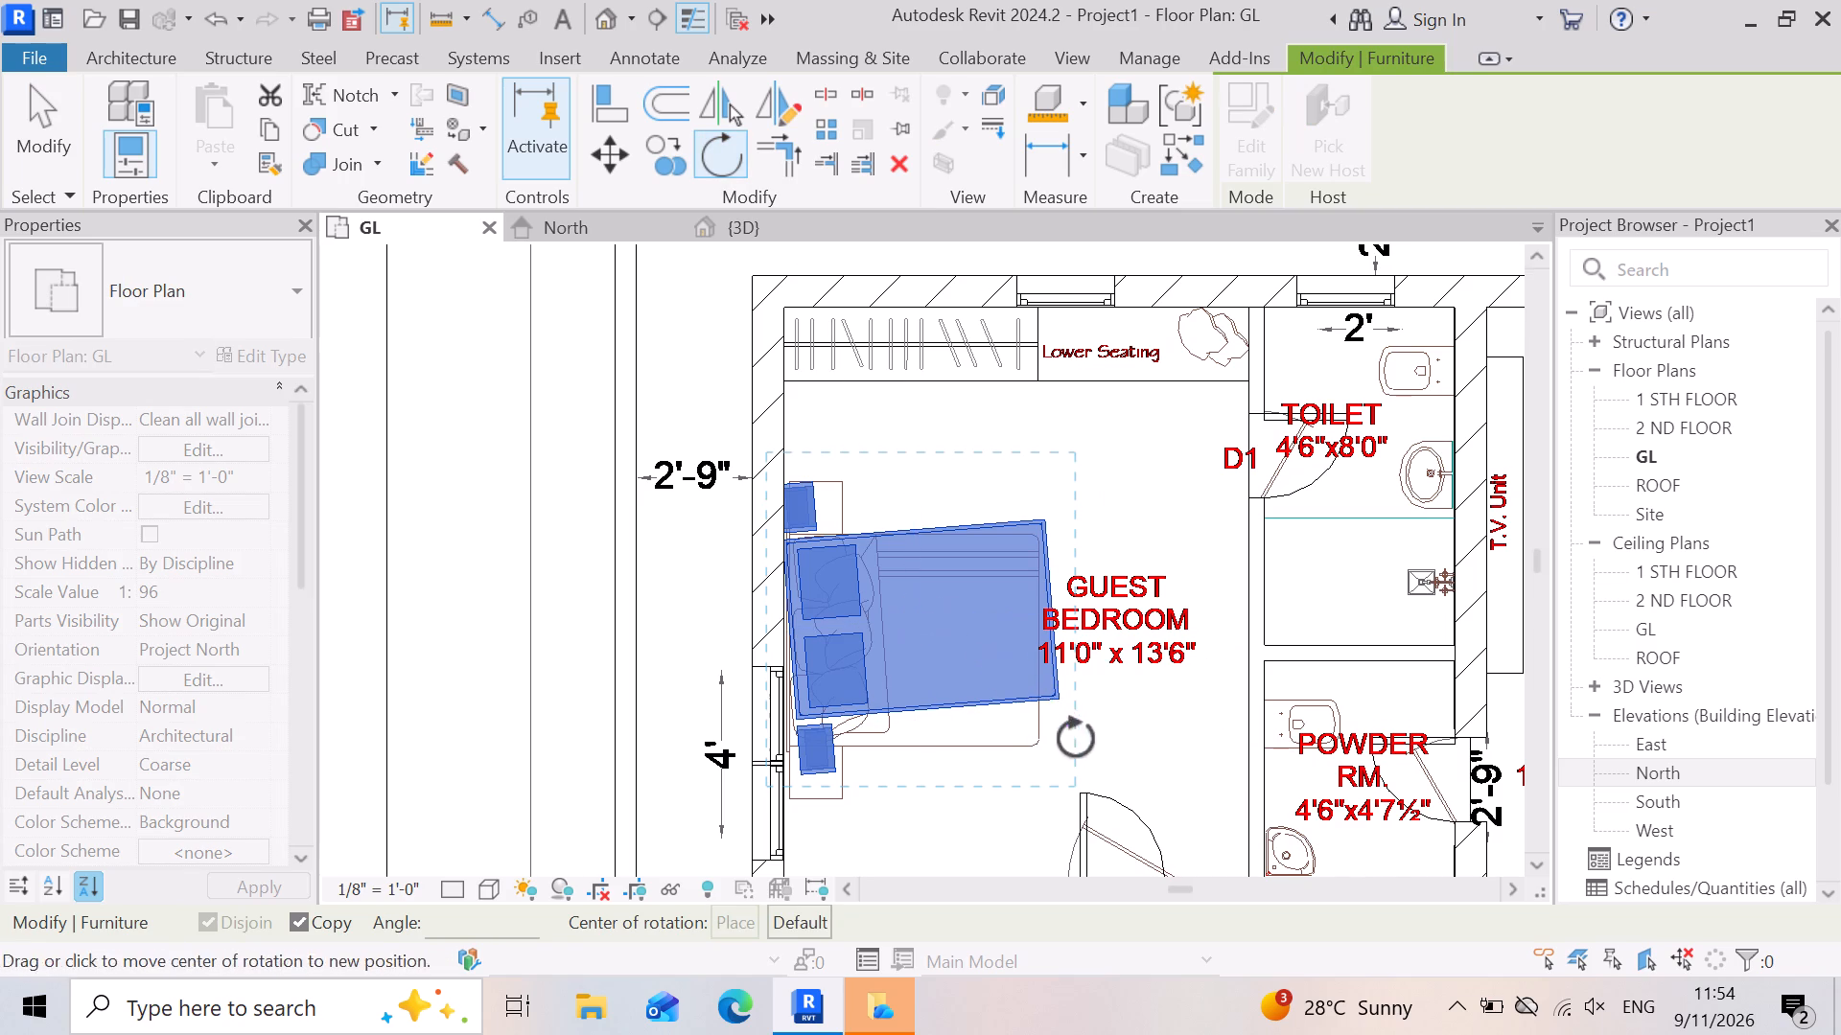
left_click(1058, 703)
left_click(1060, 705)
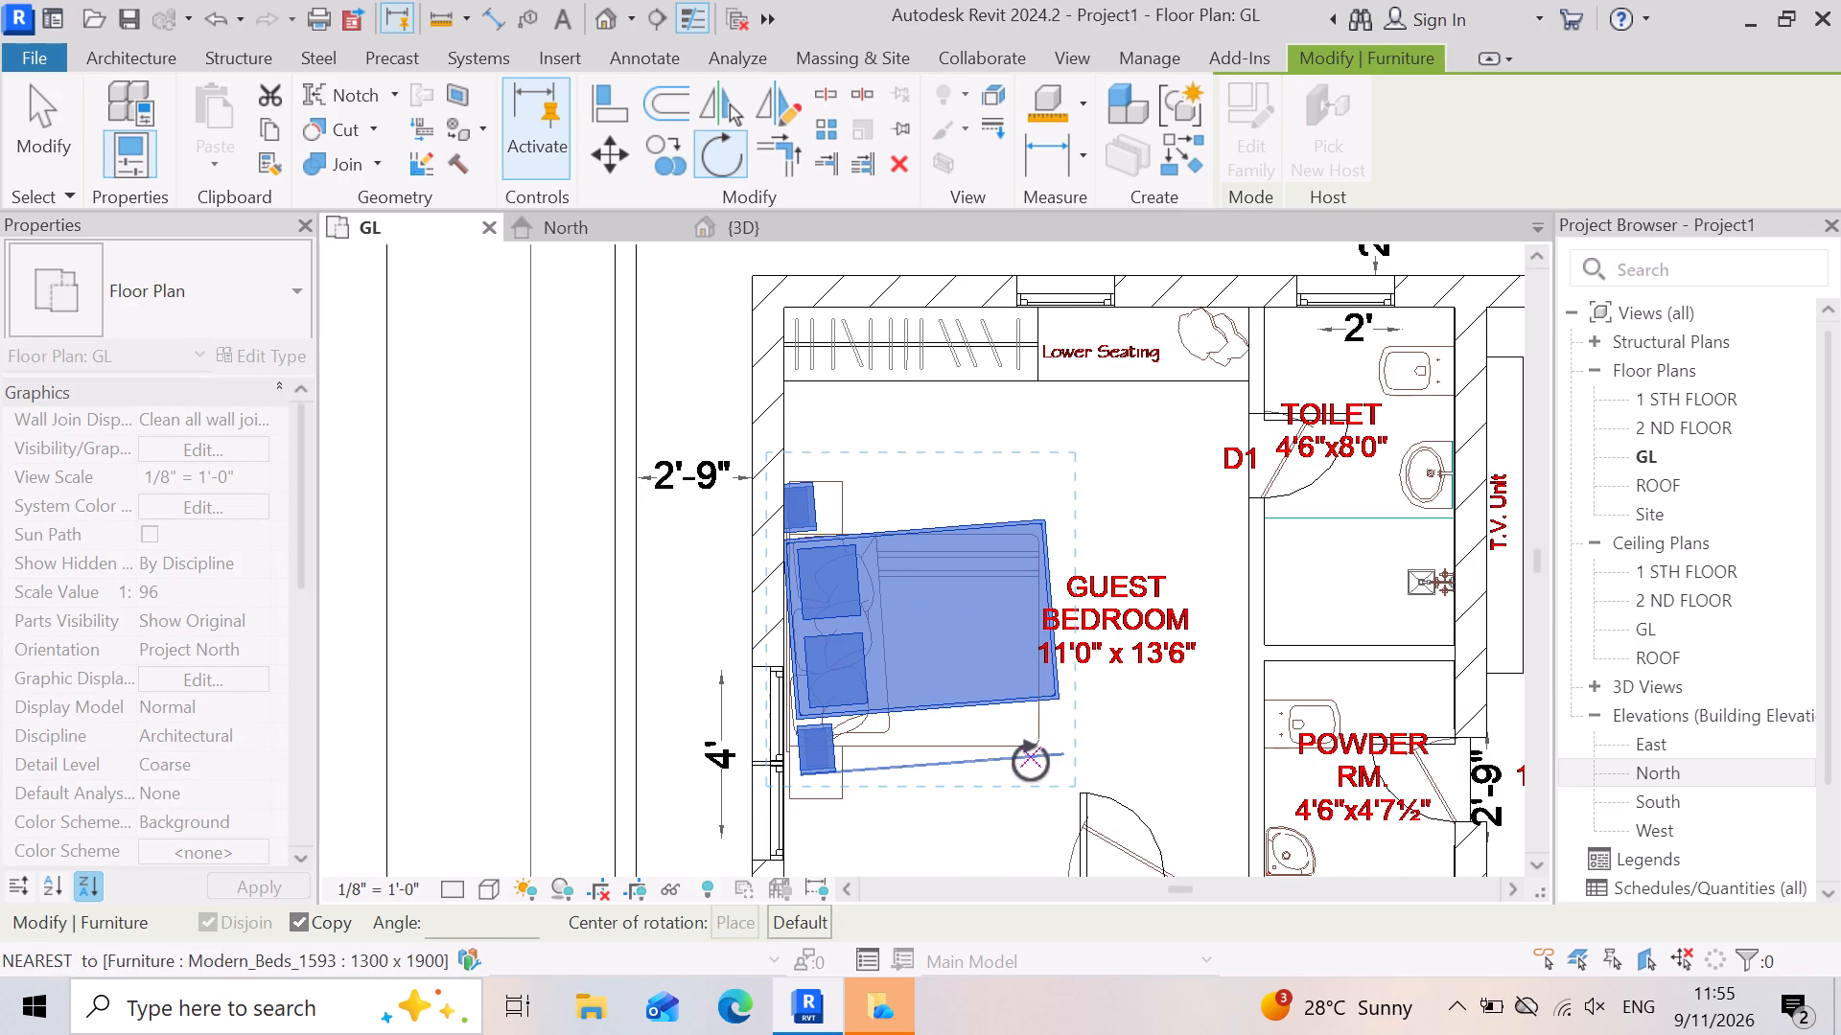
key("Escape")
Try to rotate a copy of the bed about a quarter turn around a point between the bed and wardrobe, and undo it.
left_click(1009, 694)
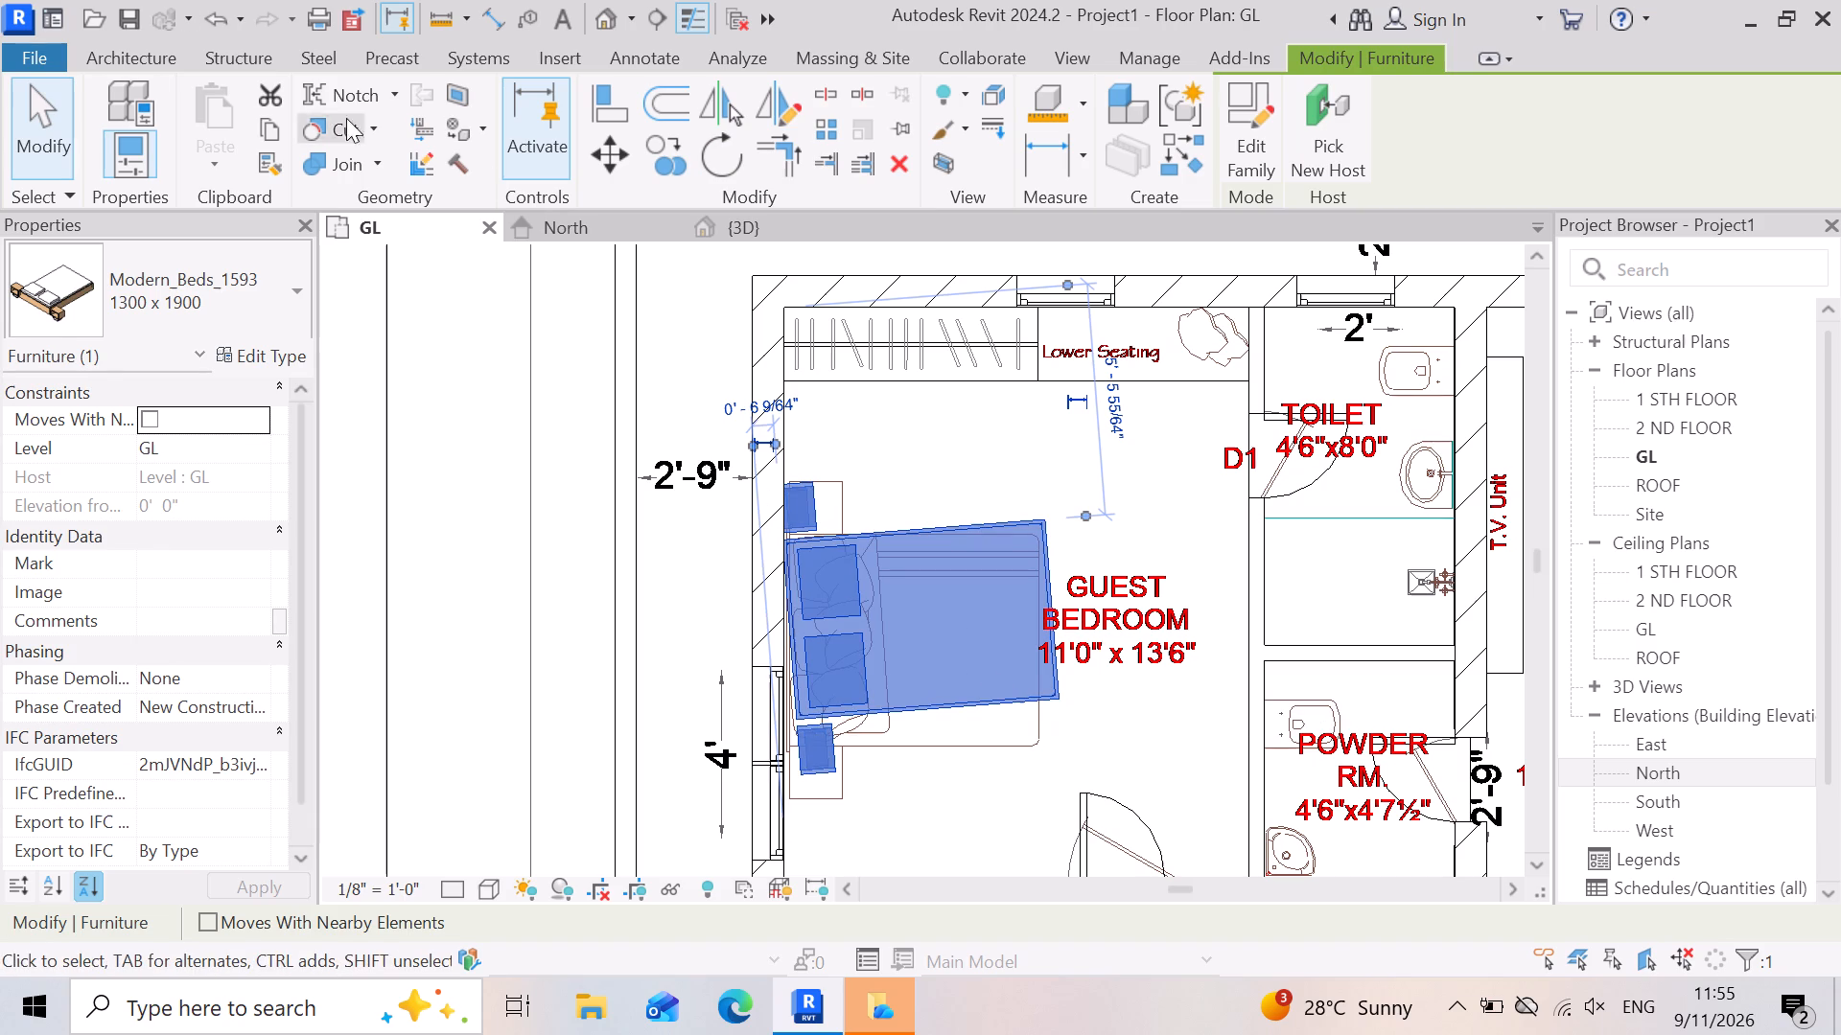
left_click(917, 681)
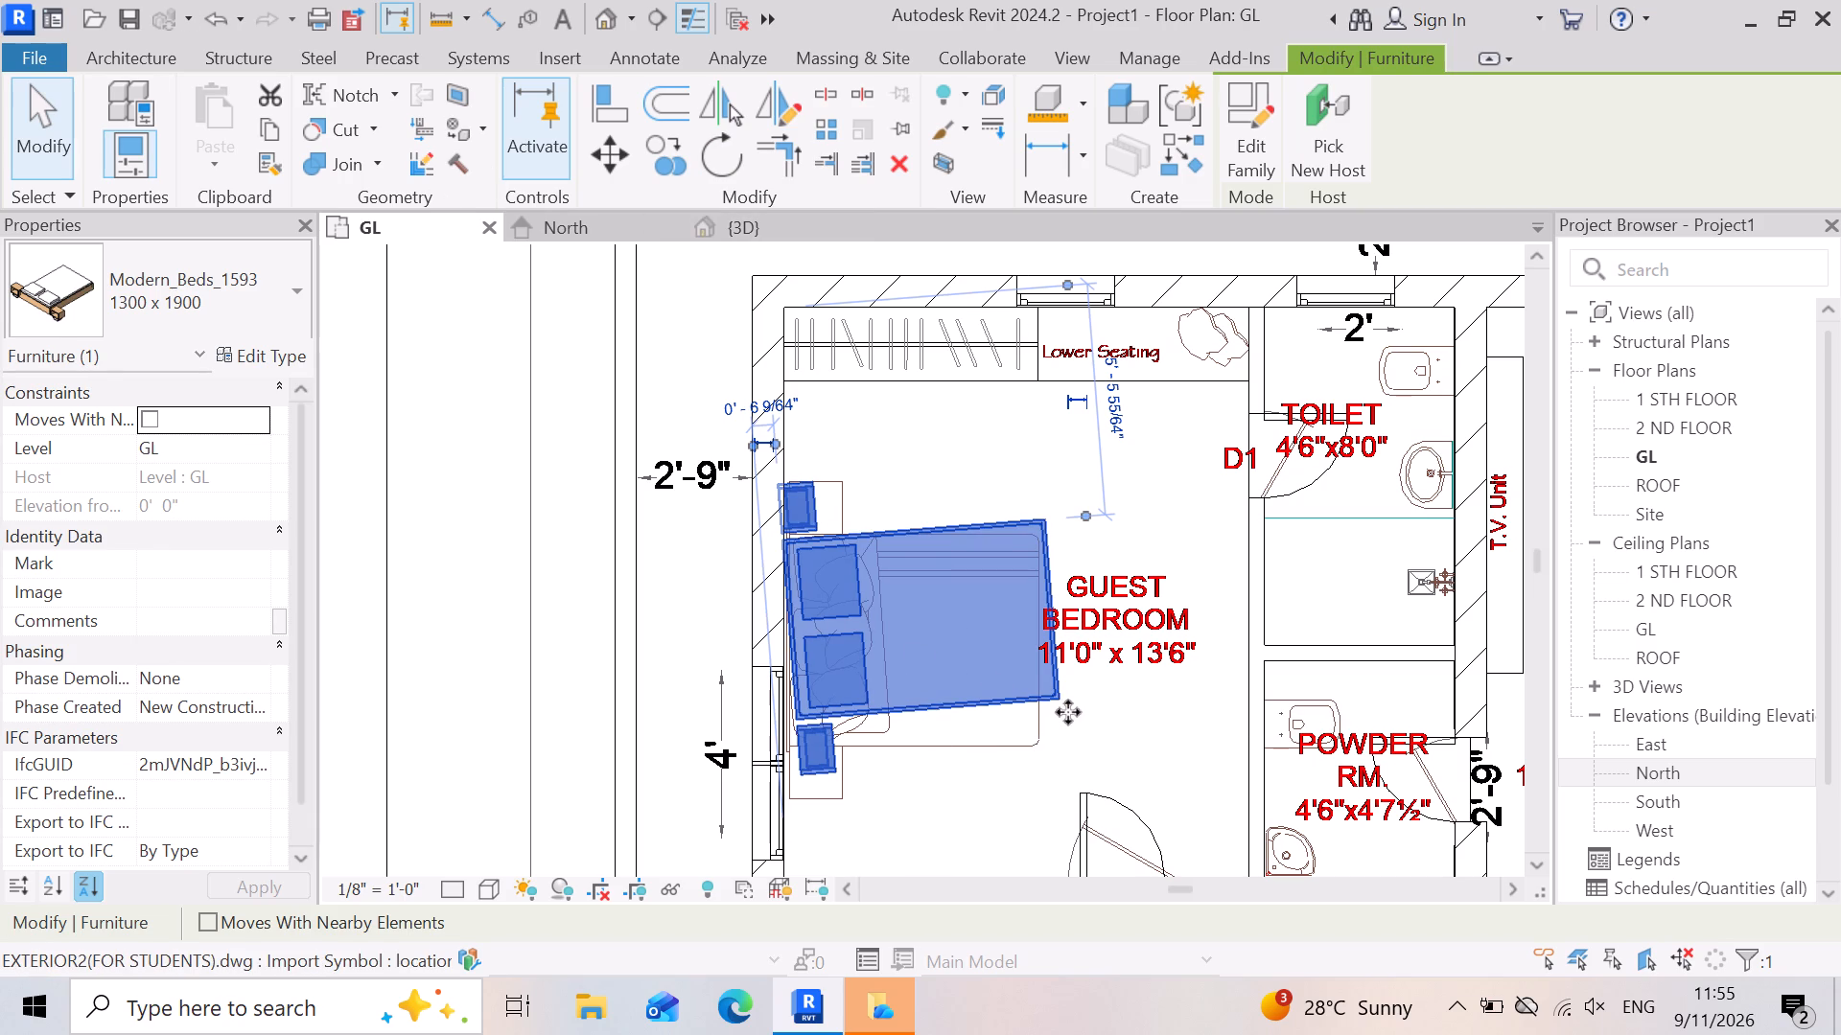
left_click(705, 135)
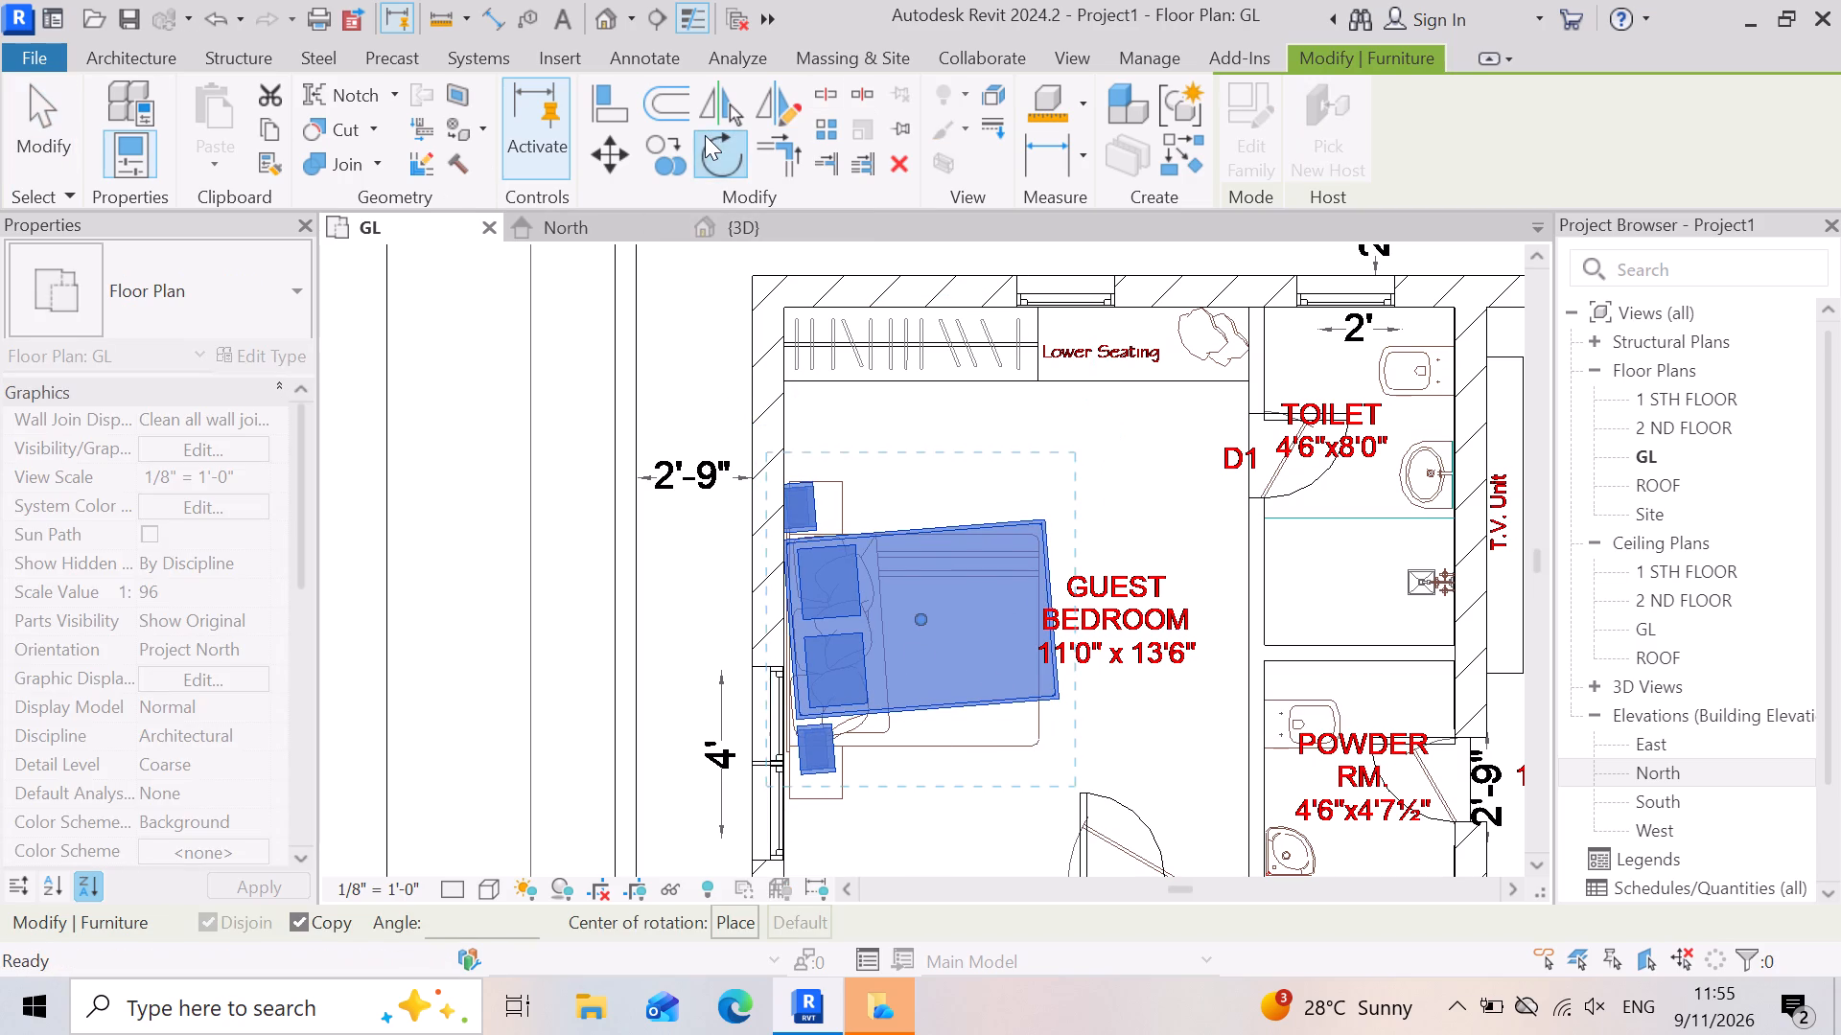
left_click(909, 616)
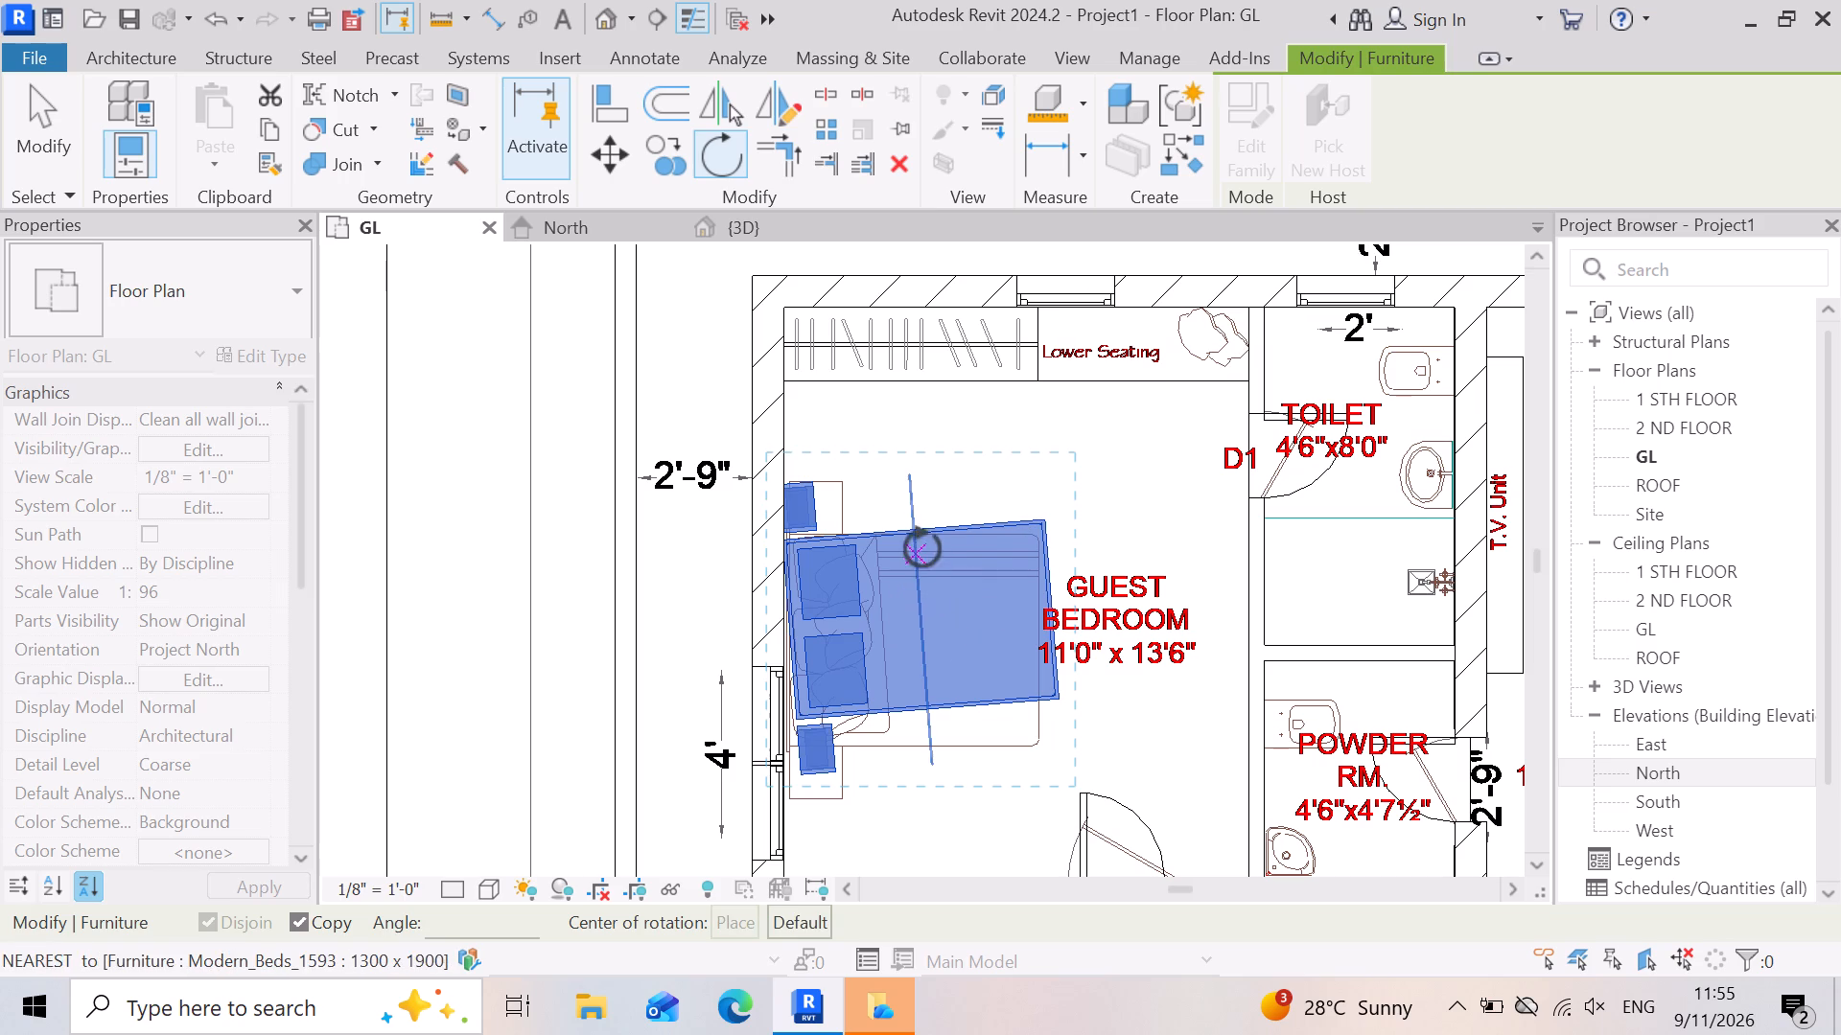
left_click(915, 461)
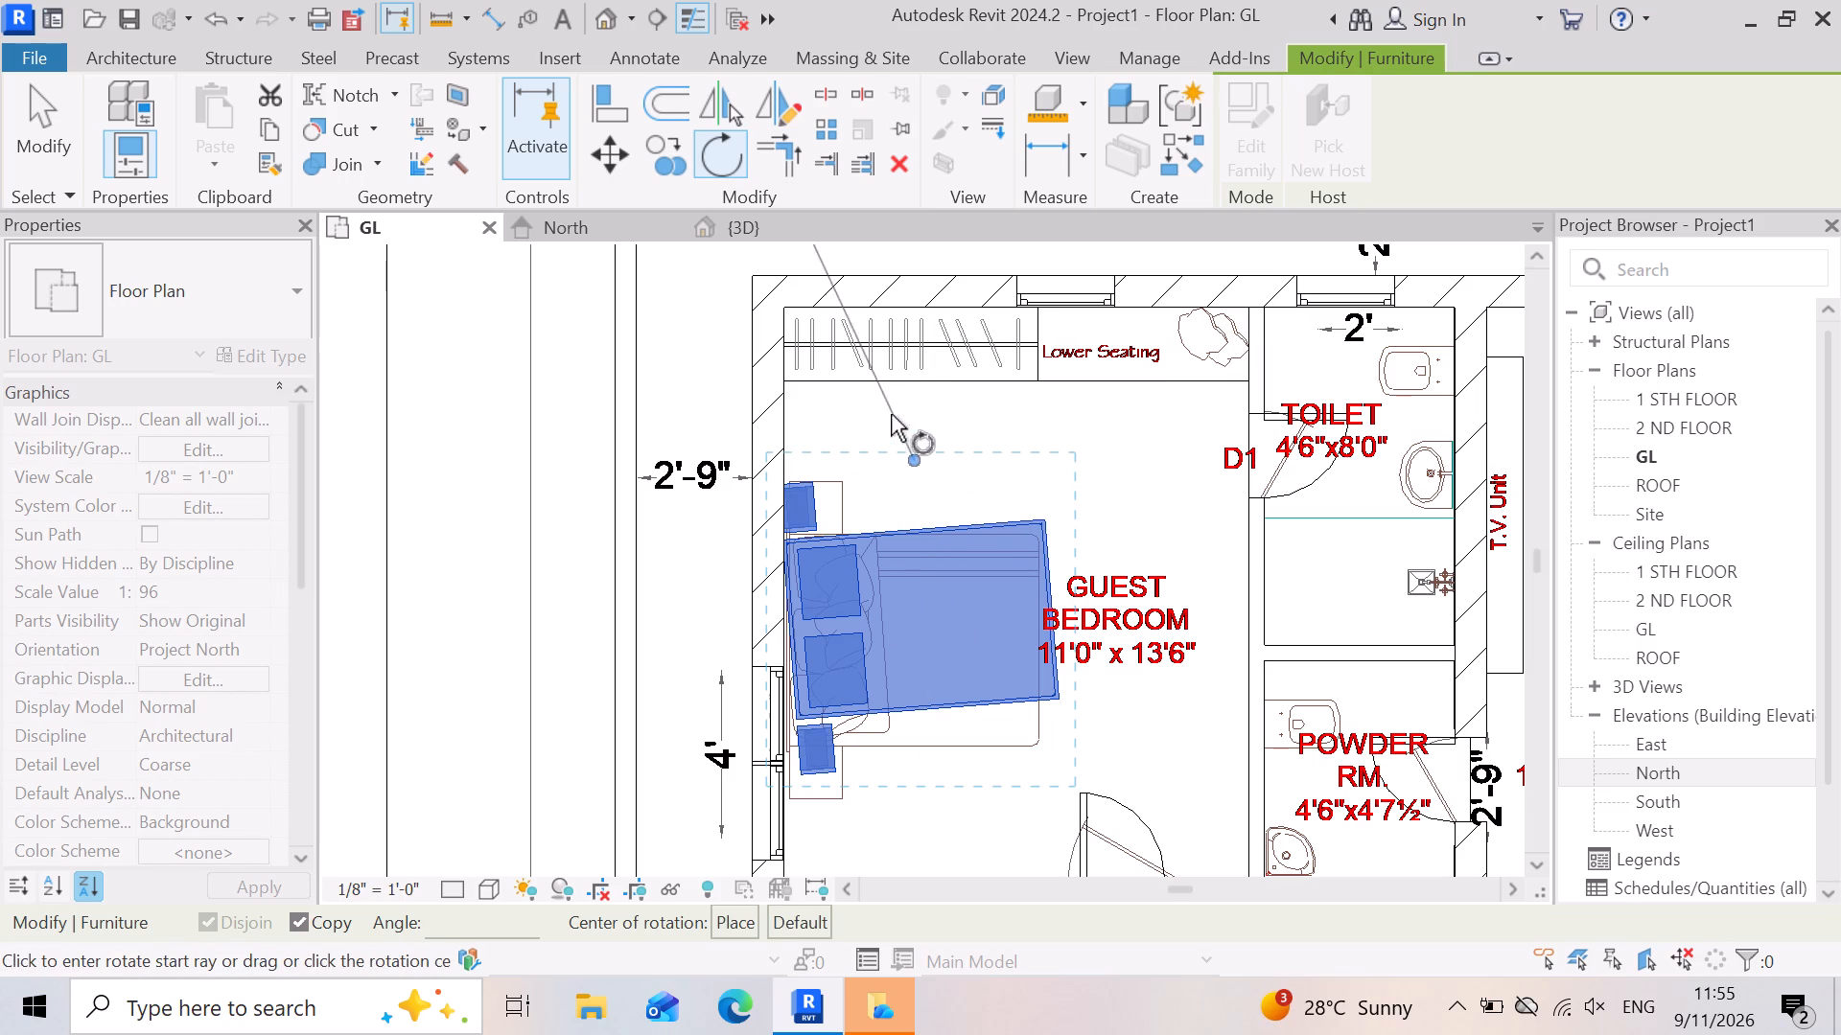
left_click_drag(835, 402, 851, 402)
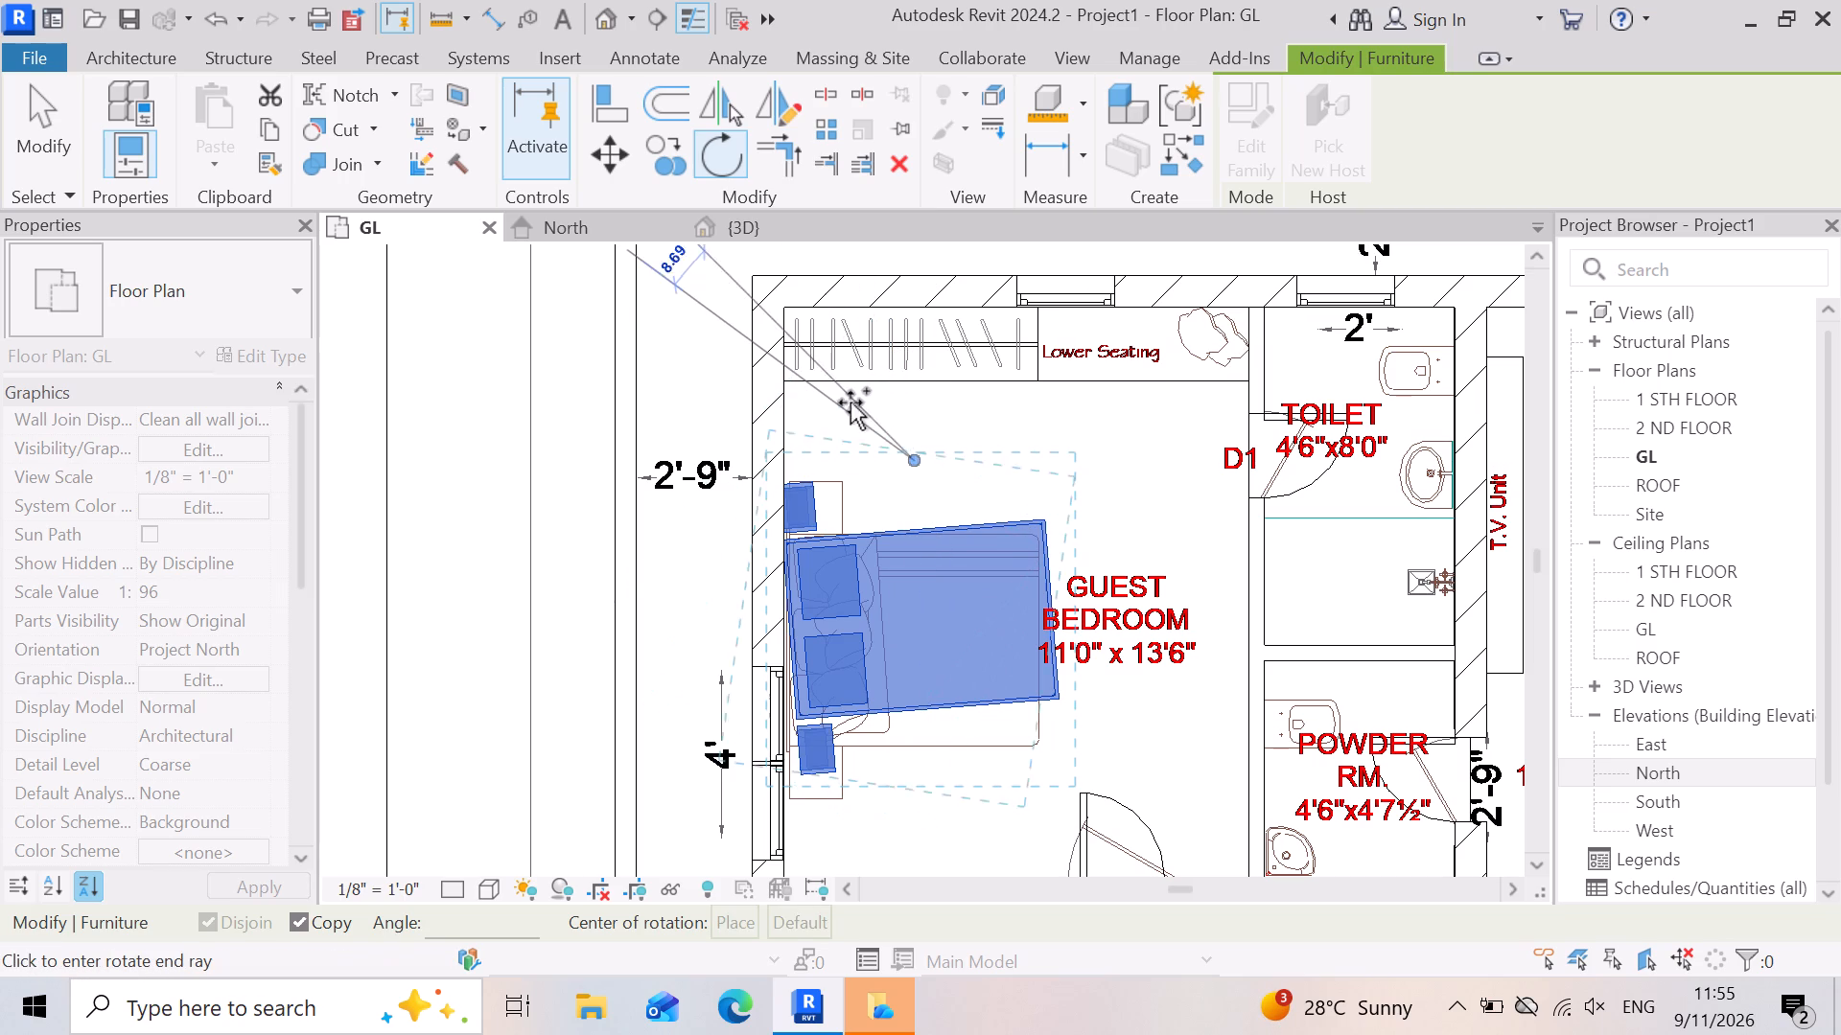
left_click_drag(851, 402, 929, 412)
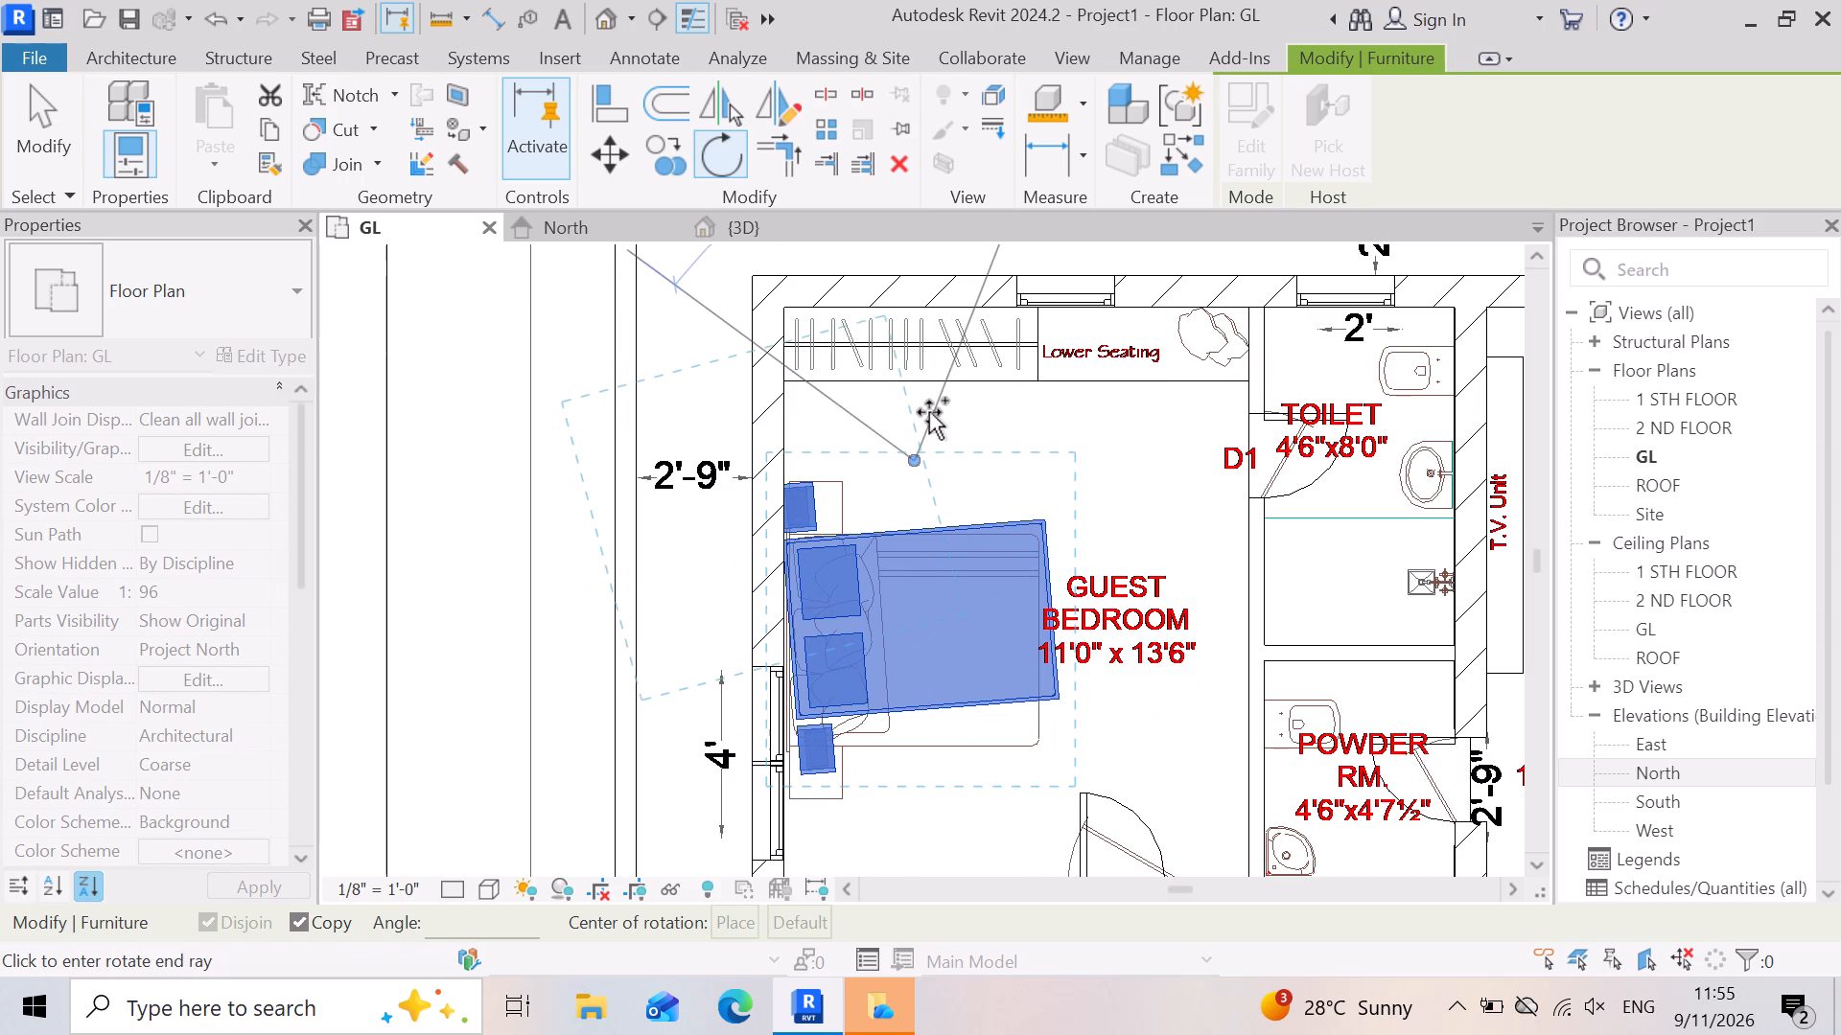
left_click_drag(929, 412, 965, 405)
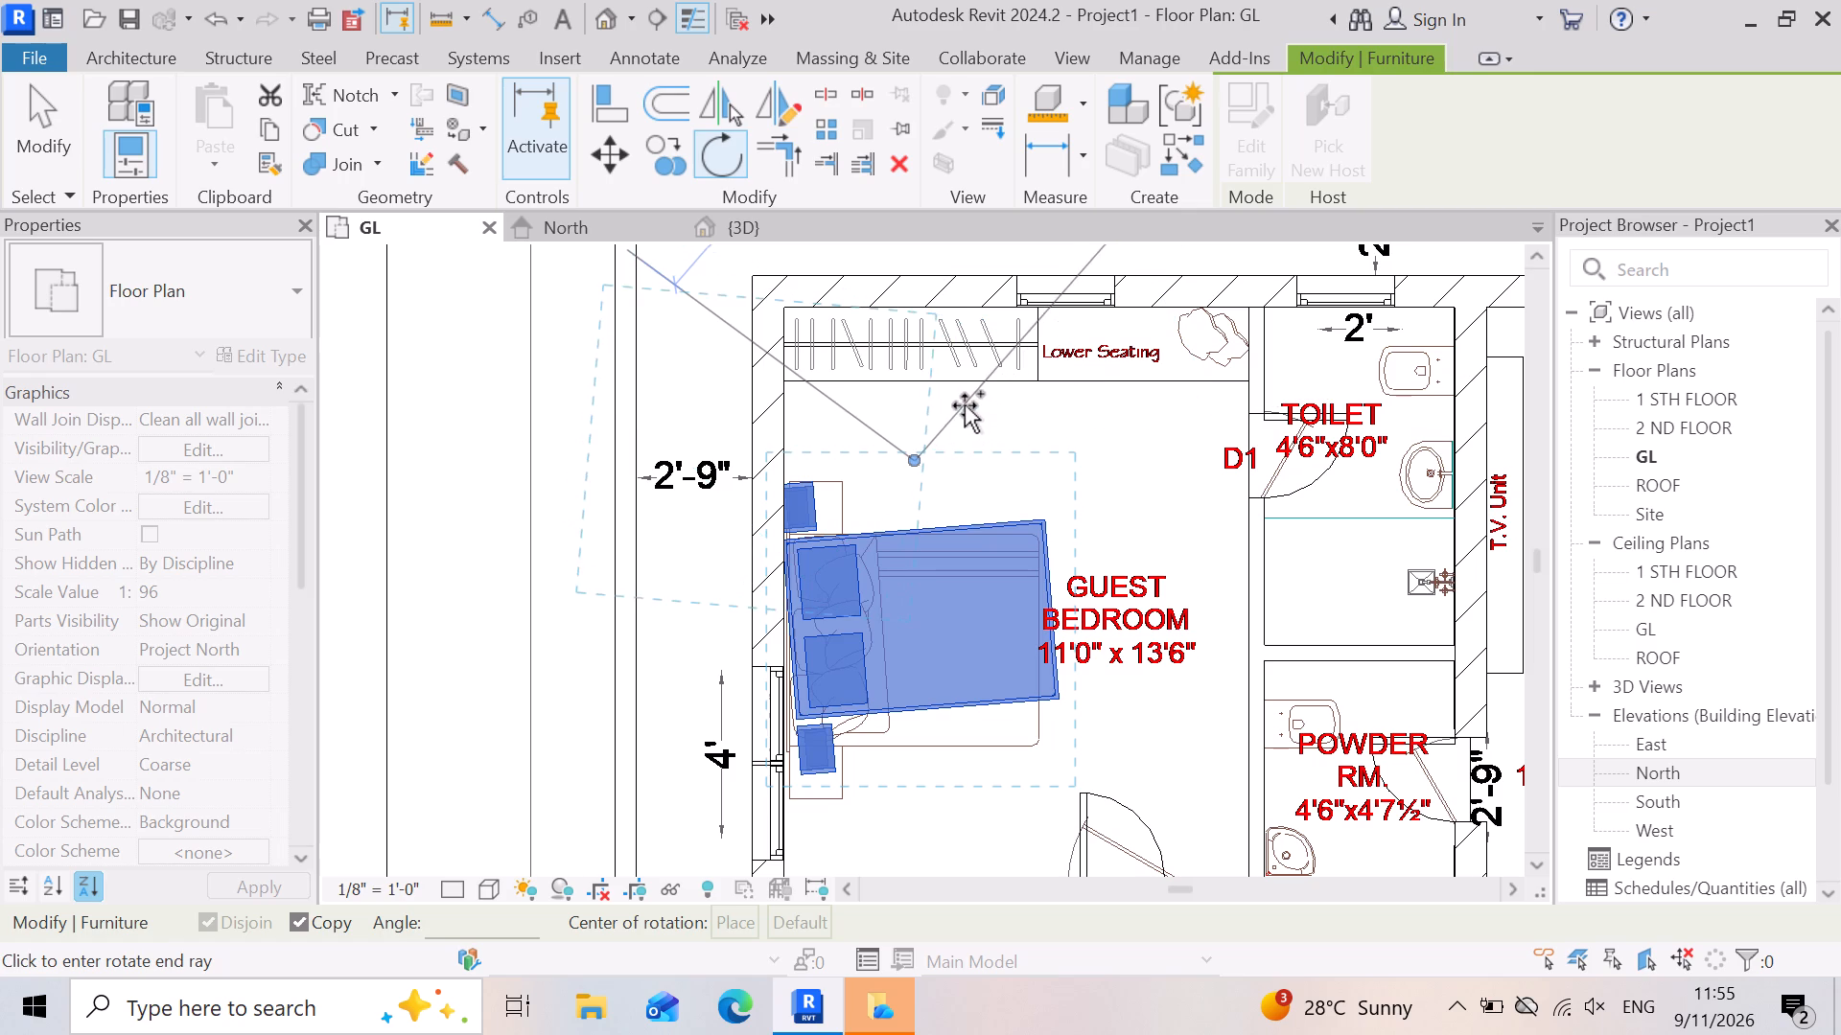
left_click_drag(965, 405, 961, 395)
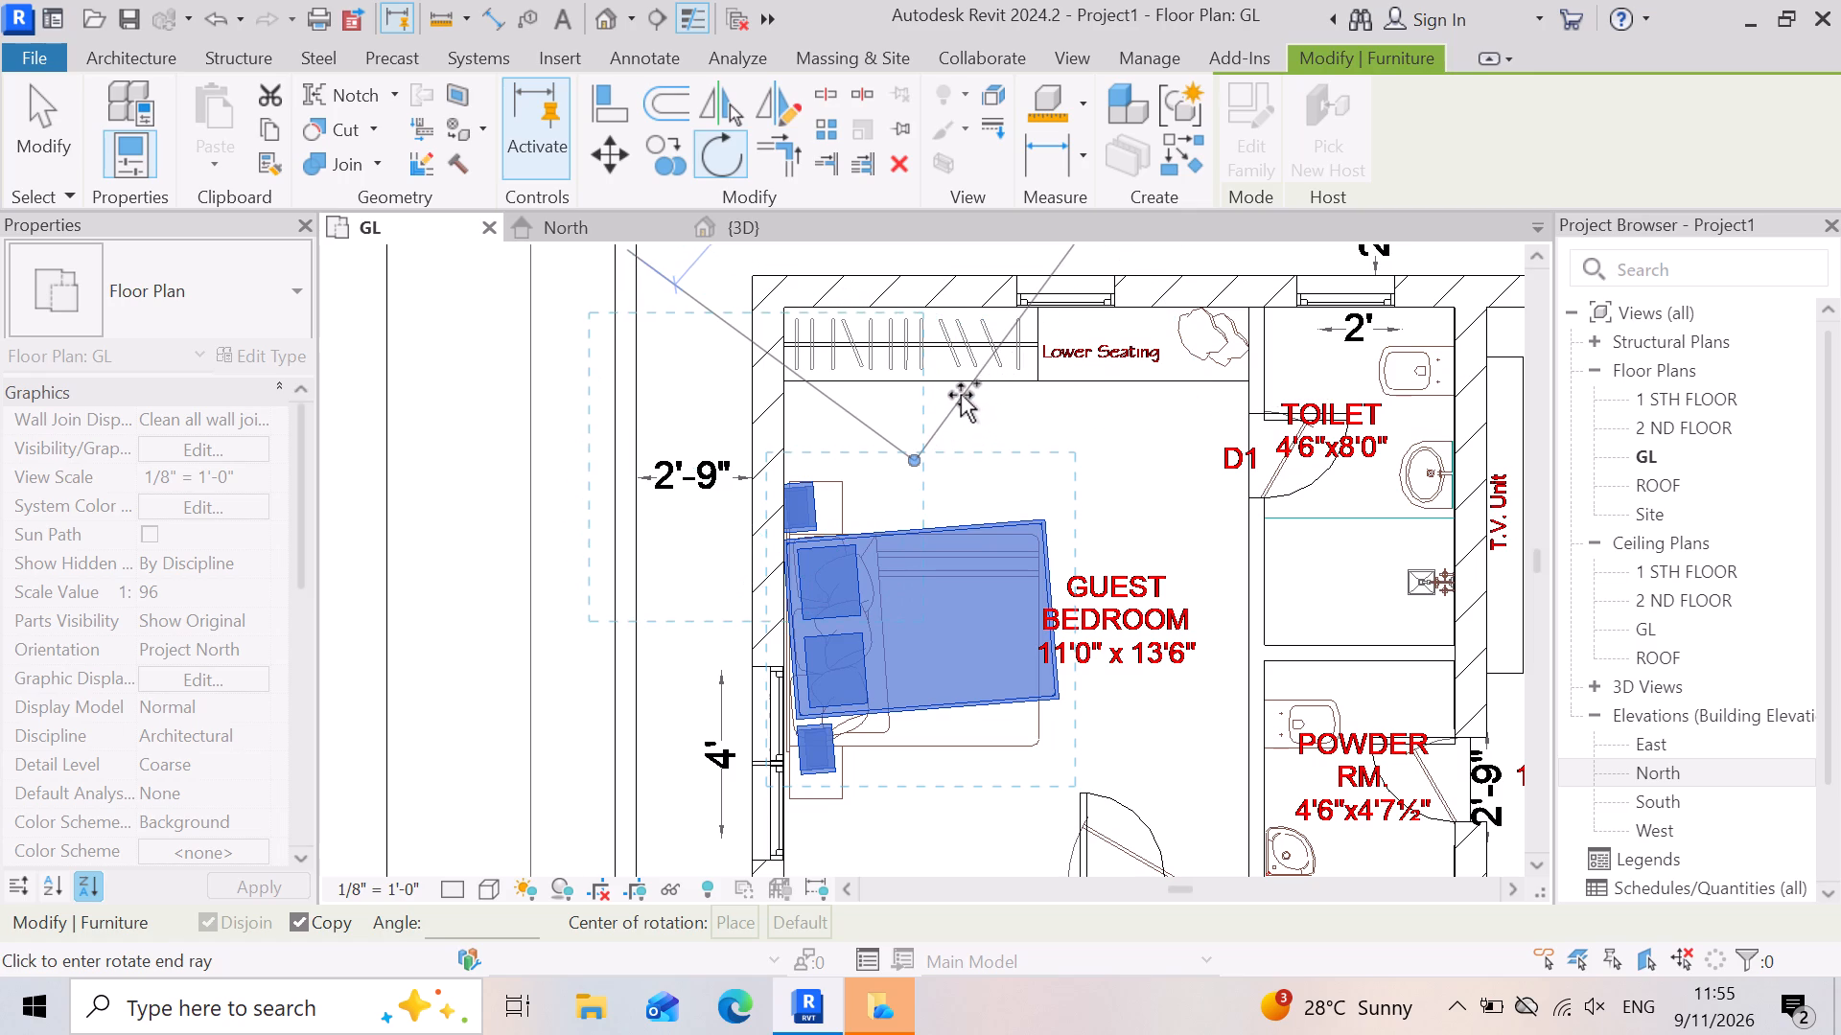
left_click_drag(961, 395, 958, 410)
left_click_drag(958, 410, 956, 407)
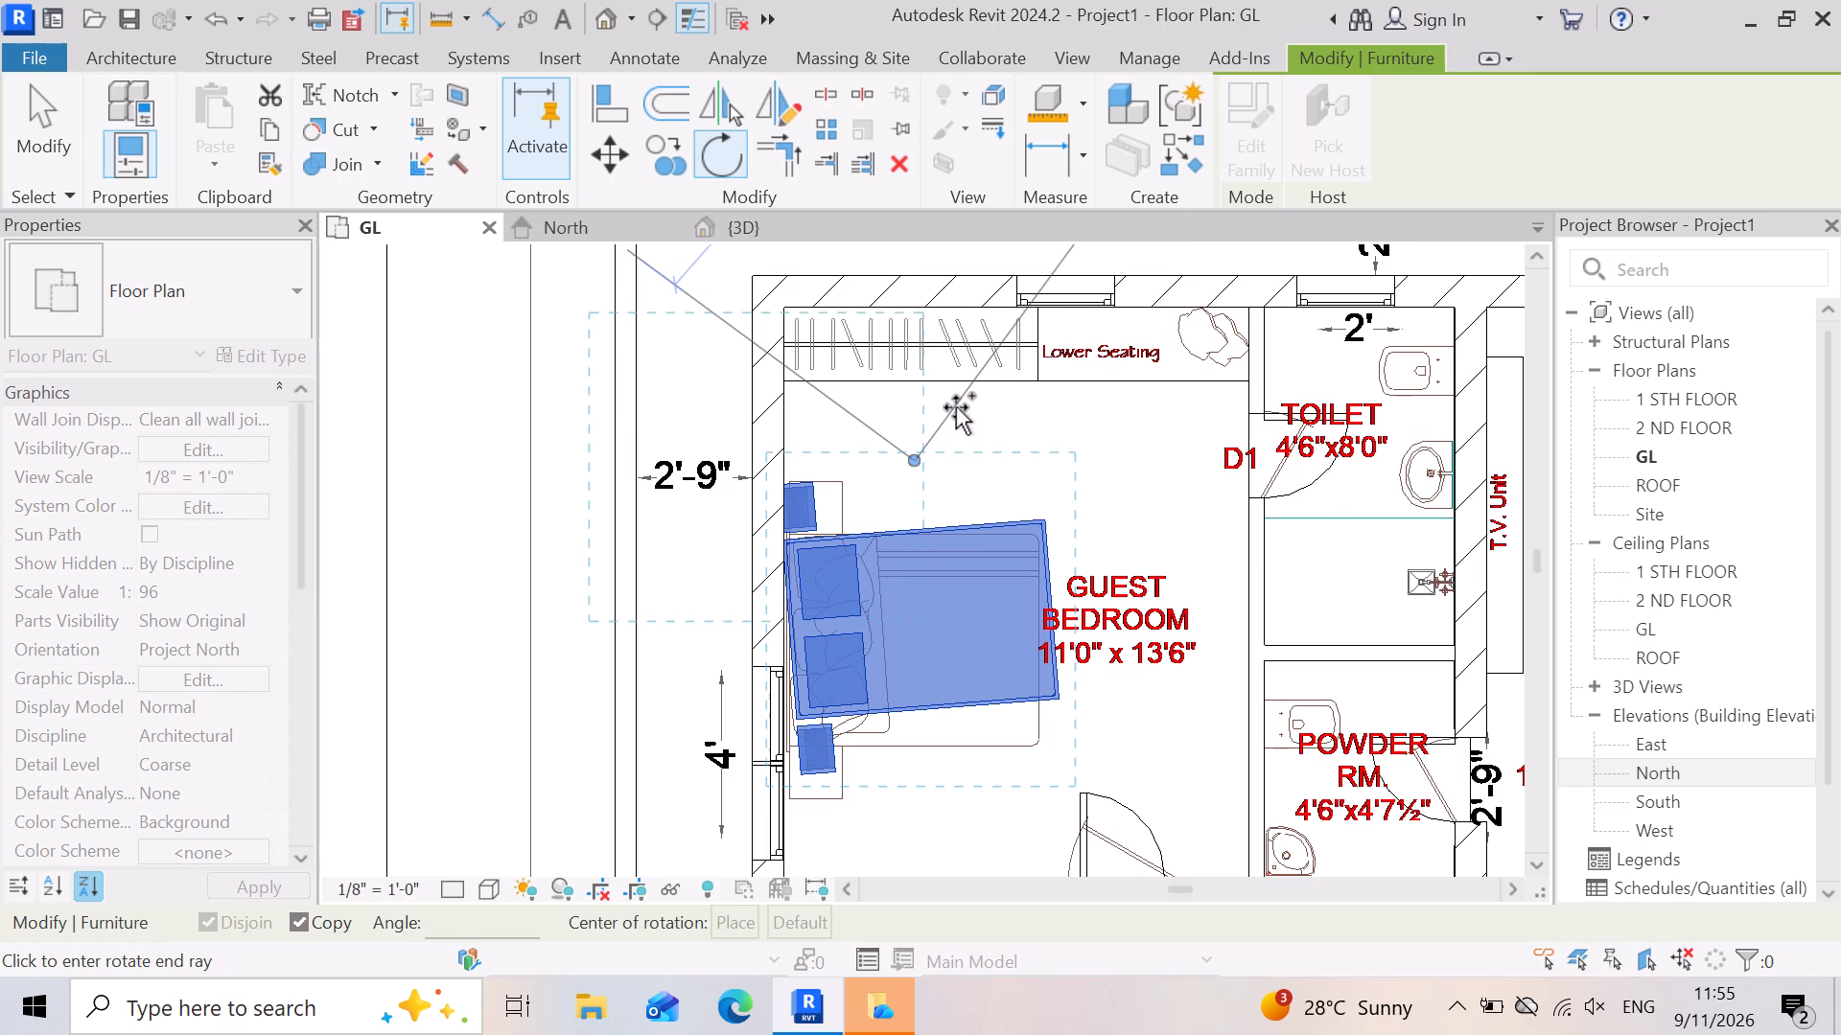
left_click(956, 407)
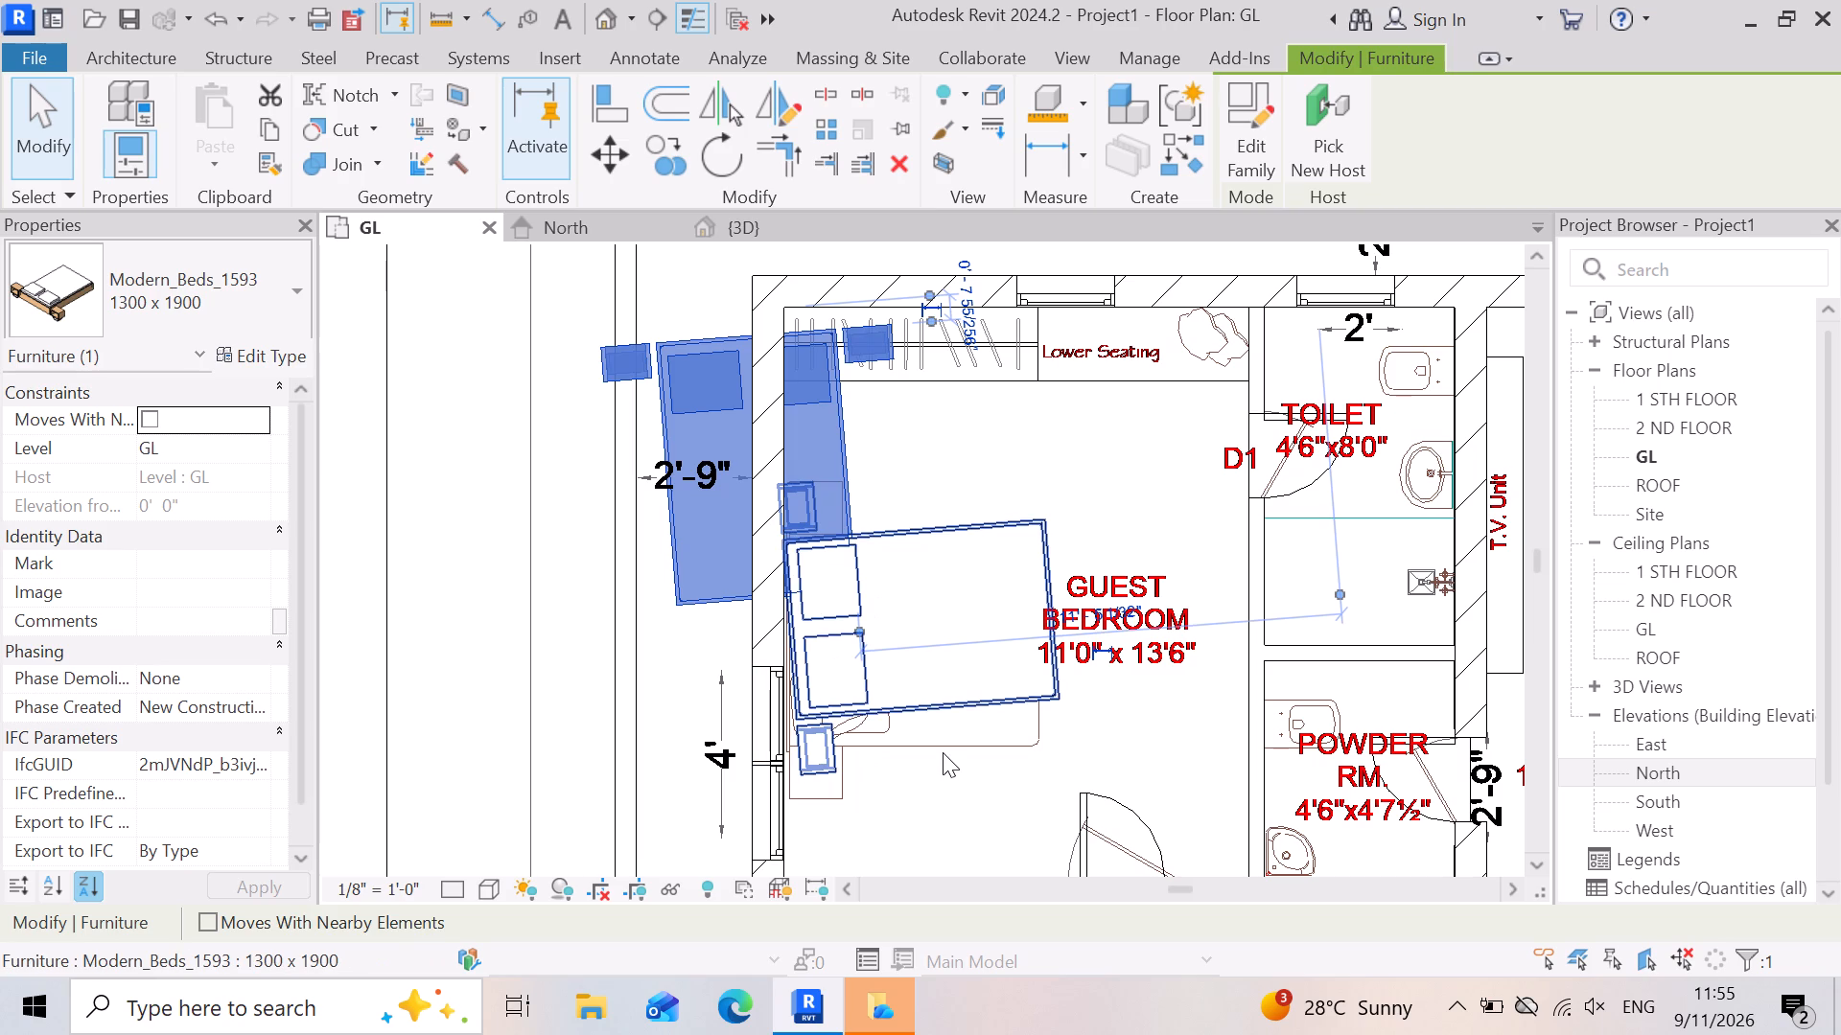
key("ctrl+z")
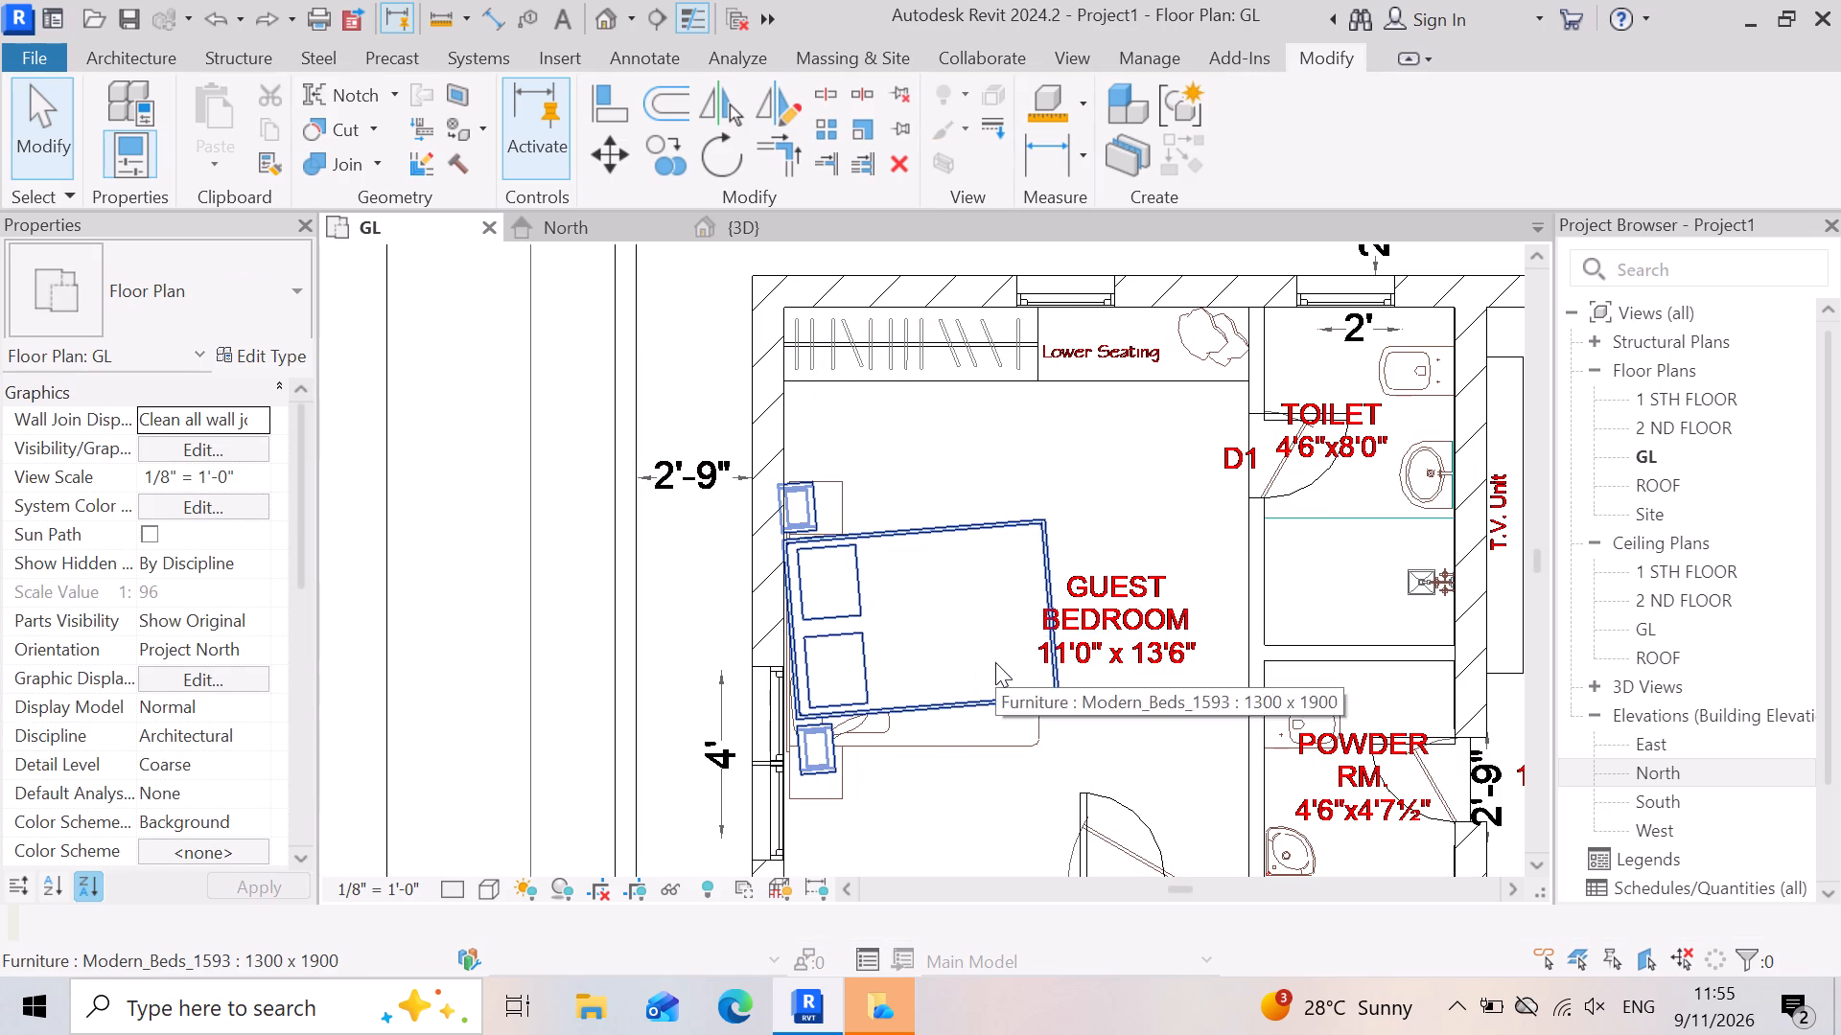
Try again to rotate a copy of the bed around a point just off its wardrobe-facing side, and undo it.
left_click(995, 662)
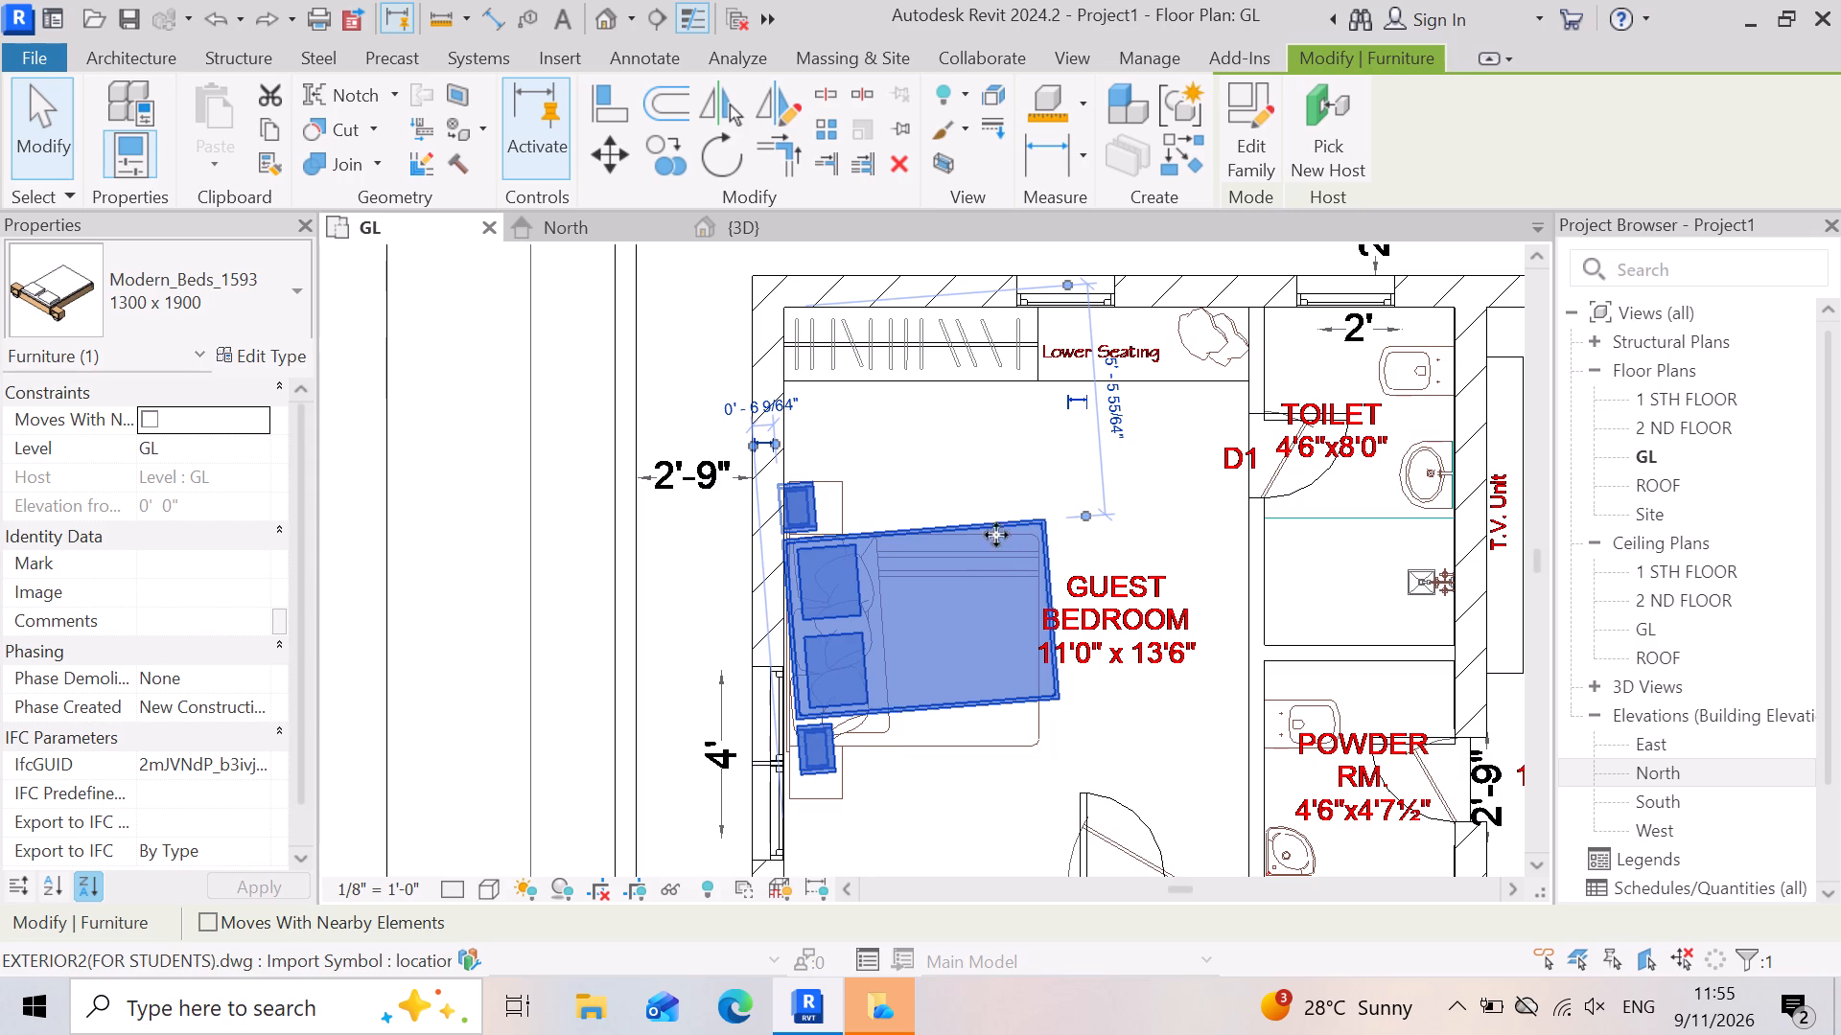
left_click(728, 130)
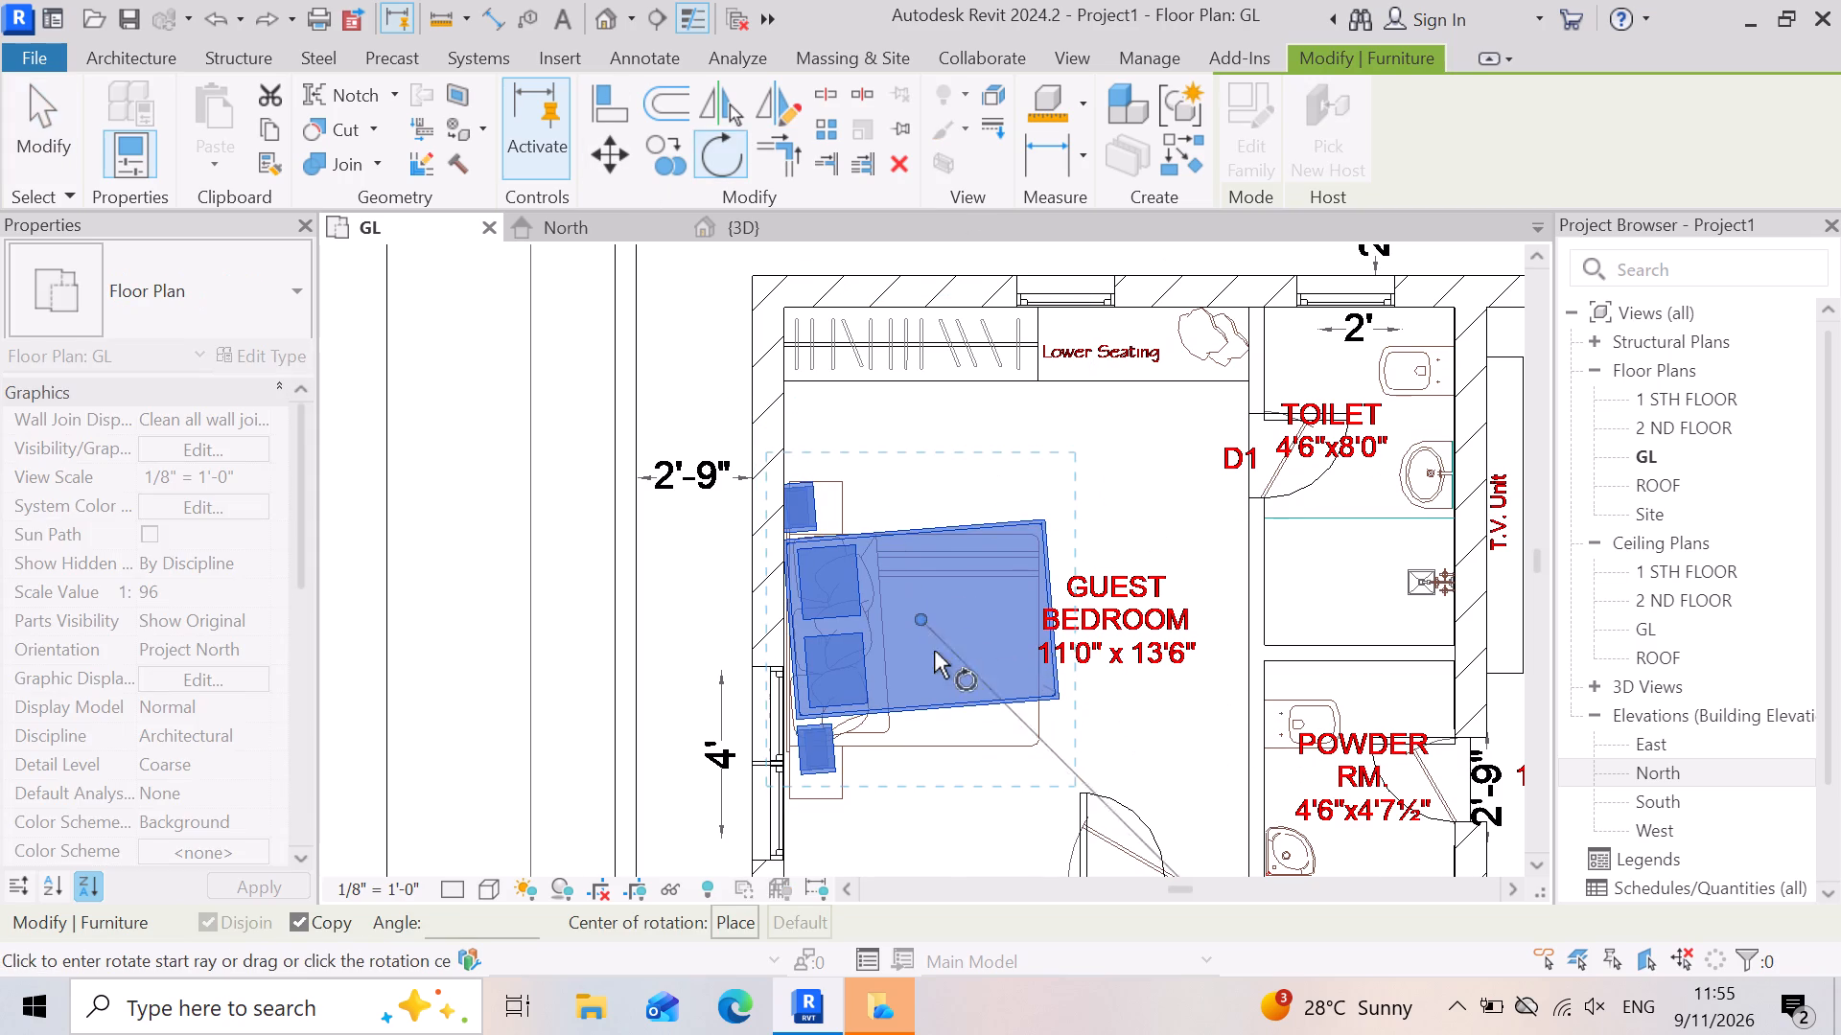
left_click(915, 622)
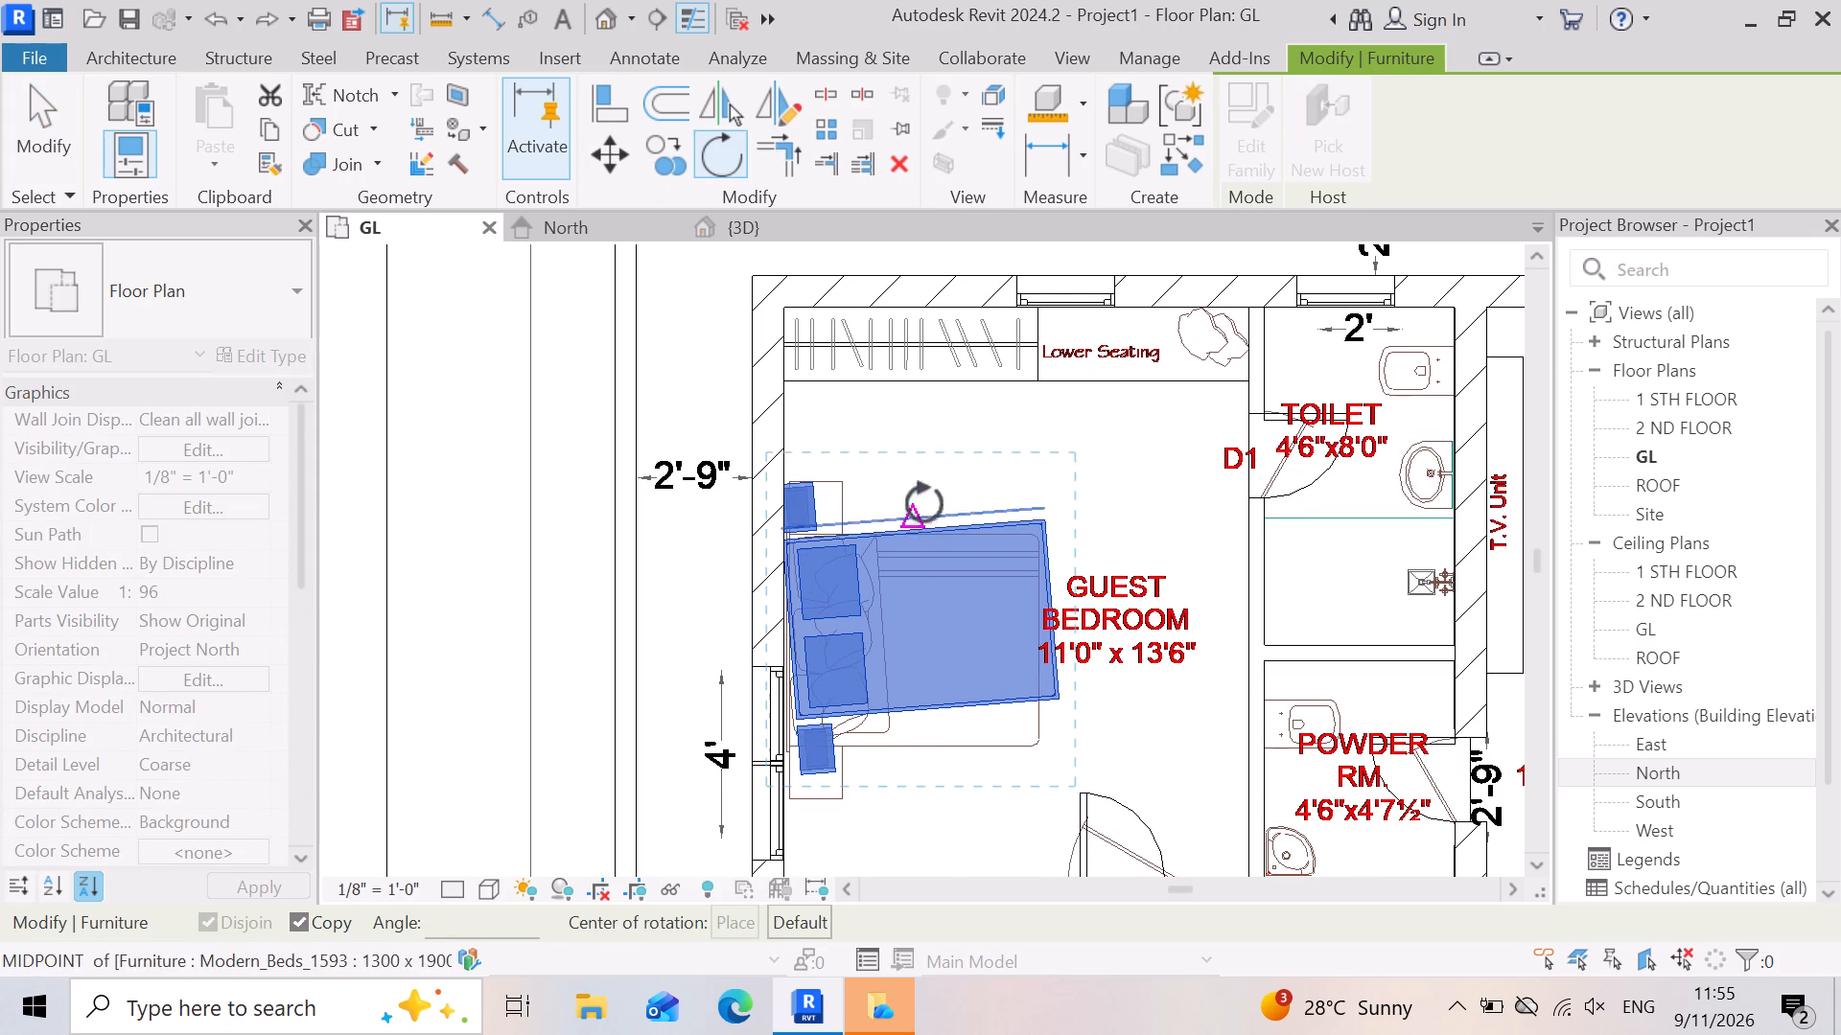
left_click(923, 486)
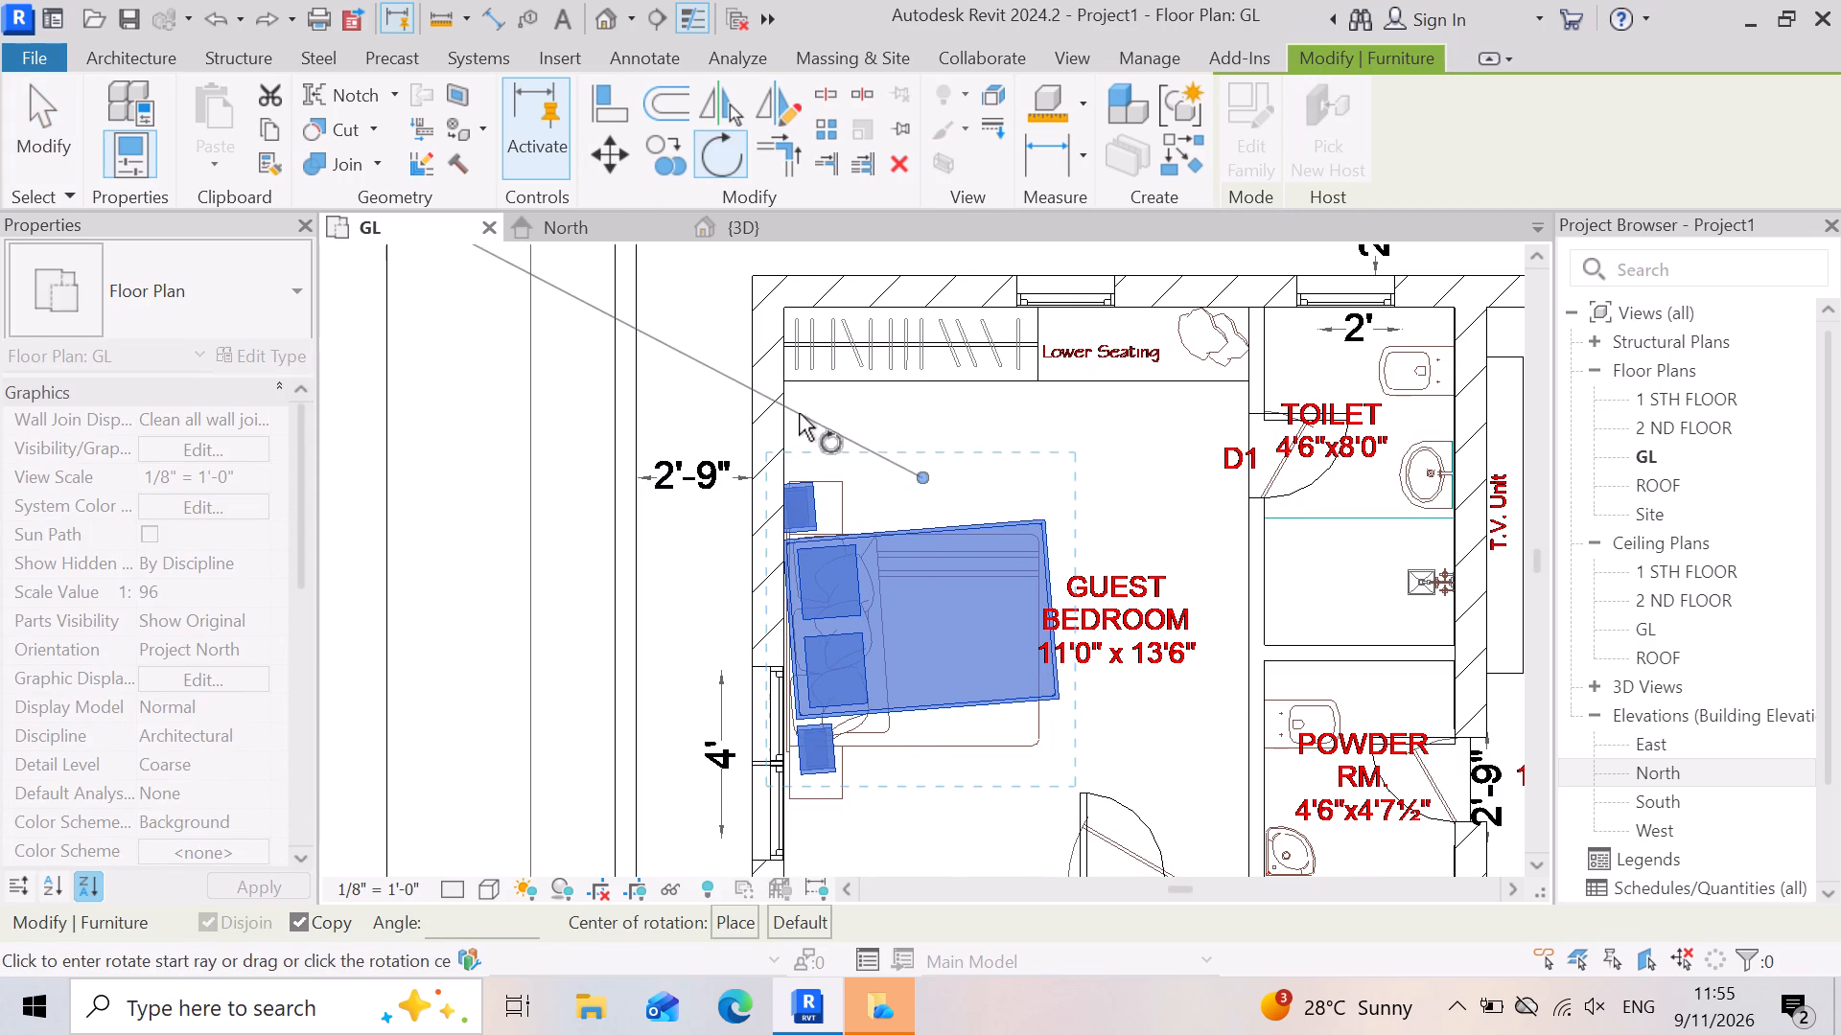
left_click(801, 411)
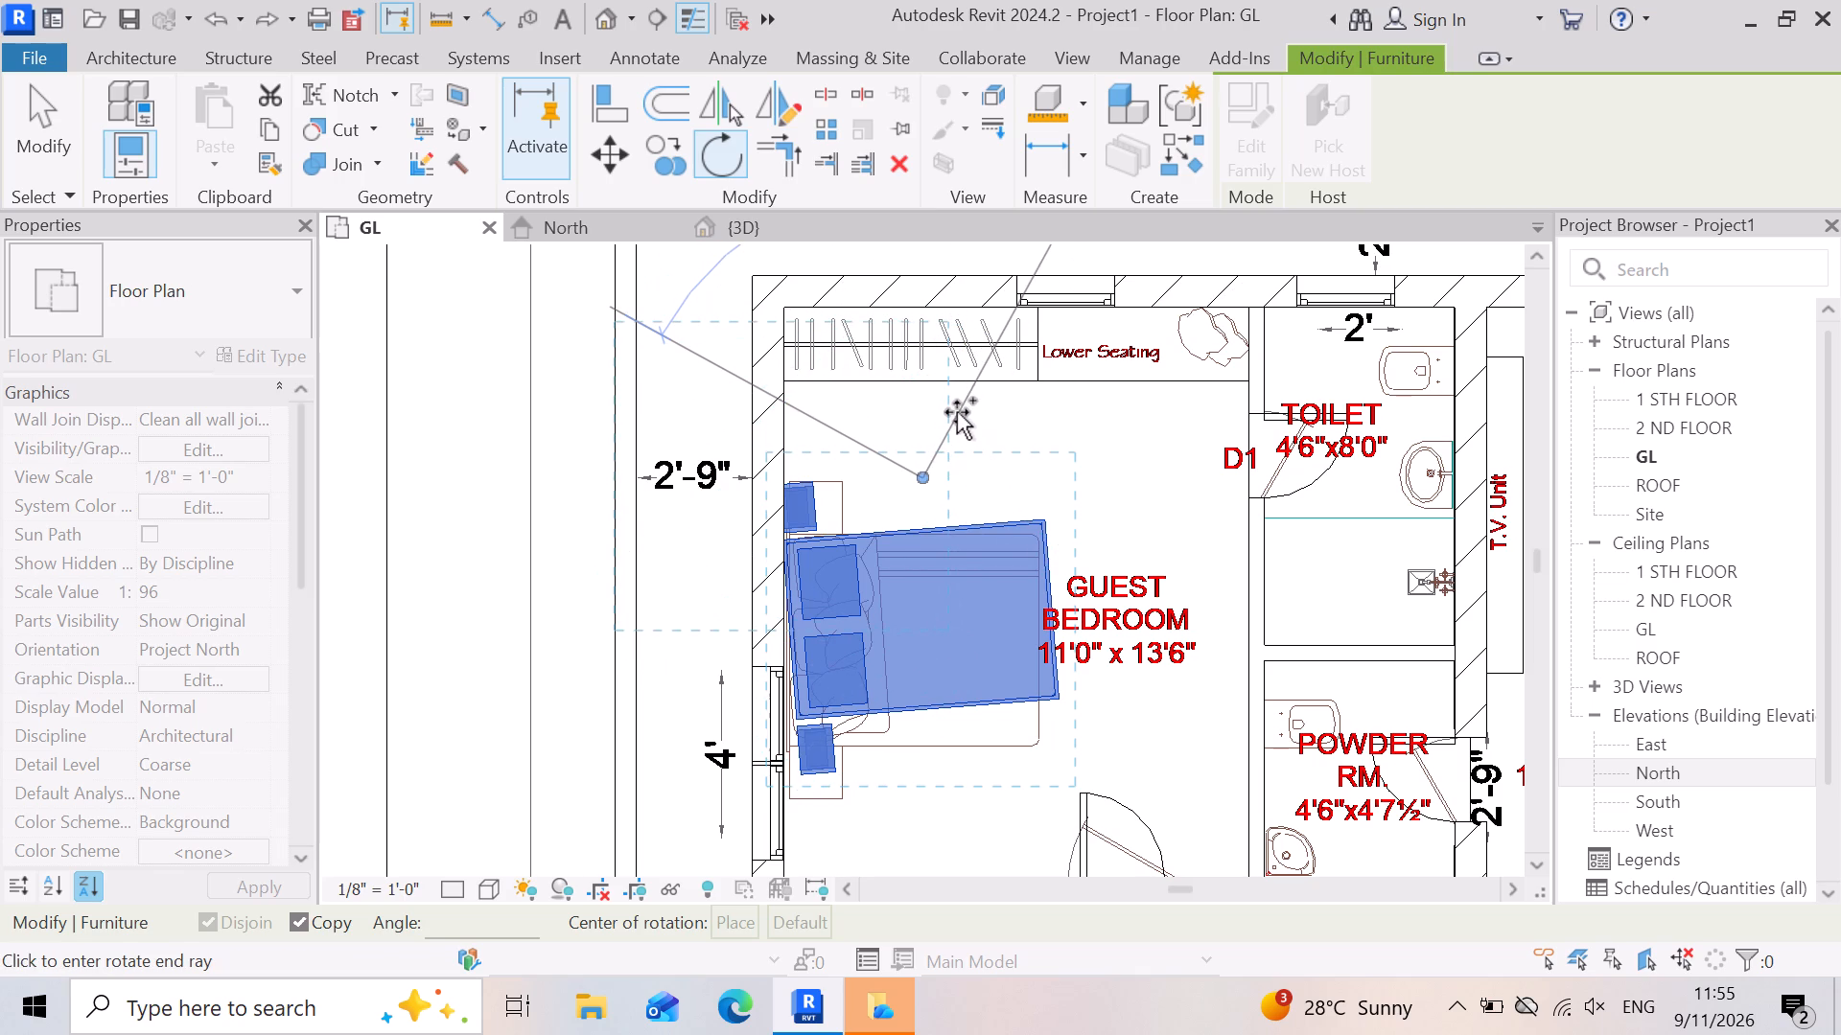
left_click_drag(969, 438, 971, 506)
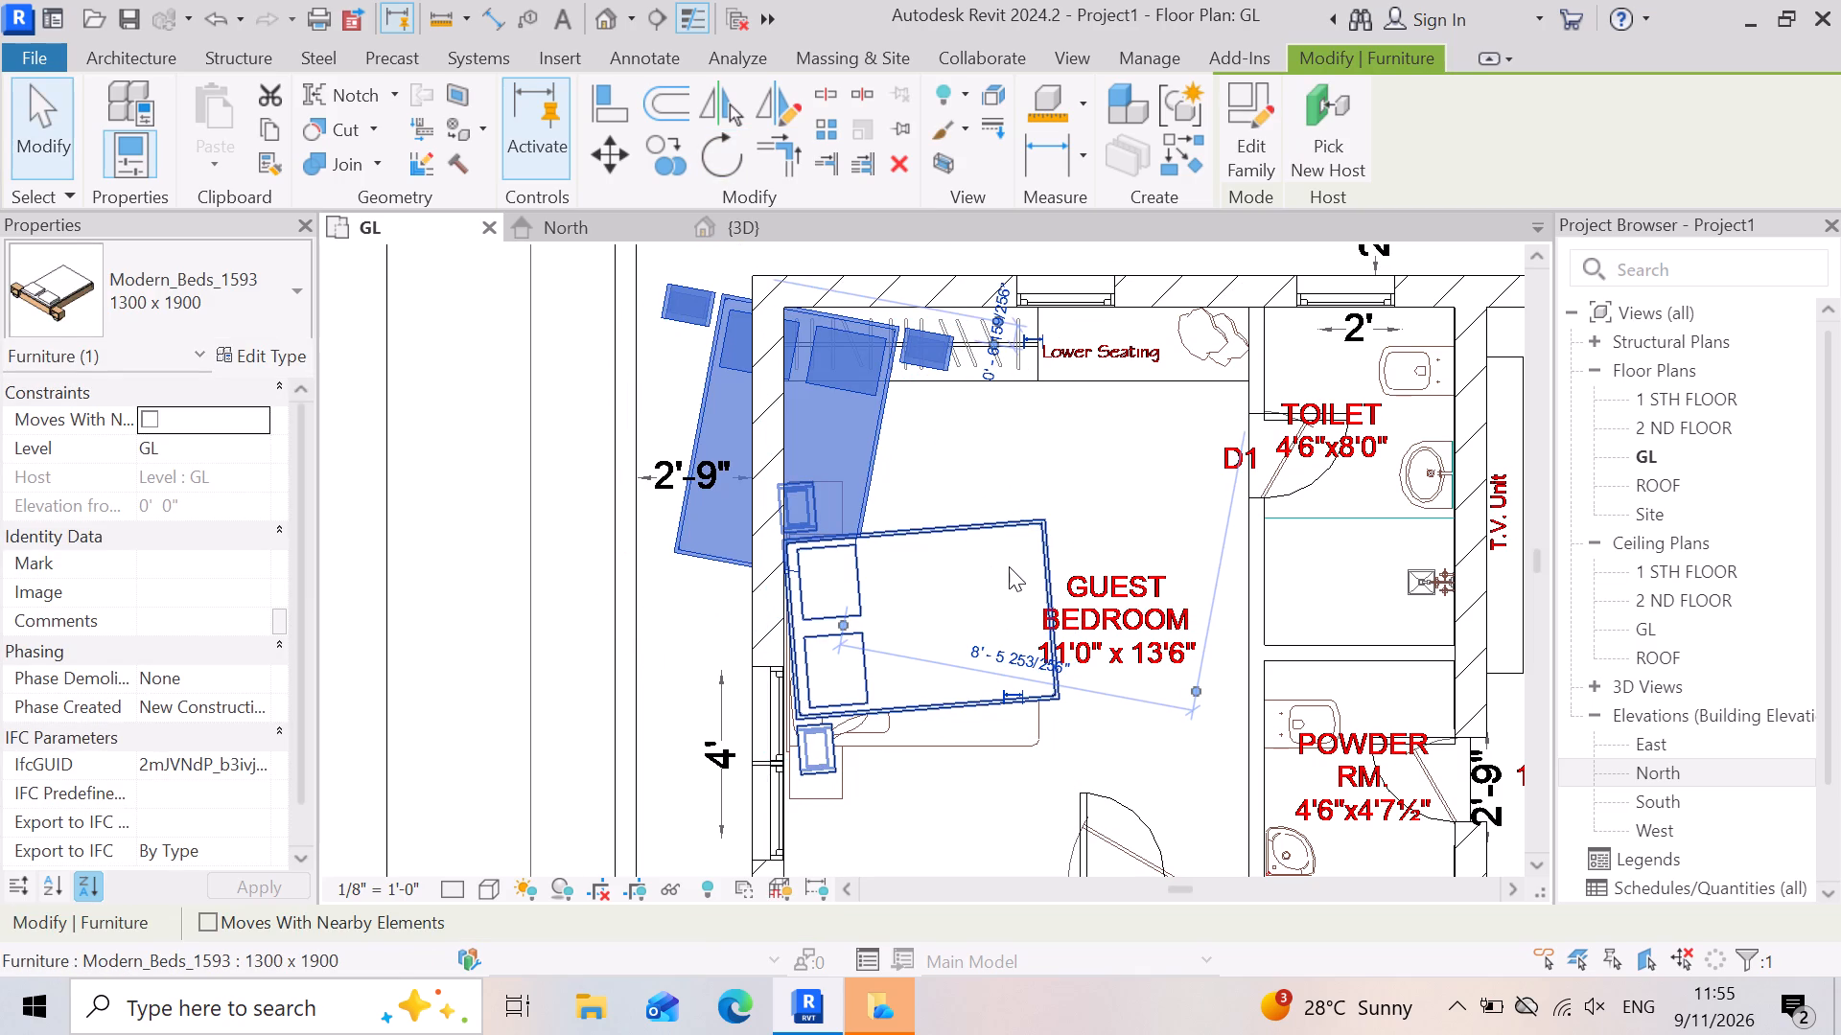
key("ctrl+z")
Rotate a copy of the guest bedroom bed by a slight counter-clockwise angle about its foot corner farthest from the wardrobe.
left_click(941, 562)
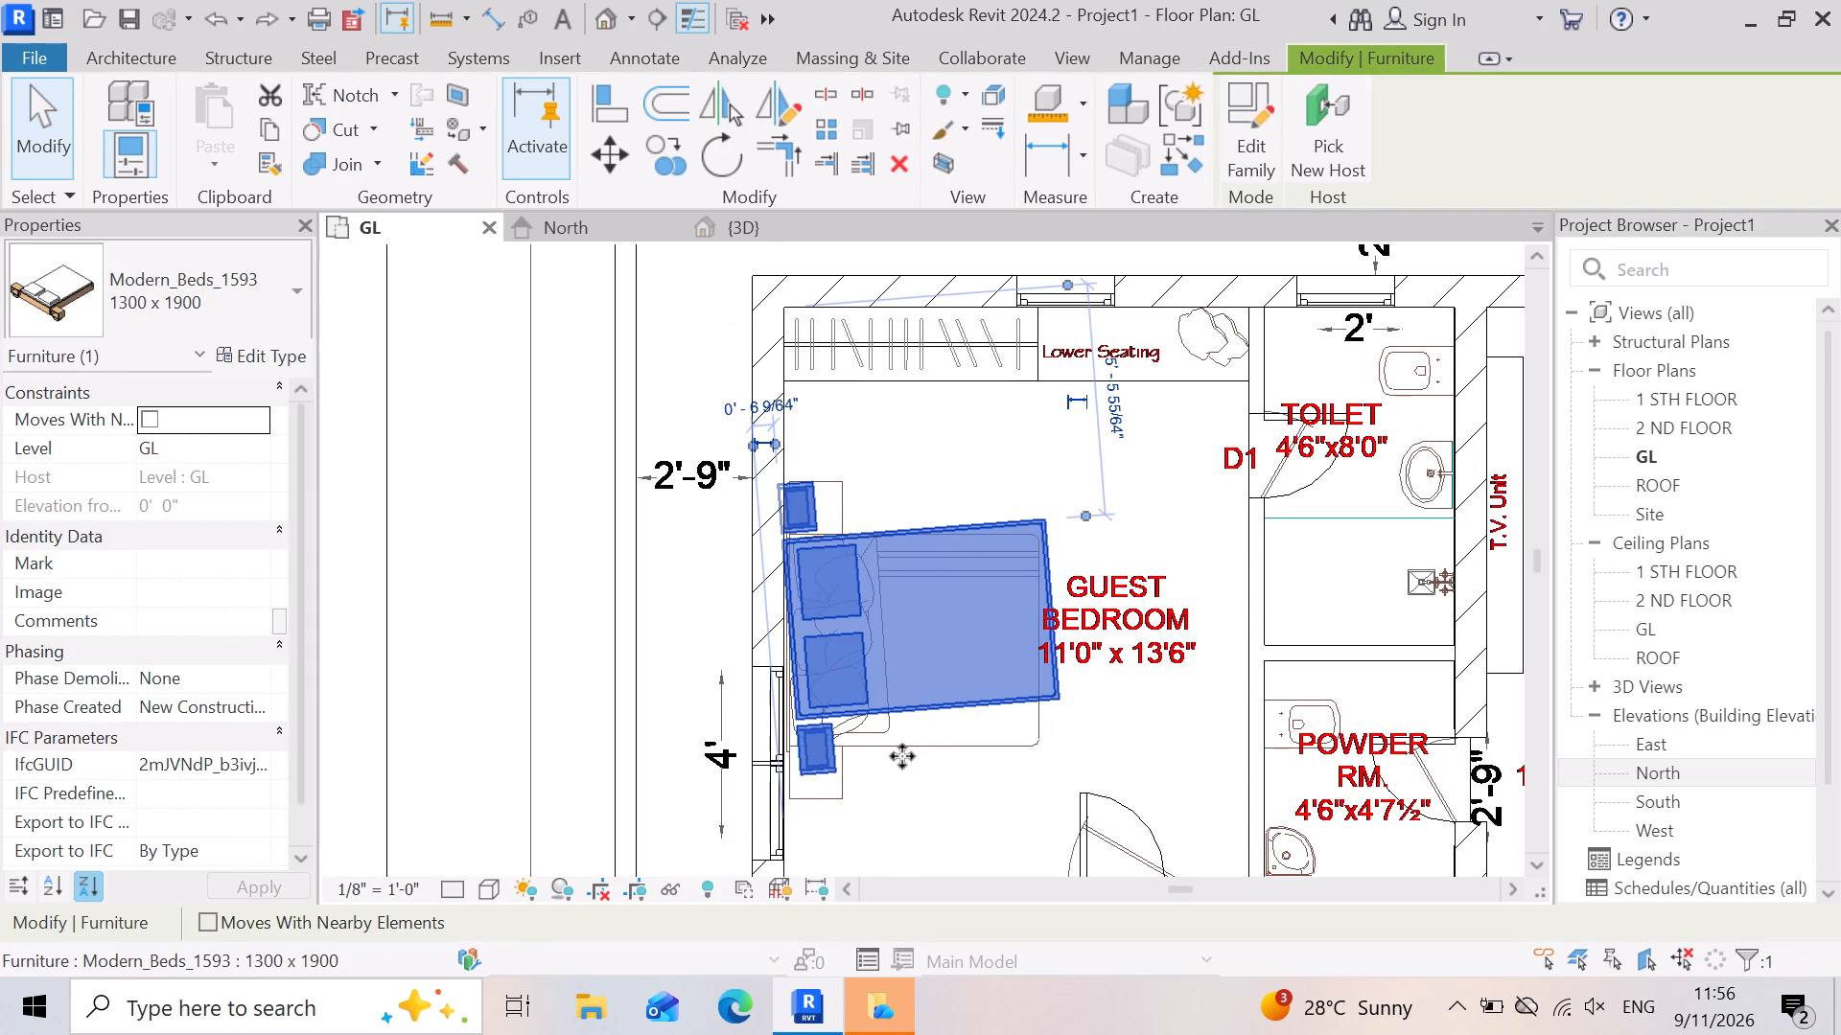
left_click(719, 140)
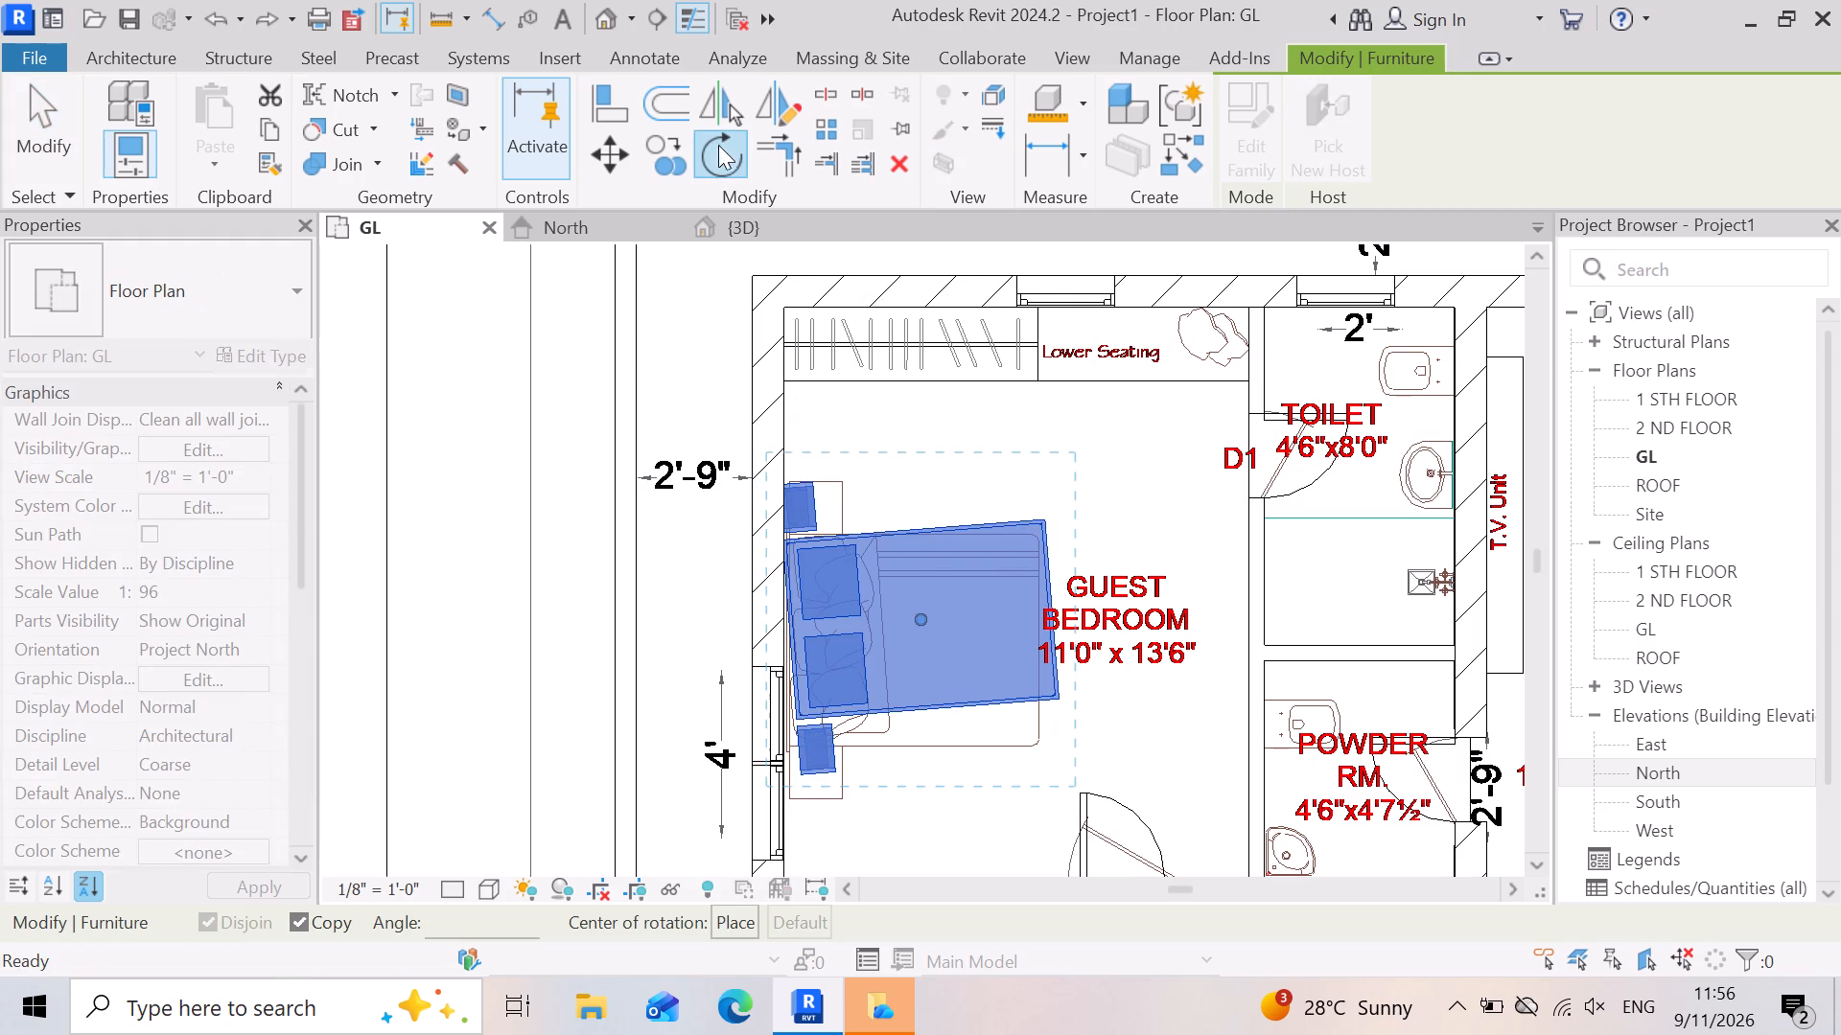
left_click(909, 617)
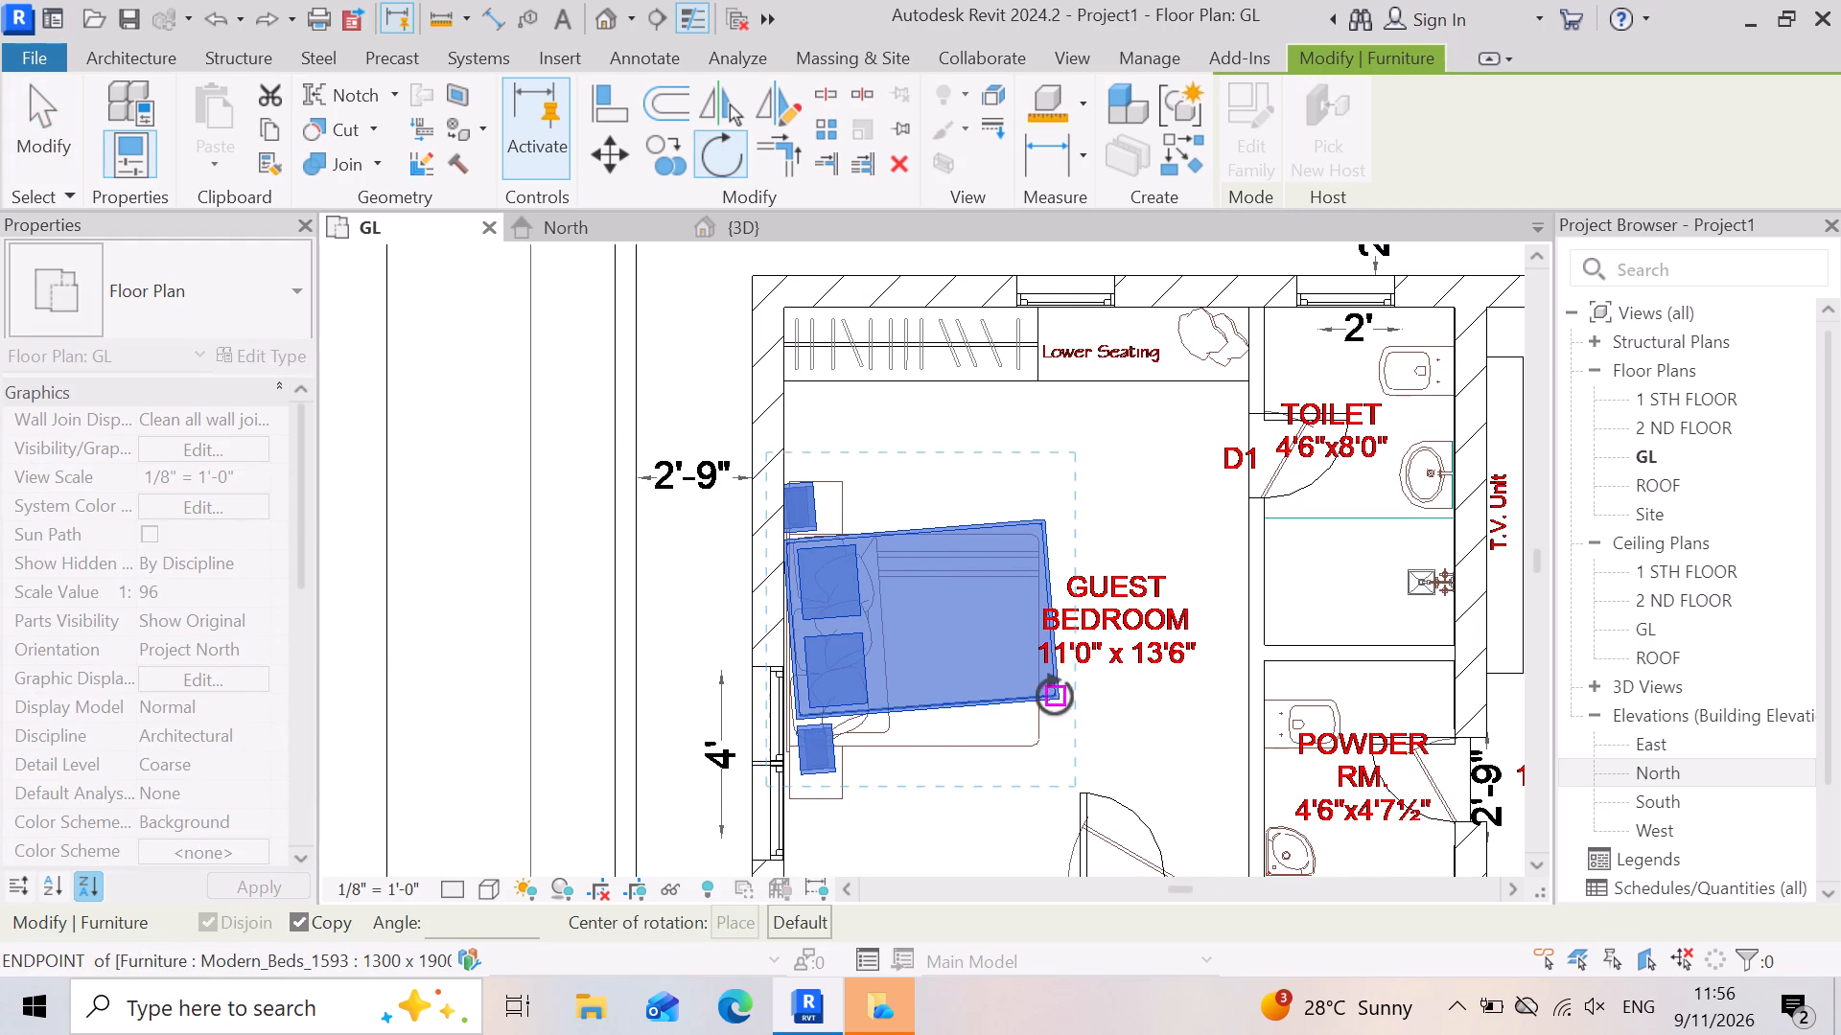
left_click(1055, 695)
left_click(894, 645)
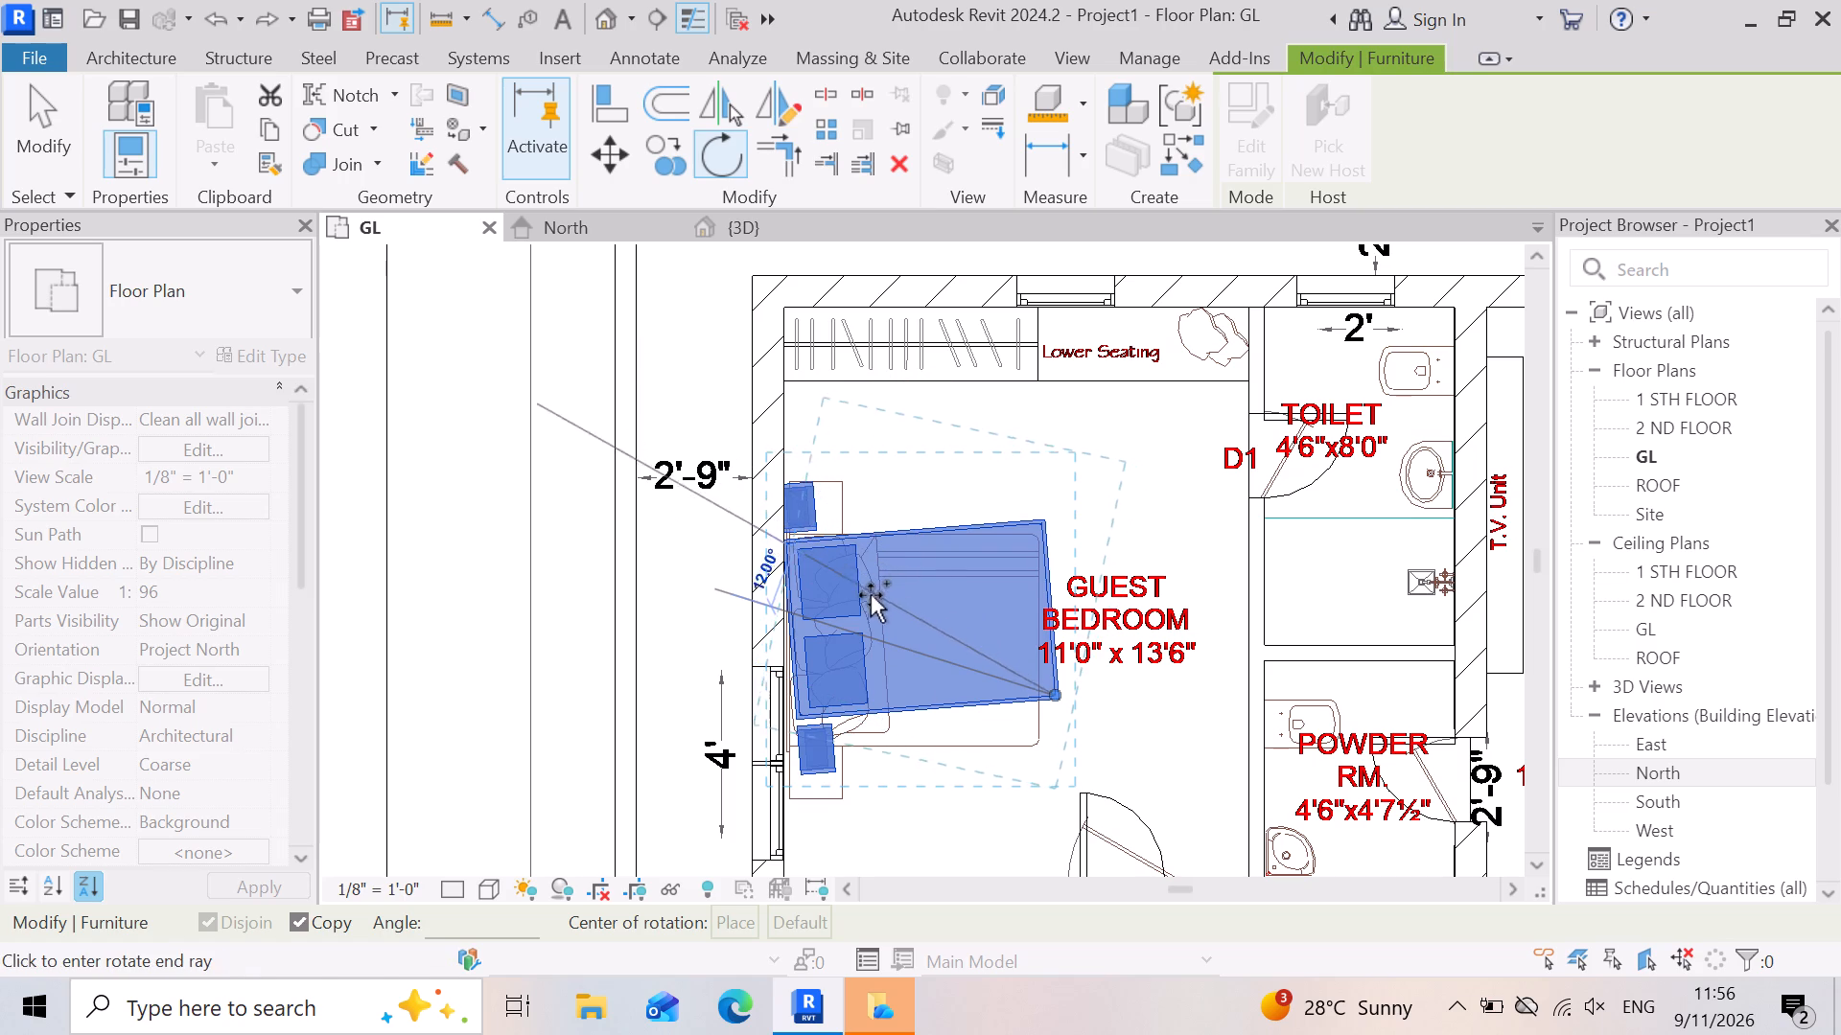
left_click(846, 637)
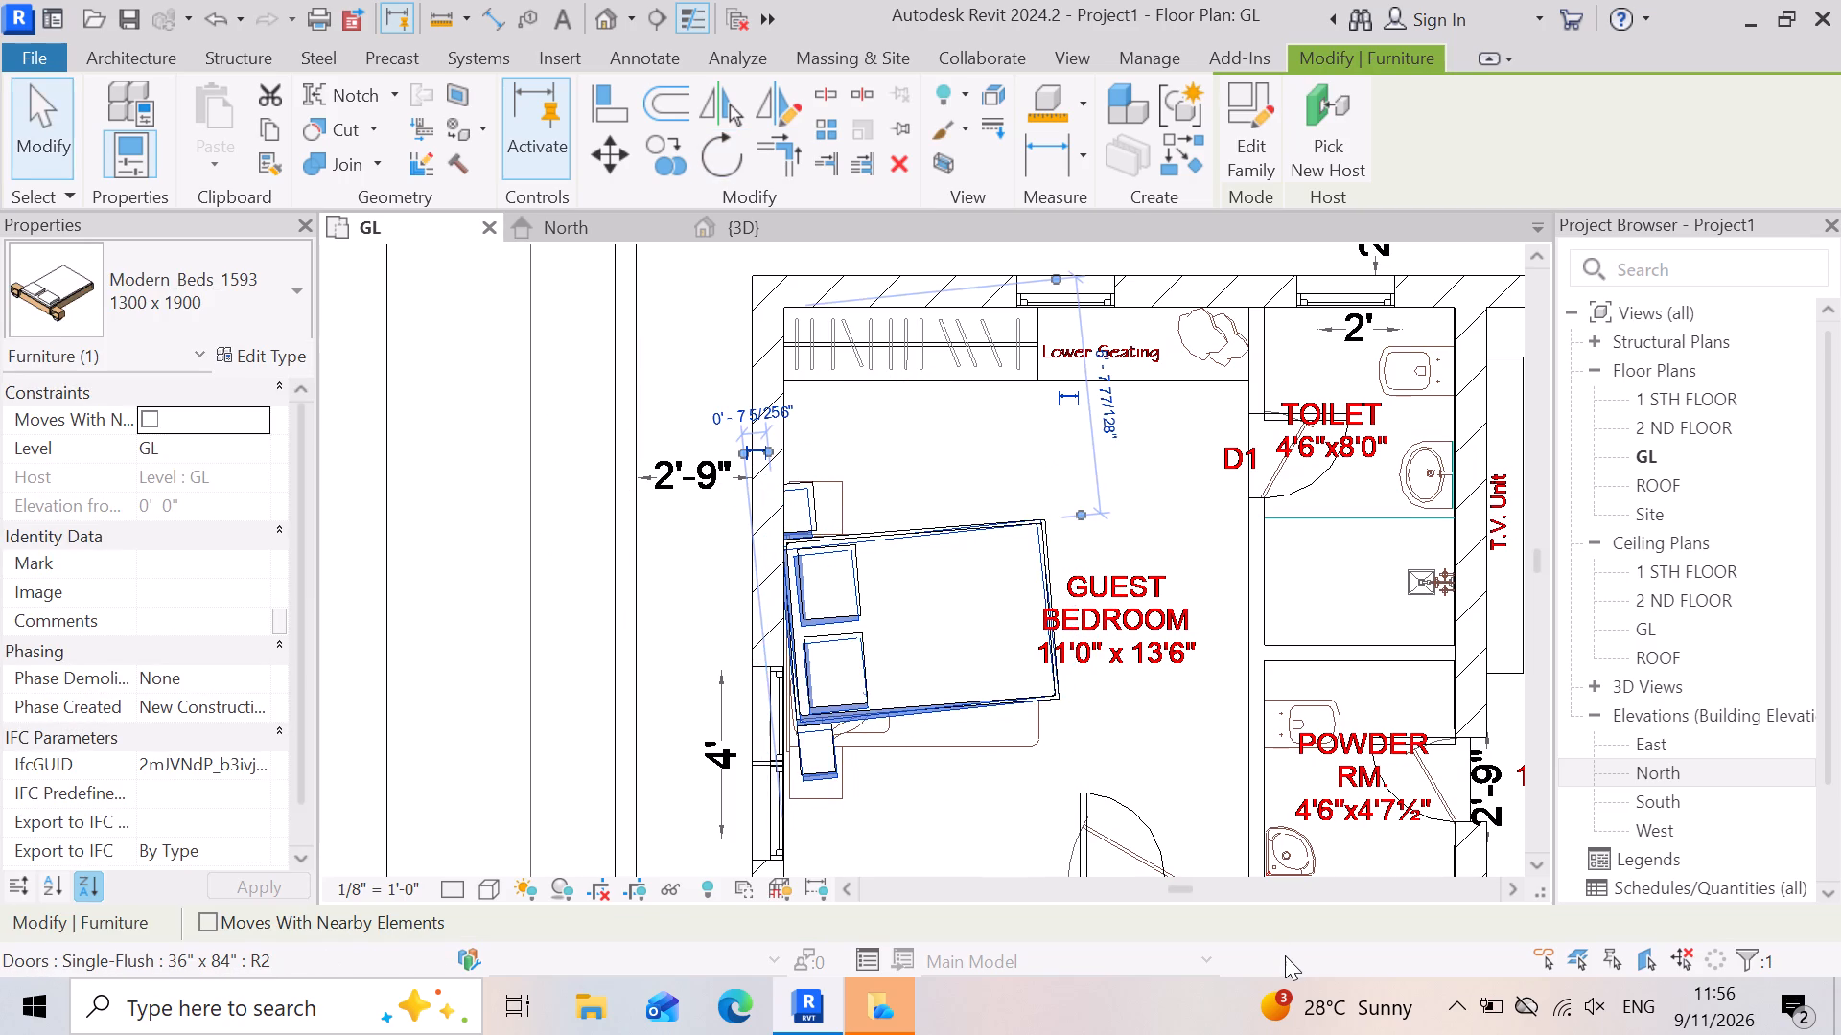
key("Escape")
Temporarily hide the newly rotated bed copy, delete the bed beneath it, and restore the hidden copy.
left_click(972, 655)
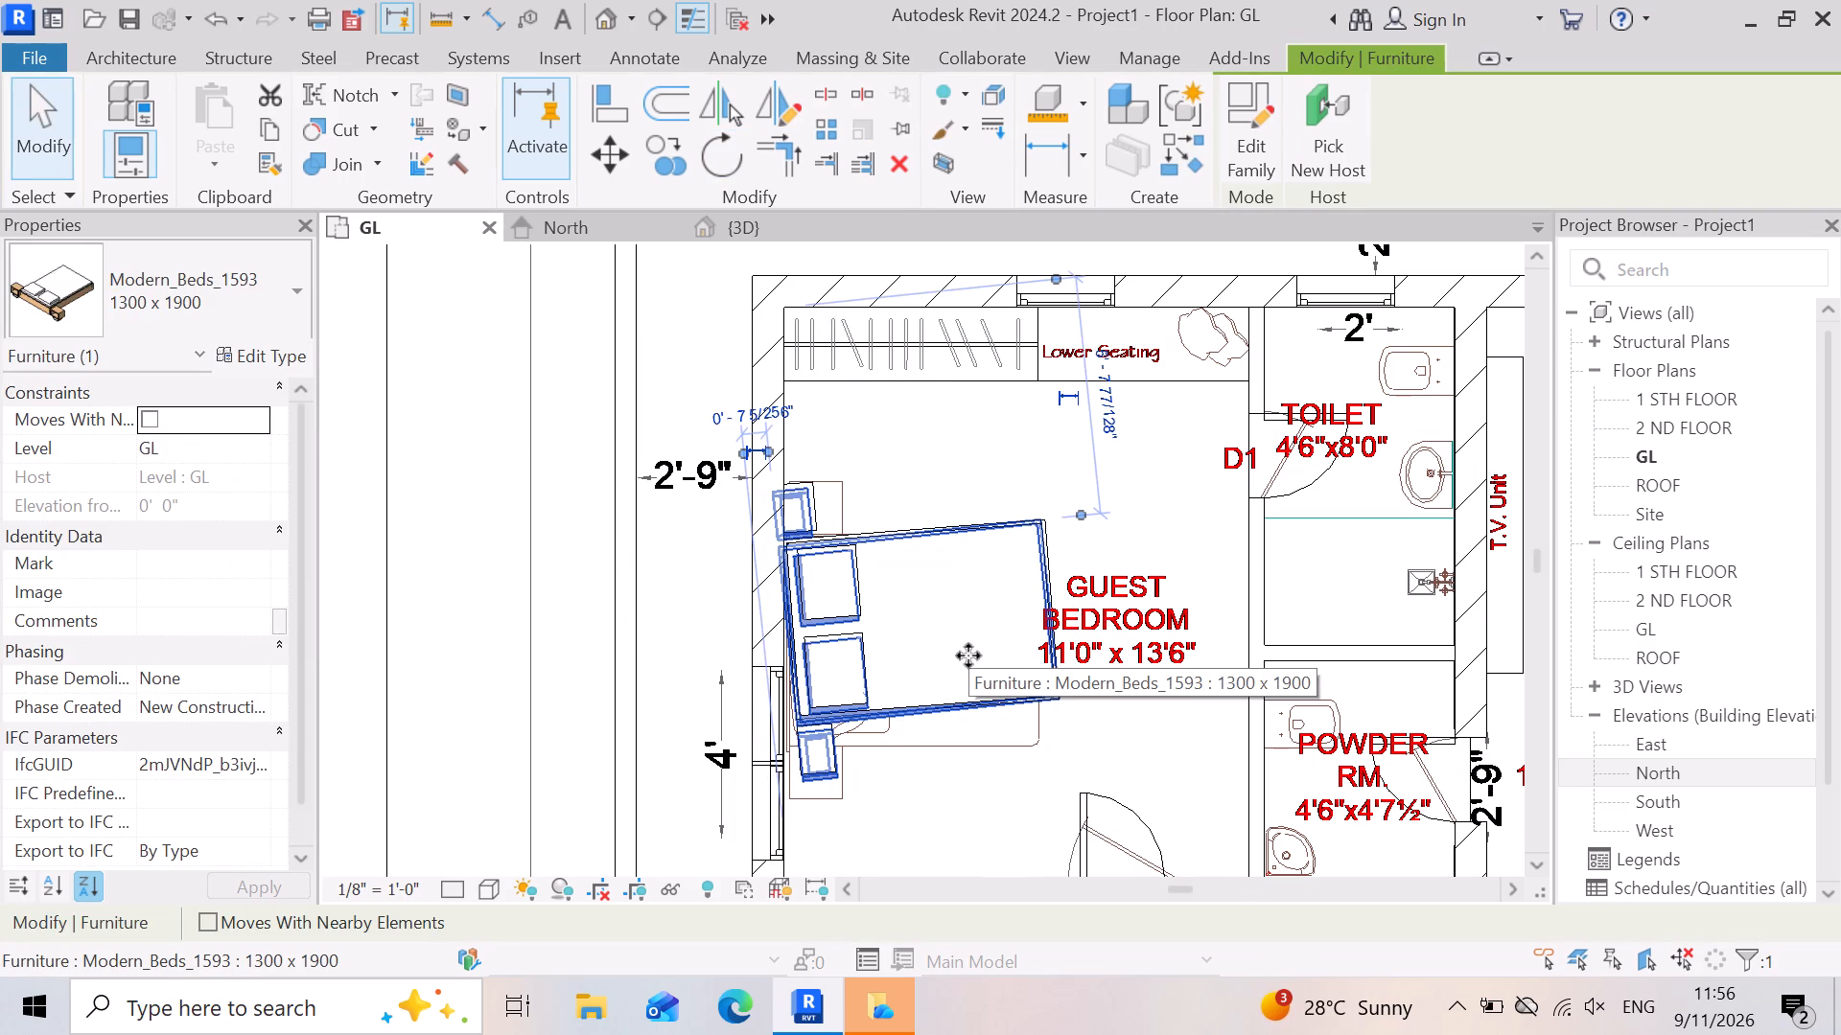
type("hh")
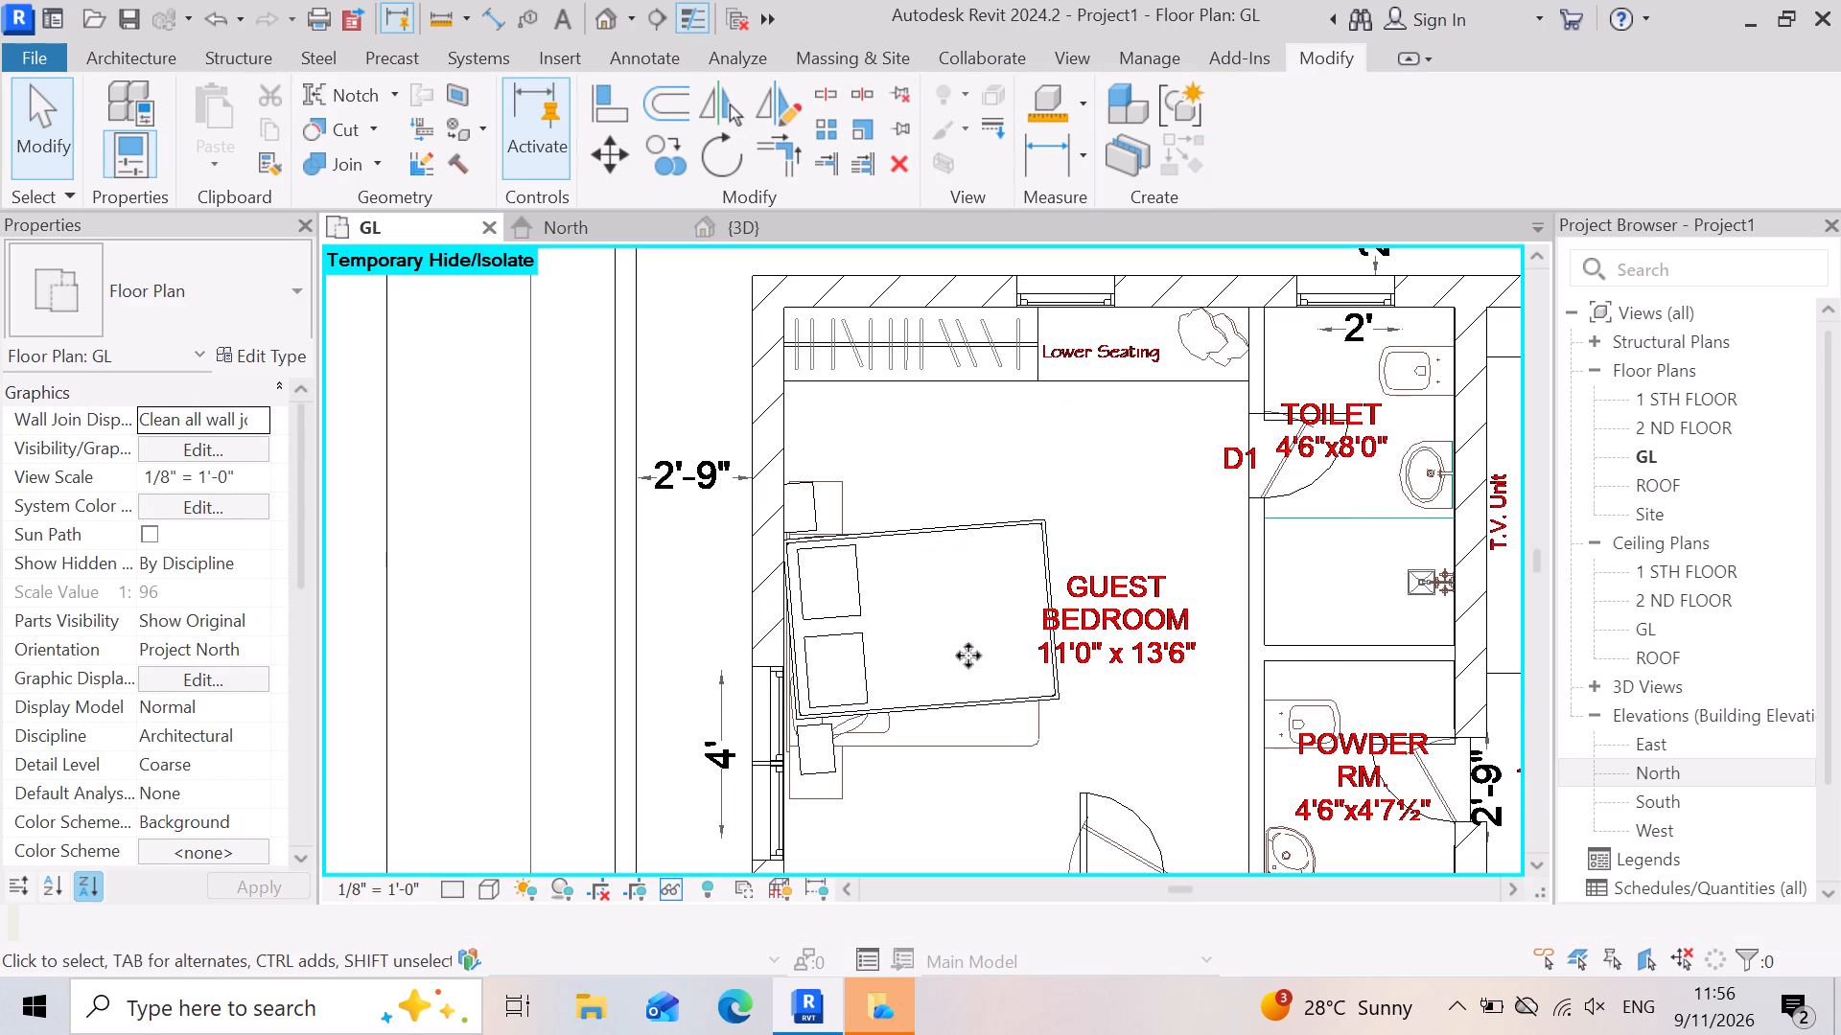
left_click(936, 720)
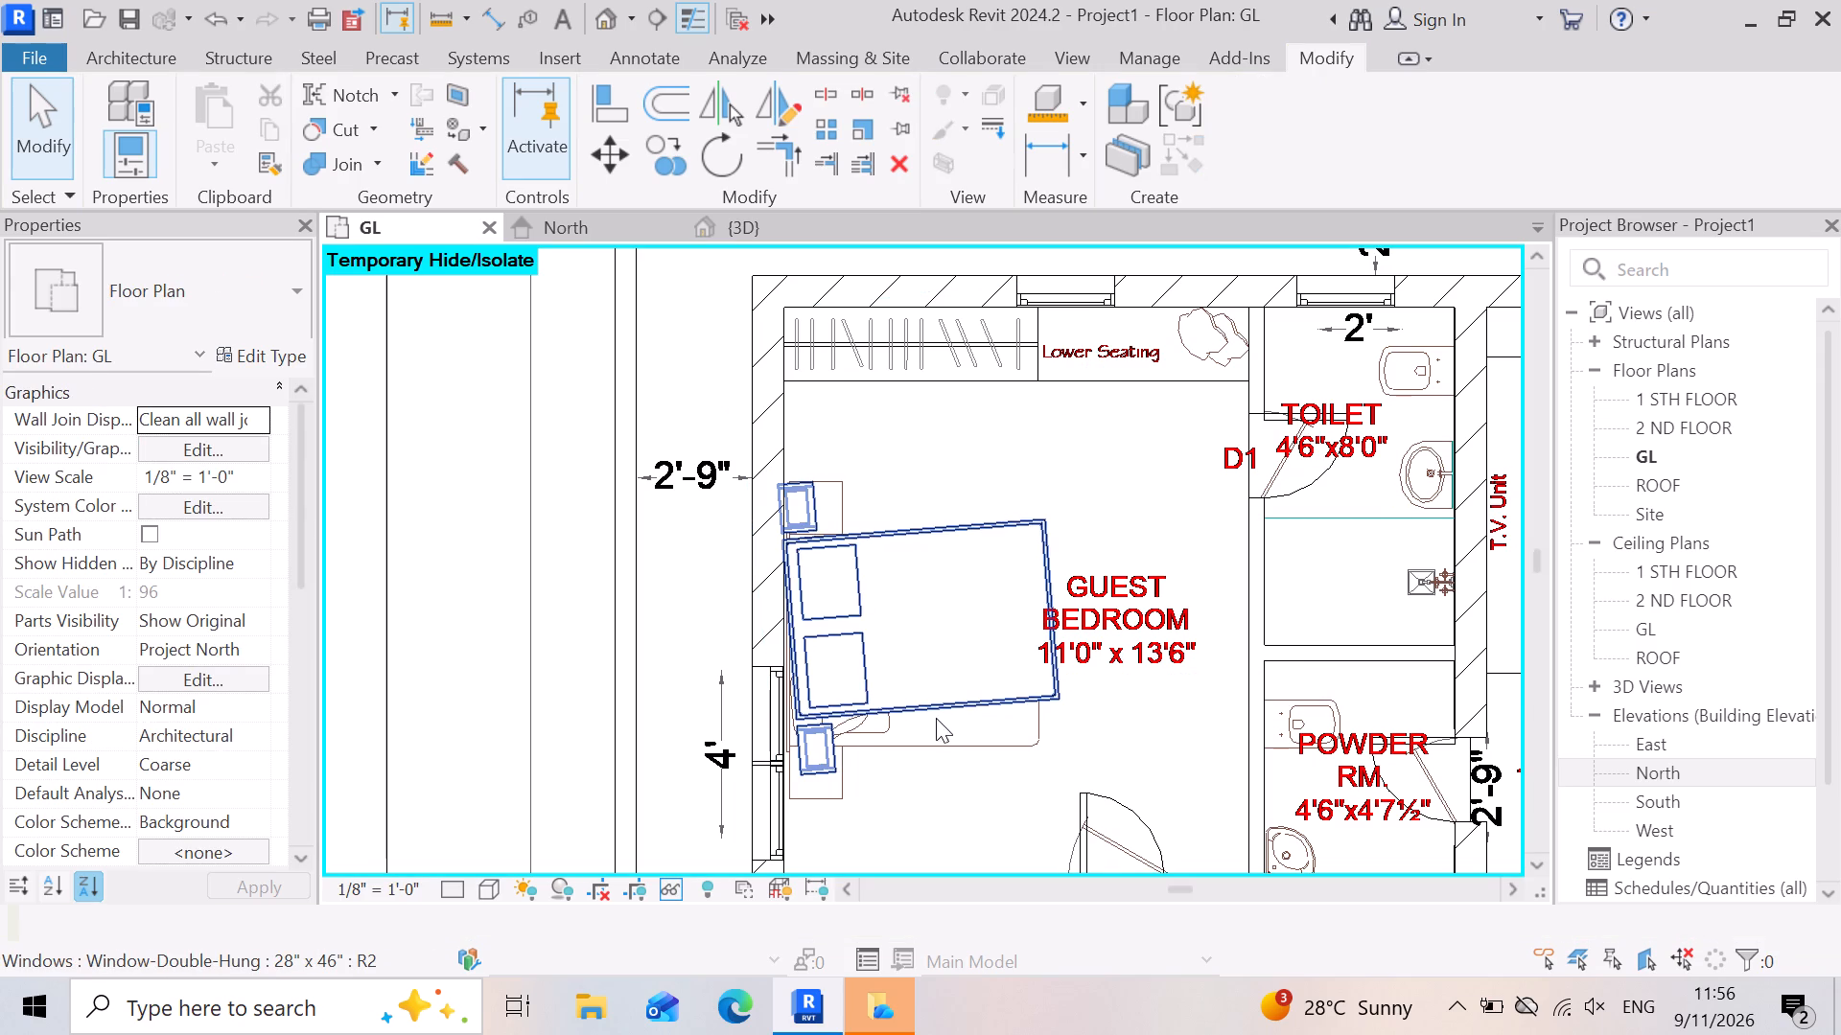
scroll(977, 700, "down", 5)
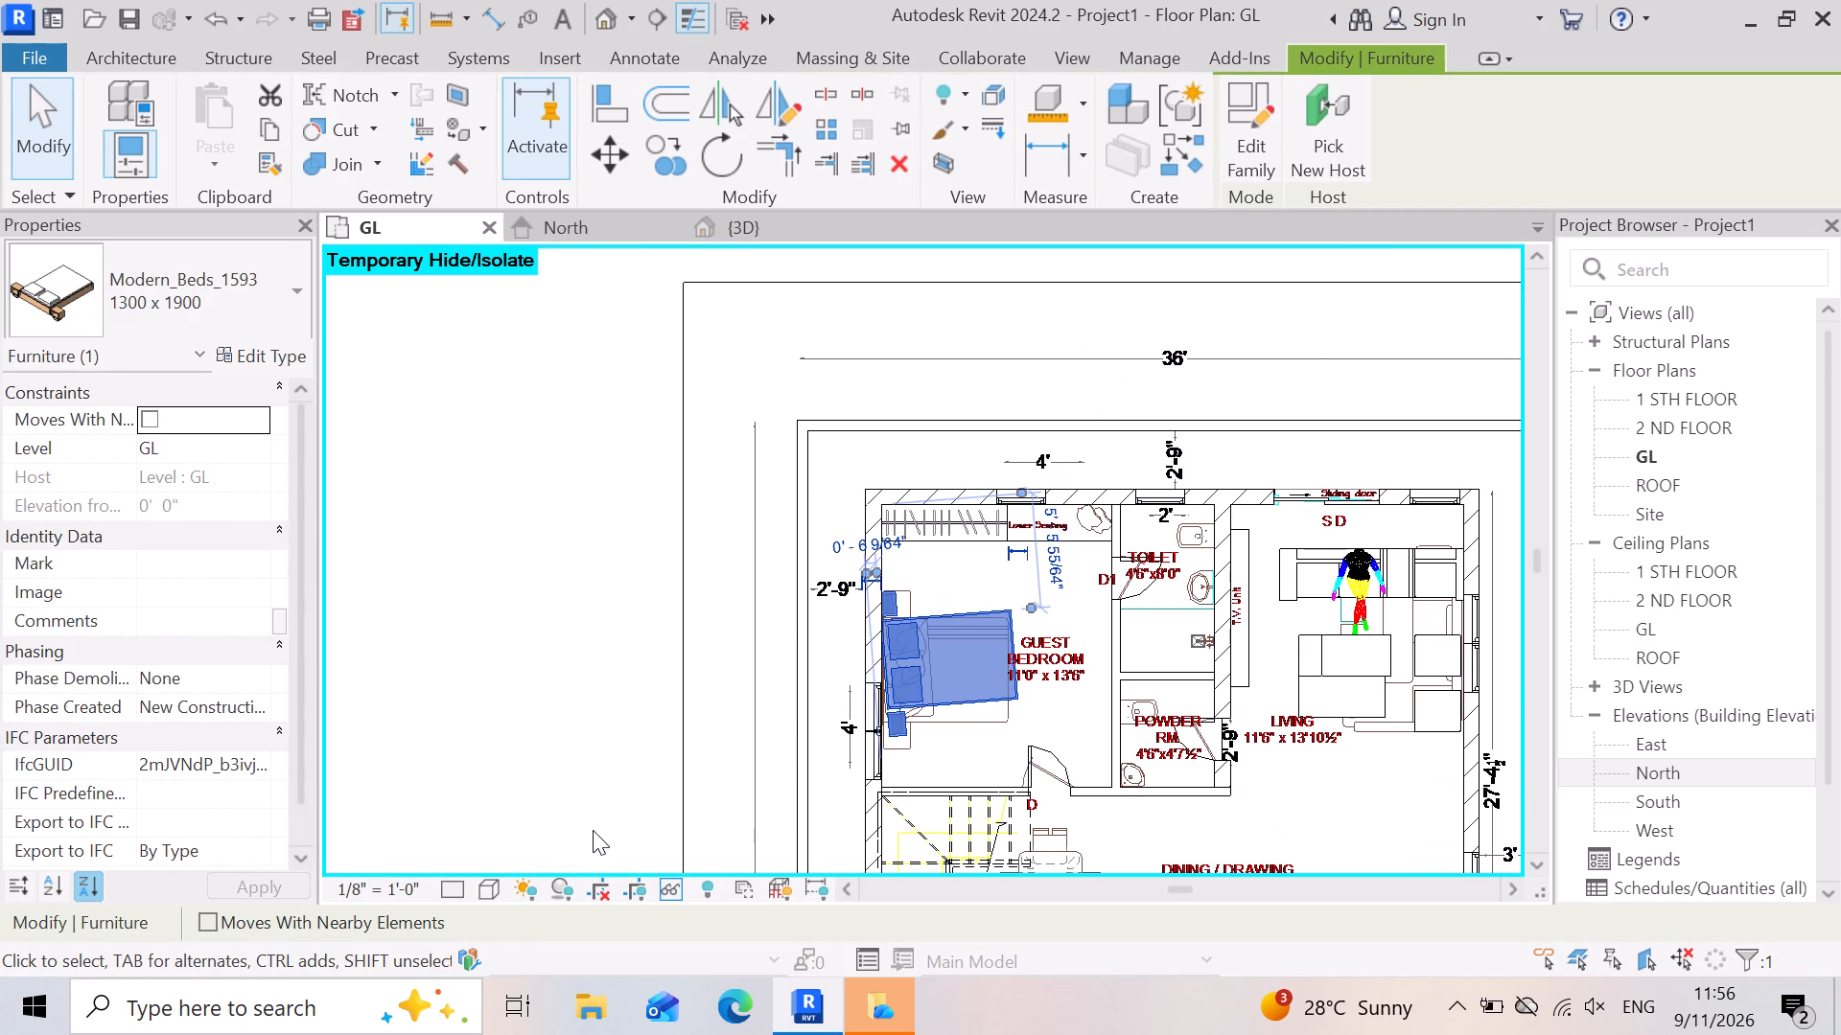
key("Delete")
type("hr")
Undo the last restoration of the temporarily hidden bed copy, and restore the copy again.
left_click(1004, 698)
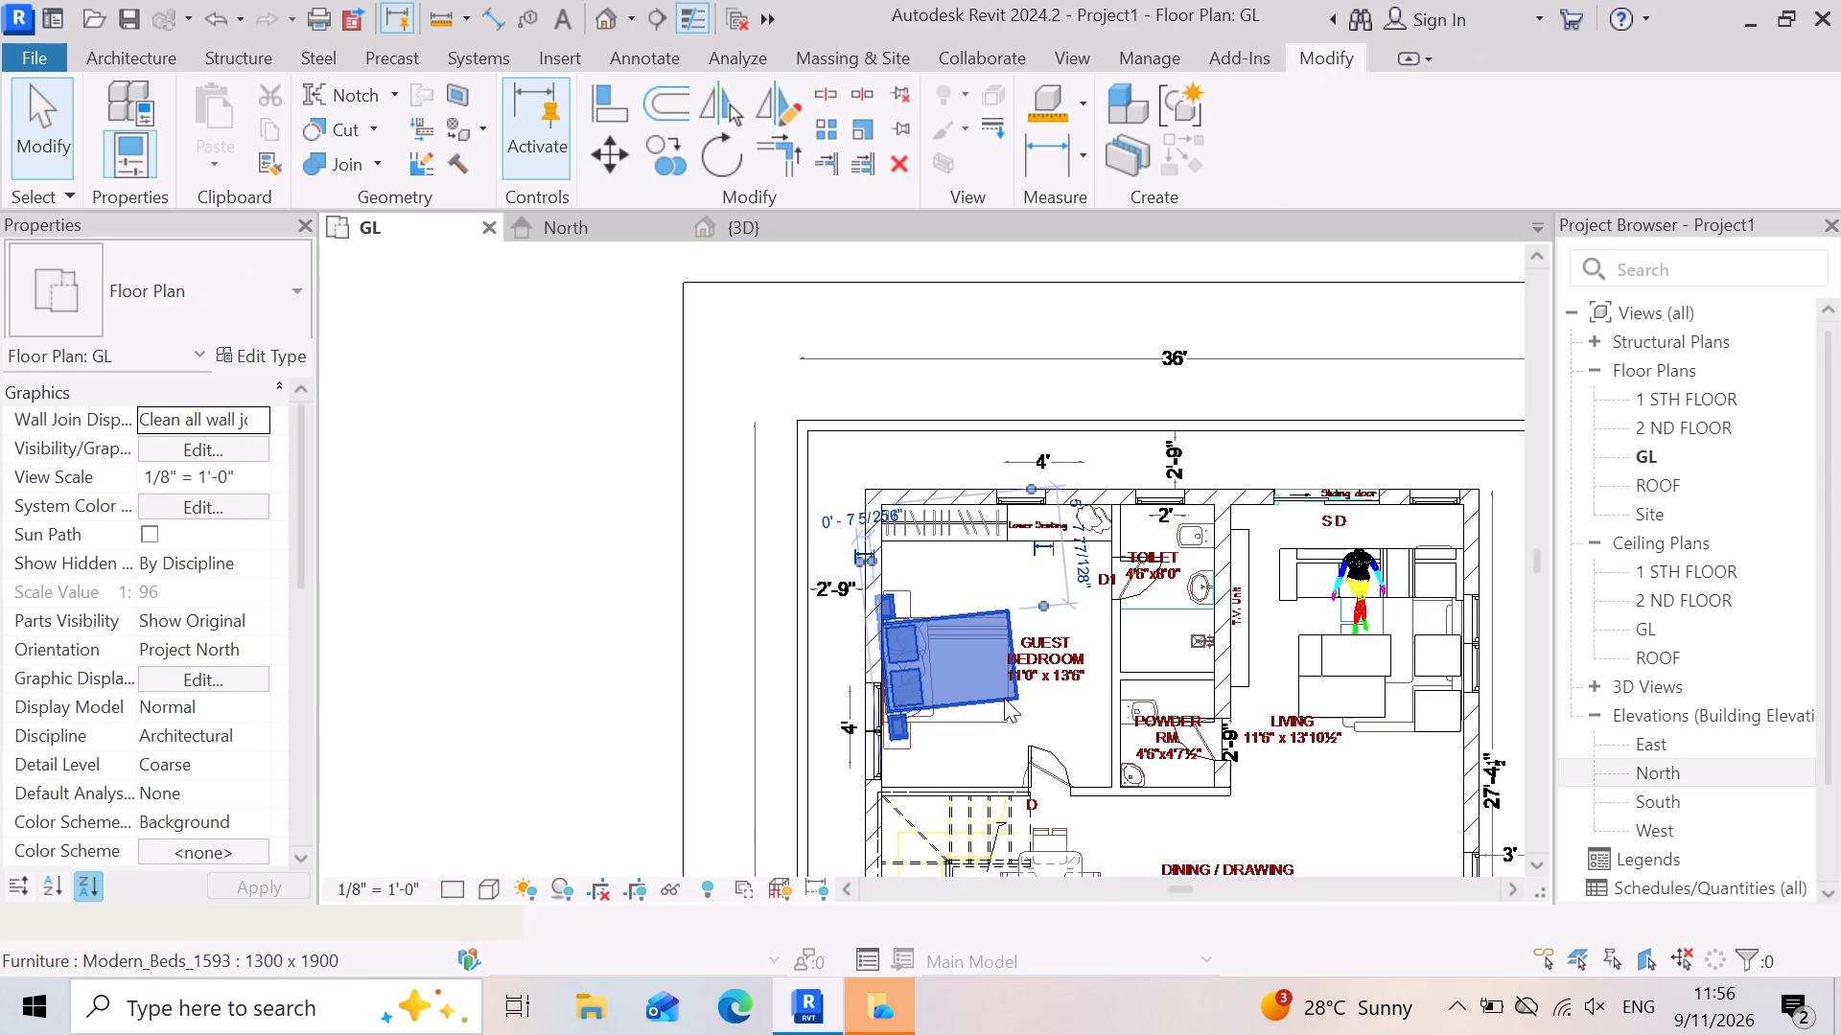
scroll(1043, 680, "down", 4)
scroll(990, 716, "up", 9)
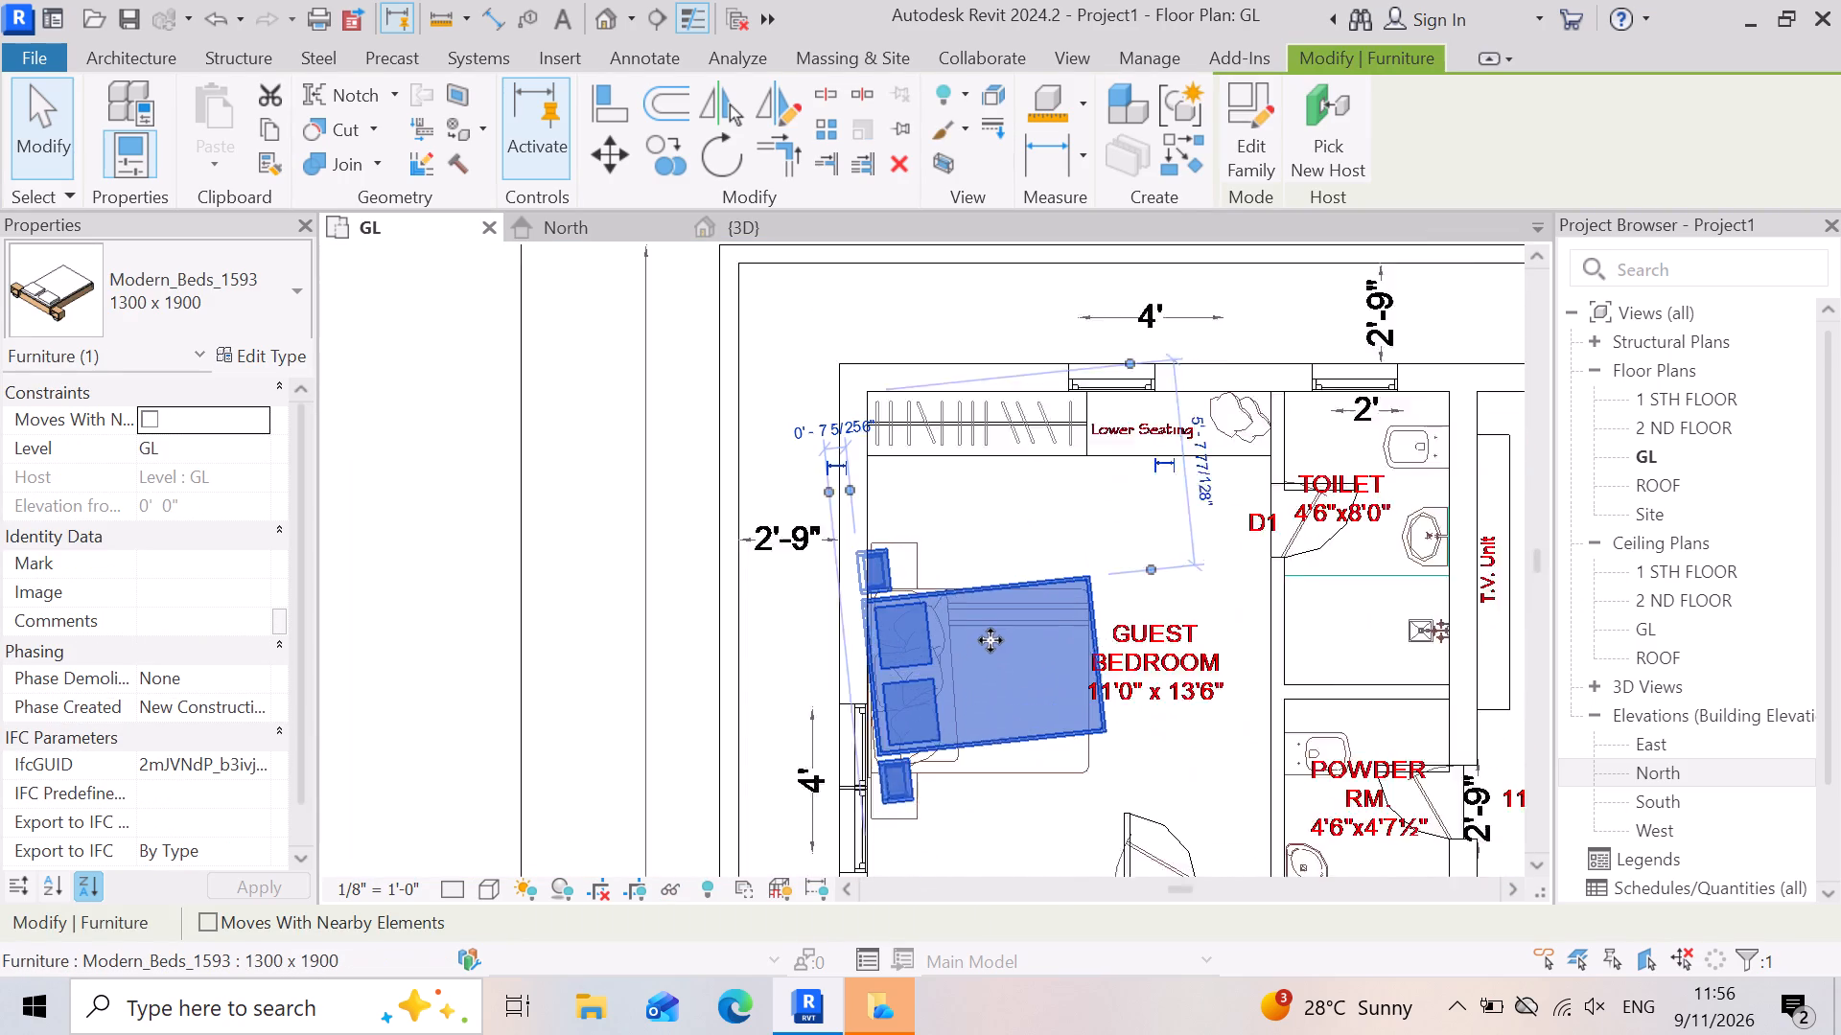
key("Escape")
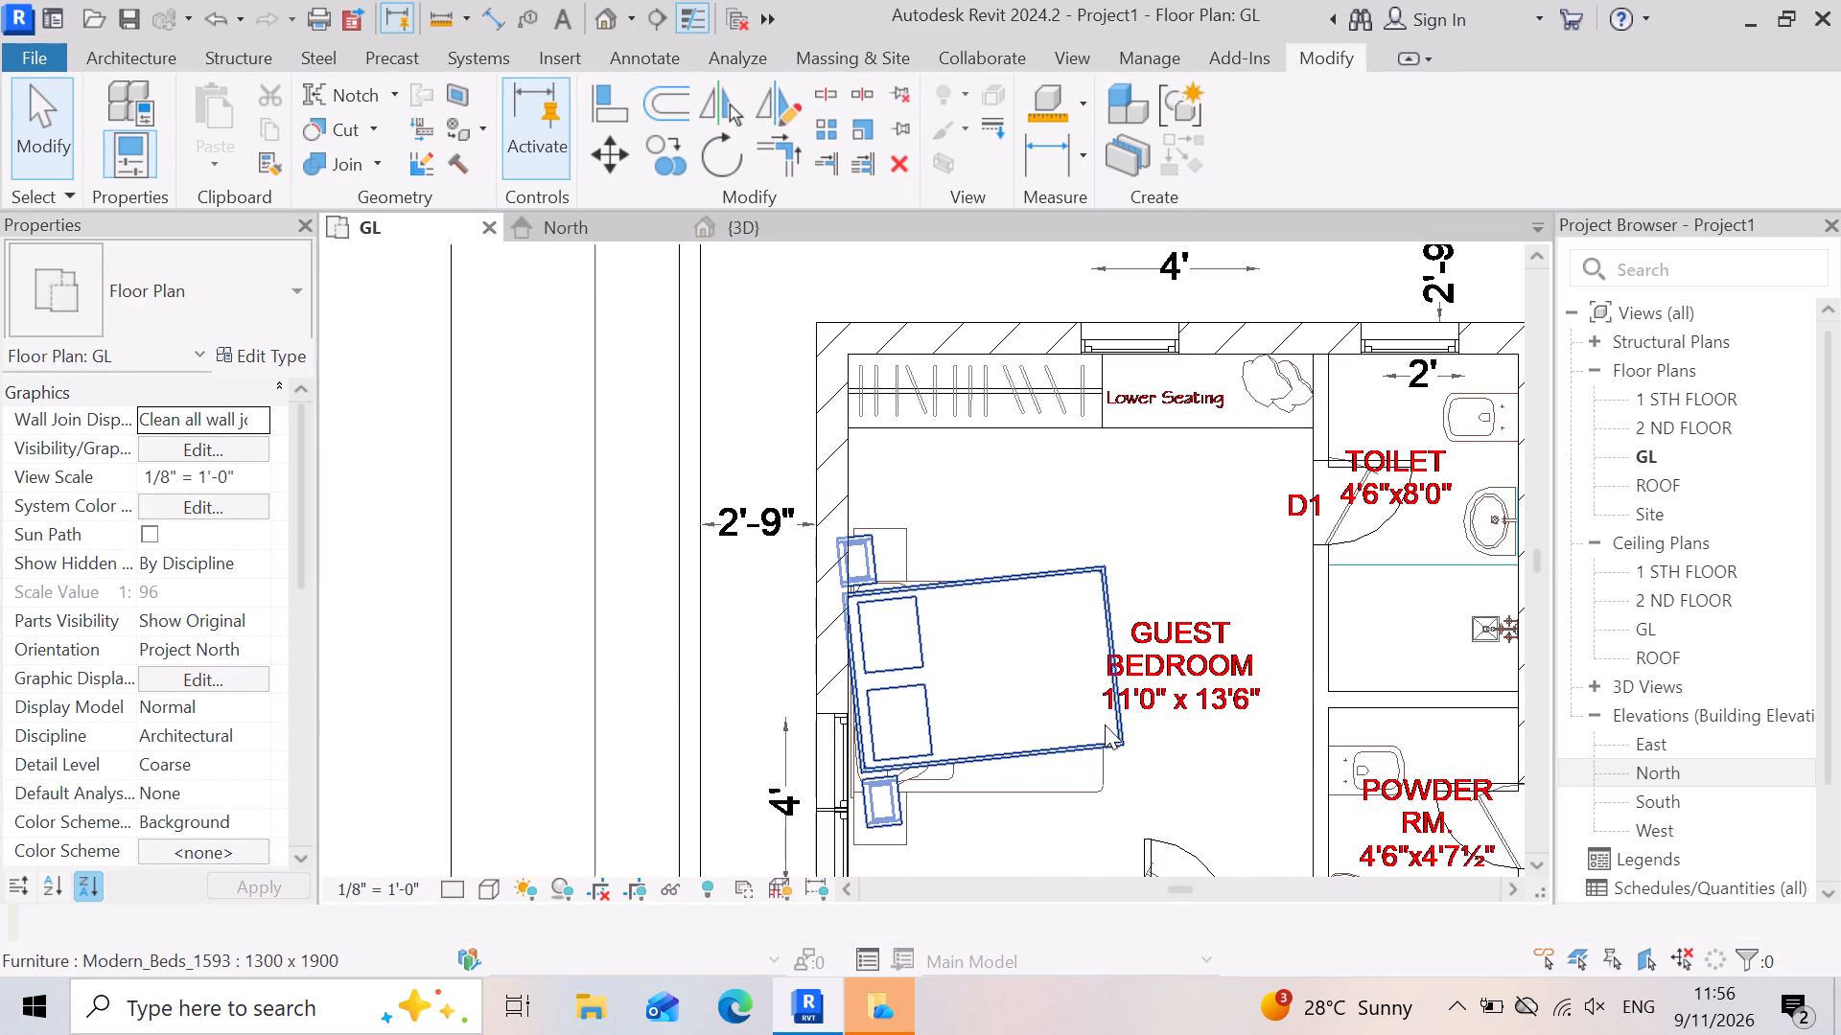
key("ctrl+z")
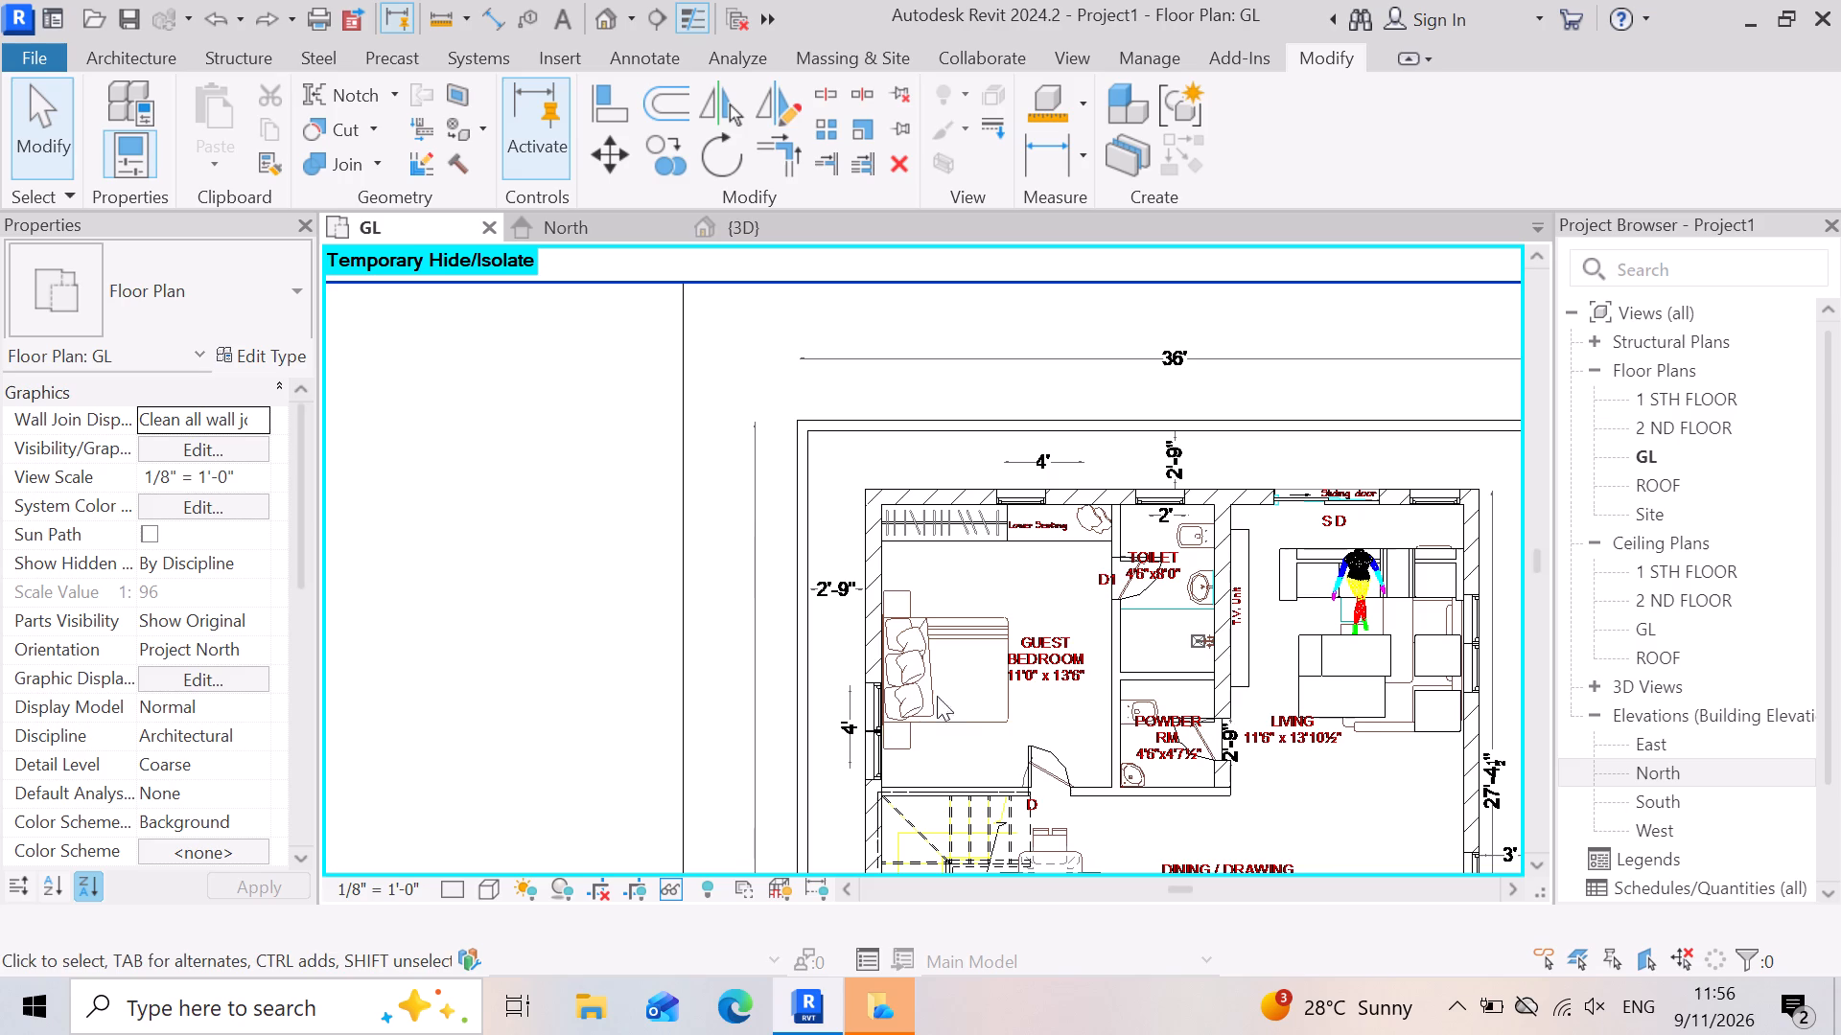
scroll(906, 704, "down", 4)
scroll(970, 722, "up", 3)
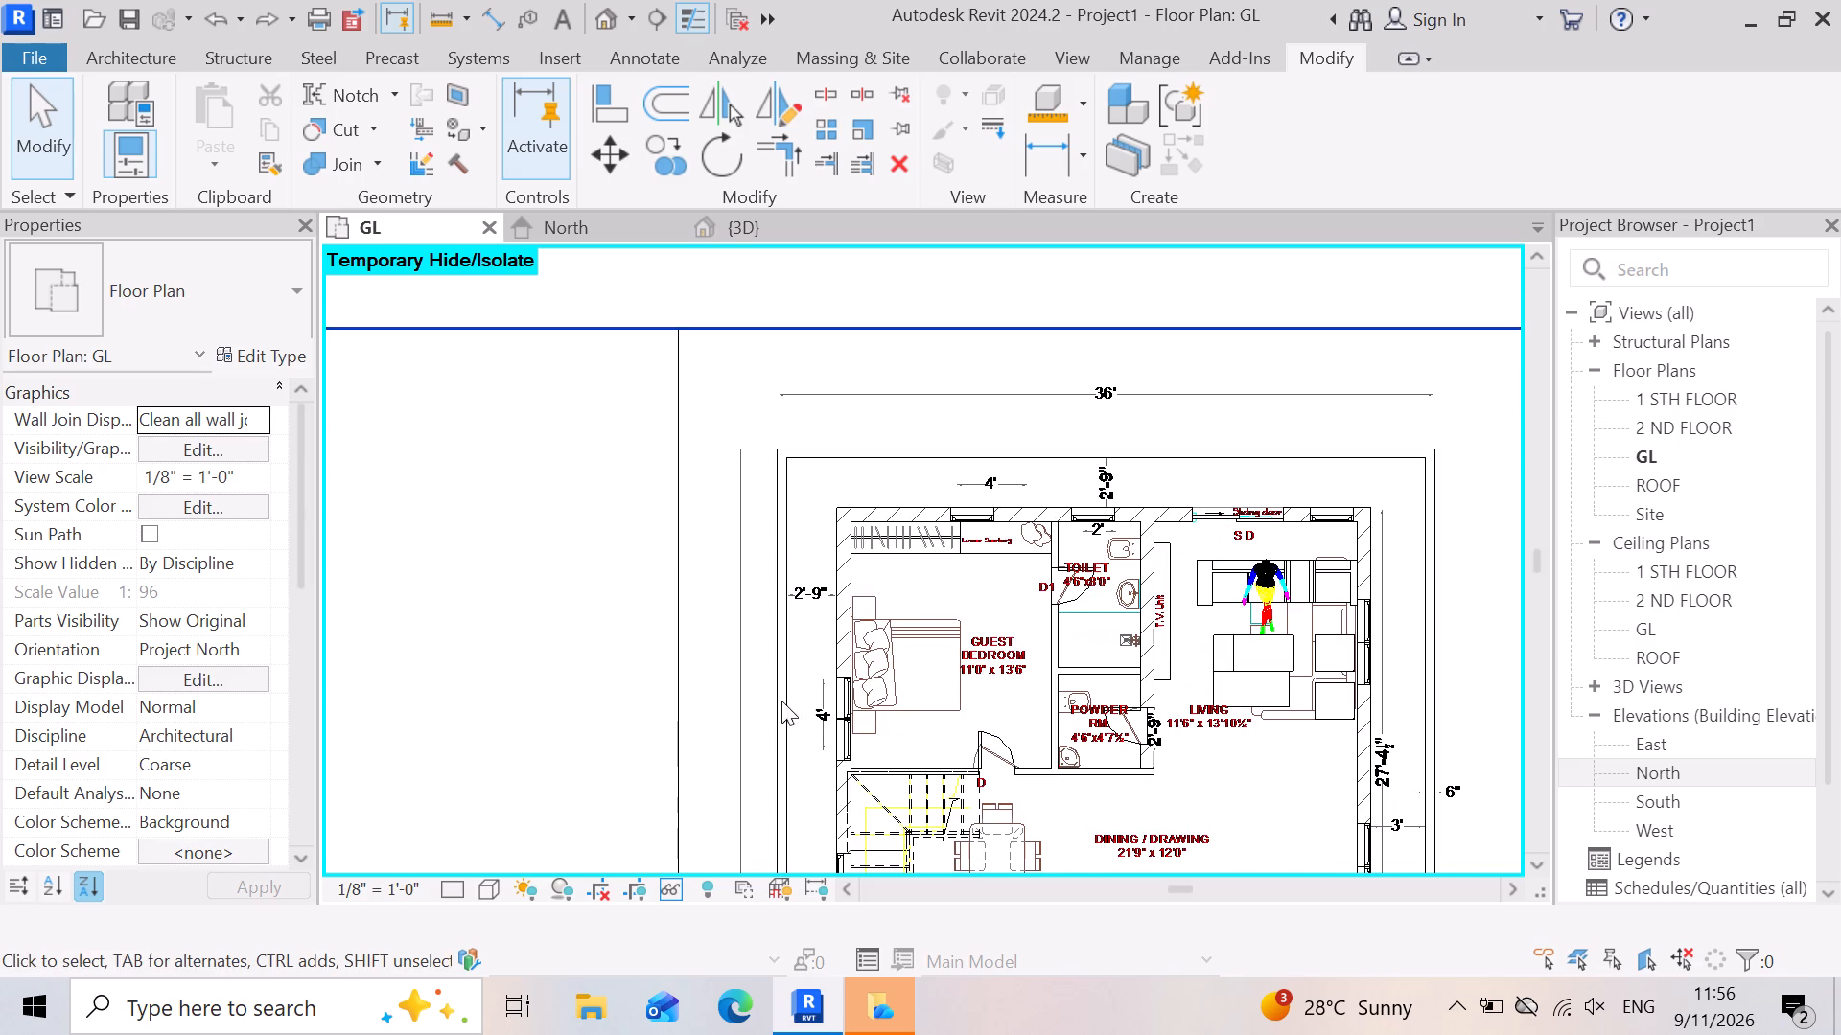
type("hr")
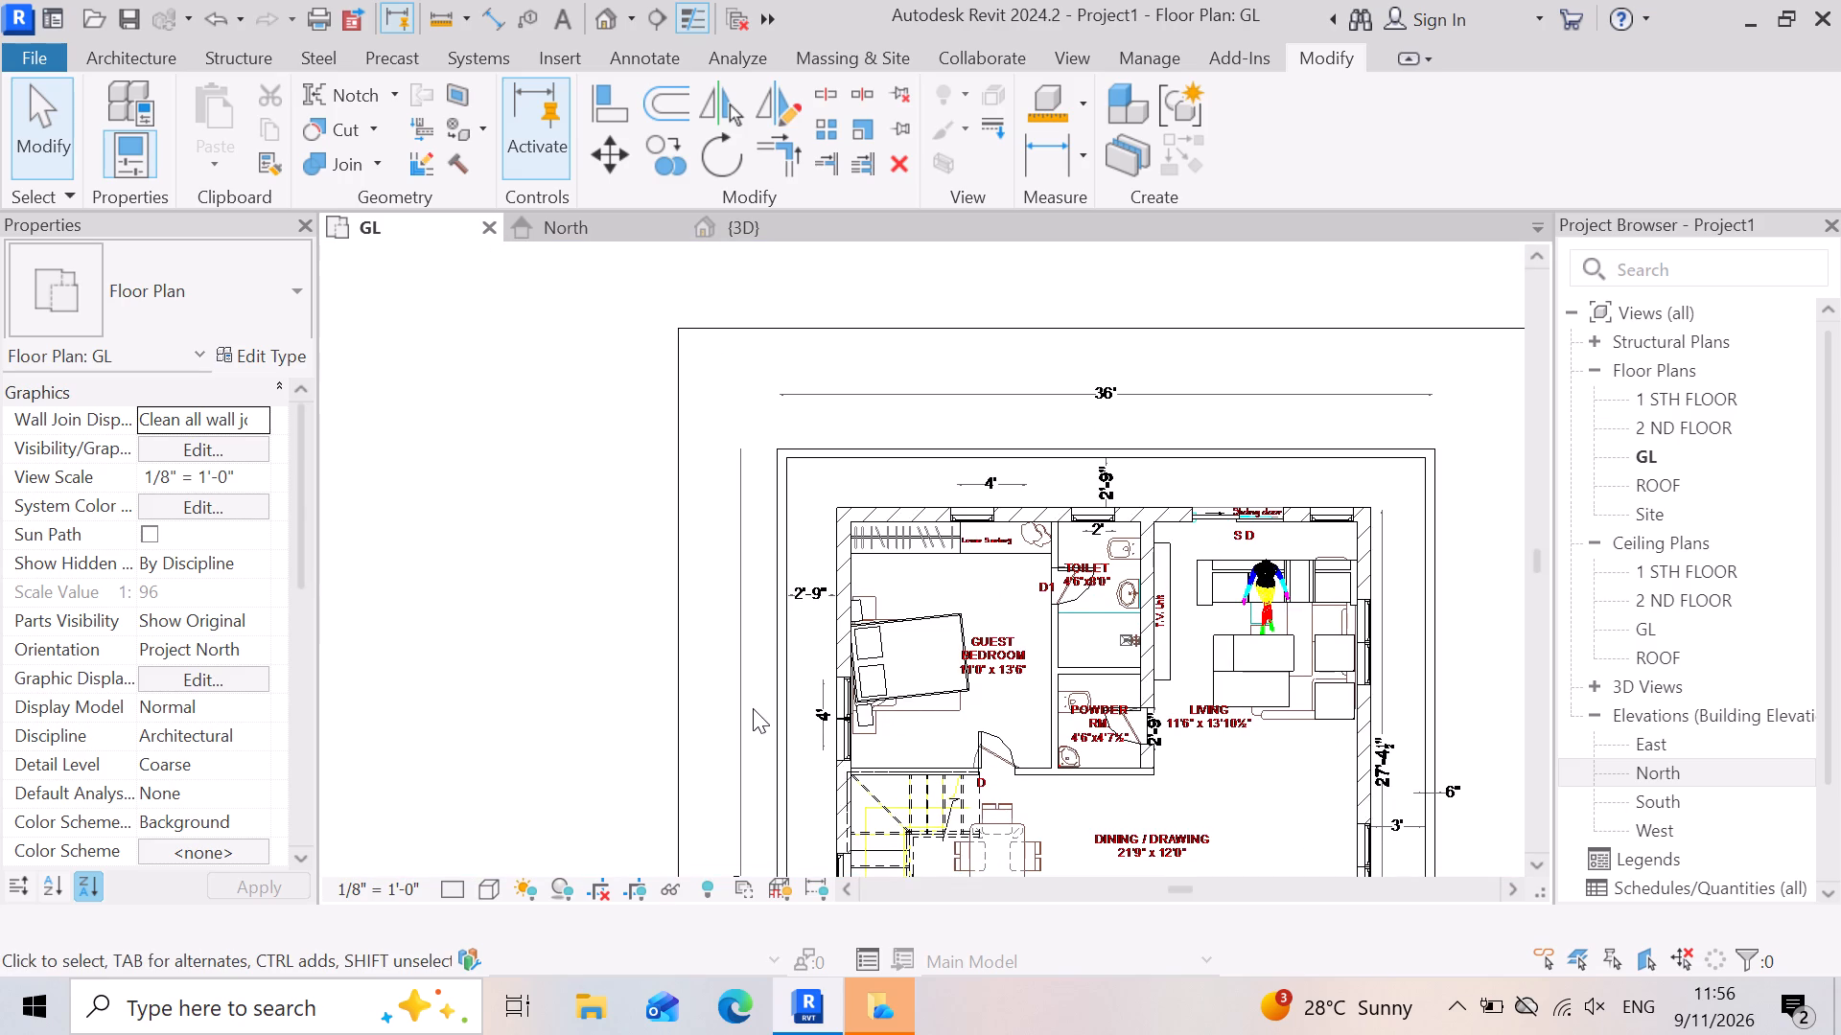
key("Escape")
Rotate a copy of the guest bedroom bed about a quarter turn counter-clockwise around a point just off its wardrobe-facing side.
scroll(878, 640, "up", 3)
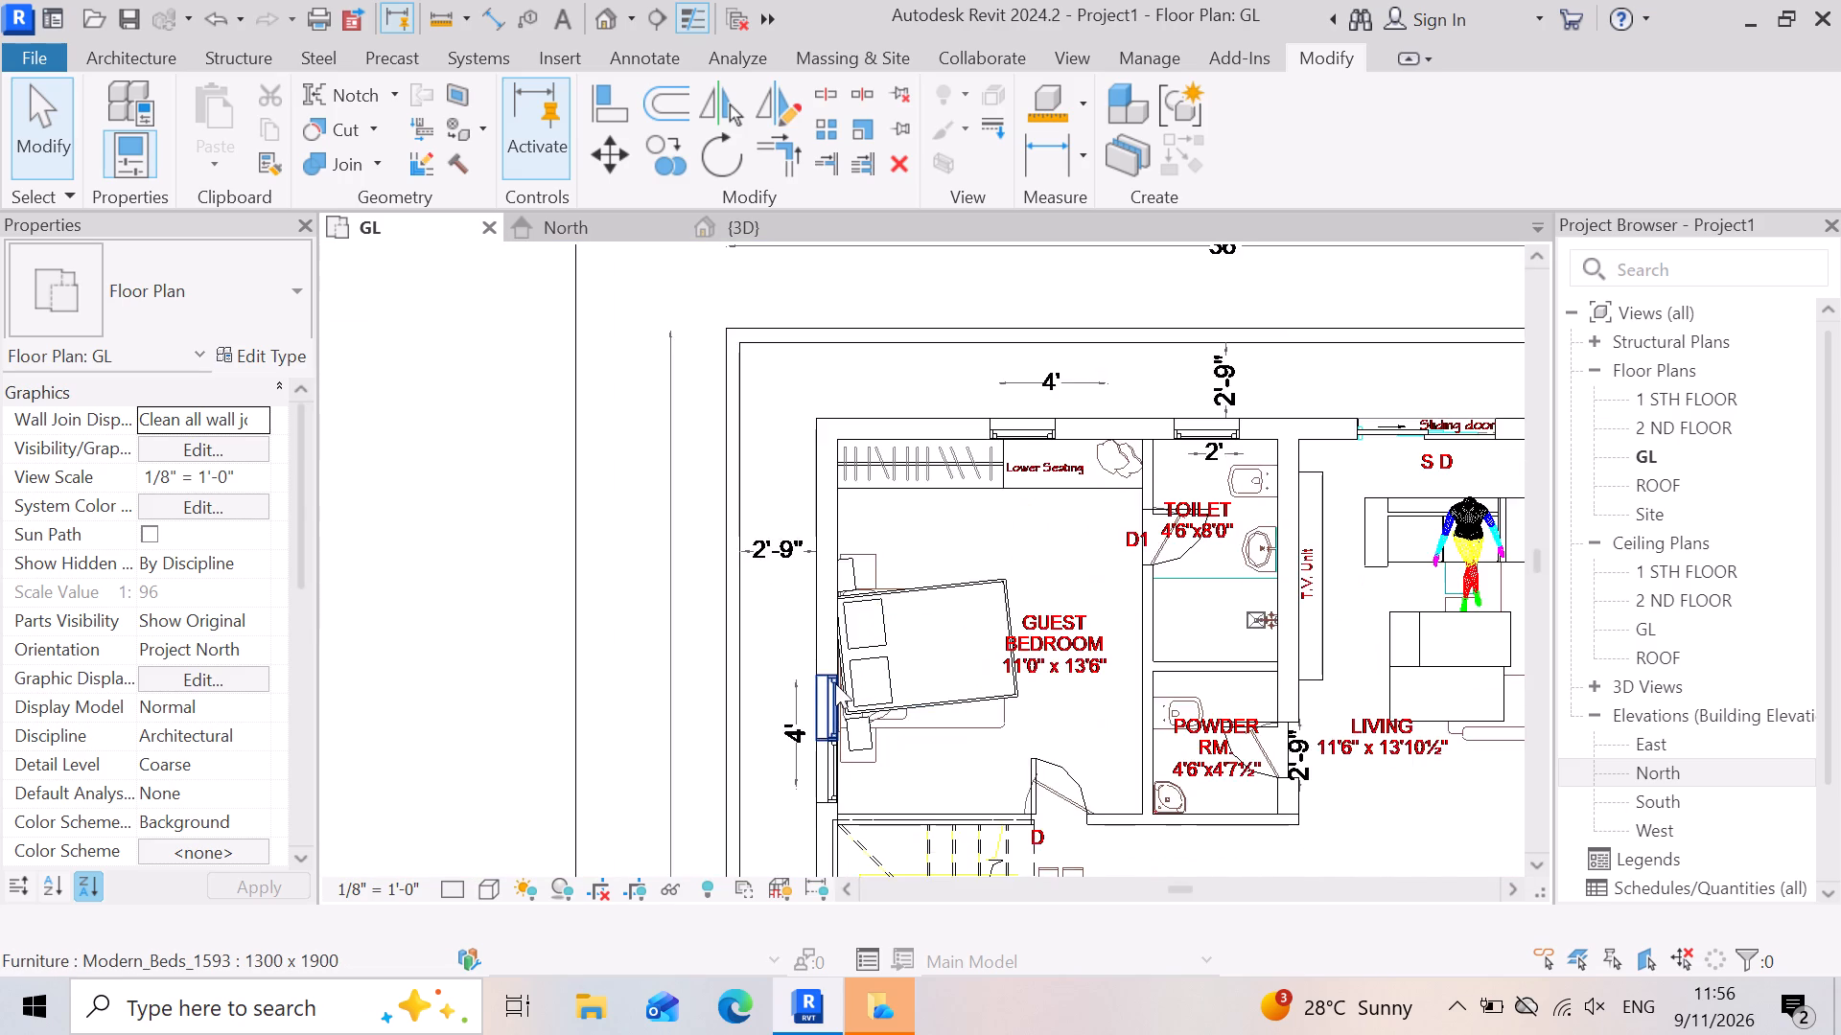
scroll(835, 683, "up", 3)
left_click(1009, 700)
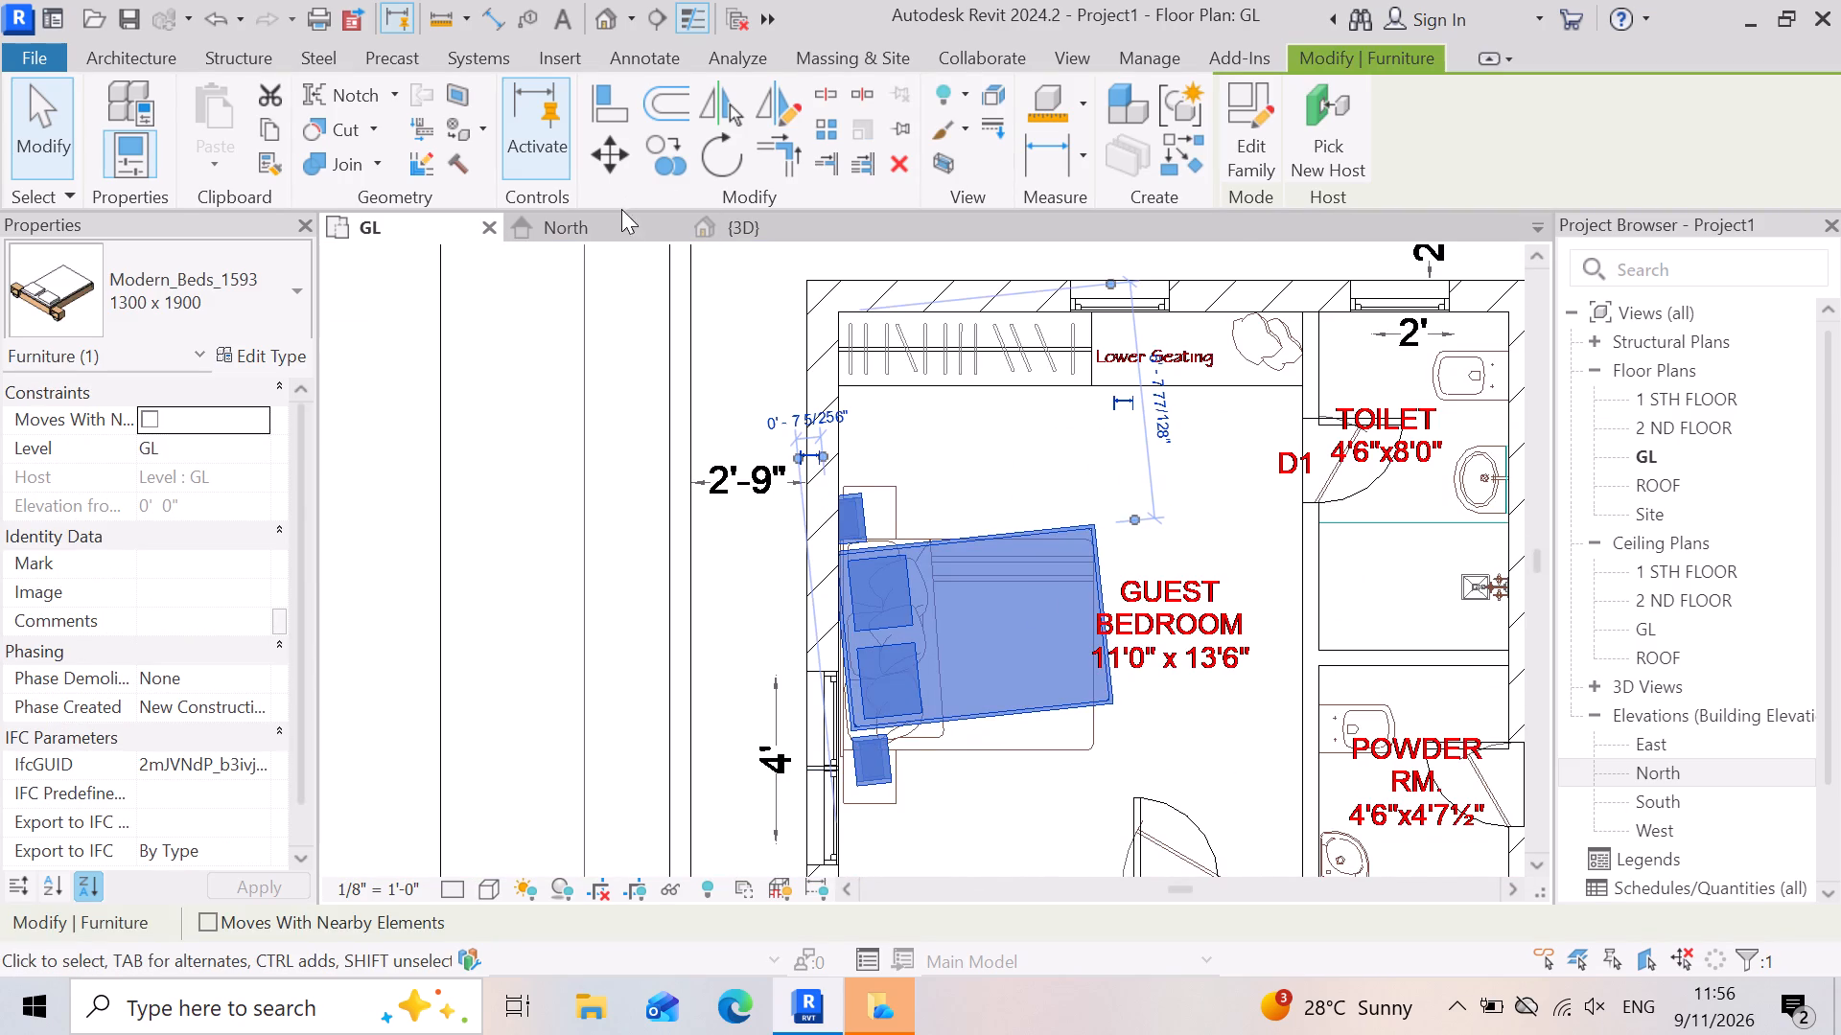
left_click(716, 148)
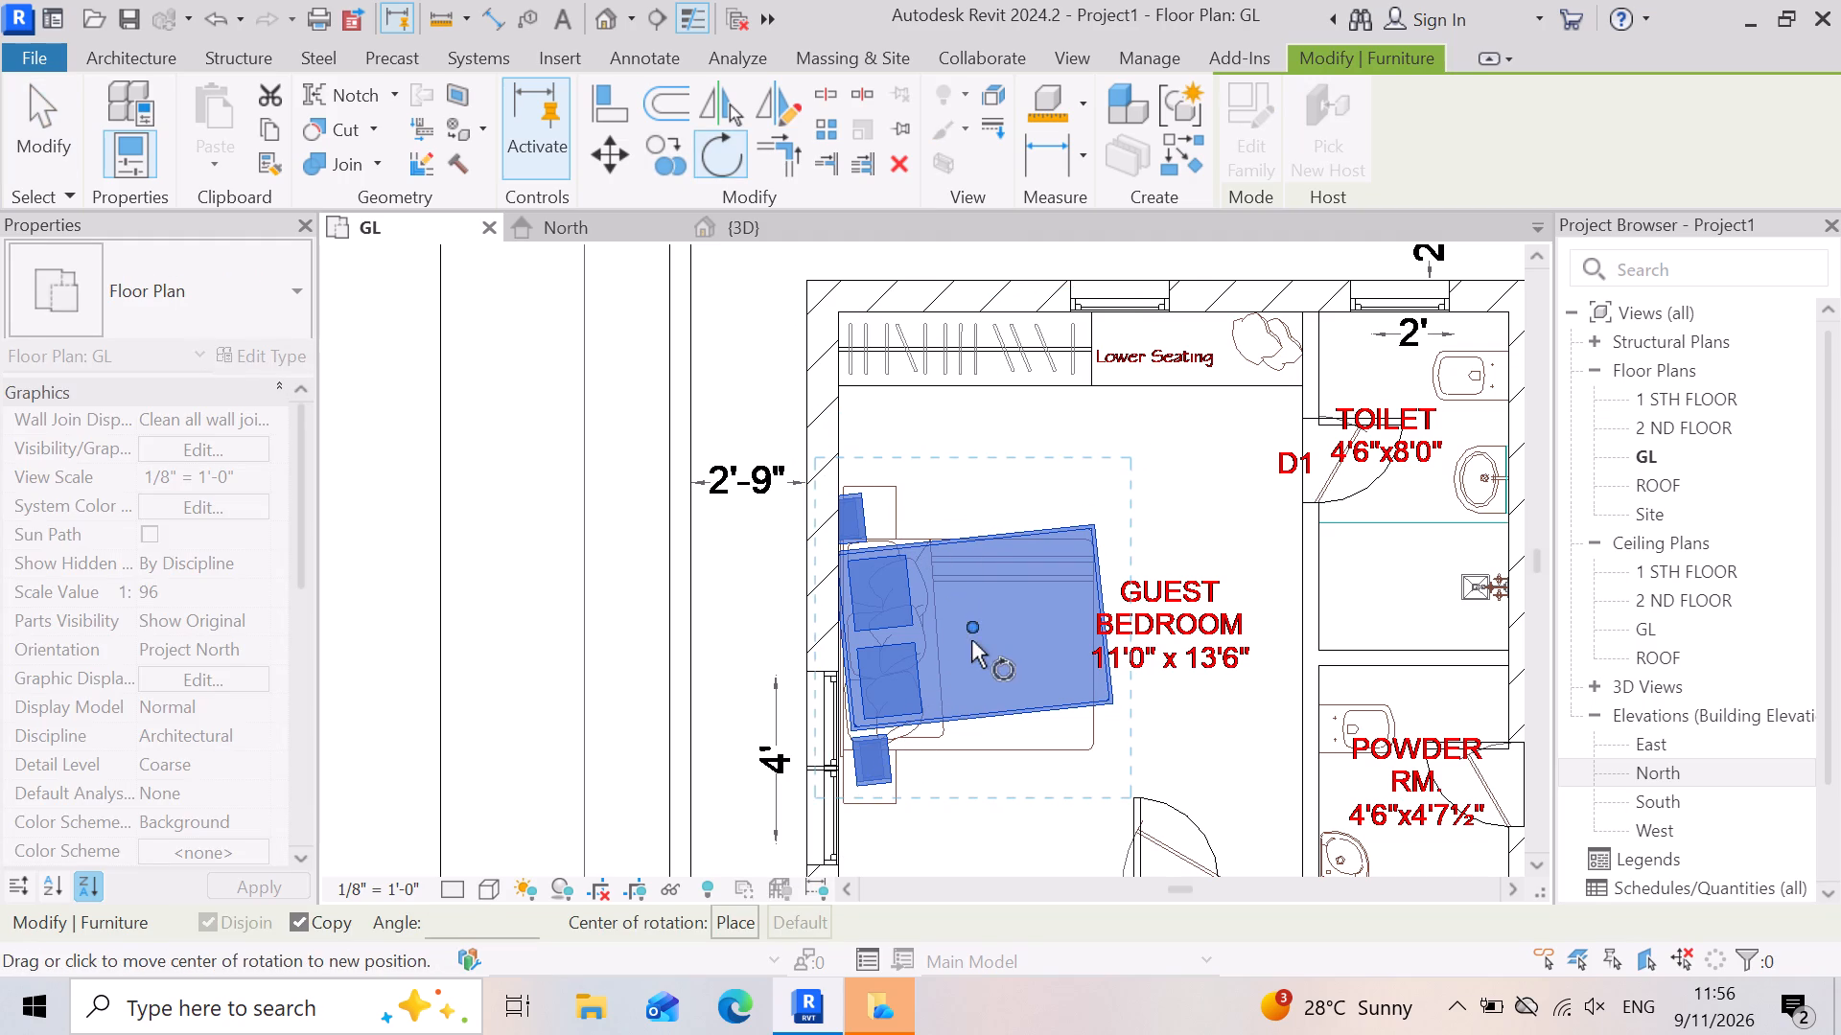
left_click(971, 622)
left_click(975, 516)
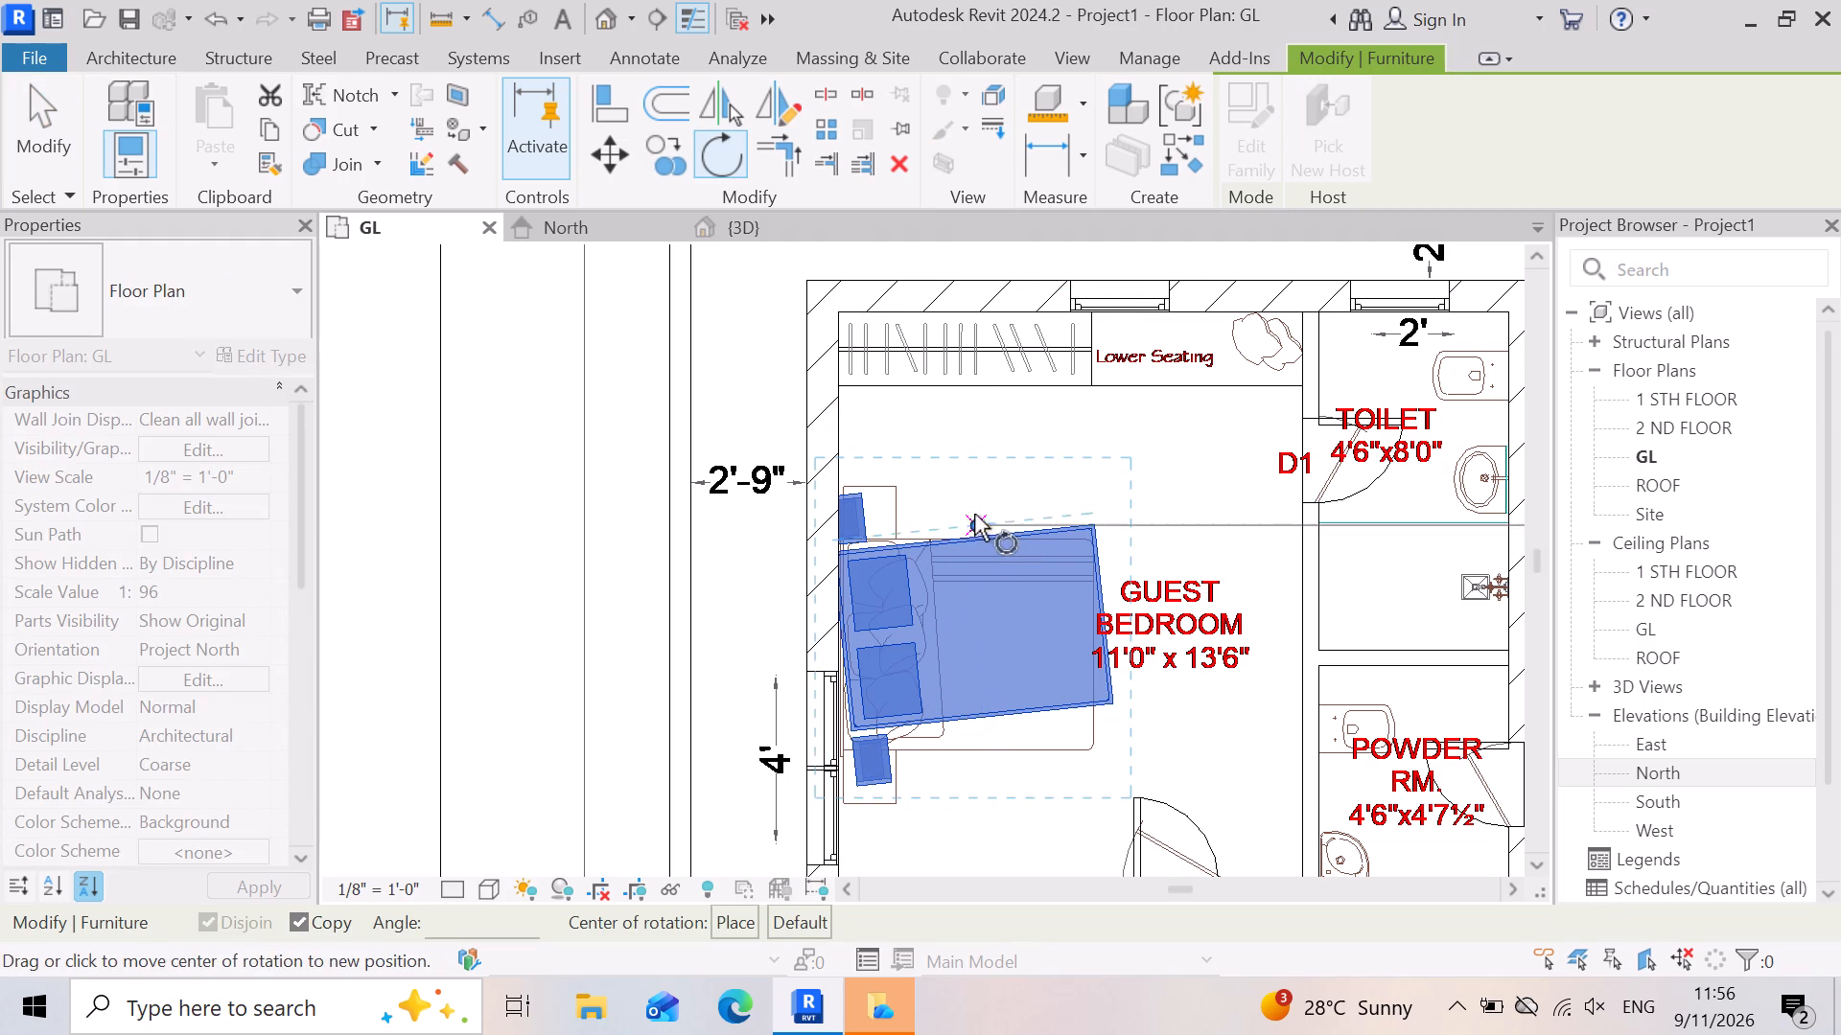
left_click(1023, 380)
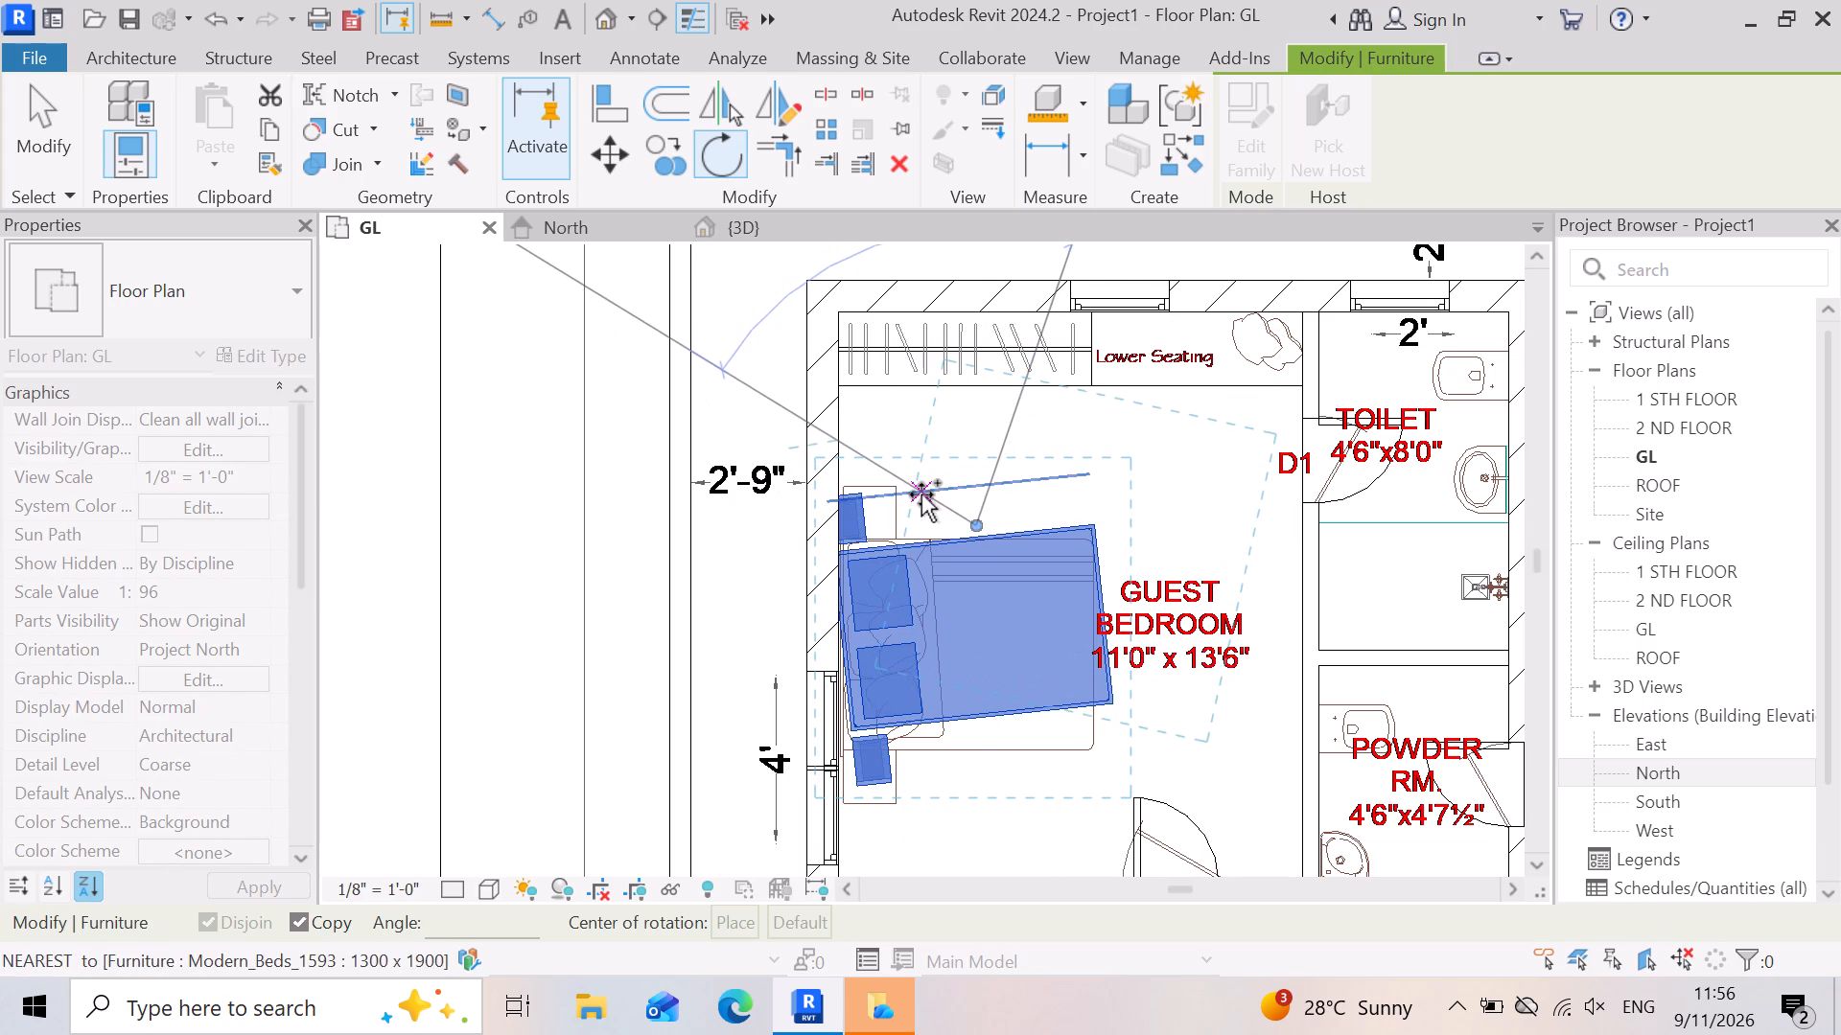
left_click(924, 513)
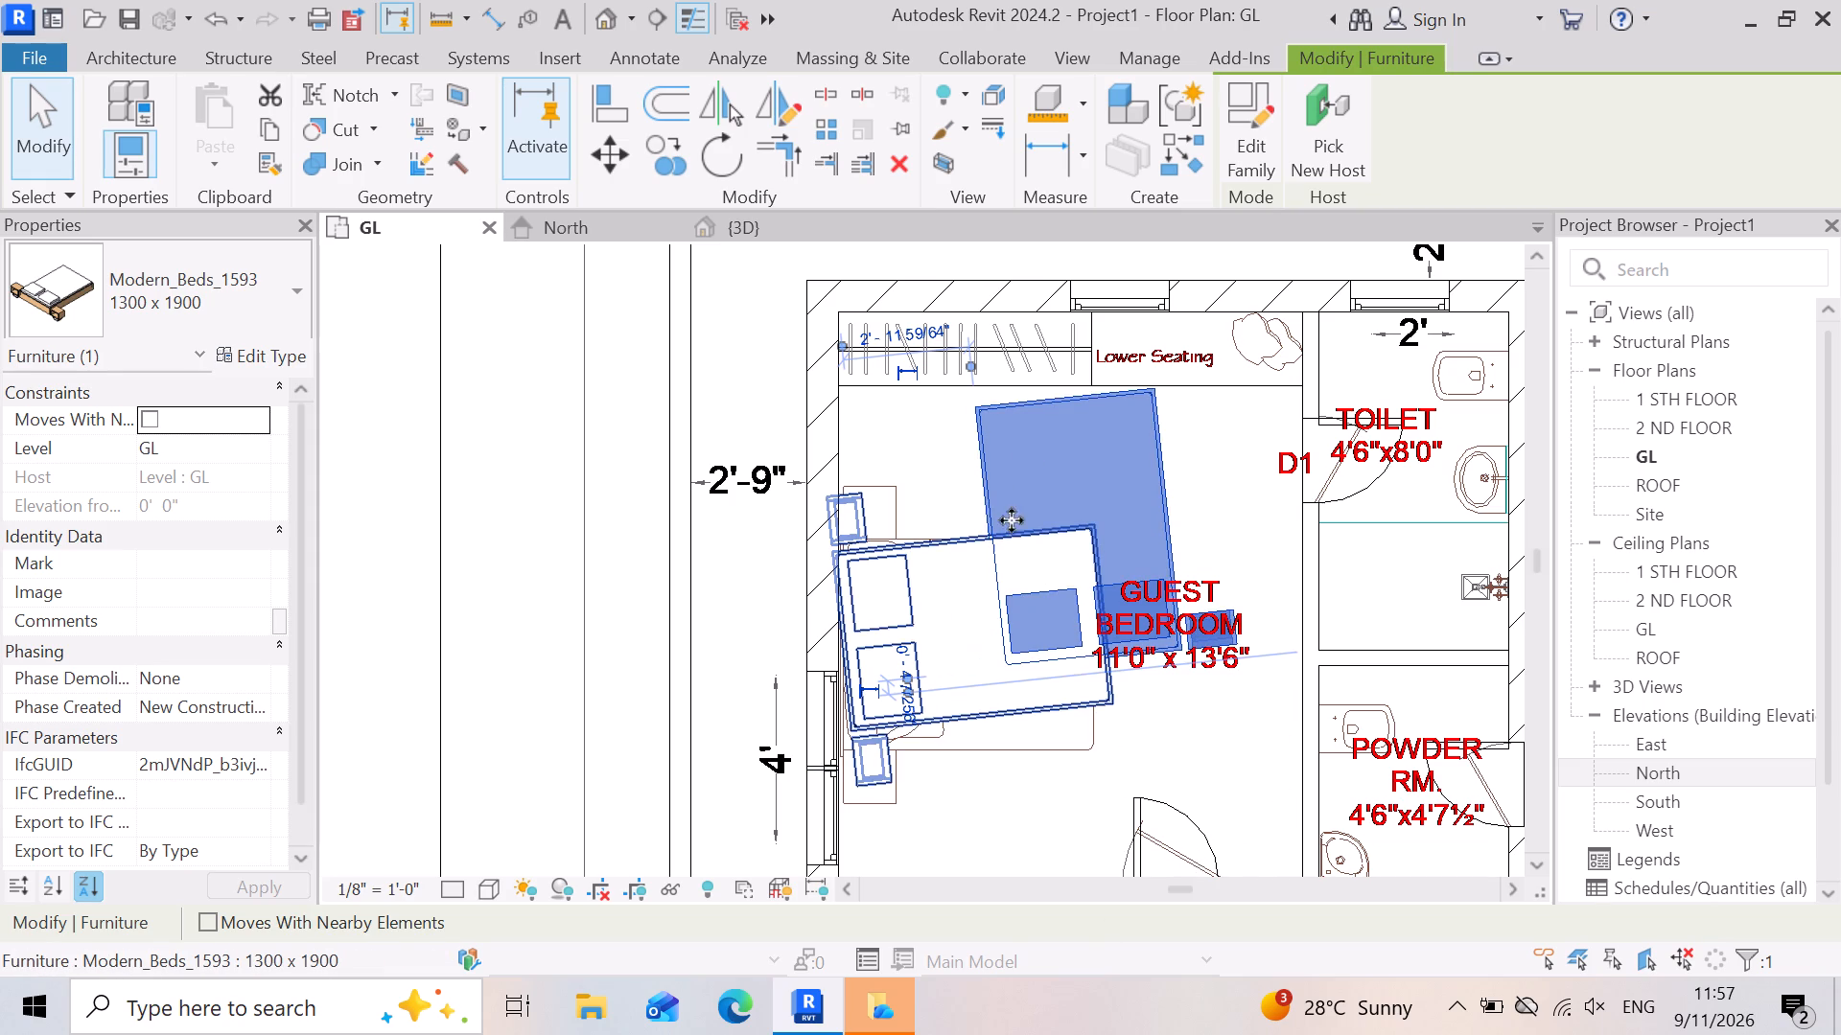
Nudge the rotated bed copy over the wardrobe and past the window wall until it clears the original bed.
left_click(1088, 502)
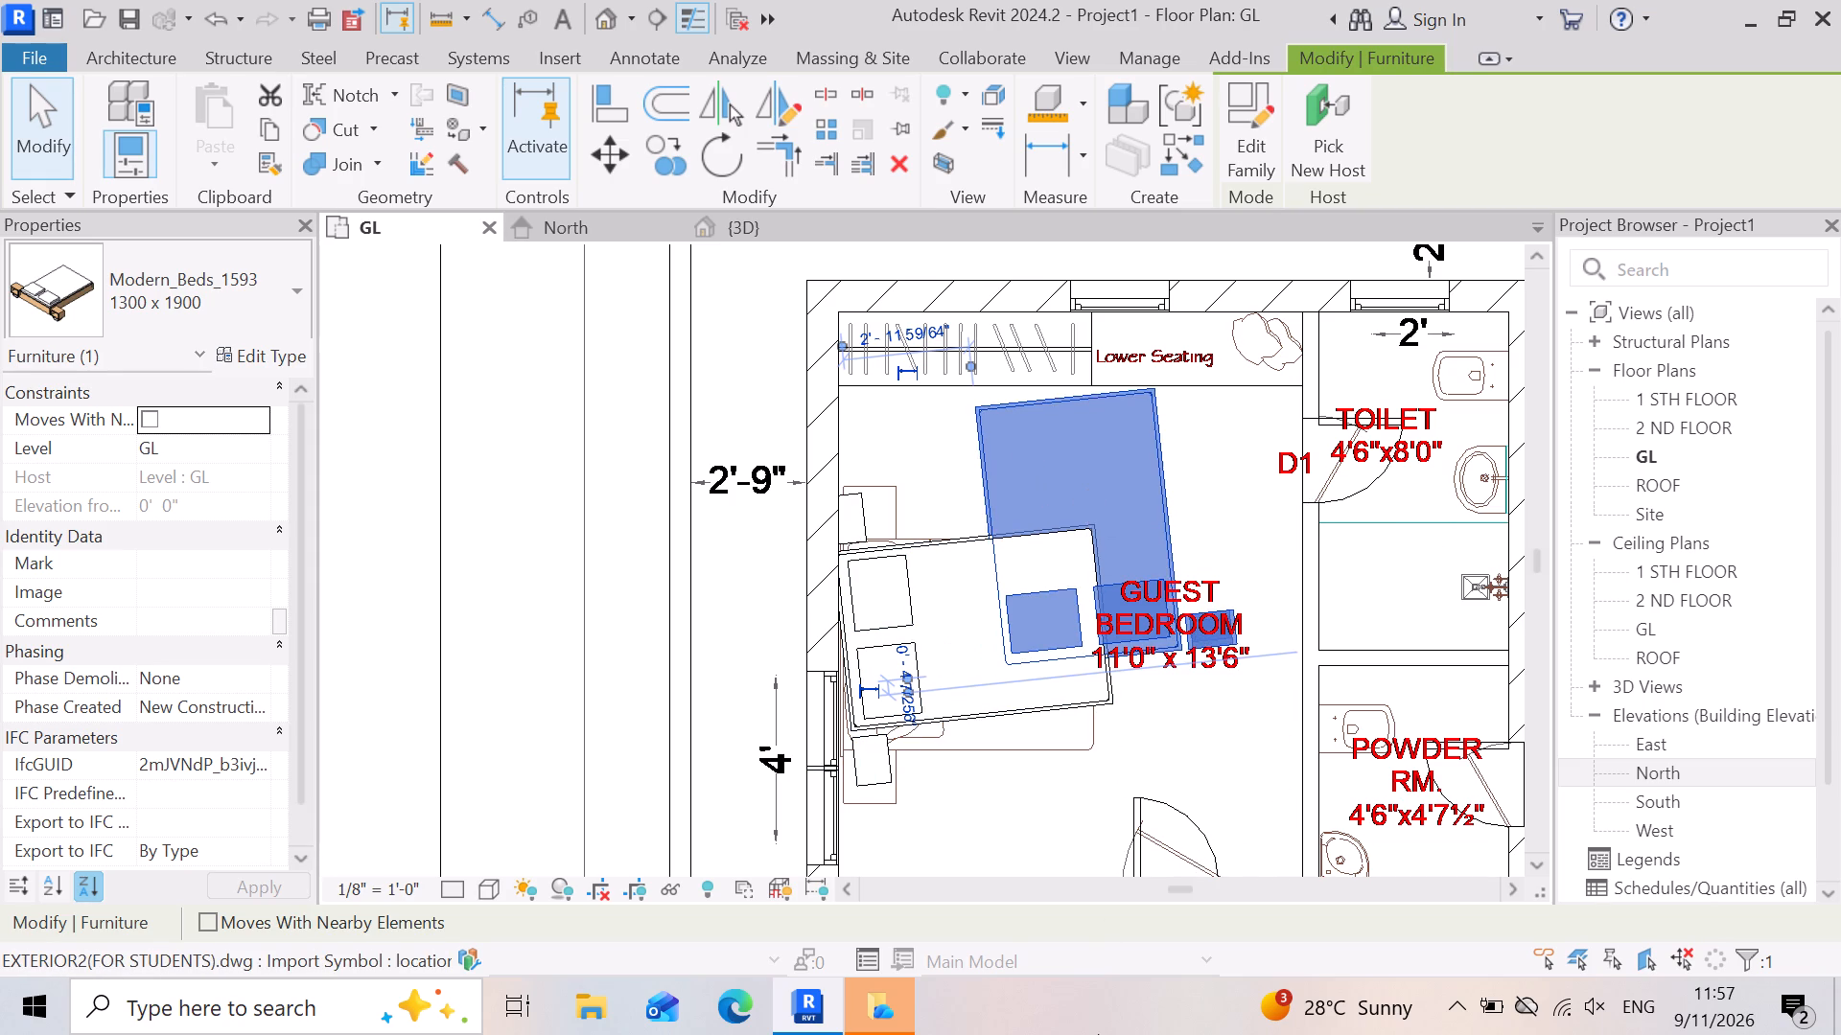
key("Up")
key("Up")
key("Up")
key("Up")
key("Up")
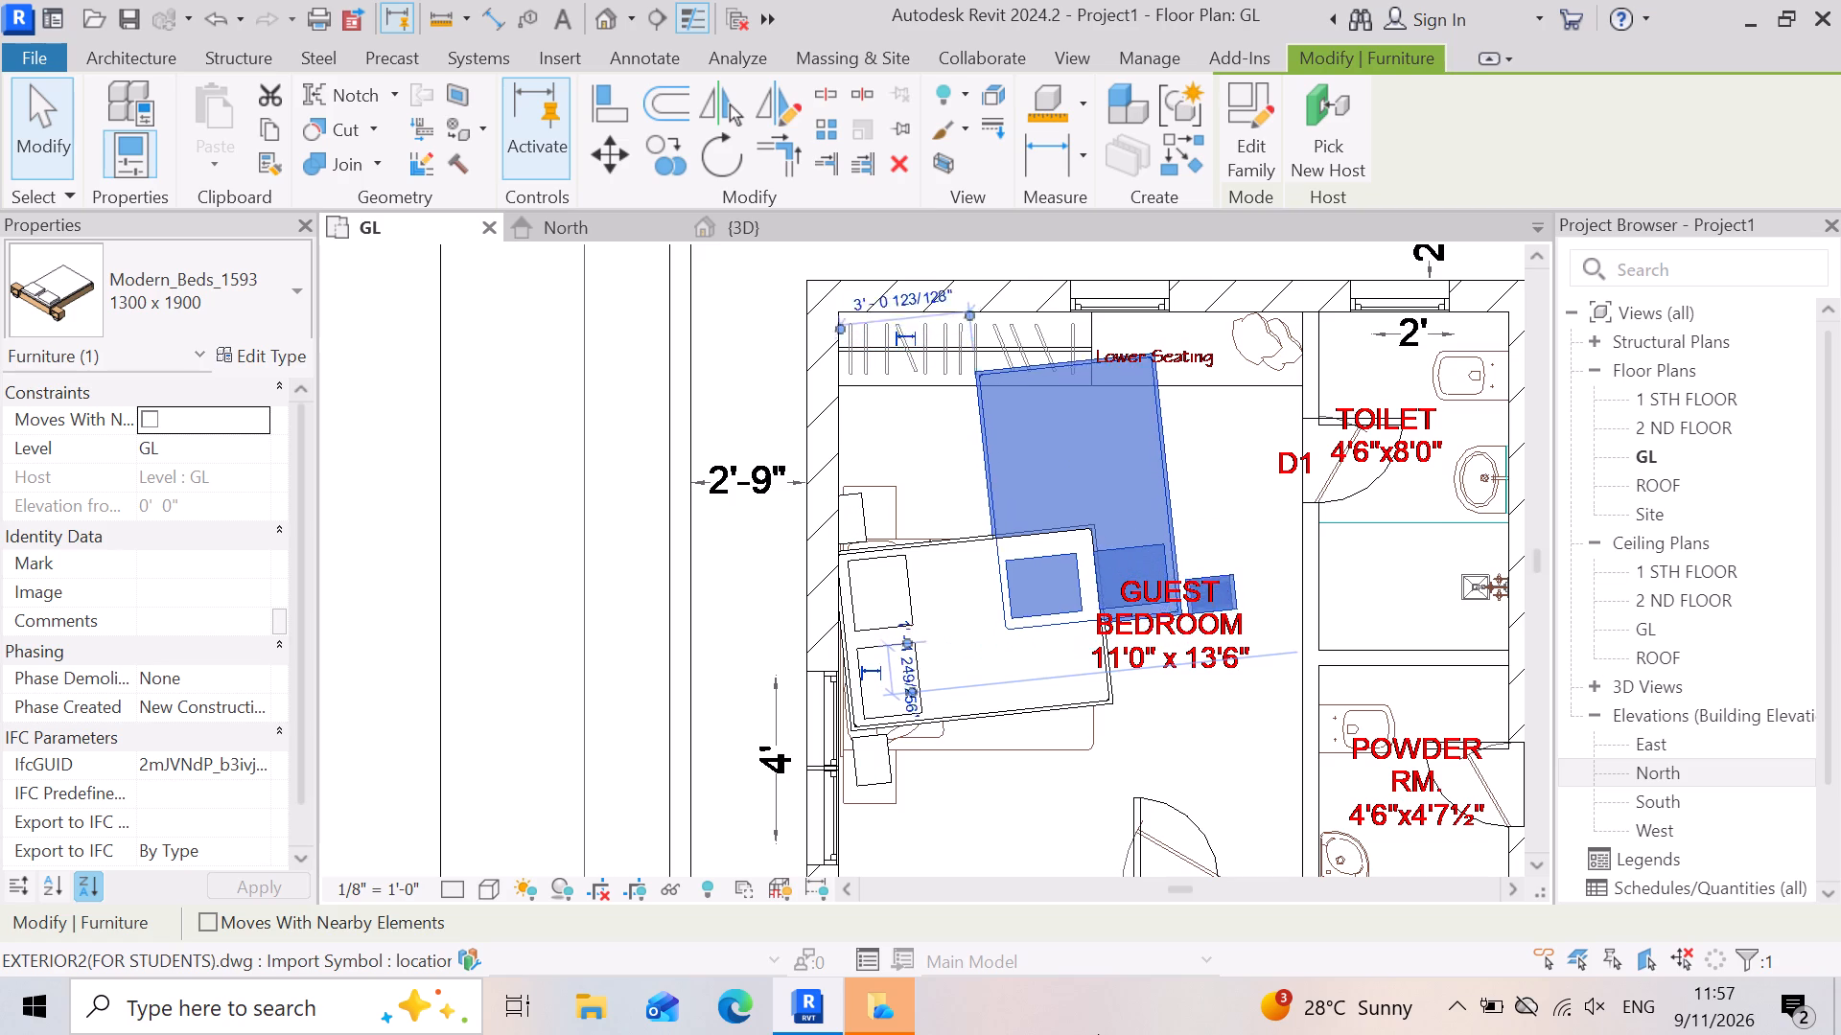
key("Up")
key("Up")
key("Up")
key("Up")
key("Up")
key("Up")
key("Up")
key("Up")
key("Up")
key("Up")
key("Up")
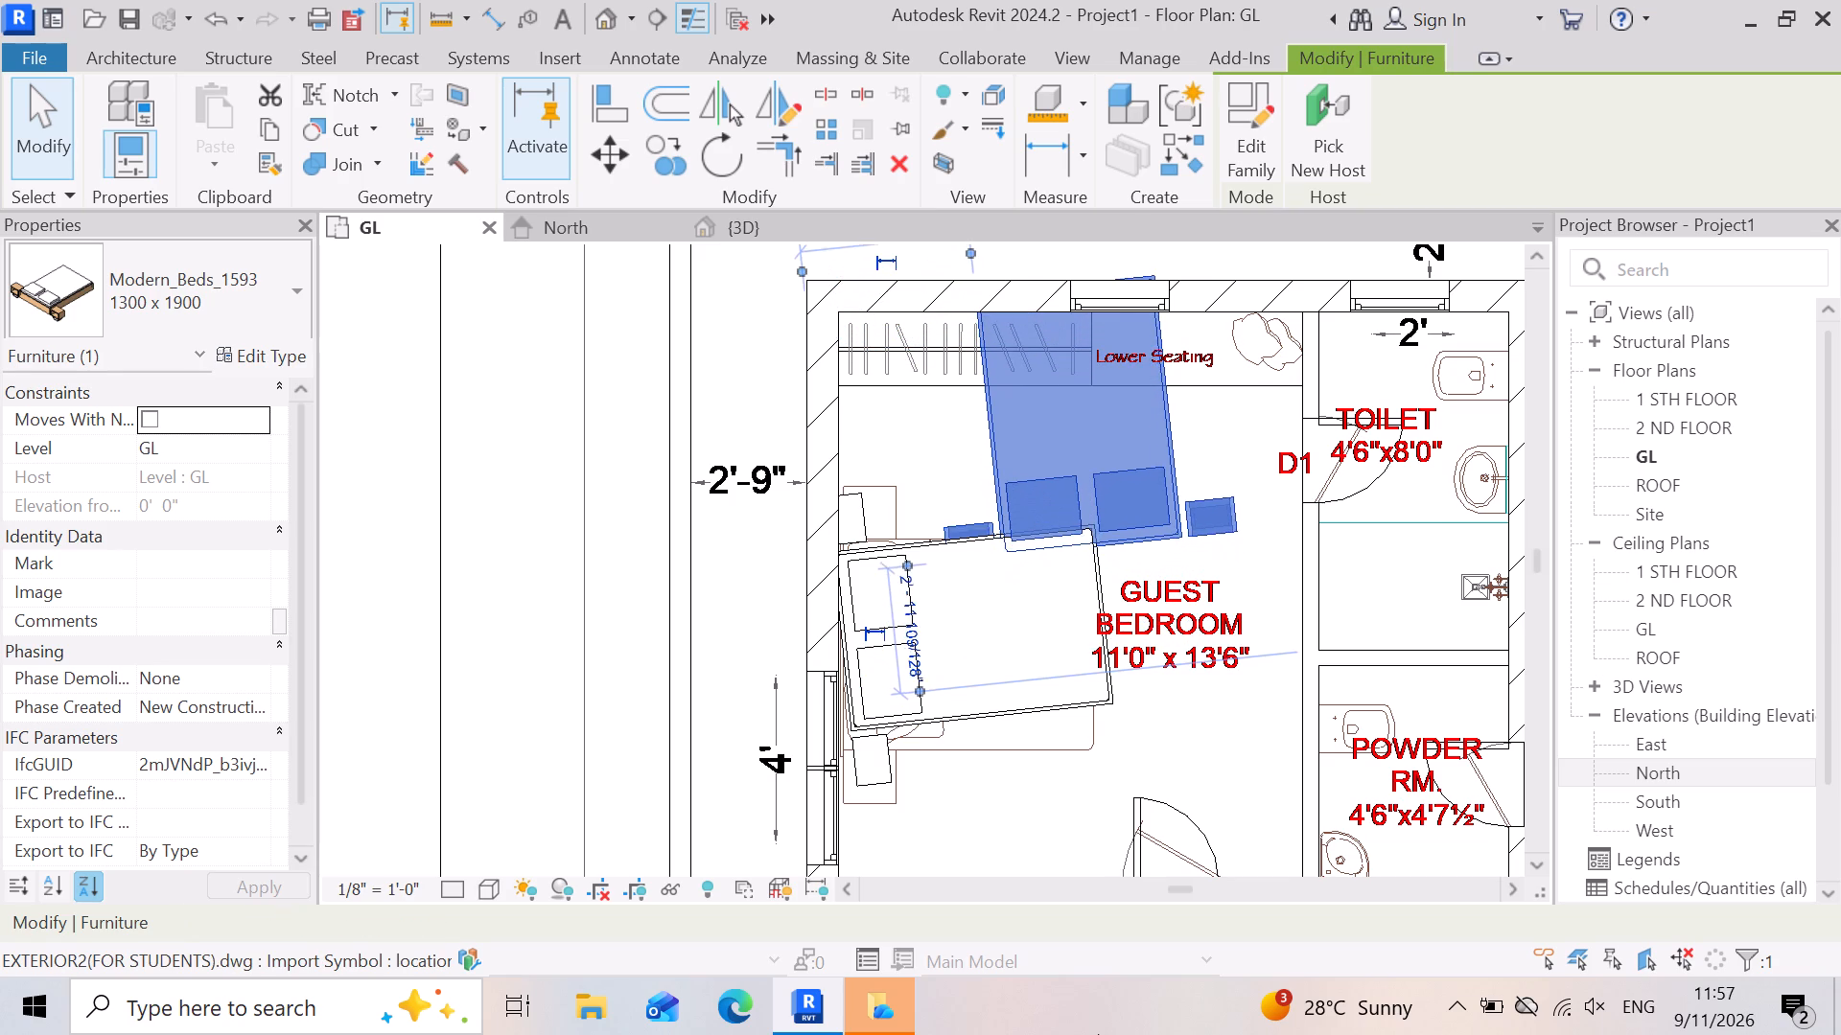
key("Up")
key("Up")
key("Up")
key("Up")
key("Up")
key("Up")
key("Up")
key("Up")
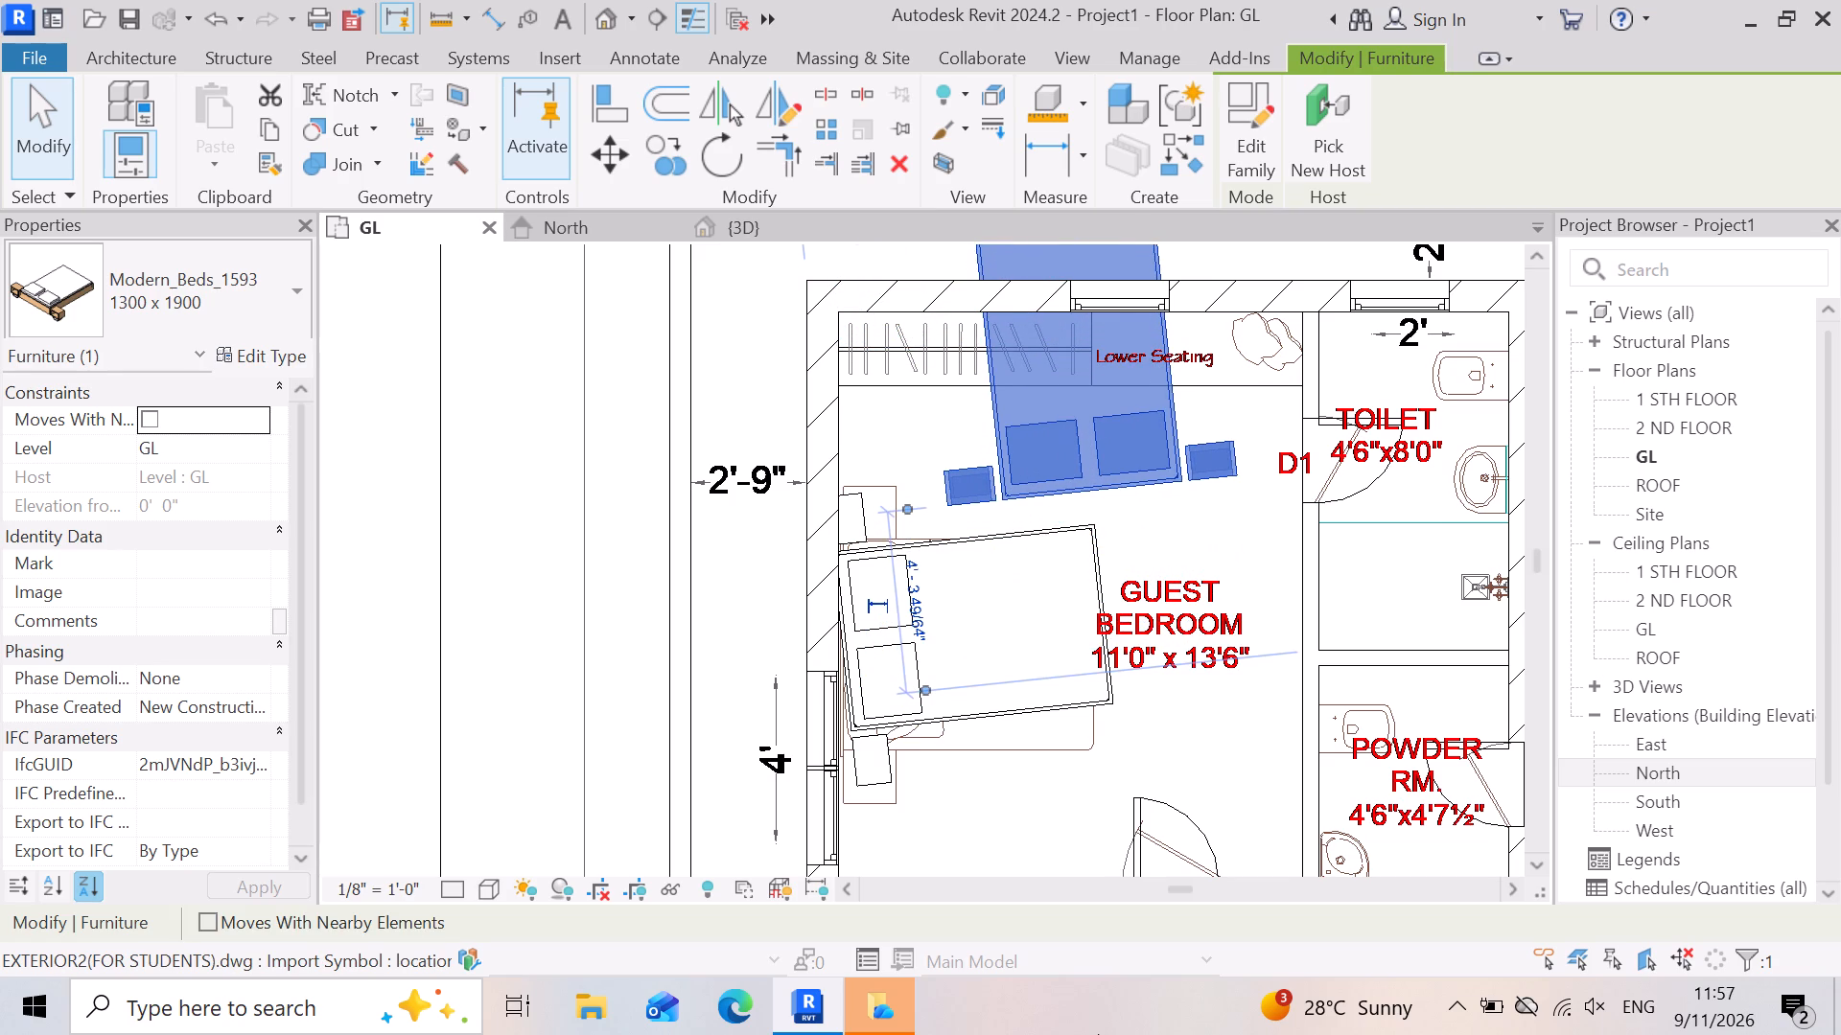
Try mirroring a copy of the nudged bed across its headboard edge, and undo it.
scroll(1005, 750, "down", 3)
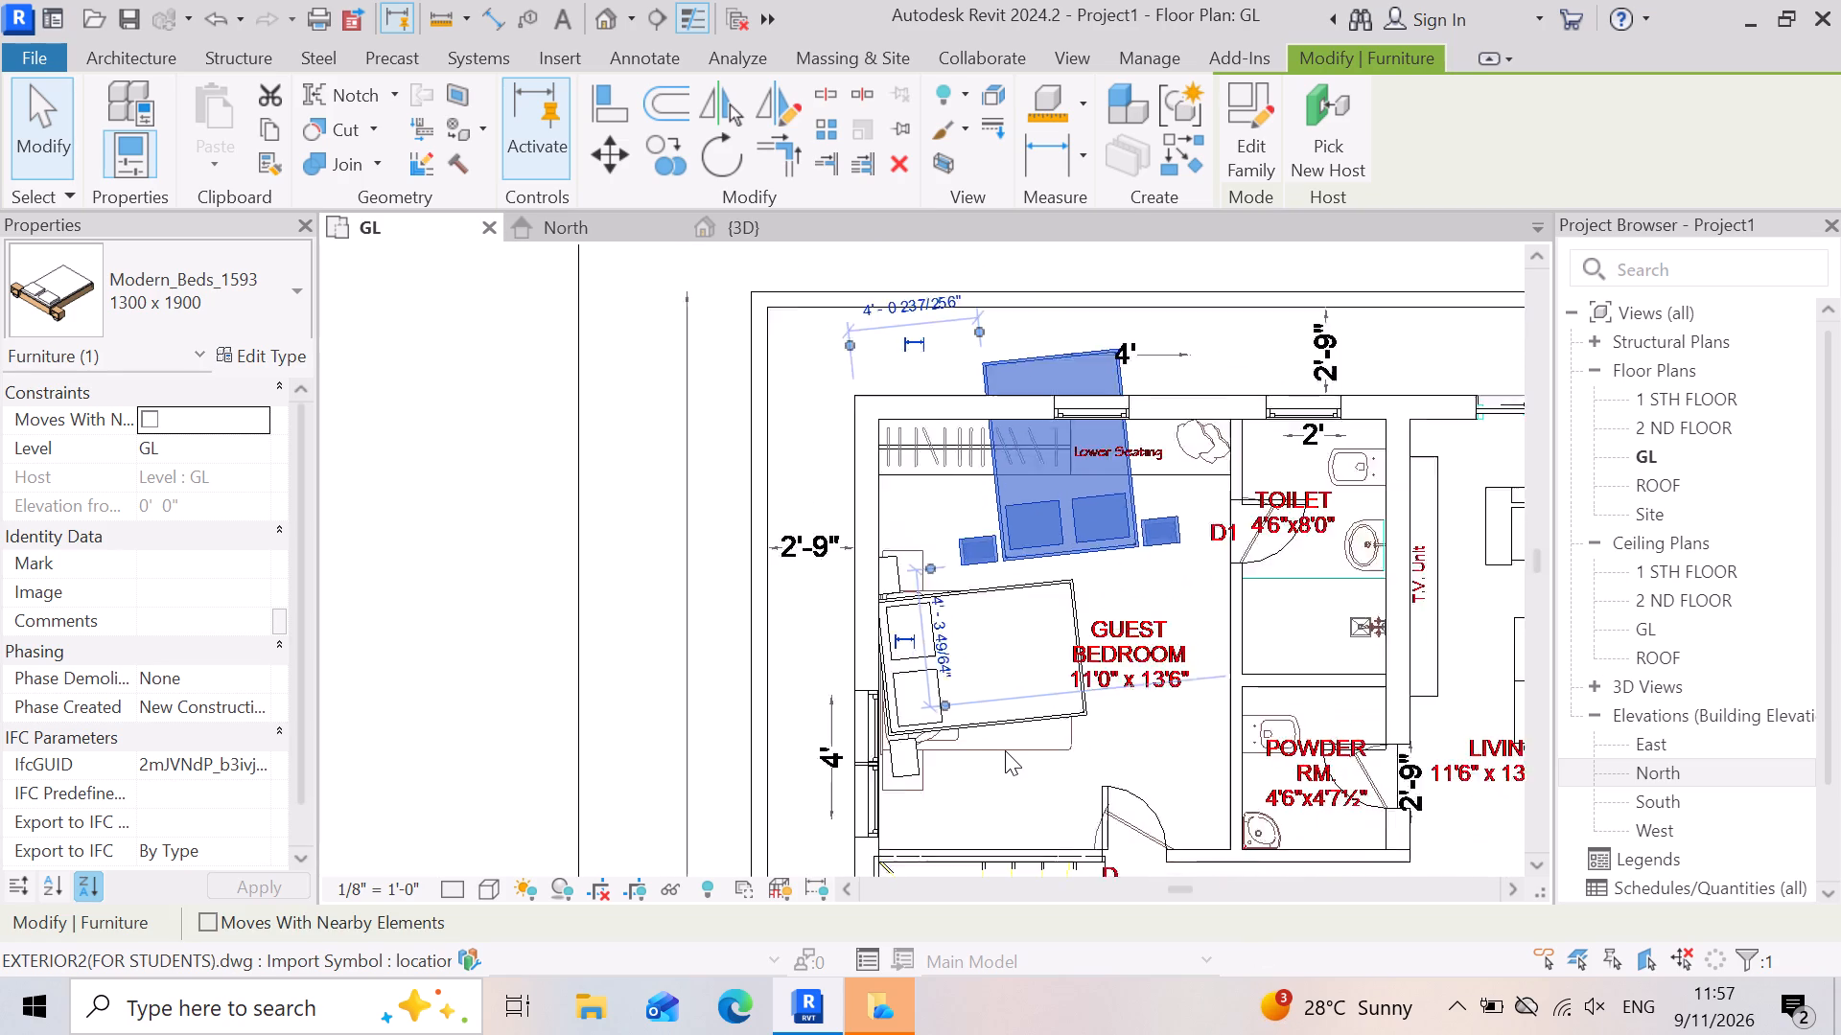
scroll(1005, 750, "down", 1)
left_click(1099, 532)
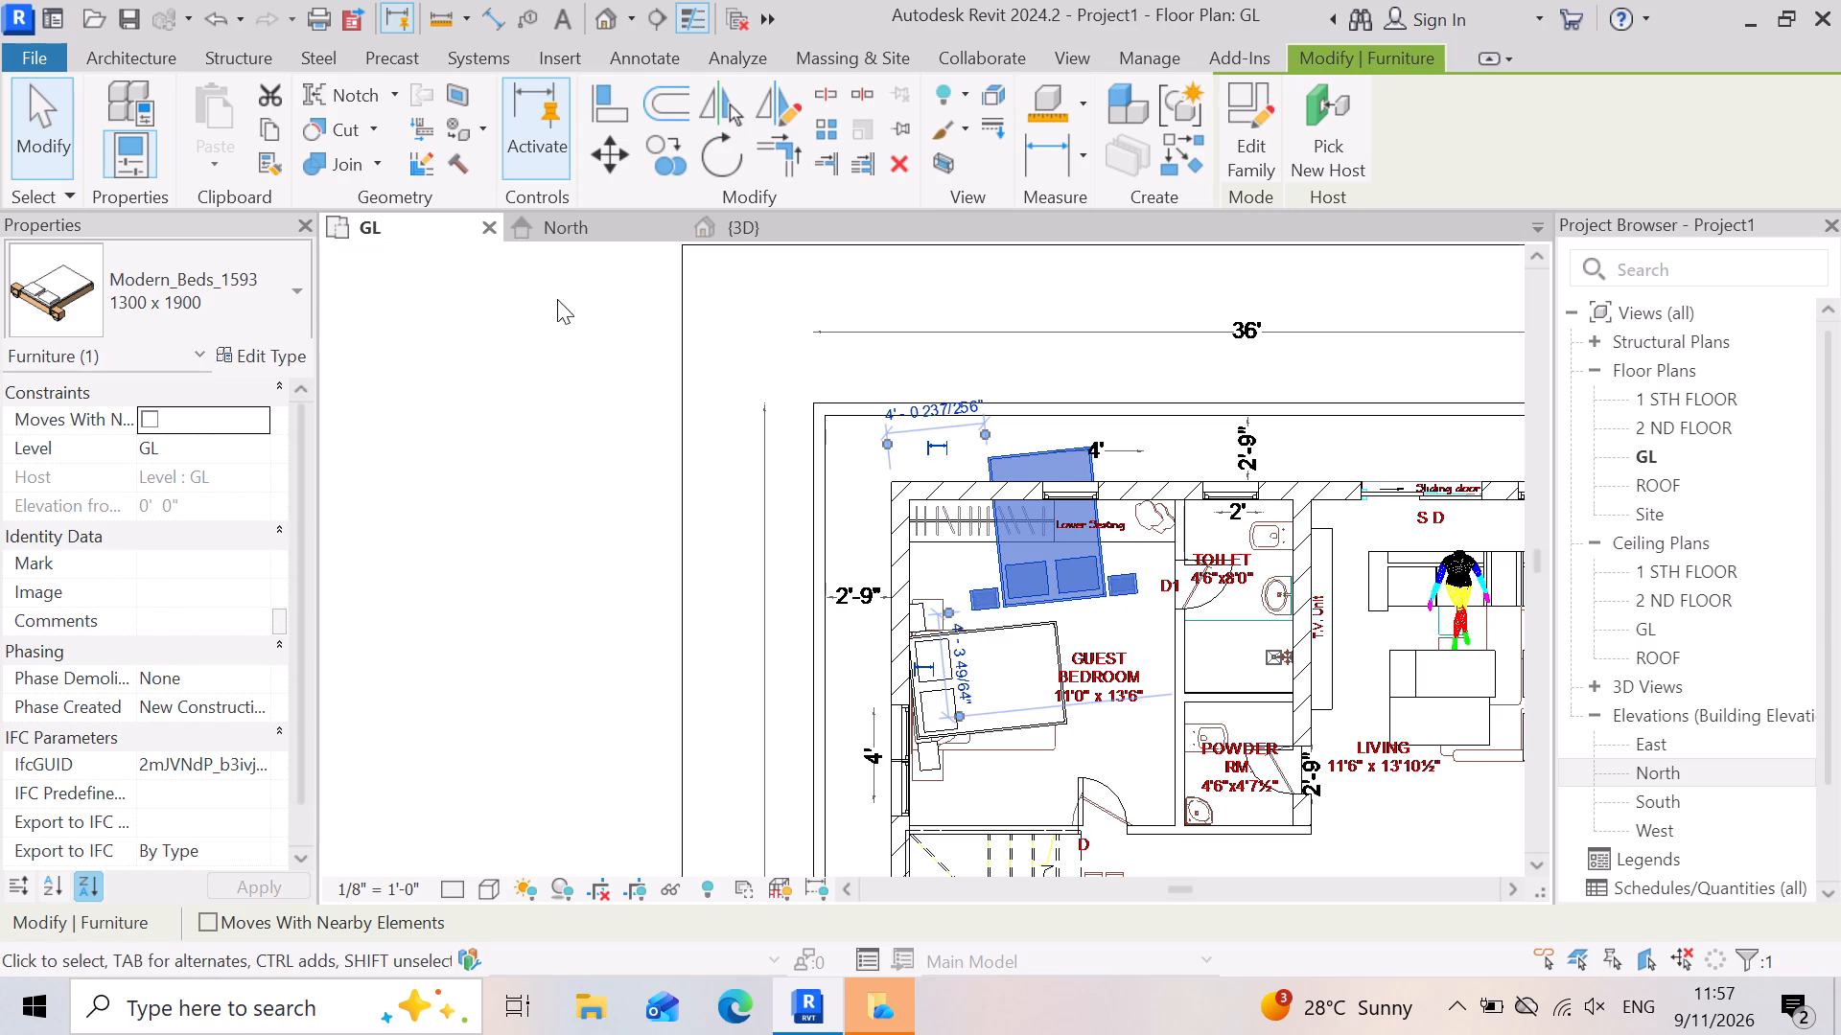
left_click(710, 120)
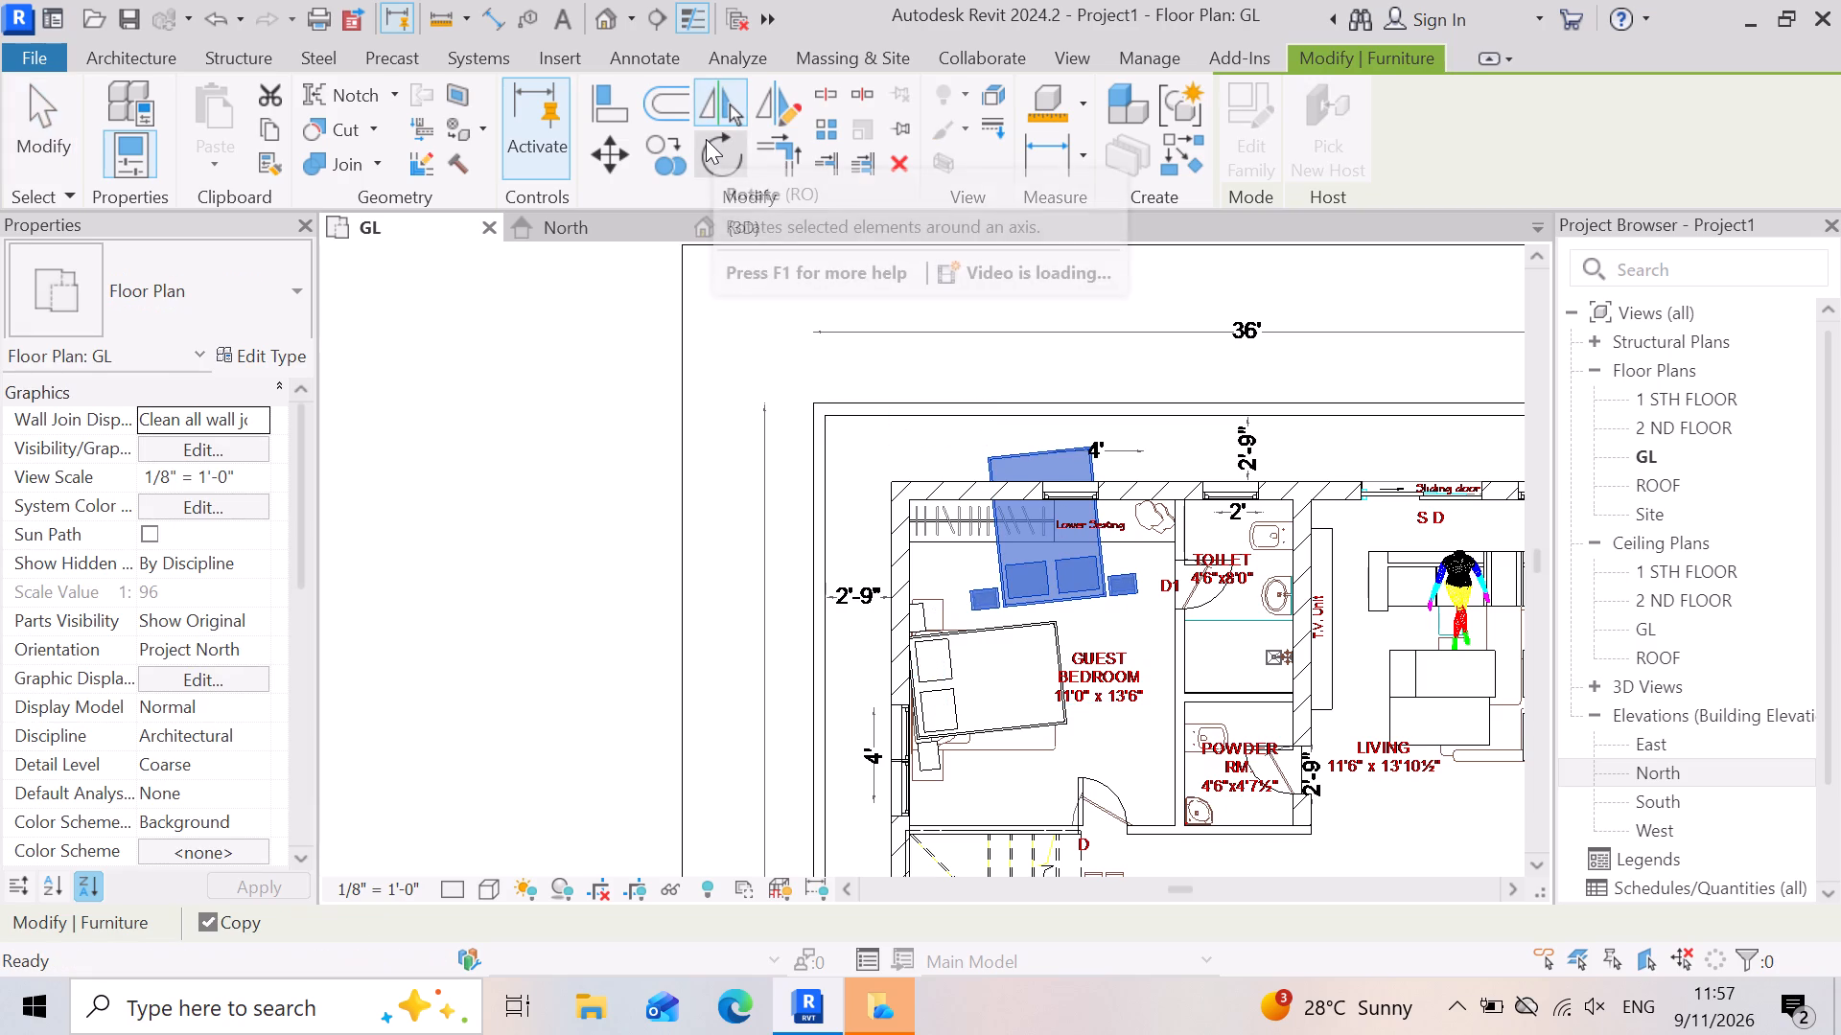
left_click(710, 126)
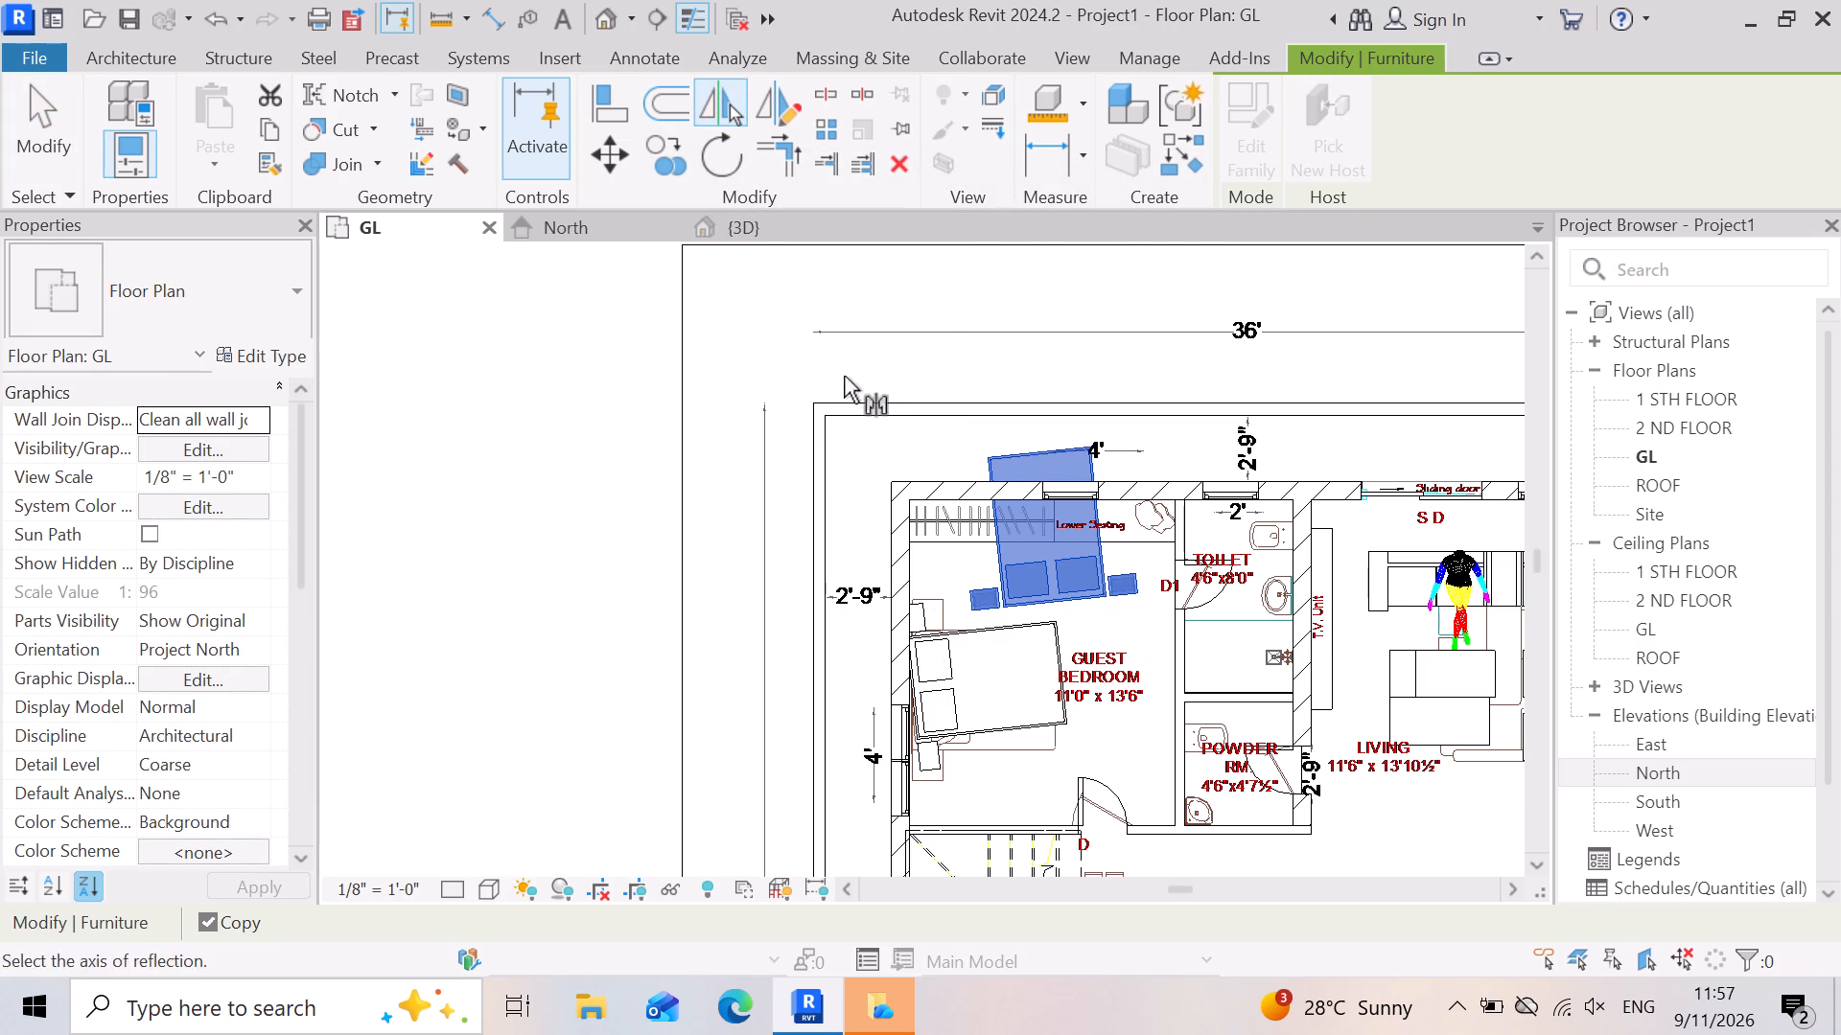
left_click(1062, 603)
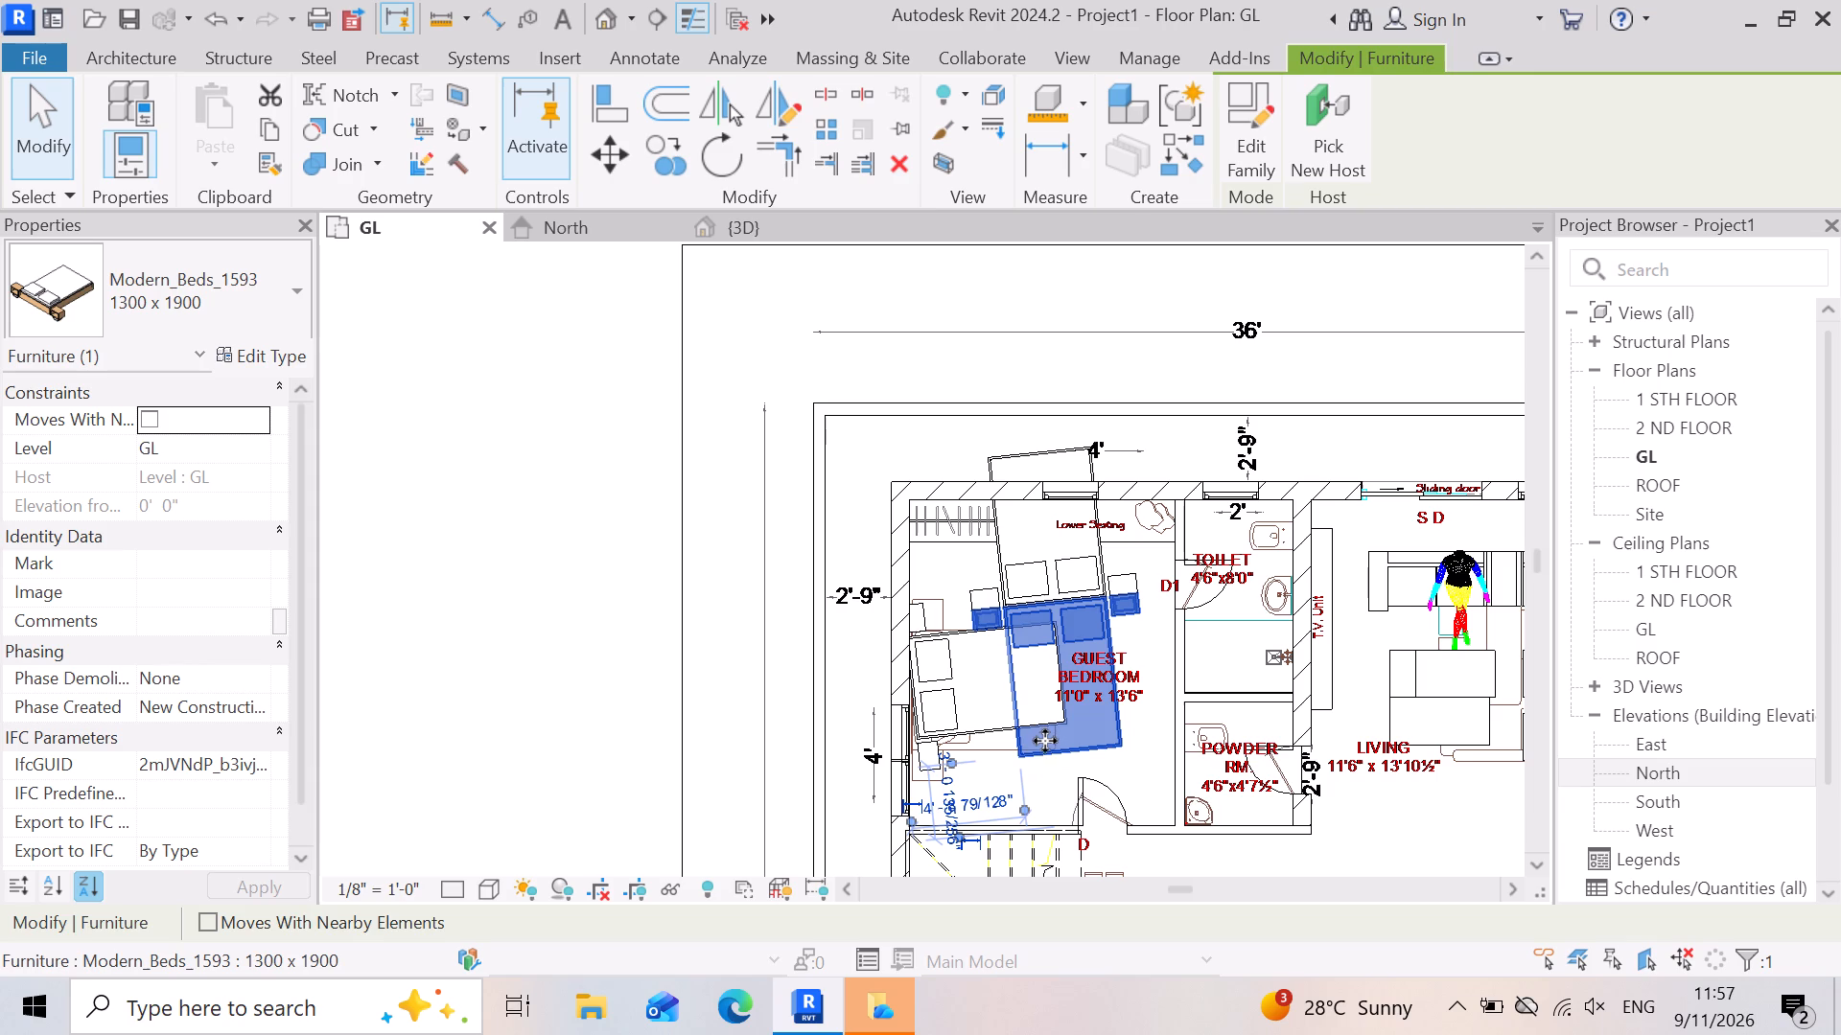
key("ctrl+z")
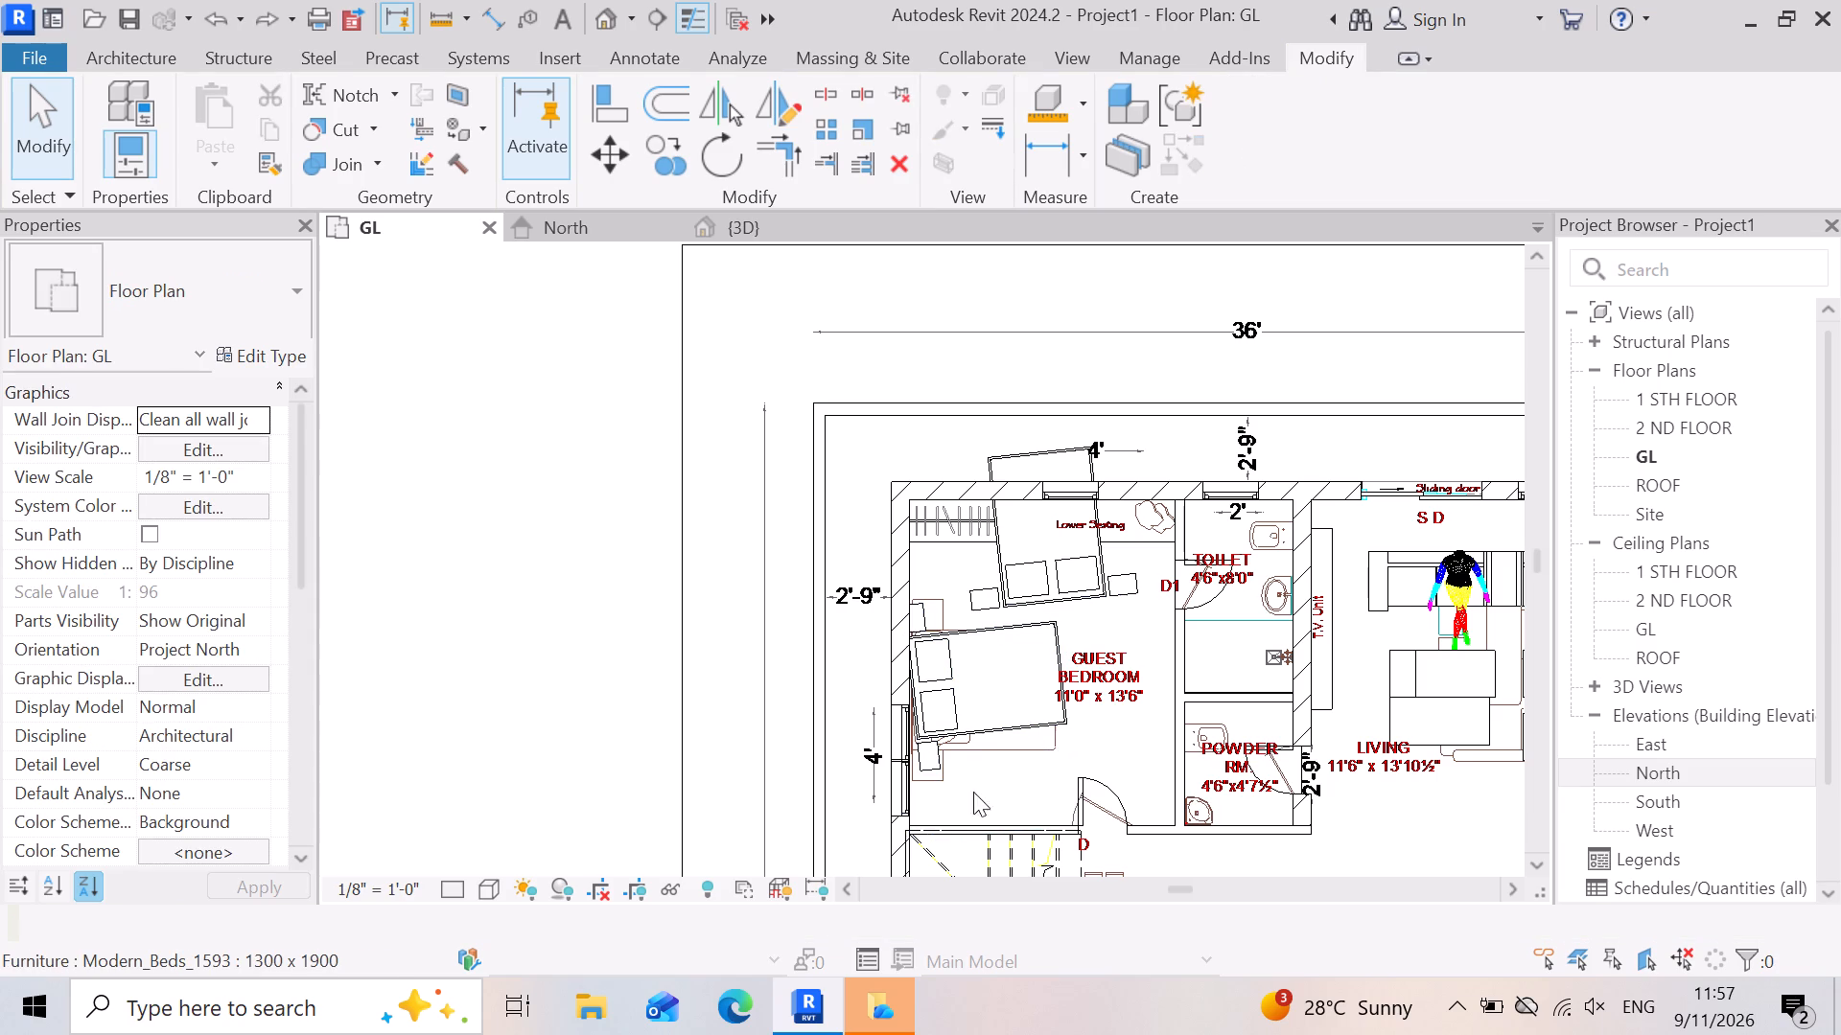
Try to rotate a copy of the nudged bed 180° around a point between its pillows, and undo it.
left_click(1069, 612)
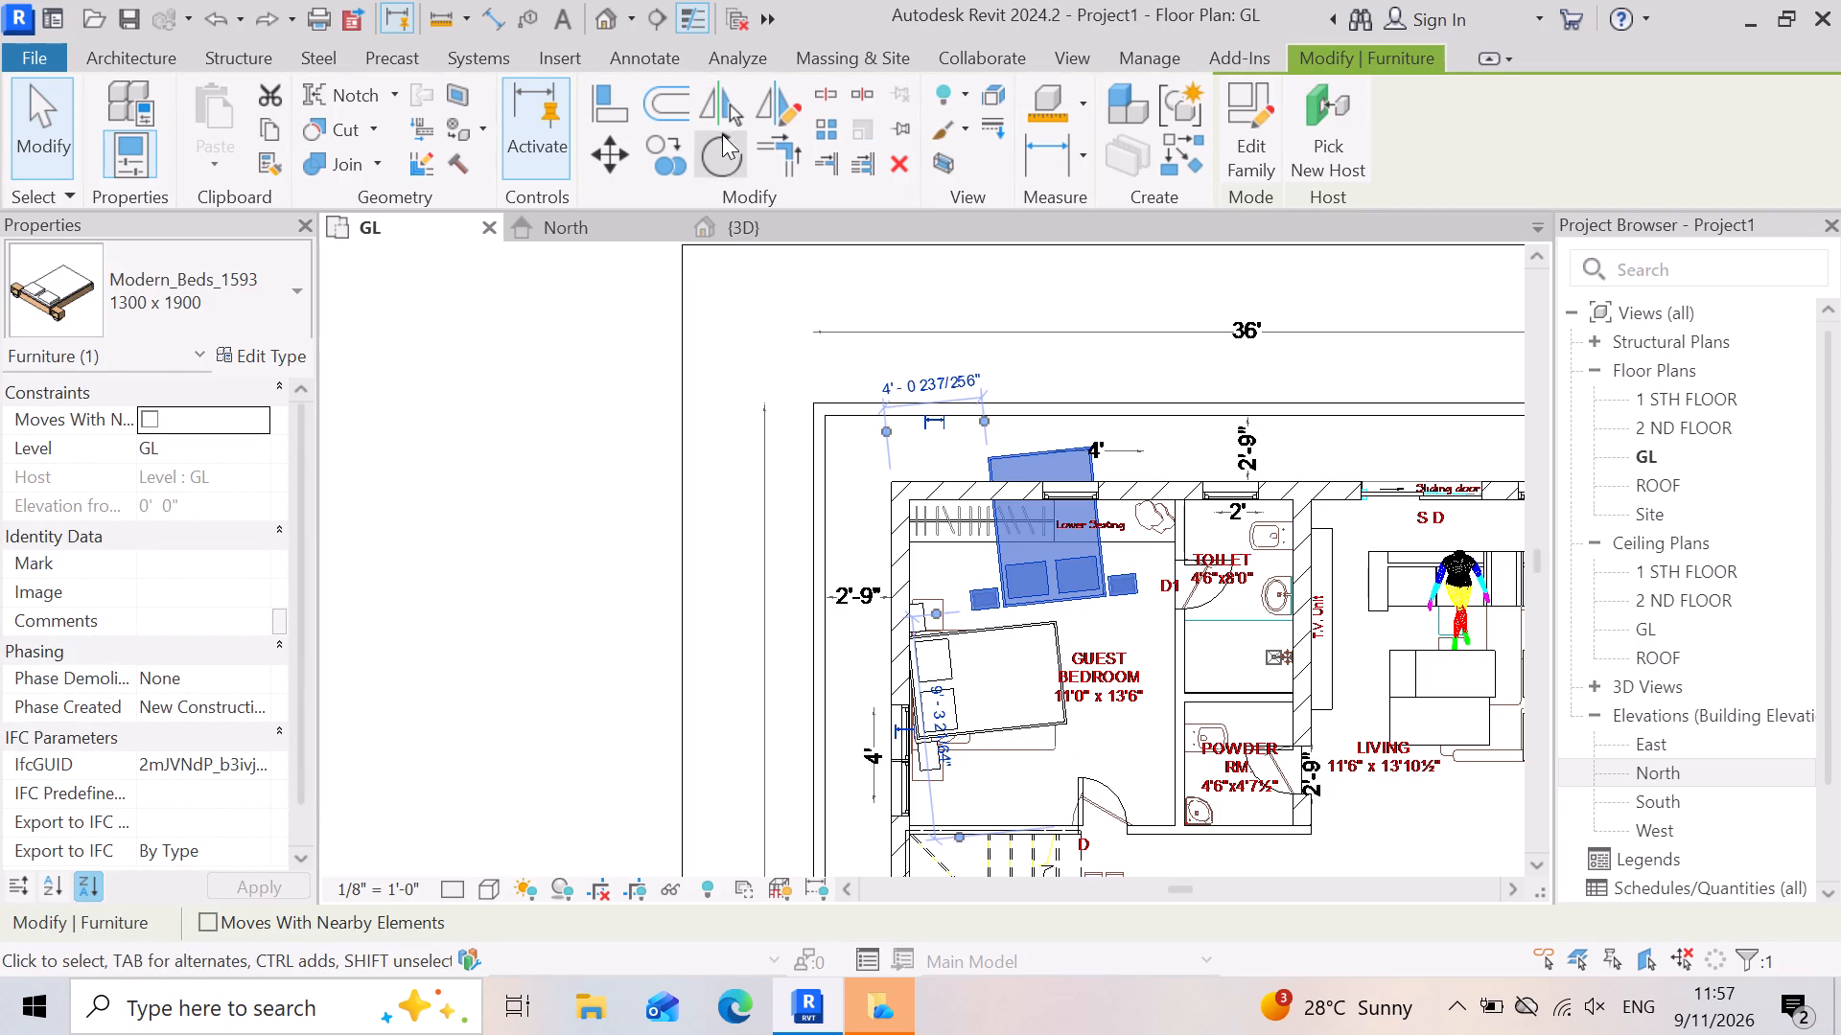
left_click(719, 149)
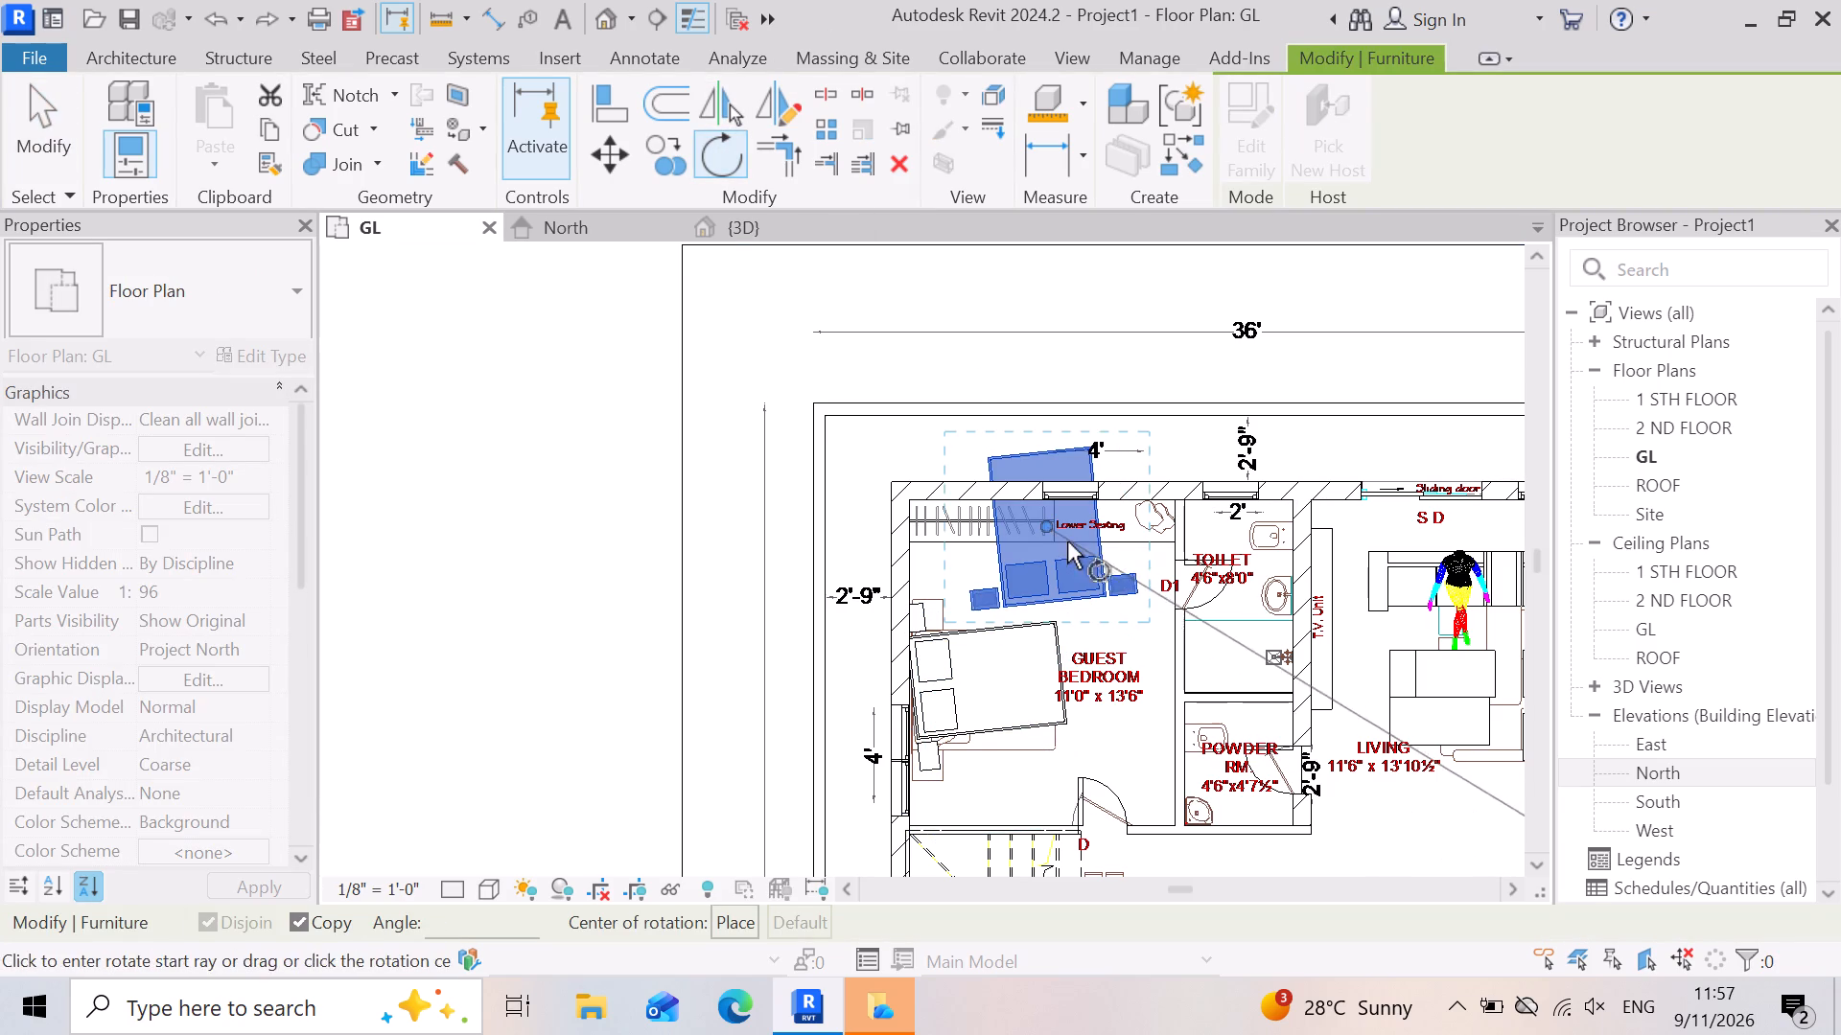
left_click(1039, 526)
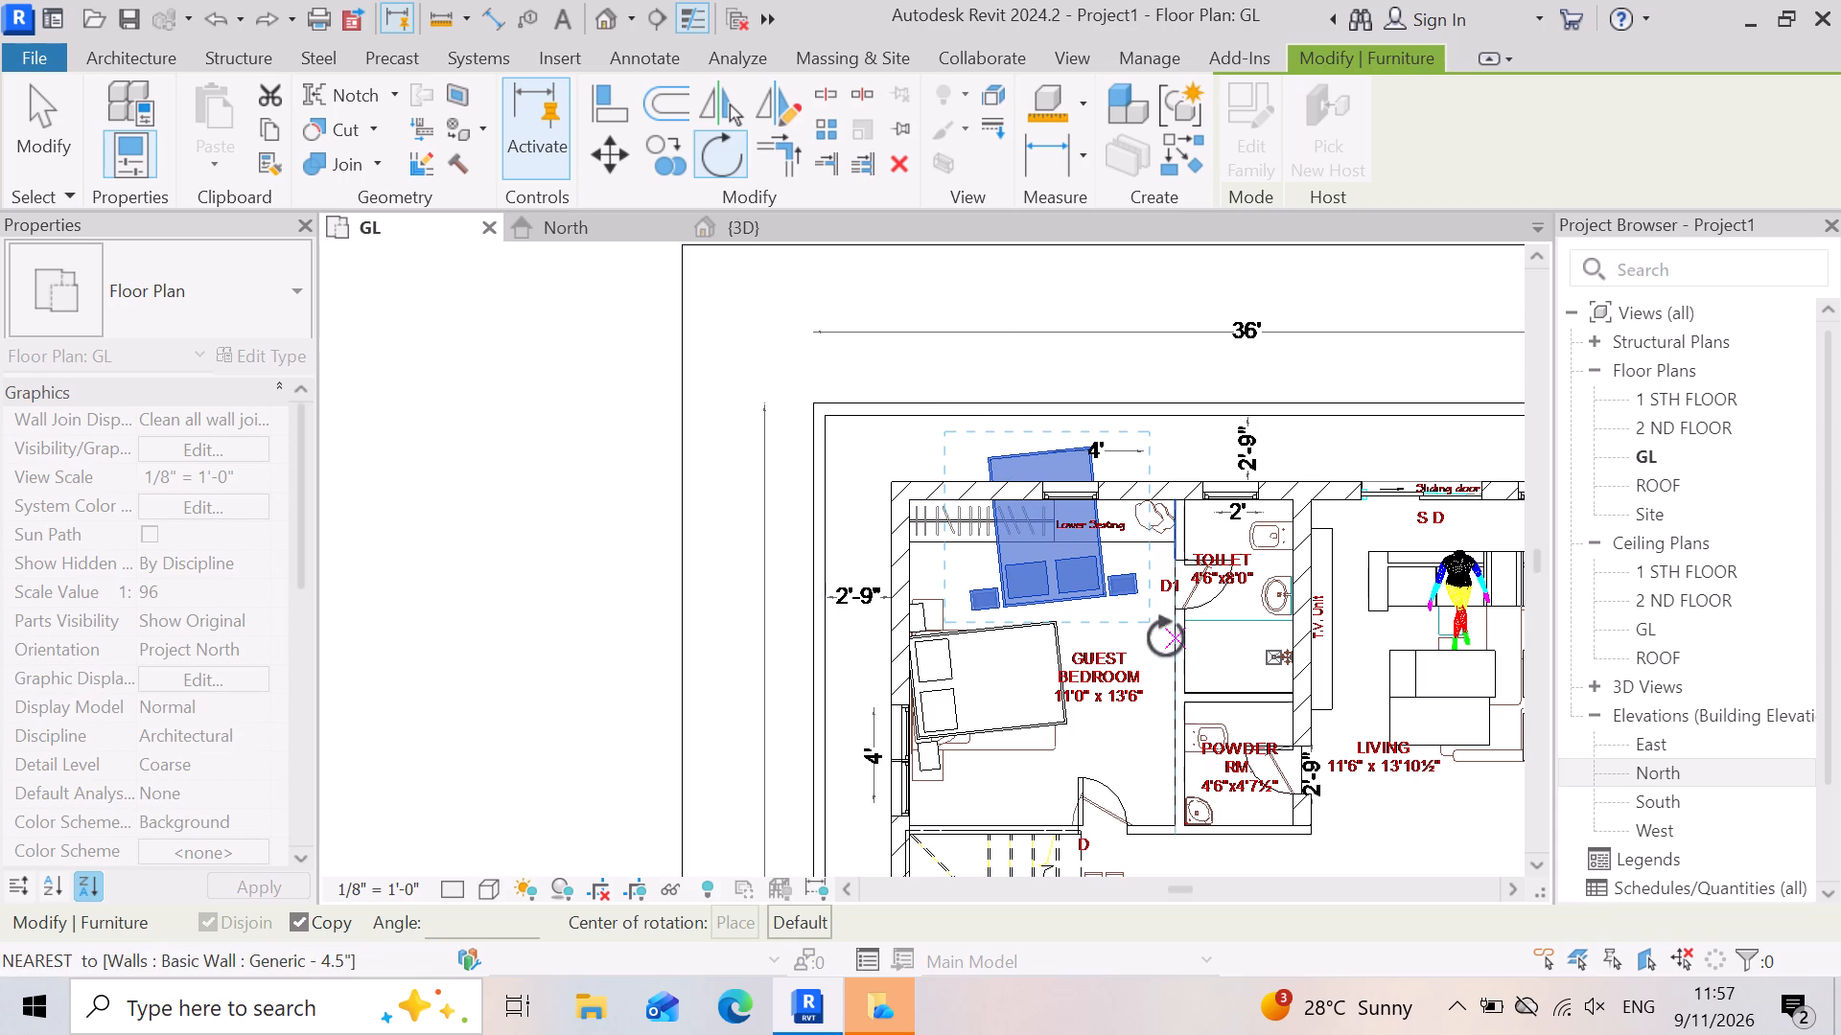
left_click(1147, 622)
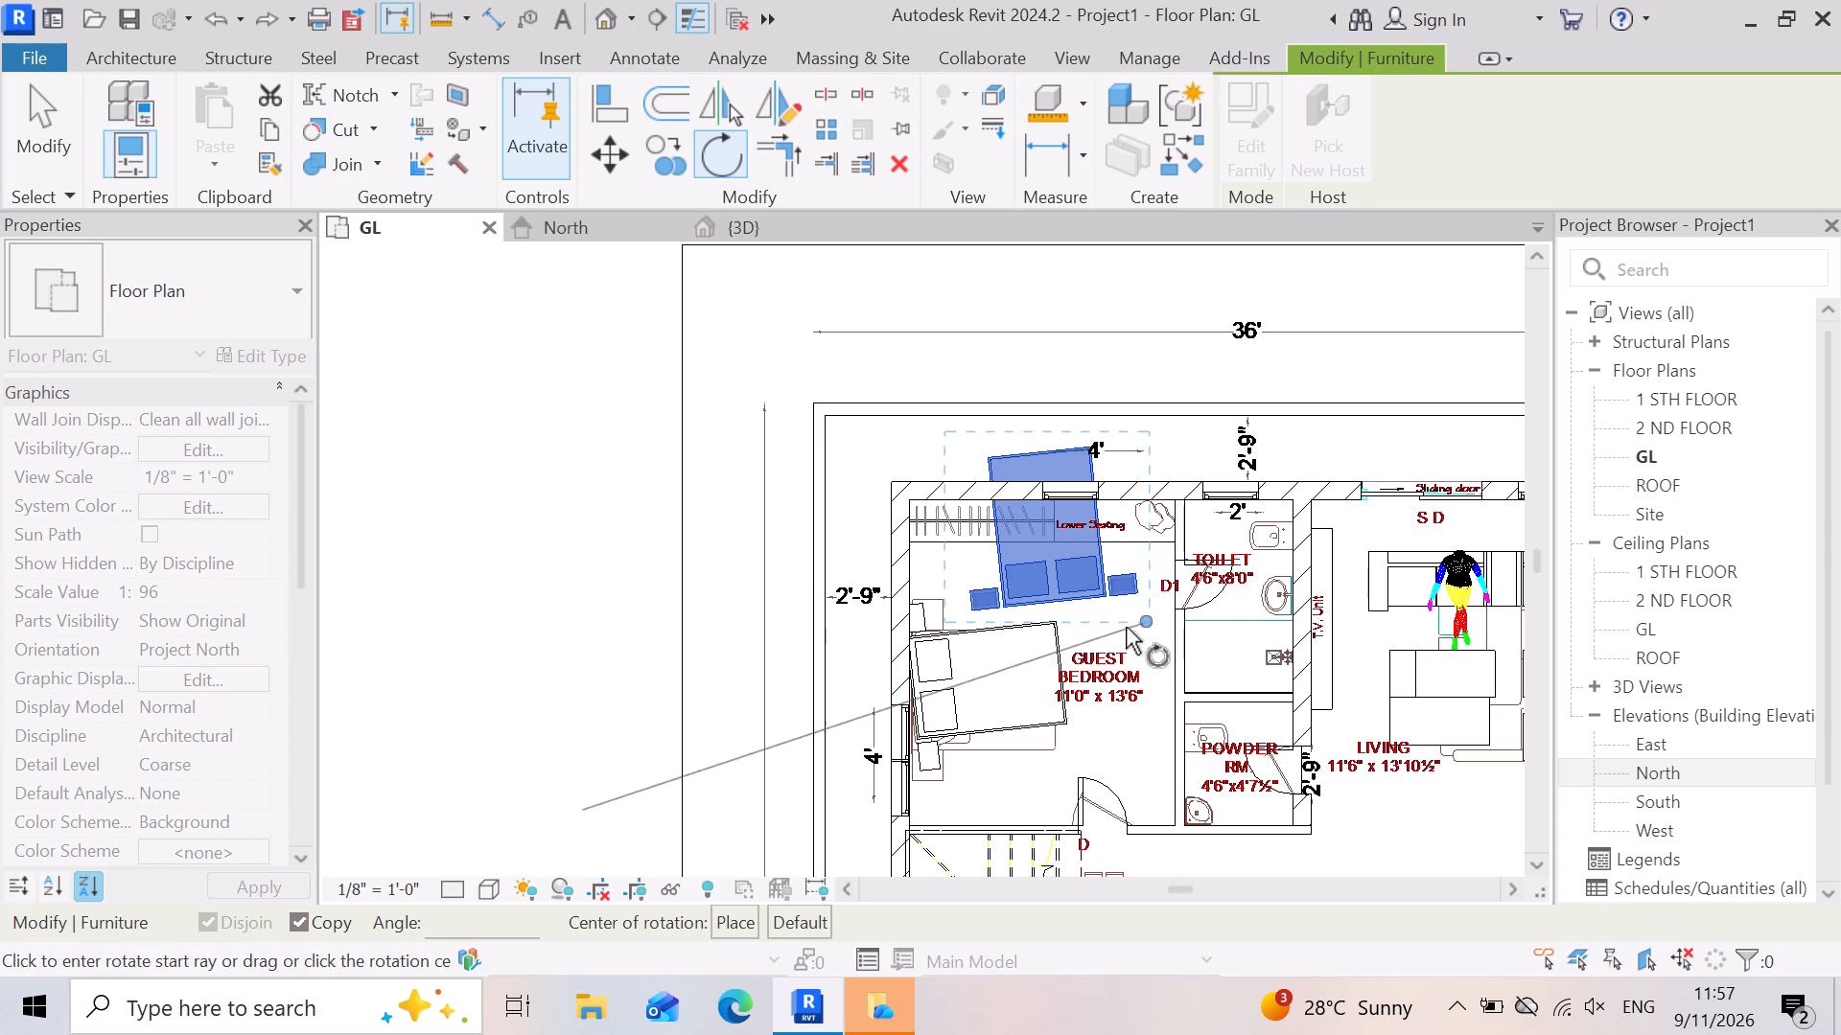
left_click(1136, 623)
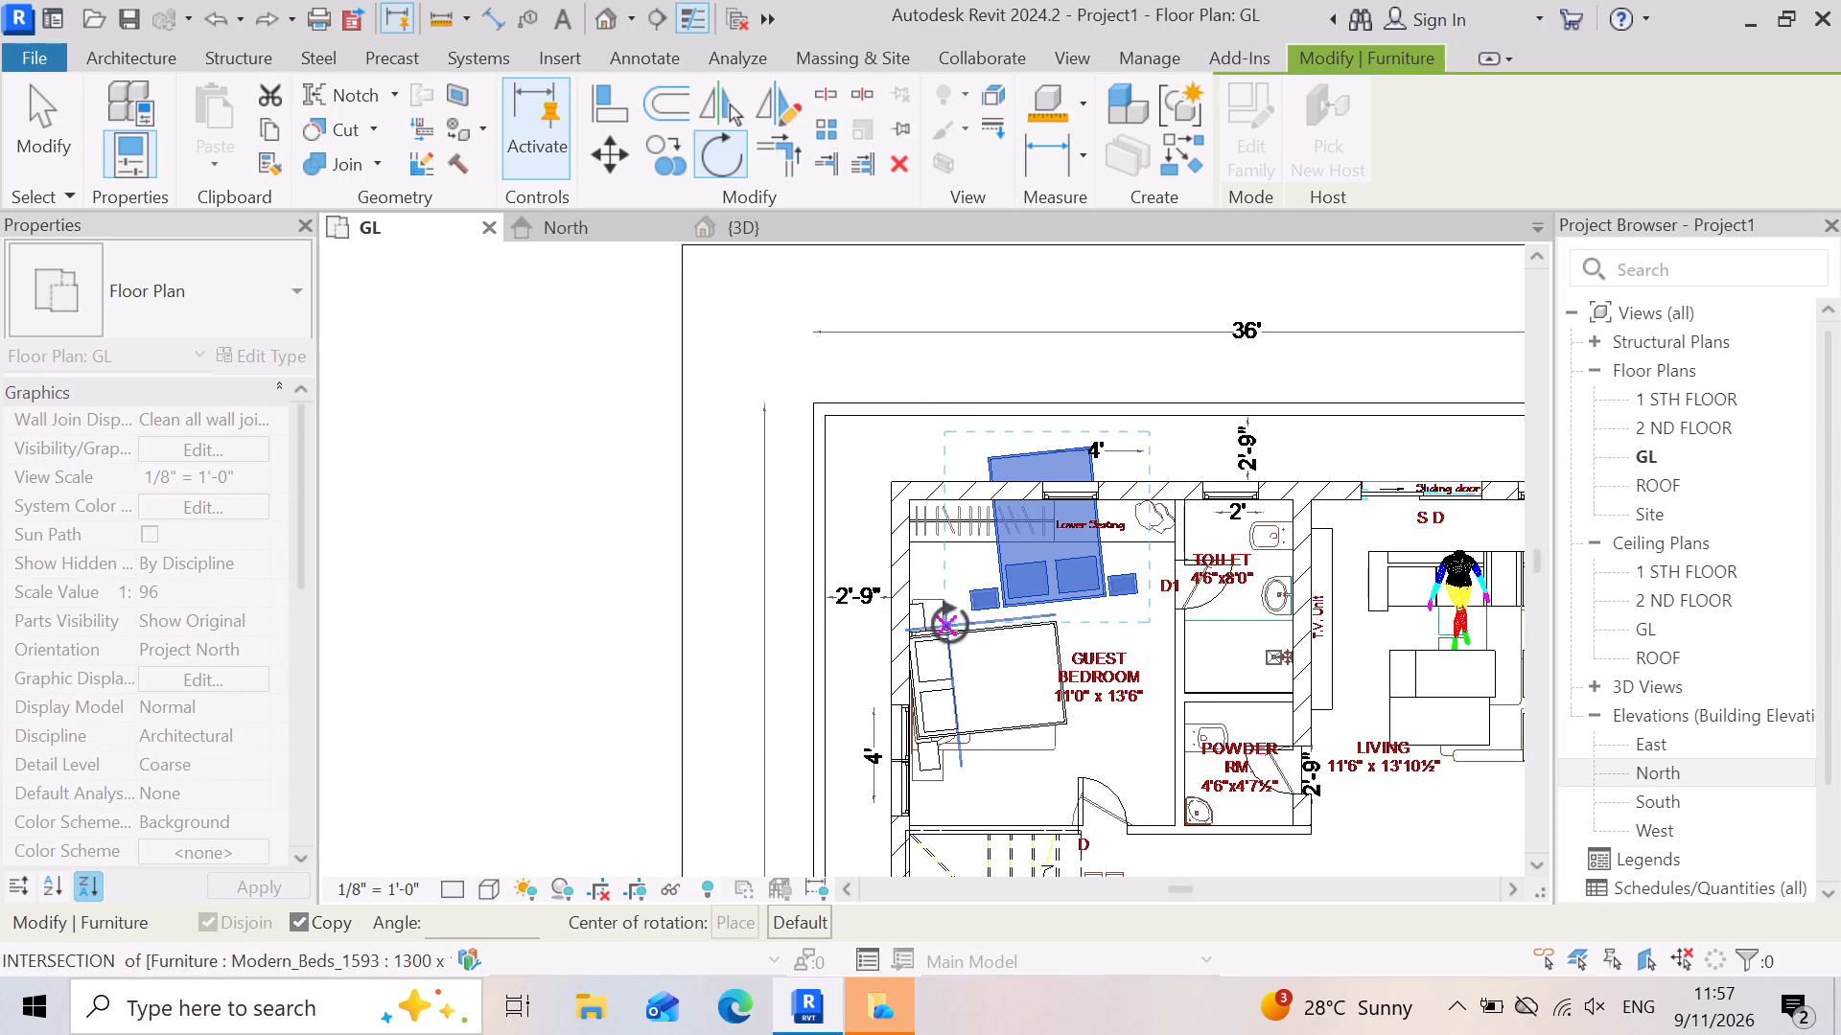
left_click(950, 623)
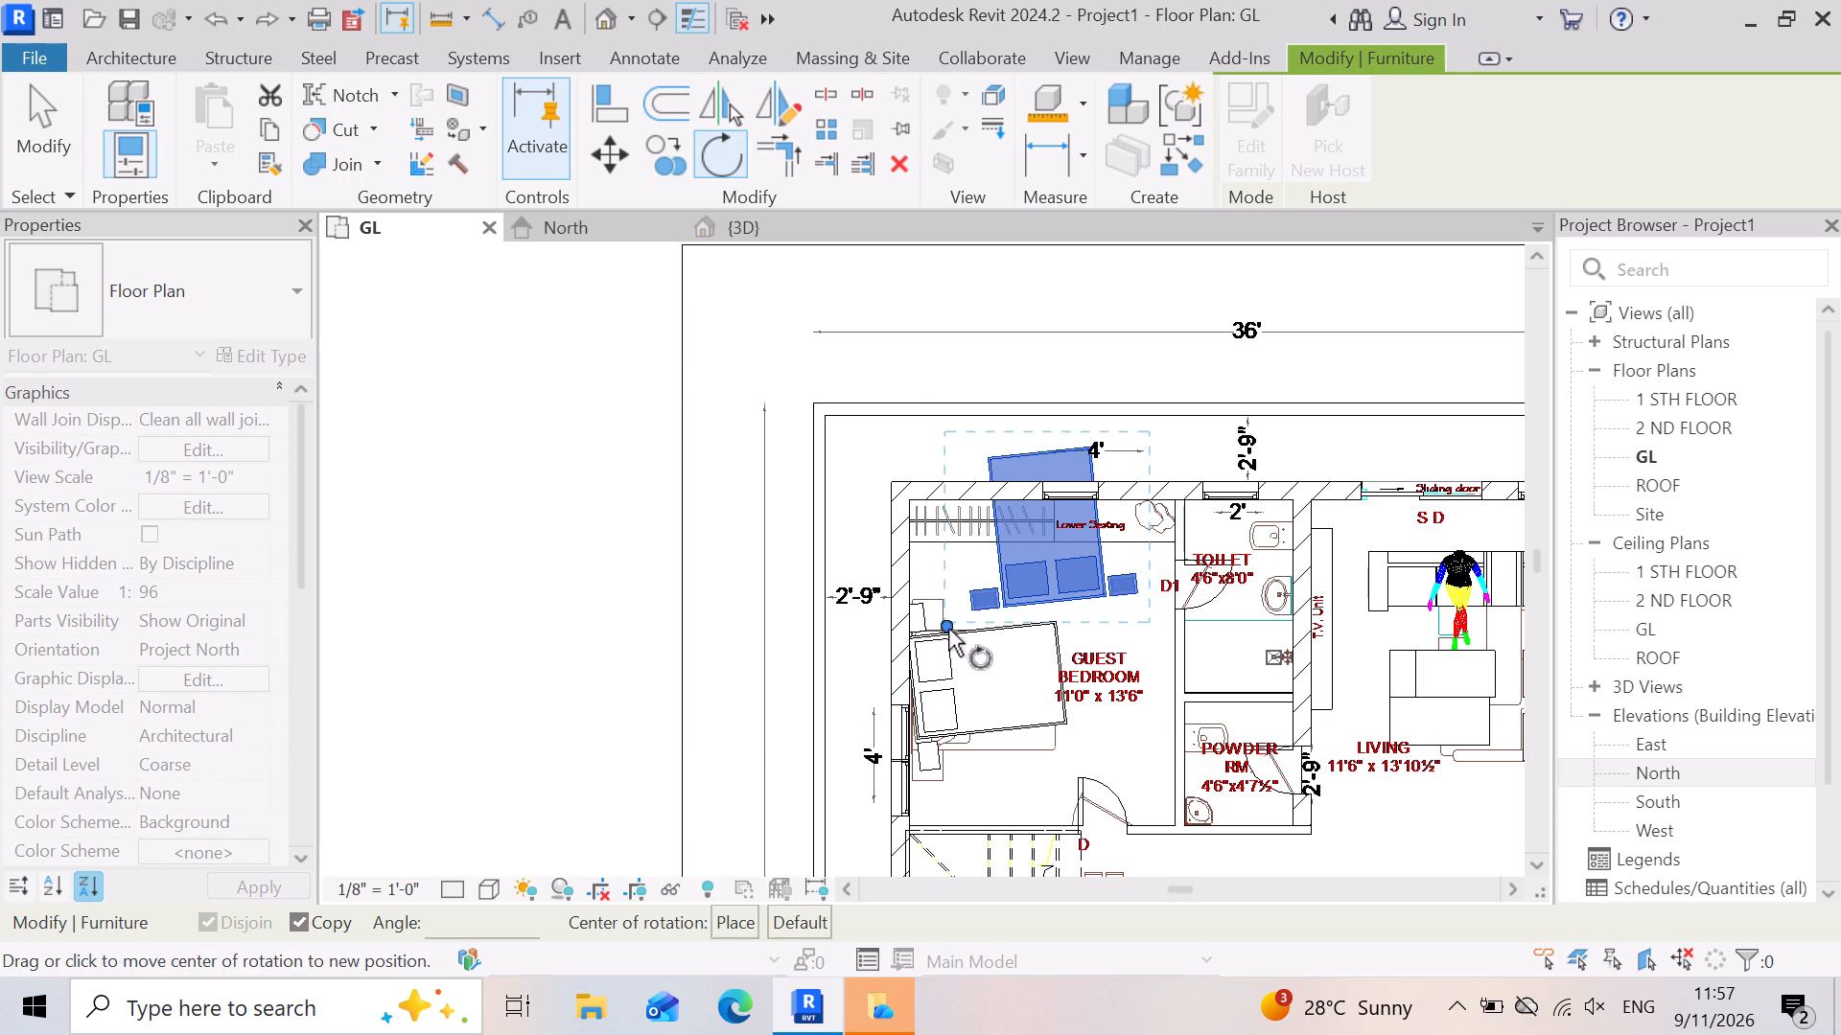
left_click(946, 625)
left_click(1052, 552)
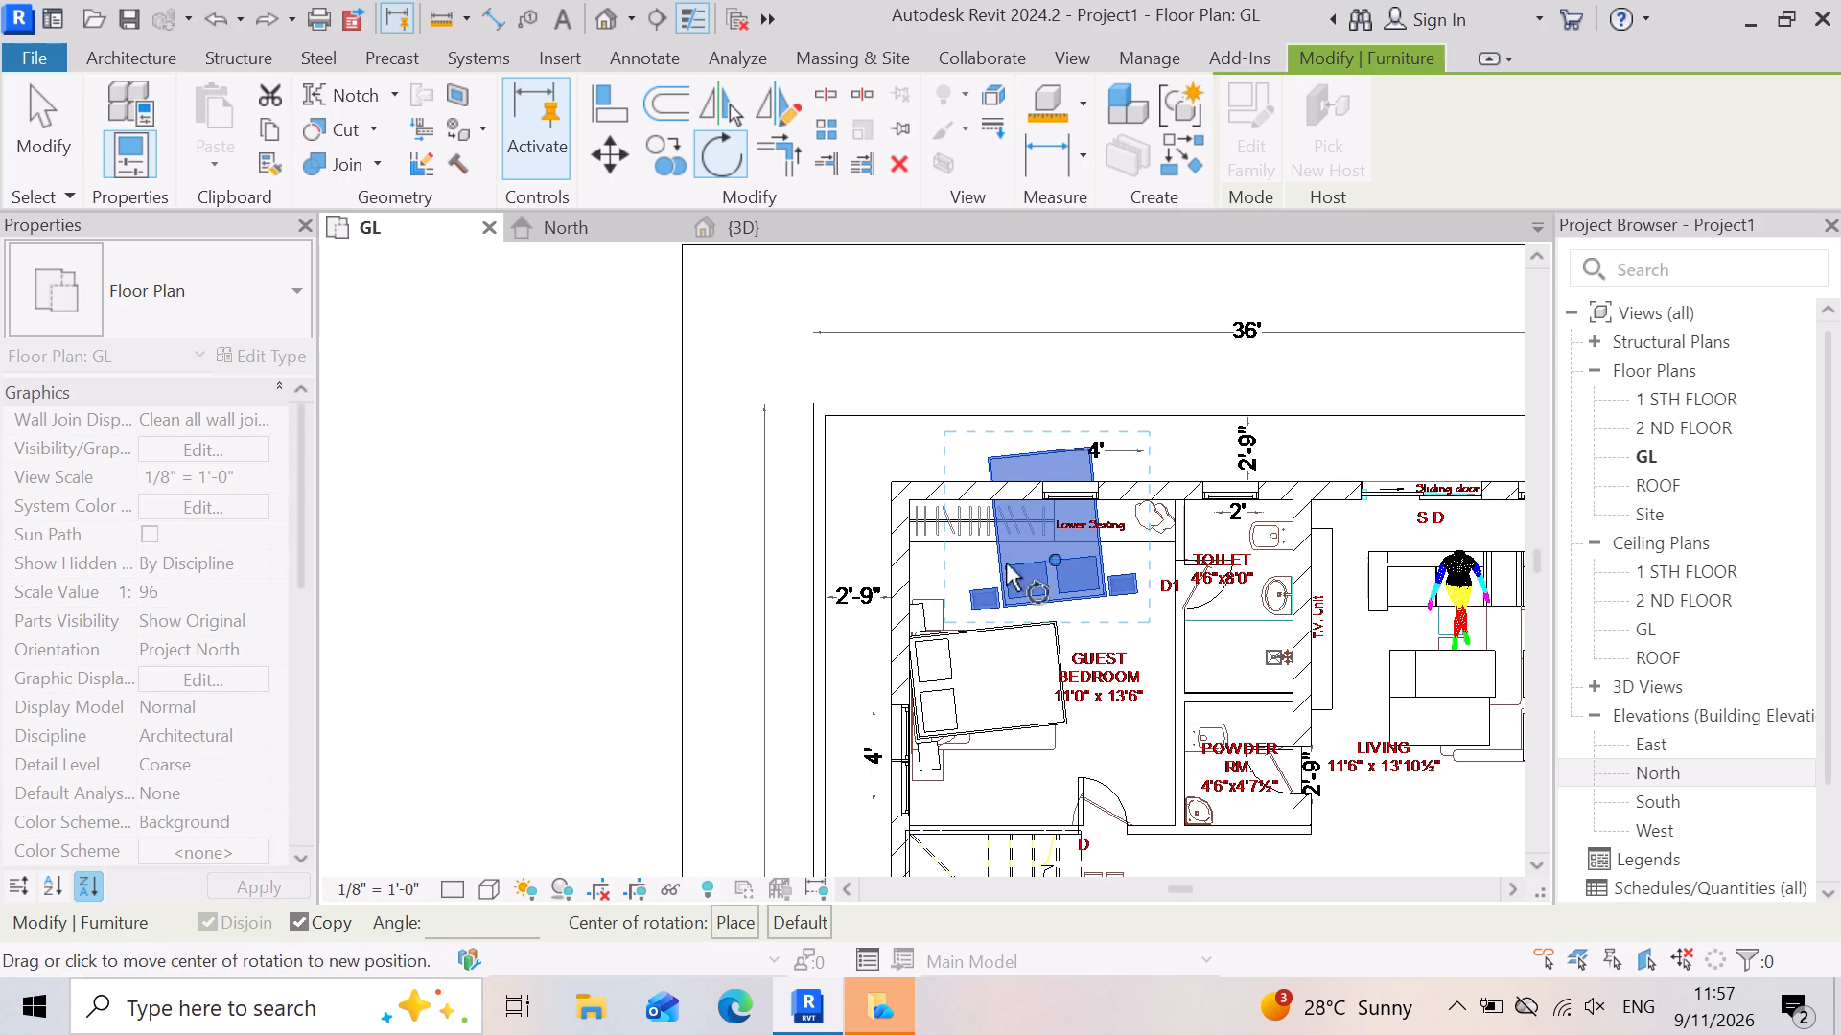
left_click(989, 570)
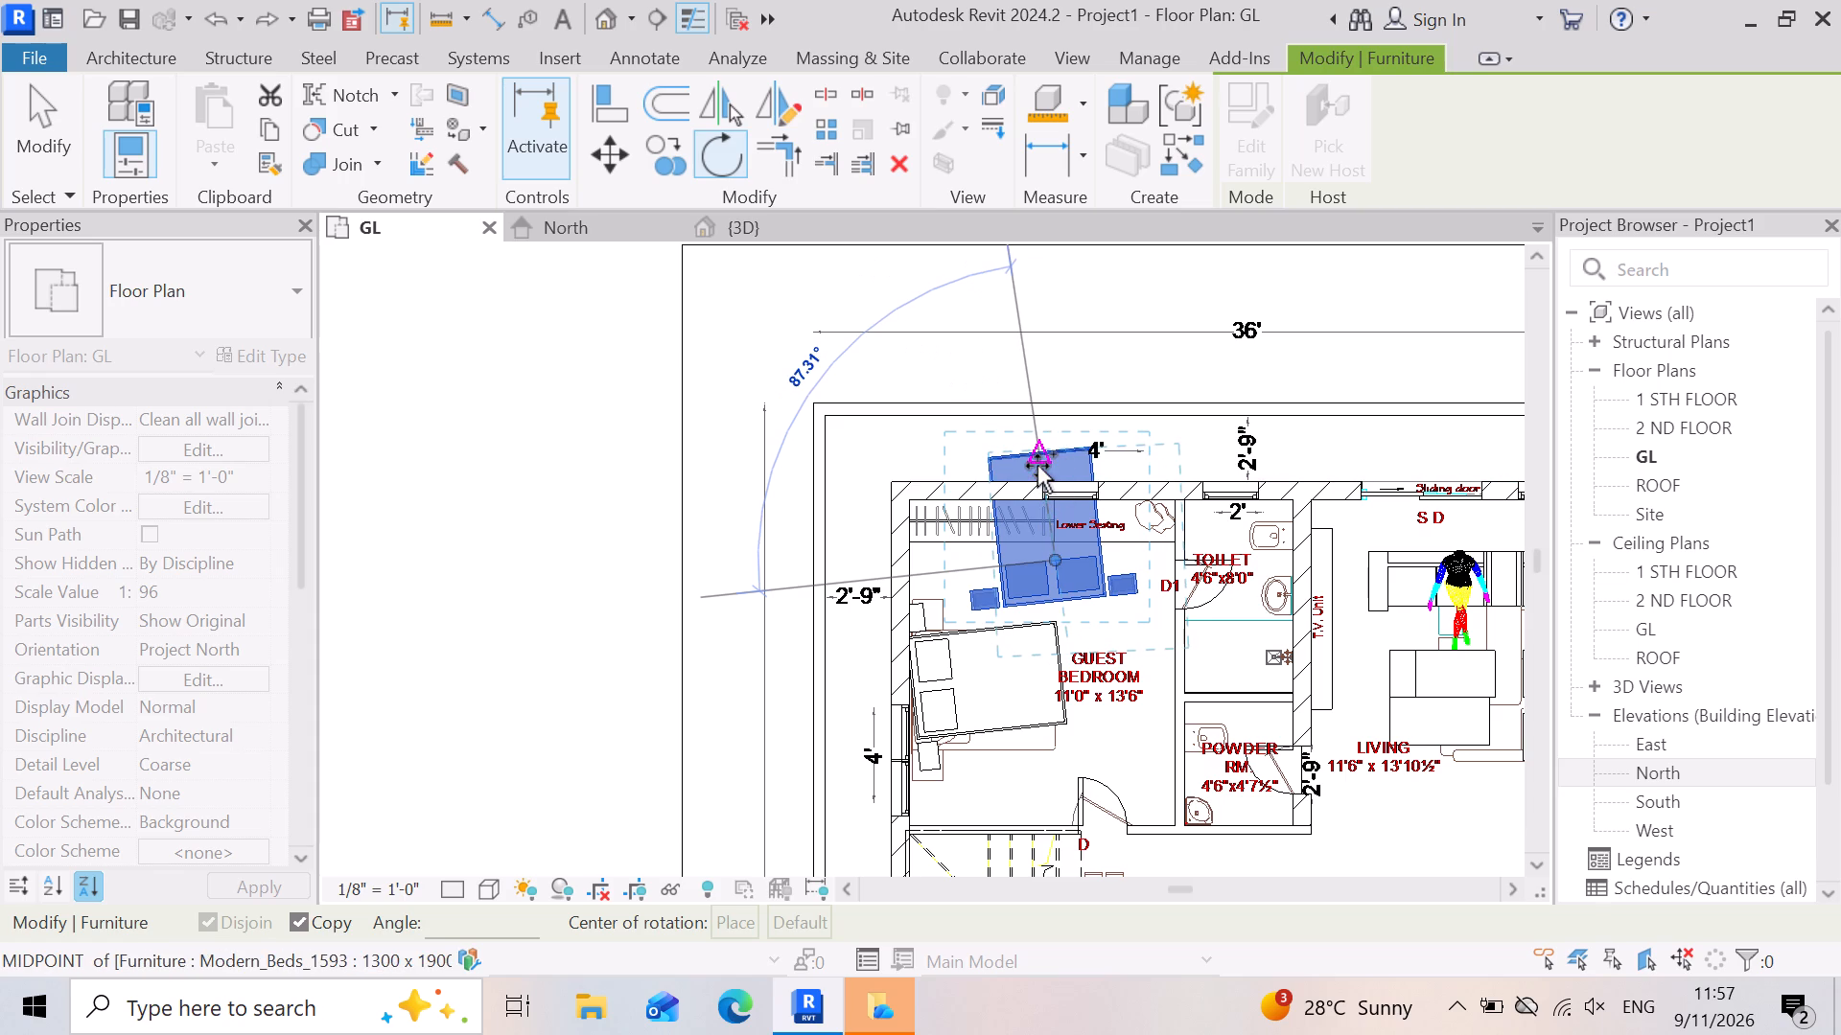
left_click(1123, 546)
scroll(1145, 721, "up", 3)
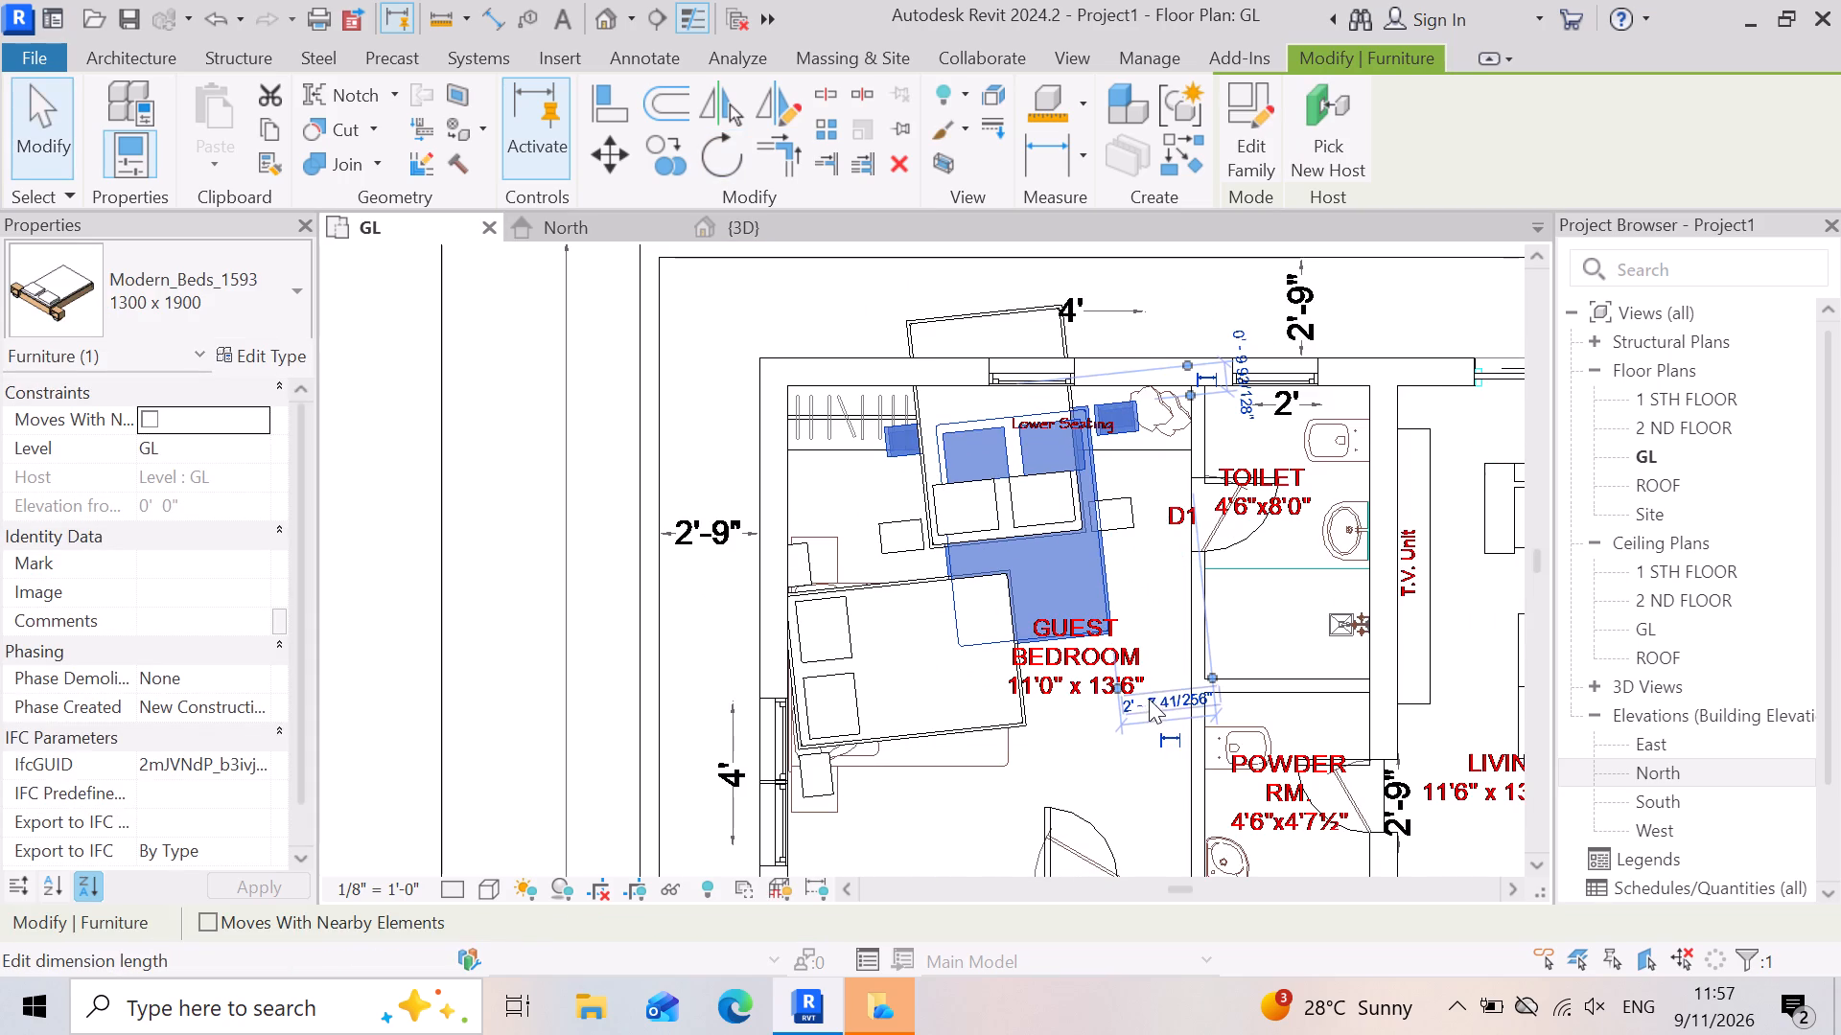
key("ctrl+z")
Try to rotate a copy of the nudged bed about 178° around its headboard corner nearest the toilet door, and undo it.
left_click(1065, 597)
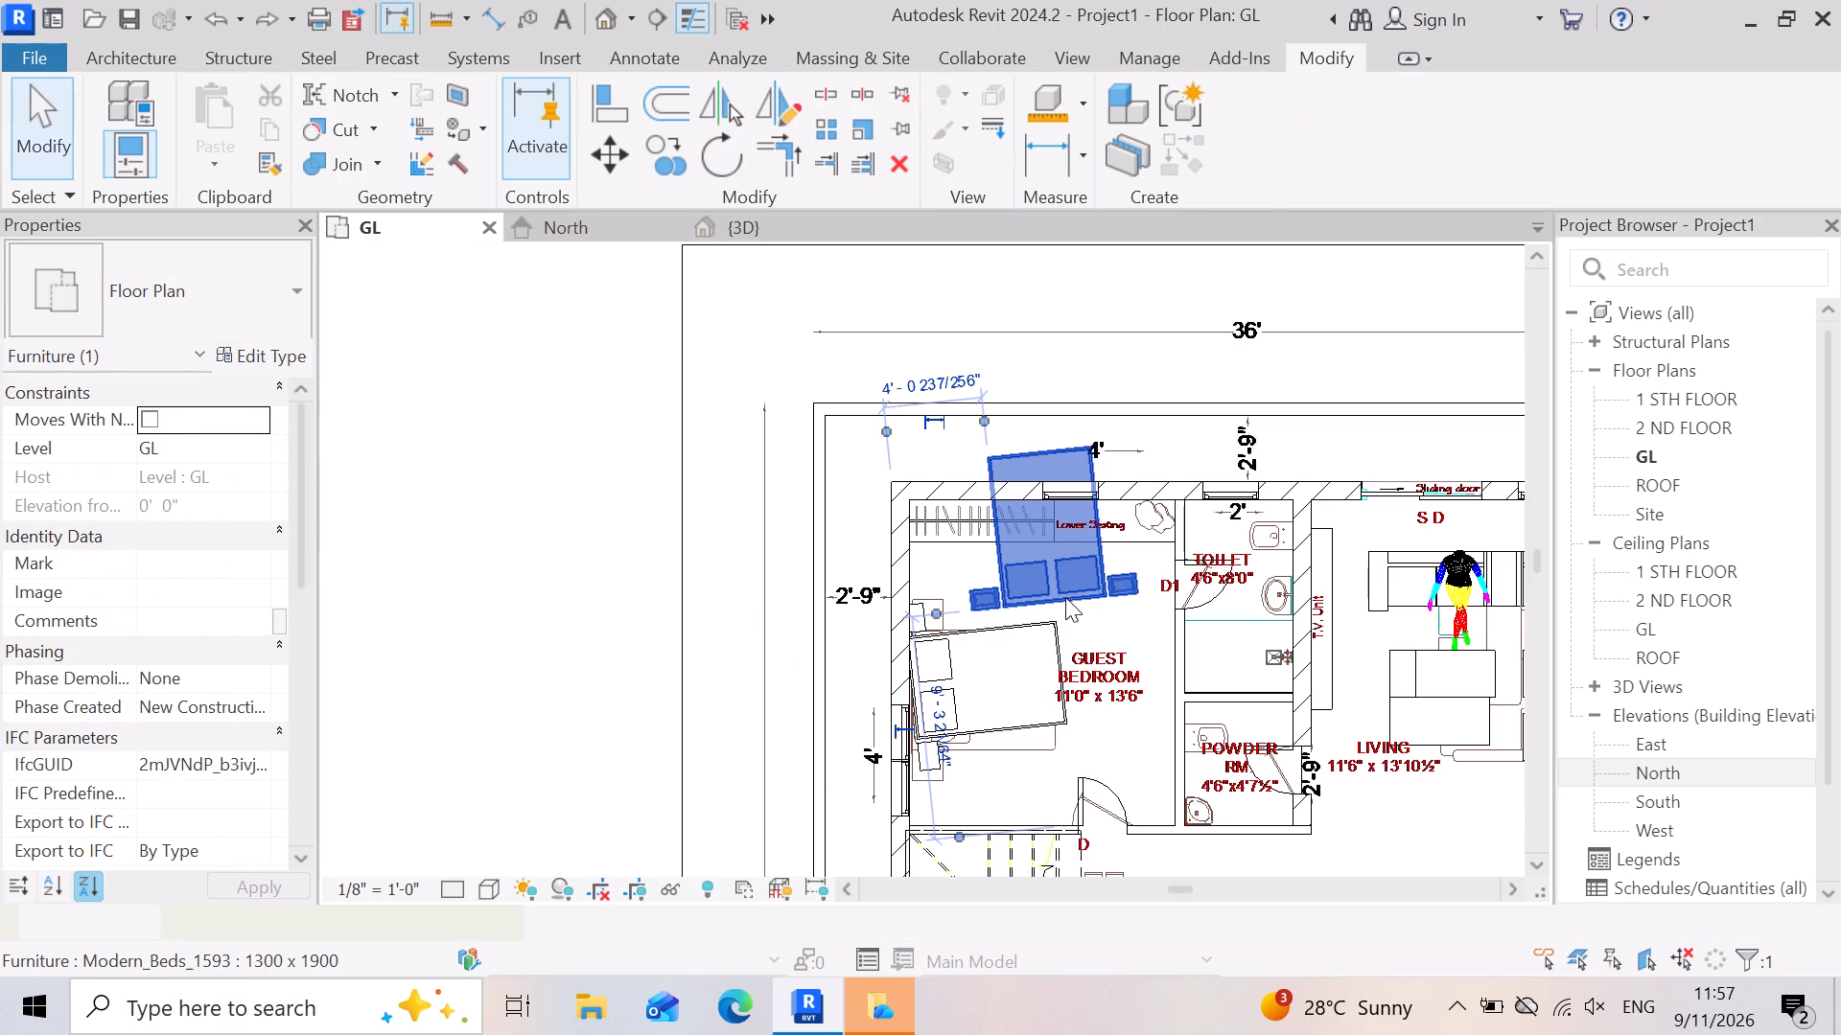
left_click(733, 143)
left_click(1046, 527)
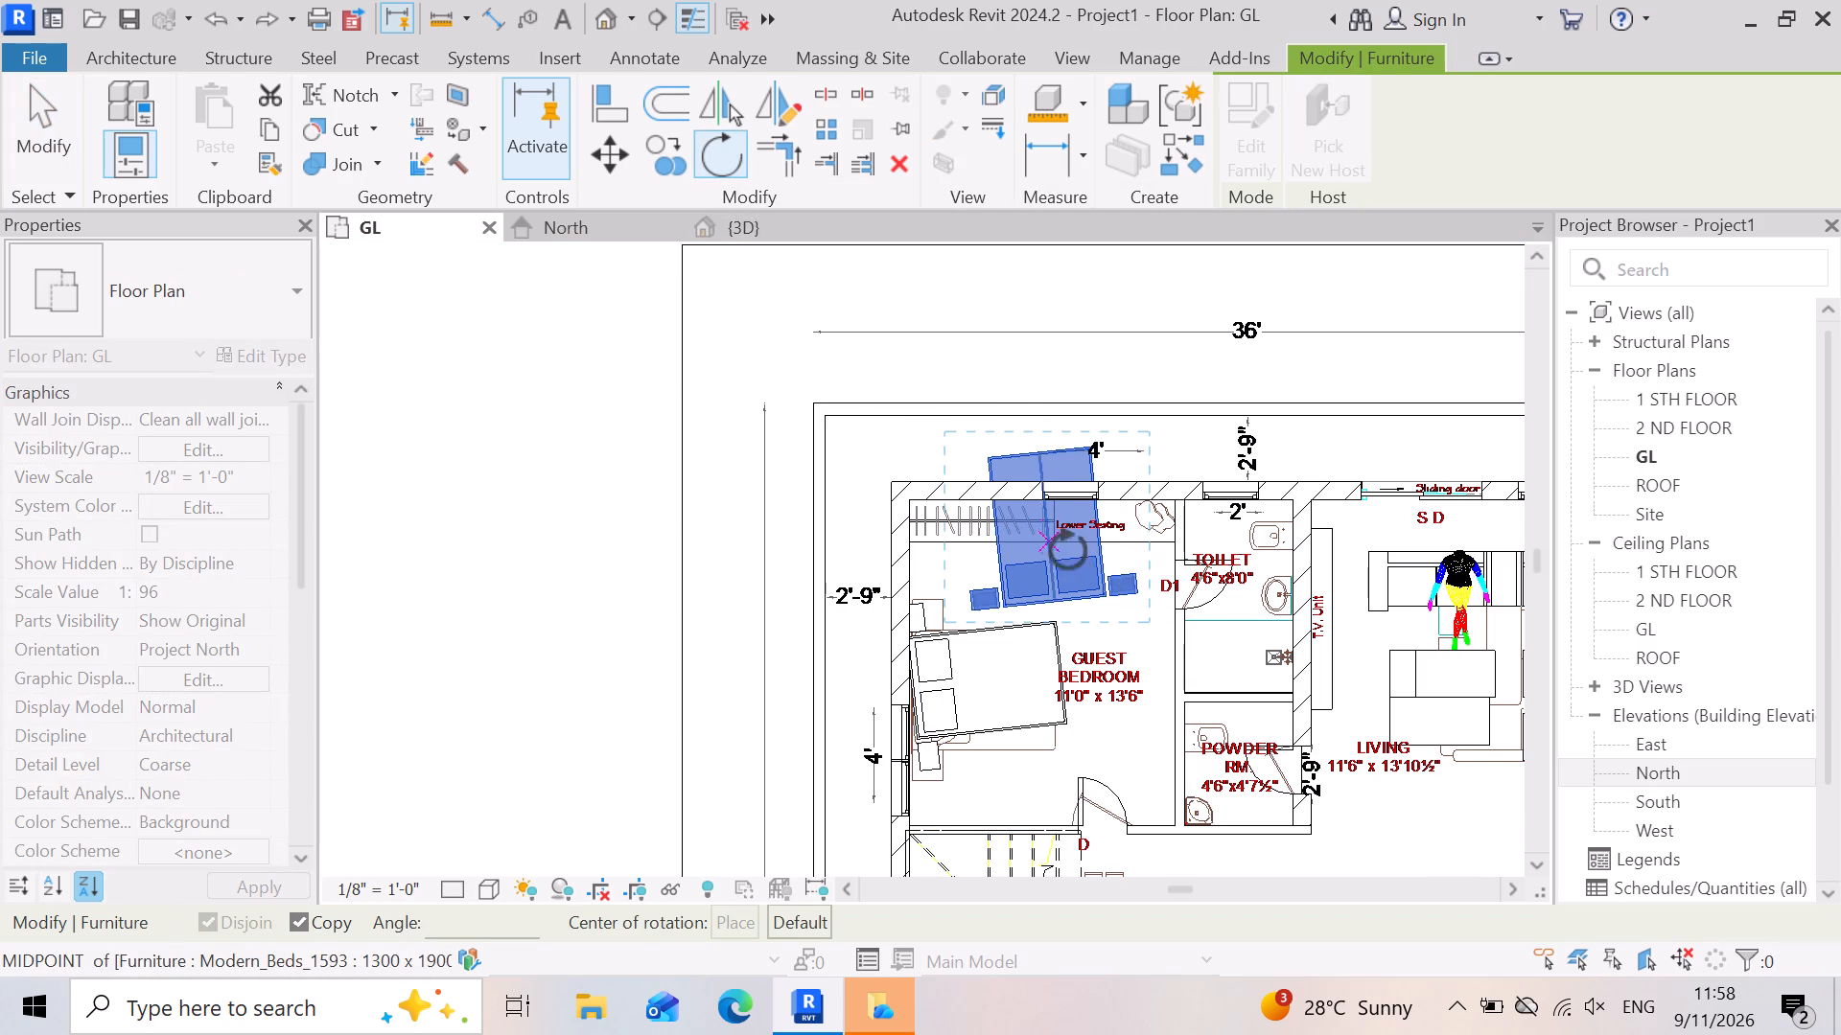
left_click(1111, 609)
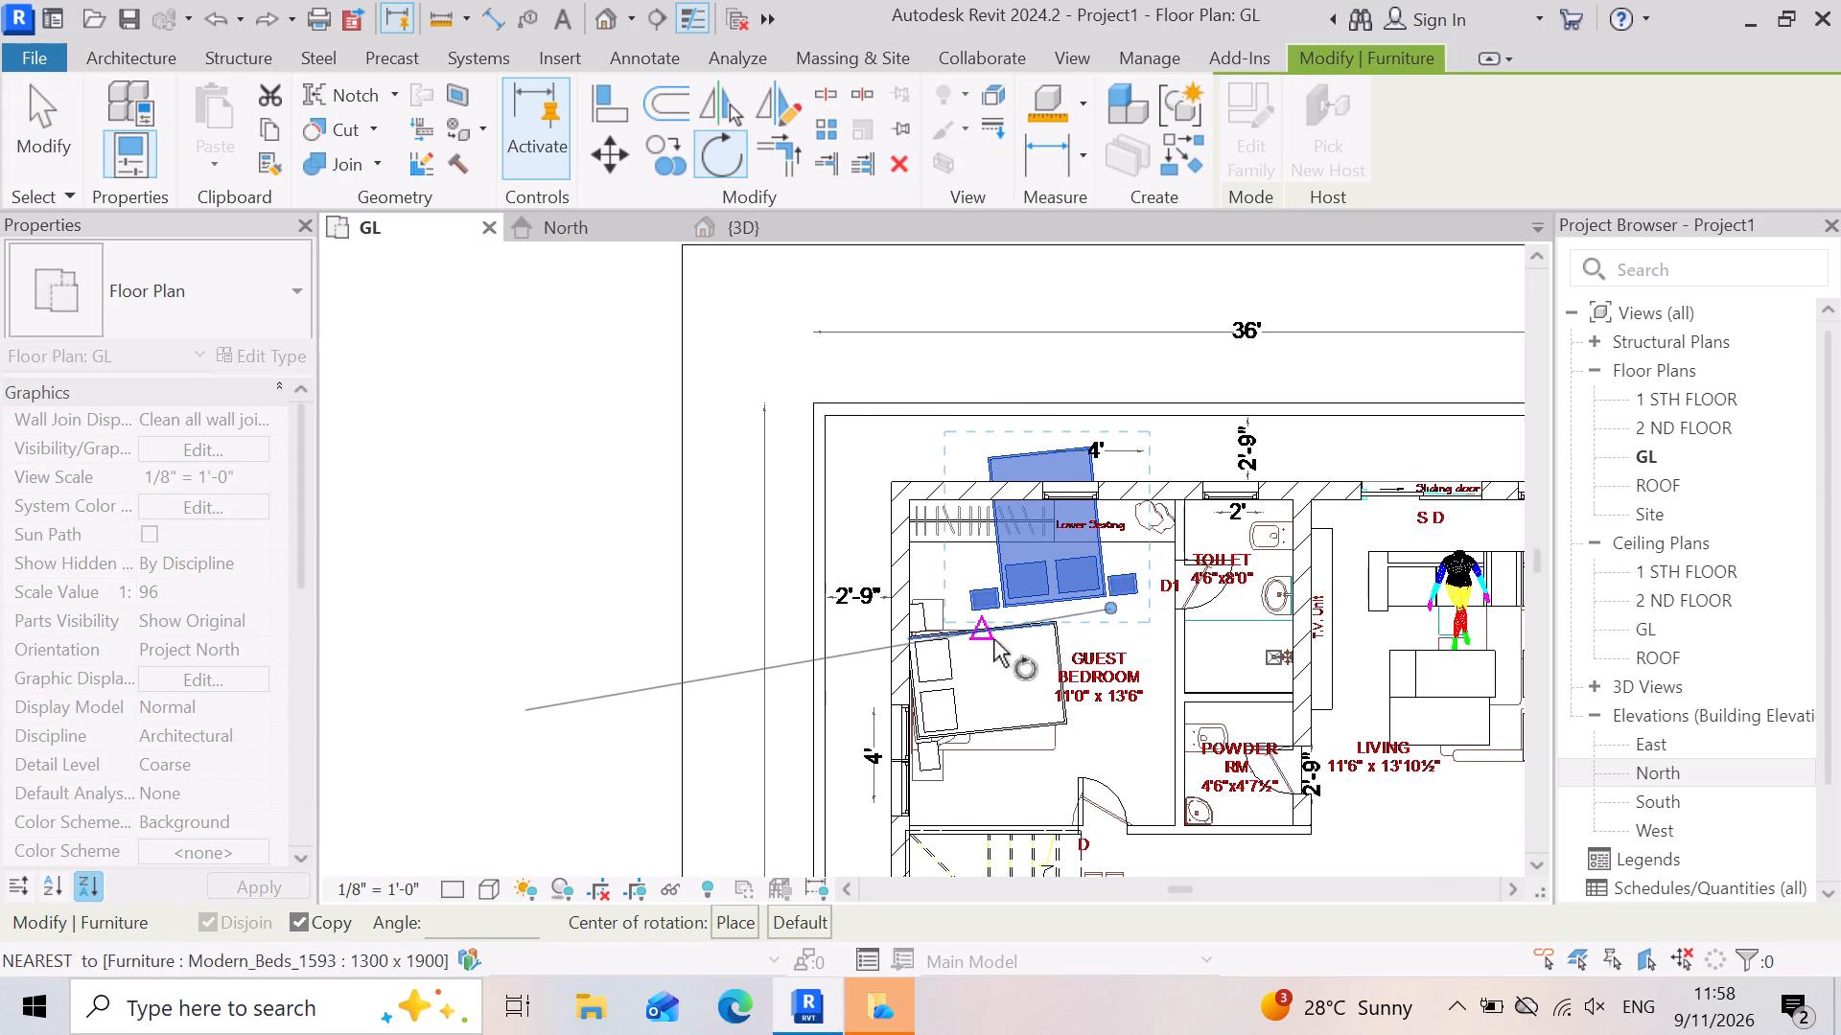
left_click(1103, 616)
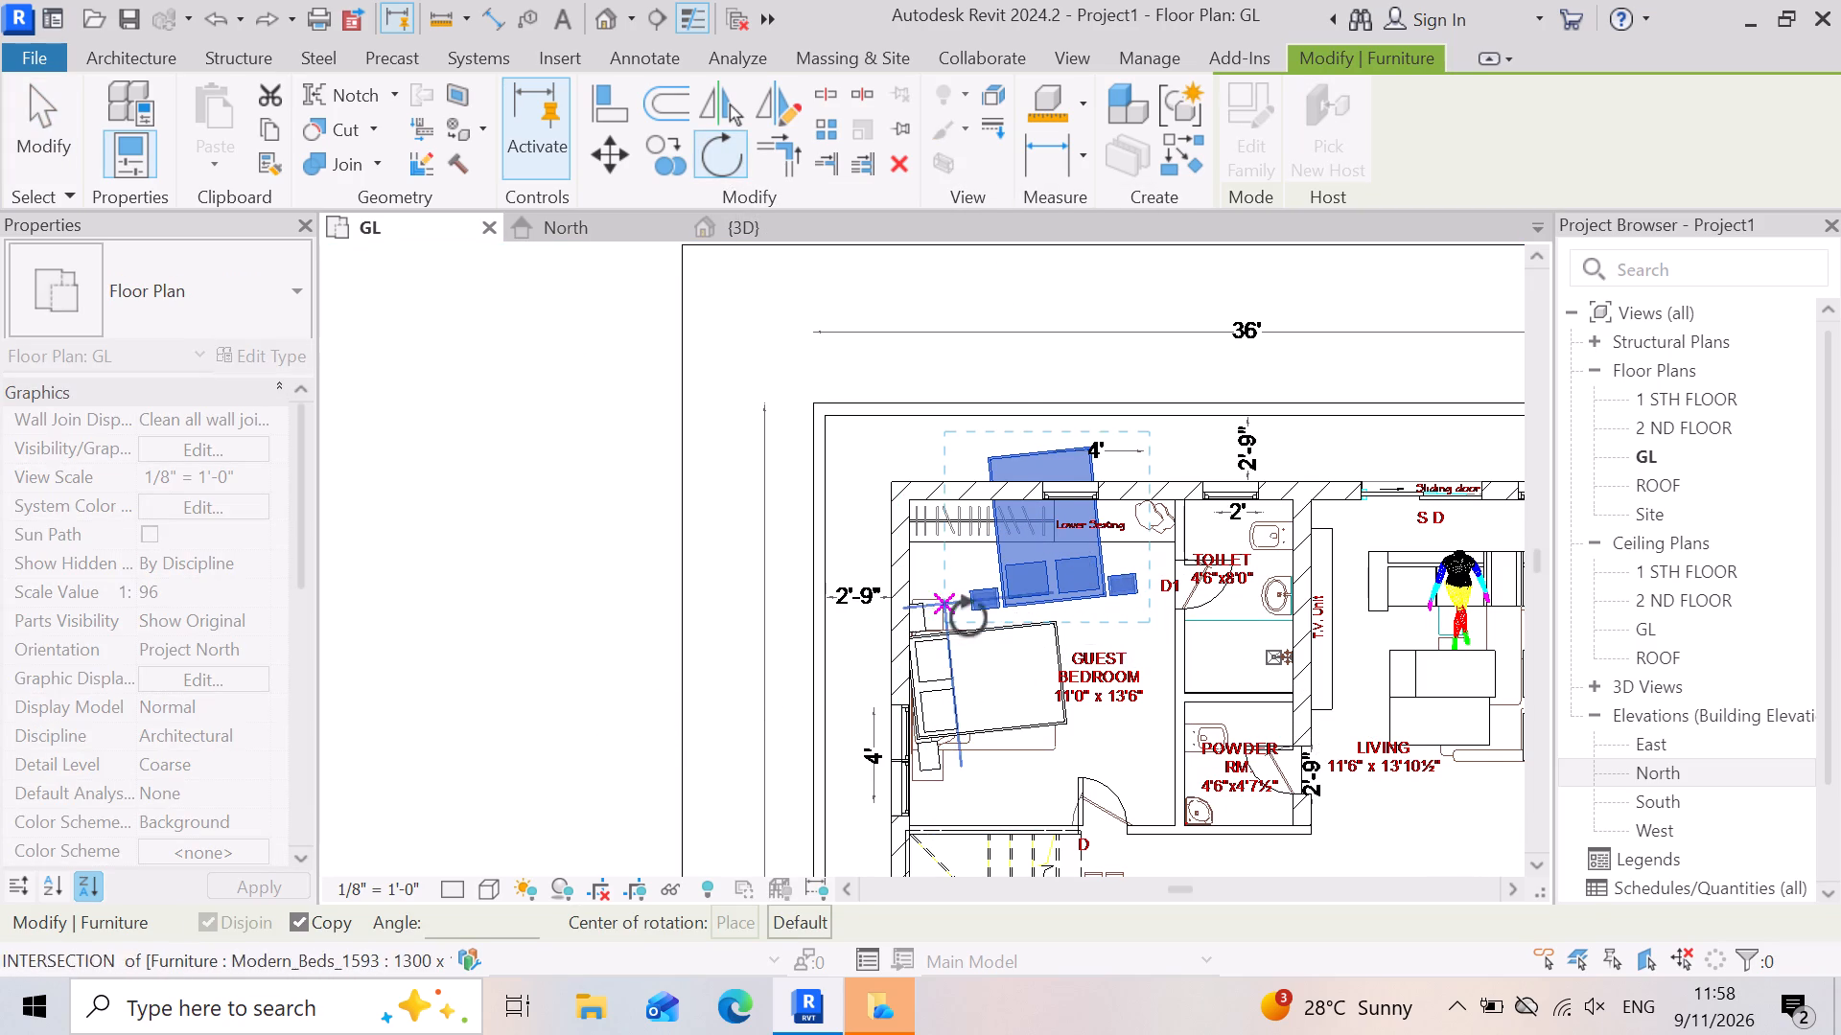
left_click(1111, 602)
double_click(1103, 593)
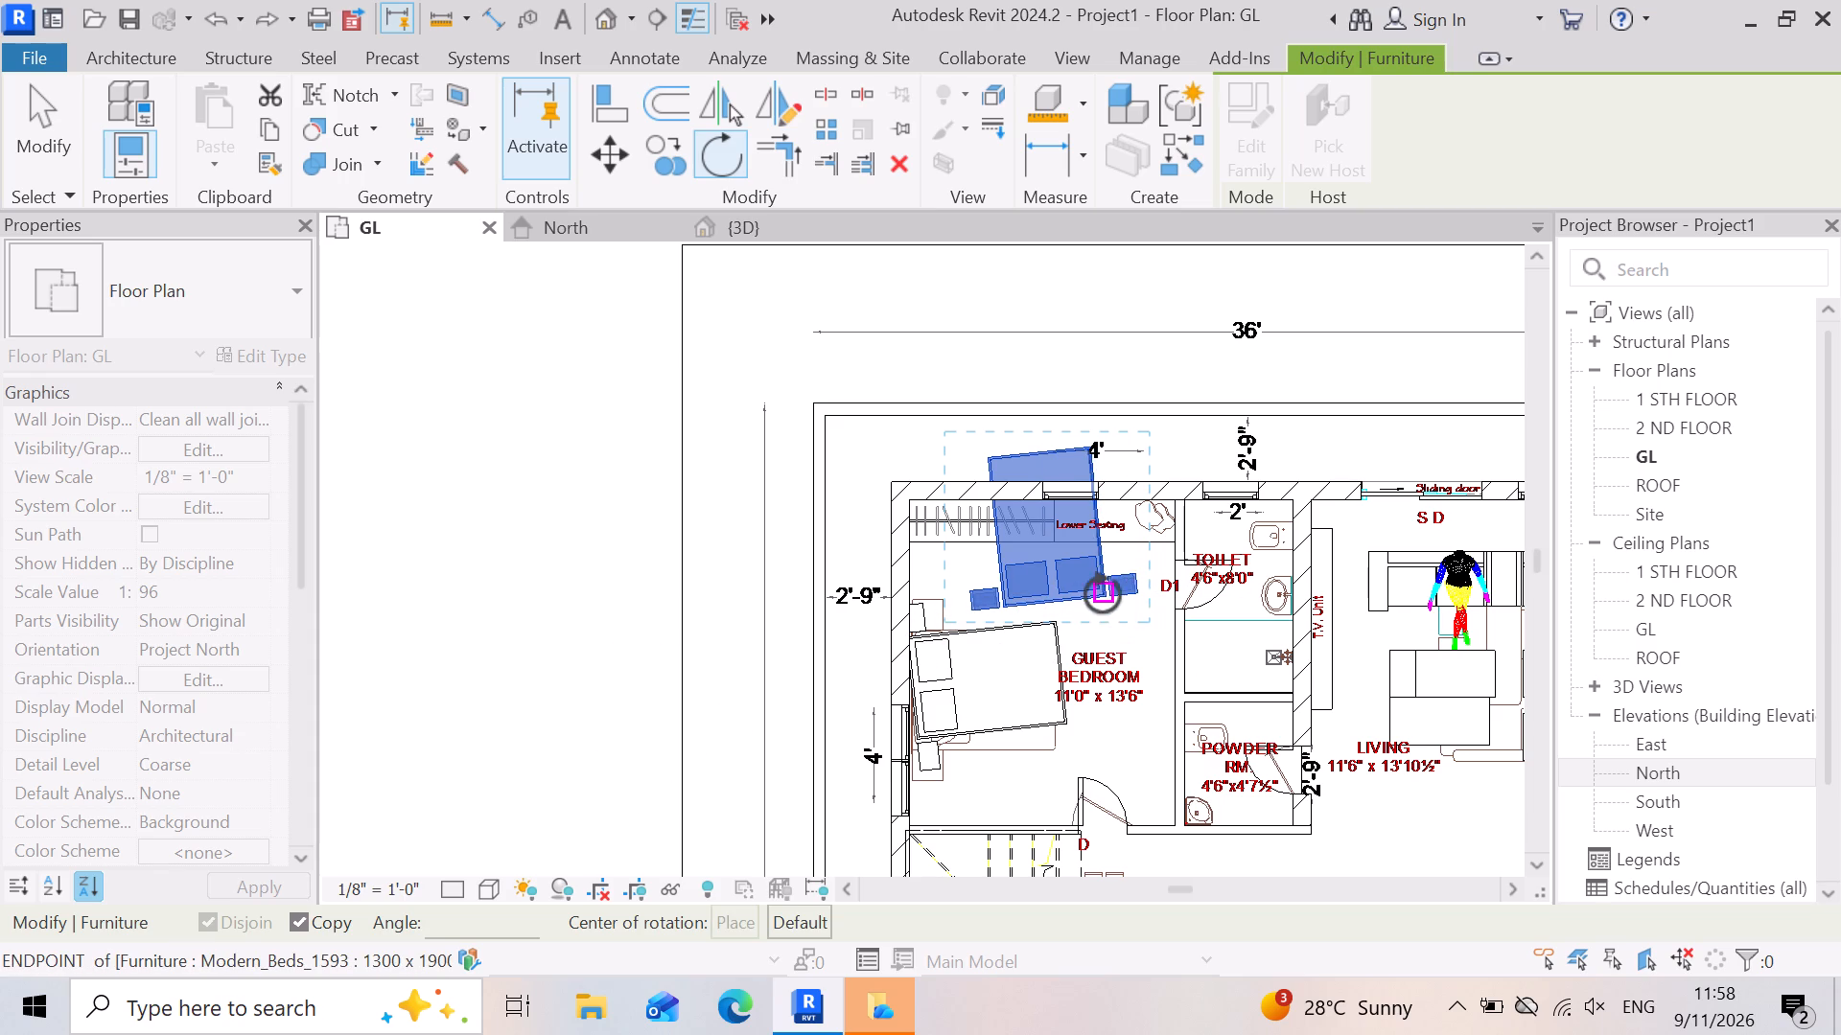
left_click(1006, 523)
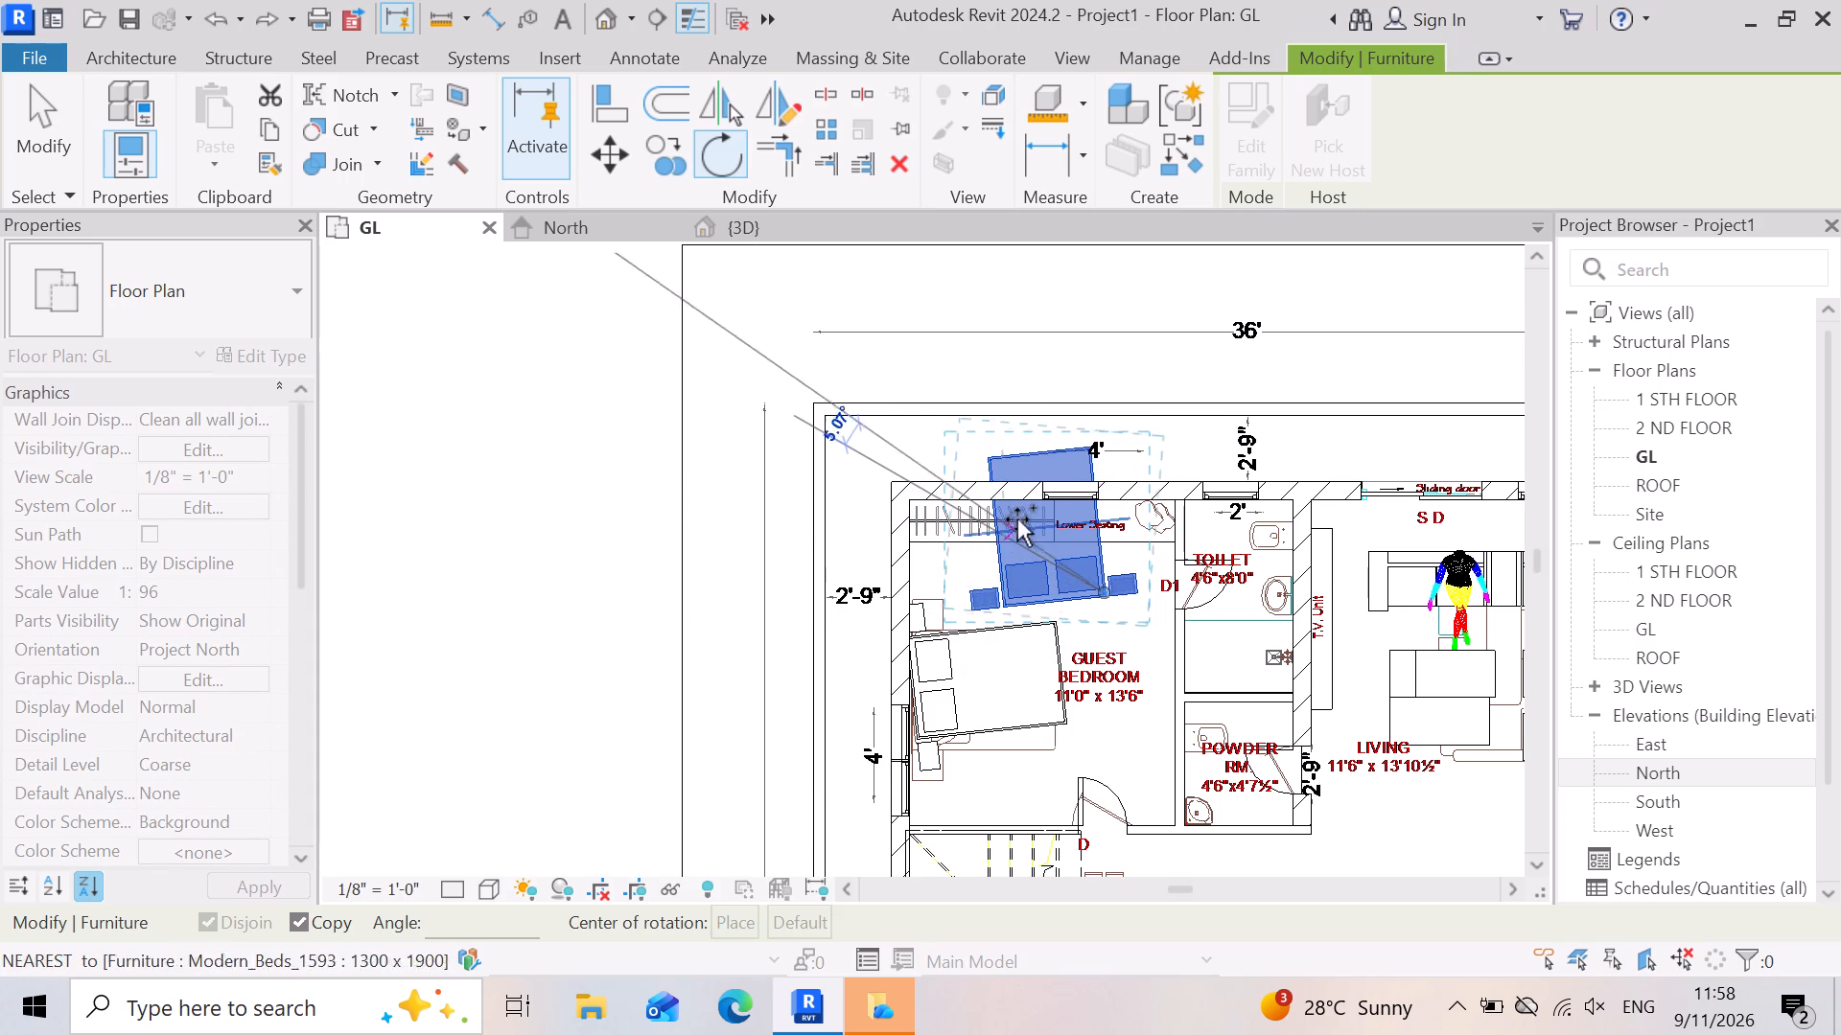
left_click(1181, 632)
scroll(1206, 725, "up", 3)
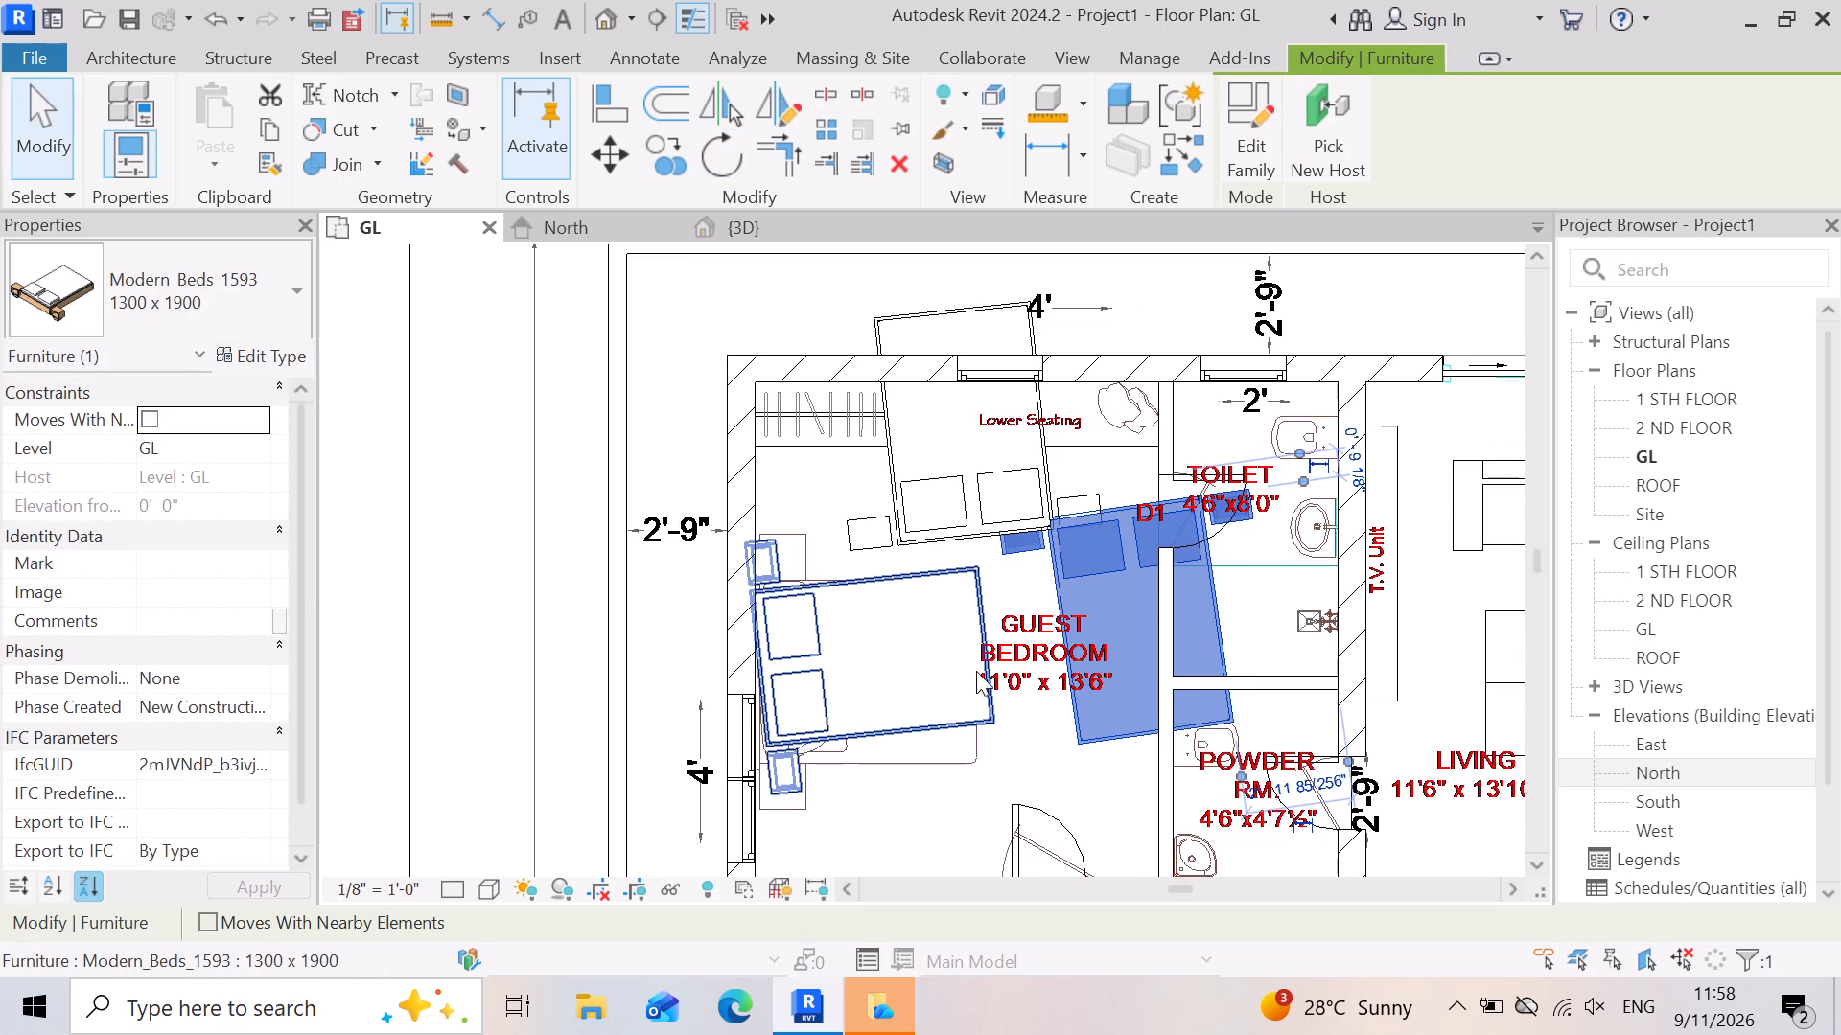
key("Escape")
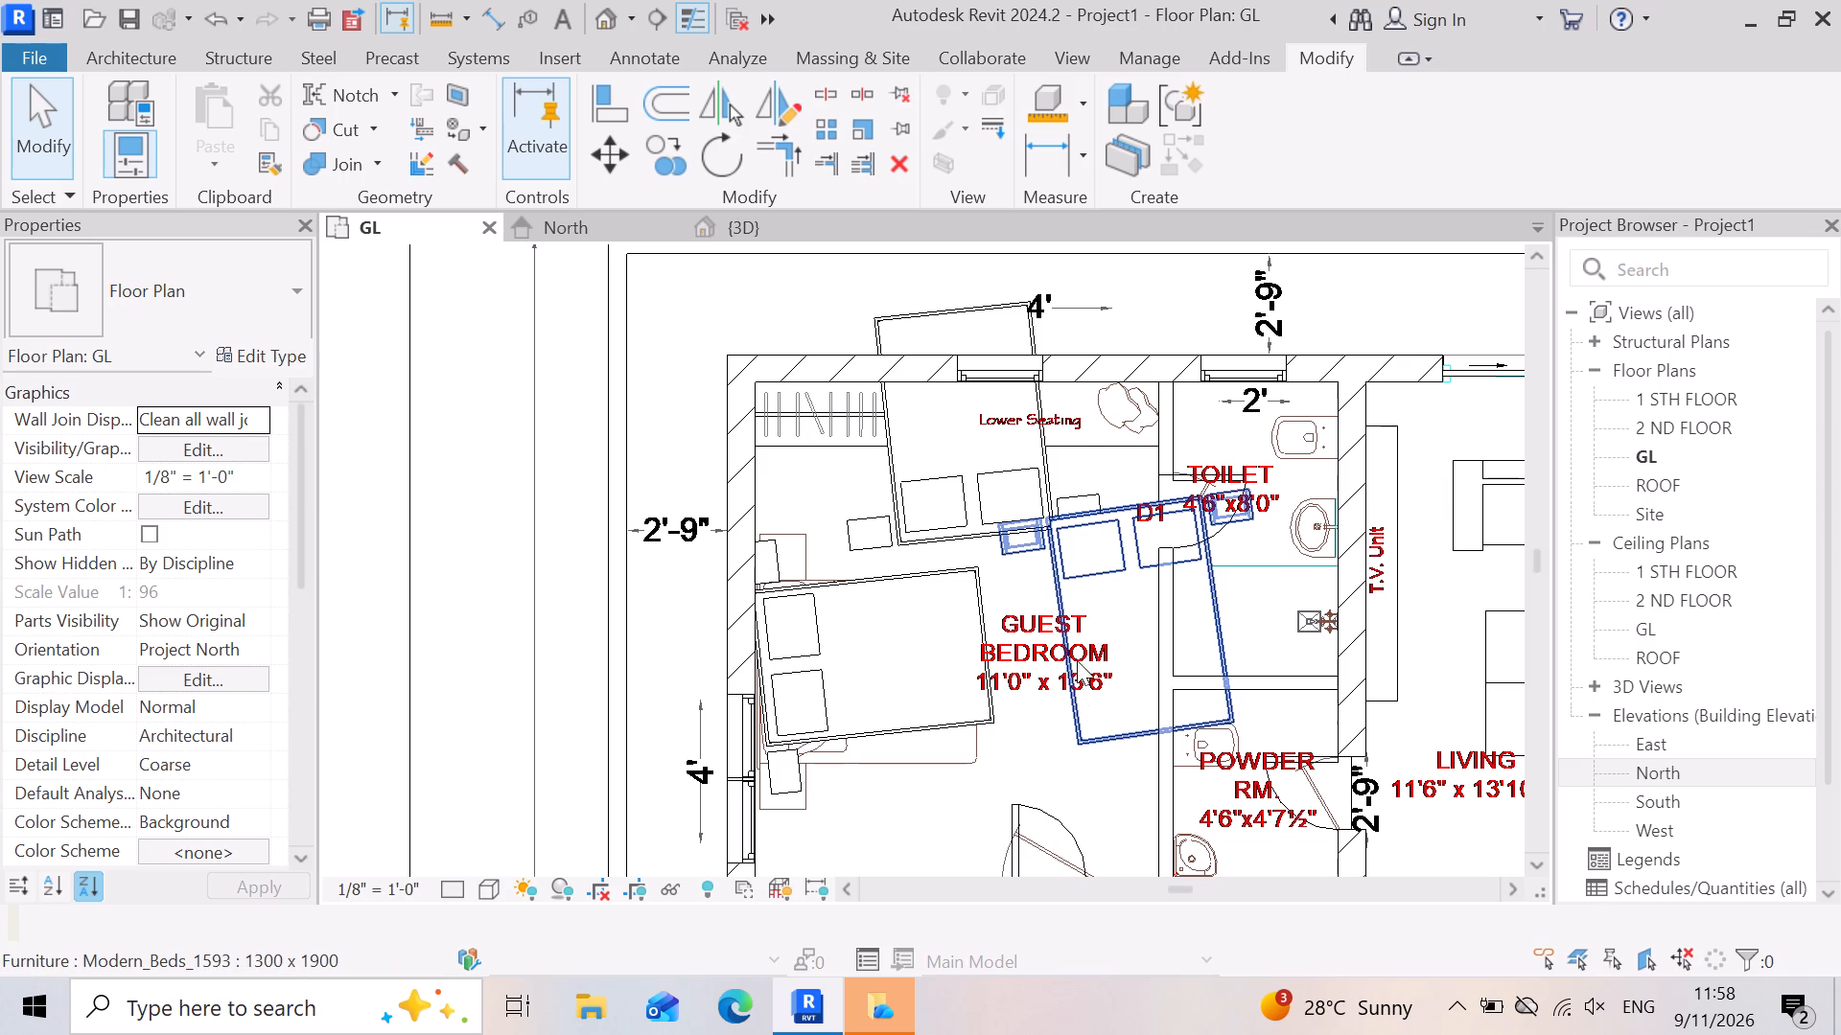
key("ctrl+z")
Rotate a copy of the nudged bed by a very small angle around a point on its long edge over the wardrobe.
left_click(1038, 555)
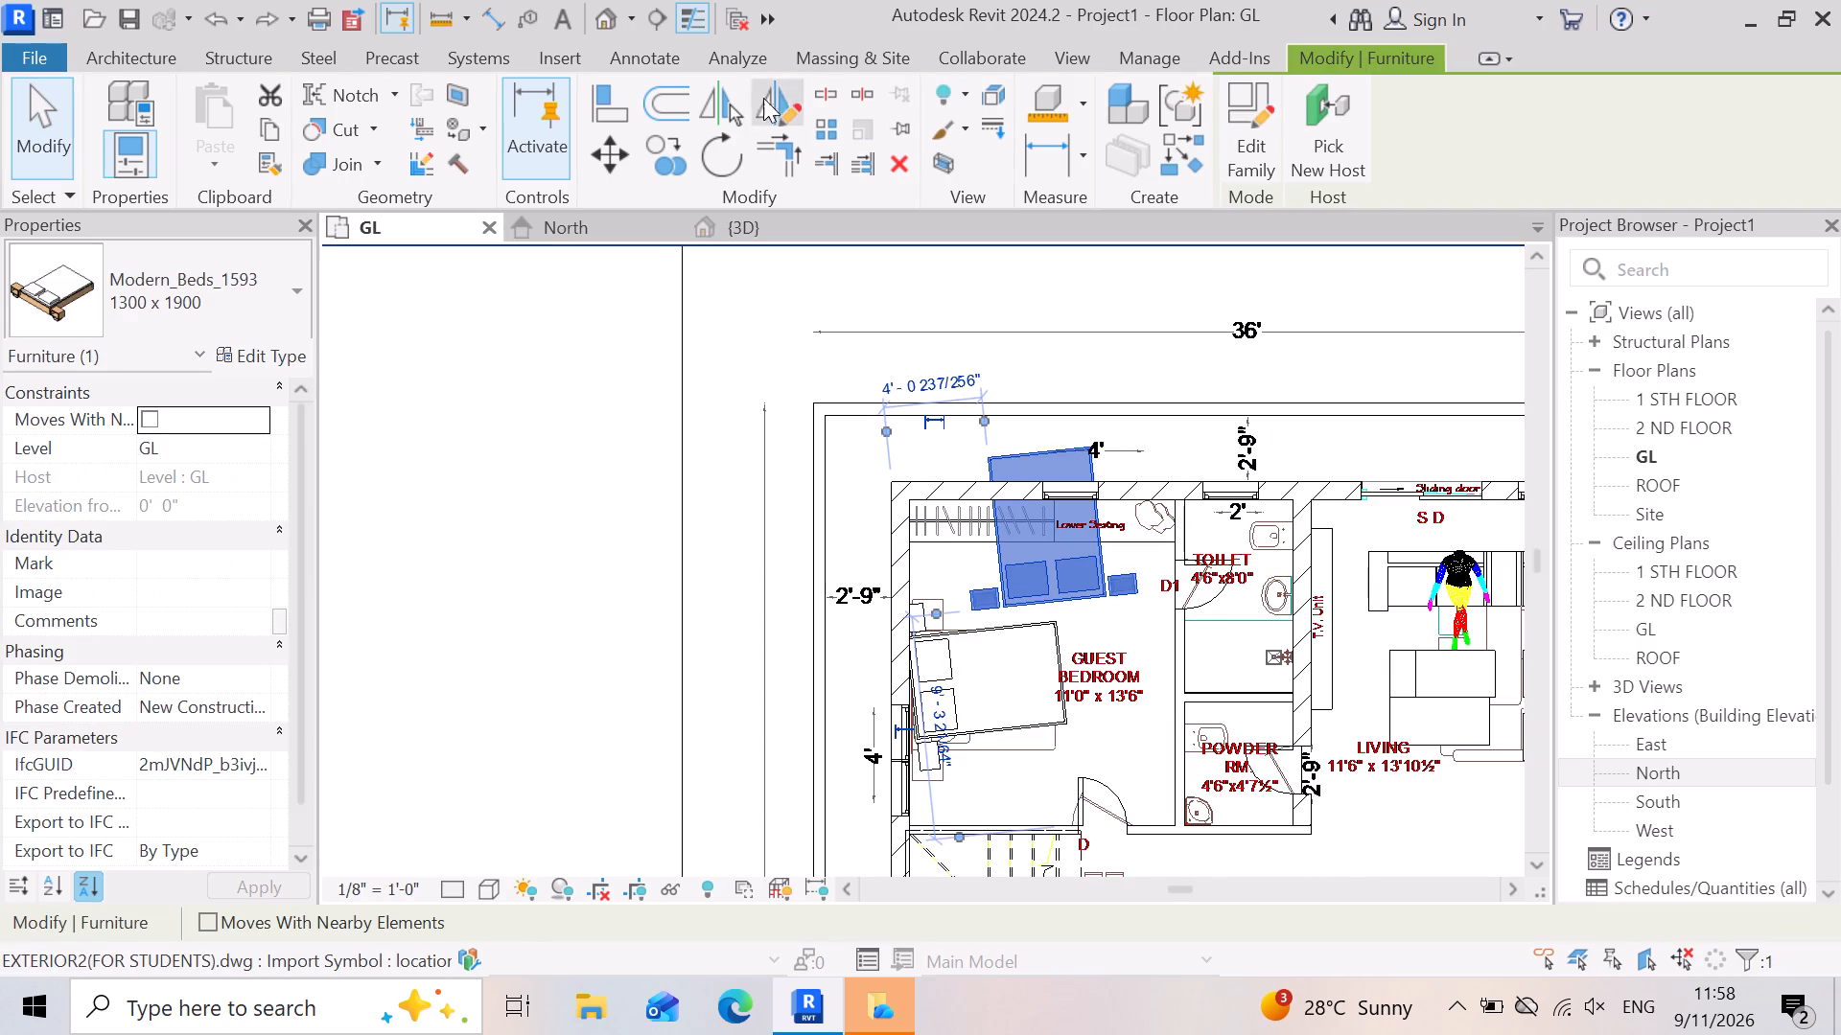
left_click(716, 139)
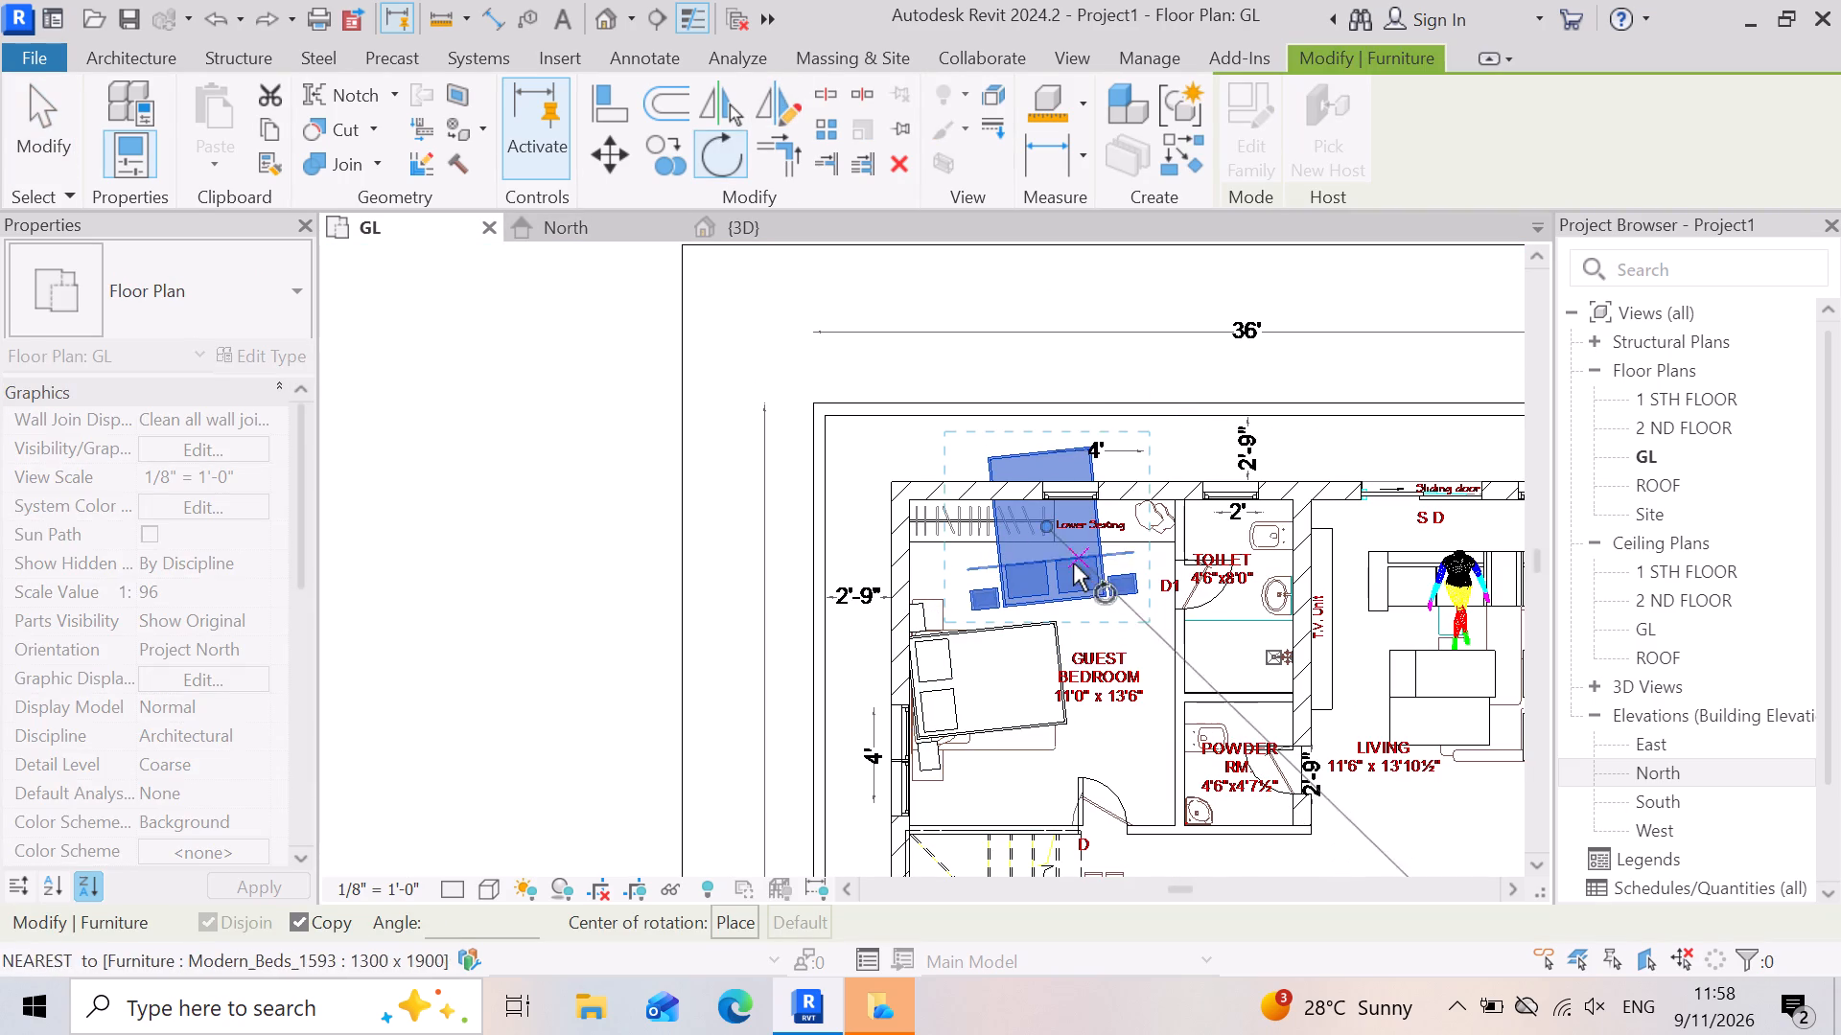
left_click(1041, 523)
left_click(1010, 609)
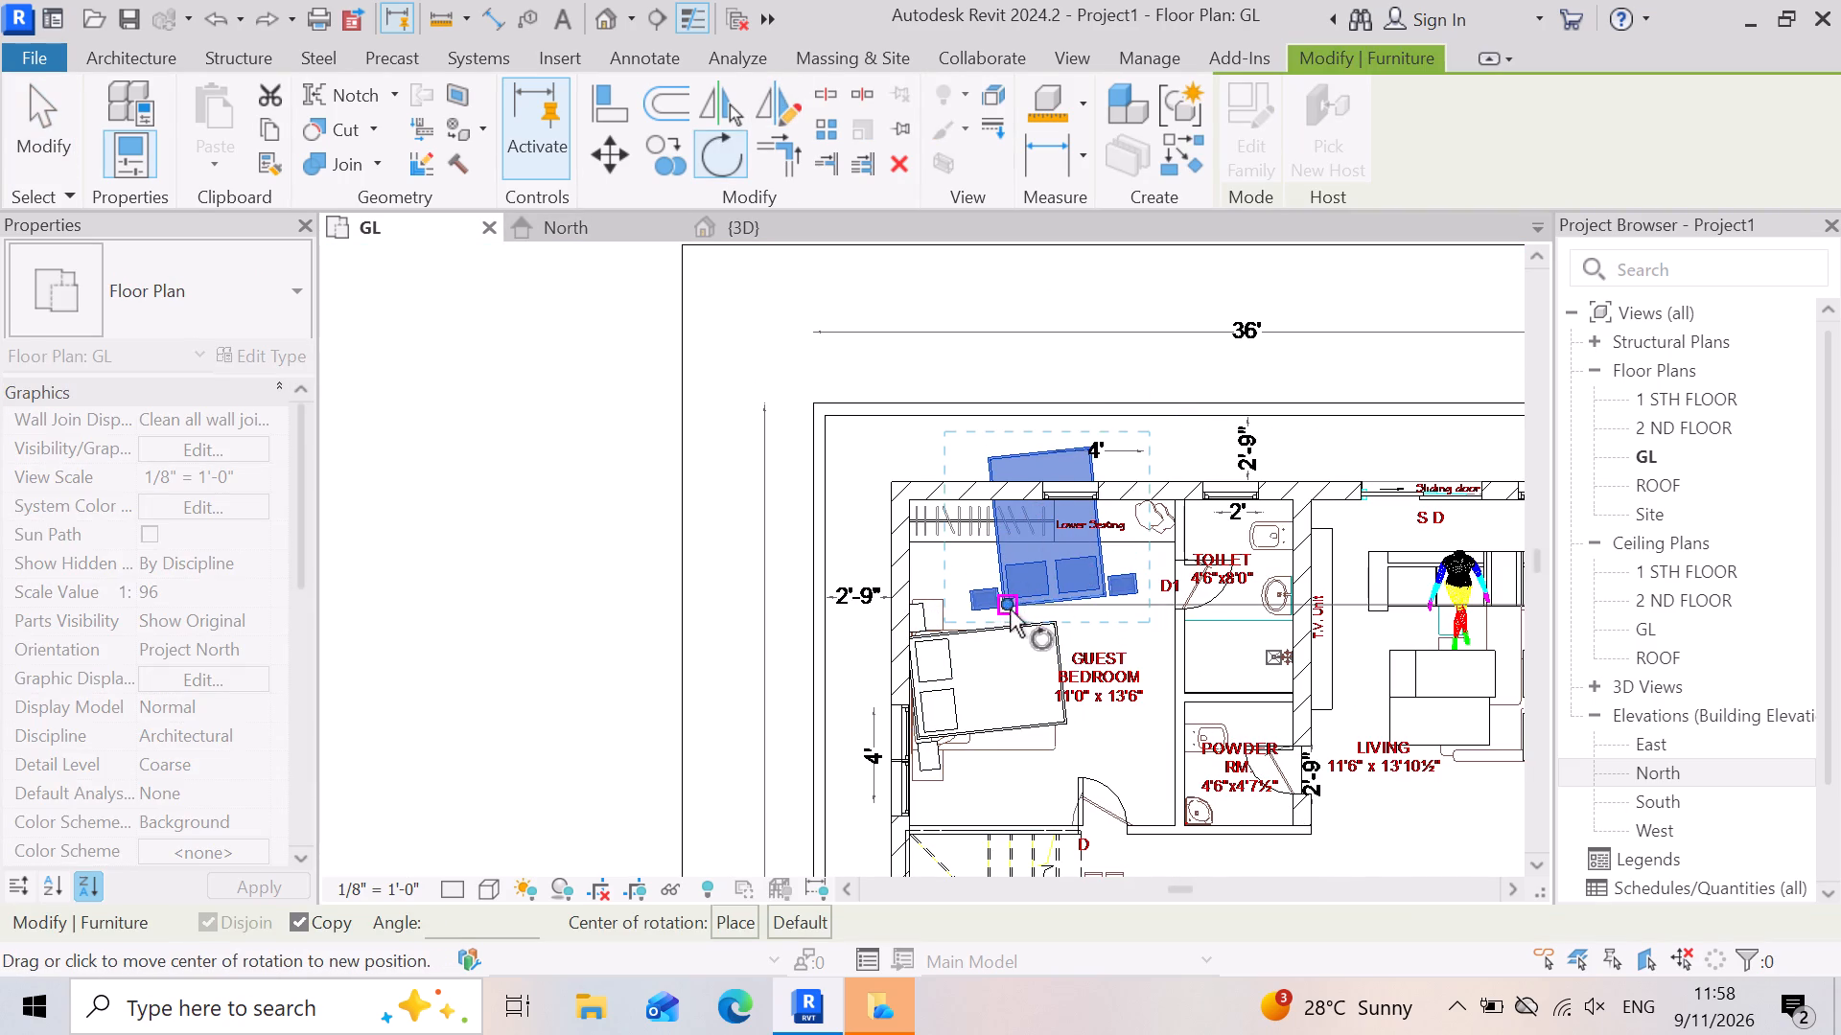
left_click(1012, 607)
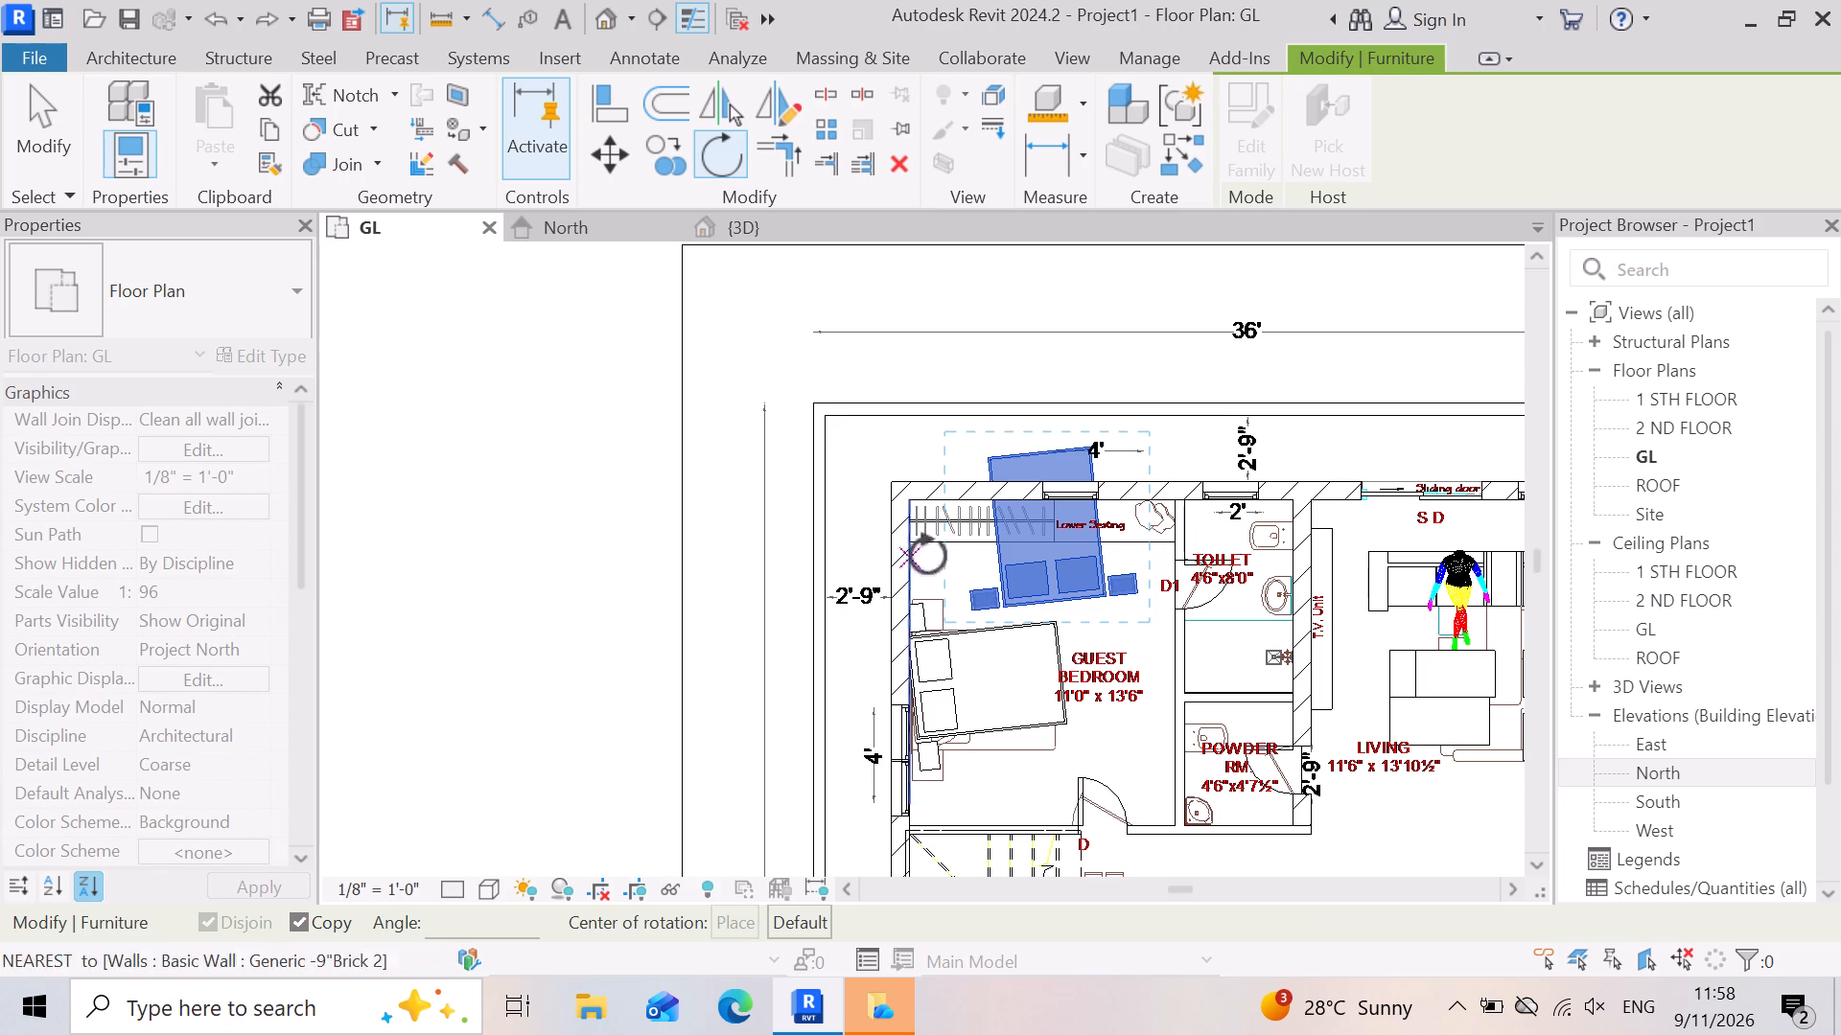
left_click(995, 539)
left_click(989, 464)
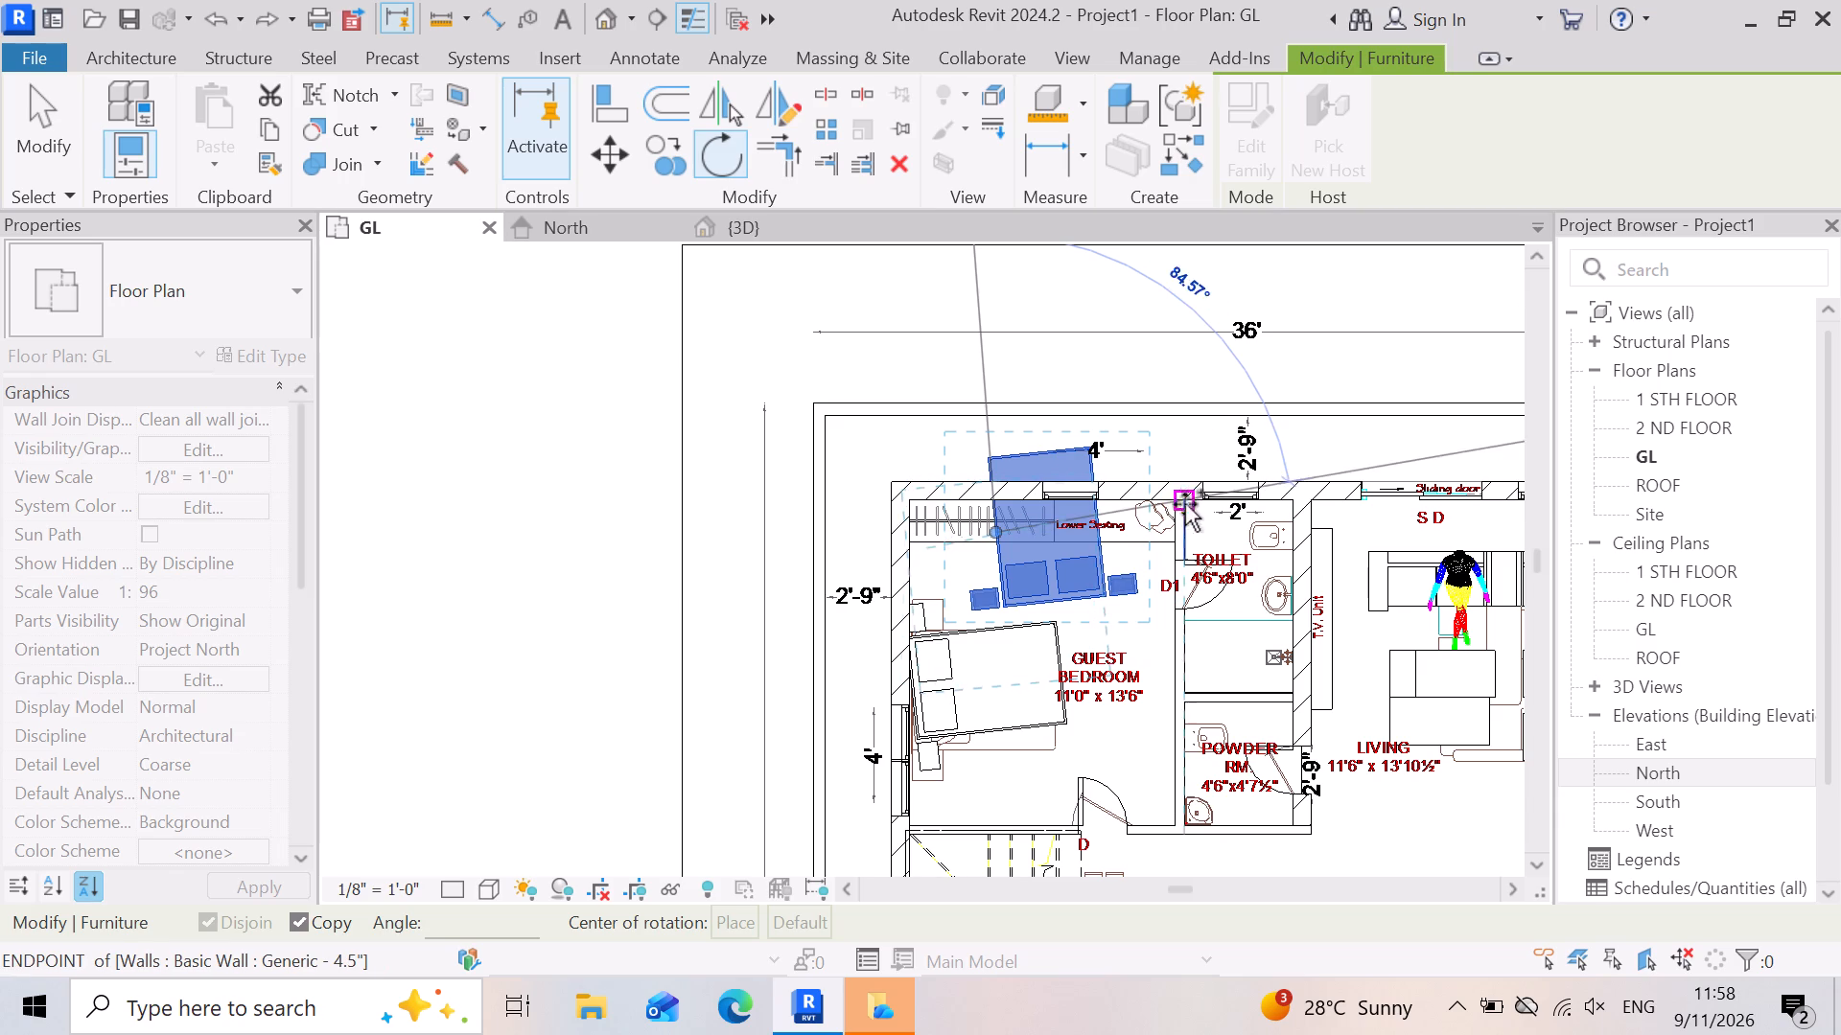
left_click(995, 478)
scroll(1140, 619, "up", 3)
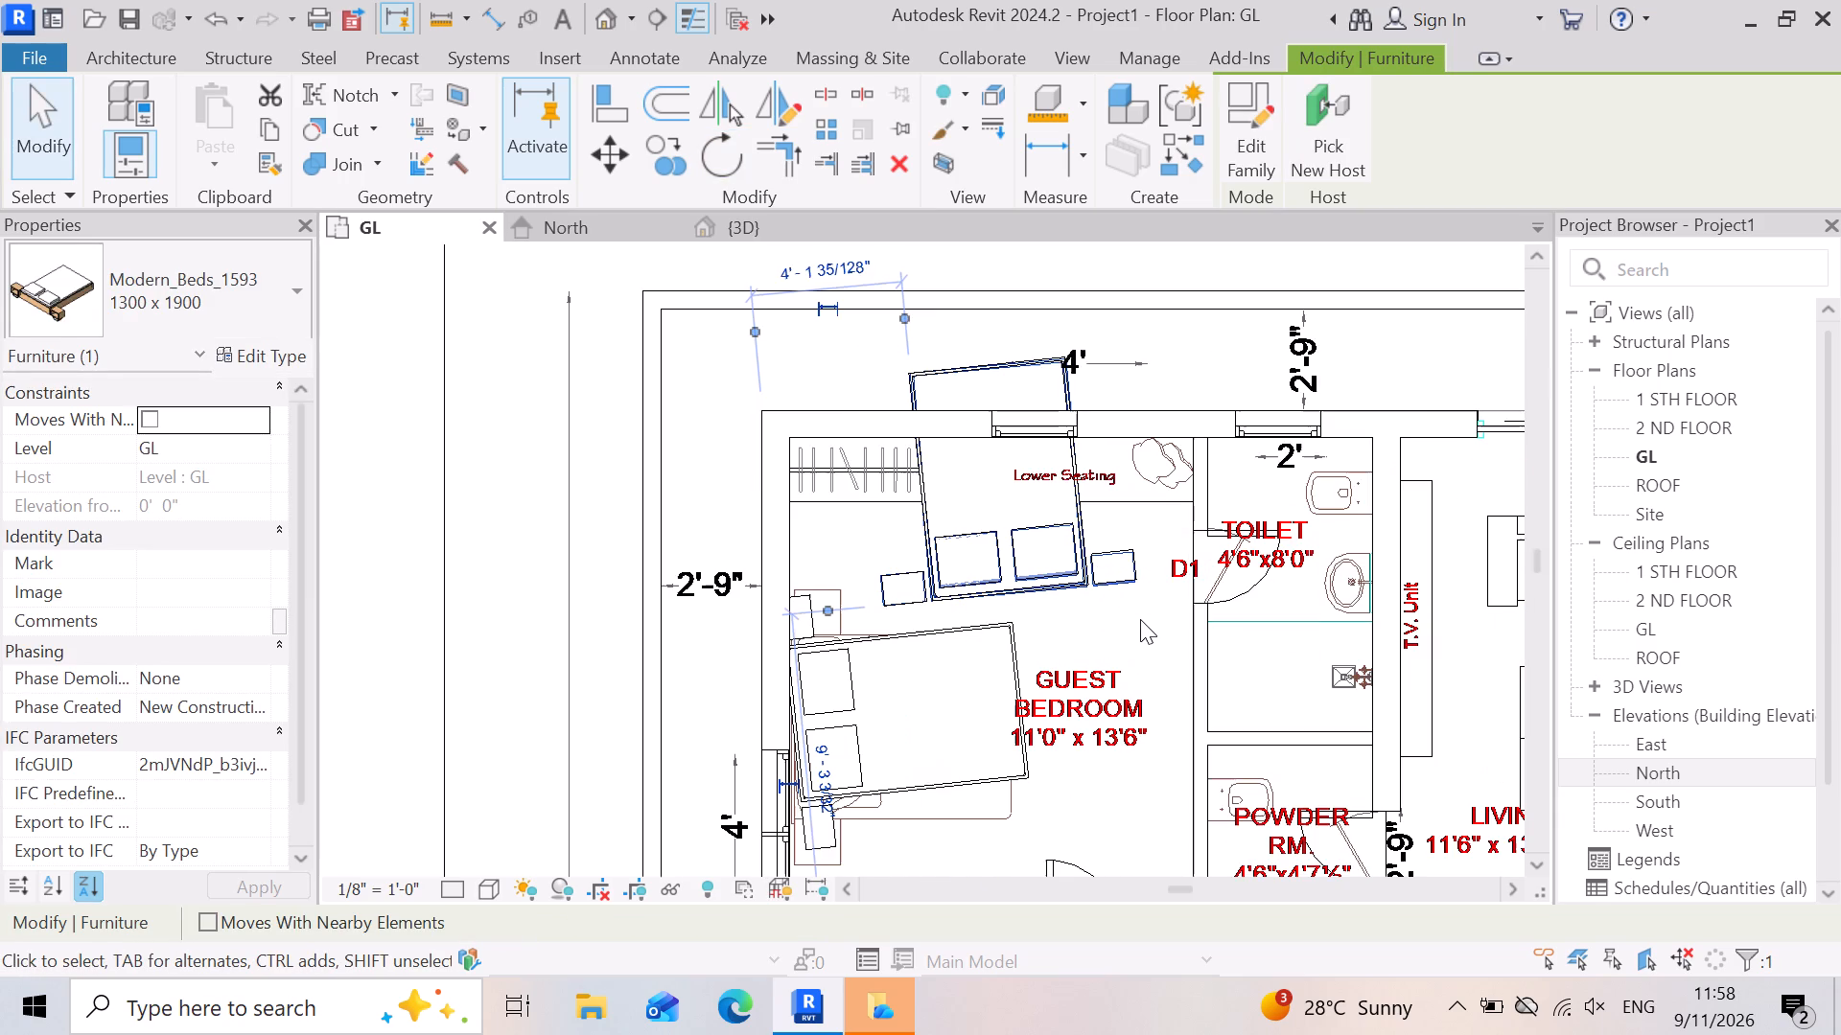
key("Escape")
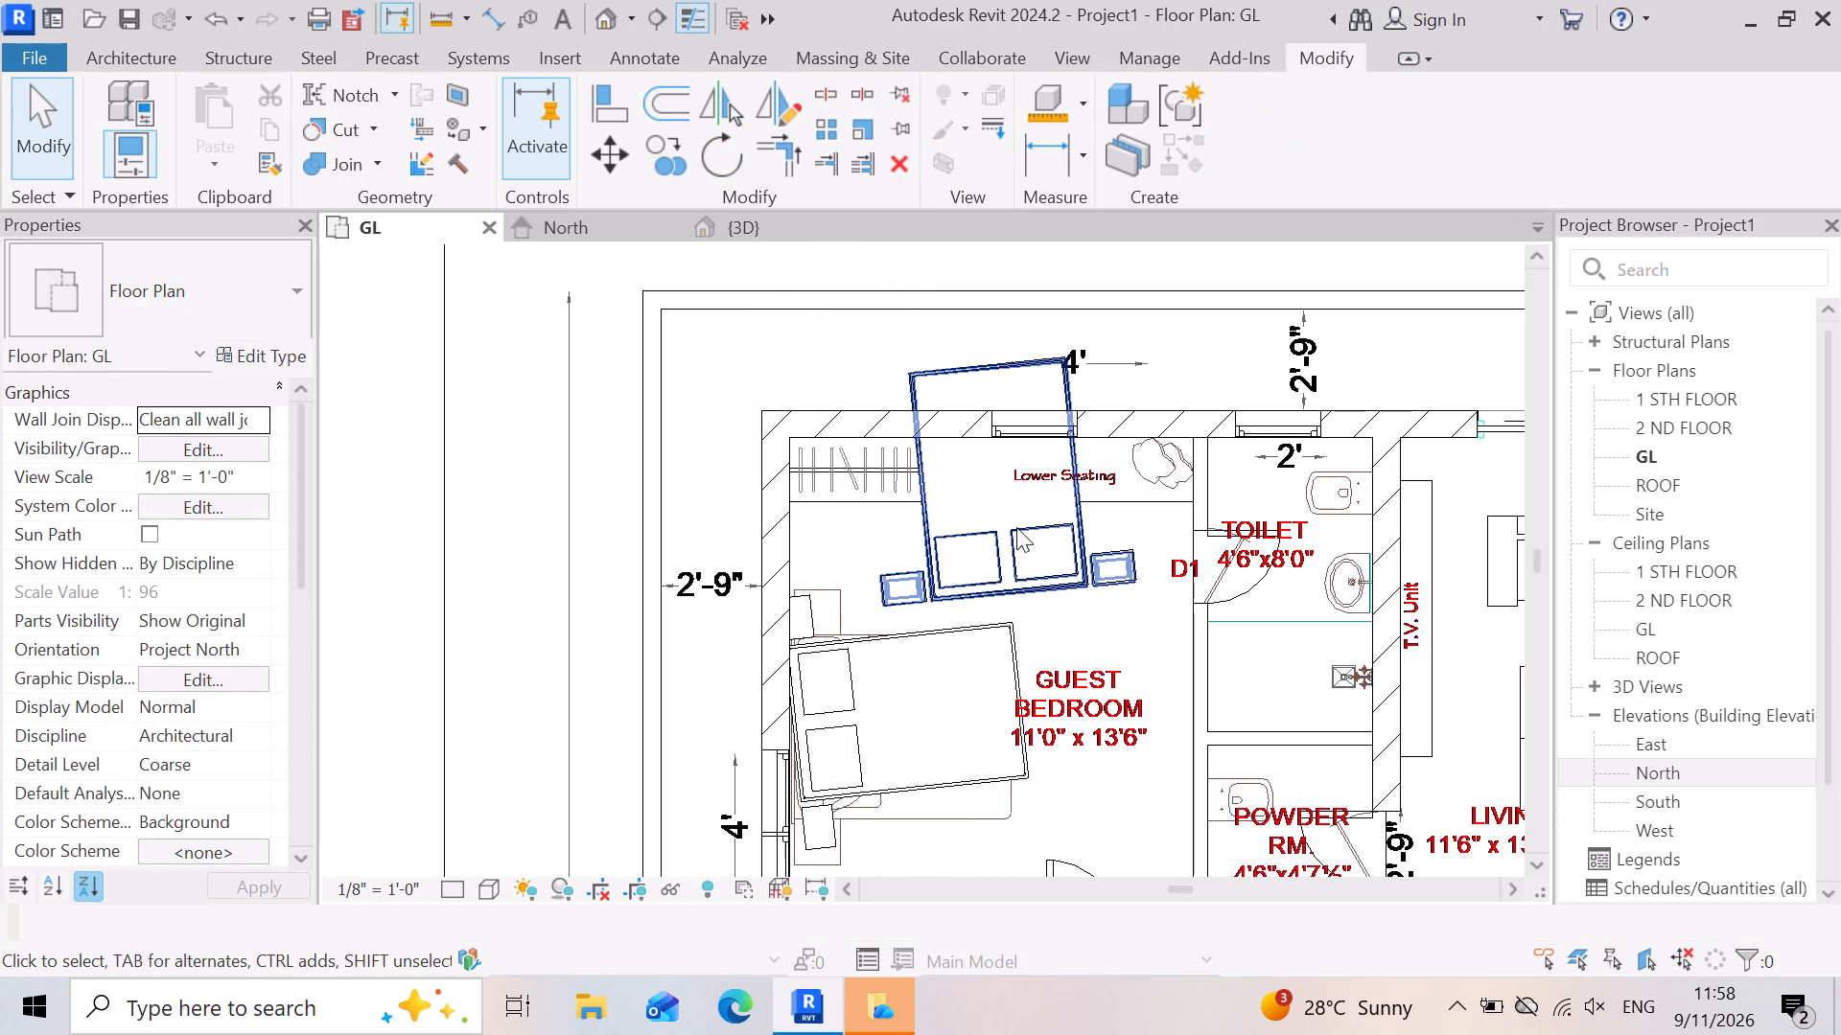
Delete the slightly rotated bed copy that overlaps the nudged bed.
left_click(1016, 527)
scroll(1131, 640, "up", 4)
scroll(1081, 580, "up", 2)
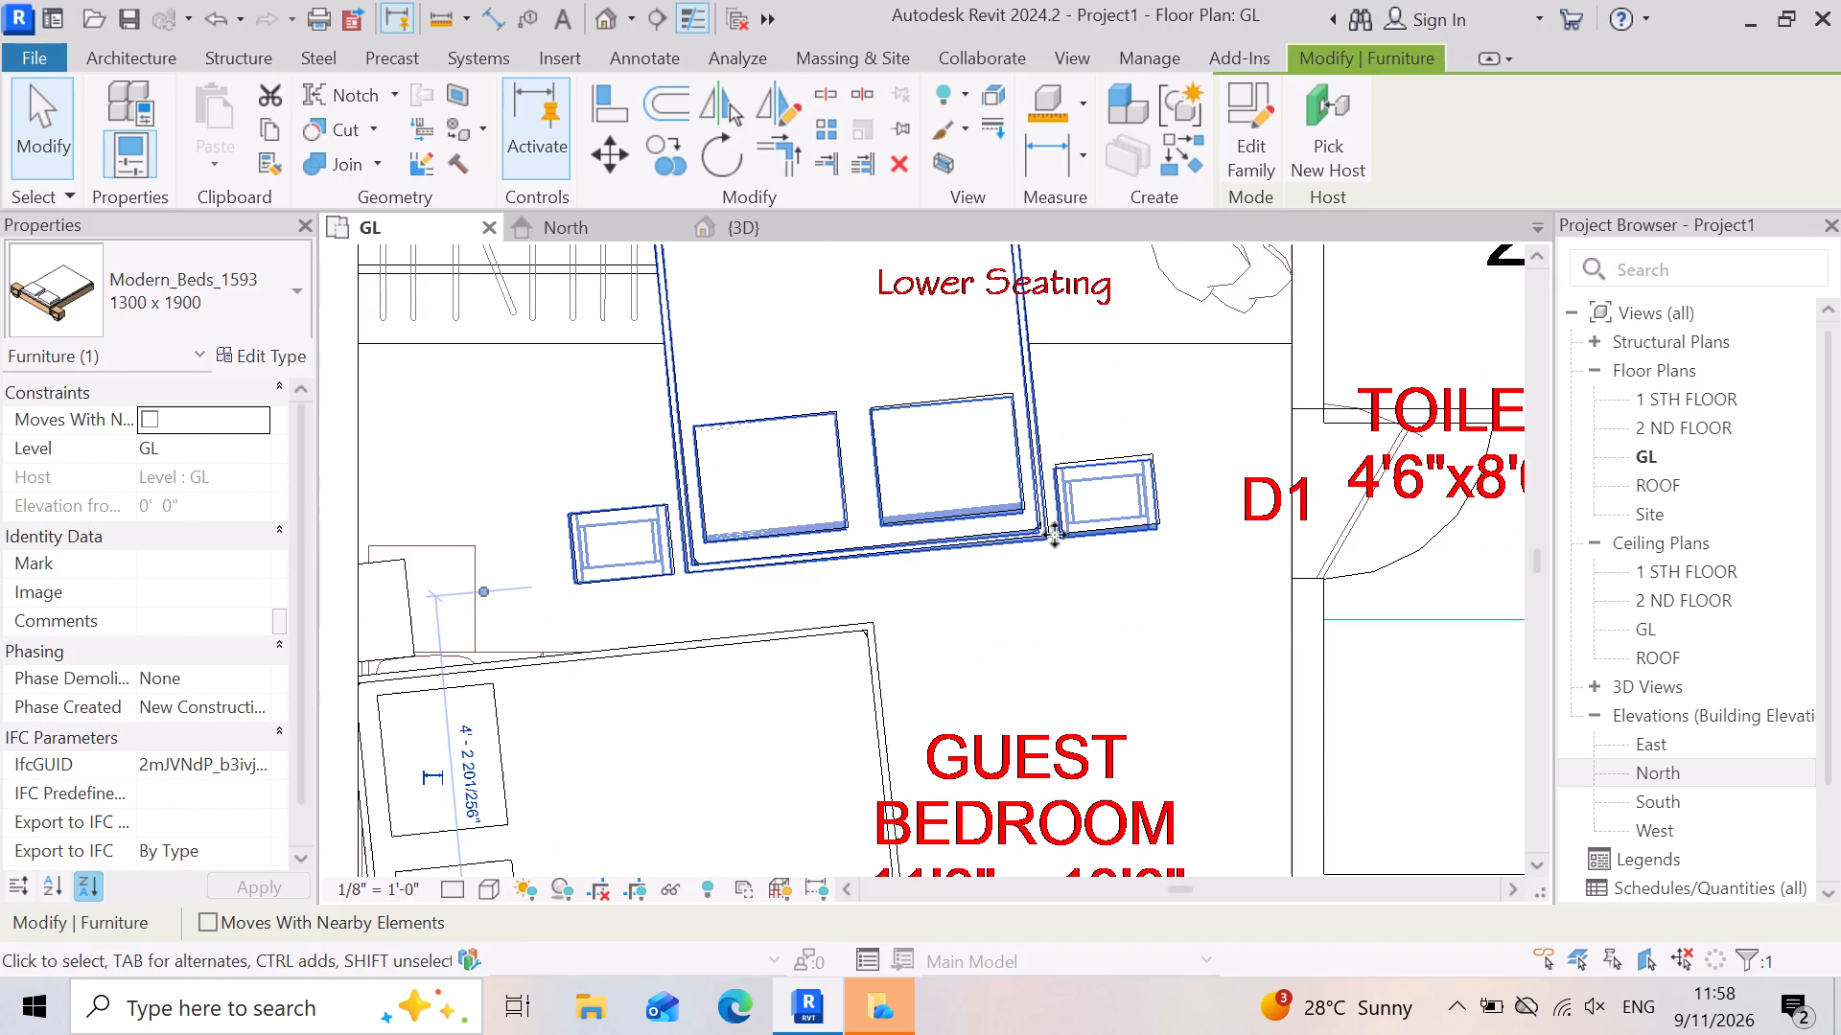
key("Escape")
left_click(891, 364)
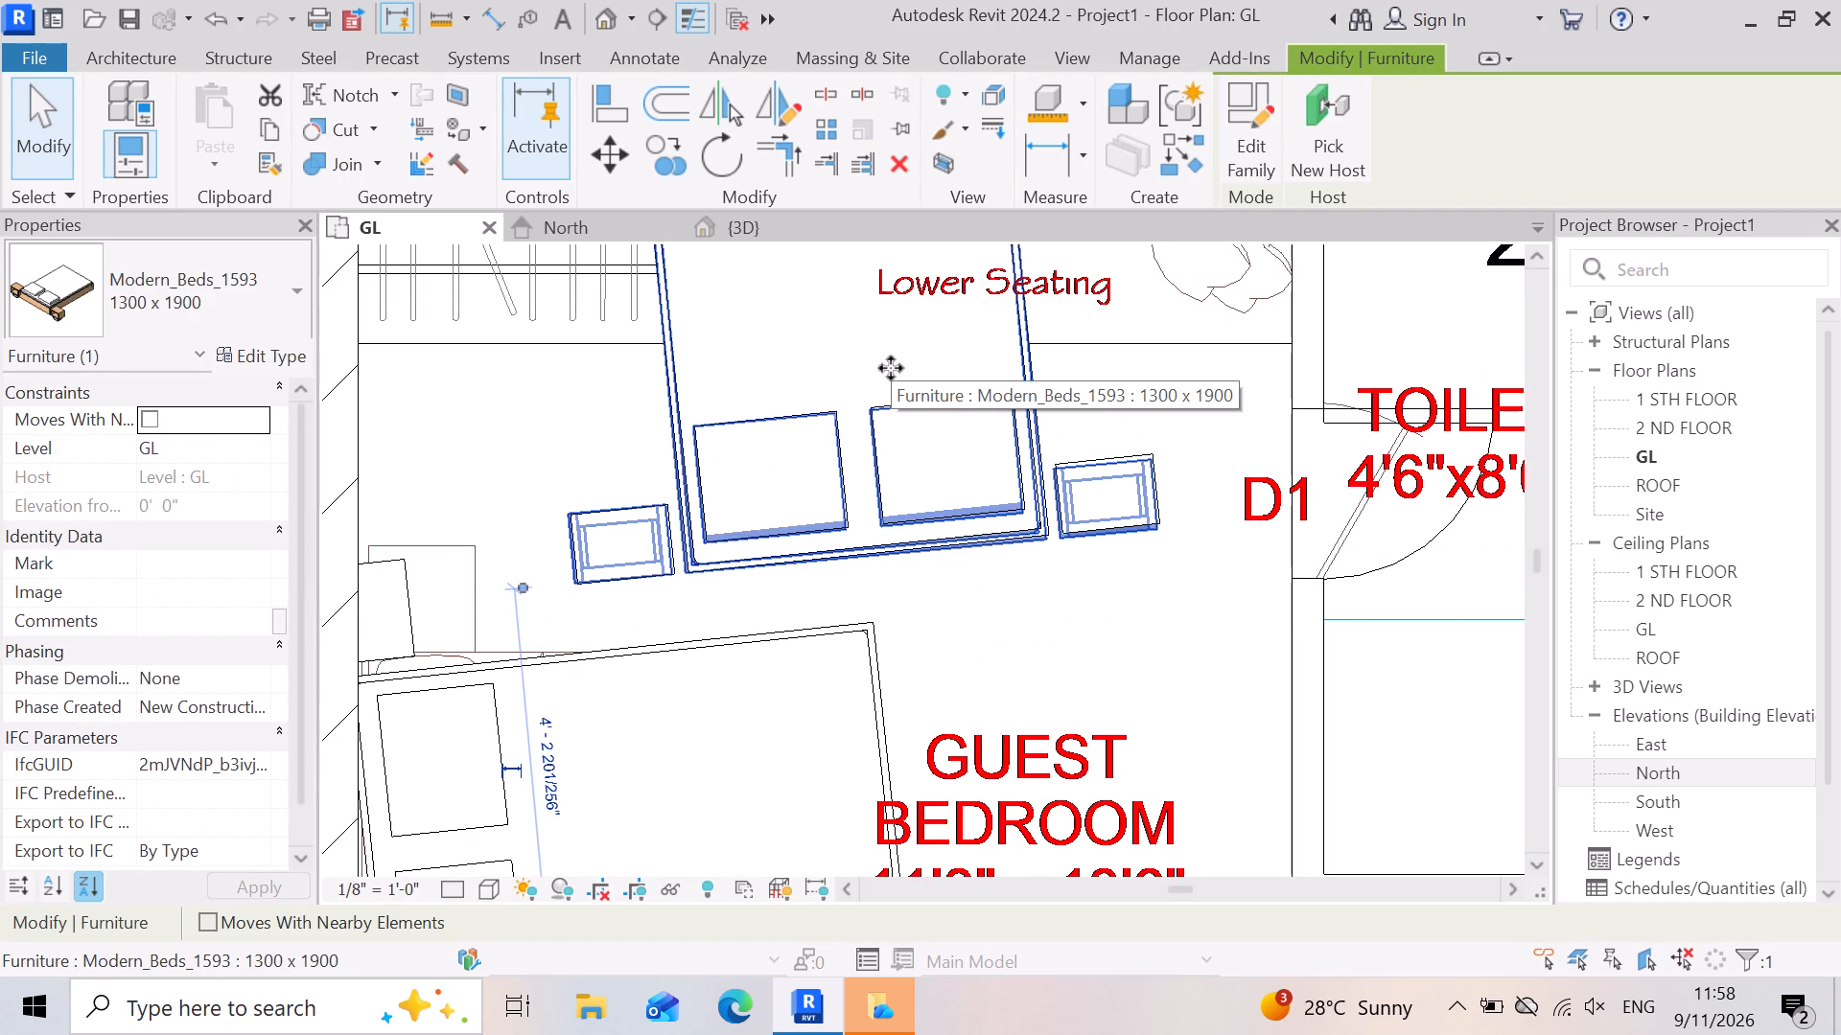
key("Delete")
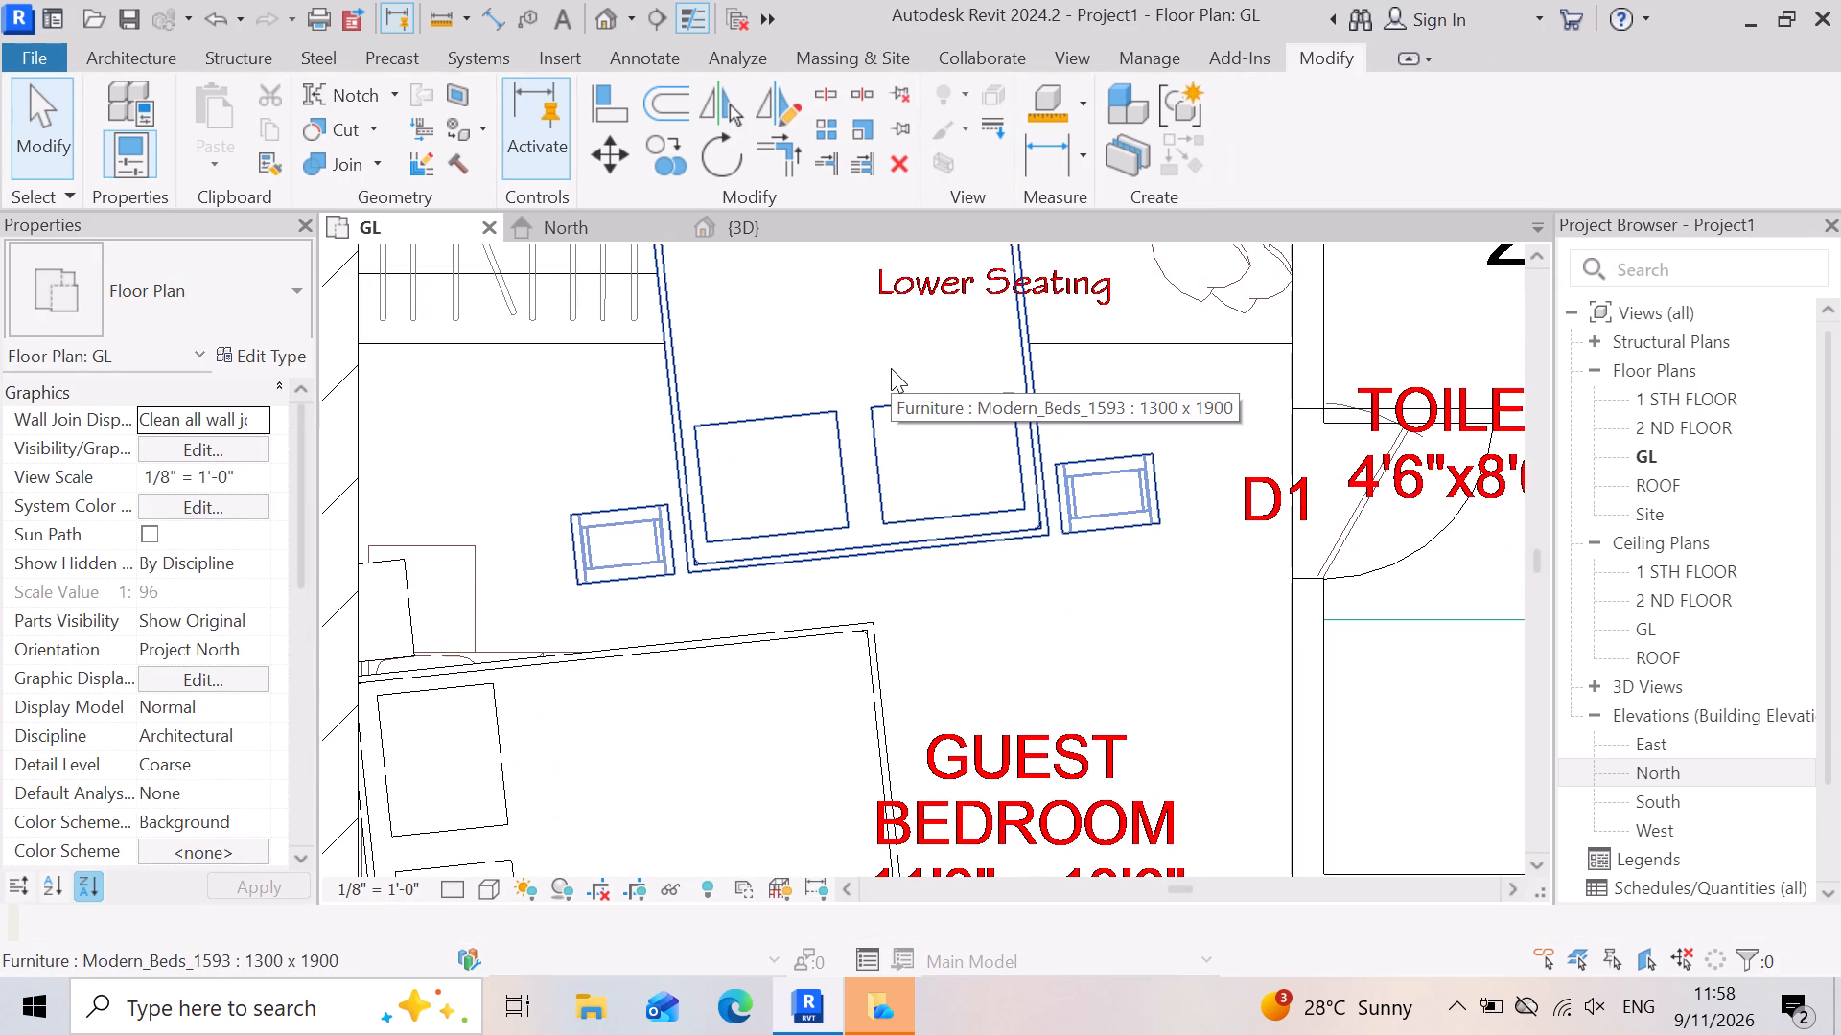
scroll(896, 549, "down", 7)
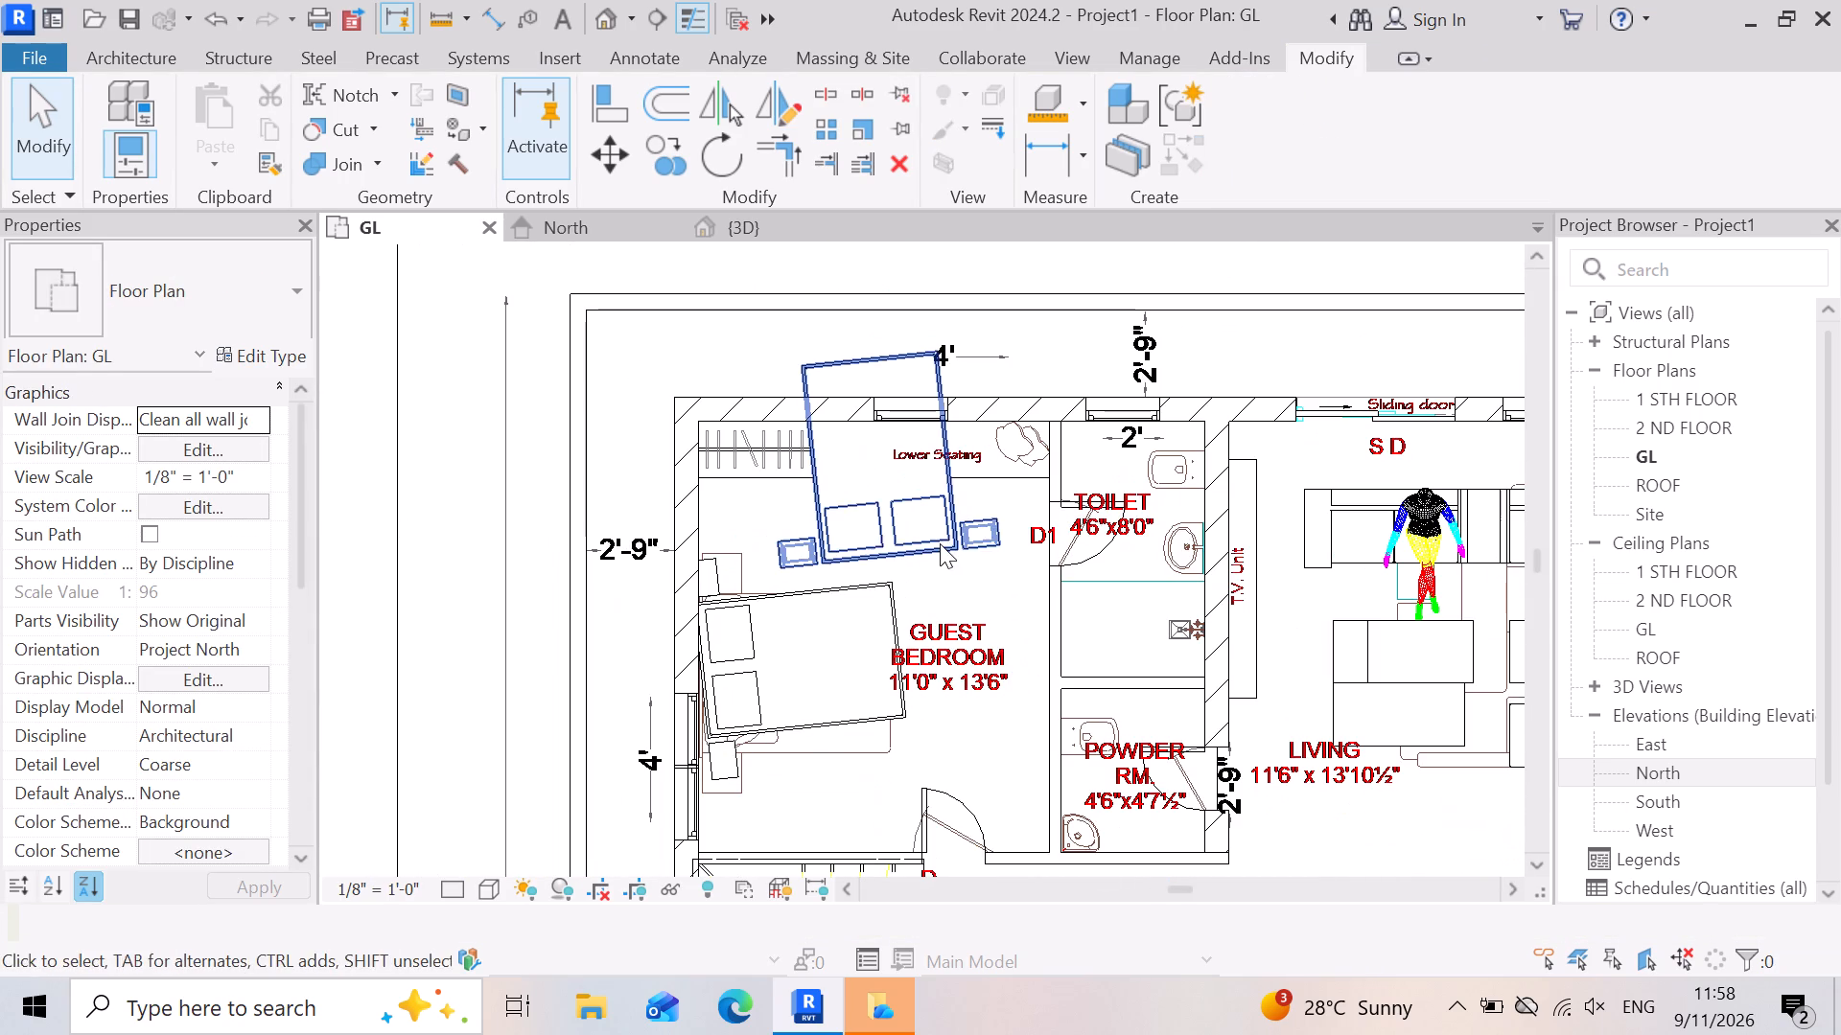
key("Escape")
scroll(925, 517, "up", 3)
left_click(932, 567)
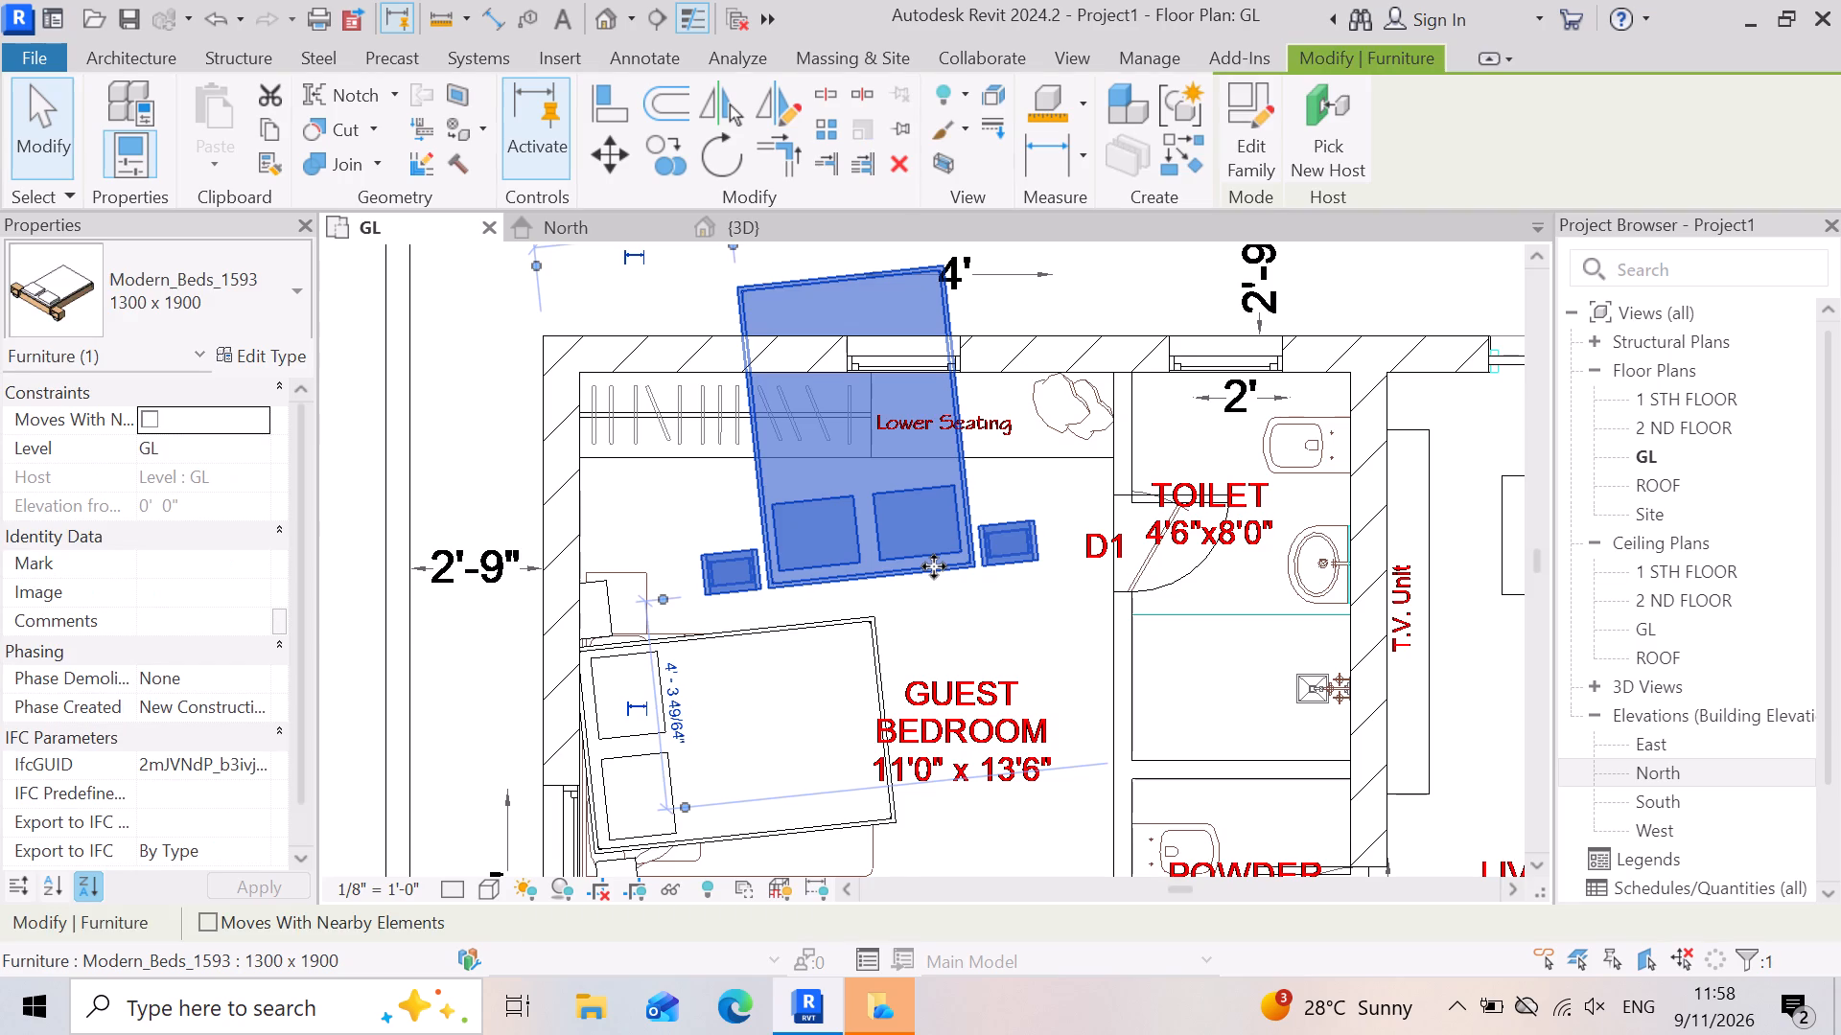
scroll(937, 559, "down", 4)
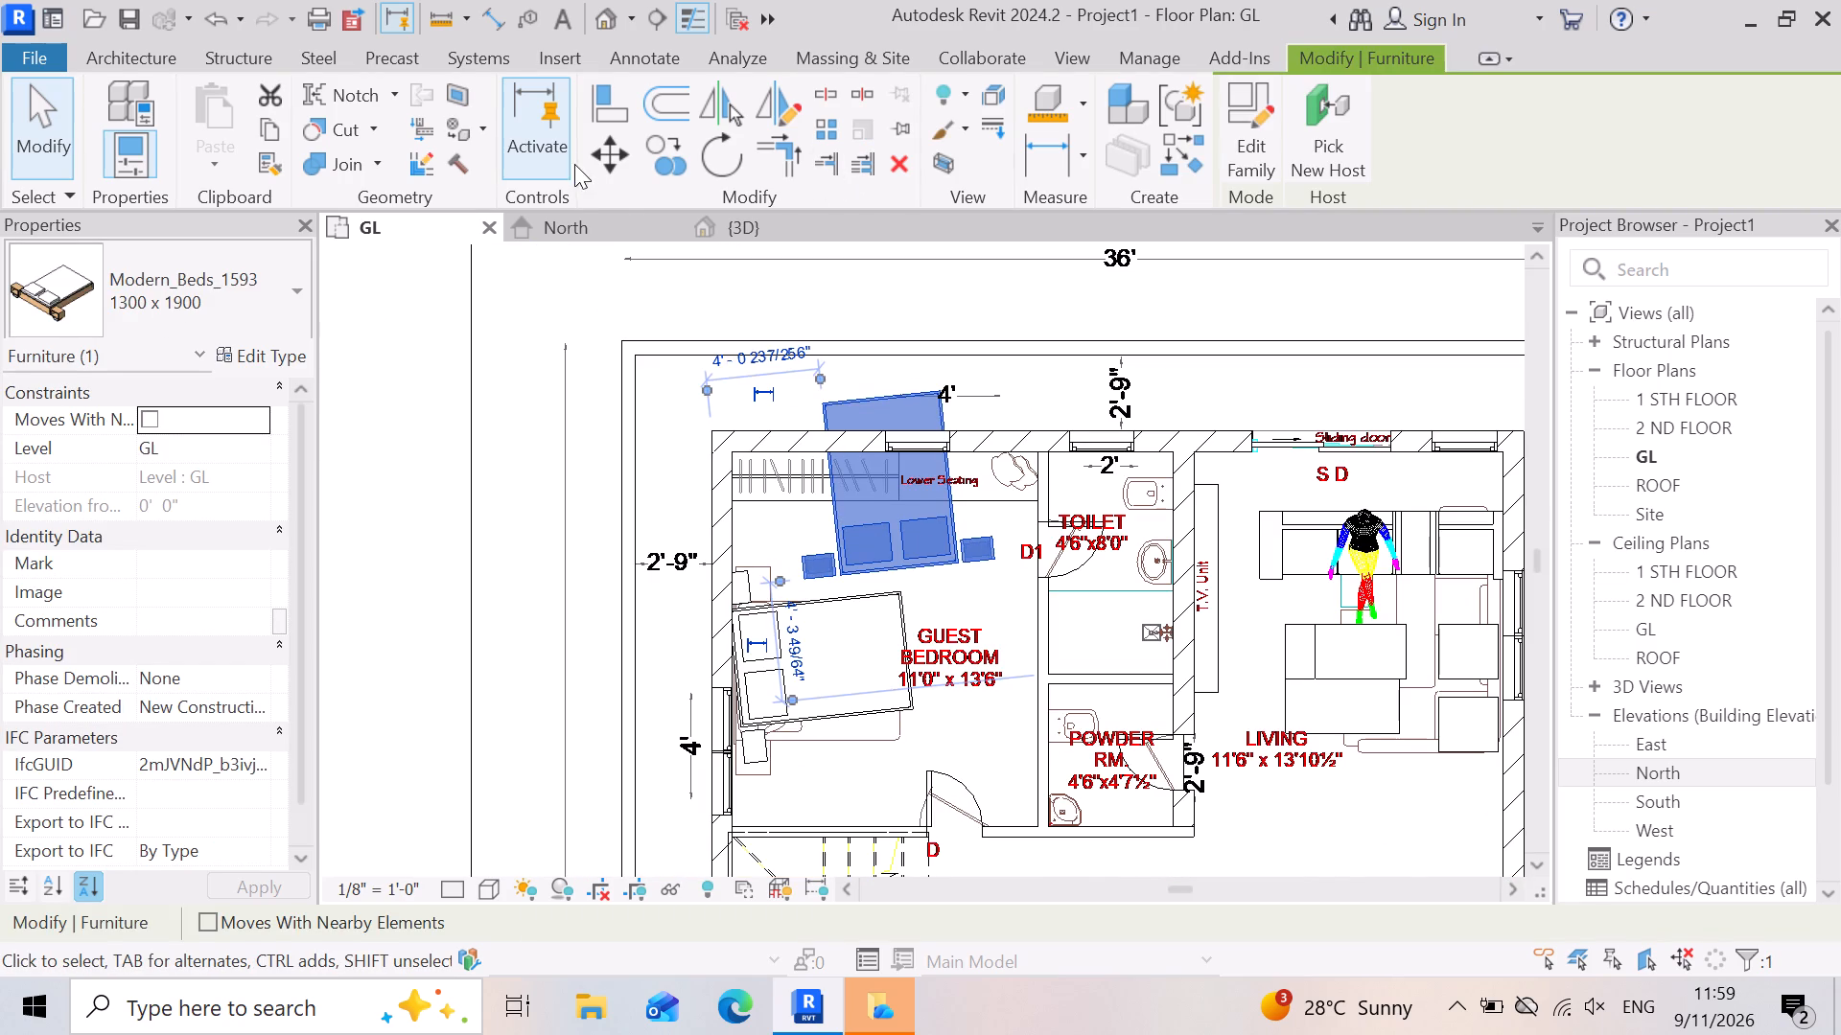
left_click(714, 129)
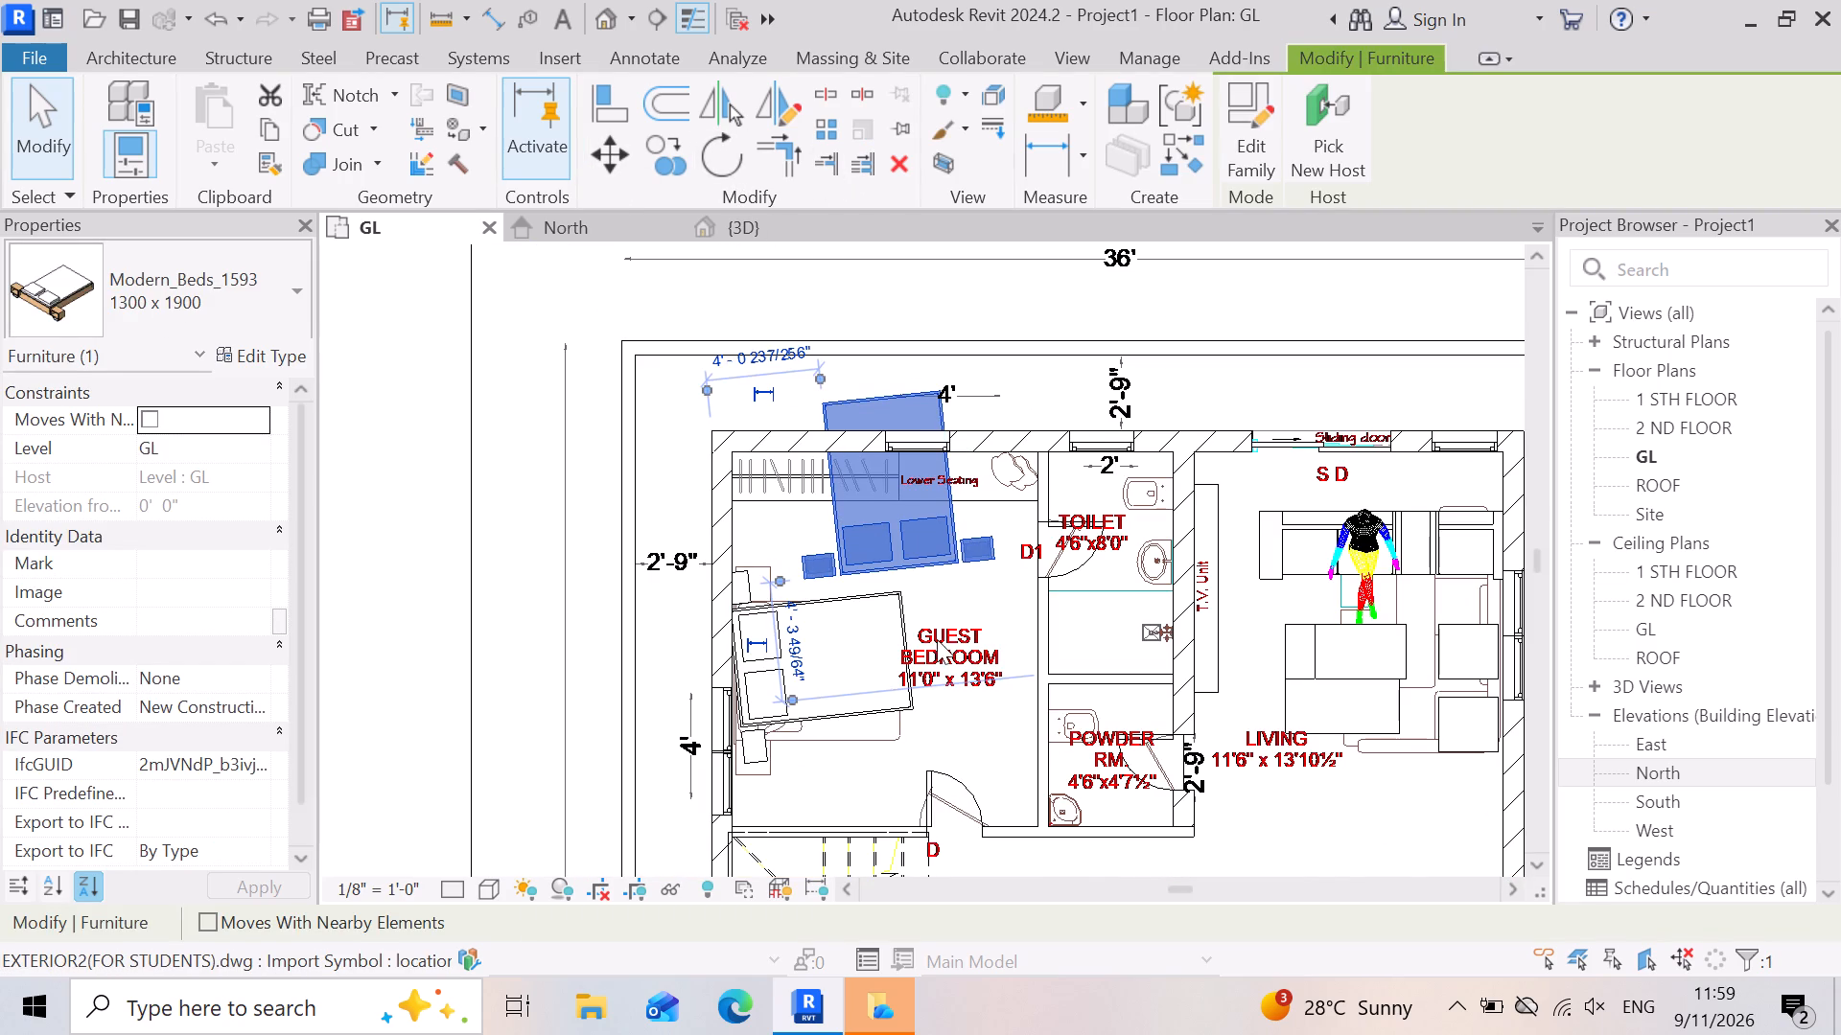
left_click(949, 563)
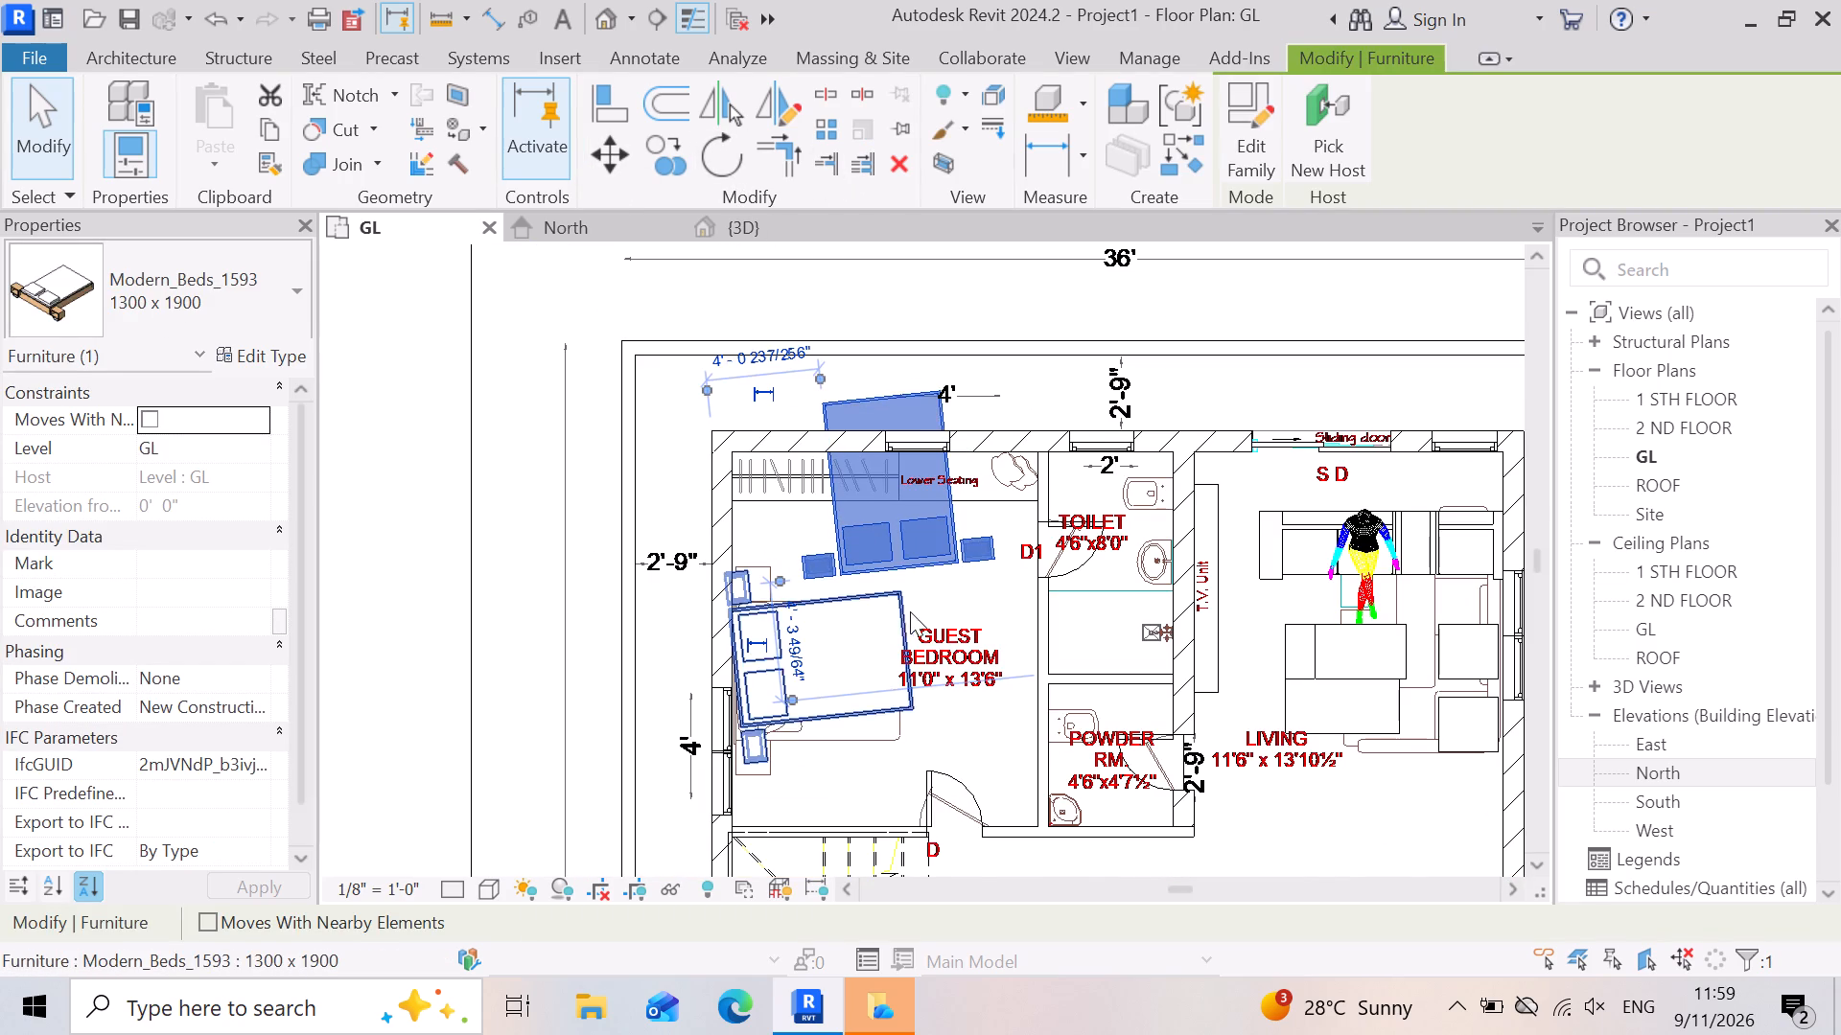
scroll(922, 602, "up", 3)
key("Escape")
Delete the nudged bed copy lying across the wardrobe and the window wall.
scroll(871, 536, "up", 3)
left_click(841, 537)
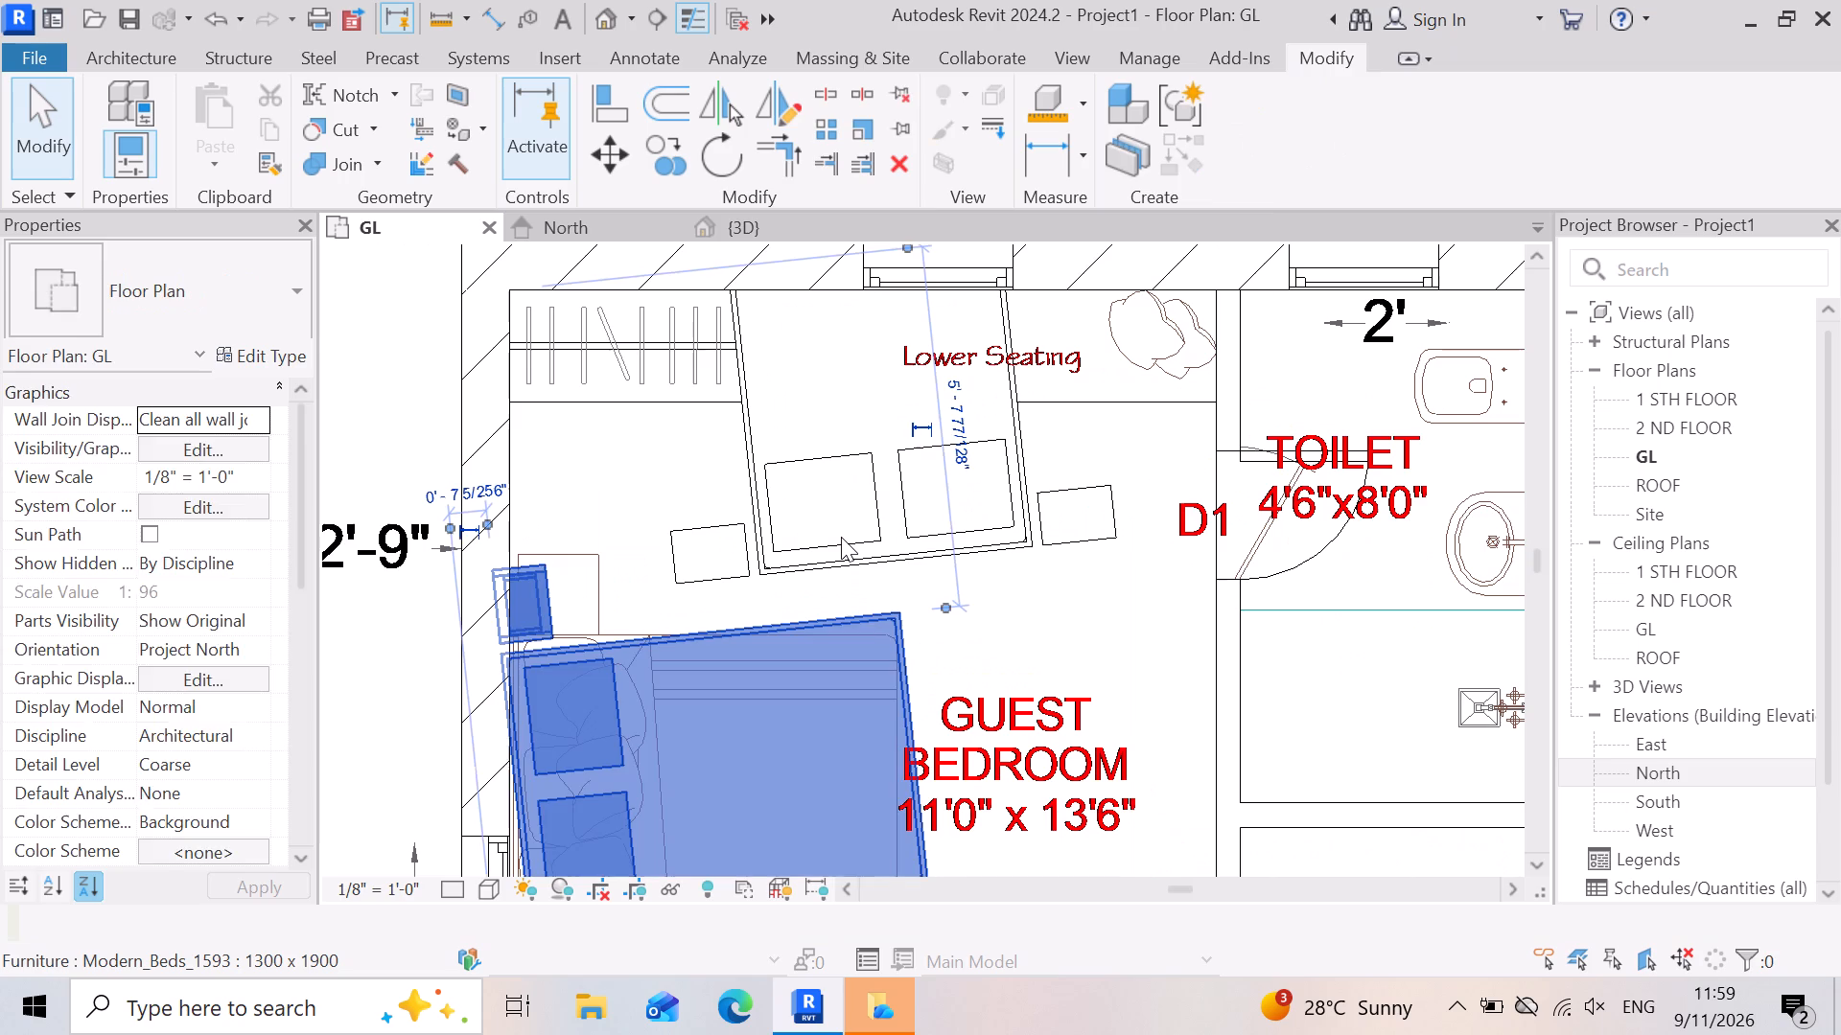
key("Escape")
left_click(862, 413)
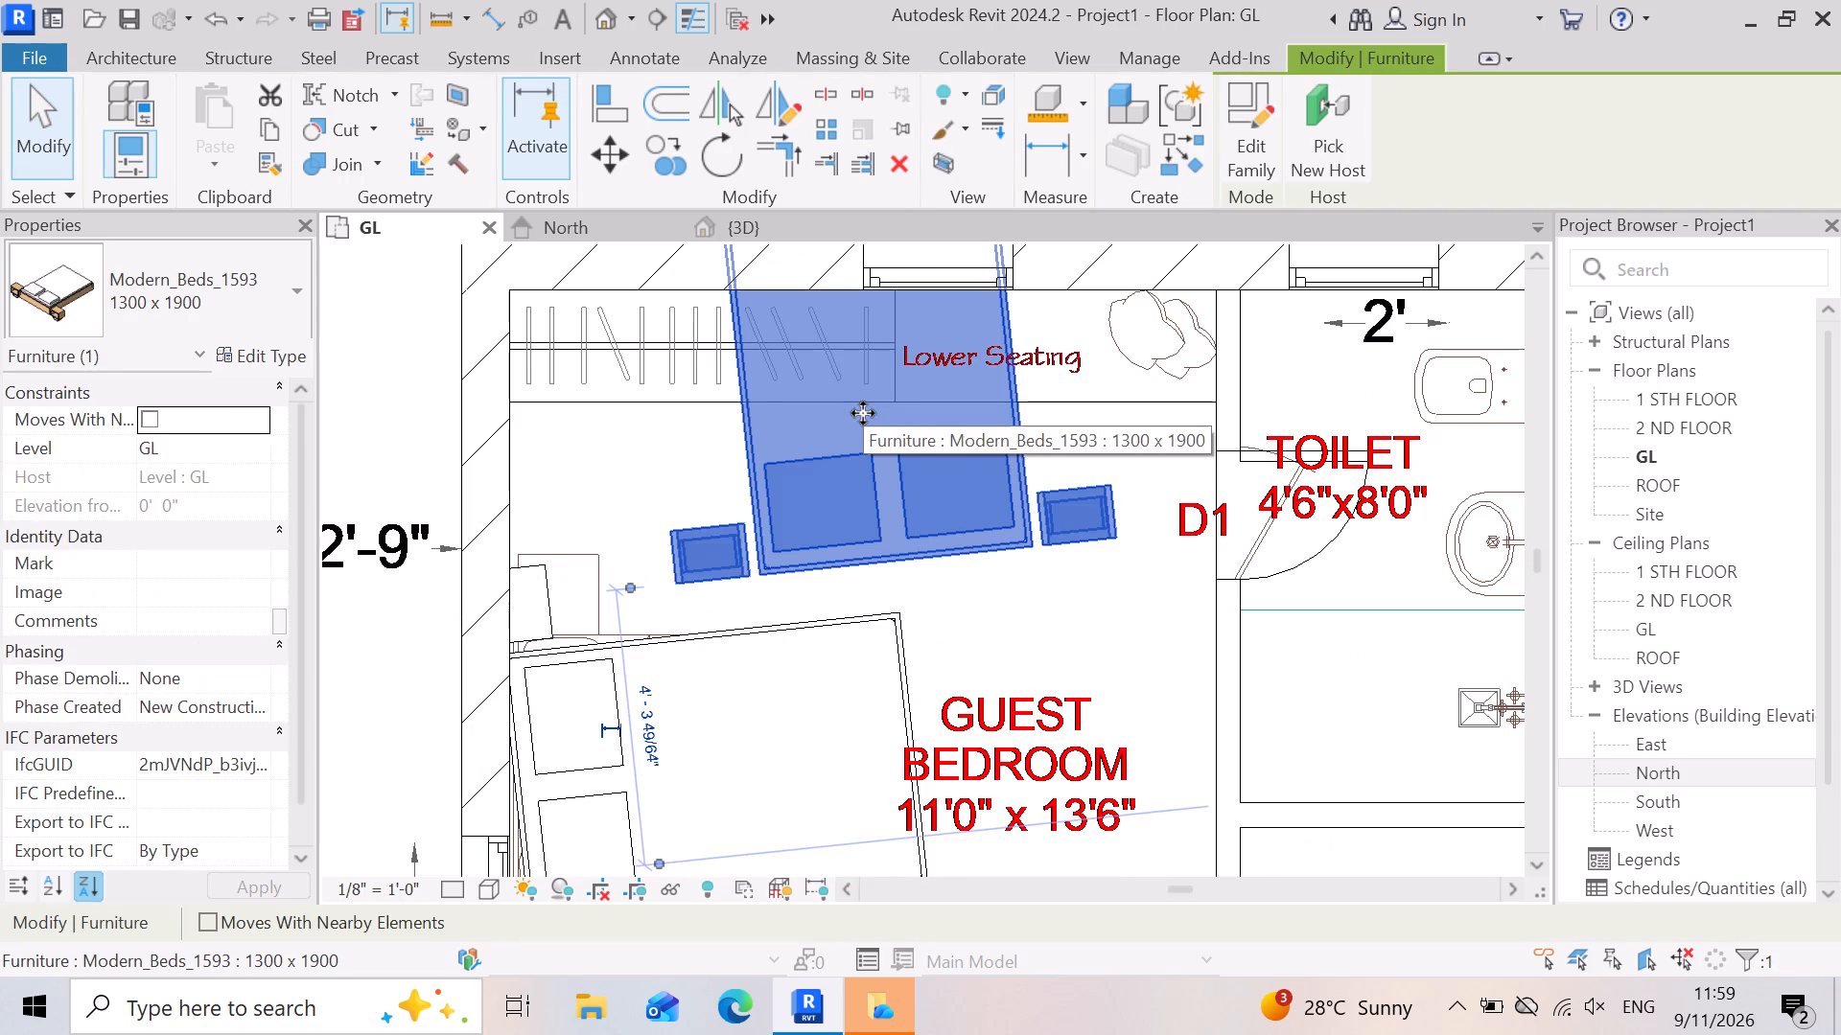
key("Delete")
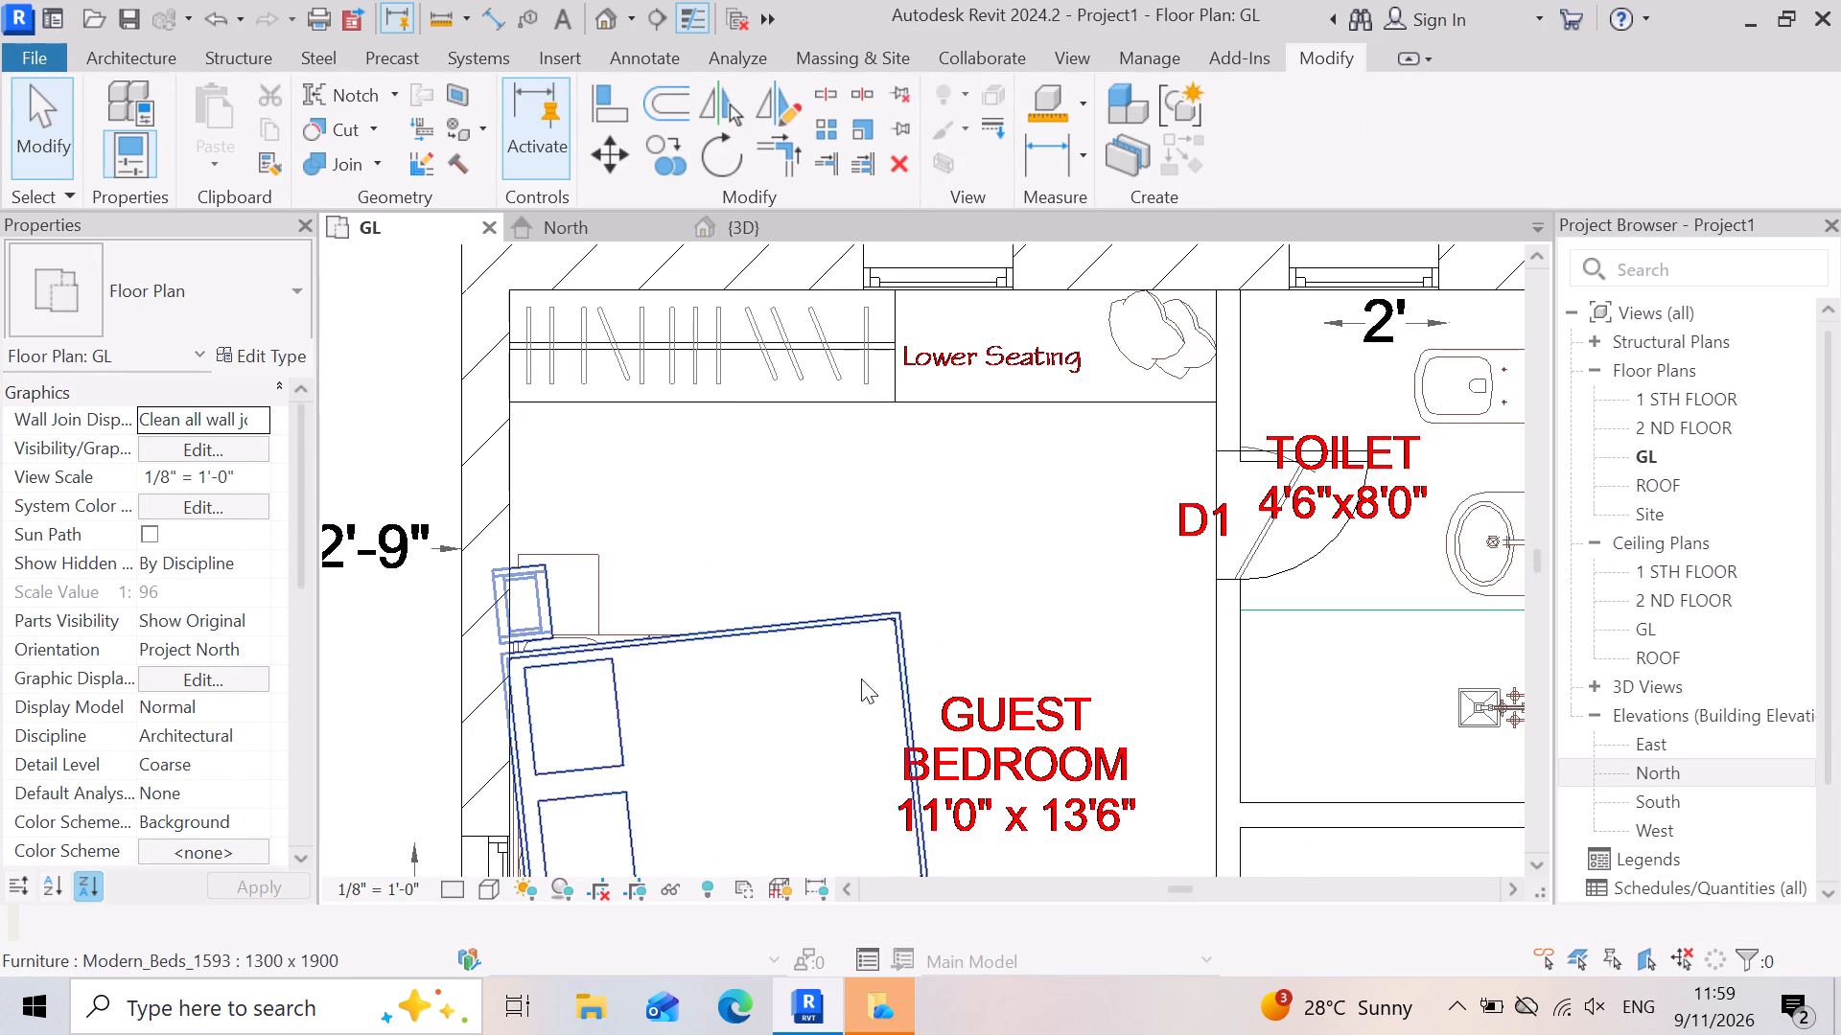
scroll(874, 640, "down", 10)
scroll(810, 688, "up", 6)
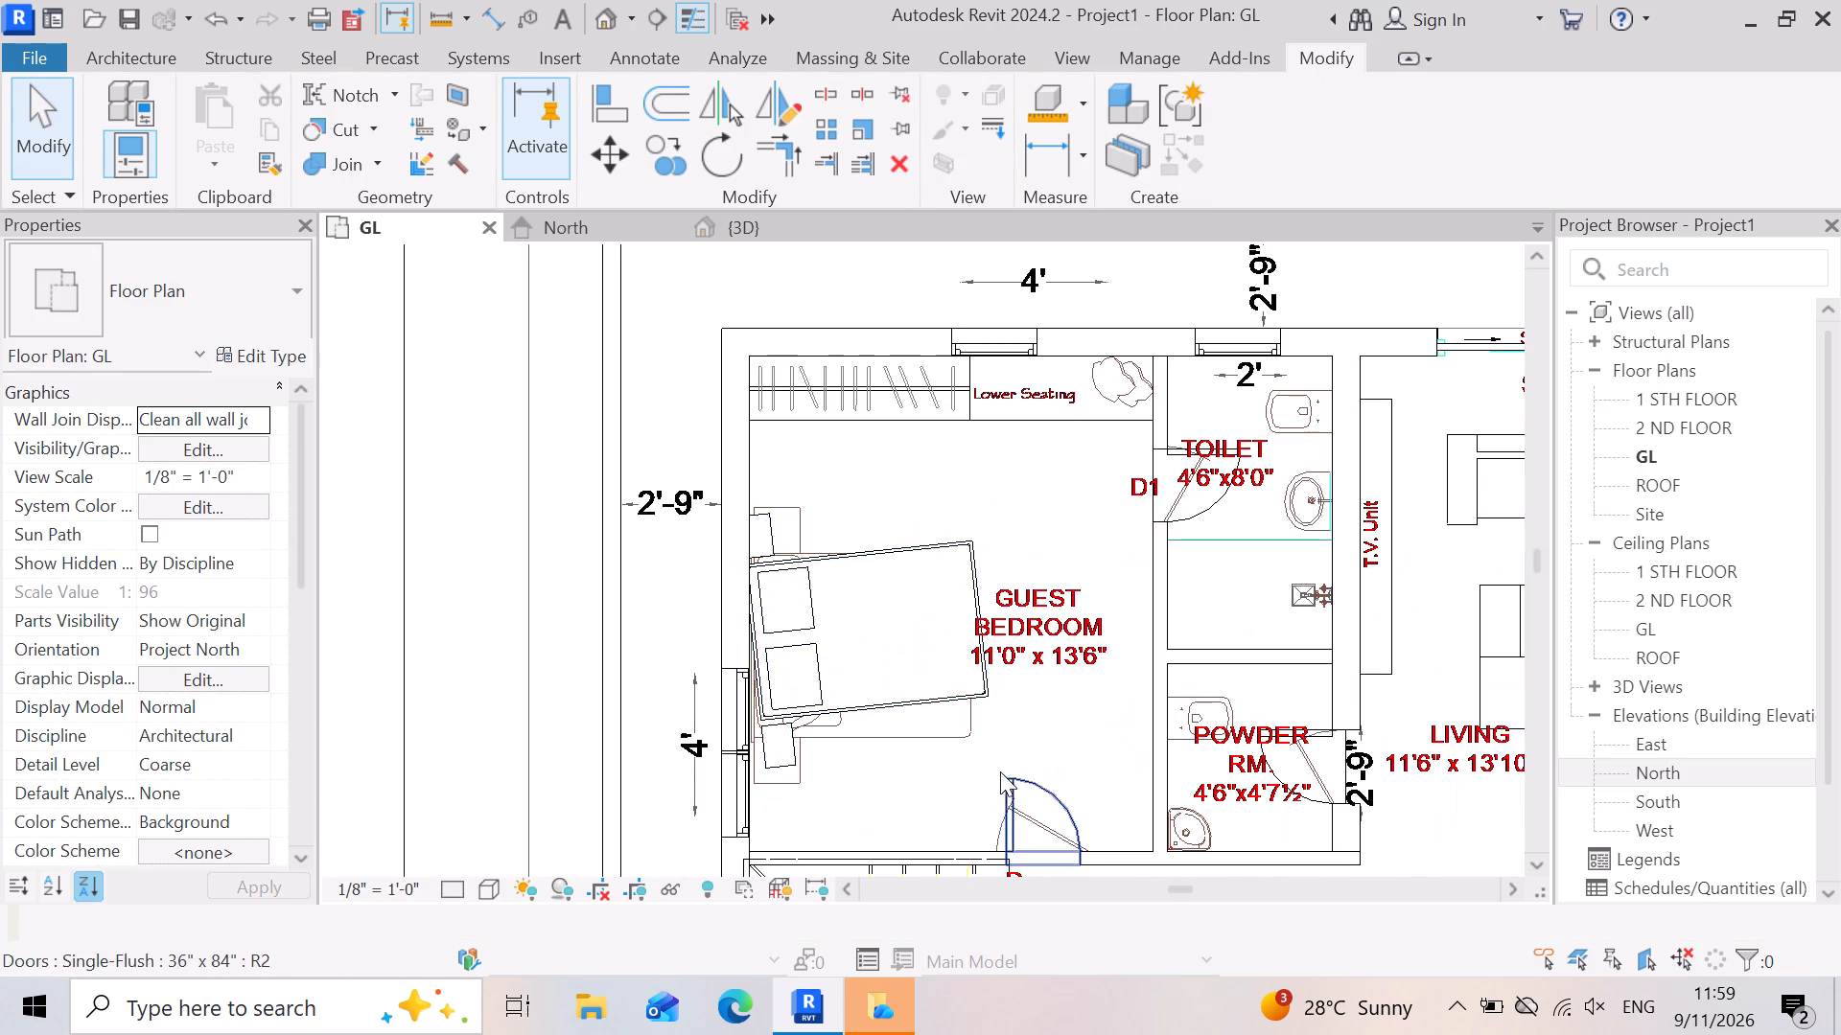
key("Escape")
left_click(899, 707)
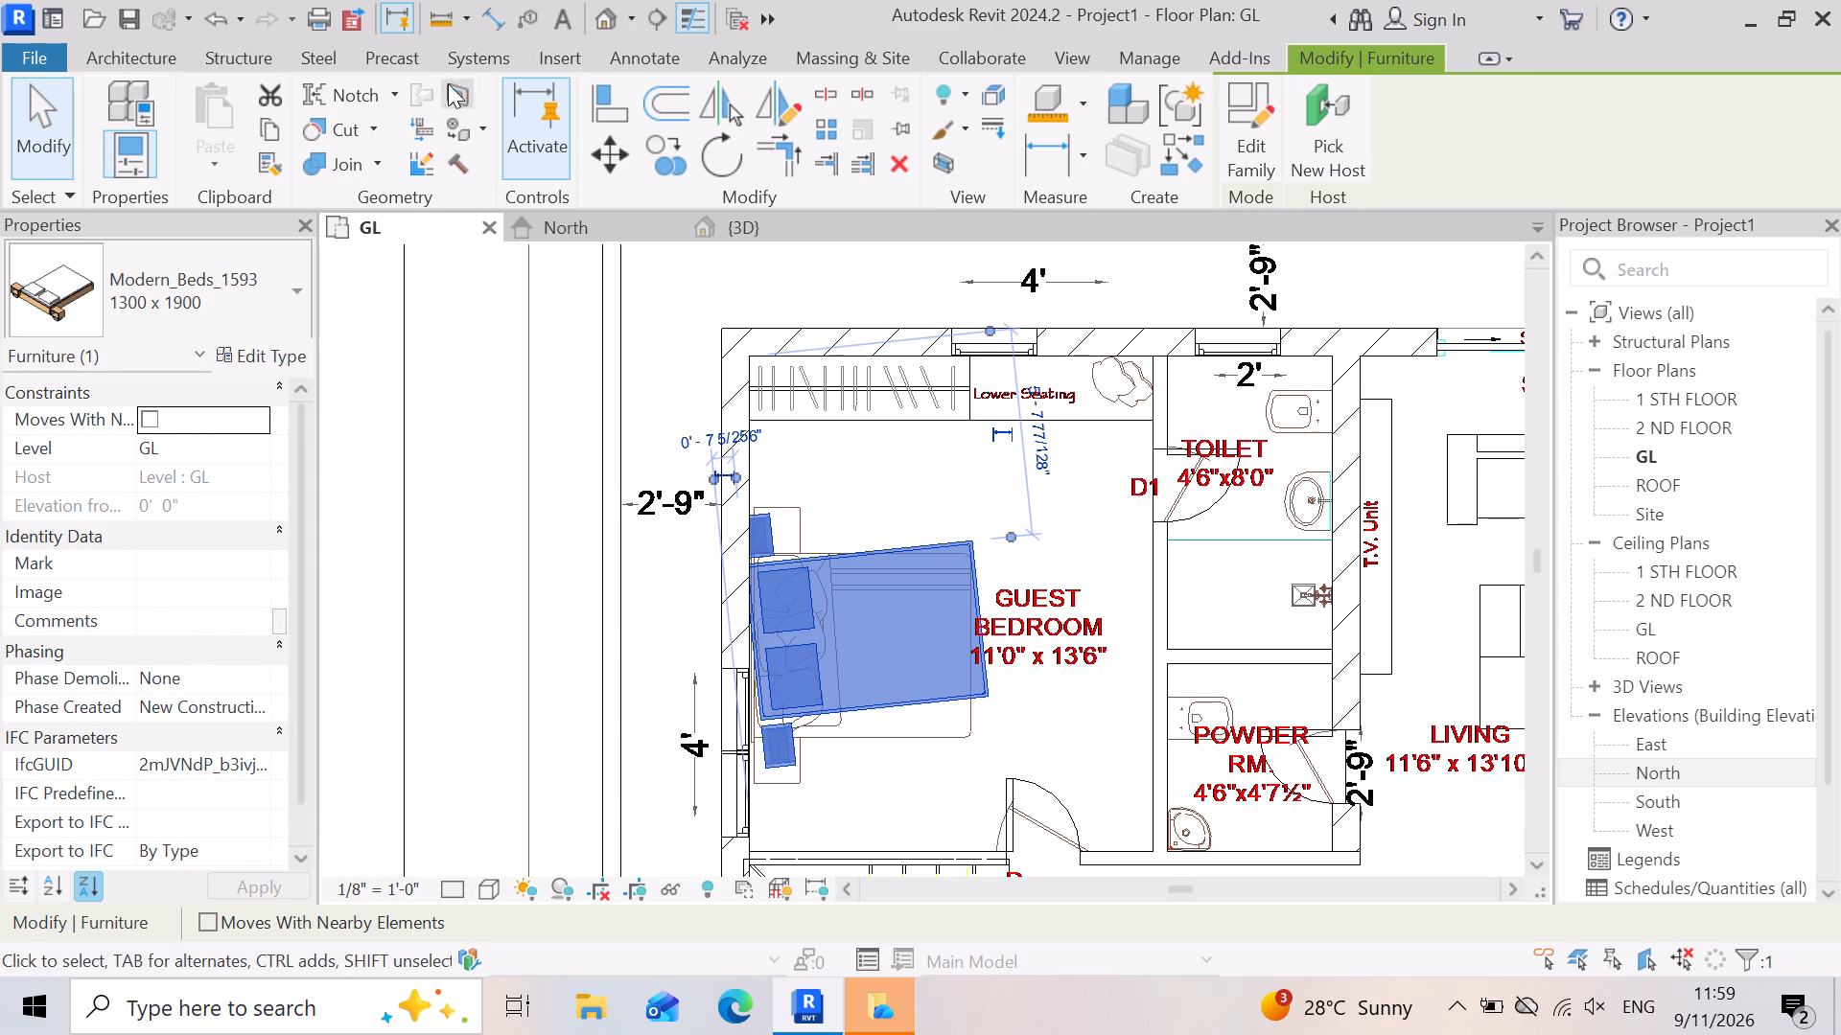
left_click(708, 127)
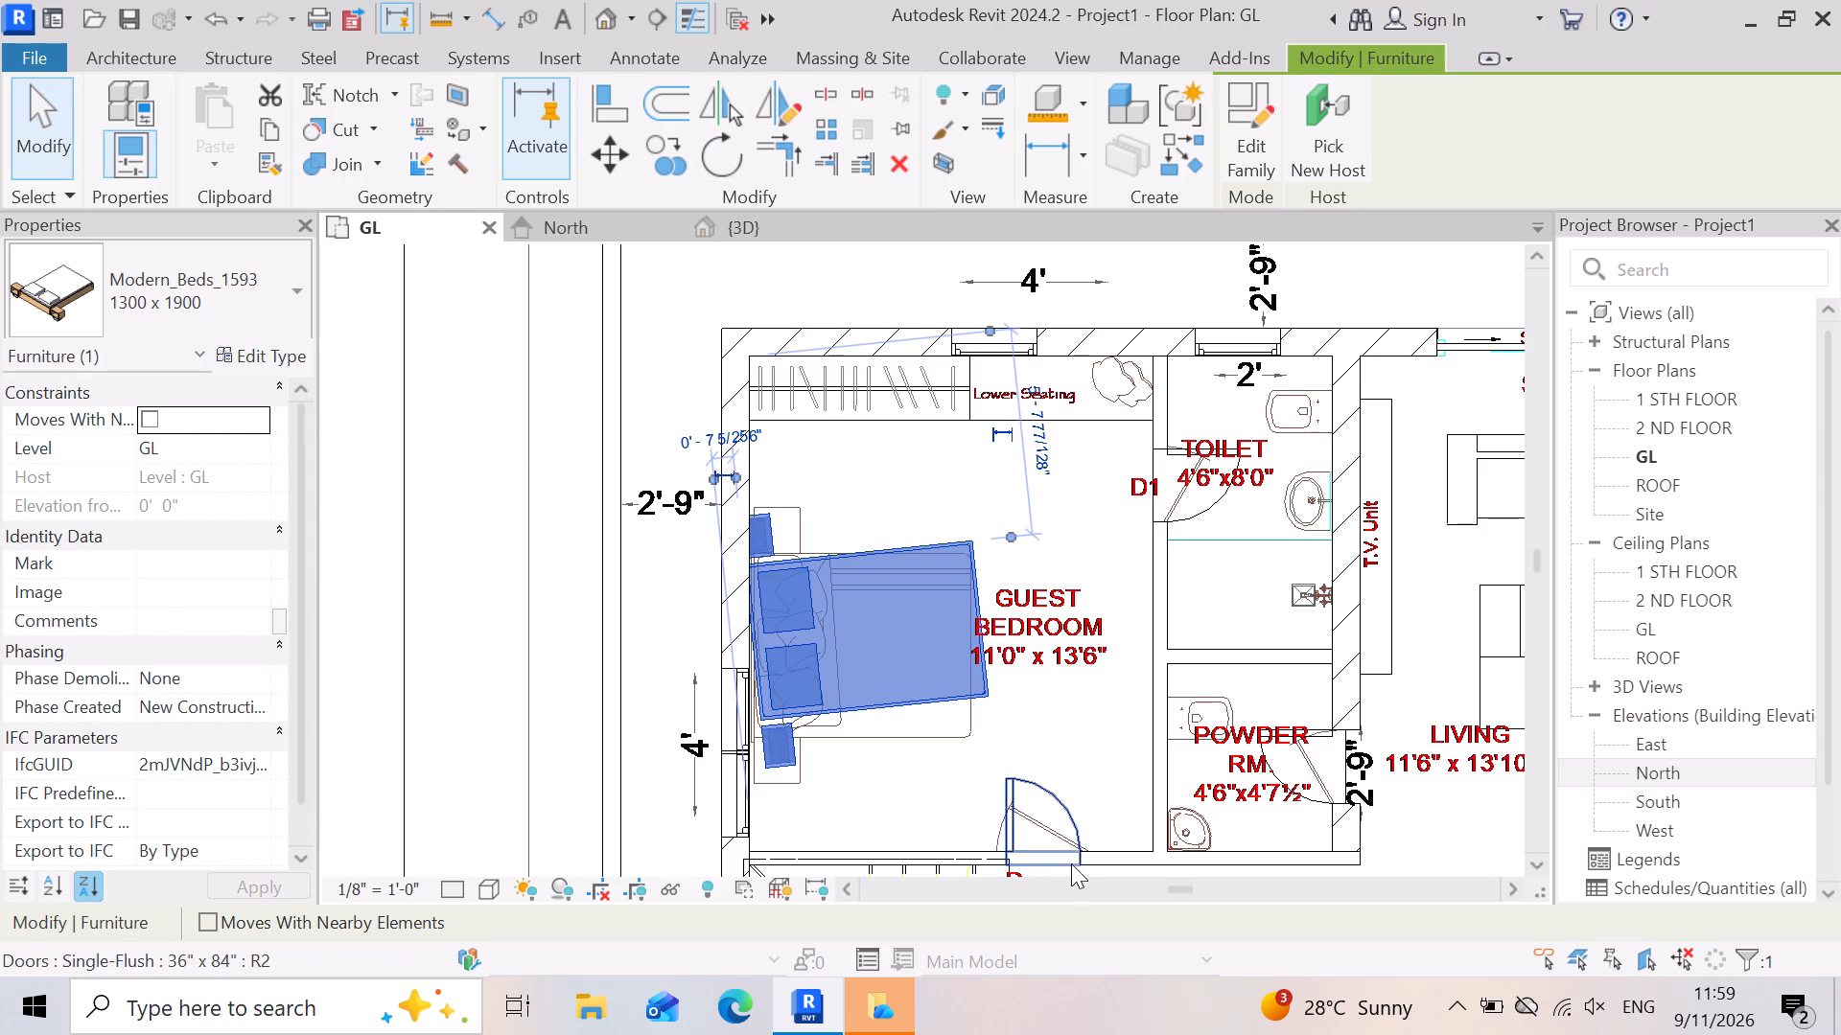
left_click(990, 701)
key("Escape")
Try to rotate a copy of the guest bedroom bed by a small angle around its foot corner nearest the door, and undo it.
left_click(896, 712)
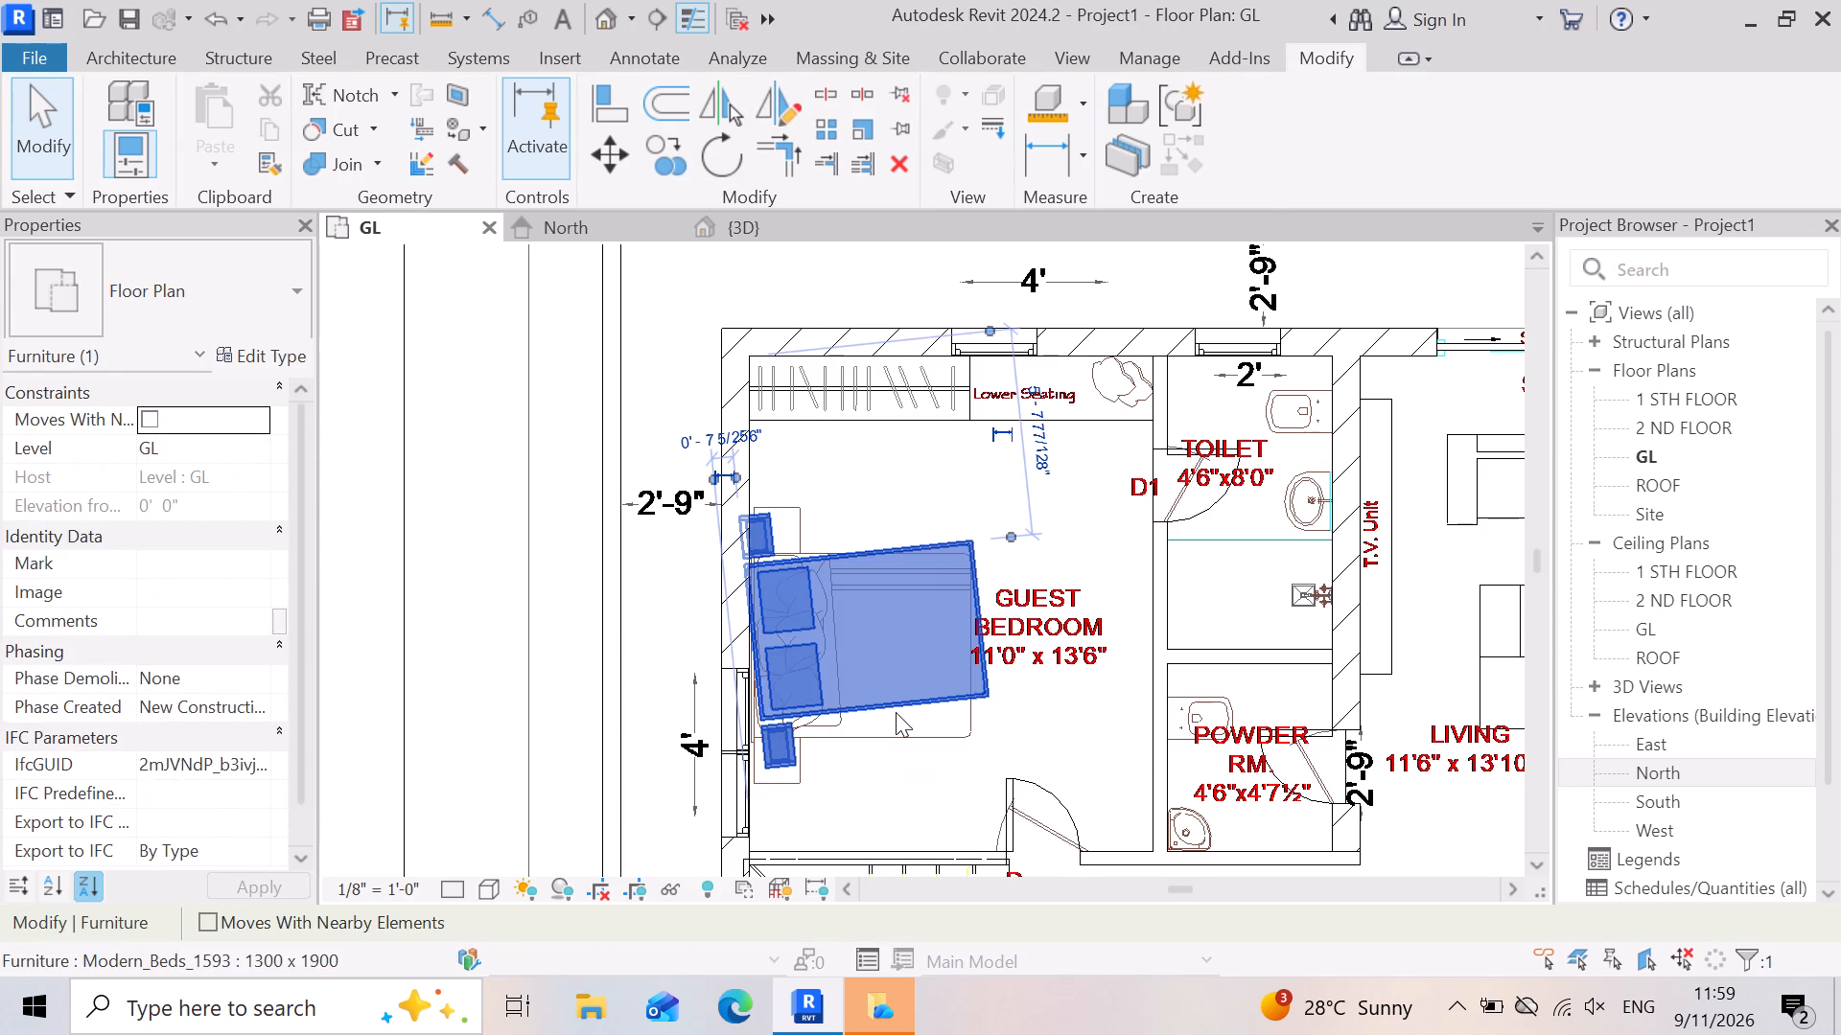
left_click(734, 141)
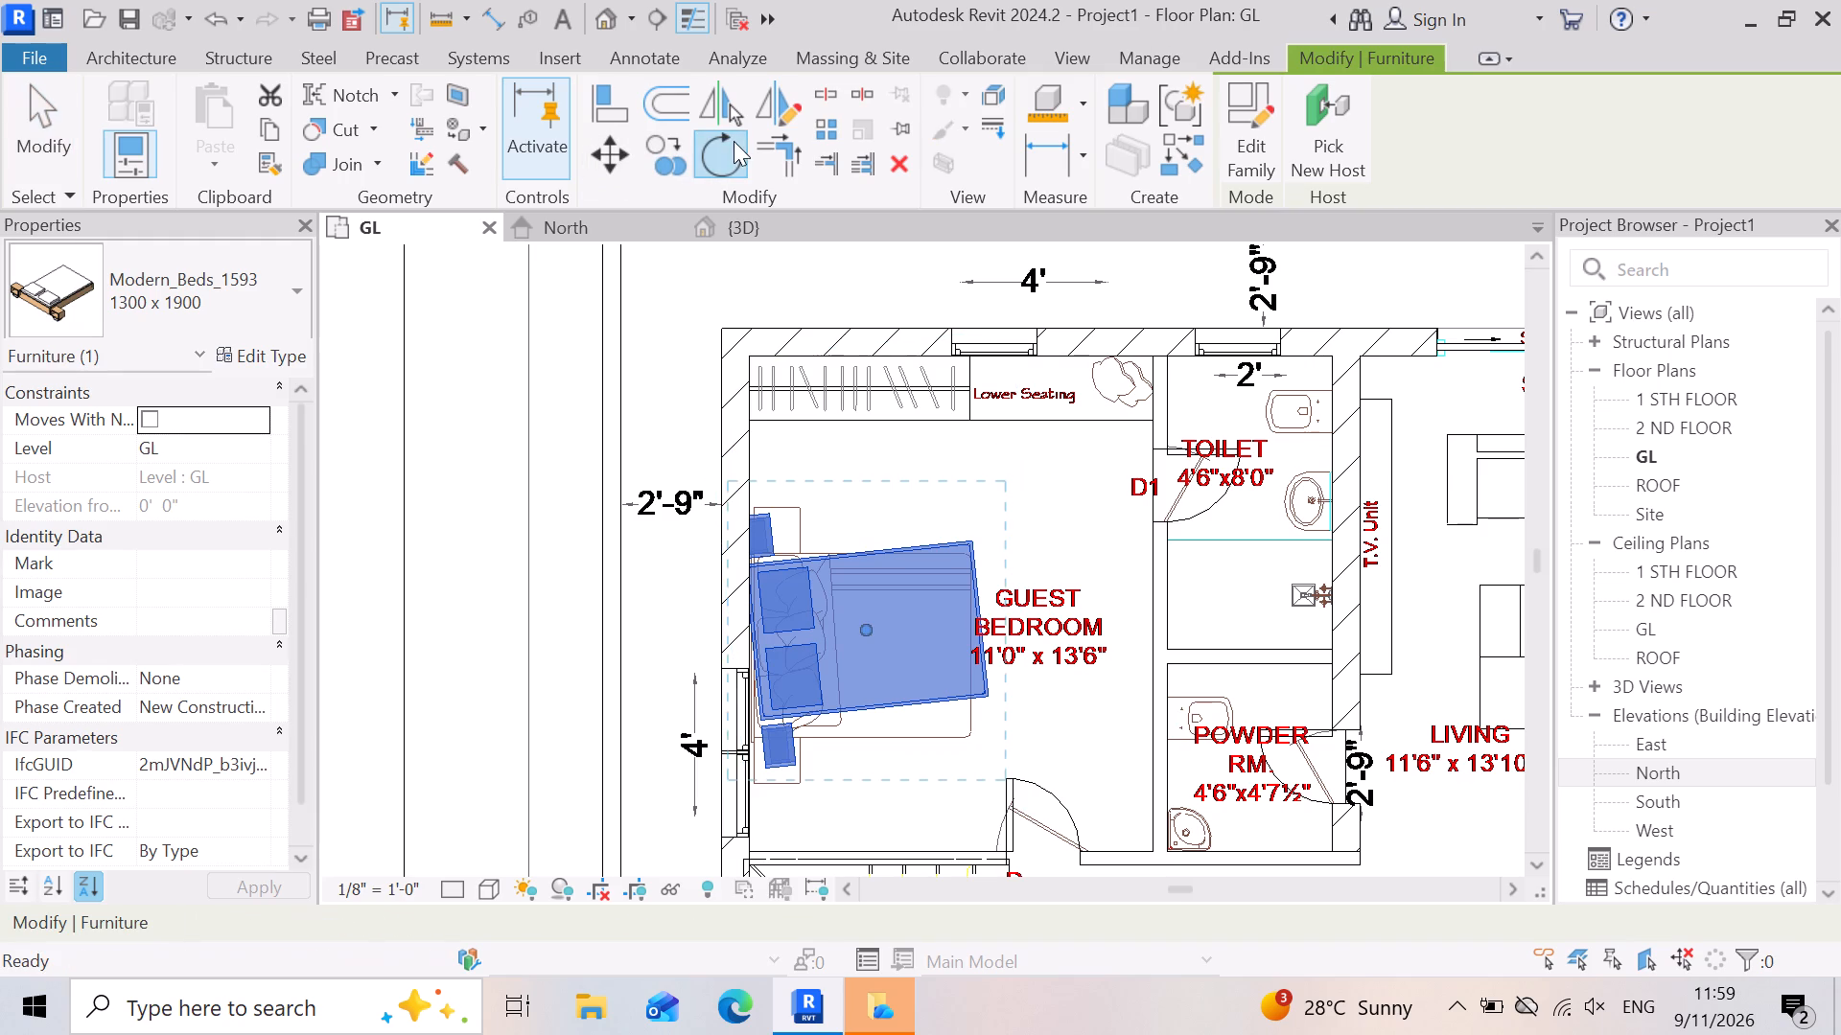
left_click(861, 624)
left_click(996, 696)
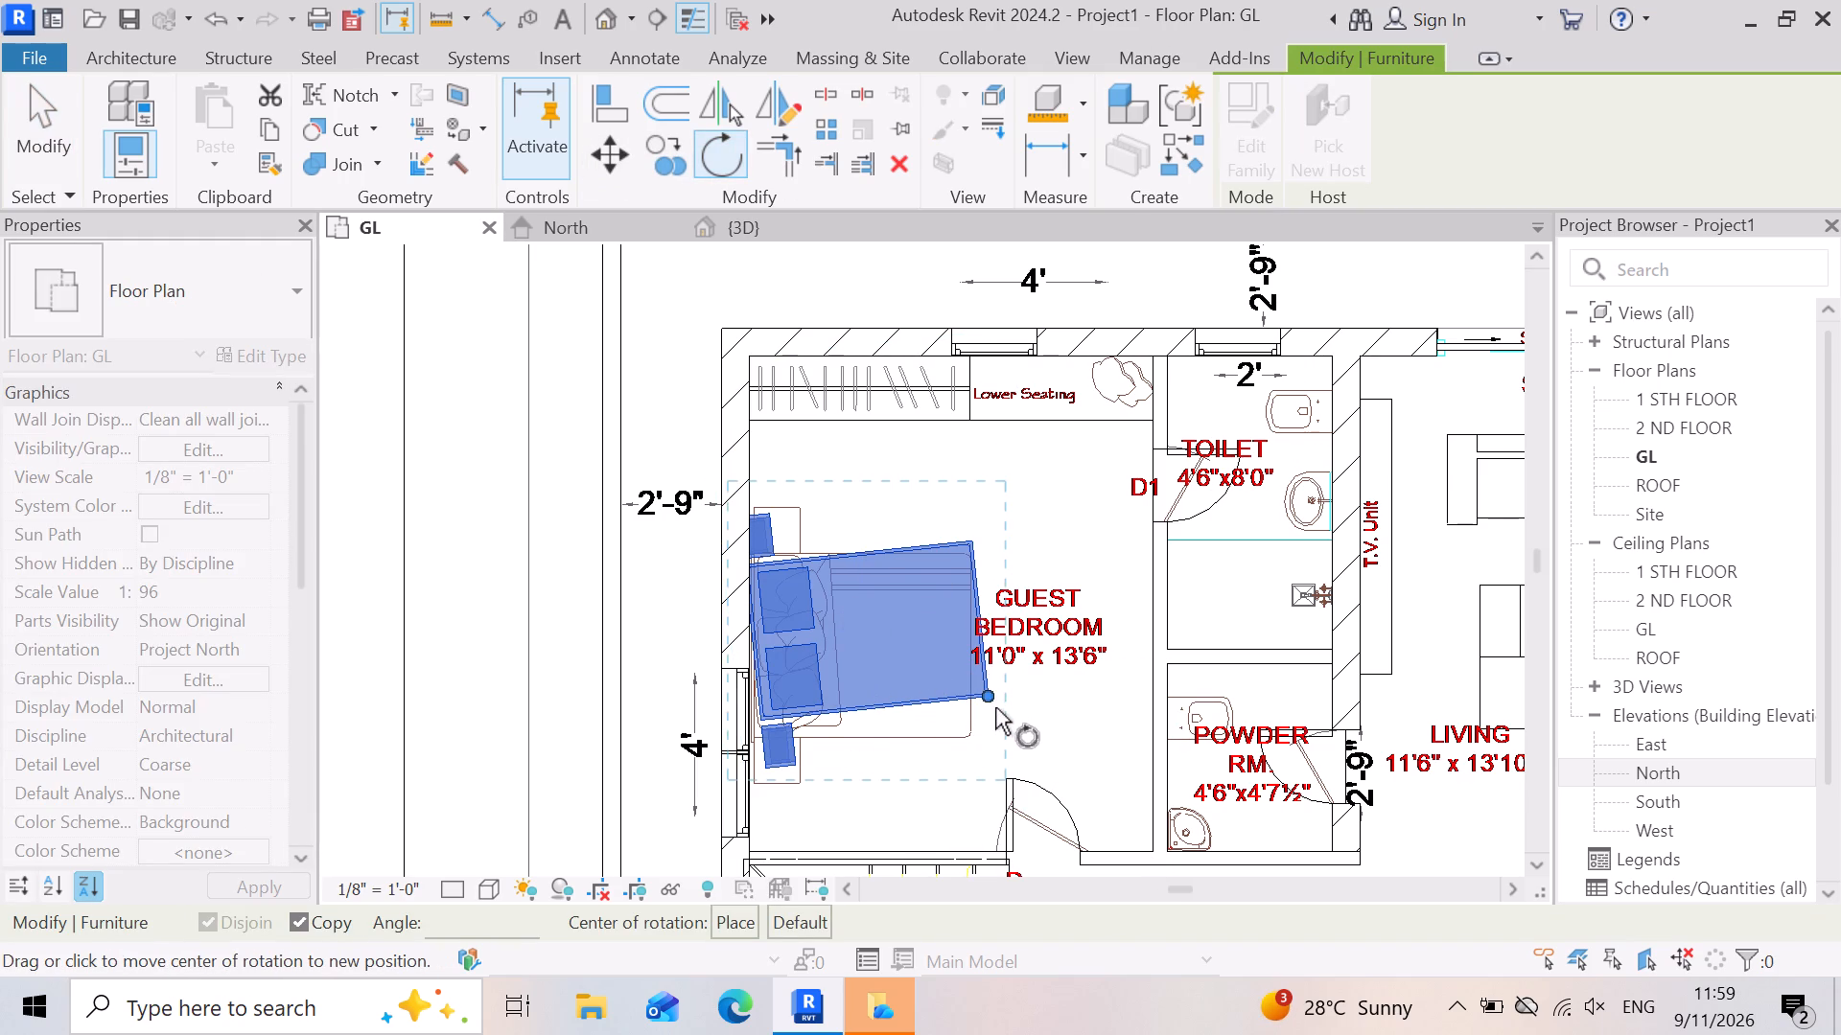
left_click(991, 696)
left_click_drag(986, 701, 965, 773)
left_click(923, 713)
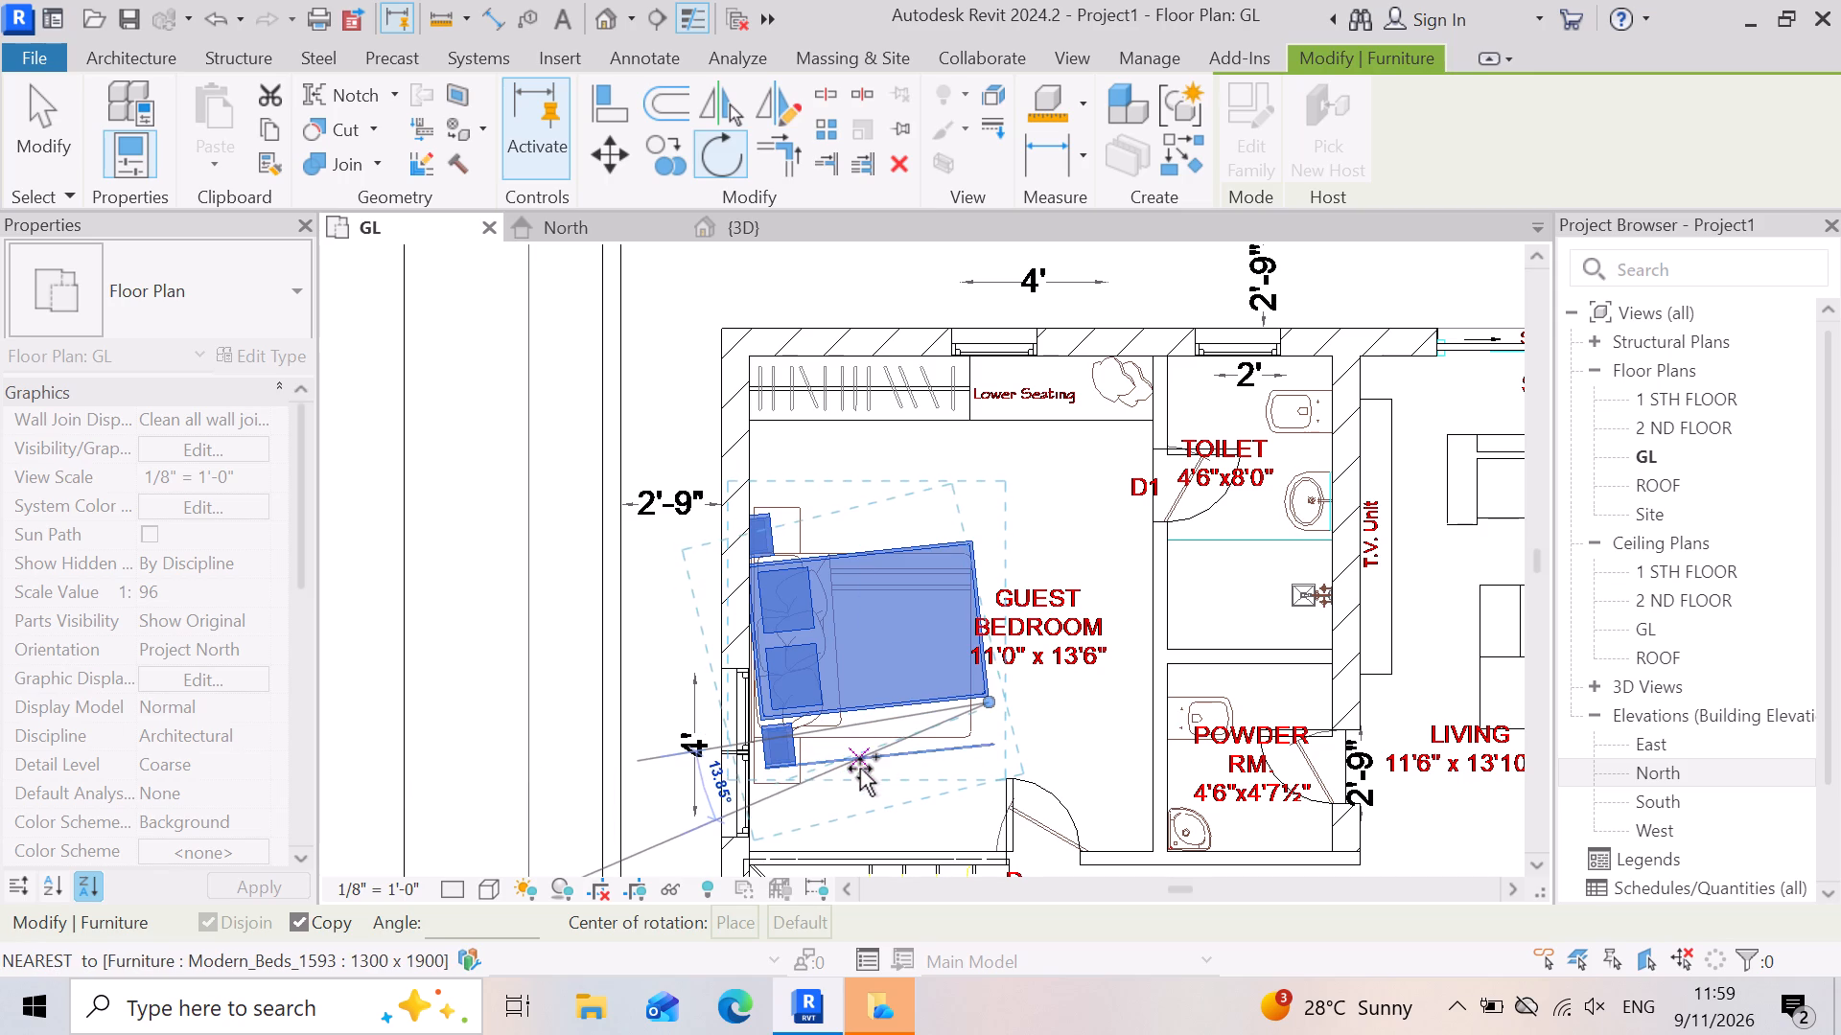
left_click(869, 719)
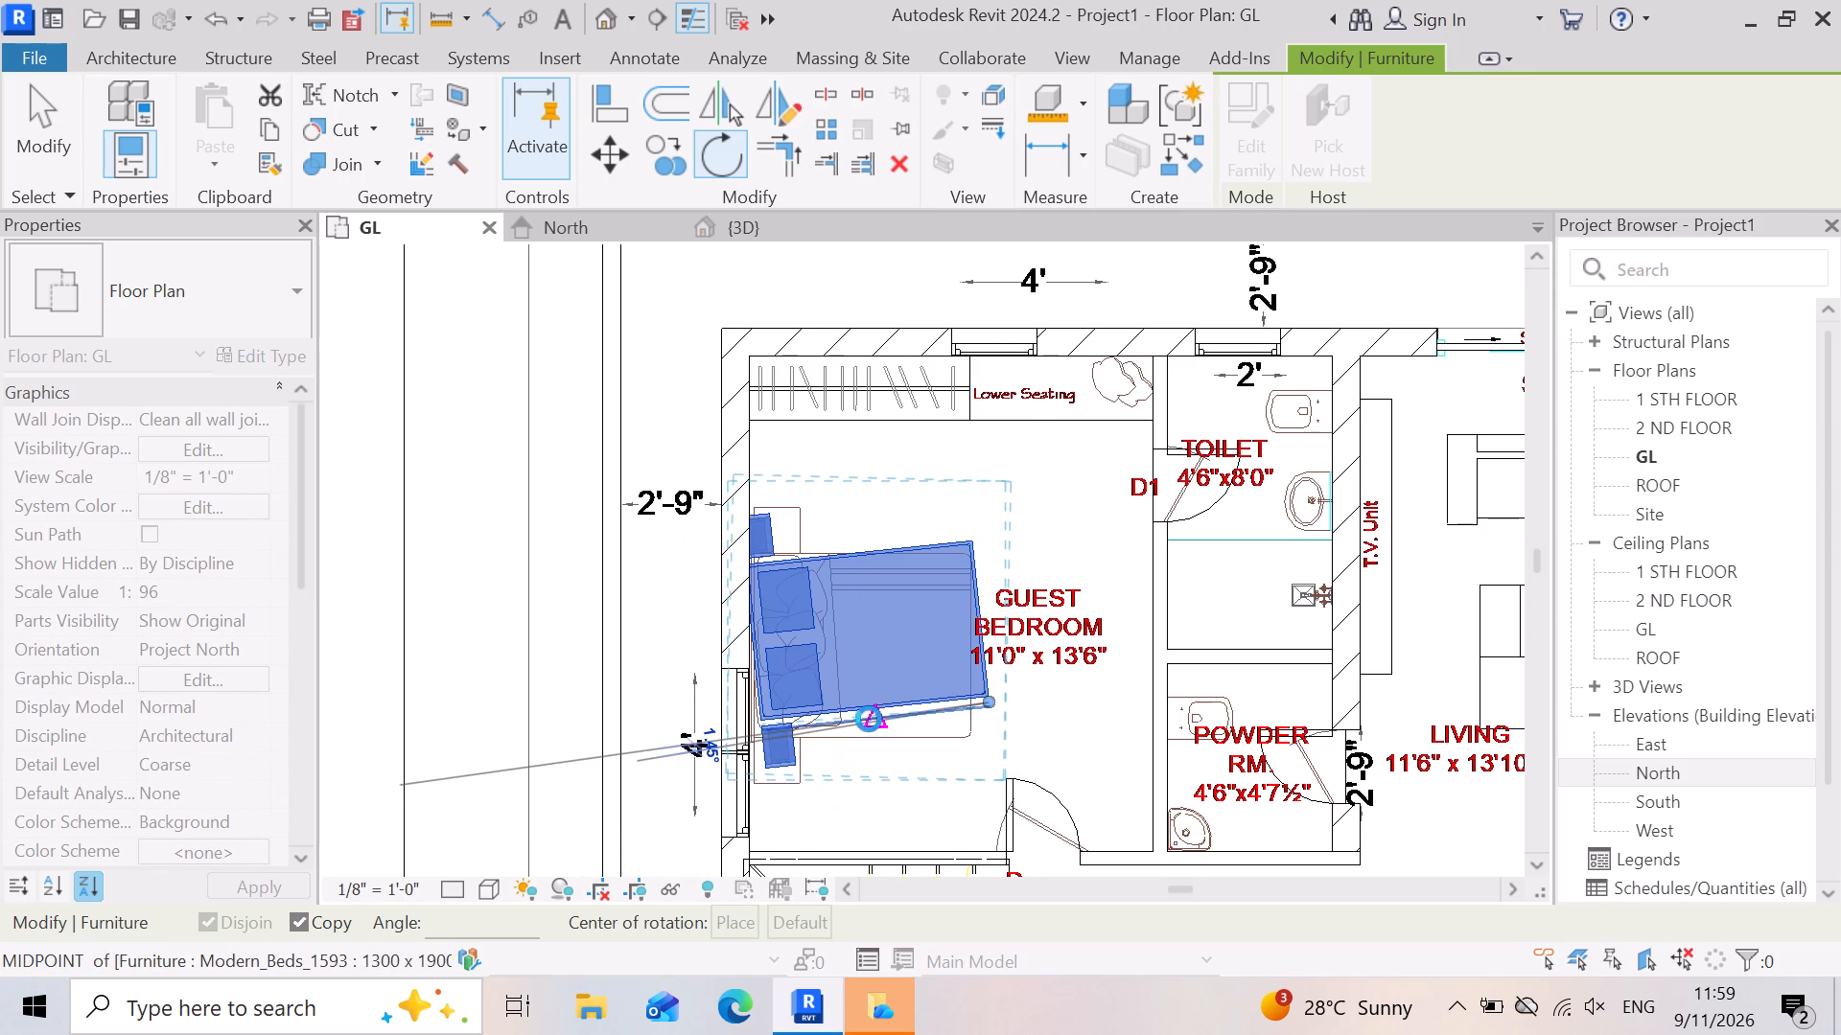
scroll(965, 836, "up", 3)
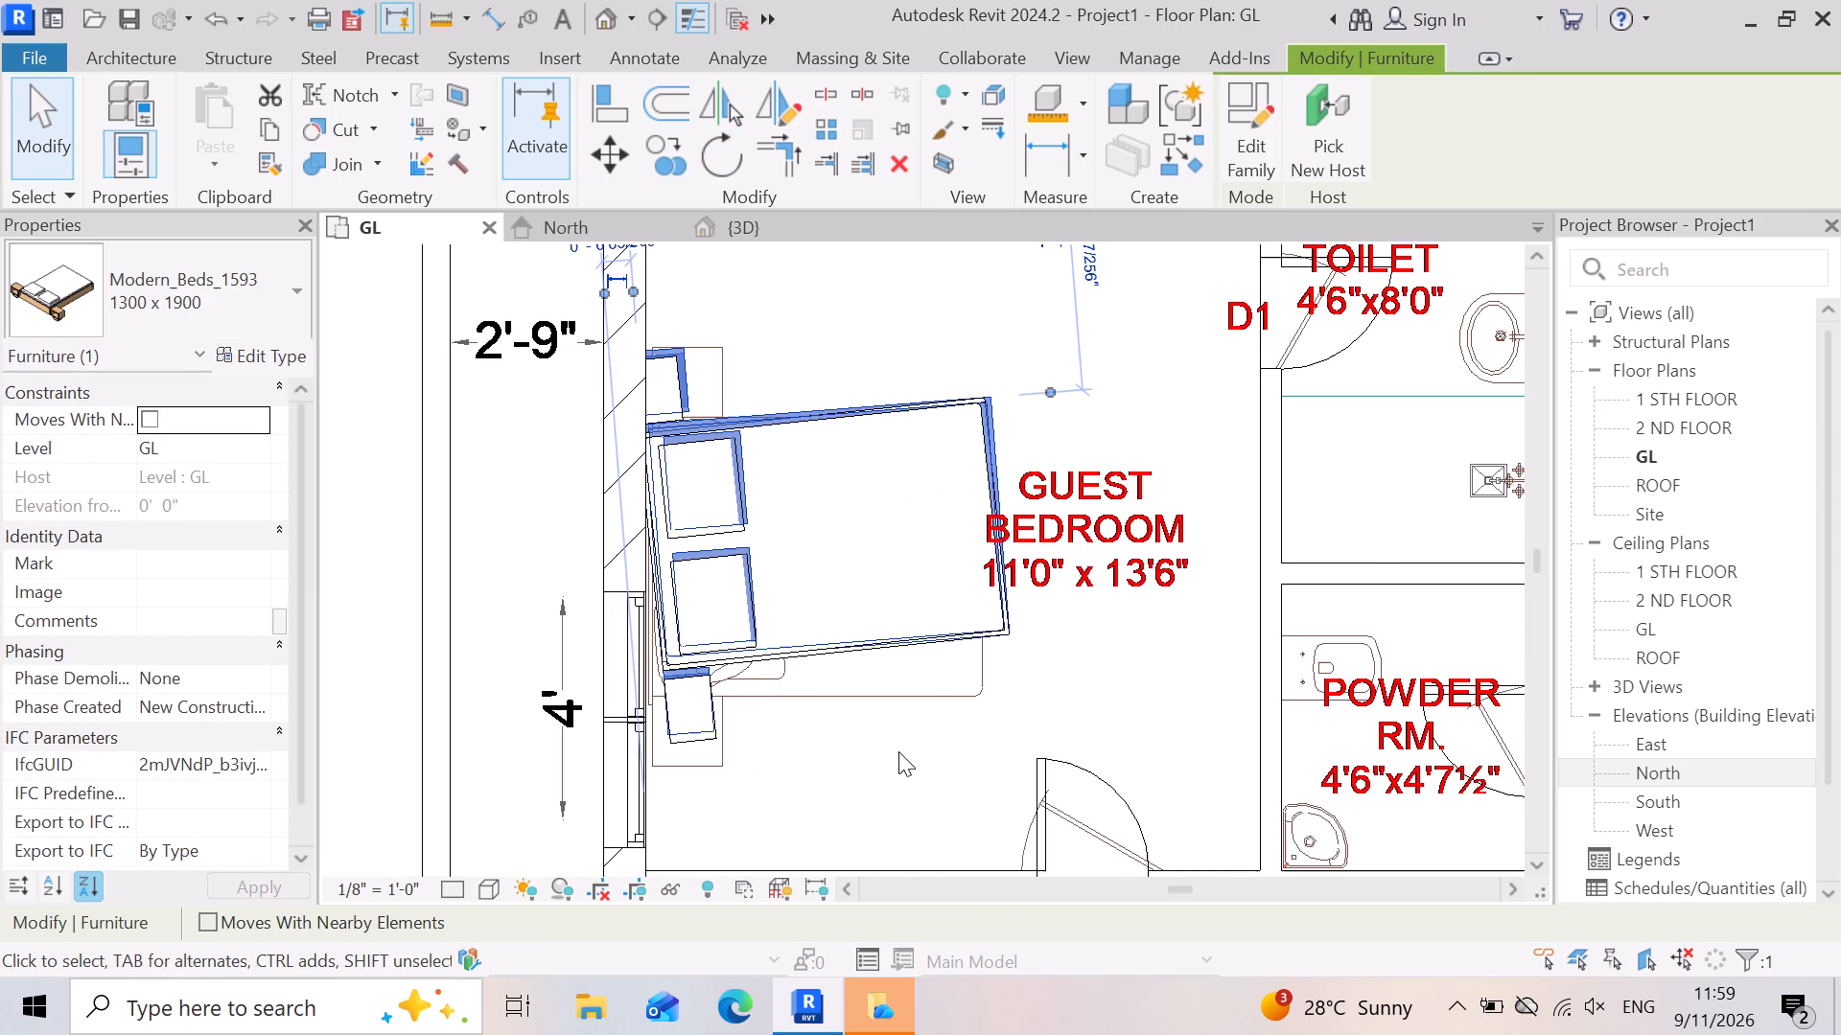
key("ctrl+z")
Undo the deletion of the bed copy lying across the wardrobe and the window wall.
scroll(935, 636, "up", 6)
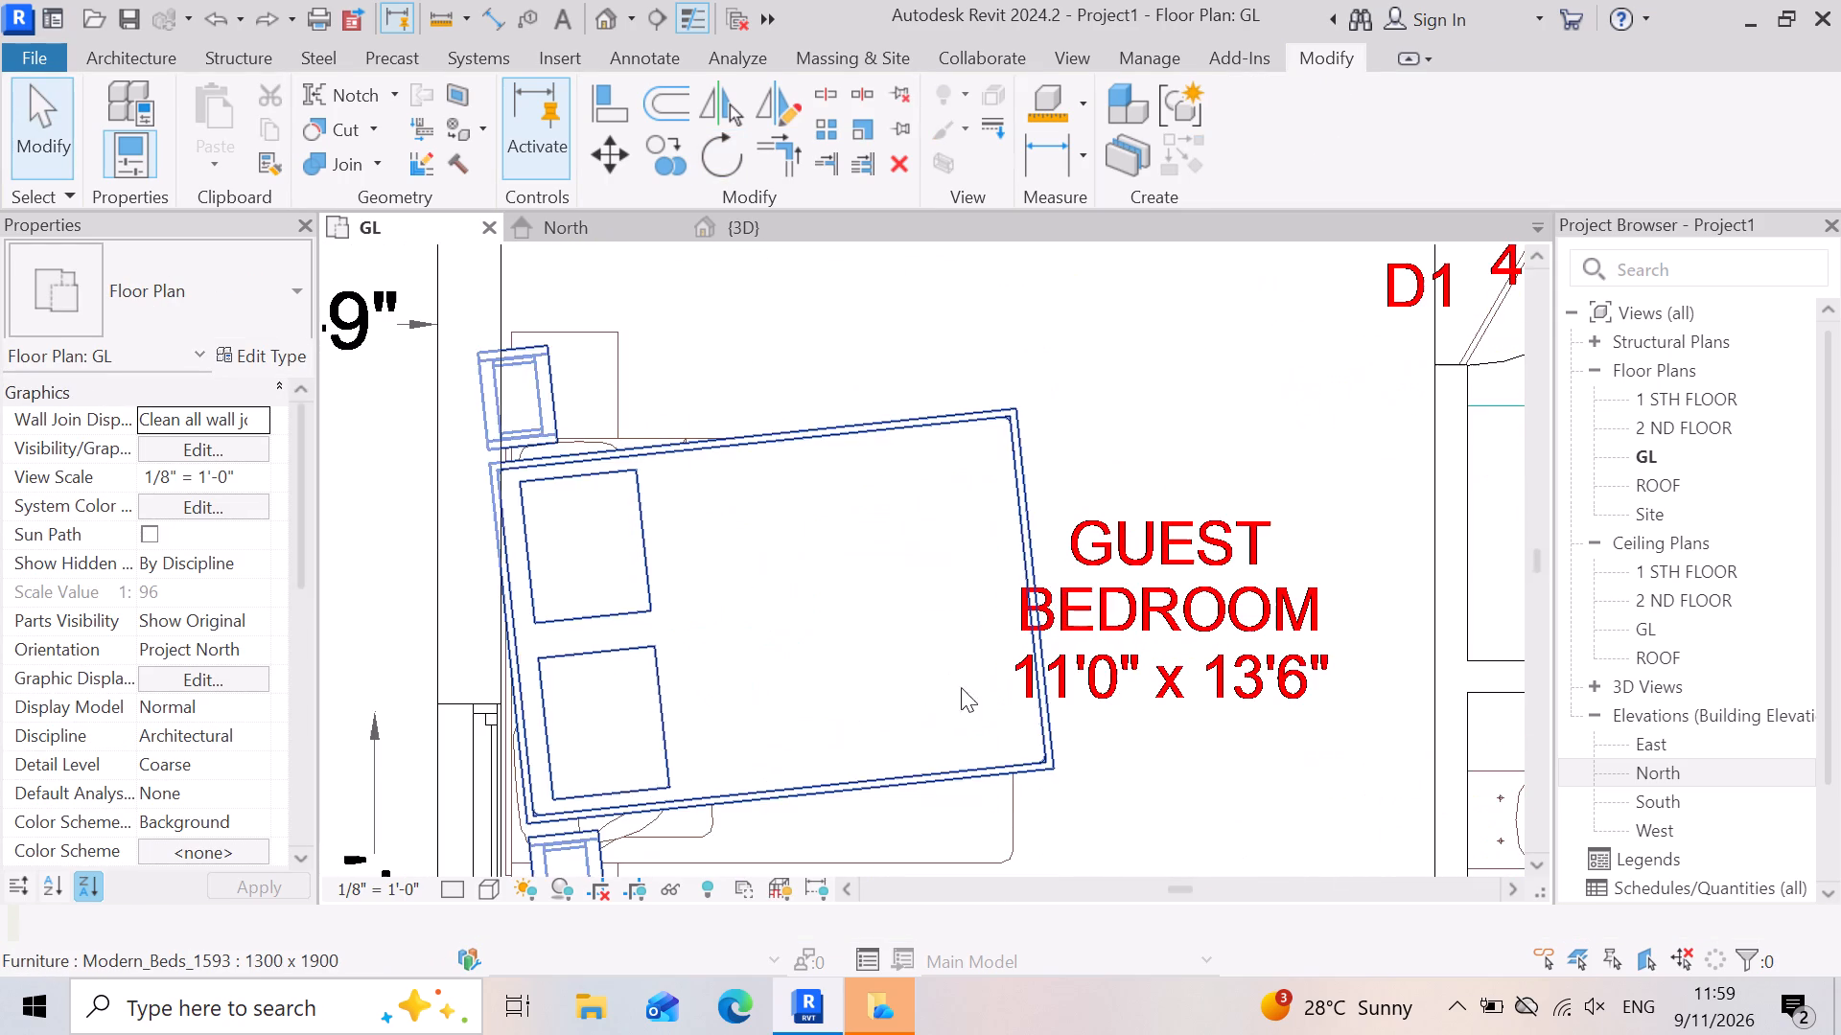
key("ctrl+z")
scroll(920, 690, "down", 6)
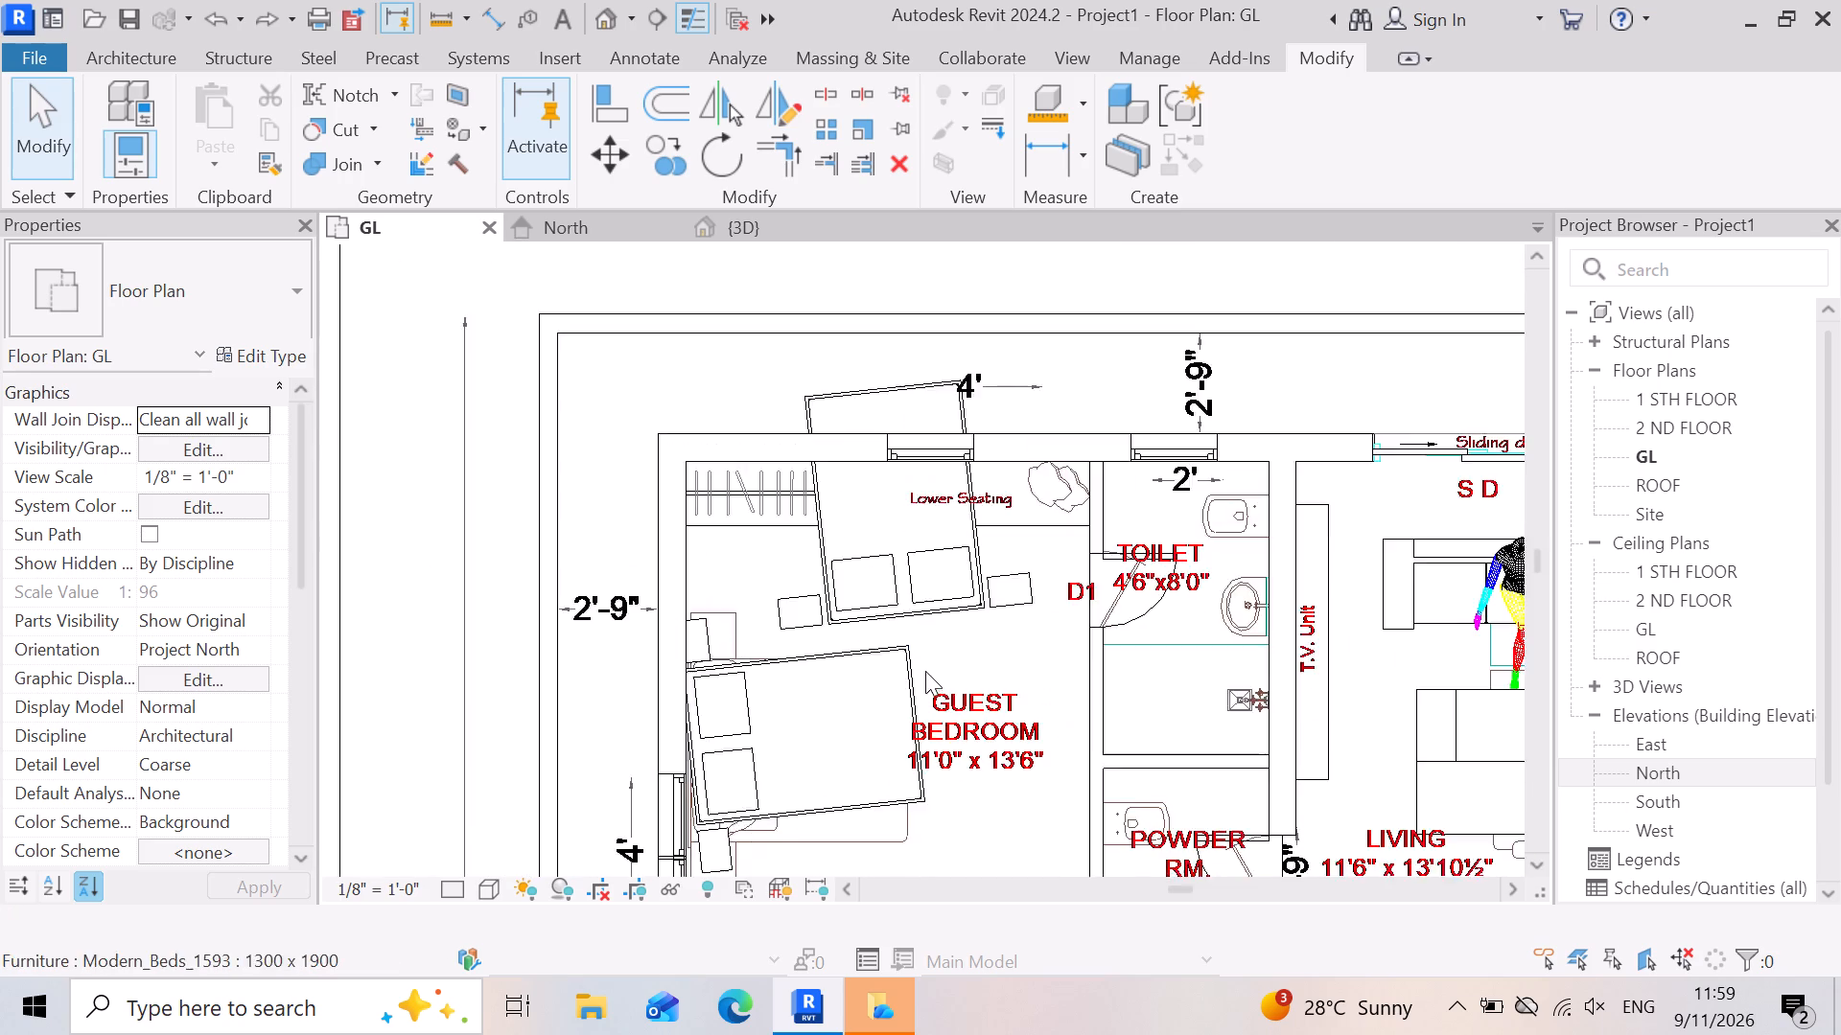
scroll(925, 671, "down", 3)
key("Escape")
Nudge the tilted bed horizontally out of the guest bedroom, past the window wall, into the empty area outside the plot boundary.
left_click(897, 723)
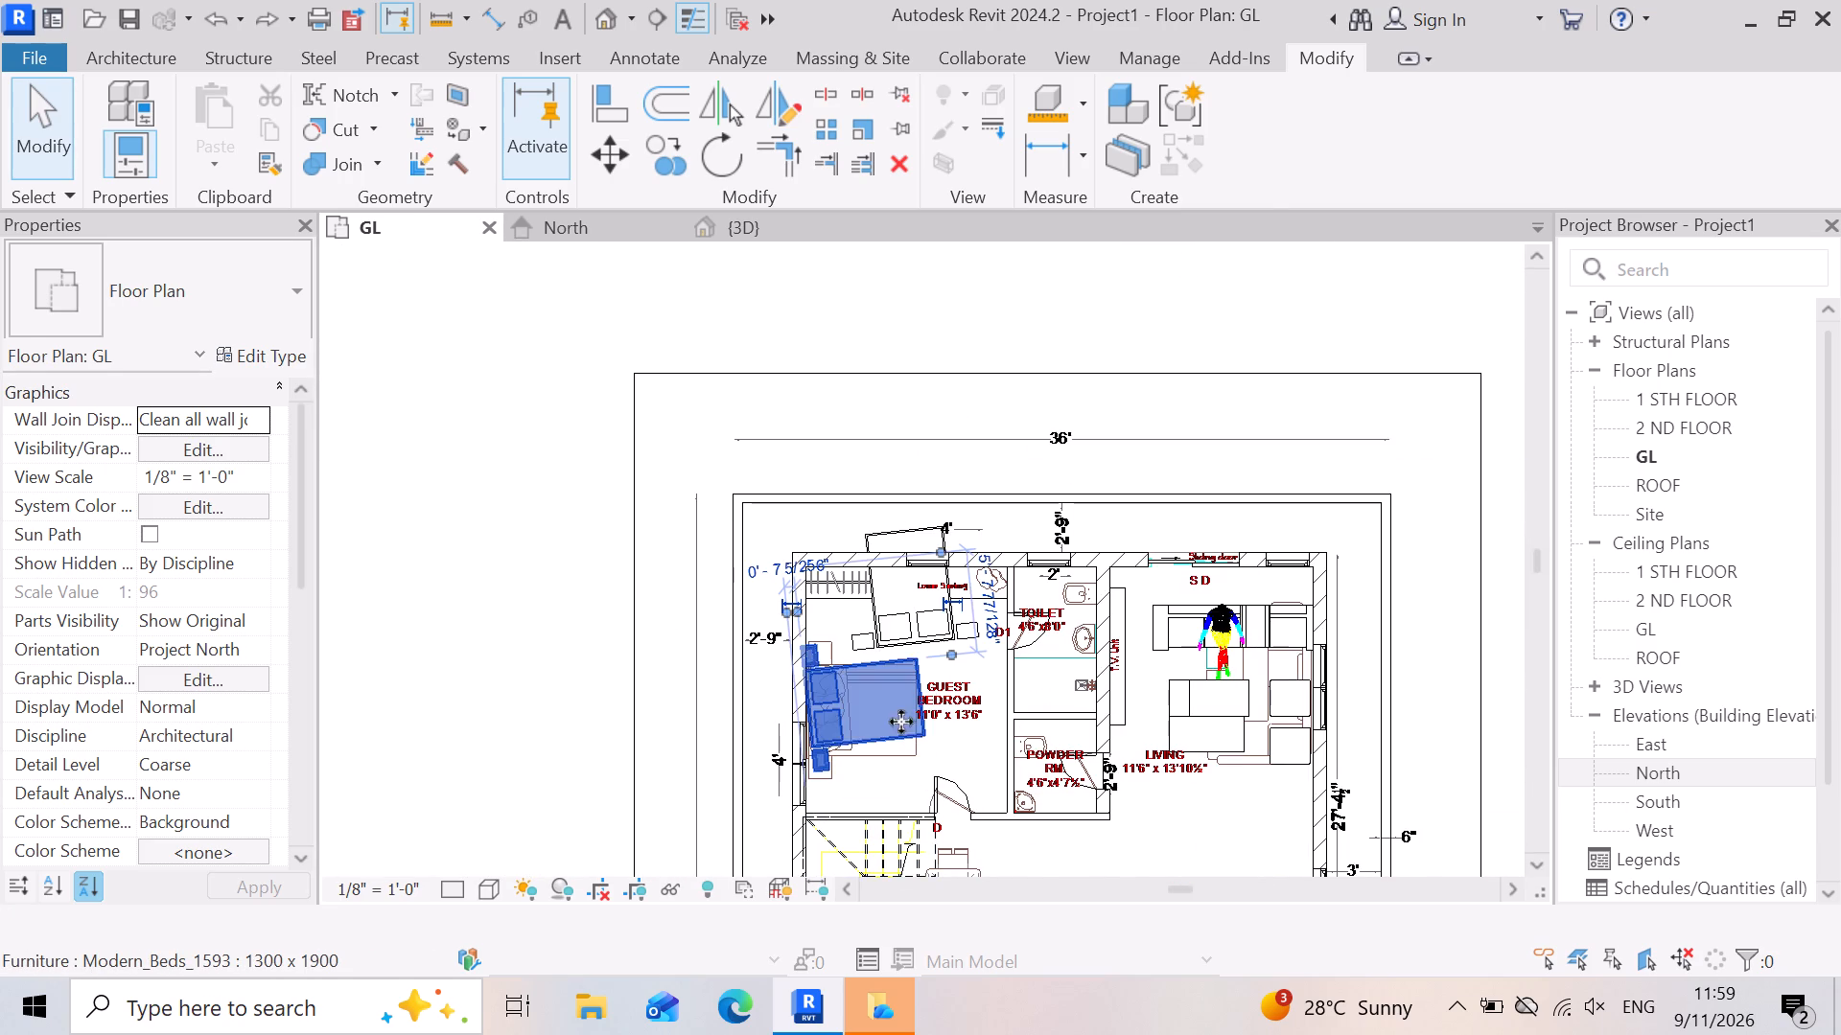
key("Left")
key("Left")
key("Left")
key("Left")
key("Left")
key("Left")
key("Left")
key("Left")
key("Left")
key("Left")
key("Left")
key("Left")
key("Left")
key("Left")
key("Left")
key("Left")
key("Left")
key("Left")
key("Left")
key("Left")
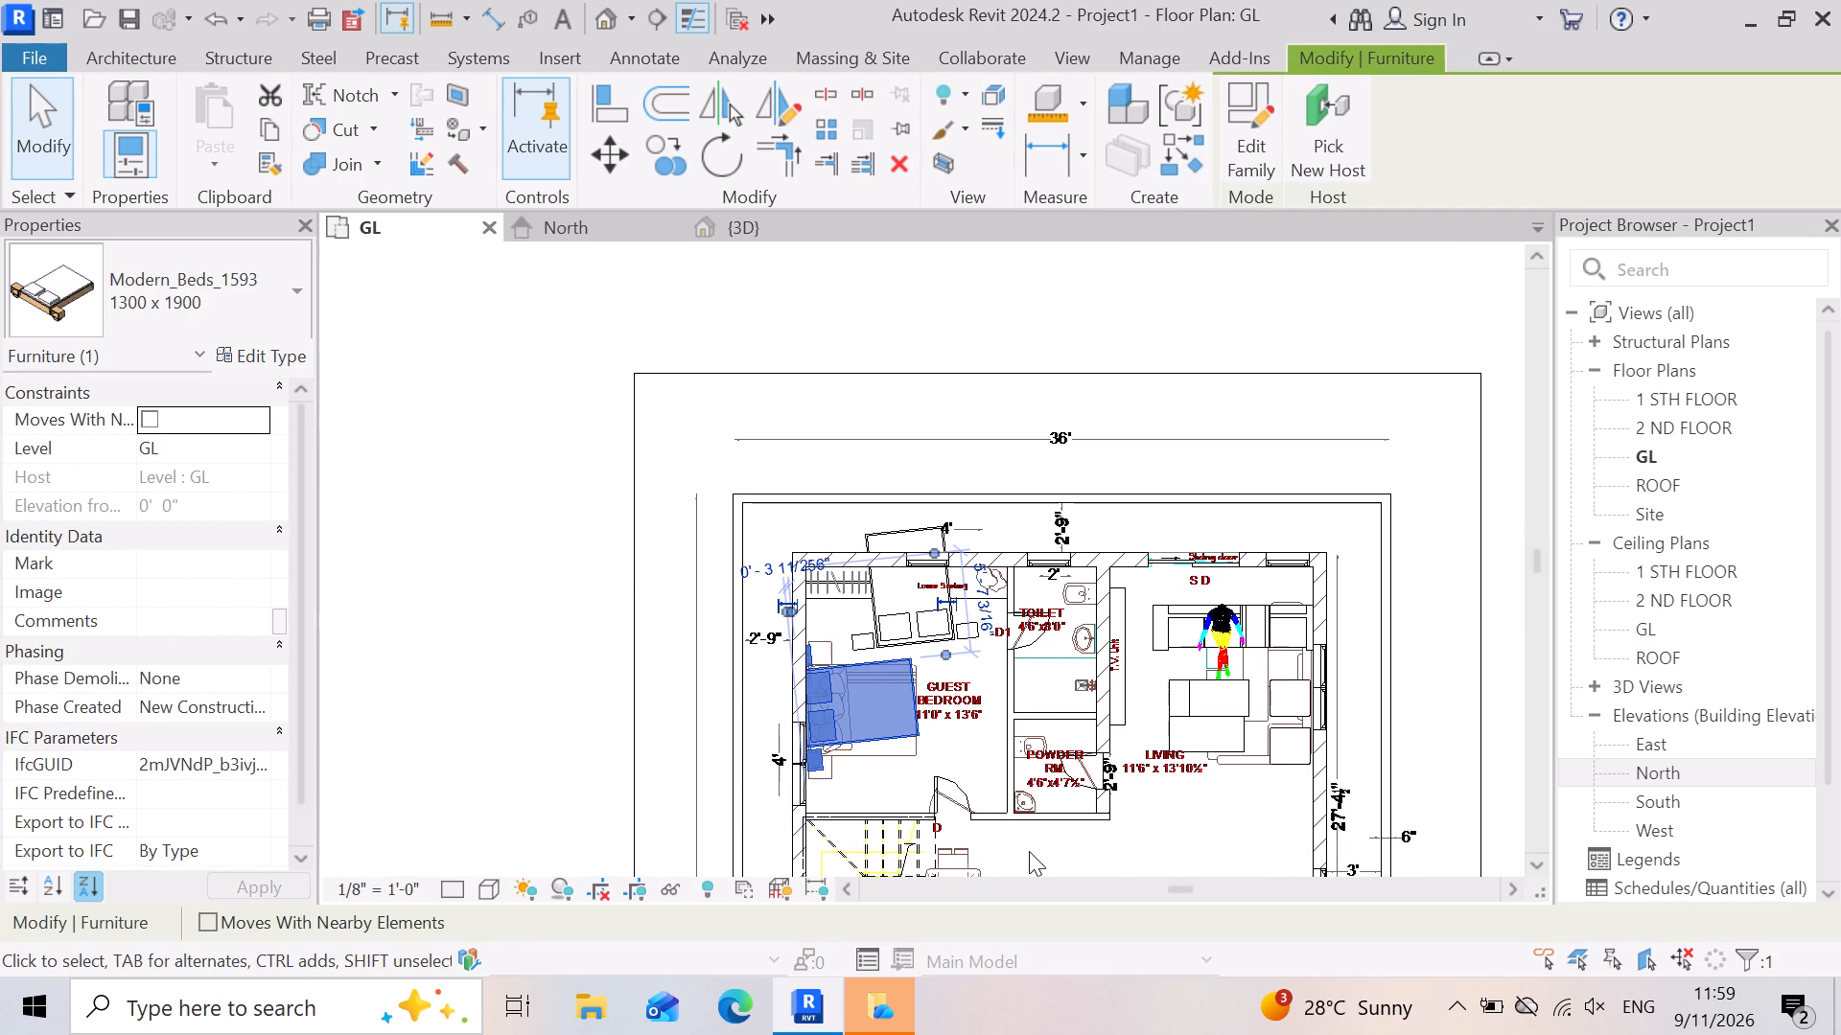
key("Left")
key("Left")
key("Left")
key("Left")
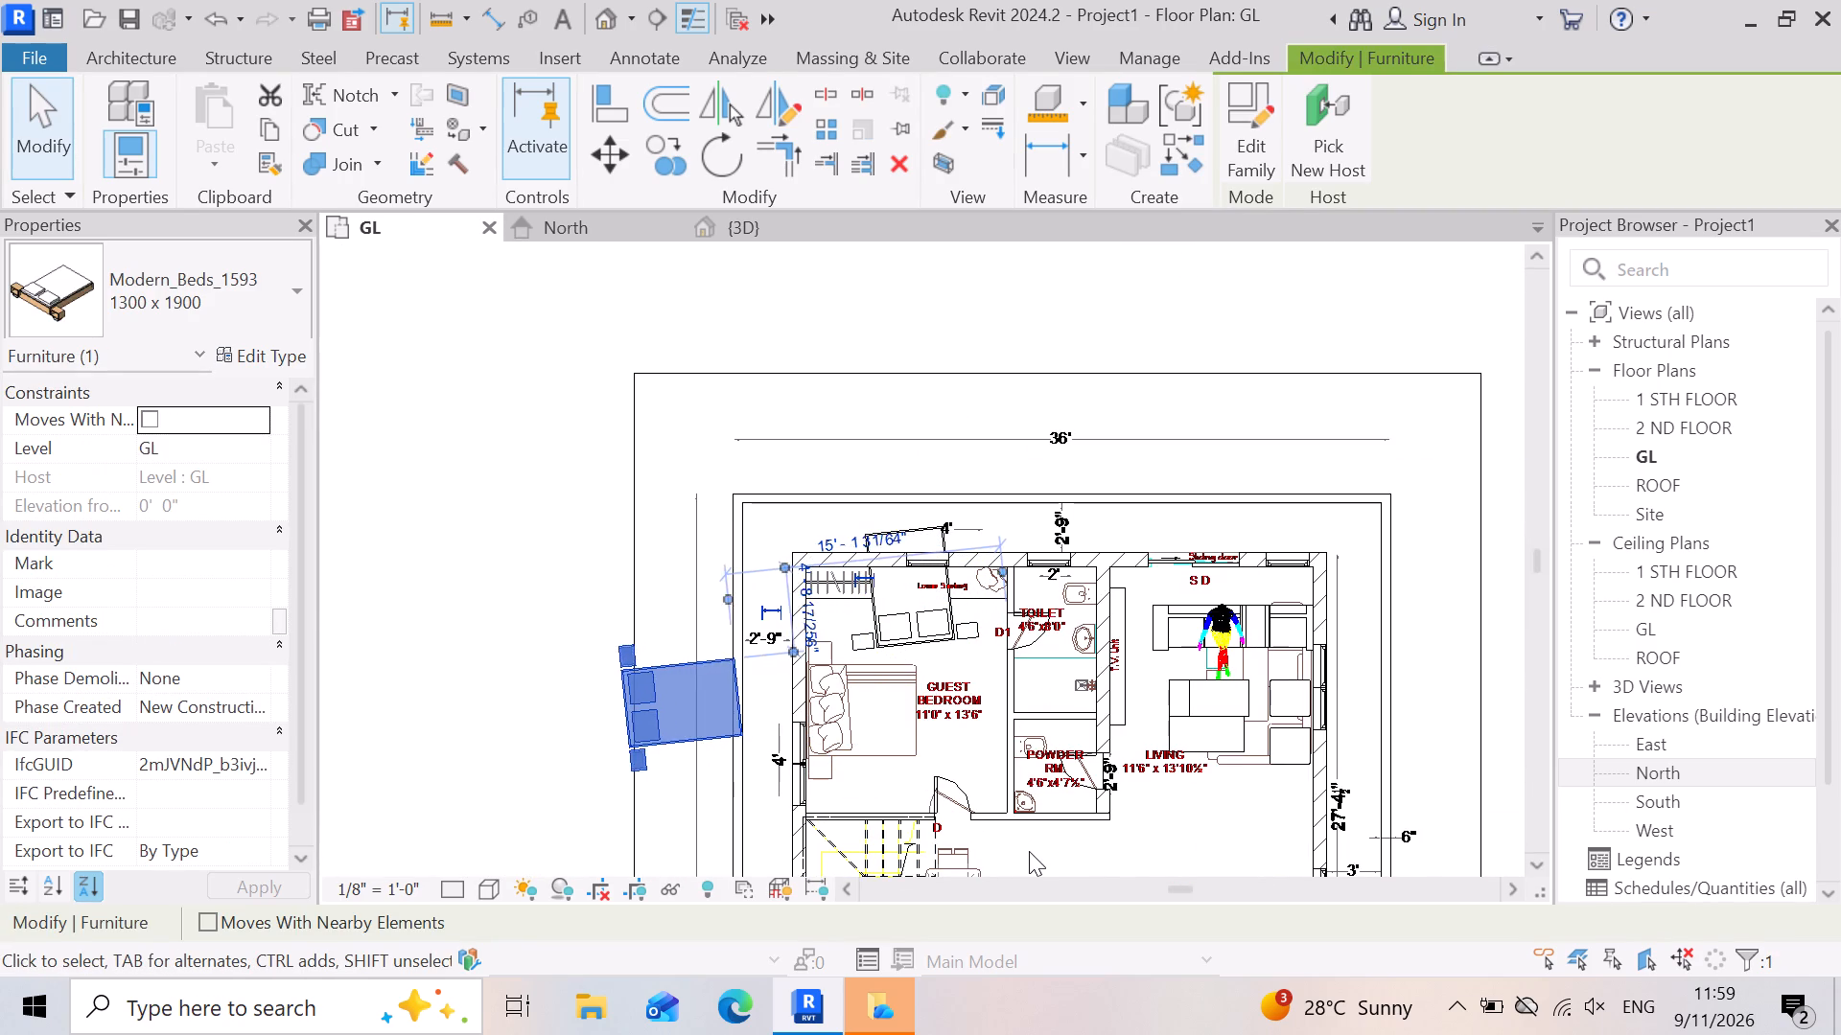
key("Left")
key("Left")
key("Left")
key("Left")
key("Left")
key("Left")
key("Left")
key("Left")
key("Left")
key("Left")
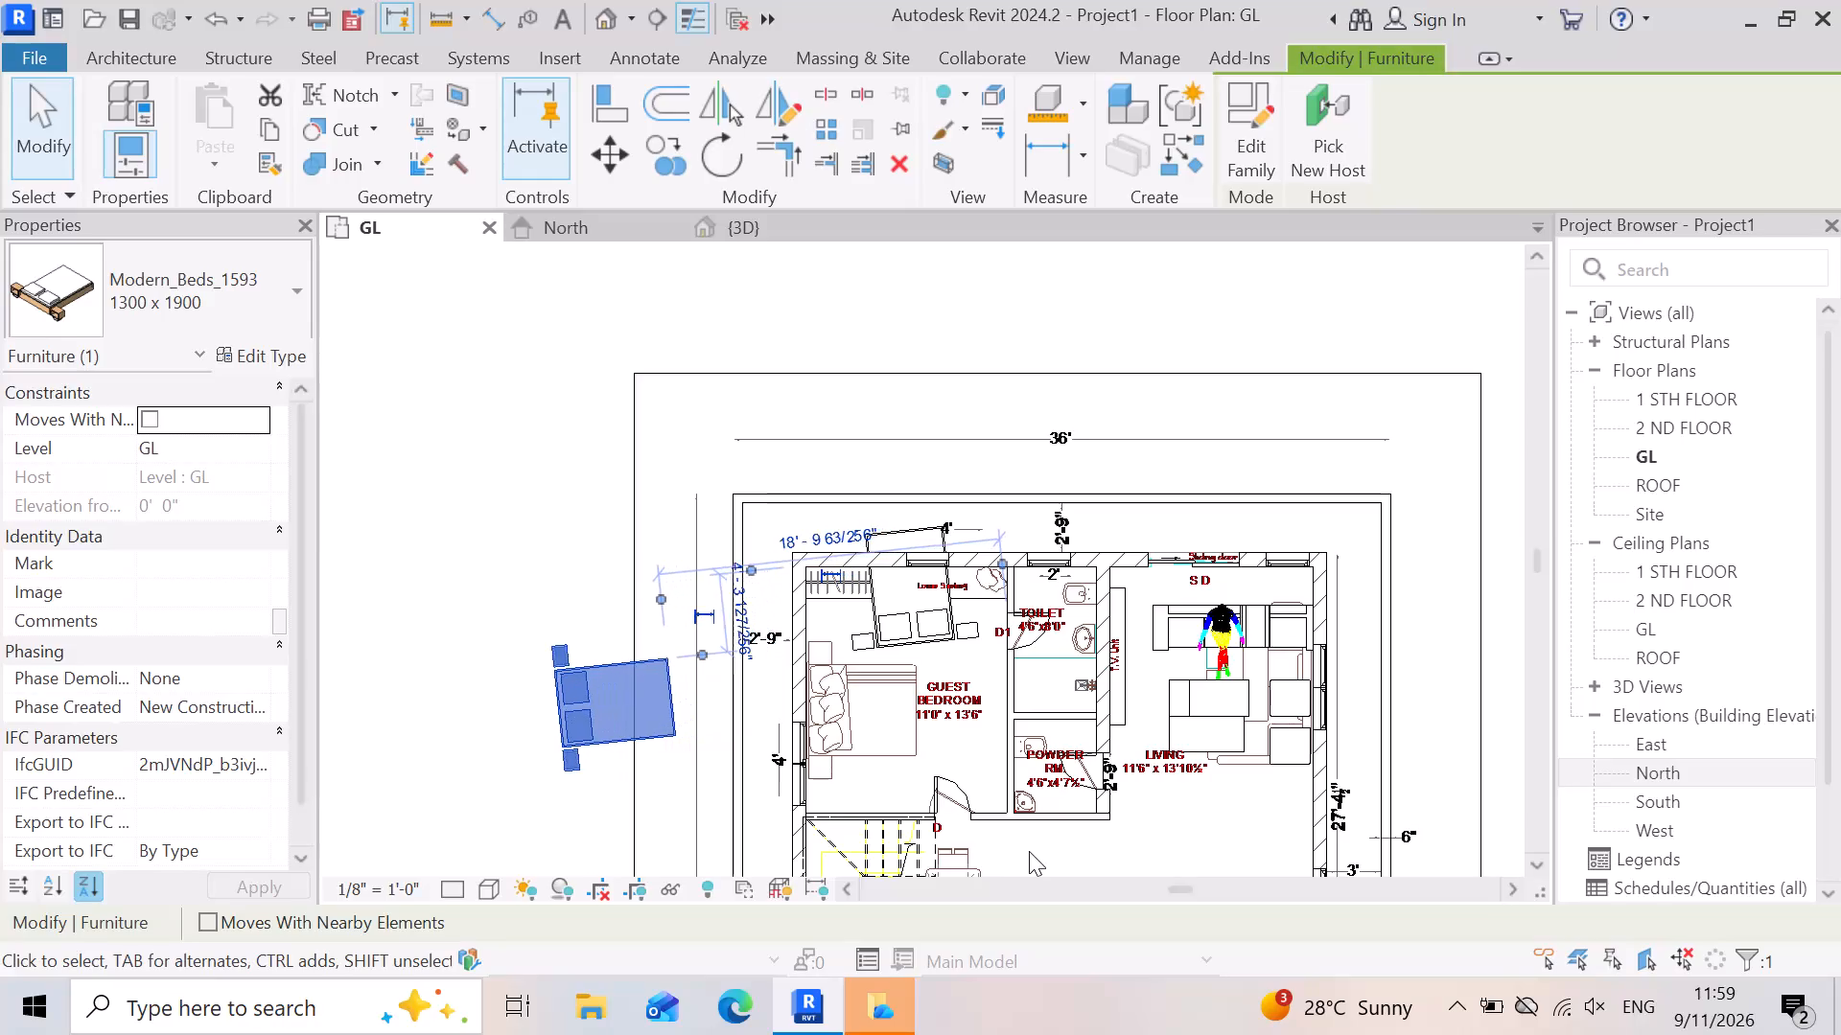
key("Left")
key("Left")
key("Left")
key("Left")
key("Left")
key("Left")
key("Left")
key("Left")
key("Left")
key("Left")
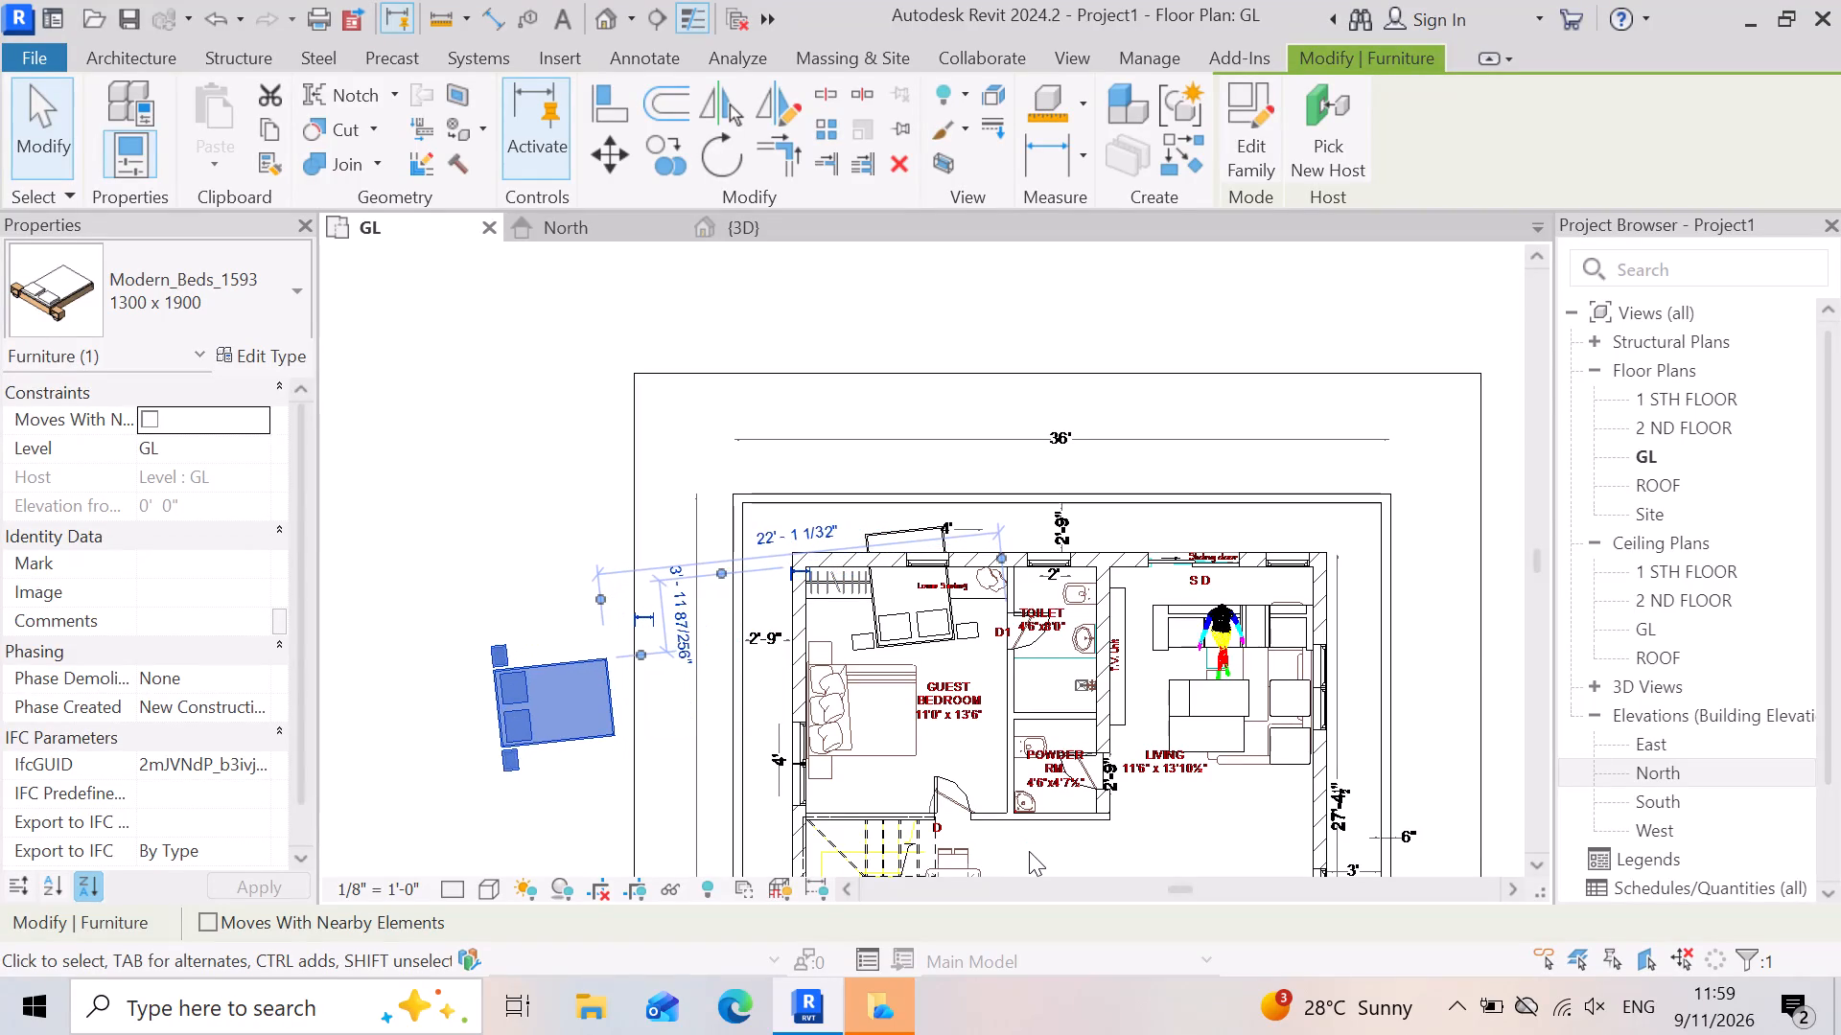
key("Left")
key("Left")
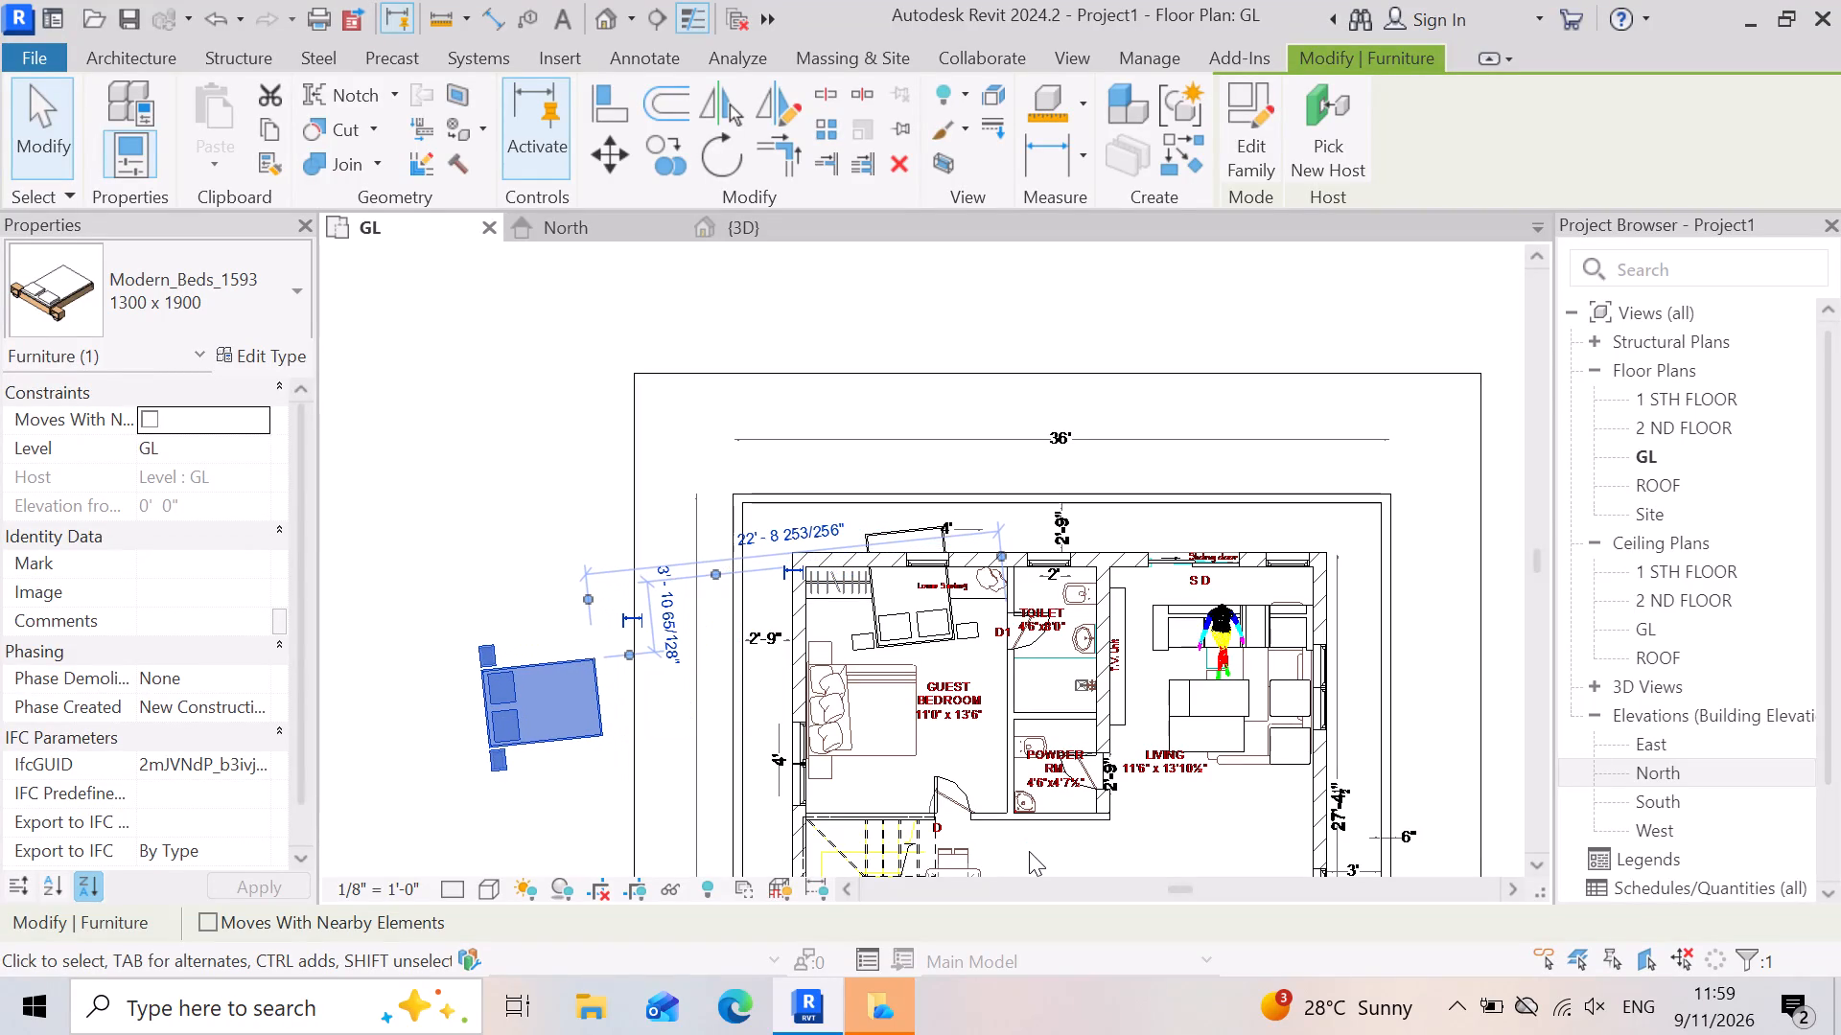
key("Escape")
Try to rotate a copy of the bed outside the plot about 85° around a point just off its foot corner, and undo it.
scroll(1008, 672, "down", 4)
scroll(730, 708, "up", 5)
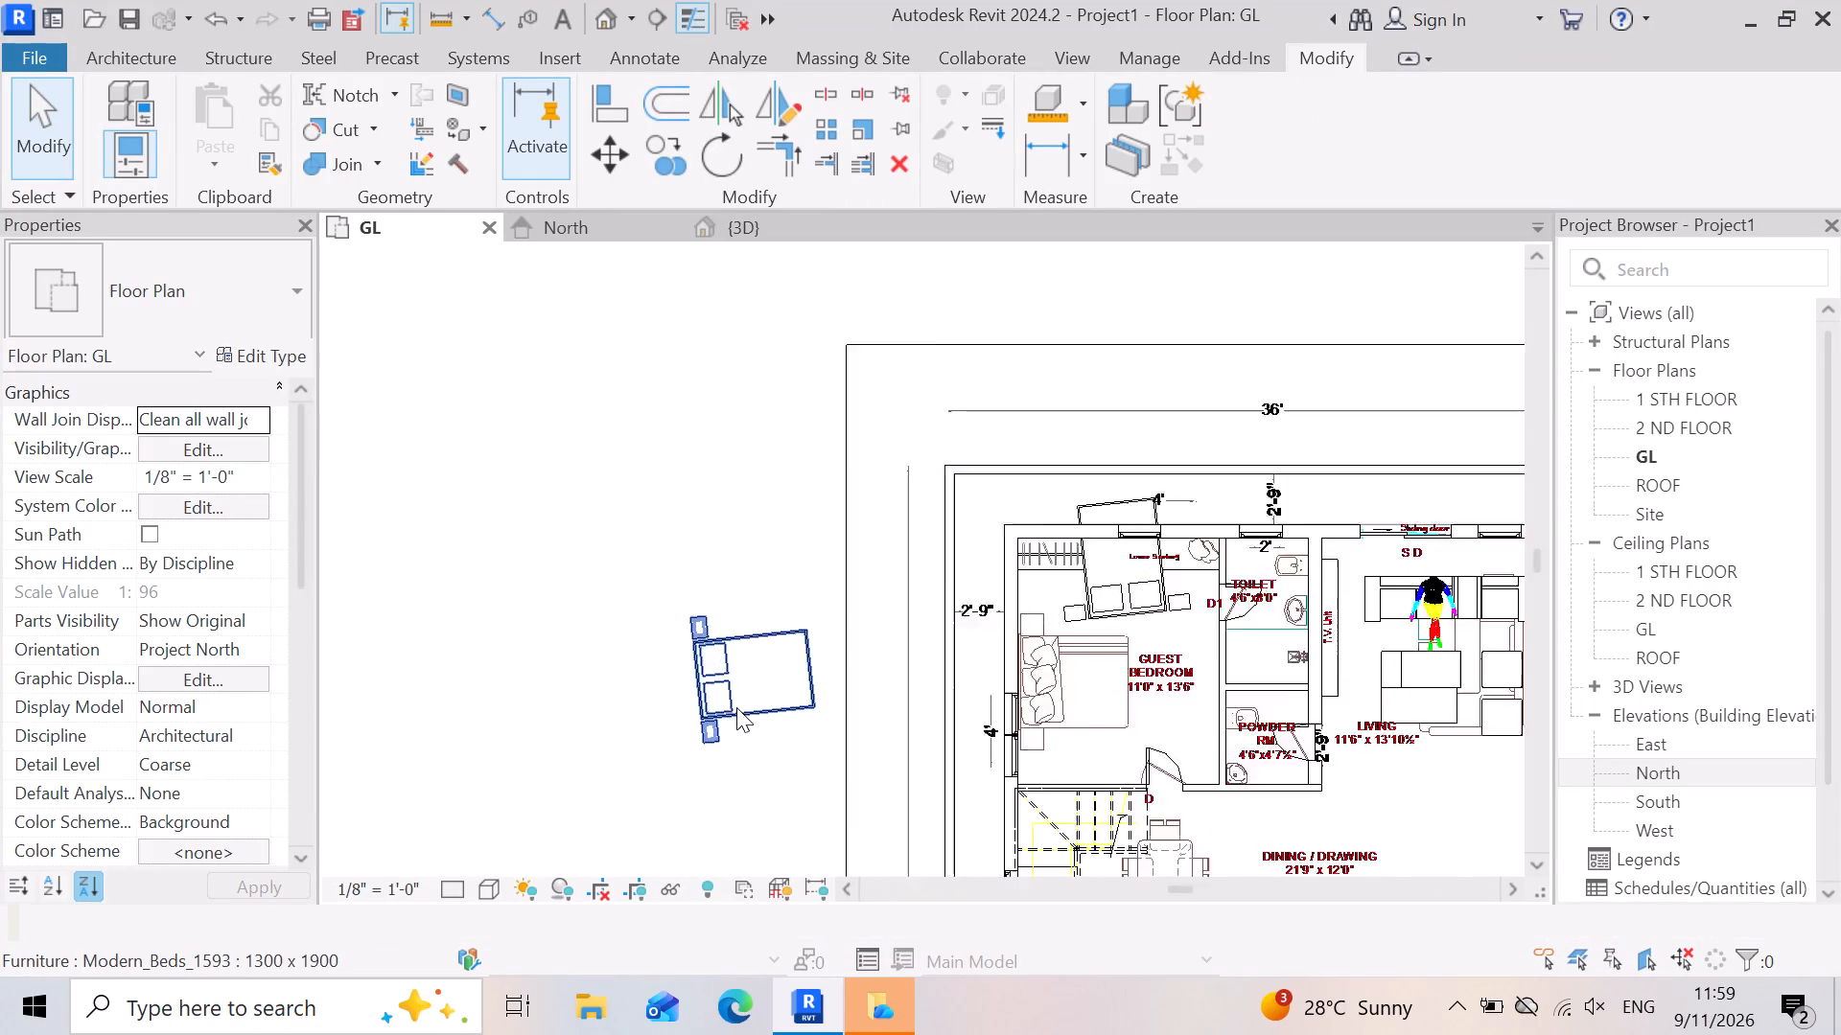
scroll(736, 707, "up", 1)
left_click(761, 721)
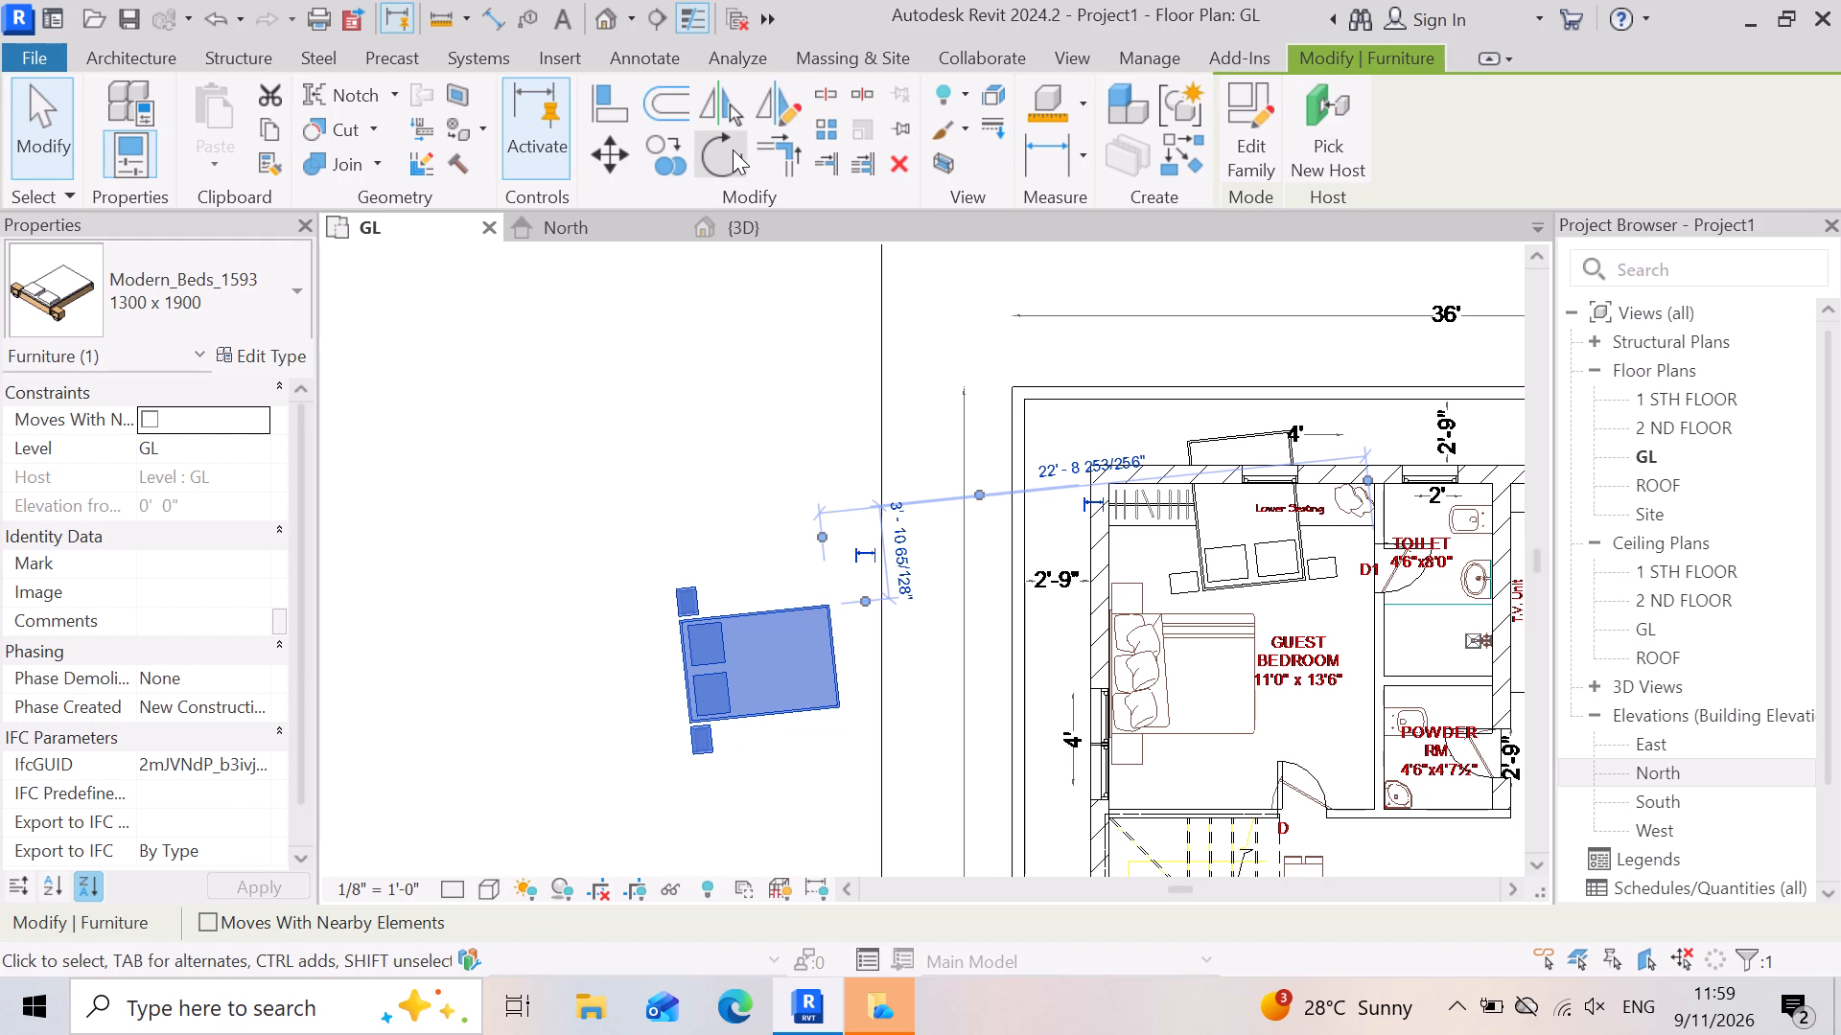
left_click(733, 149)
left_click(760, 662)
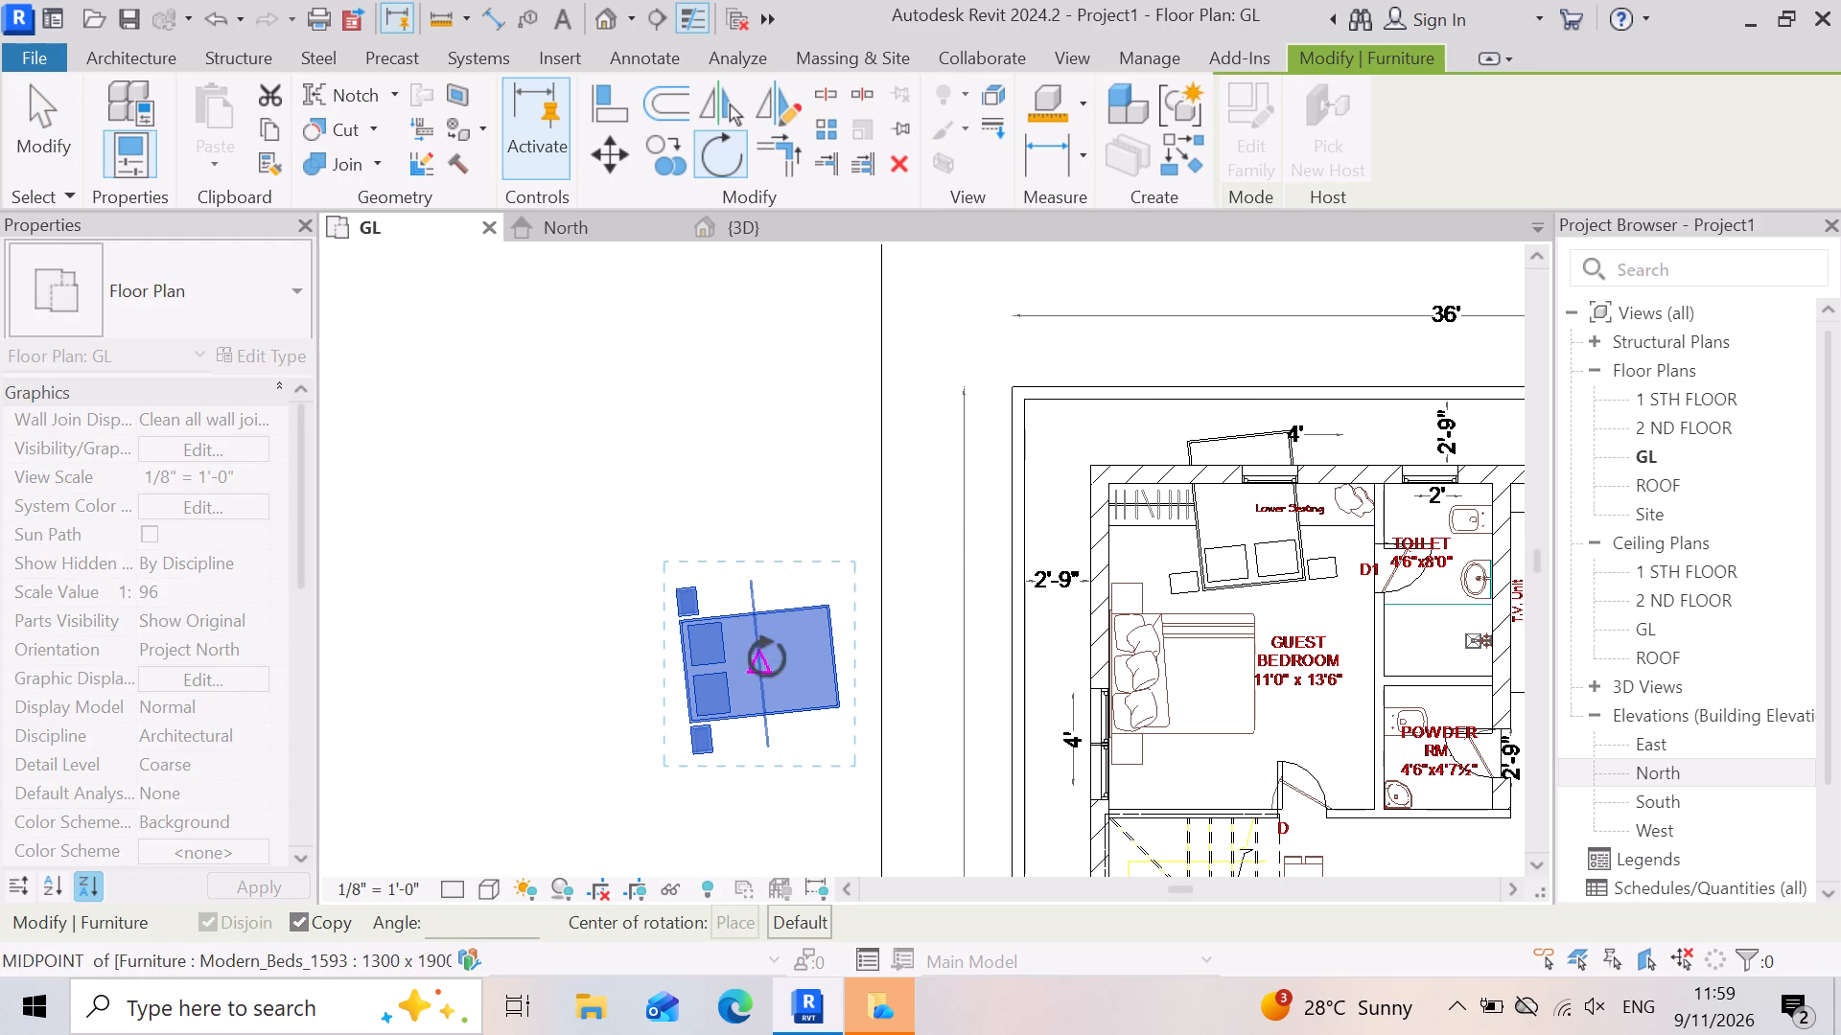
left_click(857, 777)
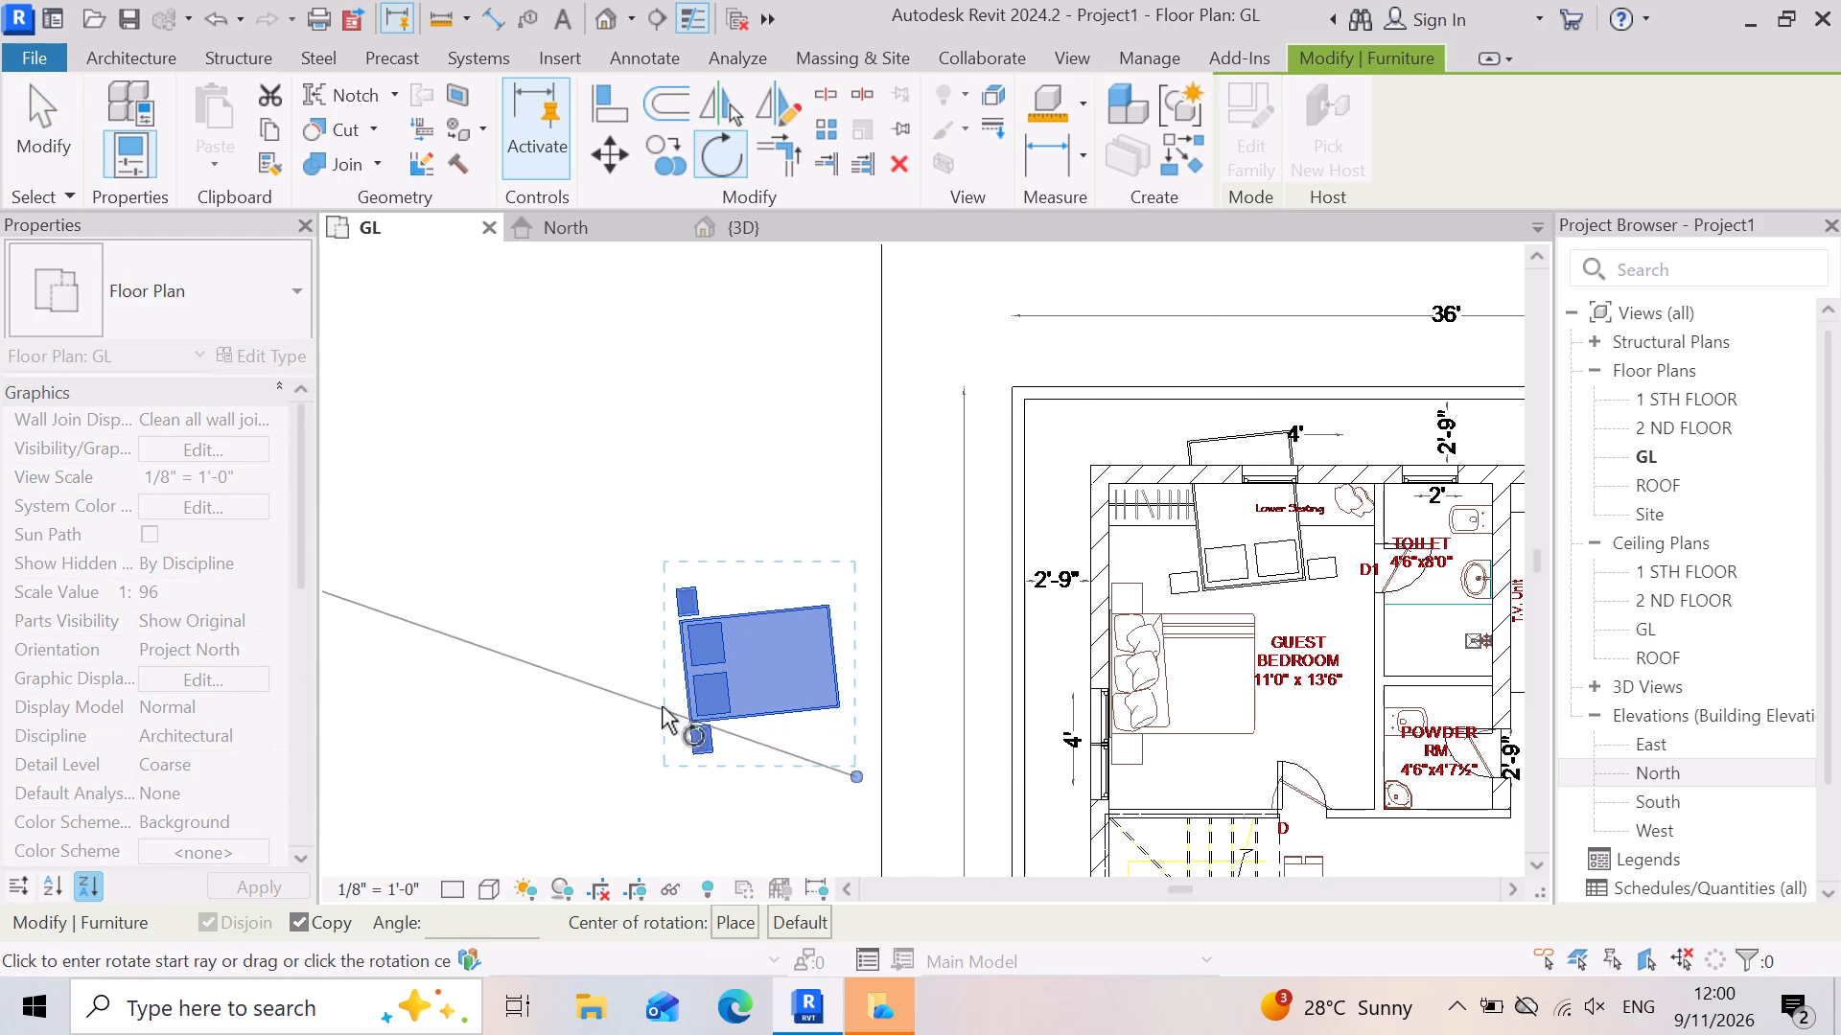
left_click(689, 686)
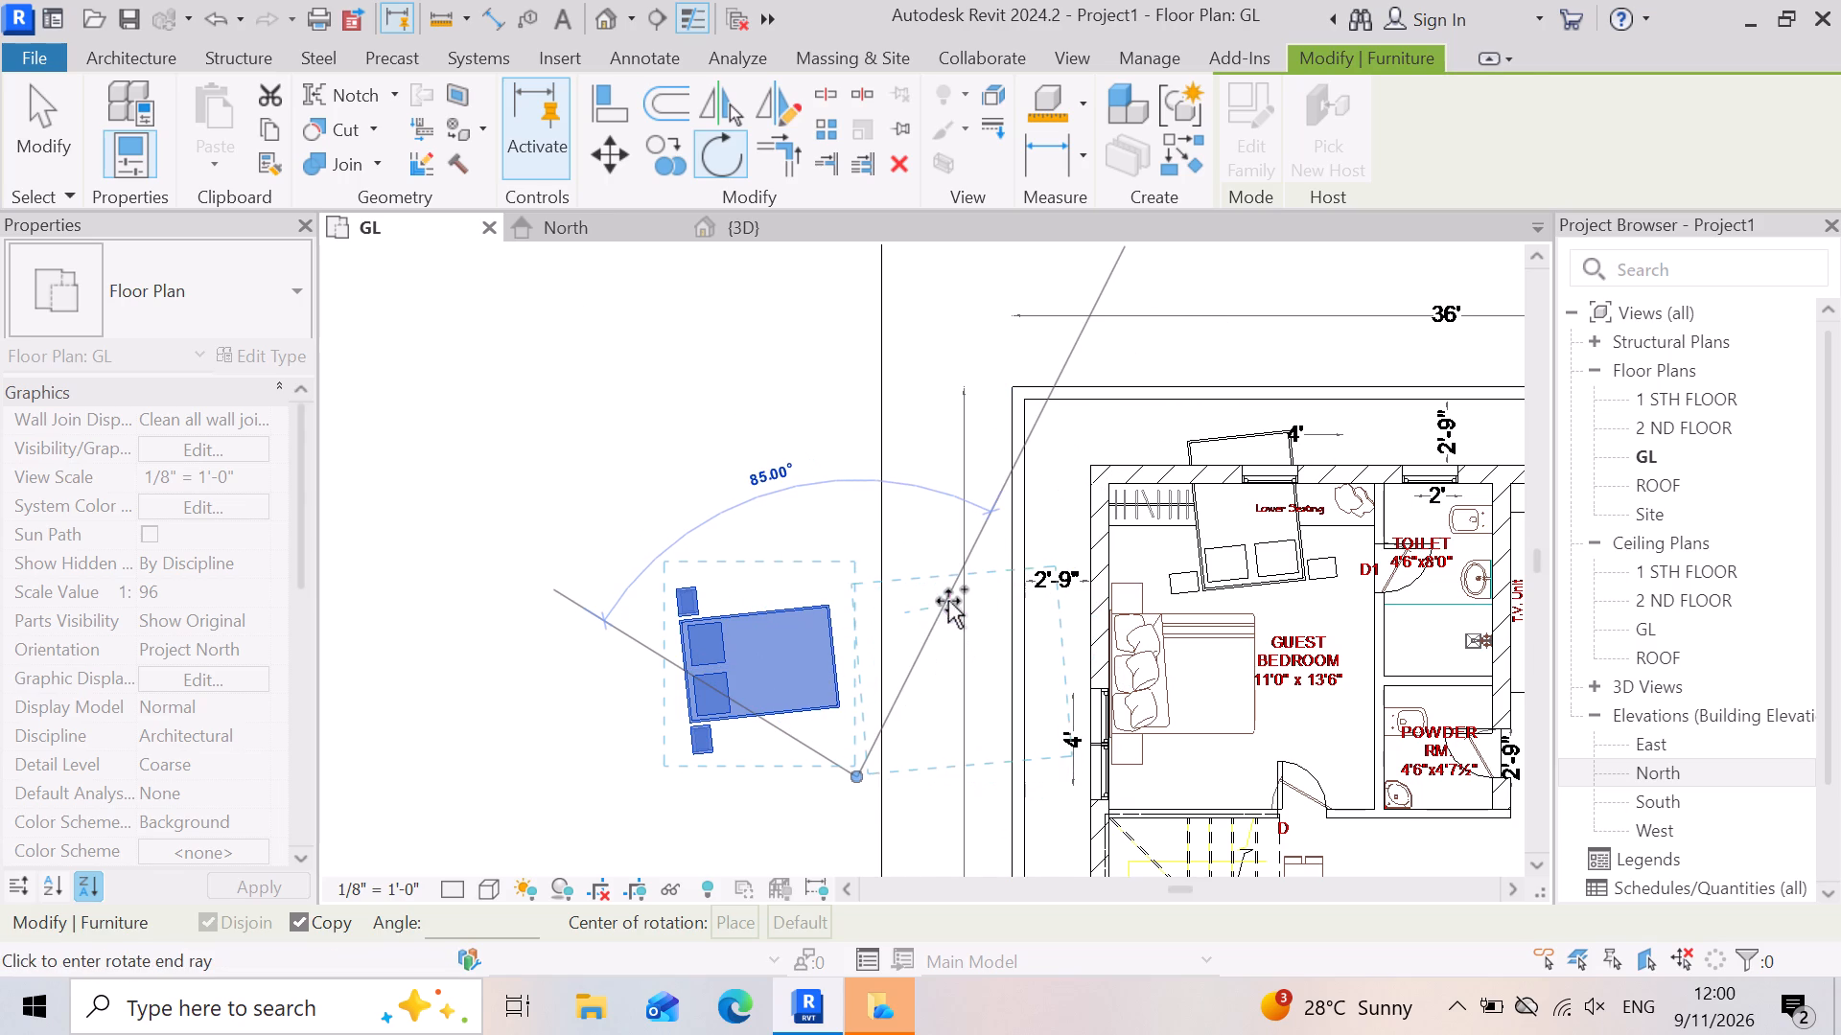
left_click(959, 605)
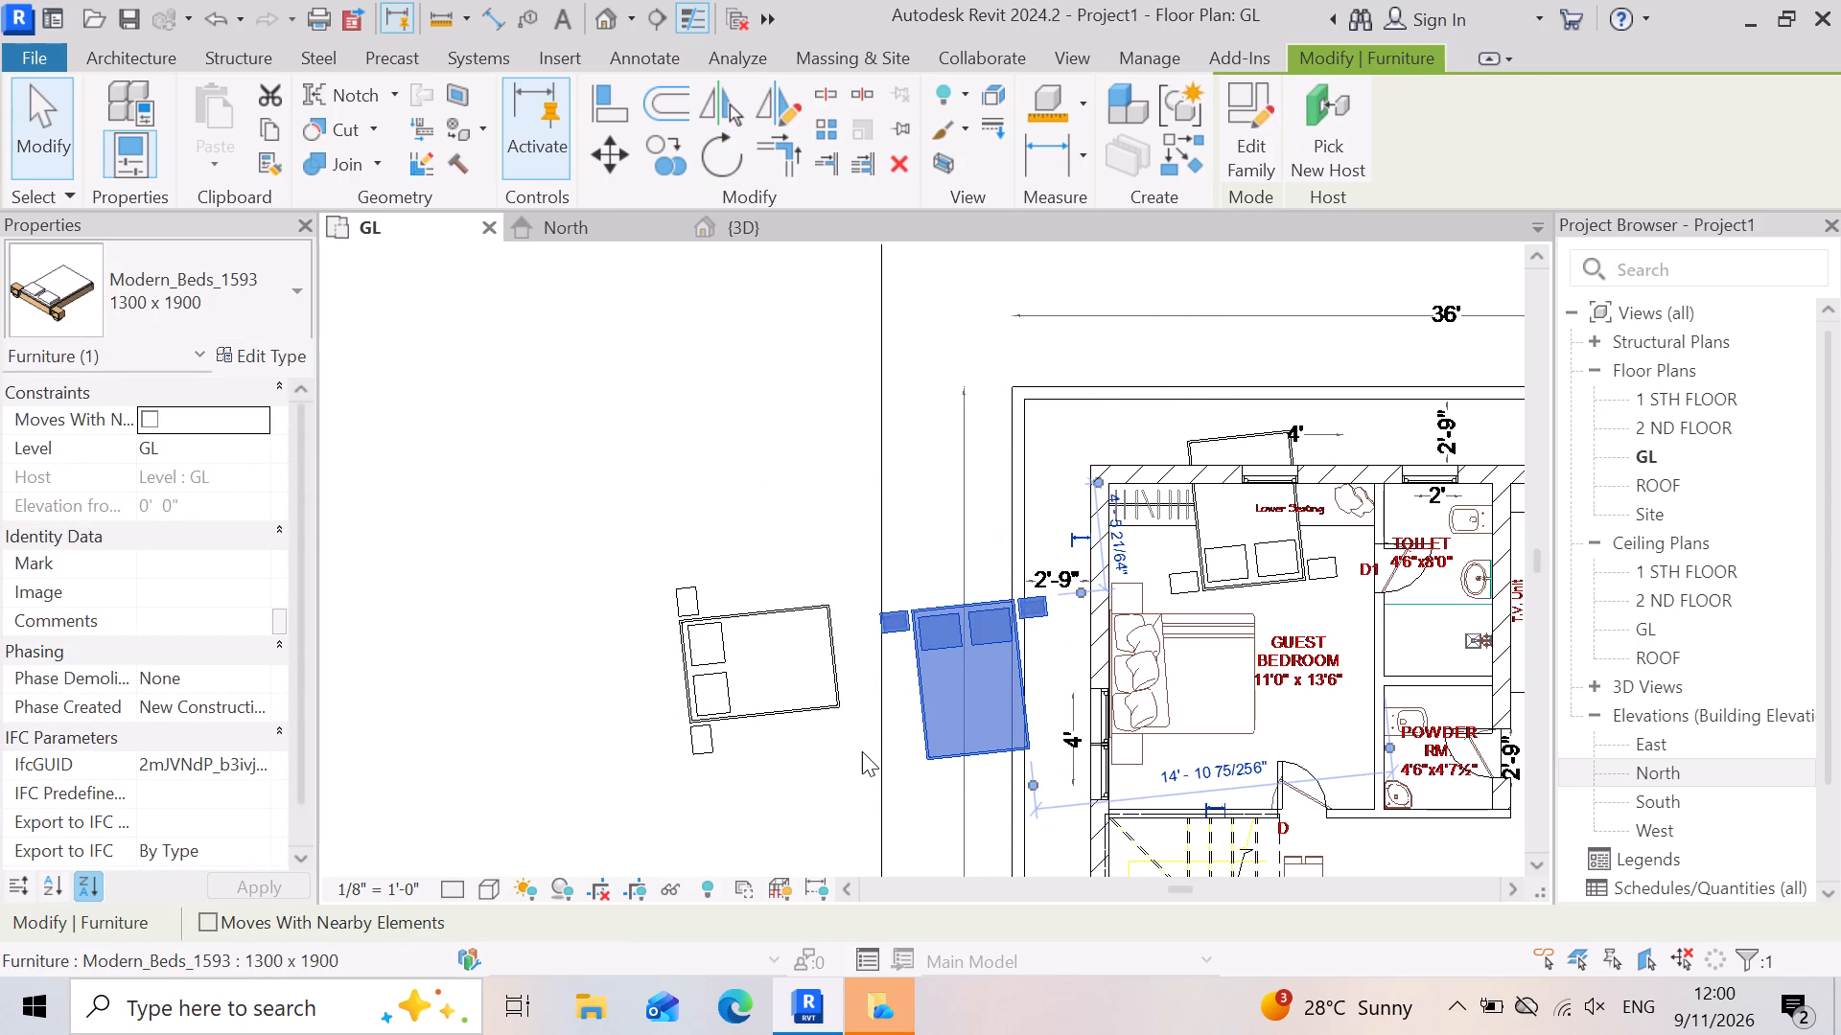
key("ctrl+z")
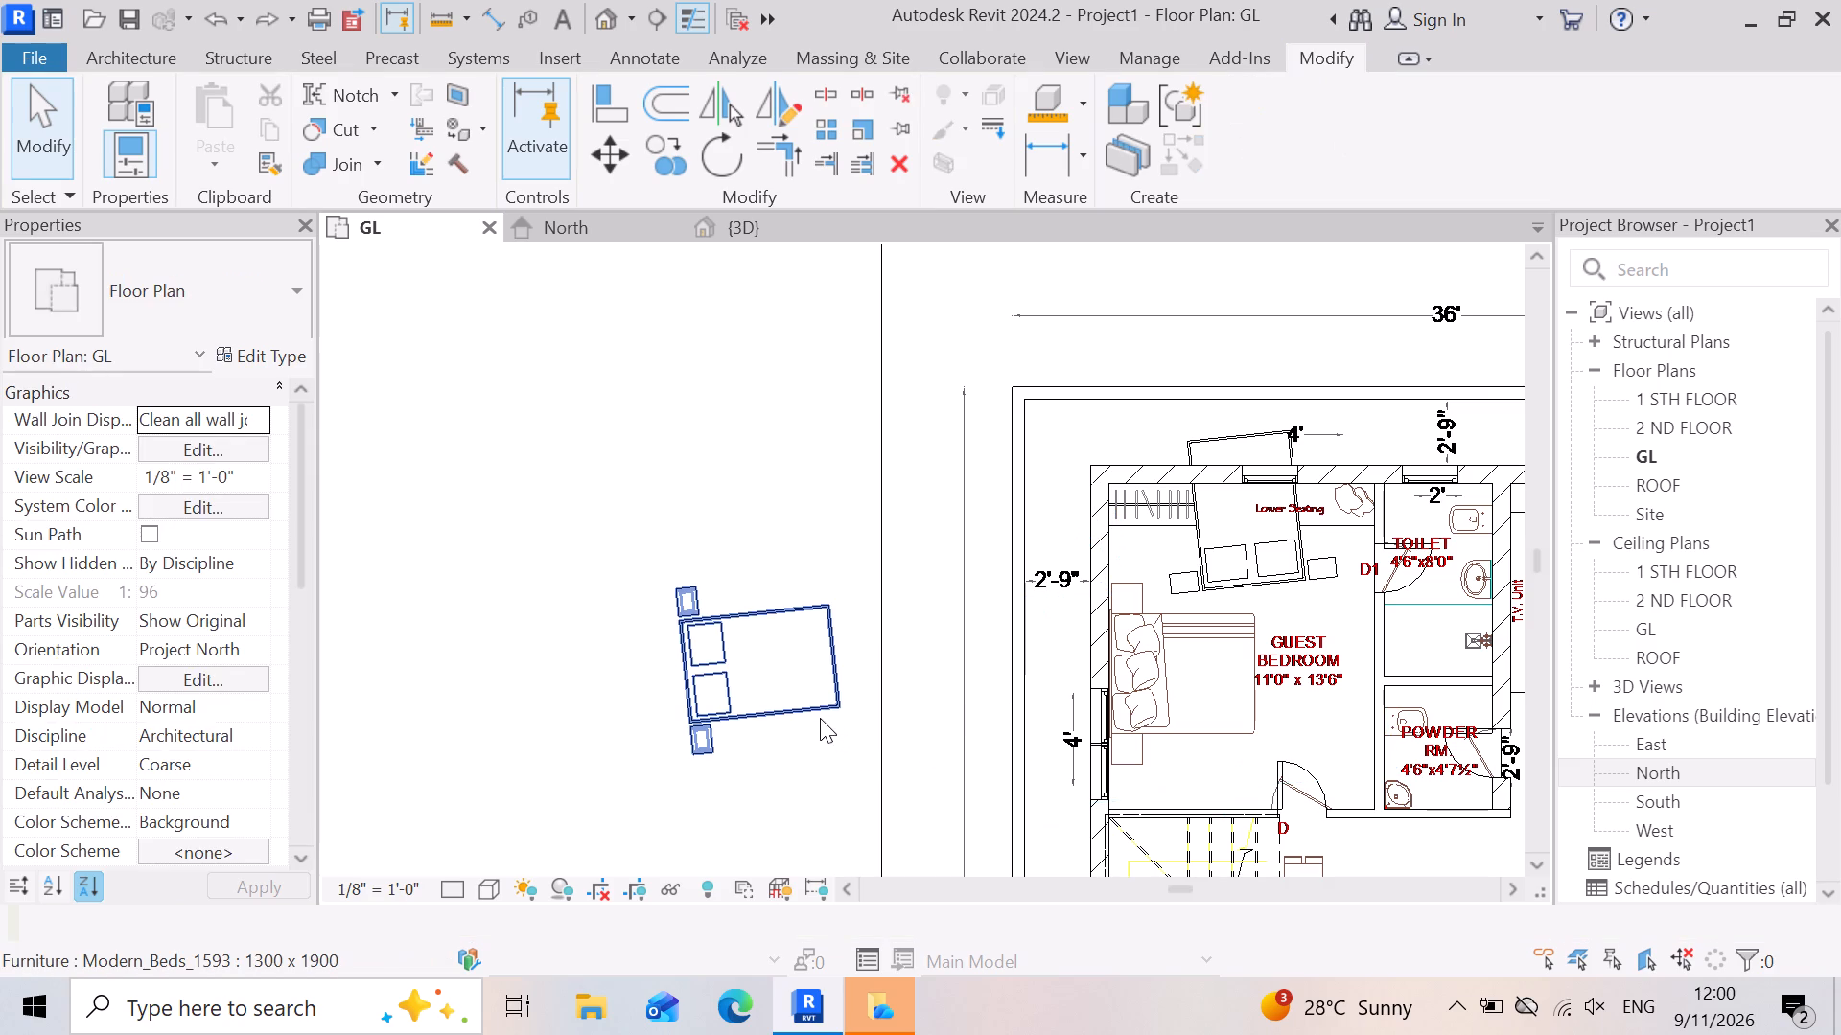
Rotate a copy of the bed outside the plot about a quarter turn counterclockwise around its lower headboard corner.
left_click(778, 687)
left_click(713, 143)
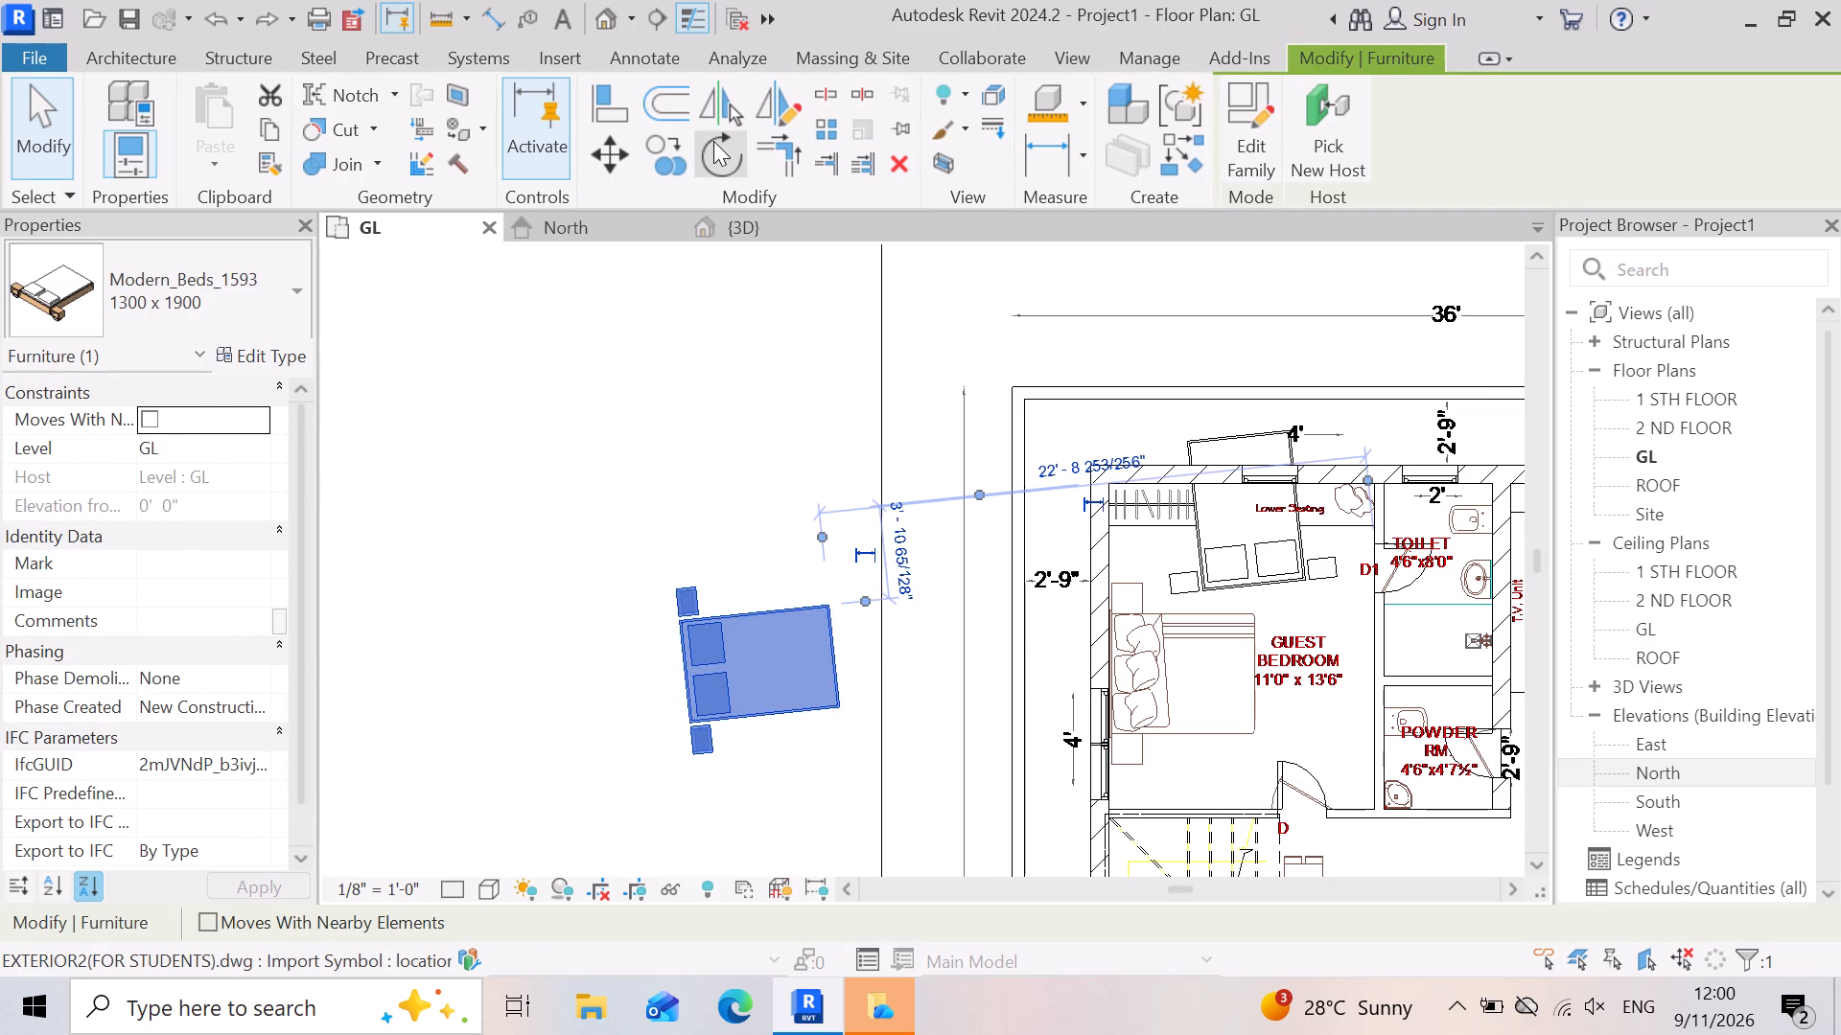
left_click(758, 657)
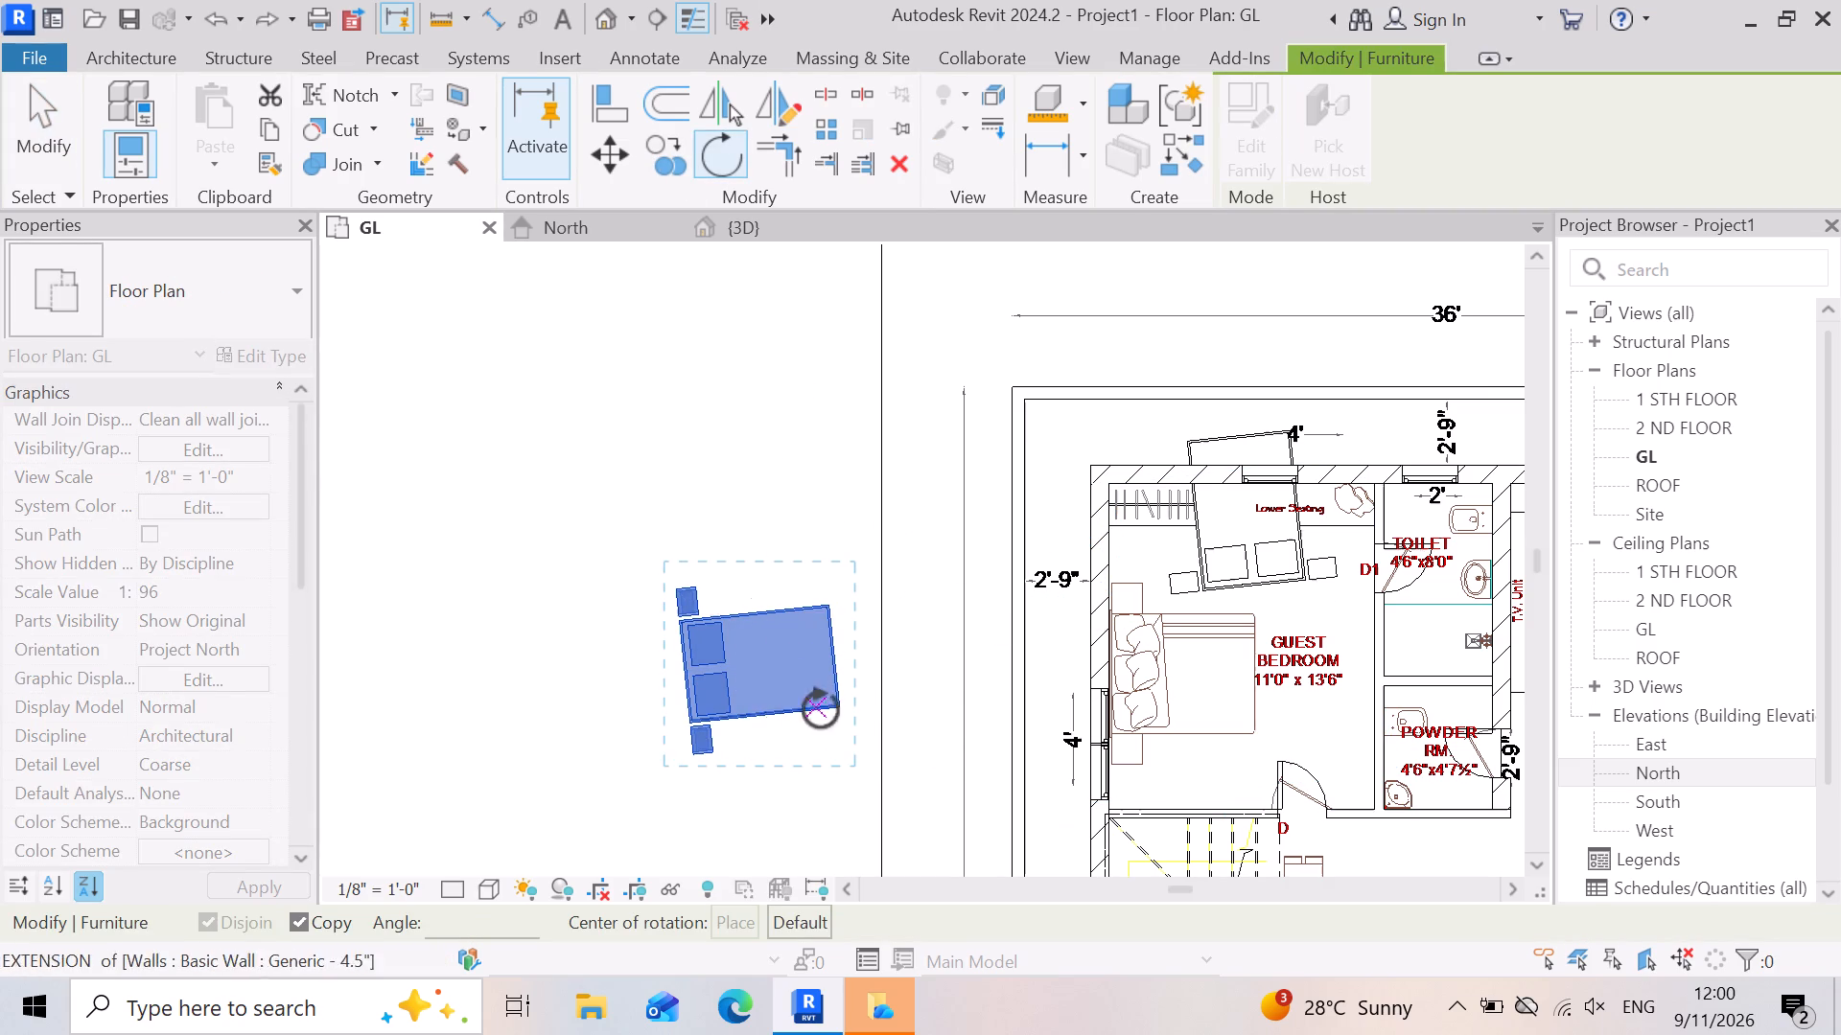
left_click(693, 711)
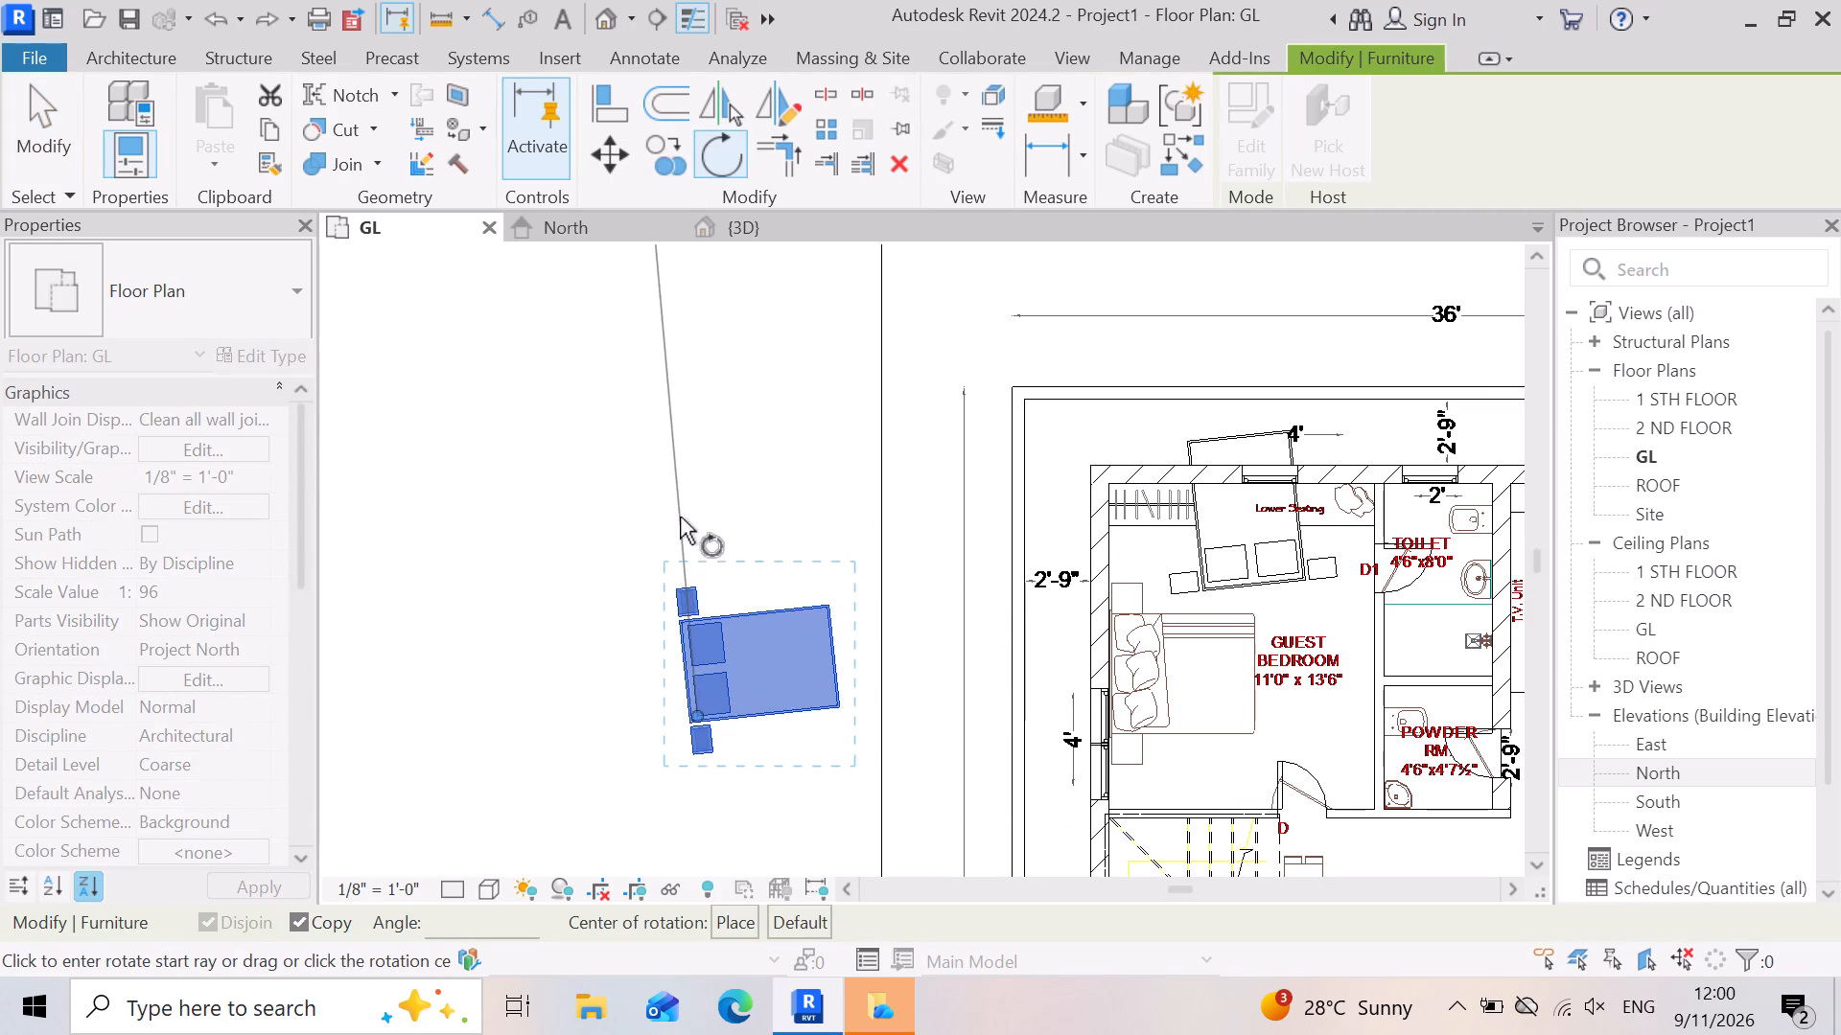
left_click(669, 557)
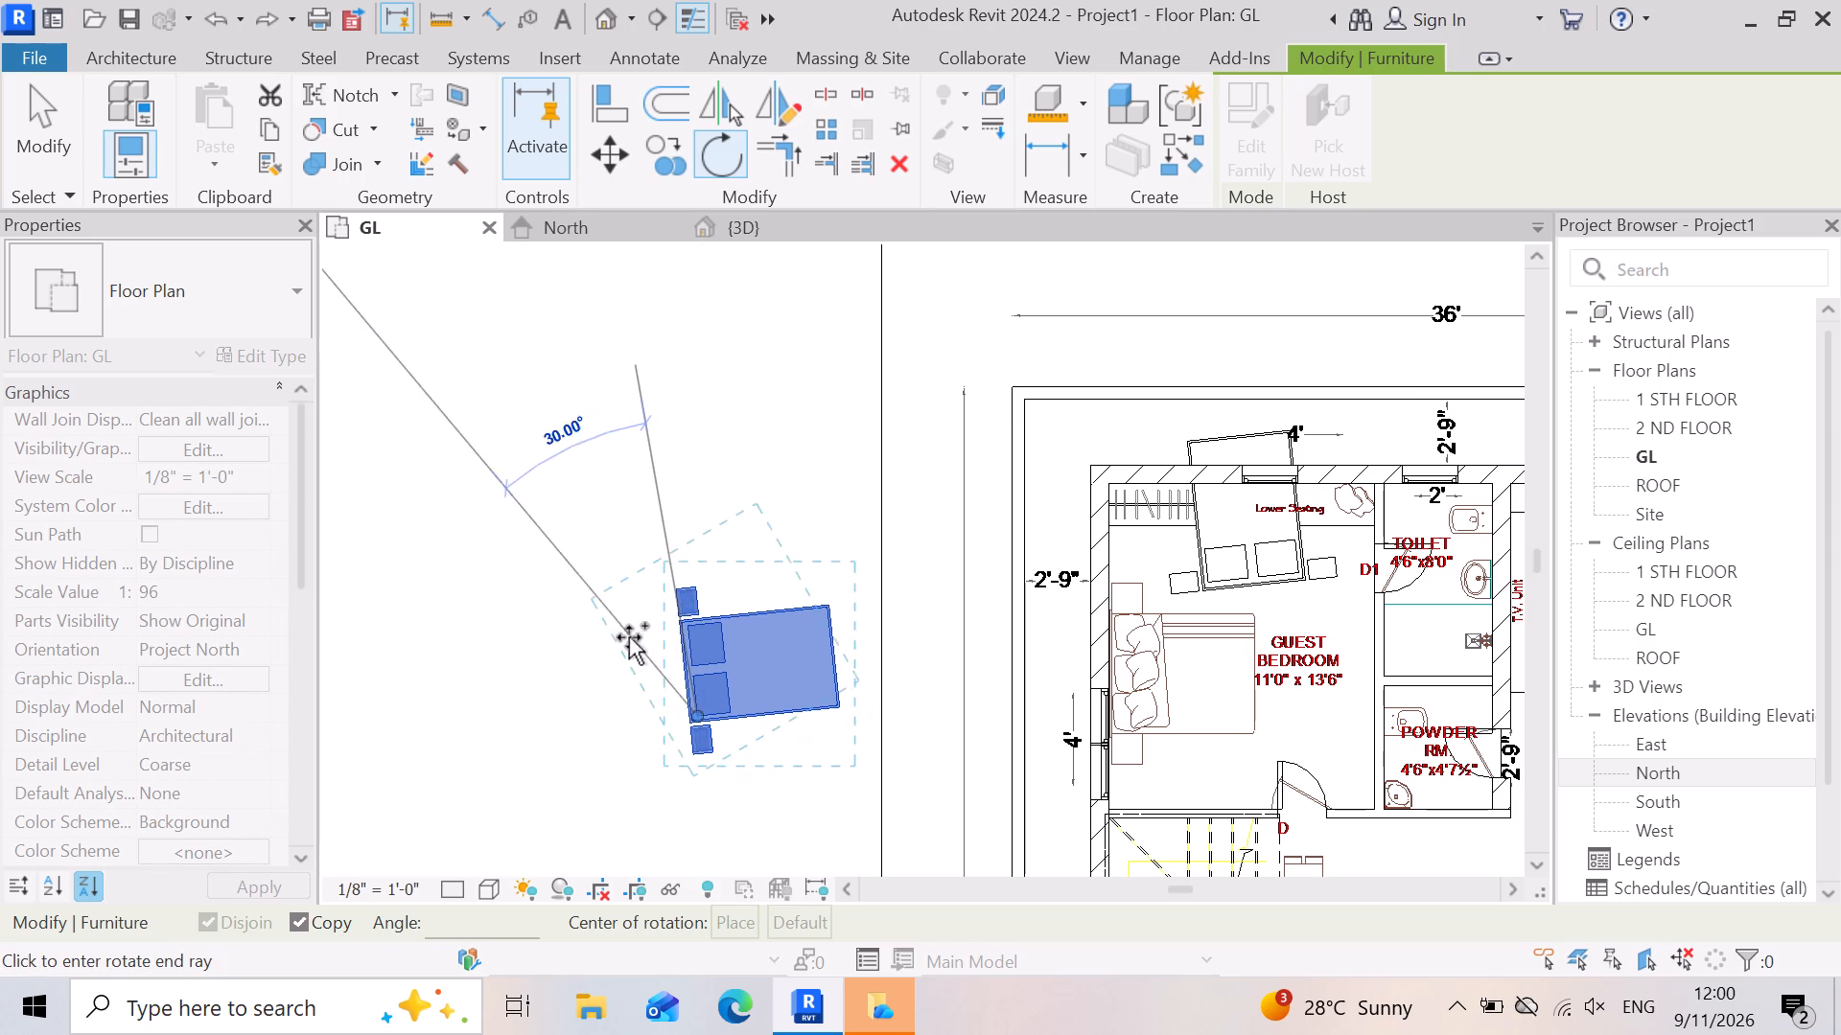
double_click(603, 735)
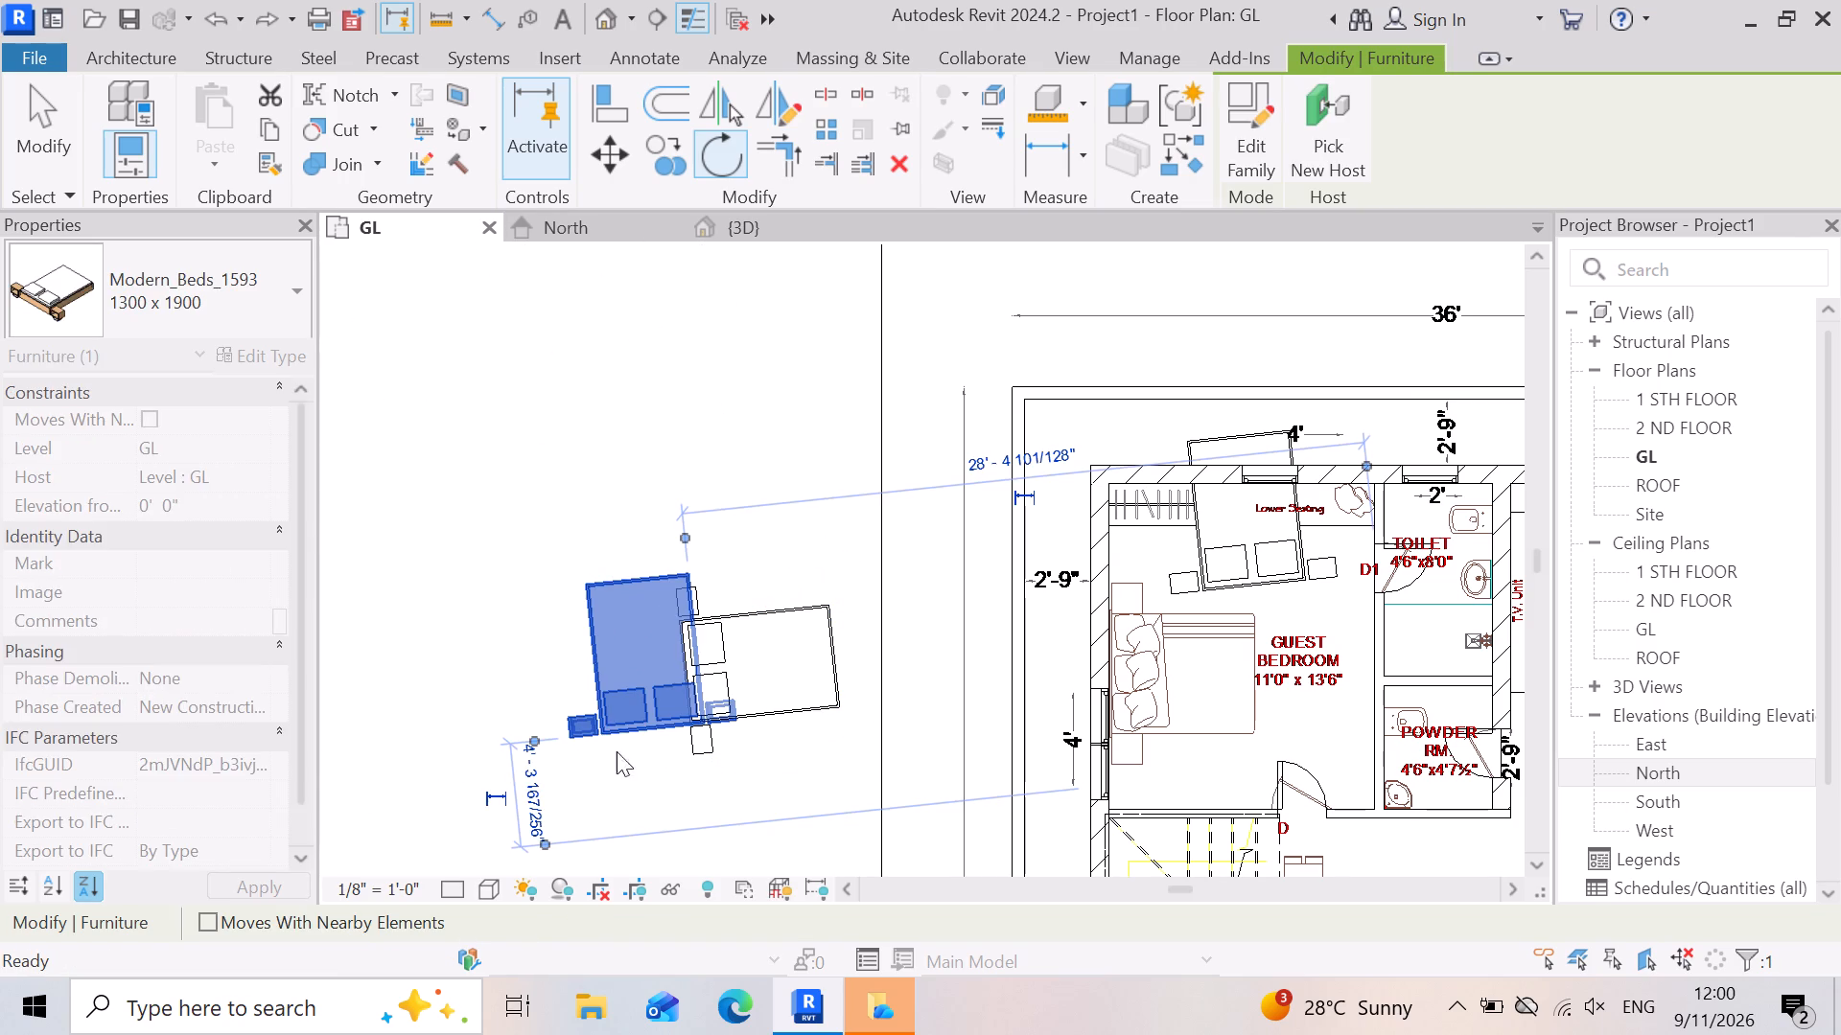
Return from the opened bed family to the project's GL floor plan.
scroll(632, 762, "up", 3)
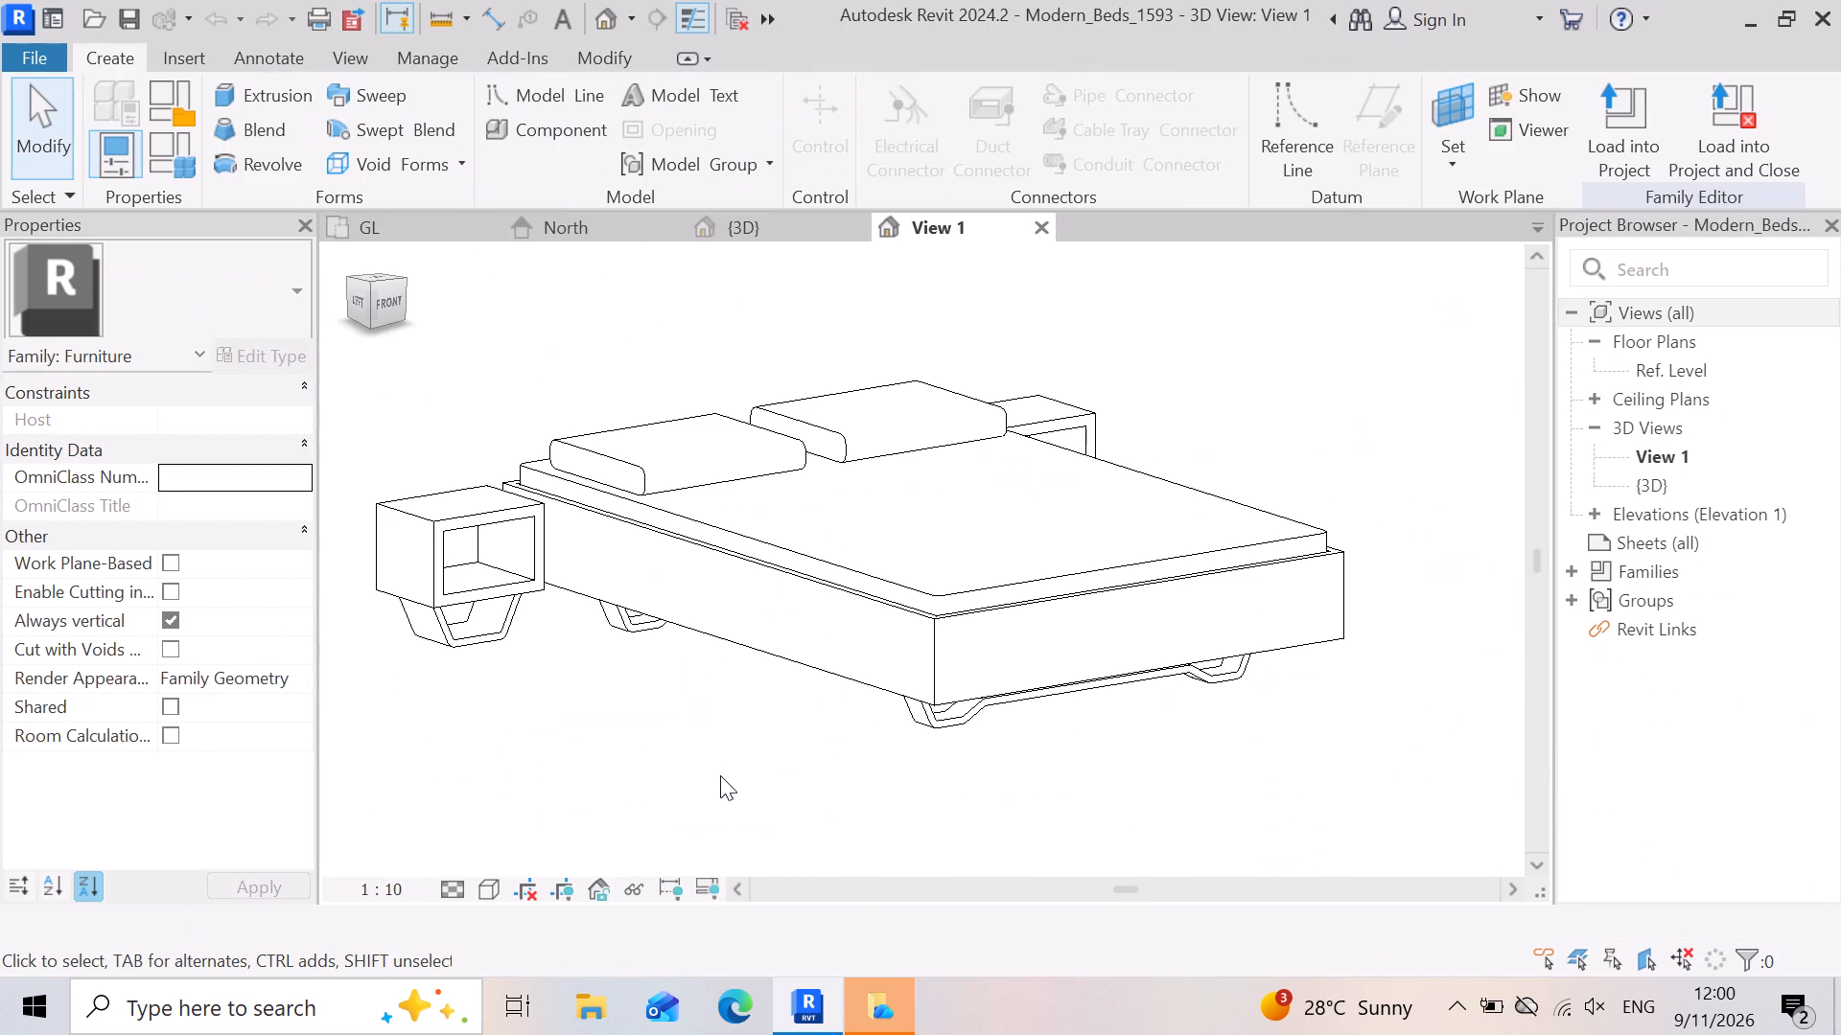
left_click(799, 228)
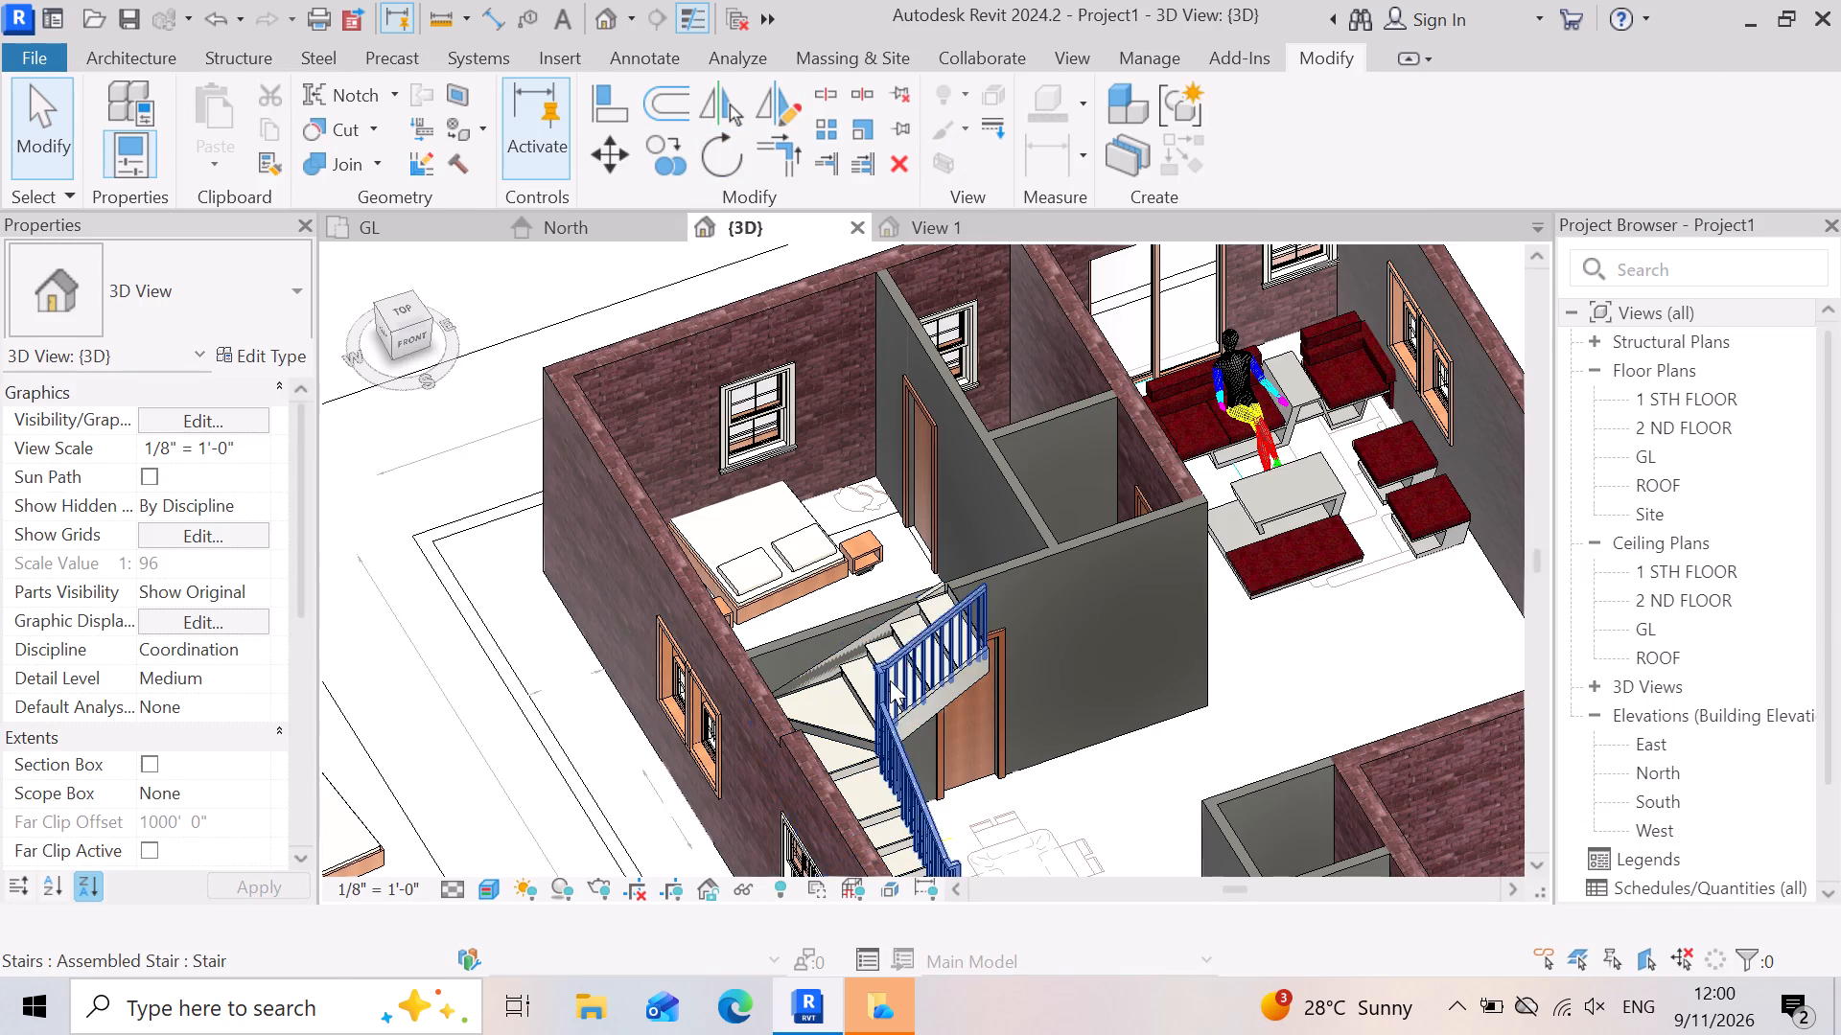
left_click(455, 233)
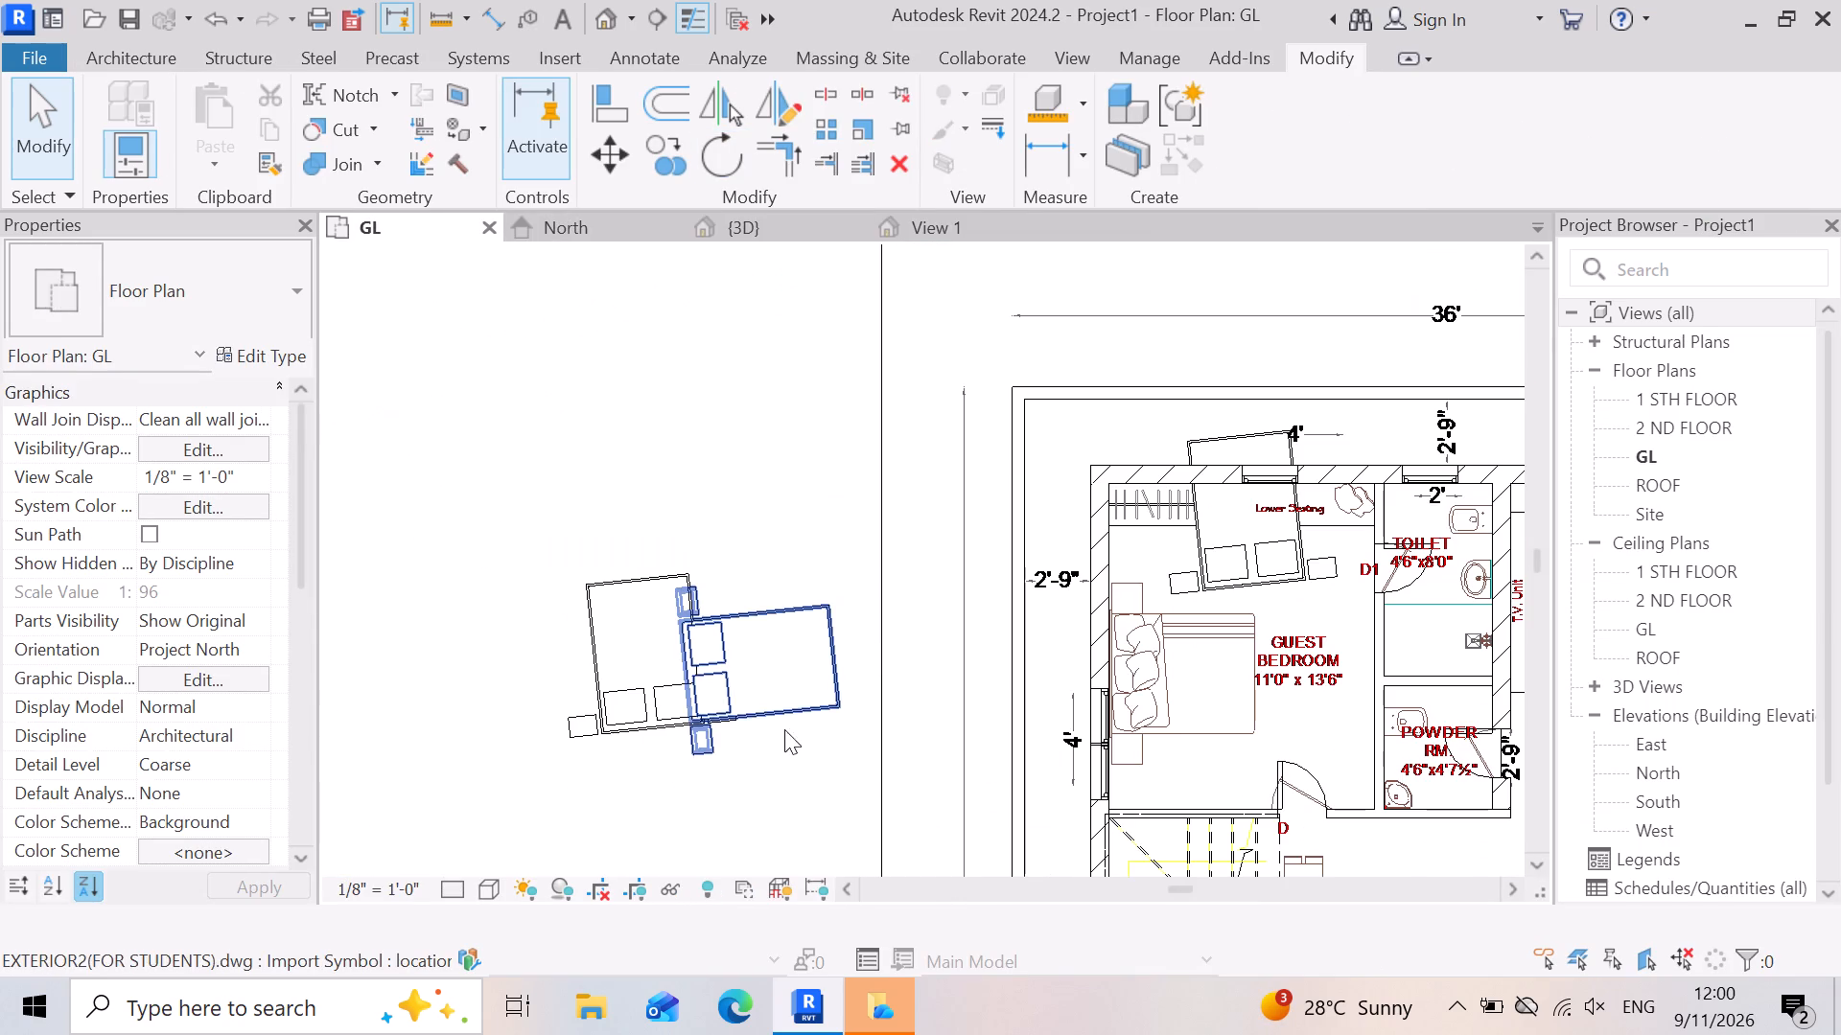
Select the quarter-turned bed copy overlapping the tilted bed outside the plot boundary.
scroll(765, 742, "up", 2)
key("Escape")
left_click(588, 589)
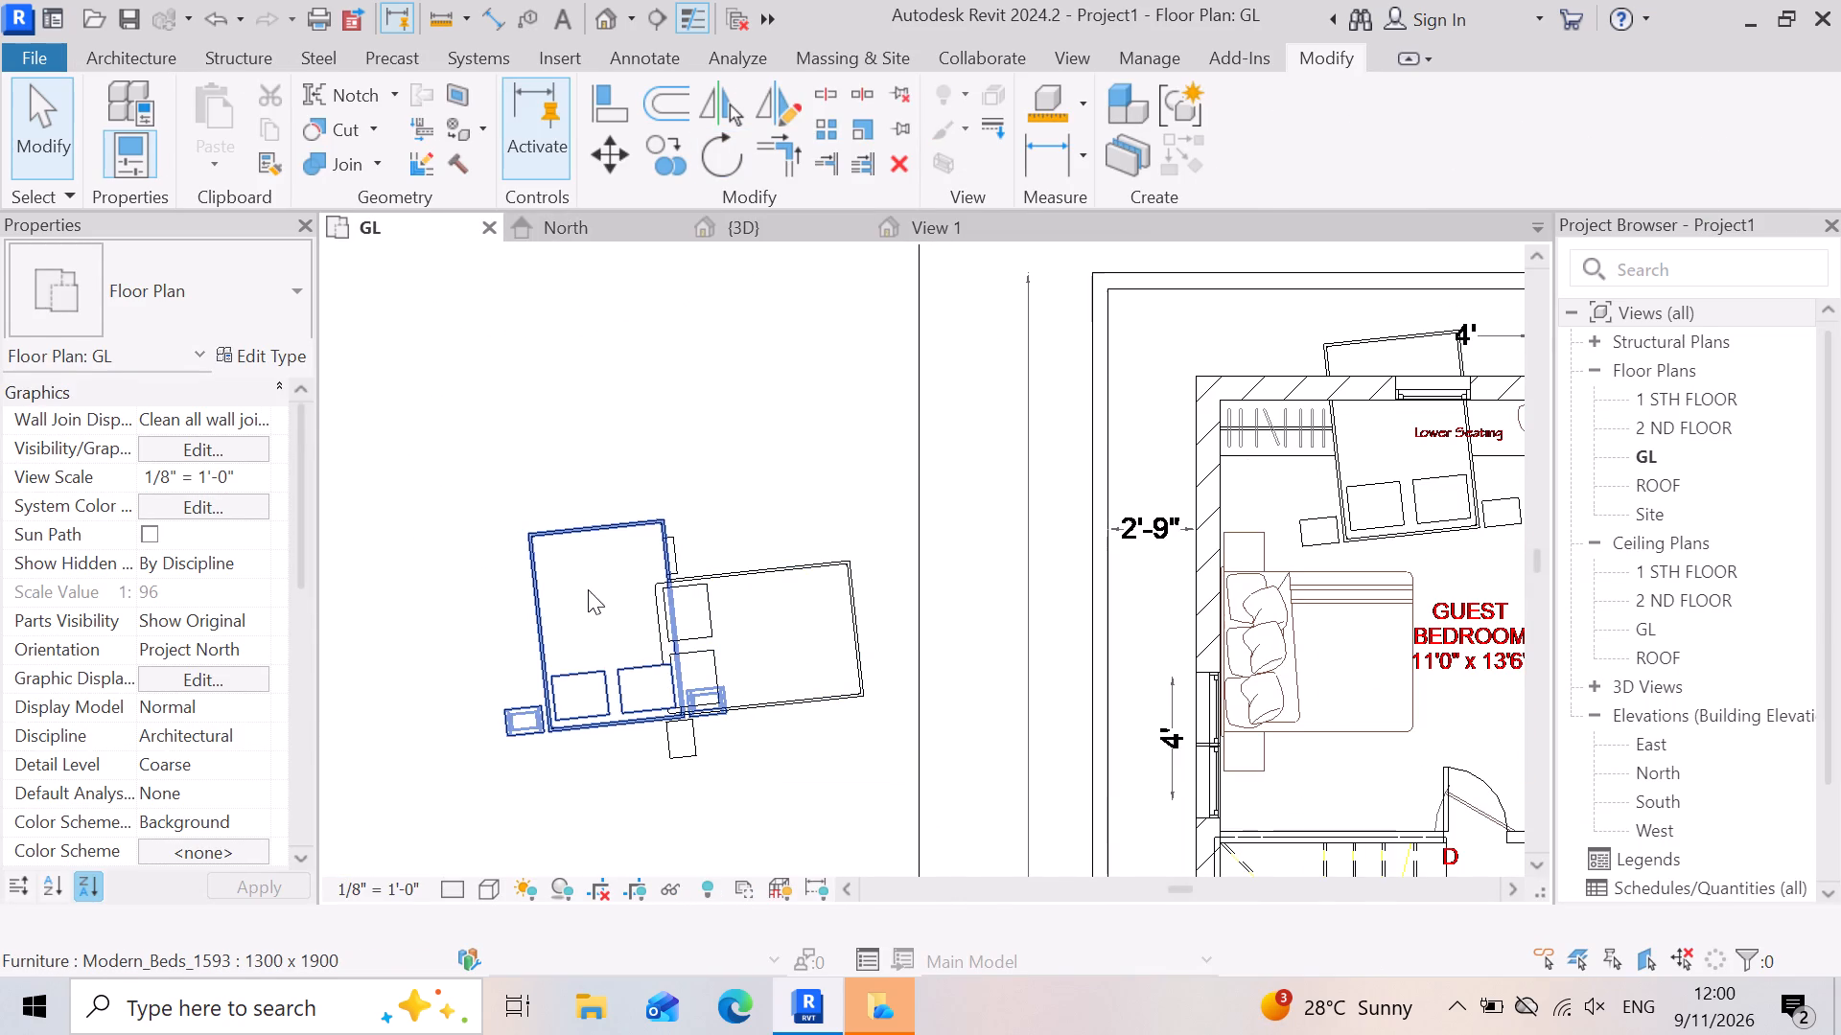
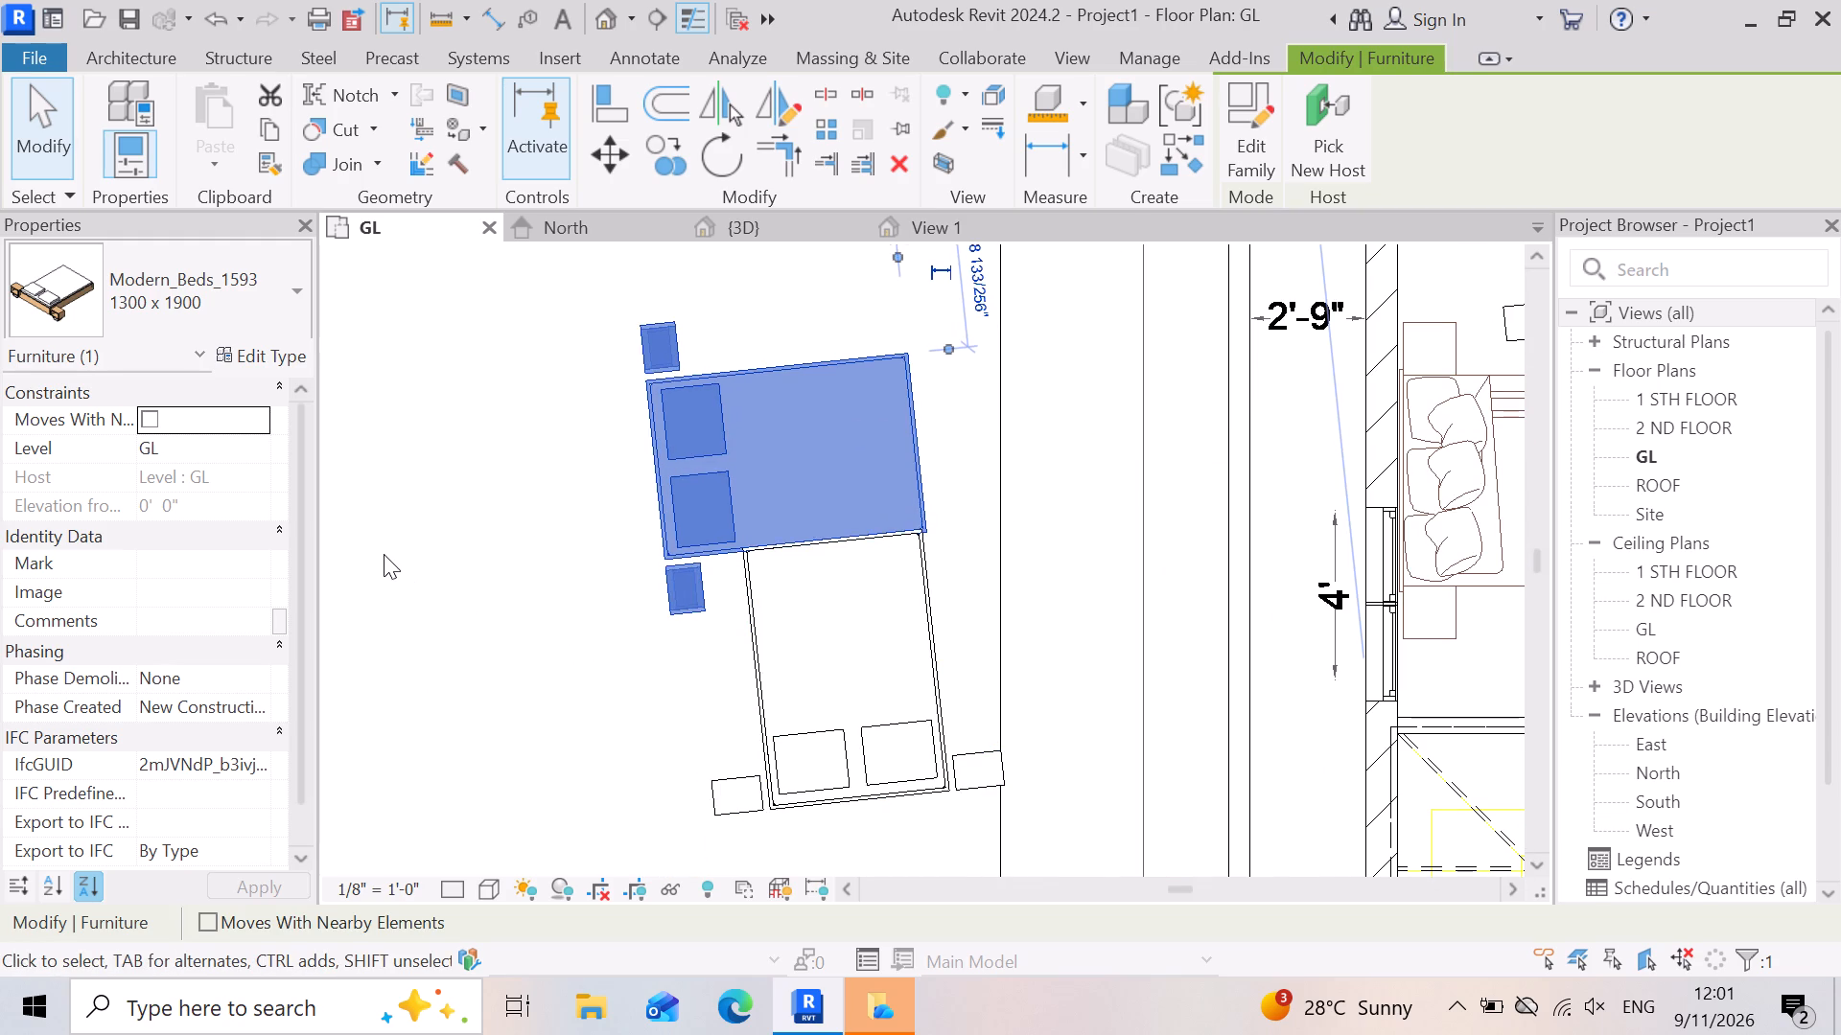
Nudge the quarter-turned bed copy upward in the plan until it sits clear above the tilted bed outside the plot.
key("Up")
key("Up")
key("Up")
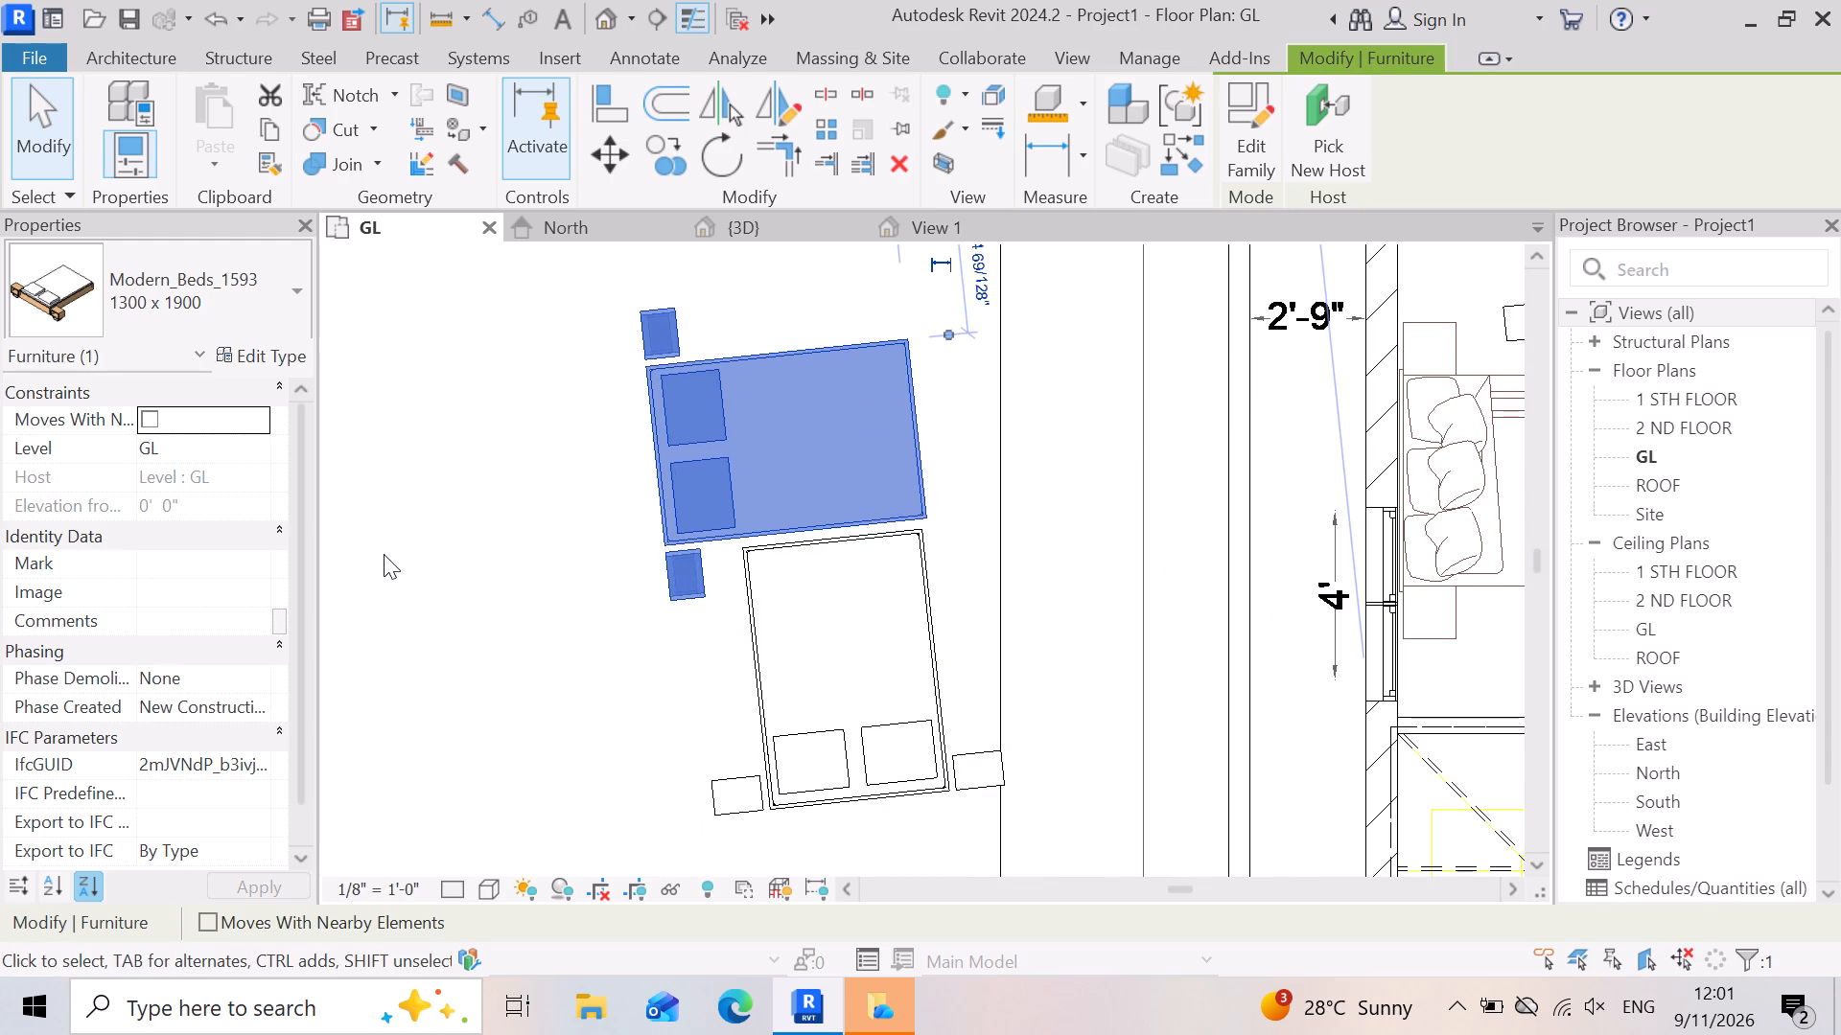
key("Up")
key("Up")
key("Up")
key("Up")
key("Up")
key("Up")
key("Up")
key("Up")
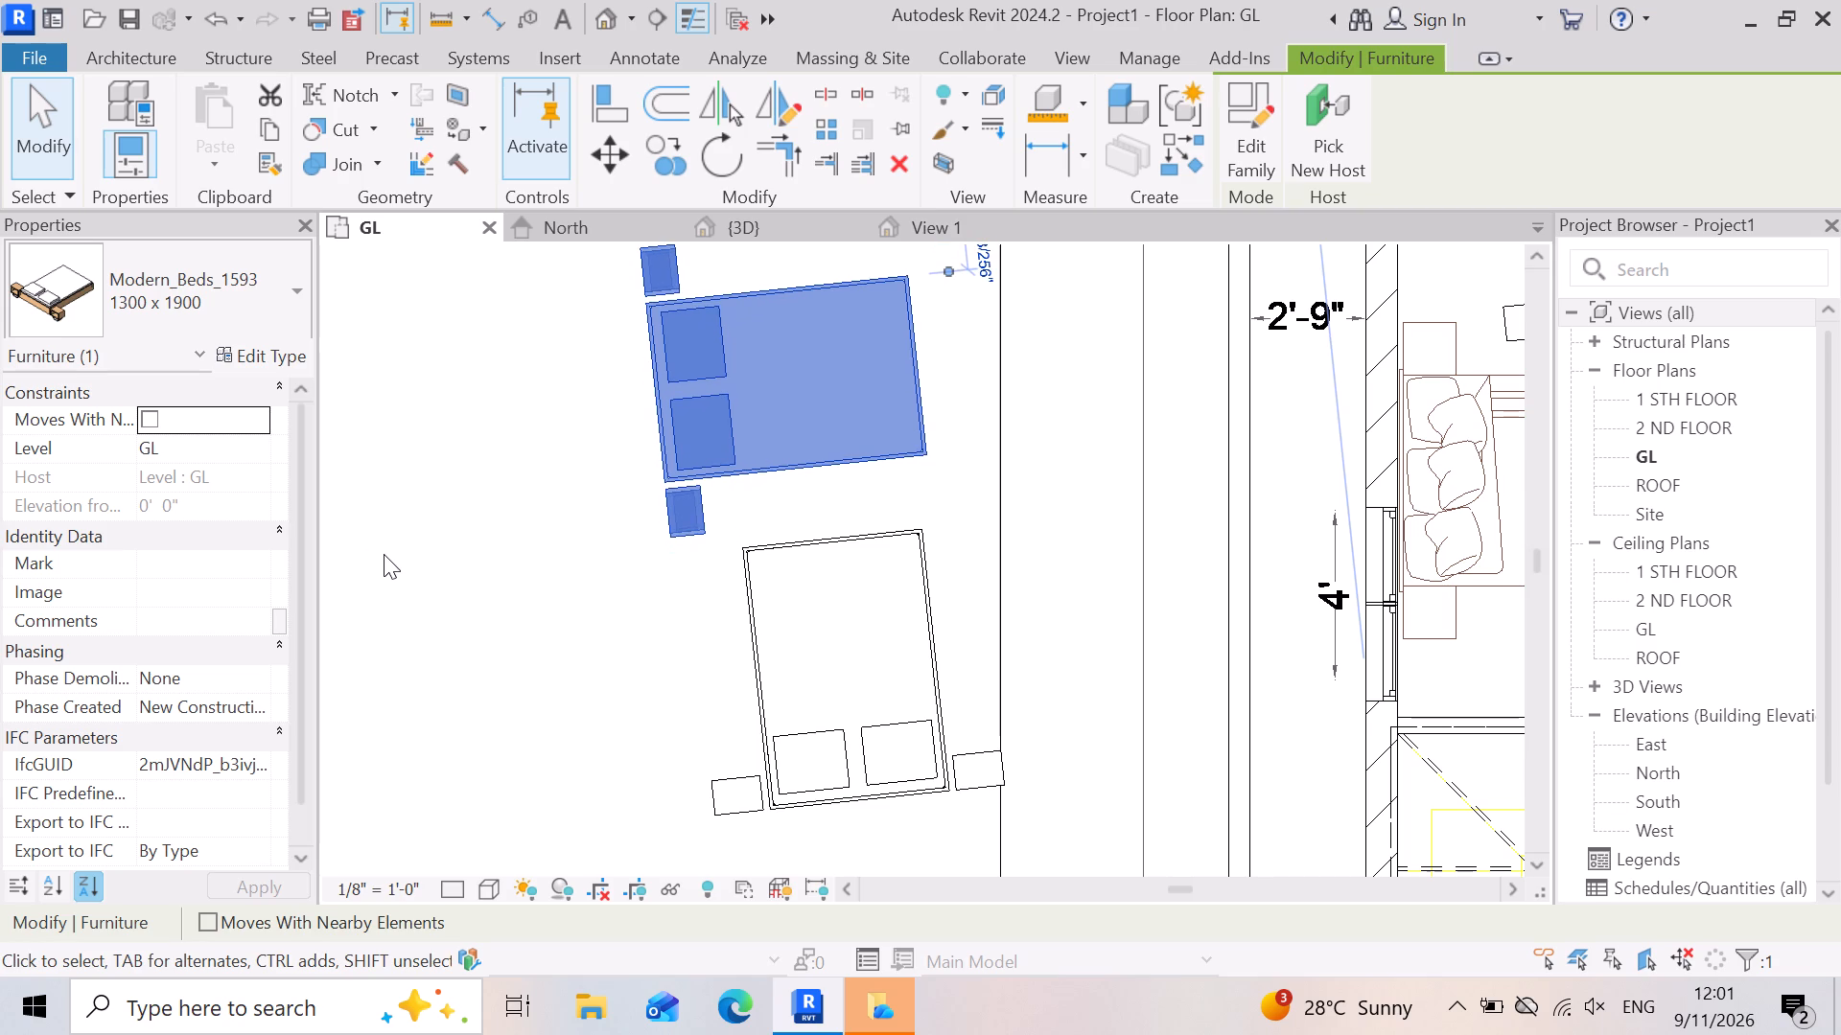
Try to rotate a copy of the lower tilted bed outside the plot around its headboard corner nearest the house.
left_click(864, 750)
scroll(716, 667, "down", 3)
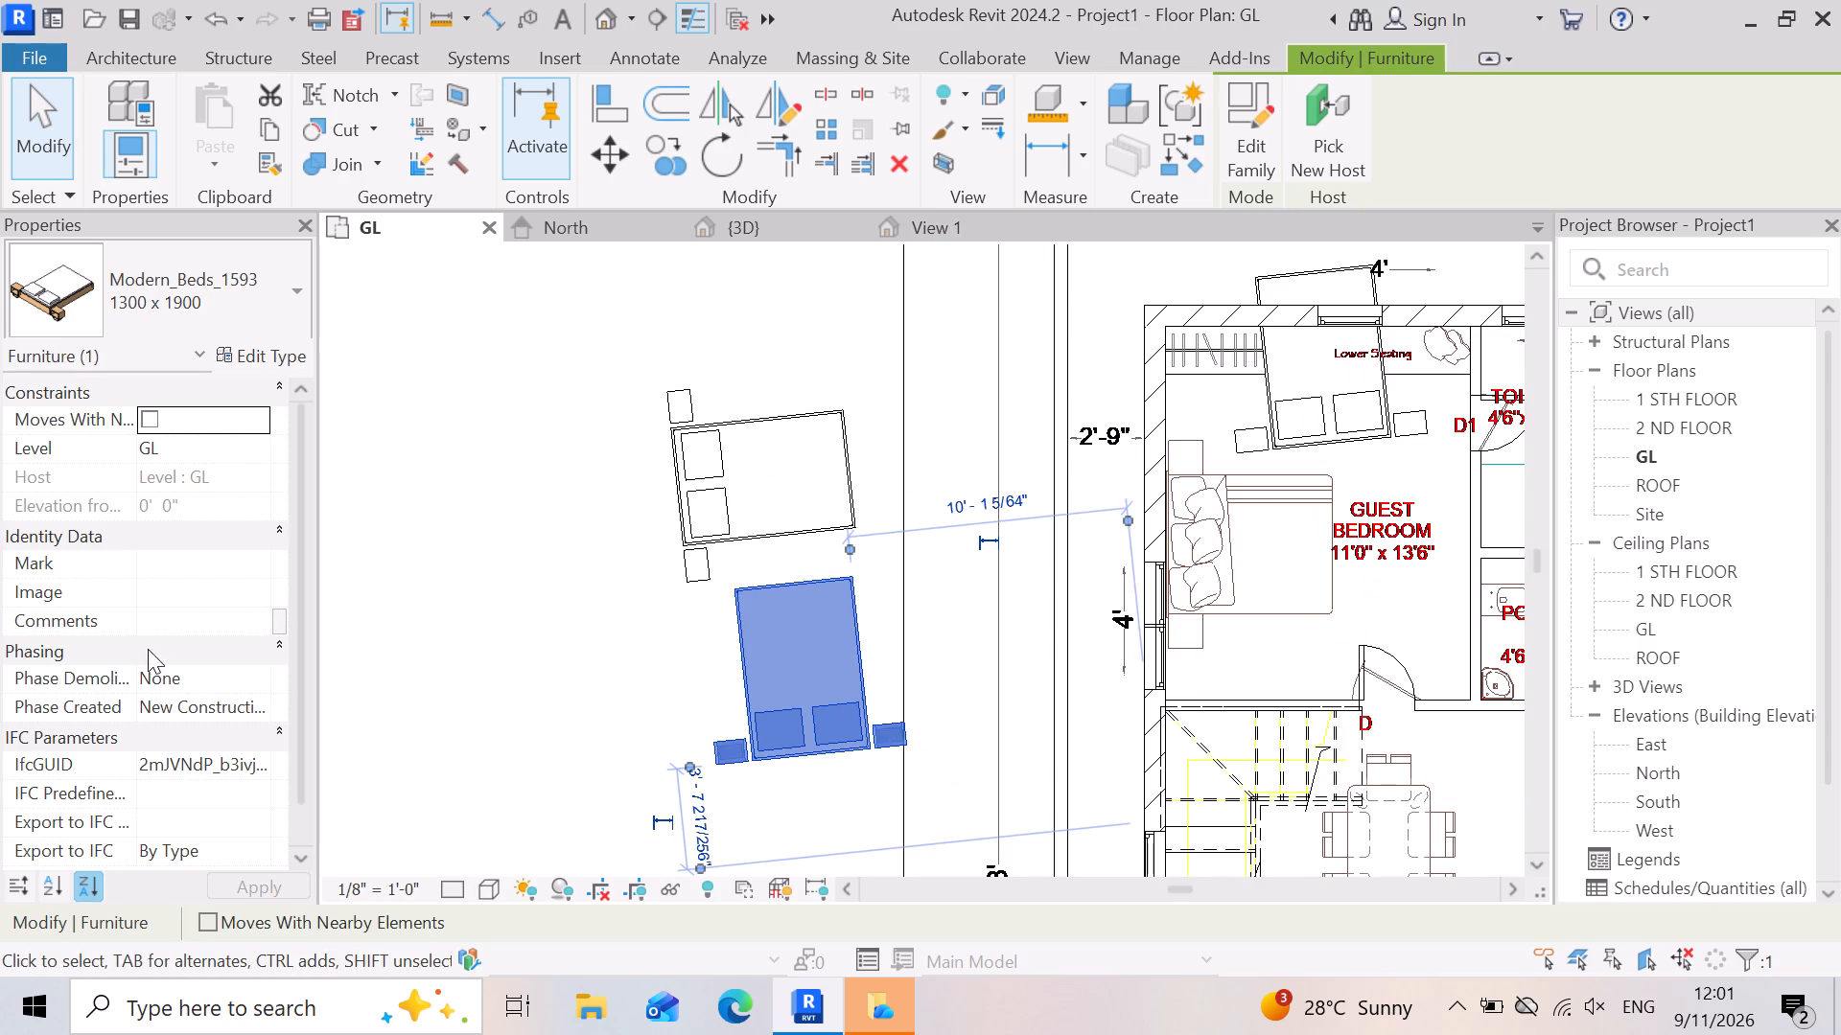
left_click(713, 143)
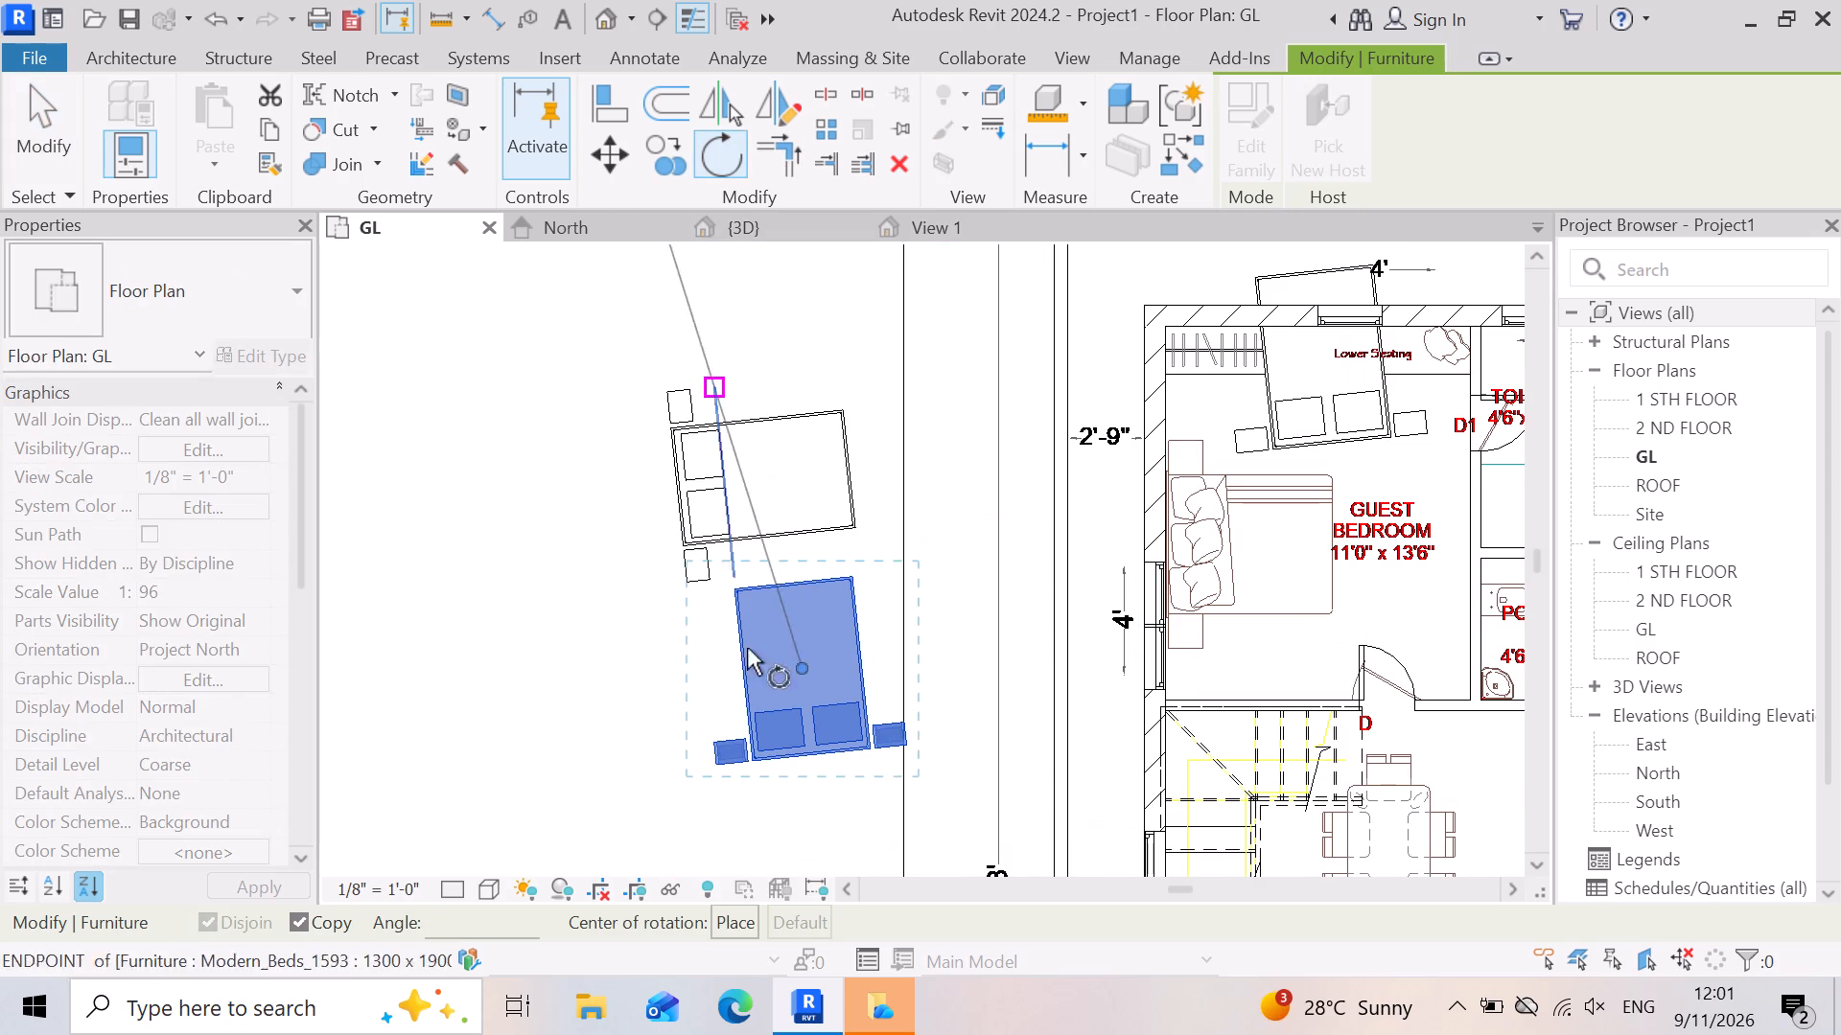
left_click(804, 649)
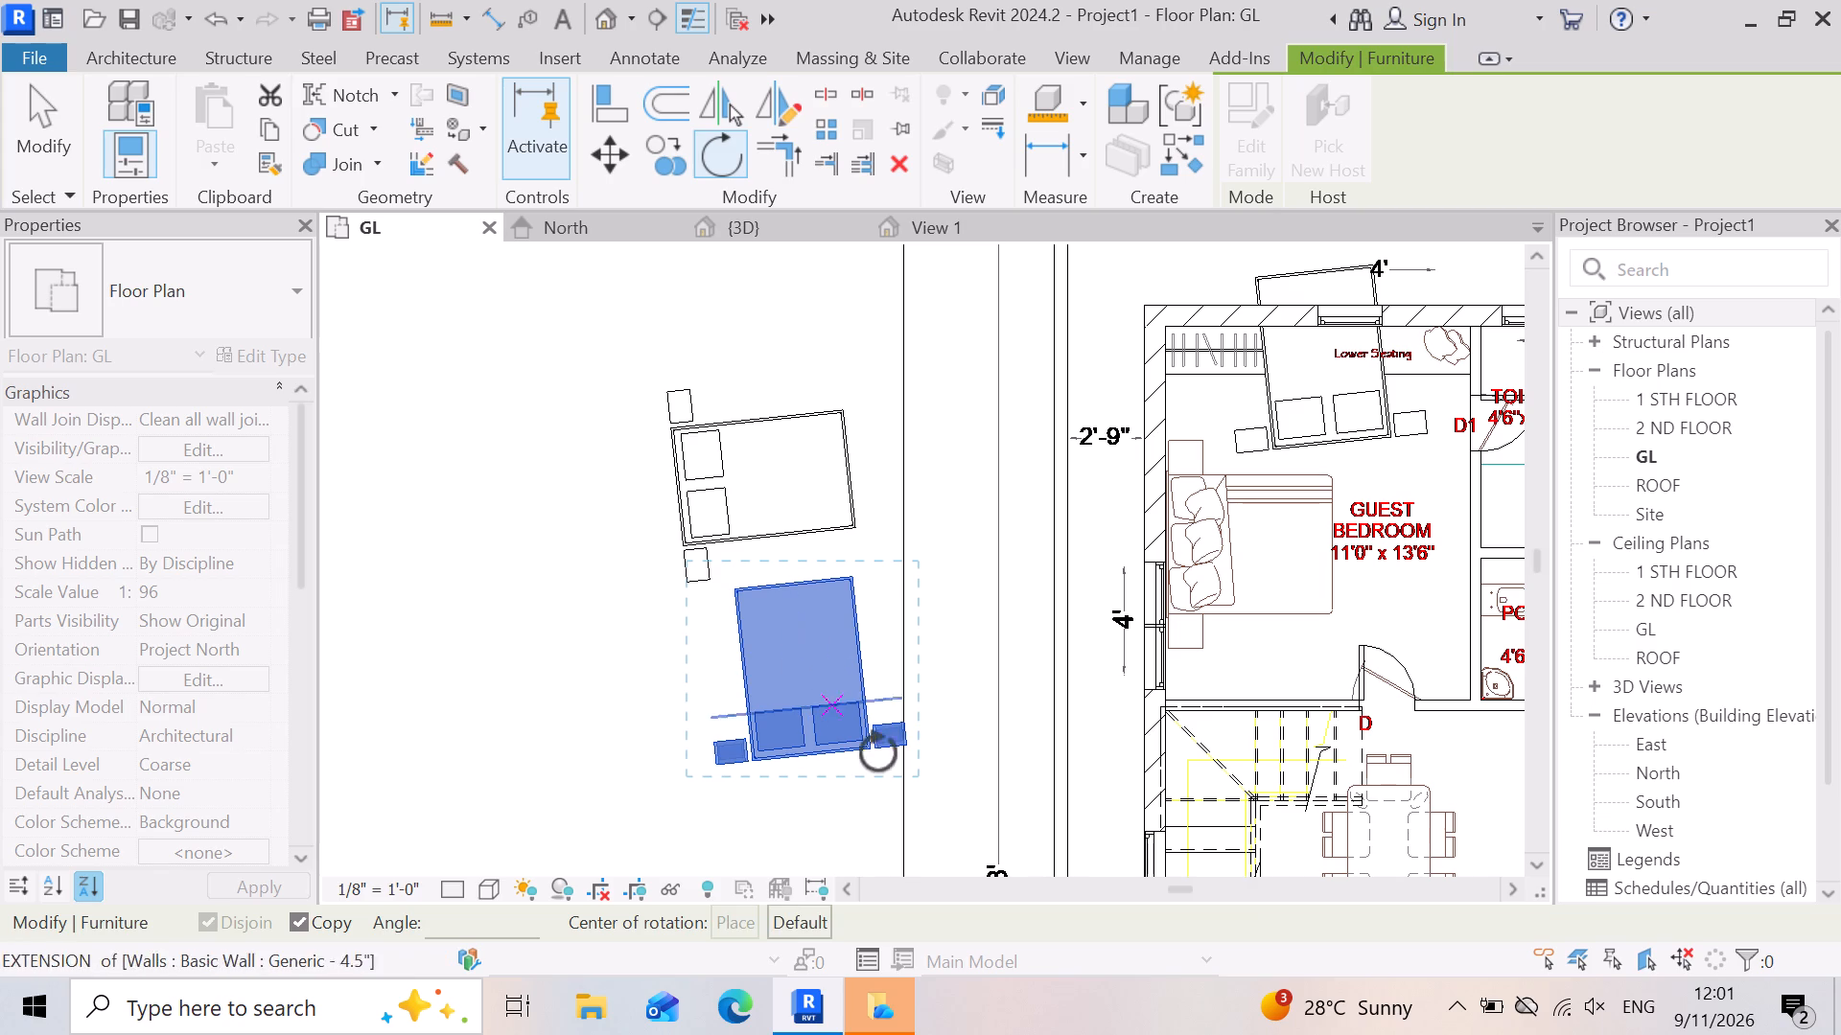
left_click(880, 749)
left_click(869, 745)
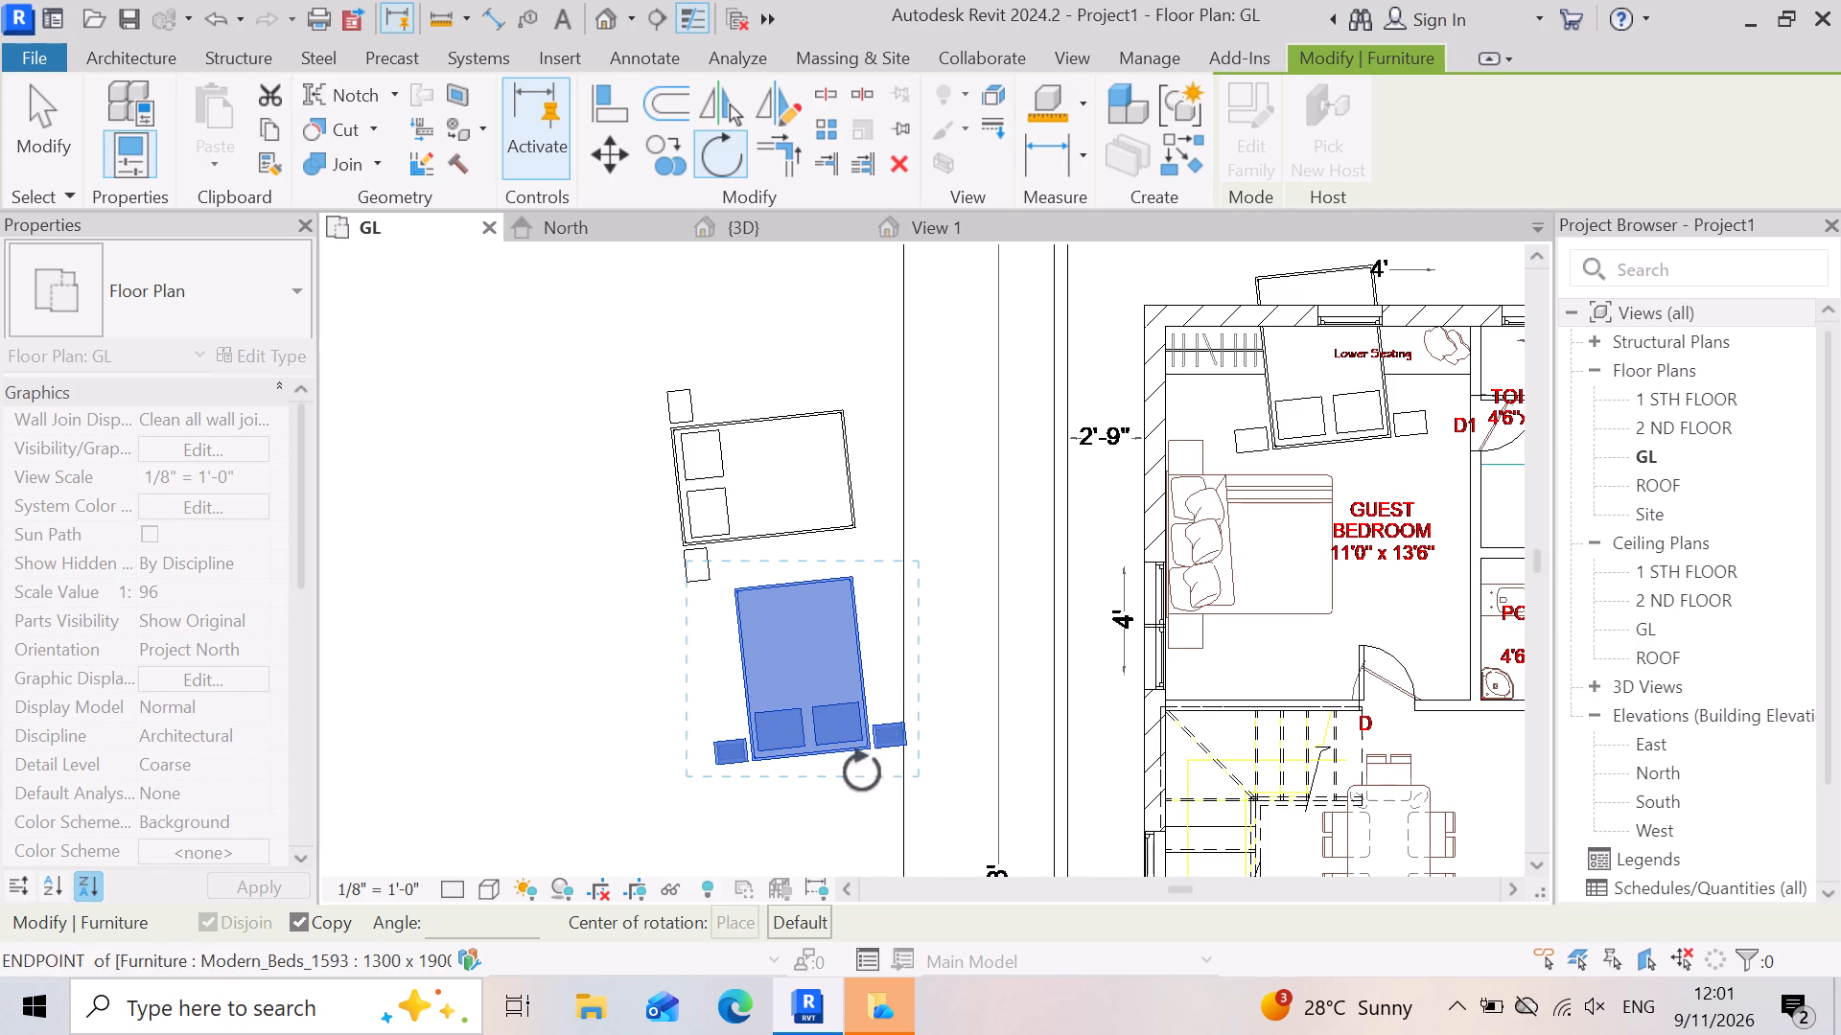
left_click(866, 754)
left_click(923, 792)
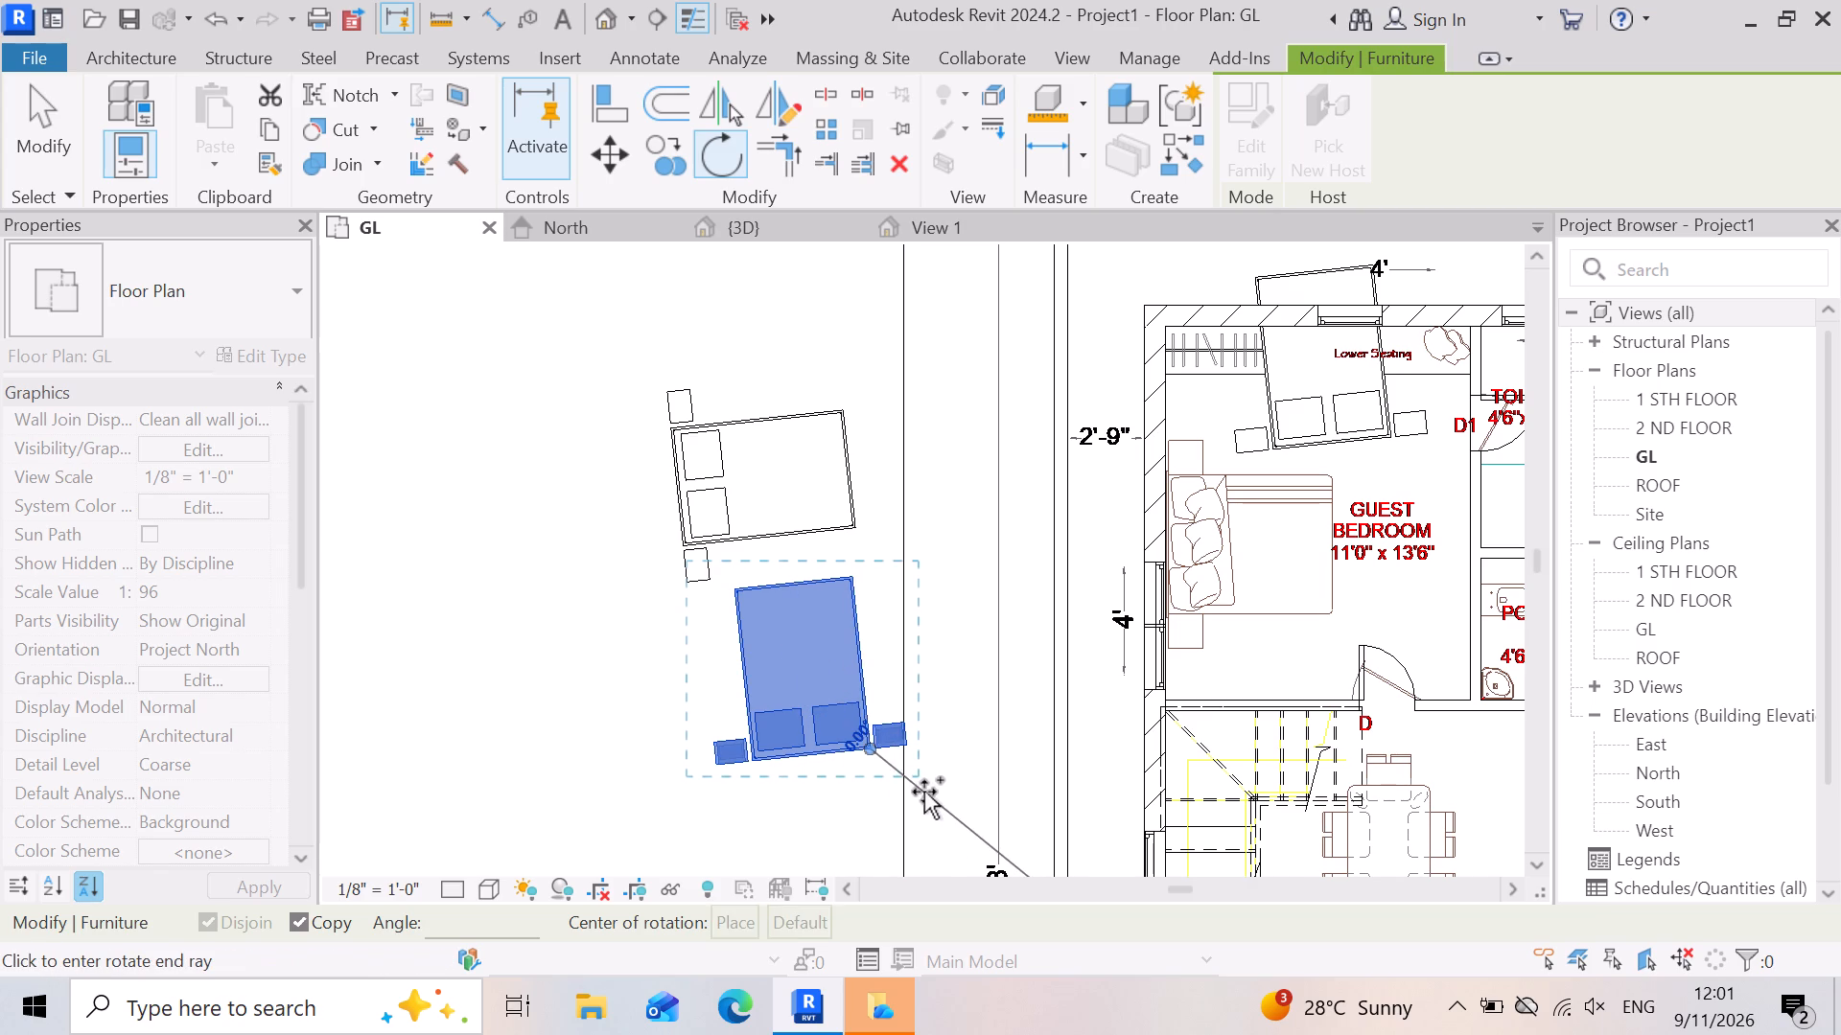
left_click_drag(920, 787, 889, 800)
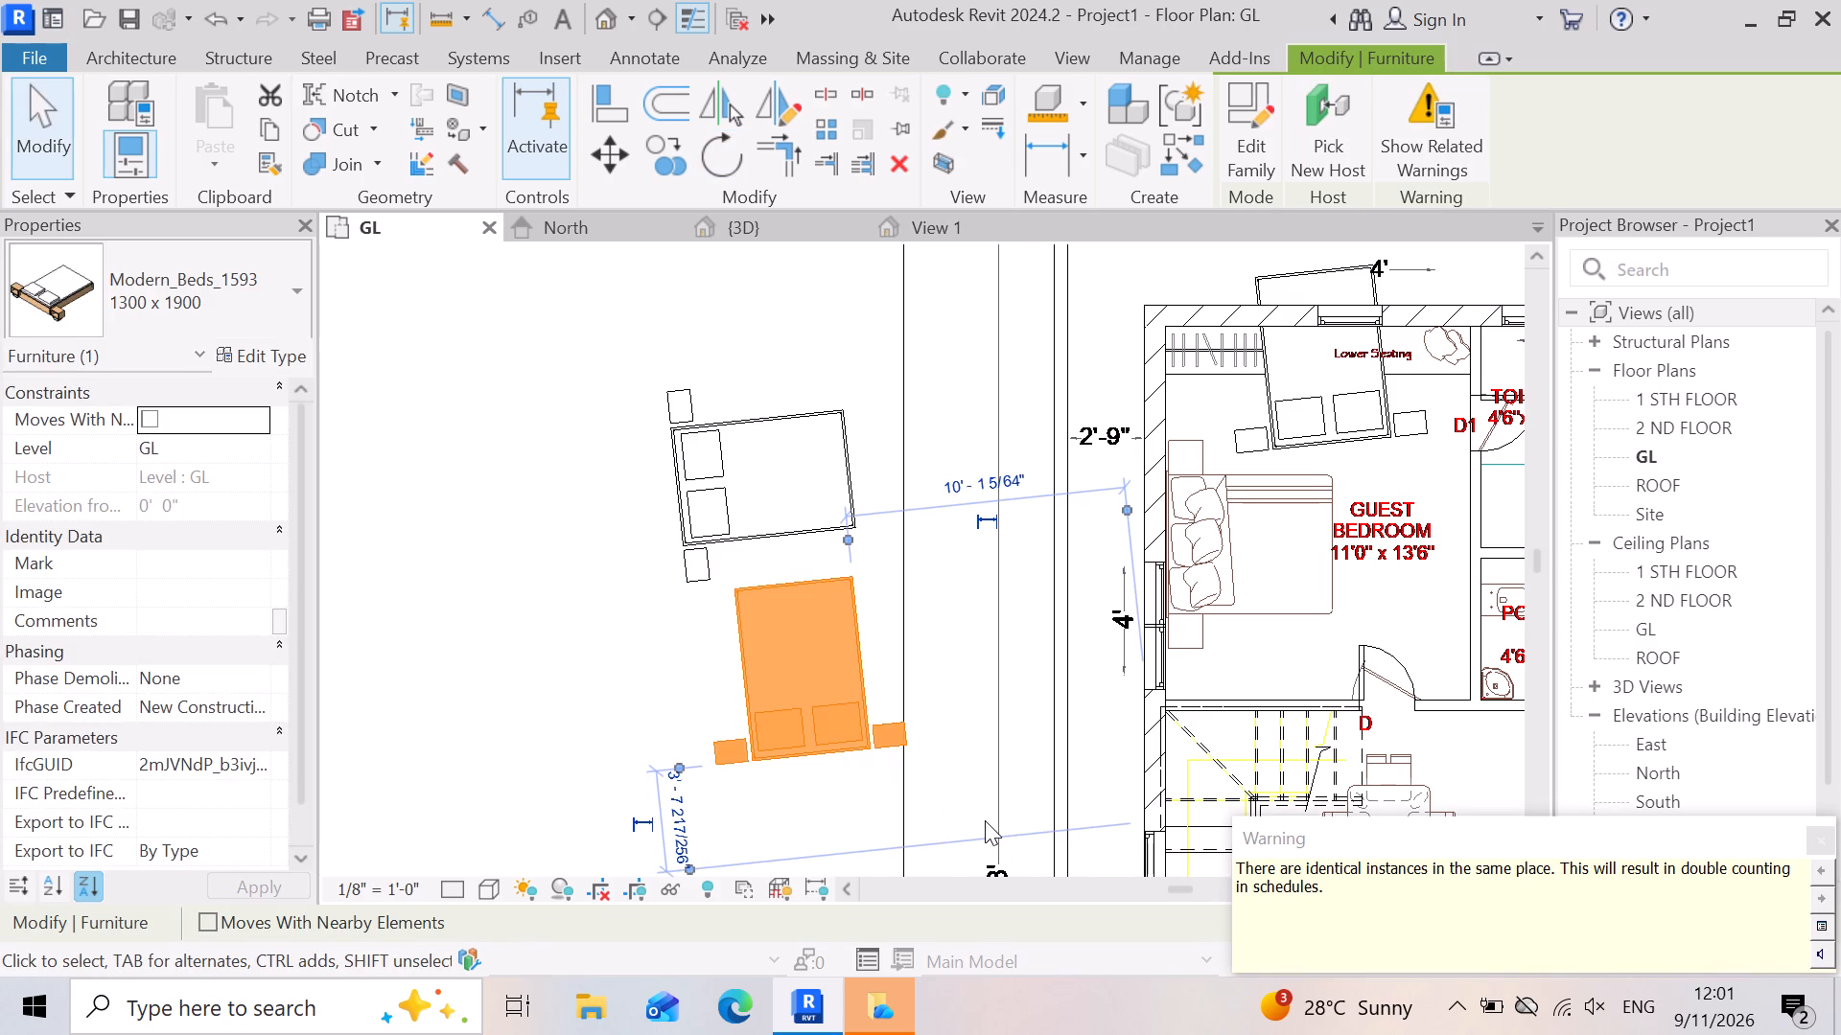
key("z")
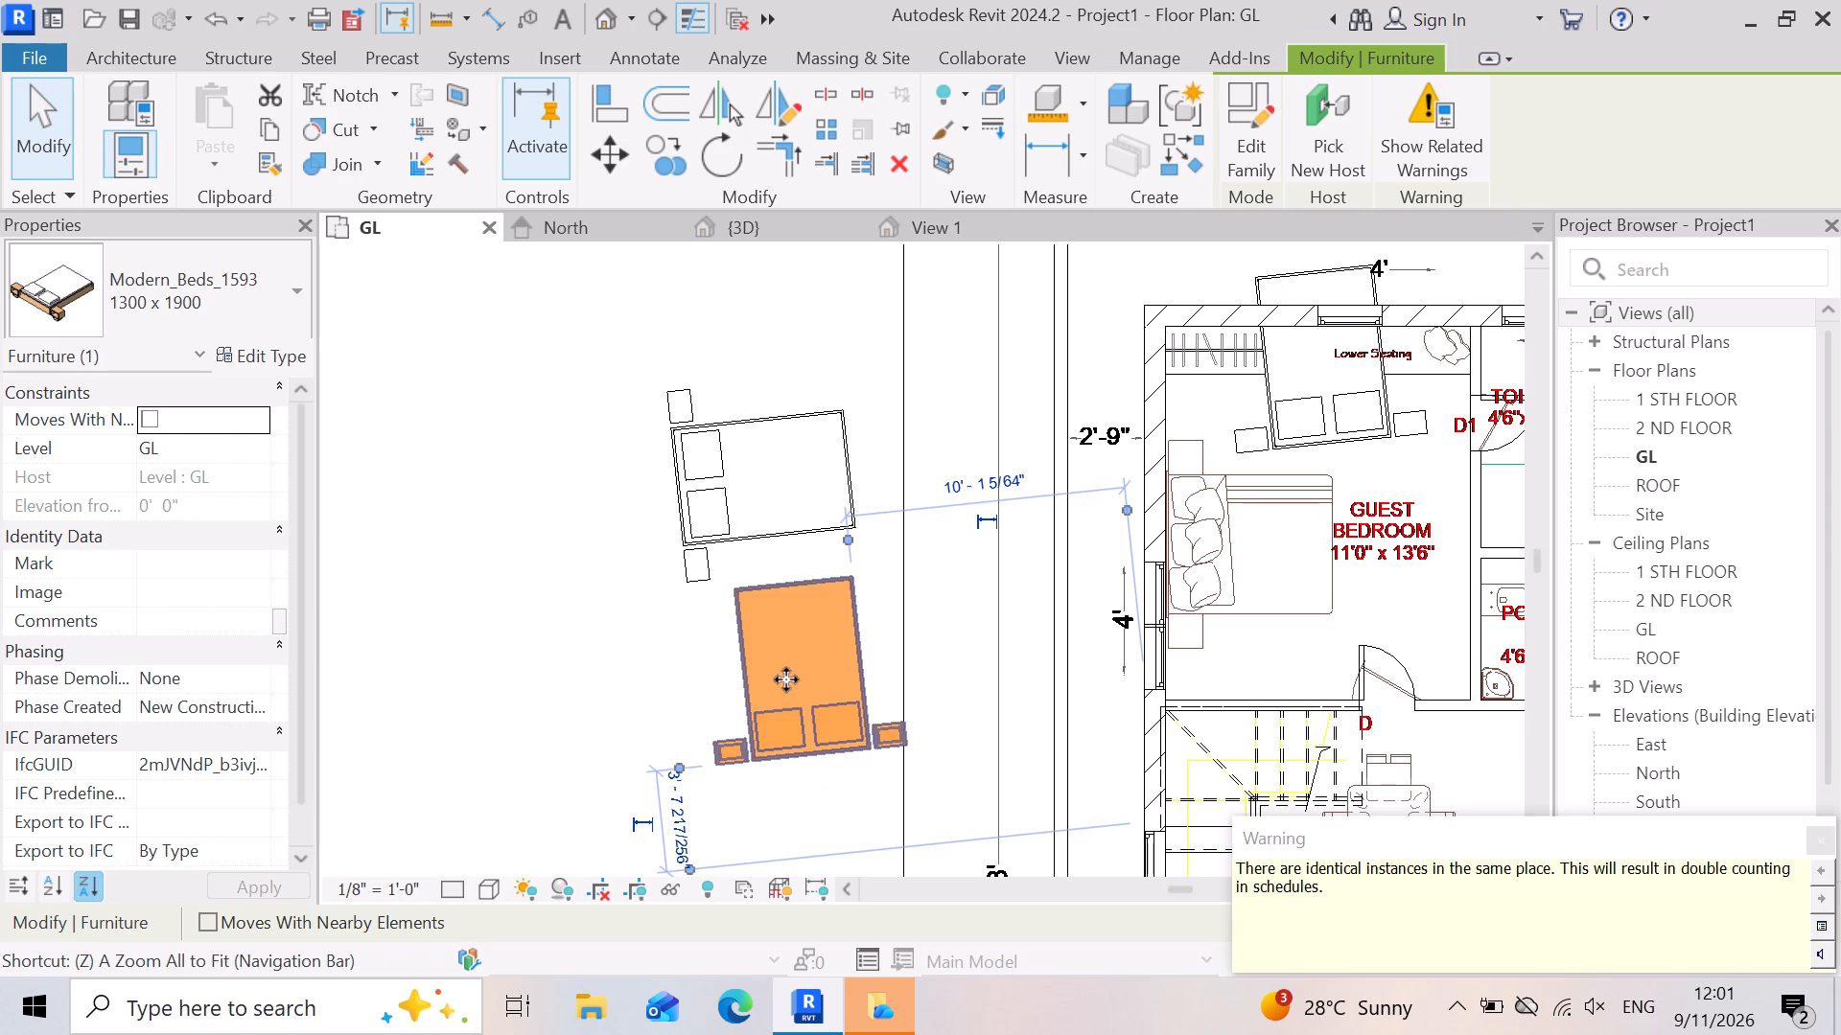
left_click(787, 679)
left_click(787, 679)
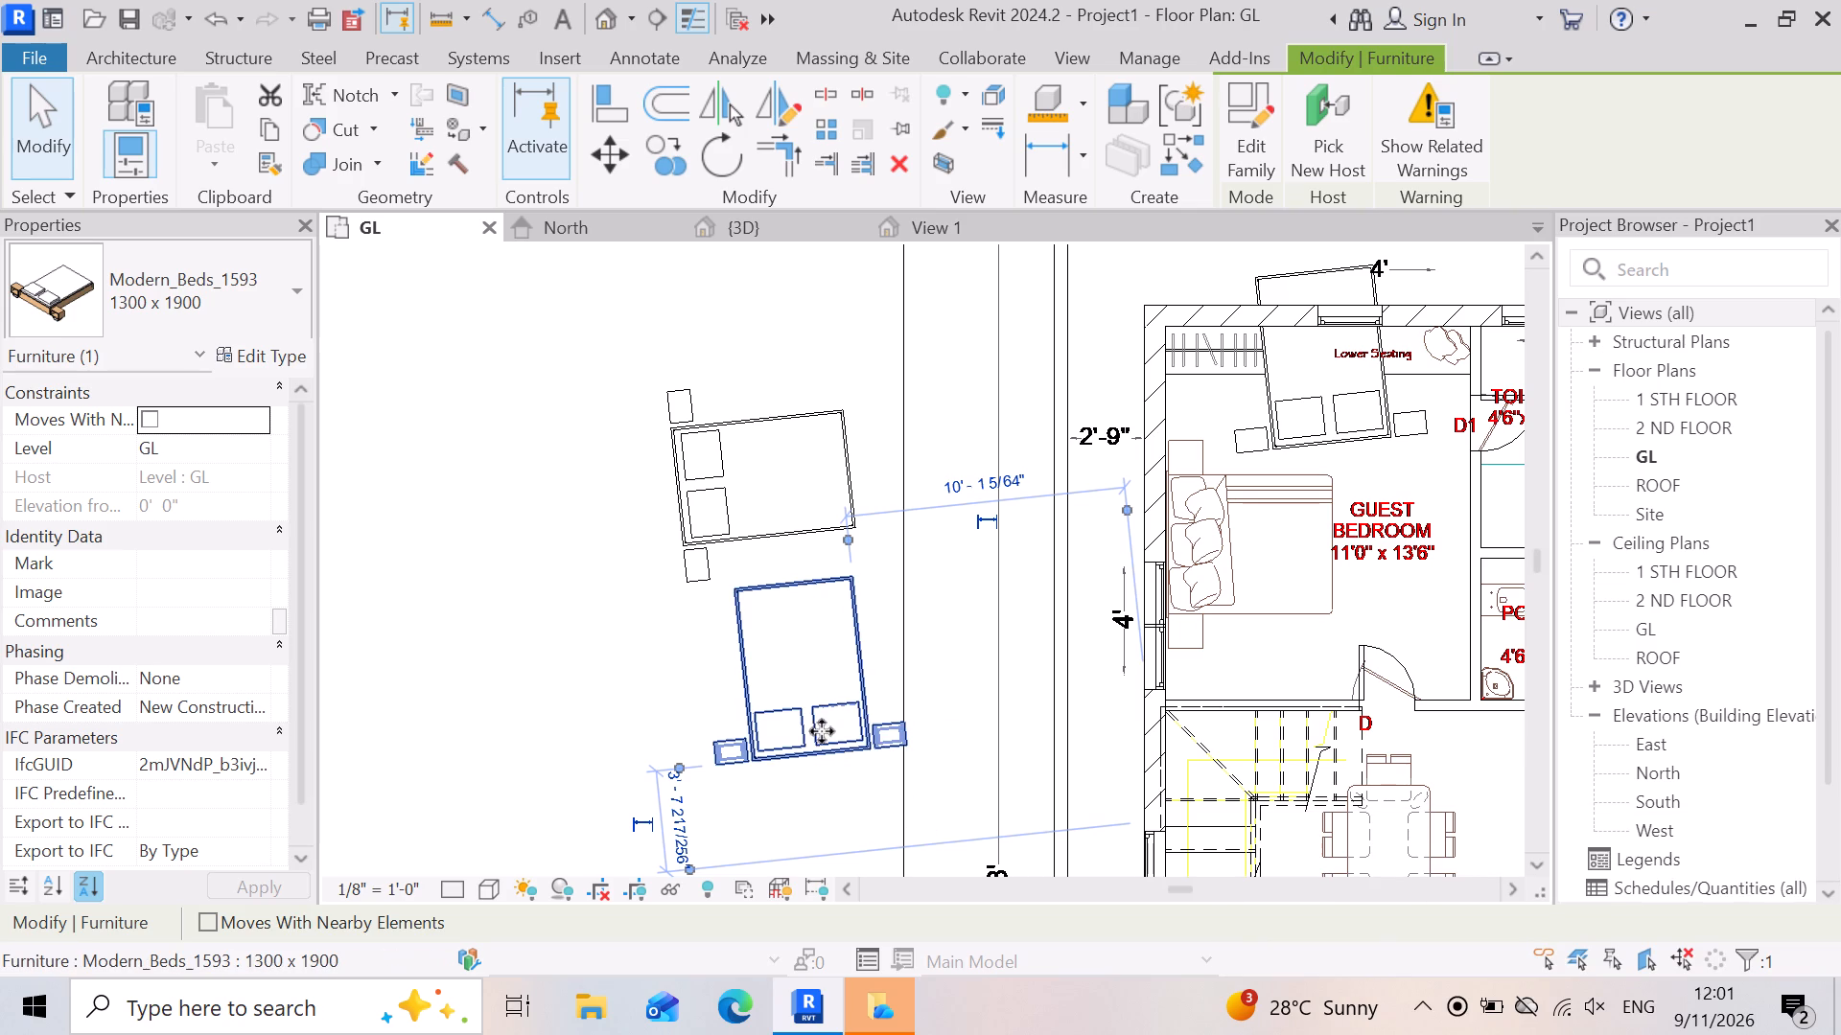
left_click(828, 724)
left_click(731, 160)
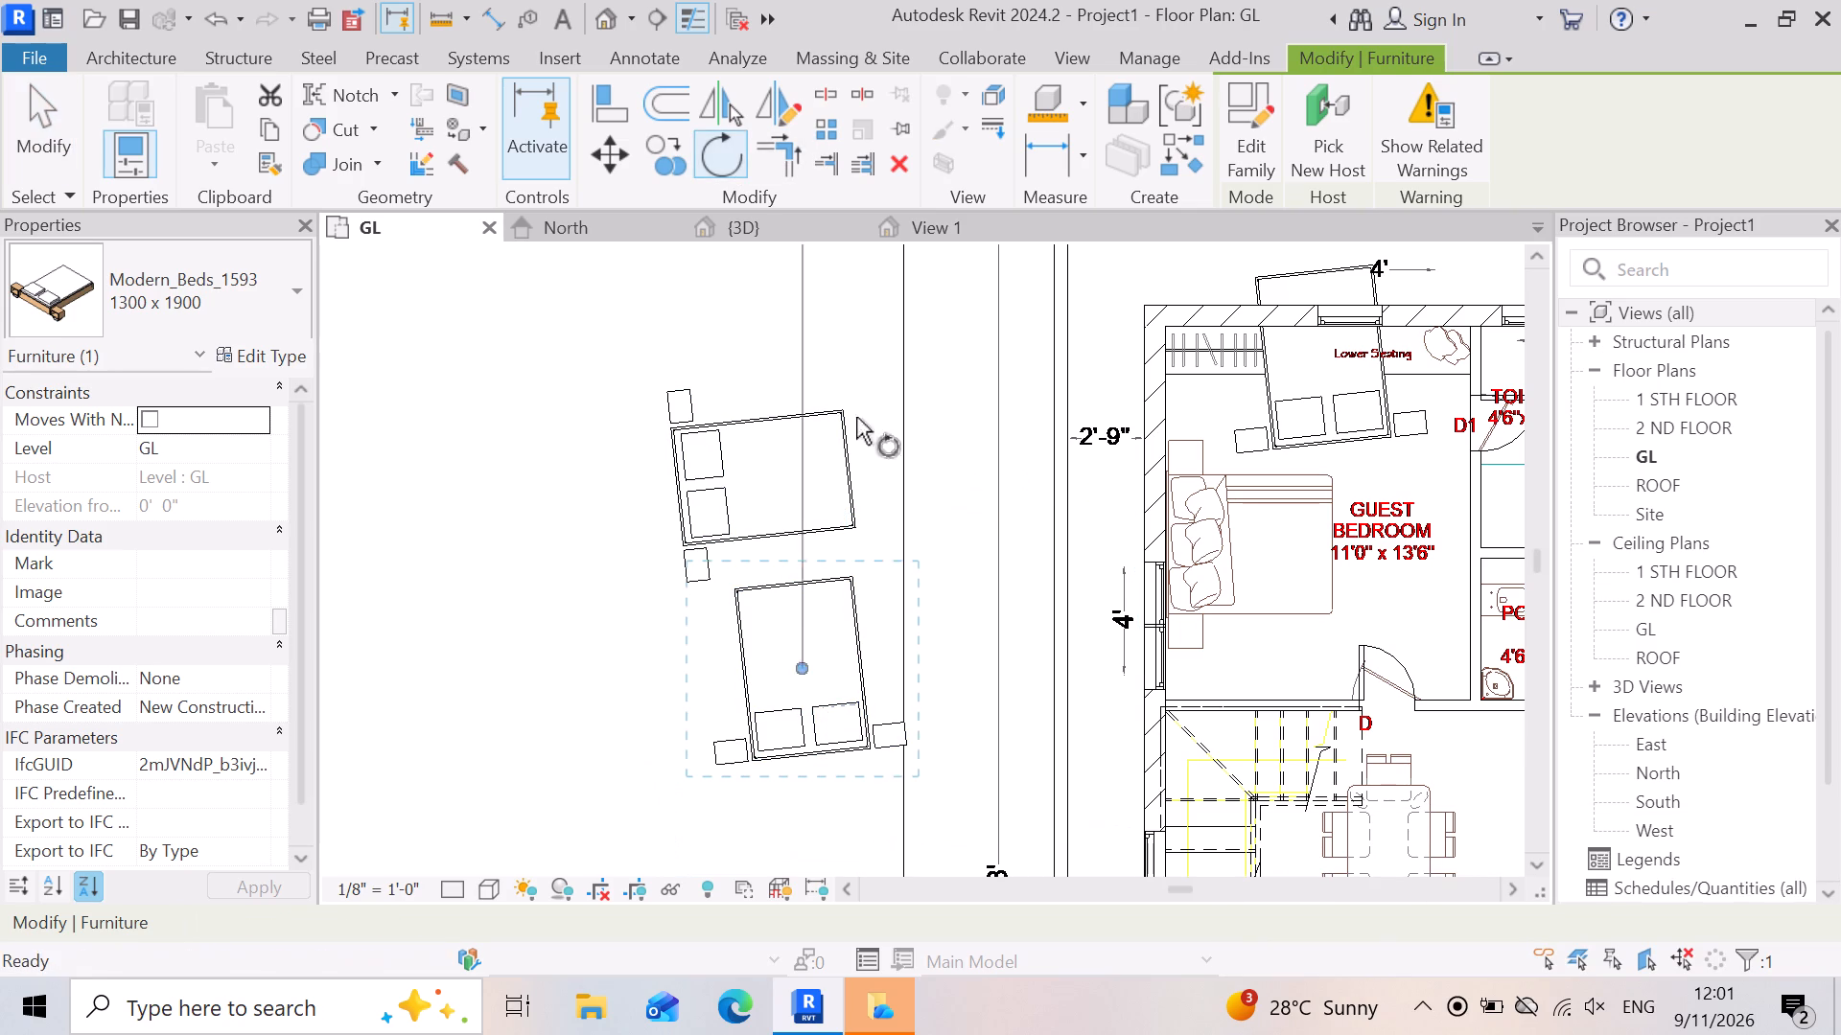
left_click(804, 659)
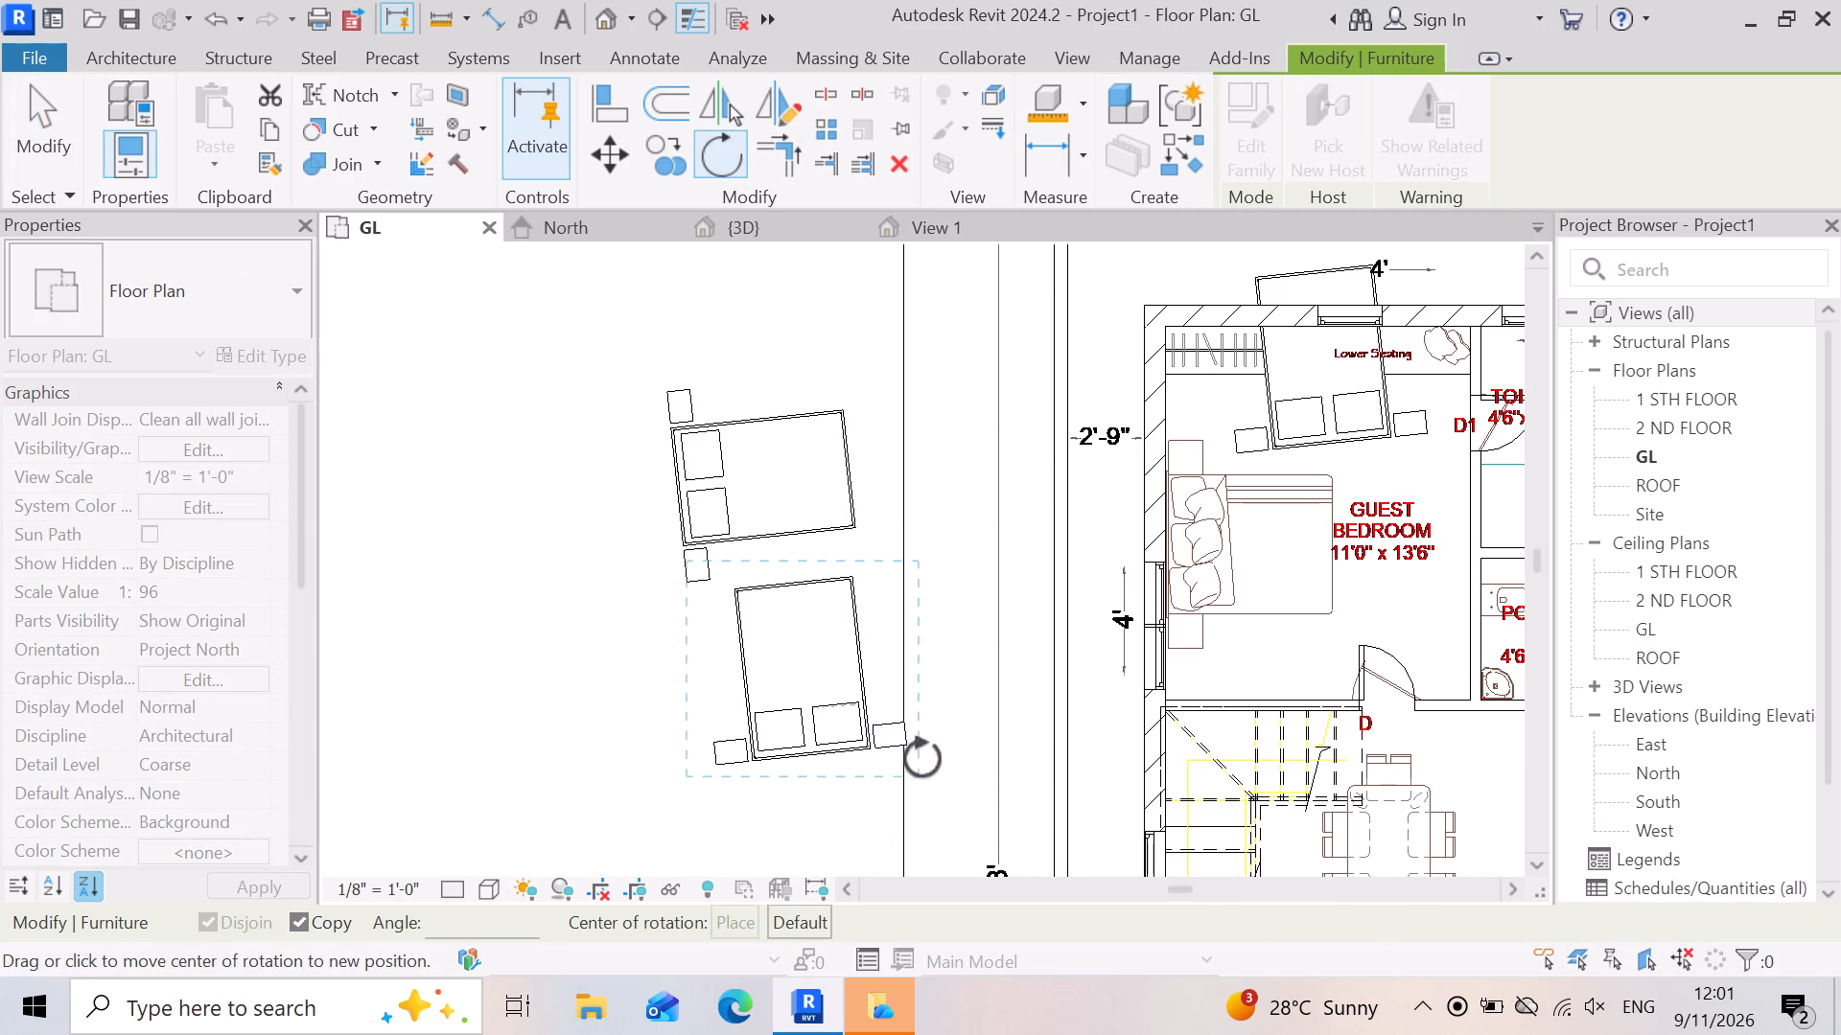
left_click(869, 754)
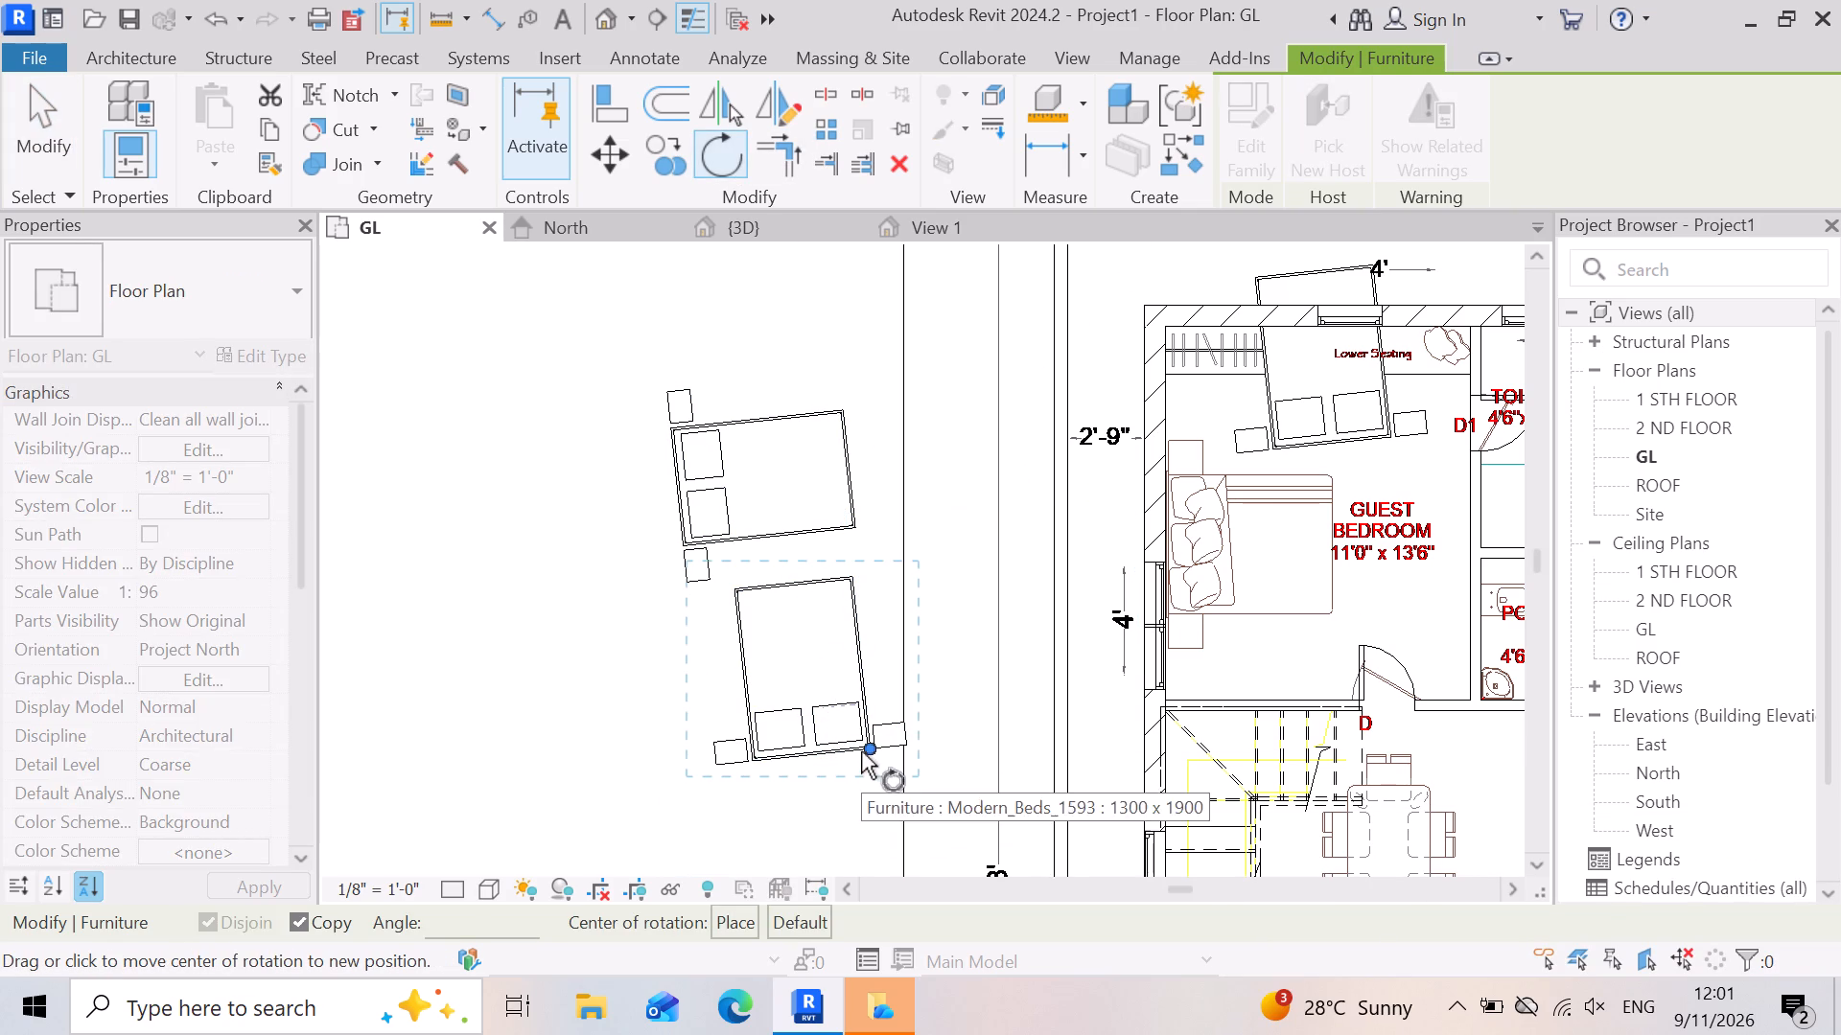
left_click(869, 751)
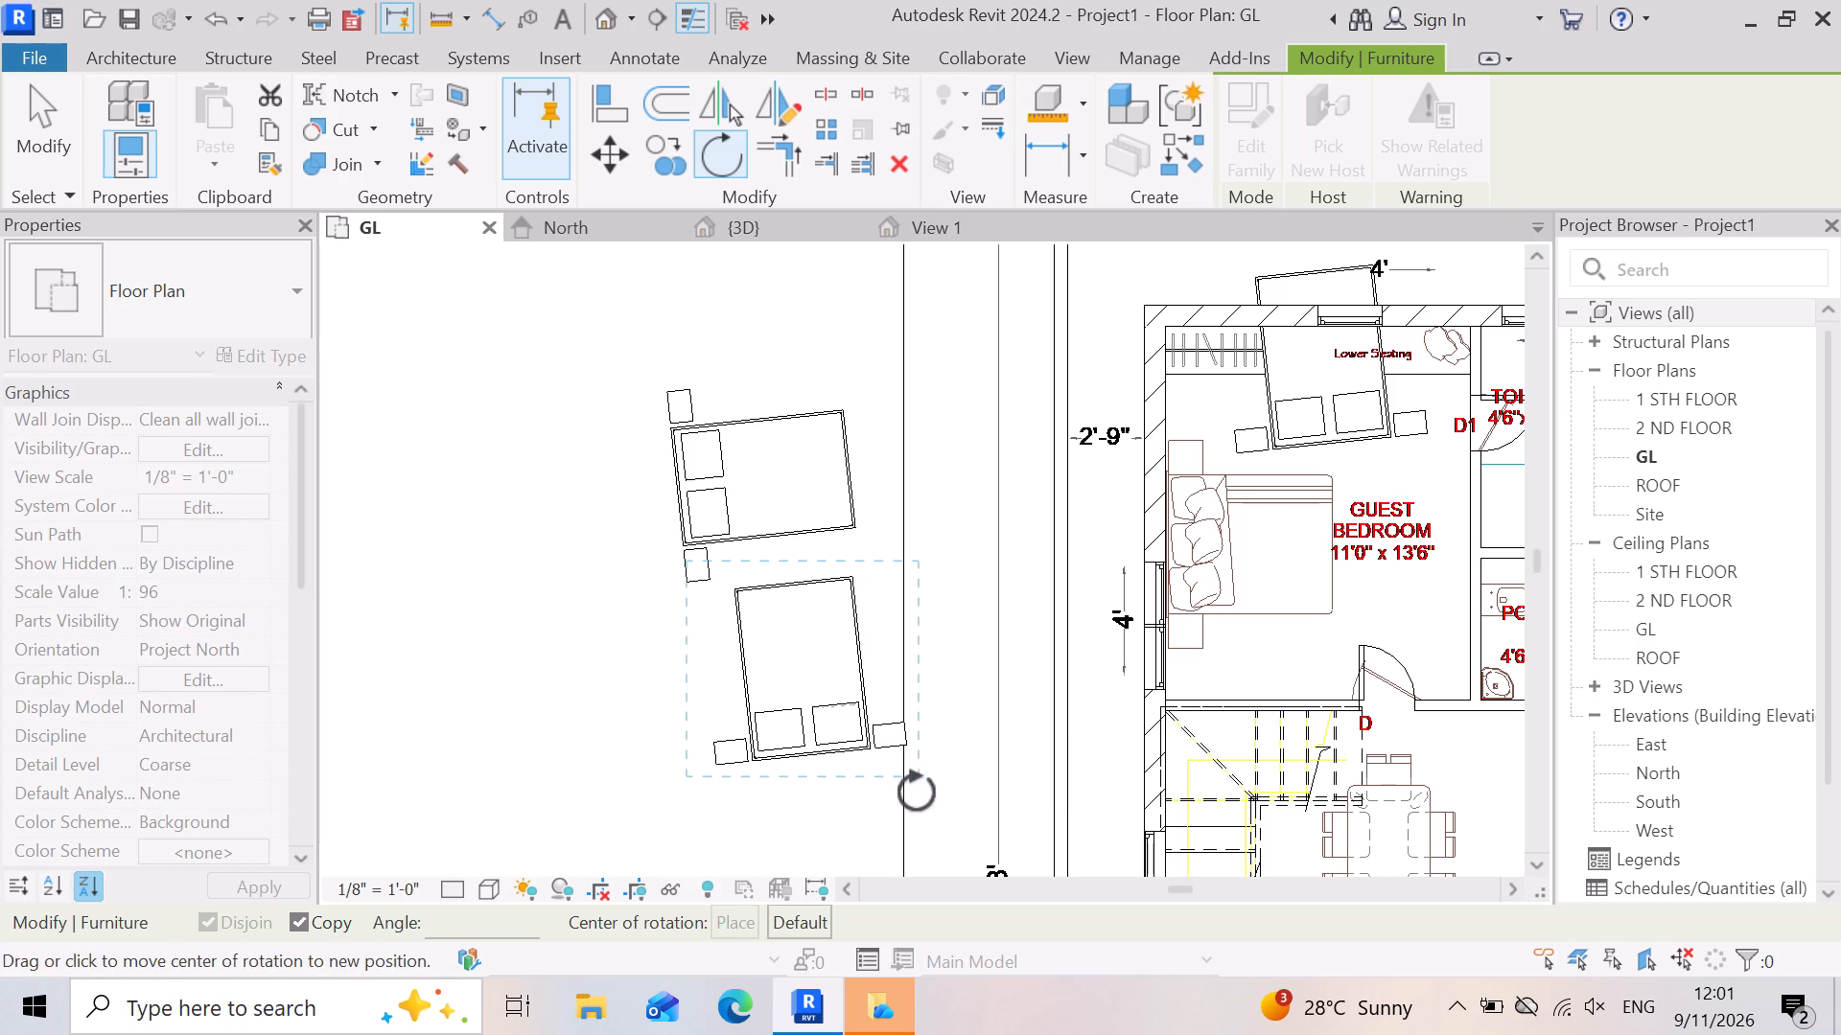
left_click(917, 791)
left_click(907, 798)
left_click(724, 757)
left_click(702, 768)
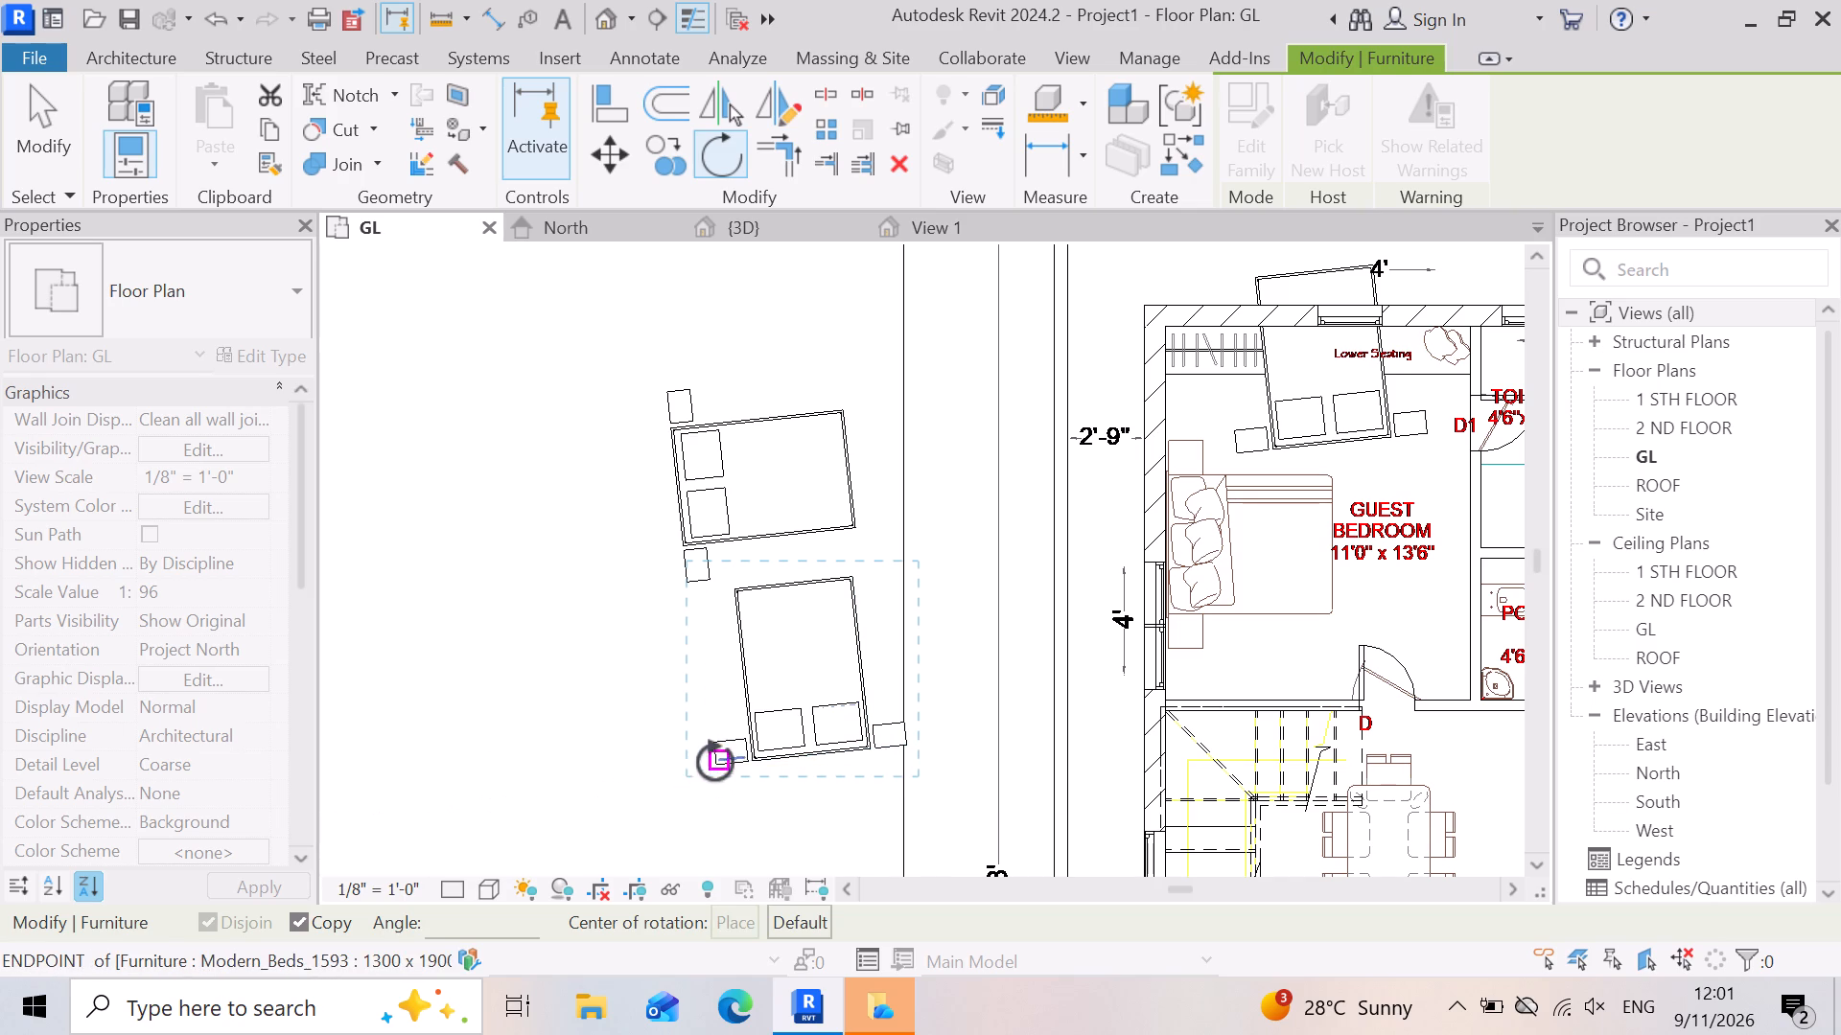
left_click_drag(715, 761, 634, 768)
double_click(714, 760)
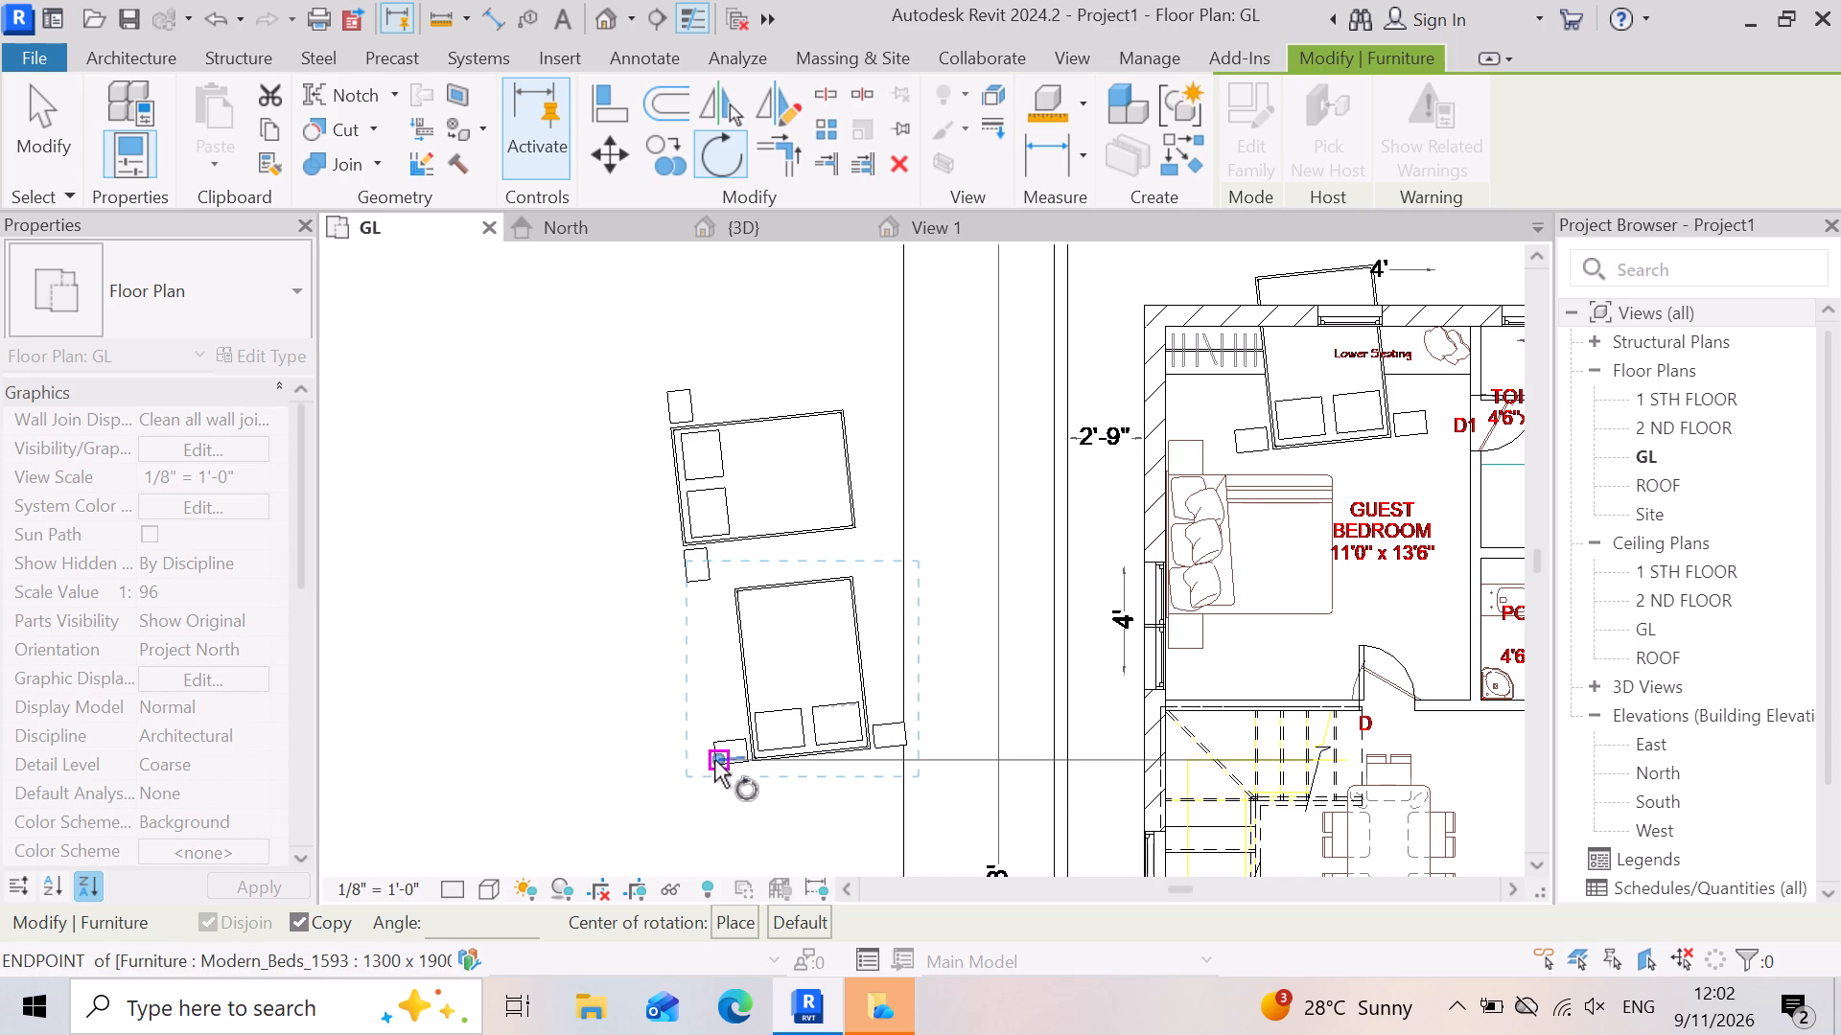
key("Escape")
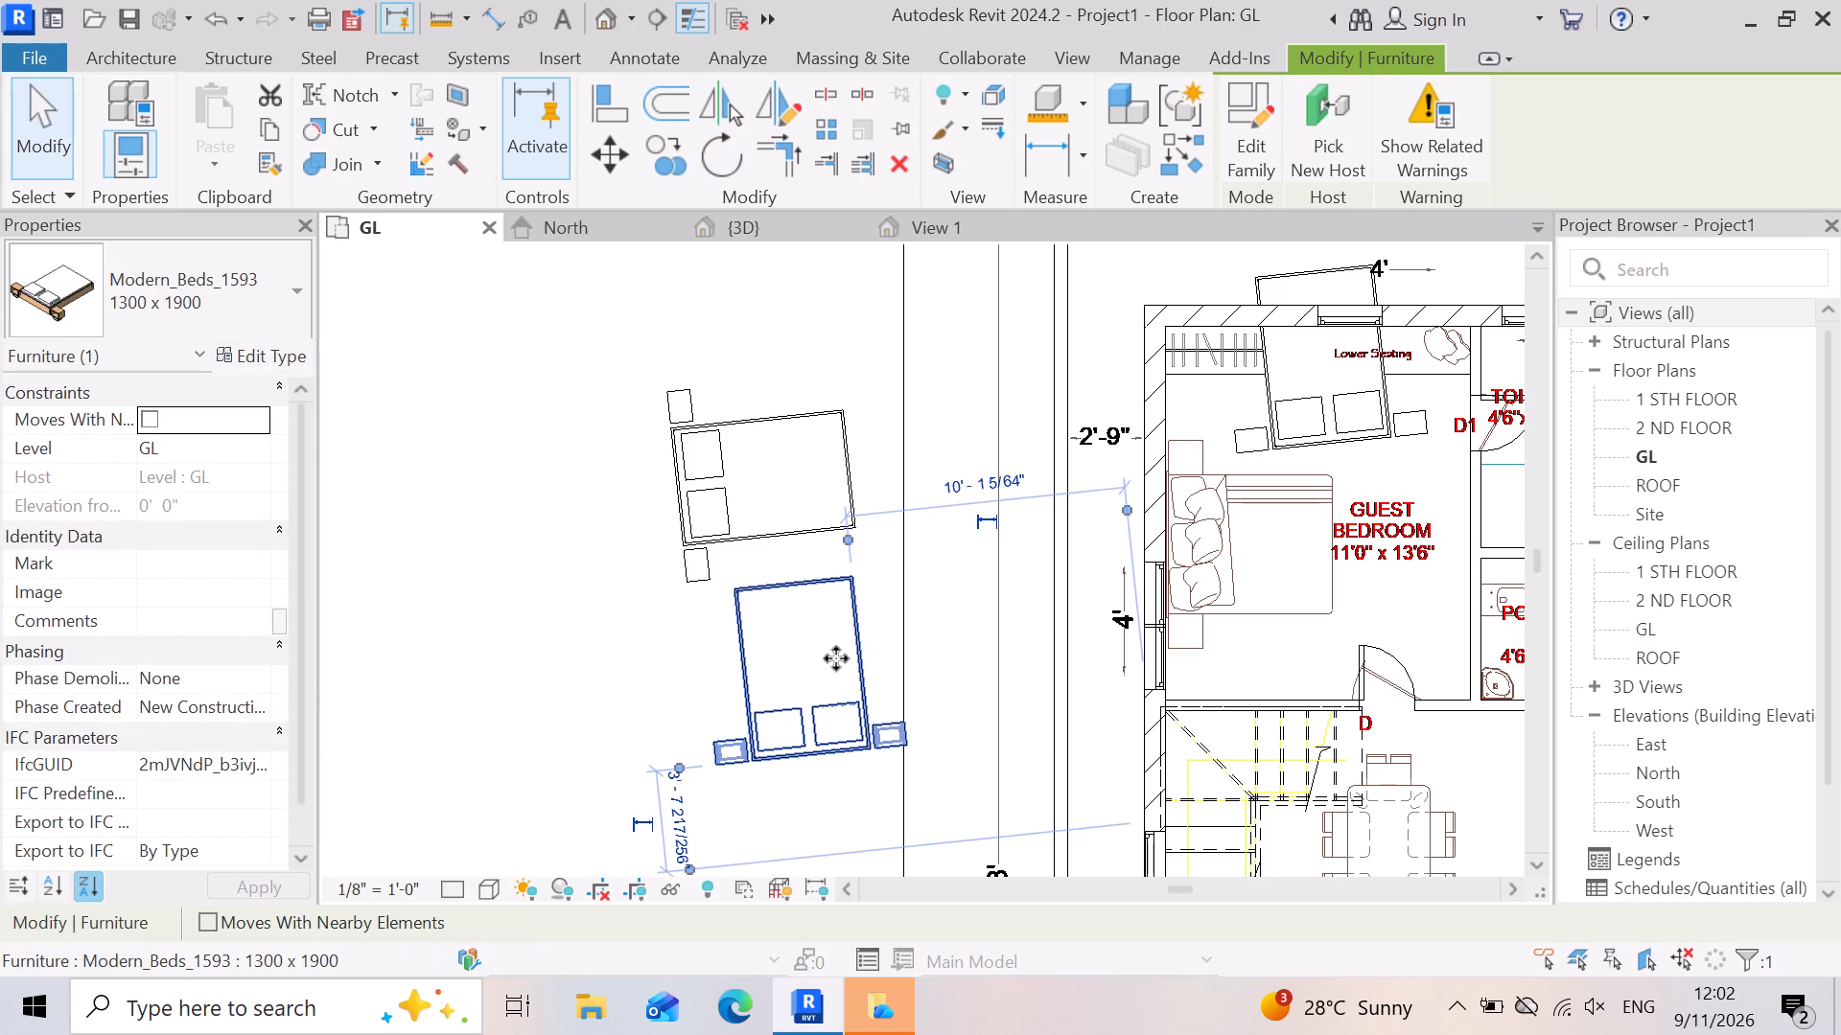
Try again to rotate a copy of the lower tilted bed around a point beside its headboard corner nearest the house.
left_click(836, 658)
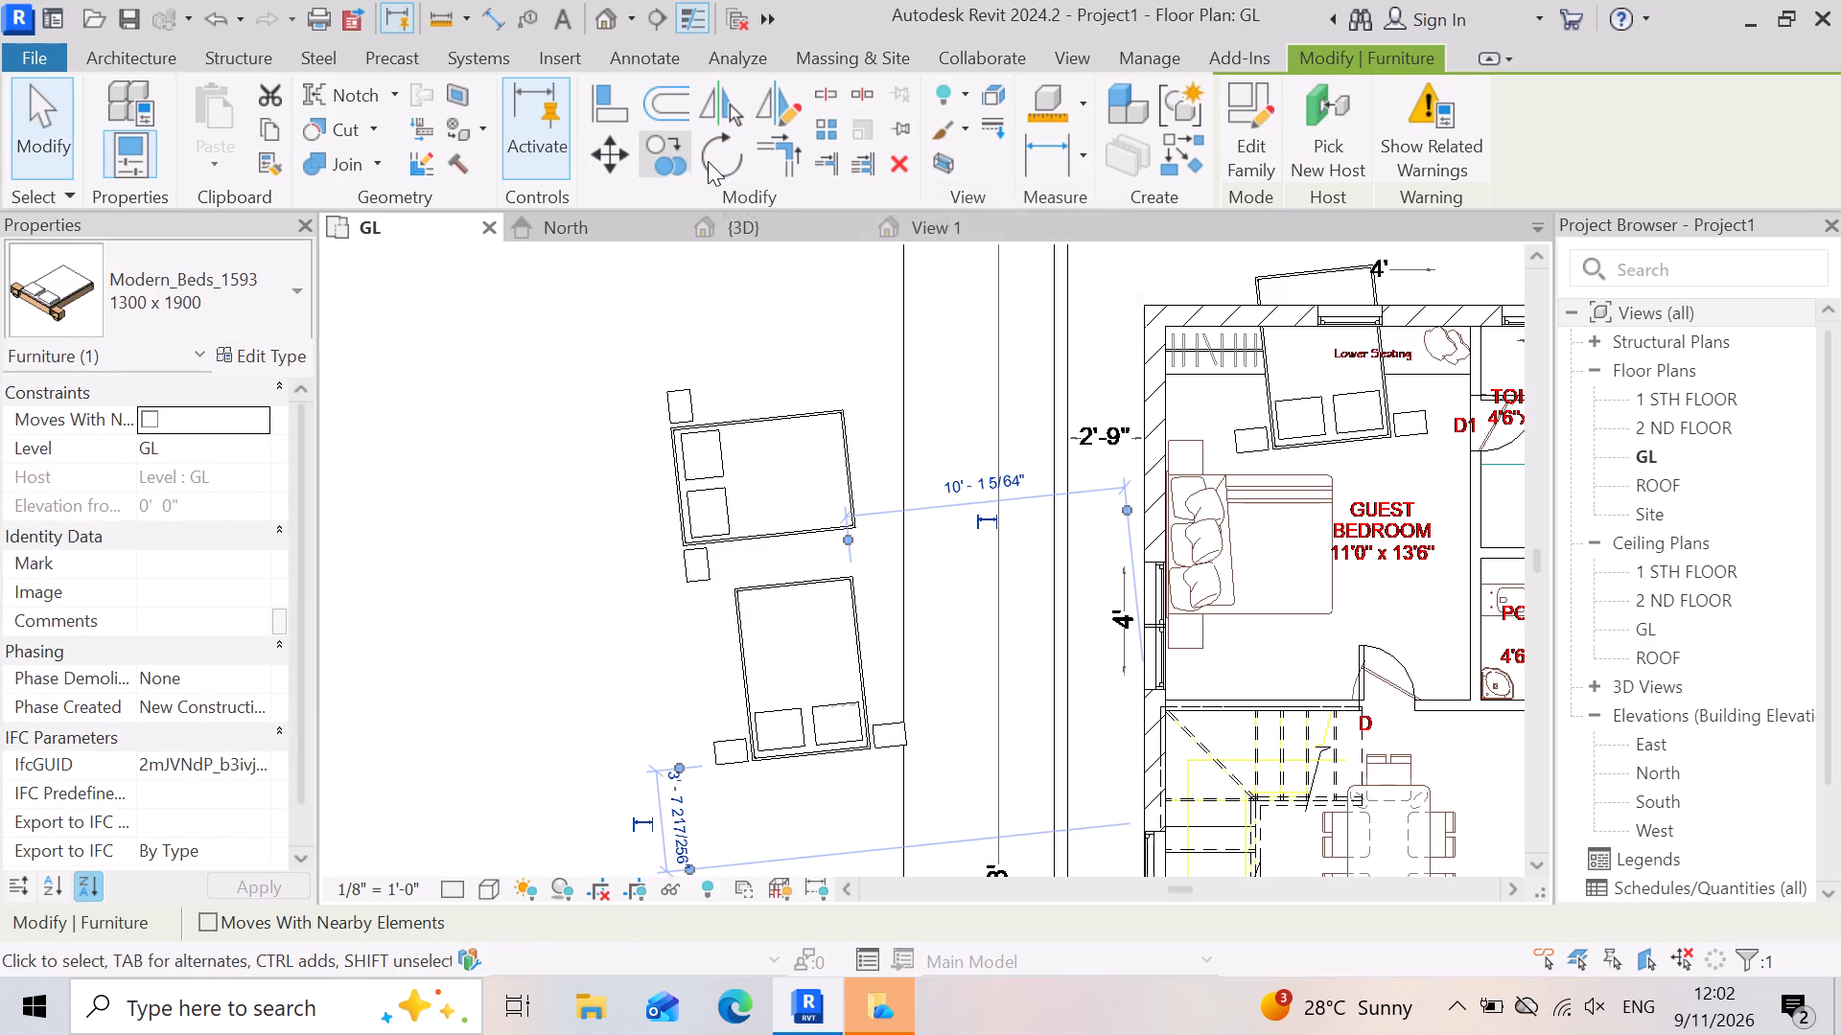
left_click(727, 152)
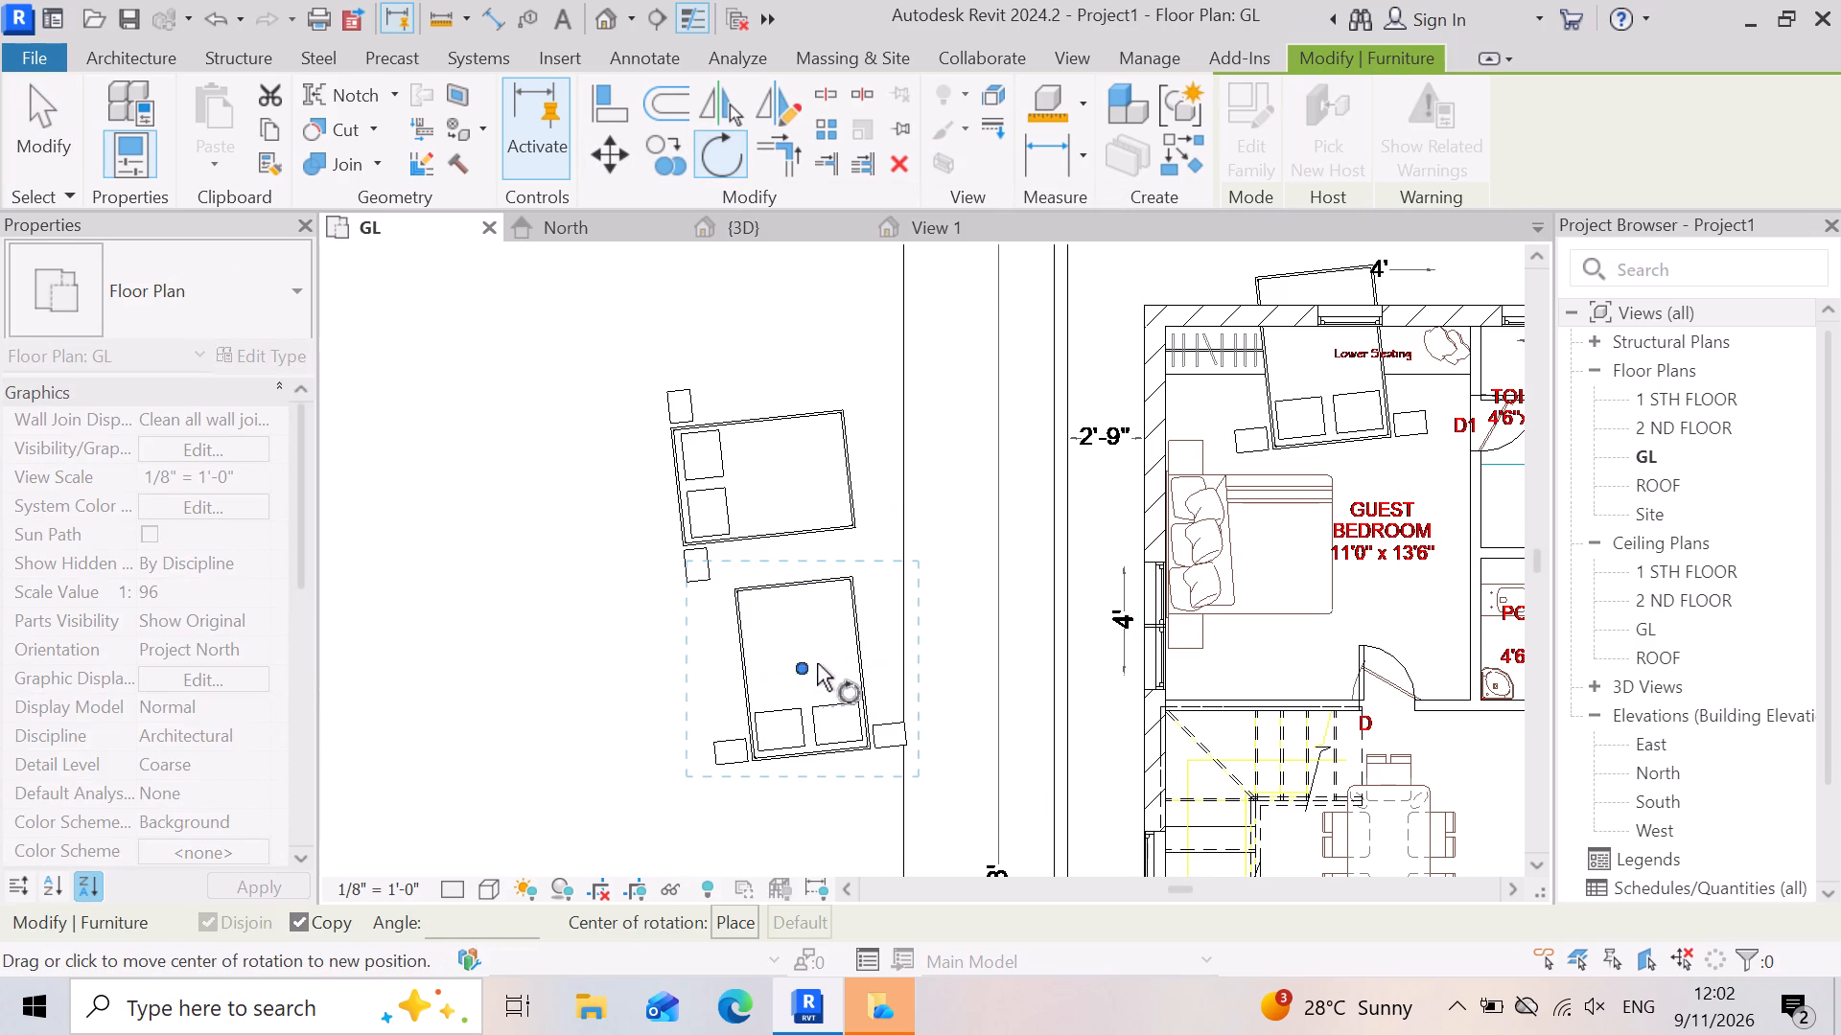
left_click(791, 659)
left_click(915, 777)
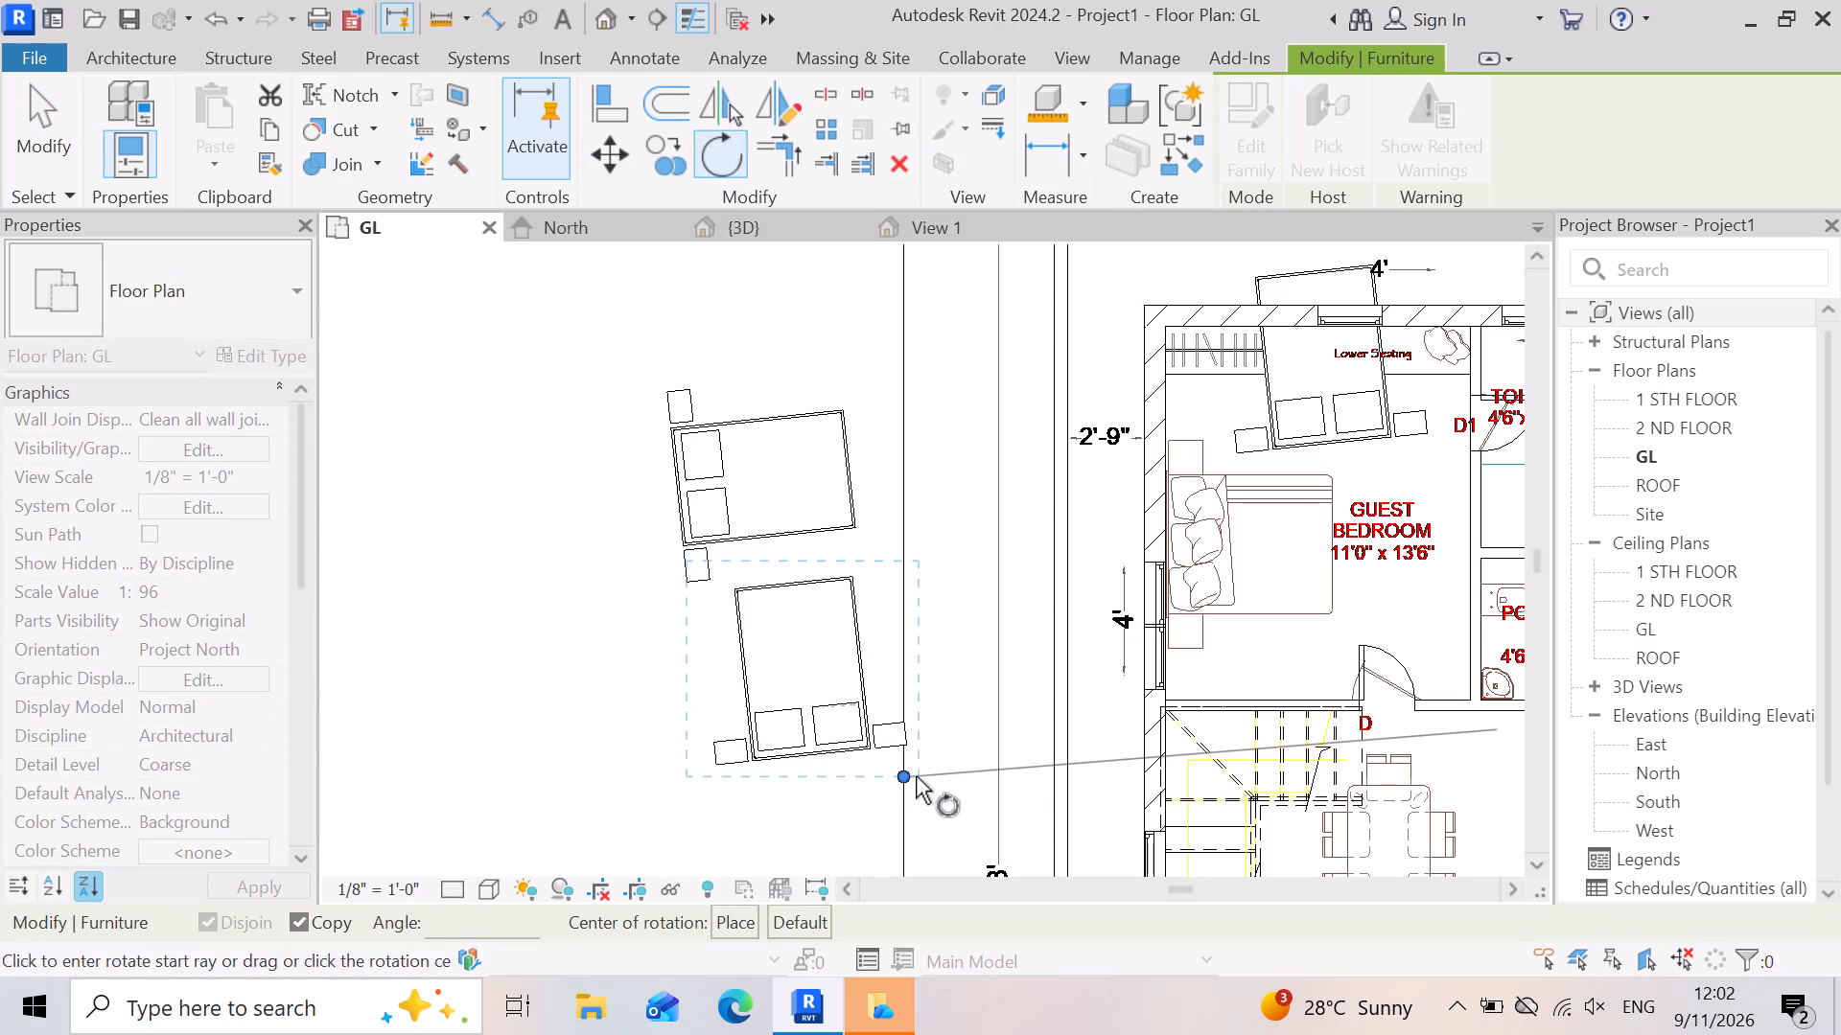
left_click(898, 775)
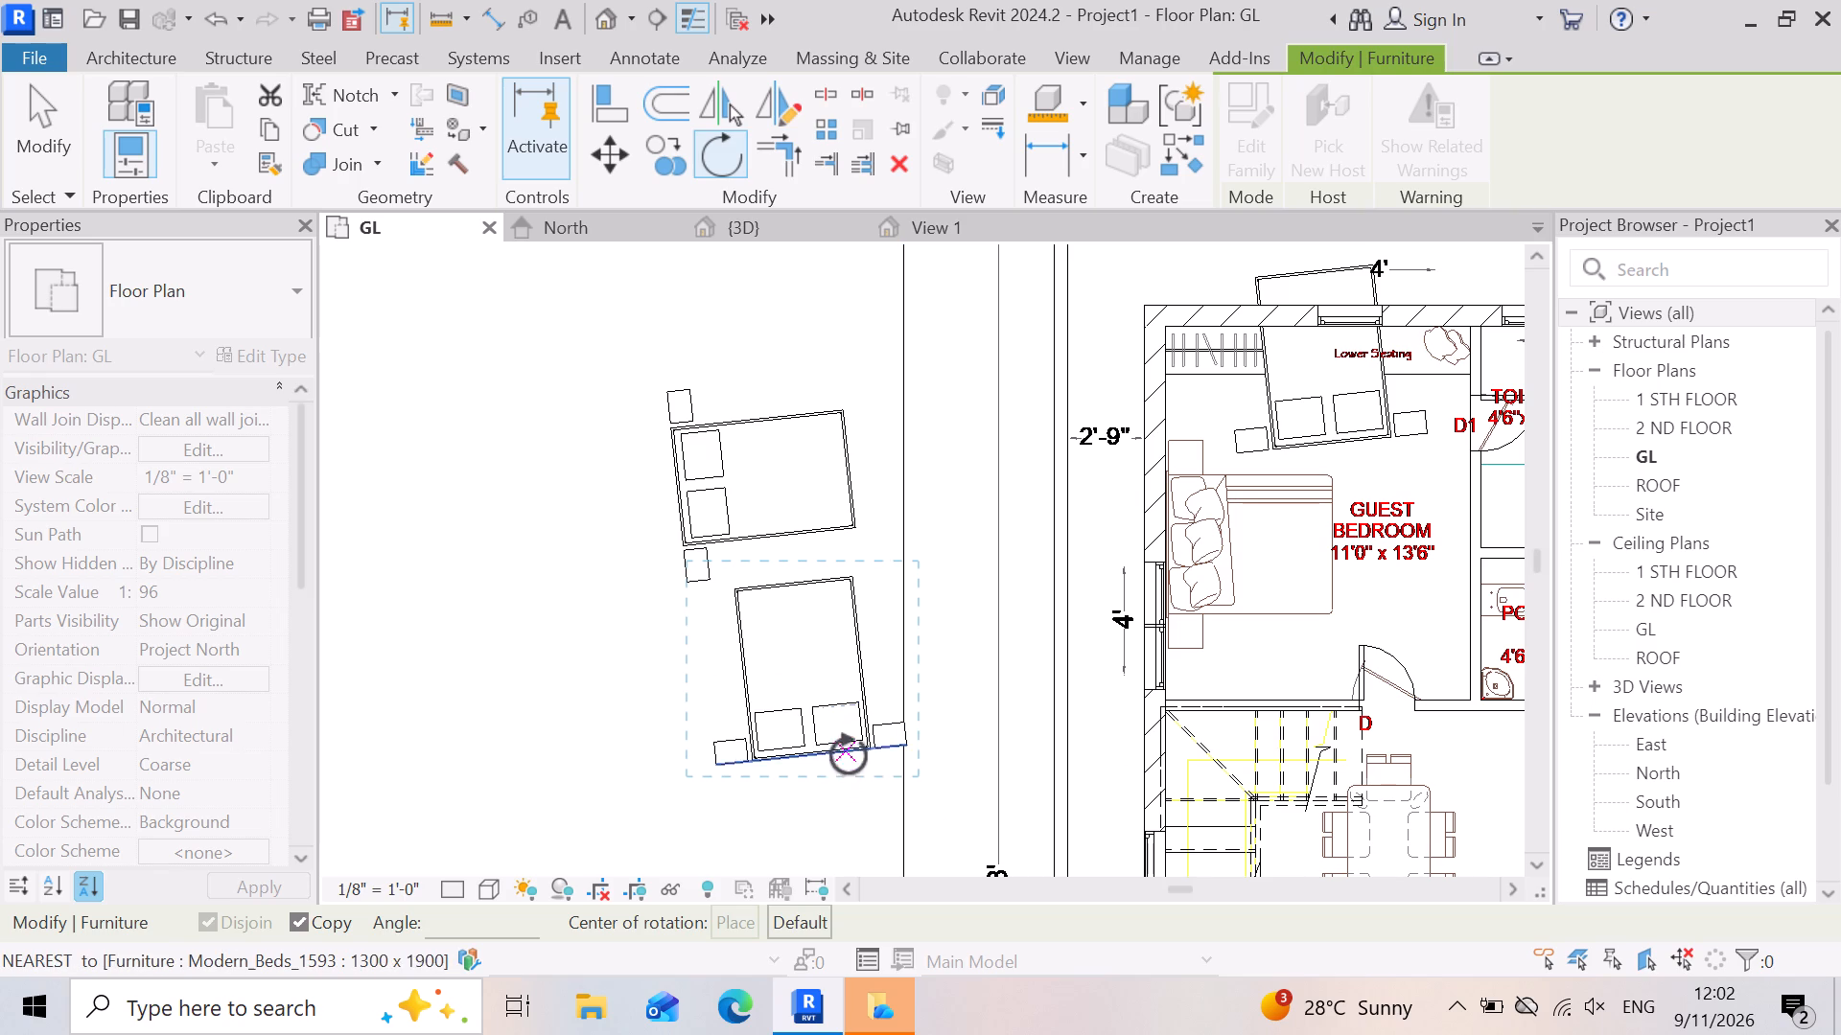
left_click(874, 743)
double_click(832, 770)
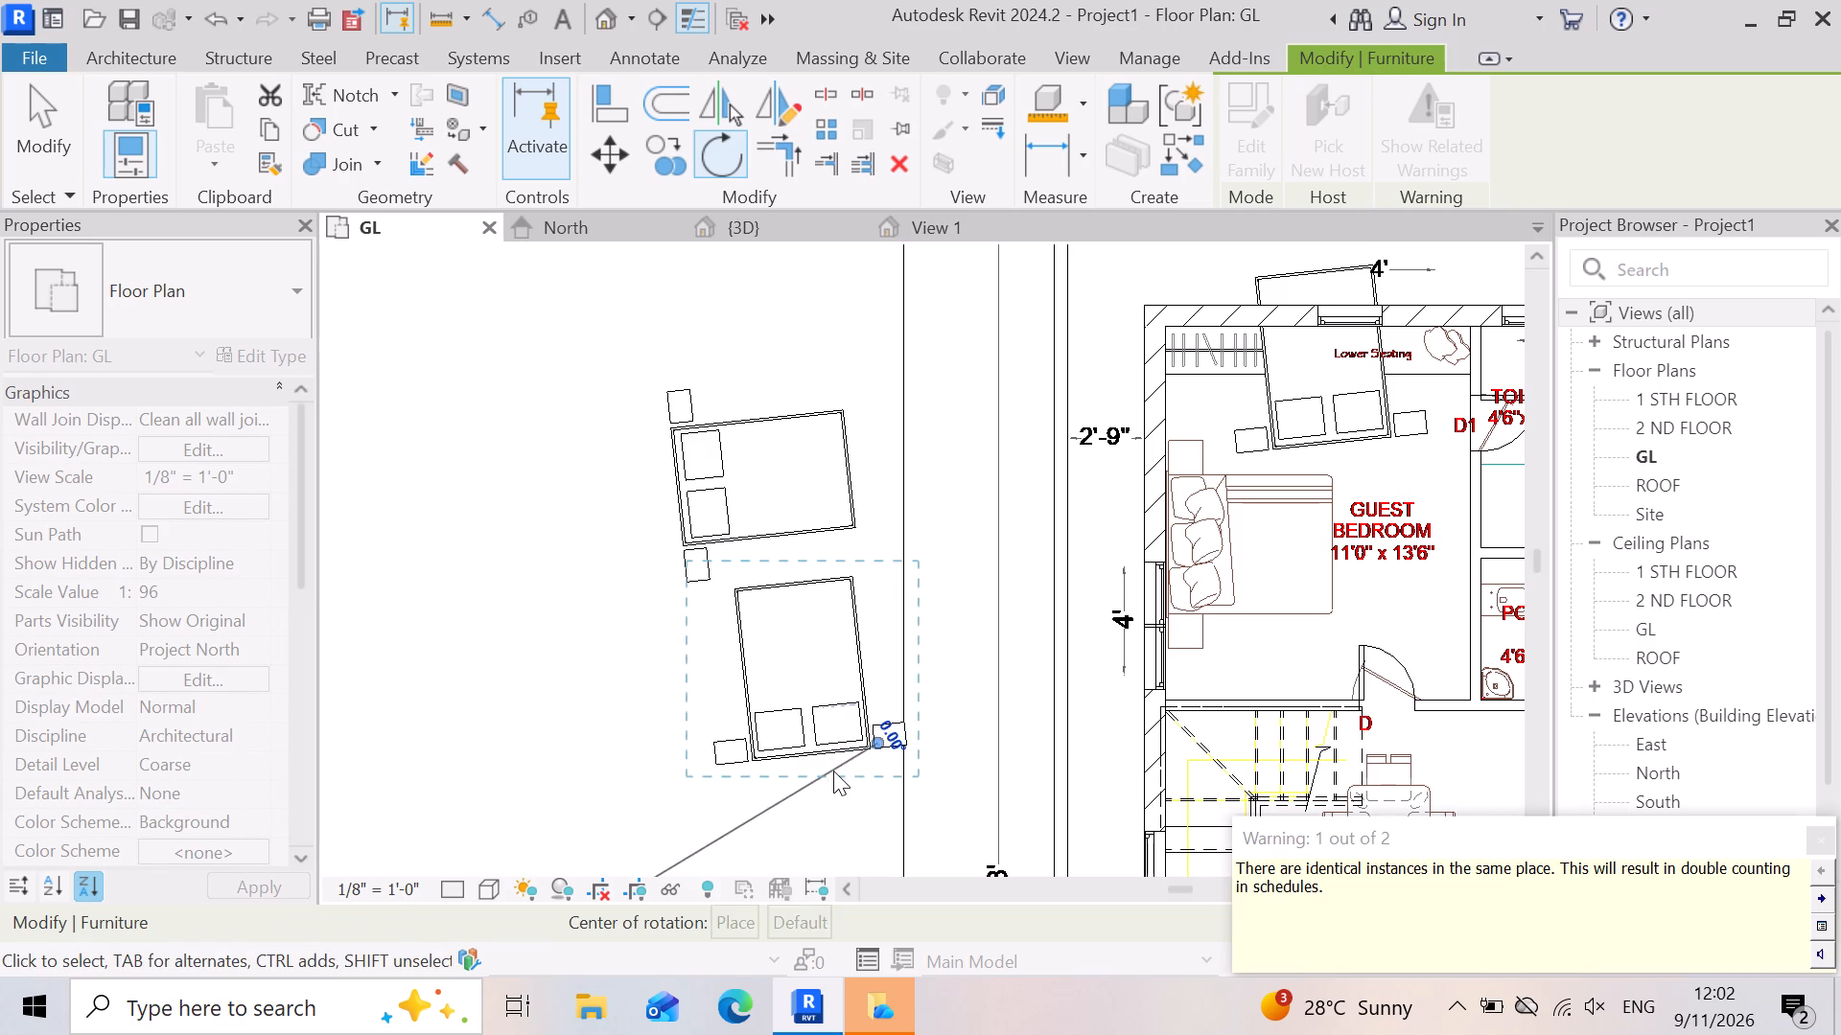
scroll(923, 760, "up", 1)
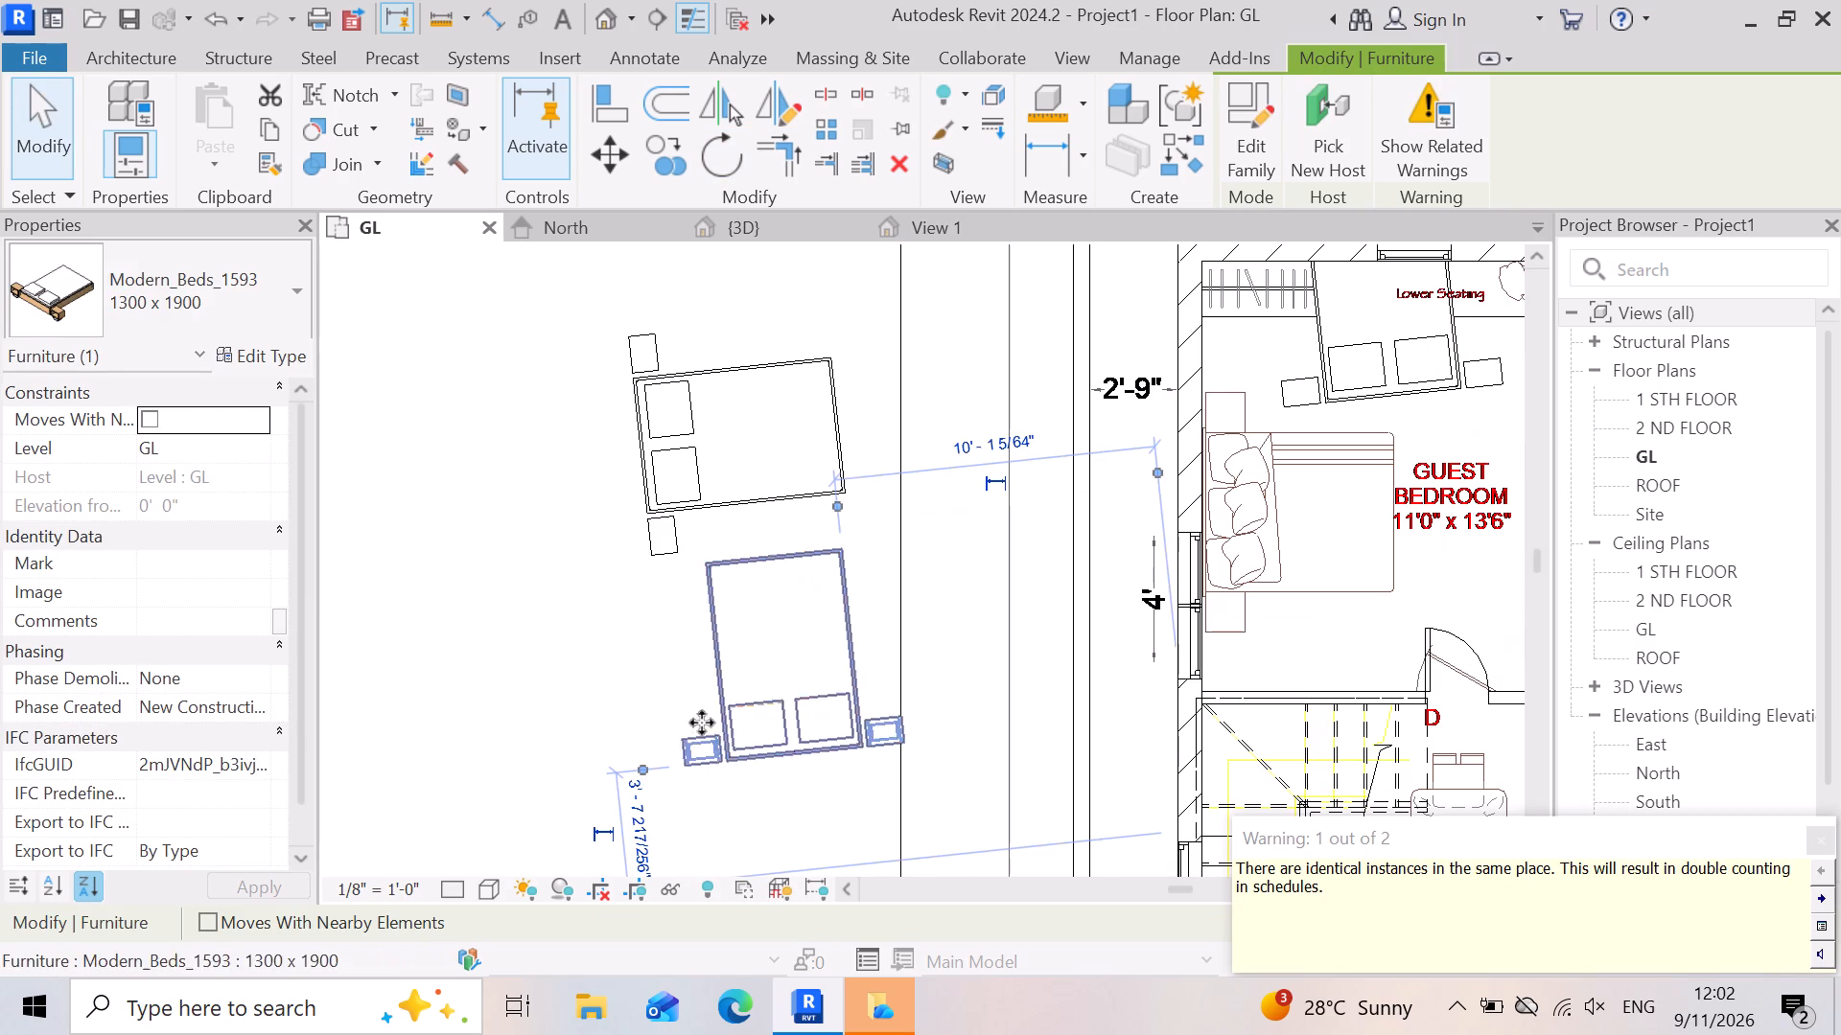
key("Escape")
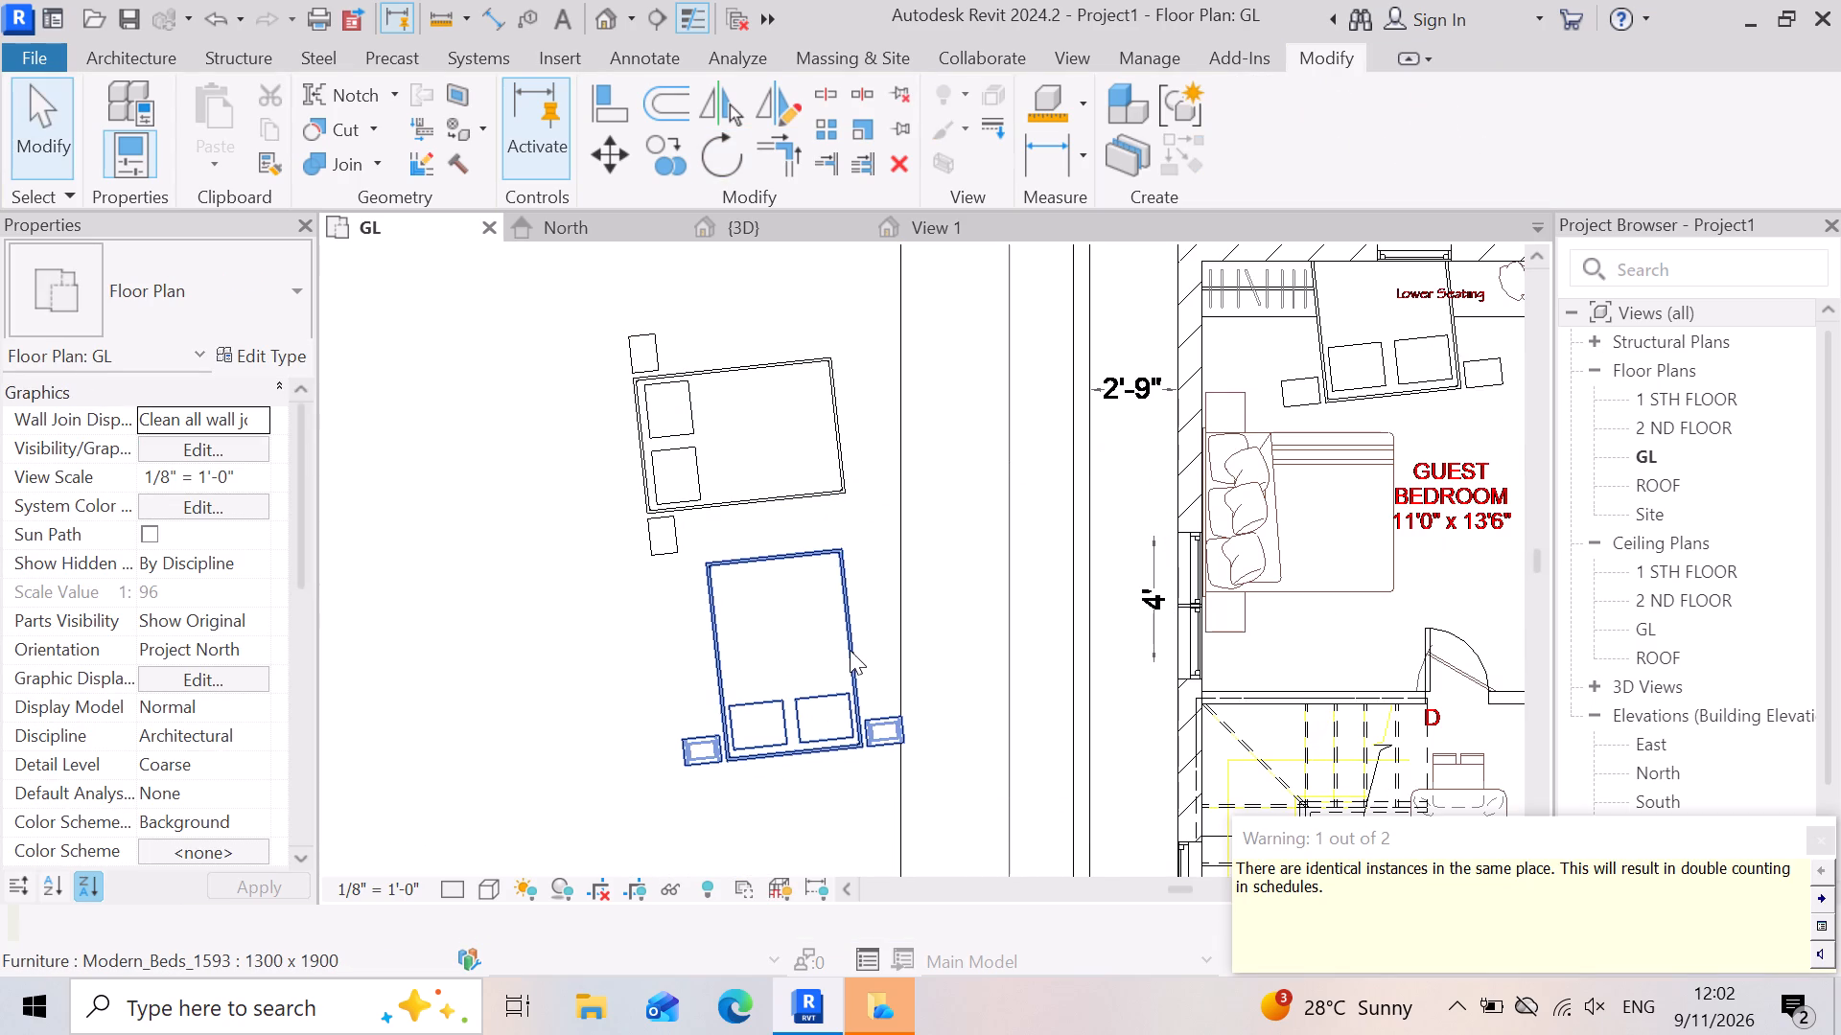
Delete the lower tilted bed and its stacked duplicates outside the plot, keeping the quarter-turned bed above them.
scroll(850, 650, "down", 4)
scroll(840, 688, "up", 3)
left_click(829, 719)
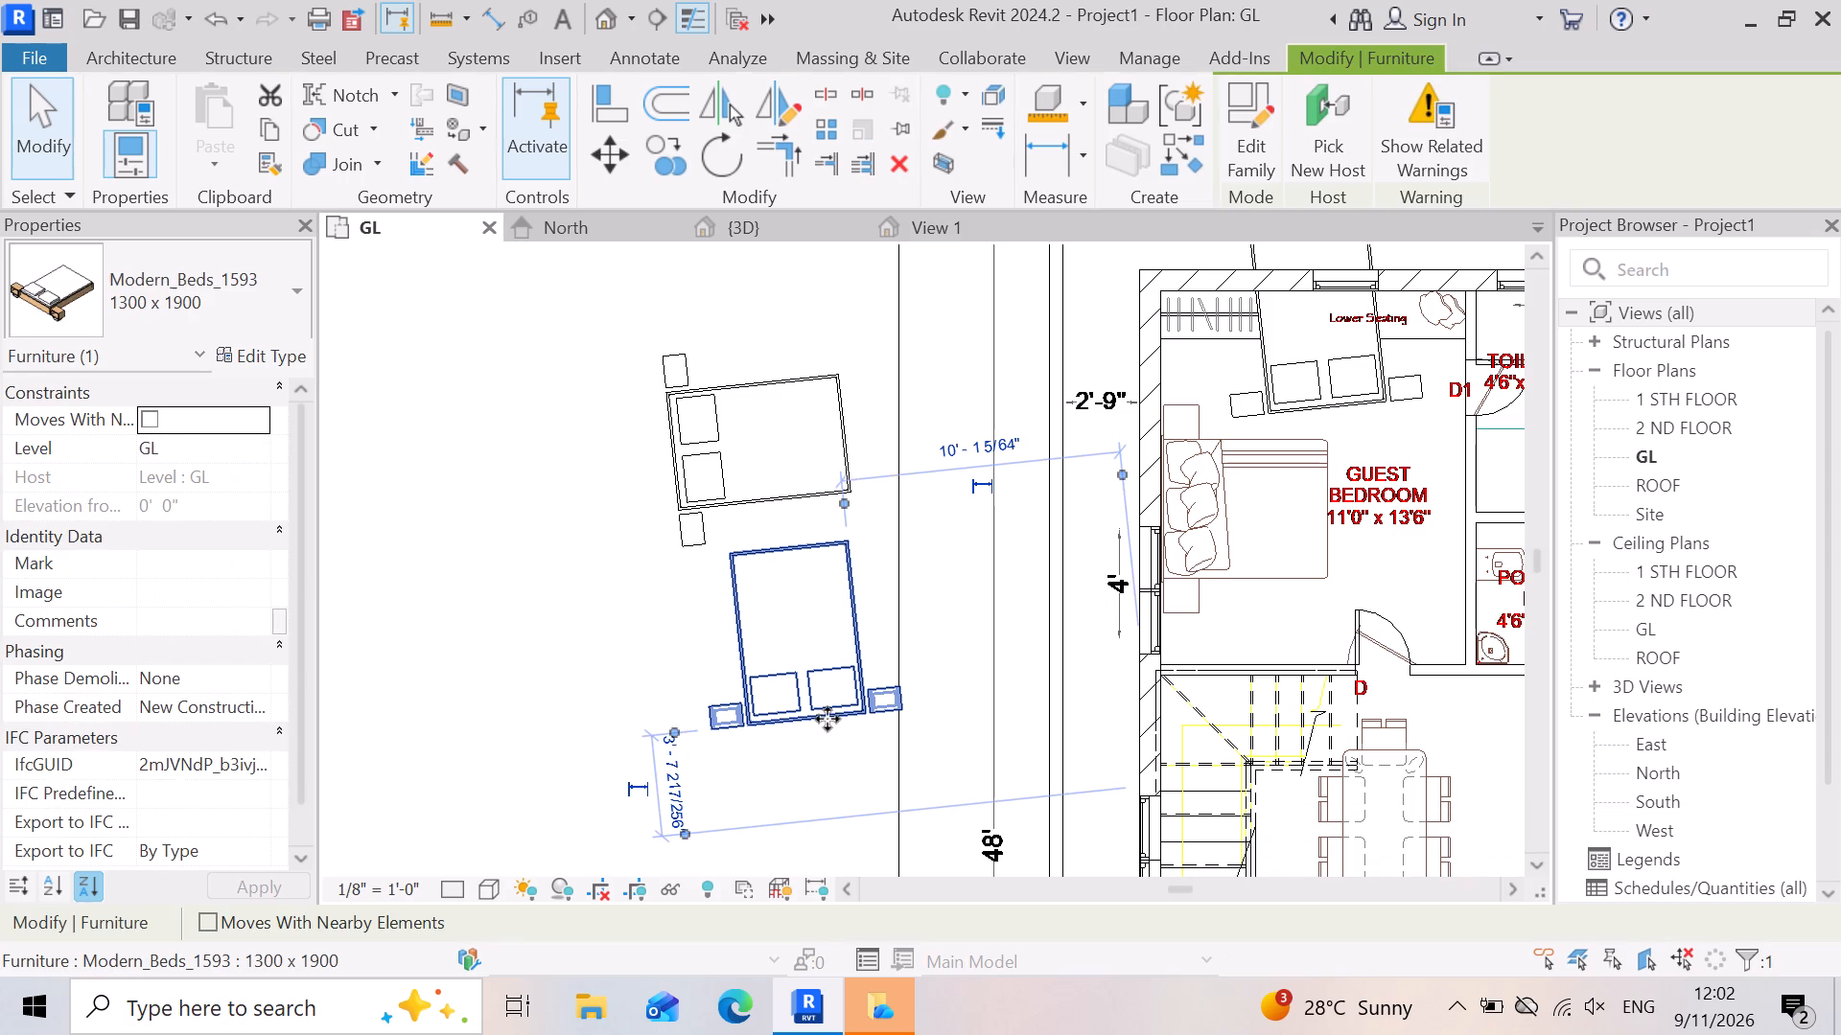
key("Delete")
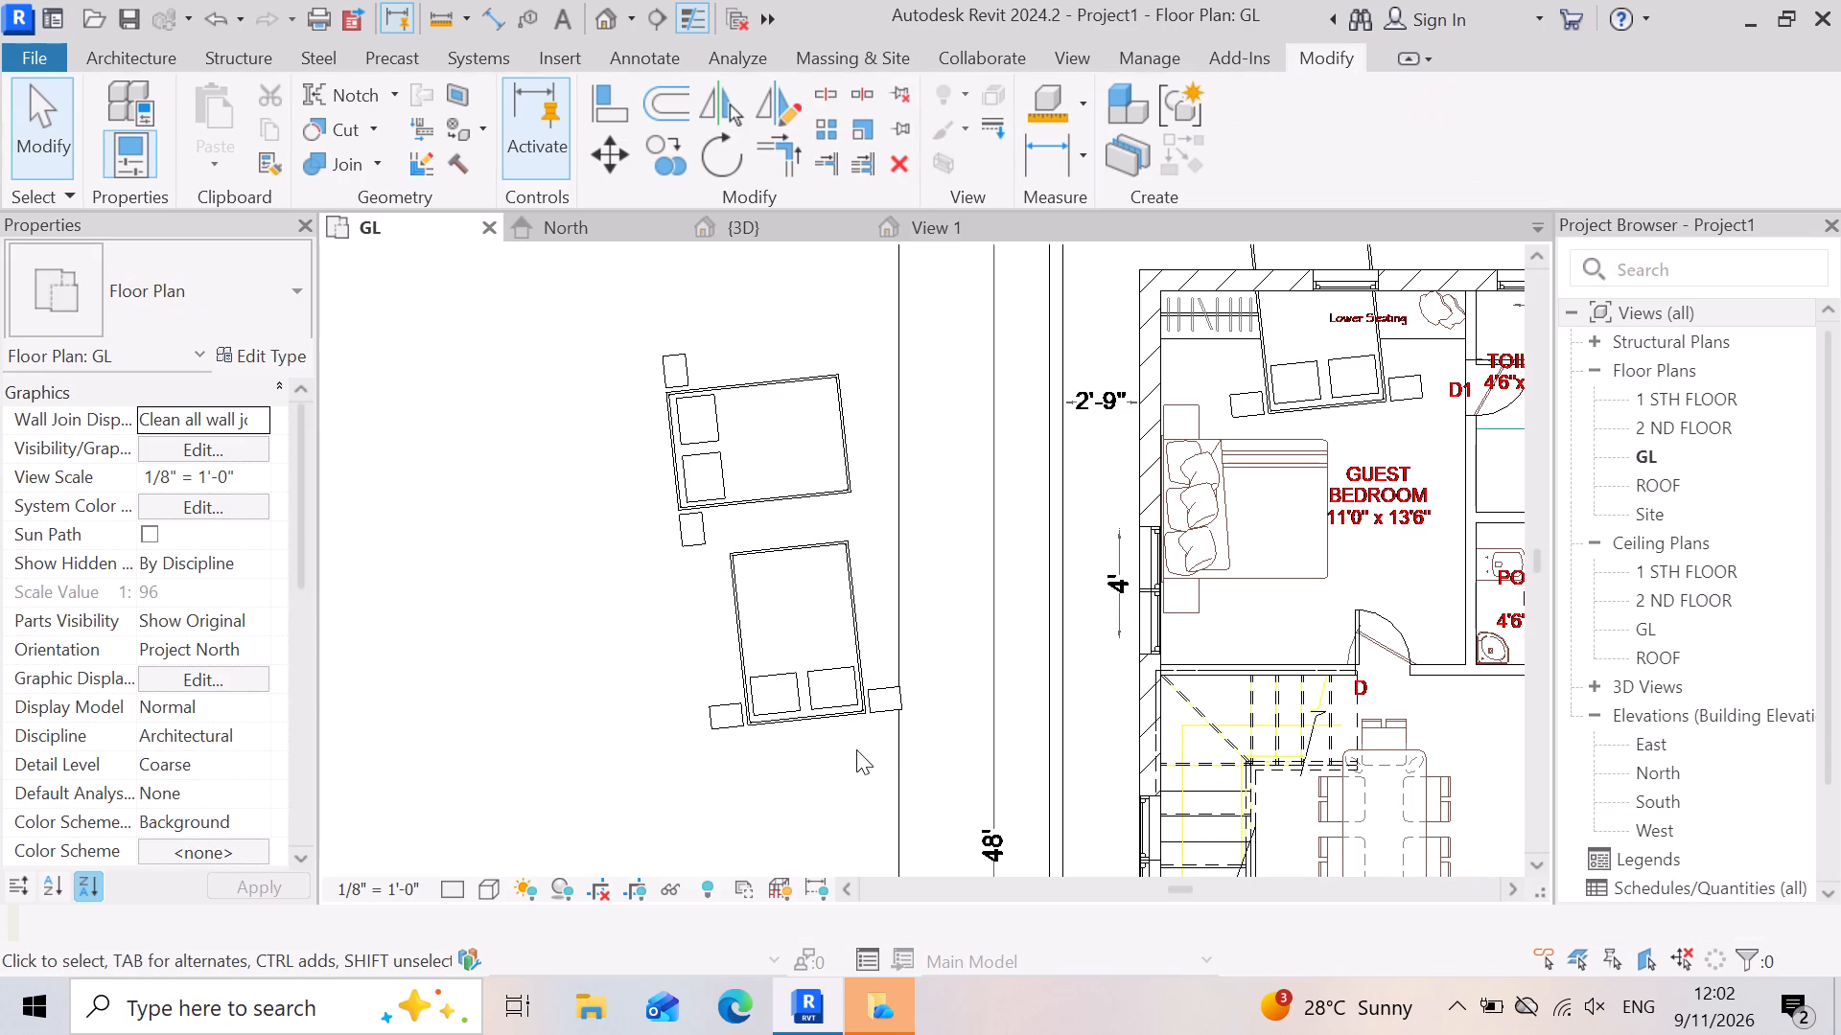
left_click(821, 695)
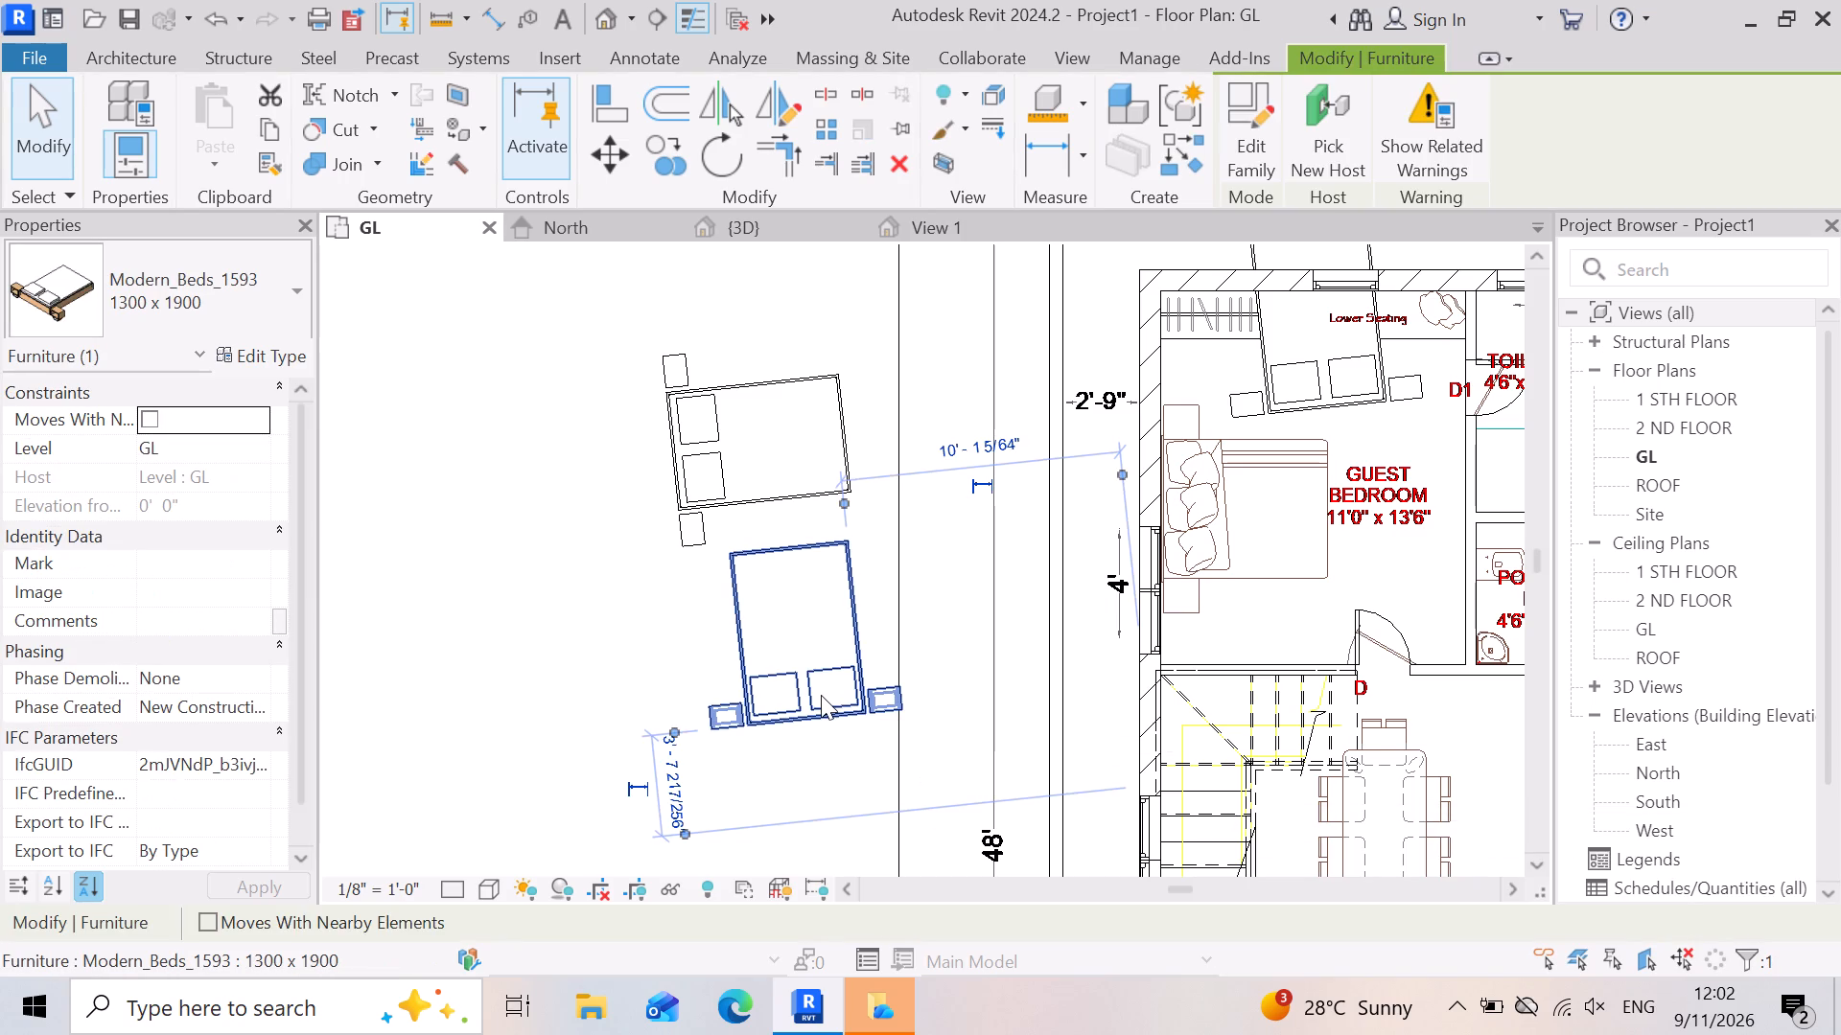
key("BackSpace")
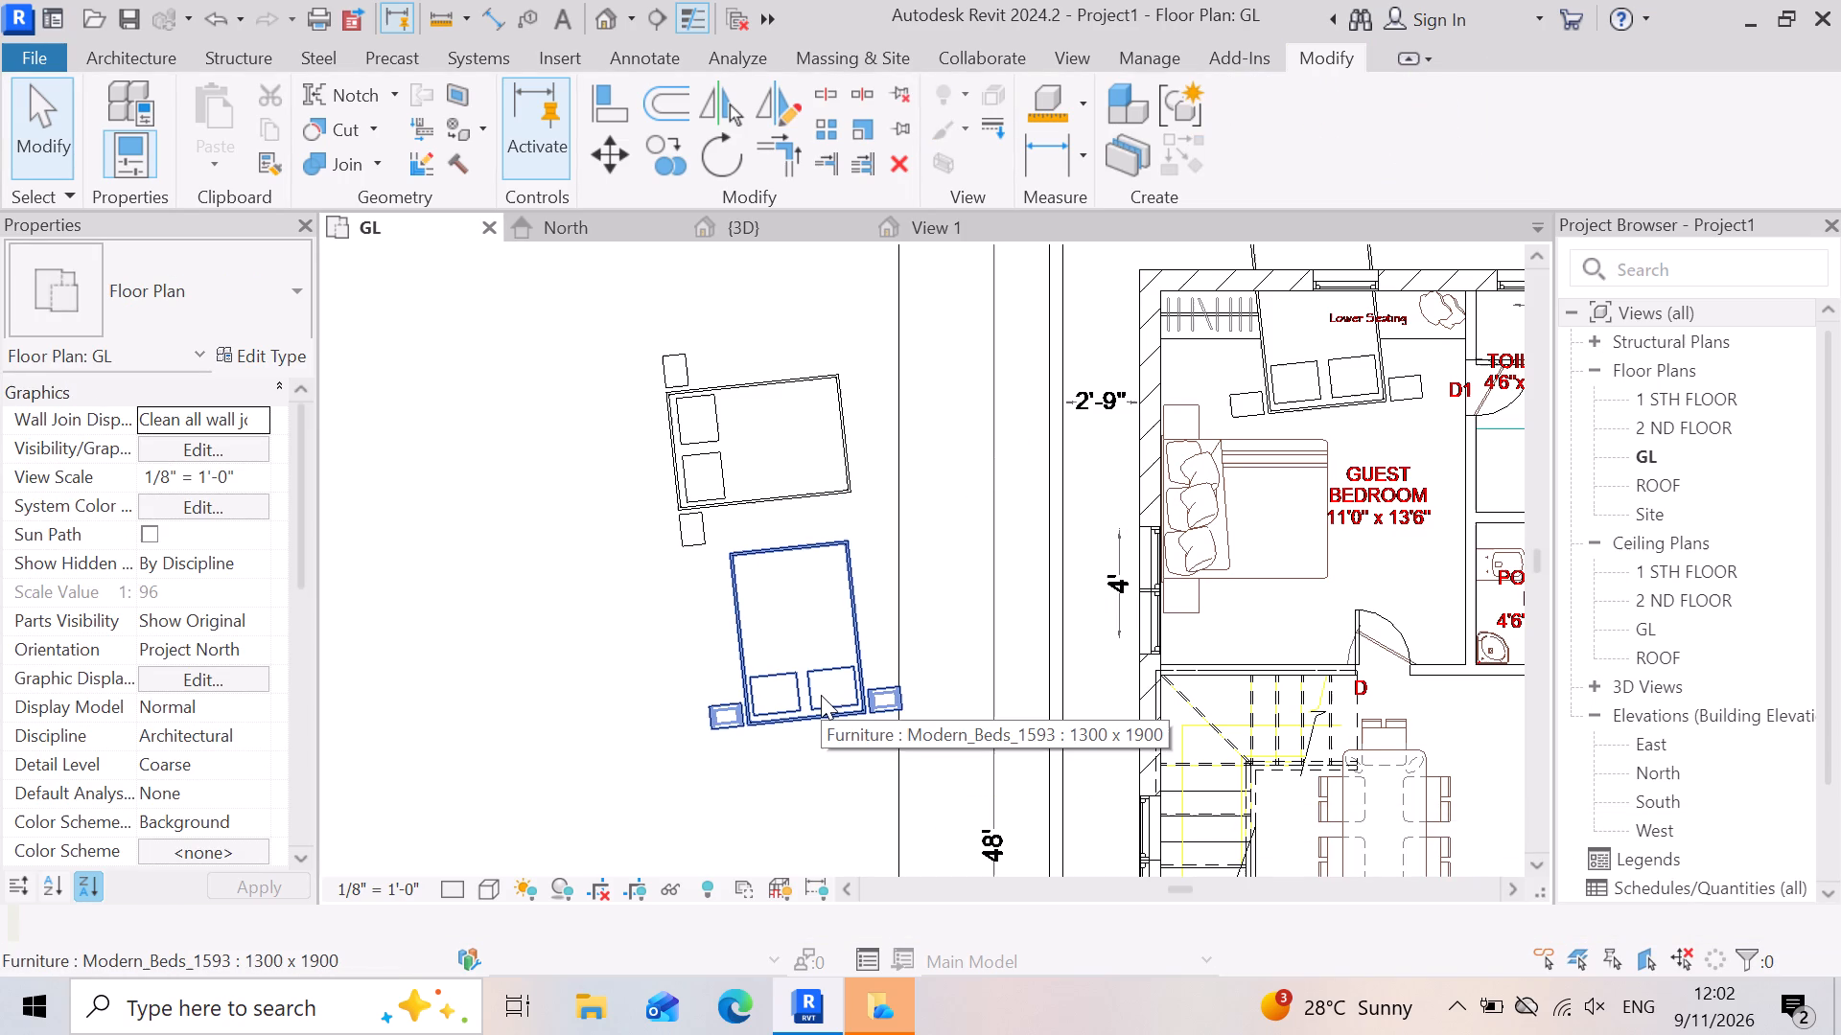
key("Delete")
key("Delete")
key("Delete")
key("Delete")
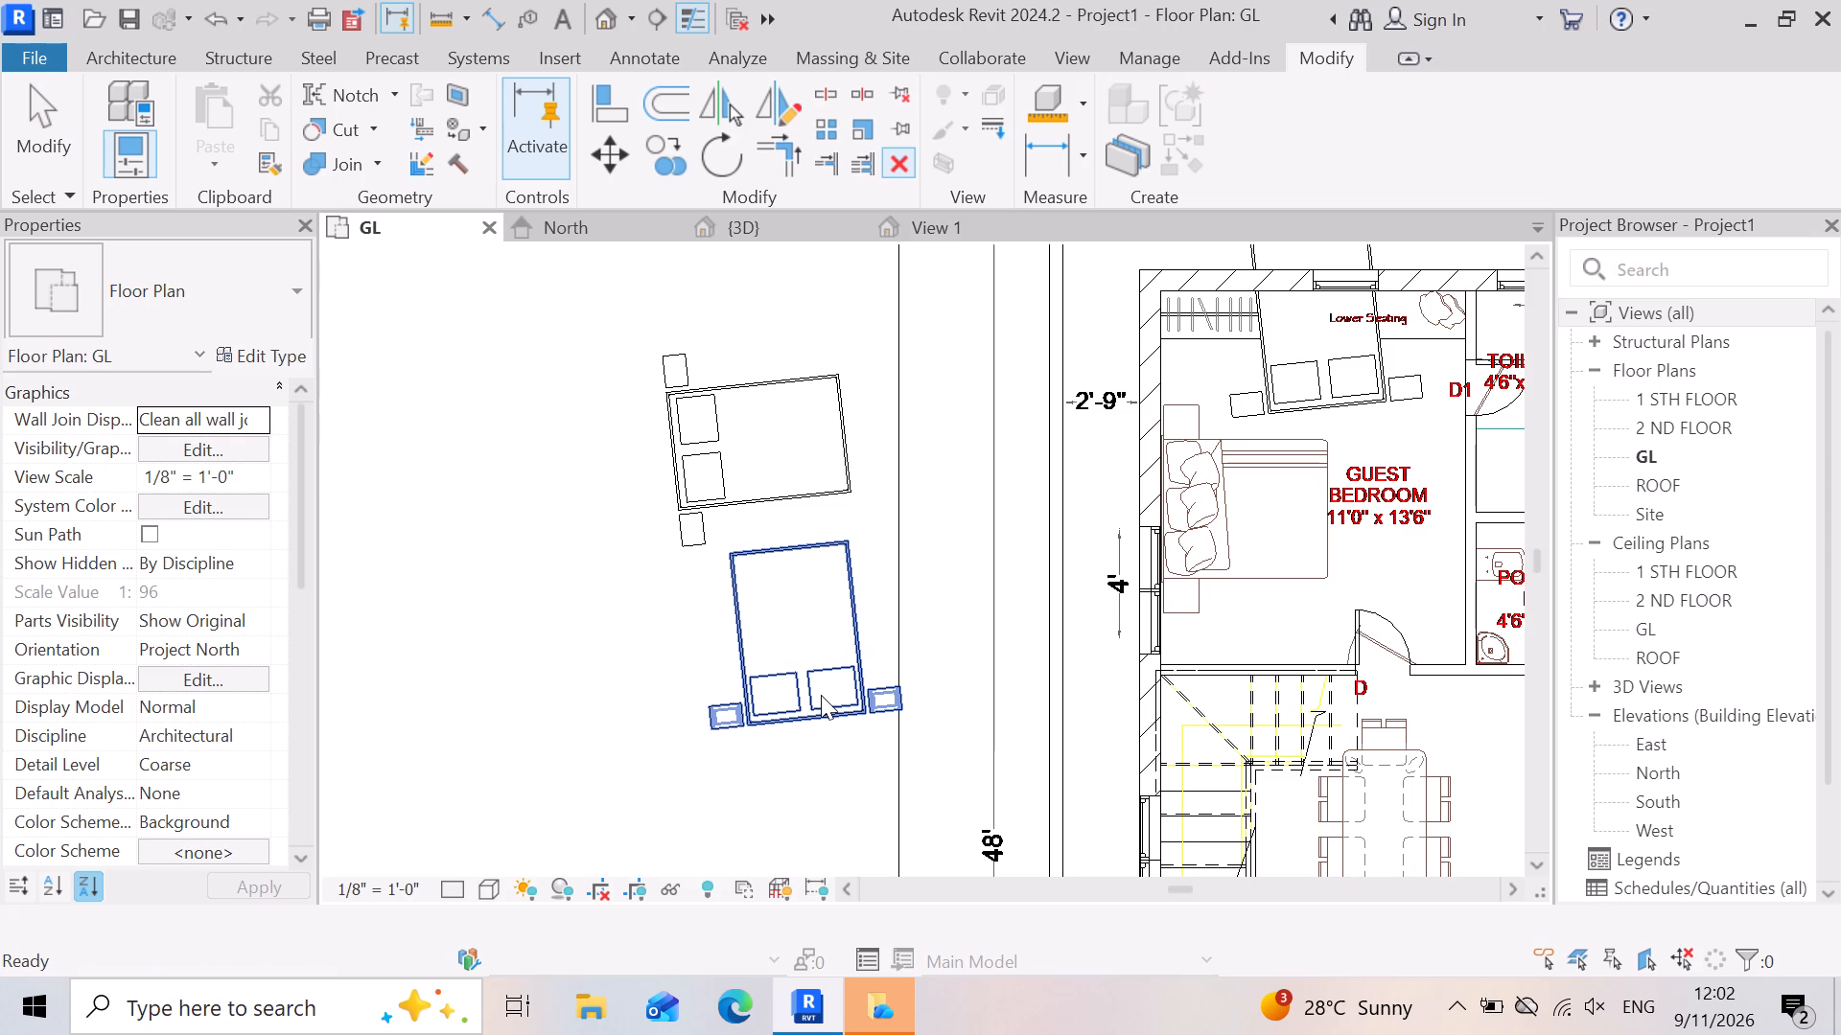
key("Escape")
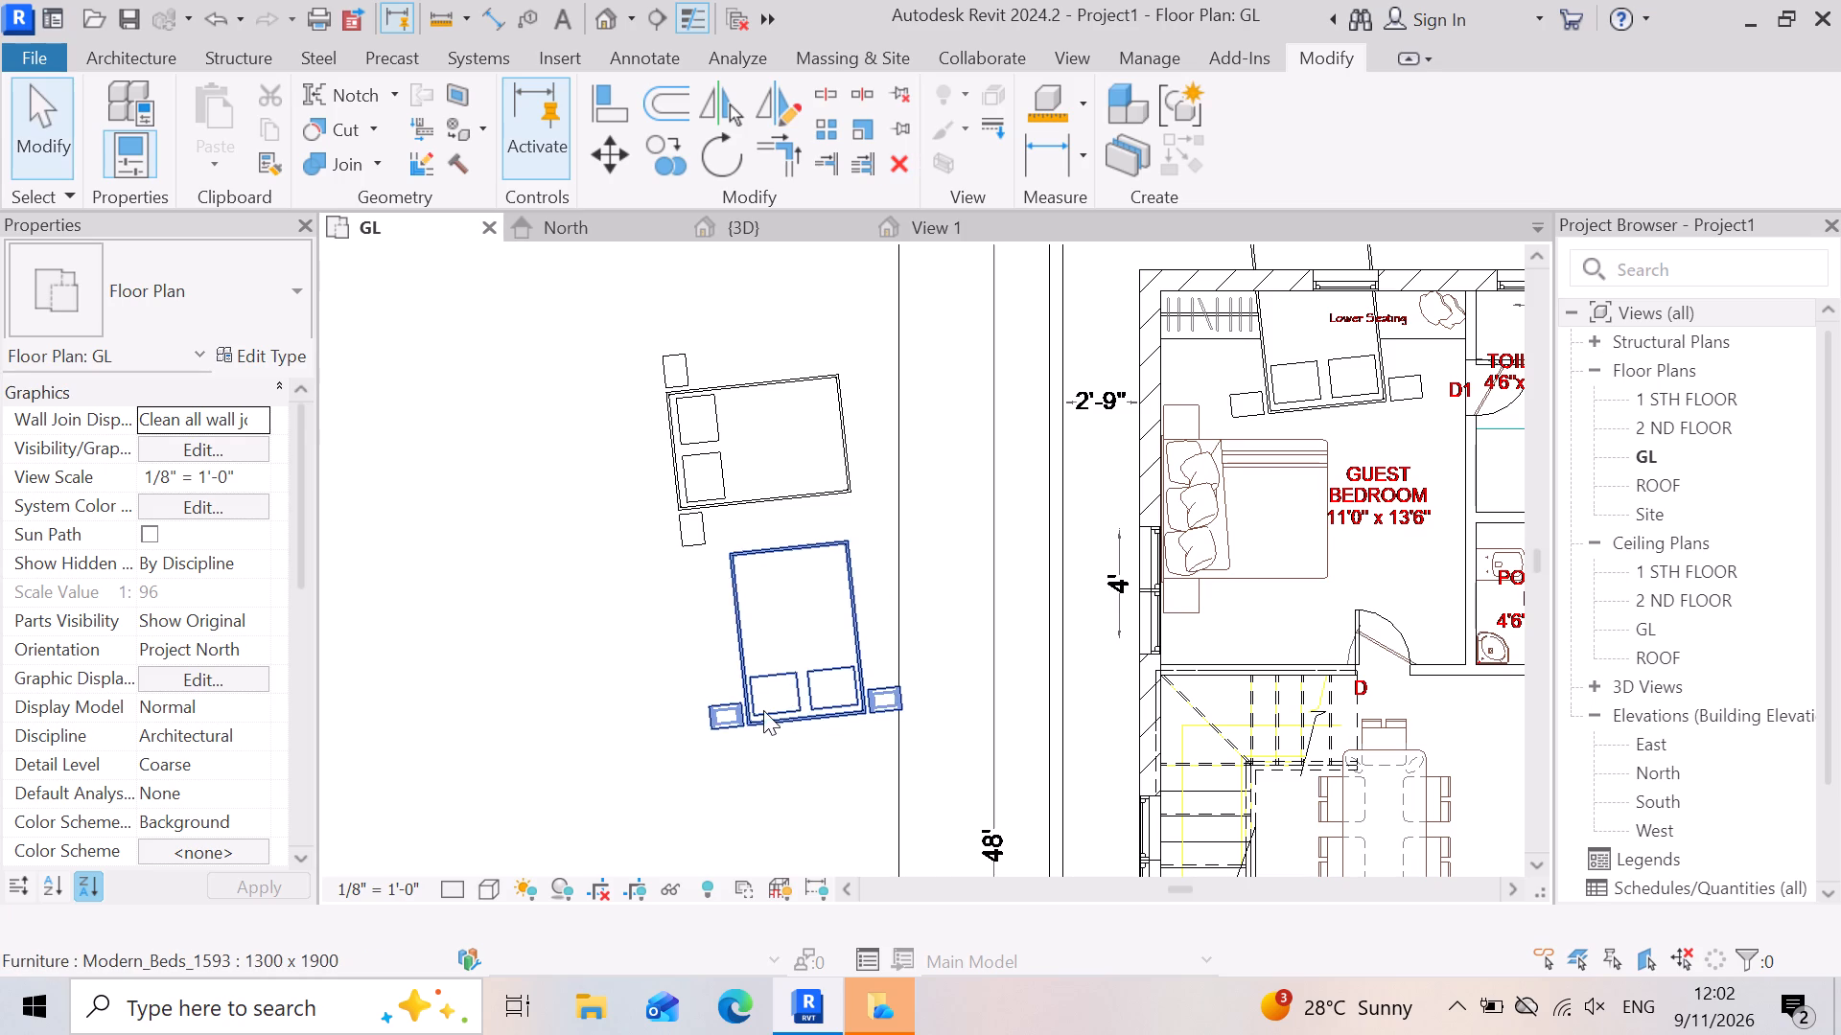
left_click(763, 711)
key("Delete")
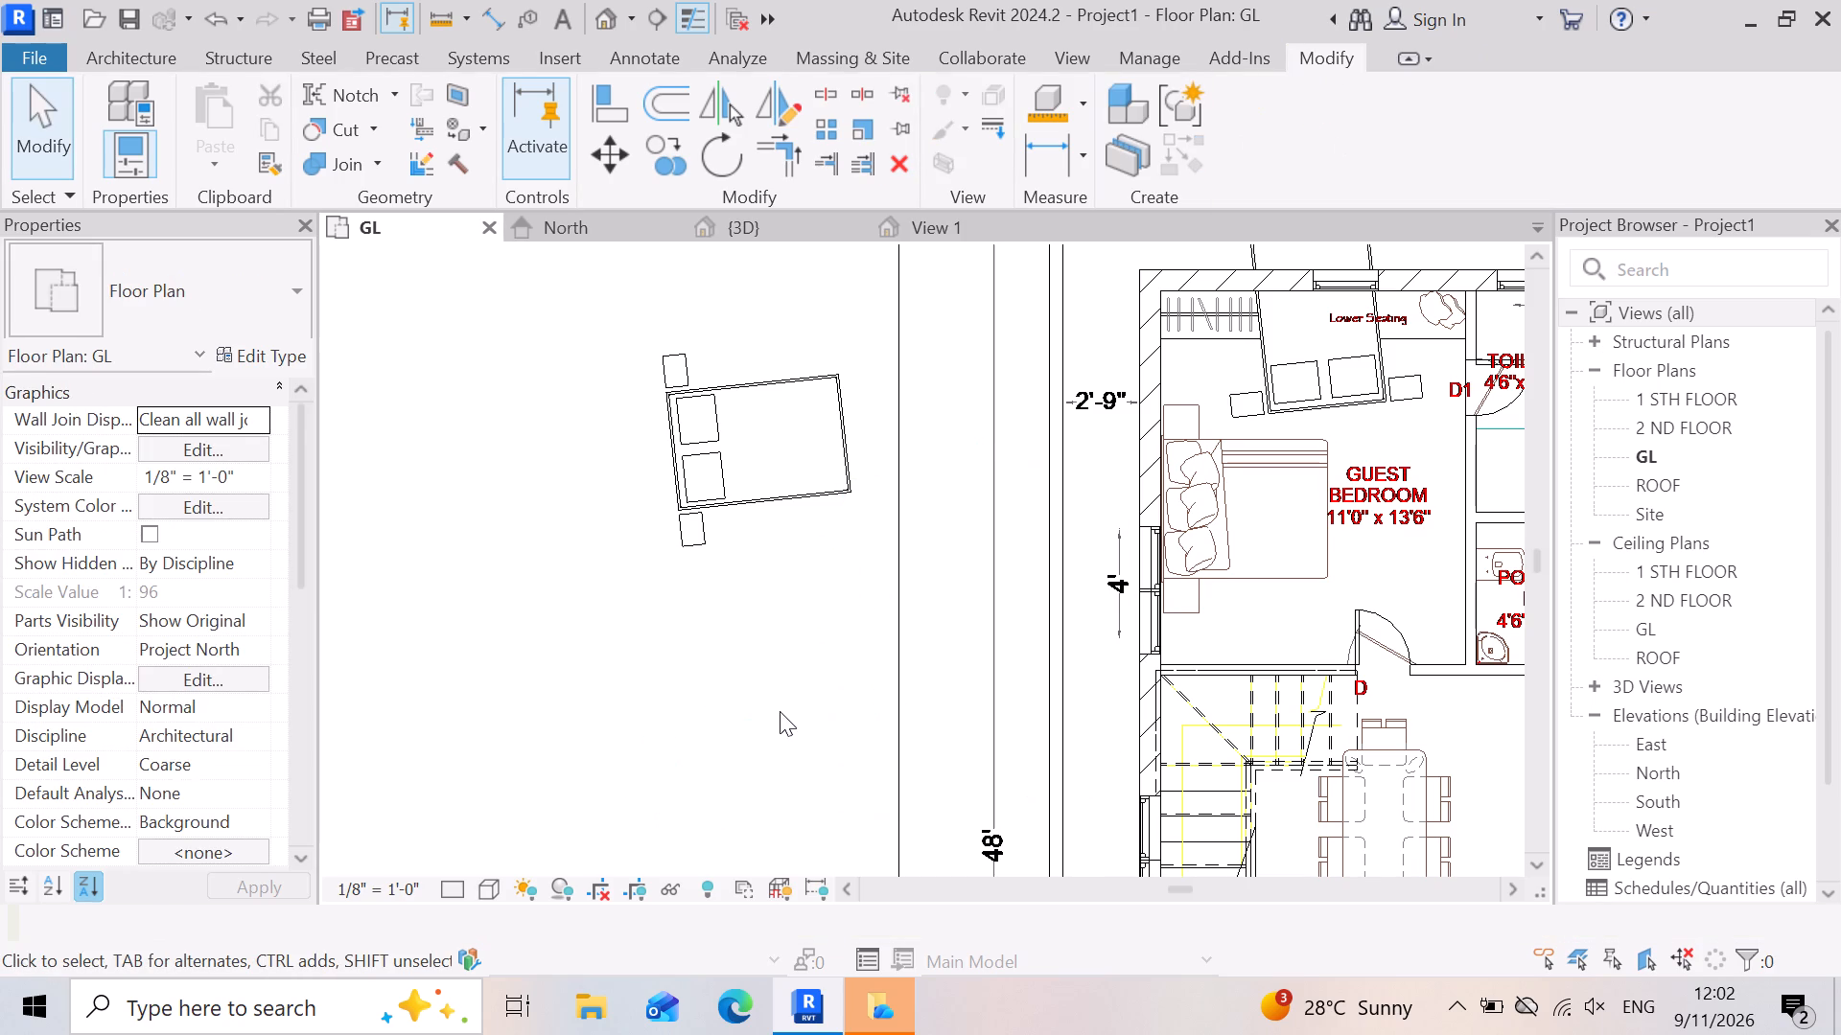
Rotate a copy of the tilted bed outside the plot by half a turn around its lower foot-end corner.
left_click(814, 488)
scroll(878, 747, "down", 5)
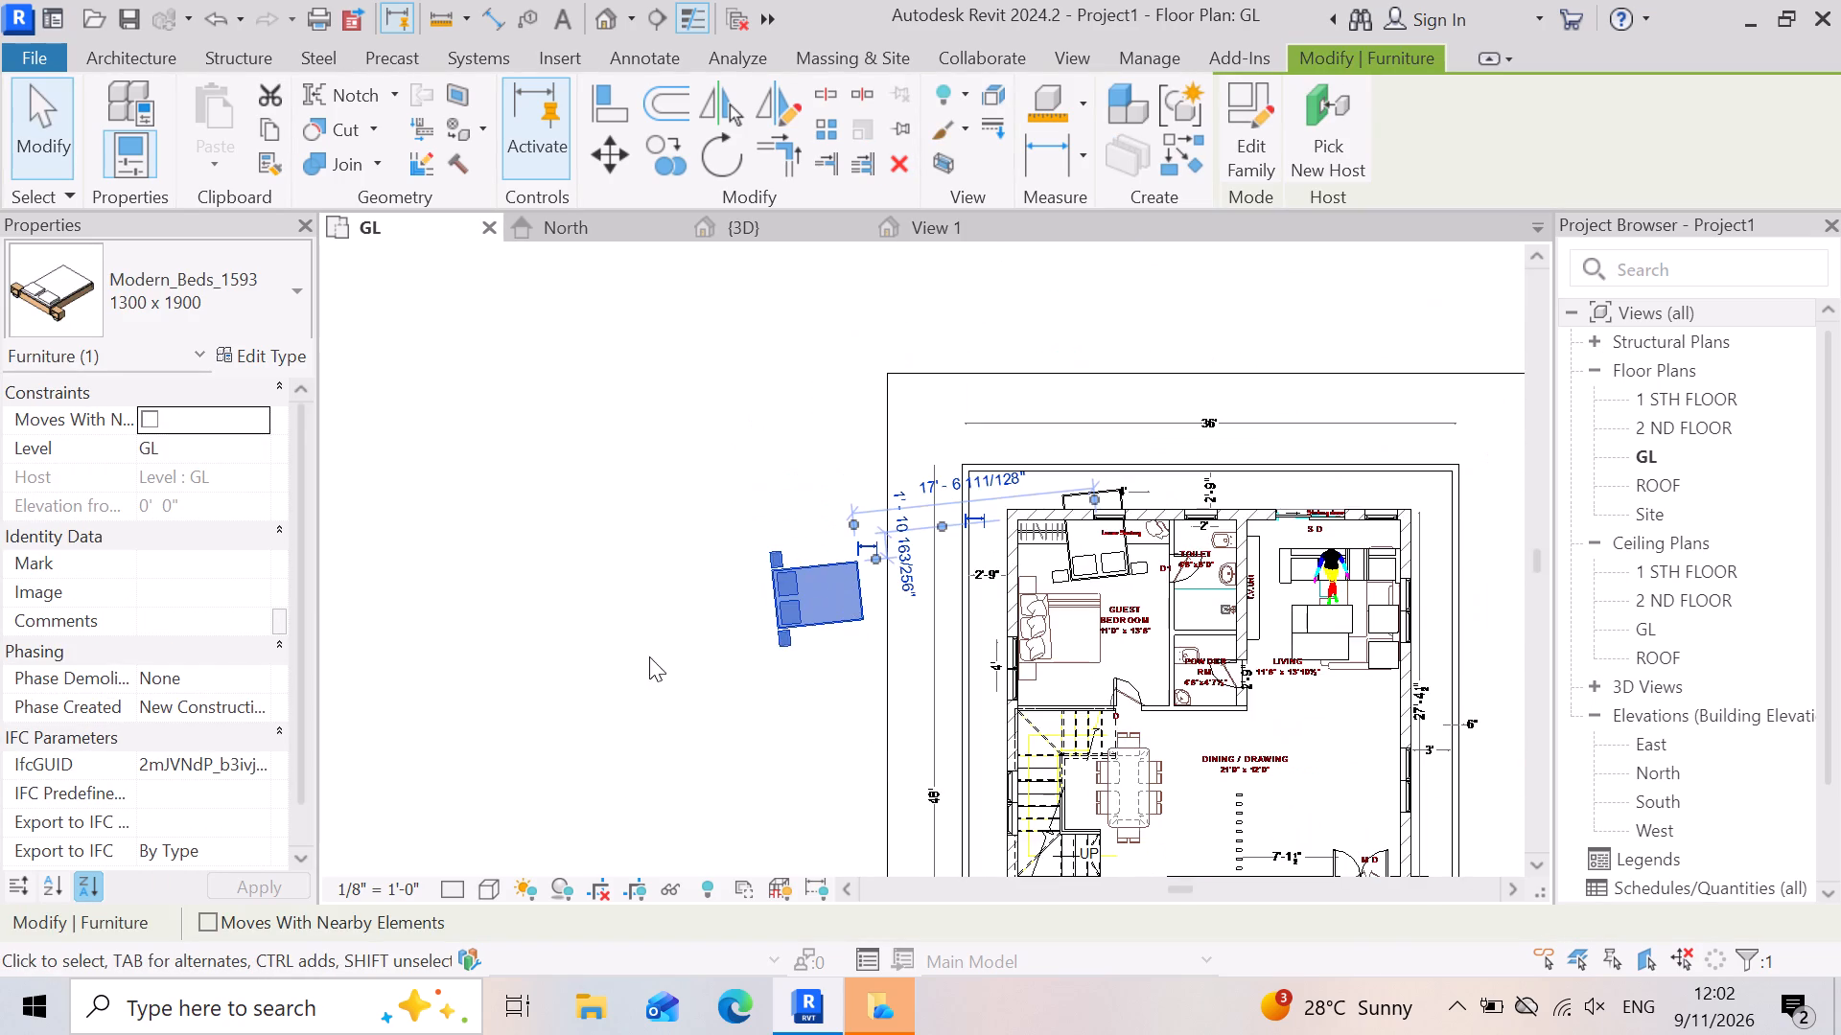
scroll(768, 648, "up", 4)
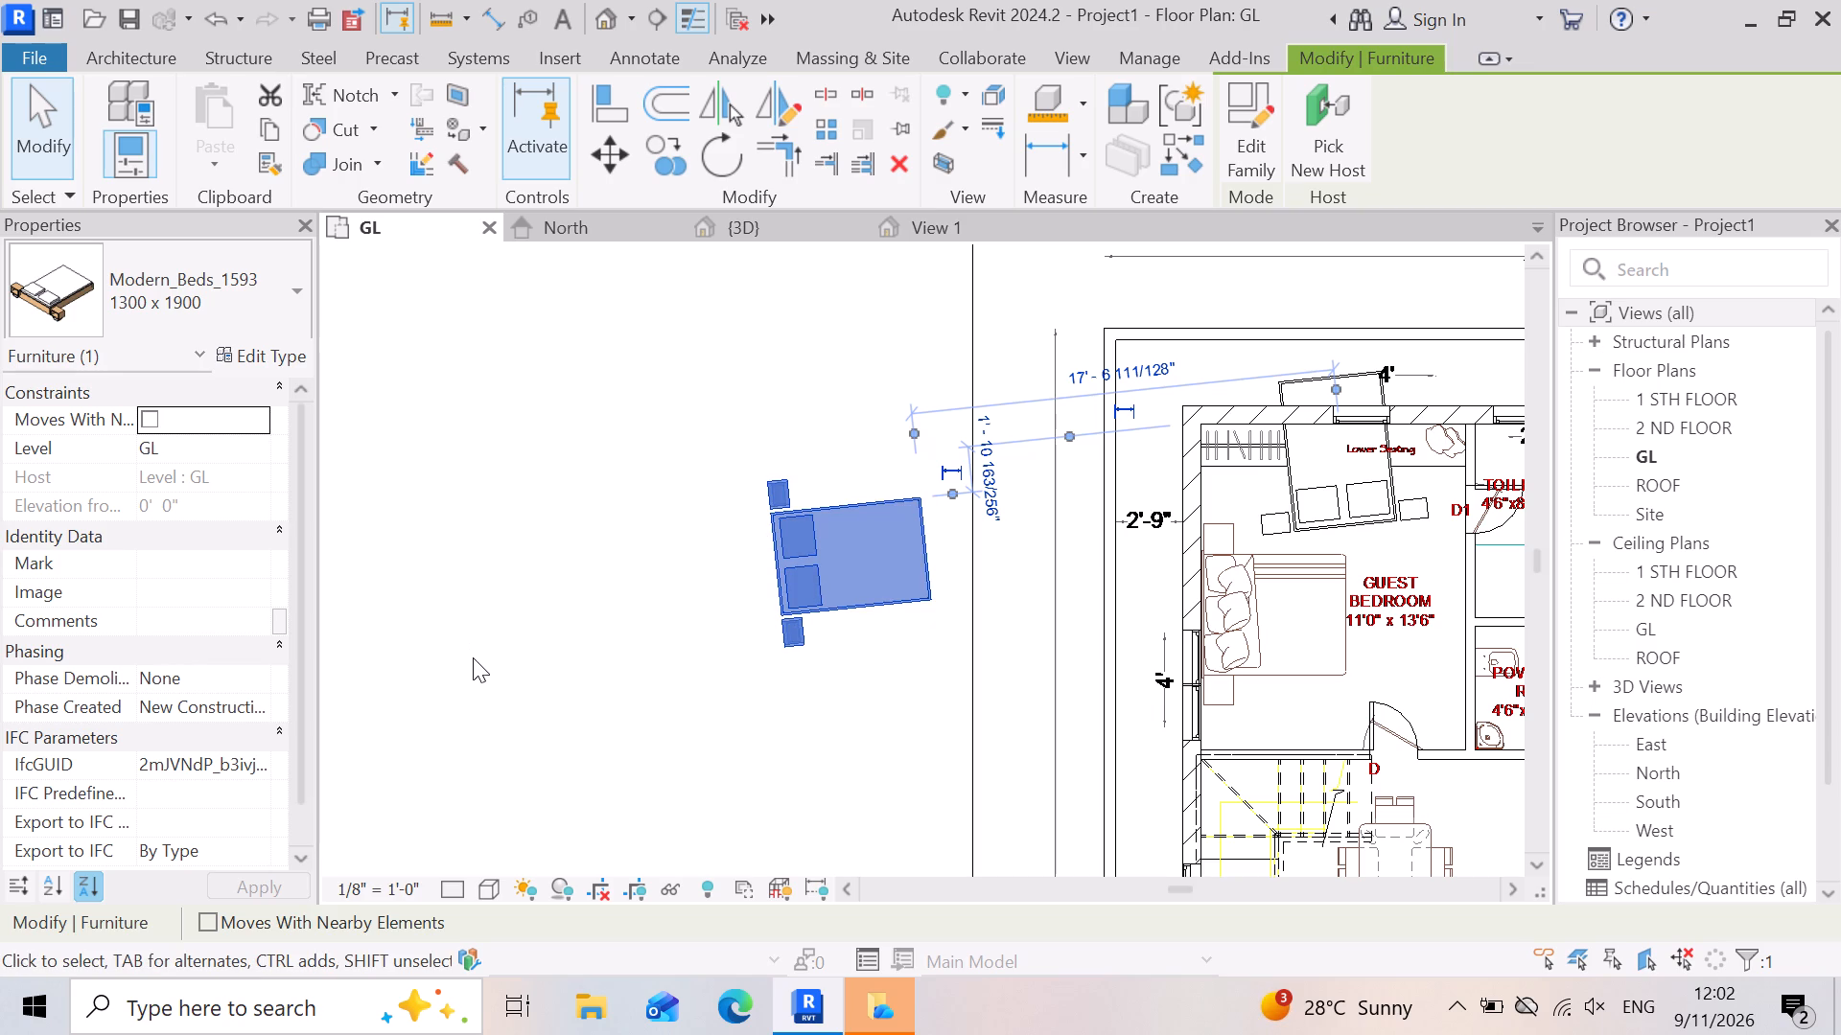
left_click(839, 606)
left_click(733, 138)
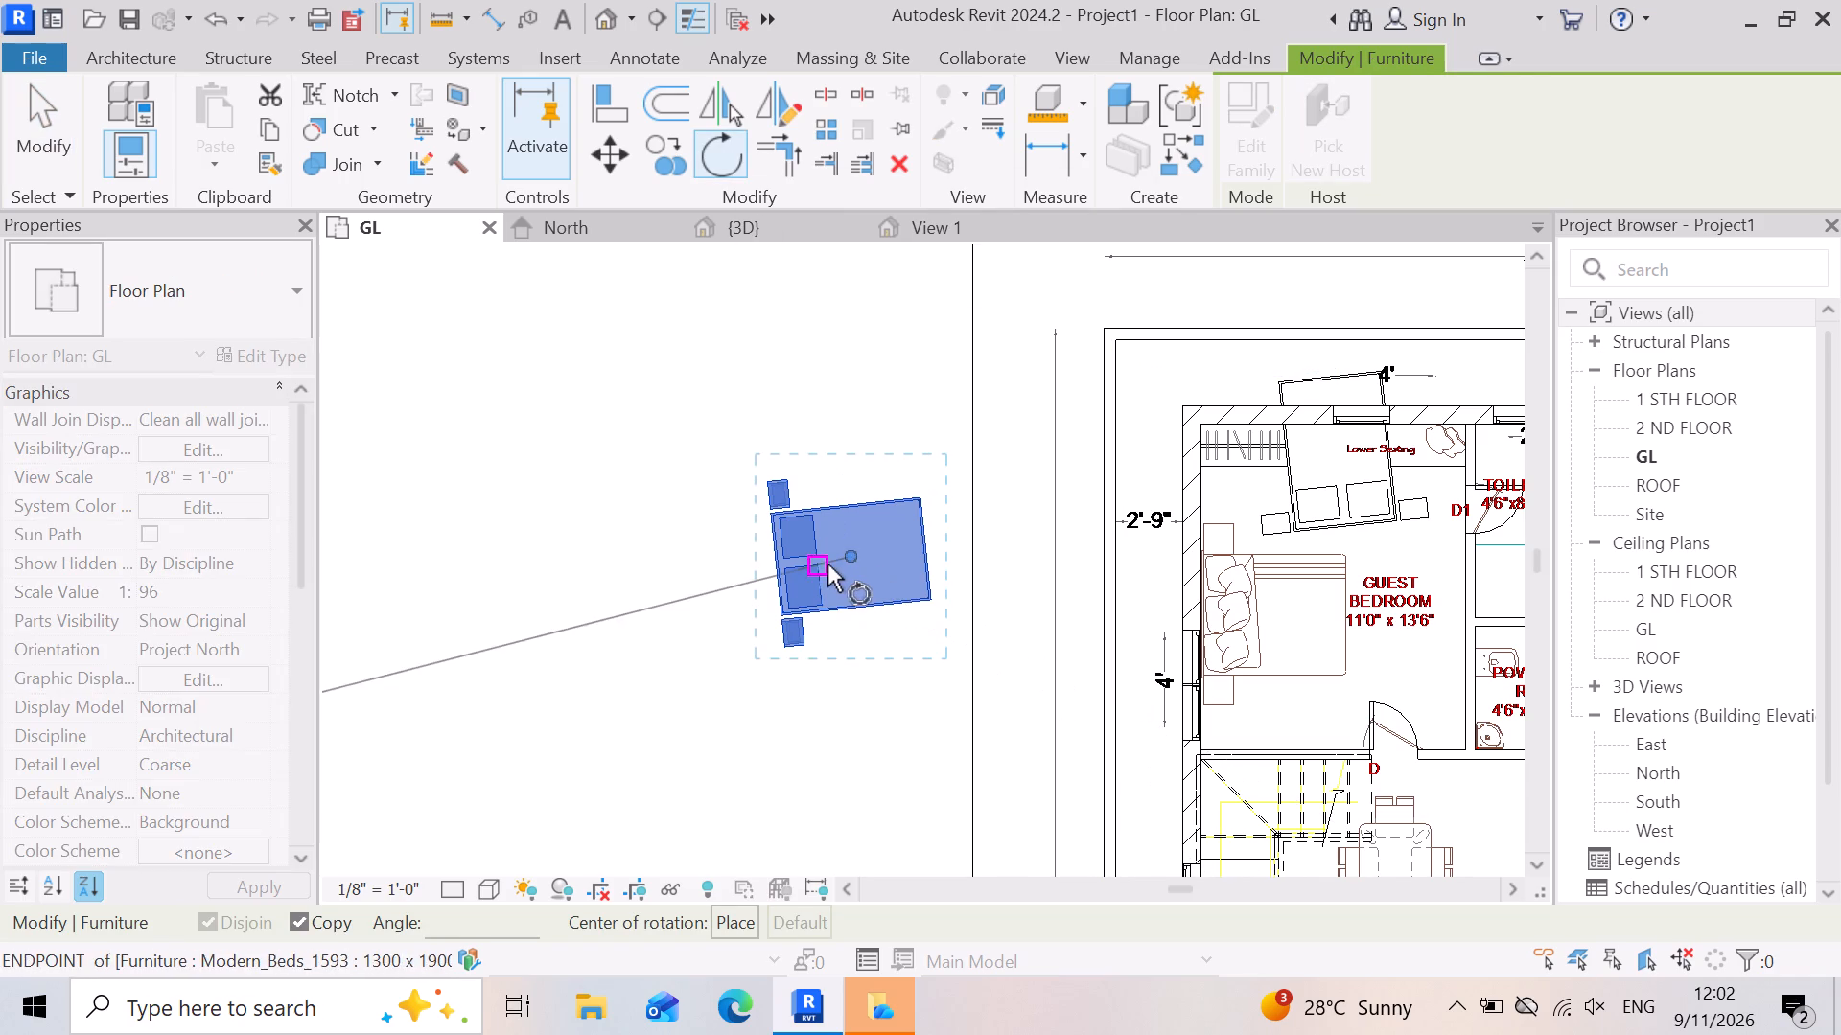
left_click(847, 547)
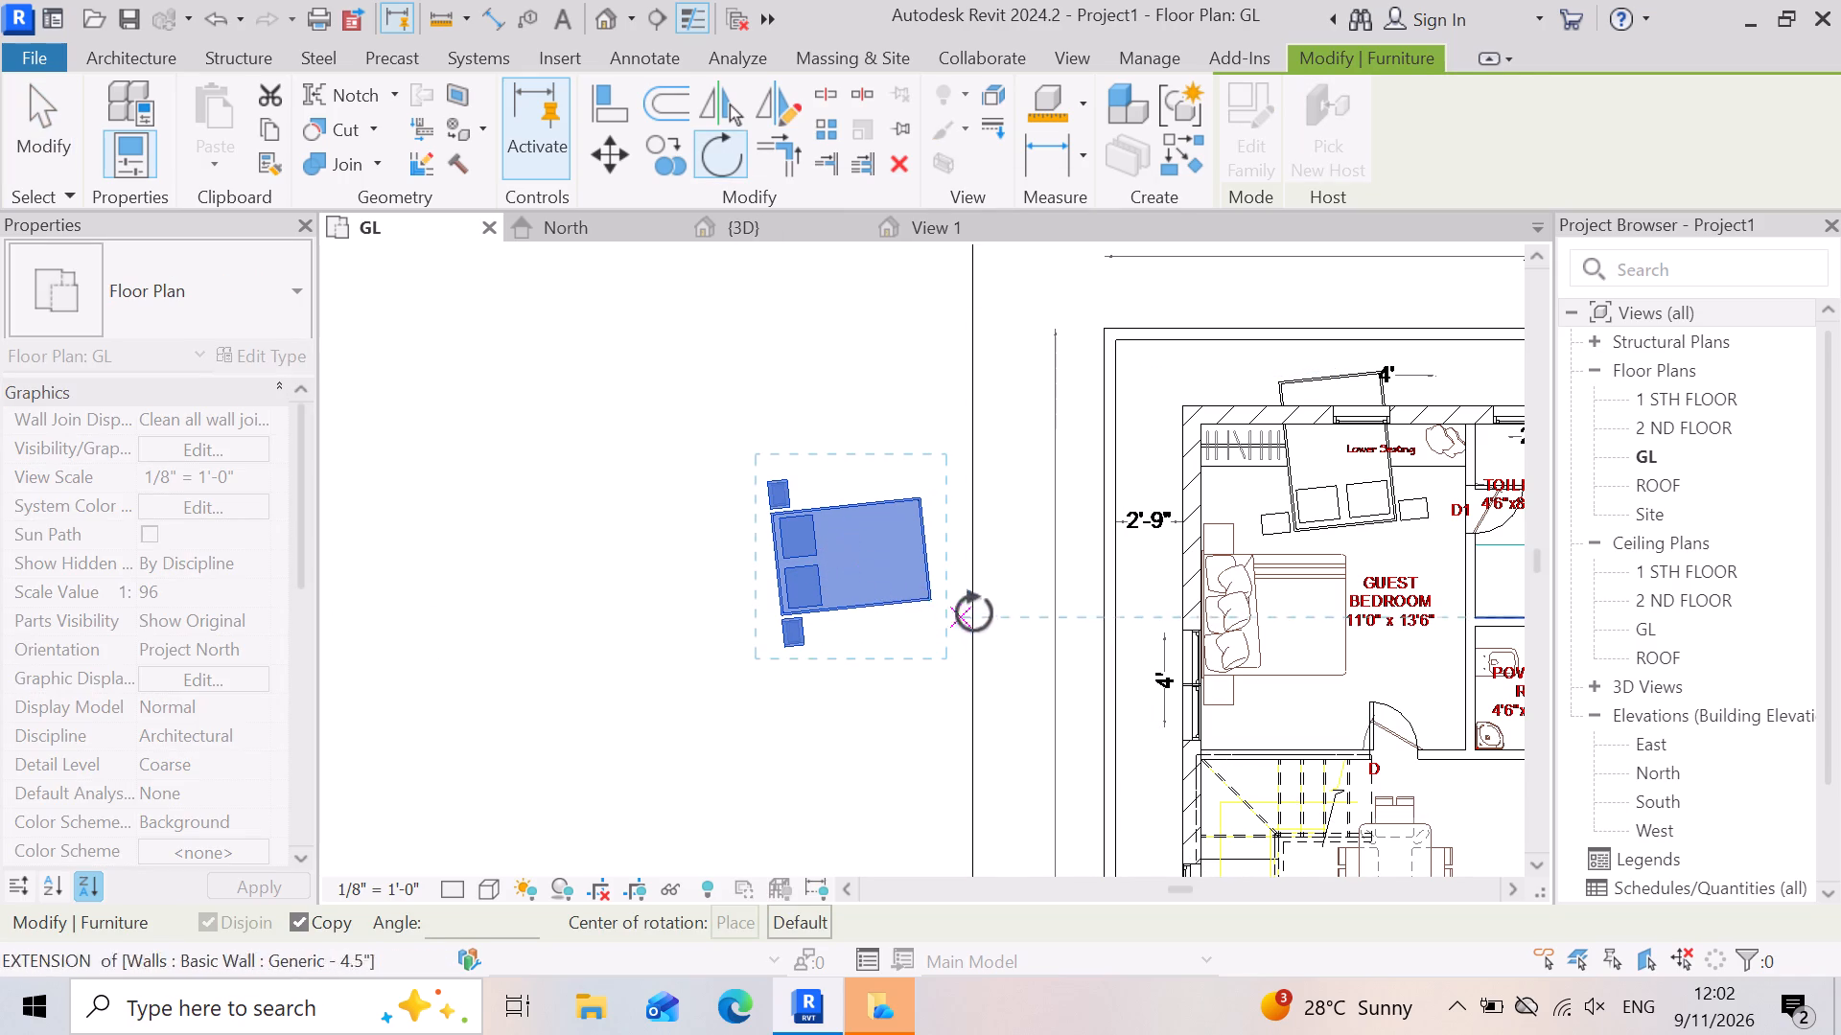
left_click(932, 597)
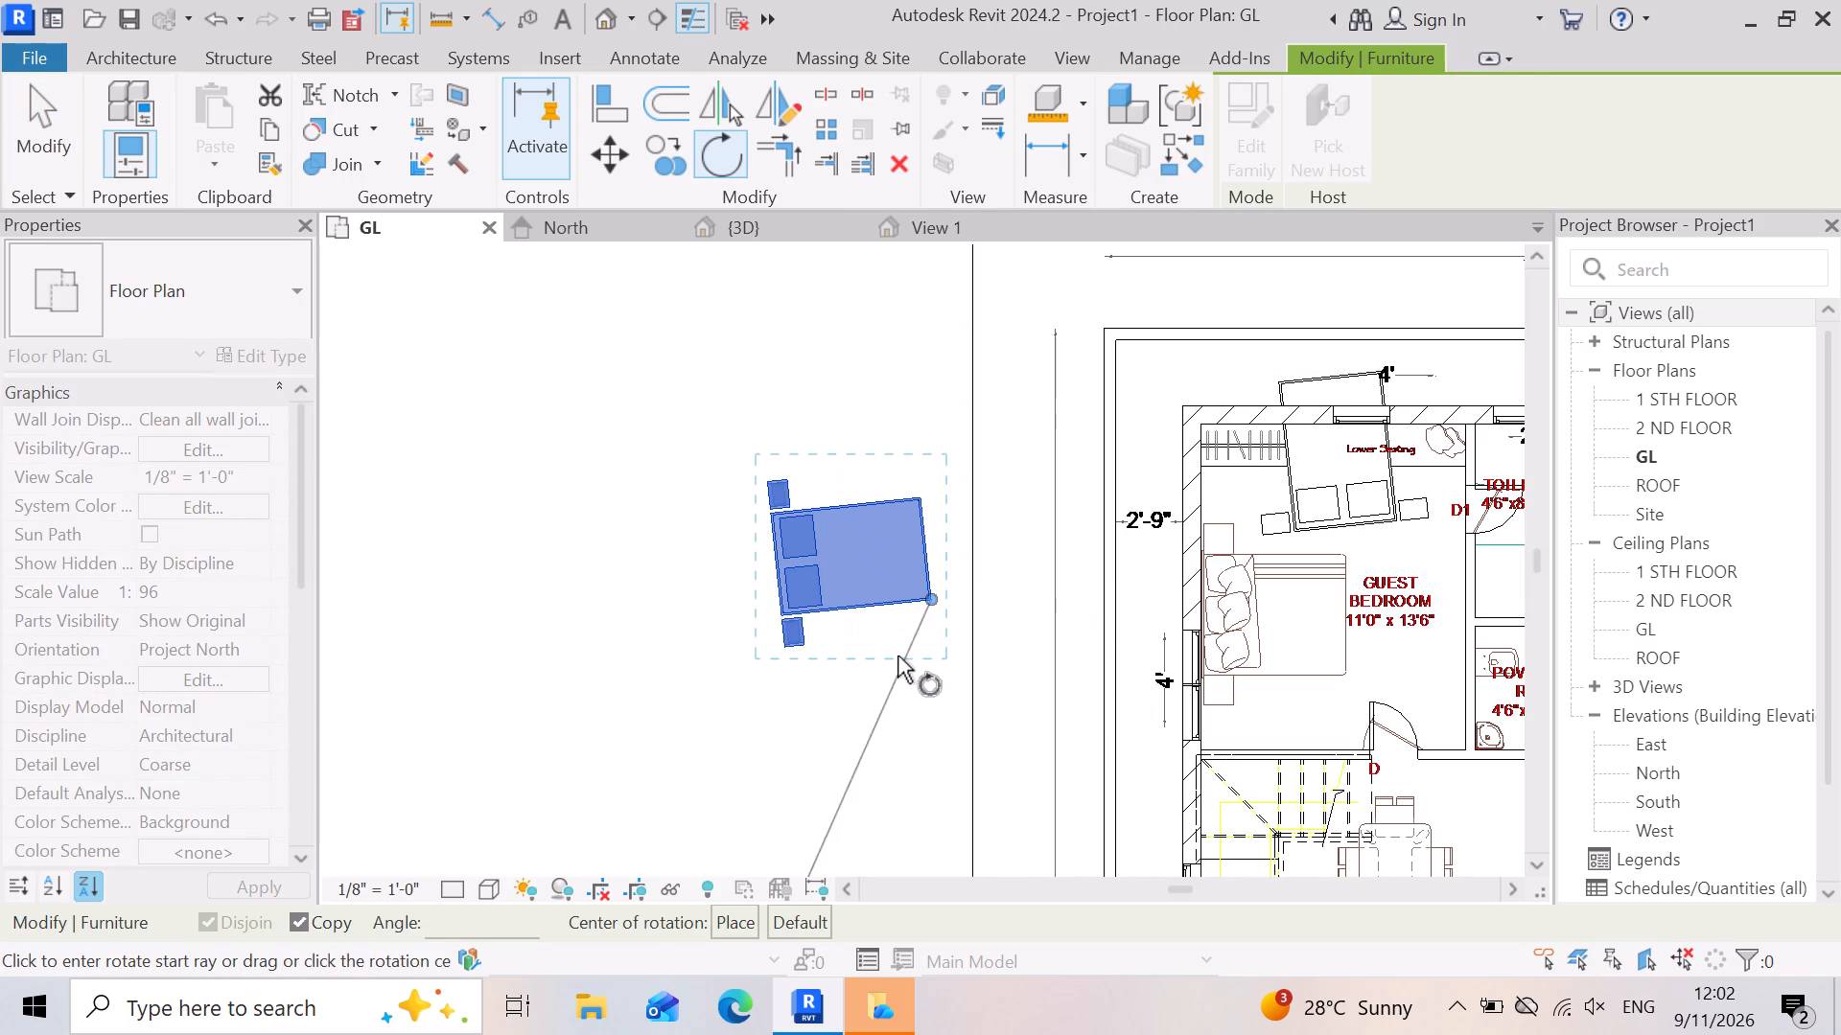
left_click(860, 670)
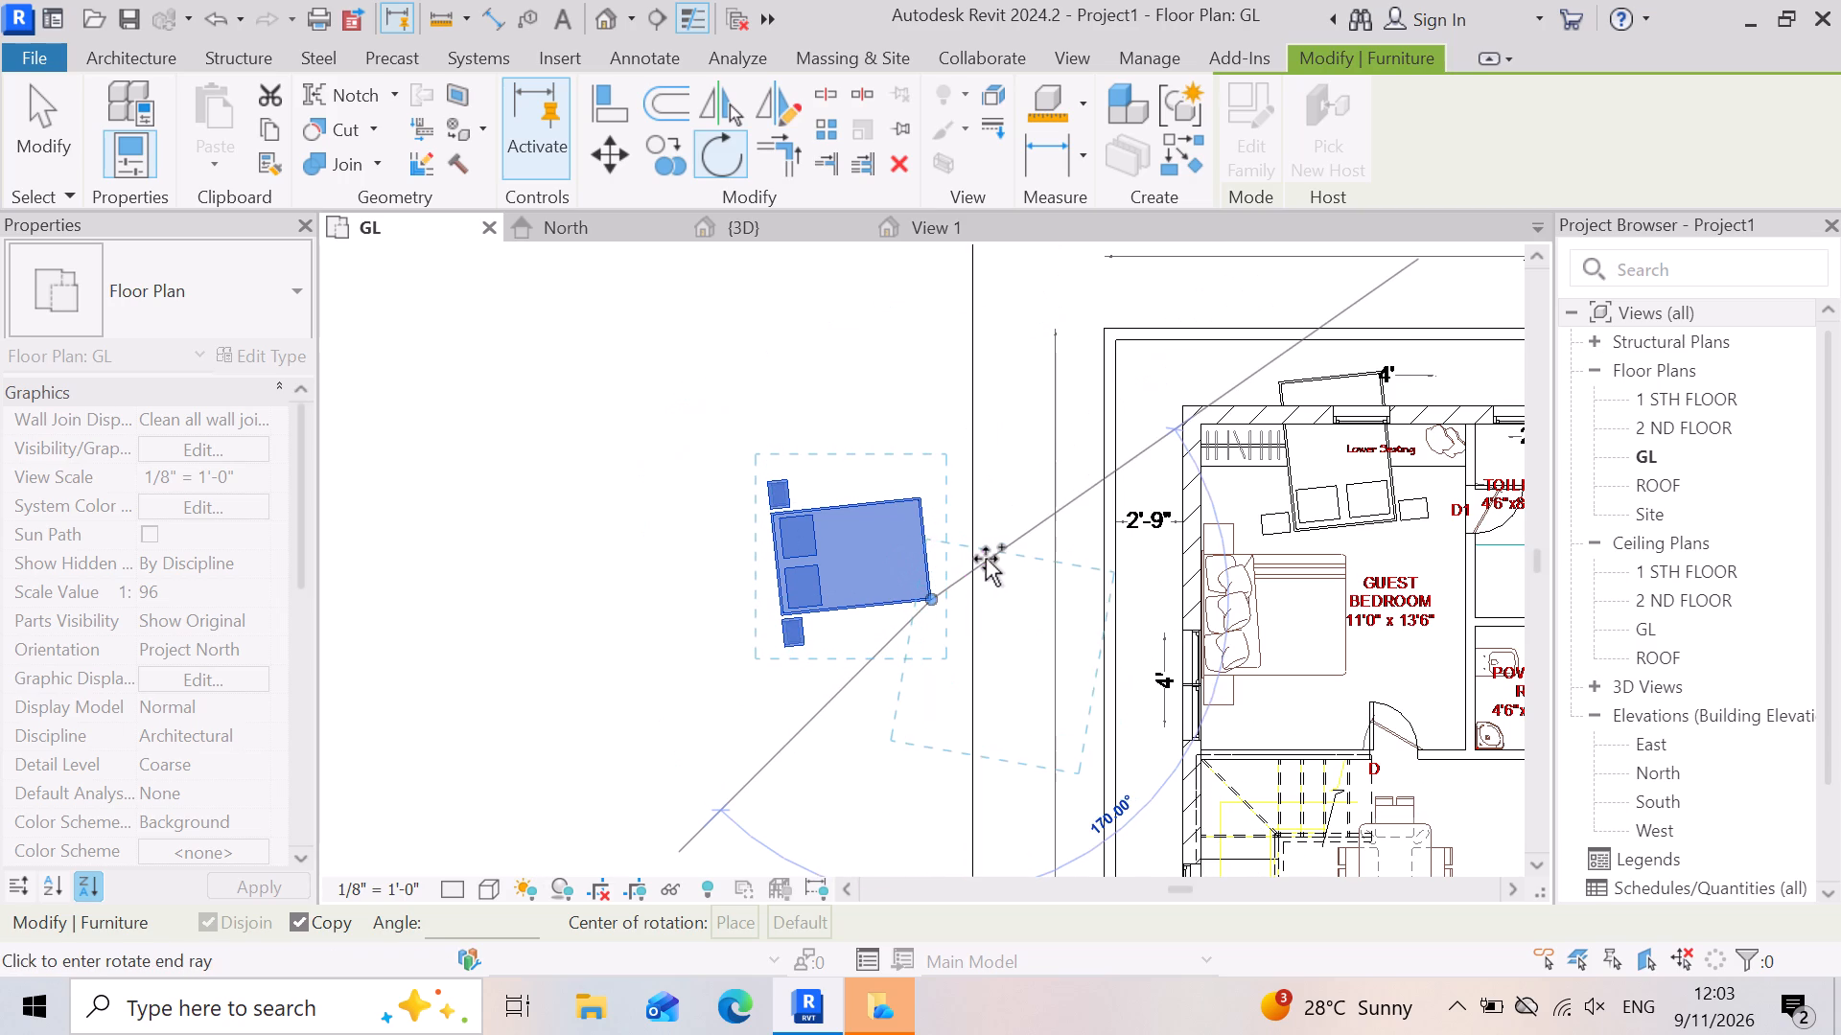
left_click(986, 546)
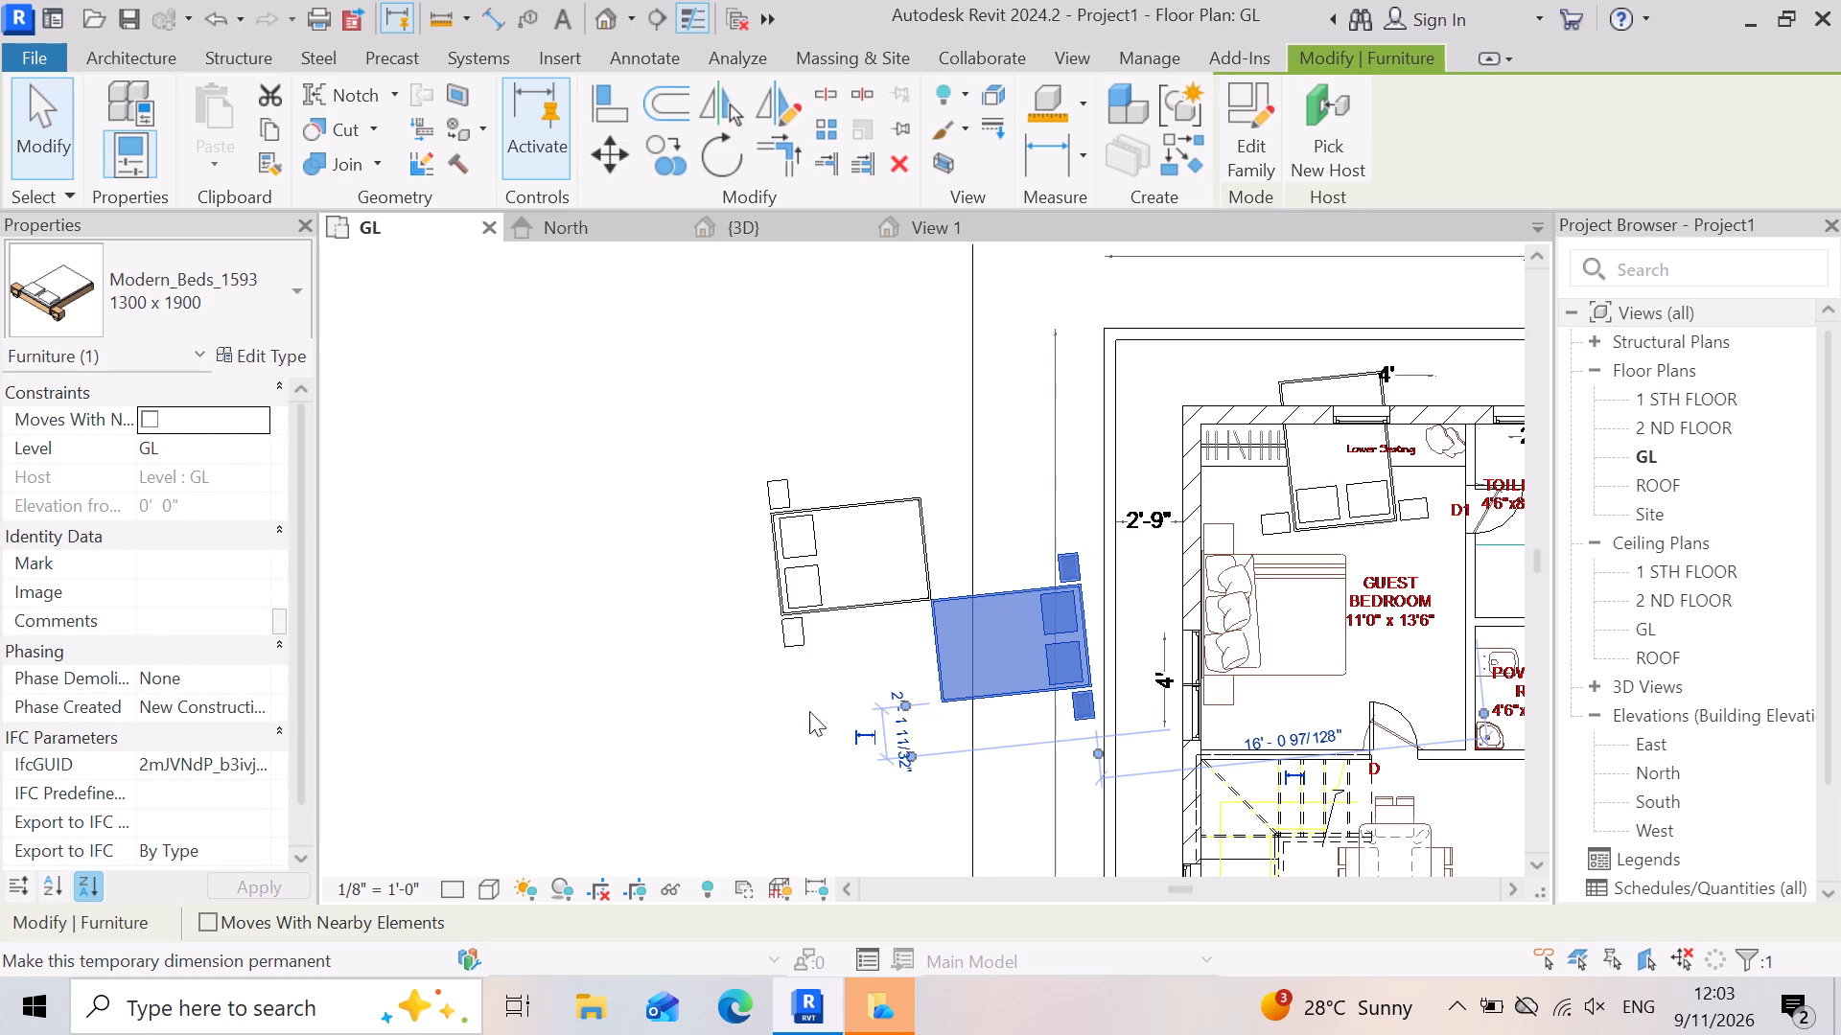
Delete the original tilted bed farther from the house, keeping the half-turned copy with its headboard towards the plot.
scroll(947, 679, "up", 4)
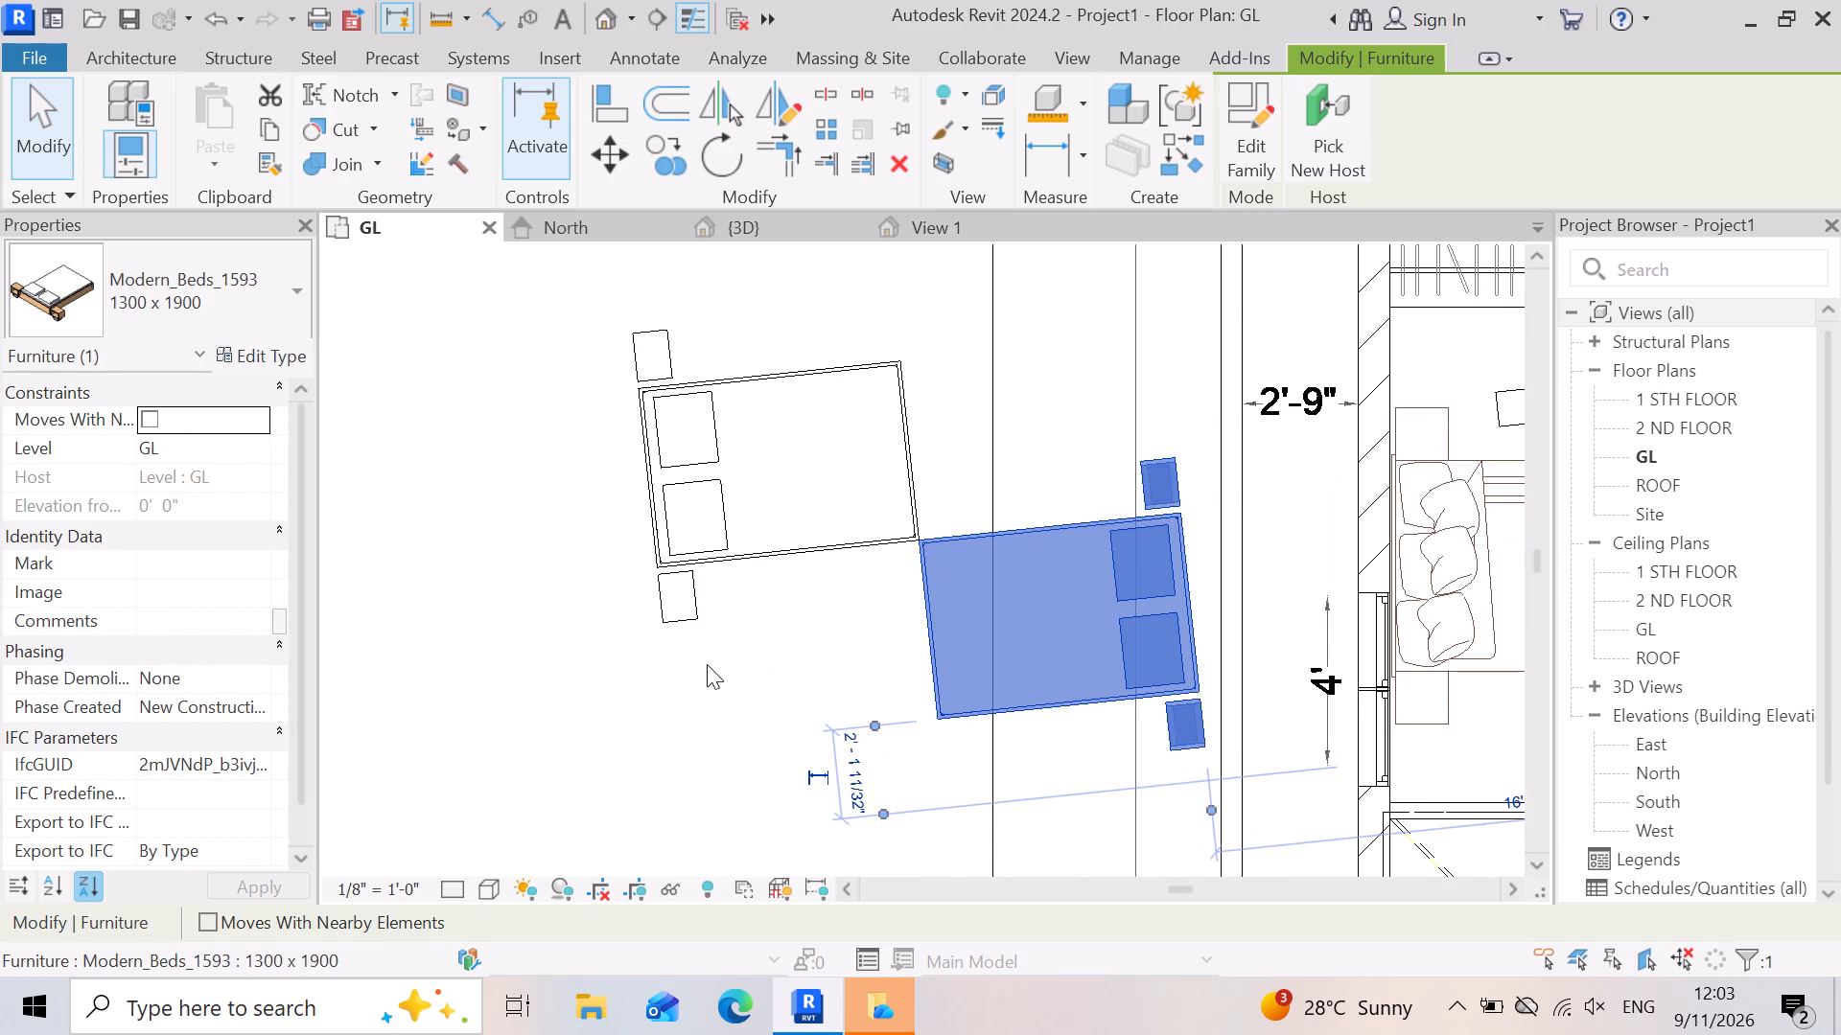
scroll(1047, 705, "up", 3)
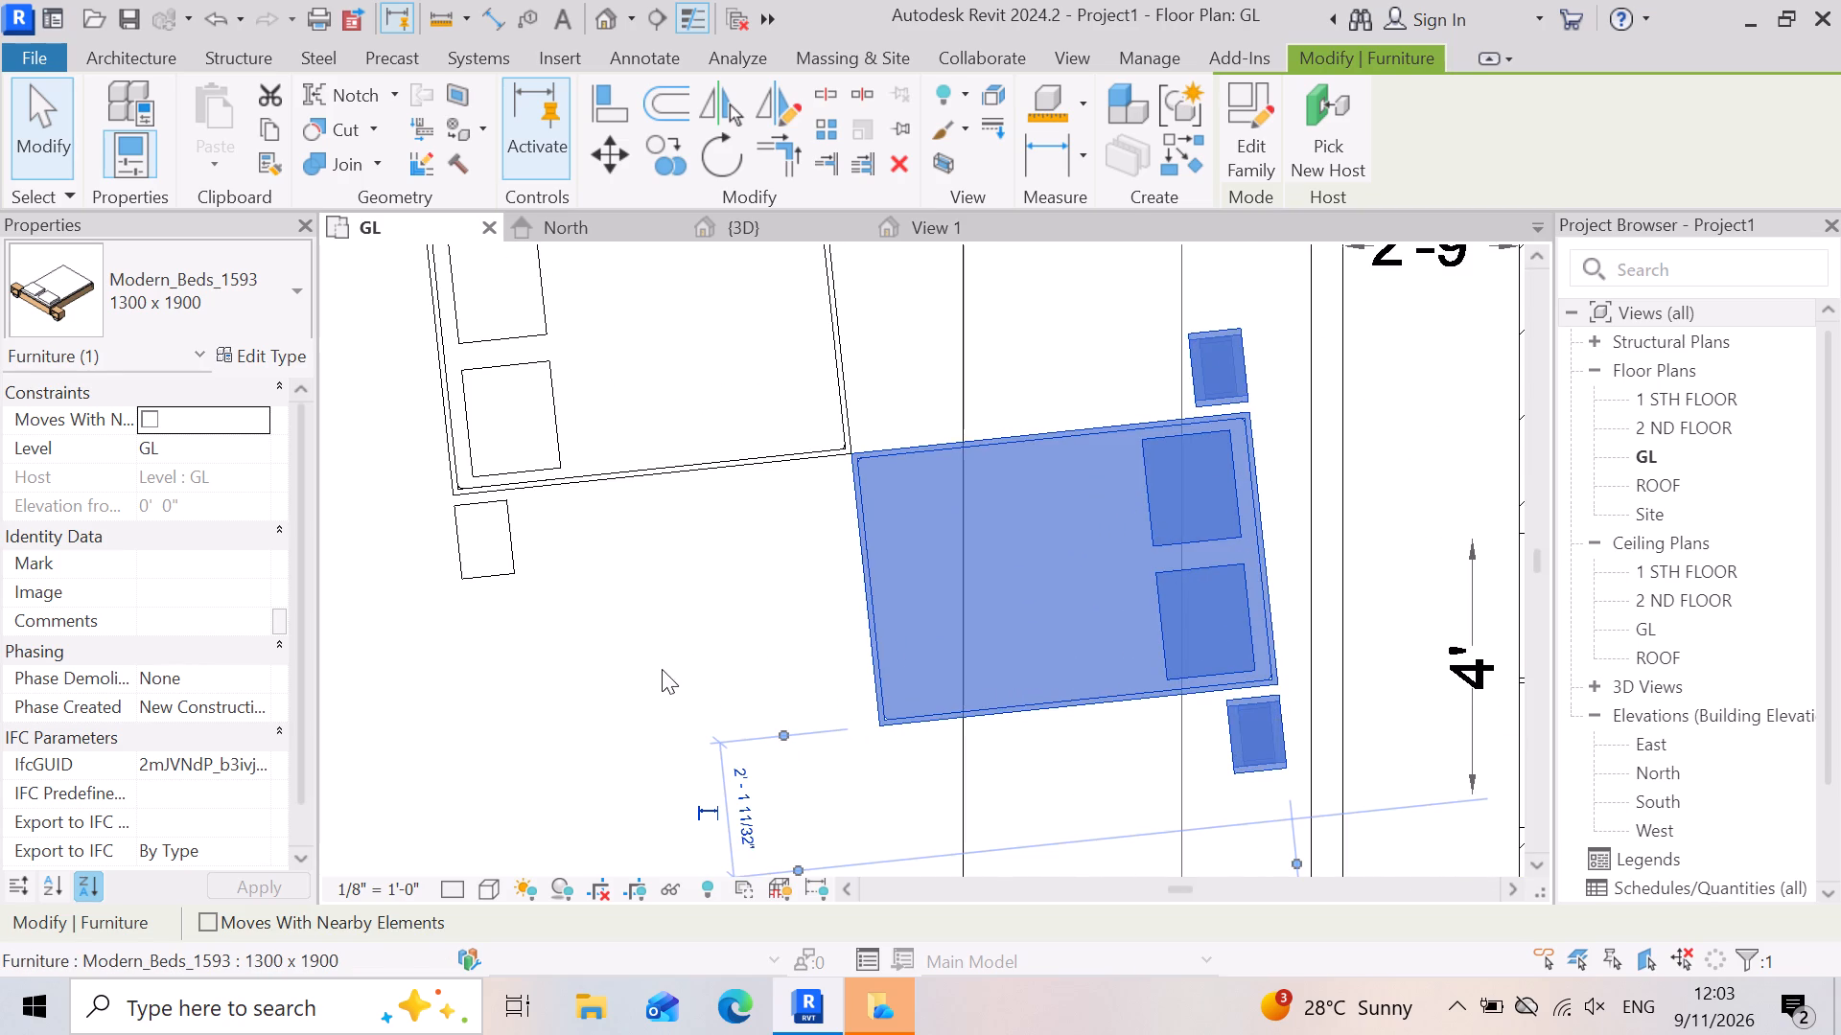
left_click(715, 493)
scroll(805, 652, "down", 4)
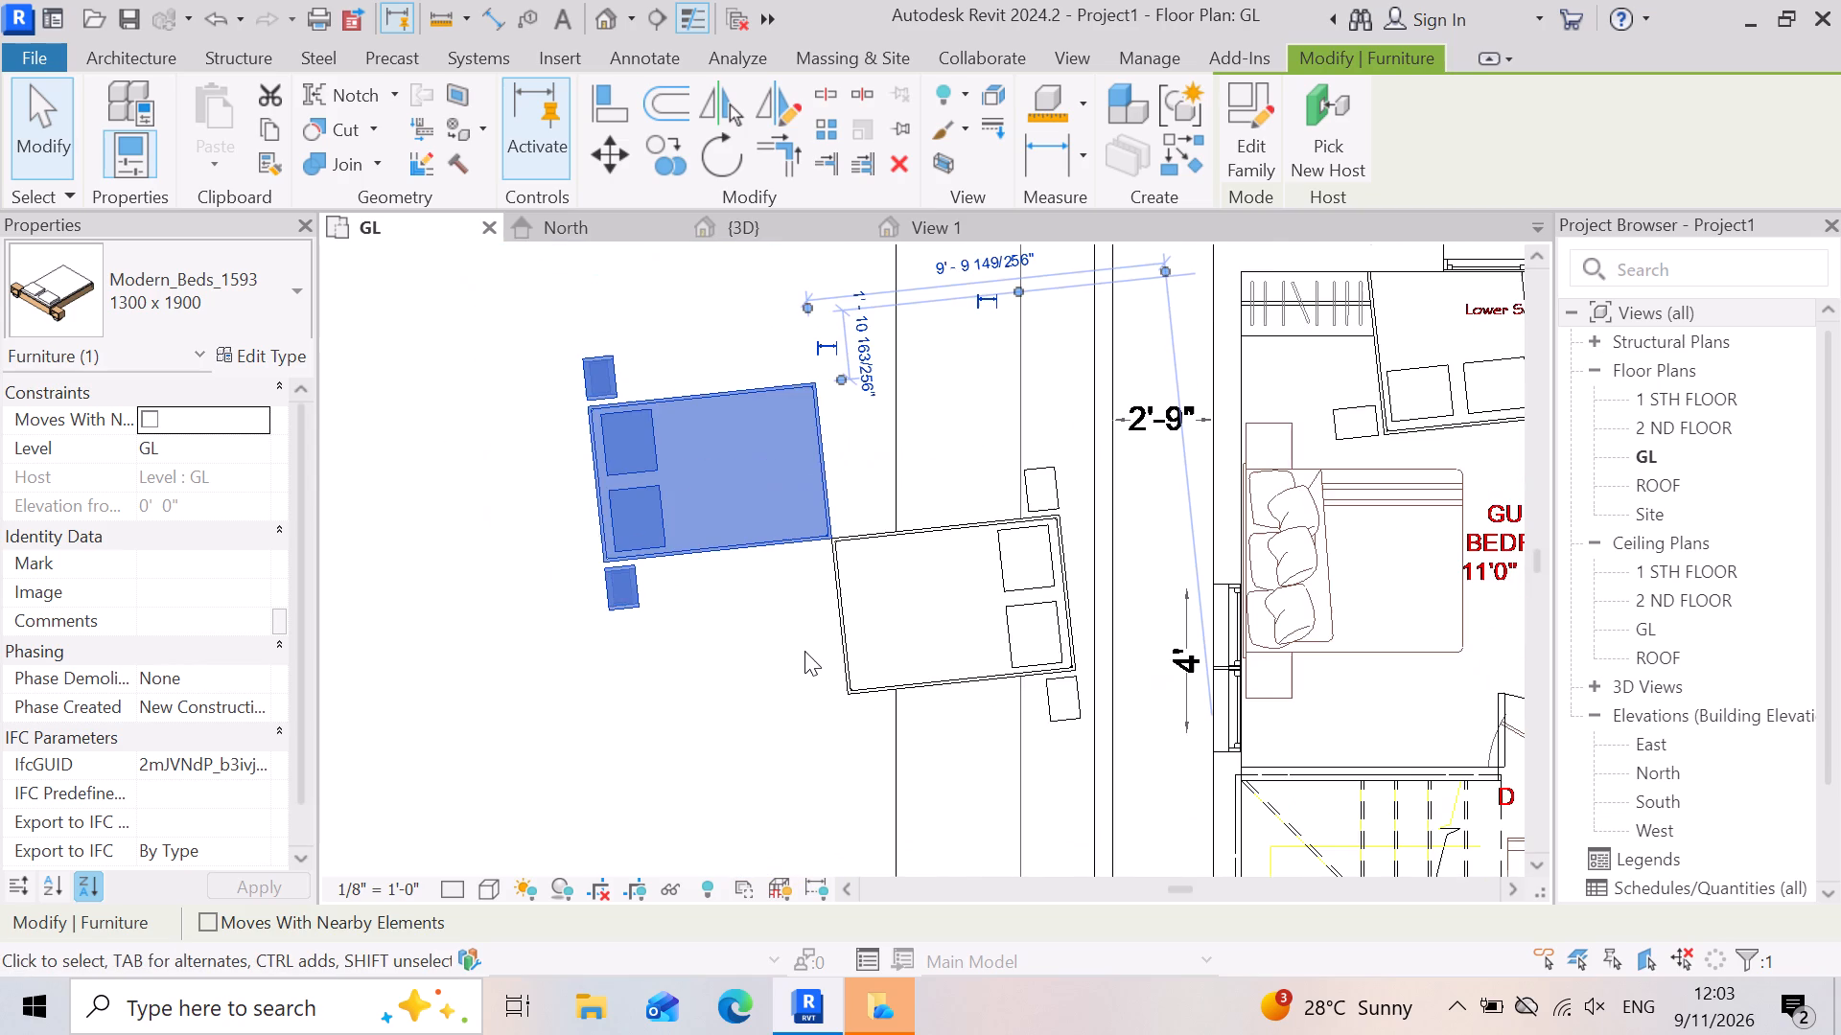
key("Delete")
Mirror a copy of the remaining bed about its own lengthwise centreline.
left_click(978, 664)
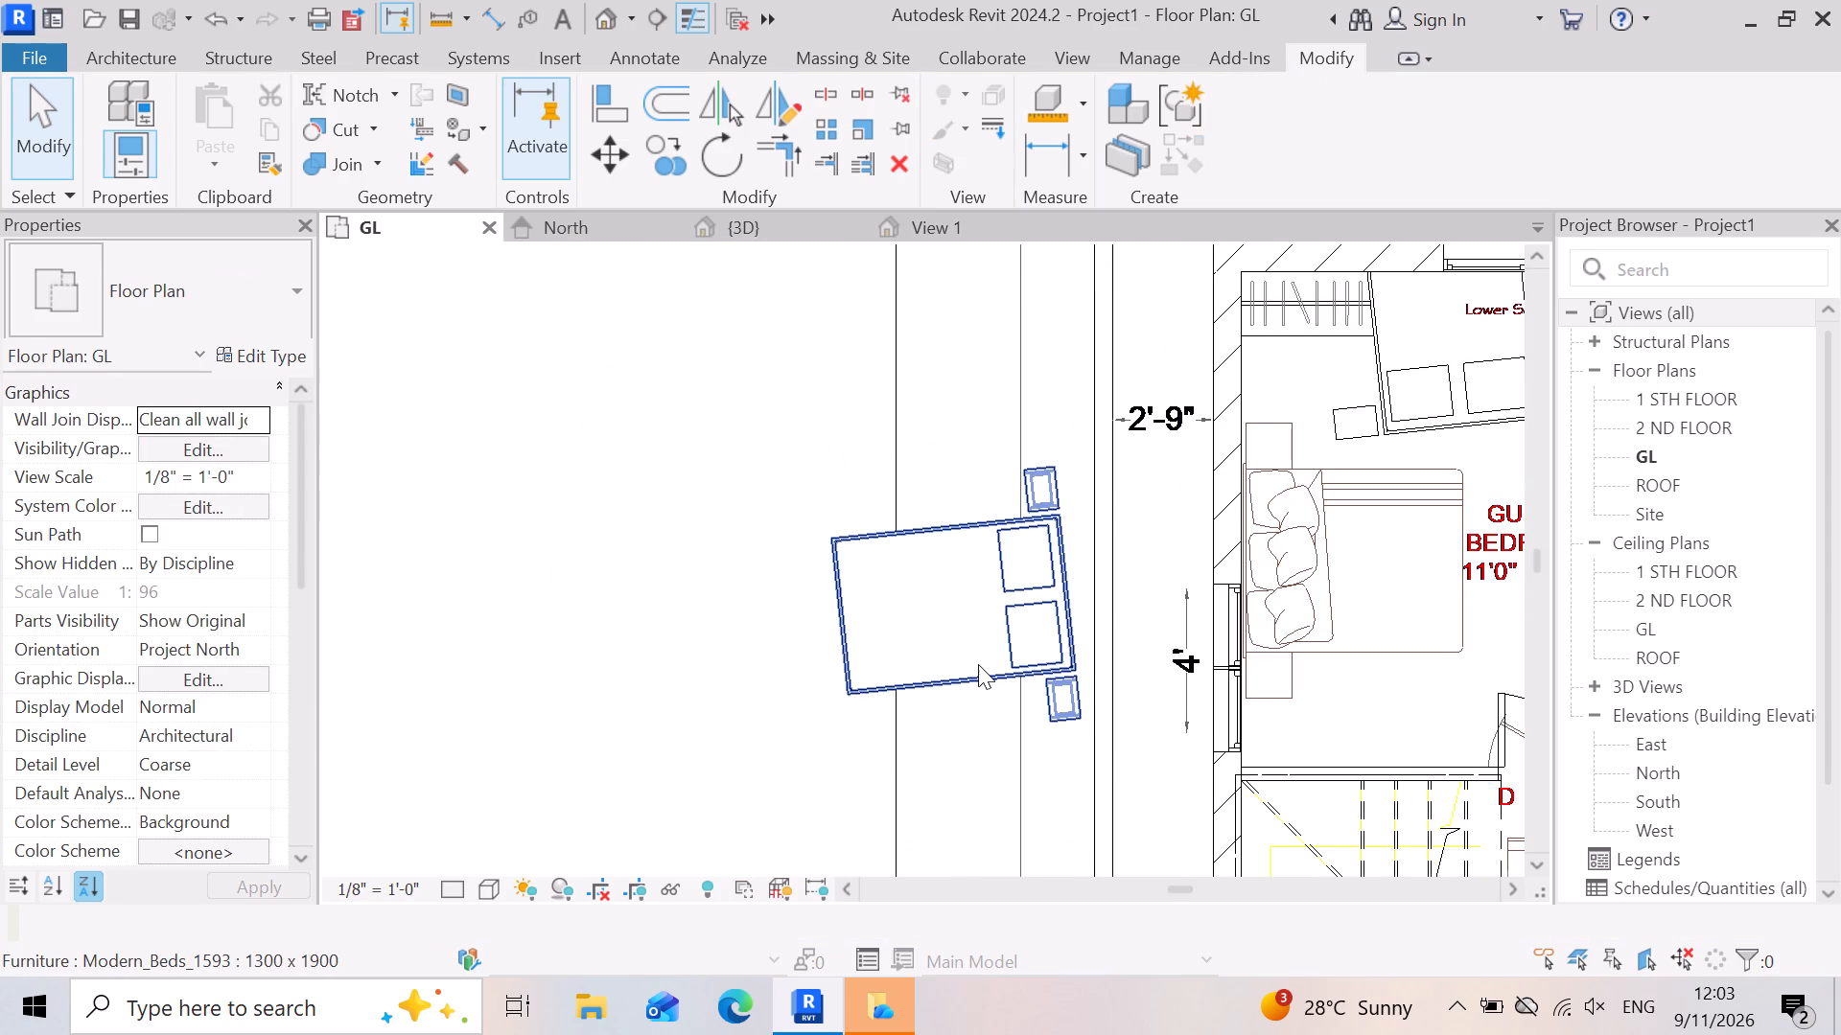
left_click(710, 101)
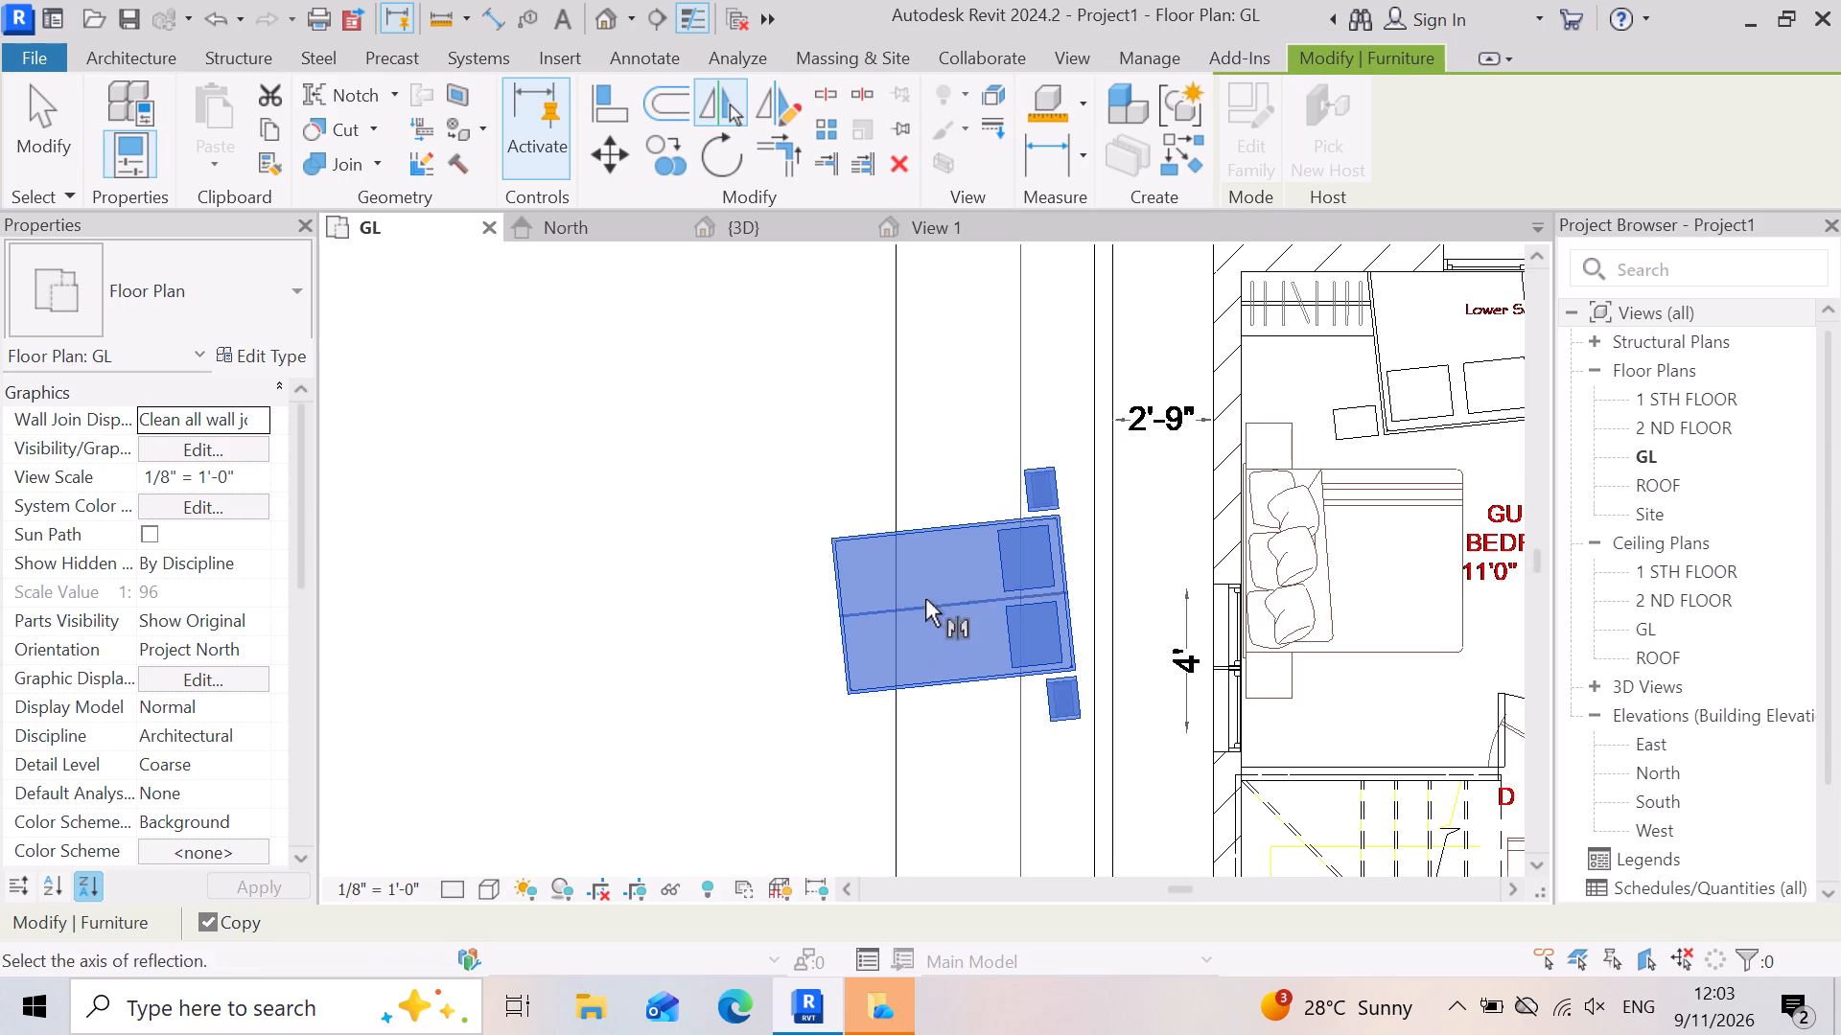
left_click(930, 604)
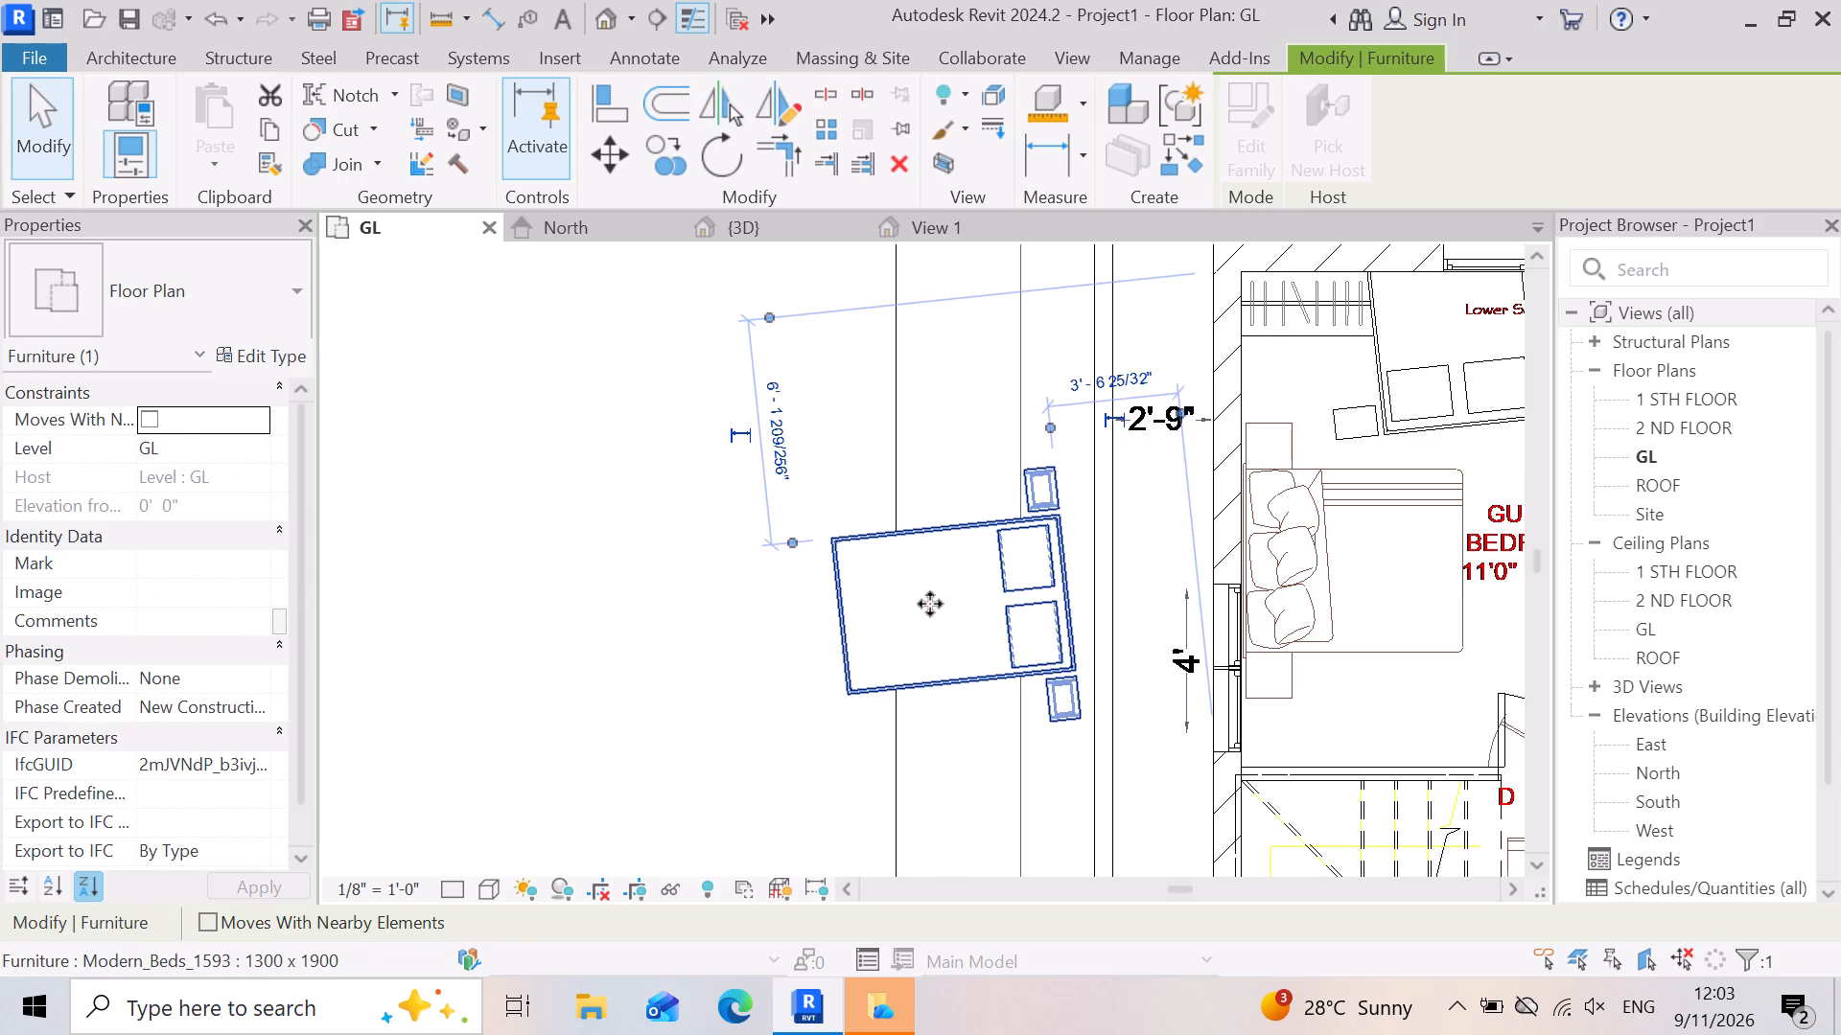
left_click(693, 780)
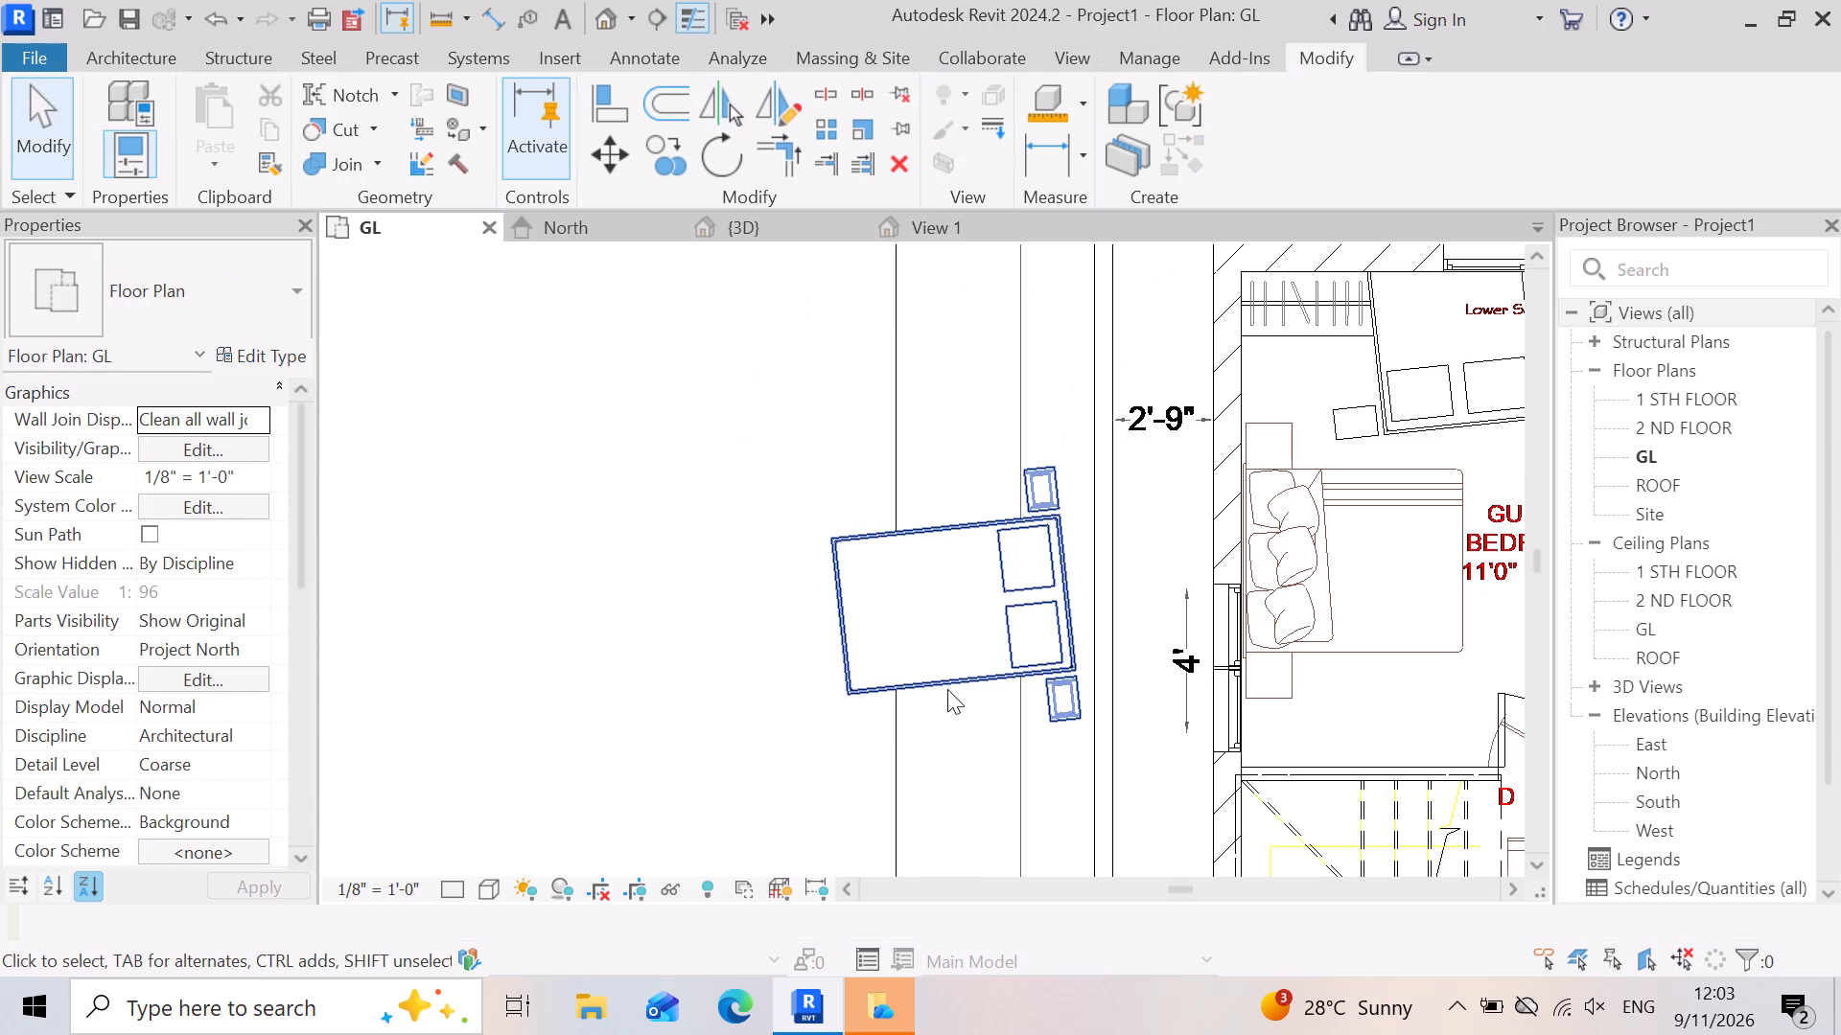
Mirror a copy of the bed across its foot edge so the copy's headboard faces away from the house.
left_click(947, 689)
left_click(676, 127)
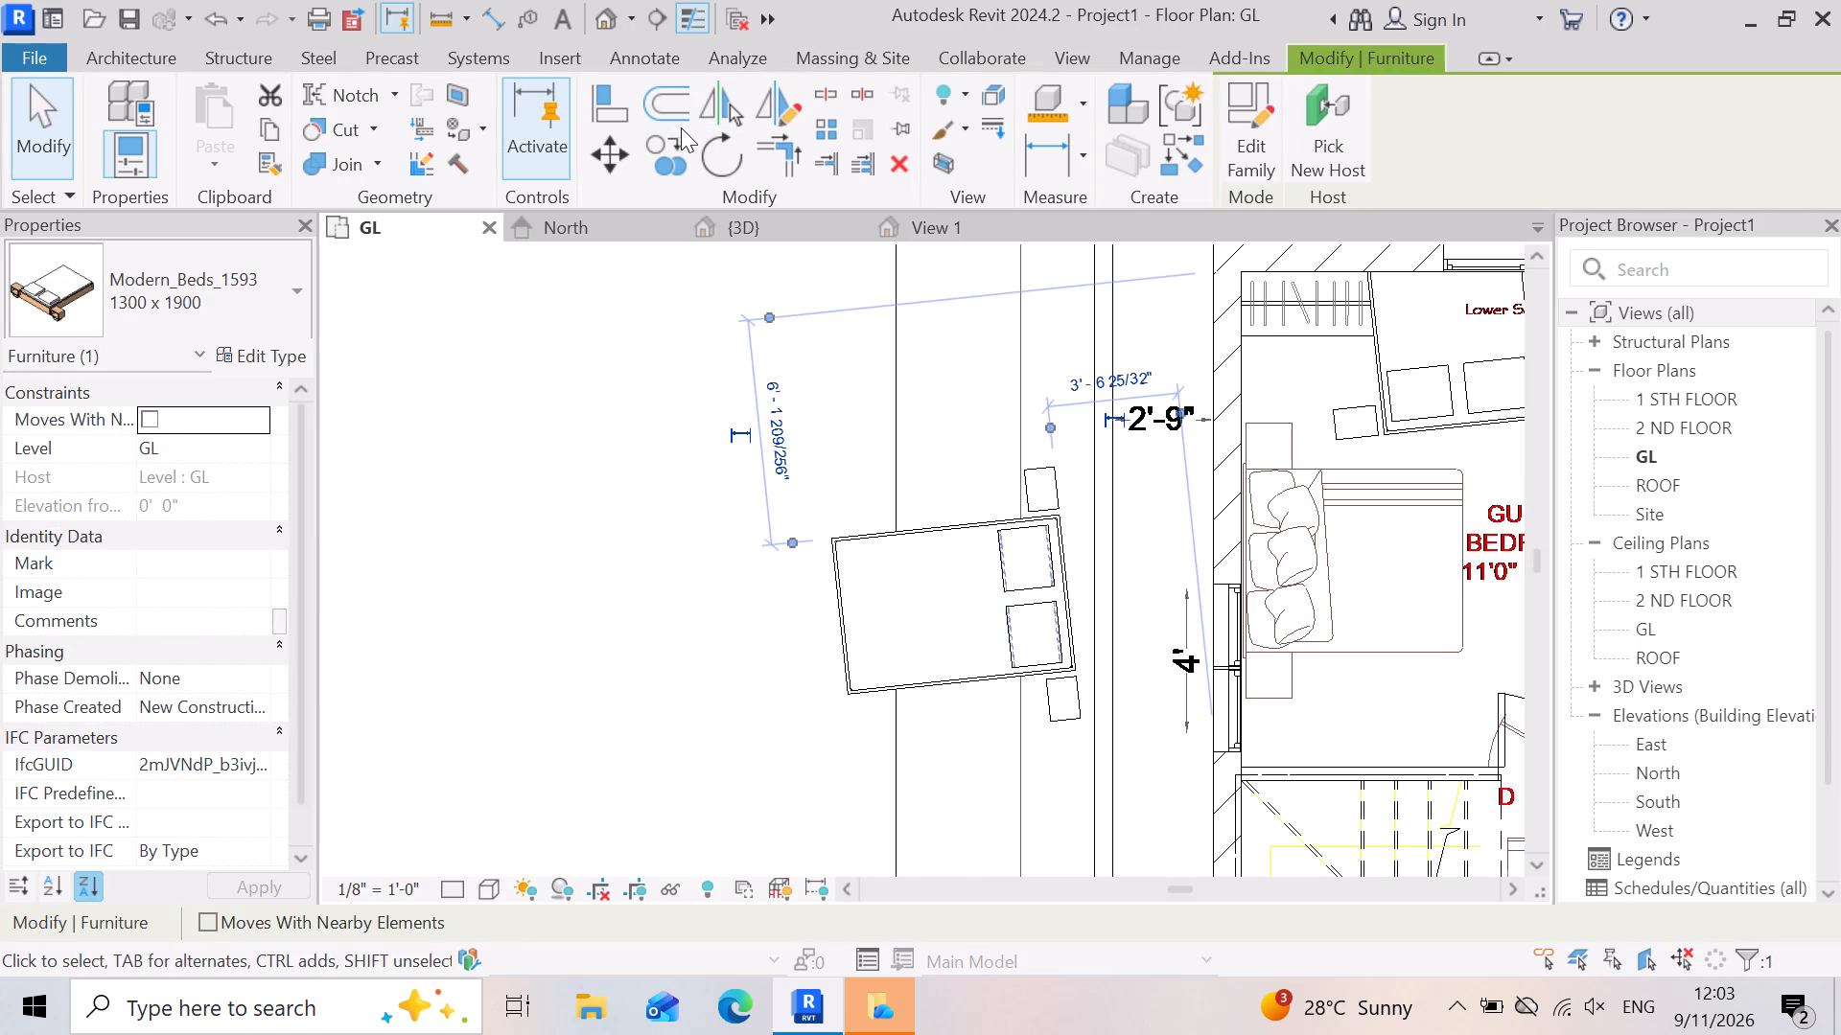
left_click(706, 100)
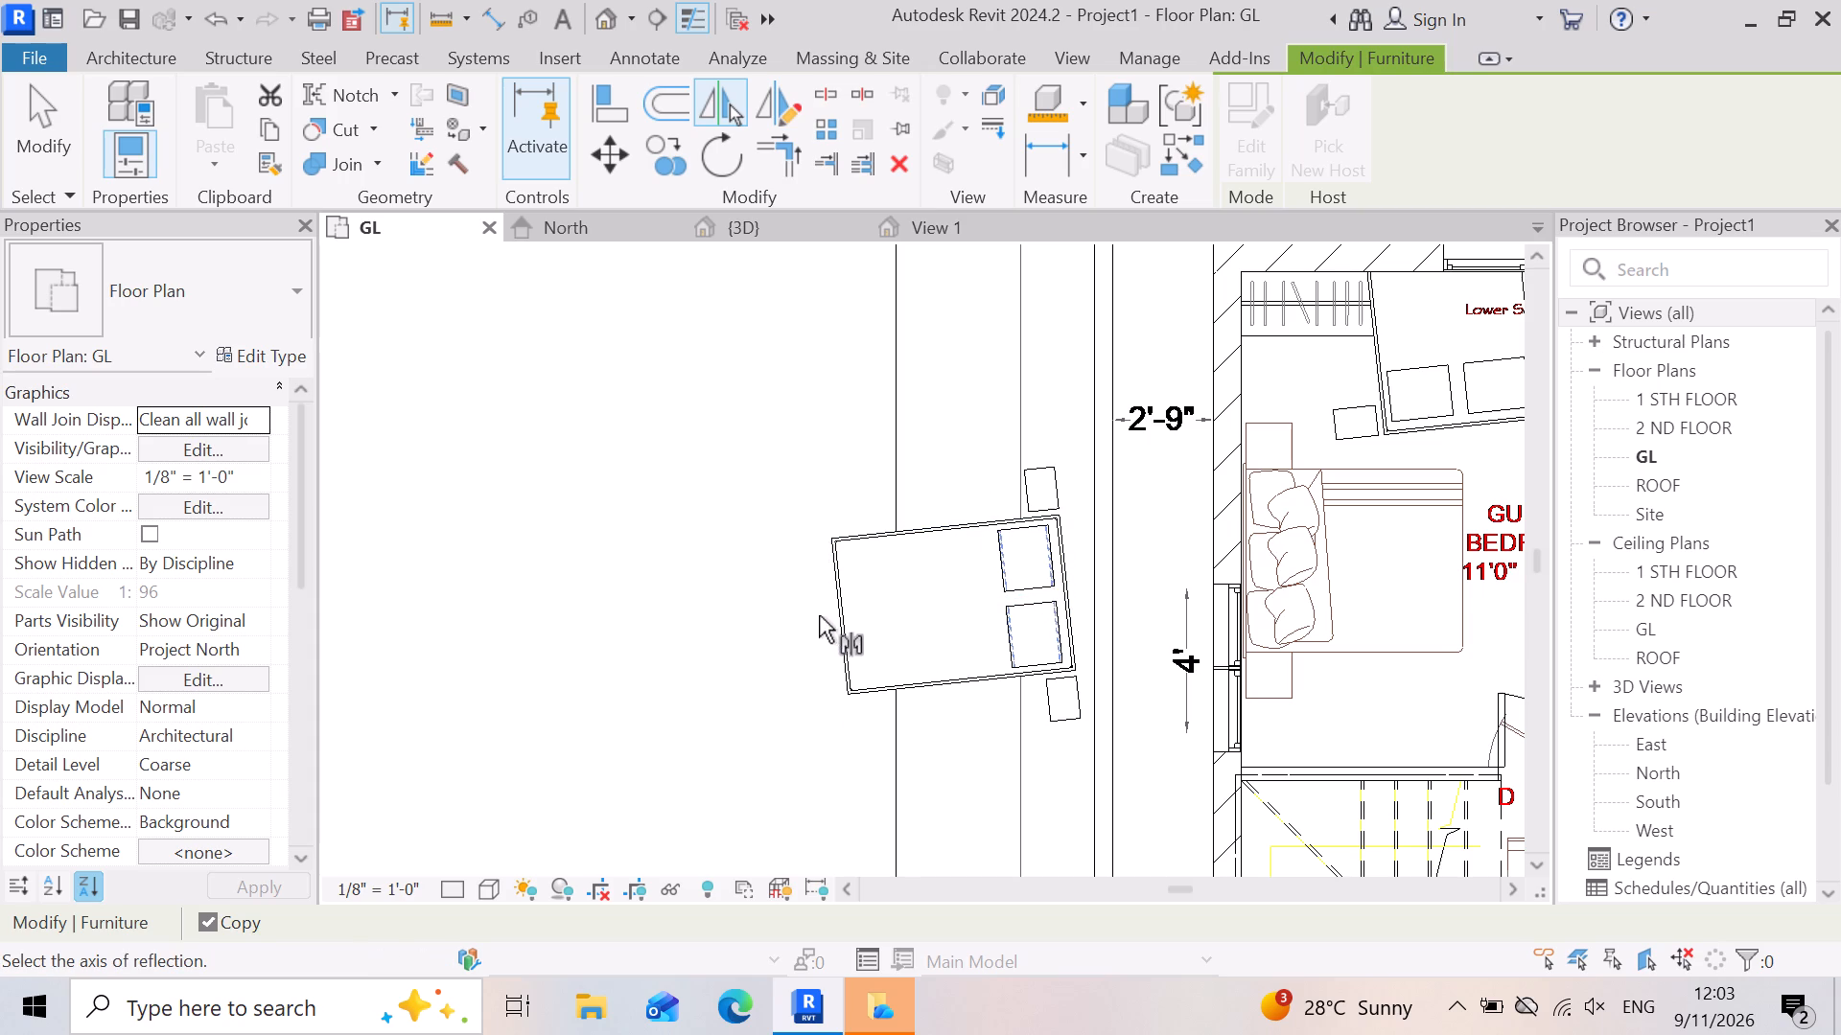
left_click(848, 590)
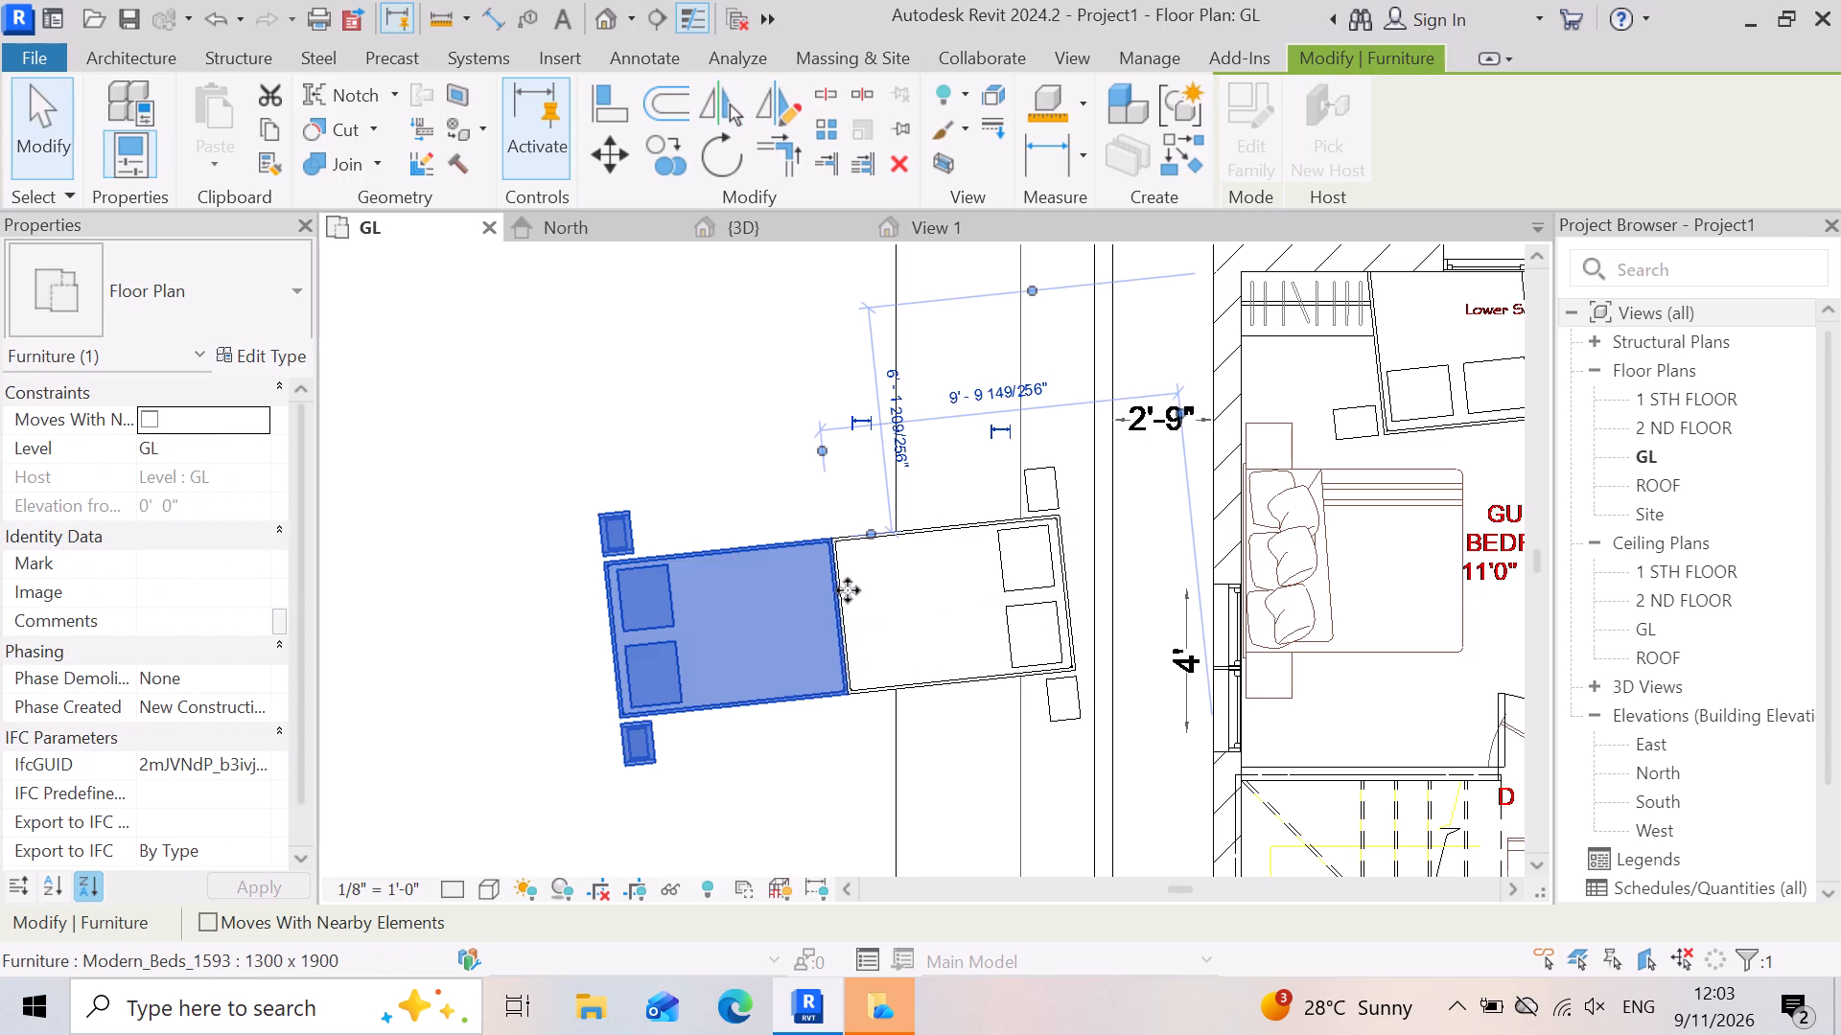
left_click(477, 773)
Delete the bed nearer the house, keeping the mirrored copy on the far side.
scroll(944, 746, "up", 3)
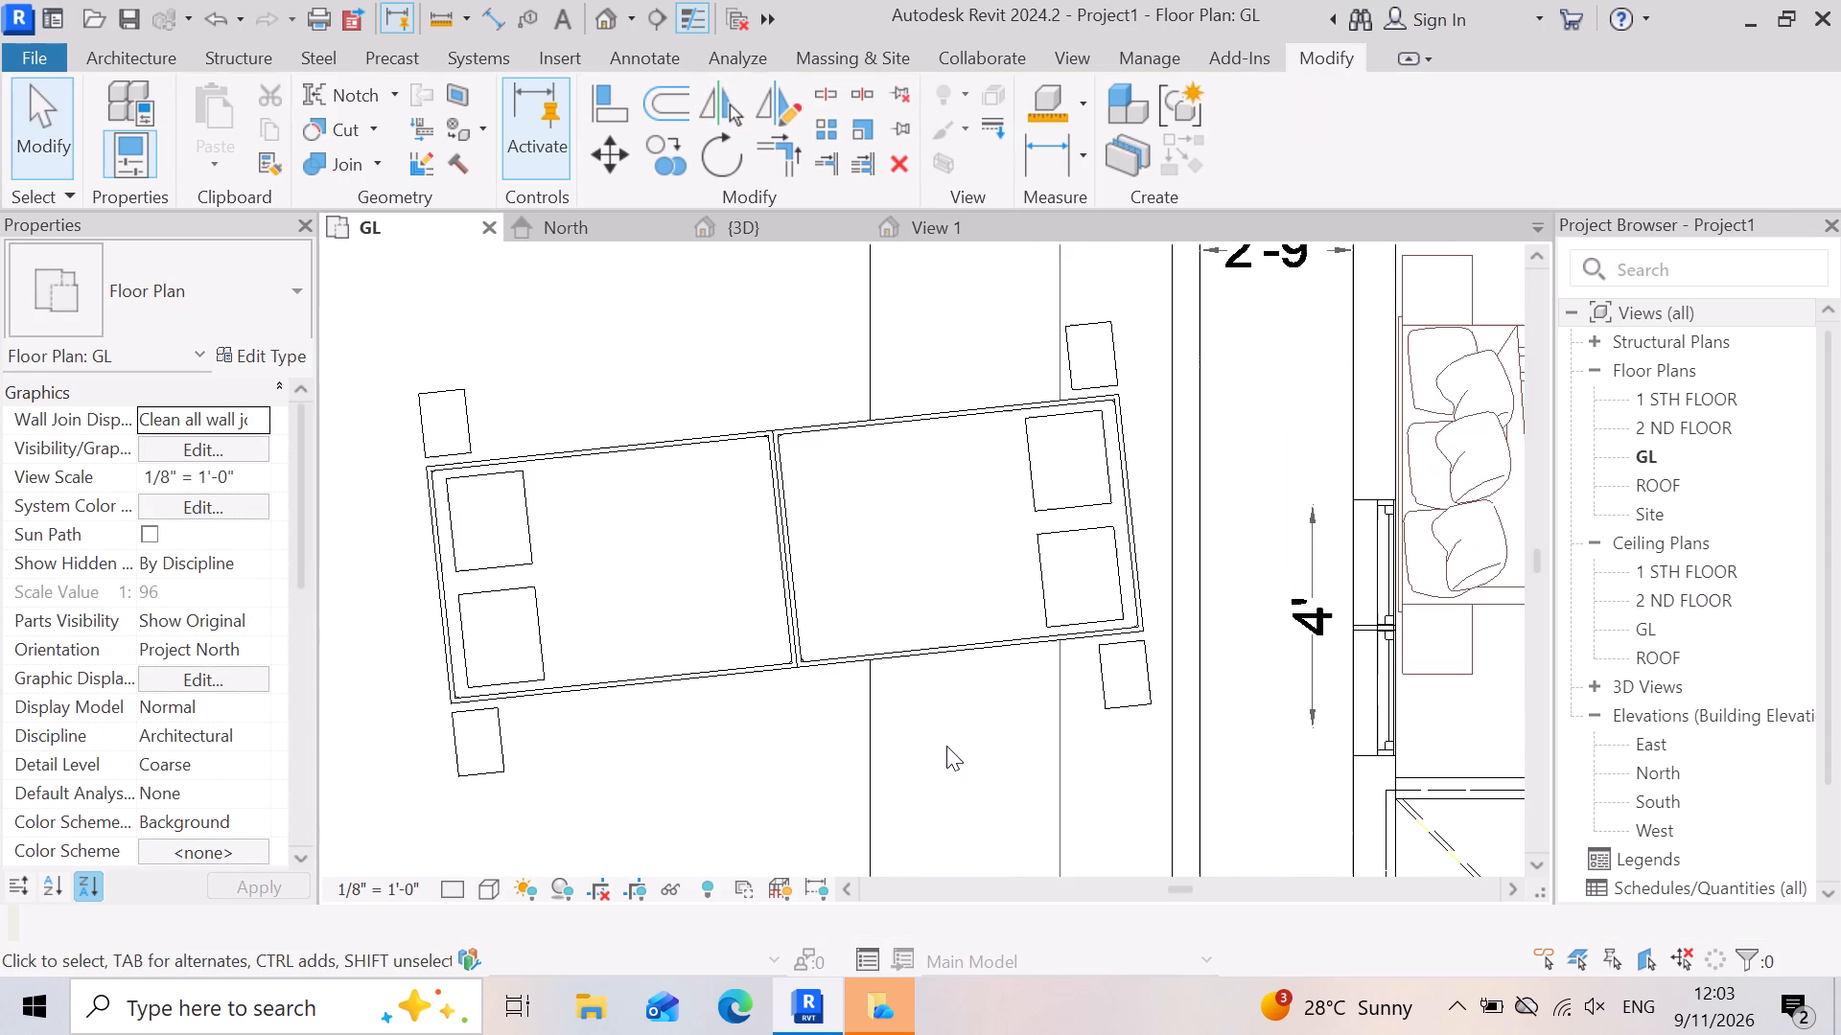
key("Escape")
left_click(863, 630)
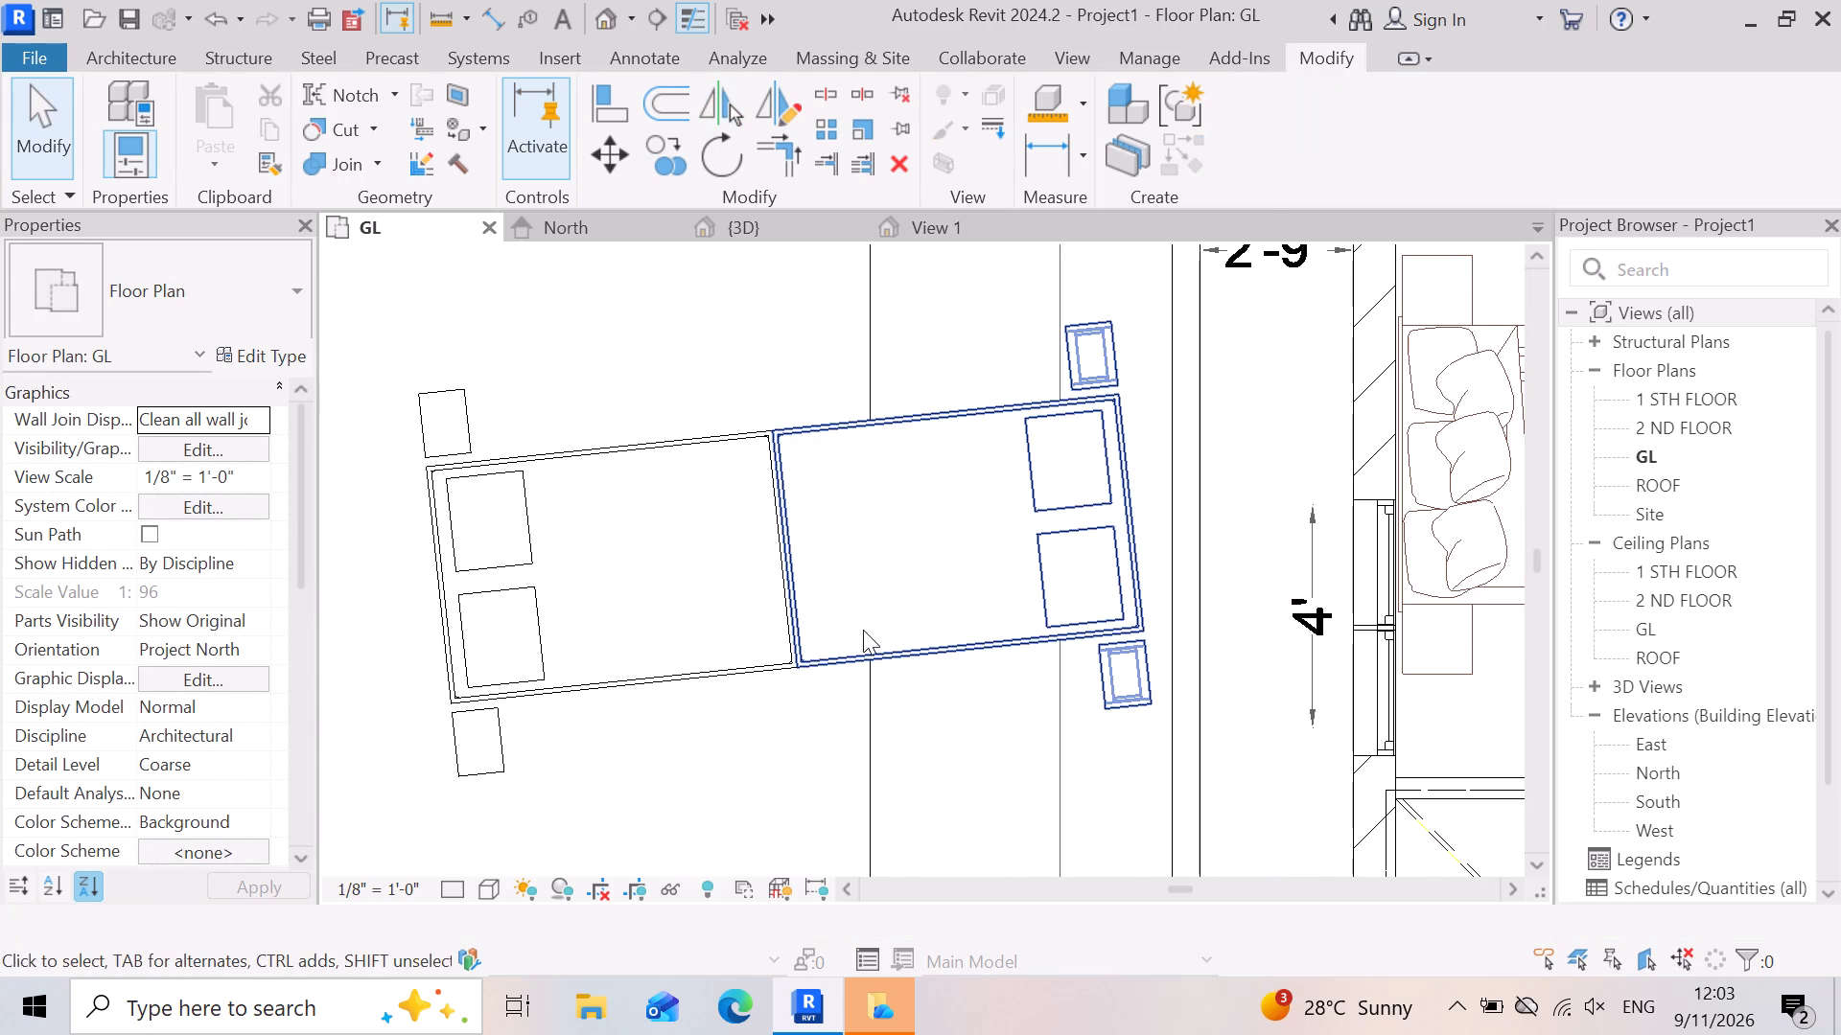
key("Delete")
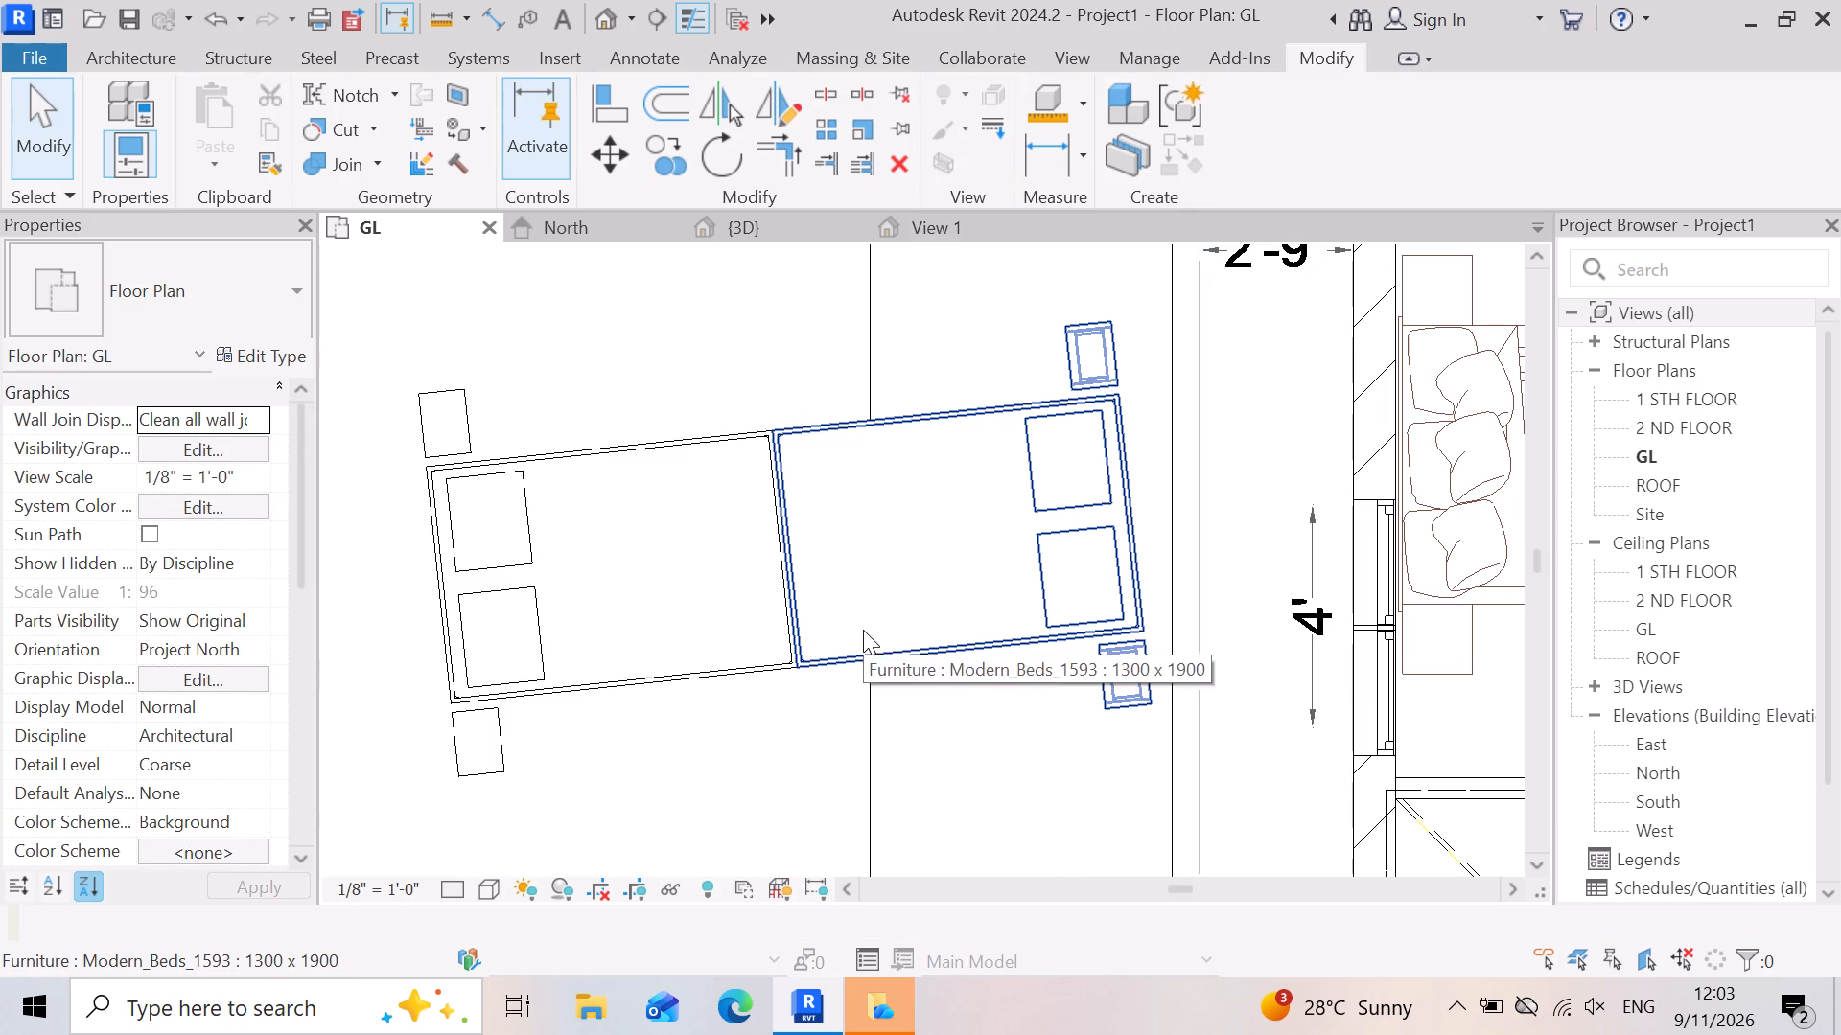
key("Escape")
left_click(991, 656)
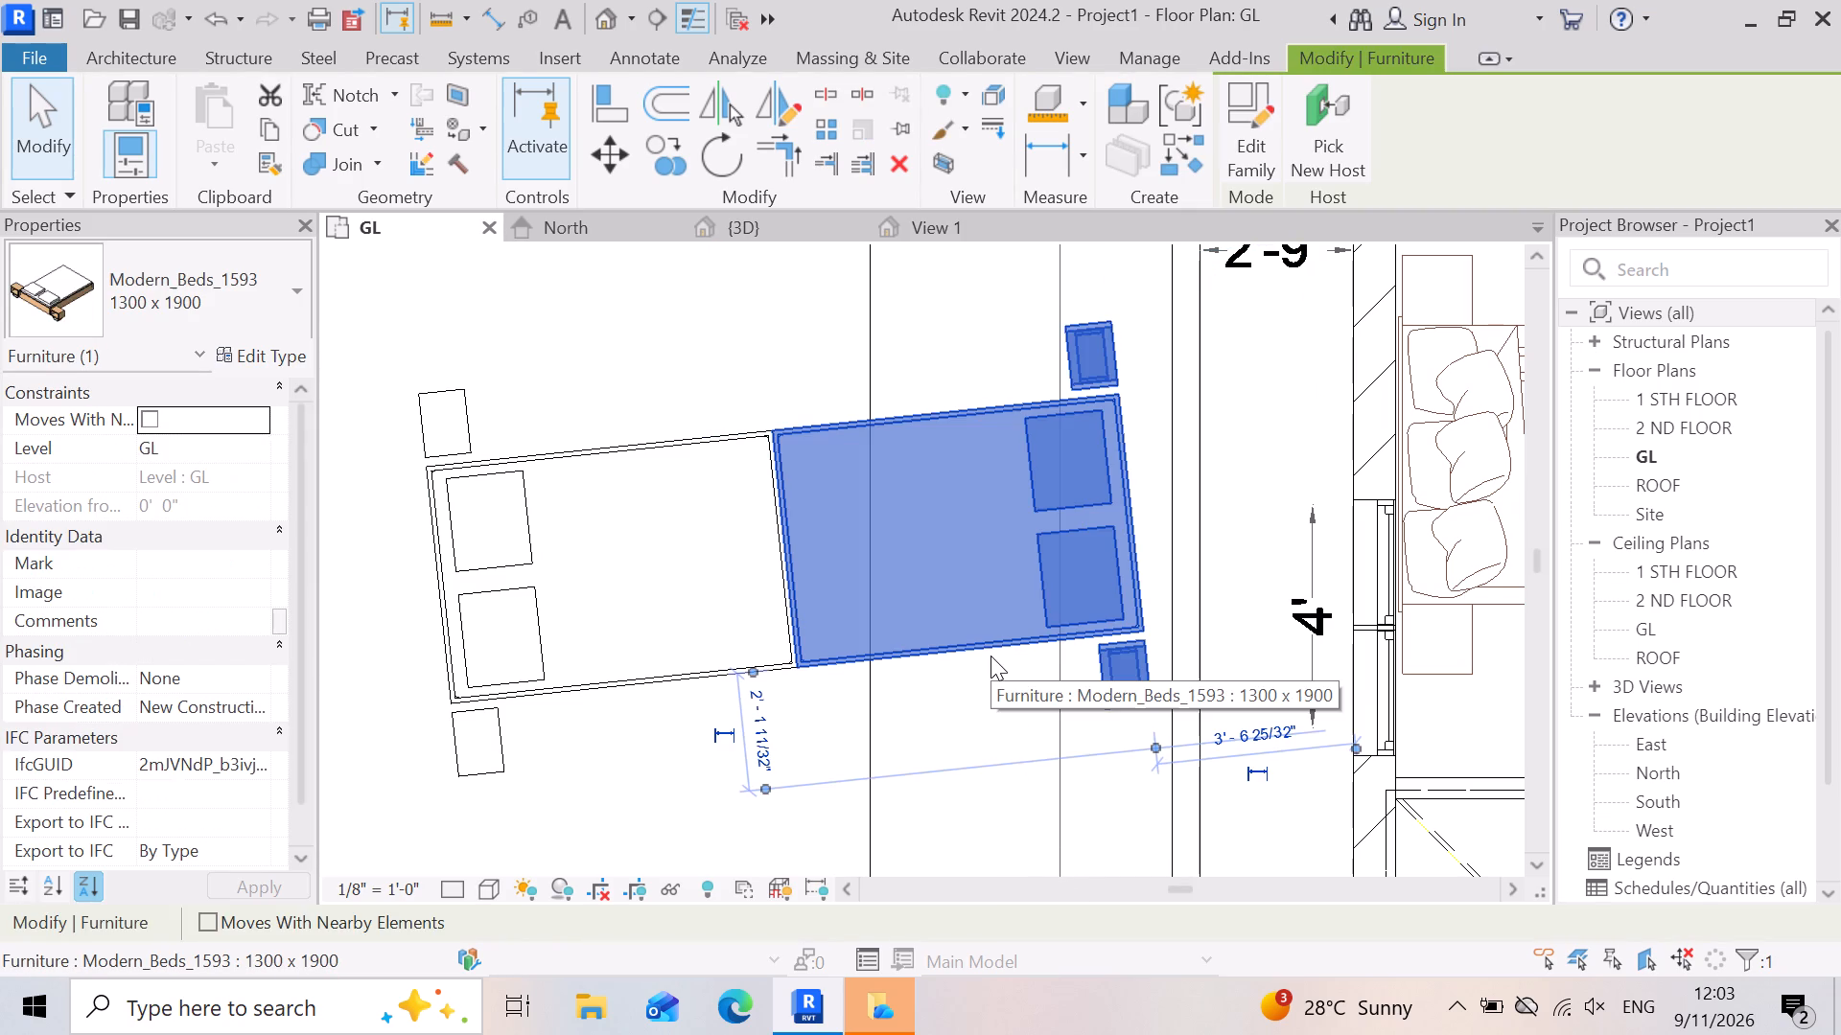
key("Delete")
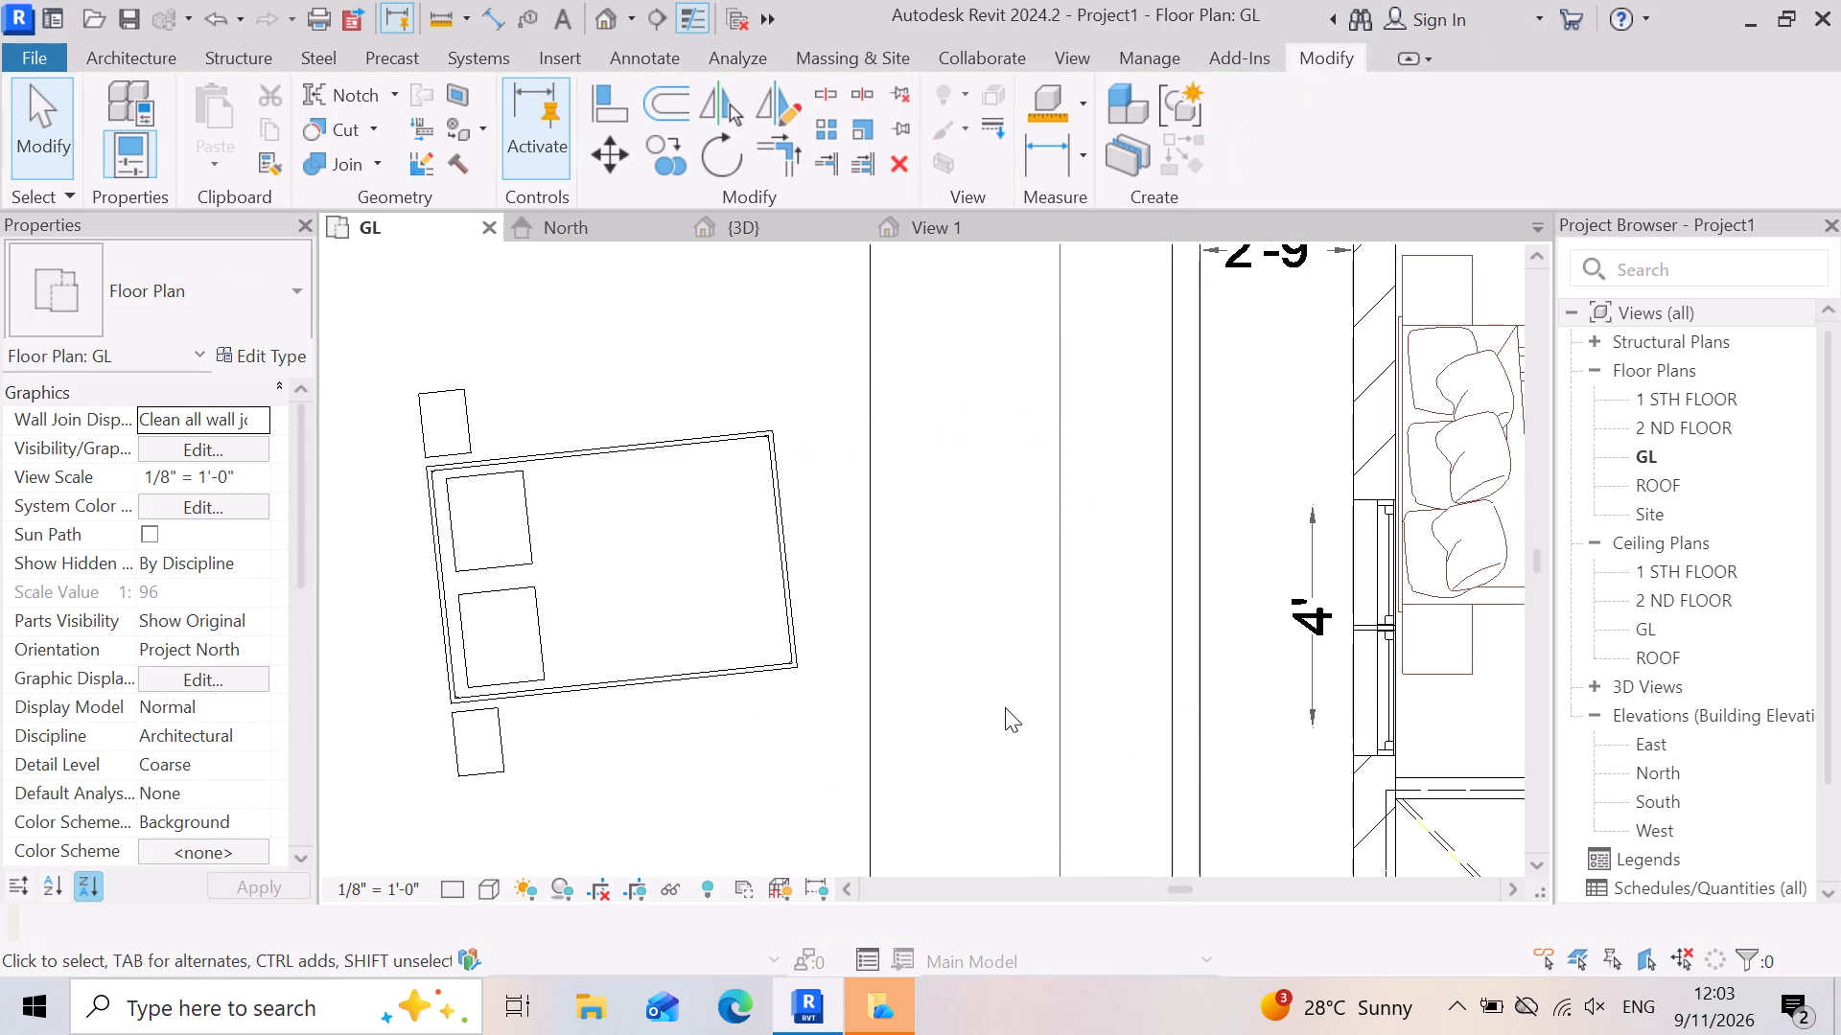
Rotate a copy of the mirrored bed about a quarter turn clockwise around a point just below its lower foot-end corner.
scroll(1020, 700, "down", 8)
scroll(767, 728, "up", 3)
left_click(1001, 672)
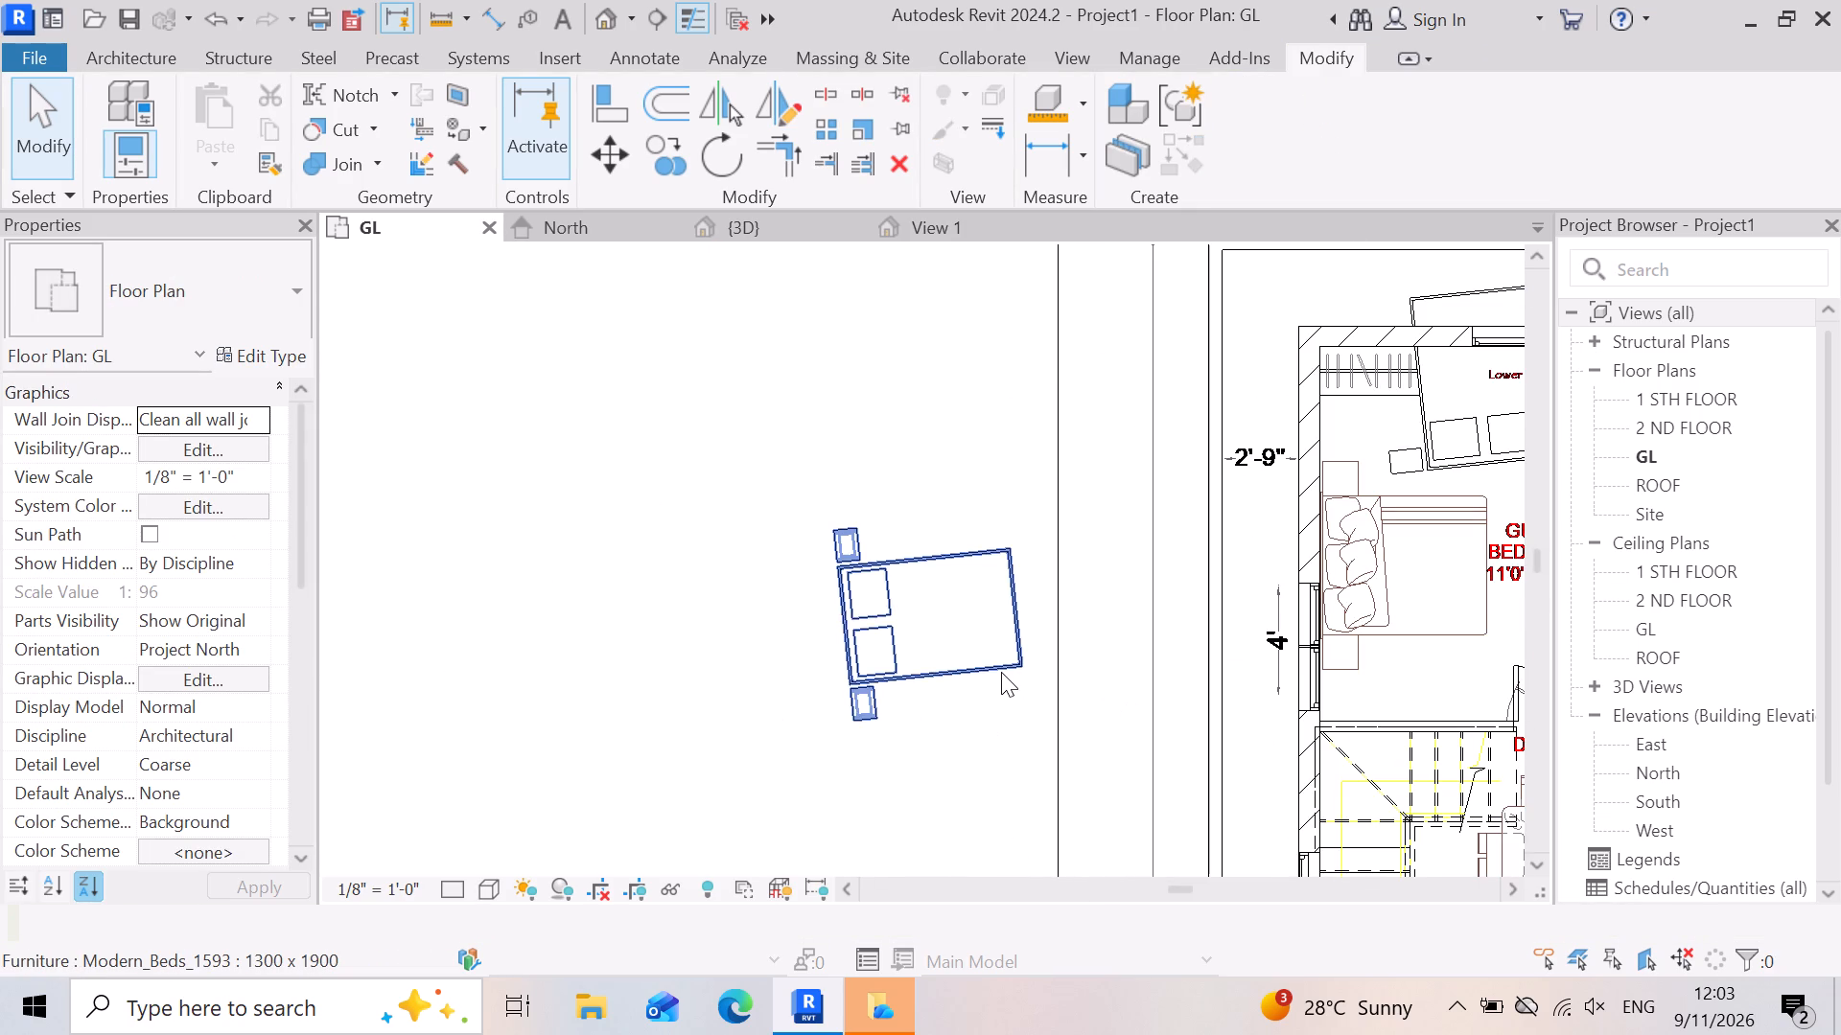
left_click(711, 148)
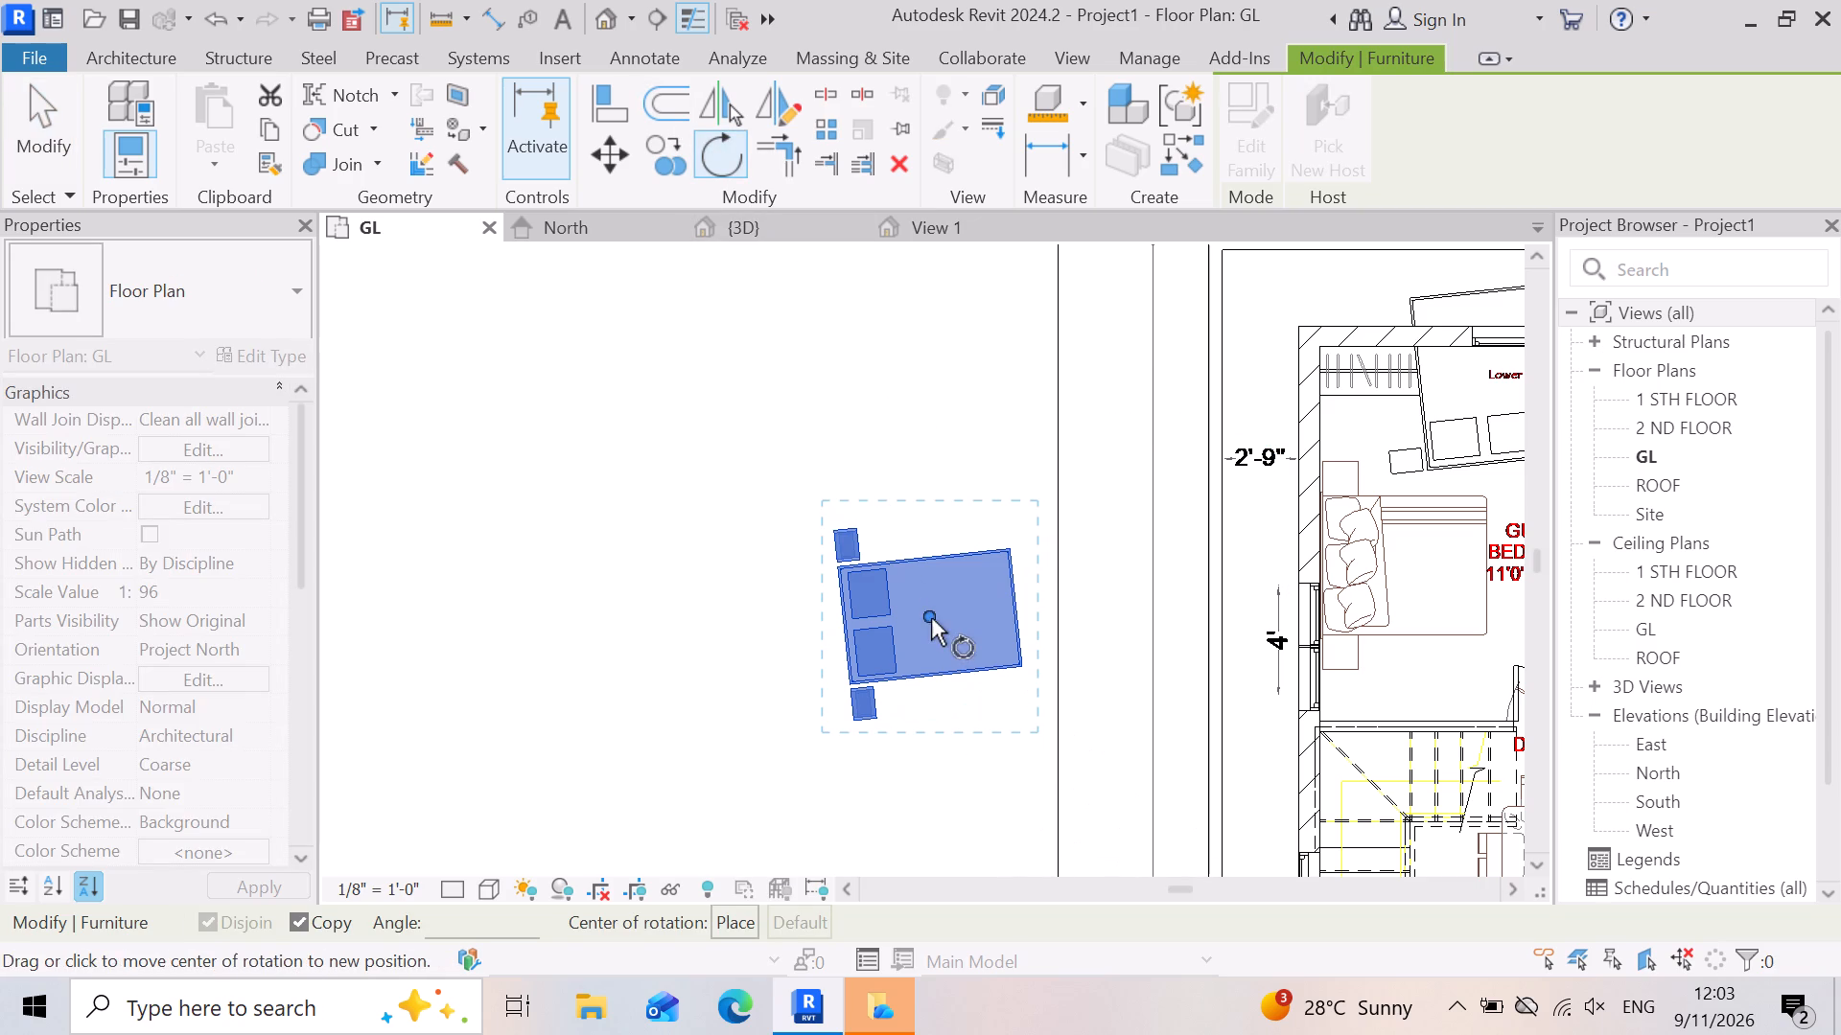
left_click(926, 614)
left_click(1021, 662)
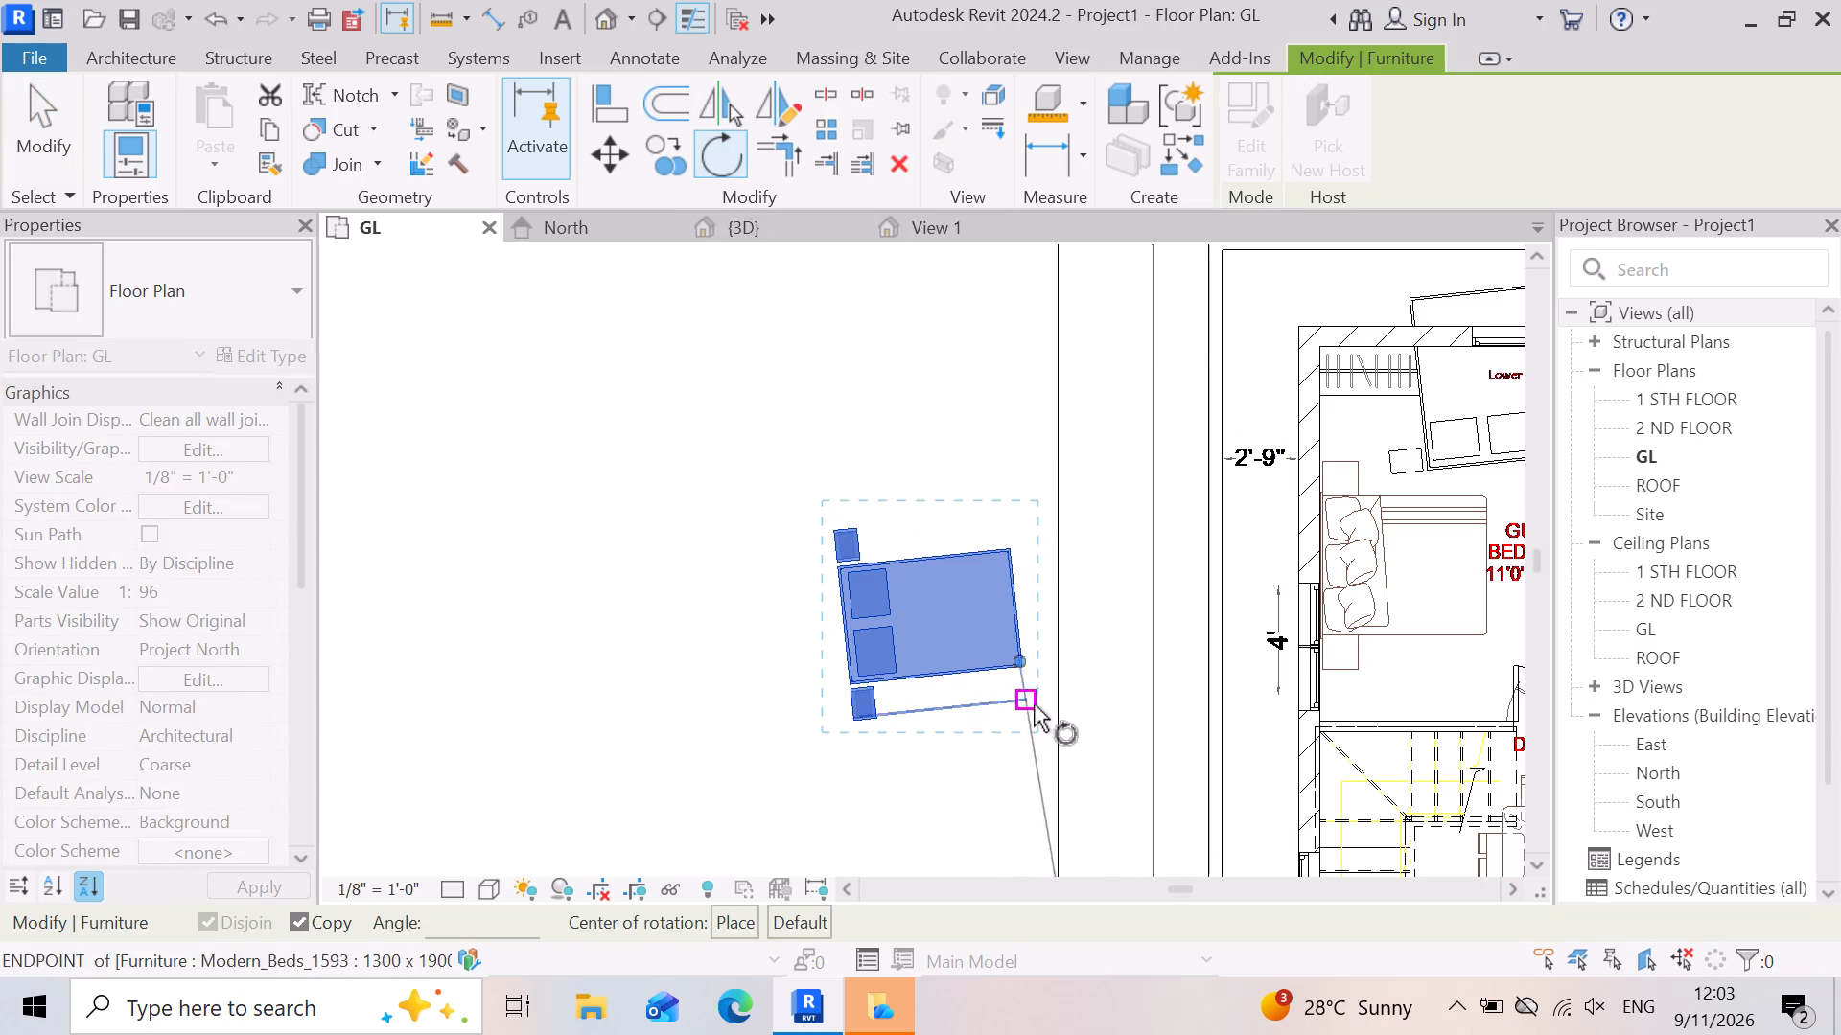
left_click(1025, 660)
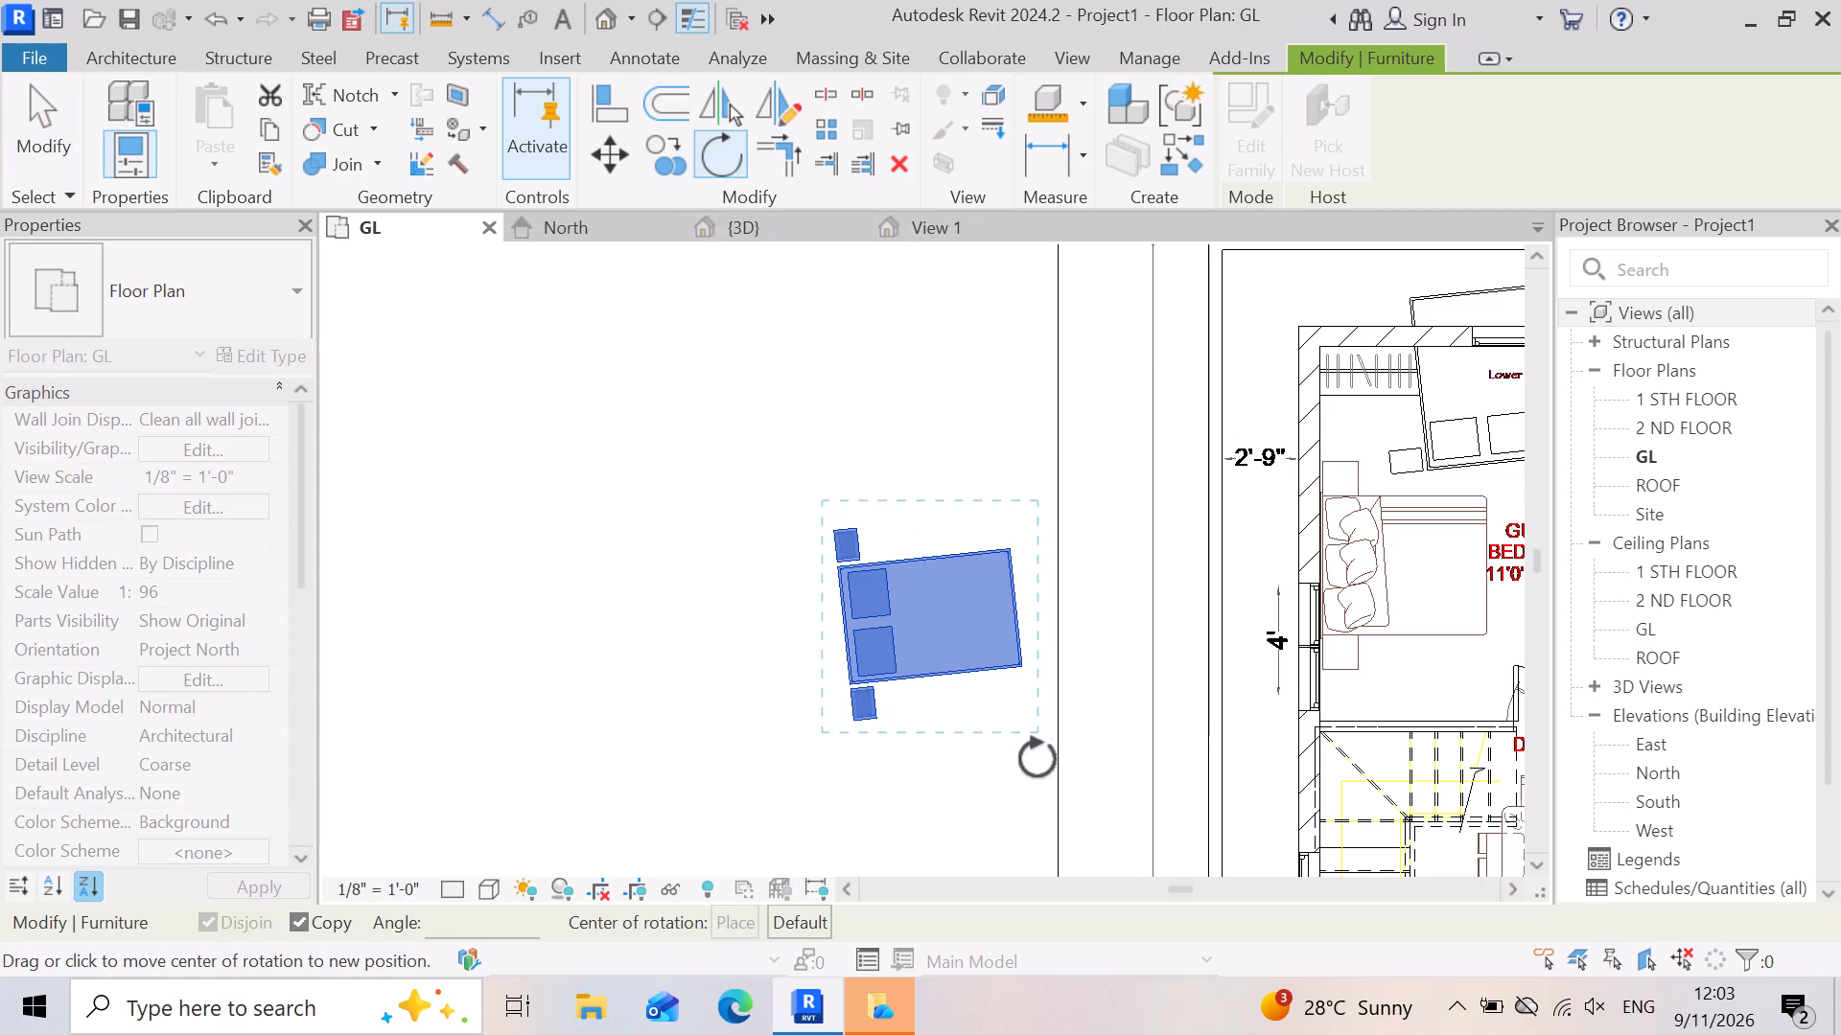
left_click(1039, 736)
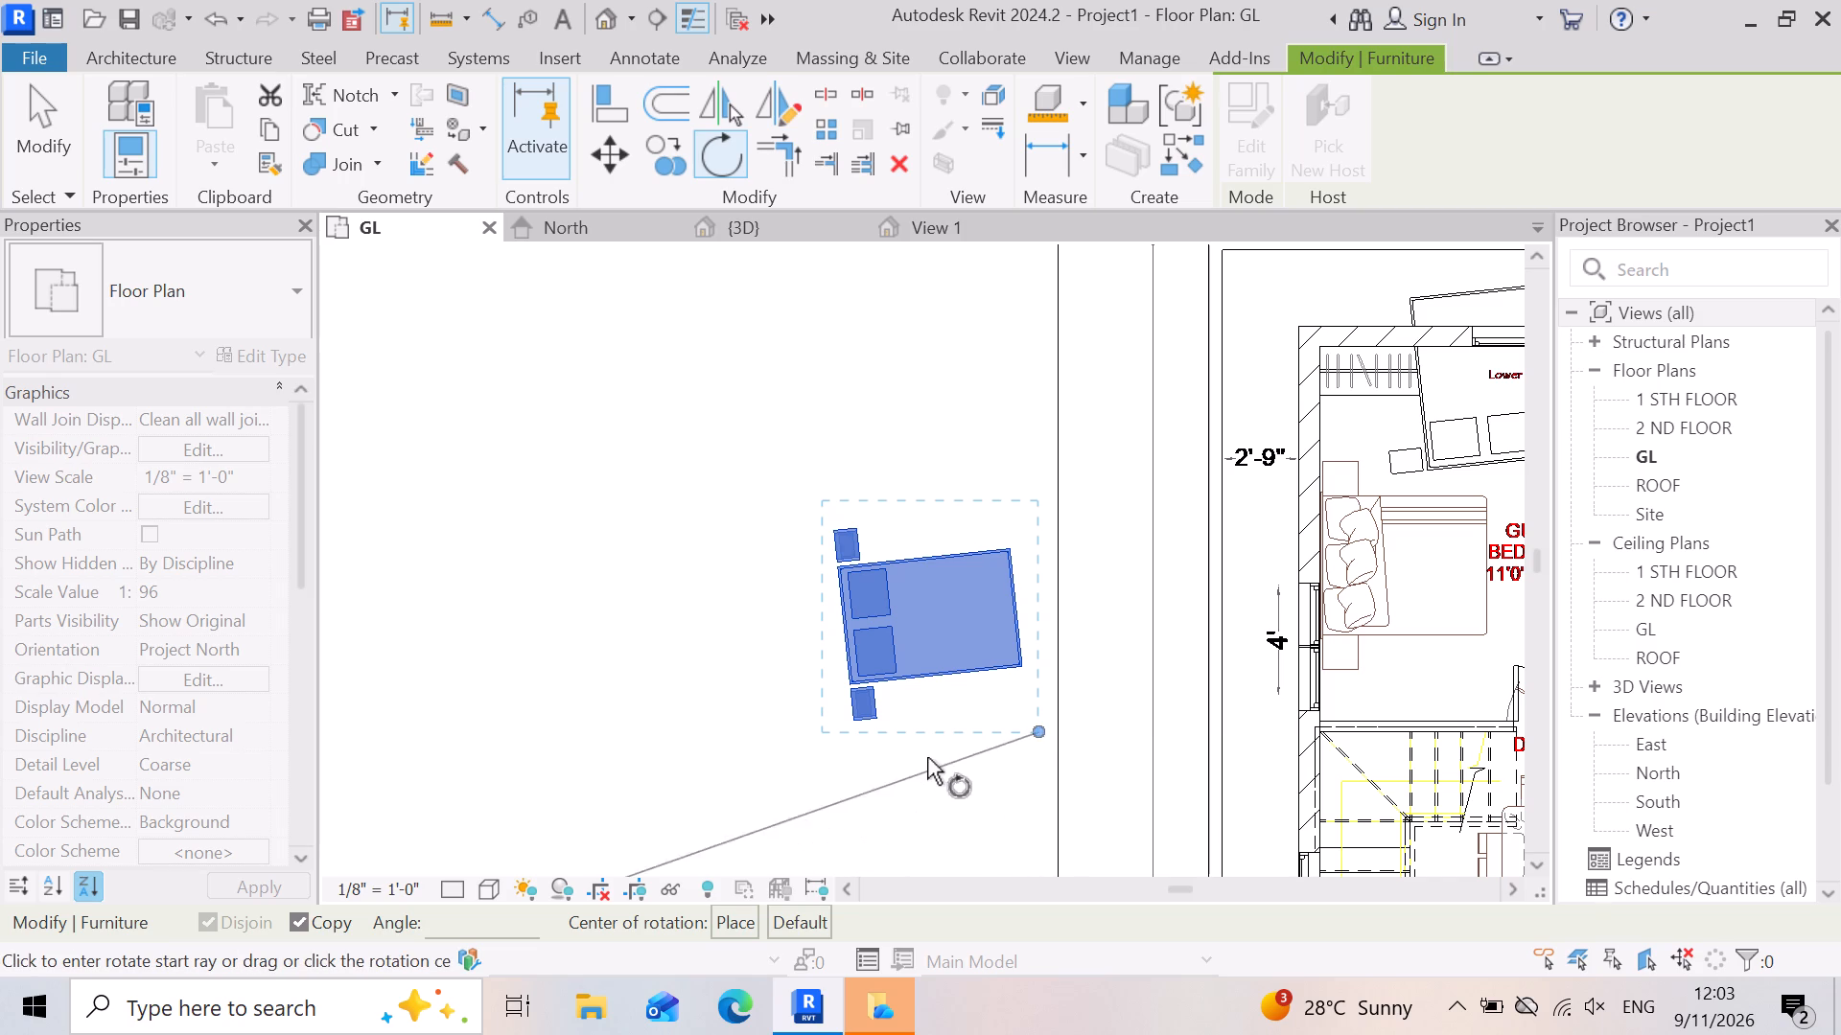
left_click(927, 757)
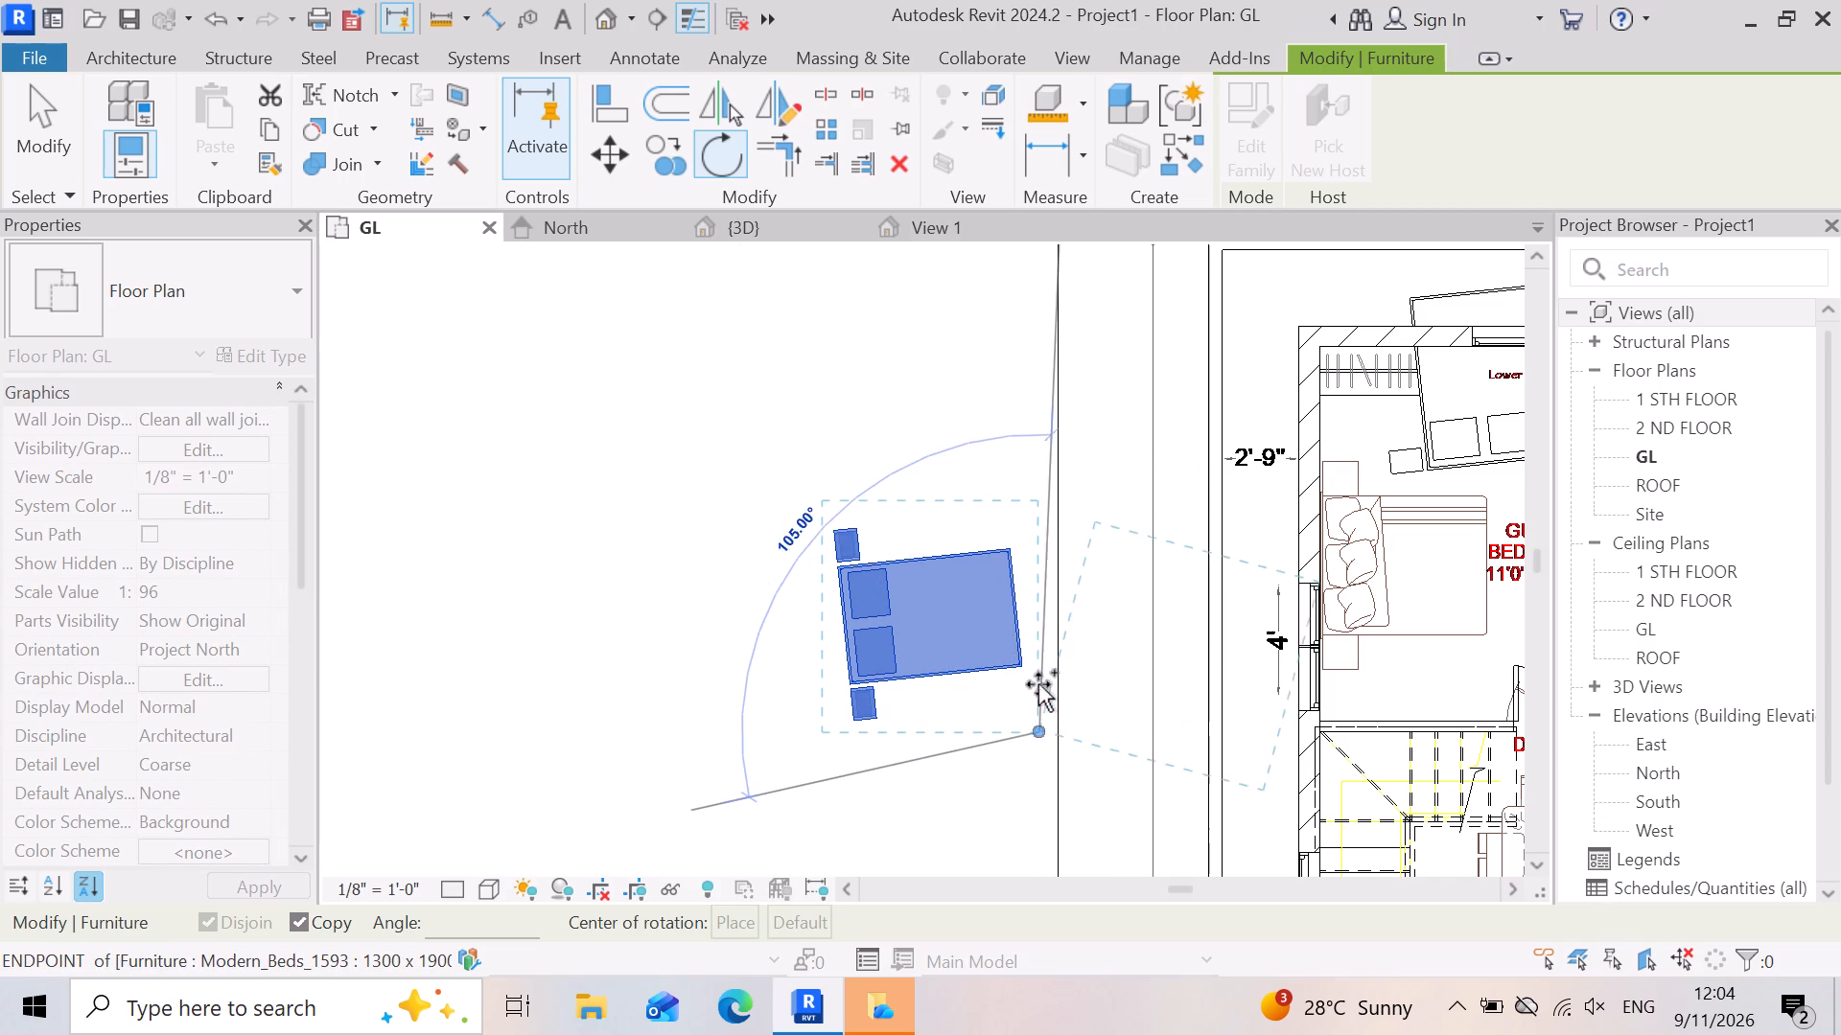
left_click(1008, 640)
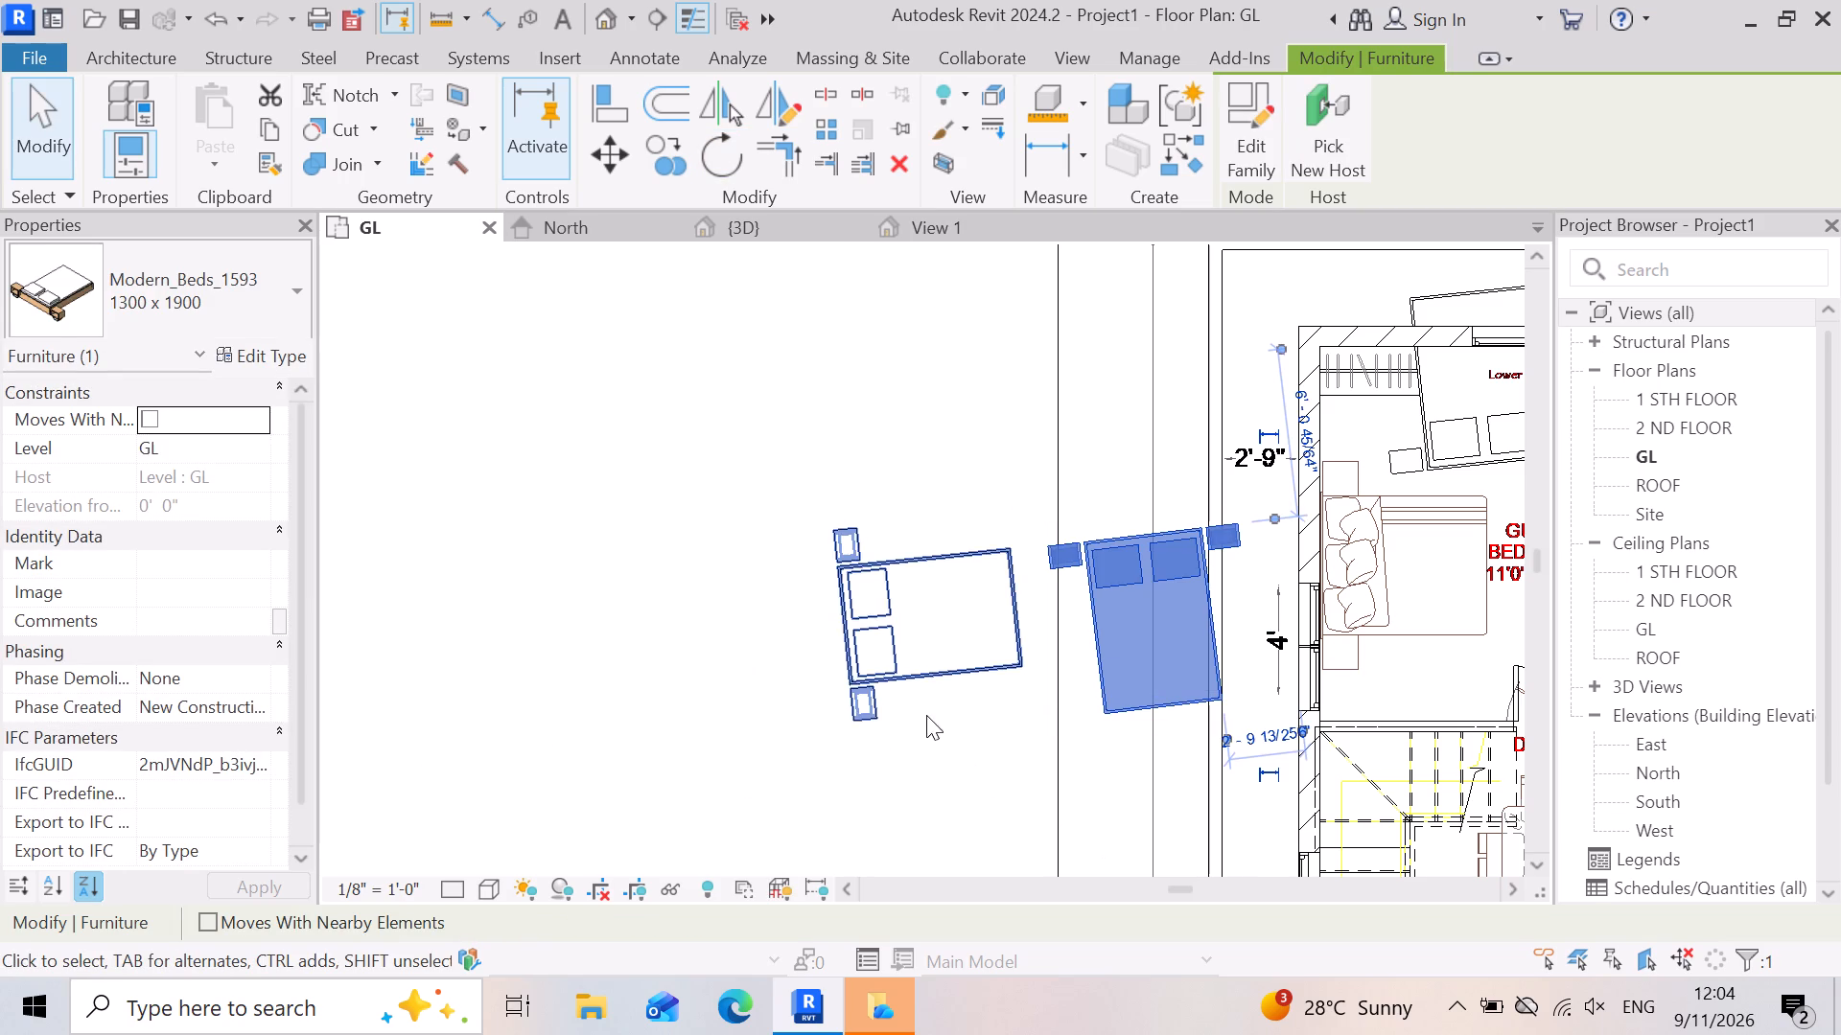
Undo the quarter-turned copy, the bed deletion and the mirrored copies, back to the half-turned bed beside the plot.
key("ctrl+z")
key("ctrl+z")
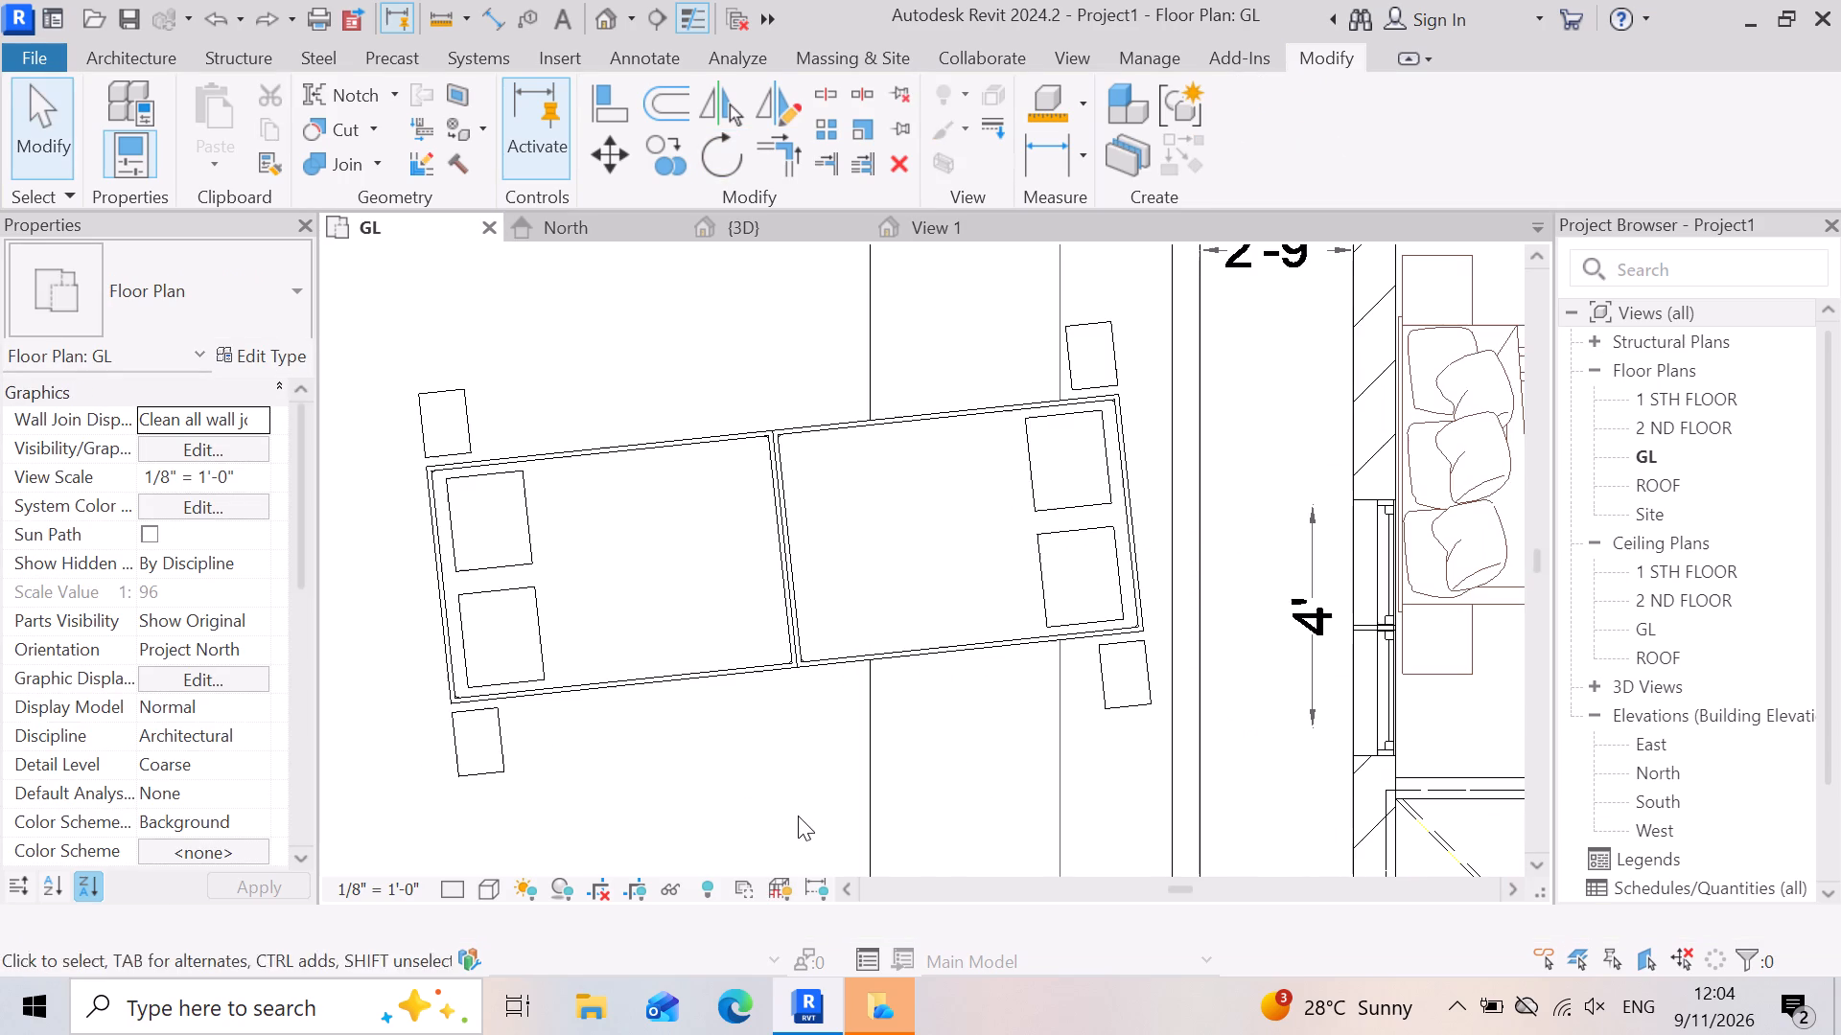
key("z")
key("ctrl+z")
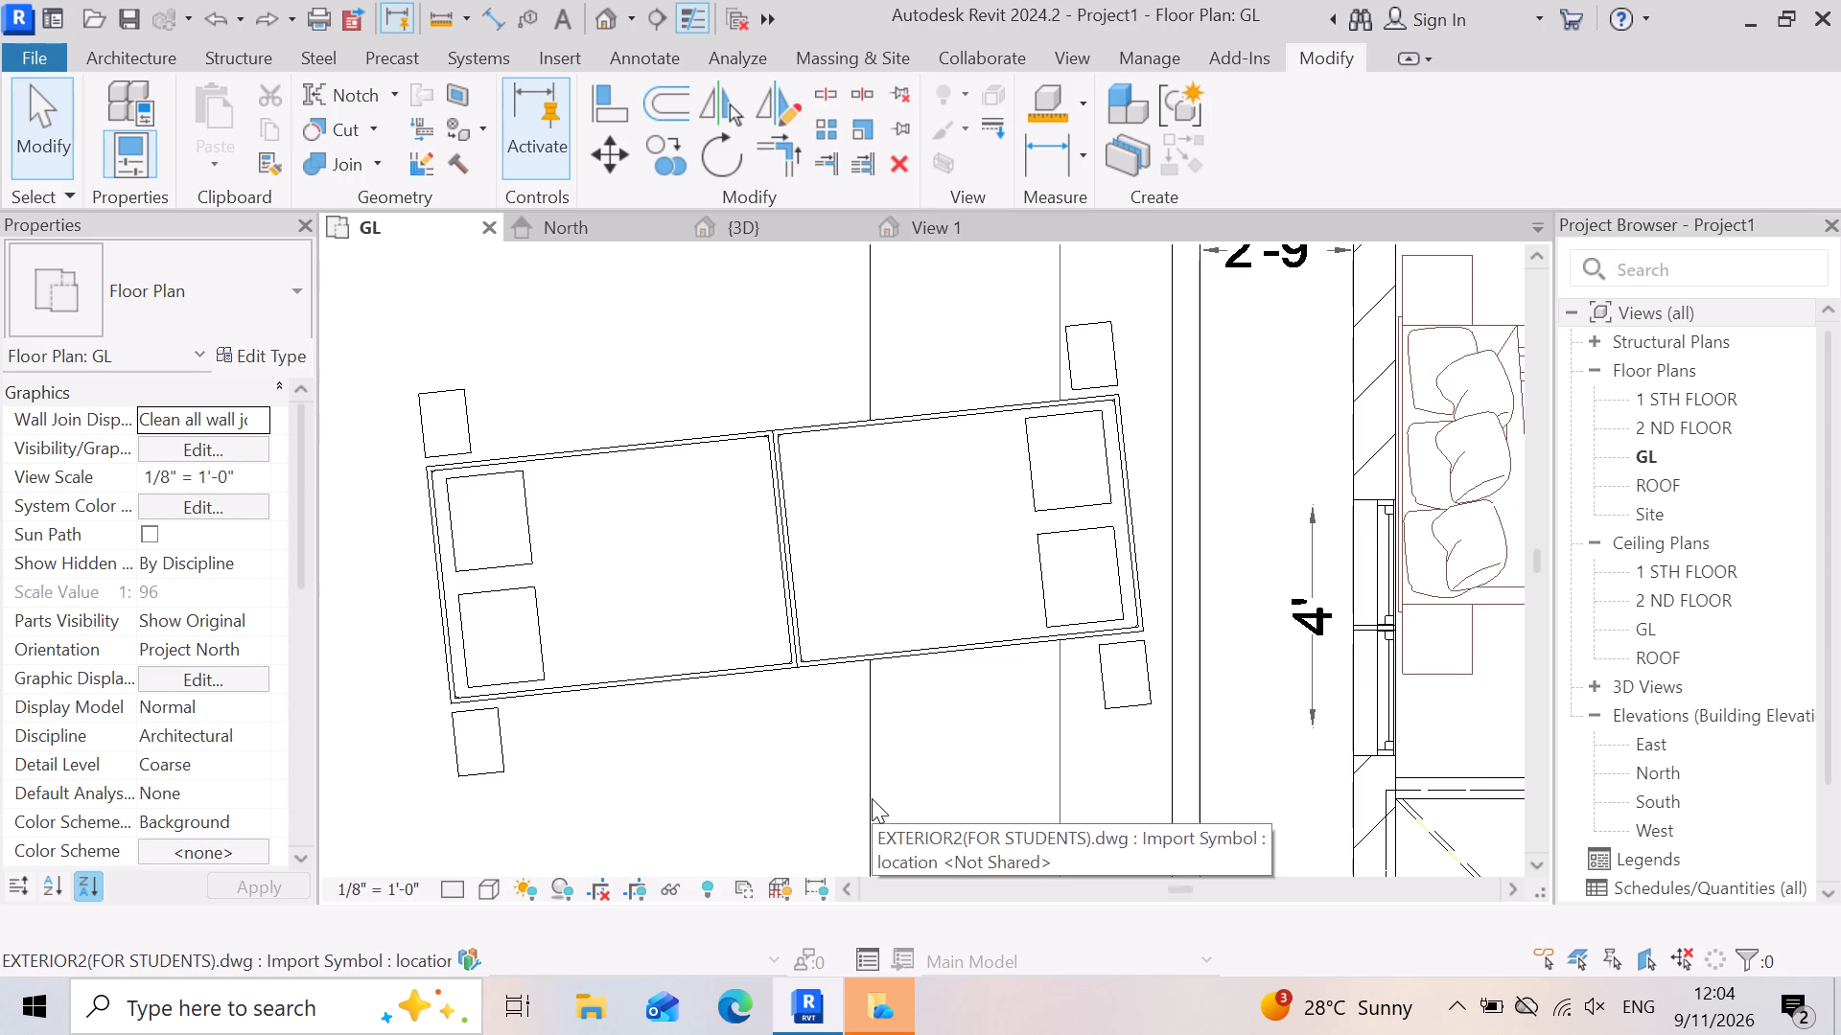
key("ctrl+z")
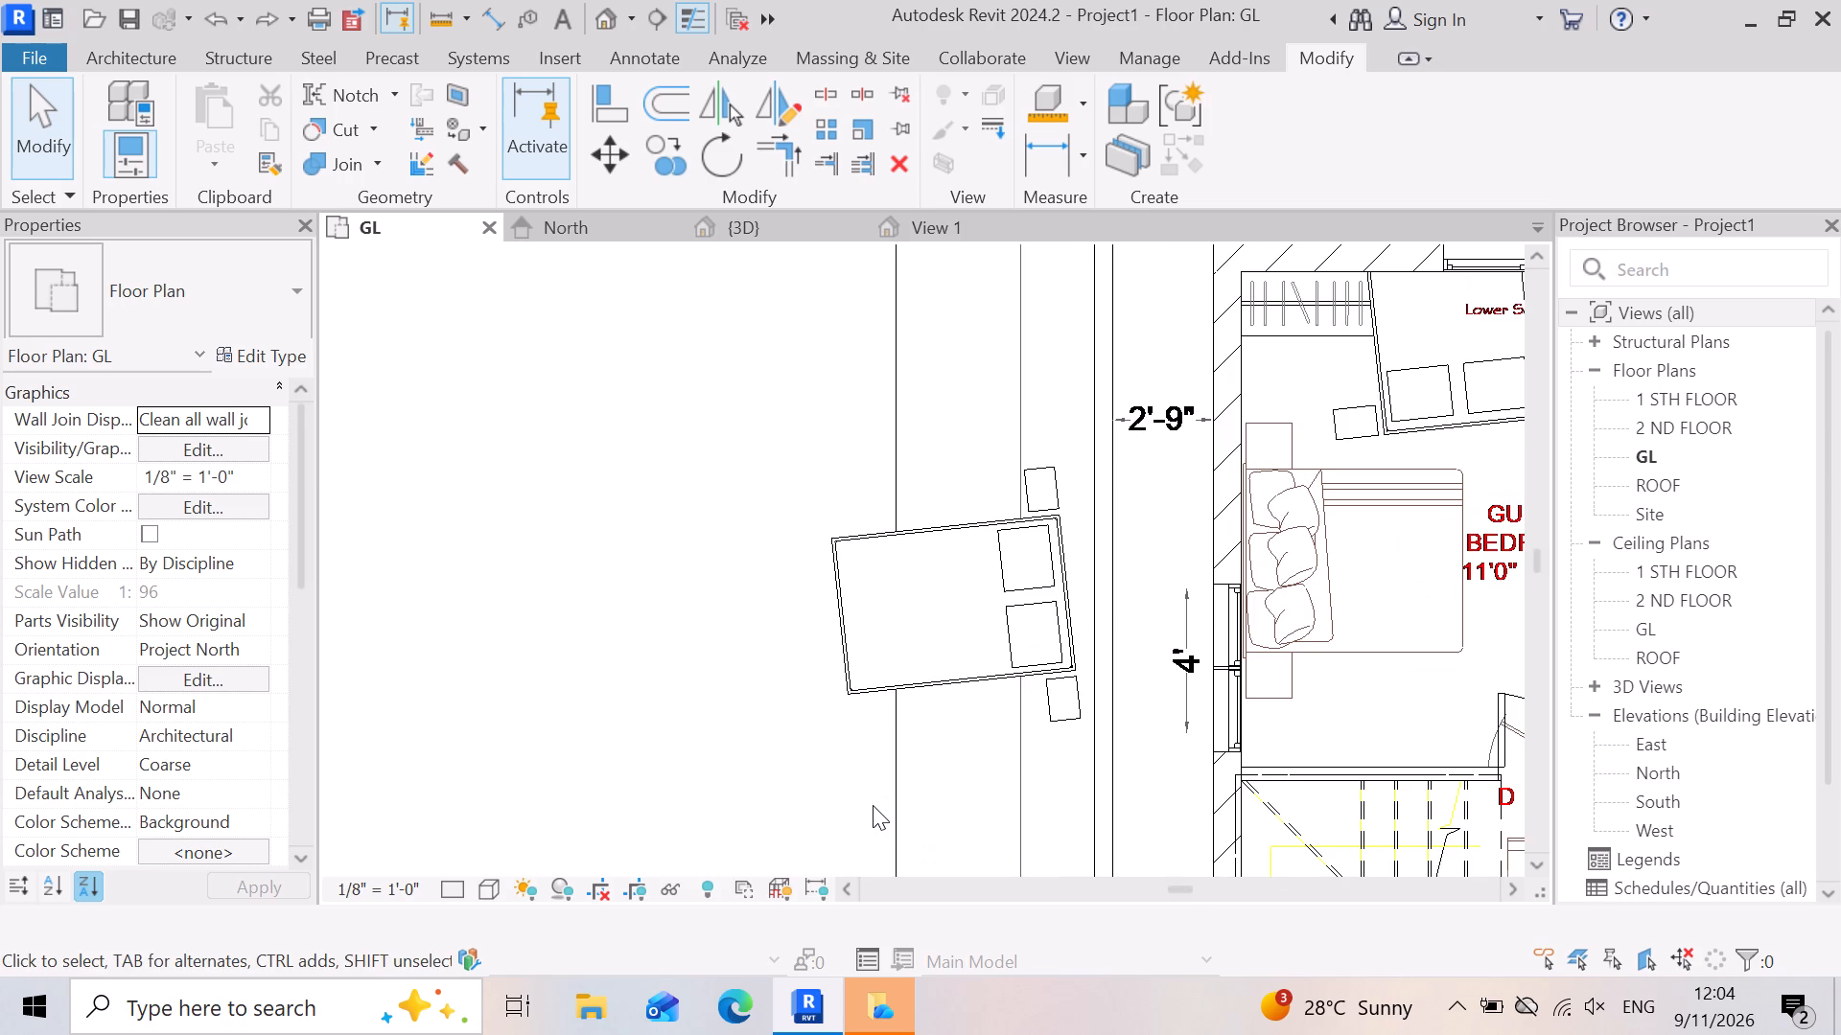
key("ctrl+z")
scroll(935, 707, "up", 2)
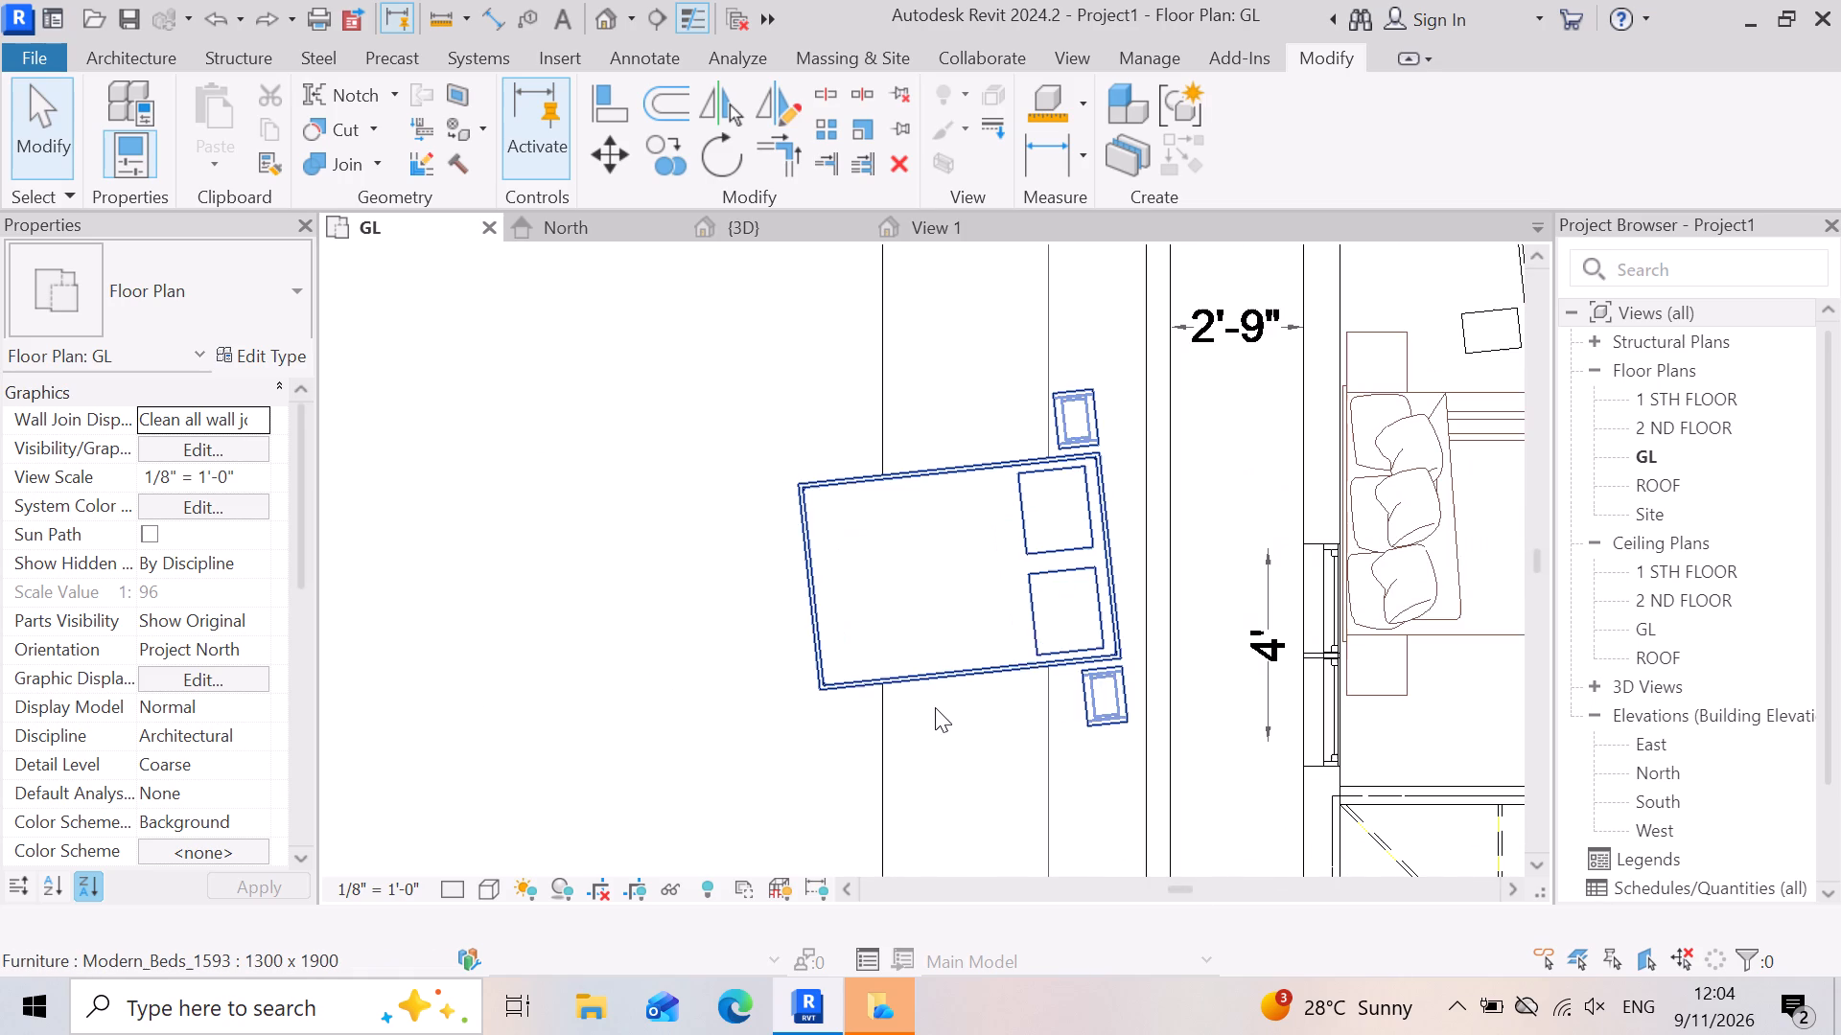
Undo the half turn of the bed beside the plot and the deletion of the upright bed below it.
key("ctrl+z")
key("ctrl+z")
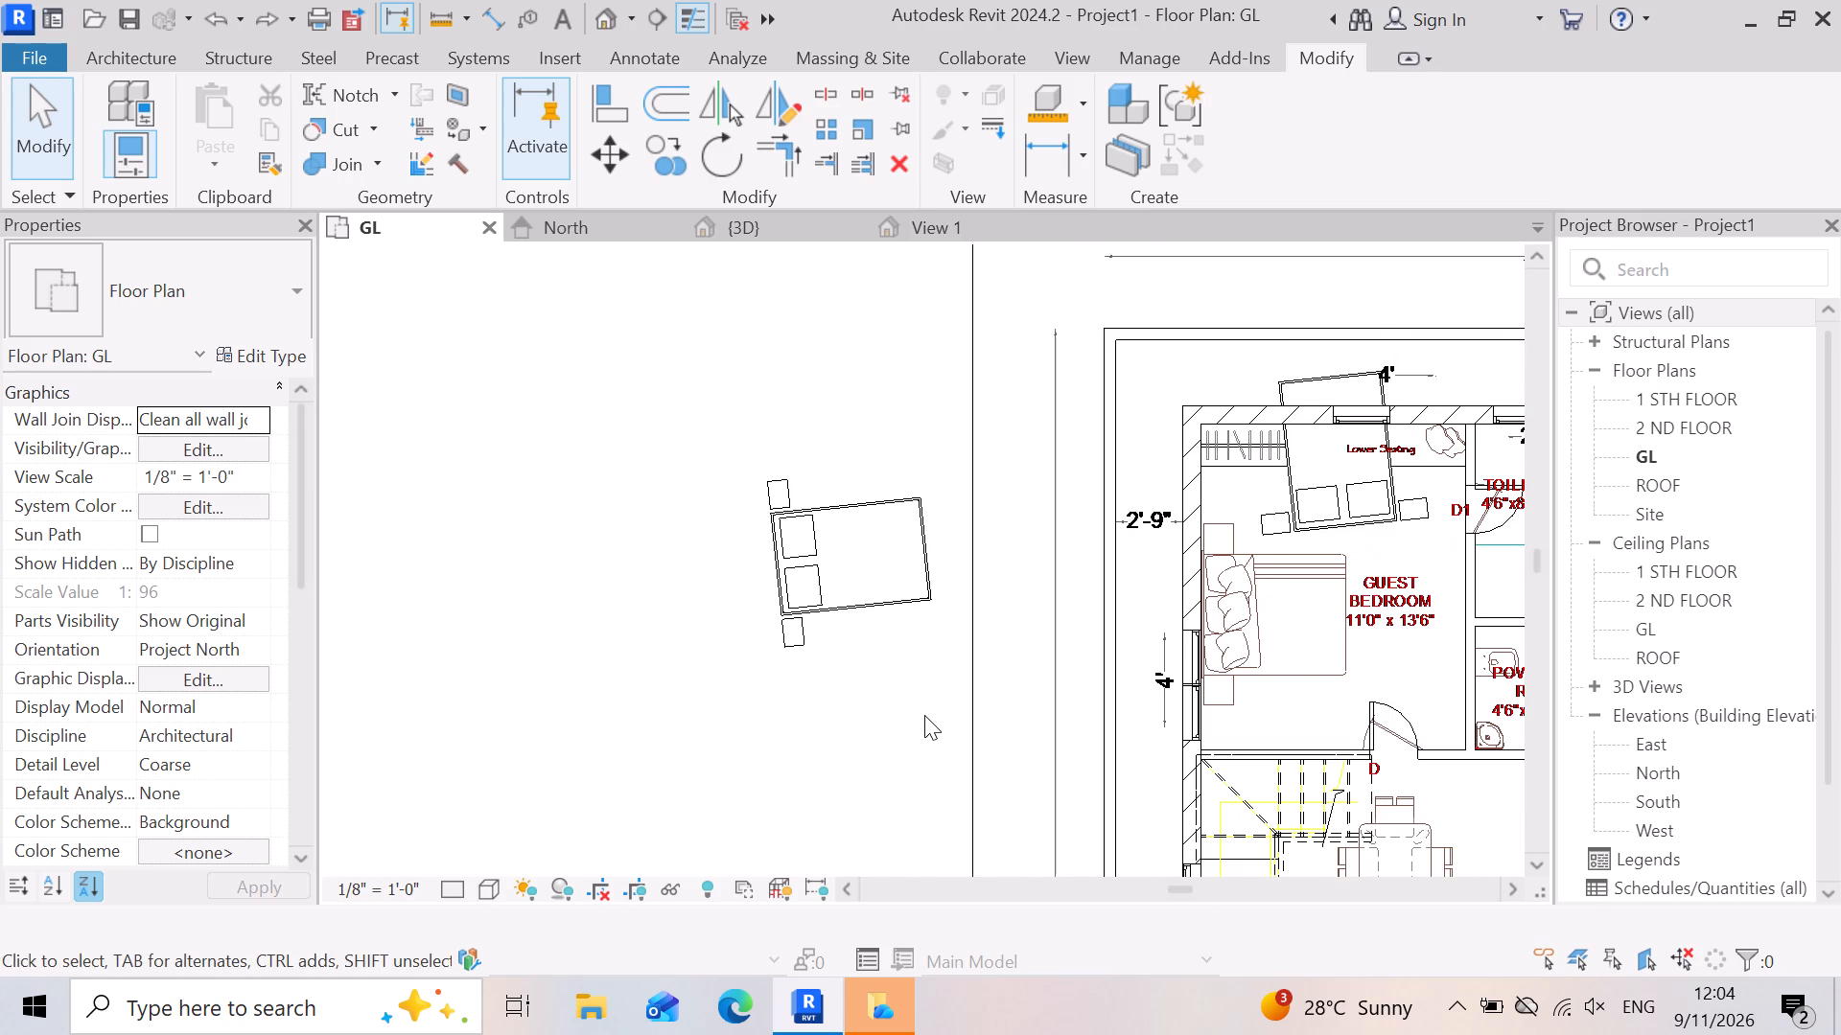
key("ctrl+z")
key("ctrl+z")
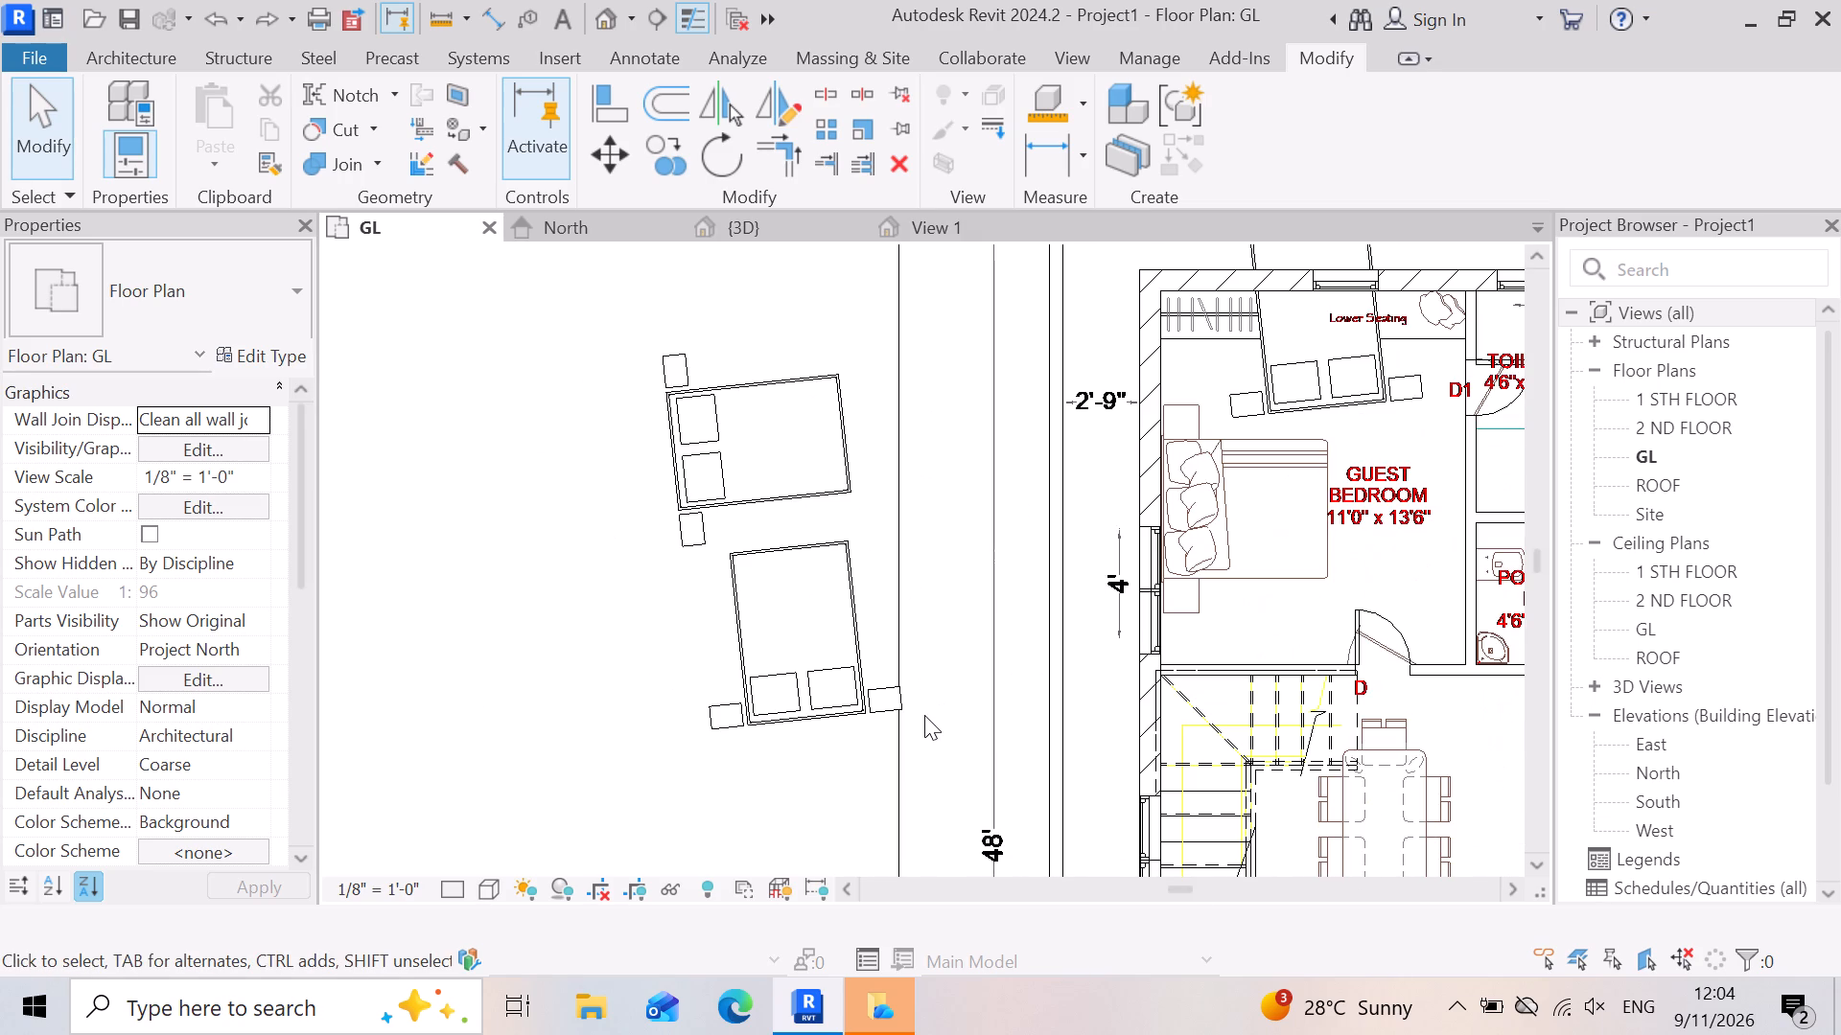
Undo the repeated shifts of the two beds and the creation of the upright copy, back to one bed beside the plot.
key("ctrl+z")
scroll(813, 663, "up", 1)
key("ctrl+z")
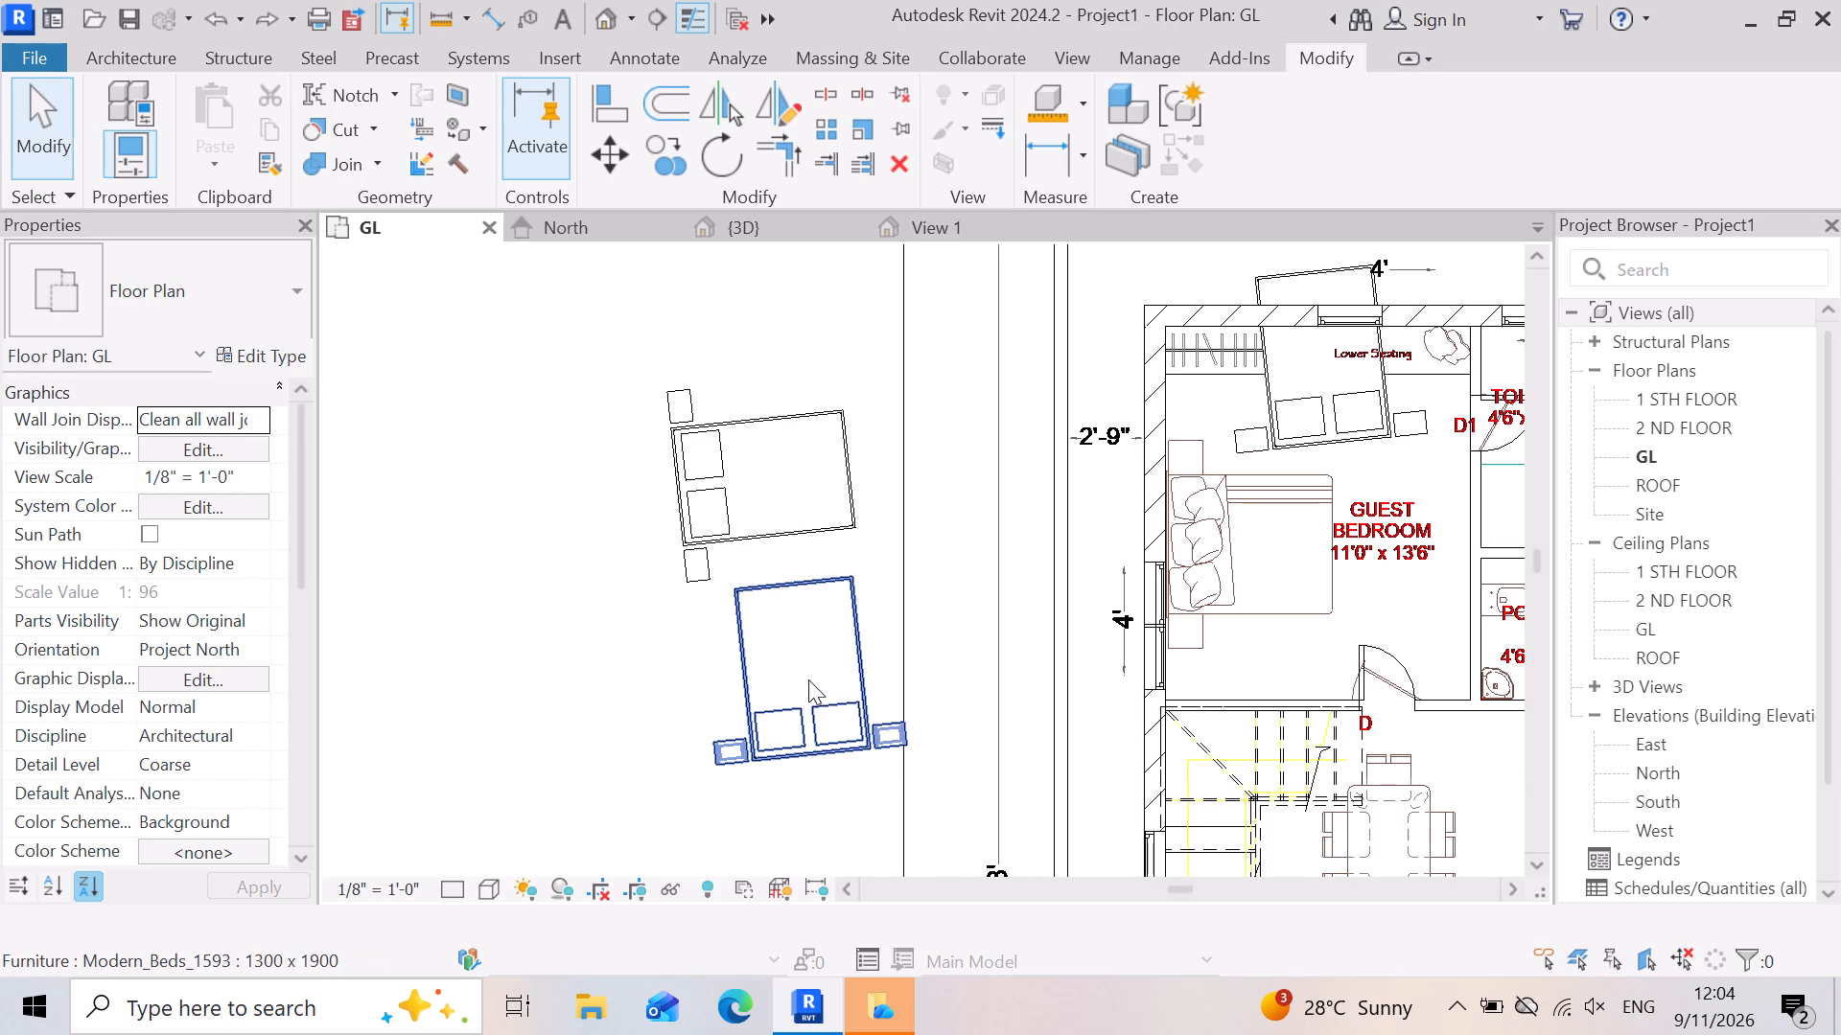
key("ctrl+z")
key("z")
key("ctrl+z")
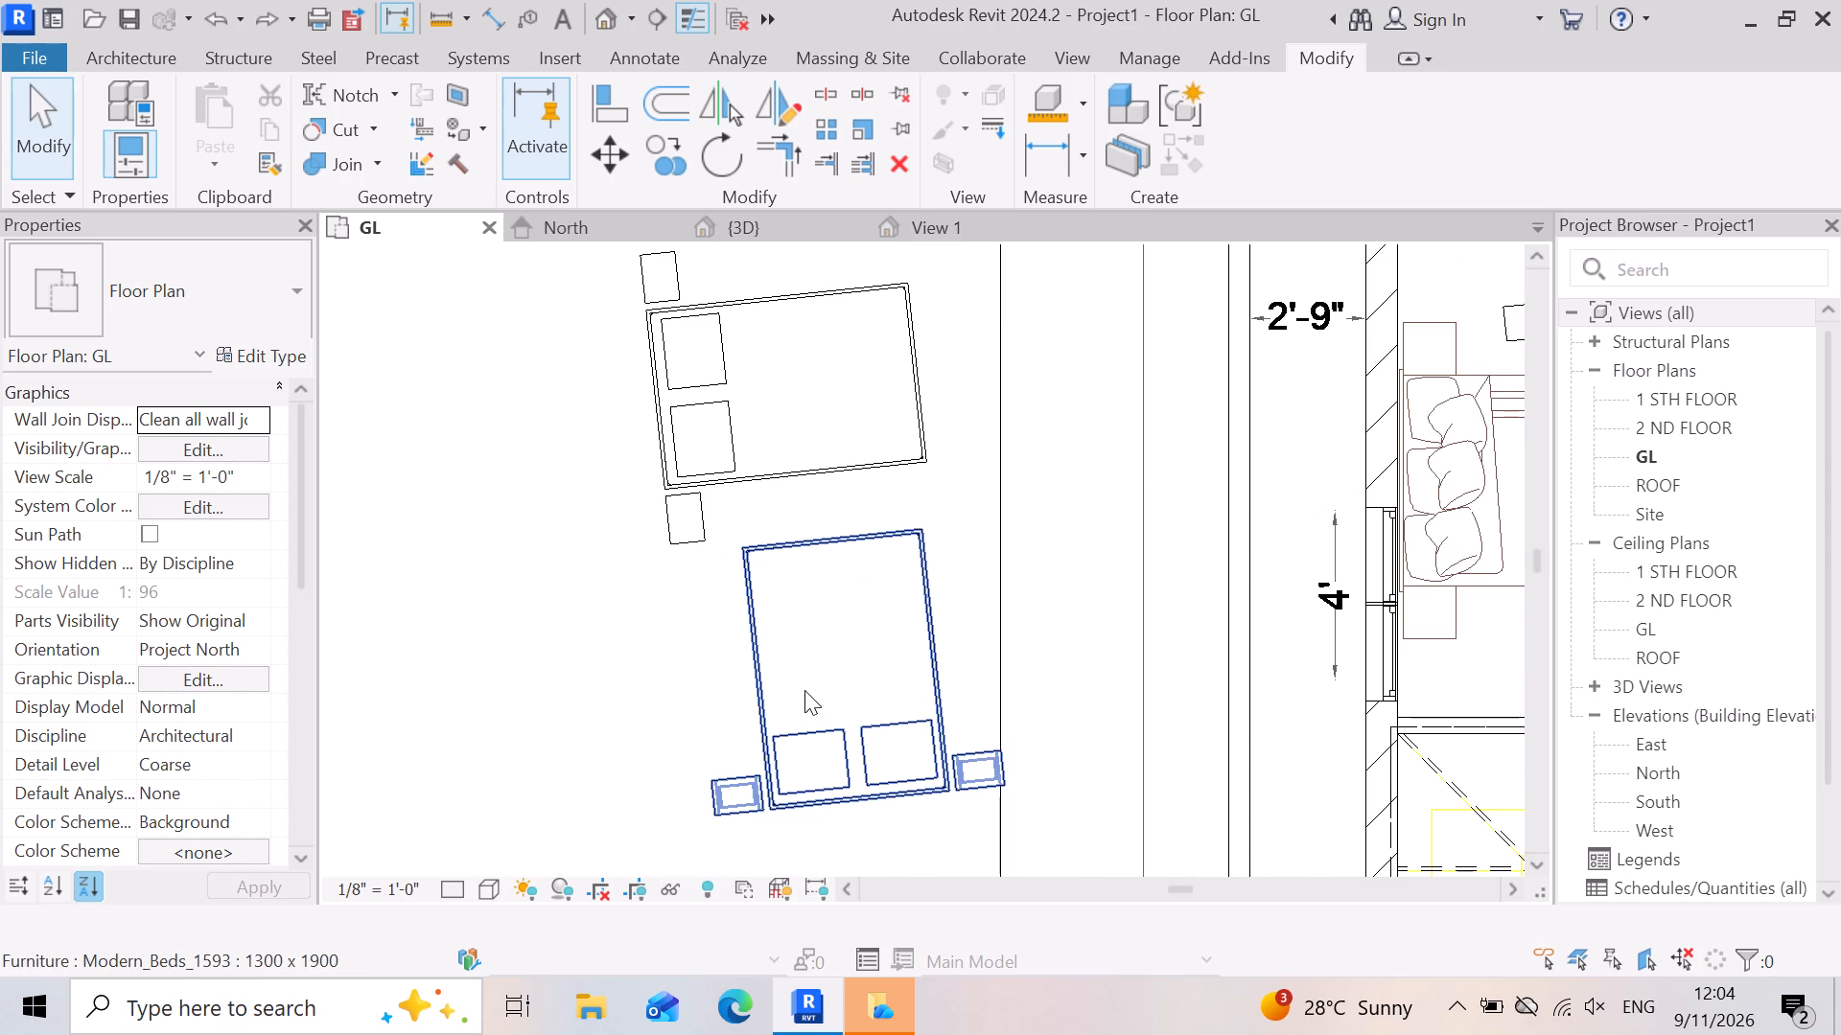
key("ctrl+z")
scroll(862, 671, "down", 4)
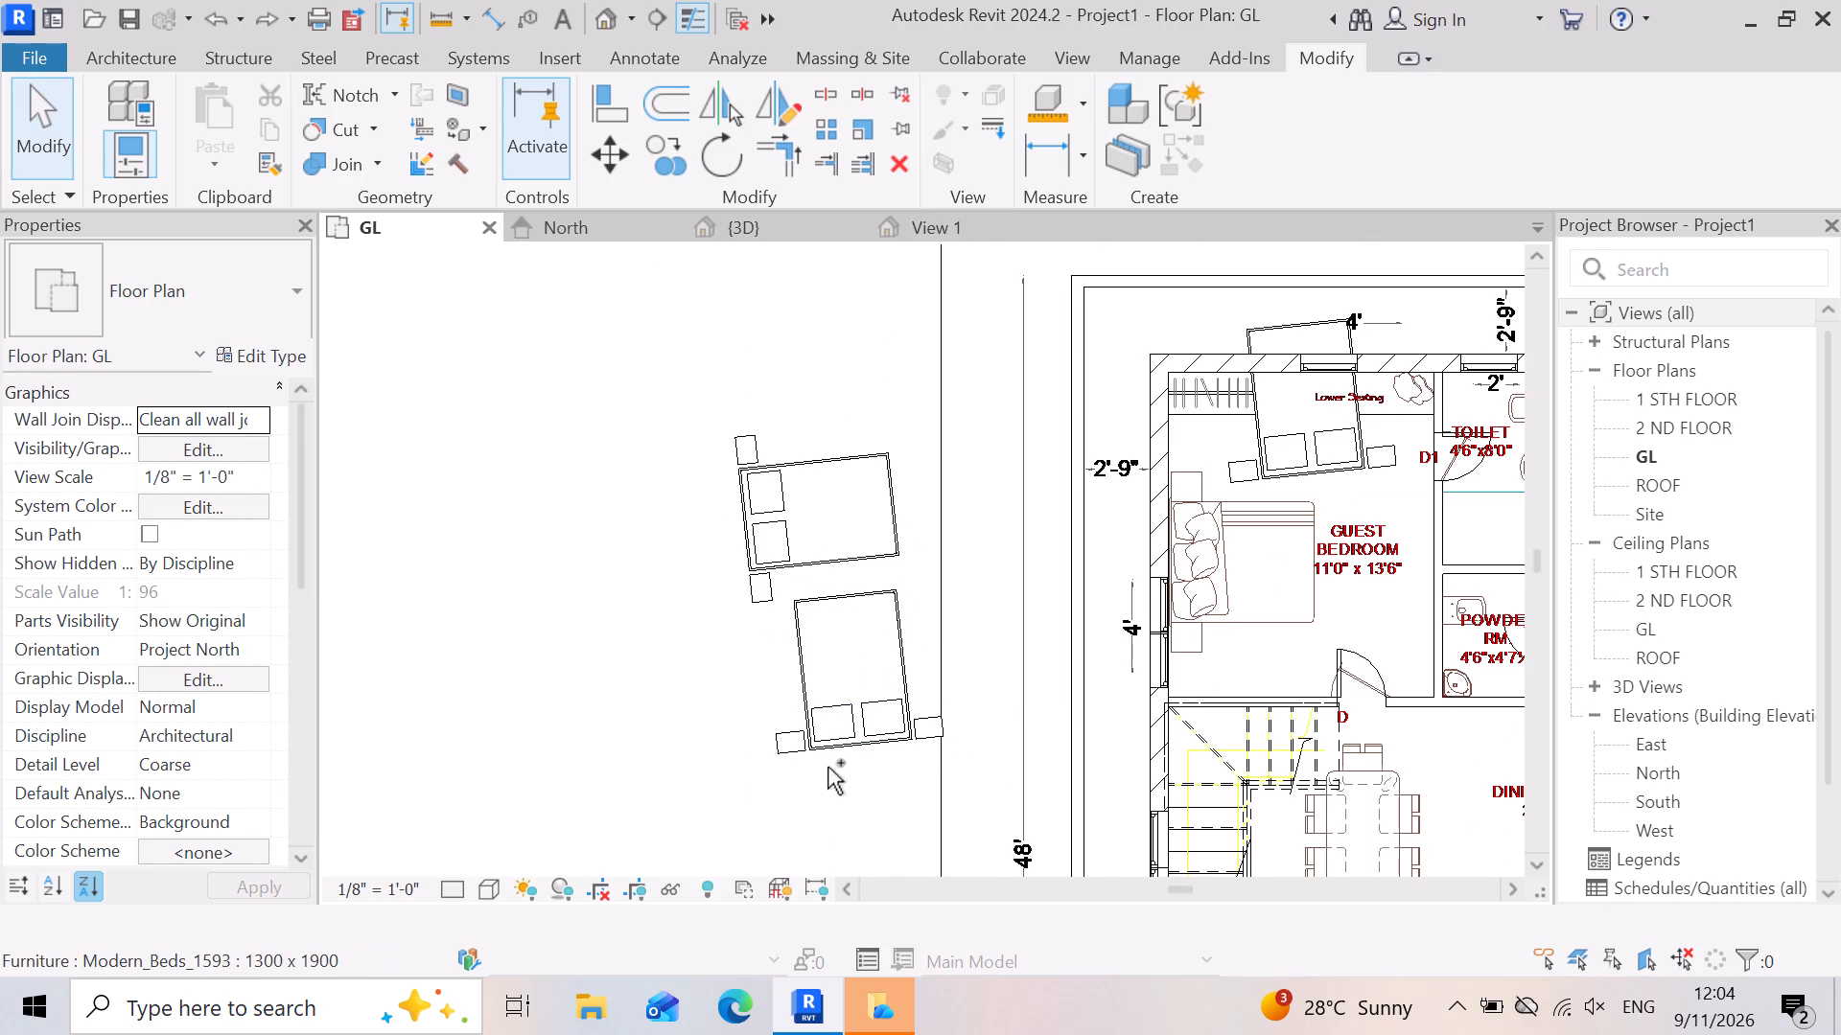
key("ctrl+z")
type("zz")
key("ctrl+z")
key("z")
key("ctrl+z")
key("ctrl+z")
key("ctrl+z")
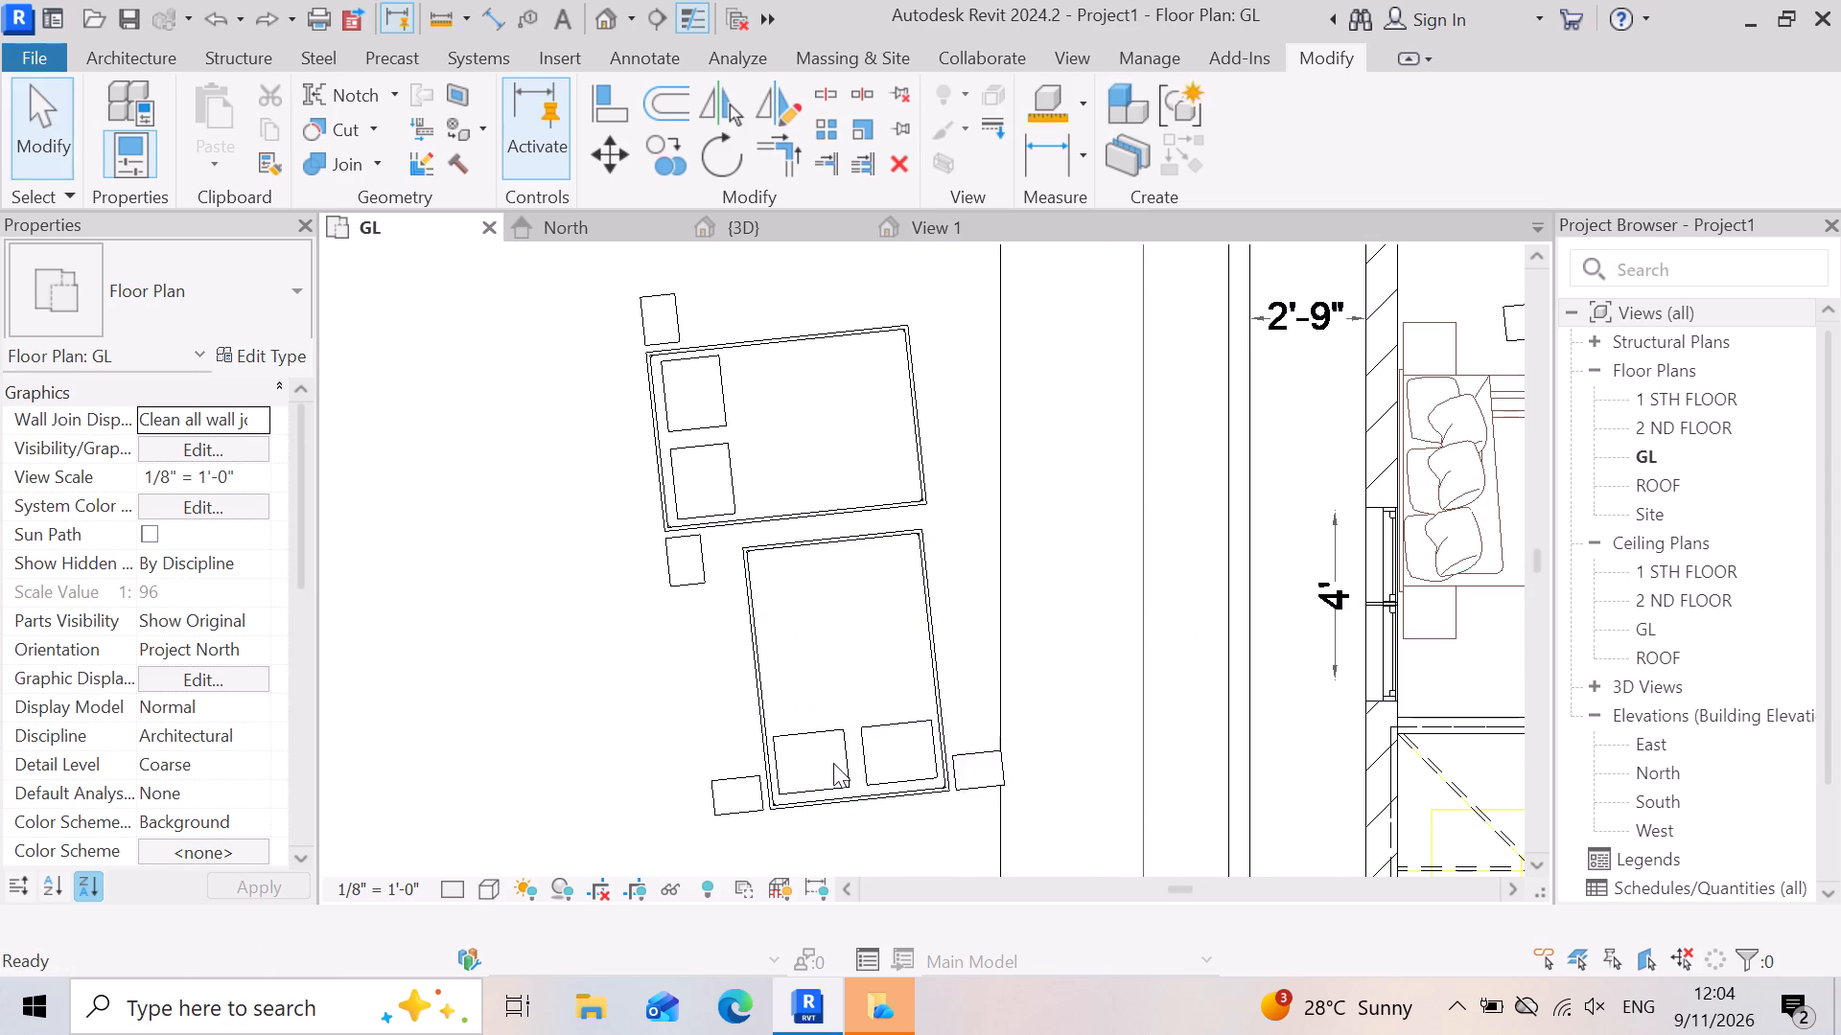
key("ctrl+z")
key("ctrl+z")
key("ctrl+z")
key("ctrl+z")
key("ctrl+z")
key("ctrl+z")
key("ctrl+z")
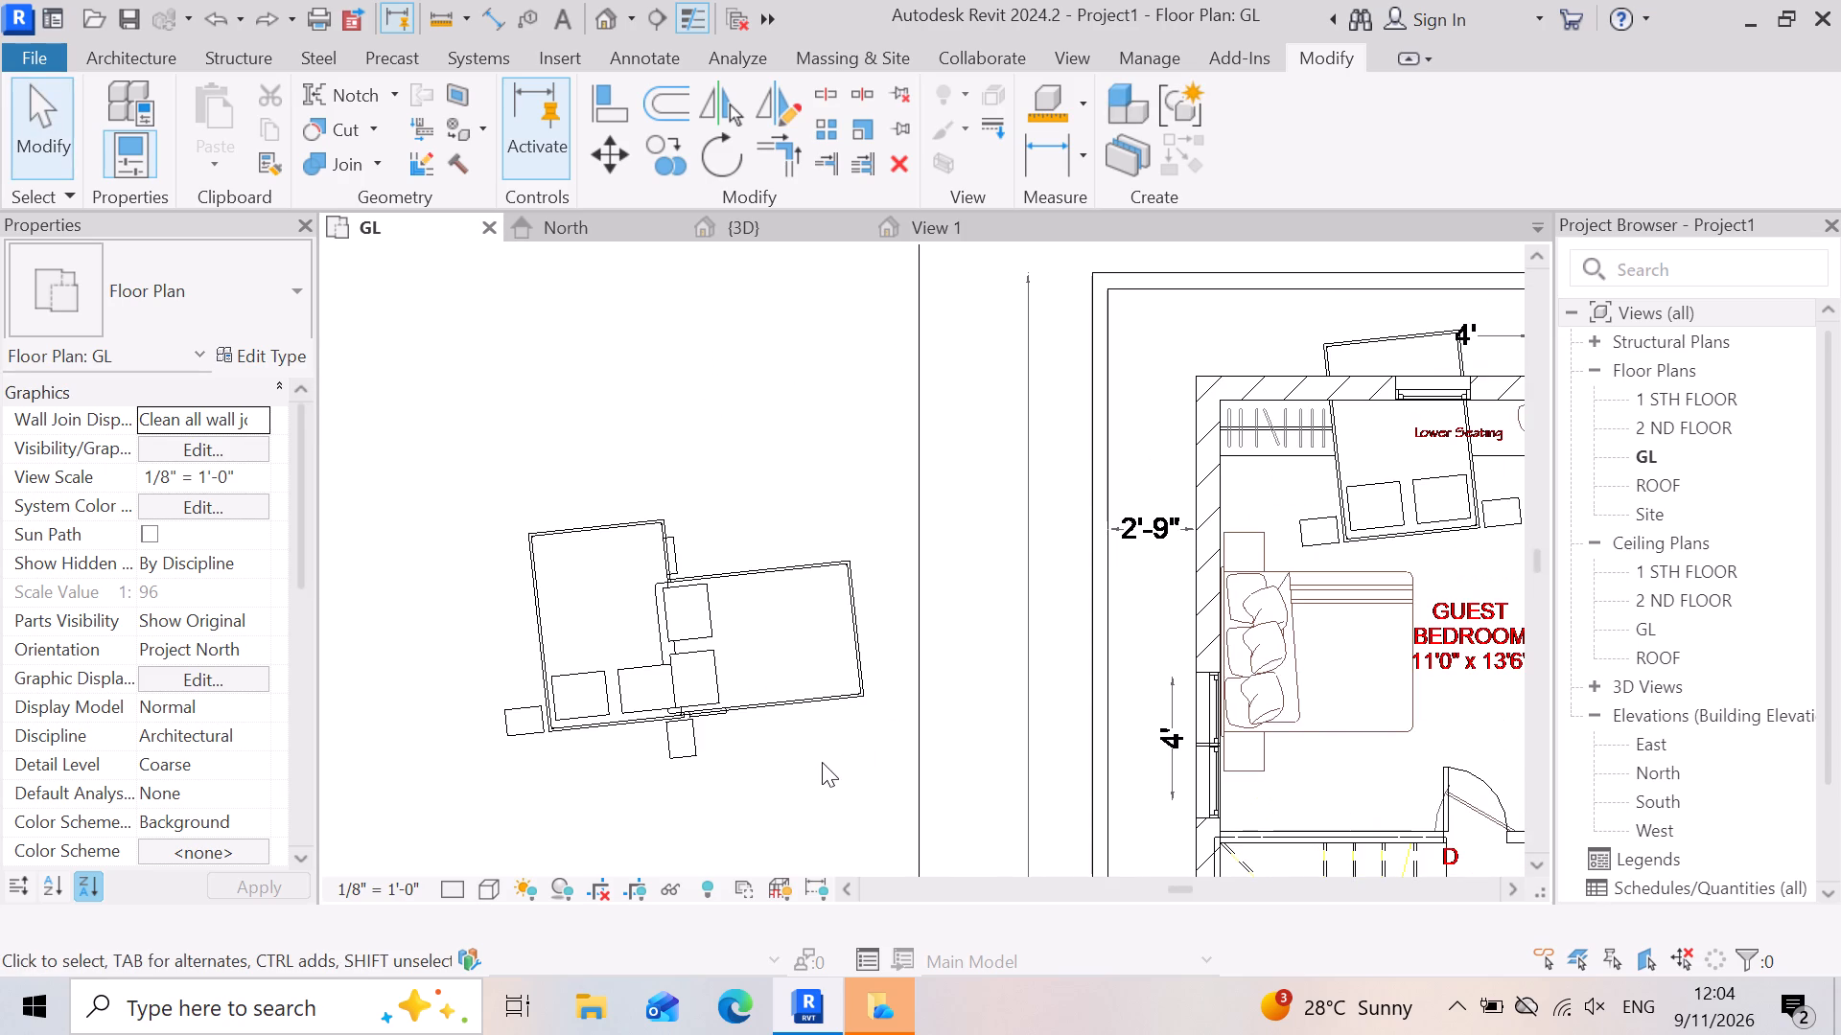
key("ctrl+z")
key("z")
key("ctrl+z")
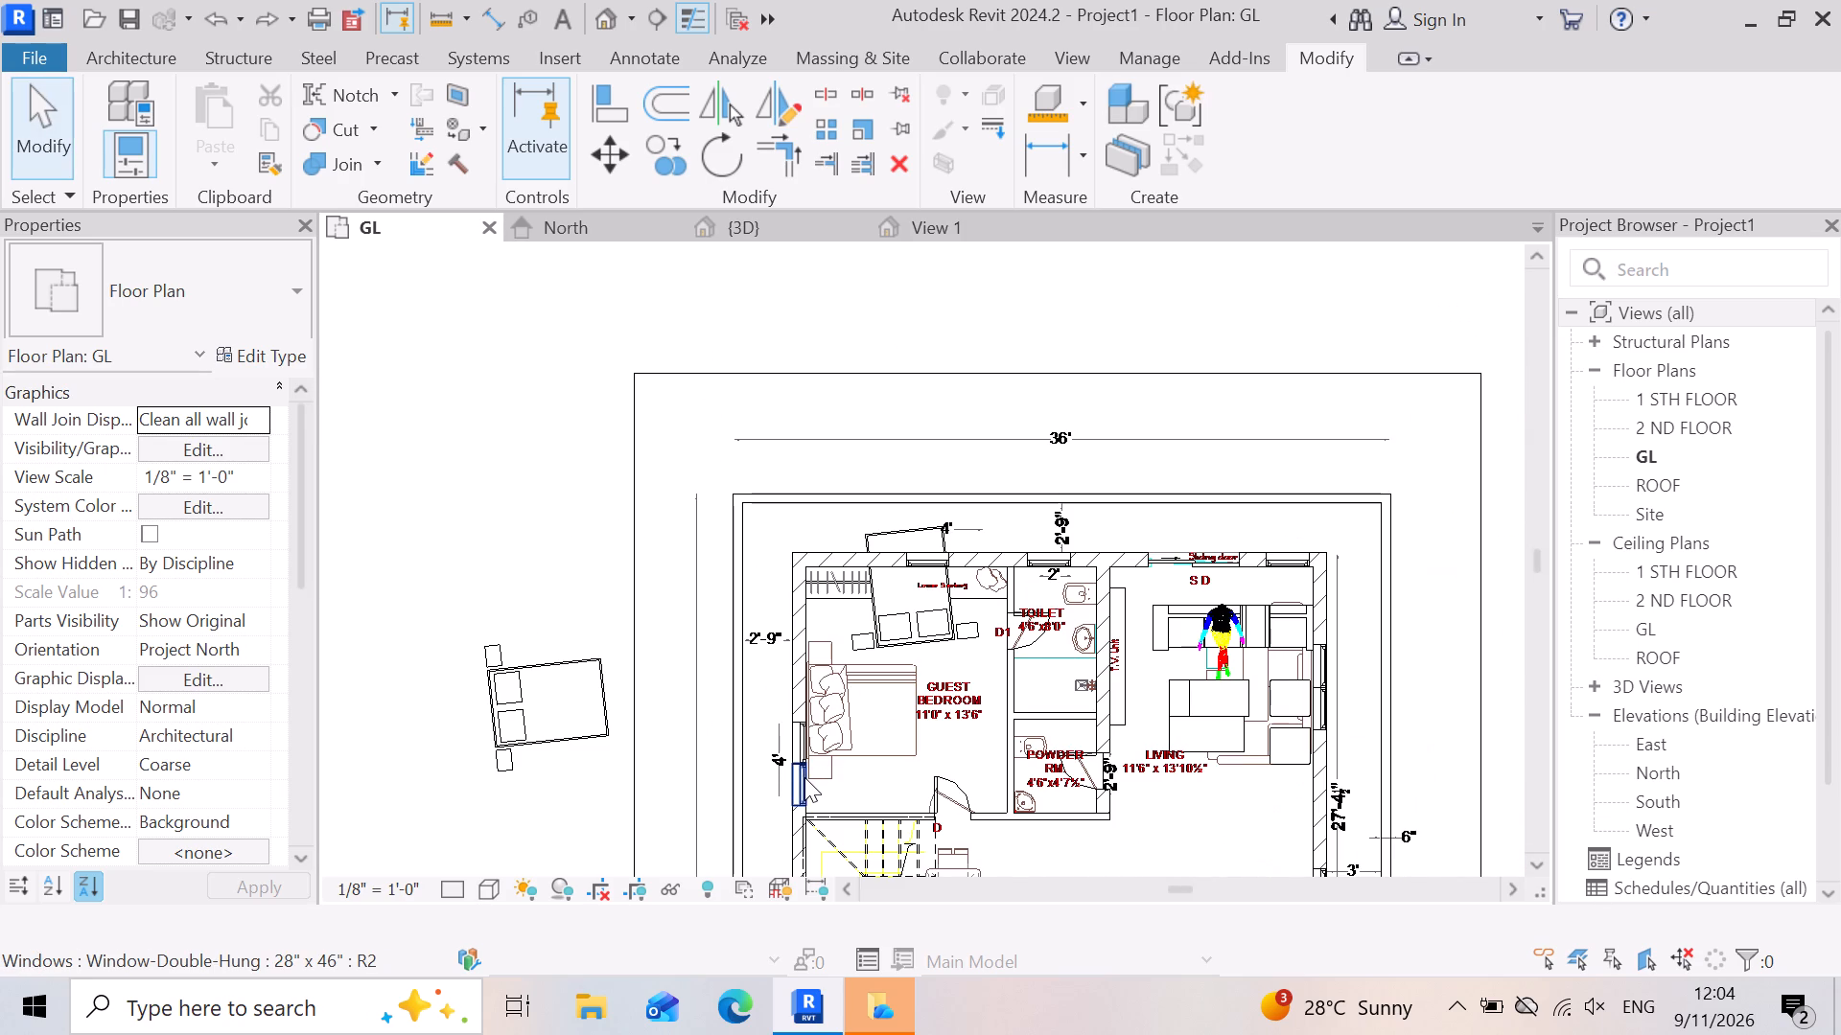
Undo the moves of the bed beside the plot until it is back over the imported plan's bed in the guest bedroom.
key("ctrl+z")
key("ctrl+z")
key("z")
key("z")
key("ctrl+z")
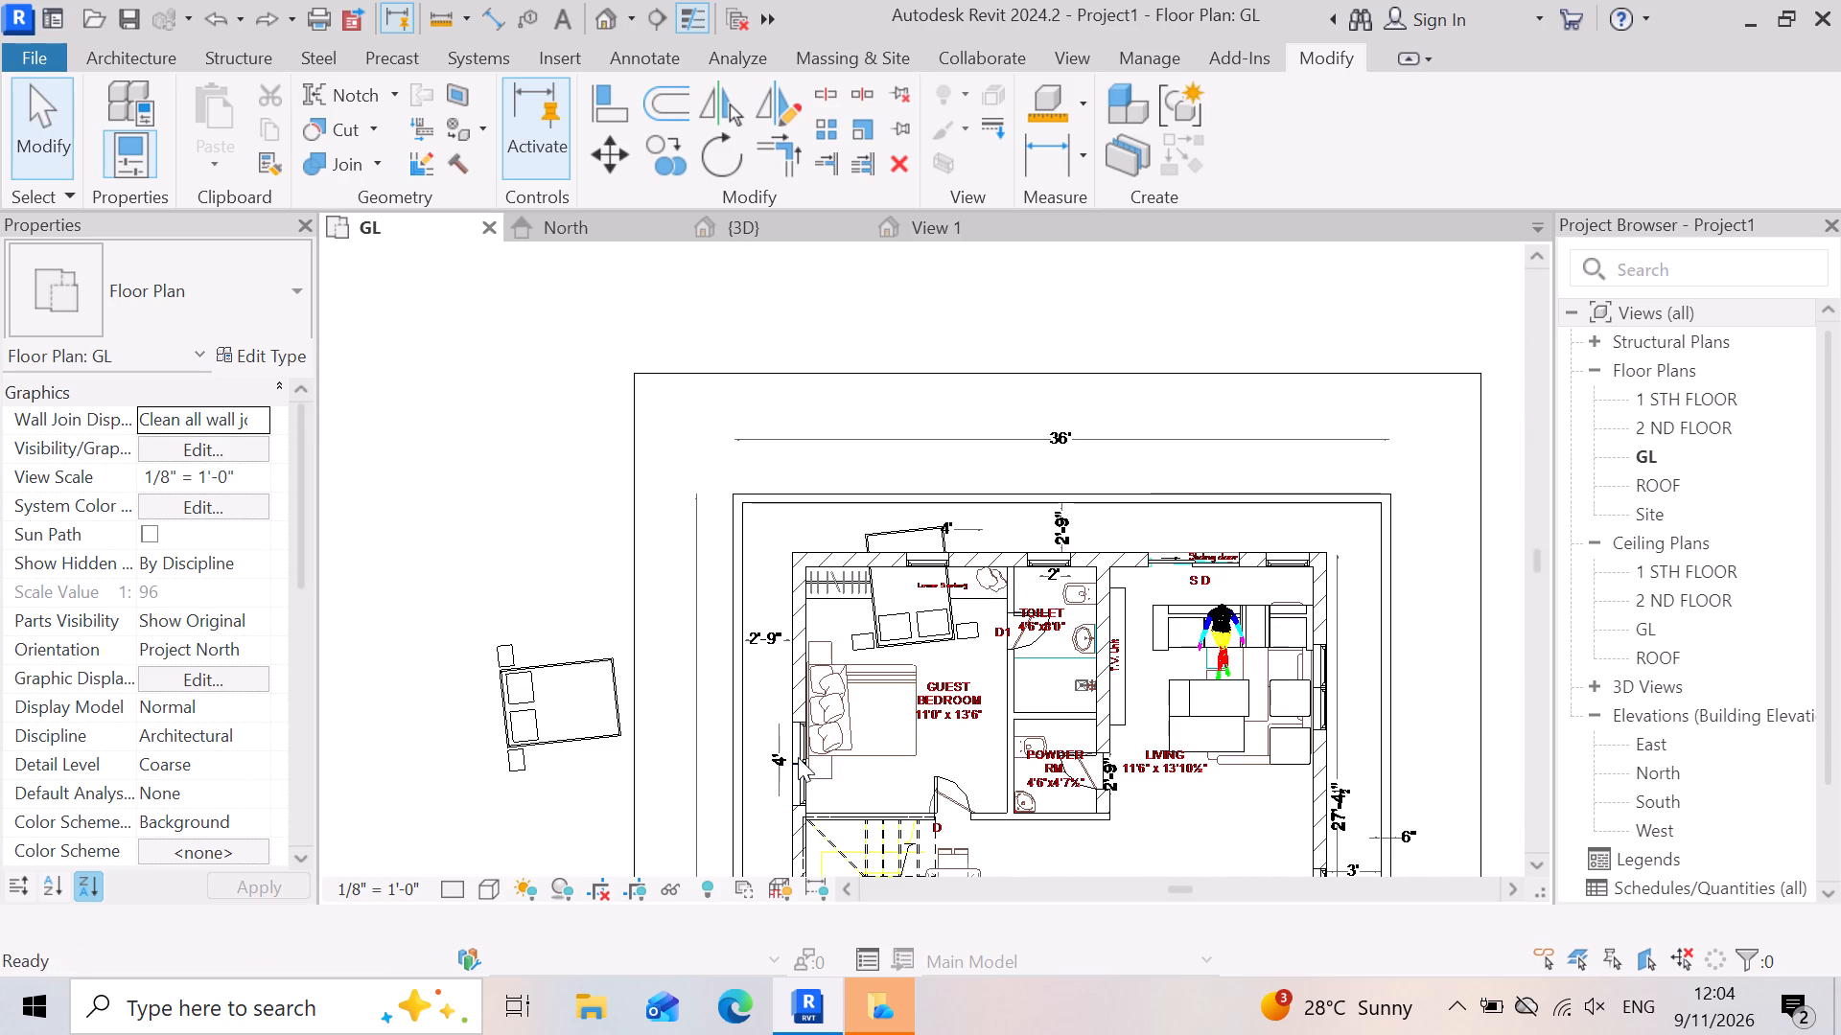
key("z")
key("ctrl+z")
key("ctrl+z")
key("ctrl+z")
key("ctrl+z")
key("ctrl+z")
key("ctrl+z")
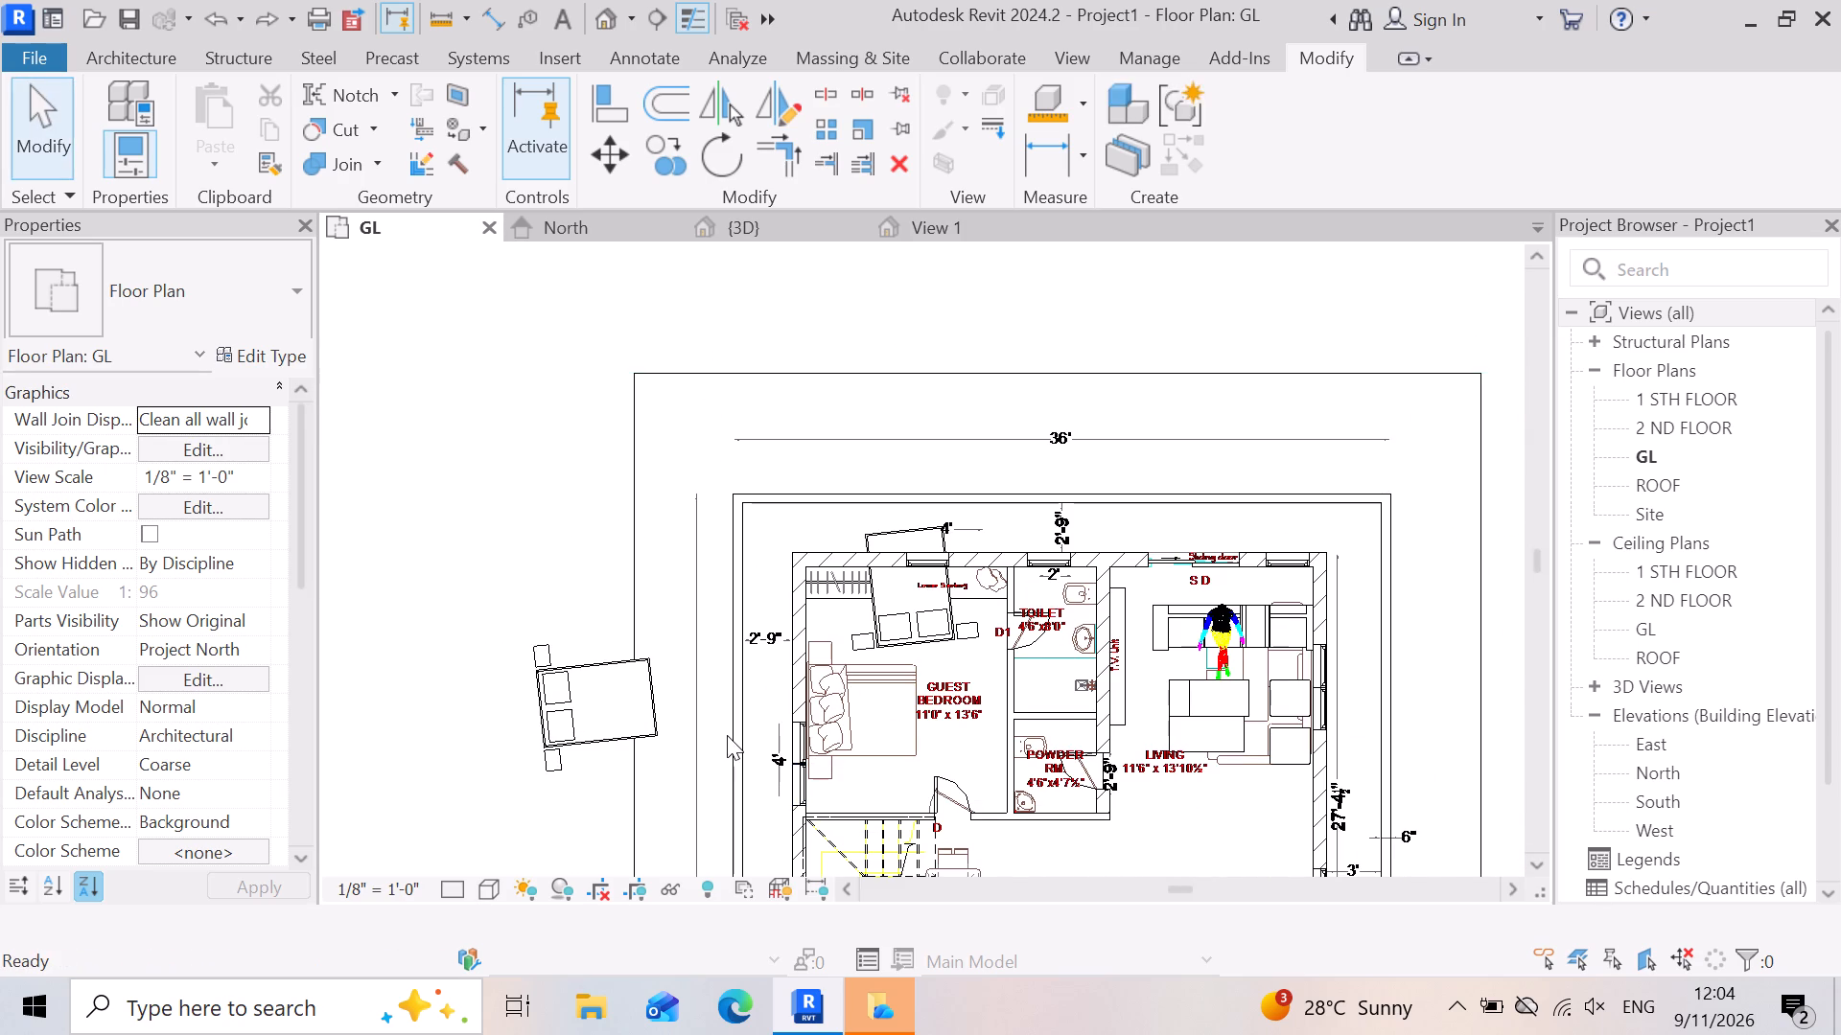
key("ctrl+z")
key("ctrl+z")
key("ctrl+z")
key("ctrl+z")
key("ctrl+z")
key("ctrl+z")
key("ctrl+z")
key("ctrl+z")
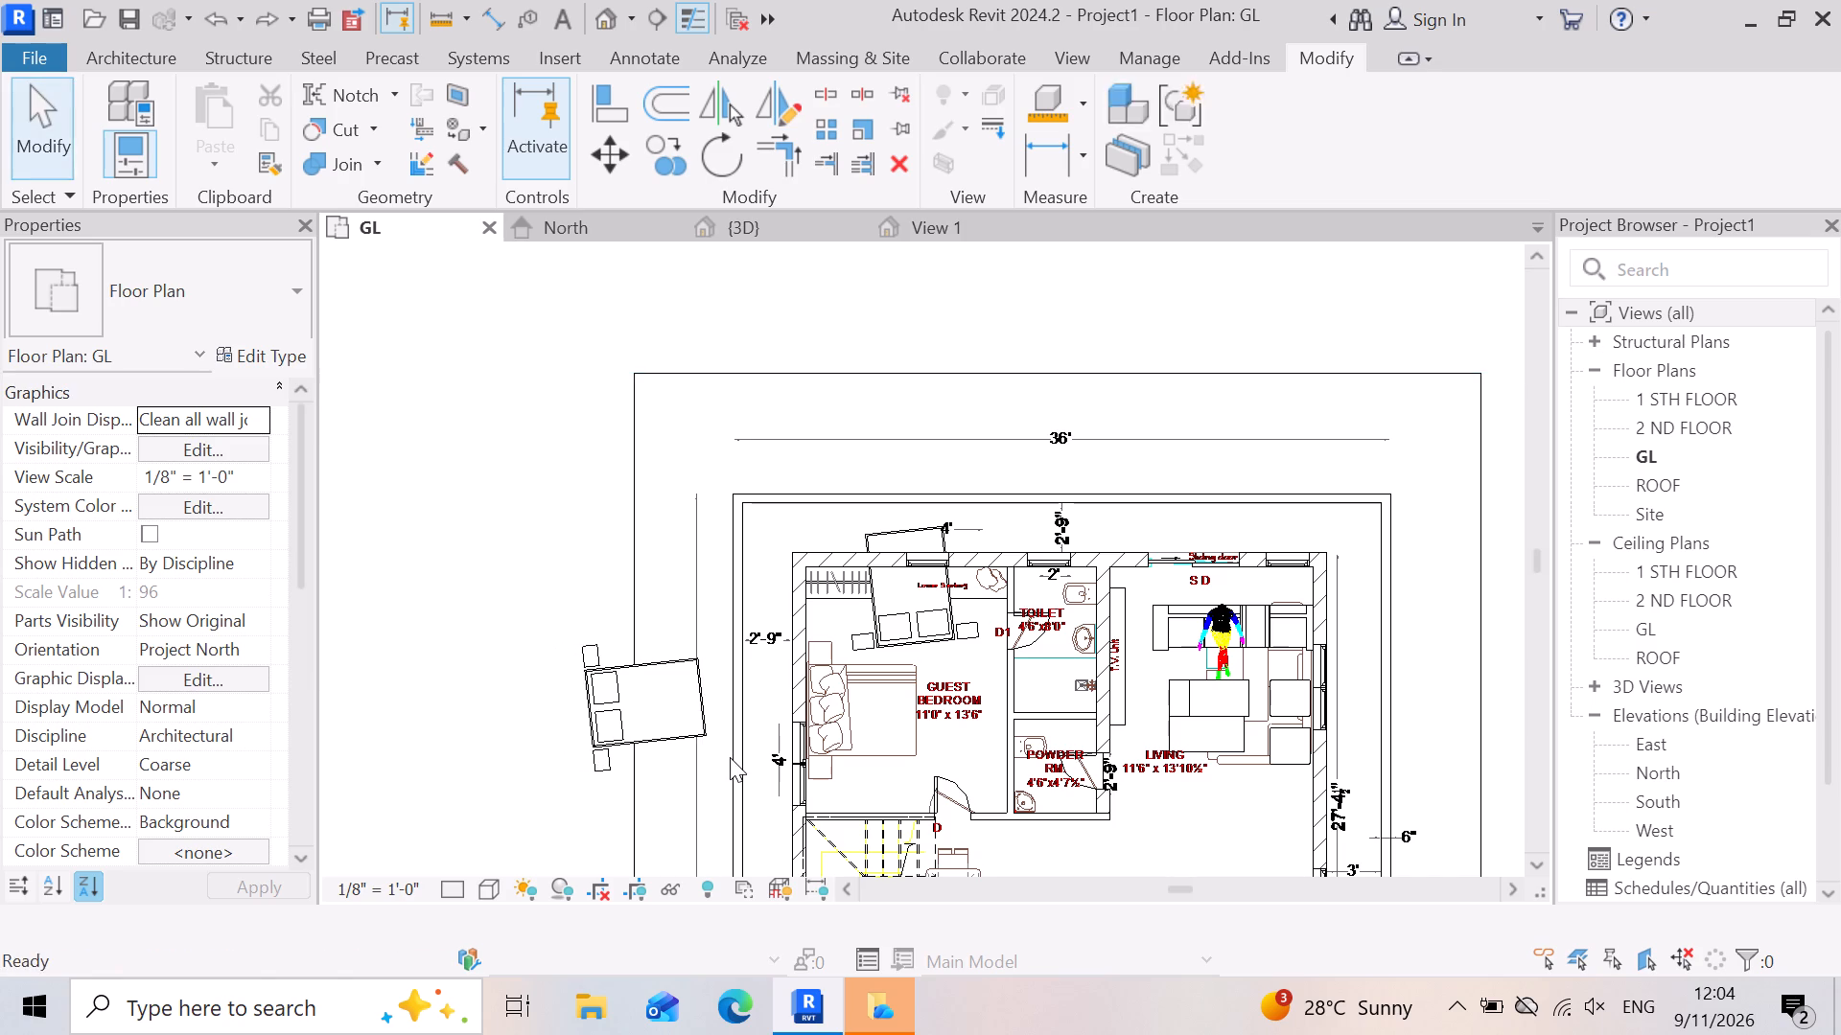
key("ctrl+z")
key("ctrl+z")
key("ctrl+z")
key("ctrl+z")
key("ctrl+z")
key("ctrl+z")
key("ctrl+z")
key("ctrl+z")
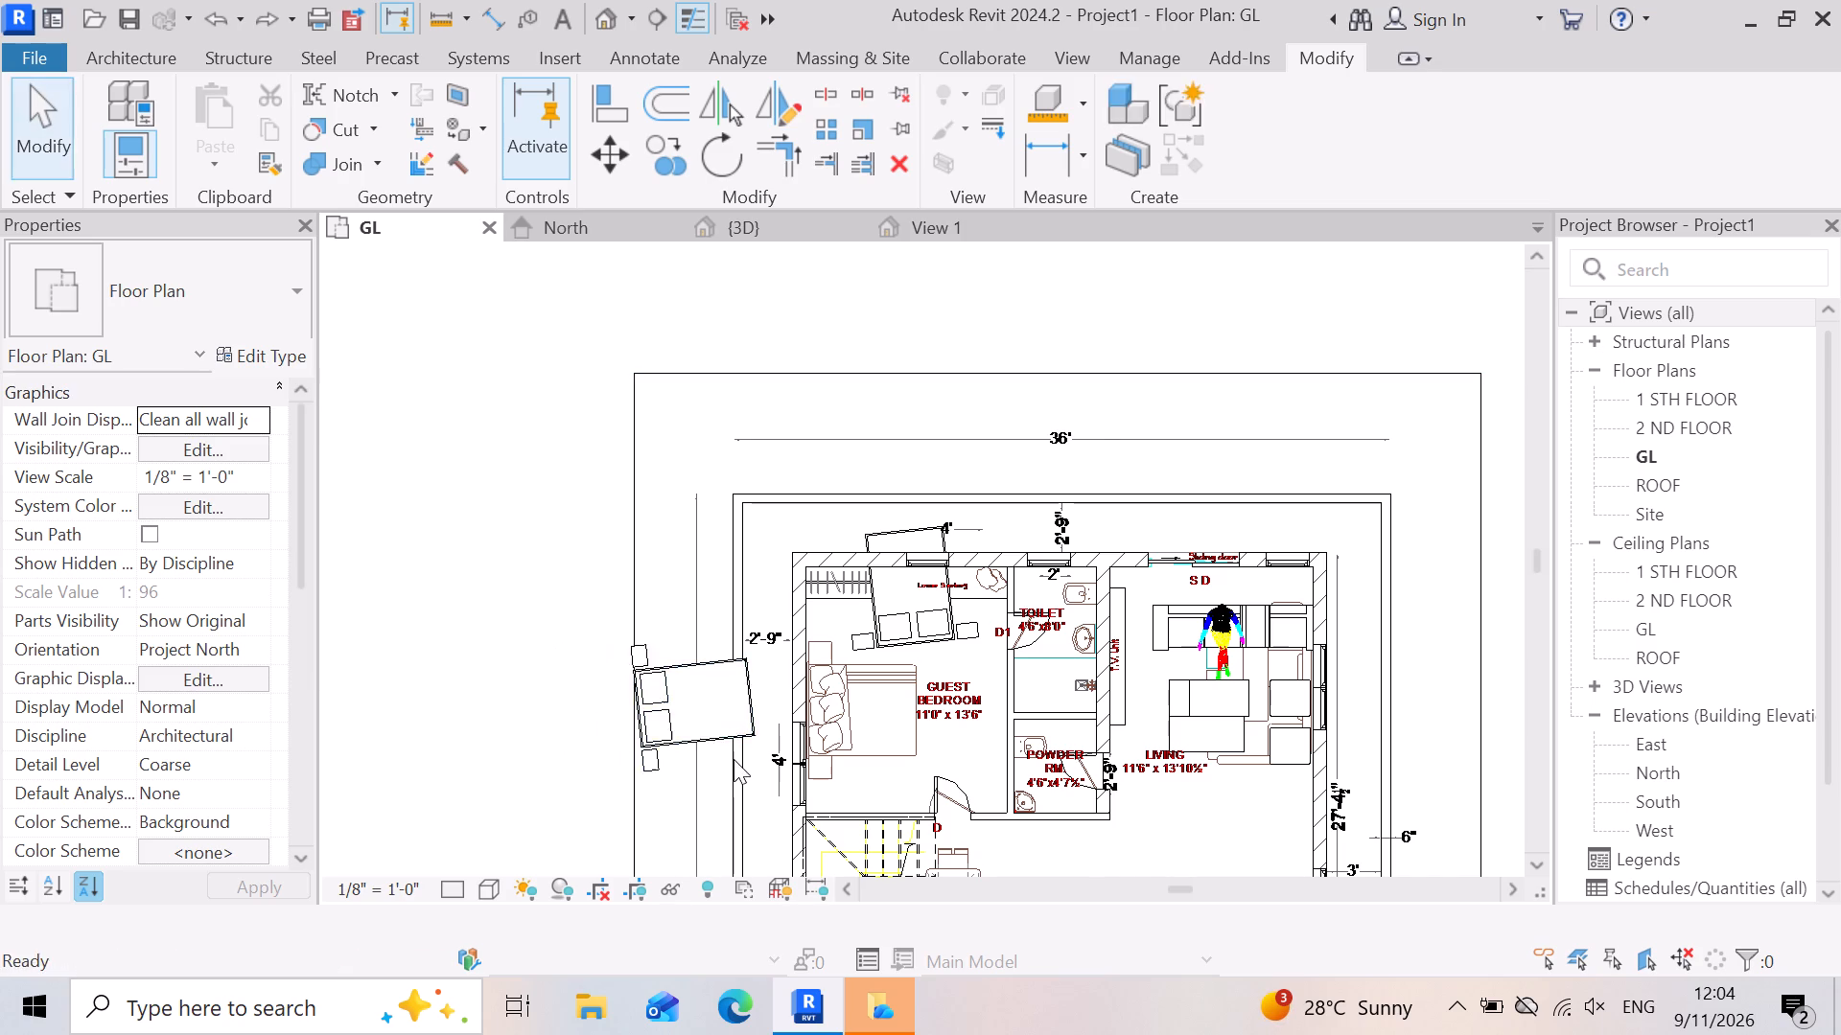
key("ctrl+z")
key("ctrl+z")
scroll(894, 684, "down", 8)
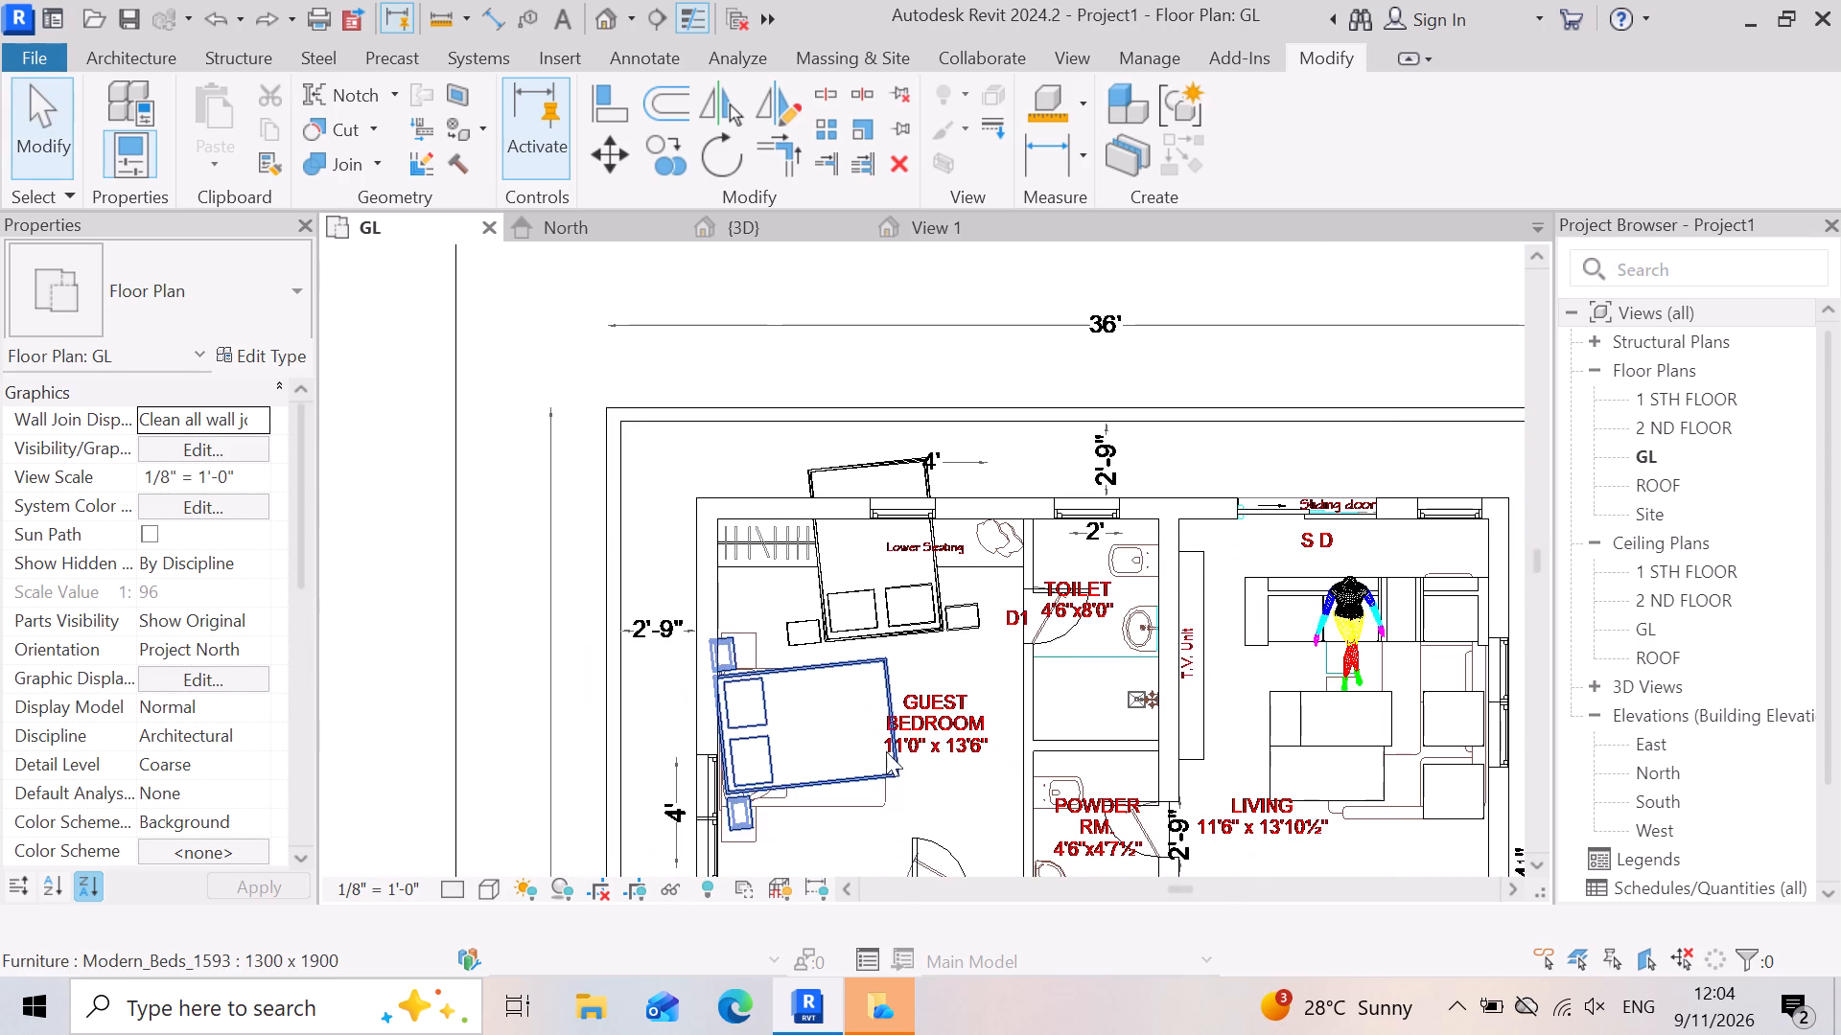
key("Escape")
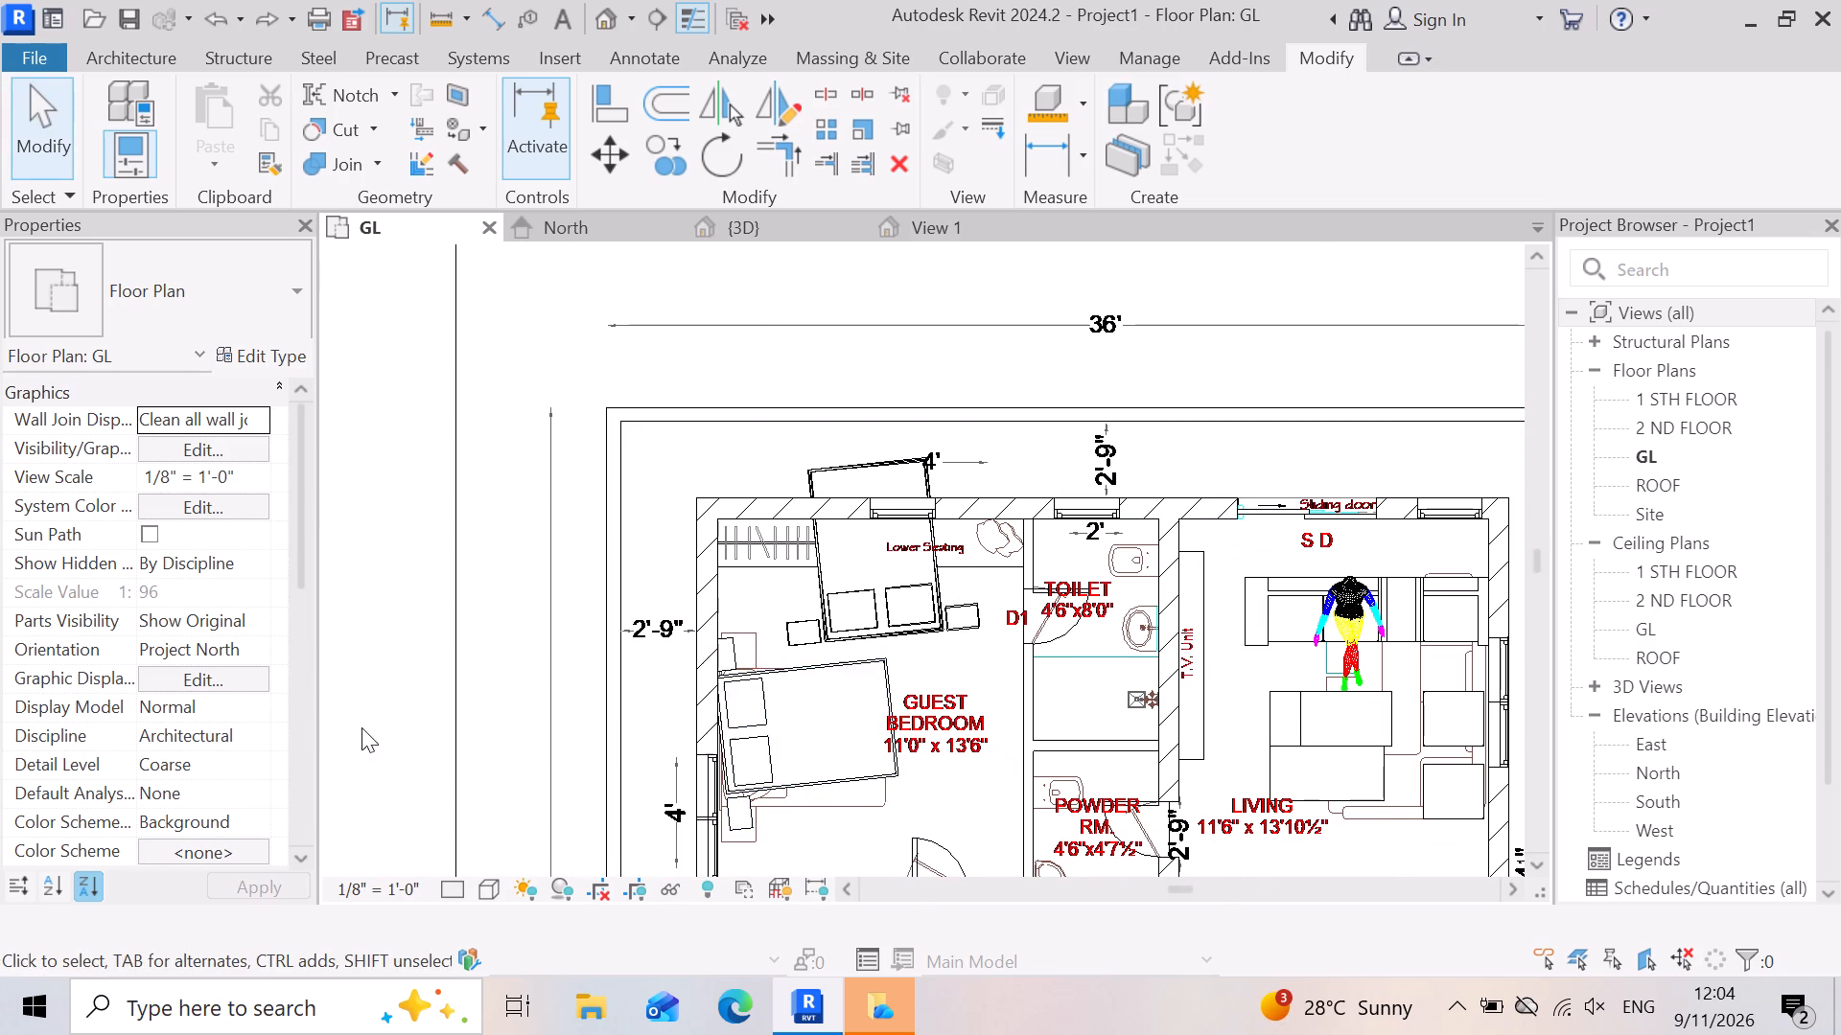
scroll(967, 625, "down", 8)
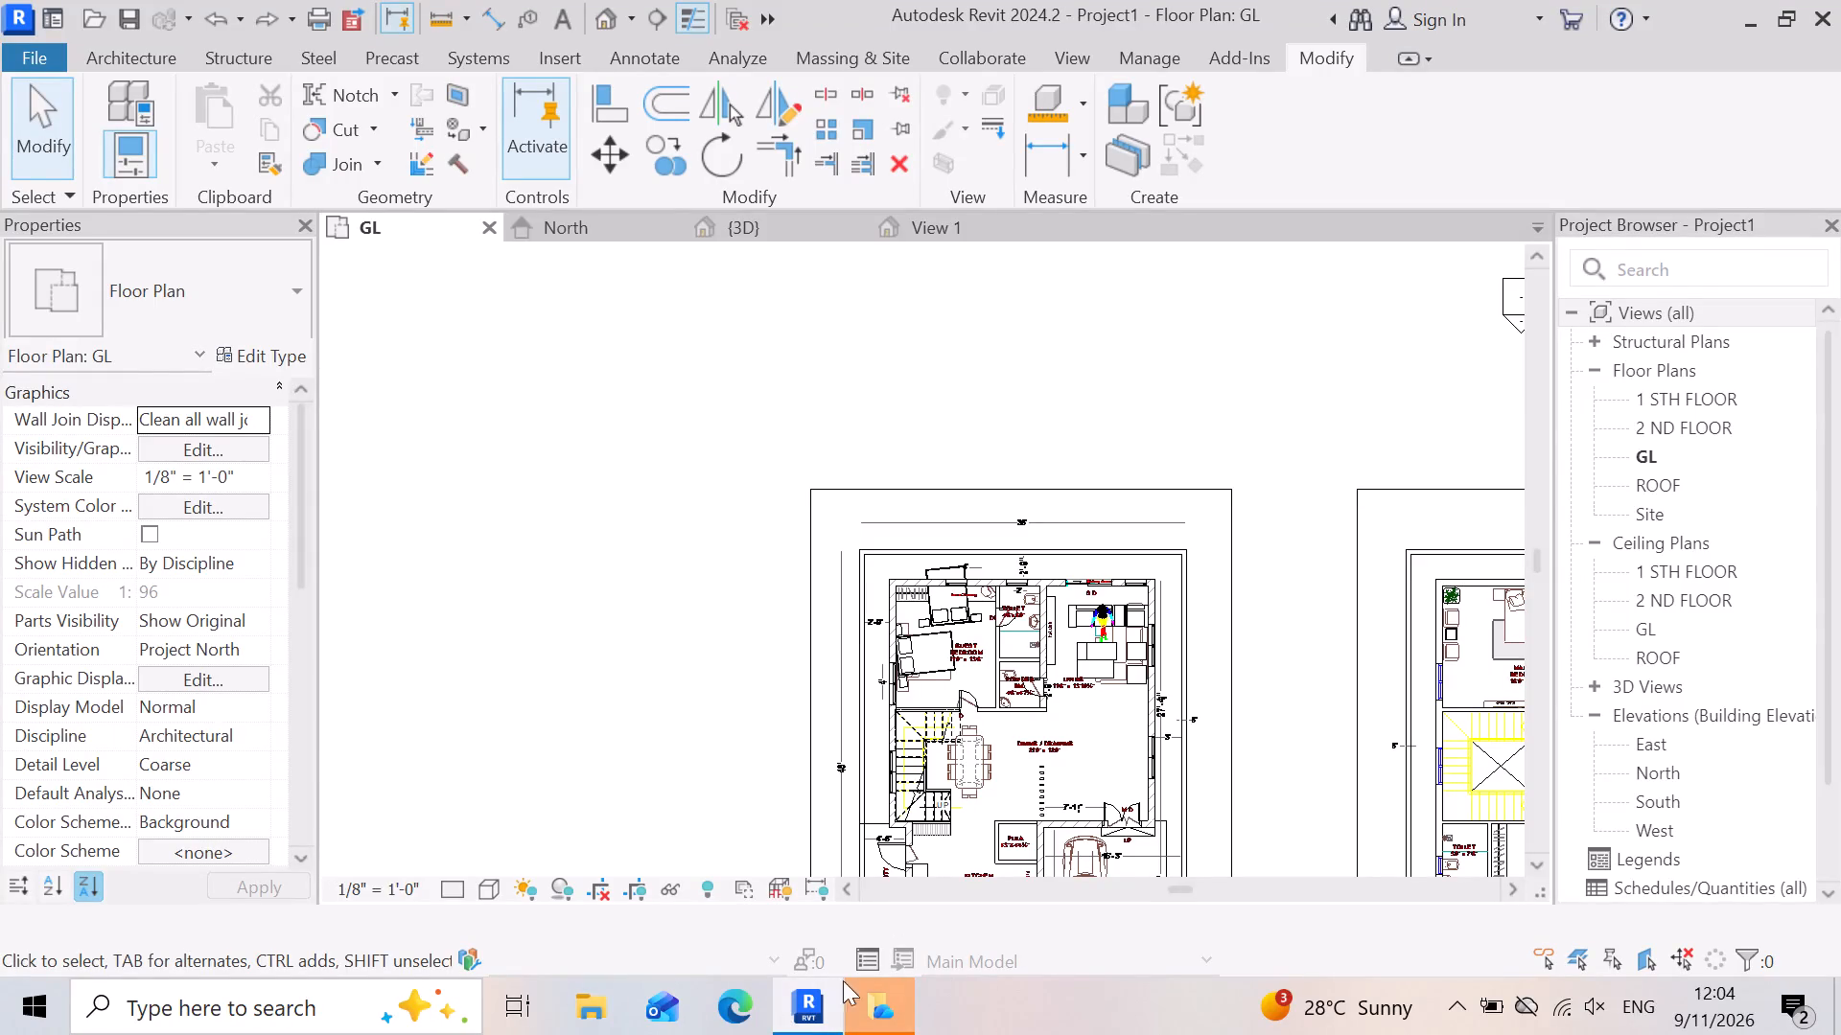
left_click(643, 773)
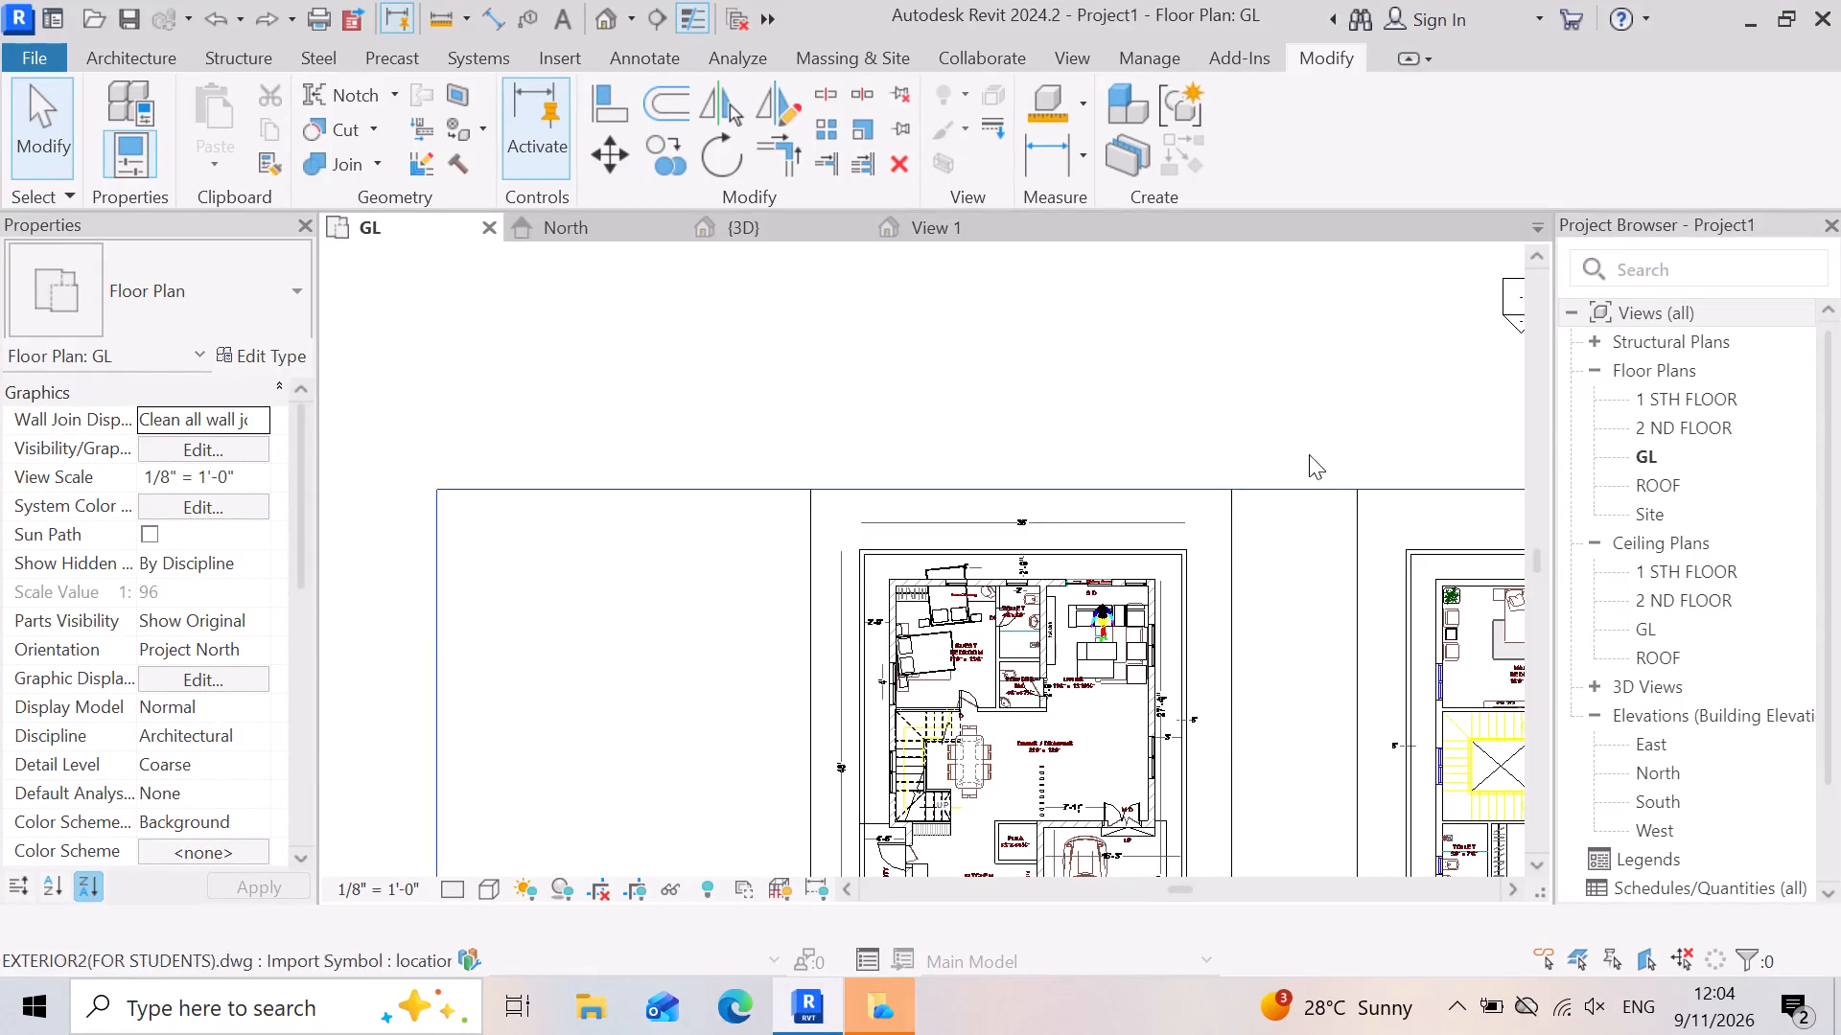
Minimize Revit to the desktop and dismiss the OneDrive credentials prompt.
left_click(1741, 19)
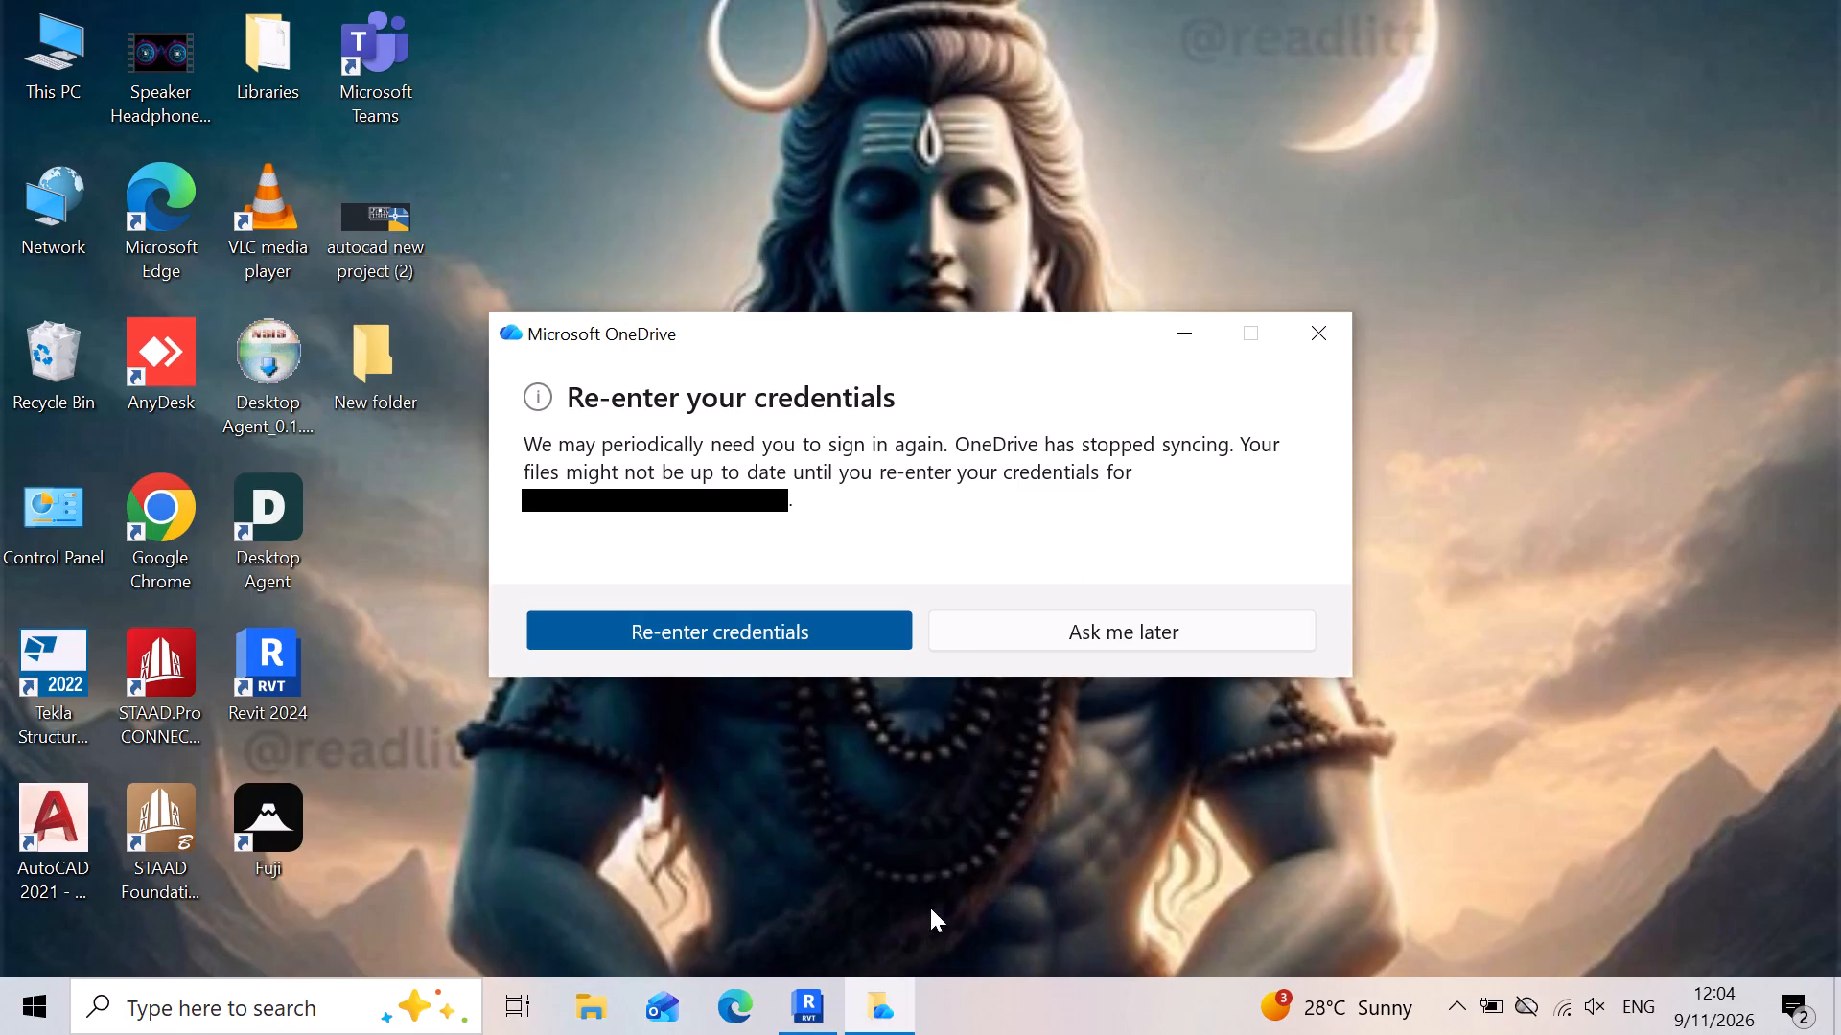
left_click(1333, 320)
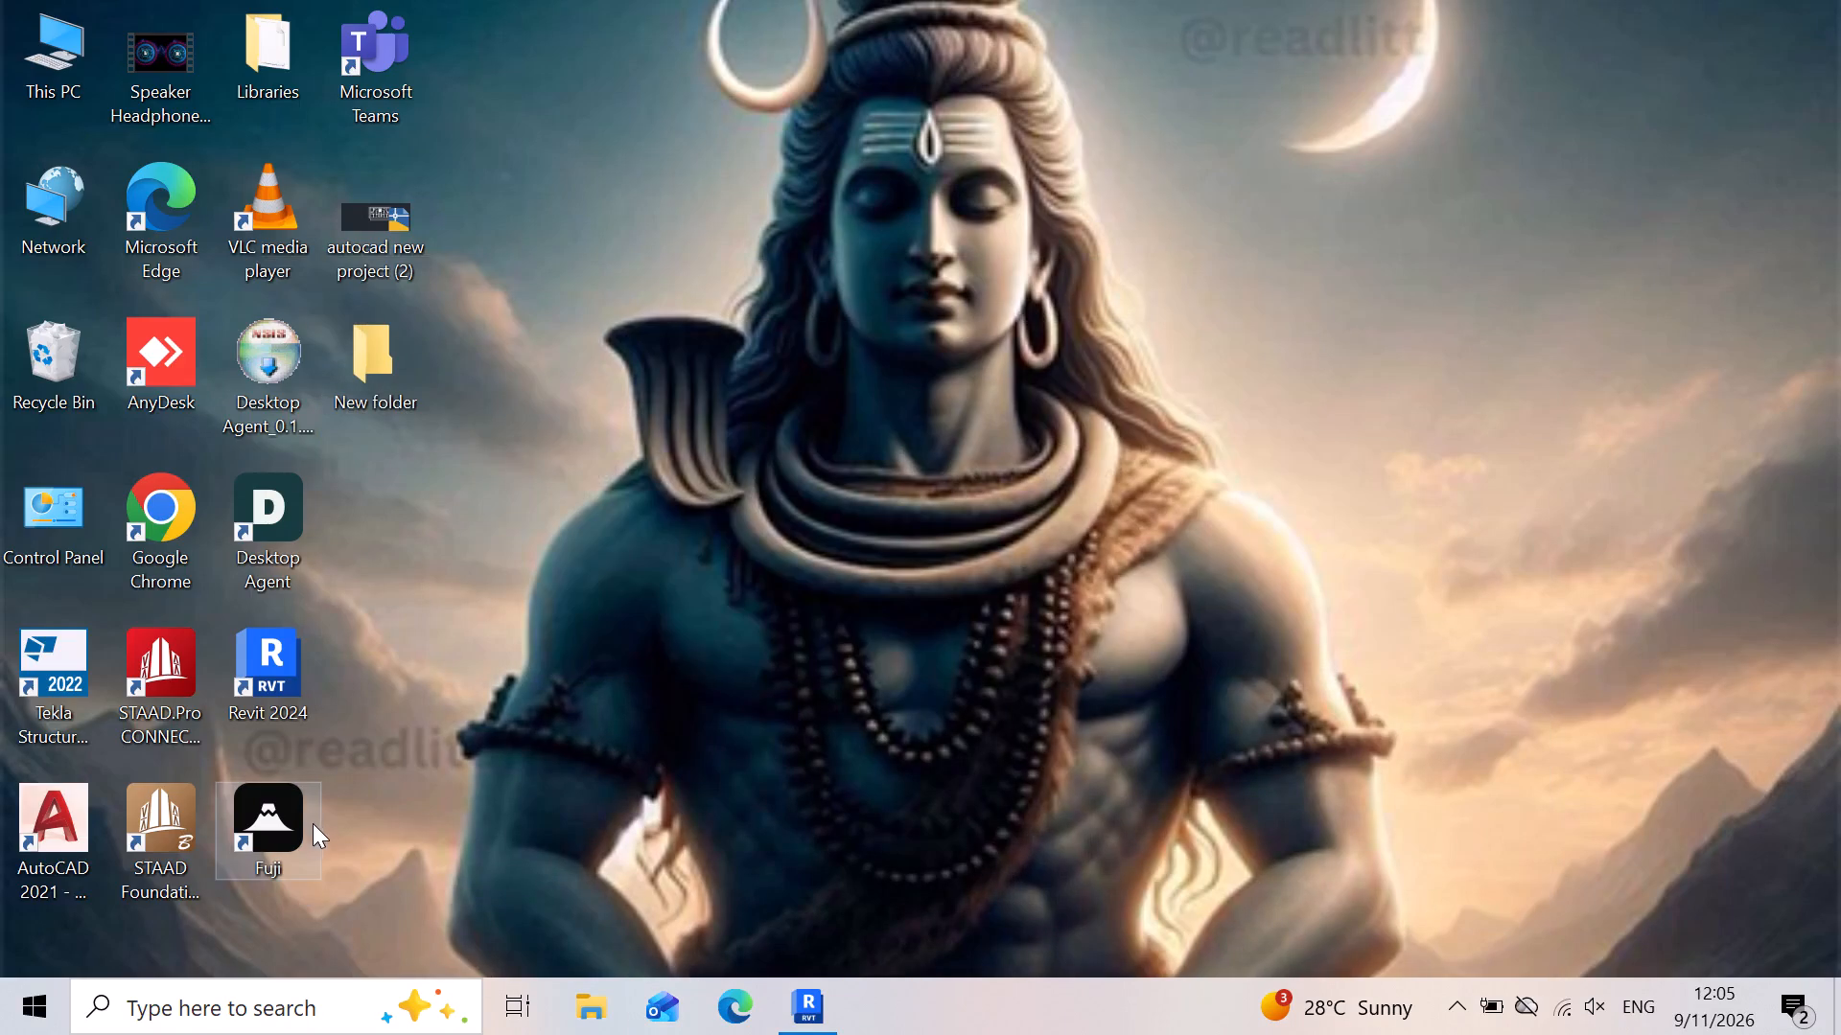
Launch the Fuji application from the desktop.
double_click(307, 815)
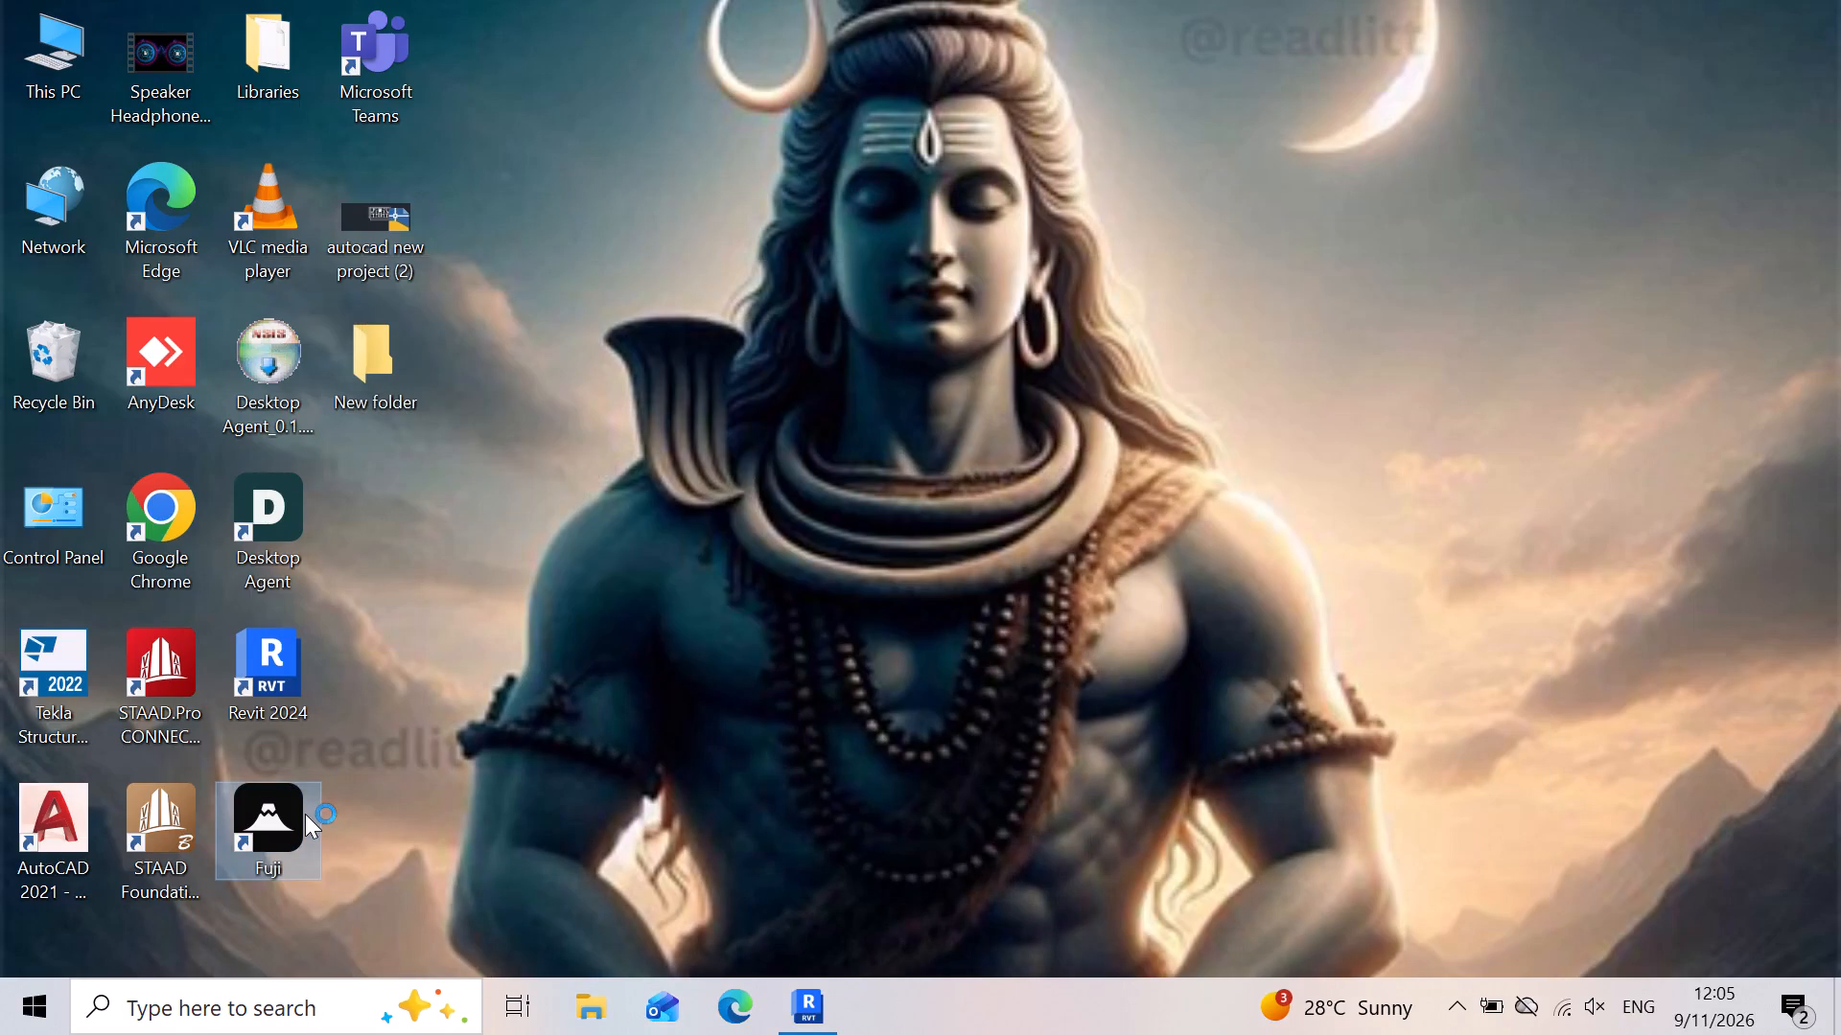
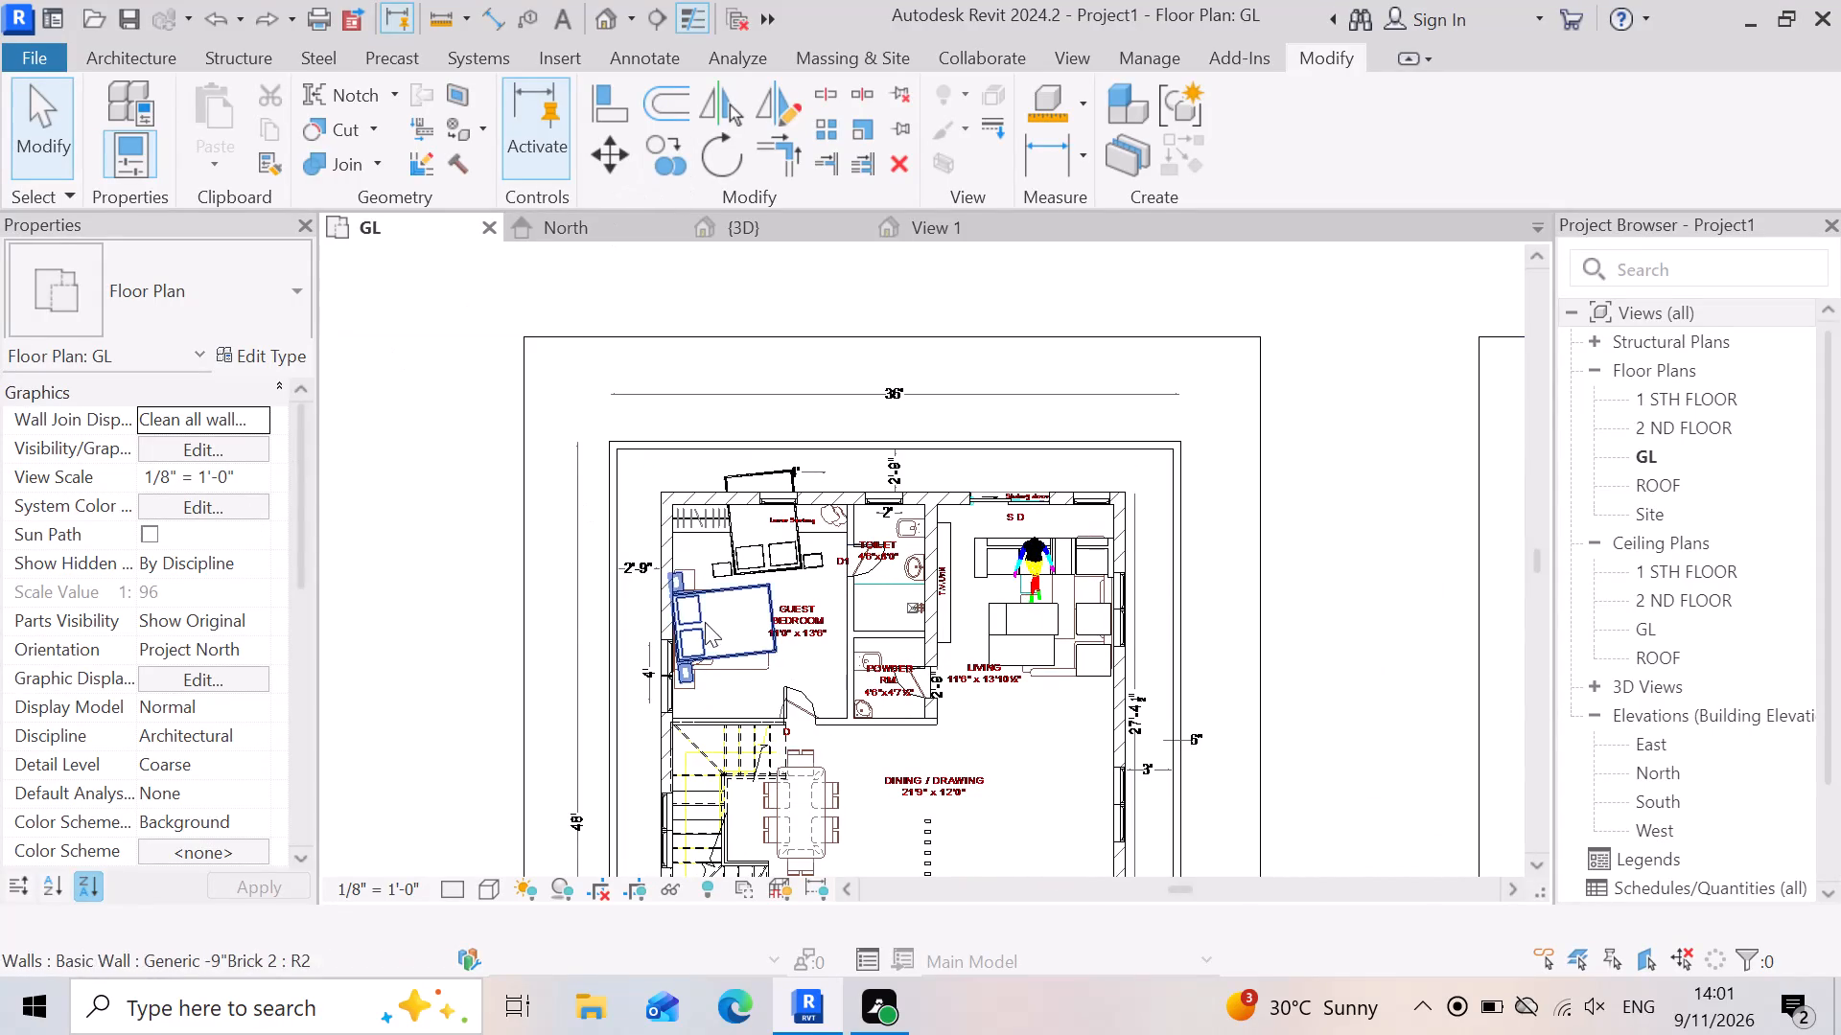
Select the tilted Modern_Beds_1593 bed that crosses the guest bedroom's exterior wall near the Lower Seating label.
scroll(703, 604, "down", 3)
scroll(742, 672, "up", 3)
scroll(776, 435, "up", 4)
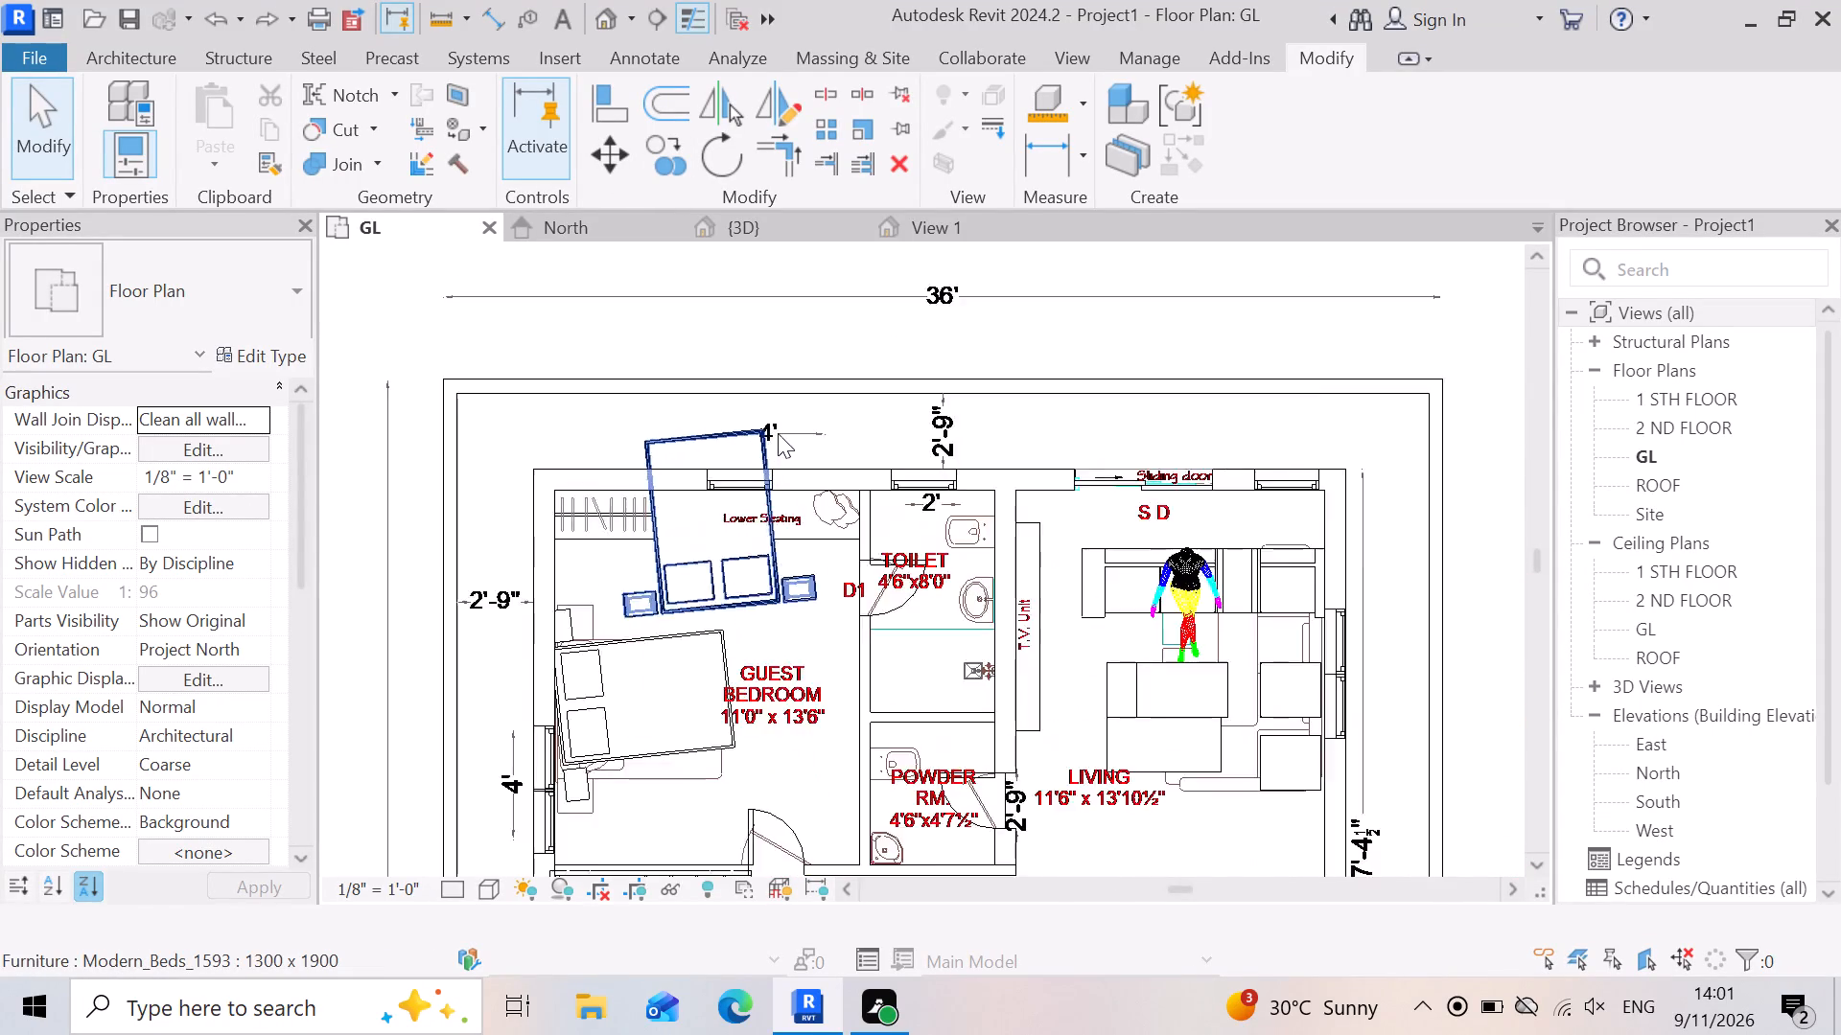
scroll(778, 433, "up", 3)
scroll(647, 451, "up", 4)
left_click(672, 430)
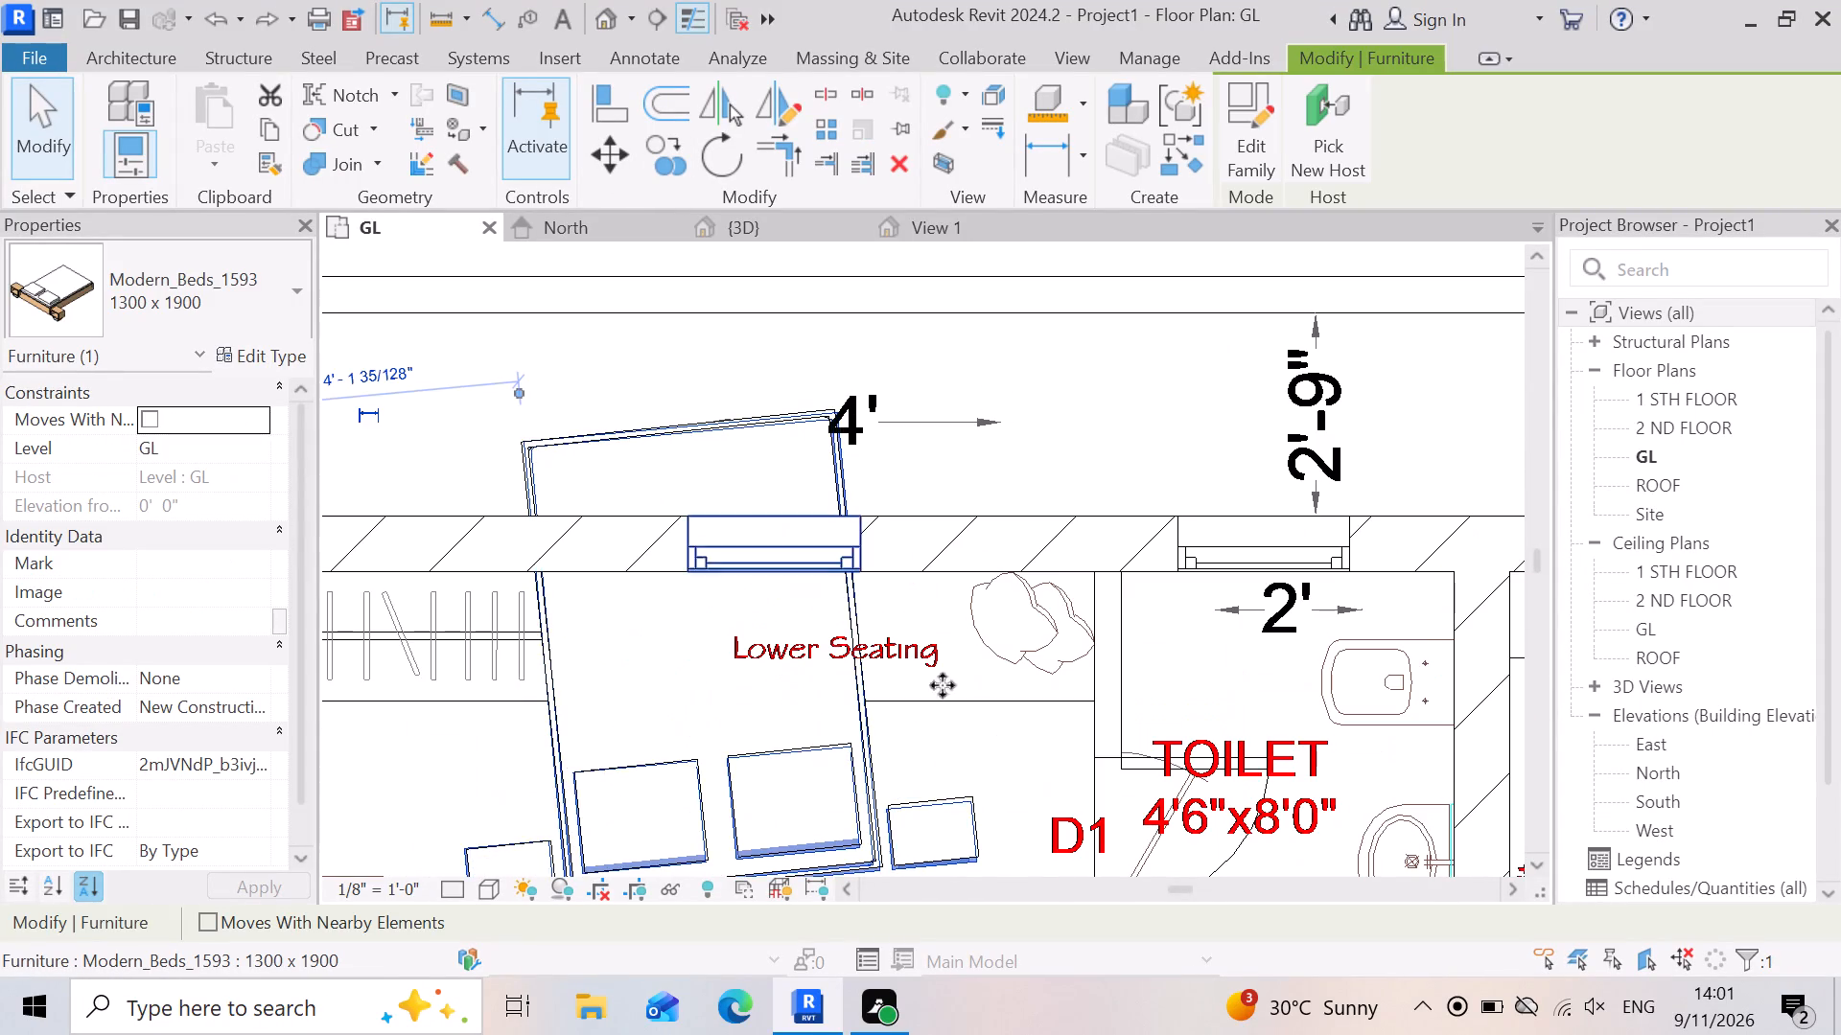
scroll(979, 628, "down", 8)
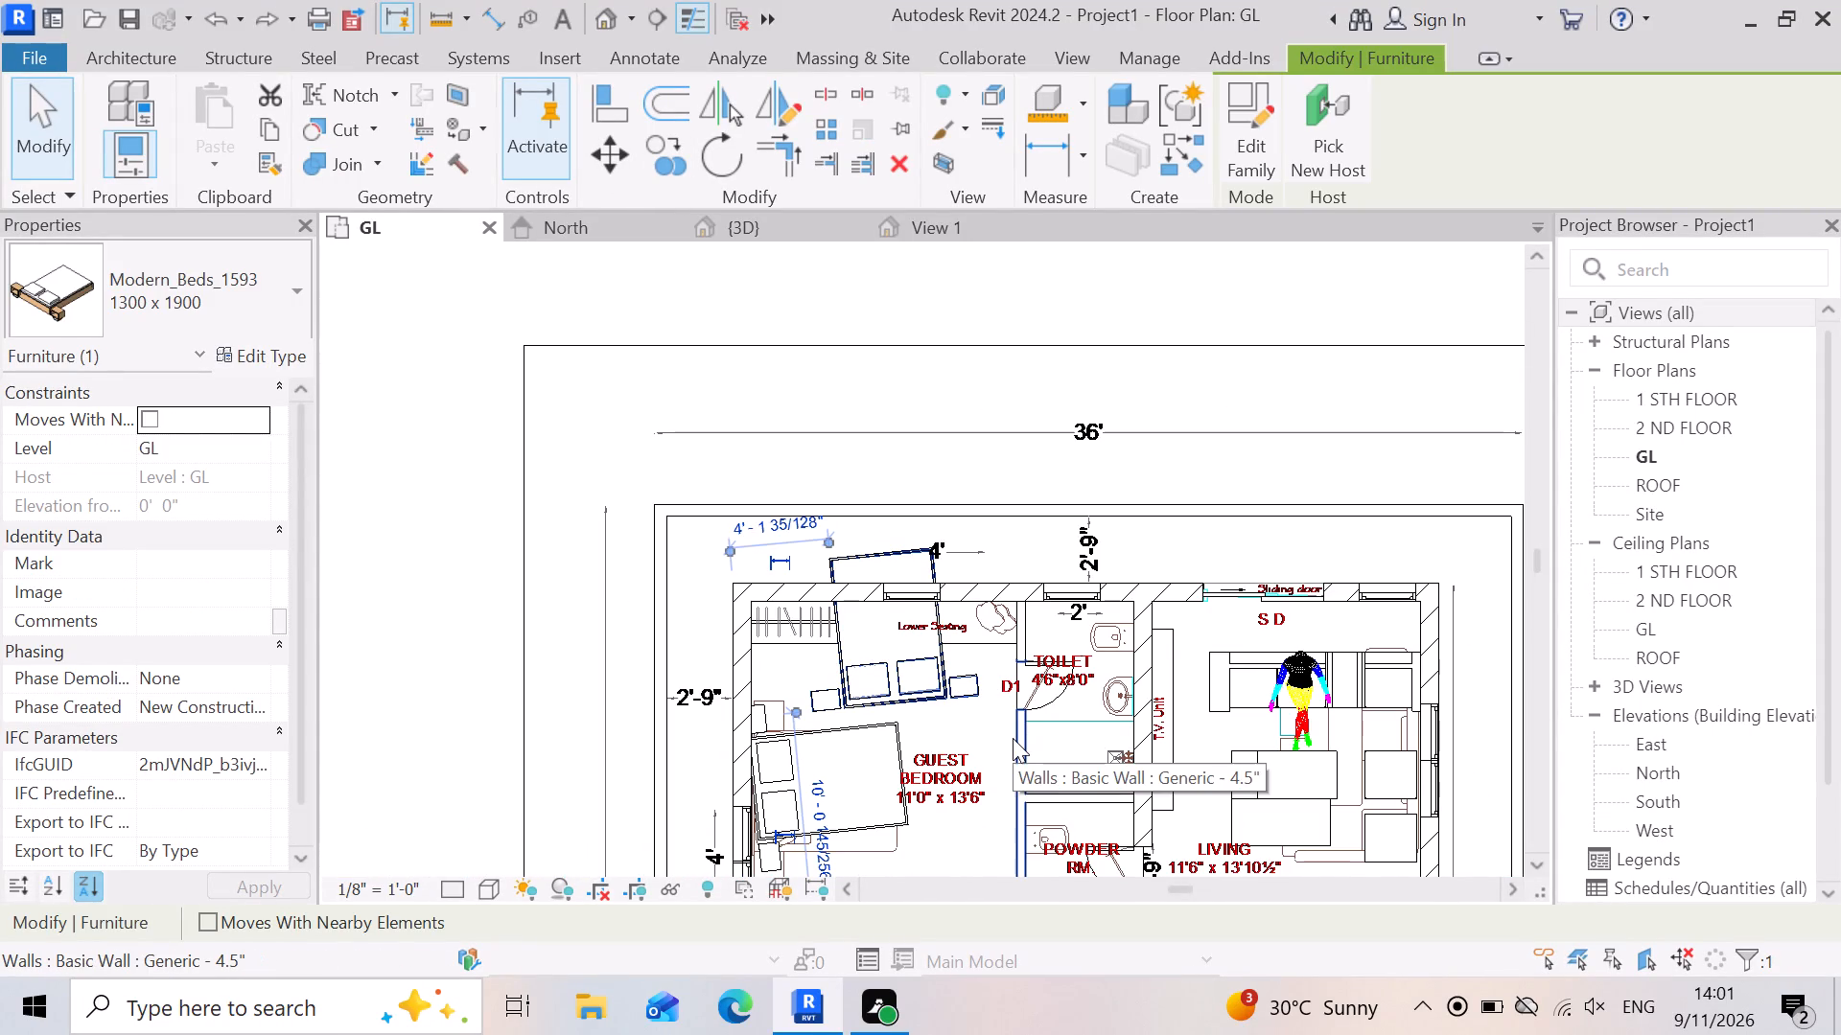
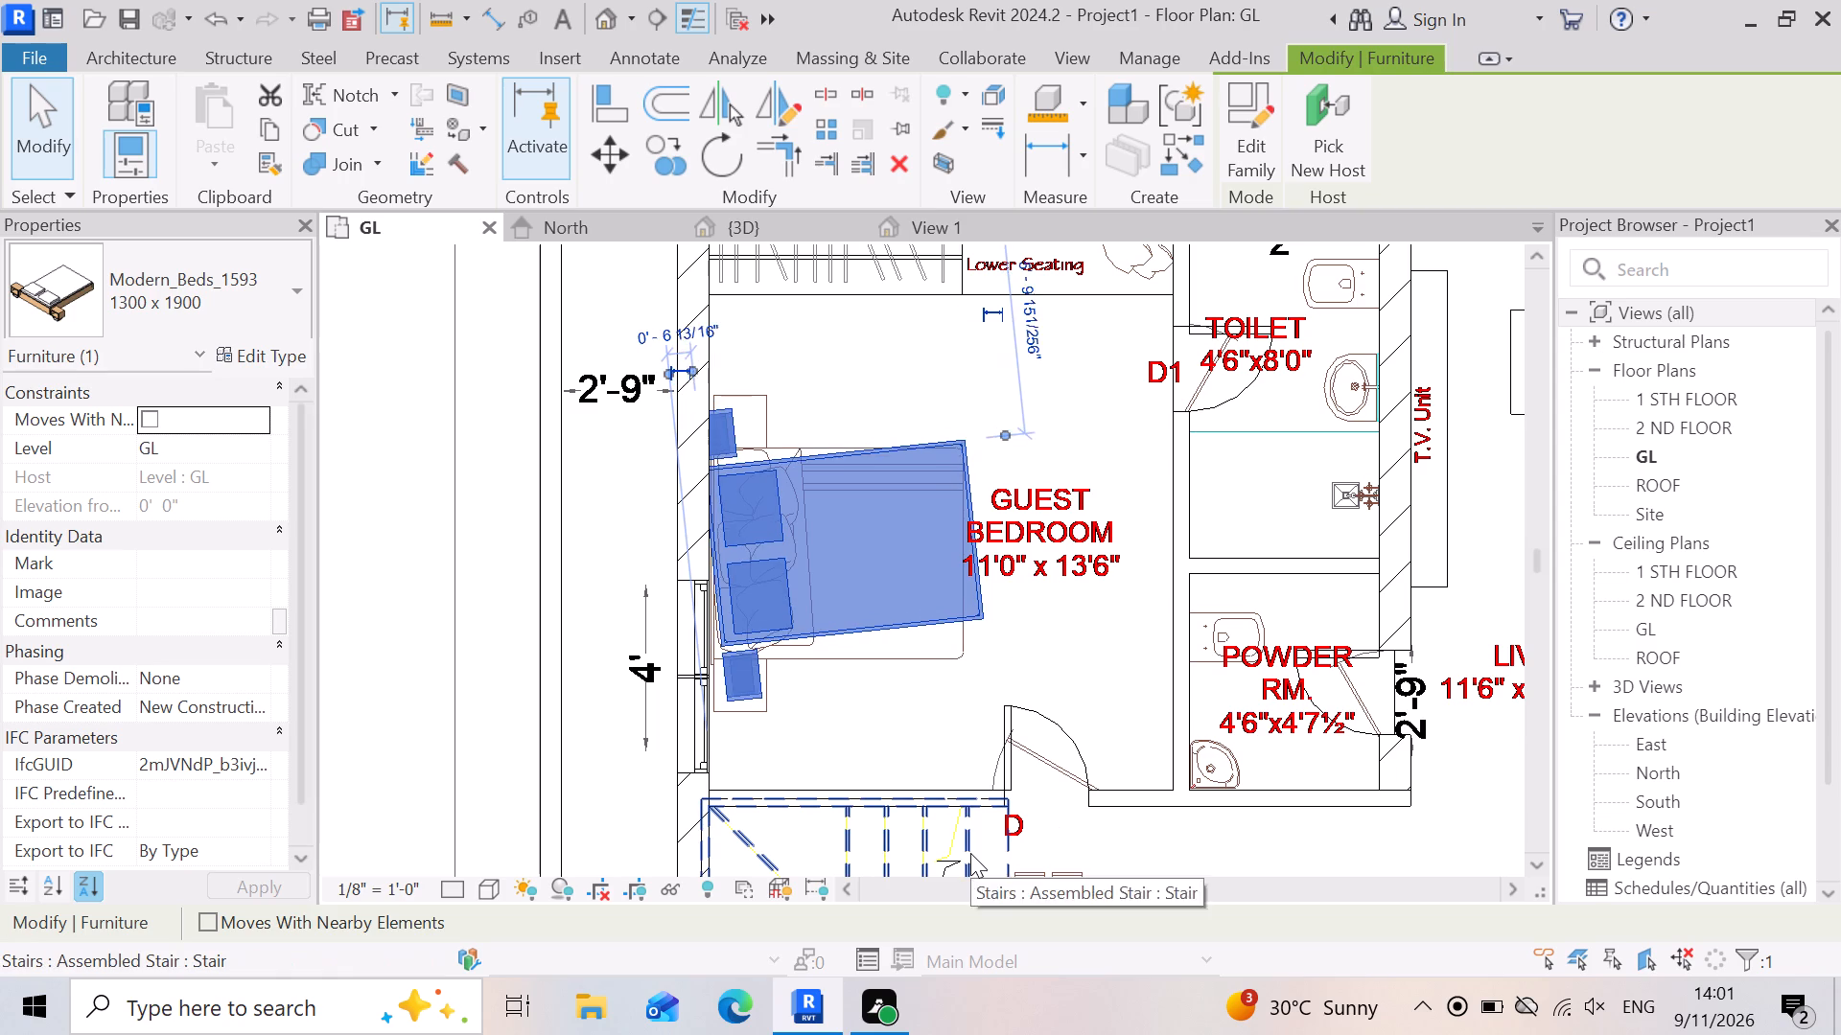
Nudge the selected tilted Modern_Beds_1593 bed straight toward the staircase, away from the Lower Seating side of the guest bedroom.
key("Down")
key("Down")
key("Down")
key("Down")
key("Down")
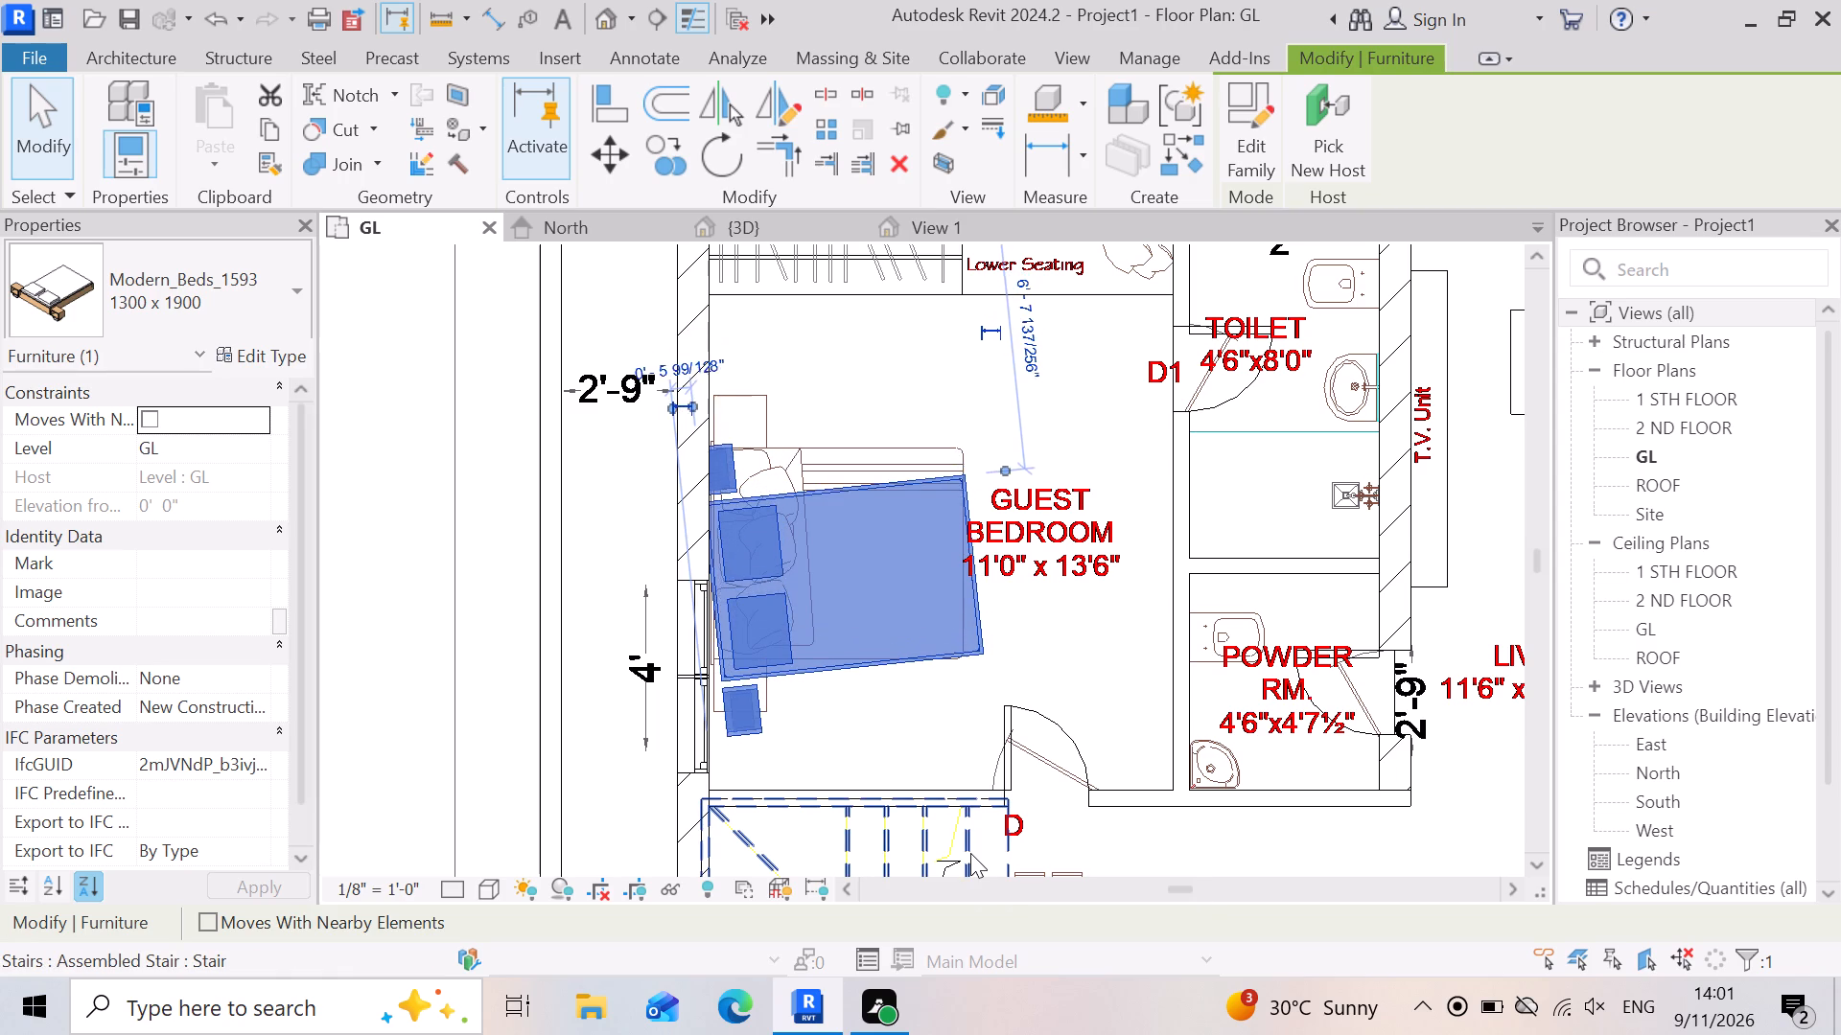
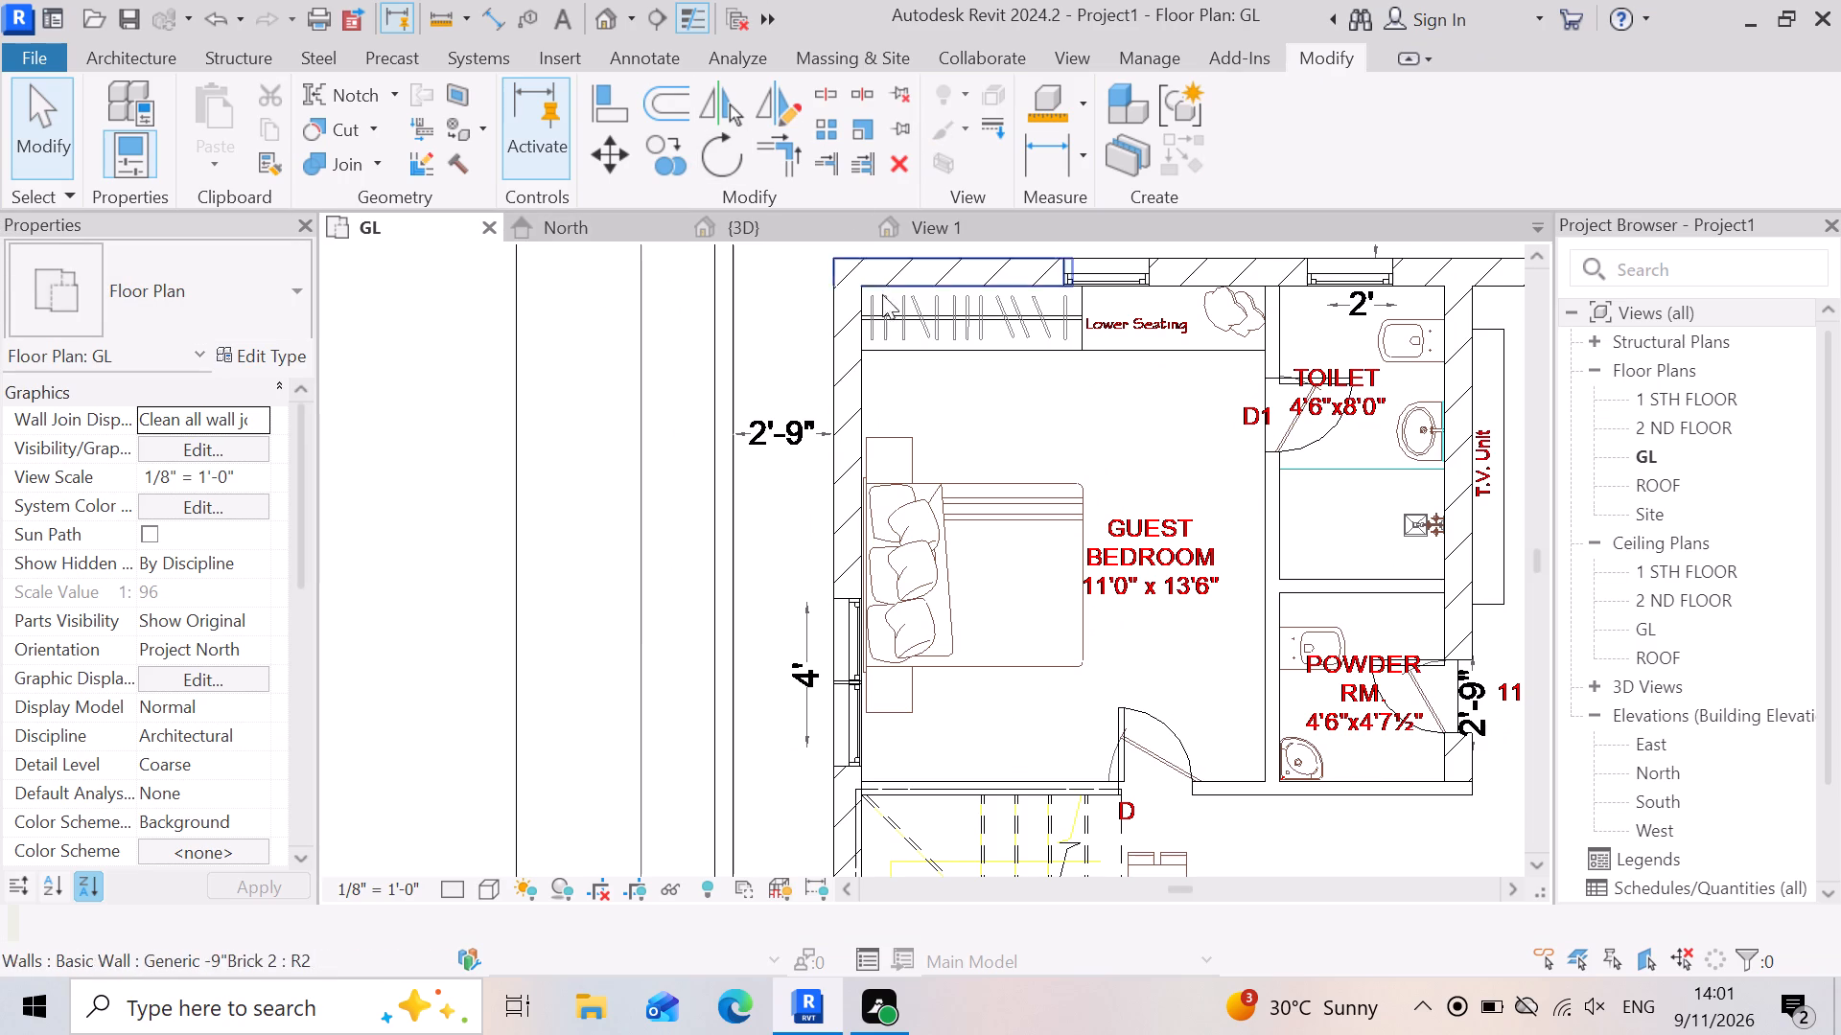
Place a Modern_Beds_1593 1300 x 1900 bed over the guest bedroom's imported bed, rotated so its headboard meets the window wall.
left_click(120, 49)
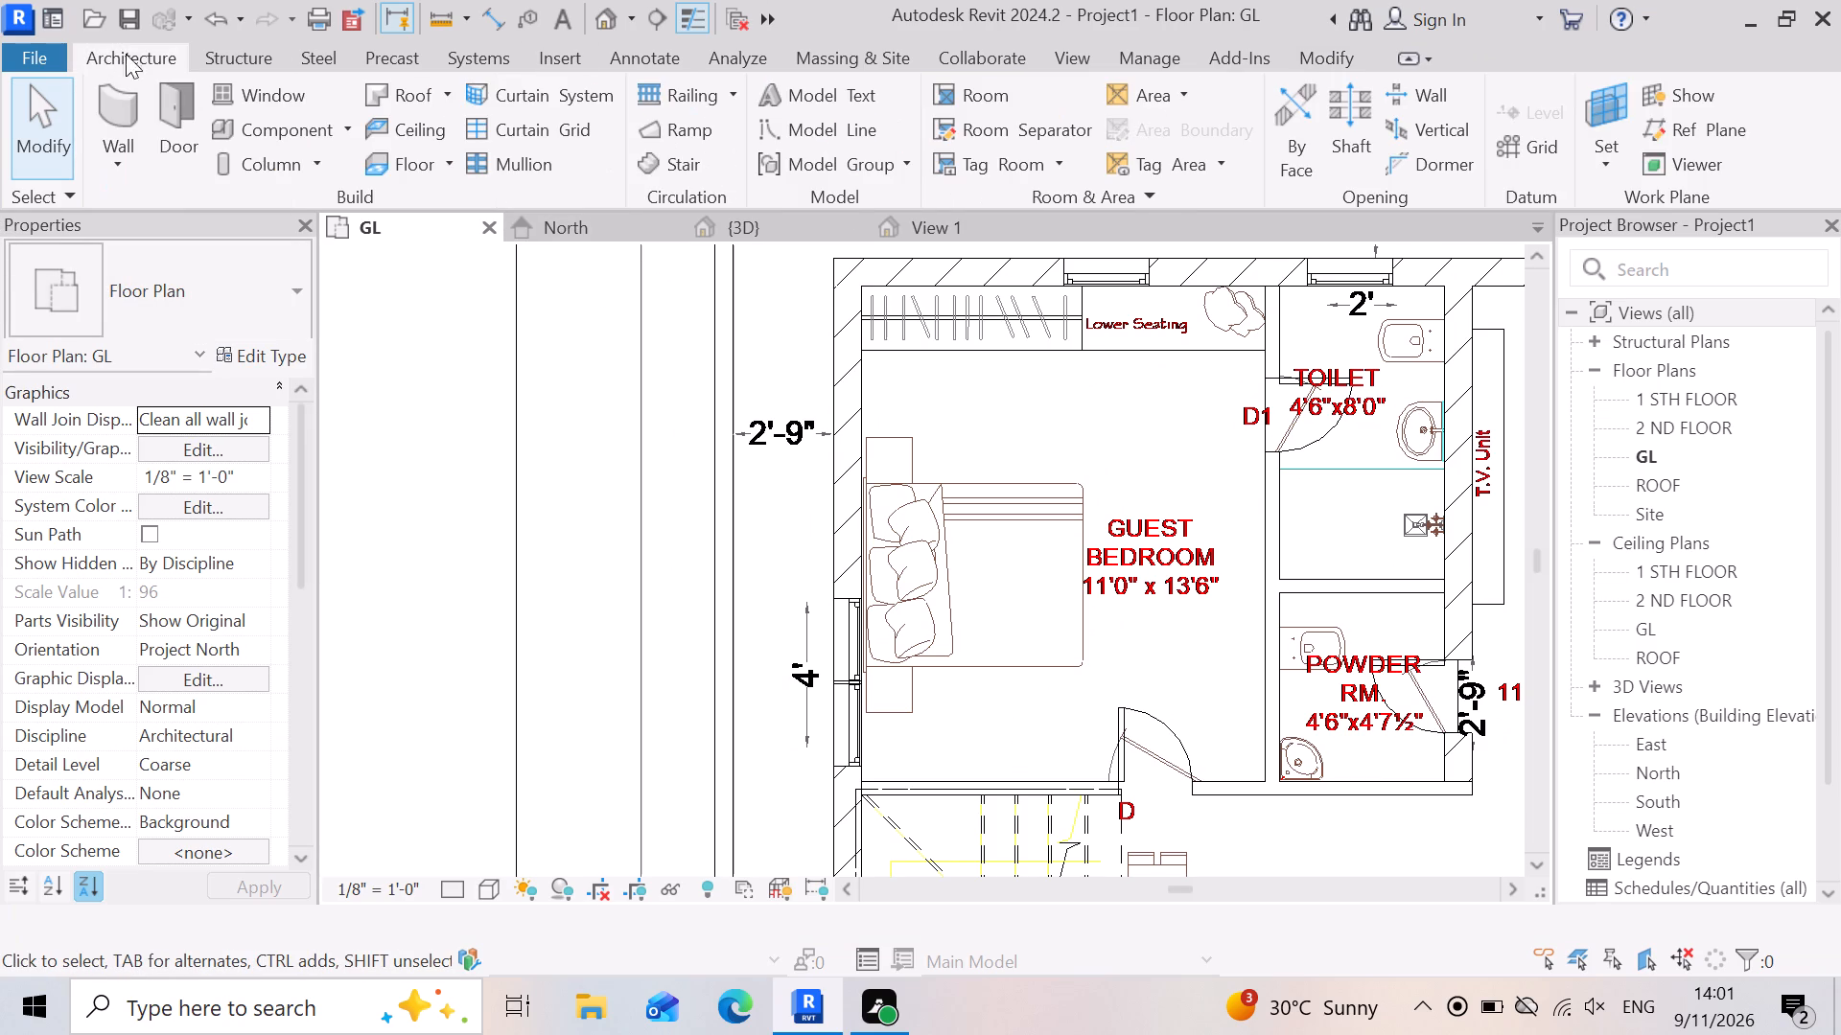
left_click(341, 126)
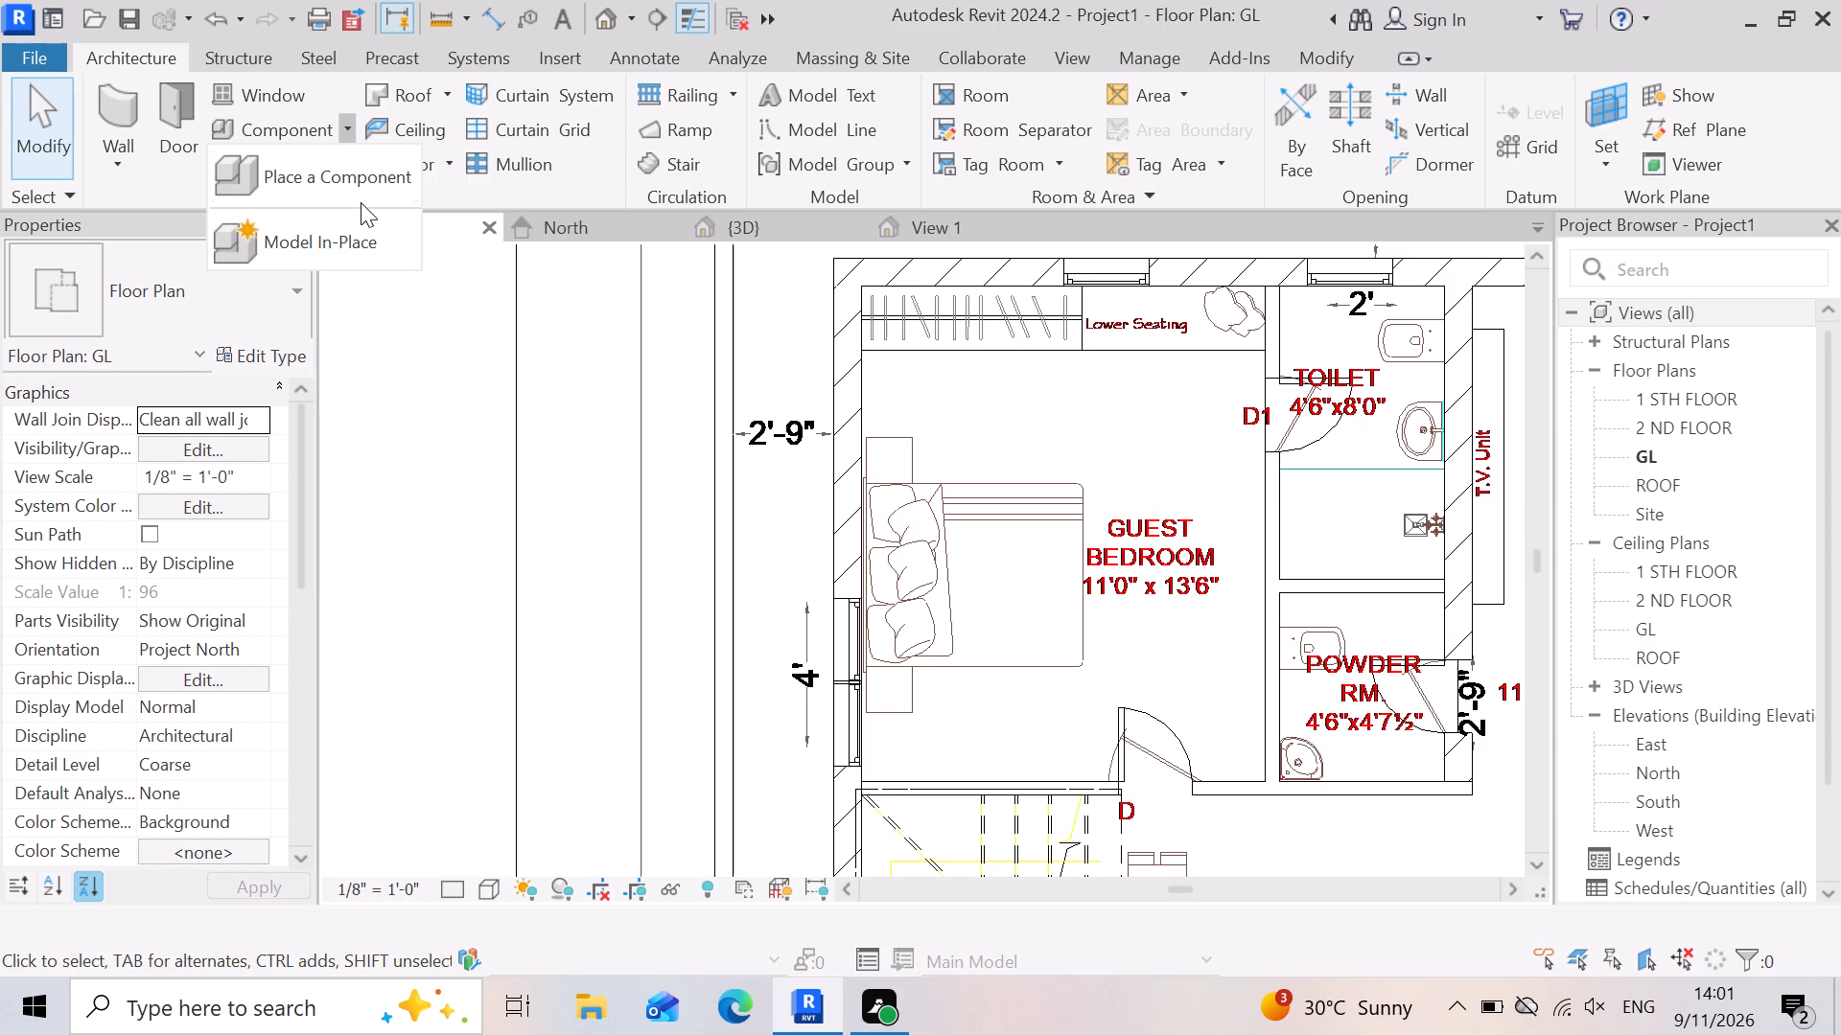
left_click(355, 188)
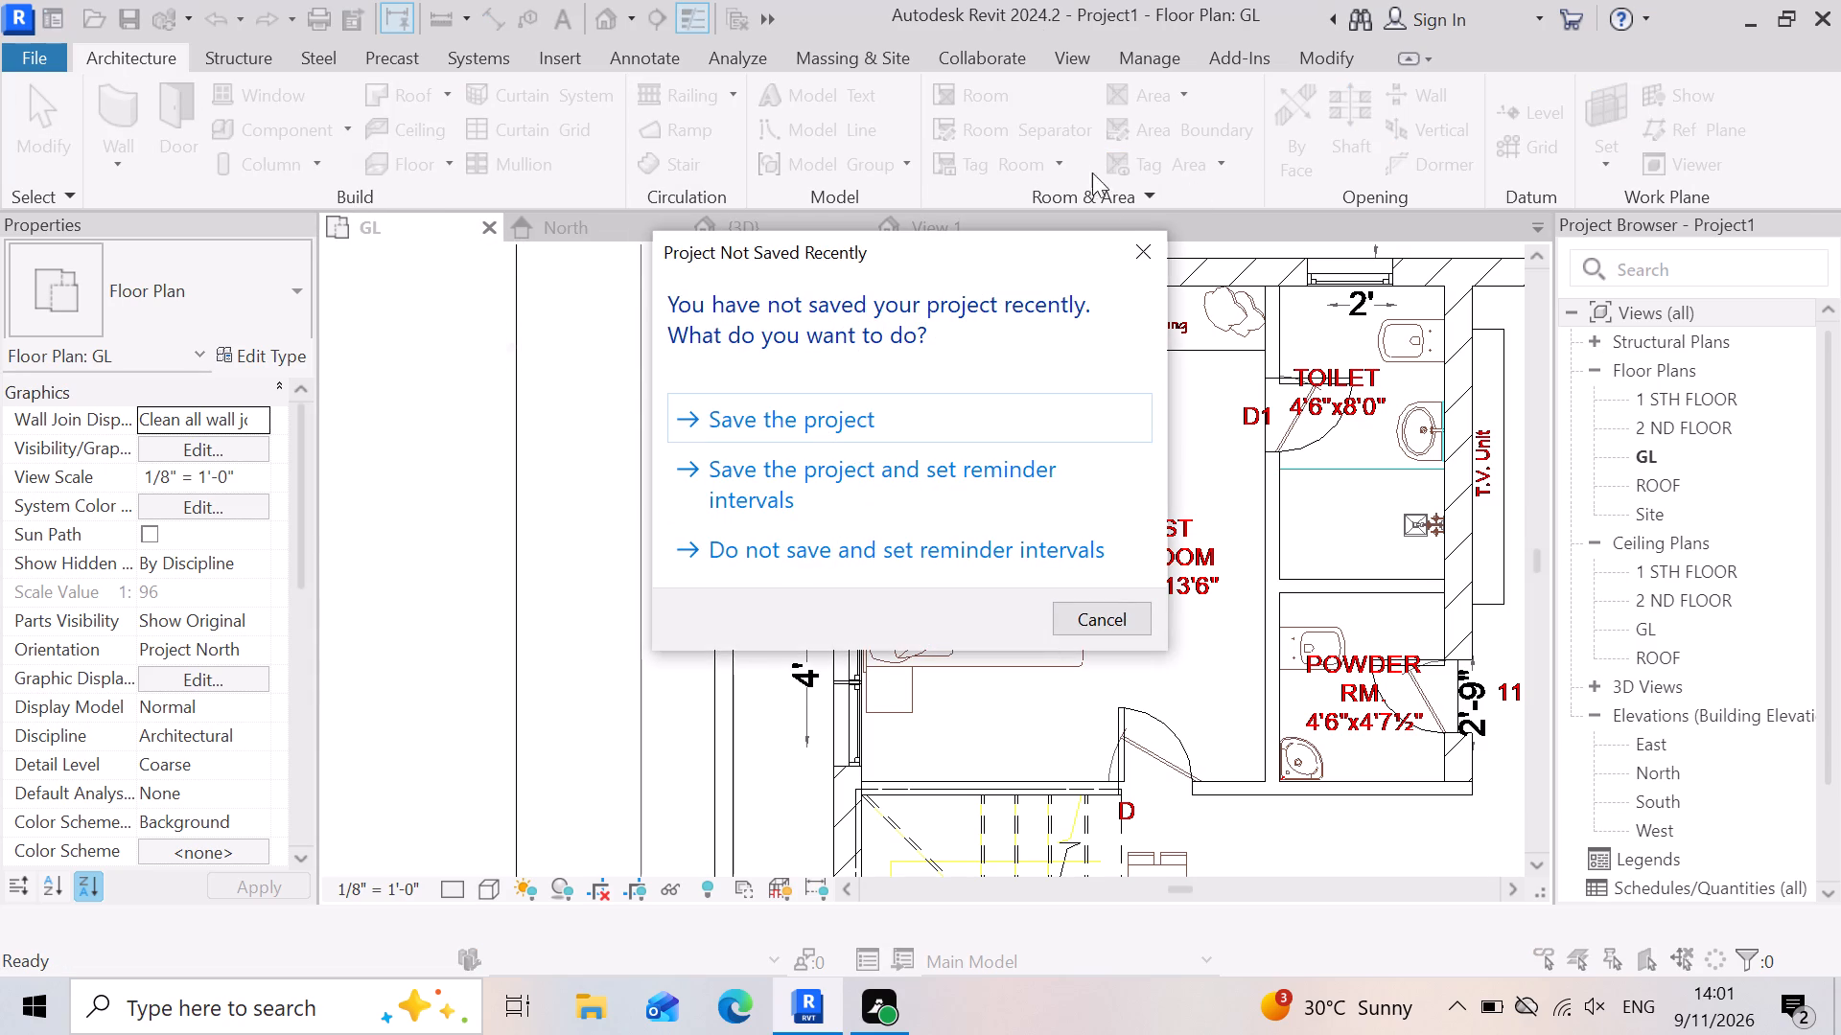
left_click(1156, 266)
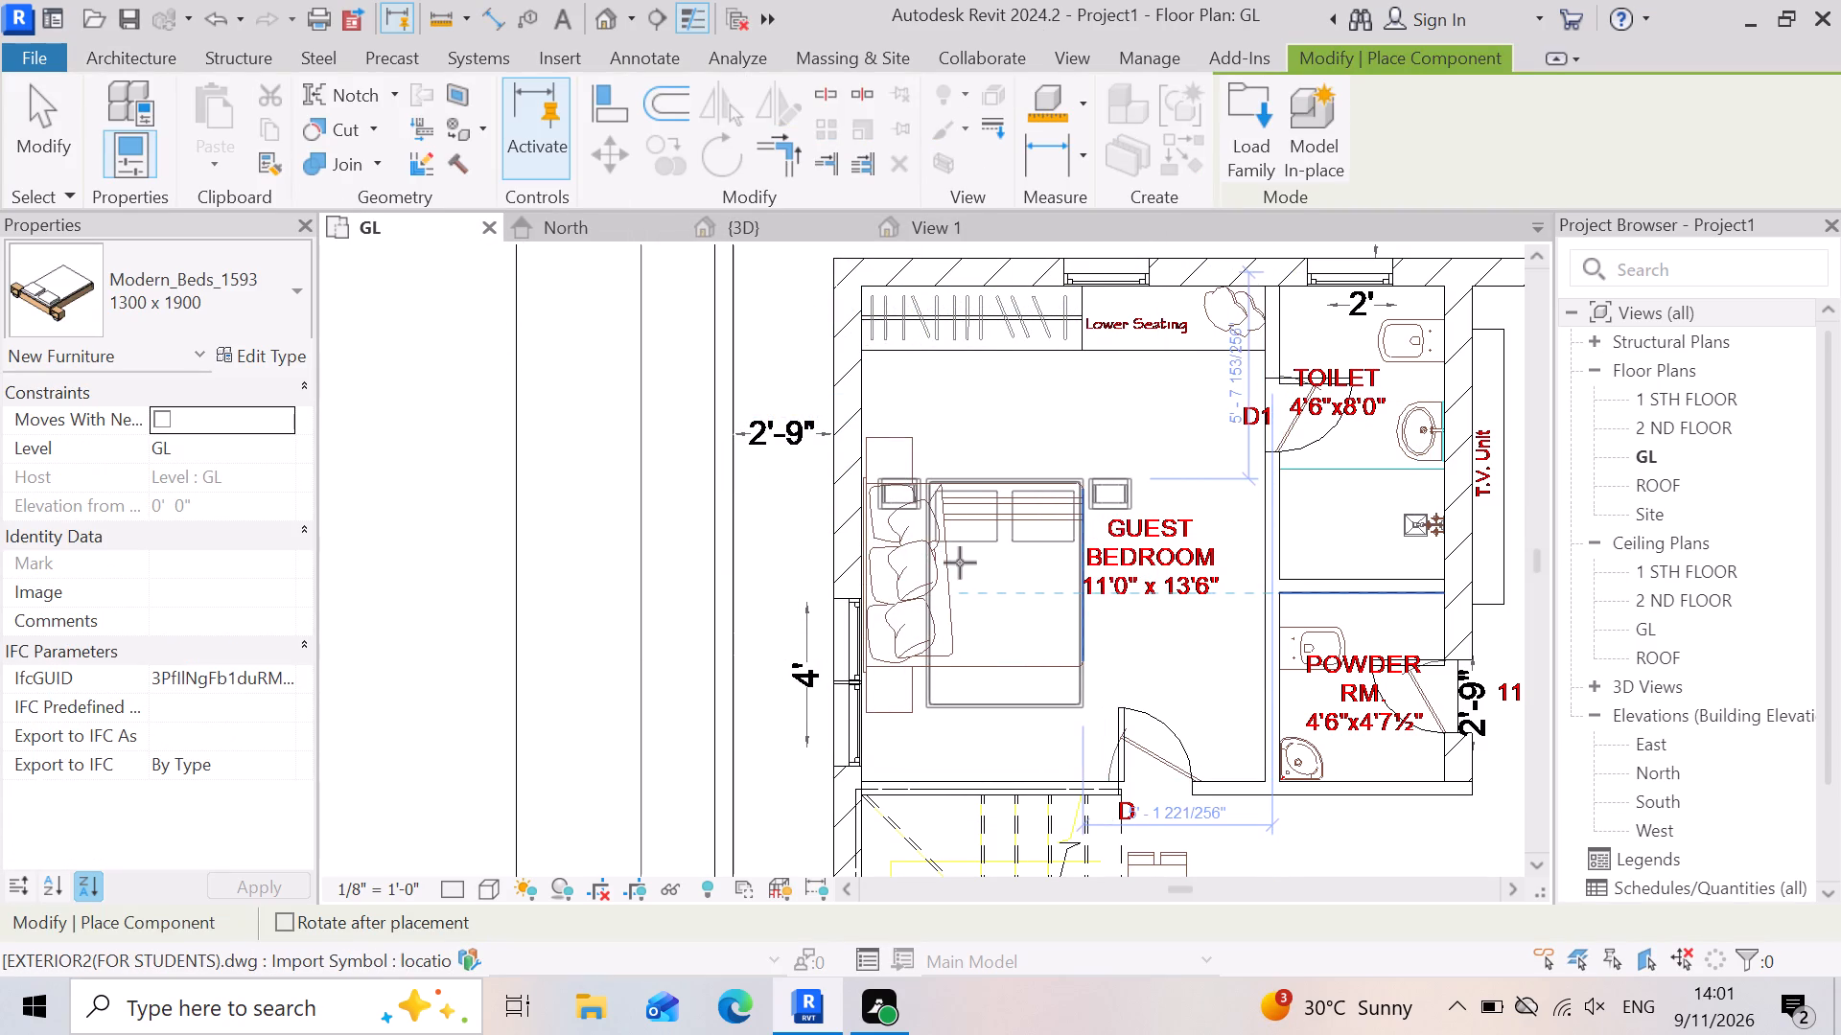
key("space")
key("space")
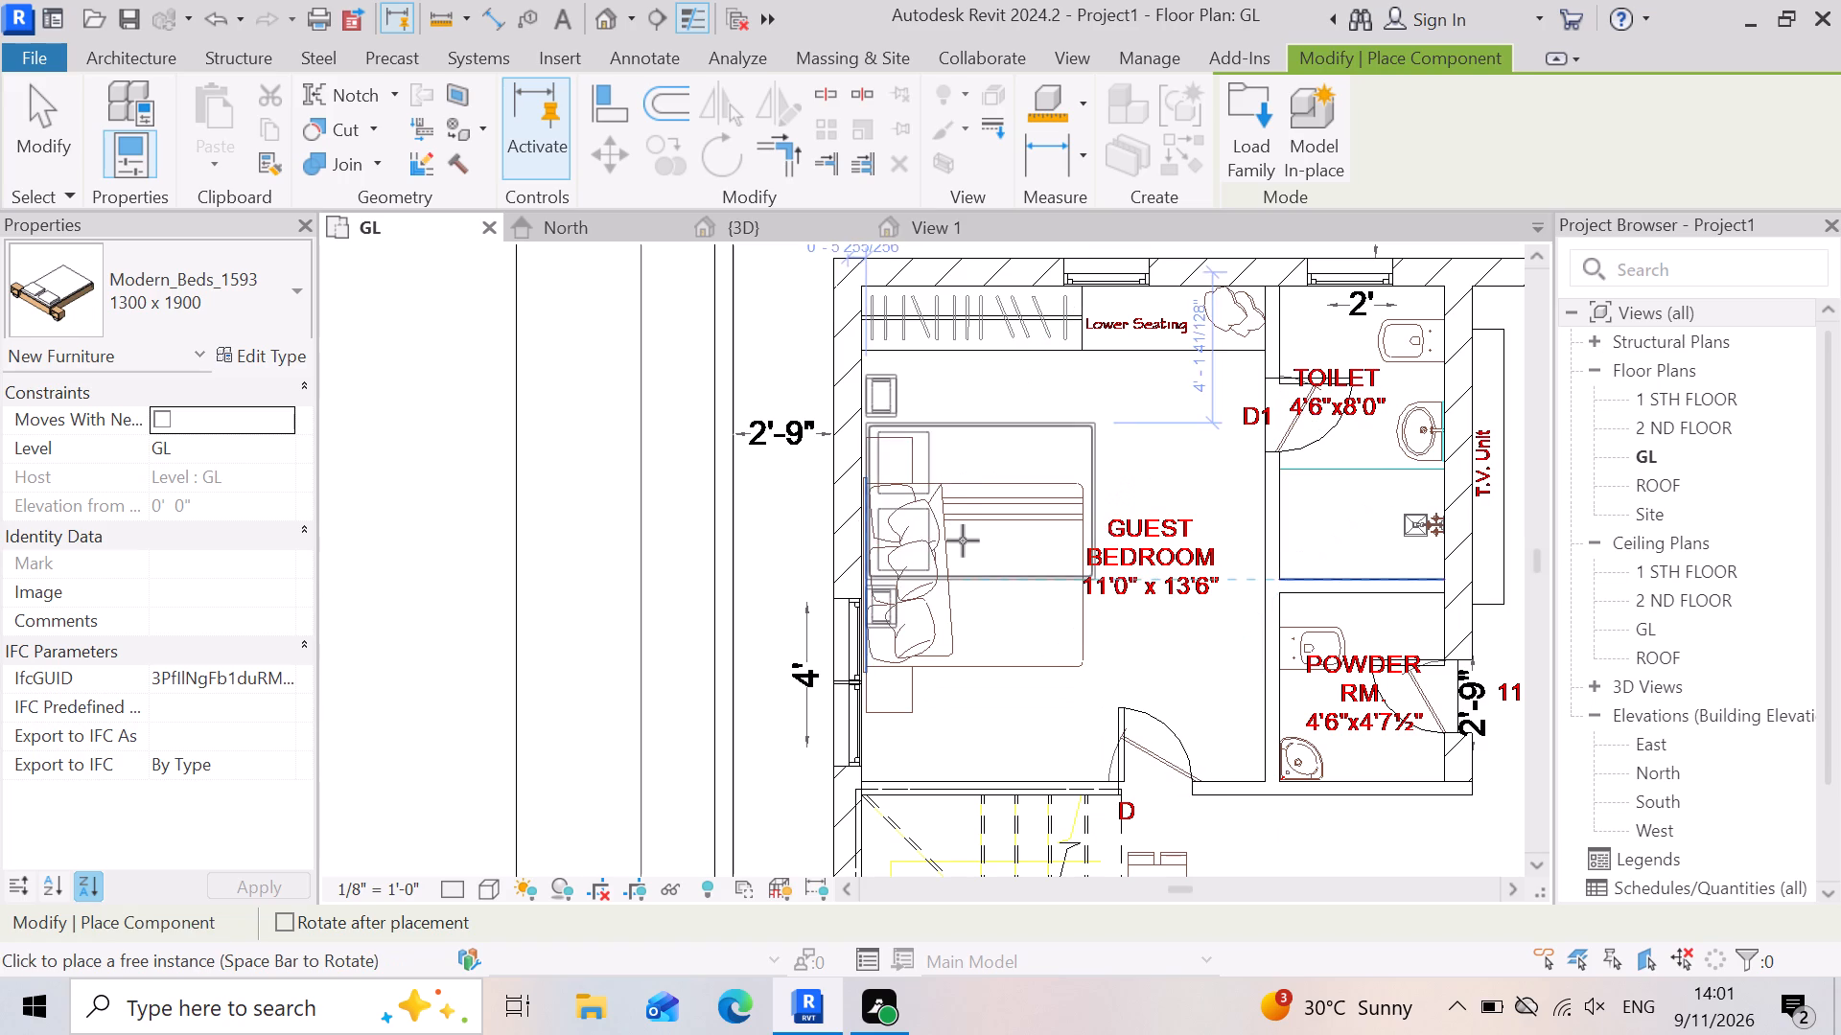
scroll(967, 626, "up", 3)
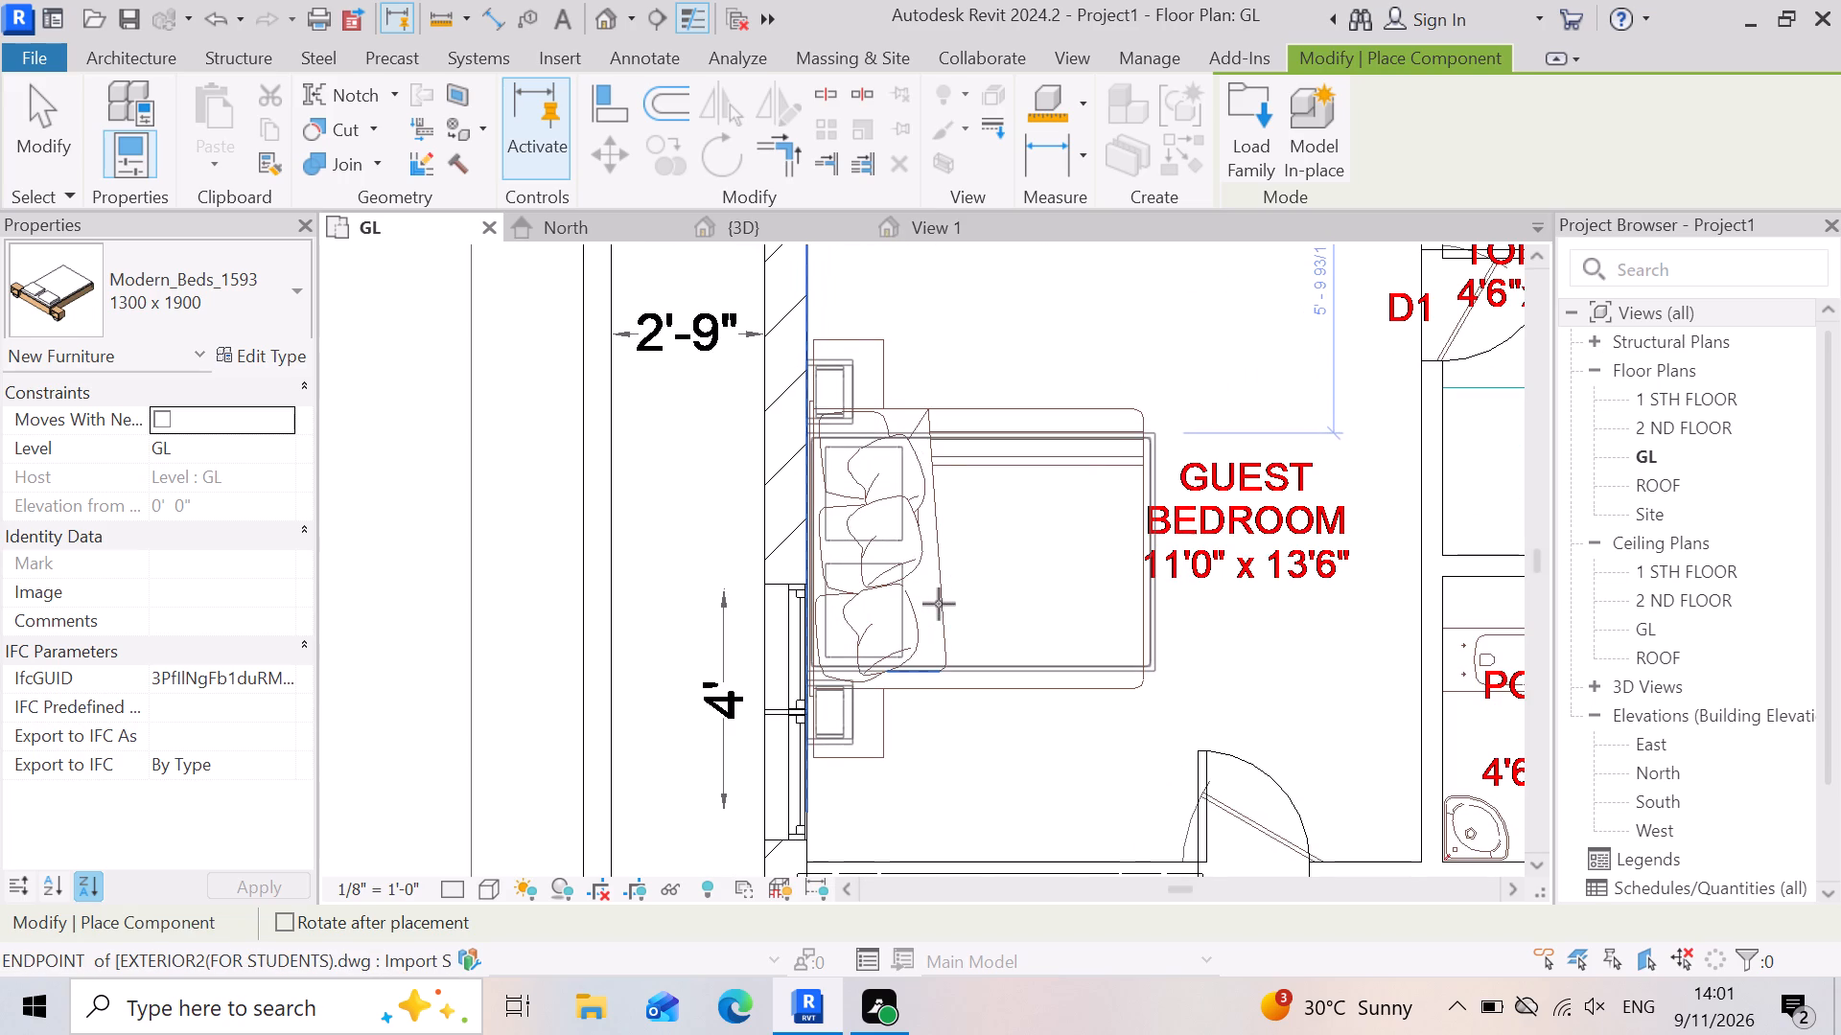
left_click(939, 604)
scroll(1042, 640, "down", 4)
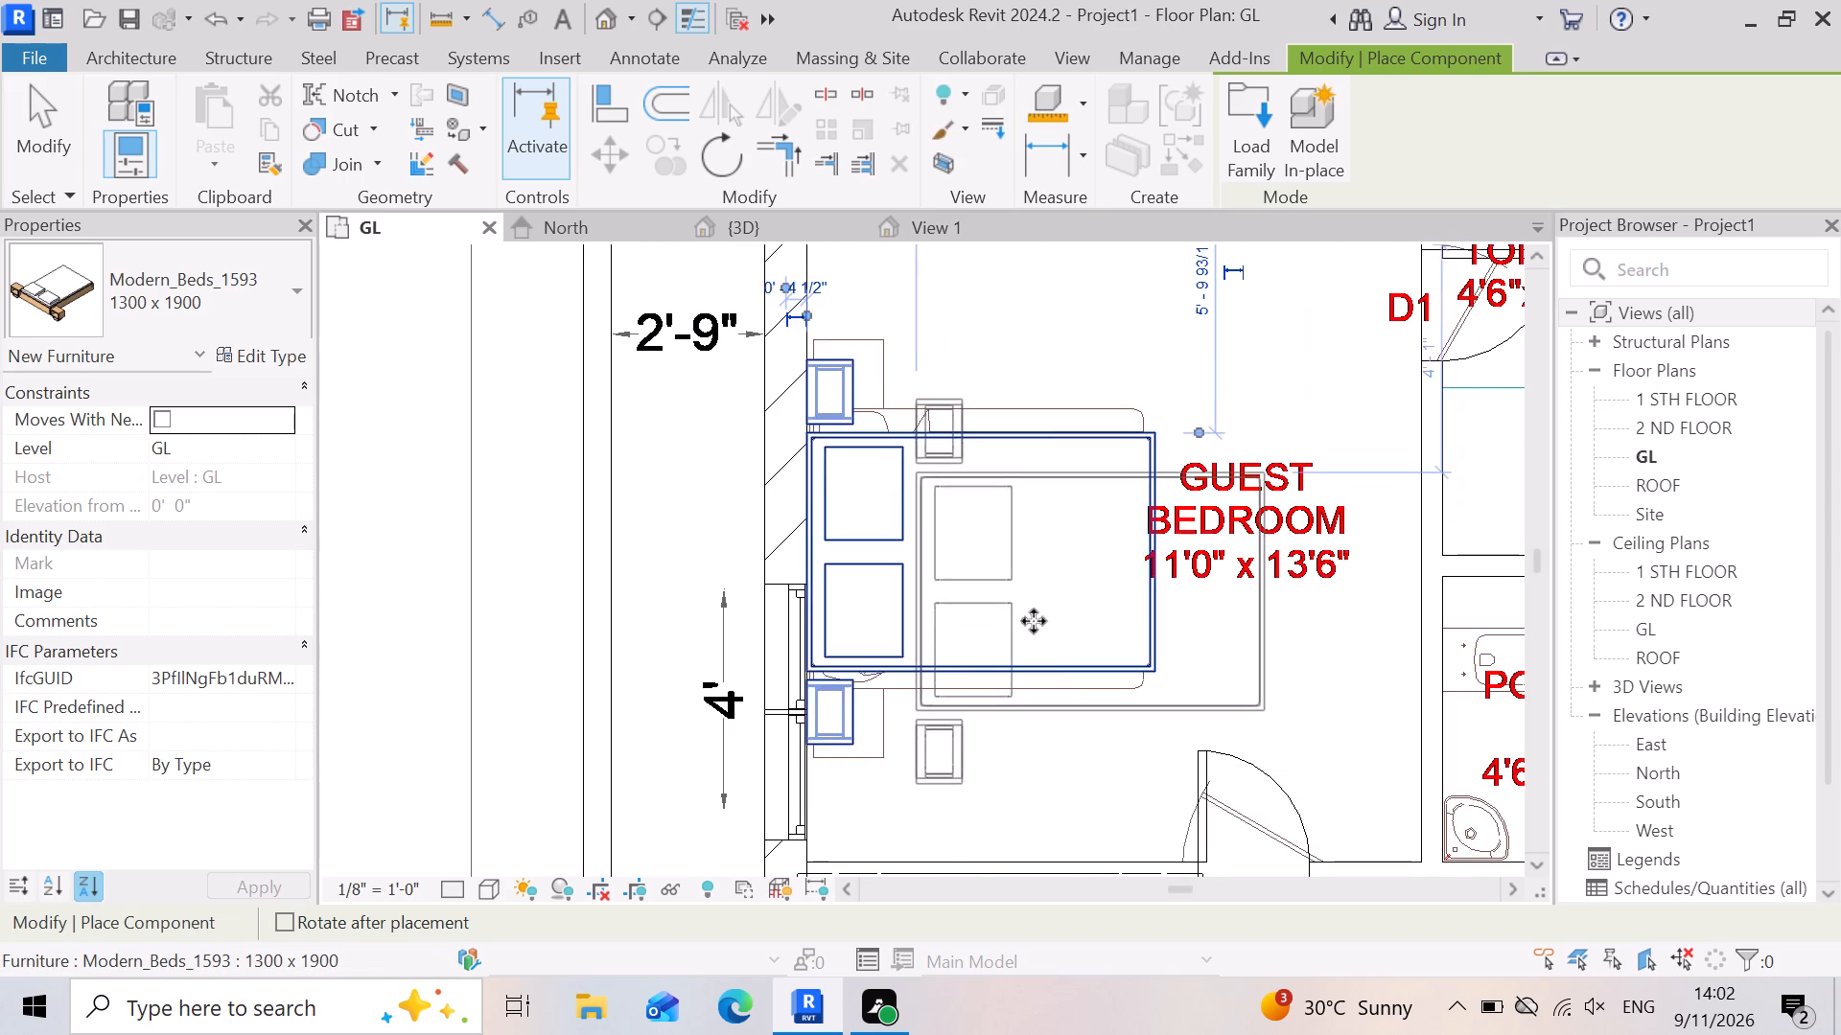
scroll(1034, 621, "down", 4)
scroll(884, 681, "up", 3)
key("Escape")
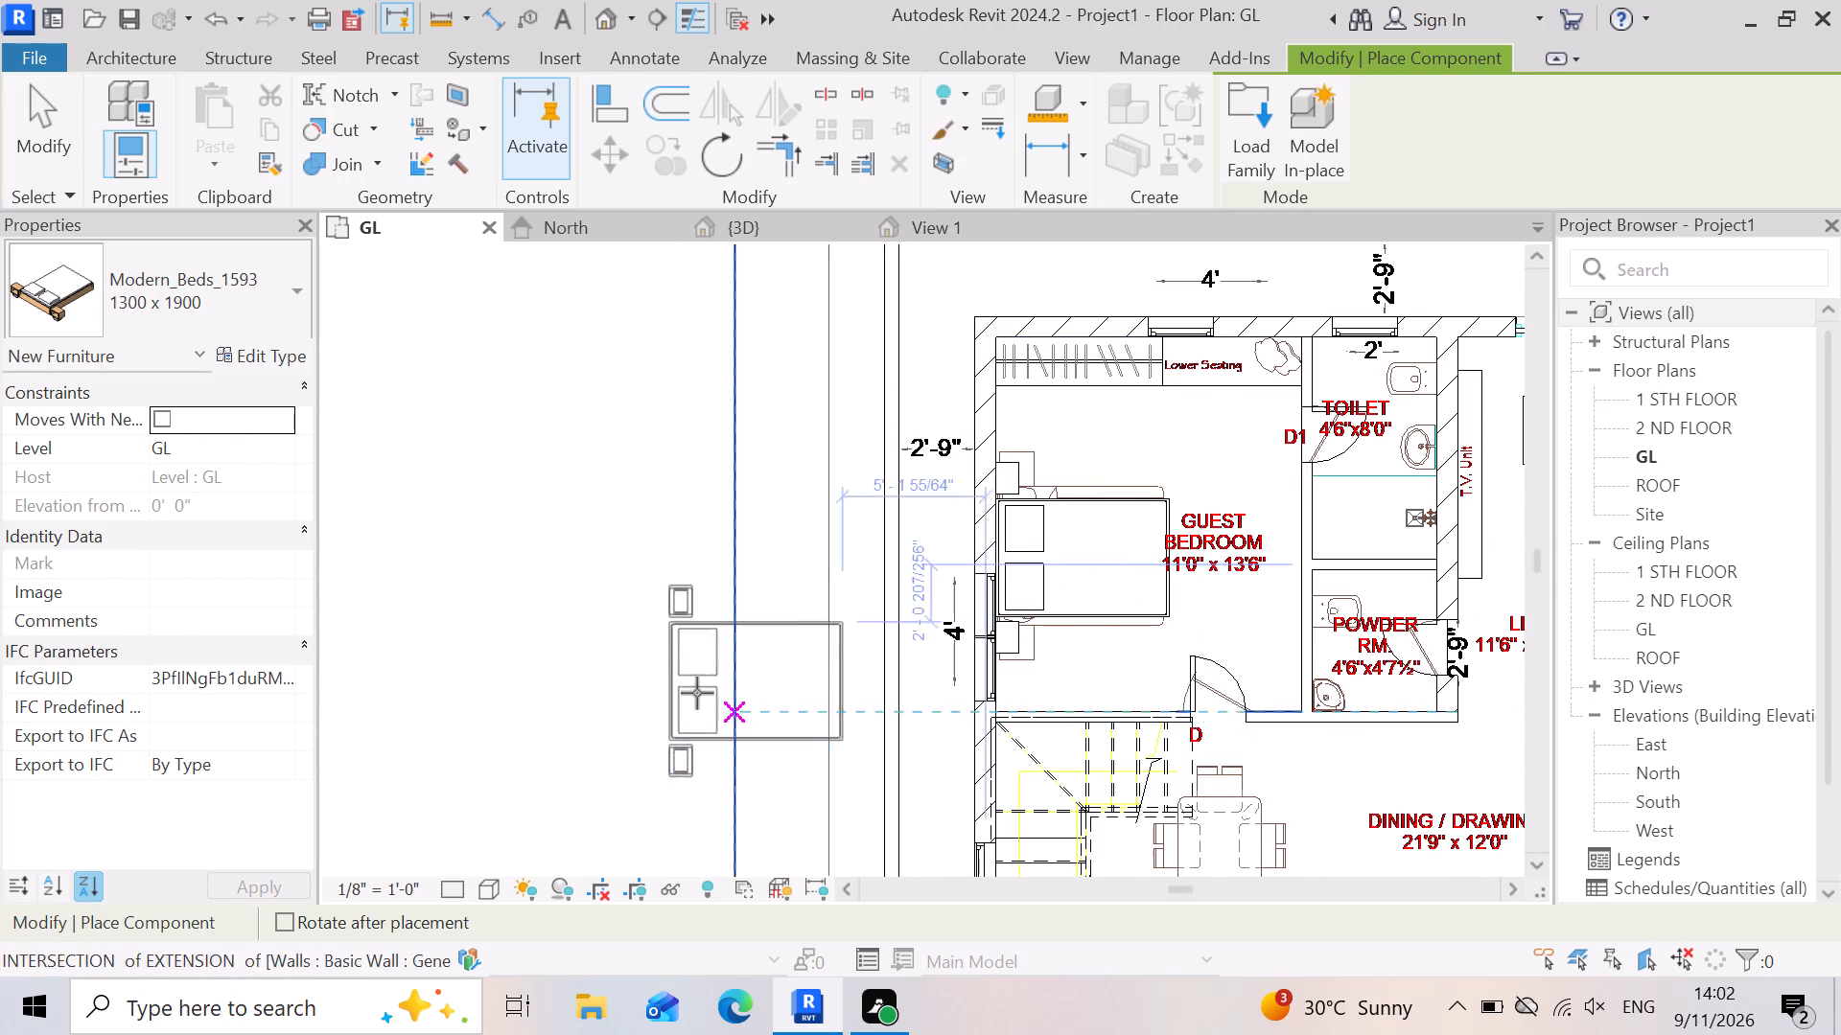
scroll(697, 693, "down", 3)
scroll(1257, 693, "up", 2)
key("Escape")
Examine the toilet, powder room and living area of the ground-level plan for the fixtures and furniture drawn there.
scroll(1162, 728, "up", 1)
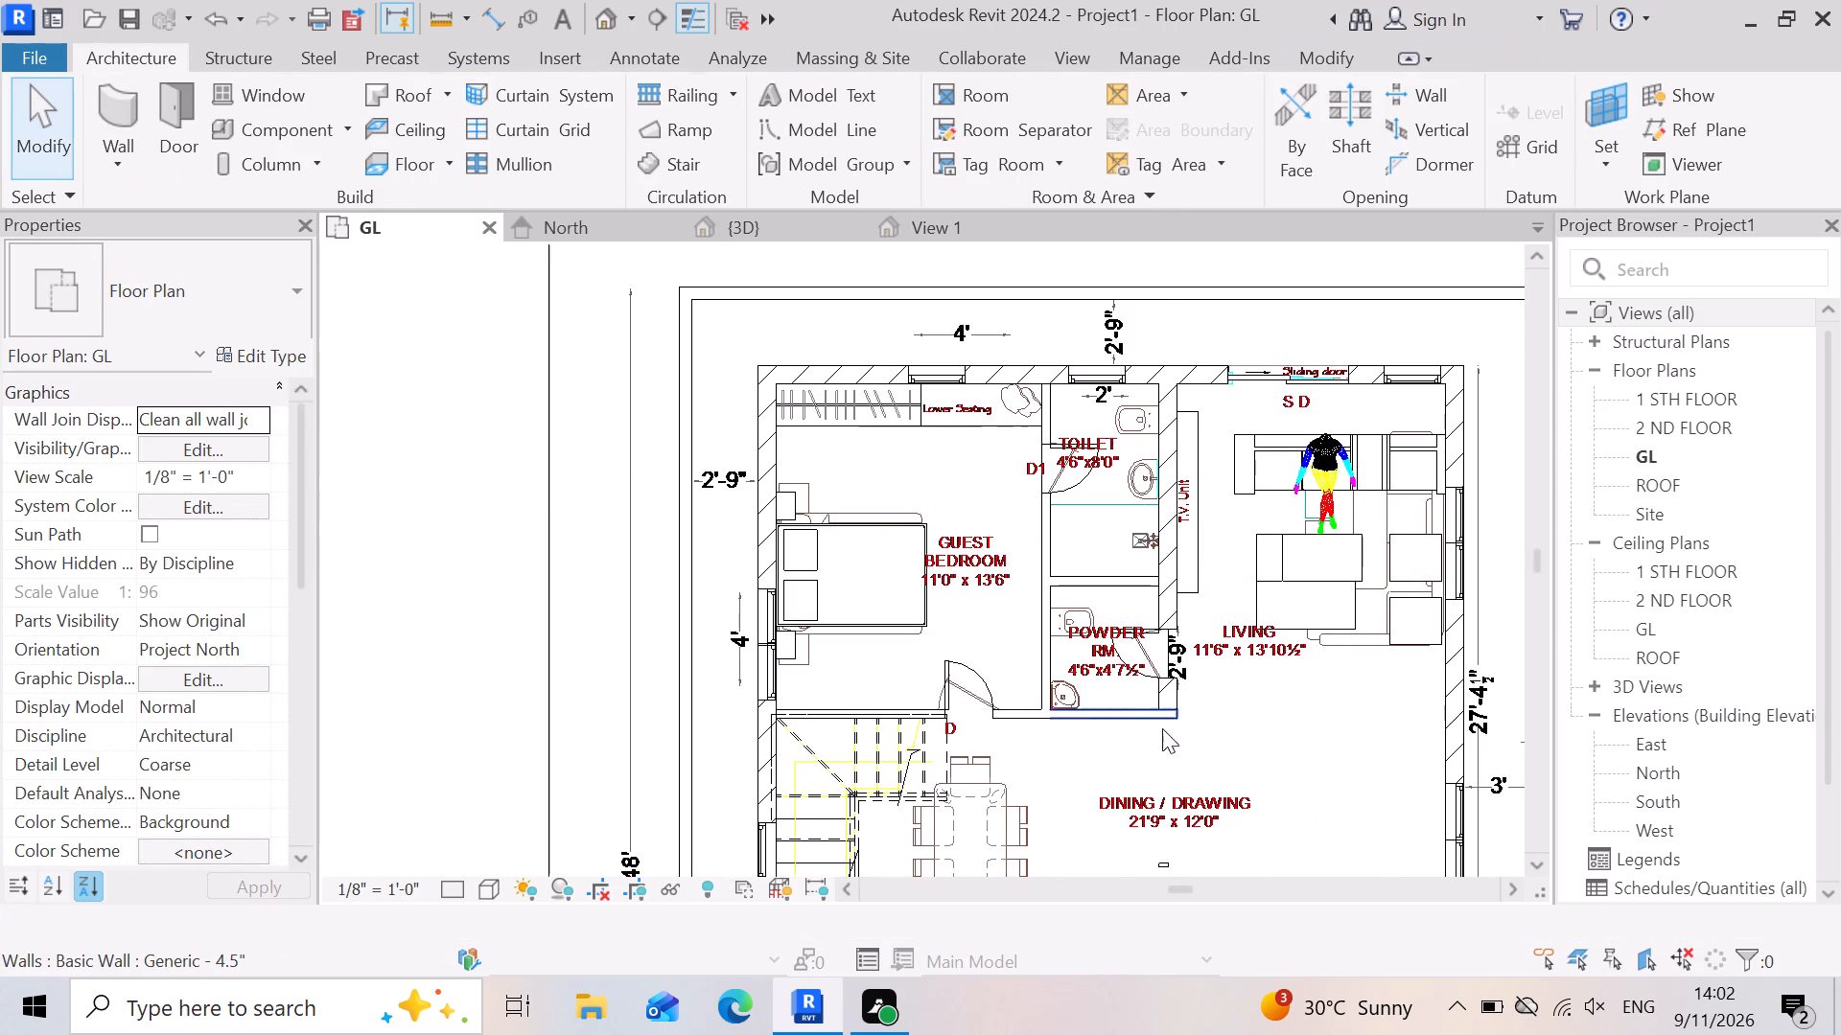
scroll(1162, 728, "up", 2)
scroll(841, 616, "down", 4)
scroll(1044, 447, "up", 3)
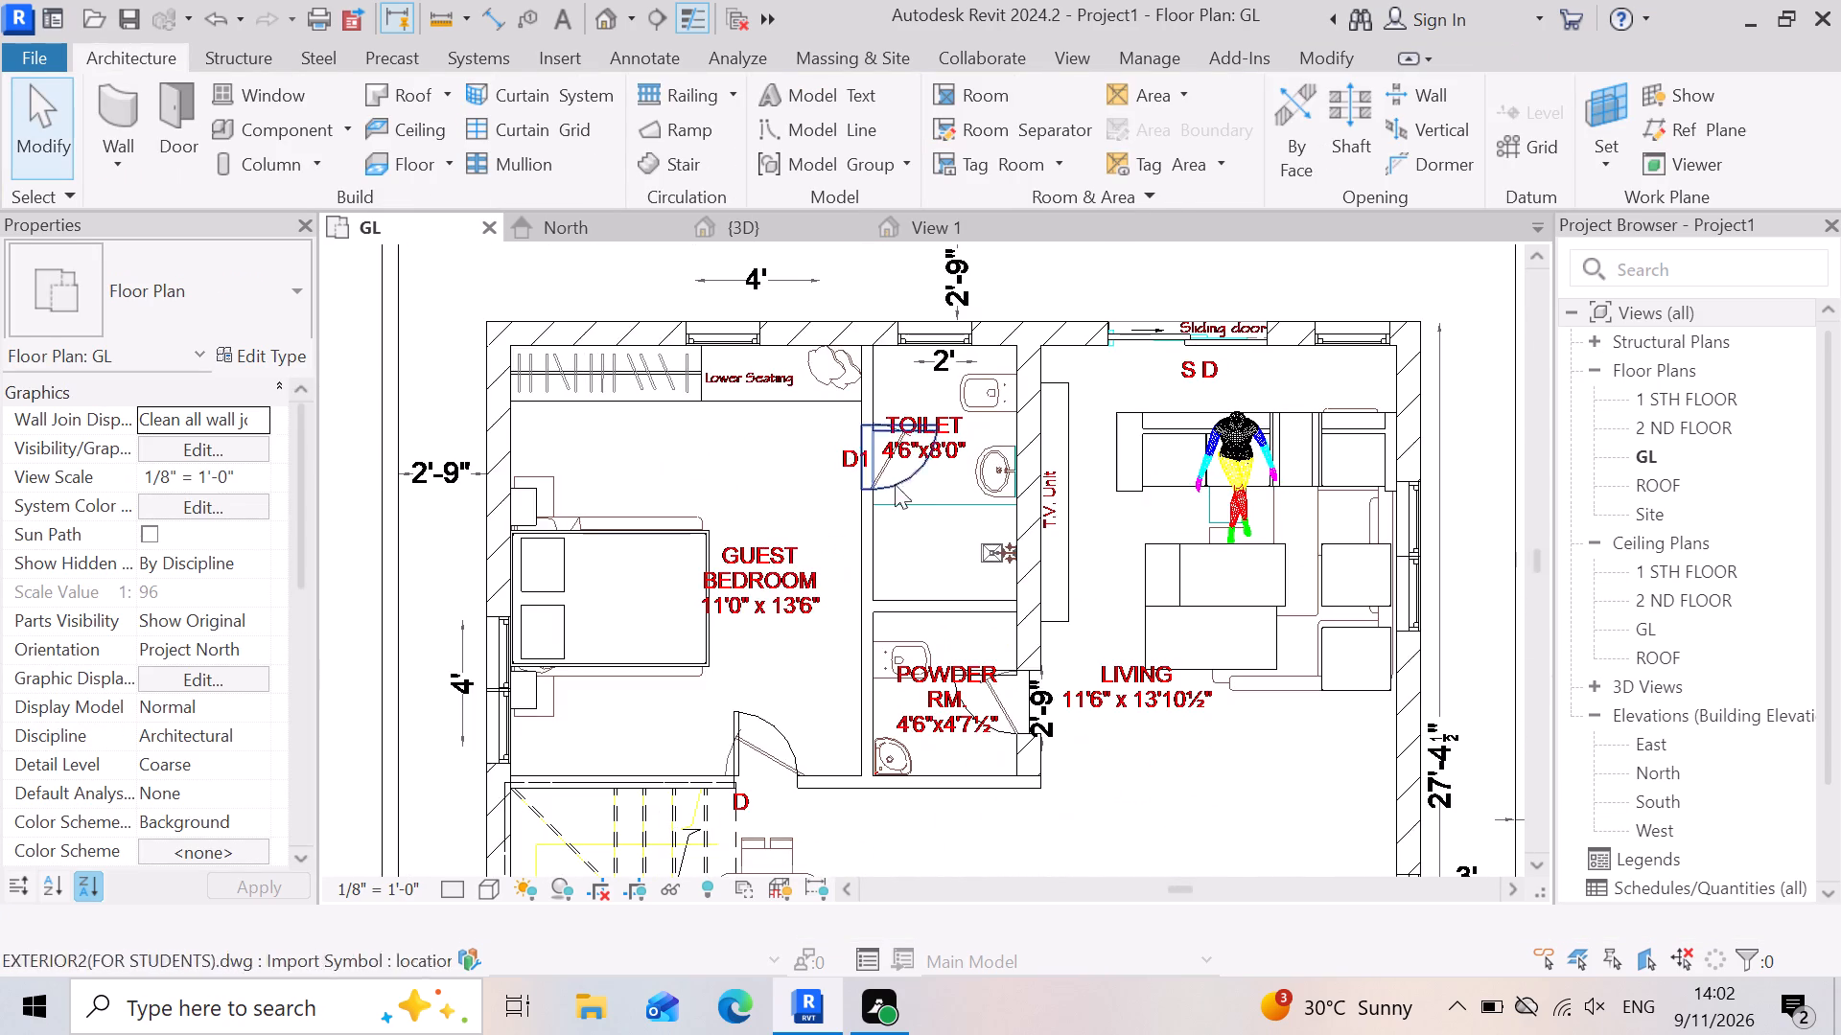
scroll(826, 384, "up", 7)
scroll(966, 593, "down", 7)
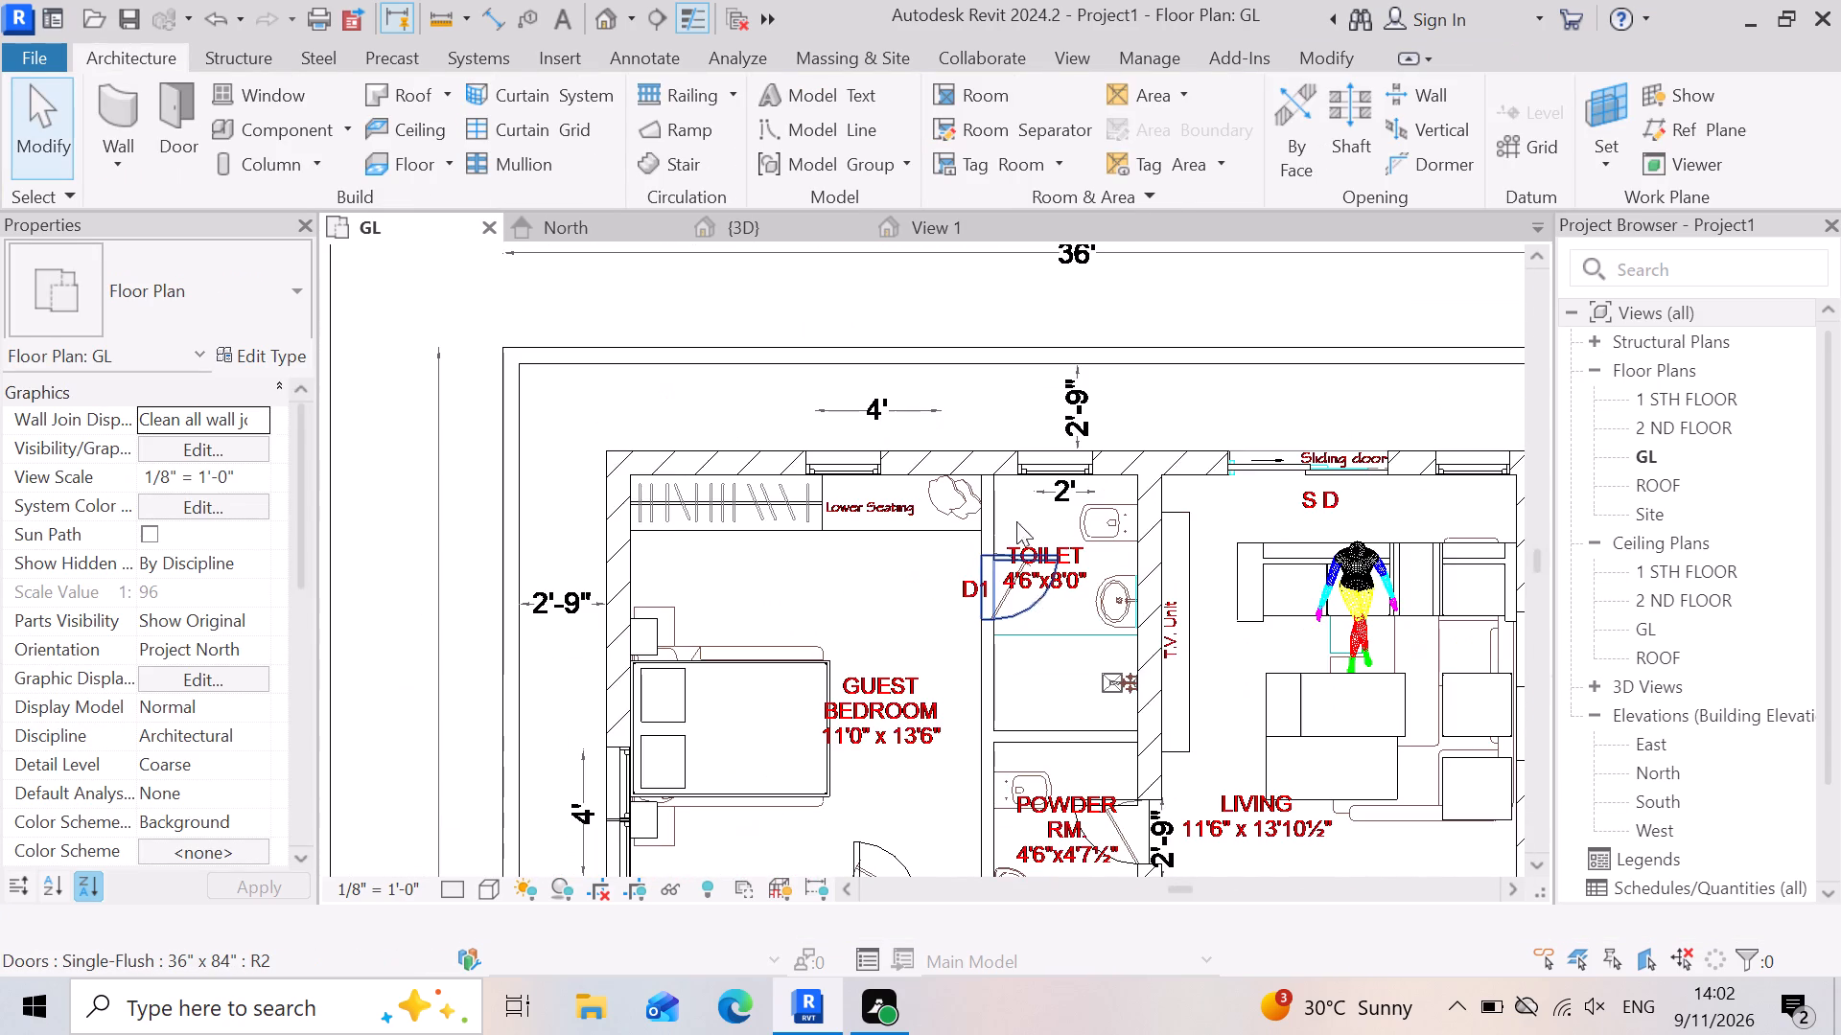
scroll(993, 492, "up", 9)
scroll(817, 644, "down", 8)
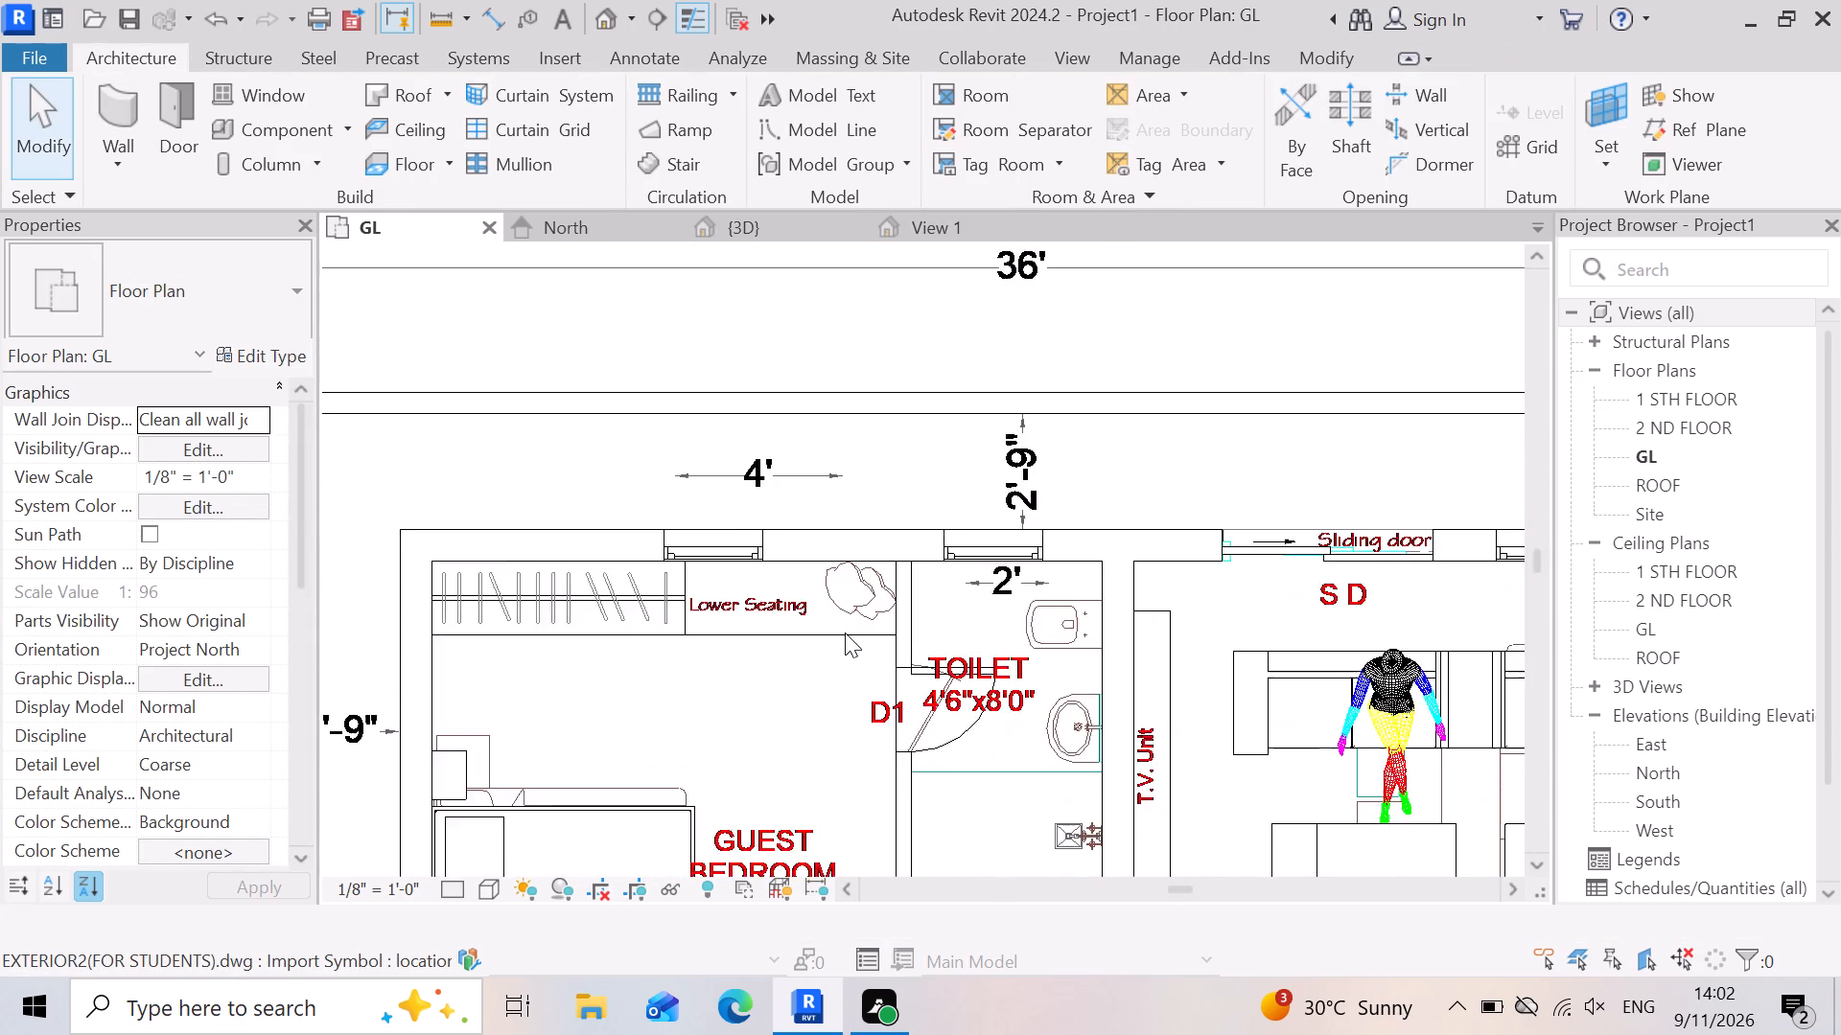
scroll(845, 632, "down", 2)
scroll(1098, 661, "down", 4)
scroll(1034, 708, "up", 3)
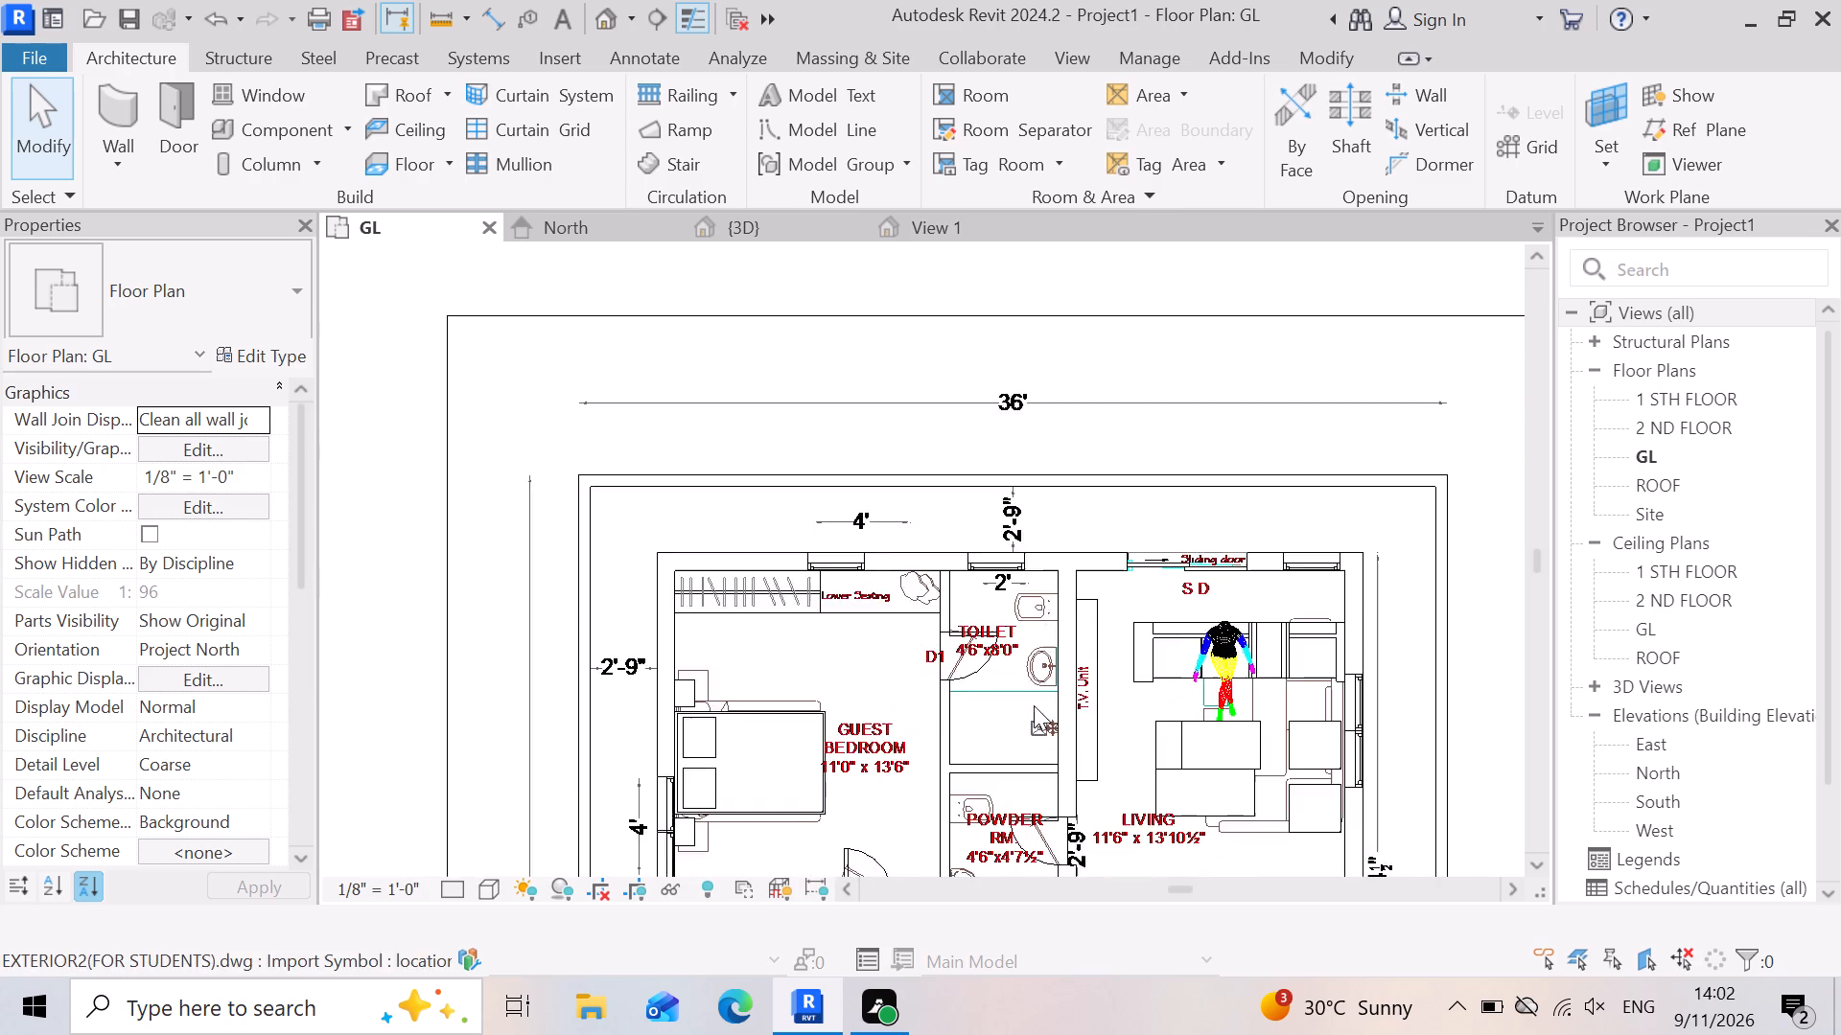
scroll(1034, 705, "up", 17)
scroll(861, 556, "down", 5)
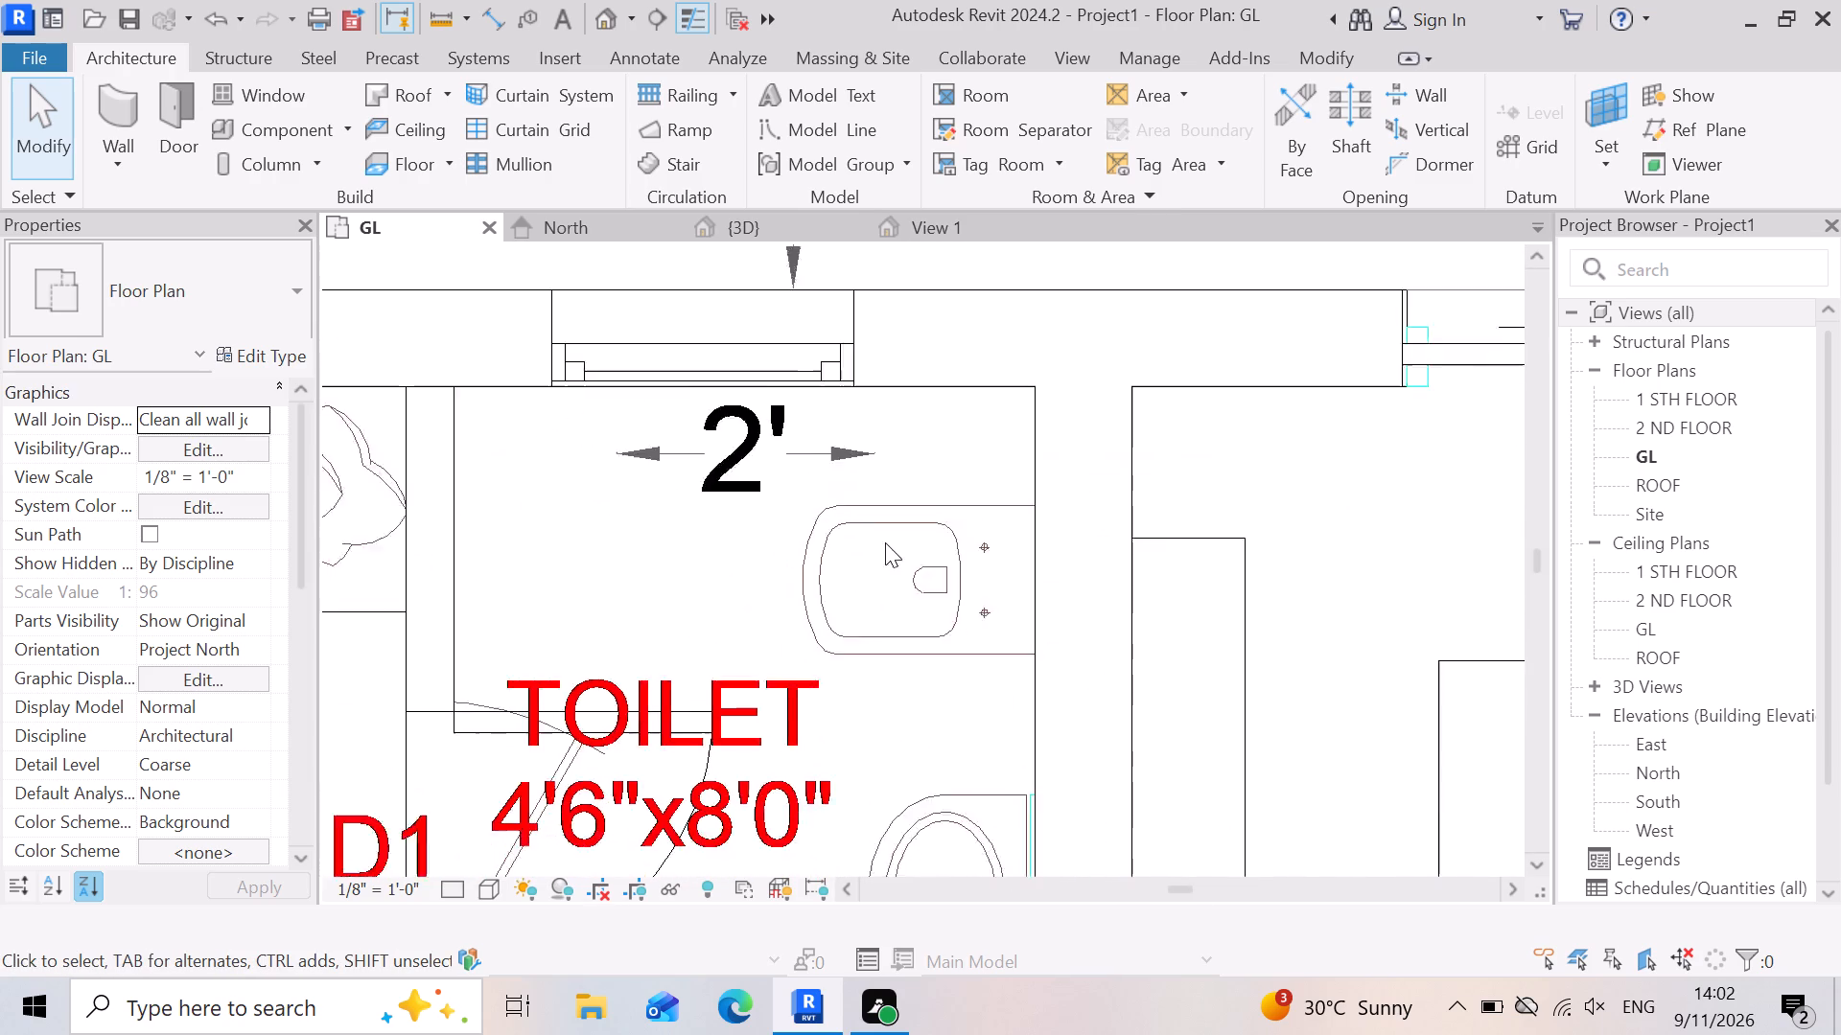
scroll(885, 542, "down", 11)
scroll(965, 673, "down", 5)
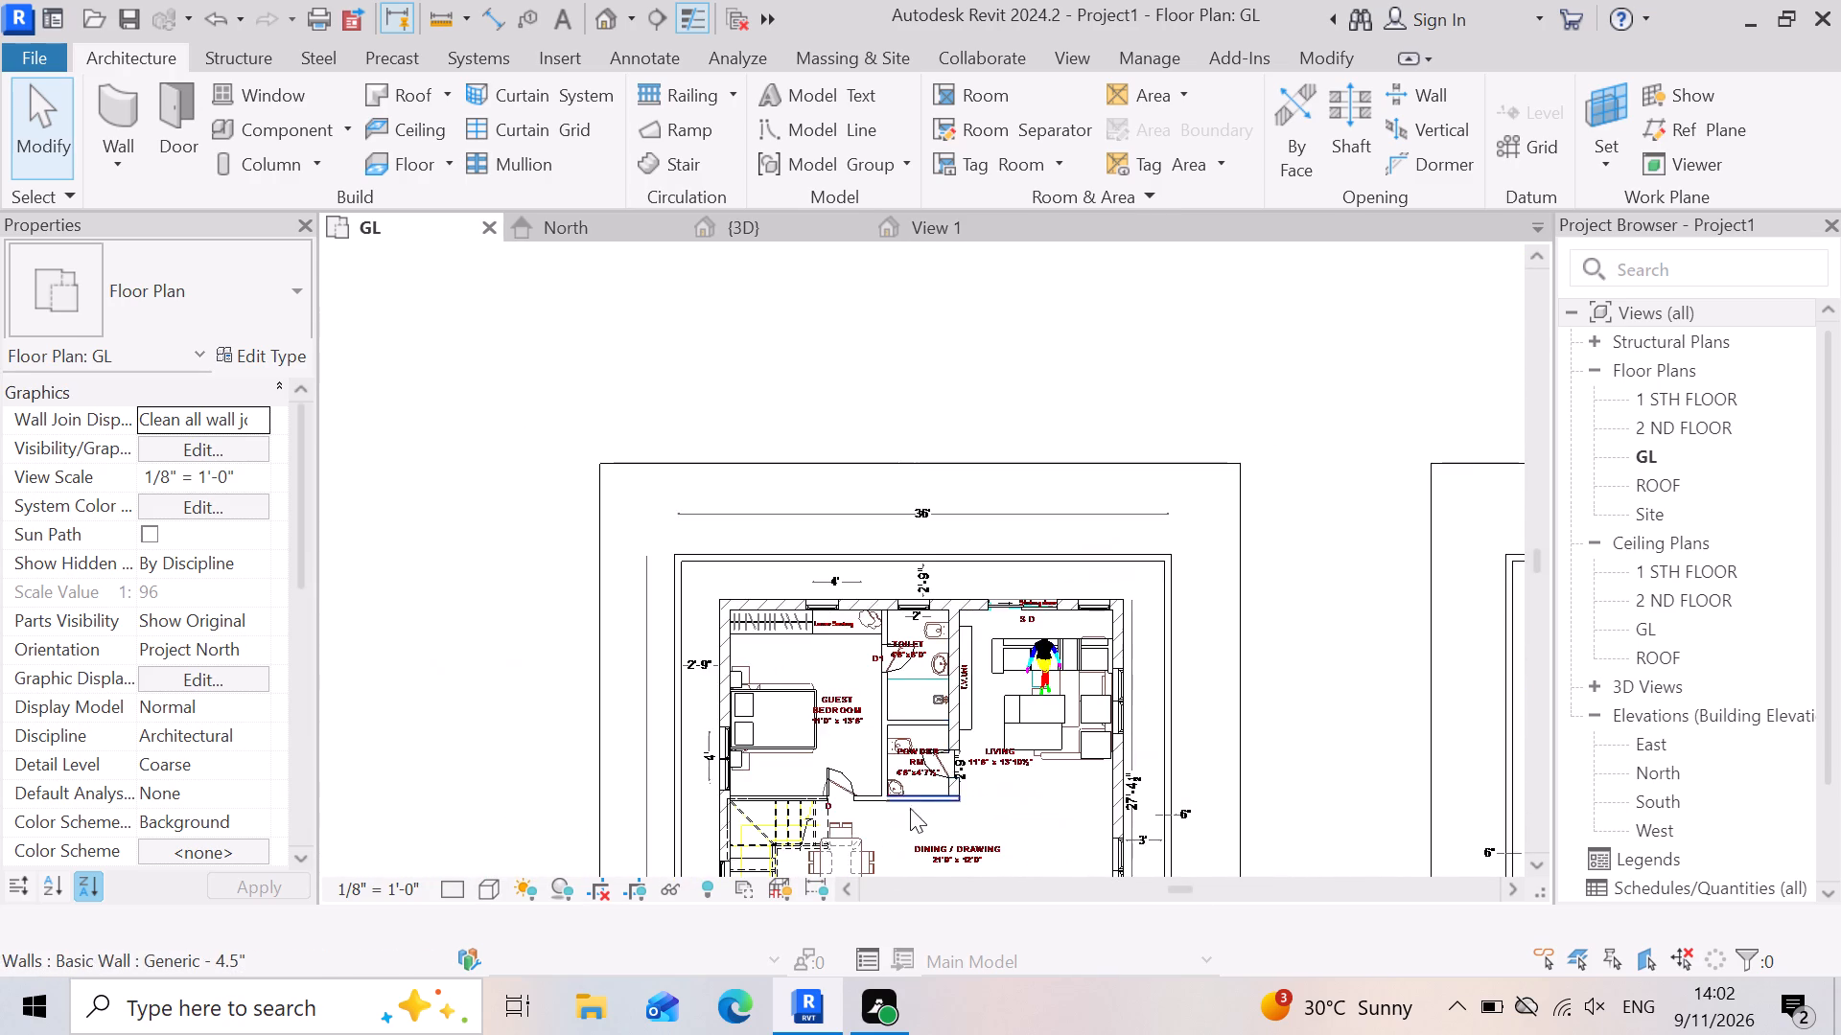
scroll(910, 814, "up", 13)
scroll(1003, 629, "down", 6)
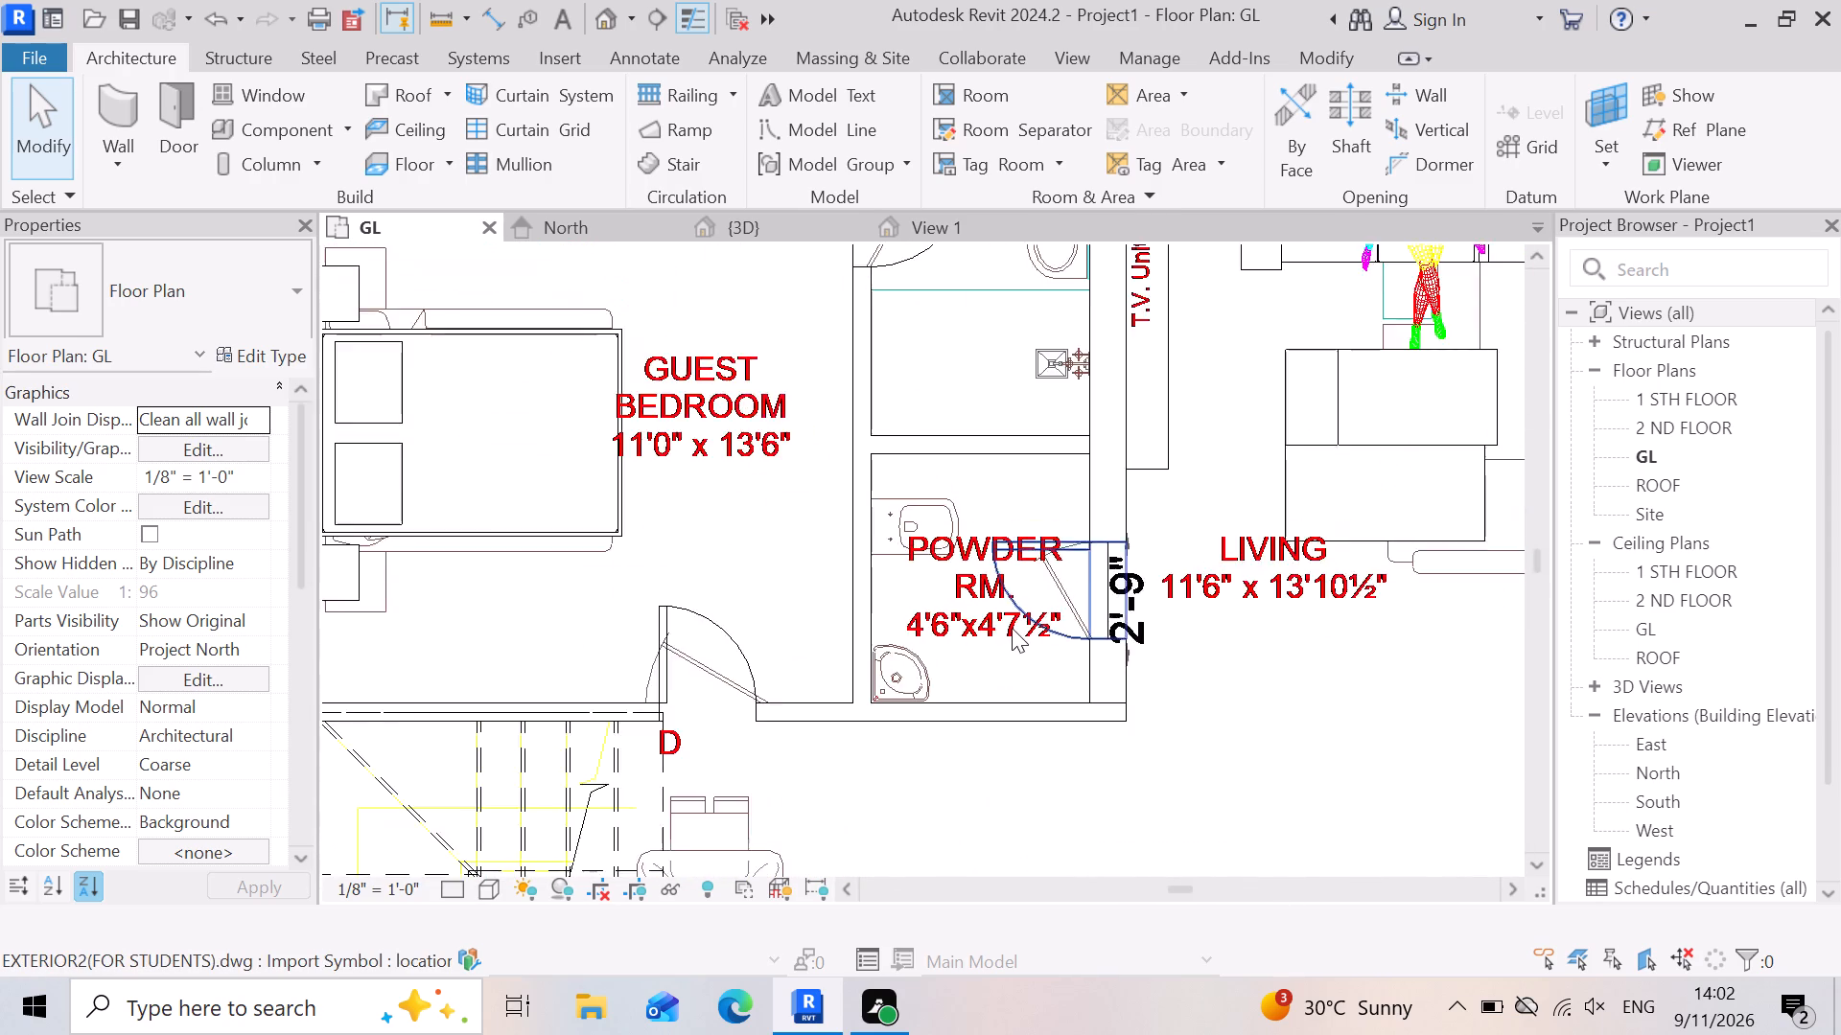
Load the Dining_Table_amp_Chair_11036 family from the dining table folder as the component for the dining area.
scroll(1012, 628, "down", 7)
scroll(953, 789, "up", 11)
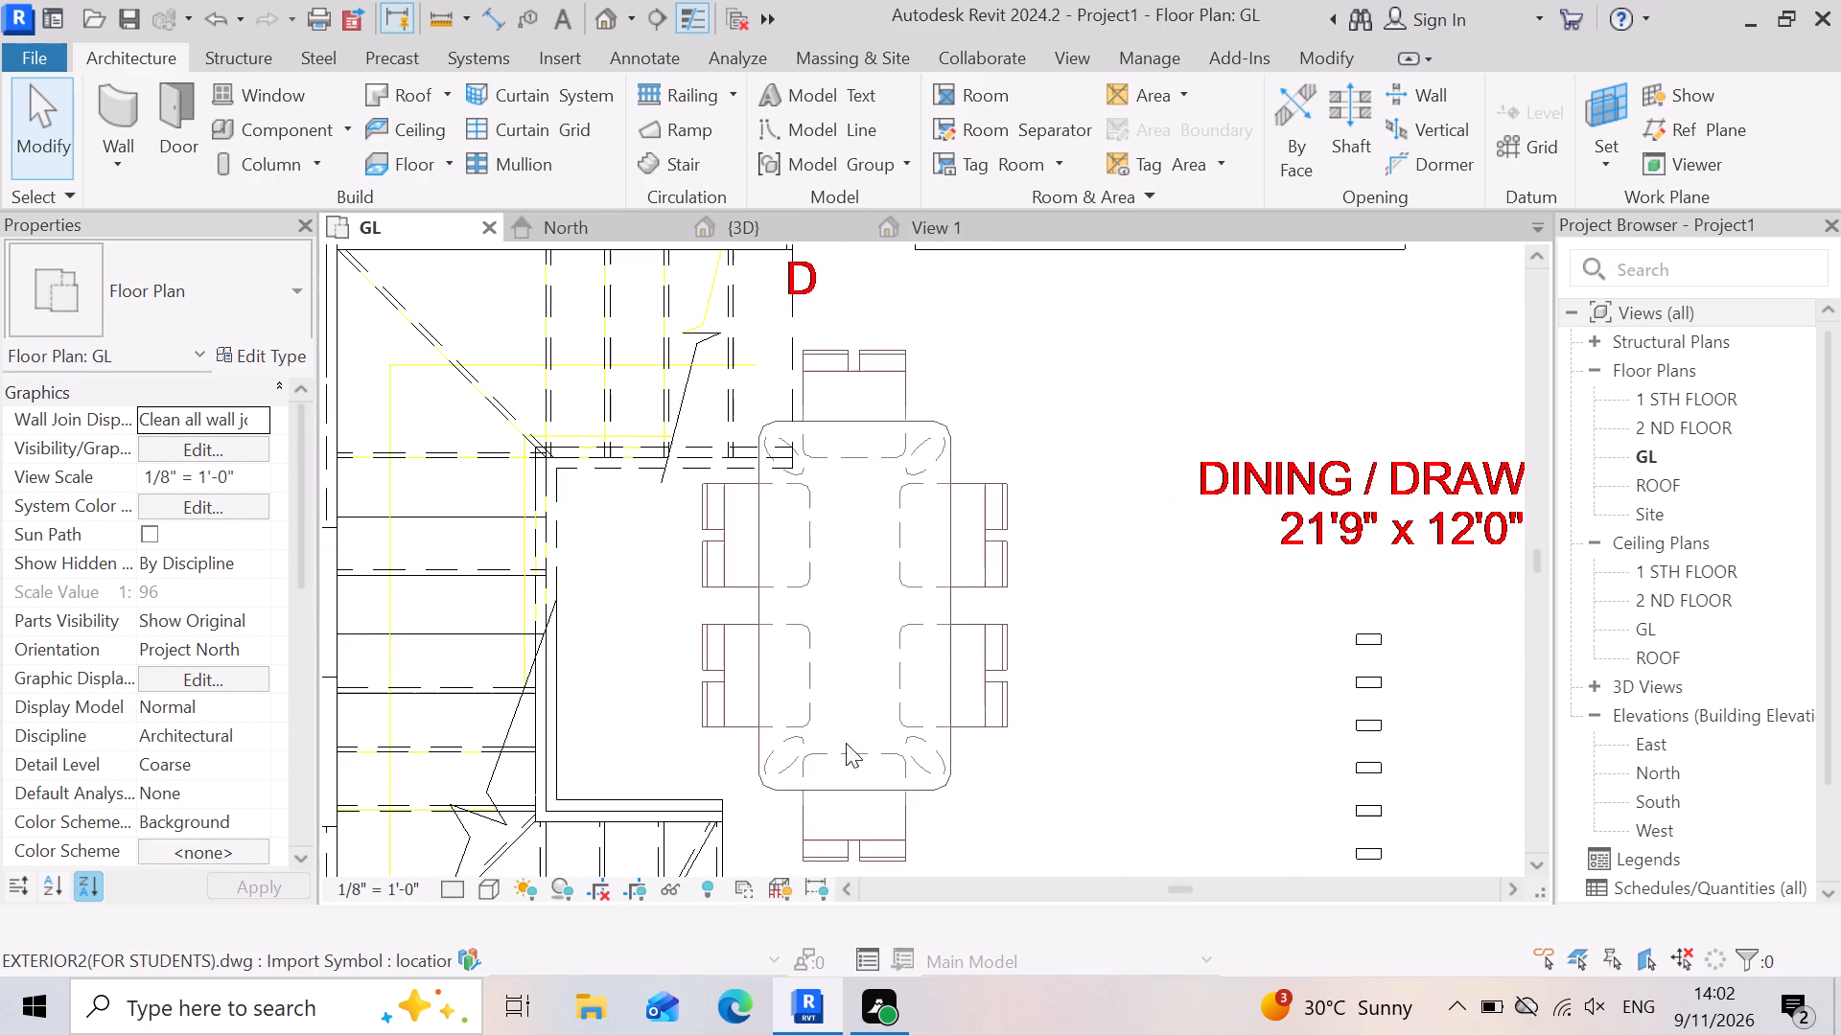
left_click(348, 130)
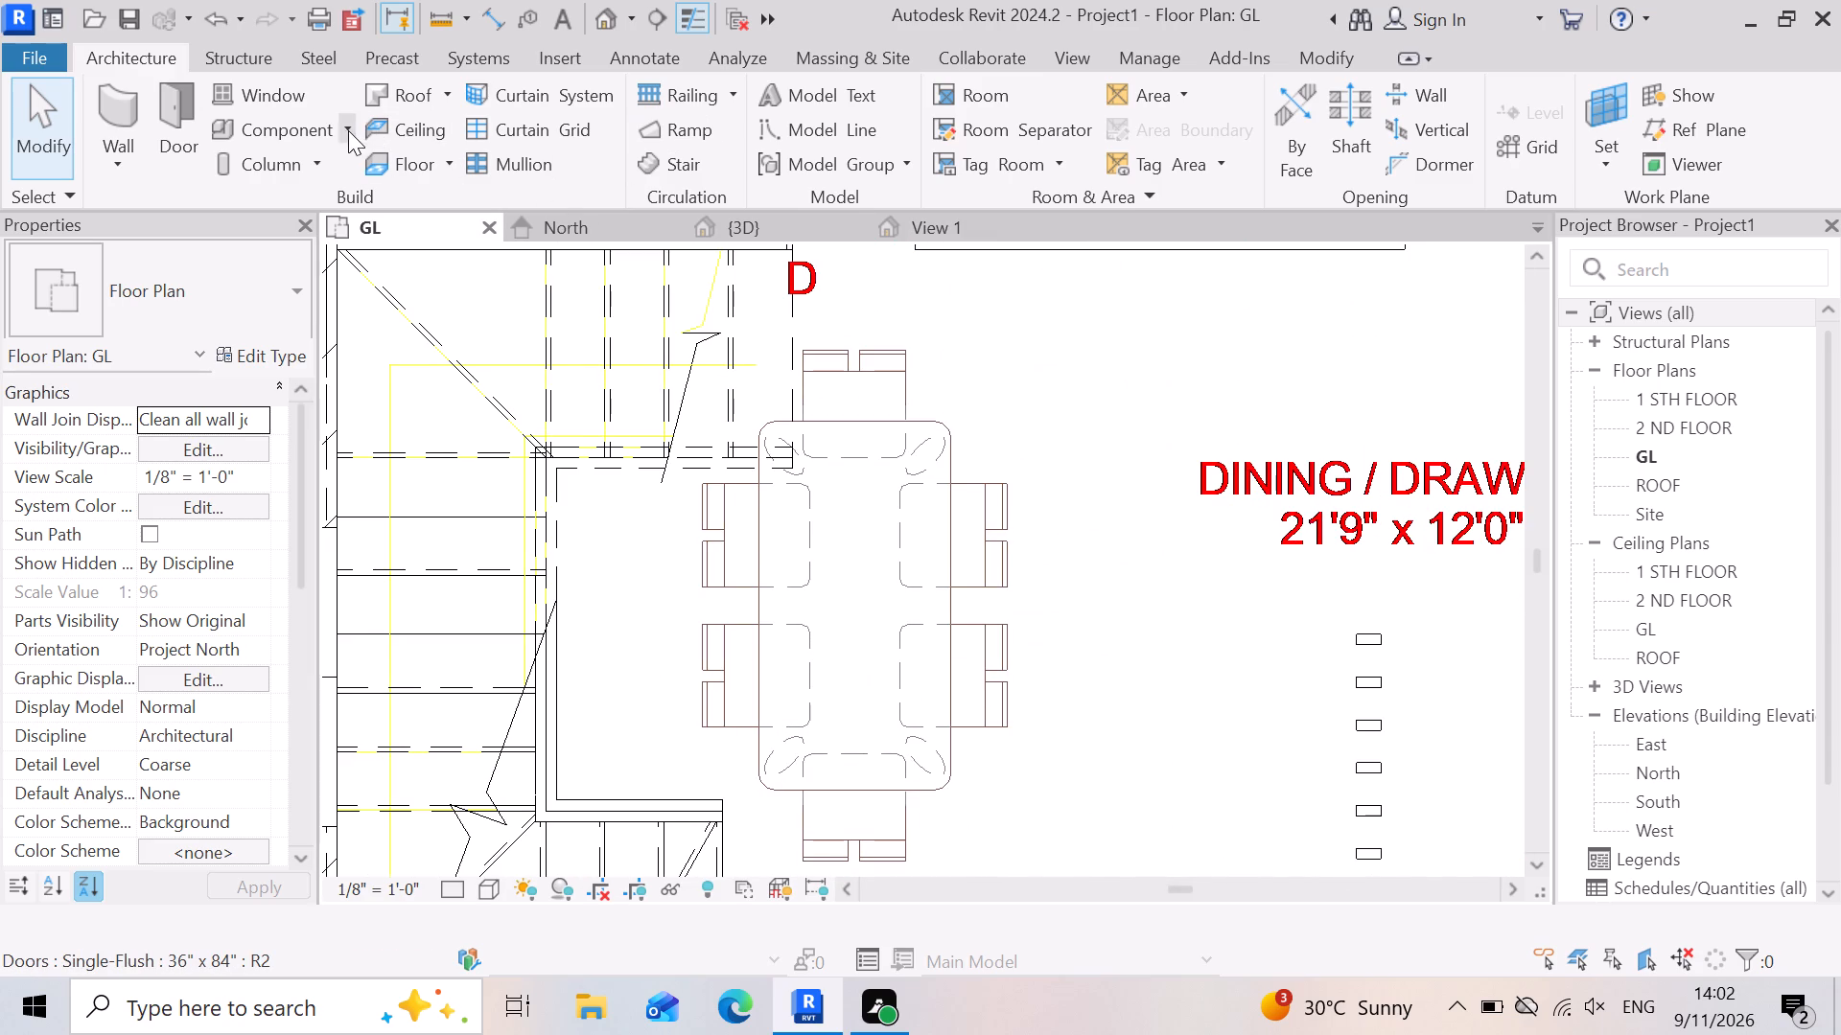
left_click(364, 195)
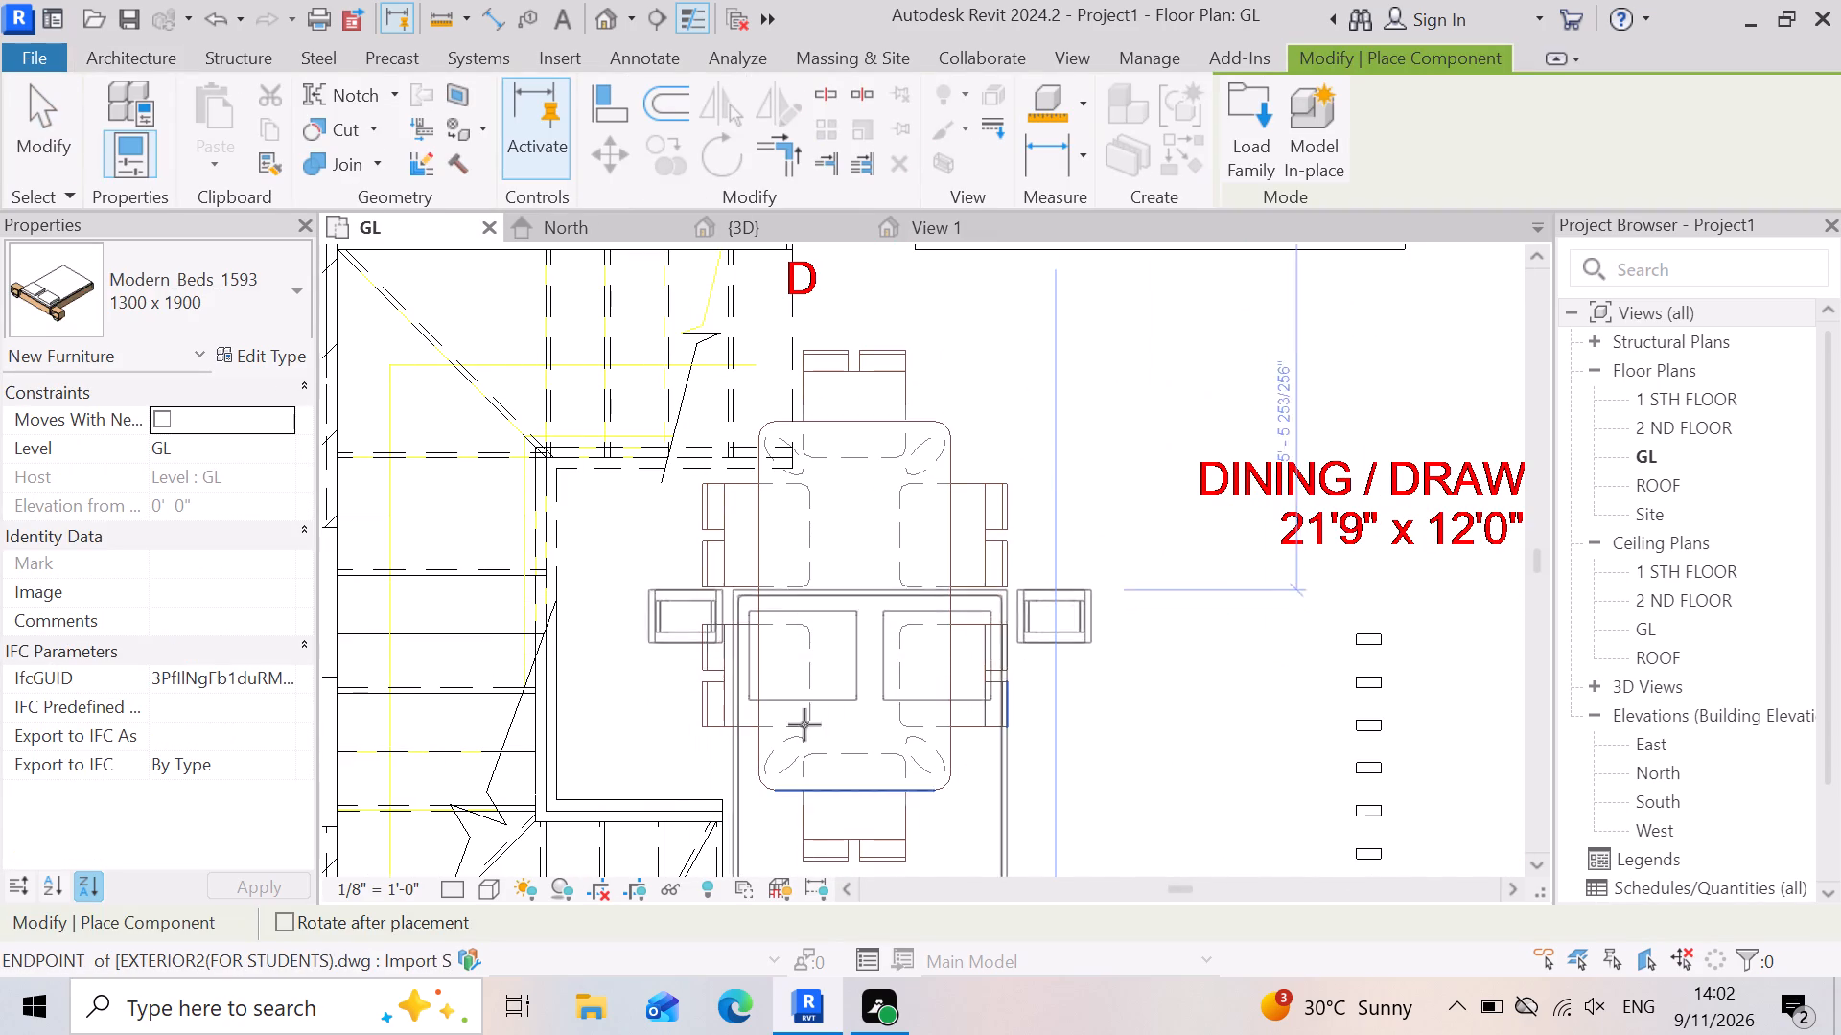
scroll(865, 568, "down", 5)
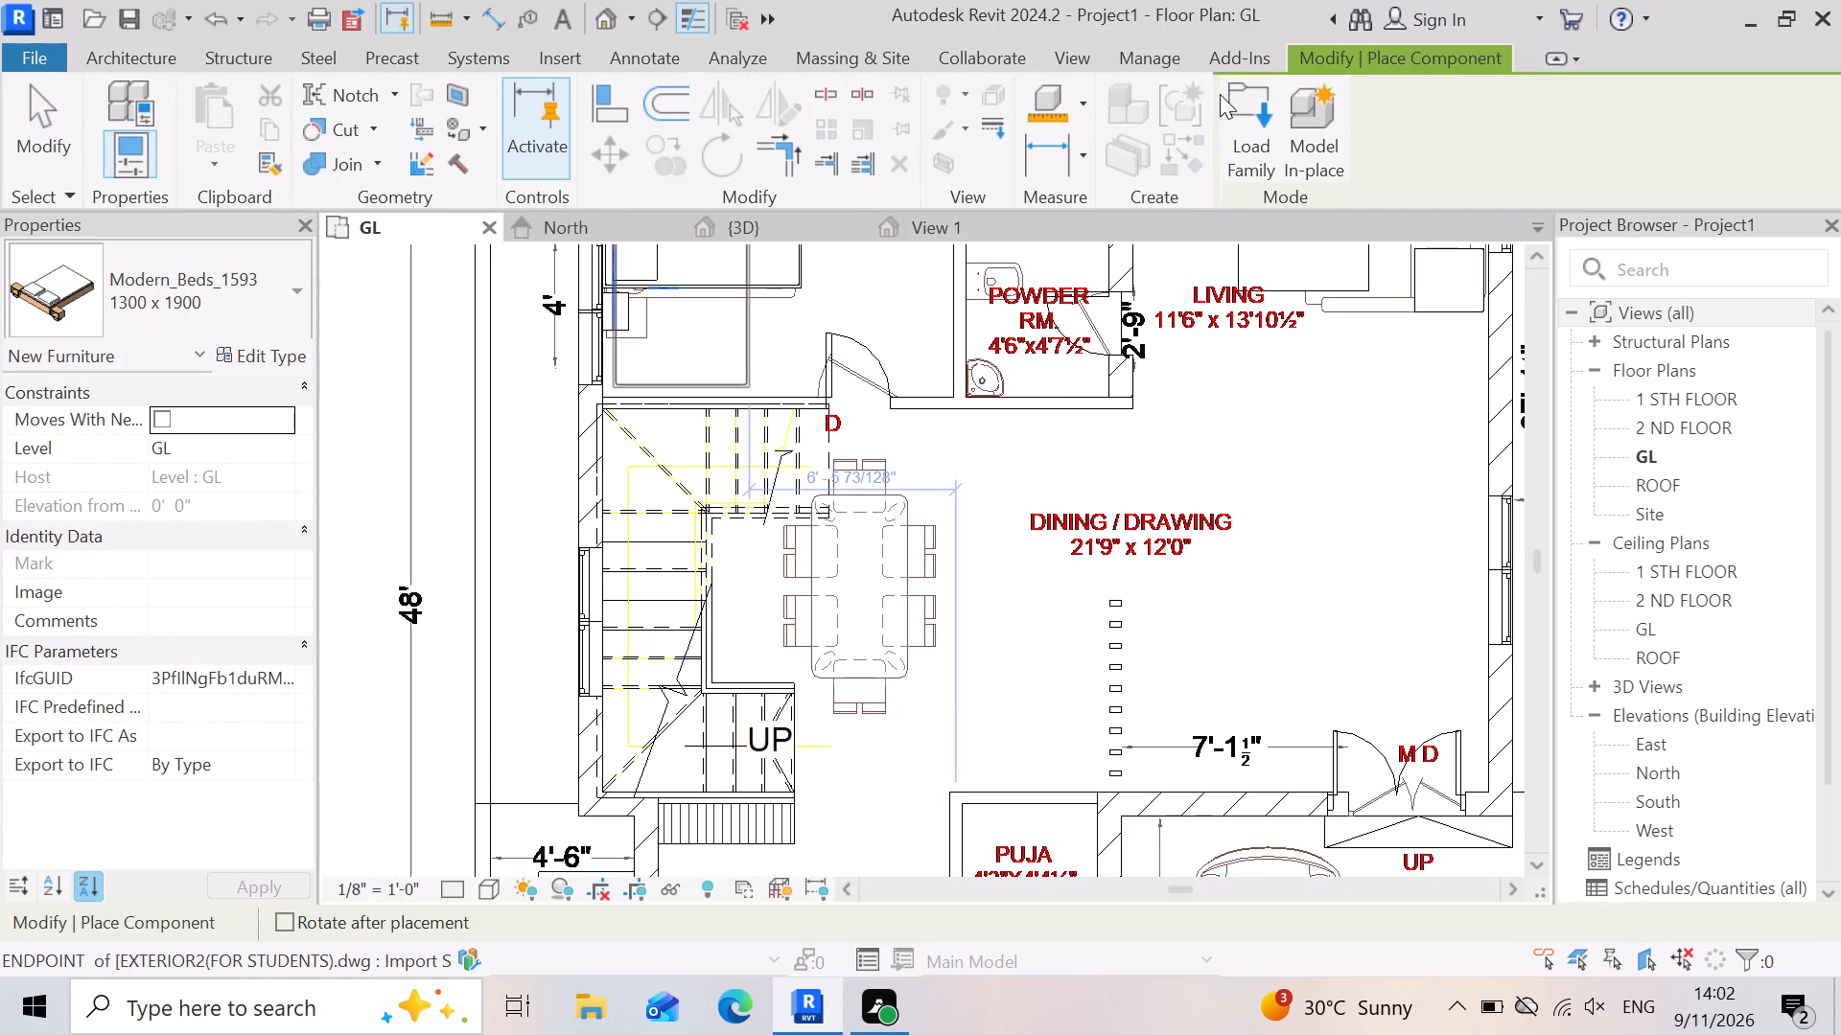
left_click(1257, 103)
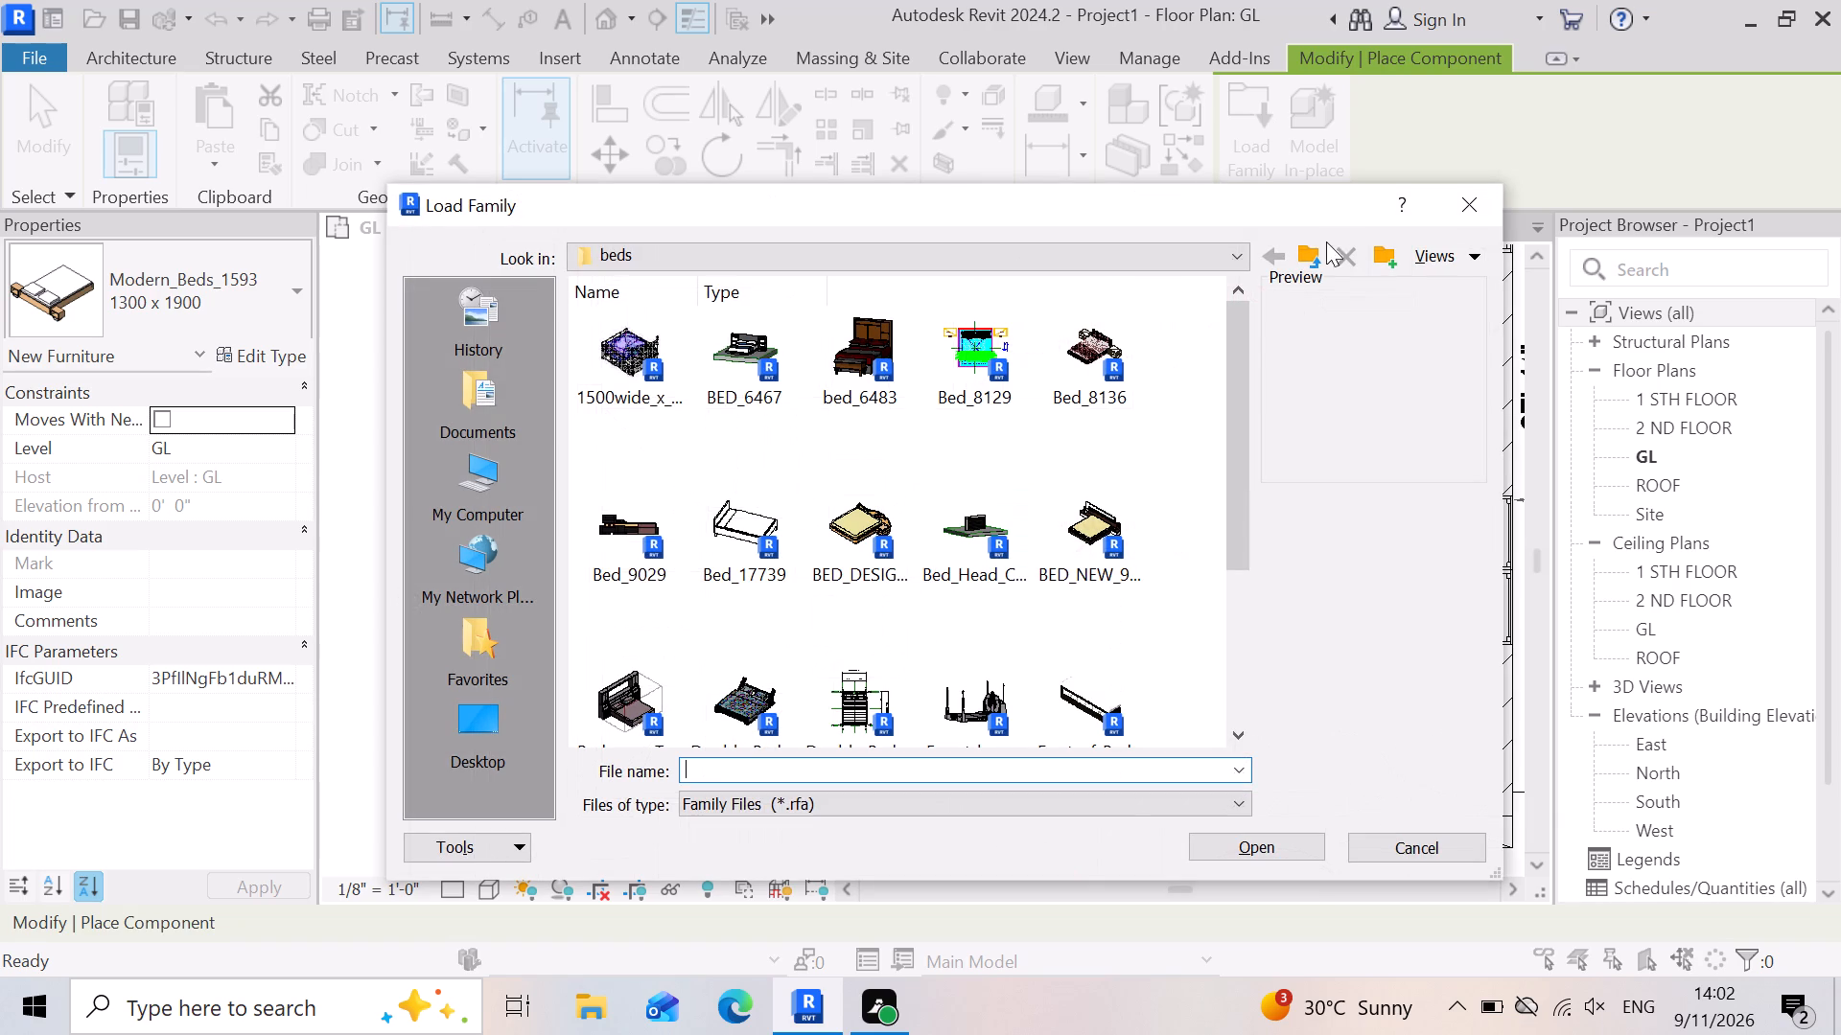
left_click(1302, 264)
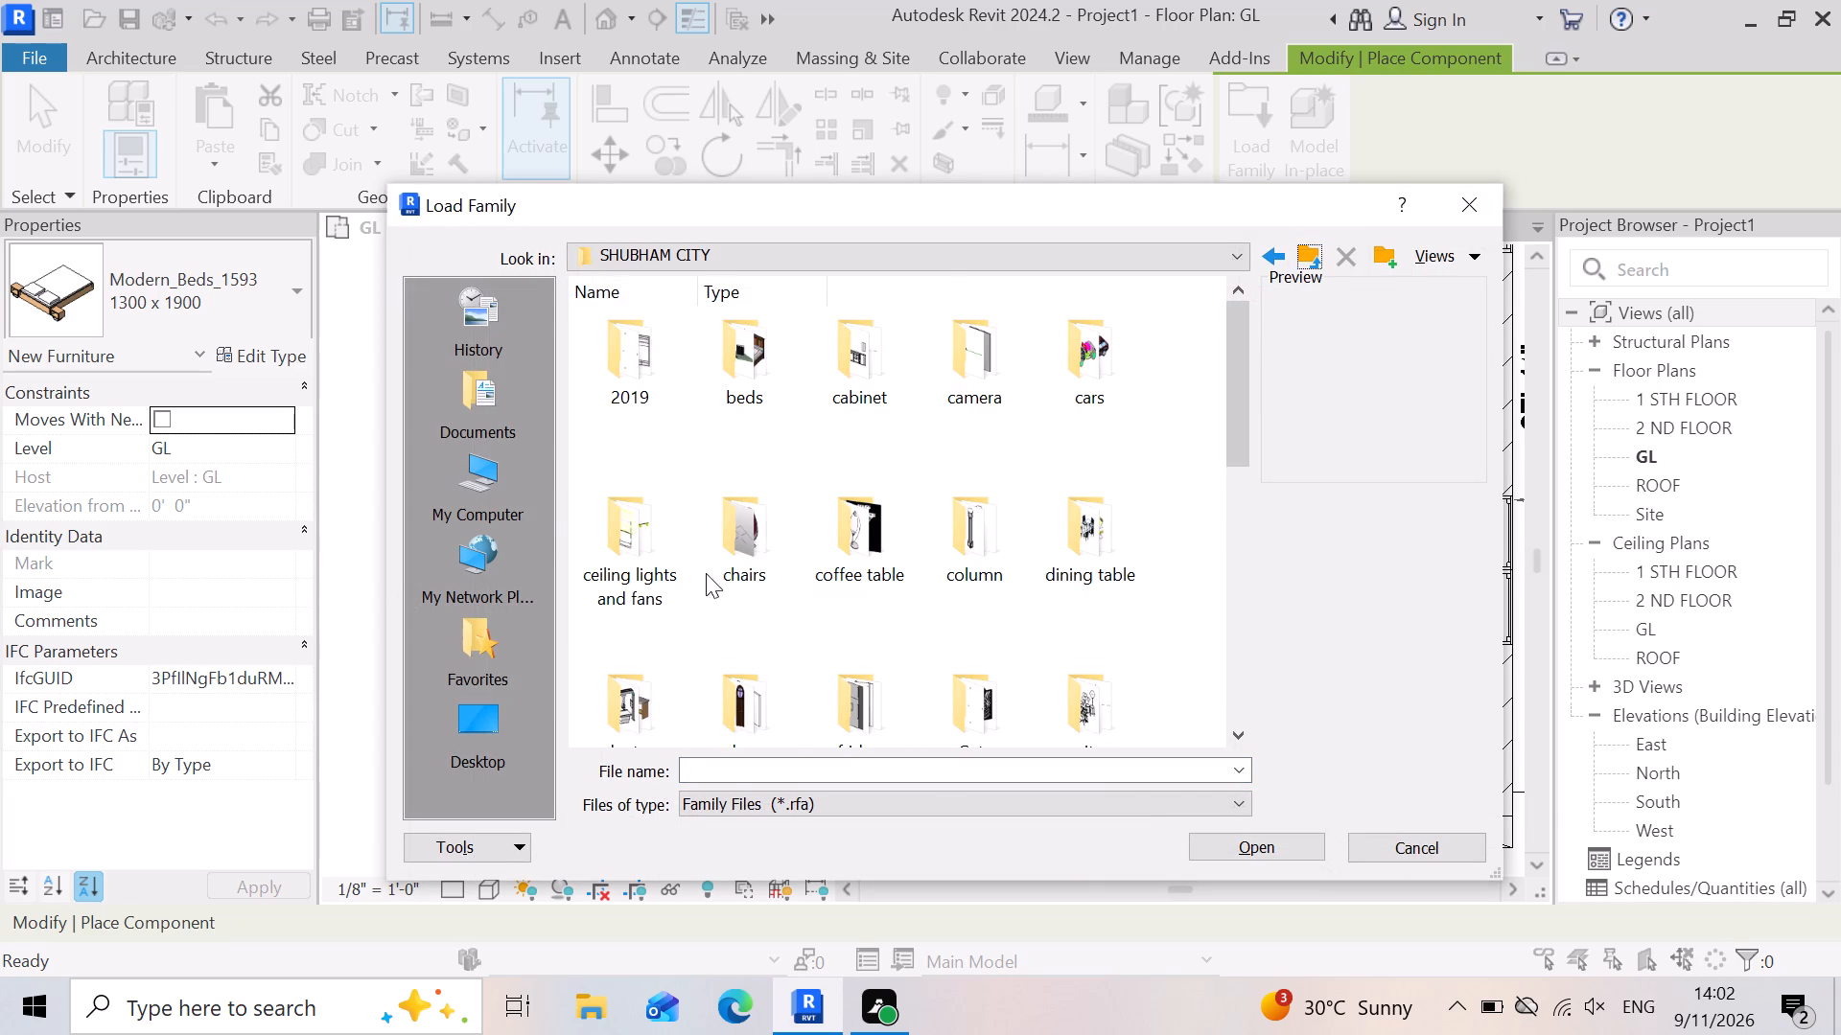
double_click(1080, 559)
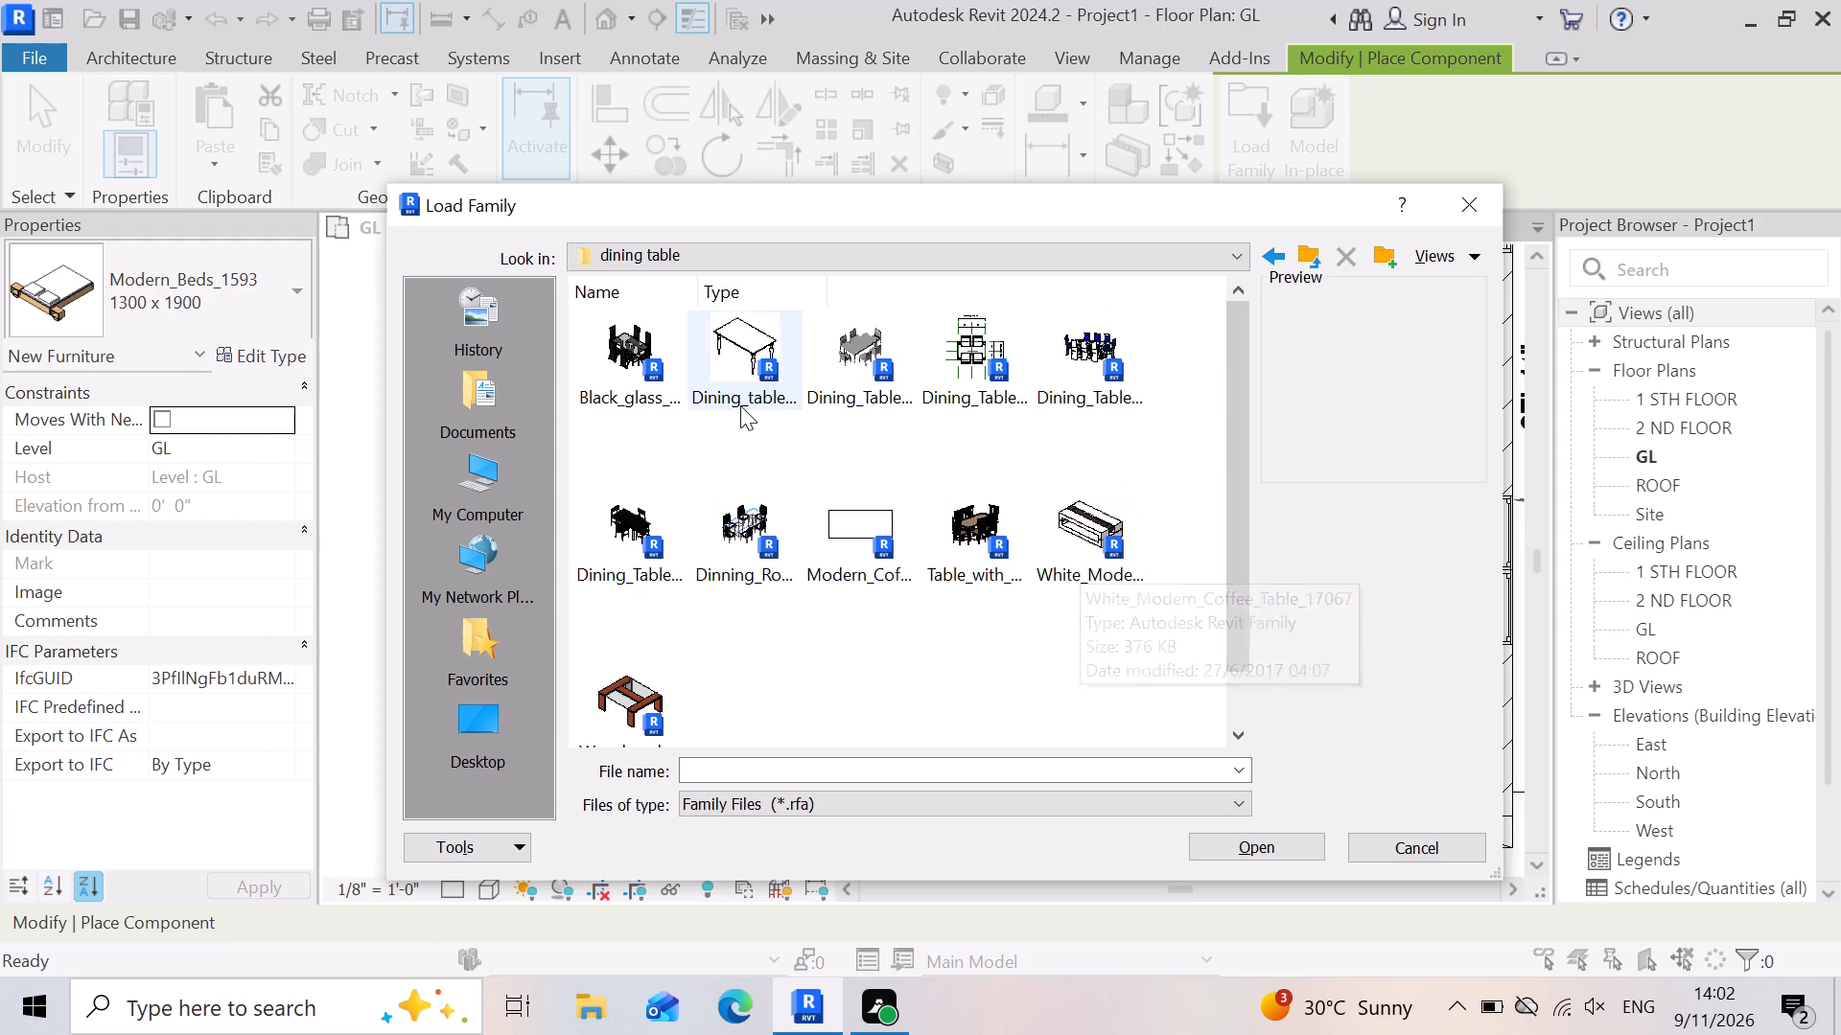
double_click(847, 356)
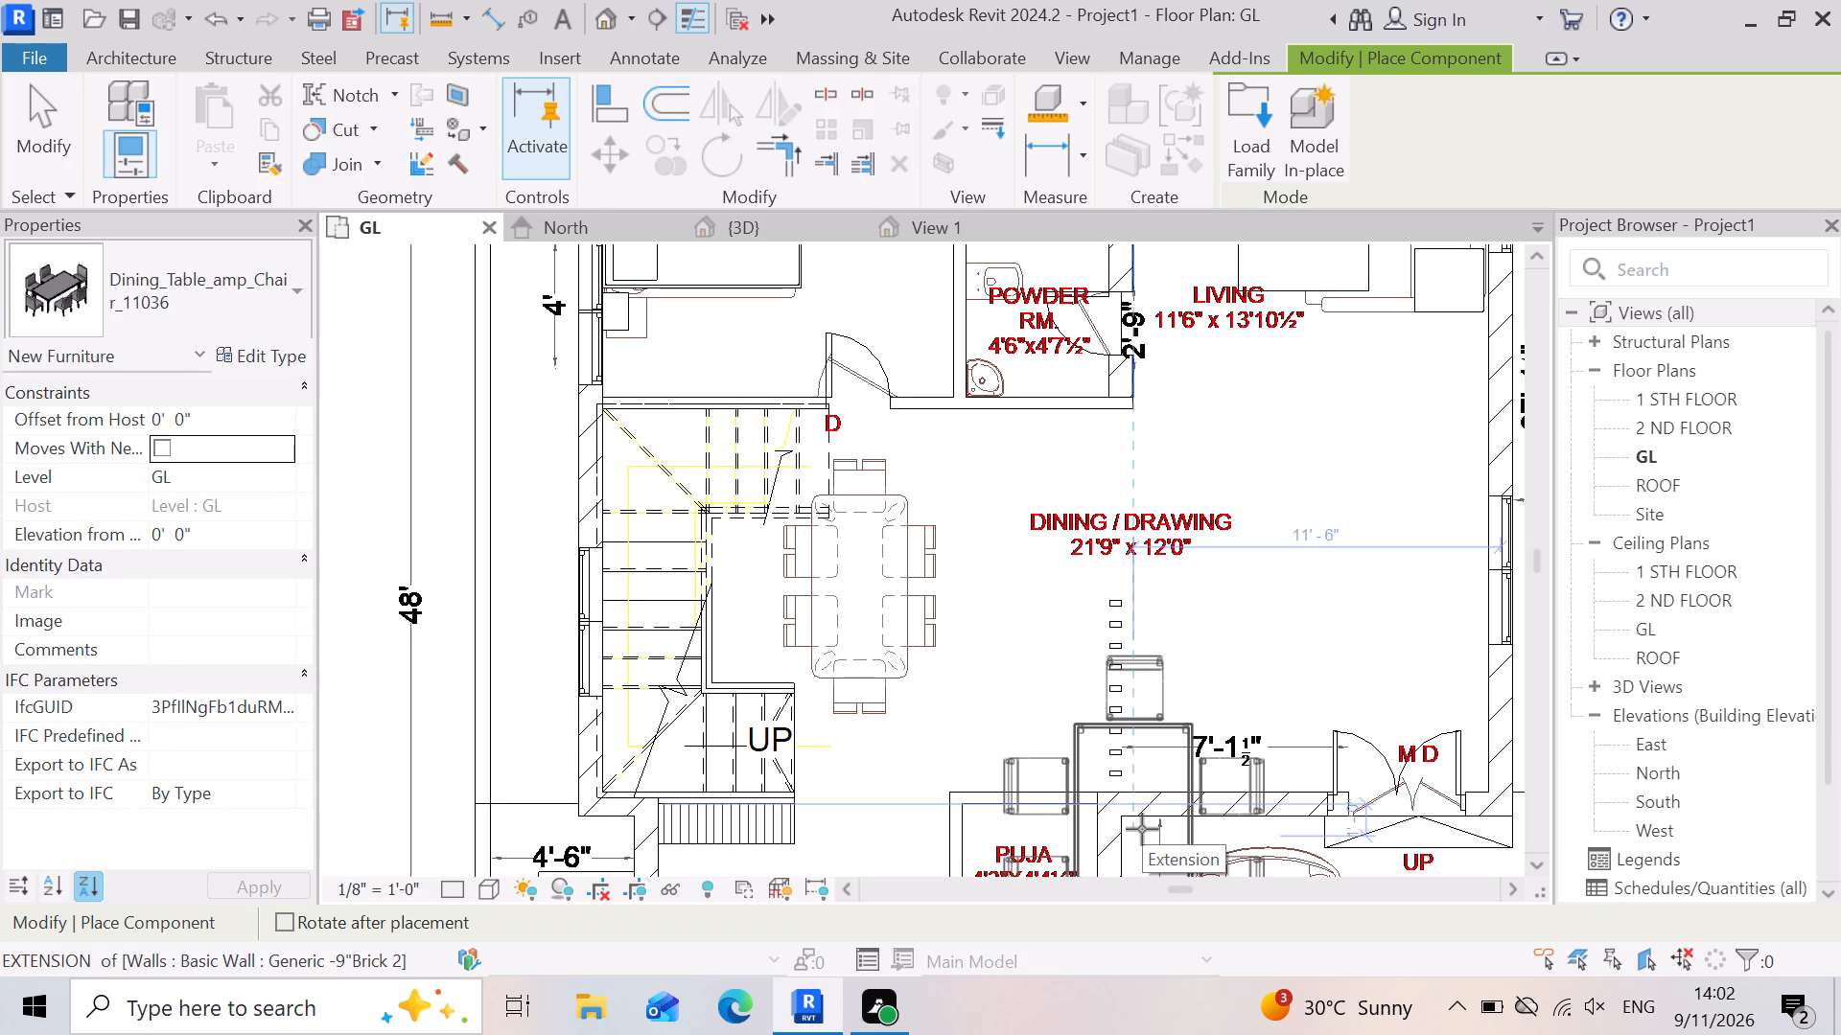
Place the dining set over the imported dining table beside the staircase, its centre about 6'-6" from the powder room wall.
scroll(1600, 520, "down", 1)
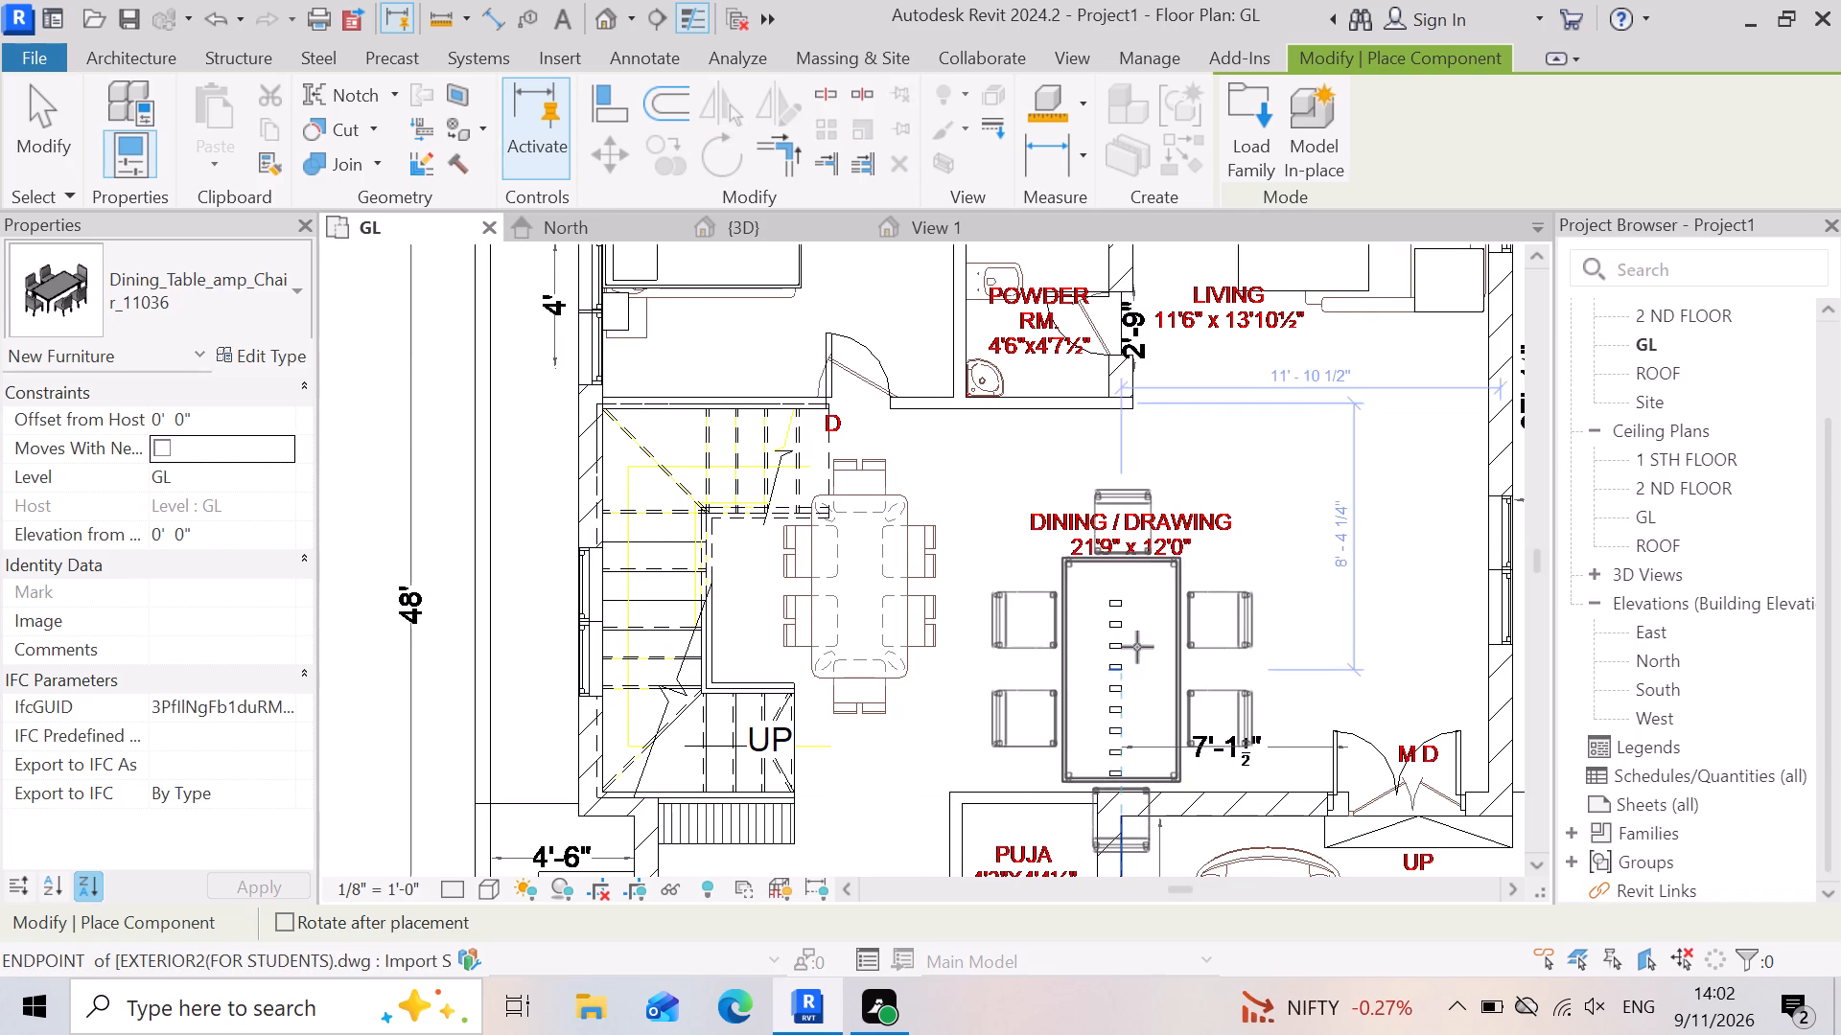
scroll(1137, 647, "down", 3)
scroll(941, 625, "up", 7)
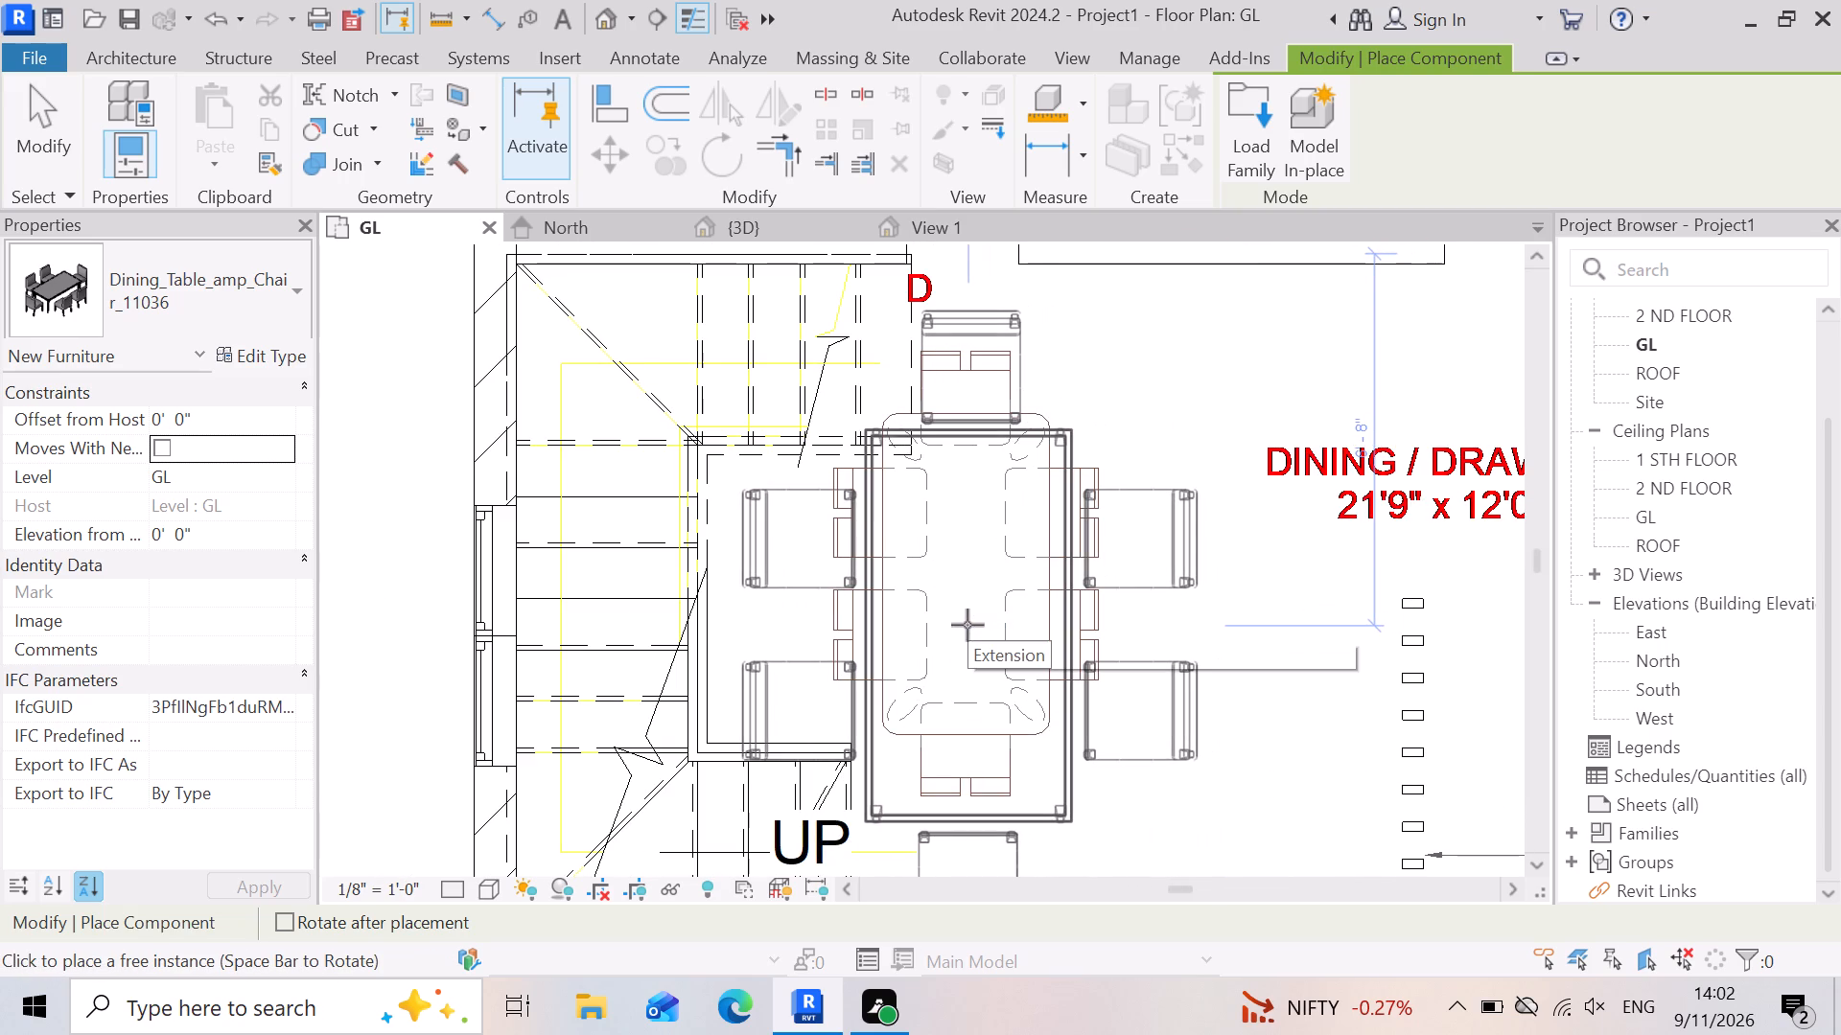
left_click(979, 618)
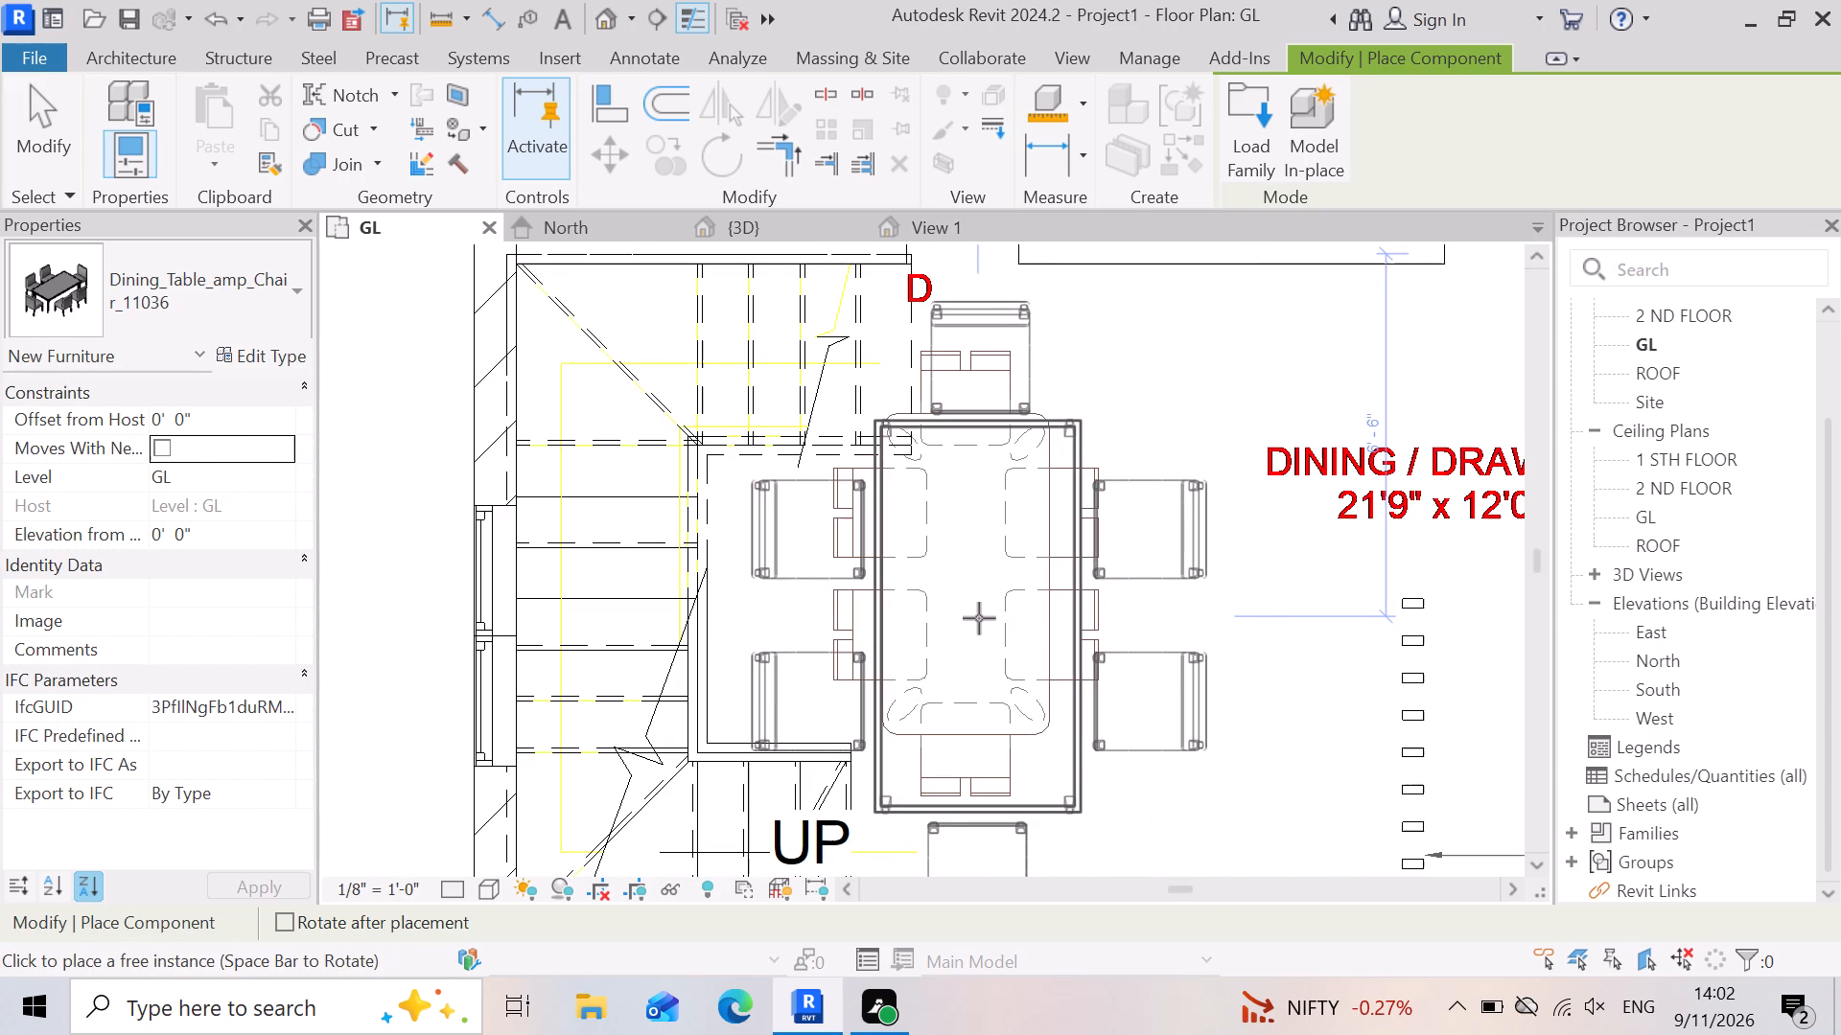
scroll(897, 554, "down", 9)
scroll(684, 545, "down", 2)
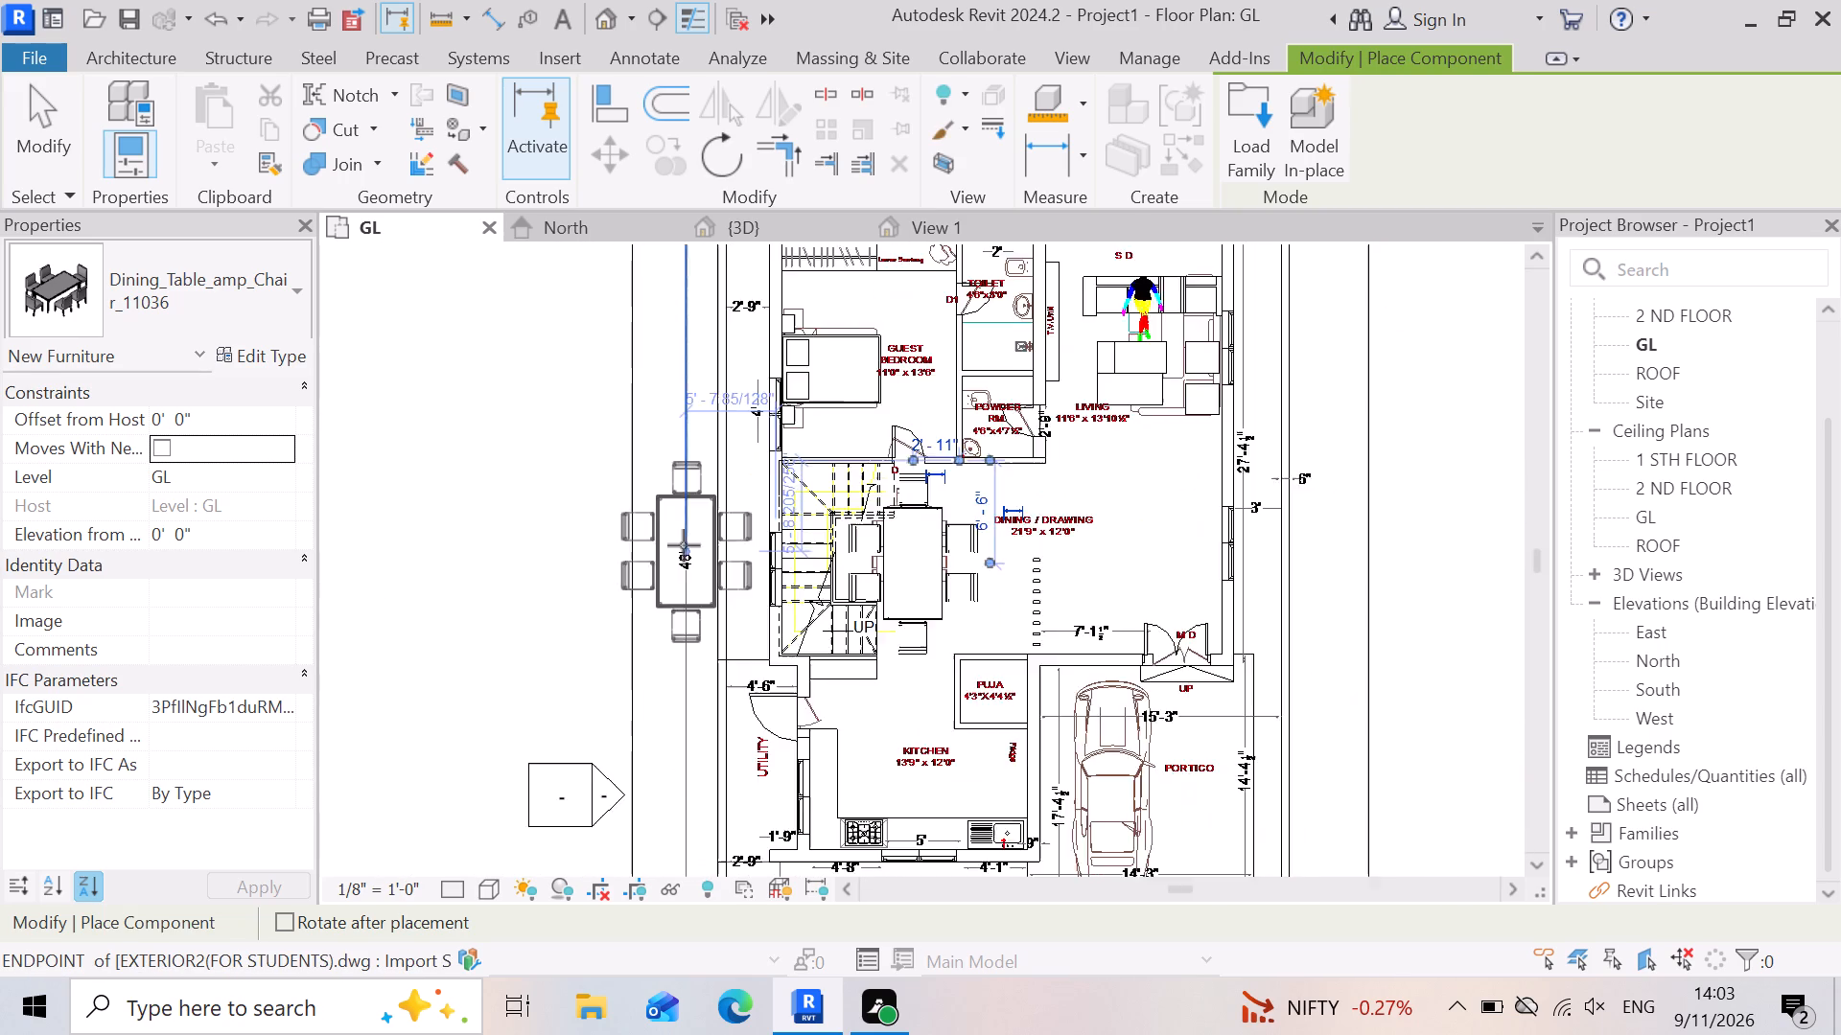
scroll(684, 545, "down", 2)
scroll(1056, 558, "up", 7)
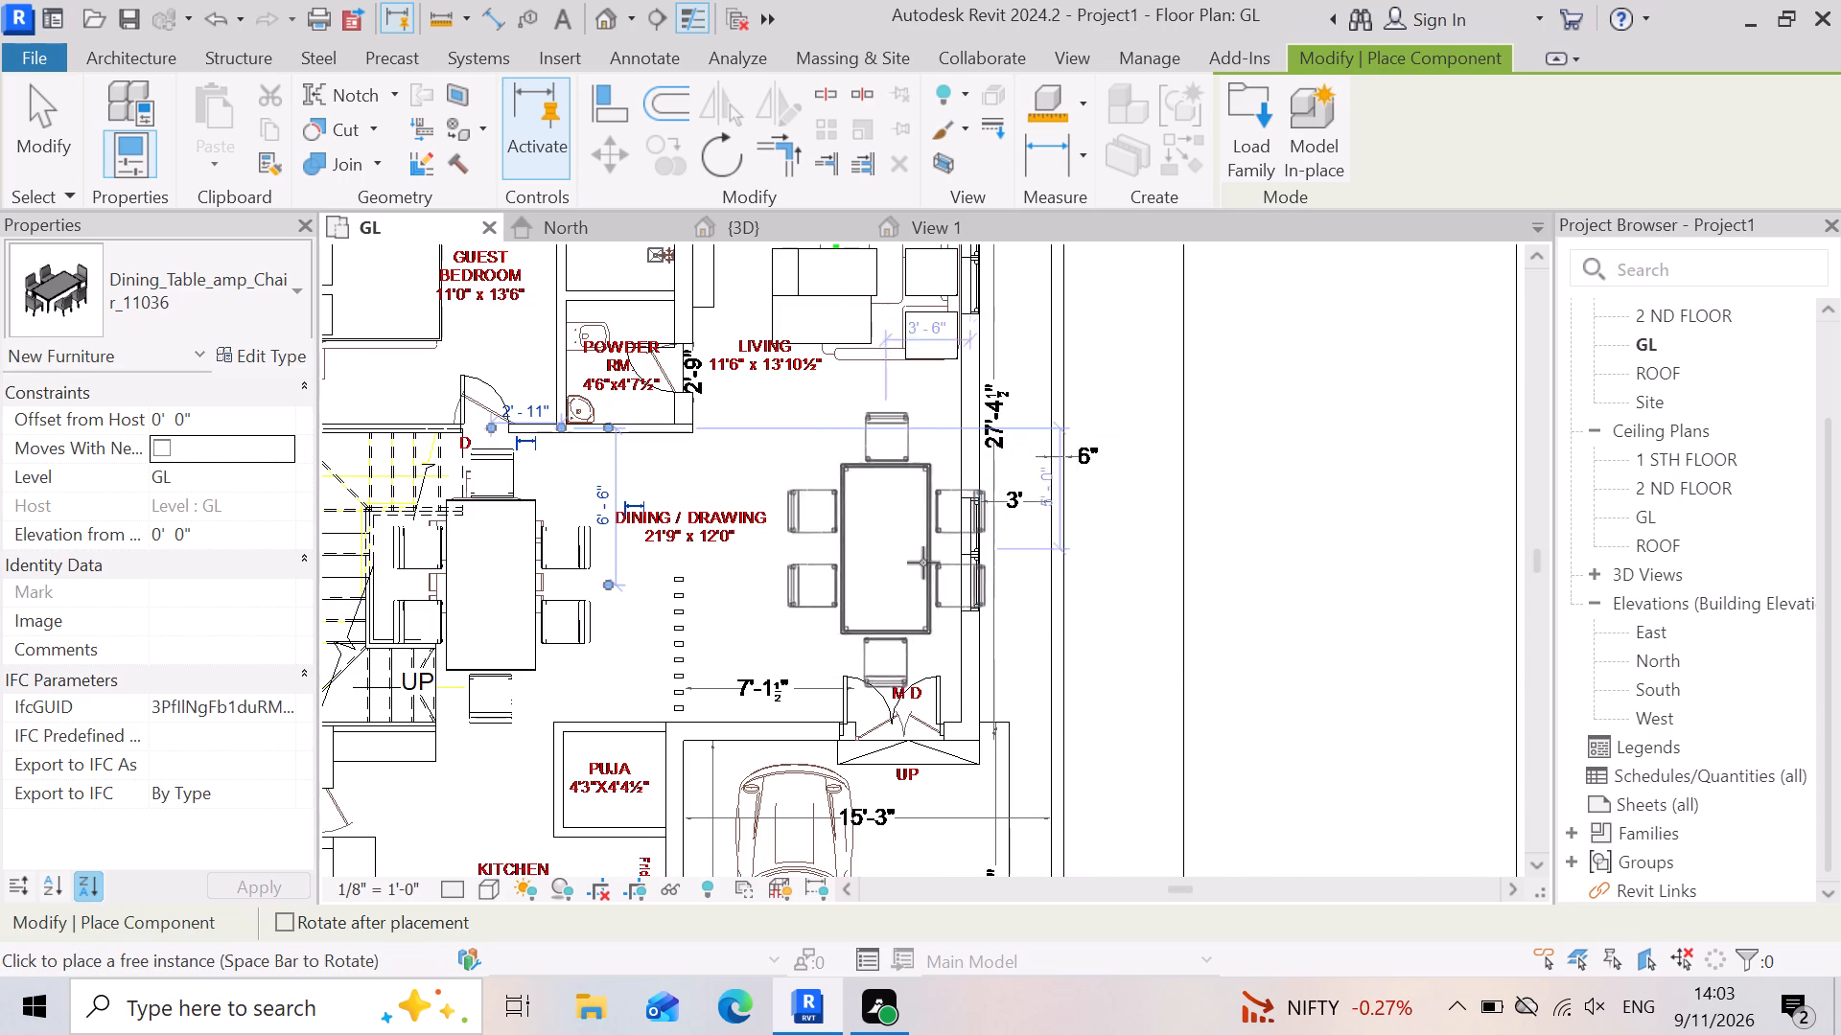
scroll(953, 567, "down", 9)
scroll(960, 585, "up", 6)
scroll(762, 687, "up", 3)
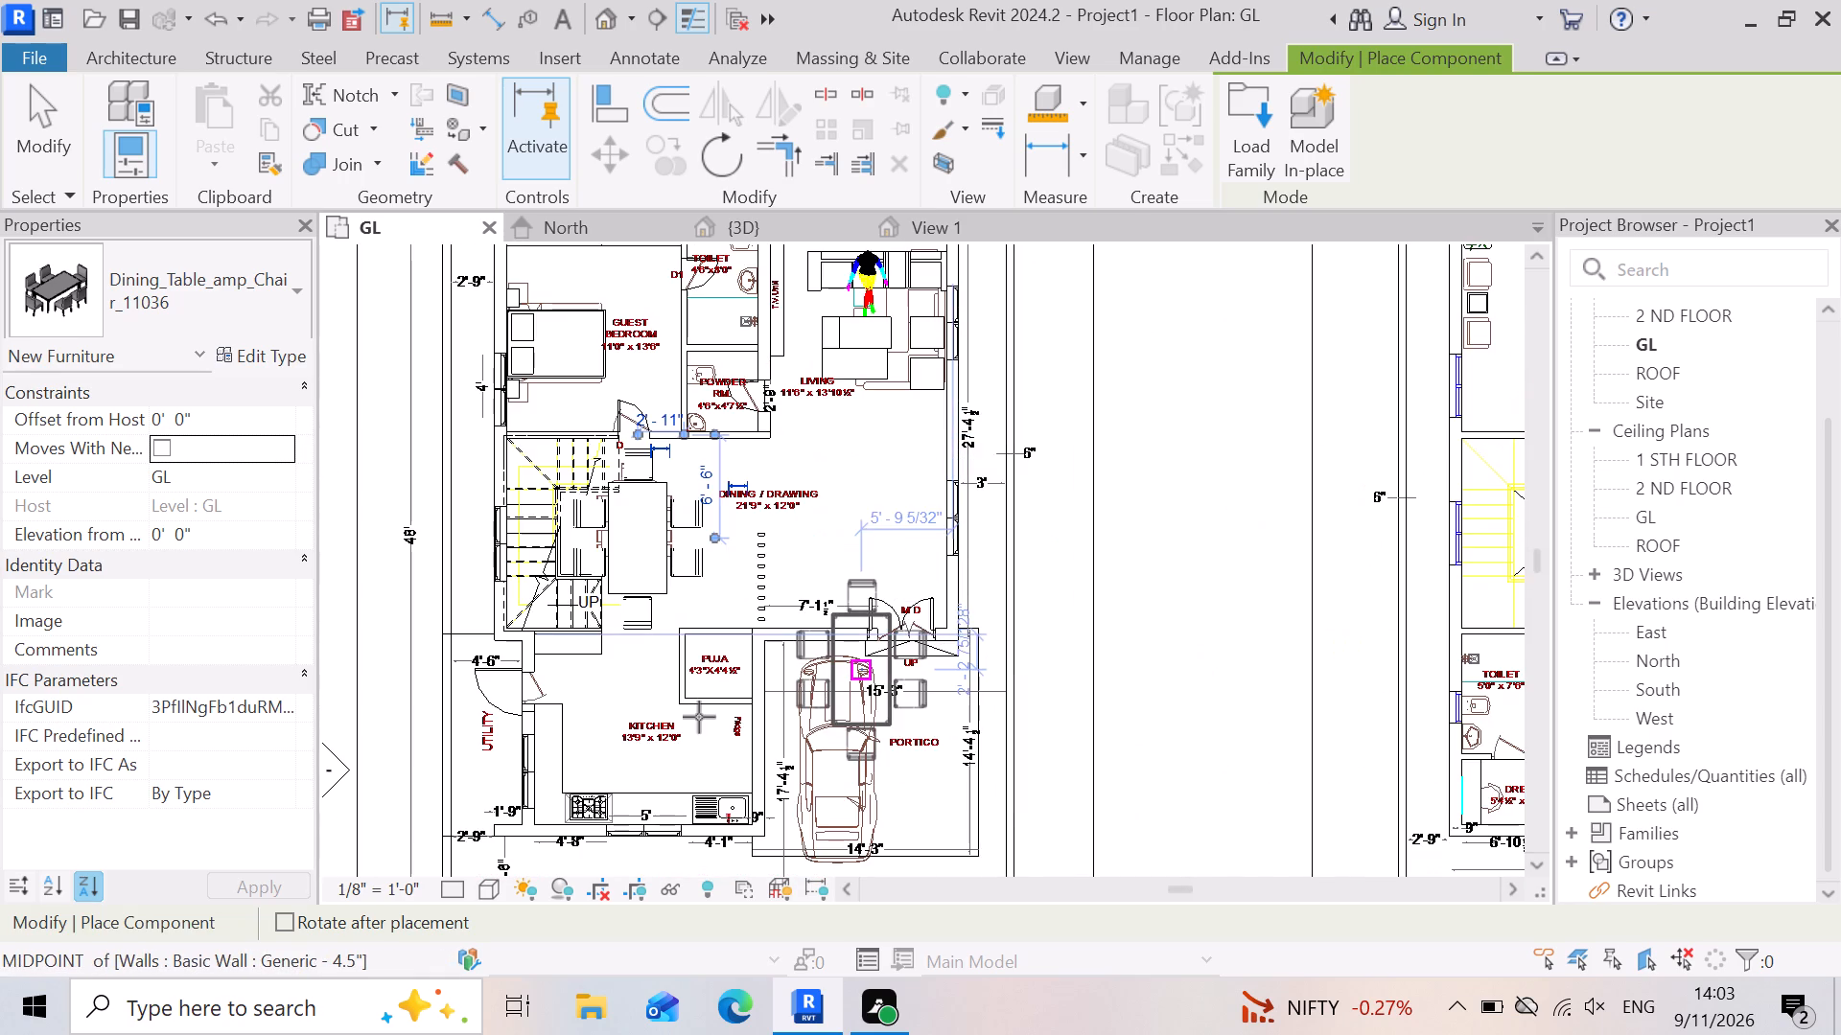
scroll(695, 716, "up", 4)
scroll(869, 712, "down", 4)
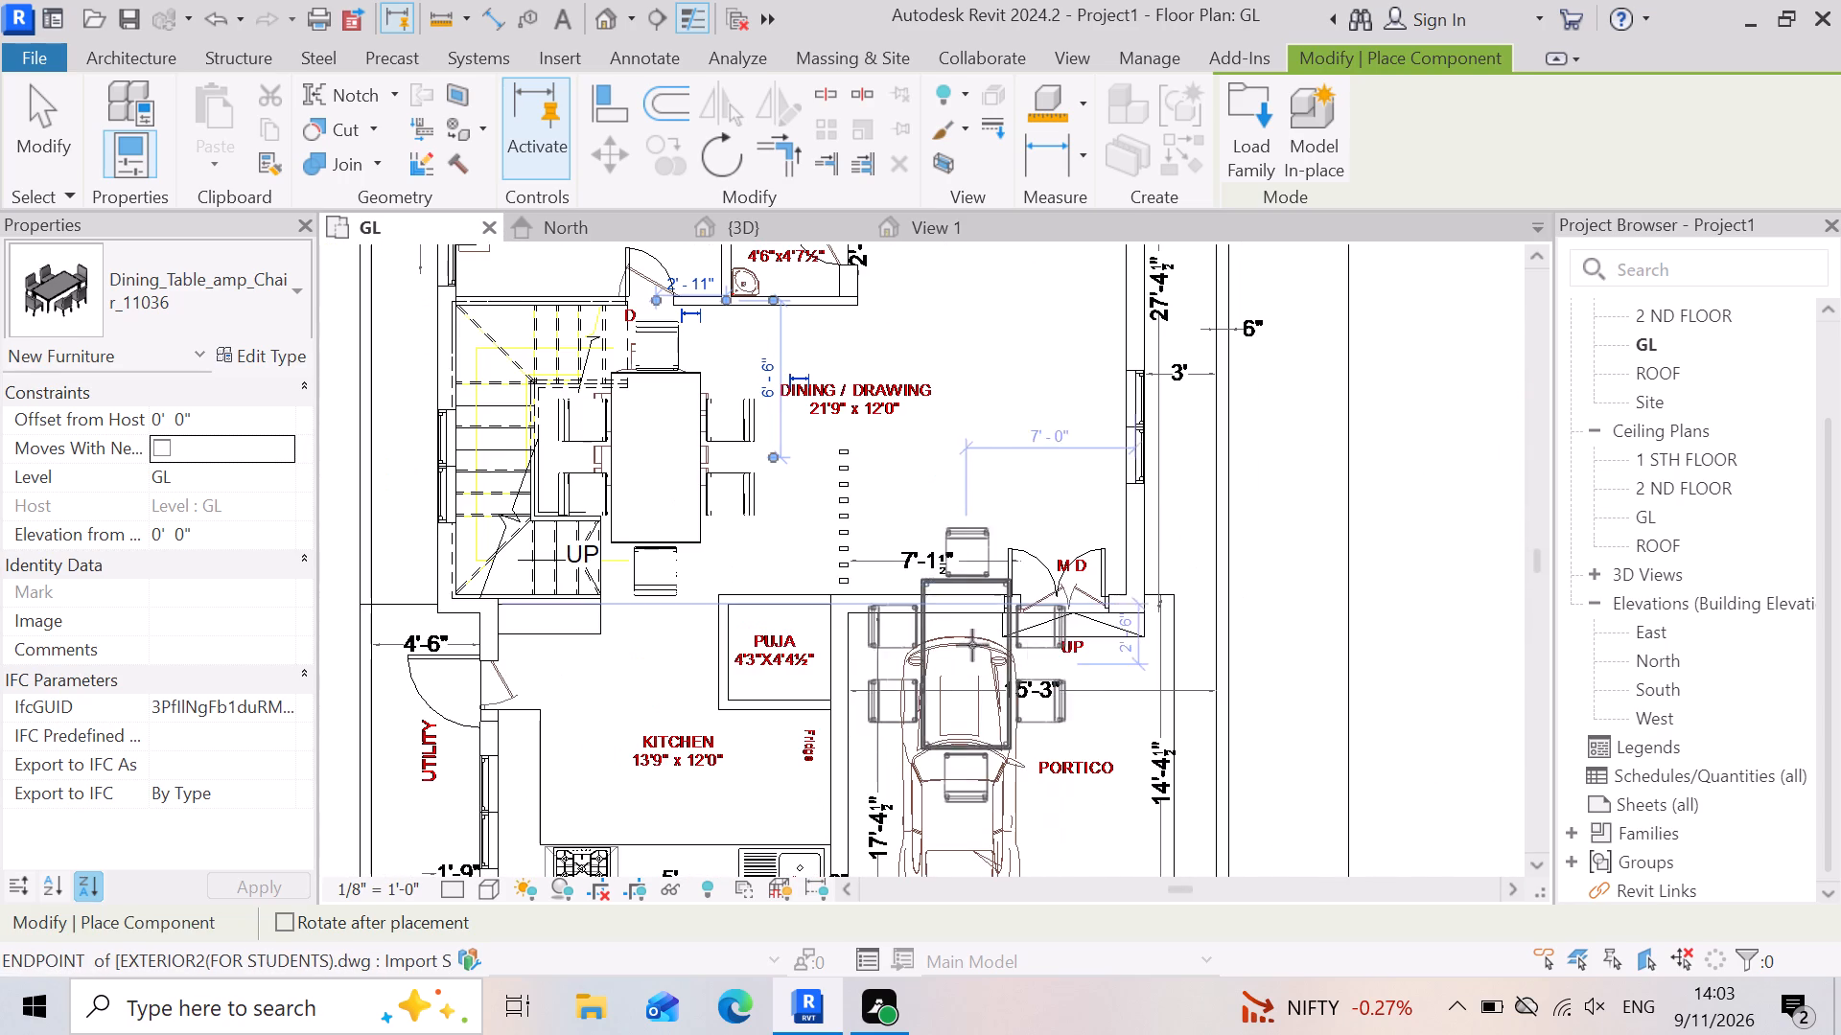
key("Escape")
key("Escape")
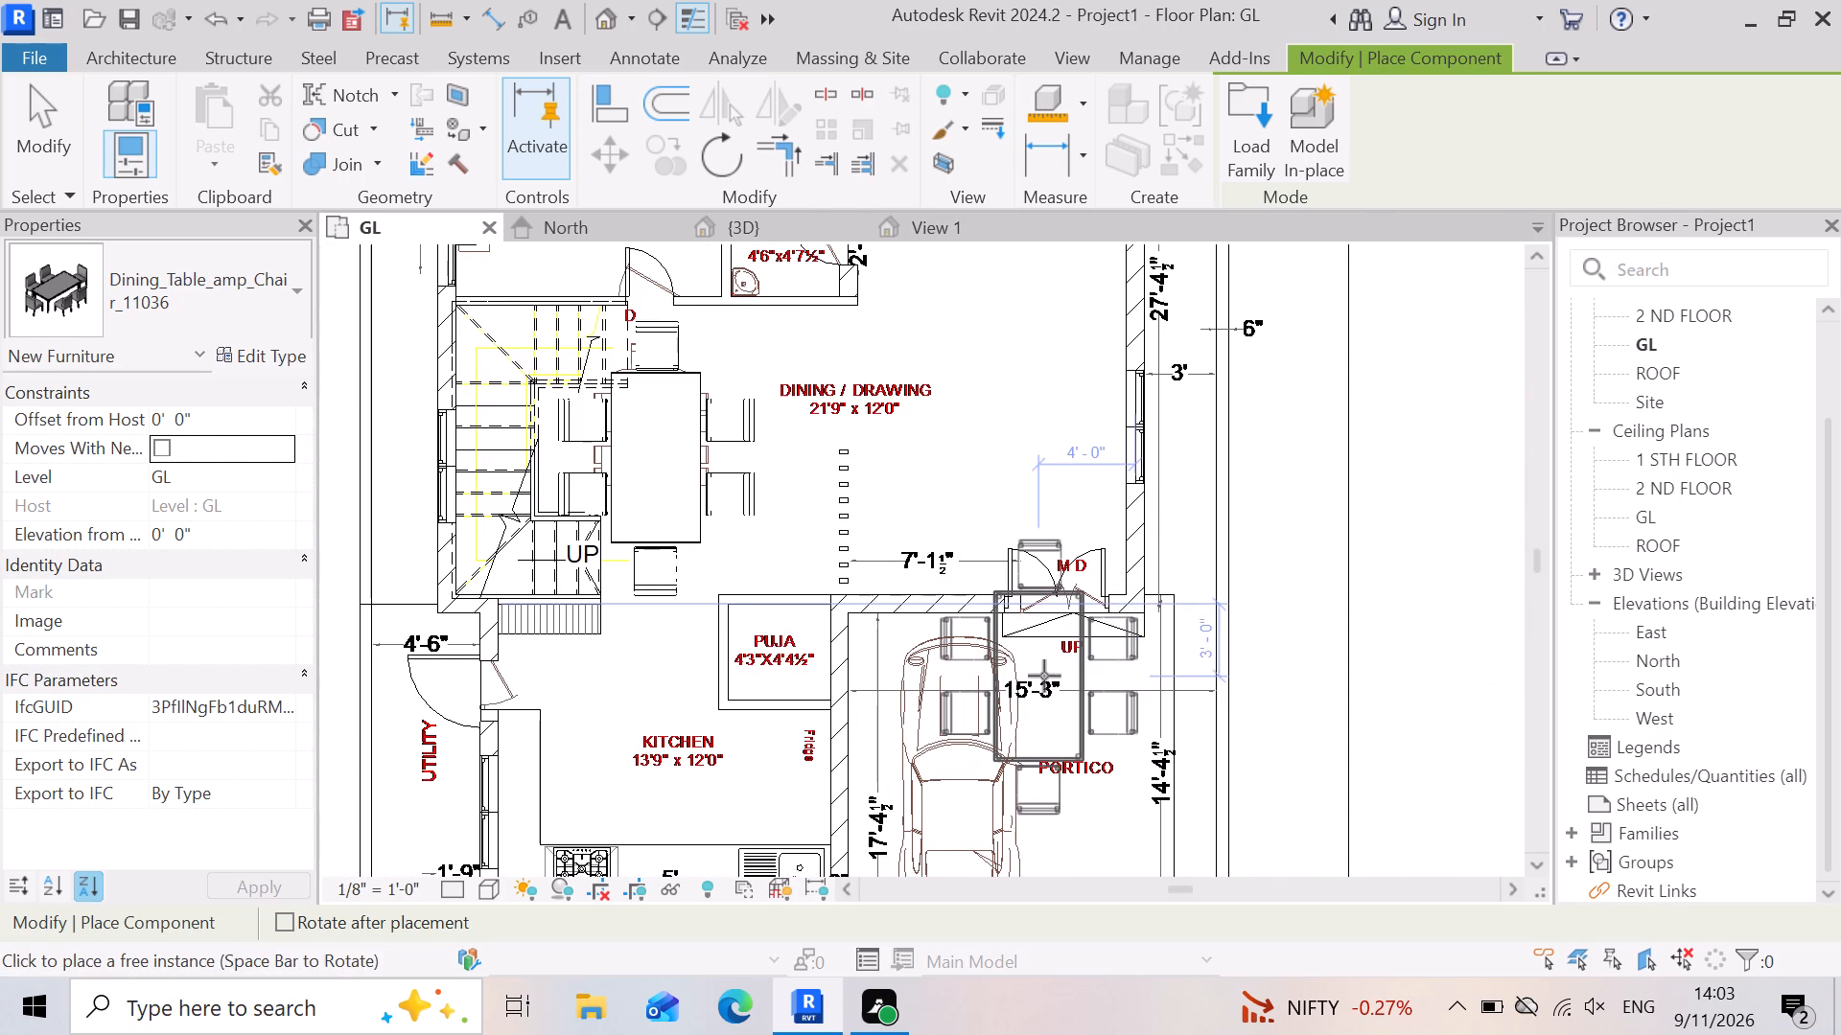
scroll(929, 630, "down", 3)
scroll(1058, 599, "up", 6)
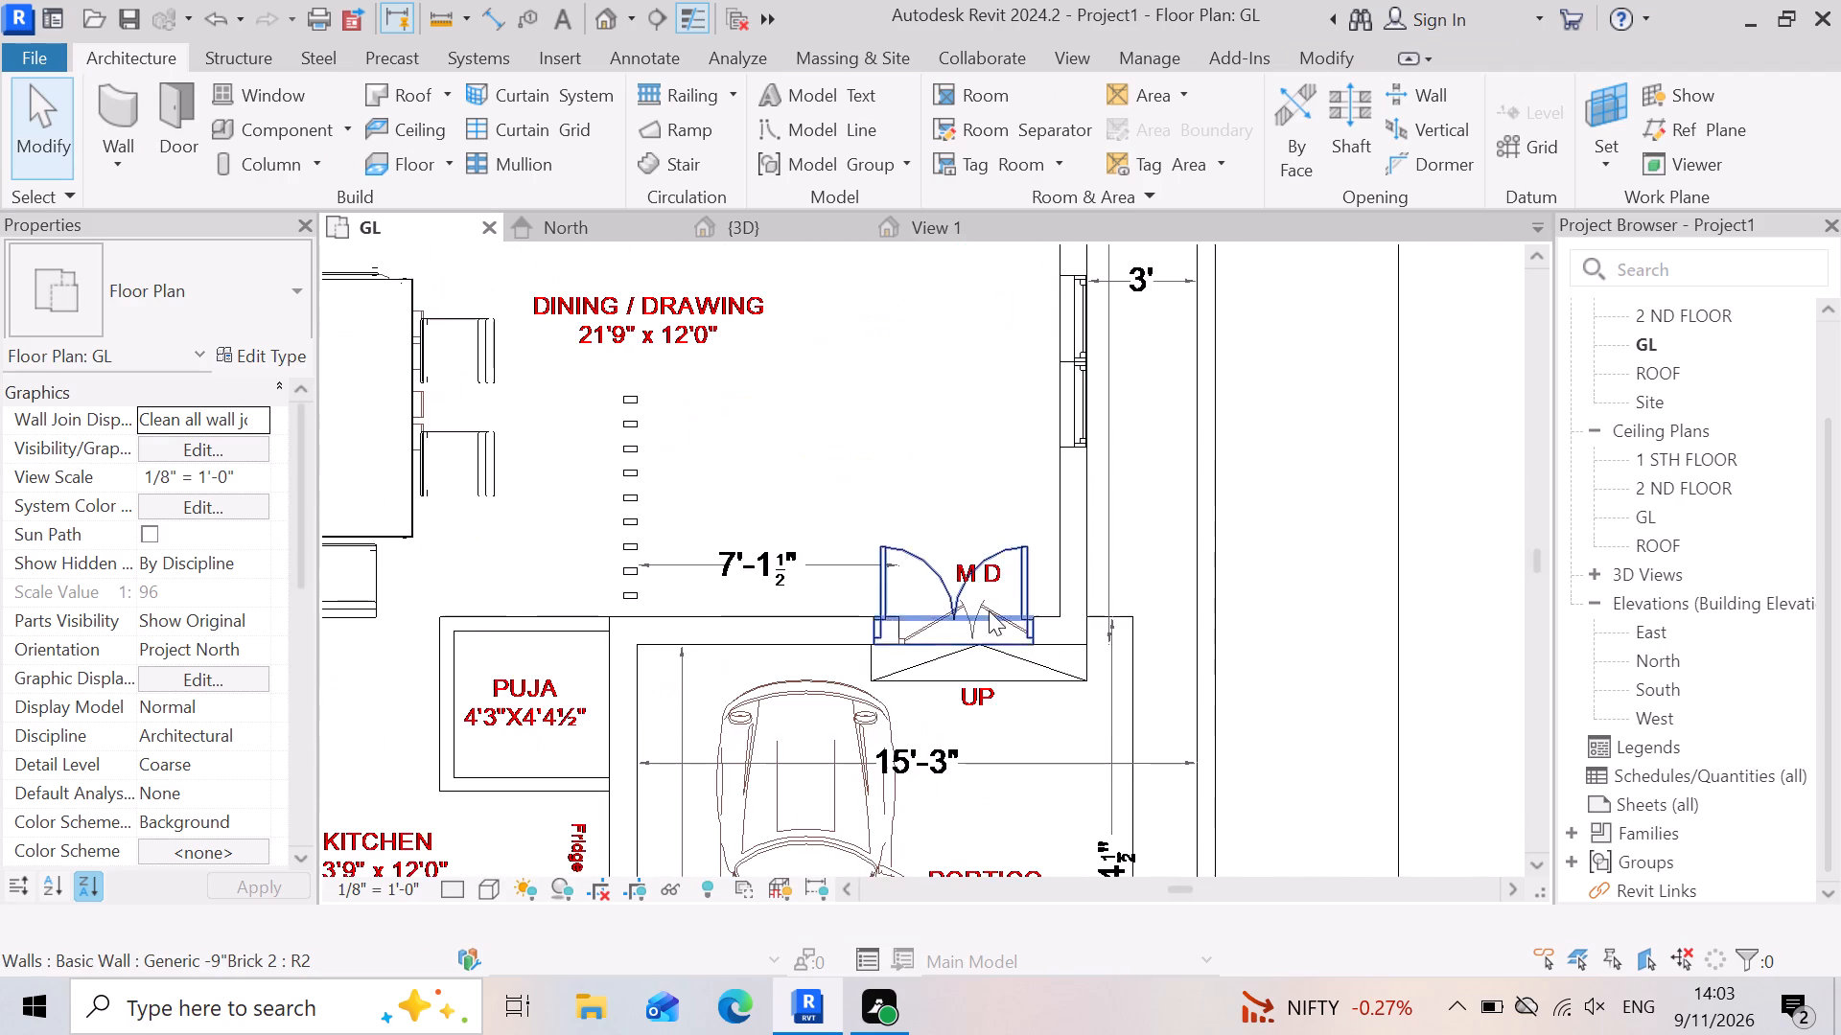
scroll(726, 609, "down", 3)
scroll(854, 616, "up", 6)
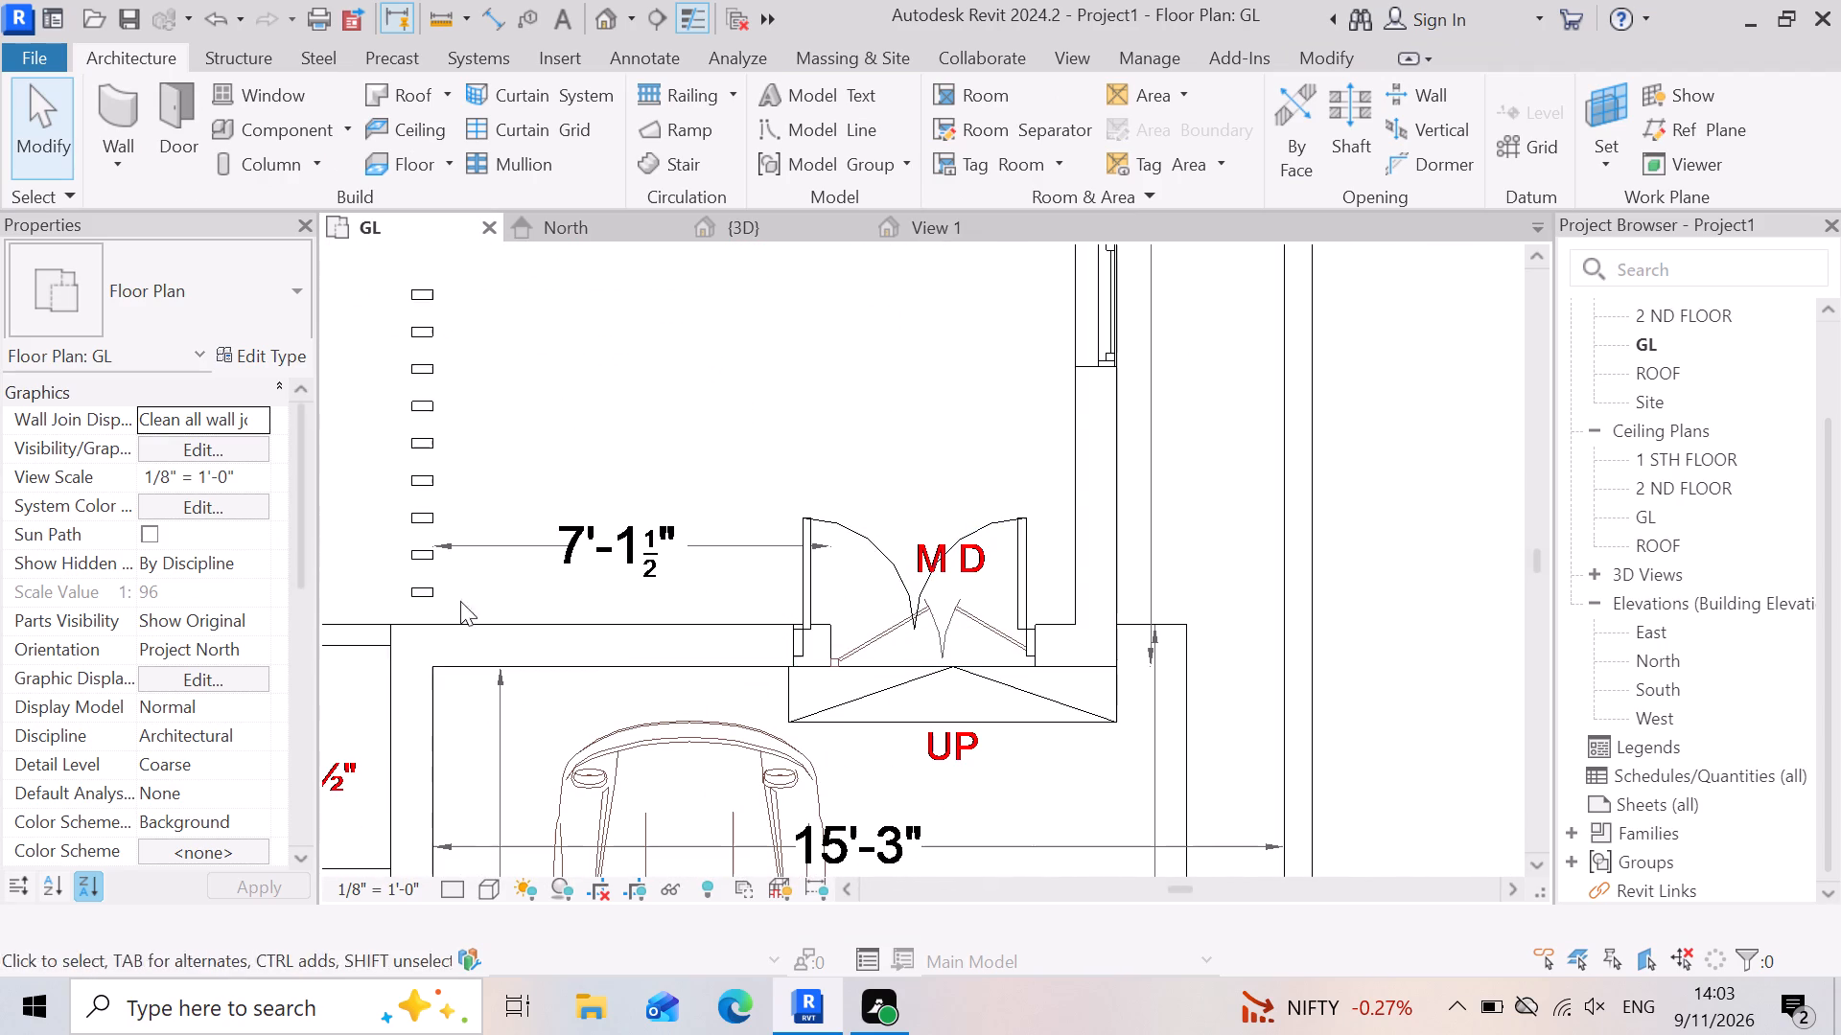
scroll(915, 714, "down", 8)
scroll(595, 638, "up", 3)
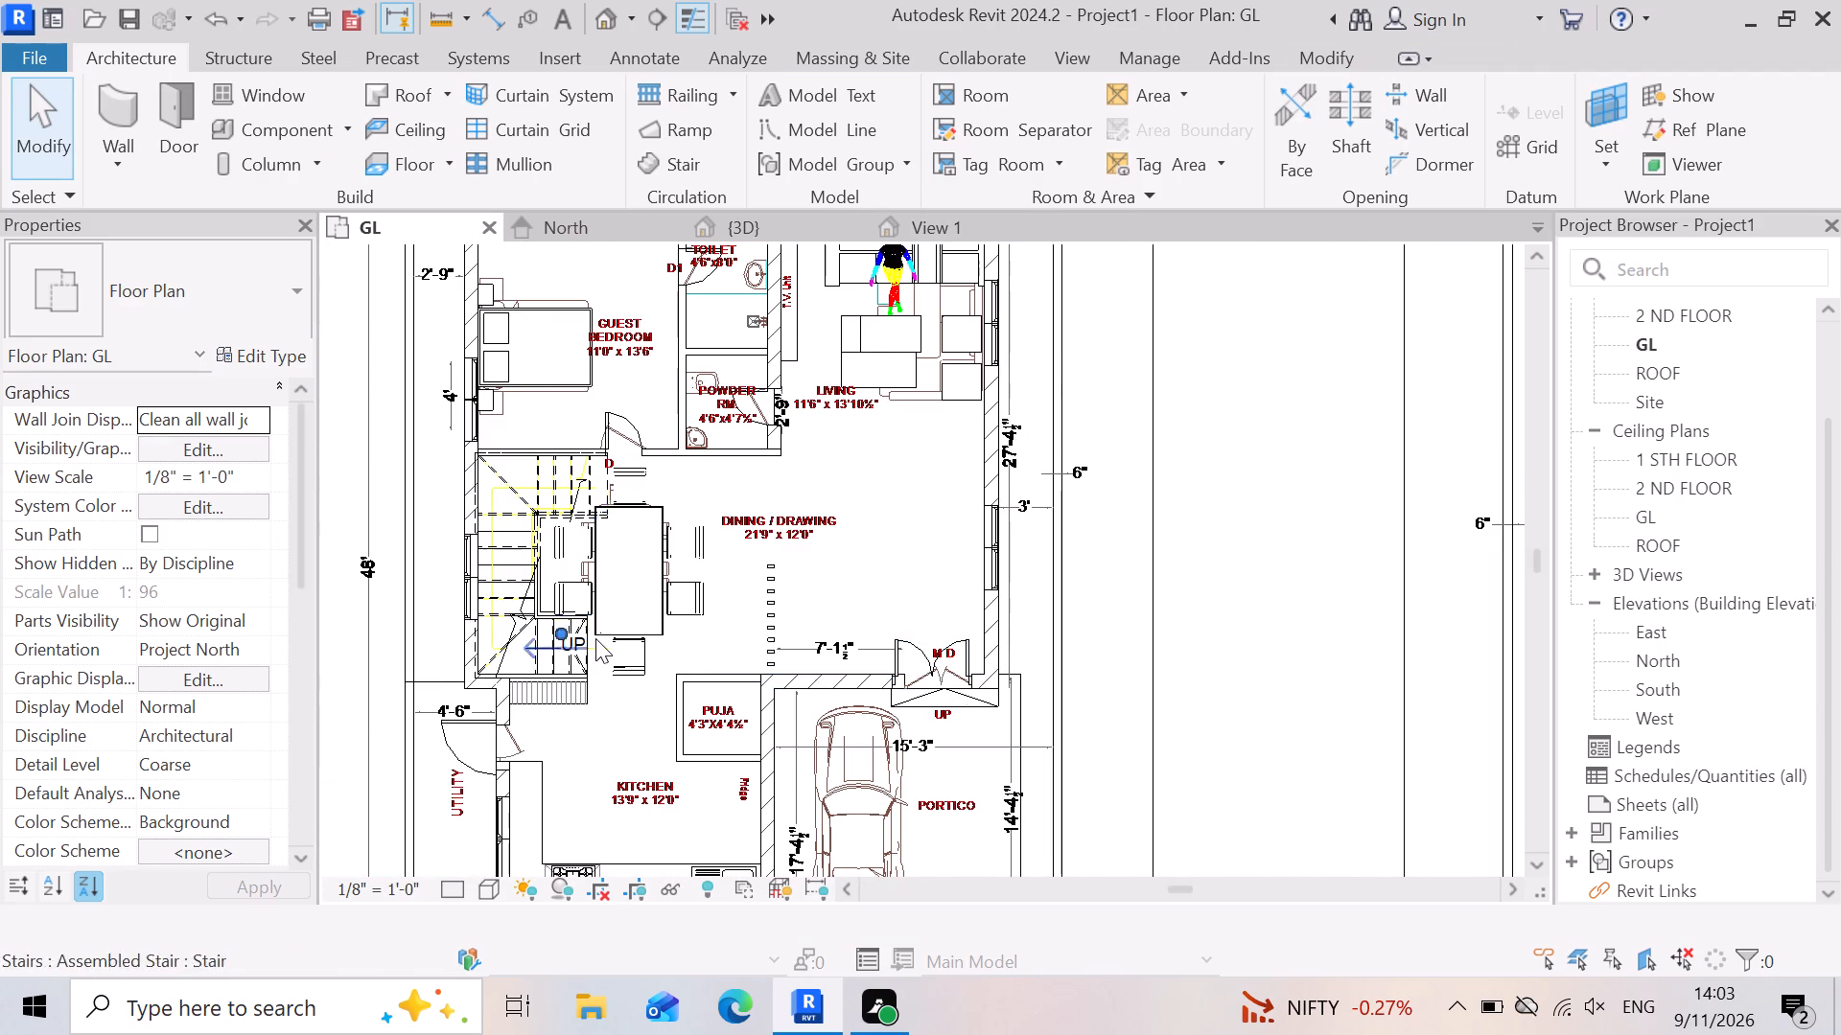
Shift the dining set away from the staircase until its centre is about 0'-6 1/2" from the line of the wall between guest bedroom and powder room.
left_click(660, 576)
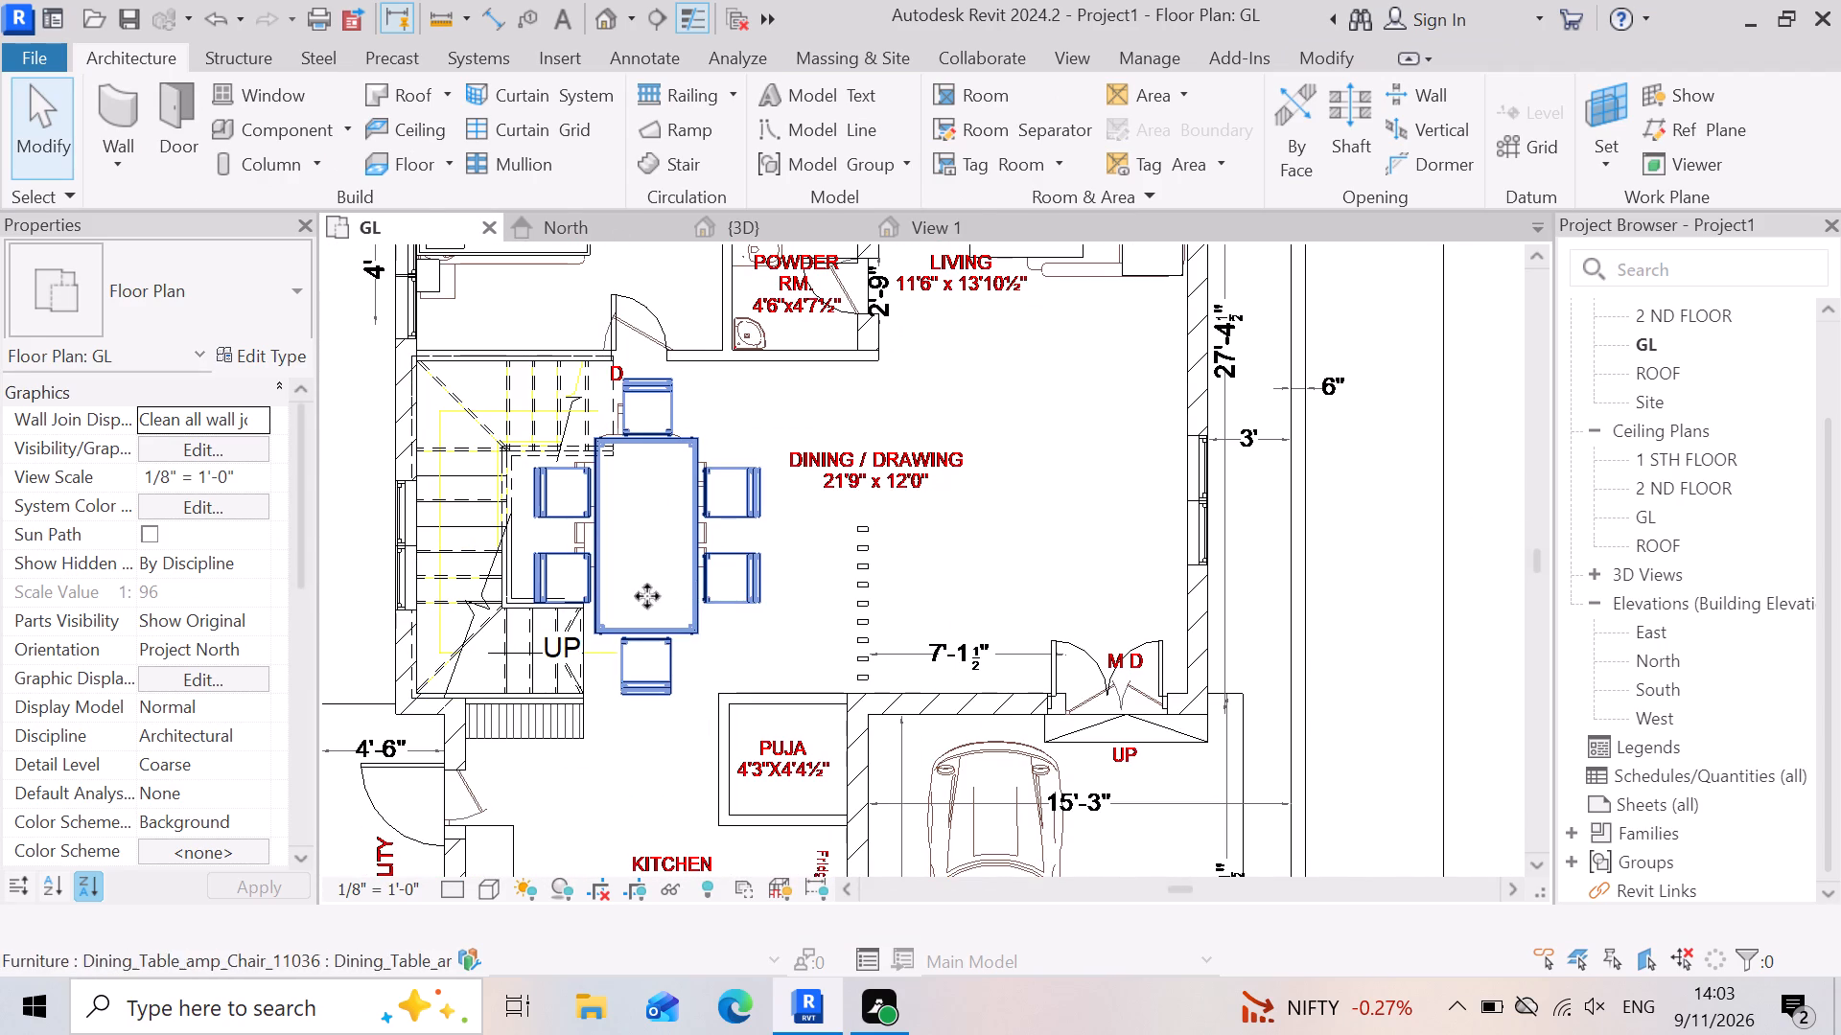
key("Right")
key("Right")
key("Right")
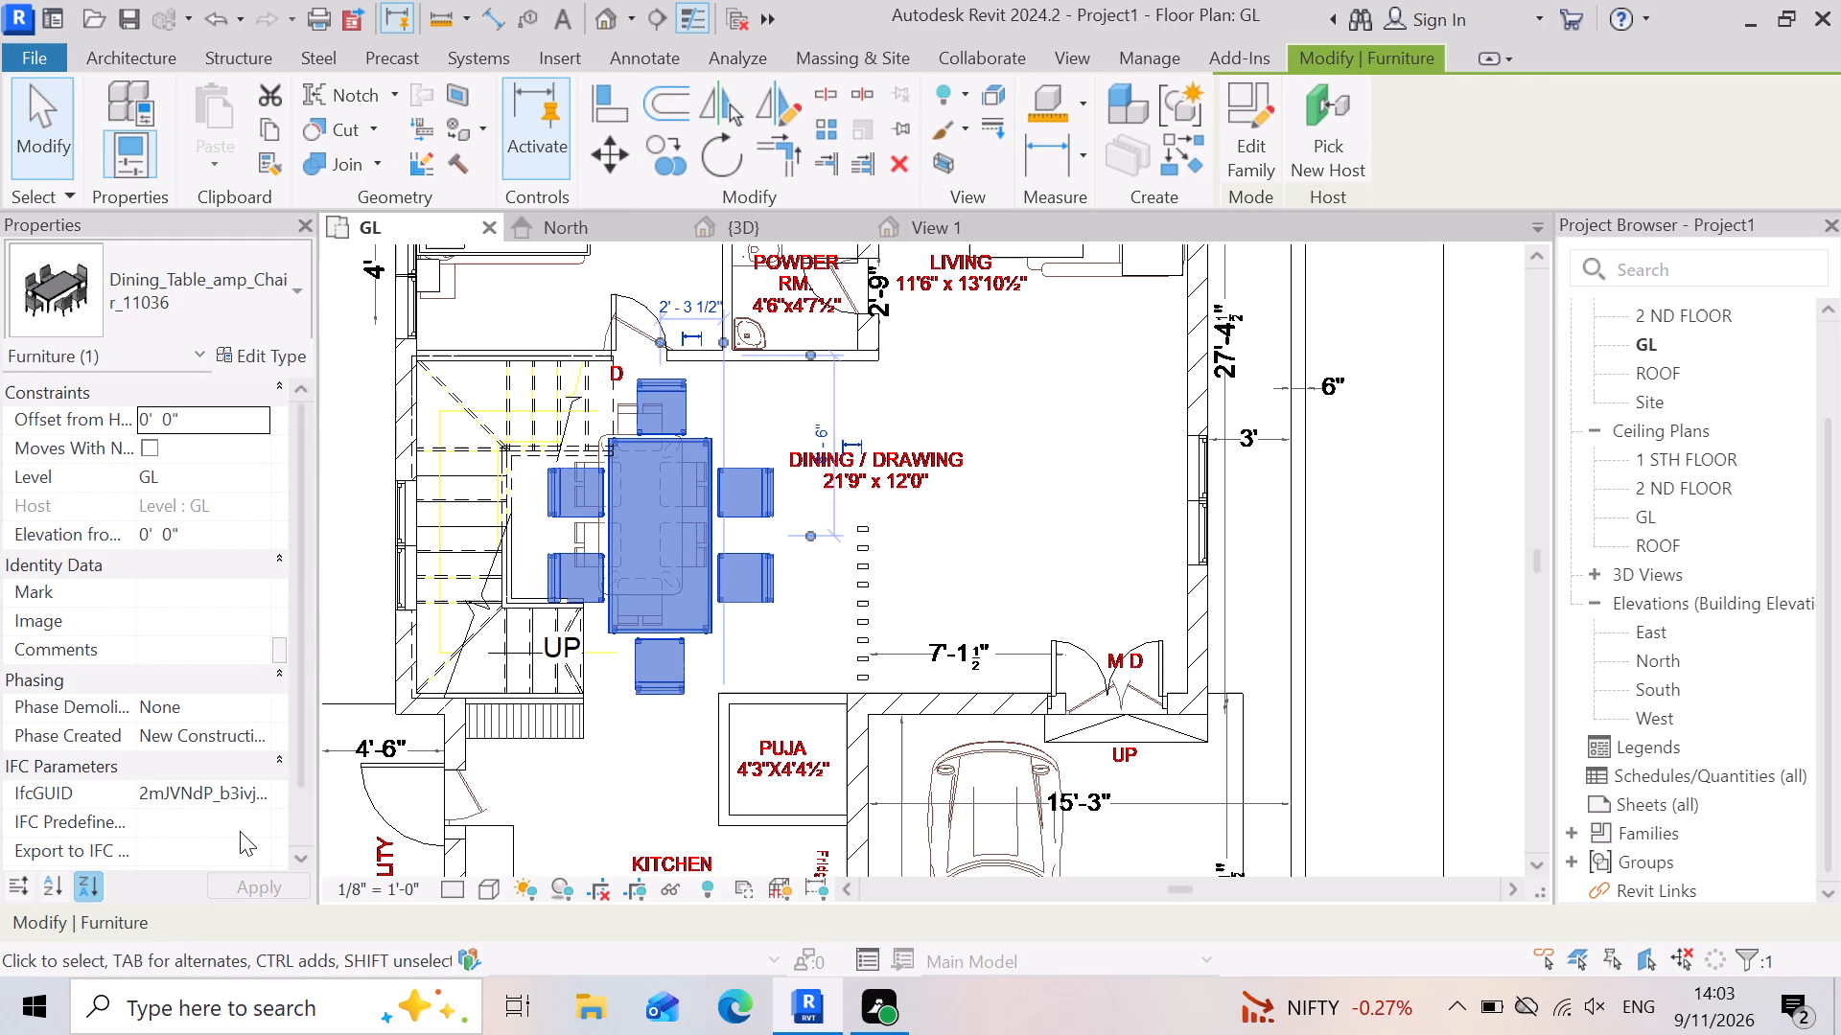
key("Right")
key("Right")
key("Right")
key("Right")
key("Right")
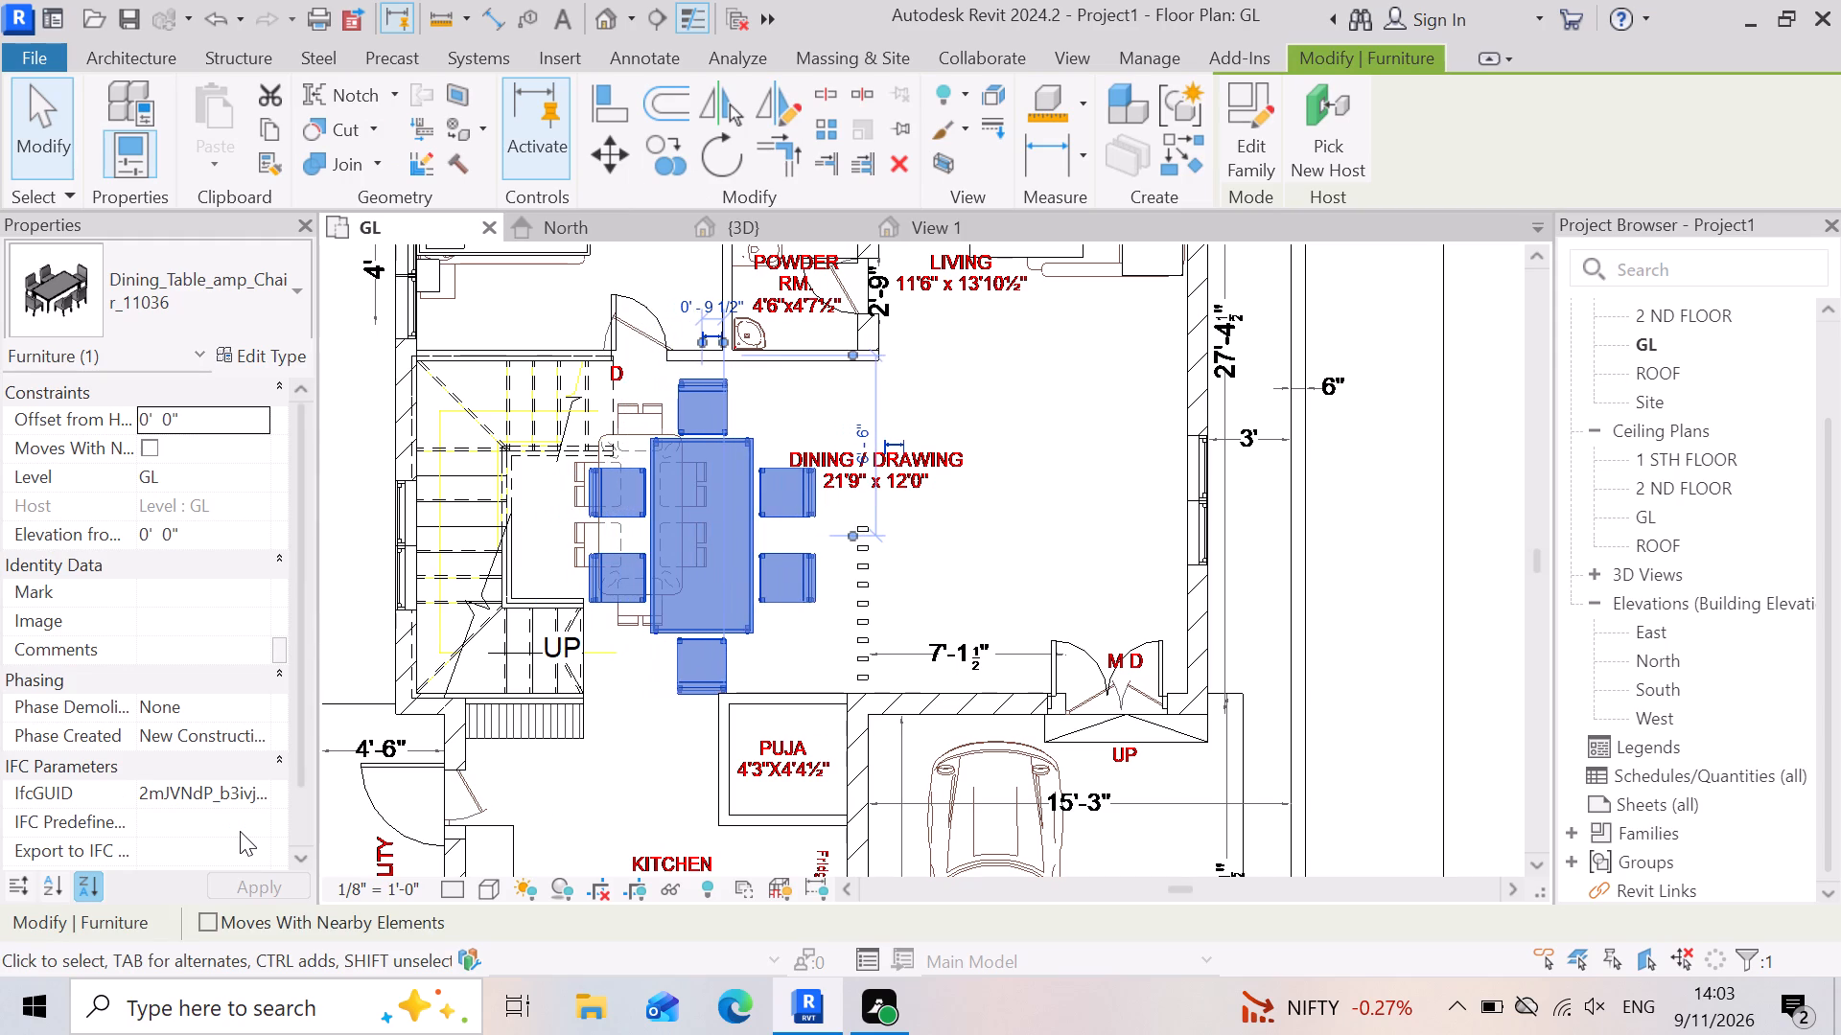
key("Right")
key("Right")
key("Right")
key("Right")
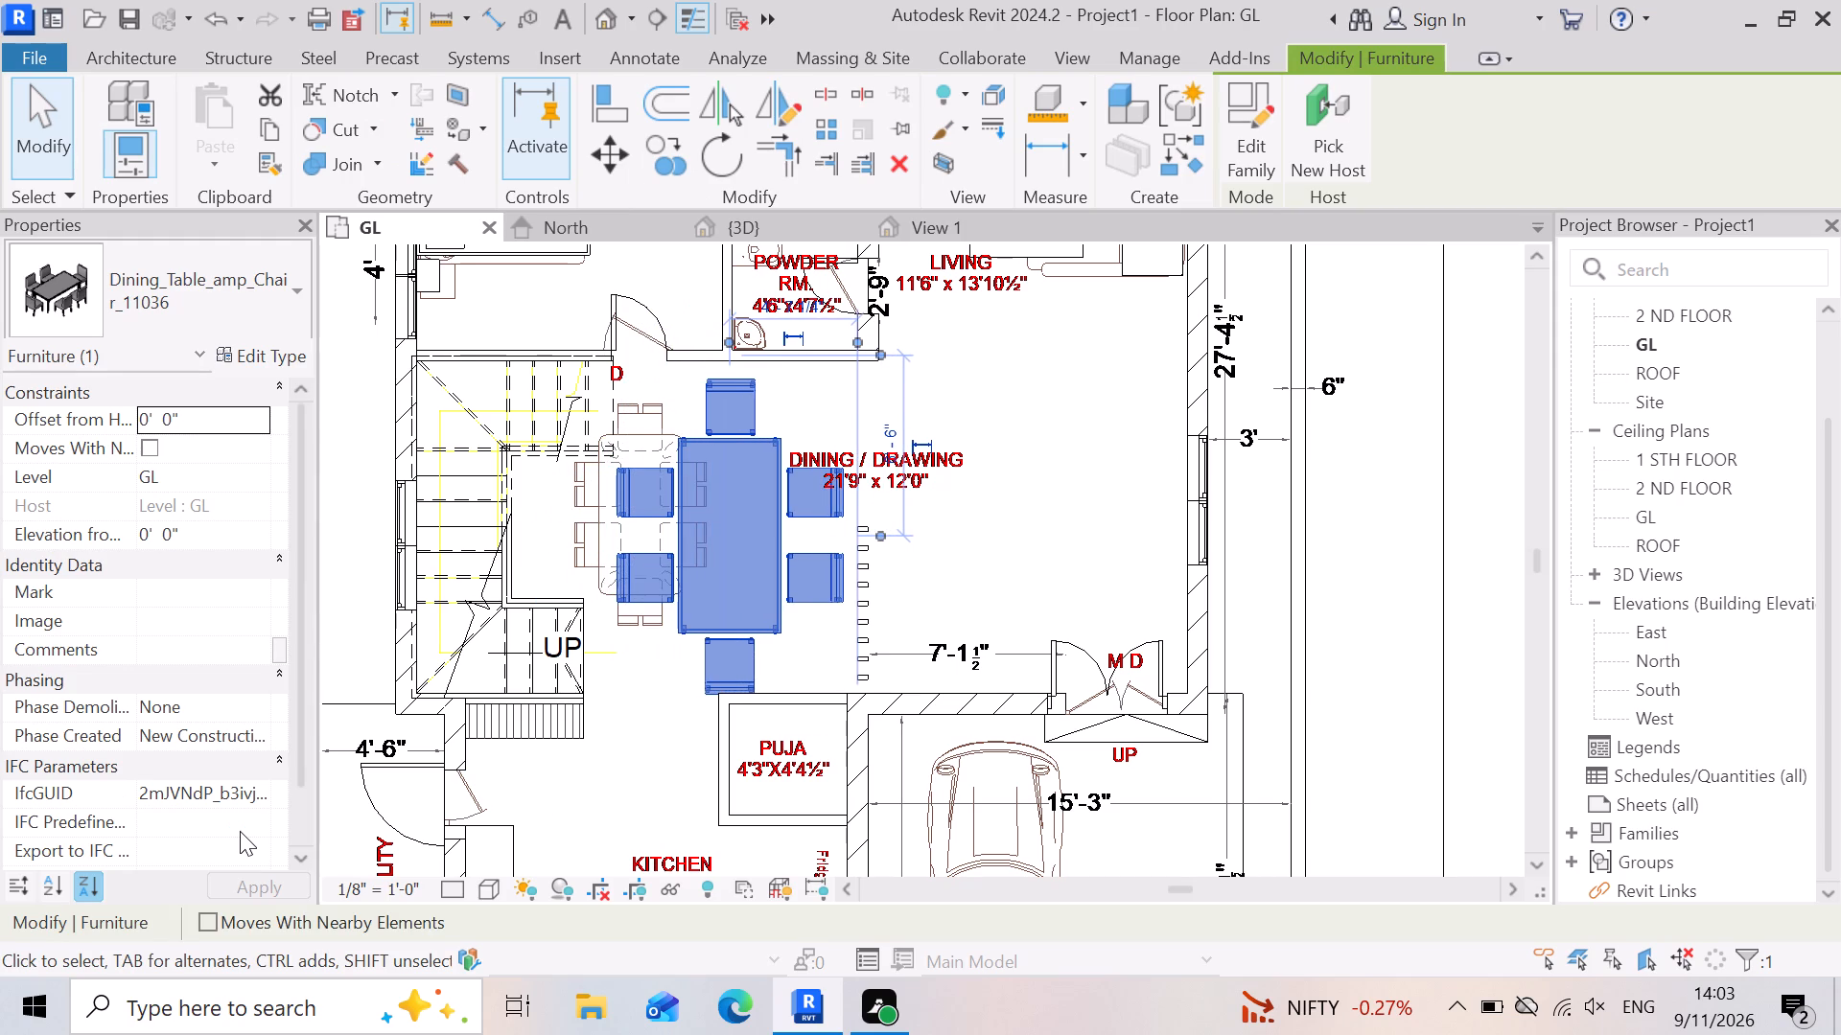
key("Left")
key("Left")
key("Left")
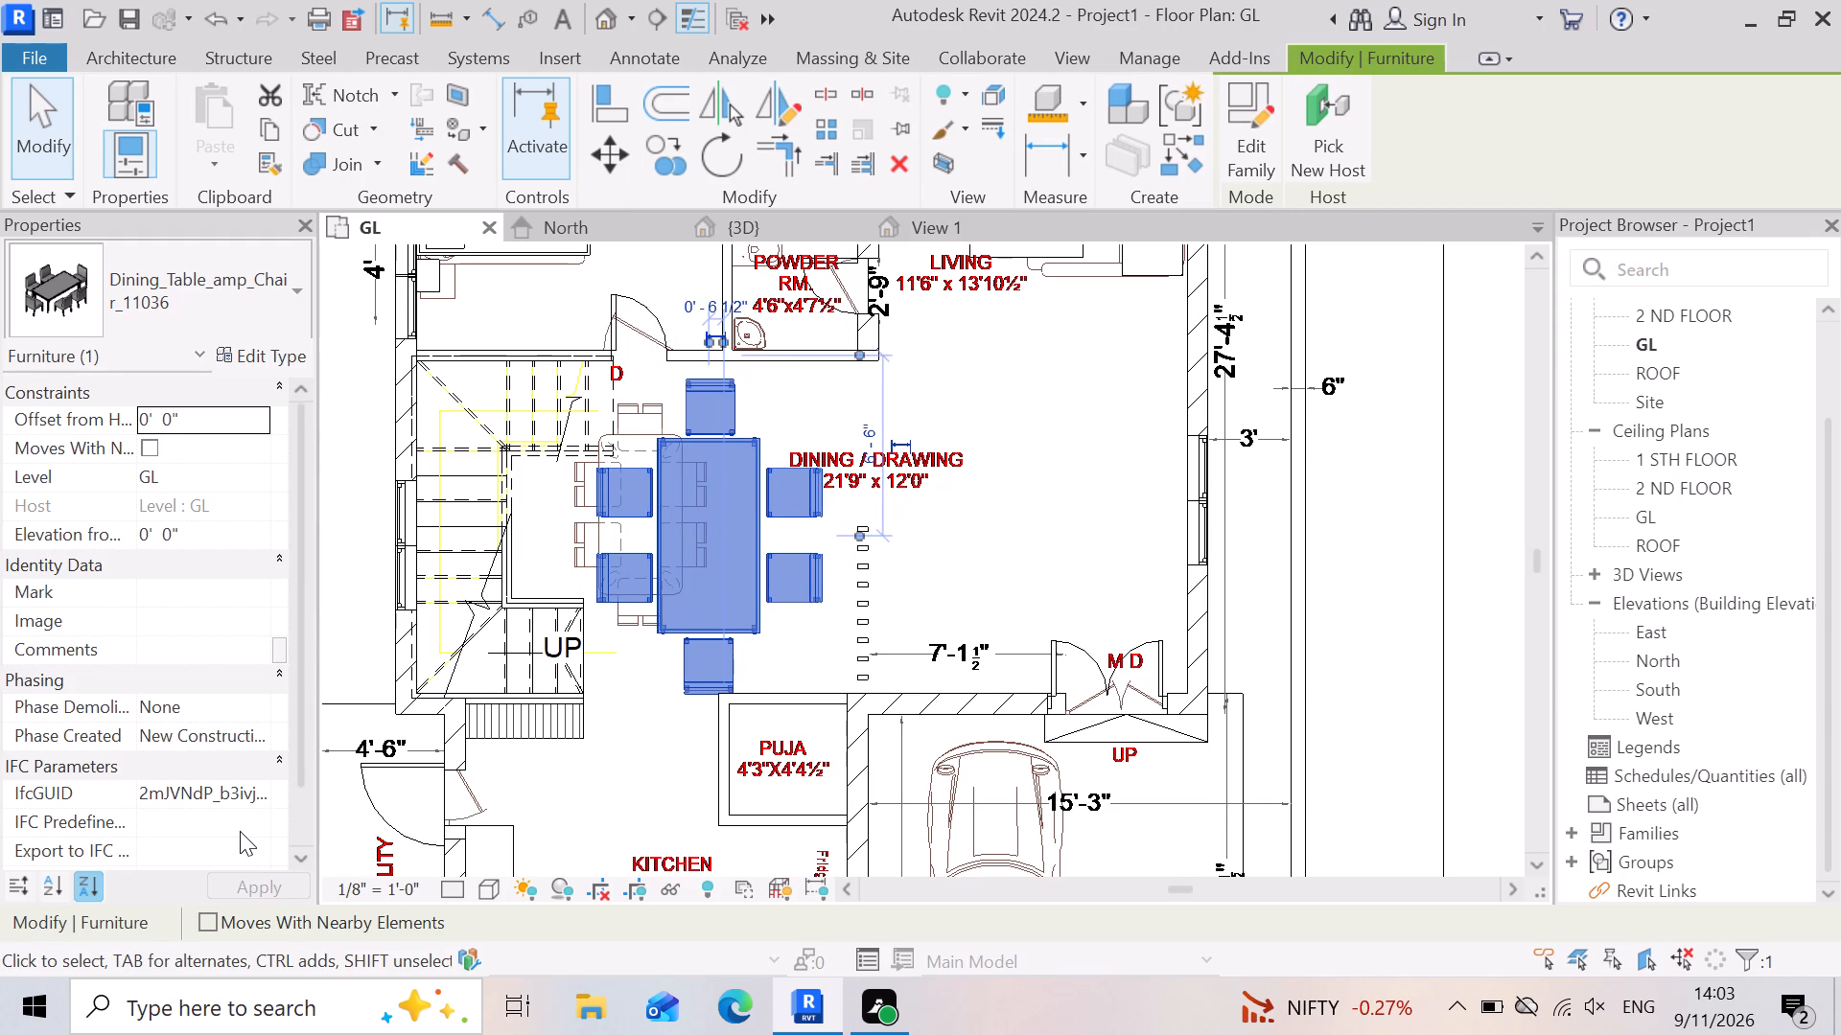
Inspect the dining set's position and its clearance from the staircase and puja room walls in the 3D view.
scroll(991, 627, "down", 2)
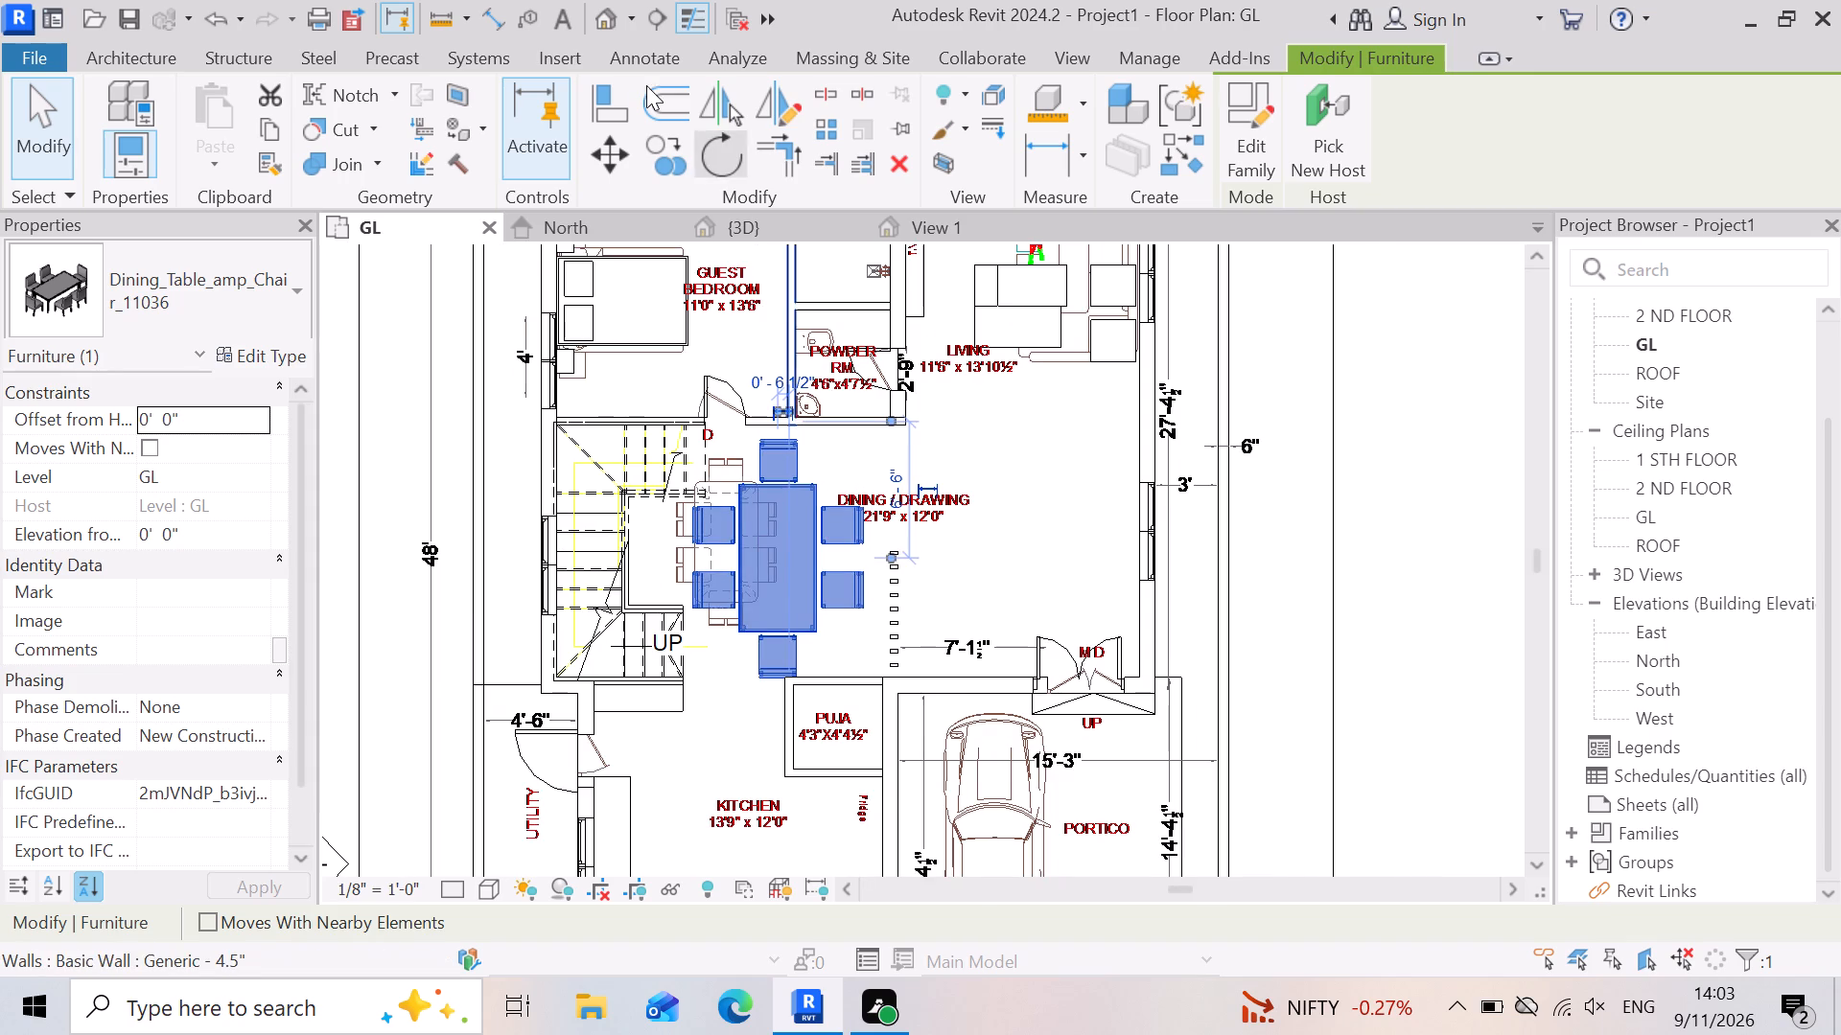
left_click(787, 218)
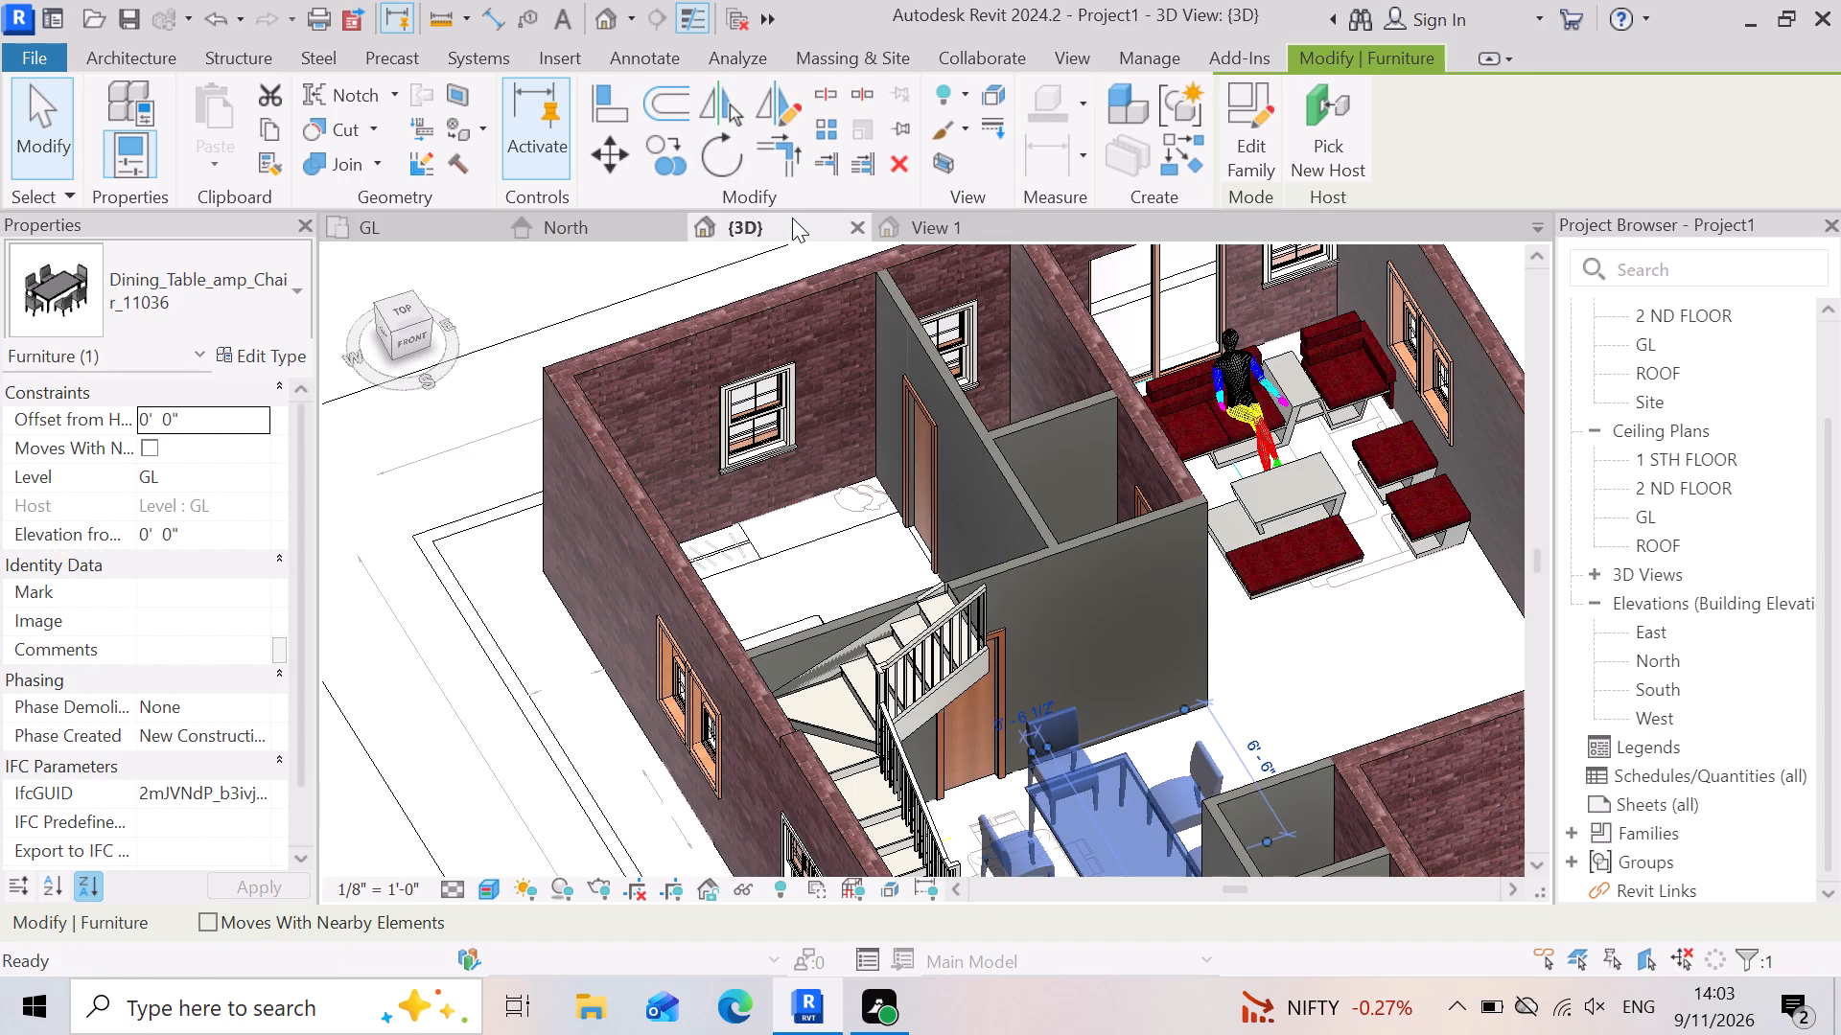
scroll(857, 586, "down", 3)
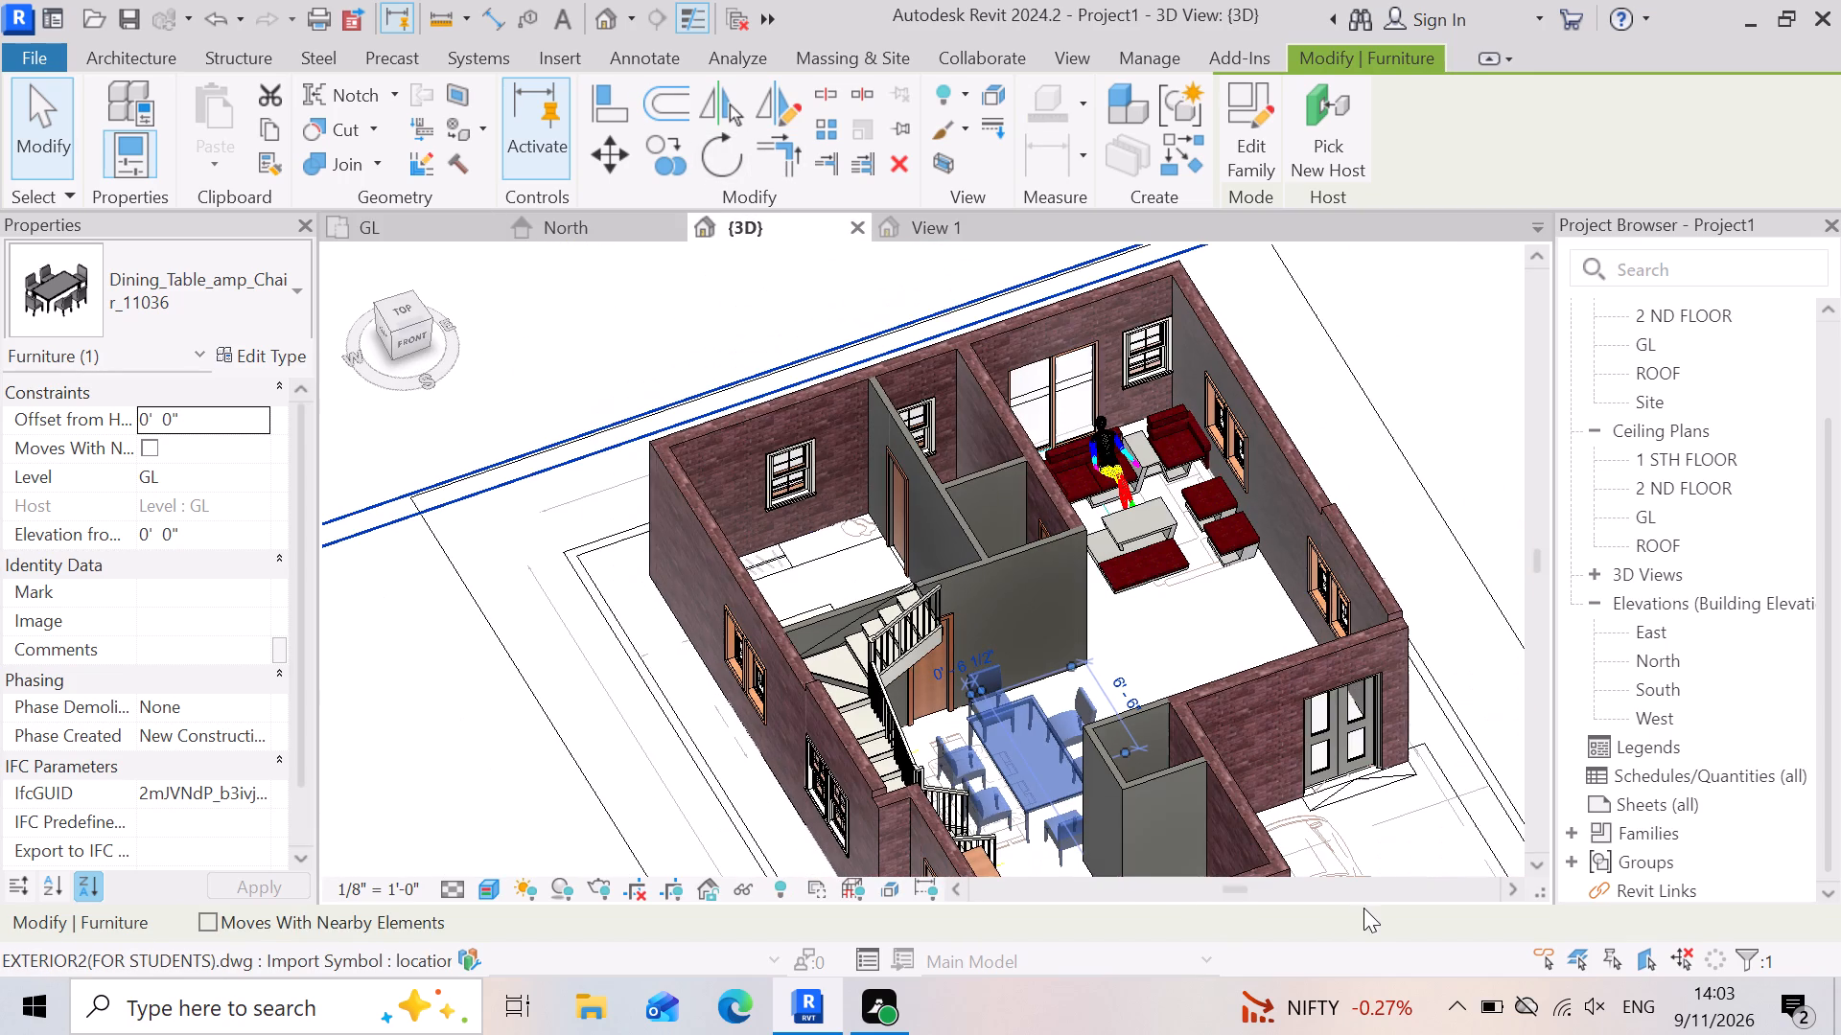
key("Escape")
scroll(1042, 877, "up", 2)
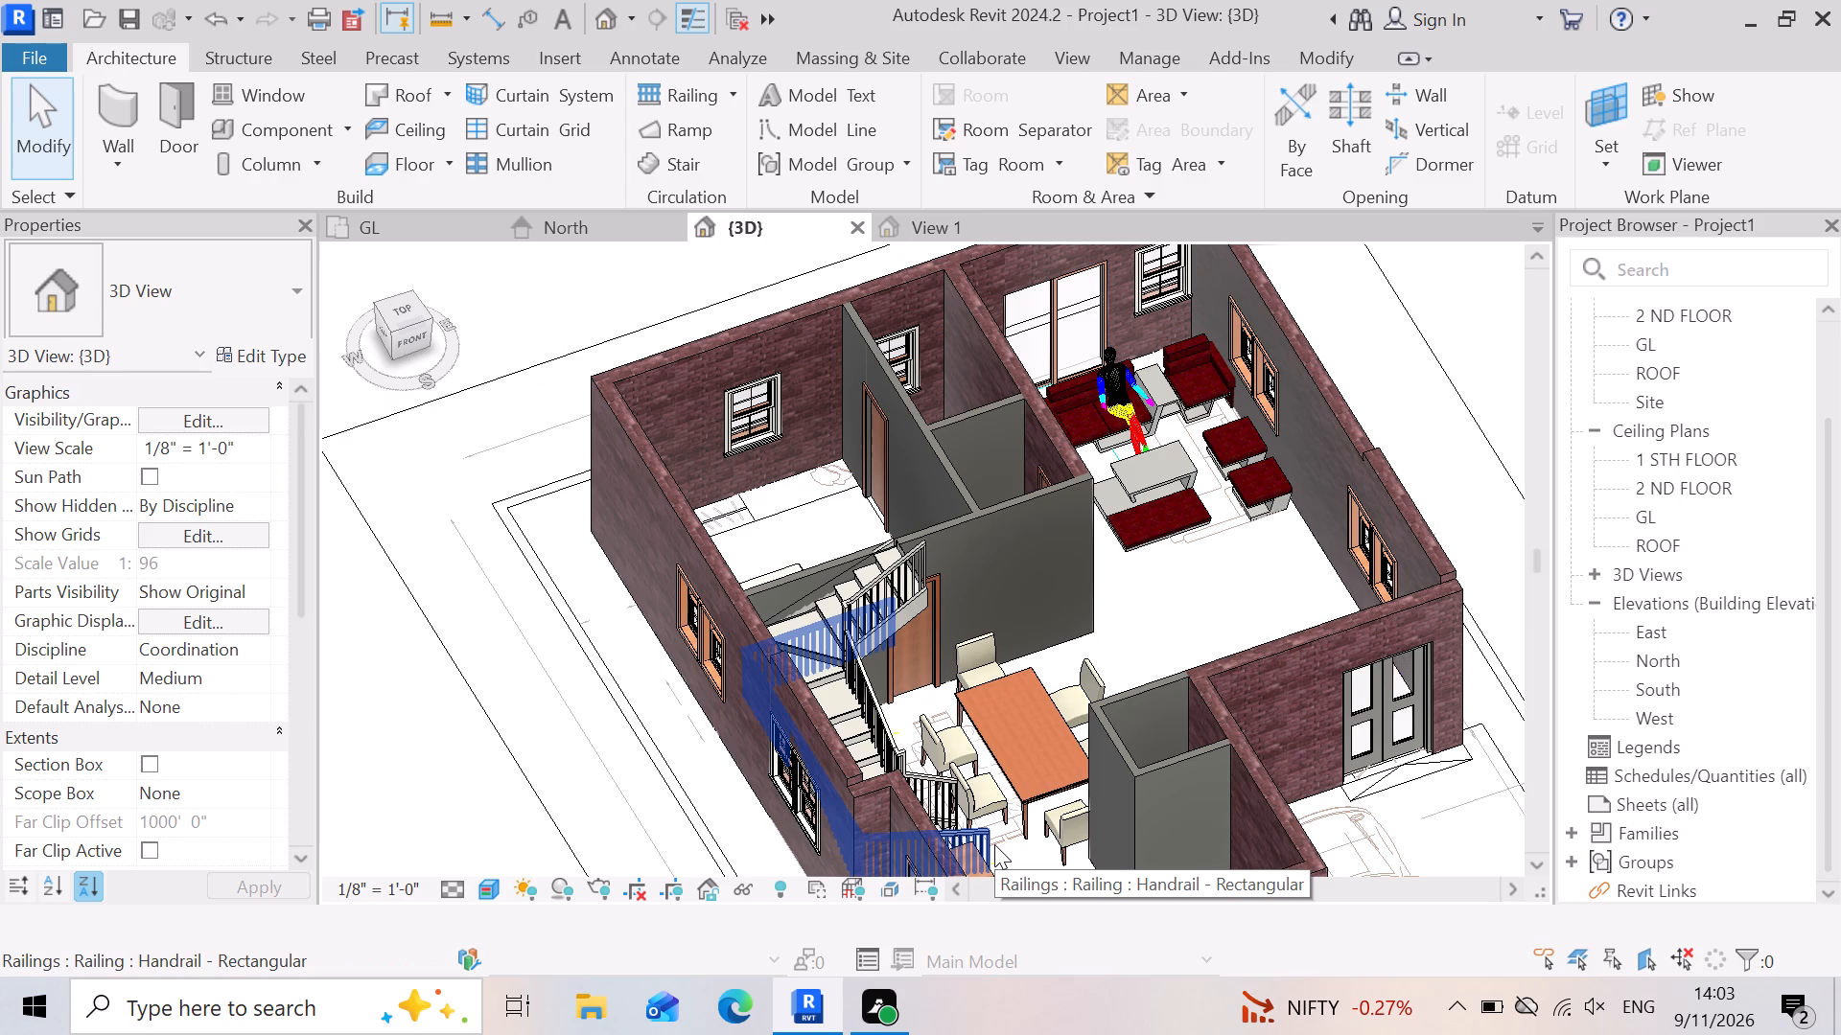
key("Up")
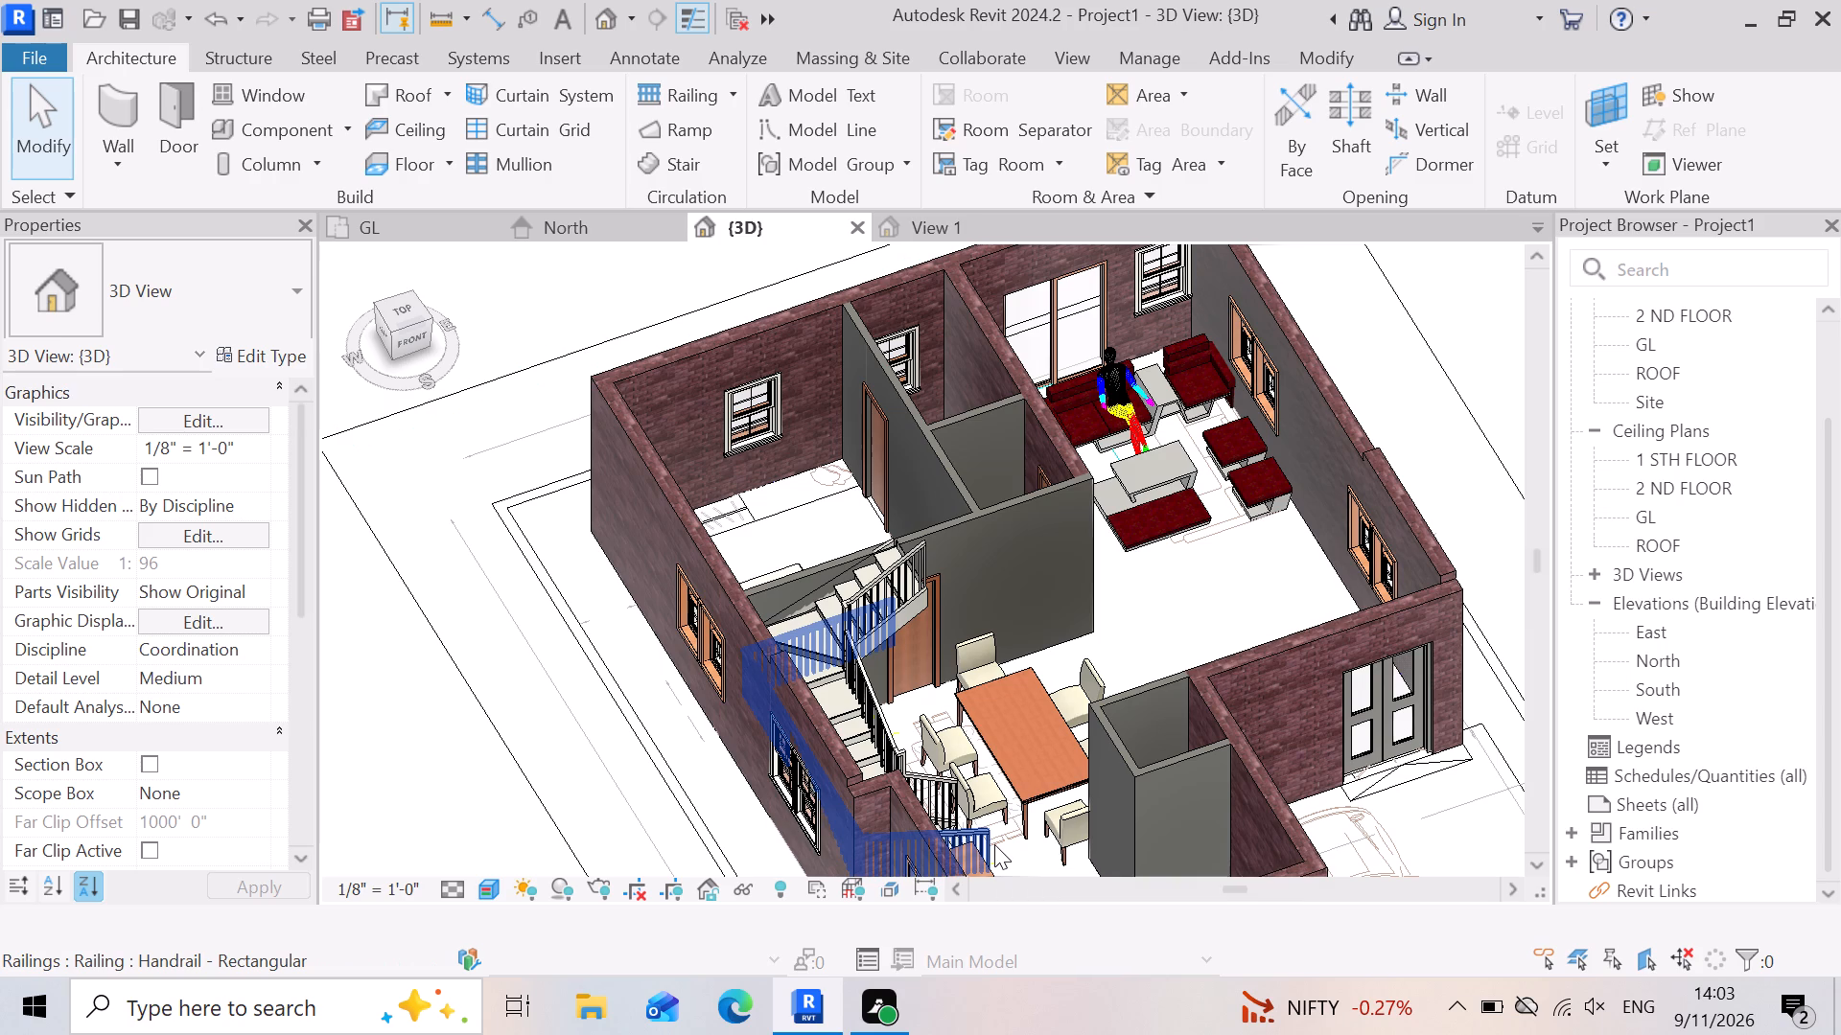
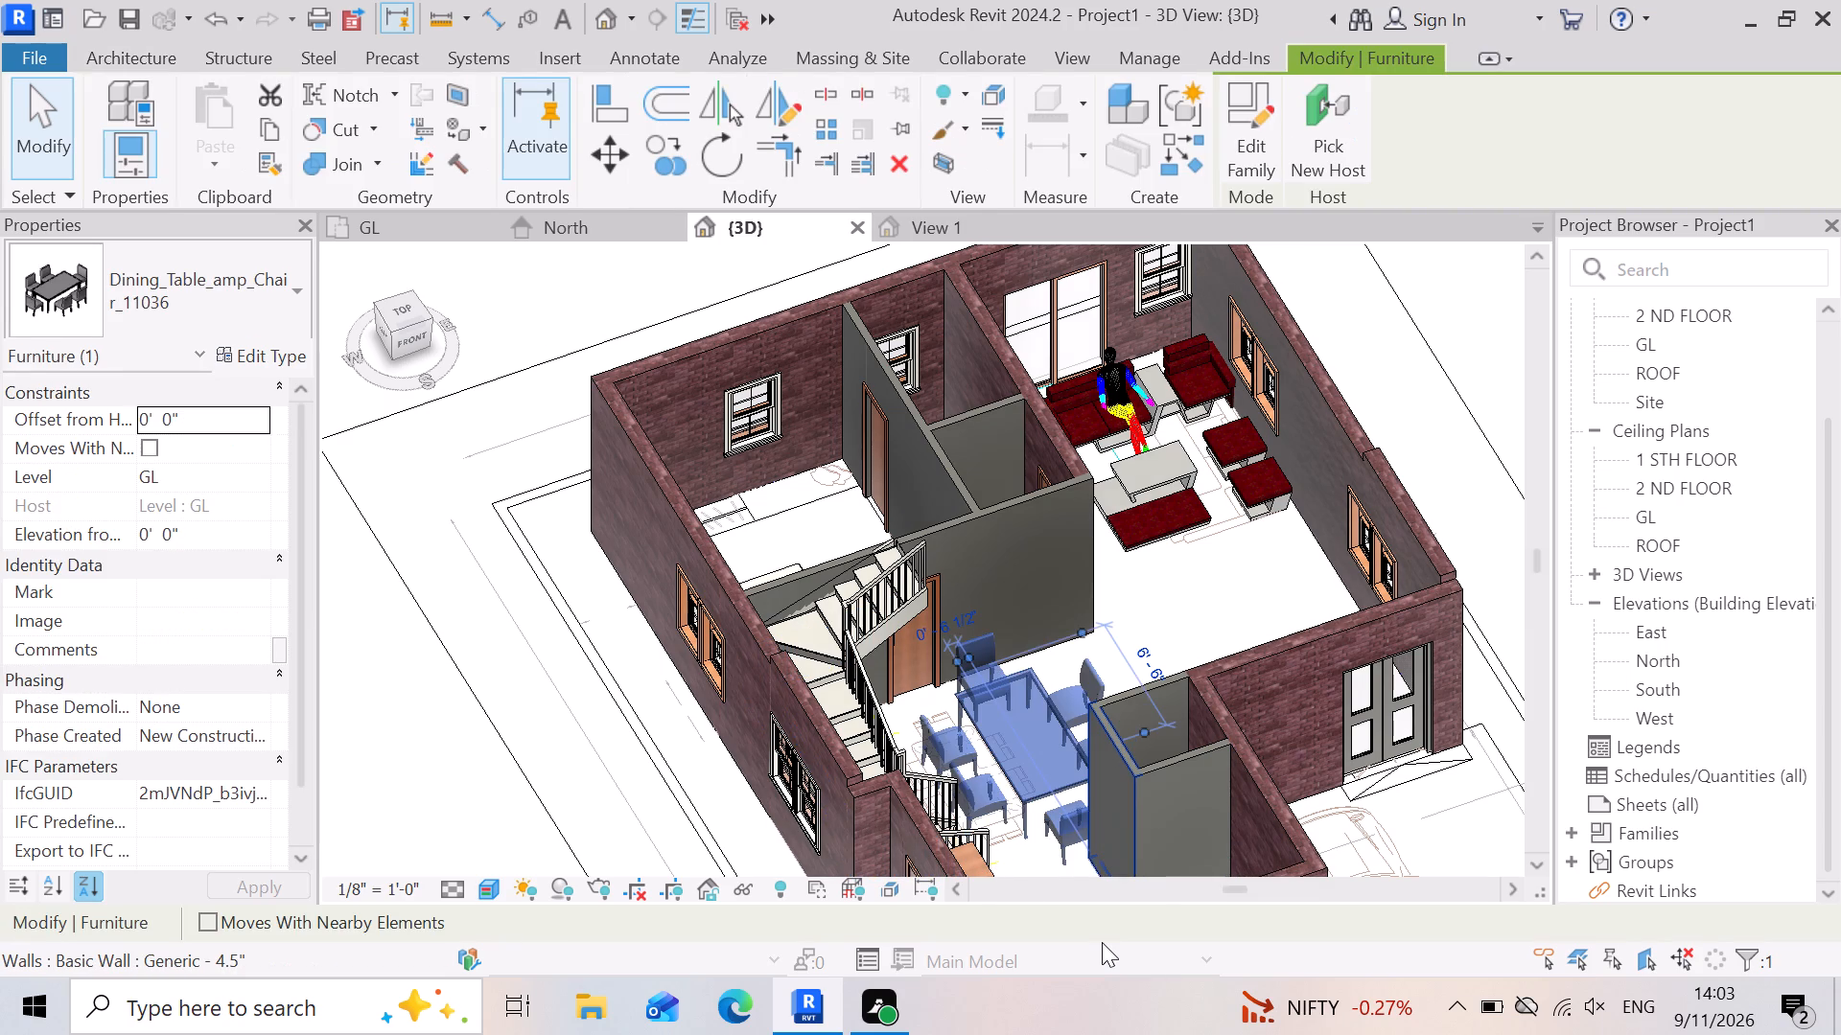
Nudge the dining set towards the staircase and the powder room wall, leaving its centre about 5'-6" from that wall.
key("Left")
key("Left")
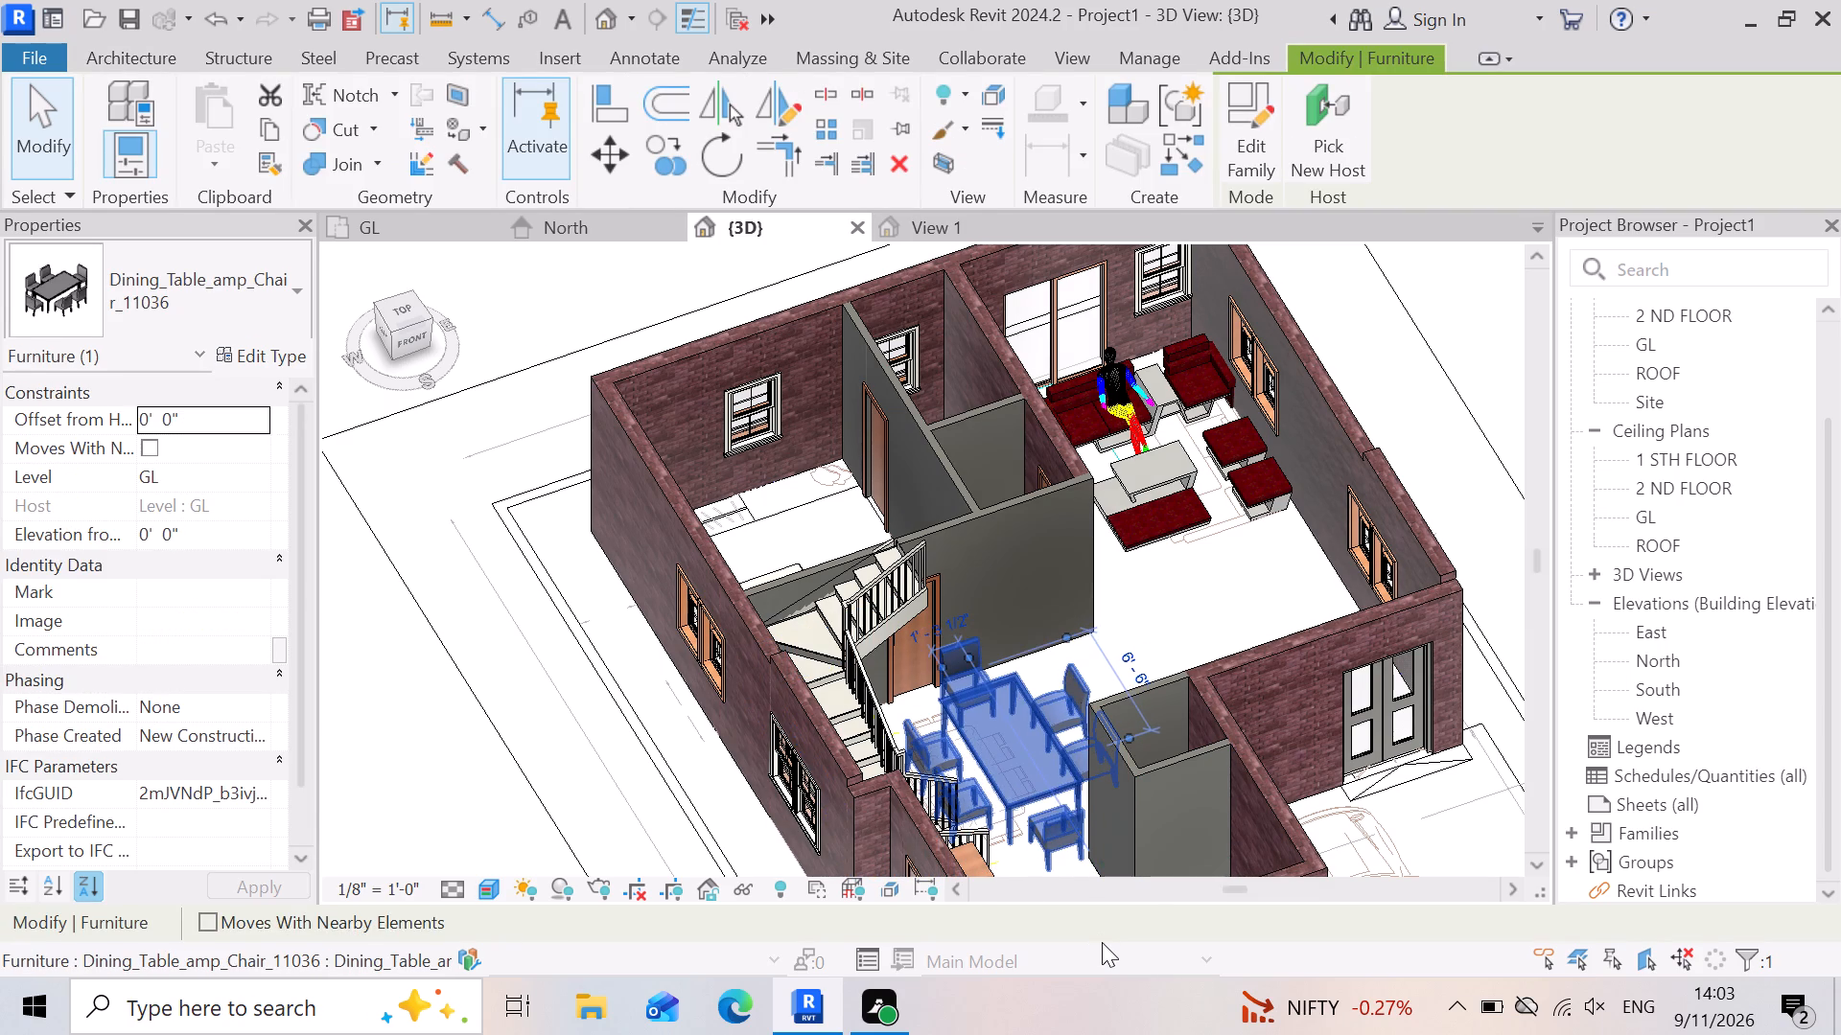
key("Up")
key("Up")
key("Up")
key("Up")
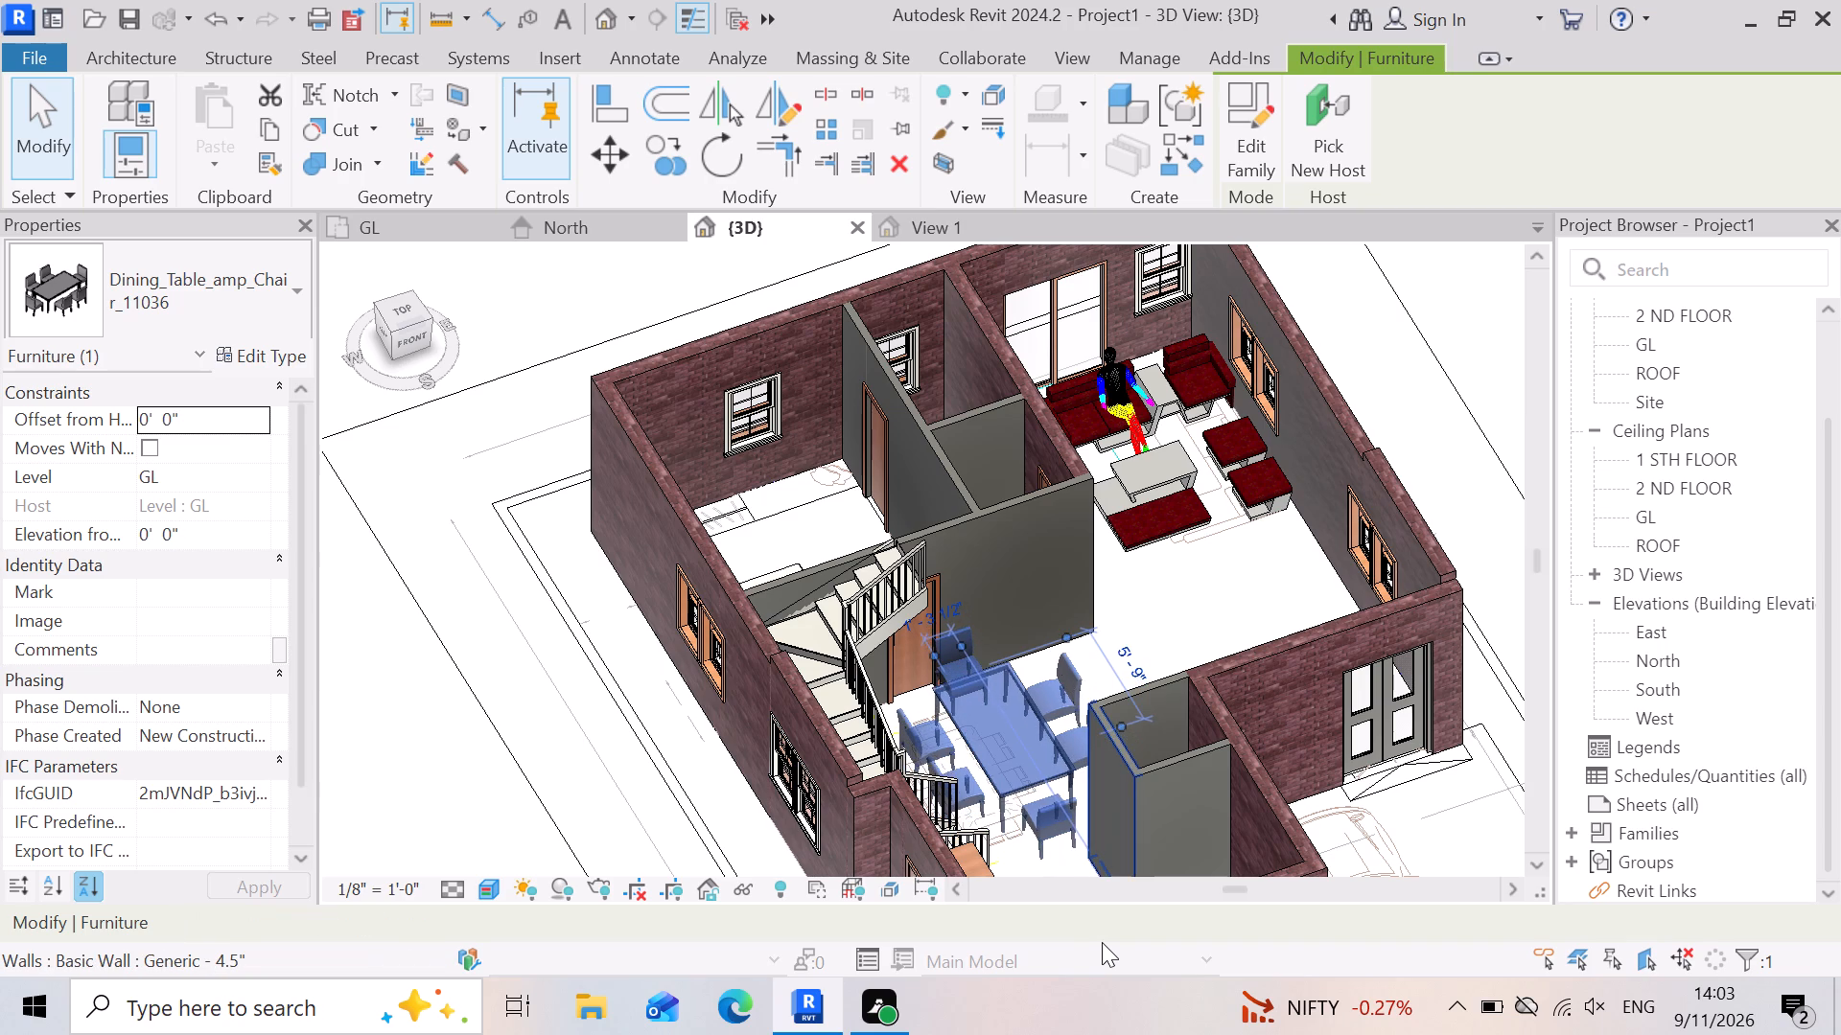
key("Left")
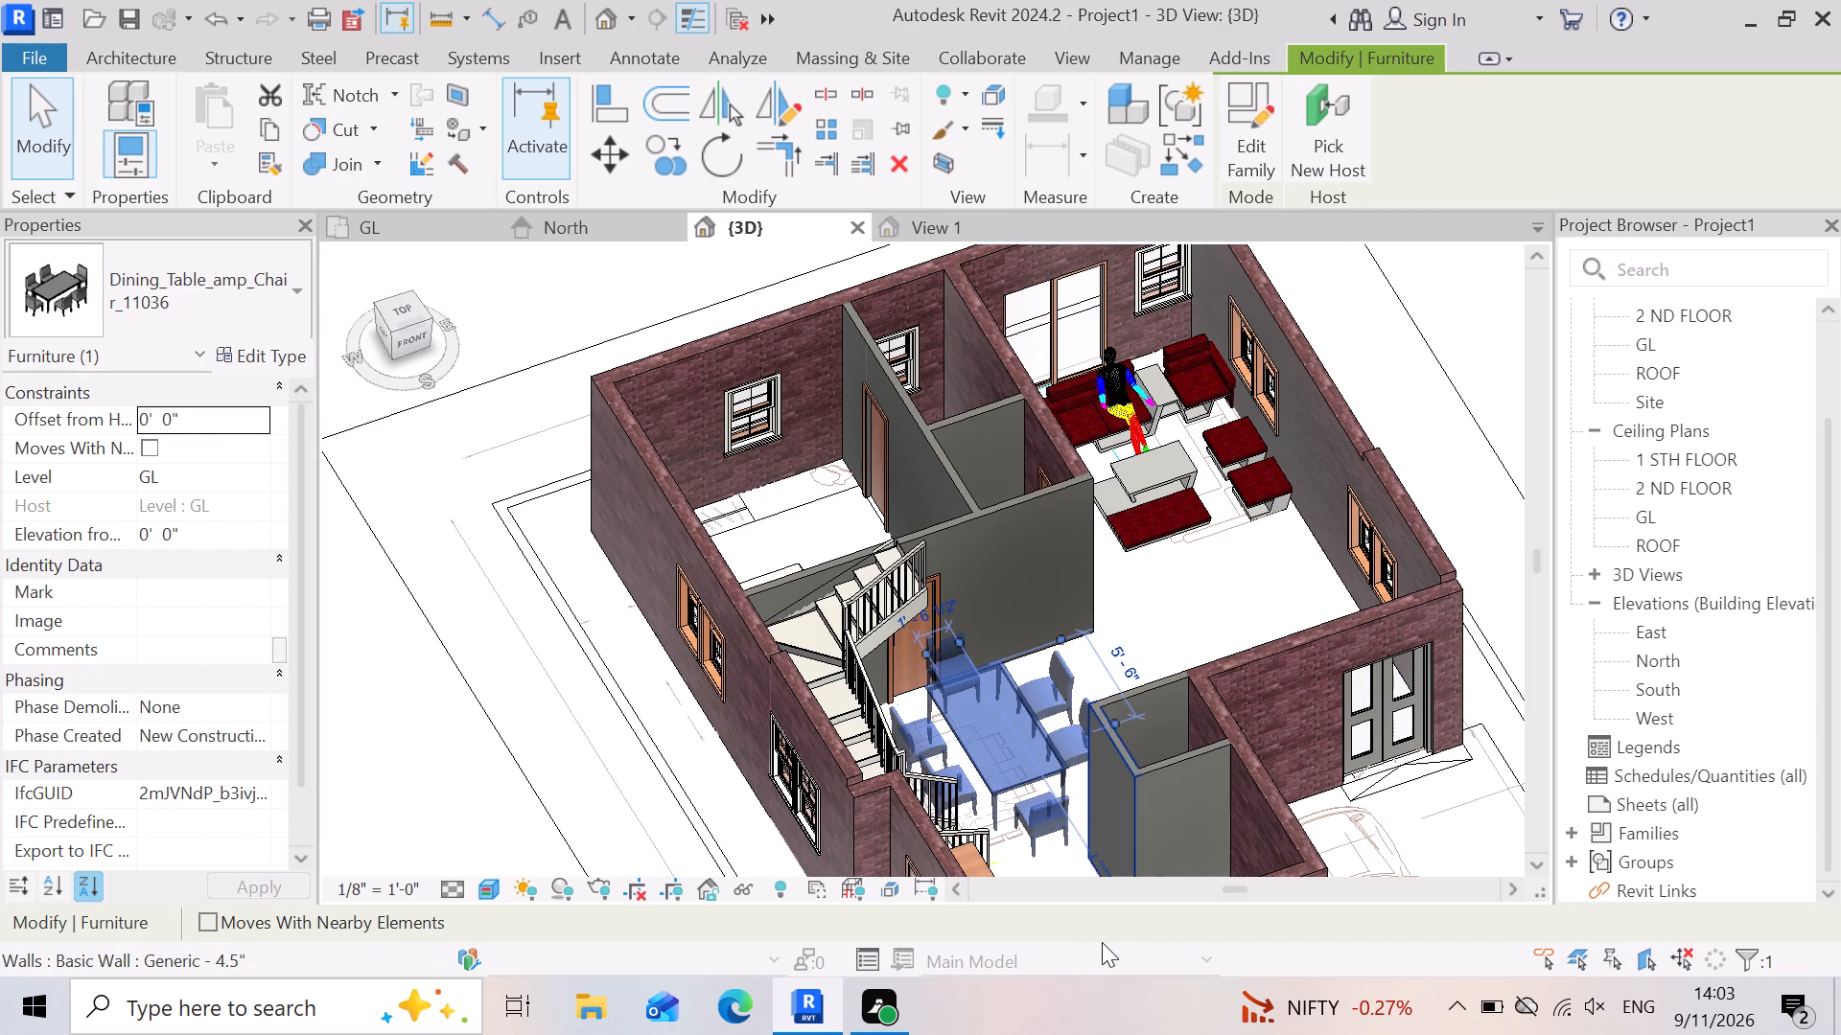
key("Left")
key("Left")
key("Left")
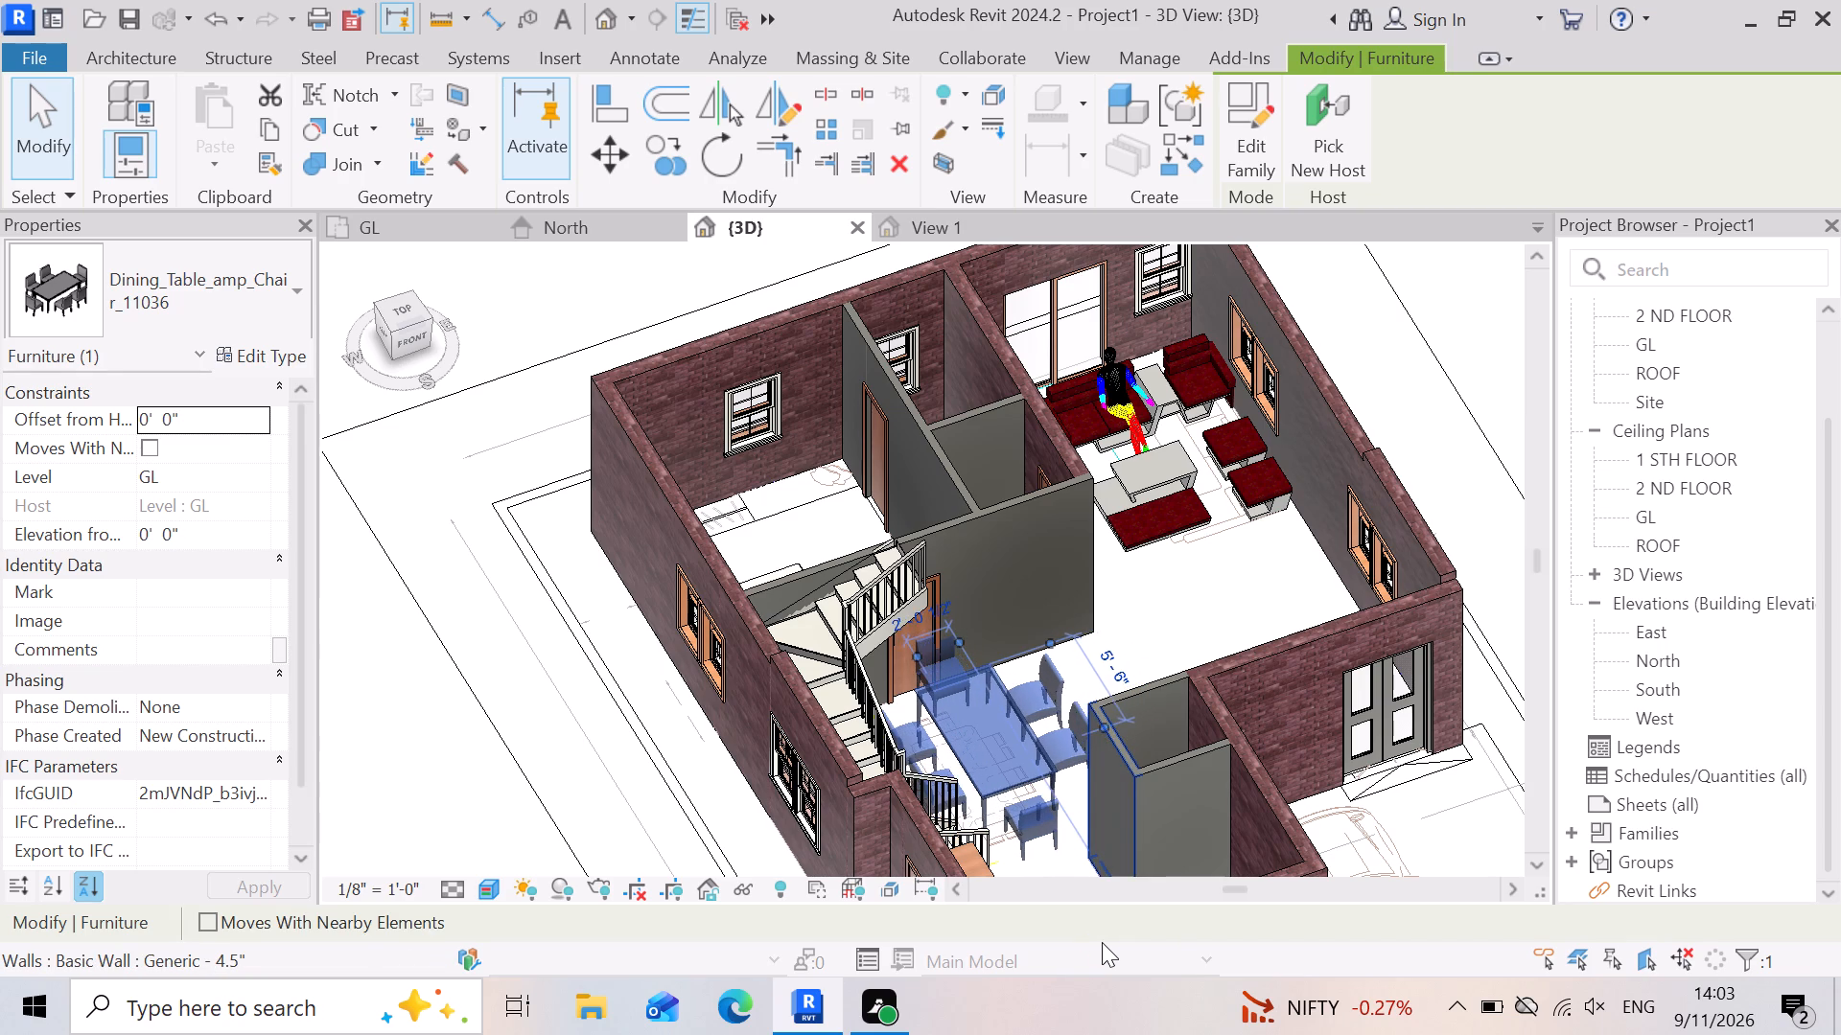
key("Left")
key("Left")
key("Left")
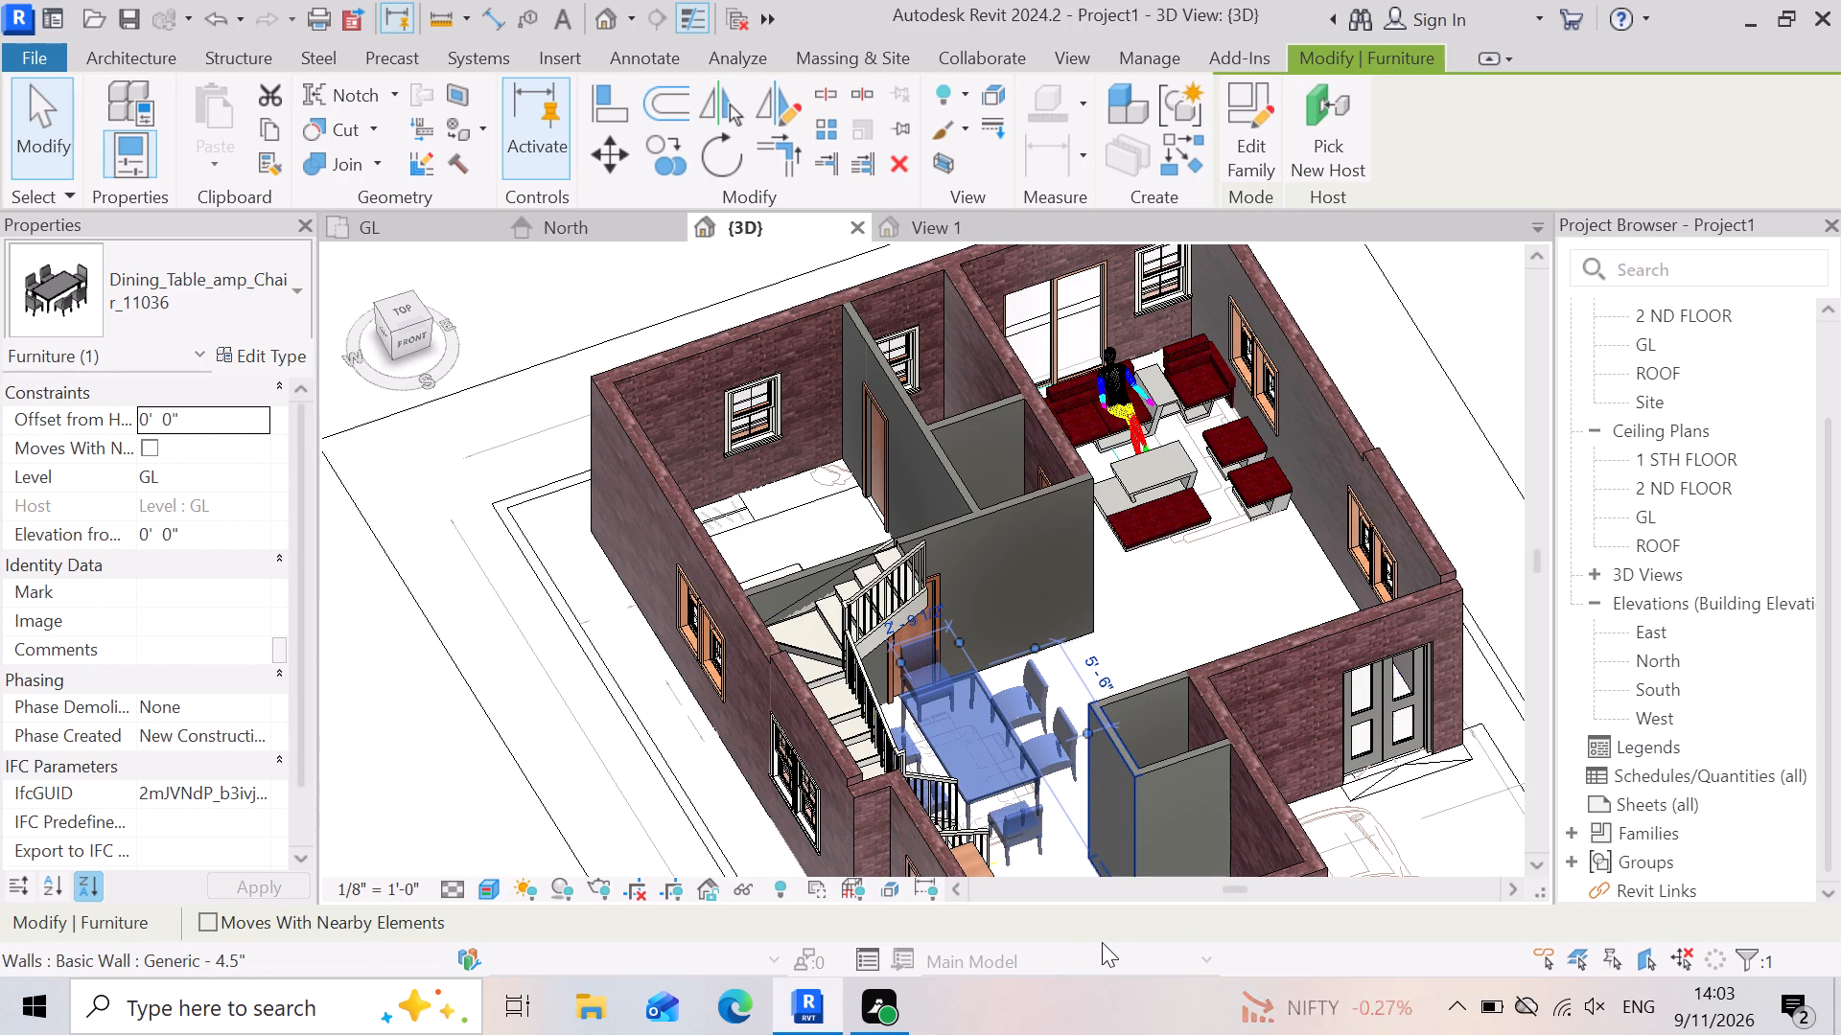
Move the dining set back to about 6'-6" from the powder room wall and slightly closer to the staircase, ending the selection.
key("Down")
key("Down")
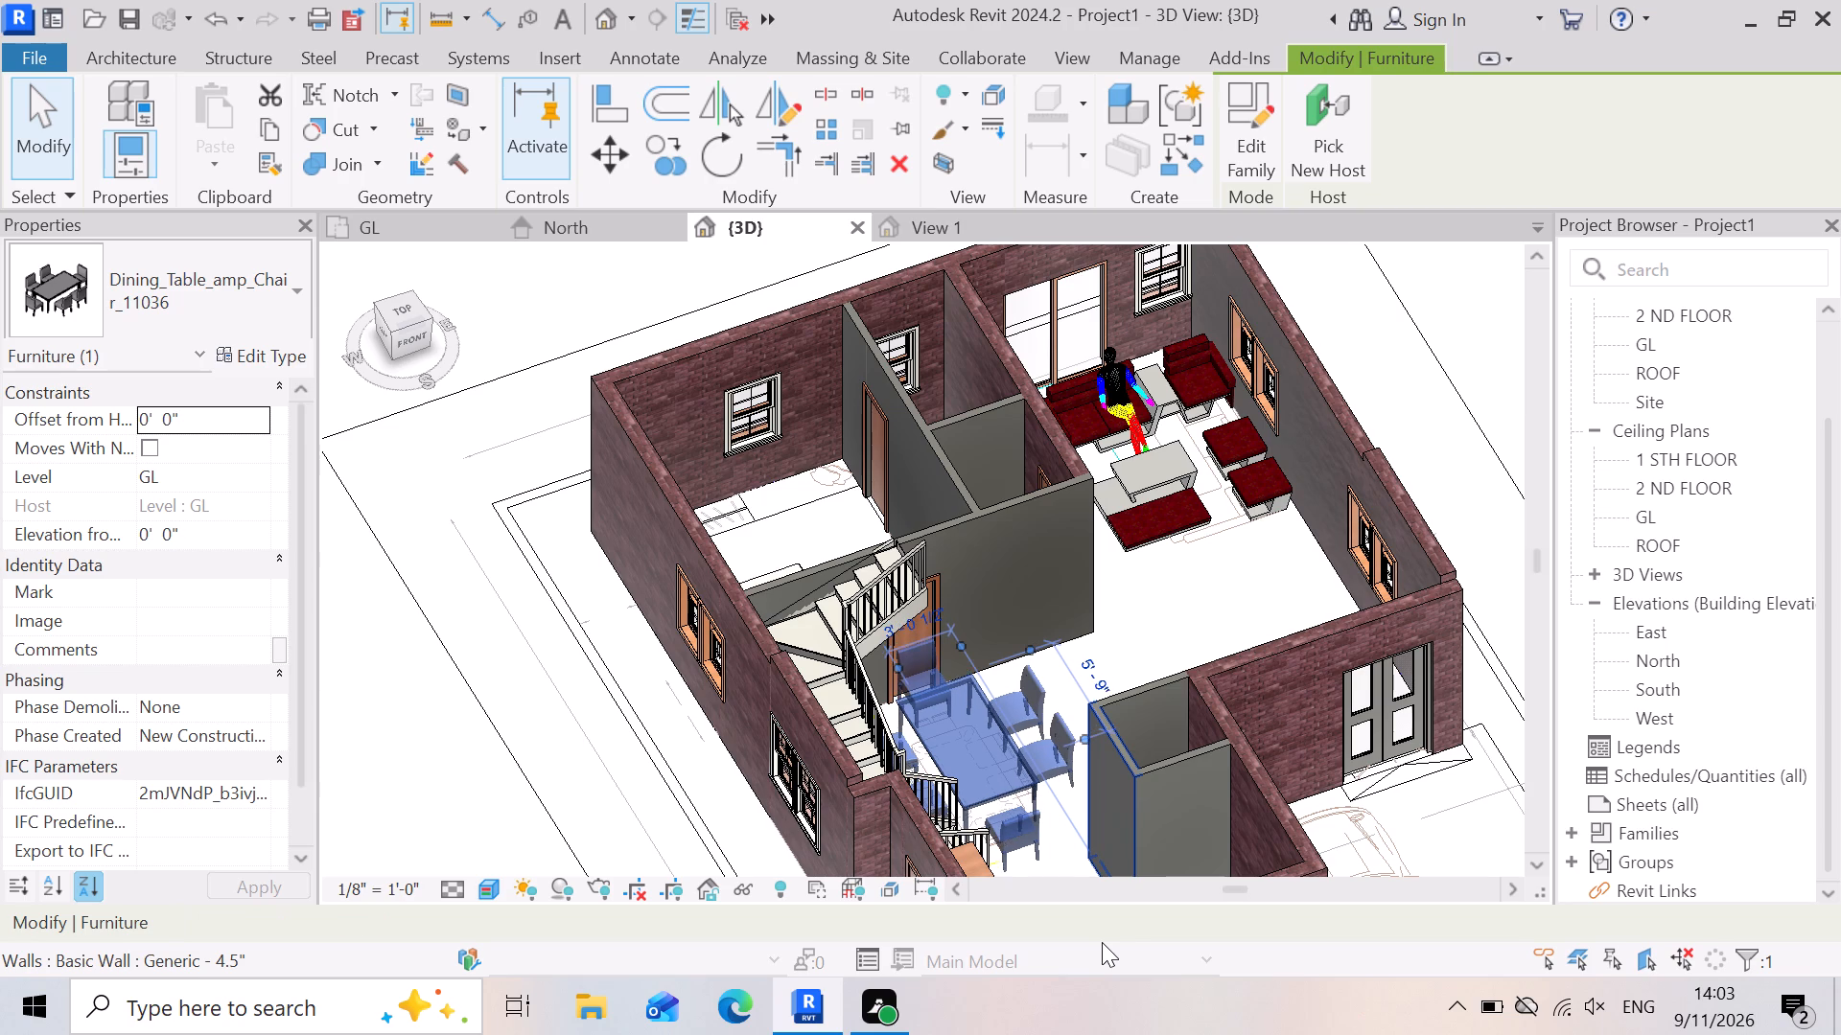
key("Down")
key("Down")
key("Left")
key("Left")
key("Left")
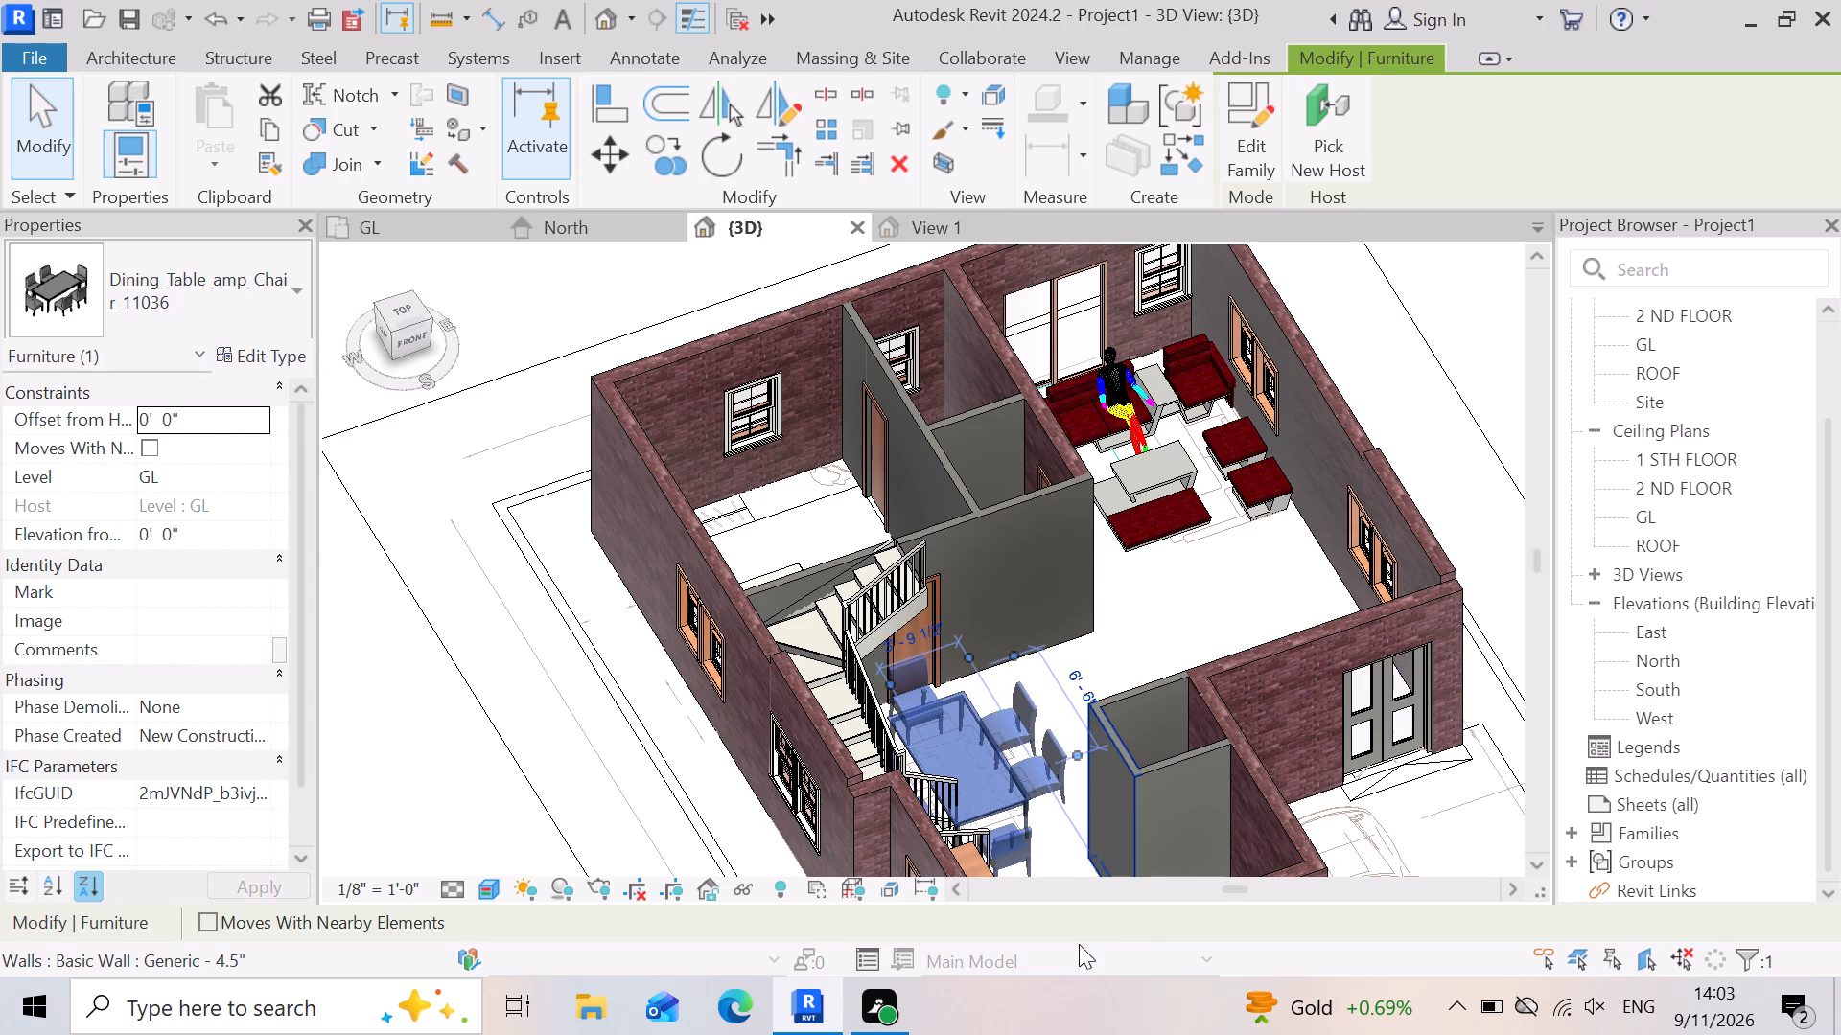
key("Escape")
Examine the dining set's placement beside the staircase in the 3D view and the furnished layout in the GL floor plan.
scroll(1052, 709, "up", 3)
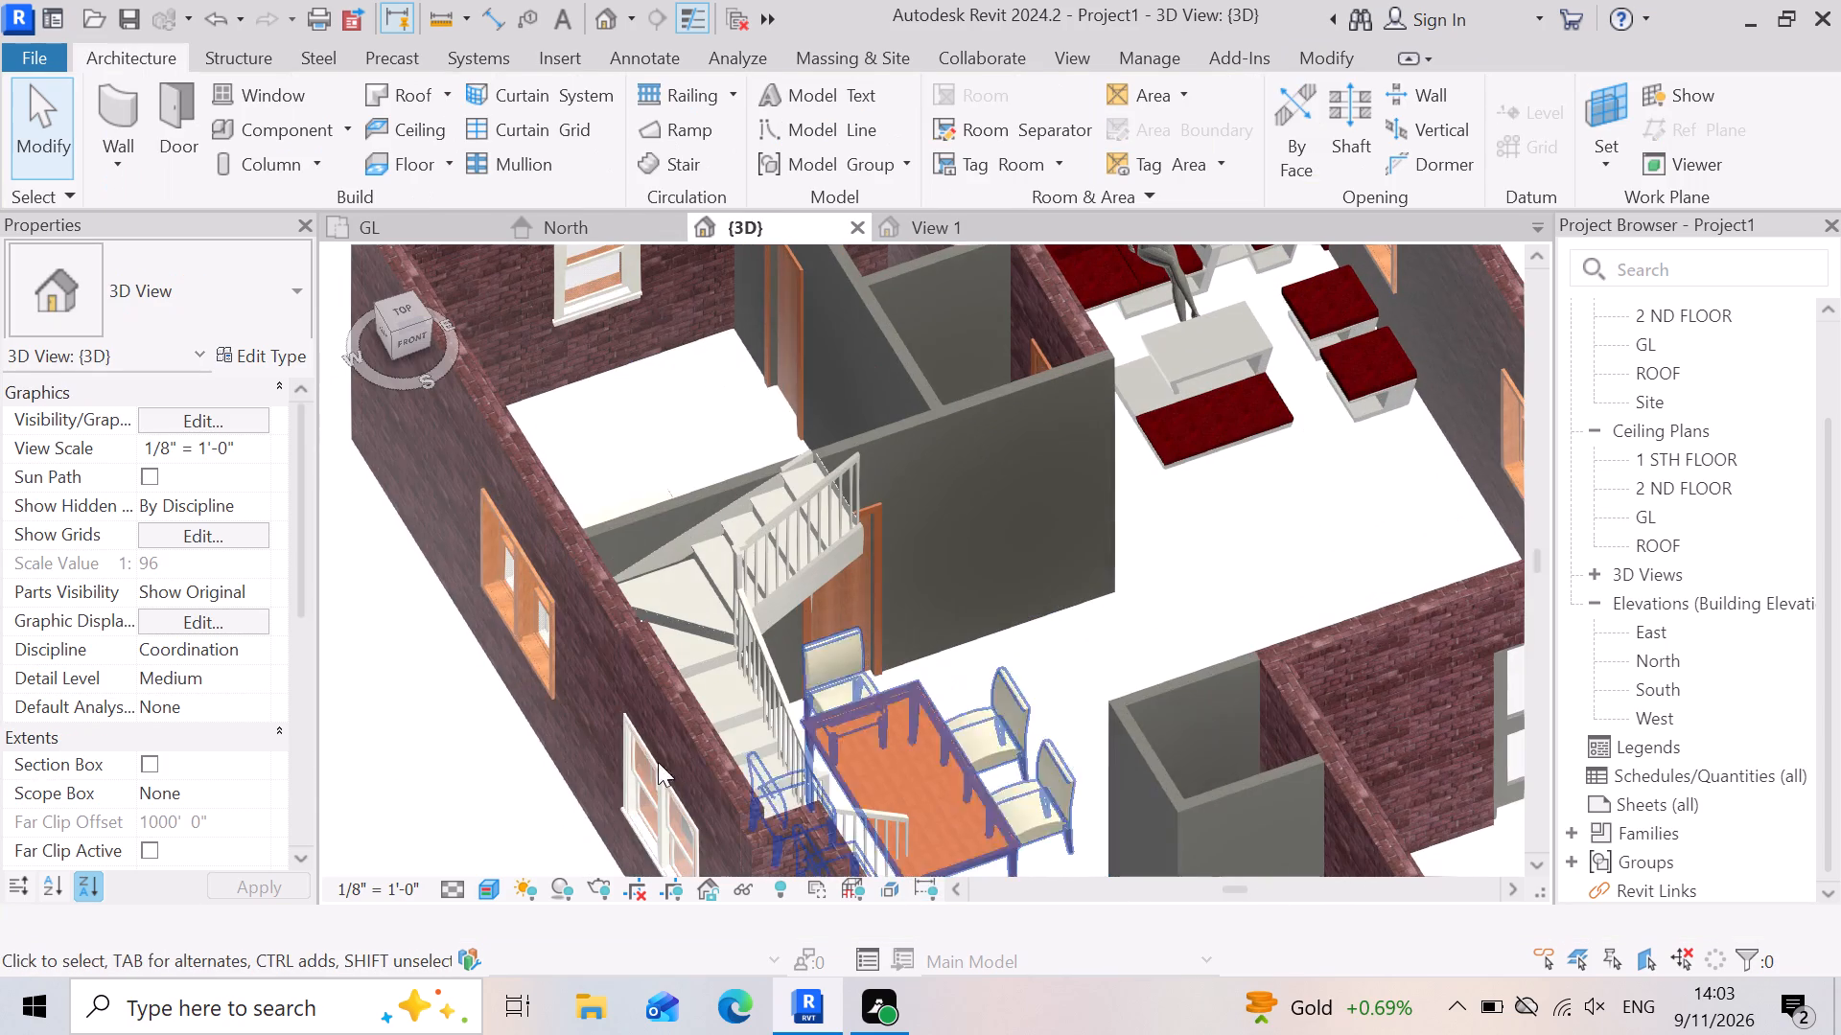
scroll(658, 812, "down", 2)
scroll(897, 732, "down", 1)
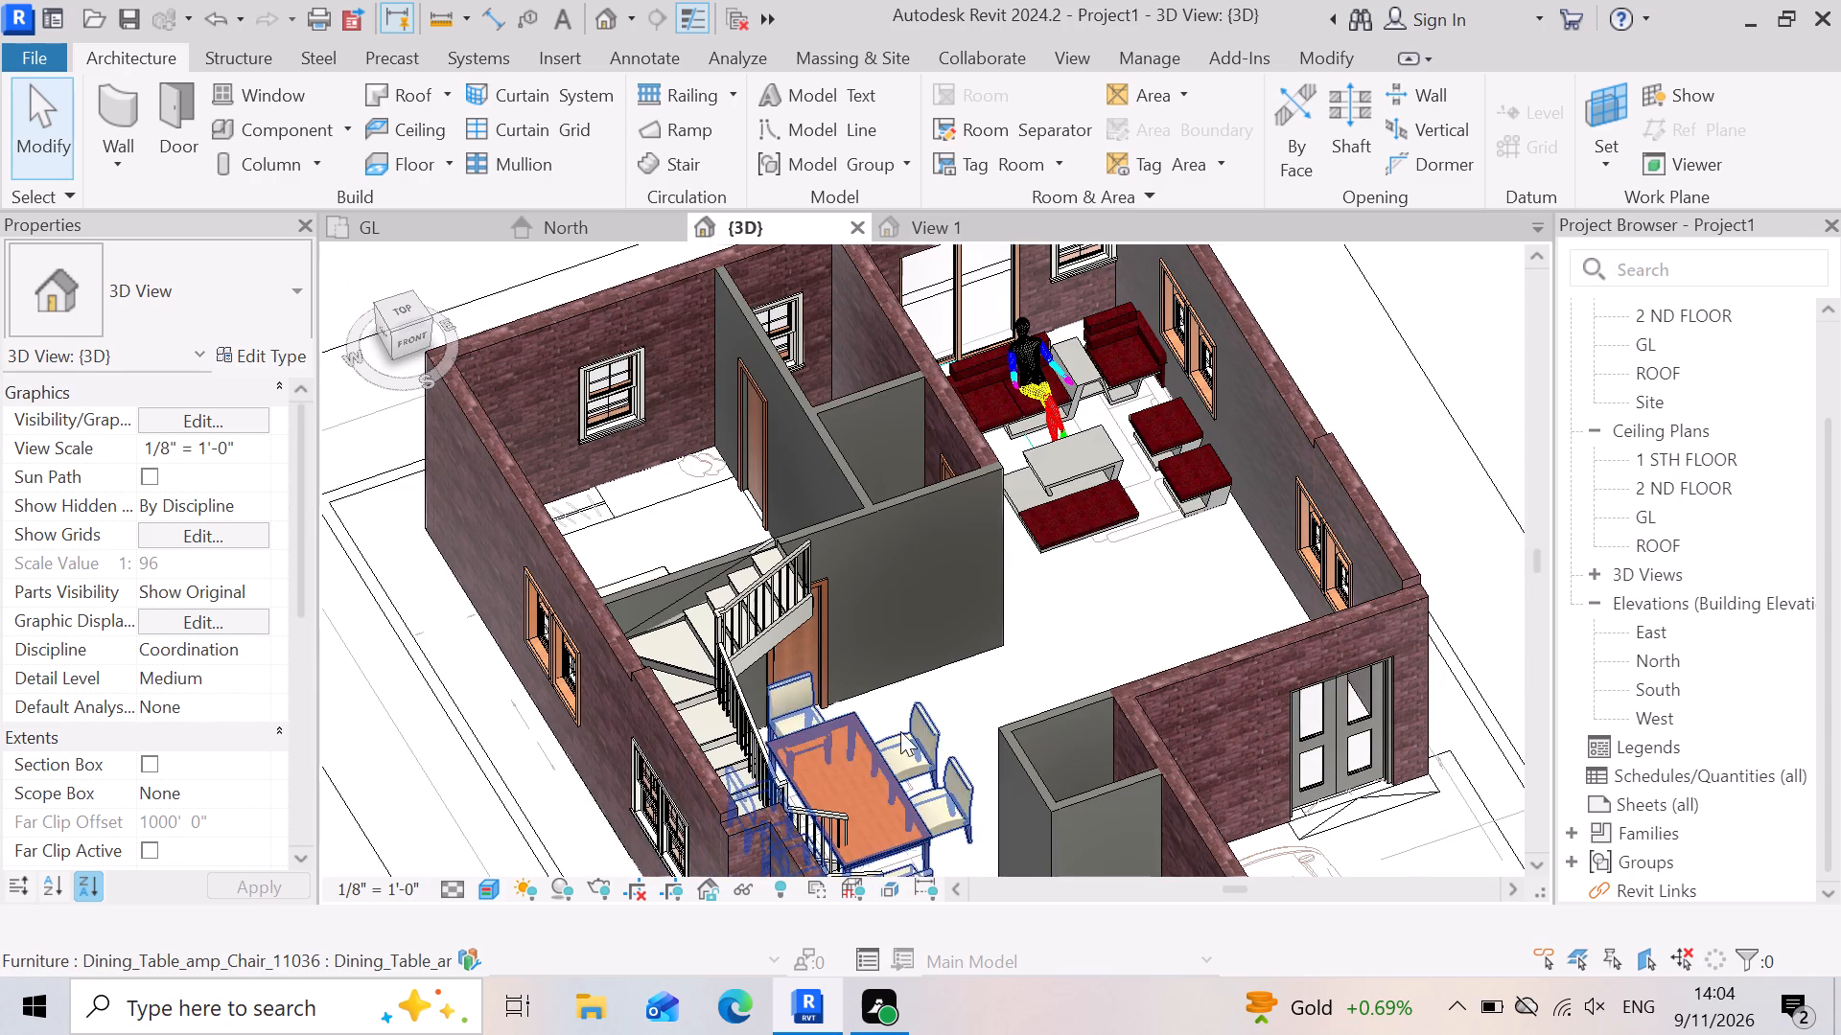
scroll(900, 731, "down", 5)
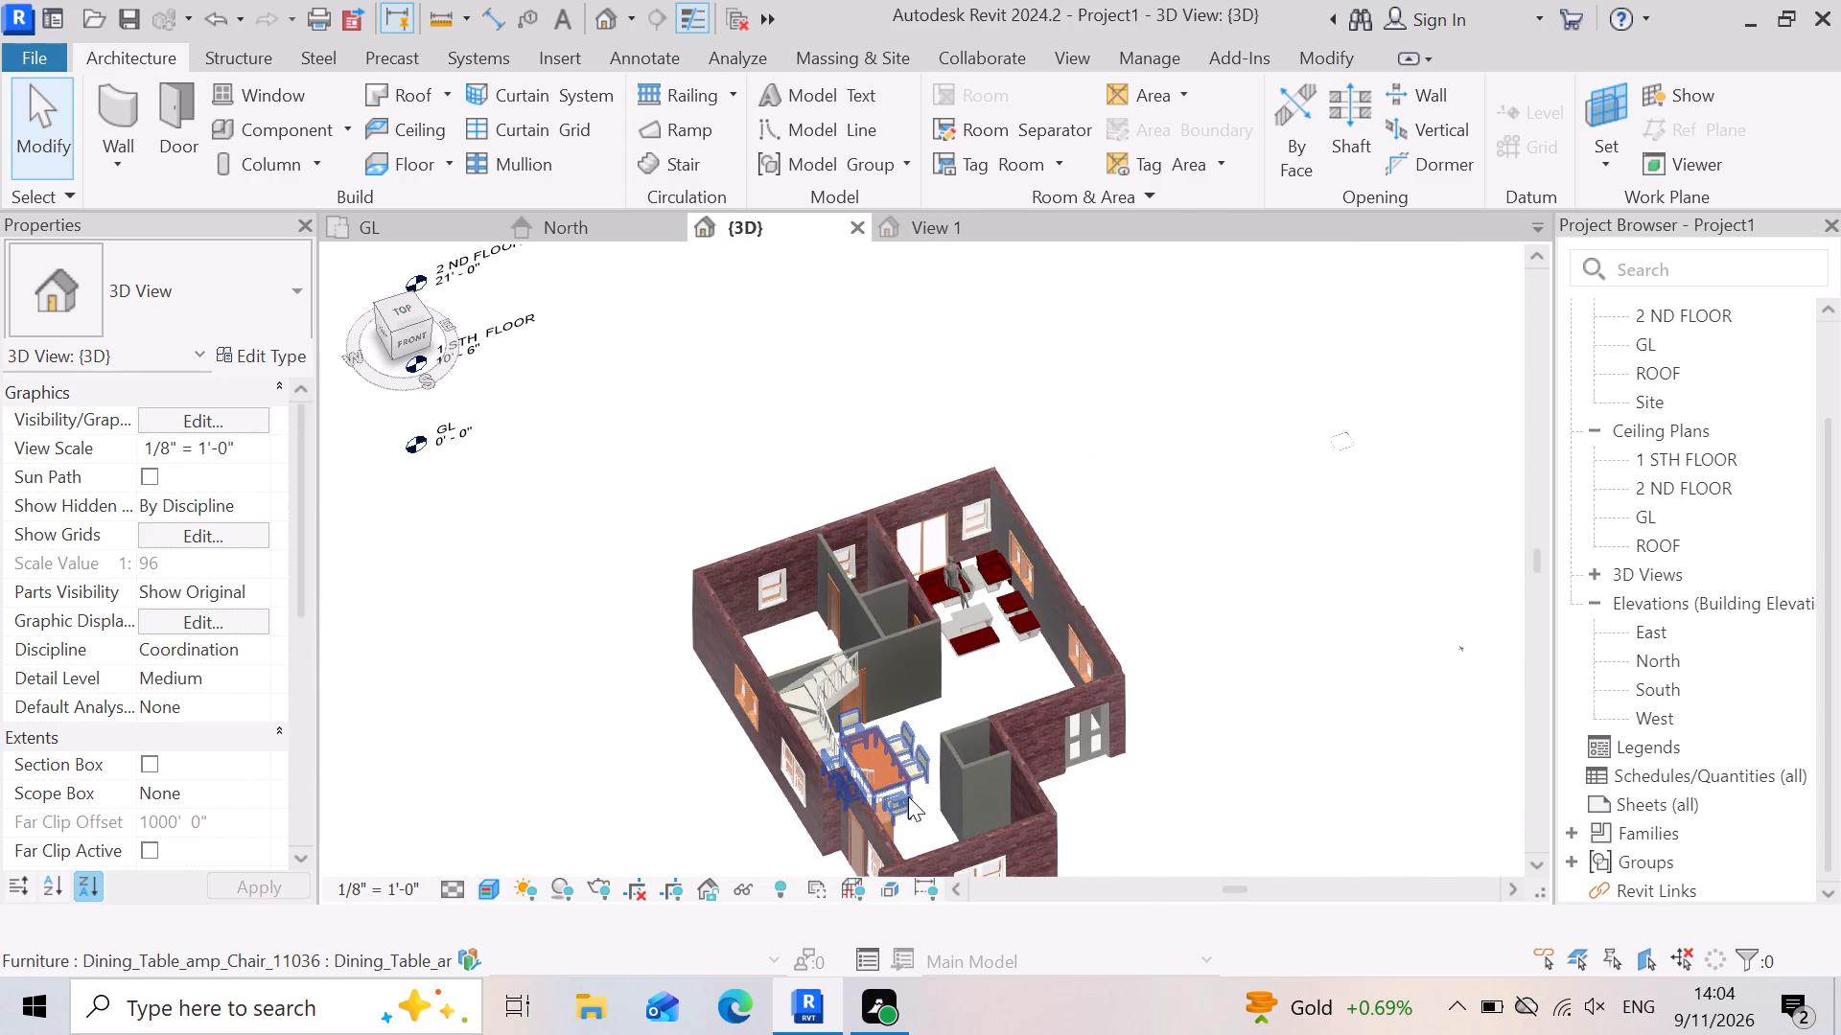
scroll(913, 814, "up", 3)
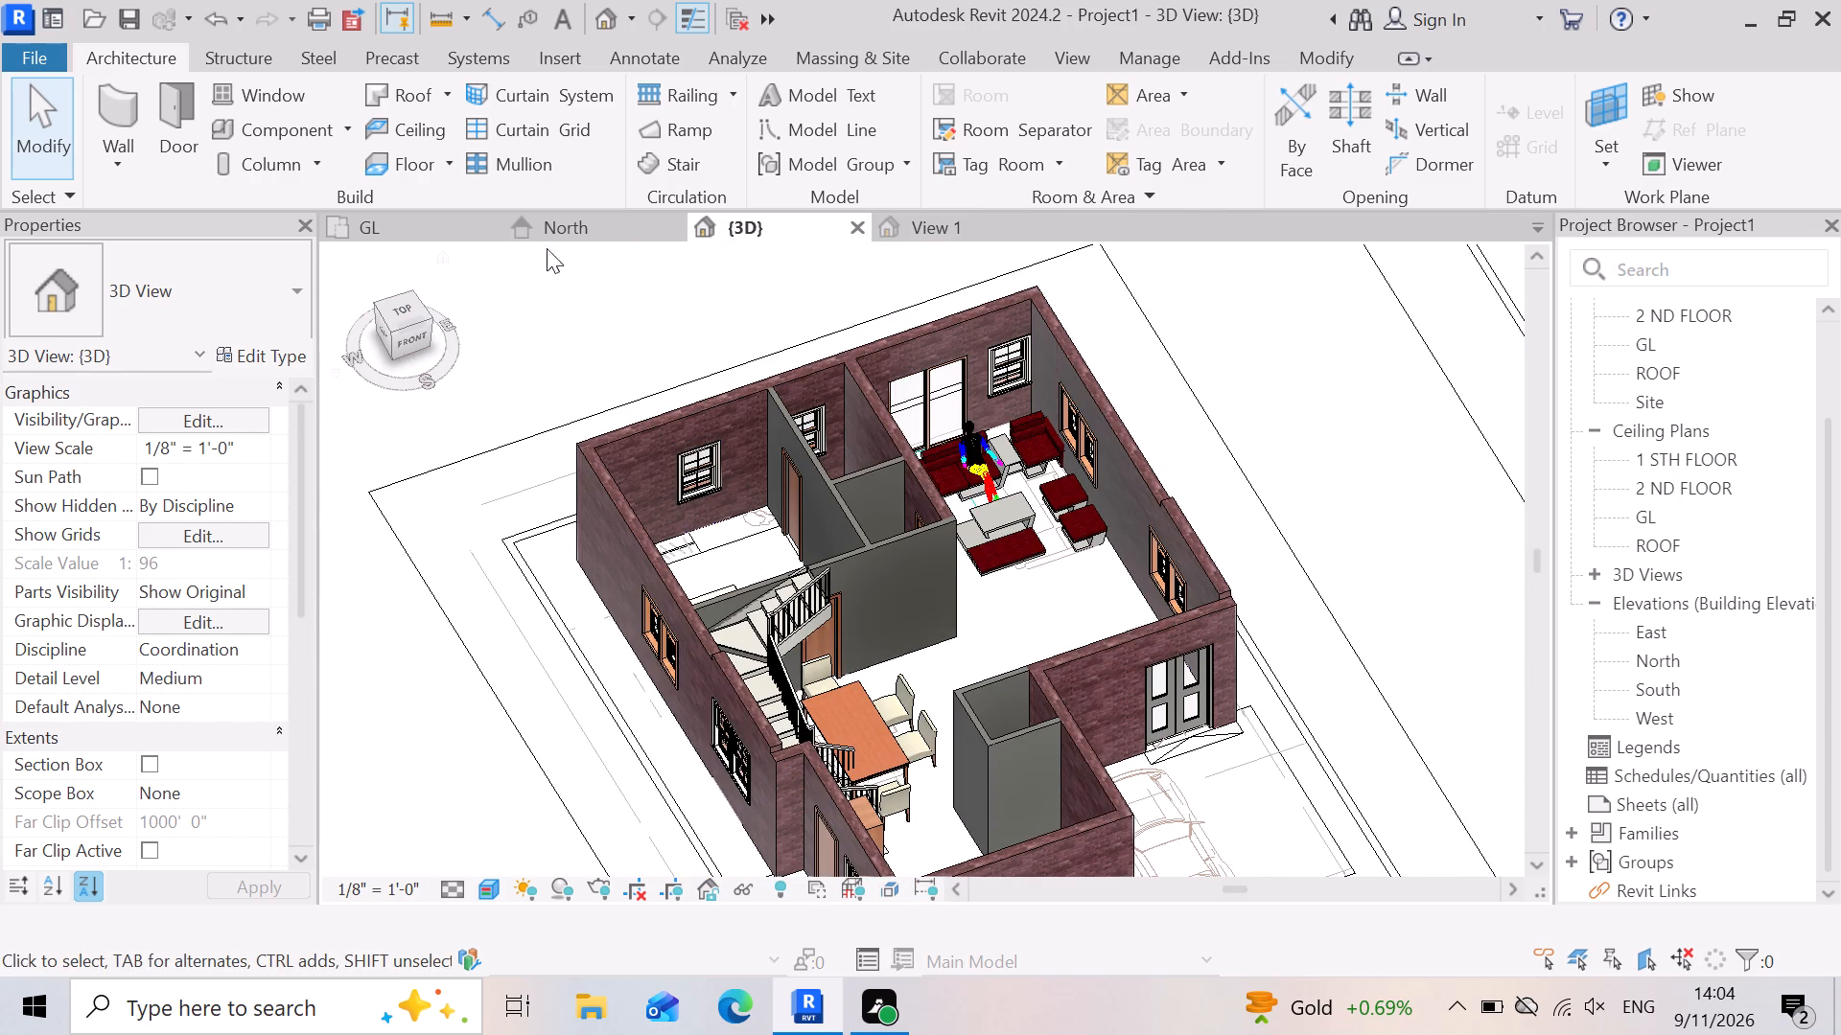
left_click(370, 222)
scroll(943, 599, "down", 5)
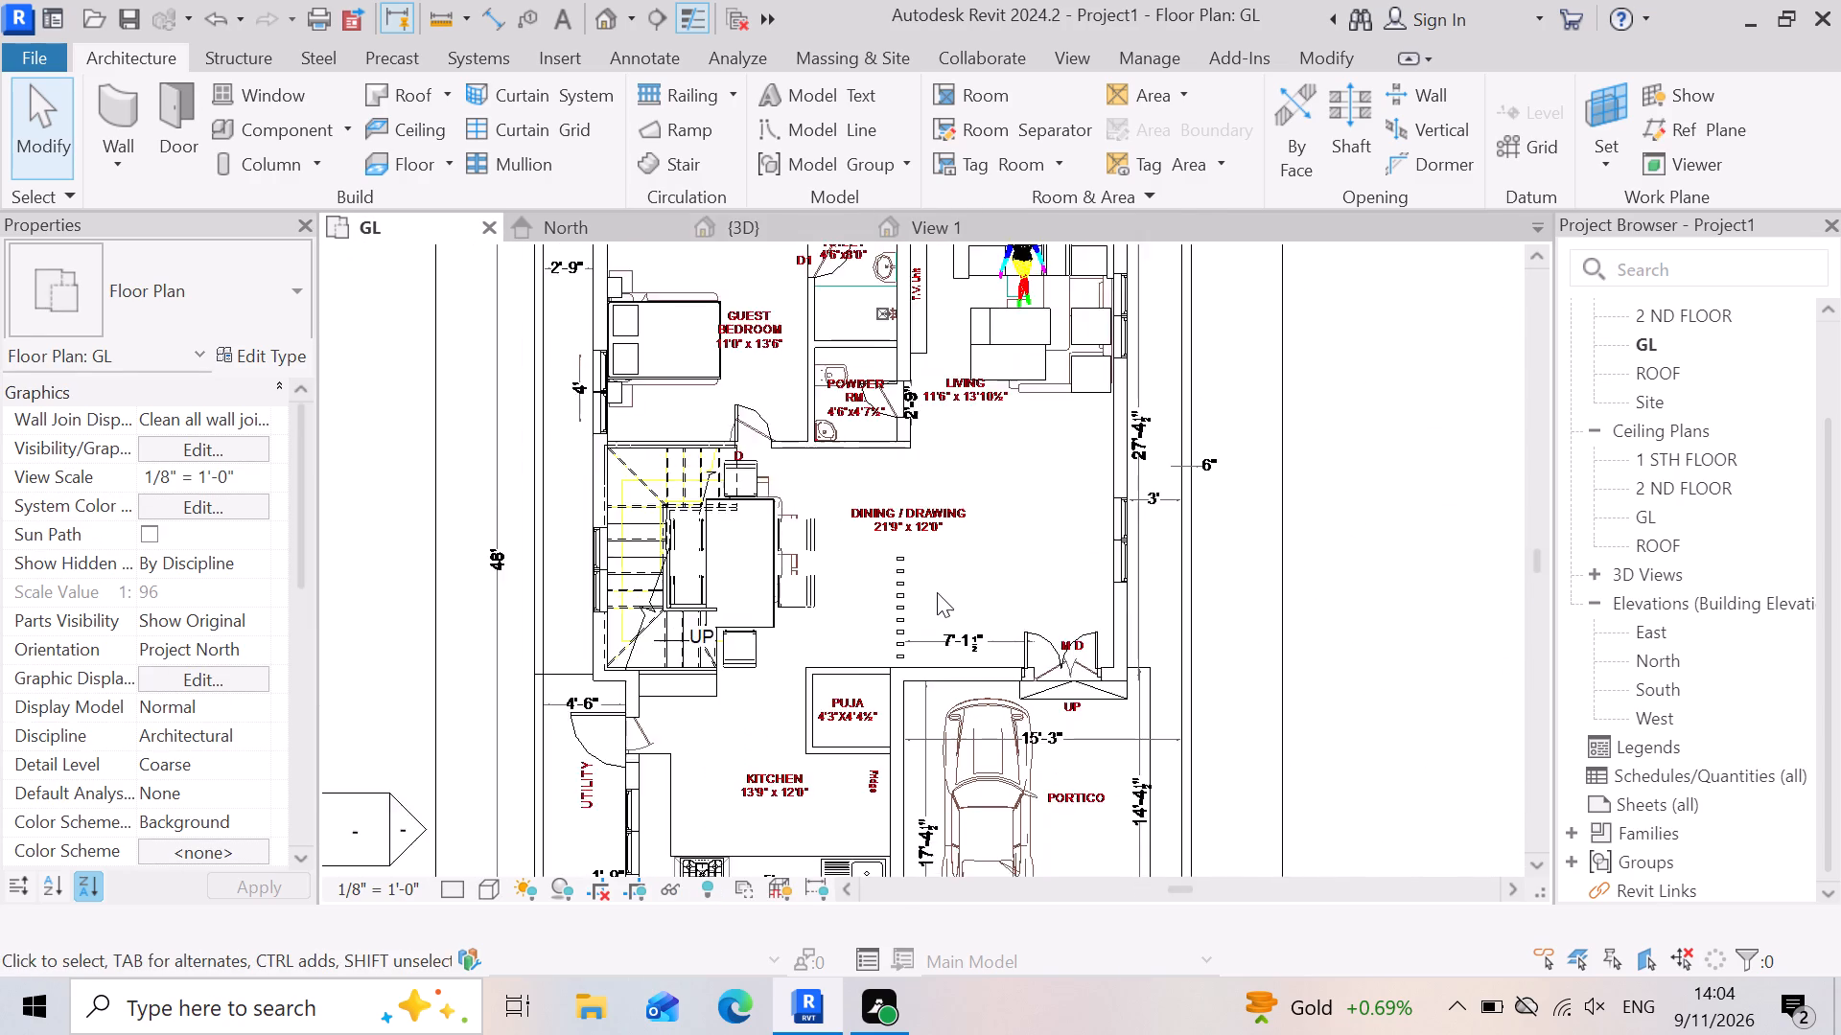
scroll(882, 632, "up", 6)
scroll(907, 604, "down", 3)
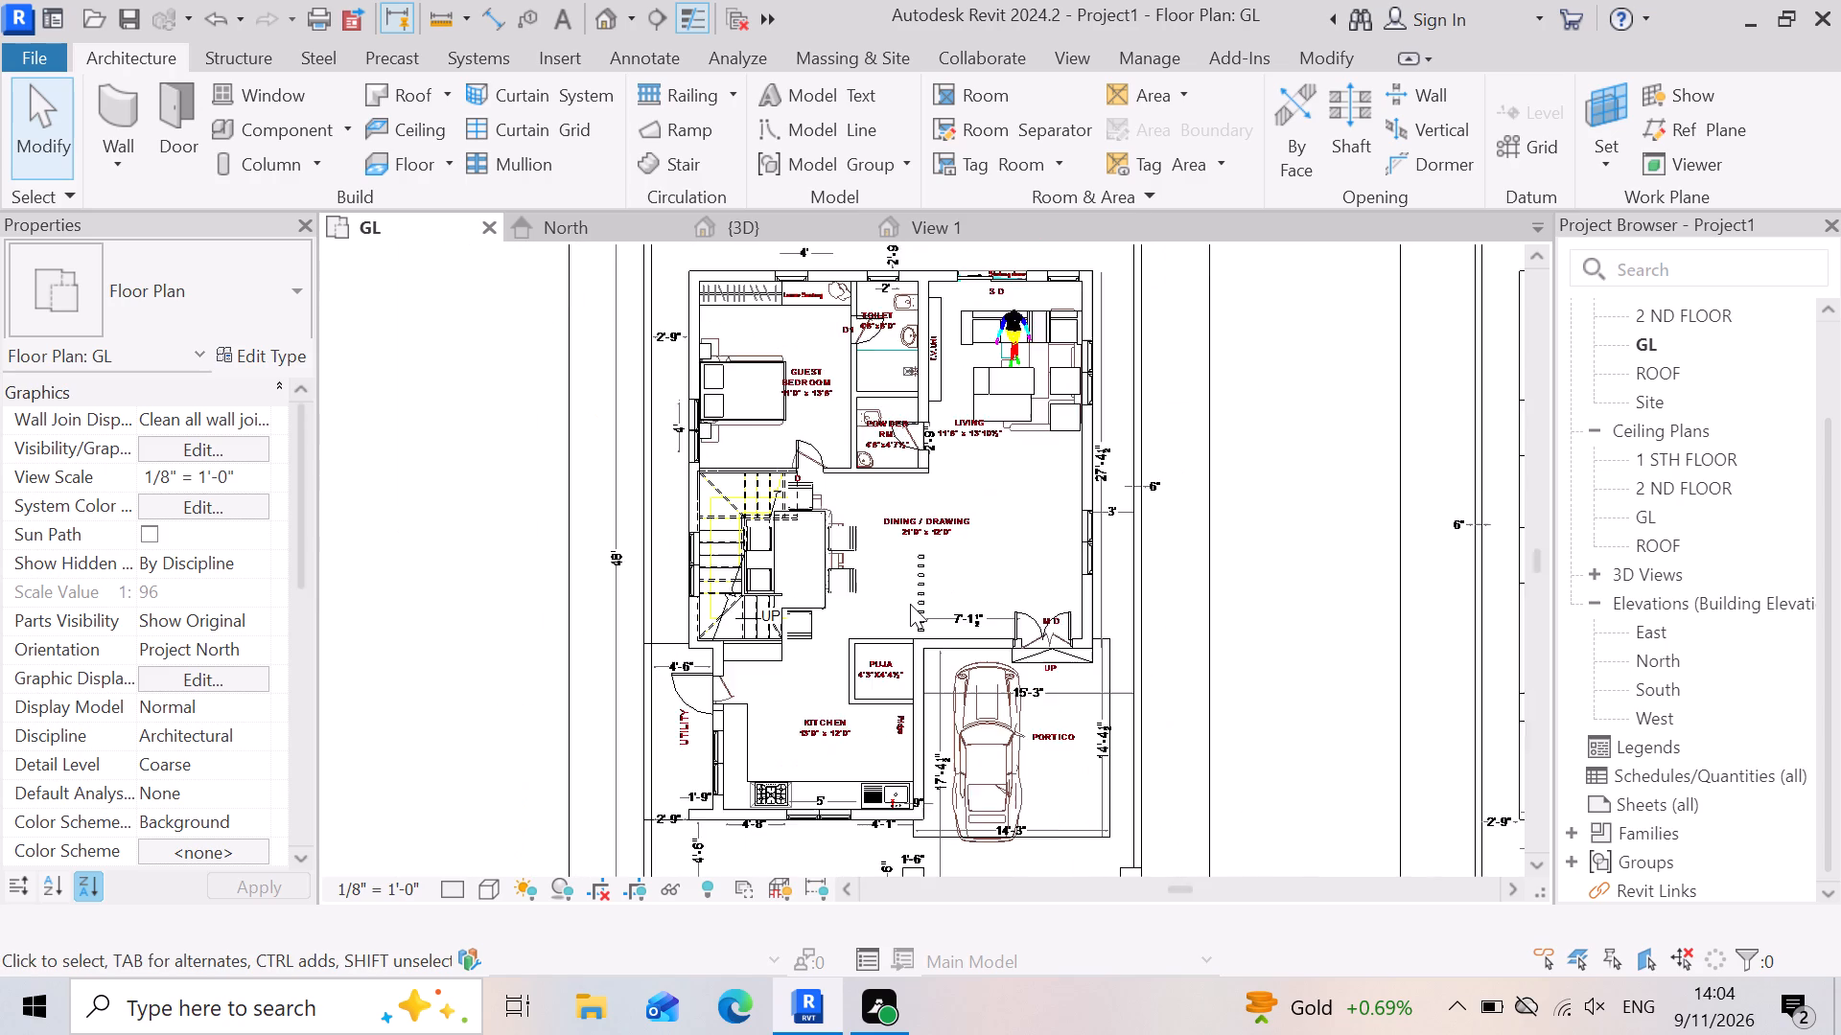
scroll(910, 604, "down", 2)
scroll(872, 391, "up", 2)
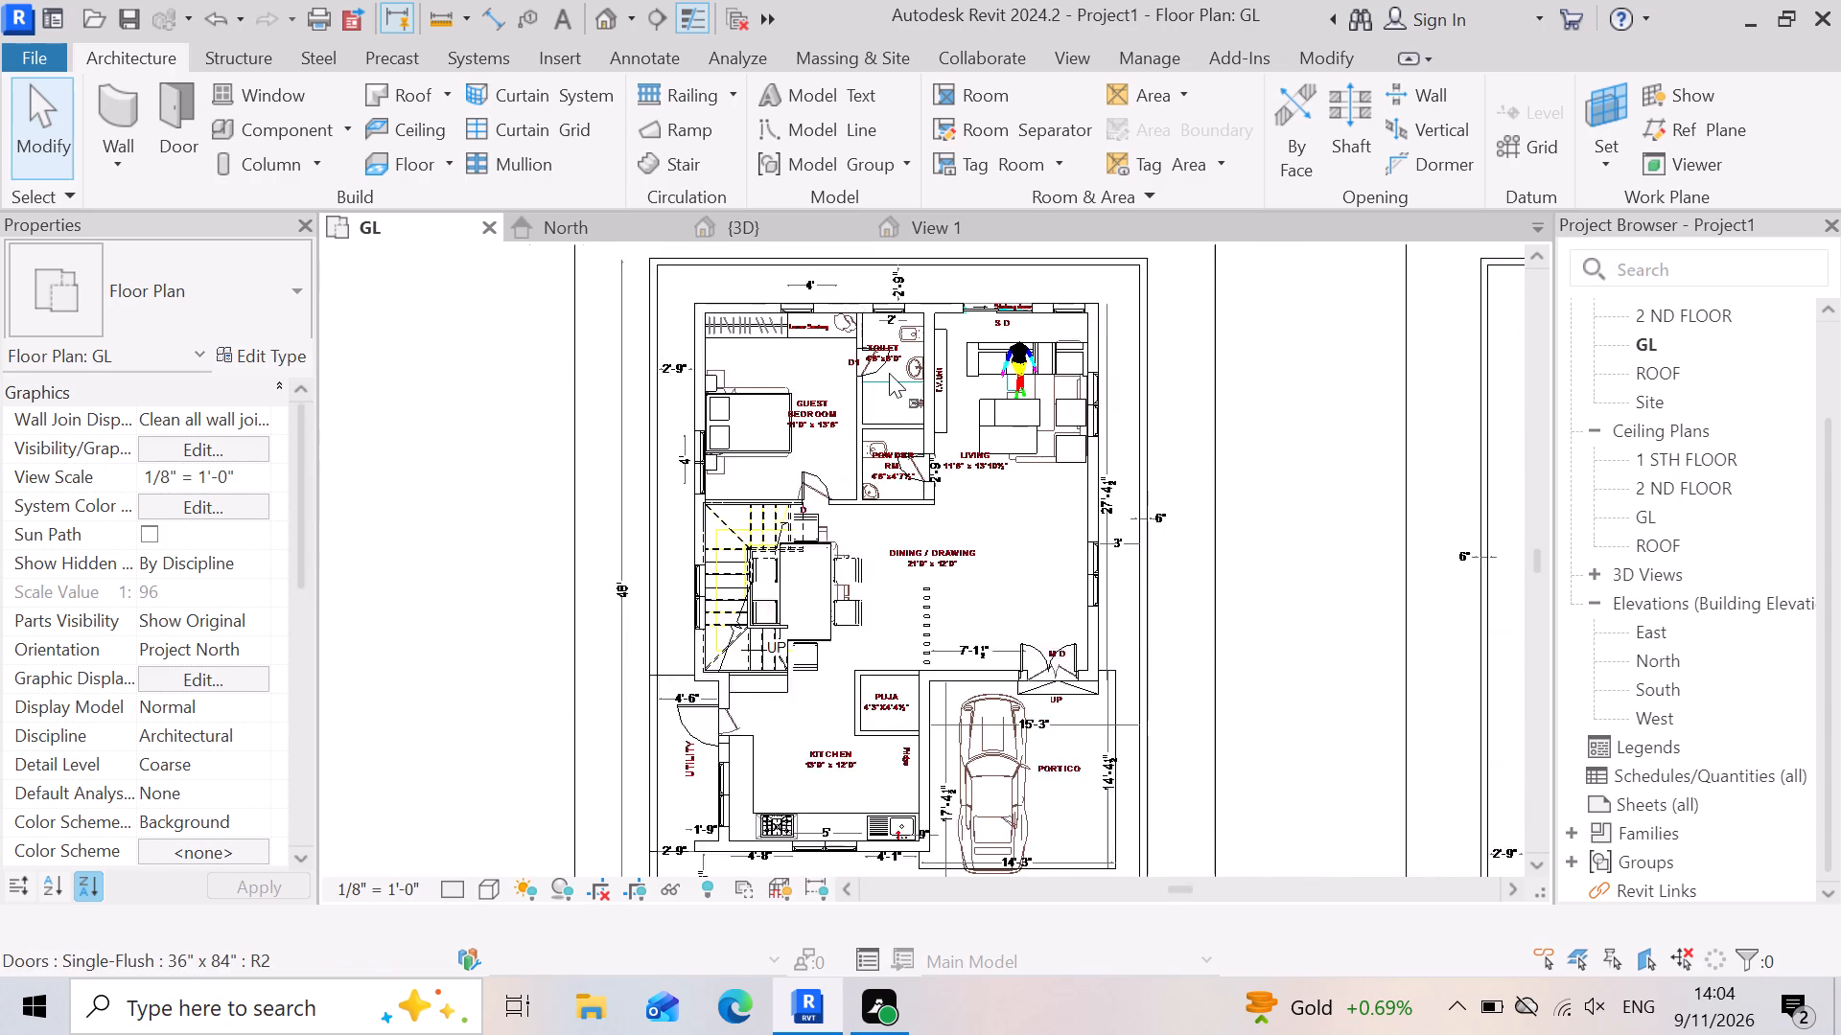
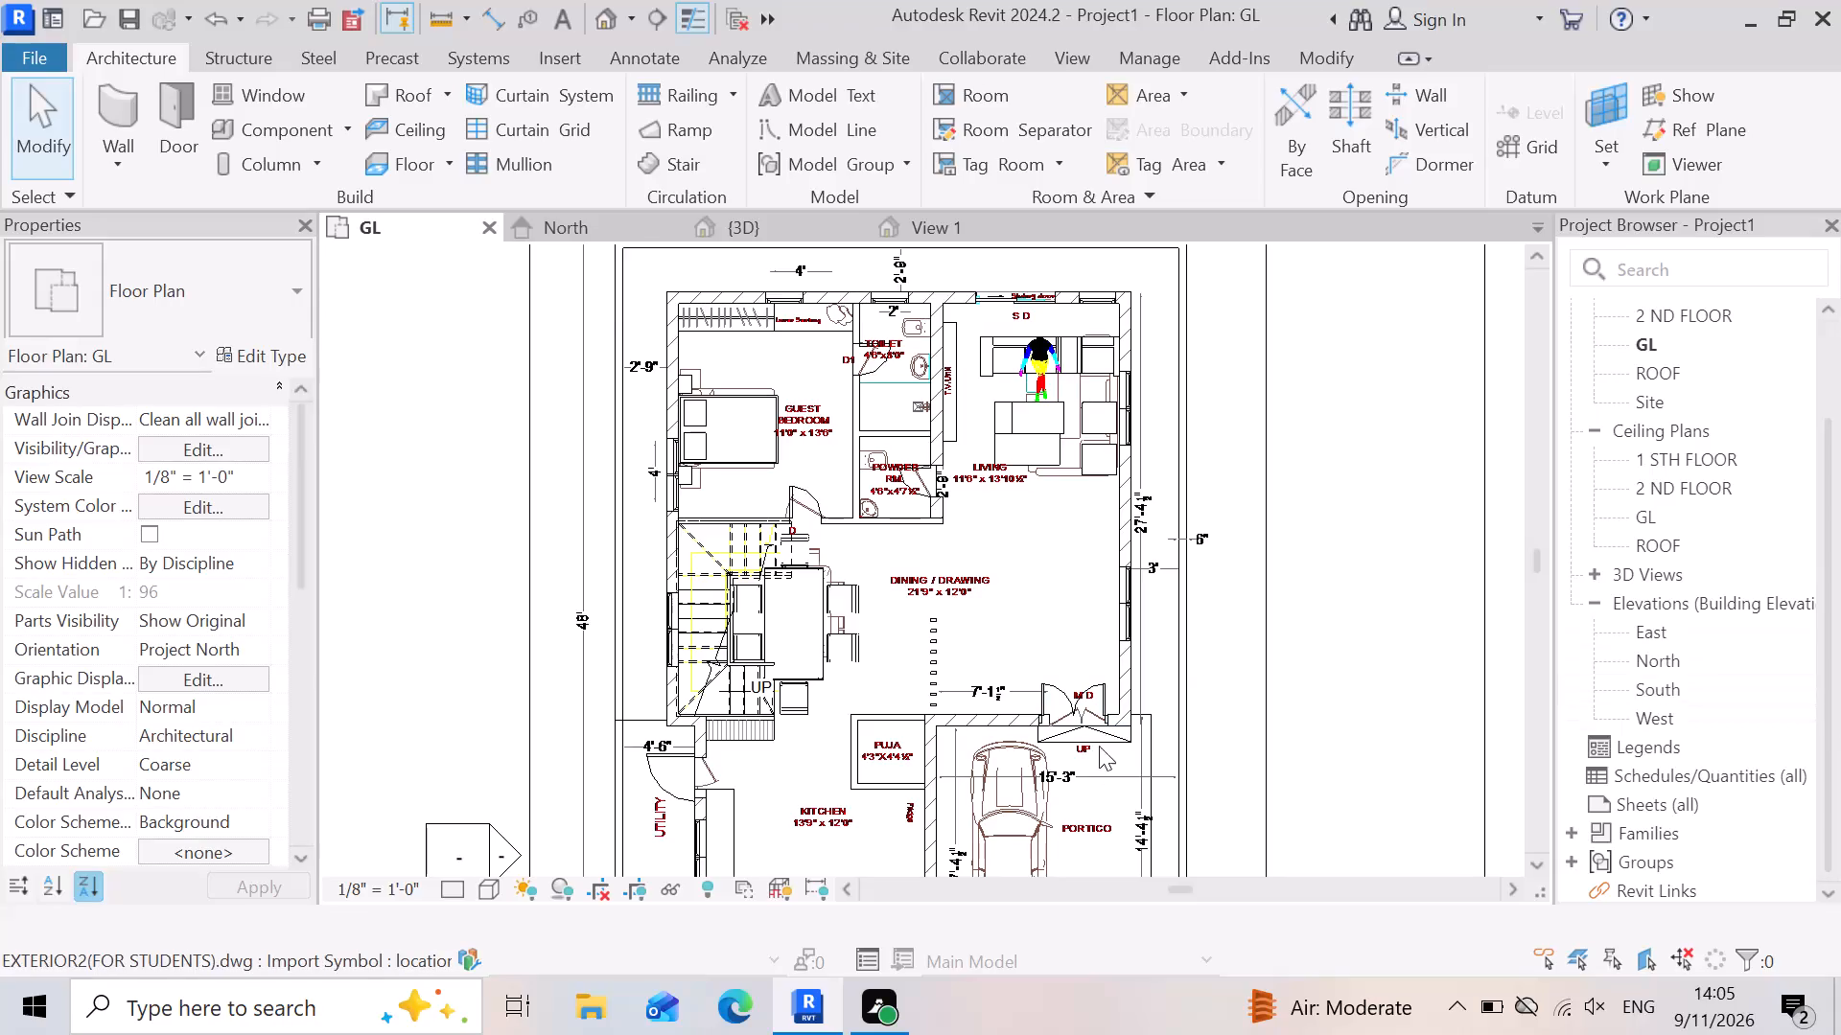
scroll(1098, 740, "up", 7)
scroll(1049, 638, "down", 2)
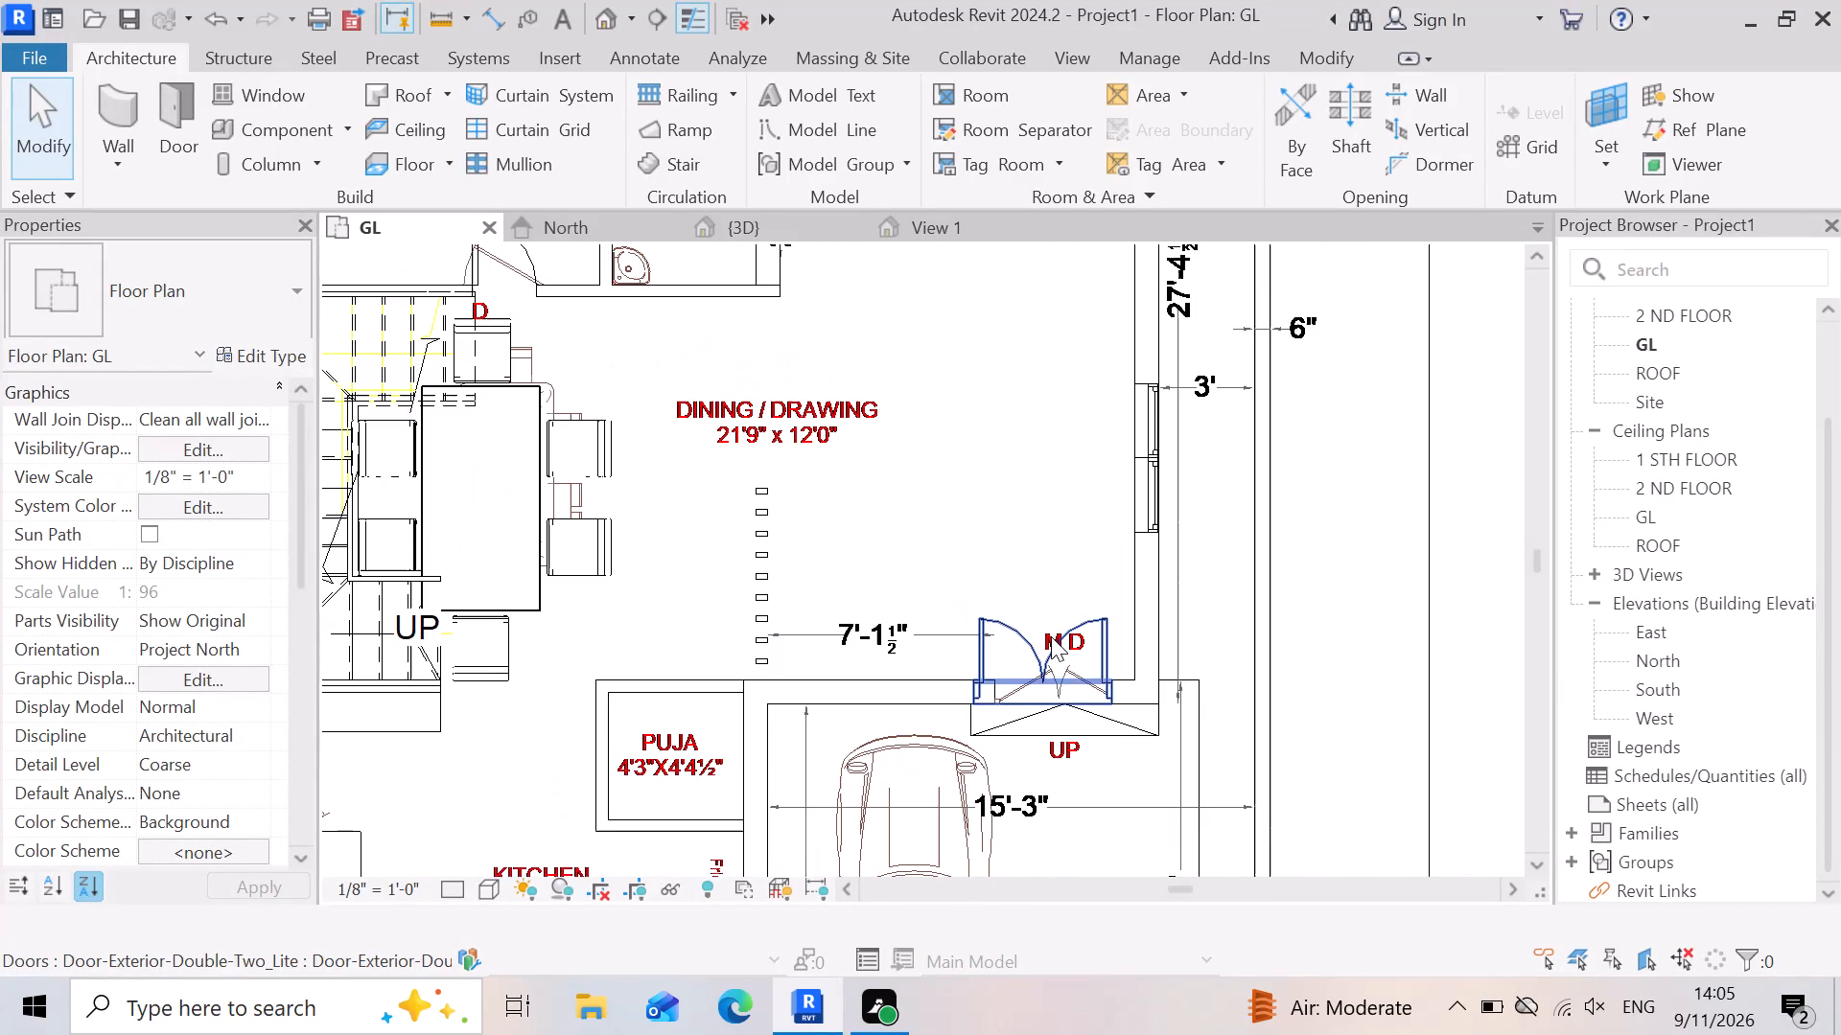
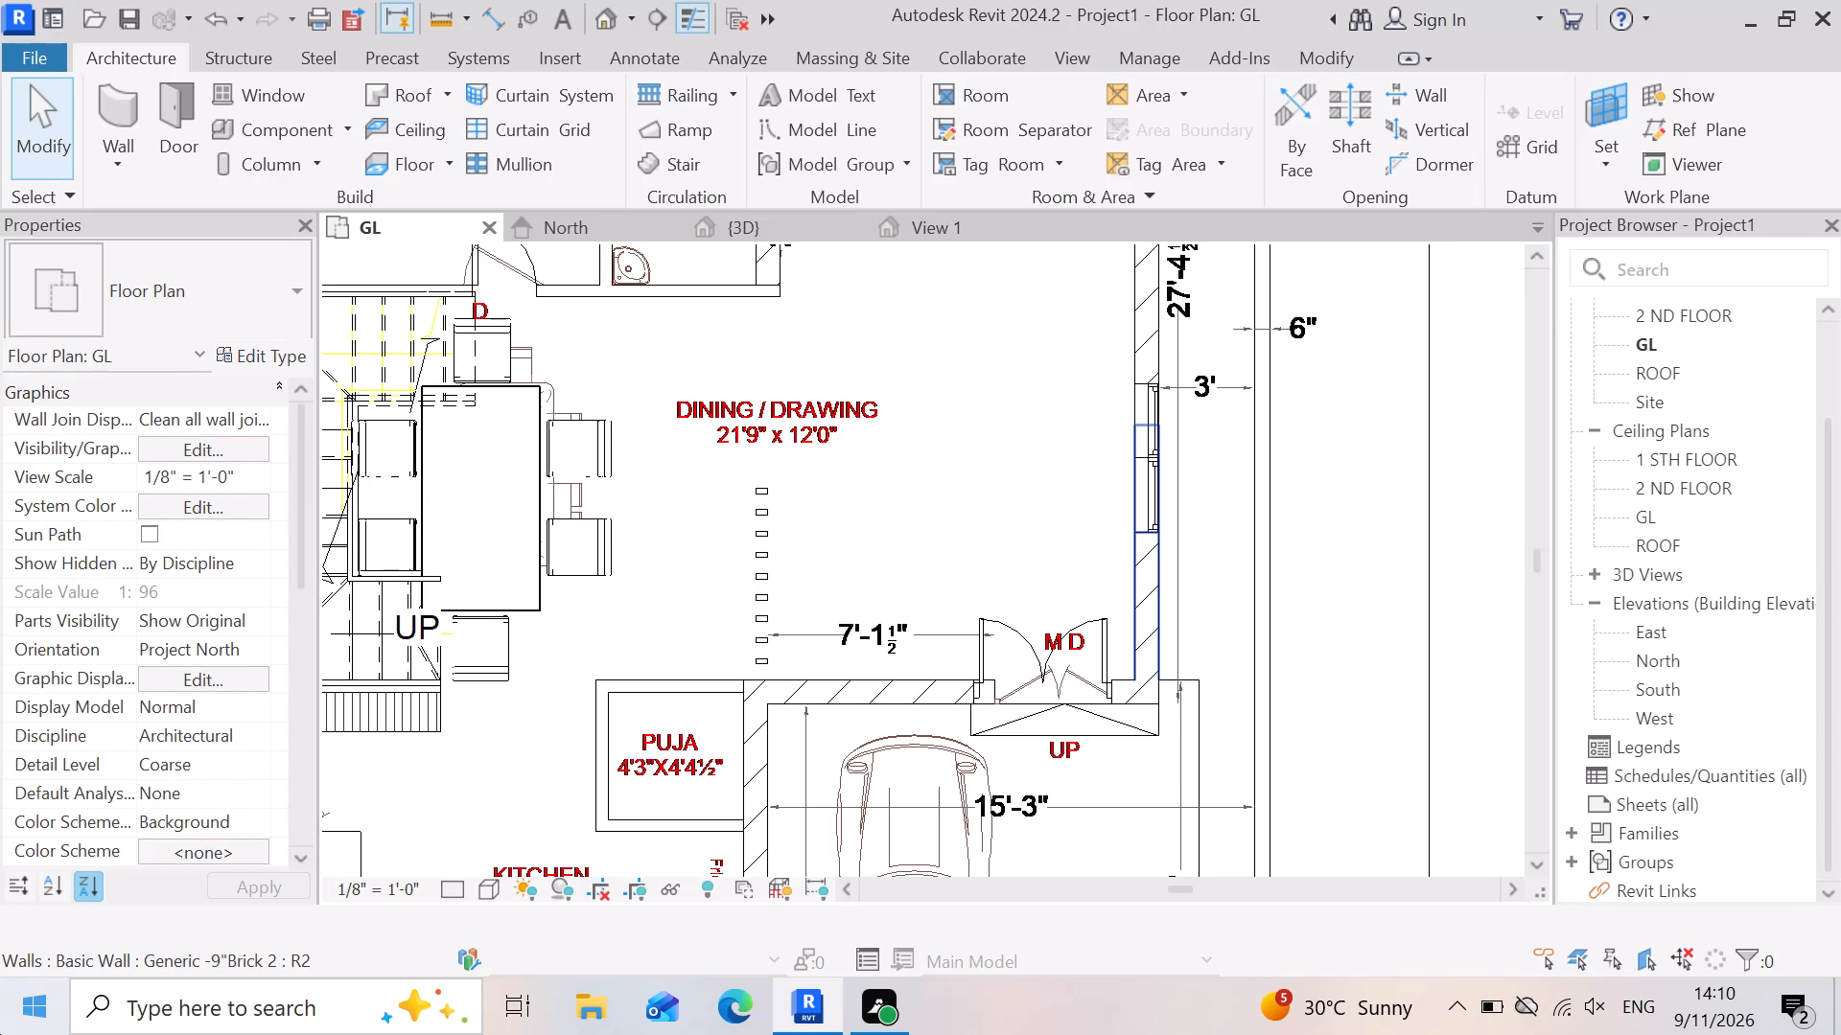
Examine the ground floor plan, covering the dining and drawing area, guest bedroom, living room and kitchen.
scroll(793, 681, "down", 4)
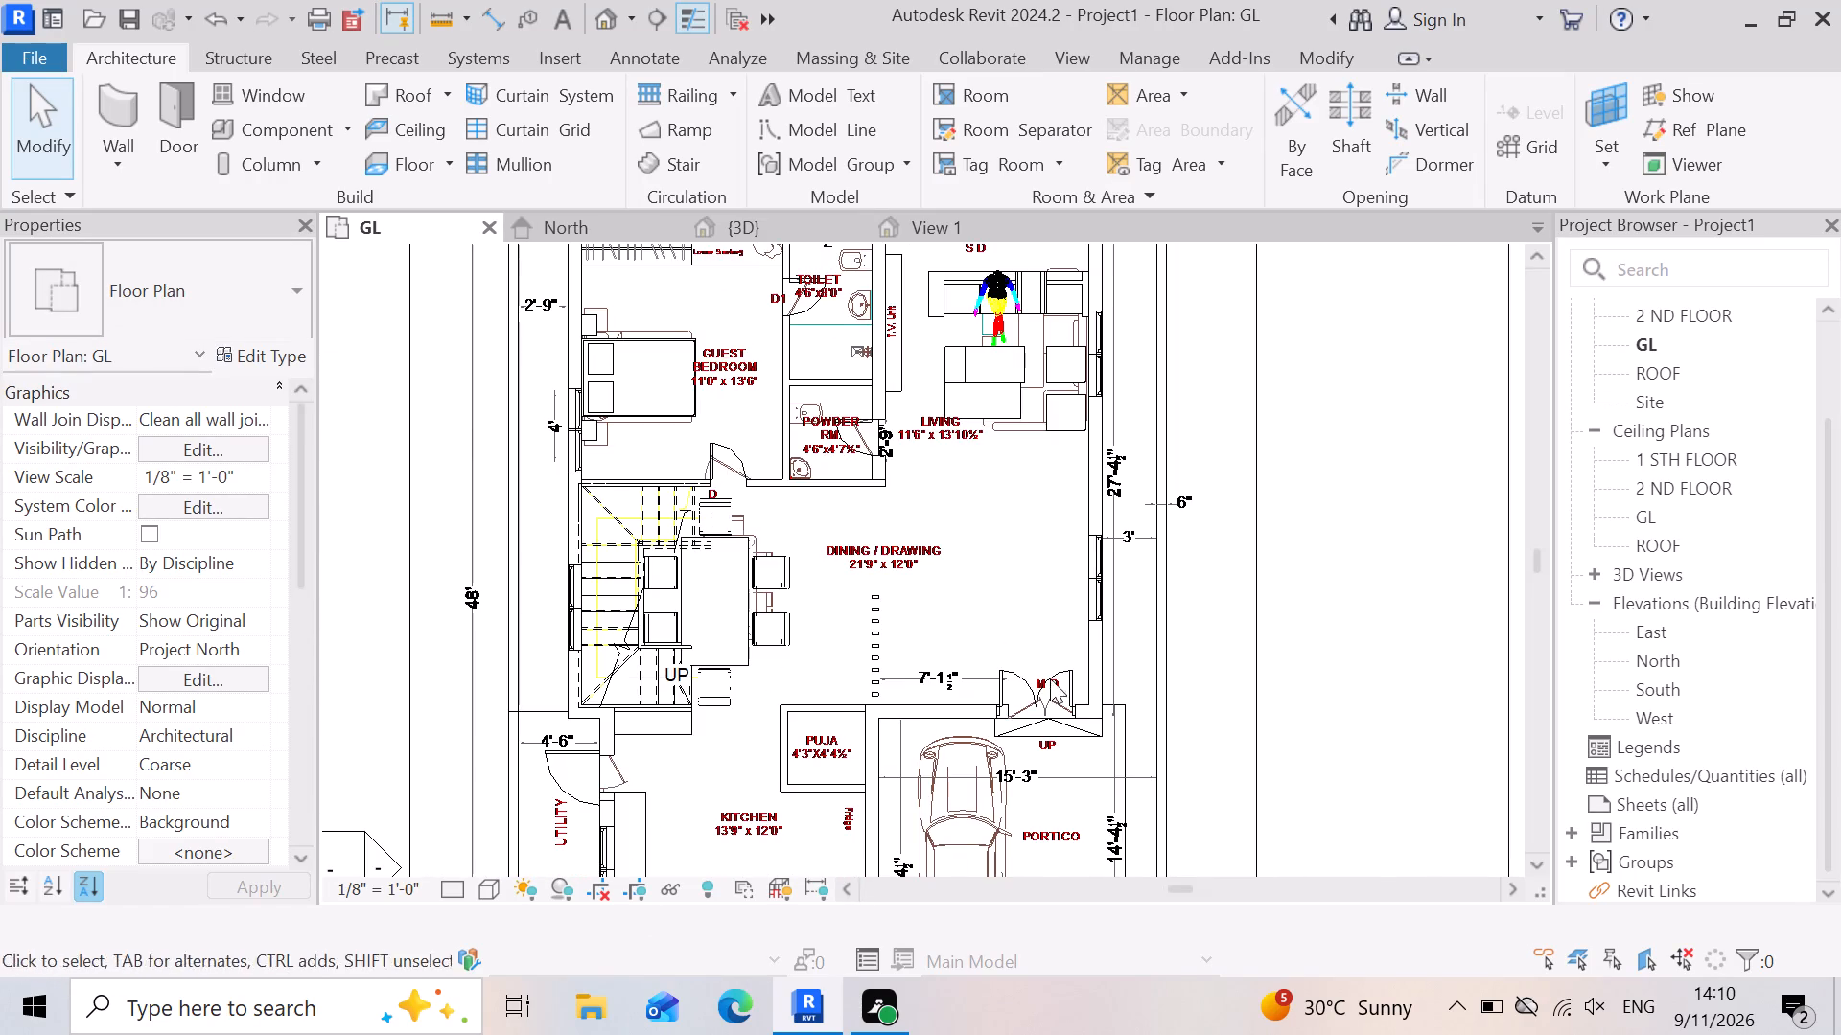
scroll(1124, 681, "down", 3)
scroll(1015, 669, "up", 3)
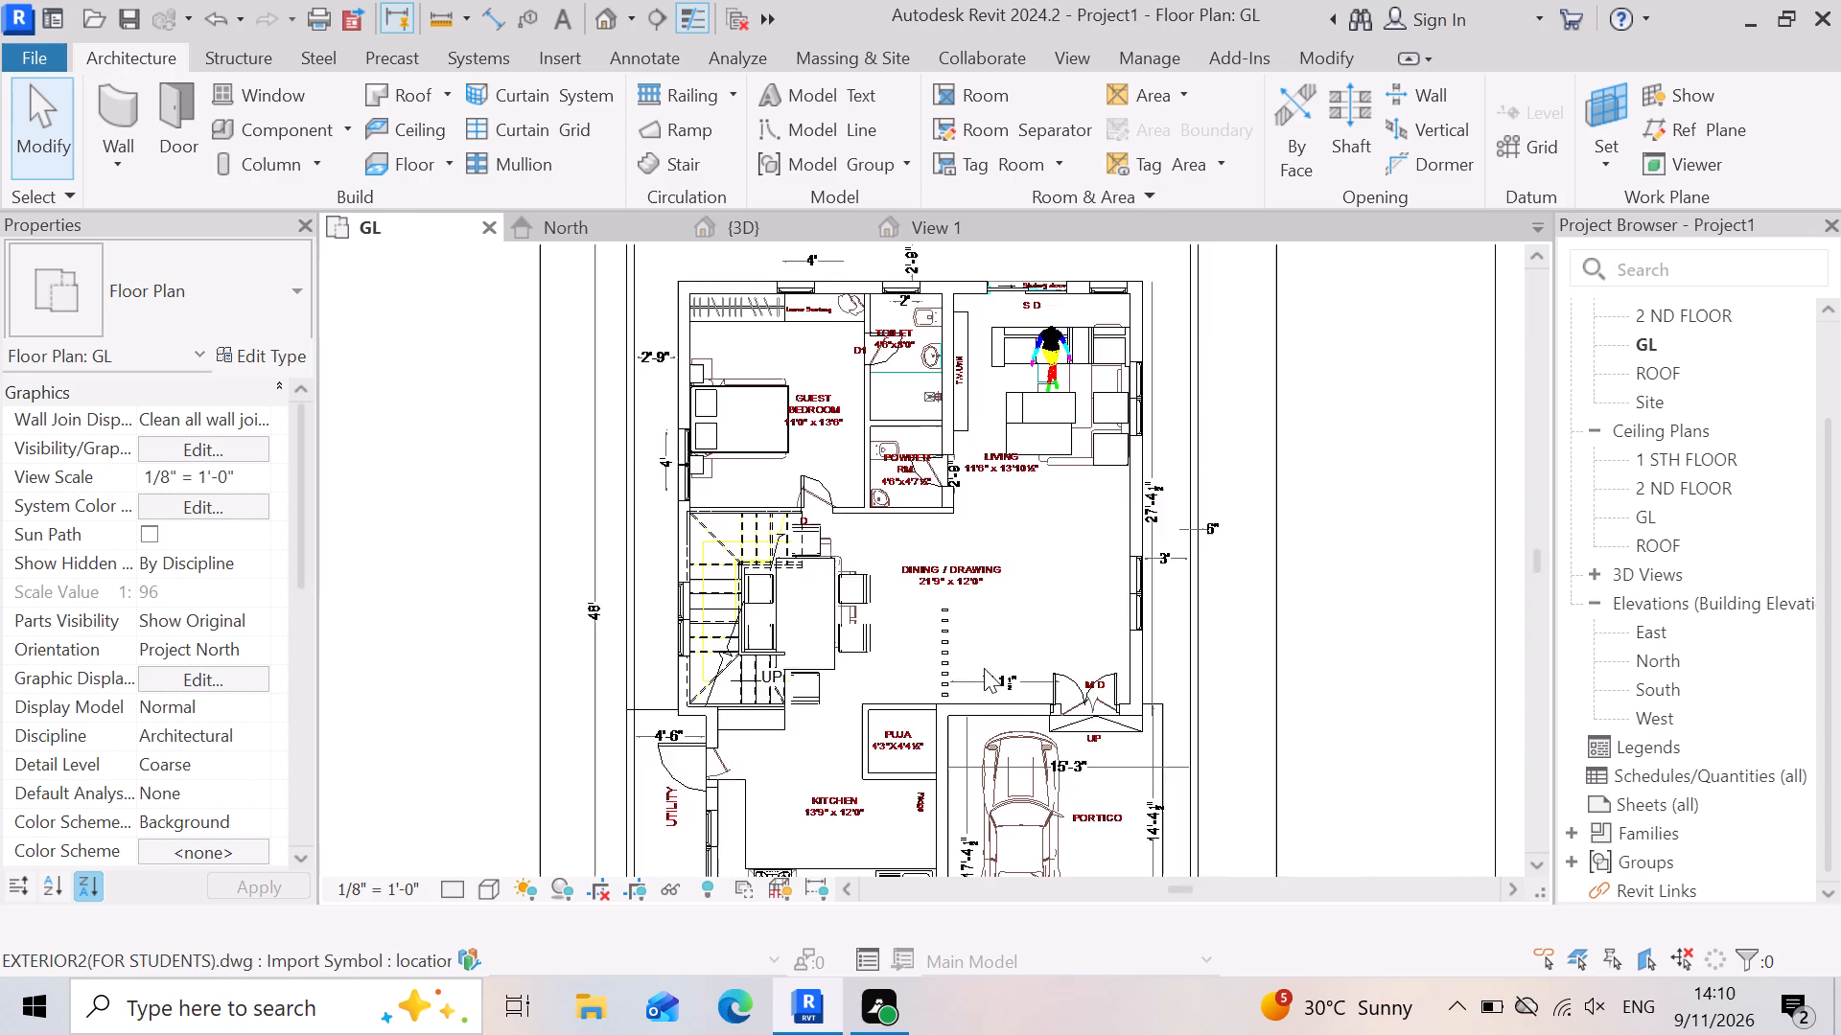
scroll(1062, 803, "up", 3)
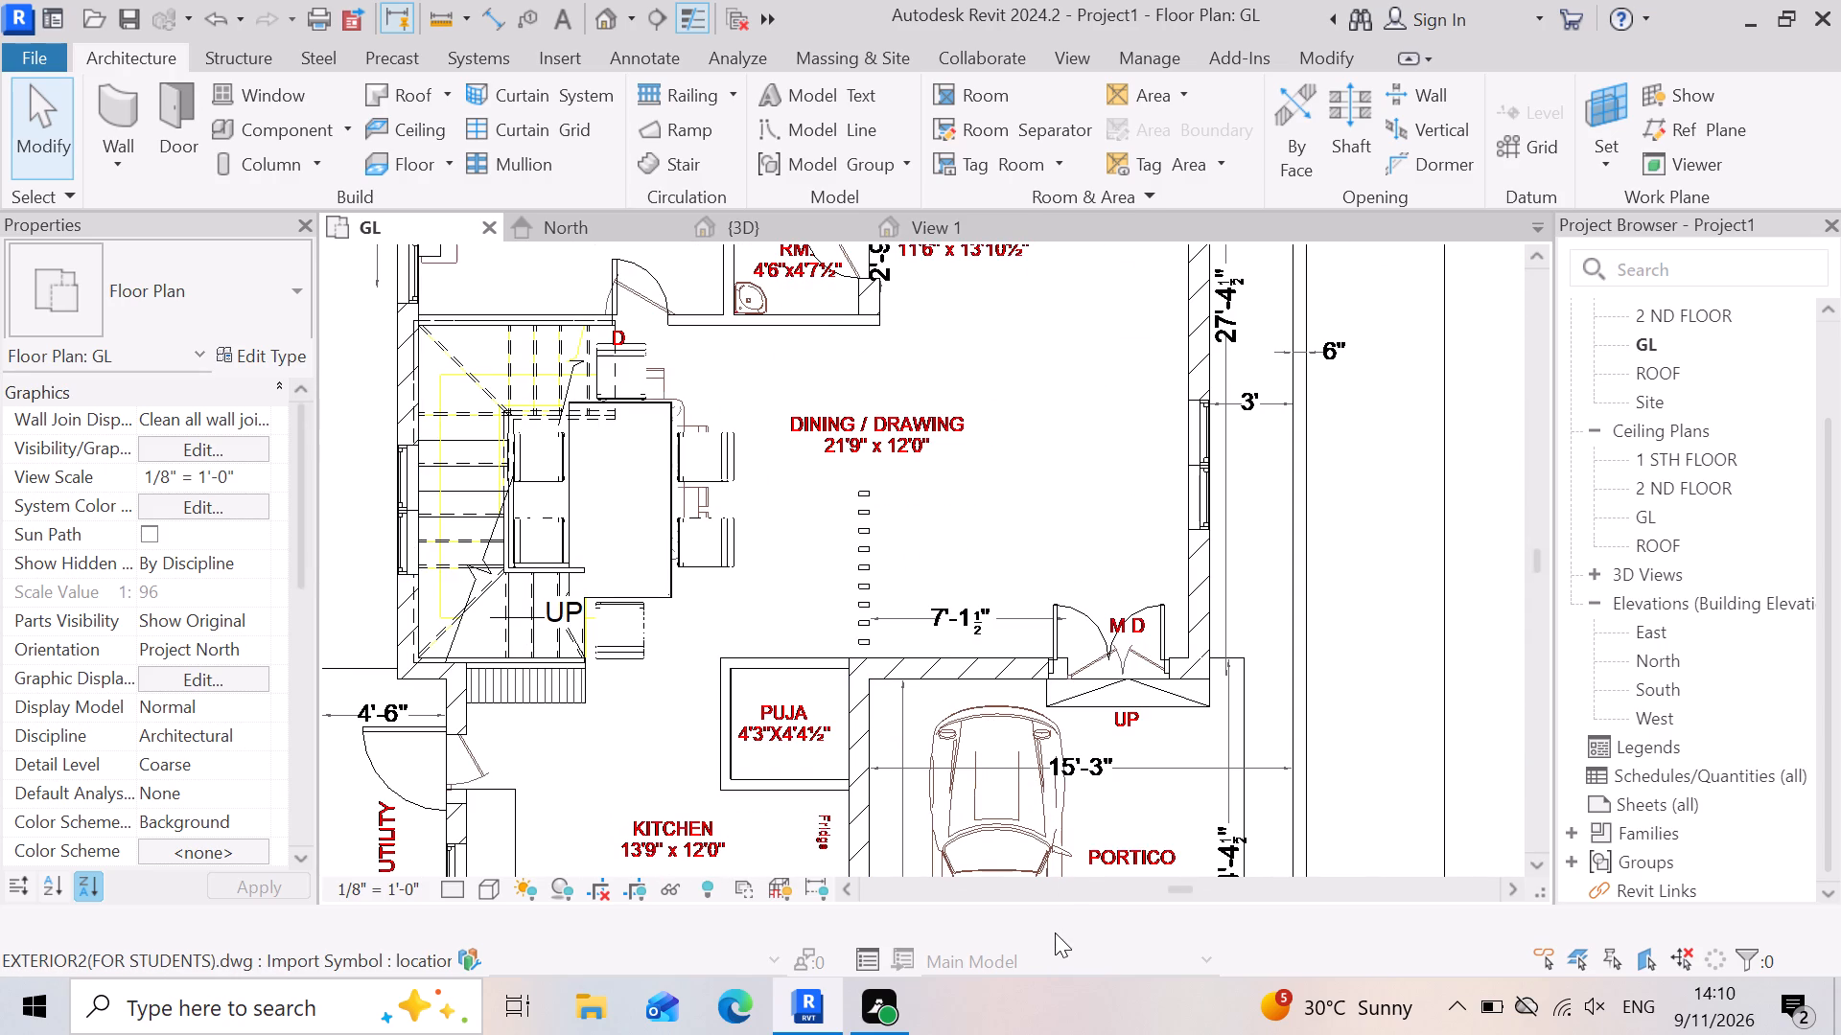
scroll(727, 663, "down", 3)
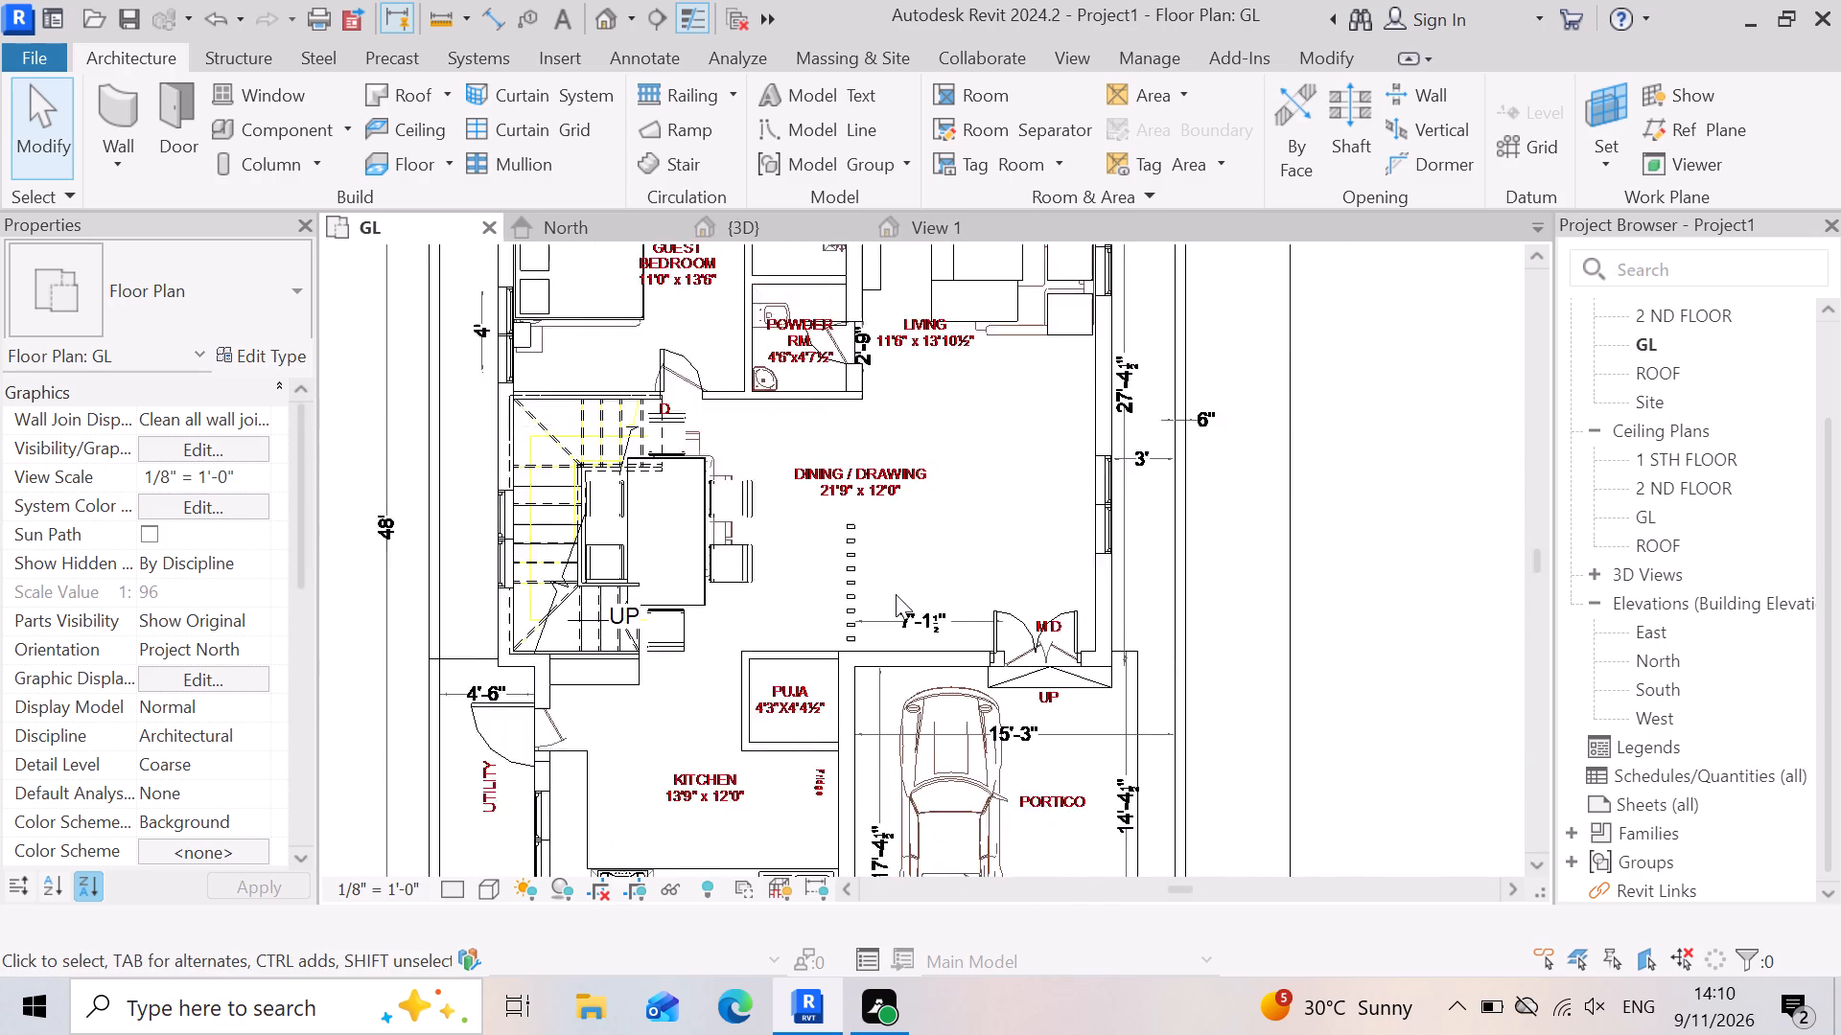
scroll(779, 525, "up", 4)
scroll(1204, 754, "down", 4)
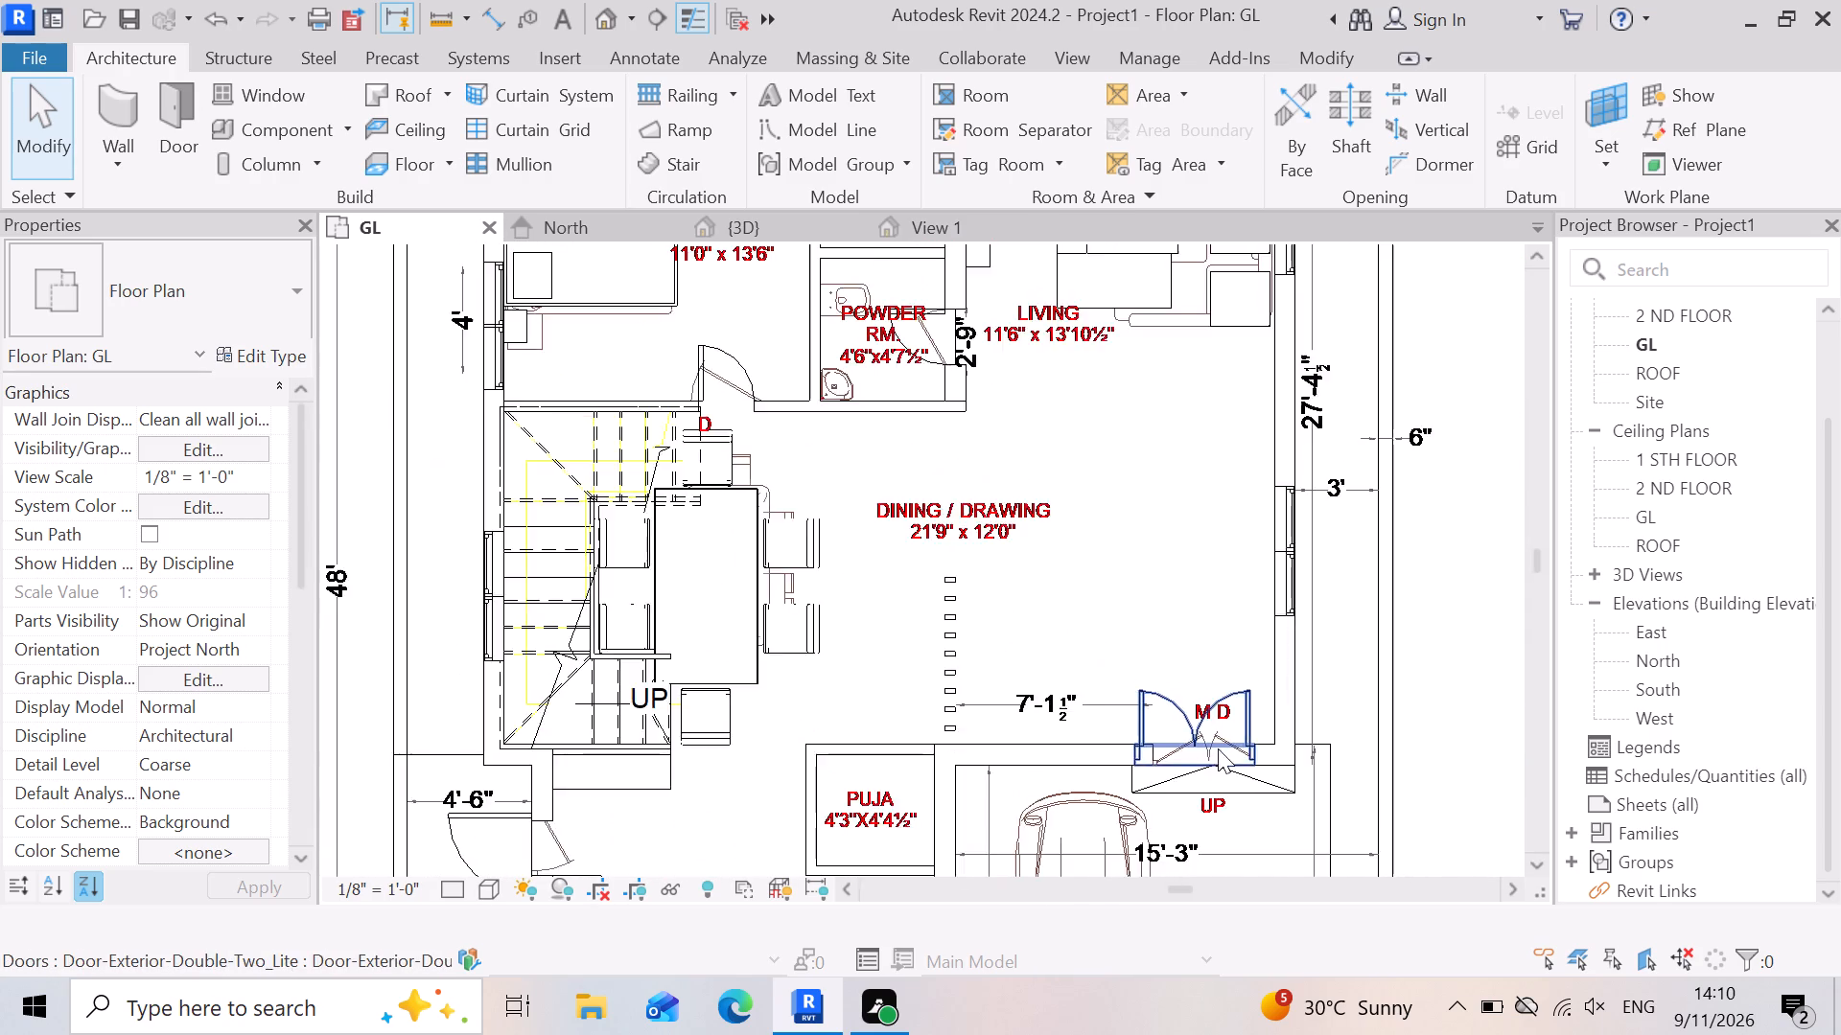
scroll(770, 611, "up", 3)
scroll(1265, 774, "down", 3)
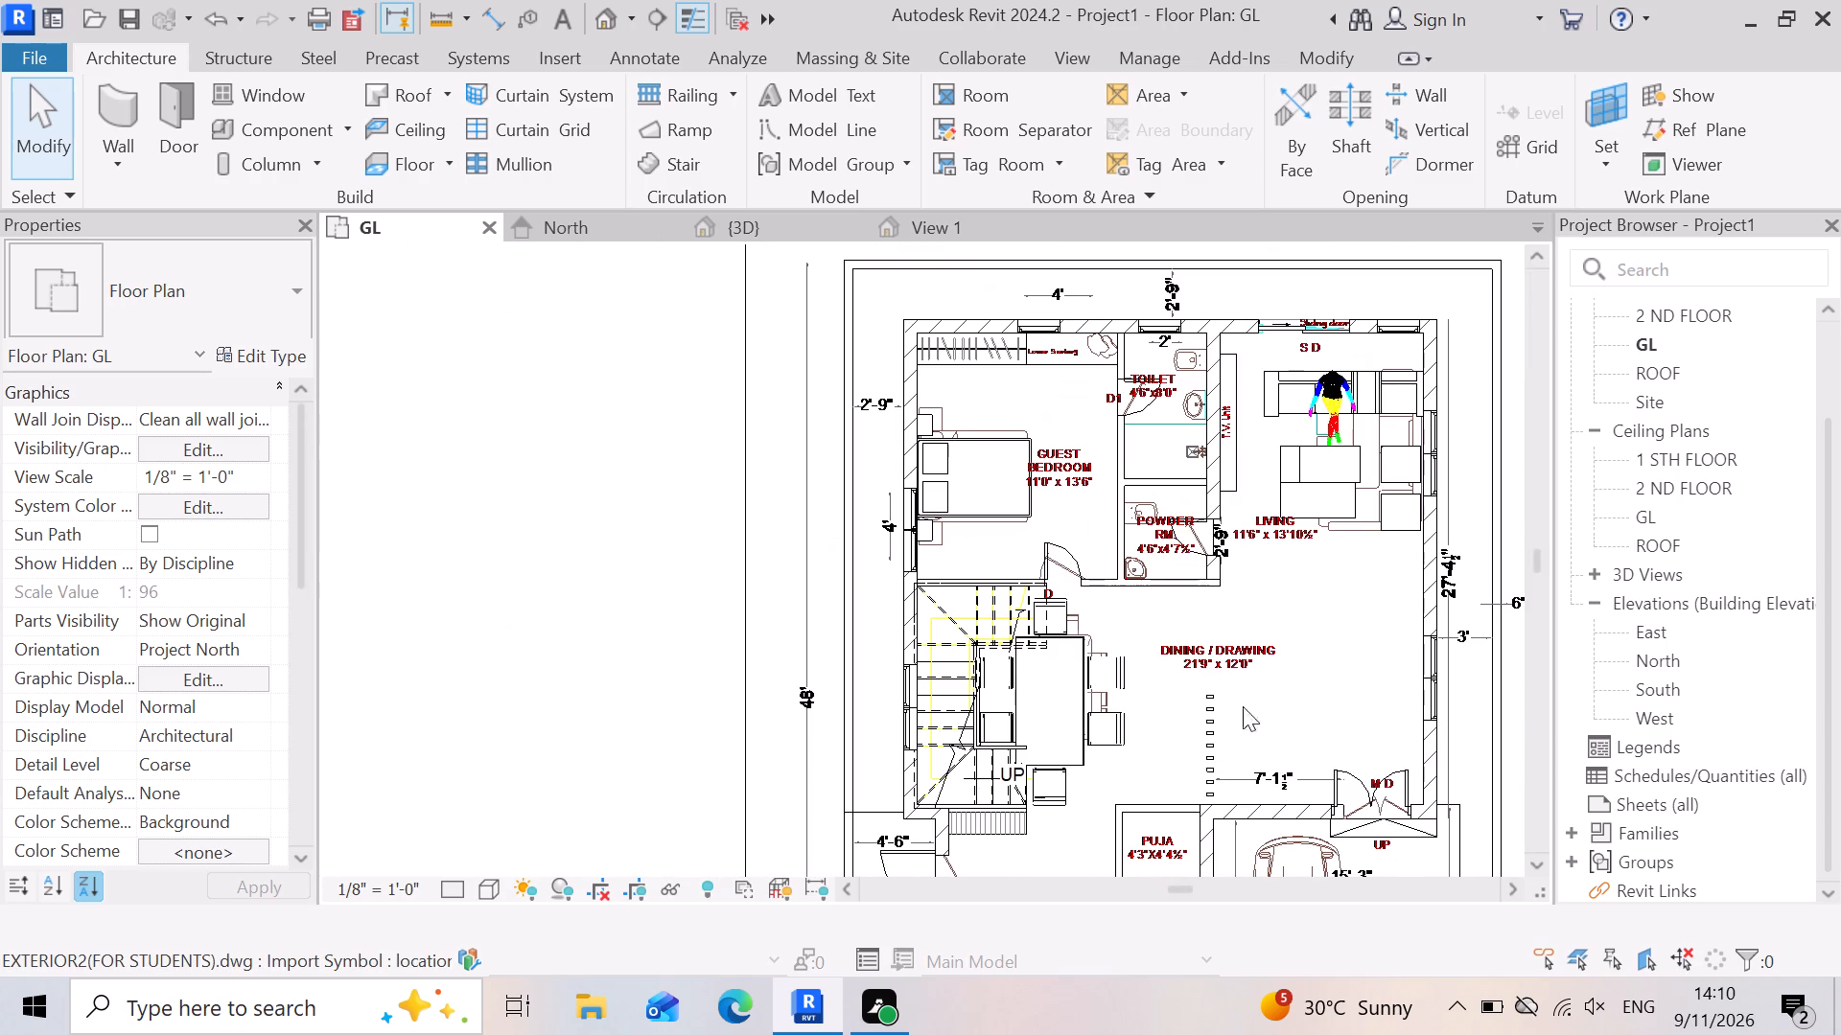
scroll(1399, 418, "up", 5)
scroll(1261, 686, "down", 4)
scroll(817, 638, "up", 3)
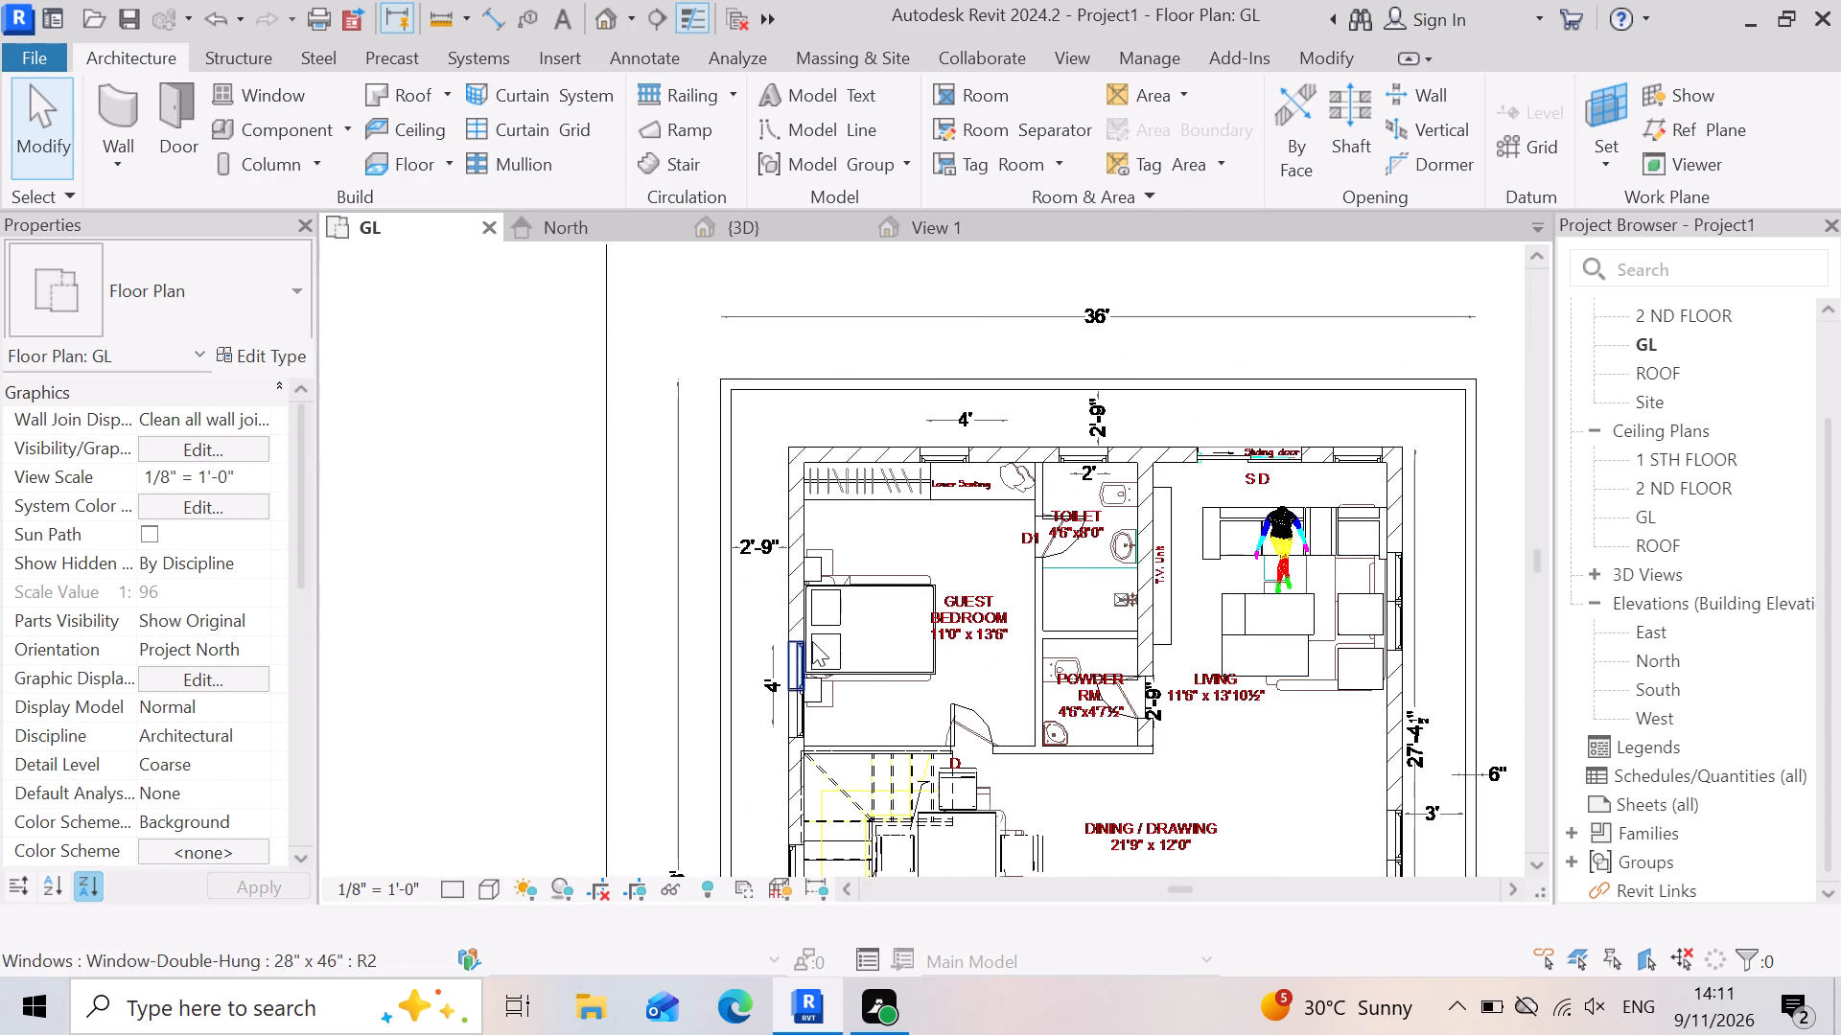
scroll(893, 626, "up", 1)
scroll(1256, 464, "up", 3)
scroll(738, 702, "down", 4)
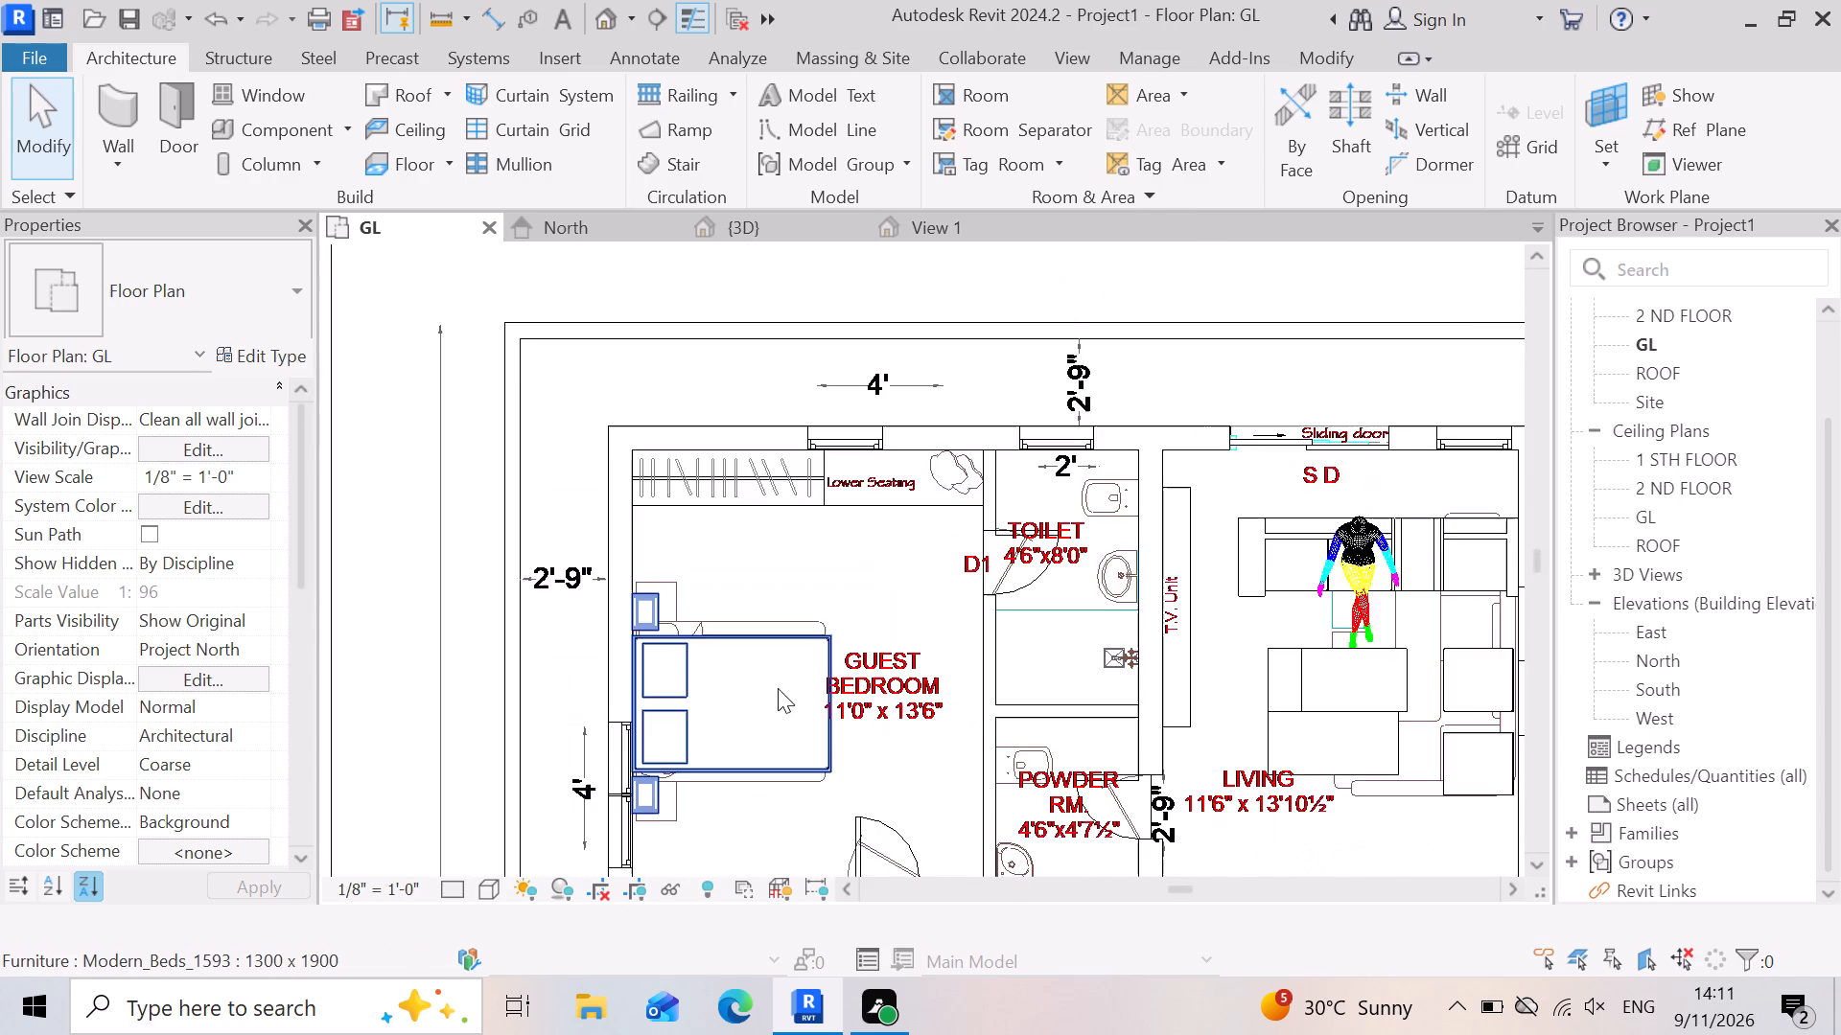
scroll(778, 688, "down", 2)
scroll(1015, 789, "down", 13)
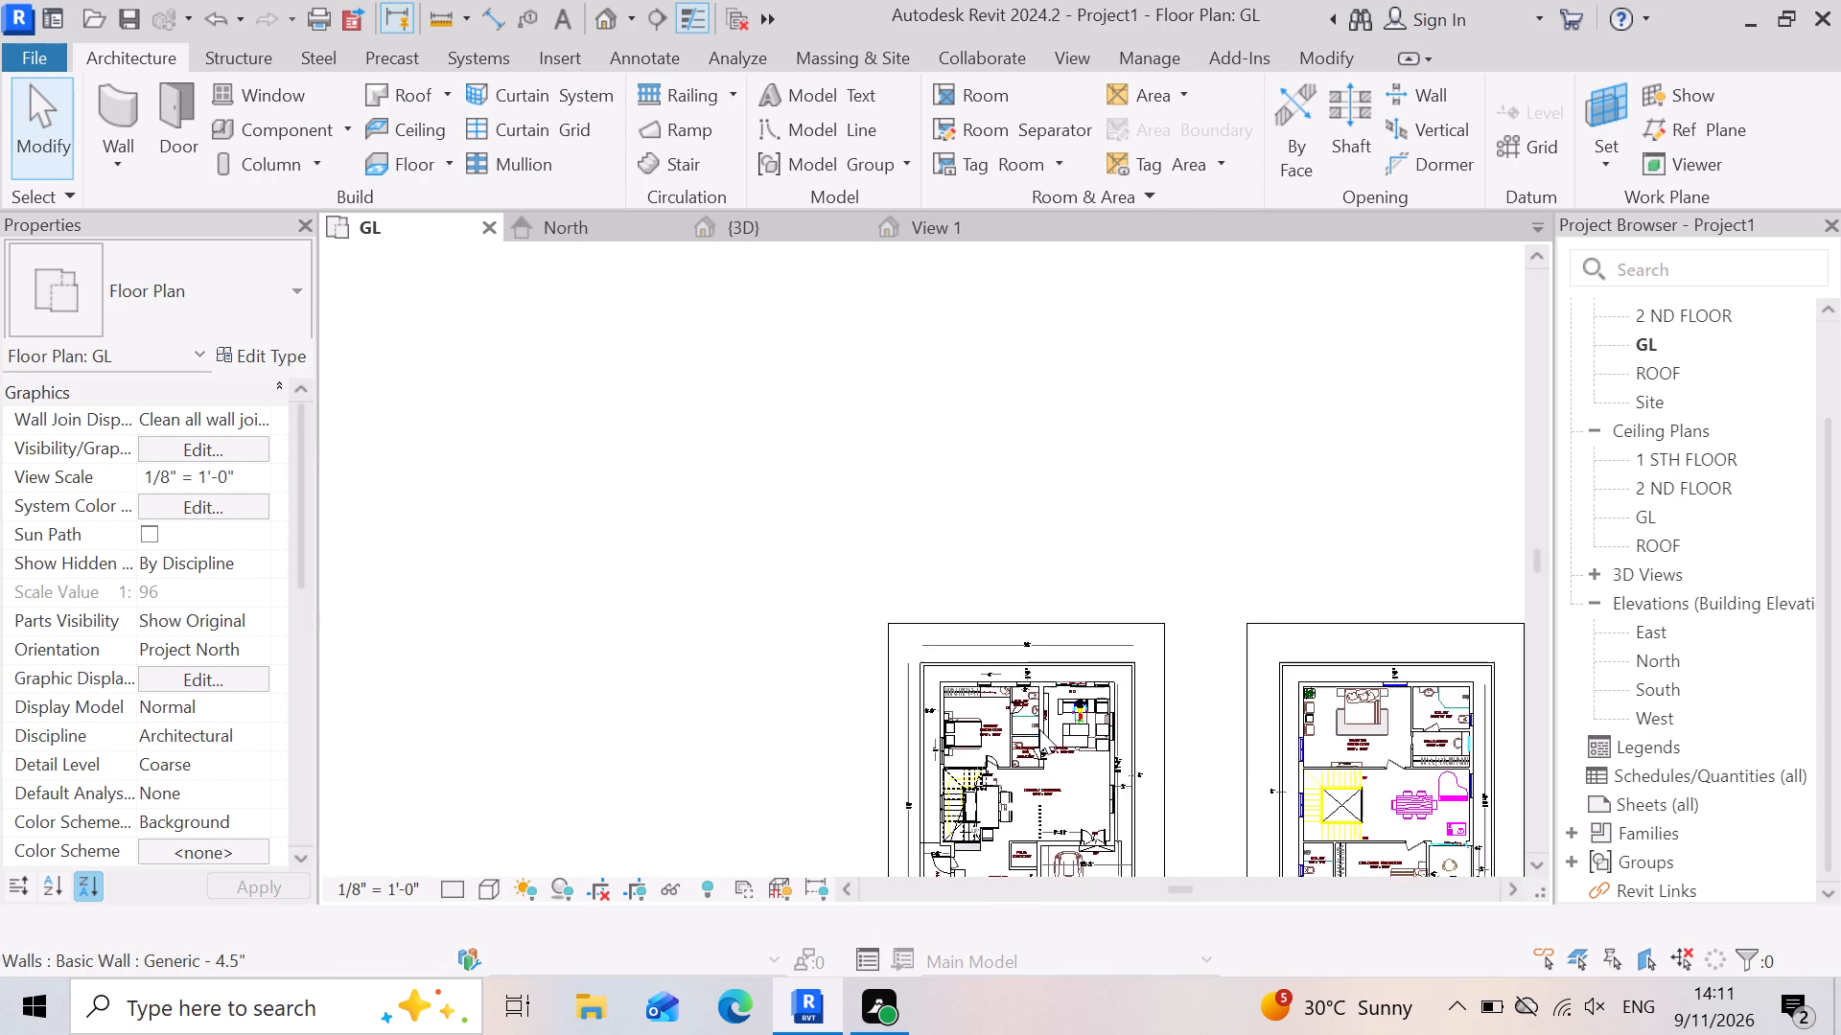
scroll(990, 885, "up", 7)
scroll(826, 582, "down", 3)
scroll(984, 780, "up", 20)
scroll(984, 780, "up", 3)
scroll(1267, 753, "up", 2)
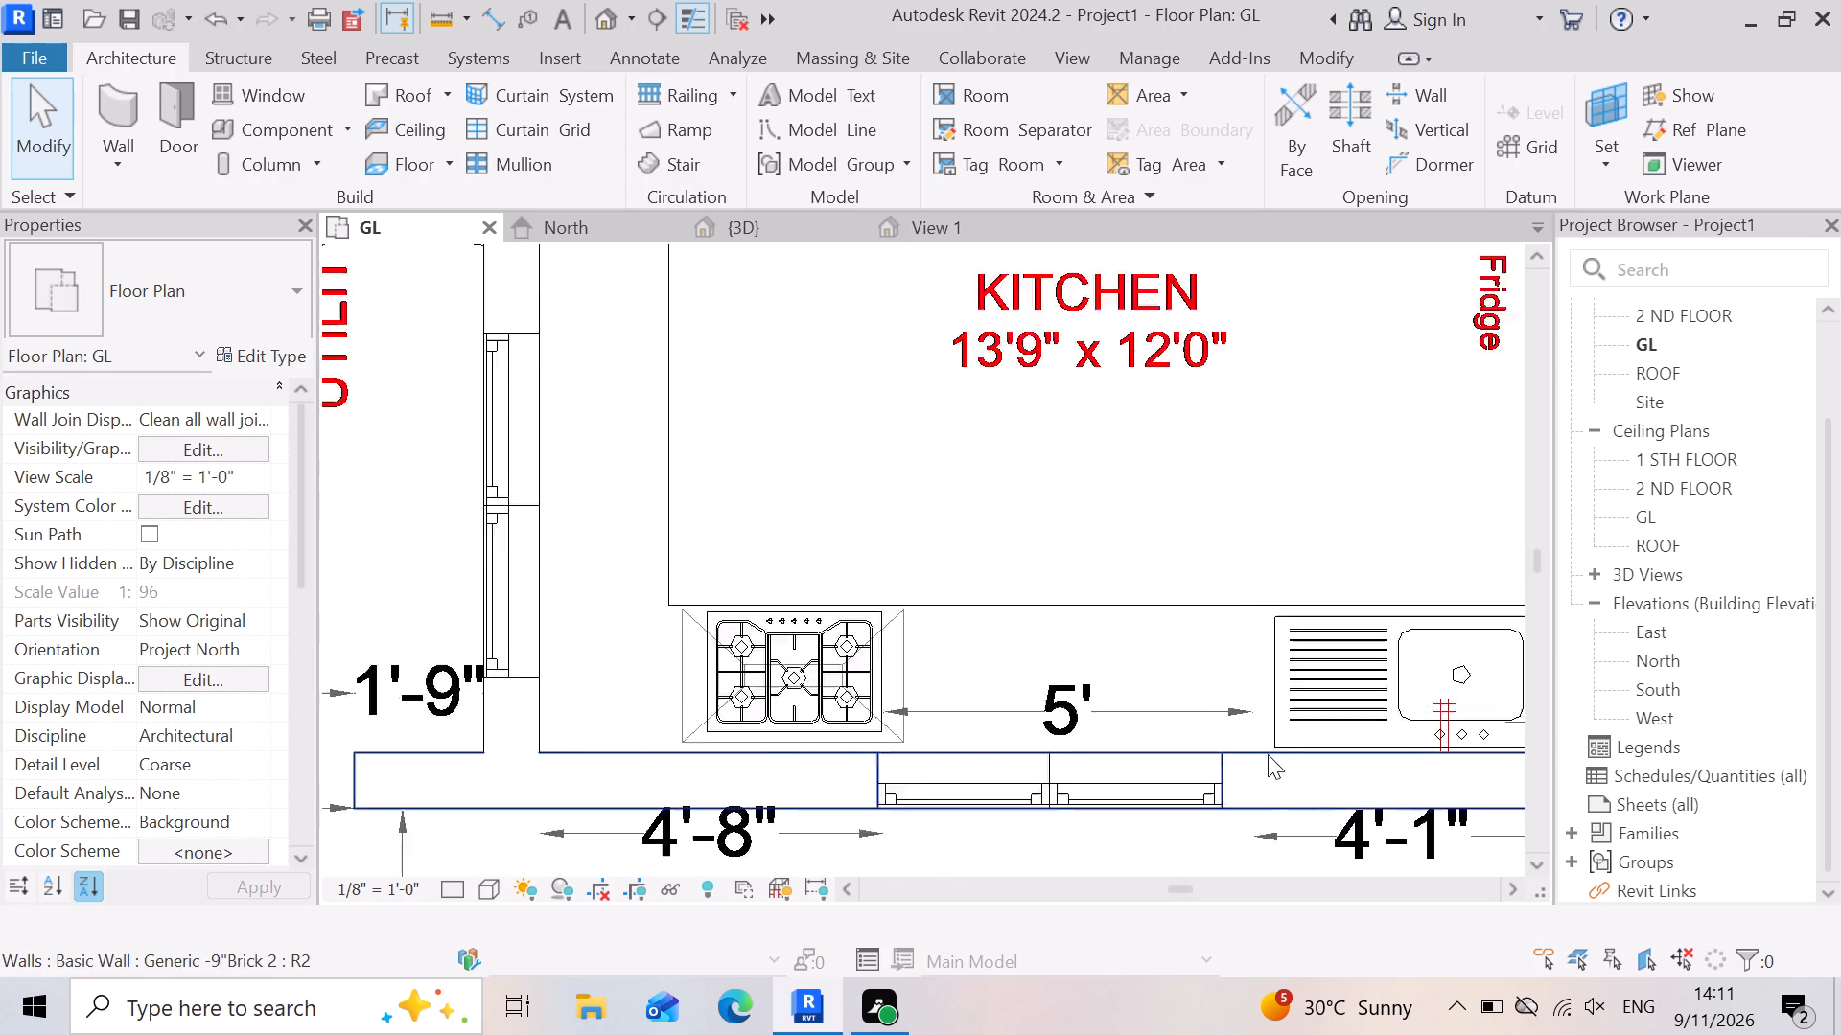
scroll(1268, 754, "up", 2)
scroll(920, 826, "down", 11)
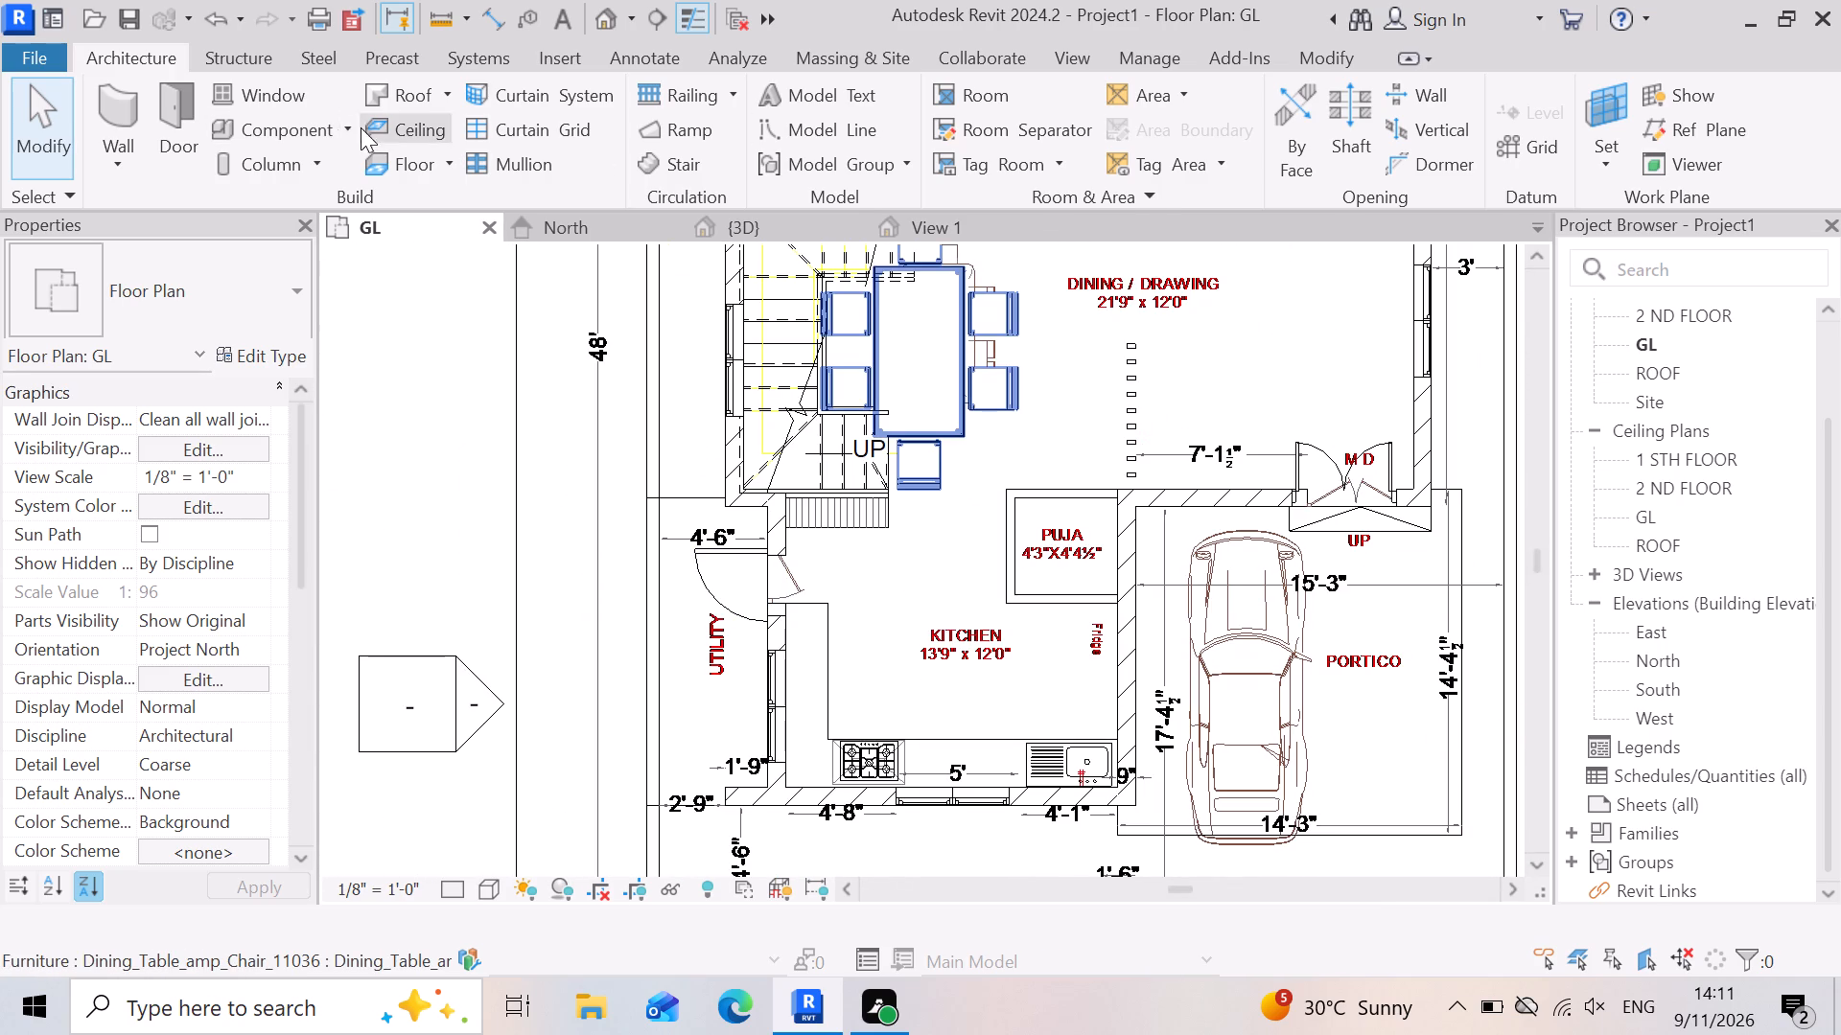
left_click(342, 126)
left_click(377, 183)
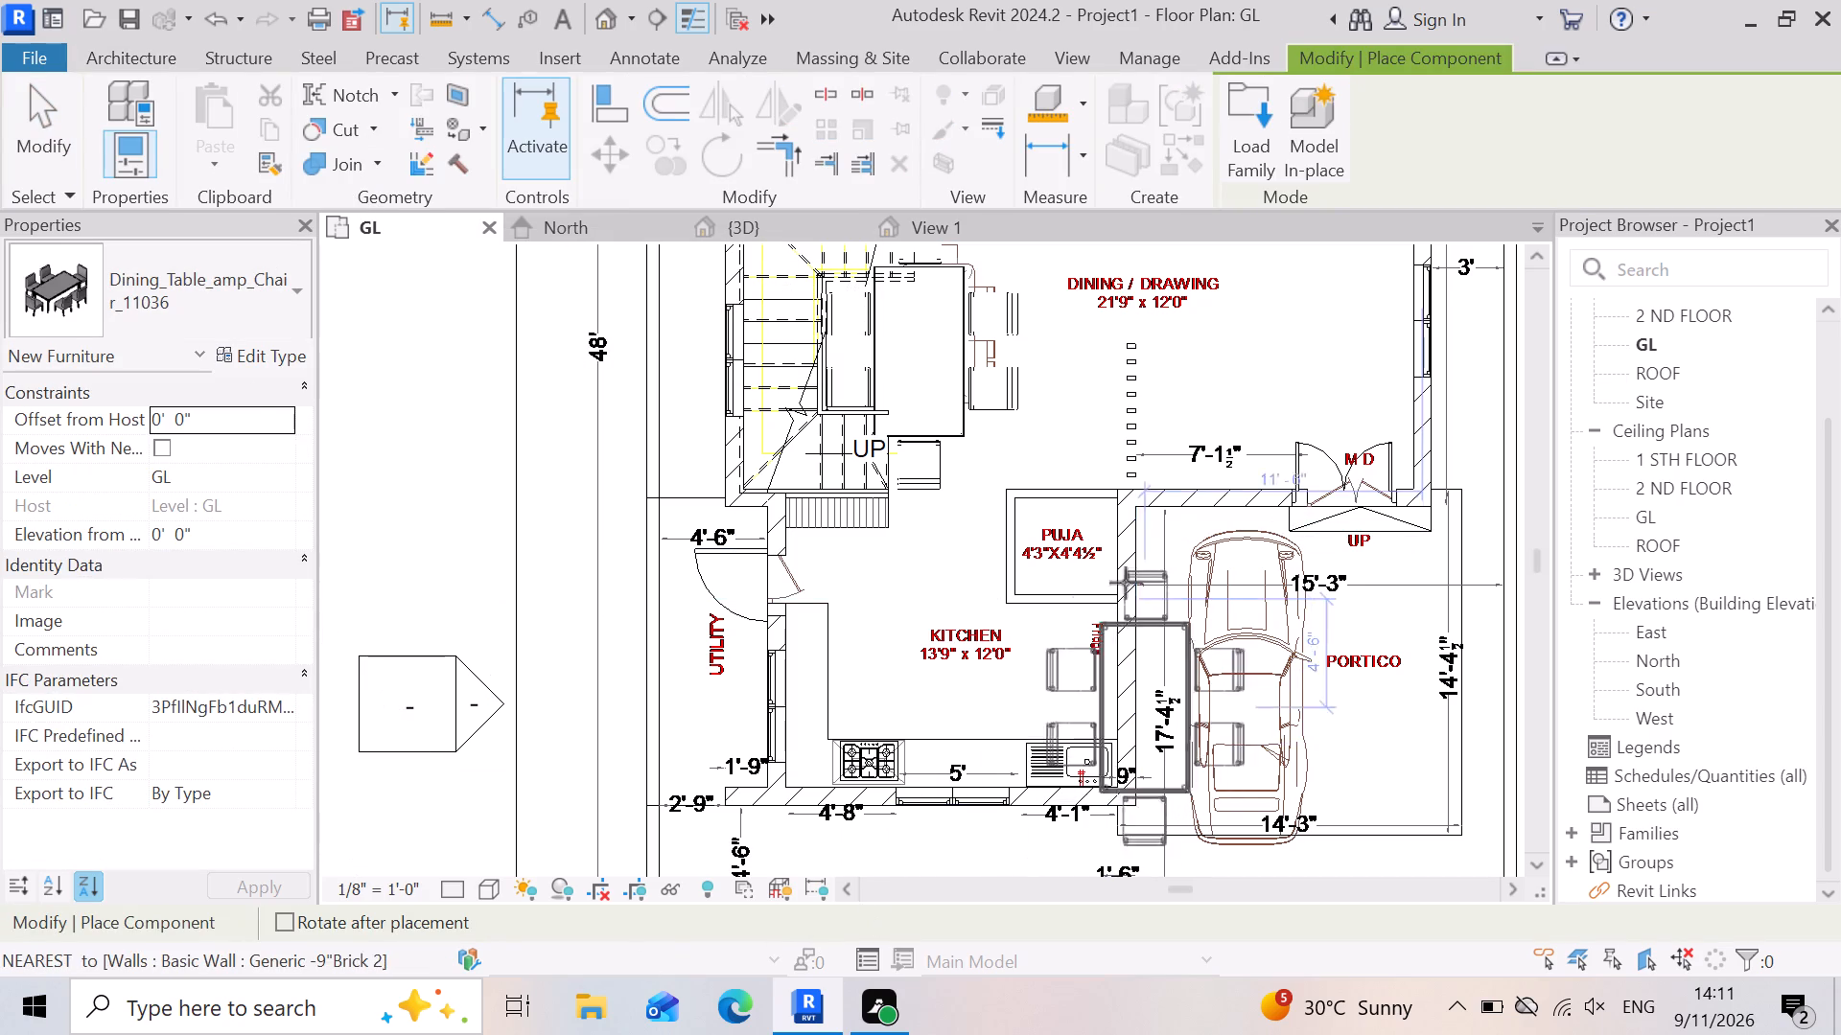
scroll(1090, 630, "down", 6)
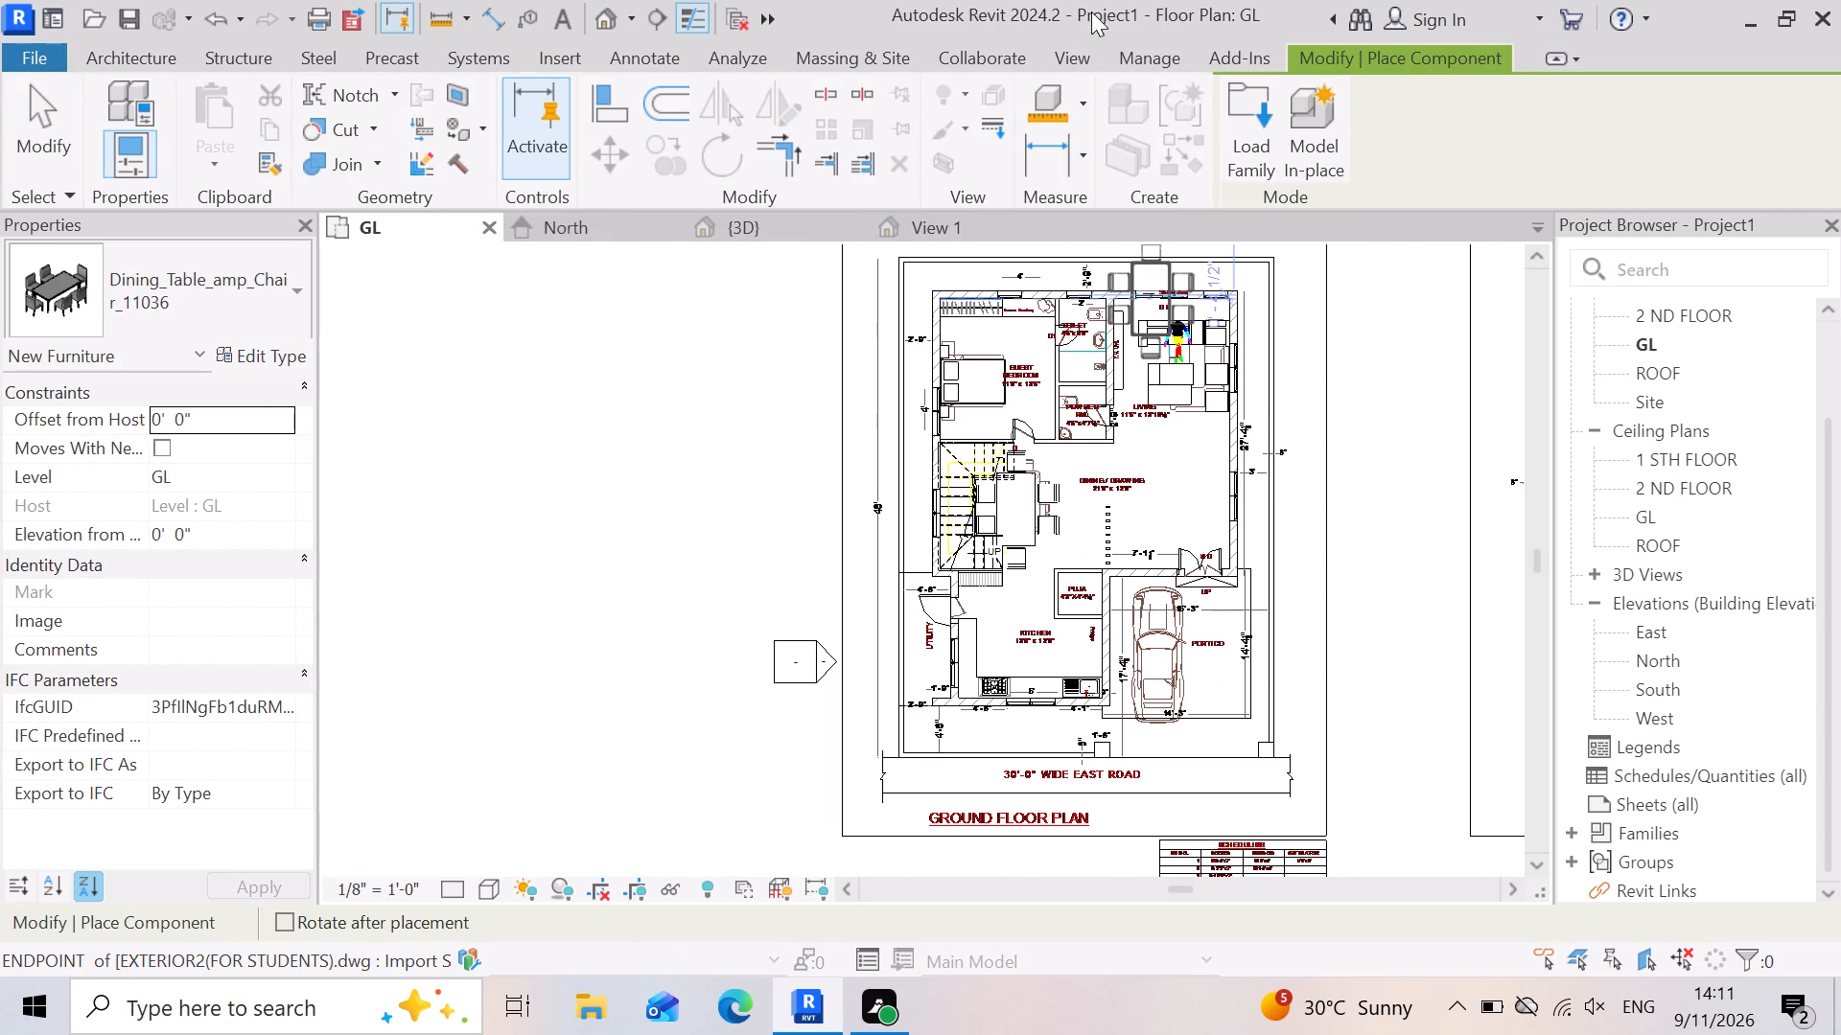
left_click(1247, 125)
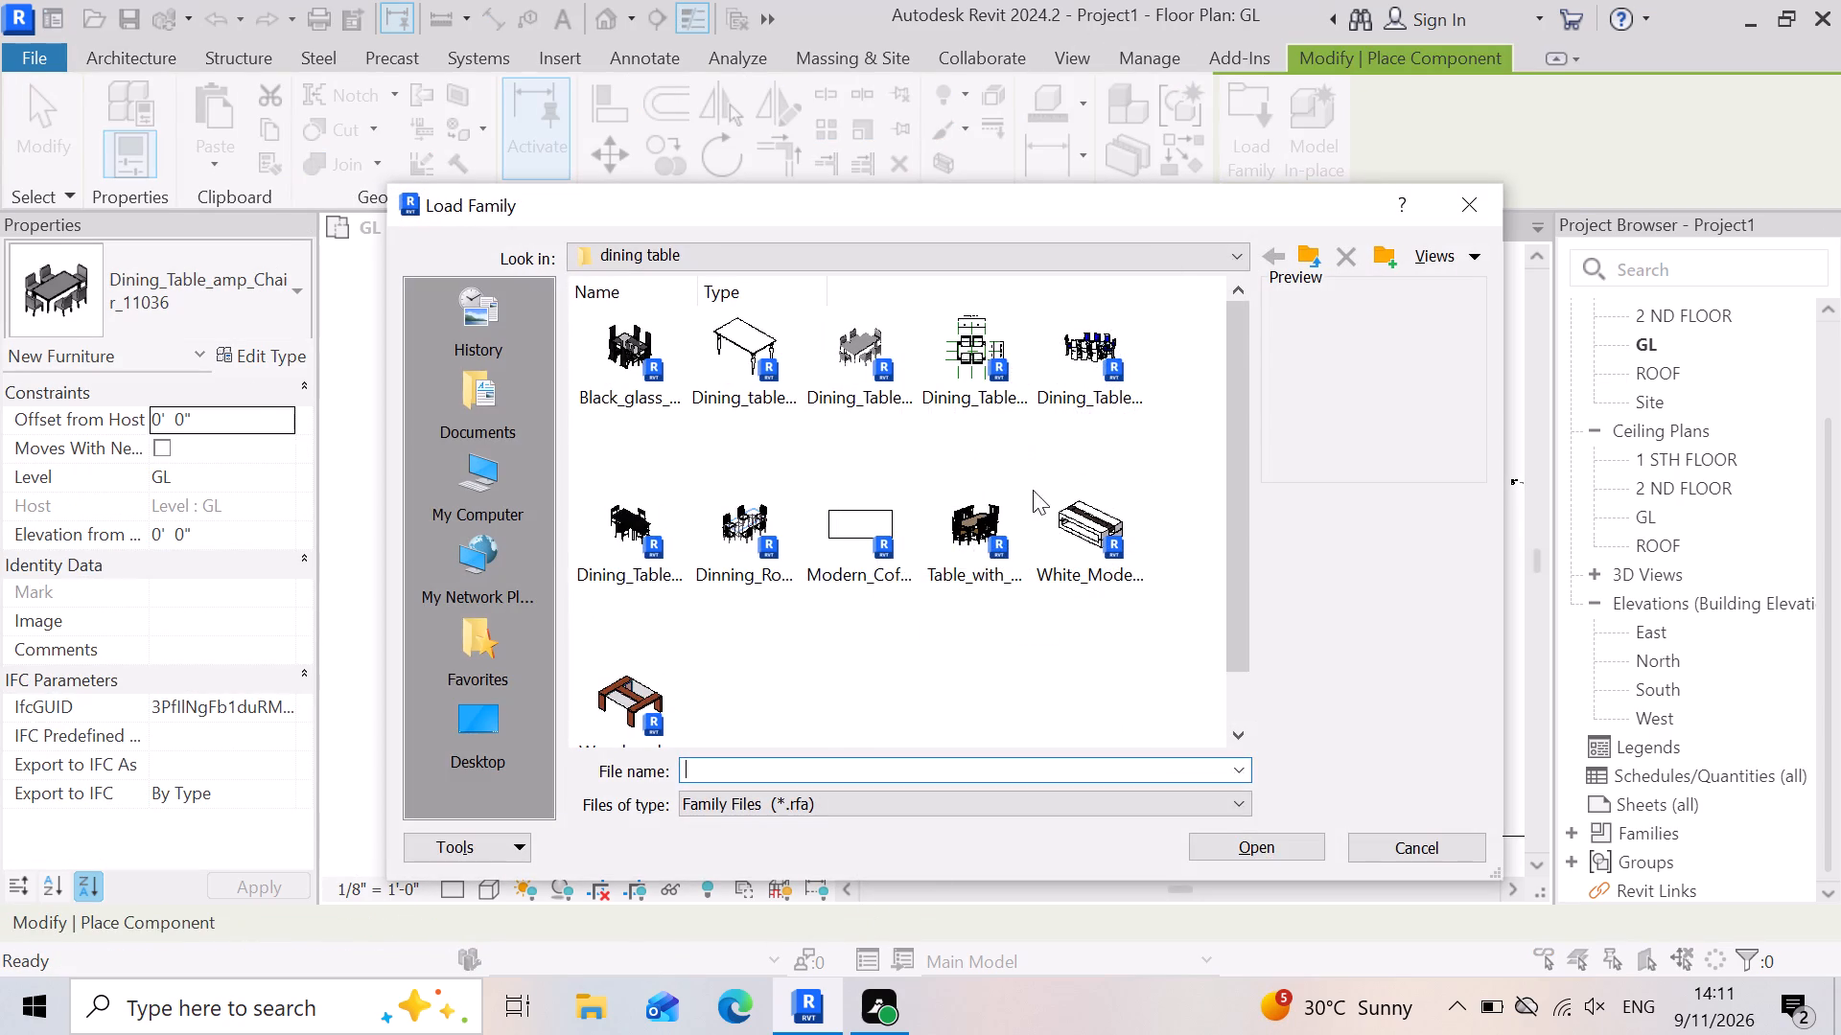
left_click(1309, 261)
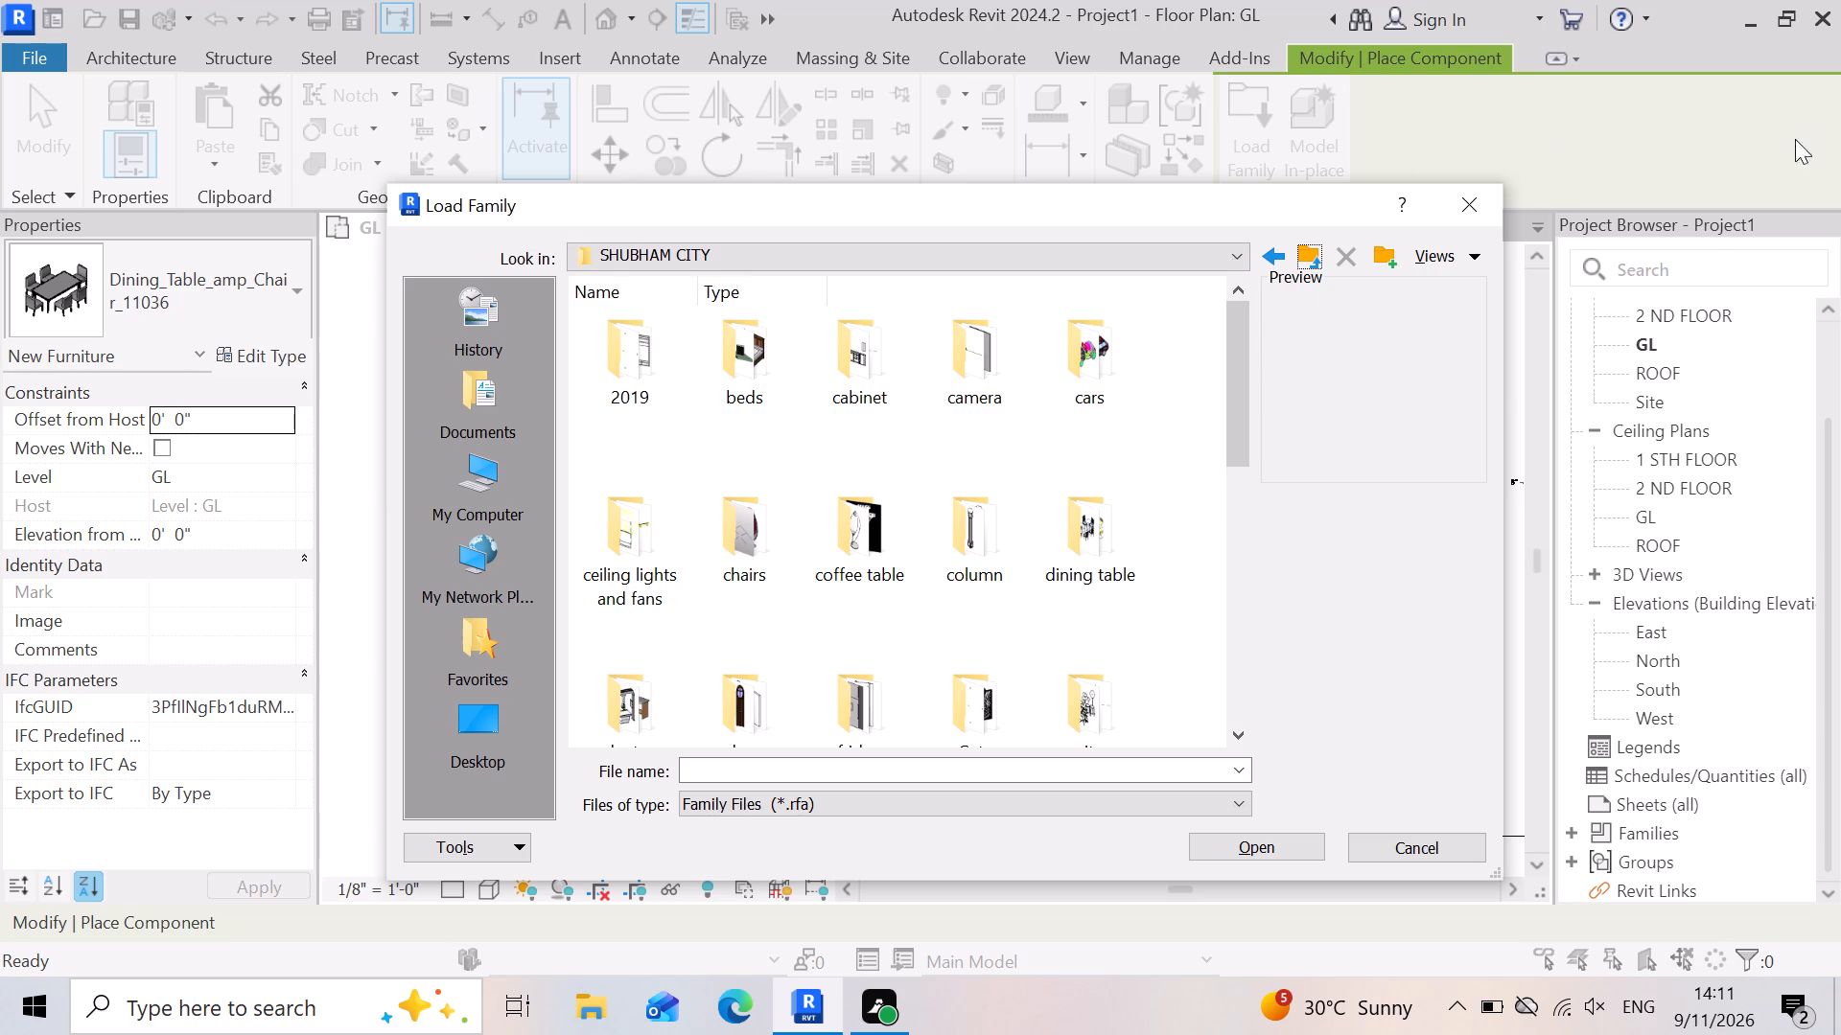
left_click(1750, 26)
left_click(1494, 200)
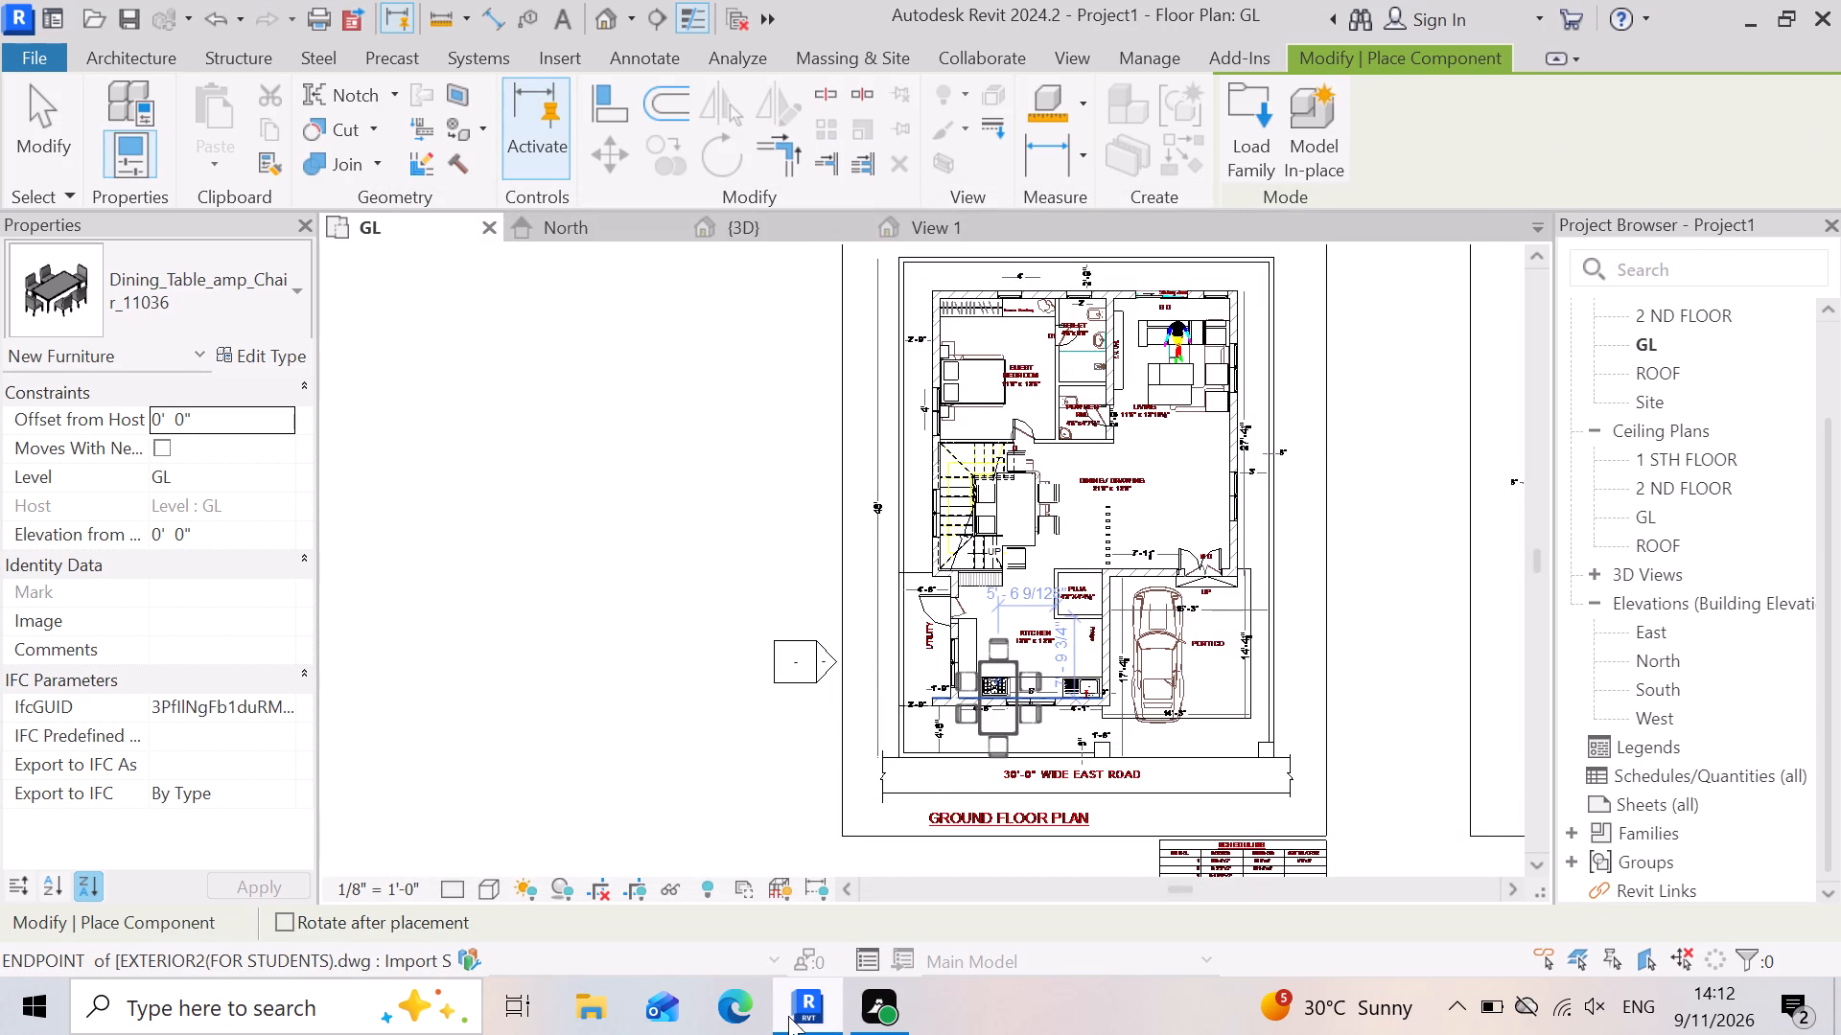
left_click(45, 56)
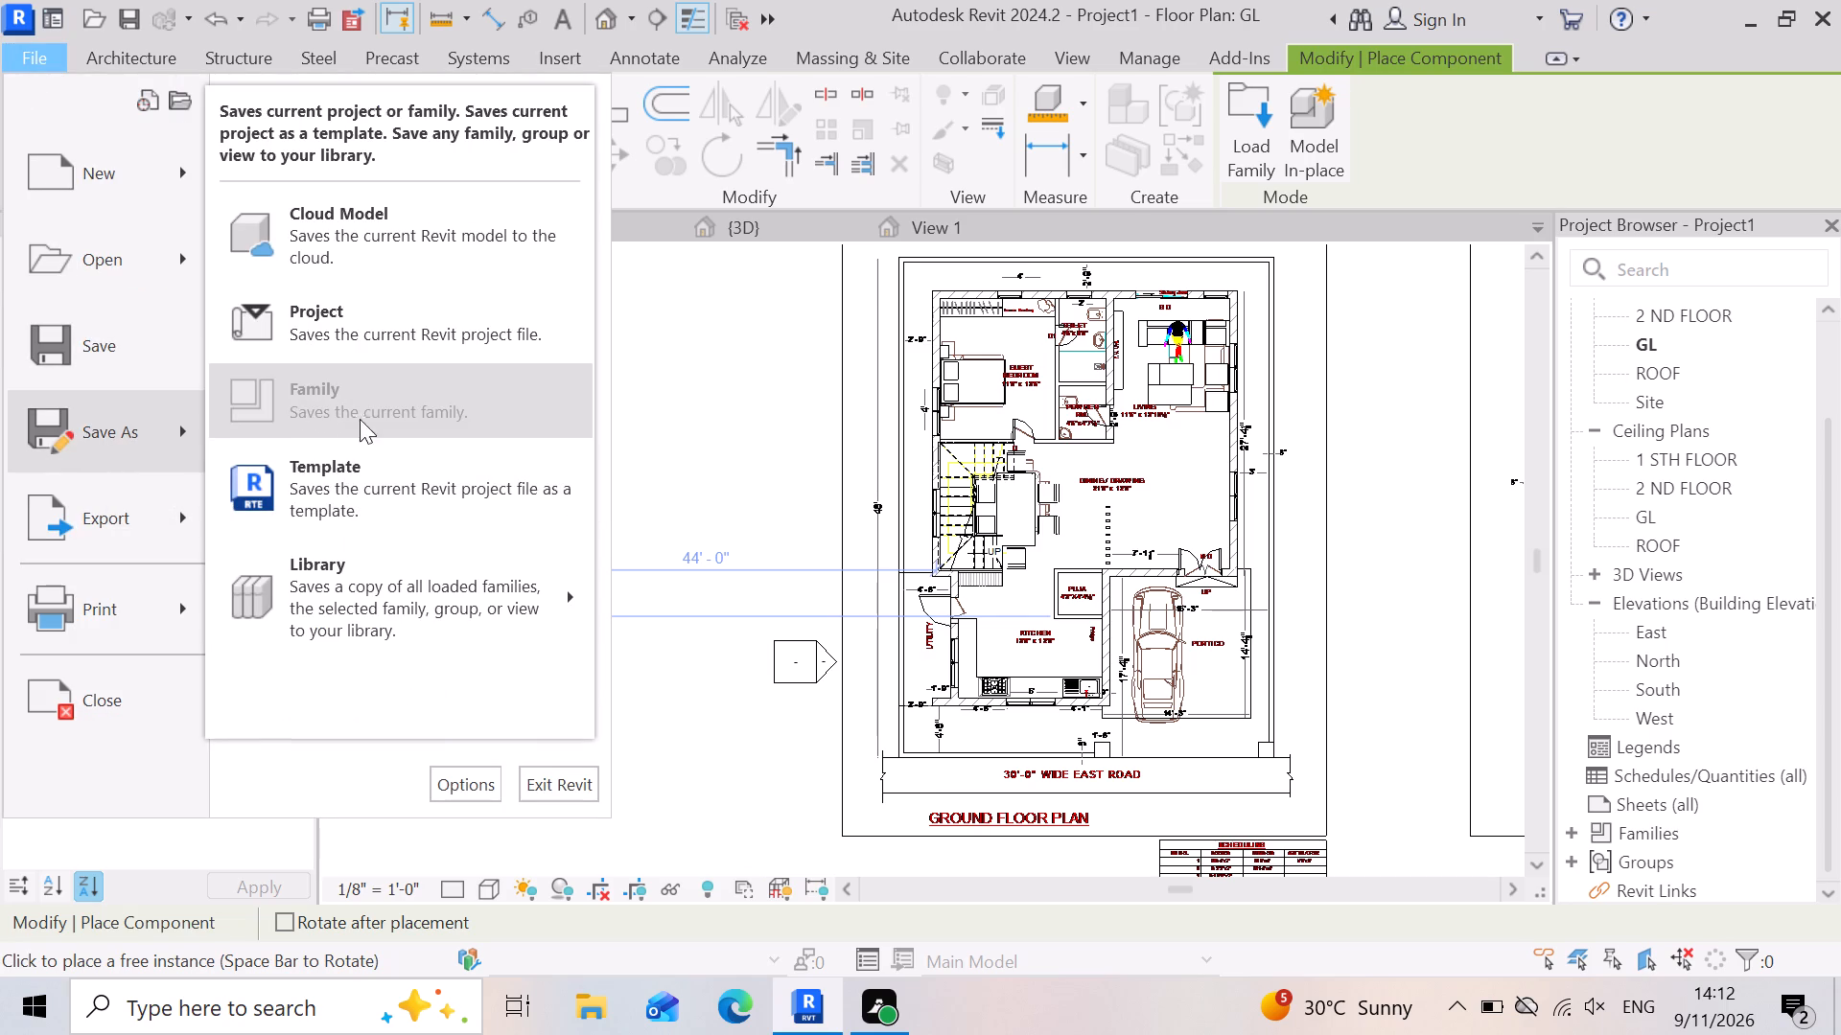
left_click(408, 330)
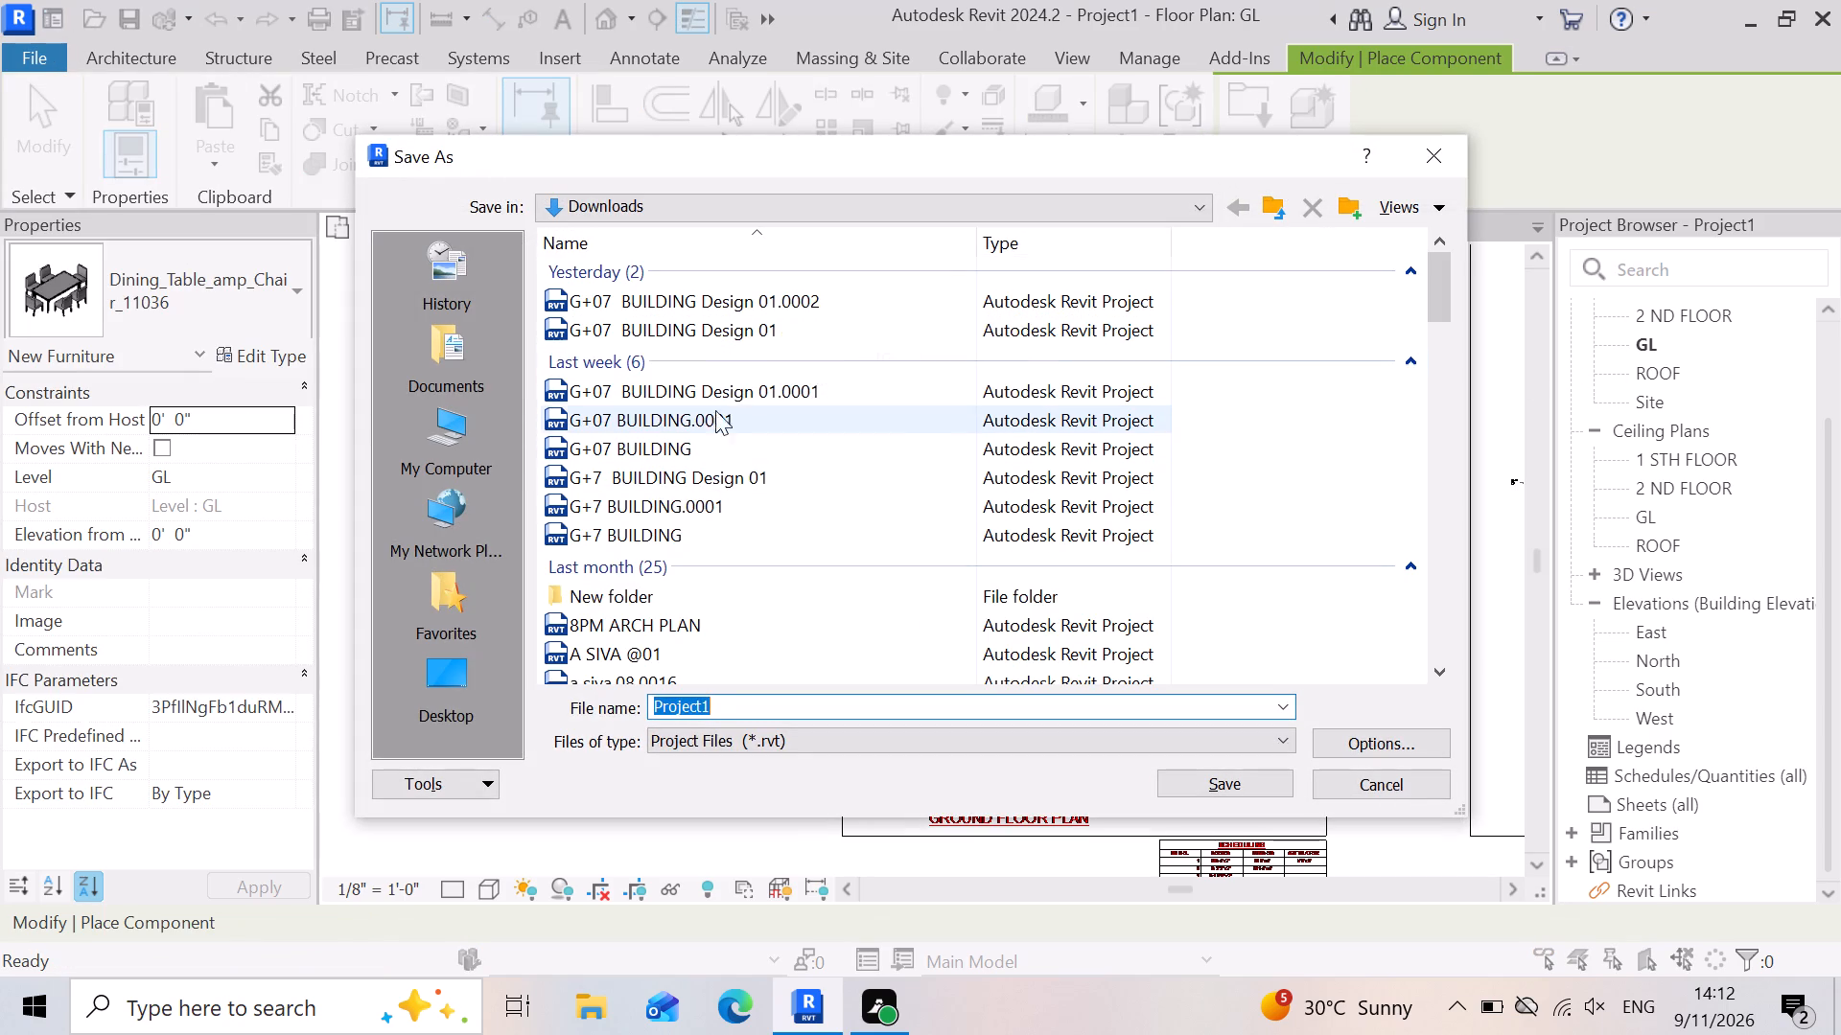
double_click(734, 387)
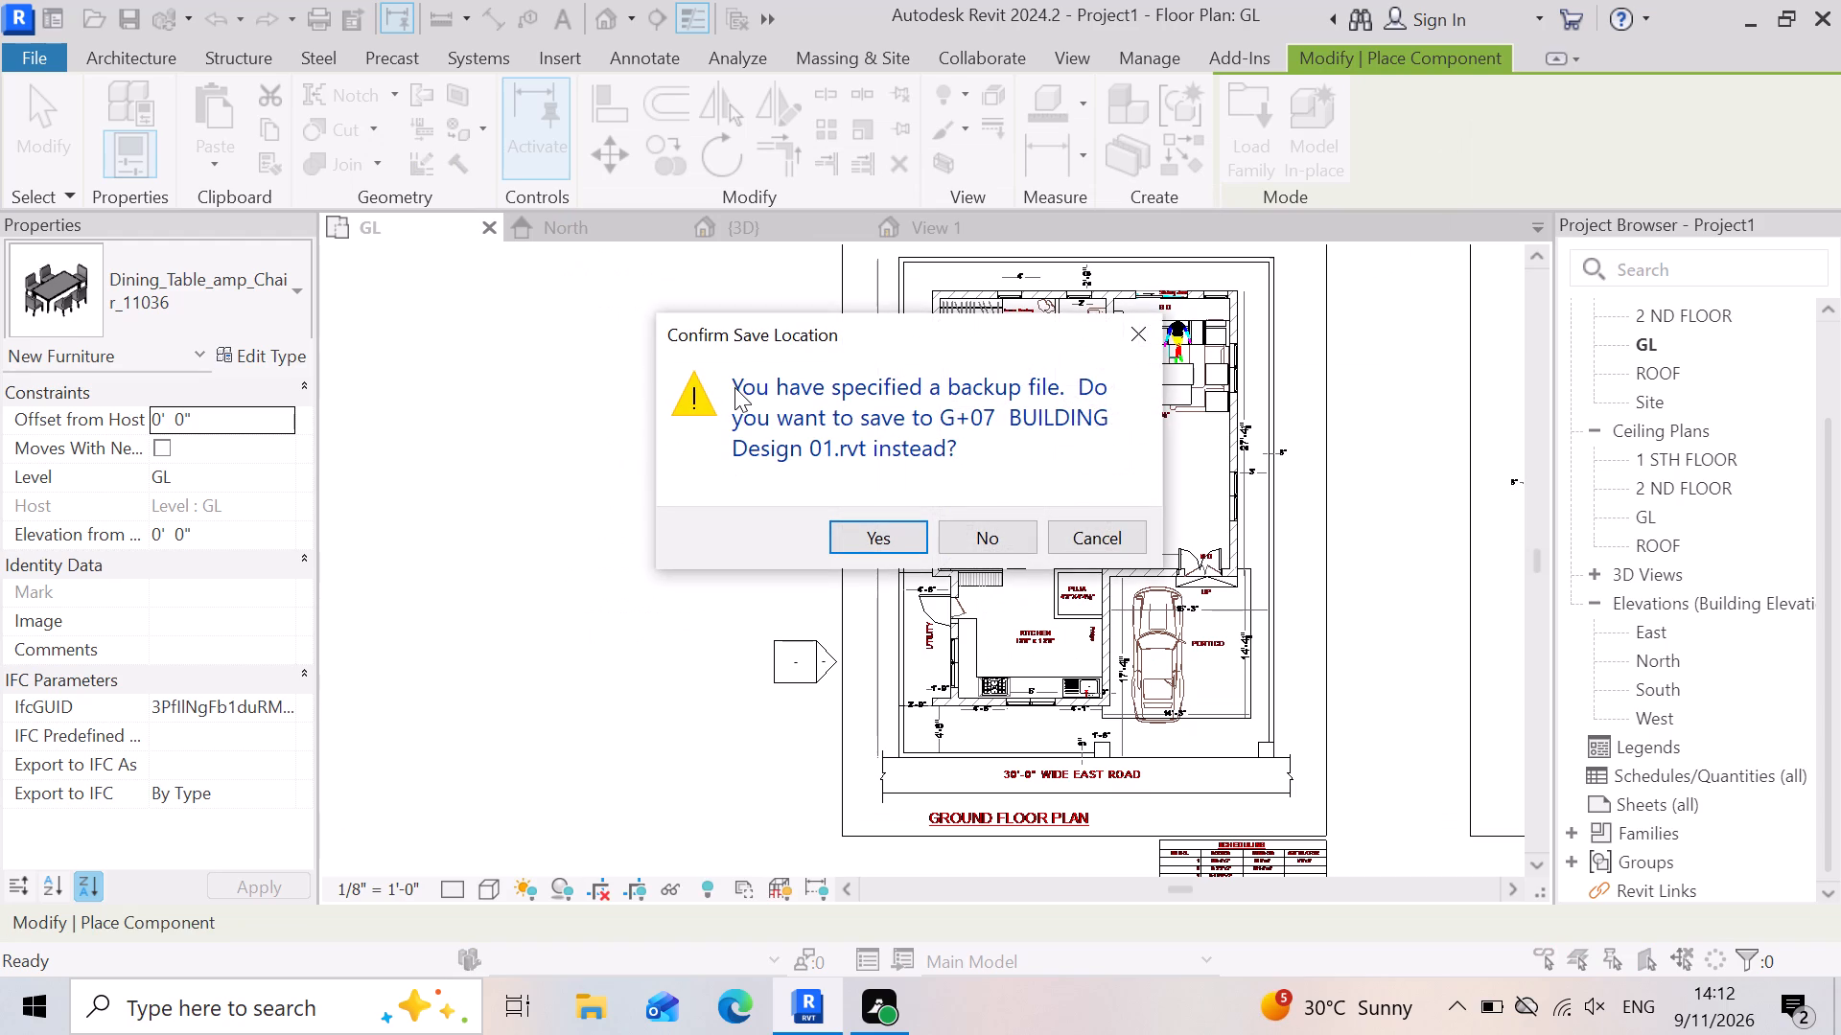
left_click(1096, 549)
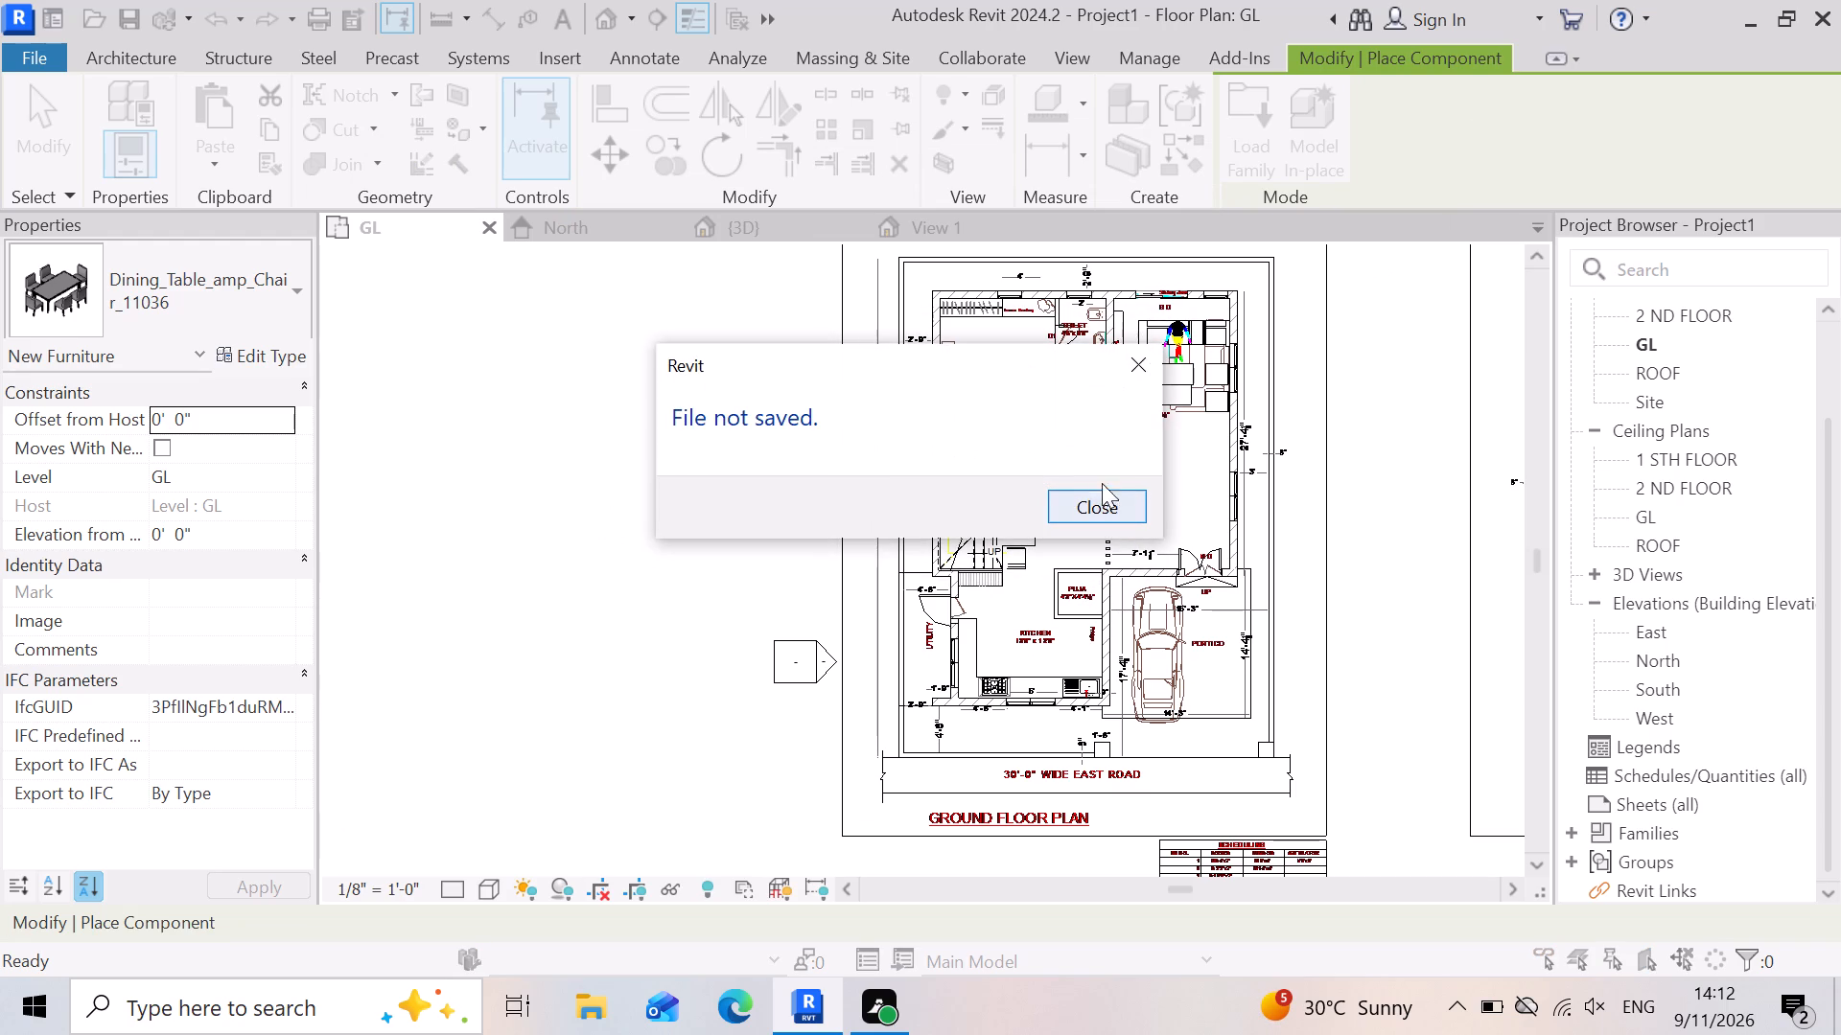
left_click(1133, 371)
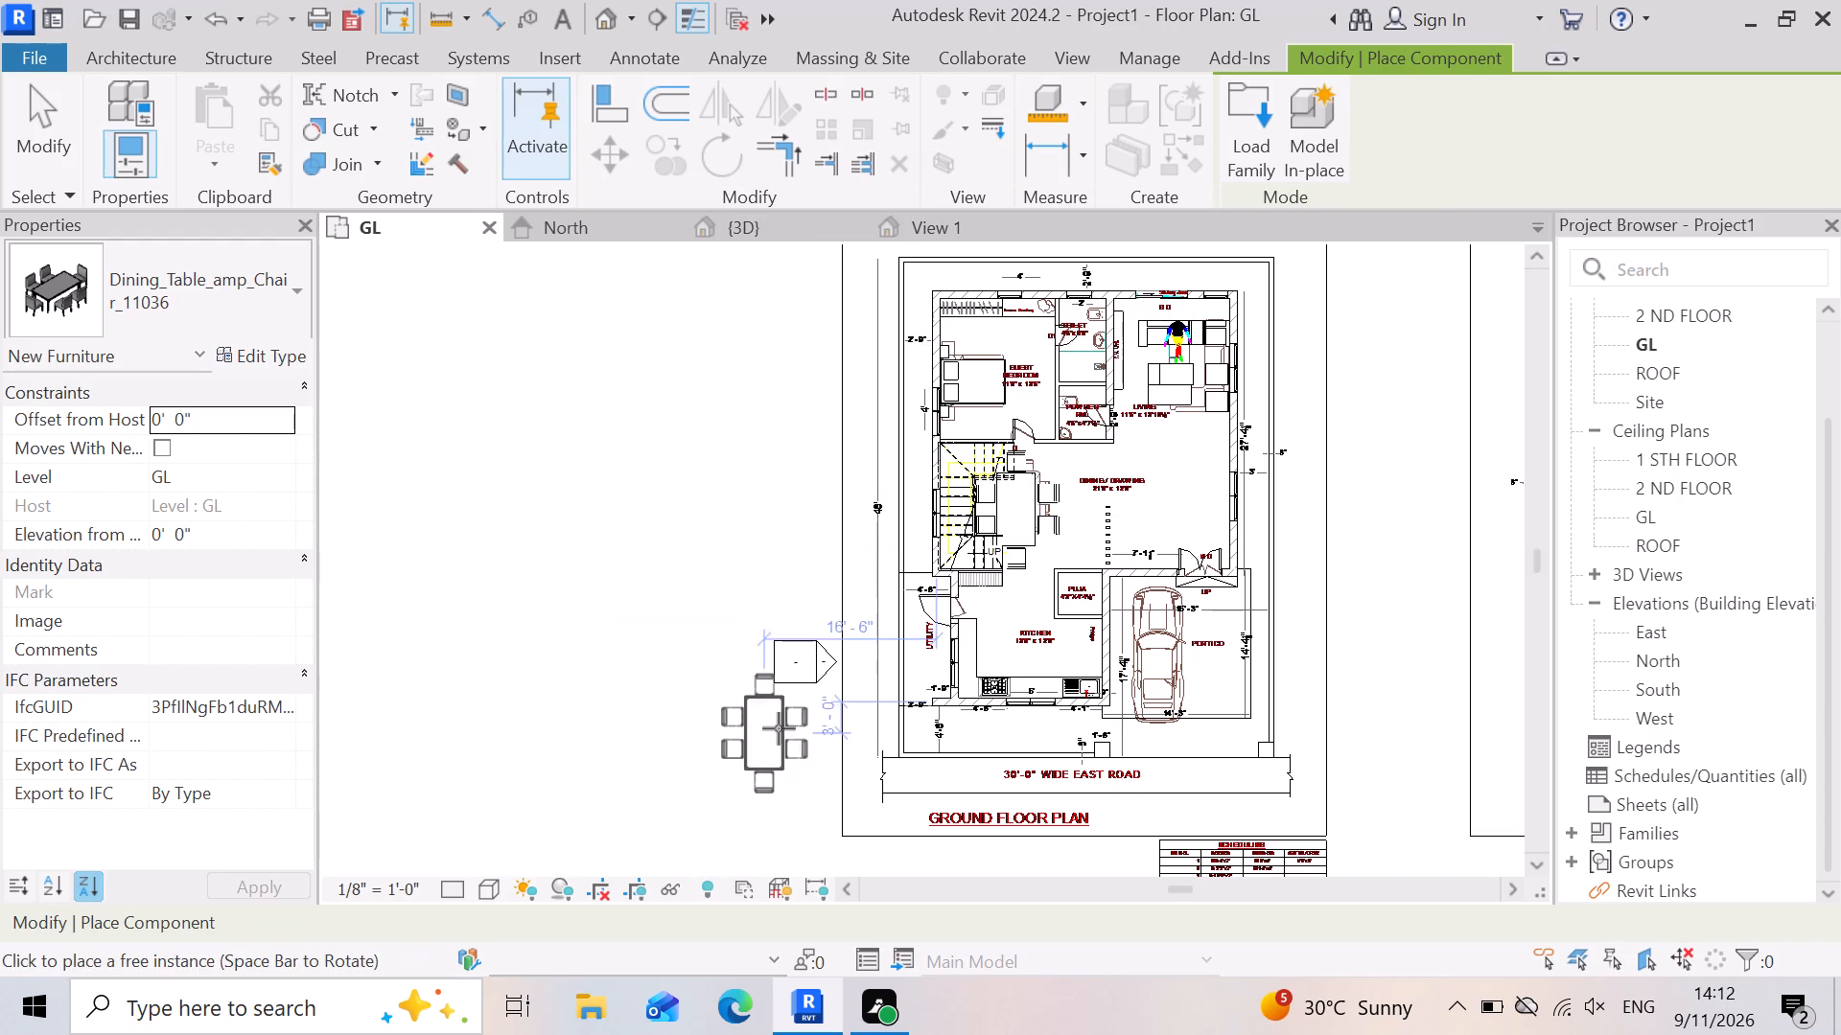
Abandon the dining table placement and inspect the ground floor plan, including the bedroom, dining area, kitchen counter and portico.
scroll(781, 728, "up", 7)
scroll(653, 609, "down", 4)
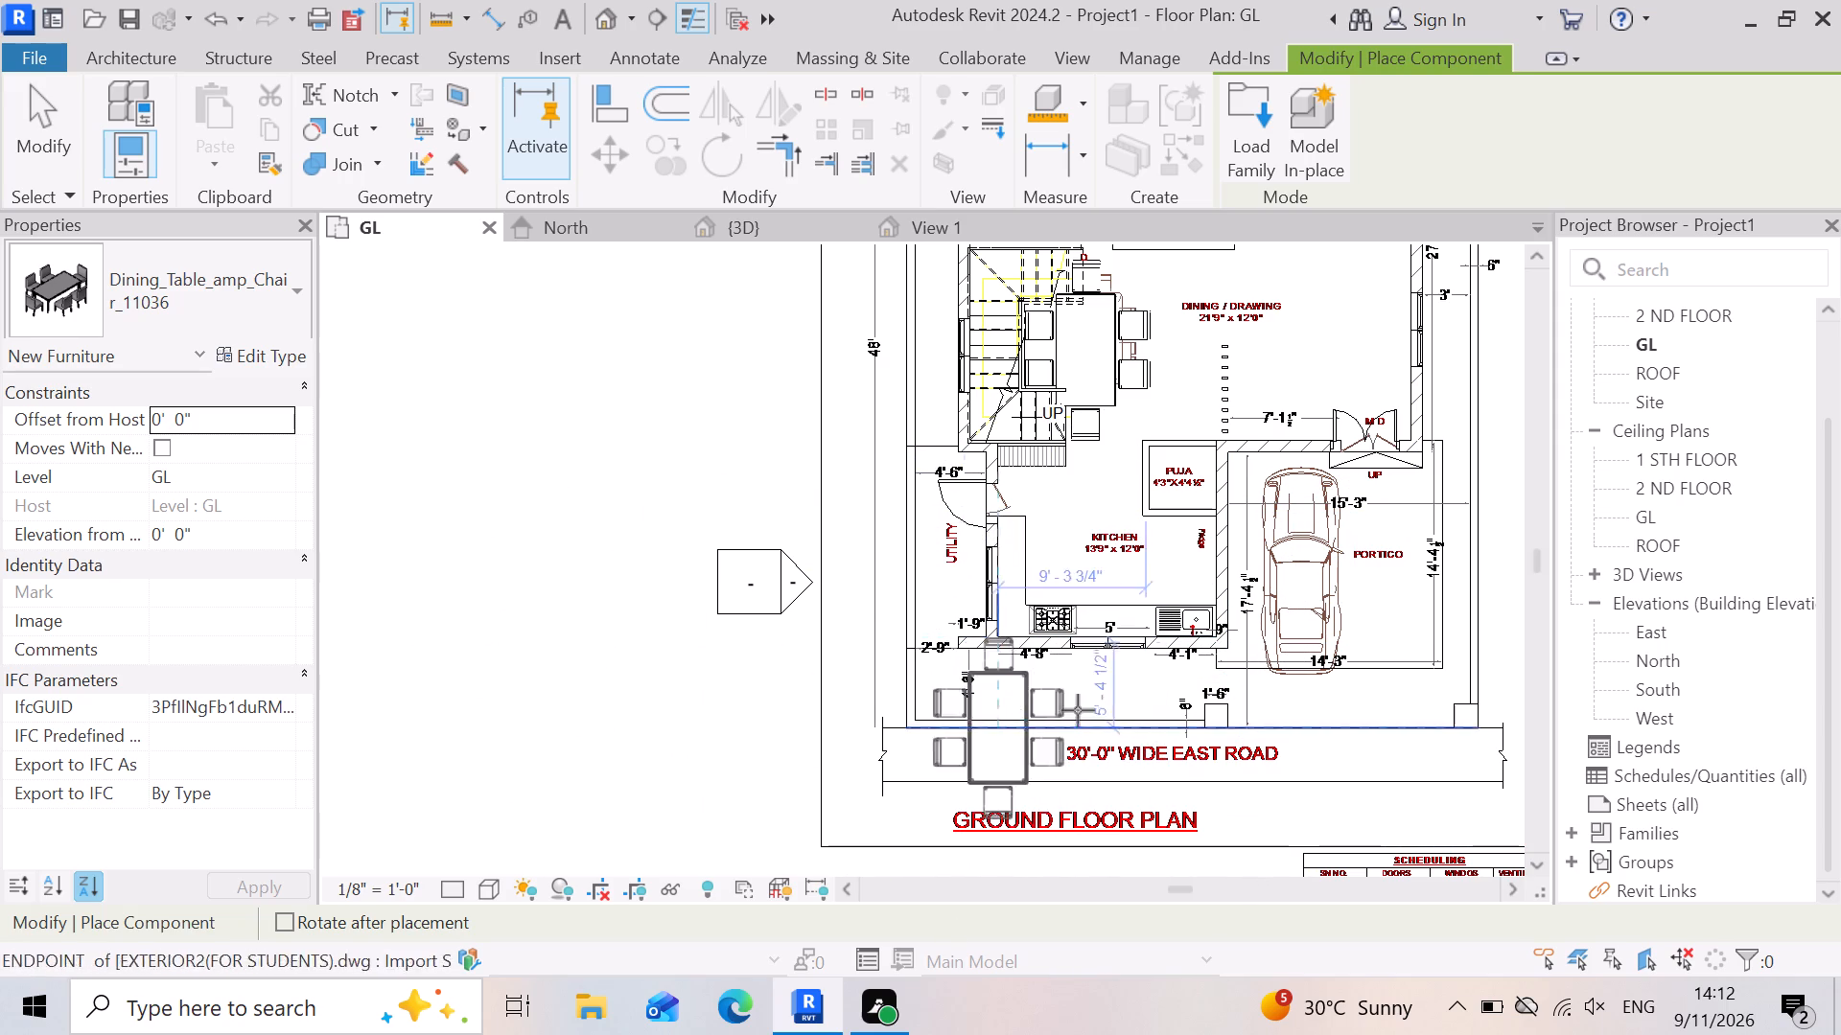
scroll(1014, 647, "up", 4)
scroll(722, 611, "down", 7)
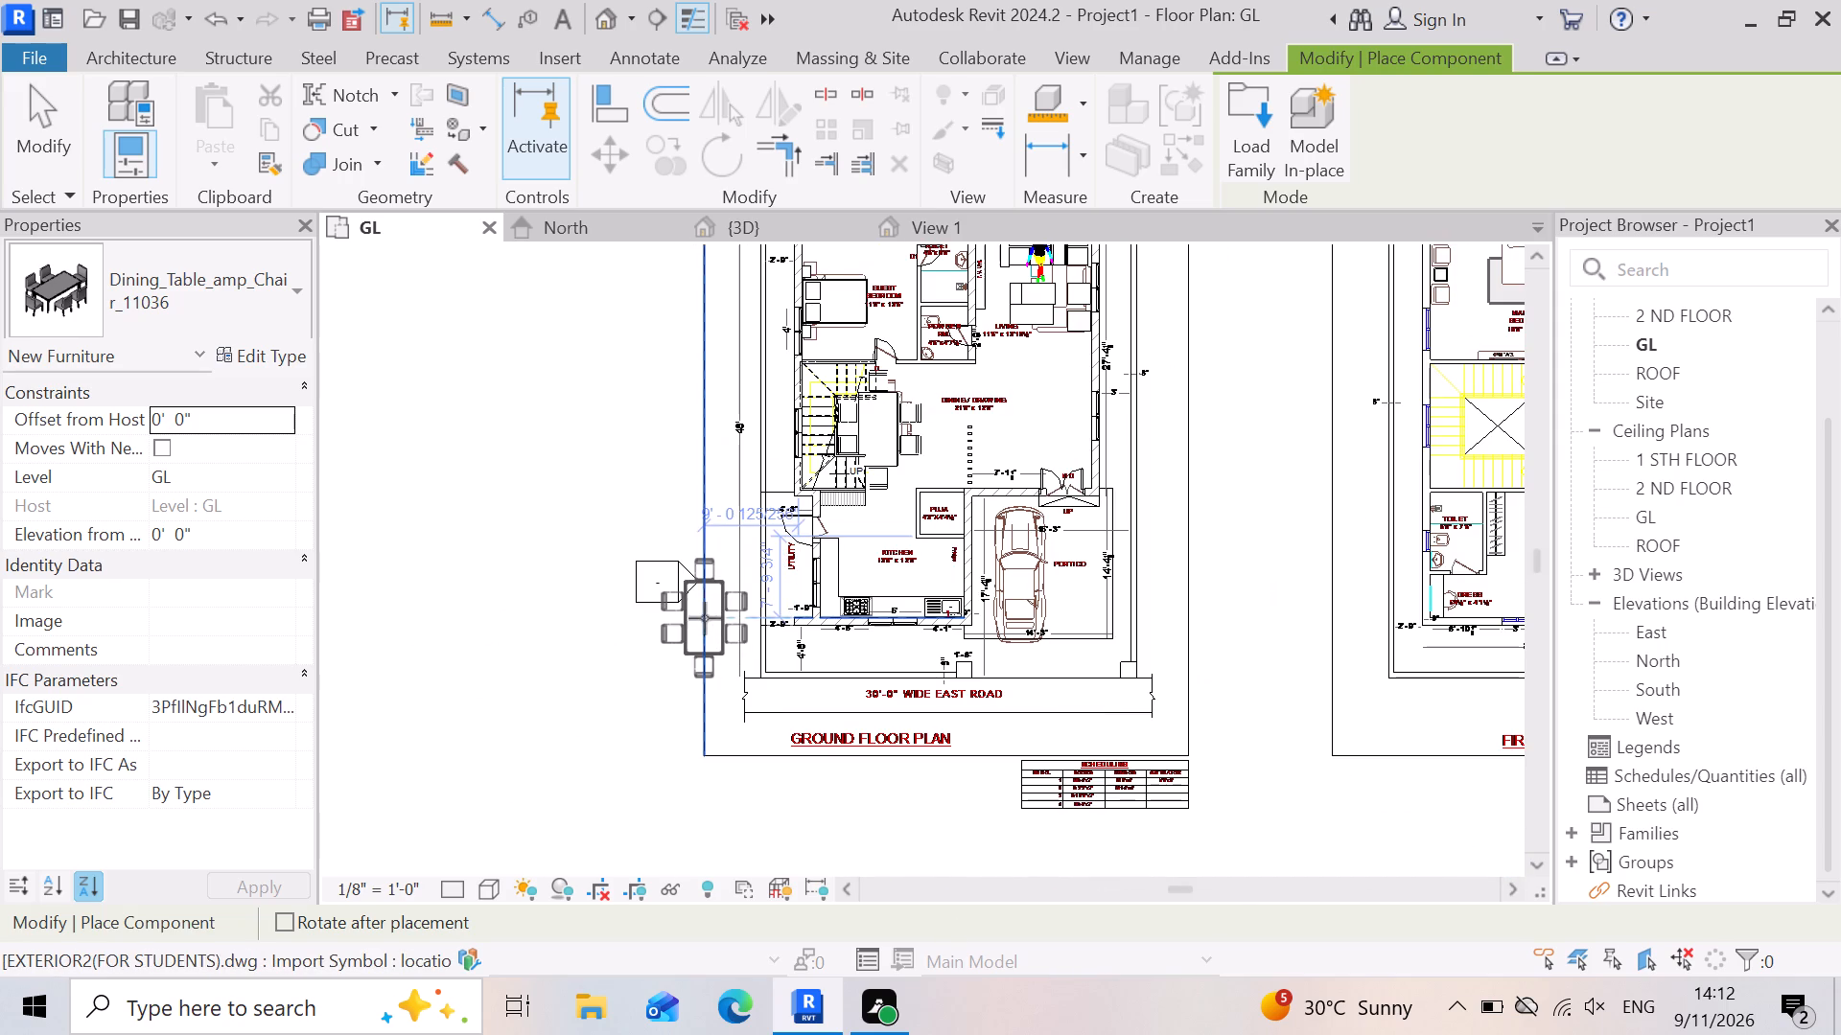
key("Escape")
scroll(1103, 696, "down", 4)
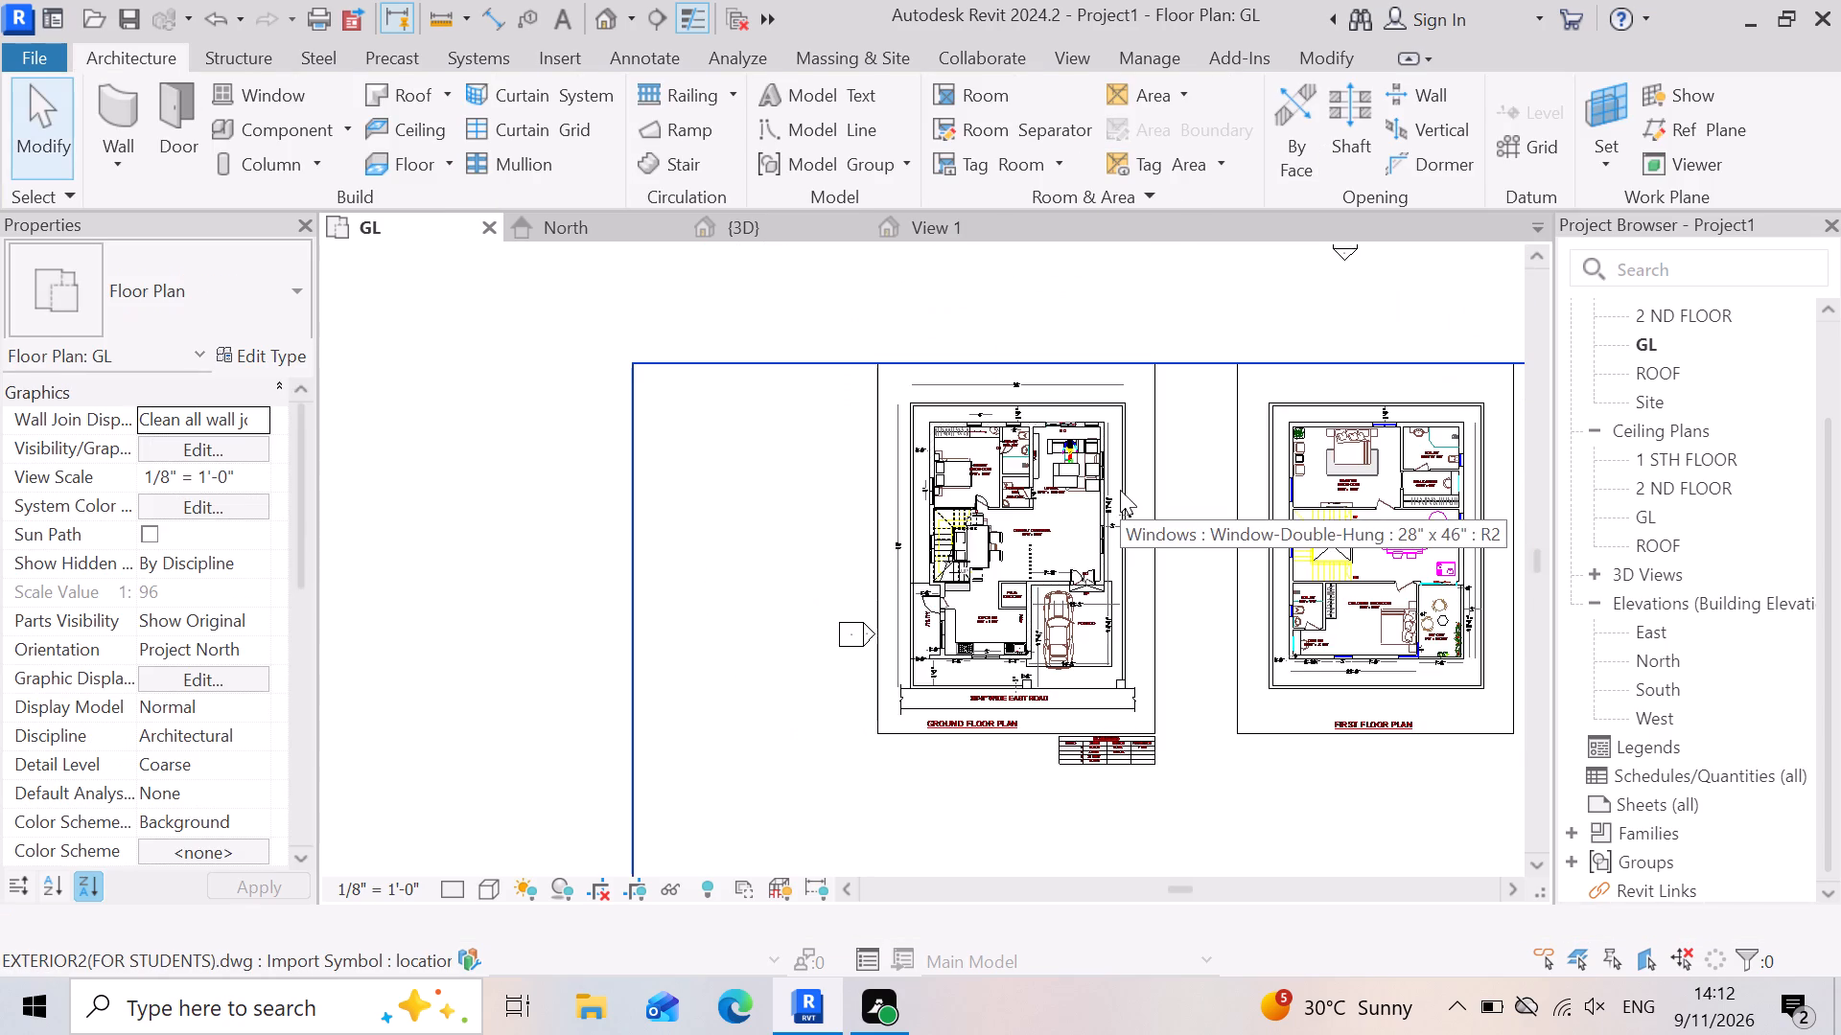
scroll(1120, 482, "up", 11)
scroll(932, 684, "down", 5)
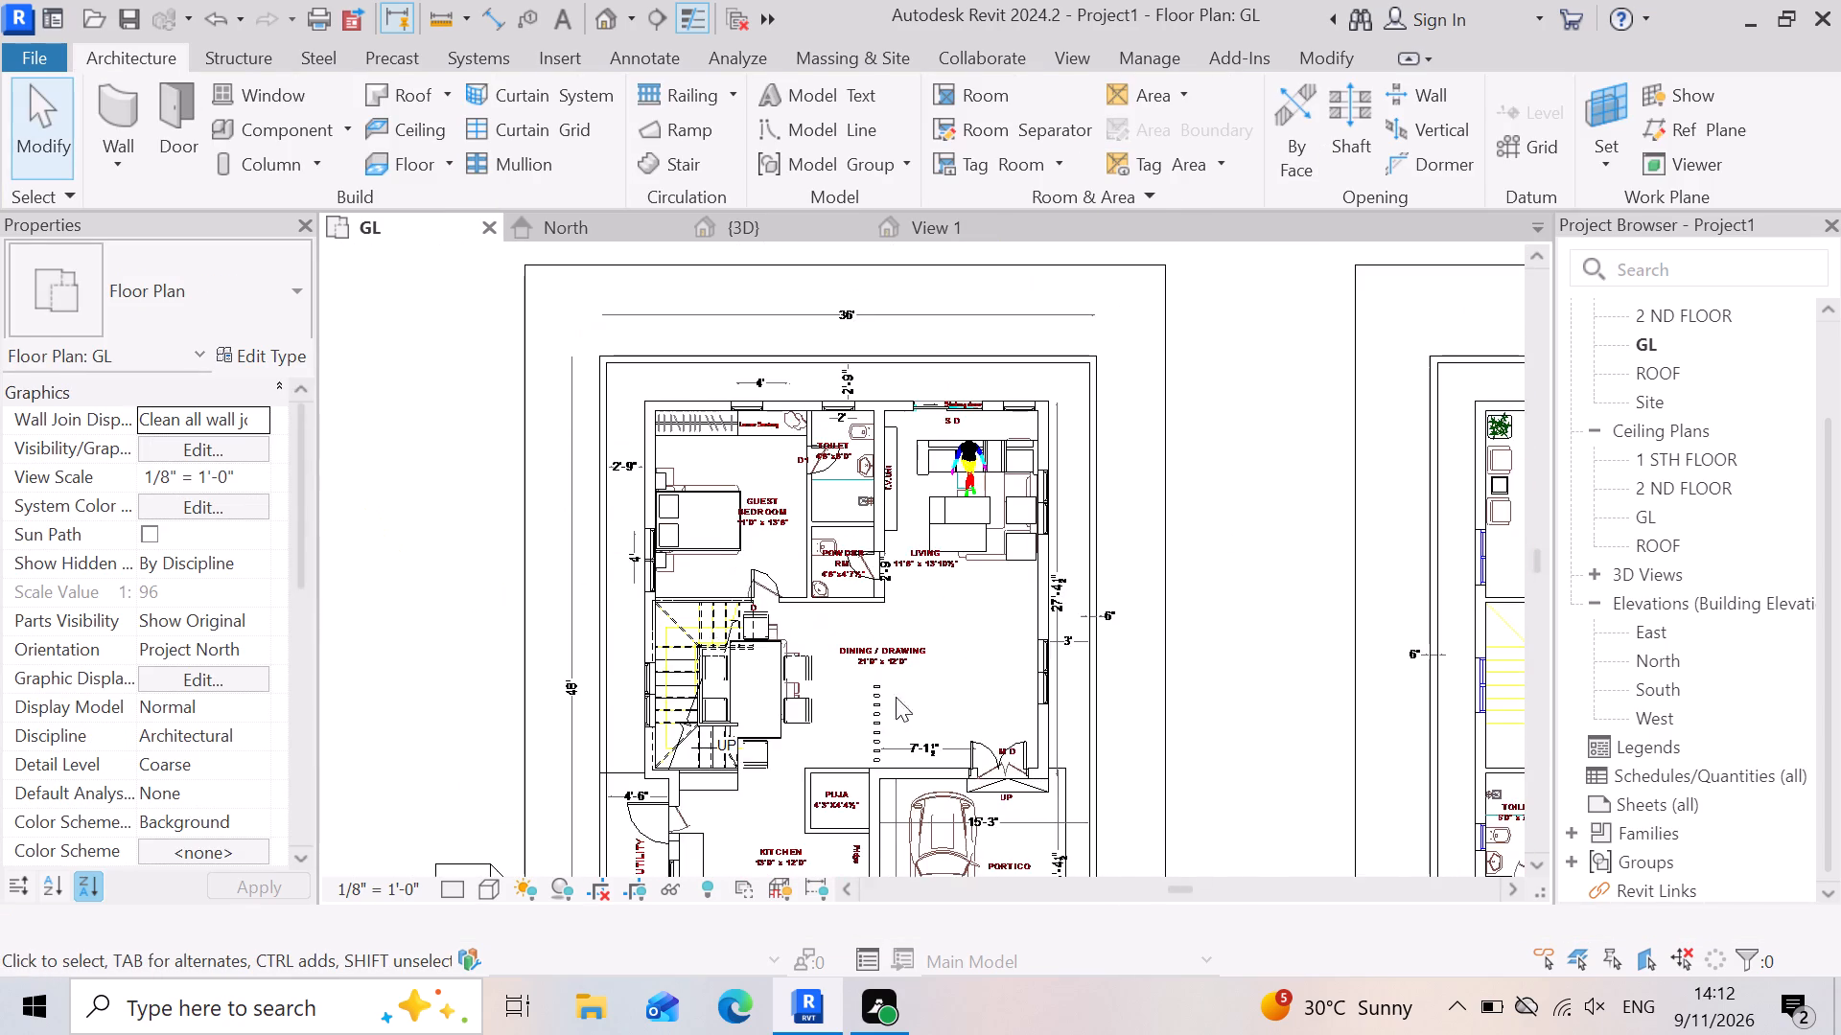
scroll(774, 669, "up", 11)
scroll(1036, 694, "down", 8)
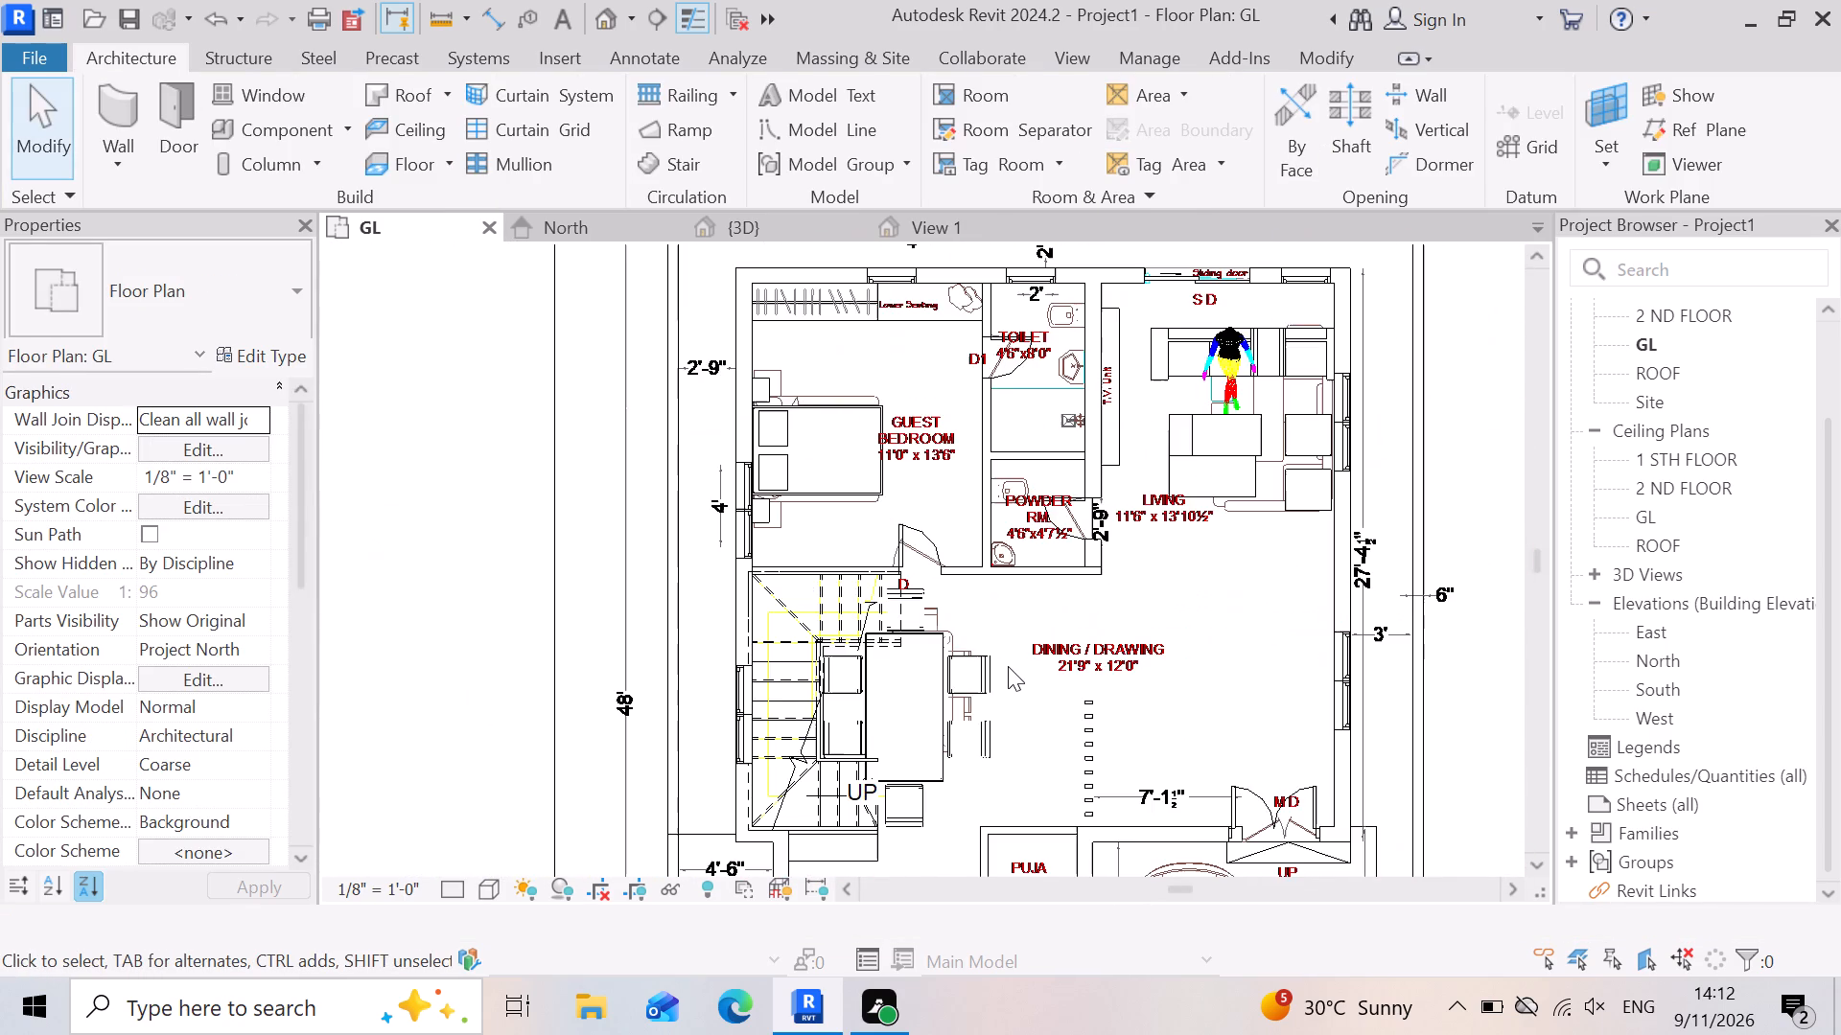
scroll(1139, 722, "down", 4)
scroll(1096, 505, "up", 7)
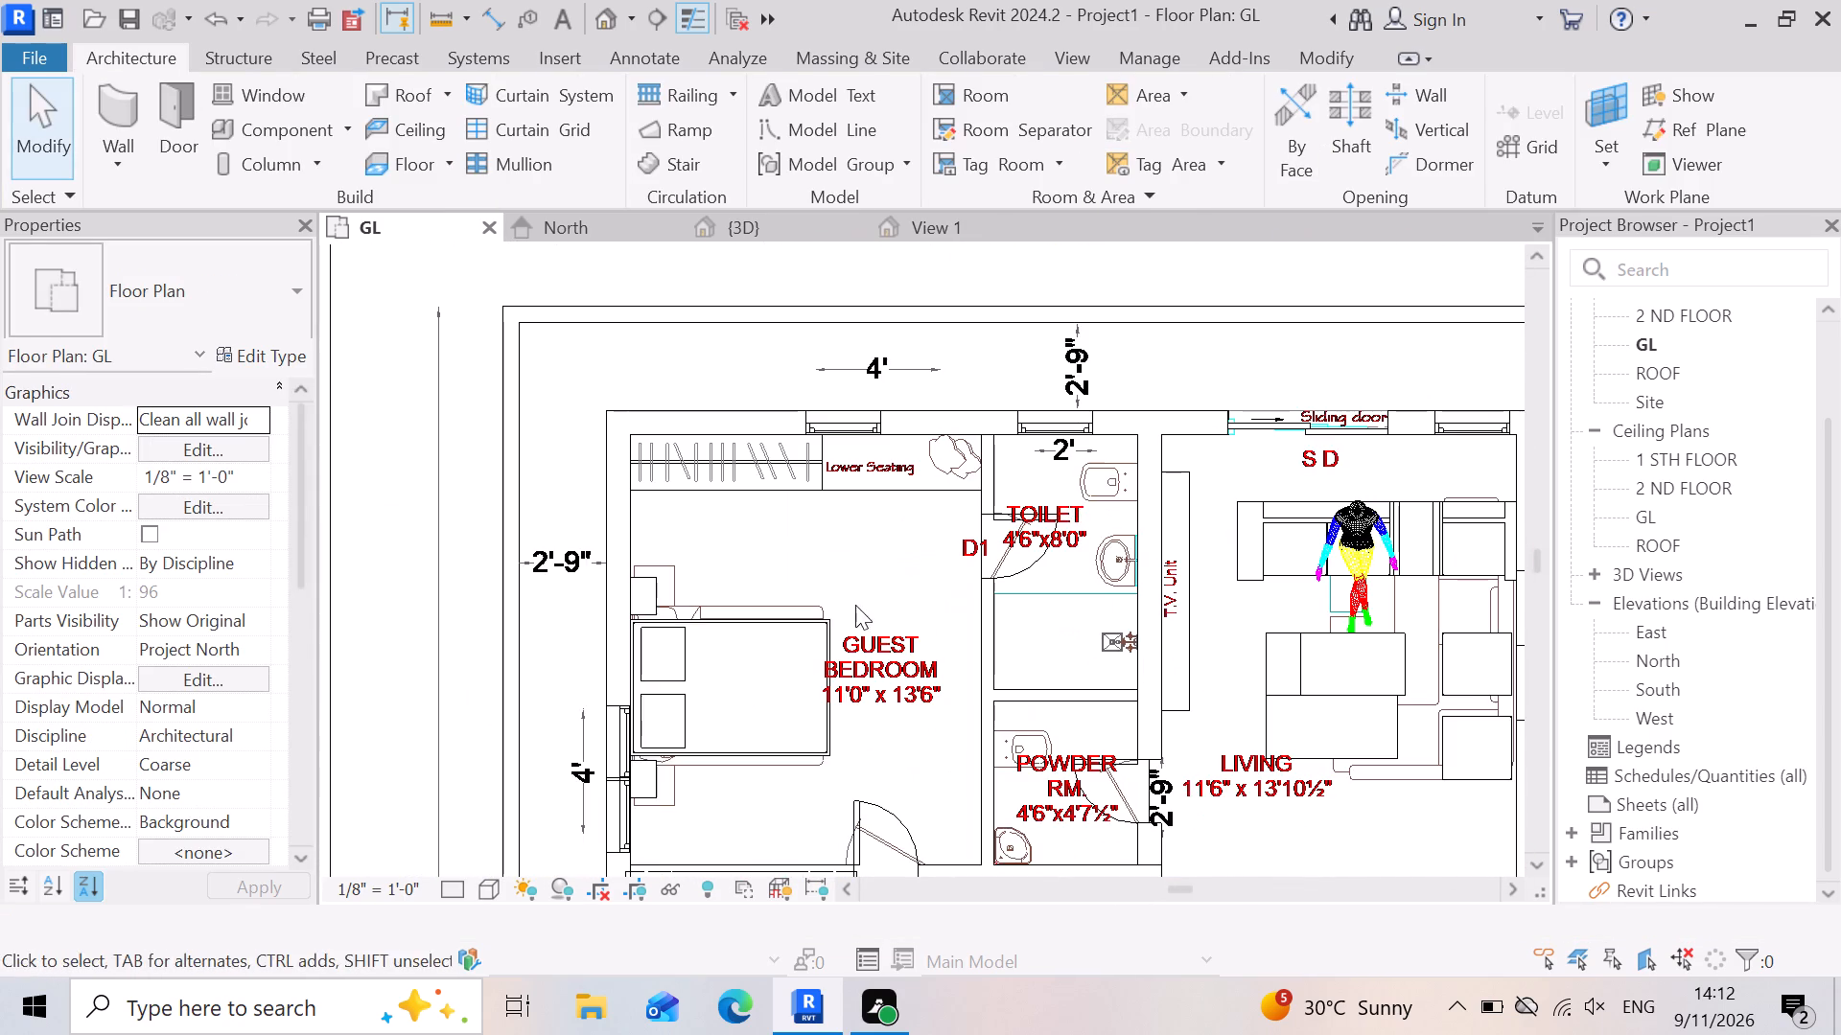
scroll(920, 545, "down", 14)
scroll(964, 711, "up", 3)
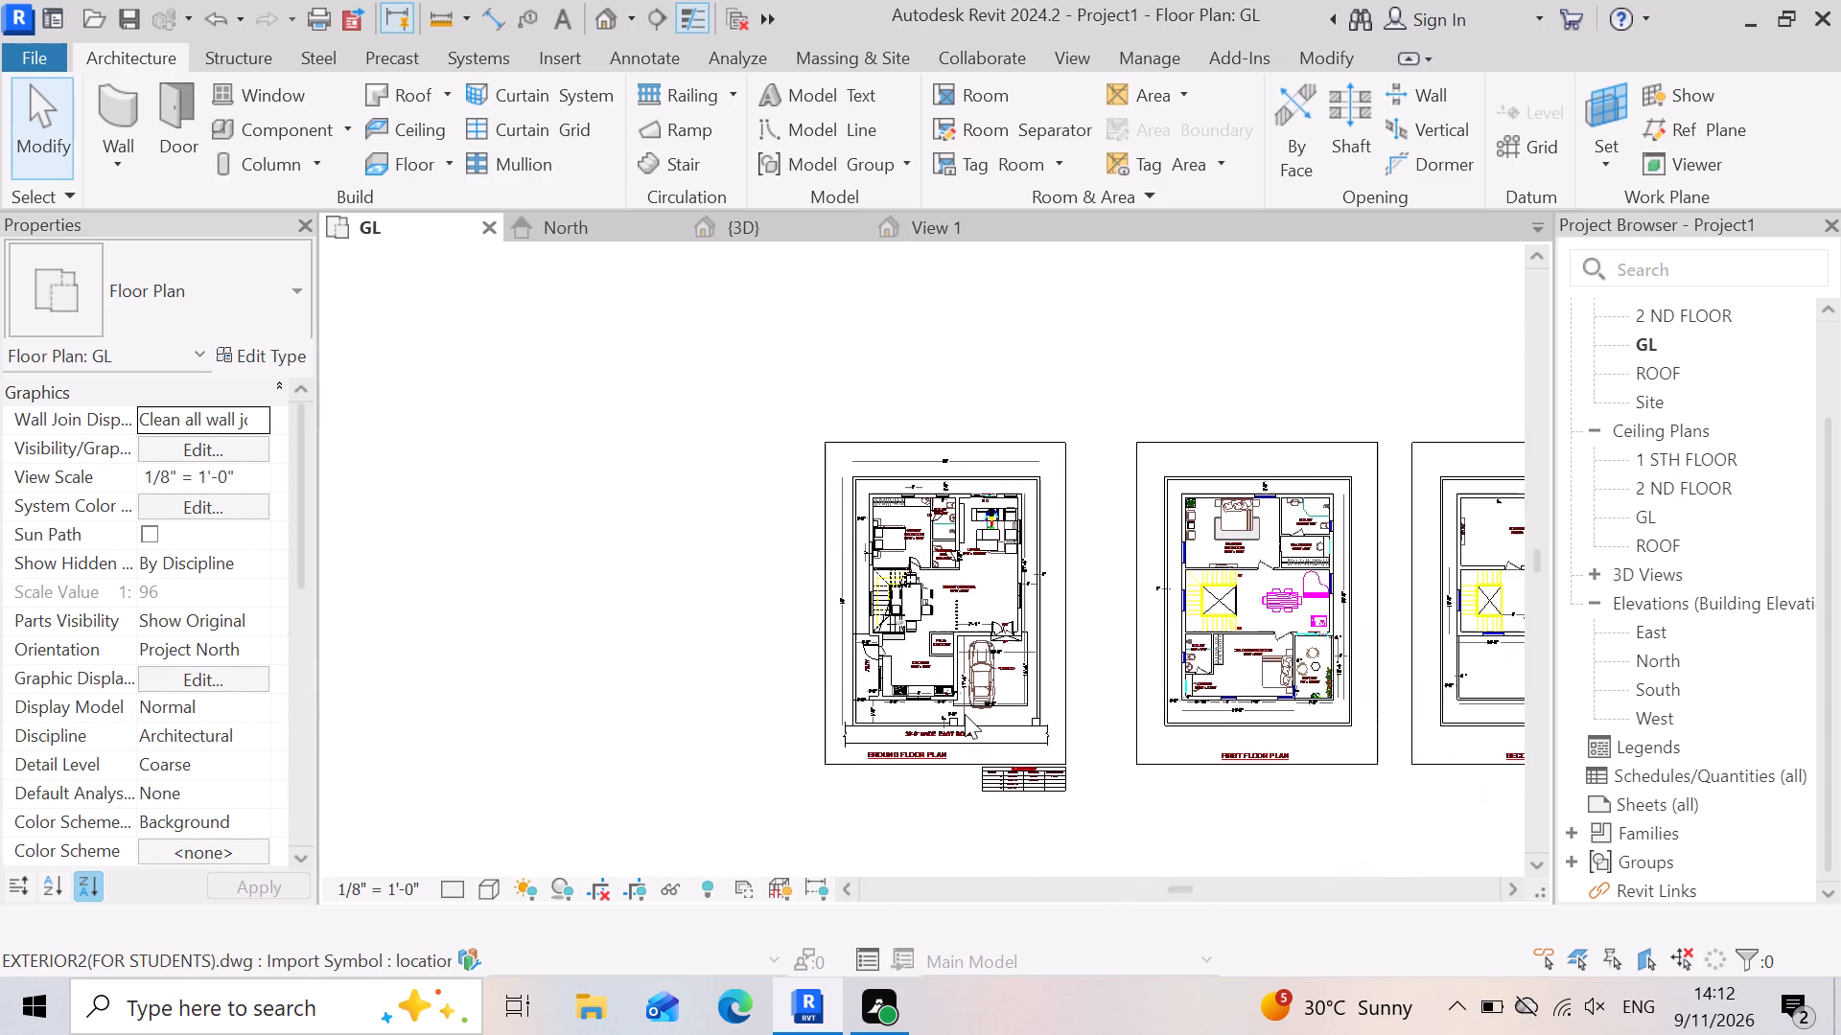
scroll(965, 714, "up", 11)
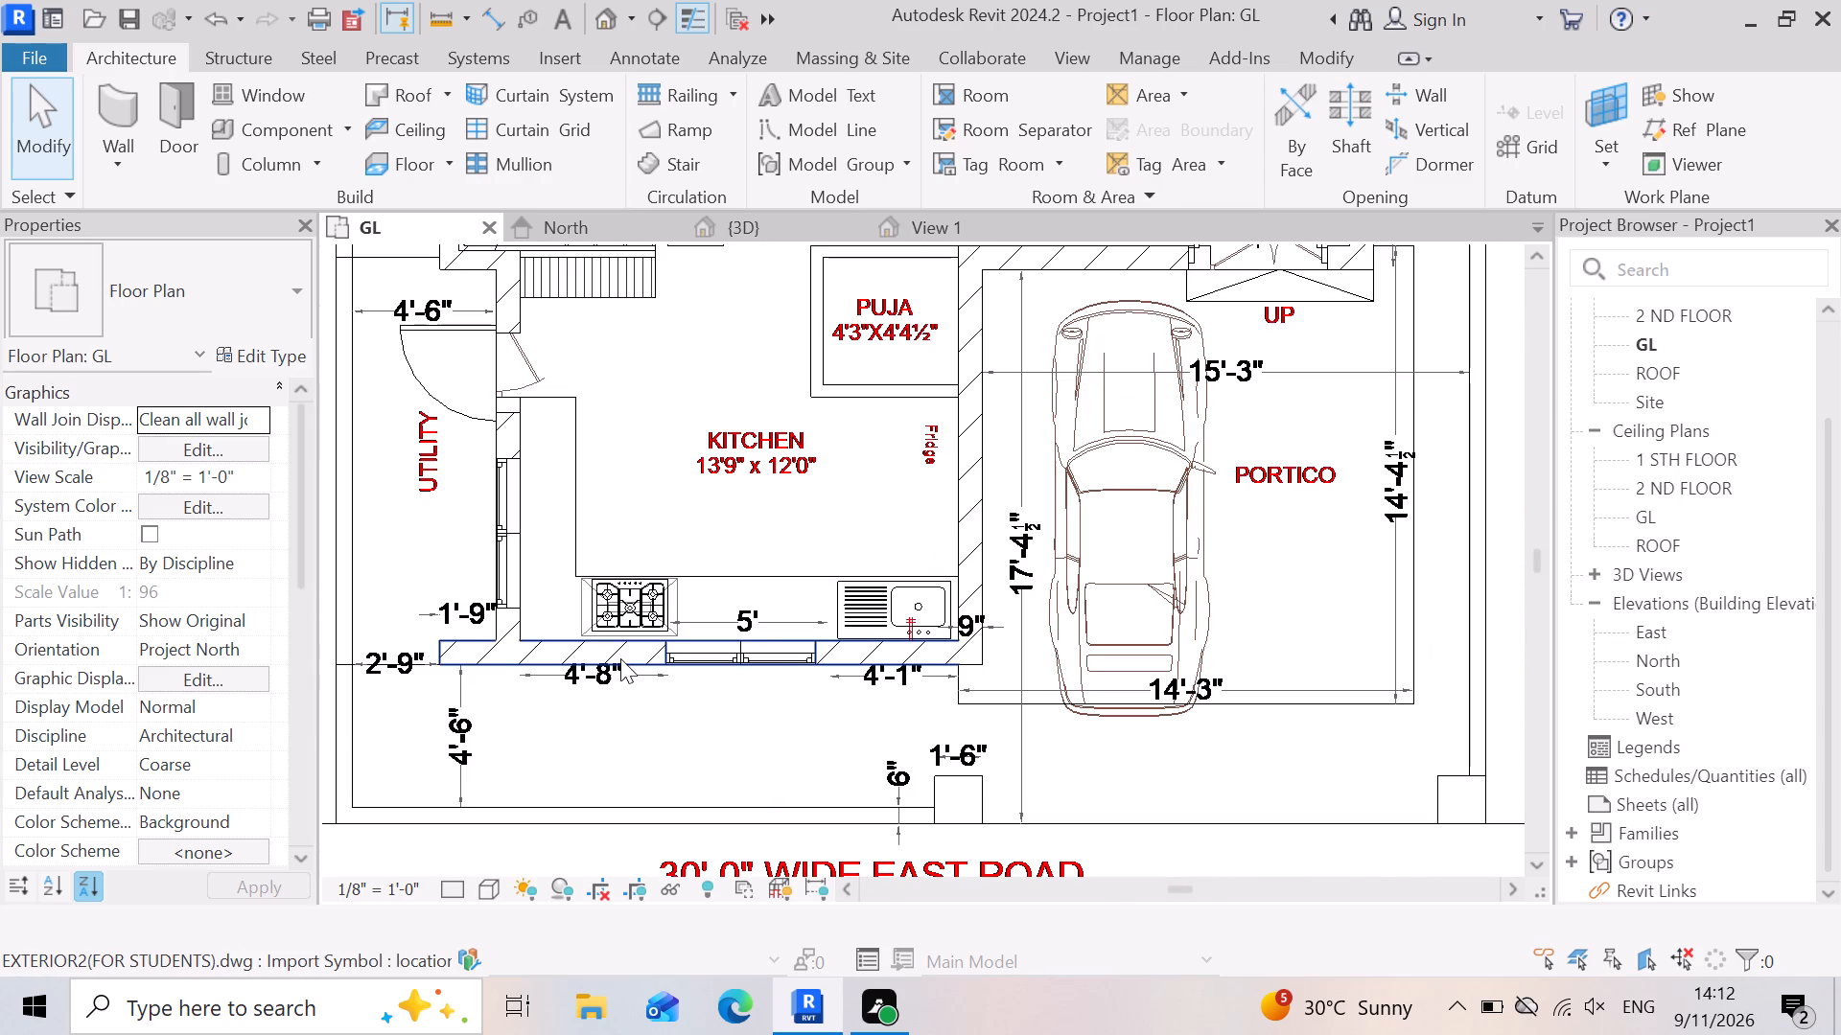
scroll(984, 642, "up", 5)
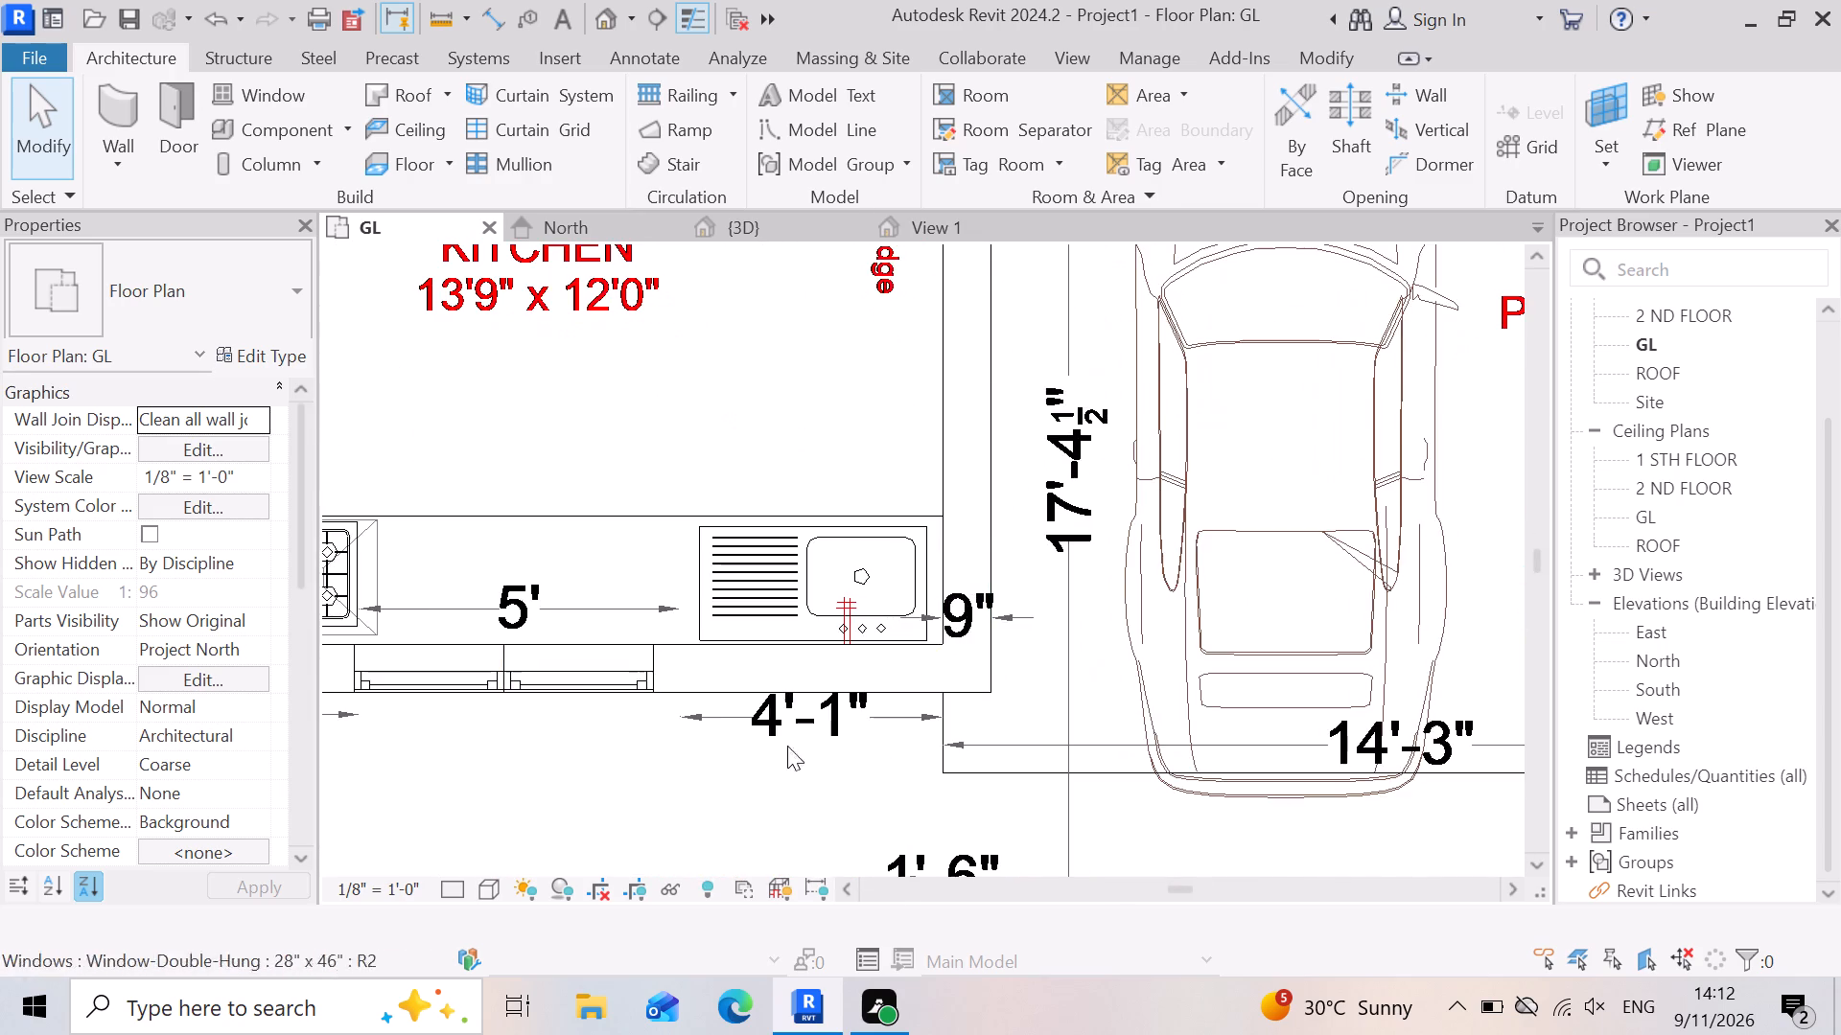
scroll(1032, 711, "down", 4)
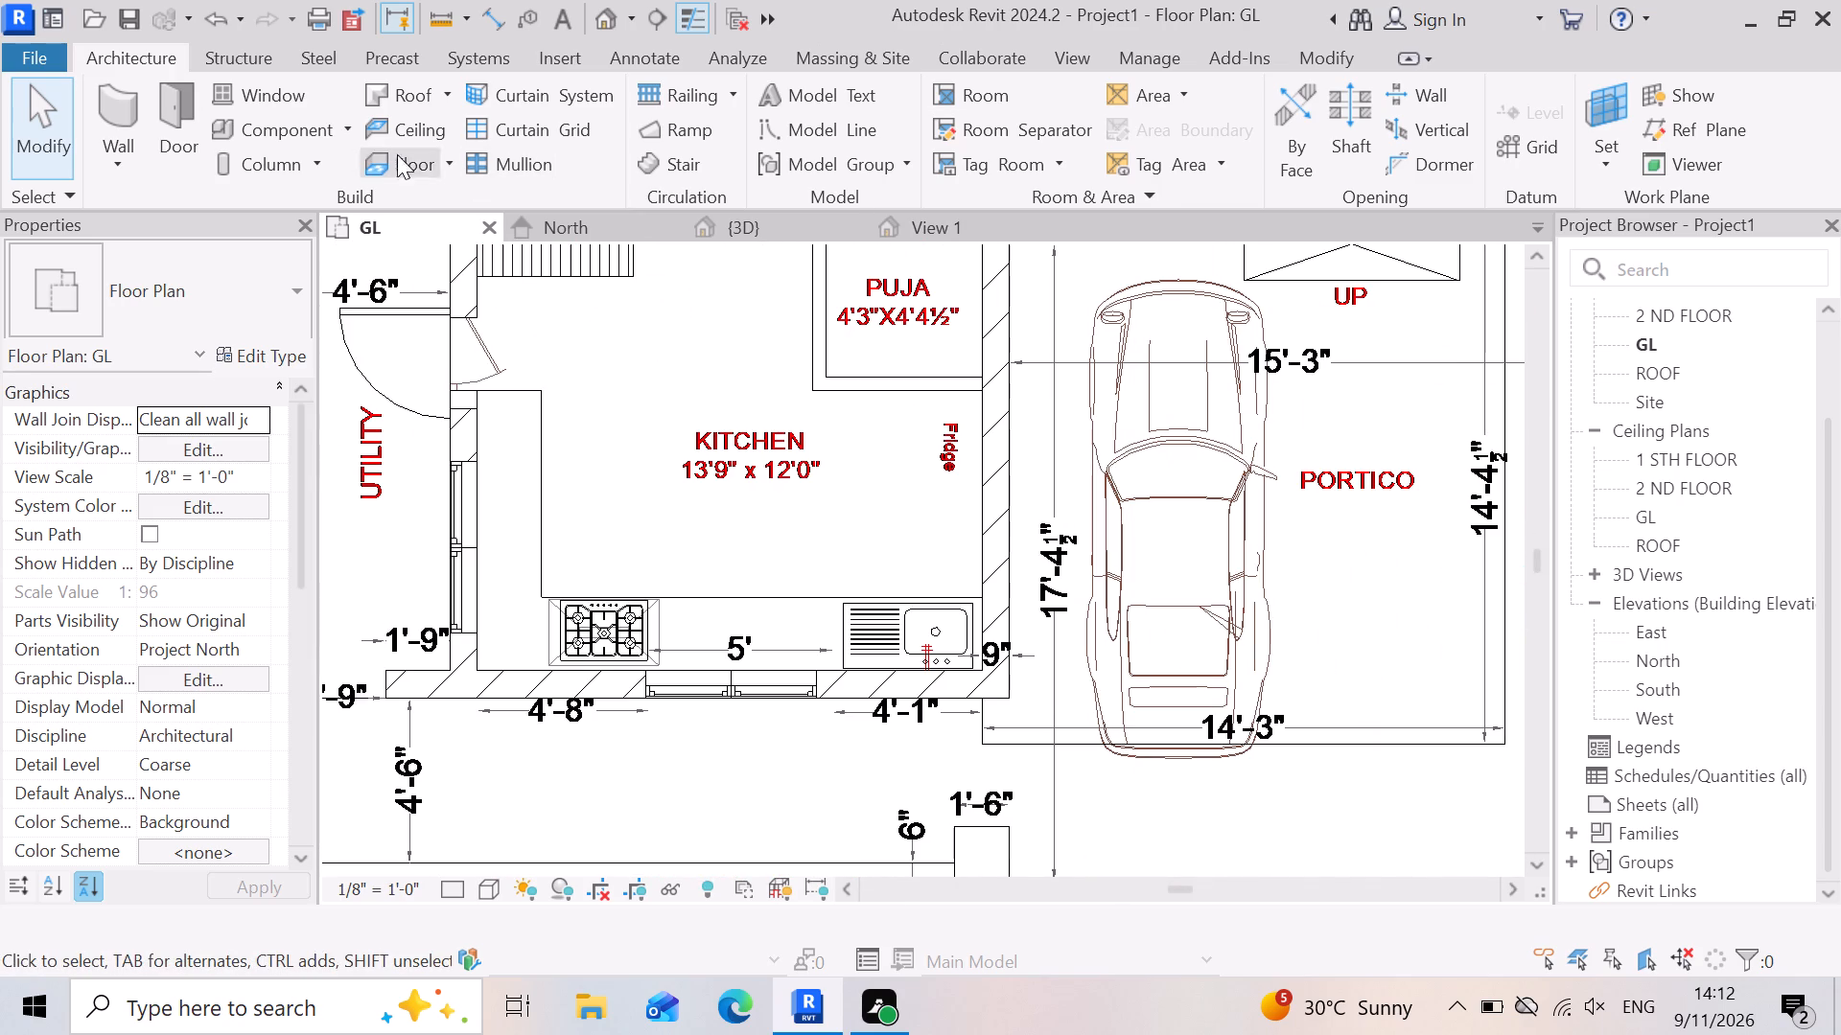
Start loading a component family and look through the SHUBHAM CITY library folders, including the human folder.
left_click(346, 134)
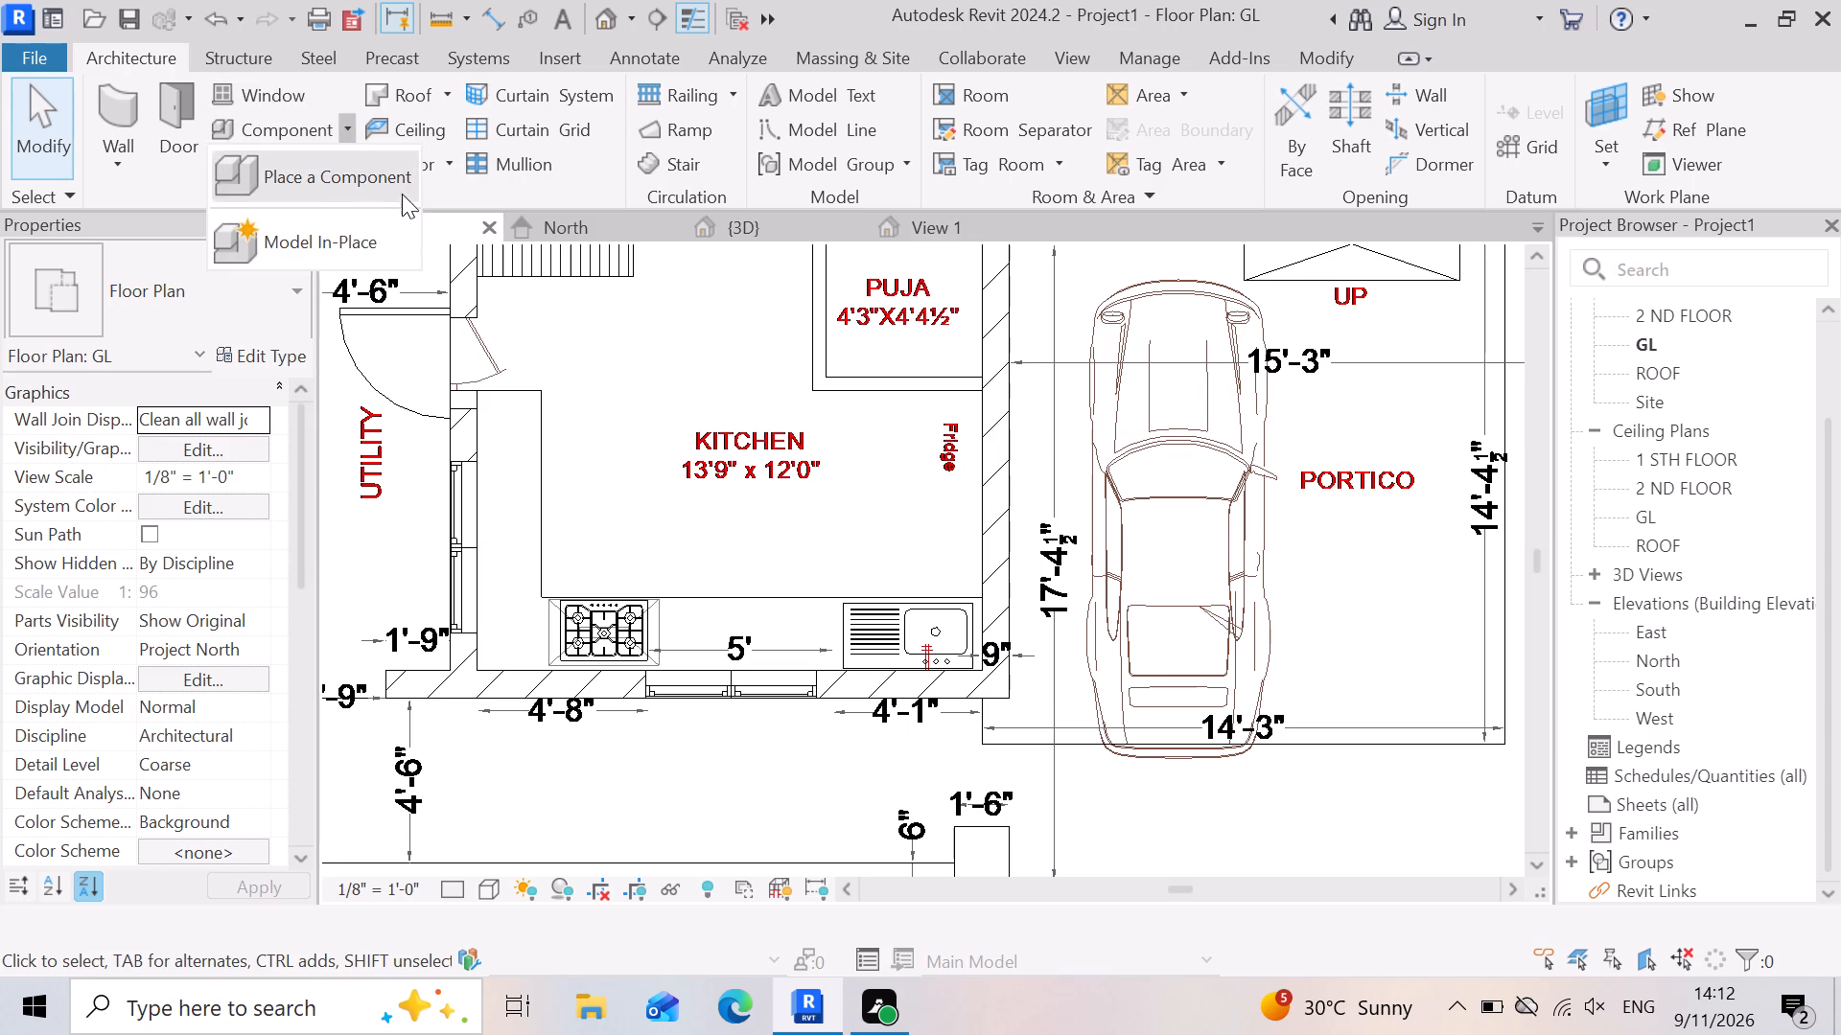
left_click(397, 187)
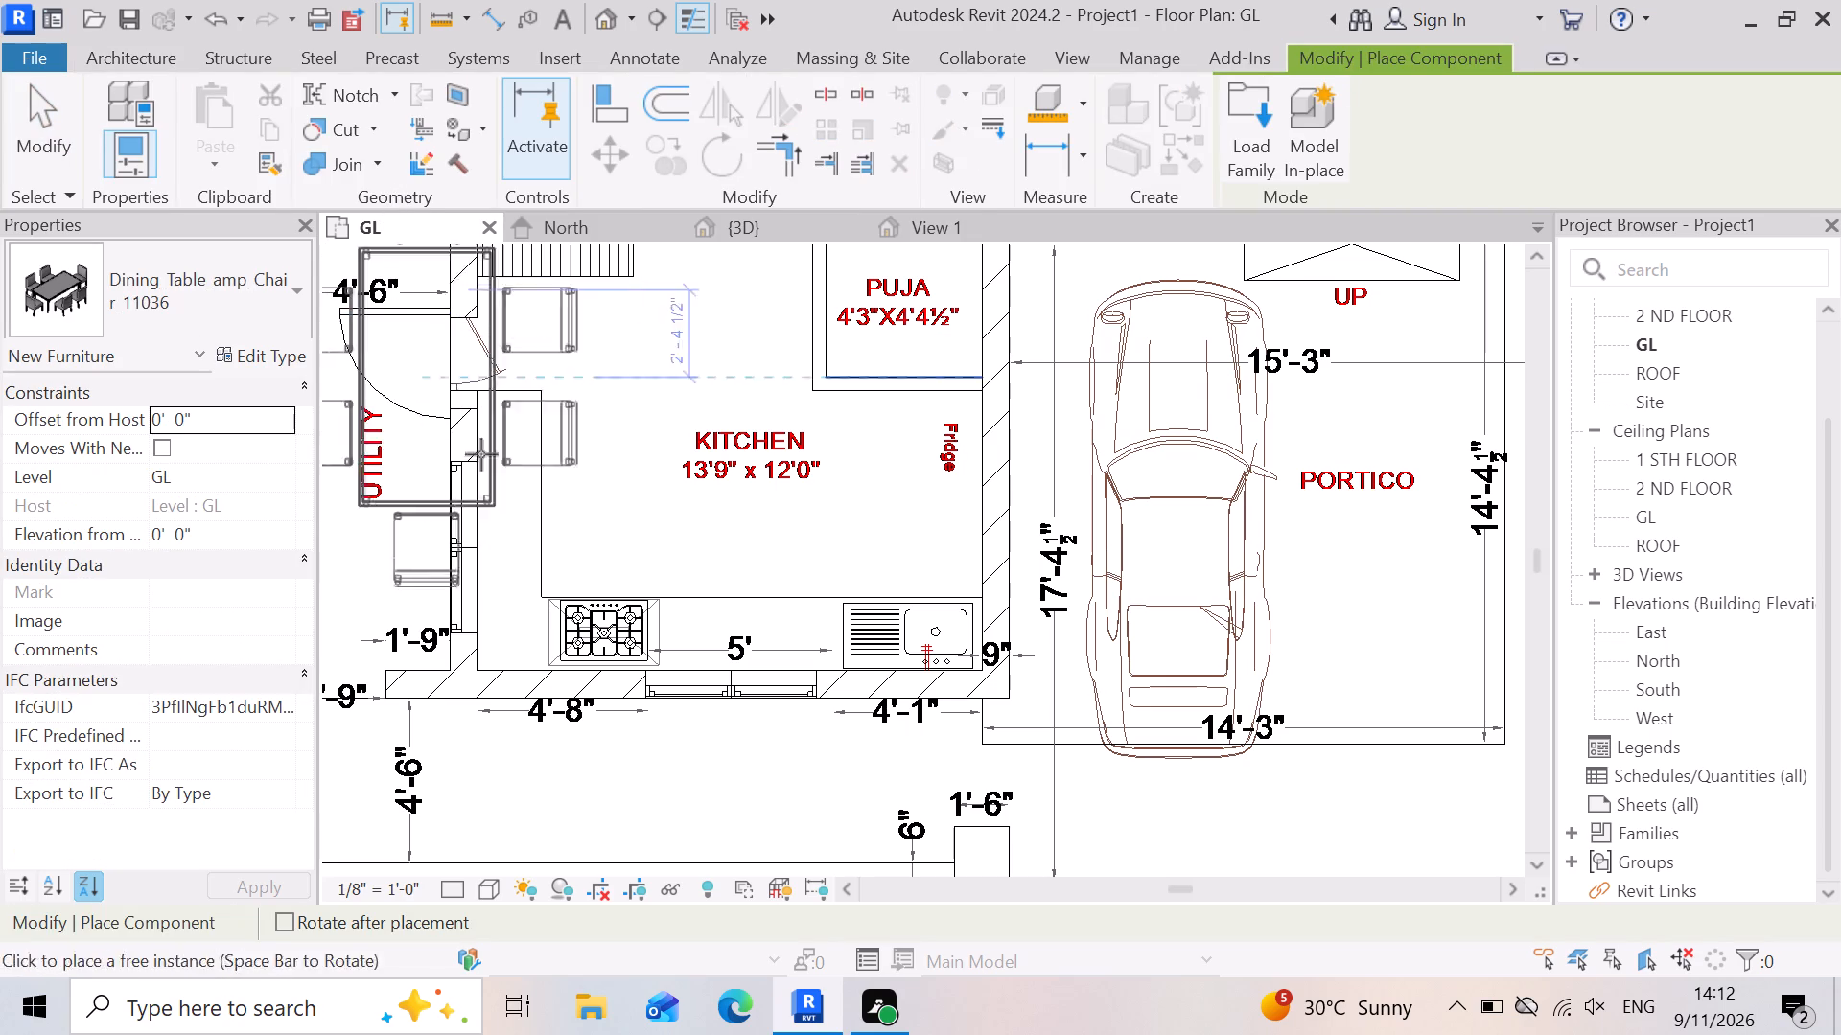
left_click(1247, 119)
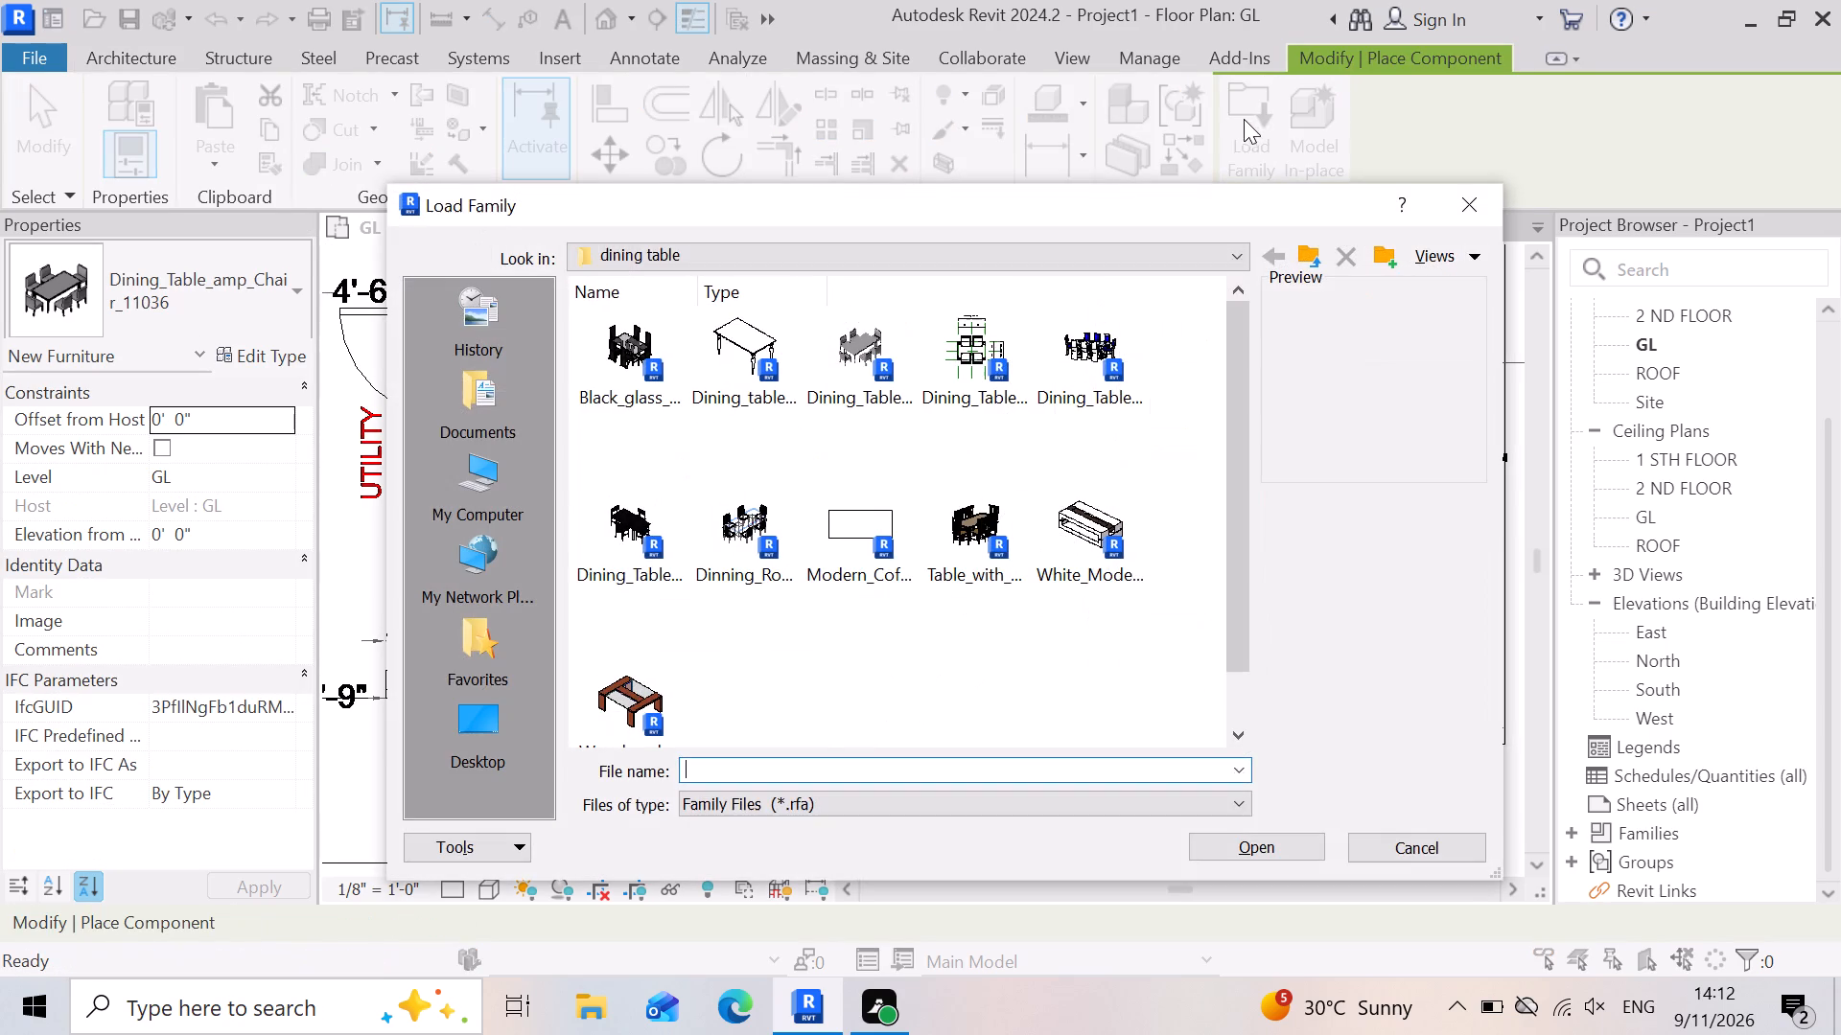
left_click(1298, 255)
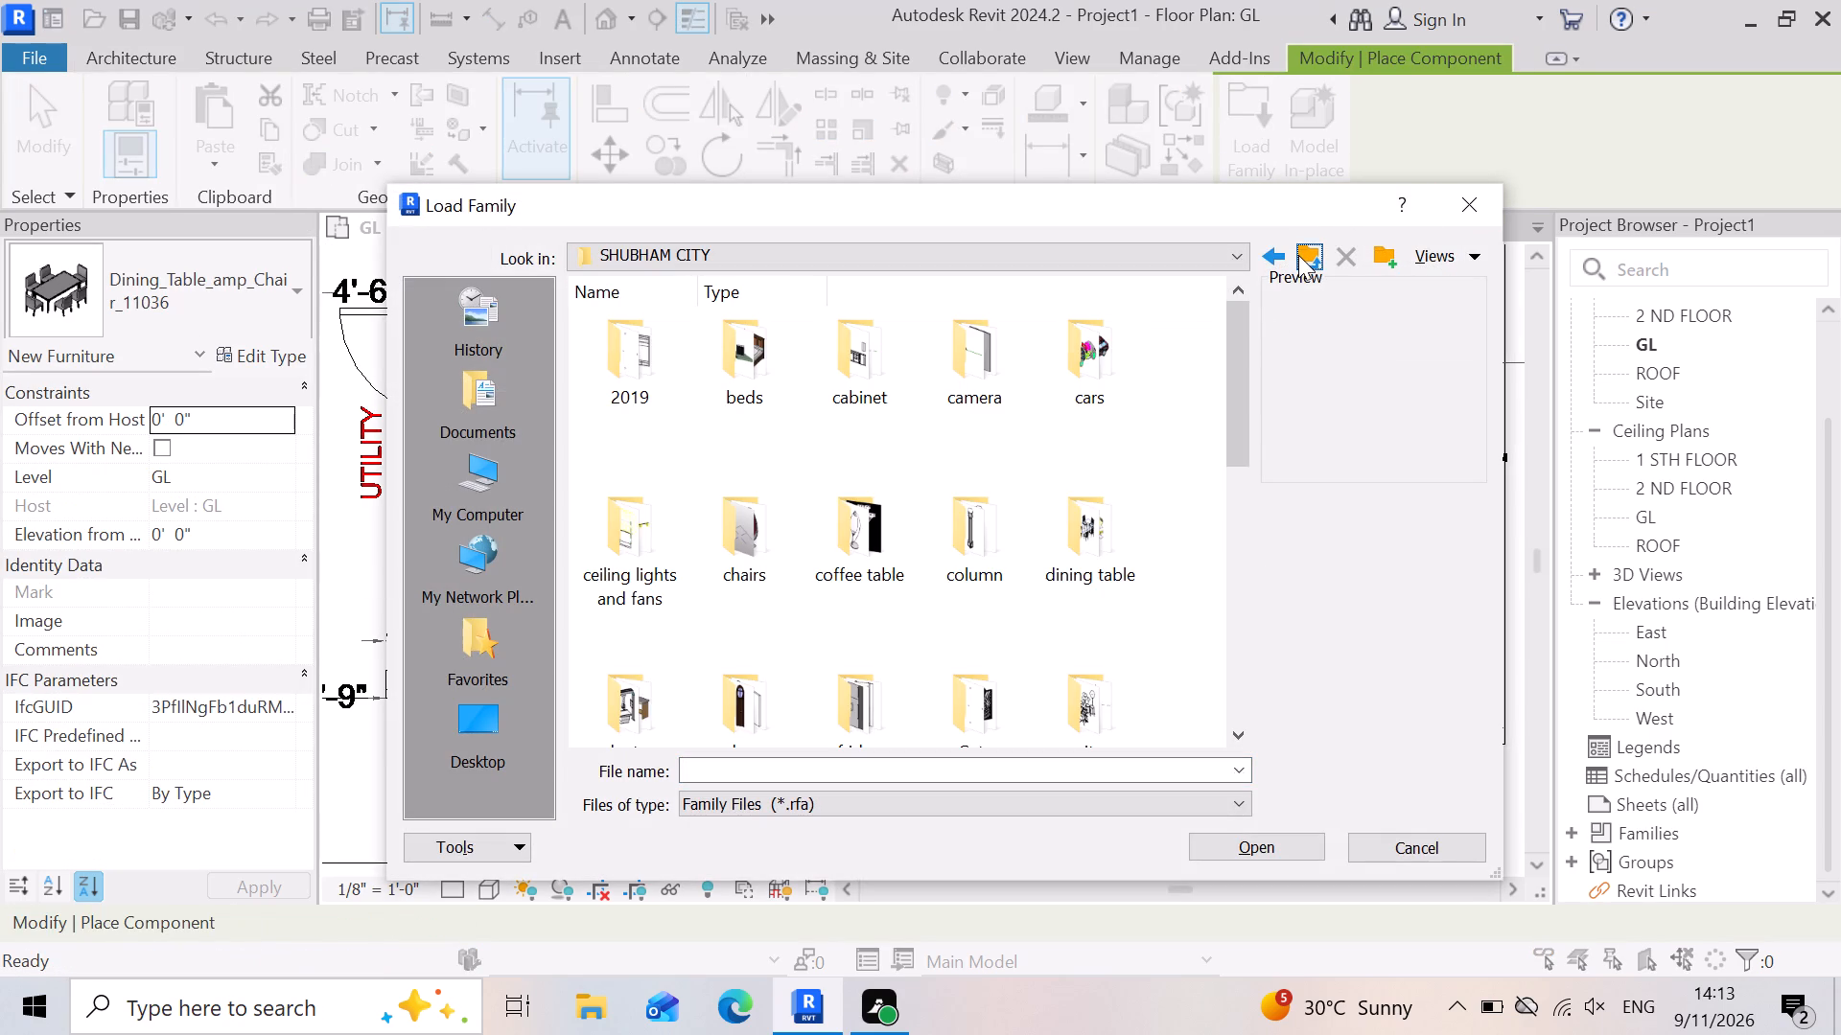
scroll(946, 487, "down", 4)
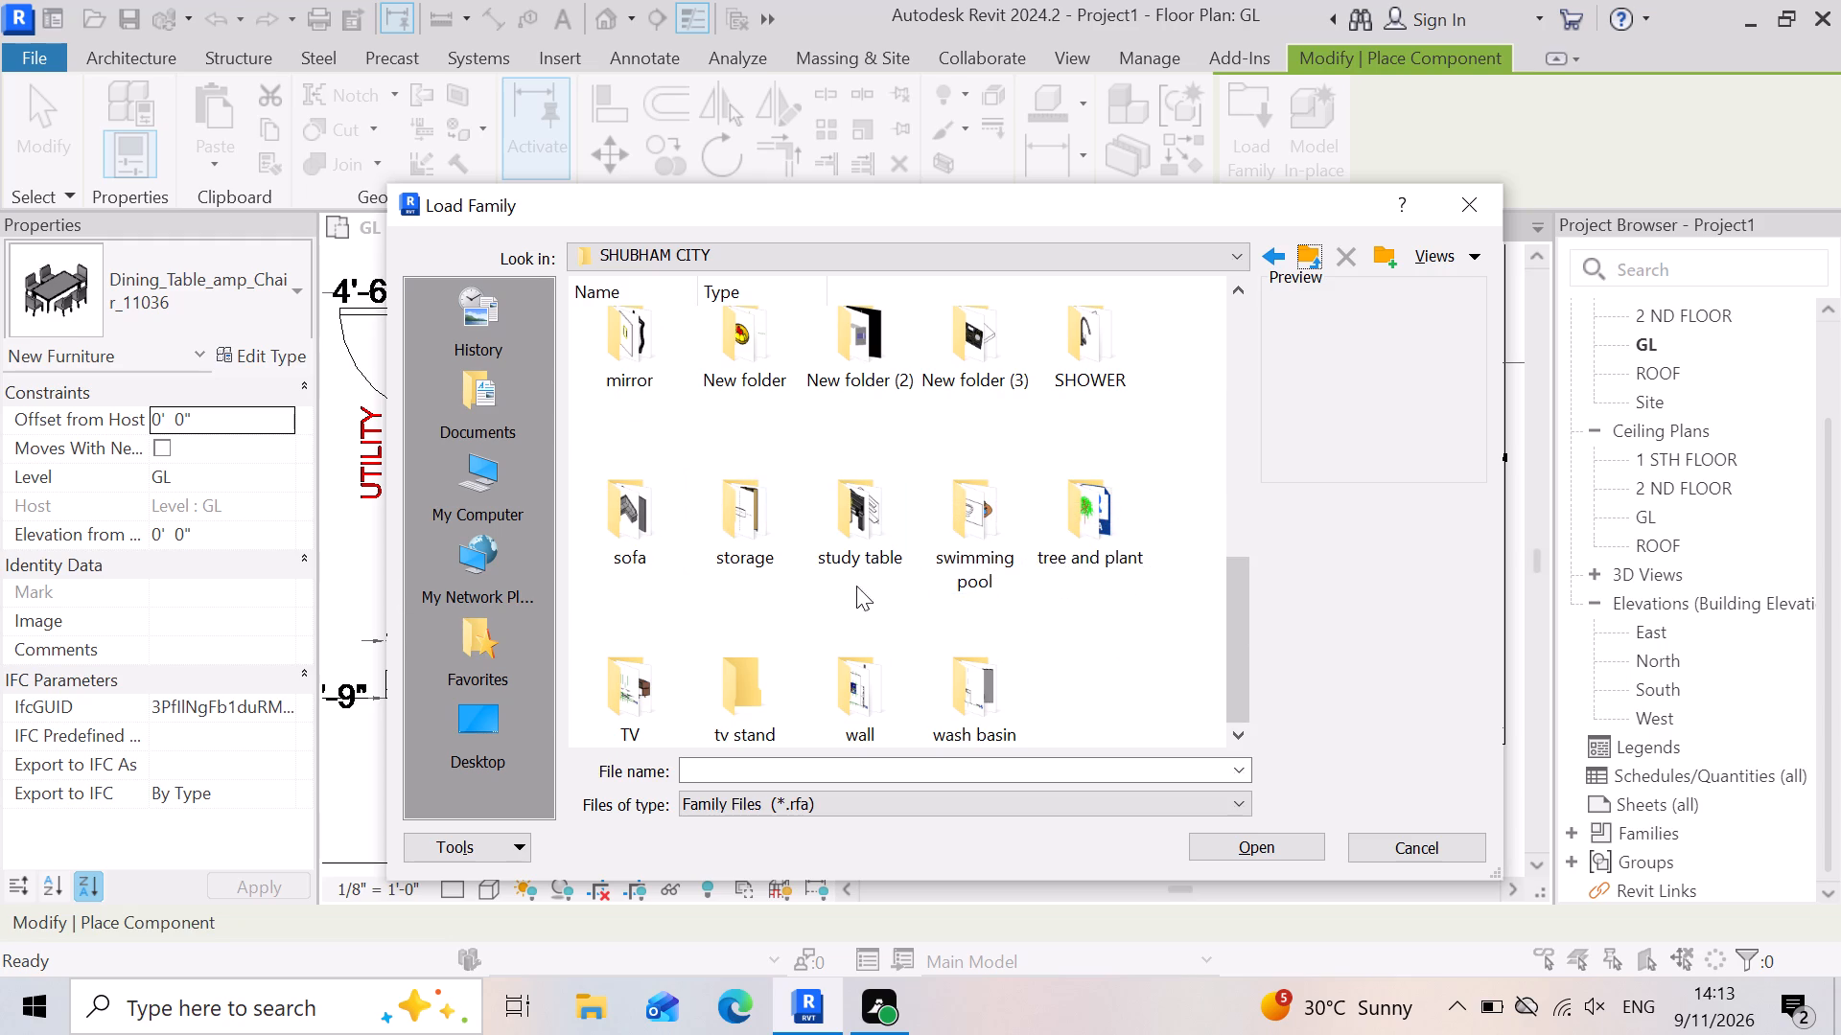
scroll(907, 524, "down", 3)
scroll(907, 520, "up", 3)
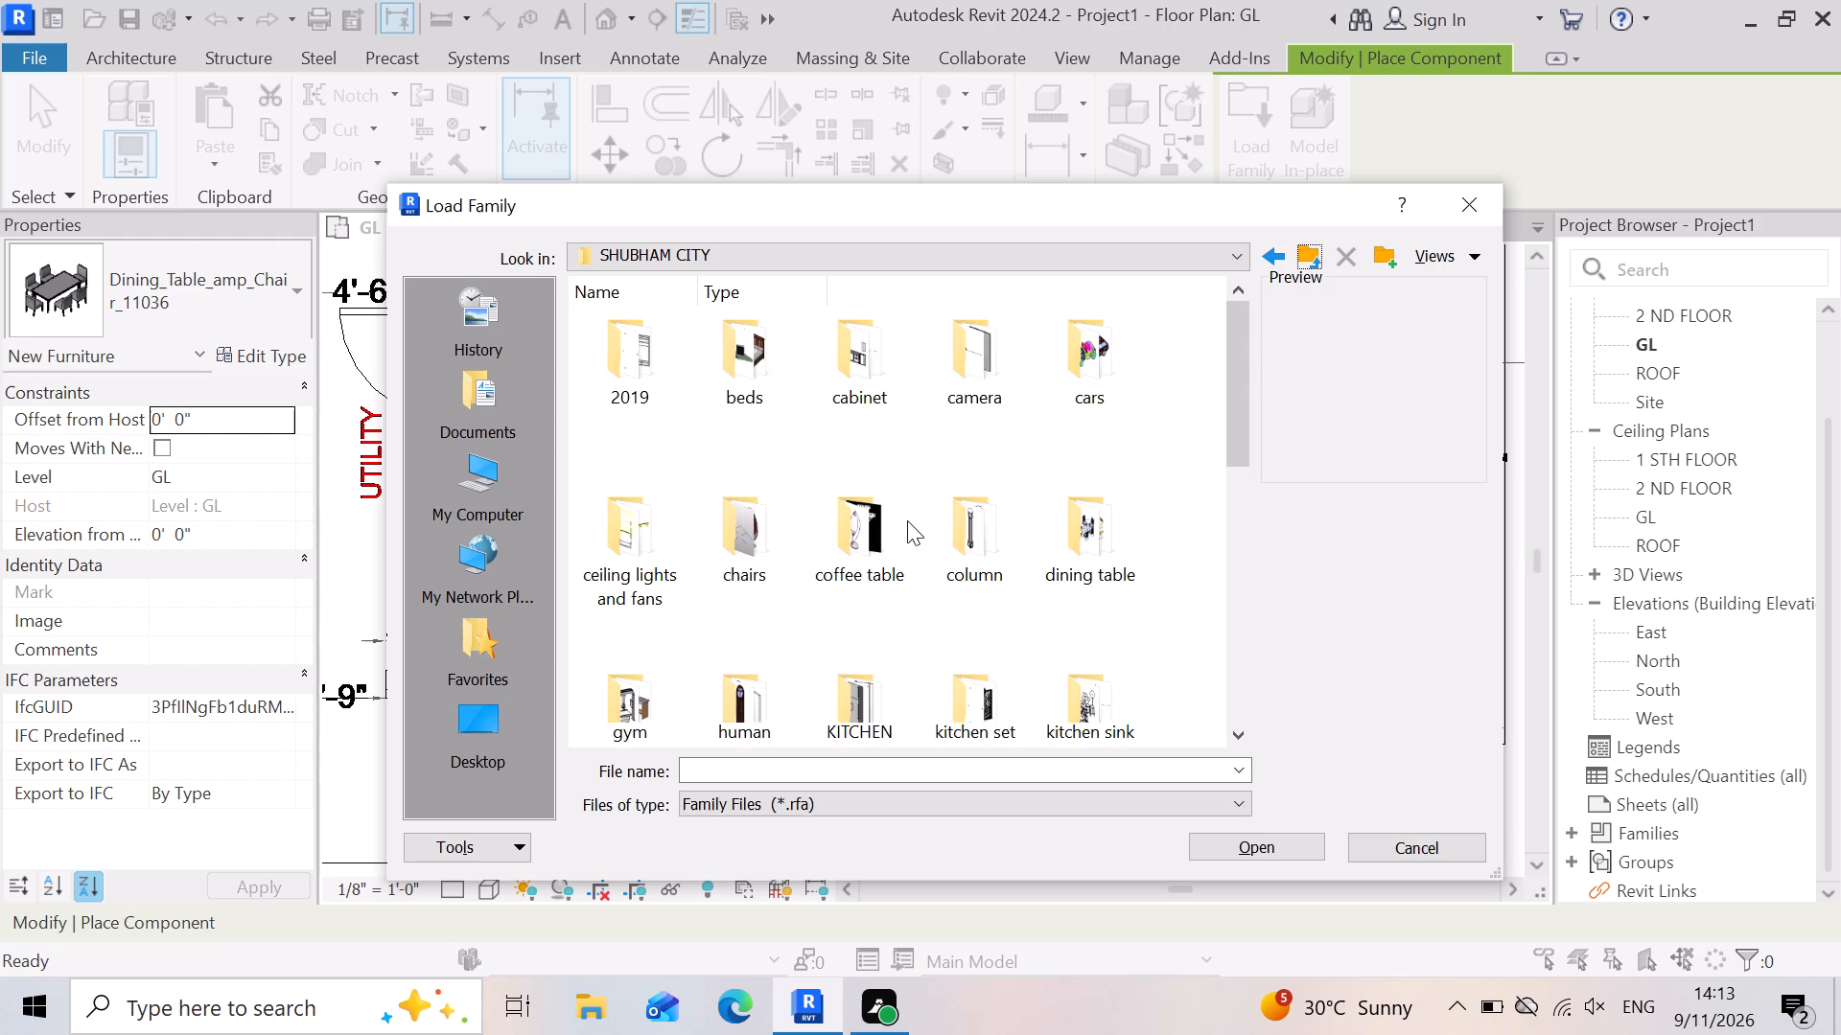
scroll(962, 481, "up", 3)
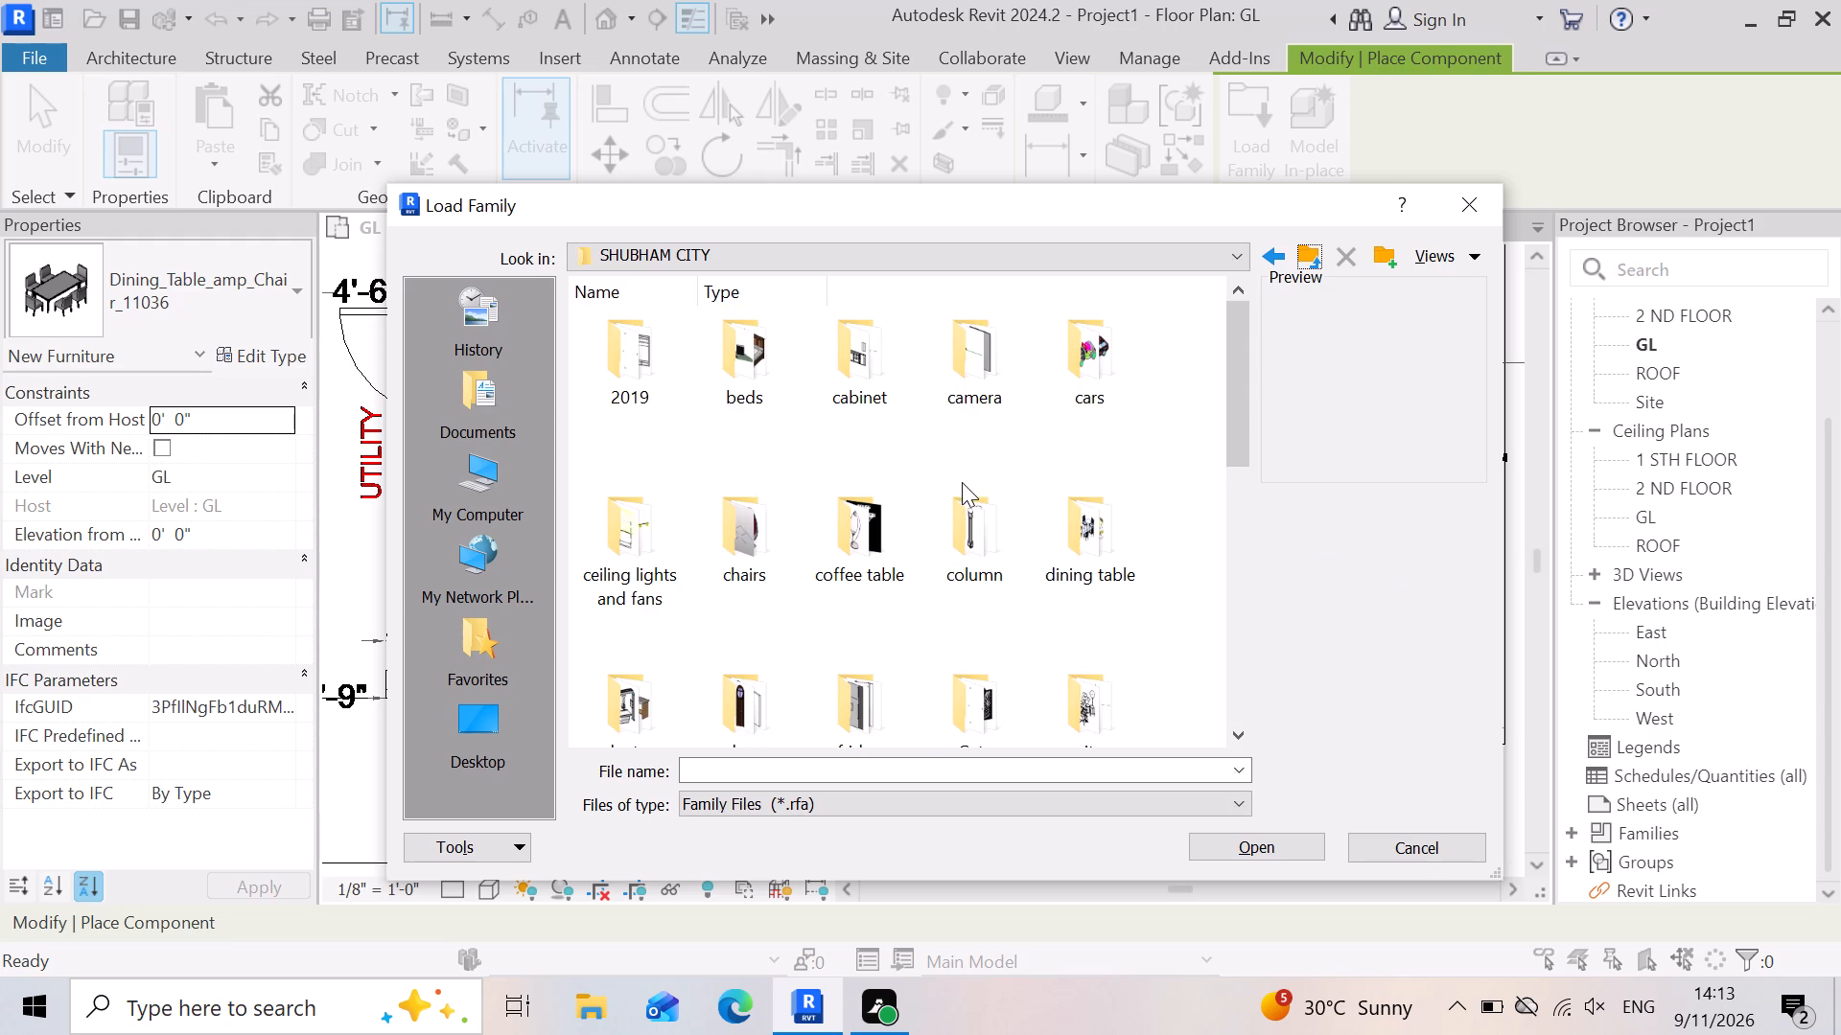
scroll(962, 482, "down", 3)
scroll(808, 504, "down", 3)
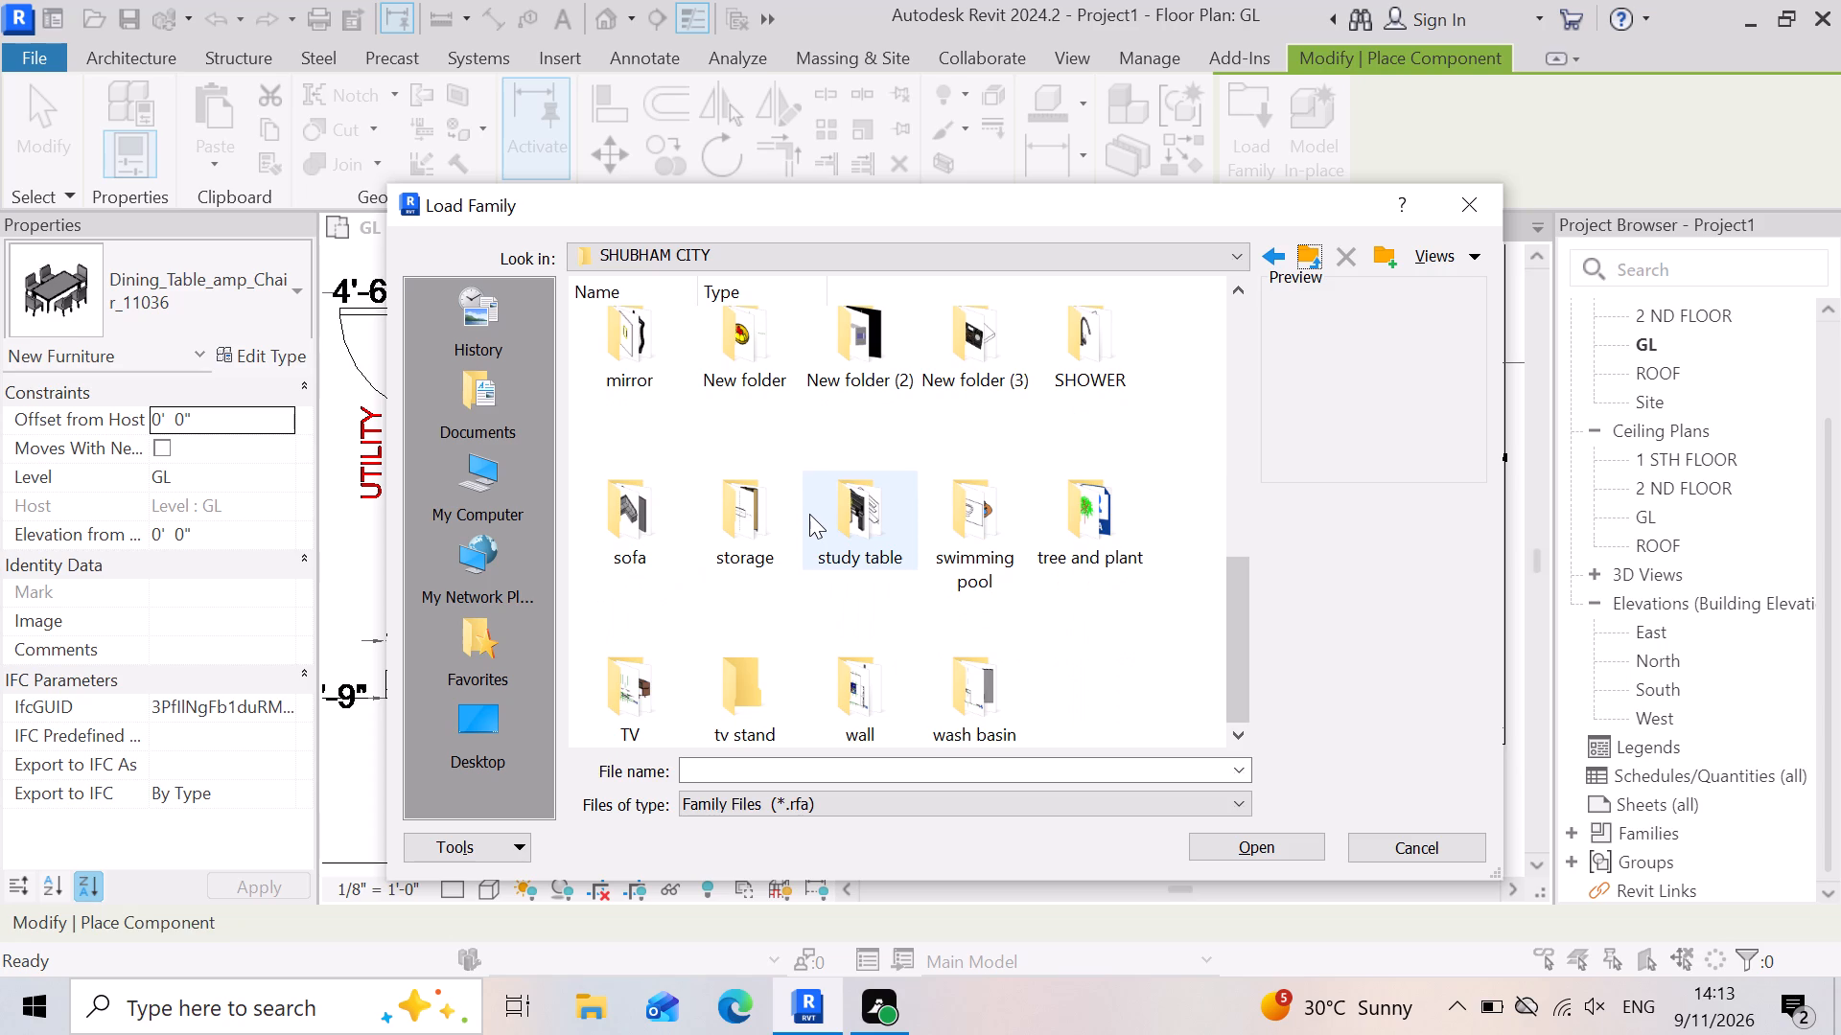
scroll(940, 635, "down", 2)
scroll(964, 587, "up", 1)
double_click(778, 420)
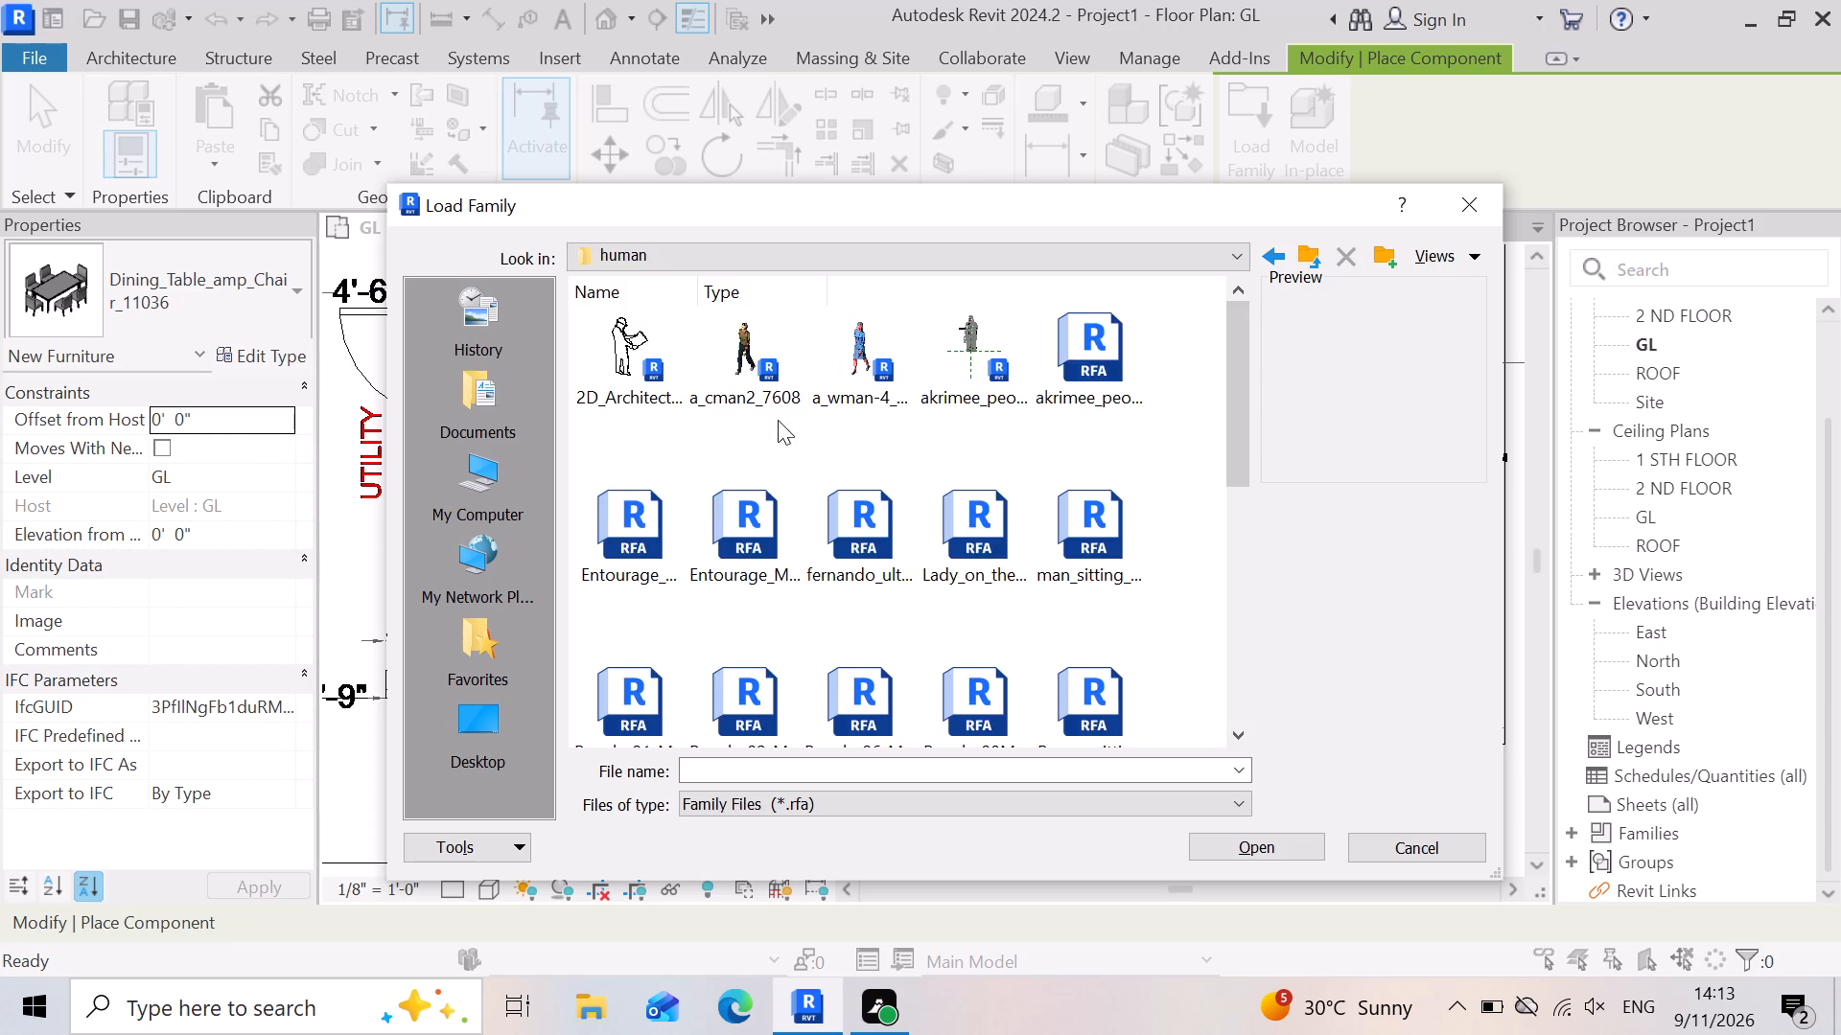
left_click(1303, 249)
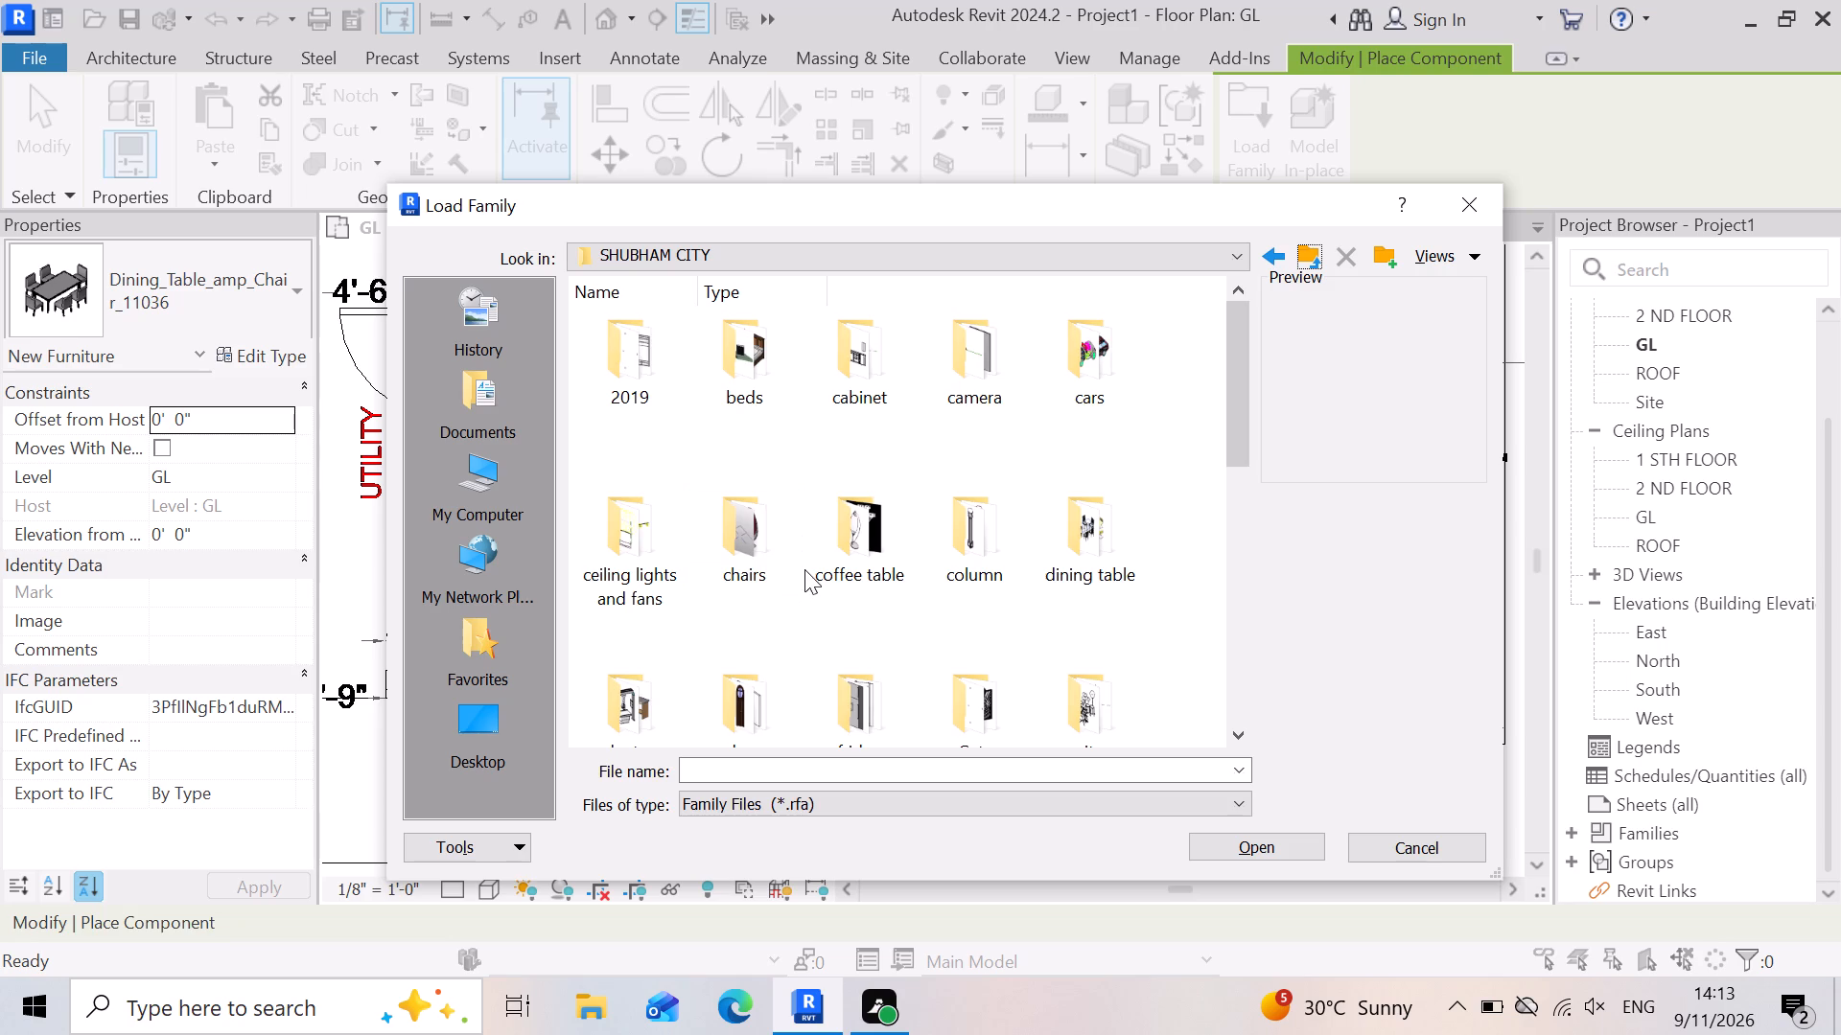
Examine the families in New folder and review the other category folders in the SHUBHAM CITY library.
scroll(840, 493, "down", 4)
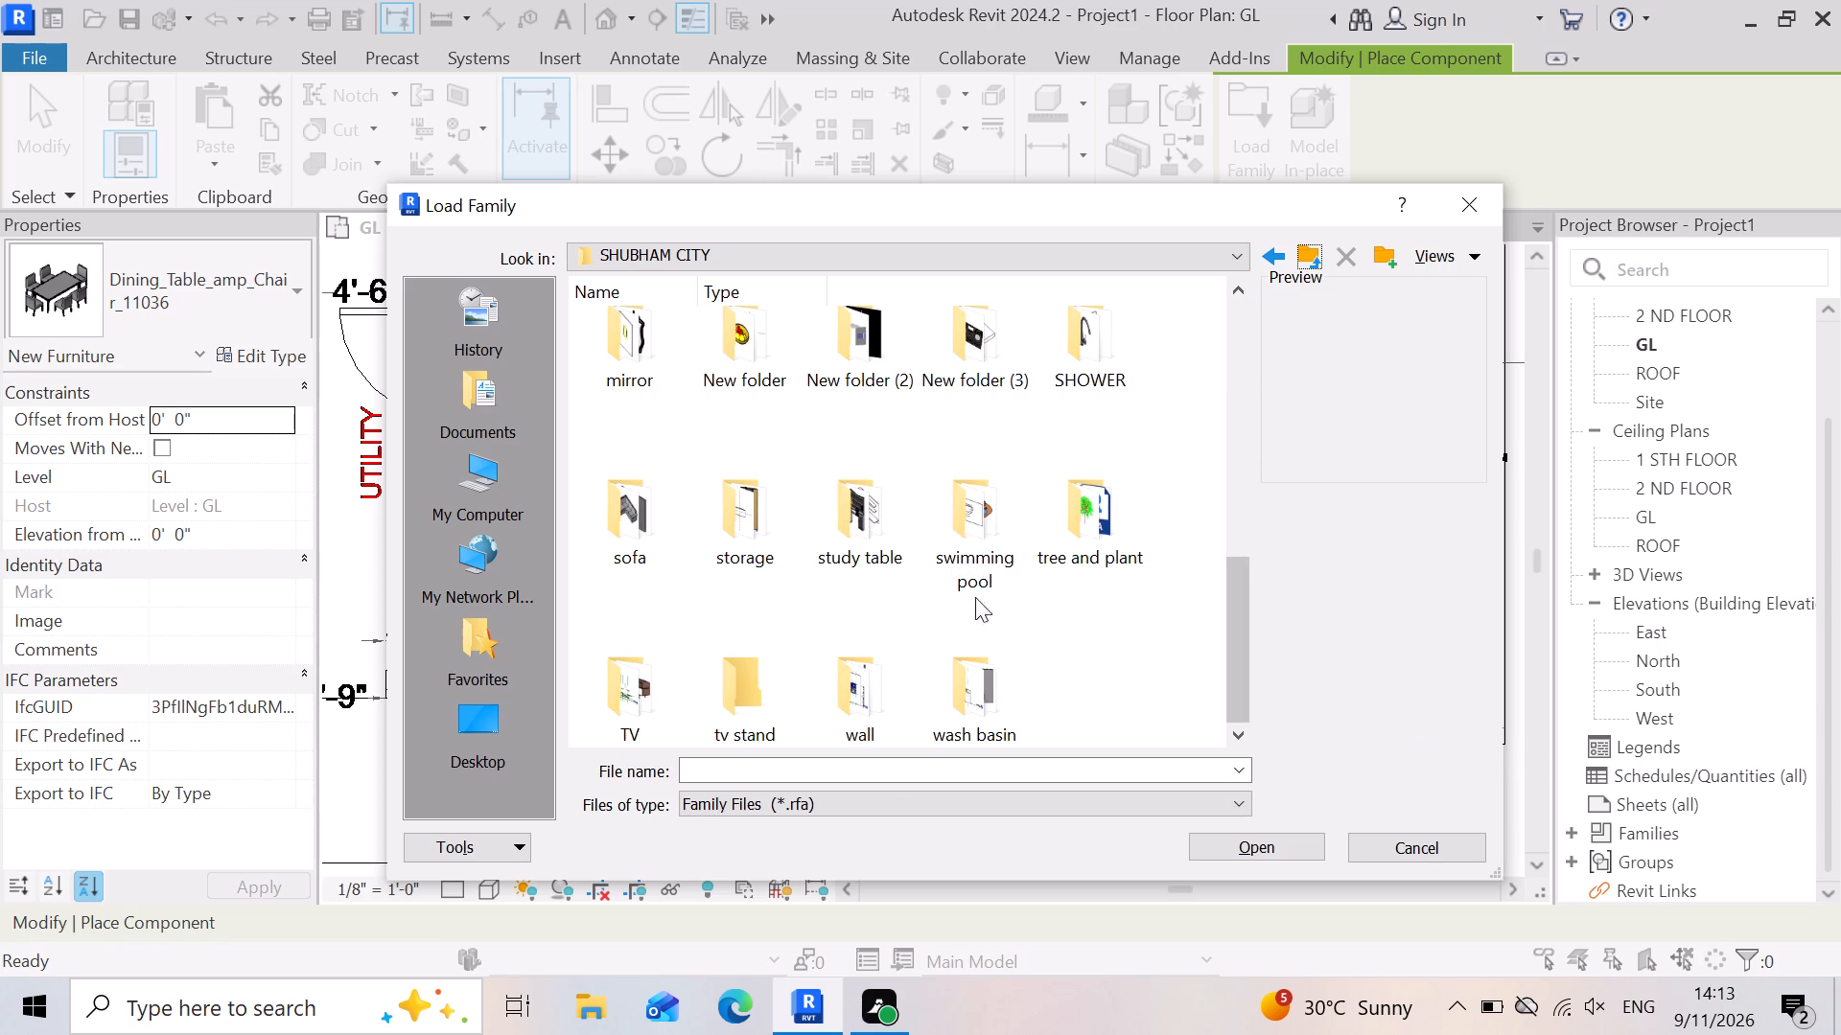
left_click(752, 386)
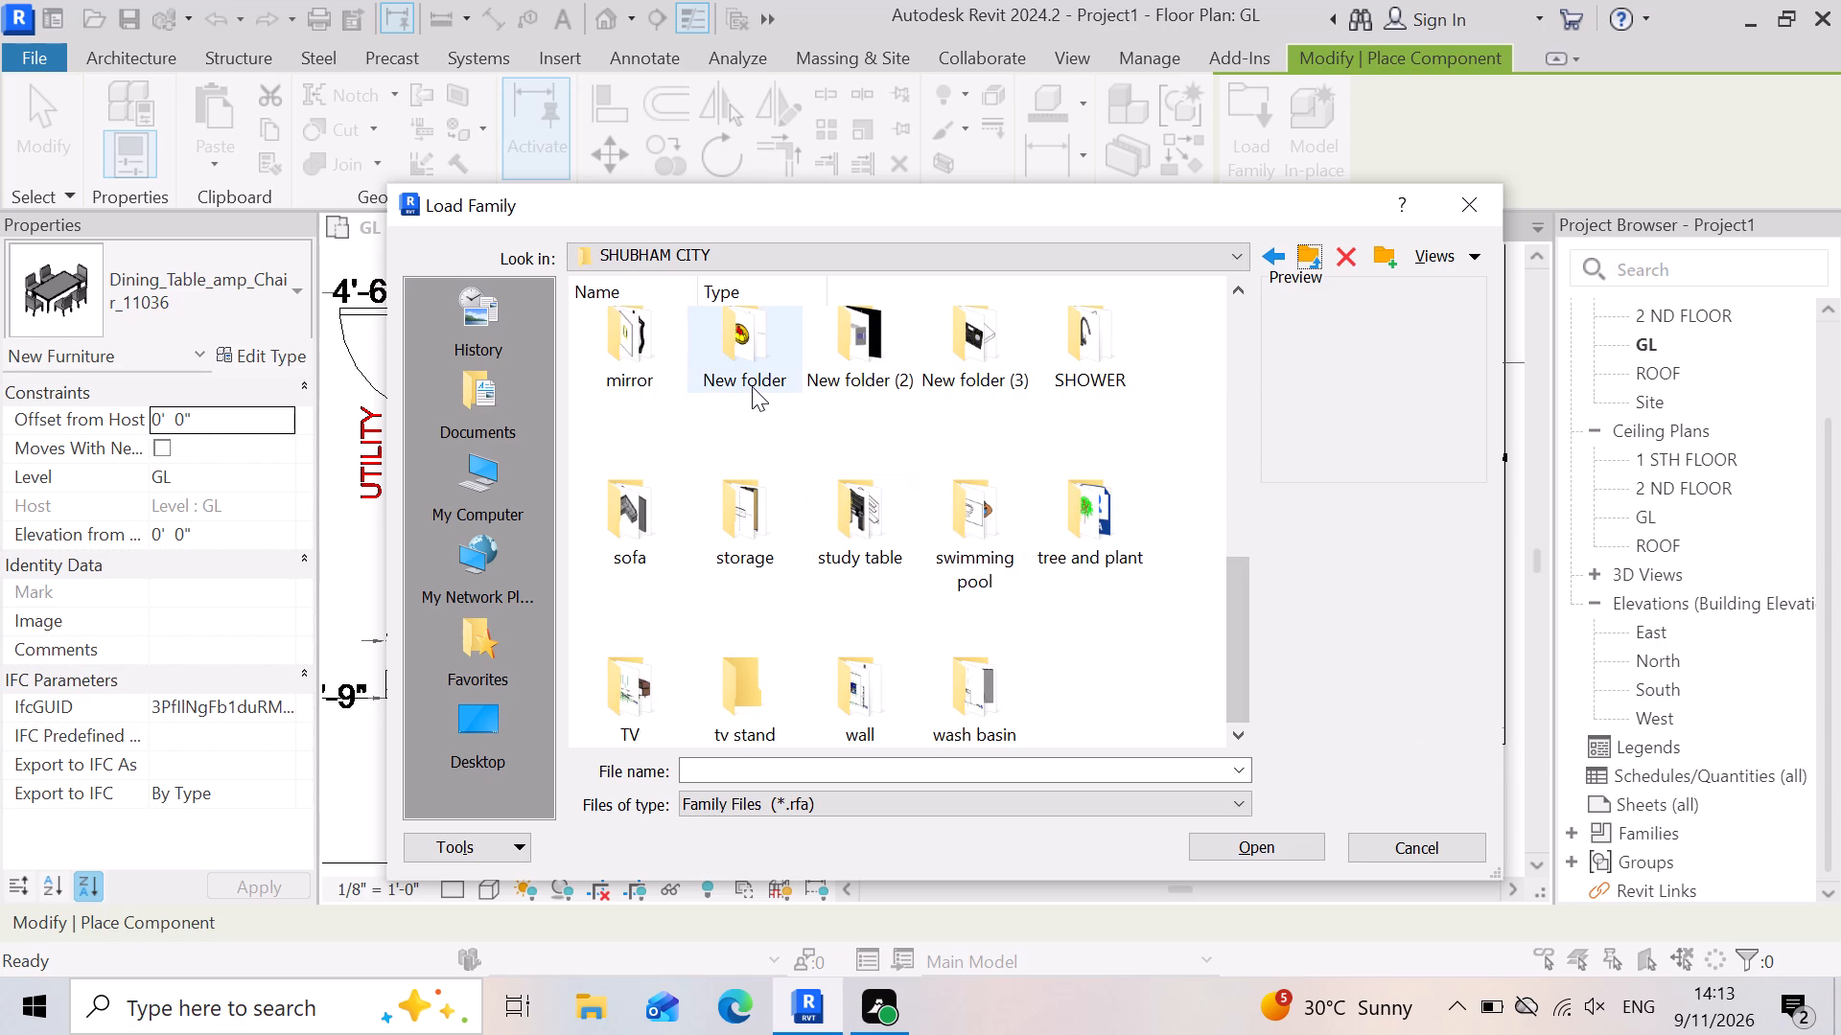
double_click(752, 386)
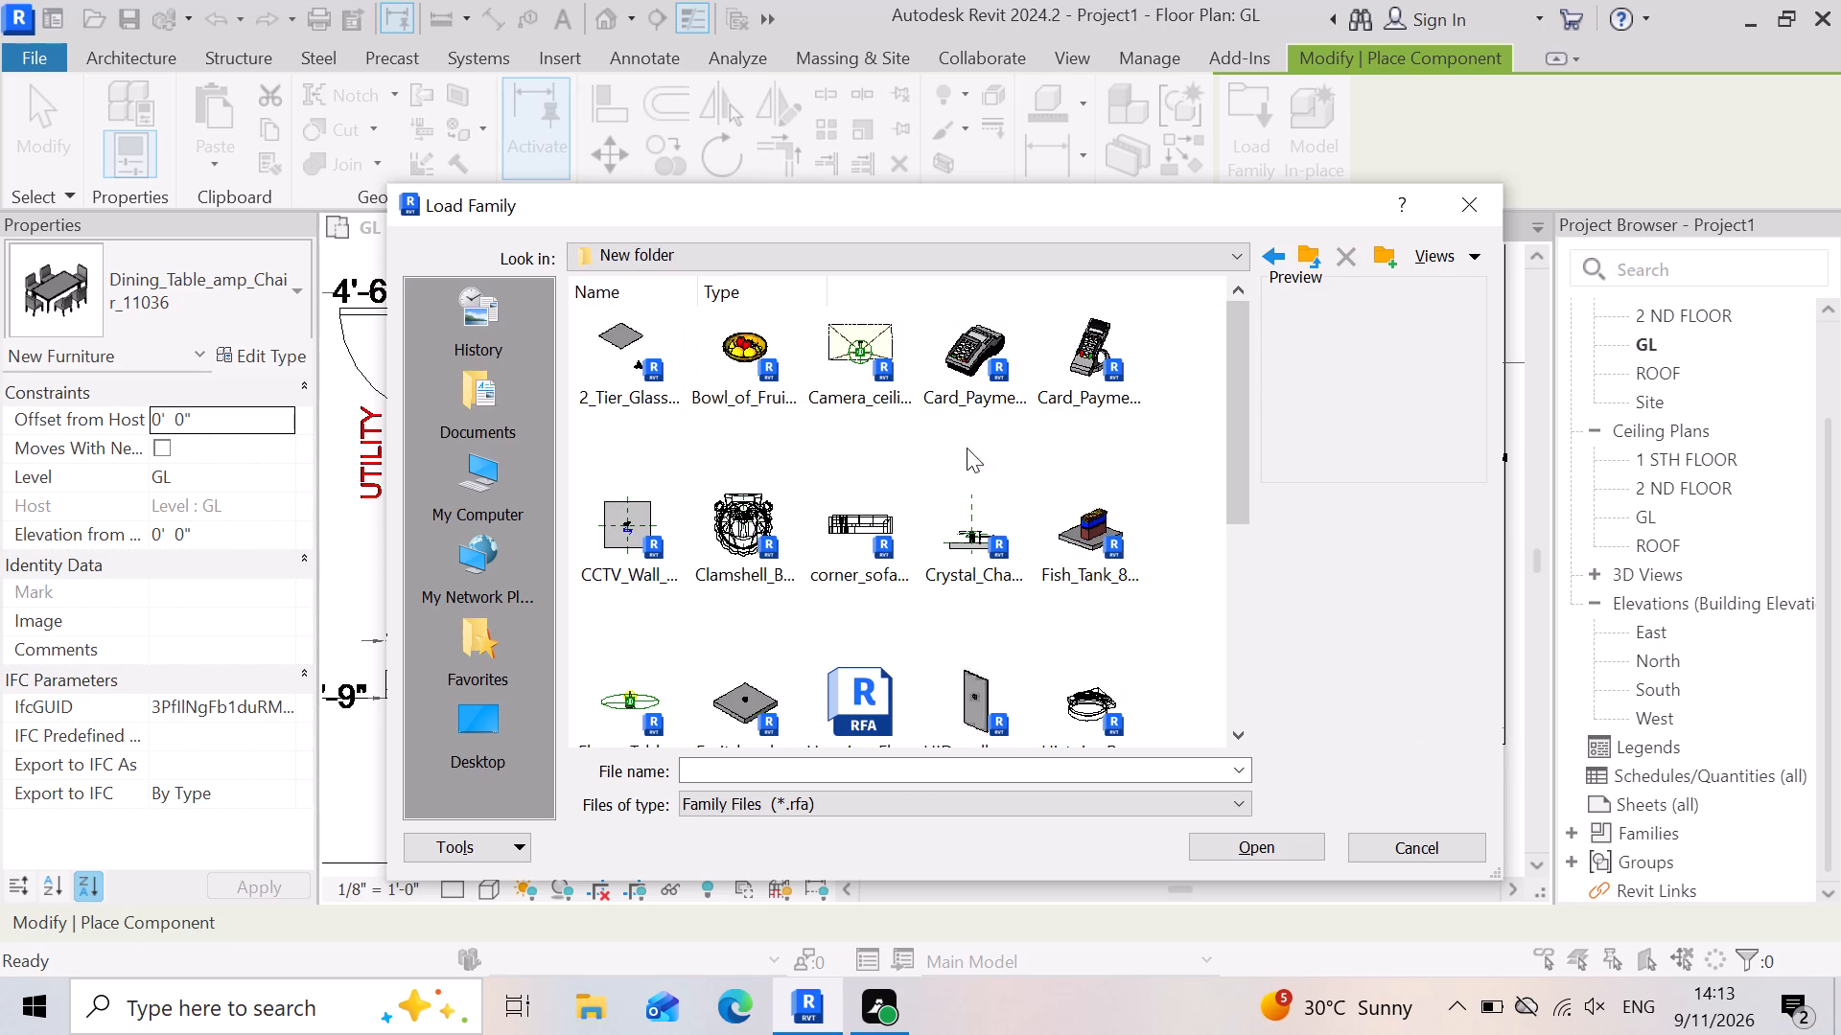
left_click(1298, 251)
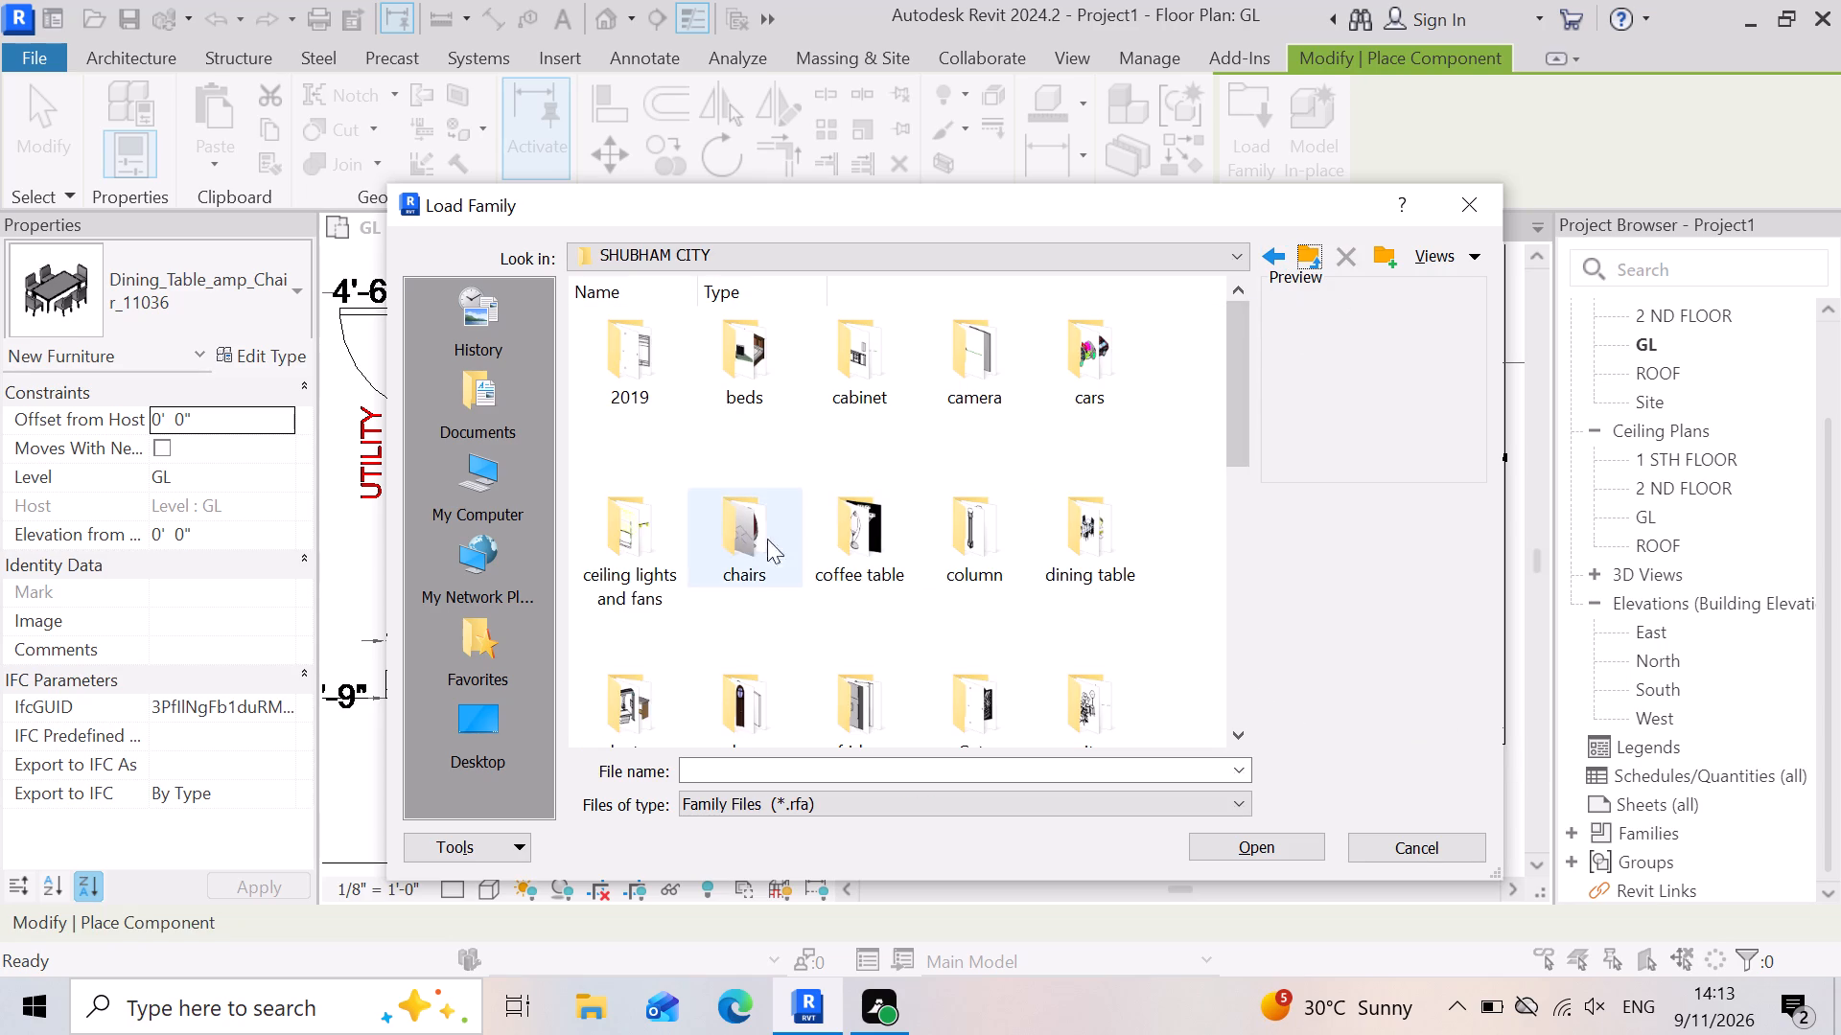
scroll(923, 519, "down", 4)
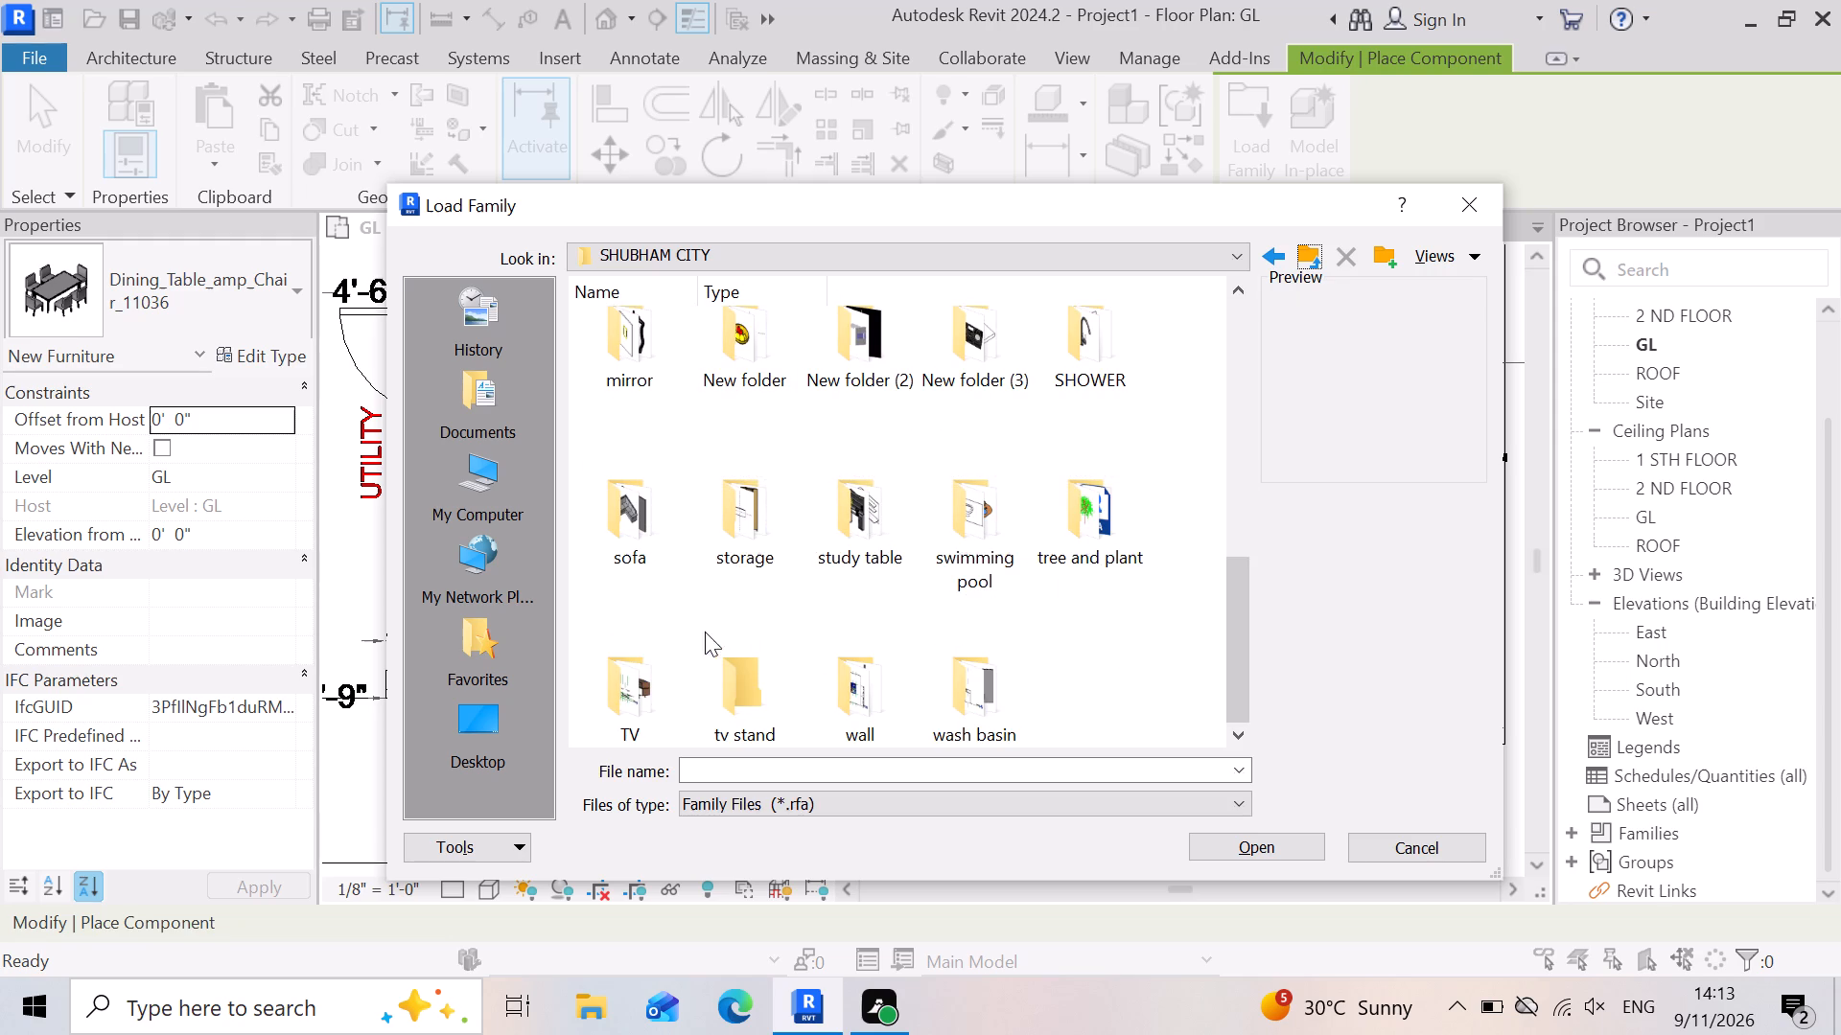
scroll(733, 572, "down", 3)
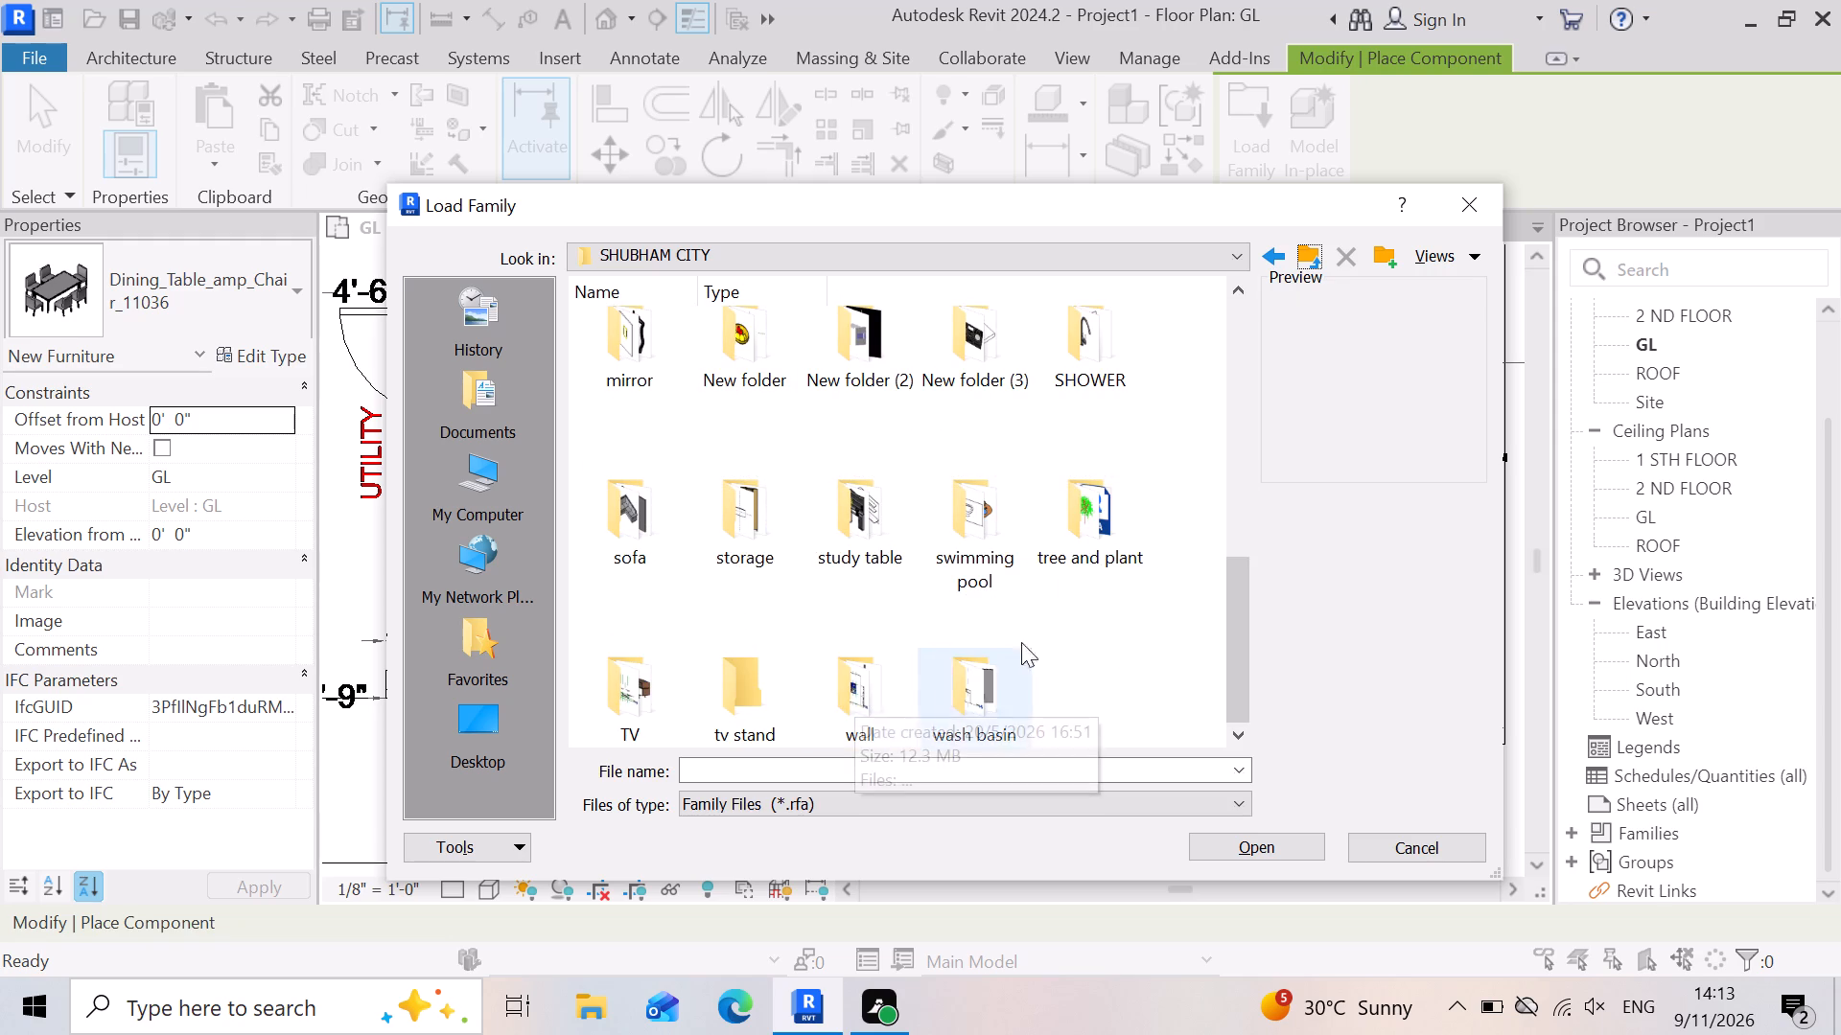
scroll(1049, 607, "up", 2)
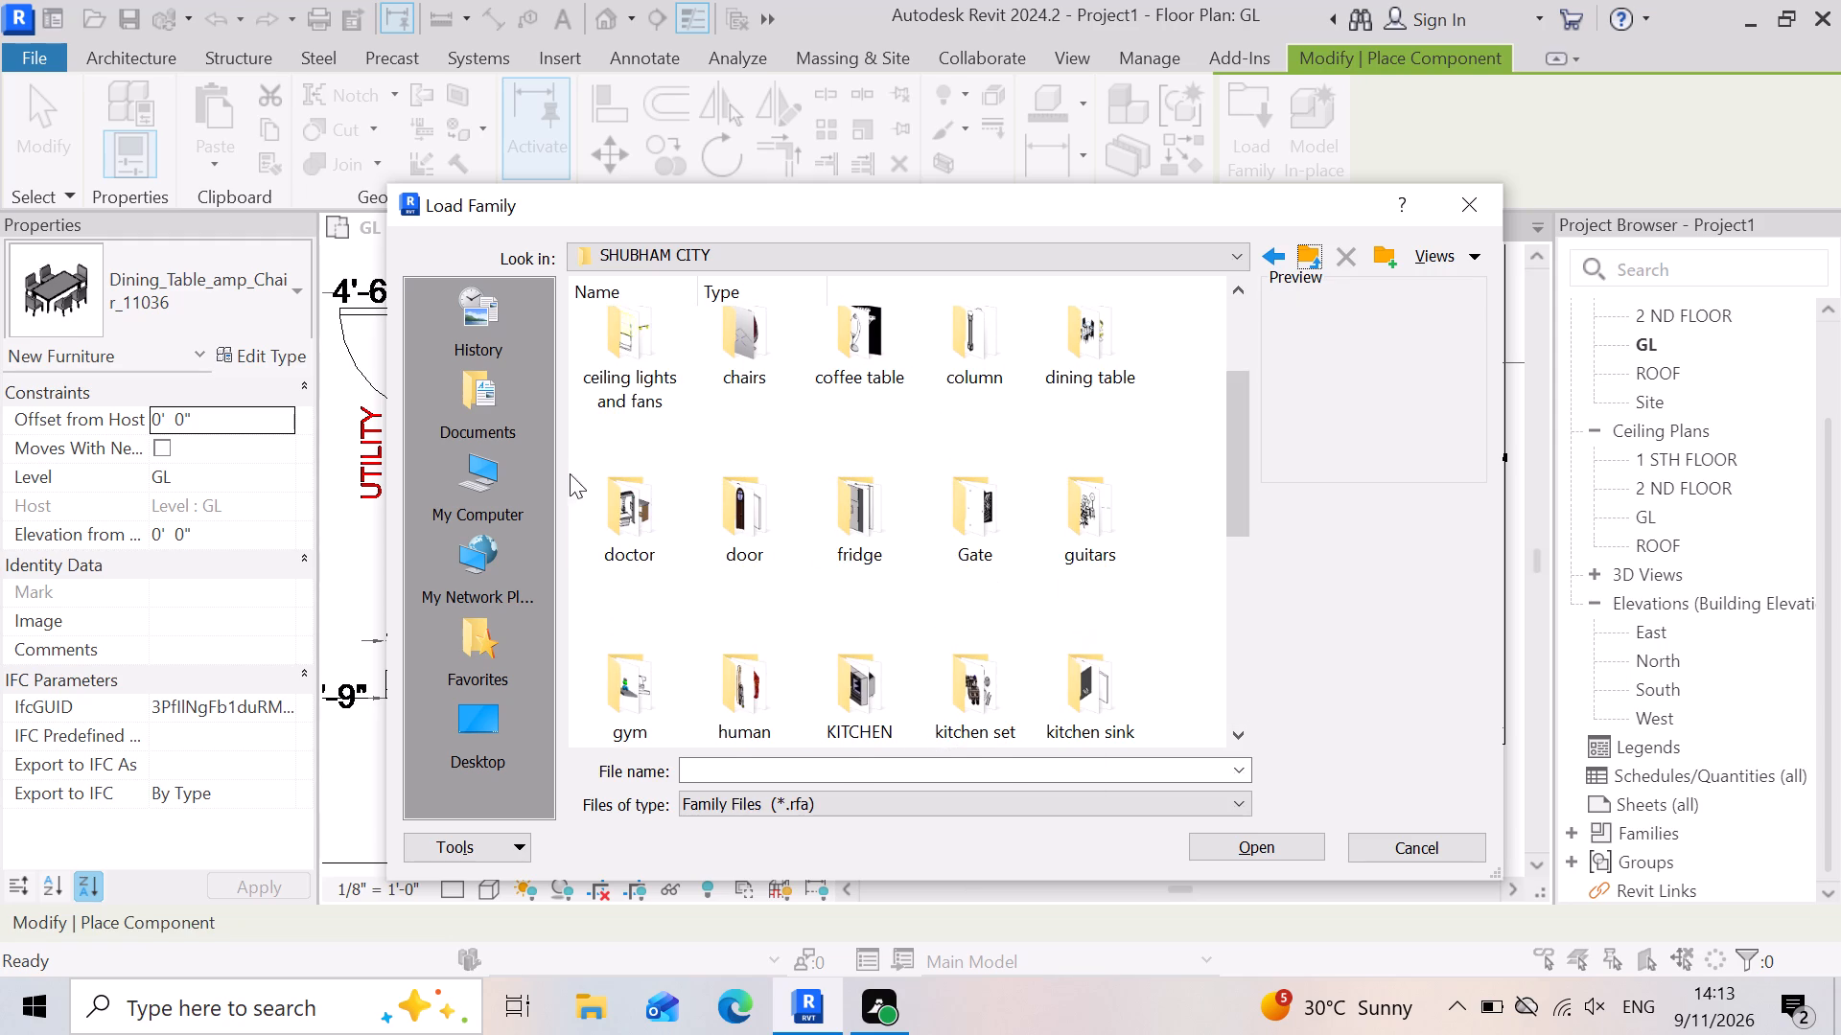
scroll(757, 461, "up", 2)
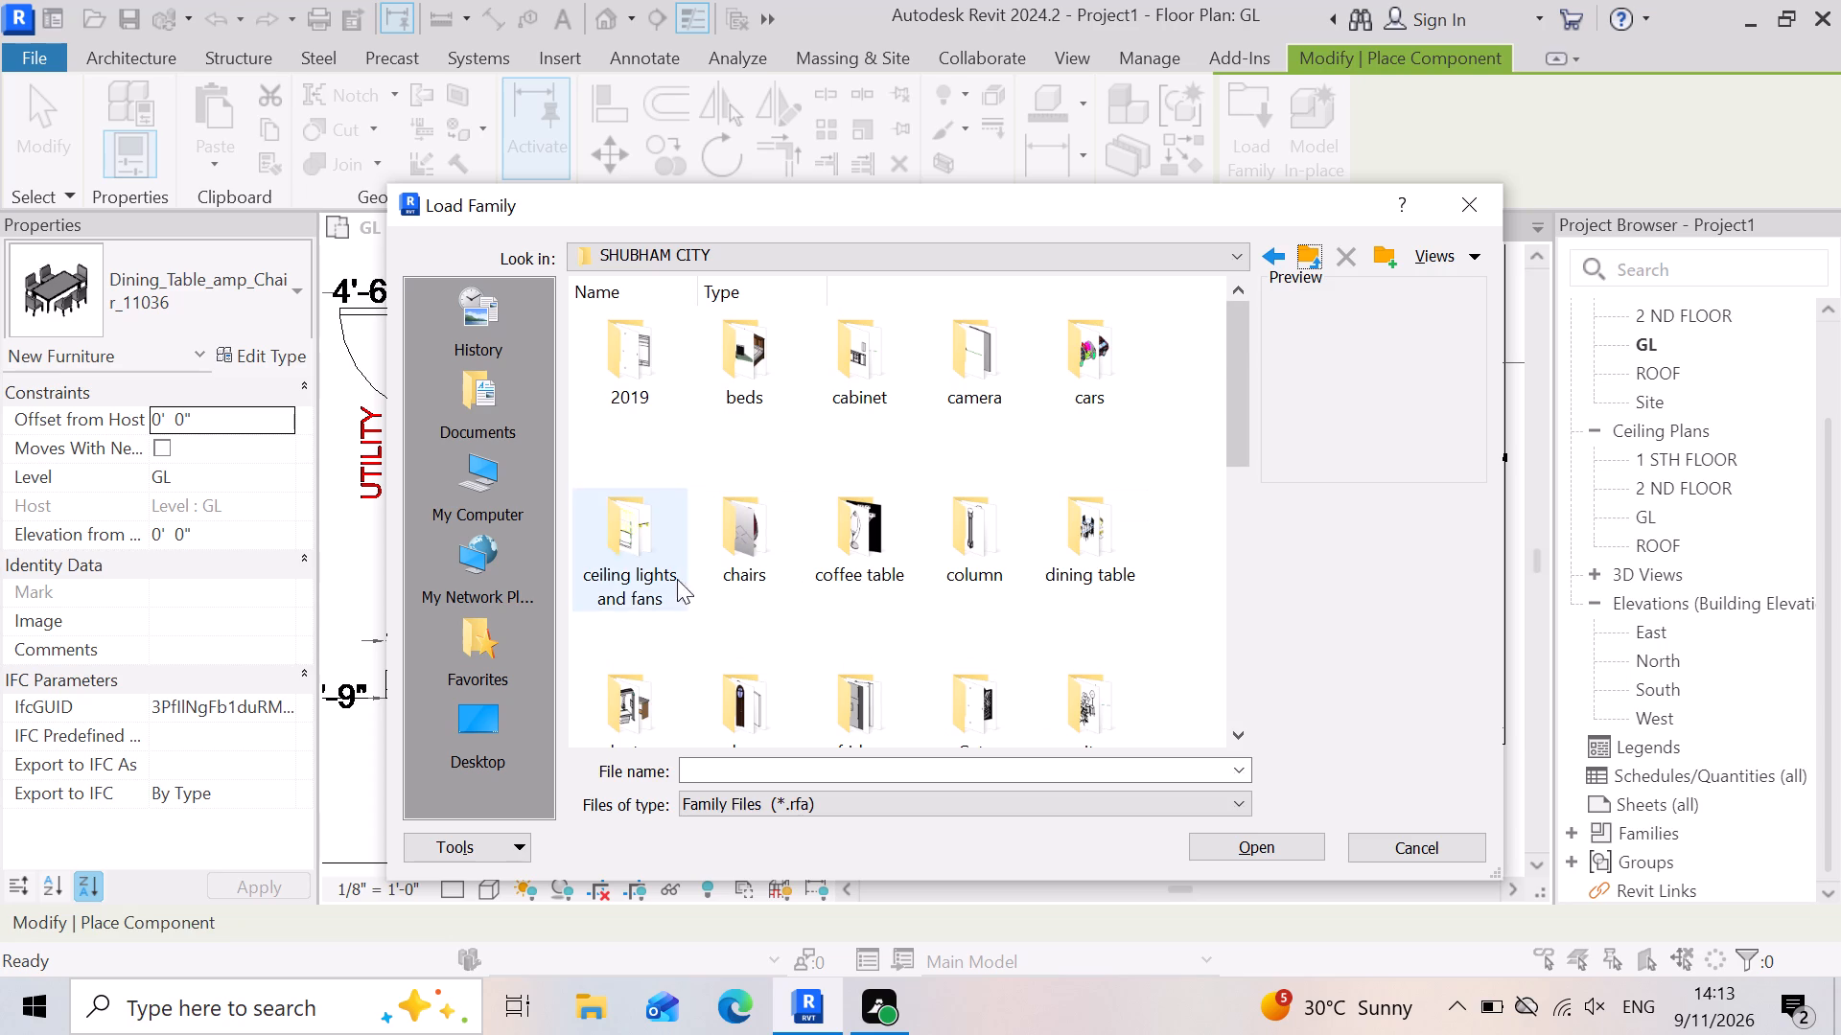
scroll(863, 609, "down", 4)
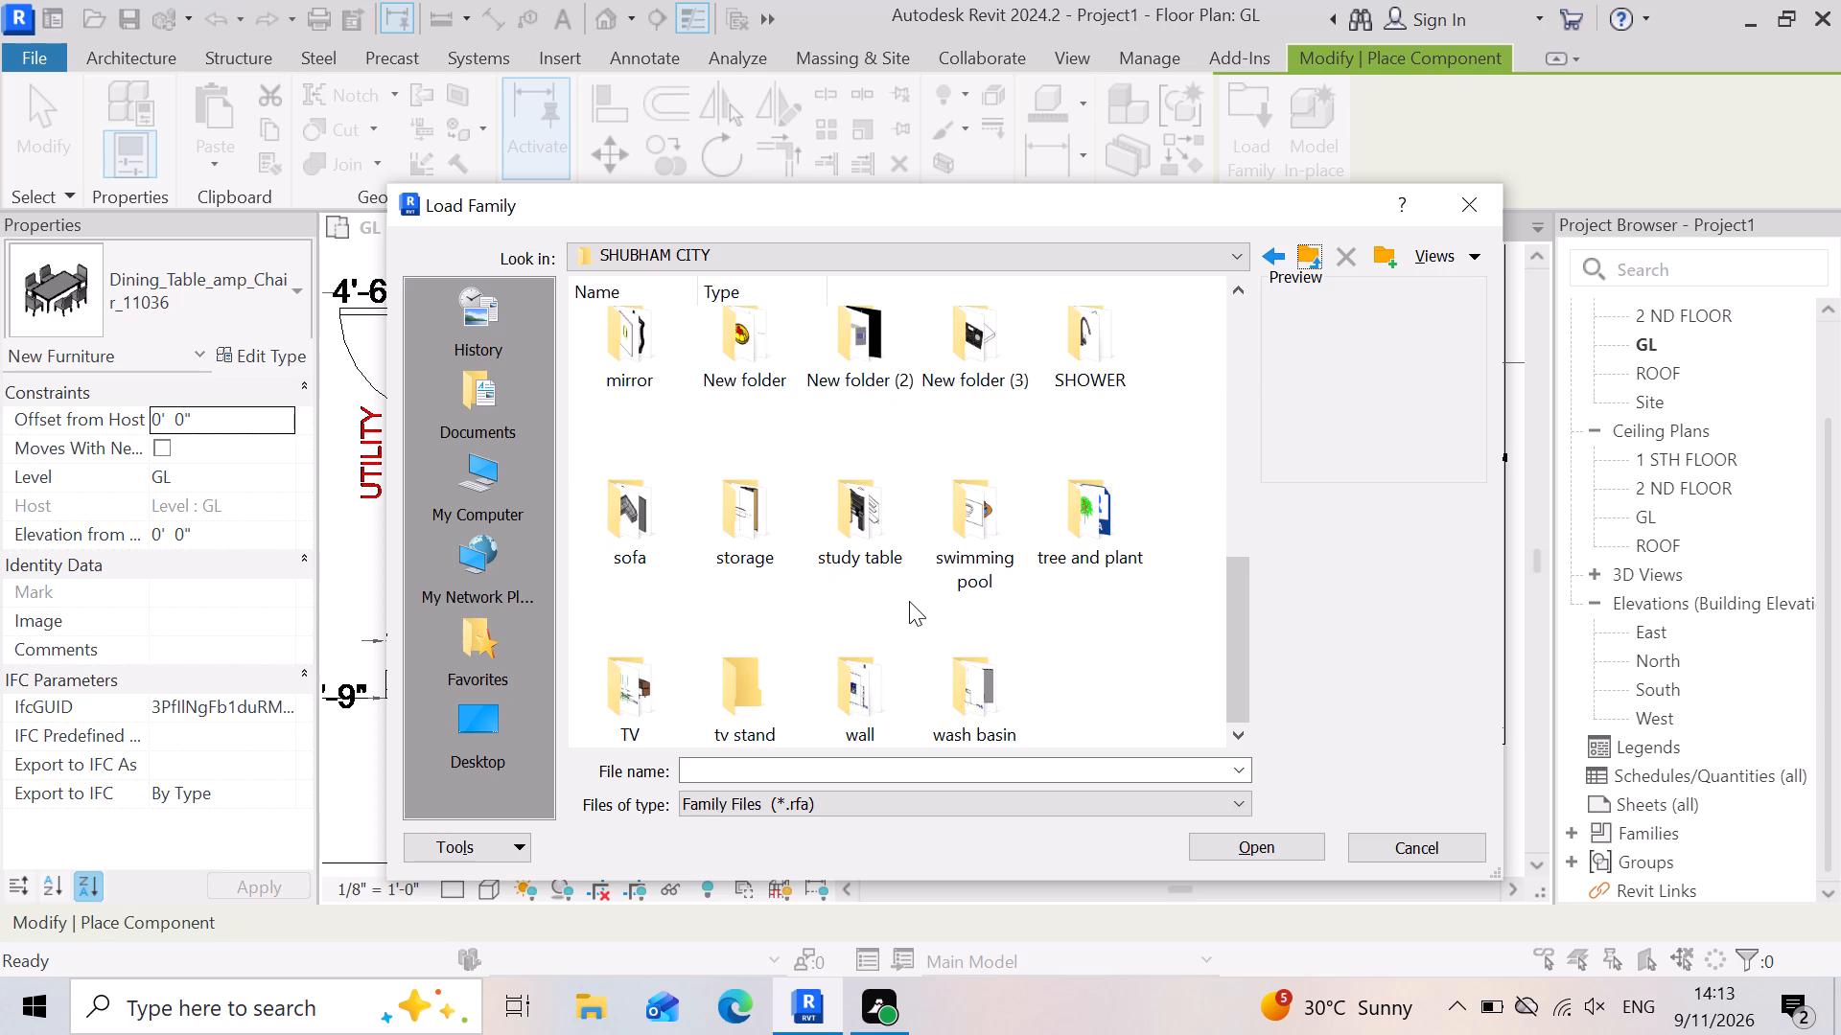
scroll(675, 632, "down", 2)
Look through New folder (2) and New folder for families to place in the ground floor plan.
double_click(627, 340)
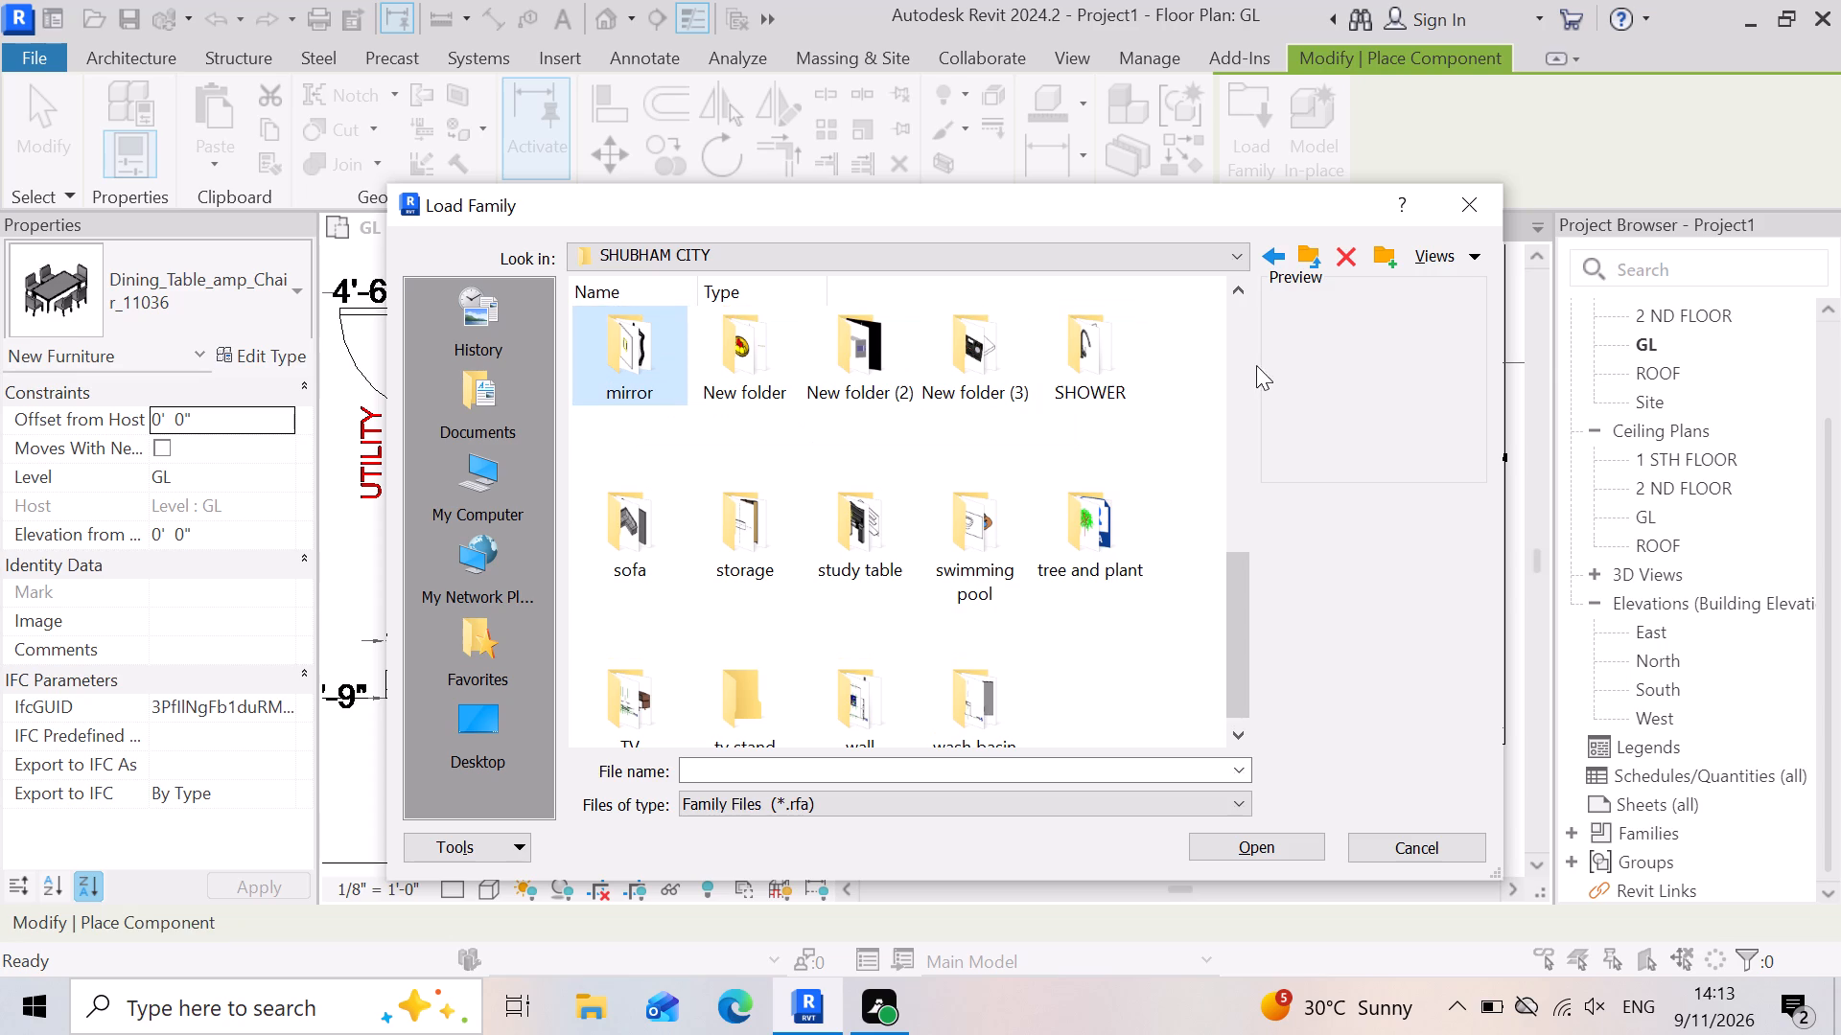
double_click(837, 356)
scroll(785, 647, "down", 4)
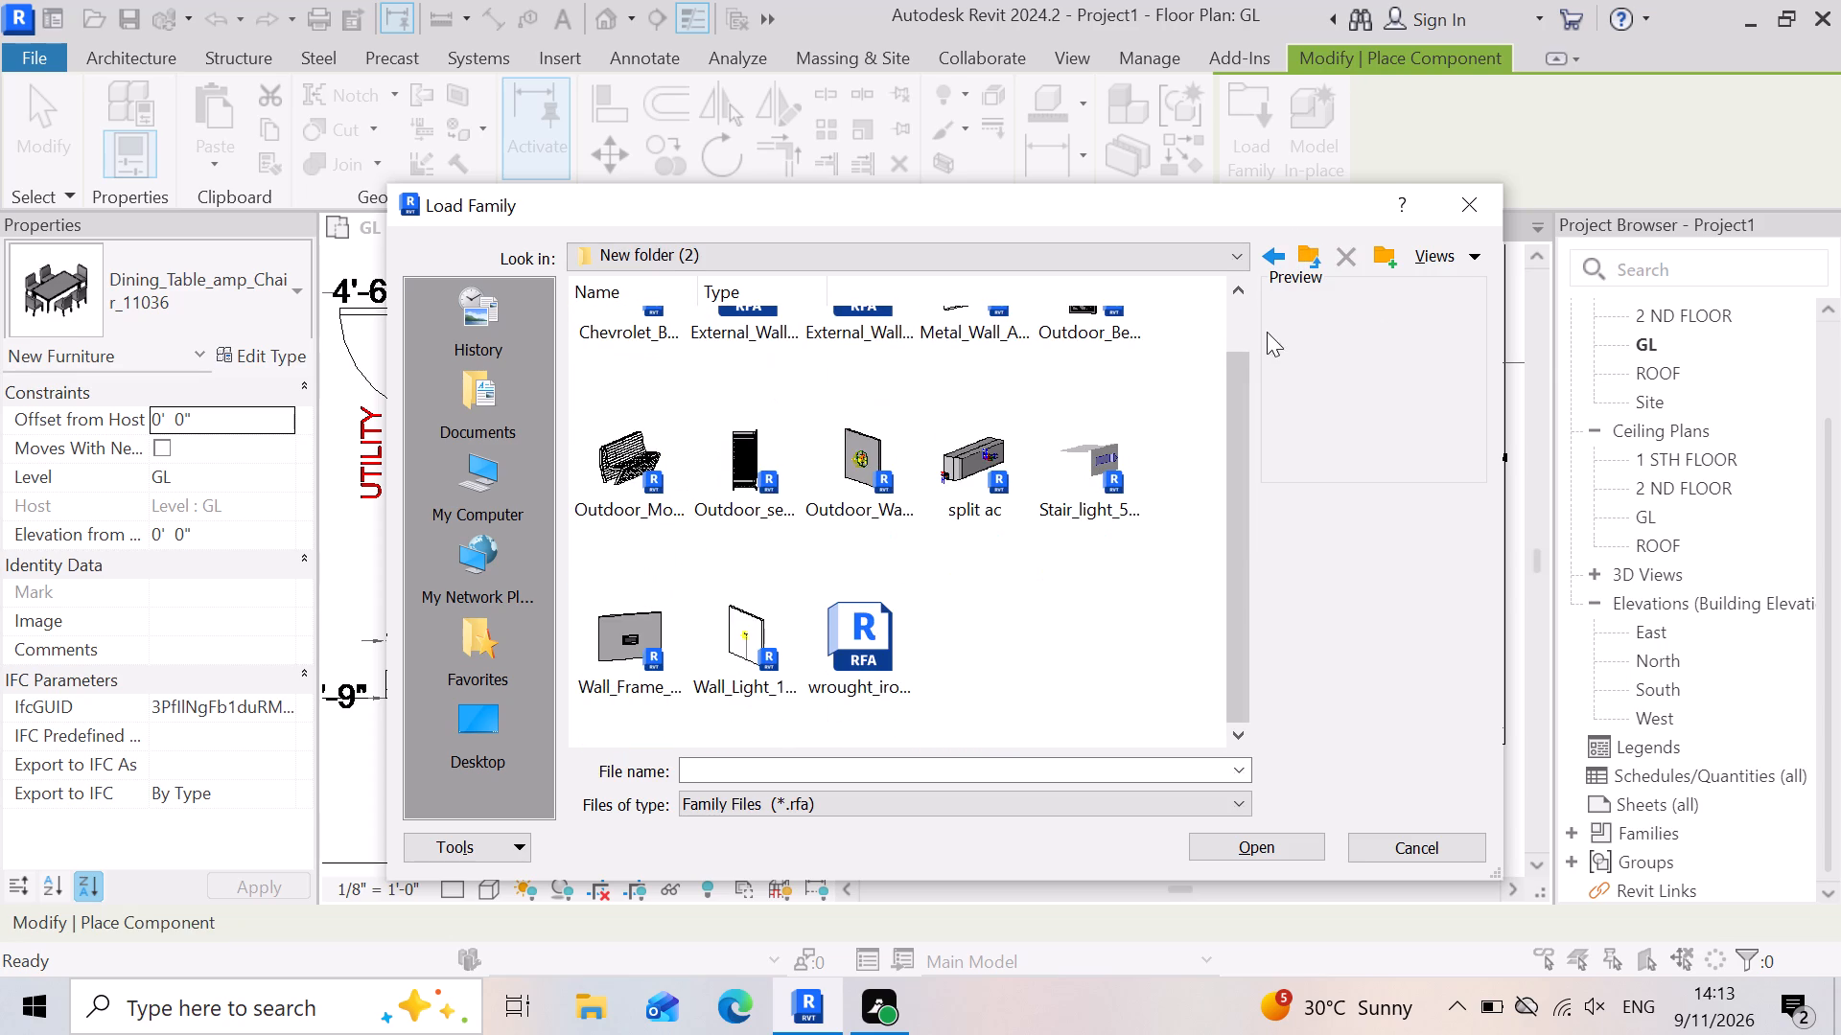
left_click(1300, 247)
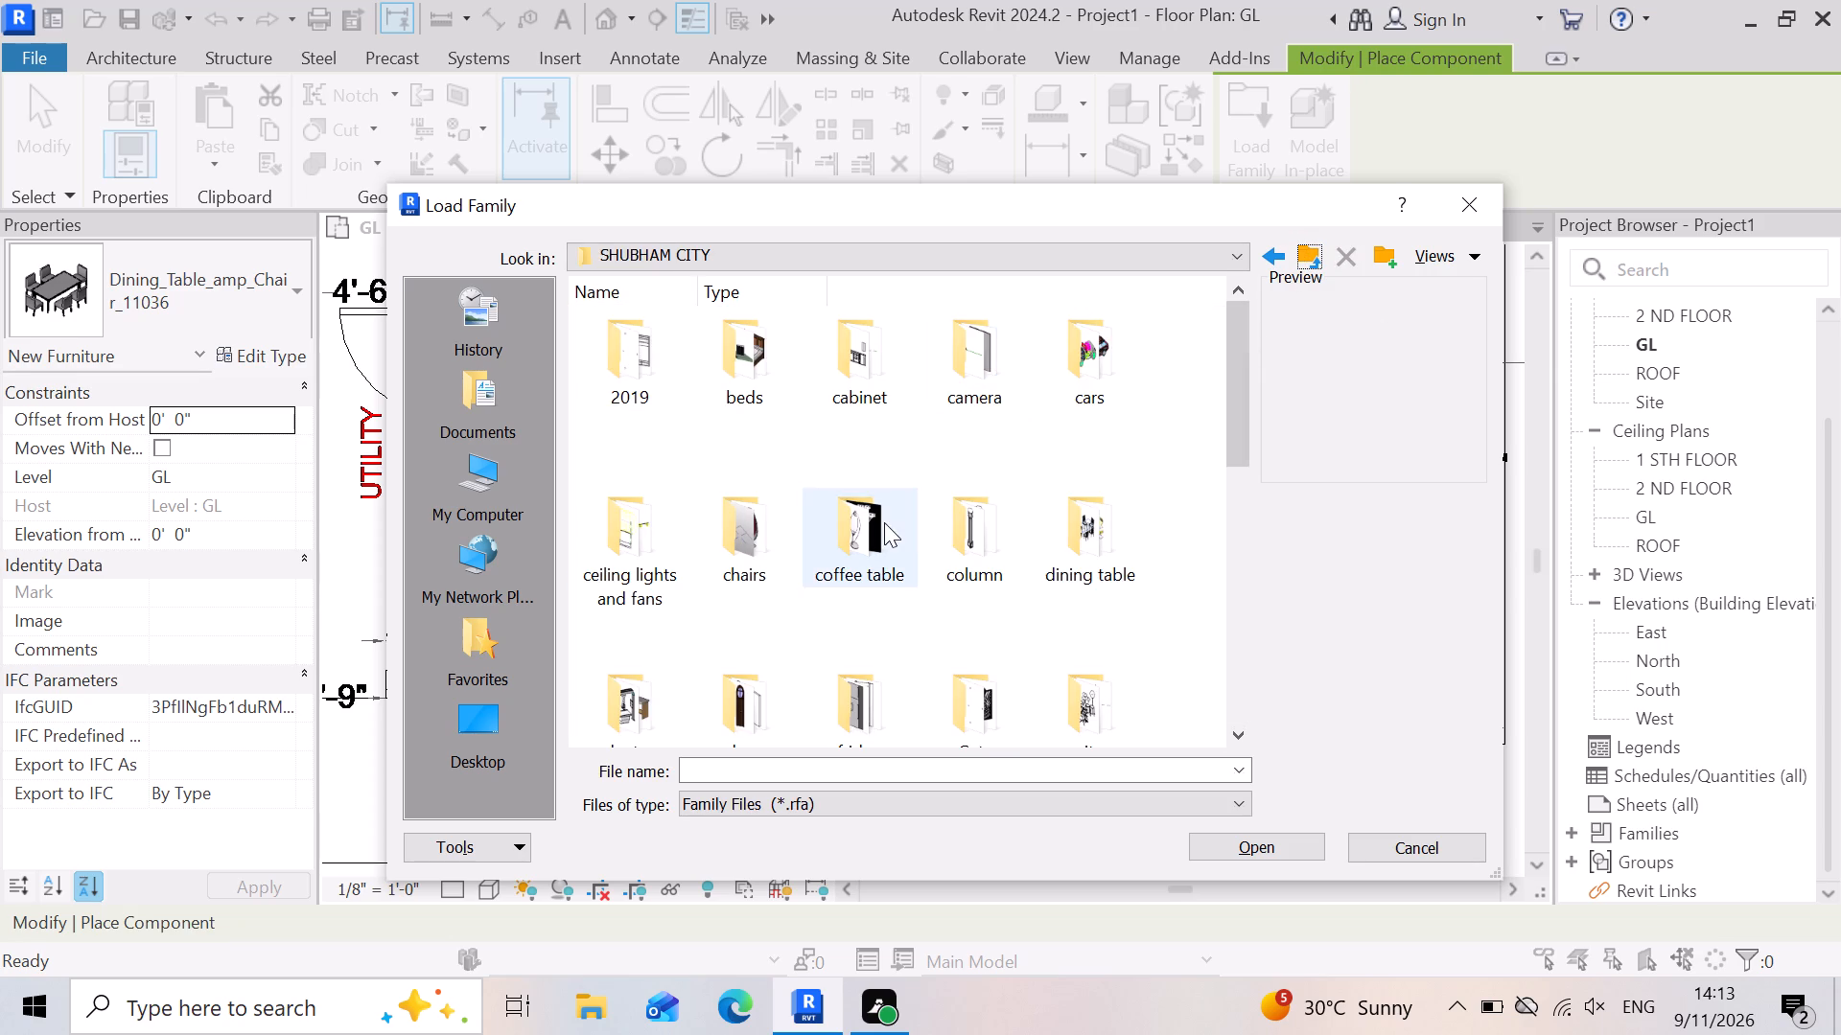
scroll(805, 516, "down", 4)
double_click(759, 353)
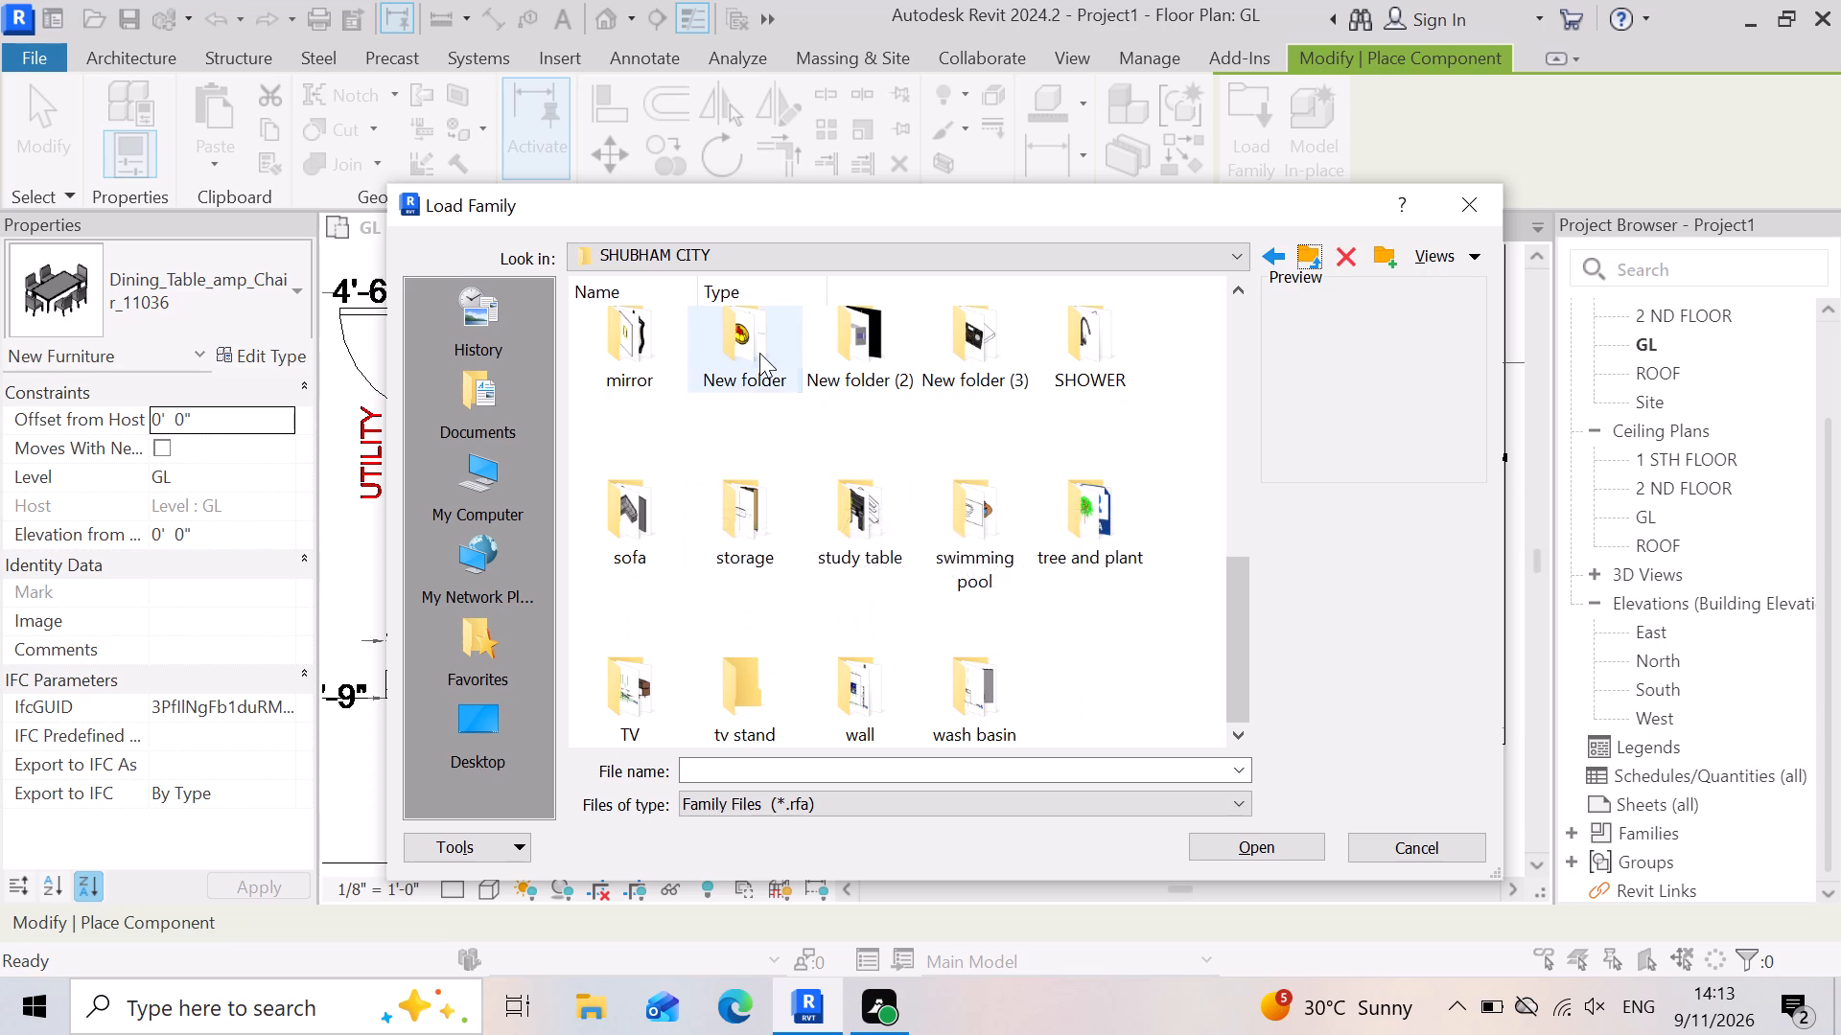
scroll(732, 541, "down", 9)
scroll(736, 538, "up", 3)
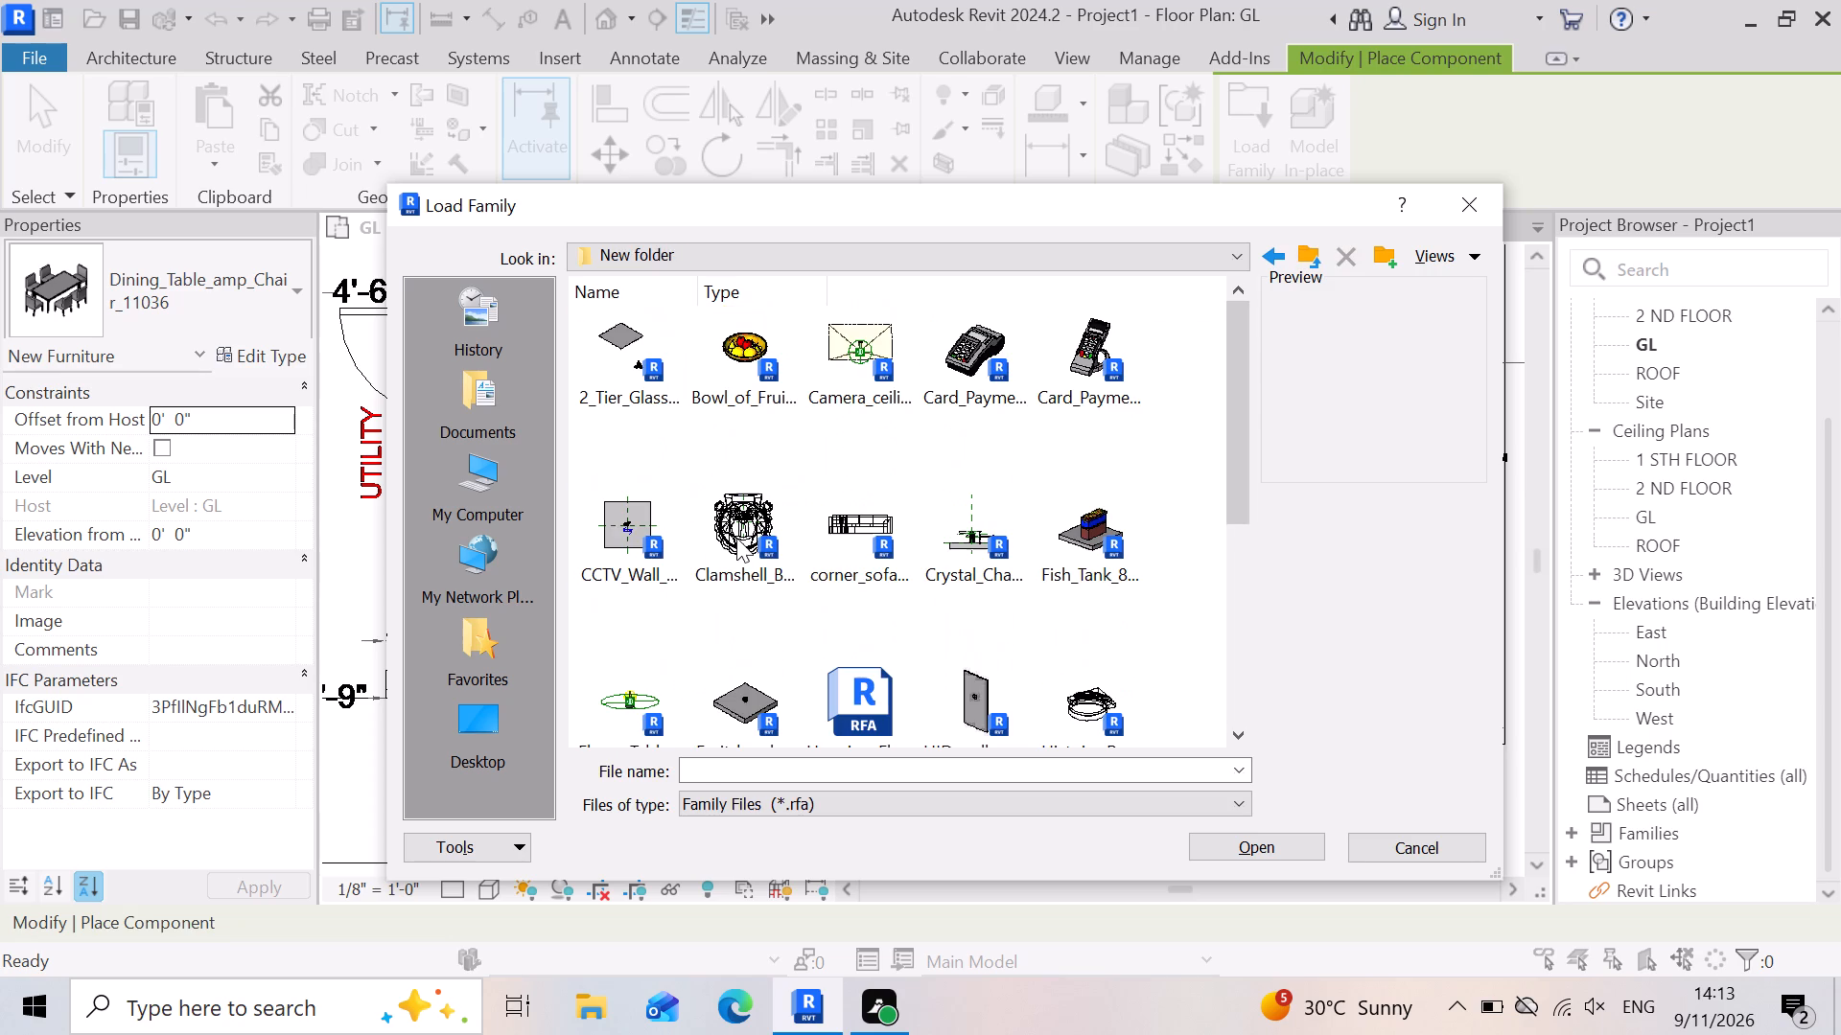
scroll(739, 533, "up", 5)
left_click(1302, 246)
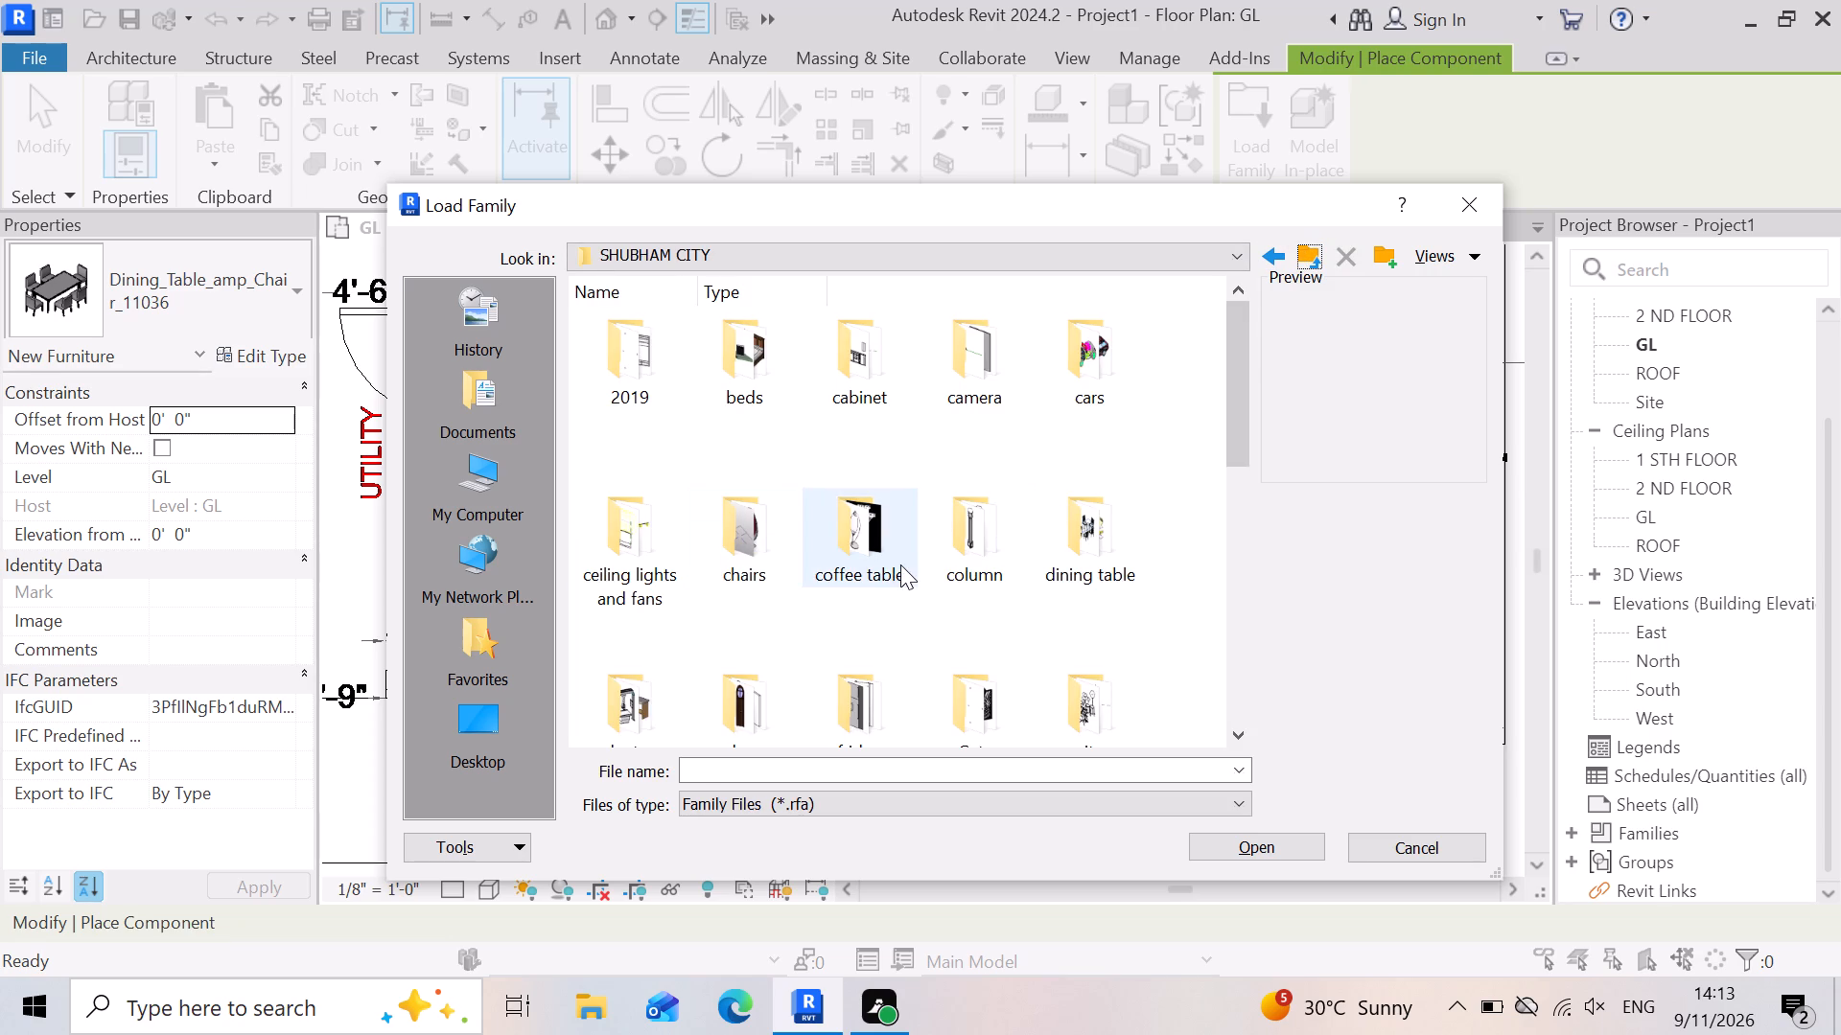
Look through the families in the KITCHEN folder against the kitchen layout in the plan, moving the Load Family dialog clear of the kitchen.
scroll(900, 564, "down", 2)
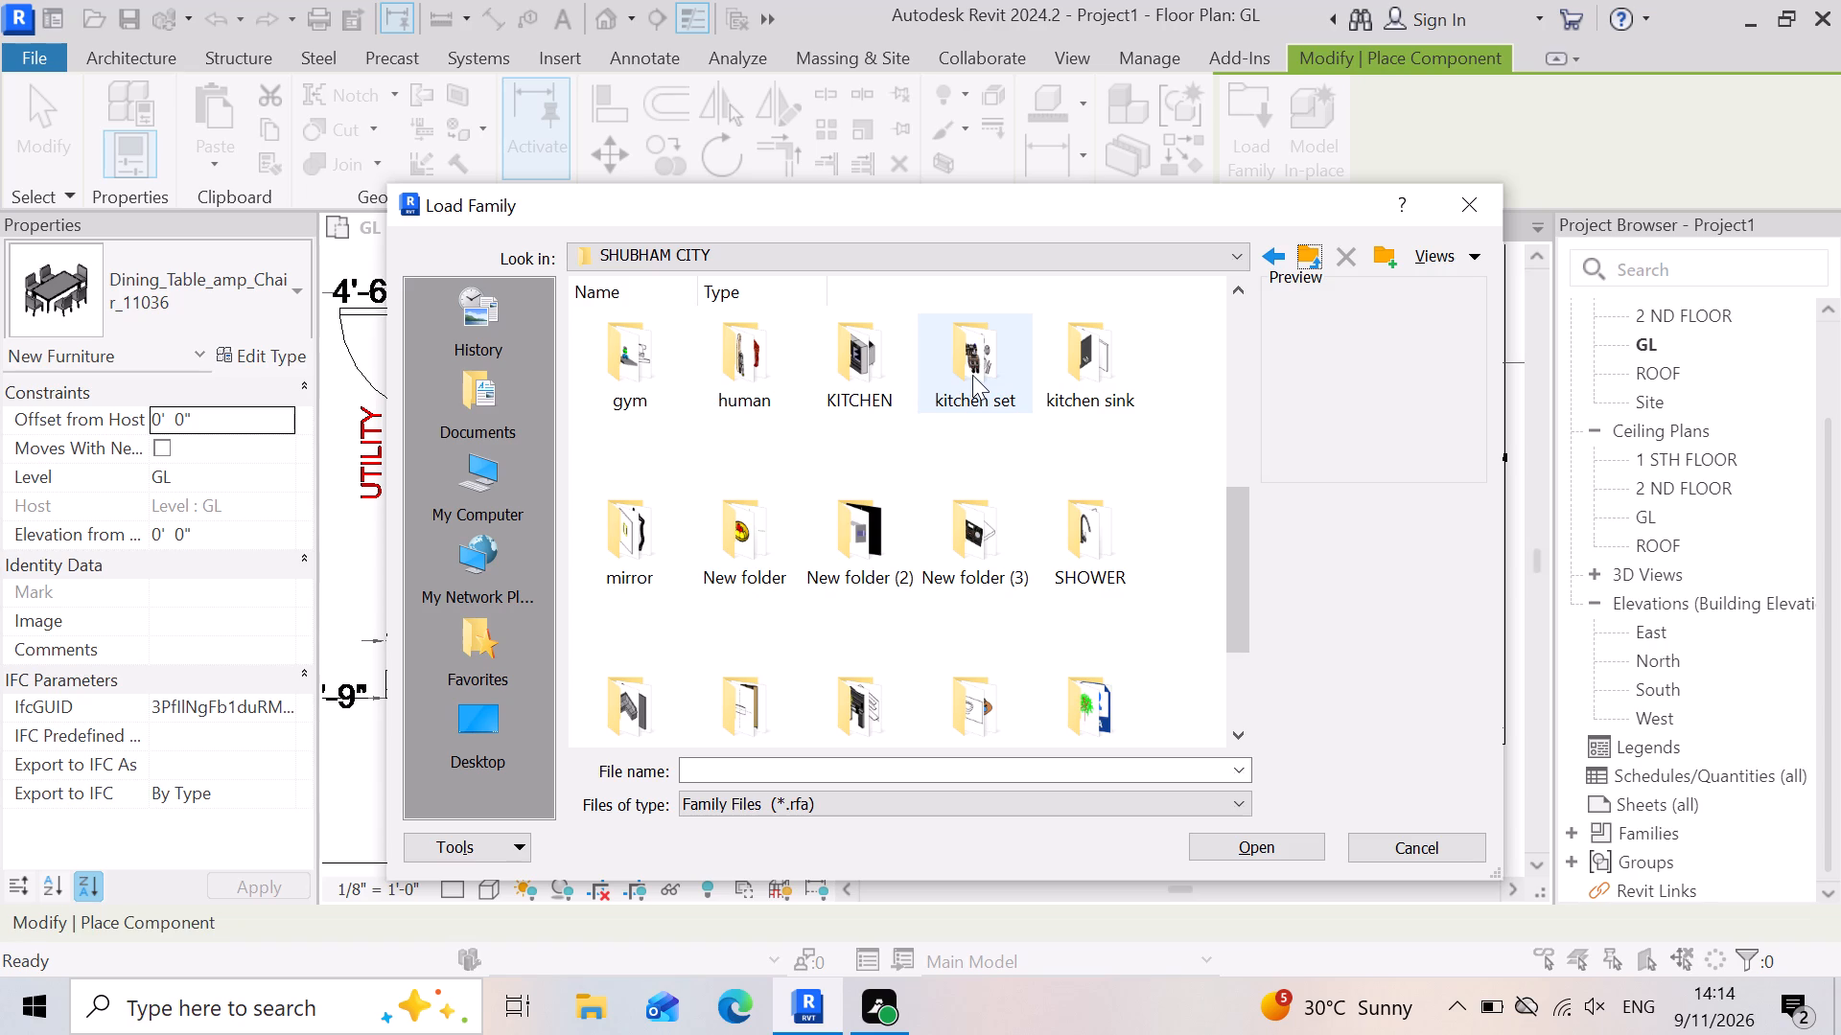
double_click(860, 388)
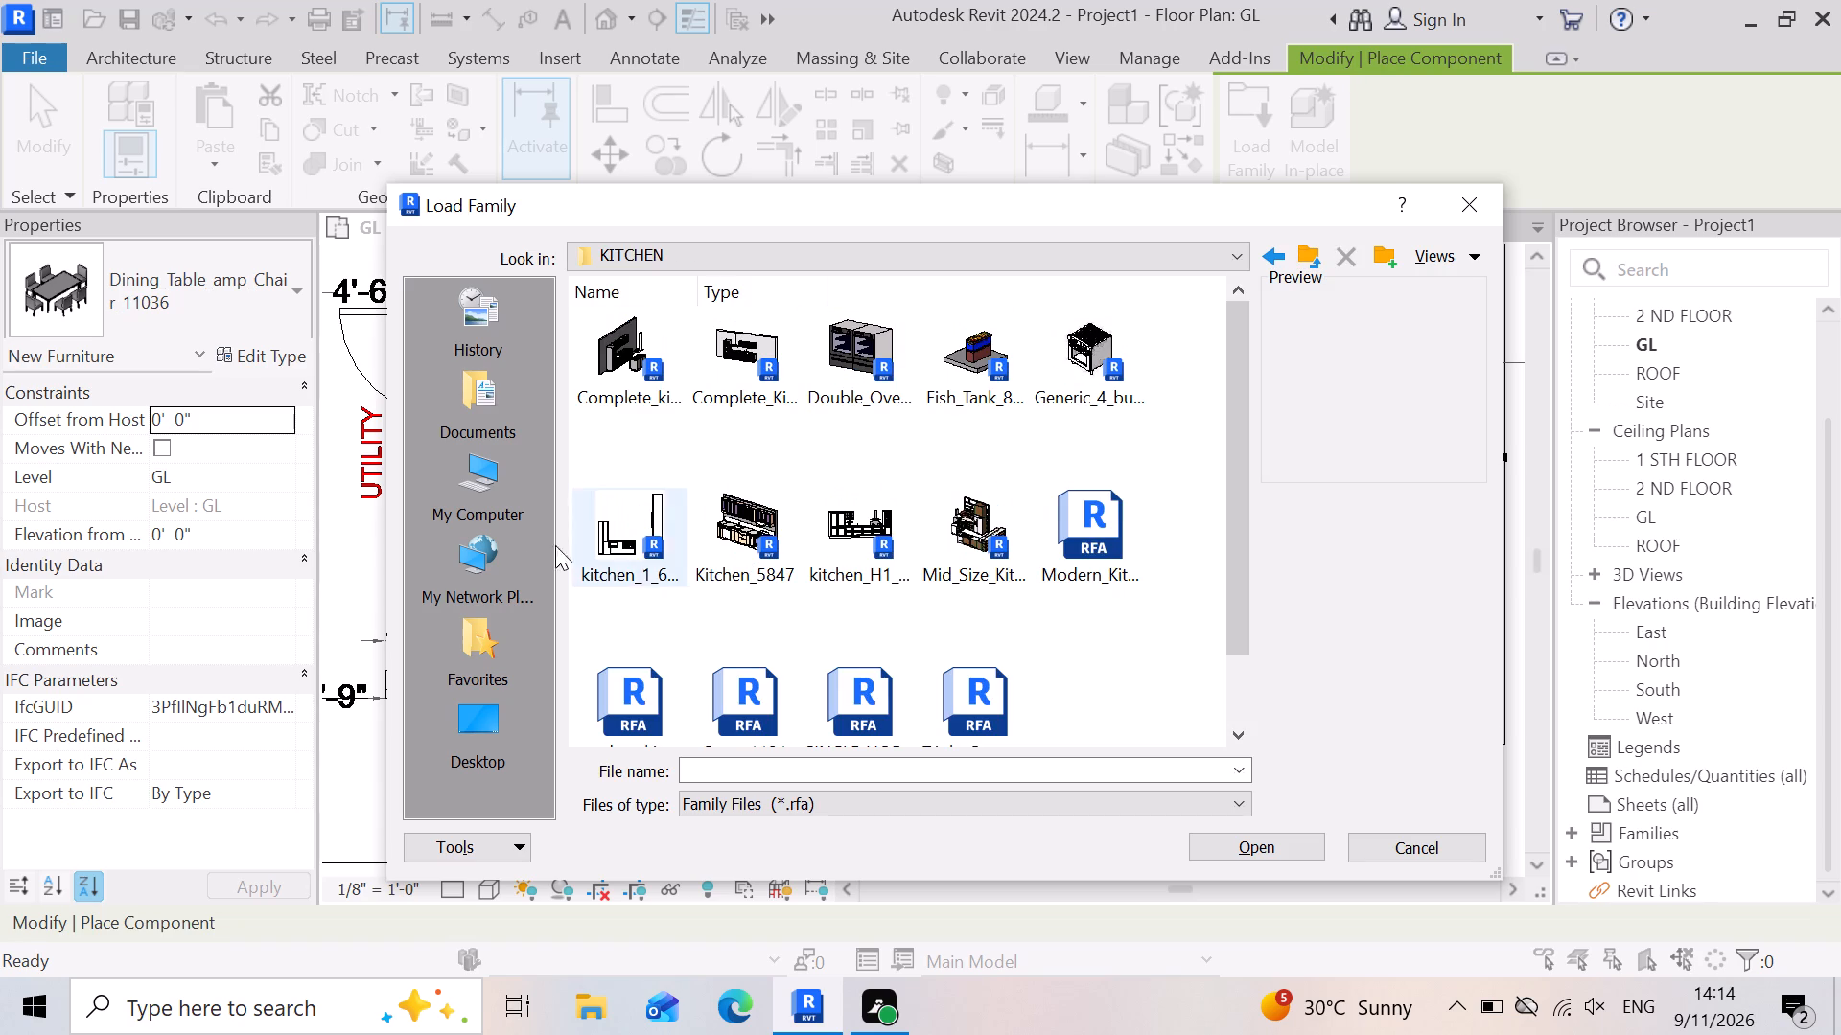
scroll(940, 586, "down", 5)
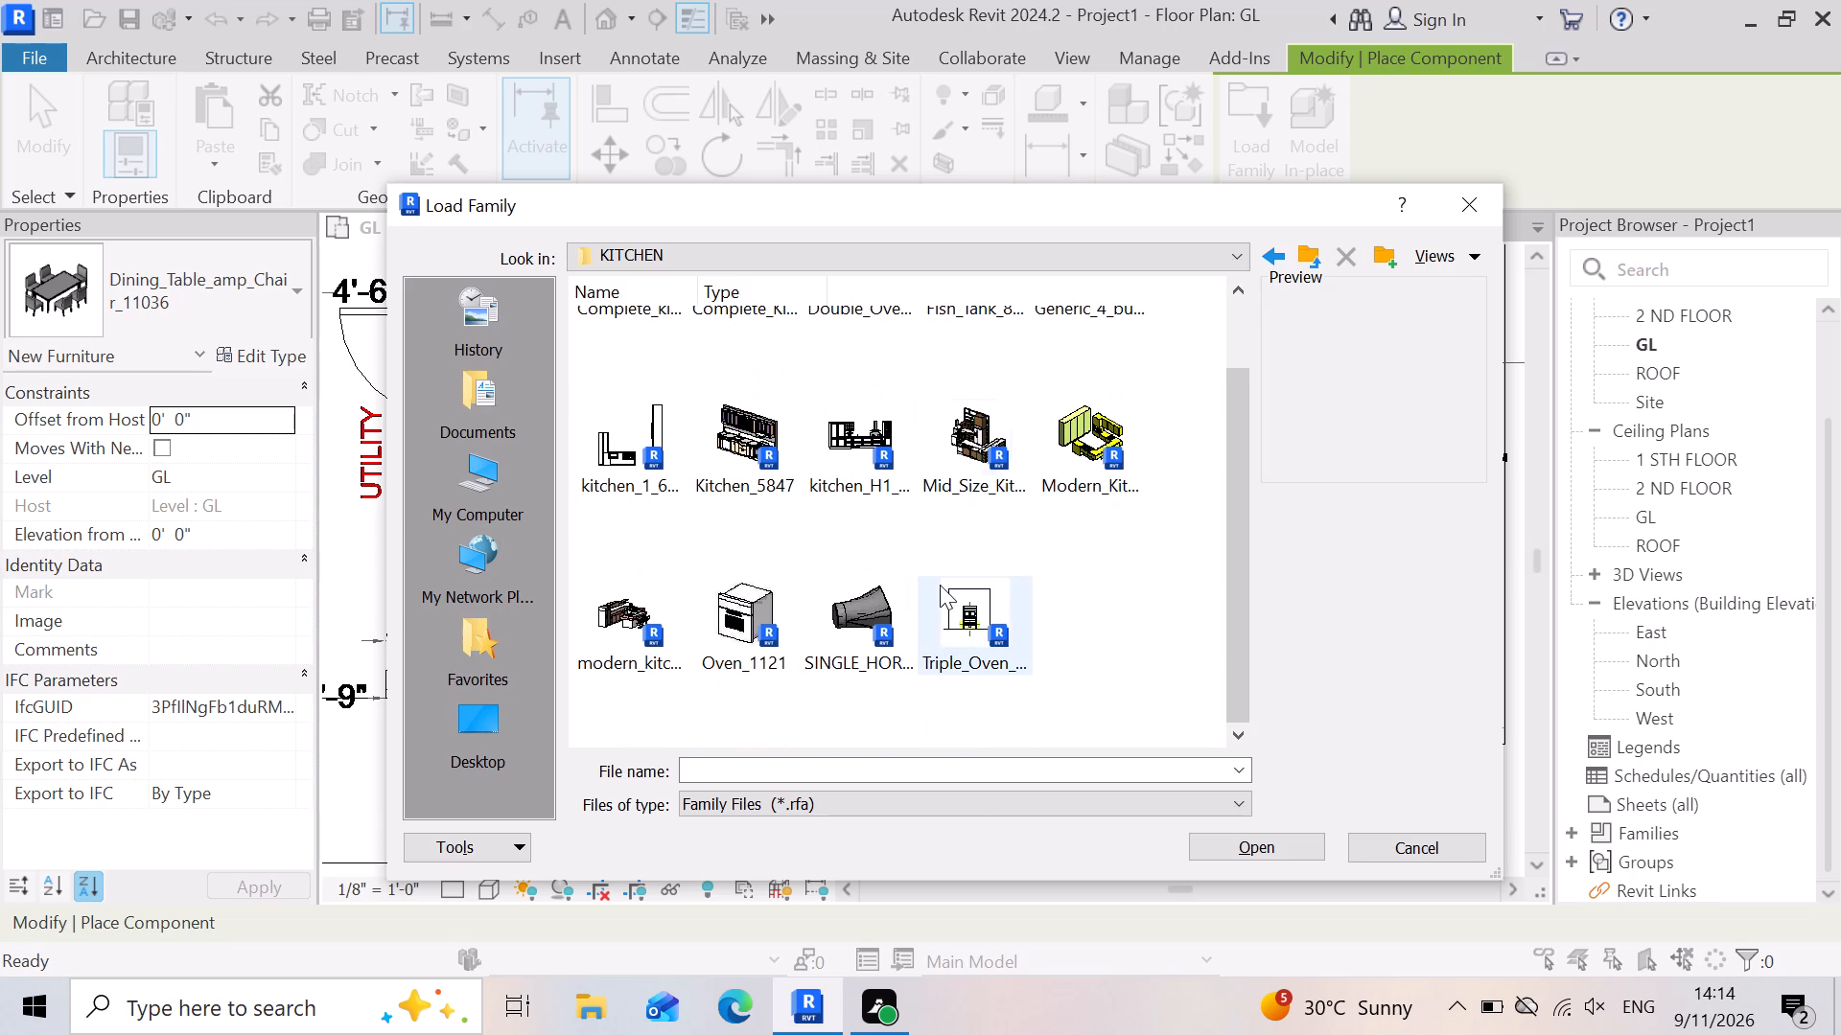
left_click_drag(454, 210, 463, 210)
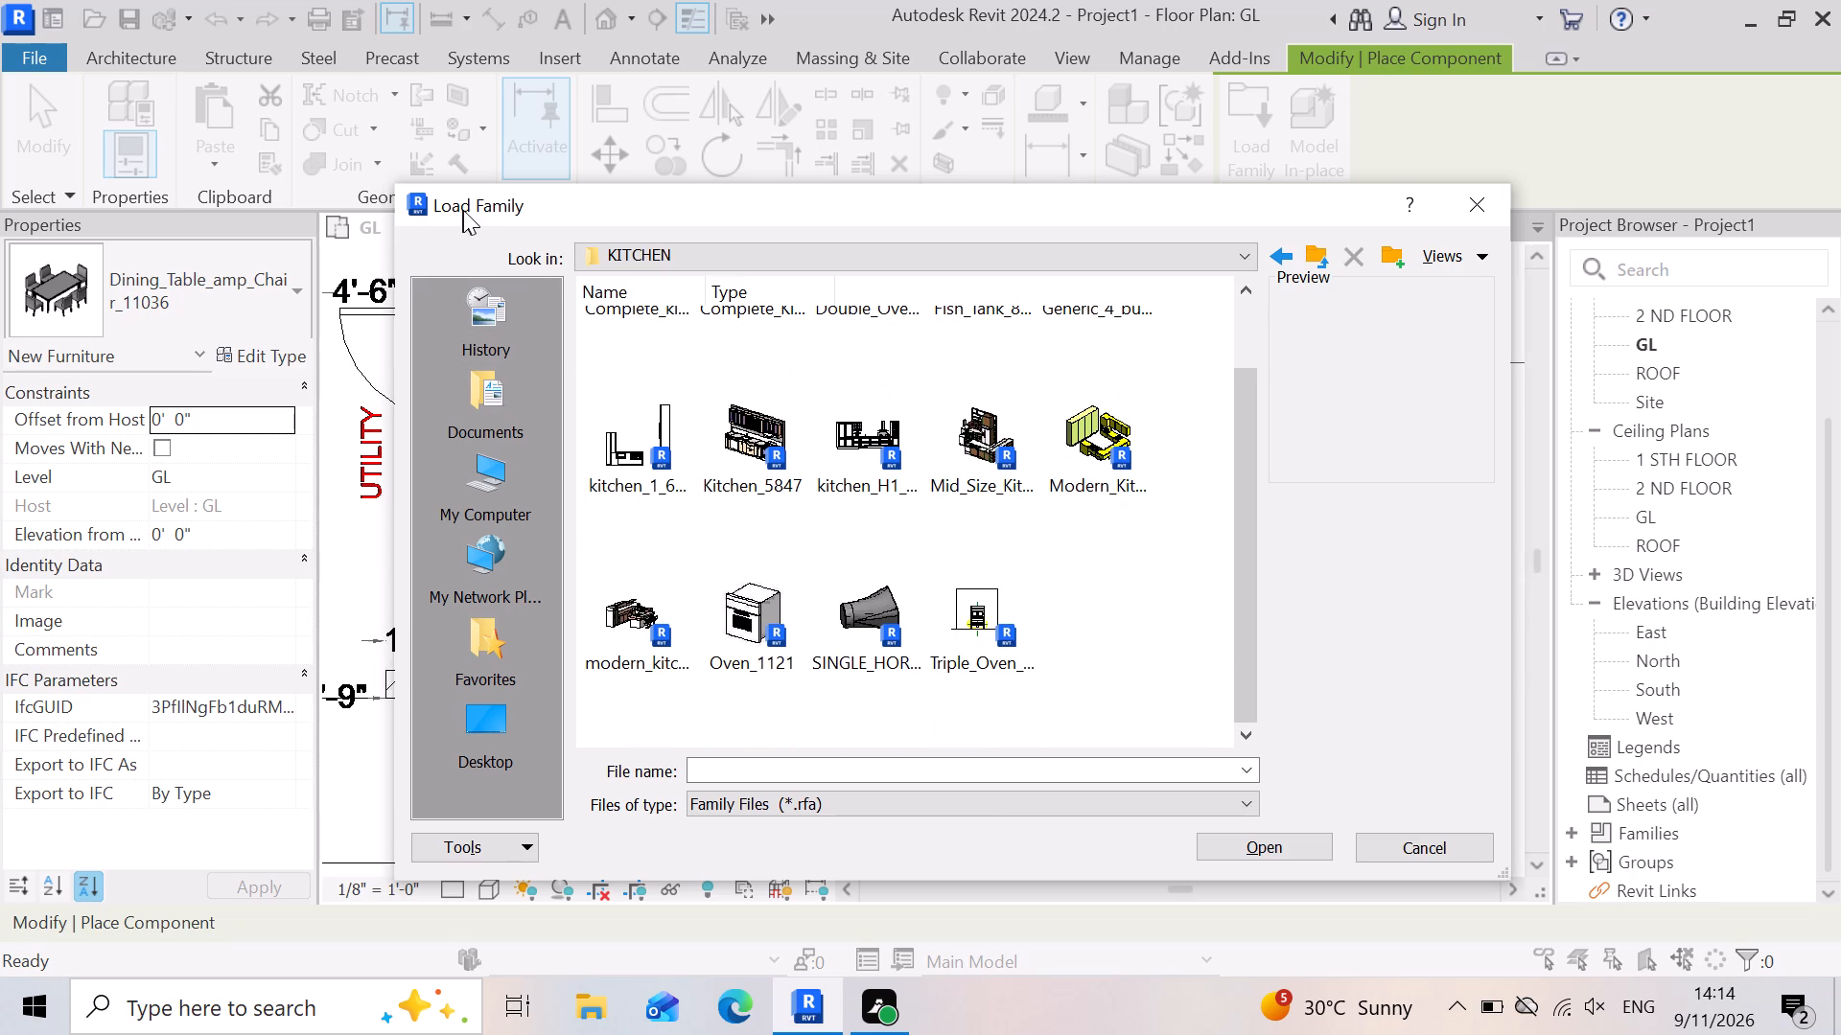
left_click_drag(463, 210, 825, 226)
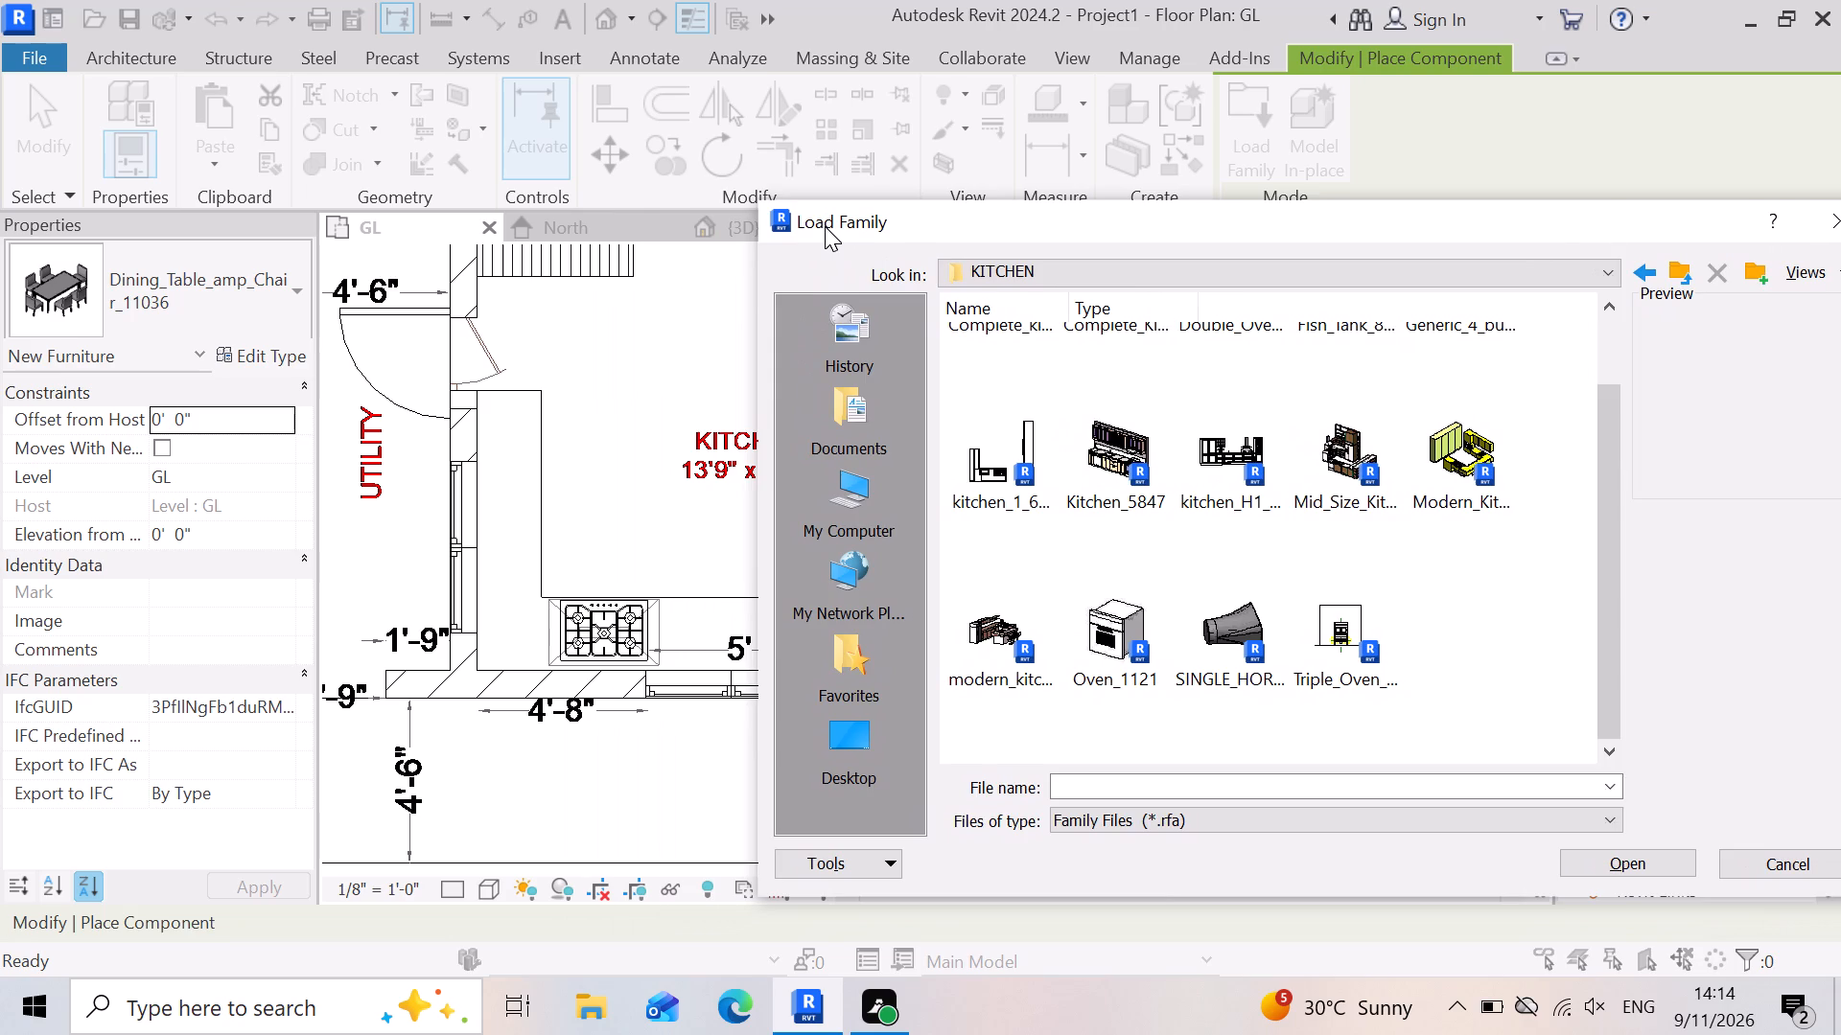
left_click_drag(825, 226, 922, 281)
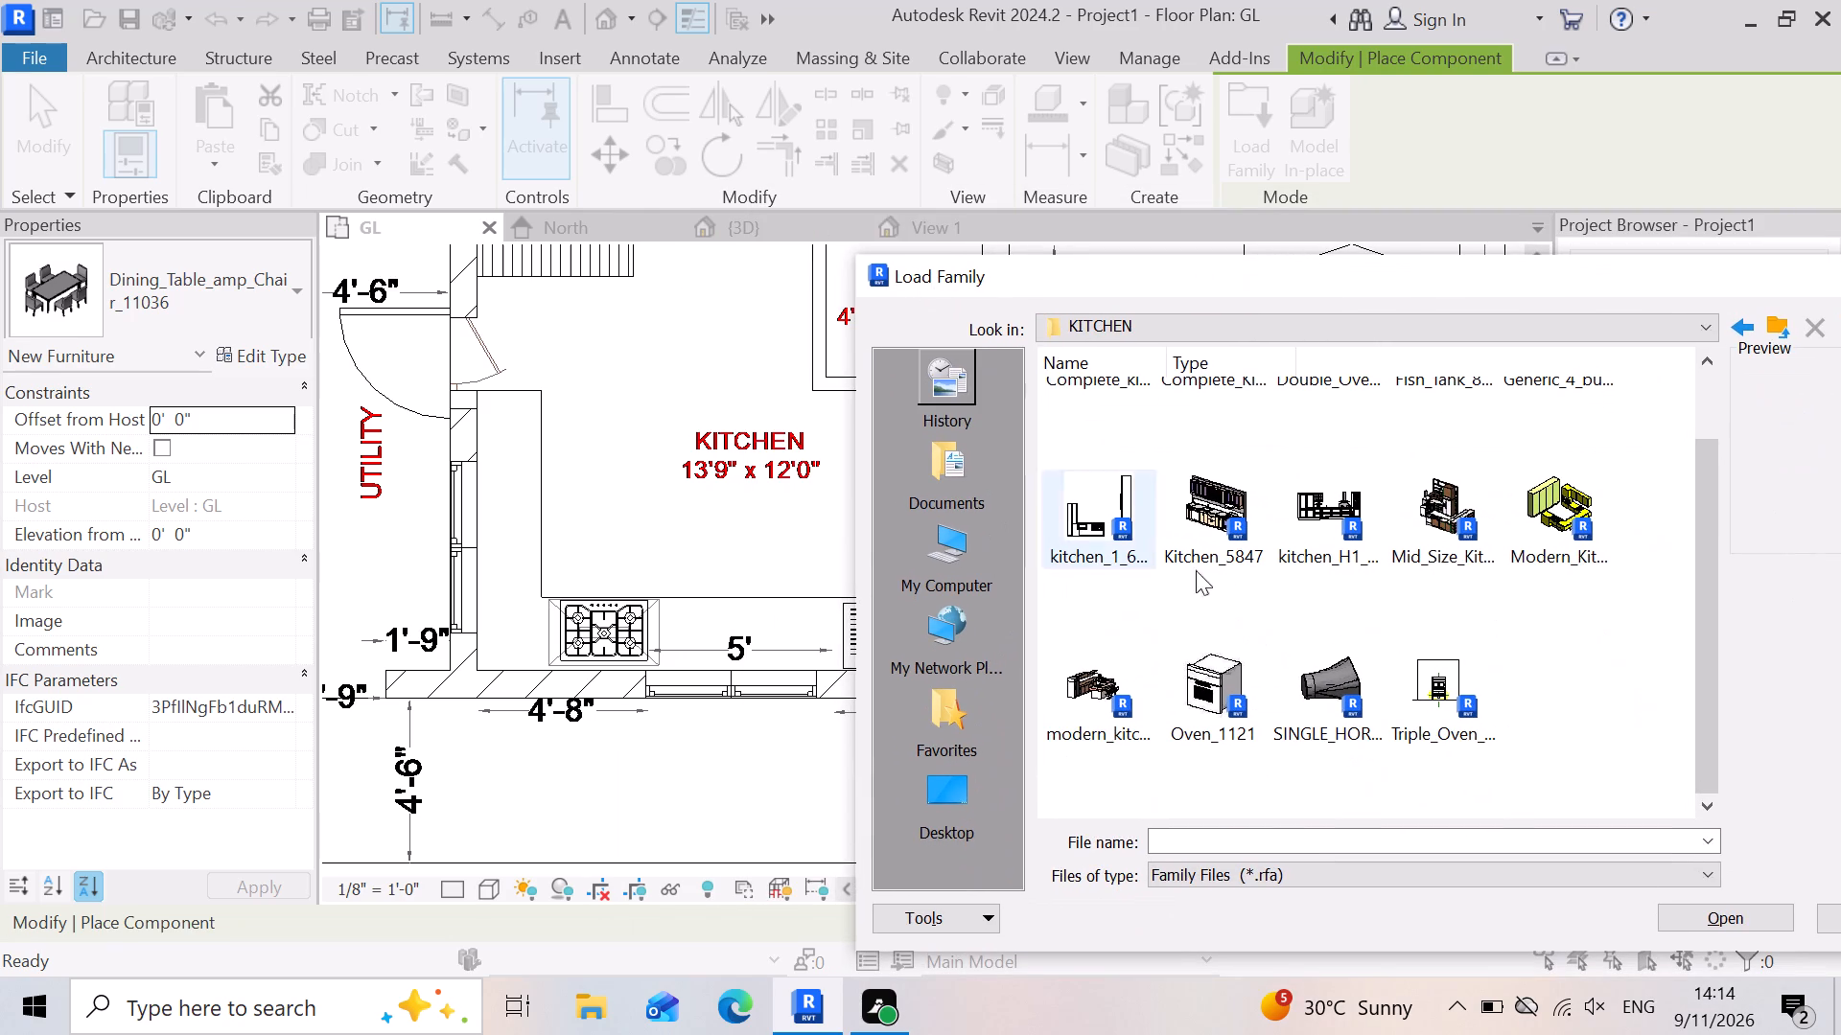
scroll(425, 630, "down", 2)
scroll(635, 640, "up", 4)
scroll(1217, 742, "down", 3)
scroll(1200, 706, "up", 7)
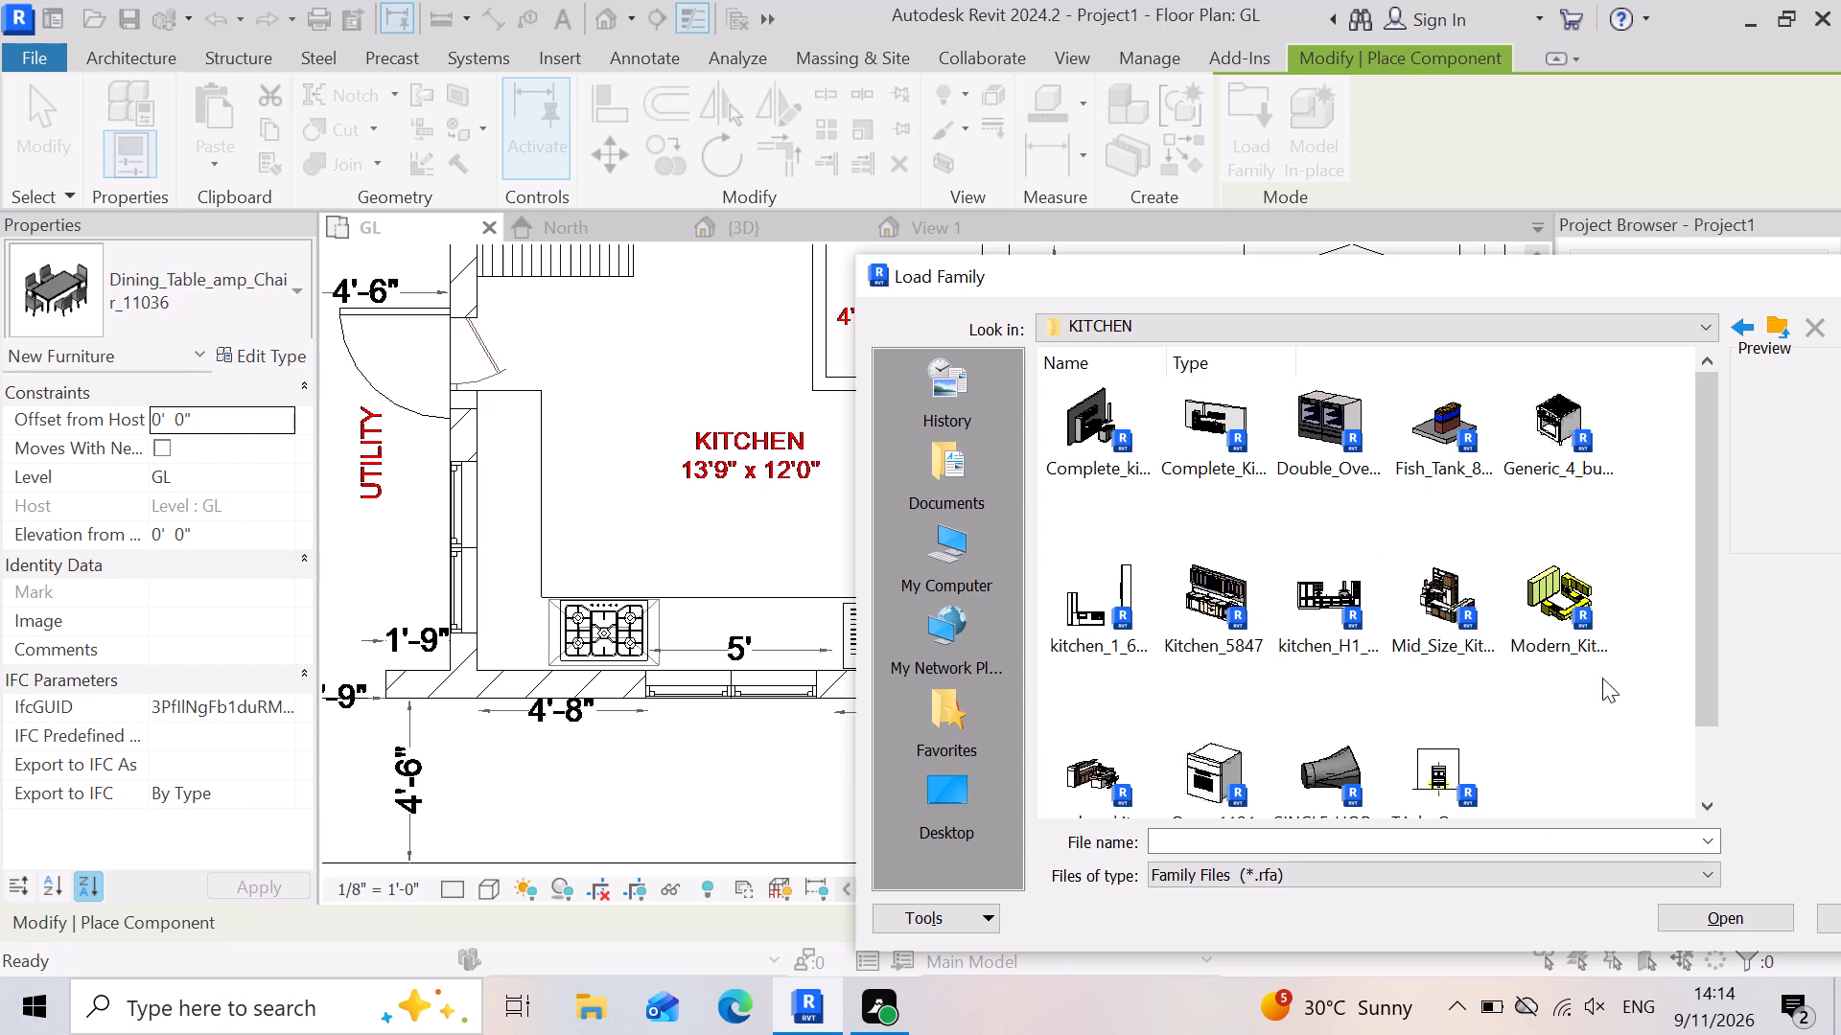
scroll(1528, 559, "up", 2)
scroll(1237, 525, "down", 4)
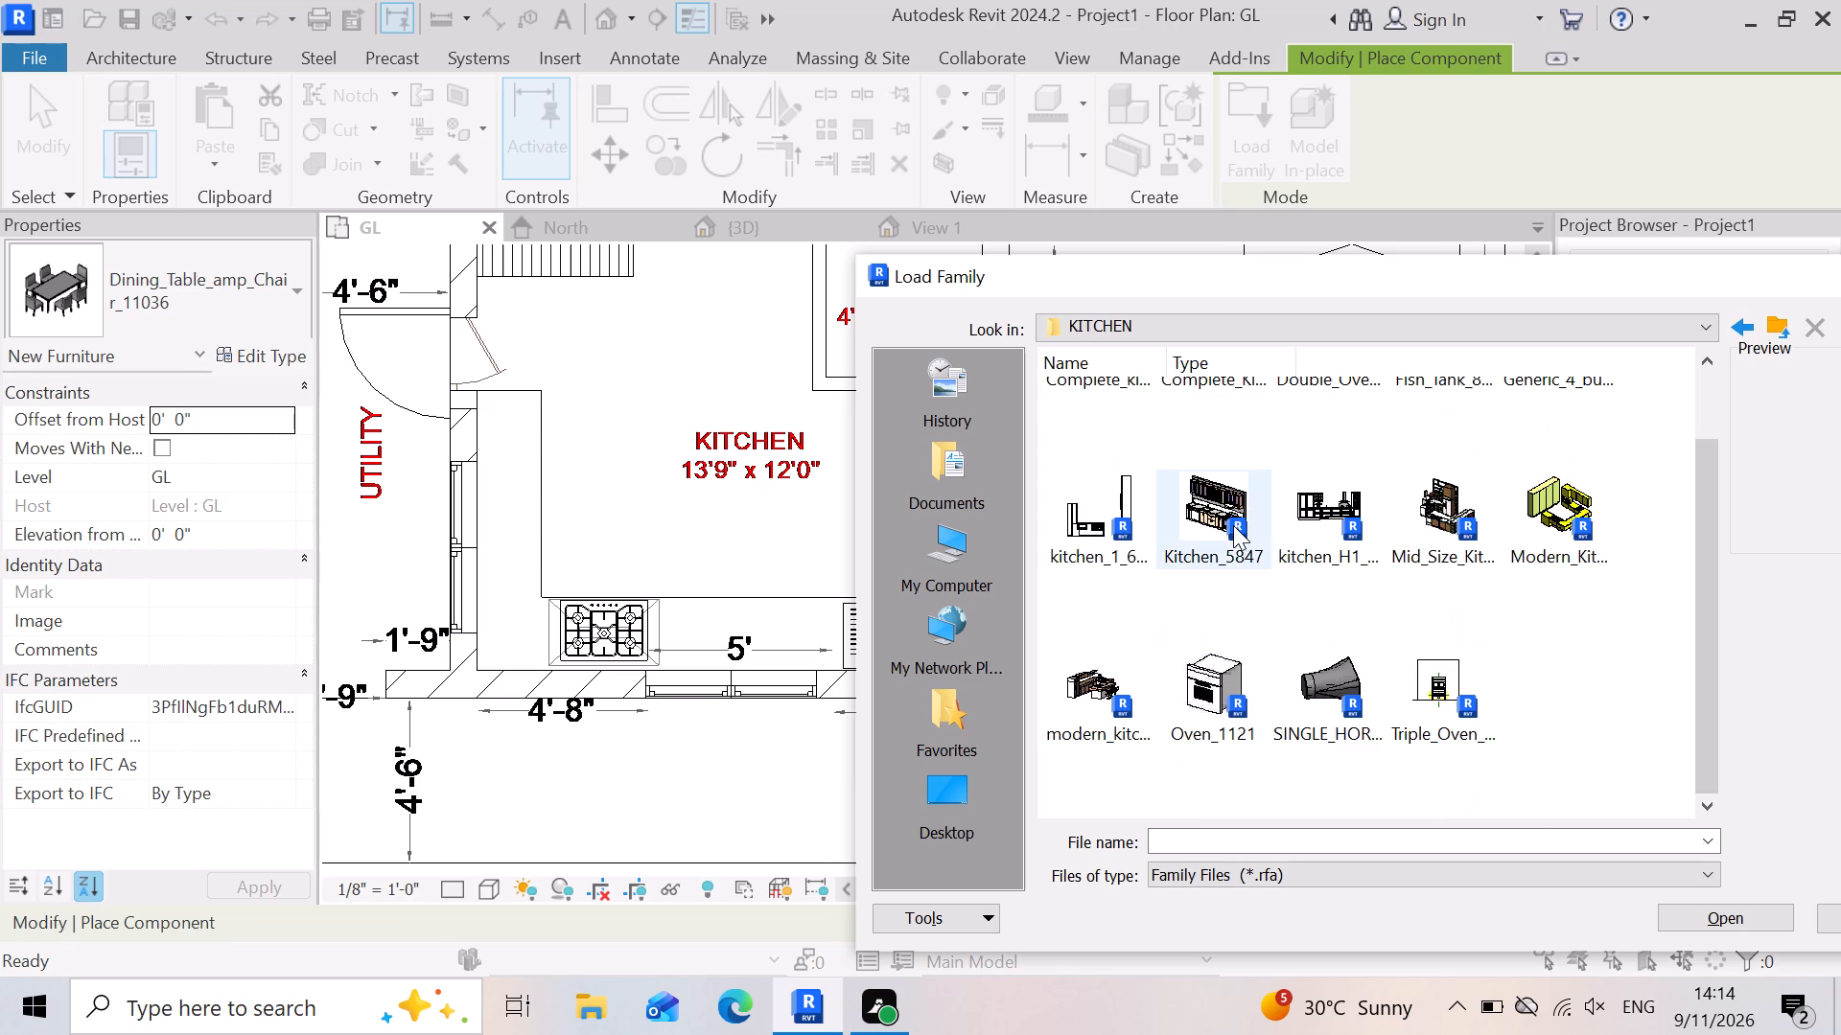
scroll(1303, 717, "up", 3)
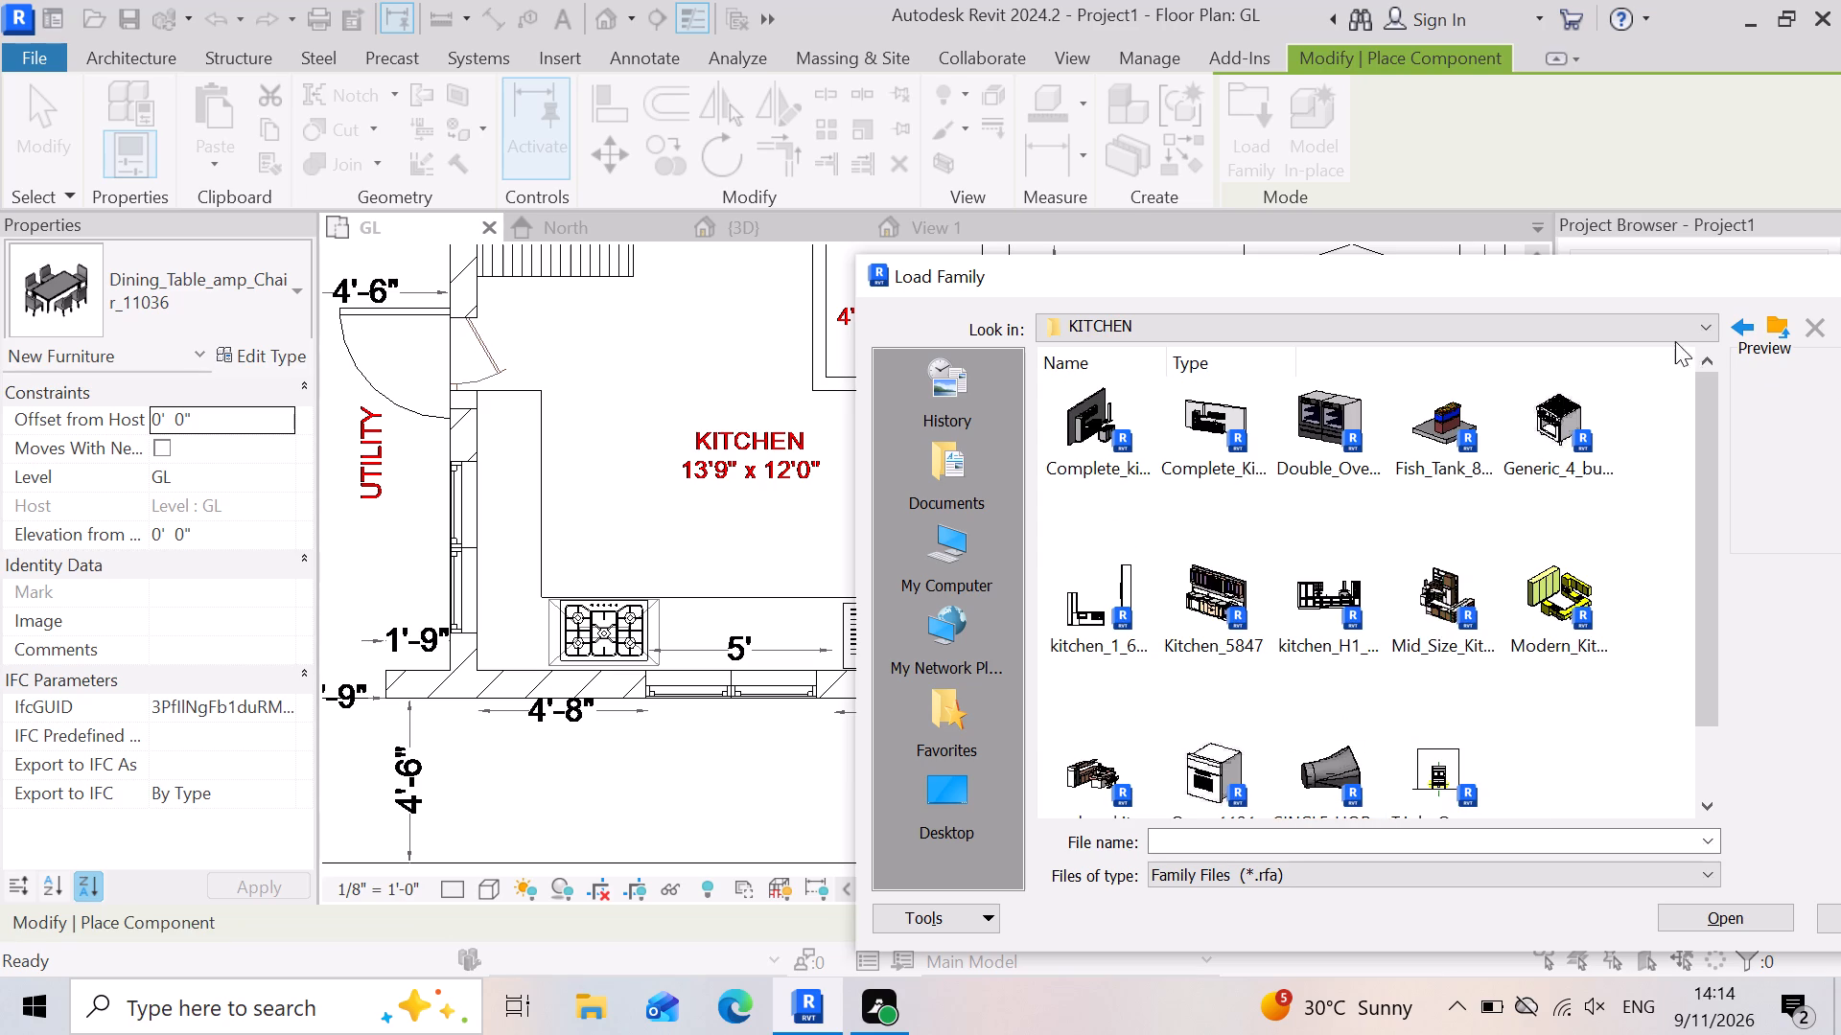
Examine the families in the kitchen set folder of the SHUBHAM CITY library.
left_click(1745, 320)
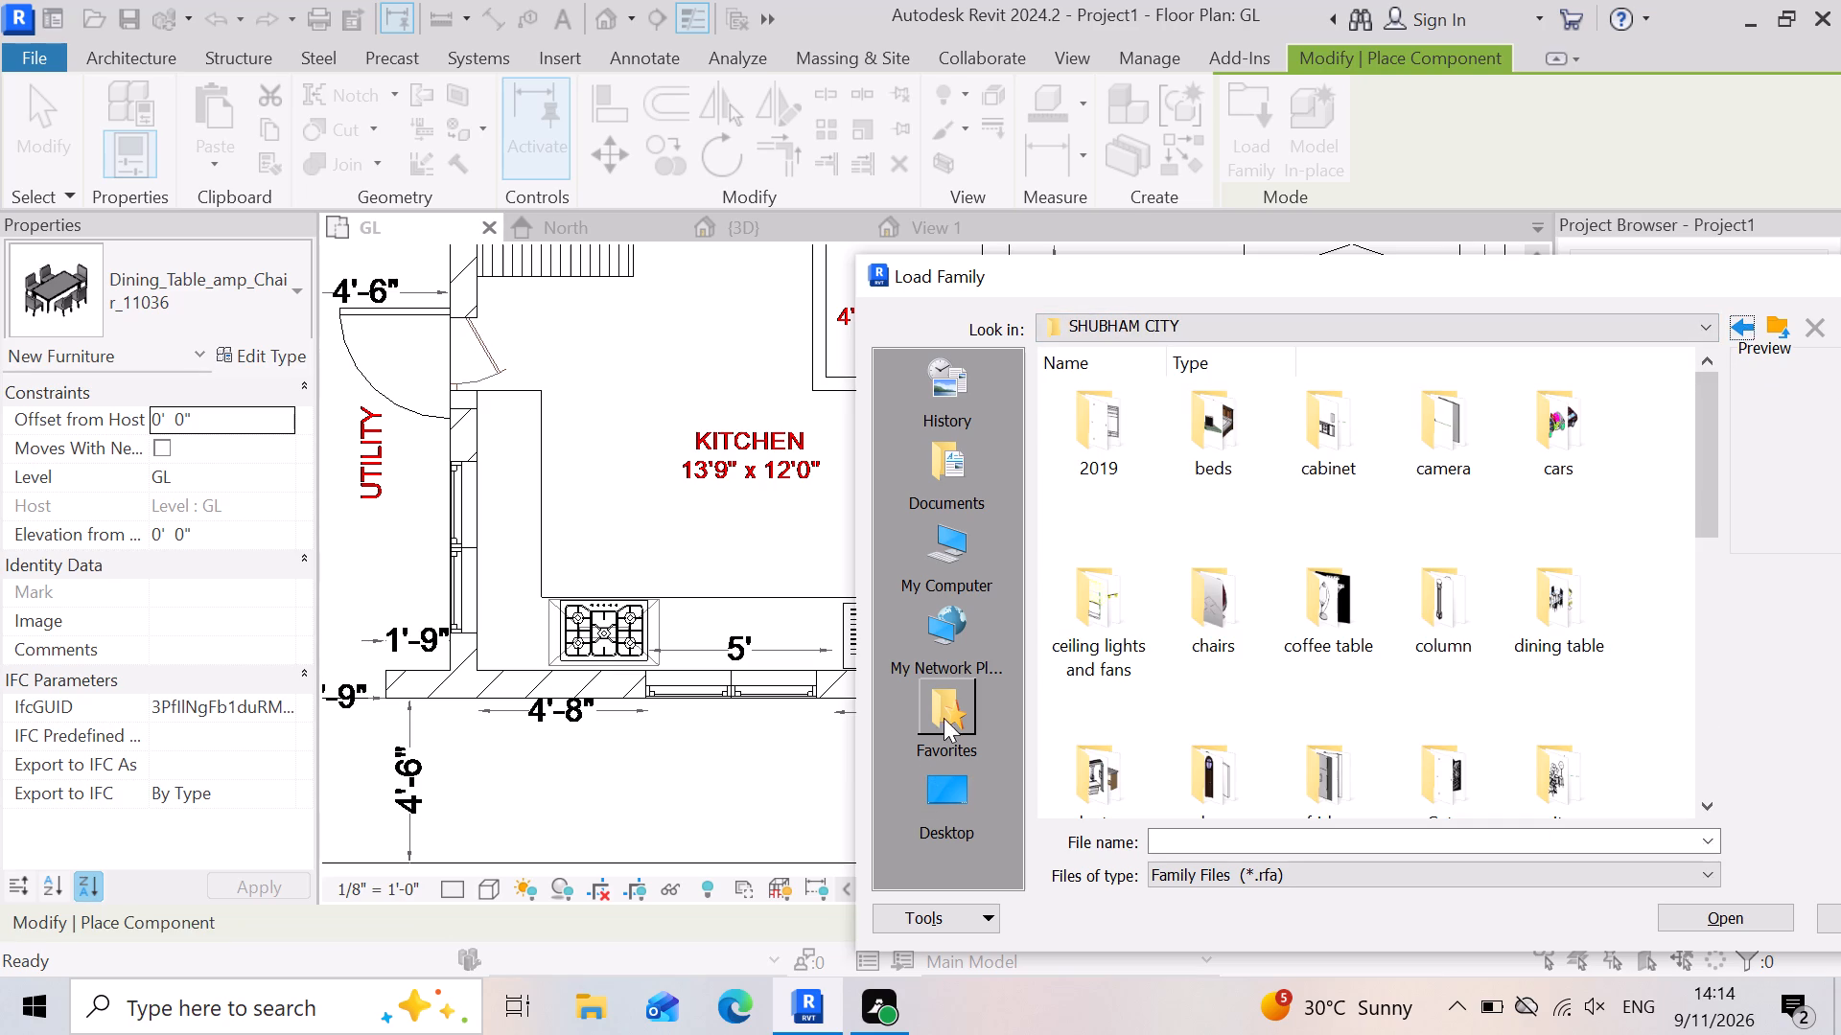
scroll(1265, 664, "down", 3)
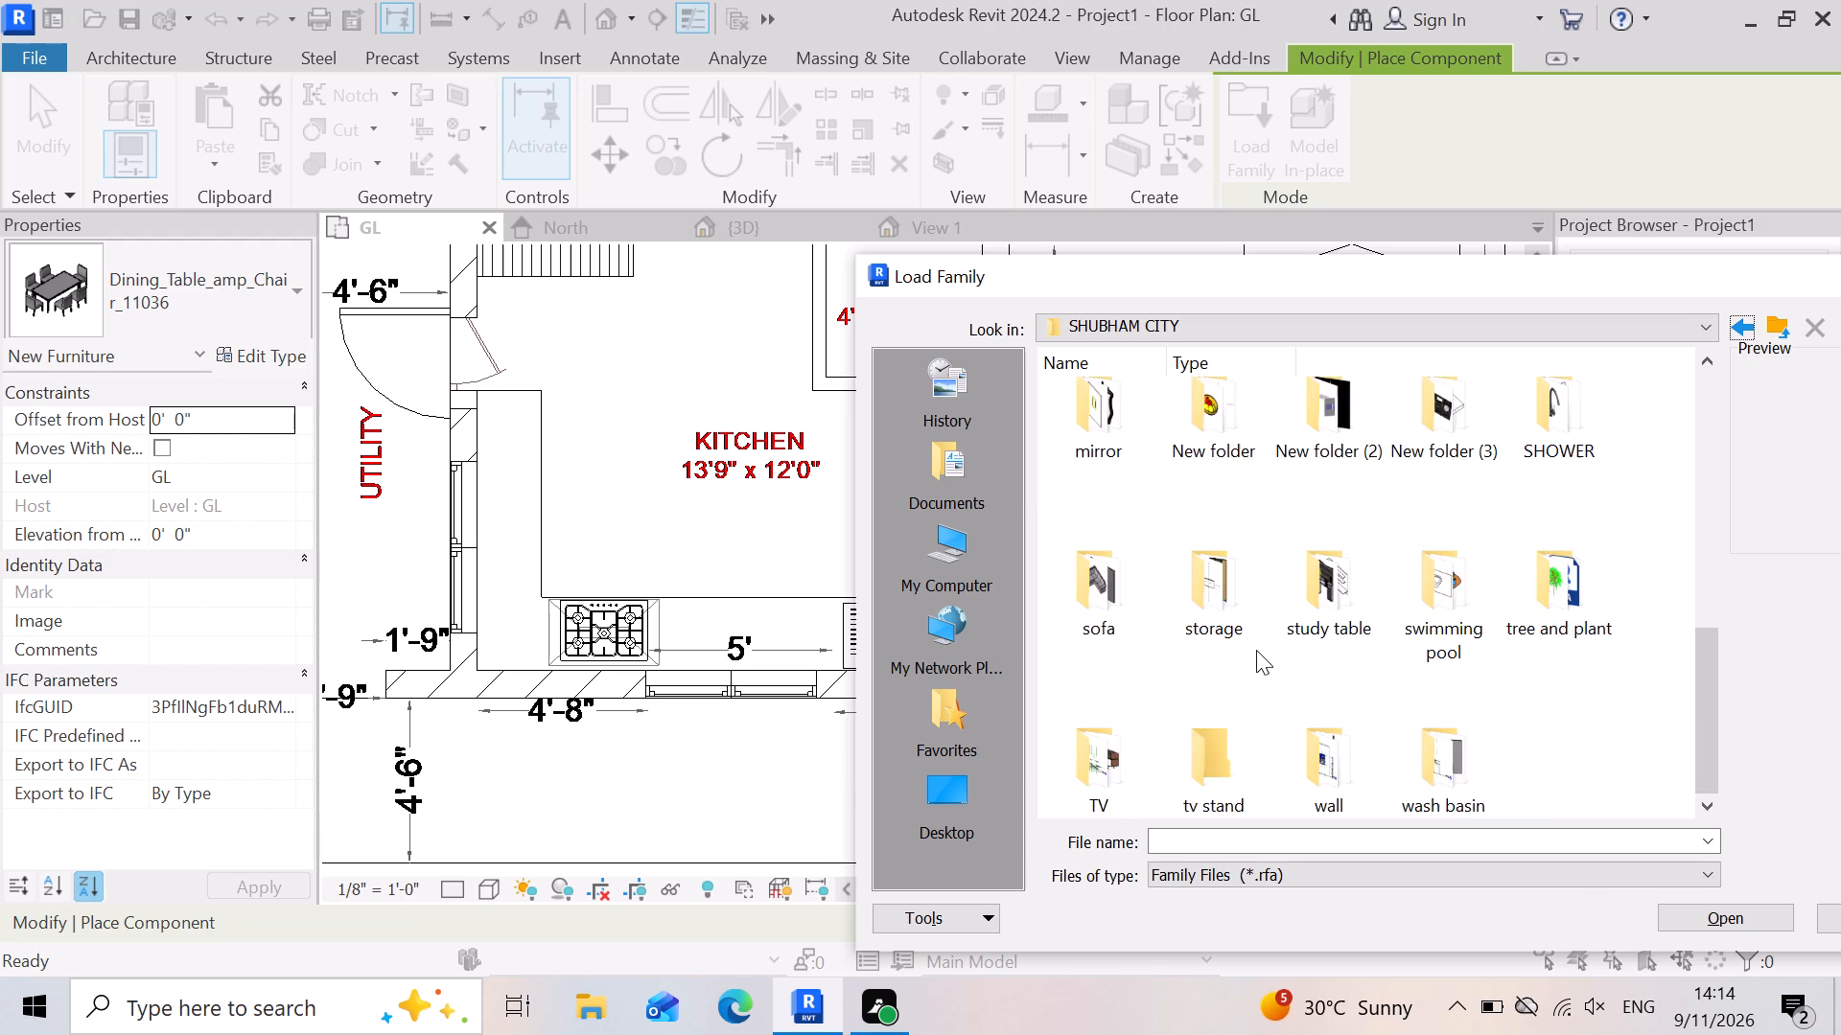
scroll(1235, 643, "up", 1)
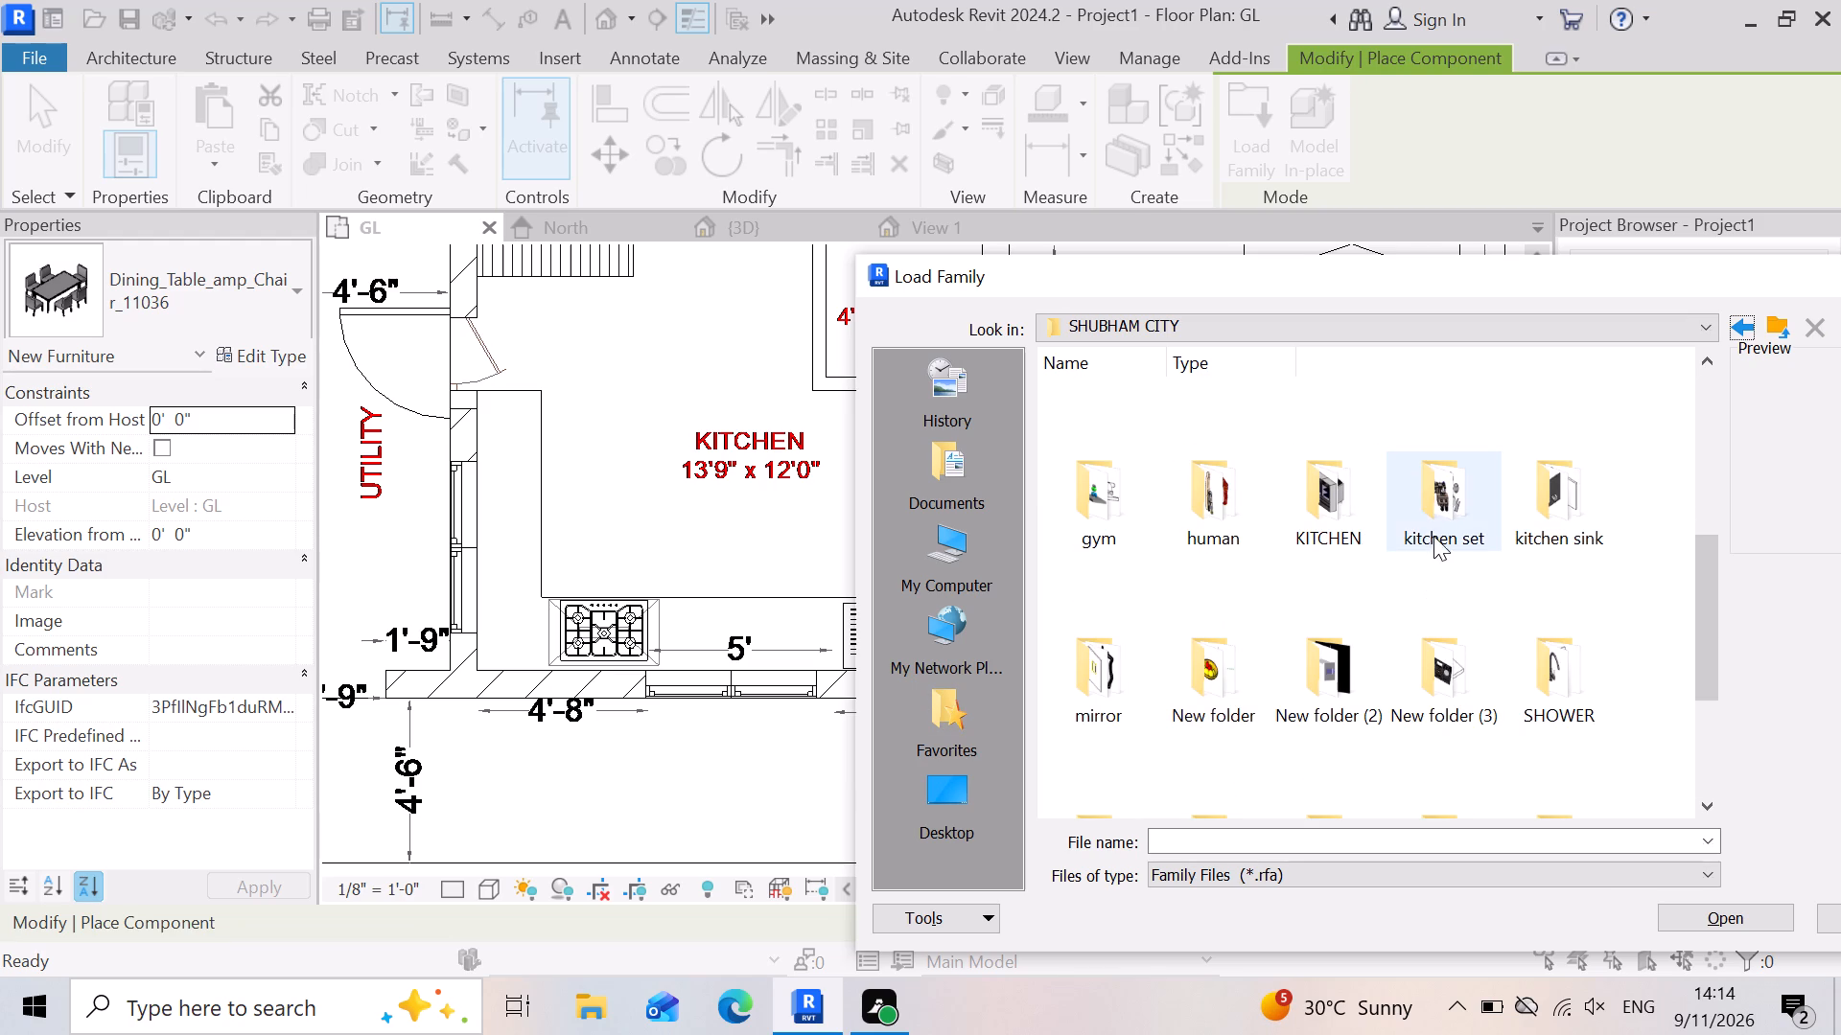
double_click(1433, 536)
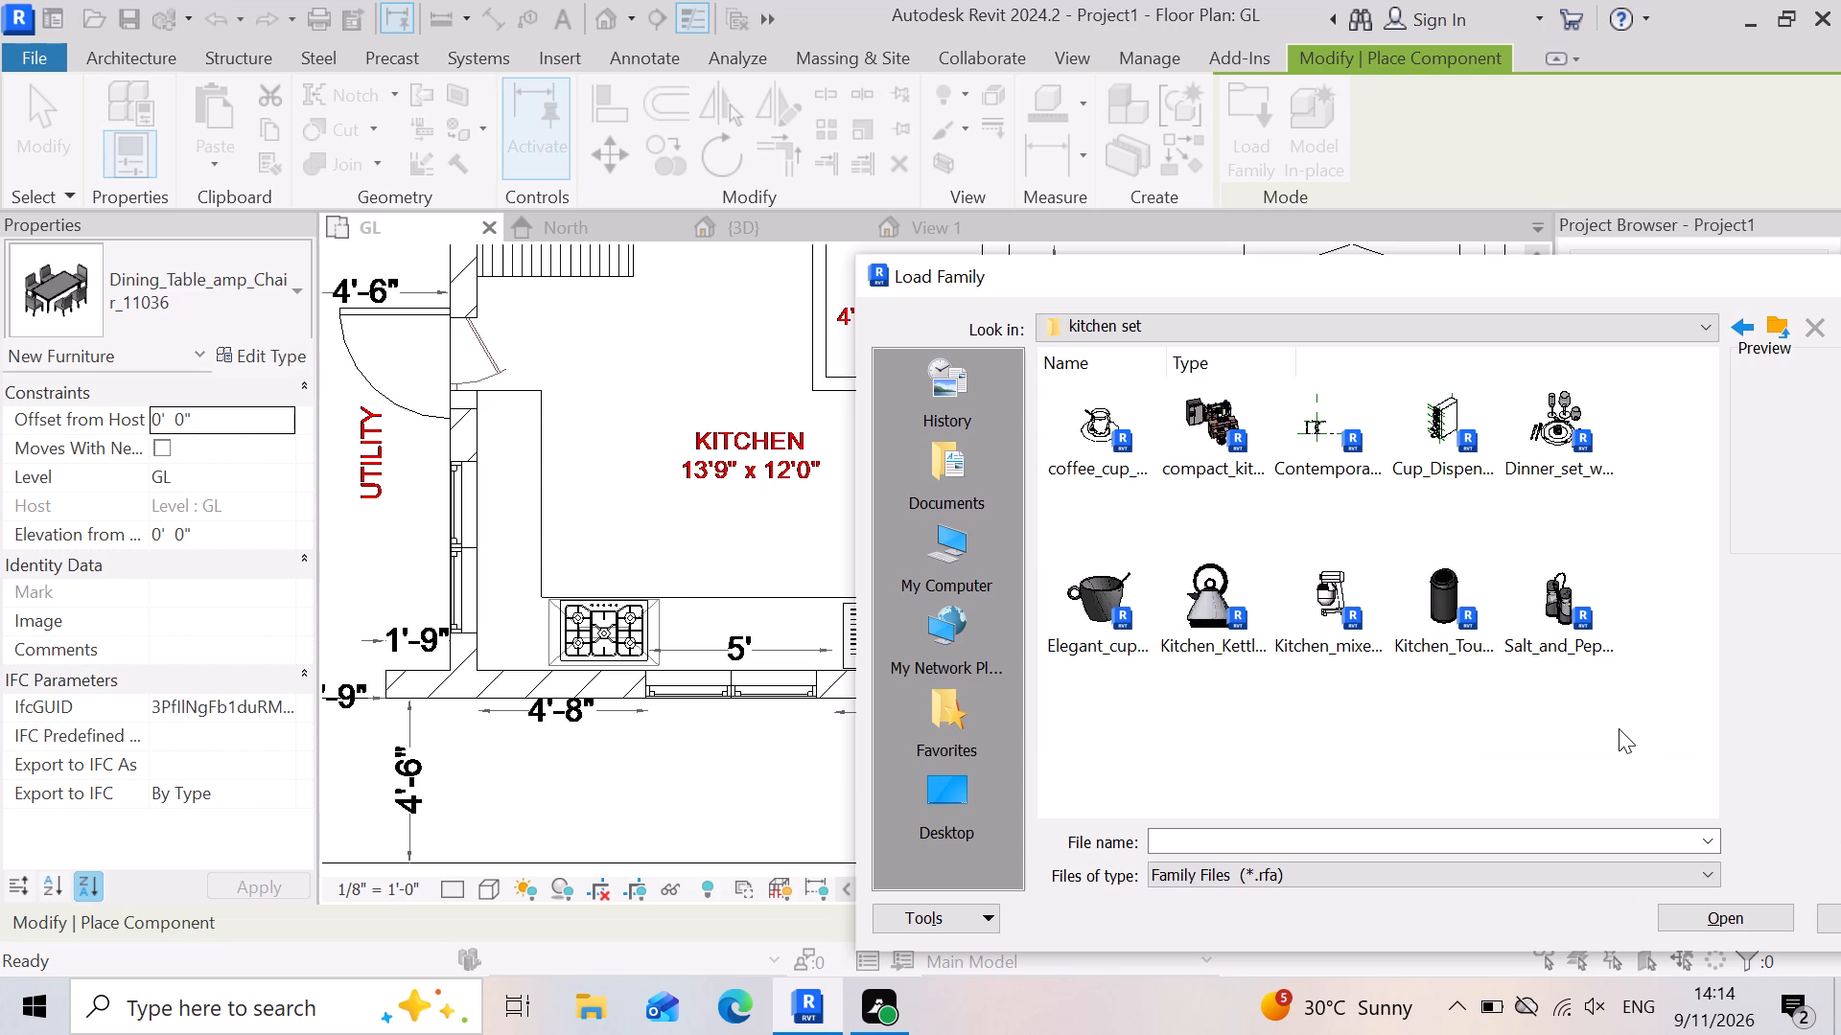
scroll(1370, 744, "down", 3)
scroll(1318, 619, "down", 4)
scroll(1135, 622, "up", 3)
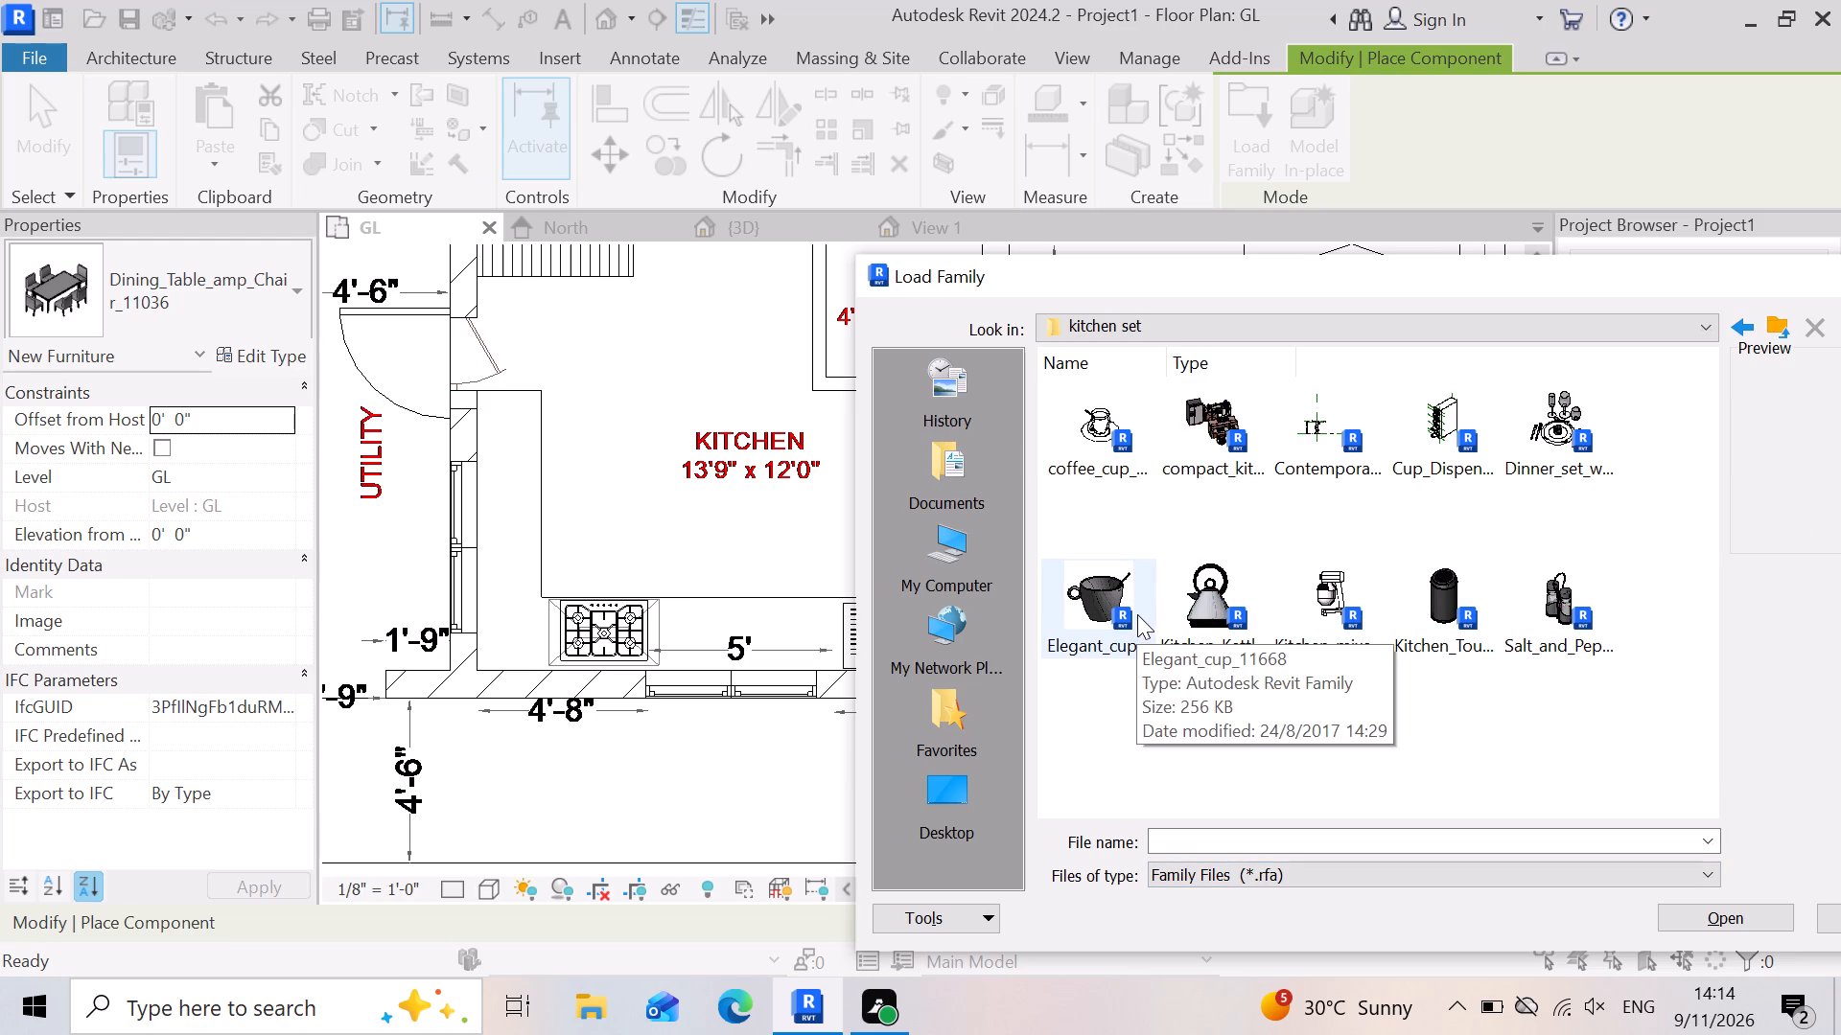
Return to the SHUBHAM CITY library and review its category folders for something suitable for the kitchen.
left_click(1740, 324)
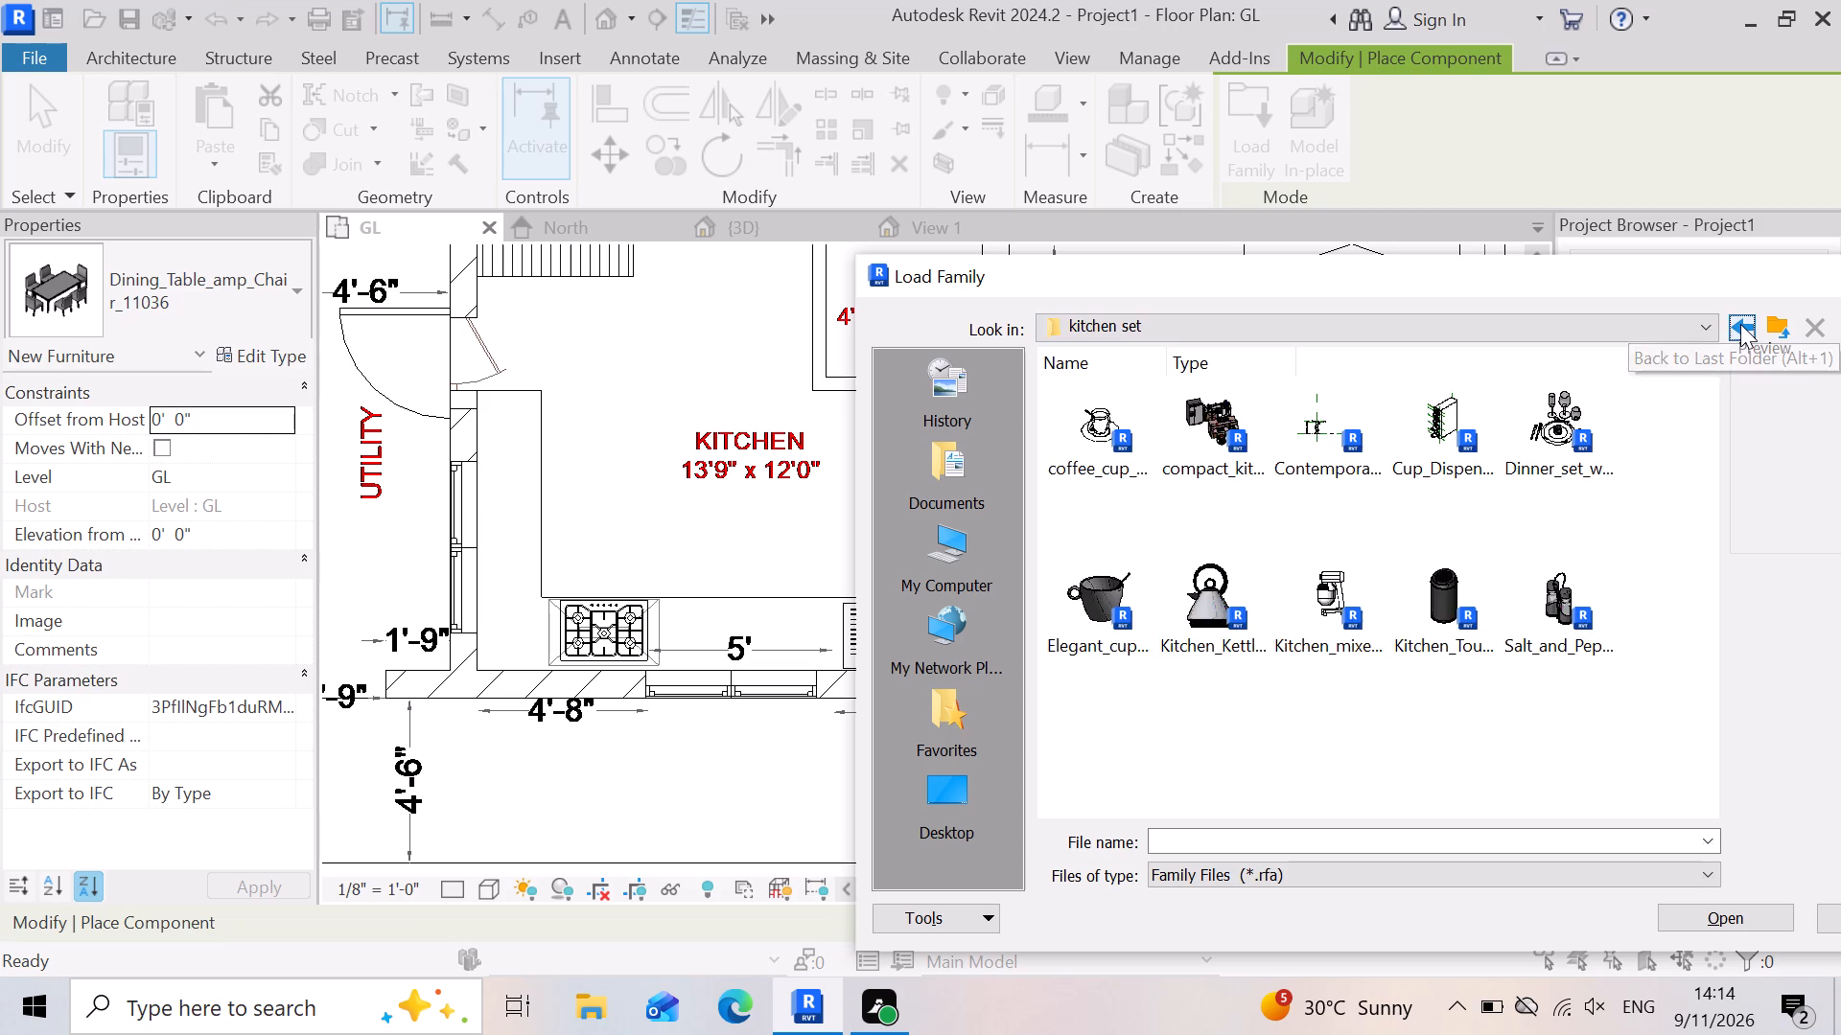
scroll(1443, 577, "down", 2)
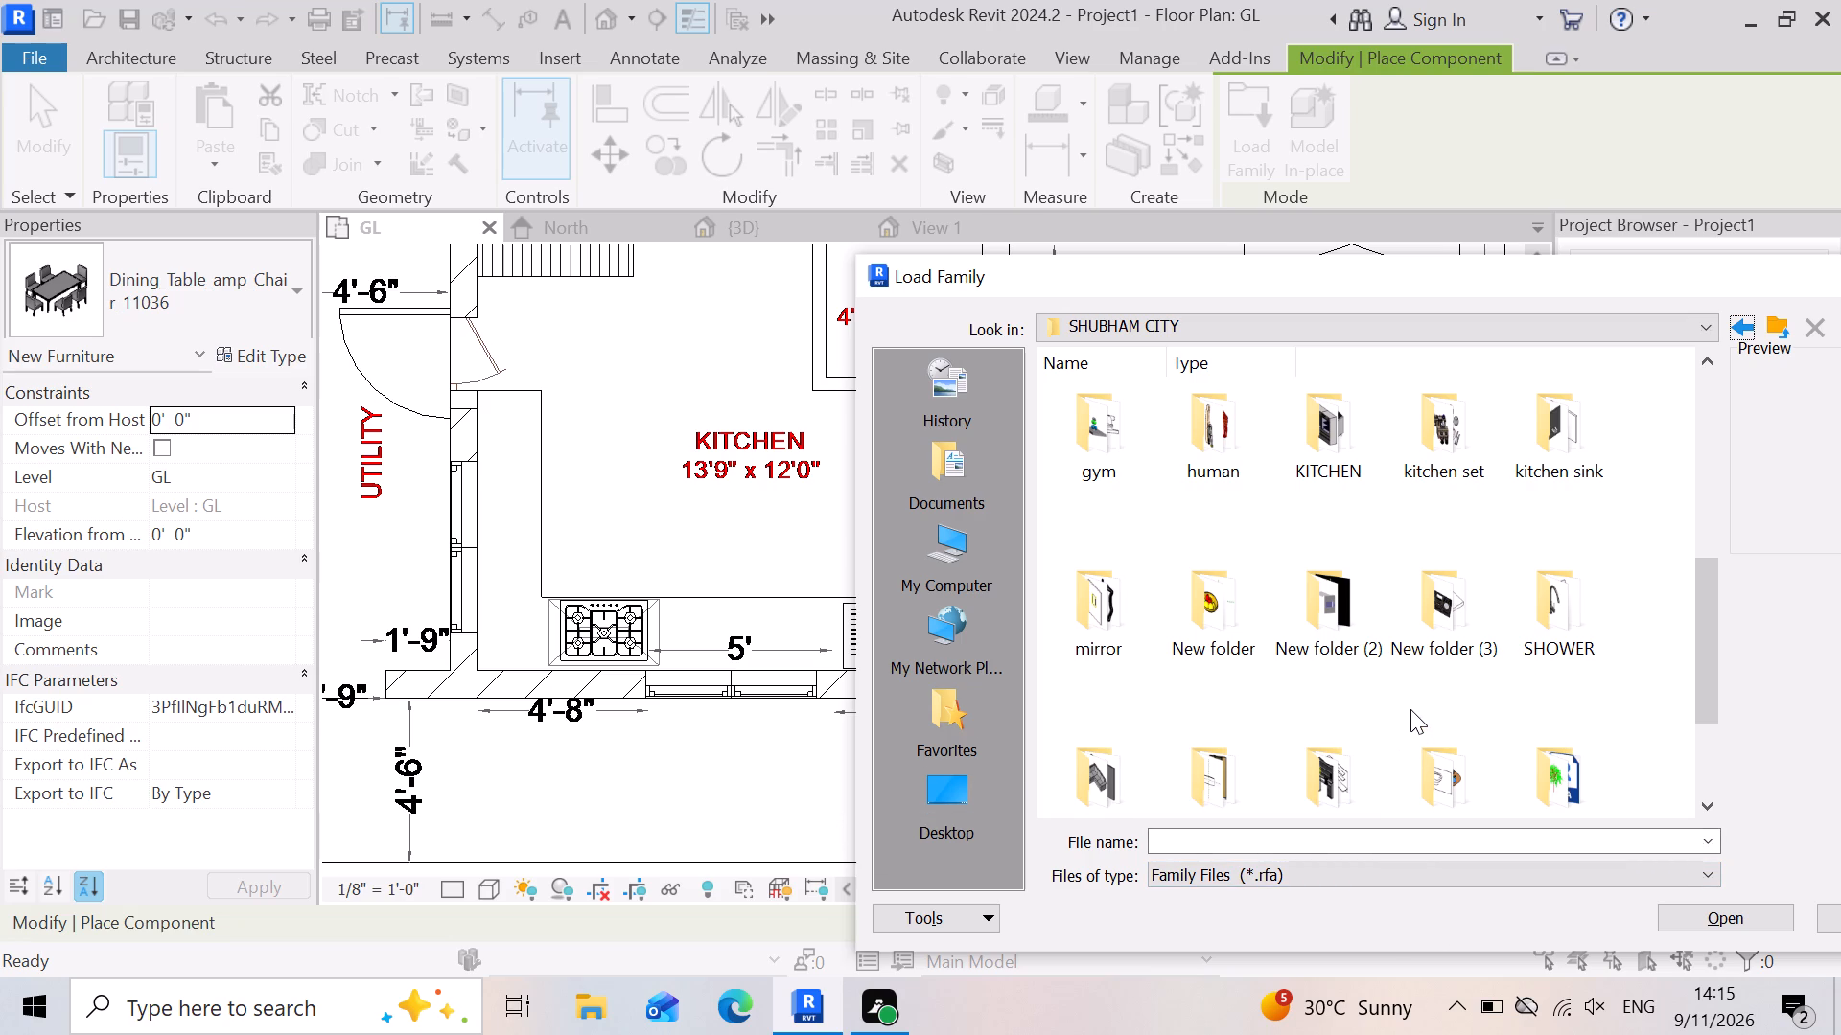
scroll(1305, 648, "down", 4)
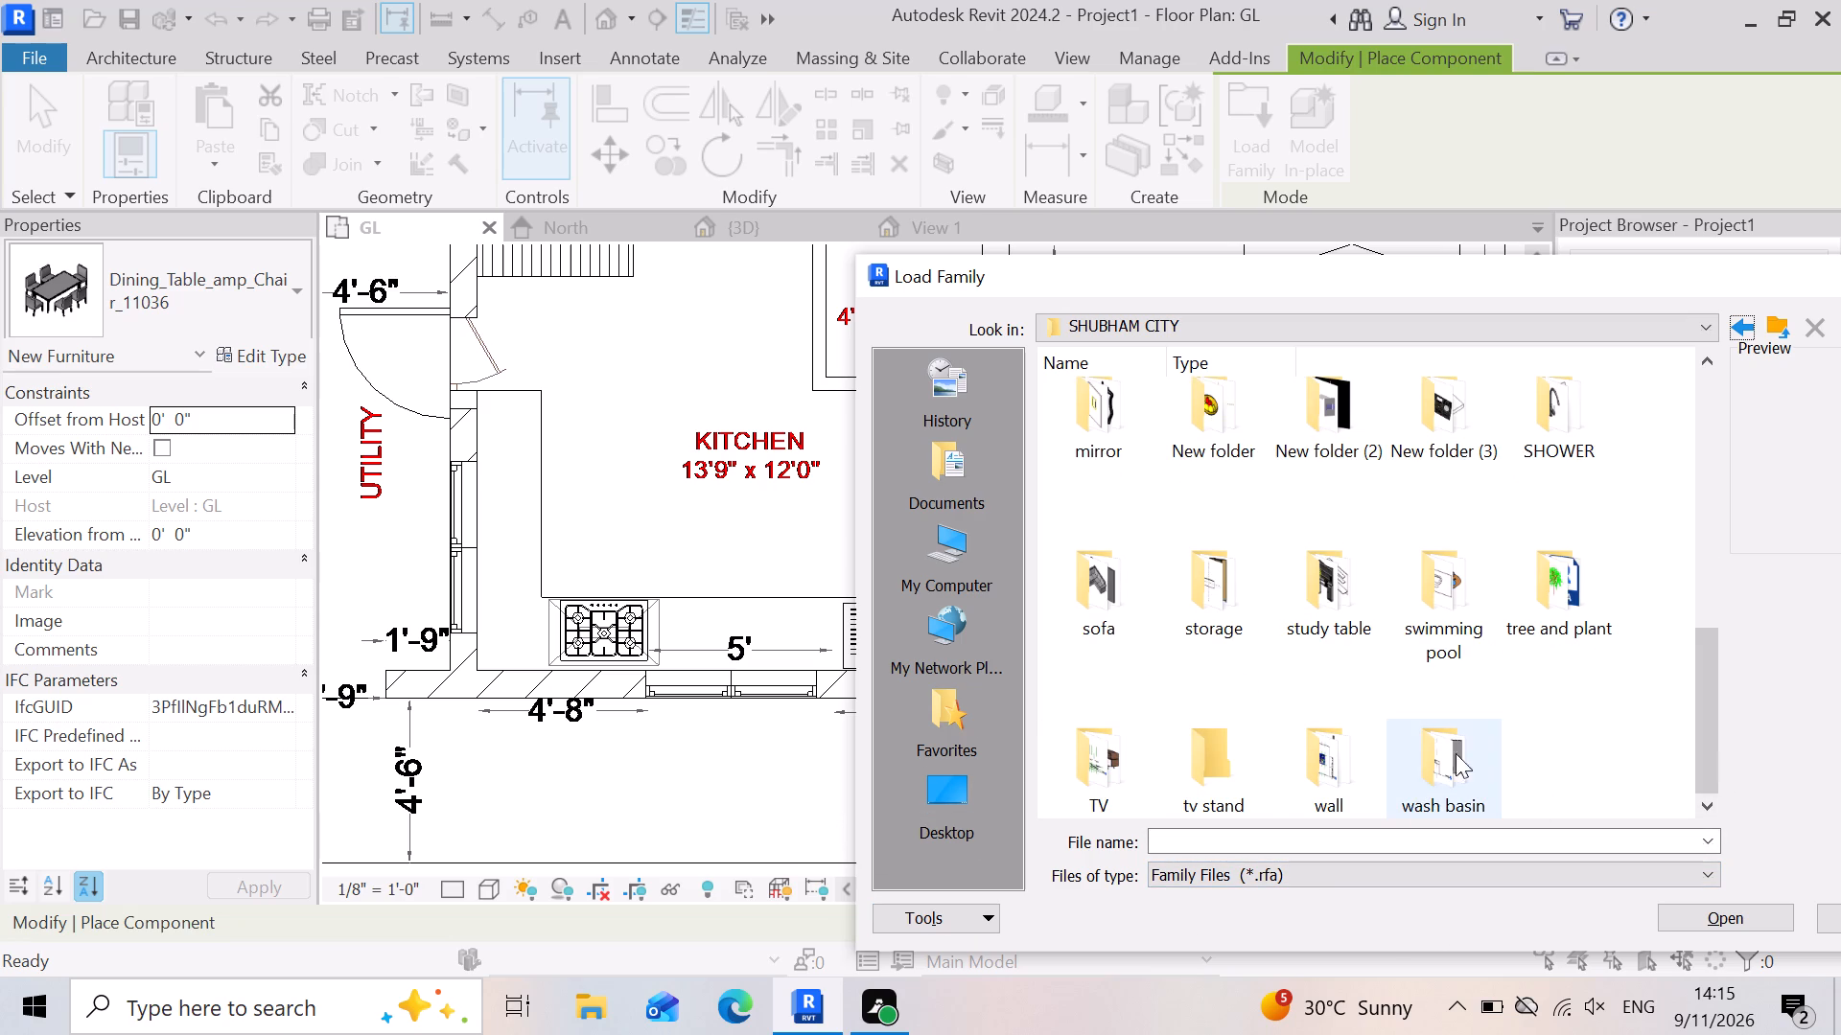
scroll(1363, 723, "up", 2)
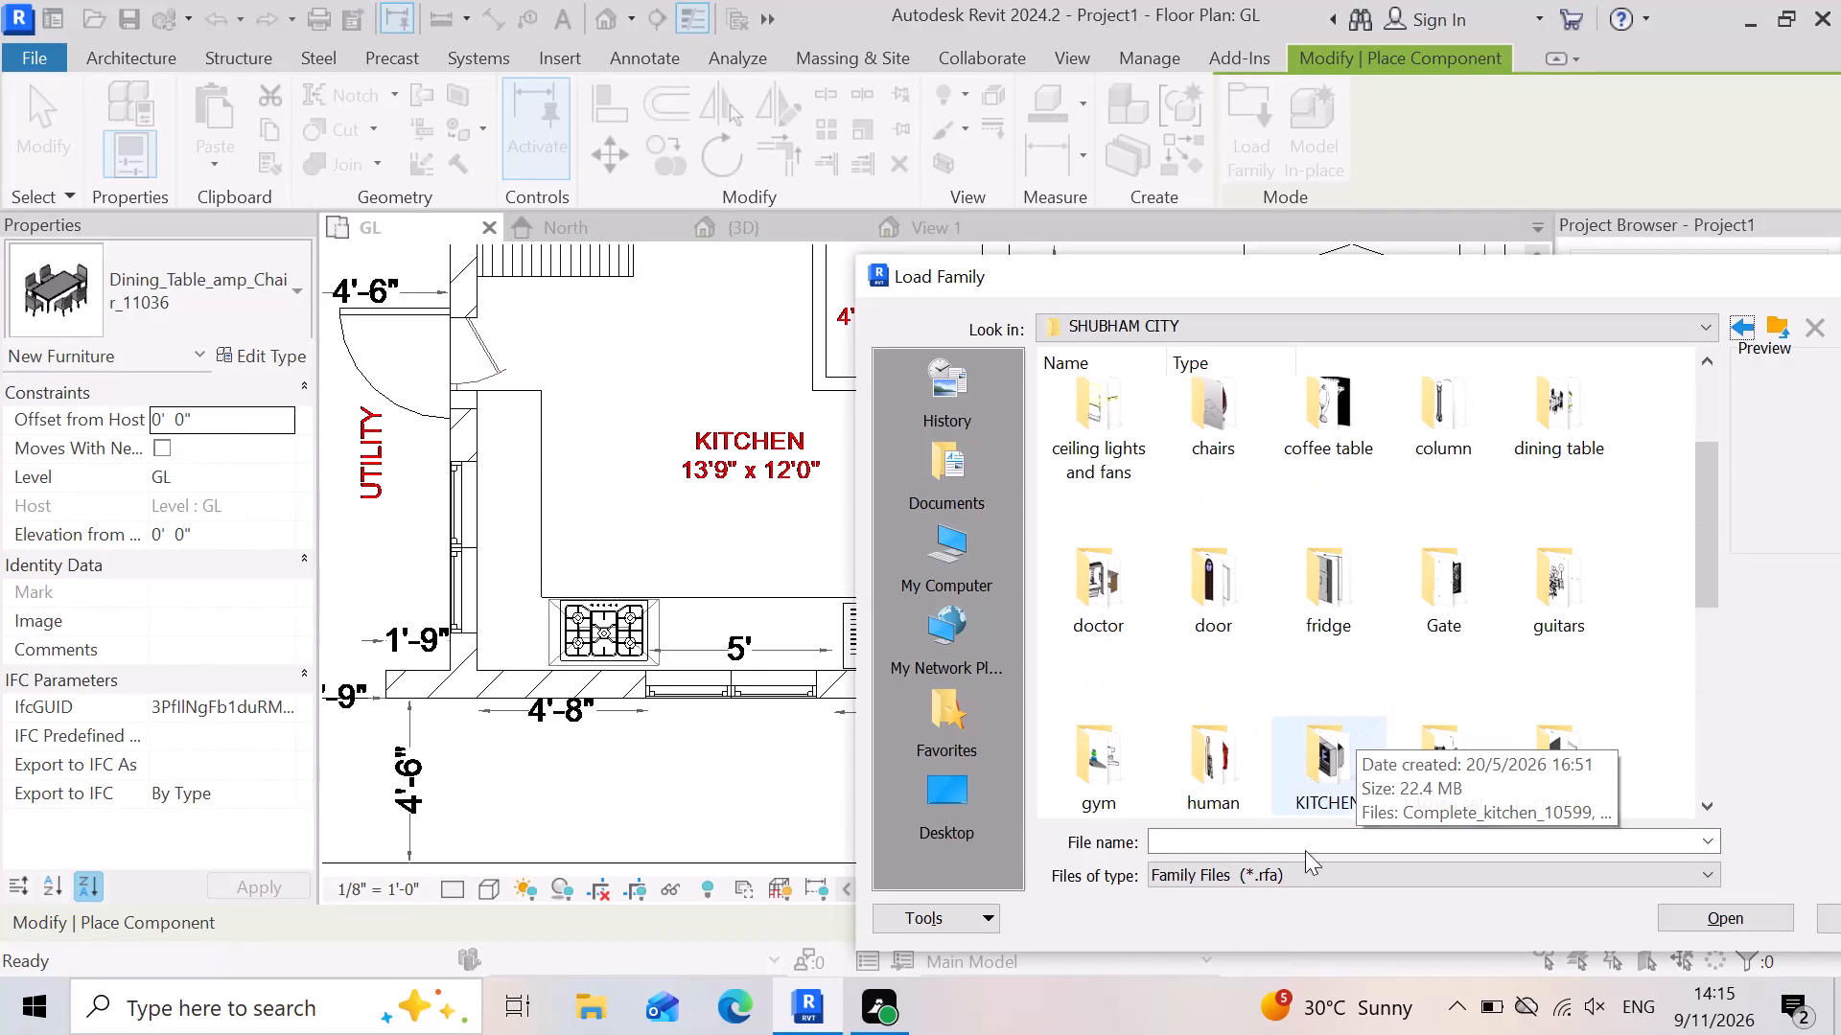
scroll(1426, 795, "up", 6)
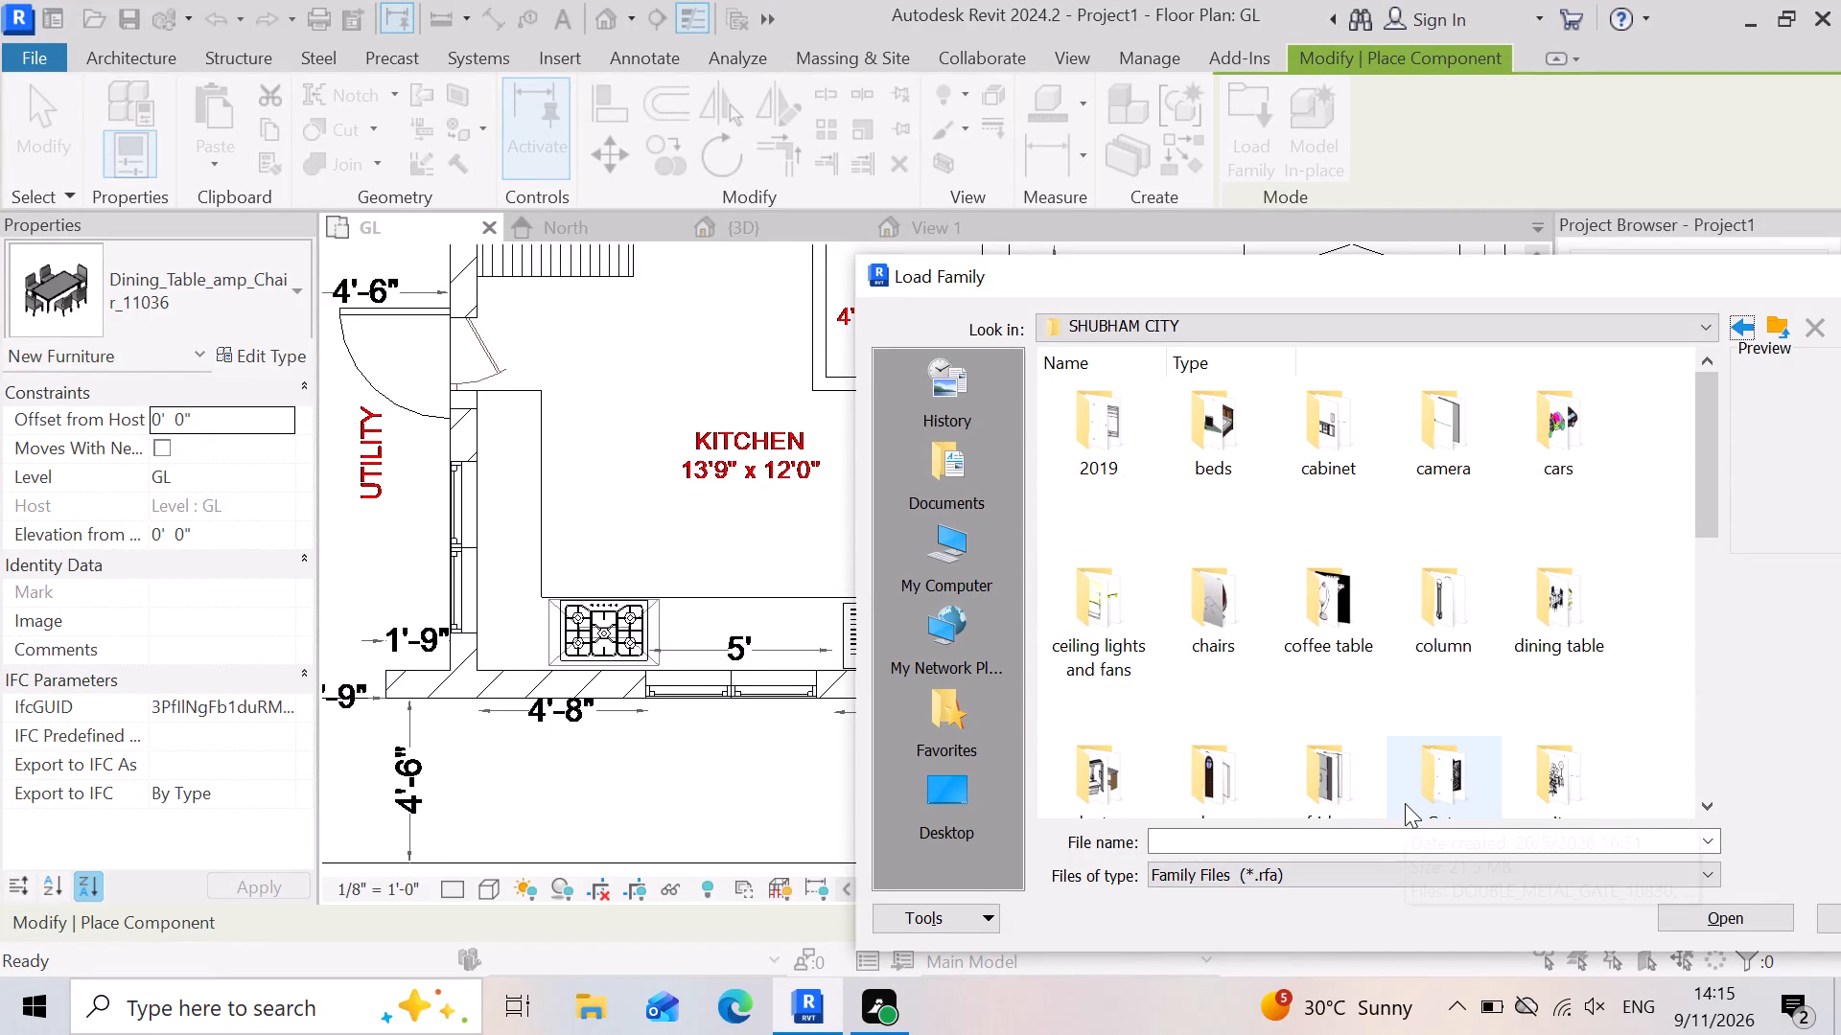
scroll(1574, 724, "down", 3)
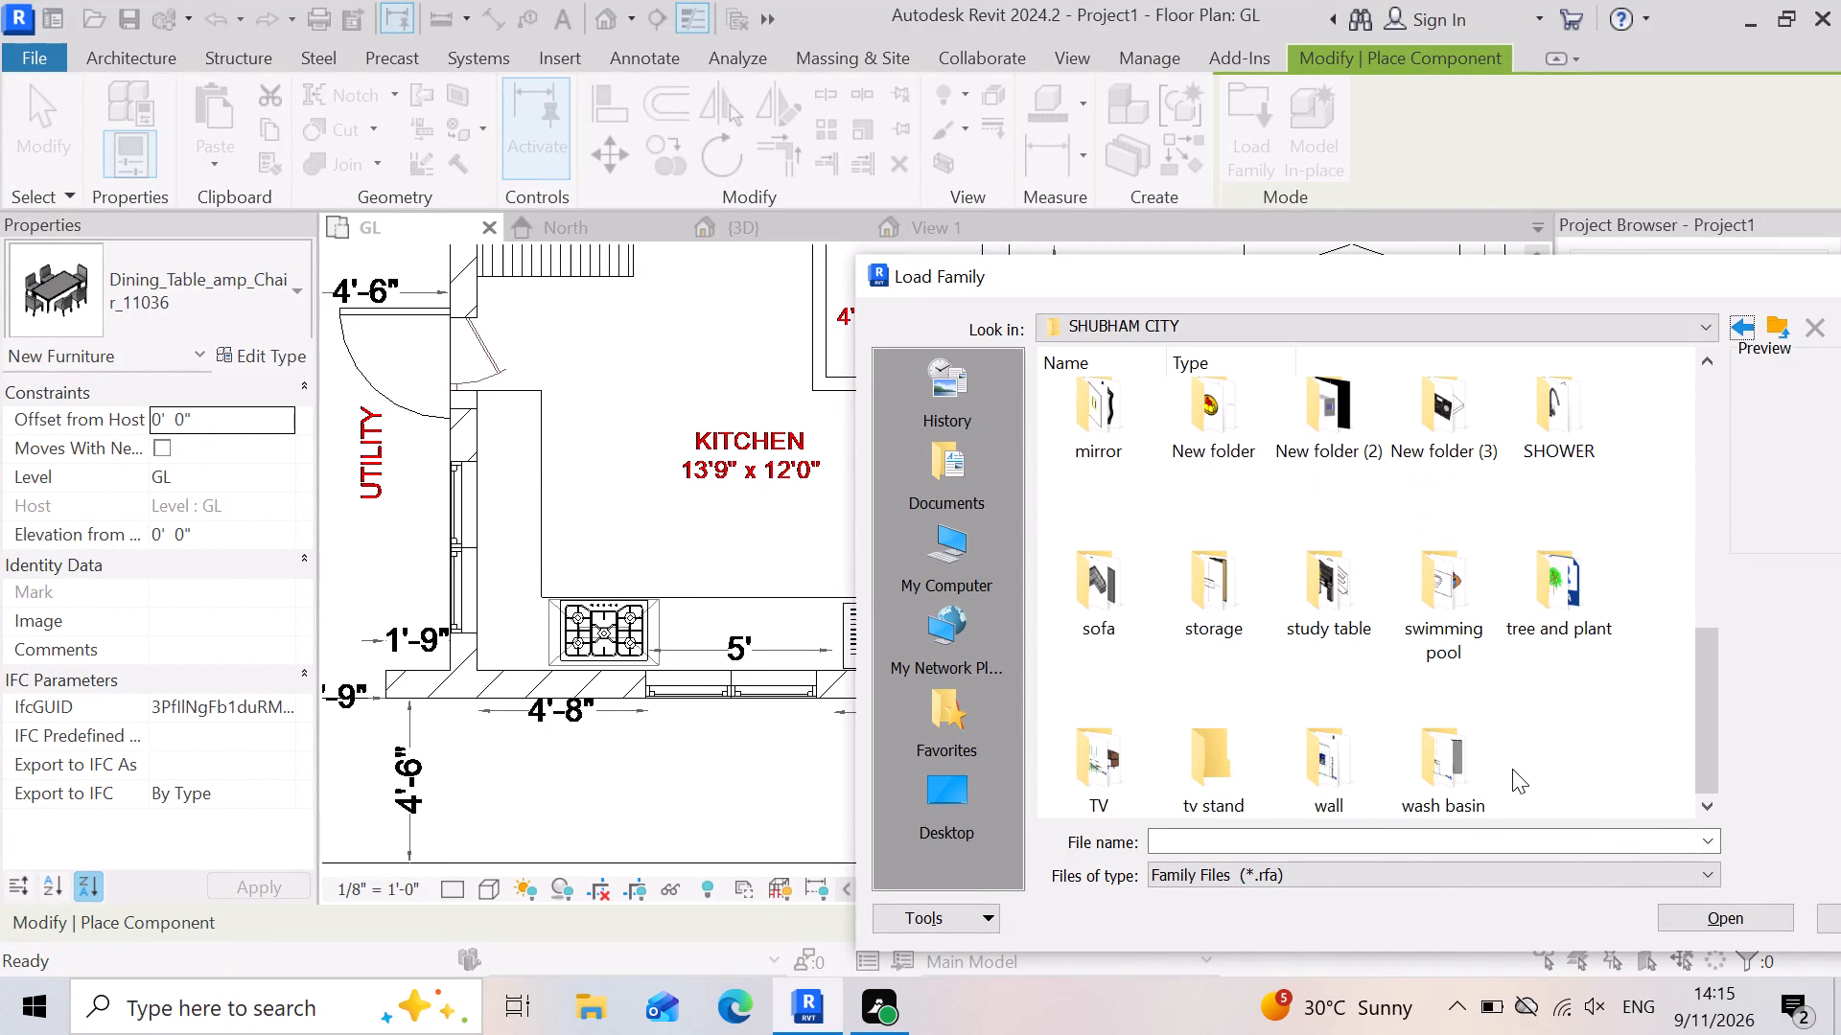
scroll(1510, 769, "down", 3)
scroll(1510, 769, "up", 3)
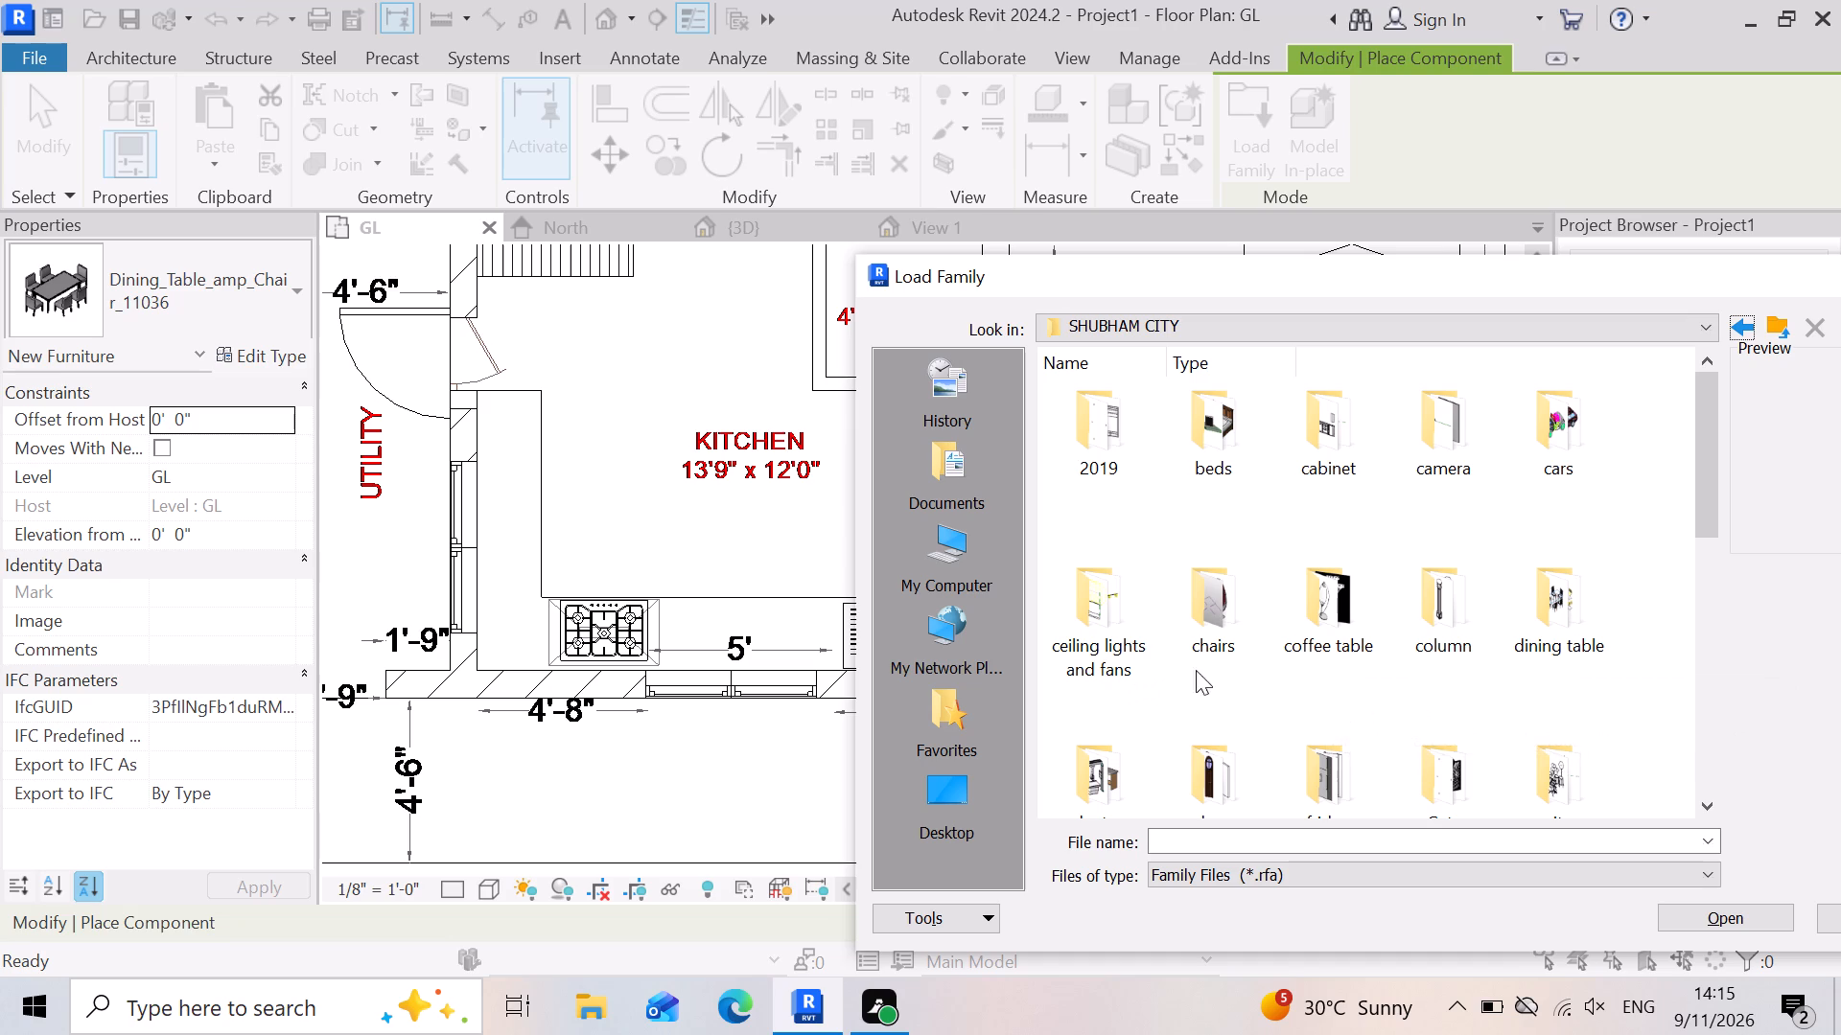
scroll(1522, 696, "down", 3)
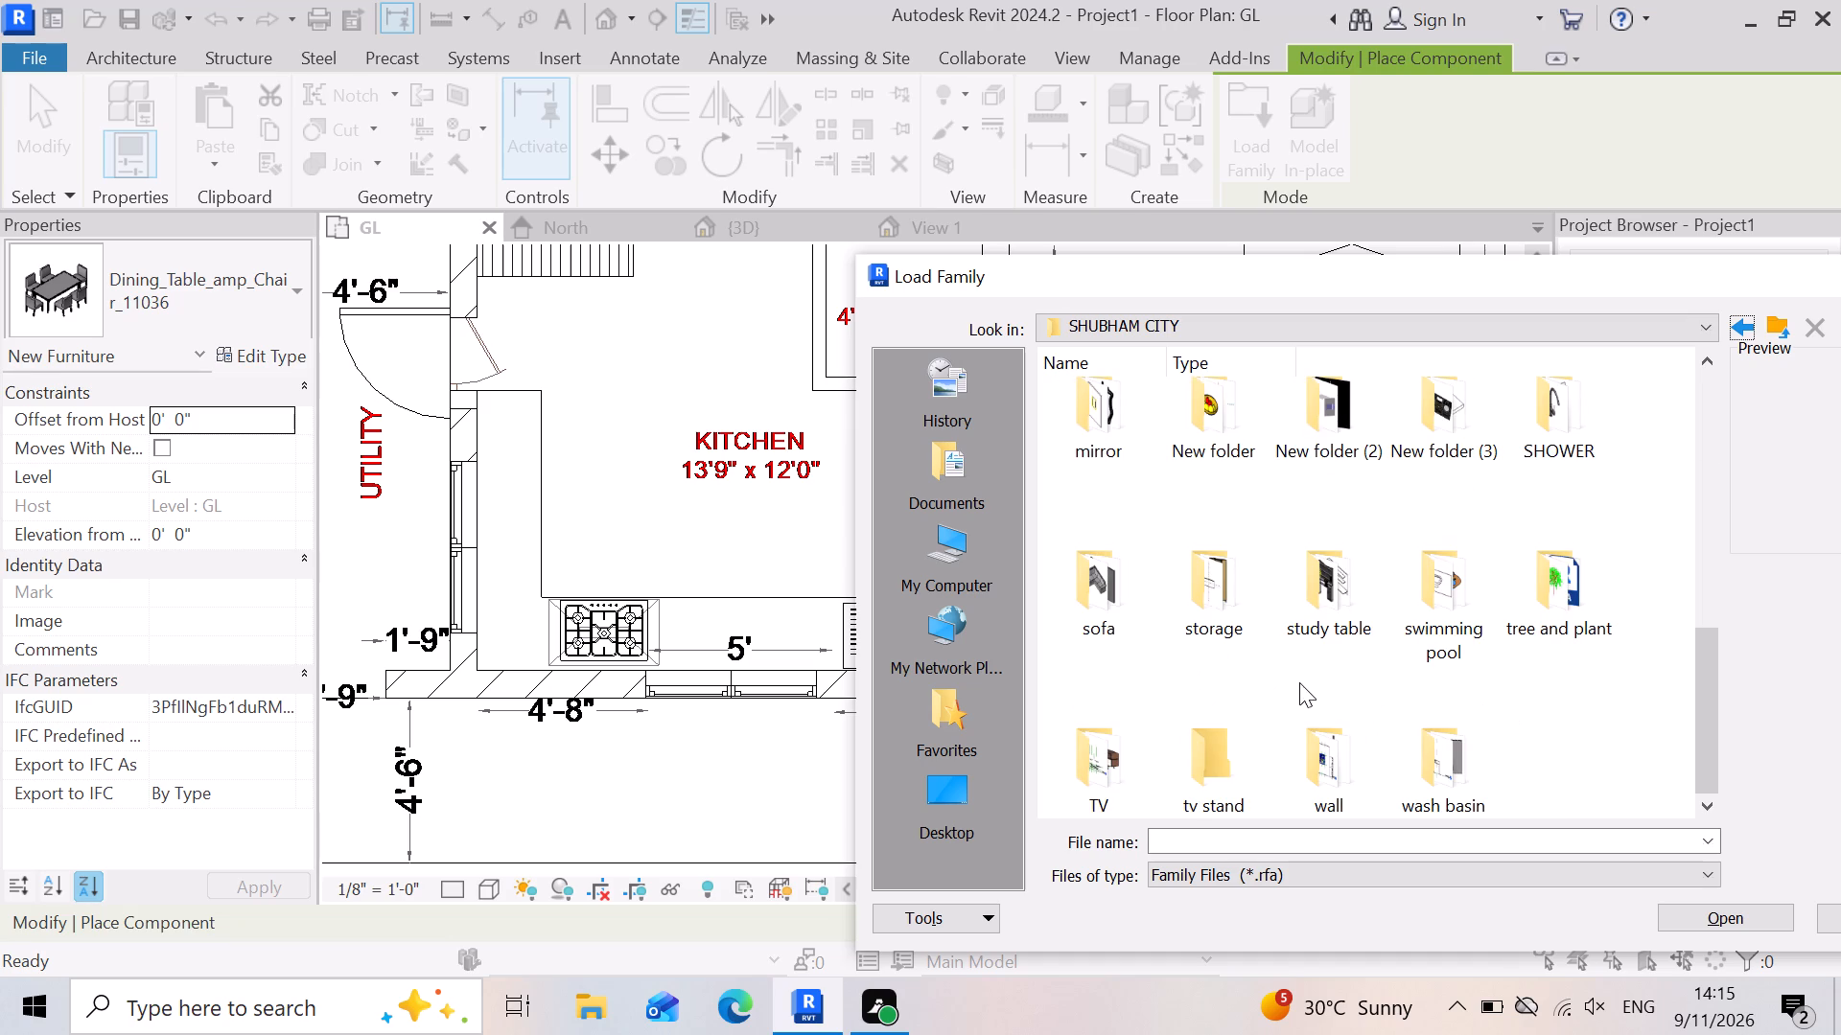
scroll(1303, 664, "down", 4)
scroll(1453, 668, "up", 2)
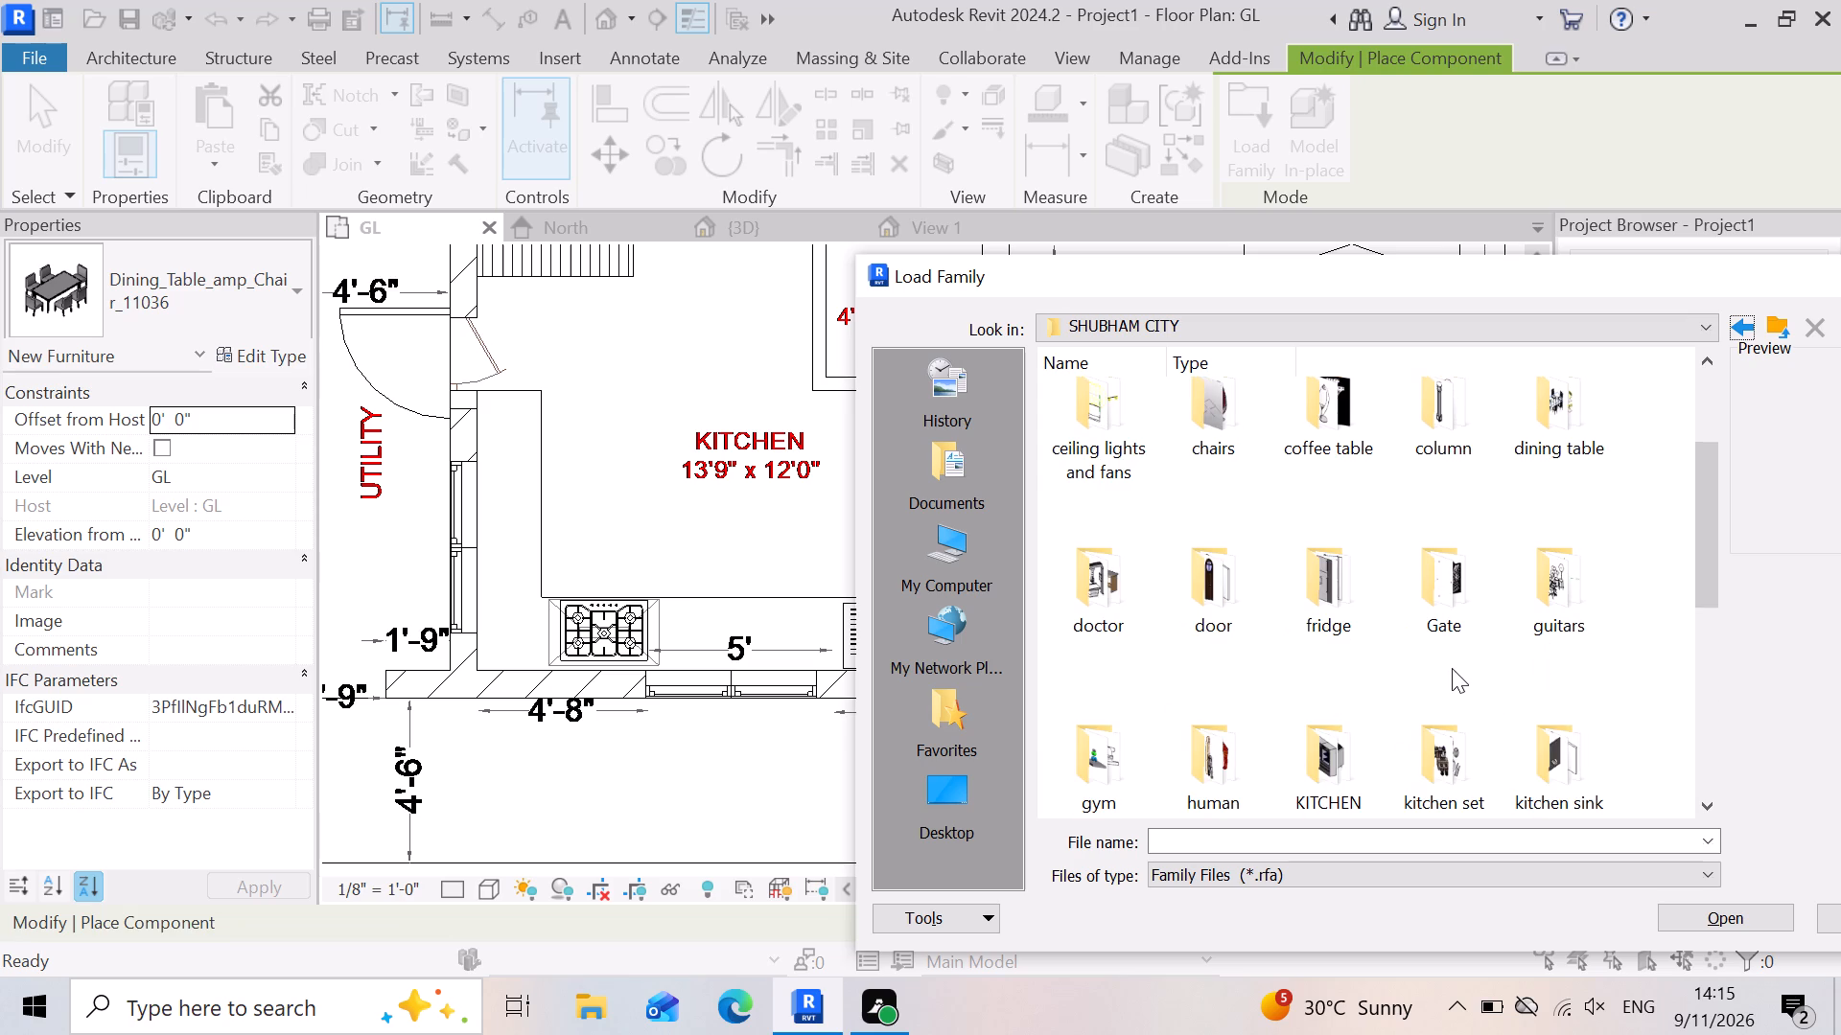
scroll(1507, 688, "up", 2)
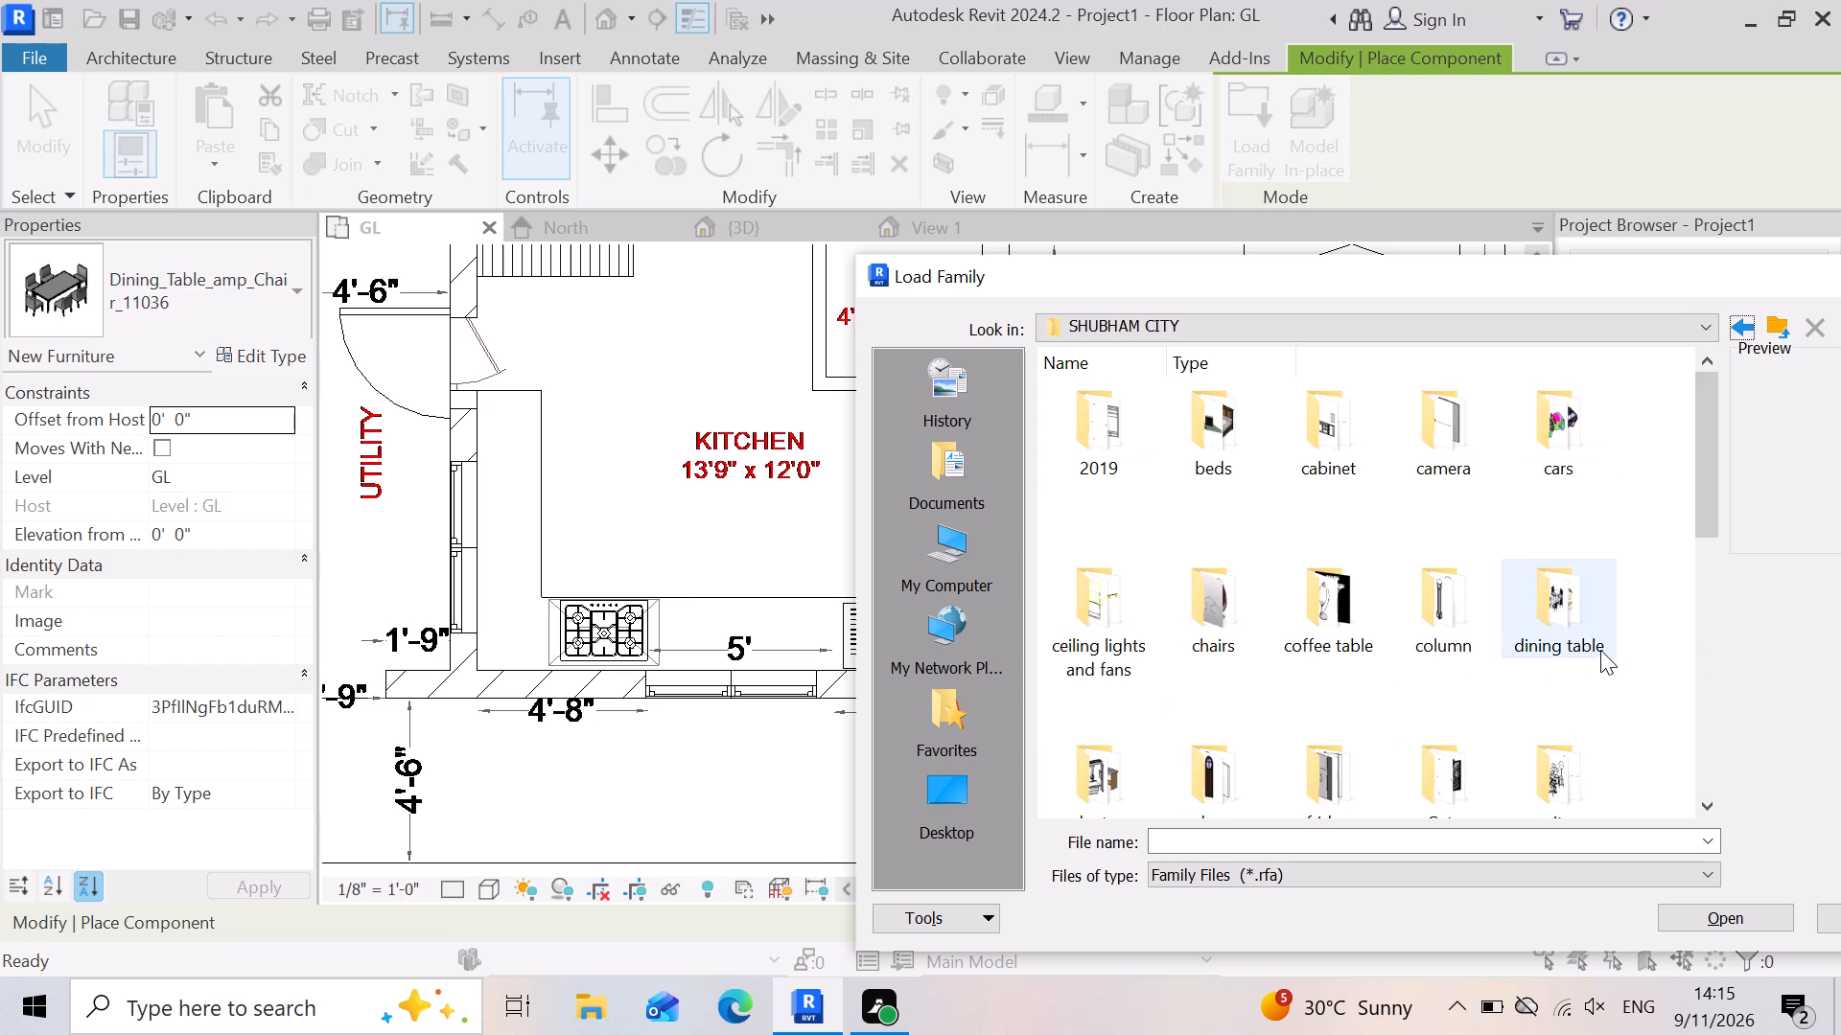
scroll(1596, 644, "down", 8)
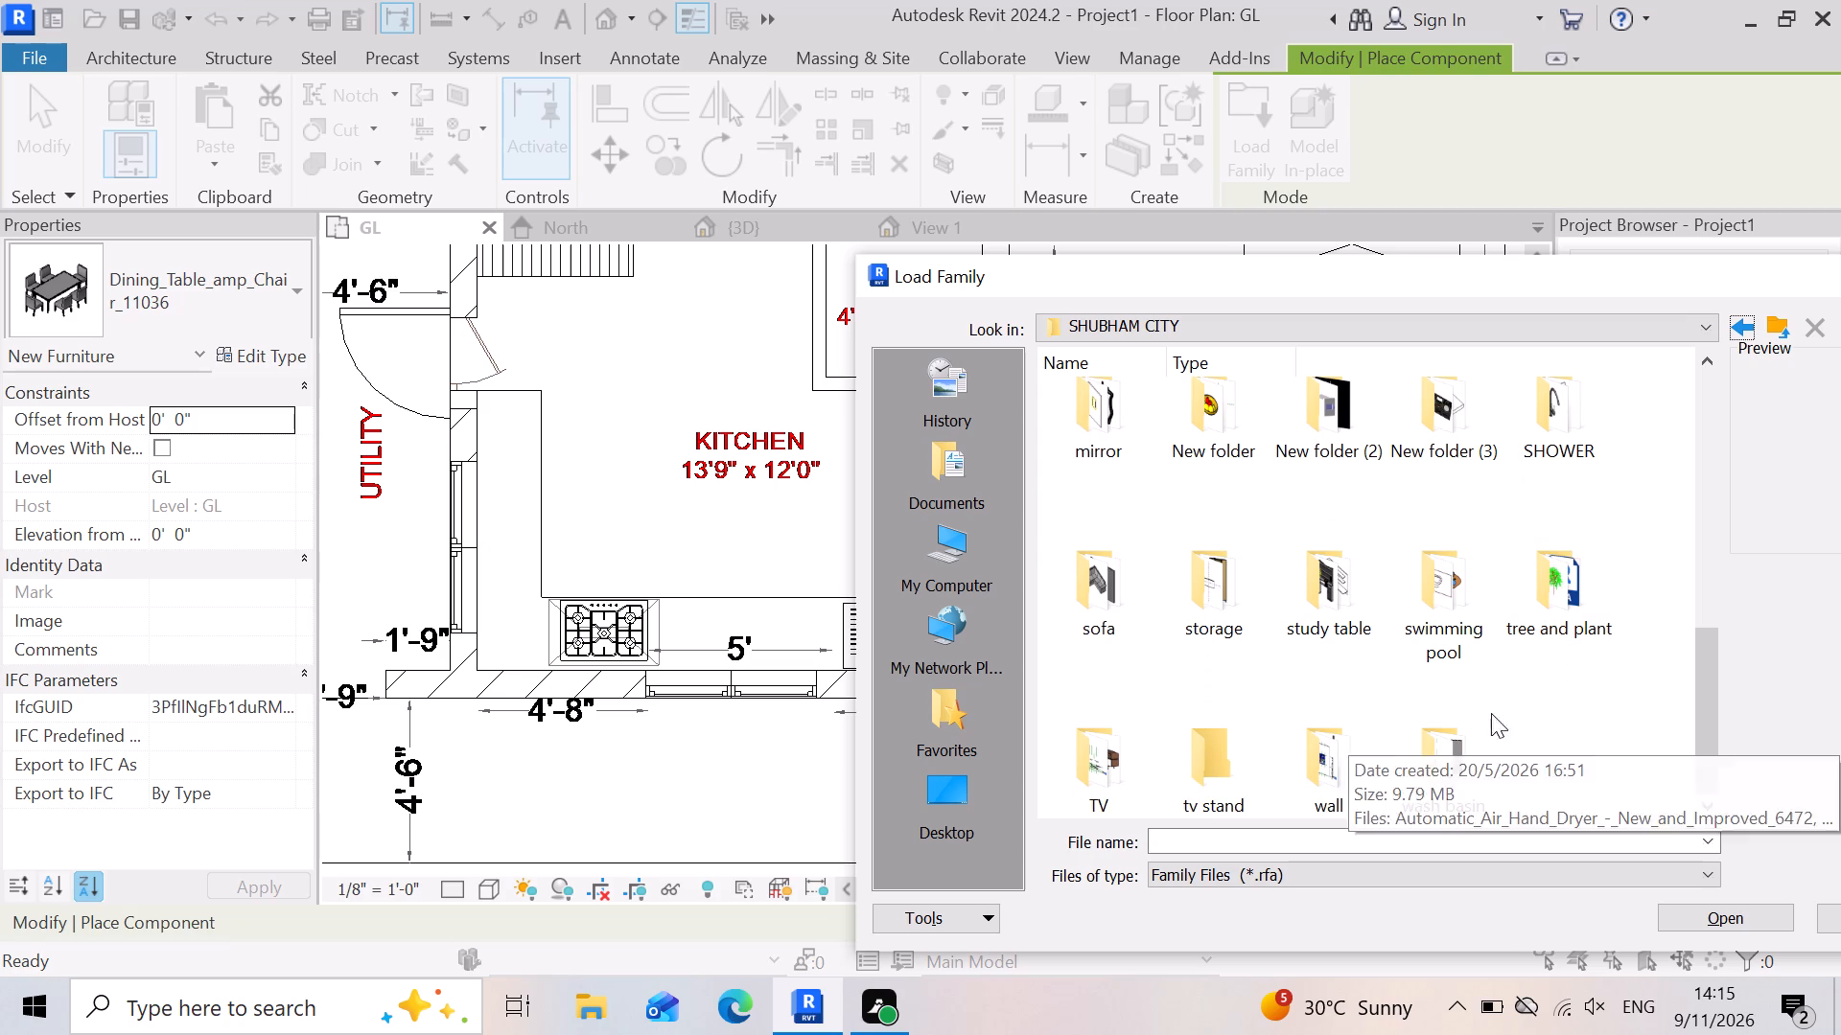
scroll(1549, 693, "up", 1)
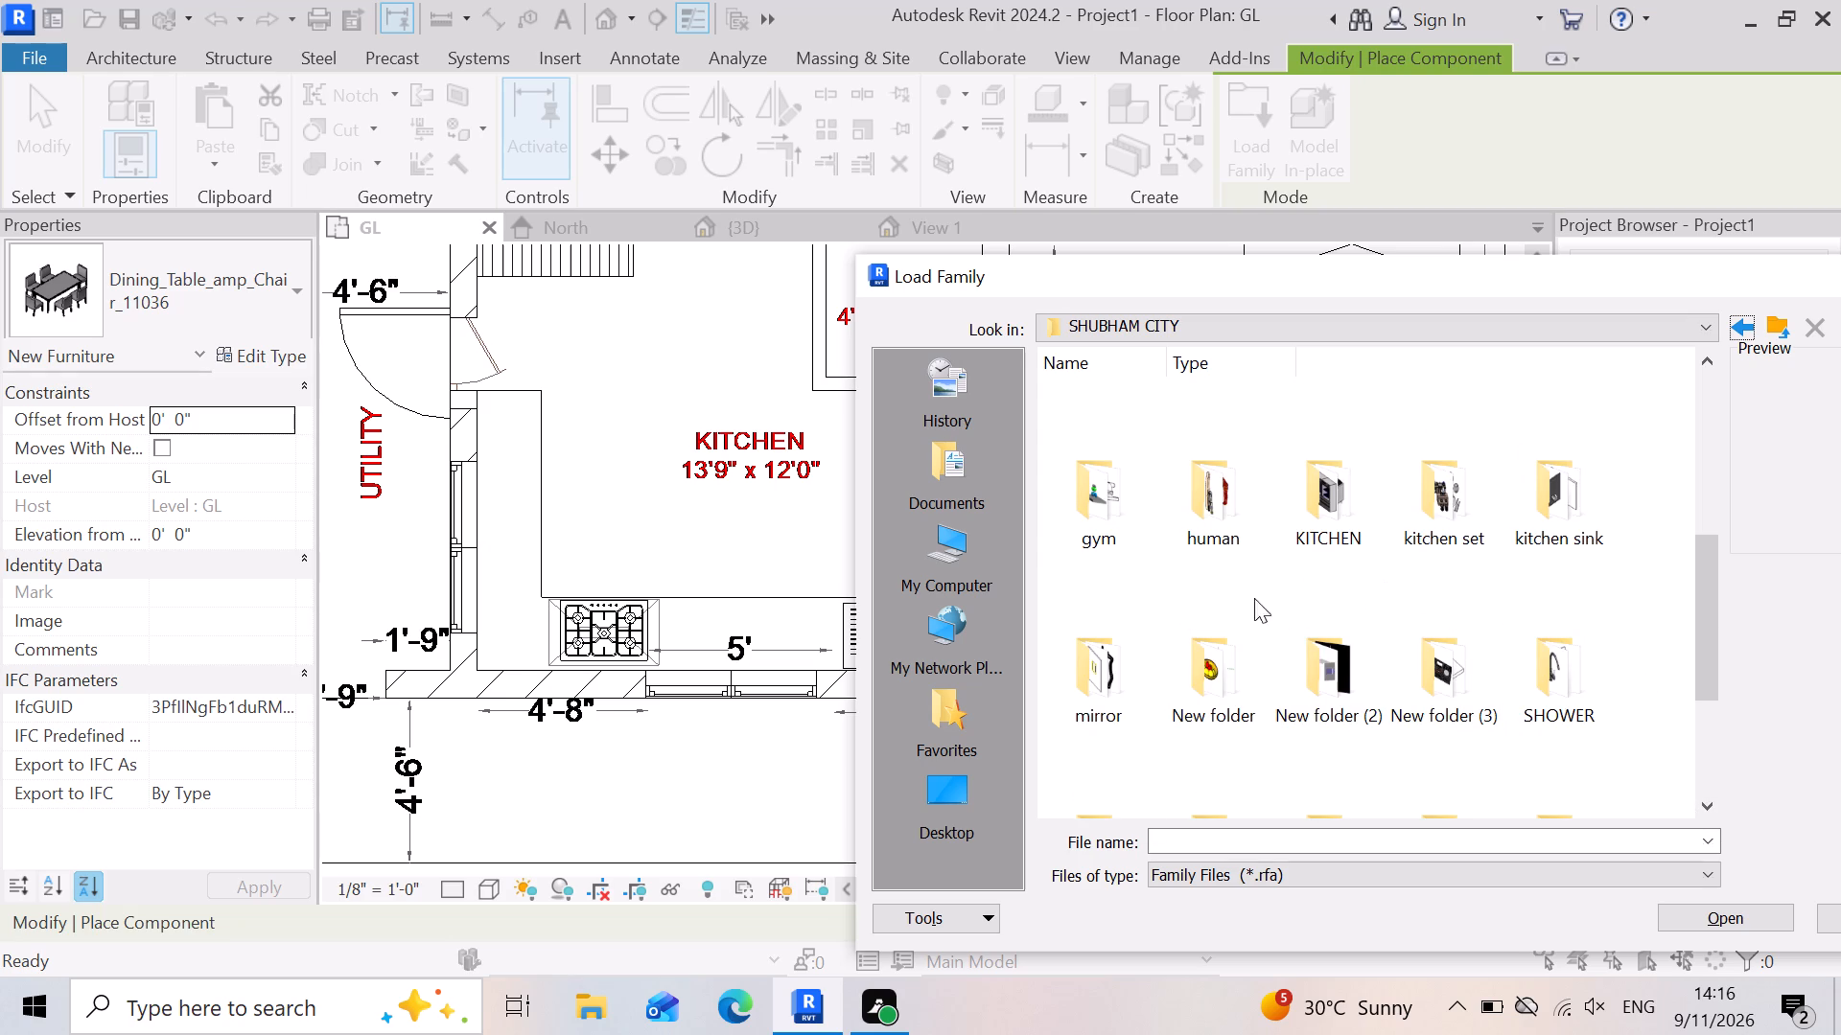
Review the KITCHEN folder's families again and go back to the SHUBHAM CITY category folders.
double_click(1321, 540)
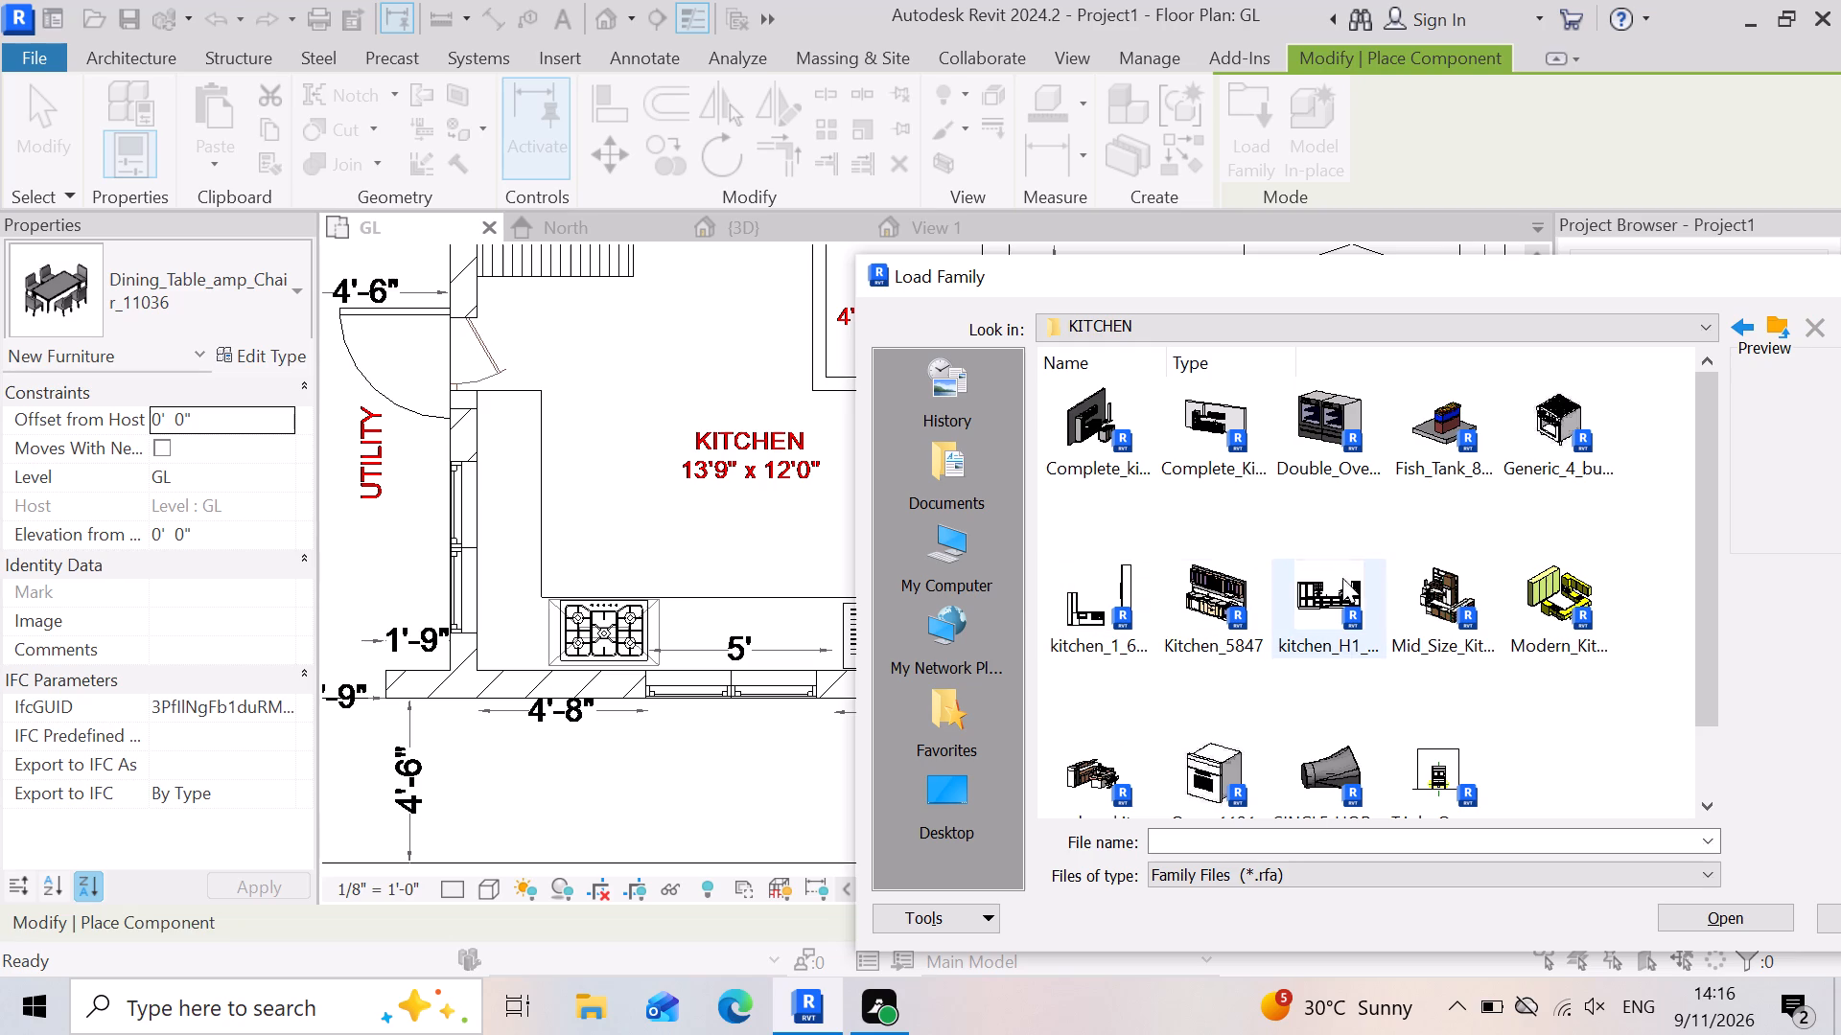
scroll(1368, 649, "down", 3)
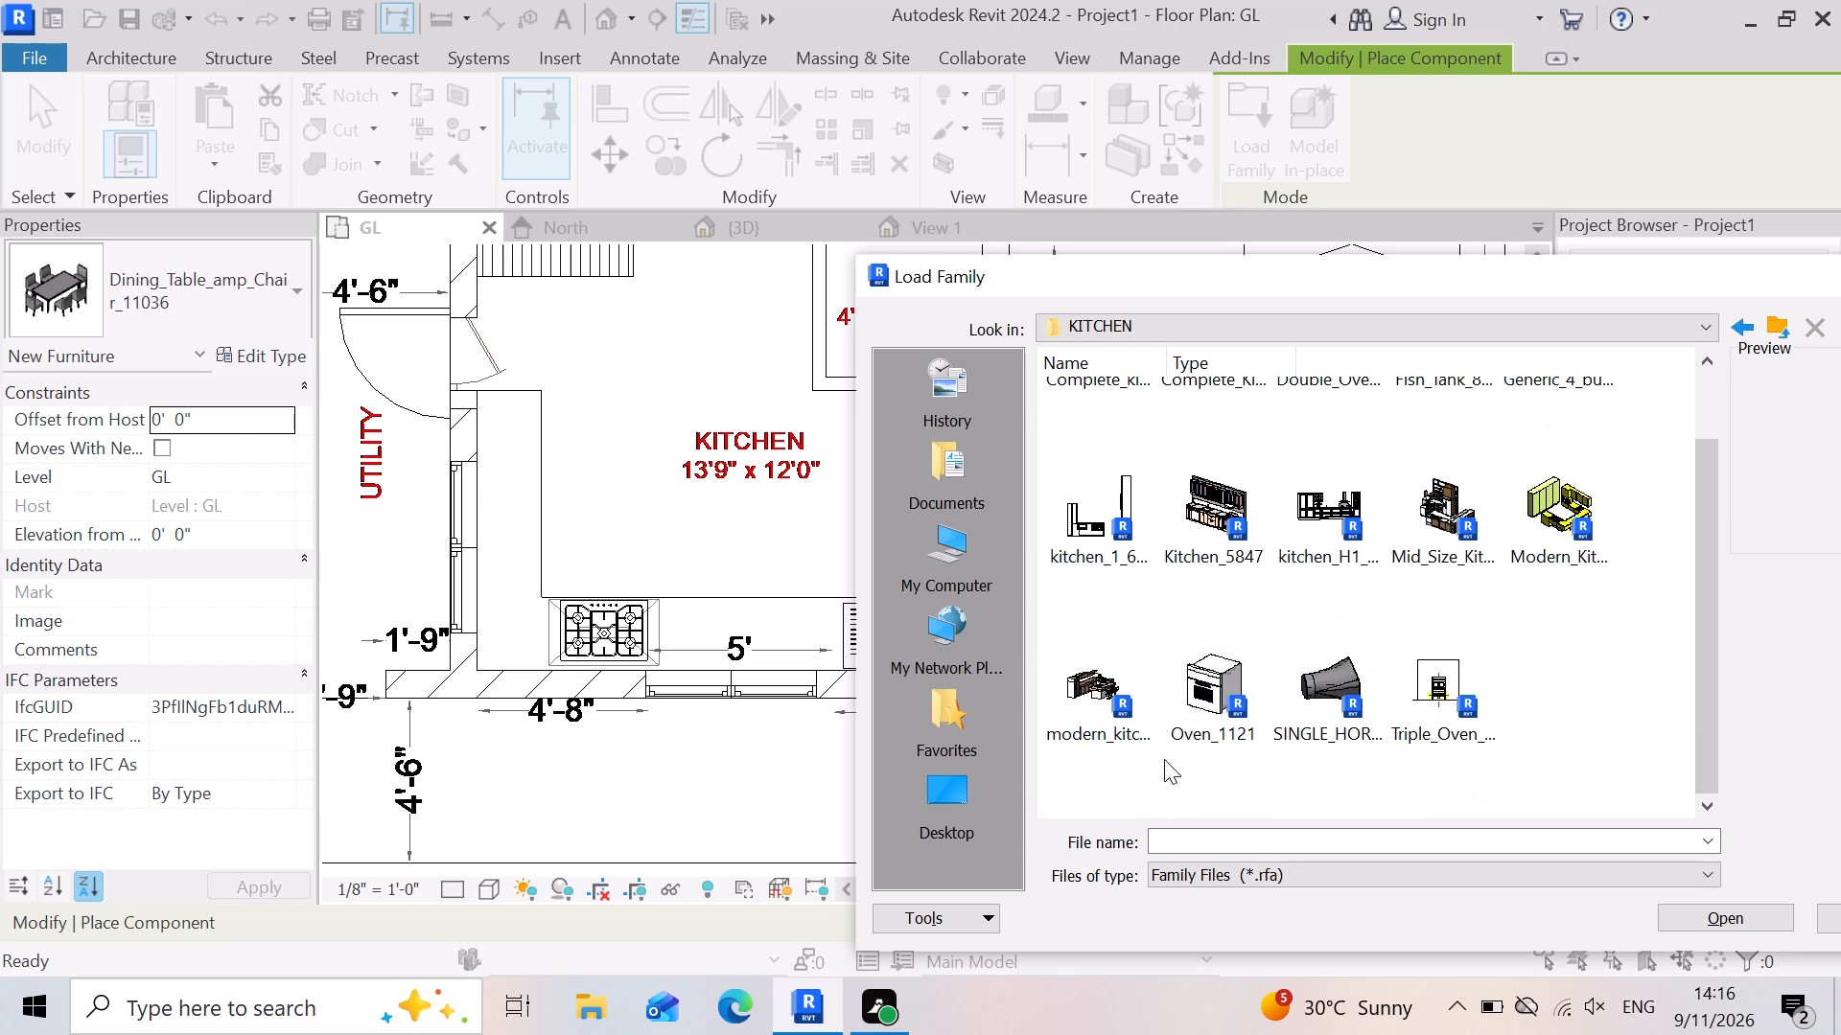
scroll(1238, 652, "down", 3)
scroll(1507, 643, "up", 7)
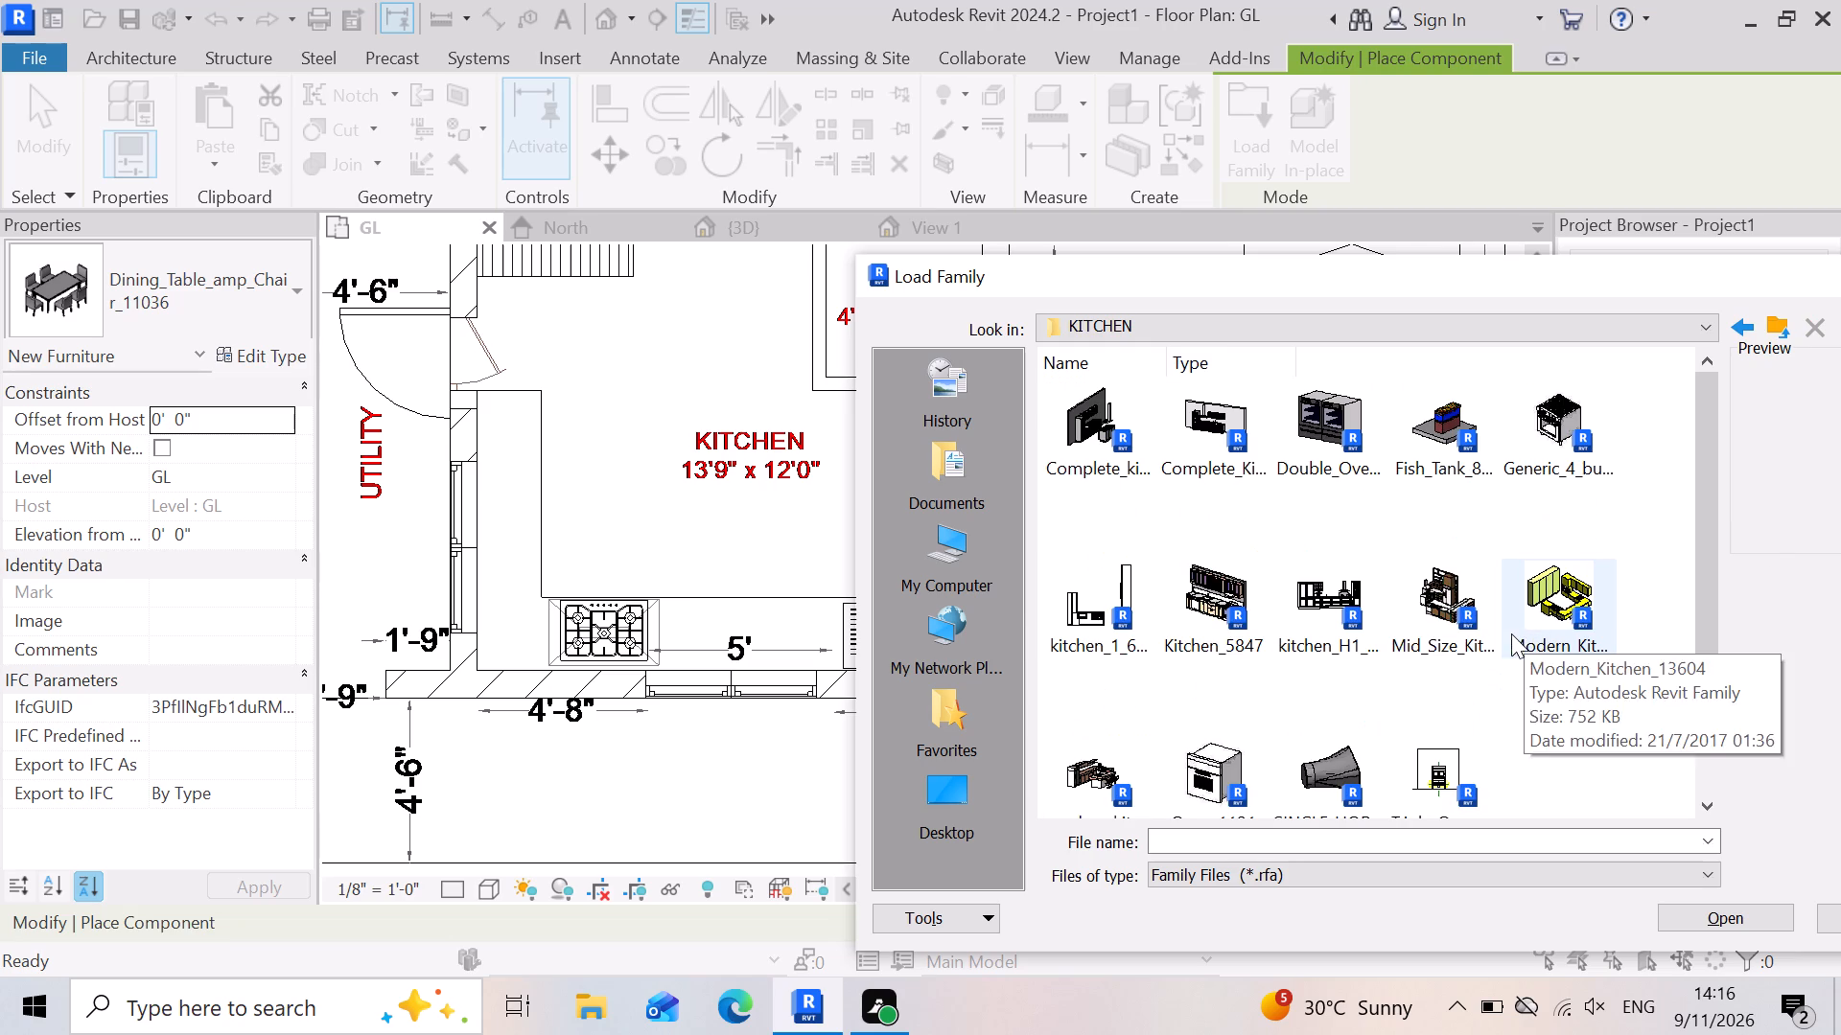
scroll(1511, 633, "up", 2)
scroll(1592, 567, "up", 3)
left_click(1783, 318)
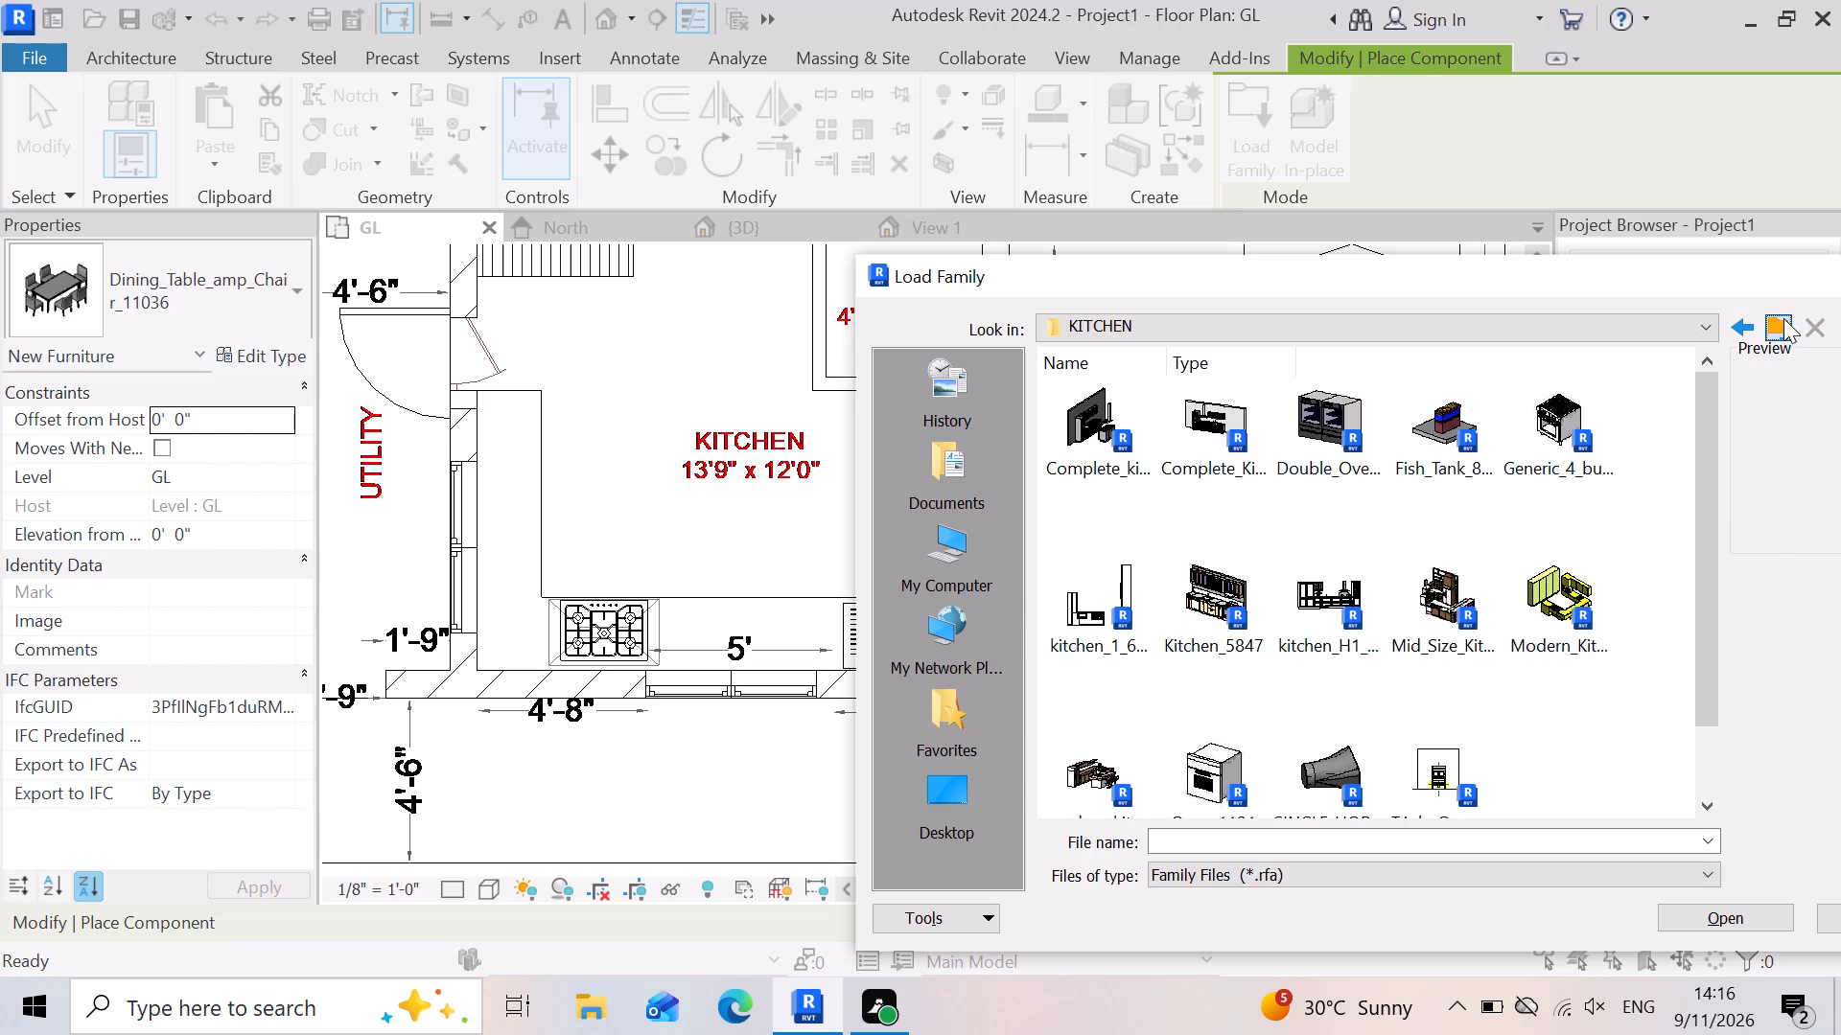
scroll(1579, 626, "down", 1)
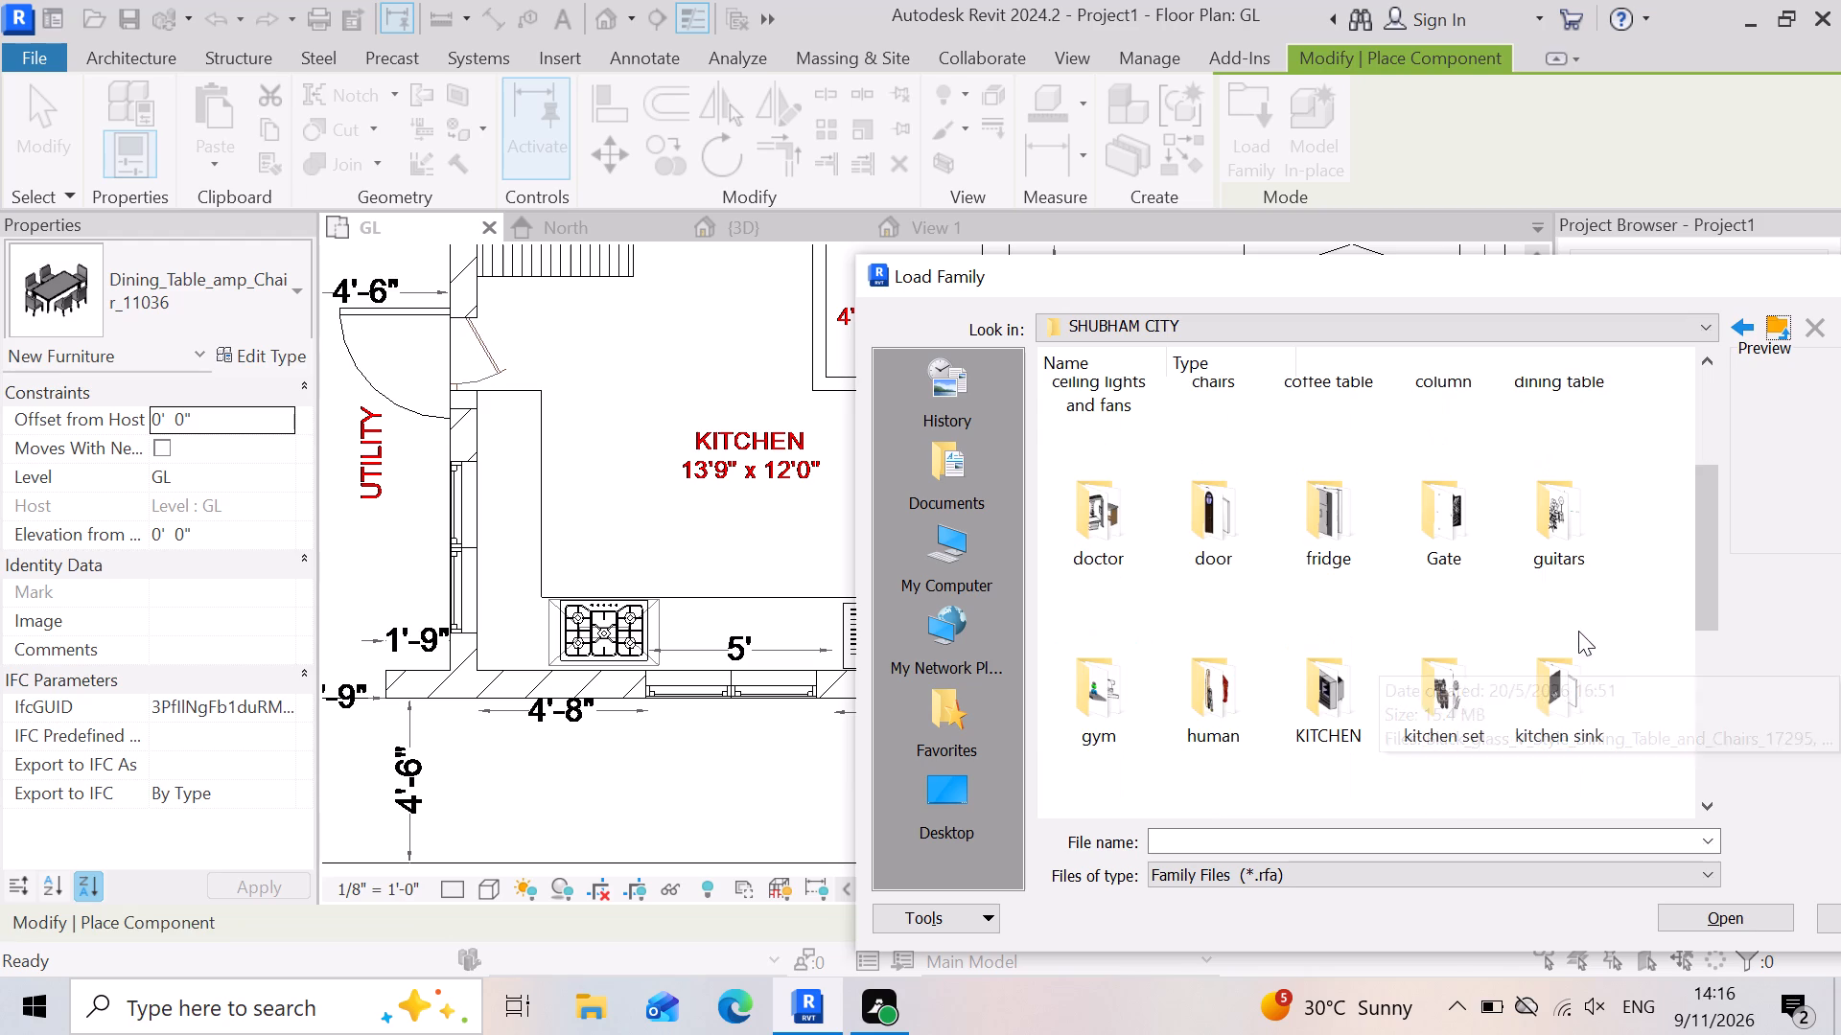
Load the Sony_TV_Stand_7519 family from the TV folder of the SHUBHAM CITY library.
scroll(1311, 779, "up", 1)
scroll(1379, 747, "down", 2)
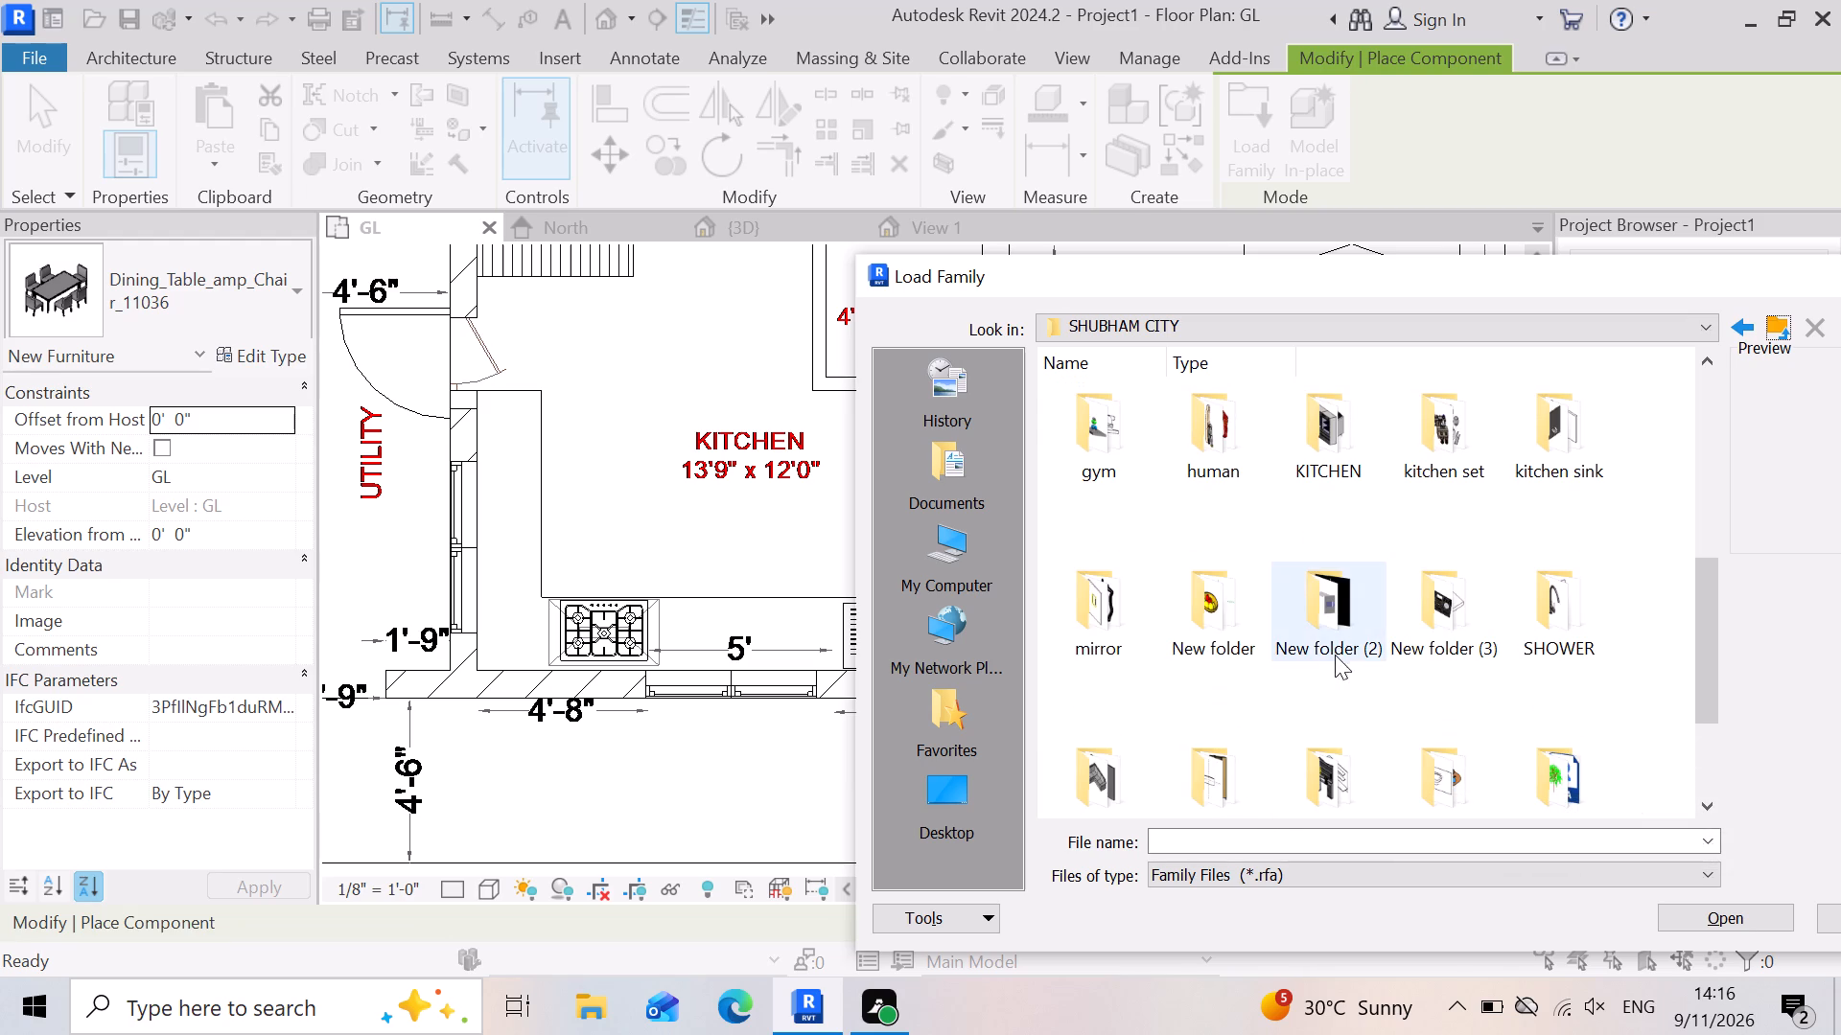
scroll(1497, 675, "down", 2)
scroll(1573, 718, "up", 5)
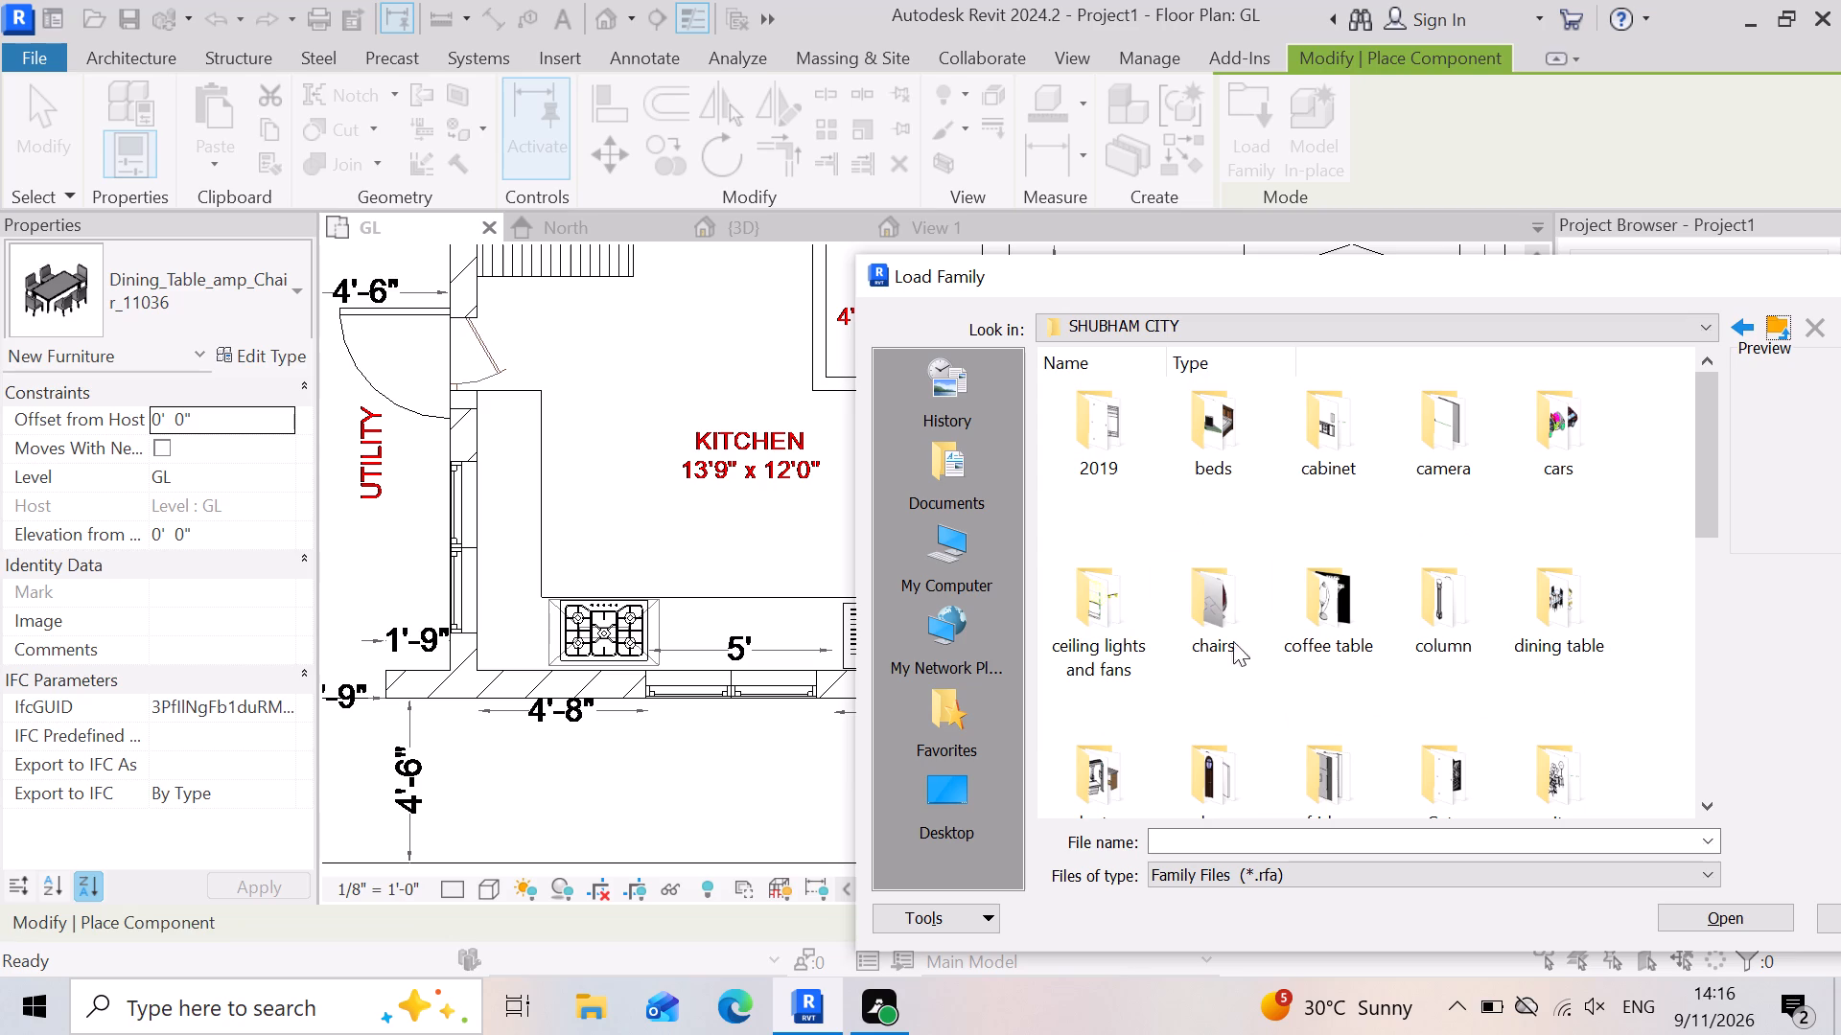
scroll(1211, 609, "down", 15)
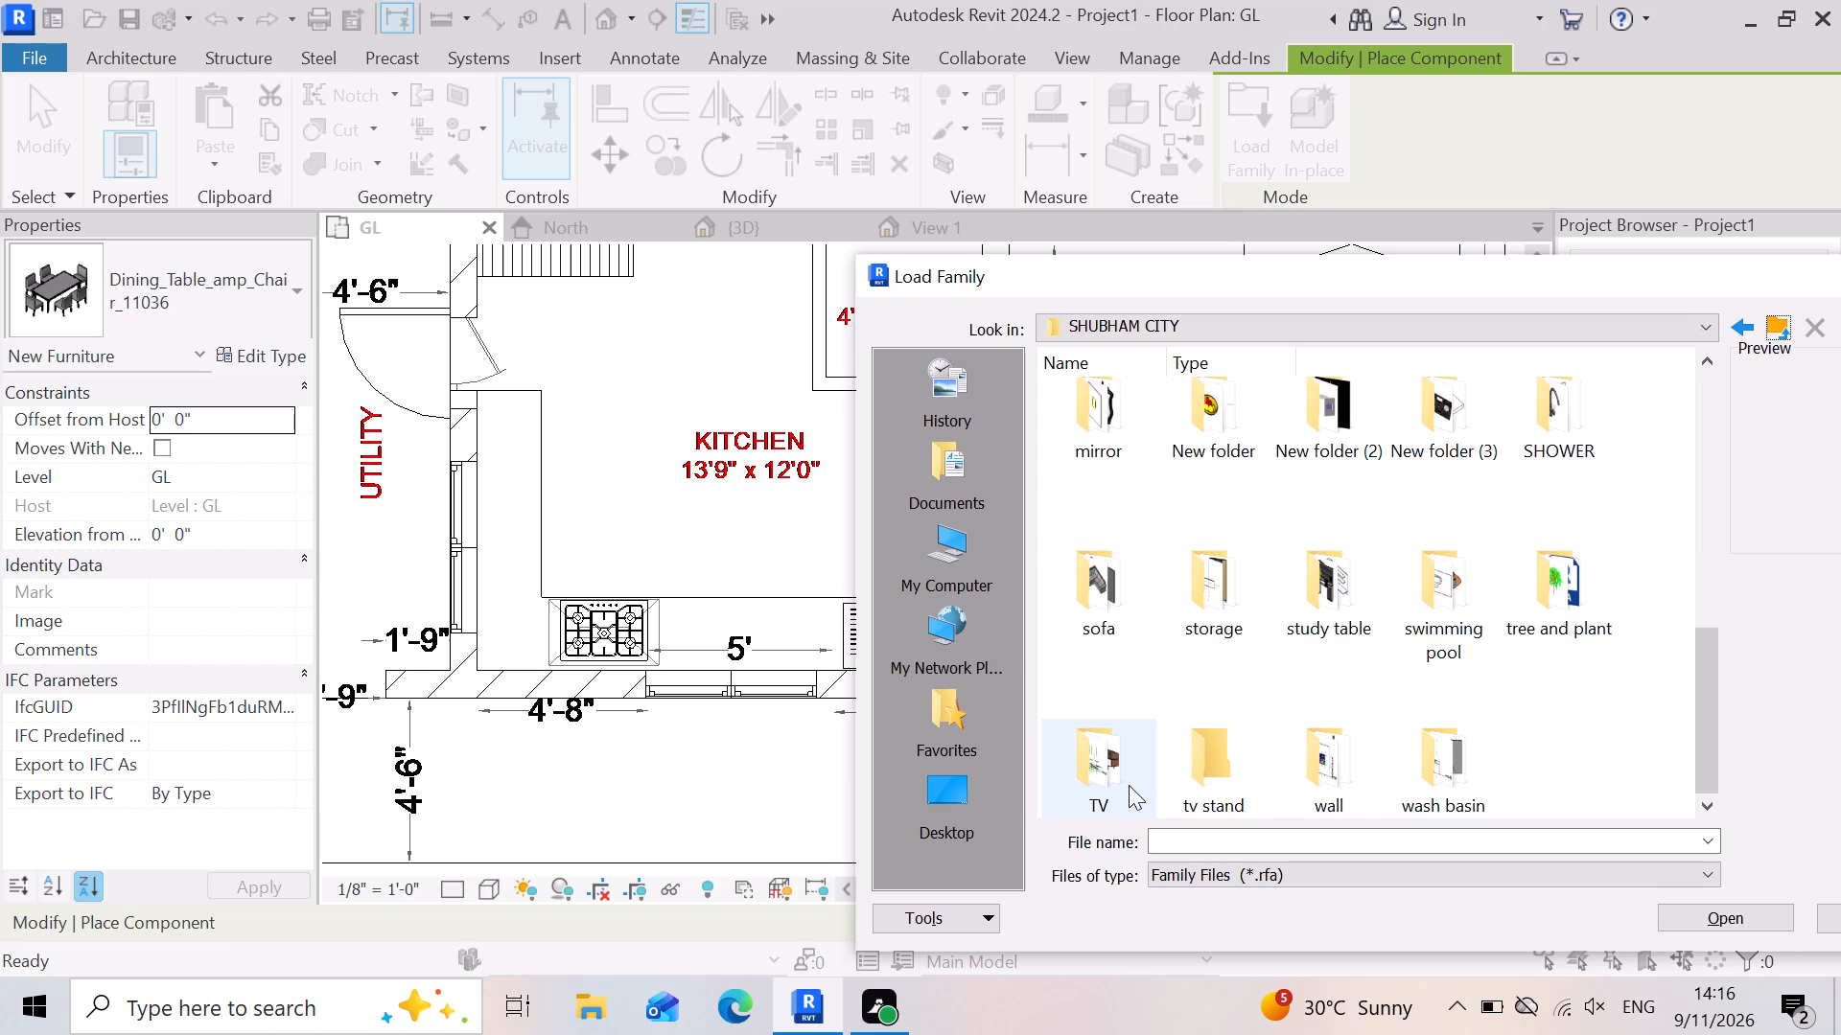
double_click(1115, 766)
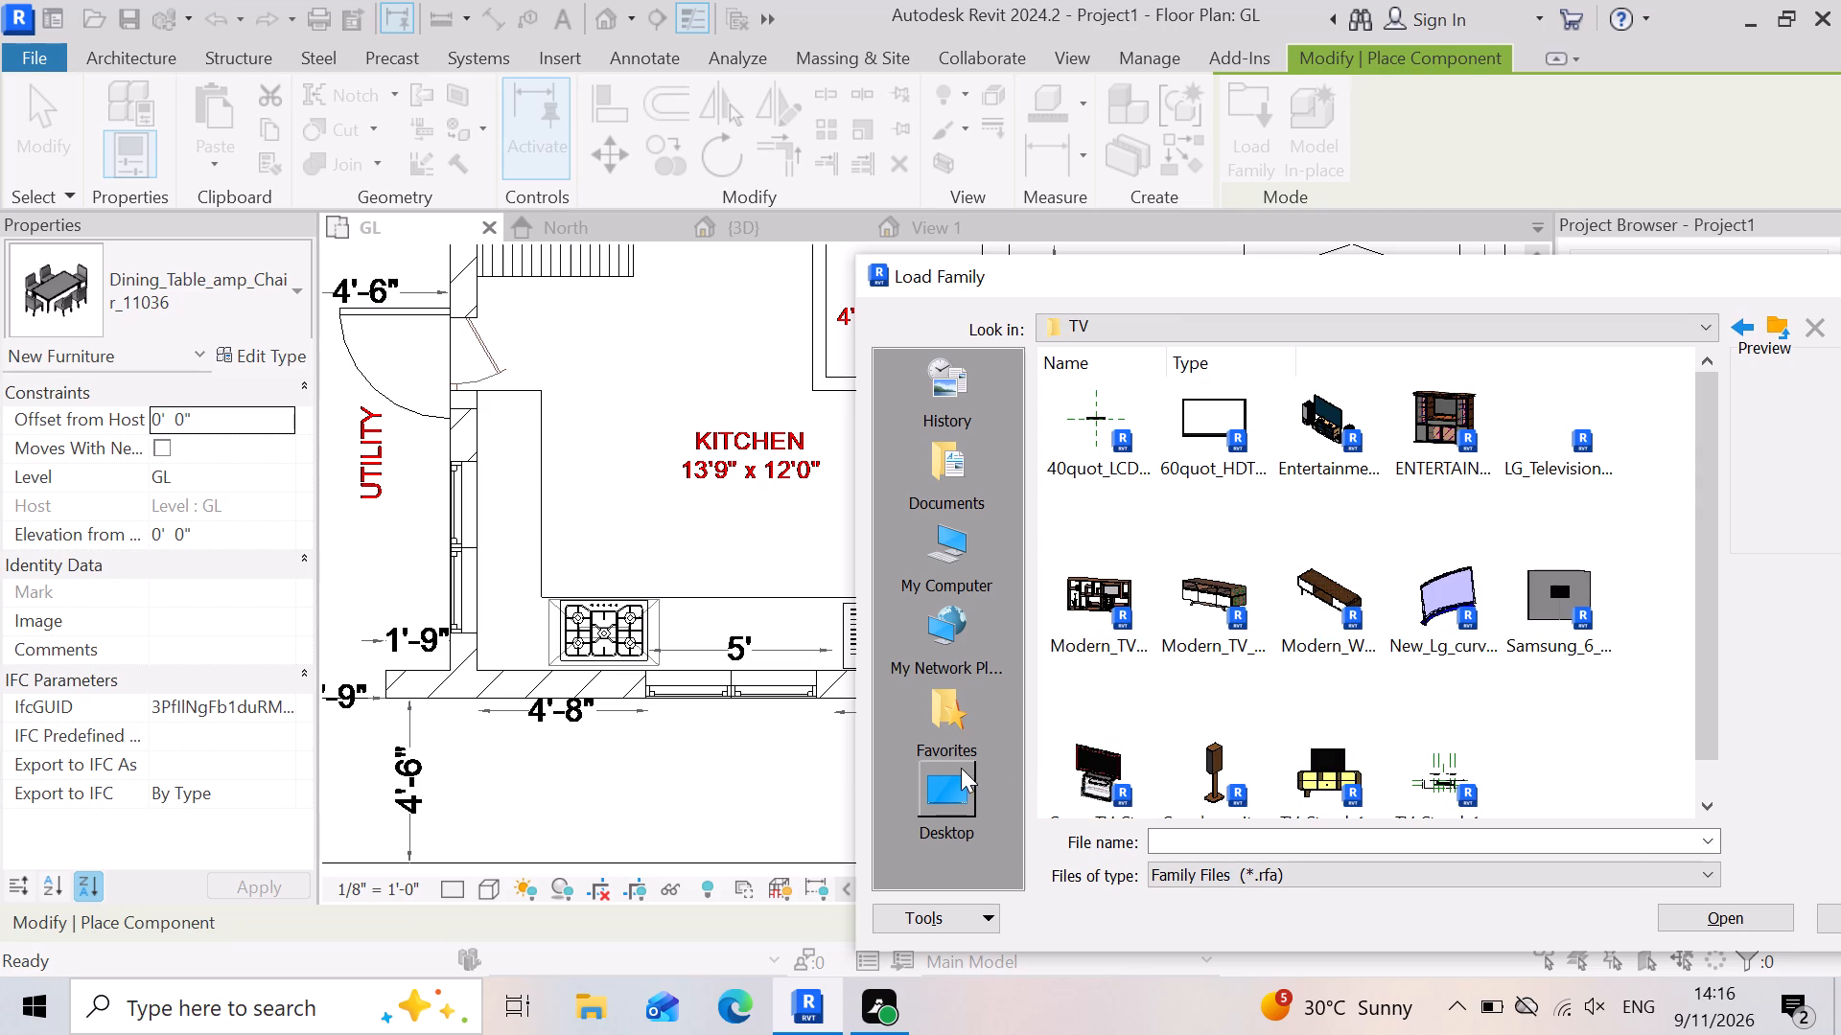
scroll(1424, 658, "down", 4)
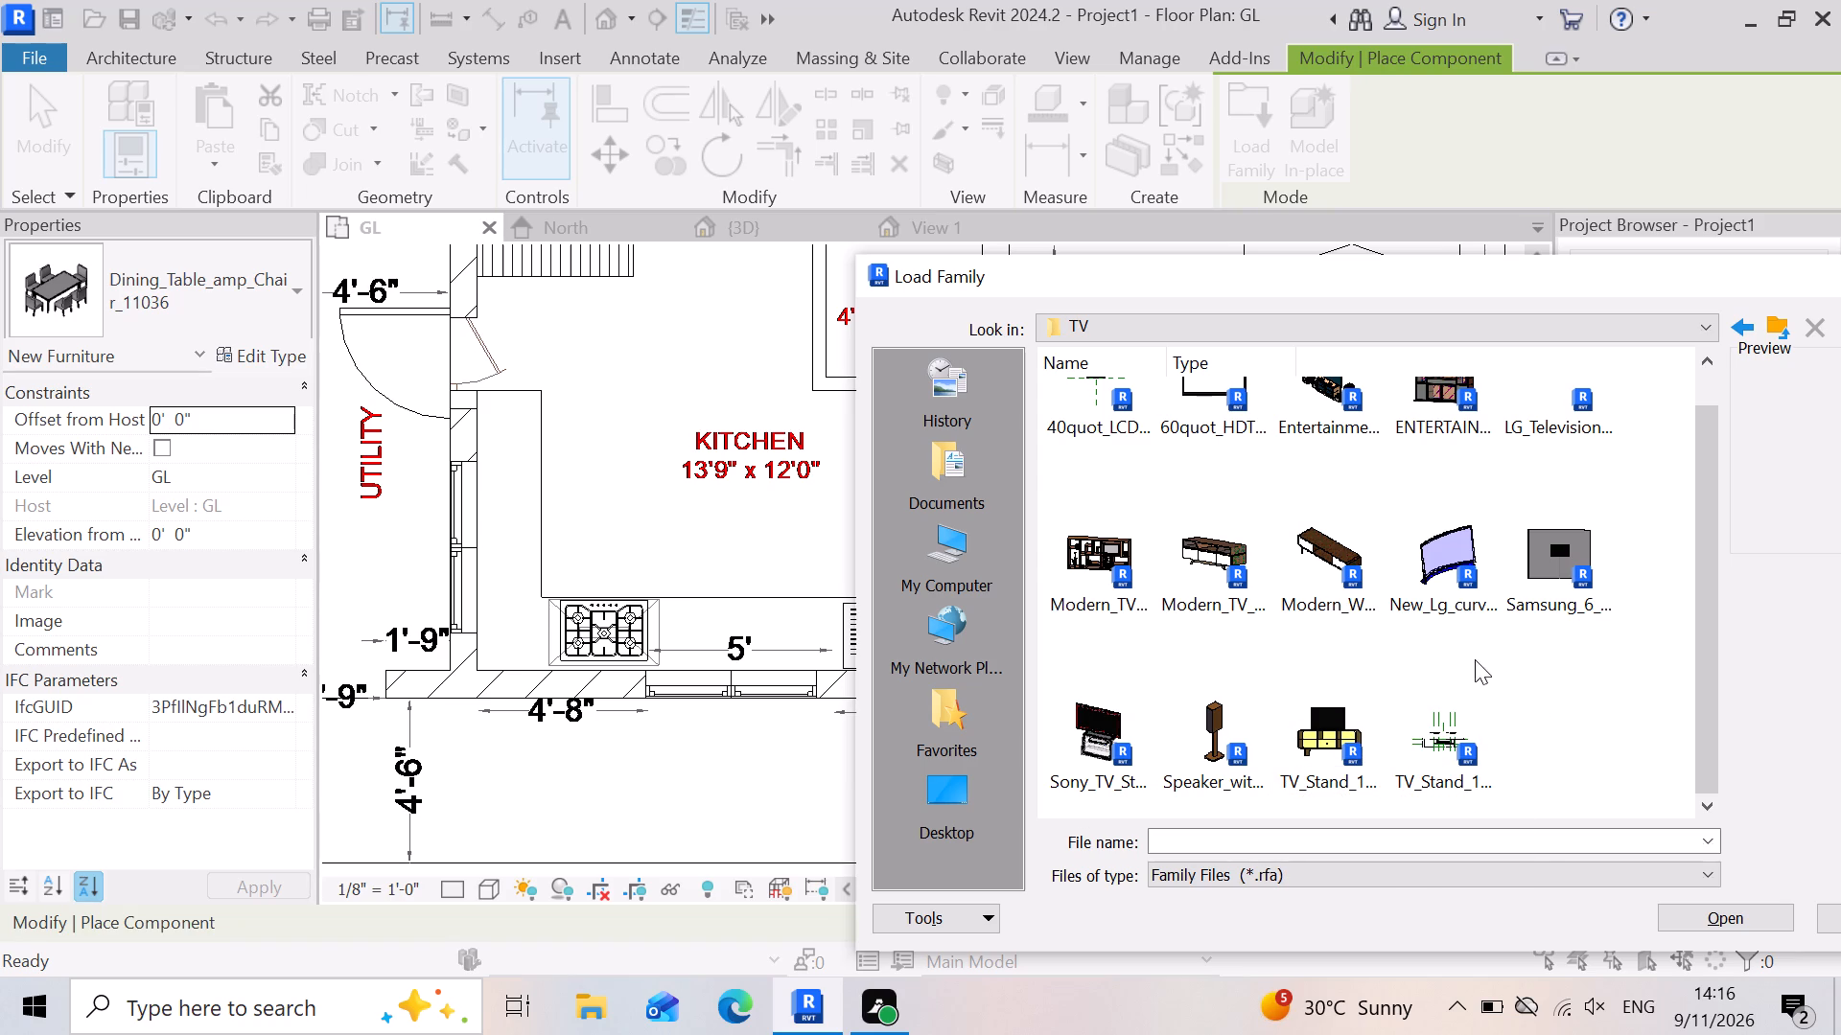
double_click(1097, 721)
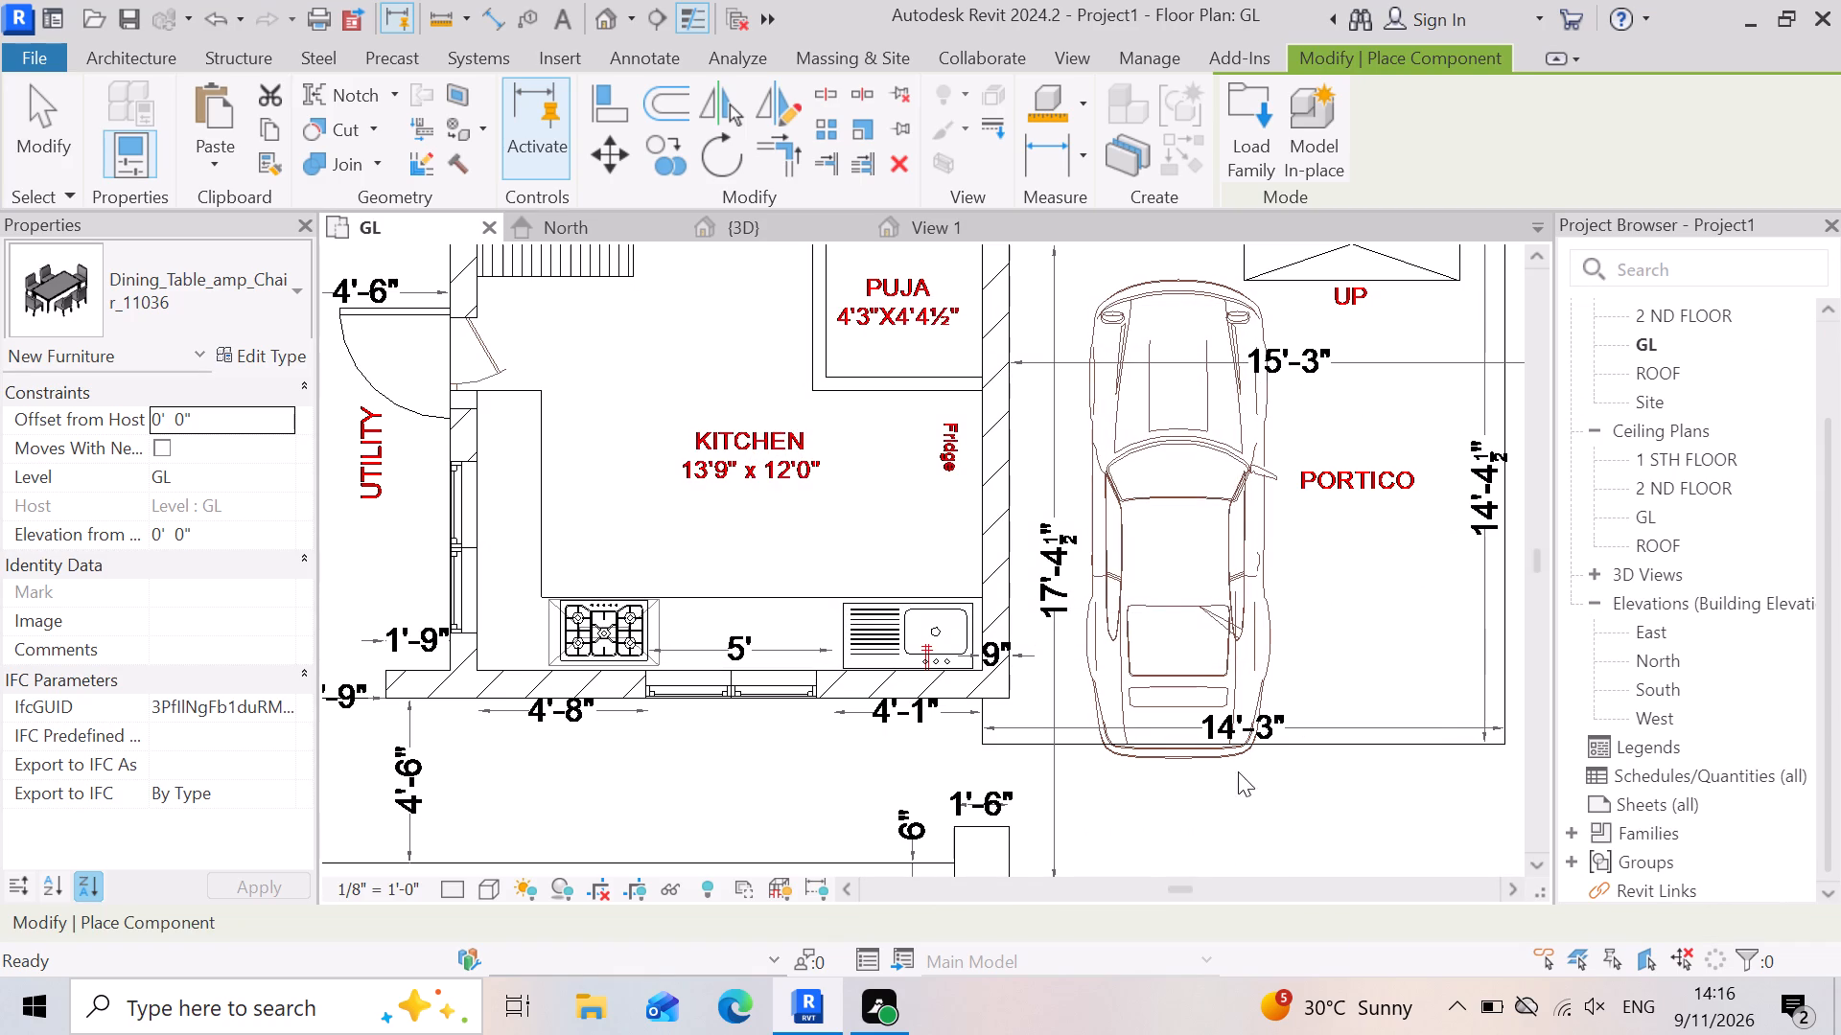
Place the Sony_TV_Stand_7519 at the T.V. Unit along the living room wall on the GL floor plan.
scroll(1252, 768, "down", 8)
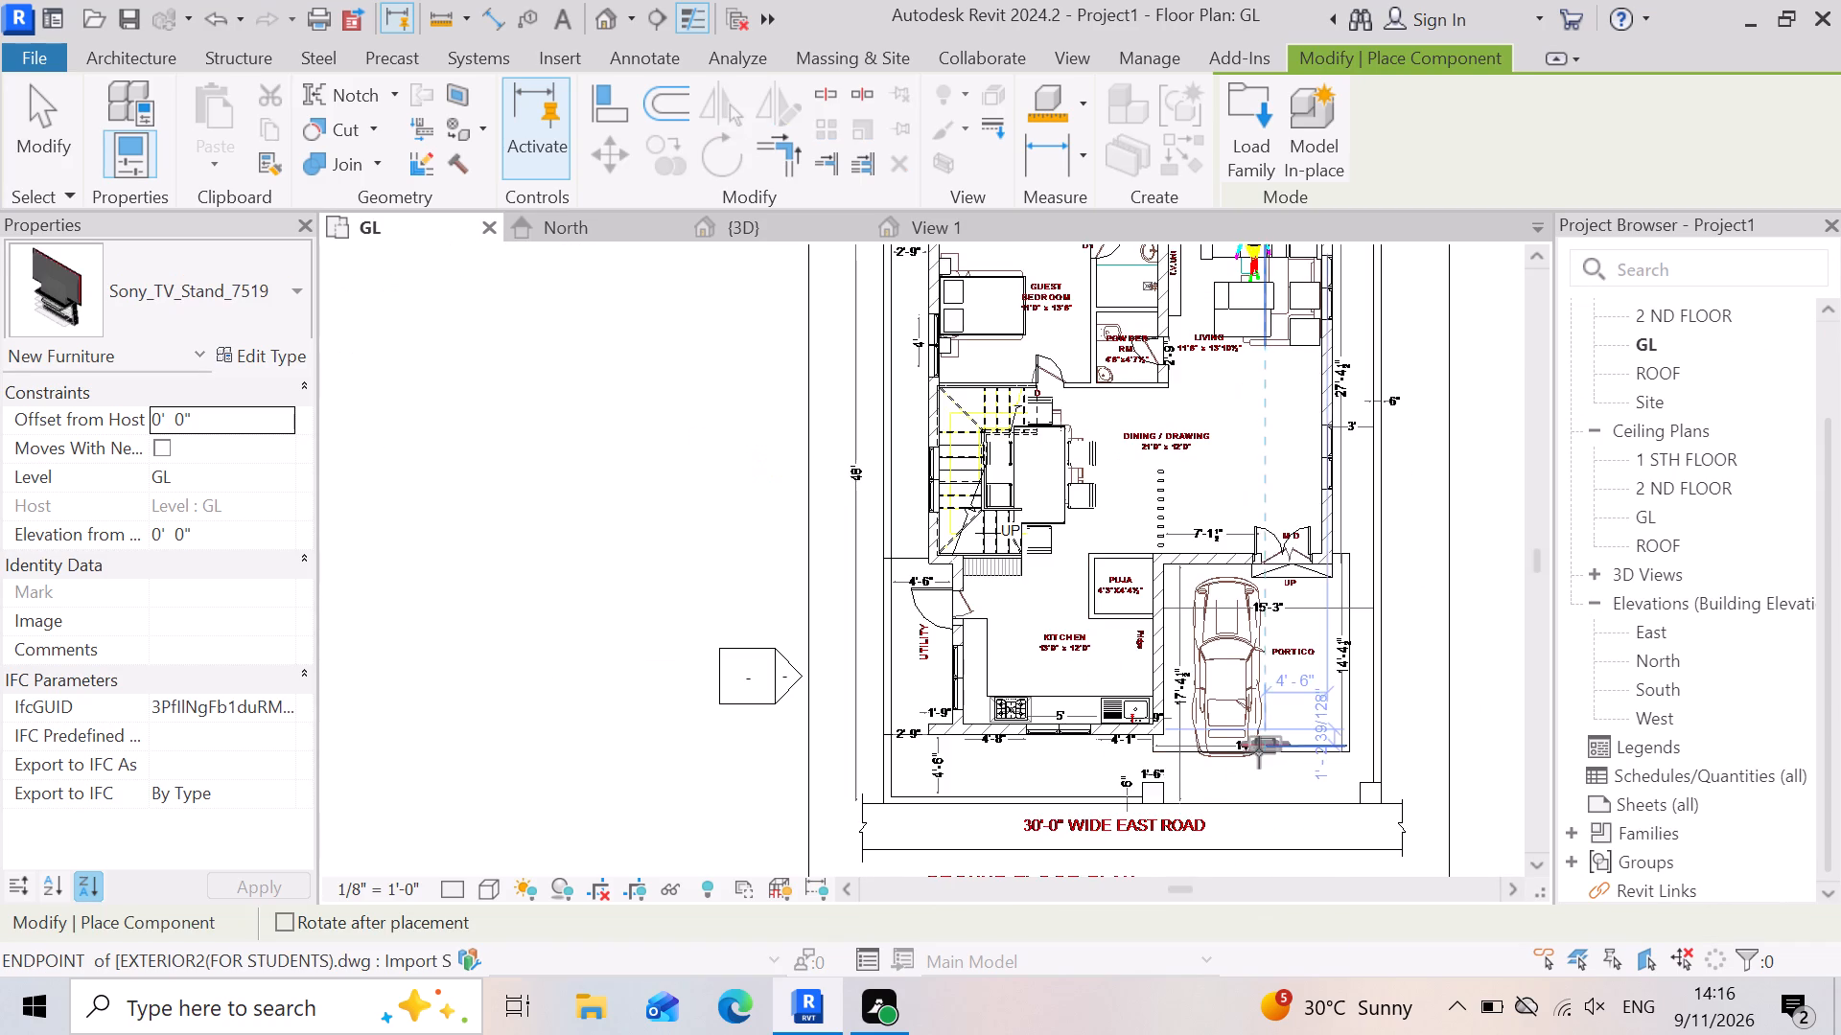
scroll(1259, 752, "down", 2)
scroll(1259, 752, "up", 6)
scroll(1259, 752, "down", 3)
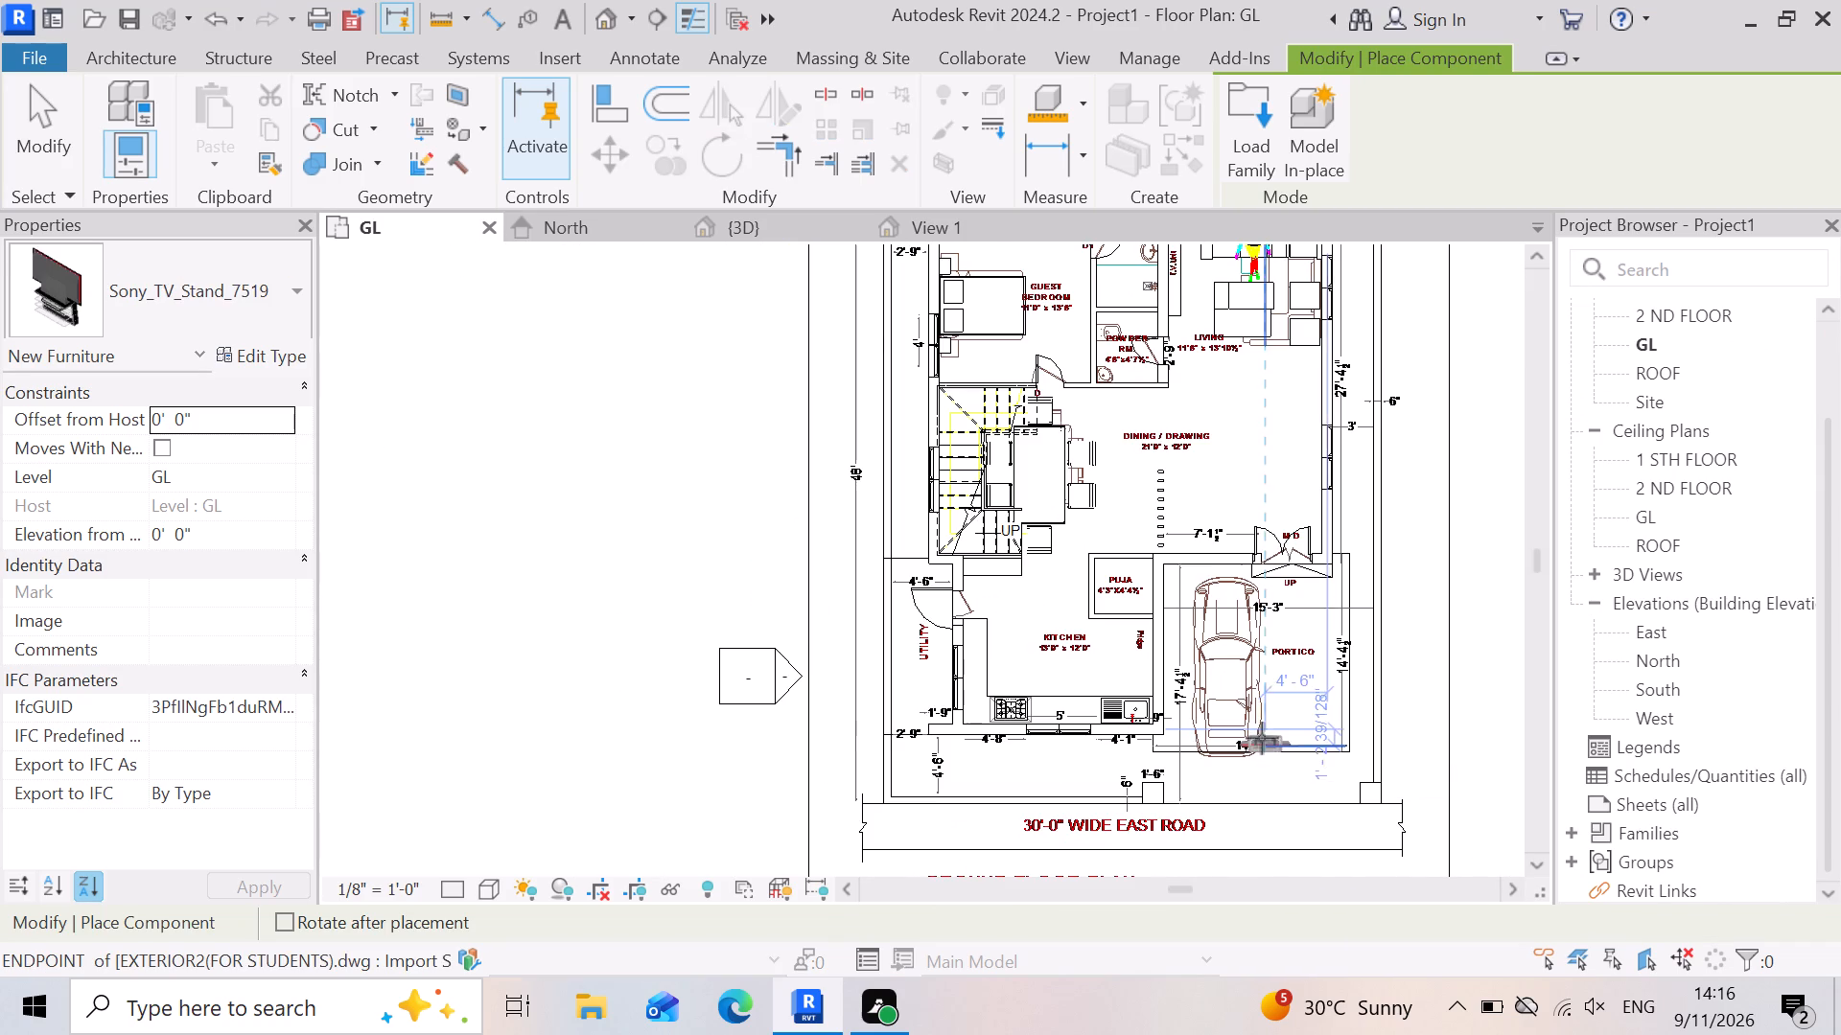
scroll(1203, 549, "up", 14)
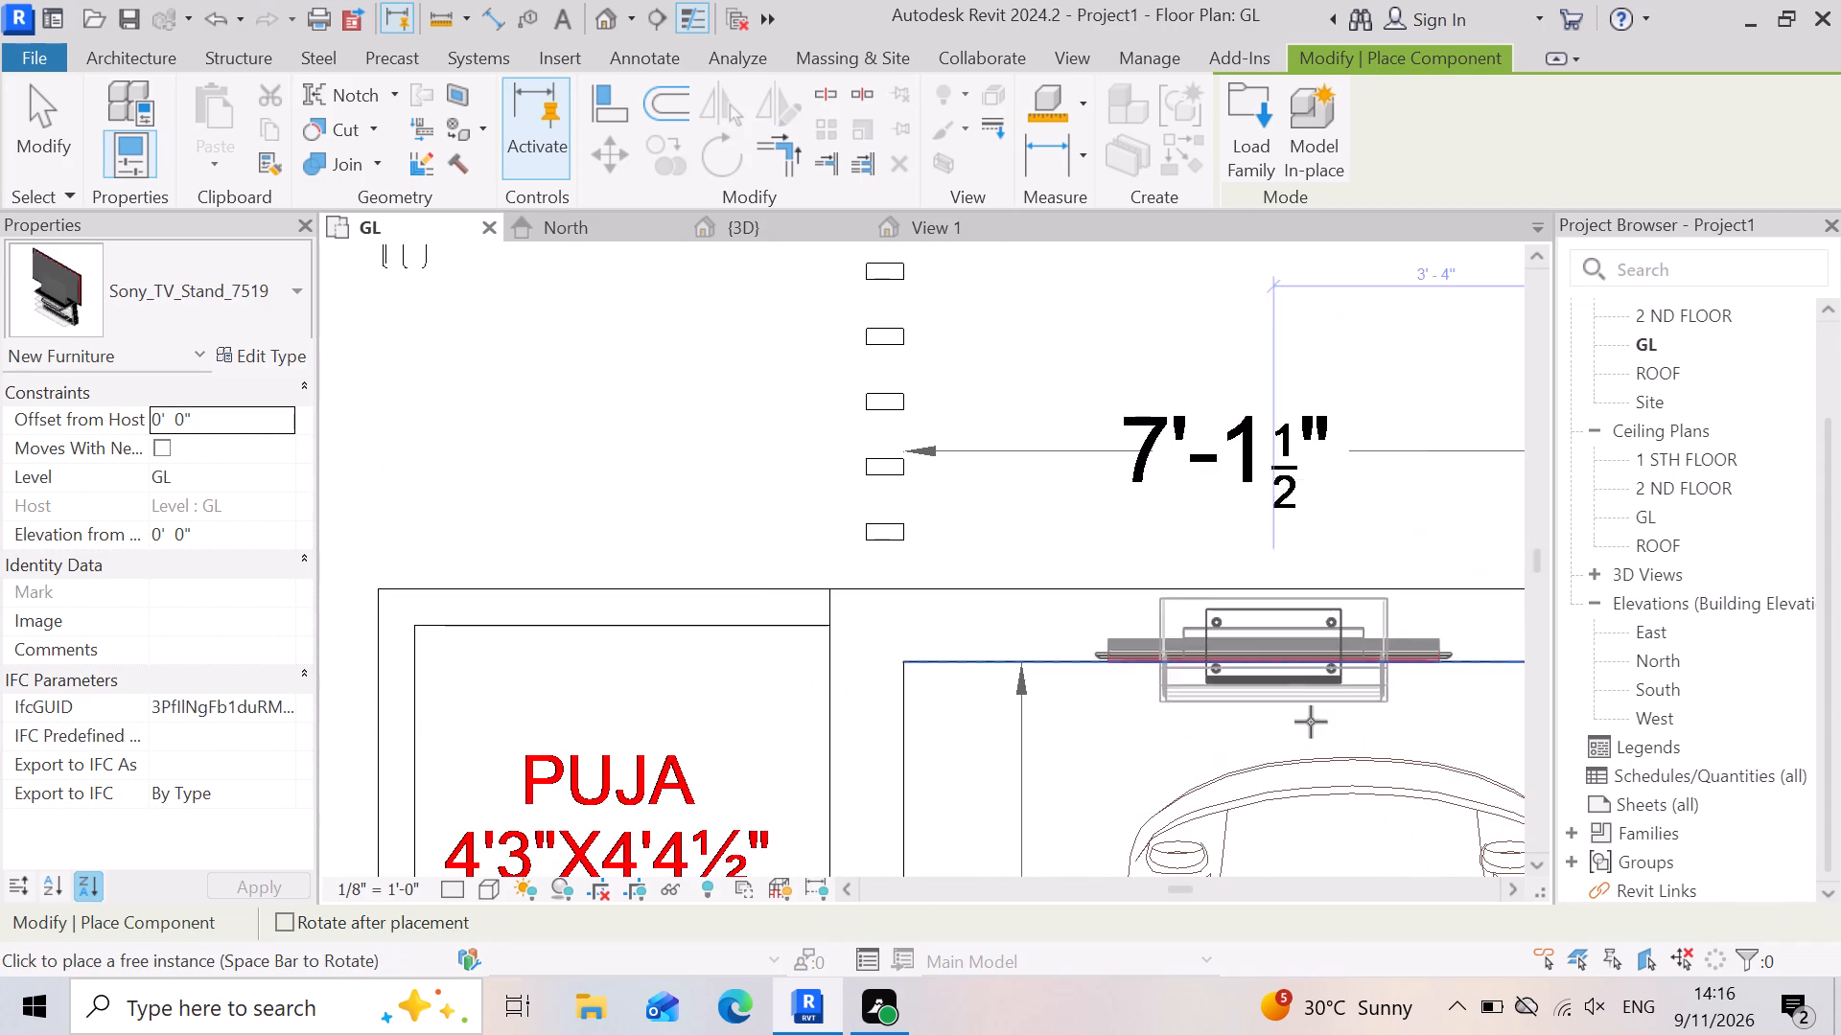
scroll(1314, 727, "down", 11)
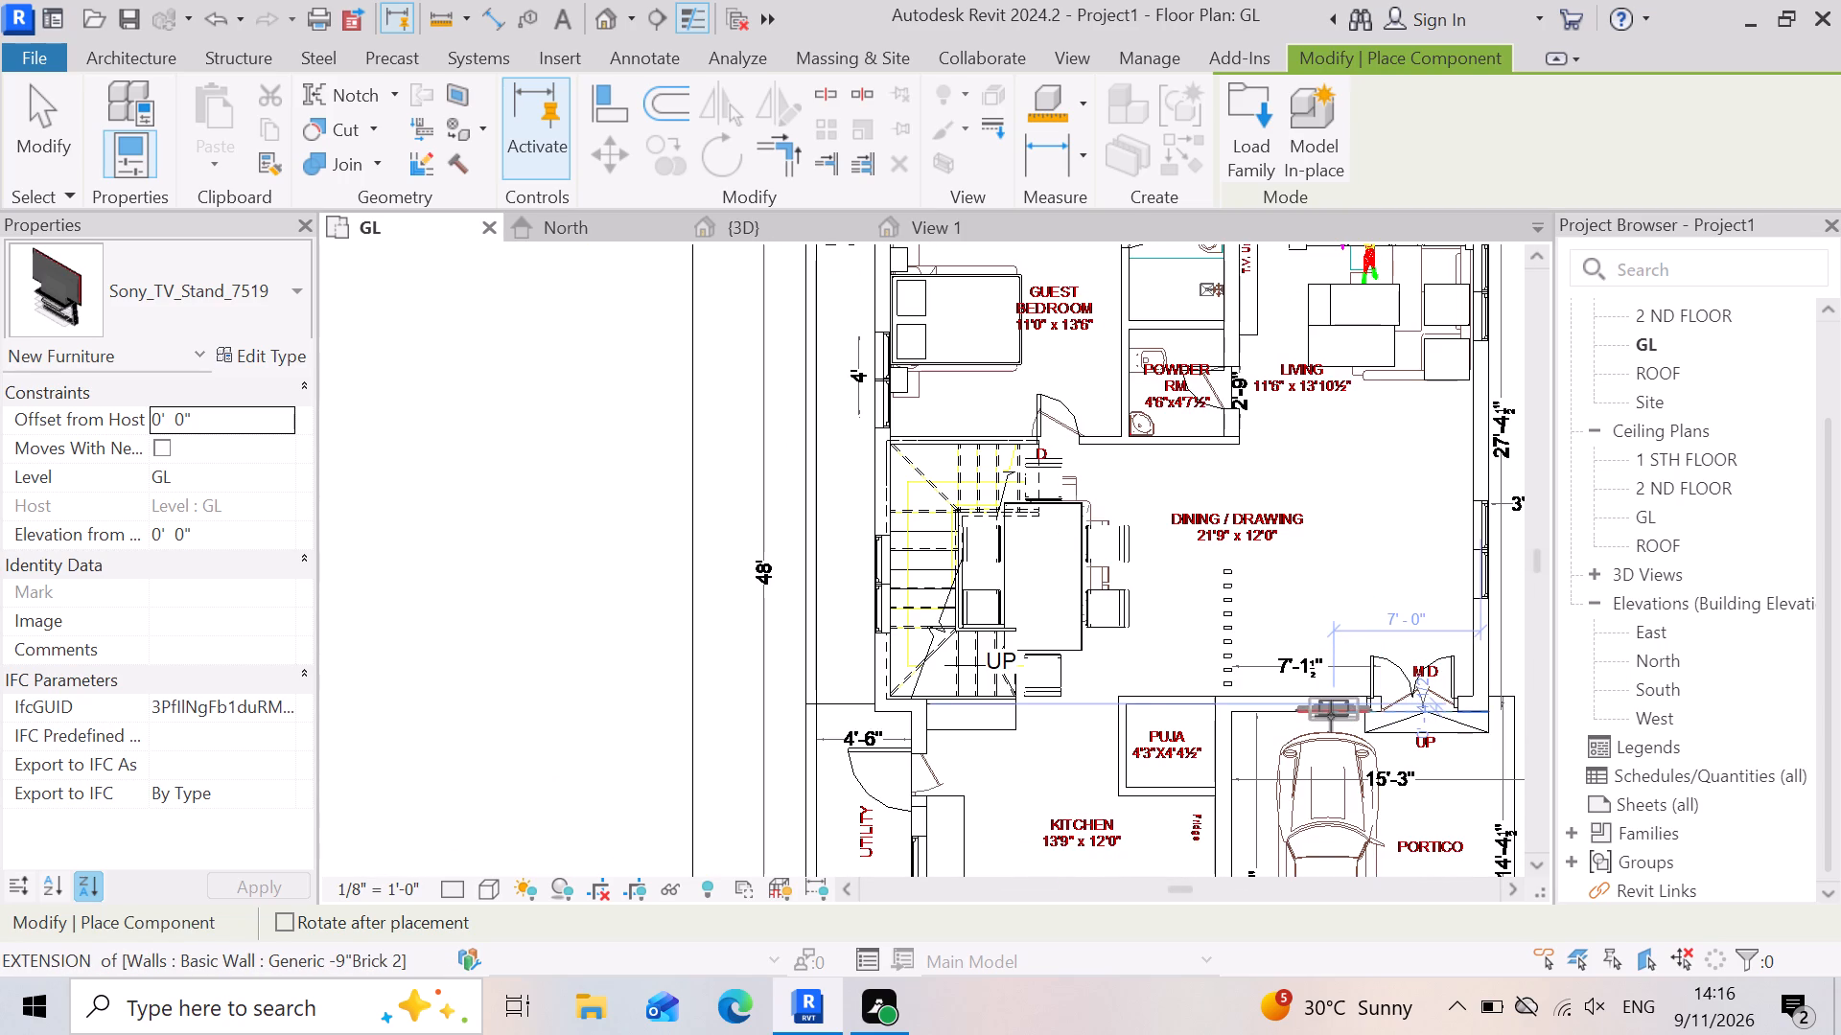
scroll(1137, 569, "up", 7)
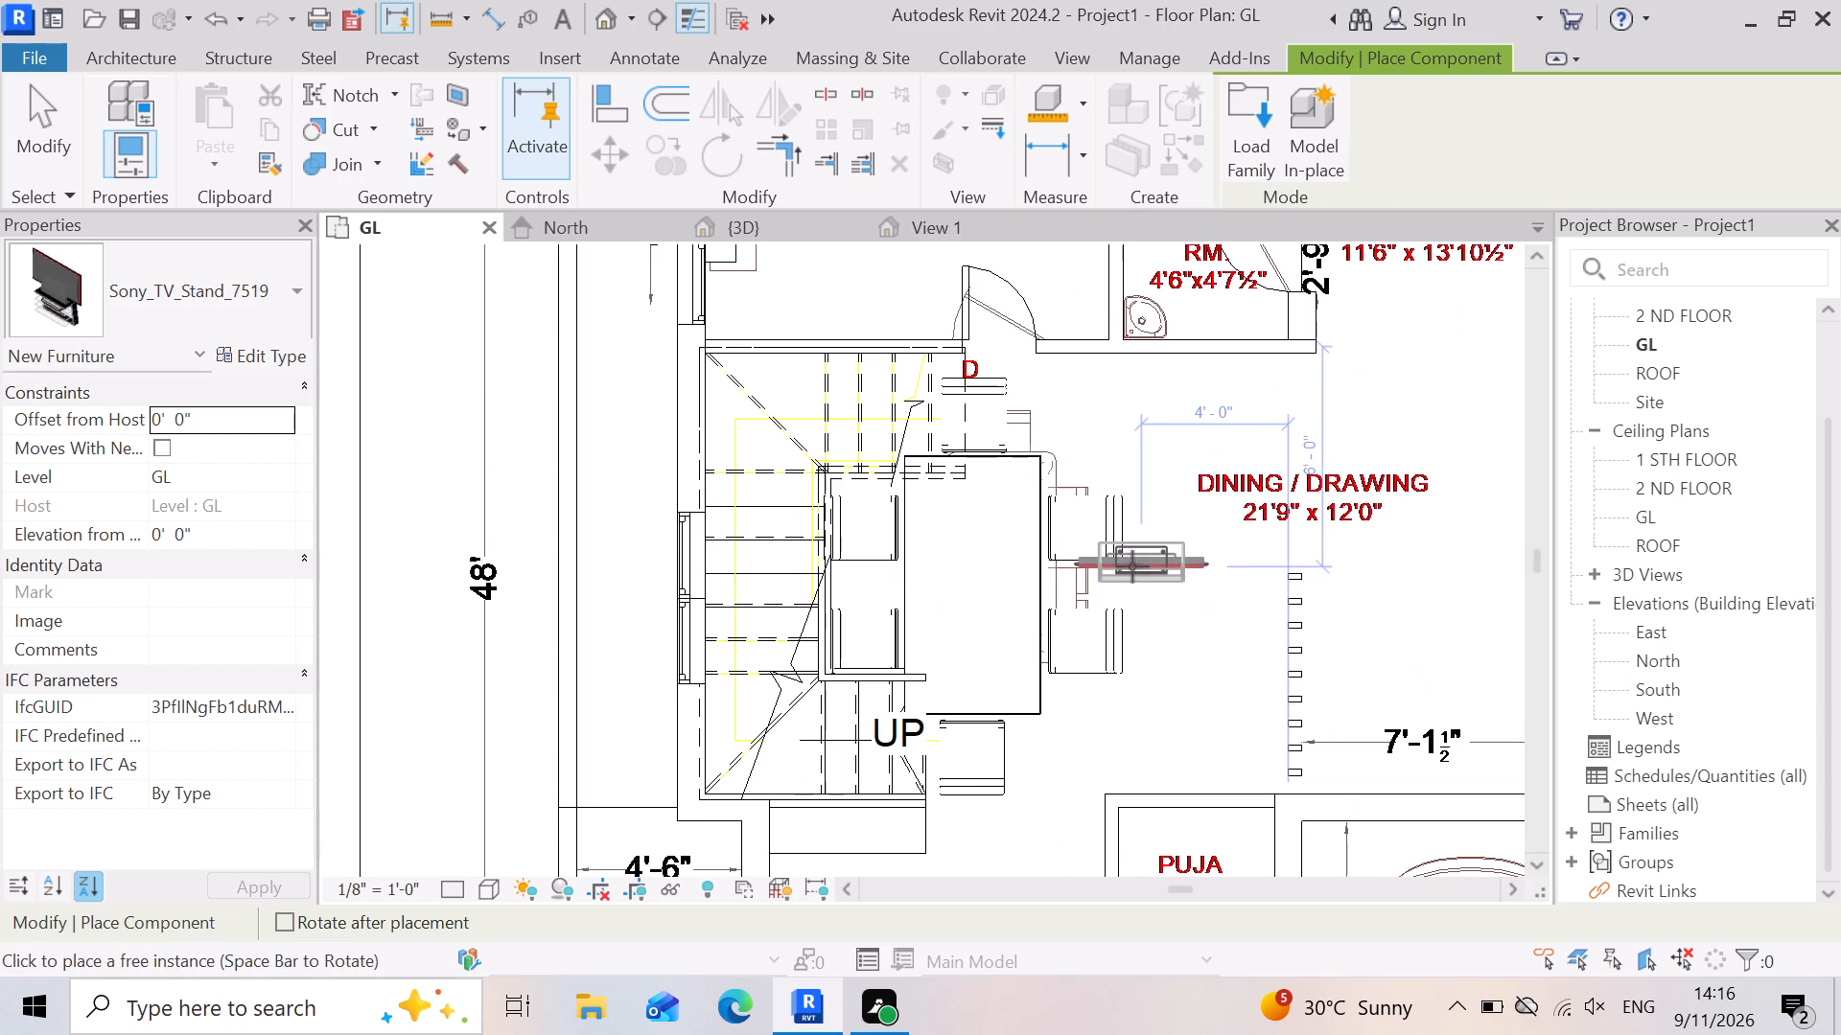
scroll(1015, 727, "down", 7)
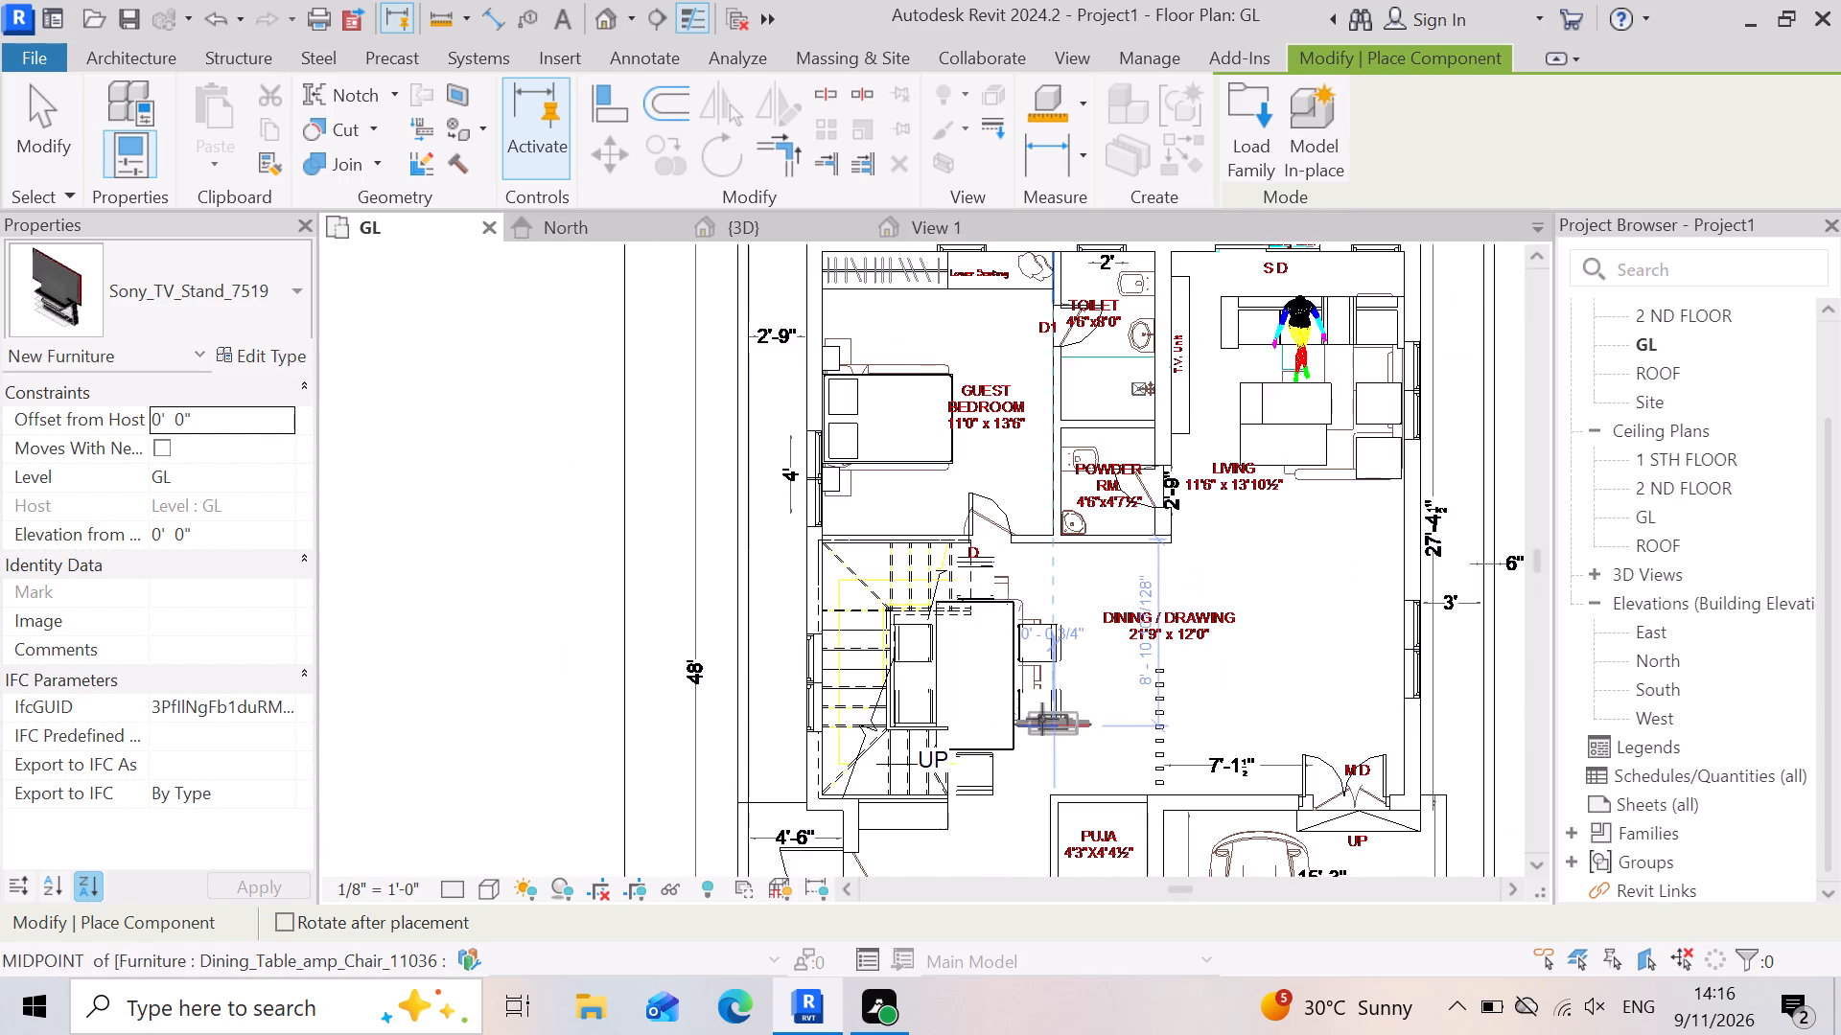
scroll(1214, 382, "up", 9)
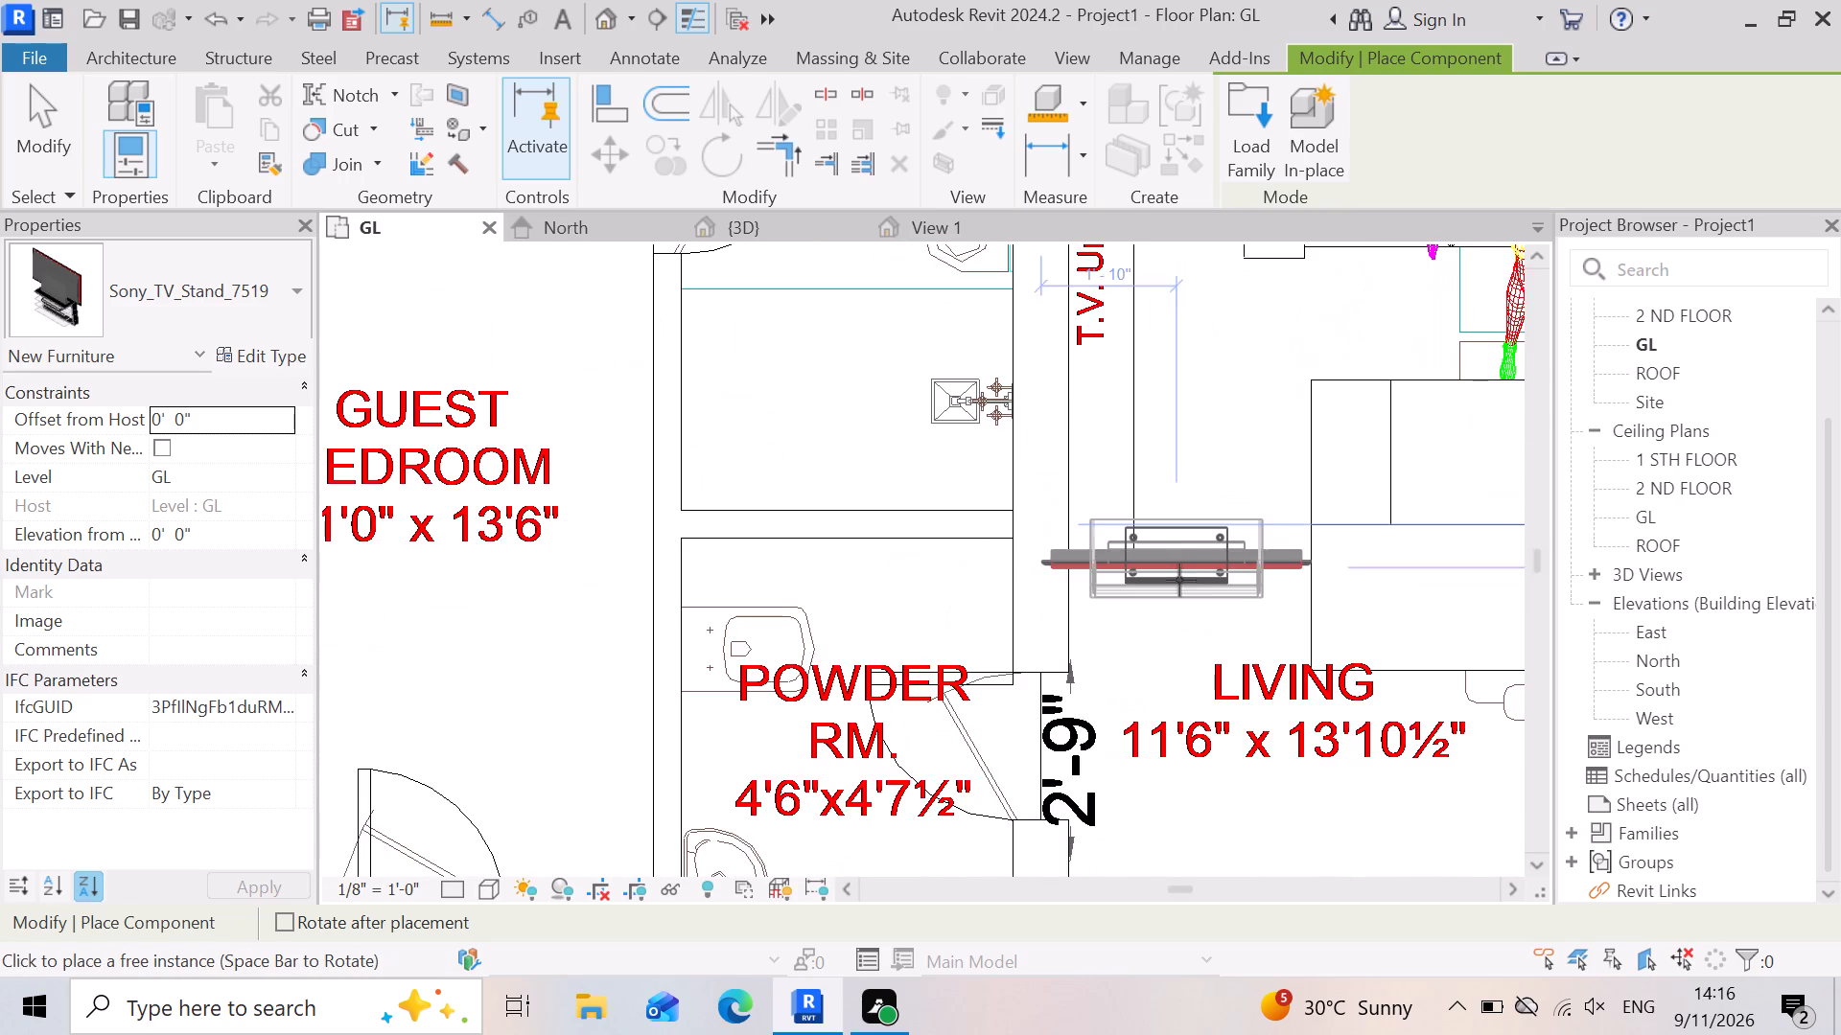
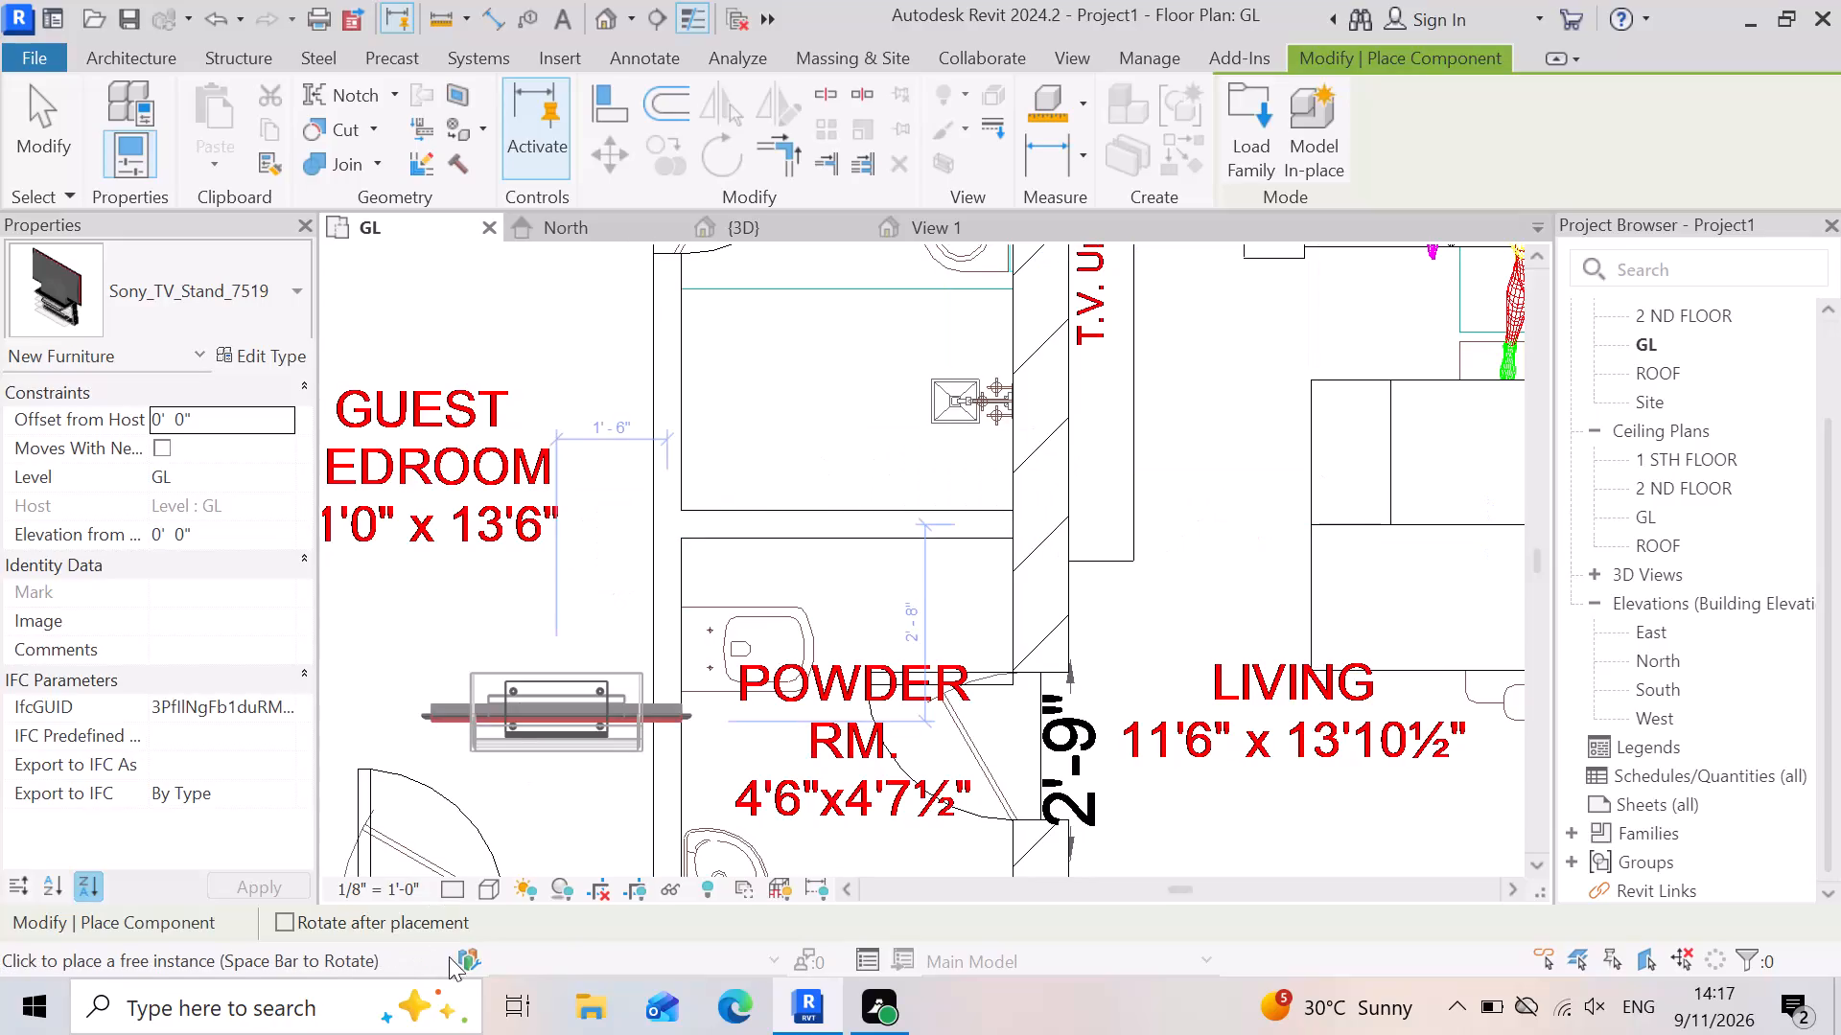
Examine the living room's T.V. Unit wall and the kitchen hob area on the GL plan, ending the TV stand placement.
scroll(551, 952, "down", 4)
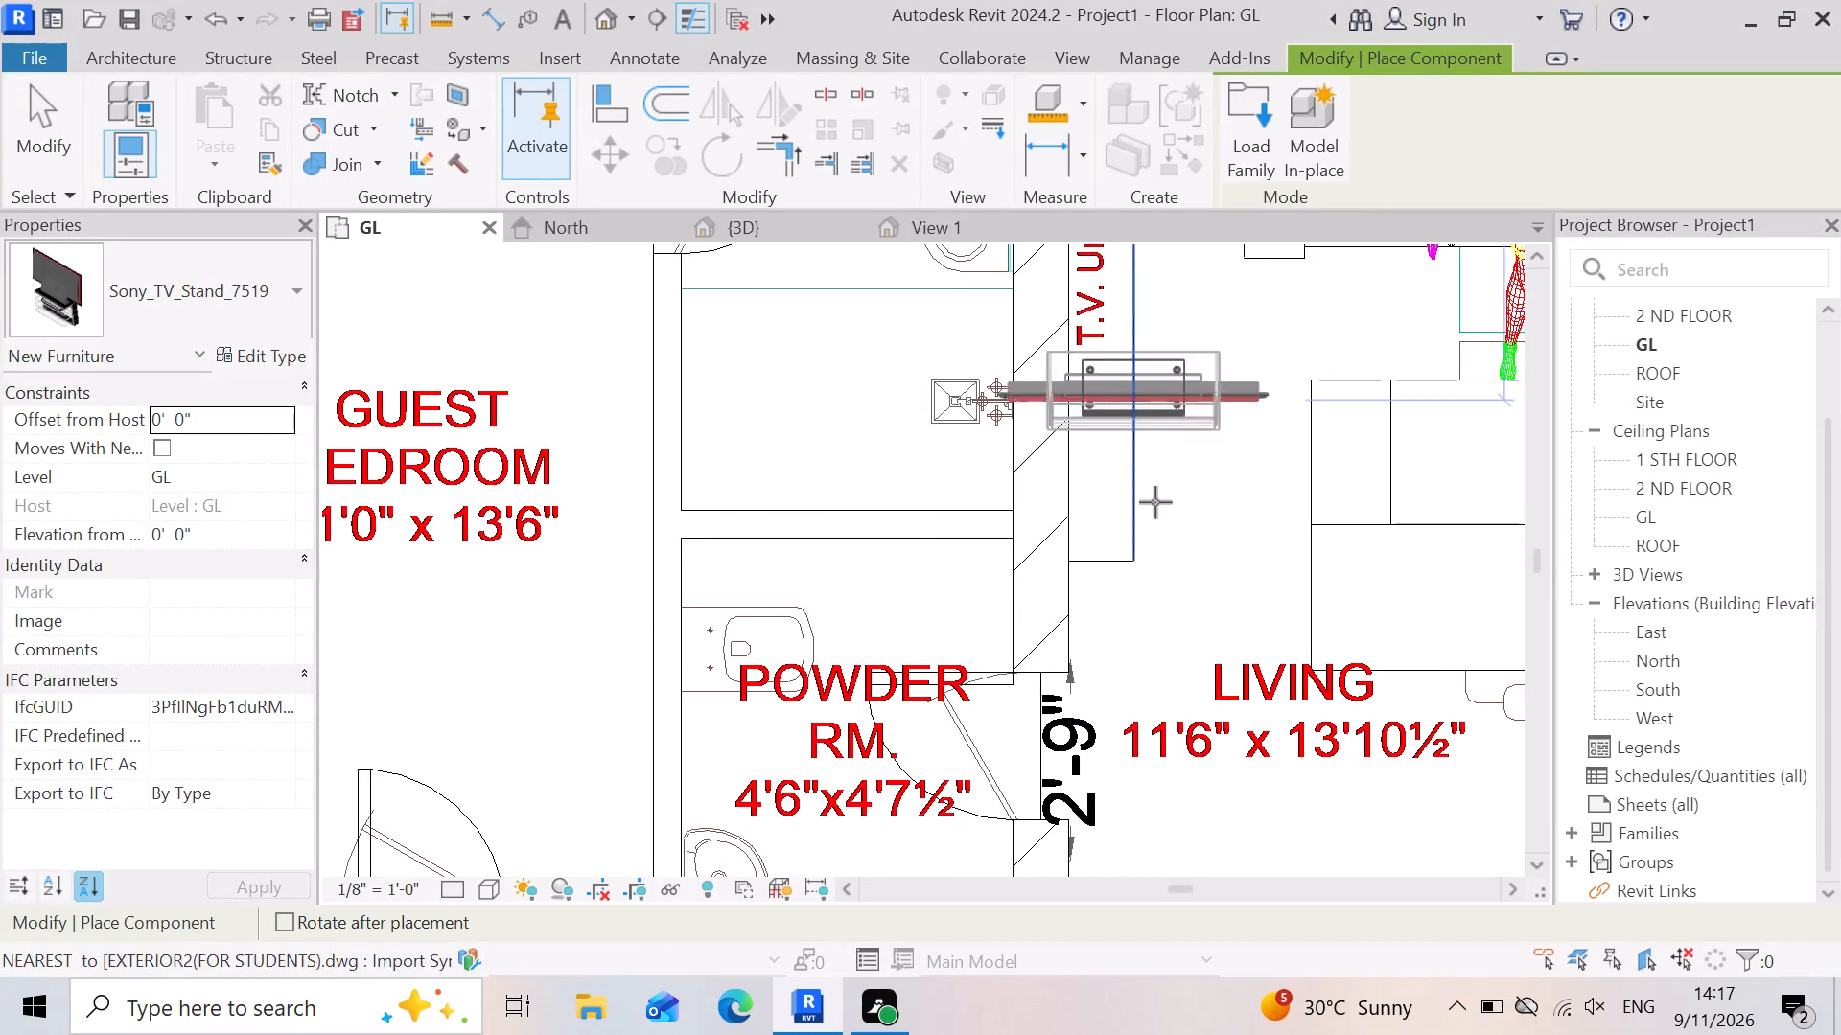
scroll(1162, 530, "down", 3)
scroll(1119, 452, "up", 2)
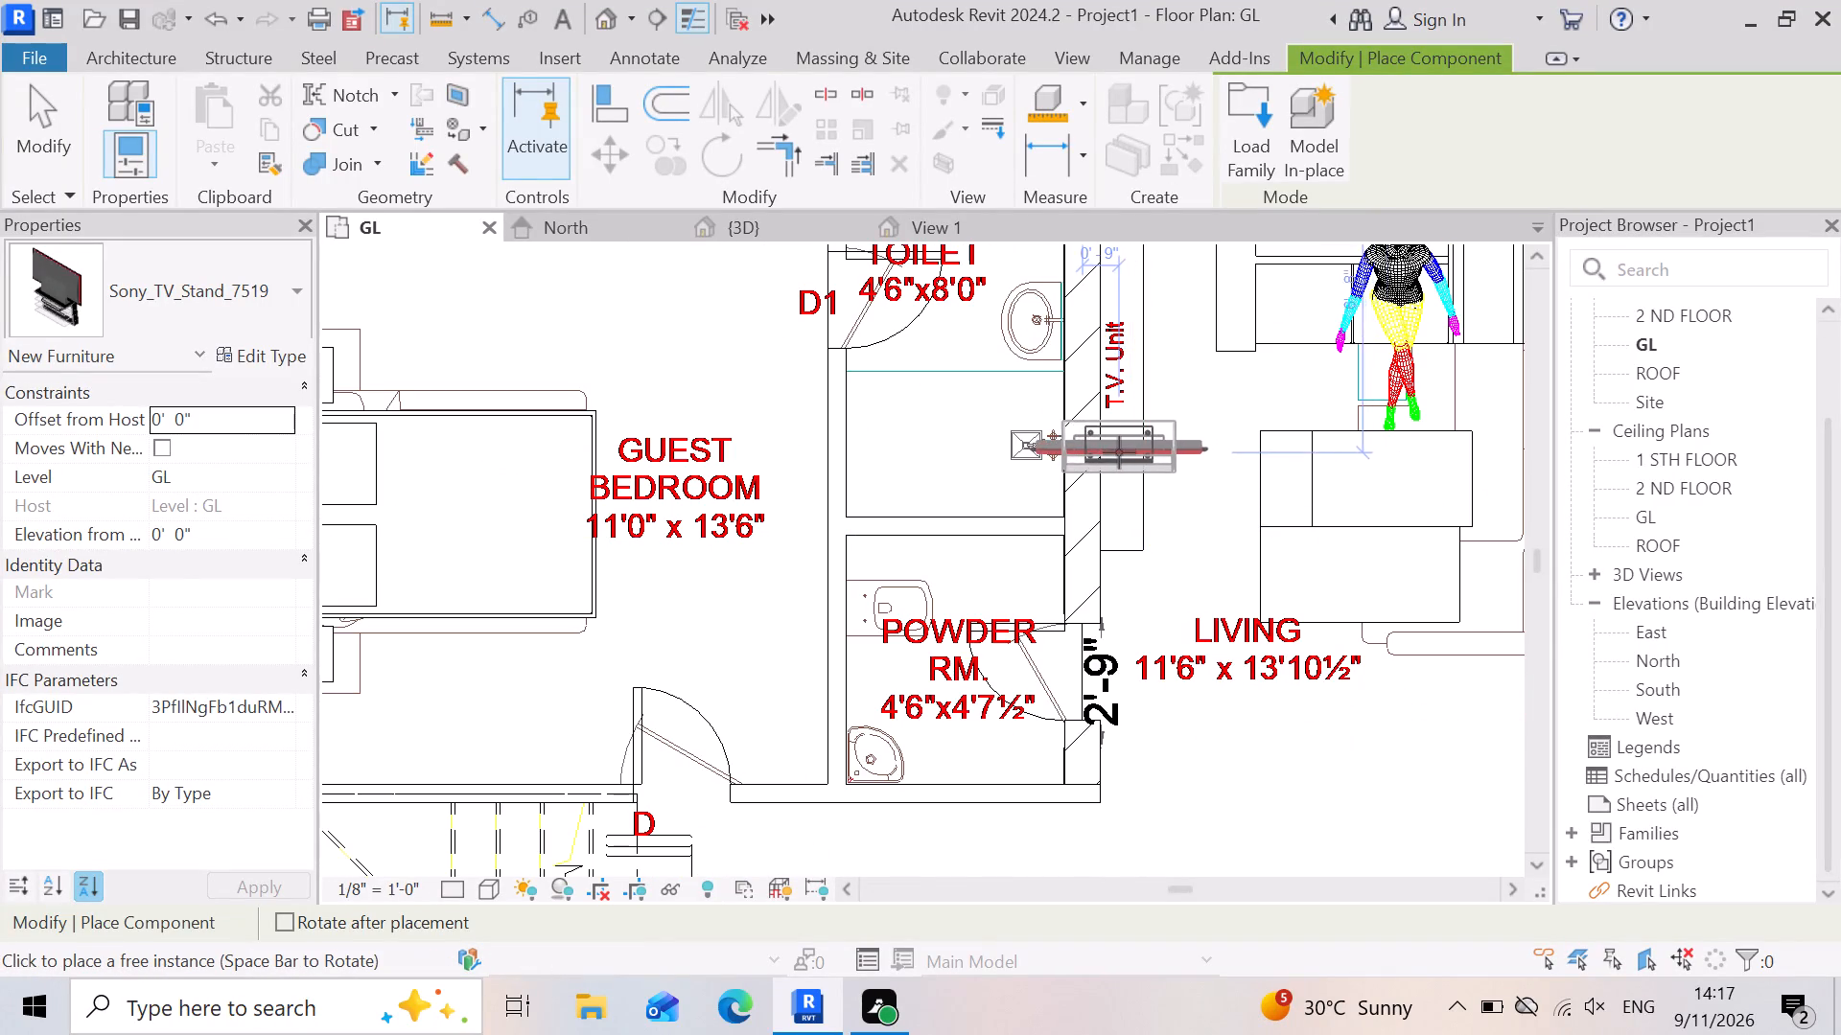
scroll(1119, 452, "up", 10)
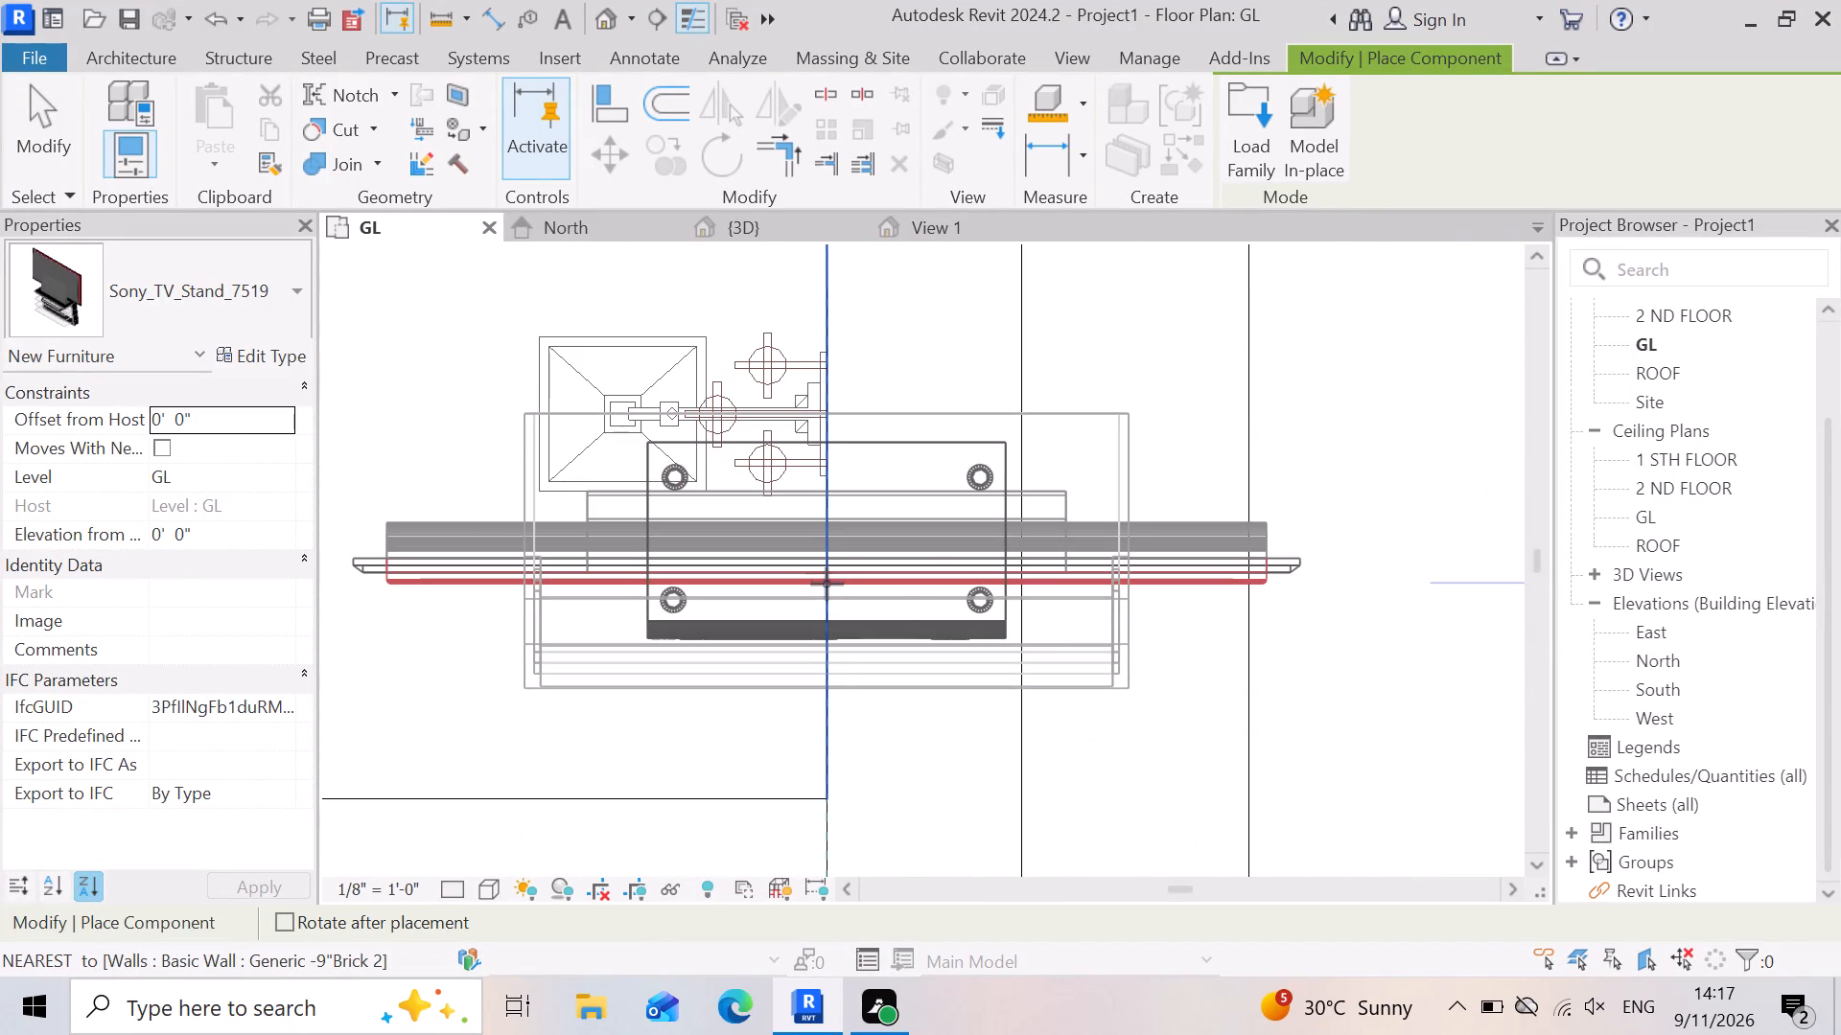
scroll(996, 532, "down", 3)
scroll(998, 532, "up", 5)
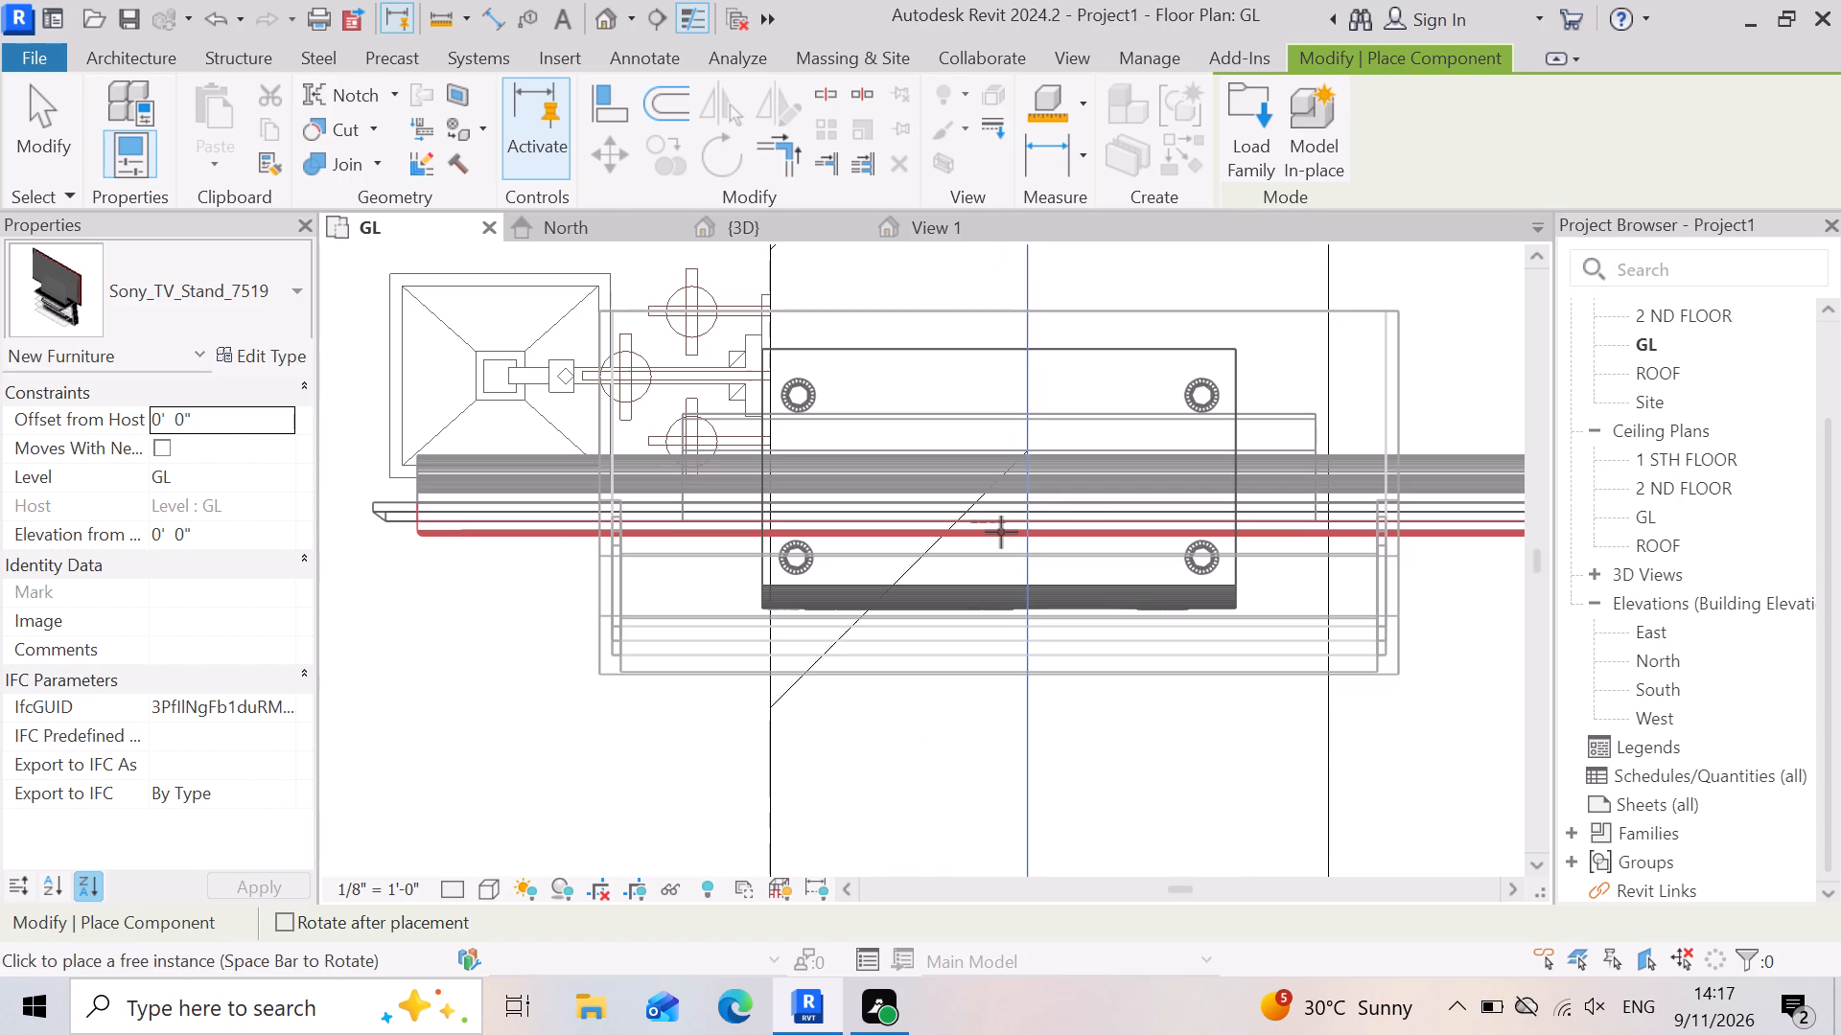
scroll(1028, 522, "down", 13)
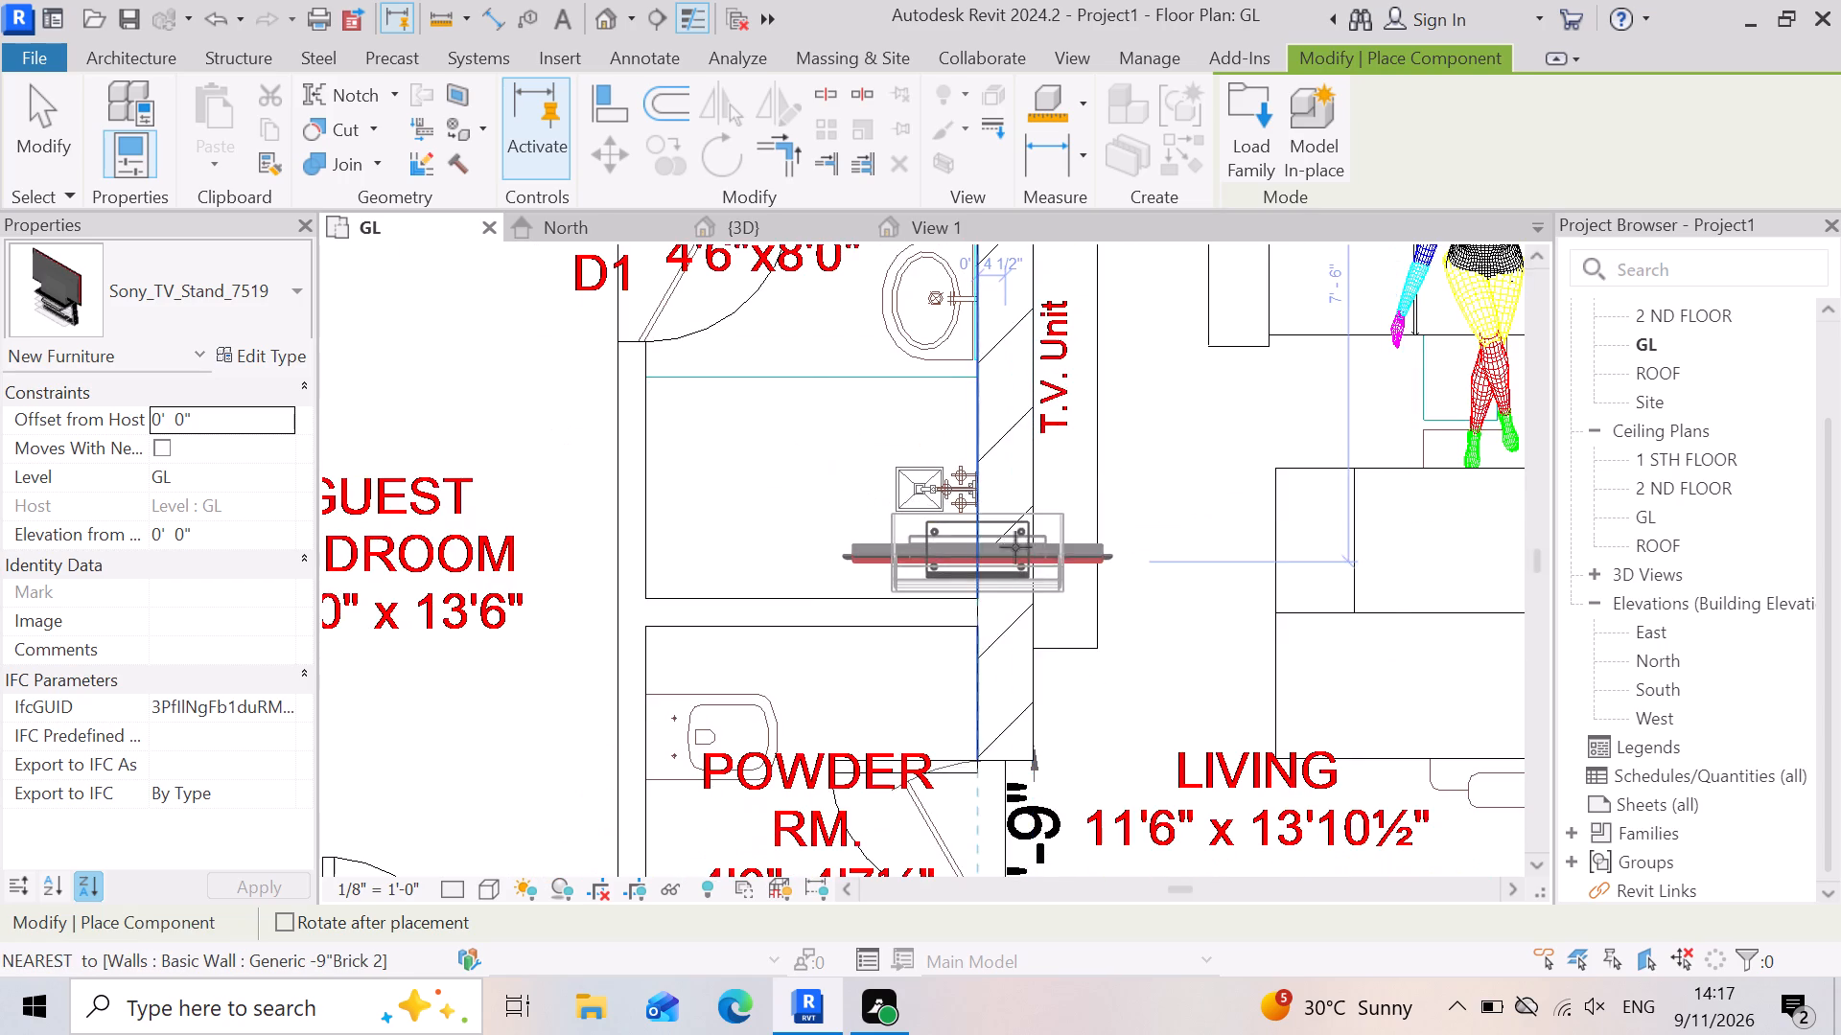
scroll(1015, 547, "down", 5)
scroll(1103, 526, "down", 7)
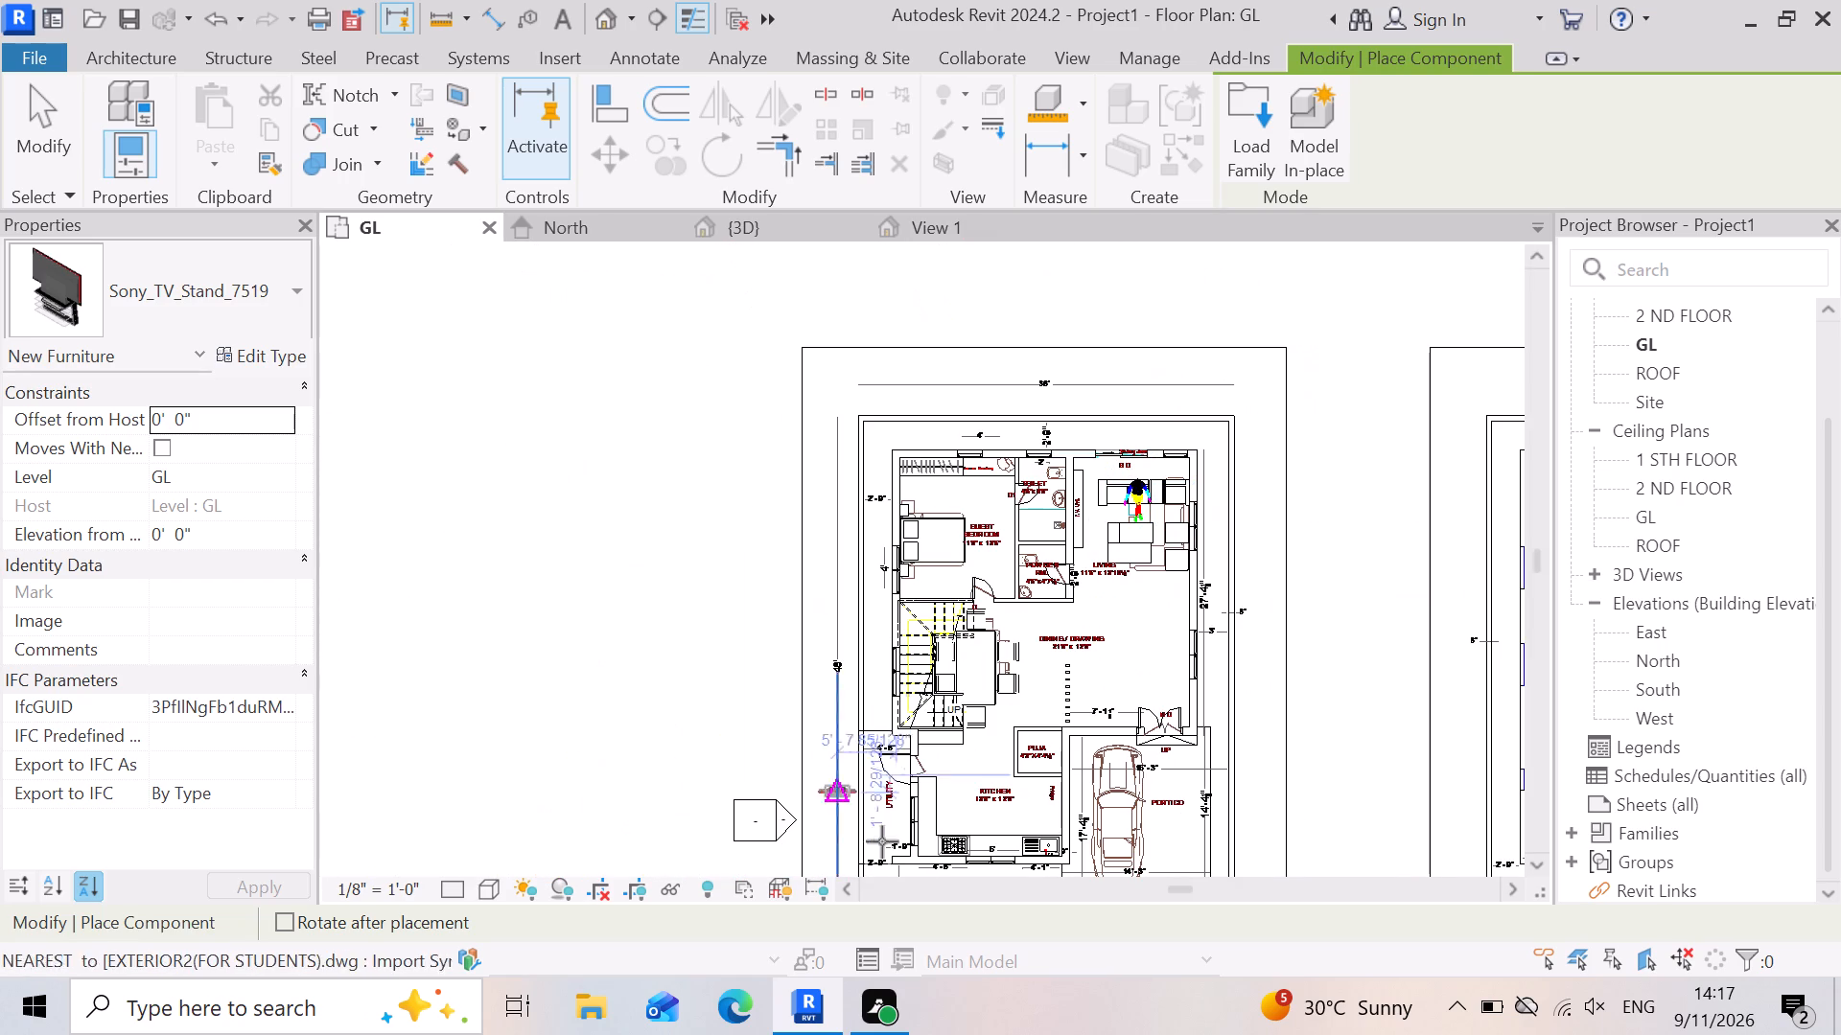
scroll(972, 847, "up", 20)
scroll(972, 847, "up", 3)
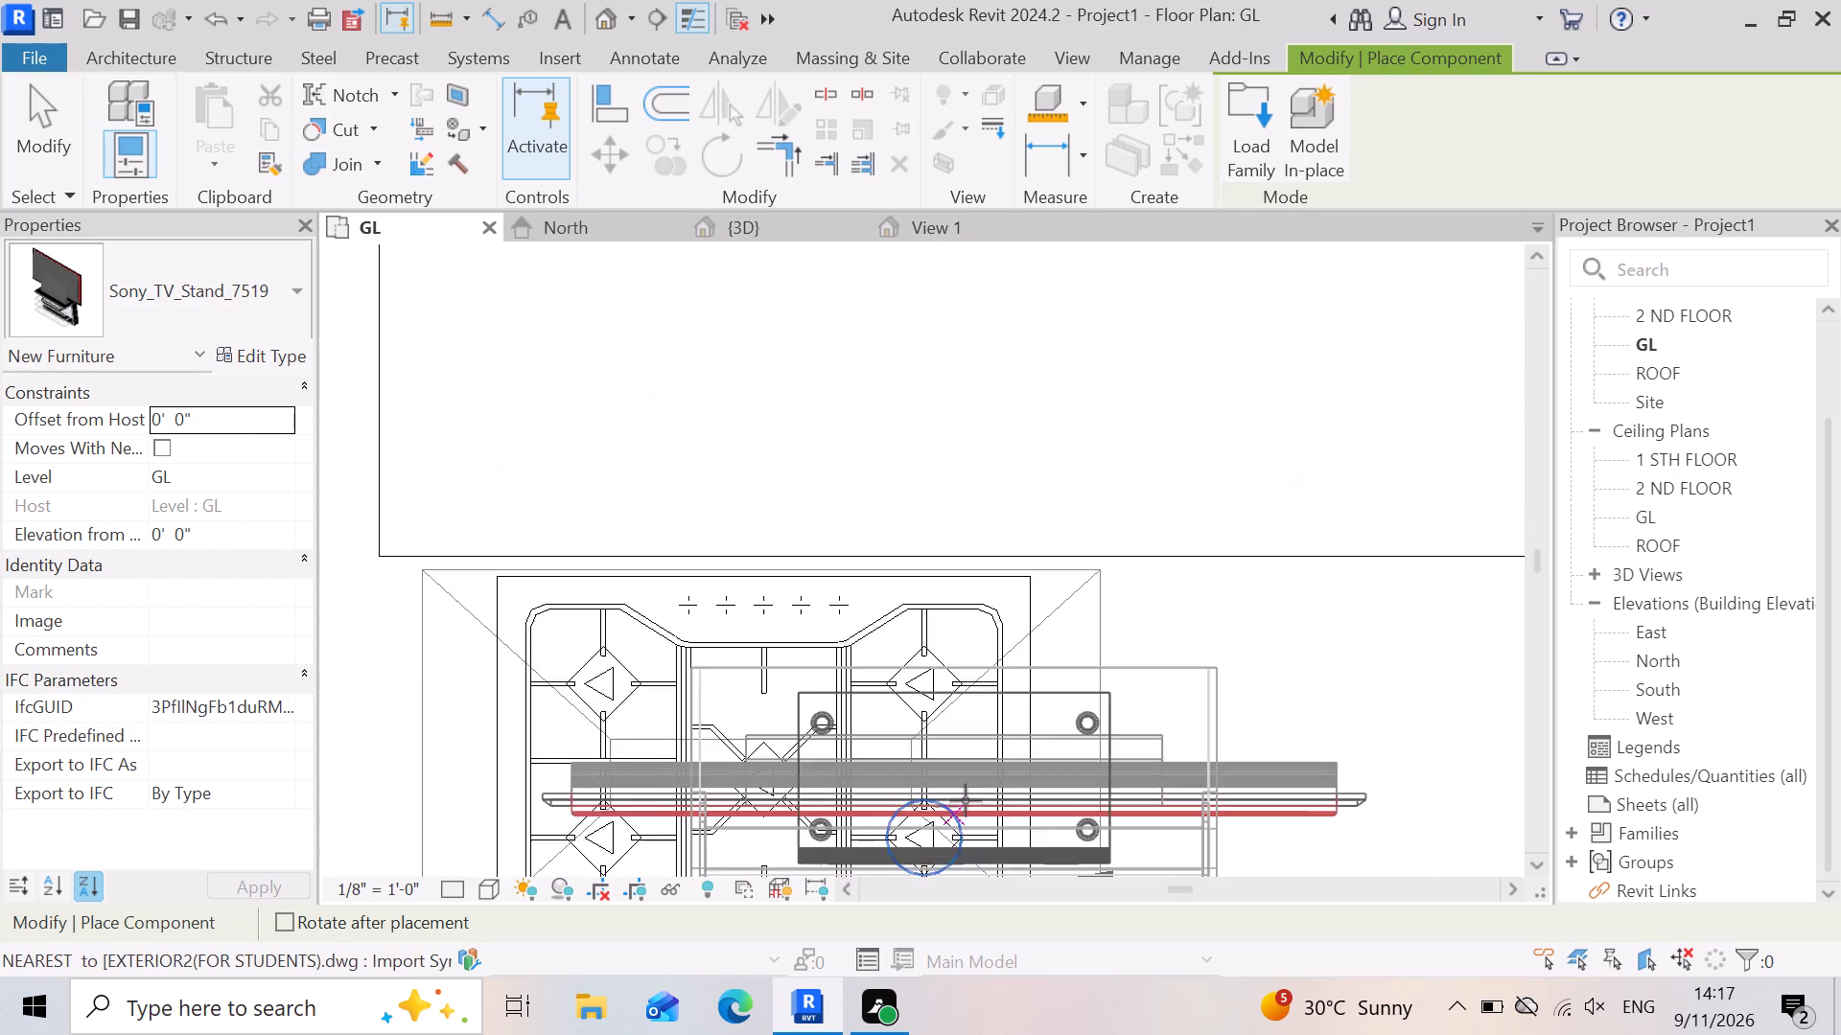
scroll(966, 800, "up", 3)
scroll(805, 680, "down", 8)
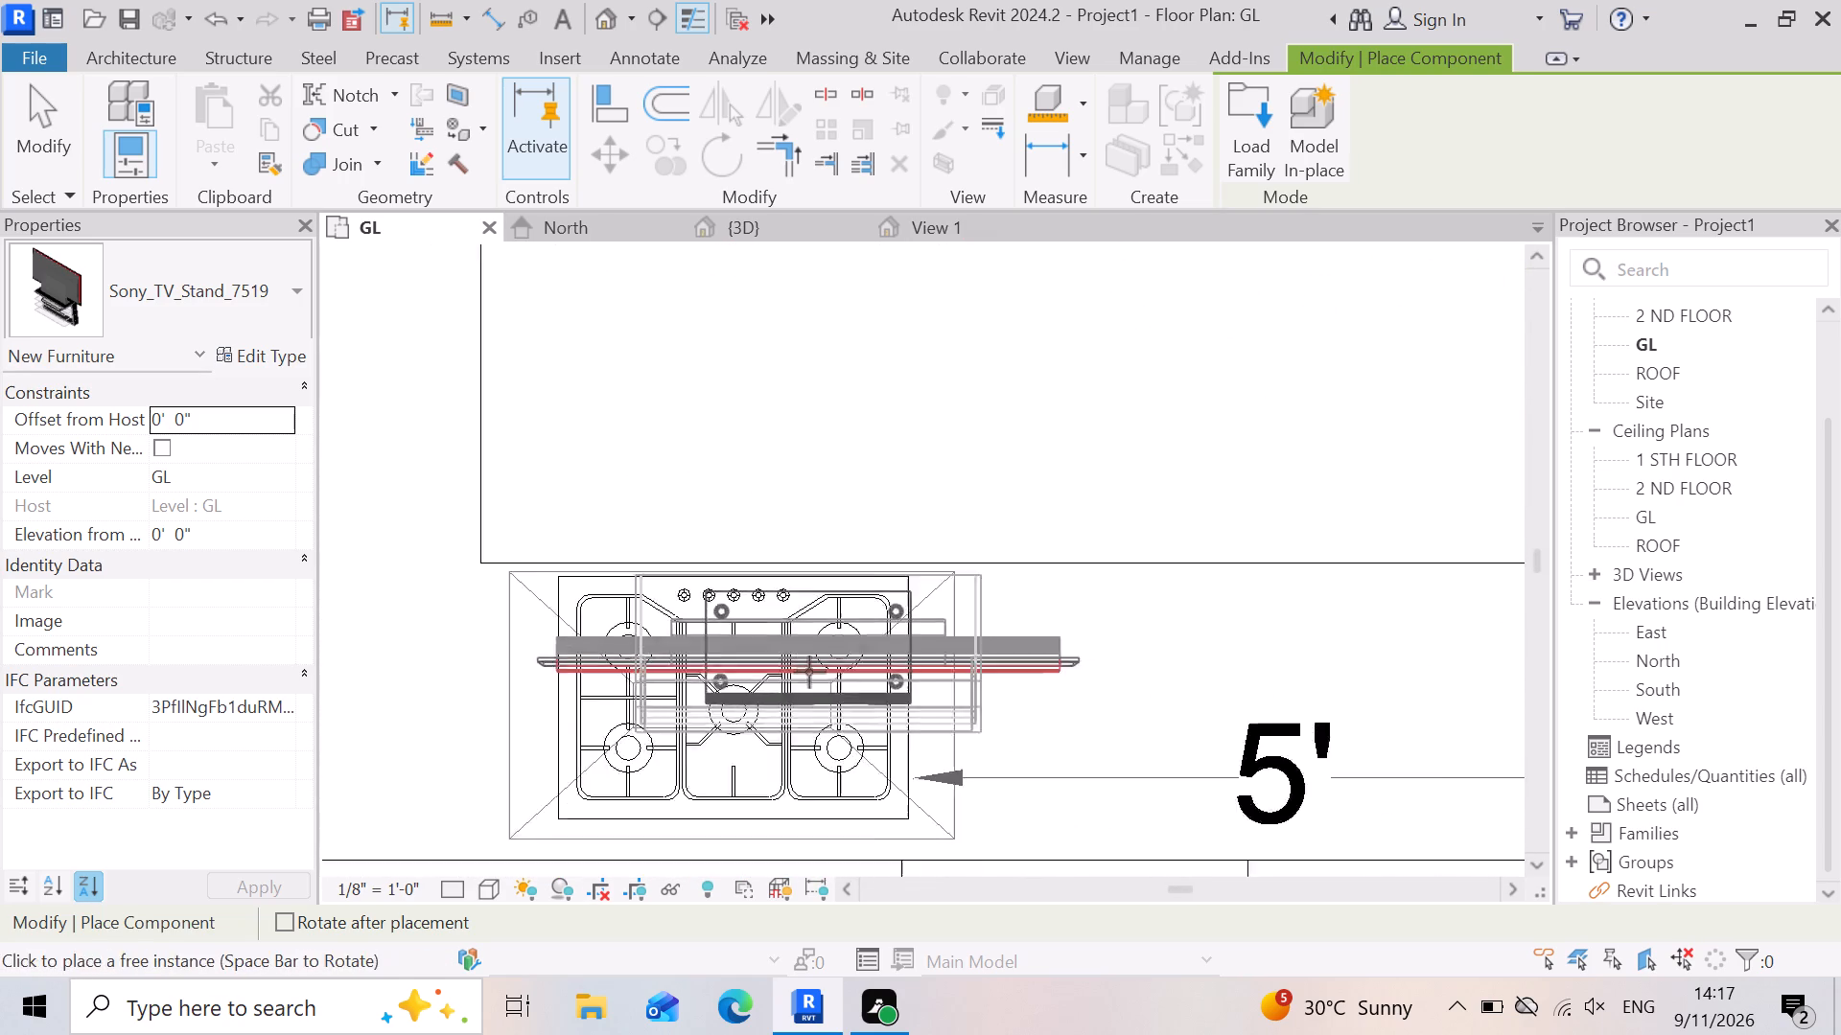
key("Escape")
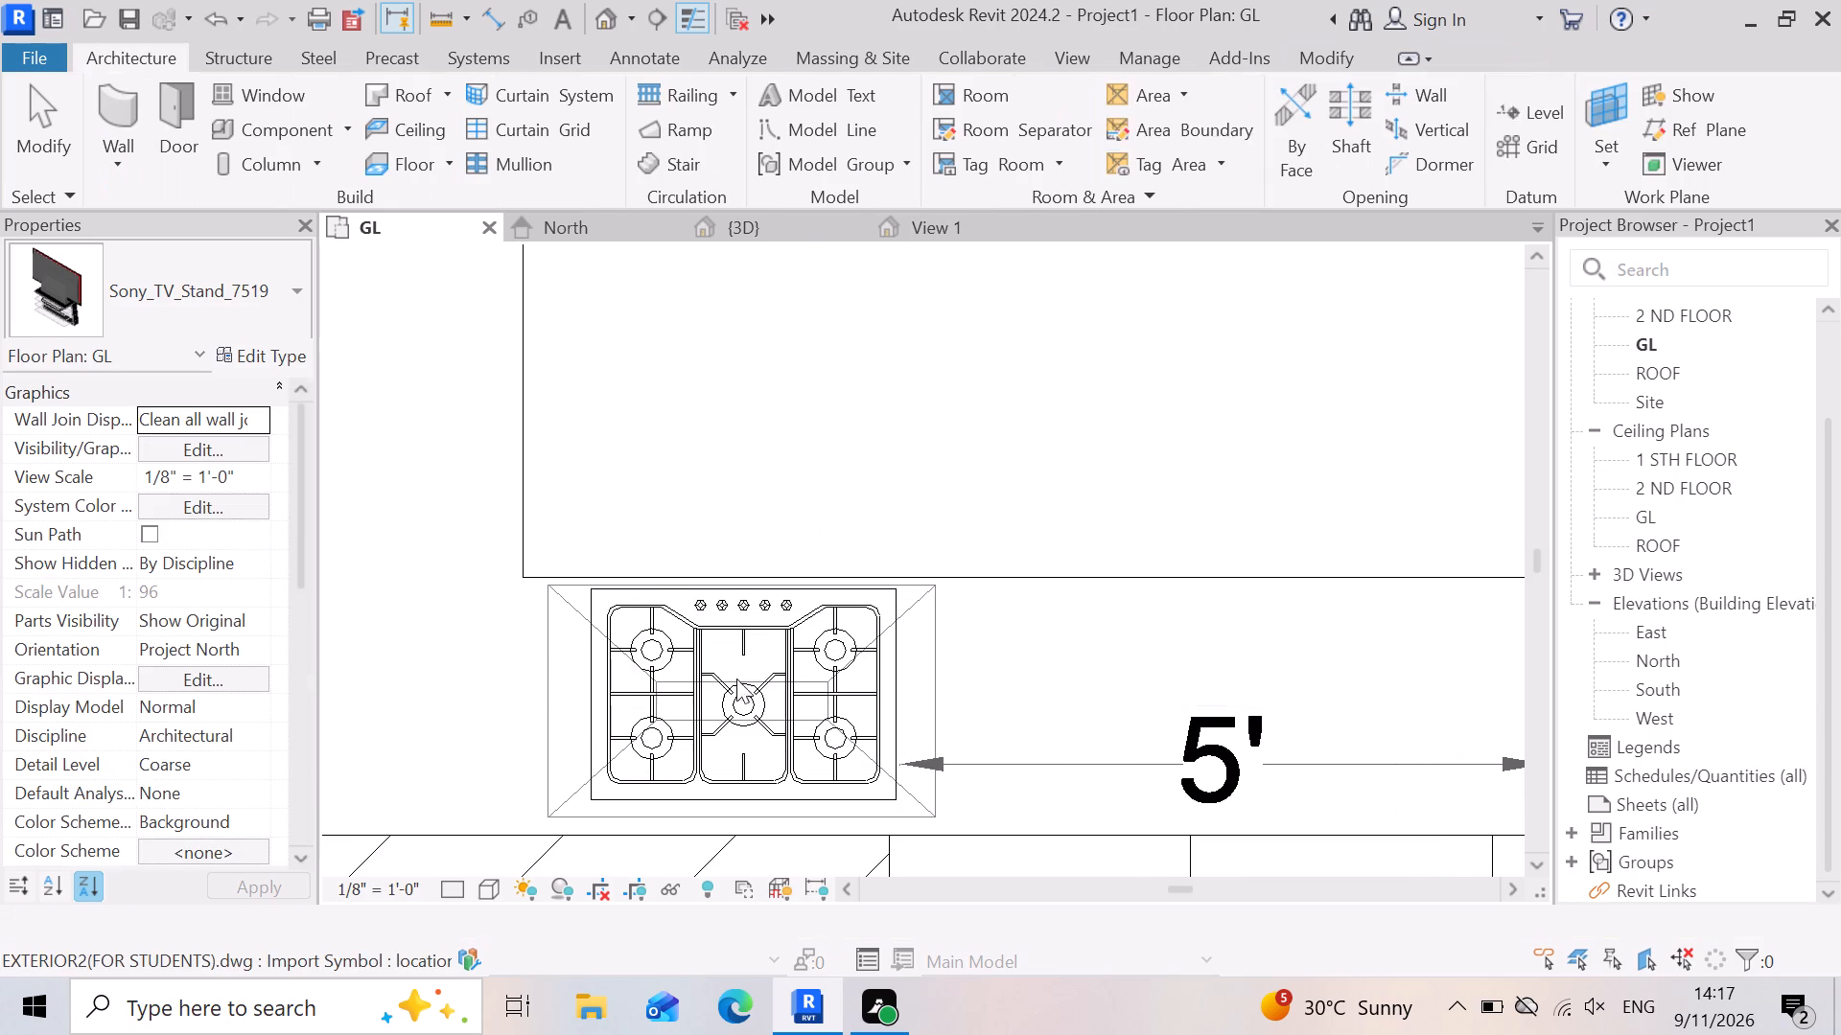
Start placing another component and open the Load Family dialog to pick another family.
left_click(346, 129)
left_click(381, 178)
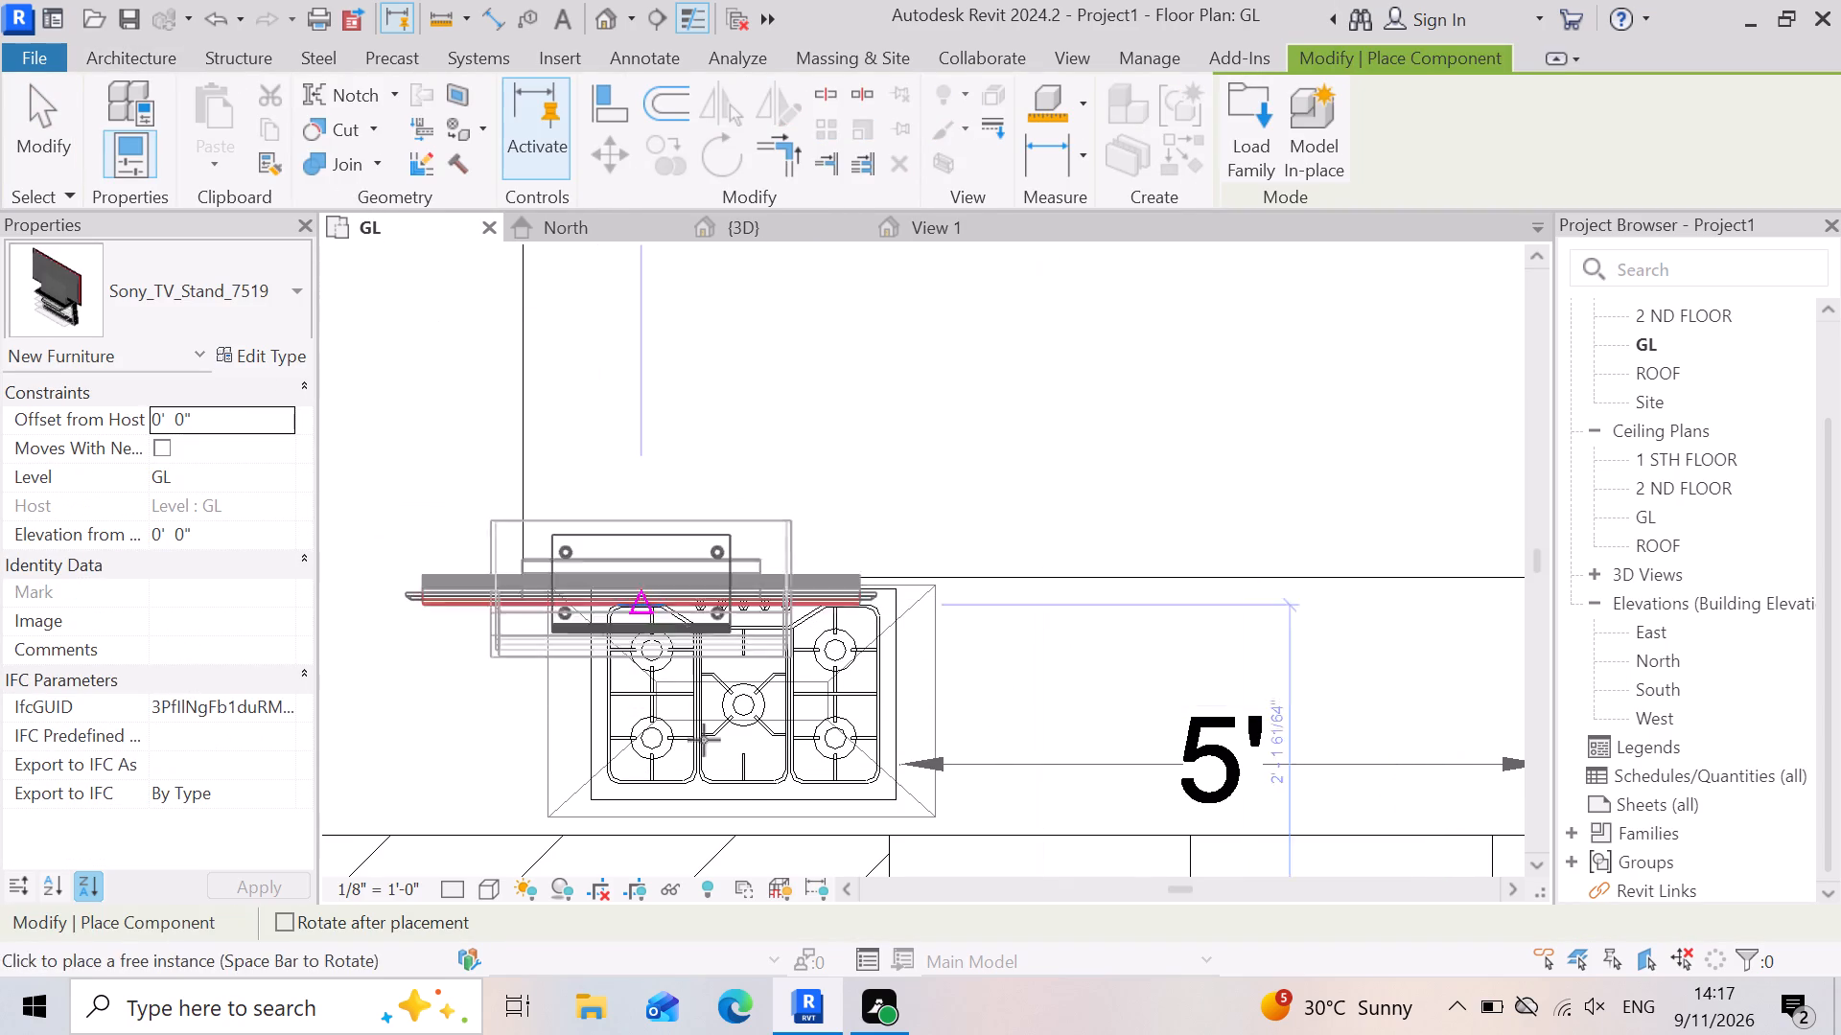
left_click(1270, 125)
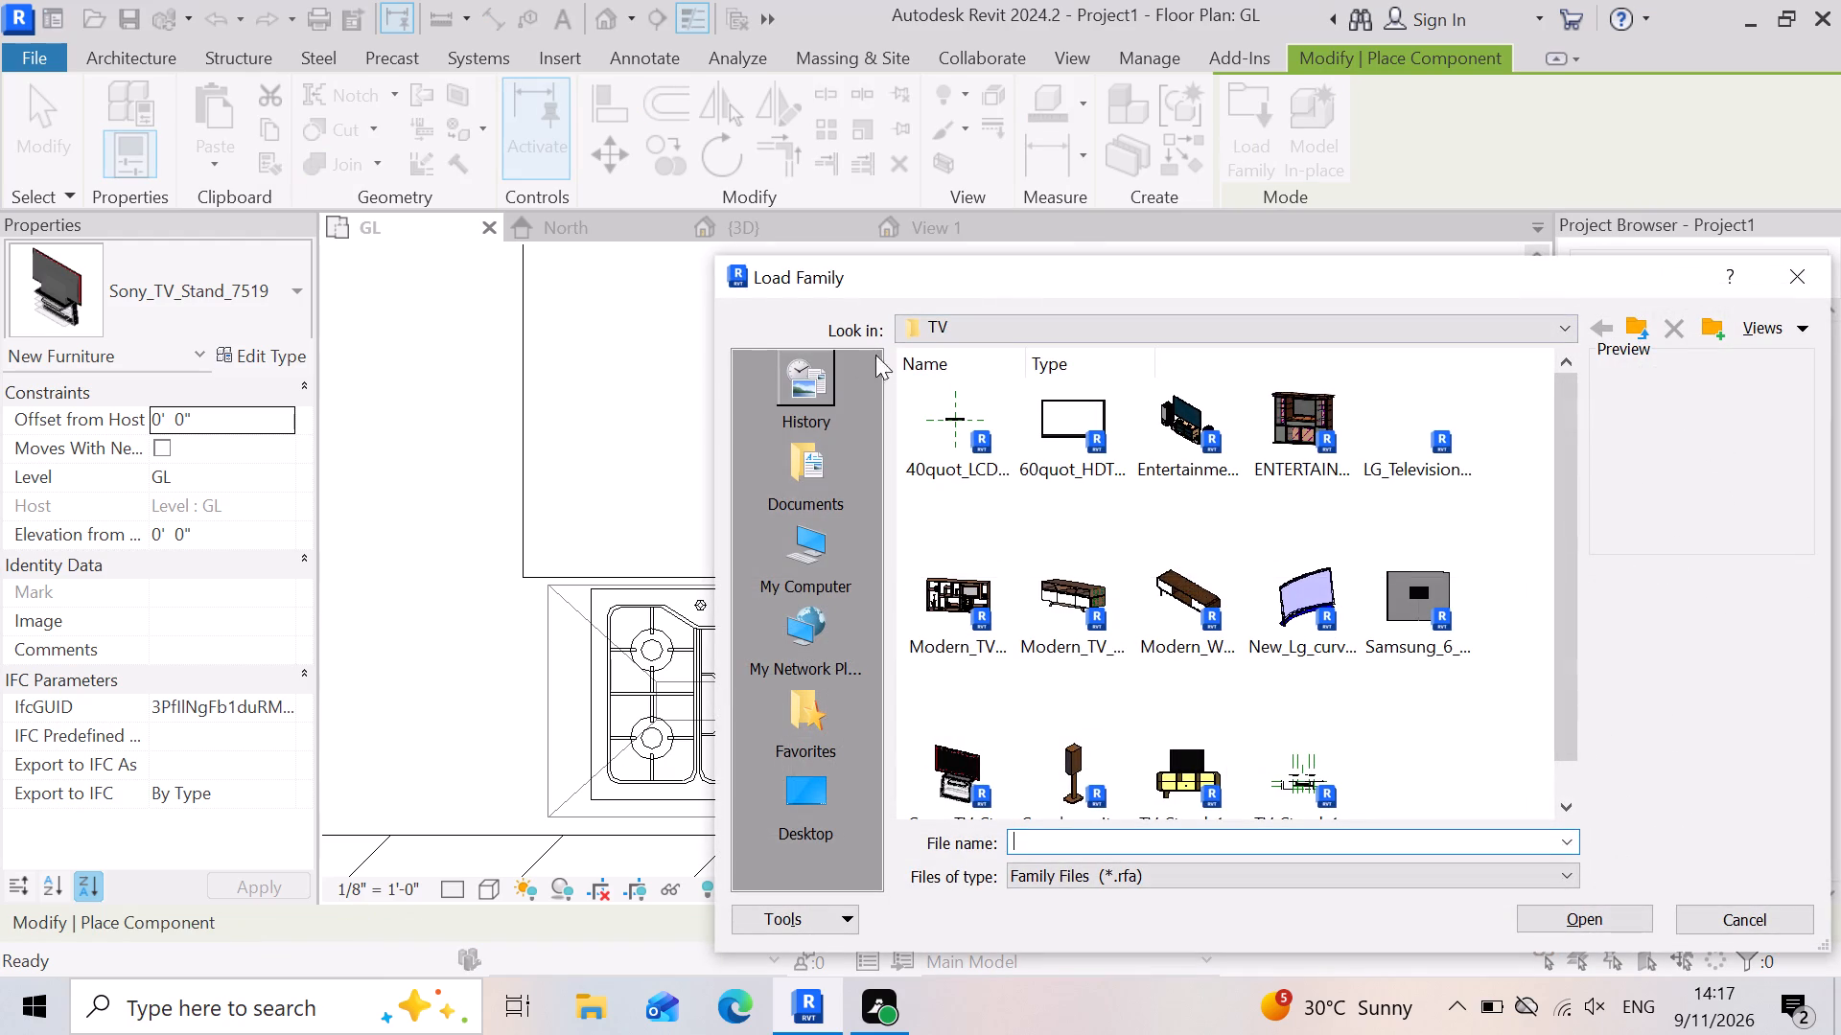
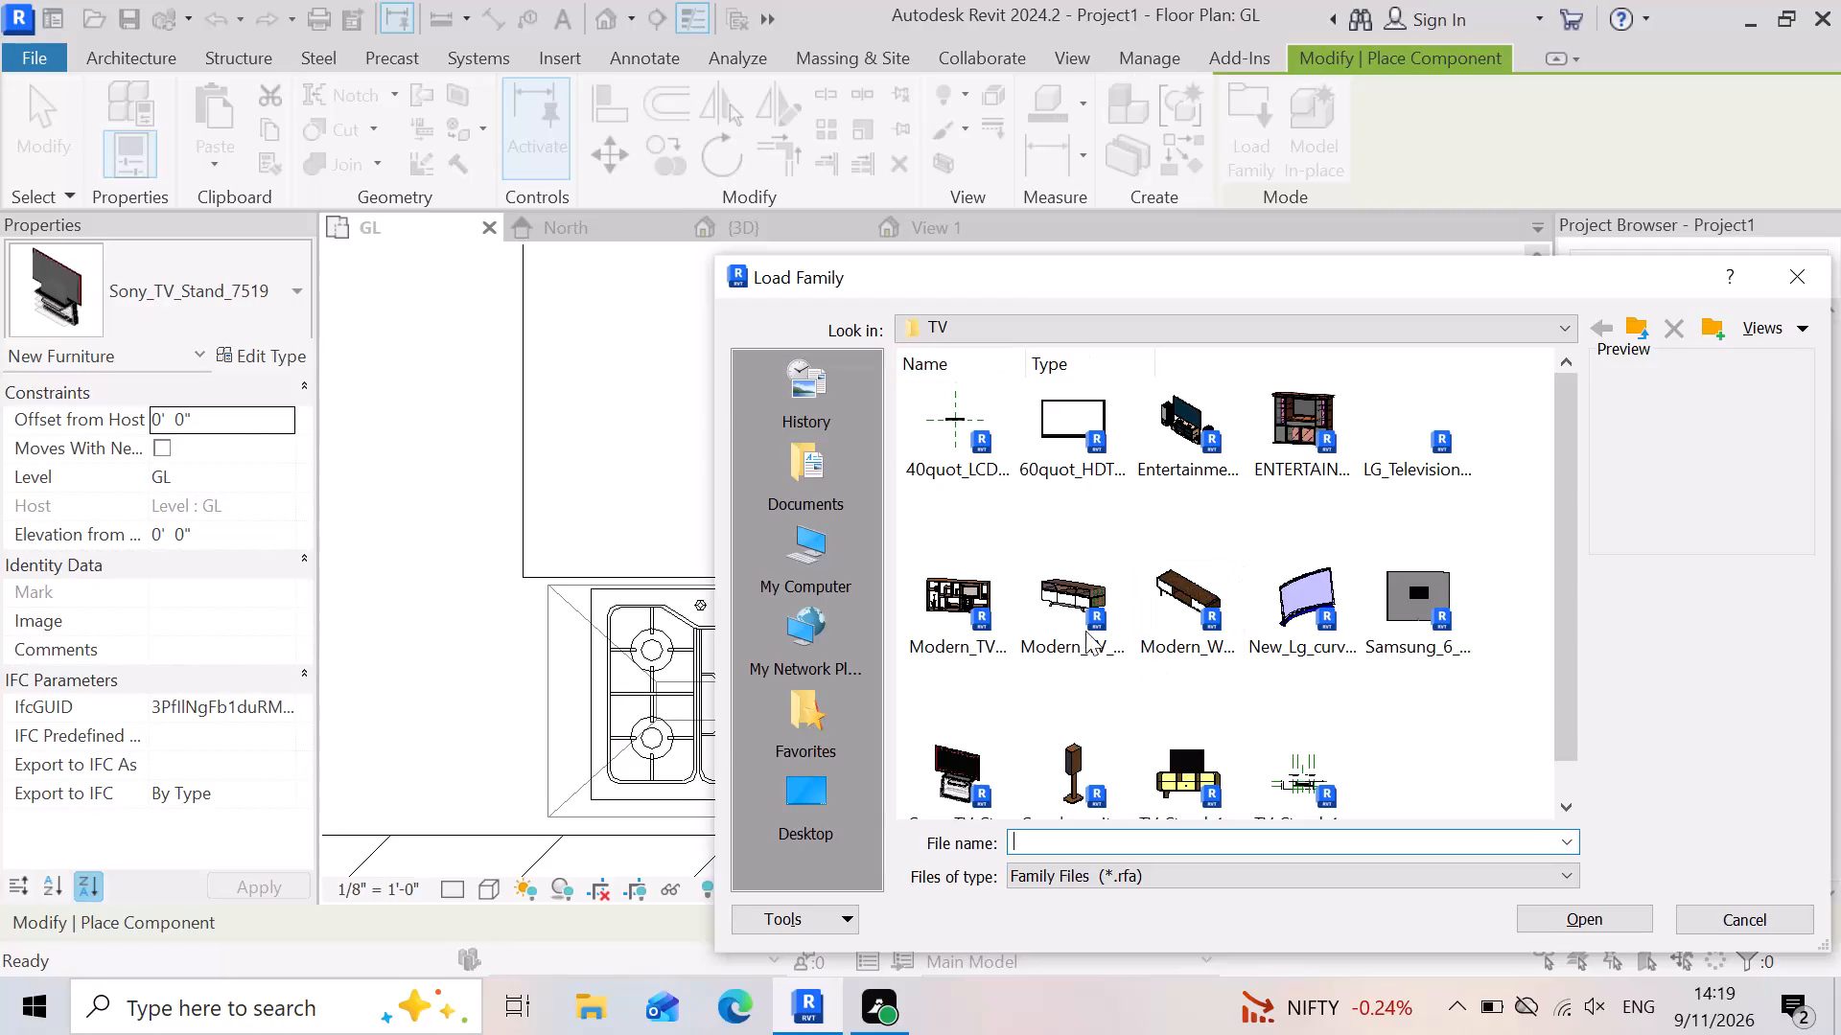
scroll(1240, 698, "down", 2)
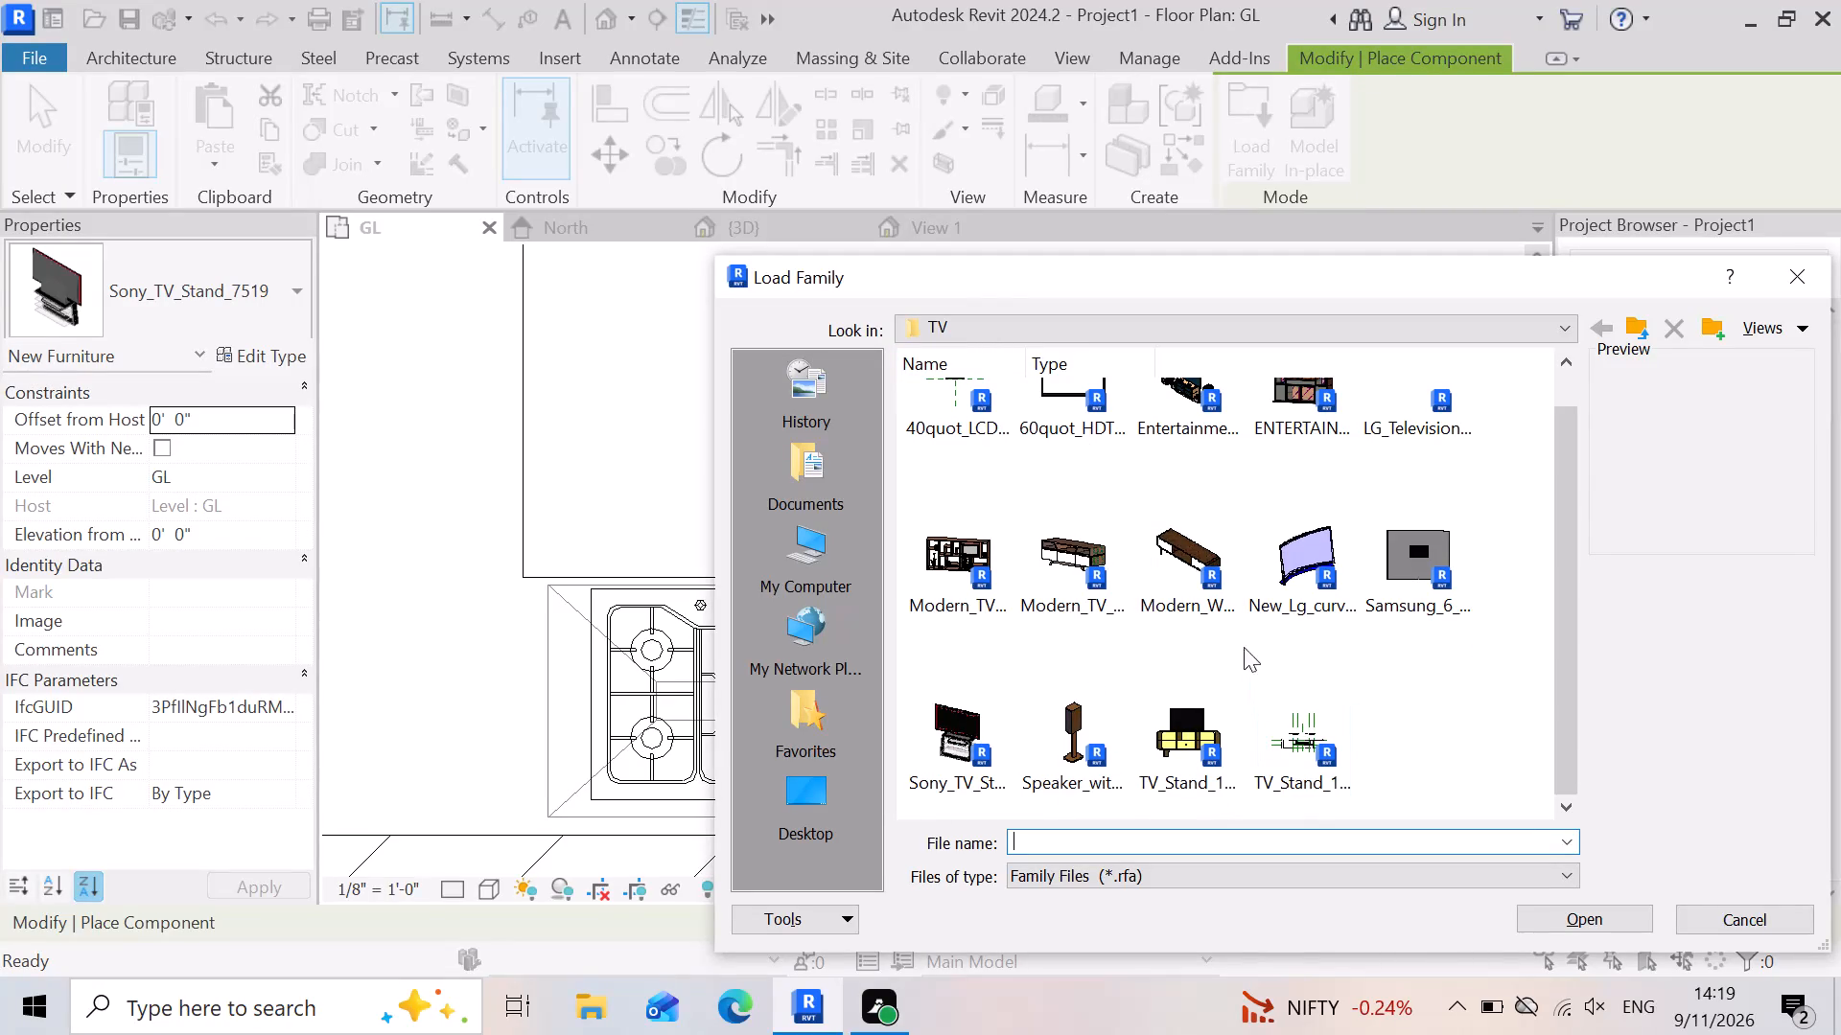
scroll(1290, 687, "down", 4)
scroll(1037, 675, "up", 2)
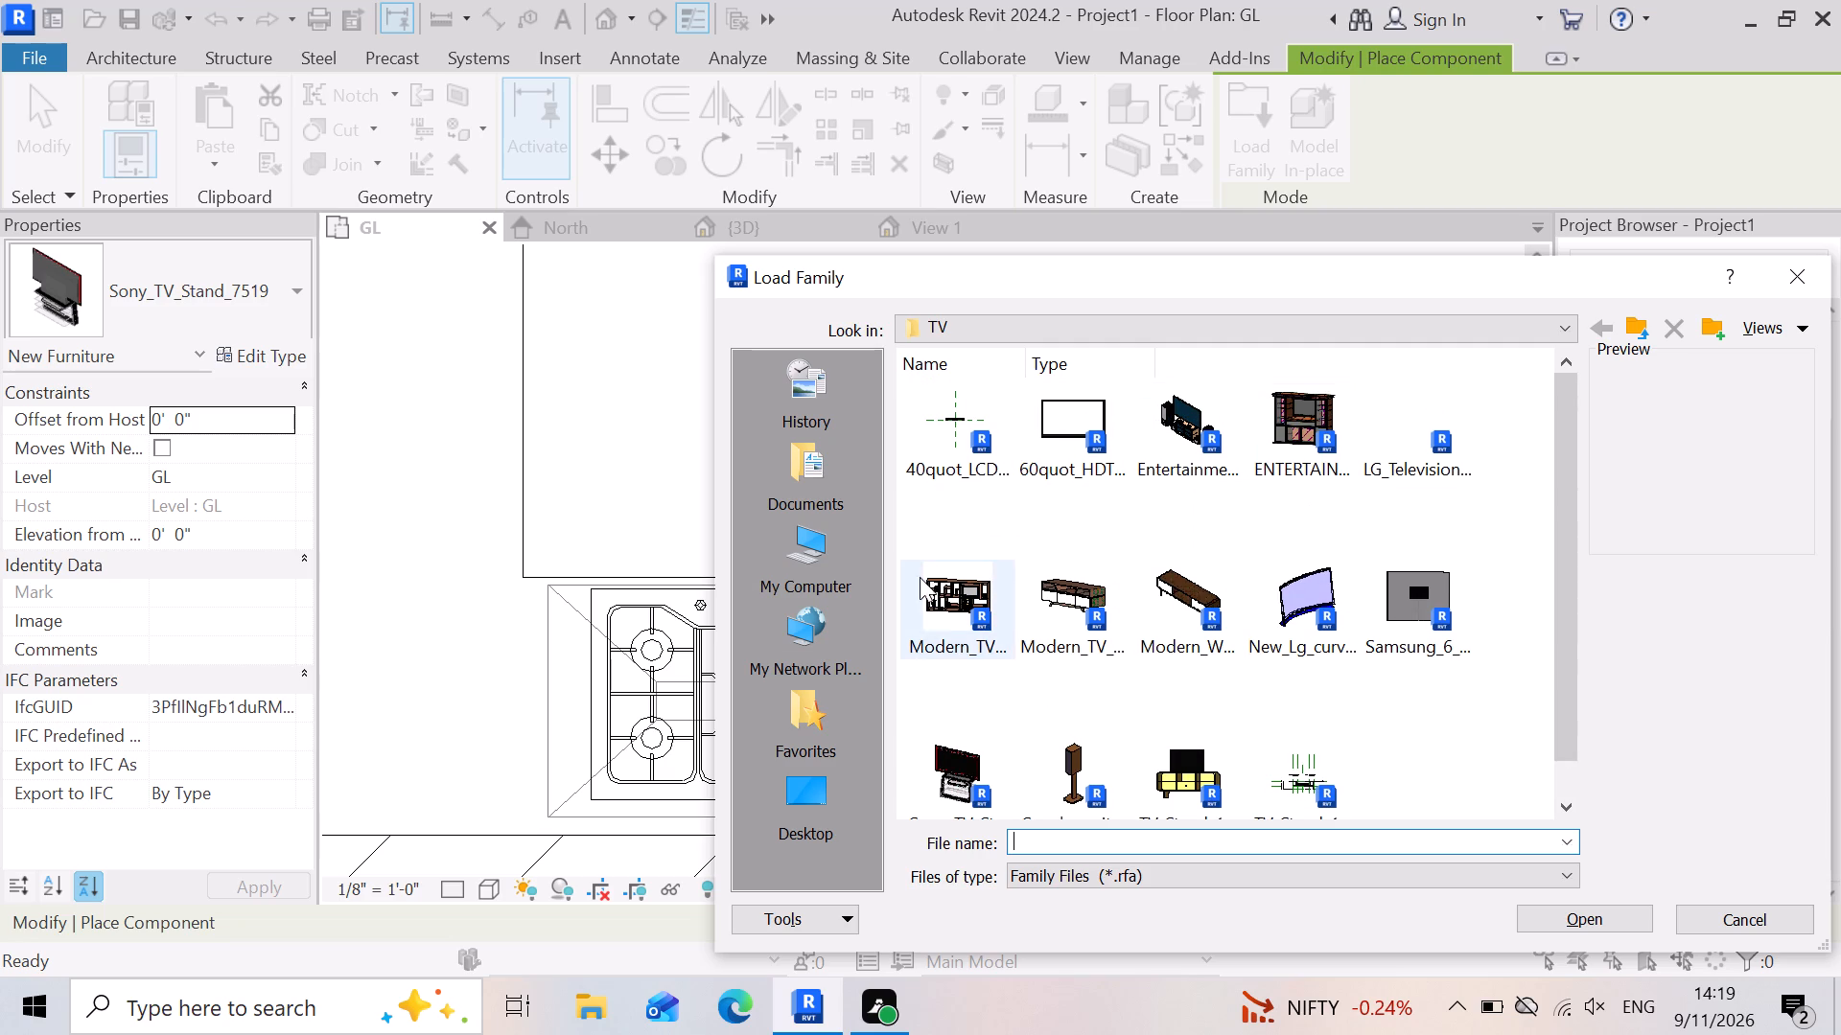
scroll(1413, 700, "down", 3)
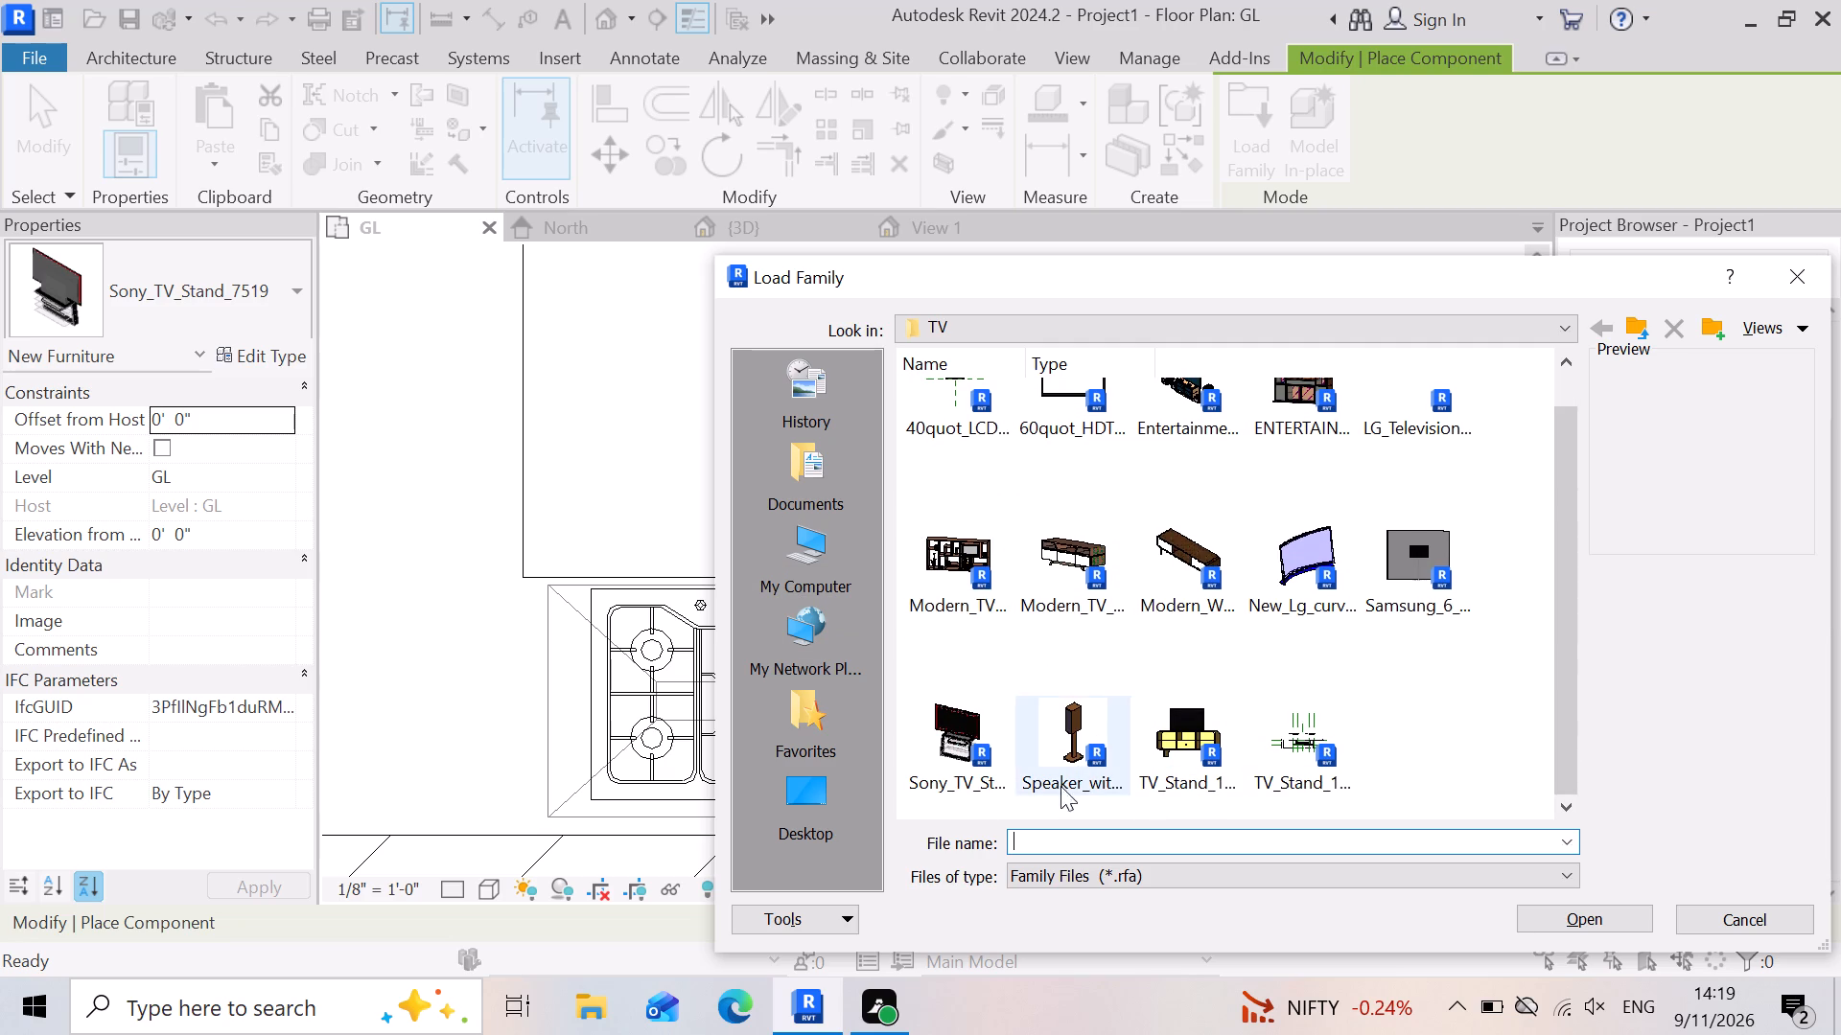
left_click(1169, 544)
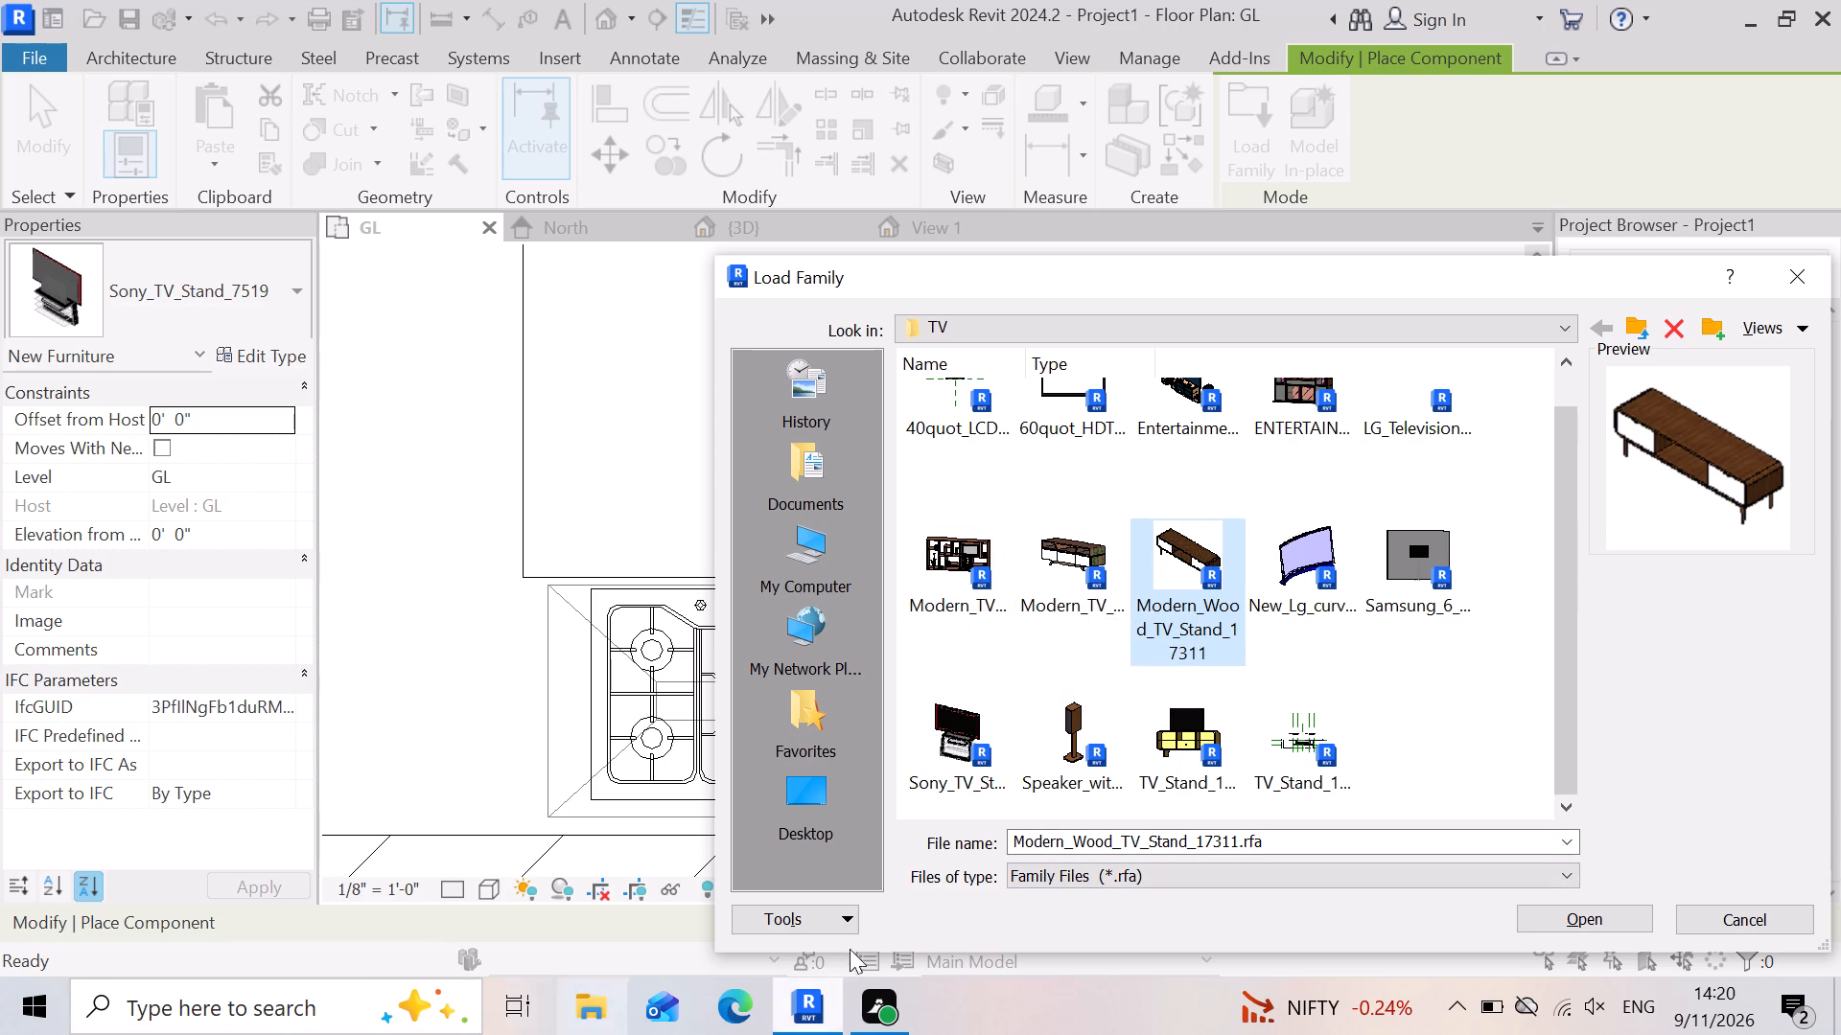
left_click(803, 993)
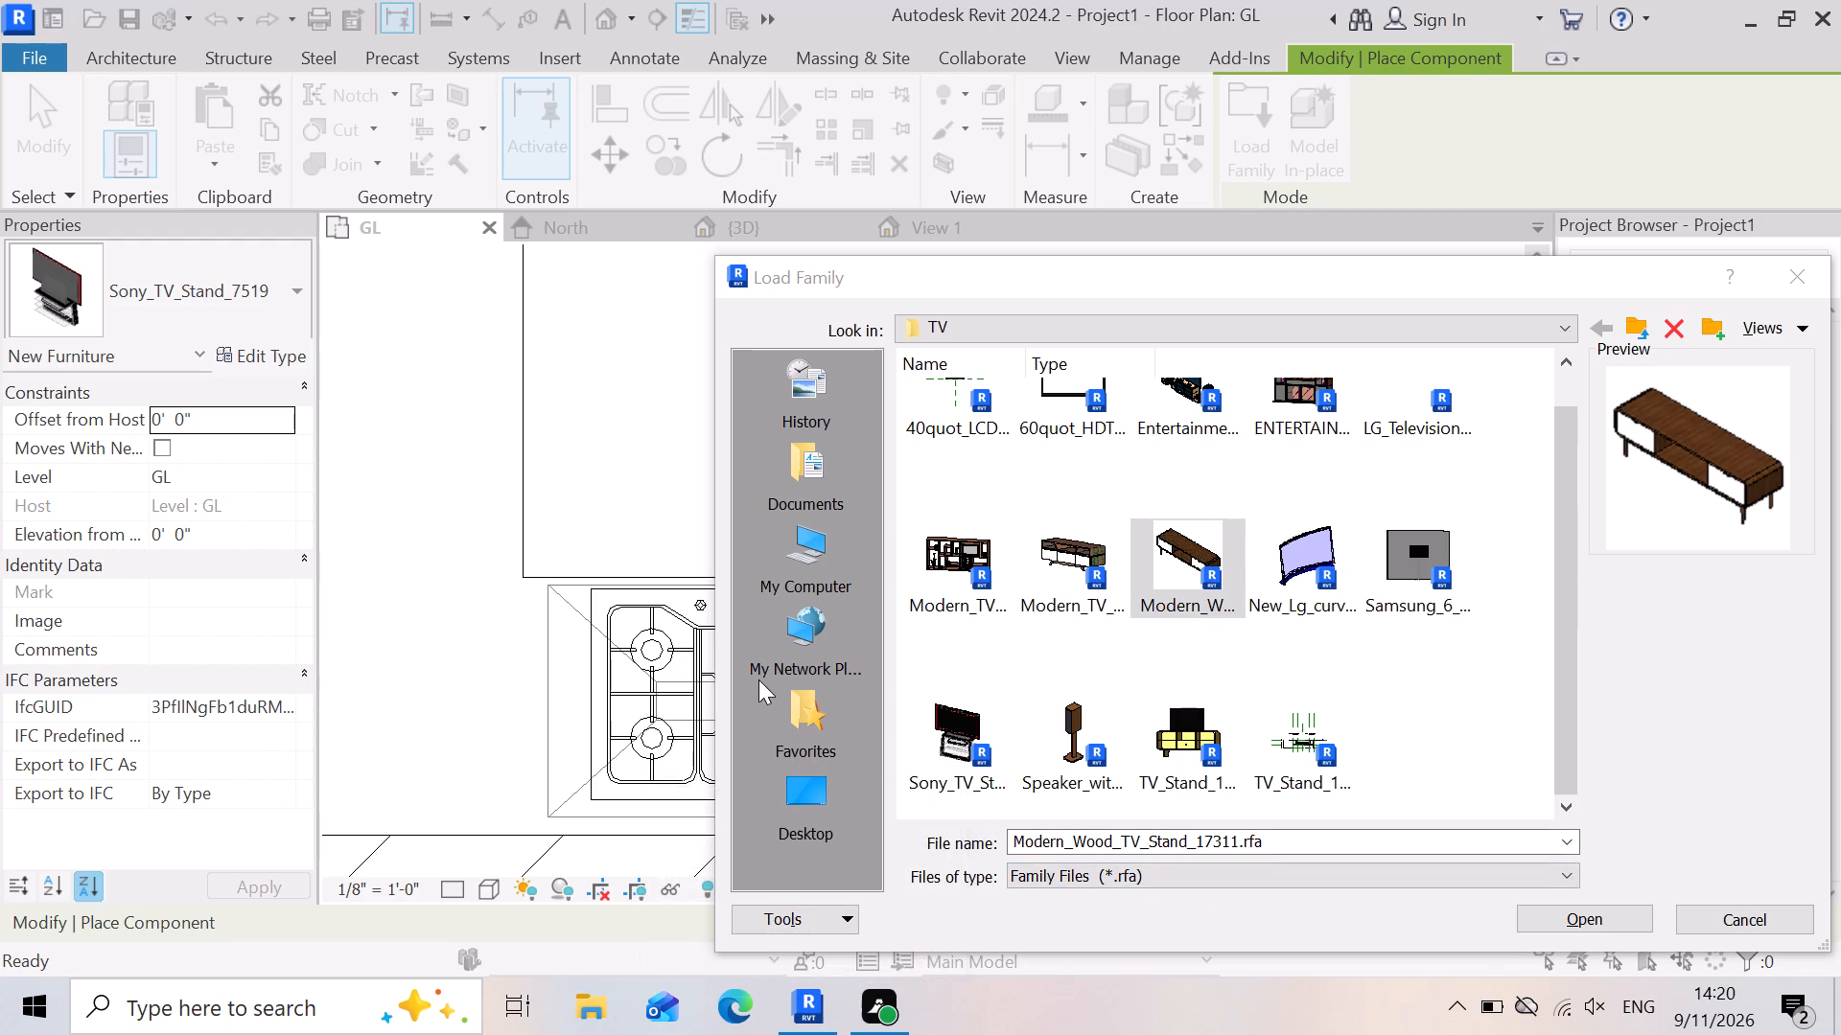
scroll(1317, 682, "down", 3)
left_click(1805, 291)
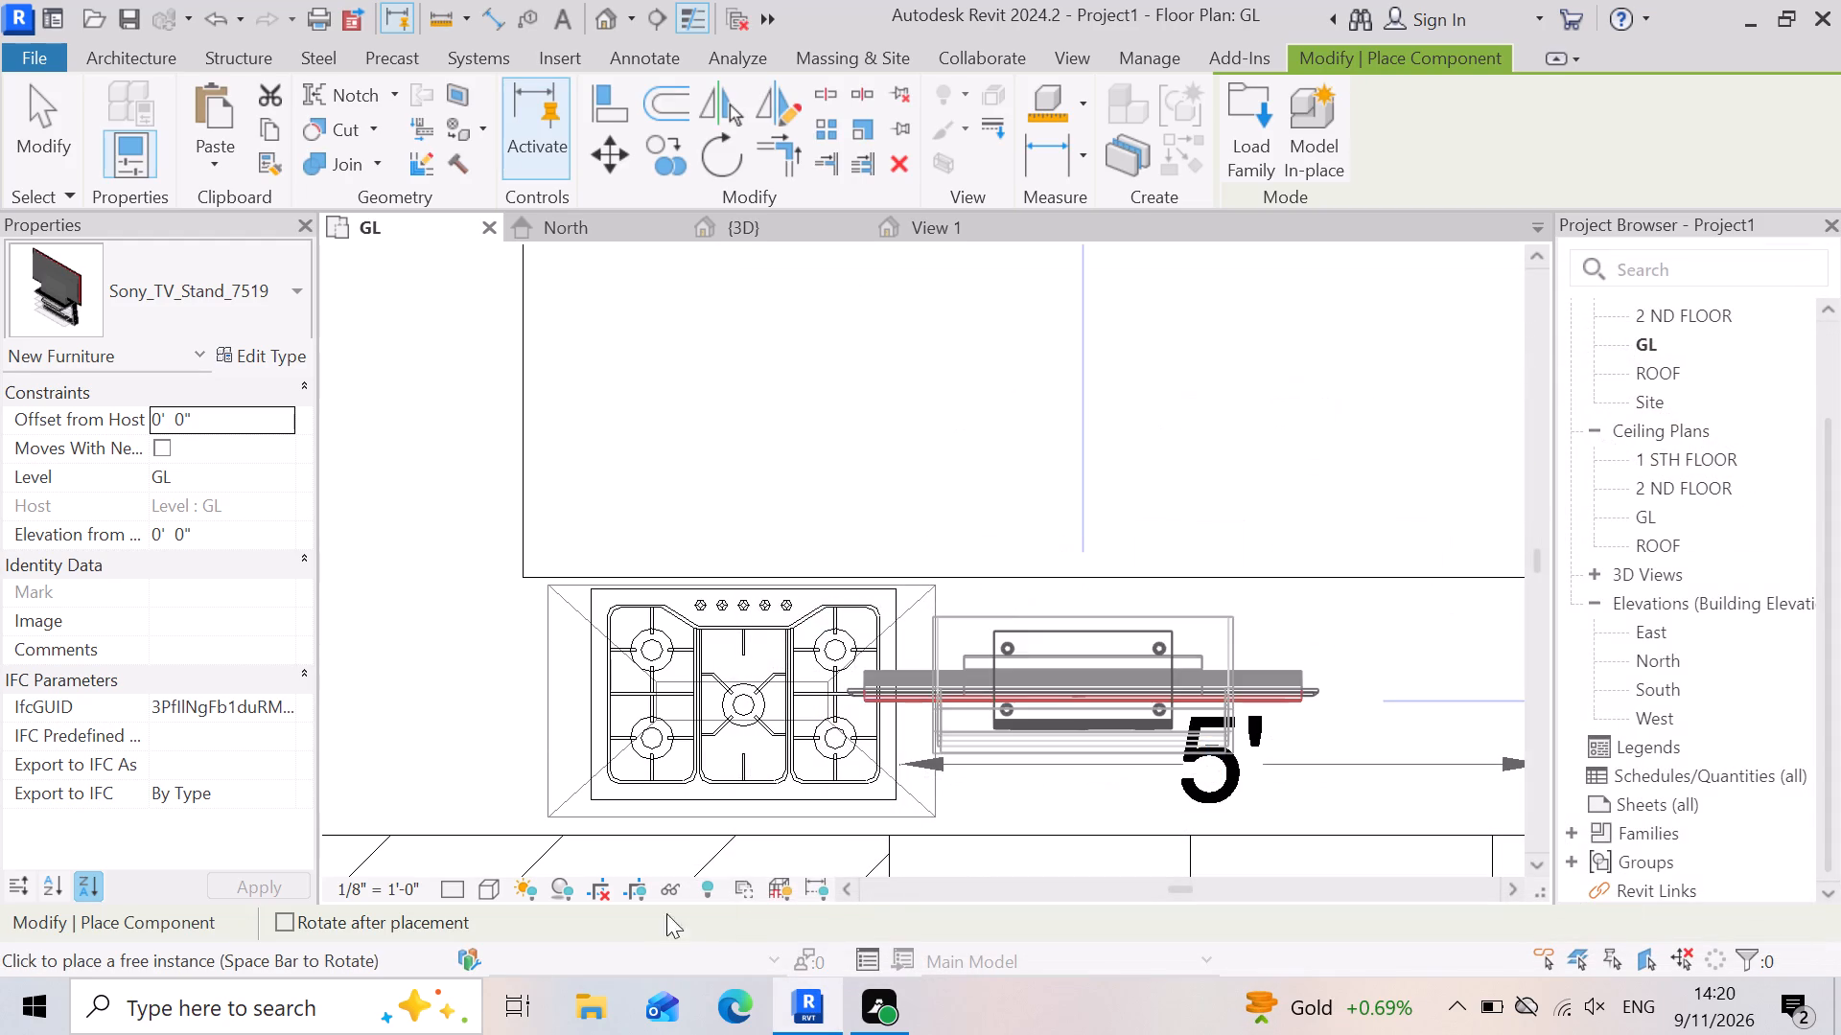
Save the project in the Downloads folder as g +02 BULDING 011.rvt, without the backup number in the name.
scroll(931, 745, "down", 4)
scroll(683, 777, "down", 3)
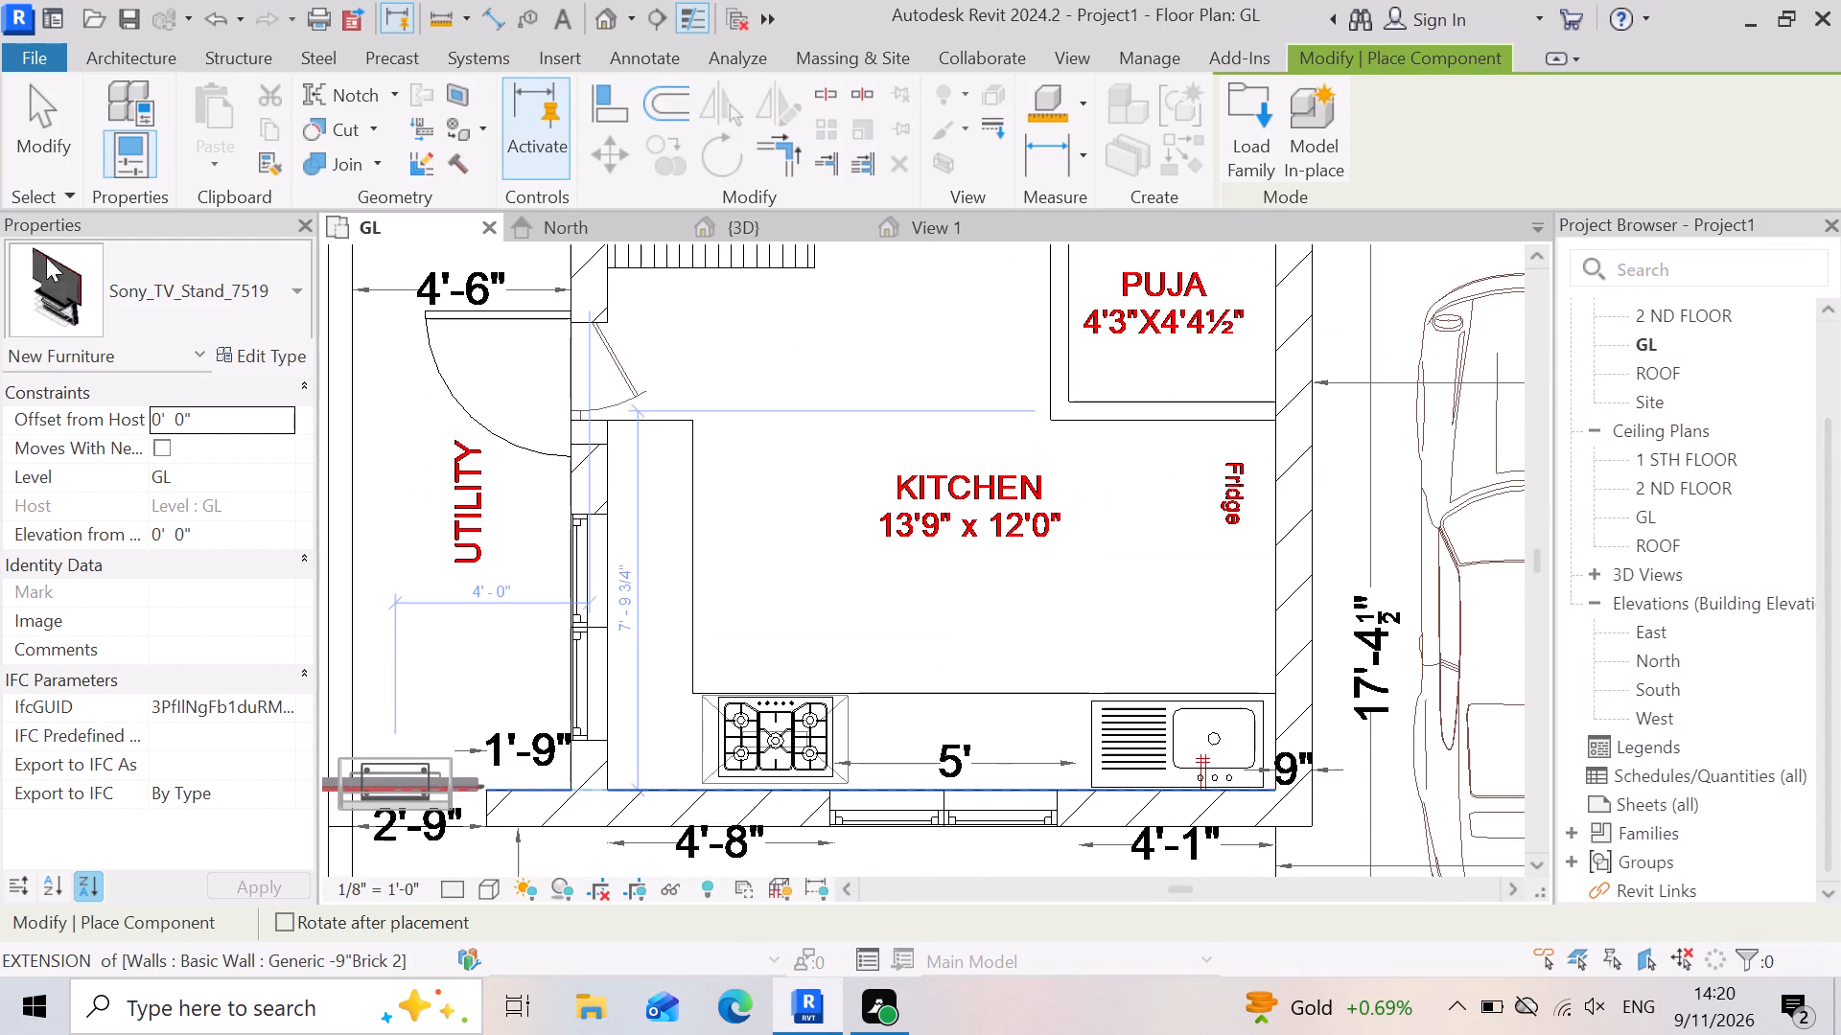
left_click(27, 57)
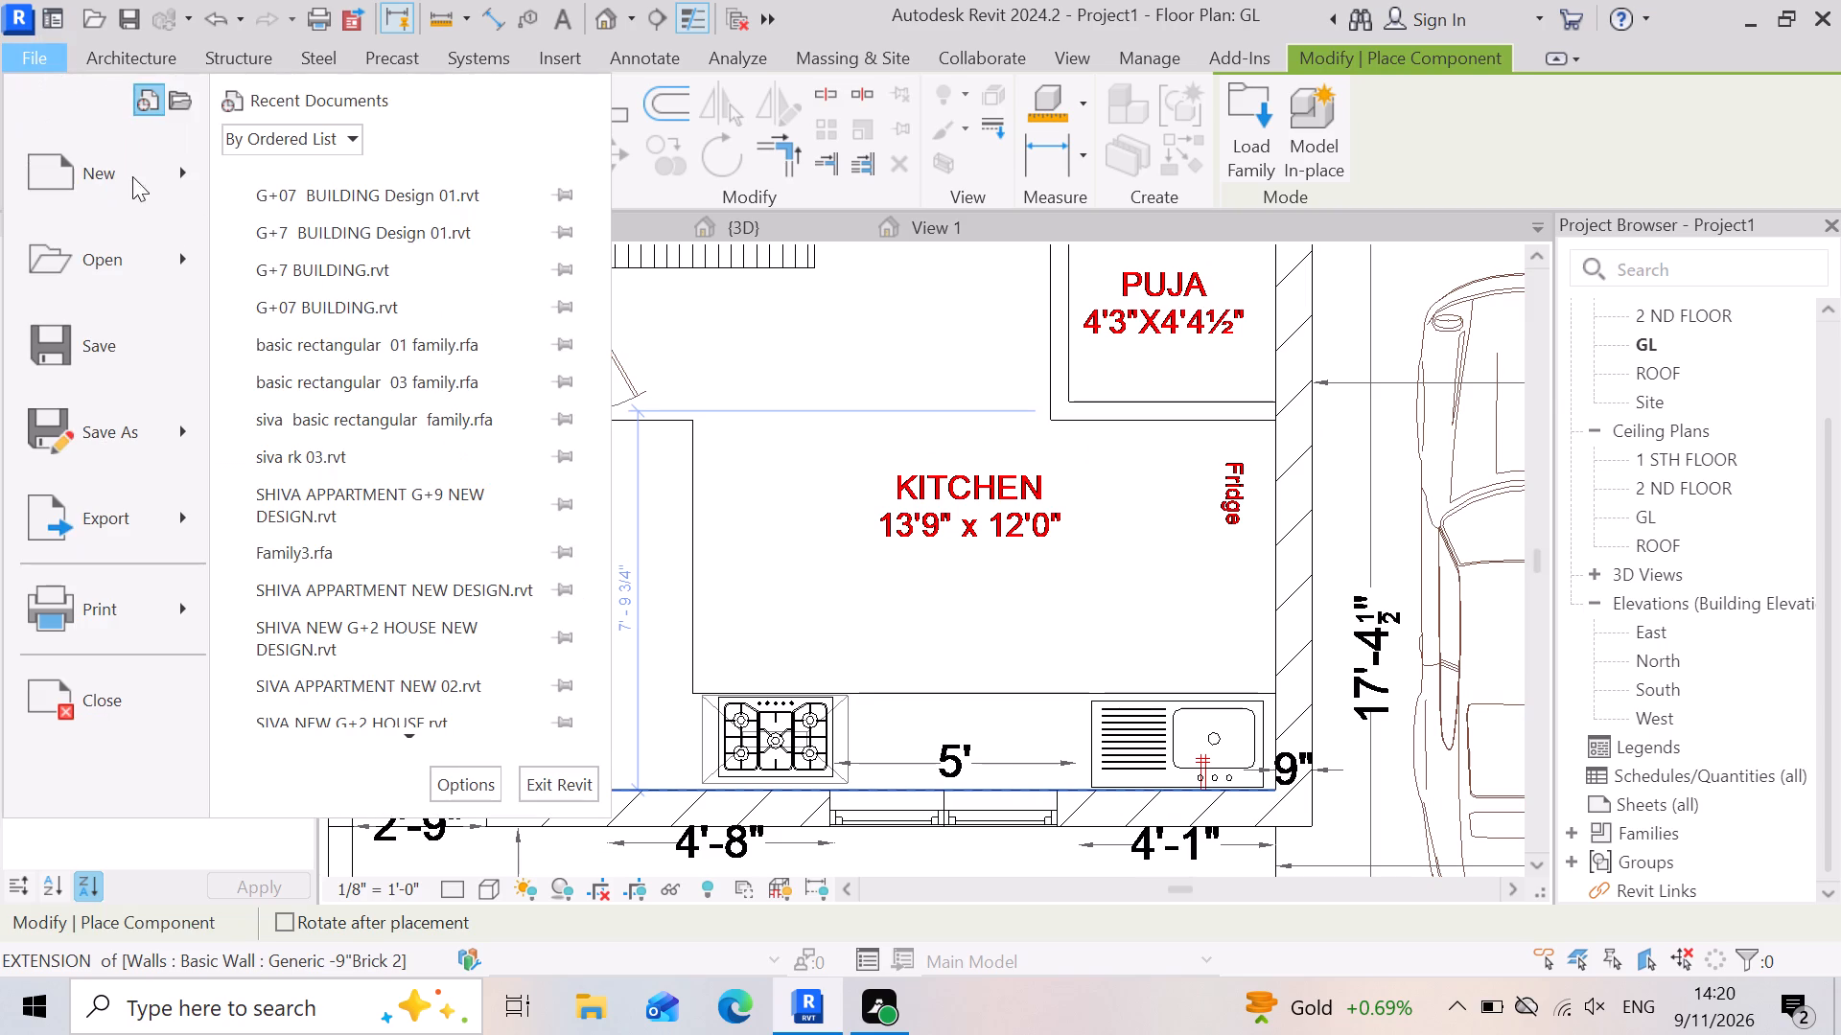
key("Escape")
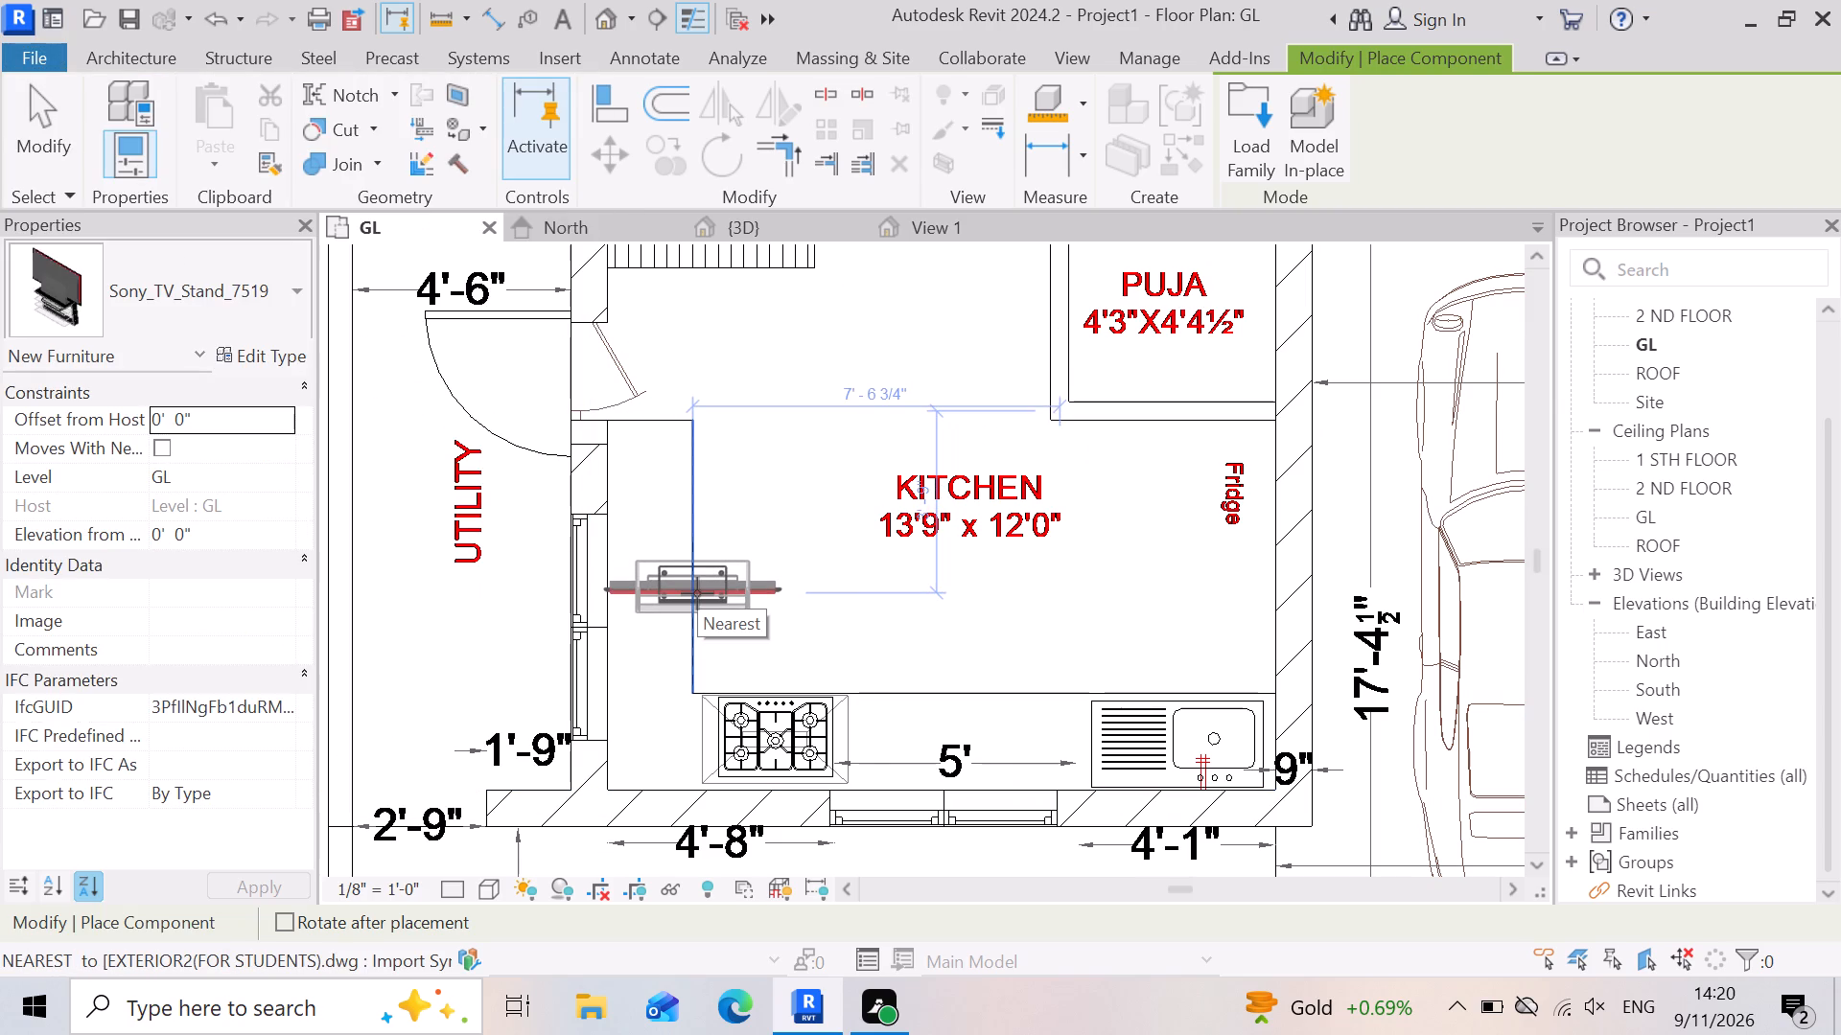
key("ctrl+s")
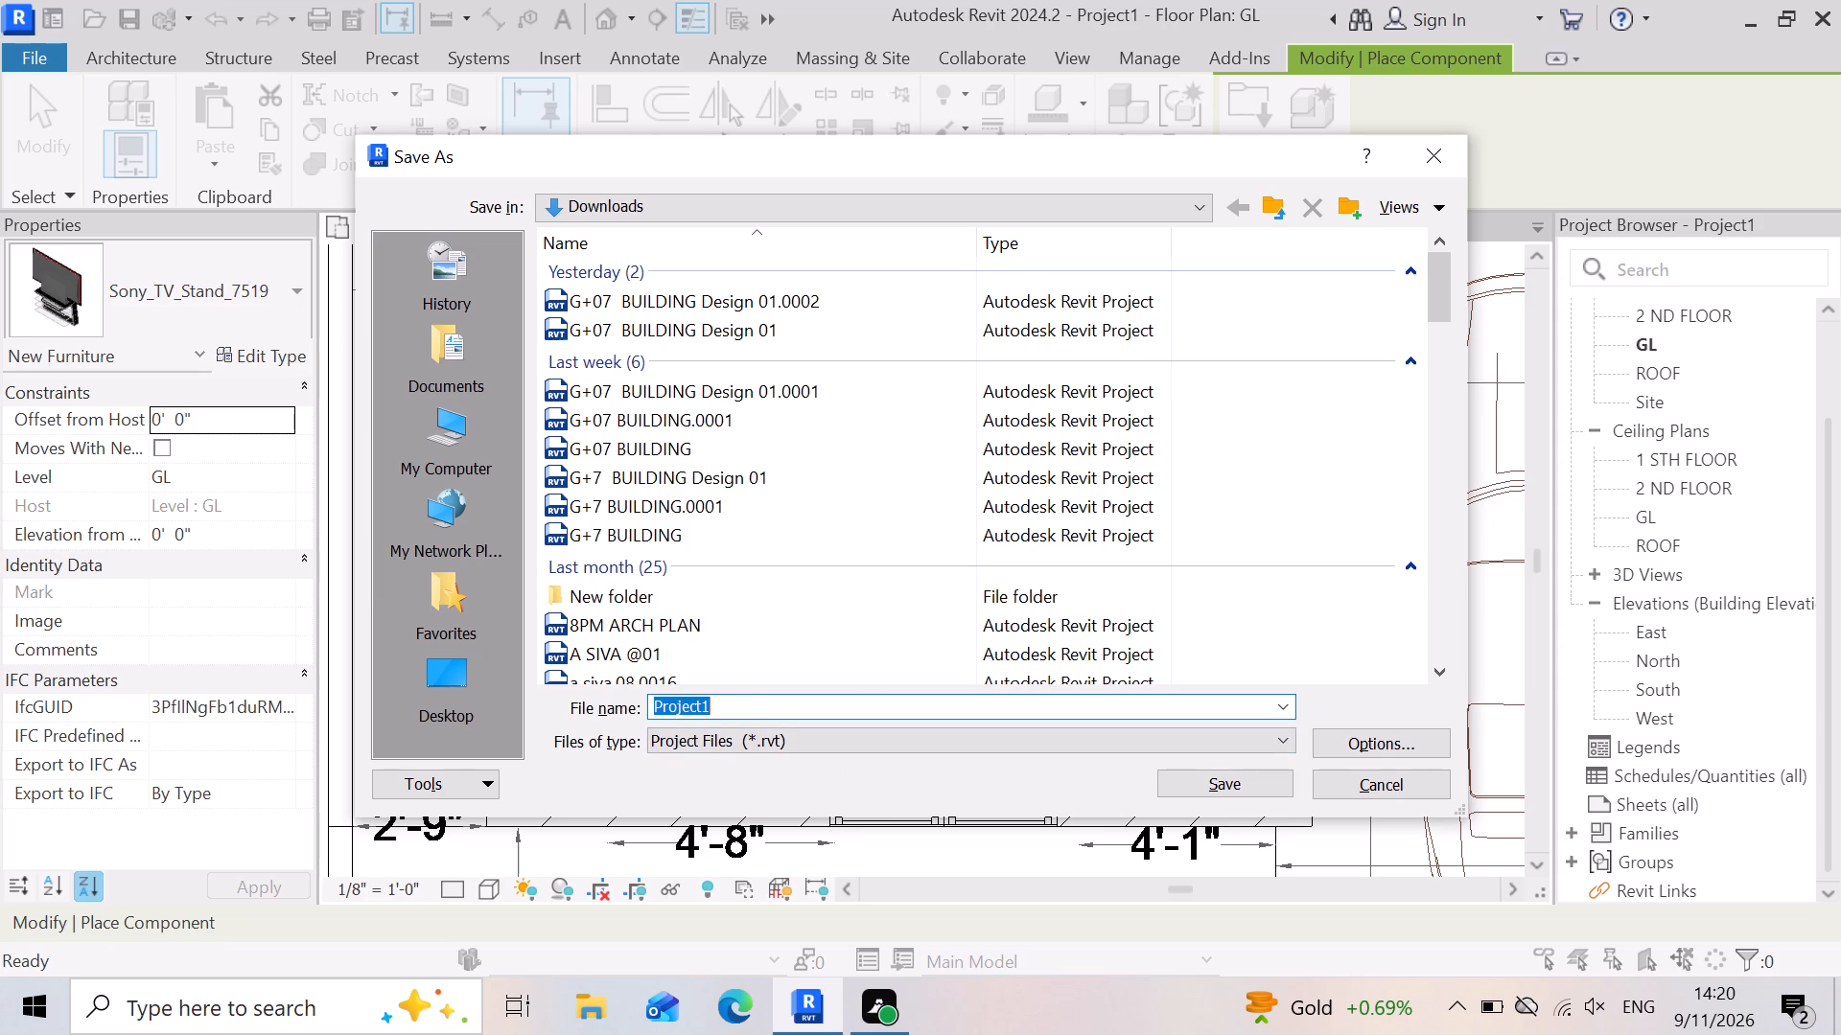
key("BackSpace")
key("g")
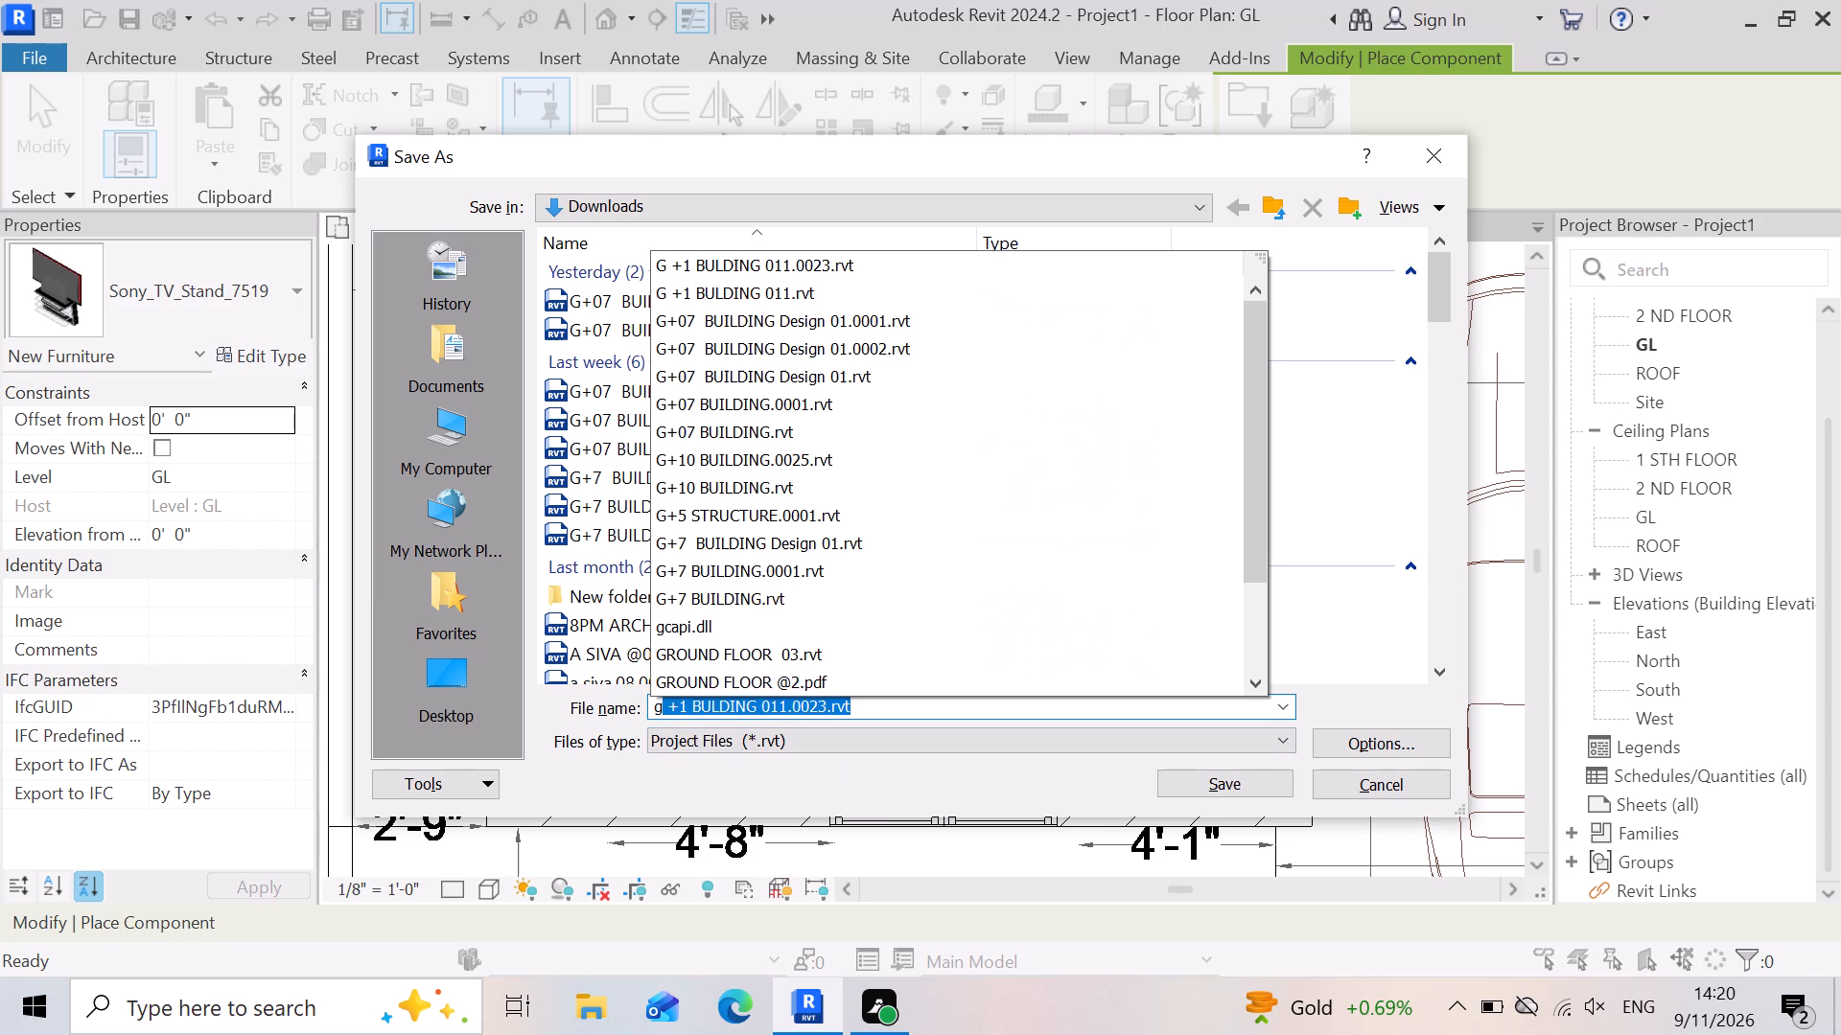
key("space")
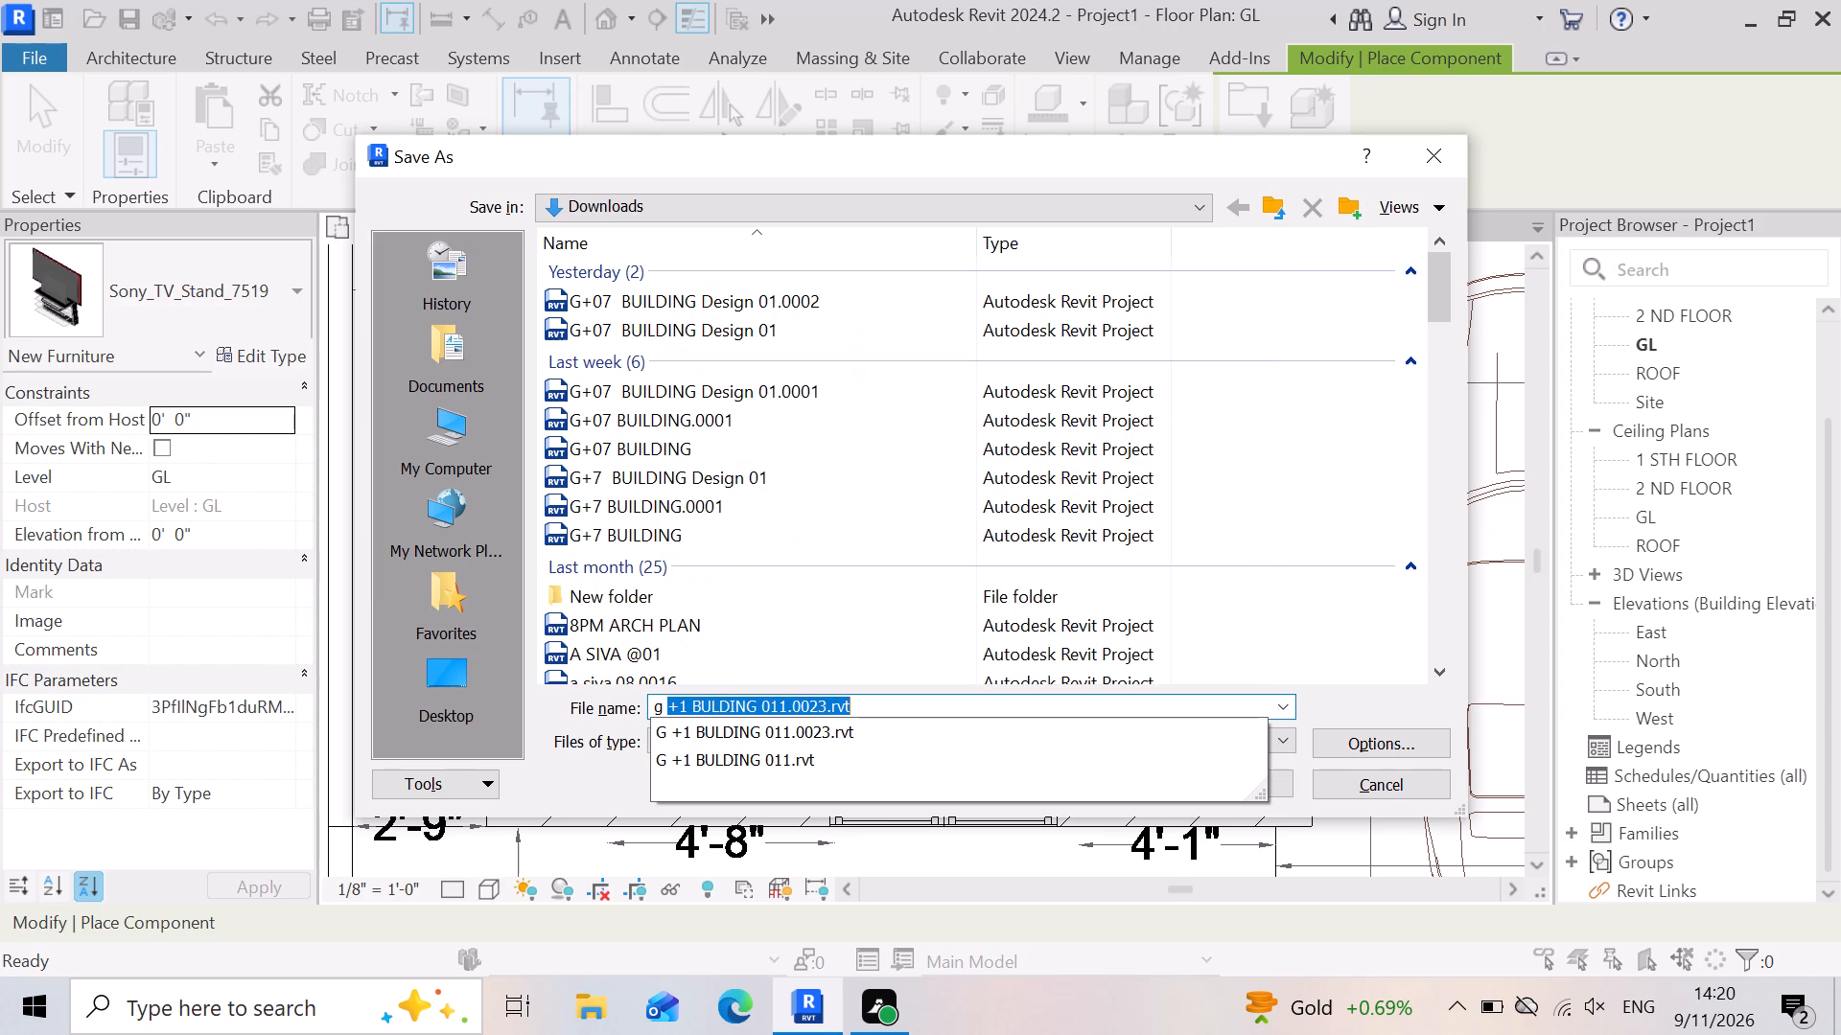
left_click(686, 706)
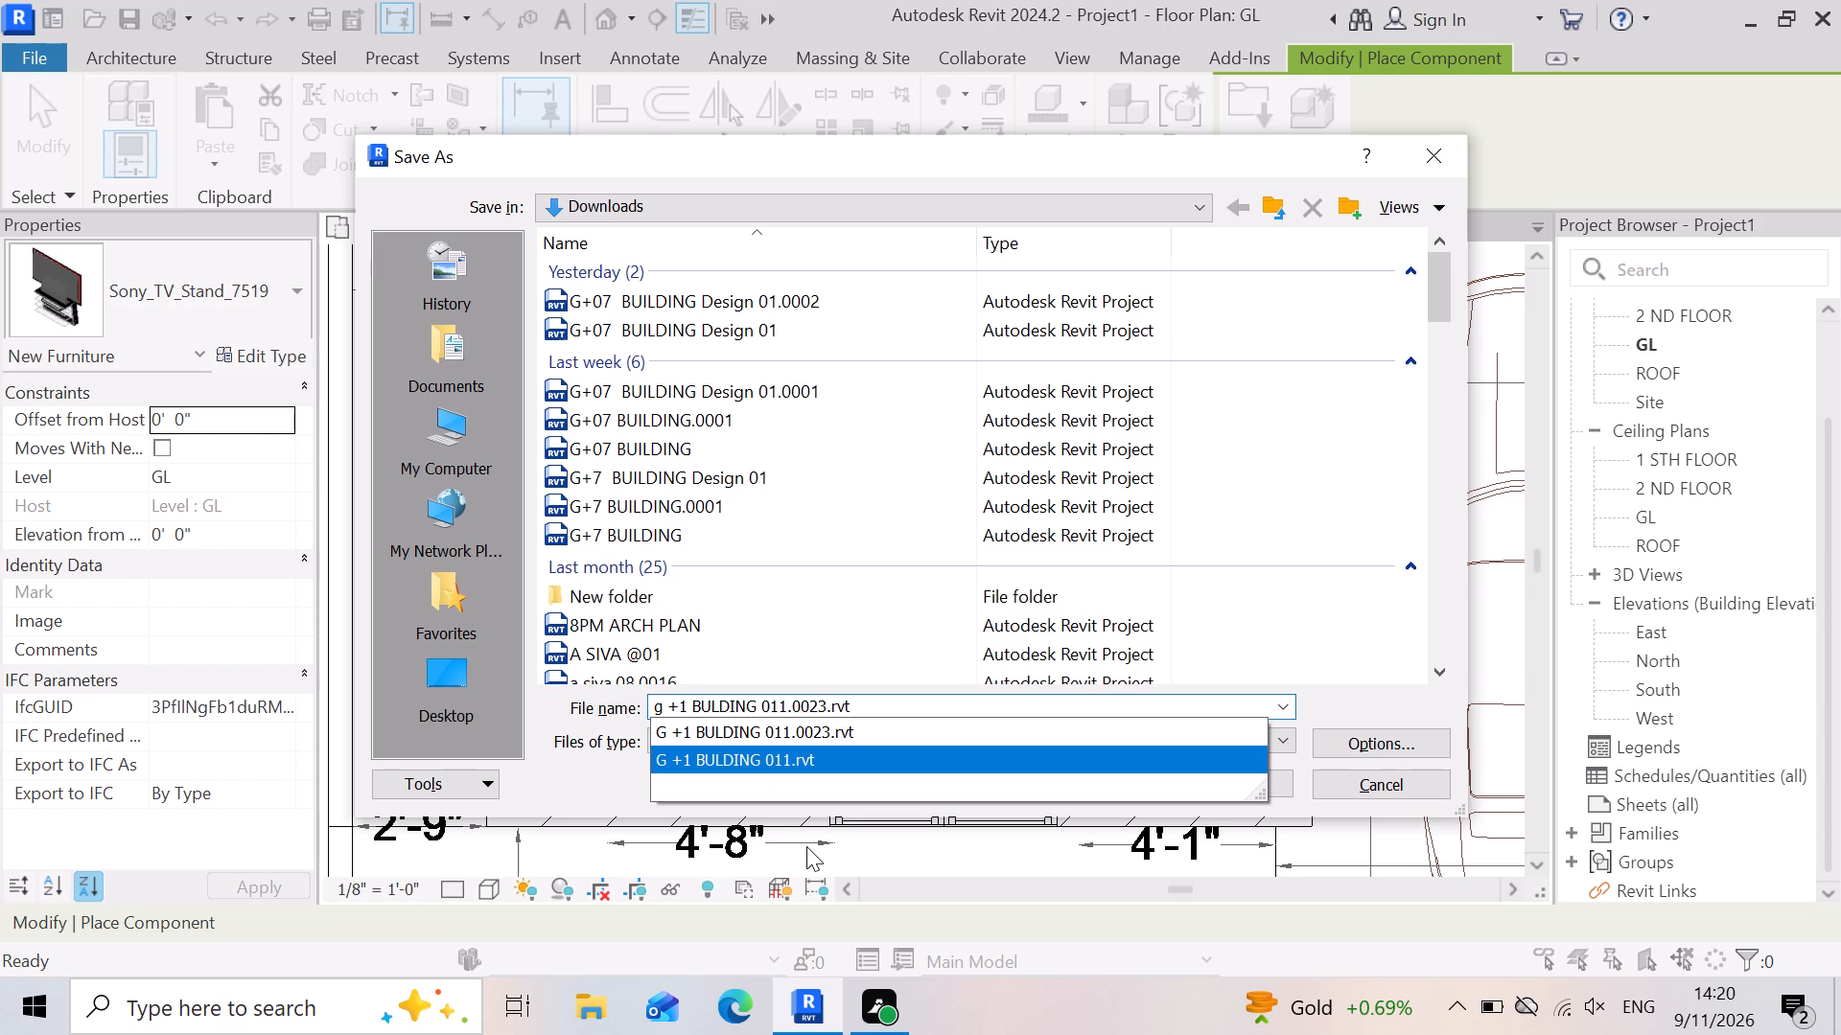
key("BackSpace")
key("2")
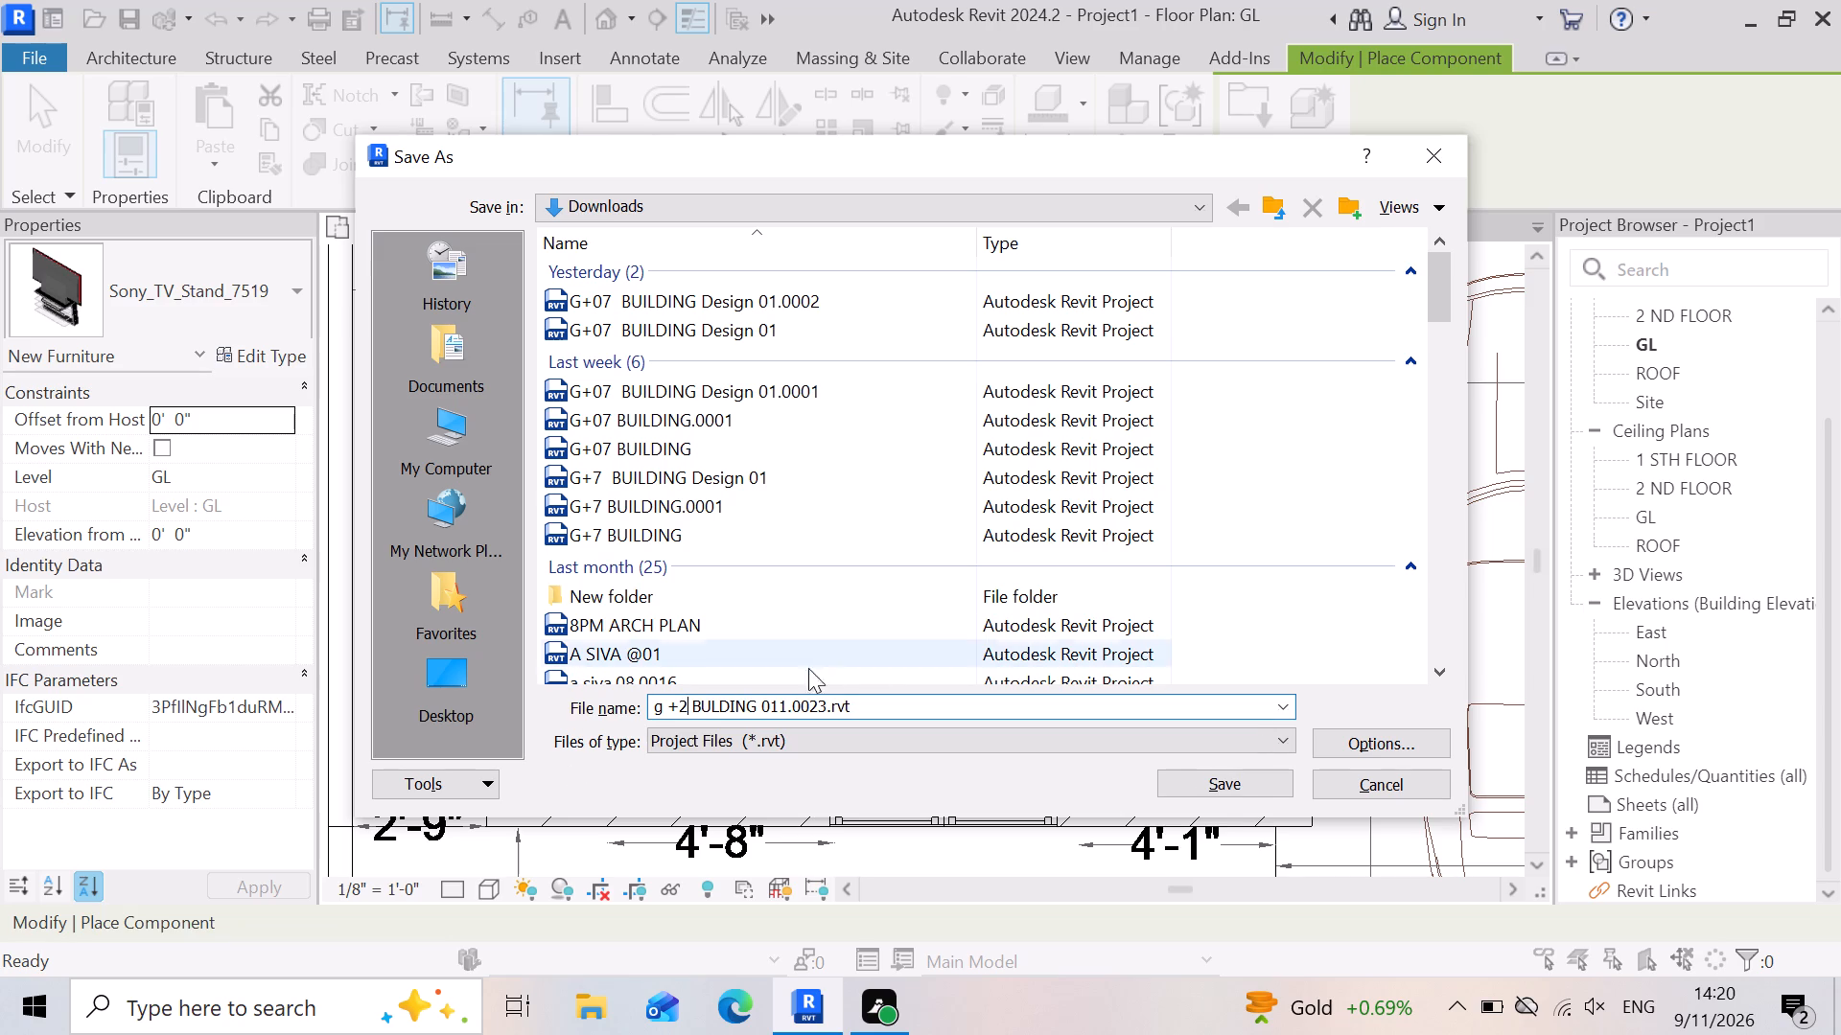
left_click(688, 701)
key("BackSpace")
type("02")
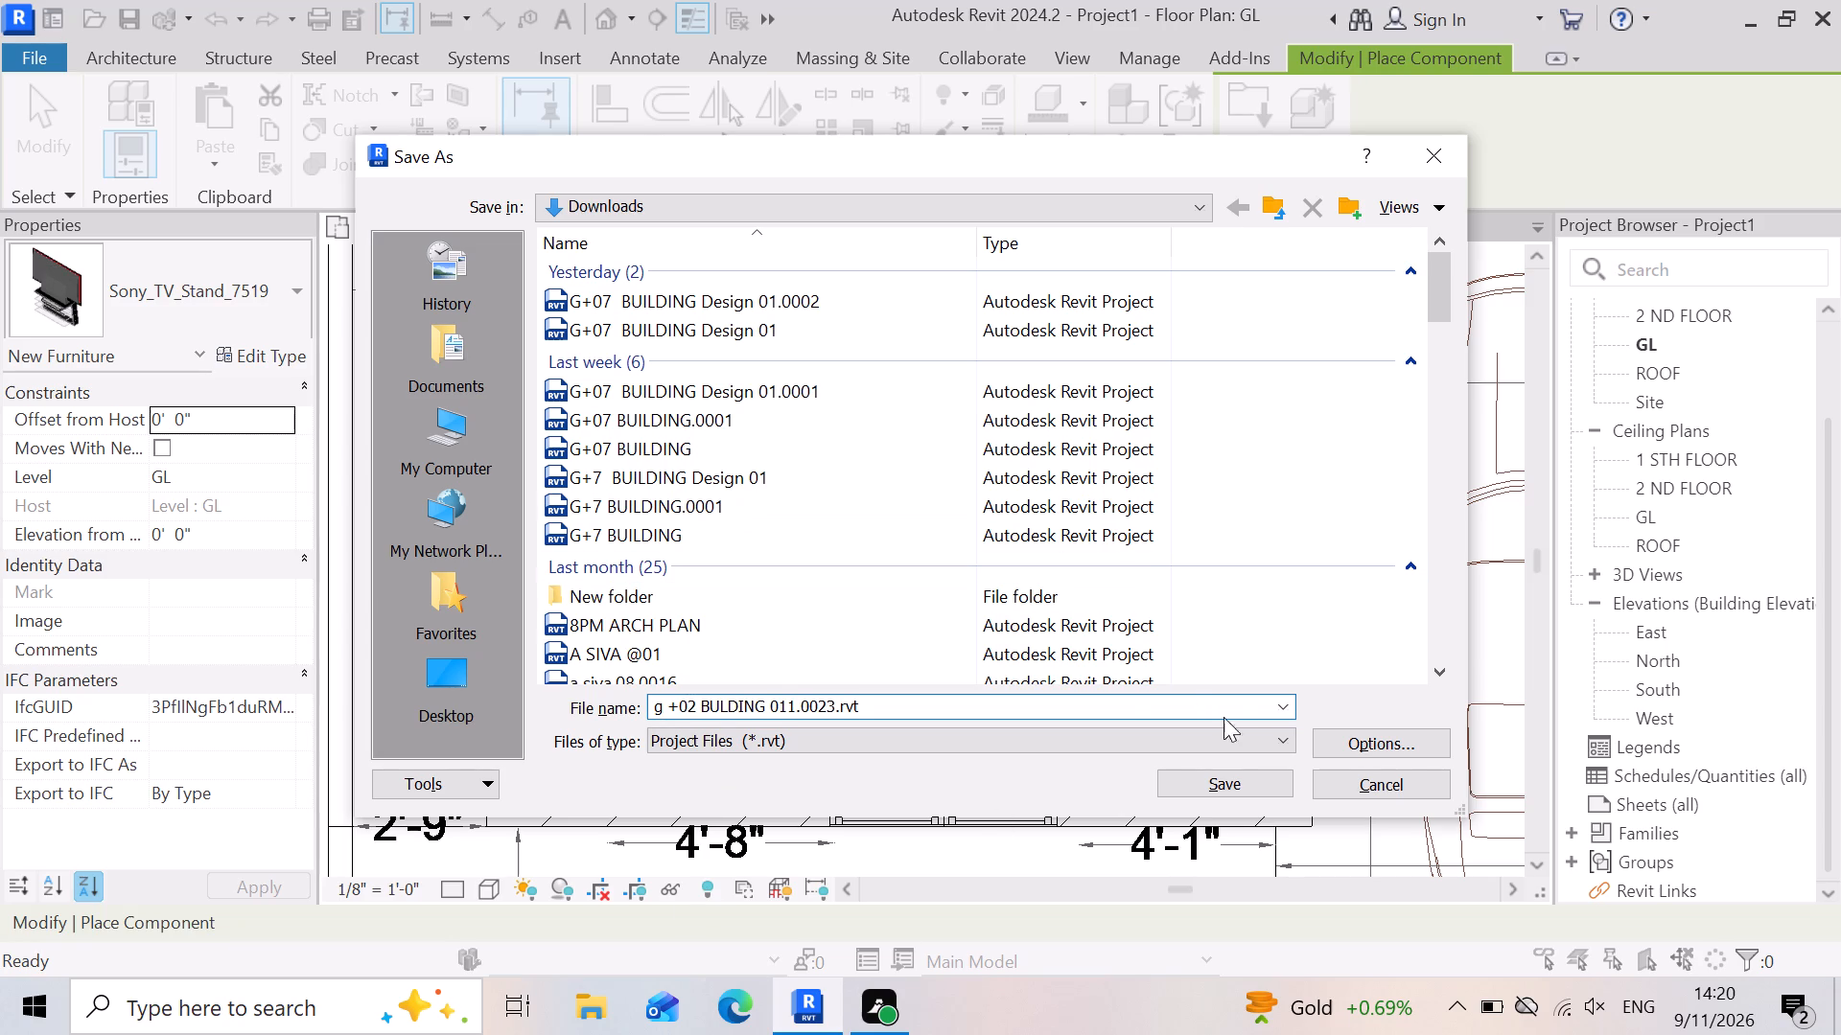
left_click(1247, 786)
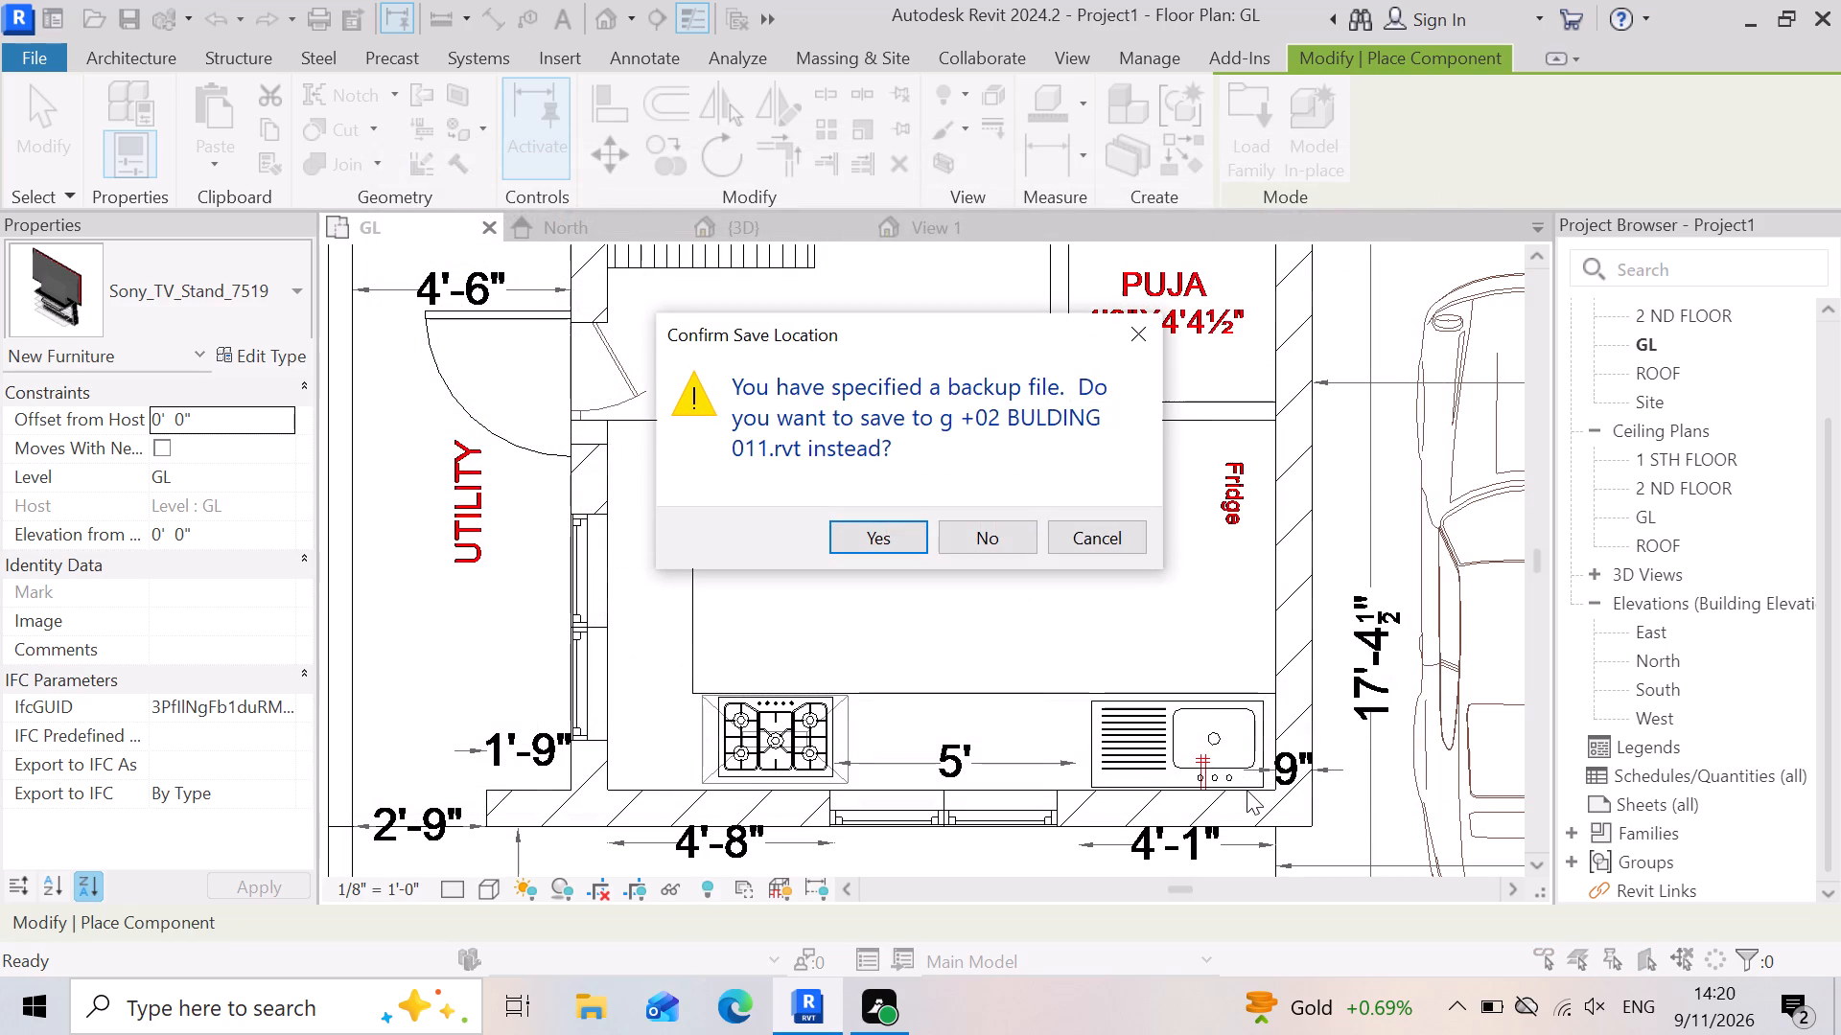
left_click(853, 541)
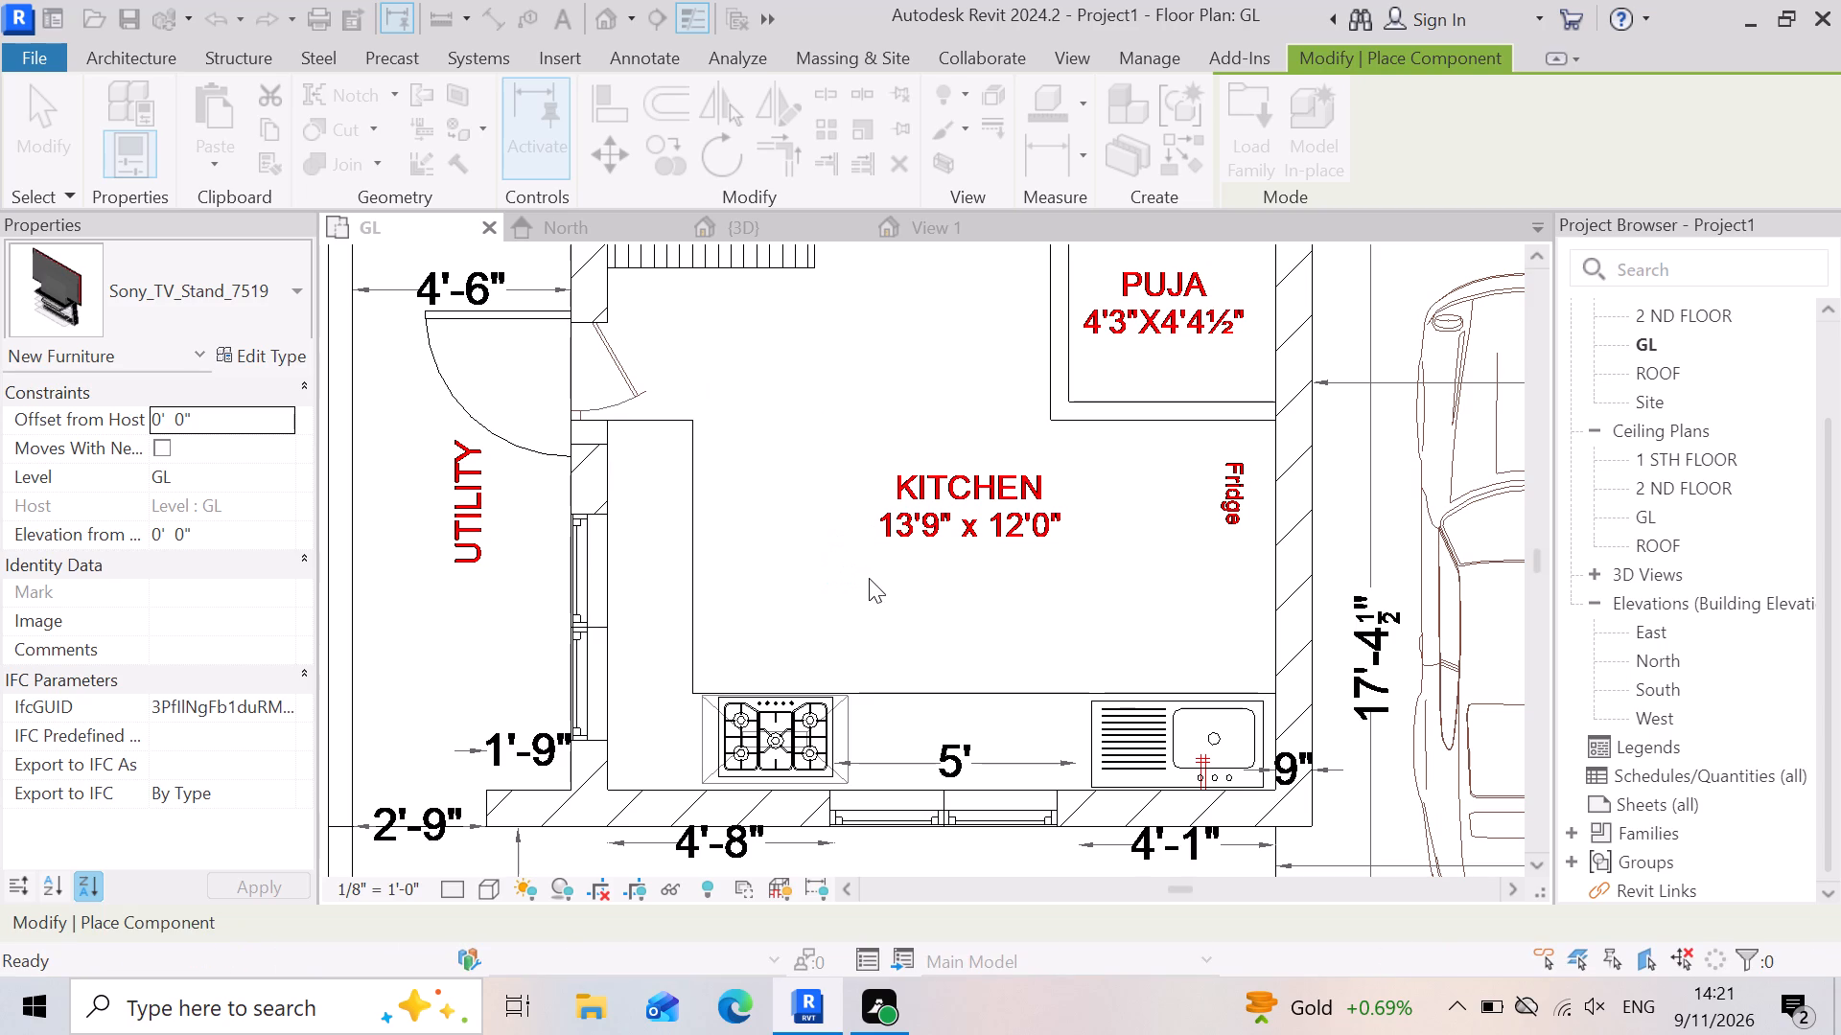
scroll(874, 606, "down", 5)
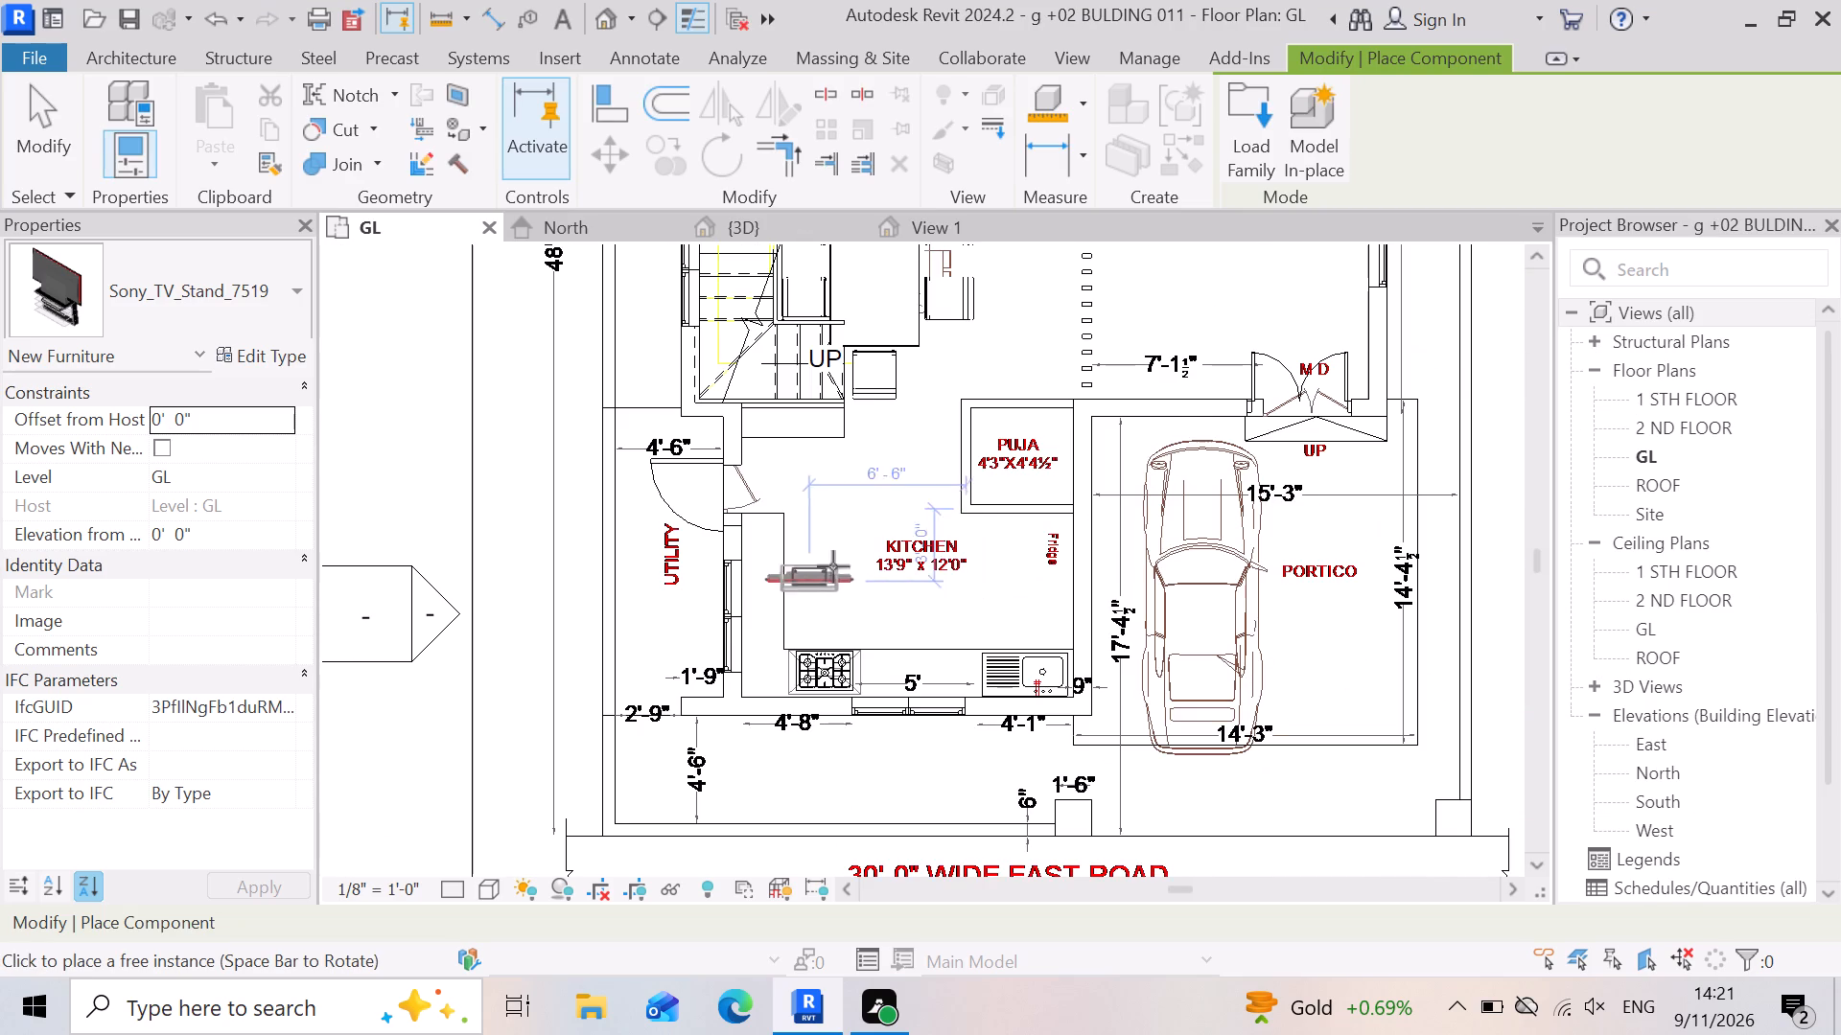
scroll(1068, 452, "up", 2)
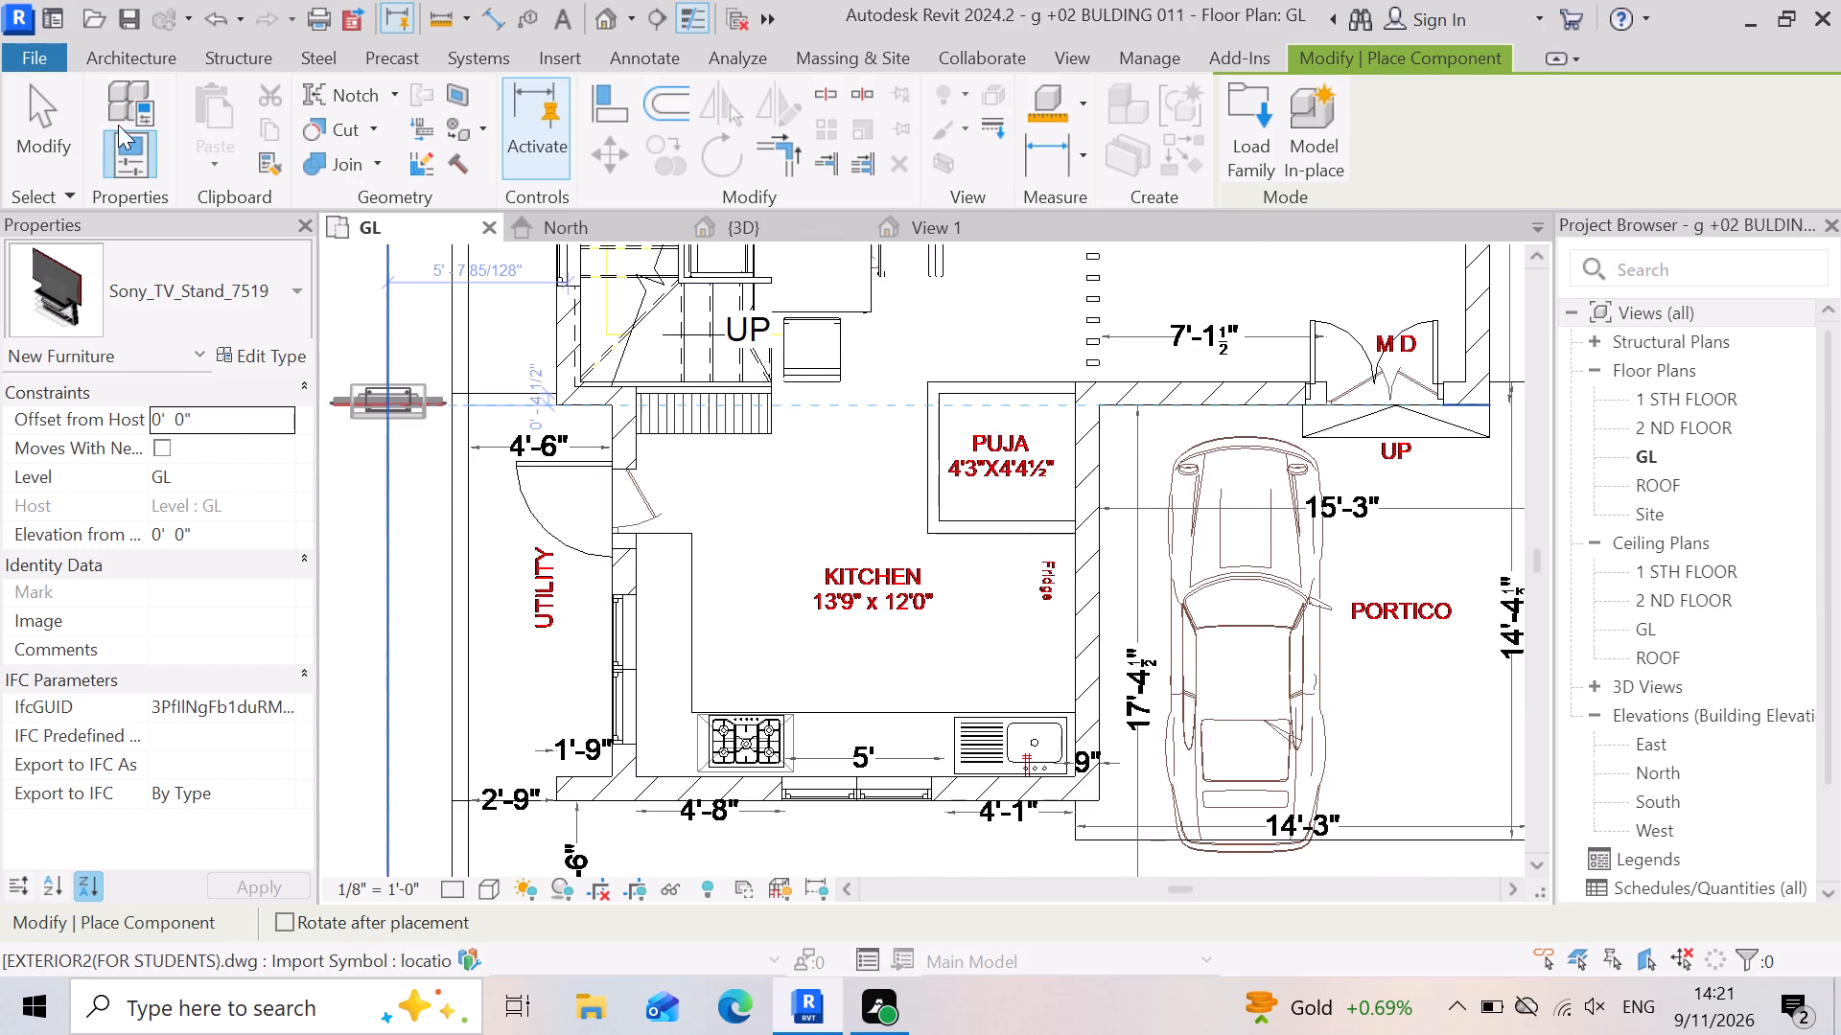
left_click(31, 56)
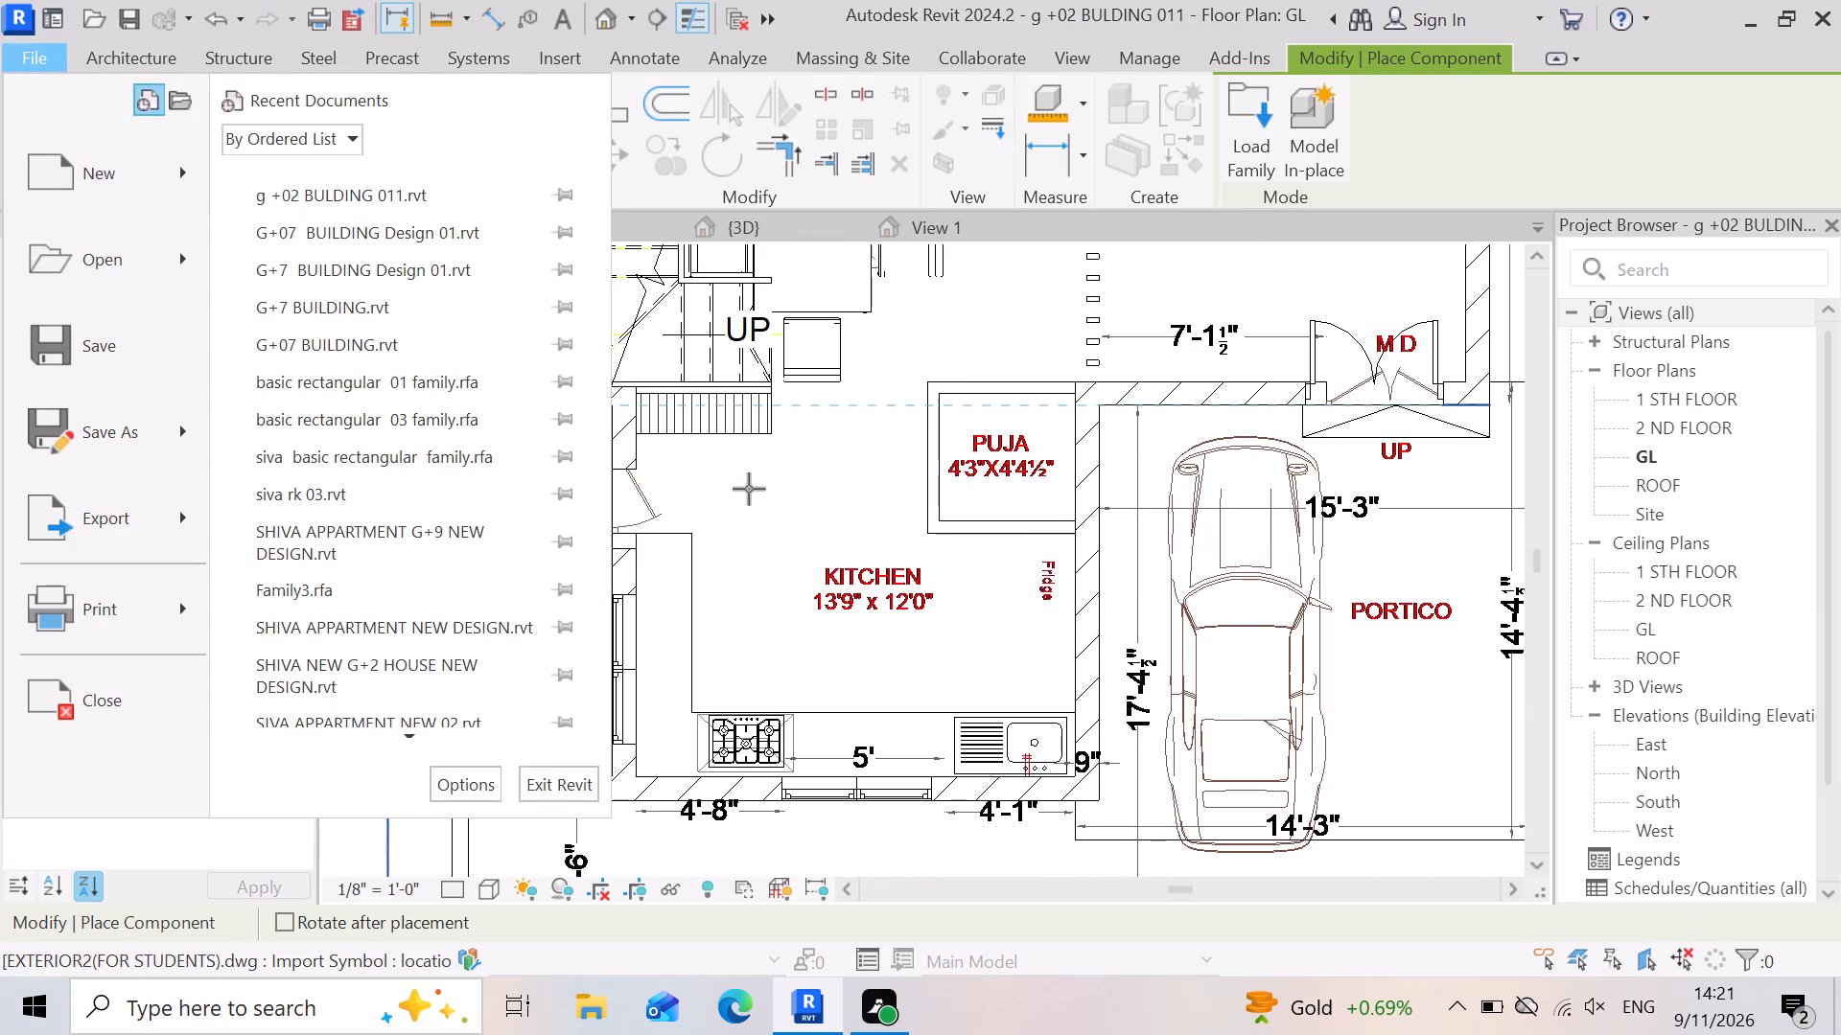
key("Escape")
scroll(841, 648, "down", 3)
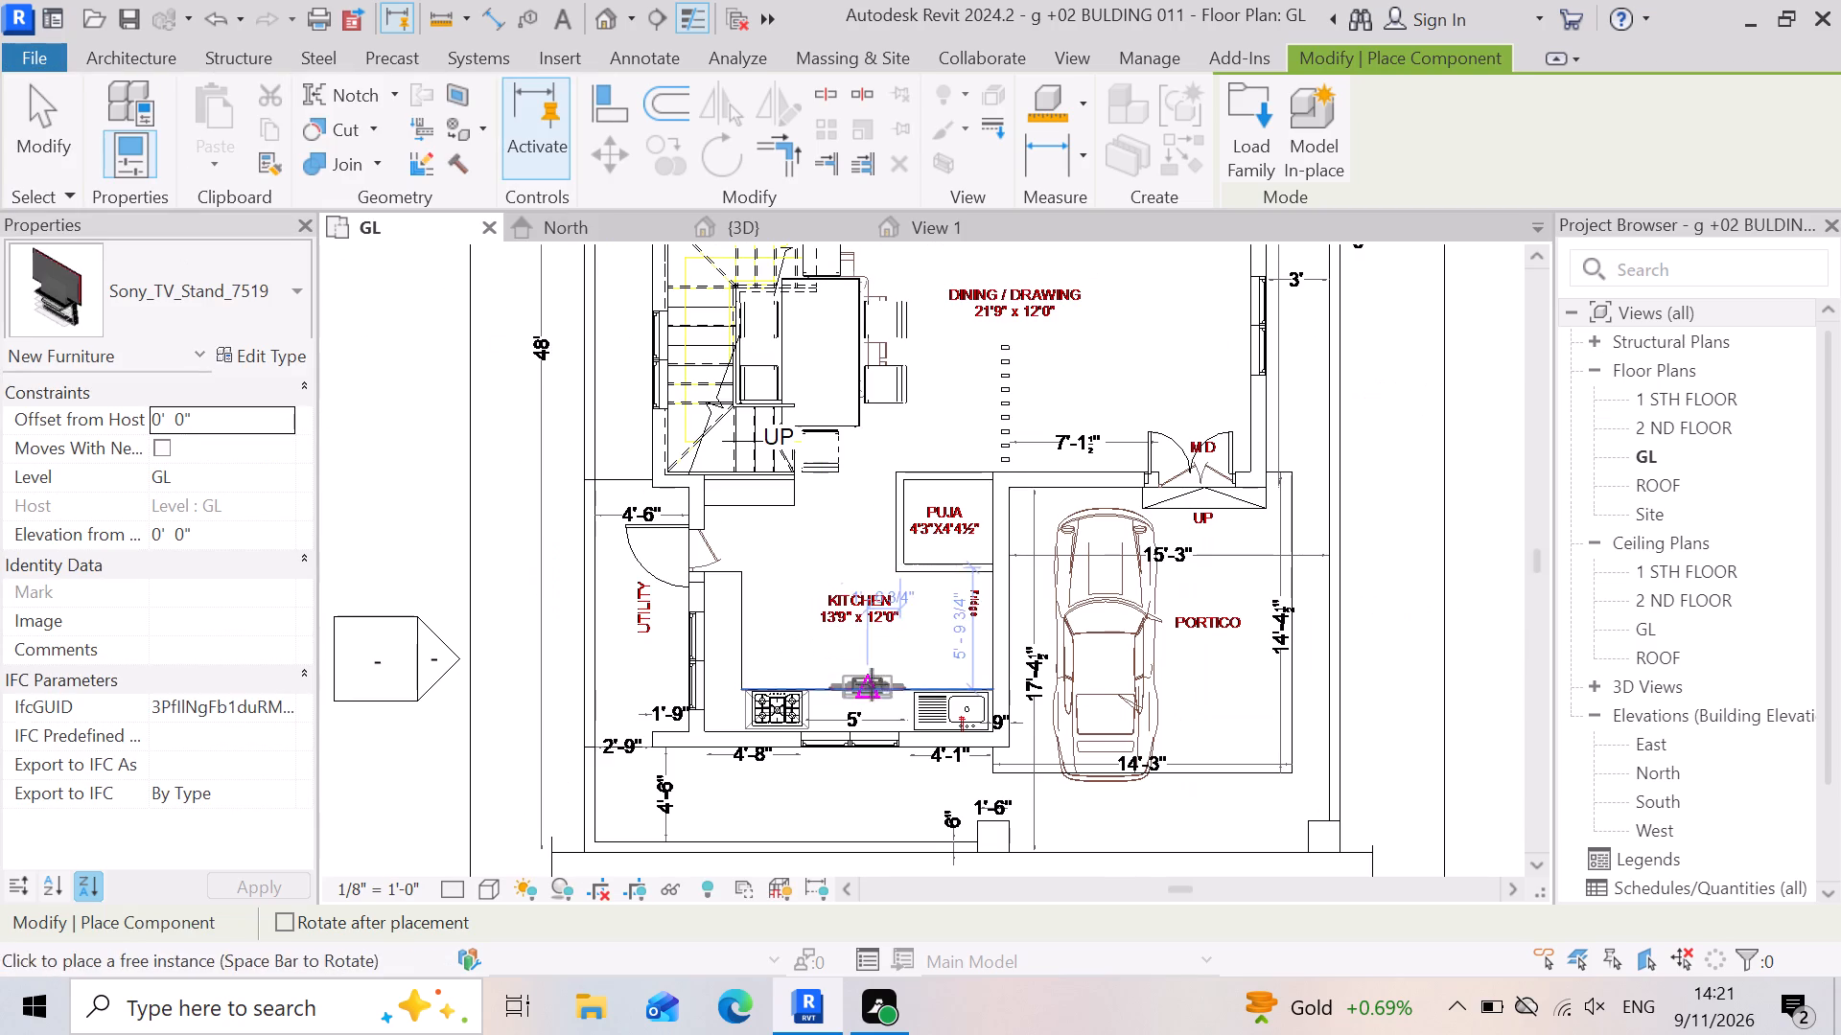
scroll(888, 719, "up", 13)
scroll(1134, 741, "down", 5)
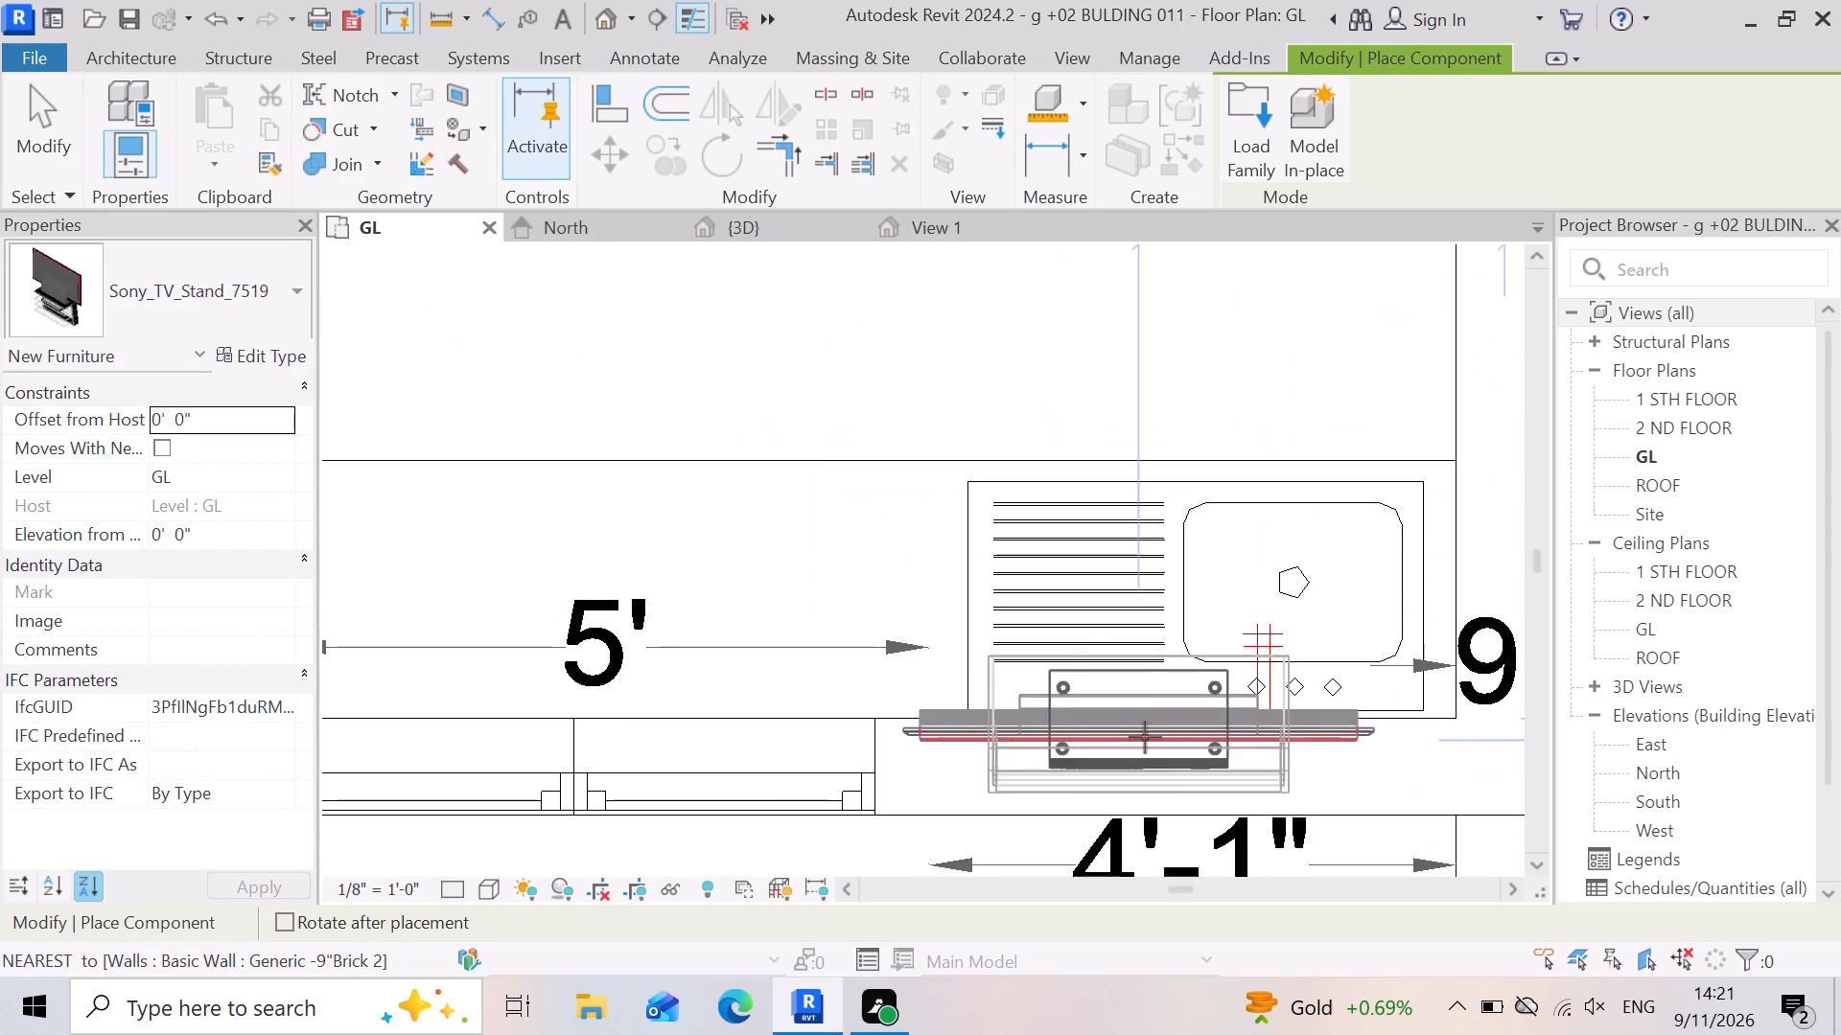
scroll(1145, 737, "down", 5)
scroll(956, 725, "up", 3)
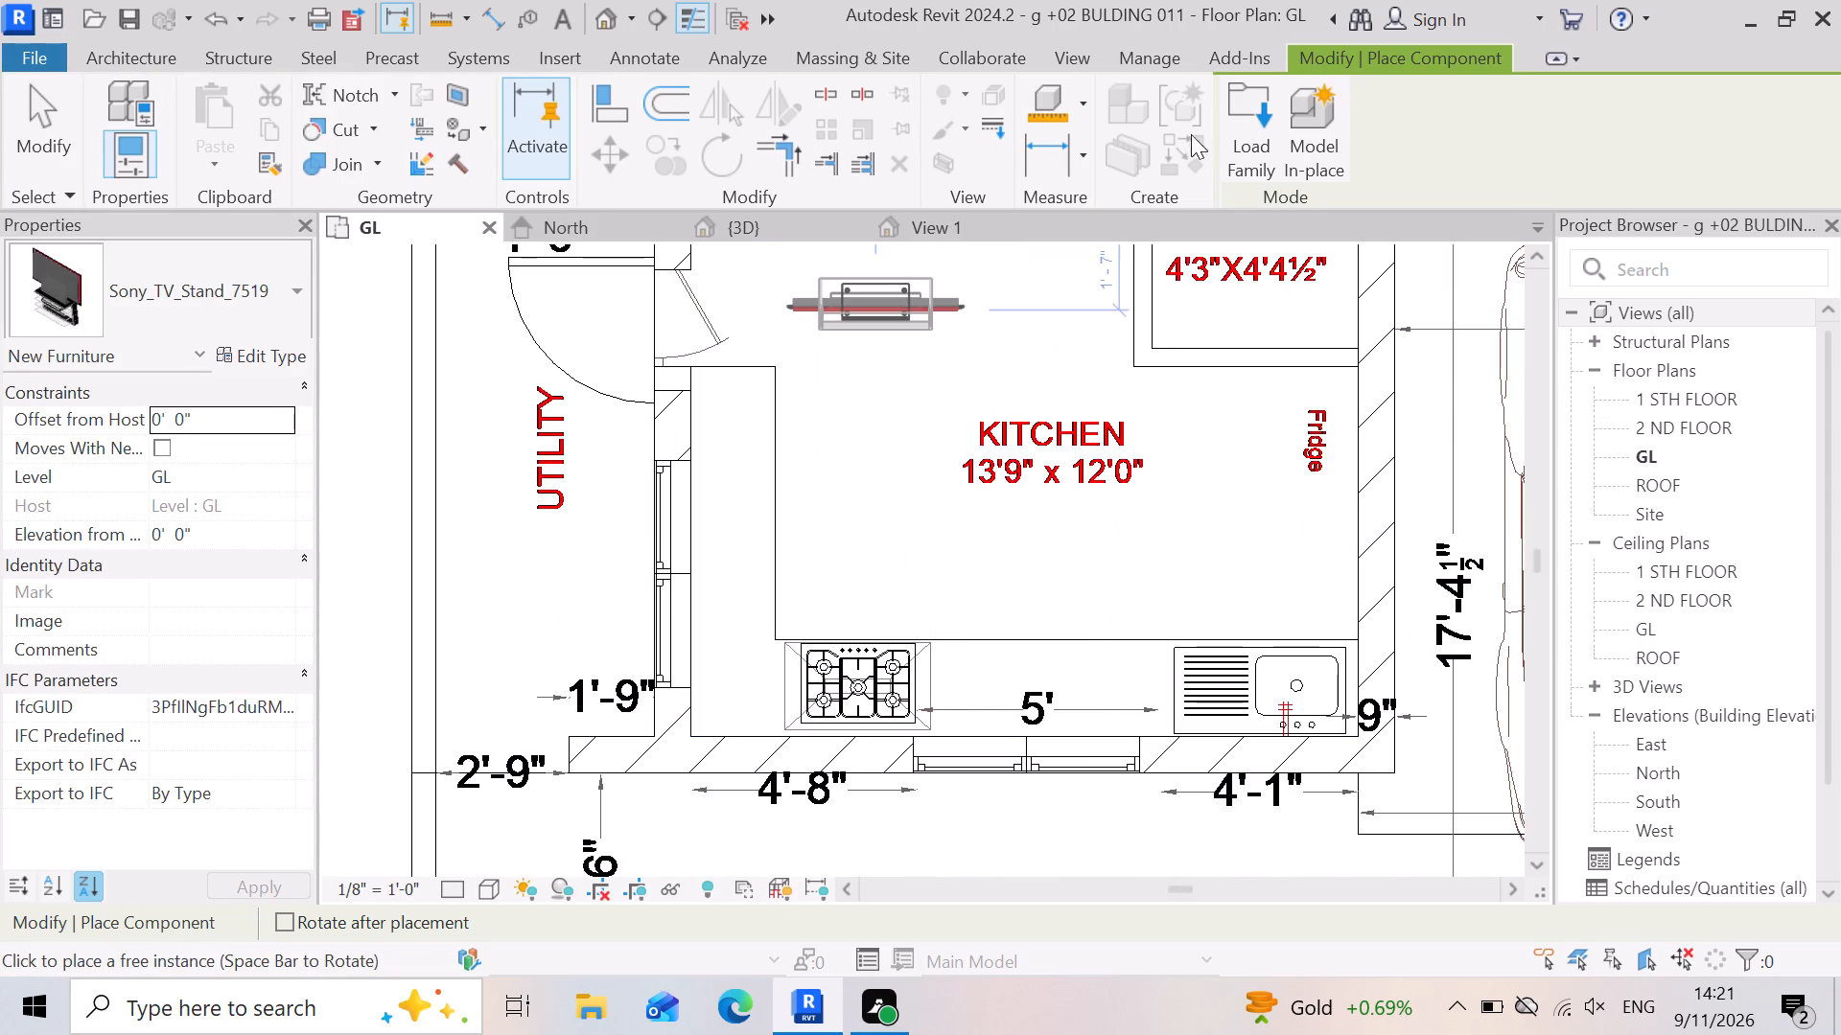
Load the TV_Stand_14406 family from the TV folder into the project.
left_click(1251, 101)
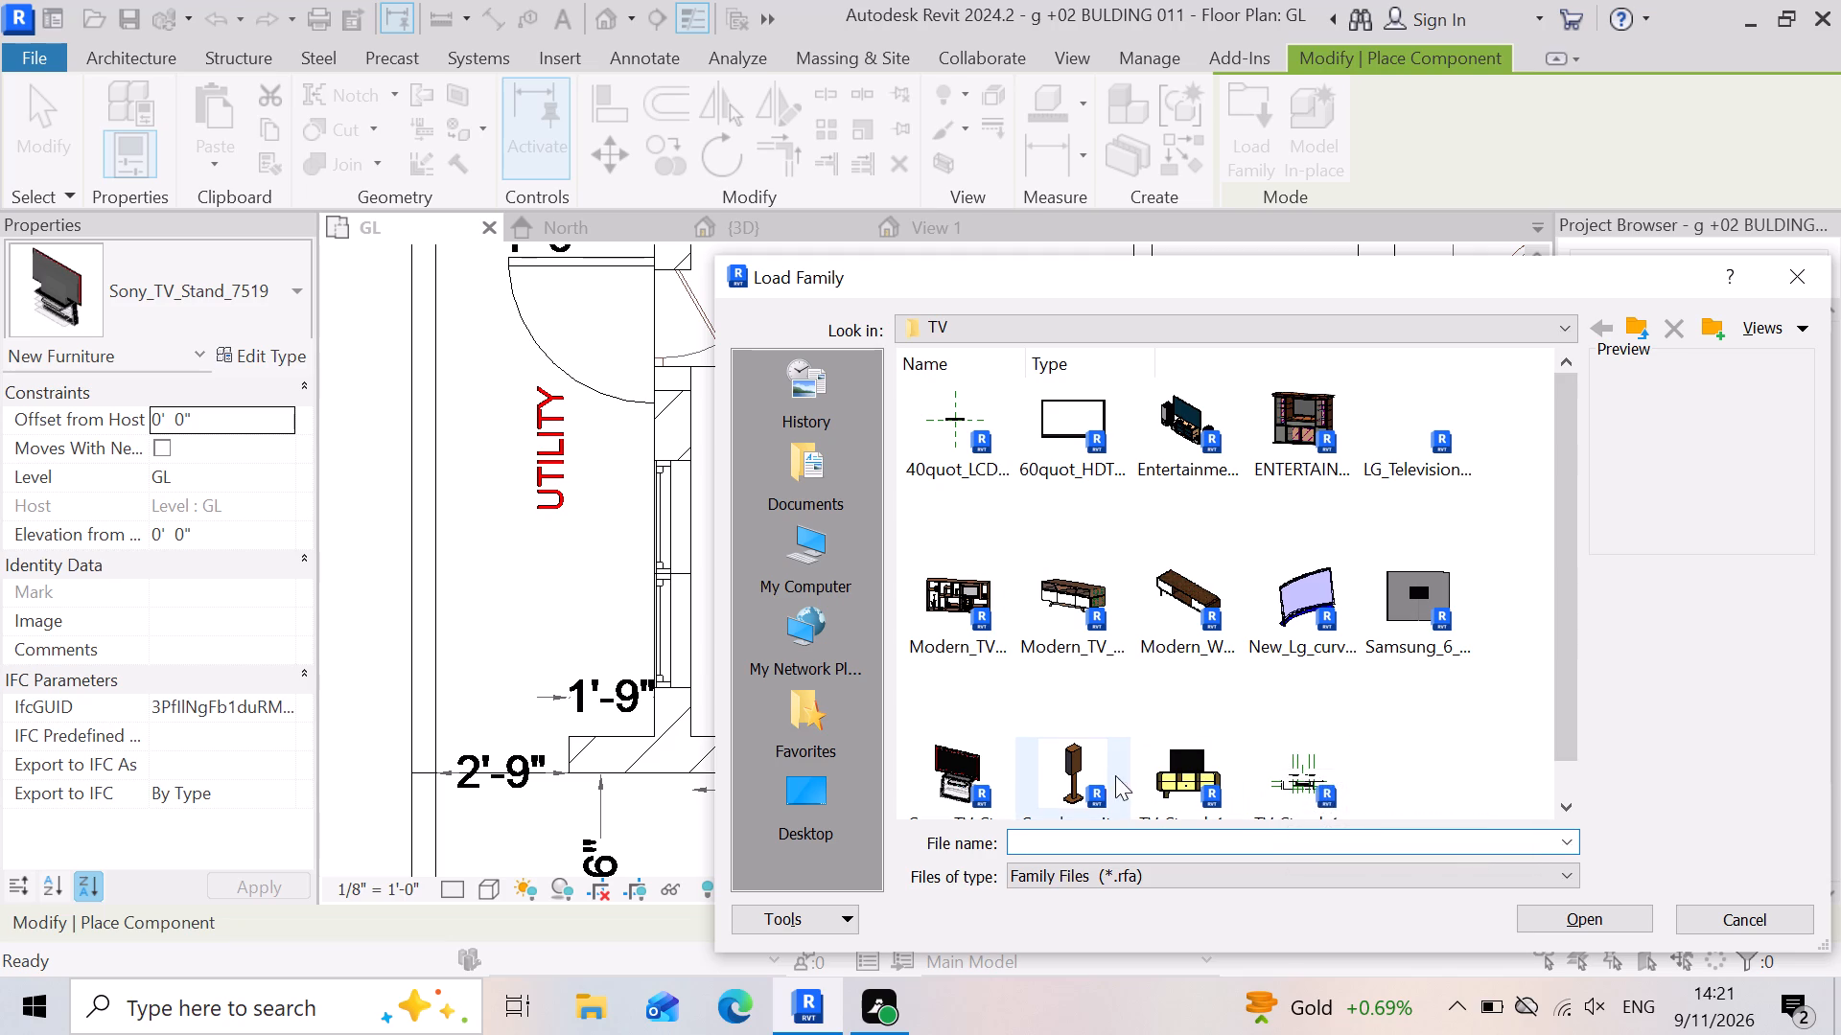
left_click(1189, 765)
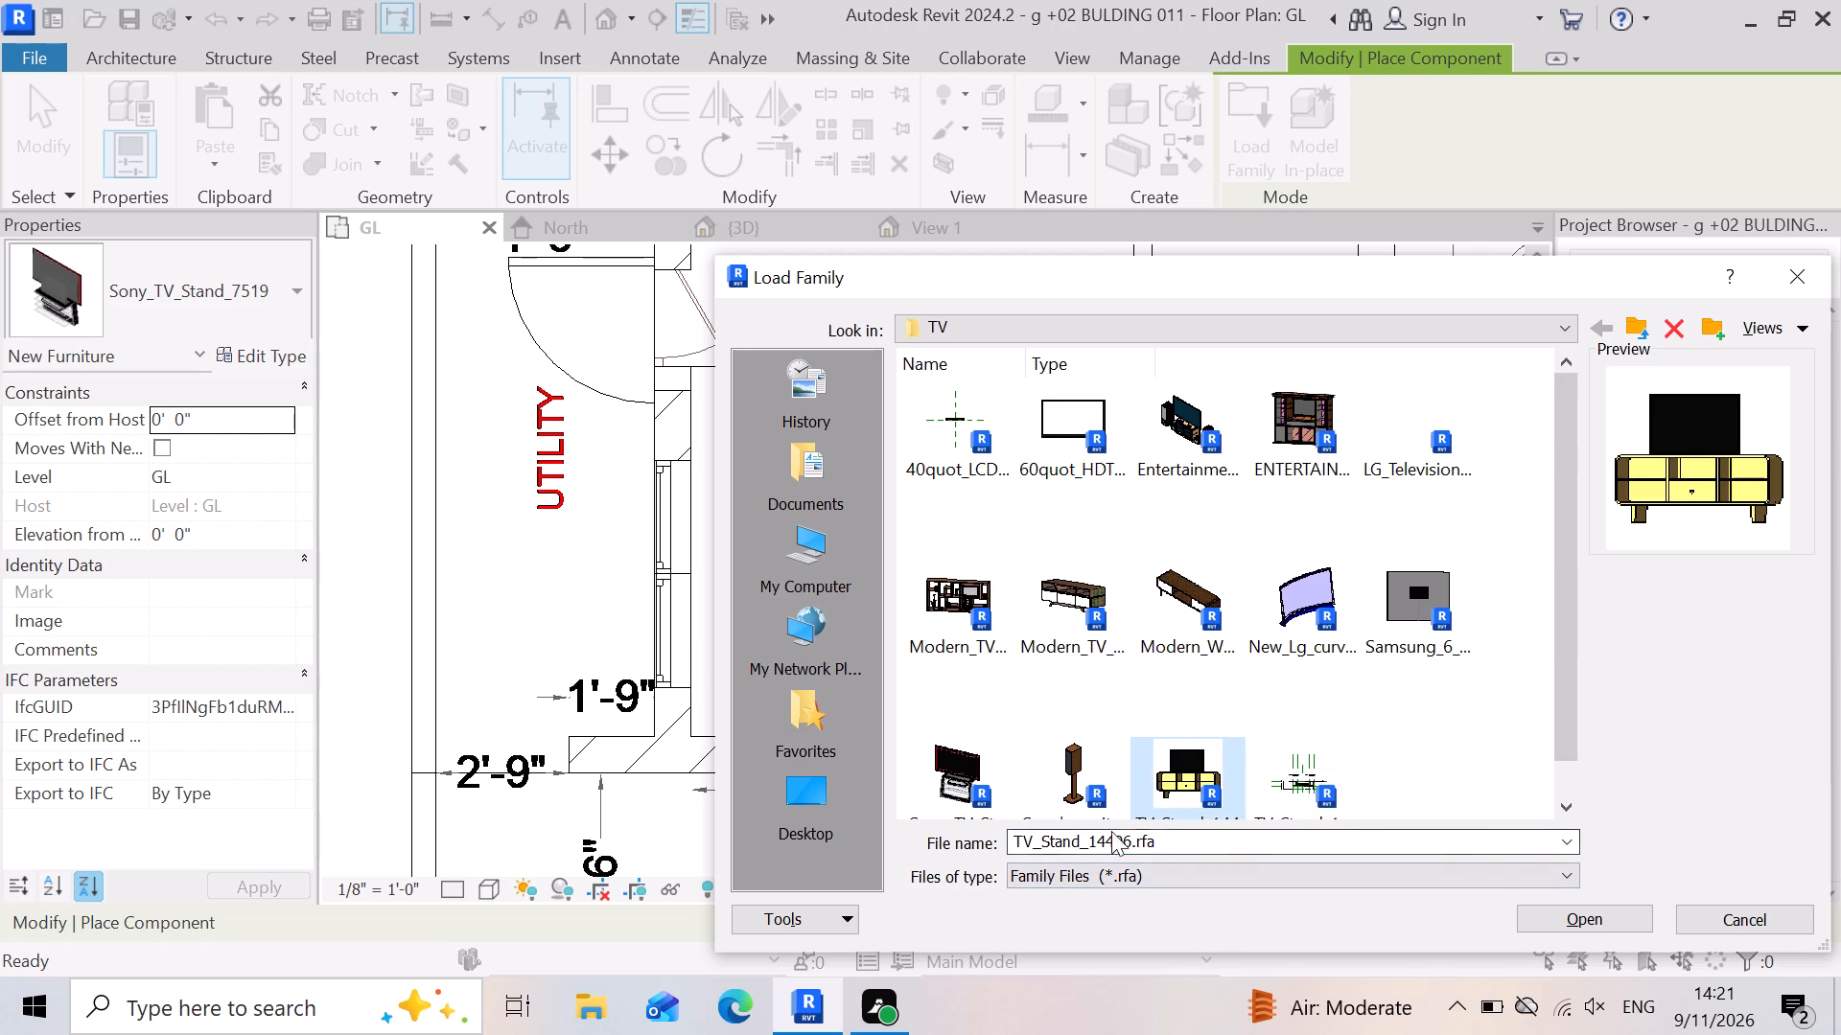
left_click(1583, 923)
Place the TV_Stand_14406, rotated to run parallel to the toilet wall, at the T.V. Unit outline in the living room.
scroll(1002, 723, "down", 4)
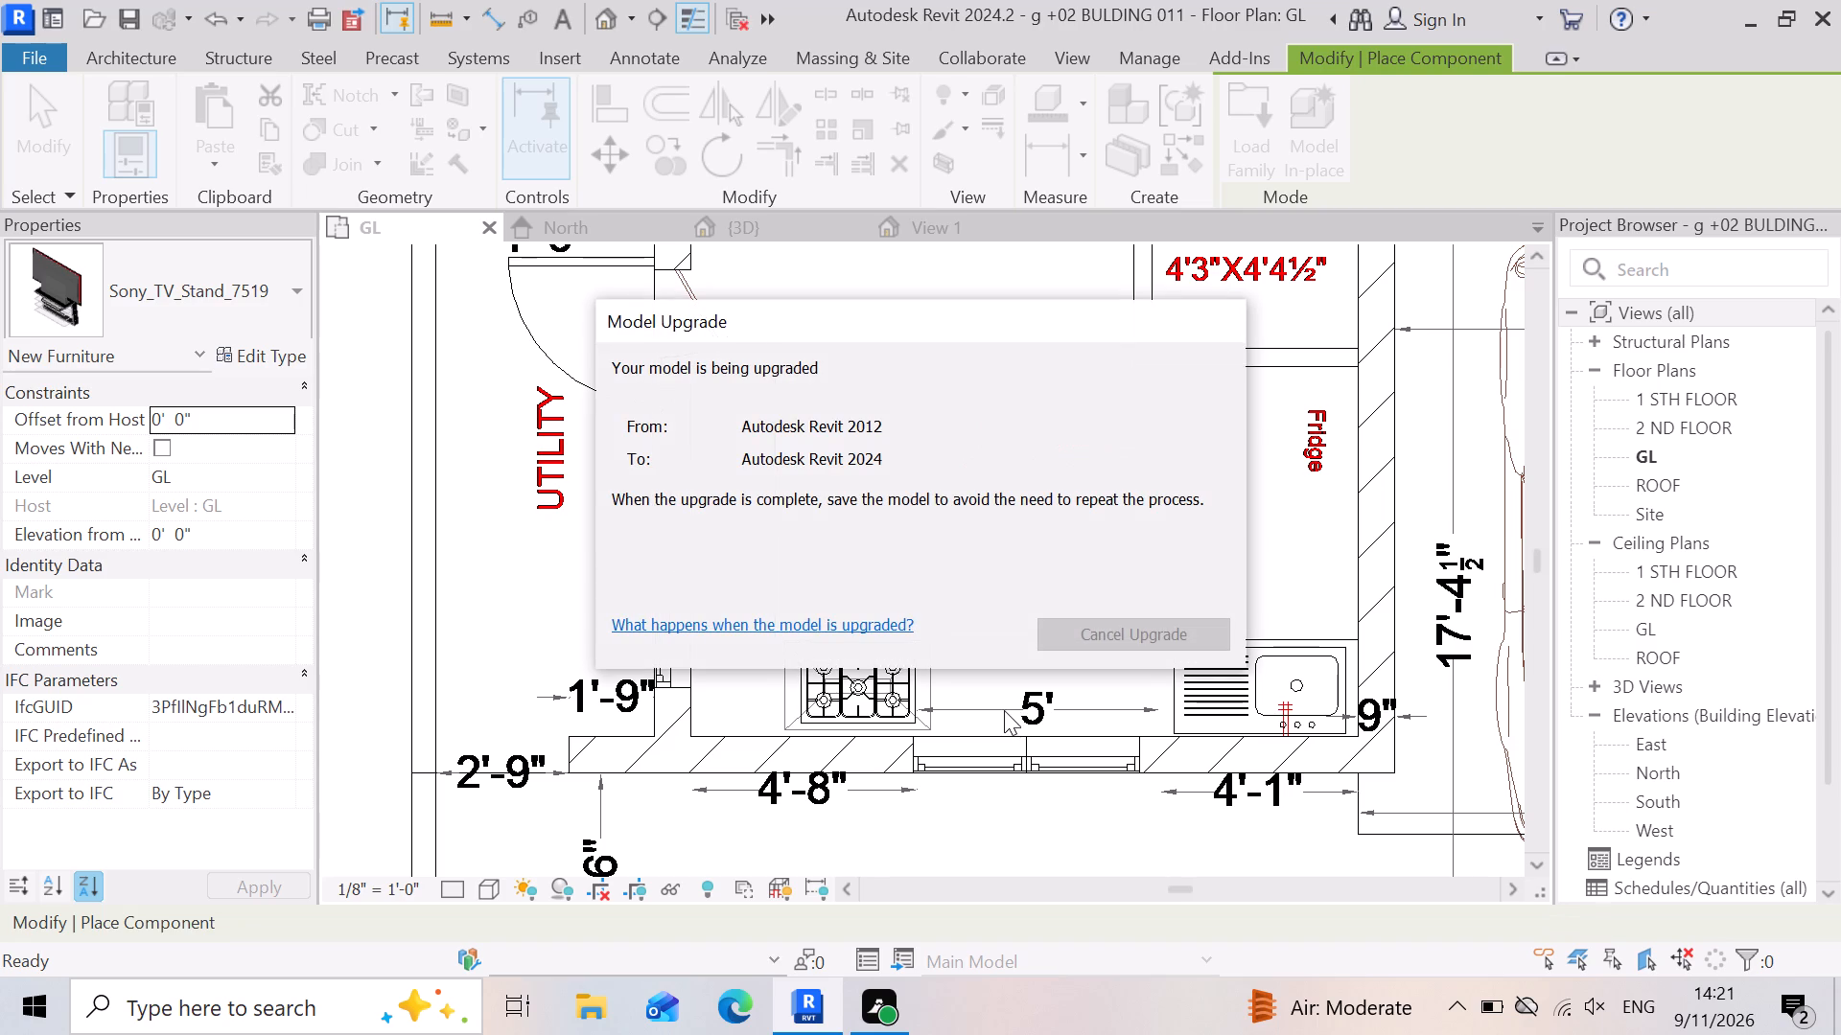
scroll(870, 715, "down", 8)
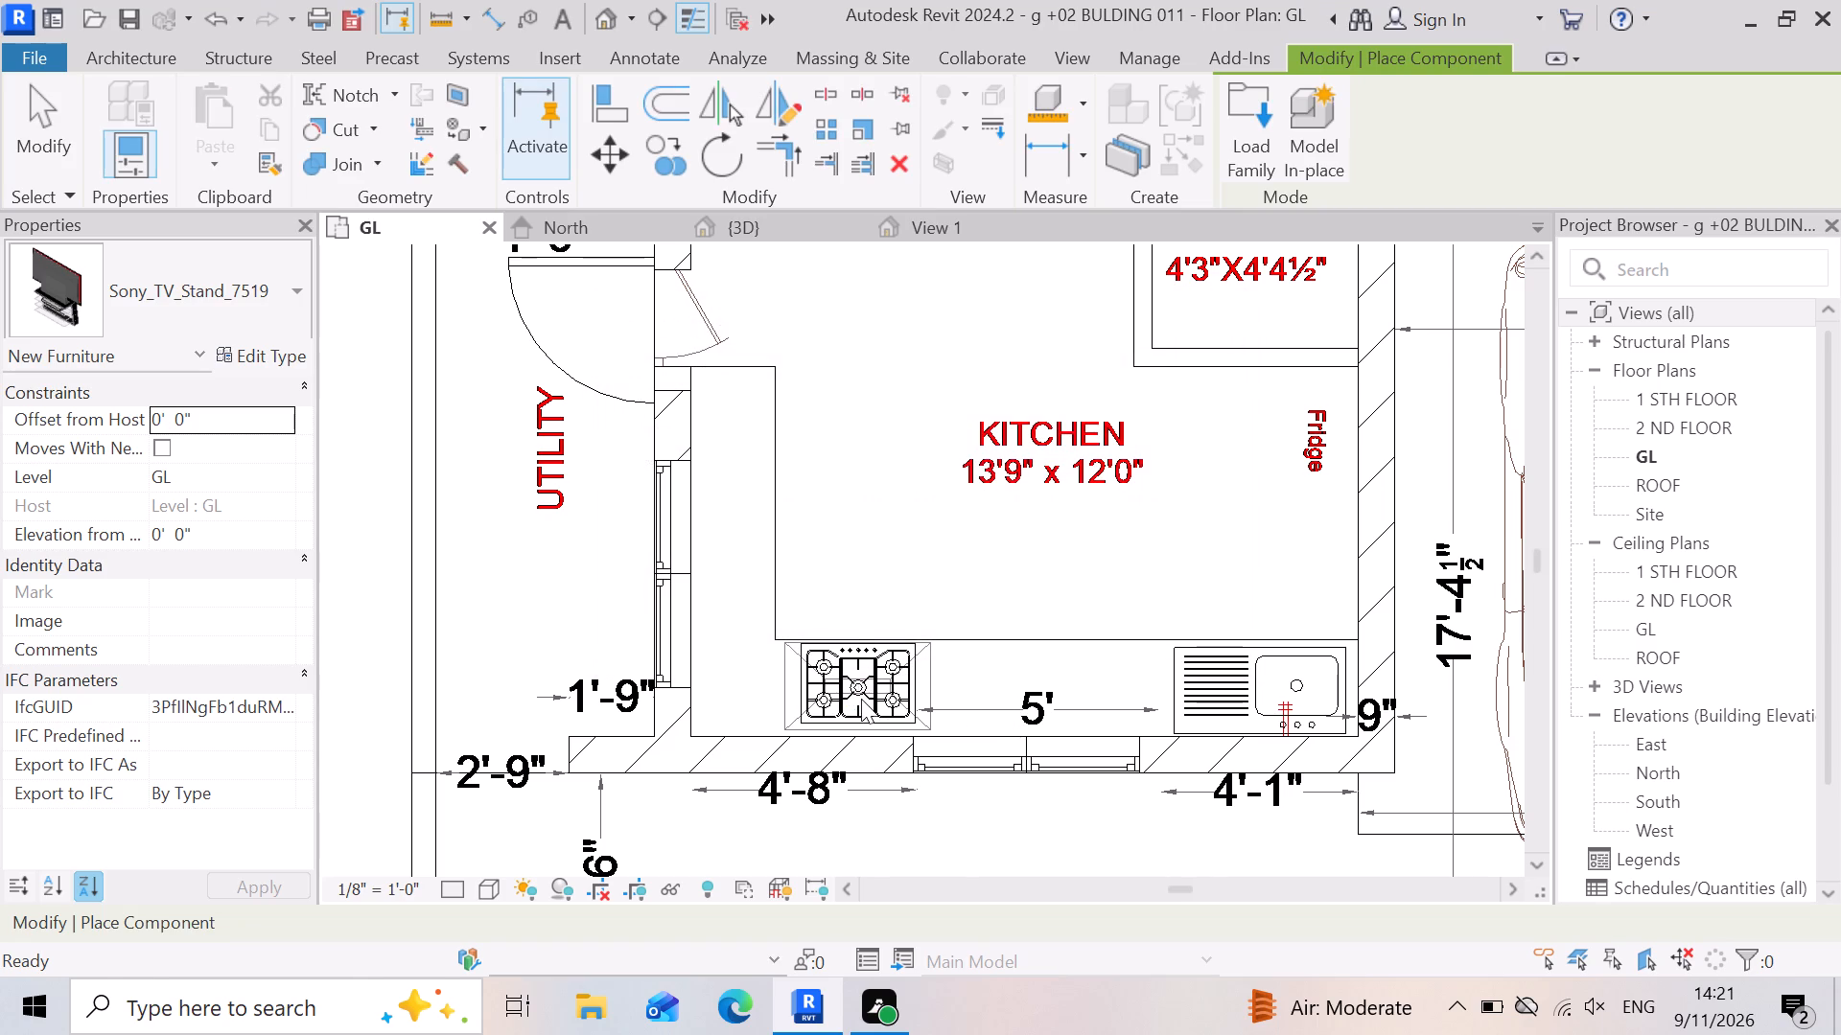
scroll(861, 699, "down", 11)
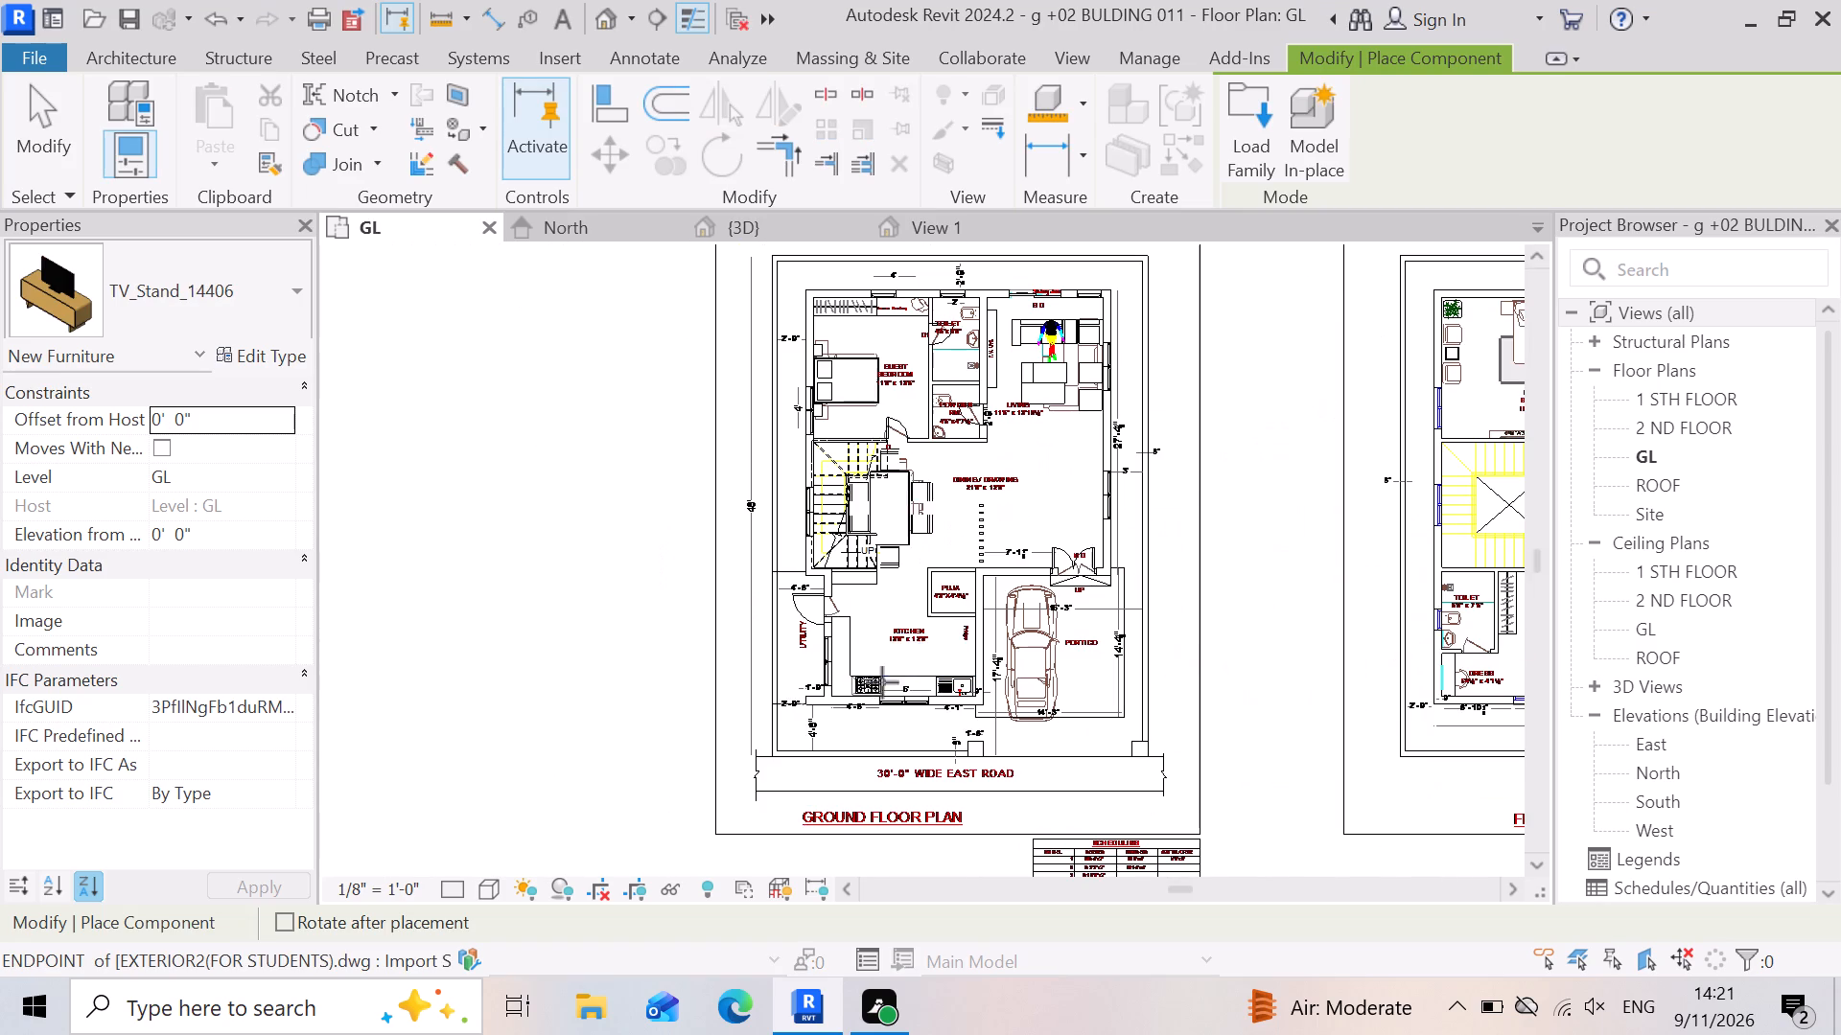
scroll(1037, 332, "up", 15)
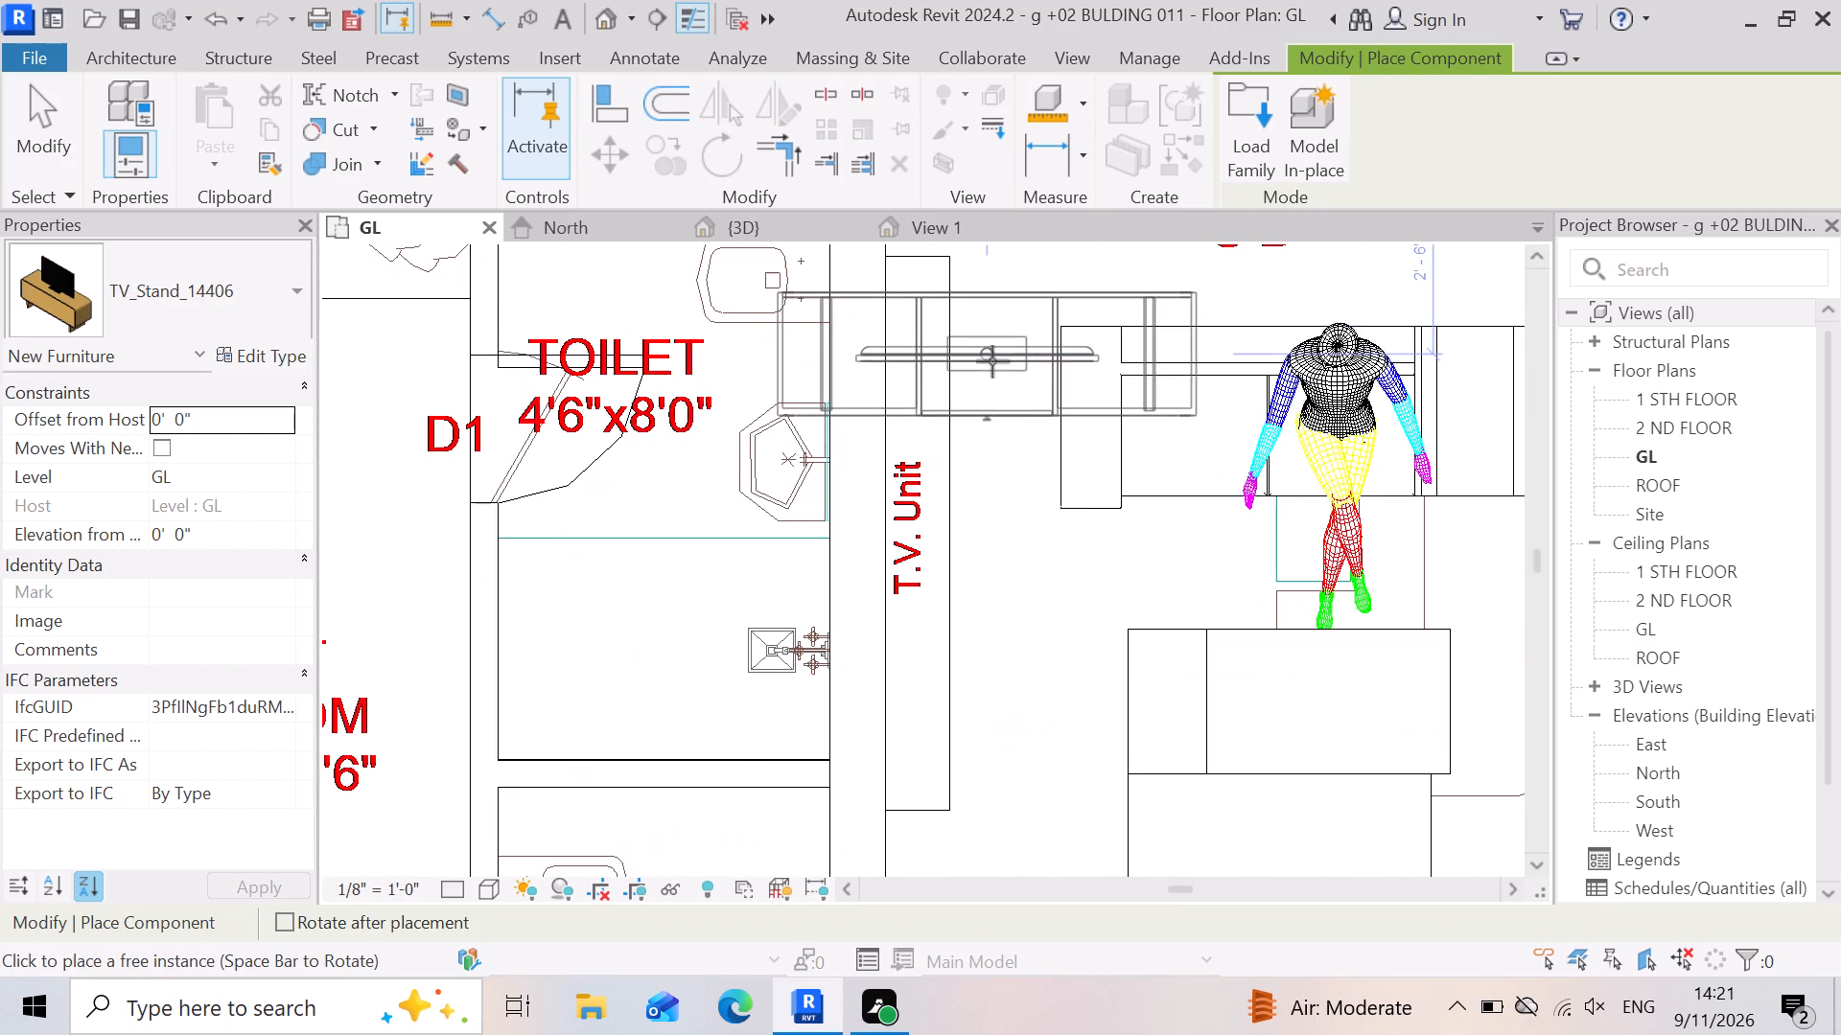
scroll(992, 361, "up", 5)
scroll(1127, 605, "down", 9)
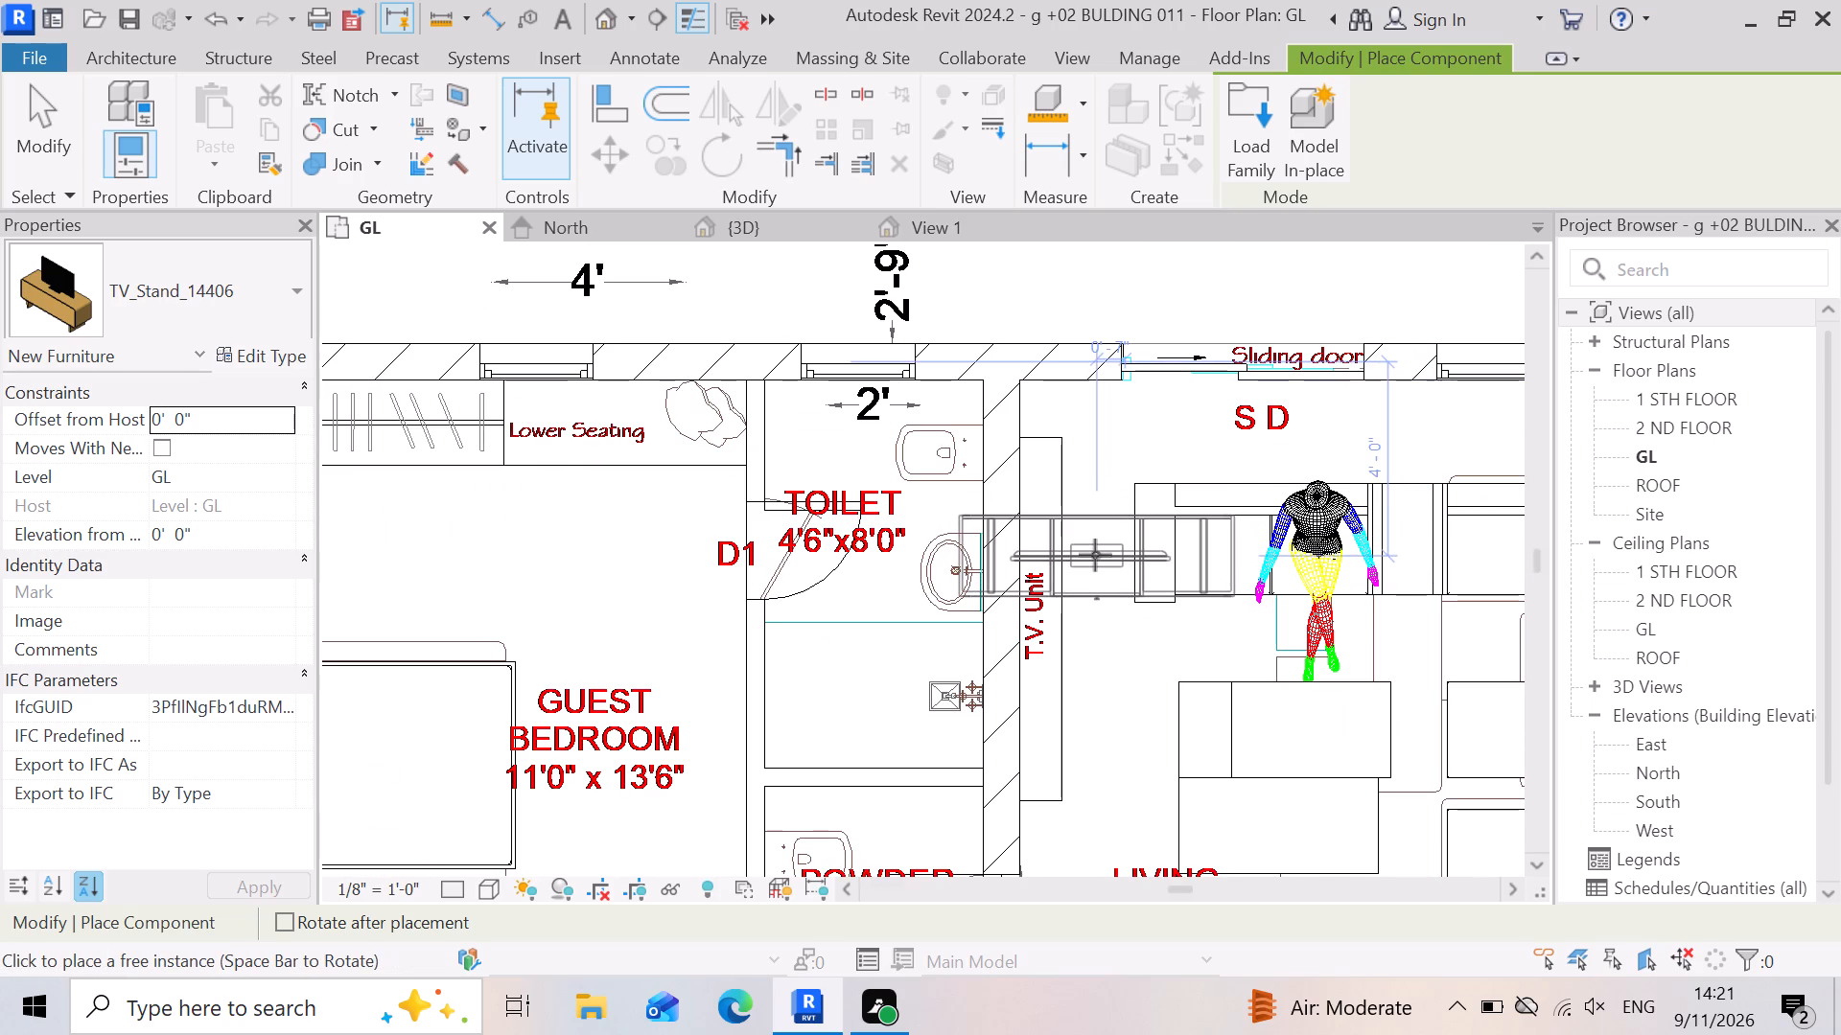
key("space")
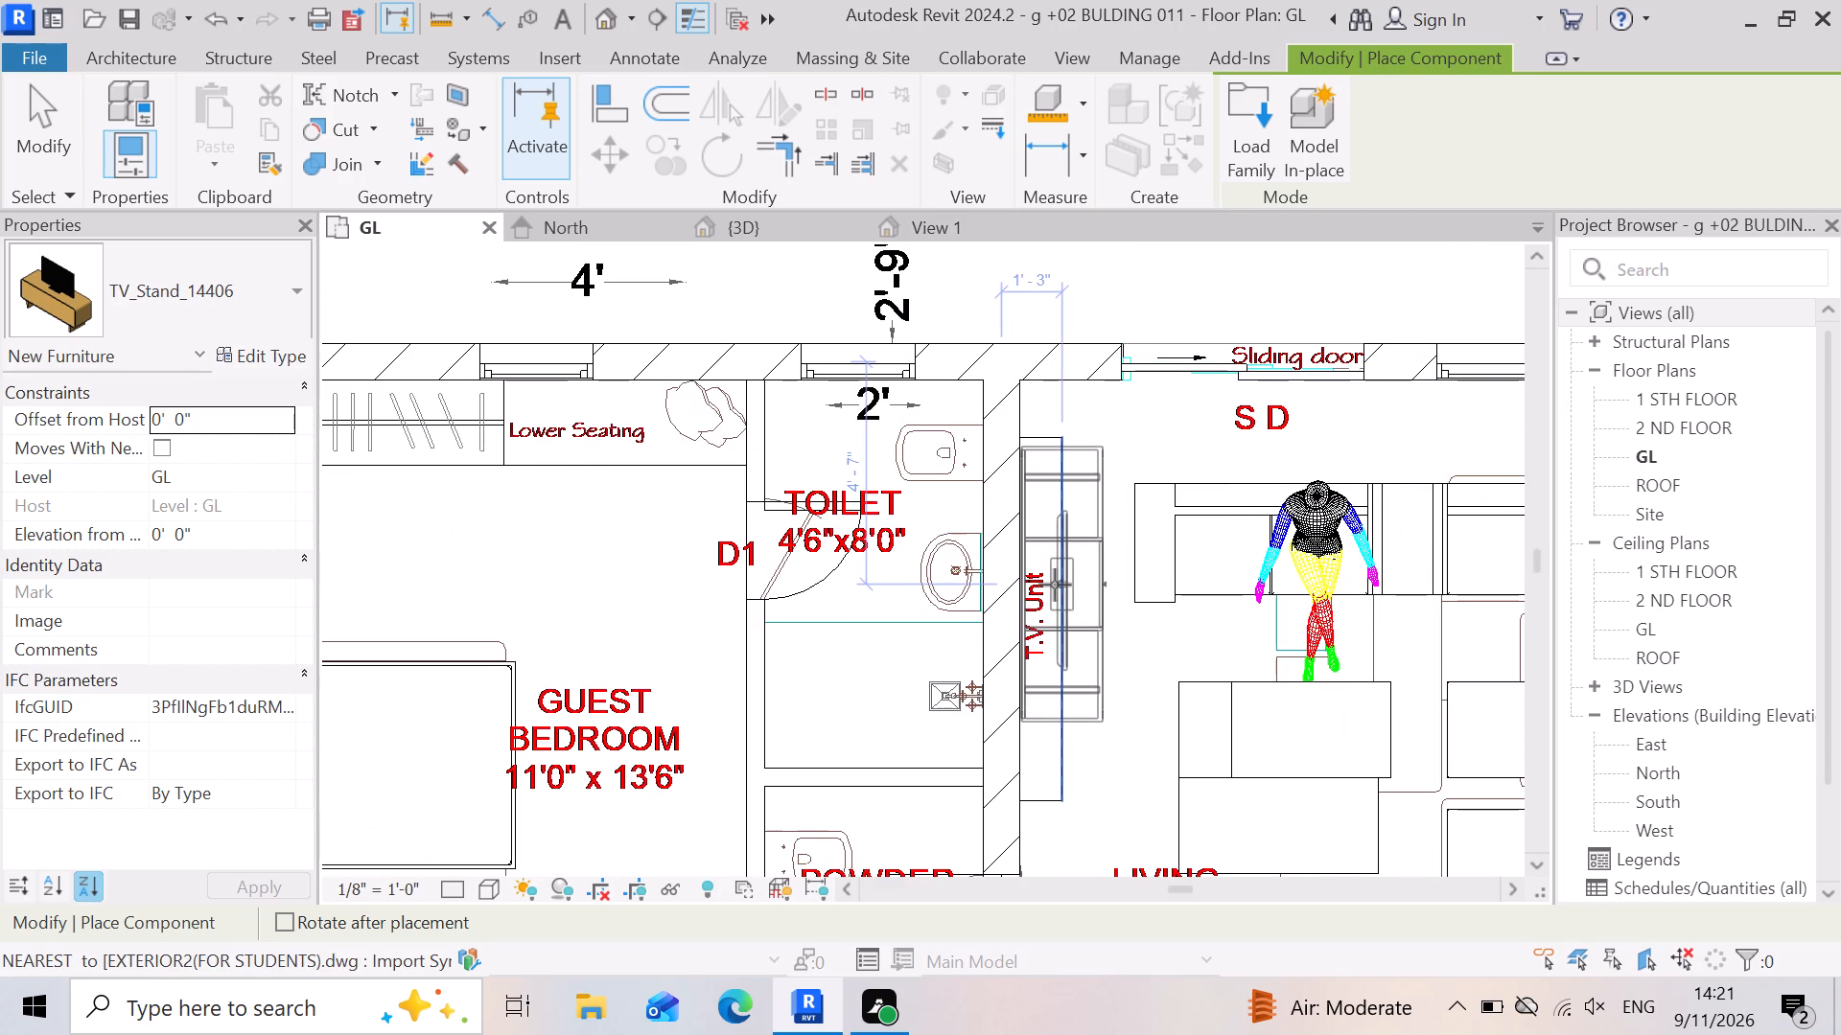
left_click(1053, 586)
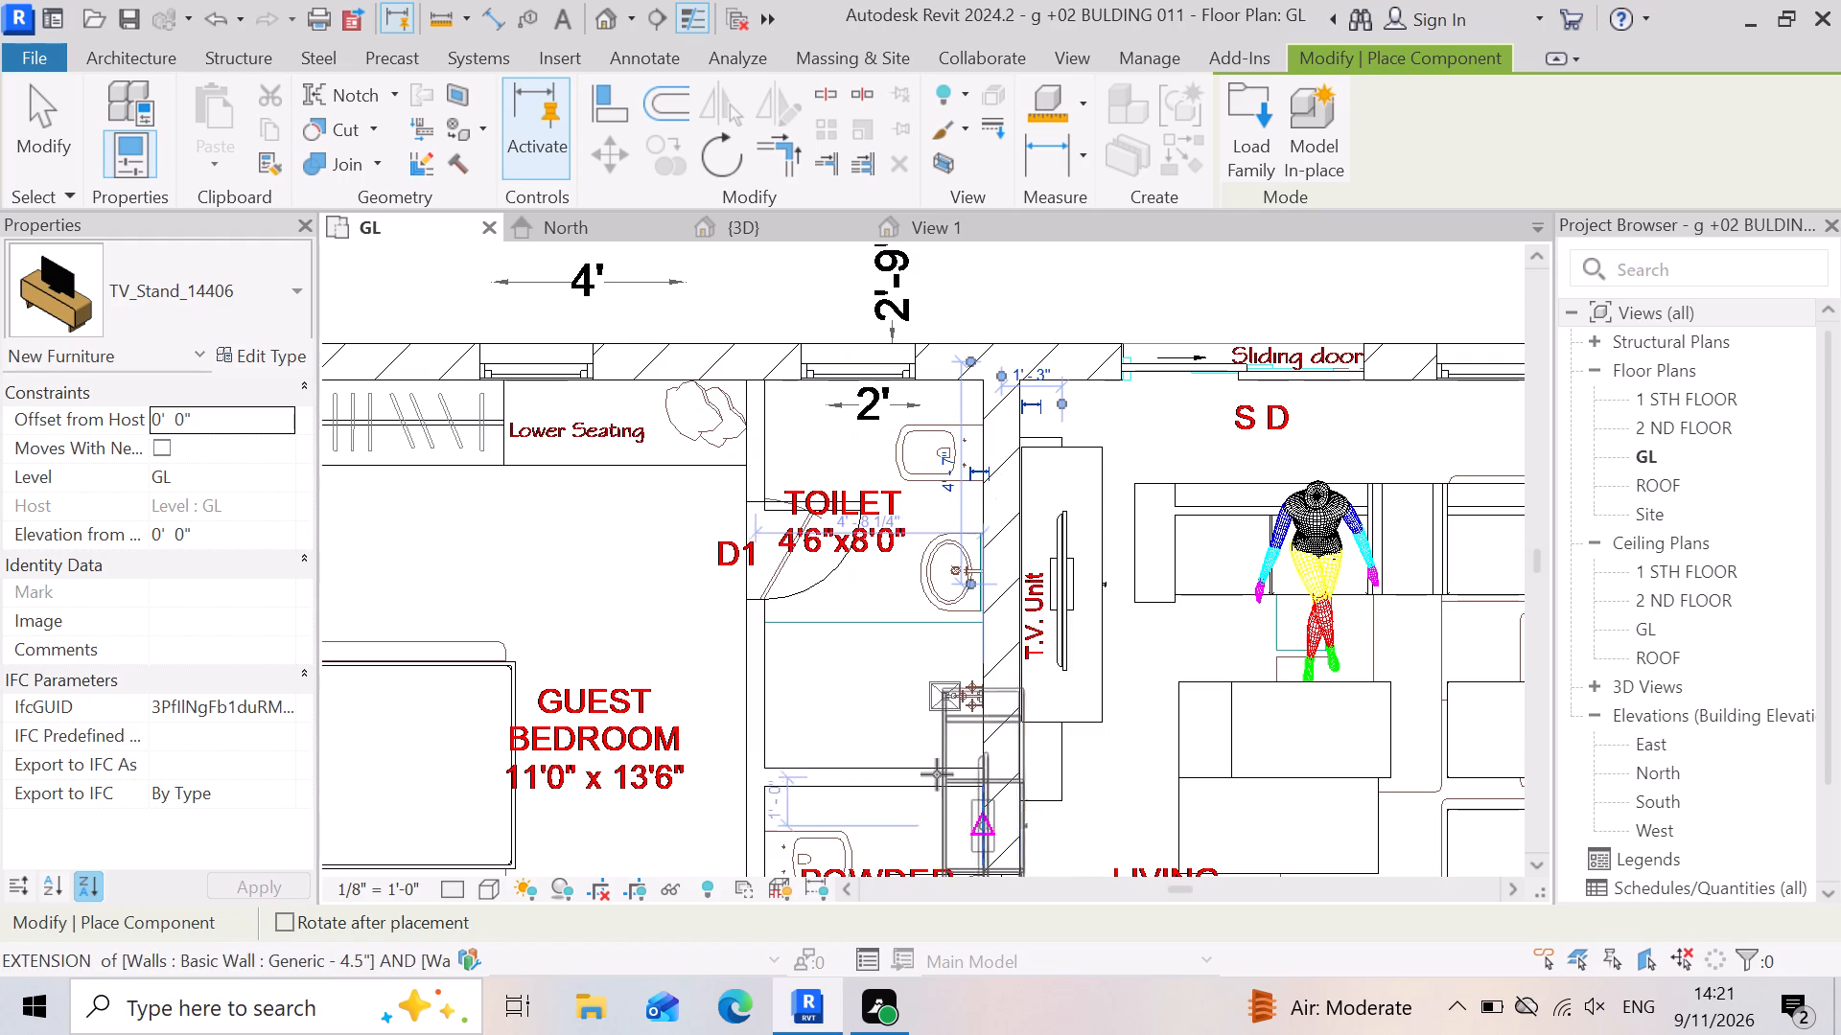
Inspect the placed TV stand and the furnished interior up to the staircase in the 3D view, ending the component placement.
left_click(803, 222)
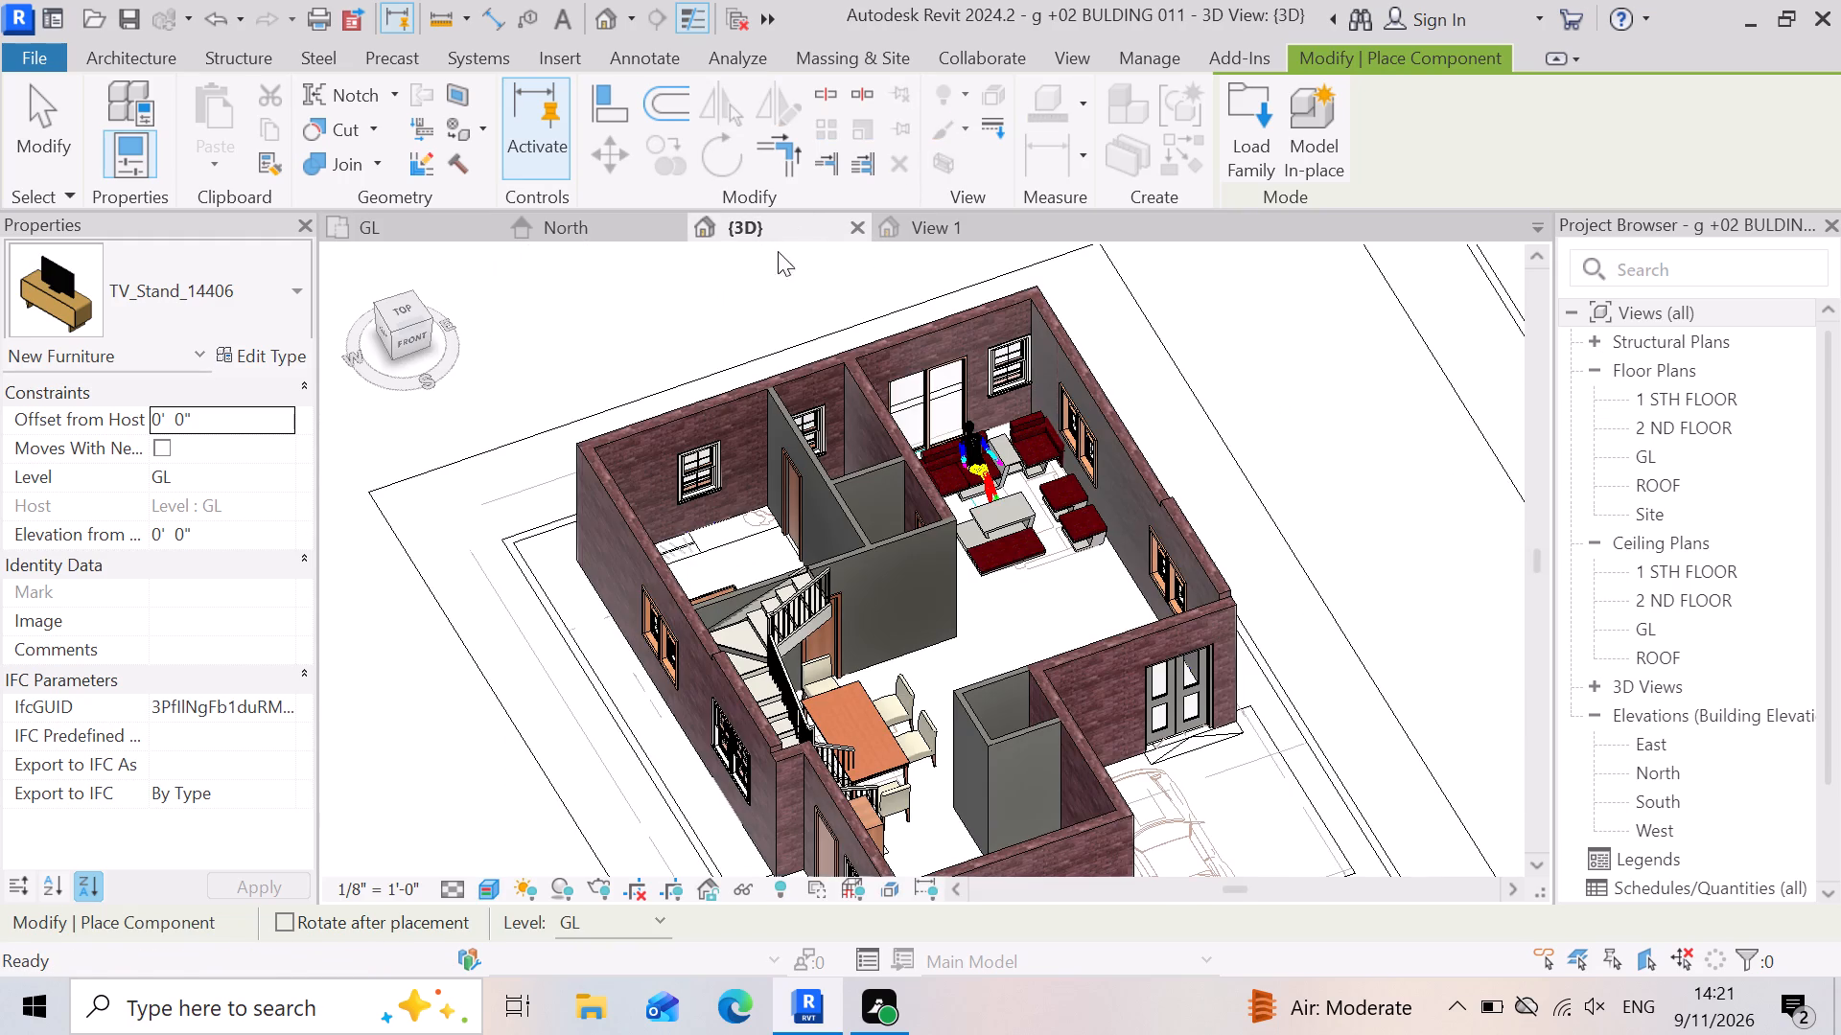
scroll(1041, 732, "up", 3)
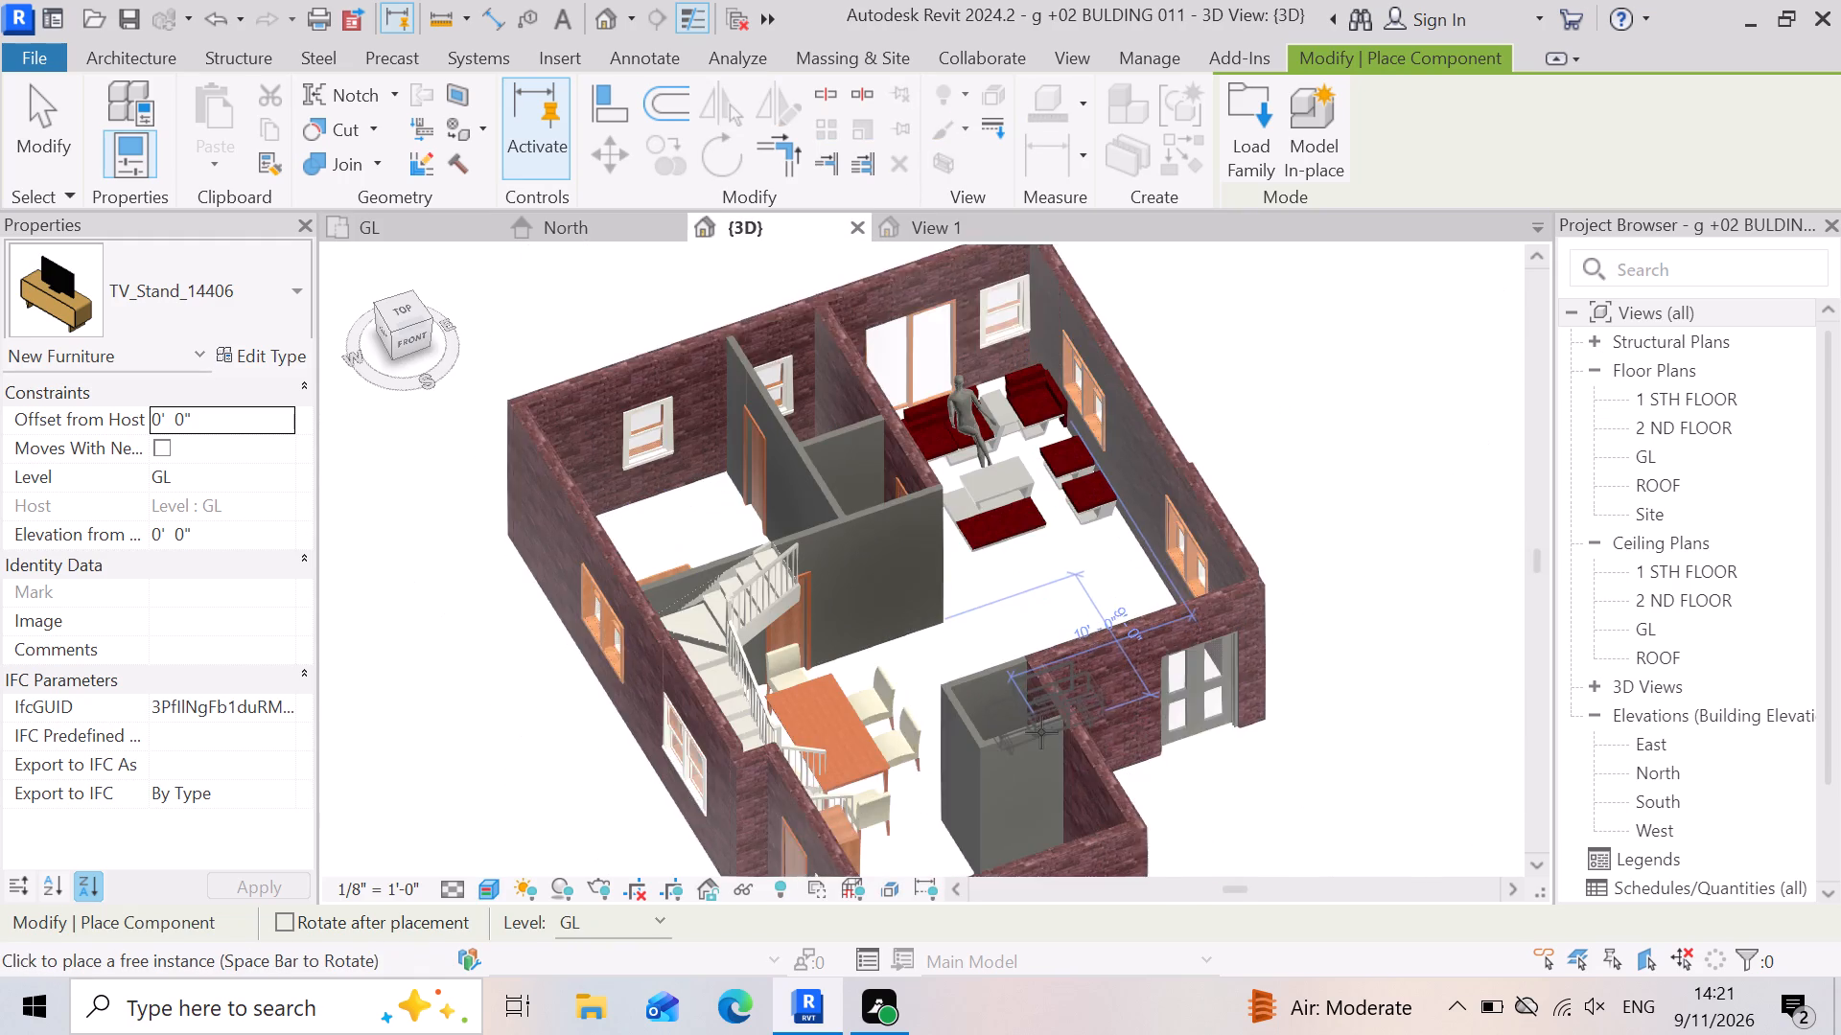
scroll(1113, 696, "down", 3)
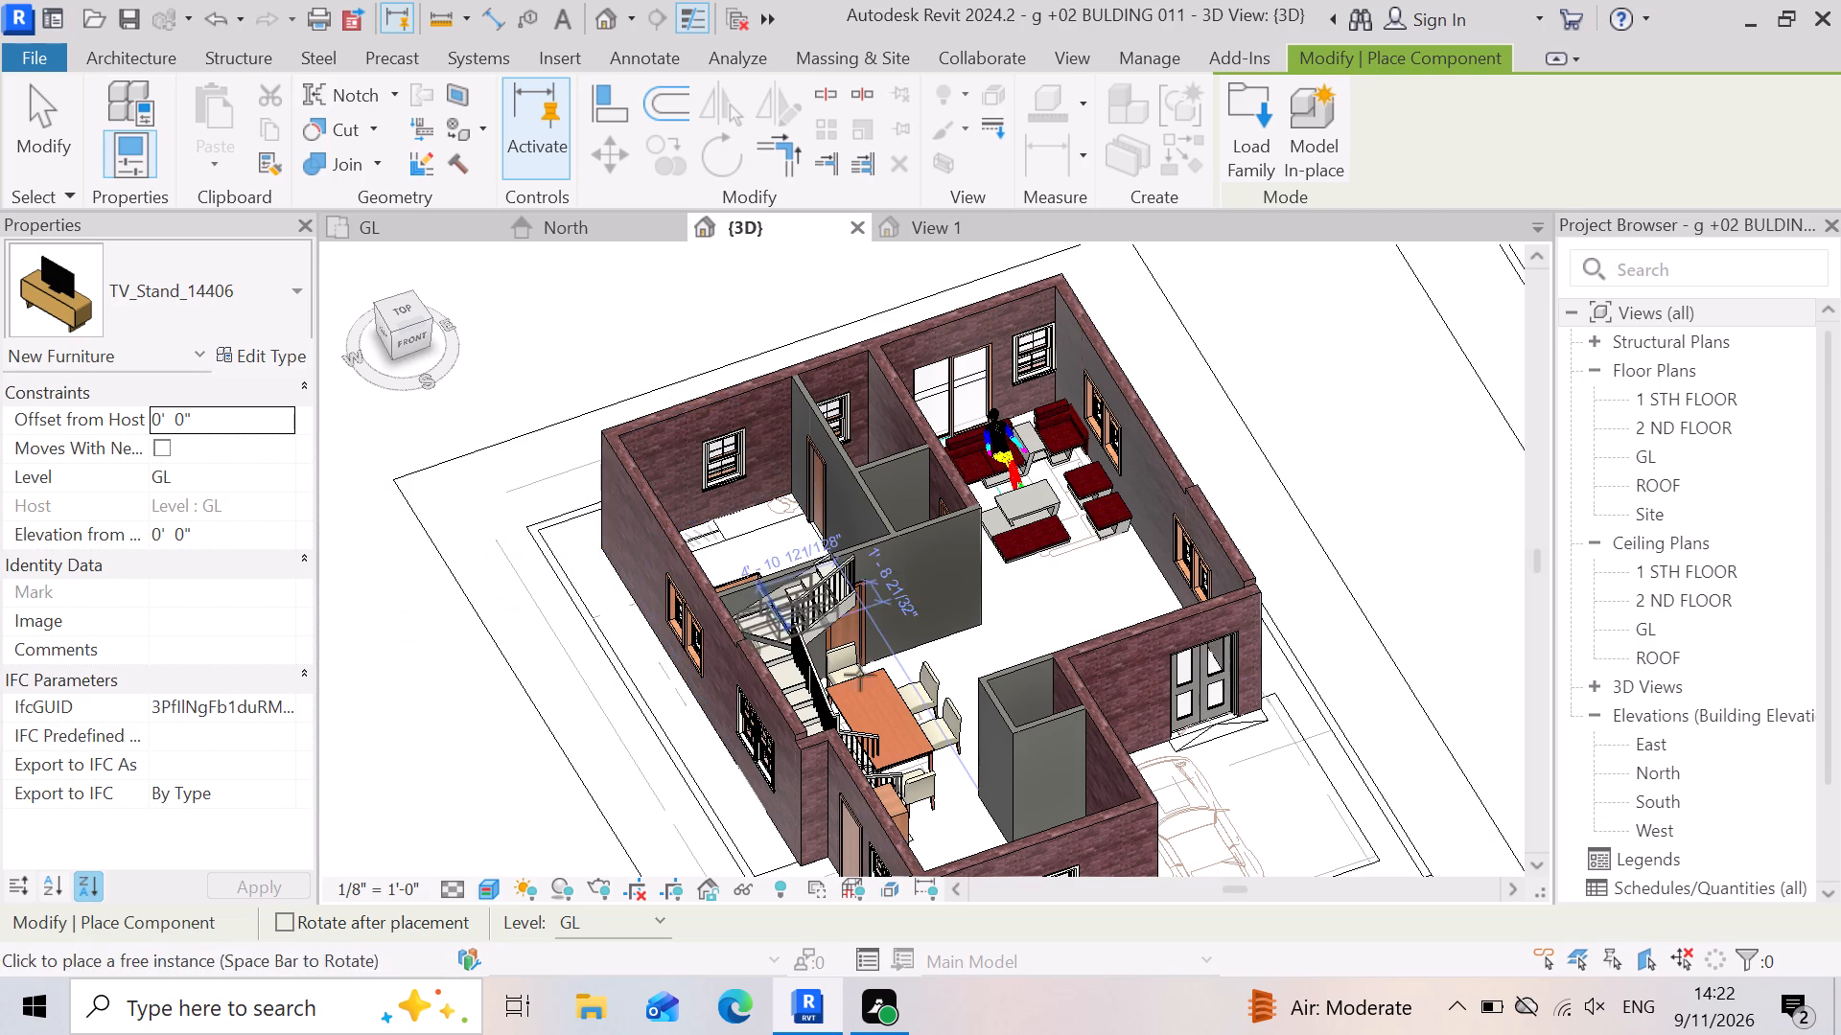
scroll(1003, 691, "up", 3)
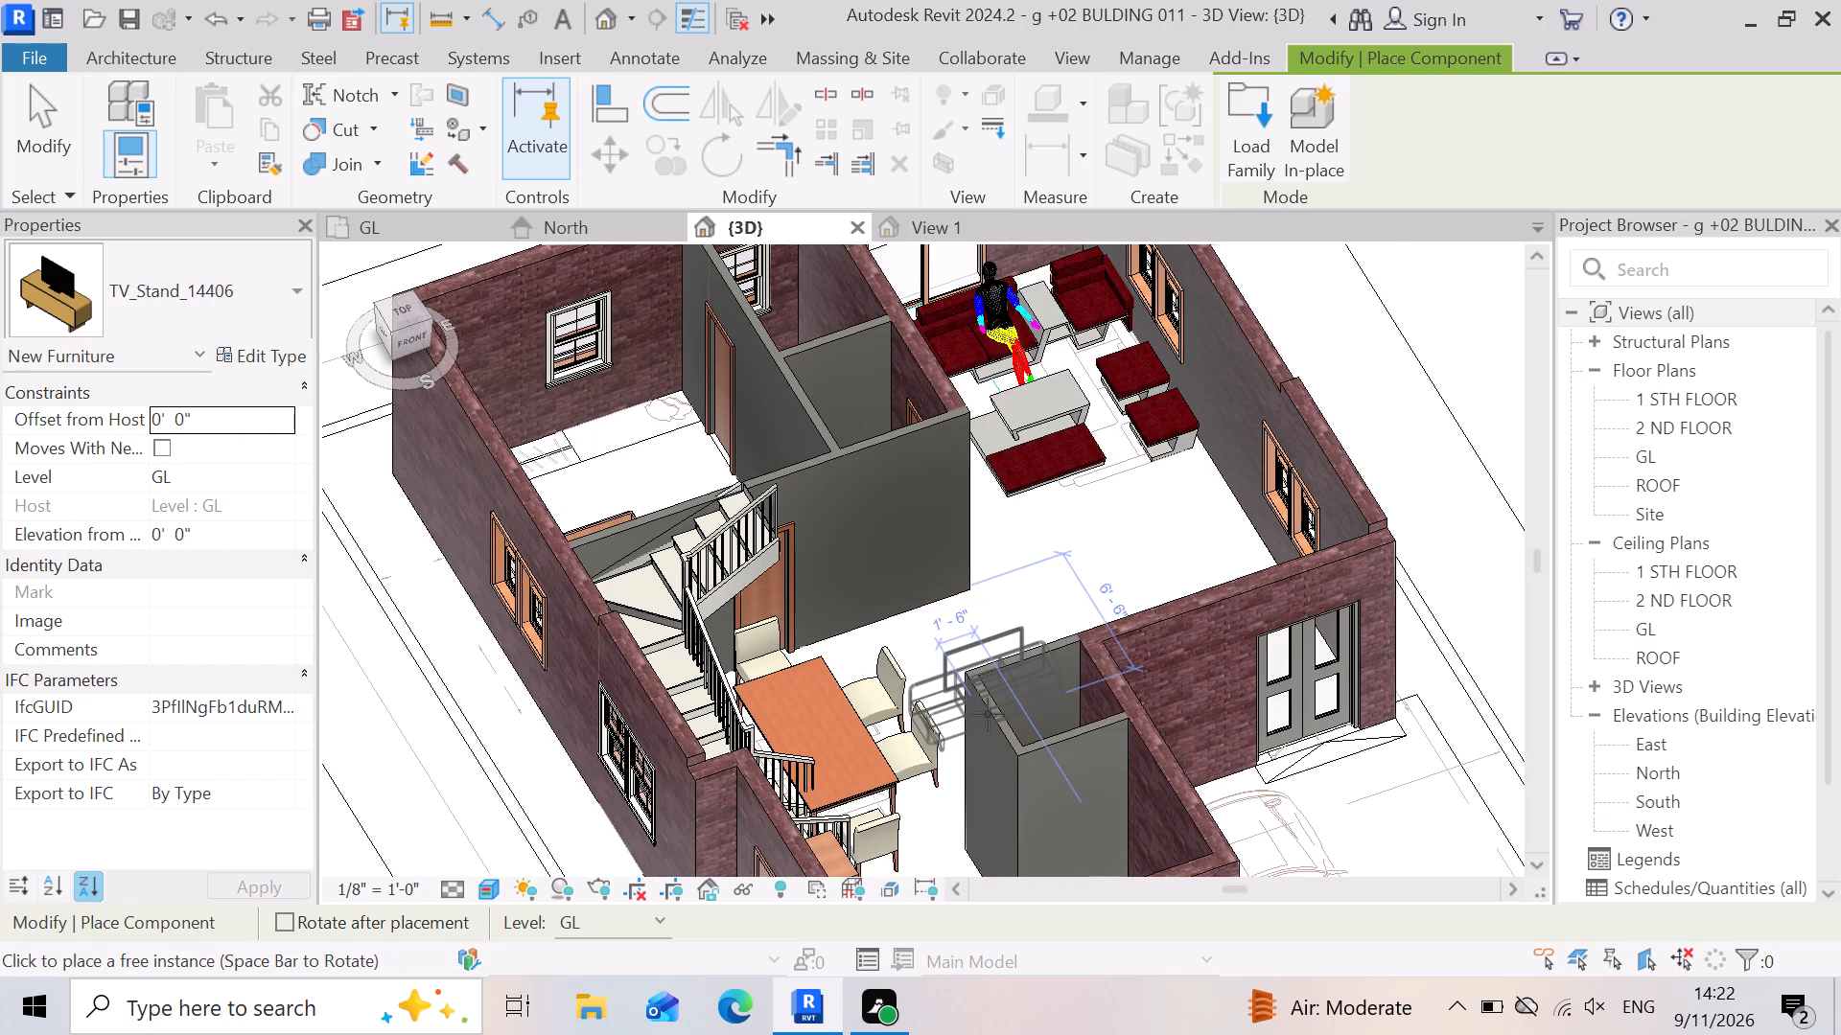
right_click_drag(982, 704, 934, 646, "shift")
scroll(791, 669, "down", 5)
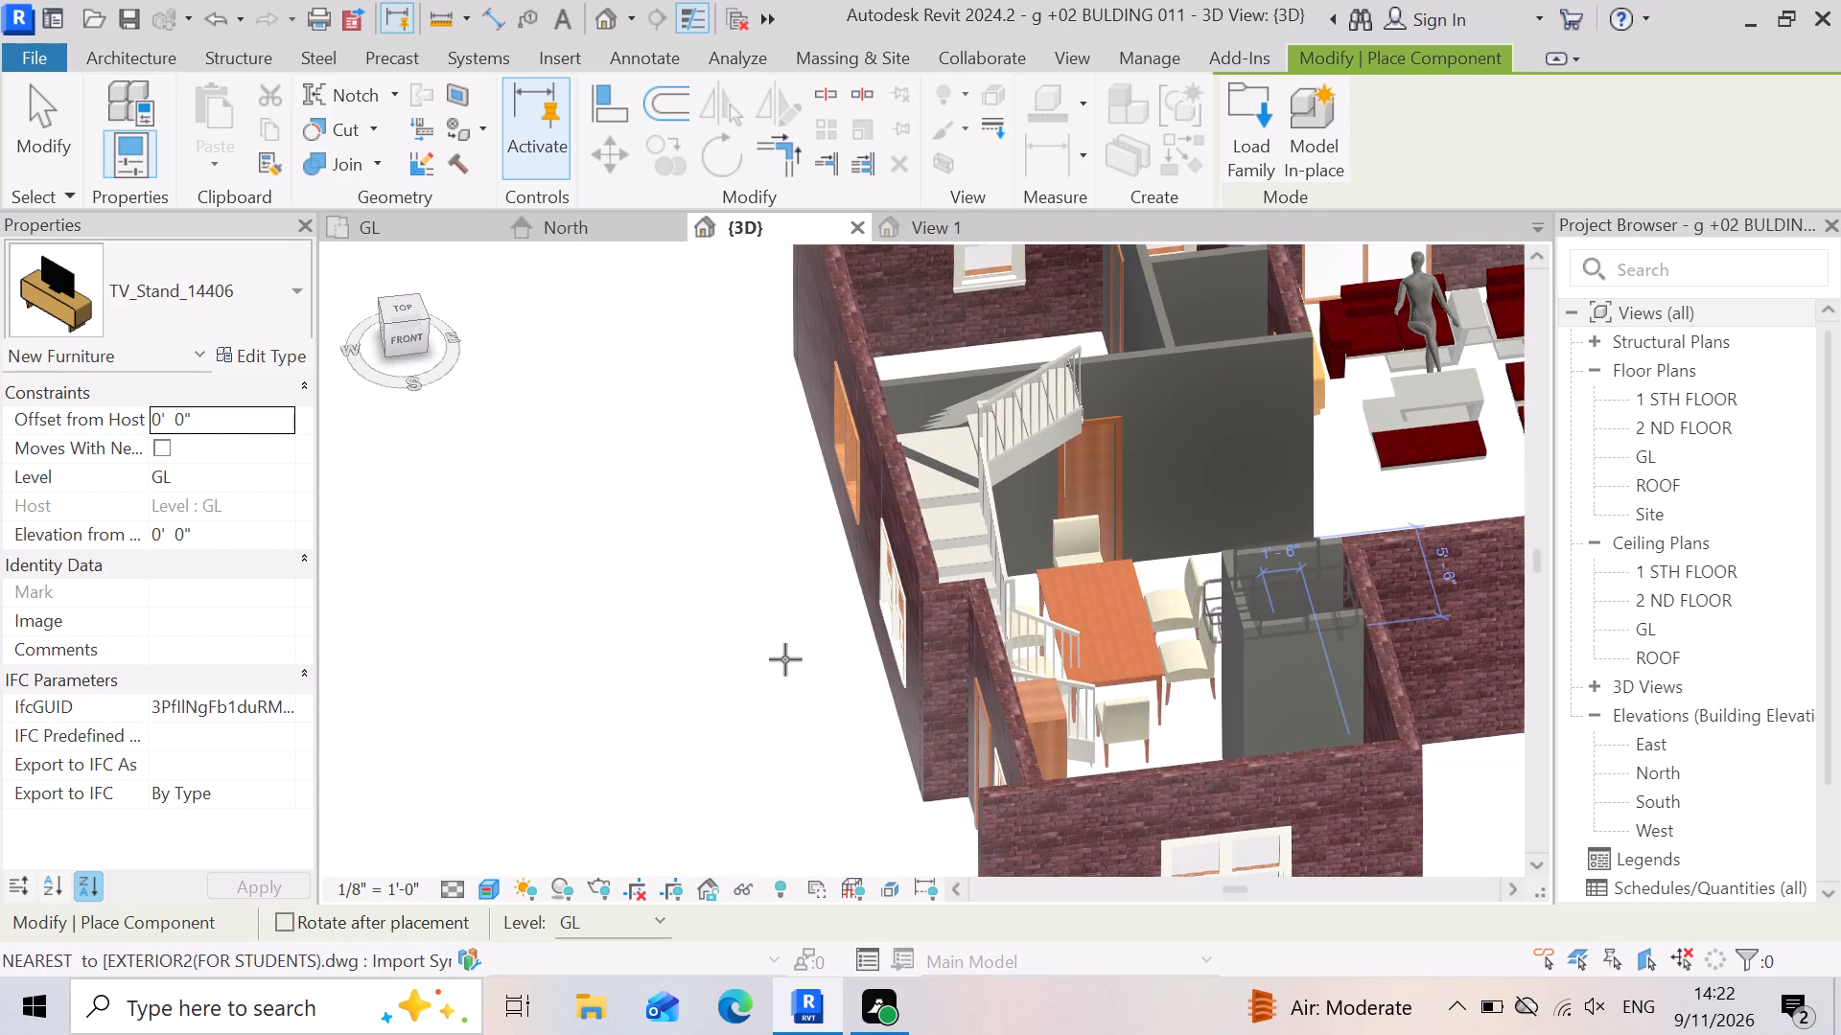
scroll(785, 659, "down", 2)
scroll(1009, 600, "up", 13)
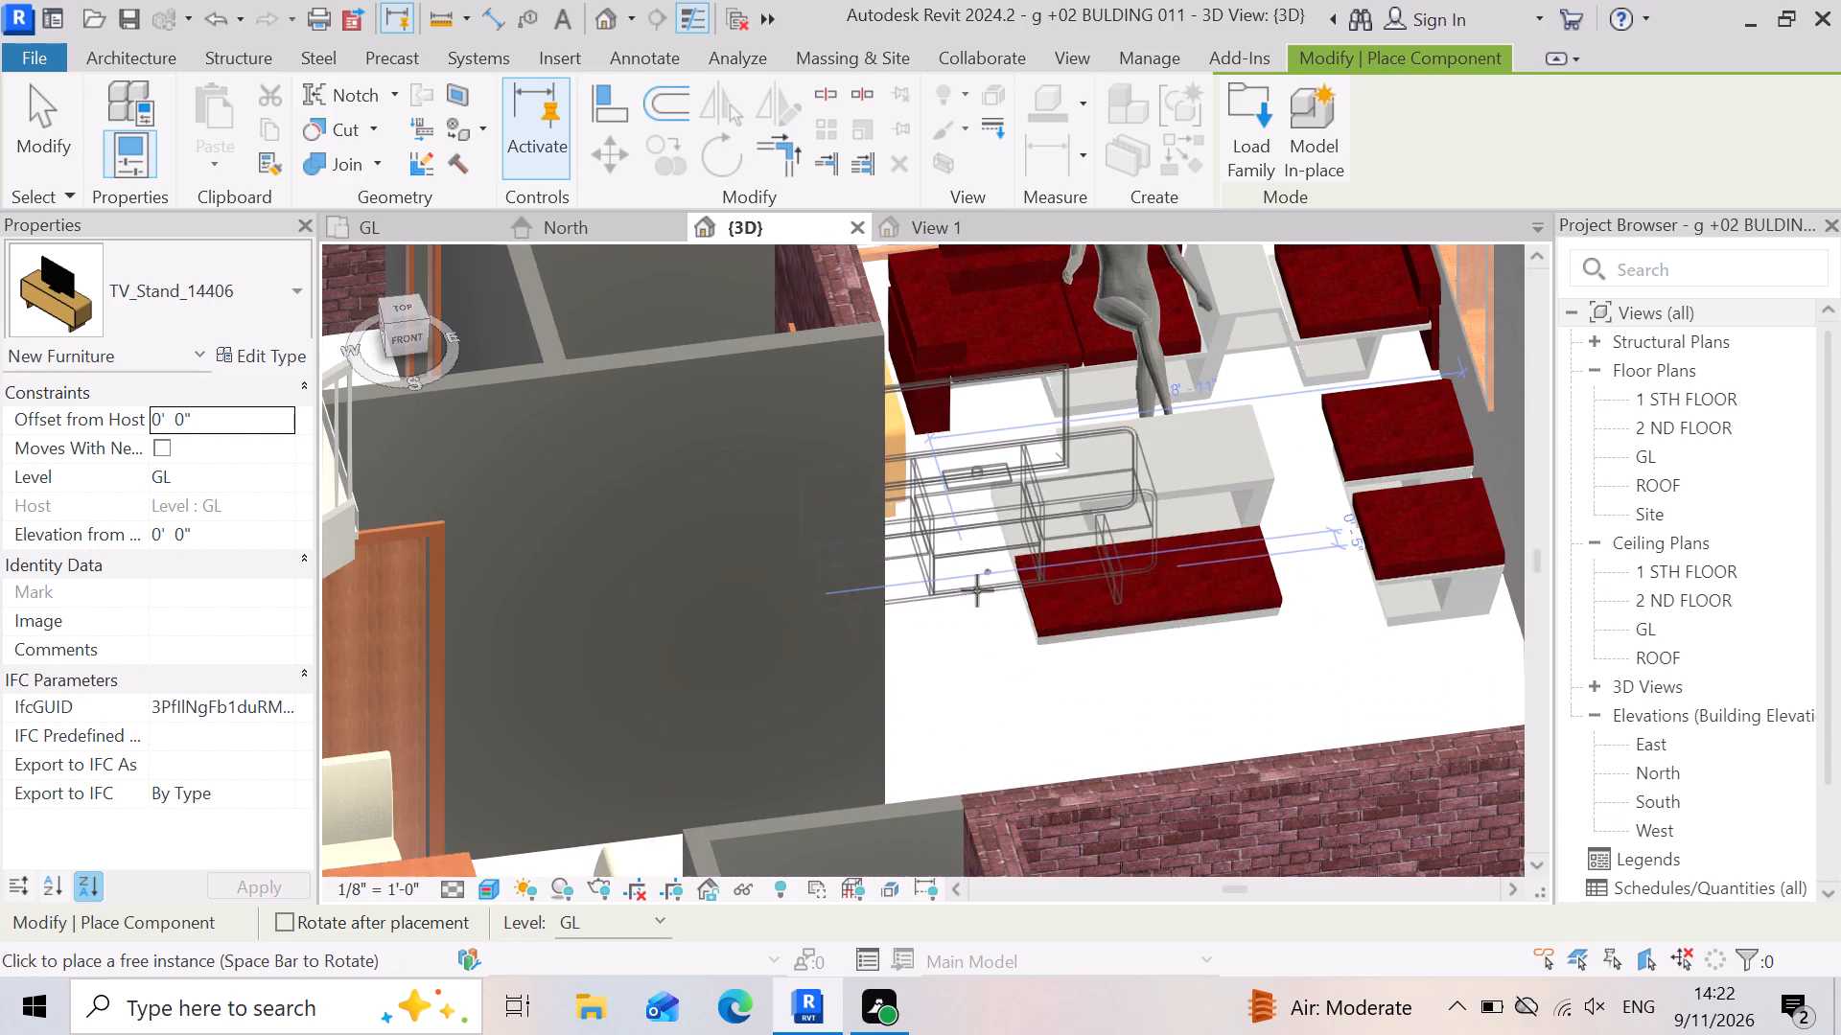
scroll(1124, 672, "down", 4)
right_click_drag(1118, 770, 1048, 732)
middle_click_drag(1118, 770, 1094, 752, "shift")
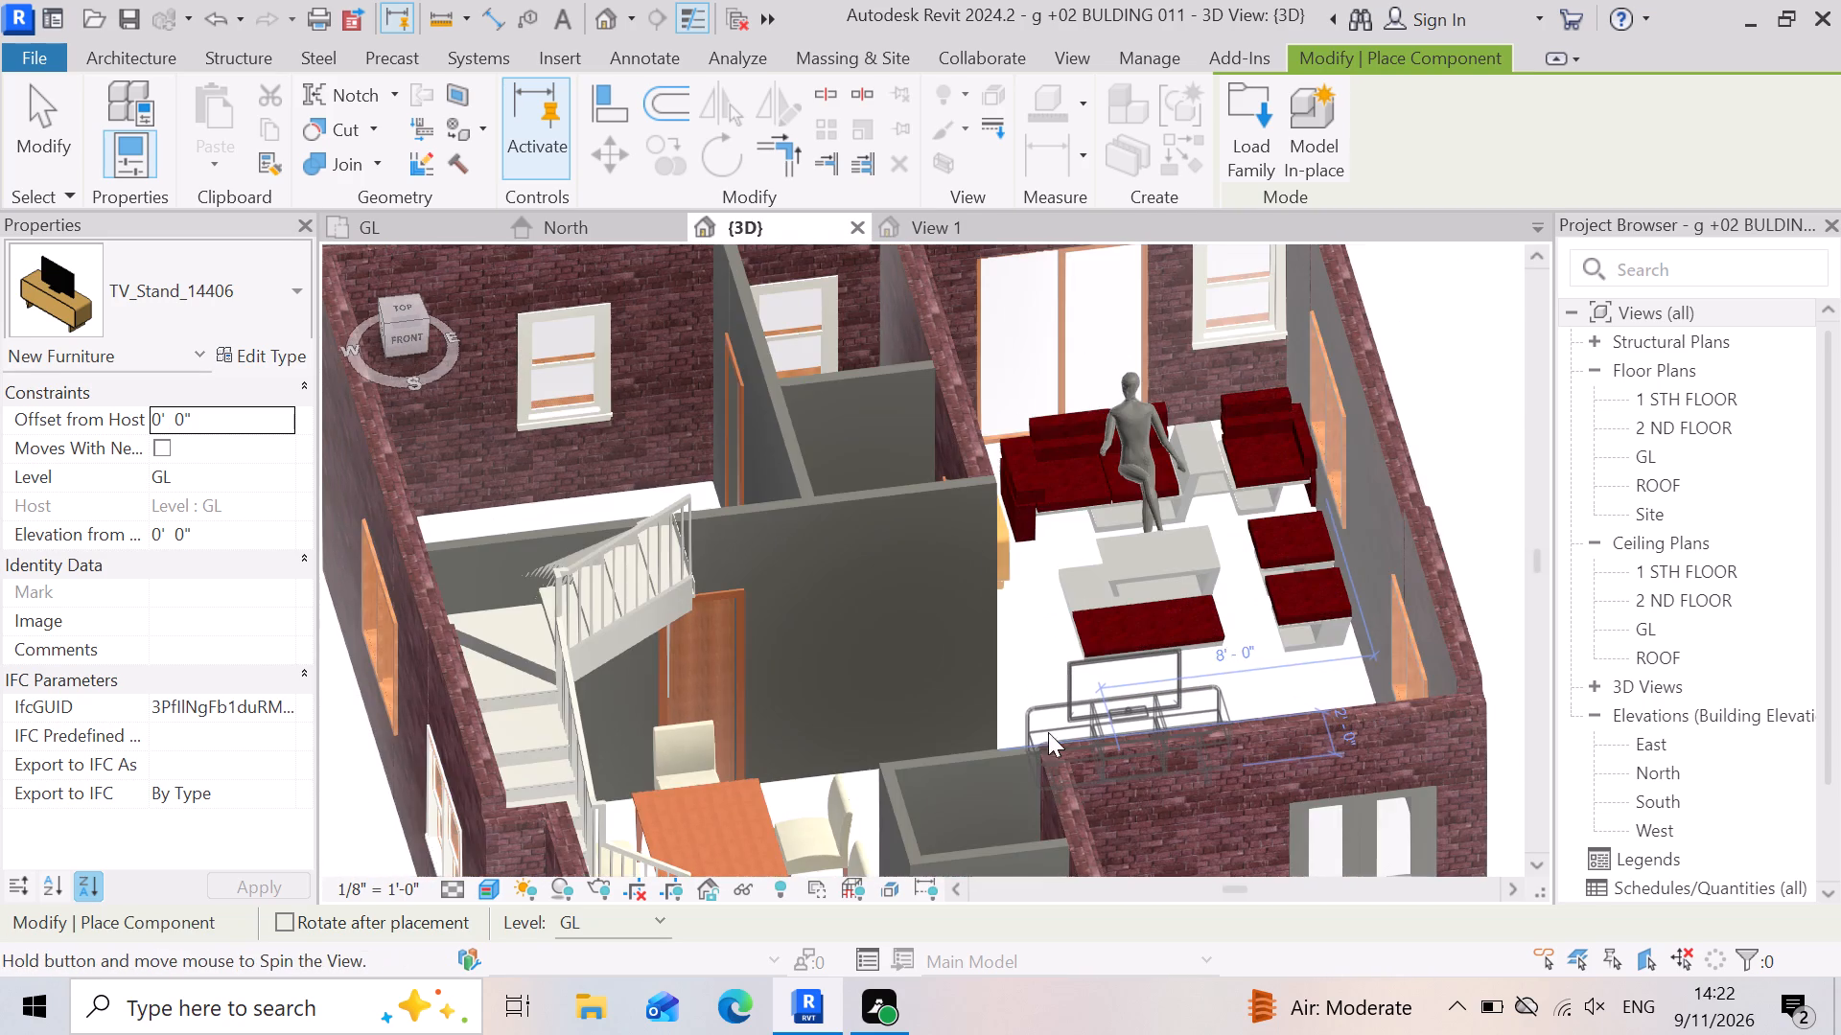
right_click_drag(1048, 732, 984, 656)
middle_click_drag(1005, 721, 969, 697, "shift")
scroll(1074, 615, "down", 3)
right_click_drag(1066, 657, 998, 612, "shift")
middle_click_drag(1046, 645, 997, 613, "shift")
scroll(865, 610, "down", 9)
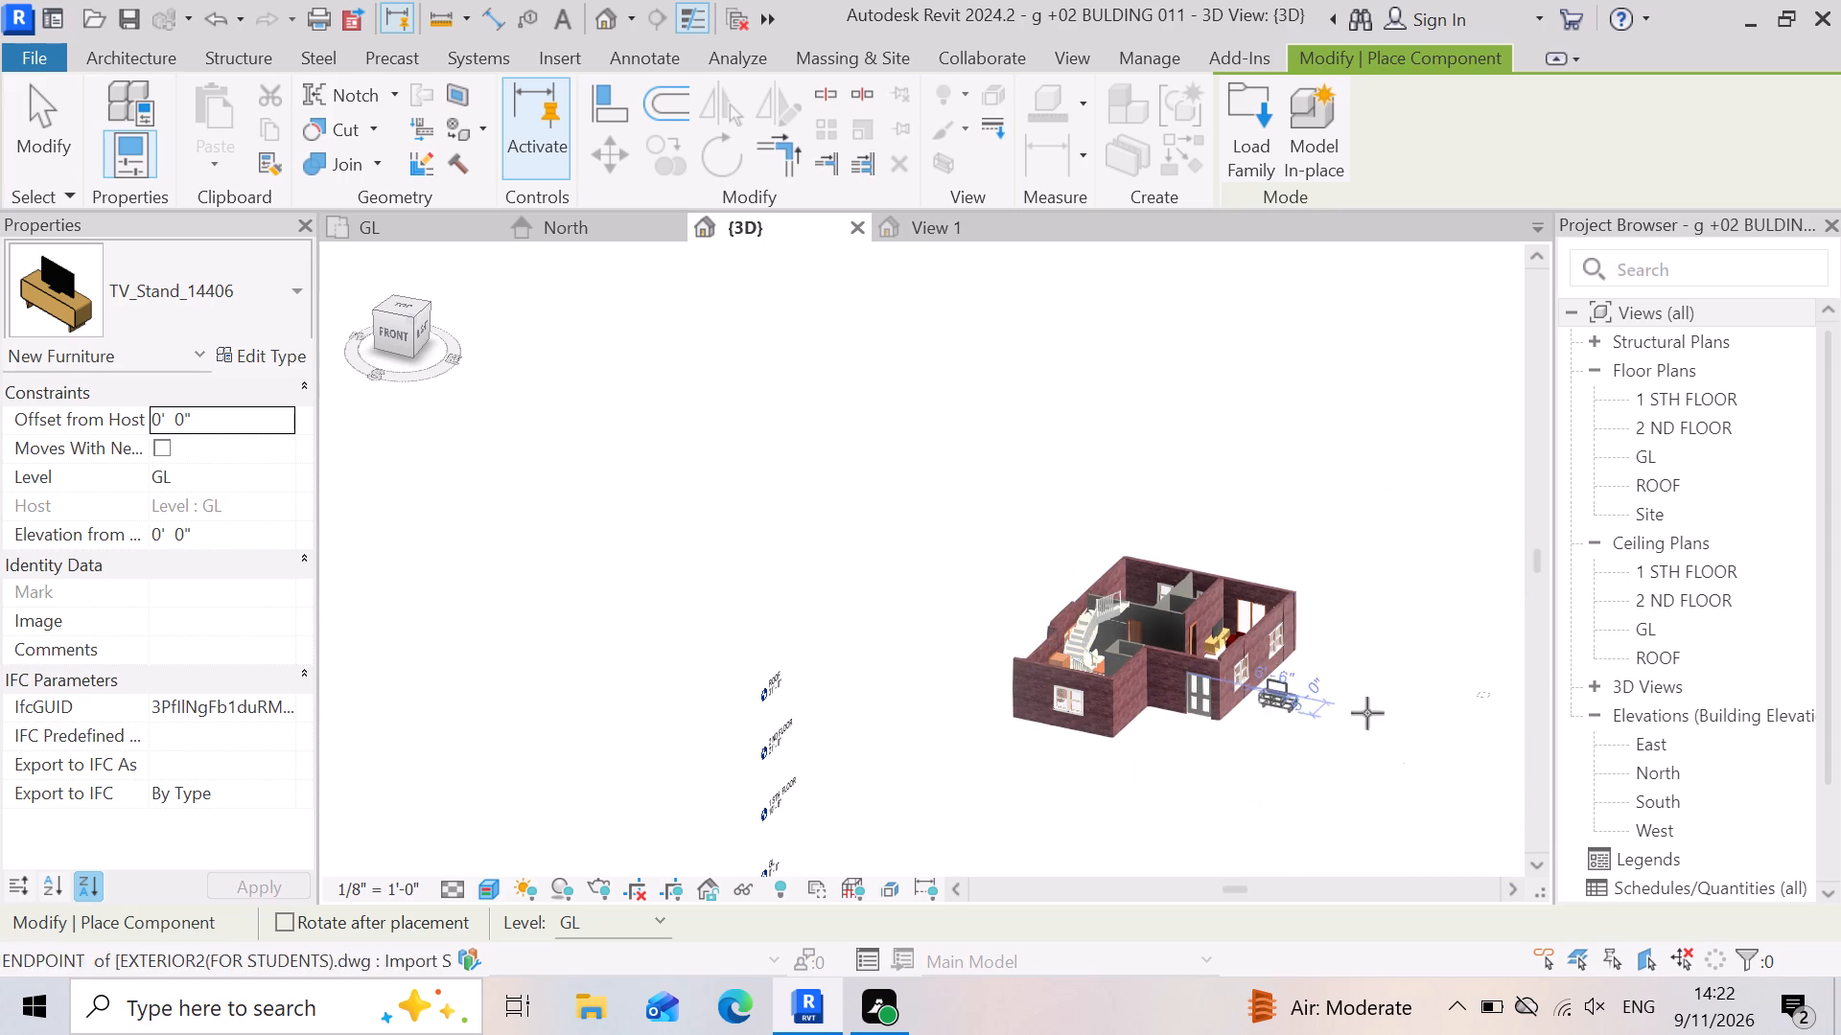
scroll(1326, 658, "up", 13)
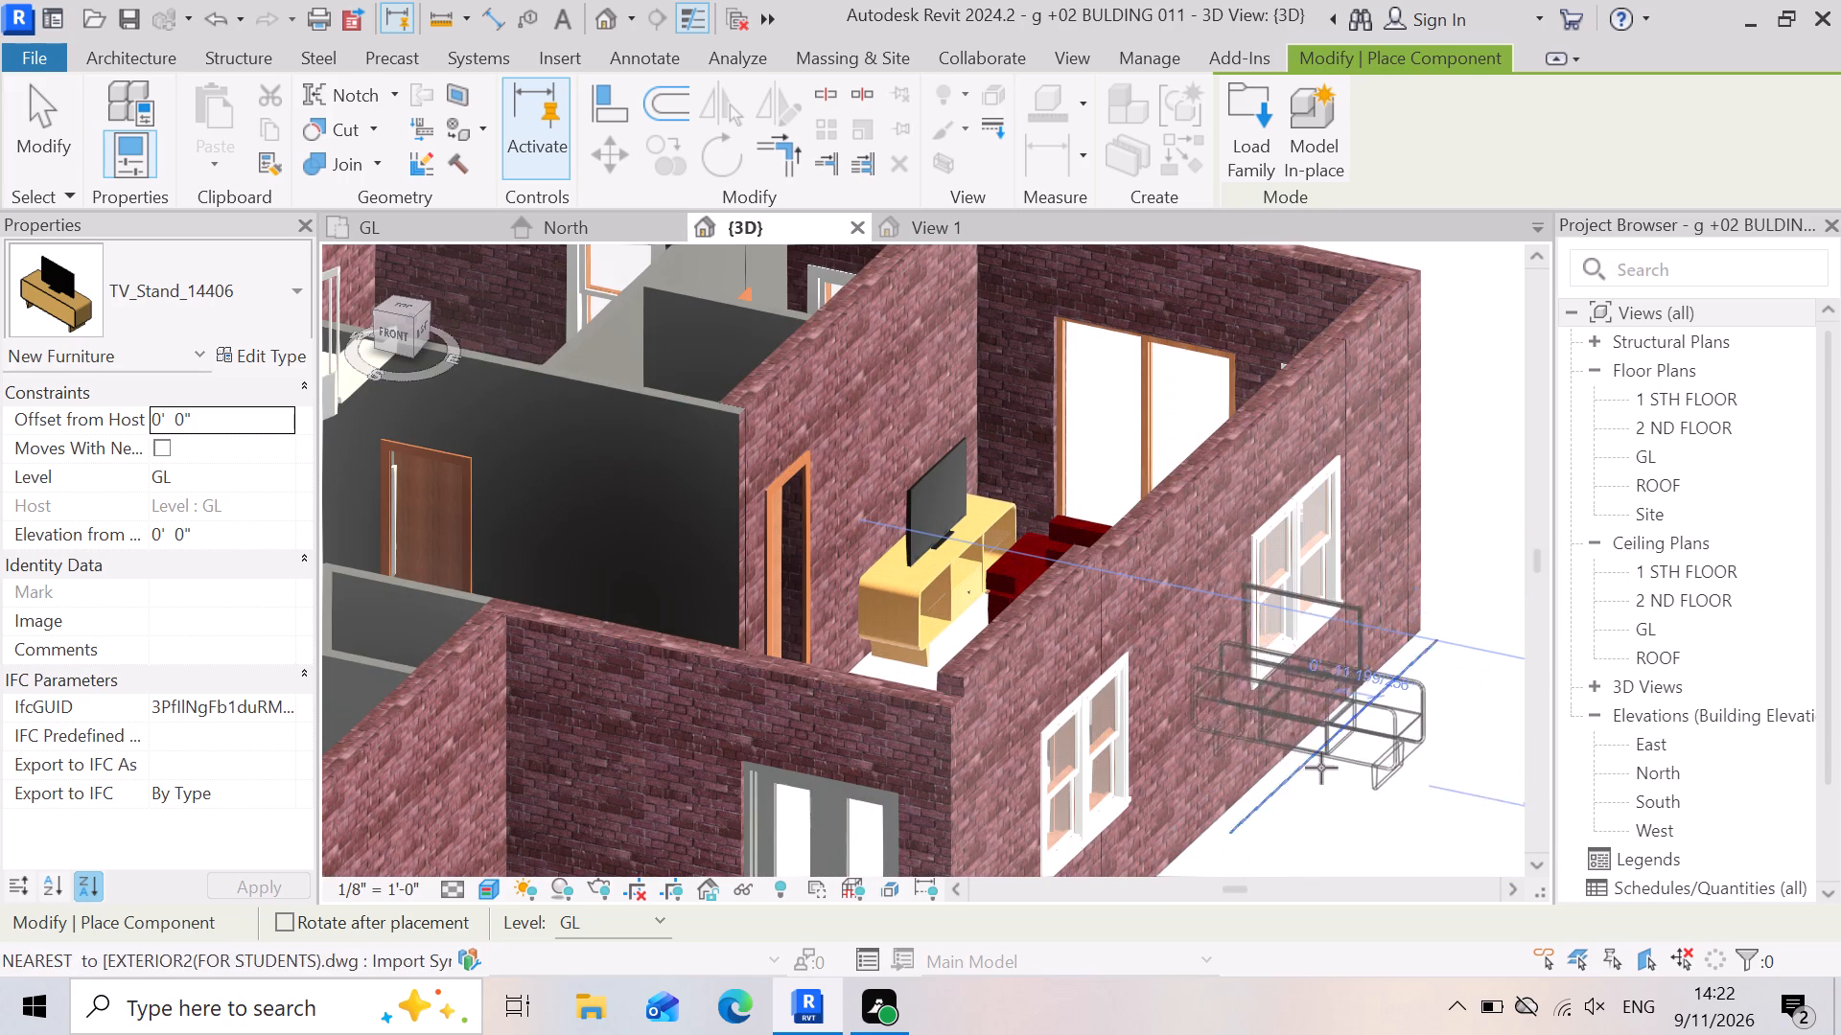
scroll(861, 570, "up", 4)
scroll(734, 618, "up", 3)
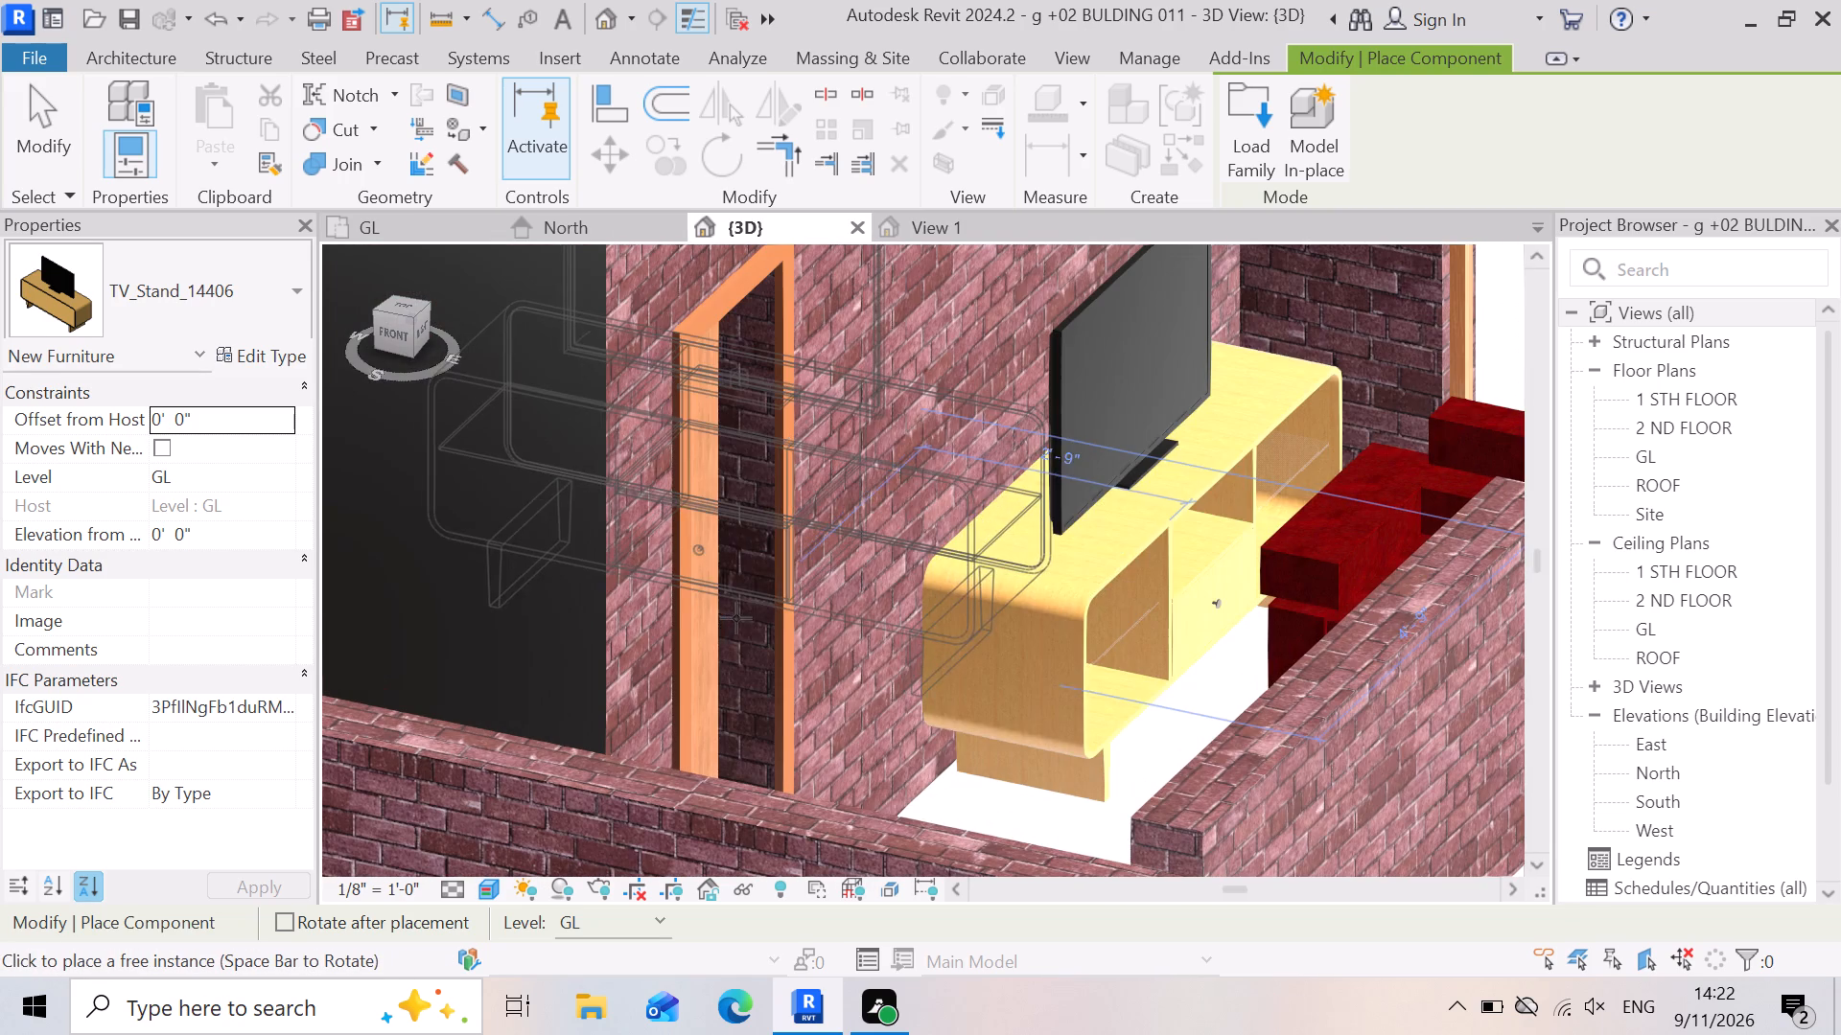
scroll(1244, 743, "down", 3)
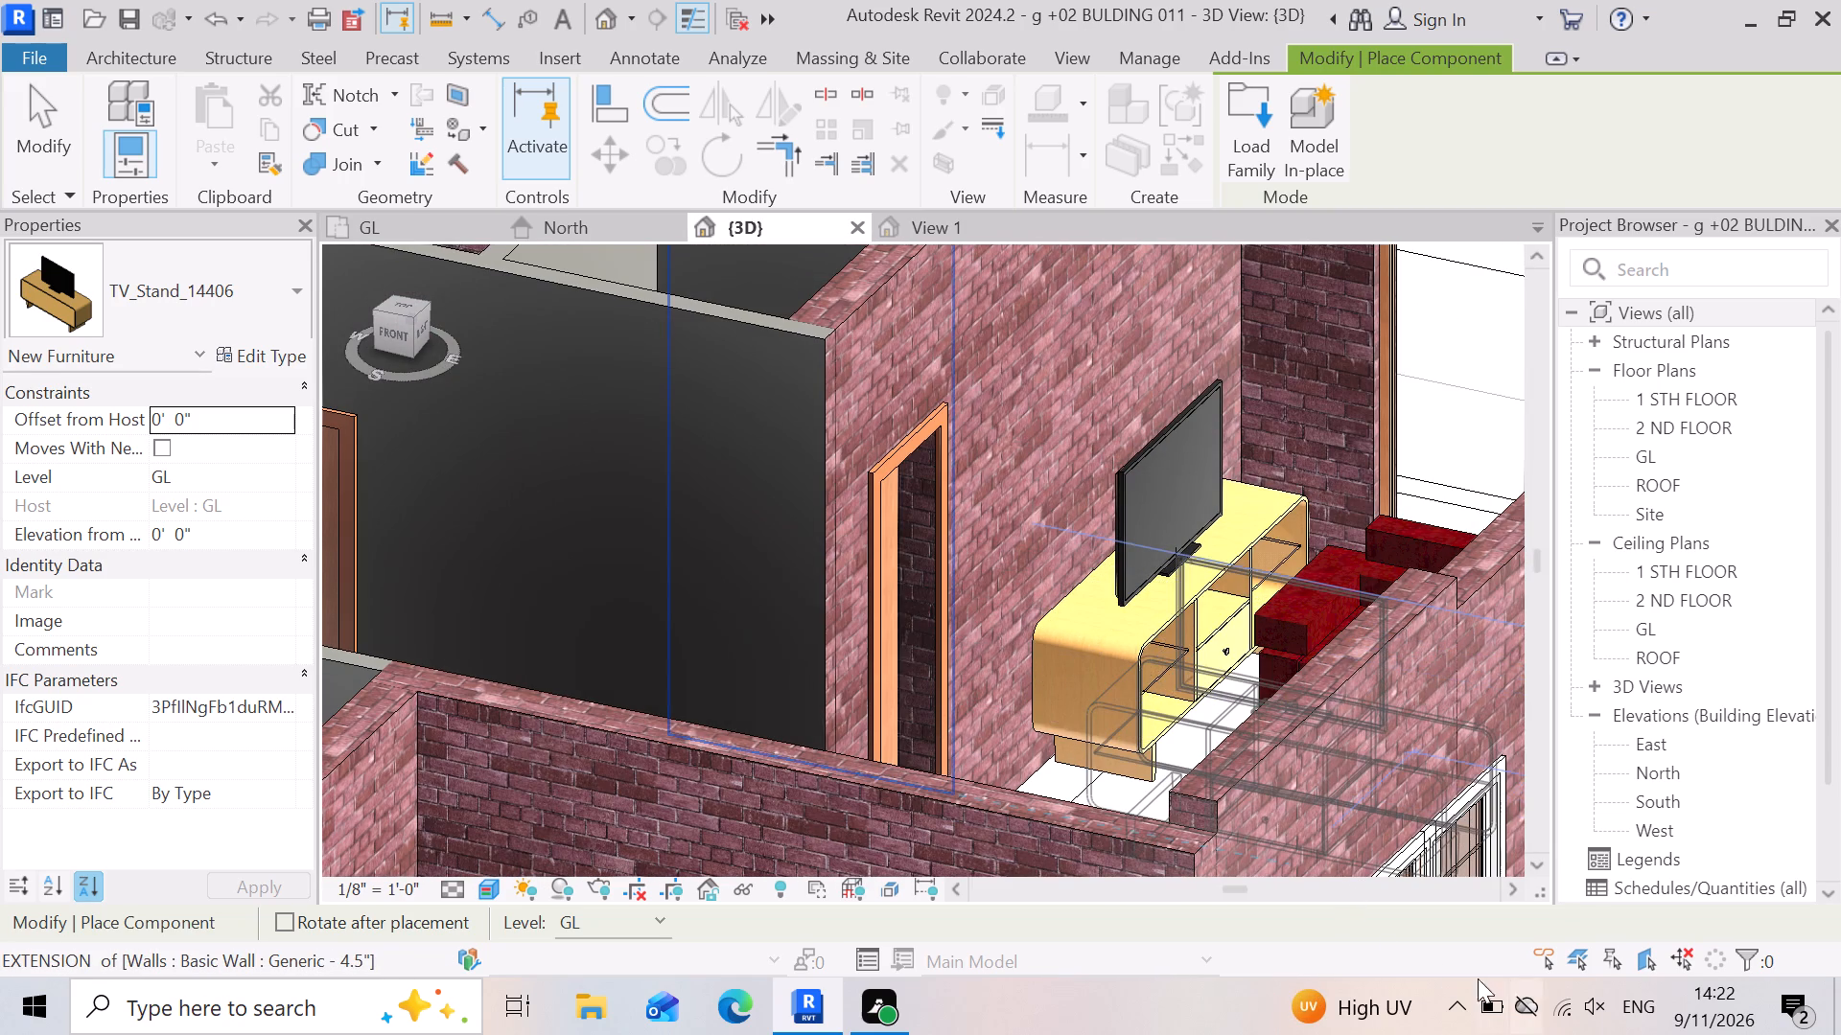
scroll(1241, 616, "up", 3)
key("Escape")
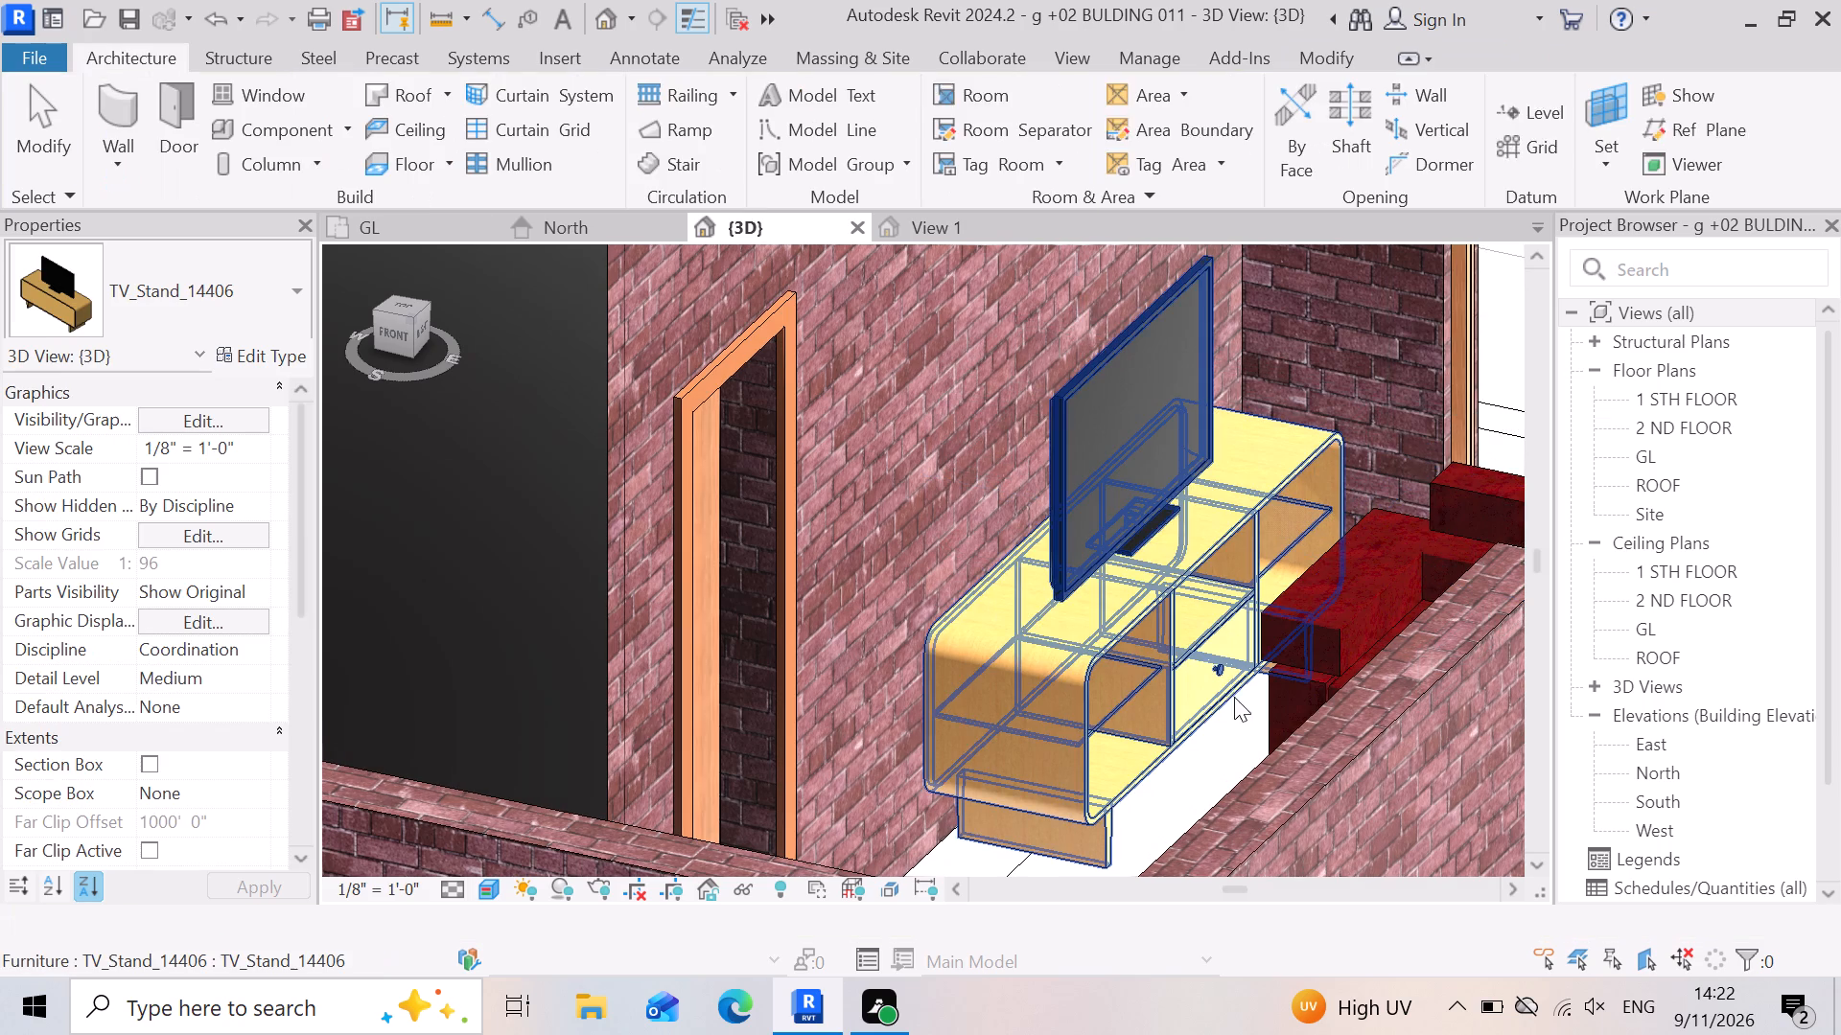
key("Escape")
scroll(1231, 643, "down", 9)
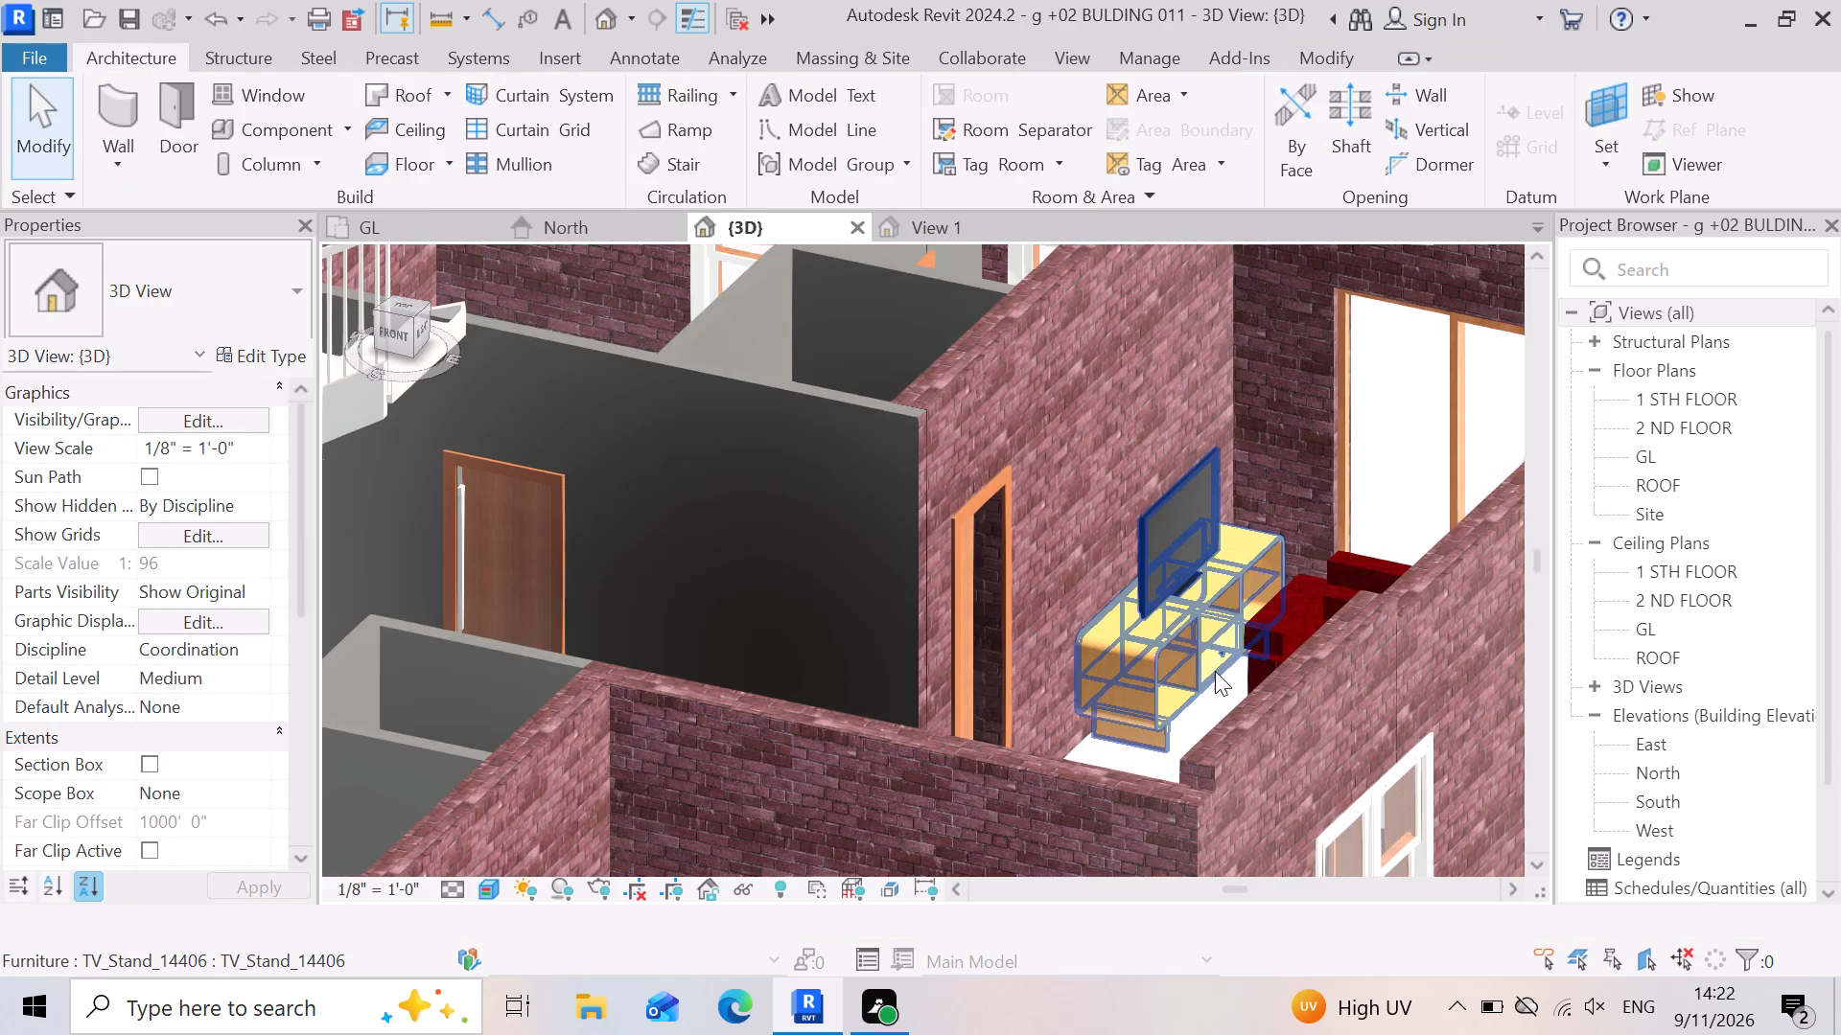
scroll(1215, 671, "down", 7)
scroll(965, 701, "up", 9)
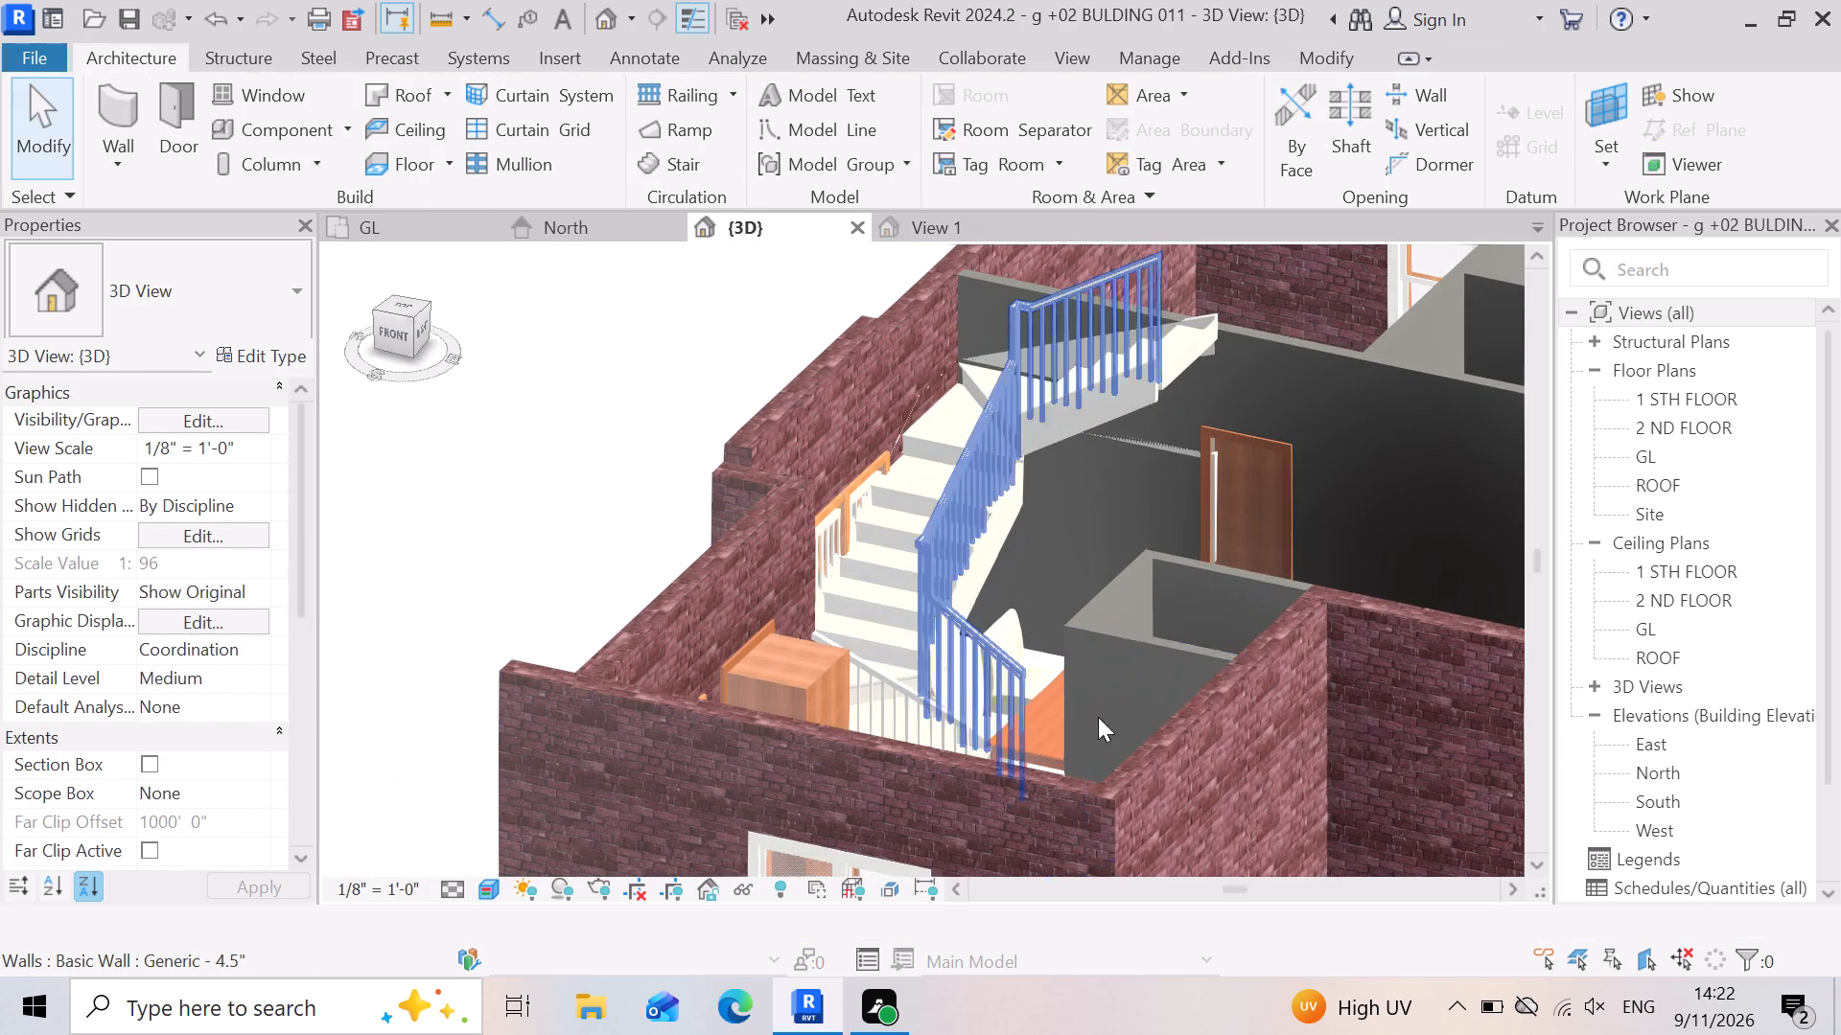
scroll(922, 617, "down", 3)
scroll(790, 602, "down", 3)
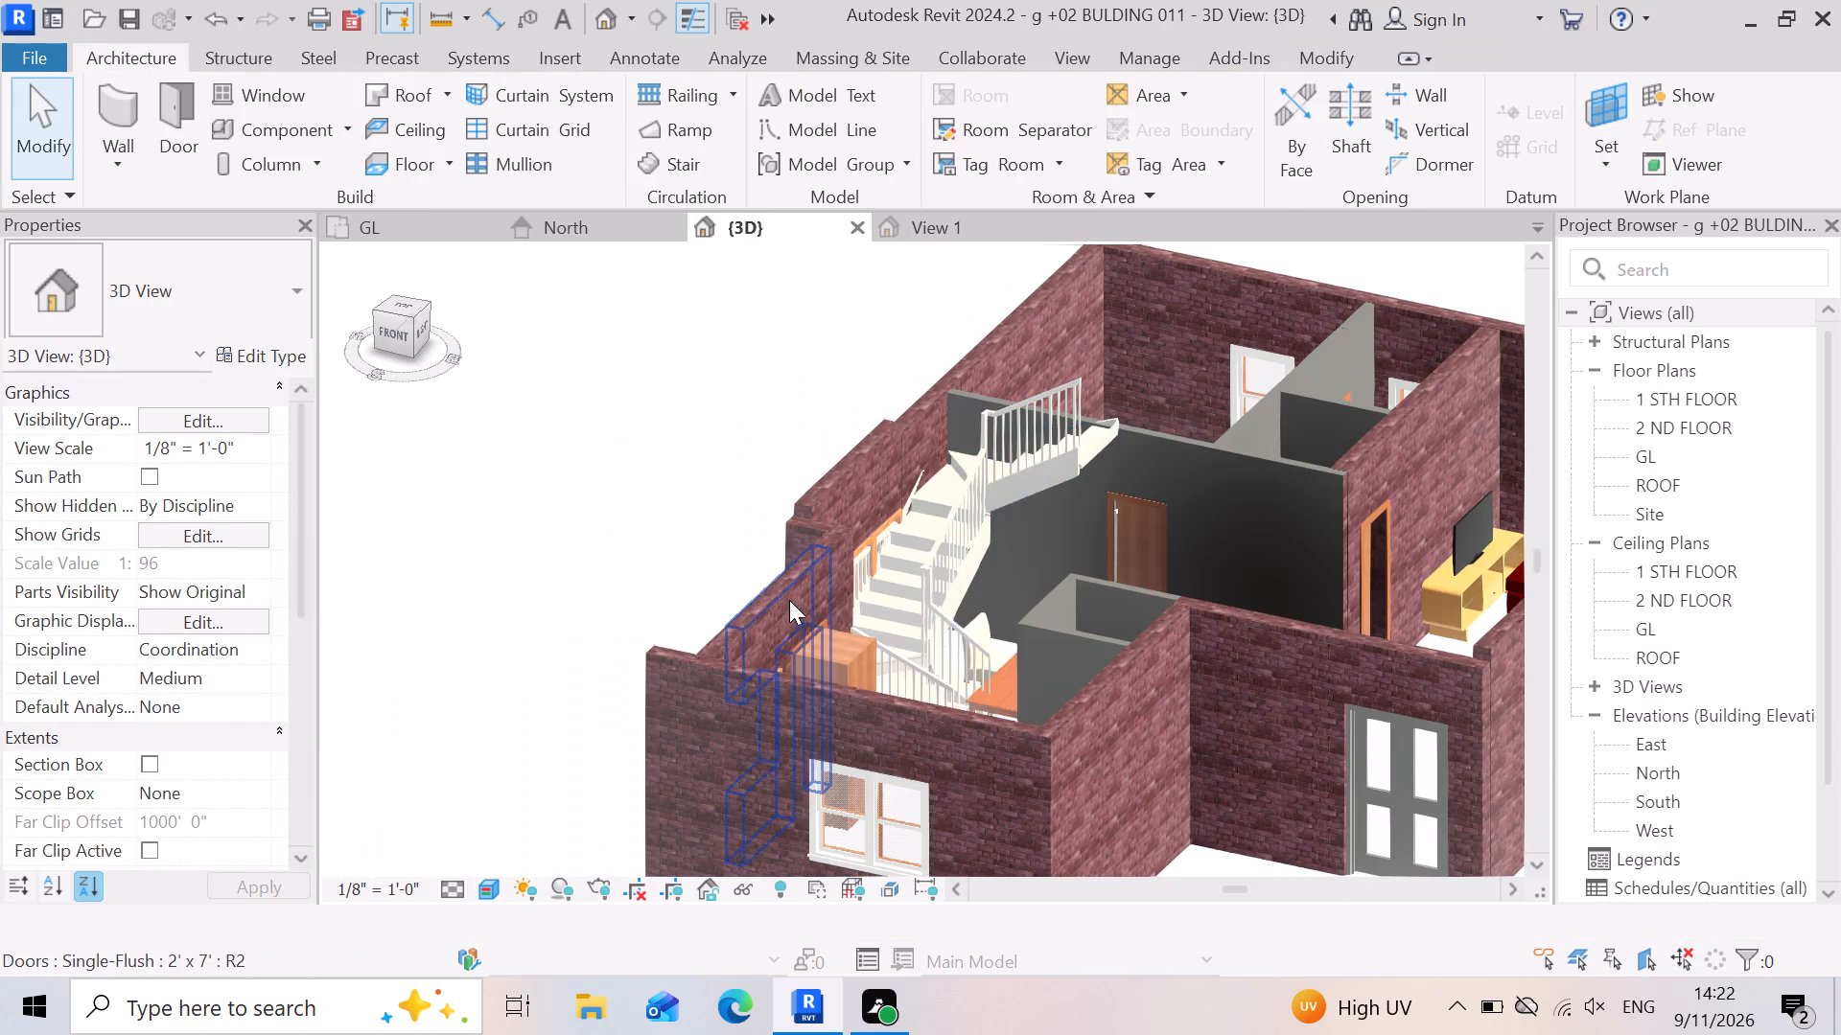
Return to the GL floor plan and look over the rooms from the toilet and living area down to the kitchen and portico.
left_click(454, 221)
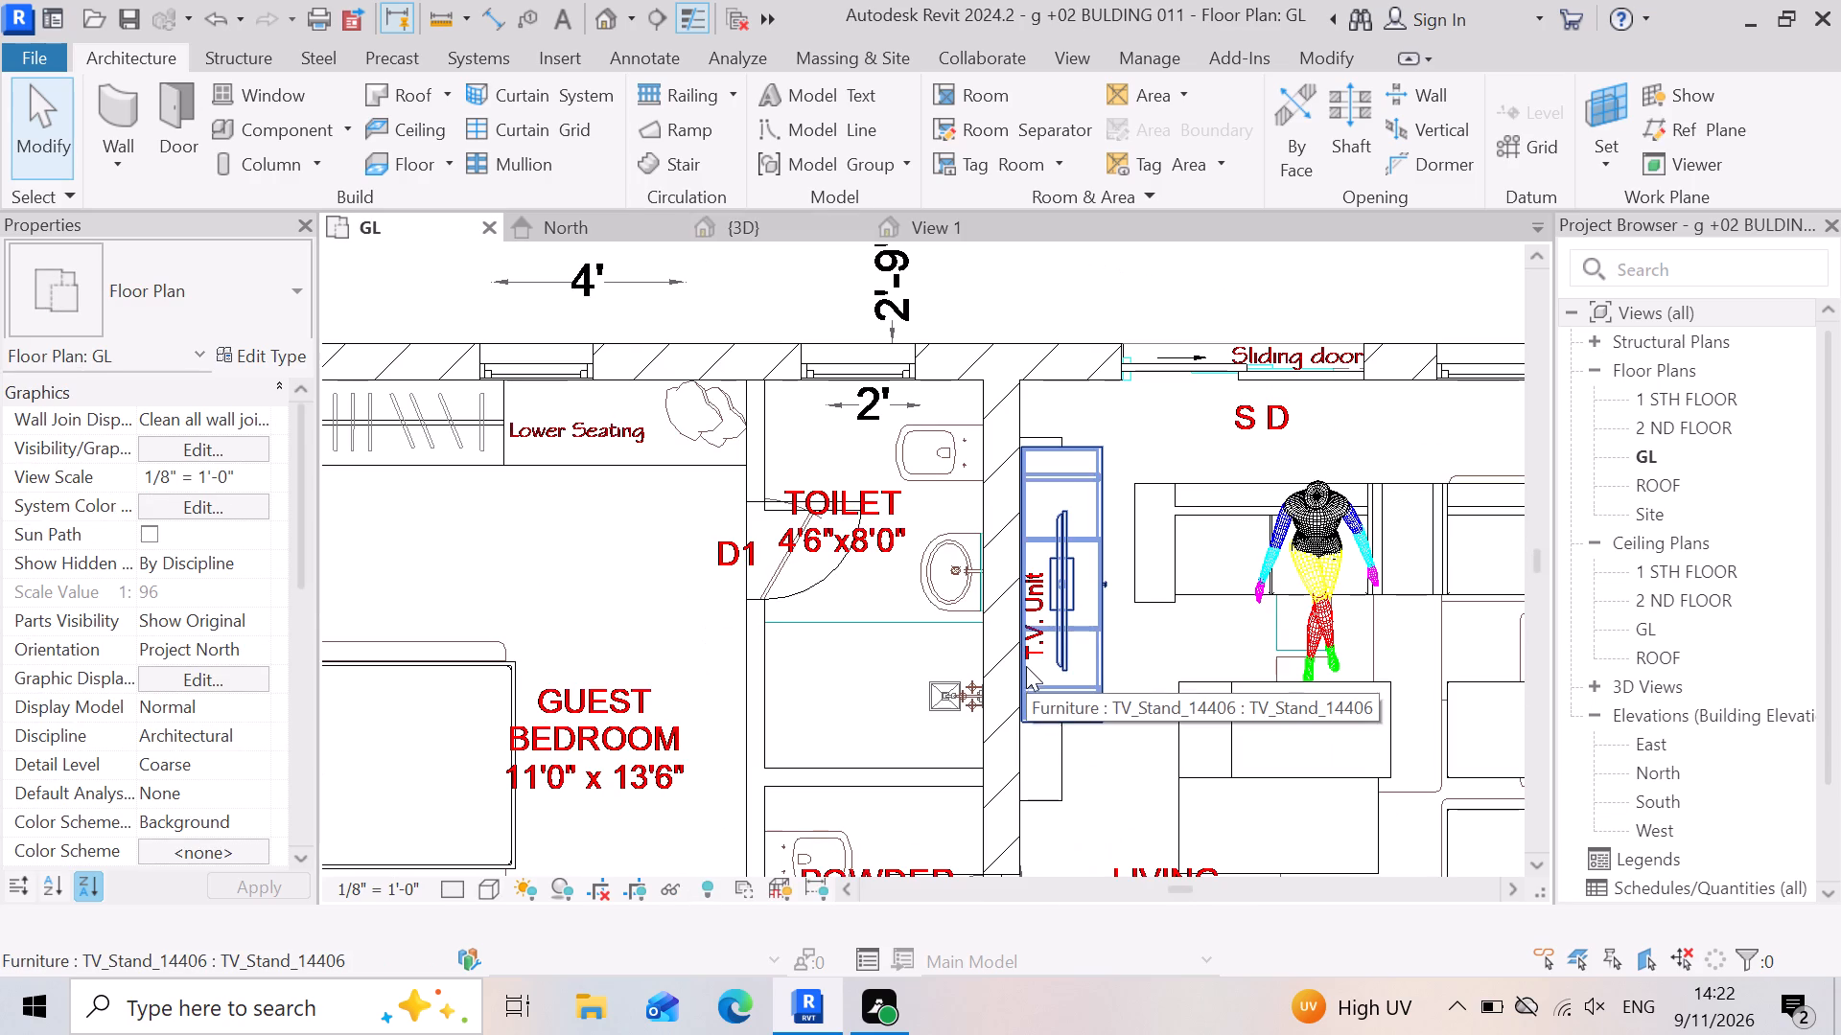
scroll(962, 506, "down", 2)
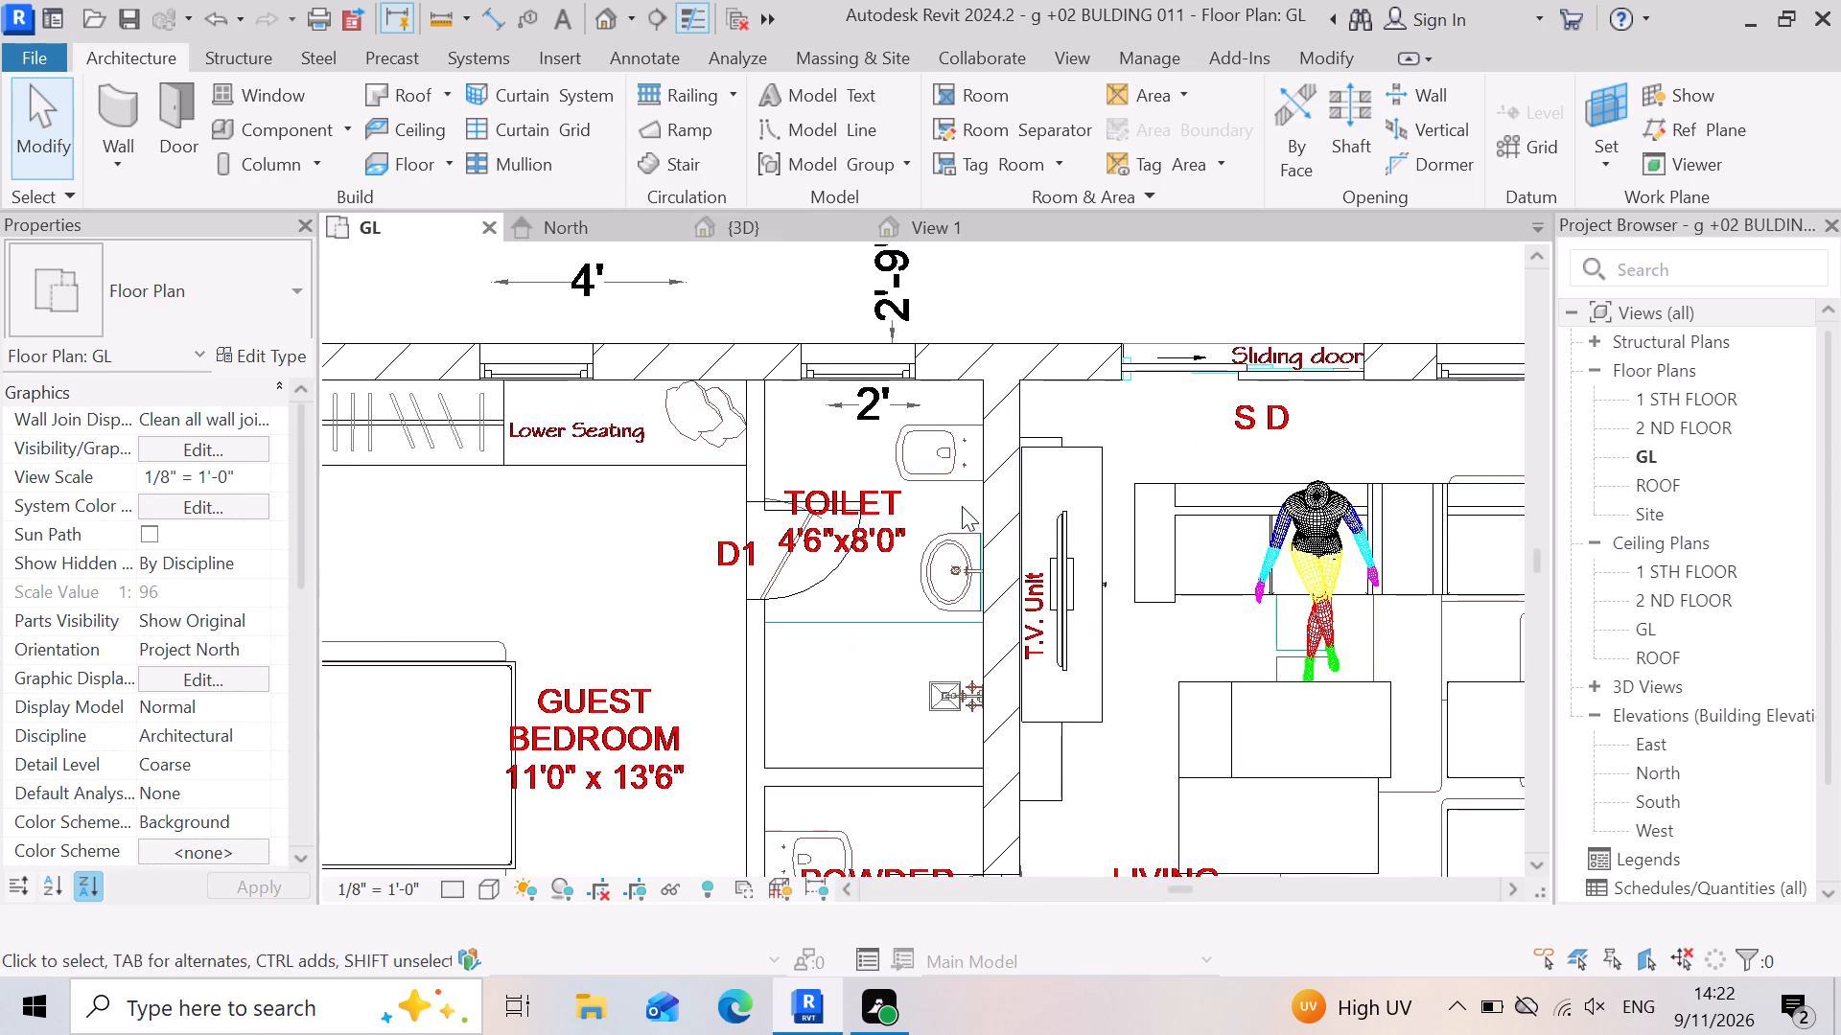
scroll(962, 506, "down", 1)
scroll(1106, 569, "down", 3)
scroll(1022, 778, "up", 3)
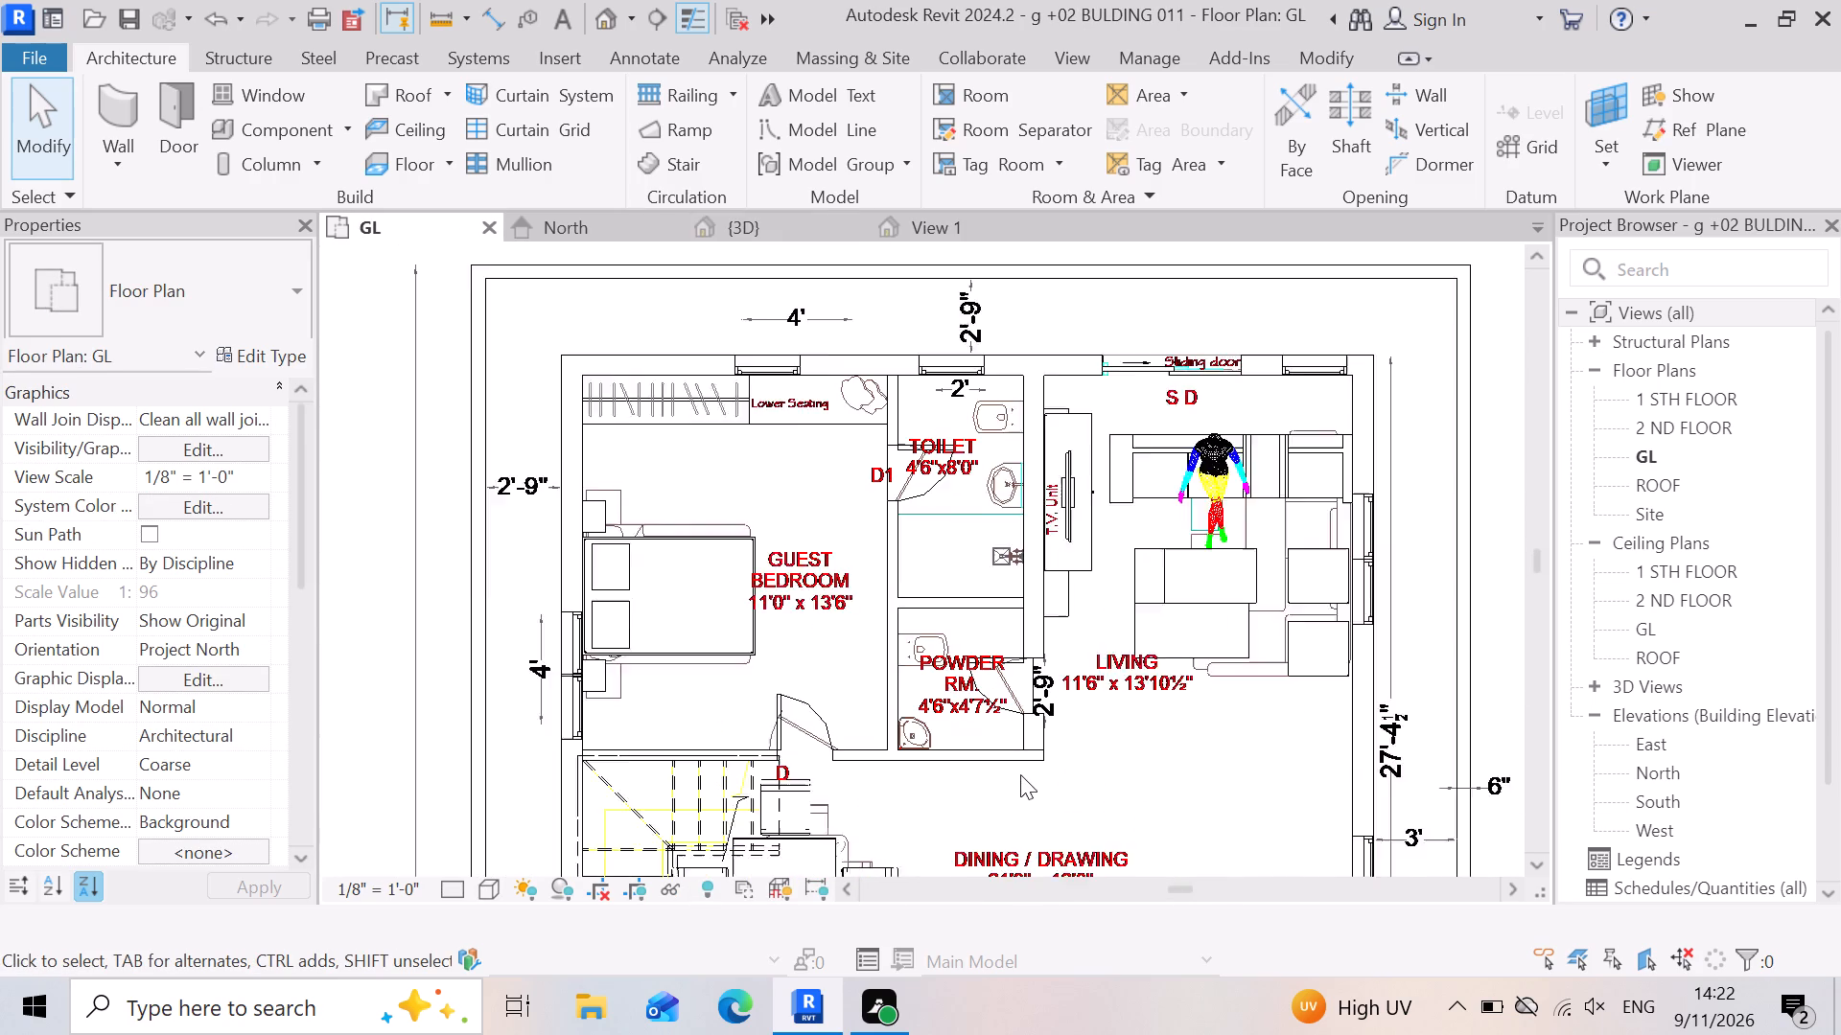
scroll(1059, 710, "down", 4)
scroll(909, 794, "up", 1)
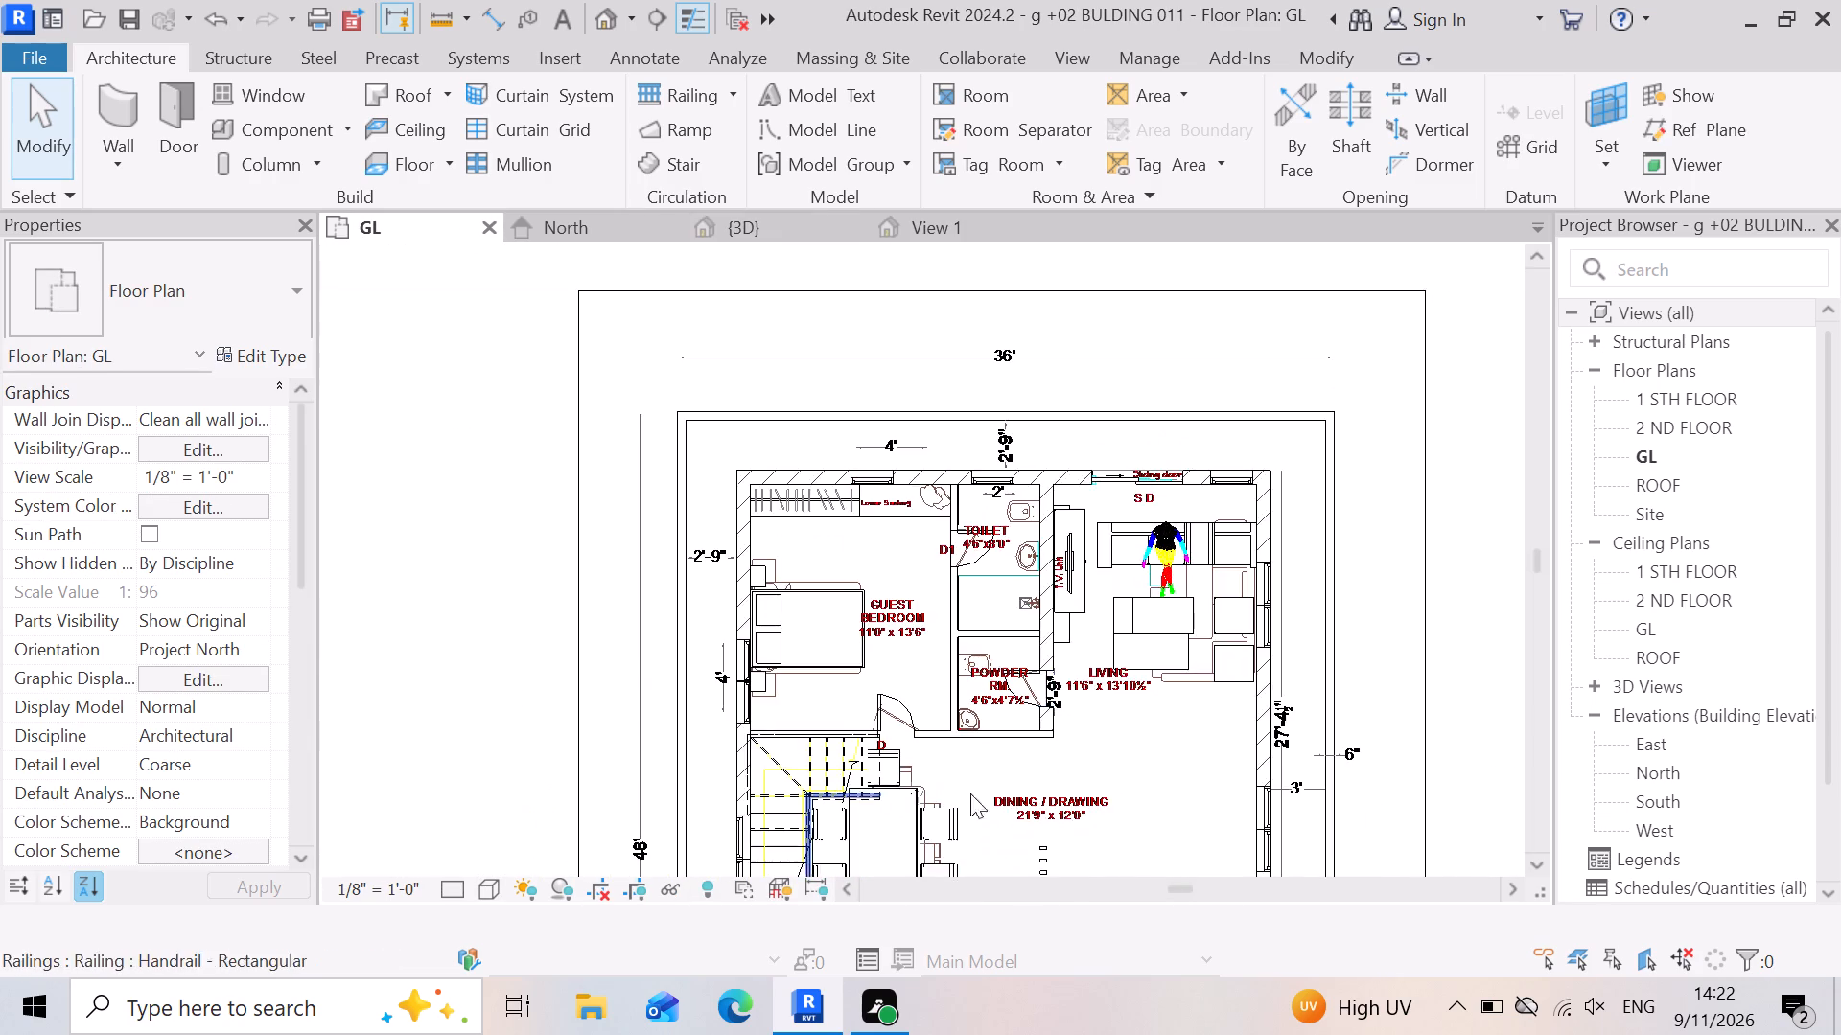
scroll(1095, 747, "down", 4)
scroll(851, 716, "down", 3)
scroll(974, 641, "down", 4)
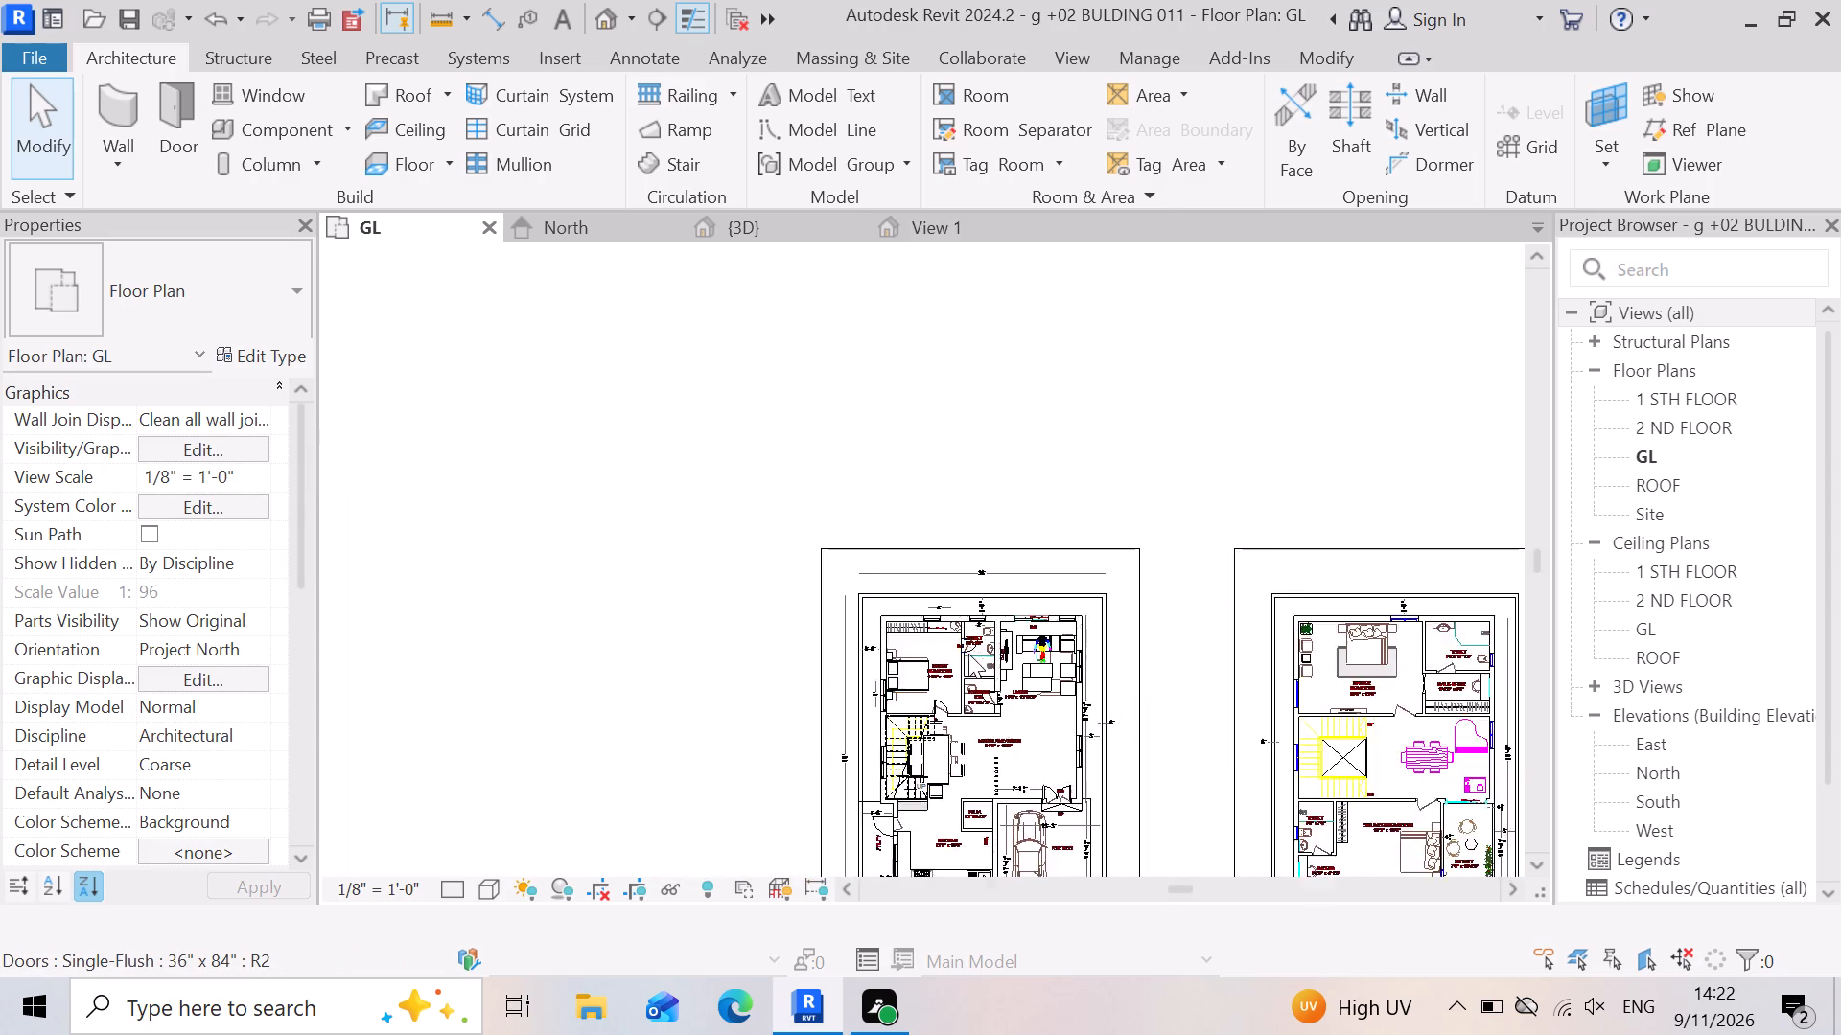
scroll(1027, 865, "up", 11)
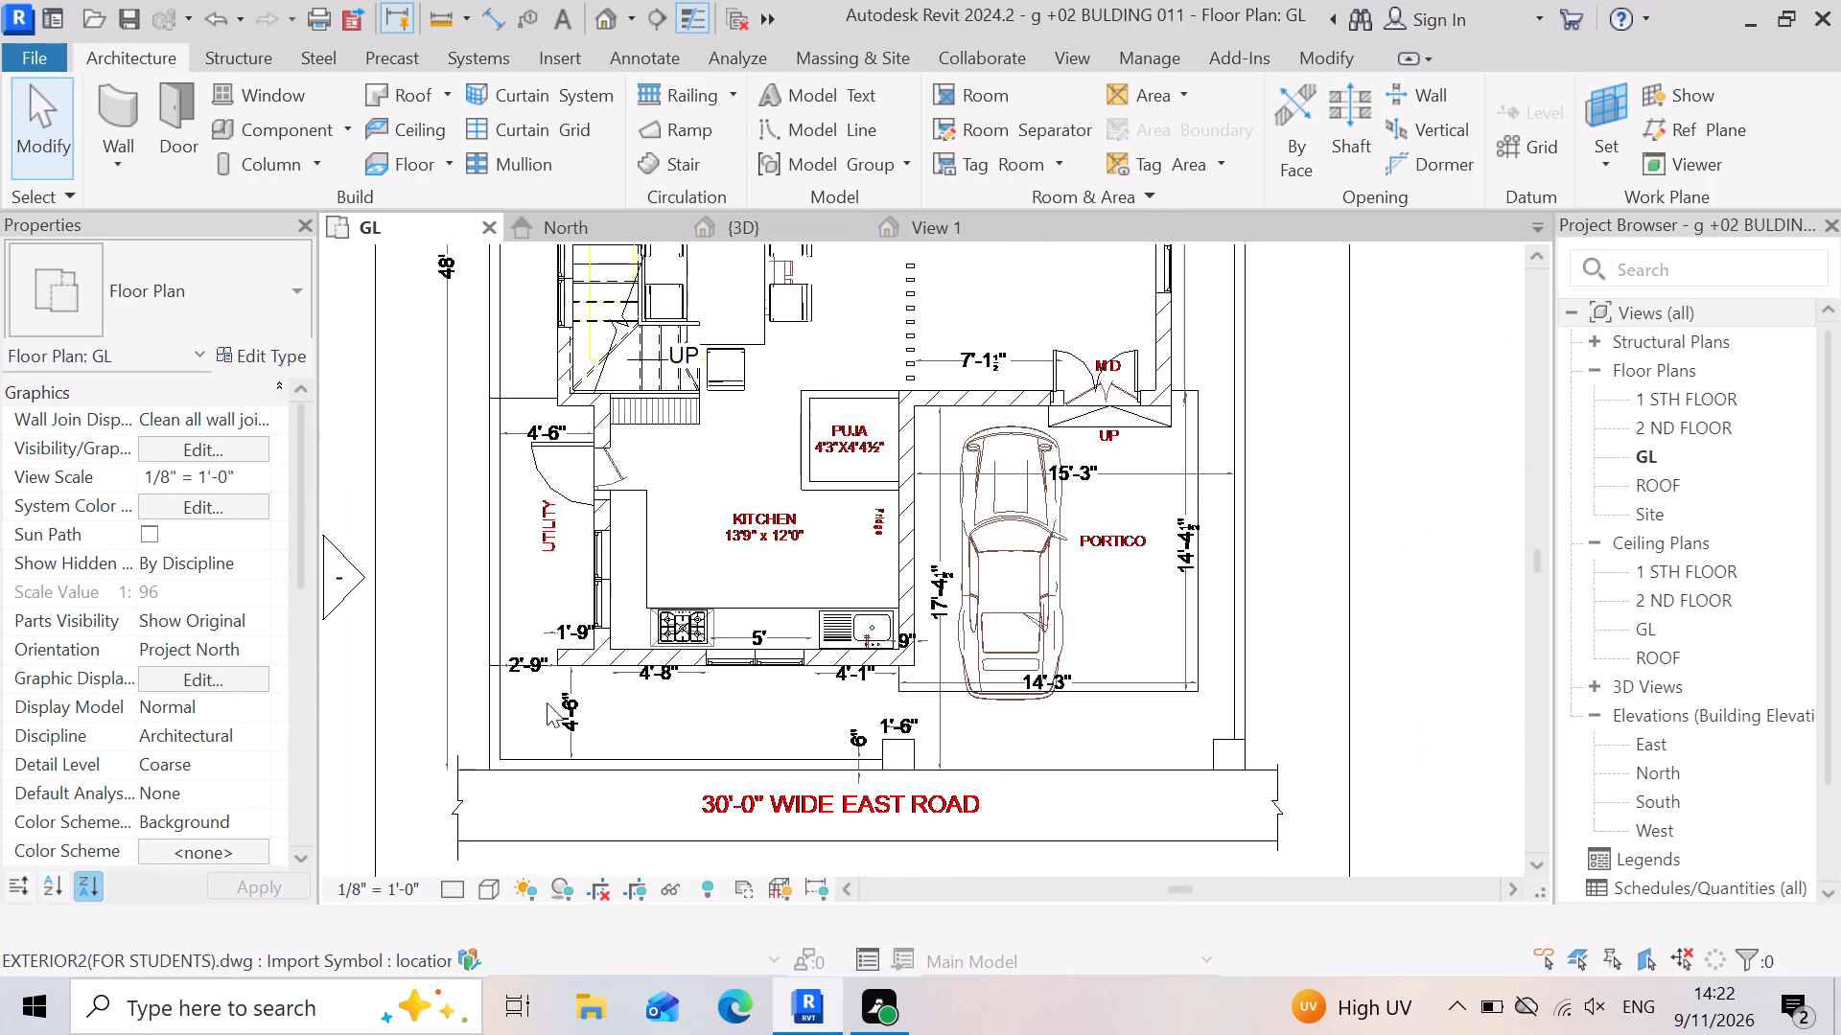
Start placing another component and browse out of the TV folder to the SHUBHAM CITY folder to load another family.
left_click(348, 130)
left_click(374, 172)
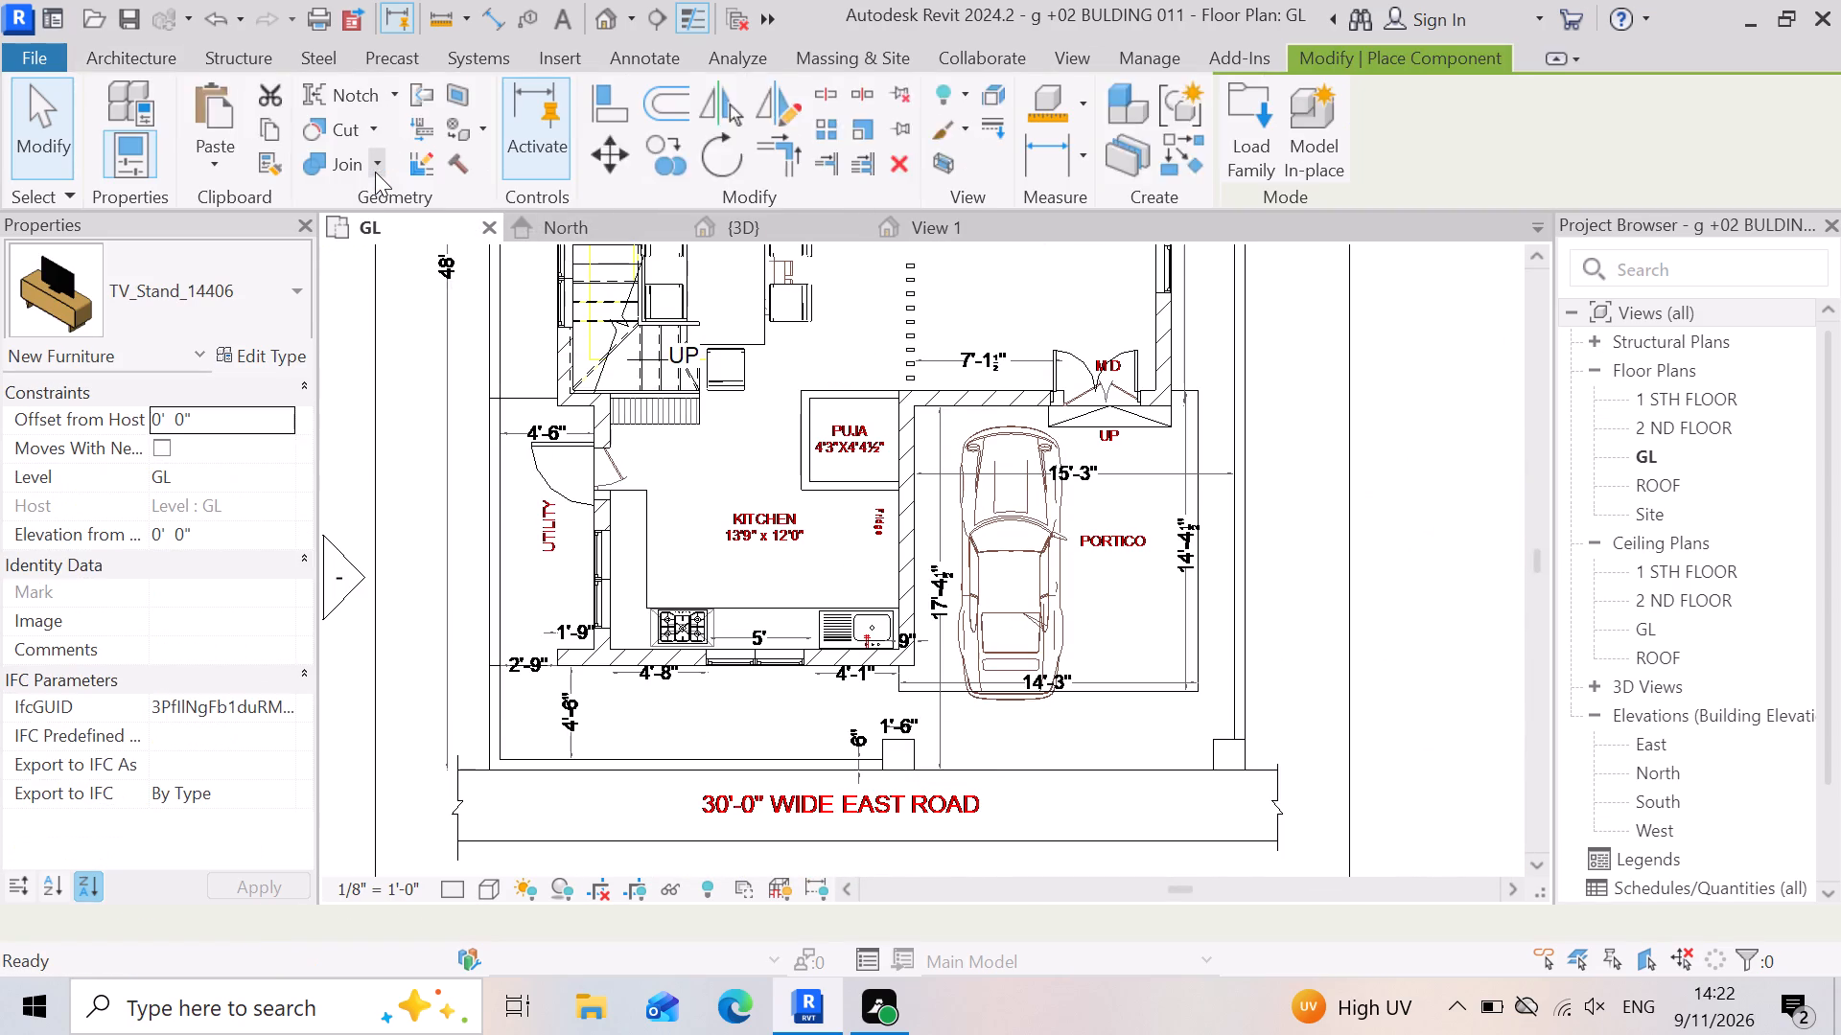
left_click(1271, 128)
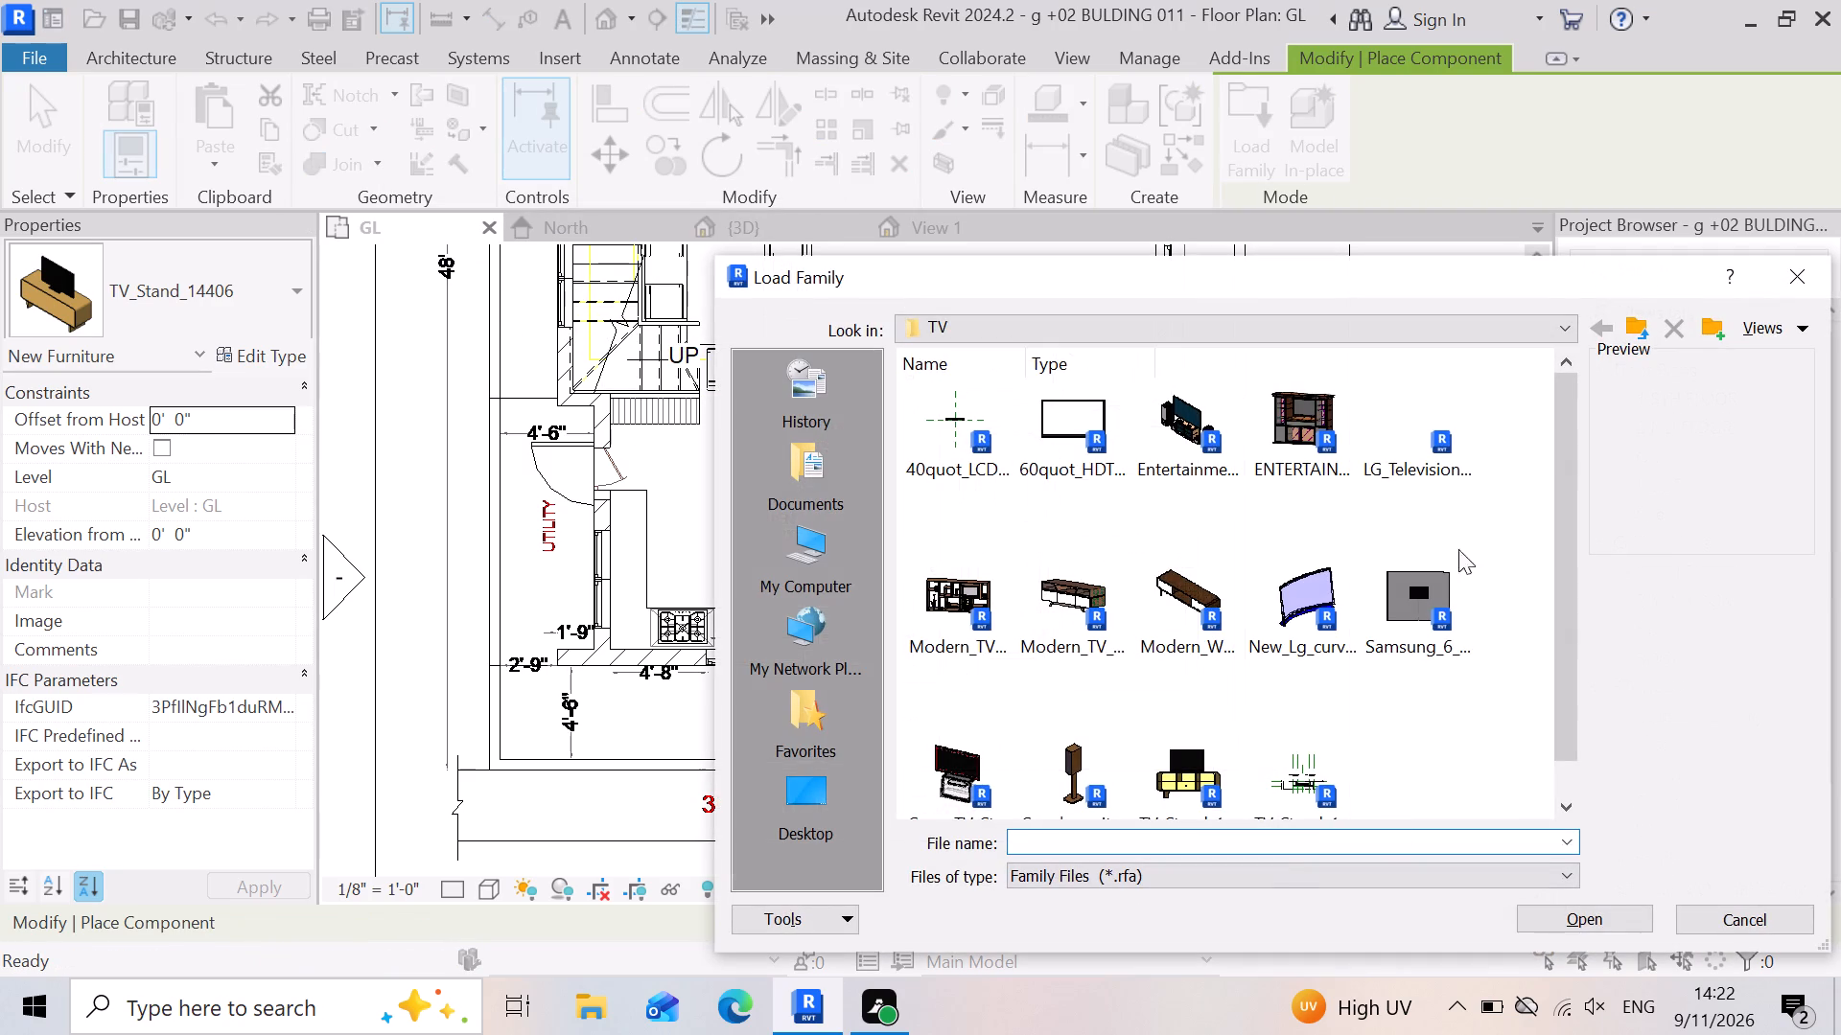
scroll(1346, 700, "down", 3)
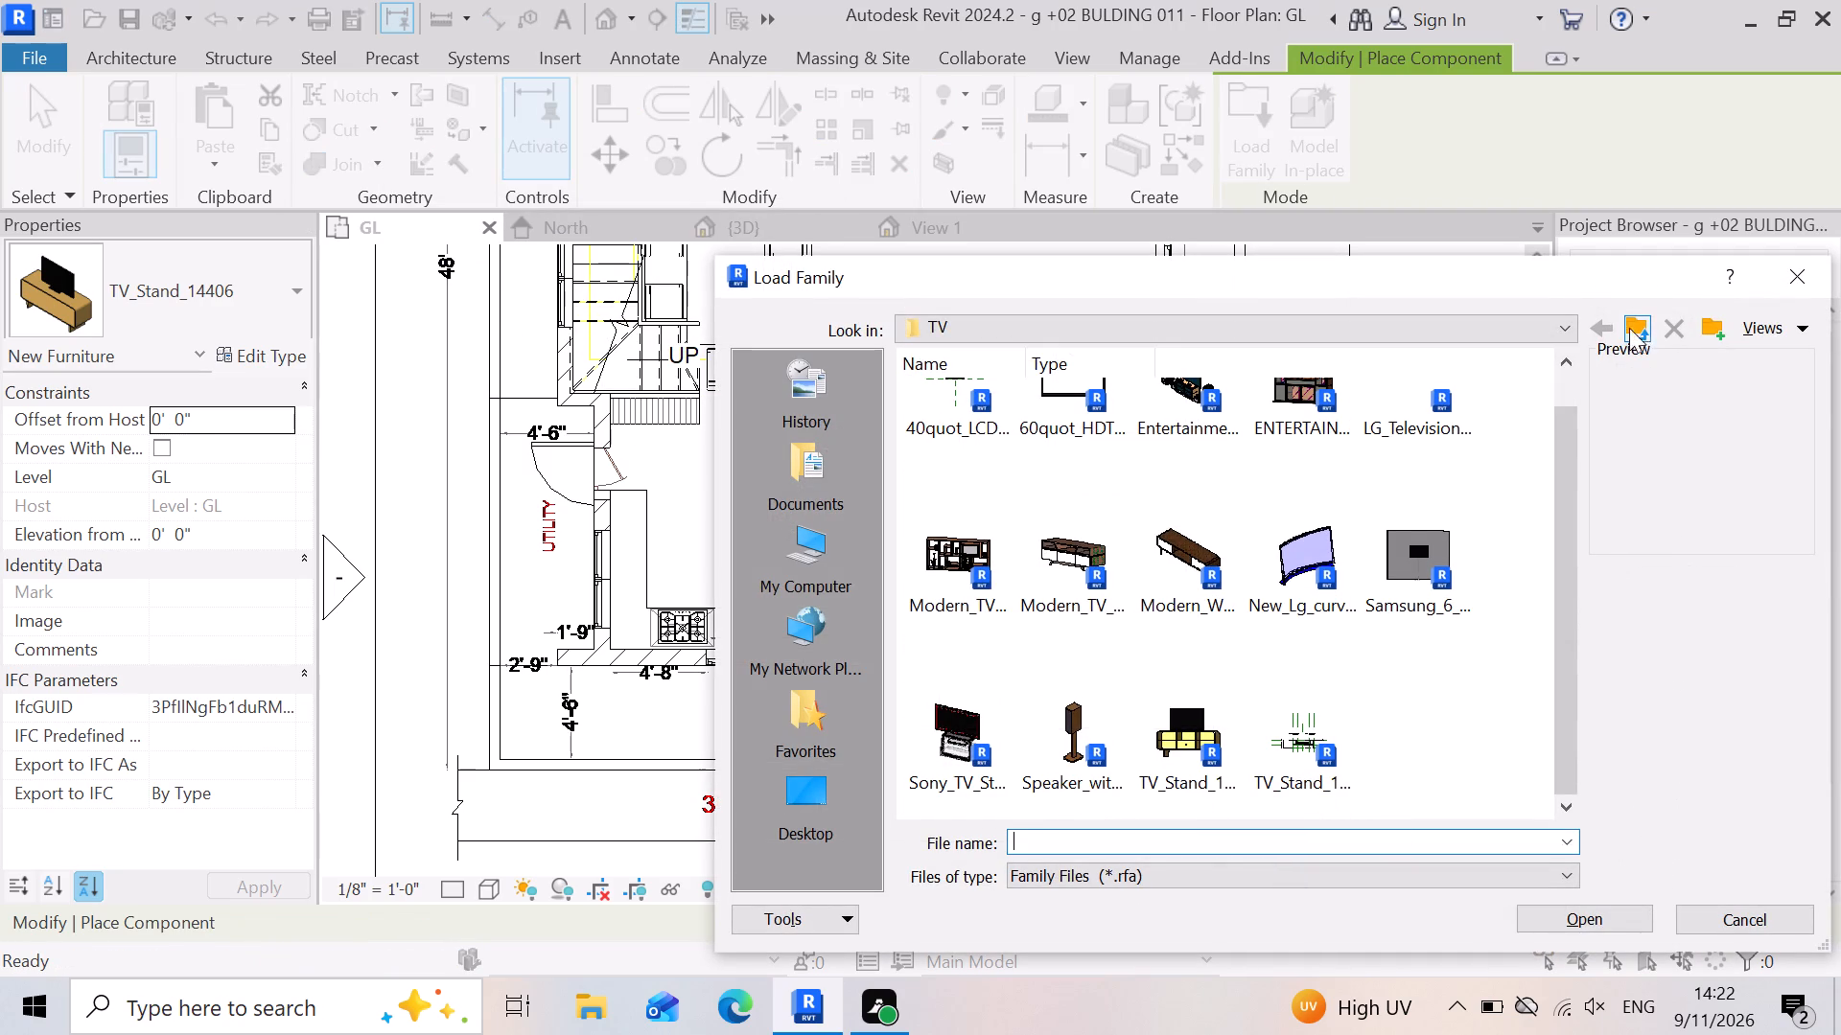
left_click(1634, 328)
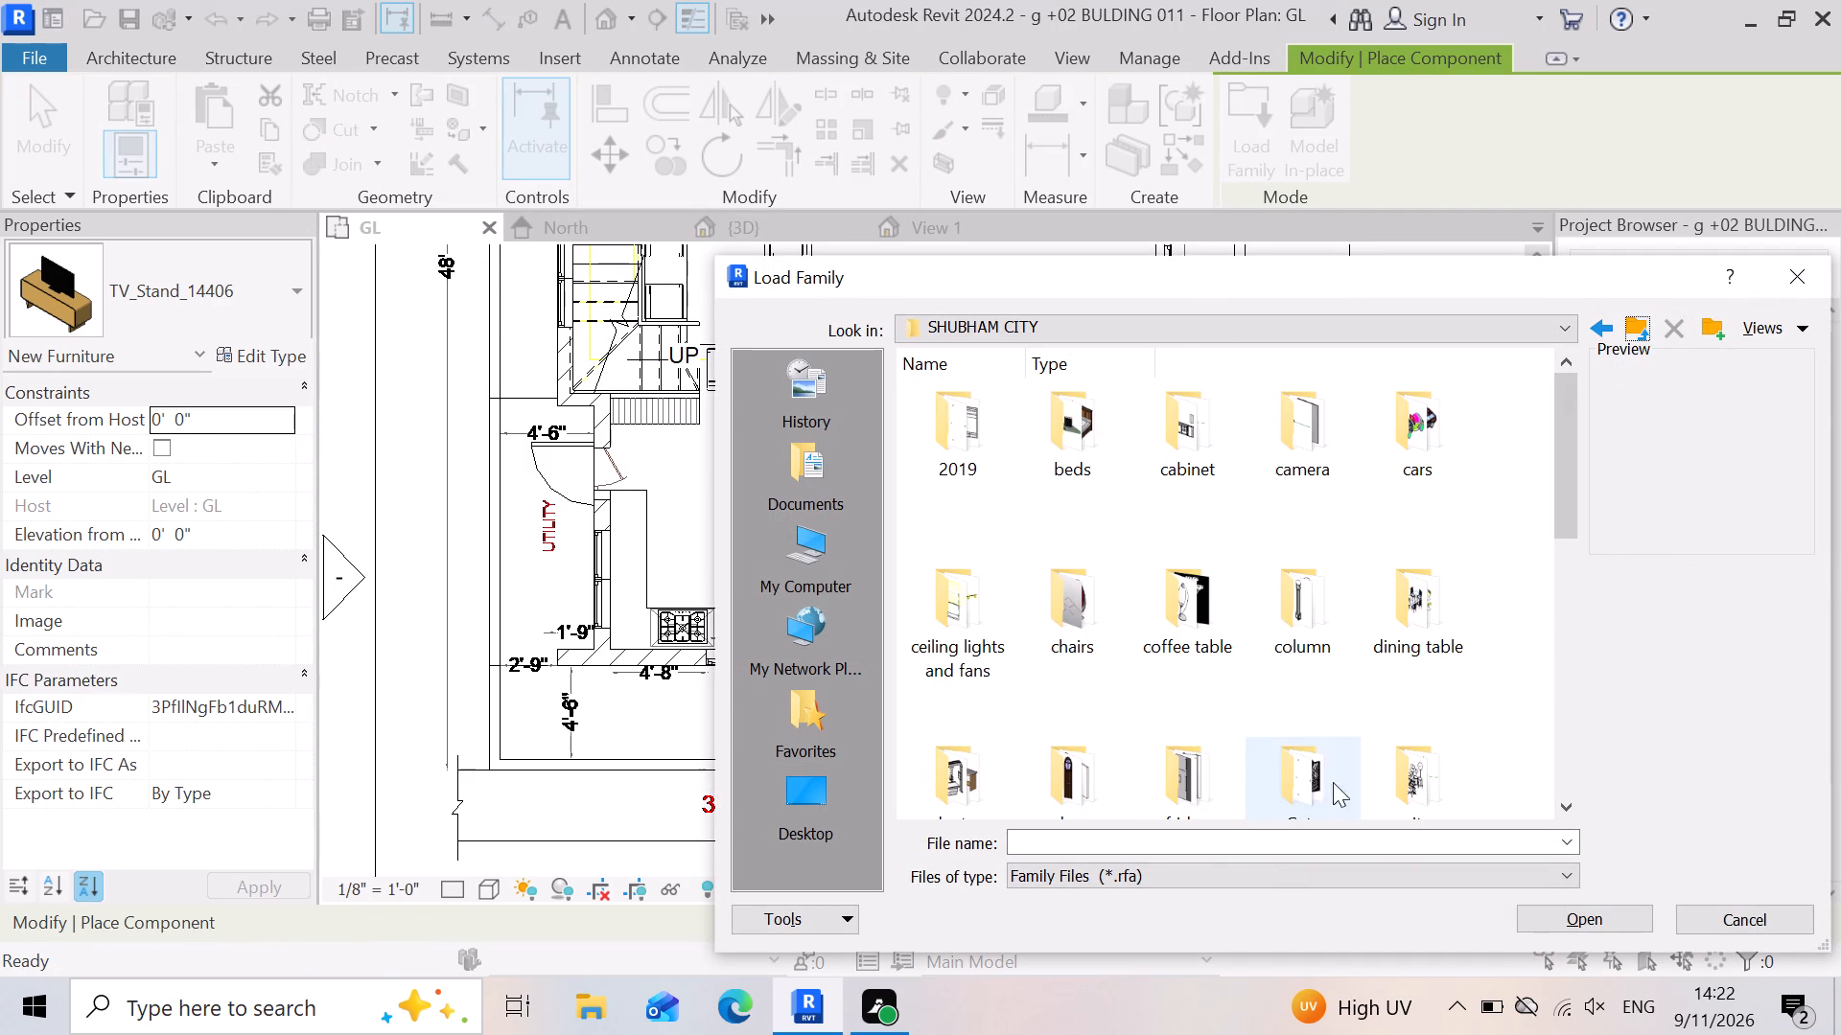
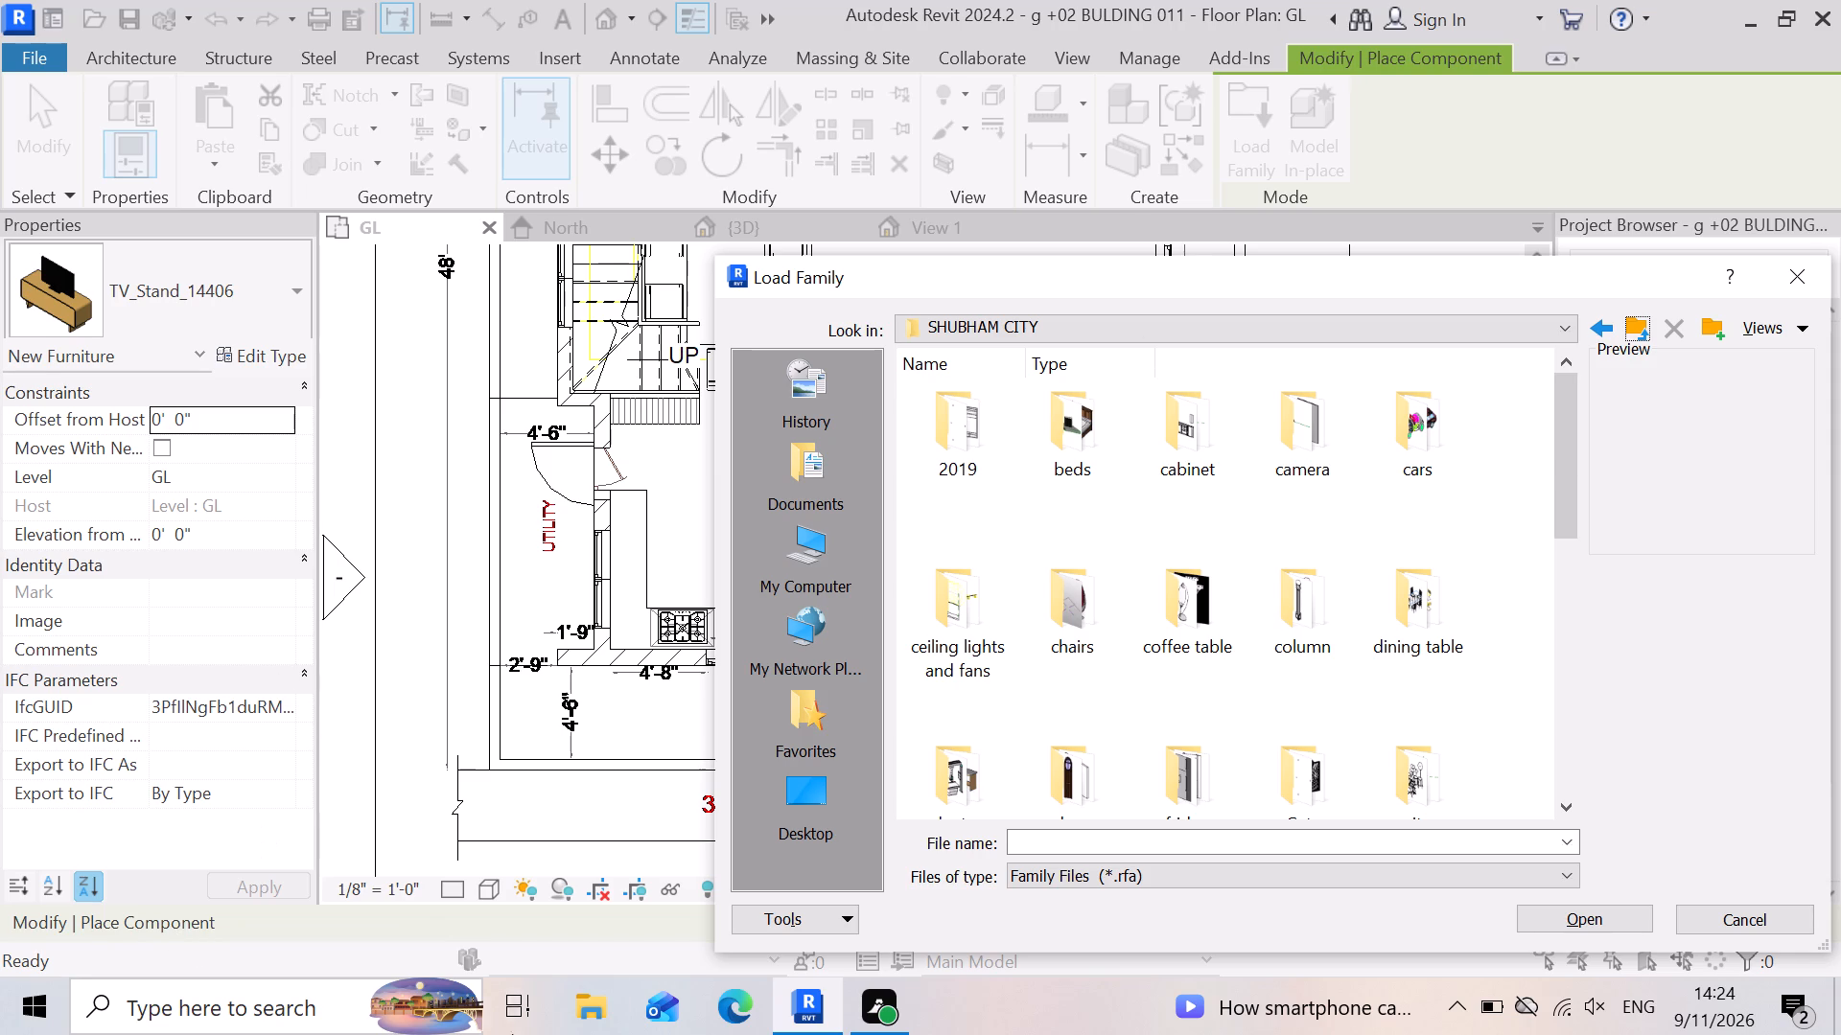
Switch to File Explorer and copy the EXTERIOR2(FOR STUDENTS) drawing from the recent files.
left_click(596, 1029)
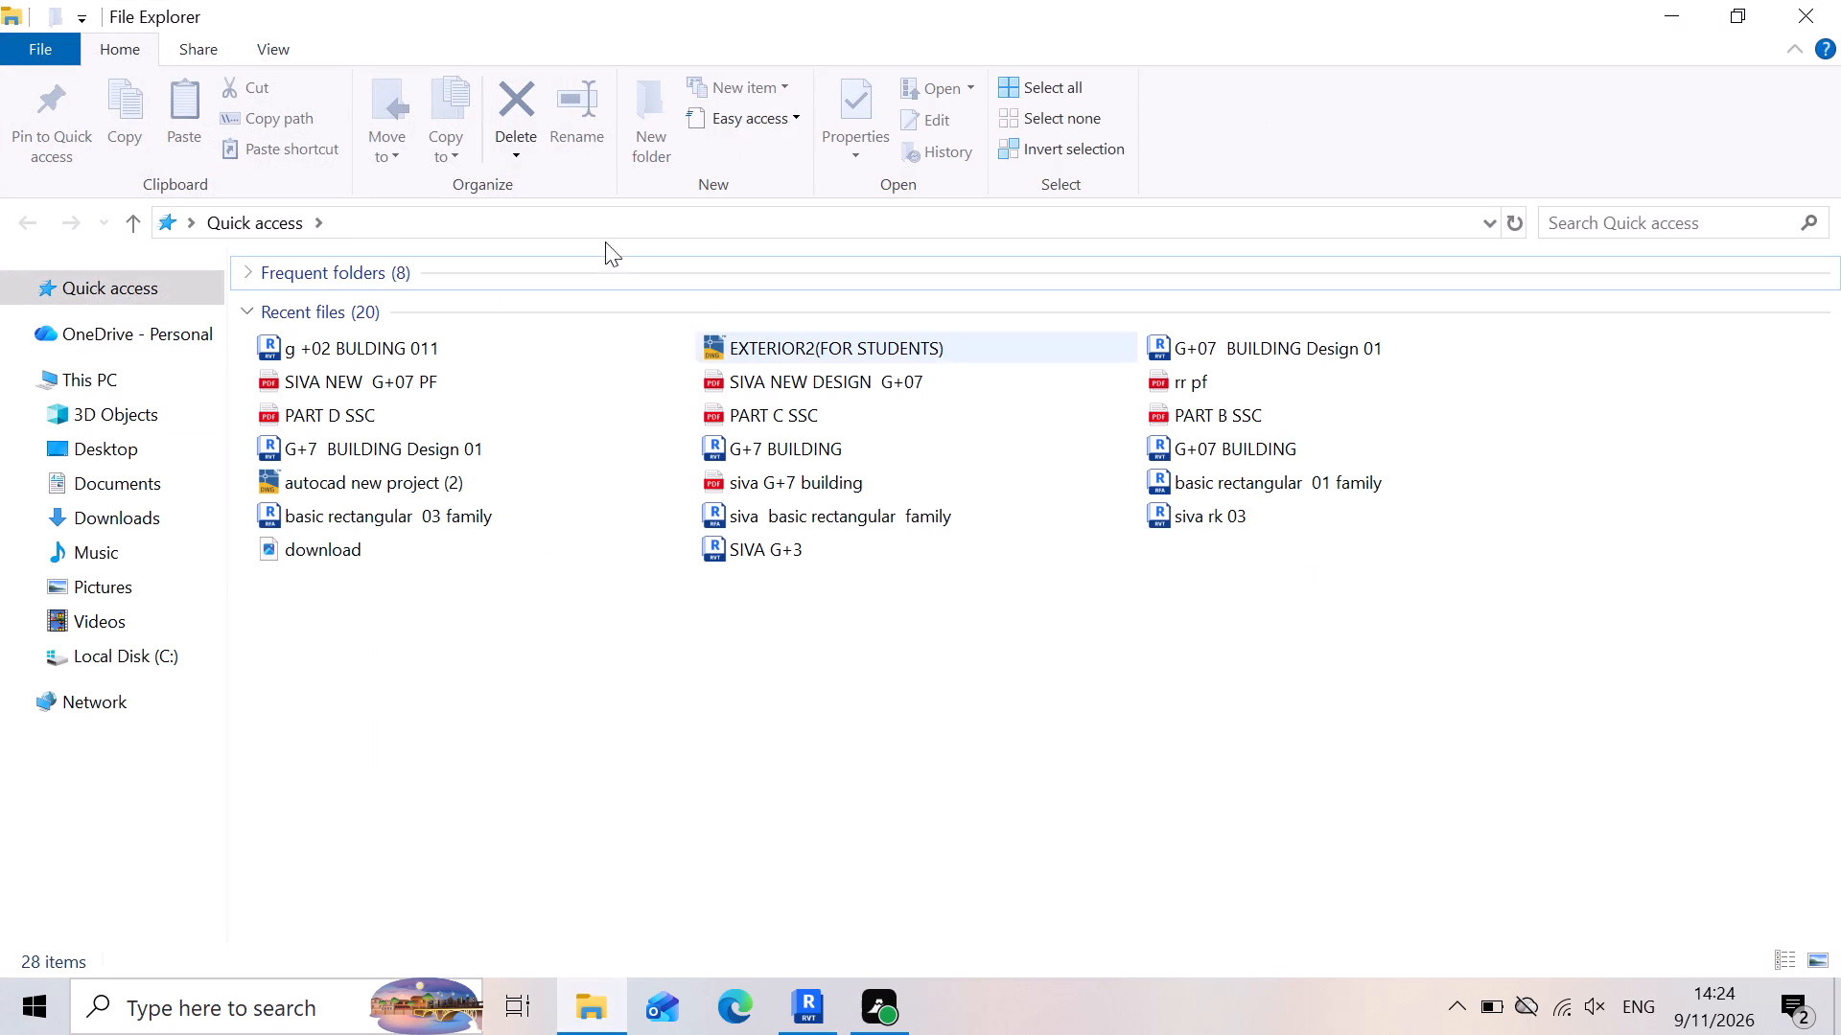
right_click(877, 345)
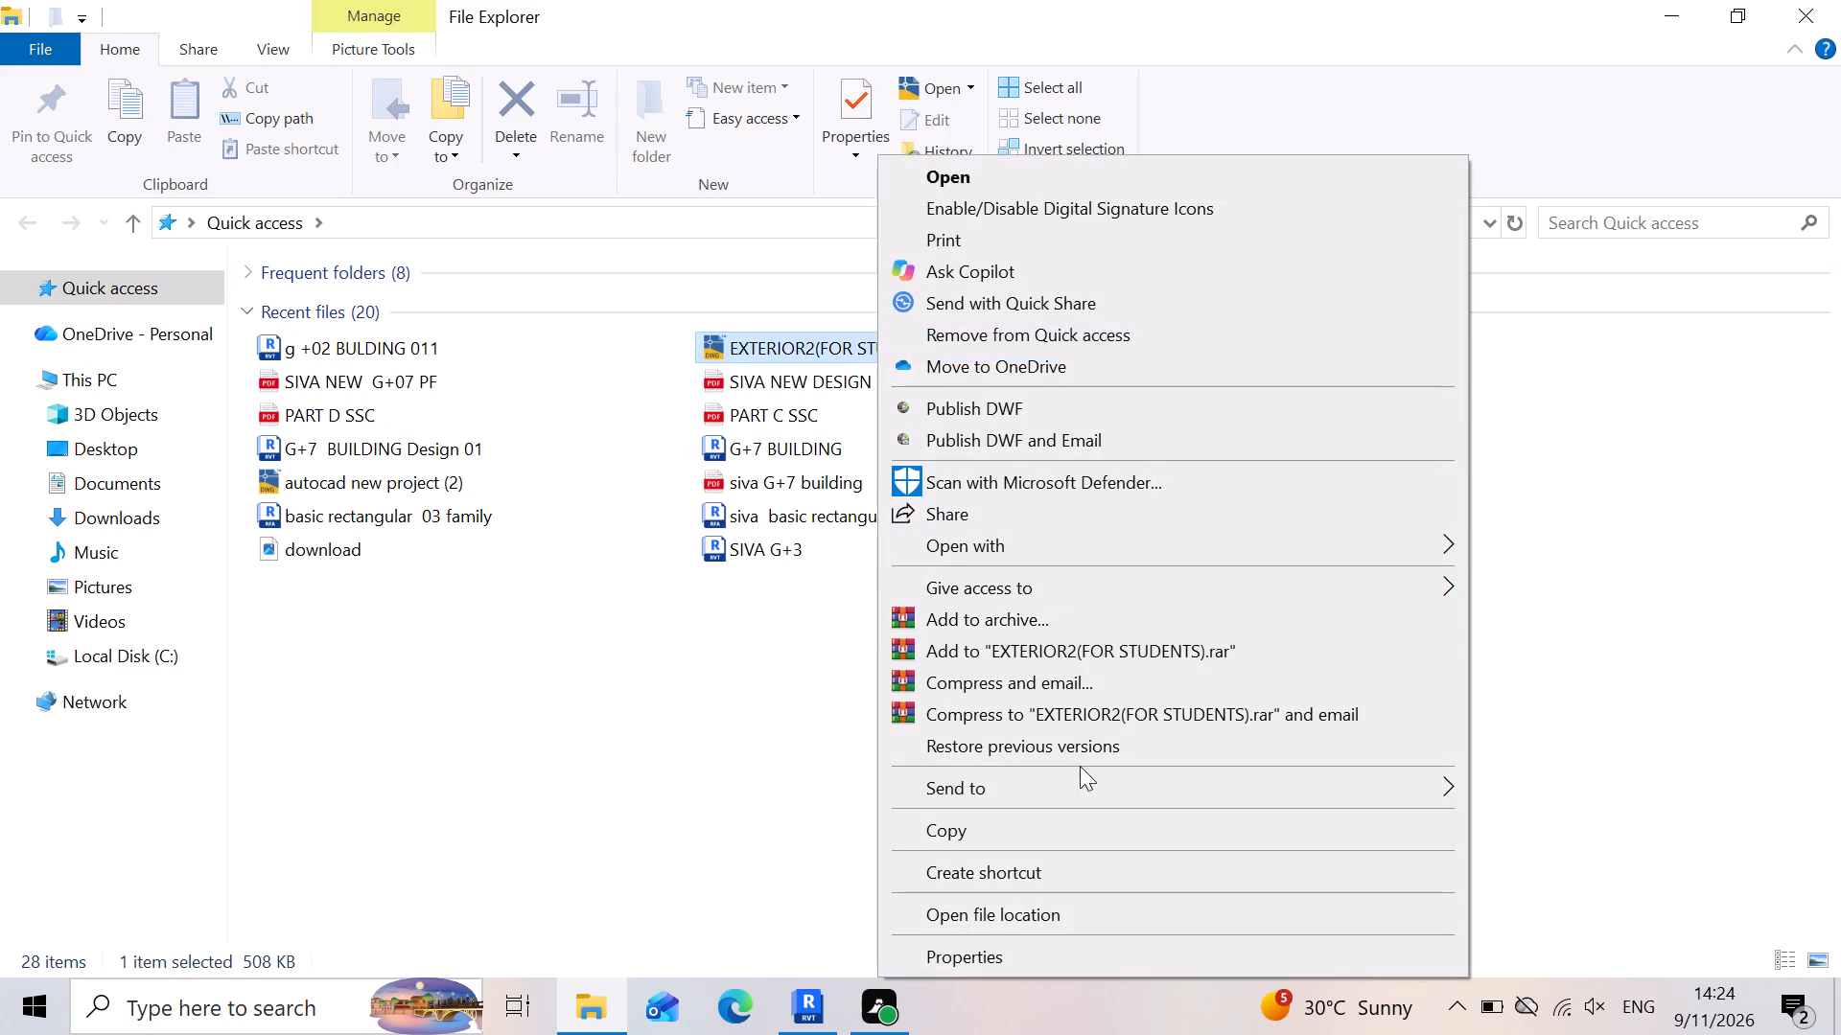
left_click(1007, 828)
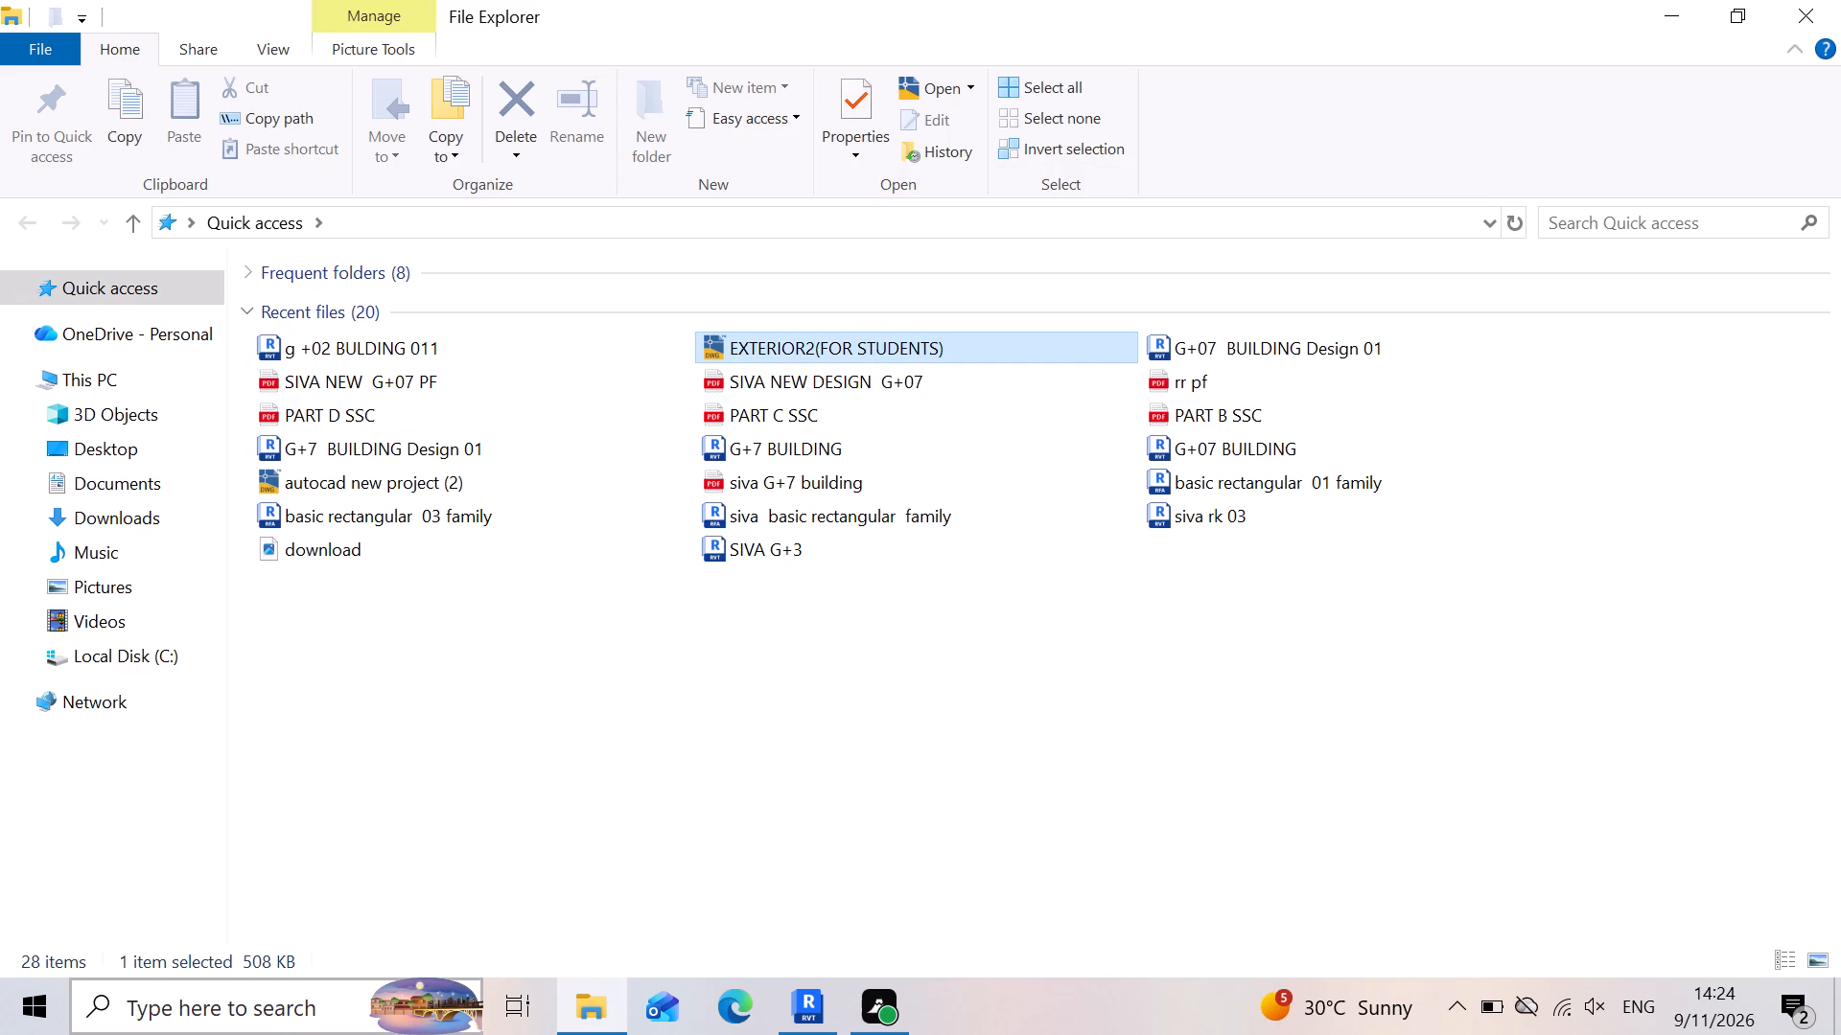
Launch WhatsApp from the recent apps in Windows search.
left_click(247, 1005)
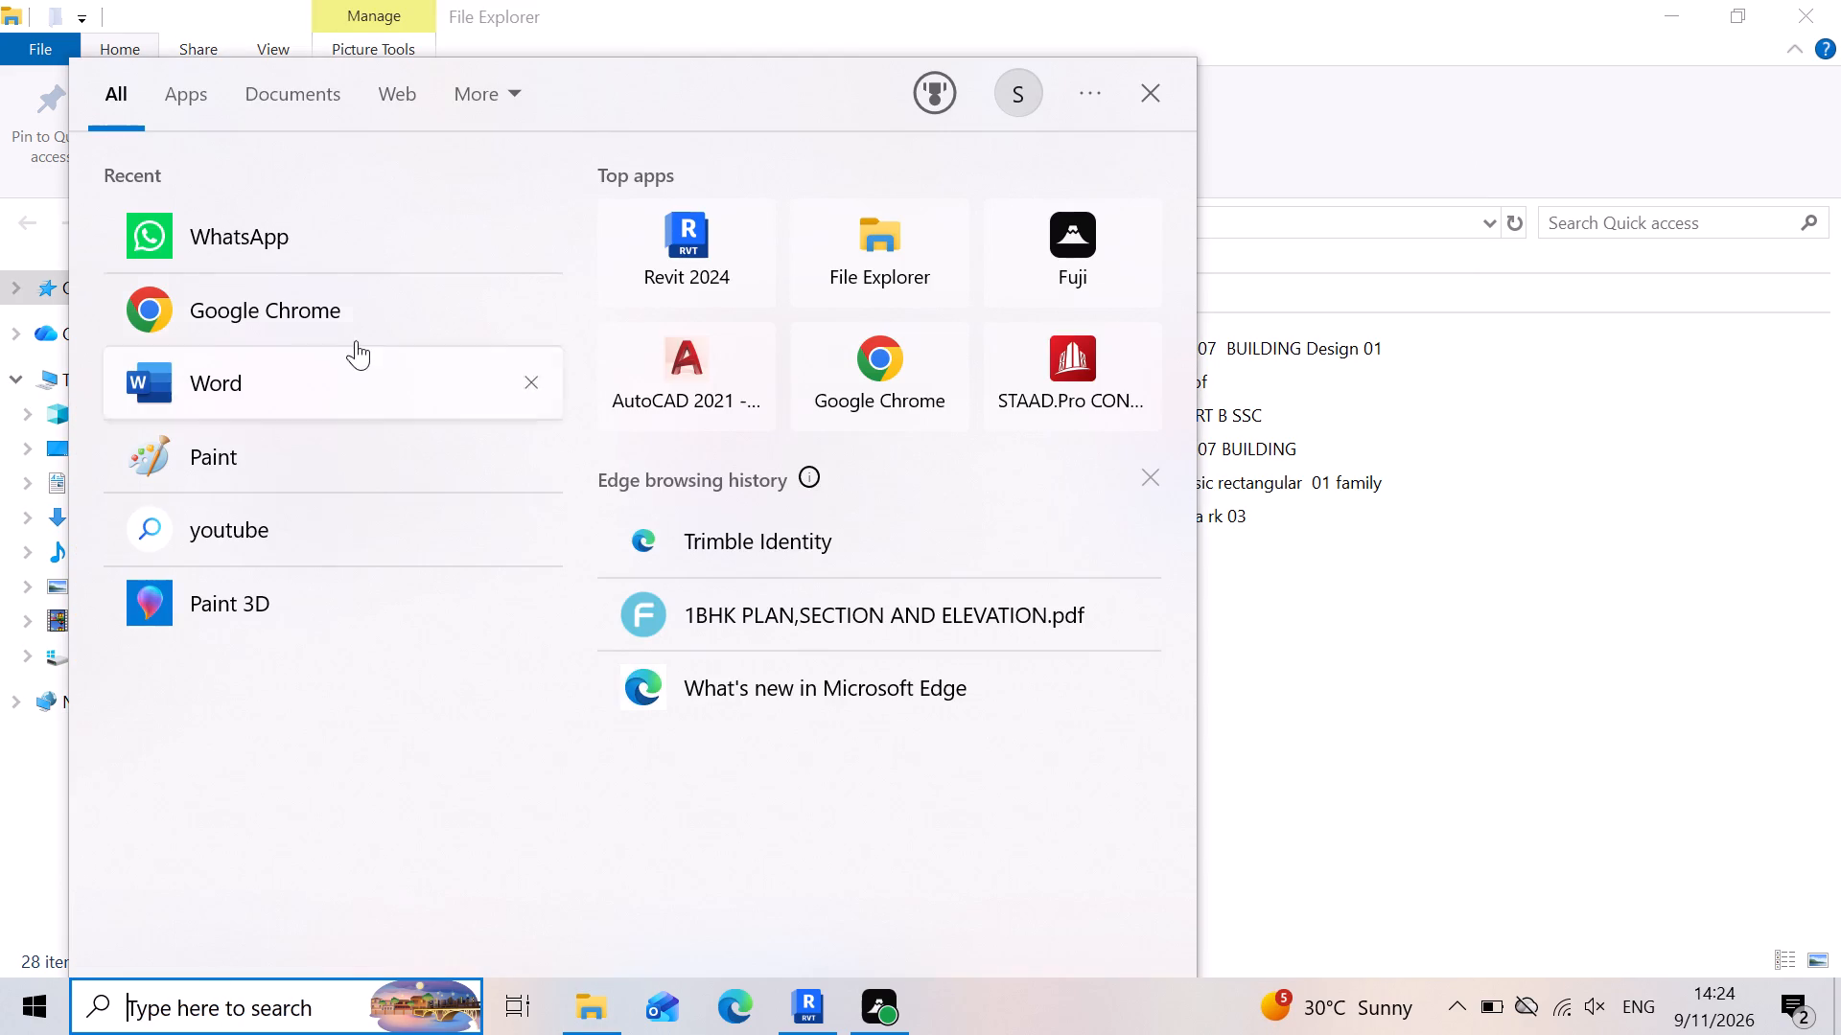
left_click(369, 262)
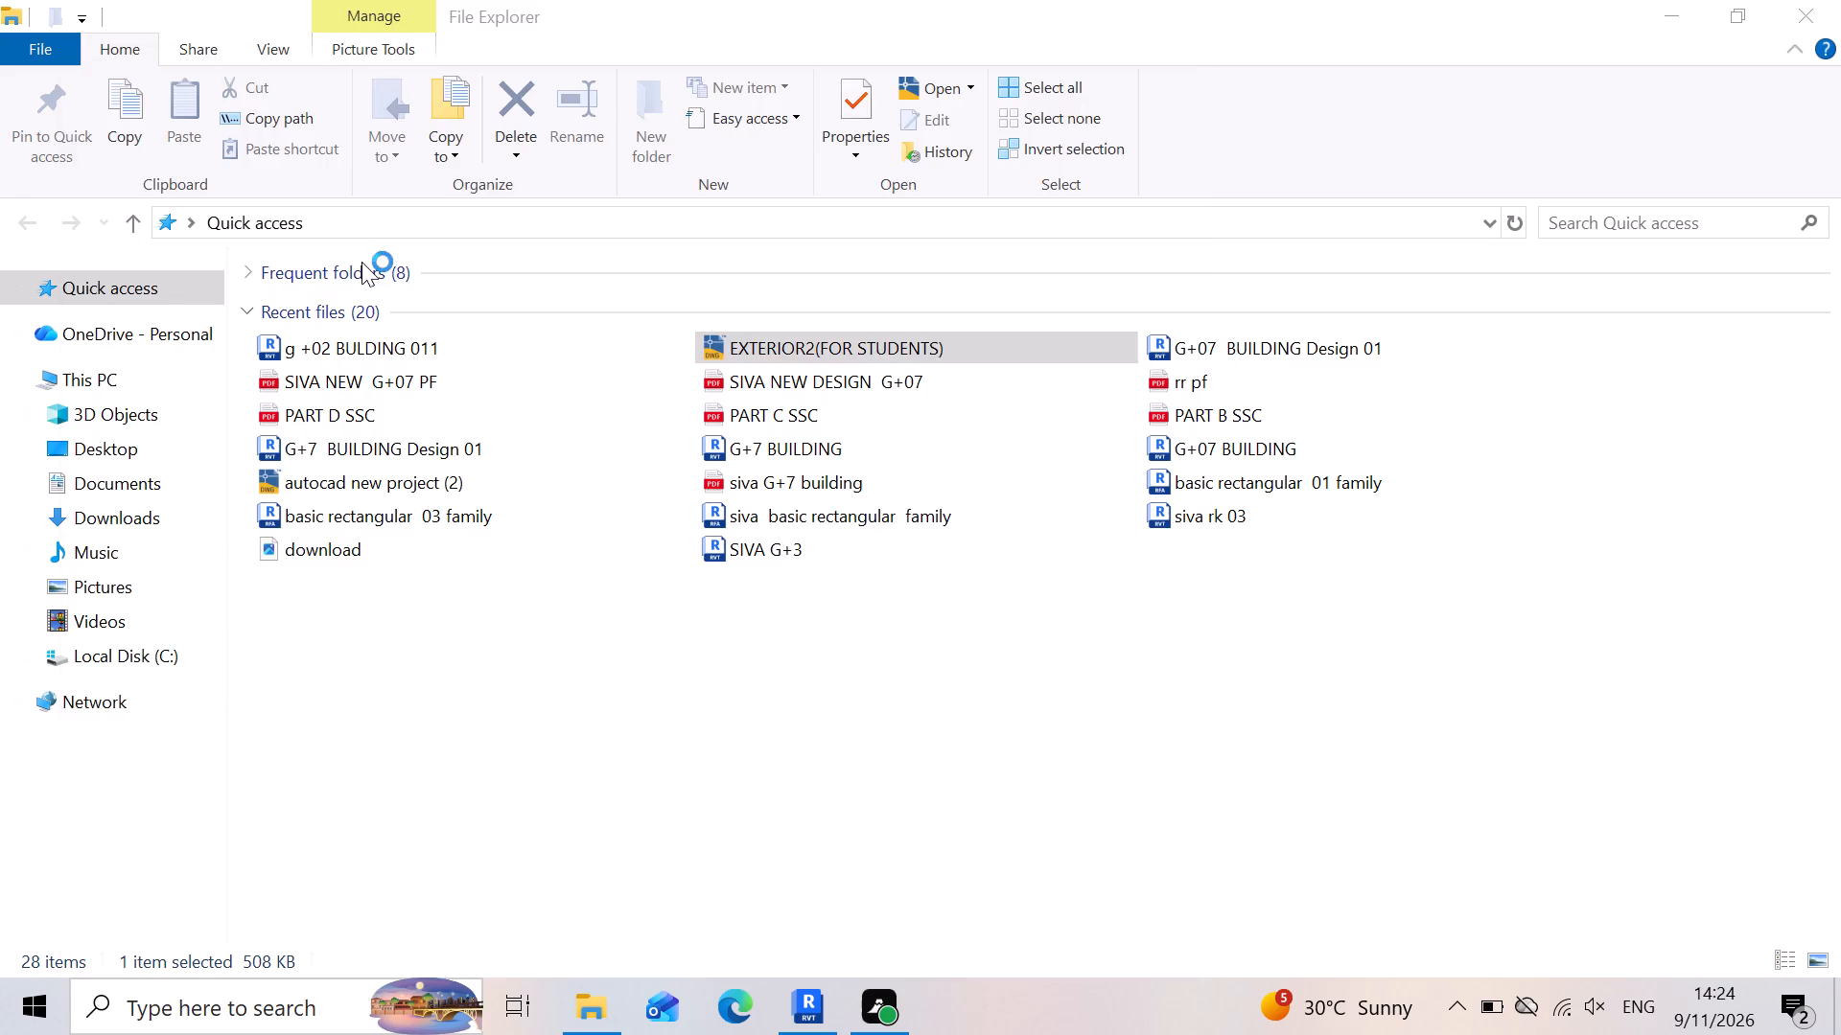
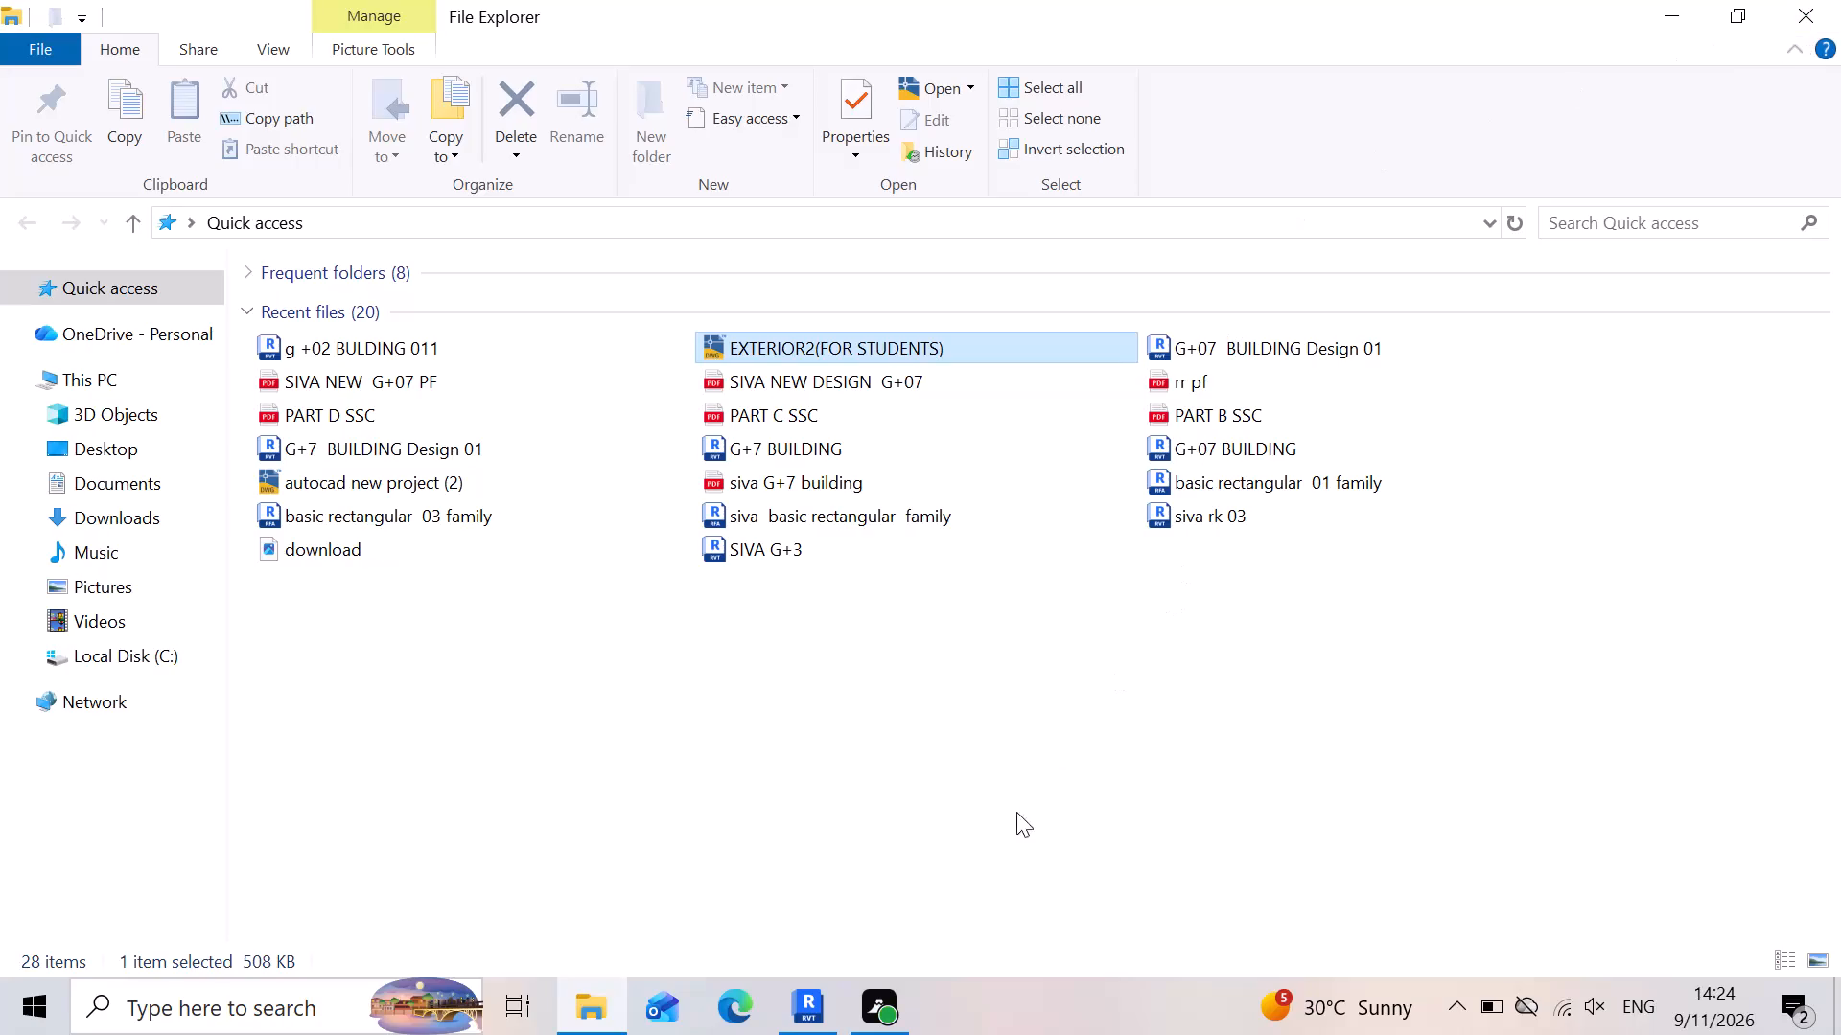
Switch back to Revit and look through the SHUBHAM CITY category folders for a family to load.
left_click(825, 1013)
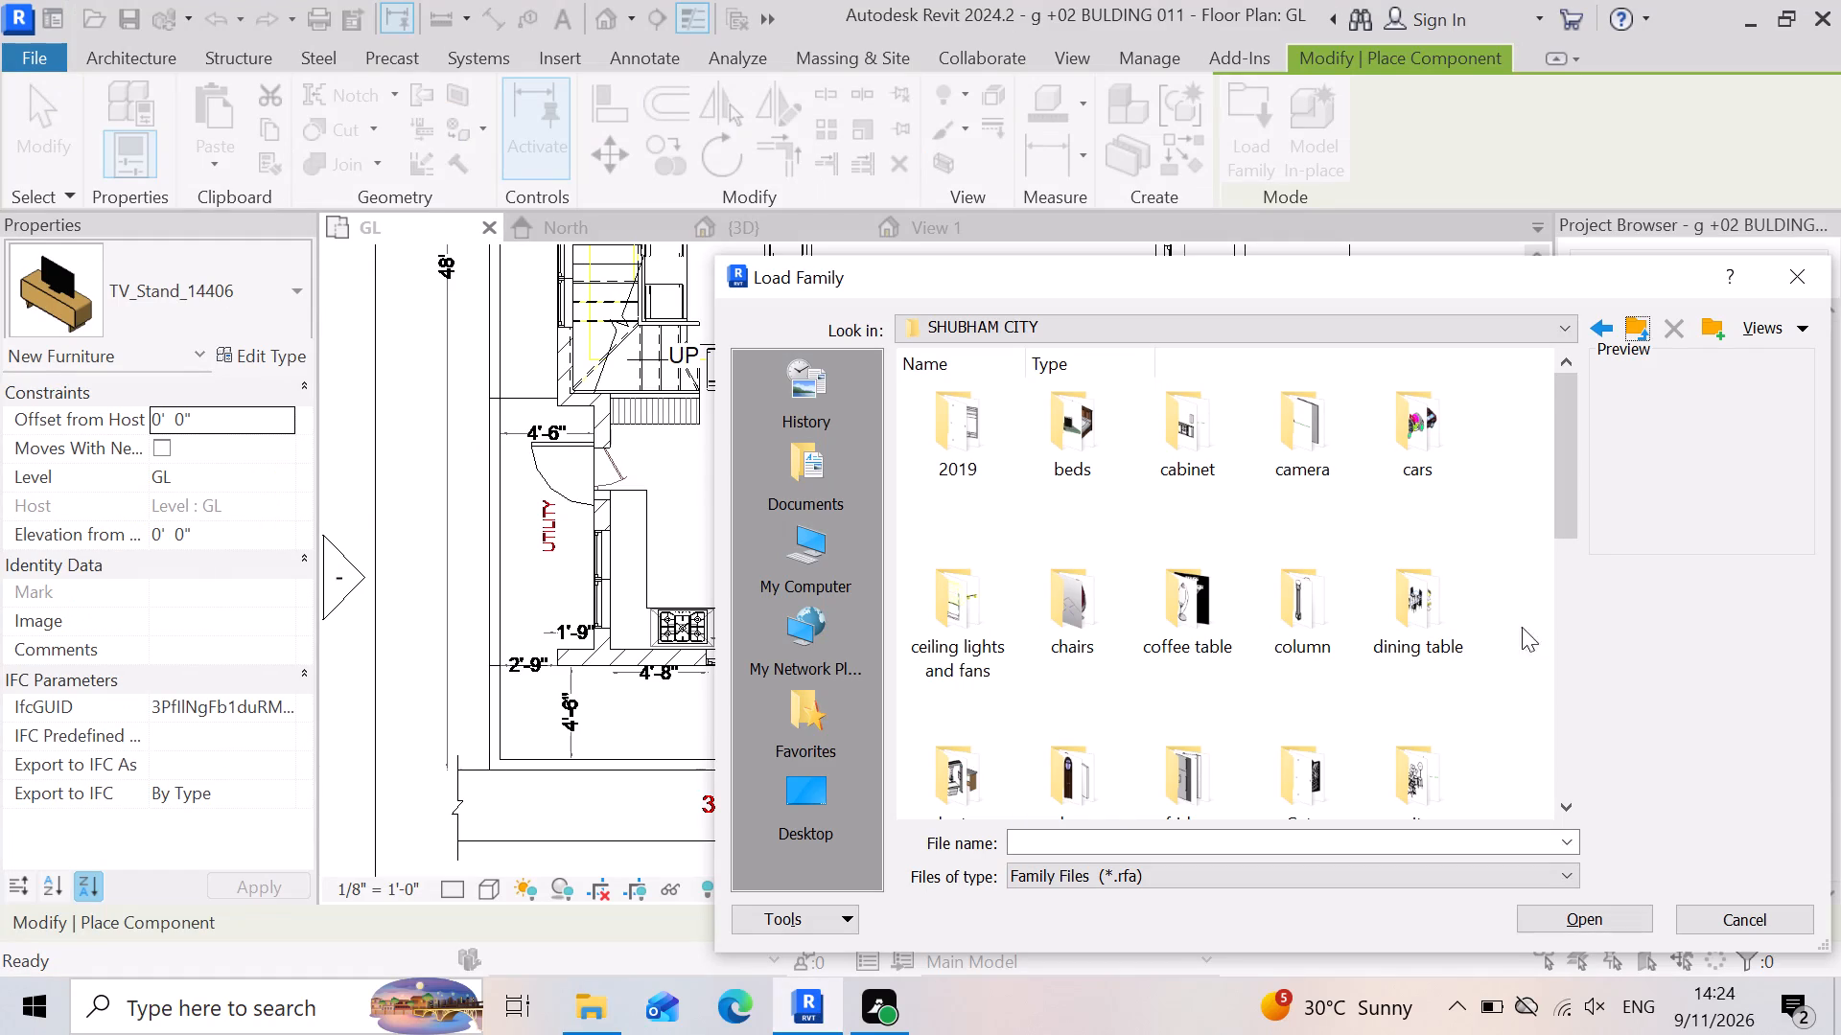
scroll(1120, 654, "down", 4)
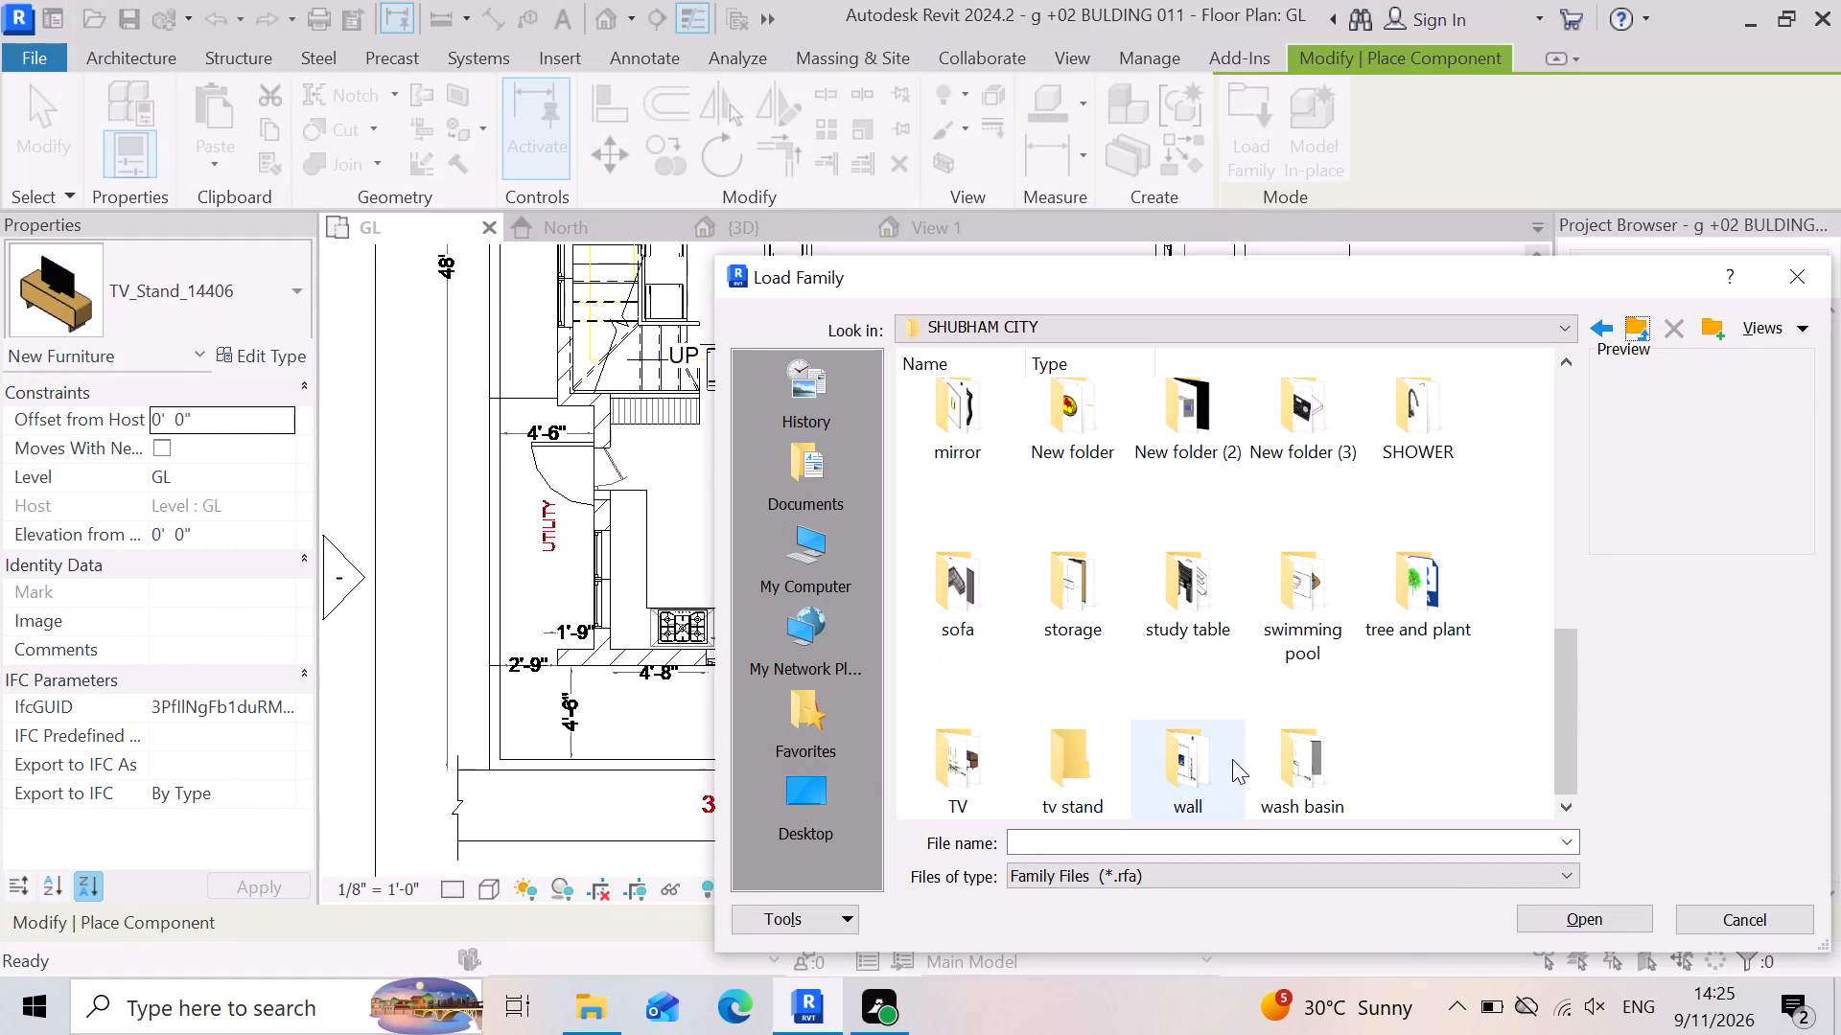
scroll(1232, 759, "down", 4)
scroll(1345, 739, "up", 2)
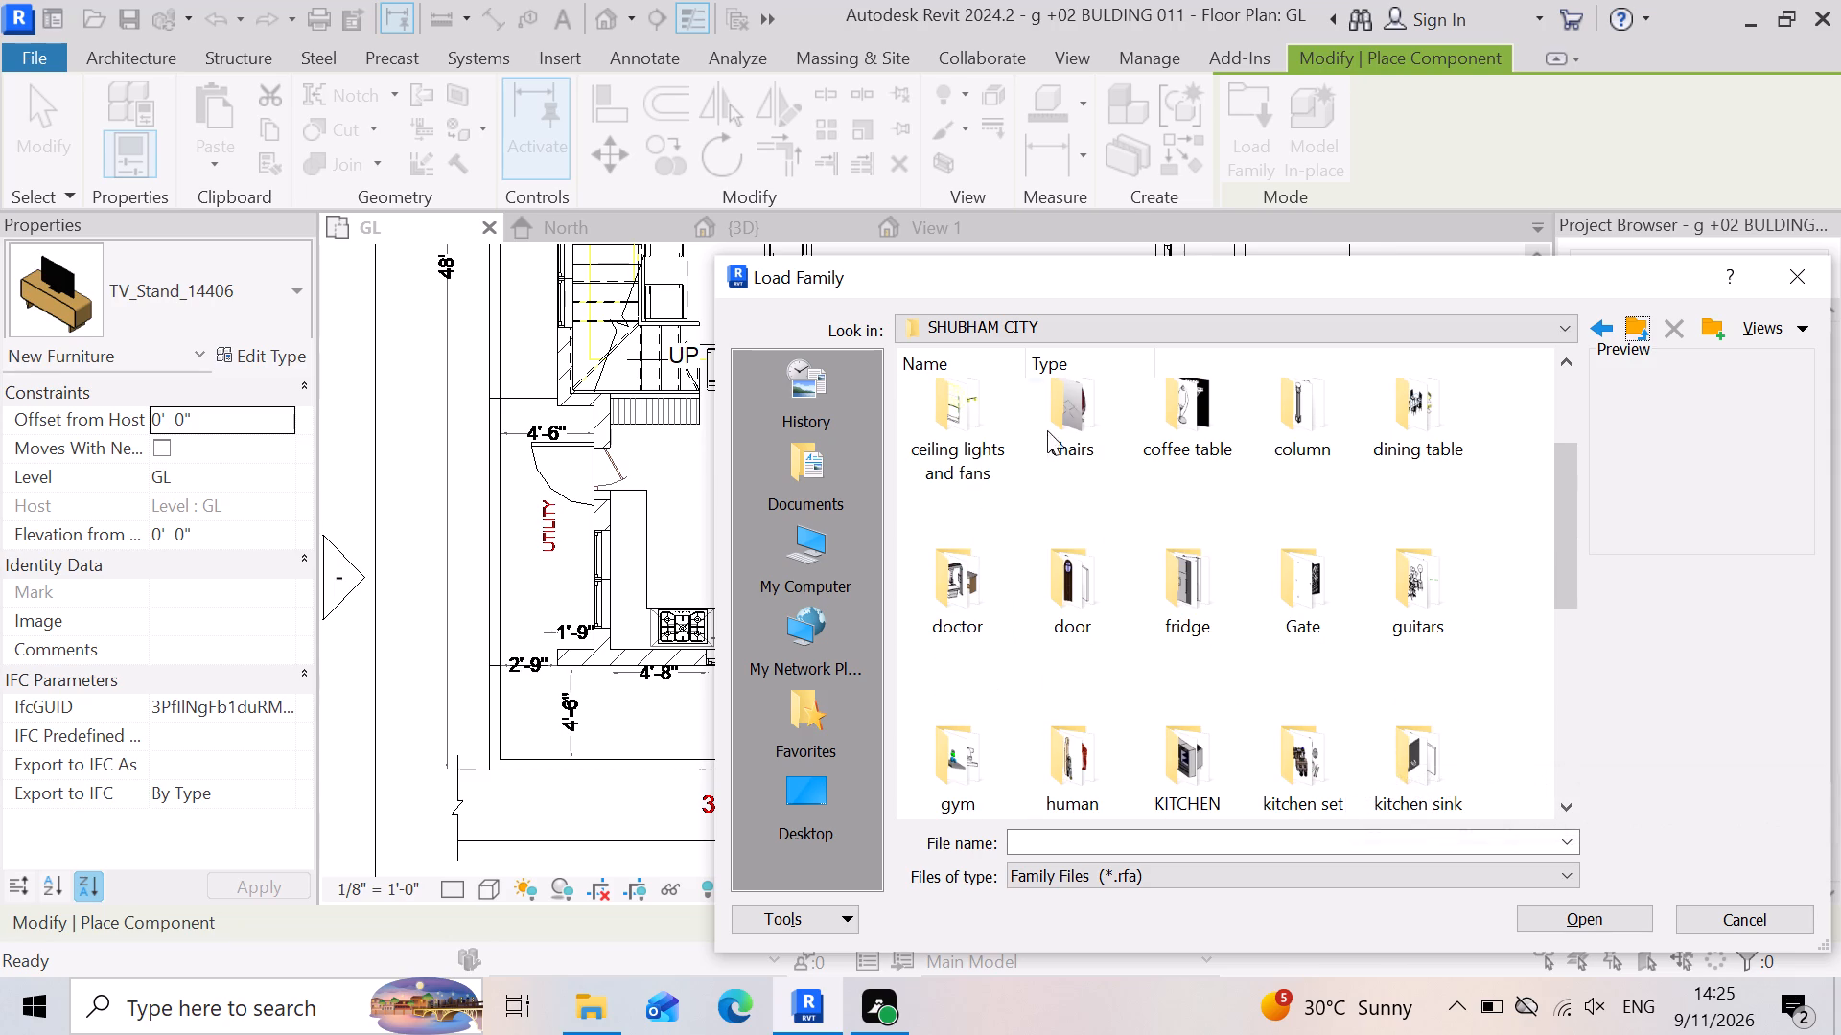
scroll(1314, 724, "down", 4)
scroll(1313, 724, "up", 3)
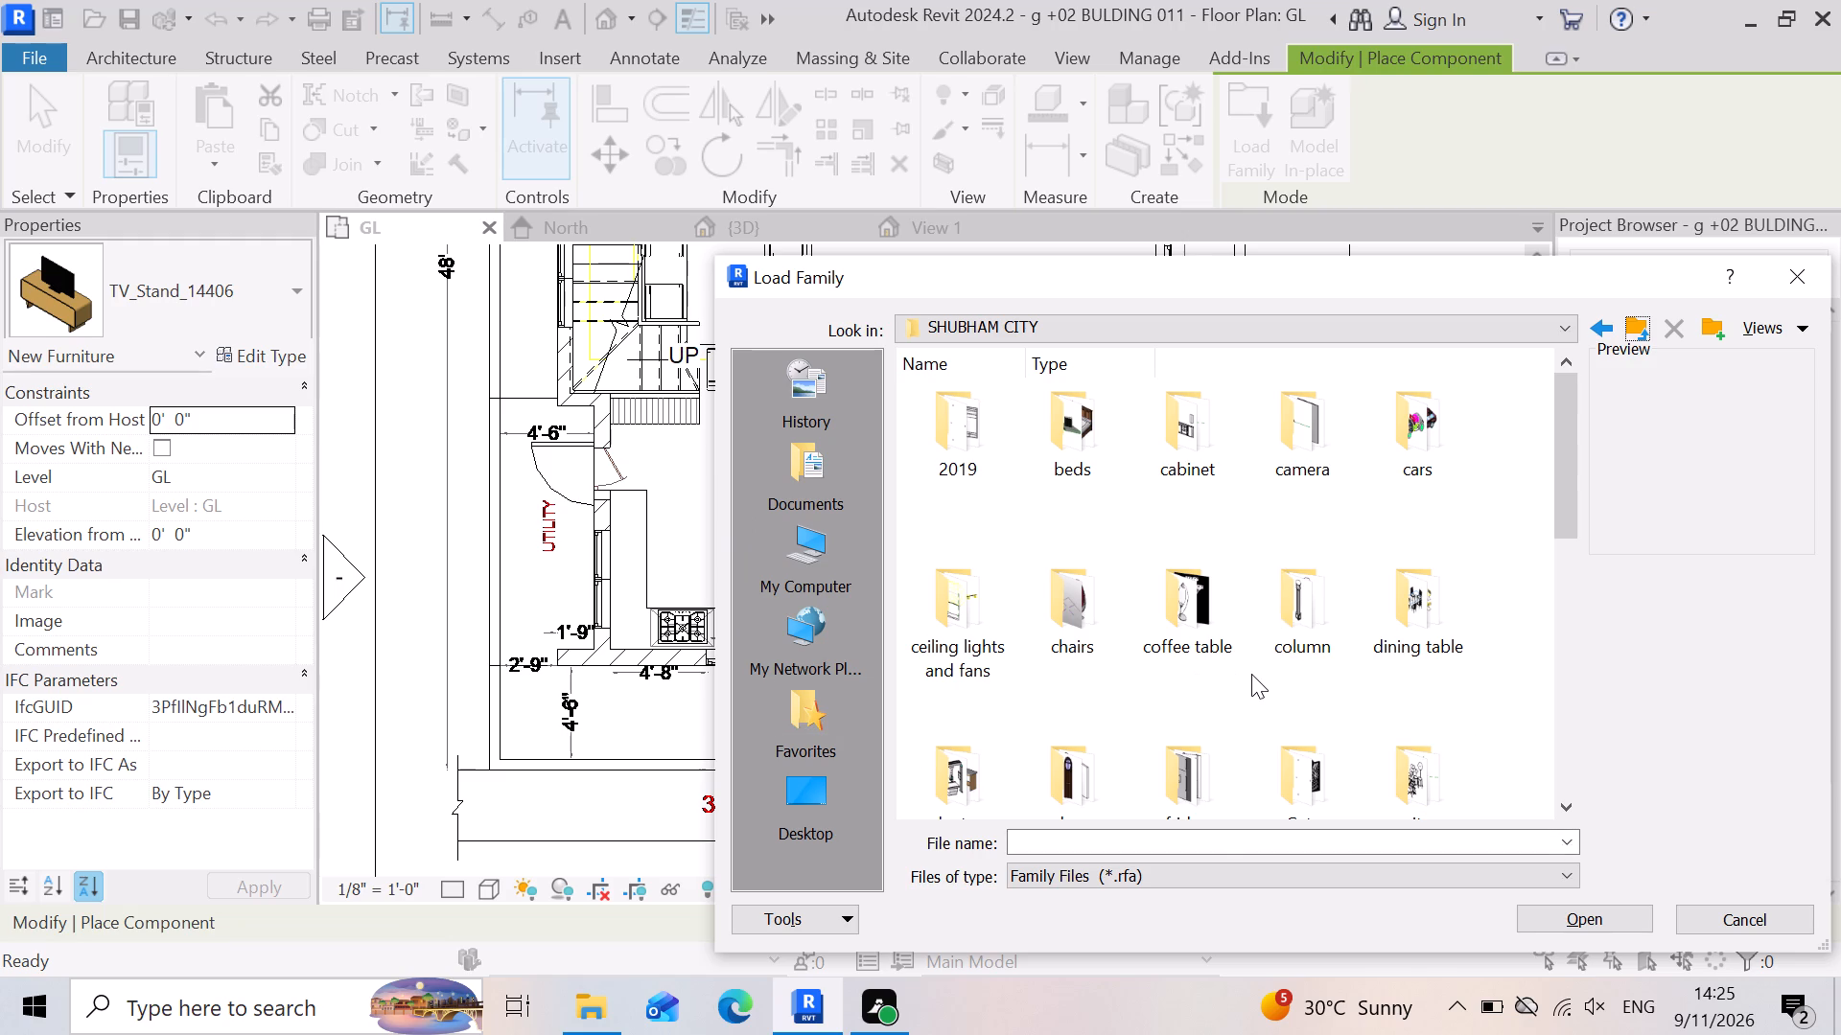
scroll(1251, 674, "down", 3)
scroll(1316, 716, "down", 3)
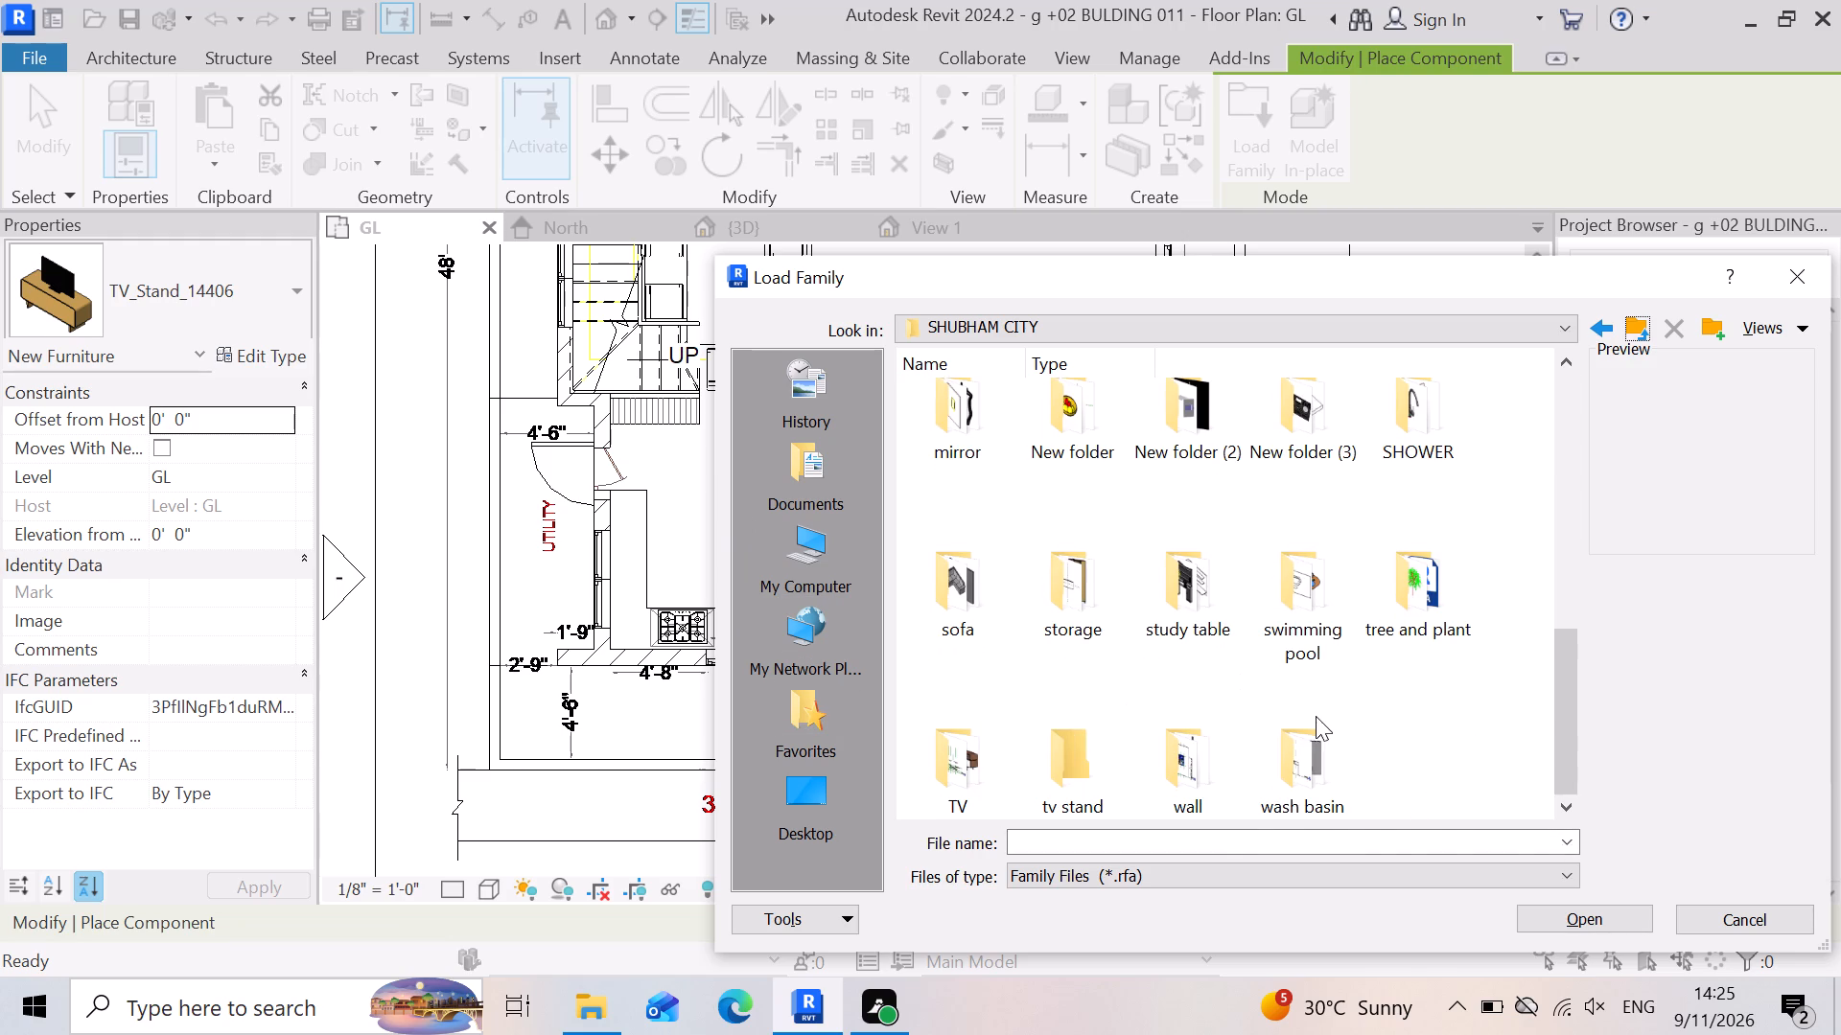
scroll(1115, 727, "down", 3)
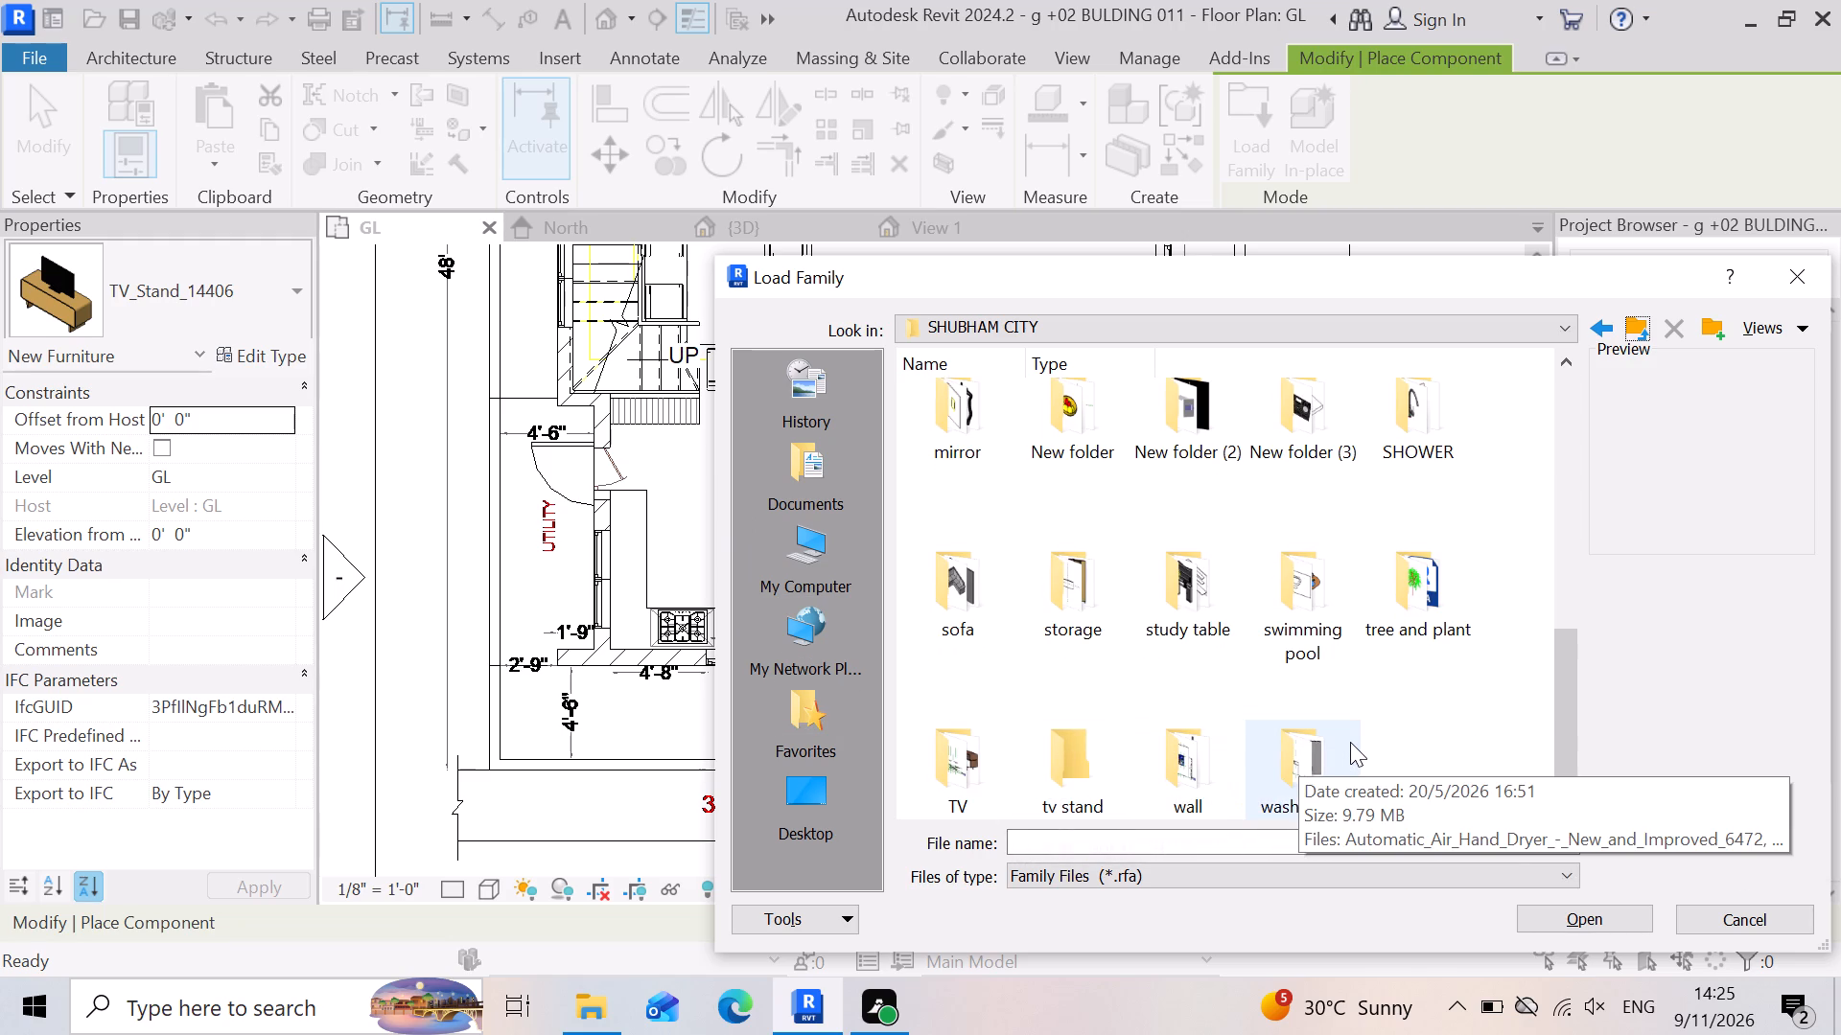
scroll(1350, 742, "up", 3)
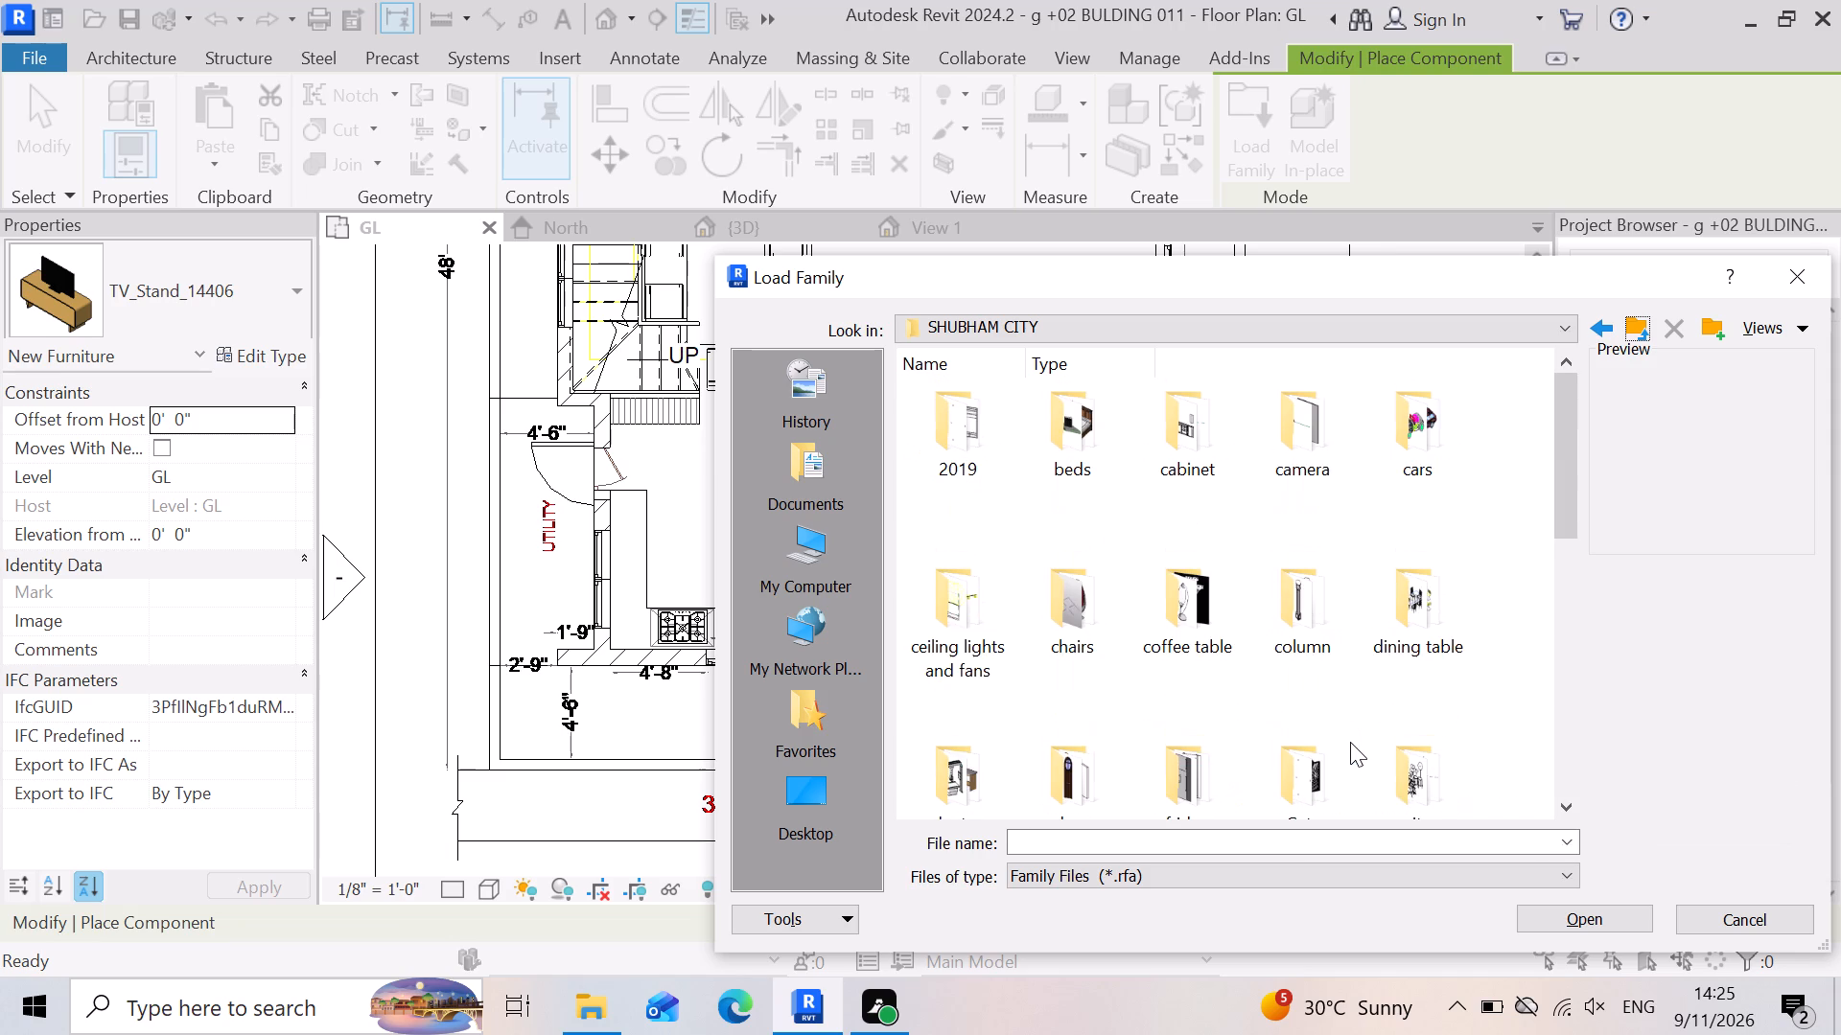
scroll(1350, 742, "up", 8)
scroll(1132, 553, "down", 4)
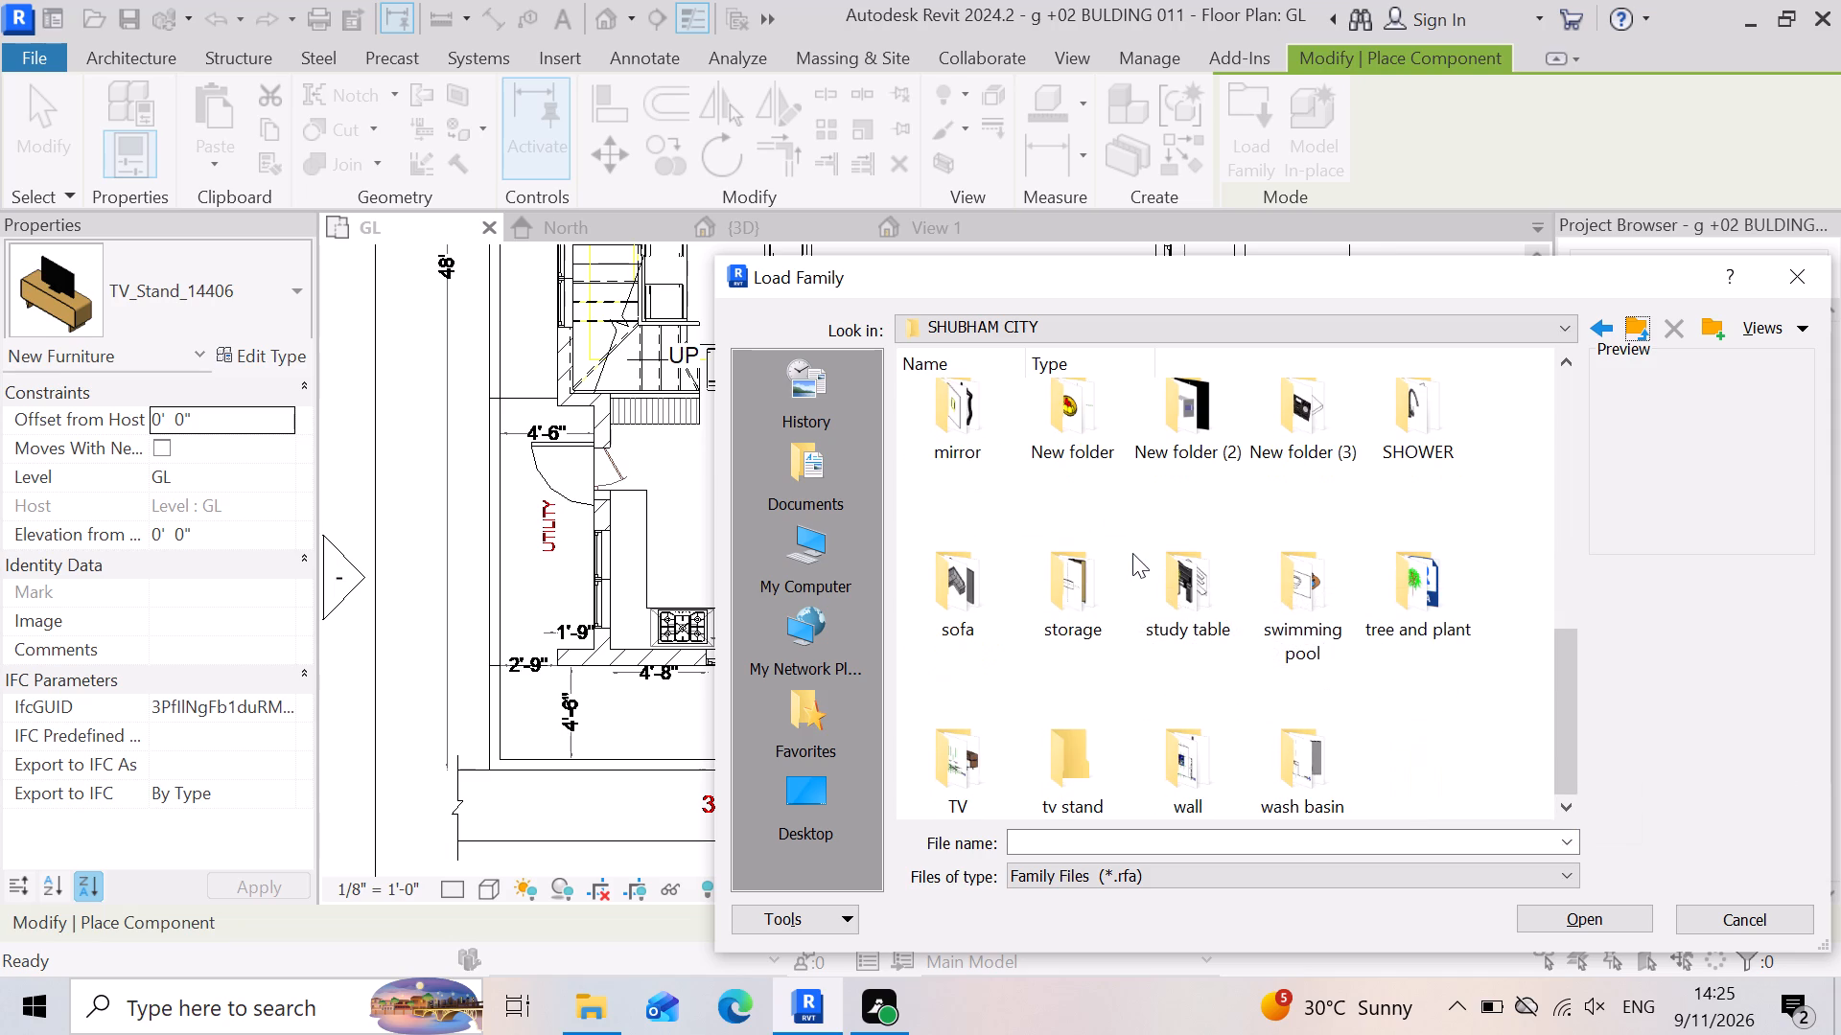
scroll(1175, 688, "down", 4)
scroll(1401, 771, "down", 5)
Look through the category folders of the US library in English-Imperial for a family to load.
left_click(1639, 314)
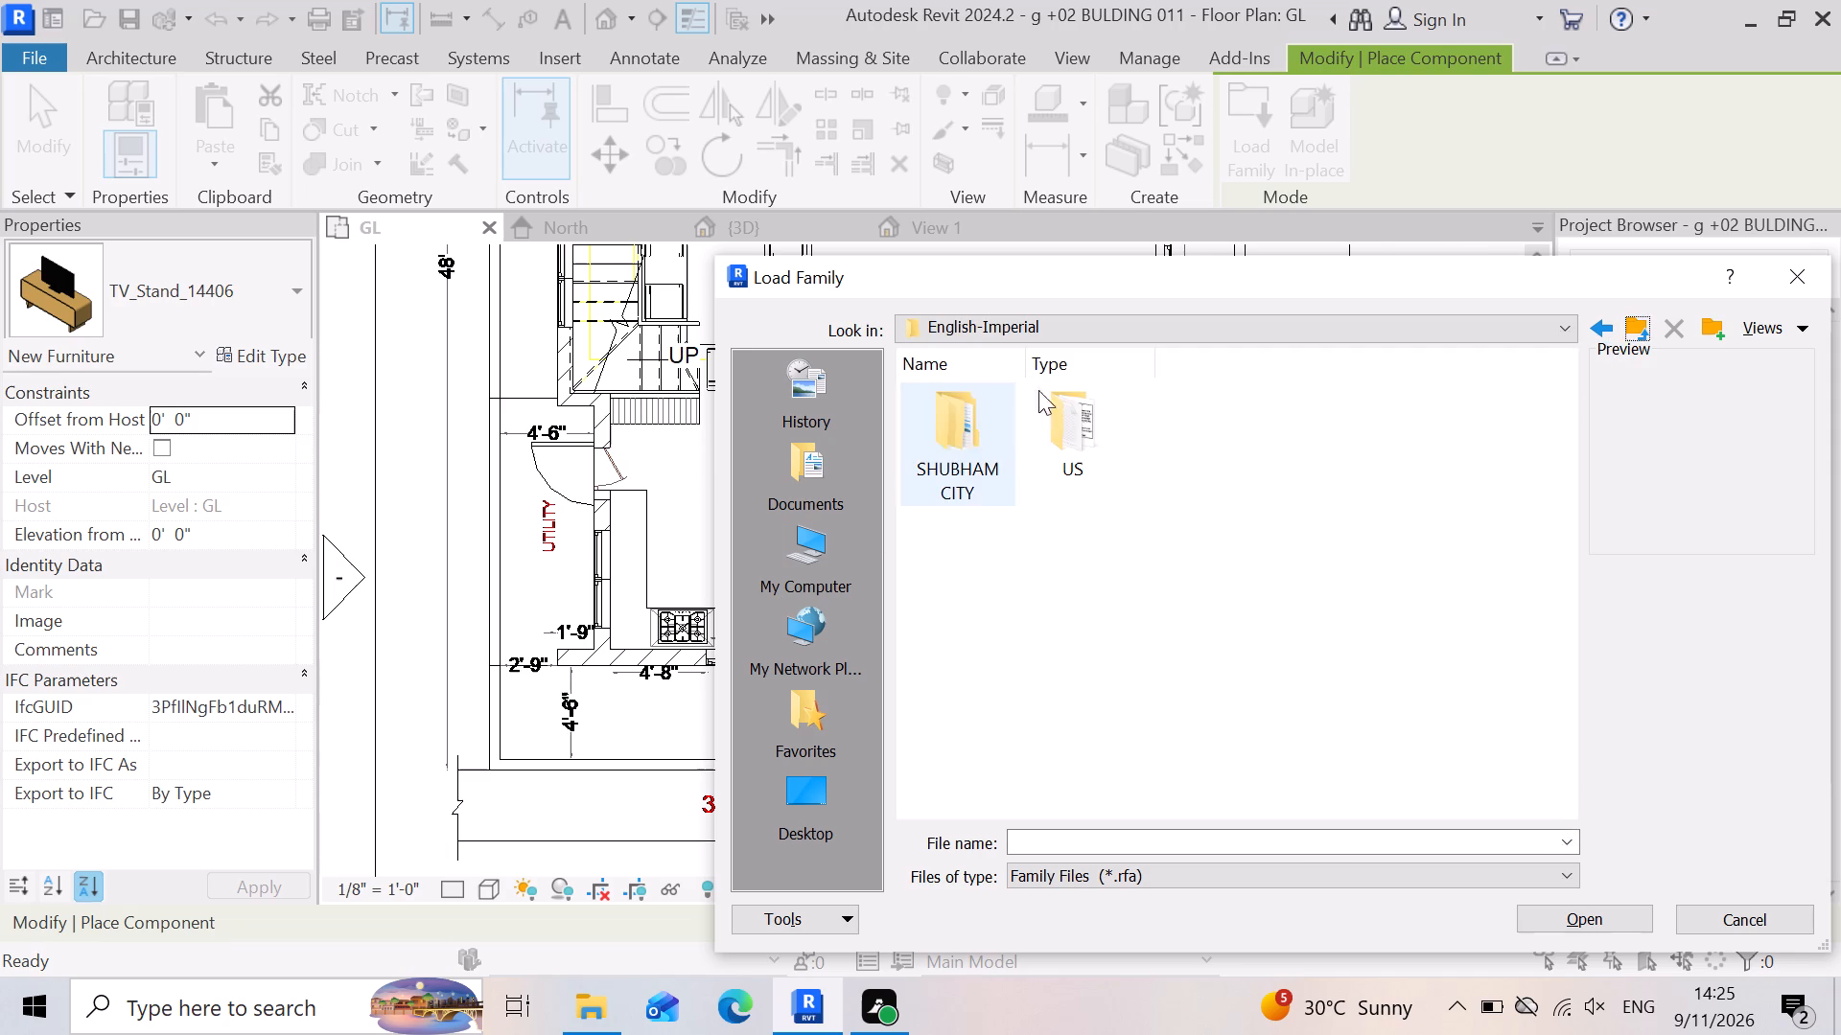
double_click(1071, 435)
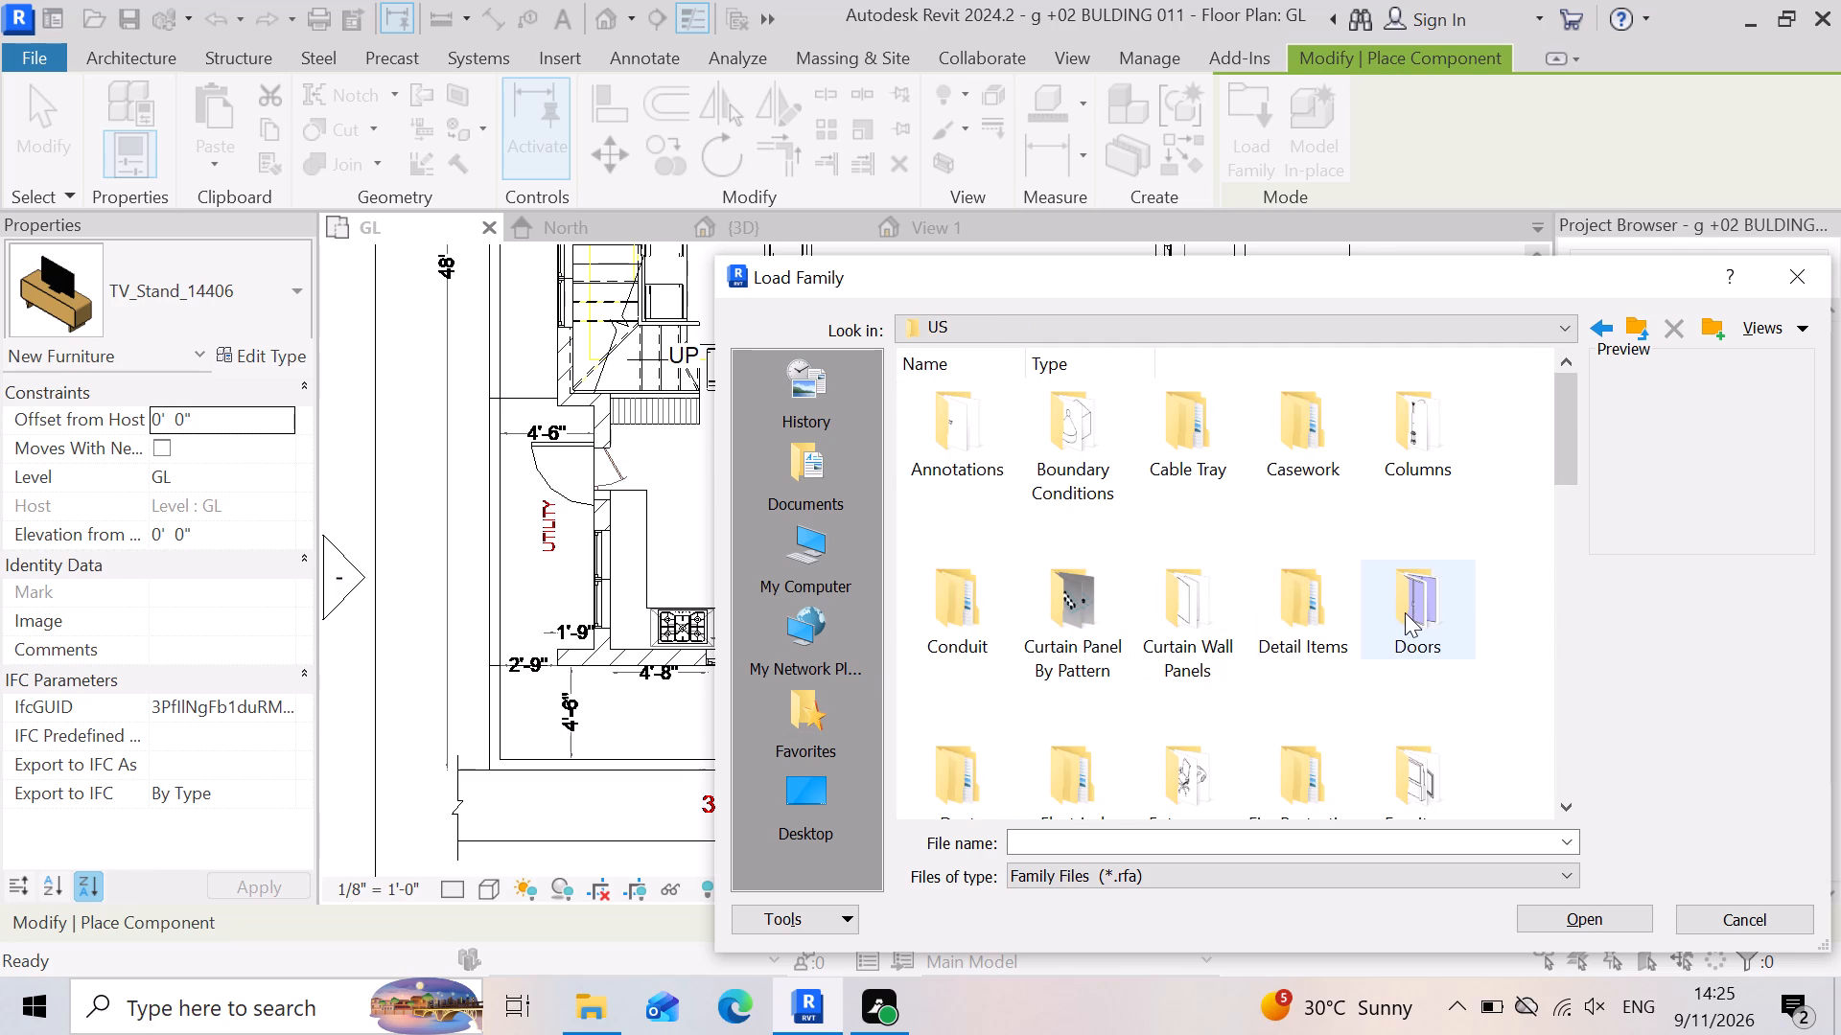
scroll(1405, 612, "down", 2)
scroll(1137, 679, "down", 3)
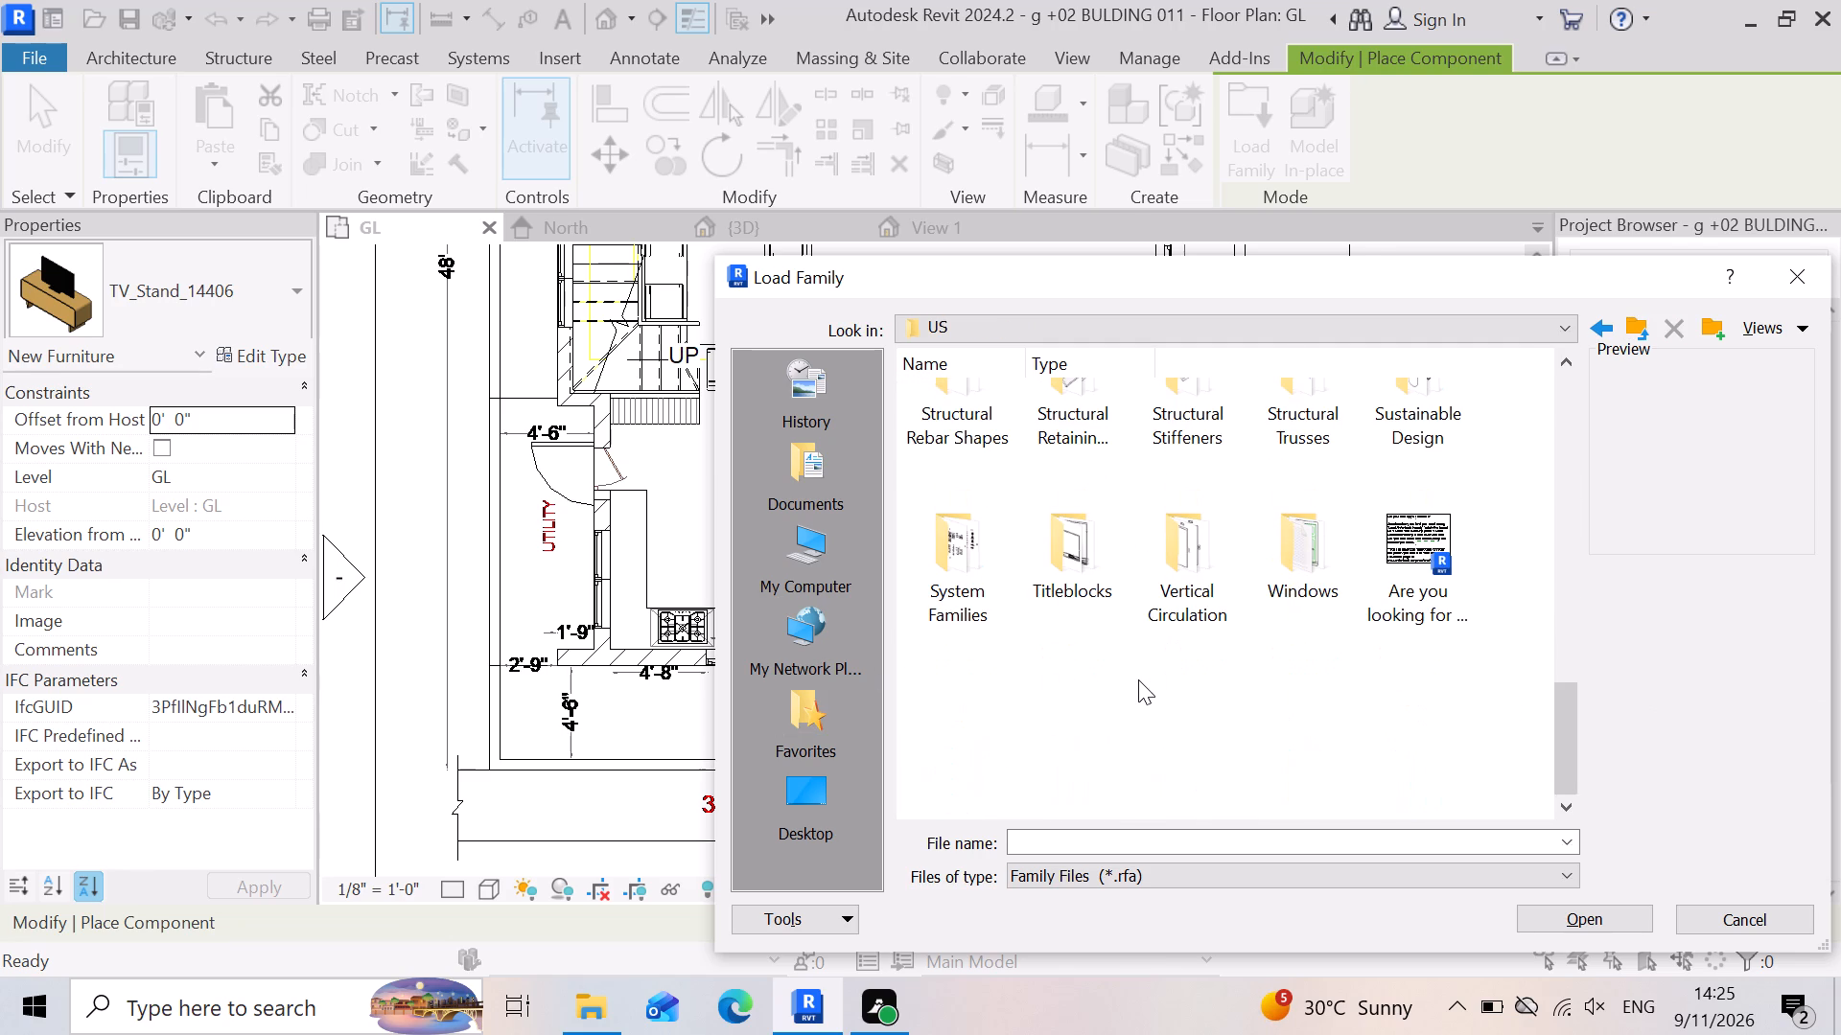
scroll(1138, 679, "down", 3)
scroll(1138, 679, "up", 11)
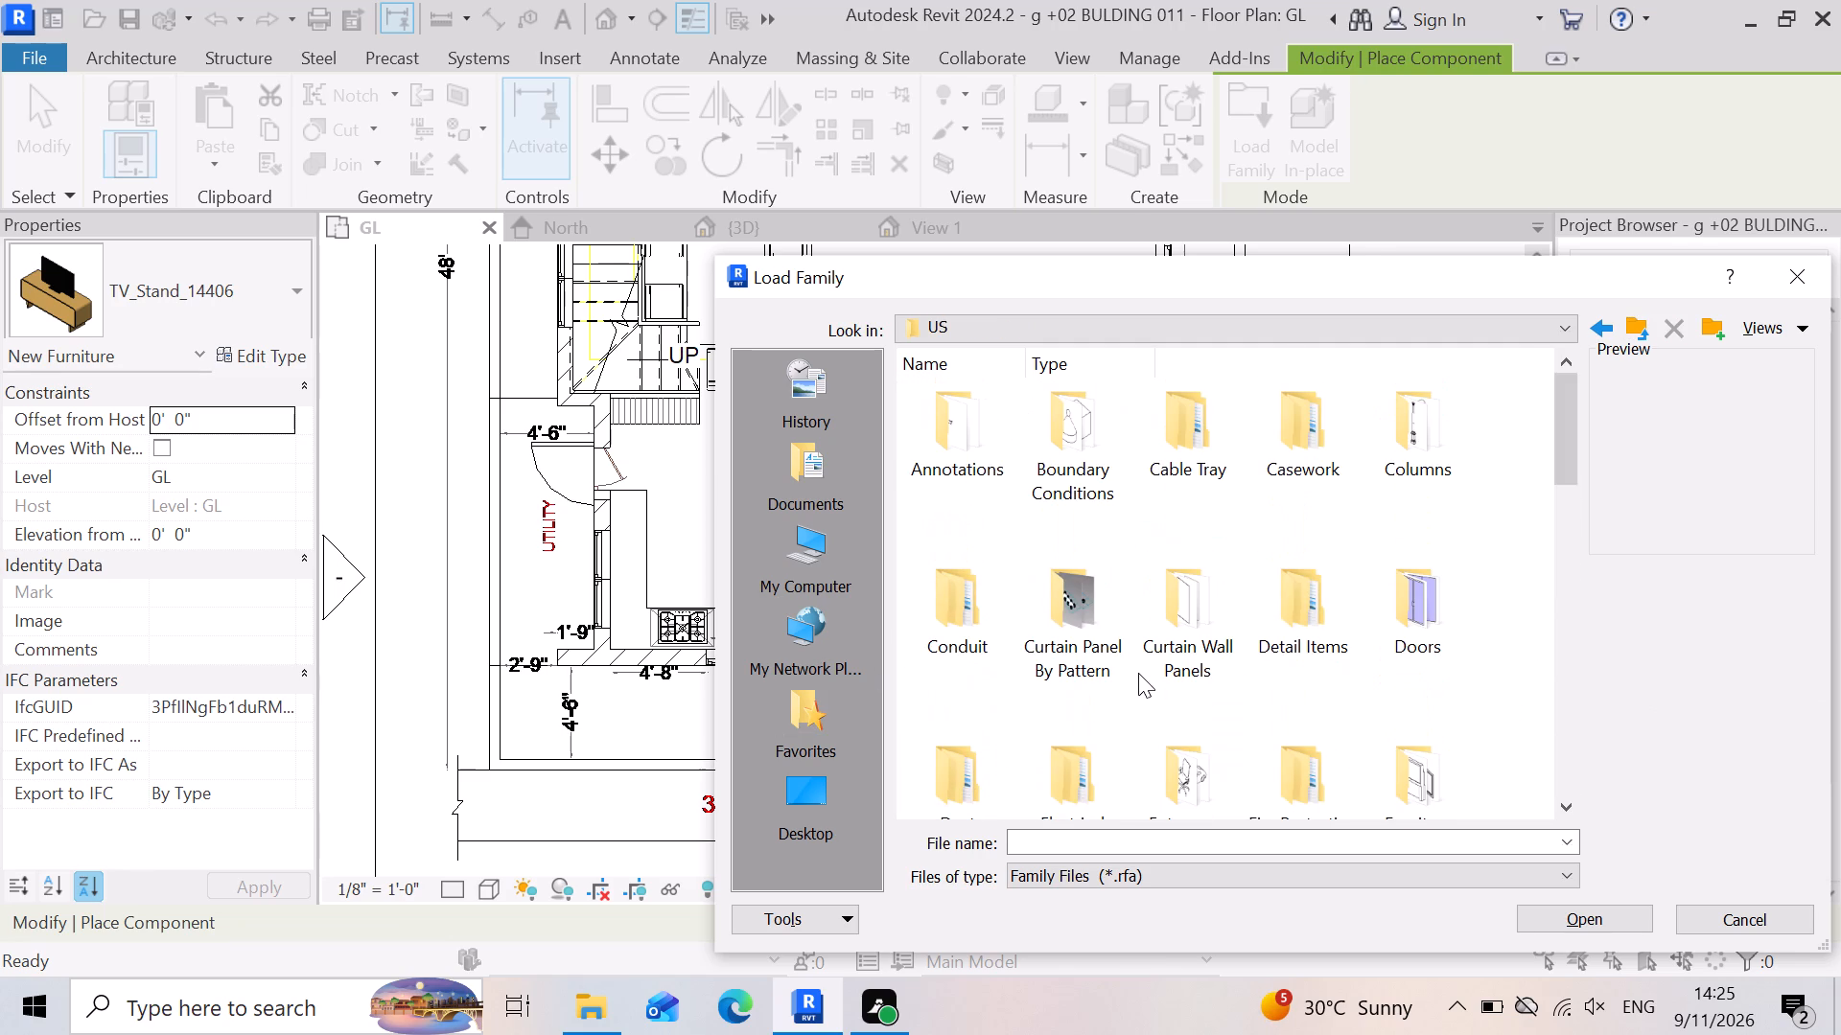
scroll(1138, 673, "up", 3)
left_click(1630, 327)
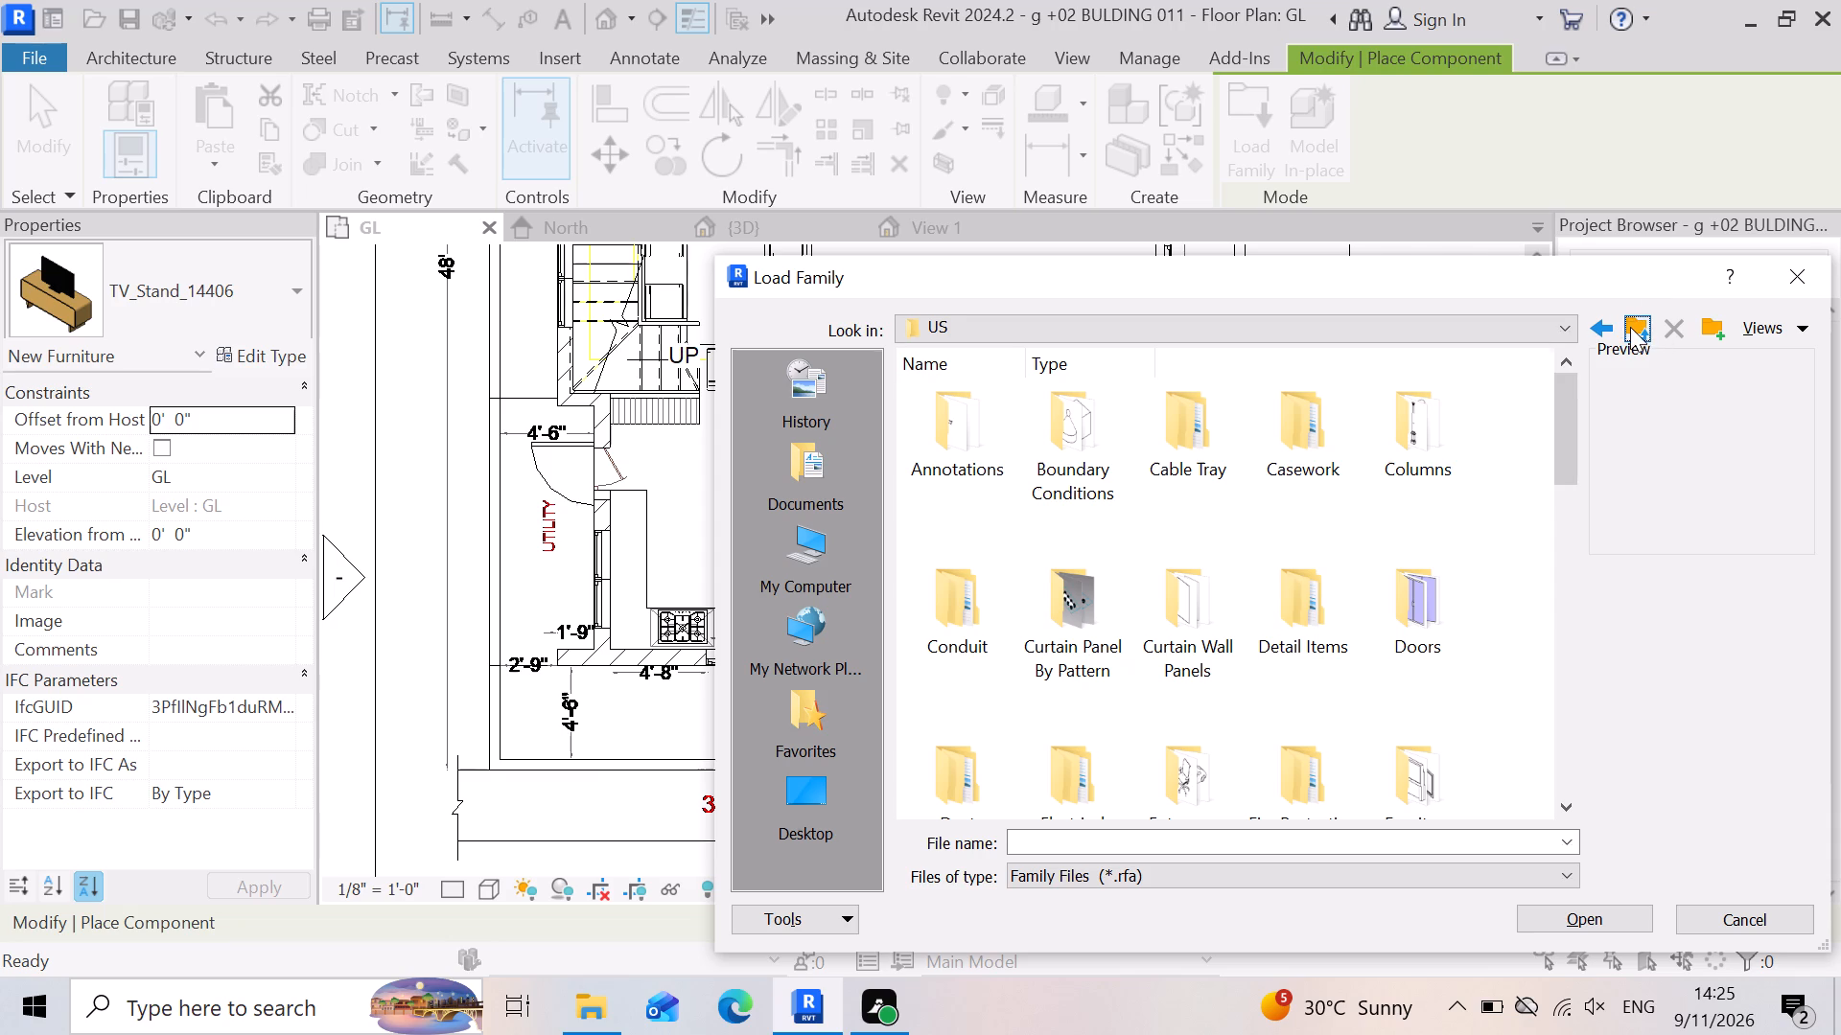
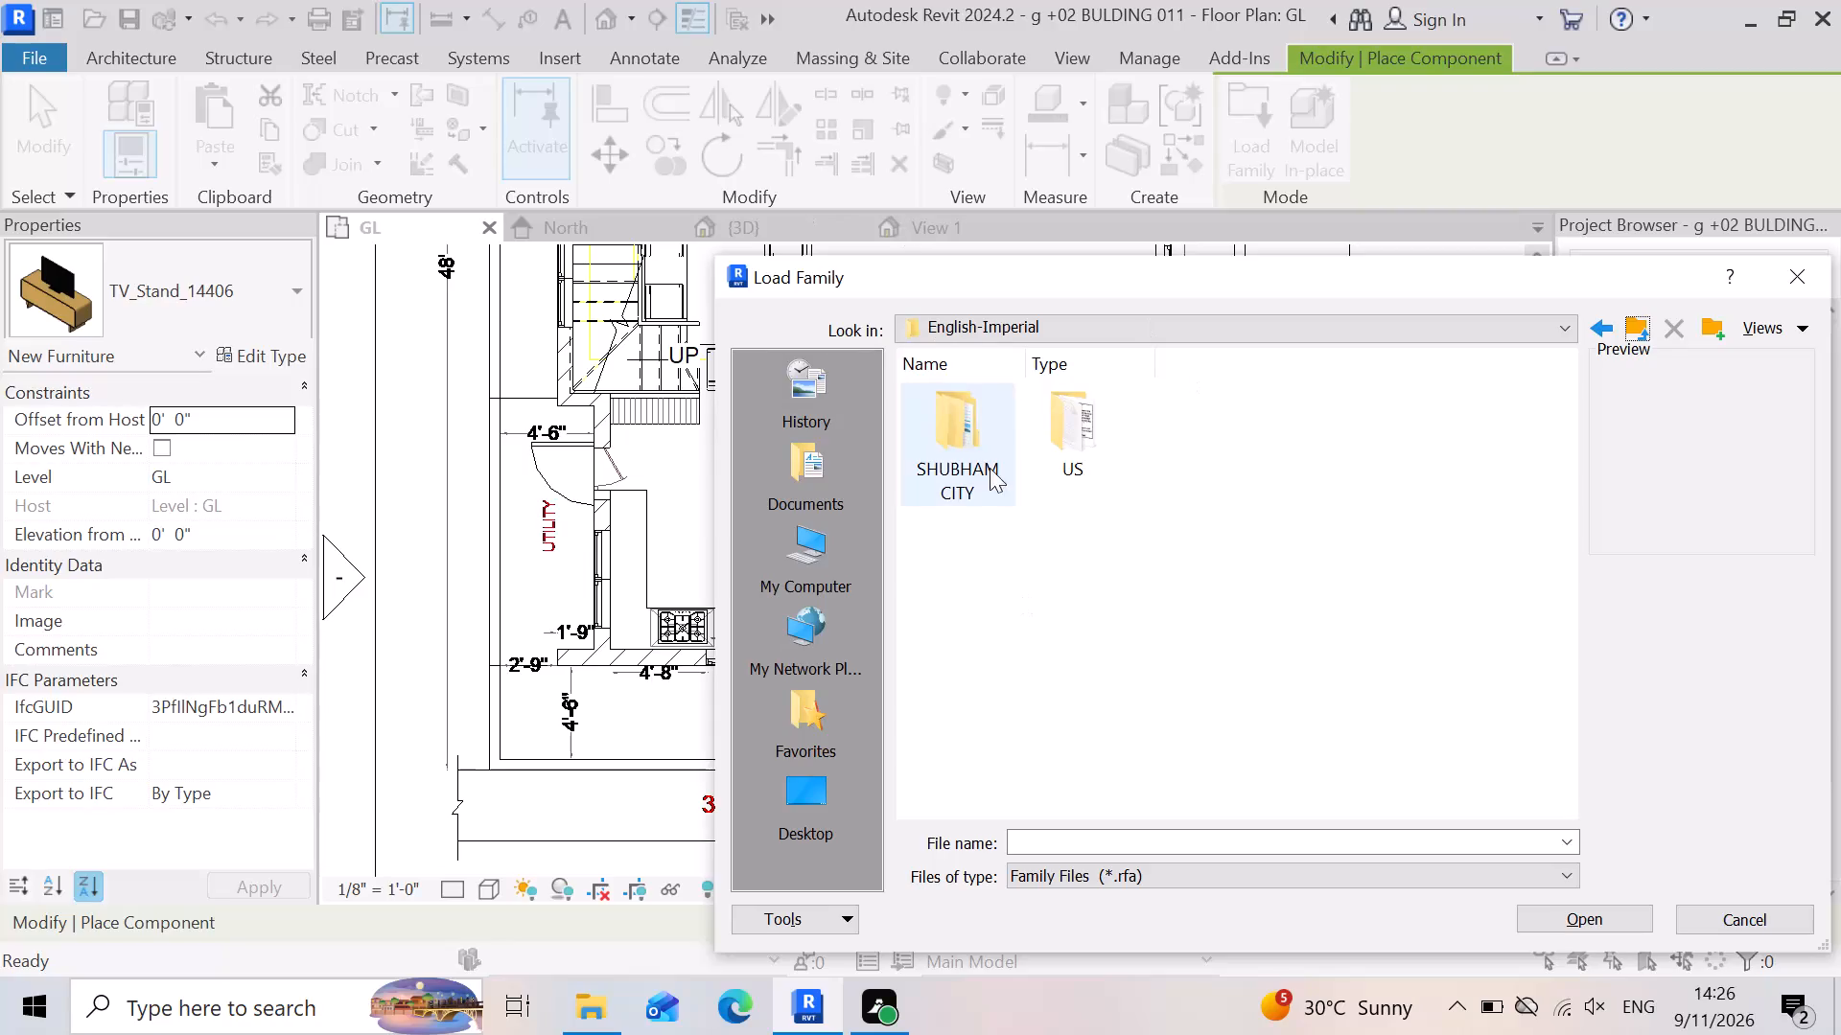
Look through the category folders of the US library in English-Imperial again for a suitable family.
left_click(1079, 458)
left_click(1066, 450)
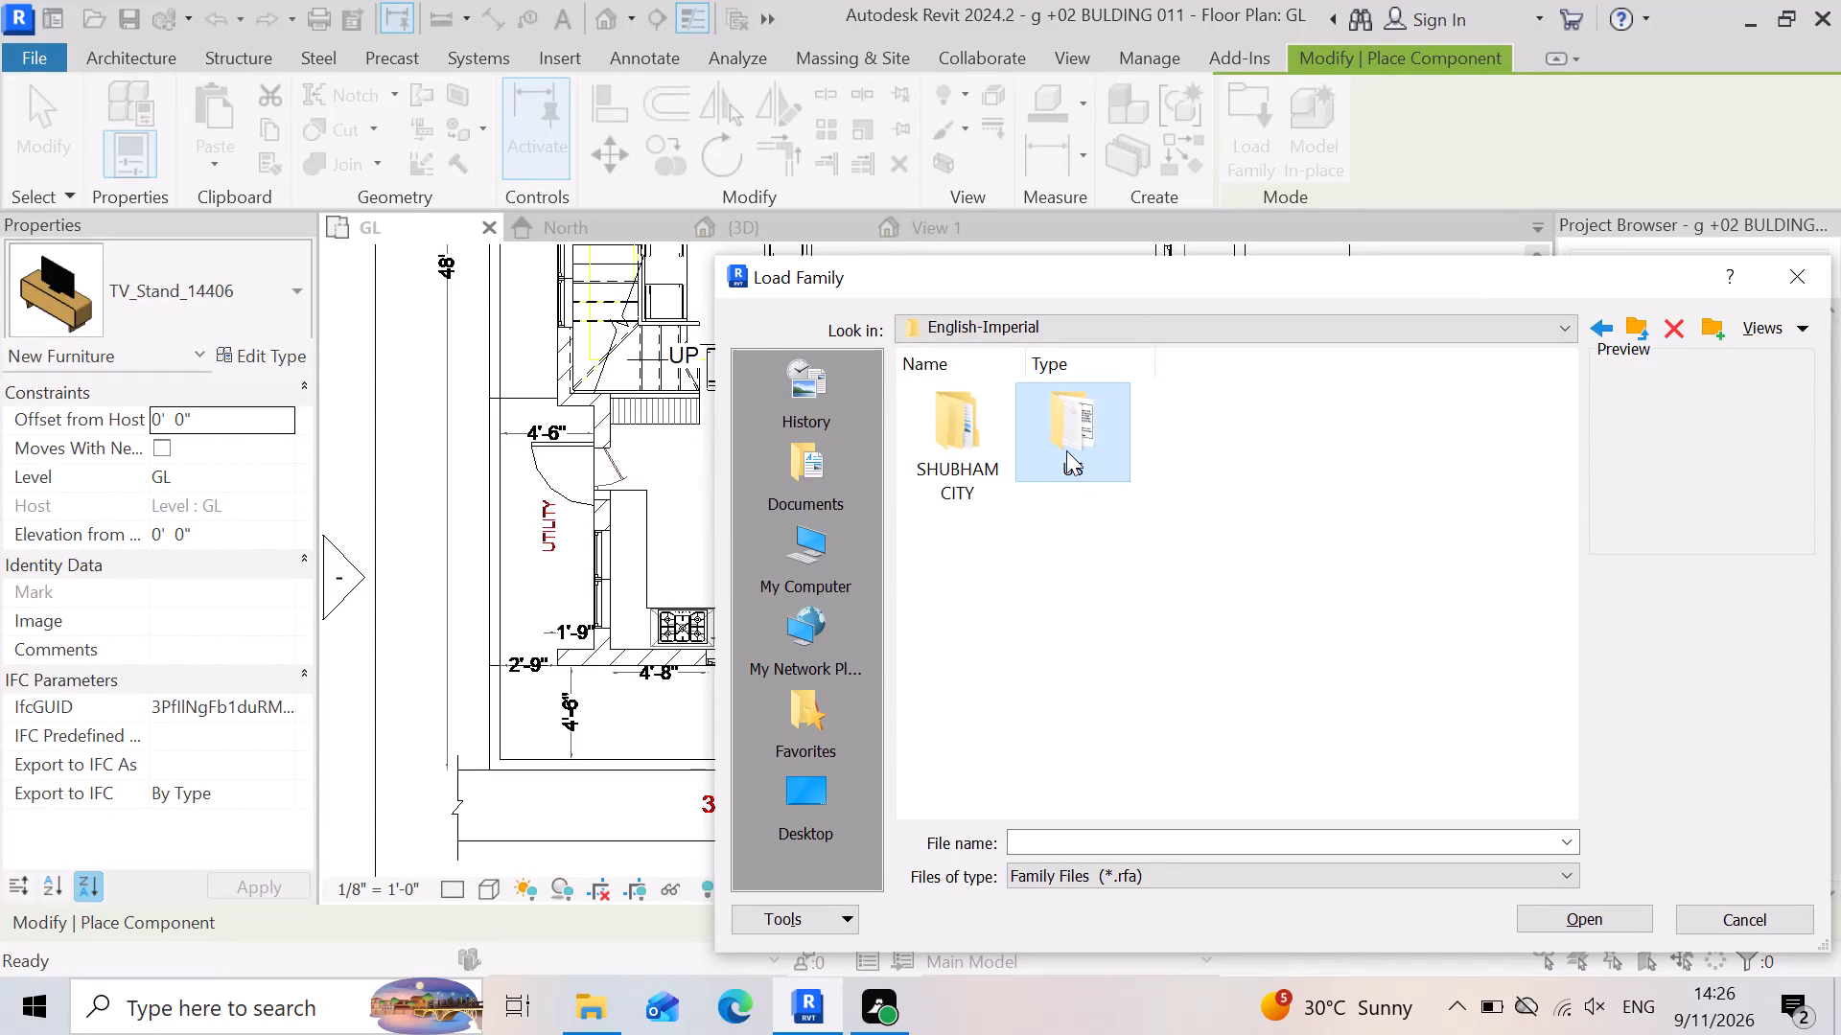
double_click(1067, 422)
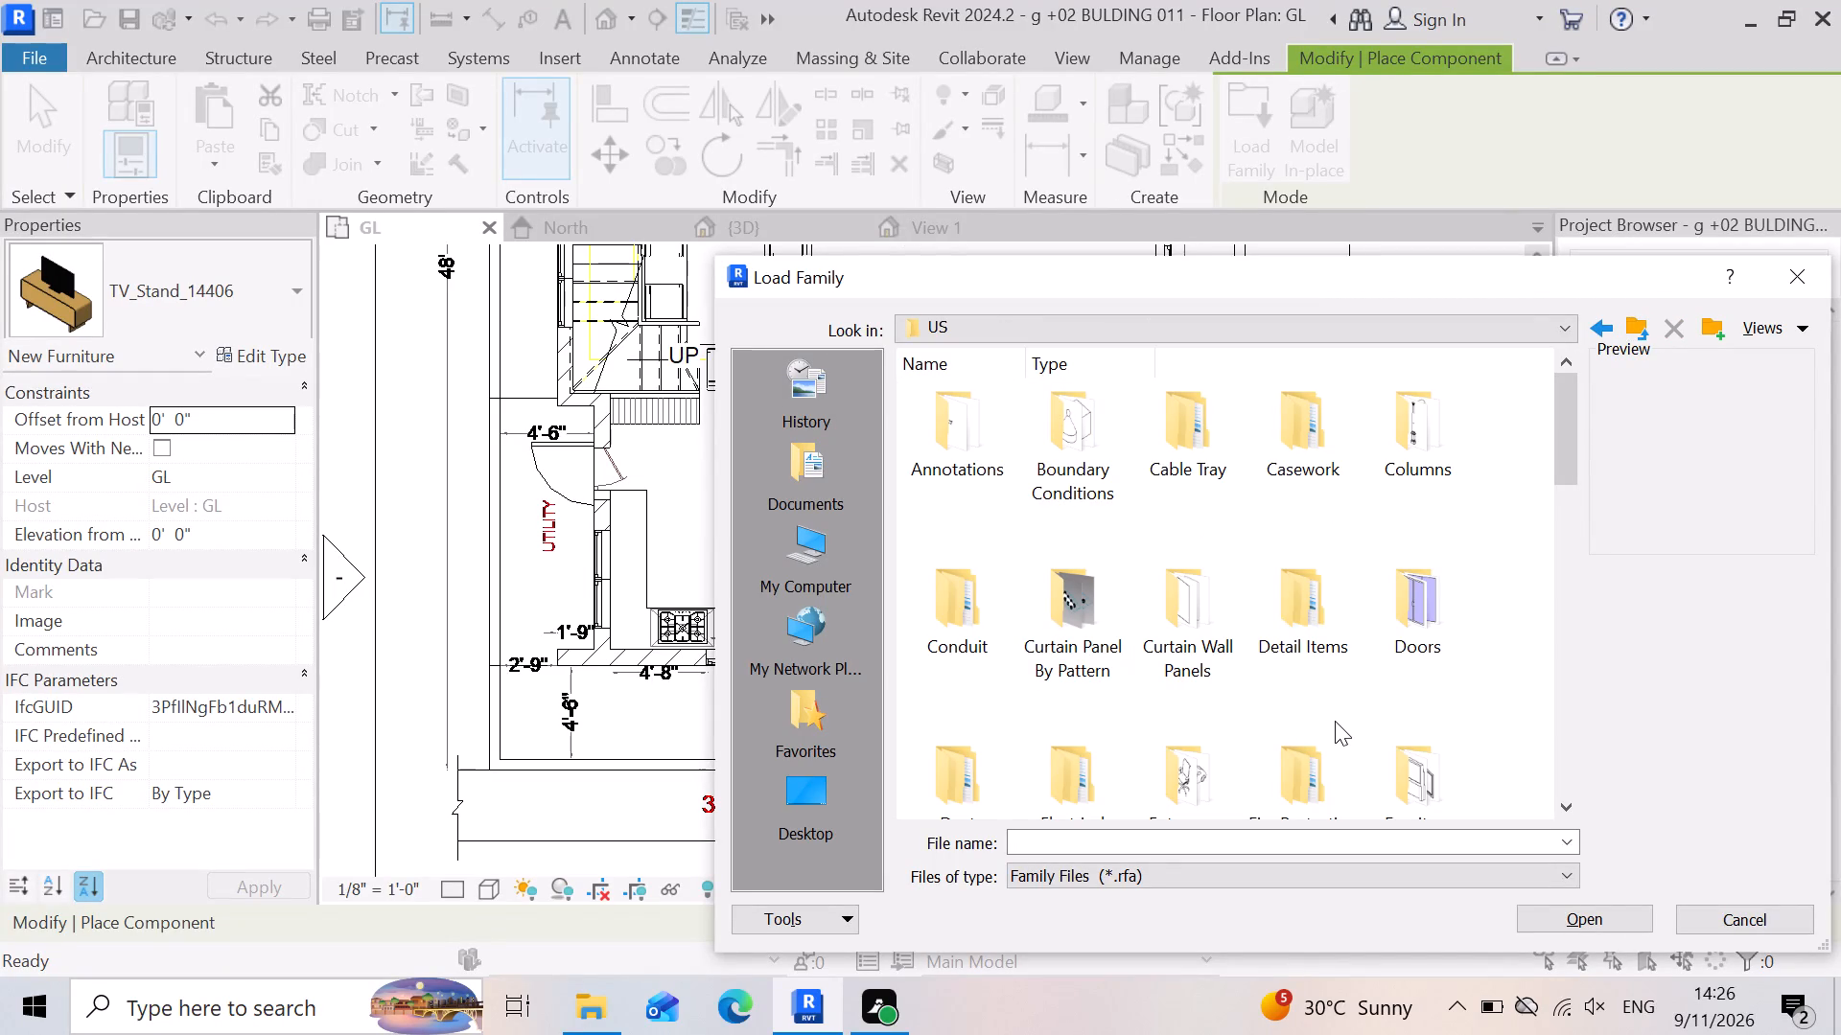
scroll(1343, 696, "down", 1)
scroll(1187, 623, "down", 1)
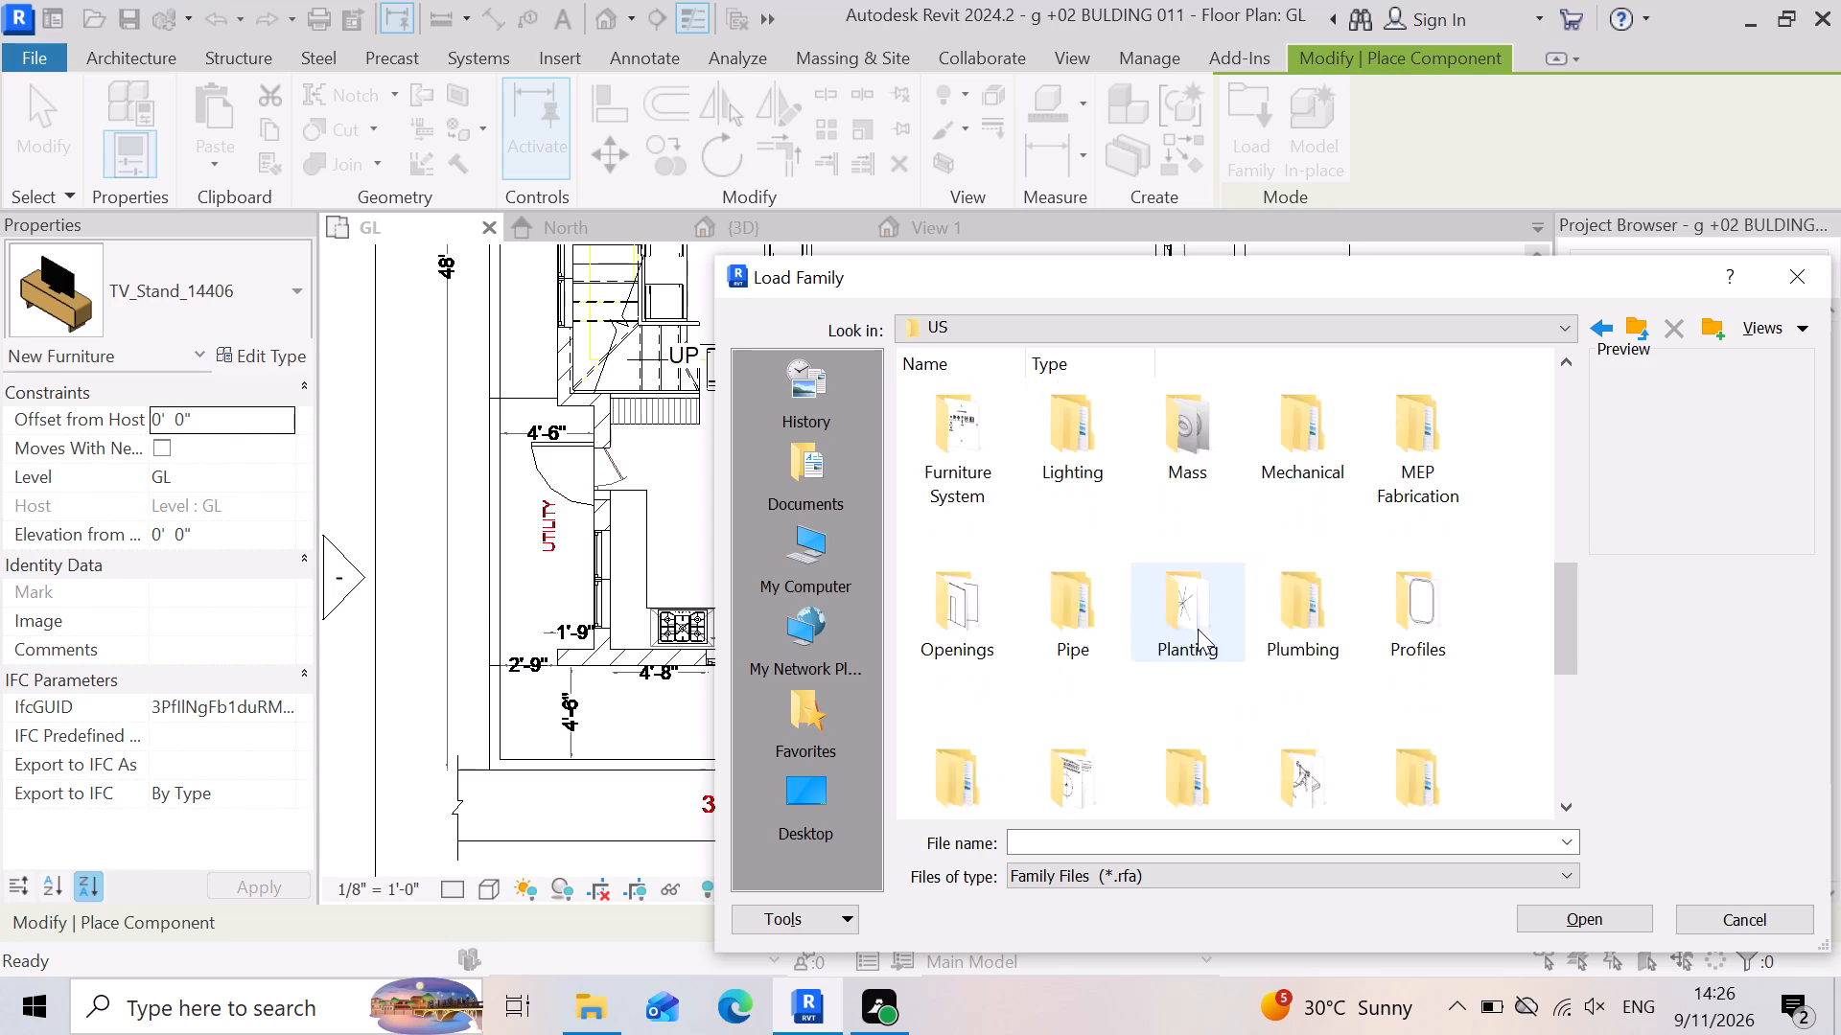
scroll(1198, 629, "down", 1)
scroll(1210, 704, "down", 2)
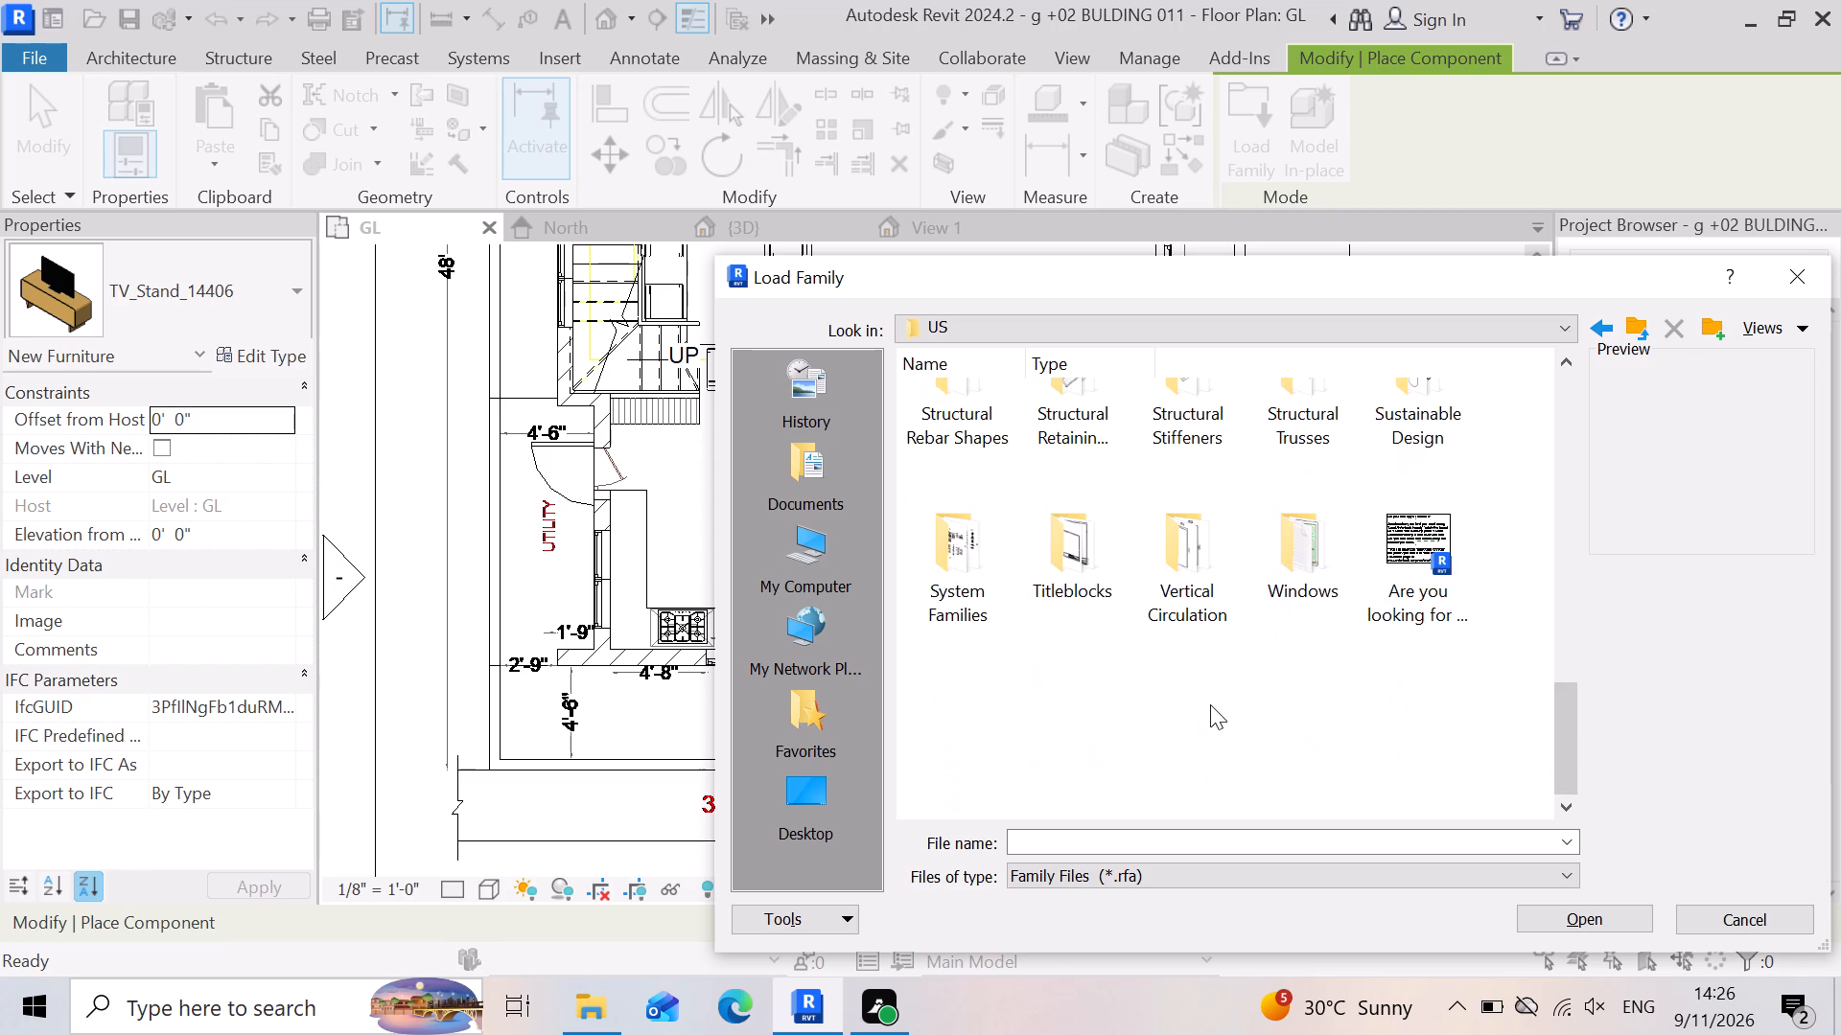
scroll(1210, 704, "up", 3)
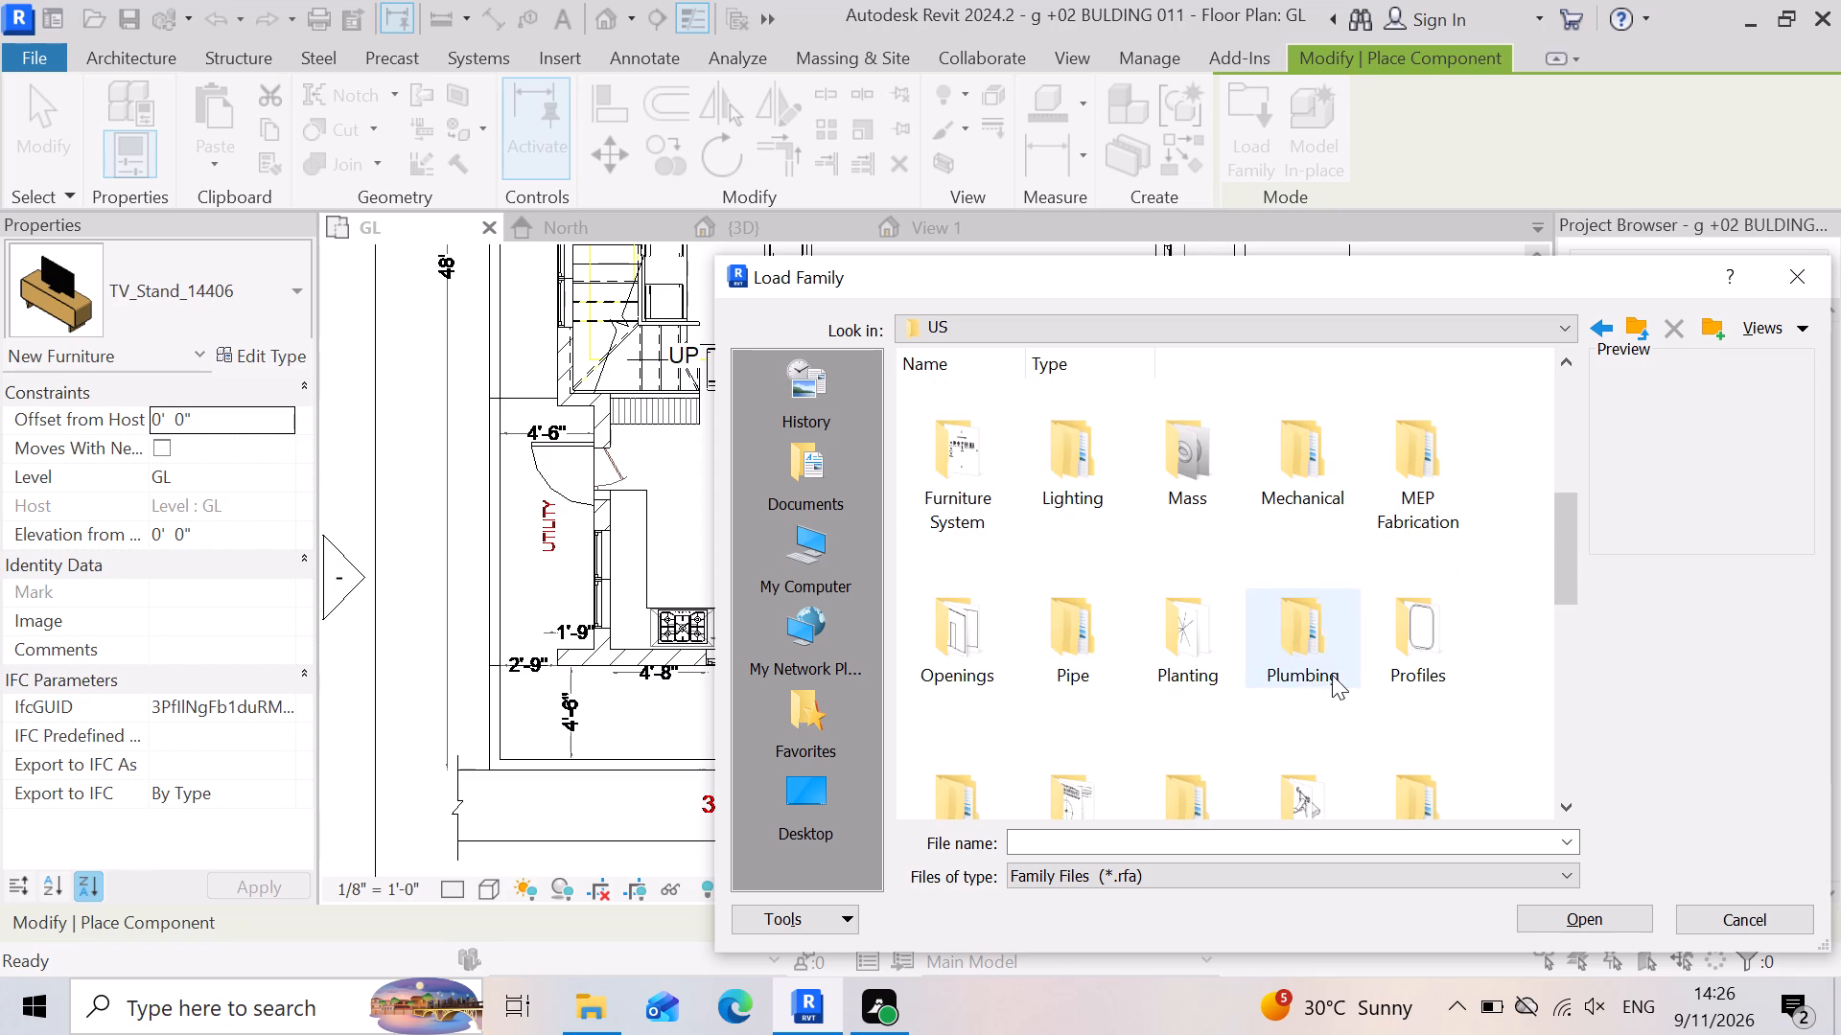
scroll(1332, 675, "down", 4)
scroll(1136, 661, "up", 2)
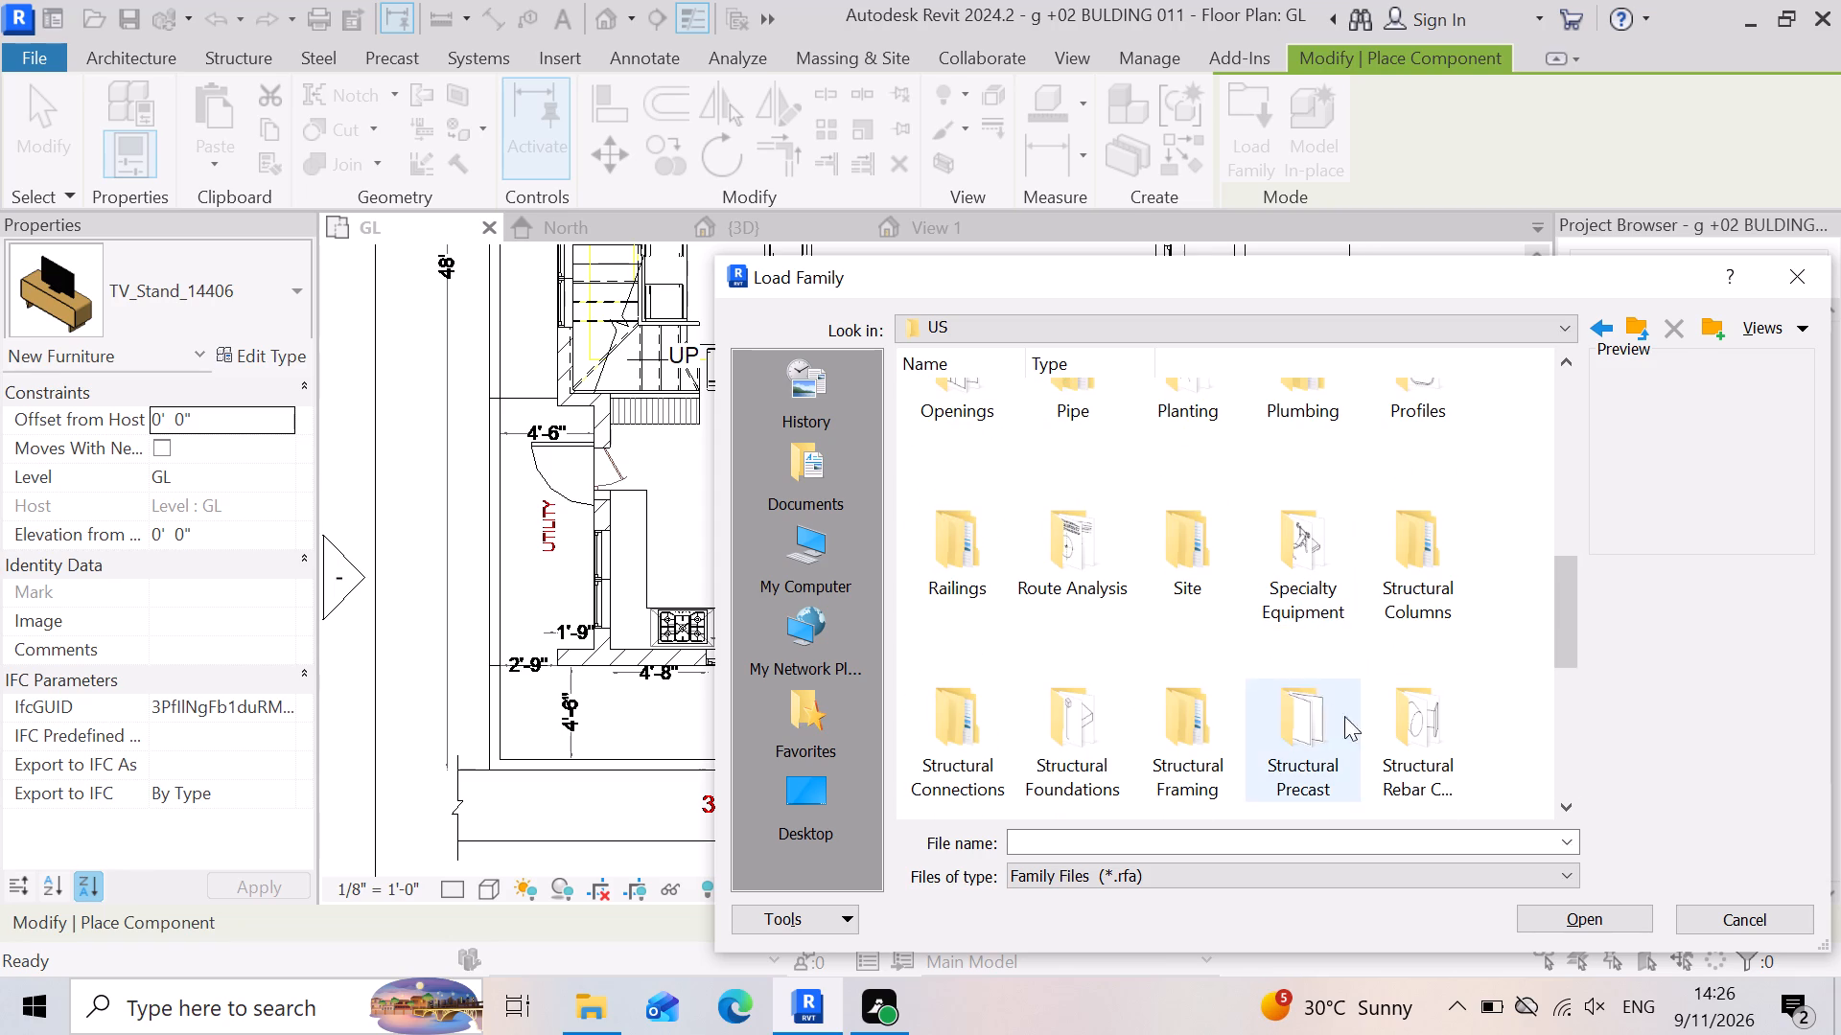
scroll(1456, 644, "down", 2)
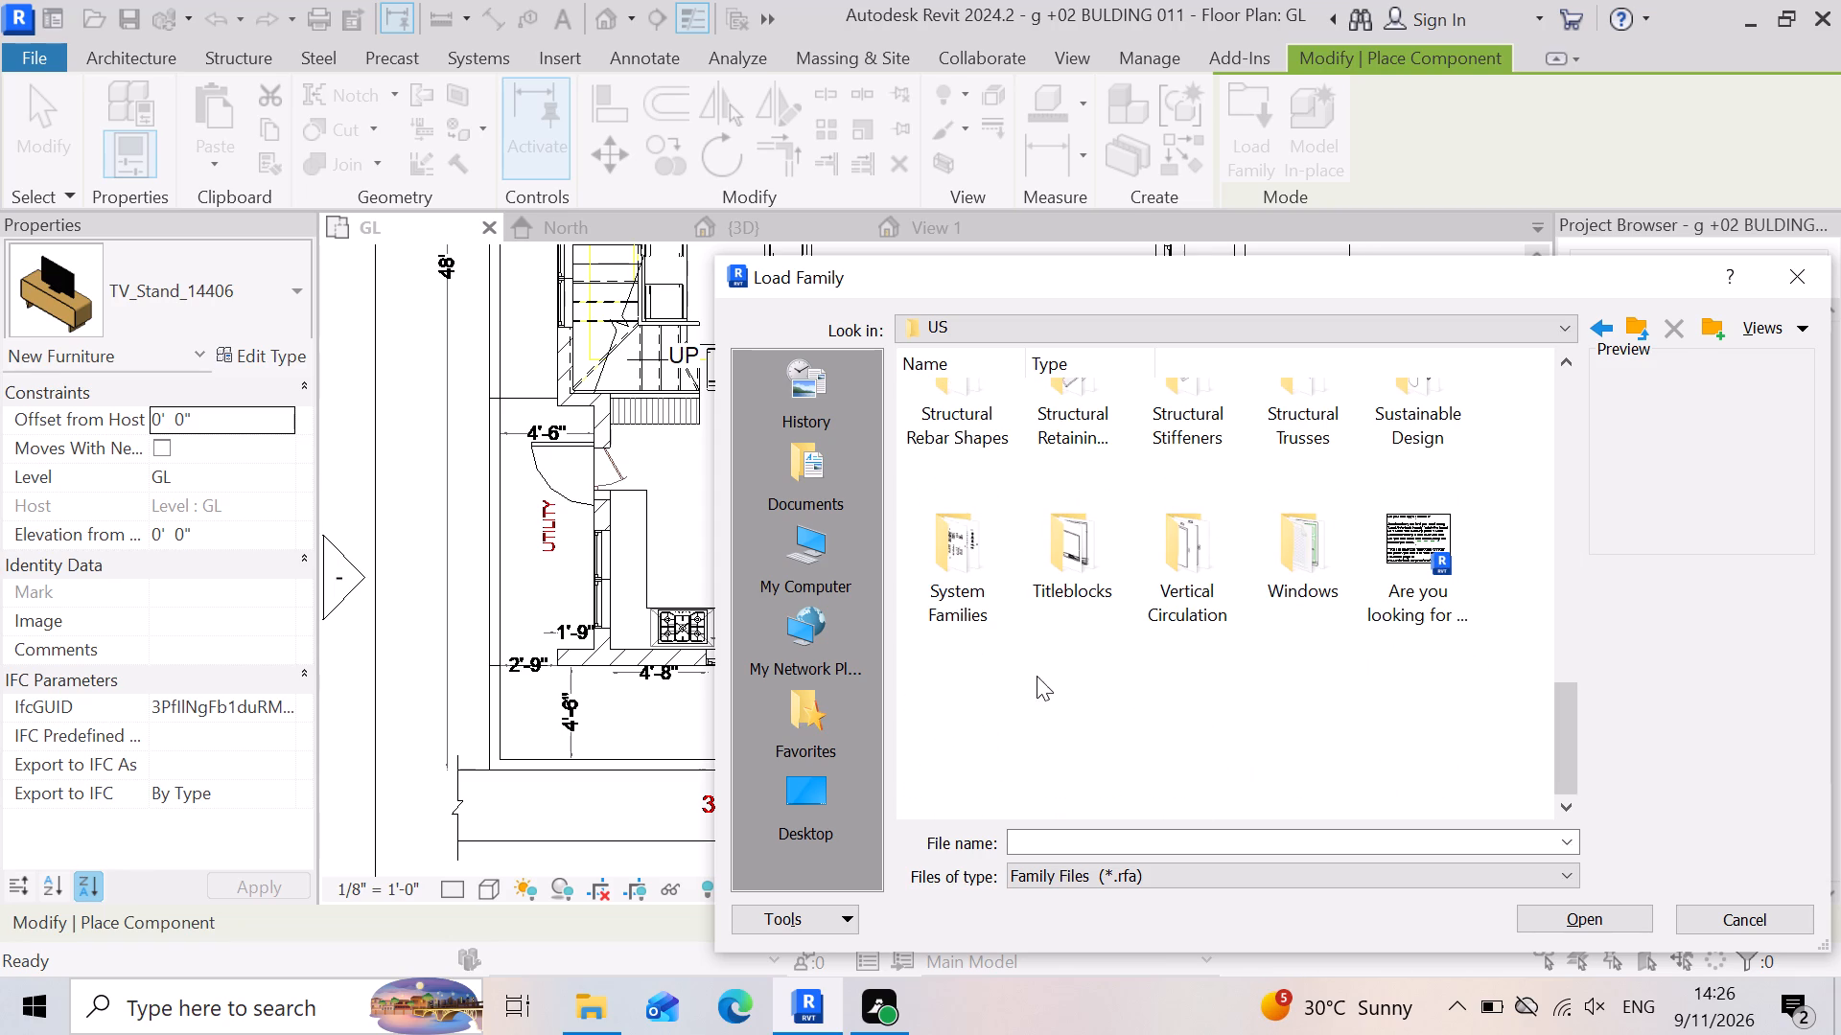
scroll(1022, 675, "up", 2)
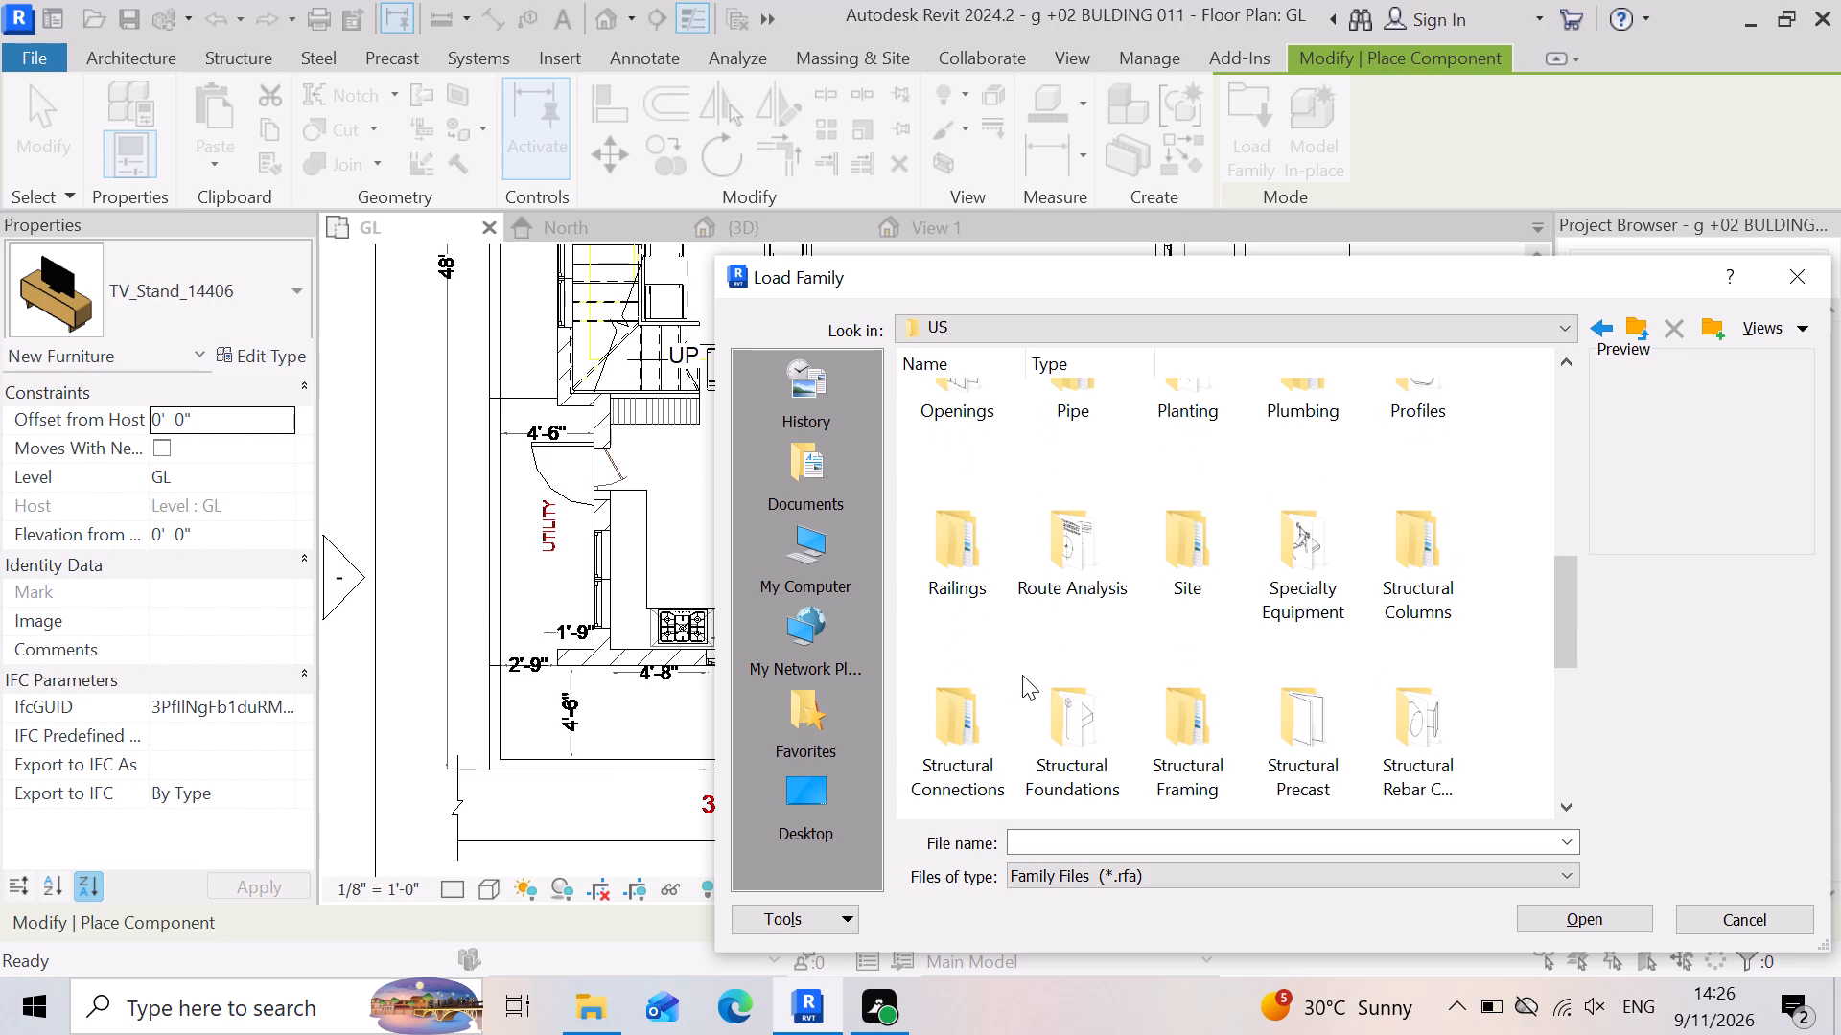
left_click(1634, 341)
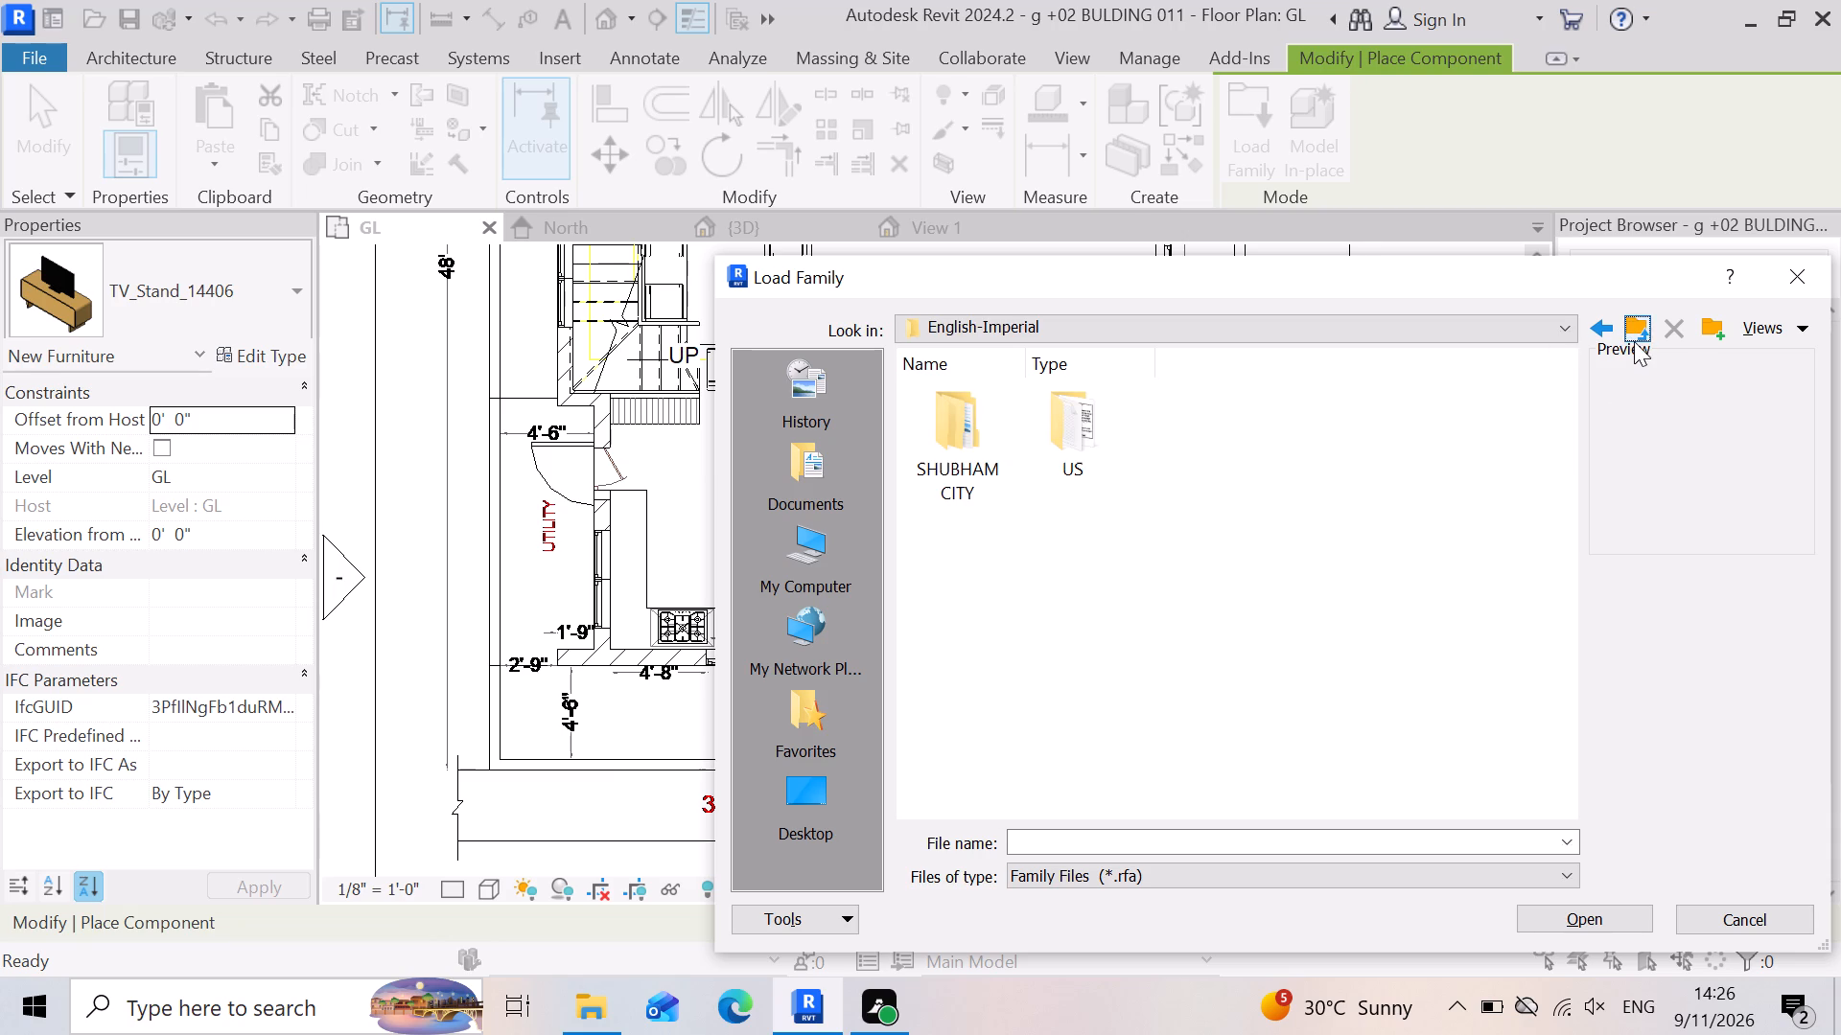
double_click(1087, 448)
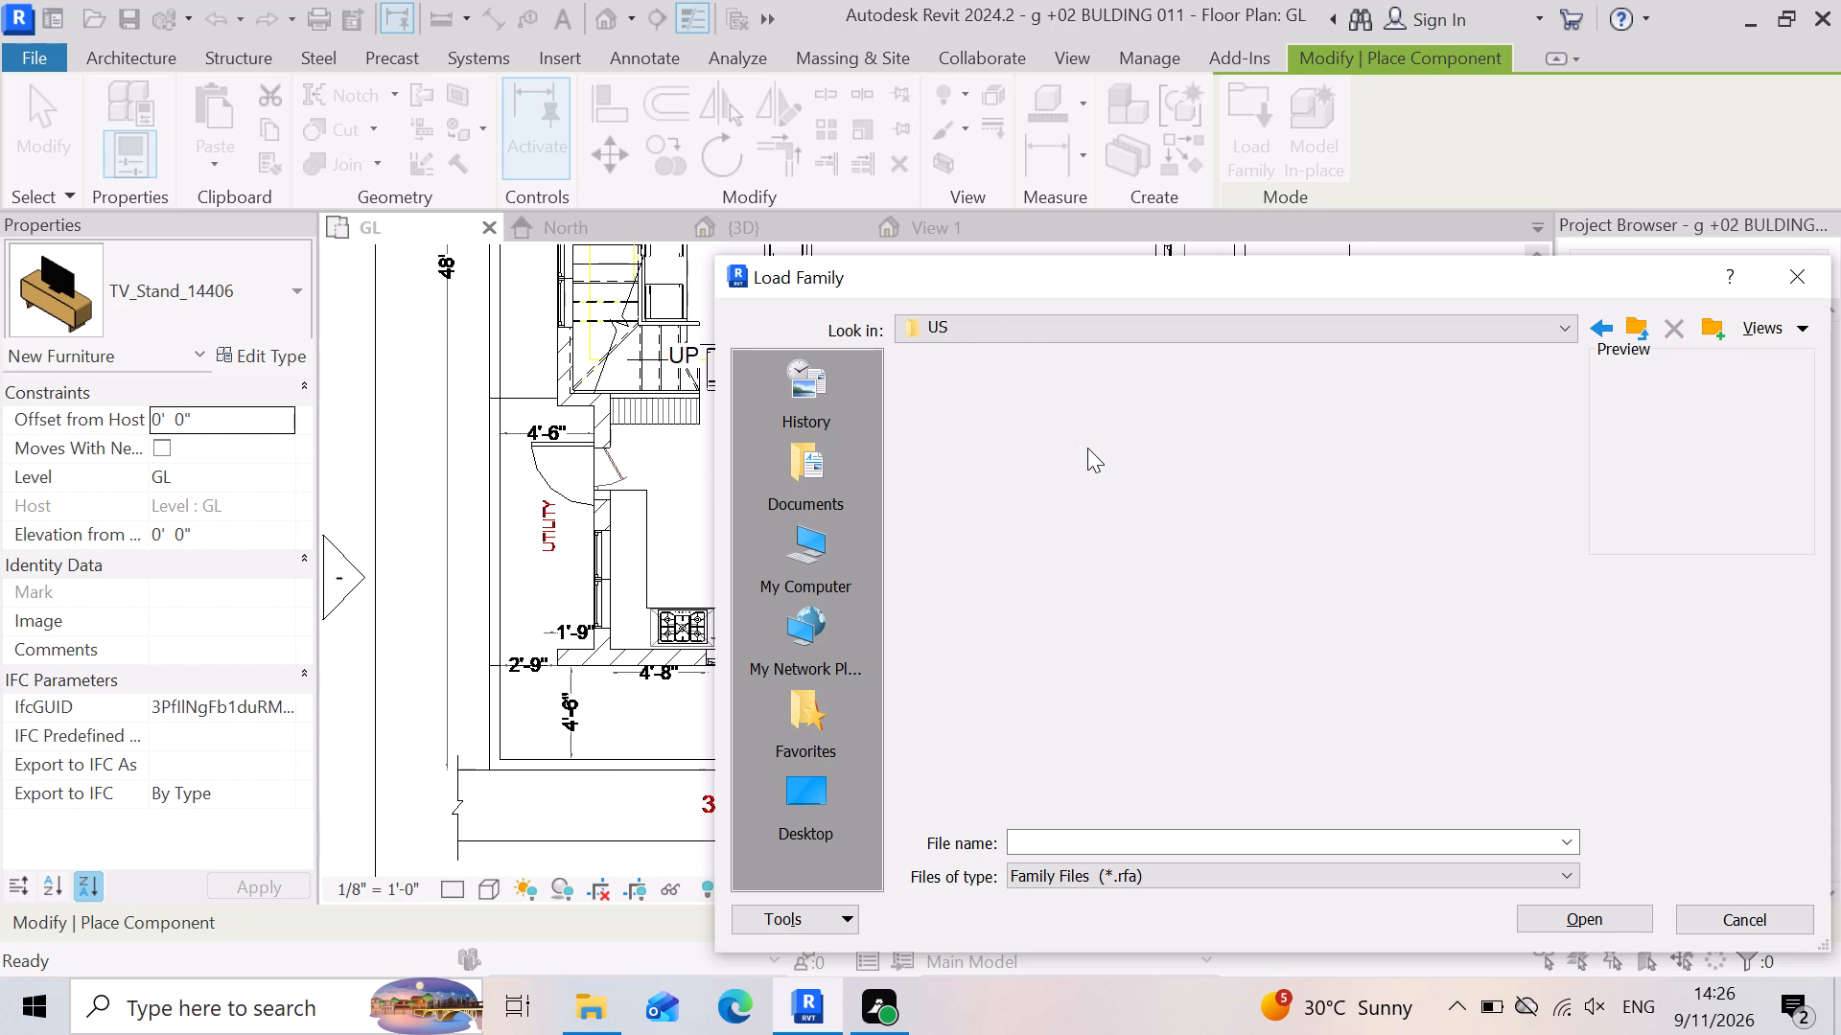
left_click(1630, 324)
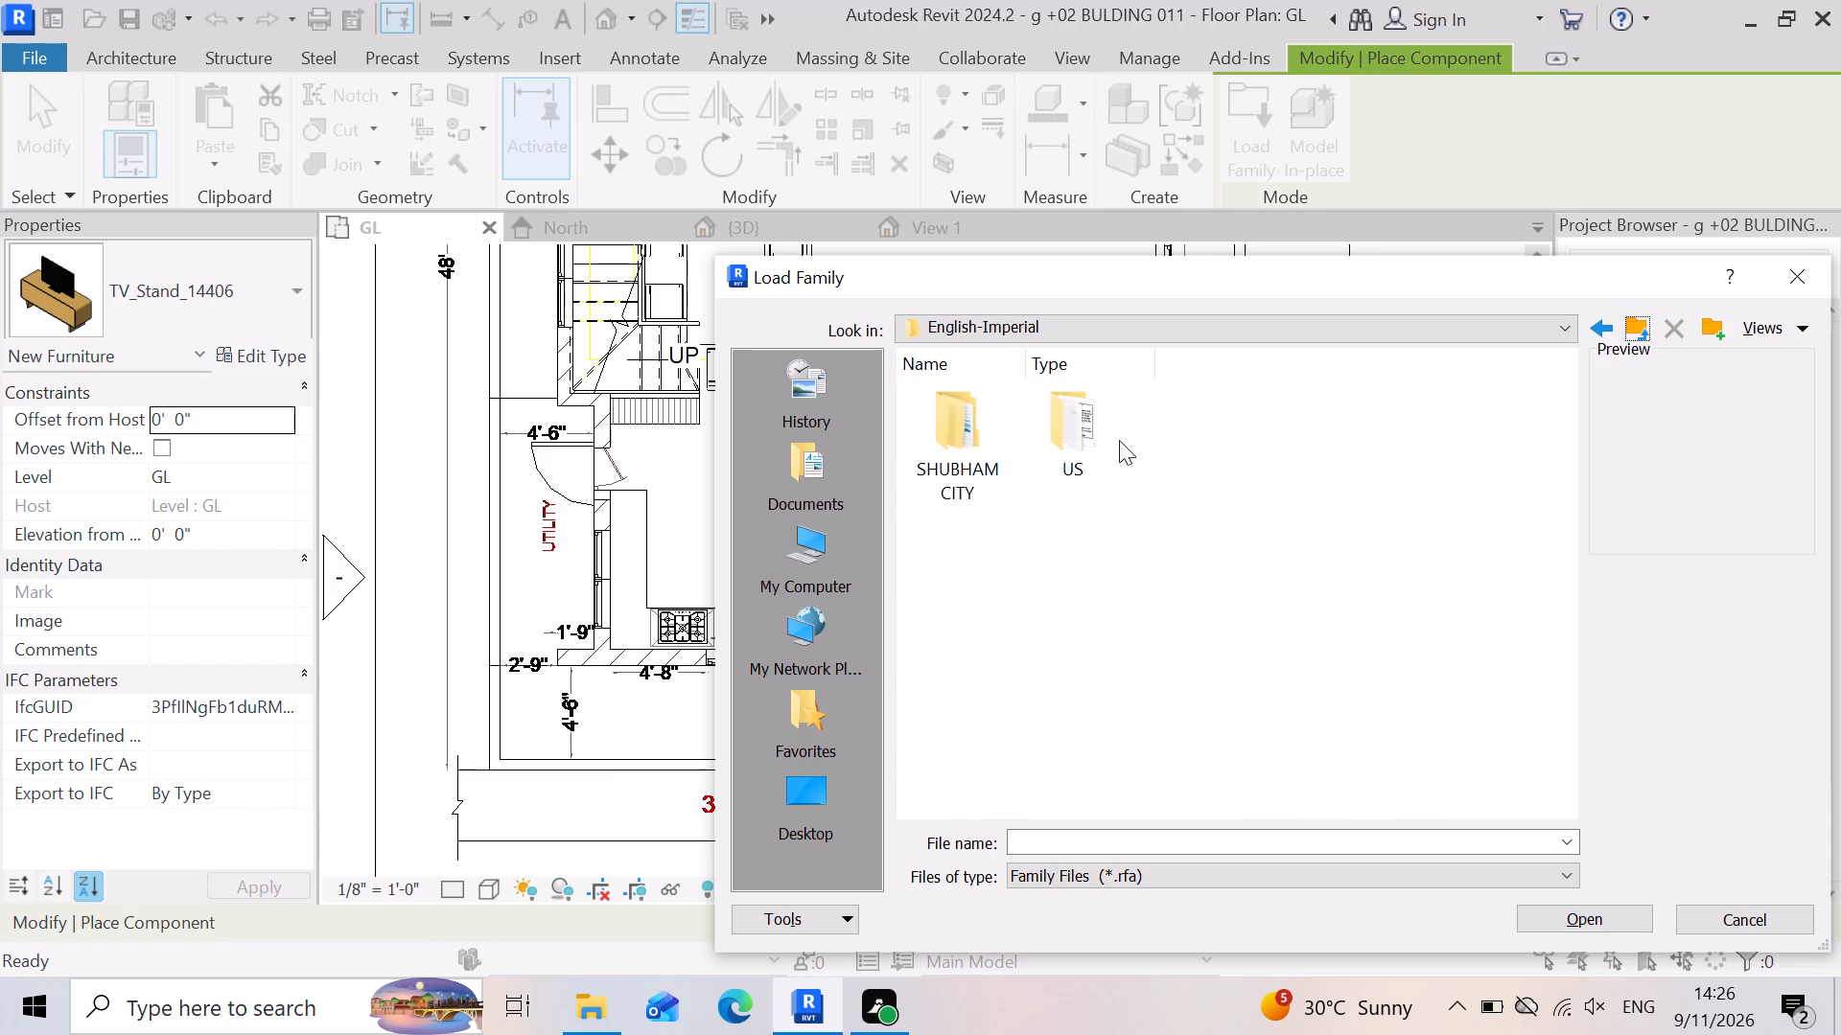
Open the KITCHEN folder in the SHUBHAM CITY library to pick a kitchen family to load.
double_click(952, 456)
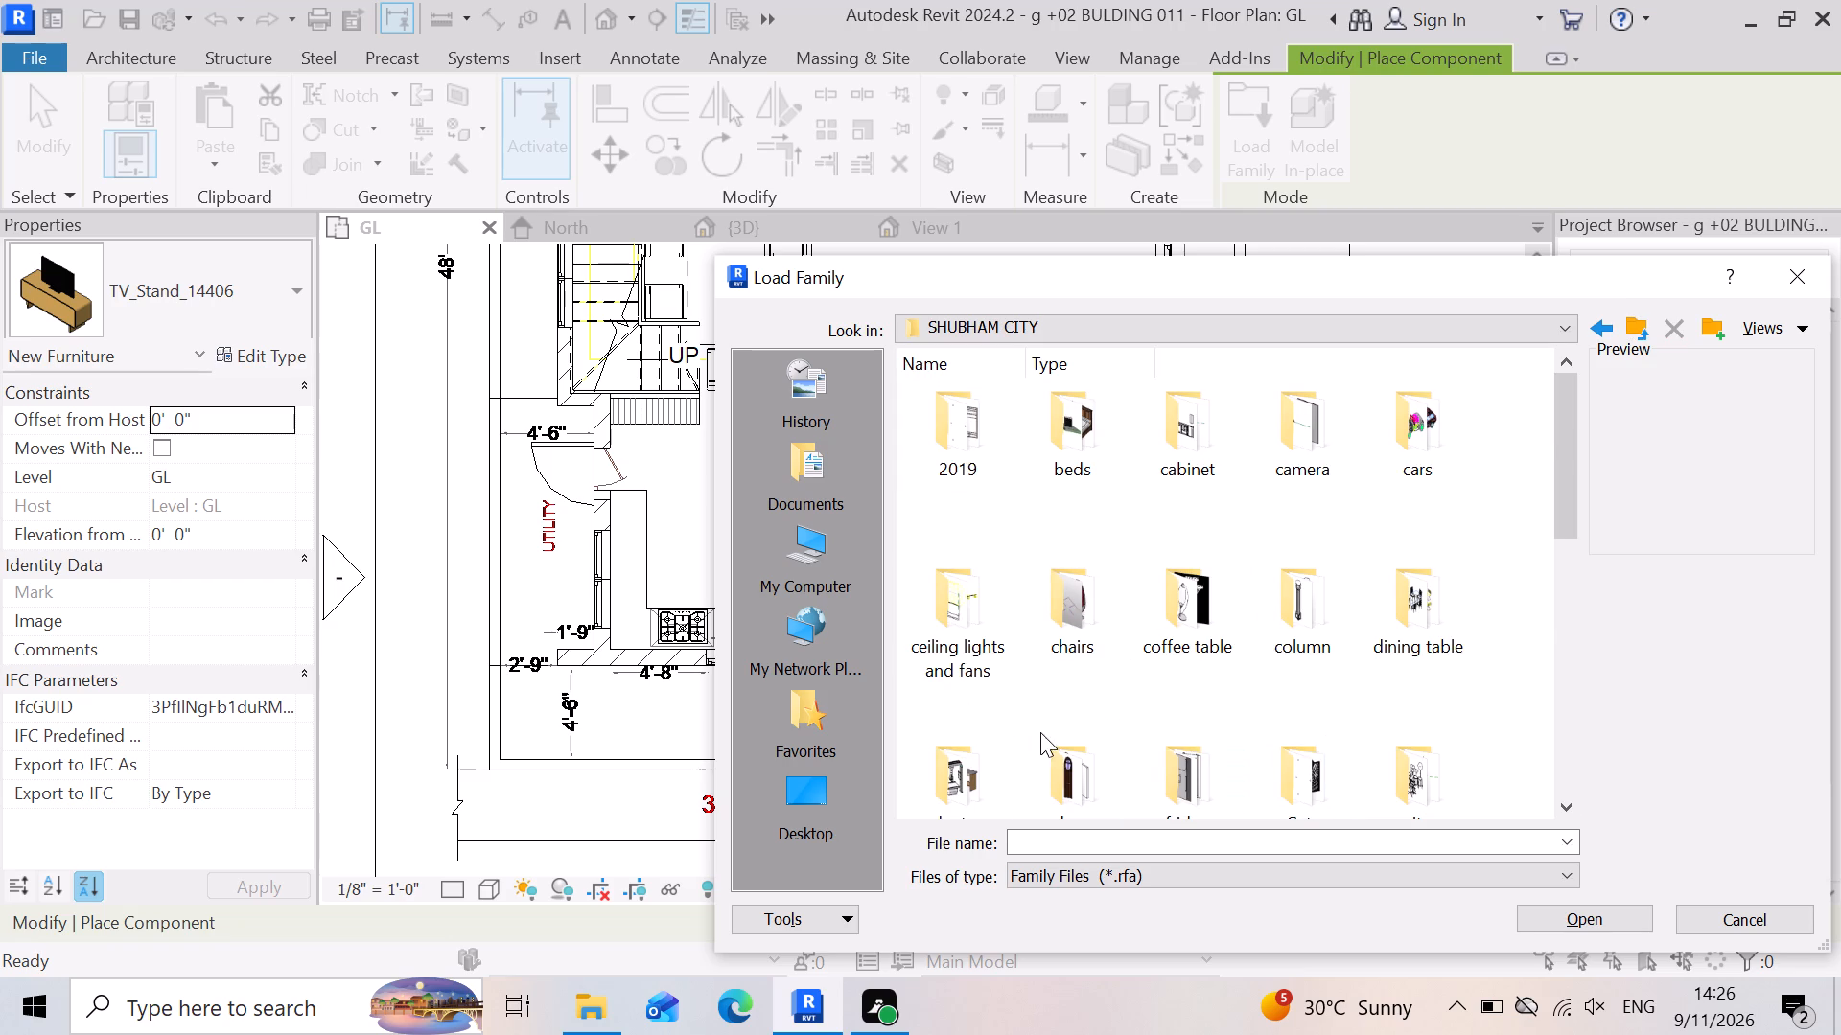
scroll(1048, 724, "down", 1)
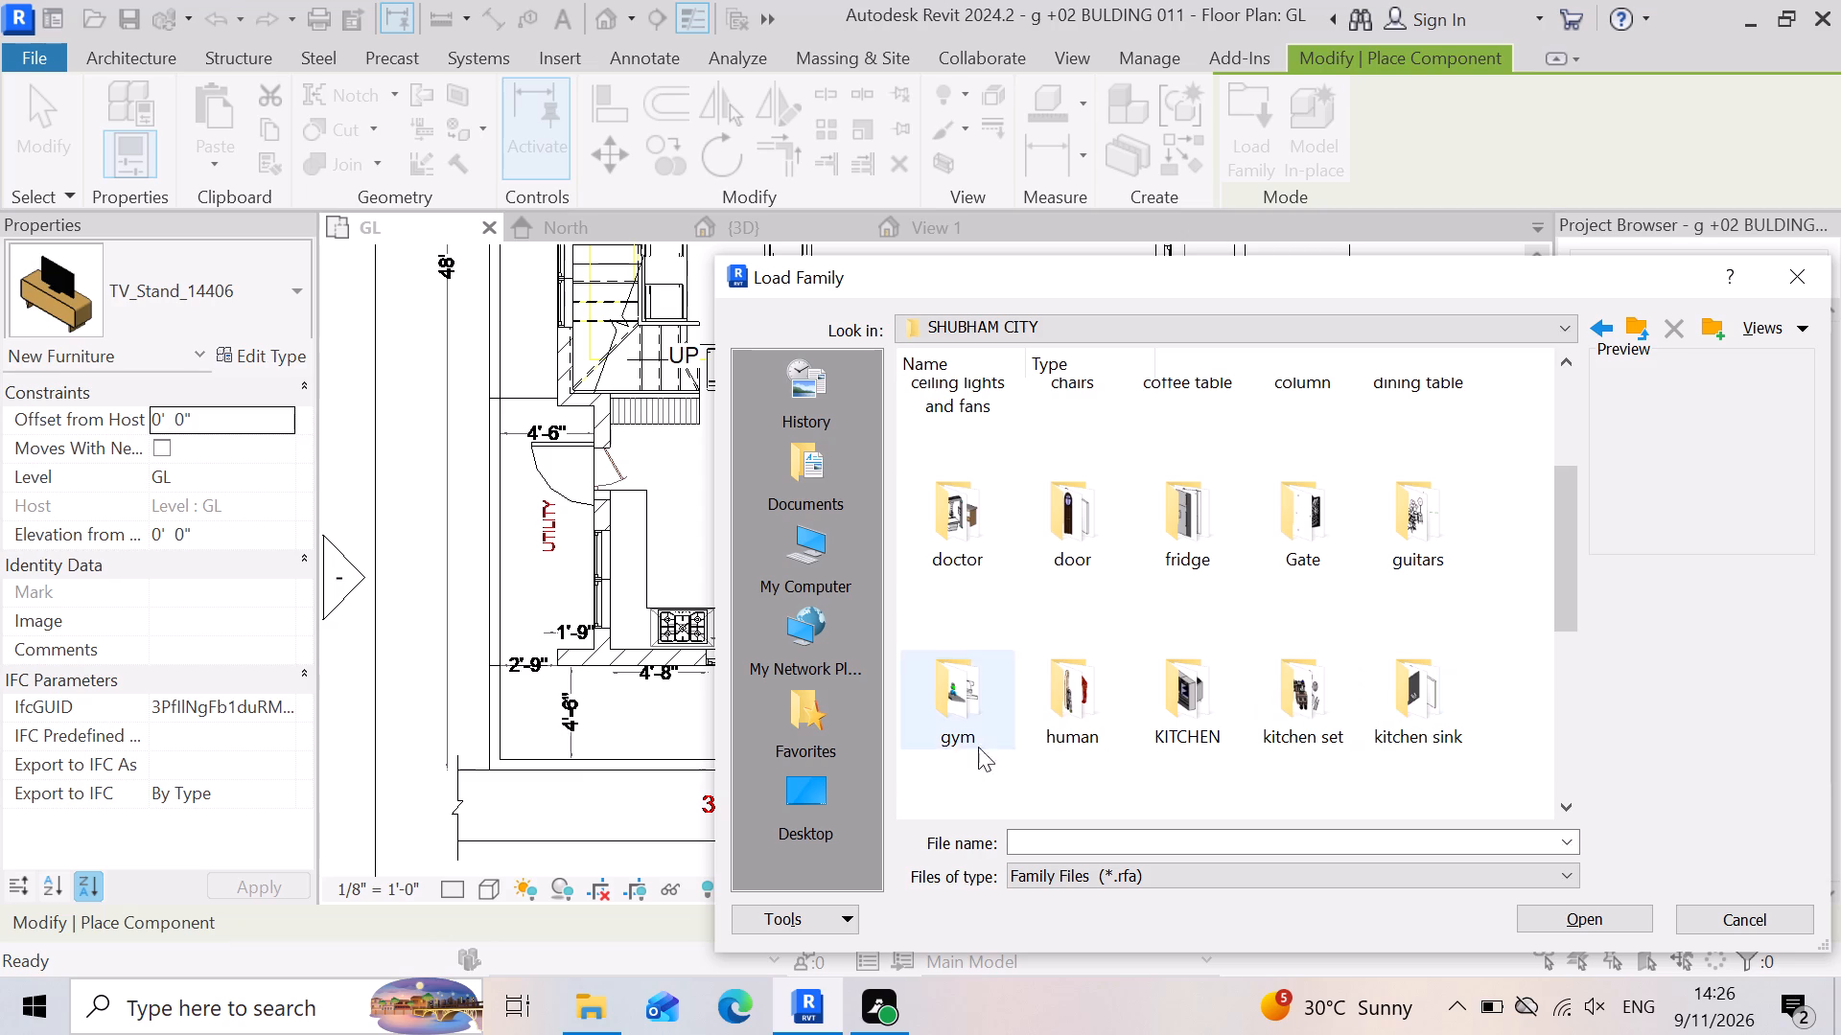
double_click(1164, 735)
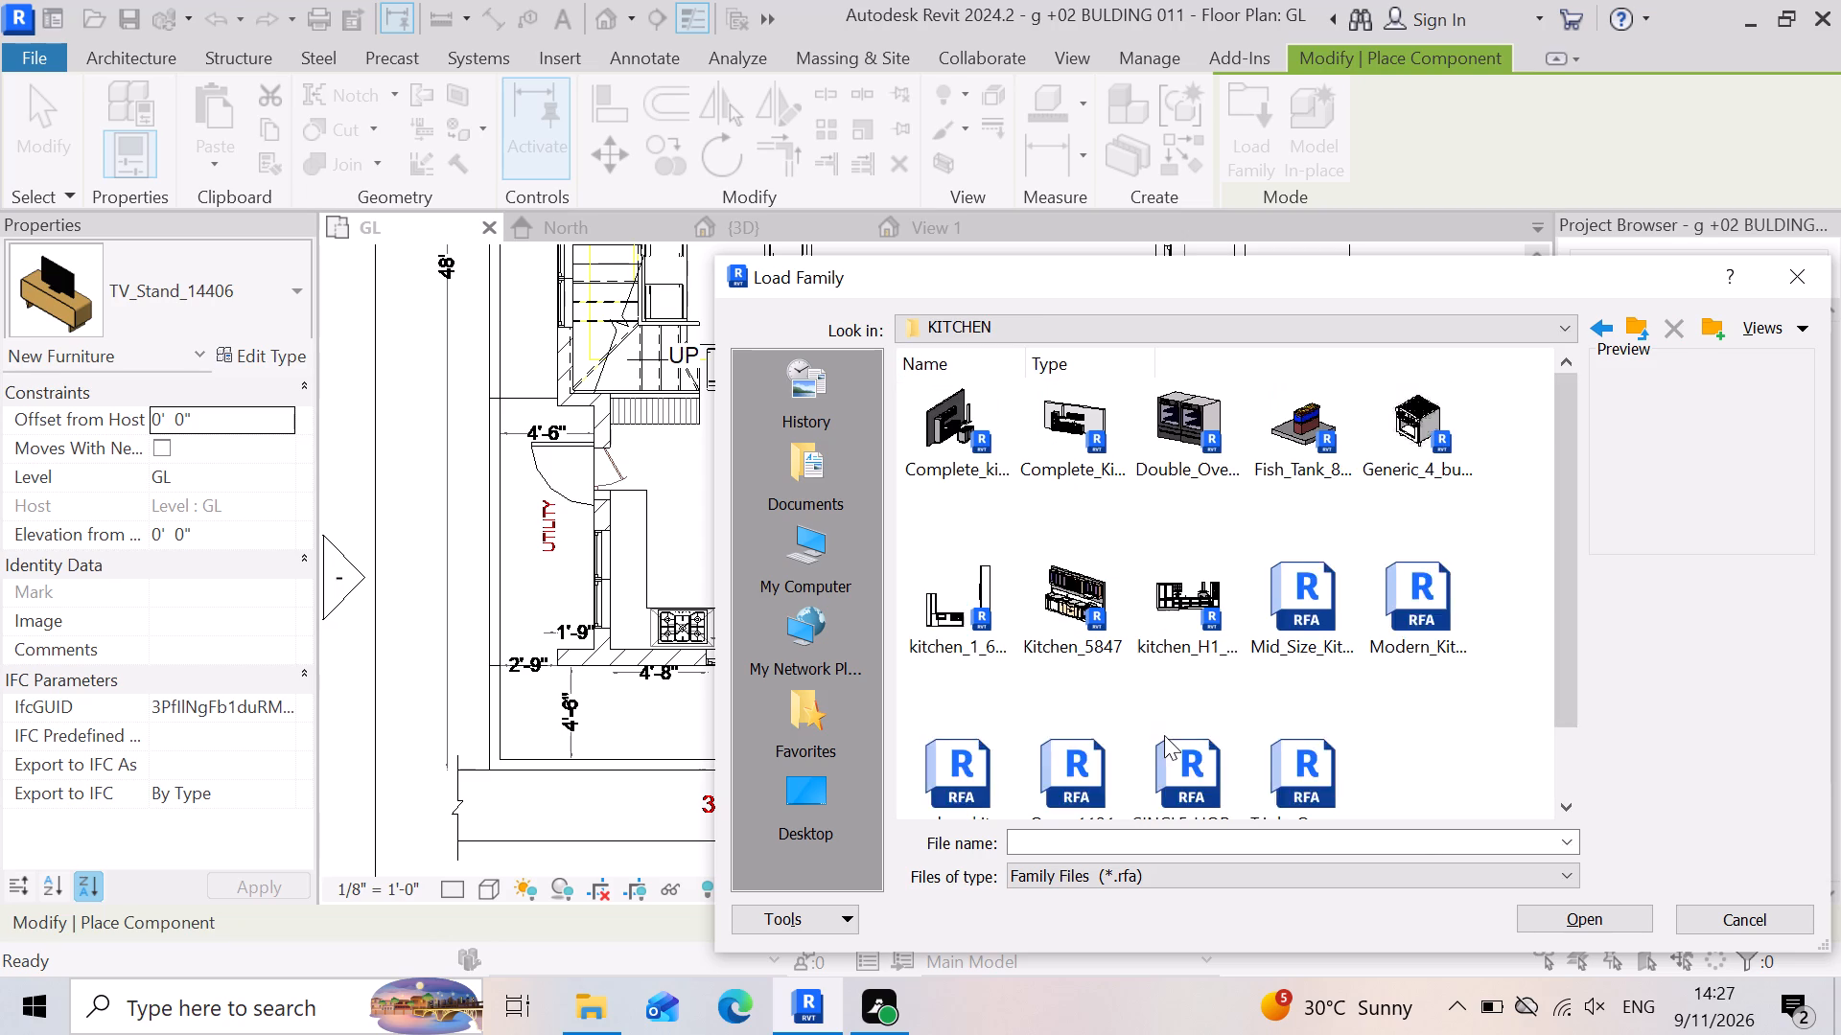
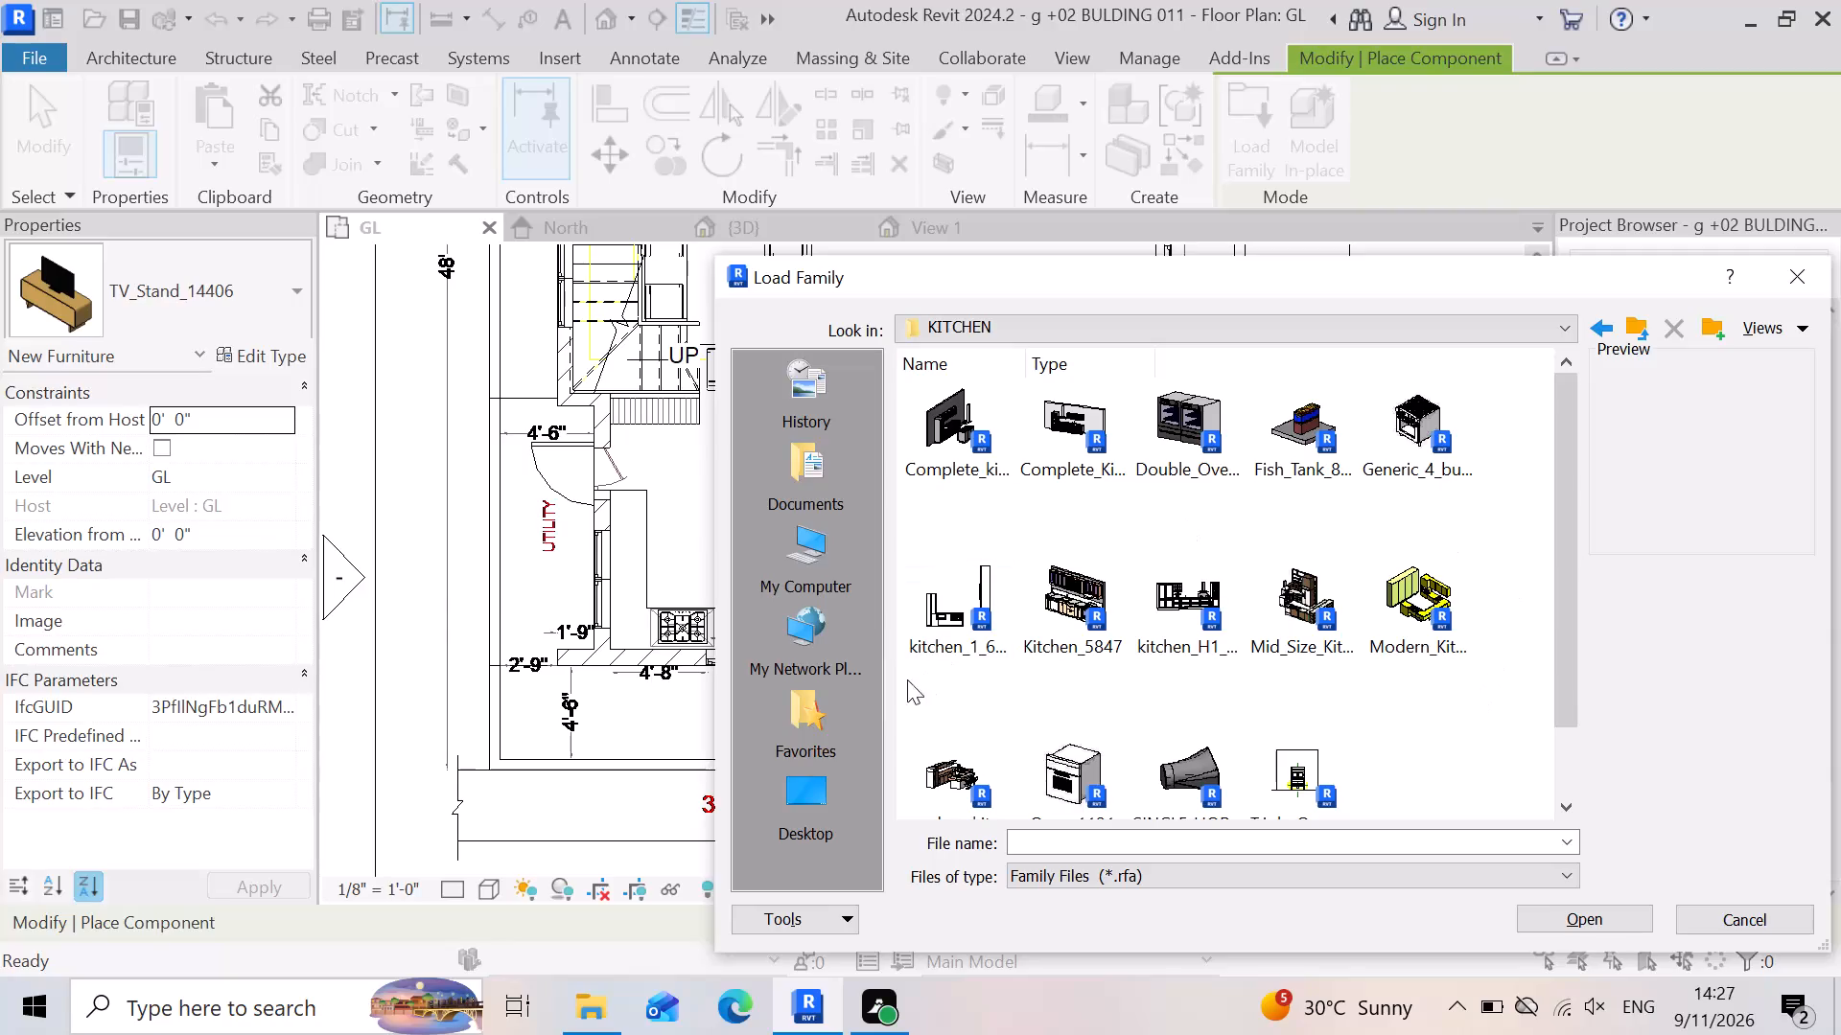
Look through the families in the KITCHEN folder for one that suits the ground-level kitchen.
scroll(1289, 619, "down", 4)
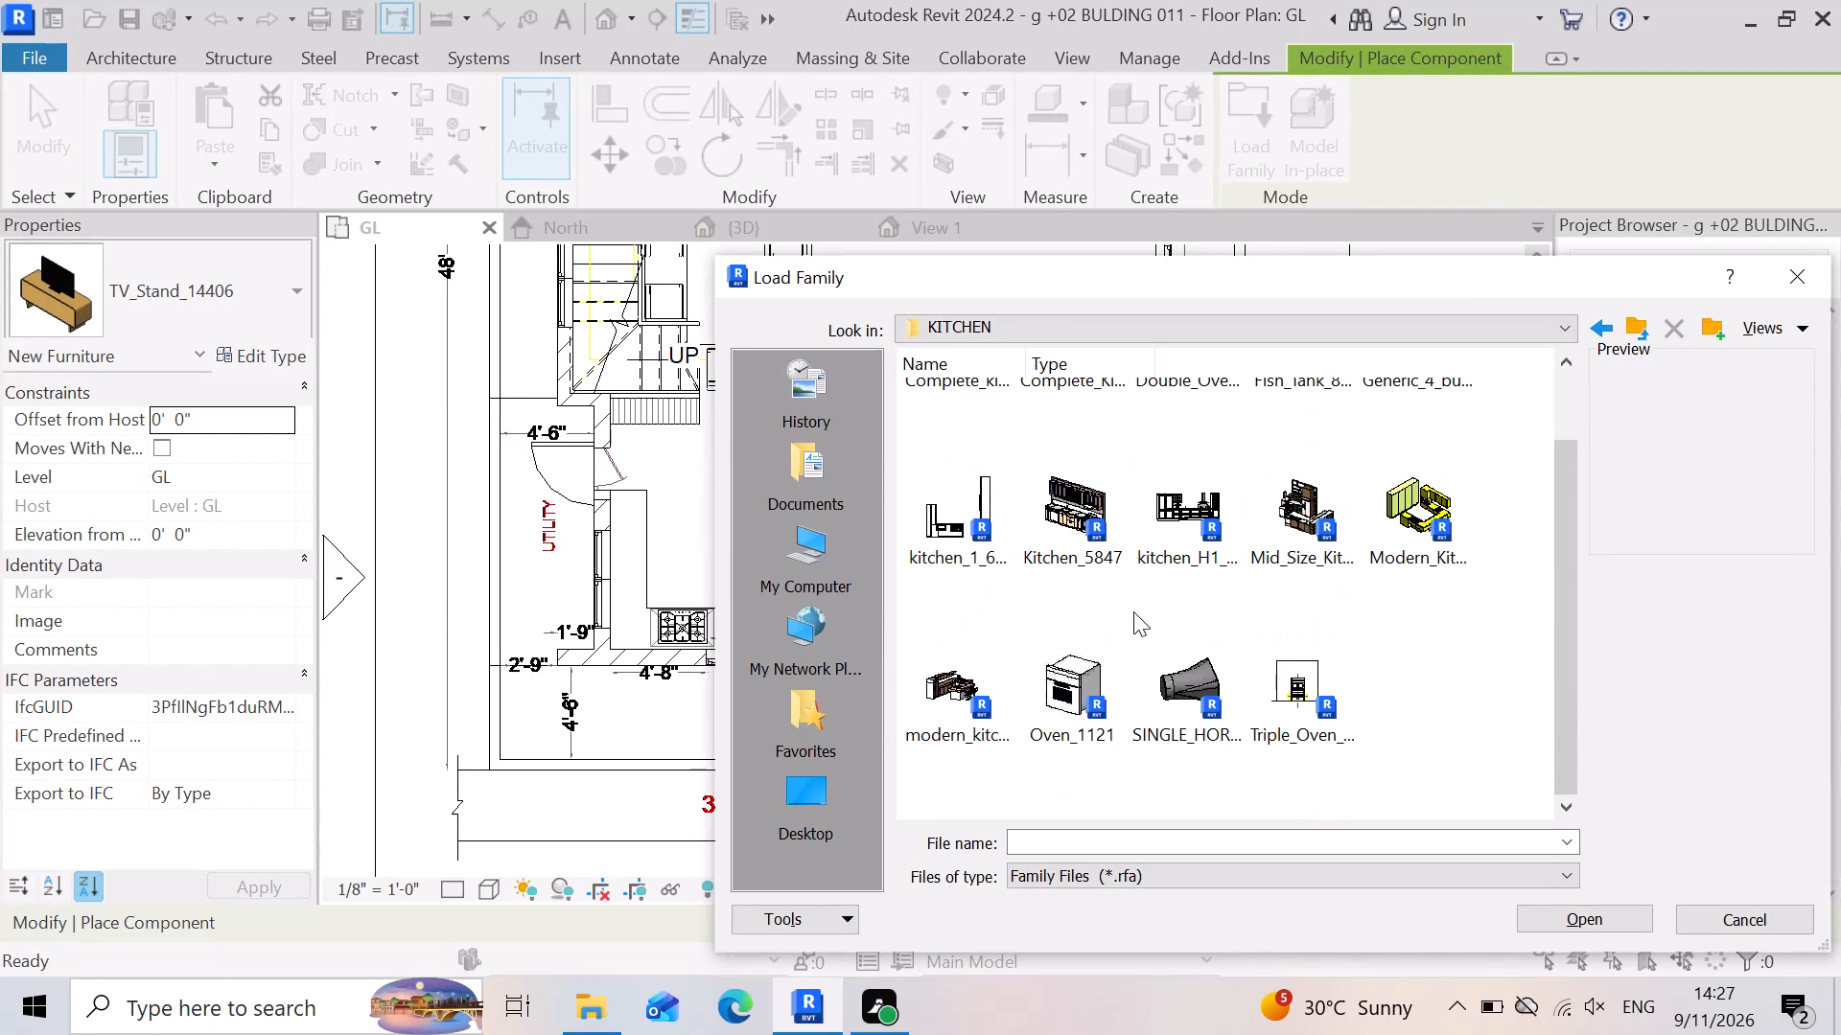
scroll(1363, 701, "up", 1)
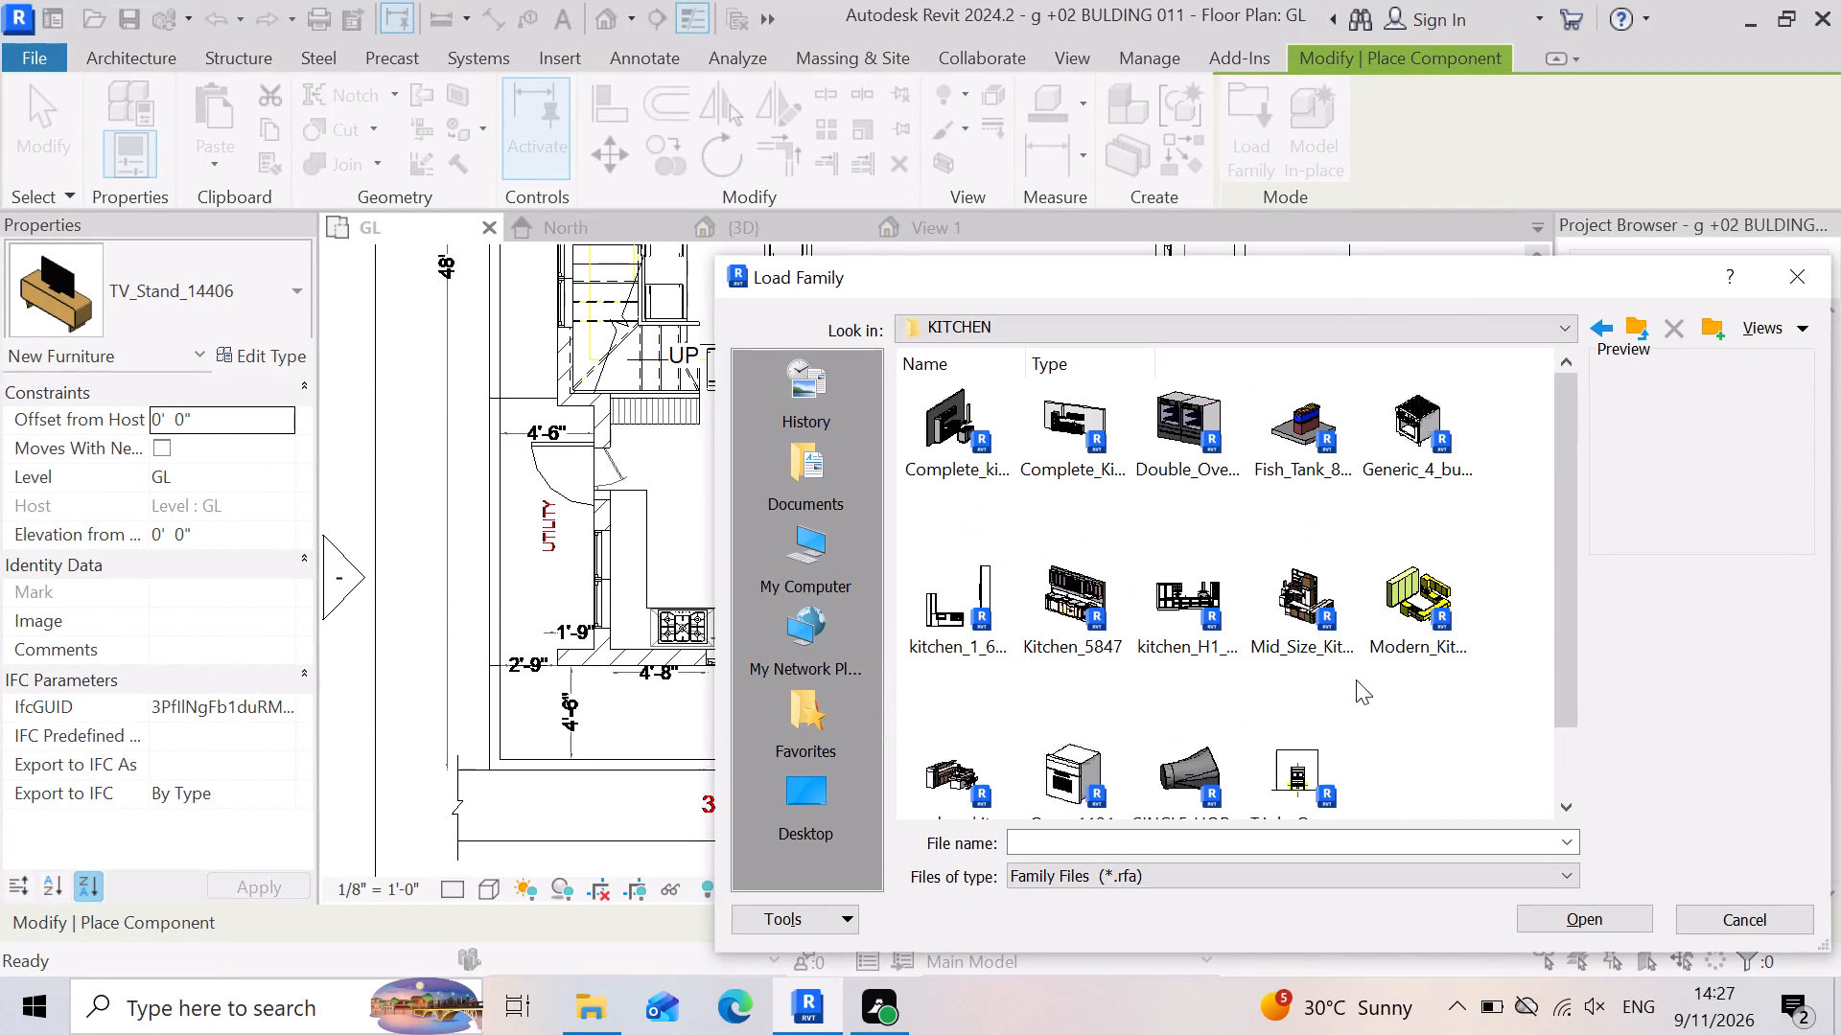
scroll(1356, 679, "up", 1)
scroll(1409, 582, "up", 4)
scroll(1243, 659, "up", 3)
scroll(1269, 626, "down", 1)
scroll(1155, 630, "down", 3)
scroll(1222, 667, "up", 3)
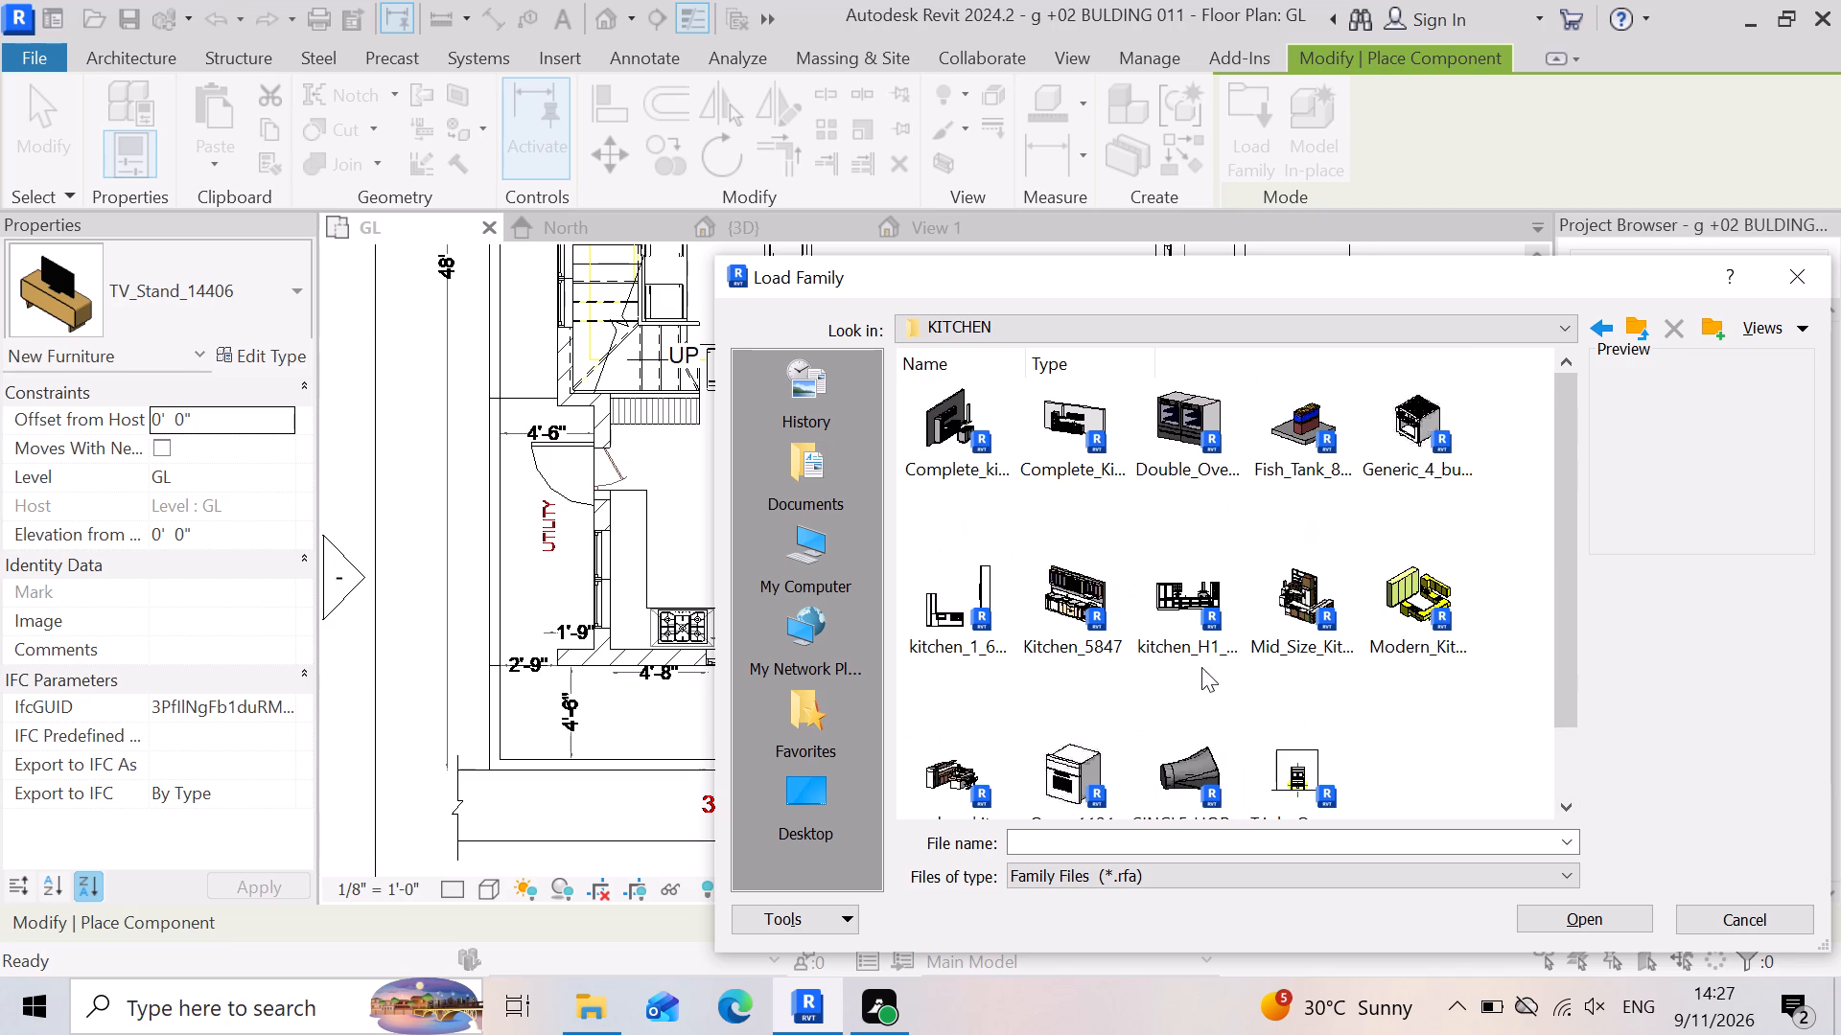
Check New folder (3) and the kitchen sink folder of the SHUBHAM CITY library for a suitable kitchen family.
left_click(1631, 332)
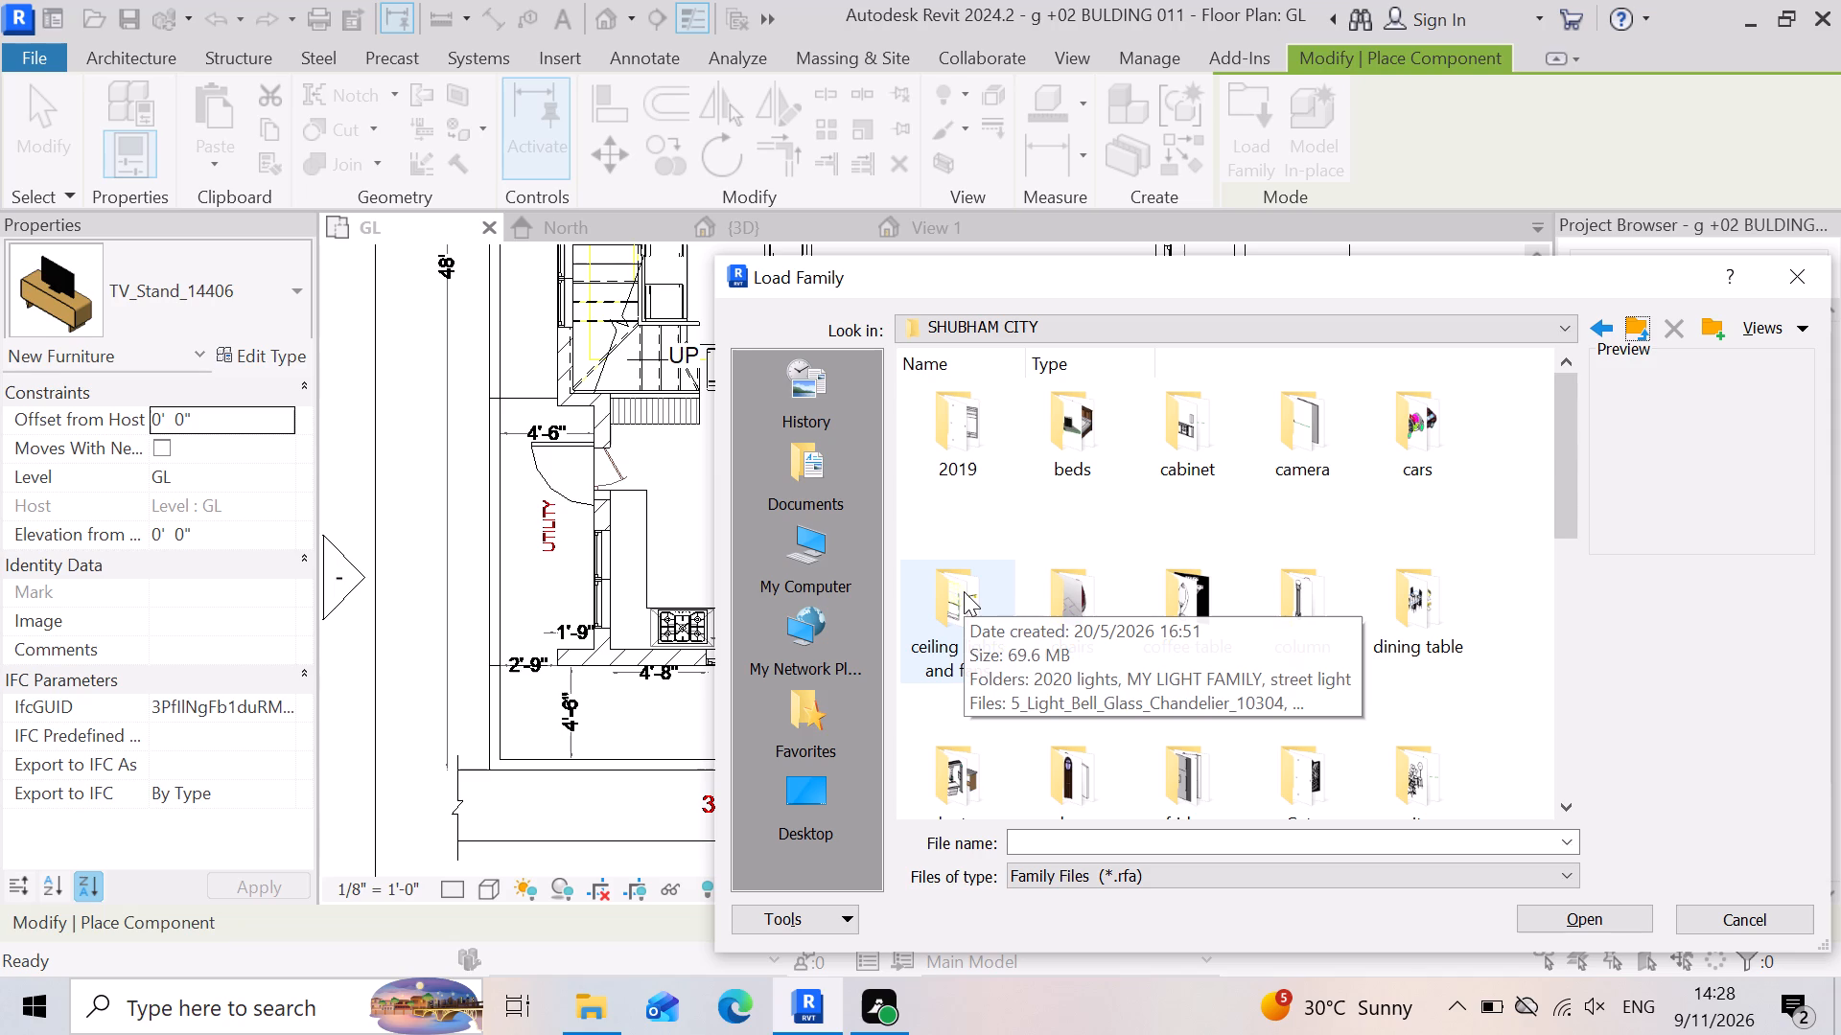
scroll(1305, 690, "down", 2)
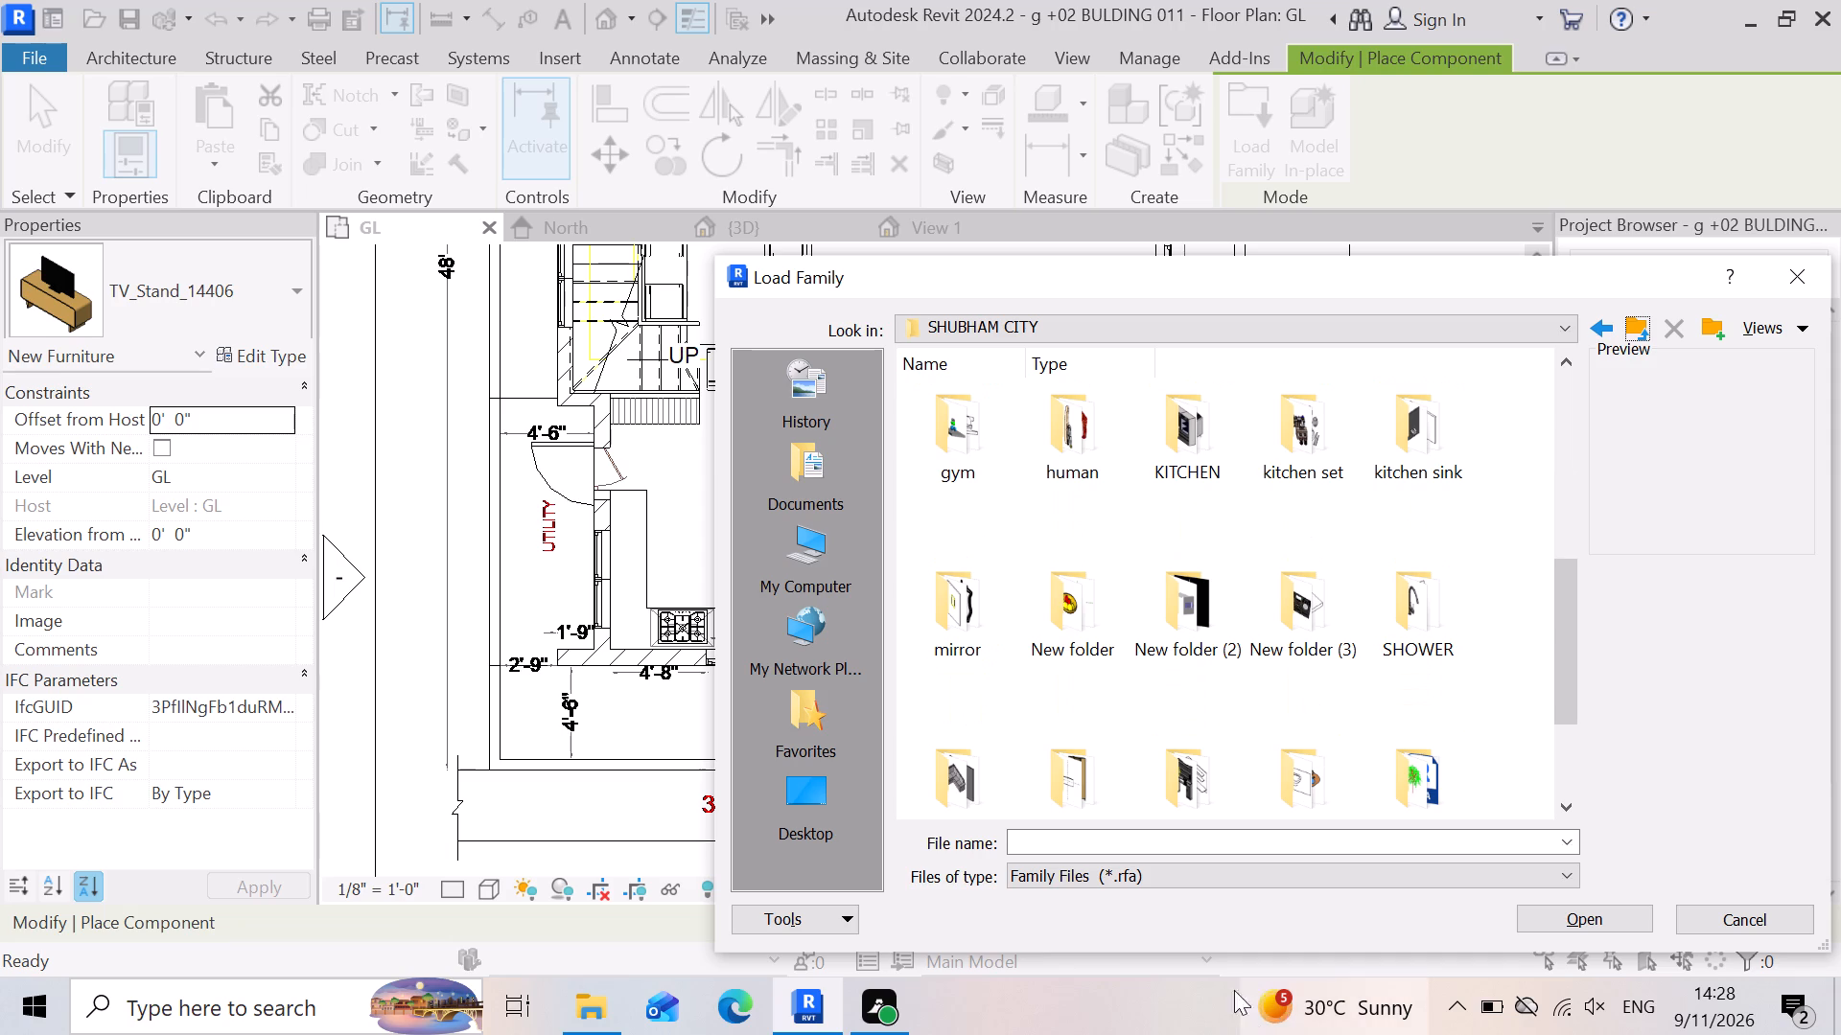
double_click(1296, 620)
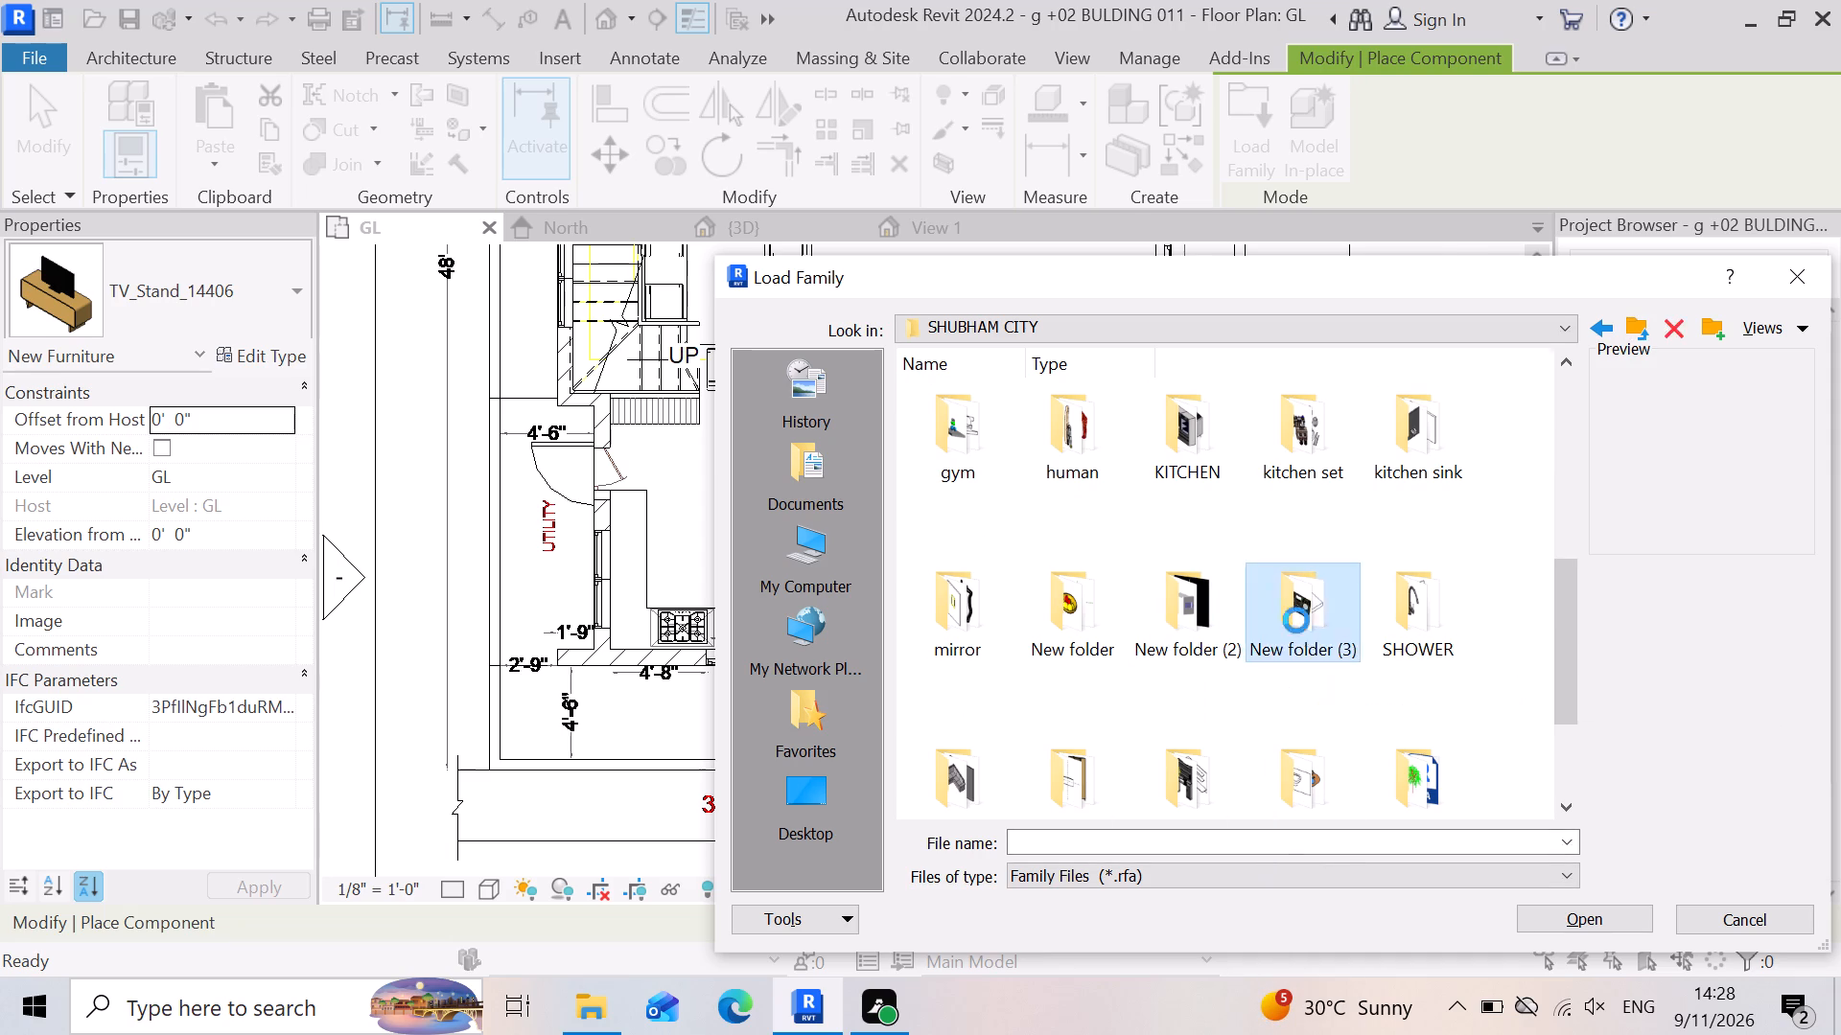
scroll(1086, 673, "down", 1)
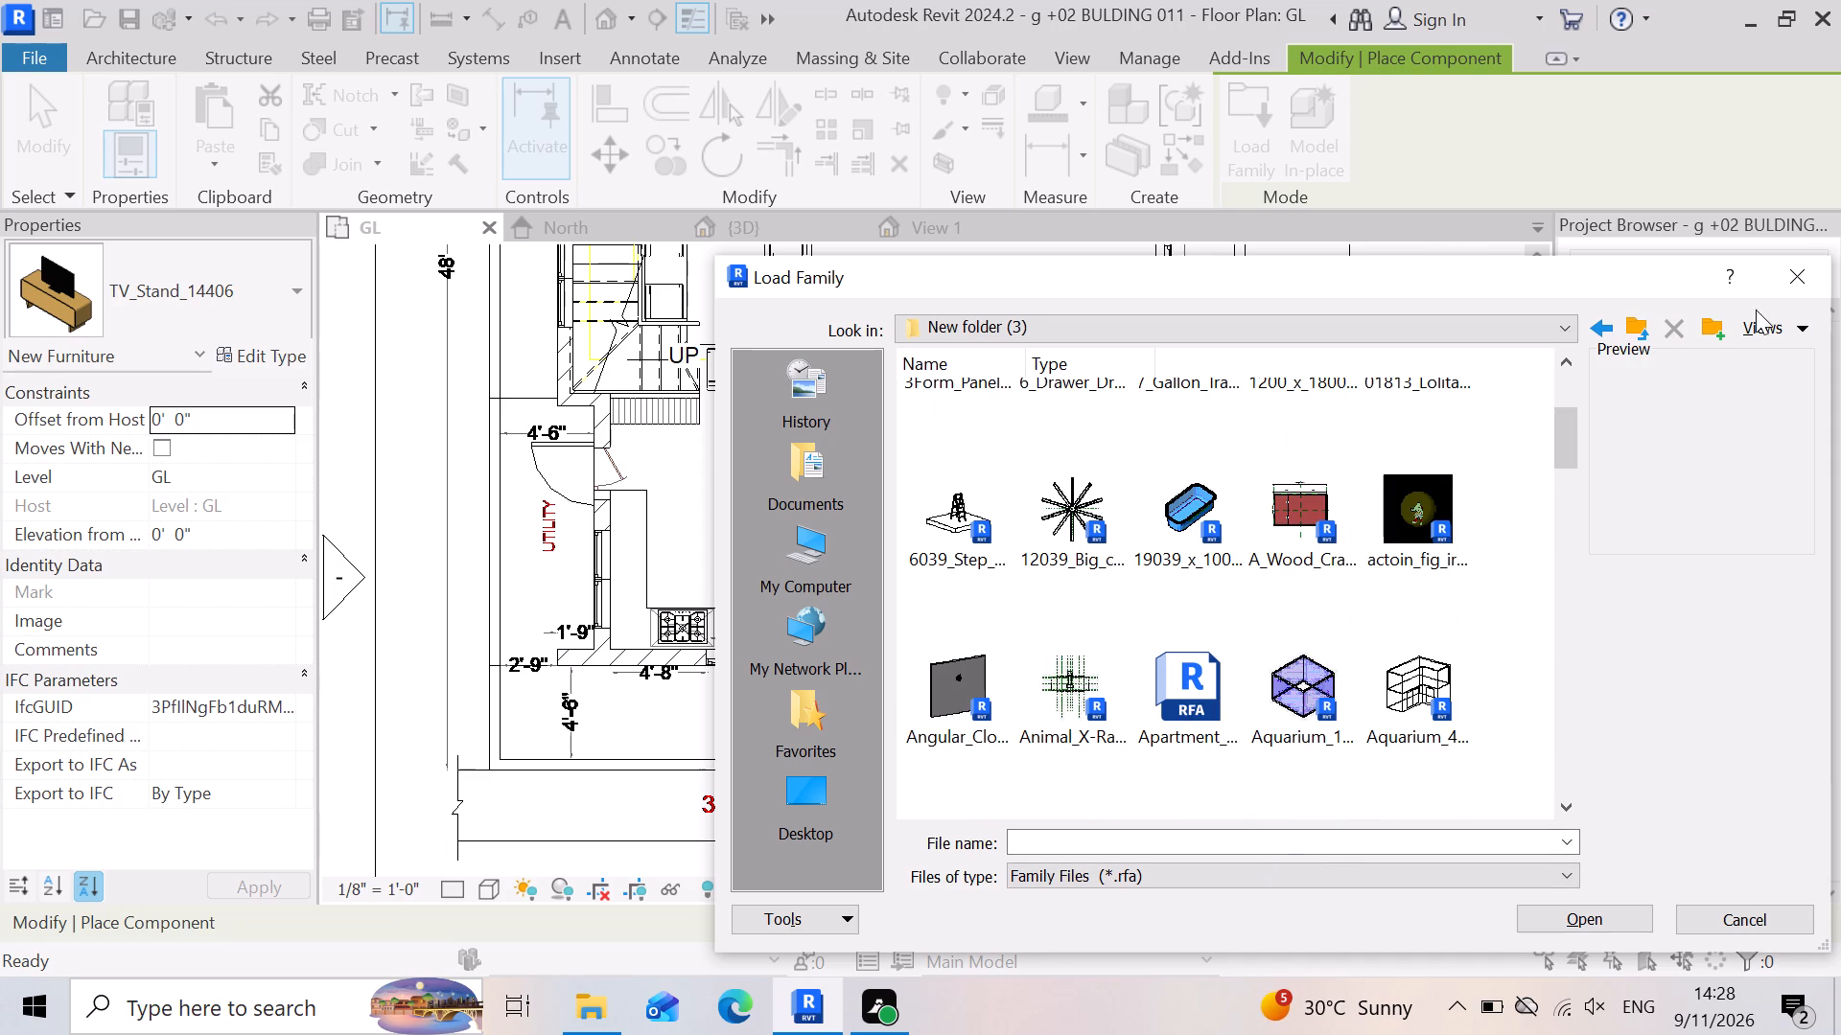
left_click(1633, 325)
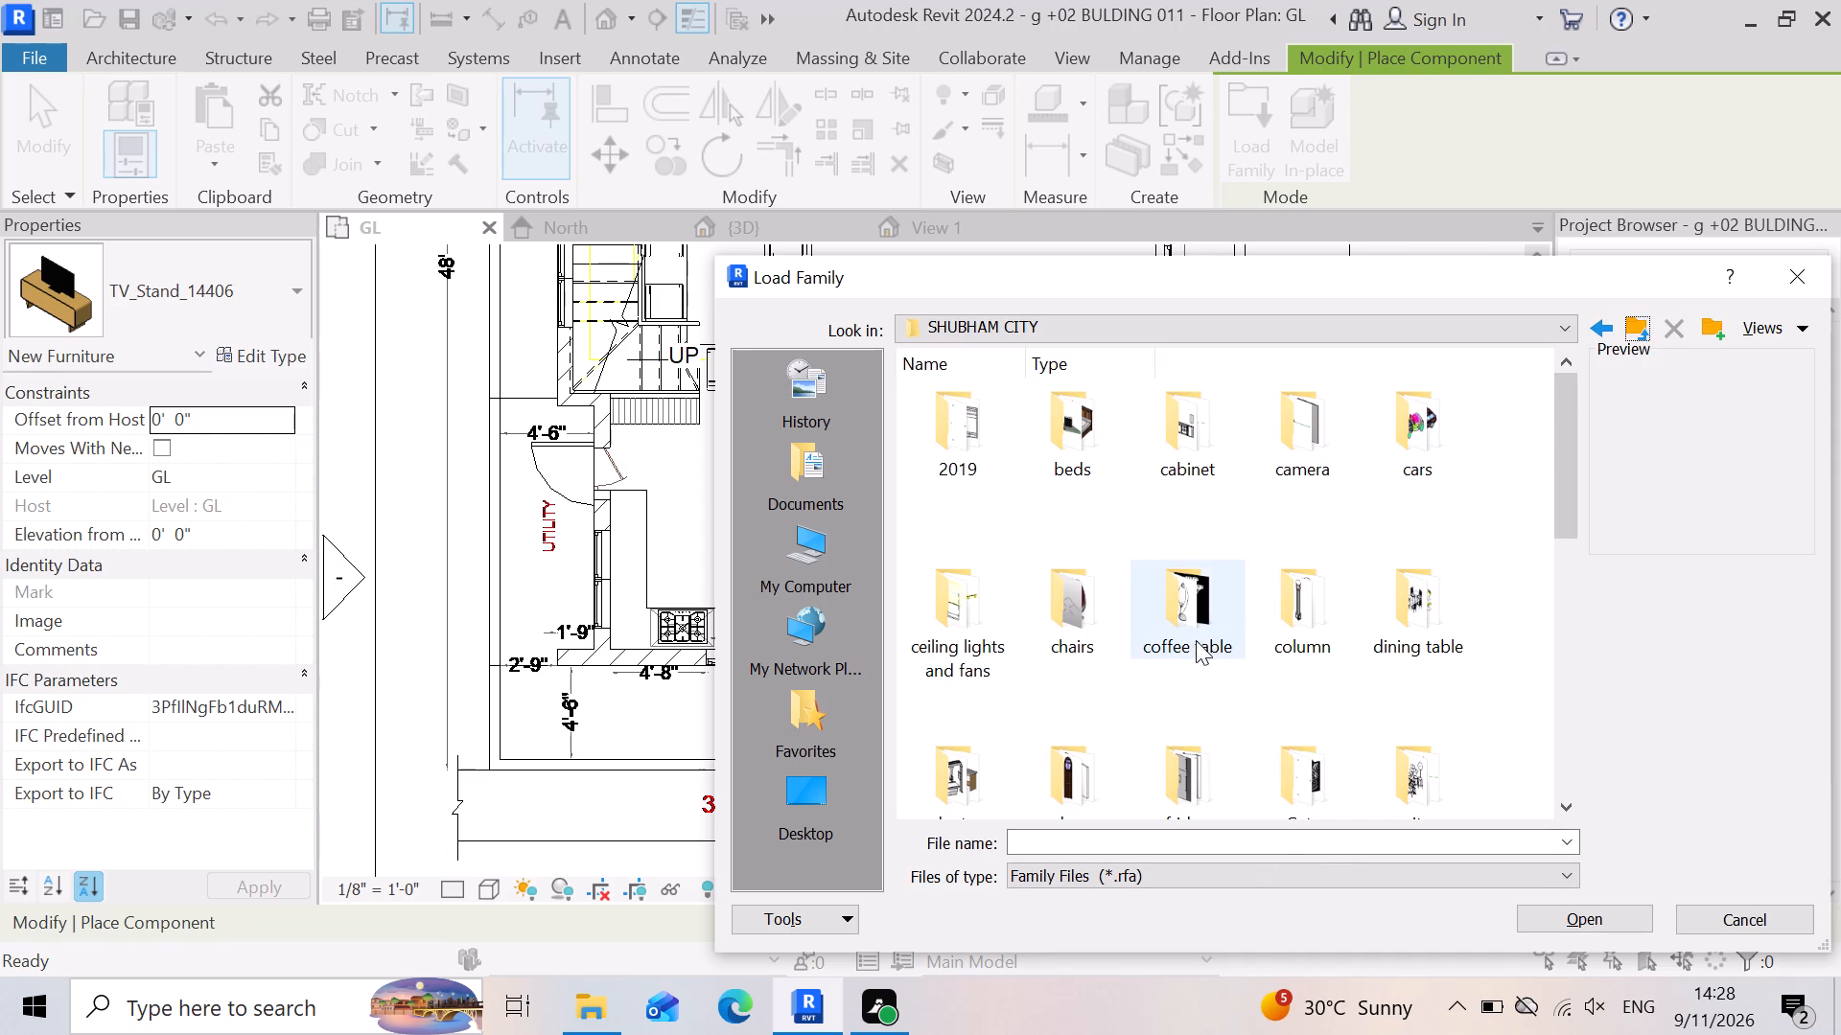
scroll(1294, 590, "down", 2)
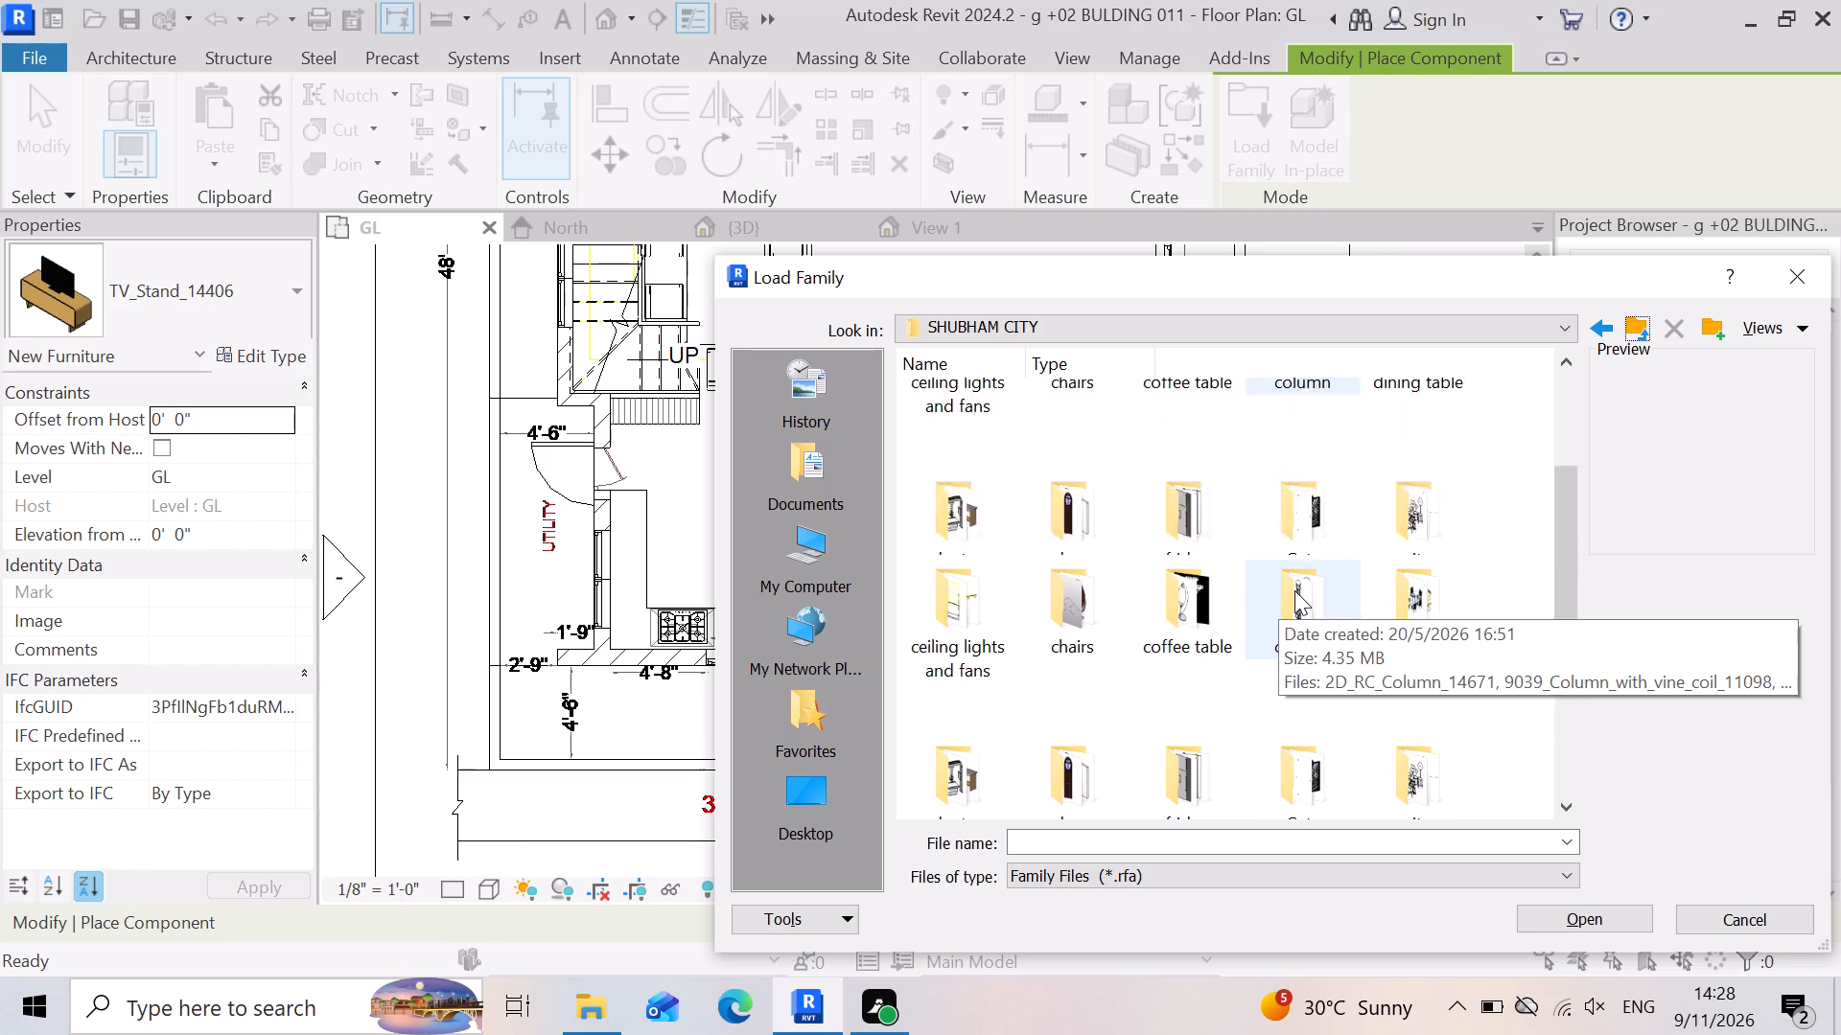
scroll(1294, 590, "down", 1)
scroll(1438, 668, "down", 3)
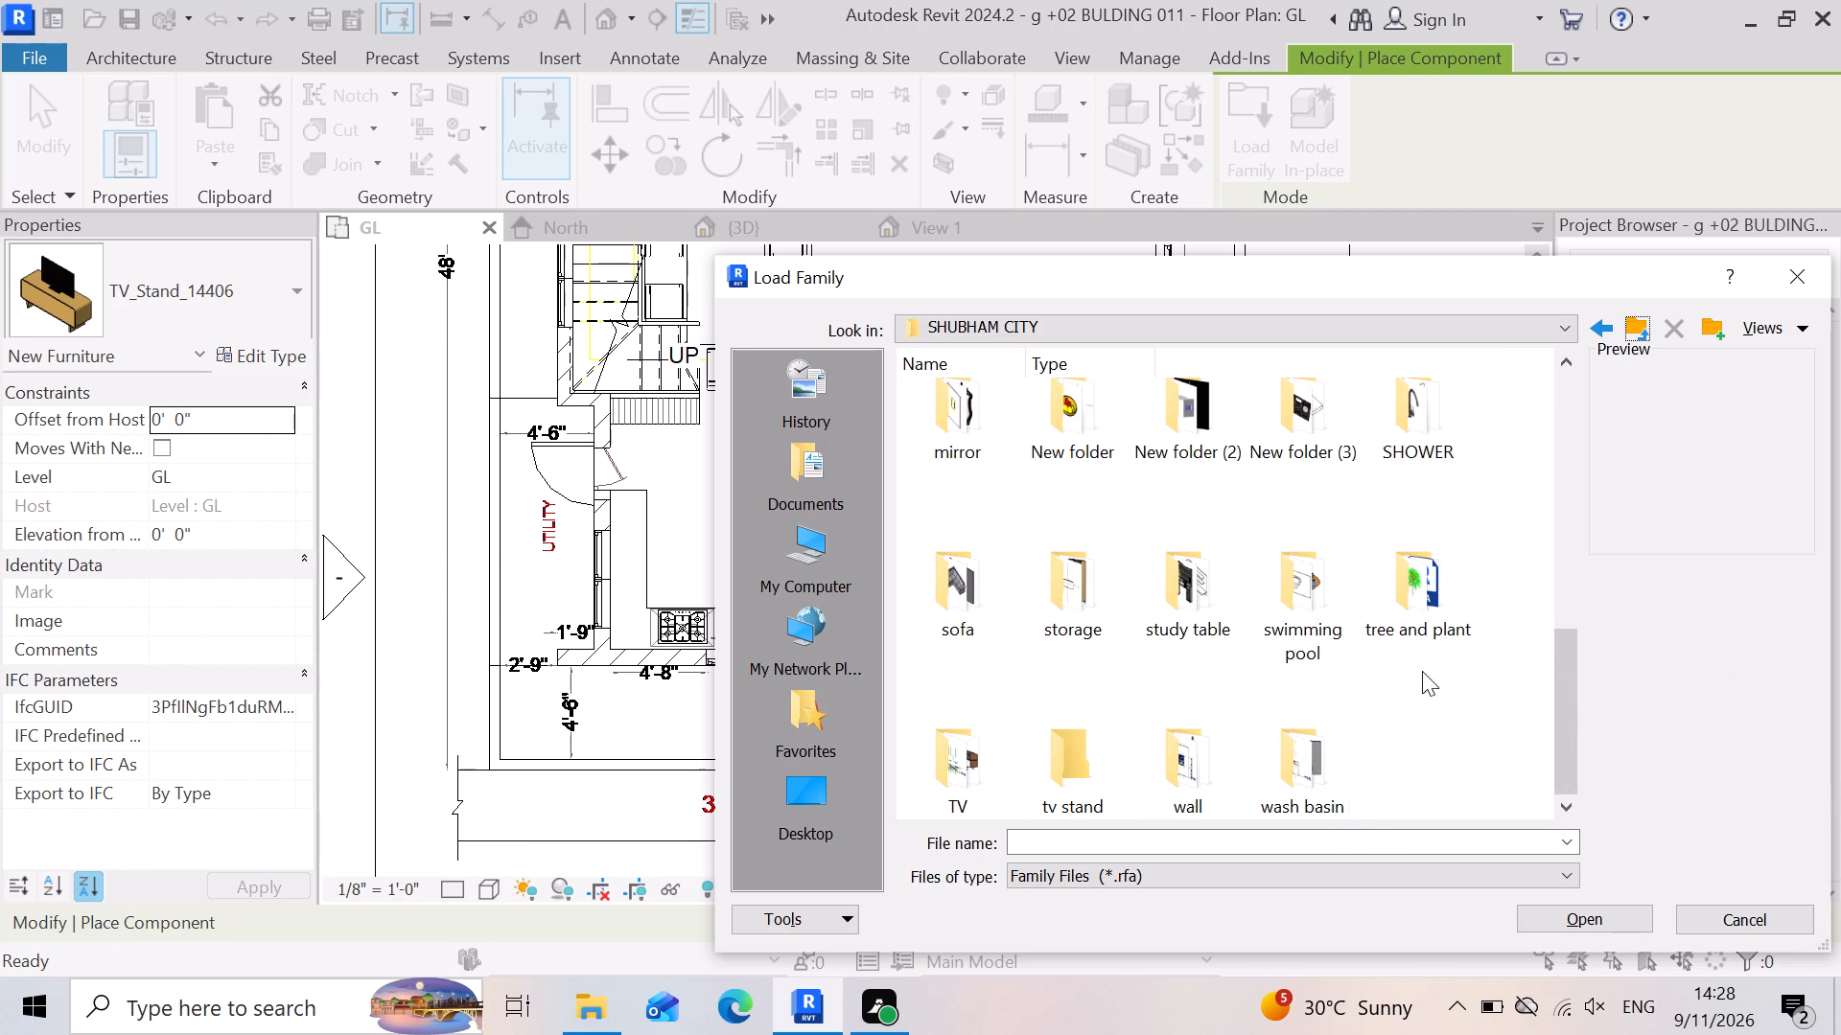
scroll(1316, 691, "up", 1)
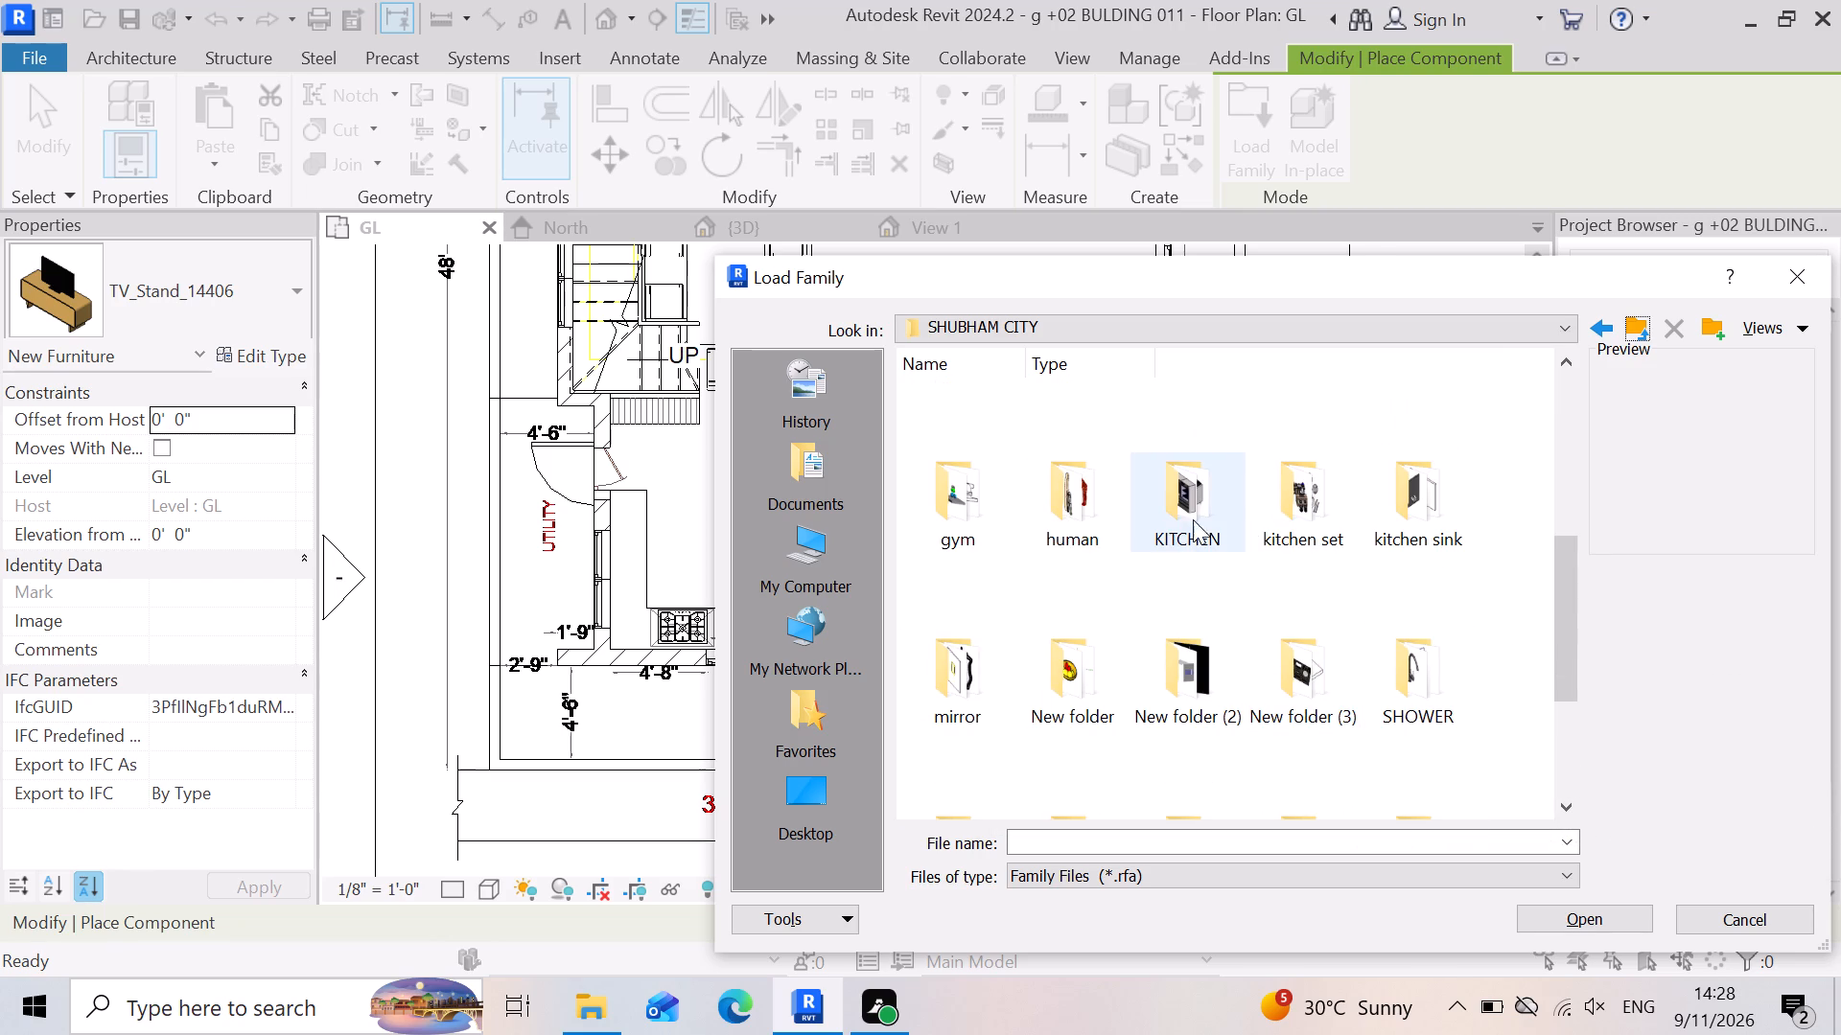
double_click(1435, 530)
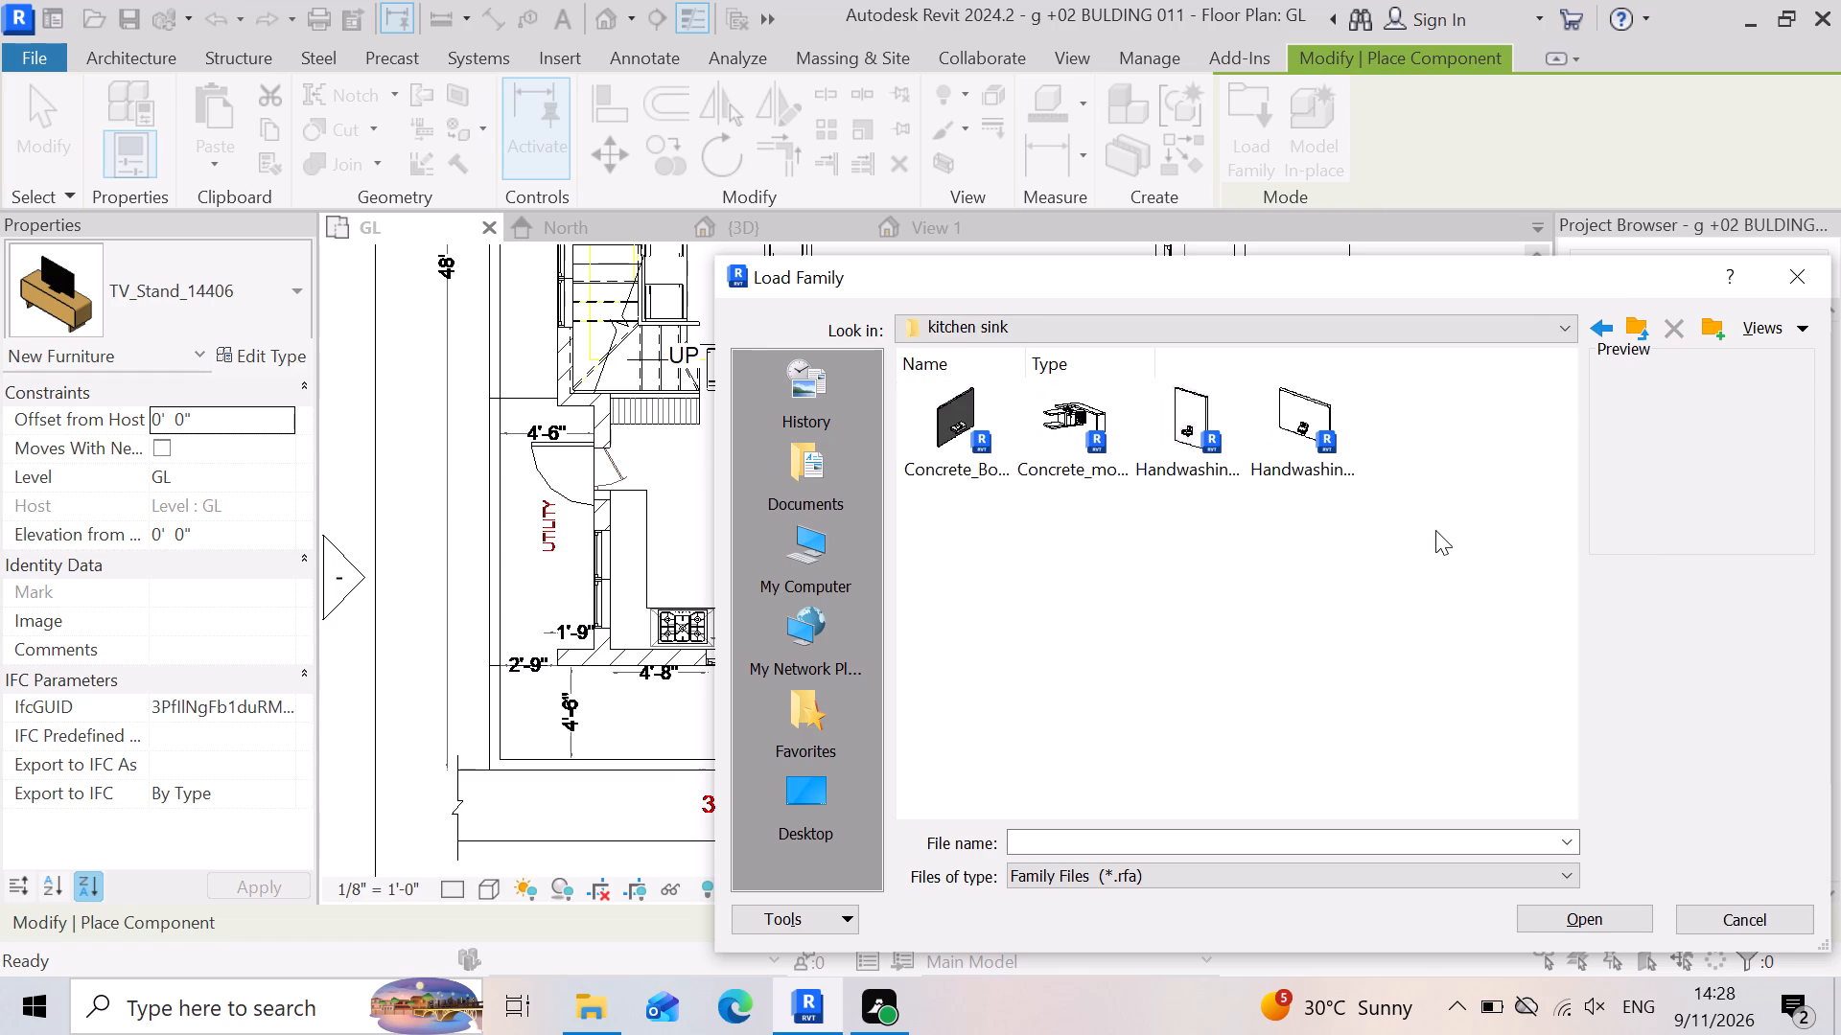
left_click(1625, 326)
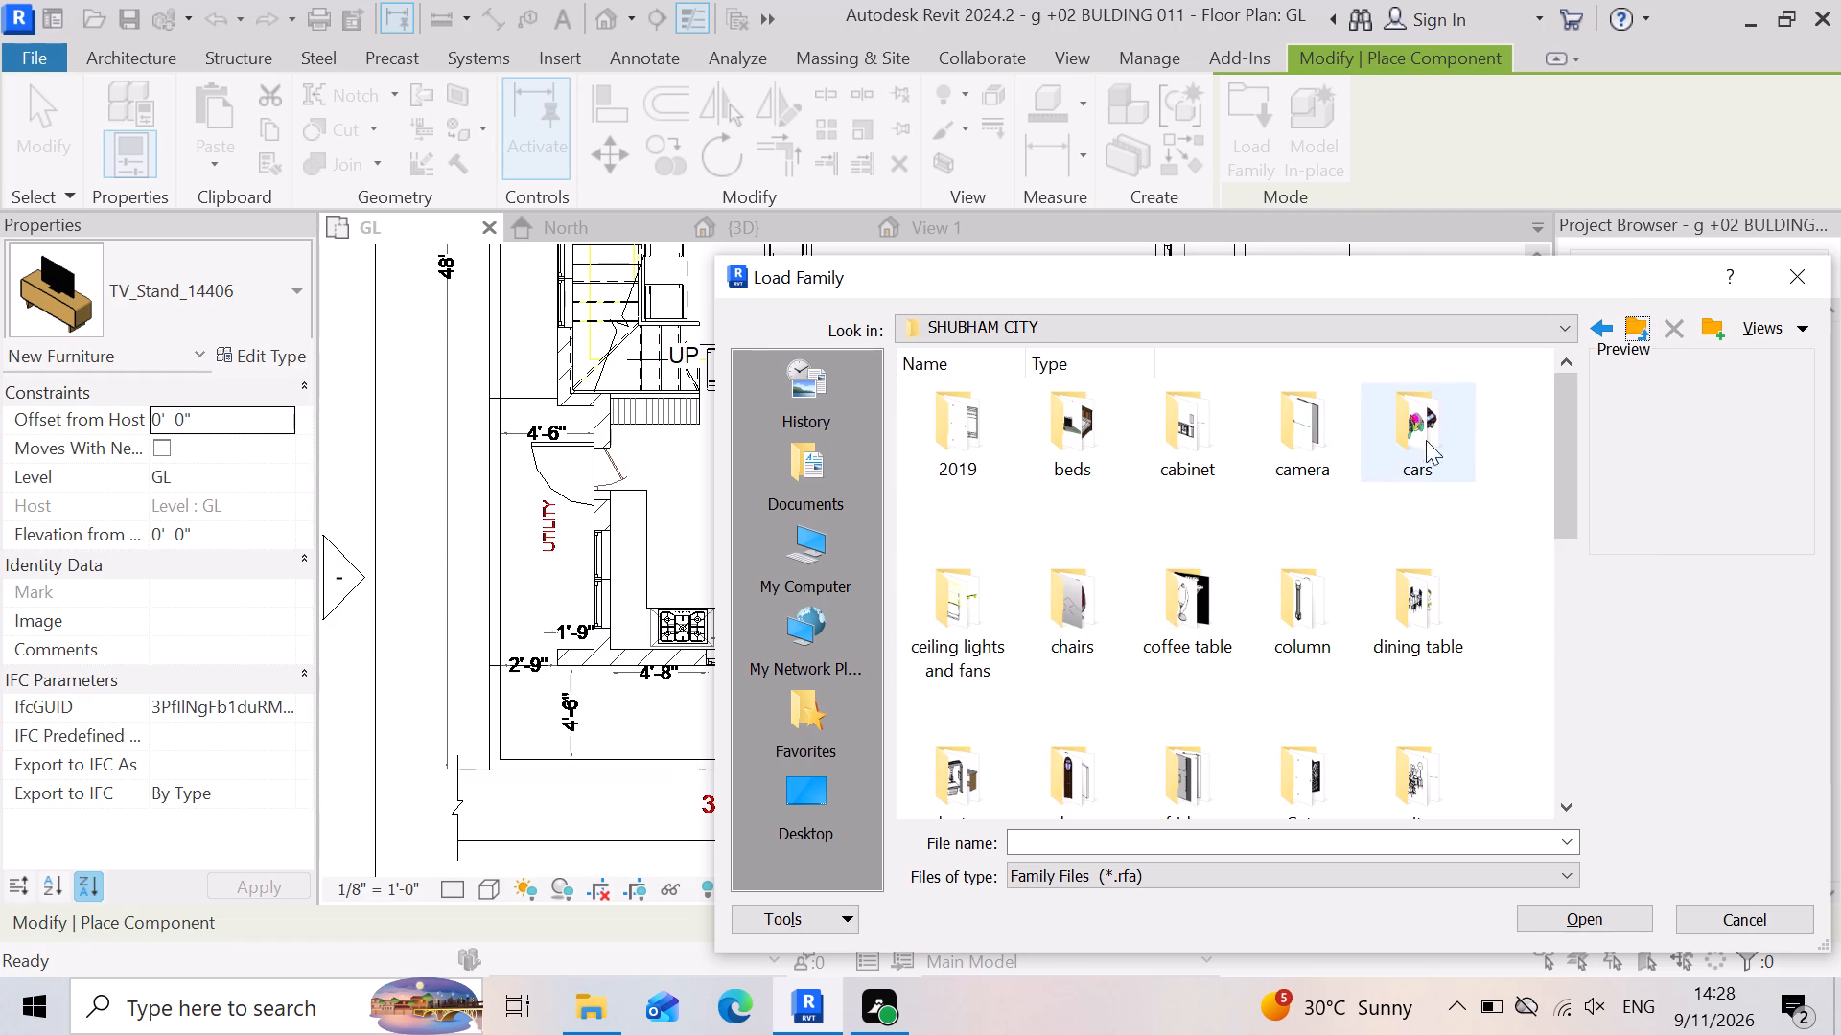
Look through the category folders of the SHUBHAM CITY library in English-Imperial again for a suitable family.
scroll(1378, 678, "down", 3)
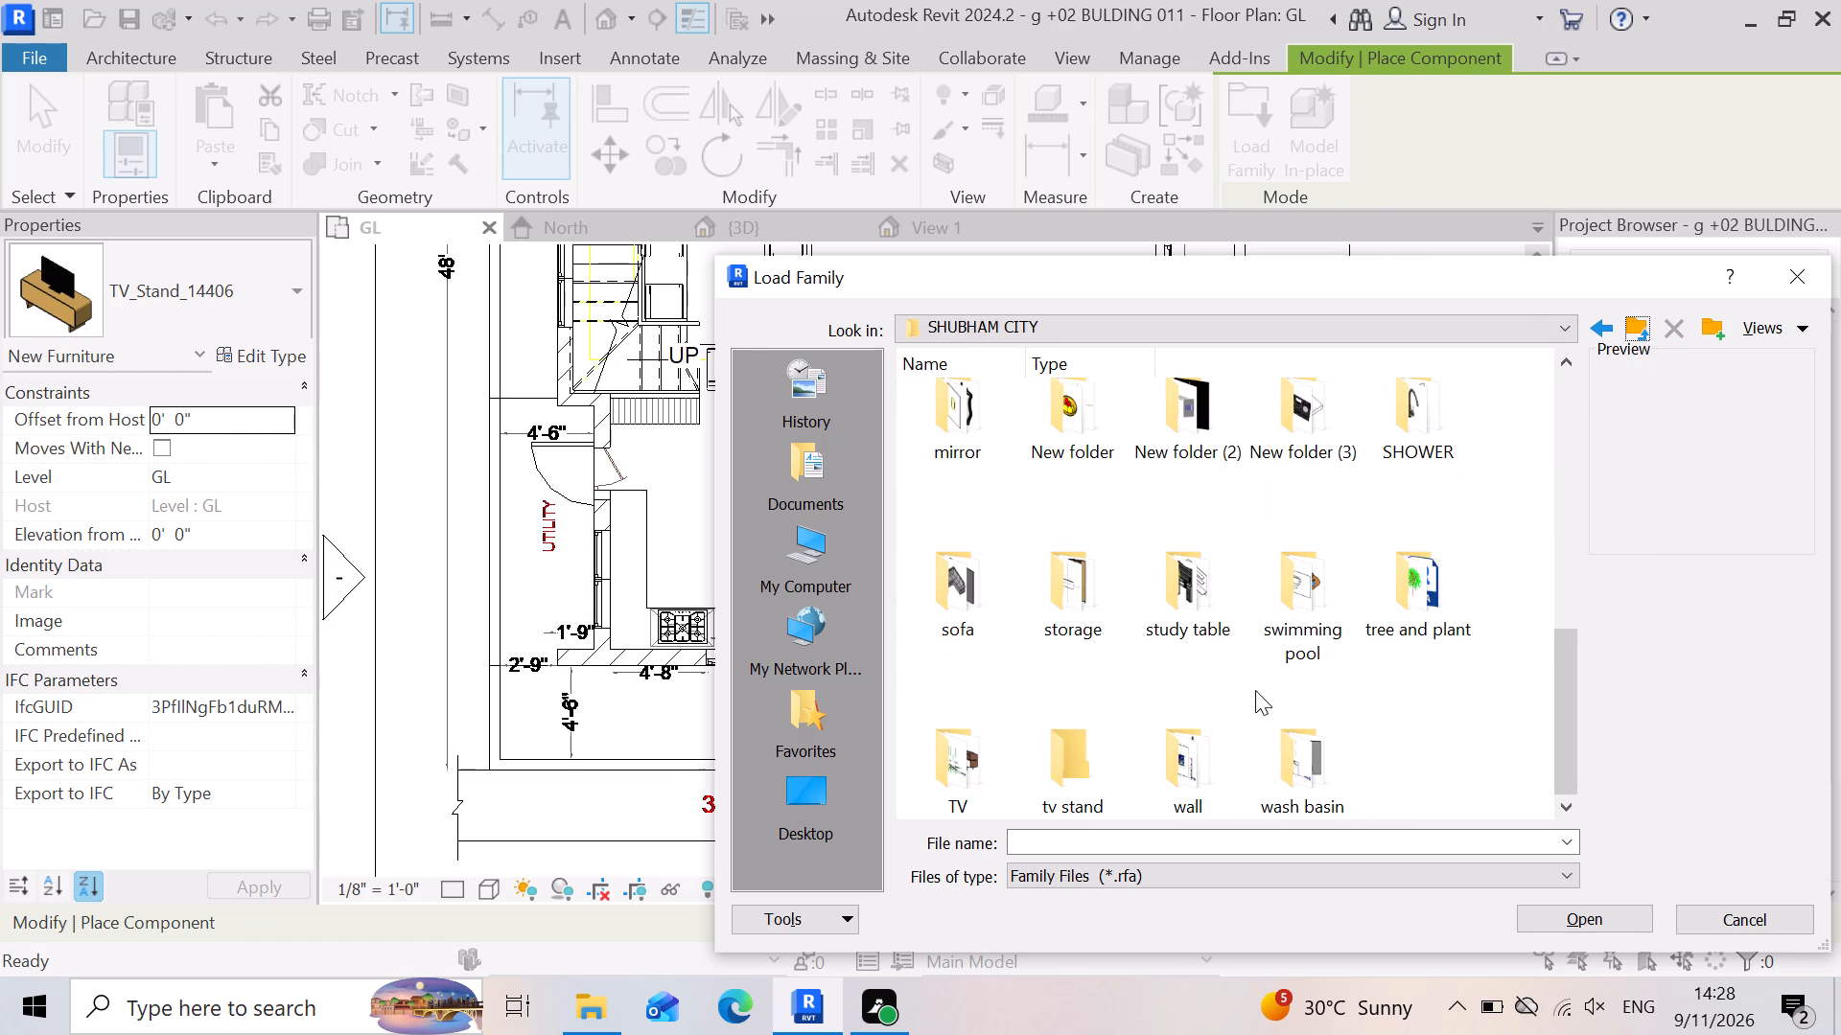
scroll(1231, 571, "down", 4)
scroll(1234, 583, "up", 3)
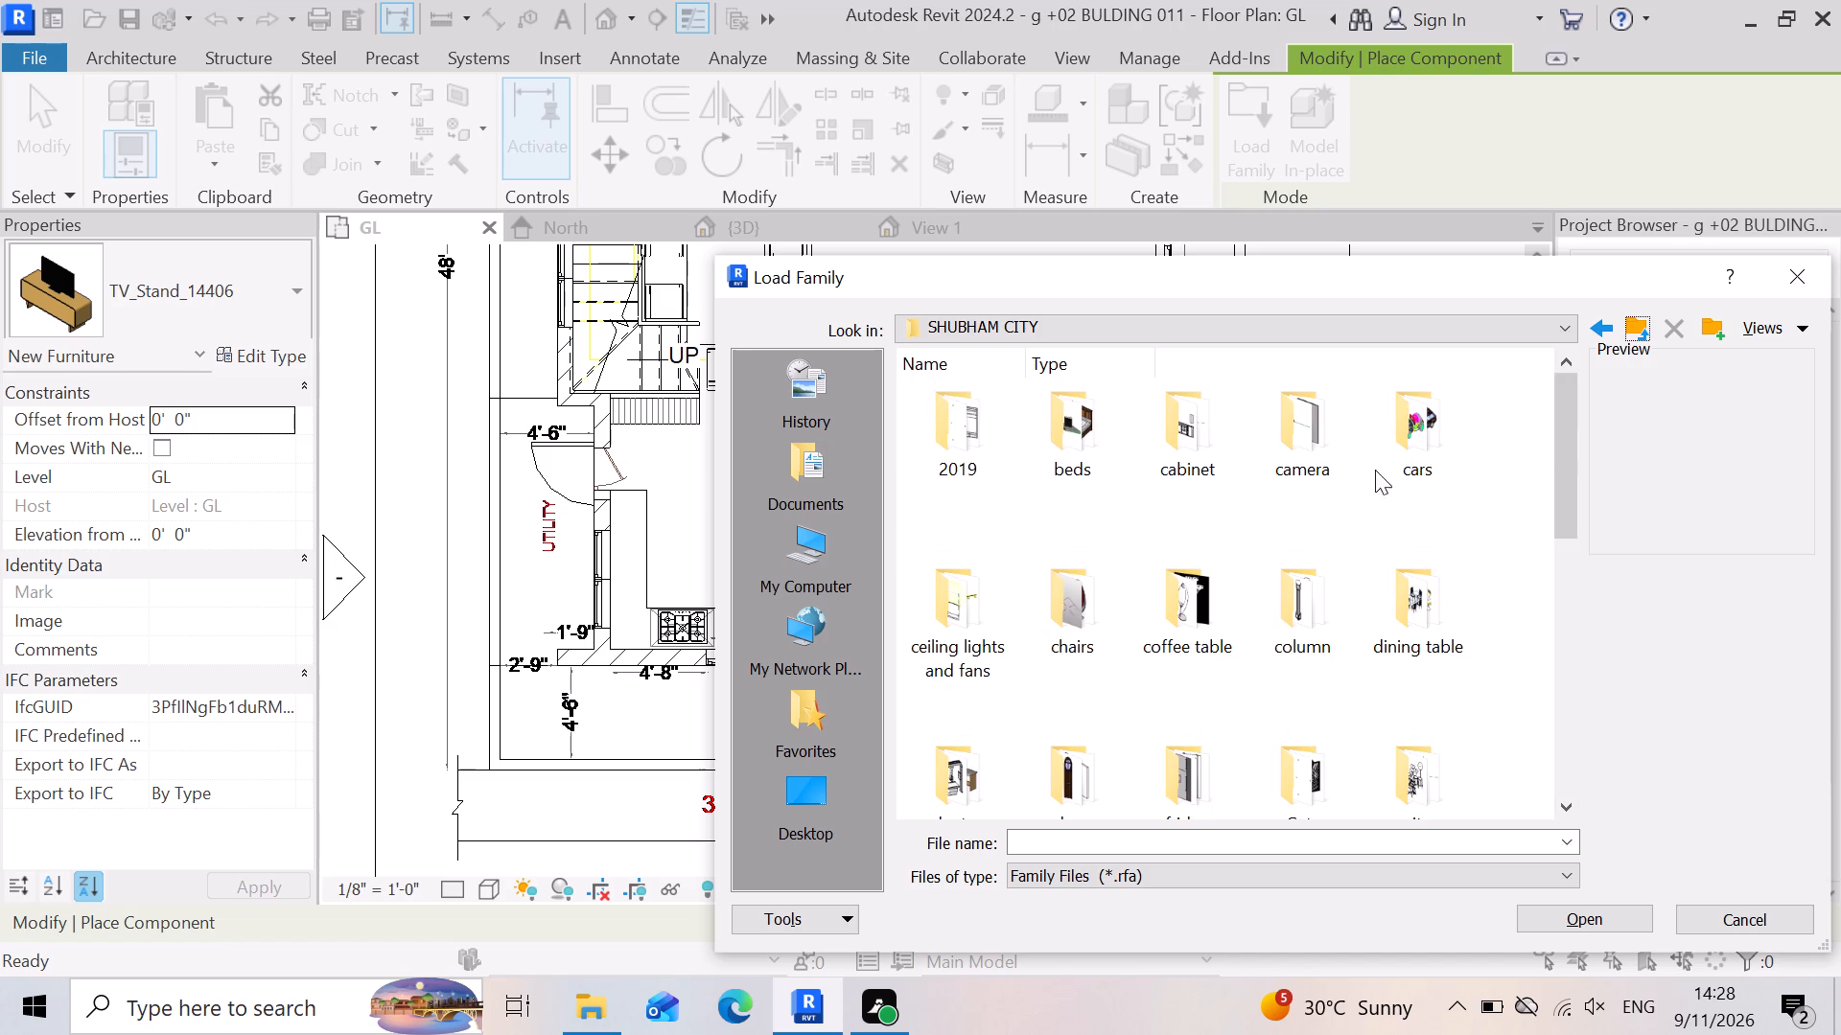
left_click(1644, 322)
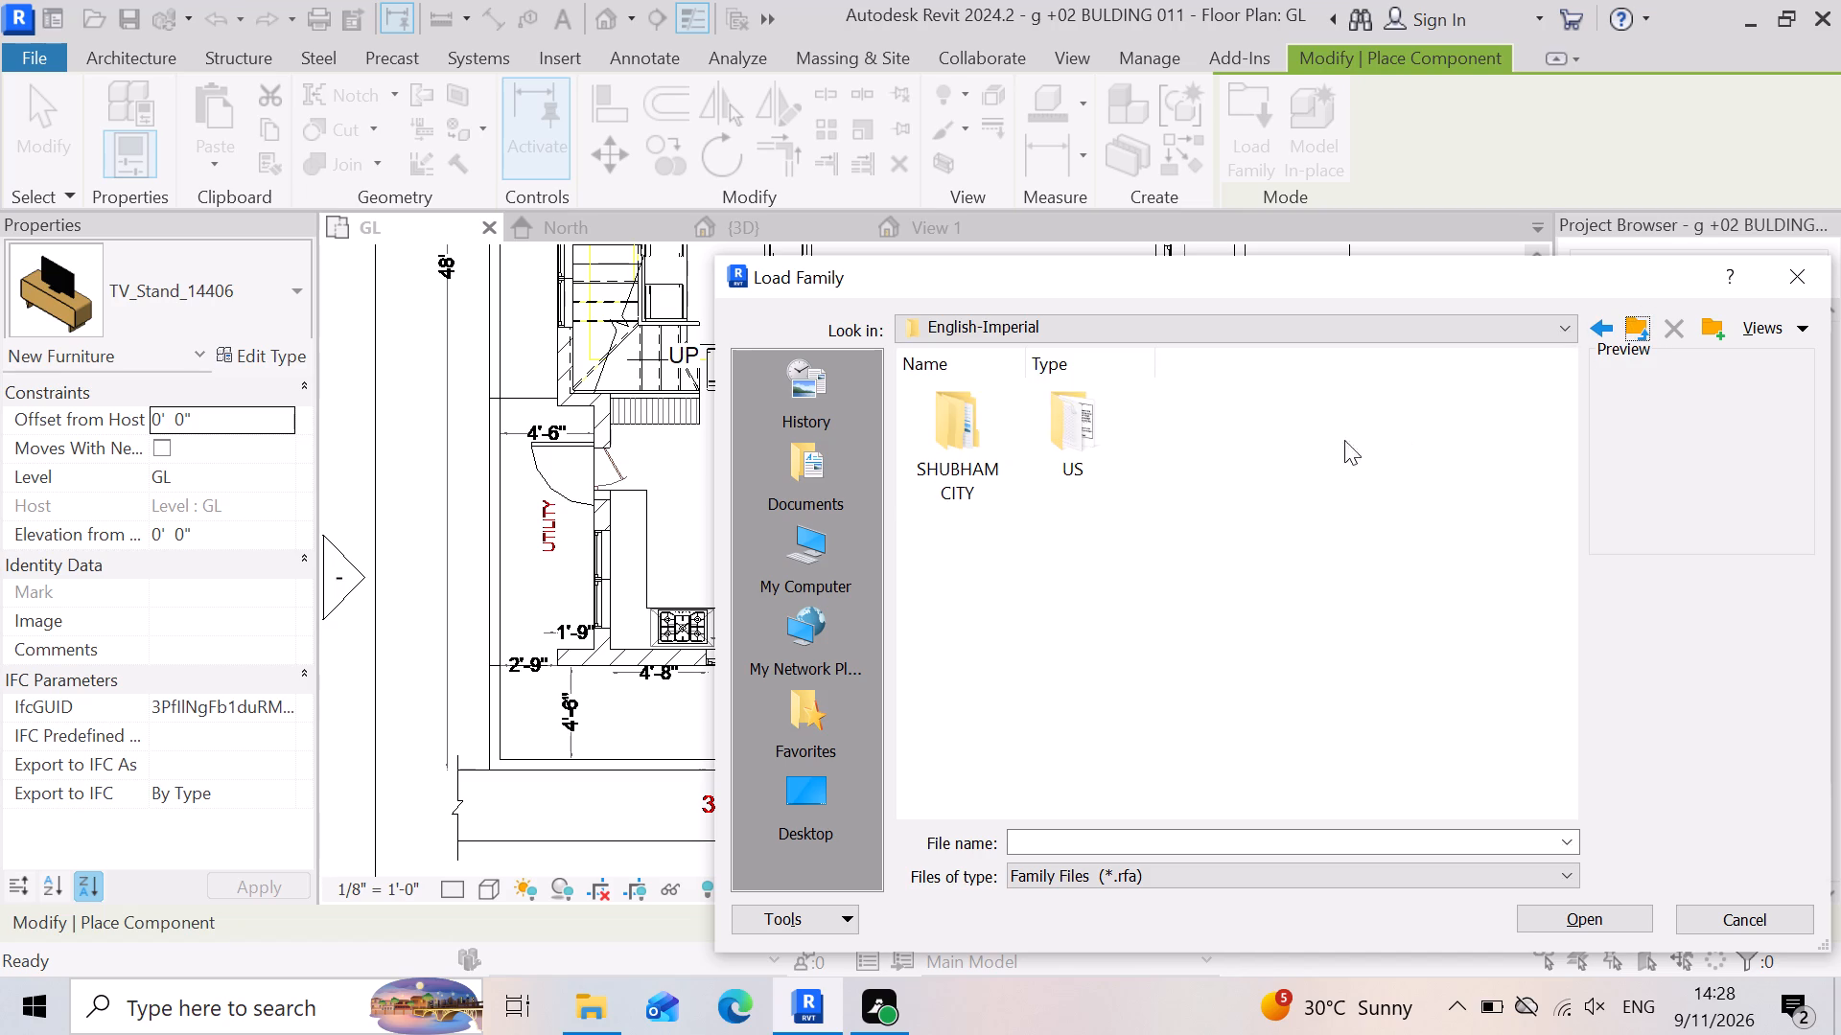
double_click(944, 459)
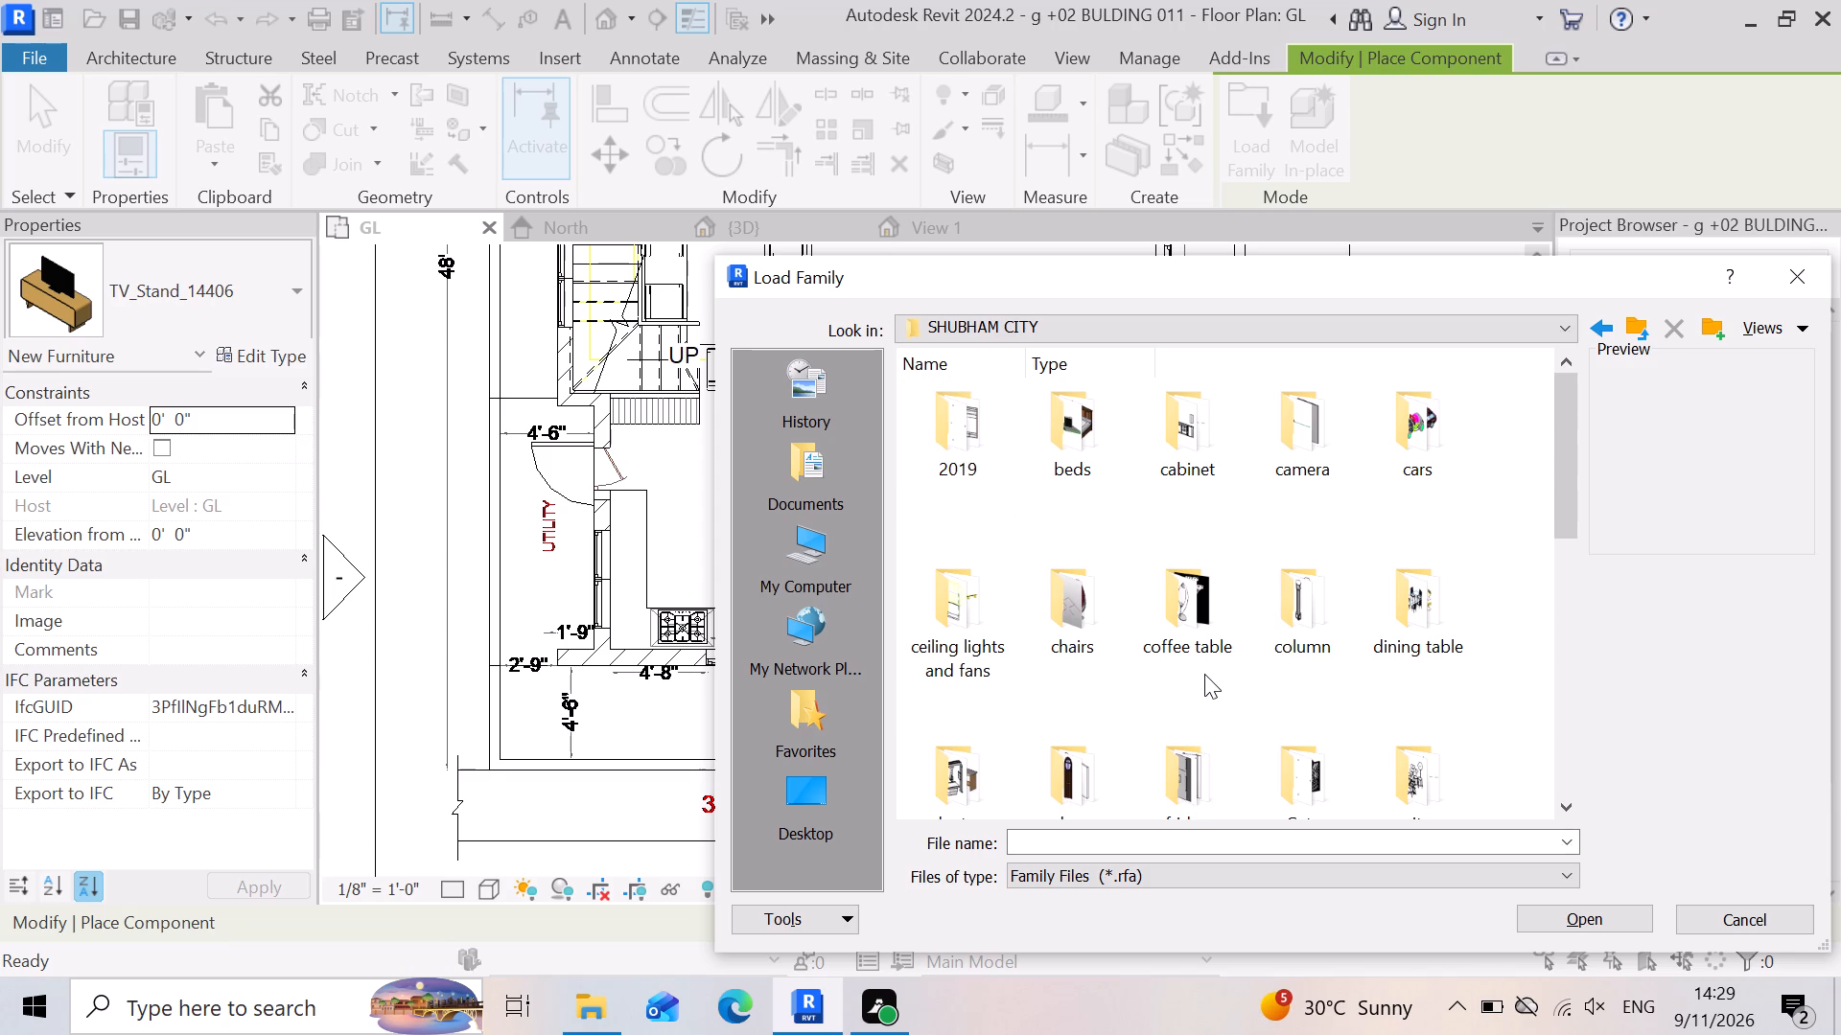
scroll(1084, 496, "down", 1)
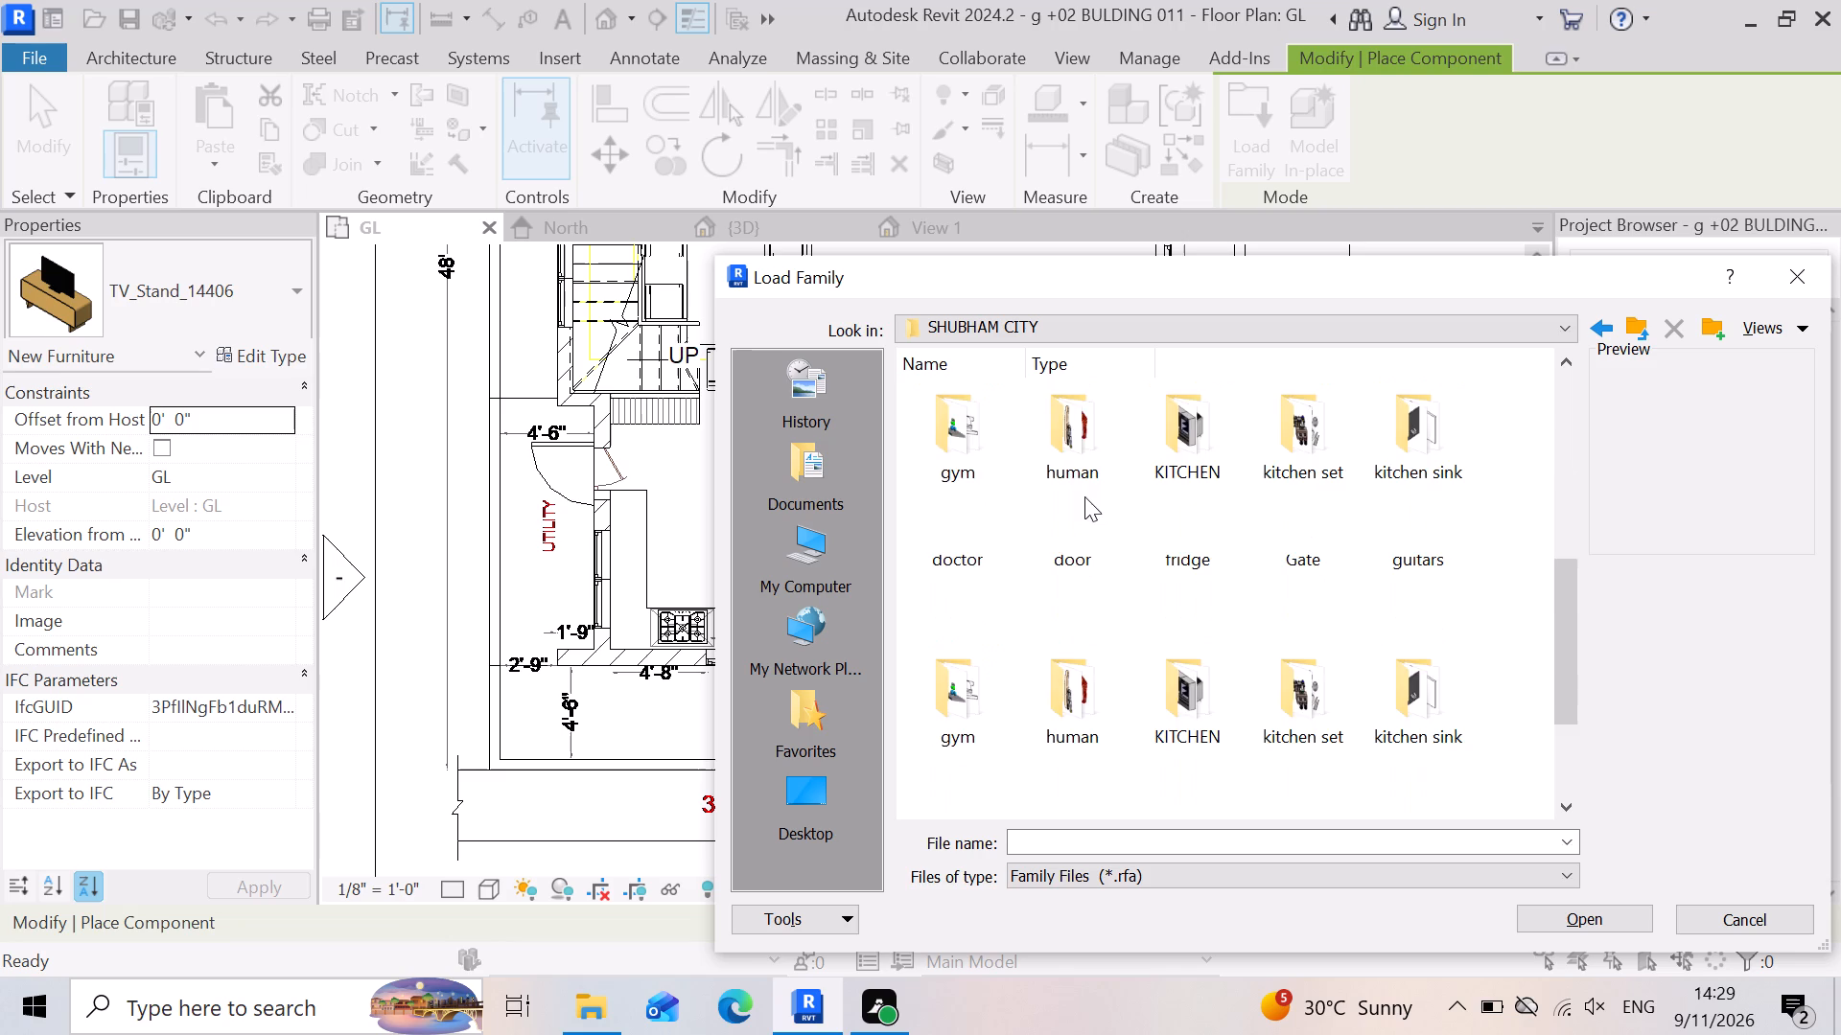
scroll(1084, 496, "down", 2)
scroll(1272, 689, "up", 3)
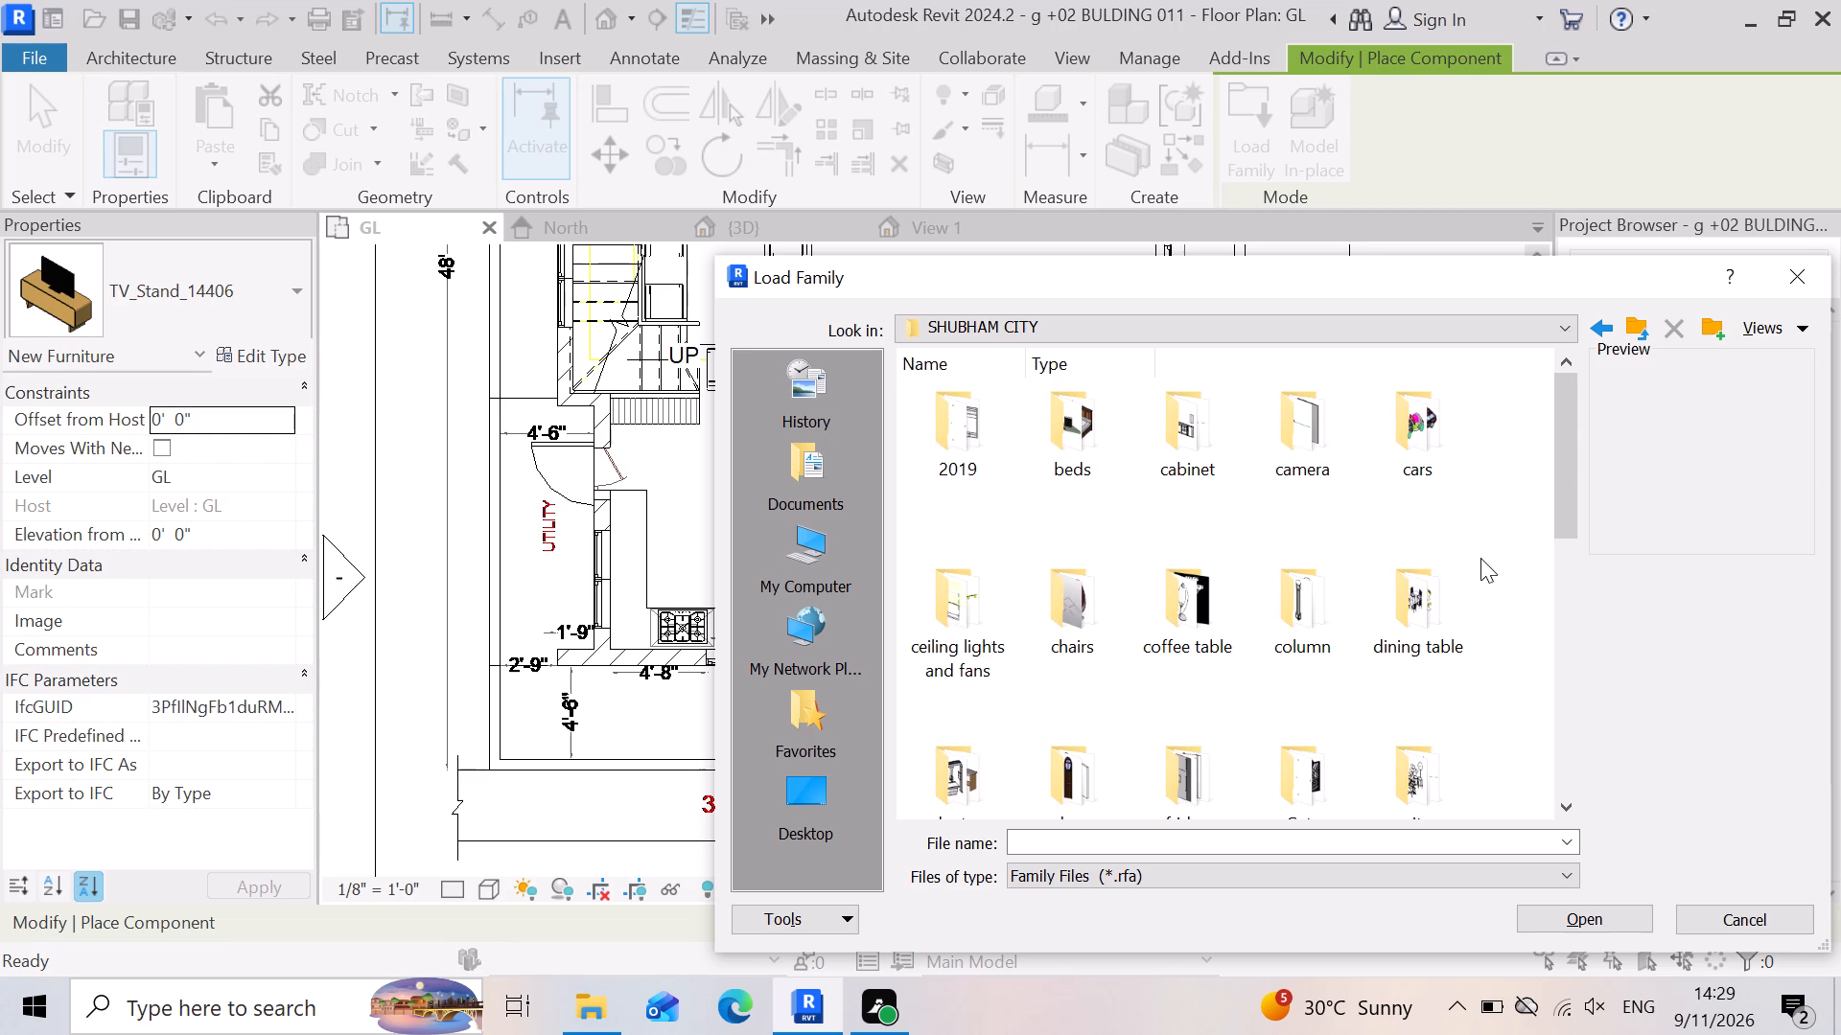
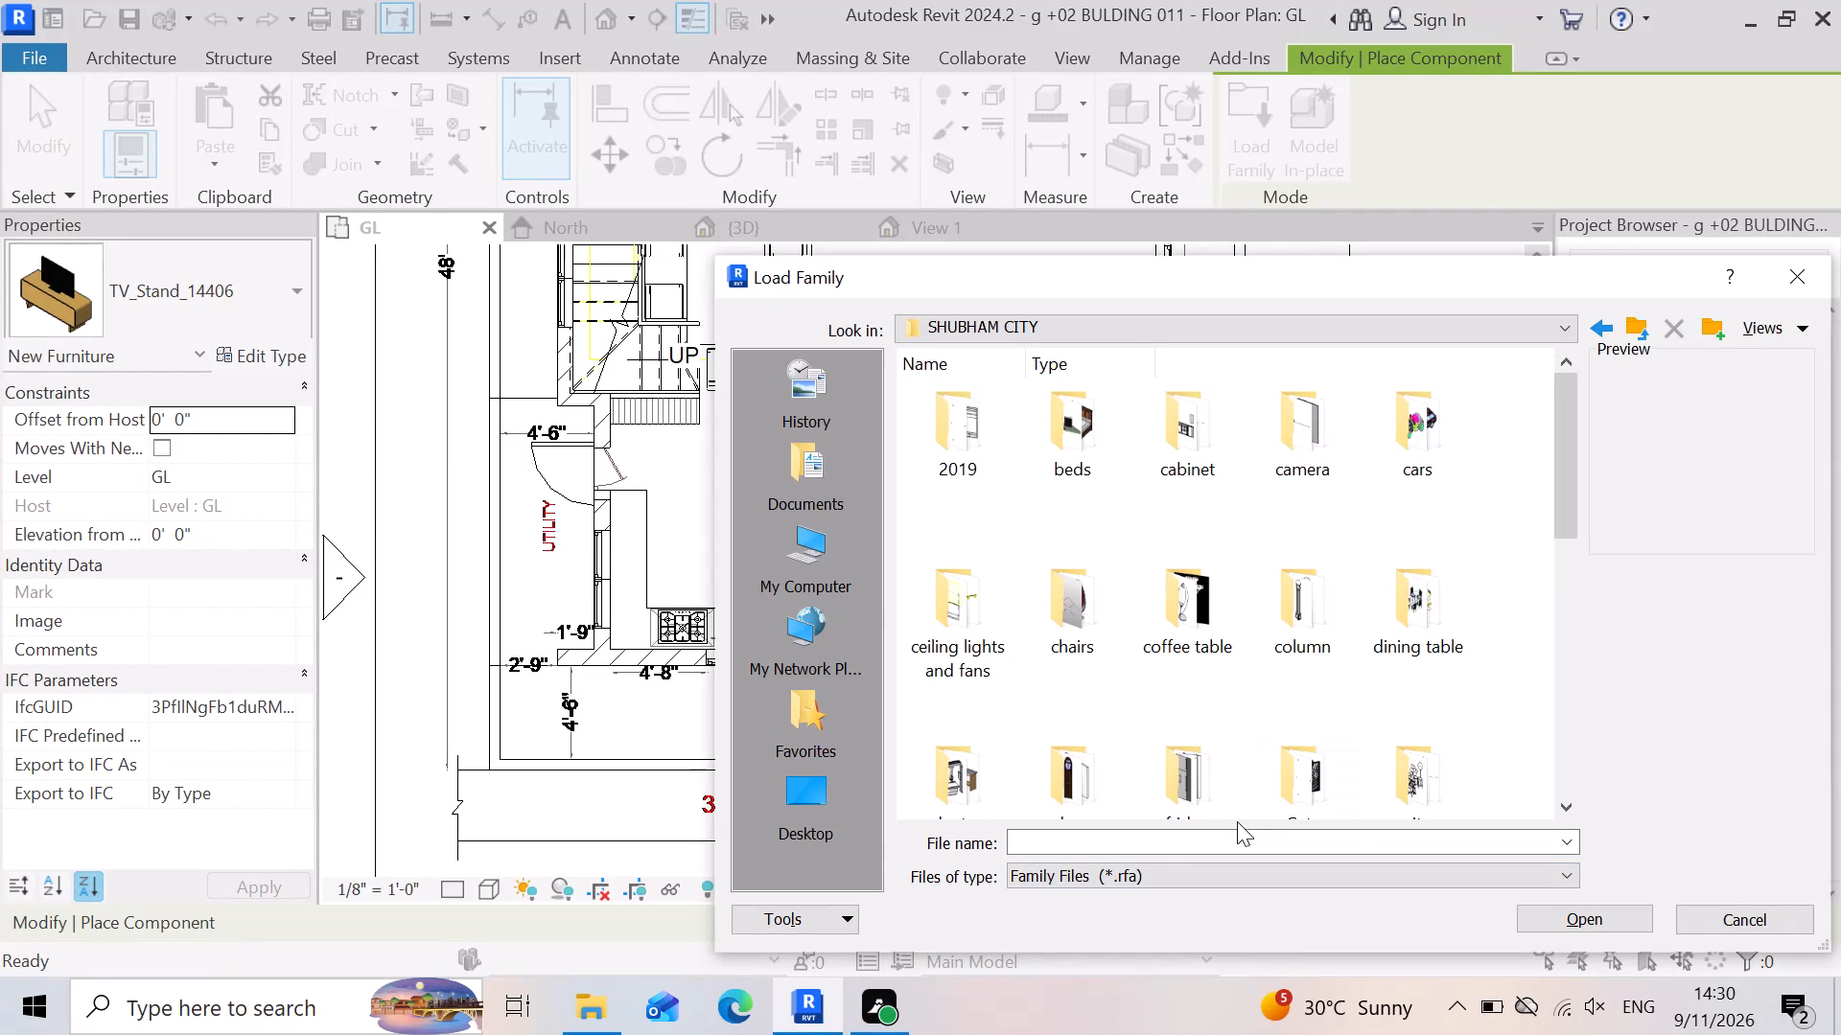
Look through the category folders of the SHUBHAM CITY library for one holding a suitable kitchen family.
scroll(1438, 609, "down", 4)
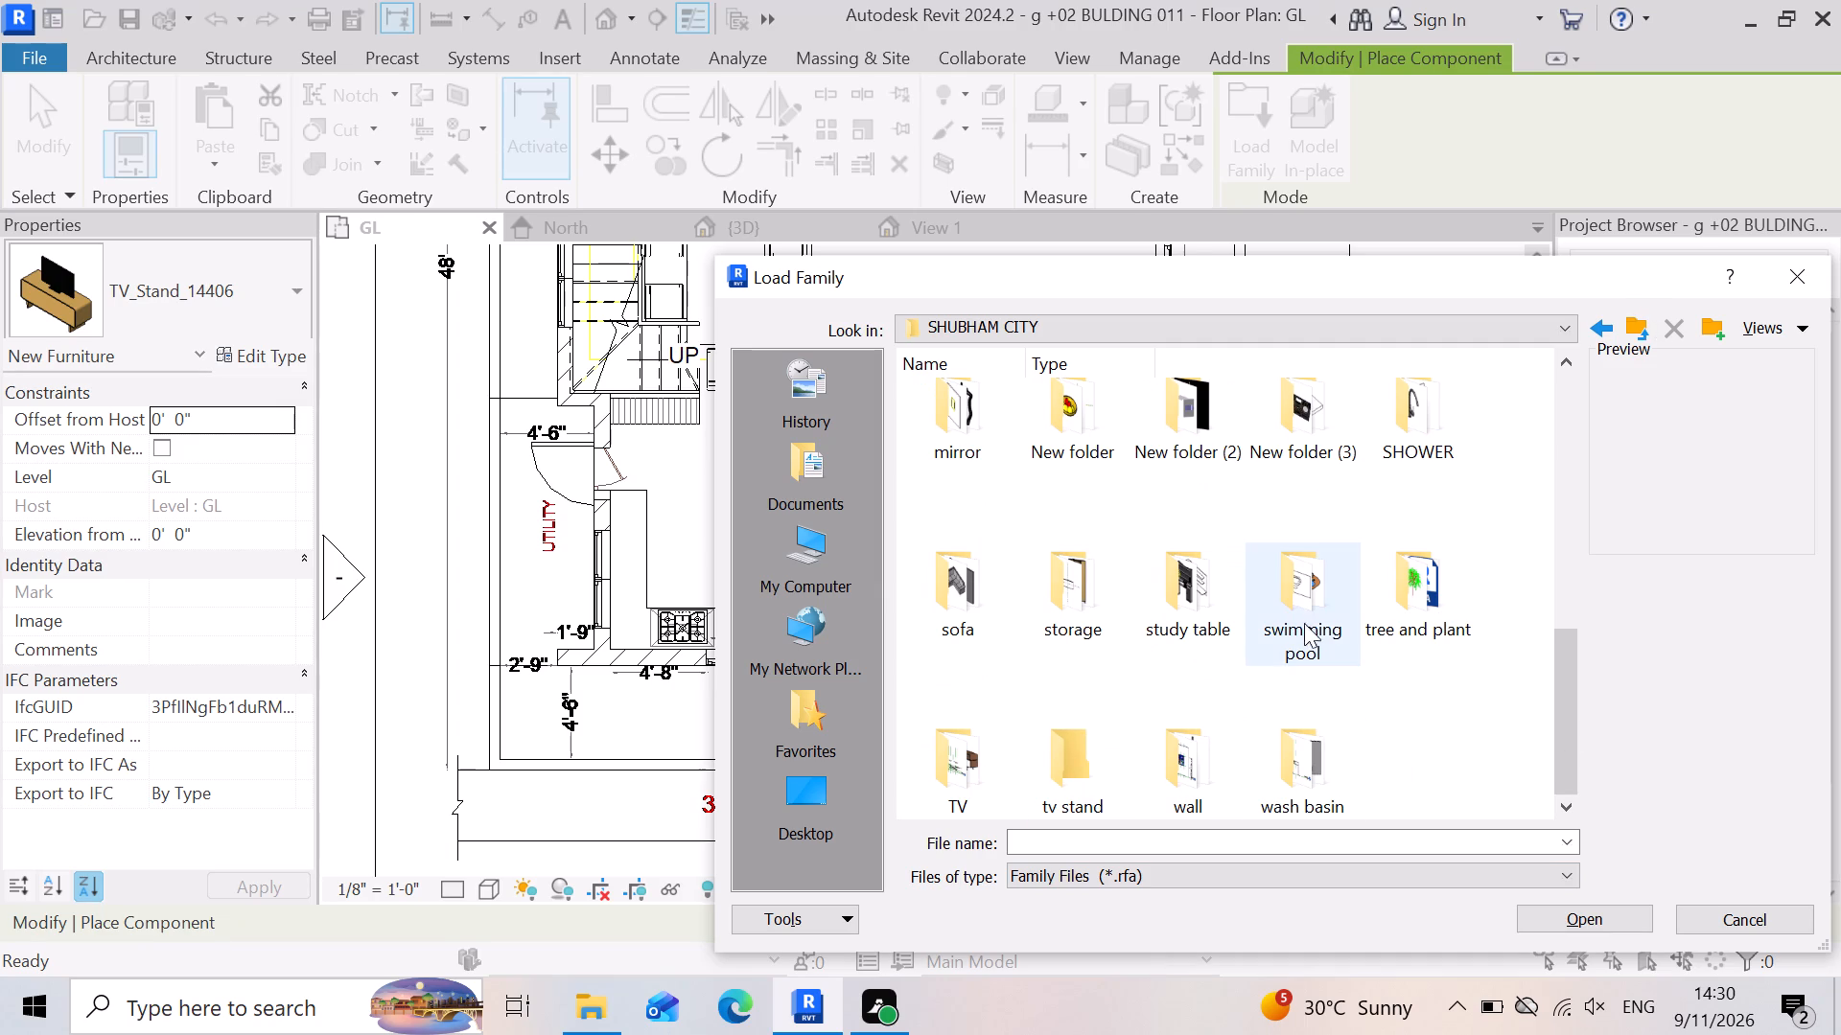
scroll(1337, 616, "down", 3)
scroll(1415, 727, "up", 2)
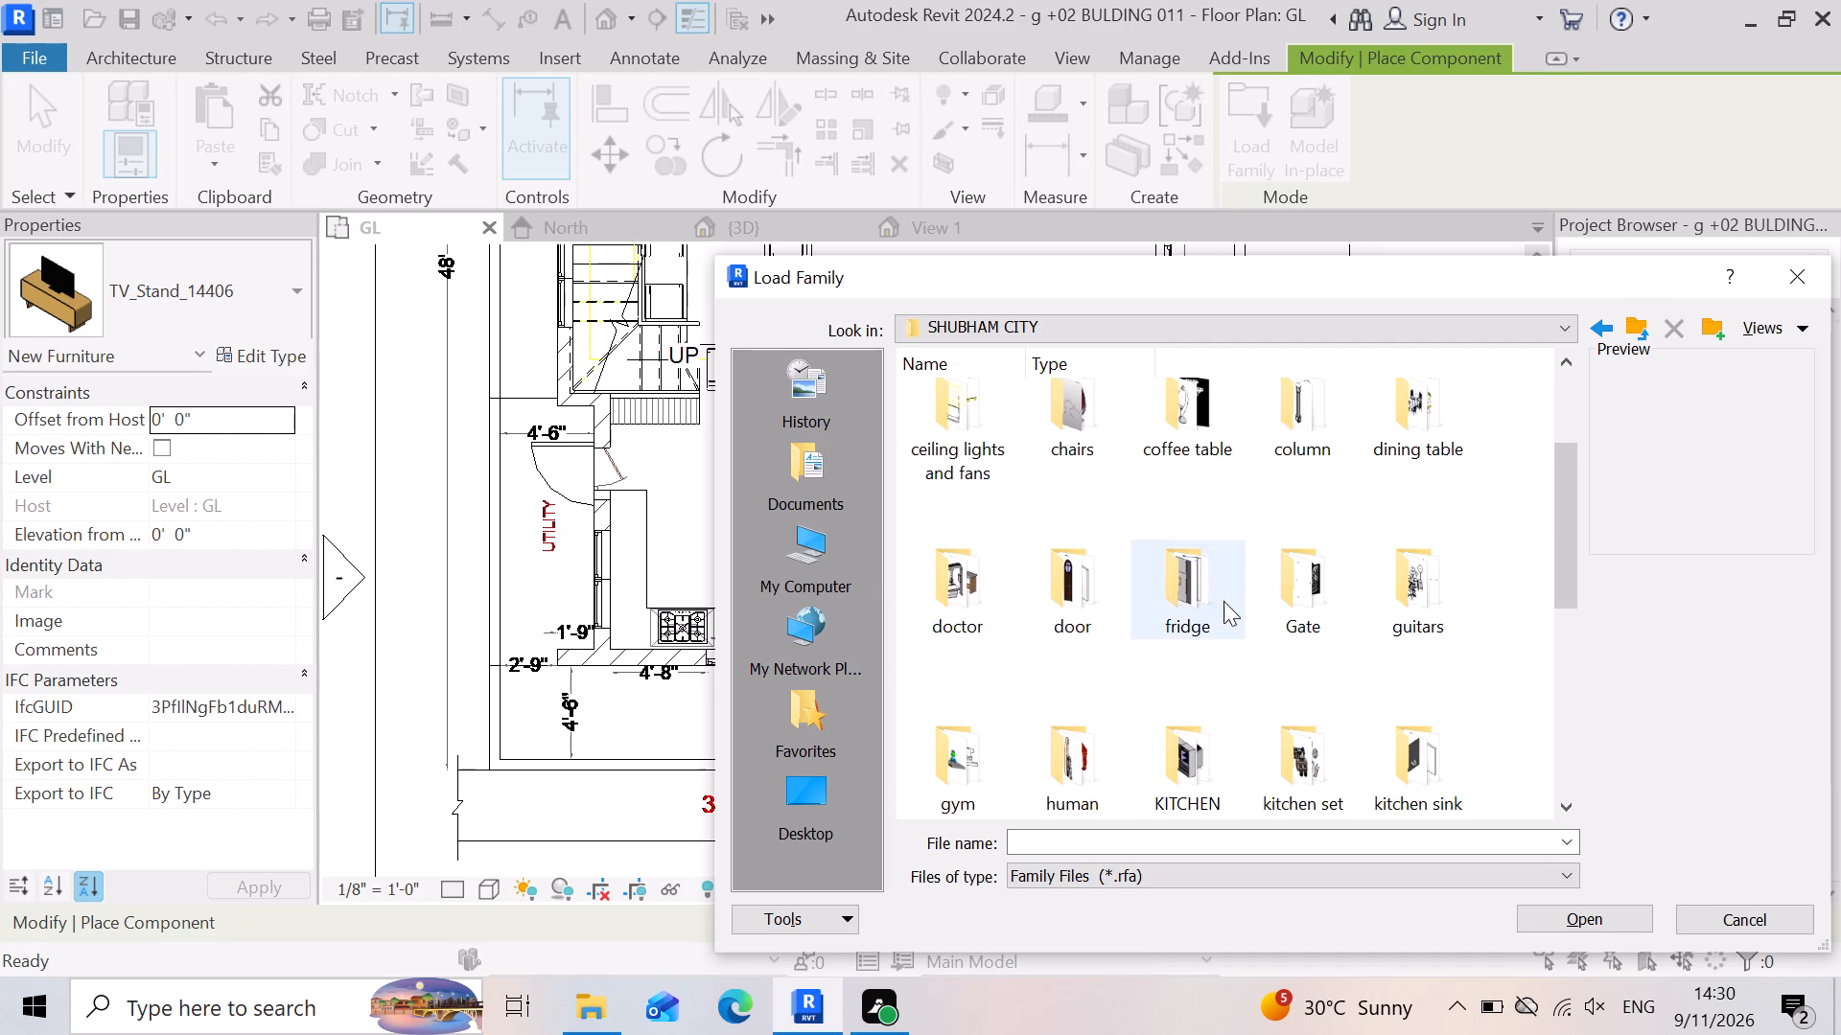
scroll(1111, 669, "down", 3)
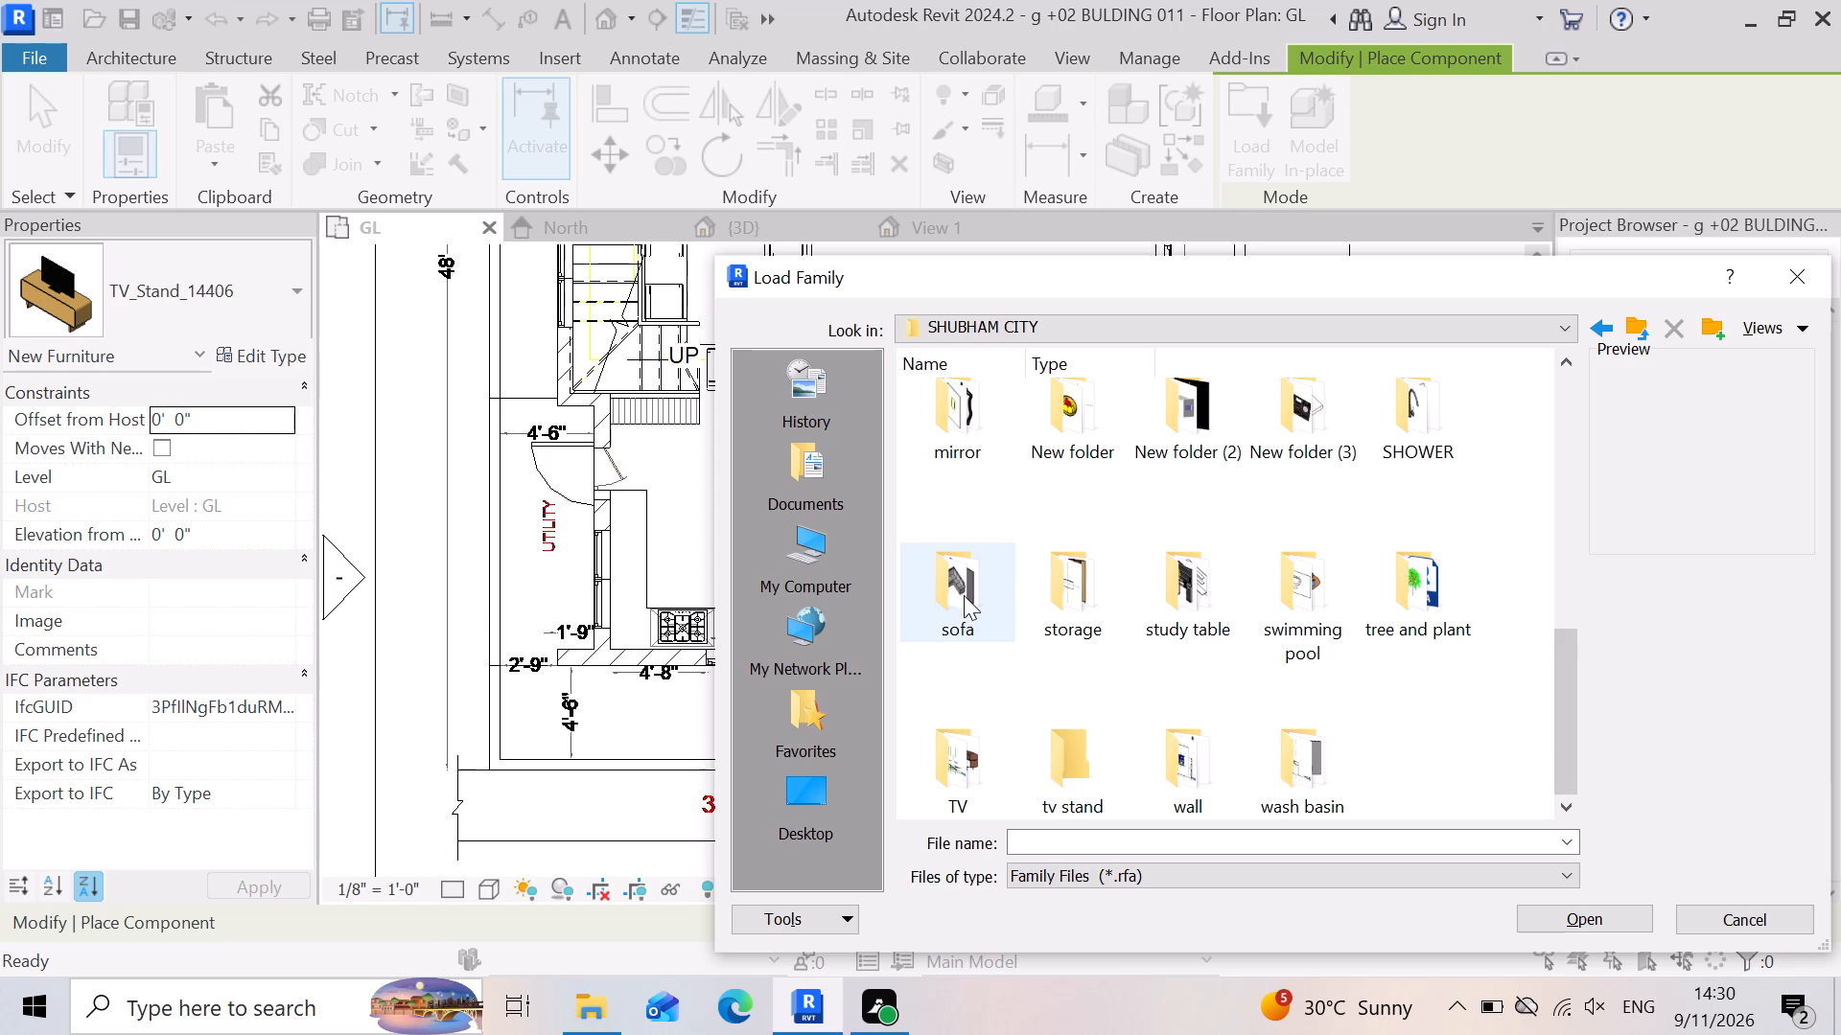
scroll(1027, 701, "down", 3)
scroll(1270, 705, "up", 2)
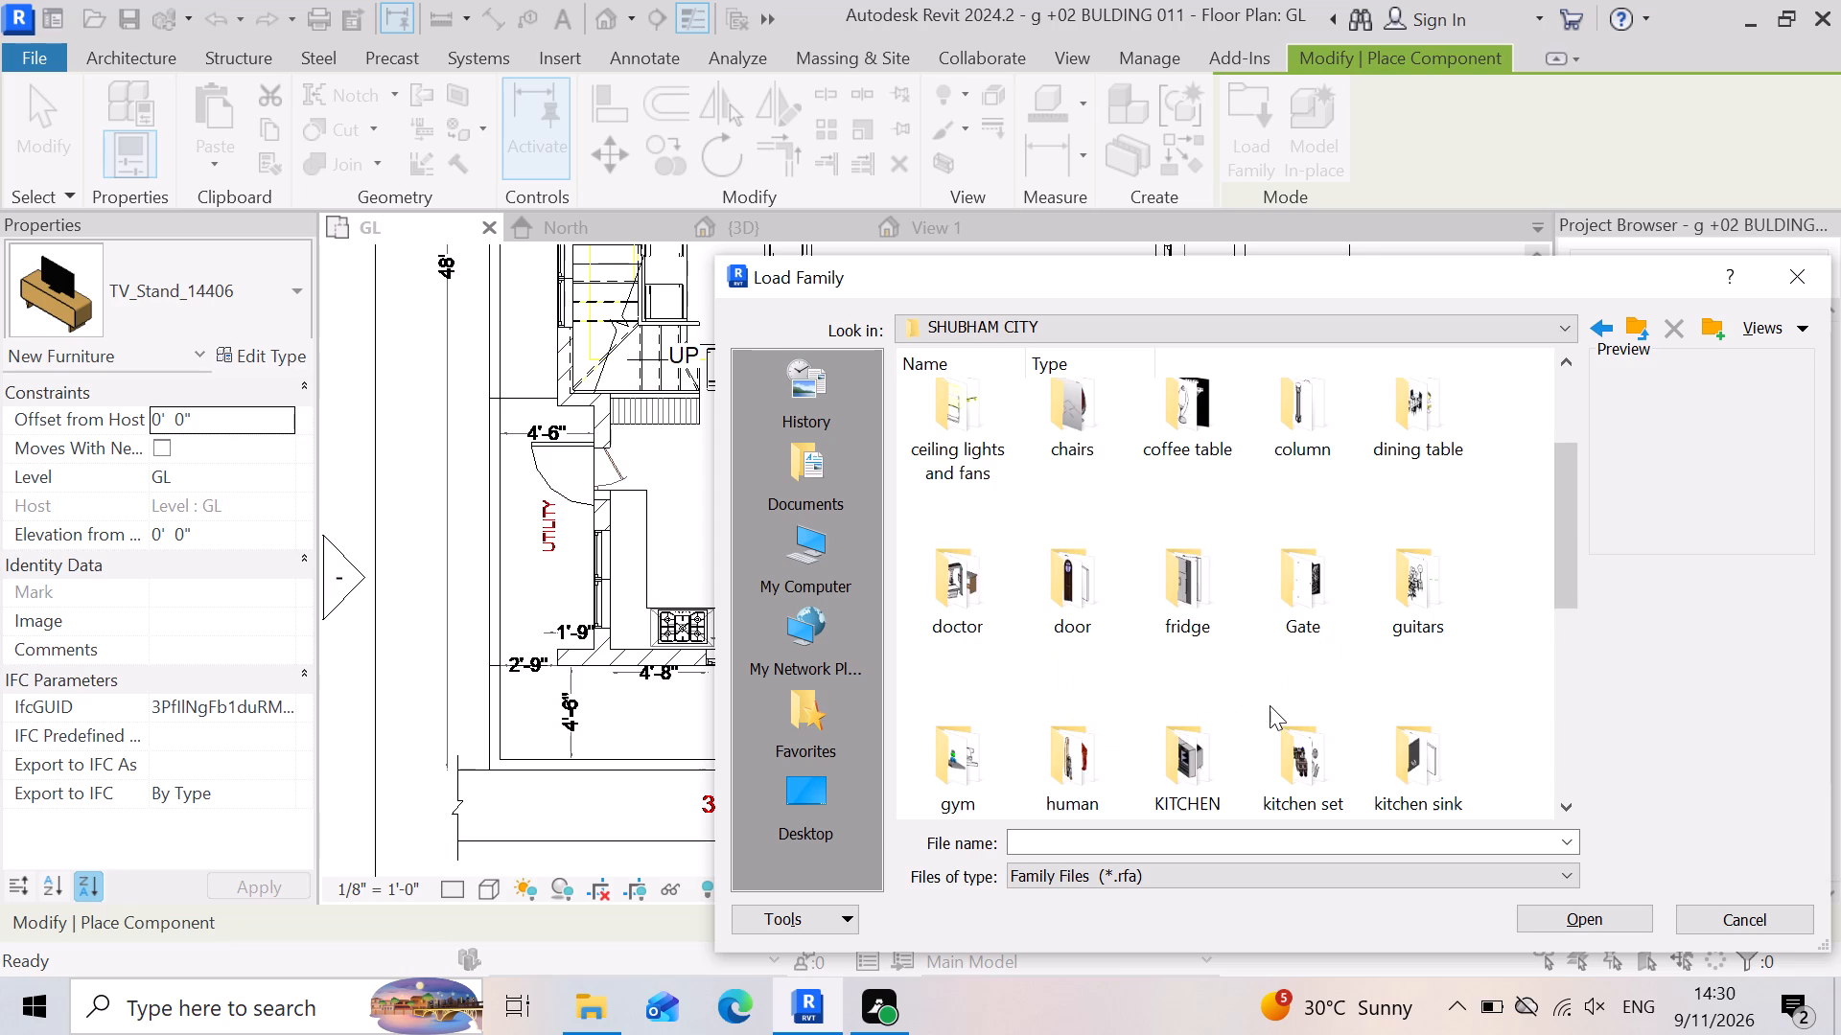
scroll(1455, 704, "up", 3)
scroll(1288, 628, "up", 3)
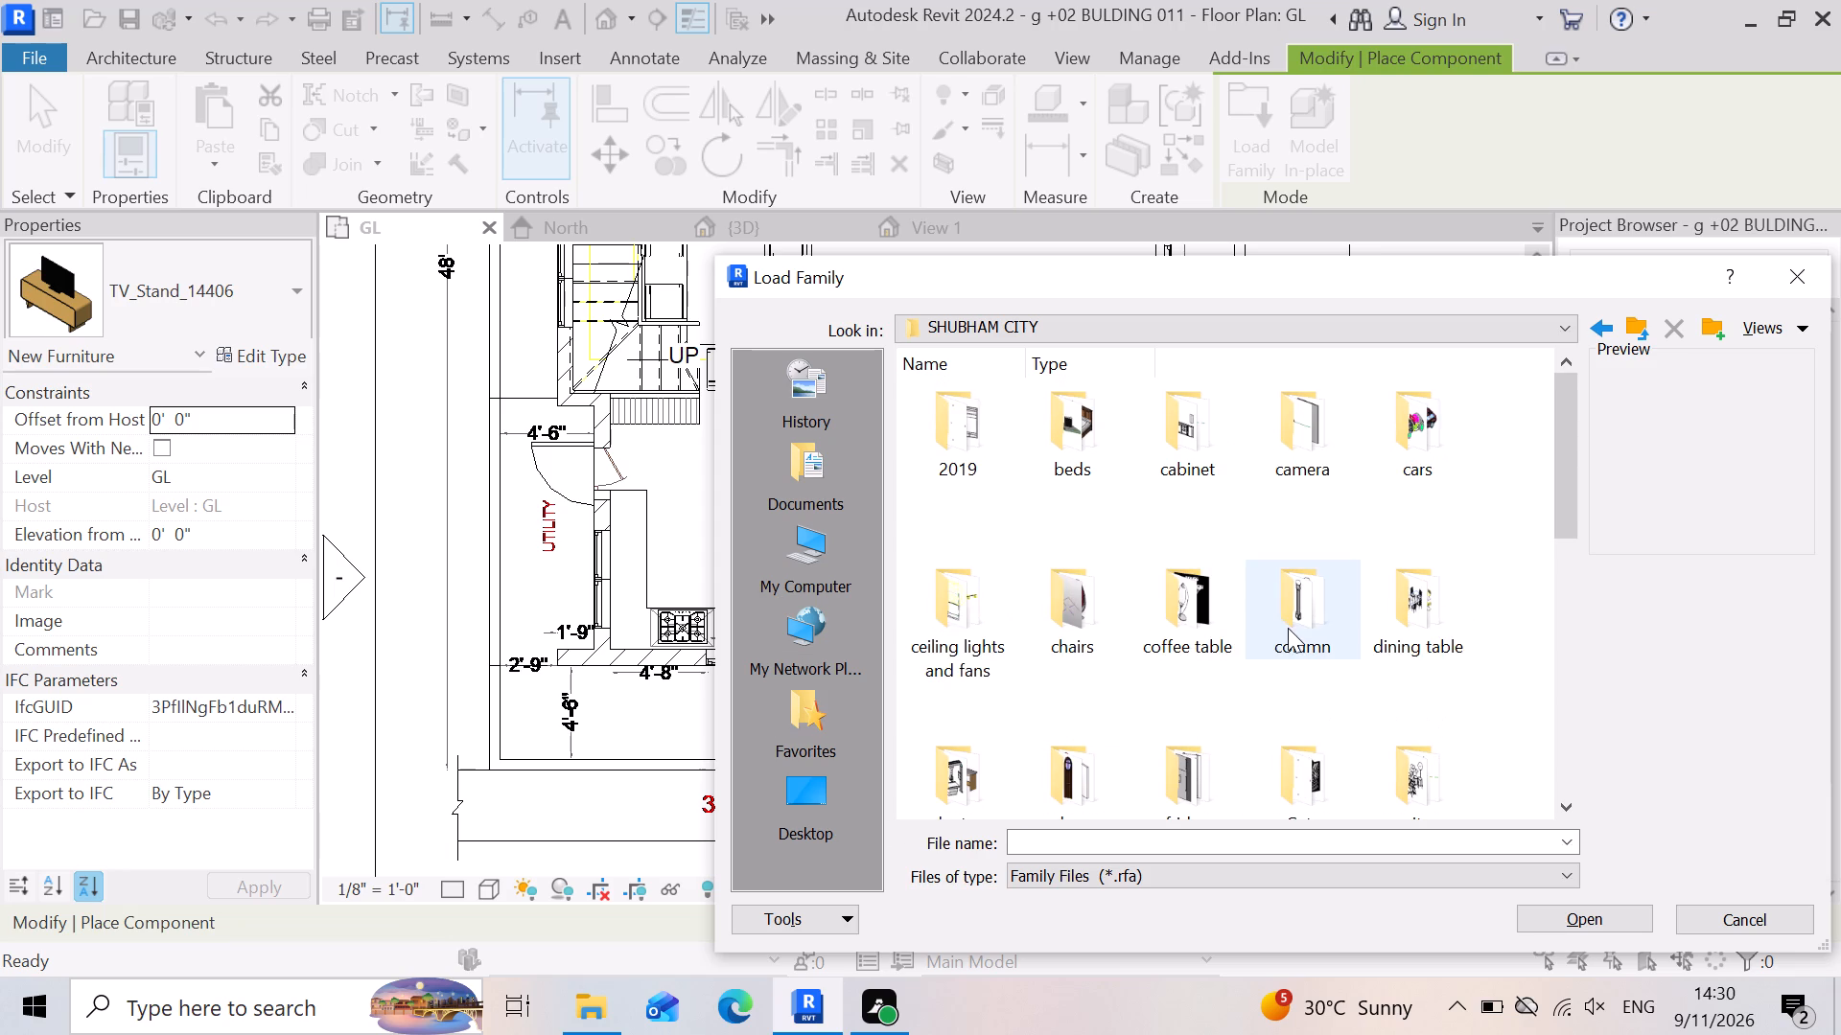
left_click(1640, 325)
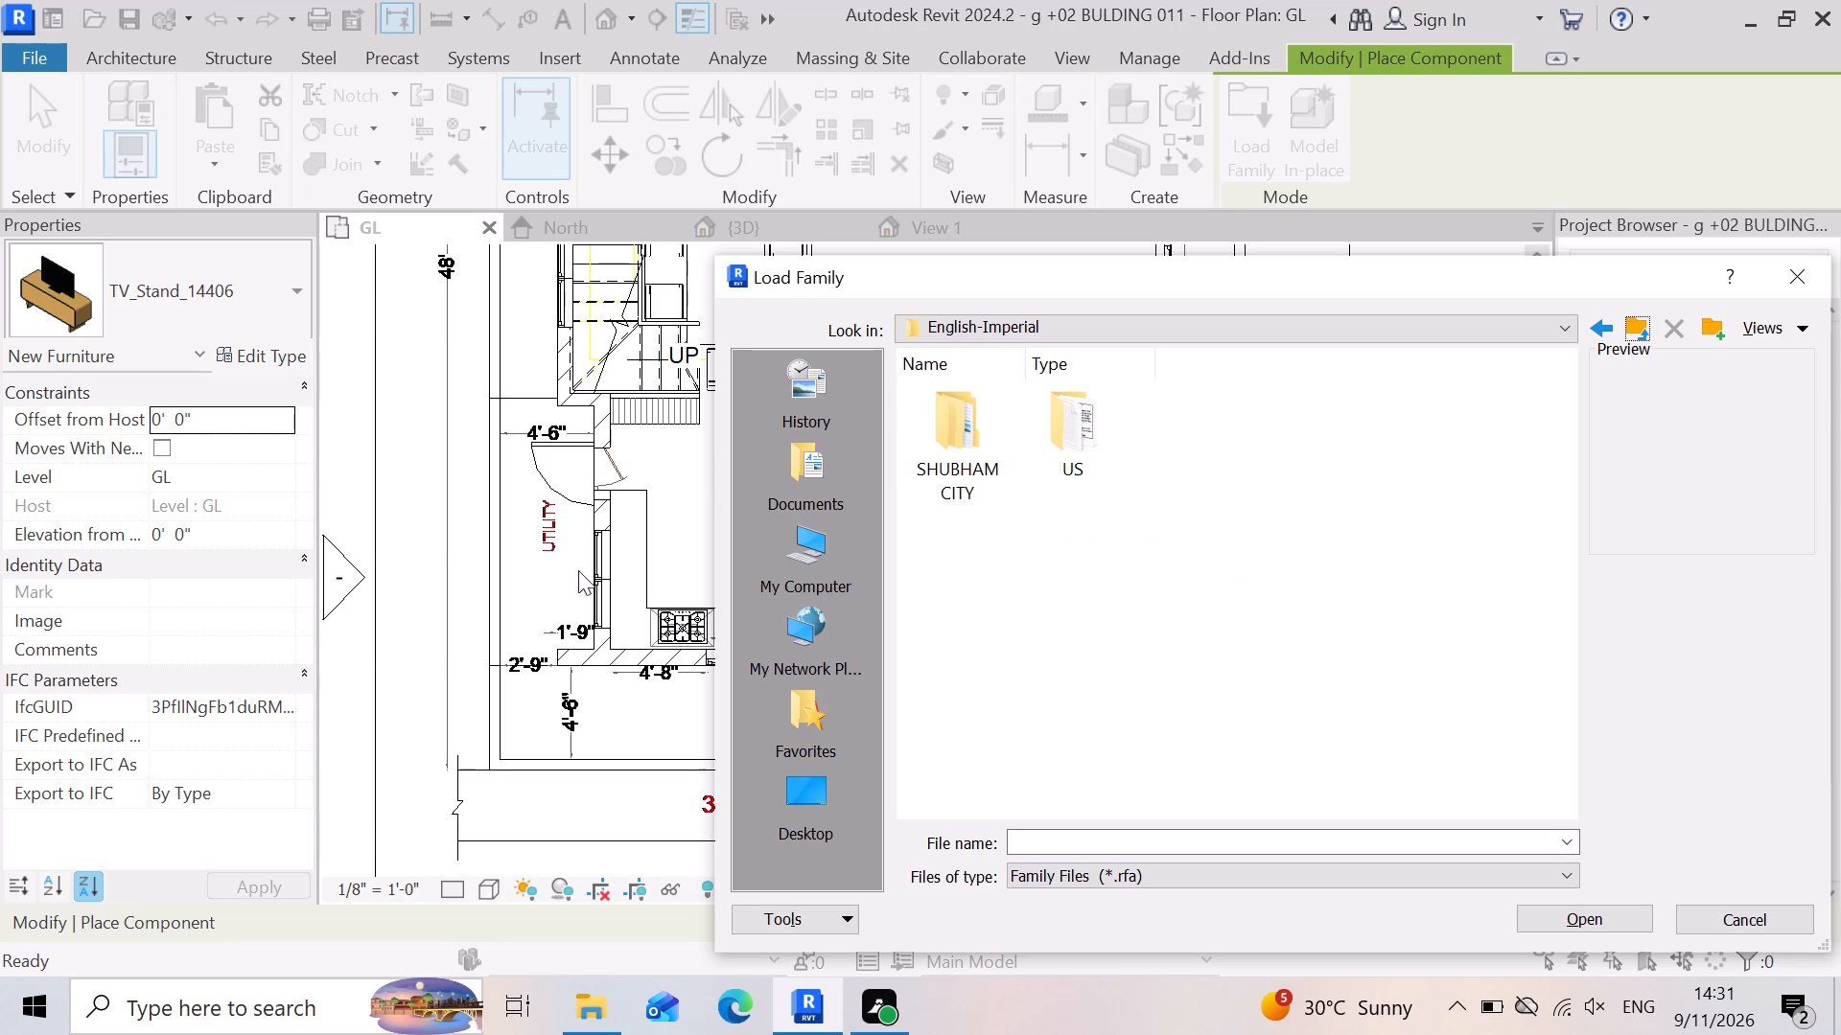
double_click(941, 435)
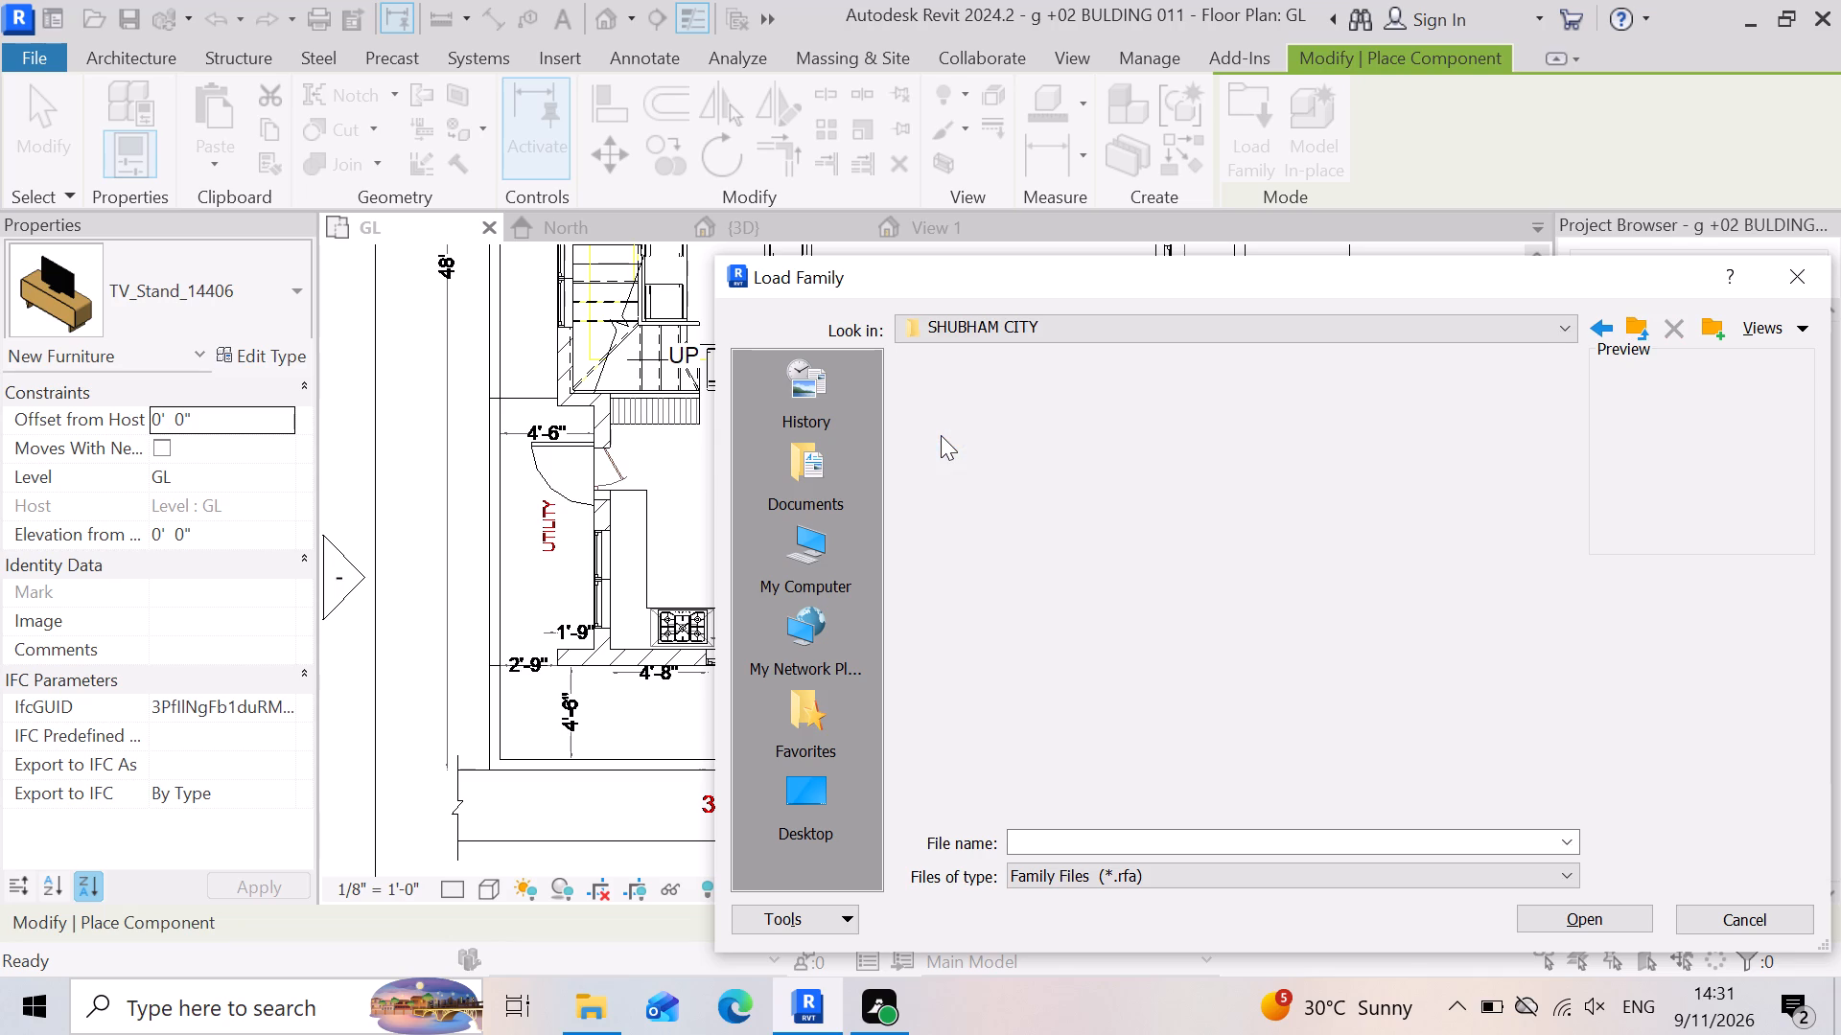
scroll(1322, 688, "down", 2)
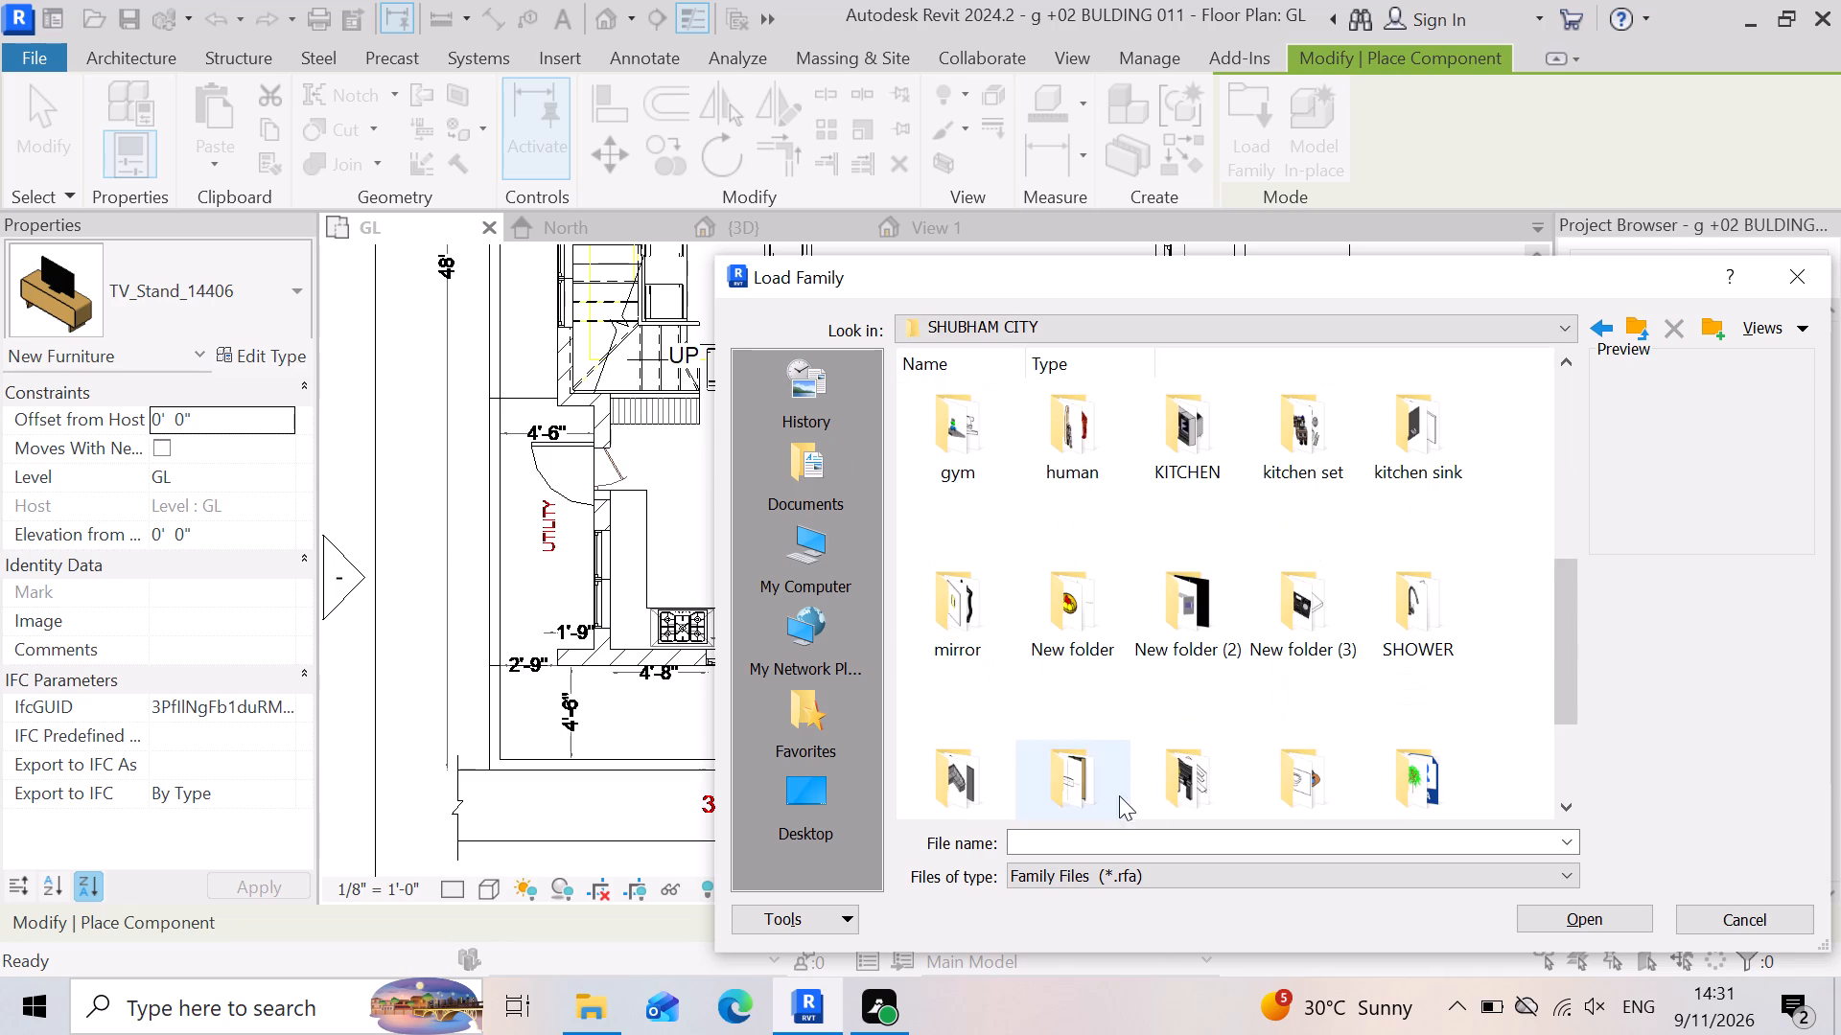
scroll(1305, 729, "down", 2)
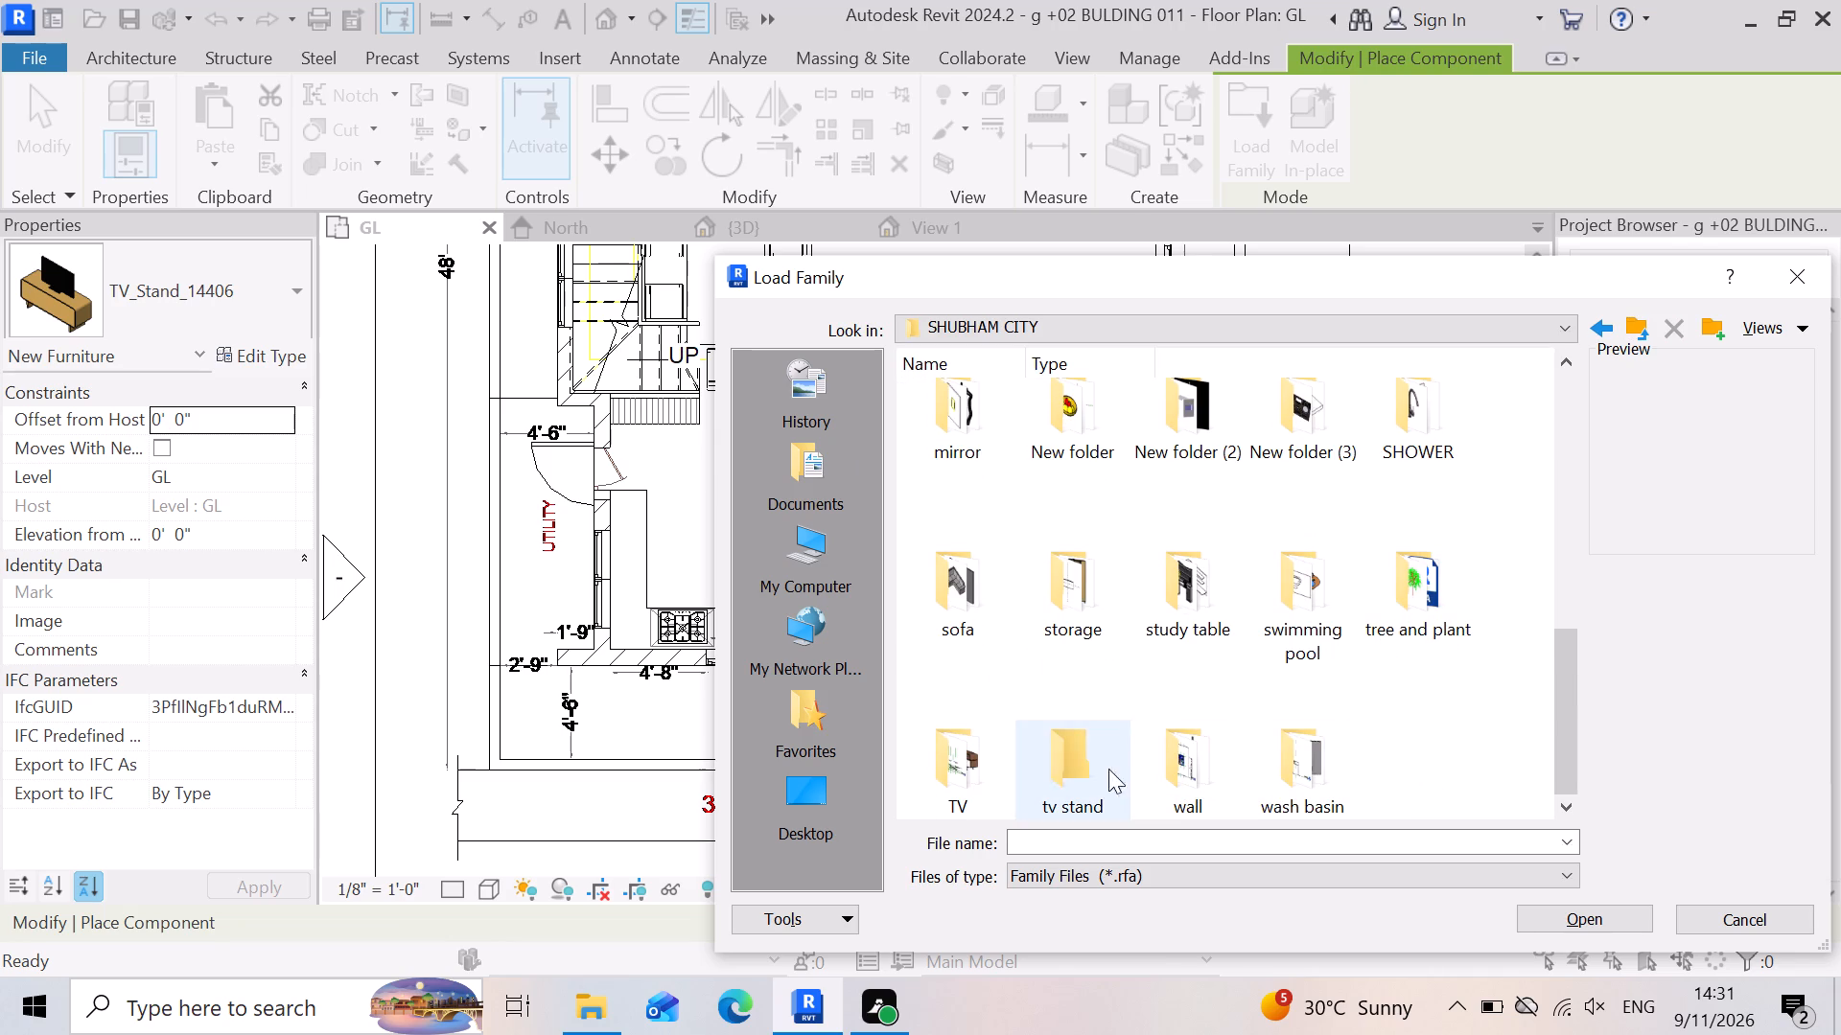
scroll(1330, 679, "down", 2)
scroll(1101, 760, "up", 4)
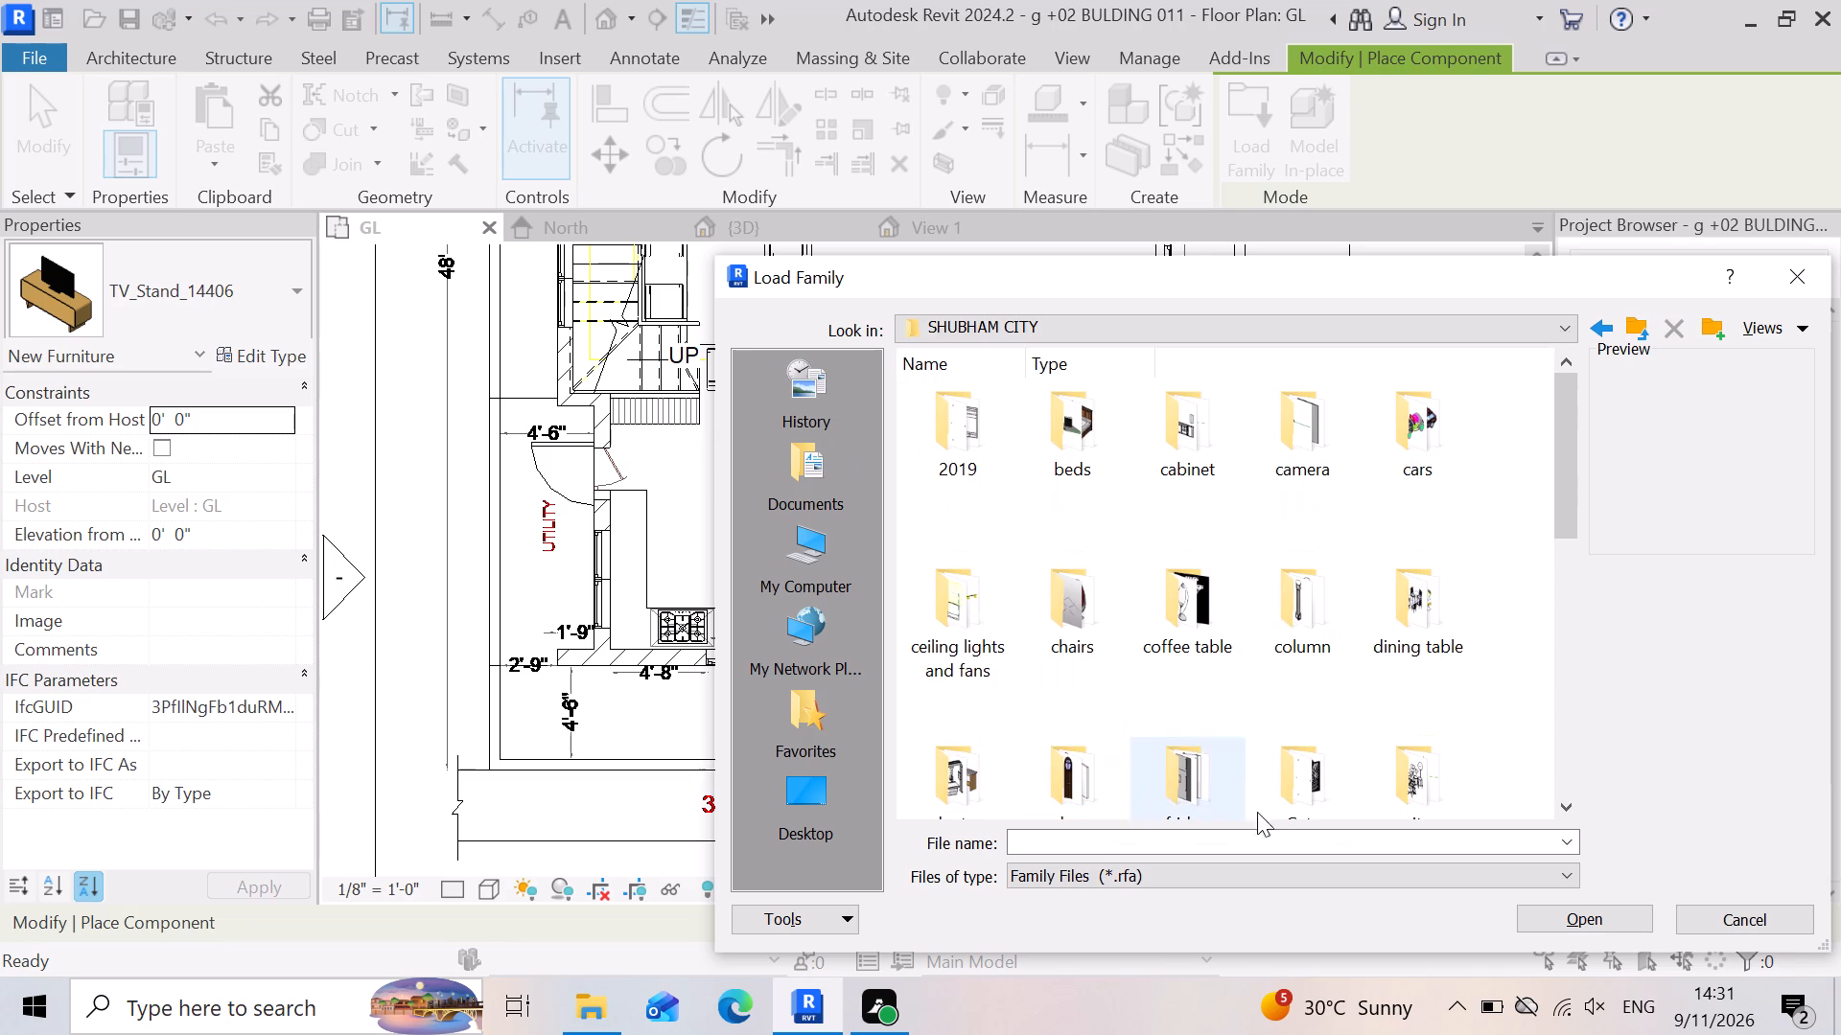
scroll(1346, 724, "down", 3)
scroll(1276, 671, "up", 1)
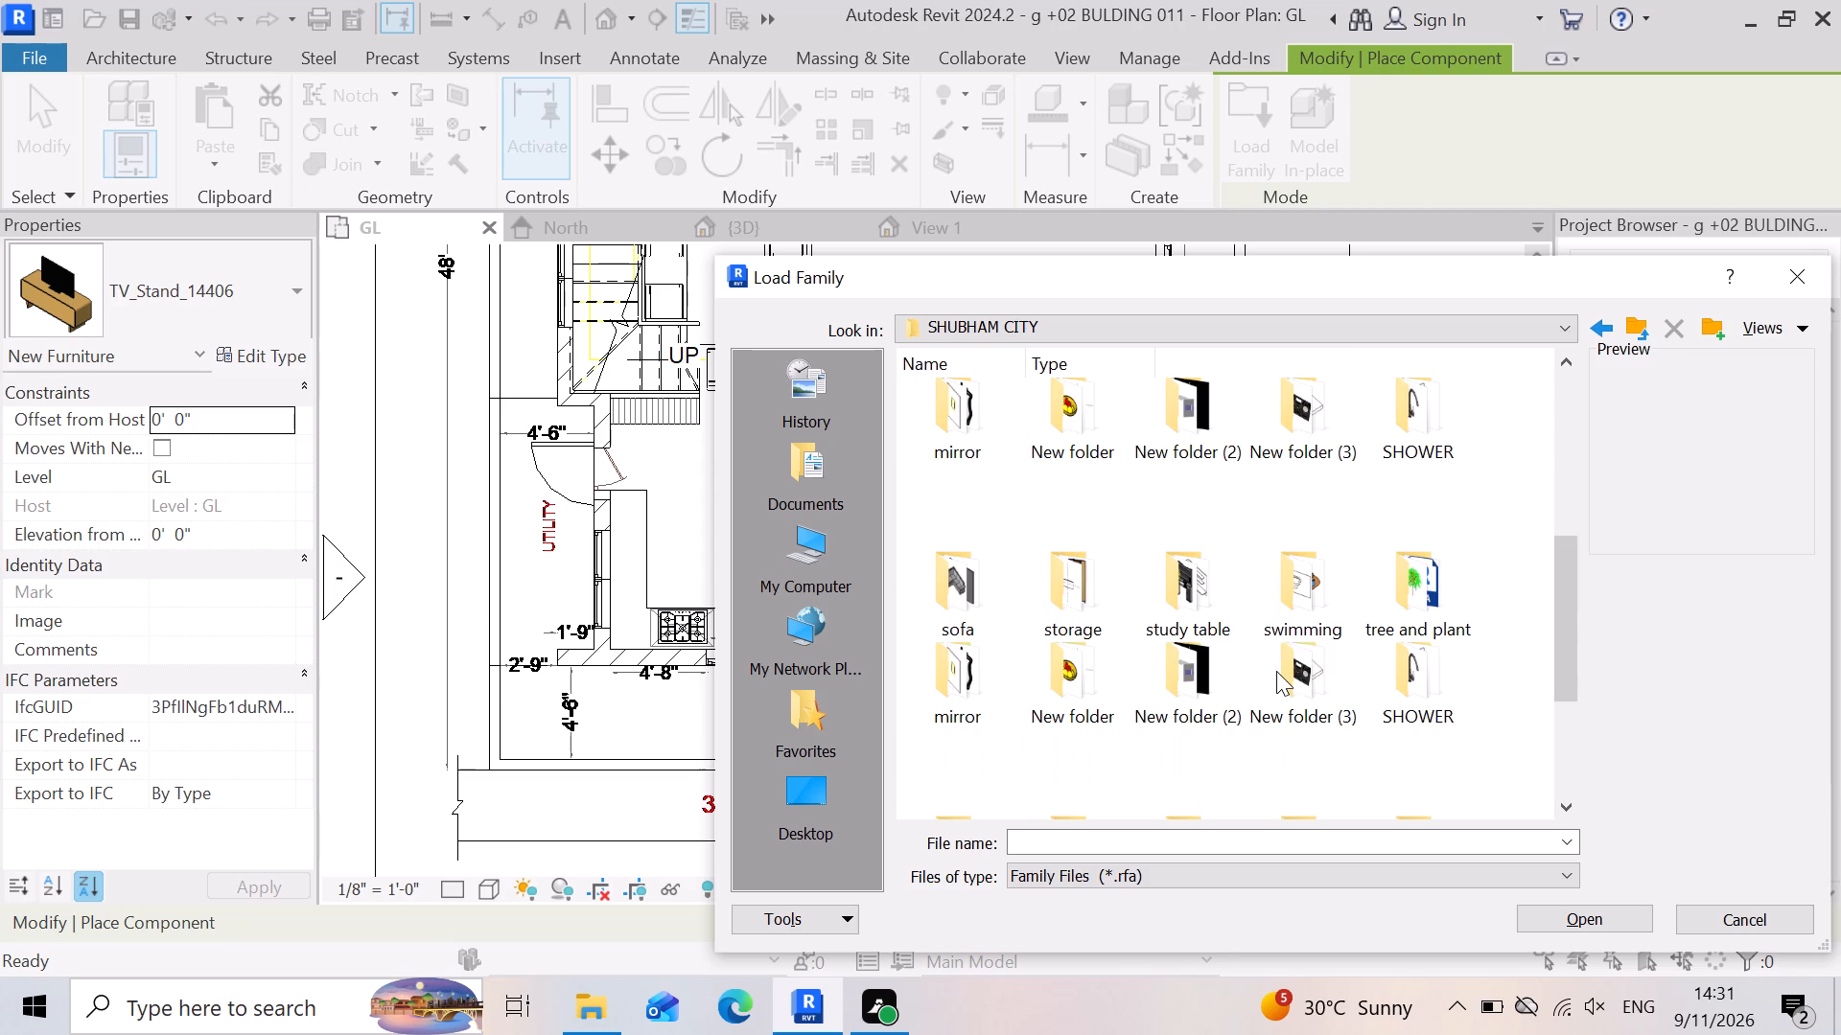
Review the families in the KITCHEN folder of the SHUBHAM CITY library for one that suits the ground-level kitchen.
double_click(1431, 523)
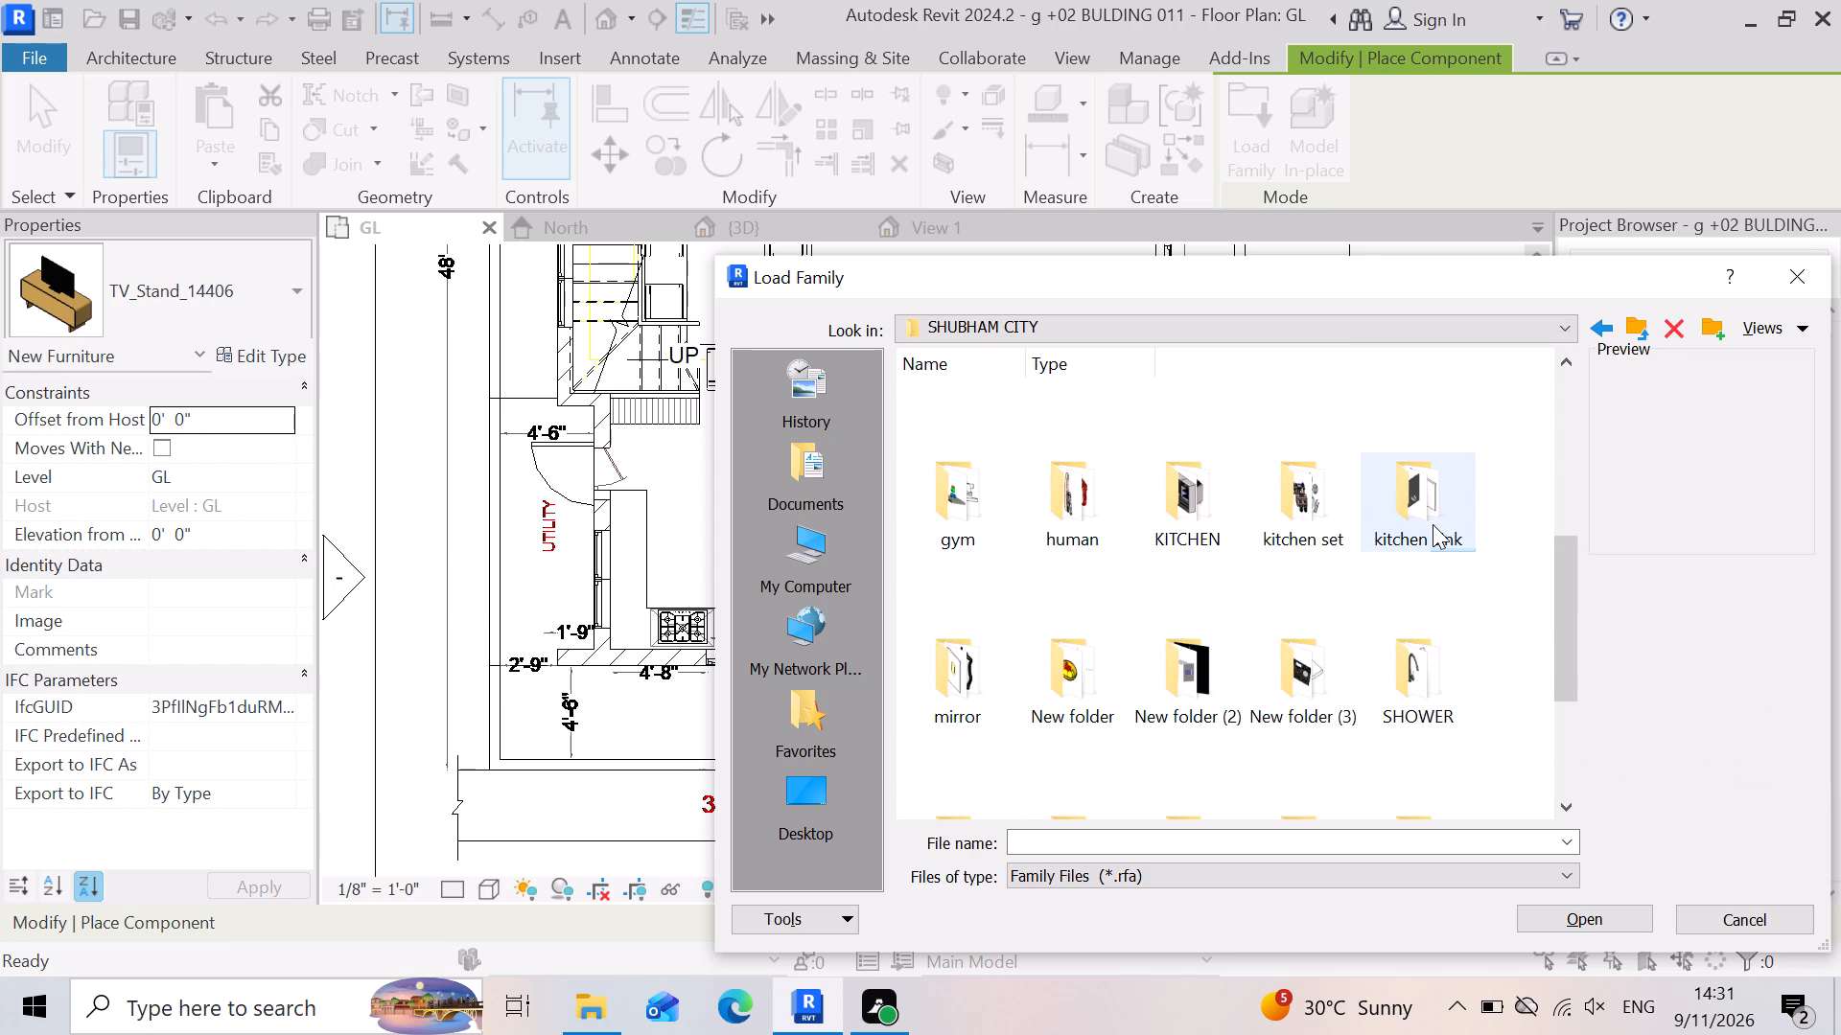
double_click(1182, 524)
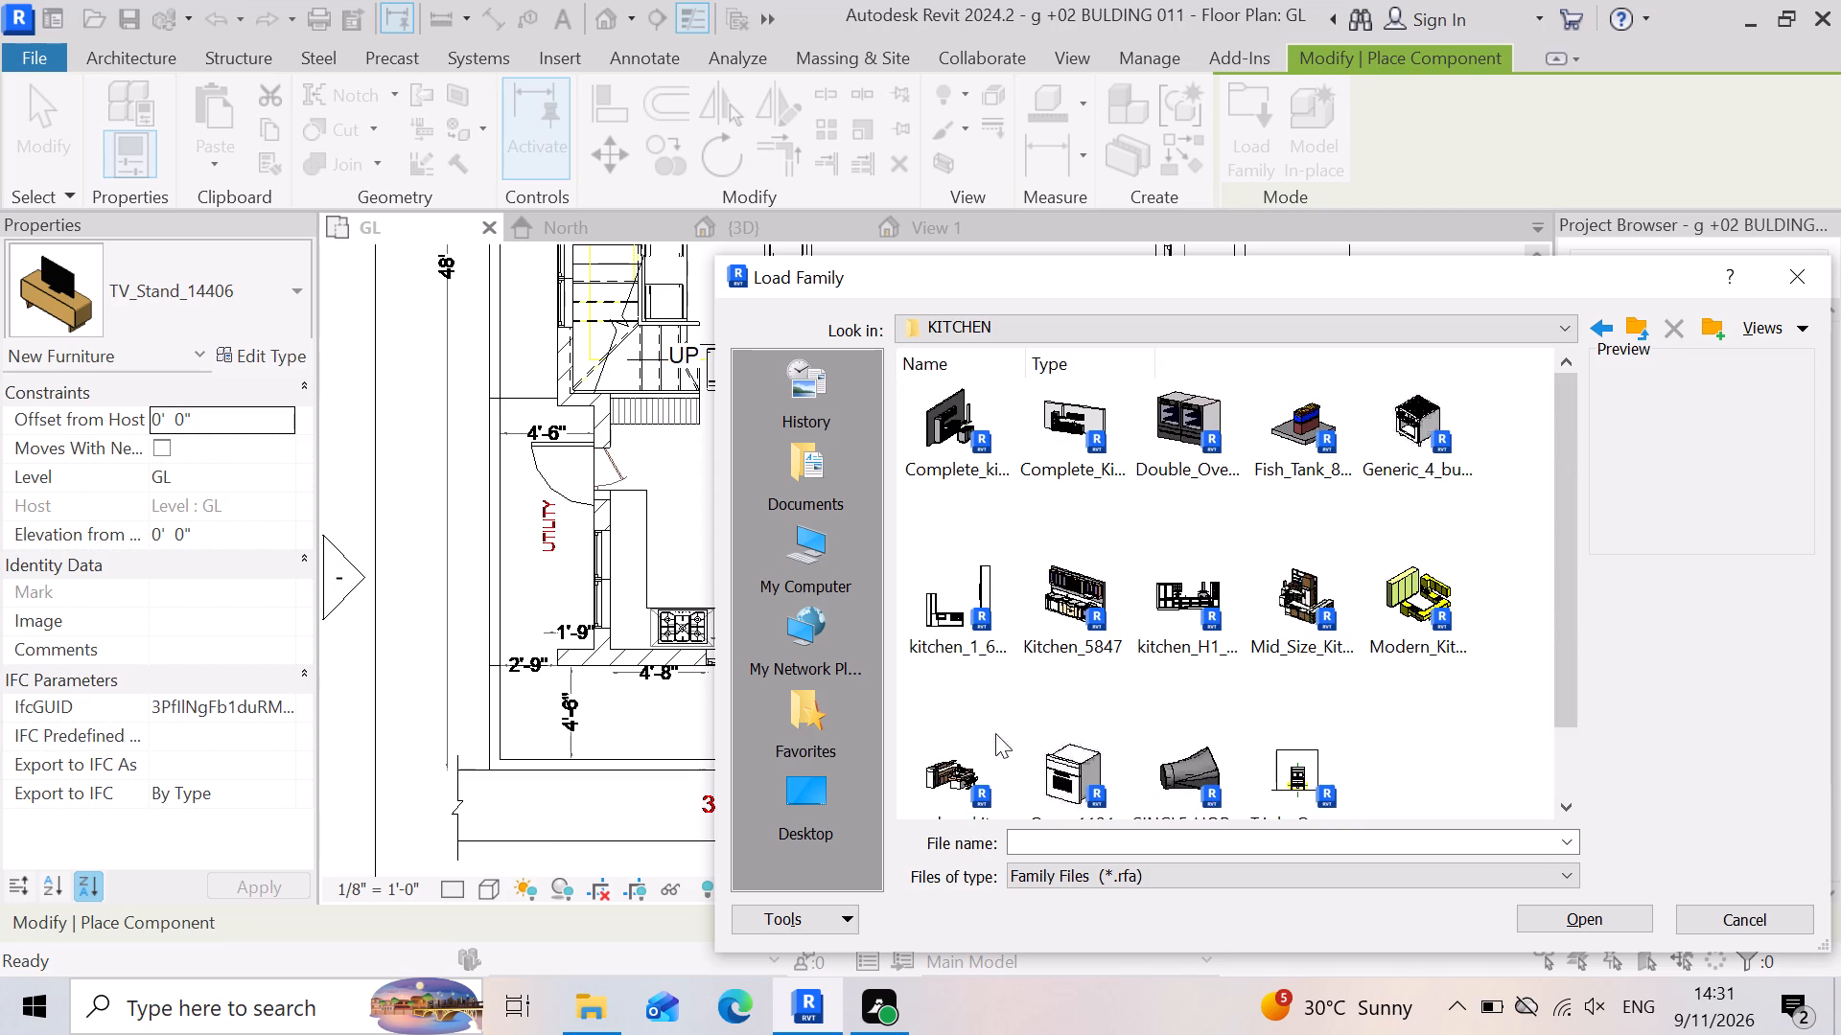
scroll(1320, 704, "down", 4)
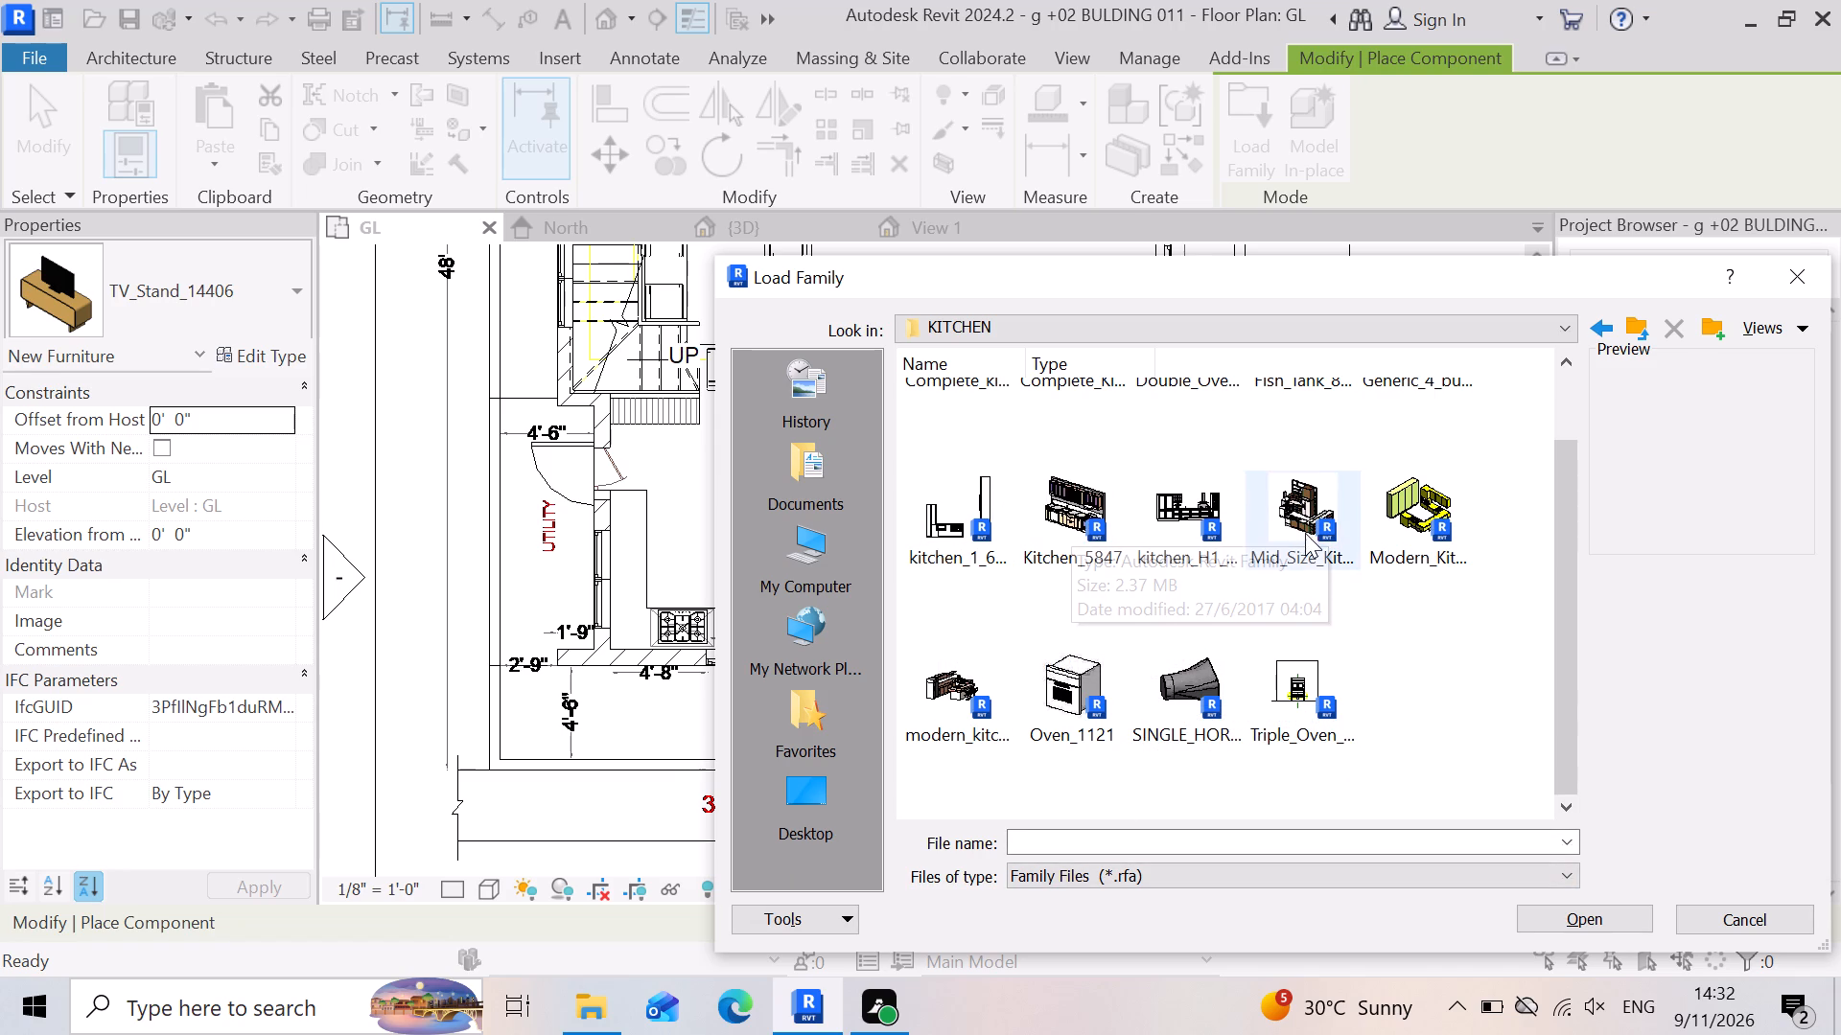
scroll(1300, 650, "up", 2)
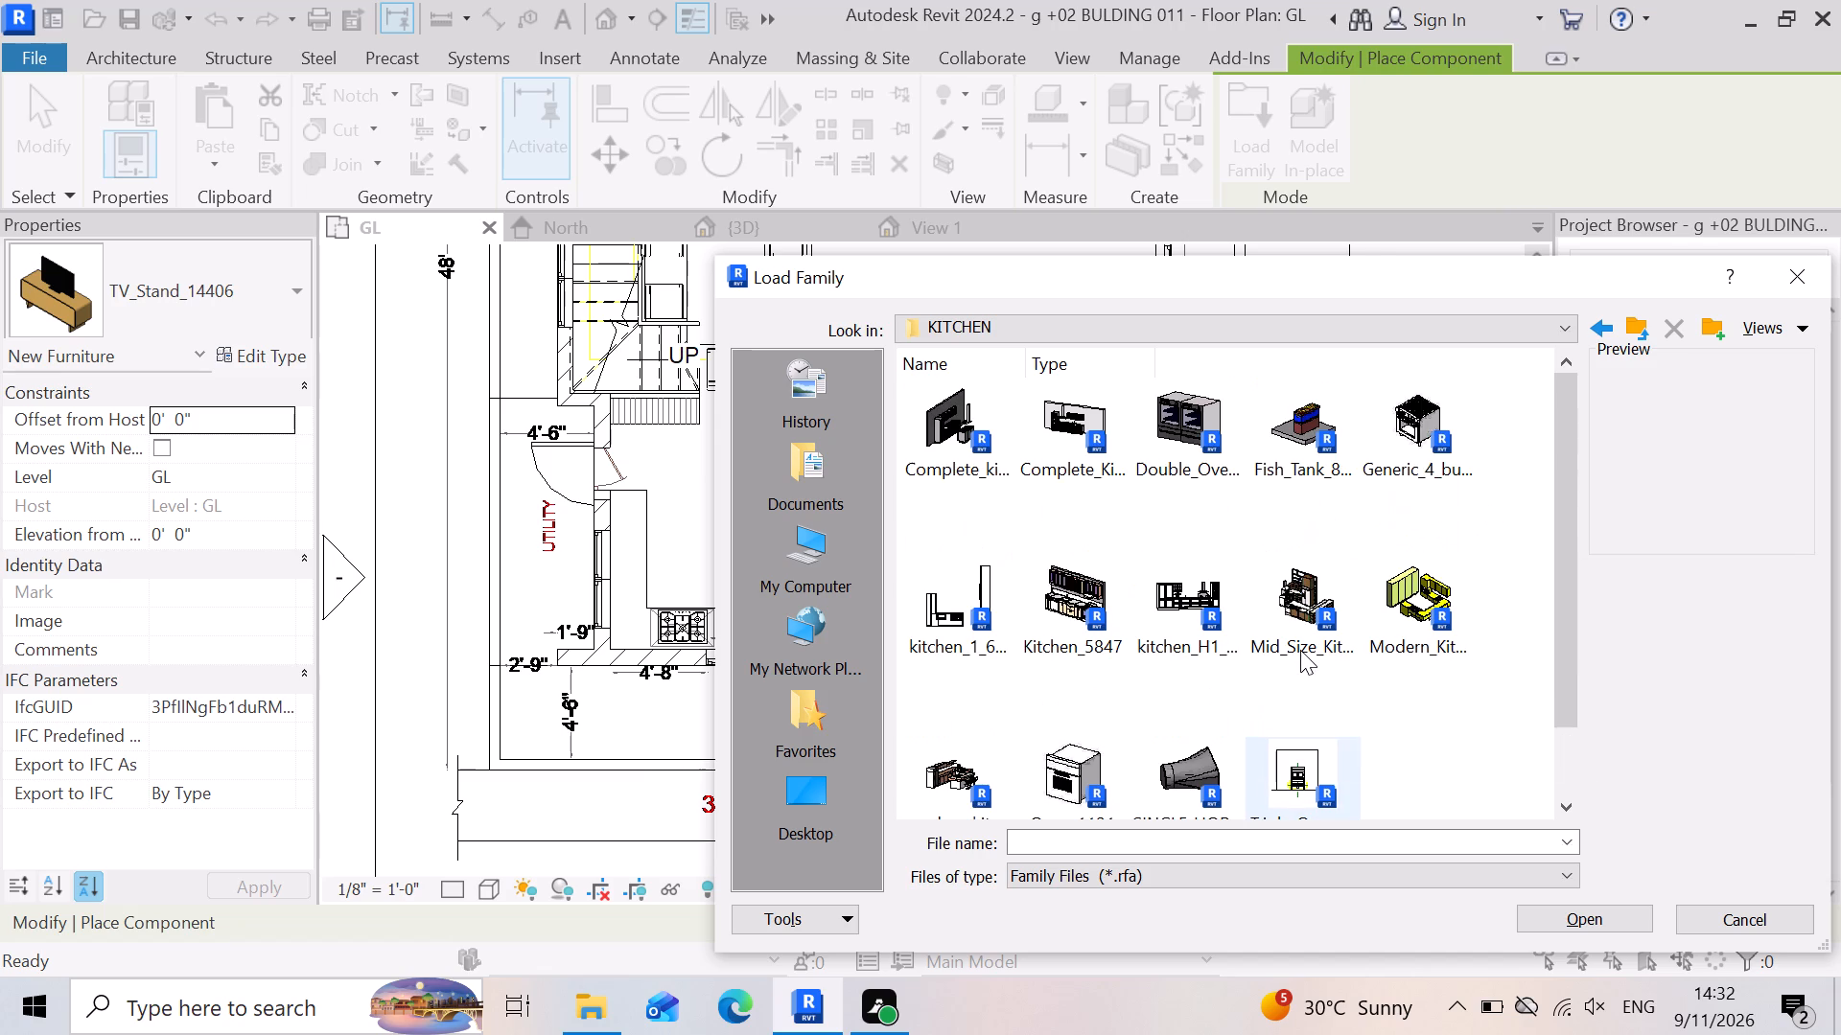
scroll(1300, 650, "up", 1)
scroll(1182, 545, "up", 4)
Return to the SHUBHAM CITY library, look through its category folders again, and leave family loading without choosing one.
left_click(1635, 326)
scroll(963, 696, "down", 3)
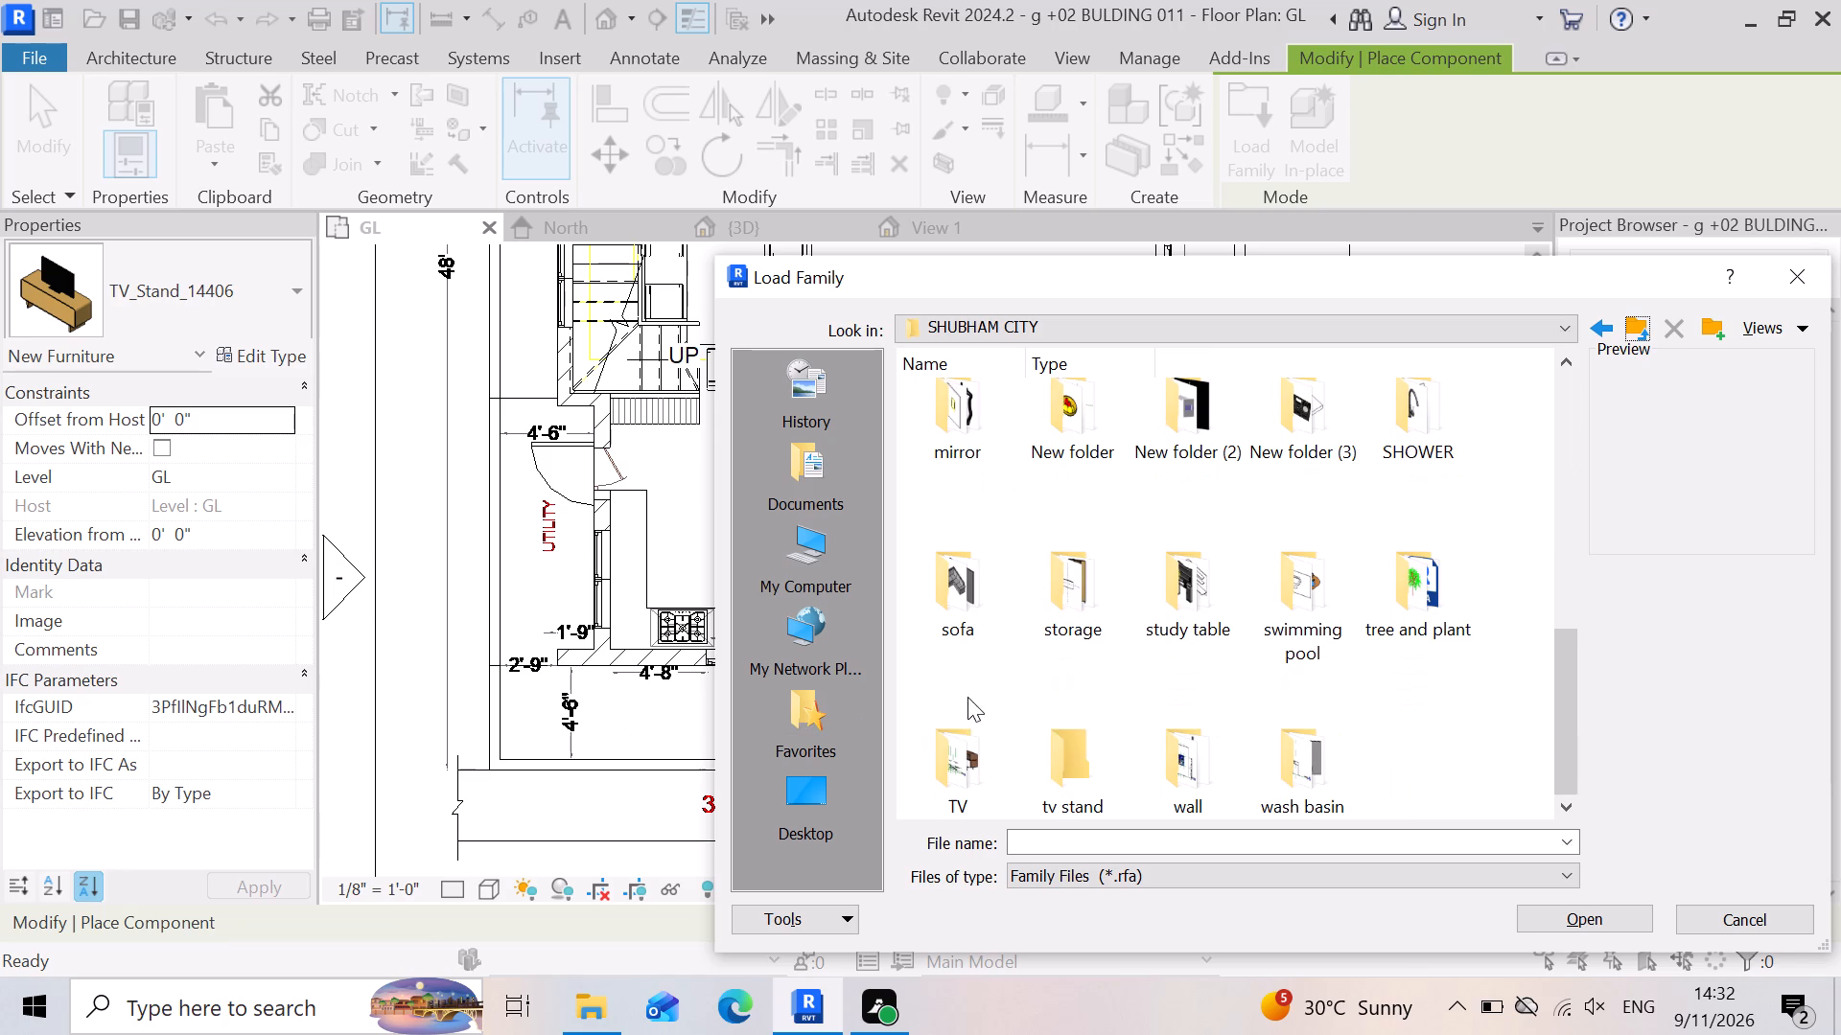
scroll(1122, 696, "down", 4)
scroll(1294, 742, "down", 4)
scroll(1322, 670, "up", 4)
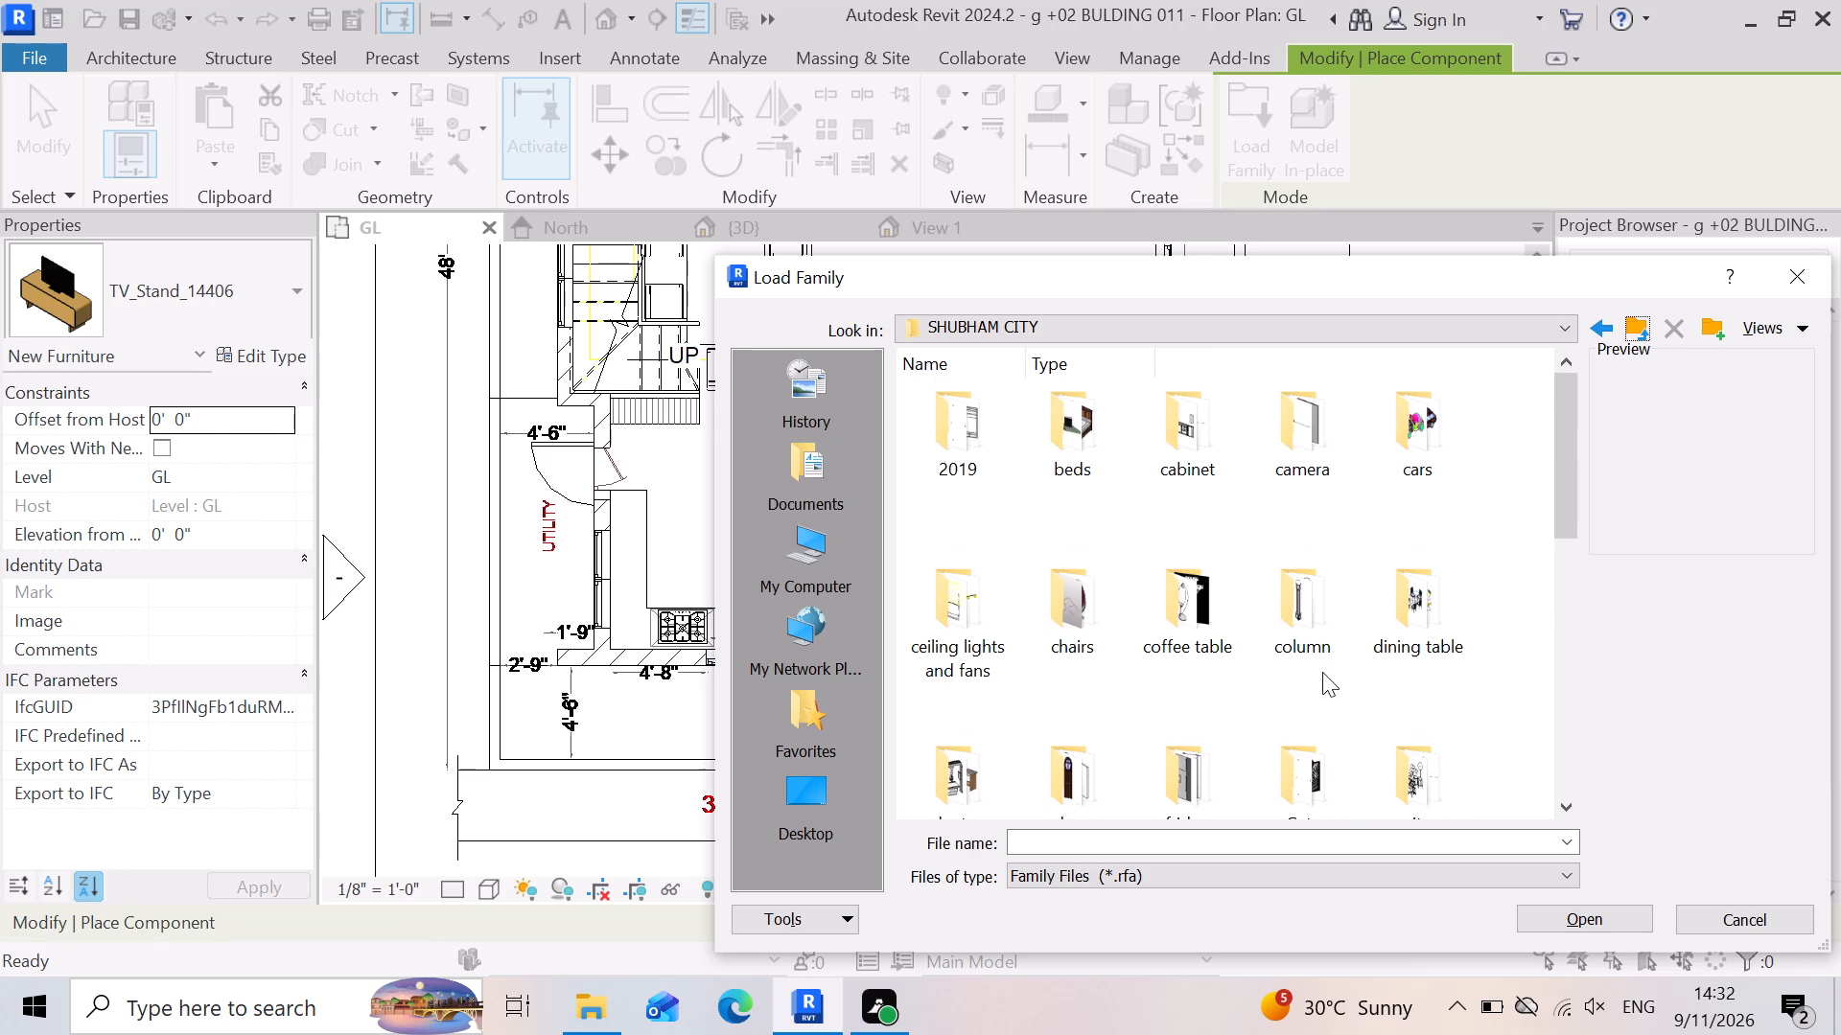
scroll(1322, 672, "up", 2)
scroll(1445, 684, "up", 3)
scroll(1210, 622, "down", 3)
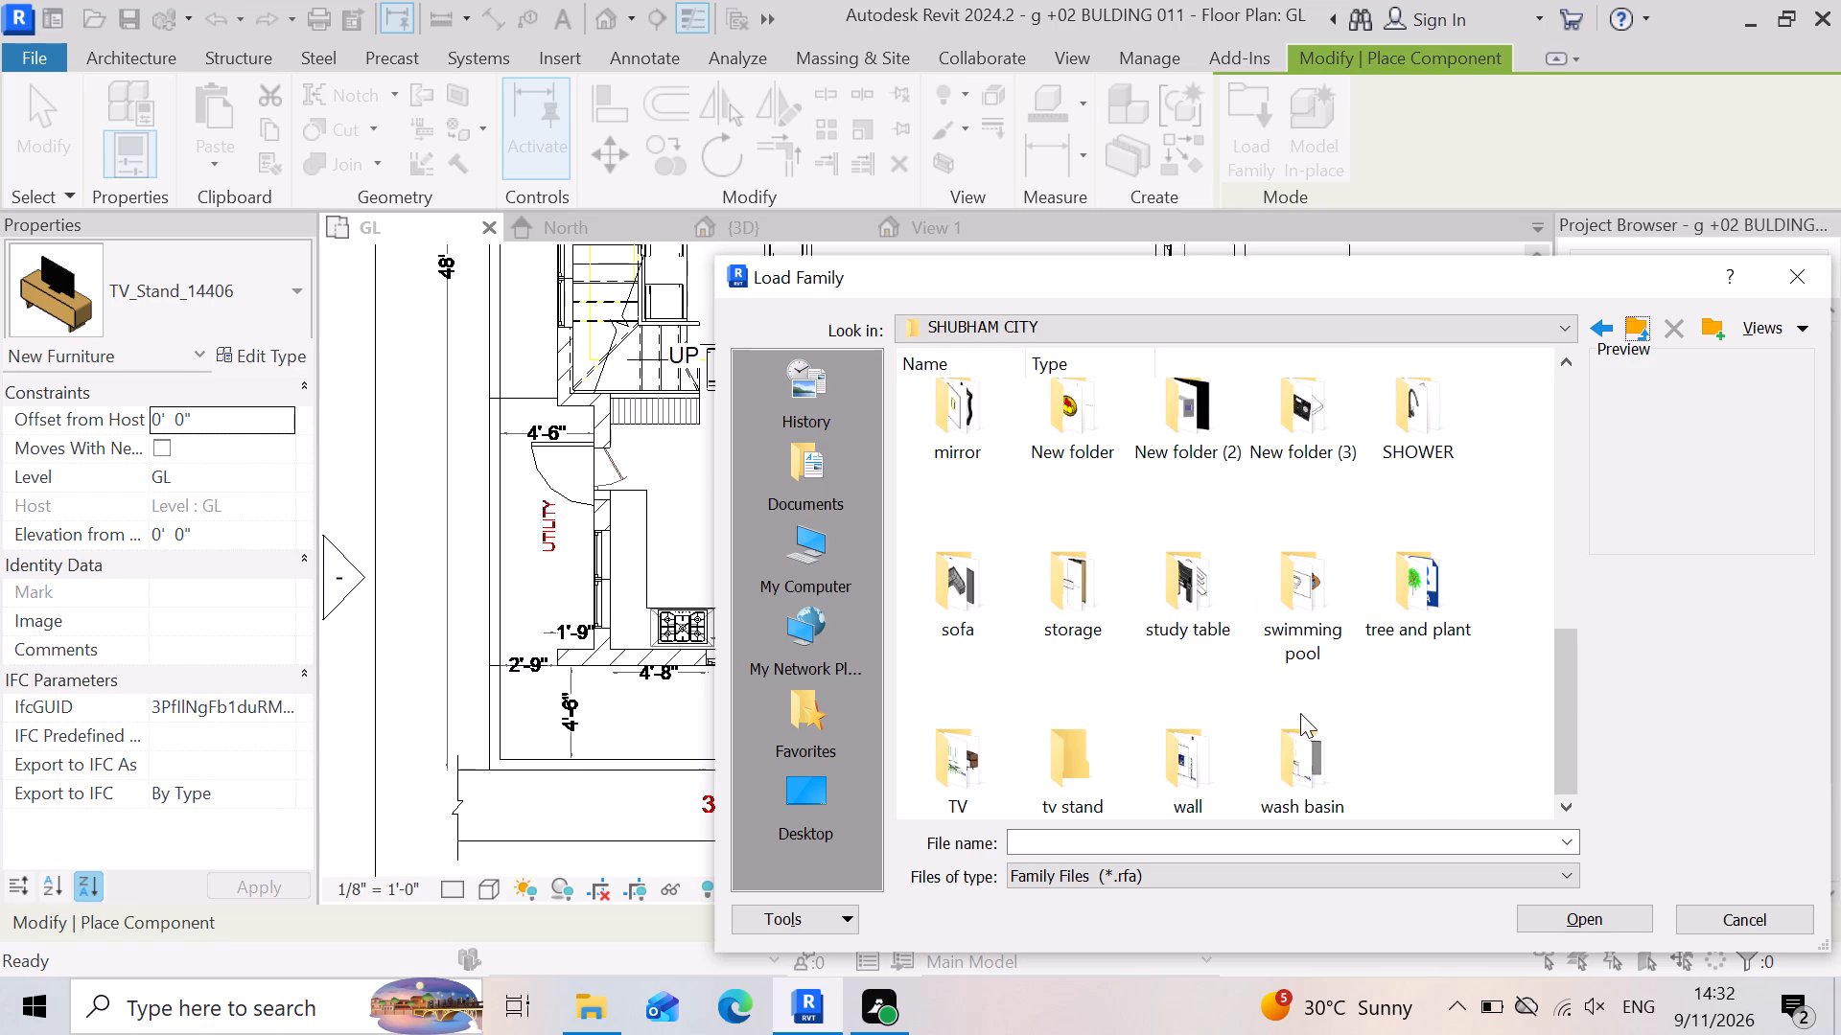
scroll(1300, 713, "down", 4)
scroll(1077, 676, "down", 4)
scroll(1078, 675, "up", 2)
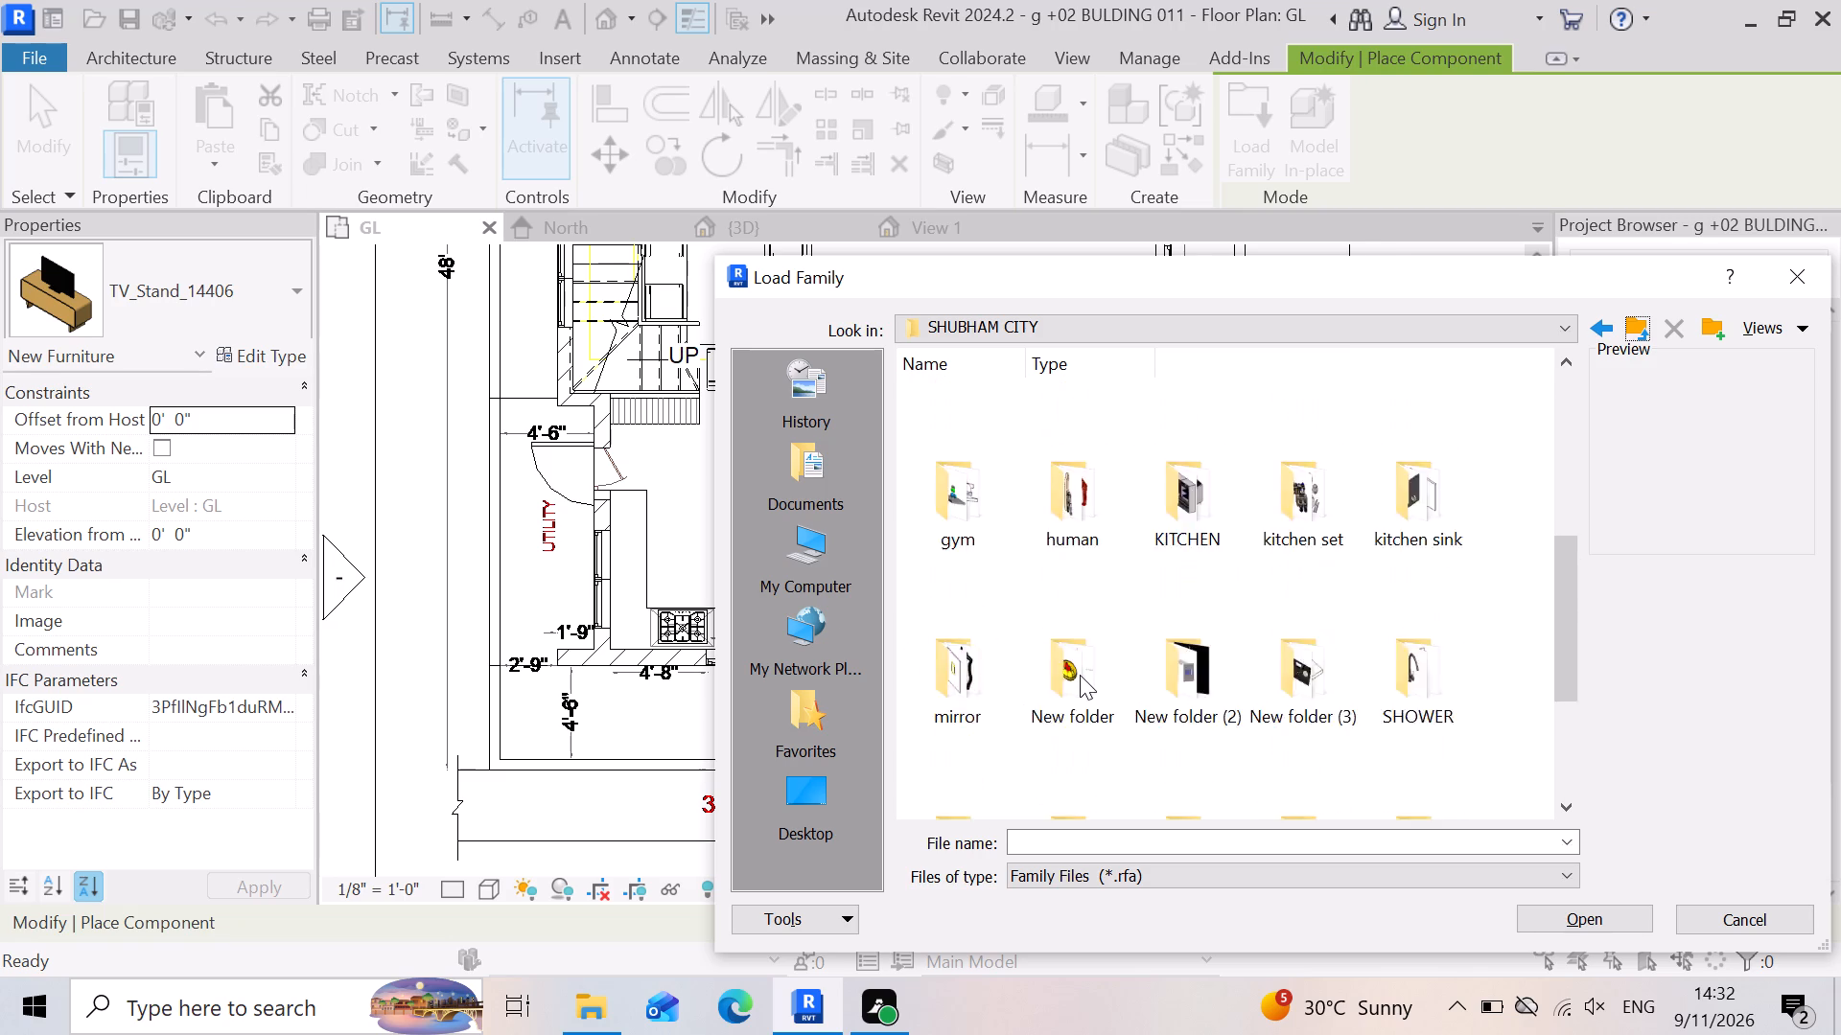
scroll(1080, 675, "up", 10)
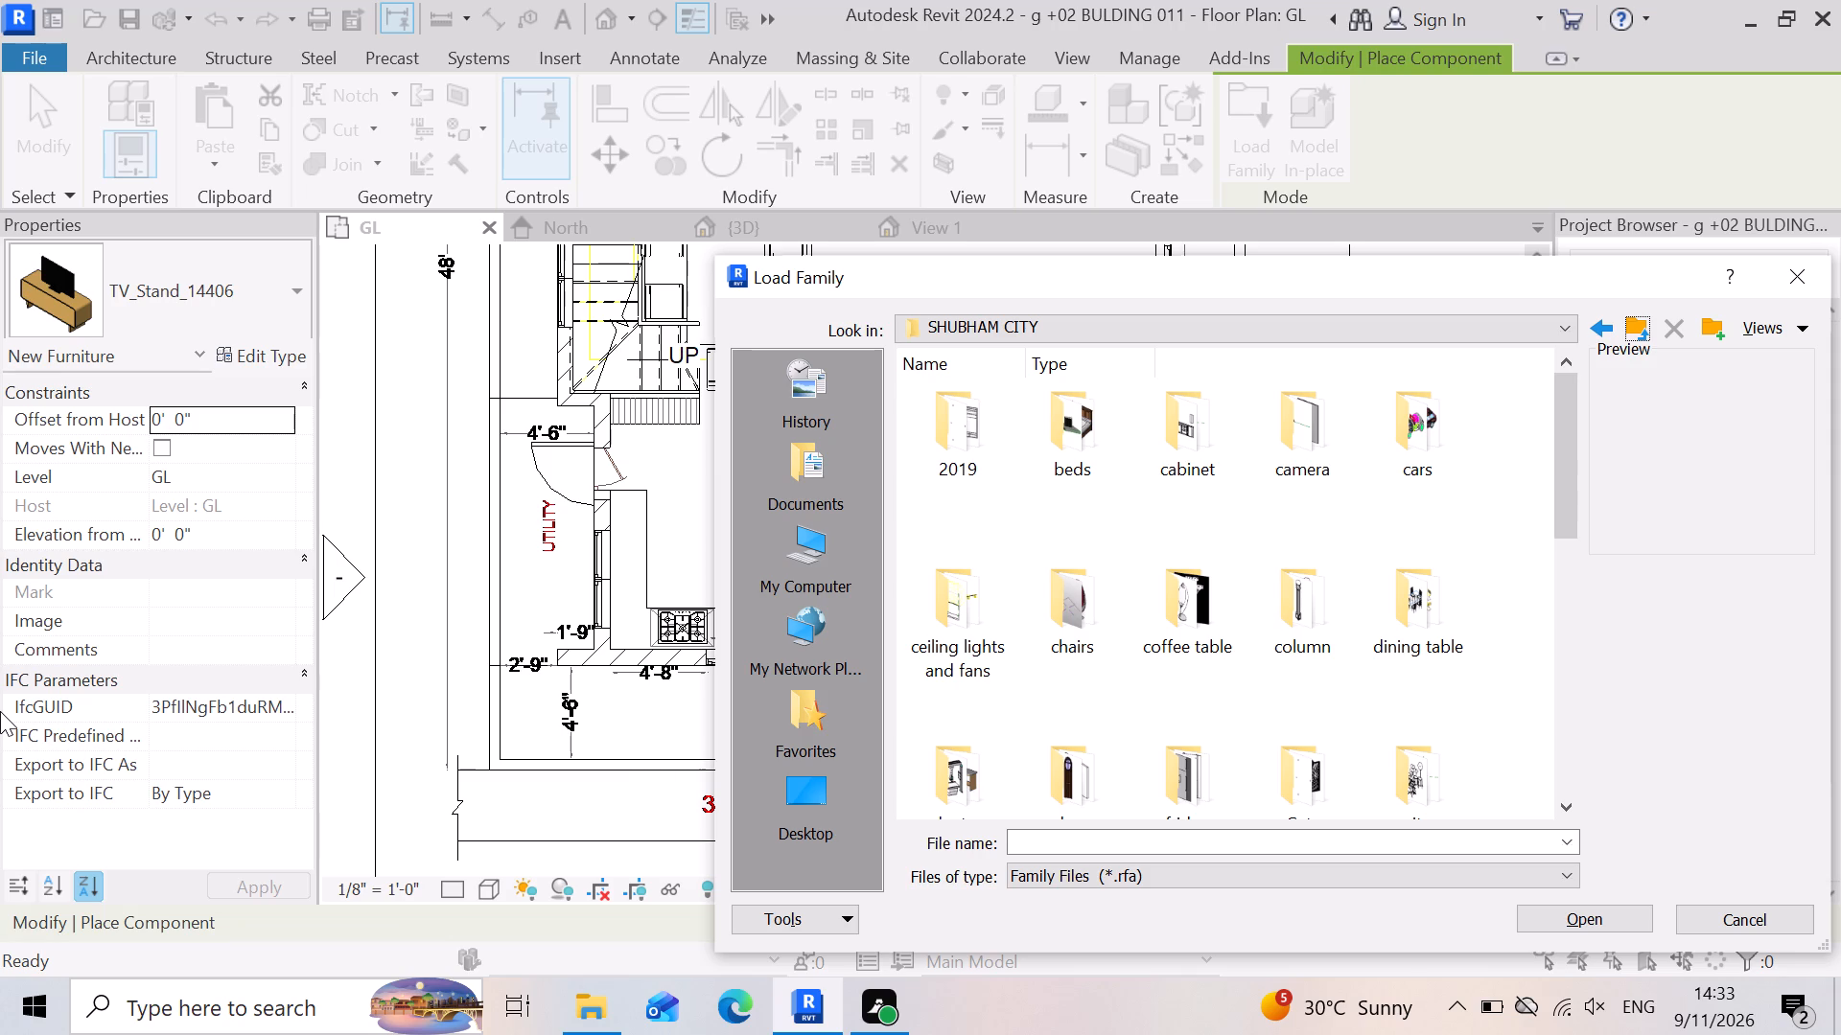
right_click(0, 711)
left_click(1786, 271)
Examine the kitchen on the GL floor plan, including the stove, sink, fridge and counter positions.
scroll(1077, 739, "down", 4)
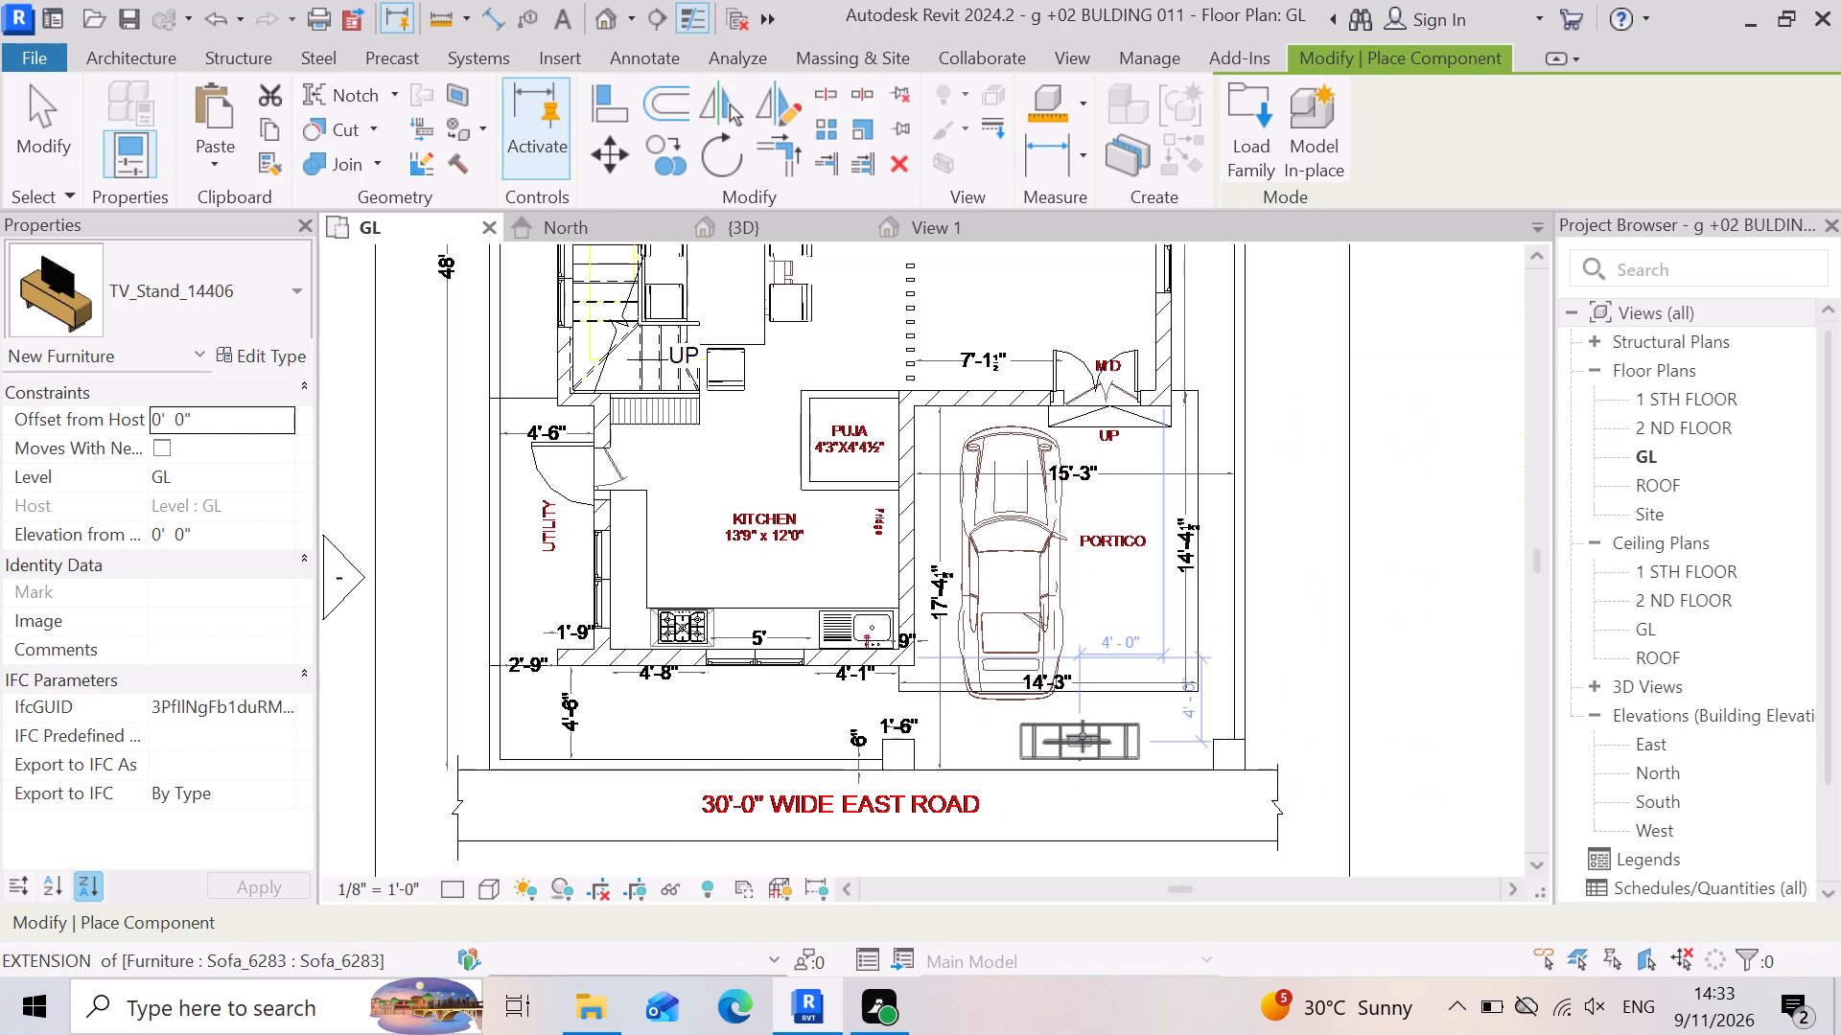
scroll(1046, 706, "up", 16)
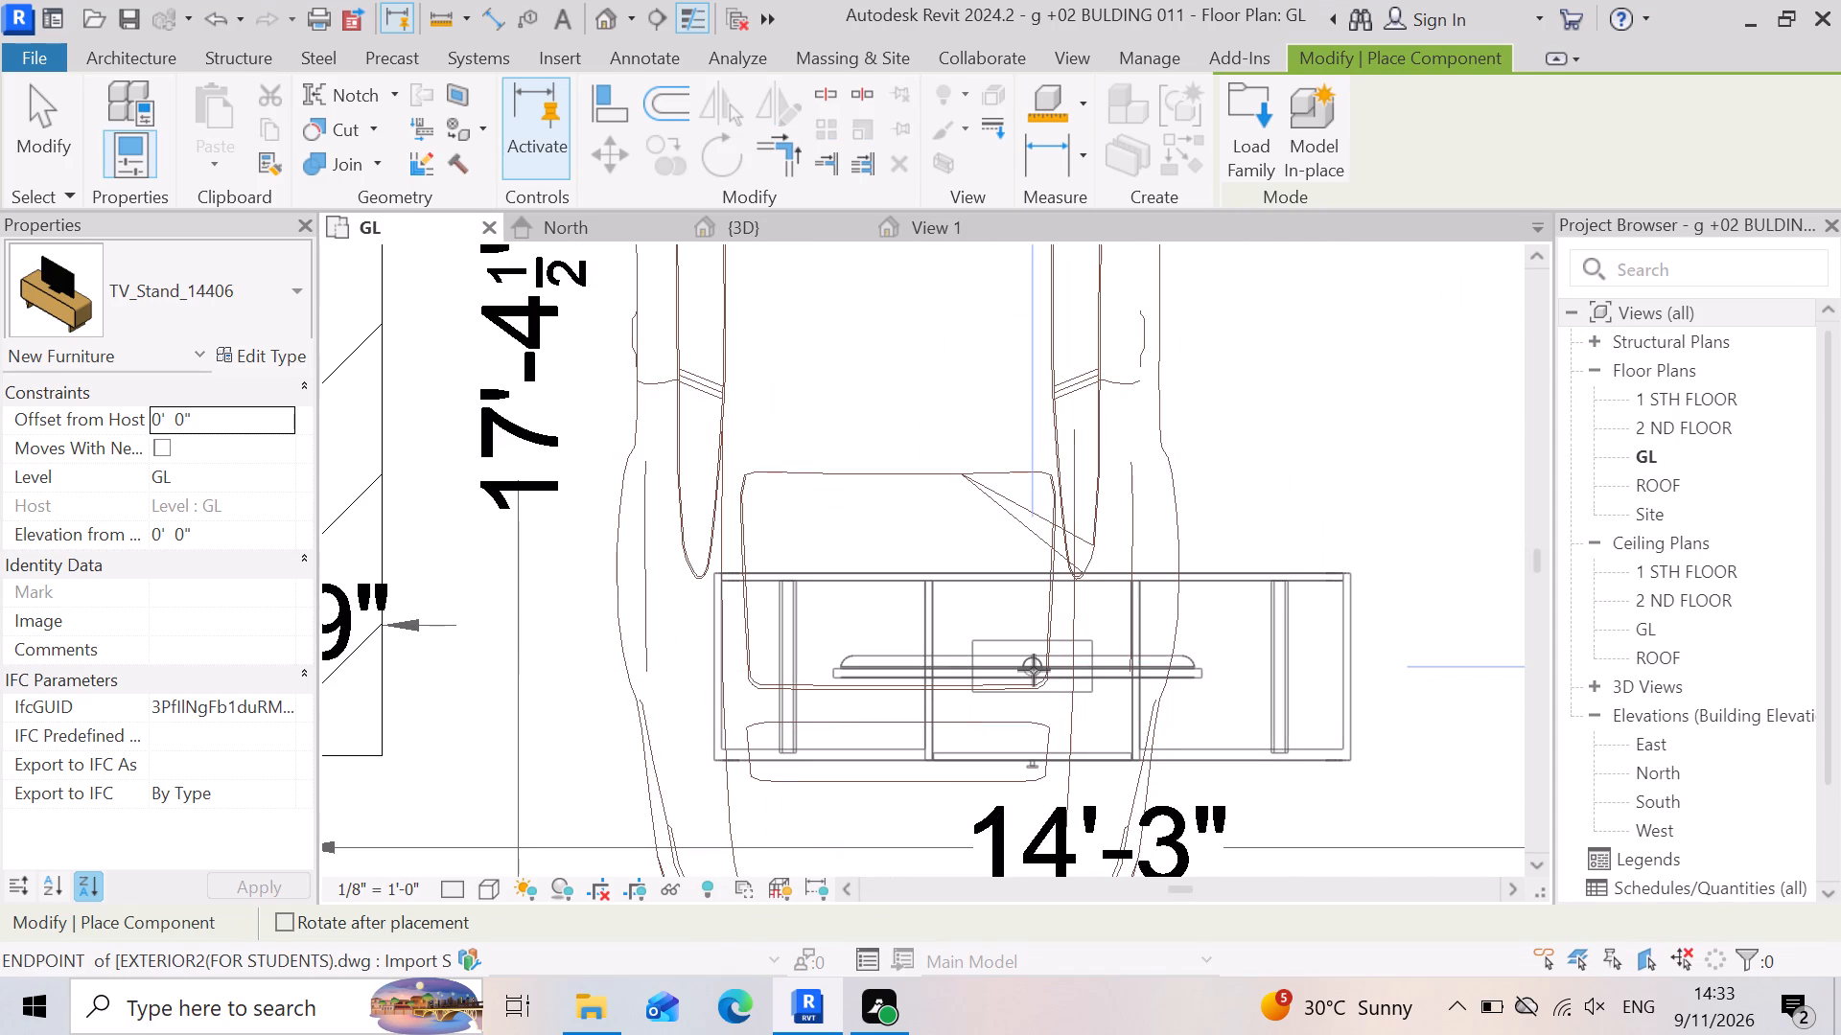
scroll(1145, 722, "down", 9)
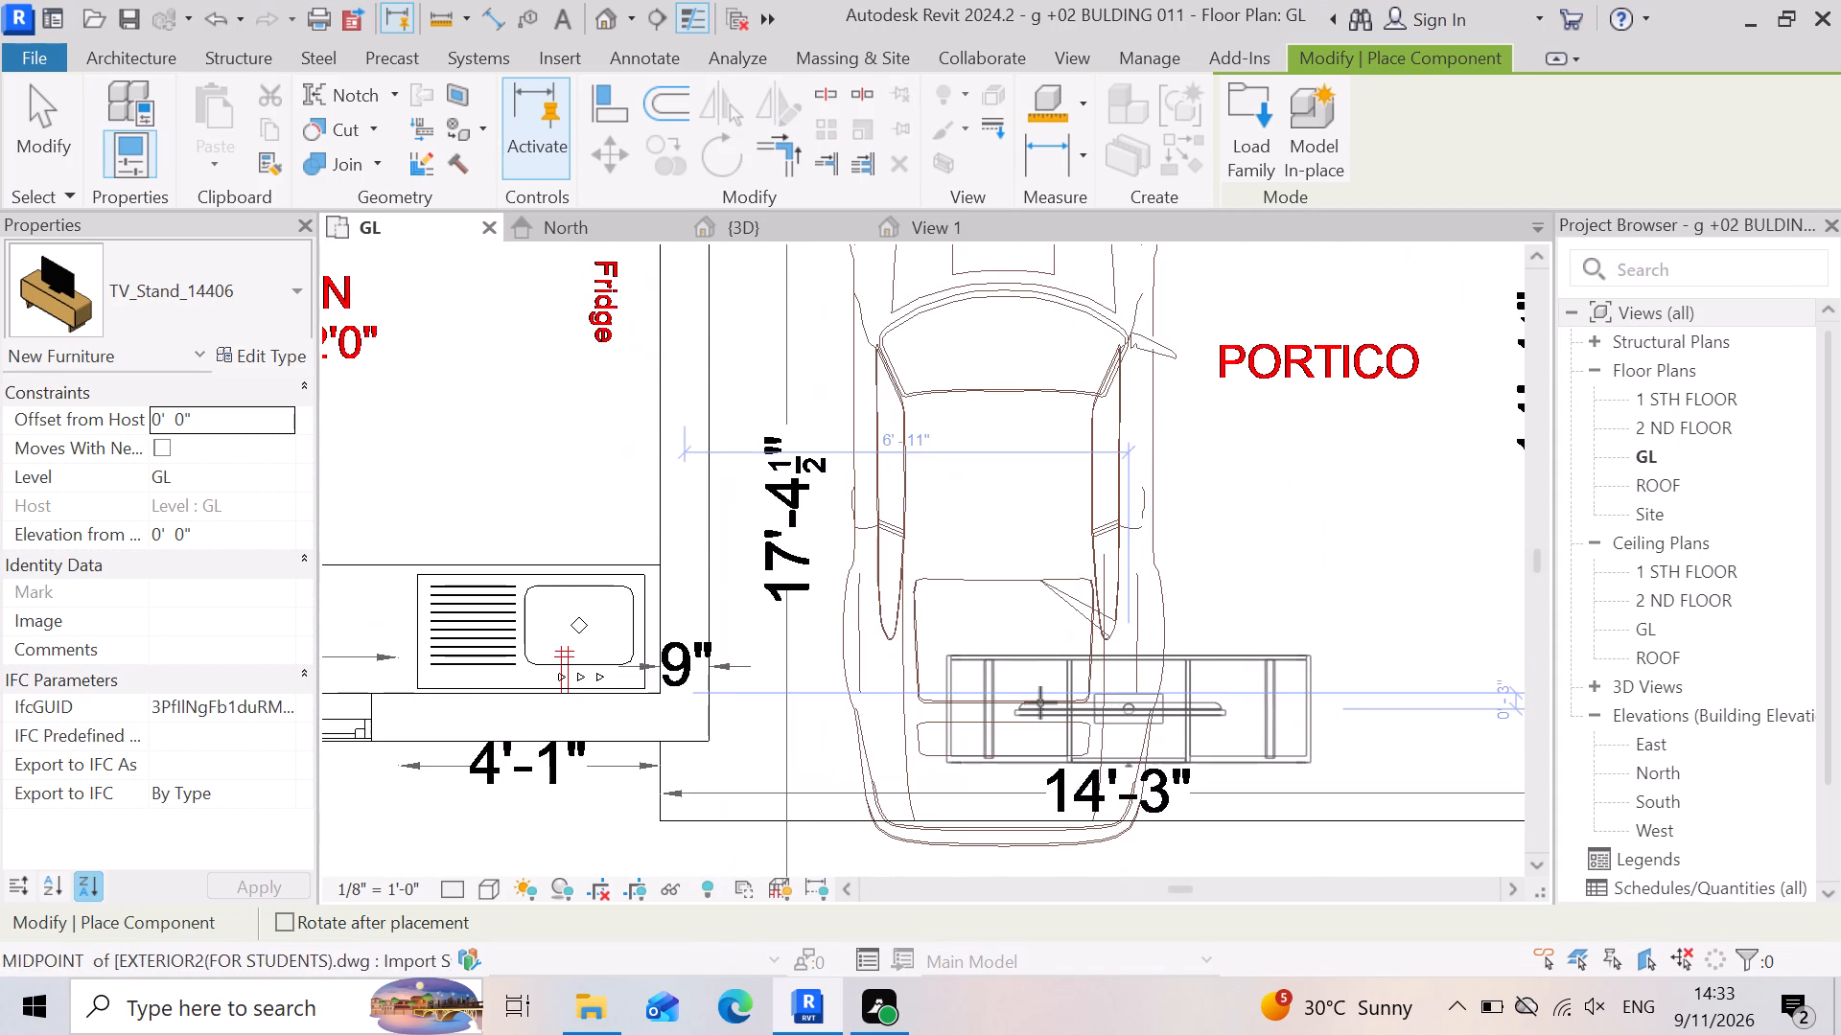
scroll(1040, 702, "down", 4)
scroll(789, 711, "down", 4)
scroll(846, 697, "up", 6)
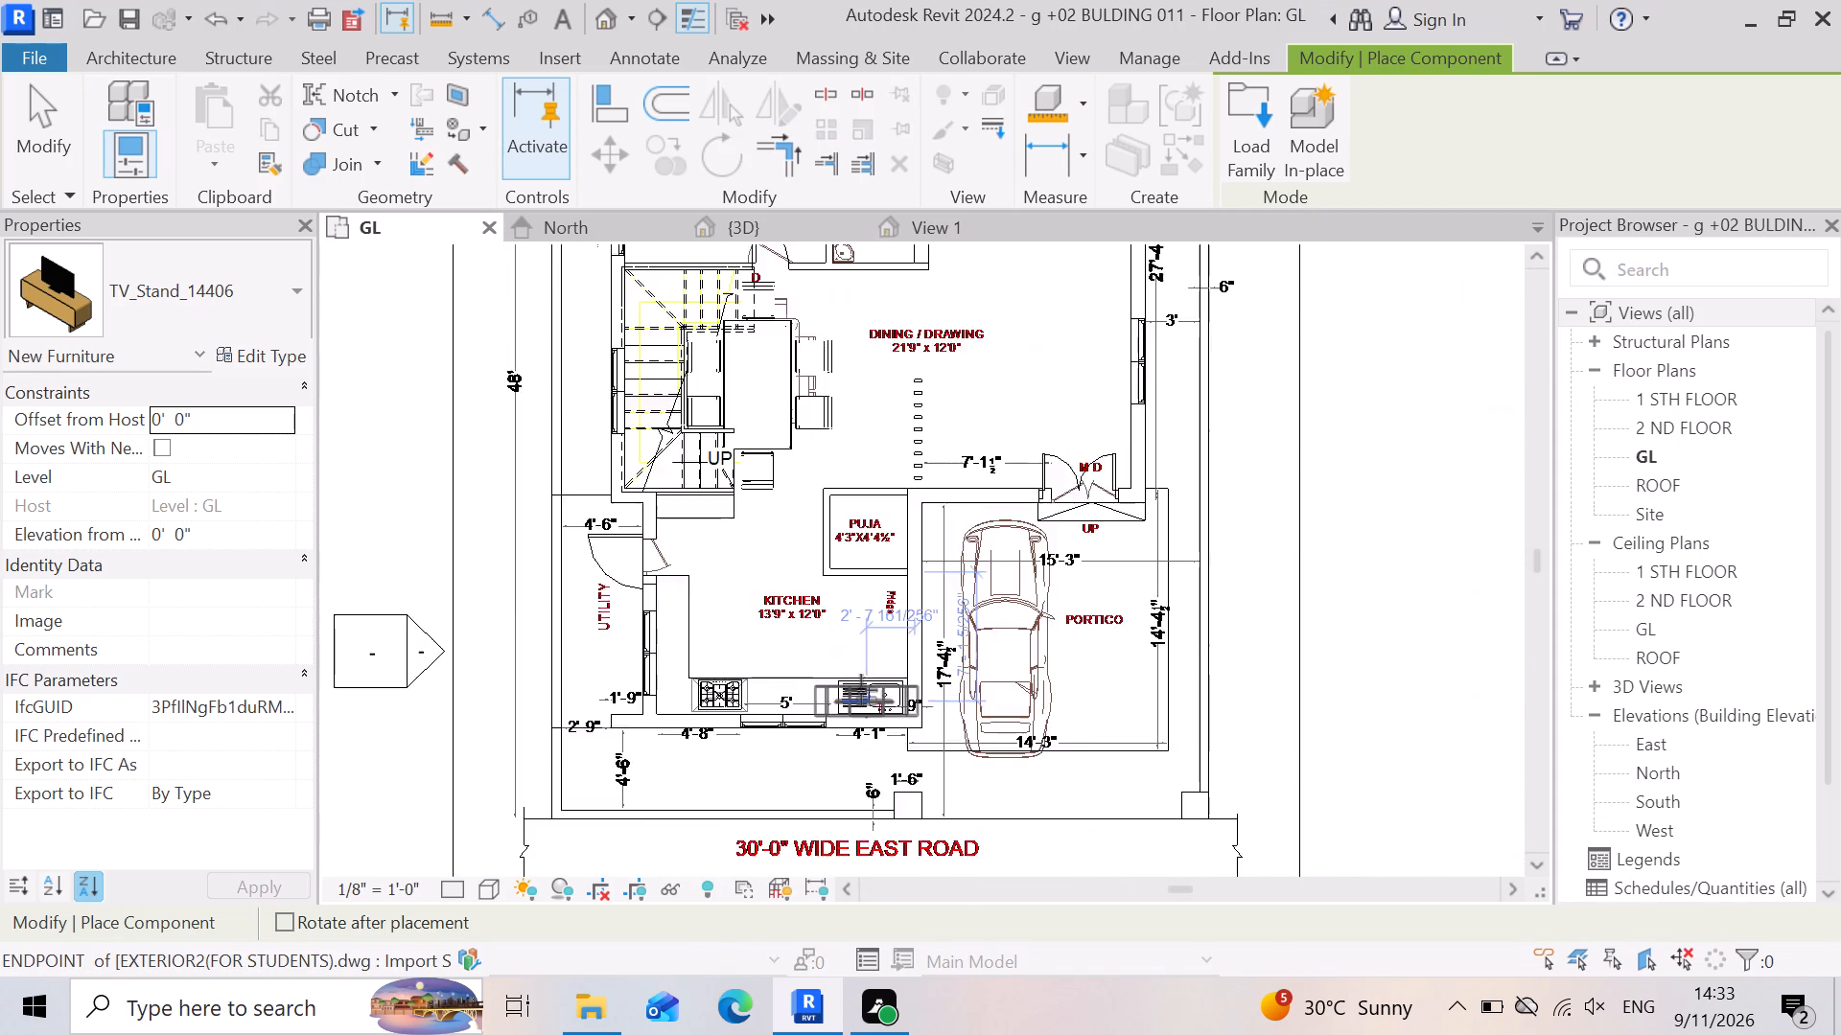
scroll(861, 690, "up", 14)
scroll(896, 620, "down", 9)
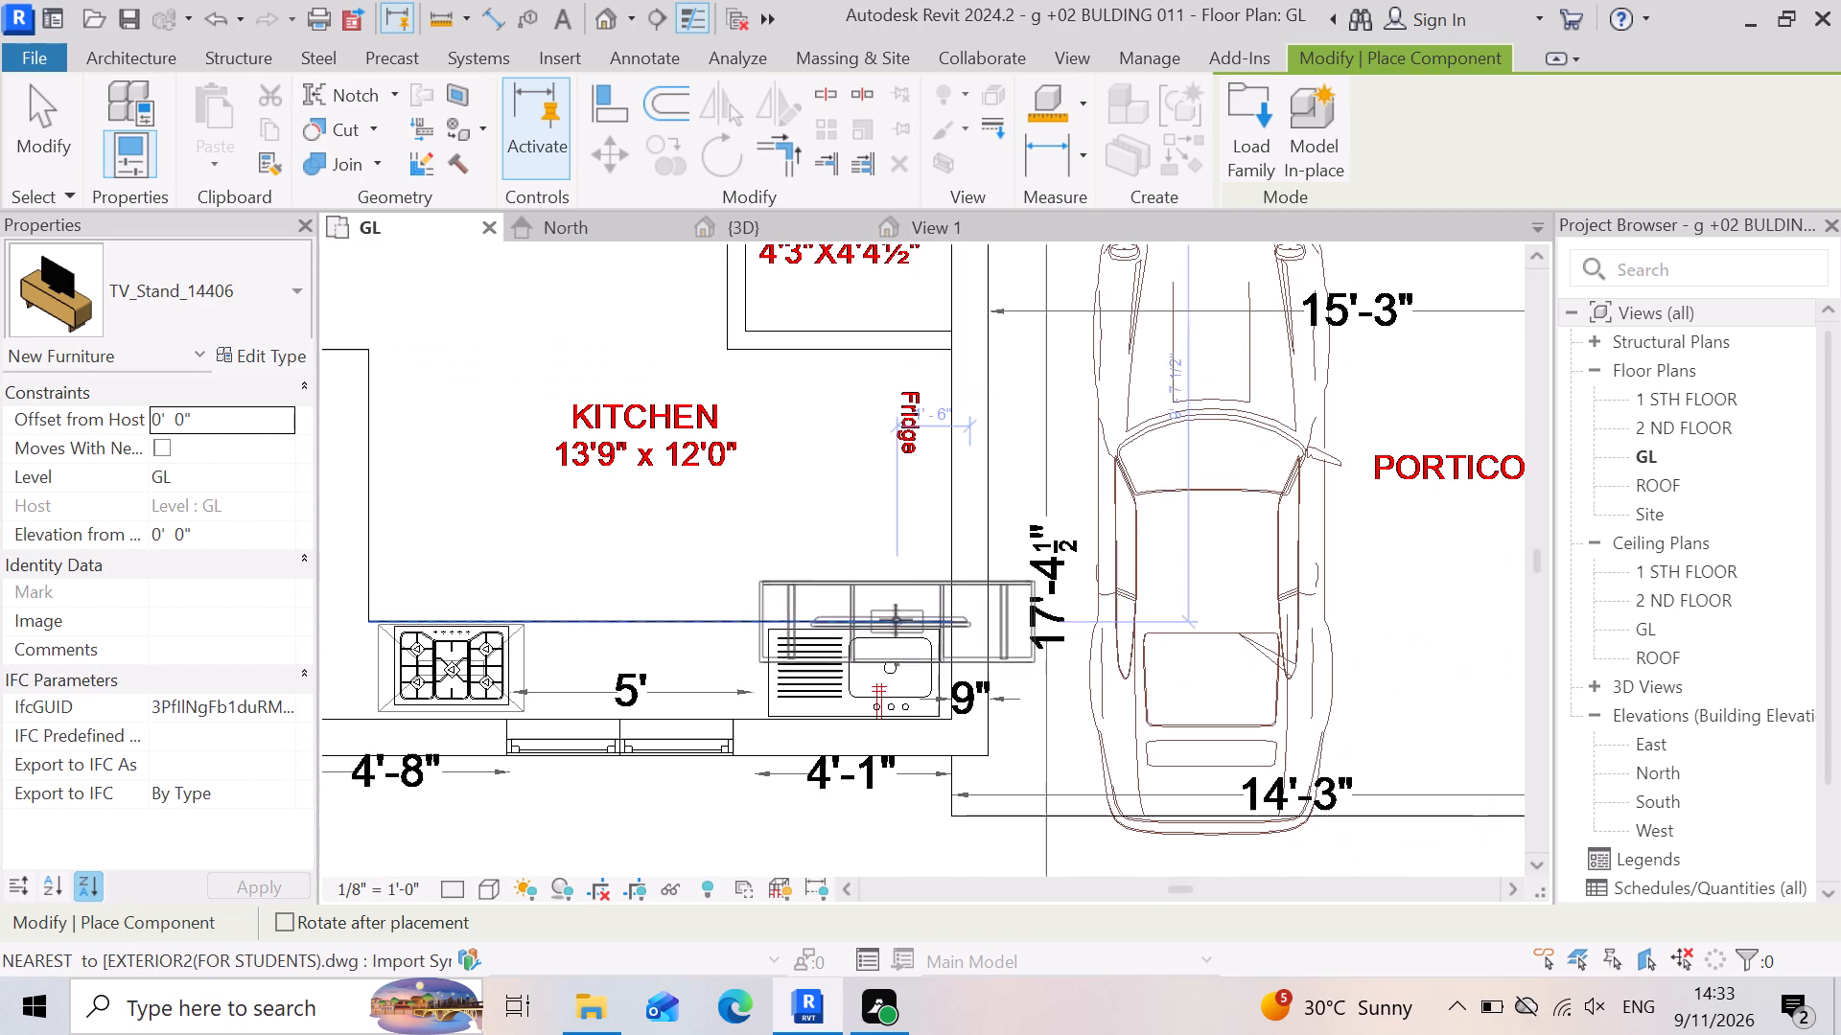
scroll(754, 722, "down", 5)
scroll(593, 707, "up", 9)
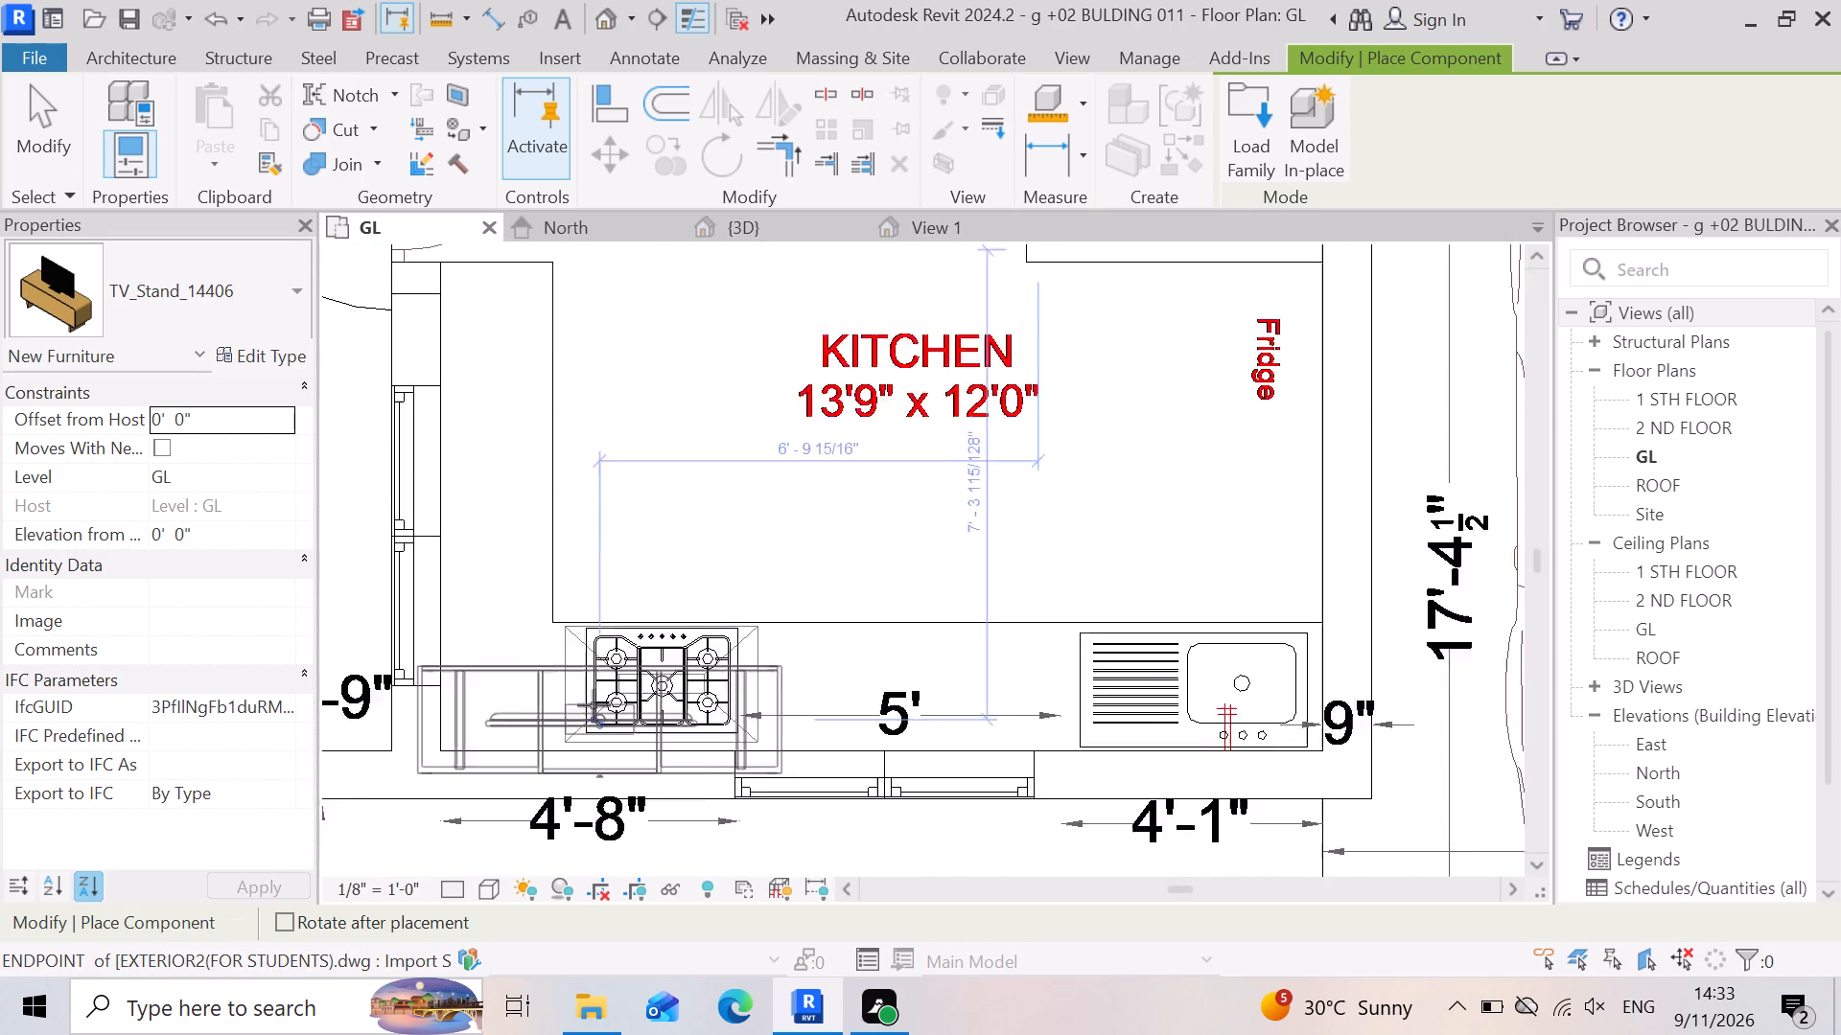
scroll(594, 705, "up", 2)
scroll(897, 701, "down", 9)
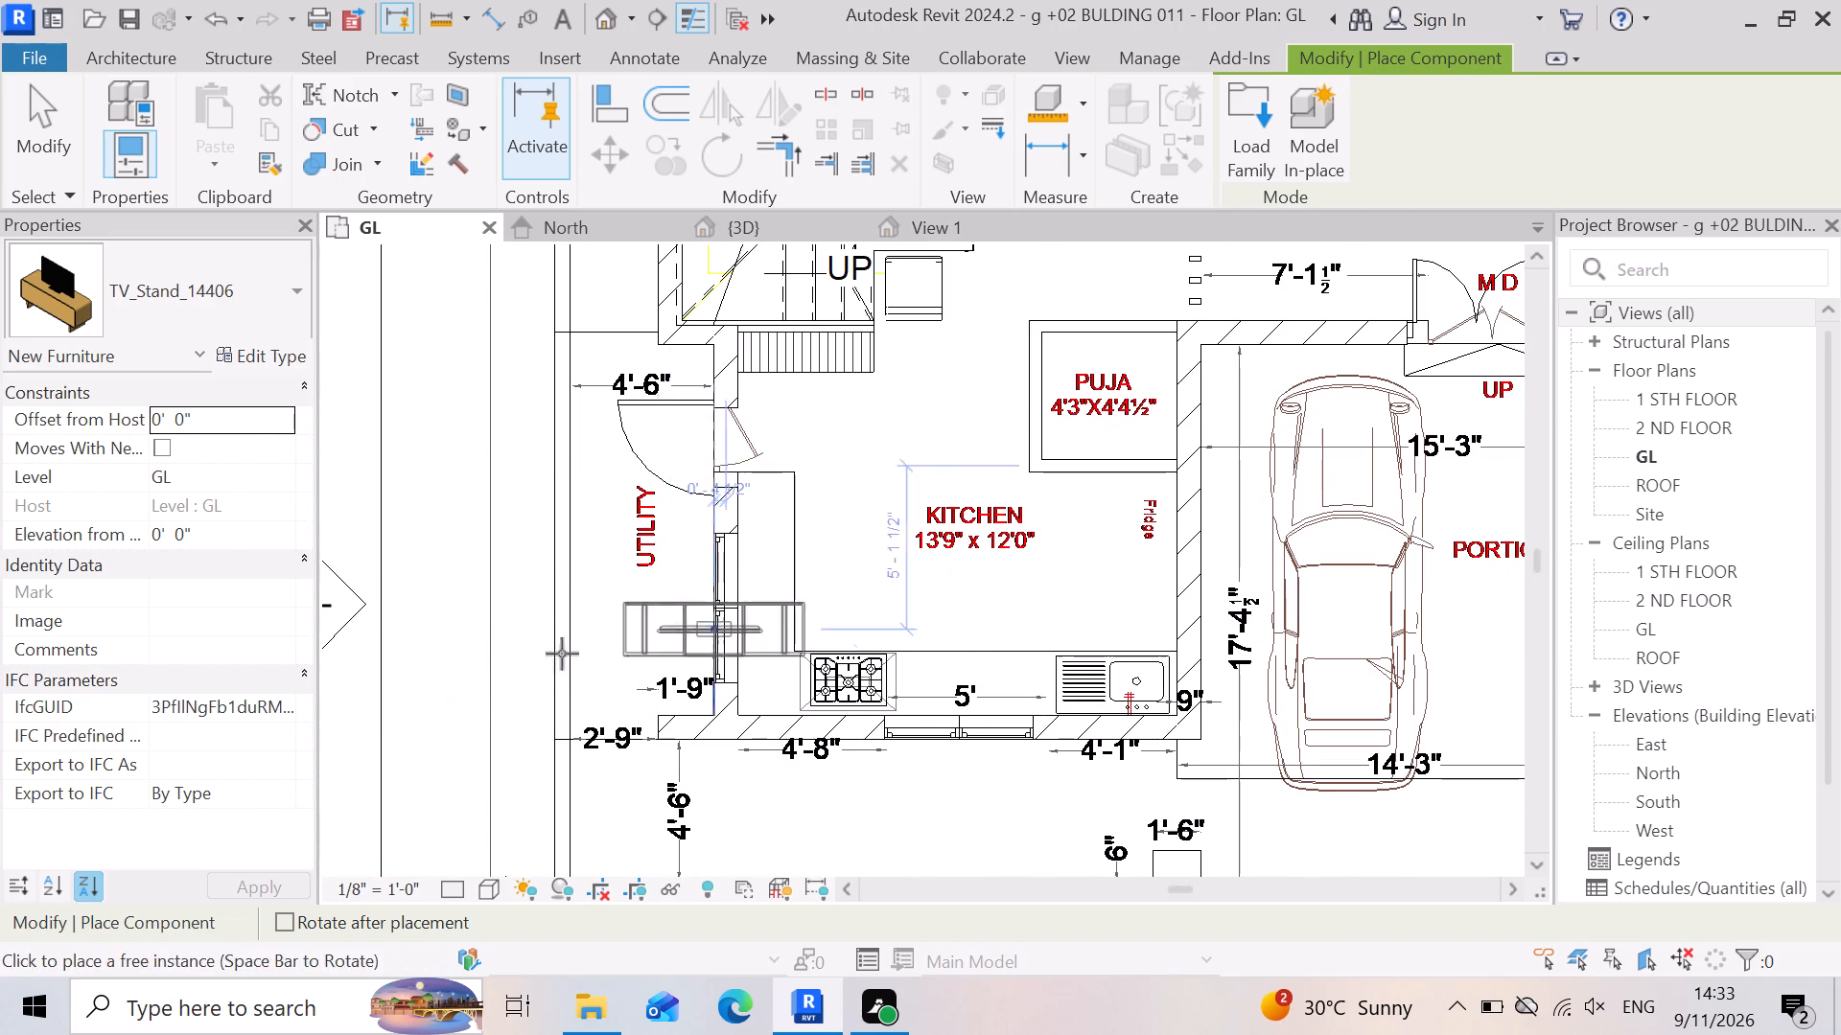
Load the Kitchen_5847 family from the KITCHEN folder of the SHUBHAM CITY library.
left_click(1251, 125)
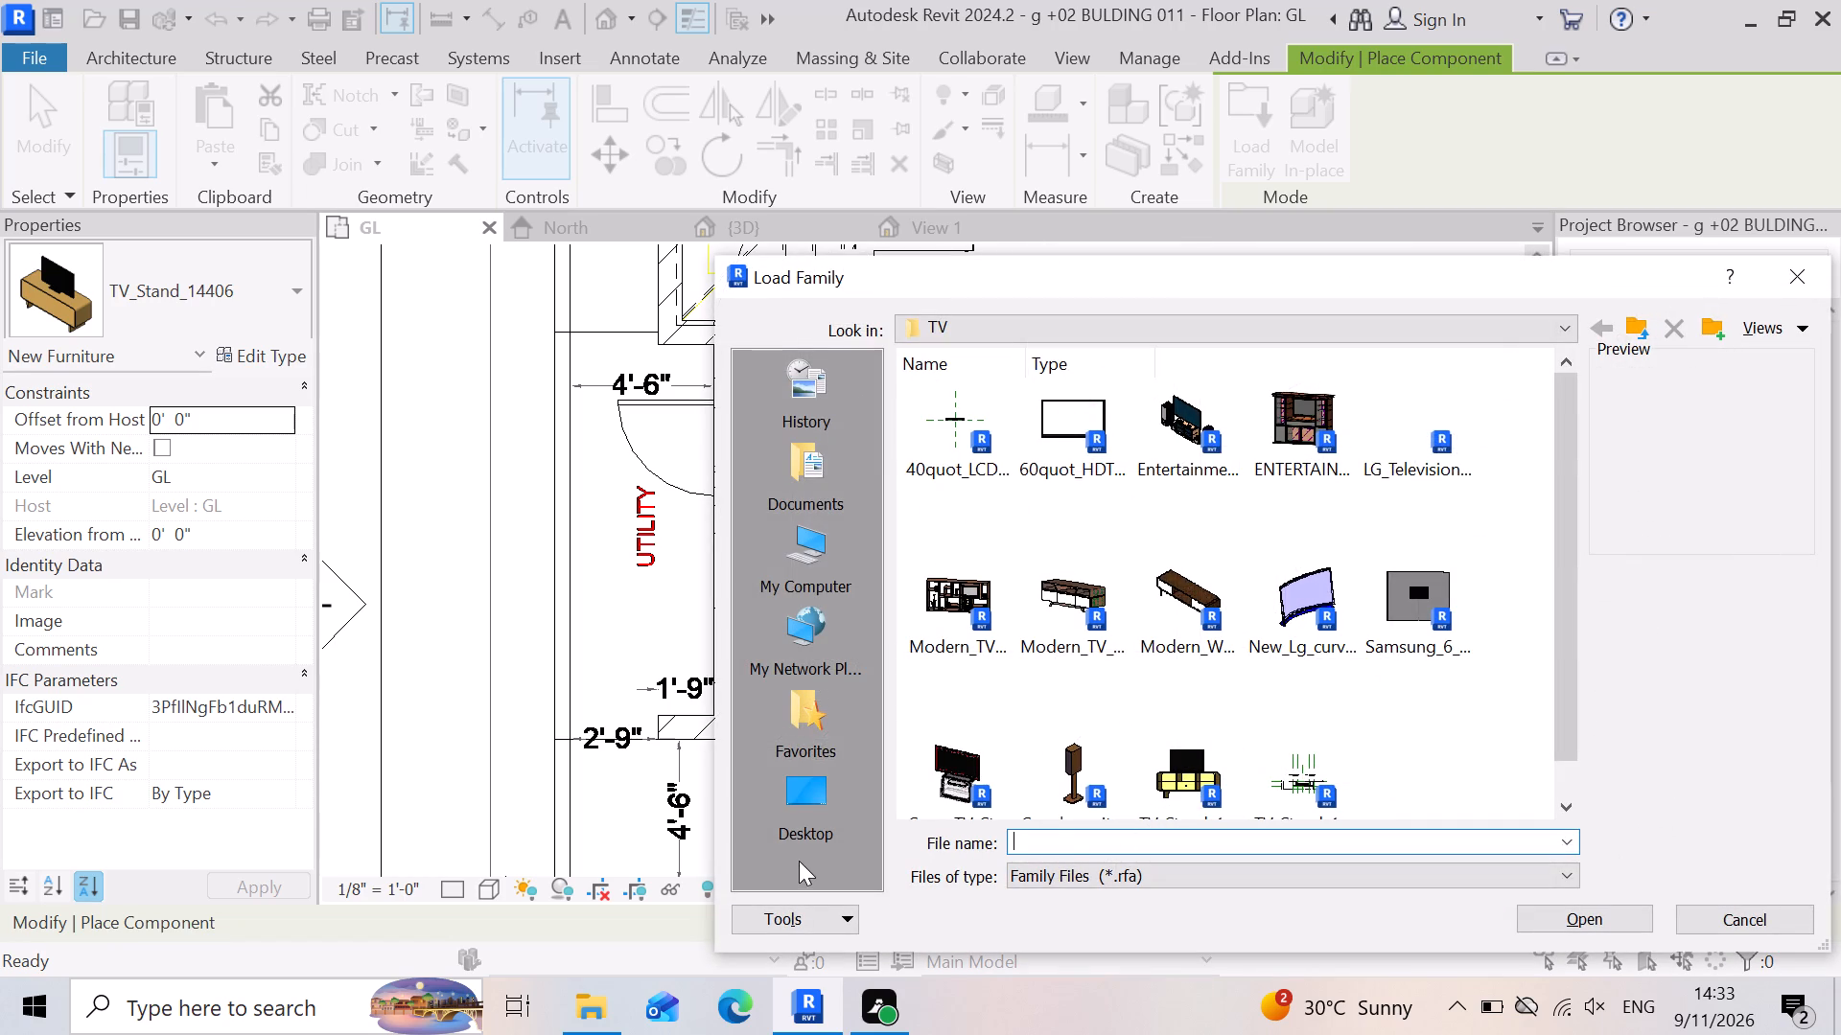
scroll(1197, 661, "down", 4)
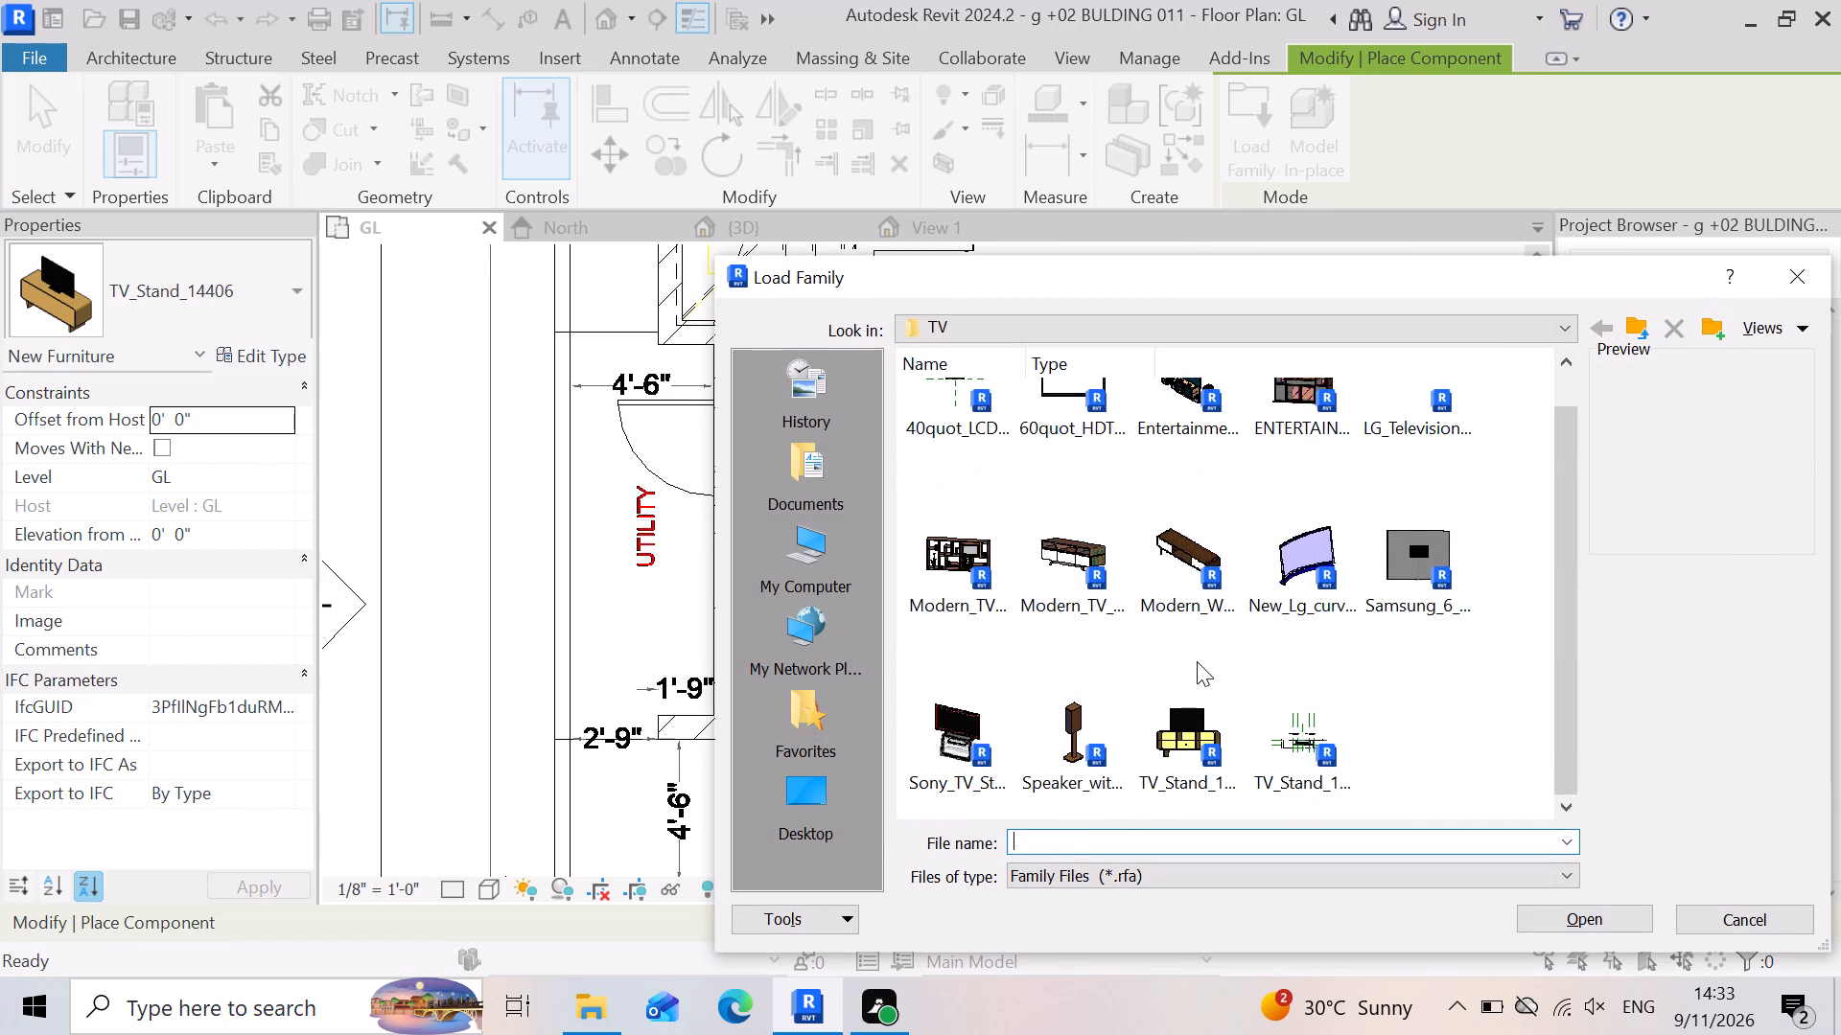
scroll(1113, 732, "up", 4)
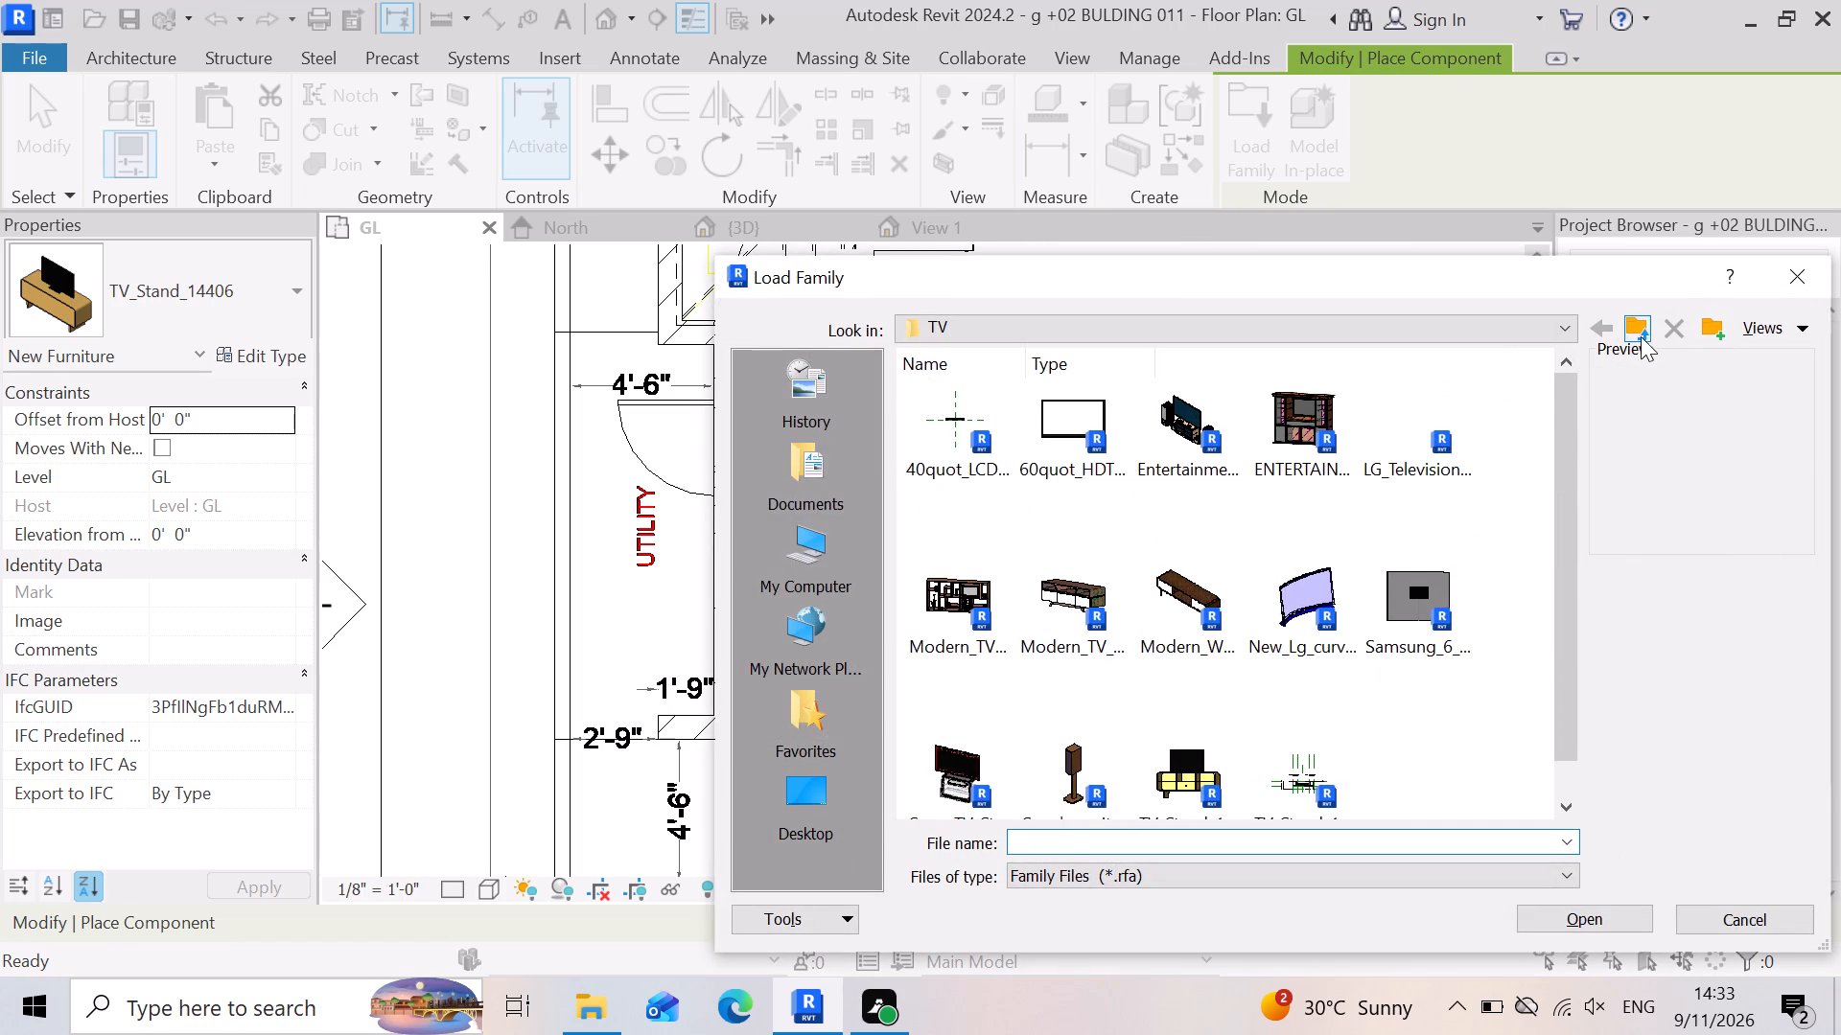
left_click(1641, 326)
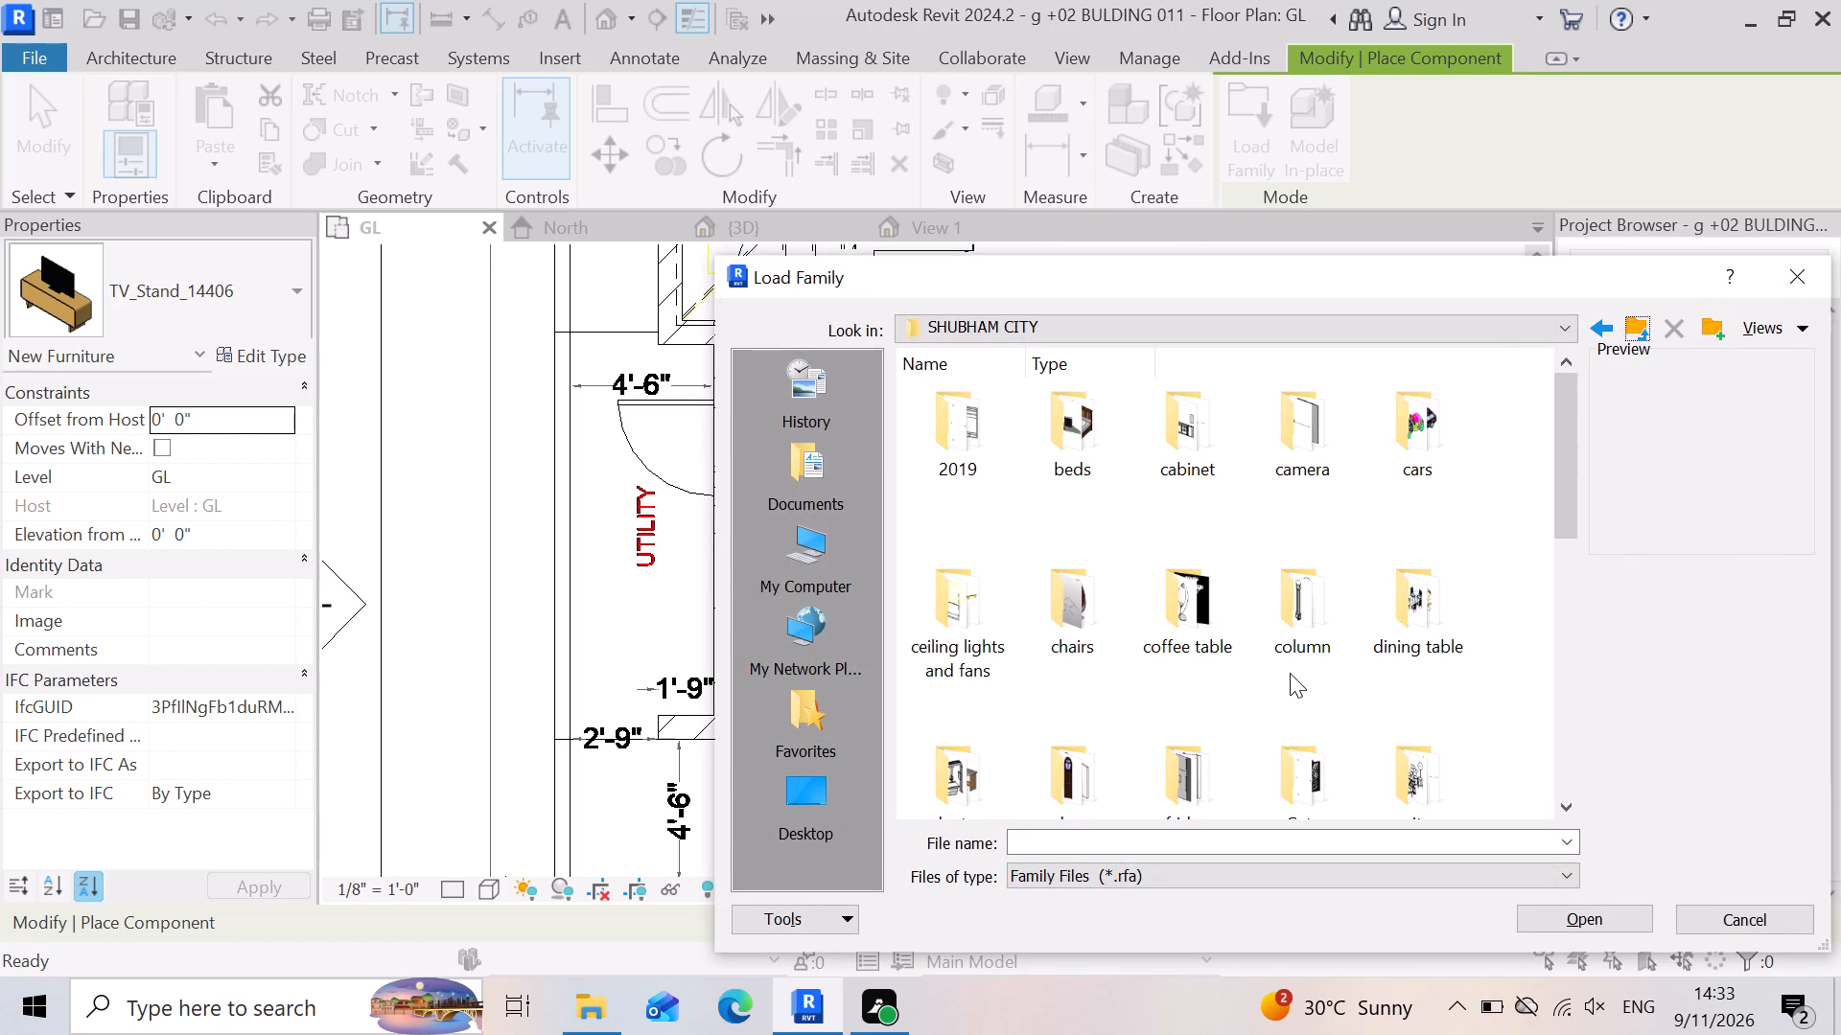
scroll(1317, 646, "down", 1)
scroll(1069, 655, "down", 2)
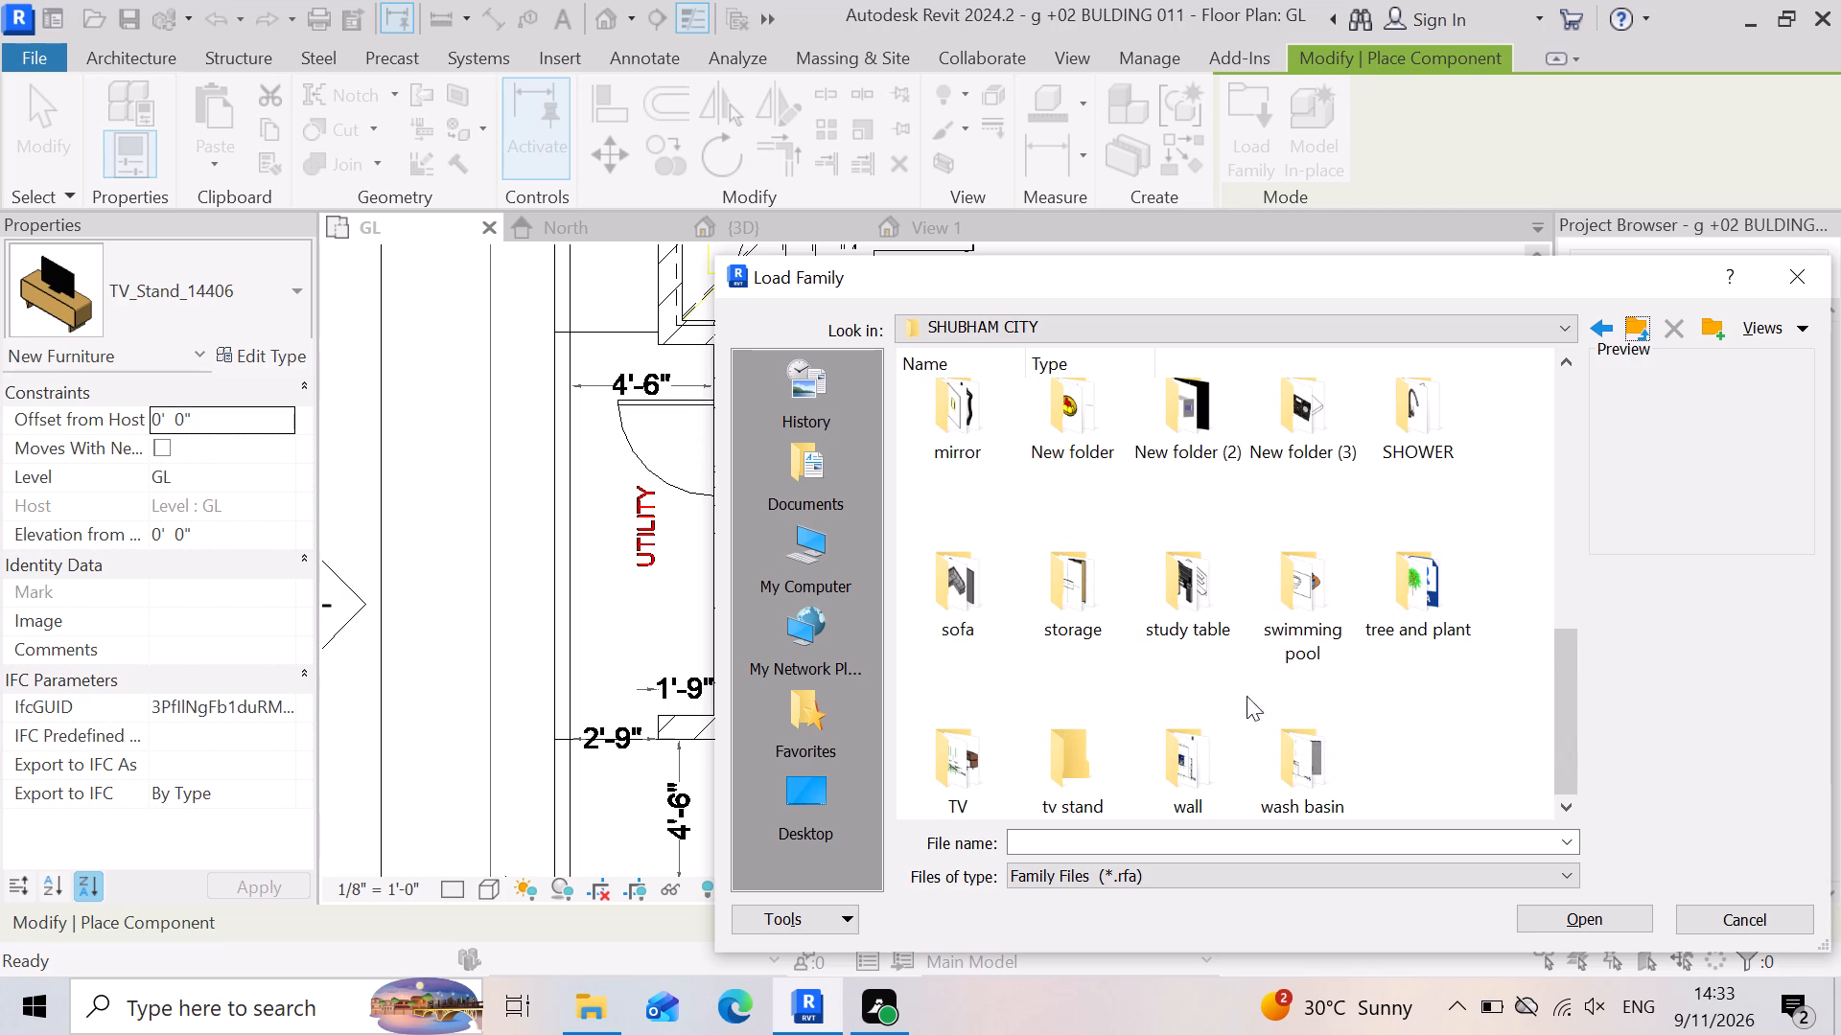
scroll(1285, 663, "up", 2)
scroll(1190, 654, "up", 1)
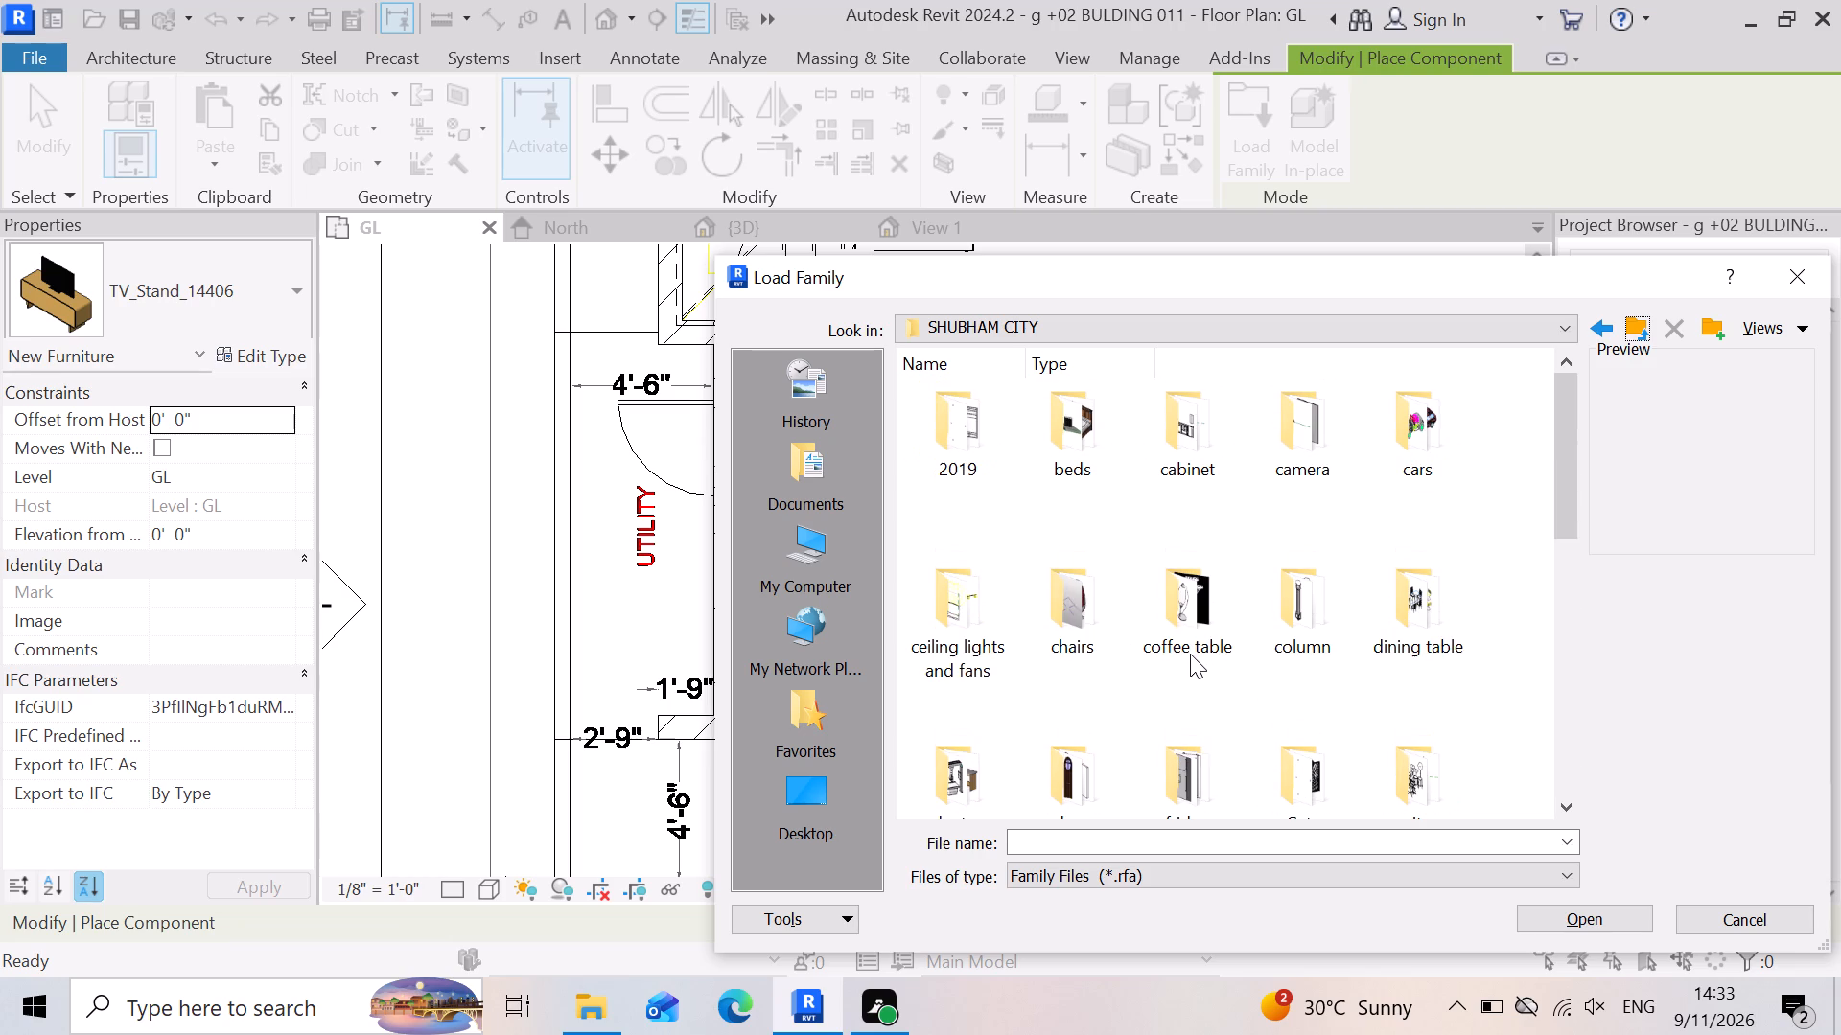
scroll(1325, 645, "down", 1)
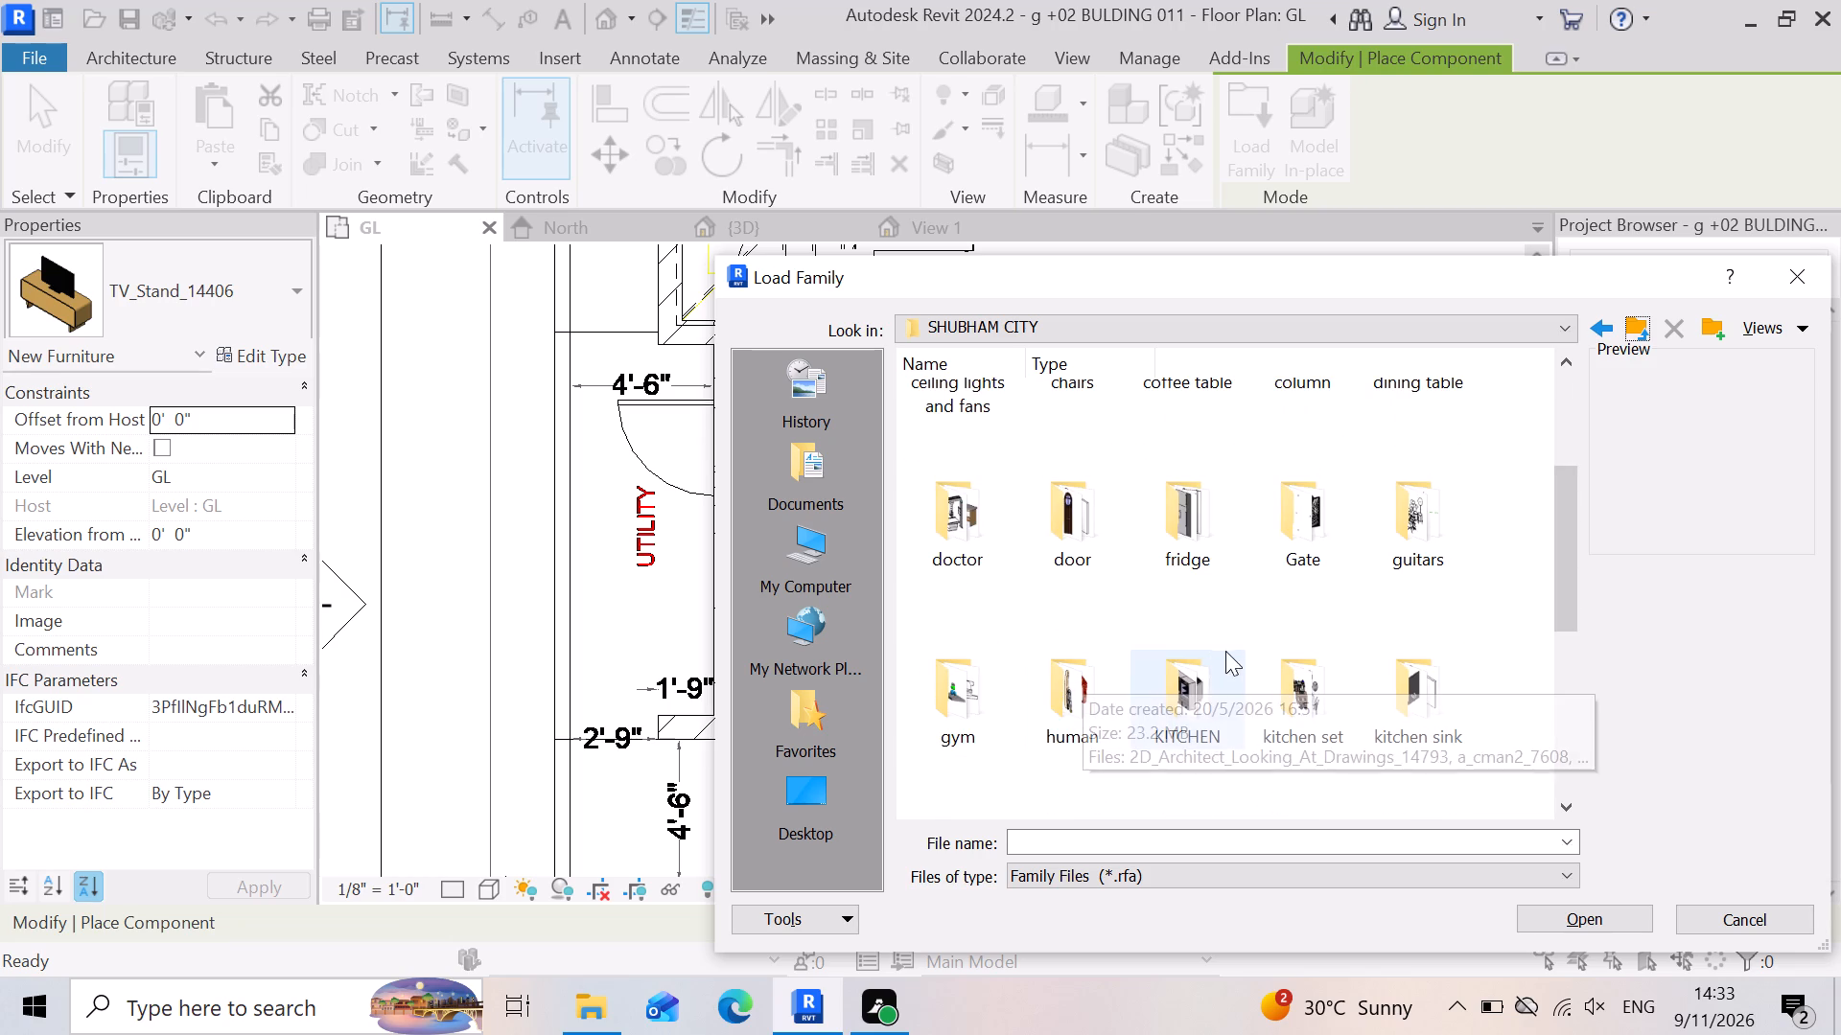
double_click(1189, 698)
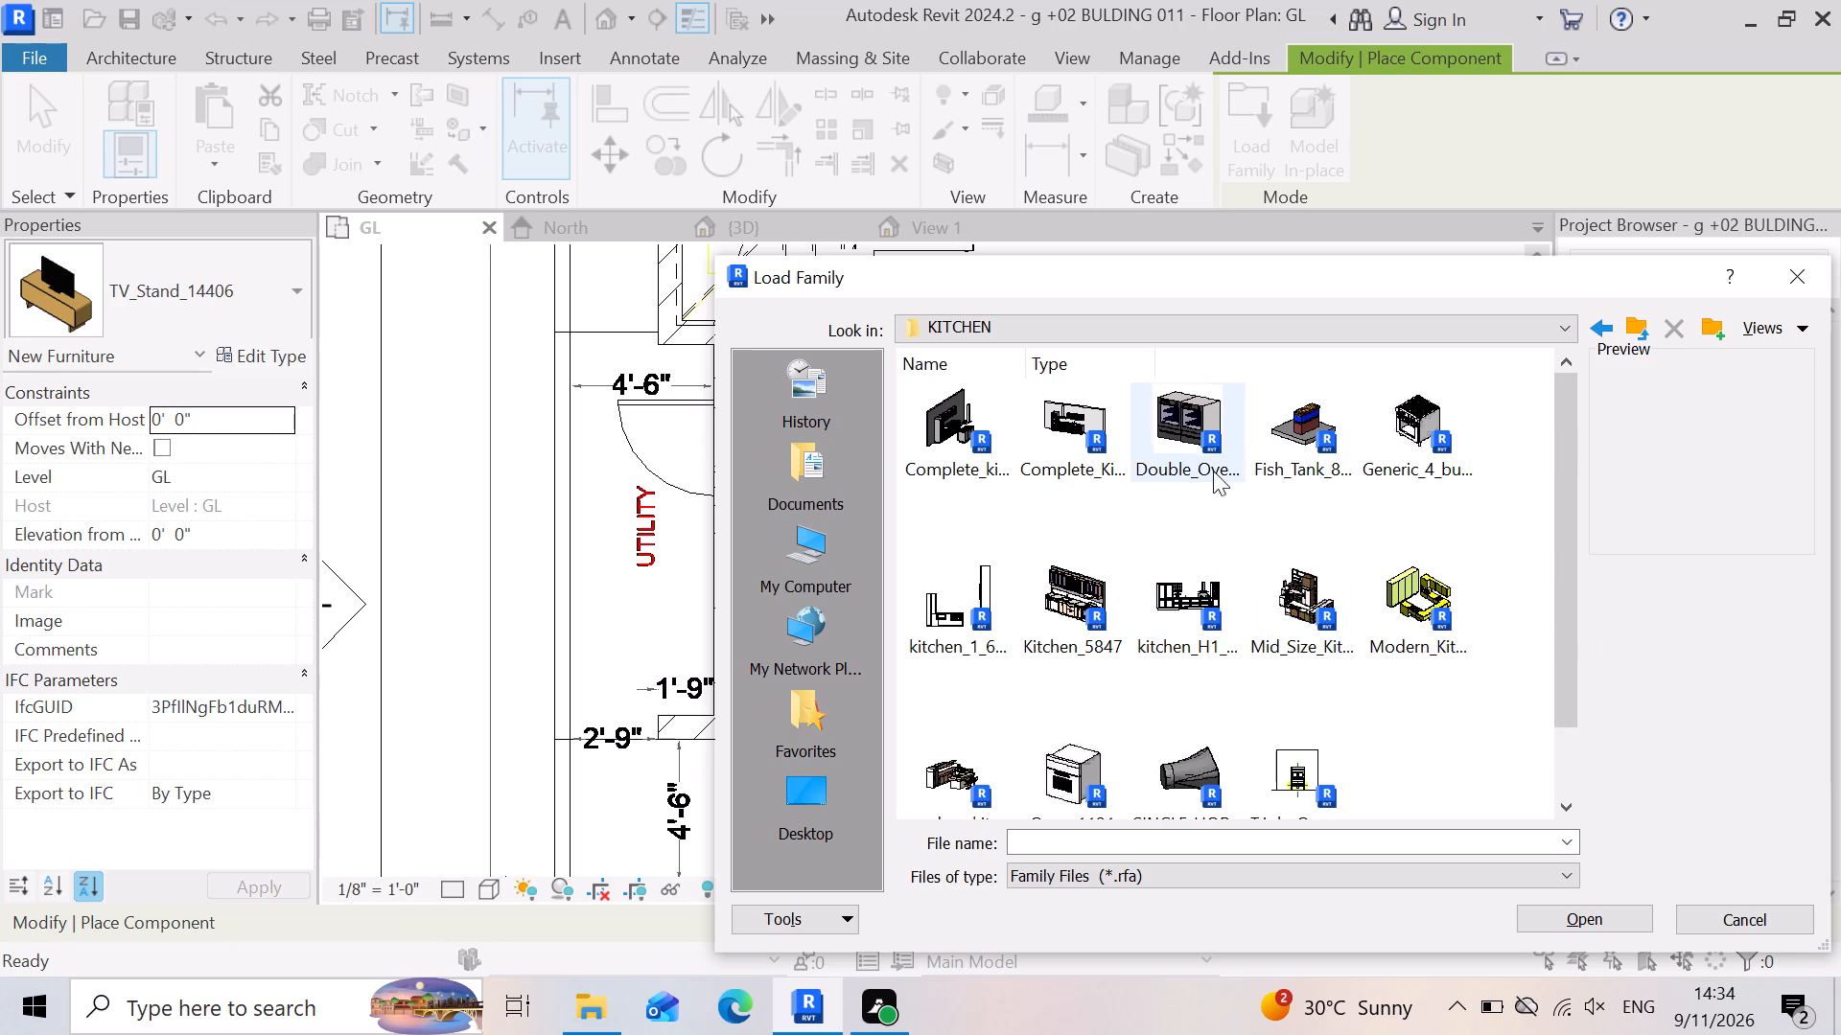
scroll(1336, 654, "down", 5)
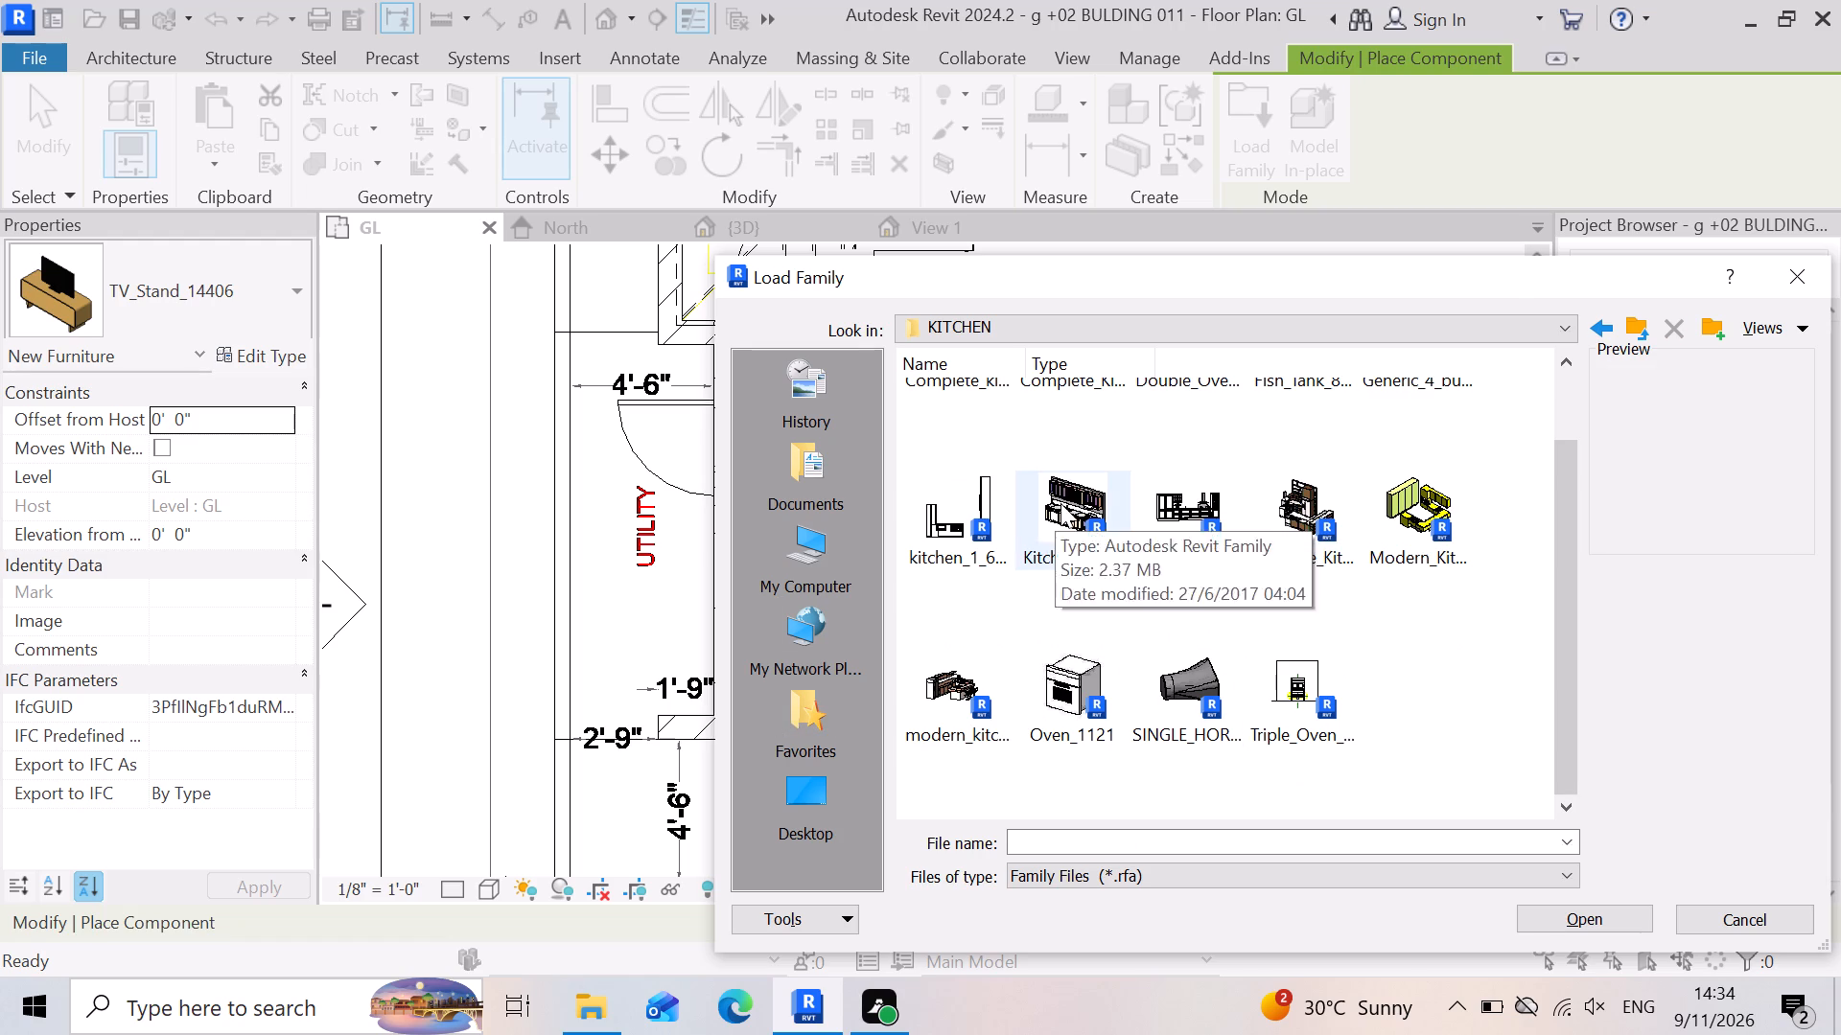
double_click(1060, 503)
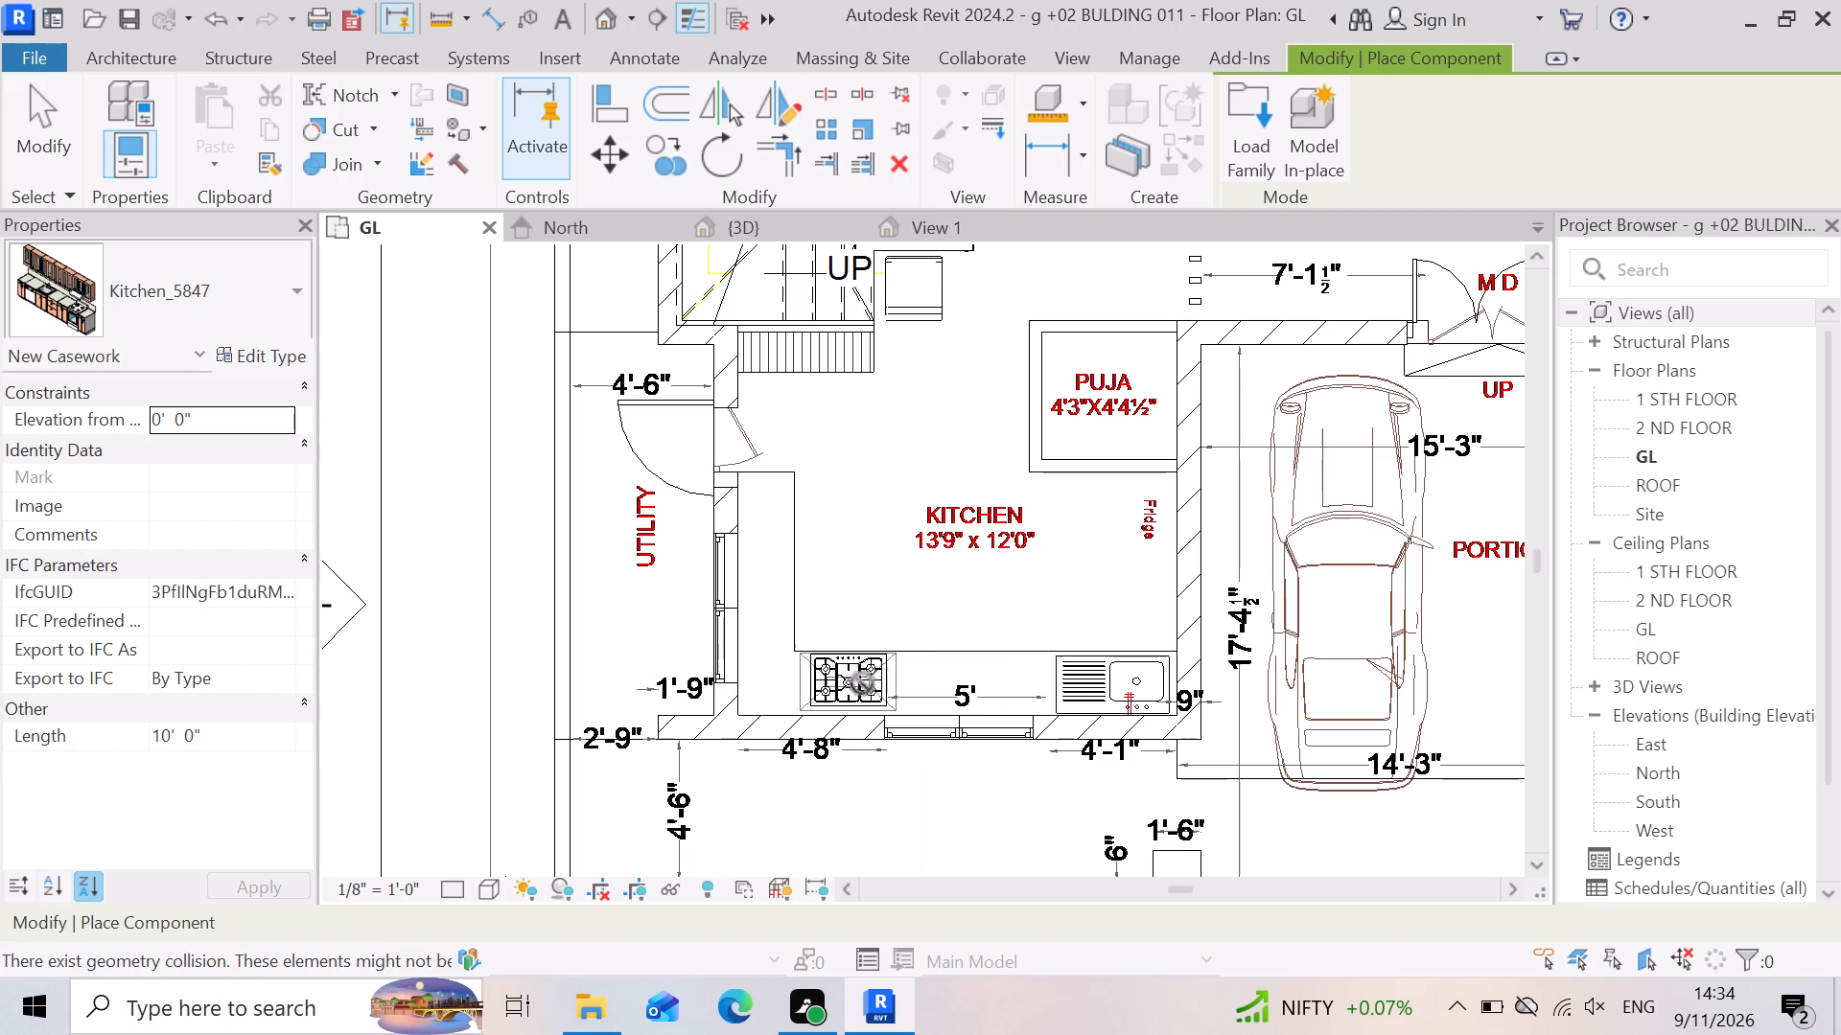
Place one Kitchen_5847 casework unit on the kitchen's windowed wall, over the drawn stove and sink counter, and end placement.
scroll(1036, 682, "down", 4)
scroll(1003, 695, "up", 3)
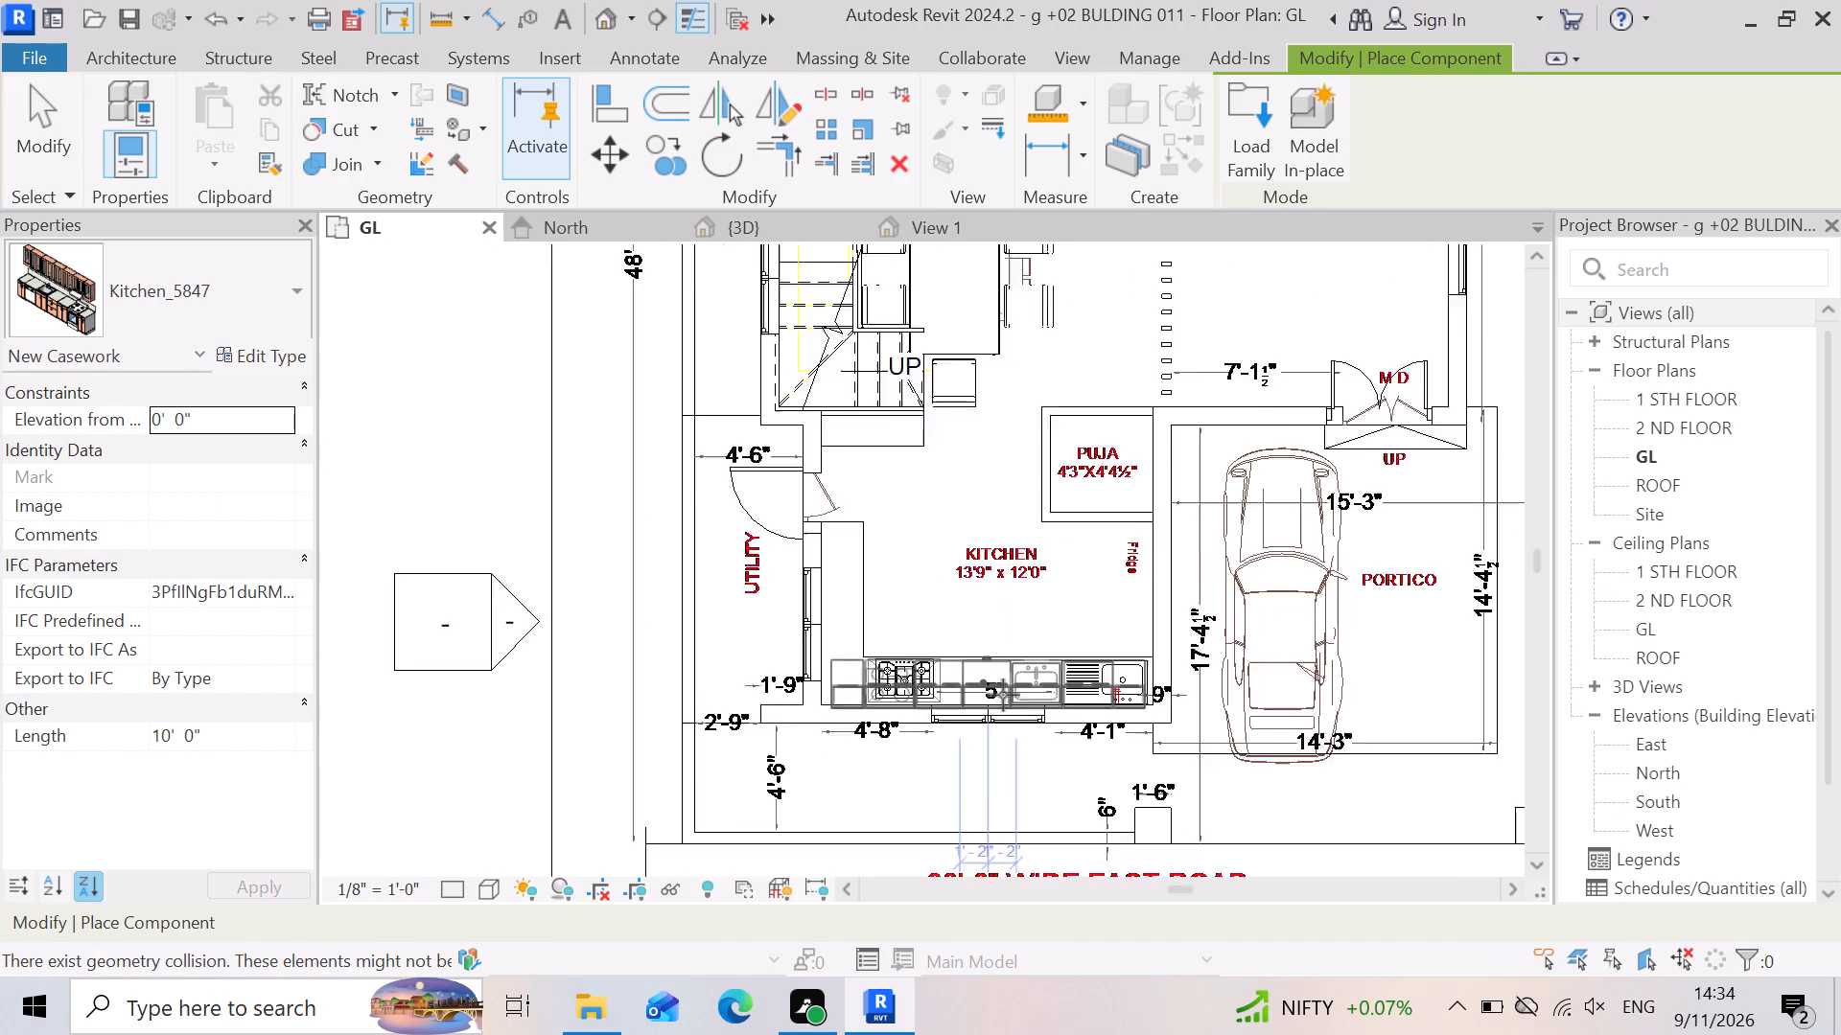
scroll(1003, 695, "up", 6)
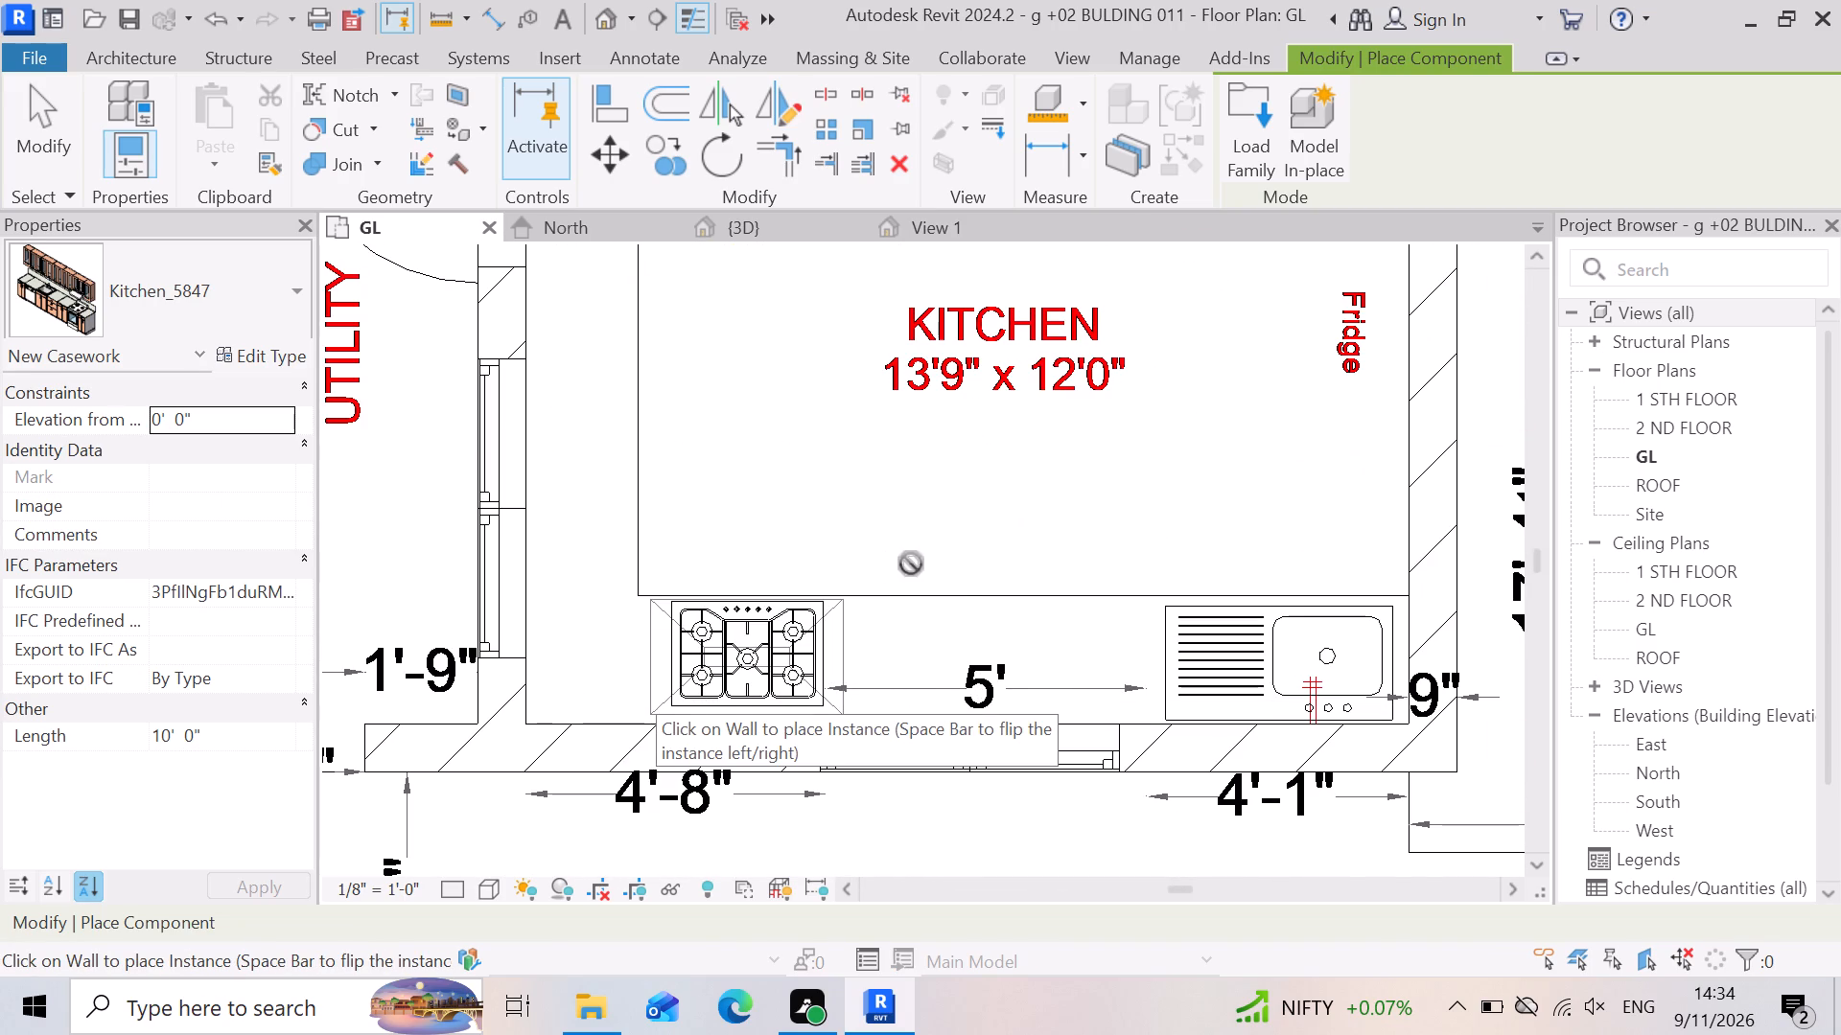
scroll(1000, 679, "down", 4)
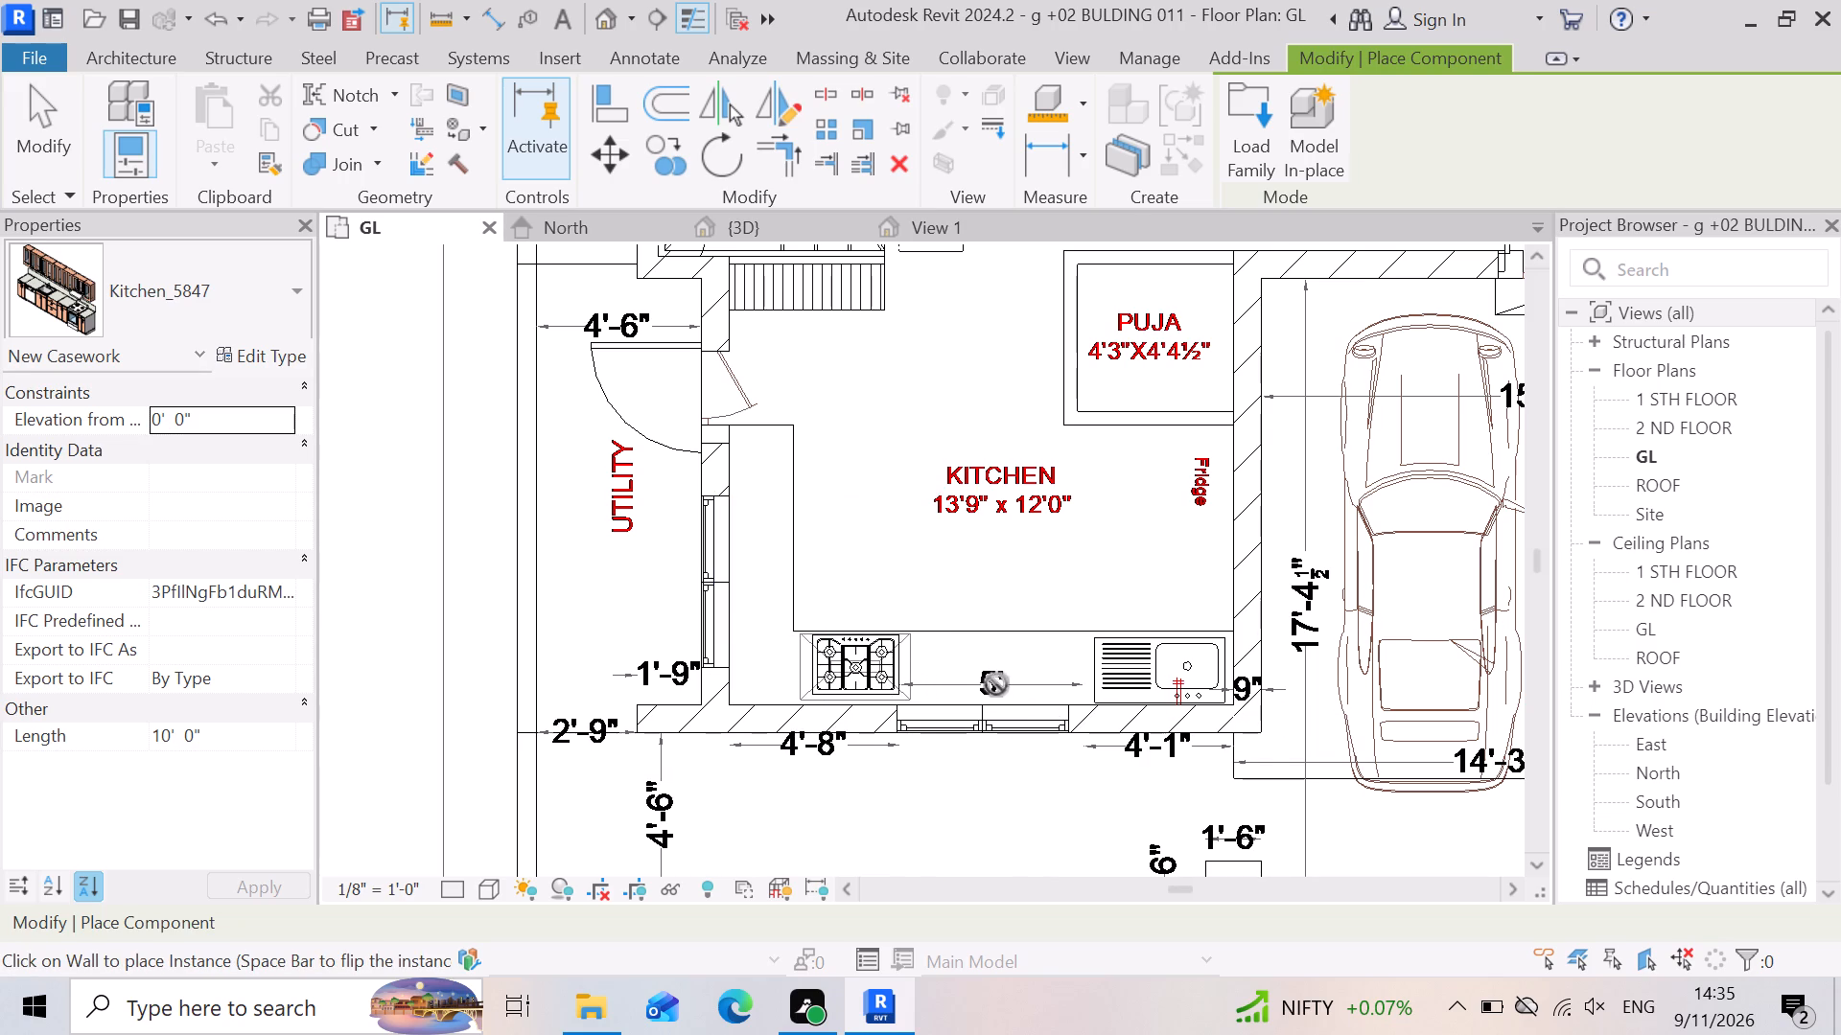
scroll(973, 651, "down", 3)
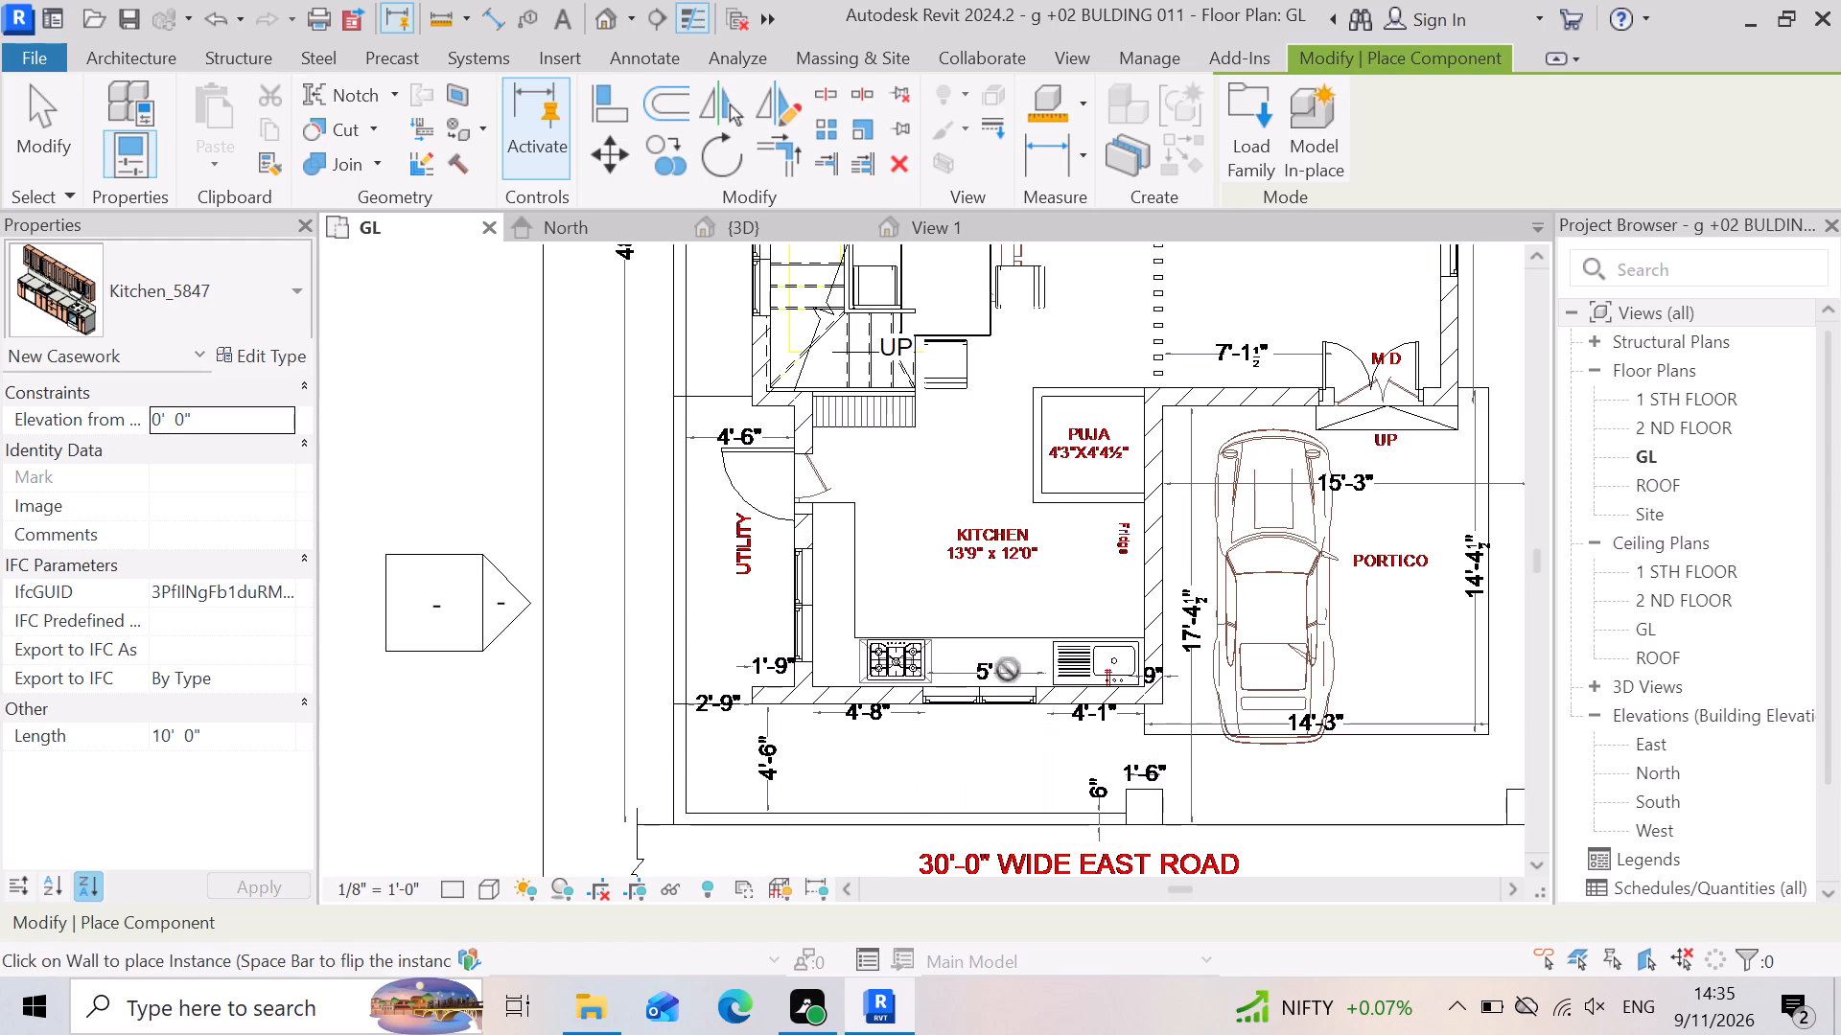
scroll(902, 671, "up", 7)
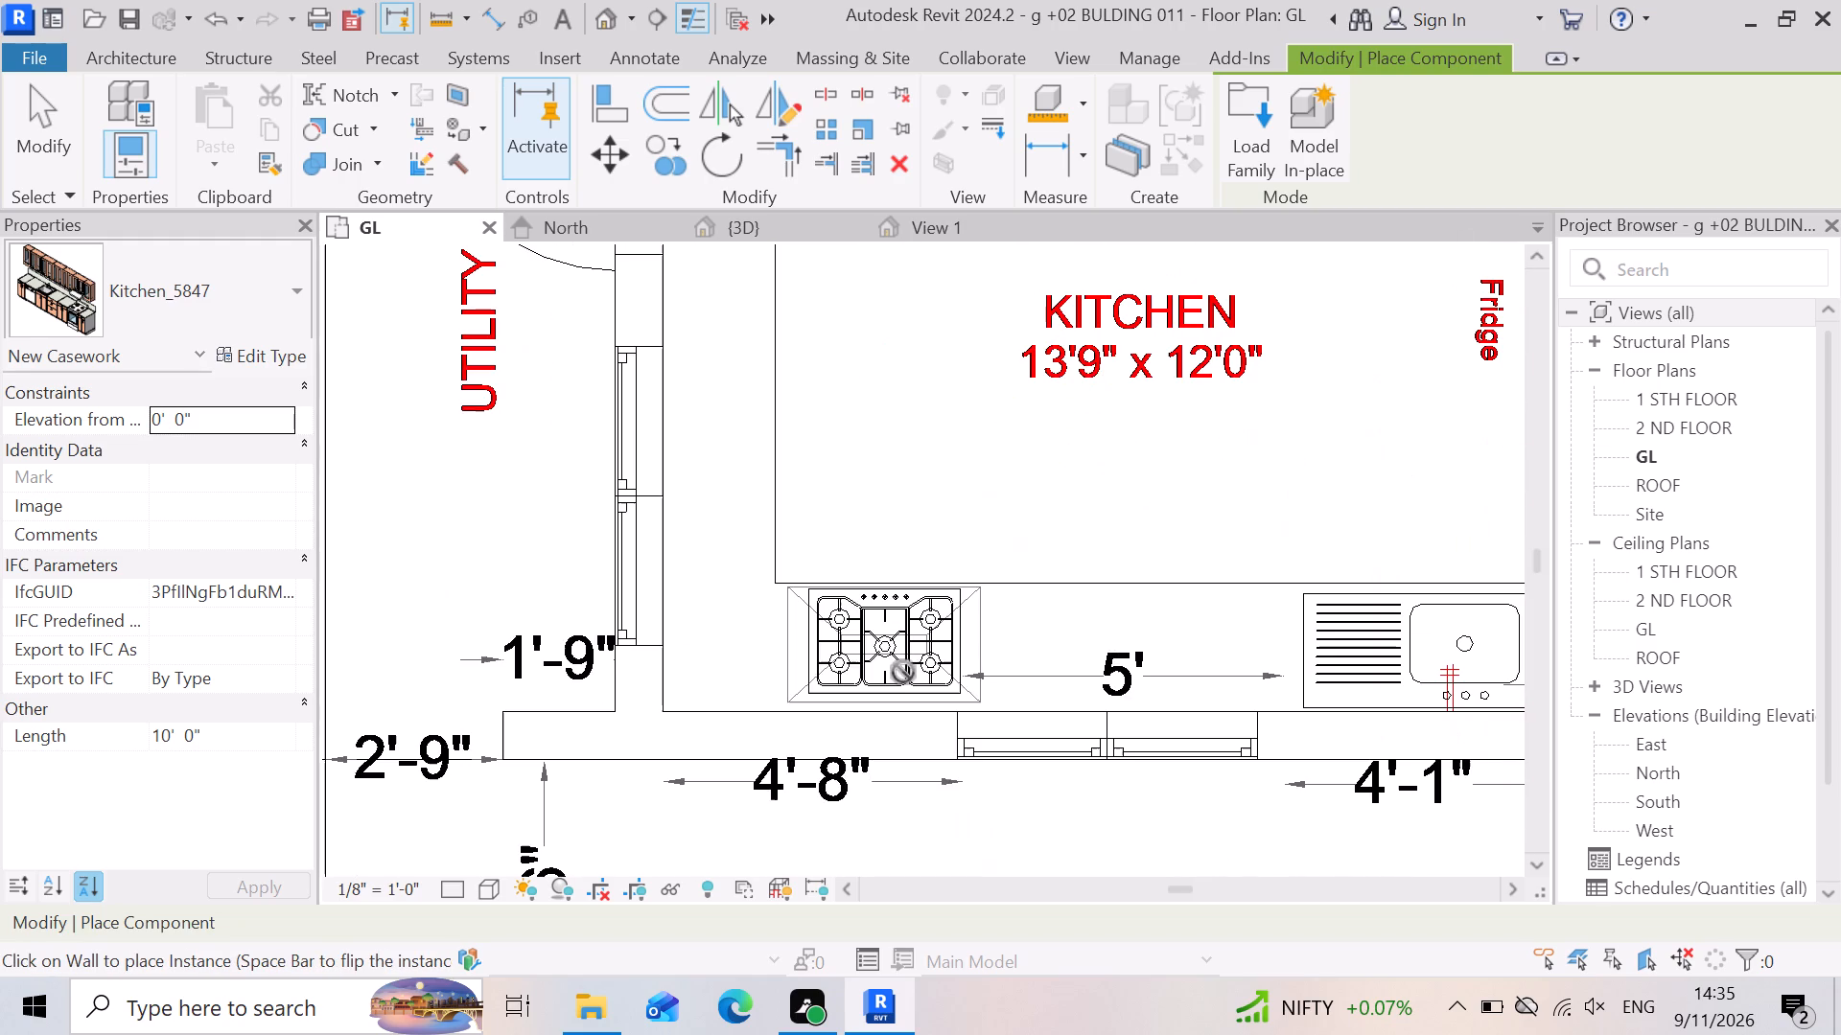
scroll(795, 685, "down", 4)
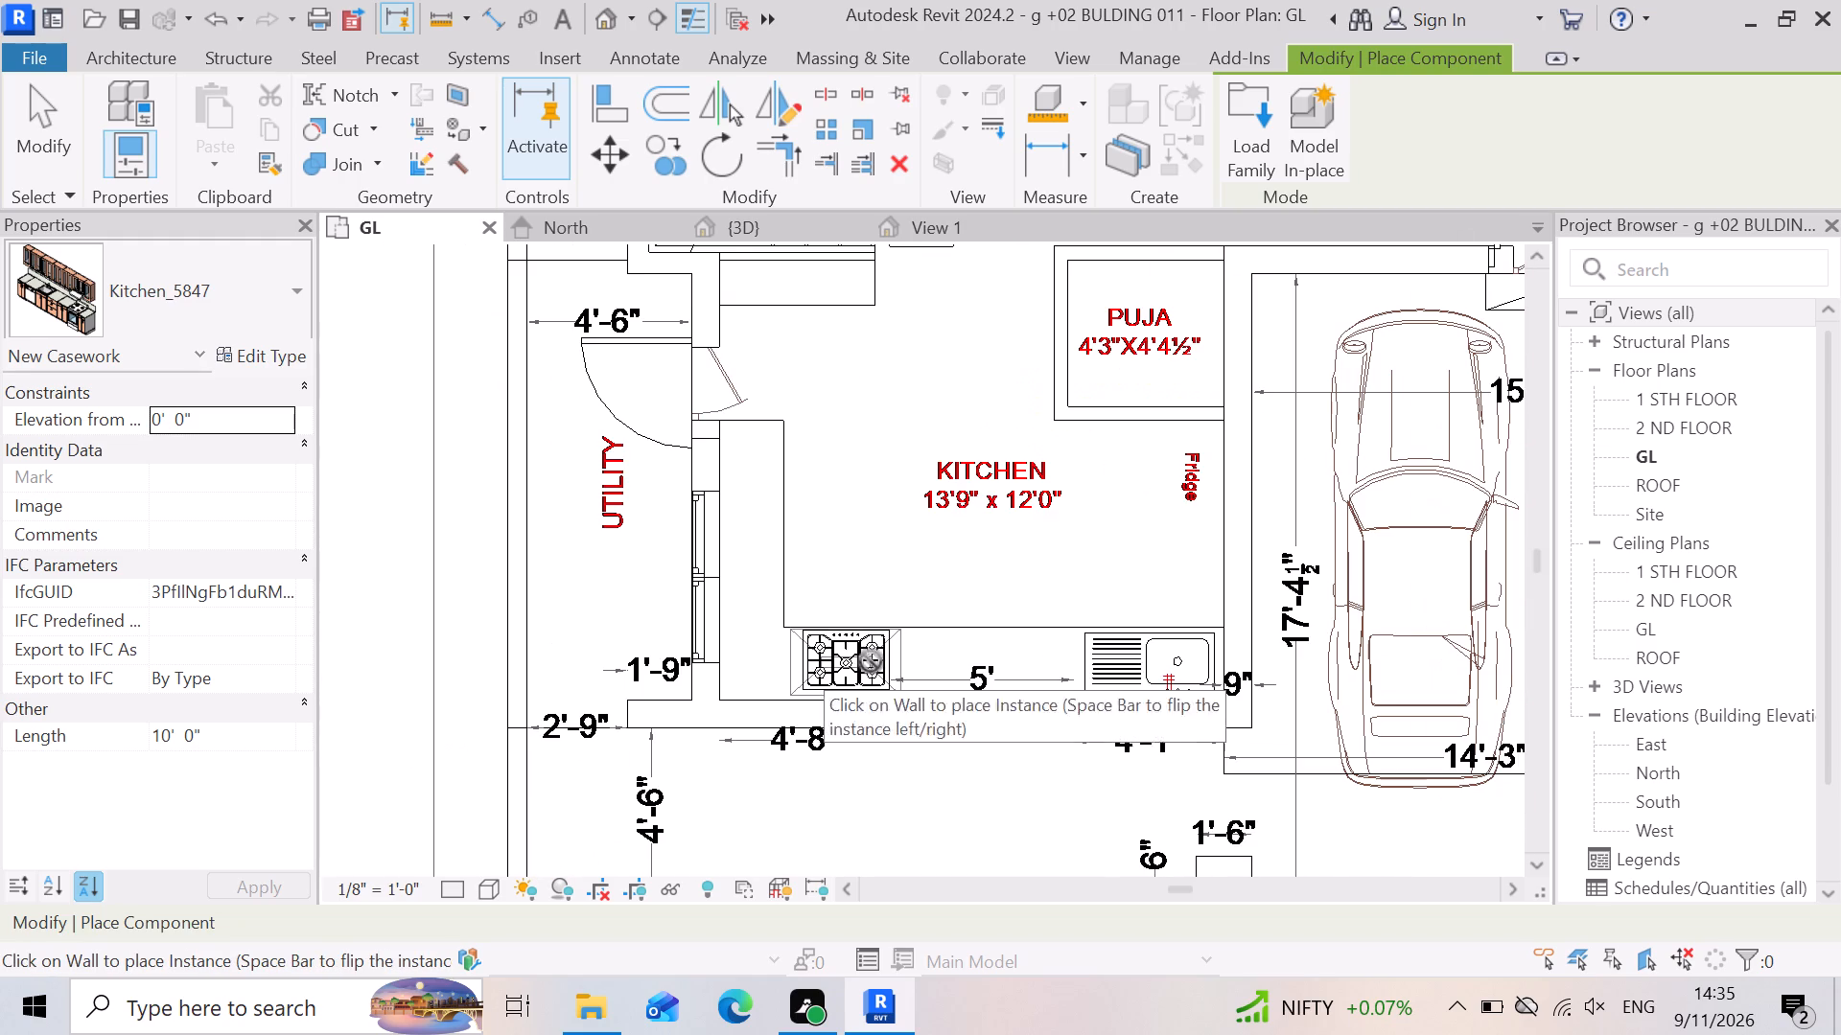
left_click(963, 614)
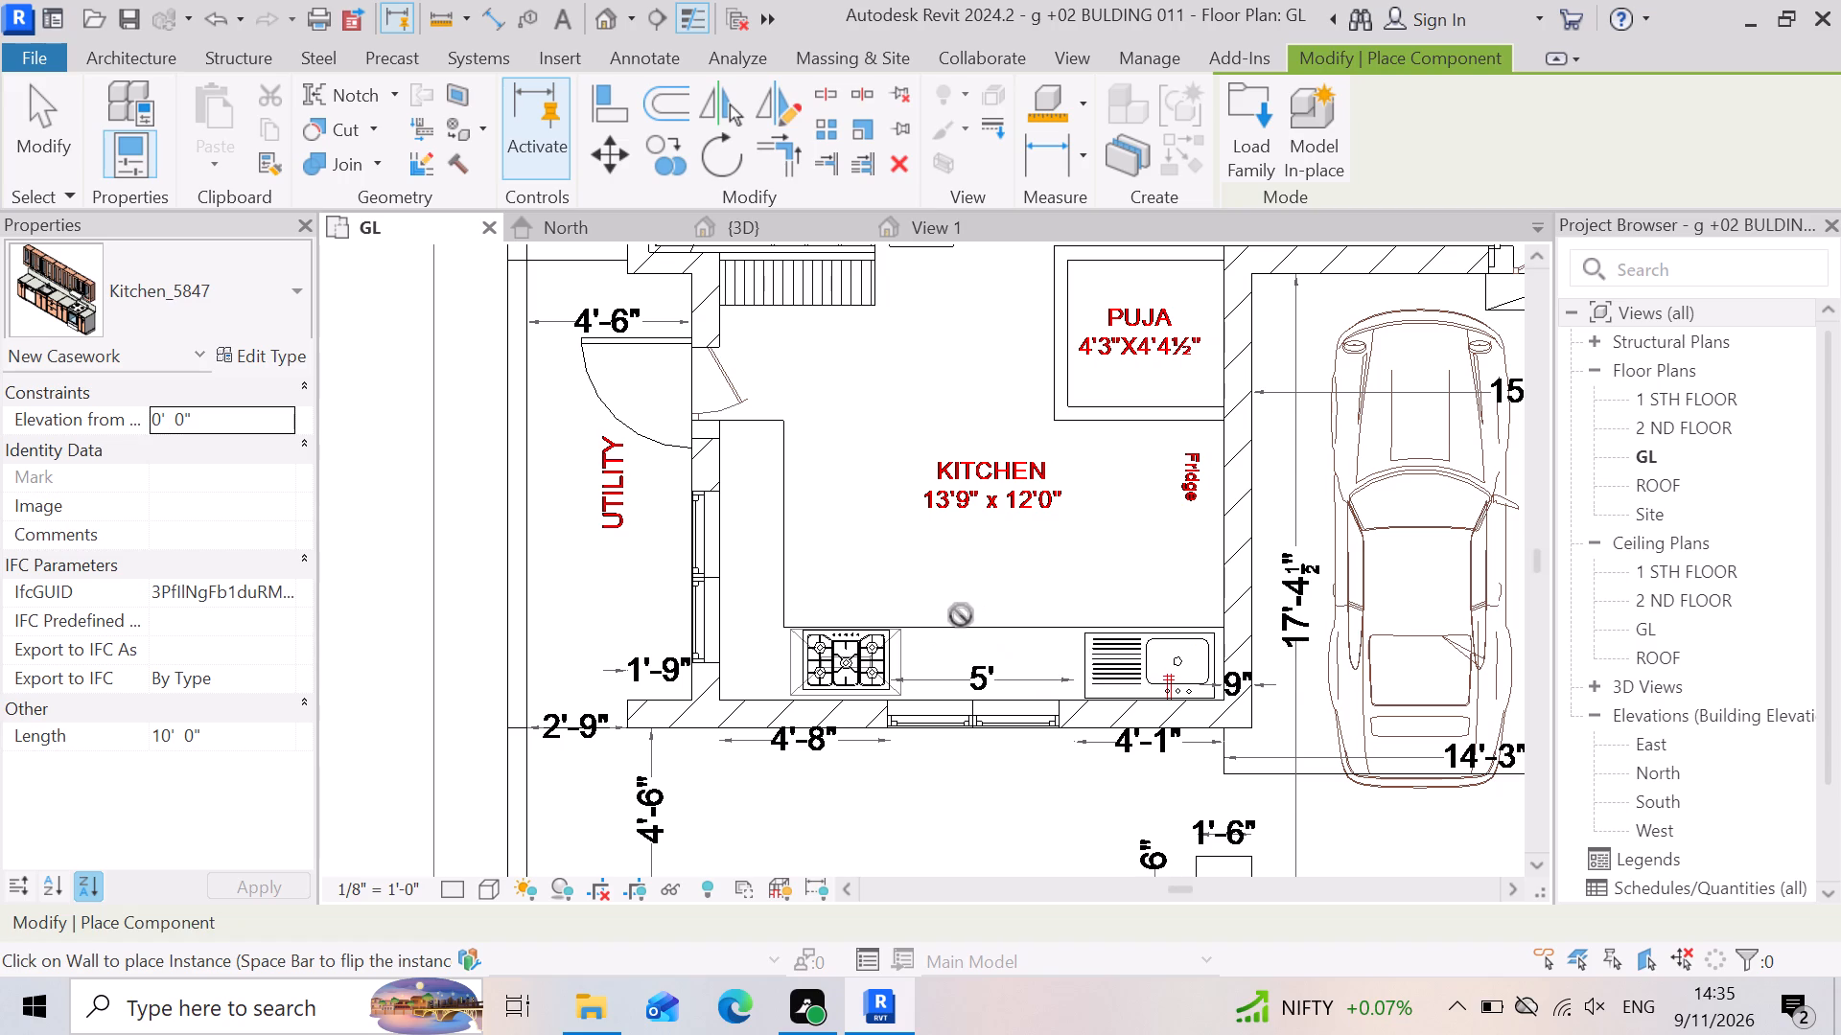
left_click(949, 617)
scroll(937, 674, "up", 3)
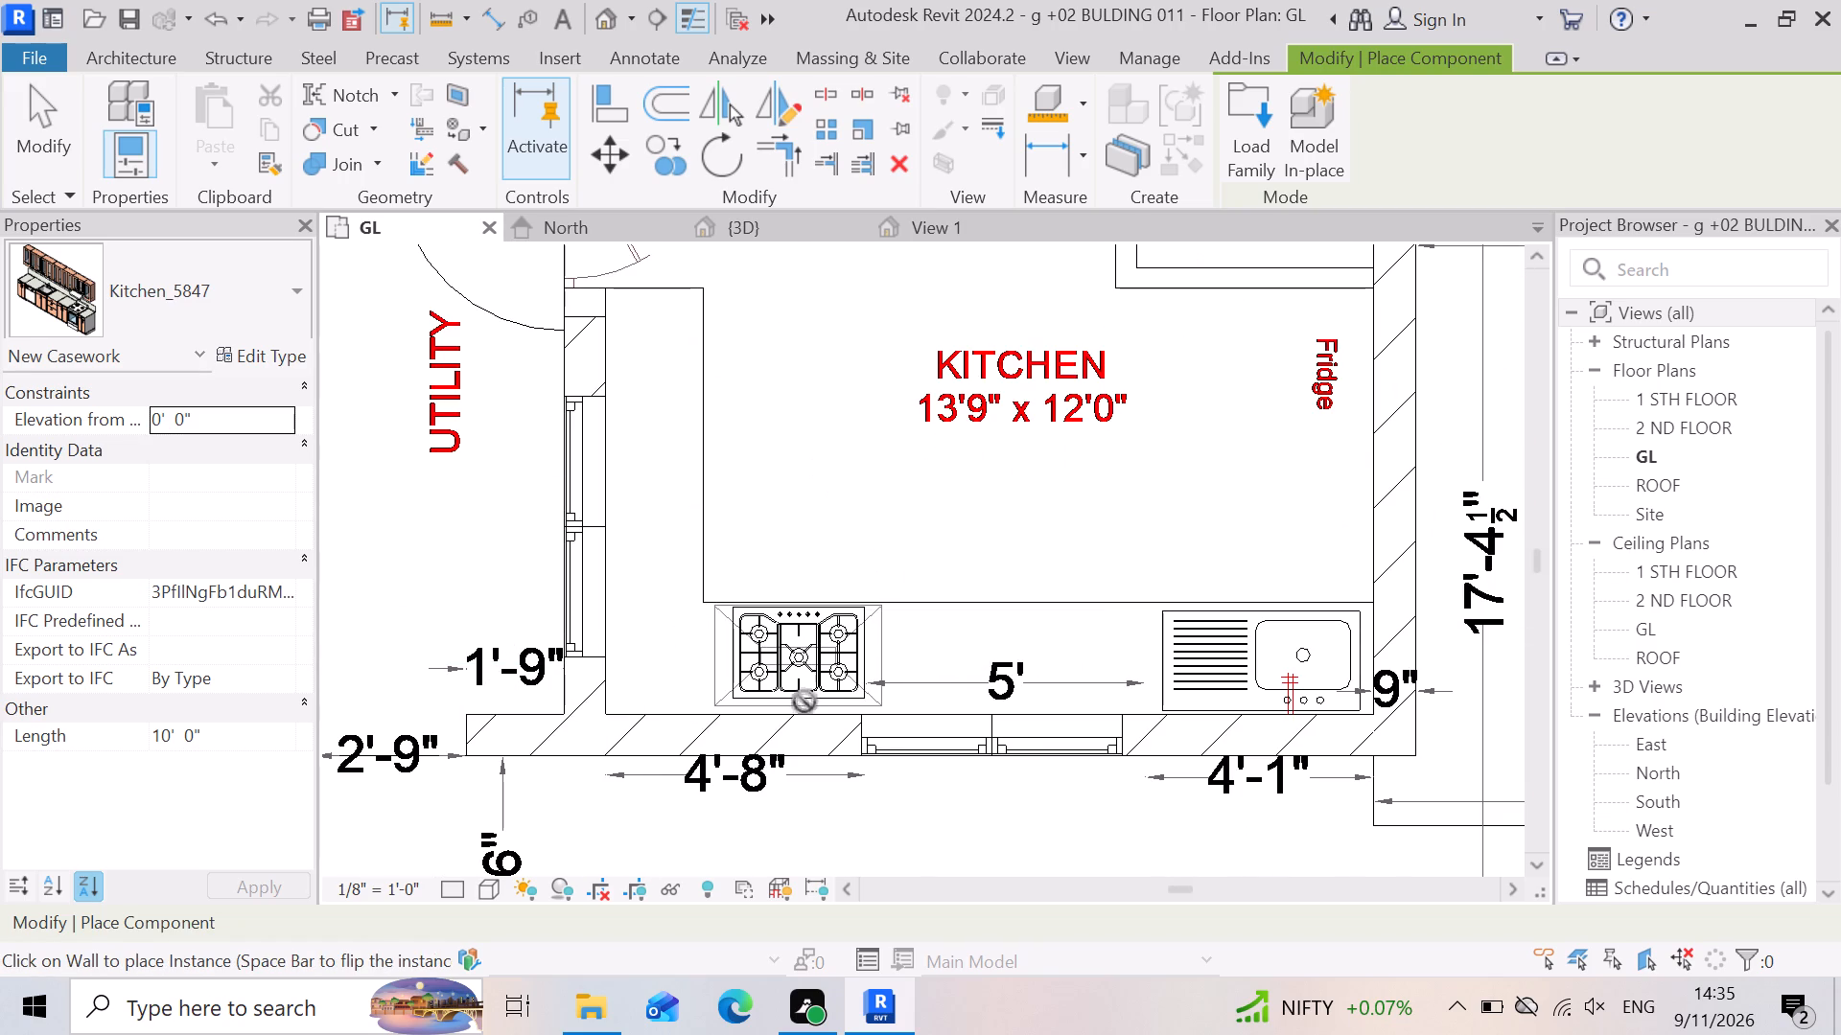
scroll(808, 703, "down", 1)
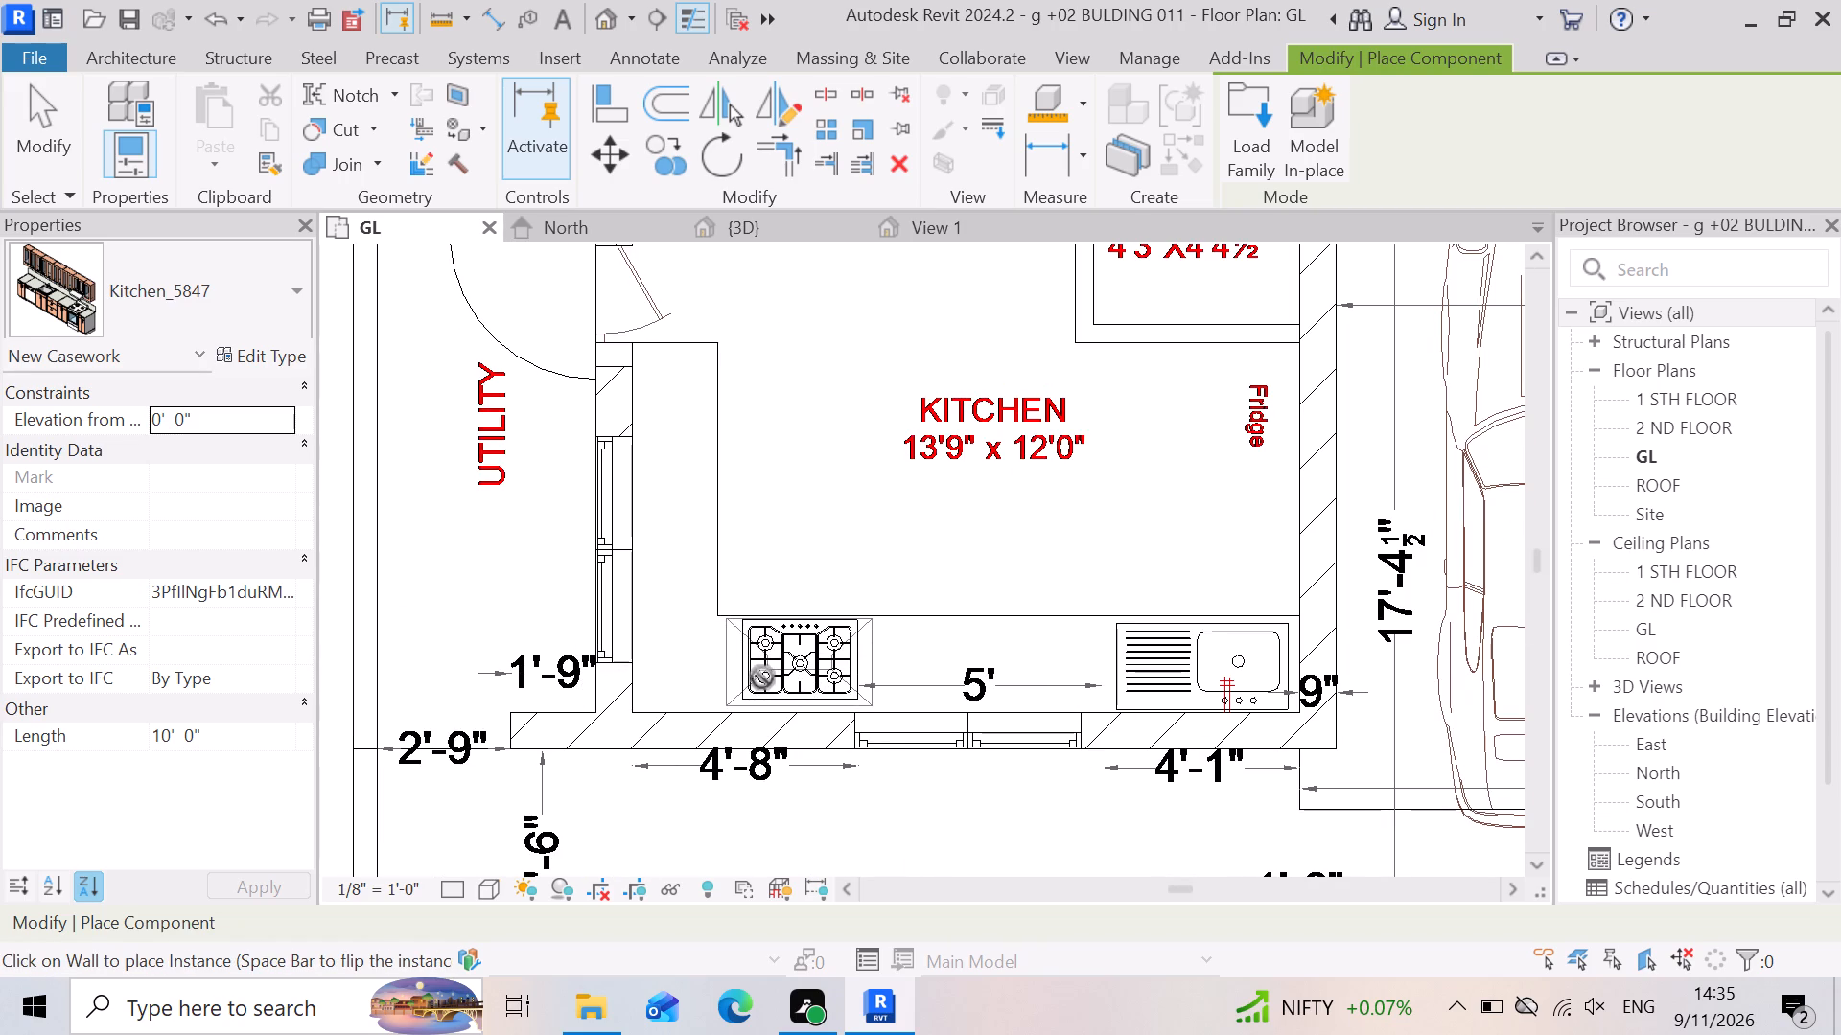
double_click(798, 656)
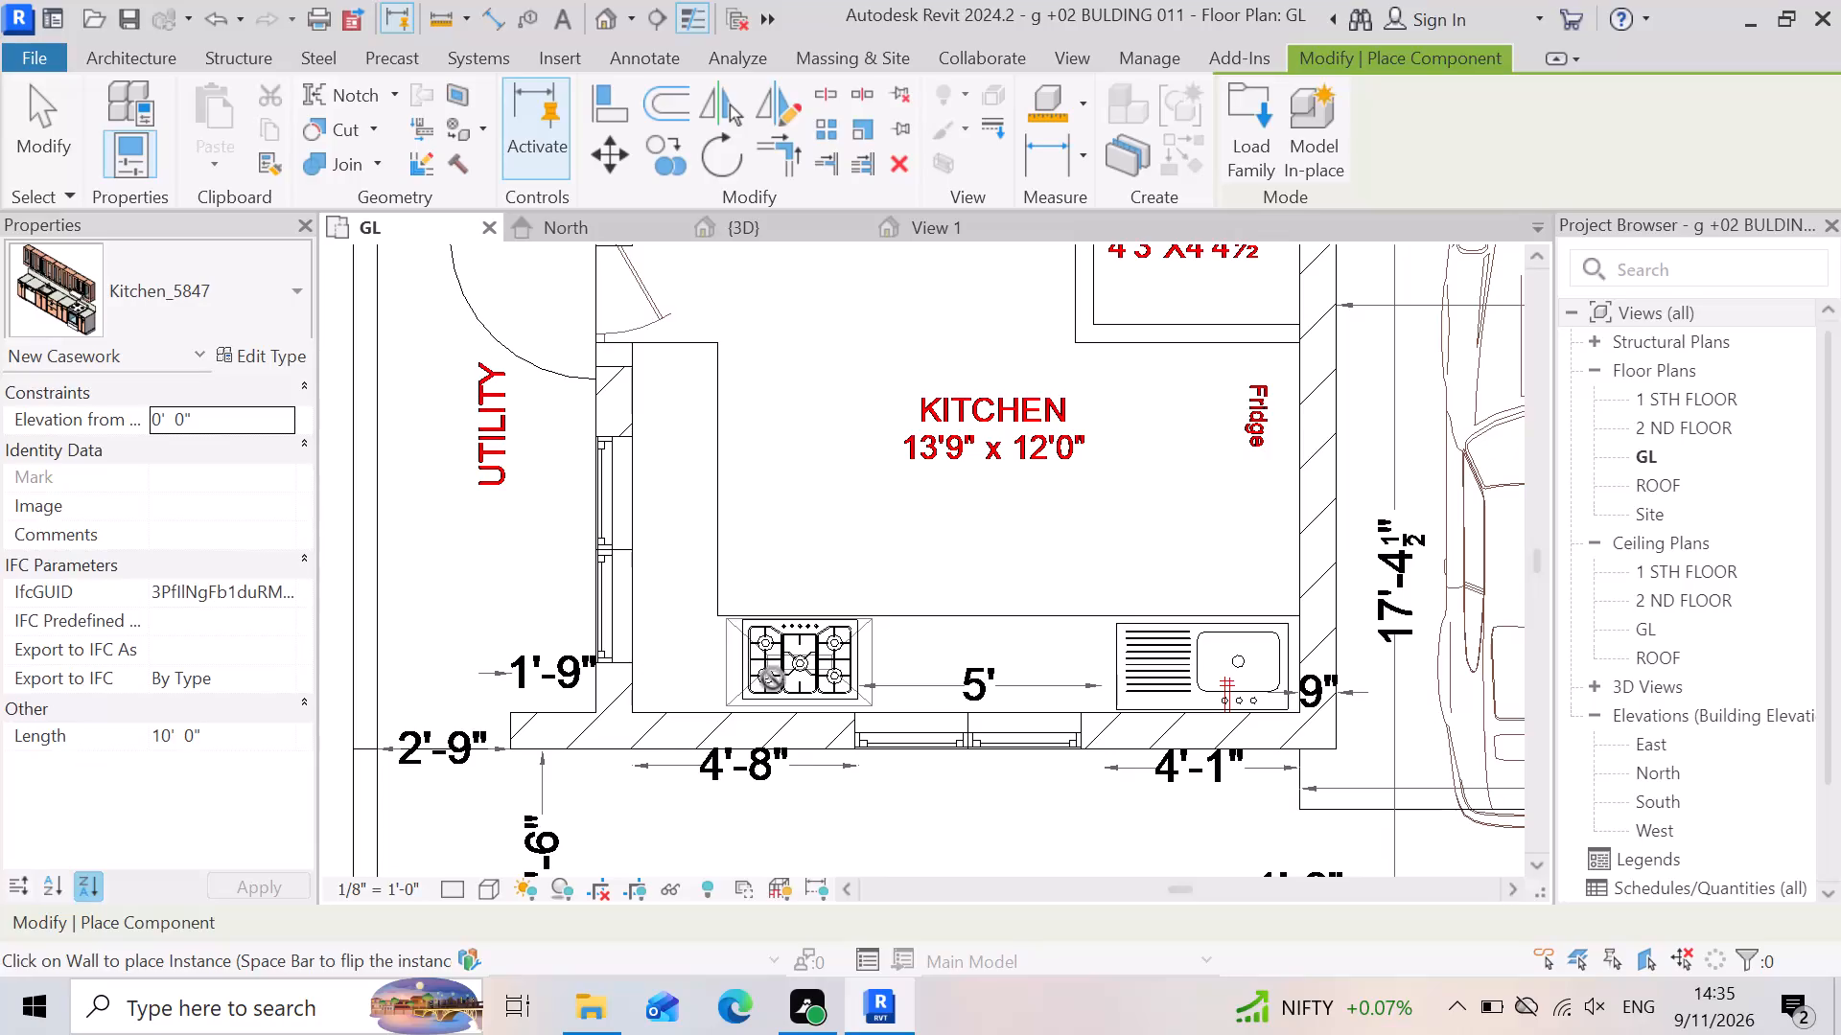
double_click(776, 701)
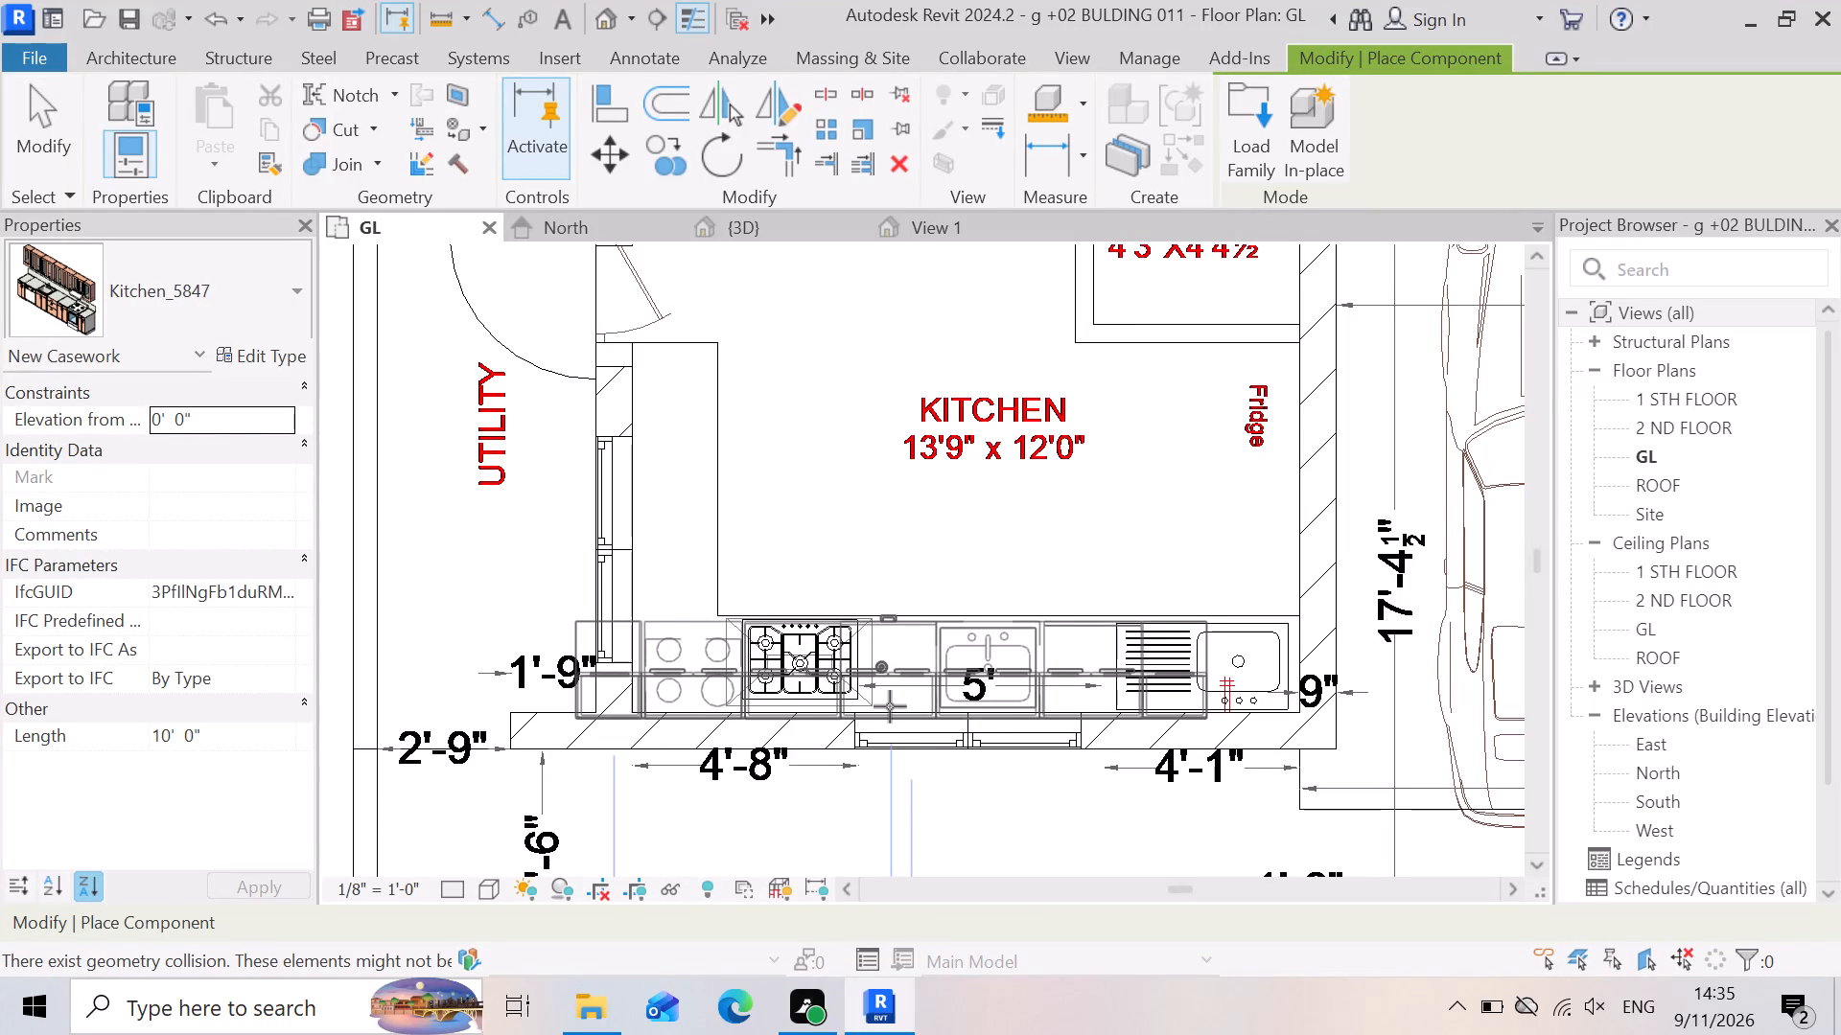
left_click(890, 703)
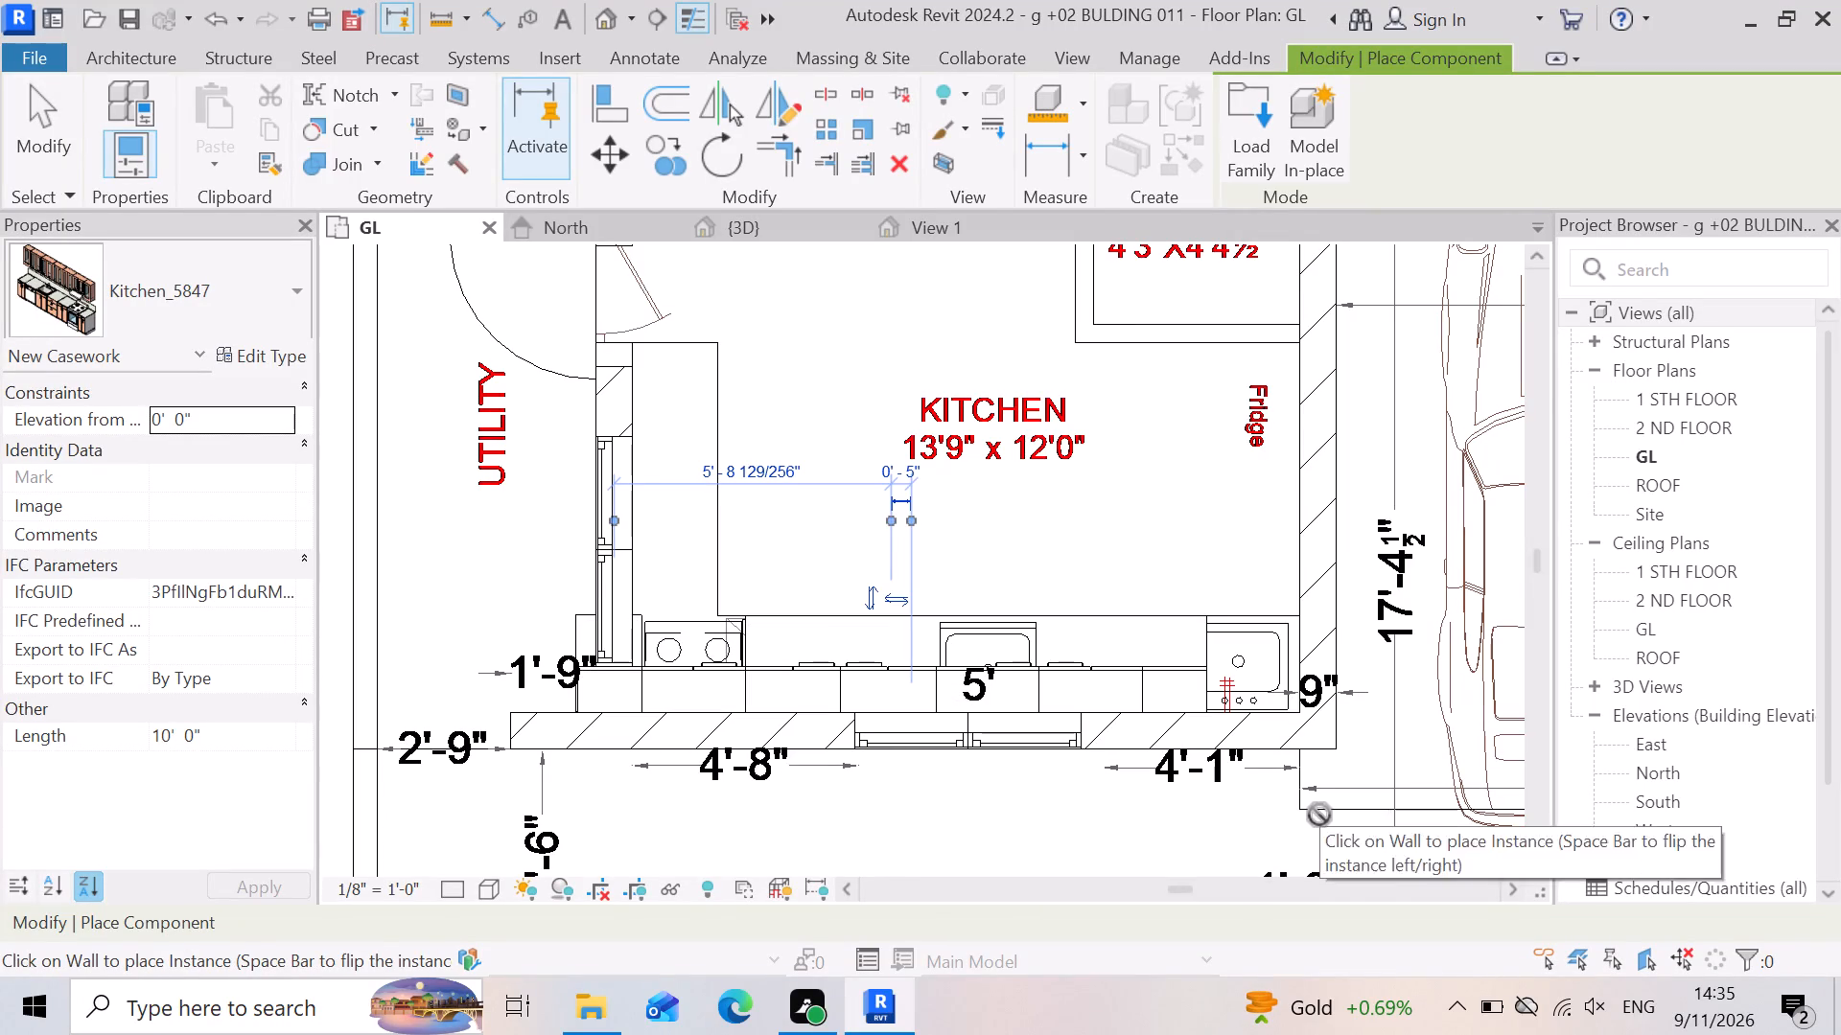
key("Escape")
key("Escape")
key("Escape")
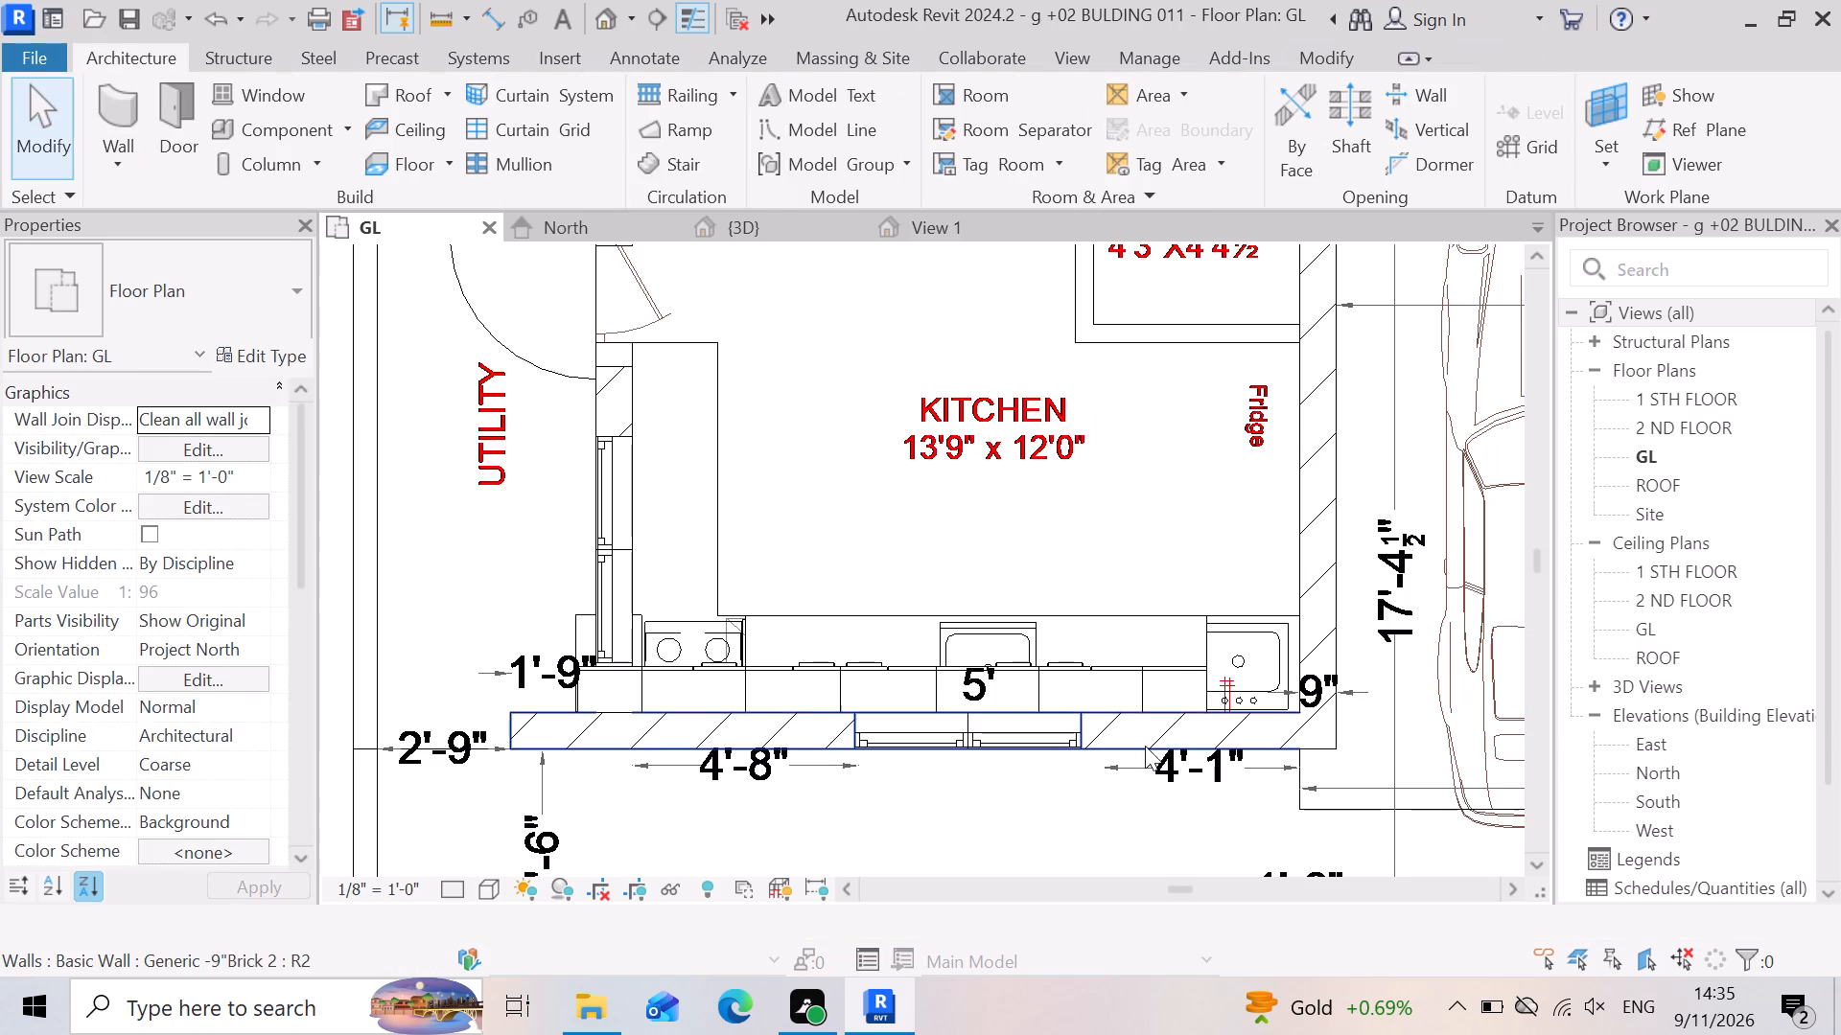
Shift the placed kitchen casework about 1'-11" along its wall toward the portico, until its end meets the wall beside the portico.
left_click(1205, 672)
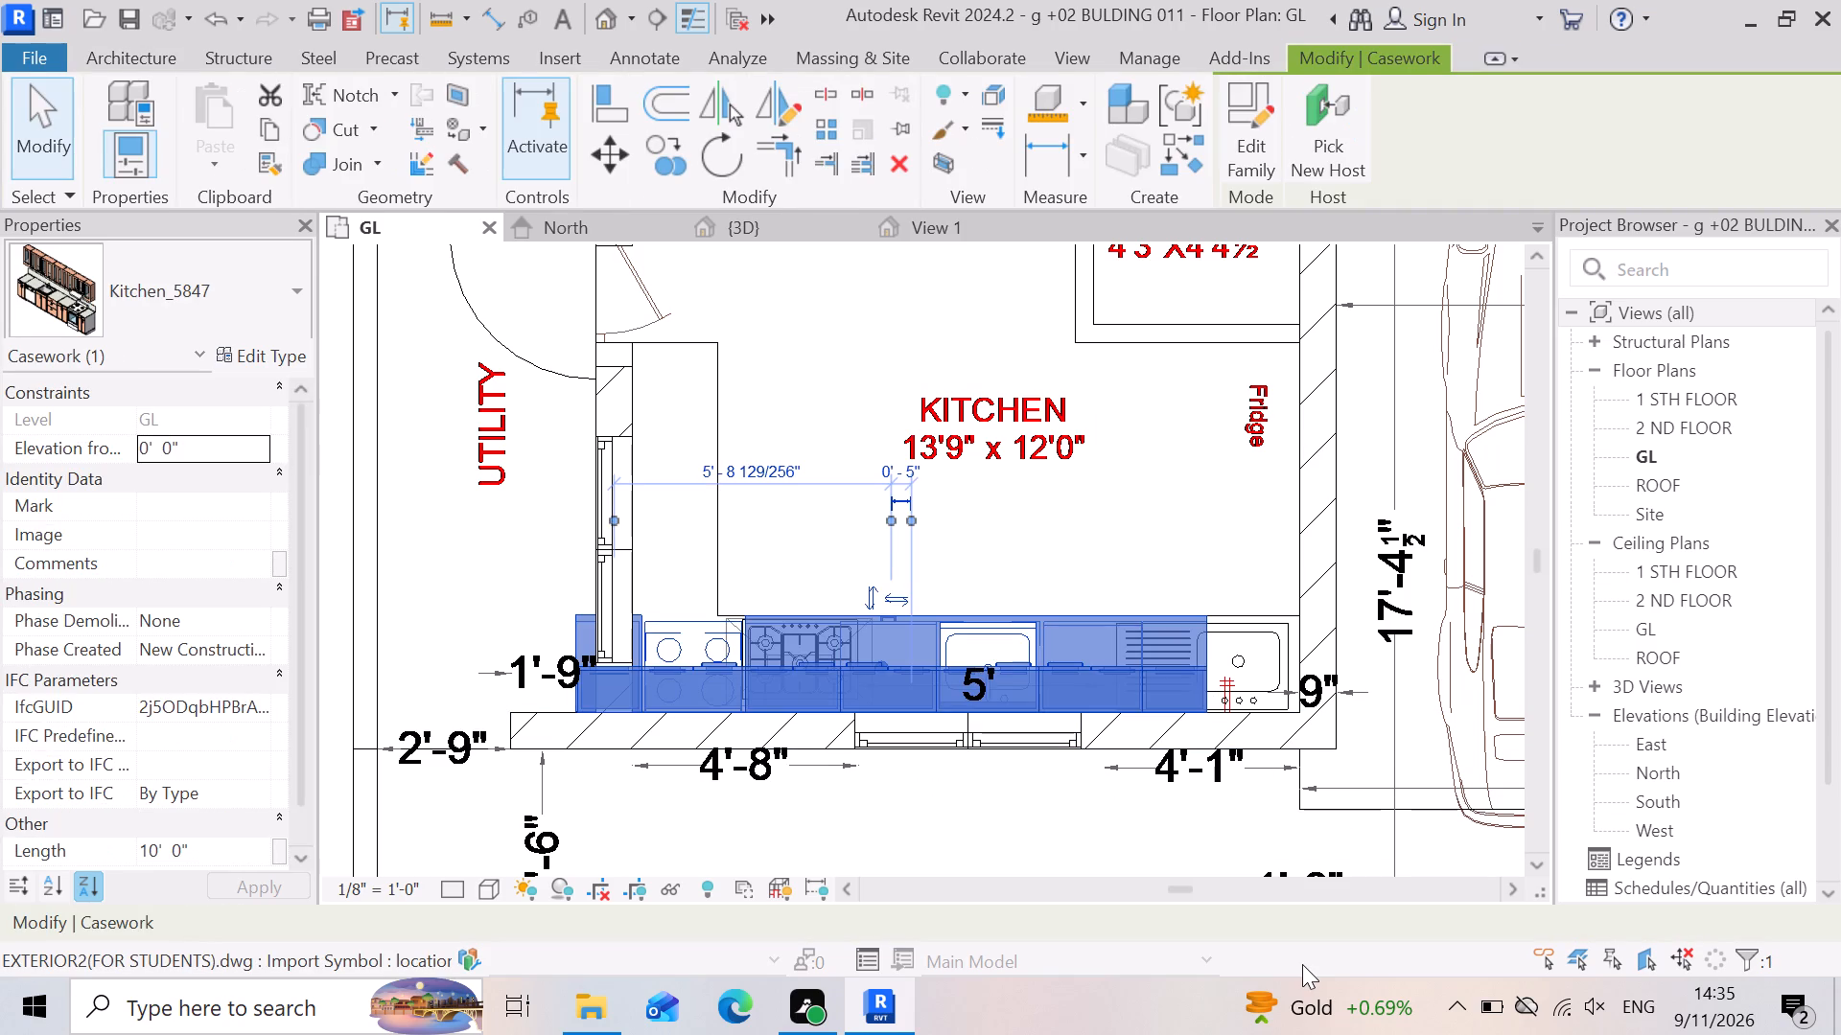
key("Right")
key("Right")
key("Right")
key("Right")
key("Right")
key("Right")
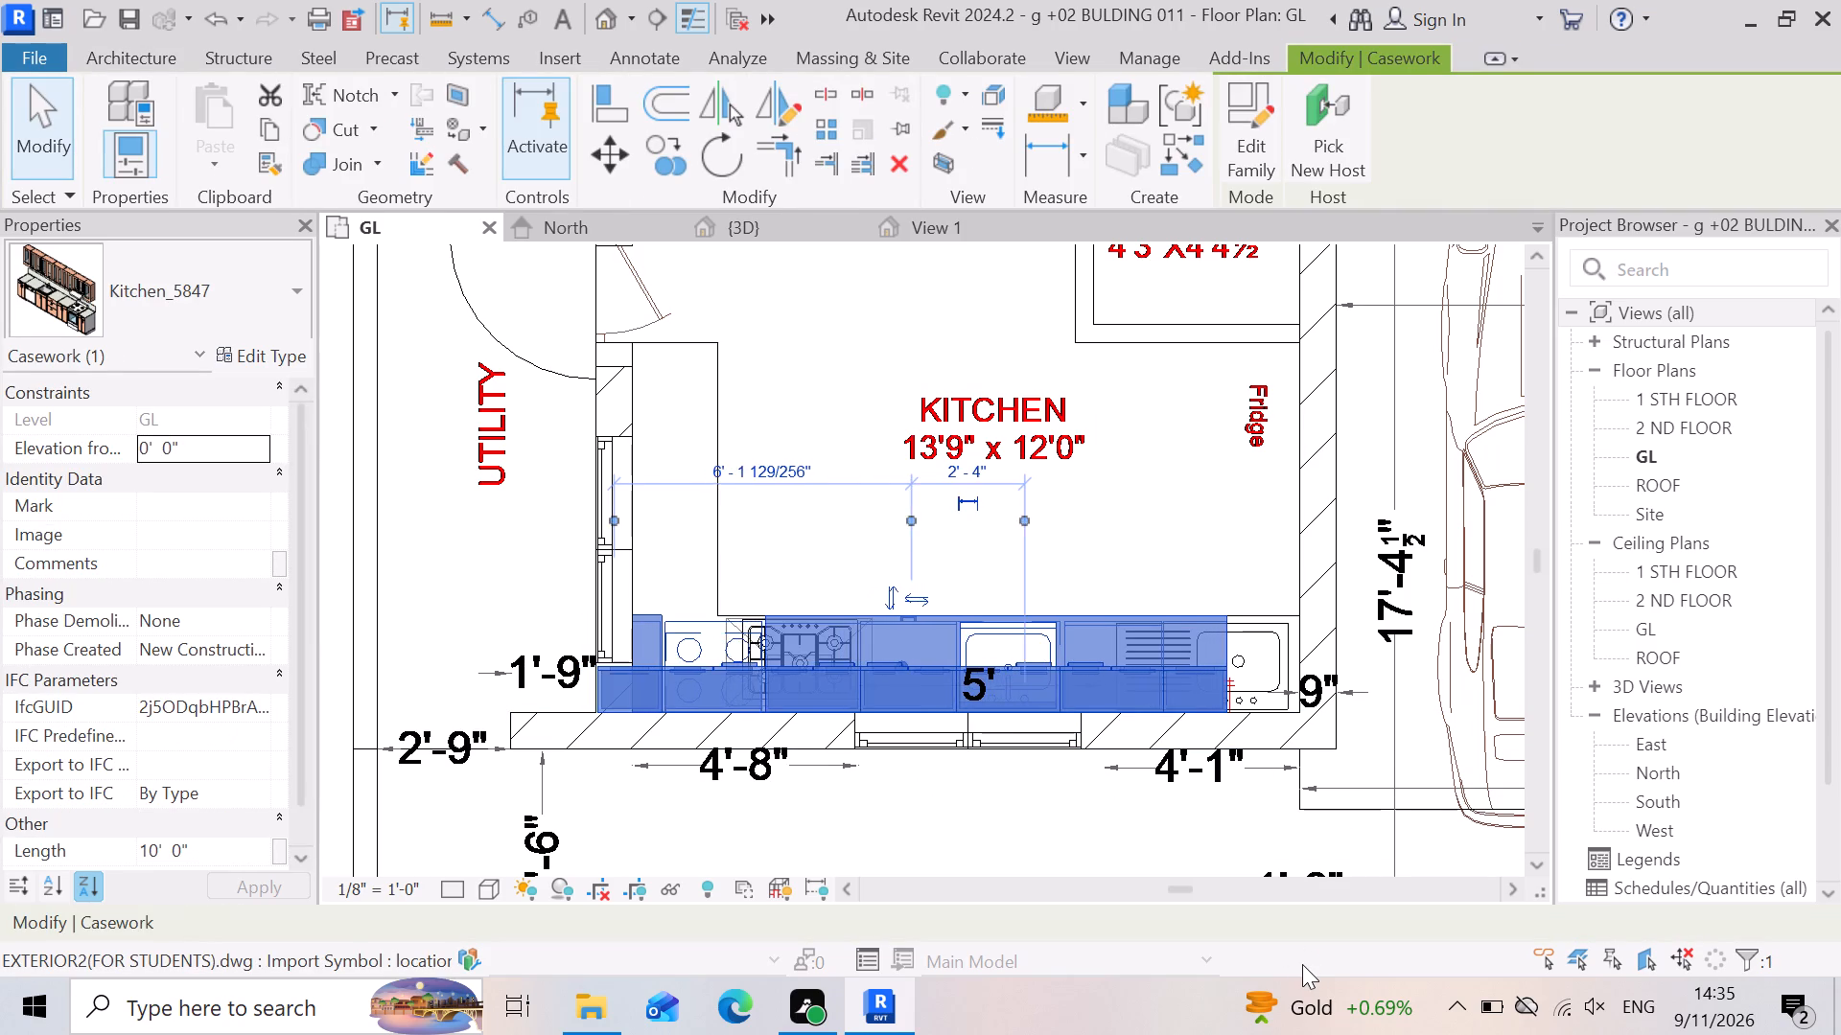
key("Right")
key("Right")
key("Right")
key("Right")
key("Right")
key("Right")
key("Right")
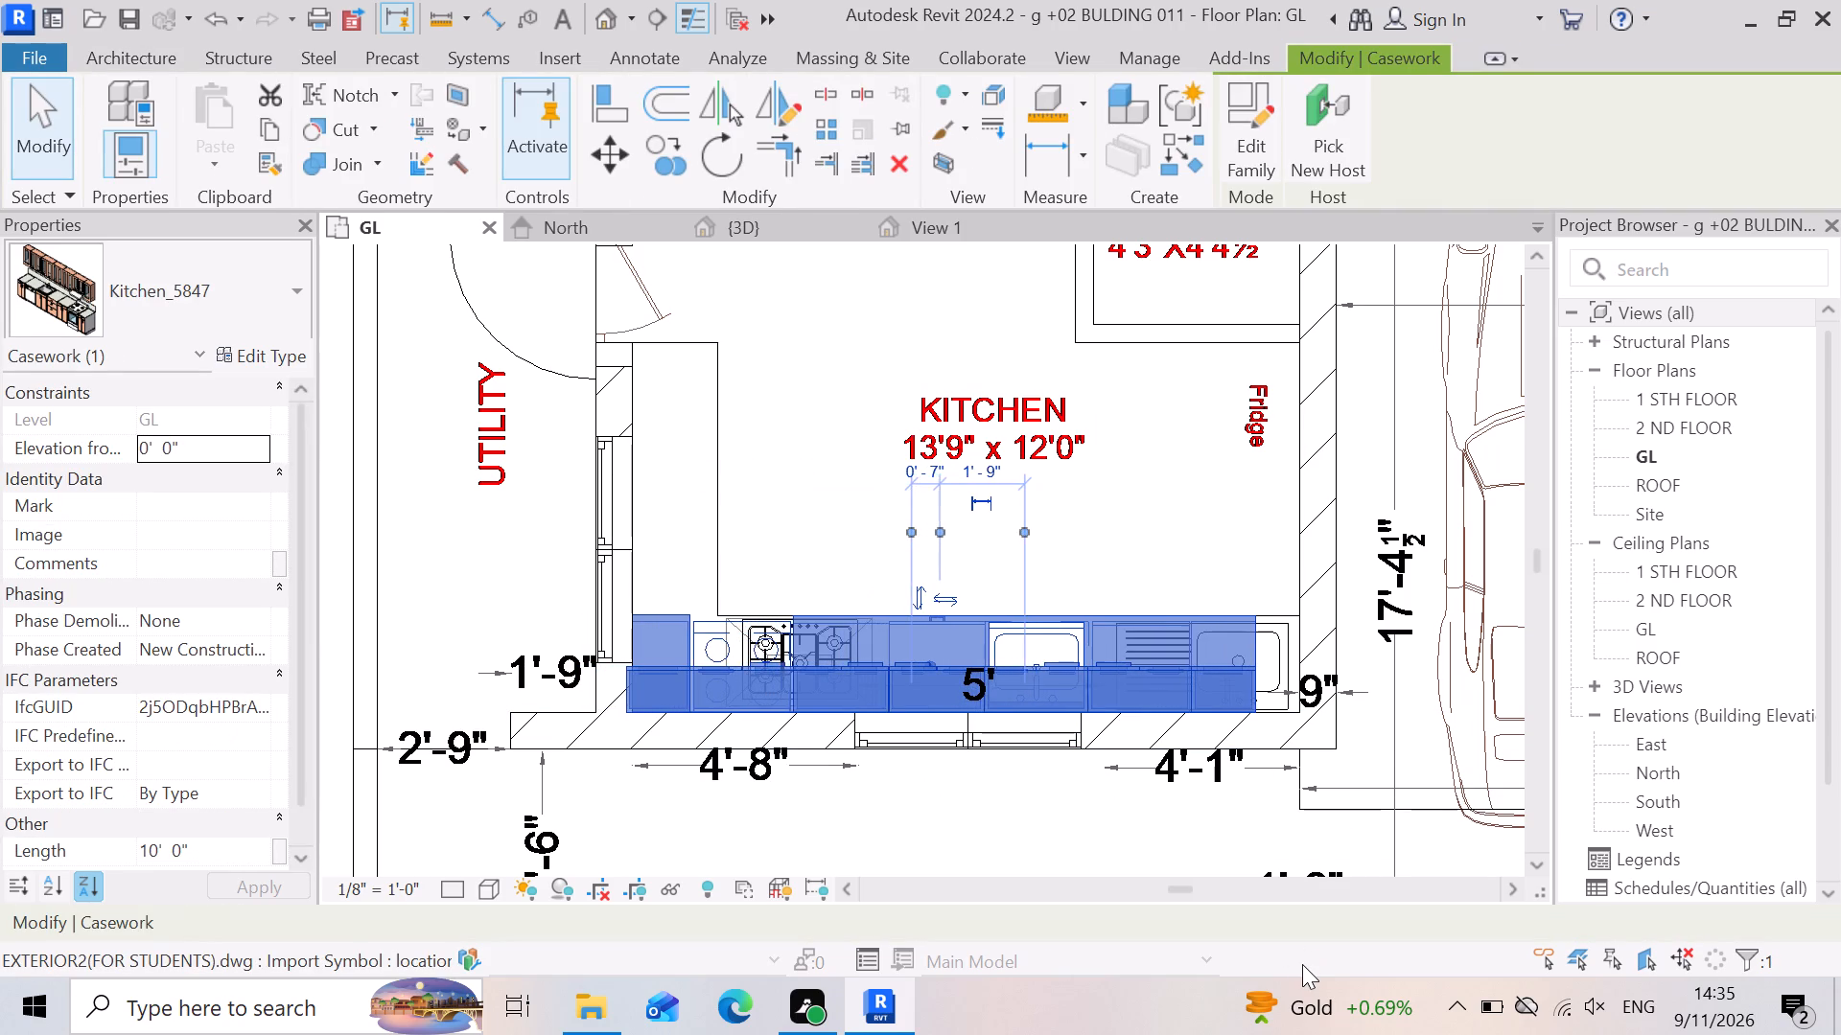
key("Right")
key("Right")
key("Right")
key("Right")
key("Right")
key("Right")
key("Right")
key("Right")
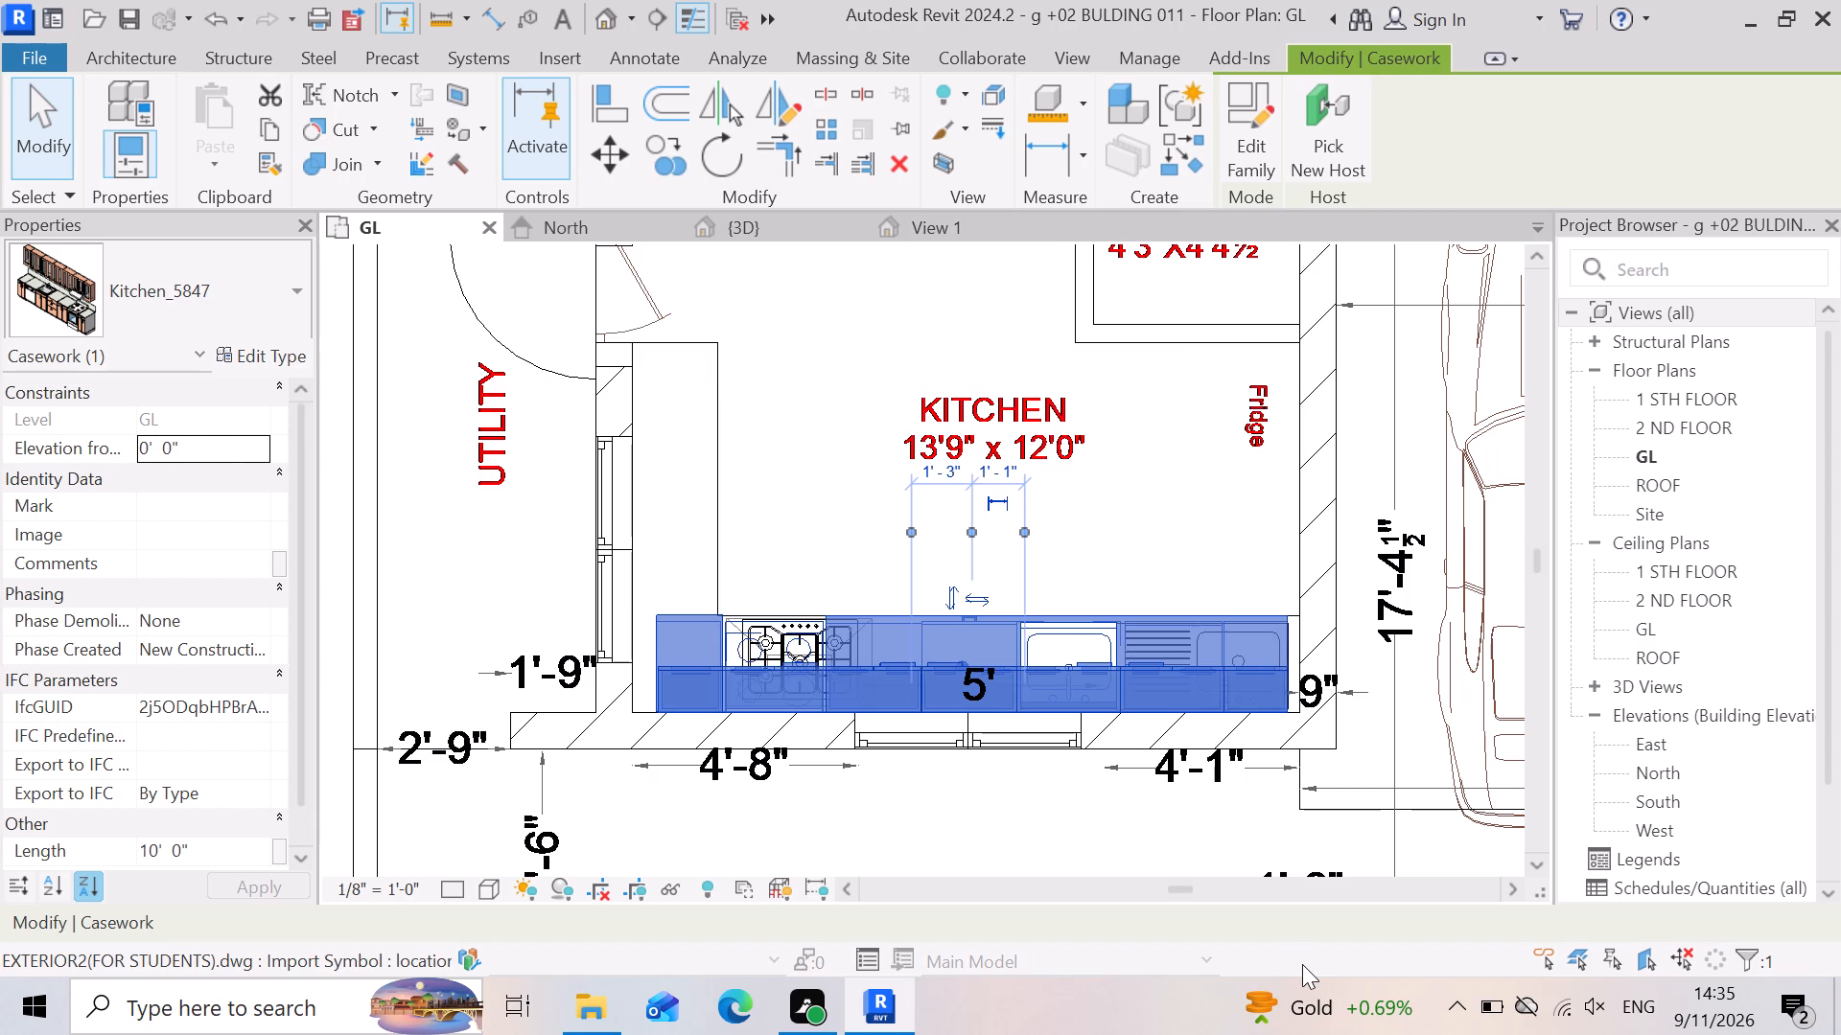
key("Right")
key("Right")
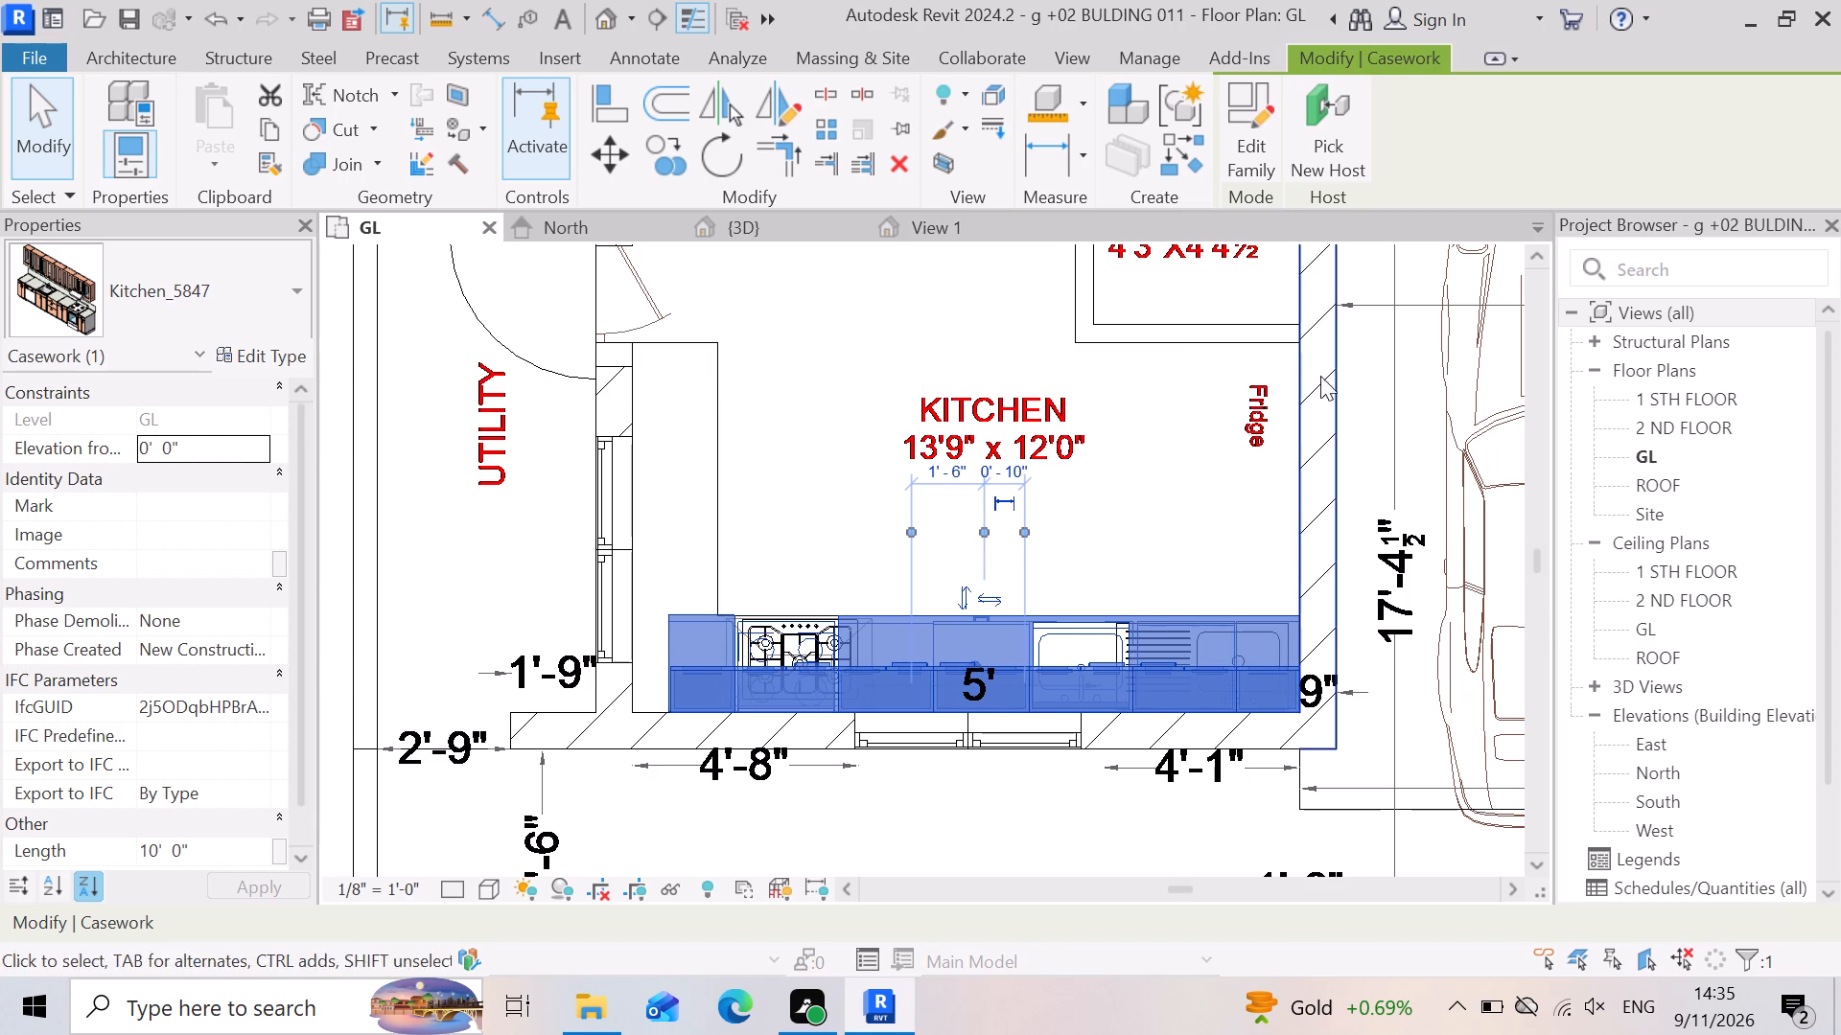
Examine the placed Kitchen_5847 casework inside the kitchen in the {3D} view from the front, side and back, and deselect it.
left_click(777, 216)
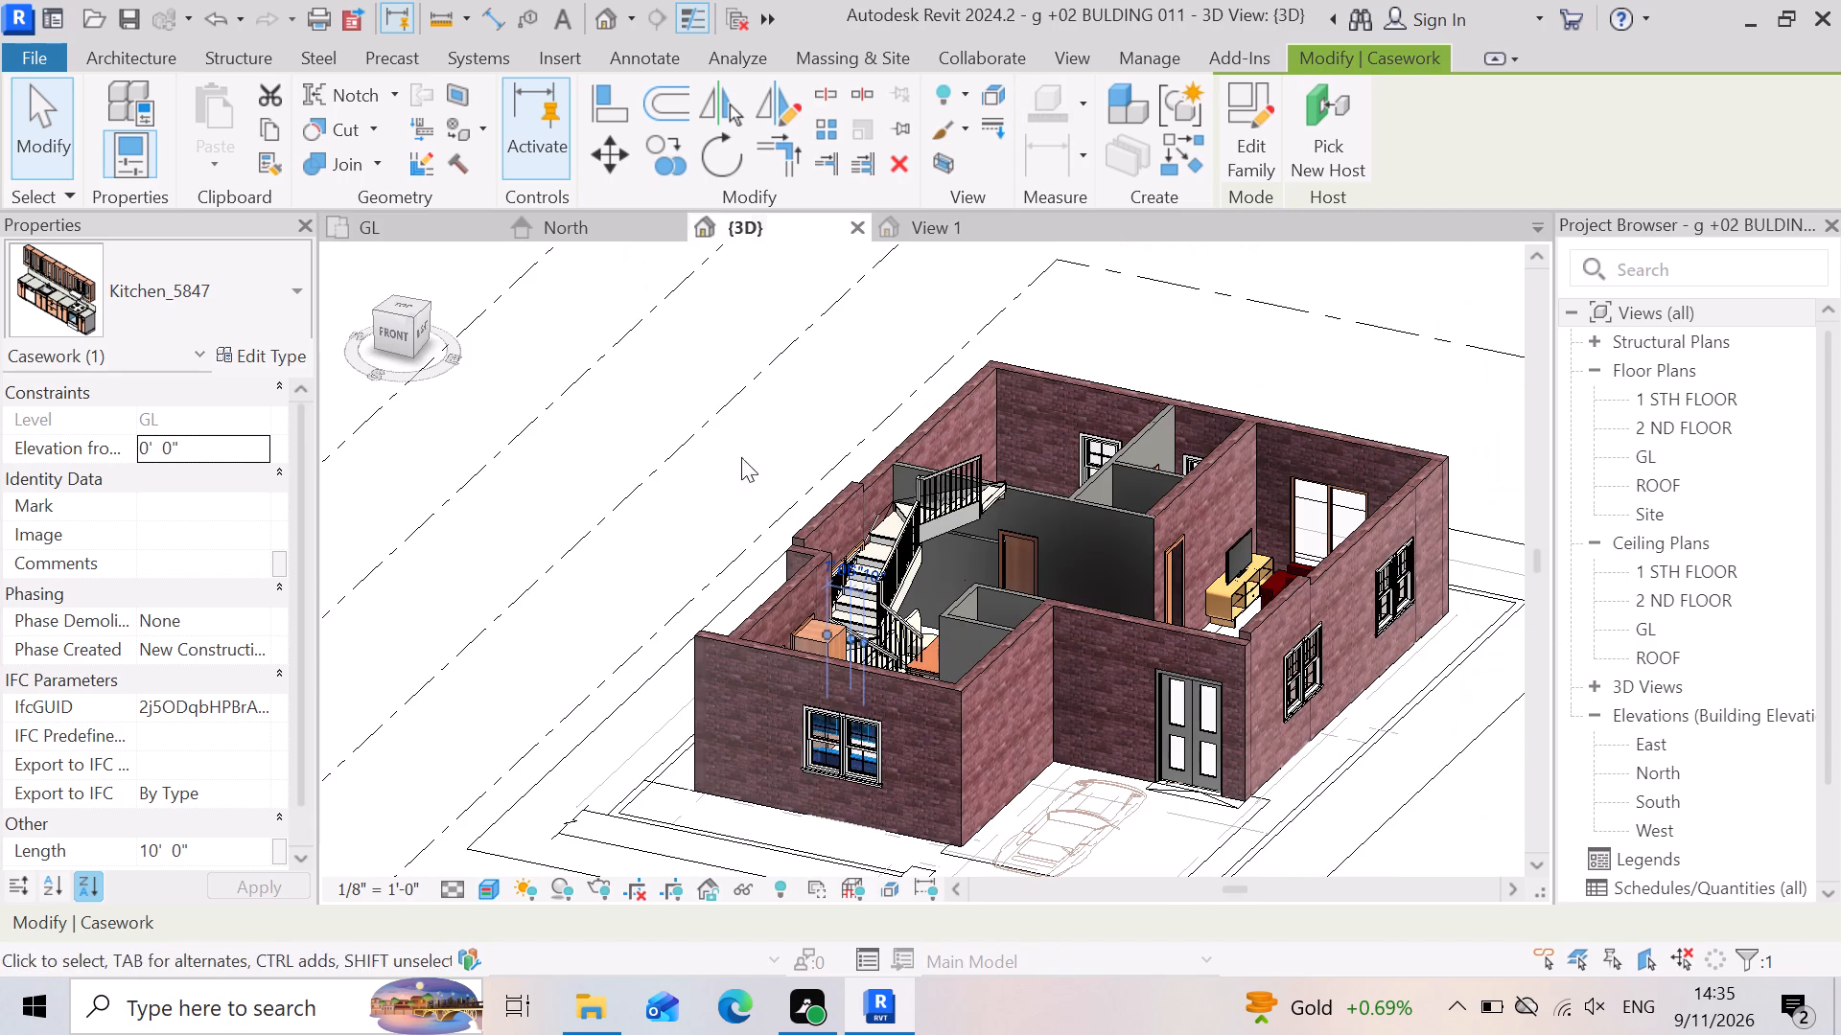
scroll(1252, 660, "up", 3)
scroll(988, 619, "up", 4)
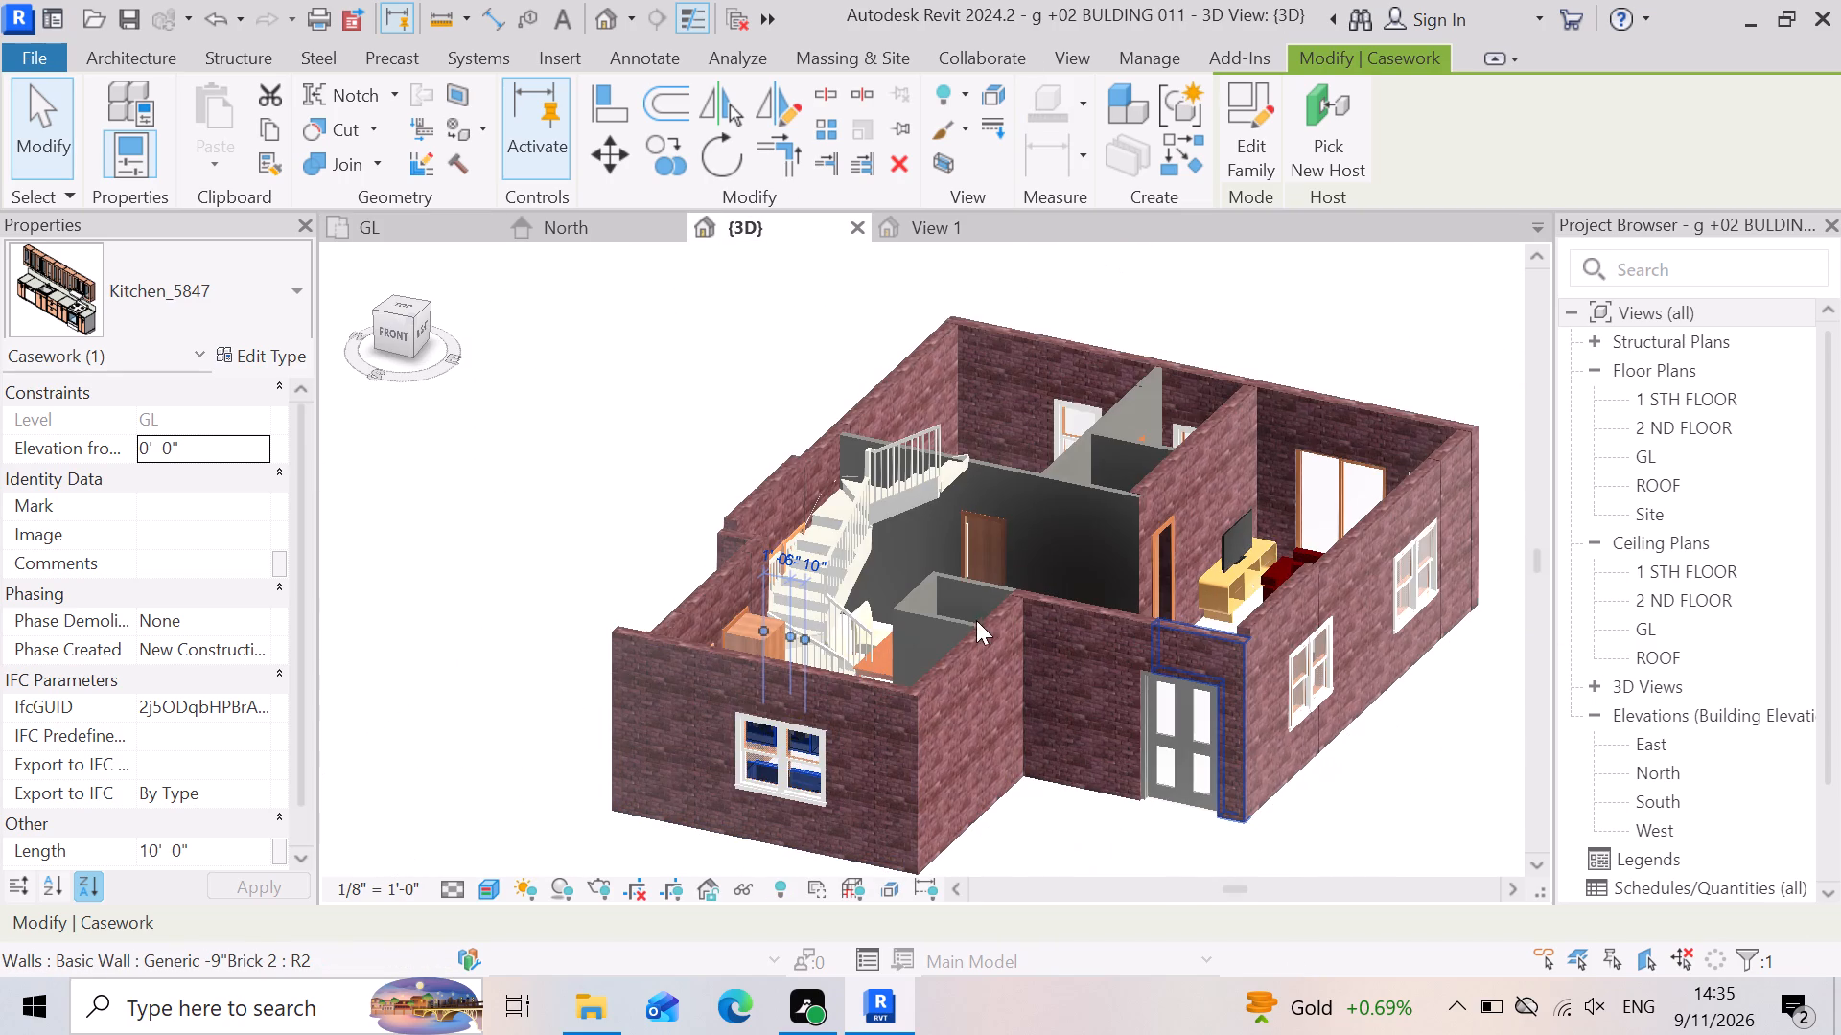
scroll(1008, 672, "down", 6)
scroll(1123, 567, "up", 3)
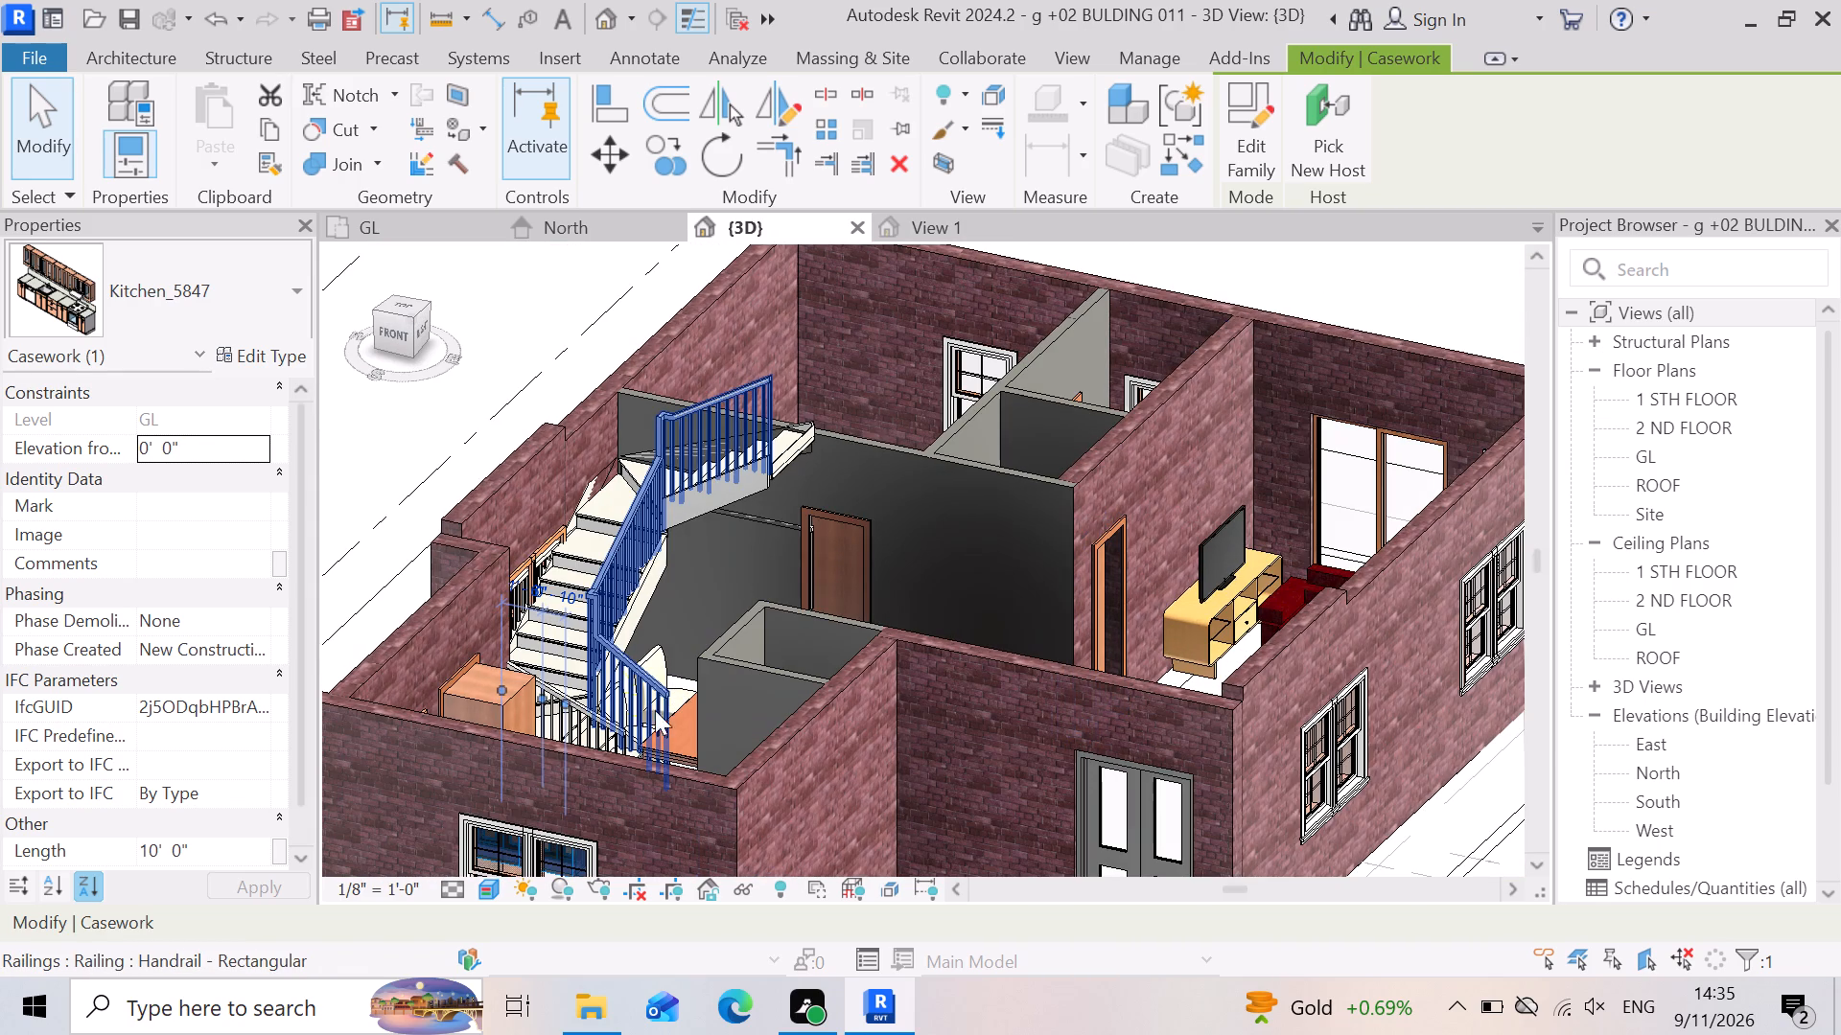
right_click_drag(611, 645, 717, 695, "shift")
middle_click_drag(611, 645, 717, 695, "shift")
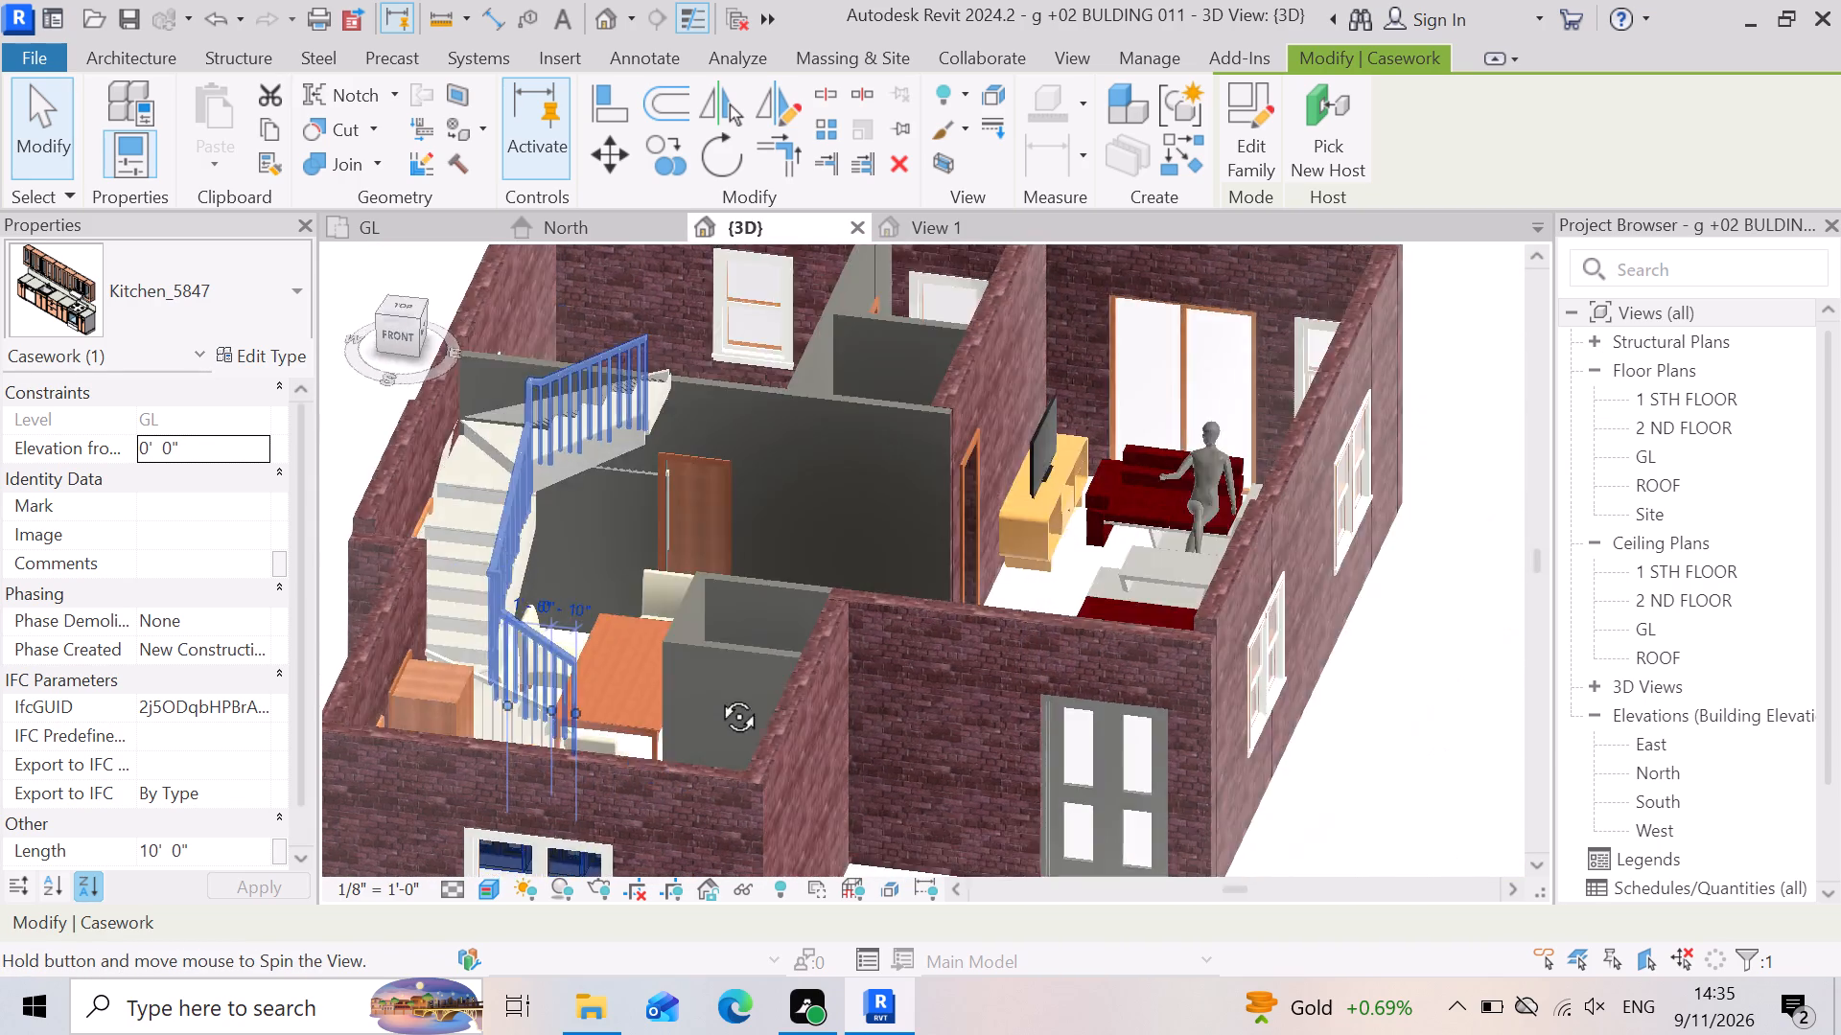
middle_click_drag(717, 695, 764, 695, "shift")
right_click_drag(717, 695, 764, 695, "shift")
scroll(869, 664, "down", 4)
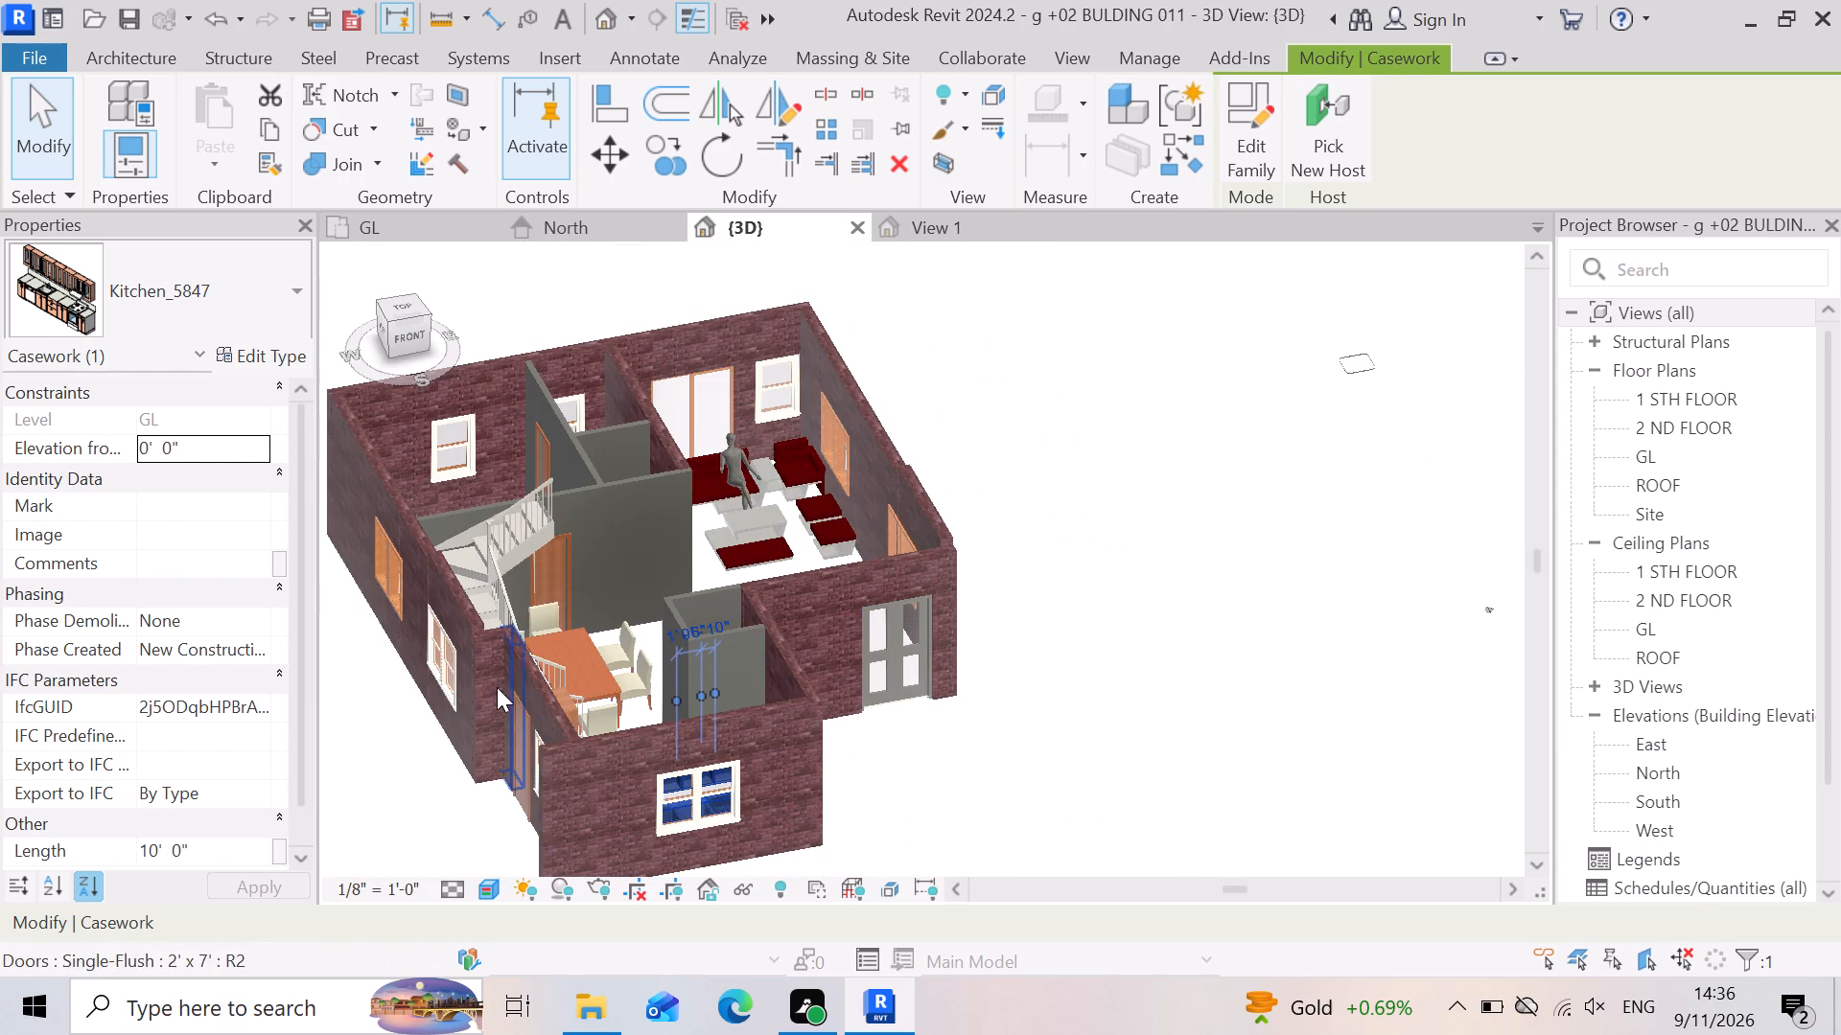
middle_click_drag(495, 689, 675, 632, "shift")
right_click_drag(495, 689, 680, 648, "shift")
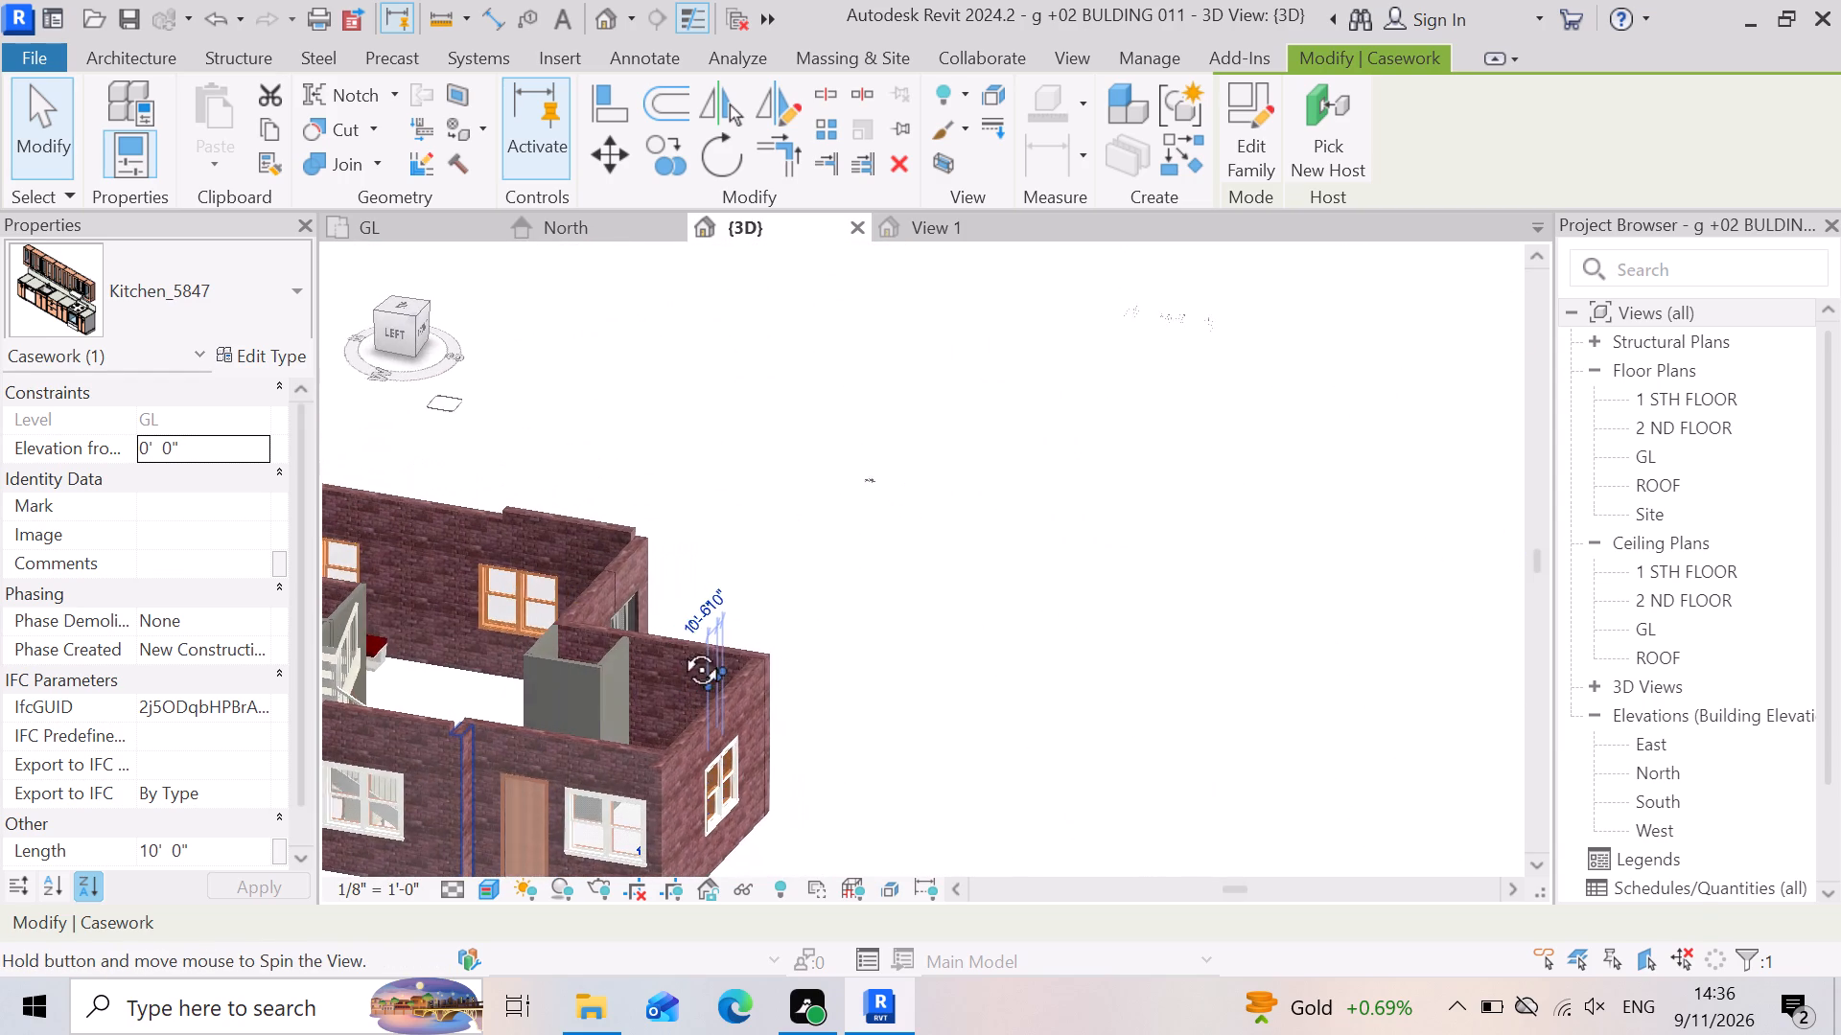
right_click_drag(680, 648, 695, 683, "shift")
scroll(910, 665, "down", 7)
right_click_drag(628, 678, 661, 762, "shift")
middle_click(628, 678, "shift")
middle_click_drag(629, 680, 661, 762, "shift")
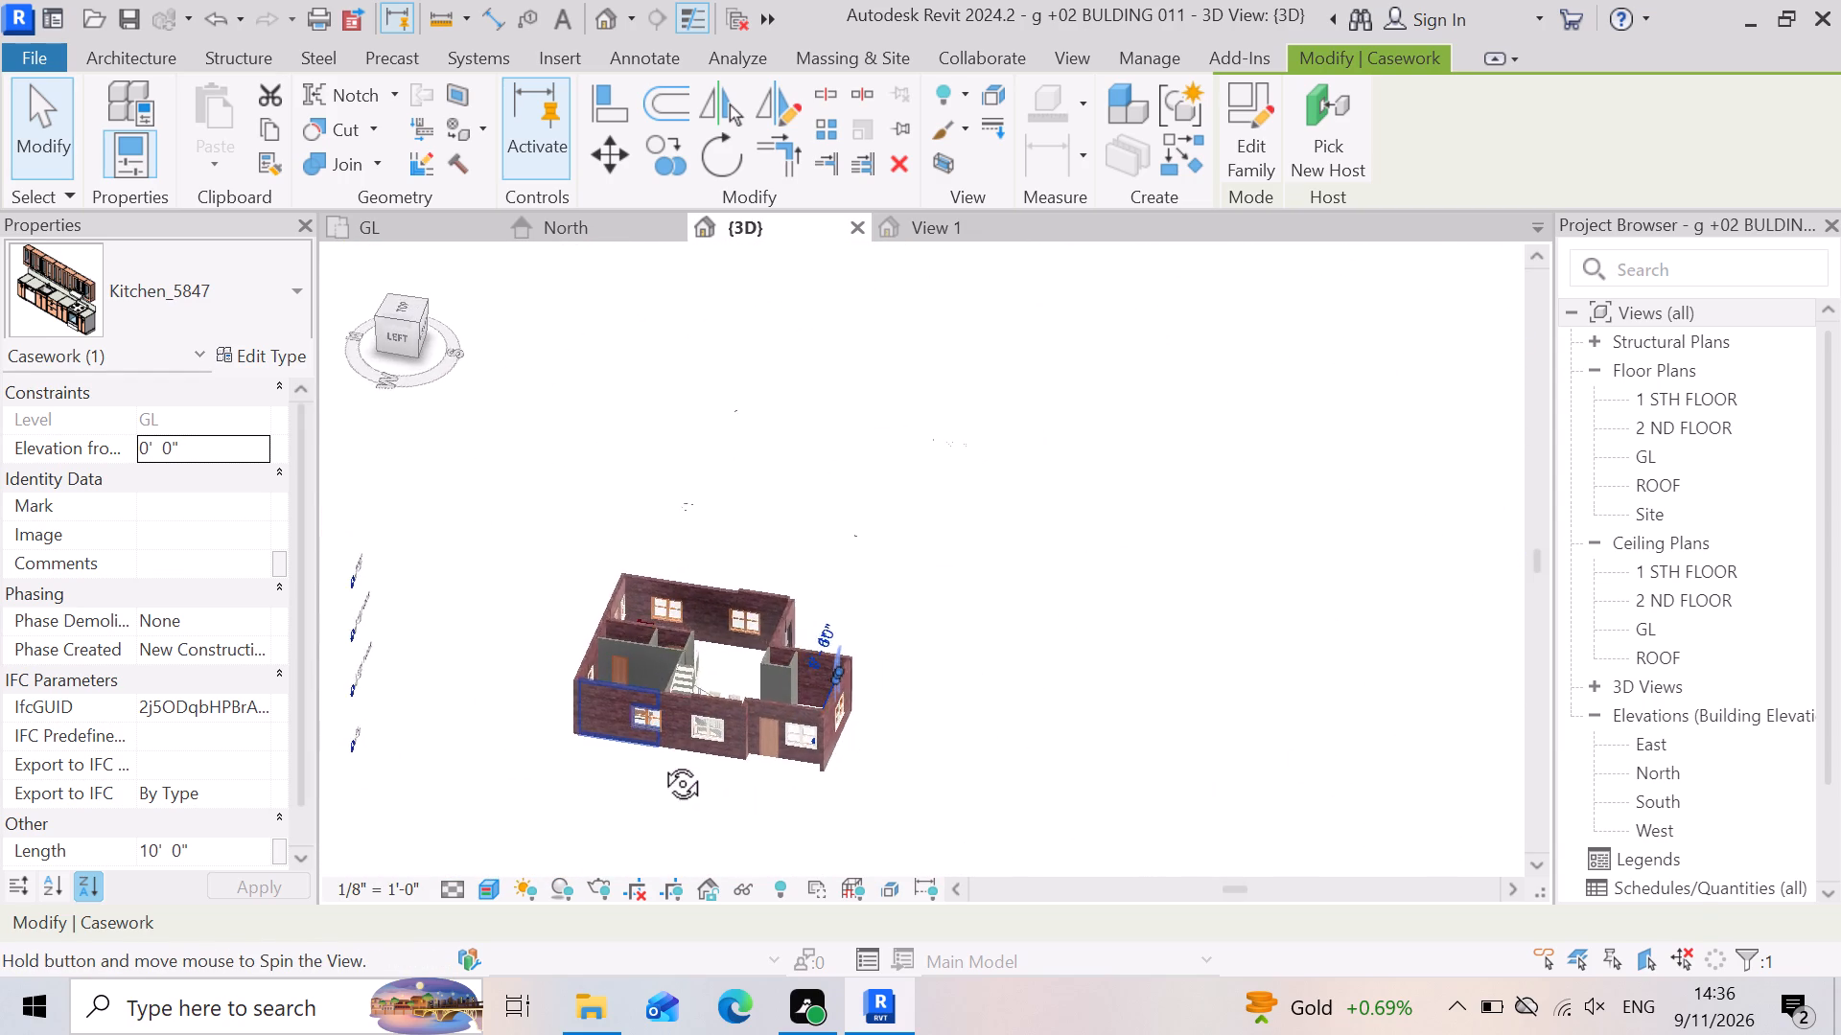
middle_click_drag(661, 762, 867, 822, "shift")
right_click_drag(661, 762, 867, 822, "shift")
scroll(700, 827, "up", 18)
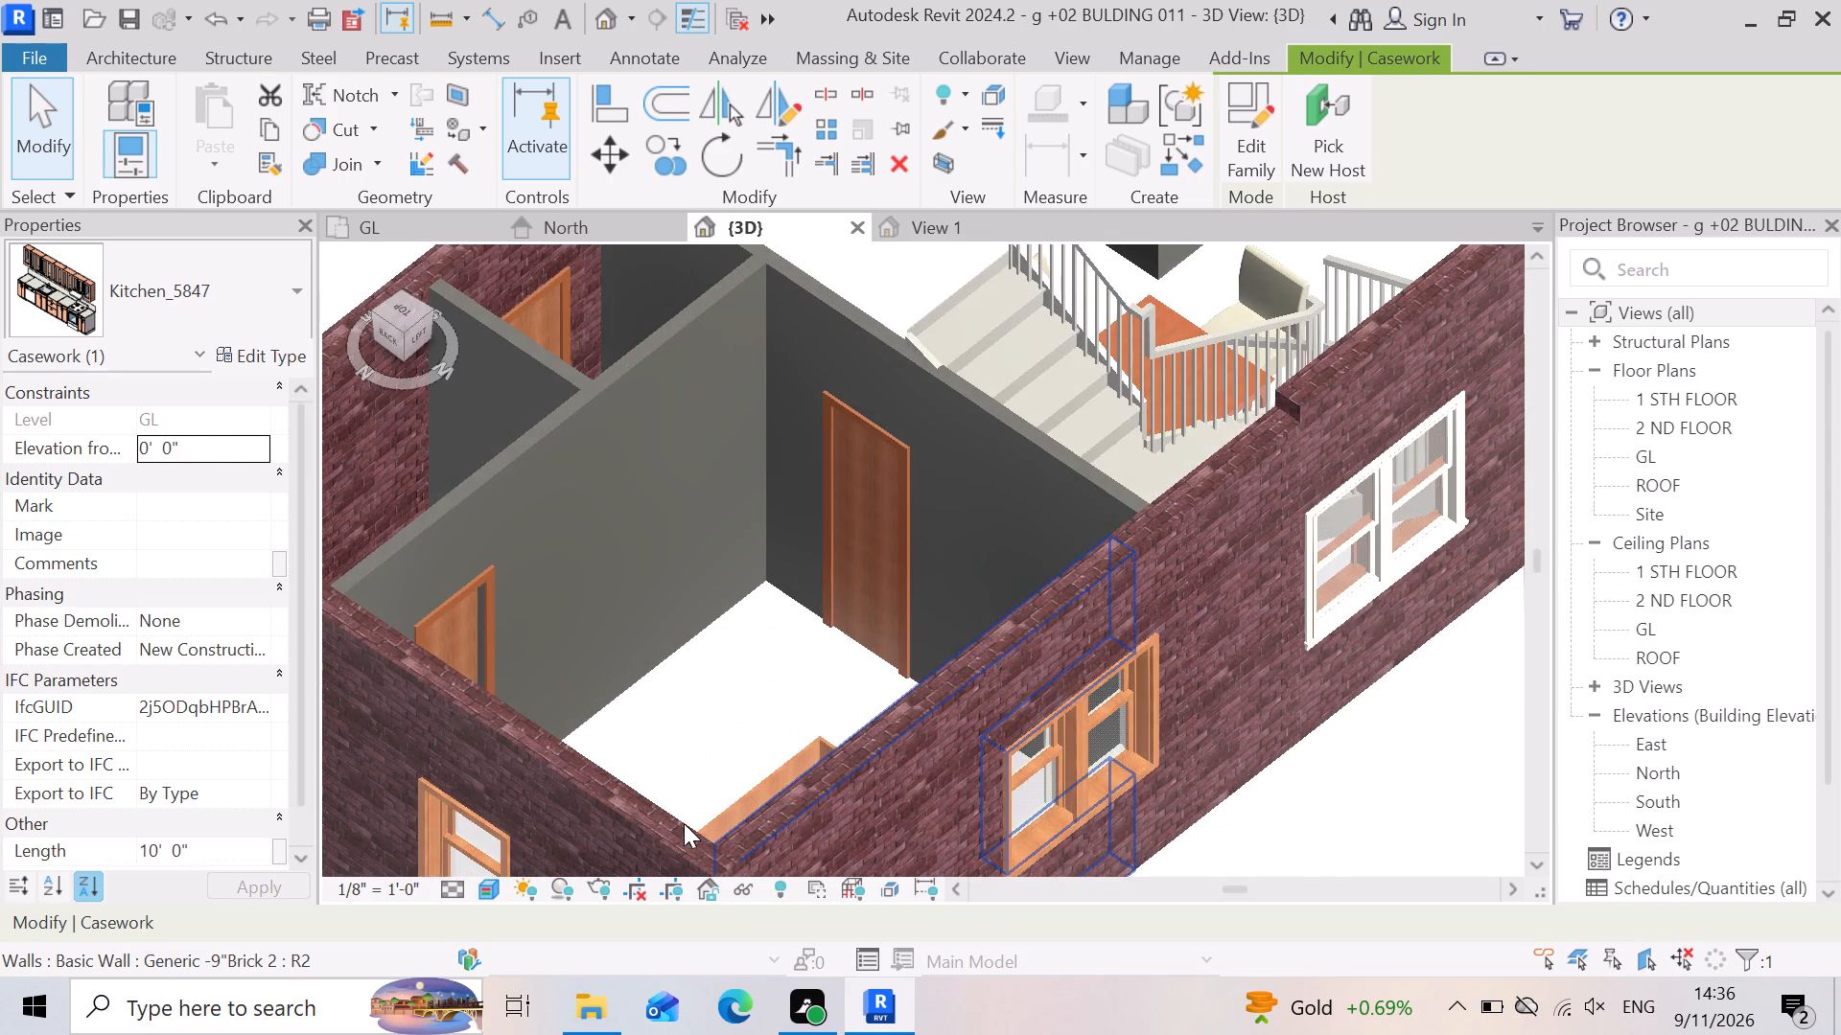
scroll(794, 737, "up", 3)
scroll(775, 662, "down", 9)
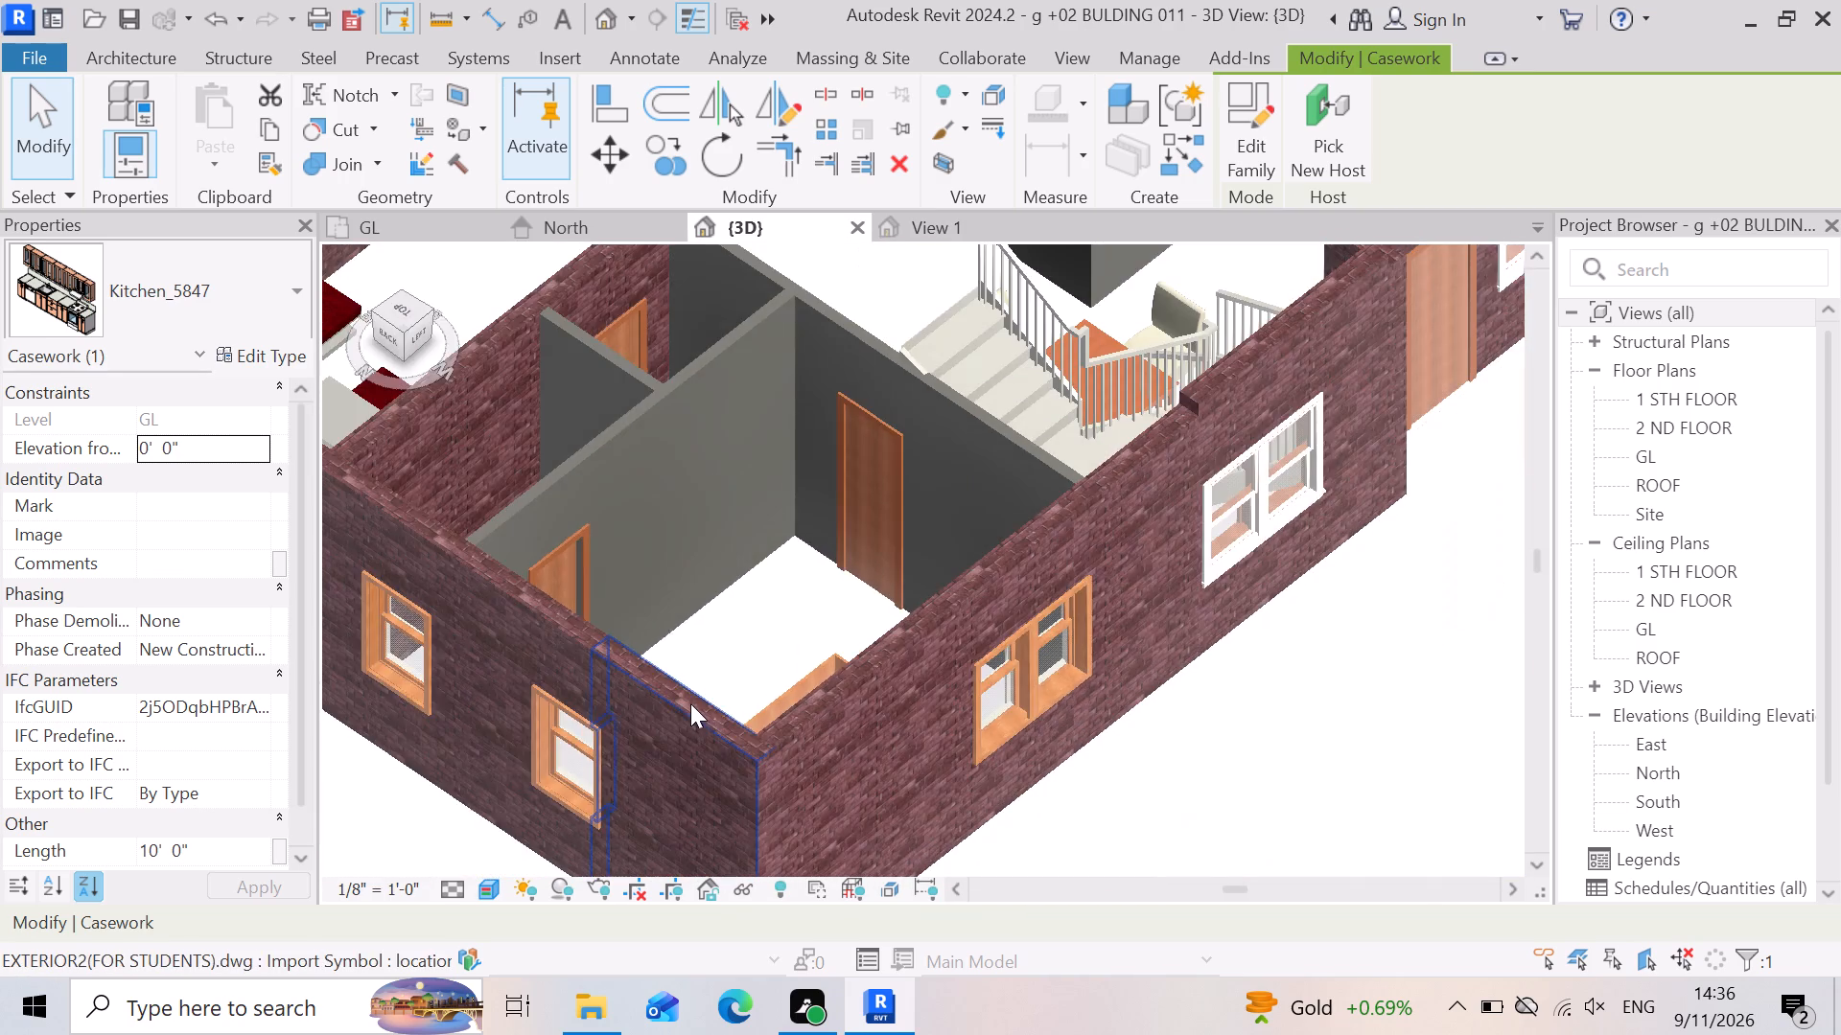
scroll(690, 704, "down", 3)
scroll(616, 727, "down", 4)
scroll(893, 451, "up", 1)
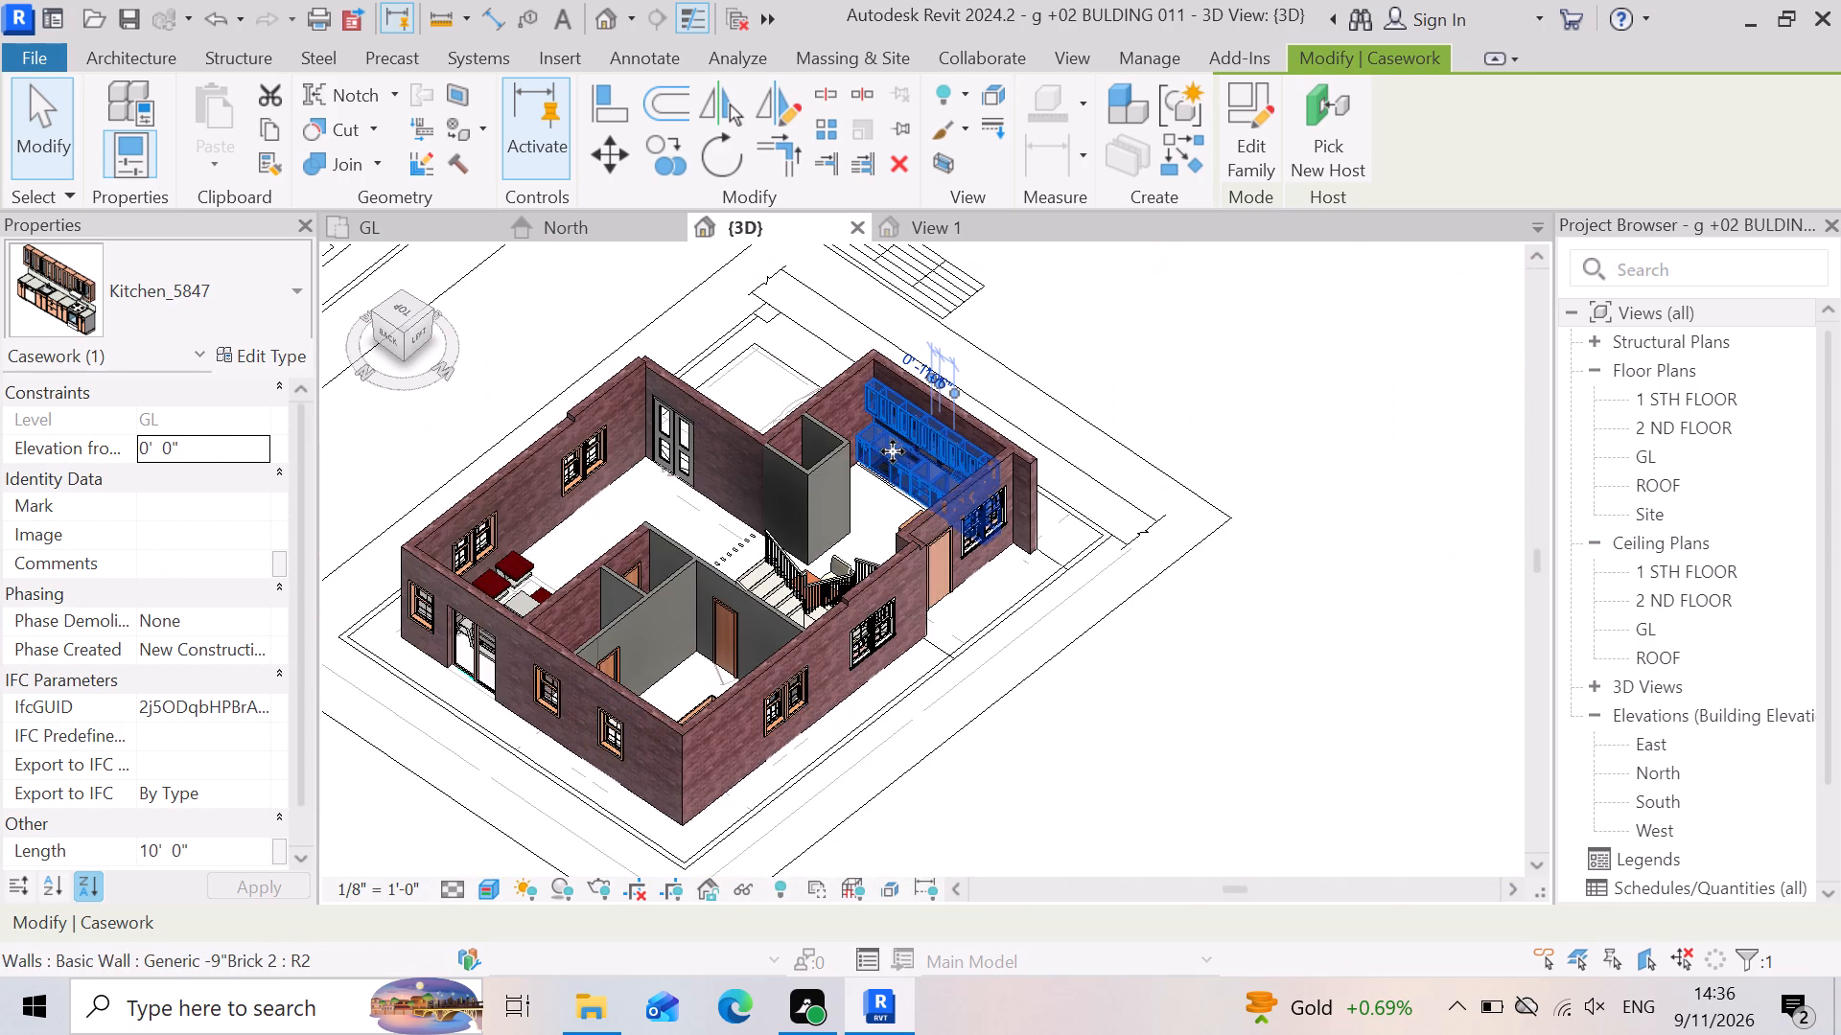
scroll(893, 451, "up", 3)
scroll(651, 609, "down", 3)
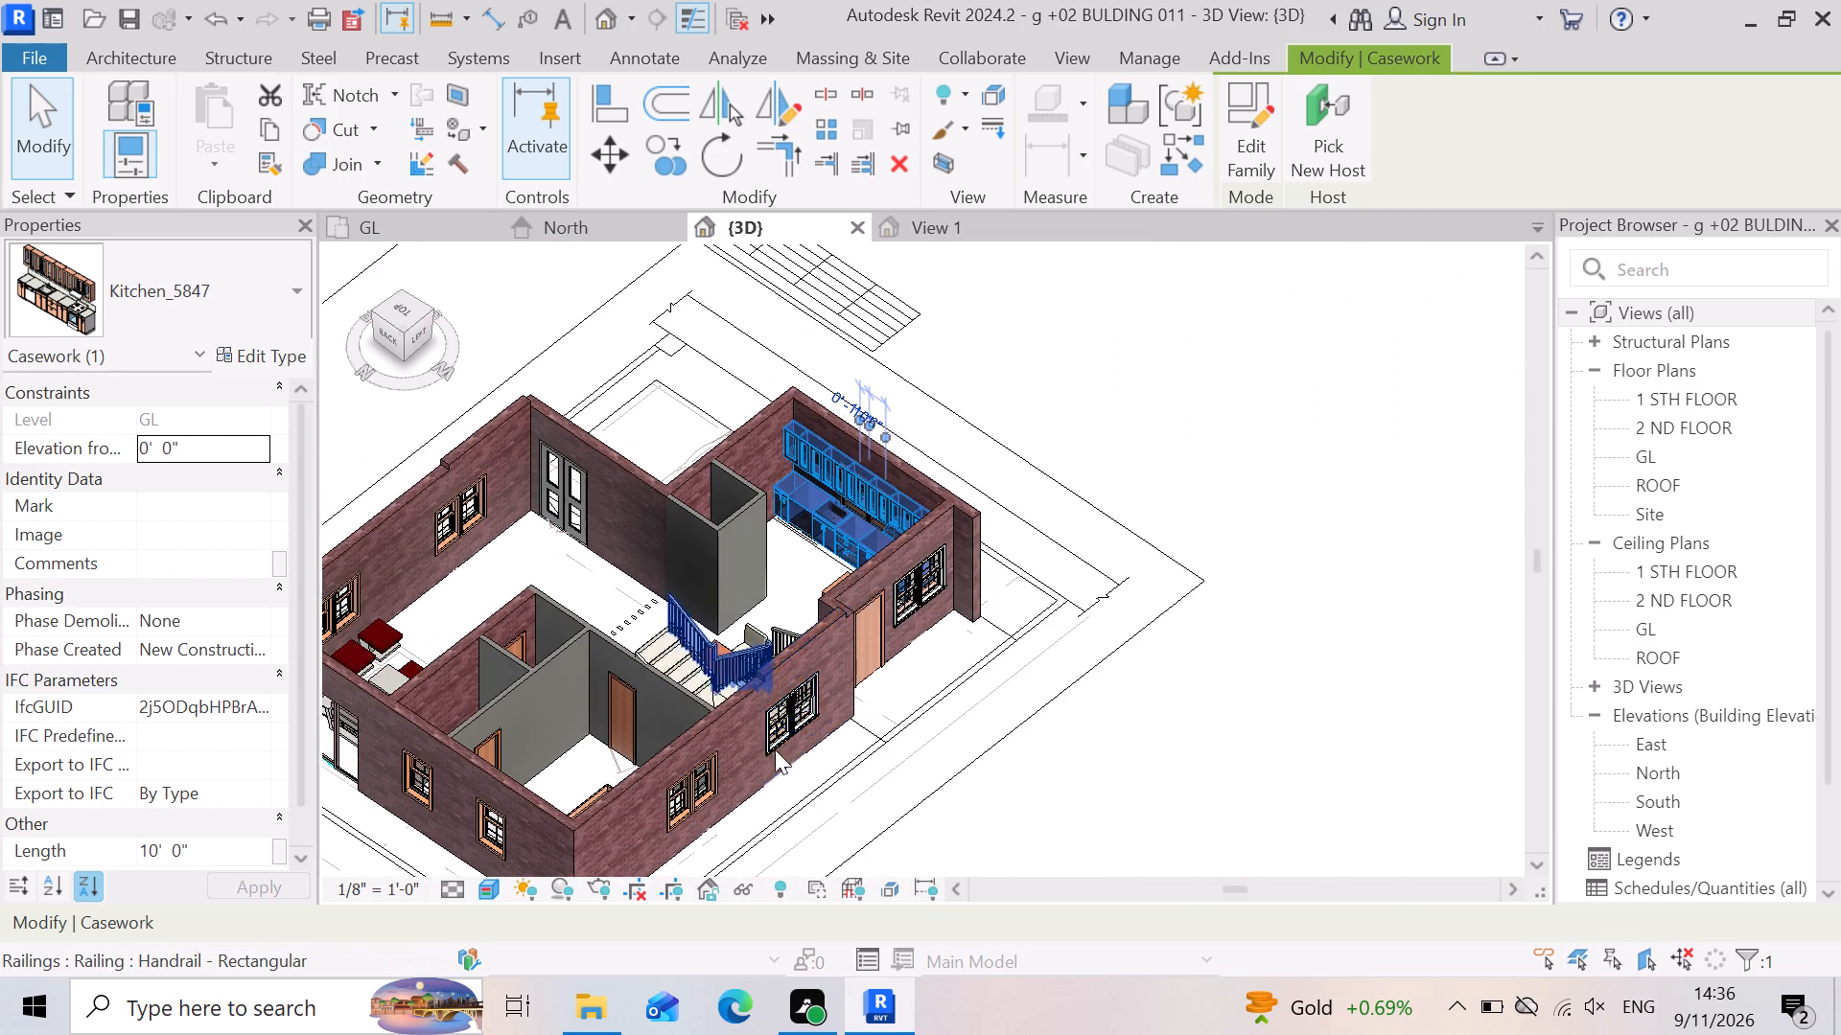
scroll(822, 725, "up", 9)
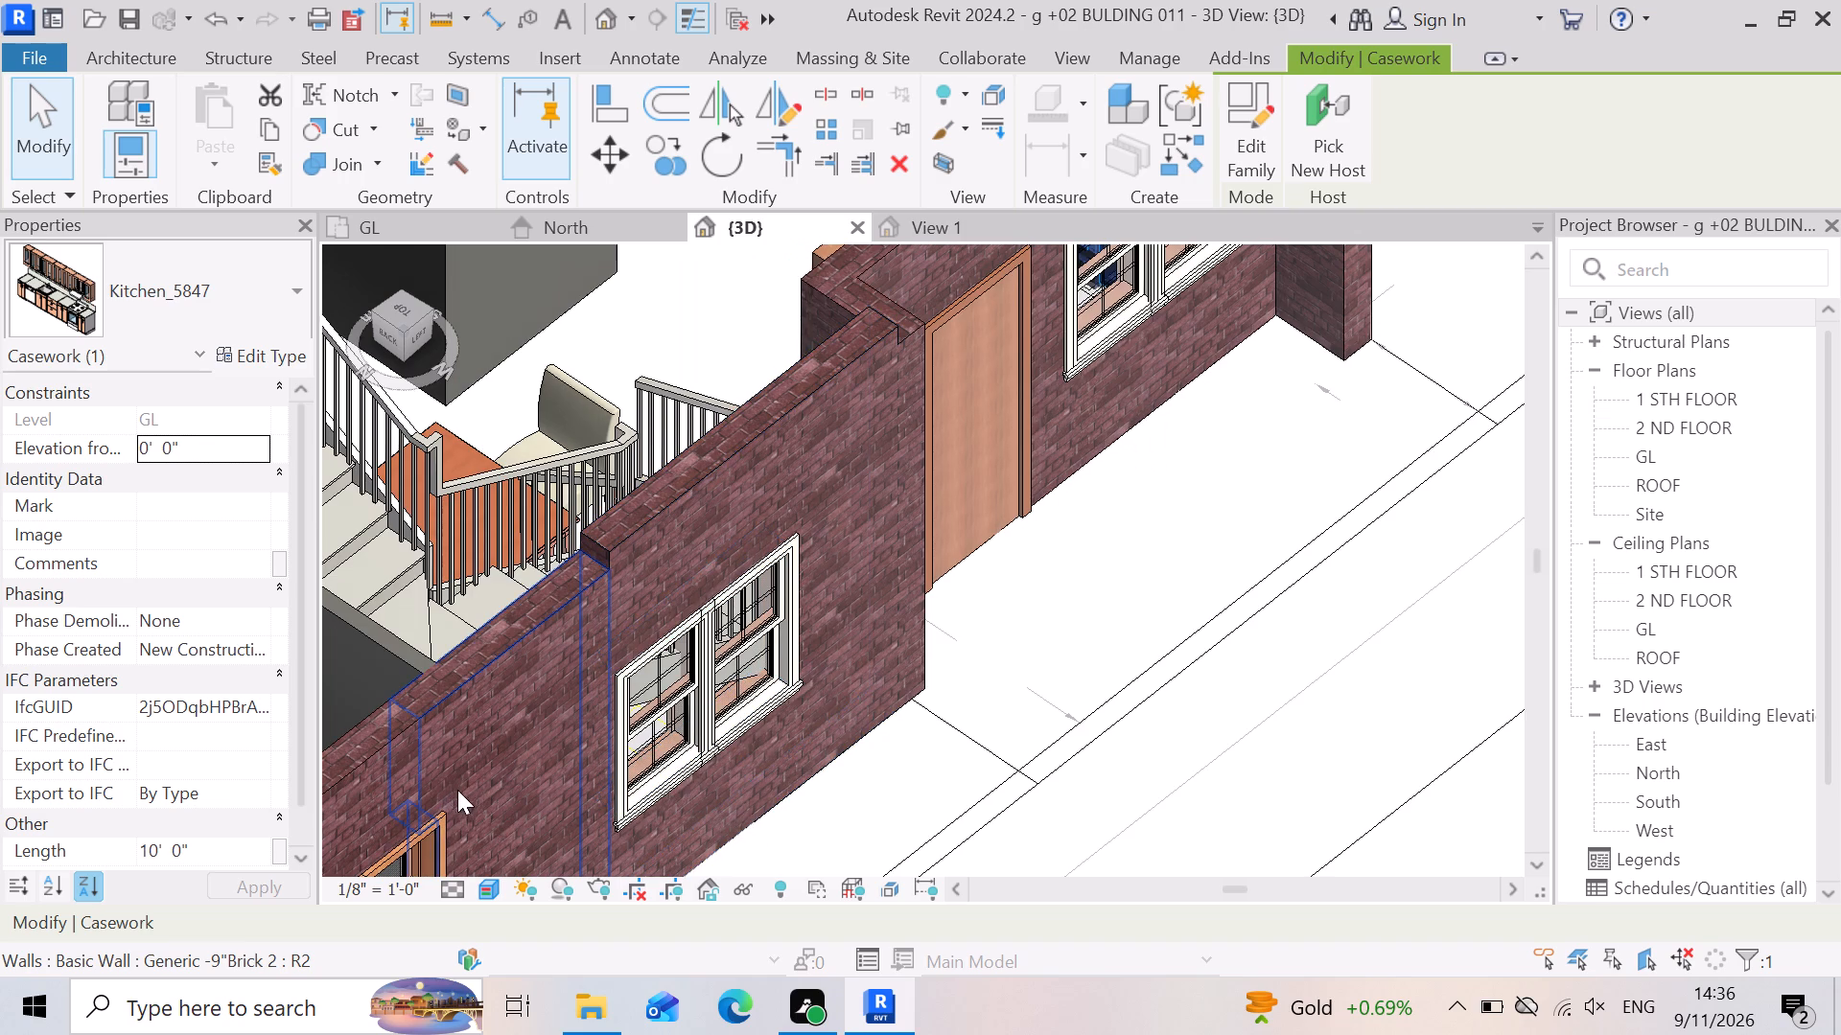
right_click_drag(493, 820, 715, 738)
middle_click_drag(493, 820, 715, 738, "shift")
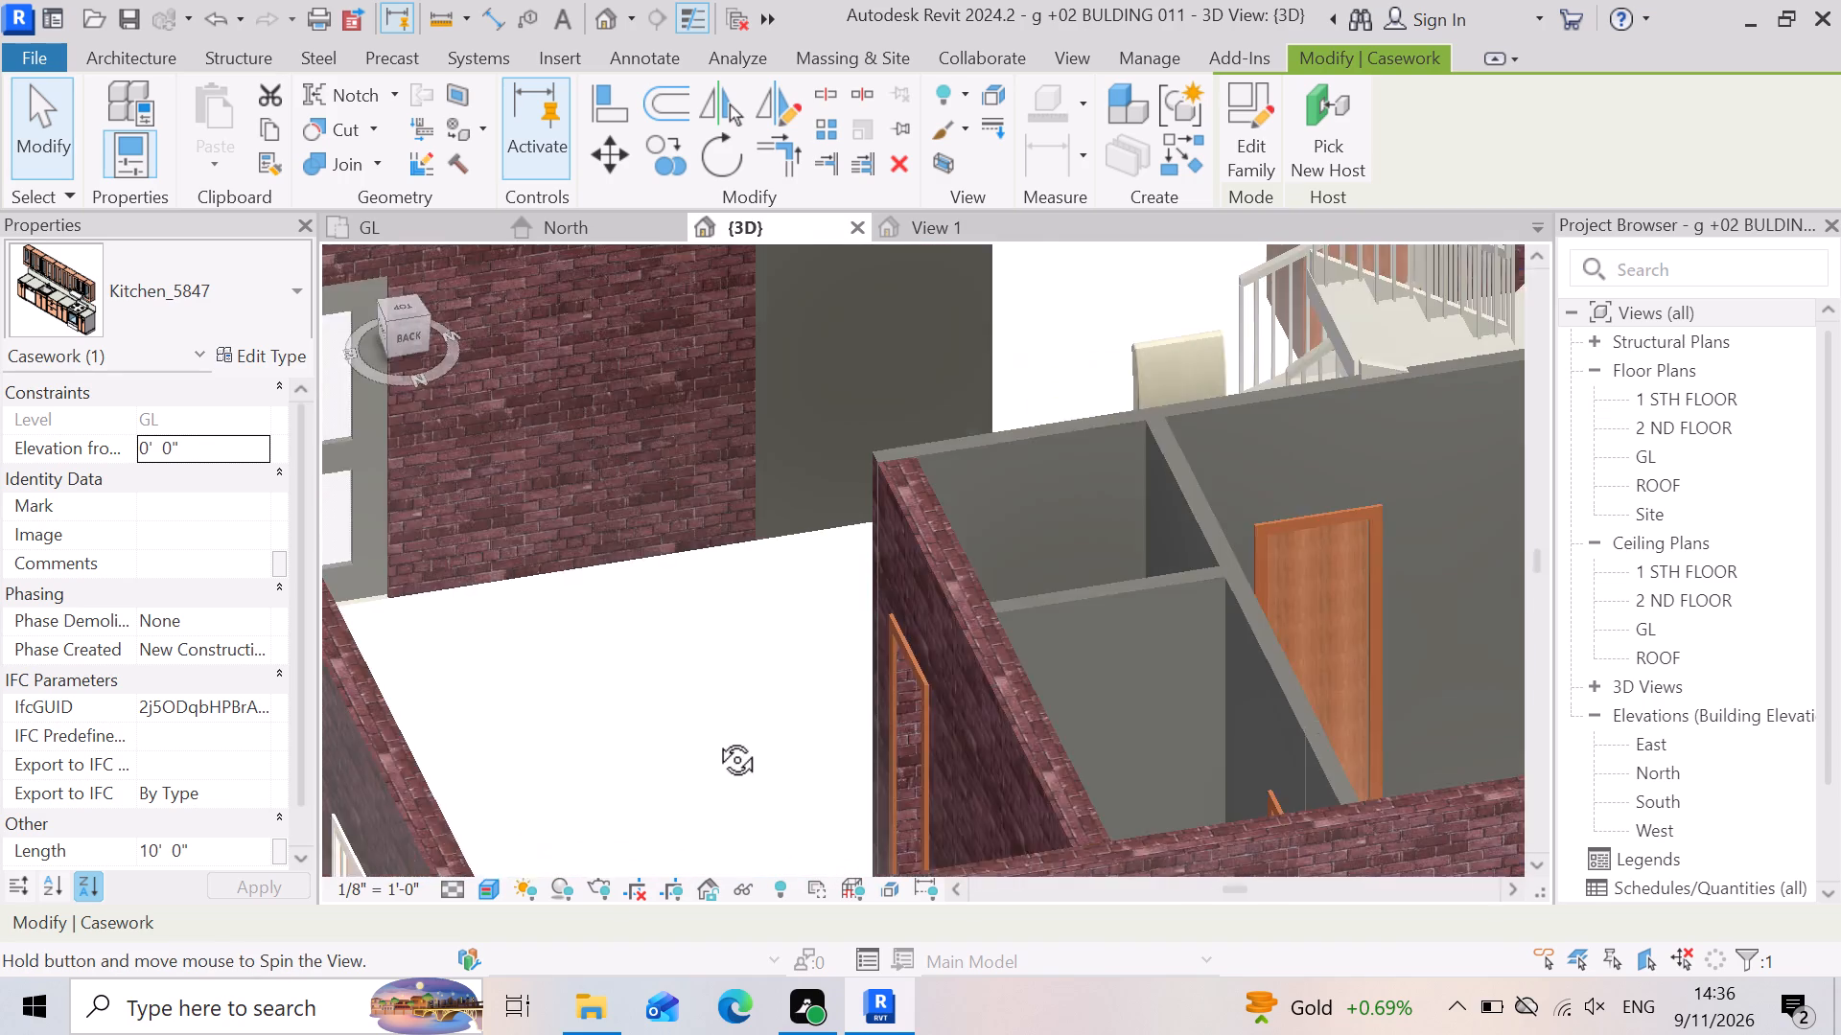
middle_click_drag(715, 738, 718, 738, "shift")
right_click_drag(715, 738, 718, 738)
scroll(664, 744, "down", 8)
scroll(810, 566, "up", 6)
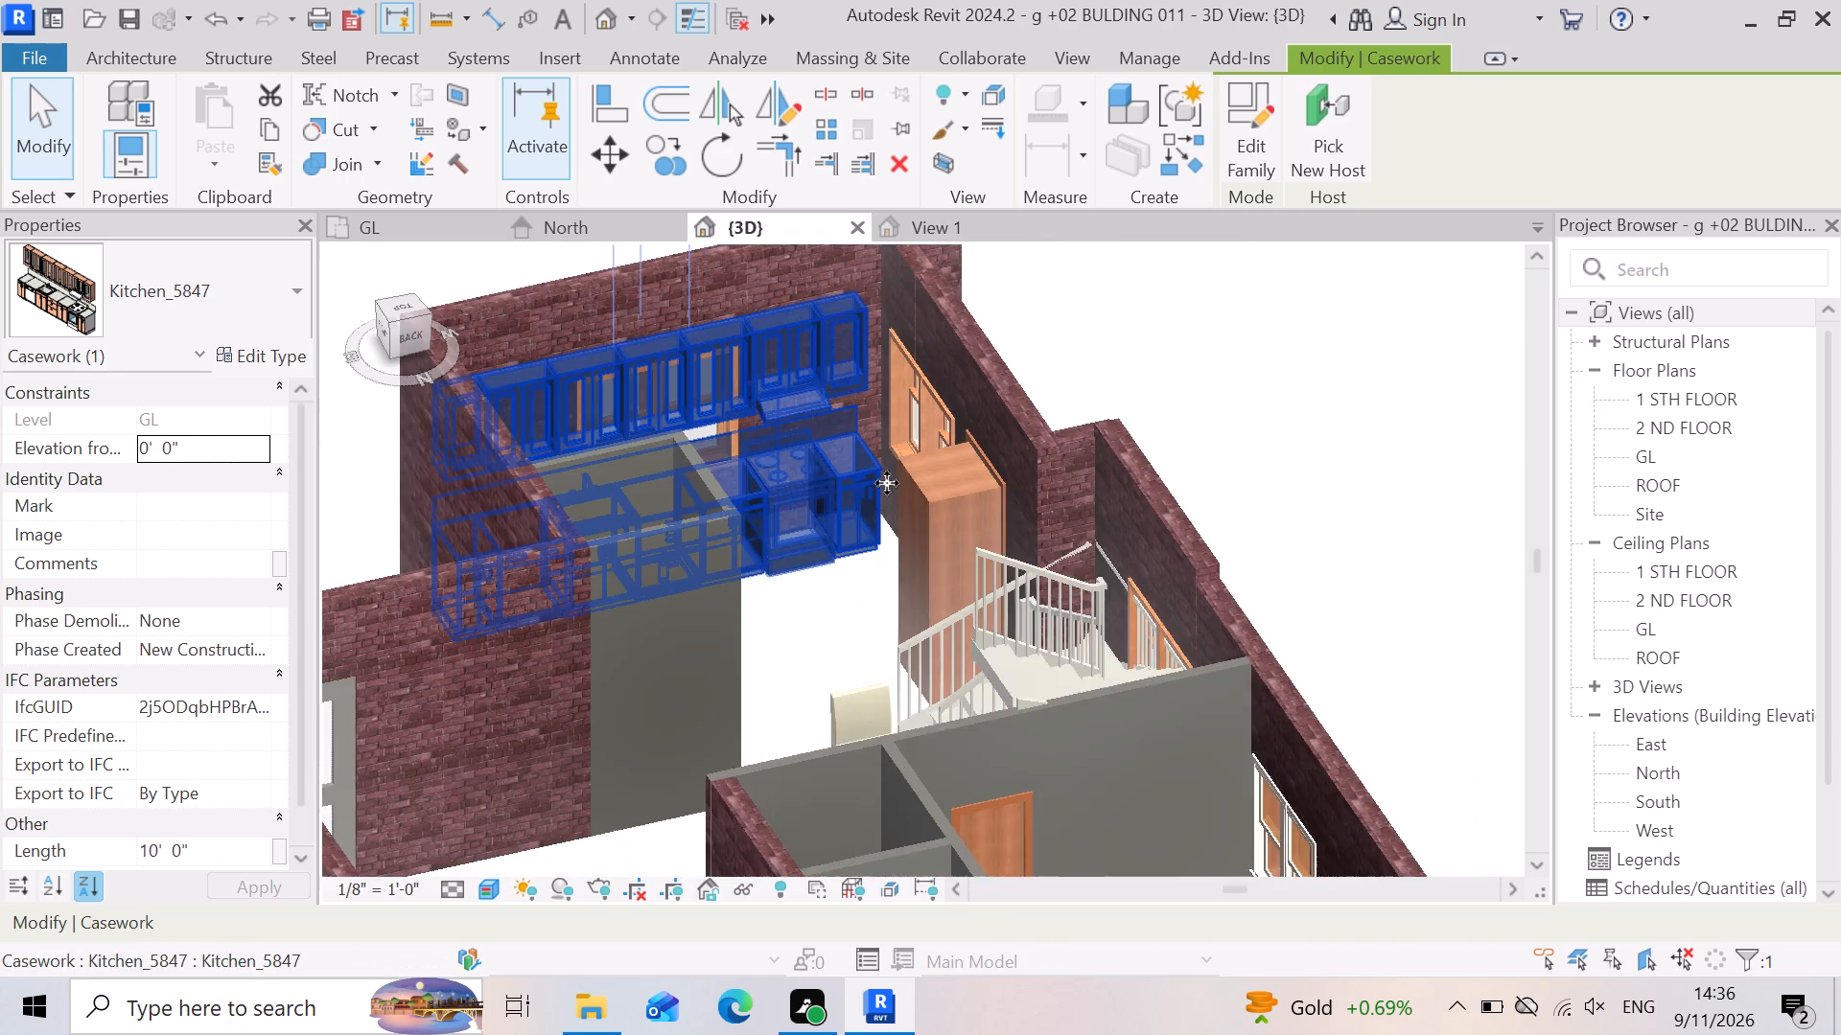
scroll(887, 483, "up", 6)
left_click(719, 761)
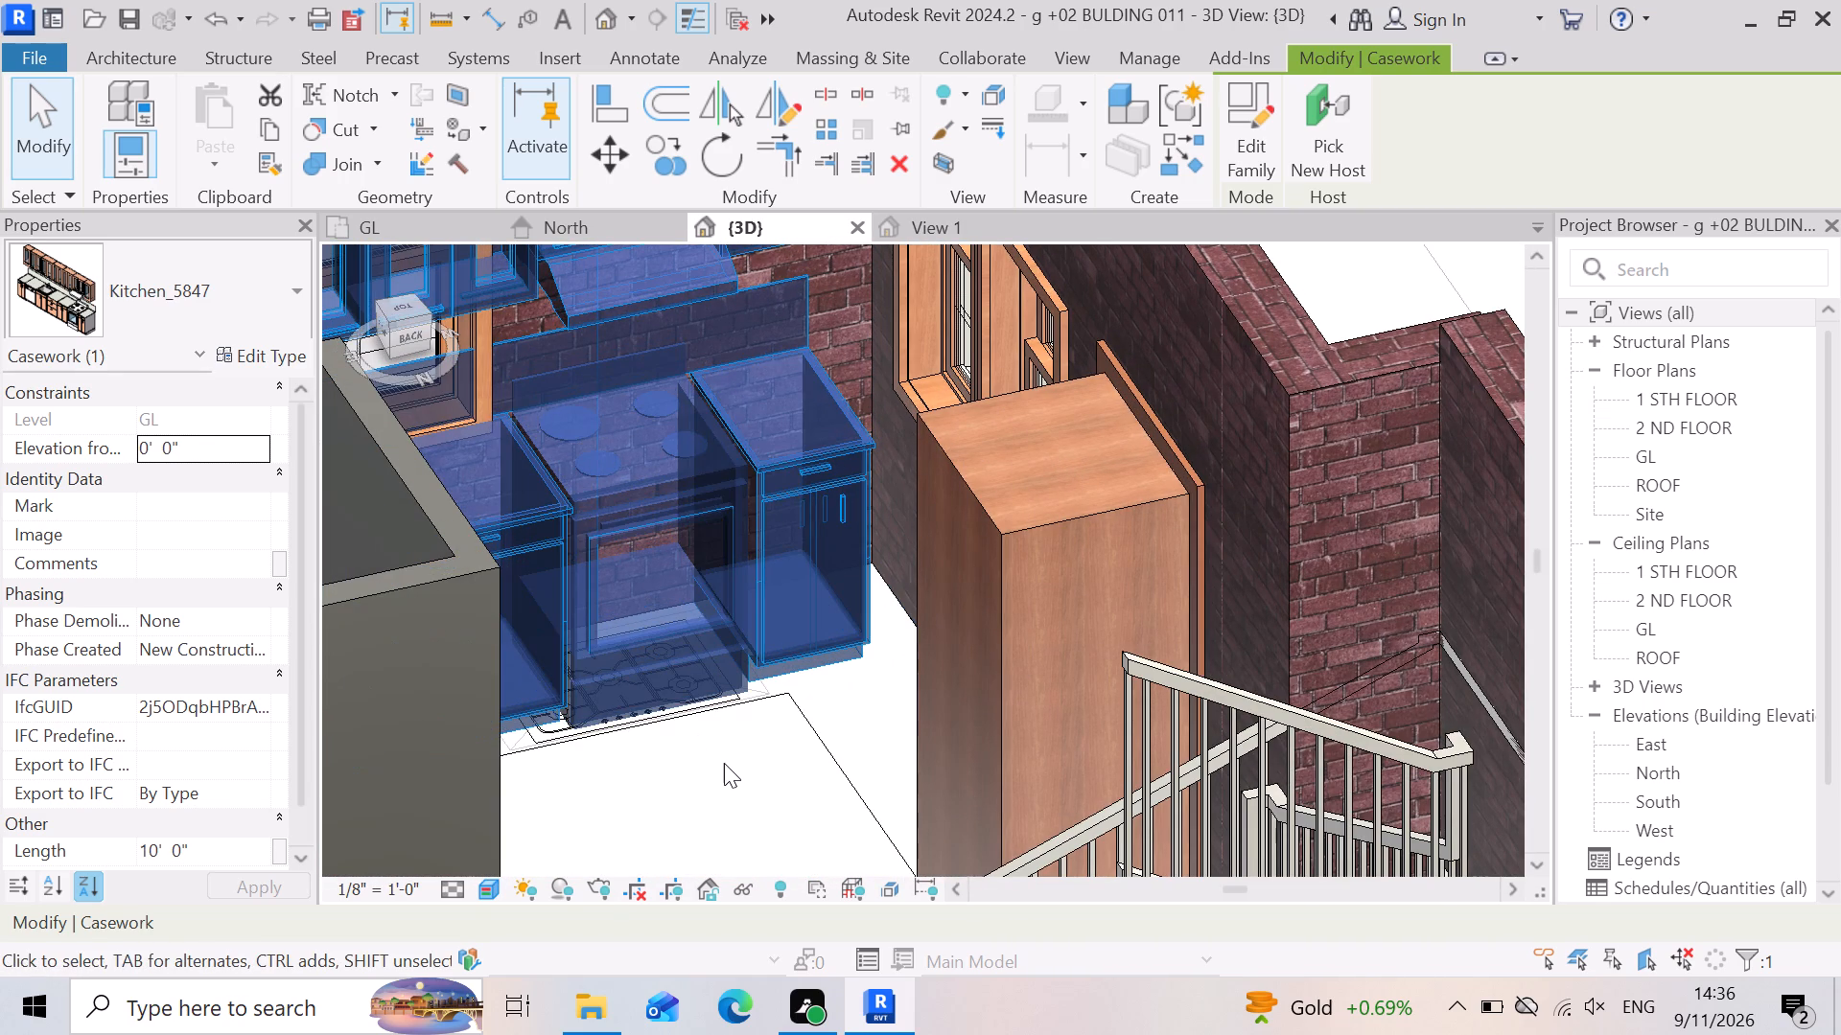
Examine the stove end of the kitchen casework in 3D, including its hood, wall cabinets, window and the neighbouring tall wooden cabinet.
scroll(970, 805, "down", 4)
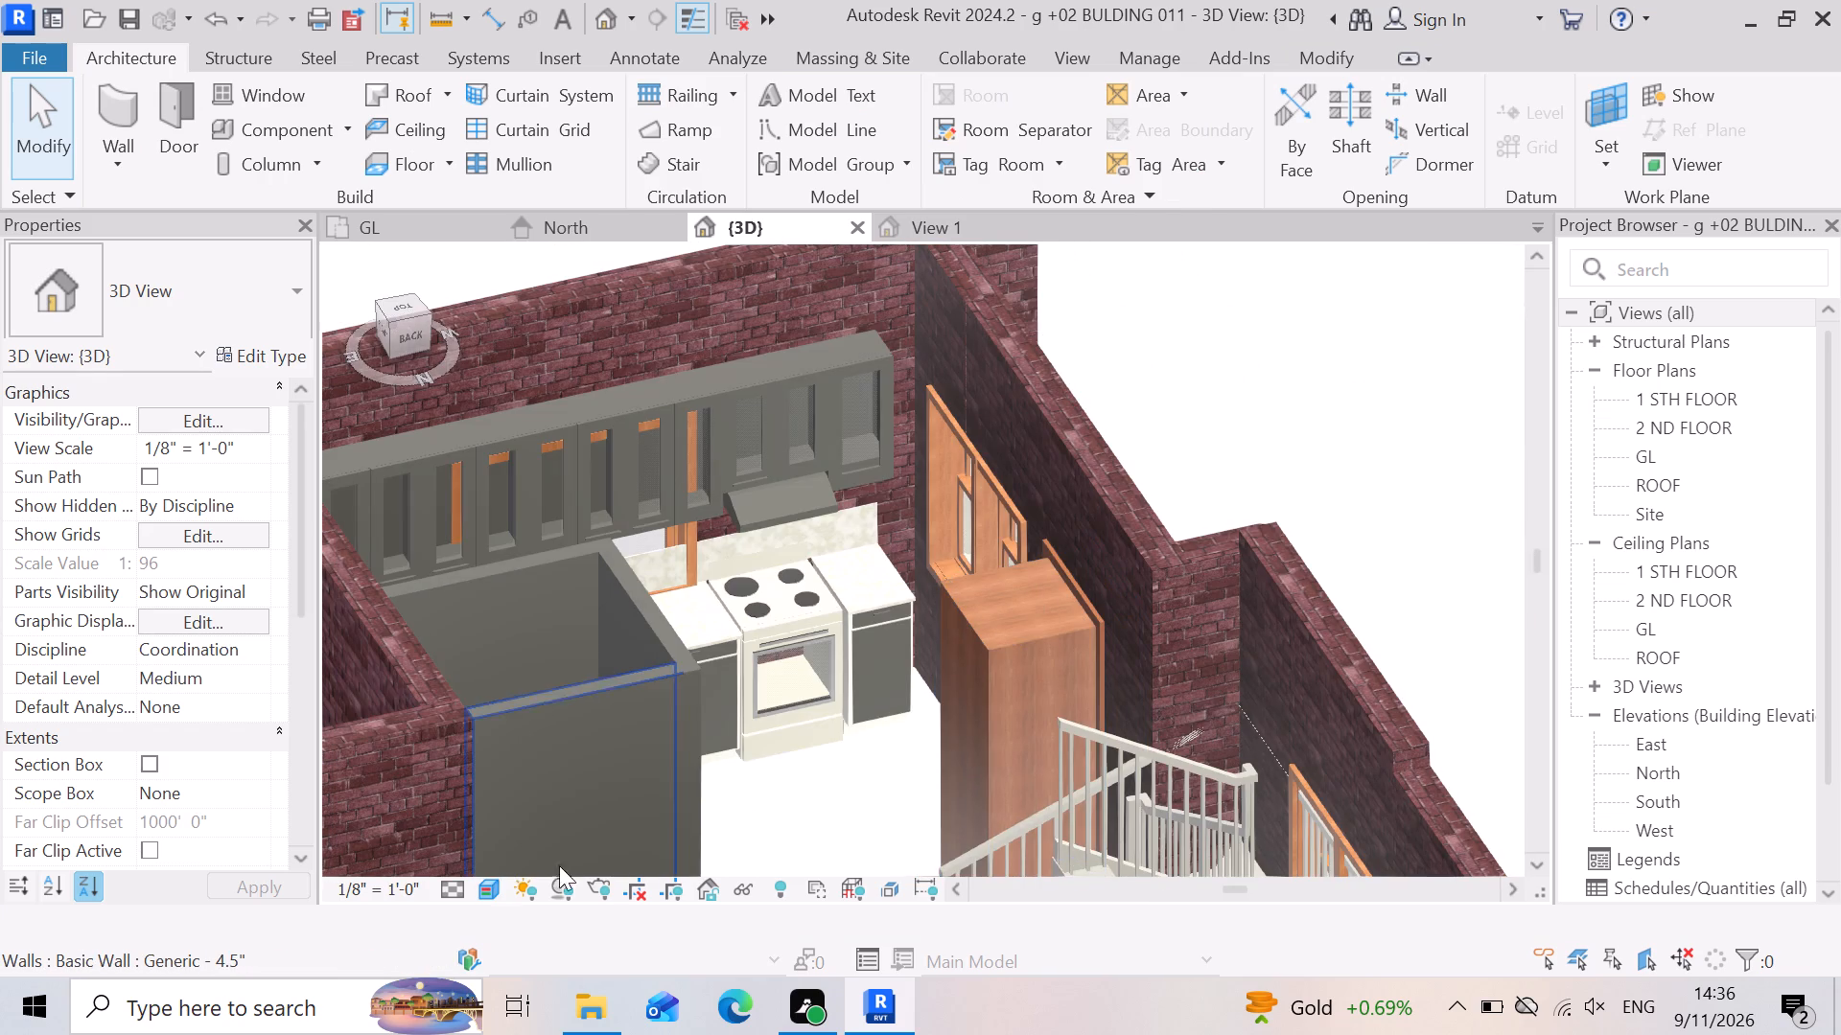
scroll(873, 950, "down", 3)
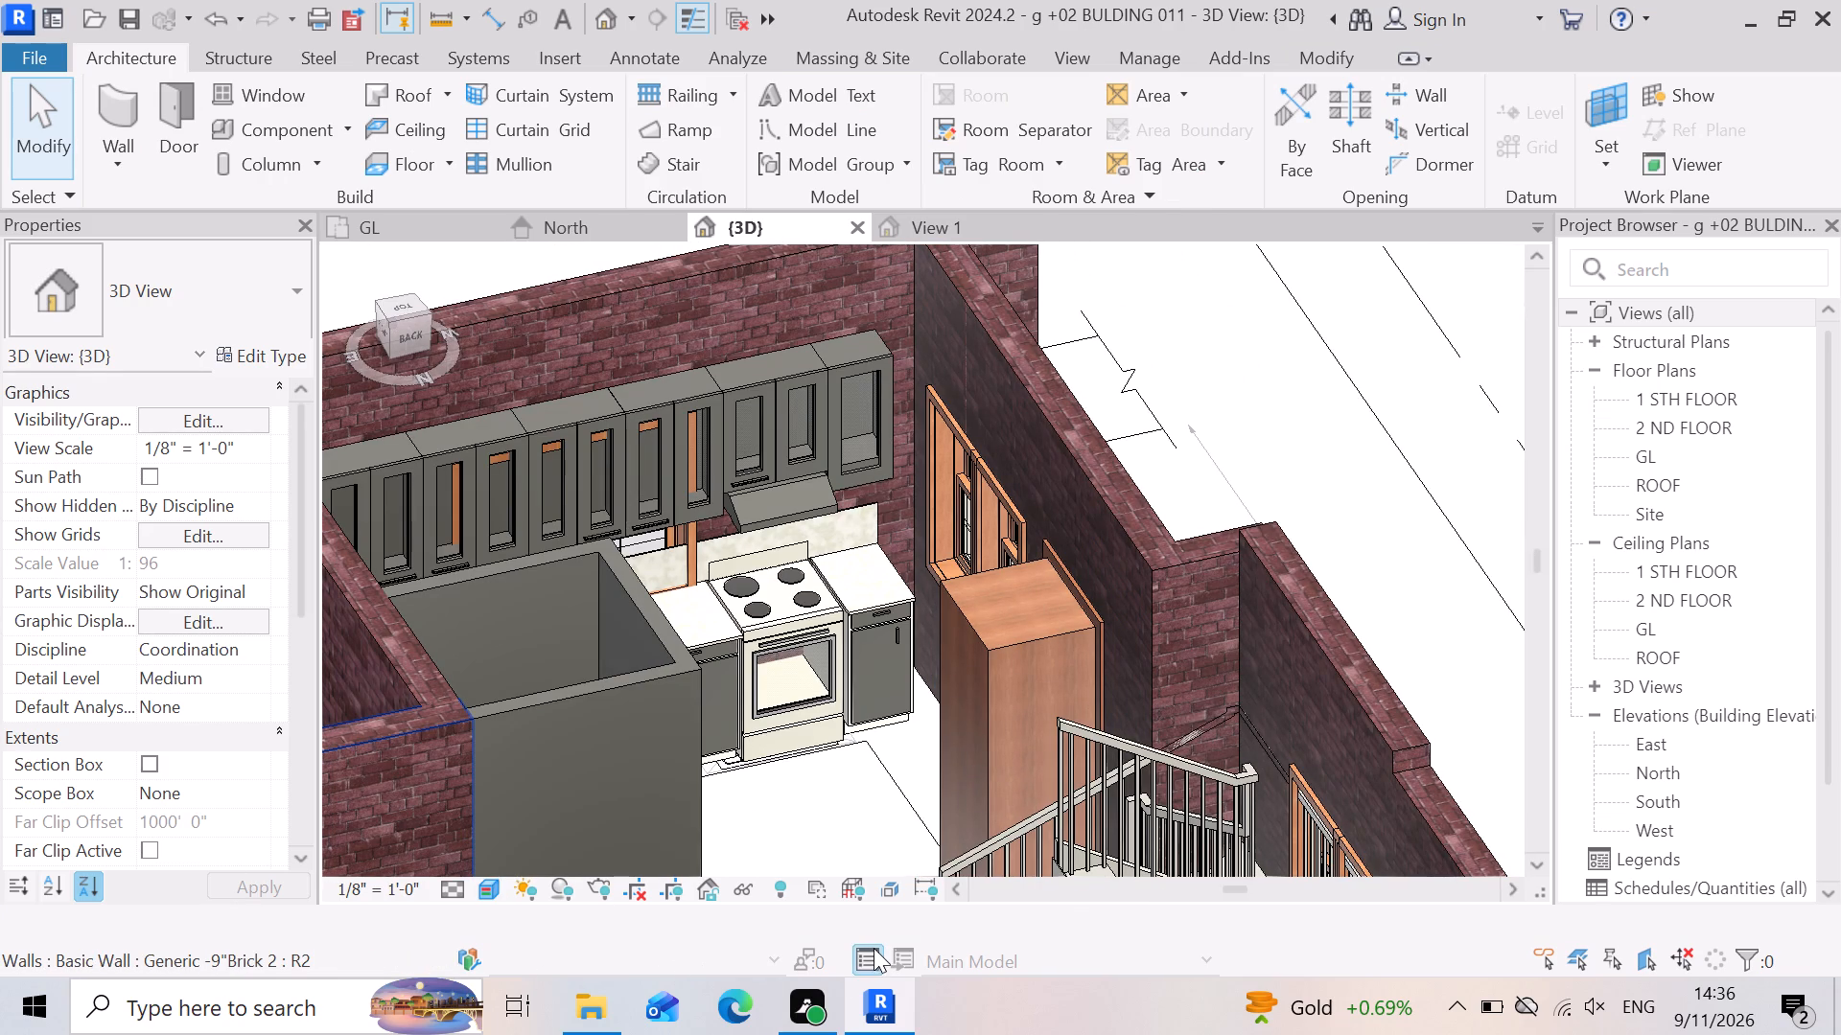
scroll(862, 772, "down", 4)
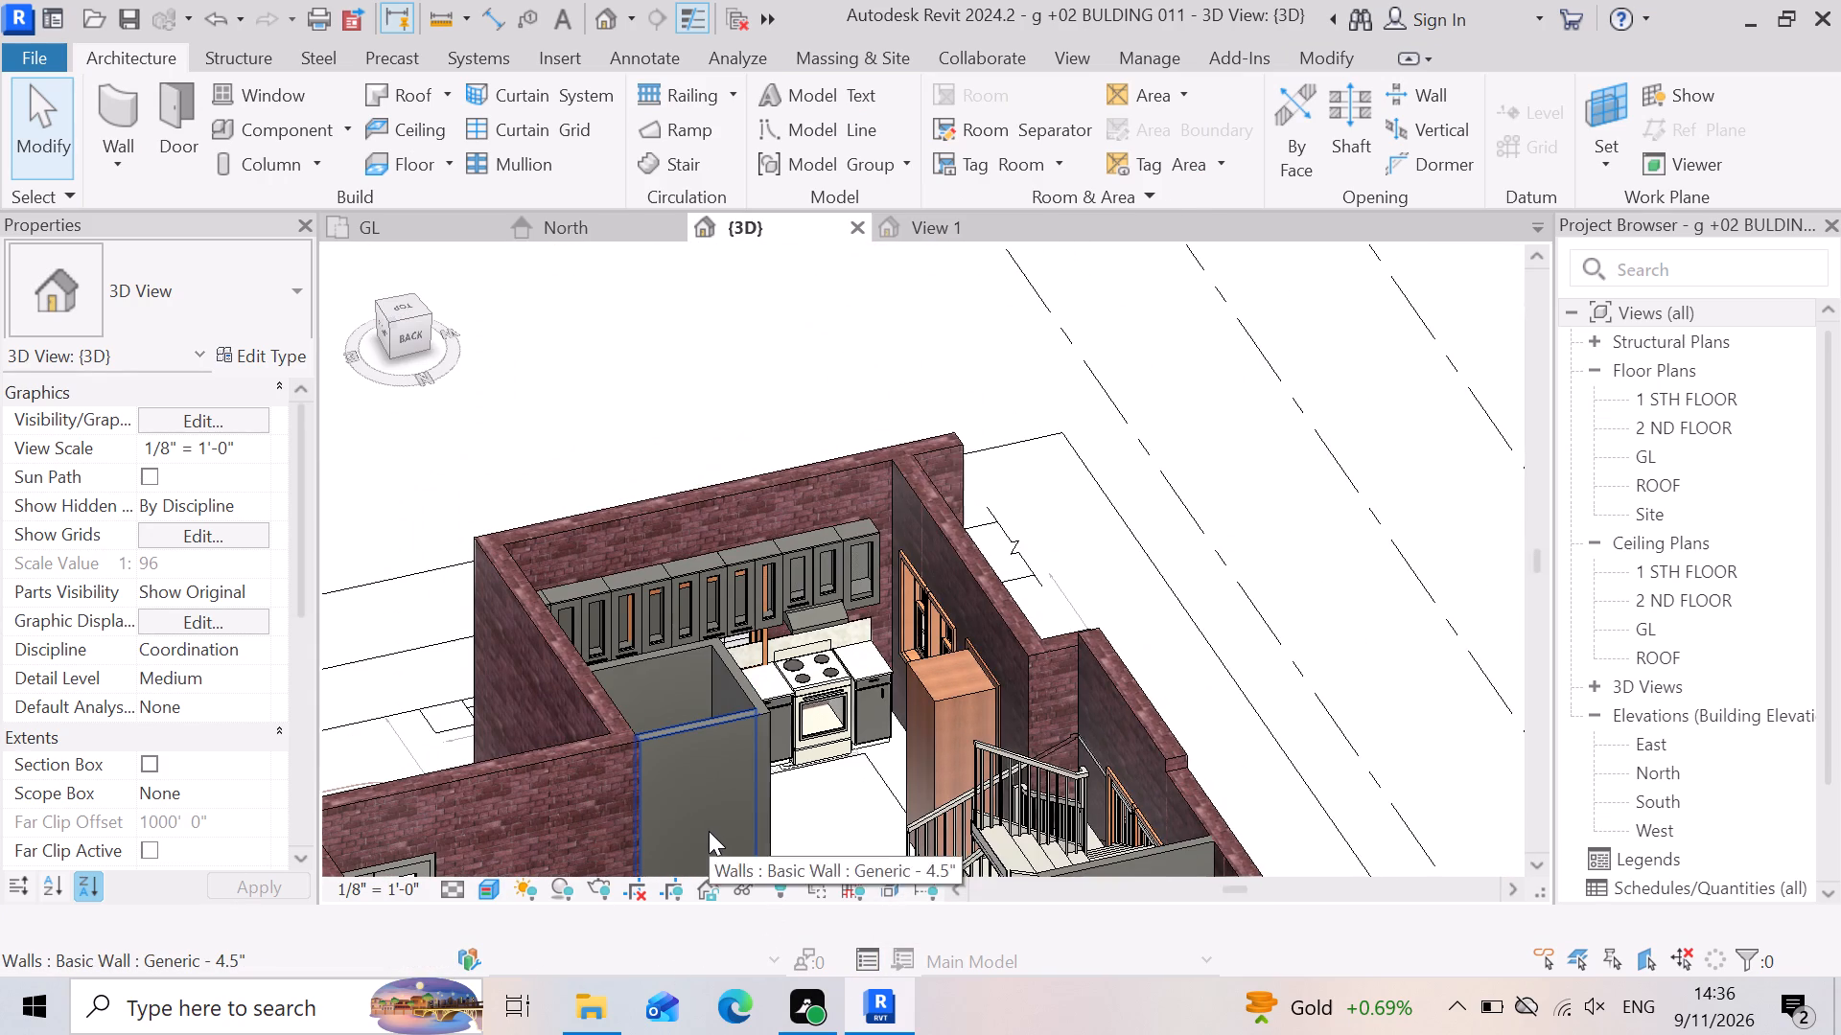
key("Escape")
scroll(879, 704, "up", 5)
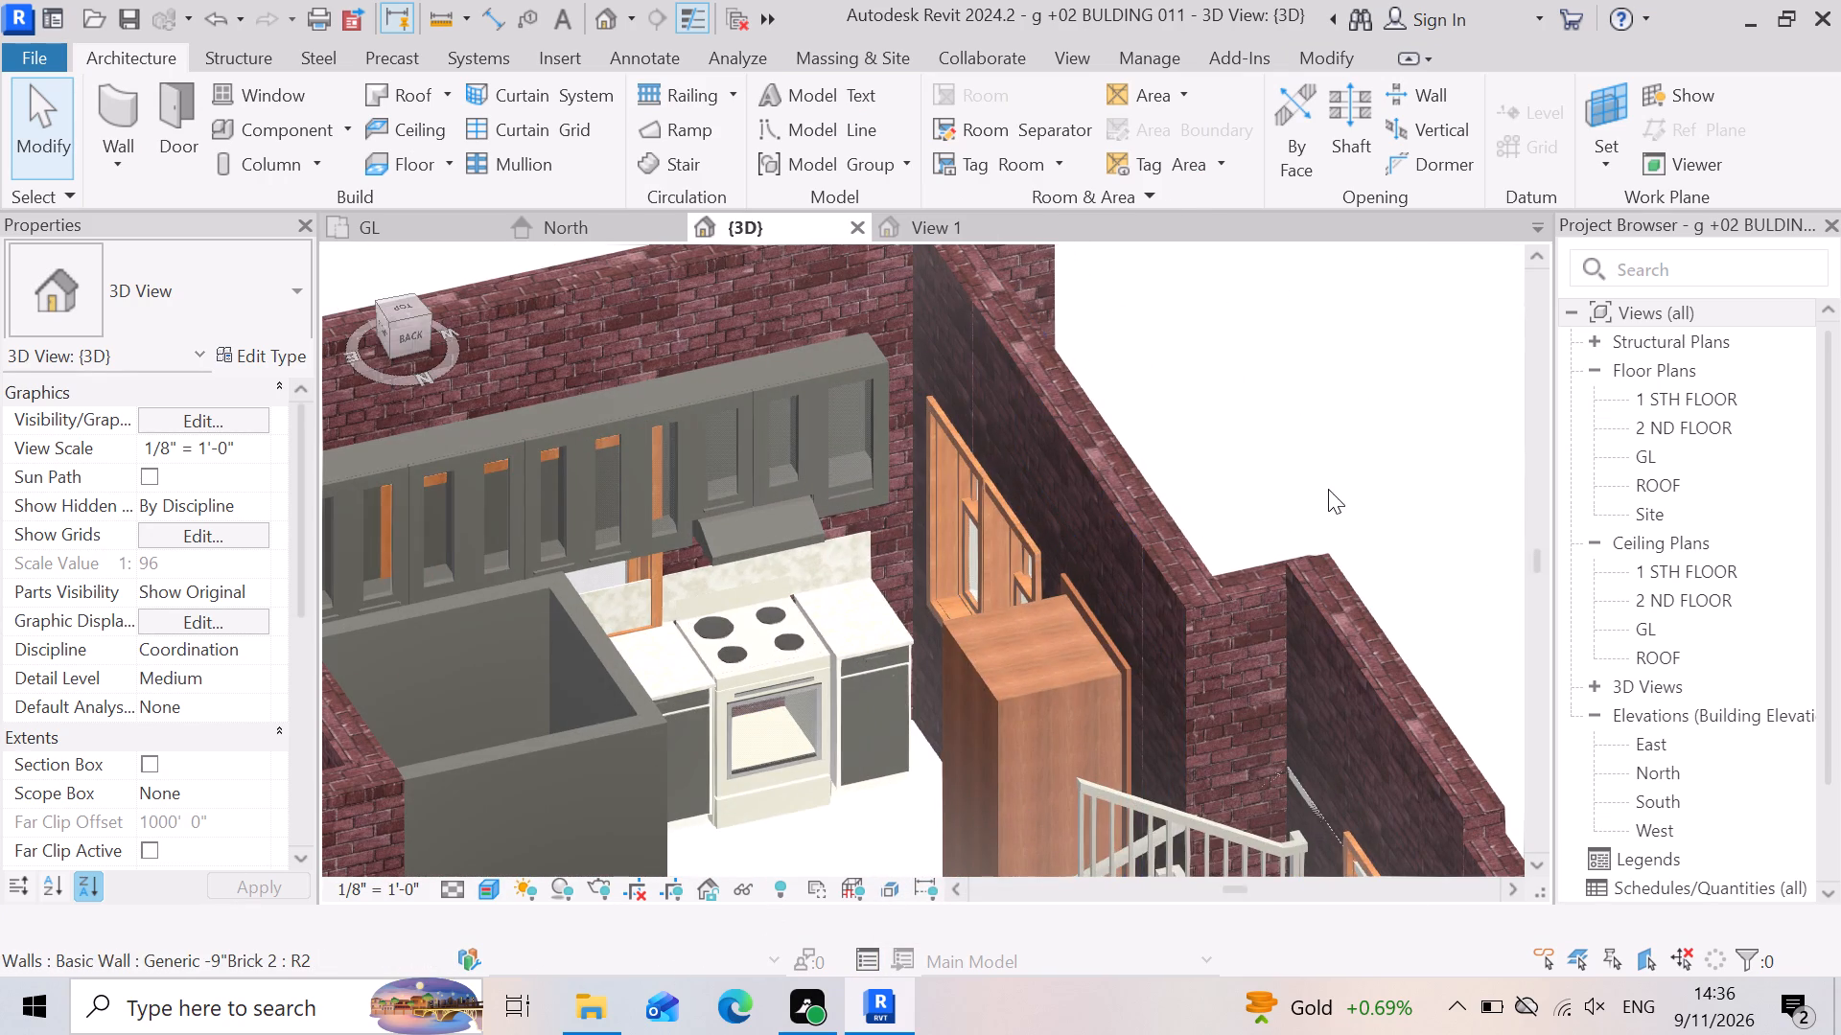
left_click(1327, 482)
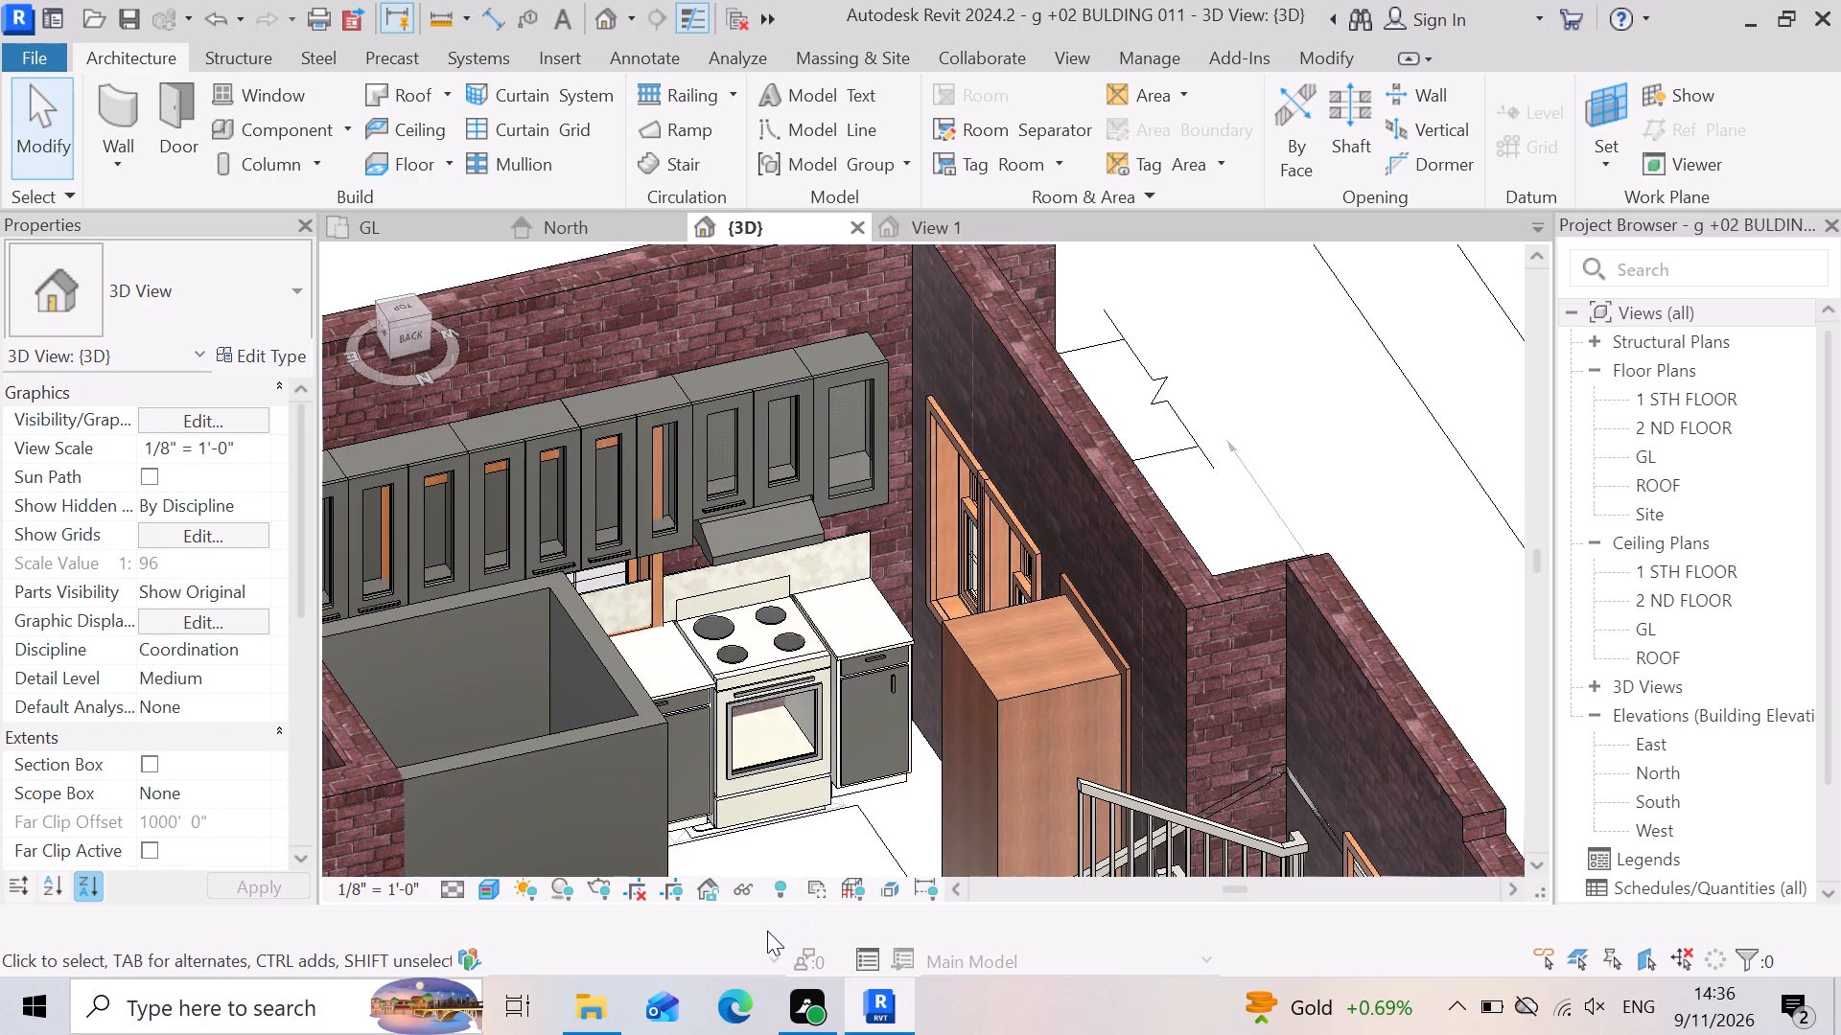
scroll(709, 785, "up", 3)
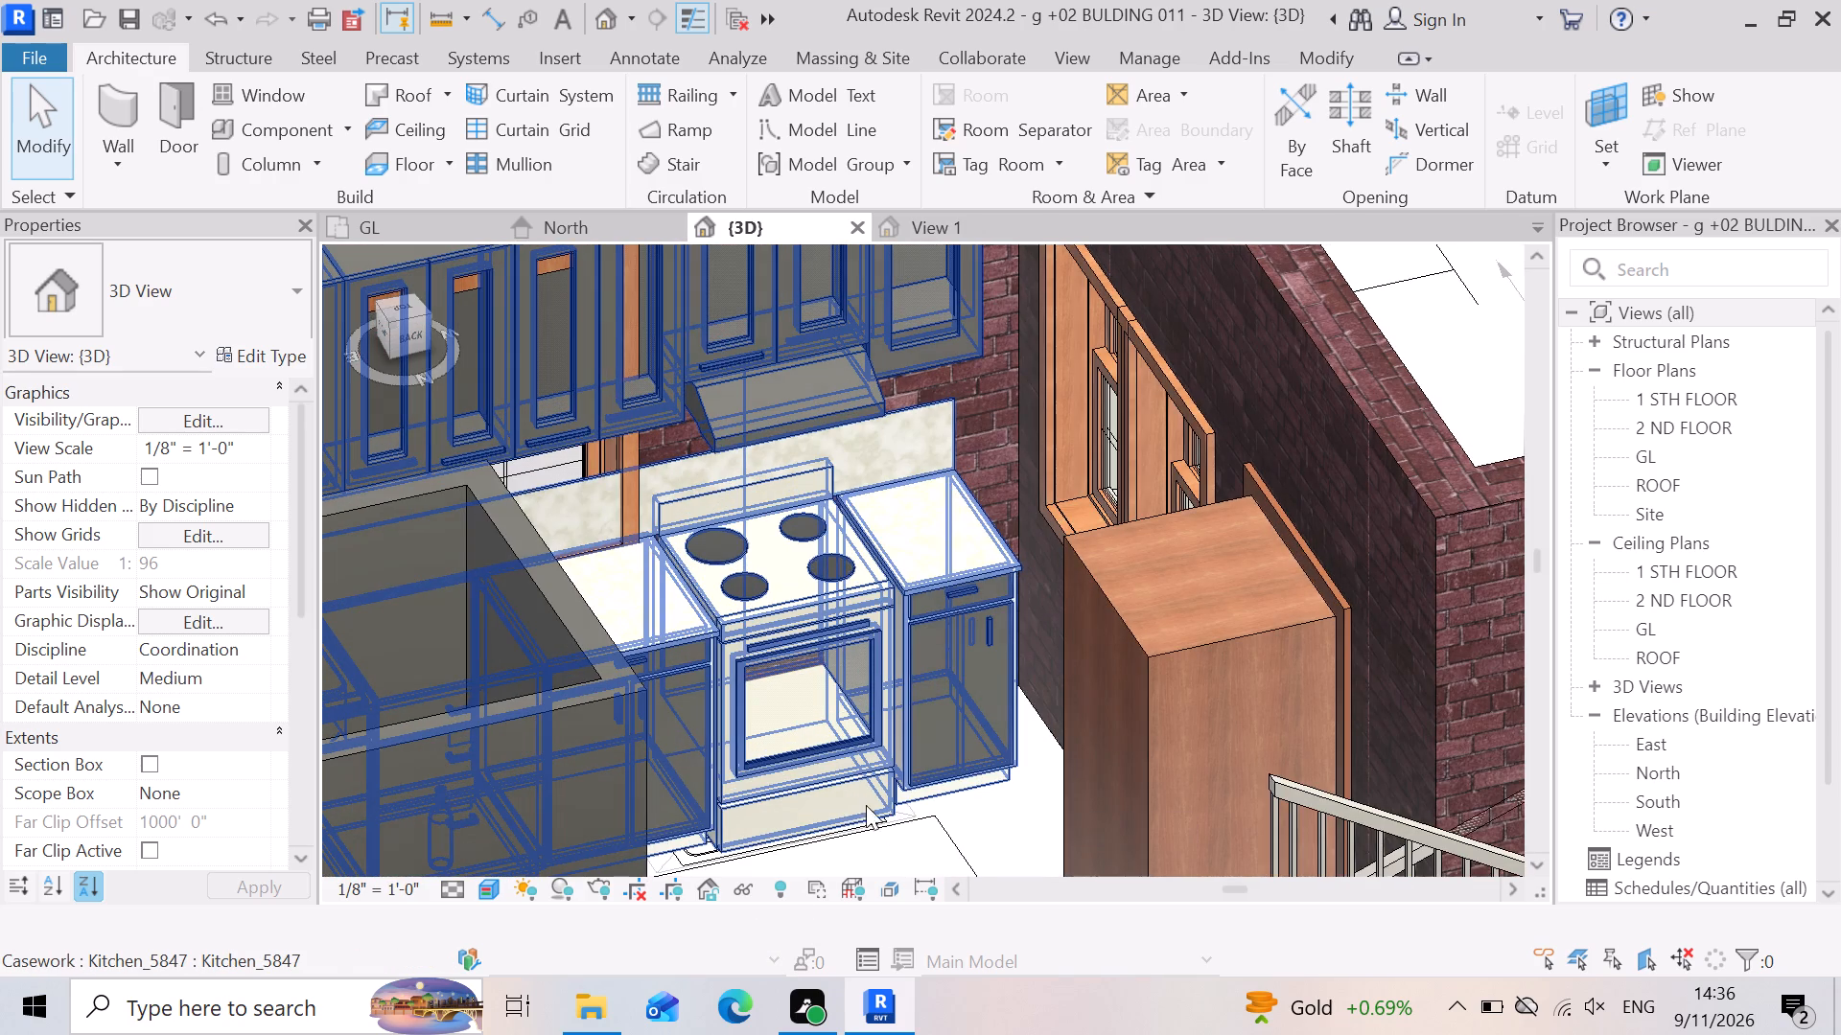
scroll(974, 772, "down", 3)
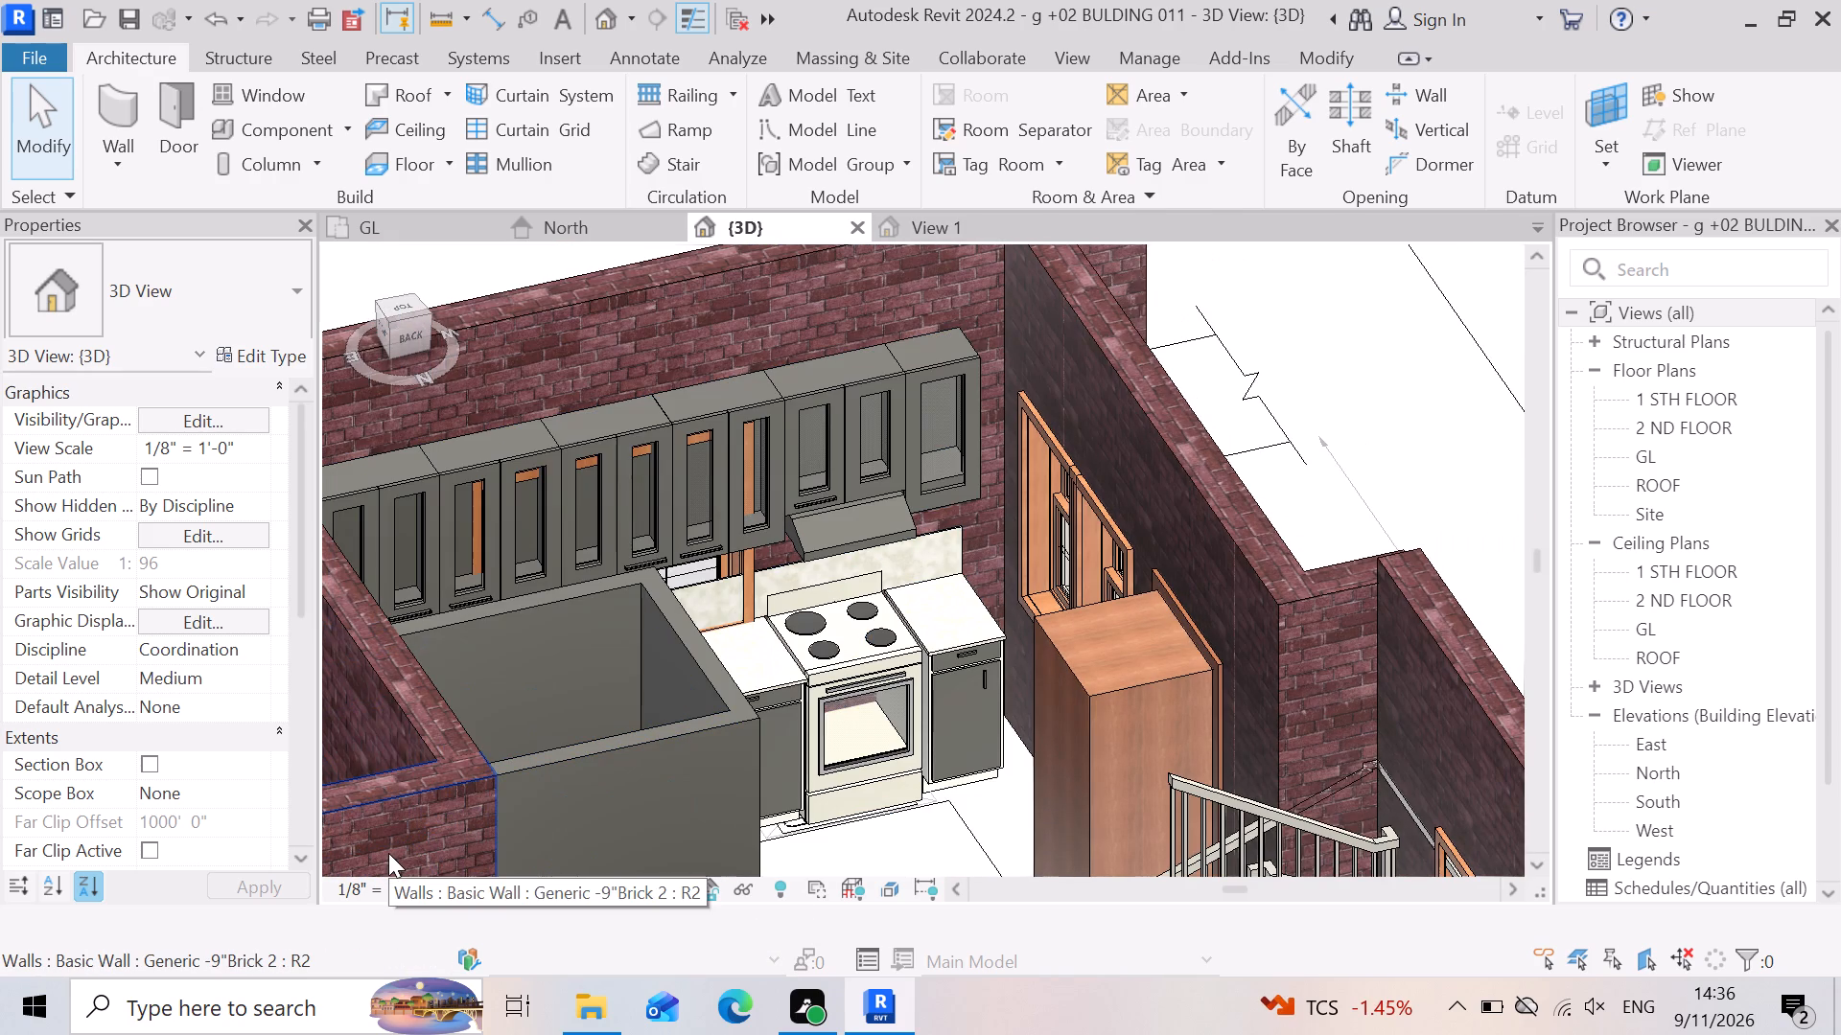
scroll(853, 678, "down", 4)
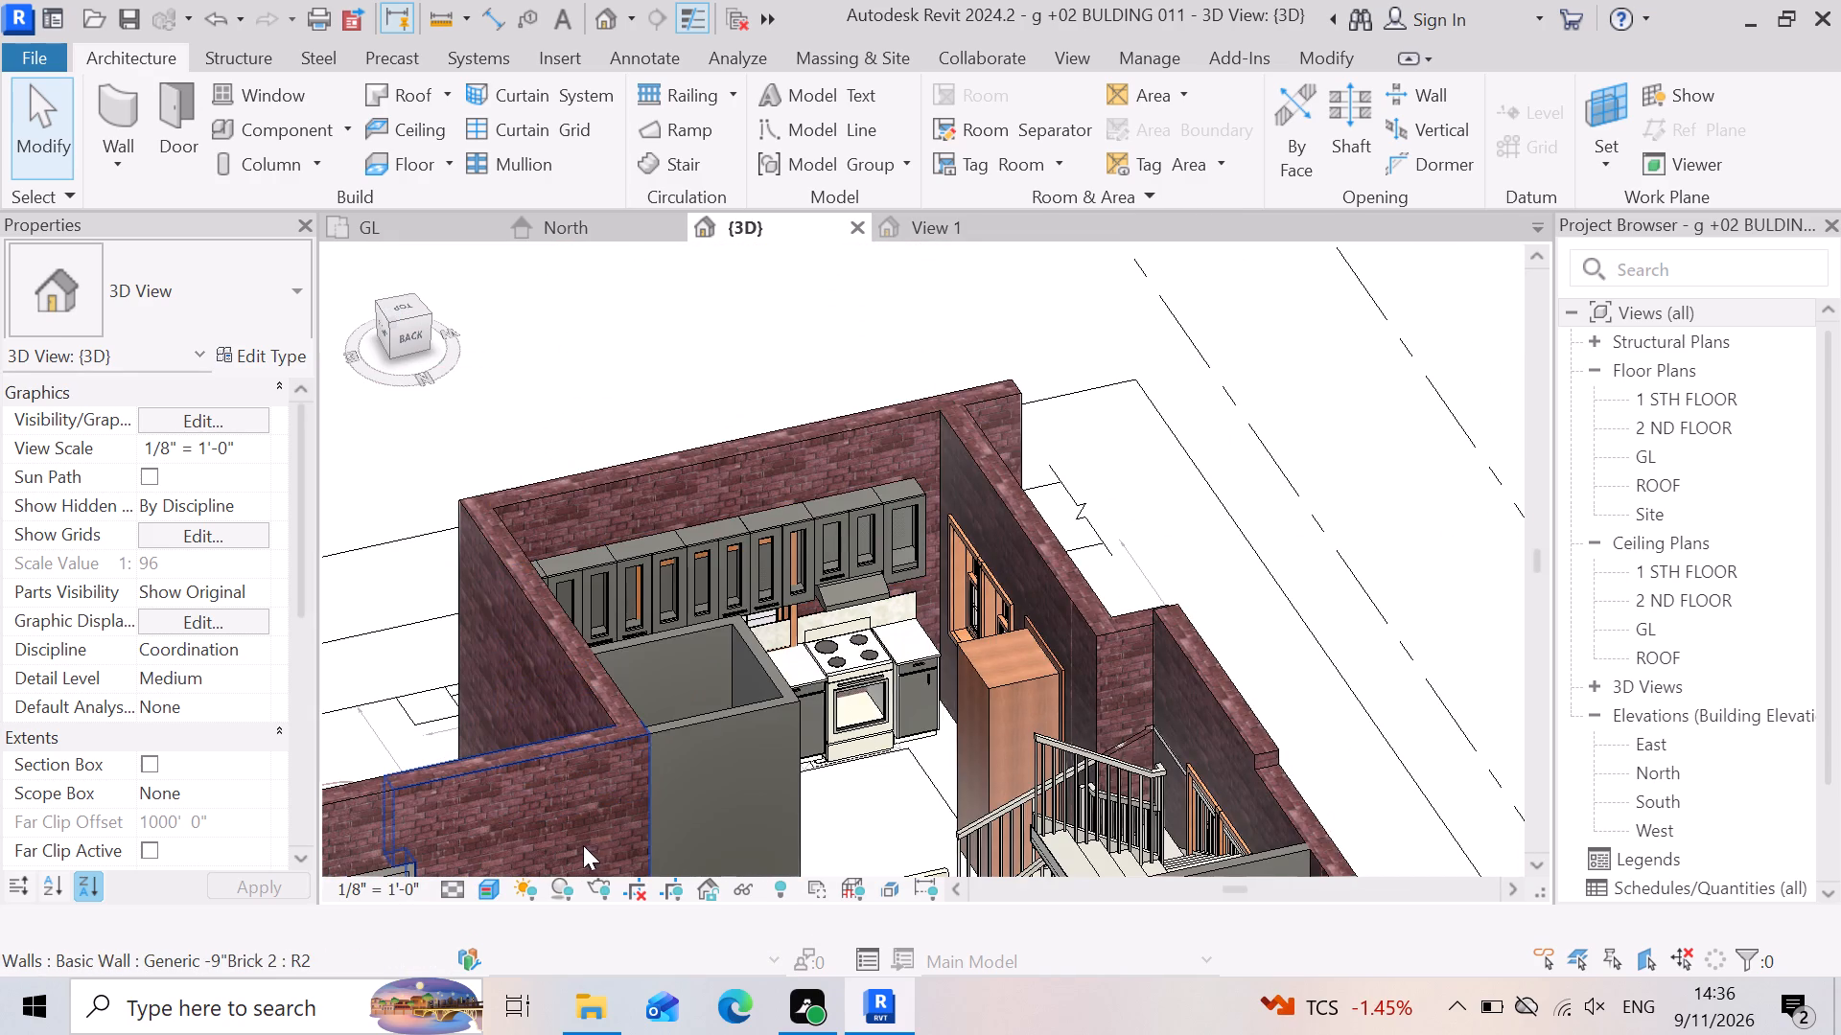
scroll(851, 727, "down", 3)
scroll(814, 759, "up", 3)
scroll(749, 631, "up", 3)
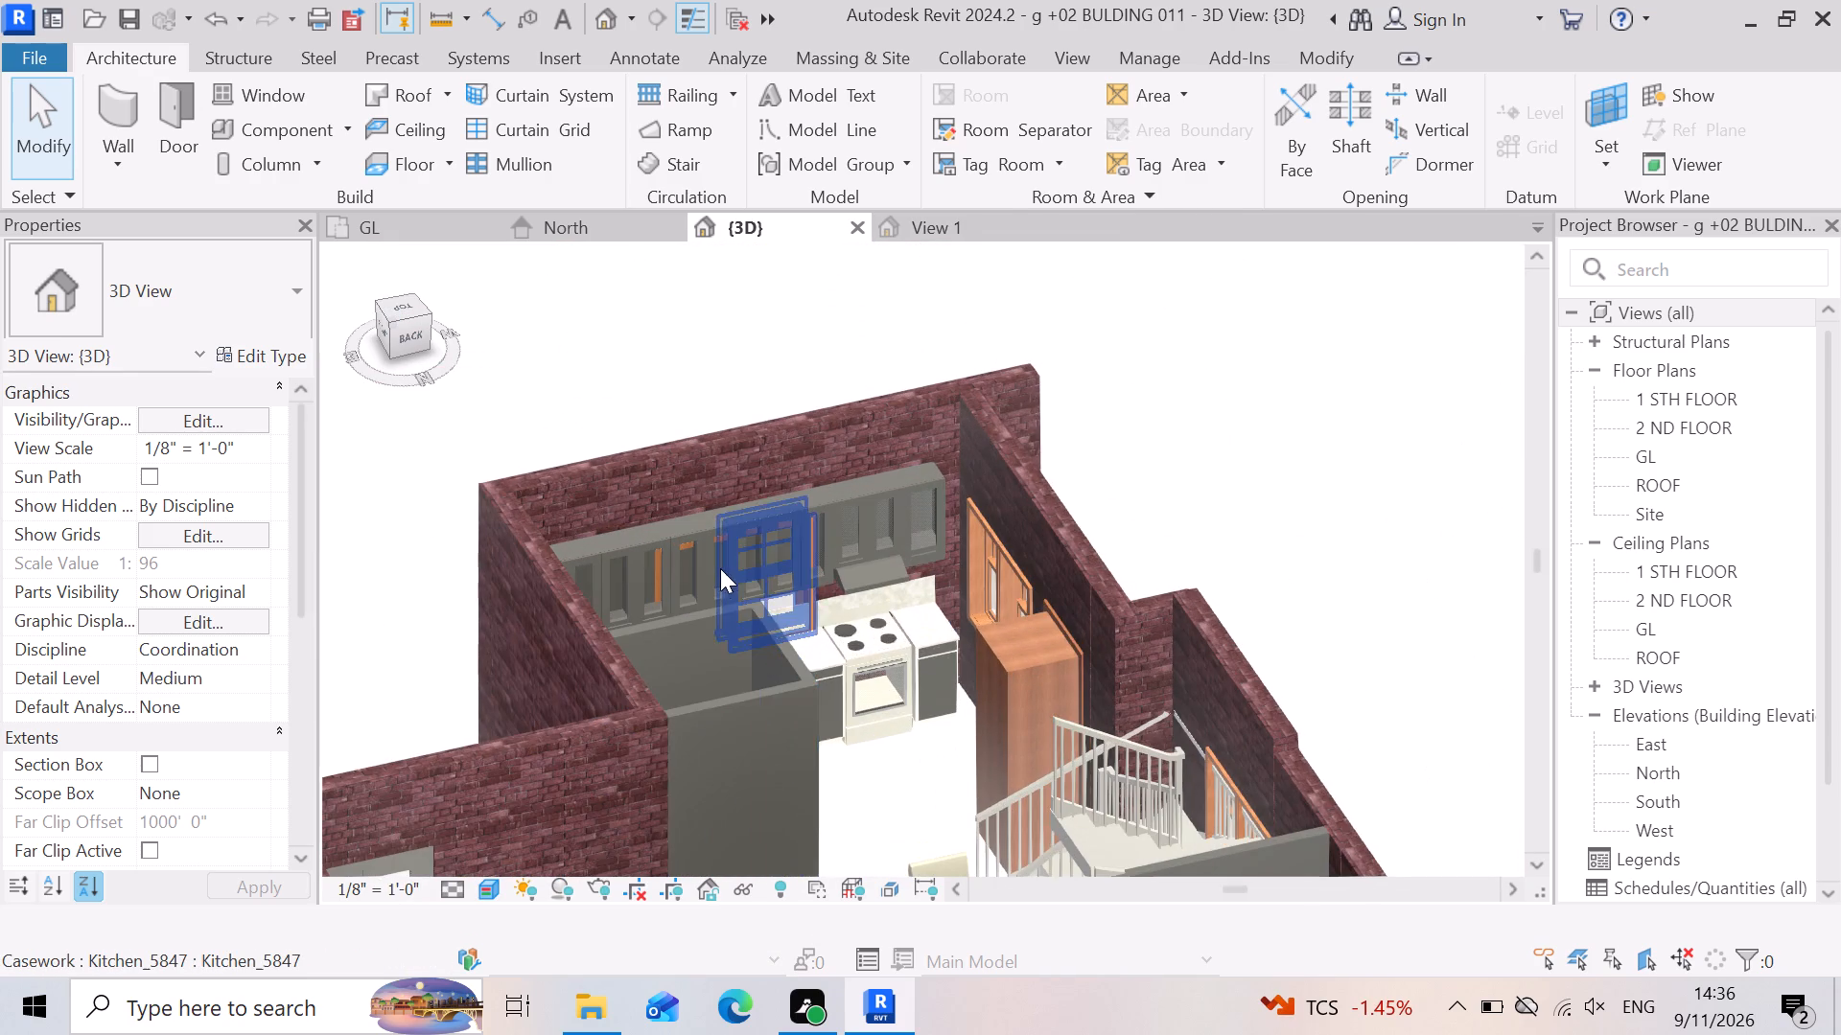
scroll(1033, 770, "up", 5)
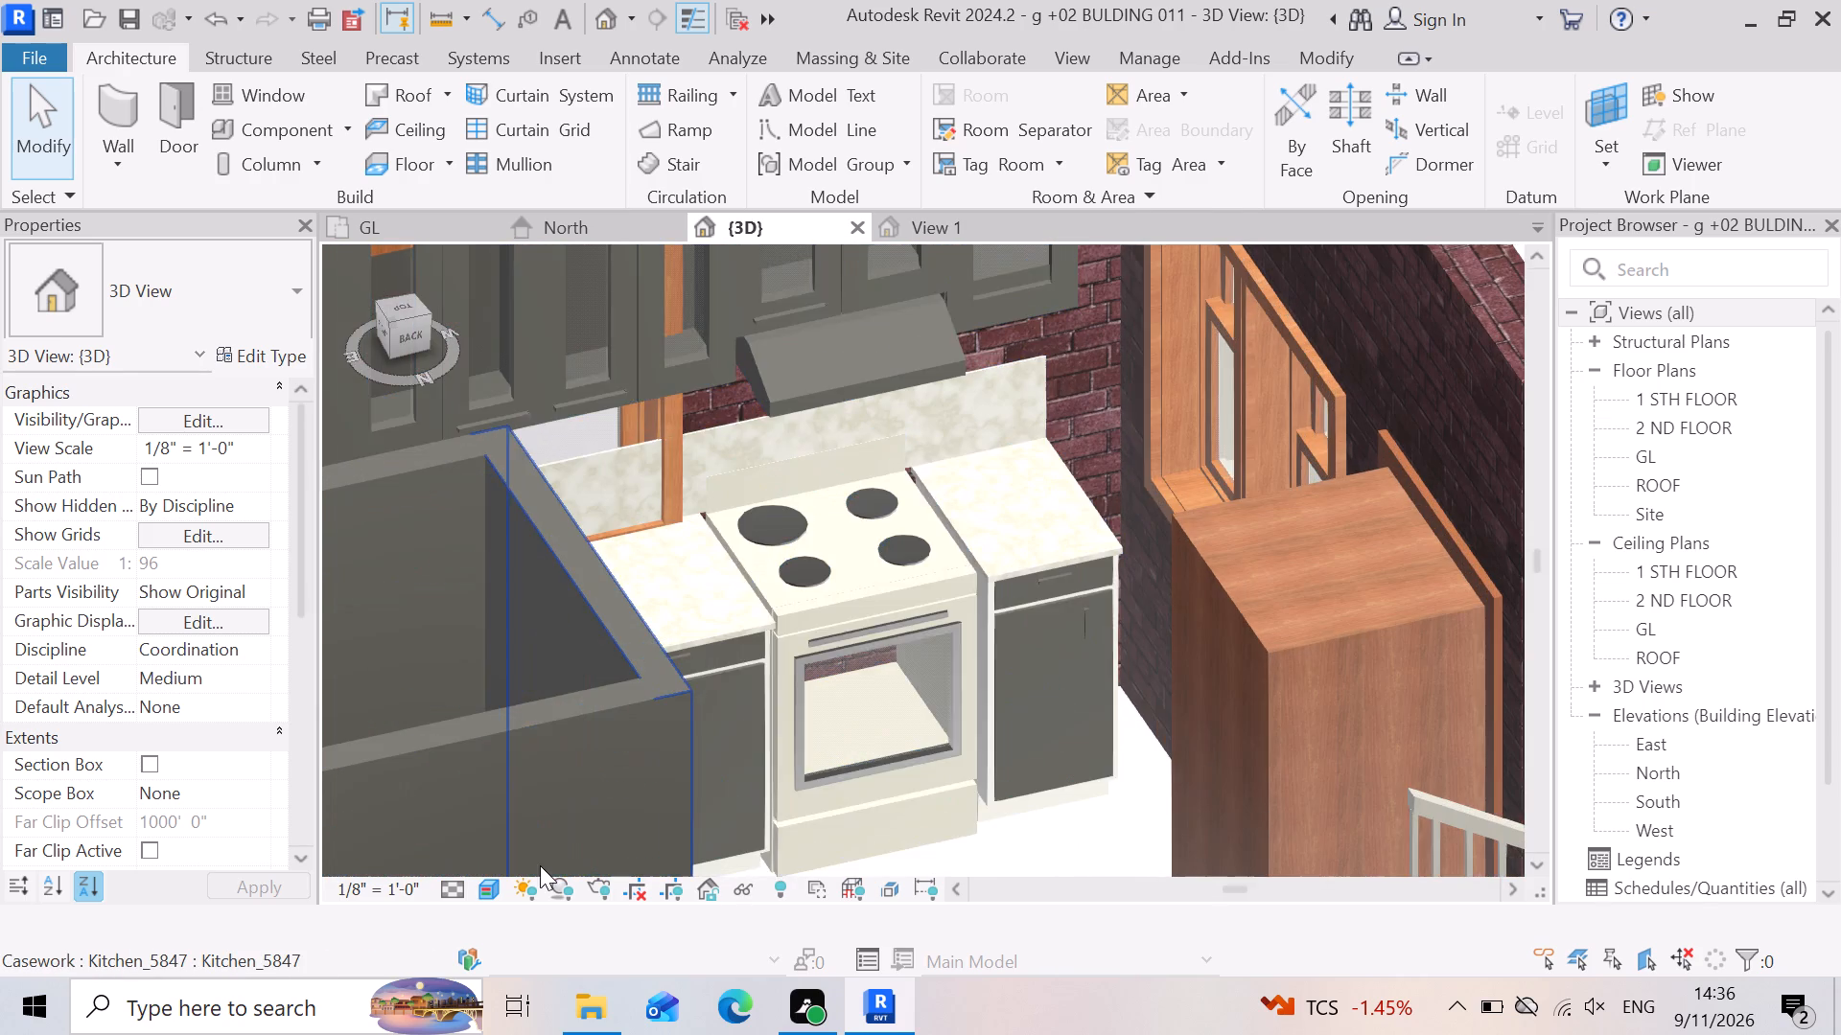
scroll(912, 774, "down", 8)
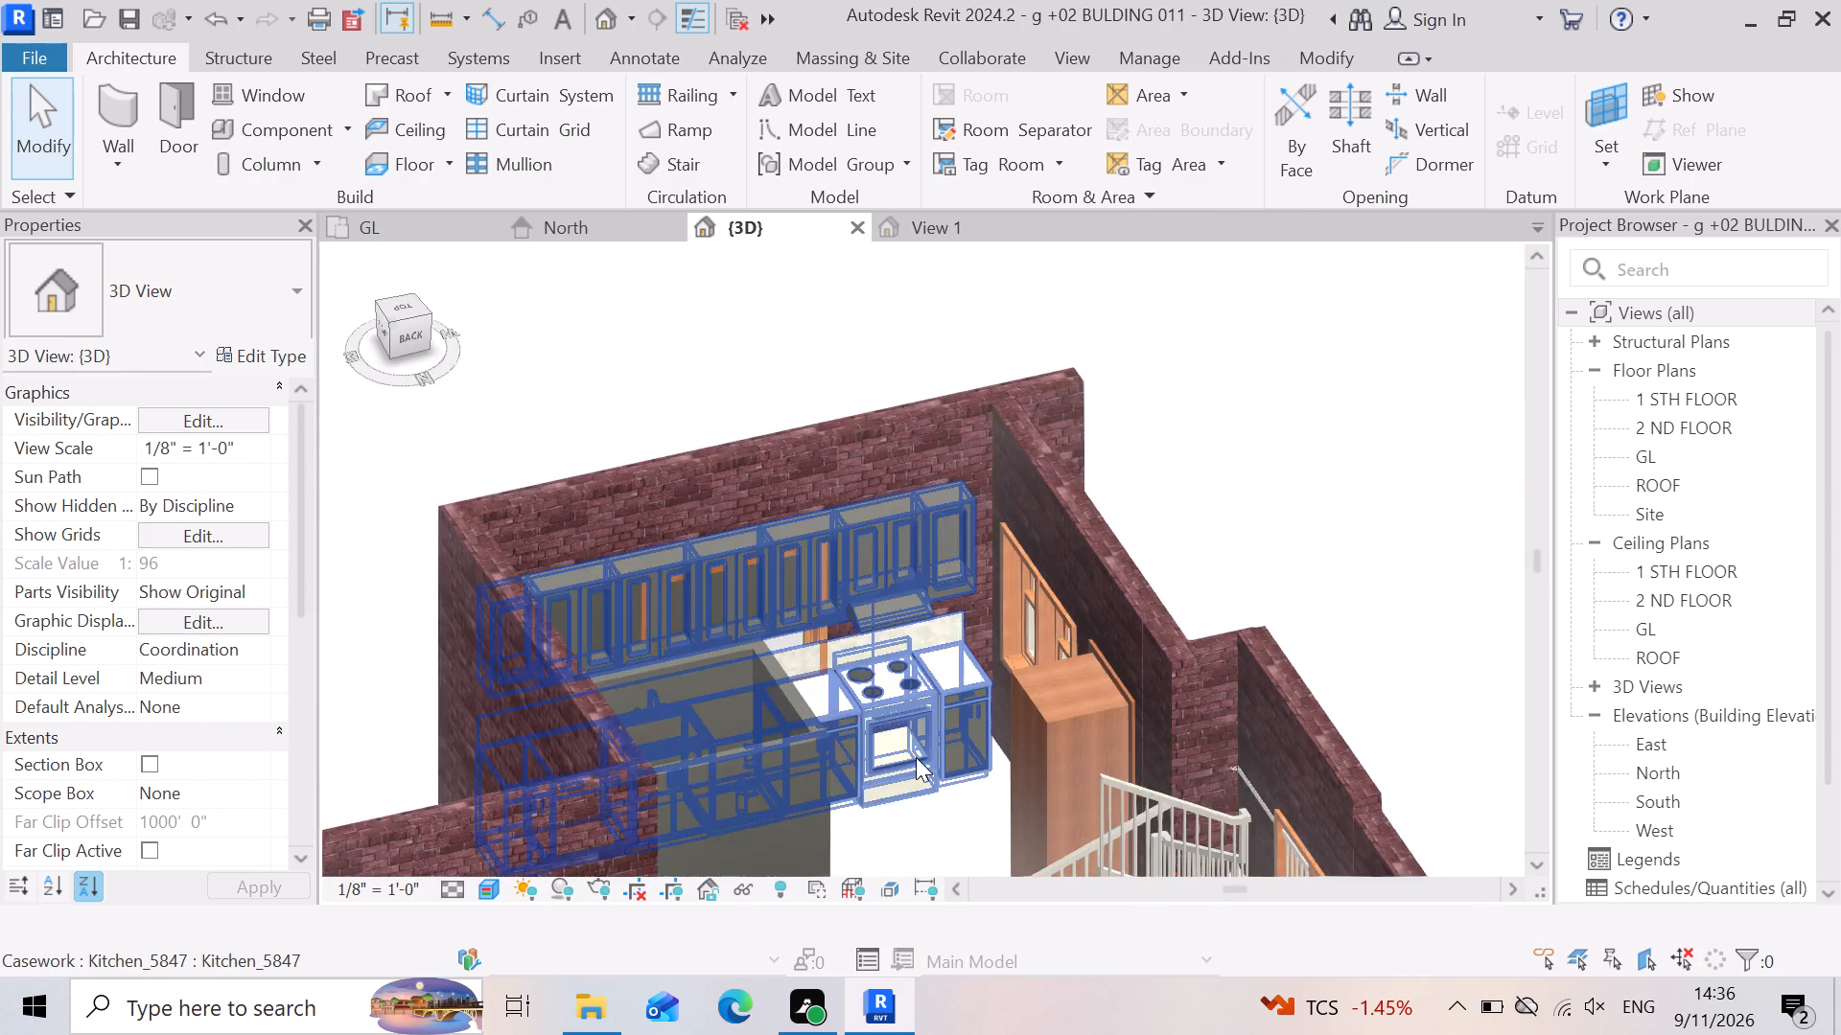
scroll(900, 725, "down", 9)
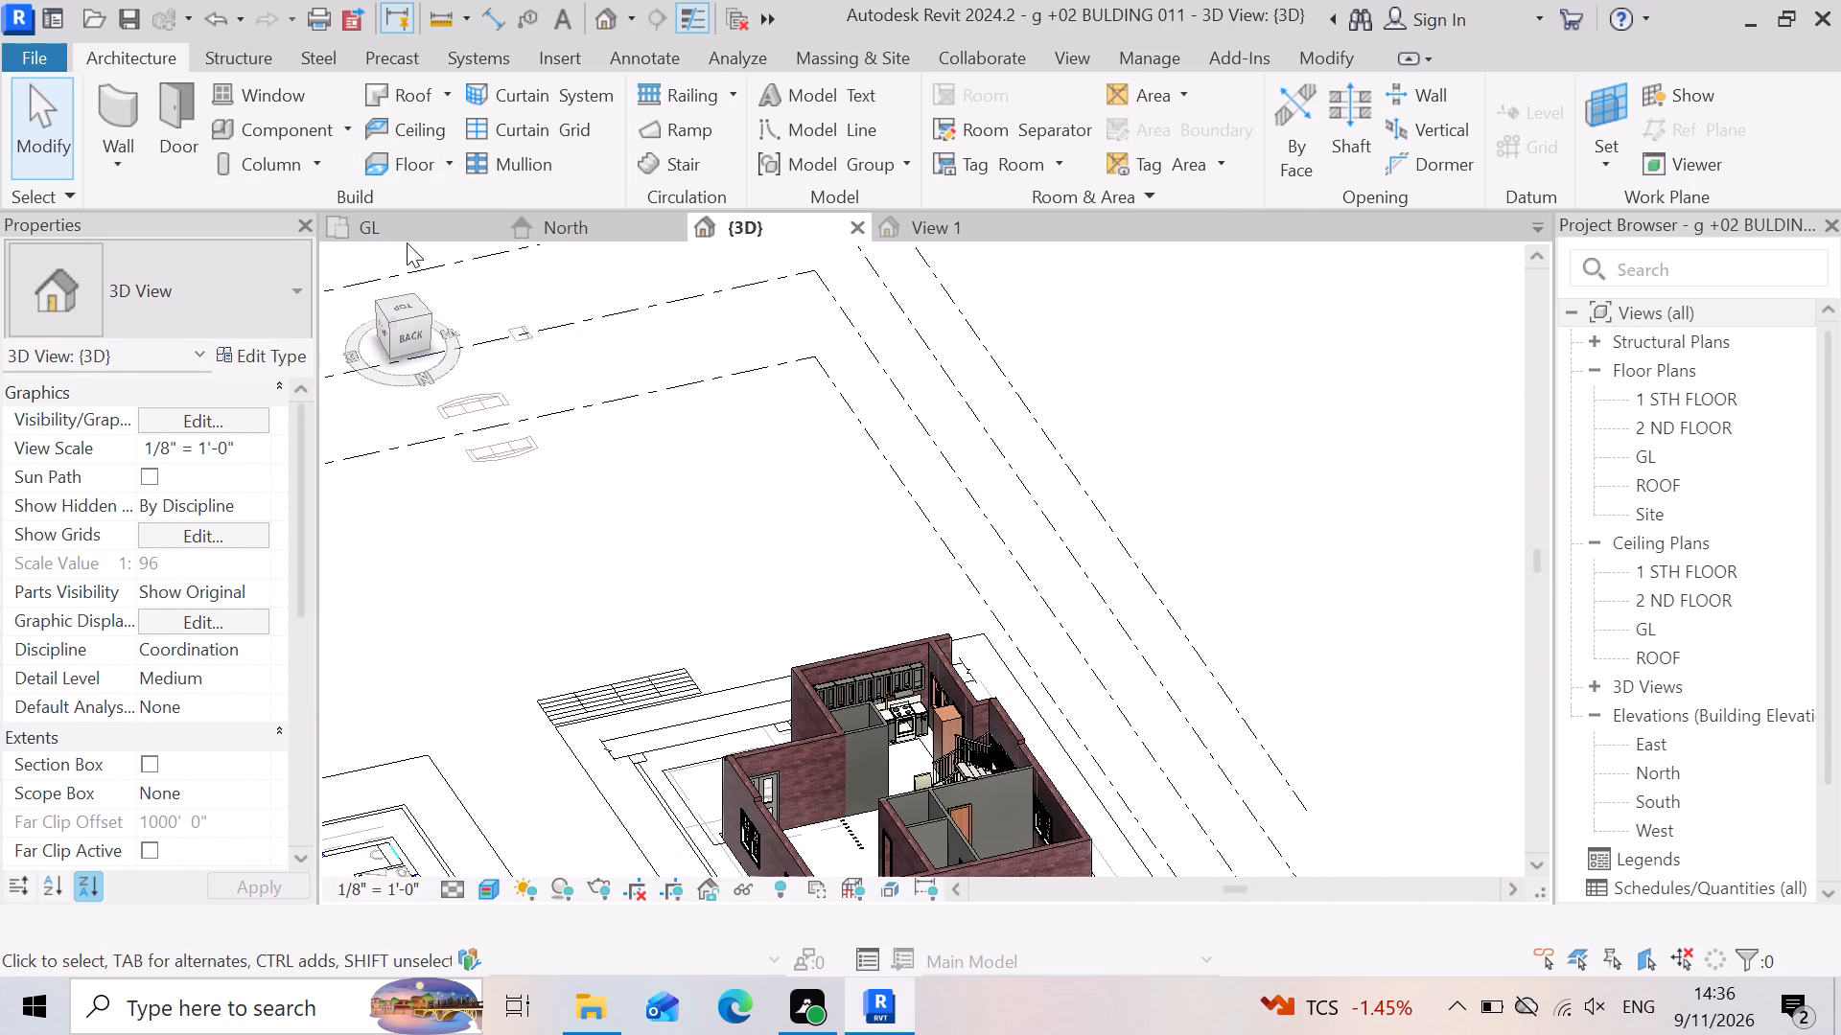
From the GL floor plan, start loading a component family and look through the SHUBHAM CITY library's subfolders and its New folder.
left_click(388, 221)
scroll(1038, 555, "down", 5)
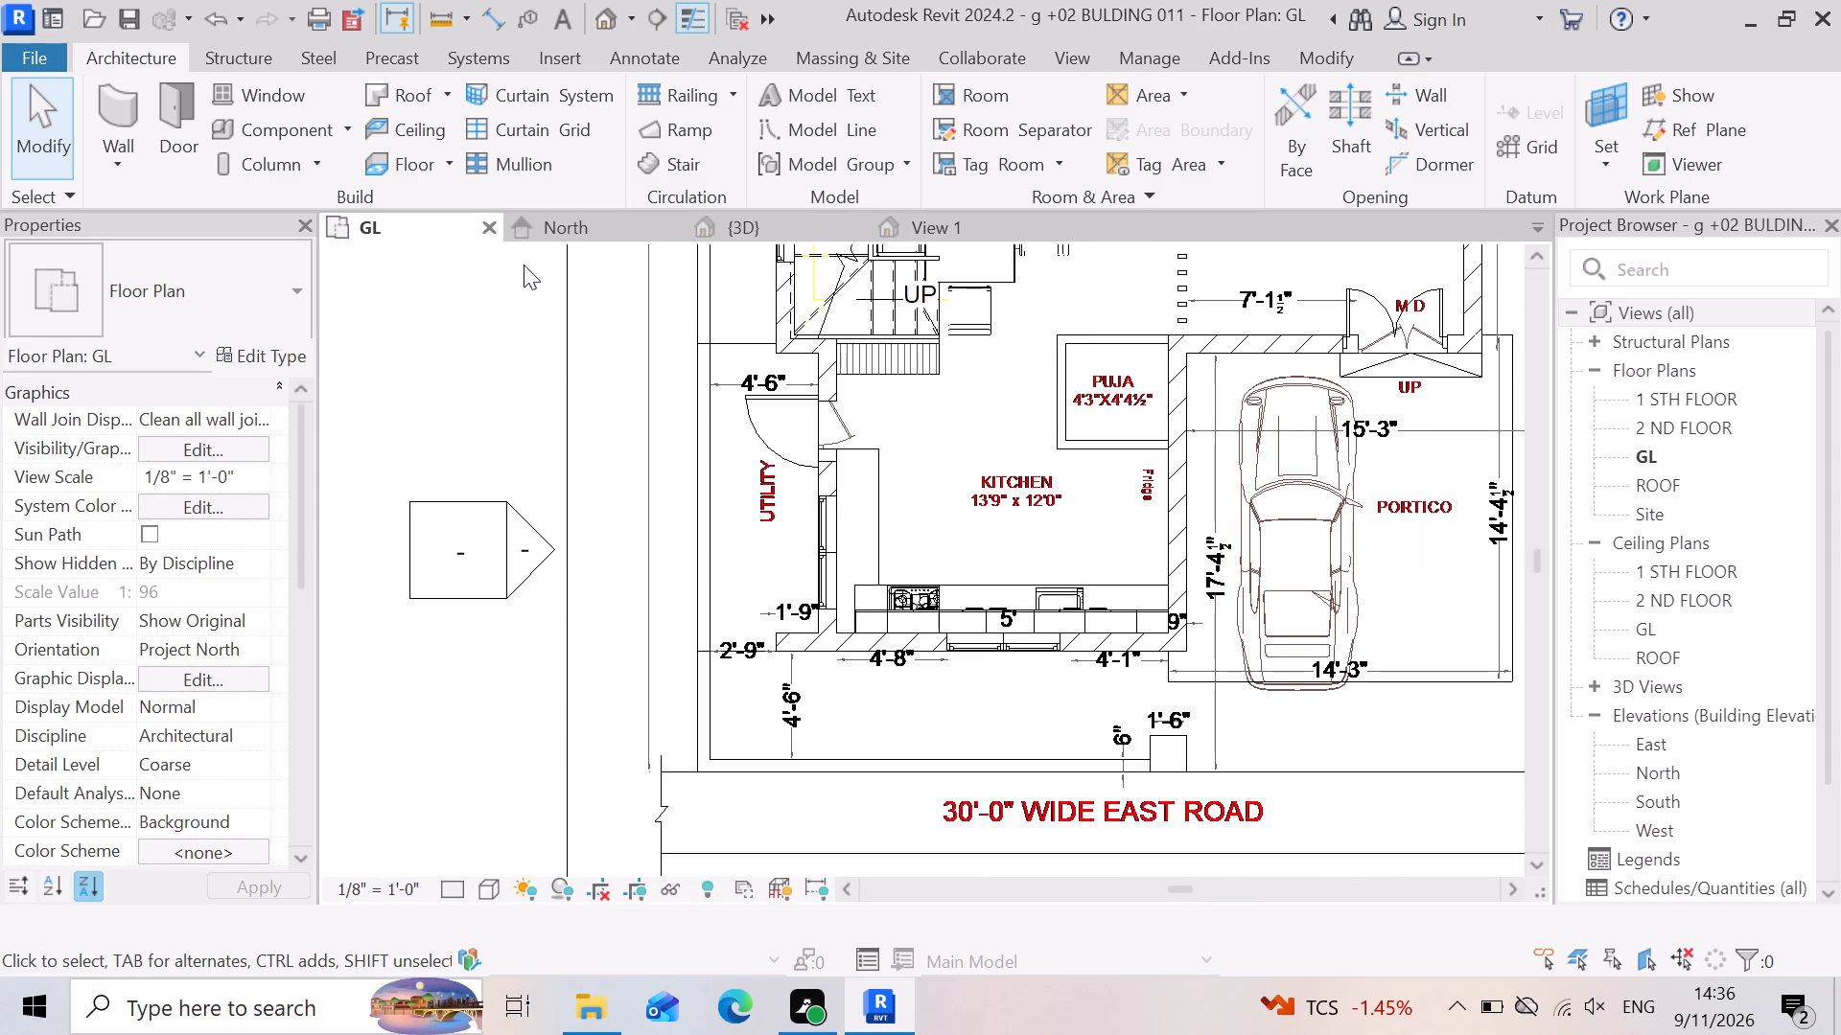
left_click(344, 128)
left_click(368, 173)
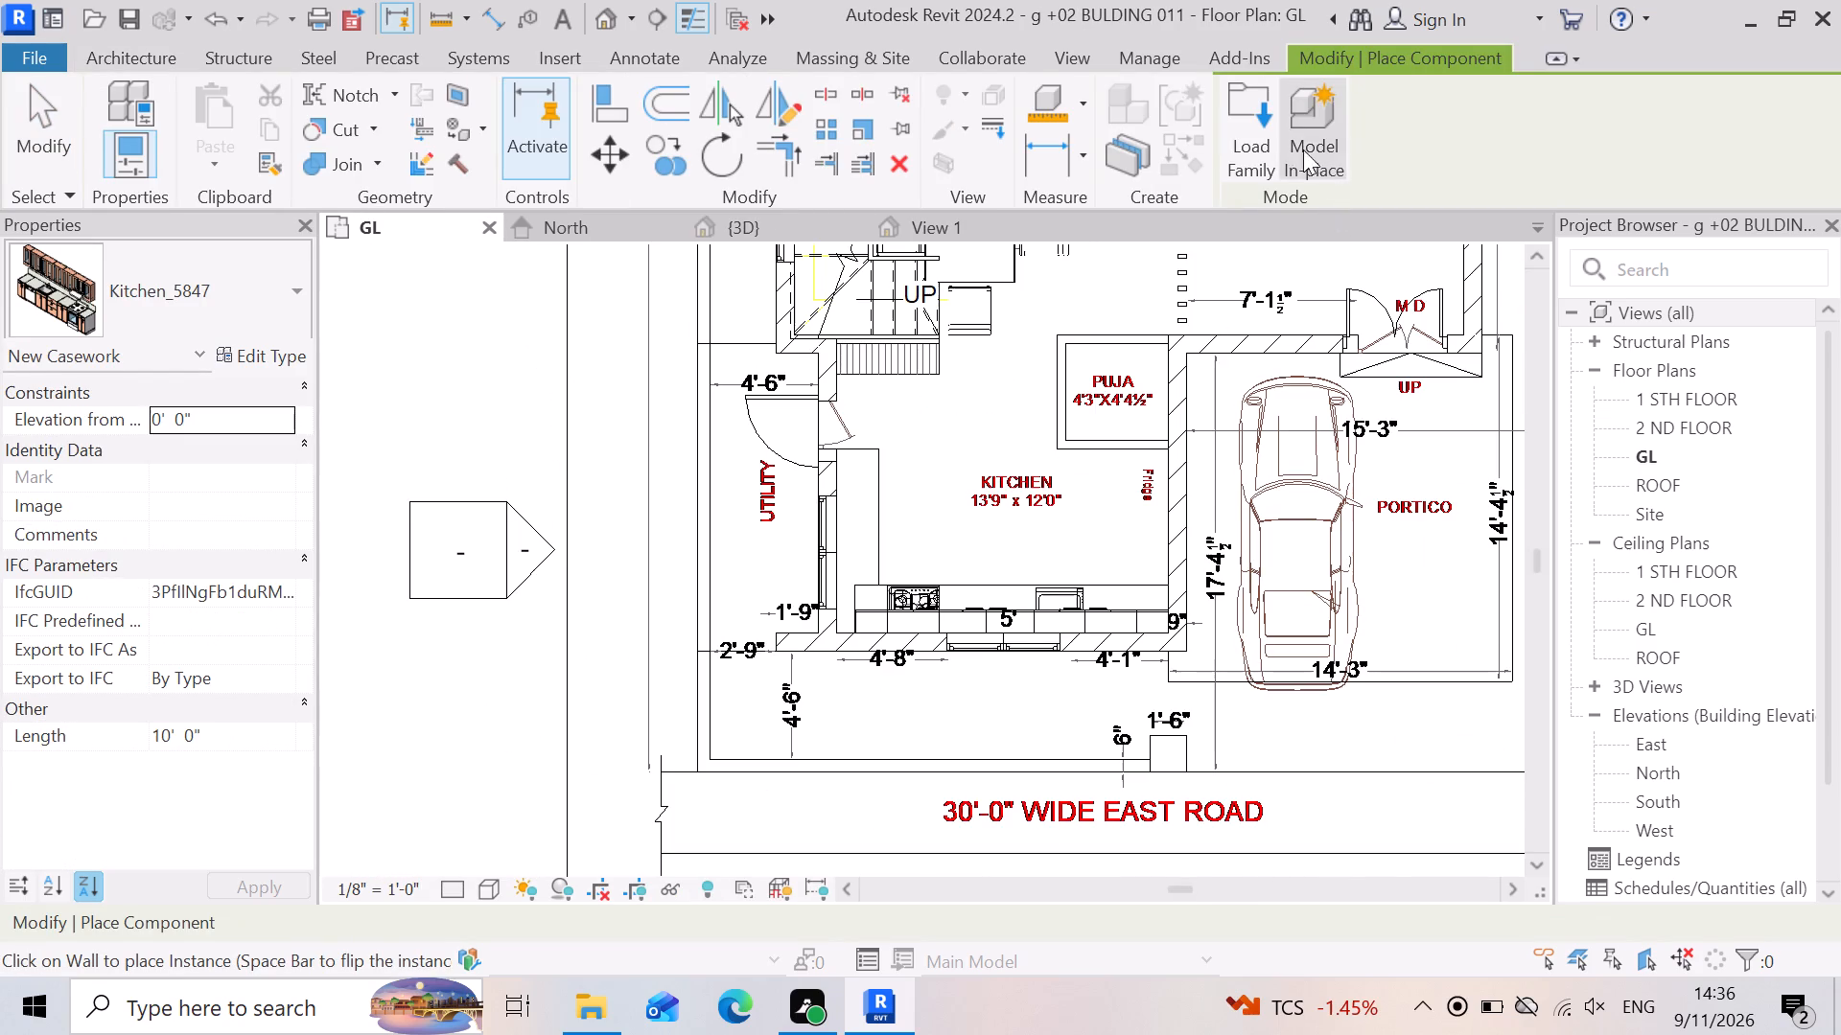
left_click(1250, 97)
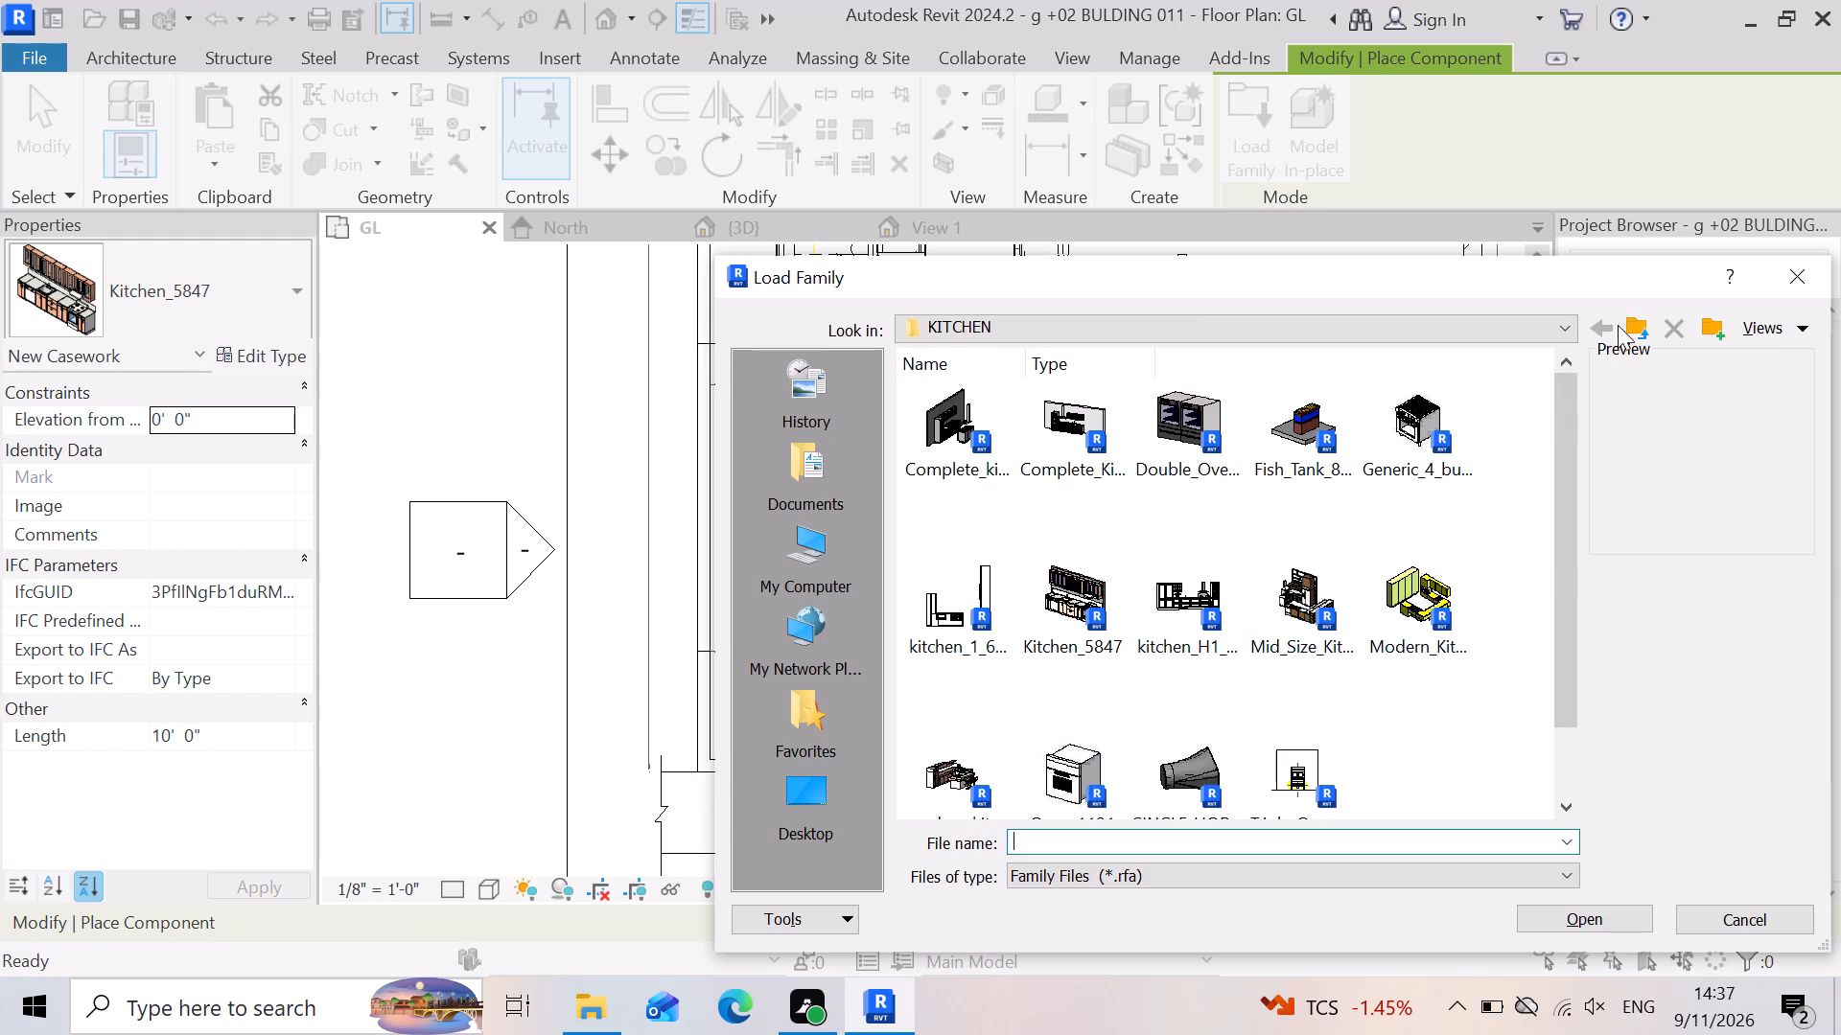
left_click(1628, 321)
scroll(1064, 659, "down", 2)
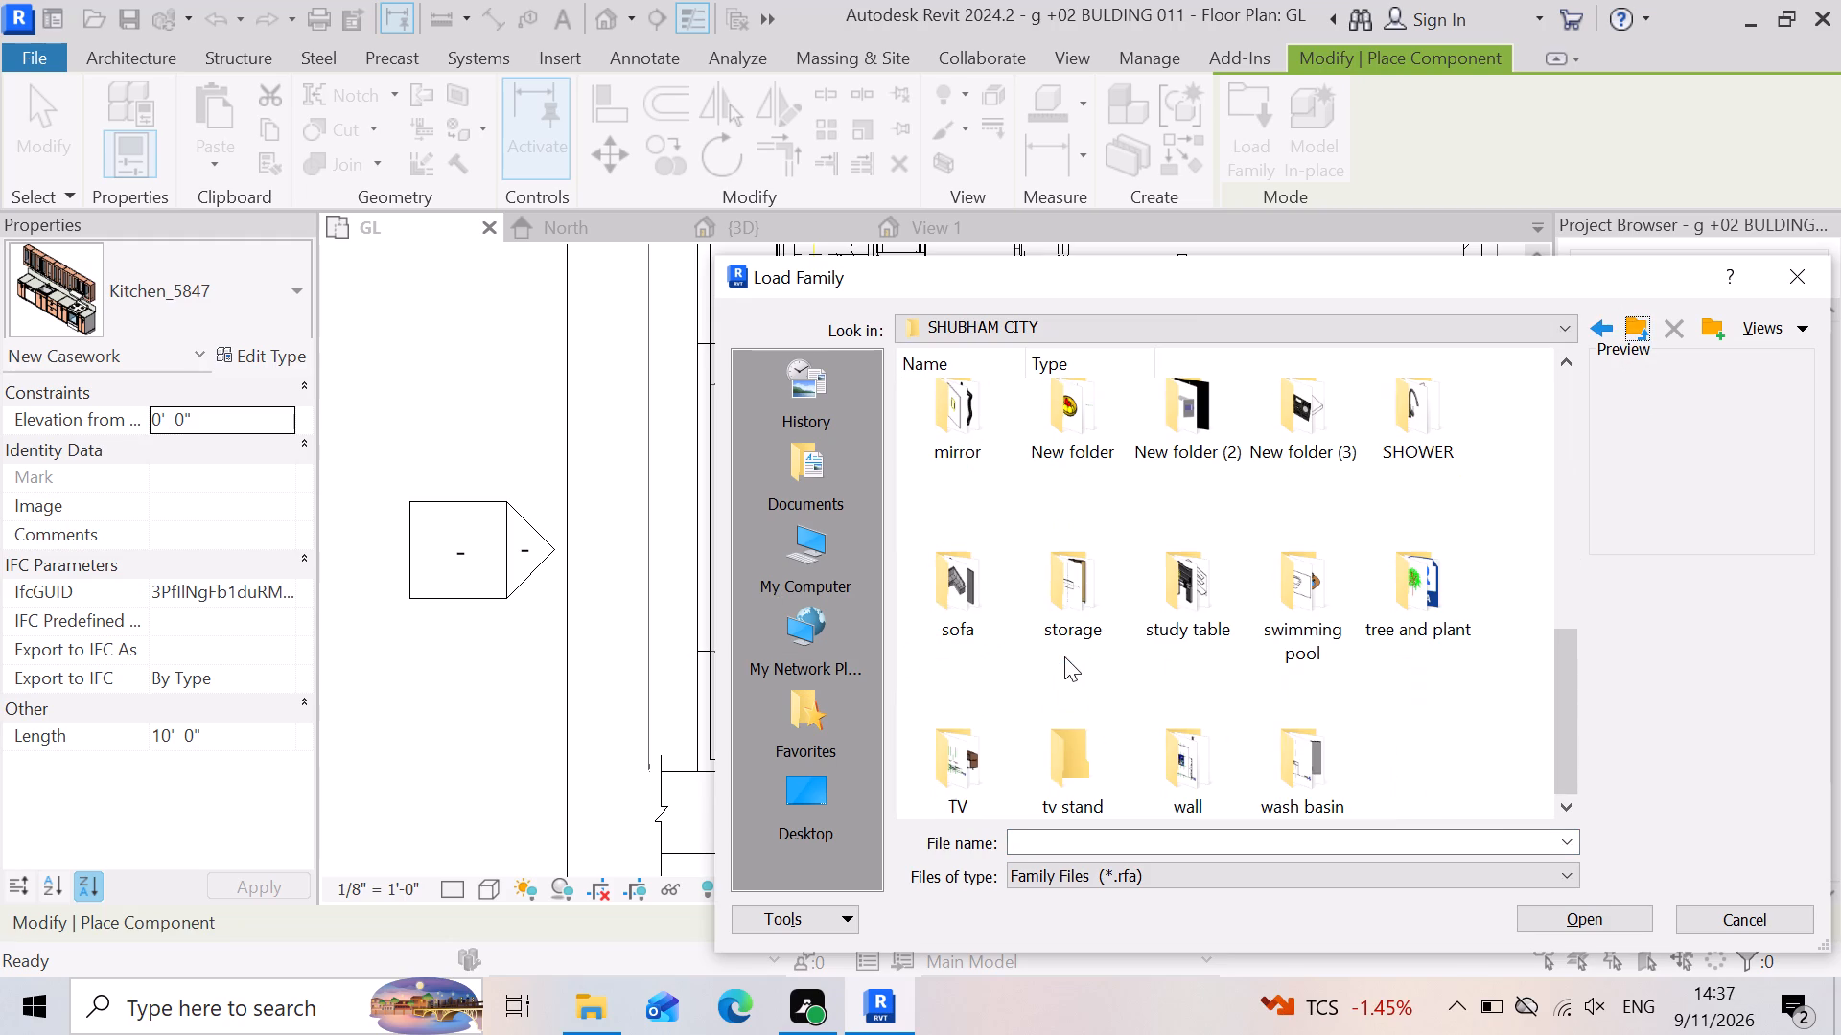
scroll(1064, 656, "down", 2)
scroll(1401, 712, "down", 3)
scroll(1197, 747, "up", 1)
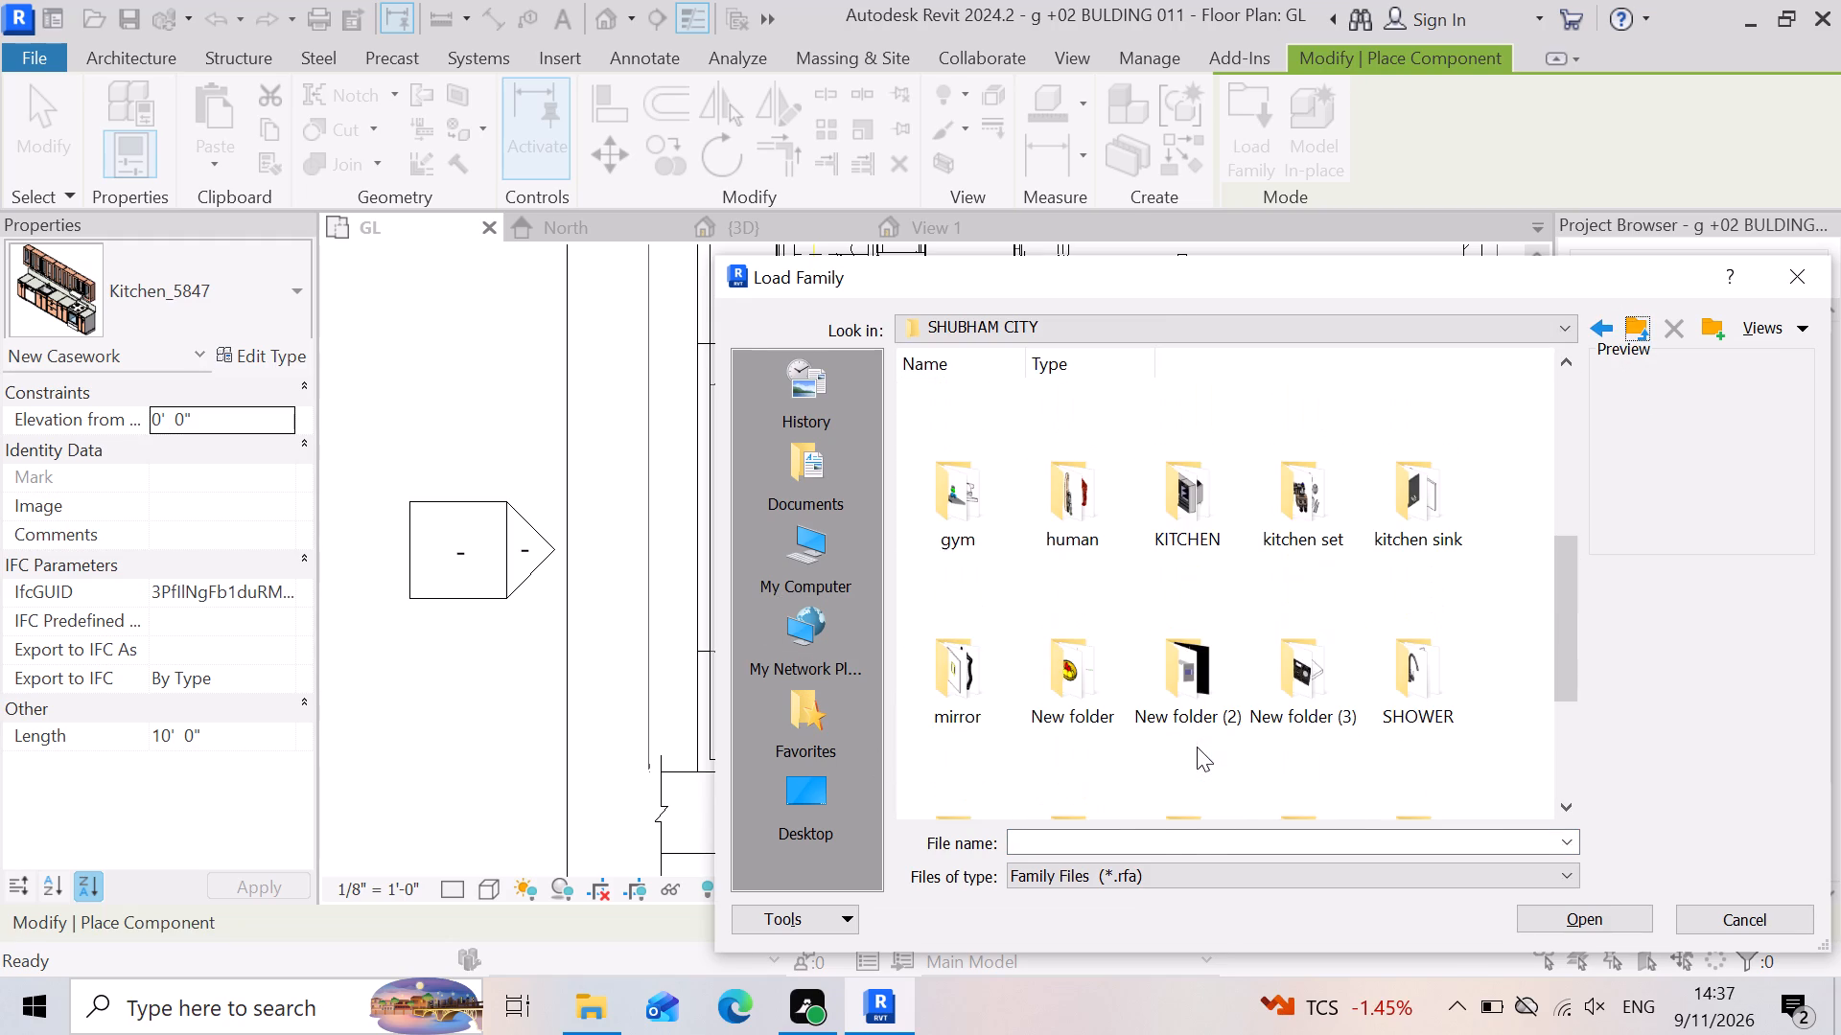
scroll(1197, 747, "down", 1)
double_click(1046, 404)
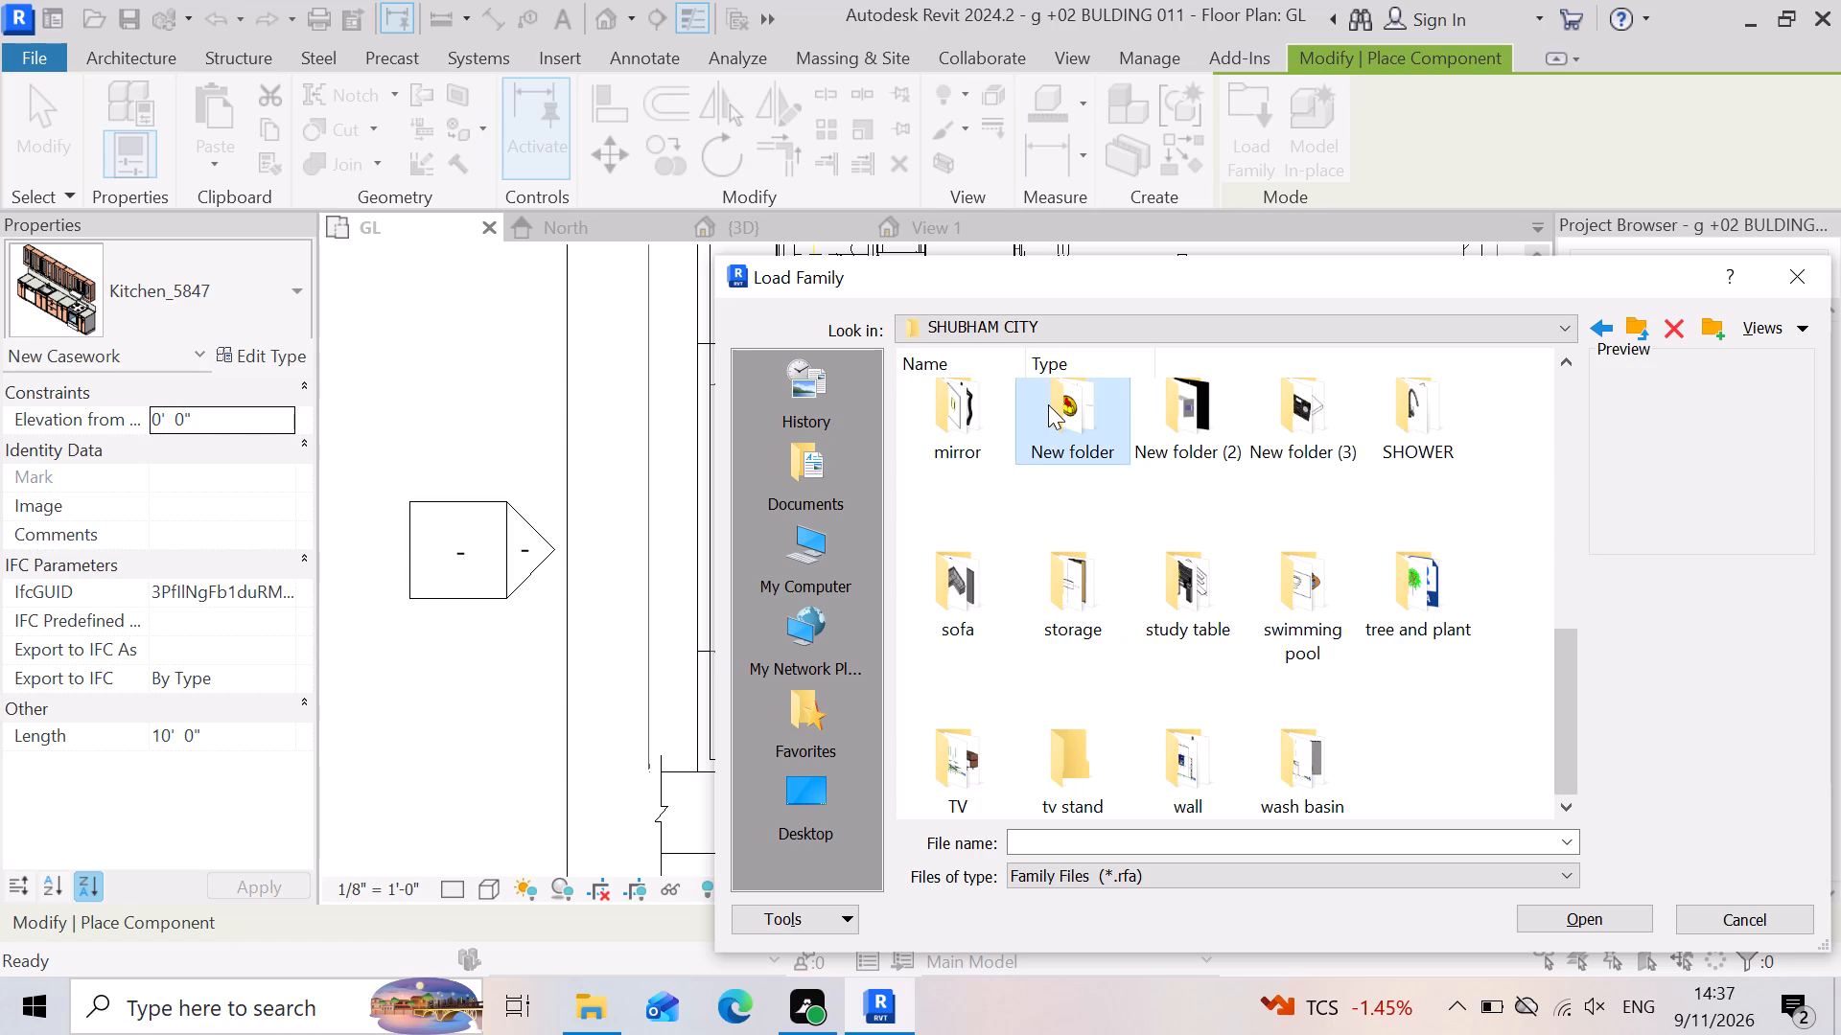
double_click(1087, 423)
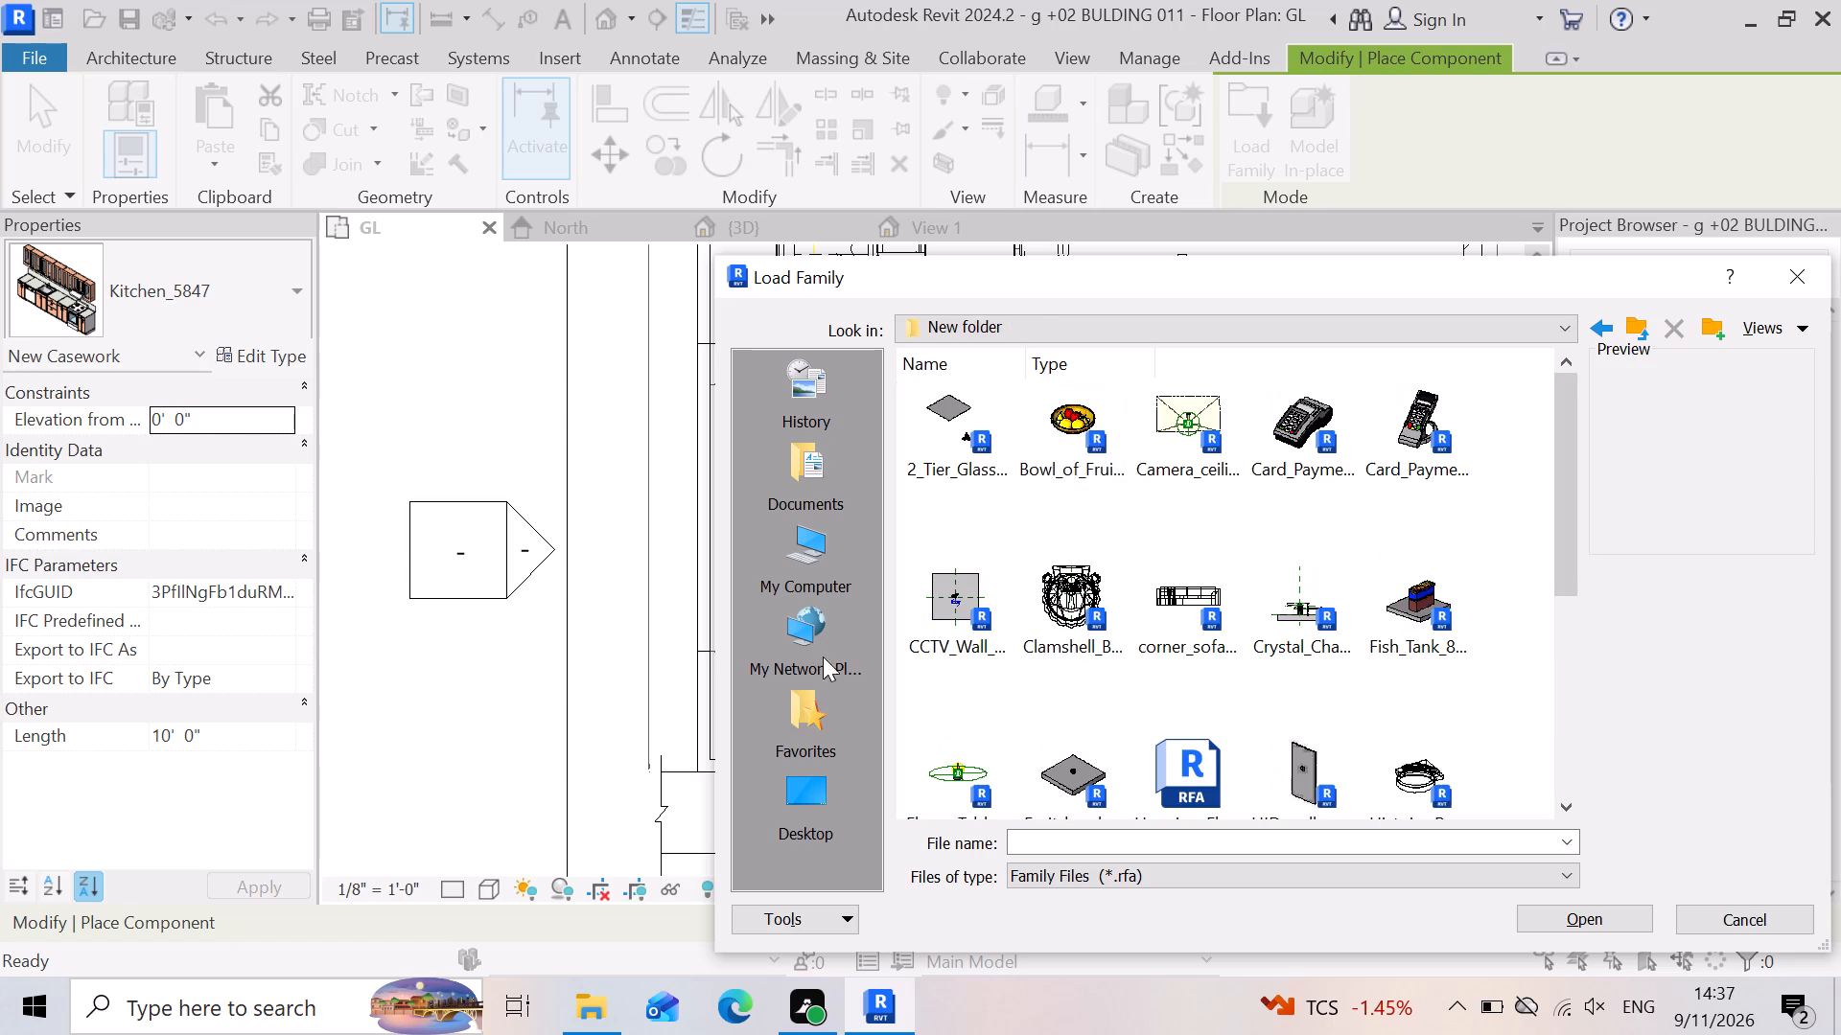
scroll(1227, 729, "down", 5)
scroll(1073, 733, "down", 4)
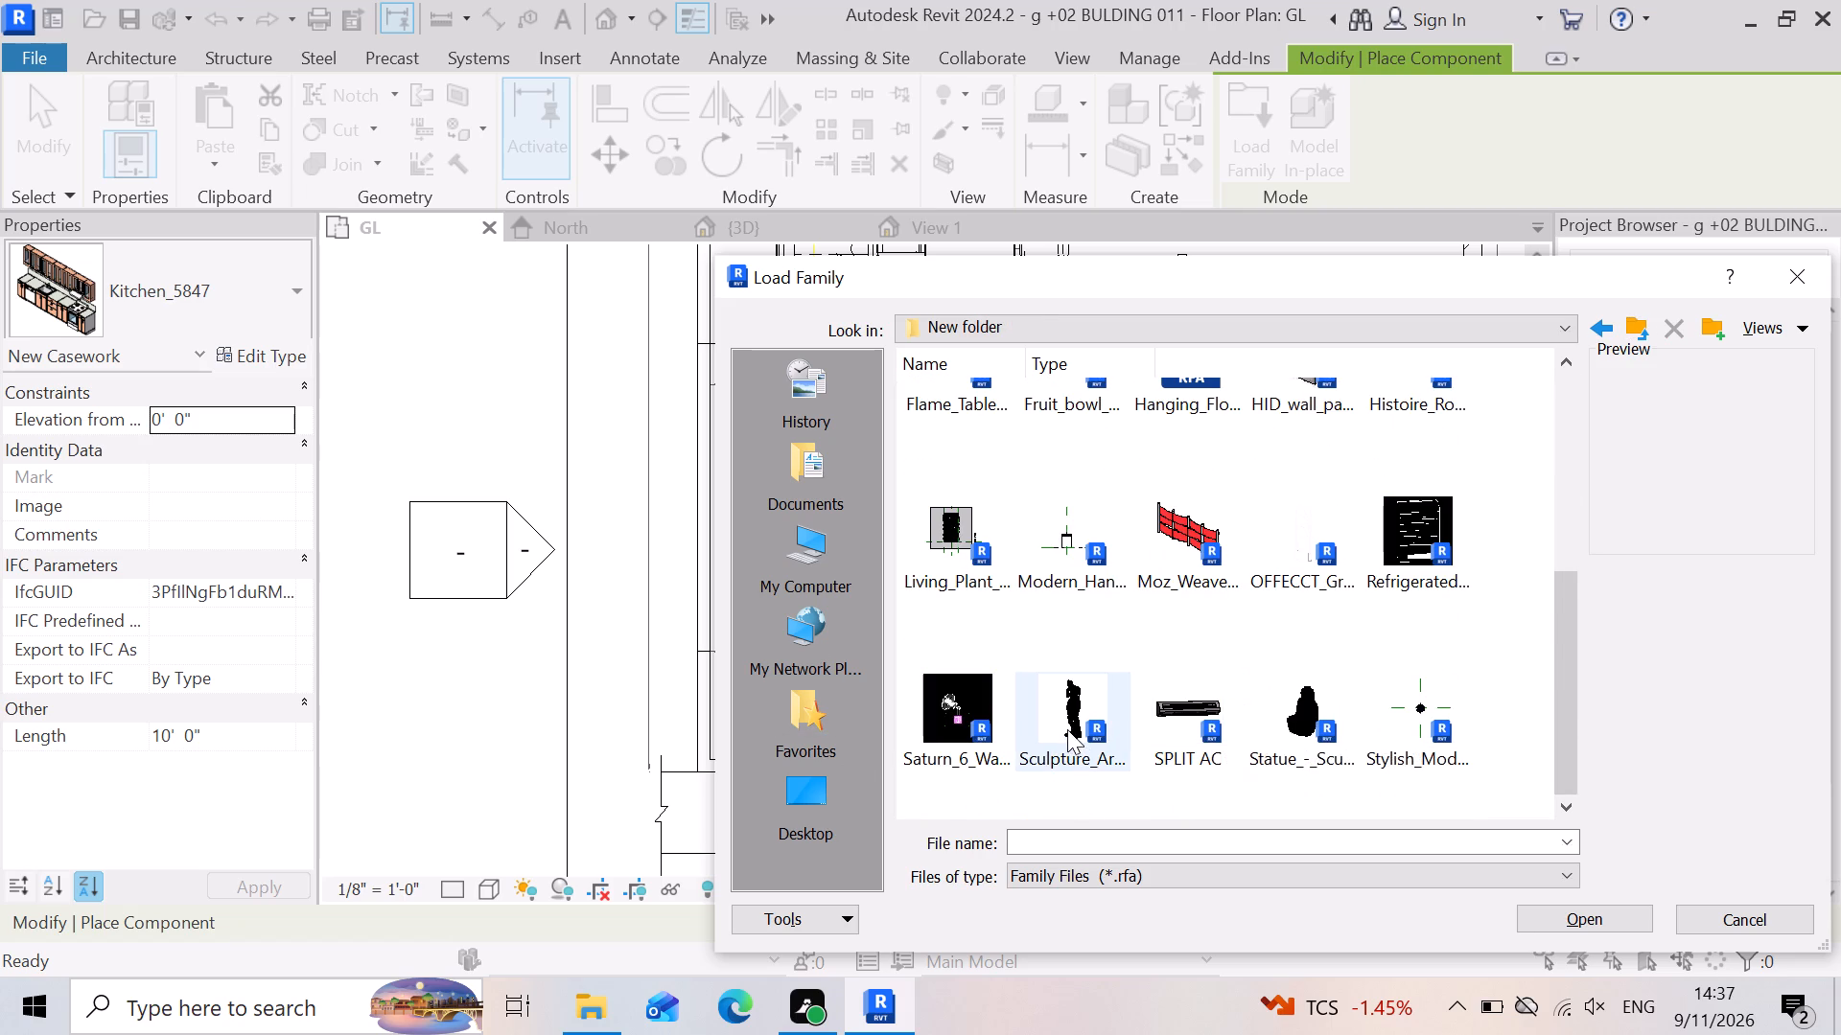
scroll(1065, 727, "up", 6)
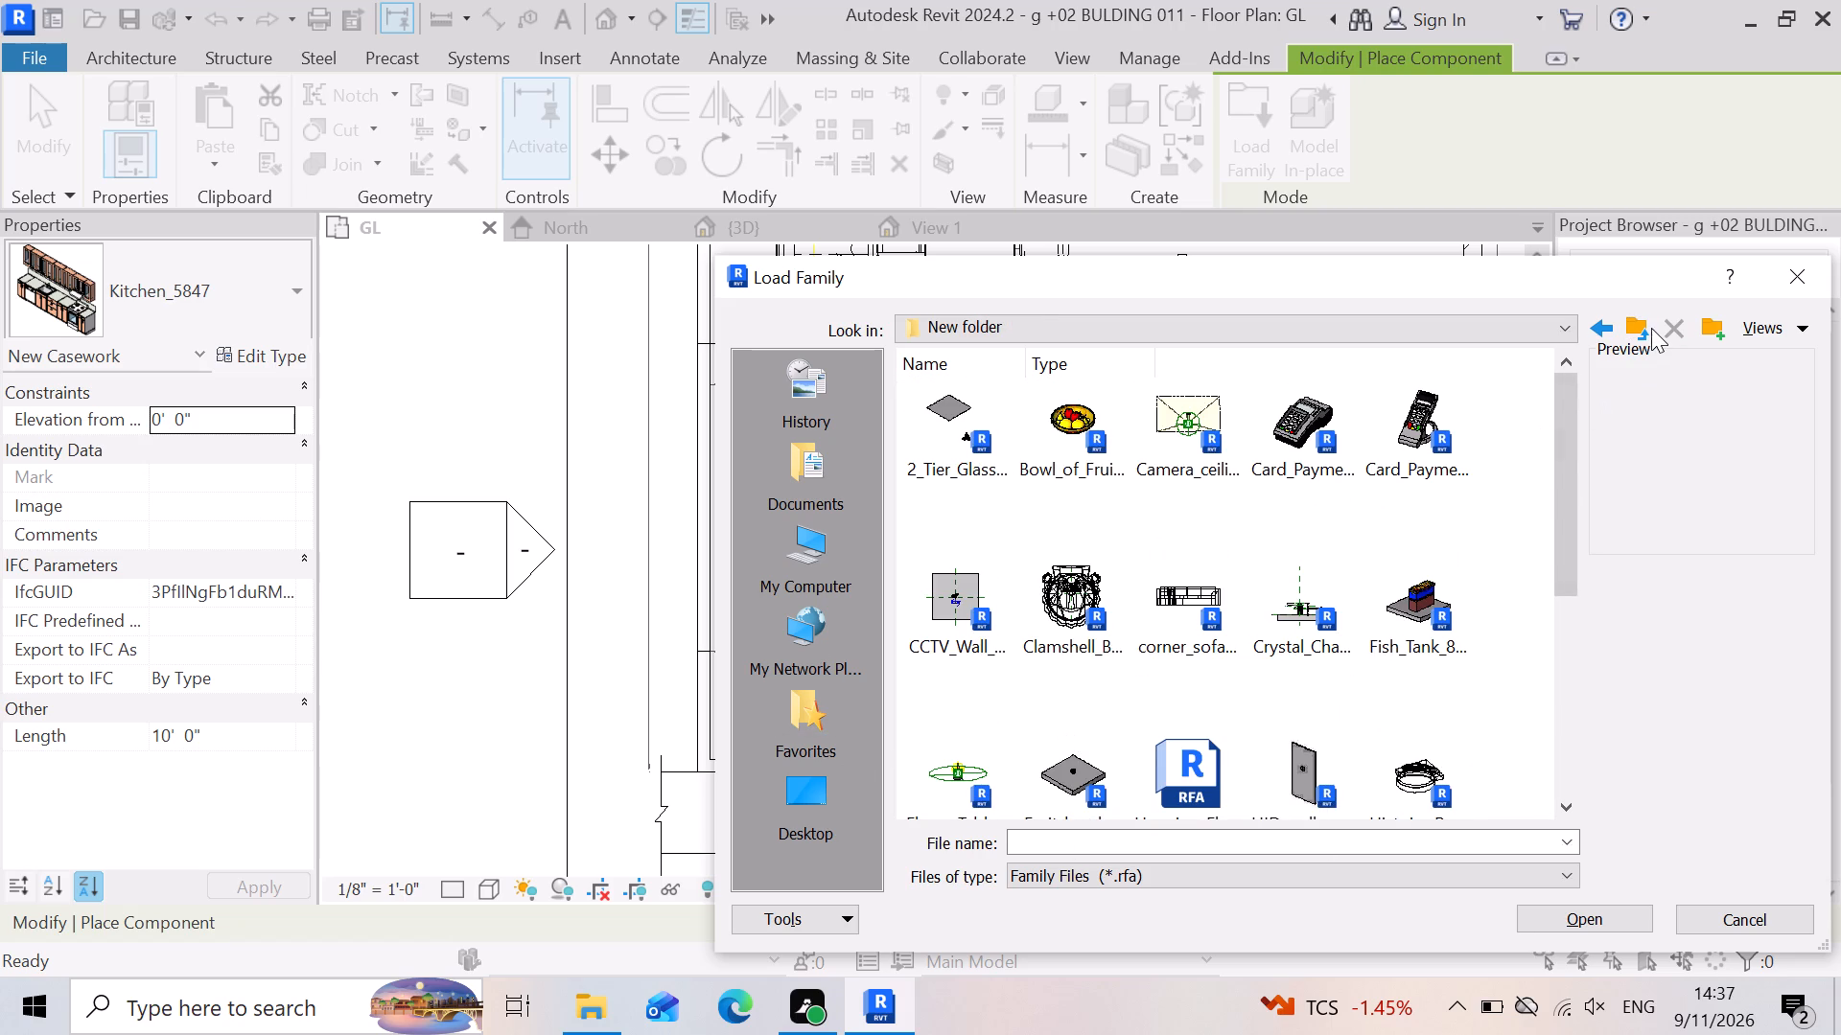
Return to the SHUBHAM CITY library and look through its category folders and the 2019 folder for a family to load.
left_click(1651, 328)
scroll(1060, 640, "down", 1)
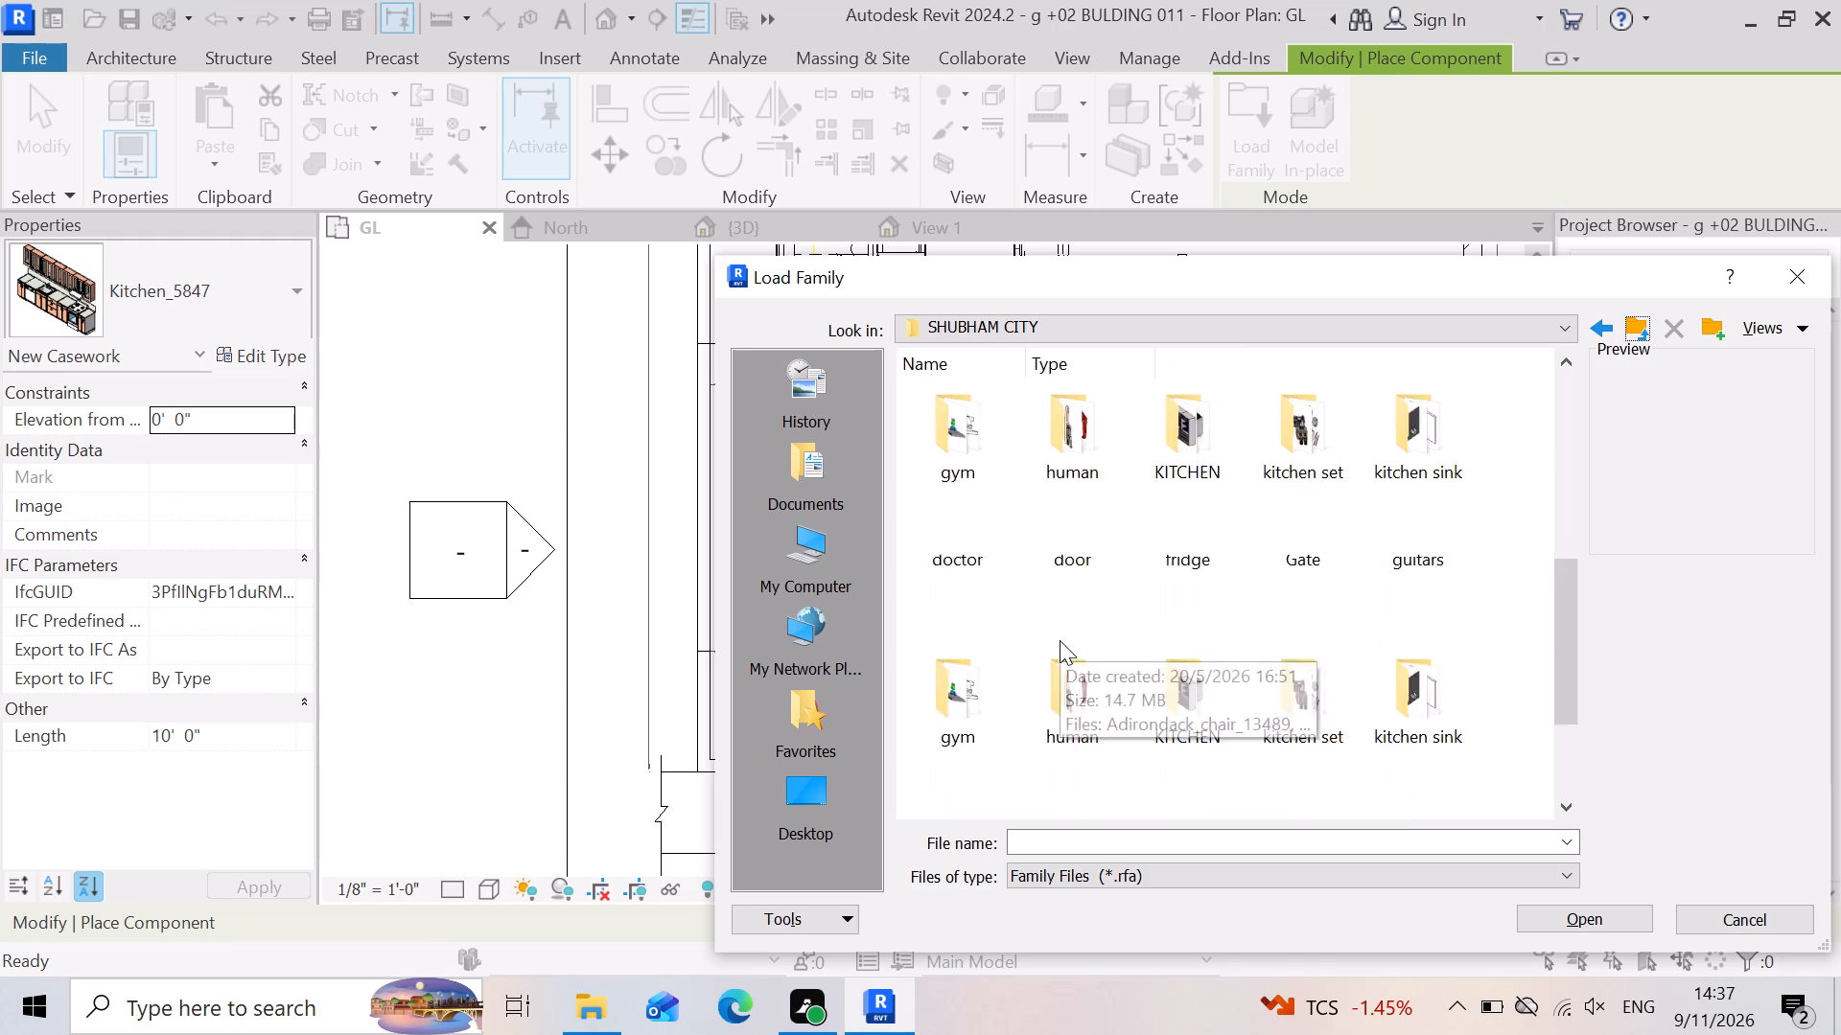
scroll(1060, 640, "down", 2)
scroll(1060, 642, "up", 2)
scroll(1086, 552, "up", 4)
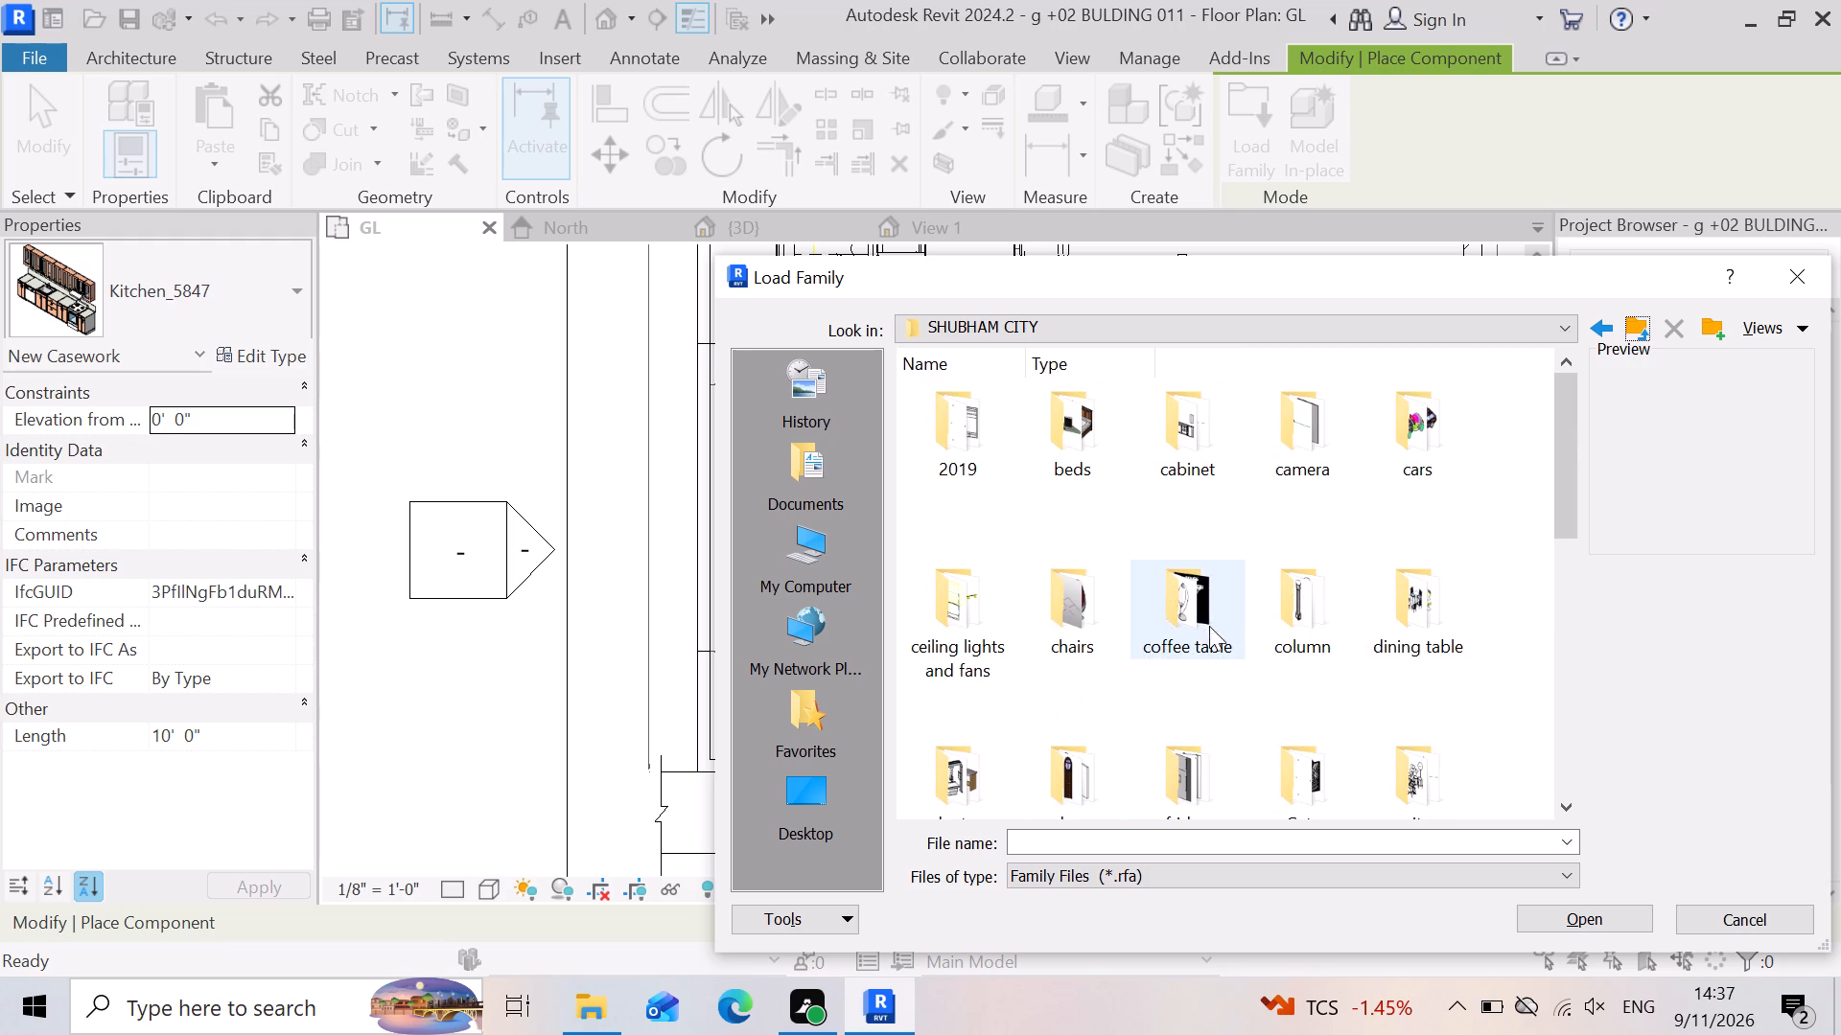
scroll(1269, 686, "up", 3)
double_click(960, 436)
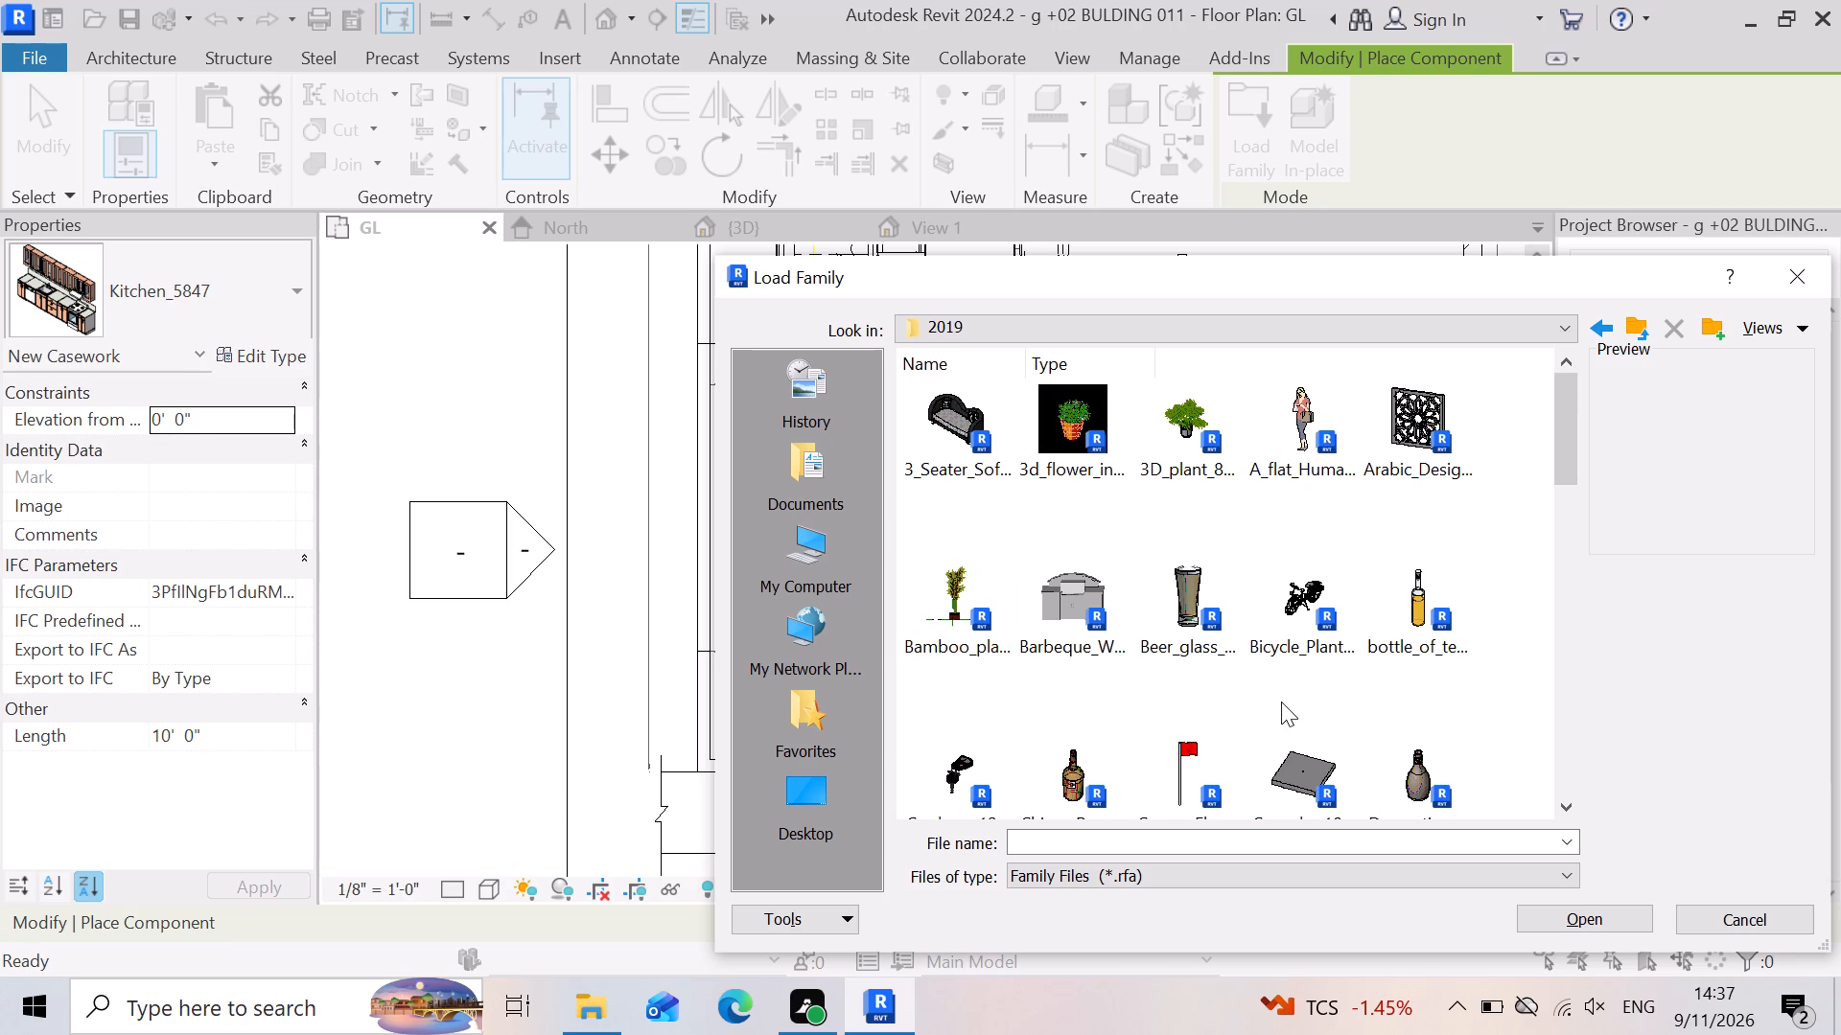
scroll(1211, 562, "down", 3)
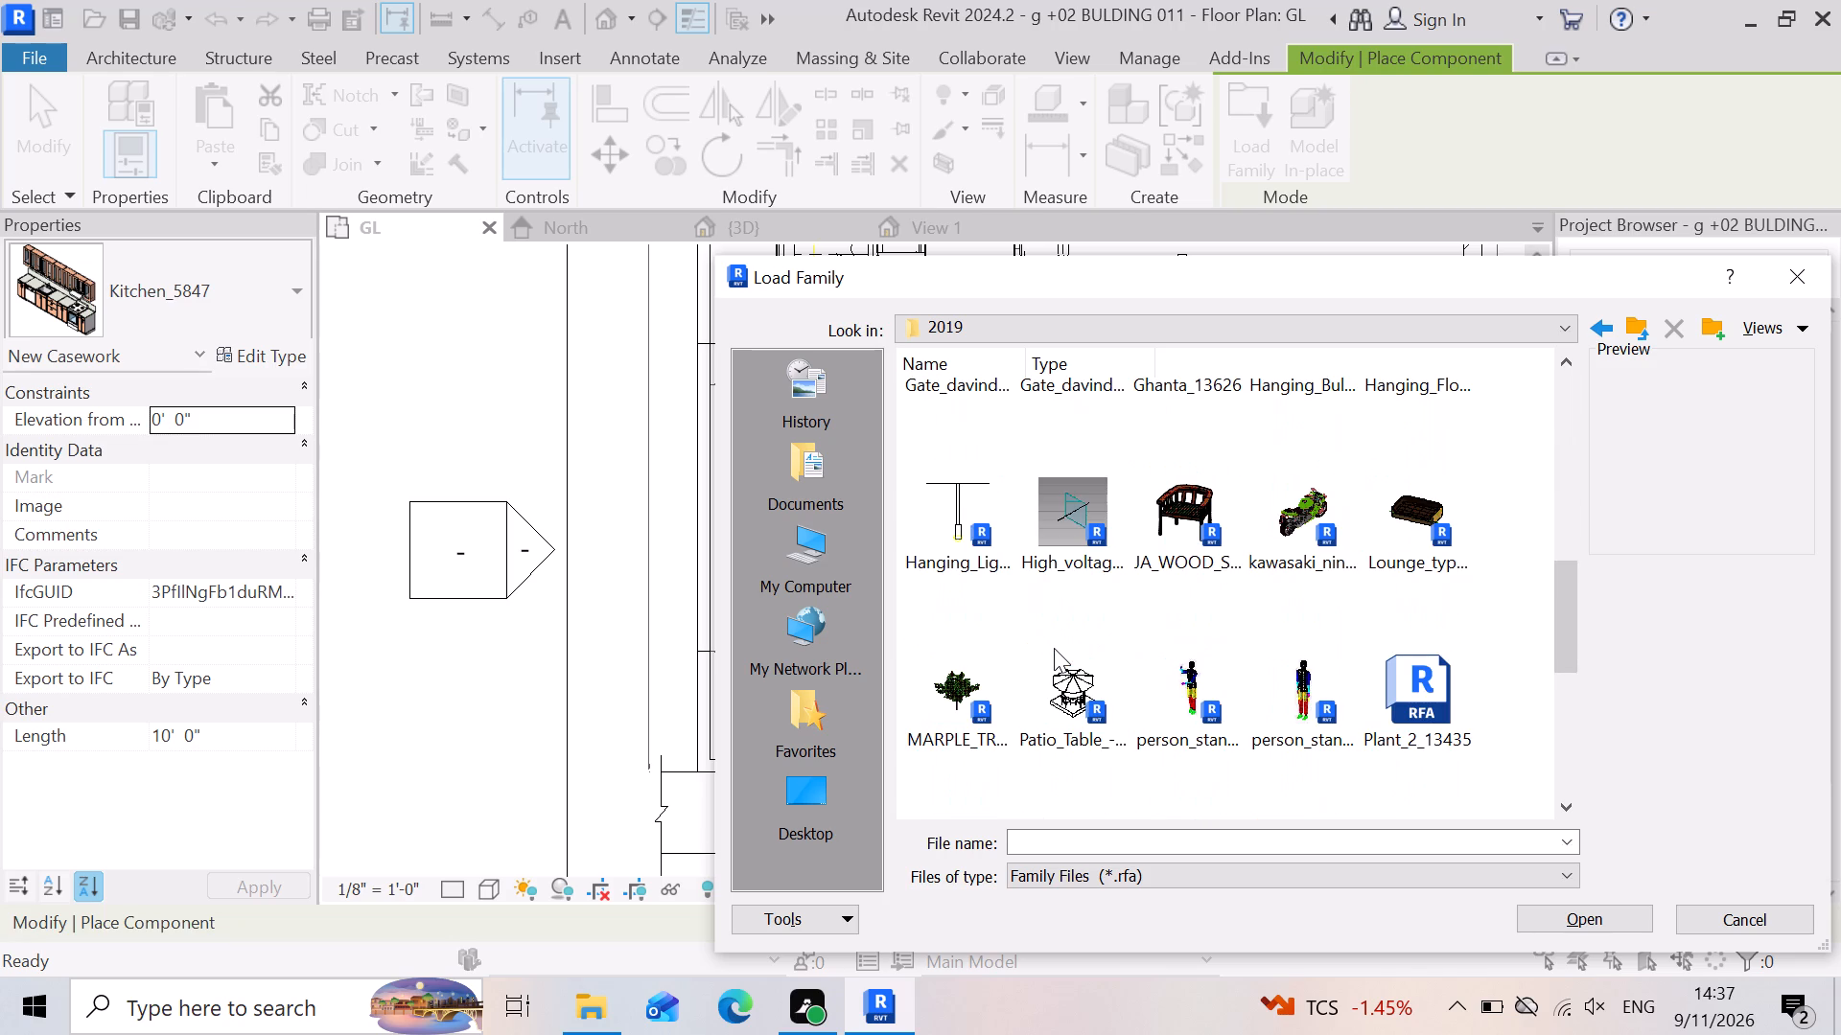
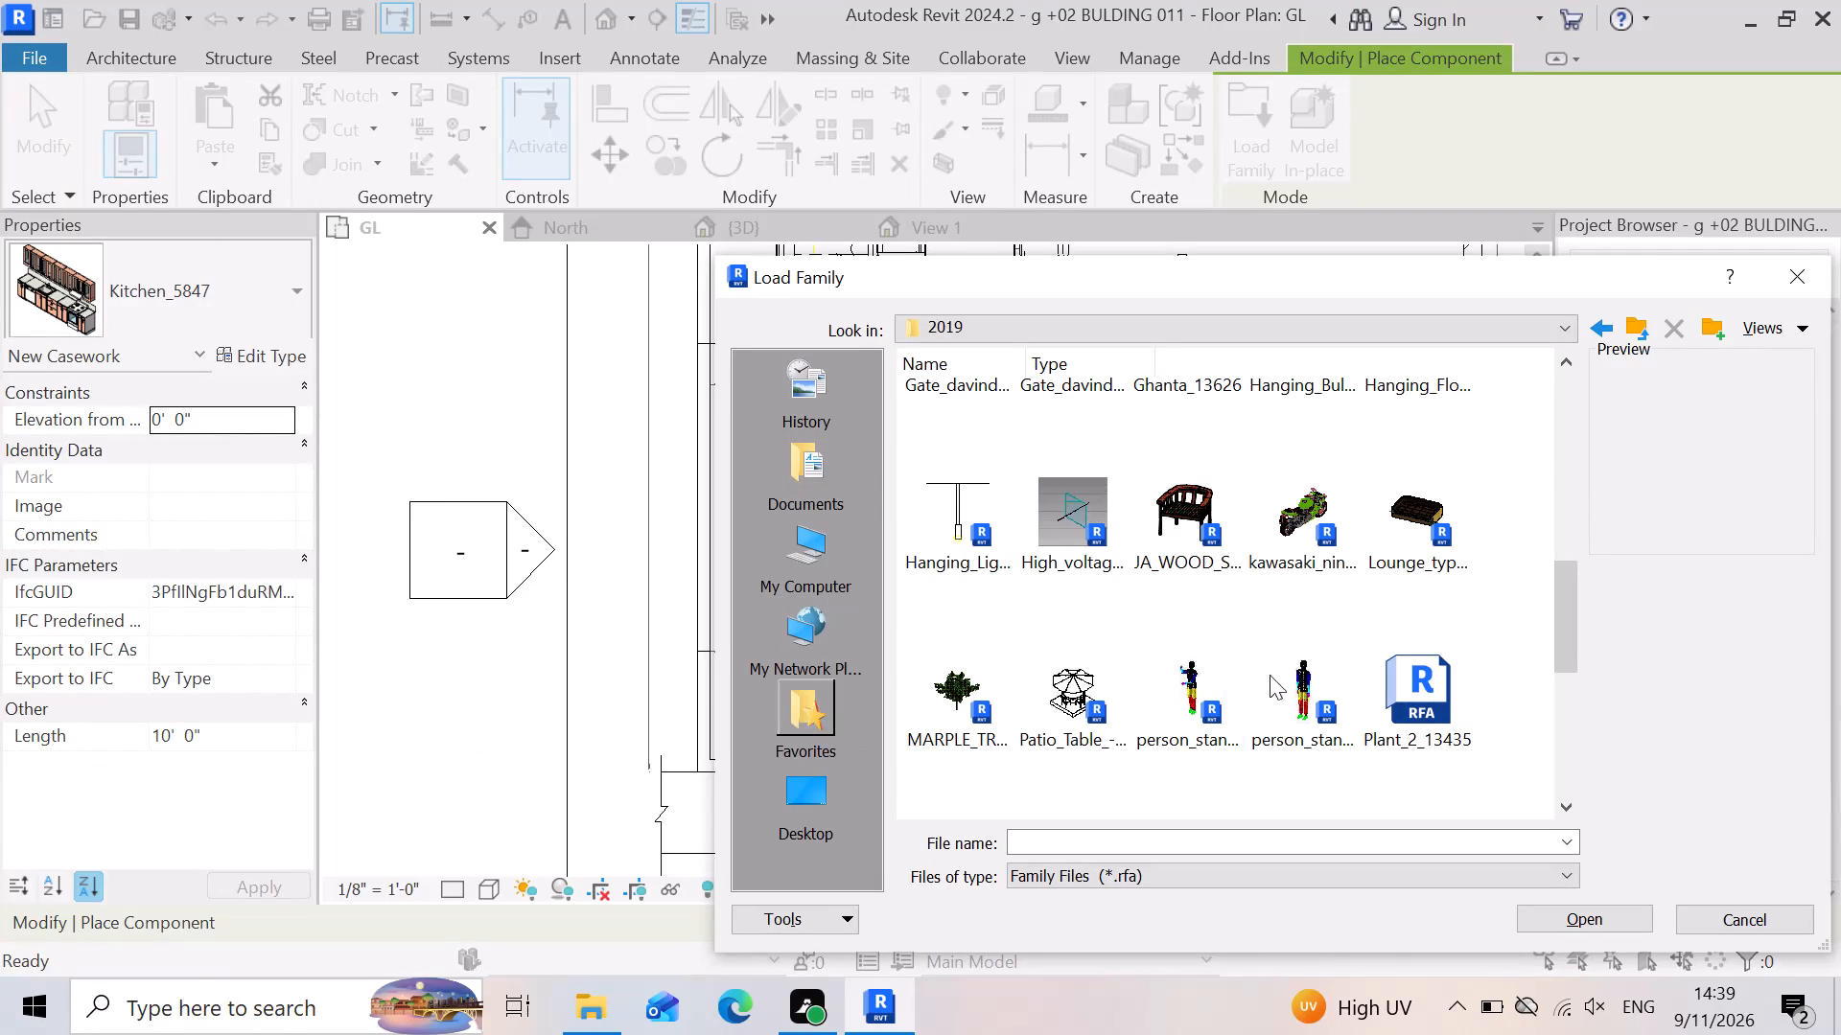
Look through the remaining families in the 2019 folder for one to load, and return to the SHUBHAM CITY folder.
scroll(1390, 623, "down", 4)
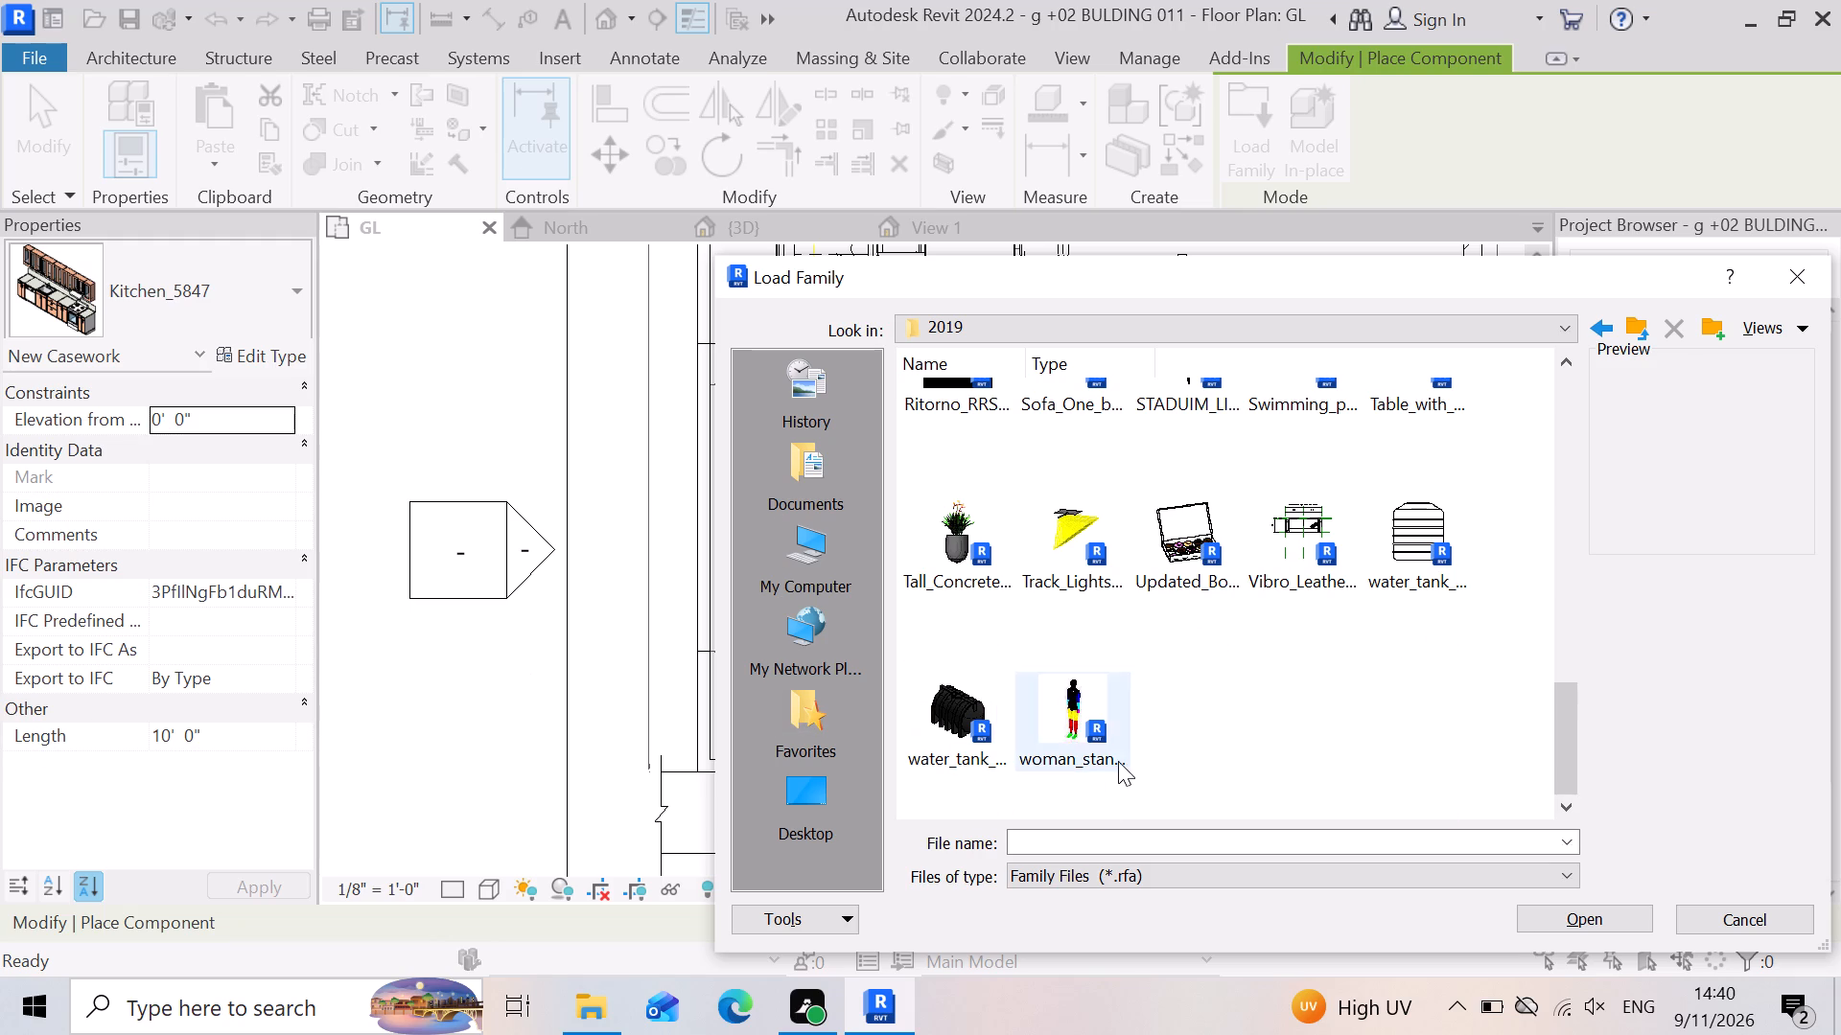
scroll(1118, 761, "up", 4)
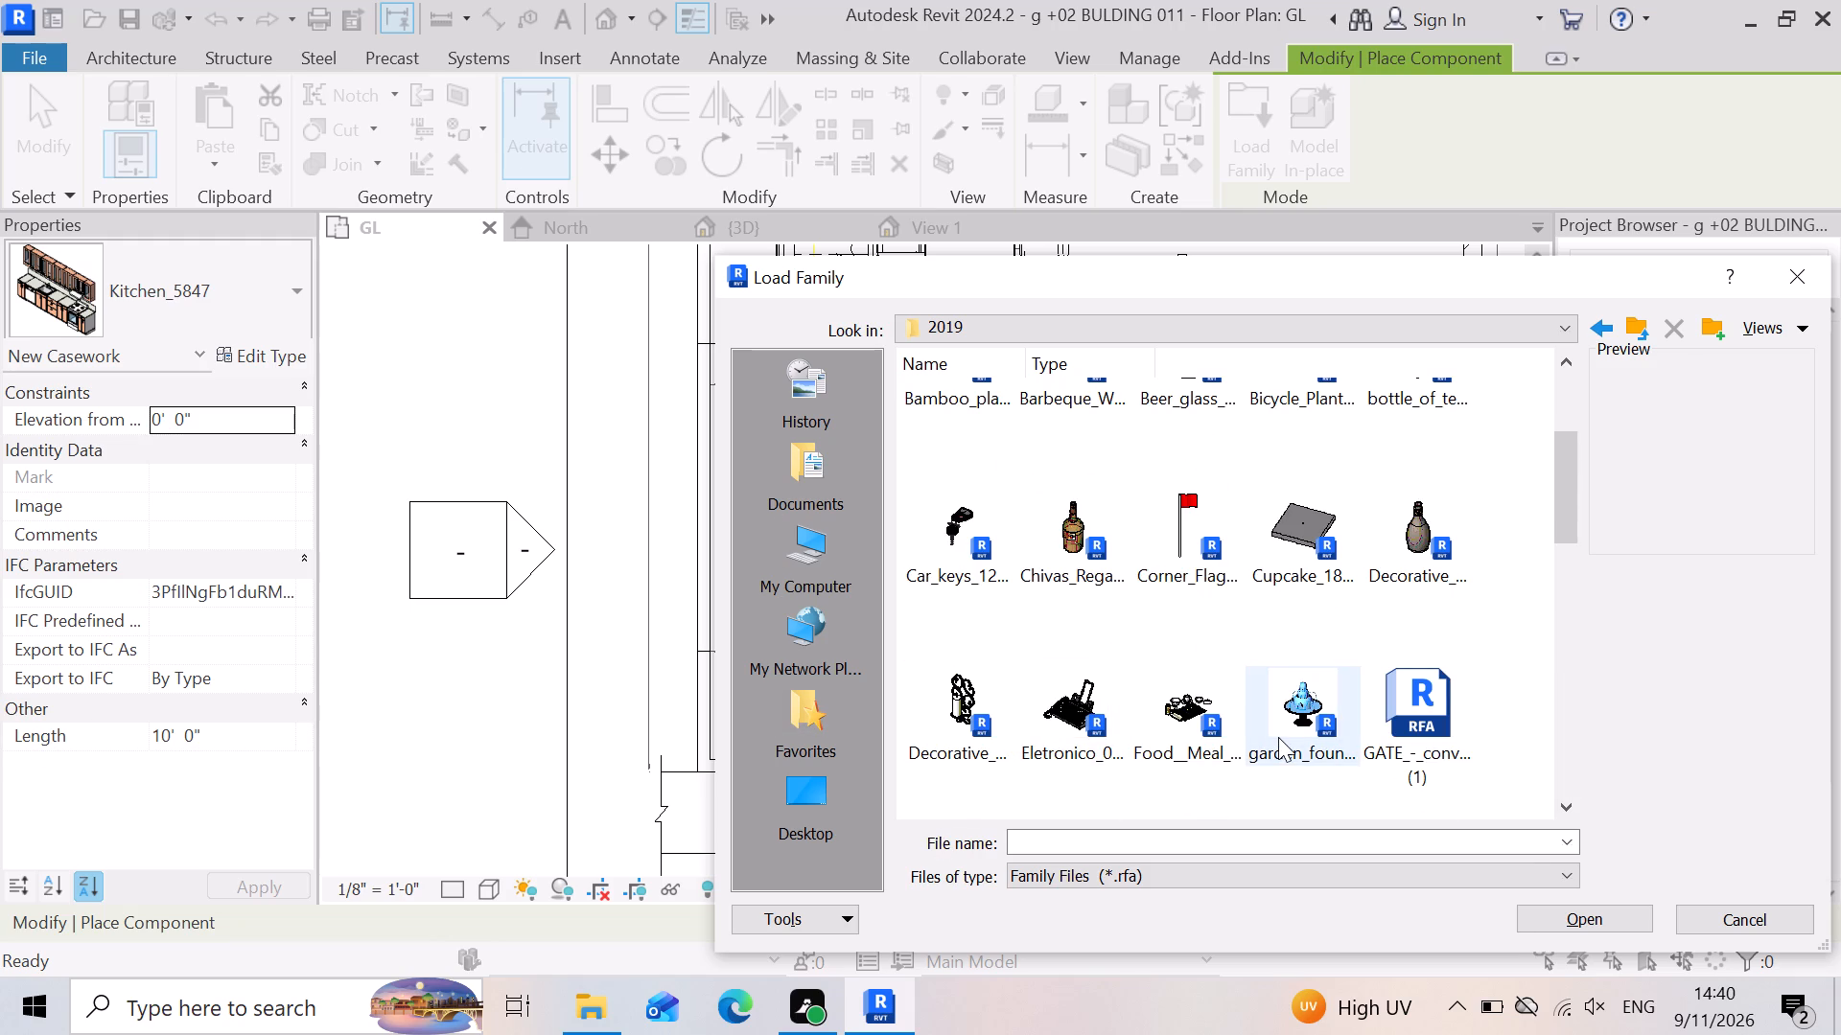
scroll(1278, 737, "up", 3)
scroll(1084, 727, "down", 3)
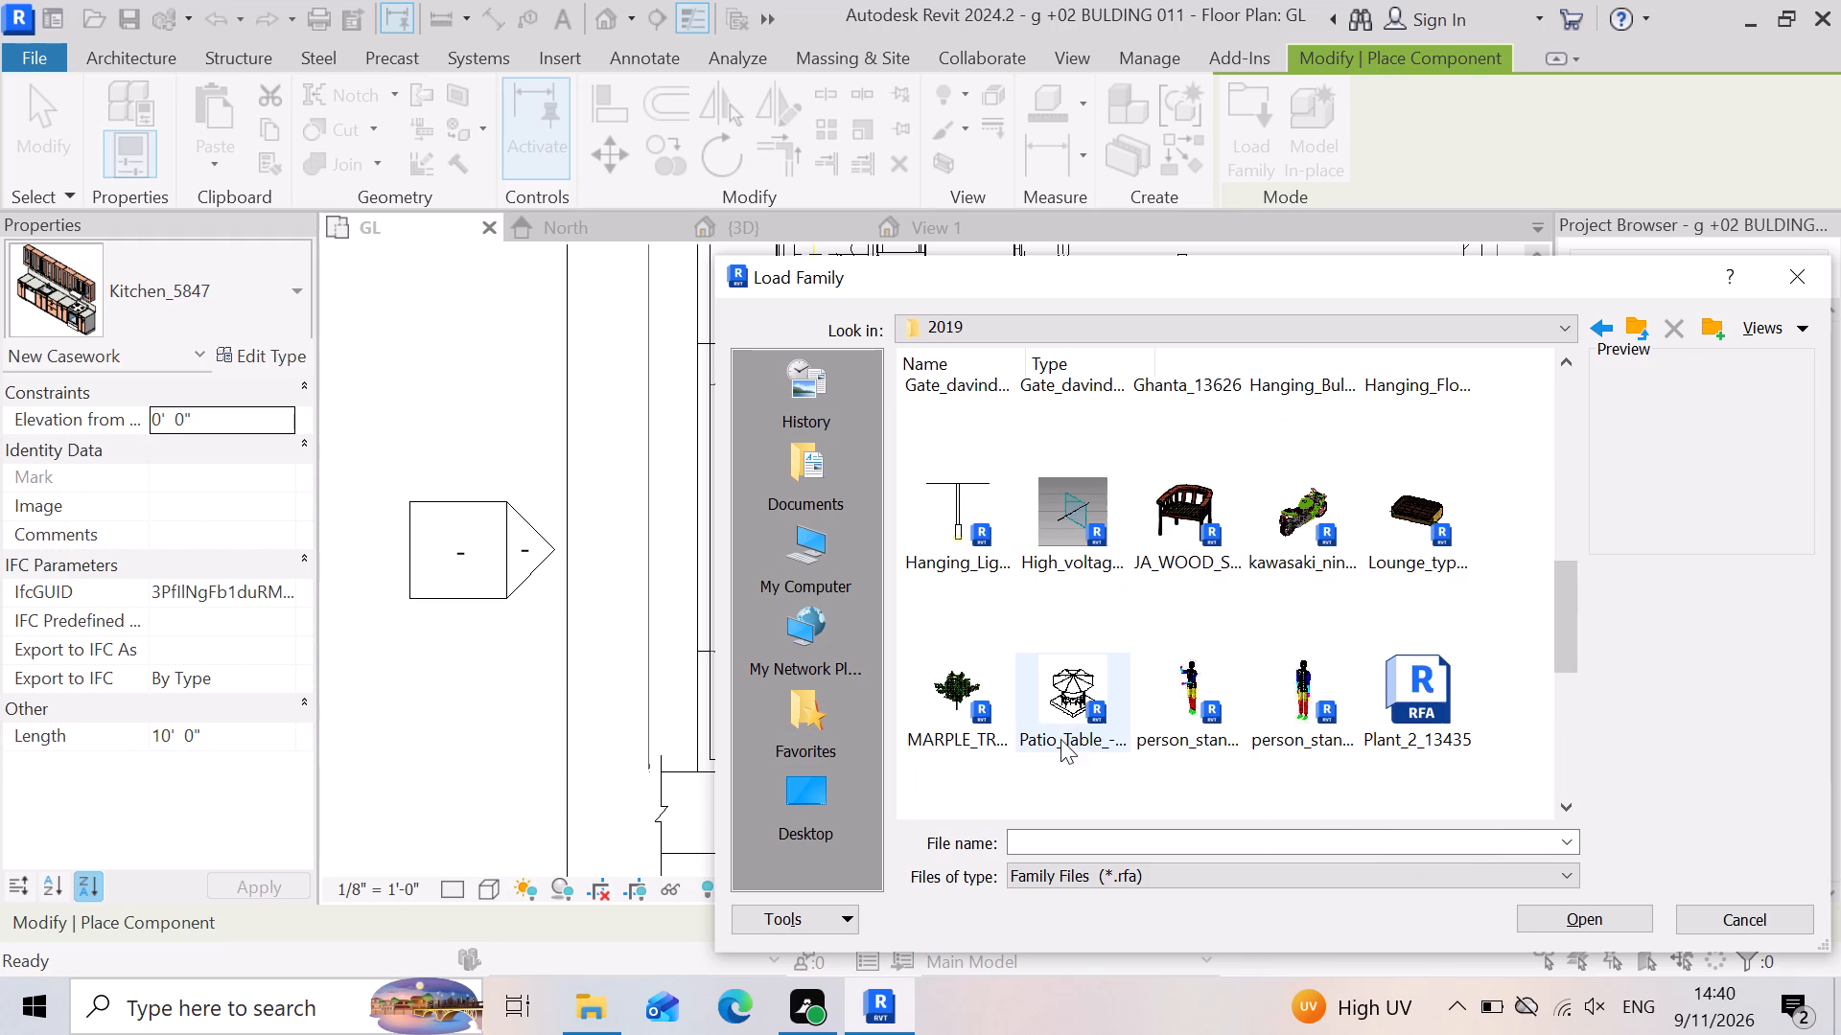
scroll(1319, 713, "up", 3)
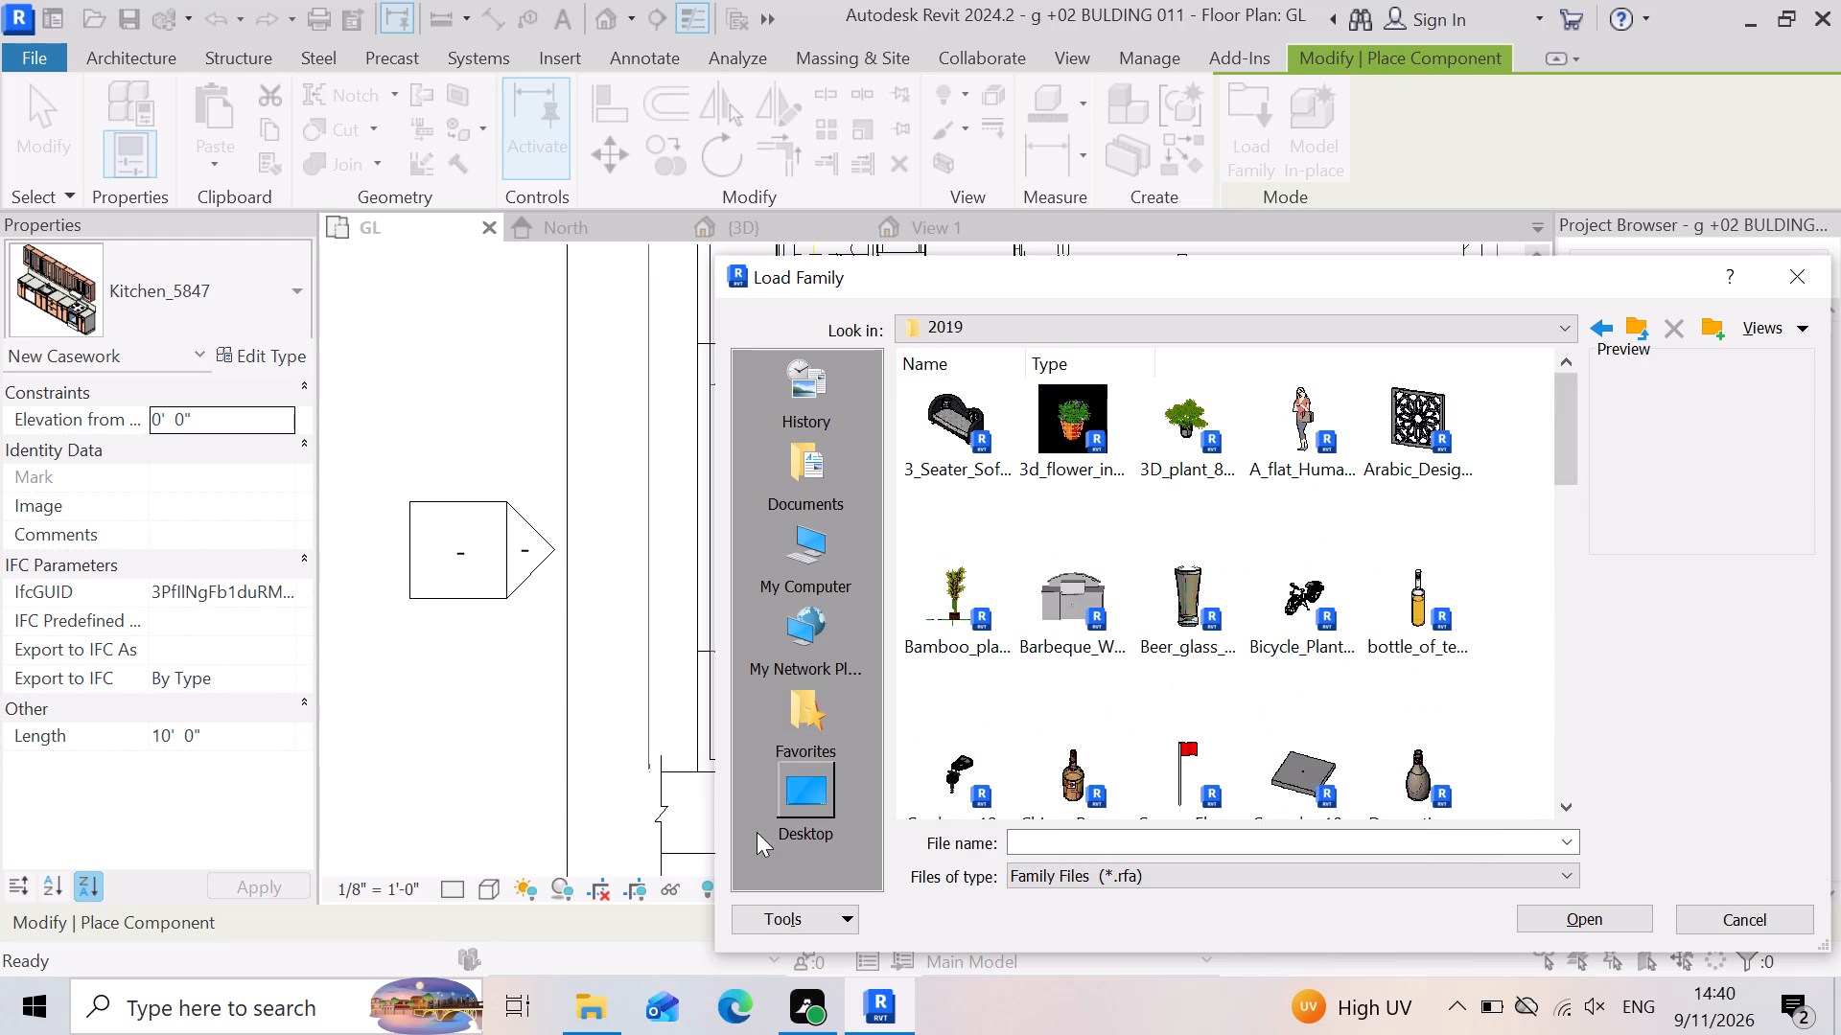
scroll(1281, 676, "up", 2)
scroll(1007, 696, "up", 3)
left_click(1646, 320)
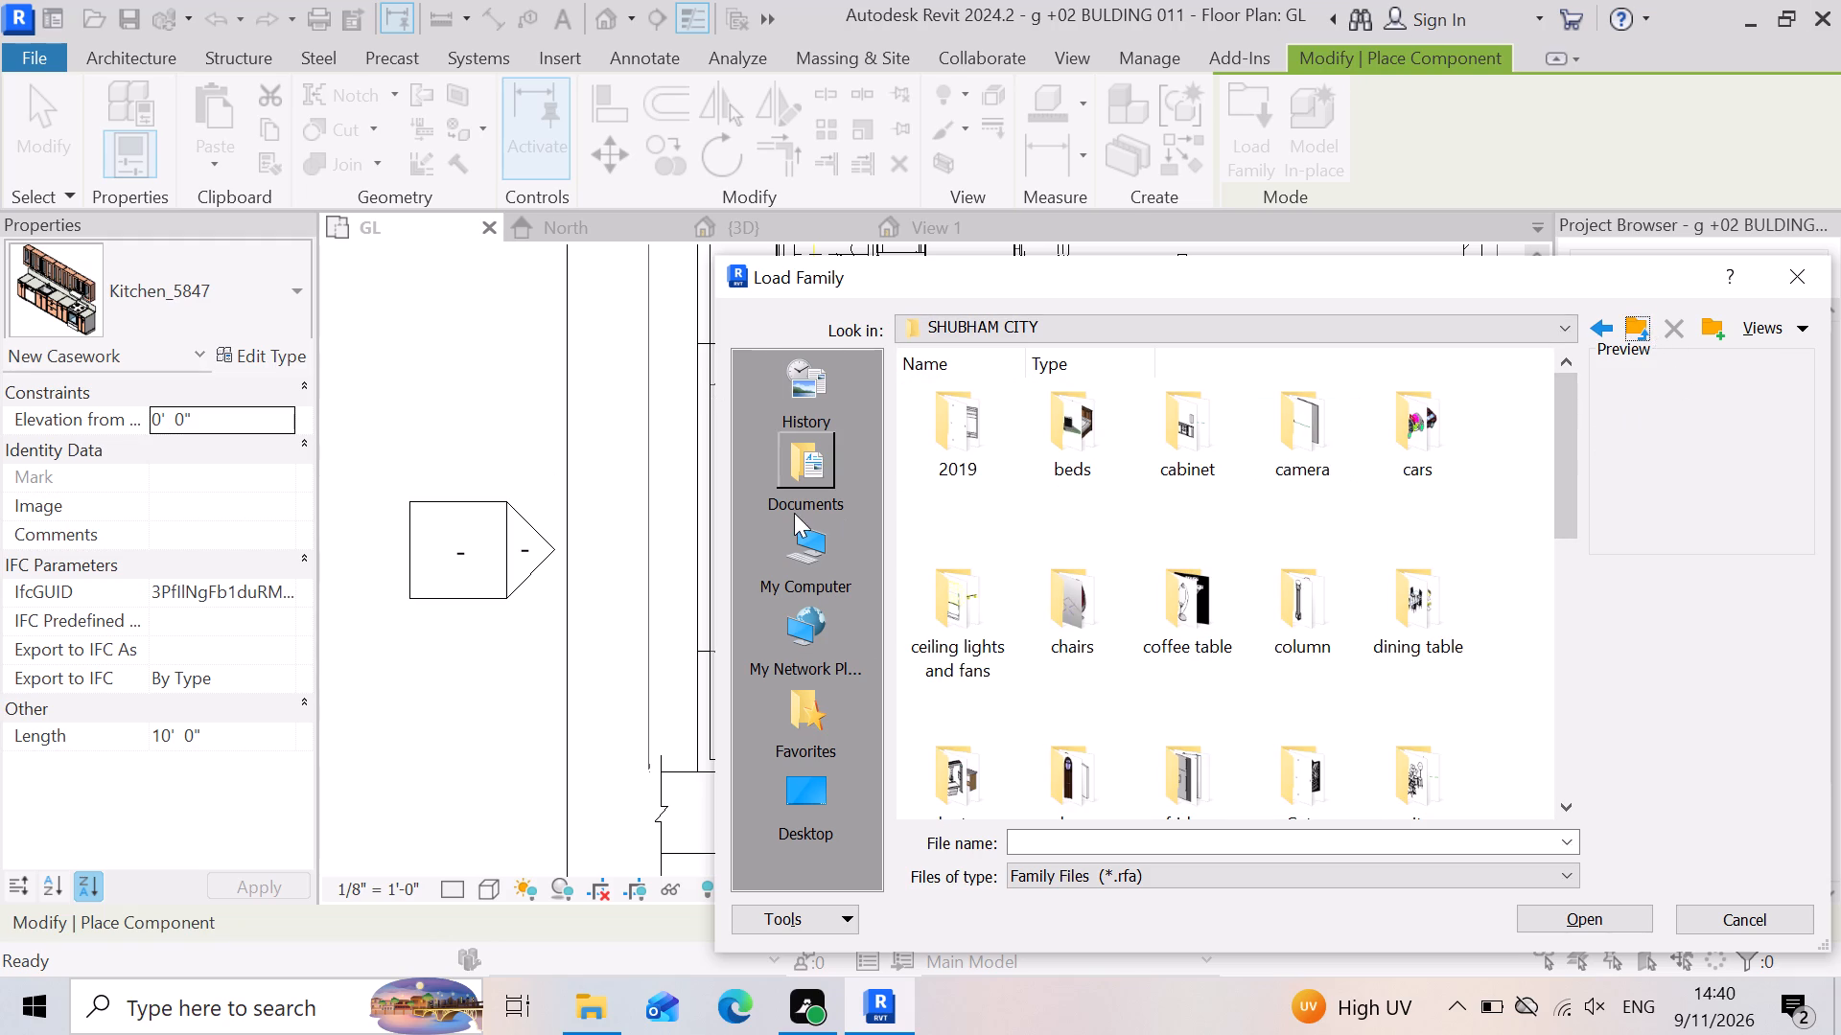
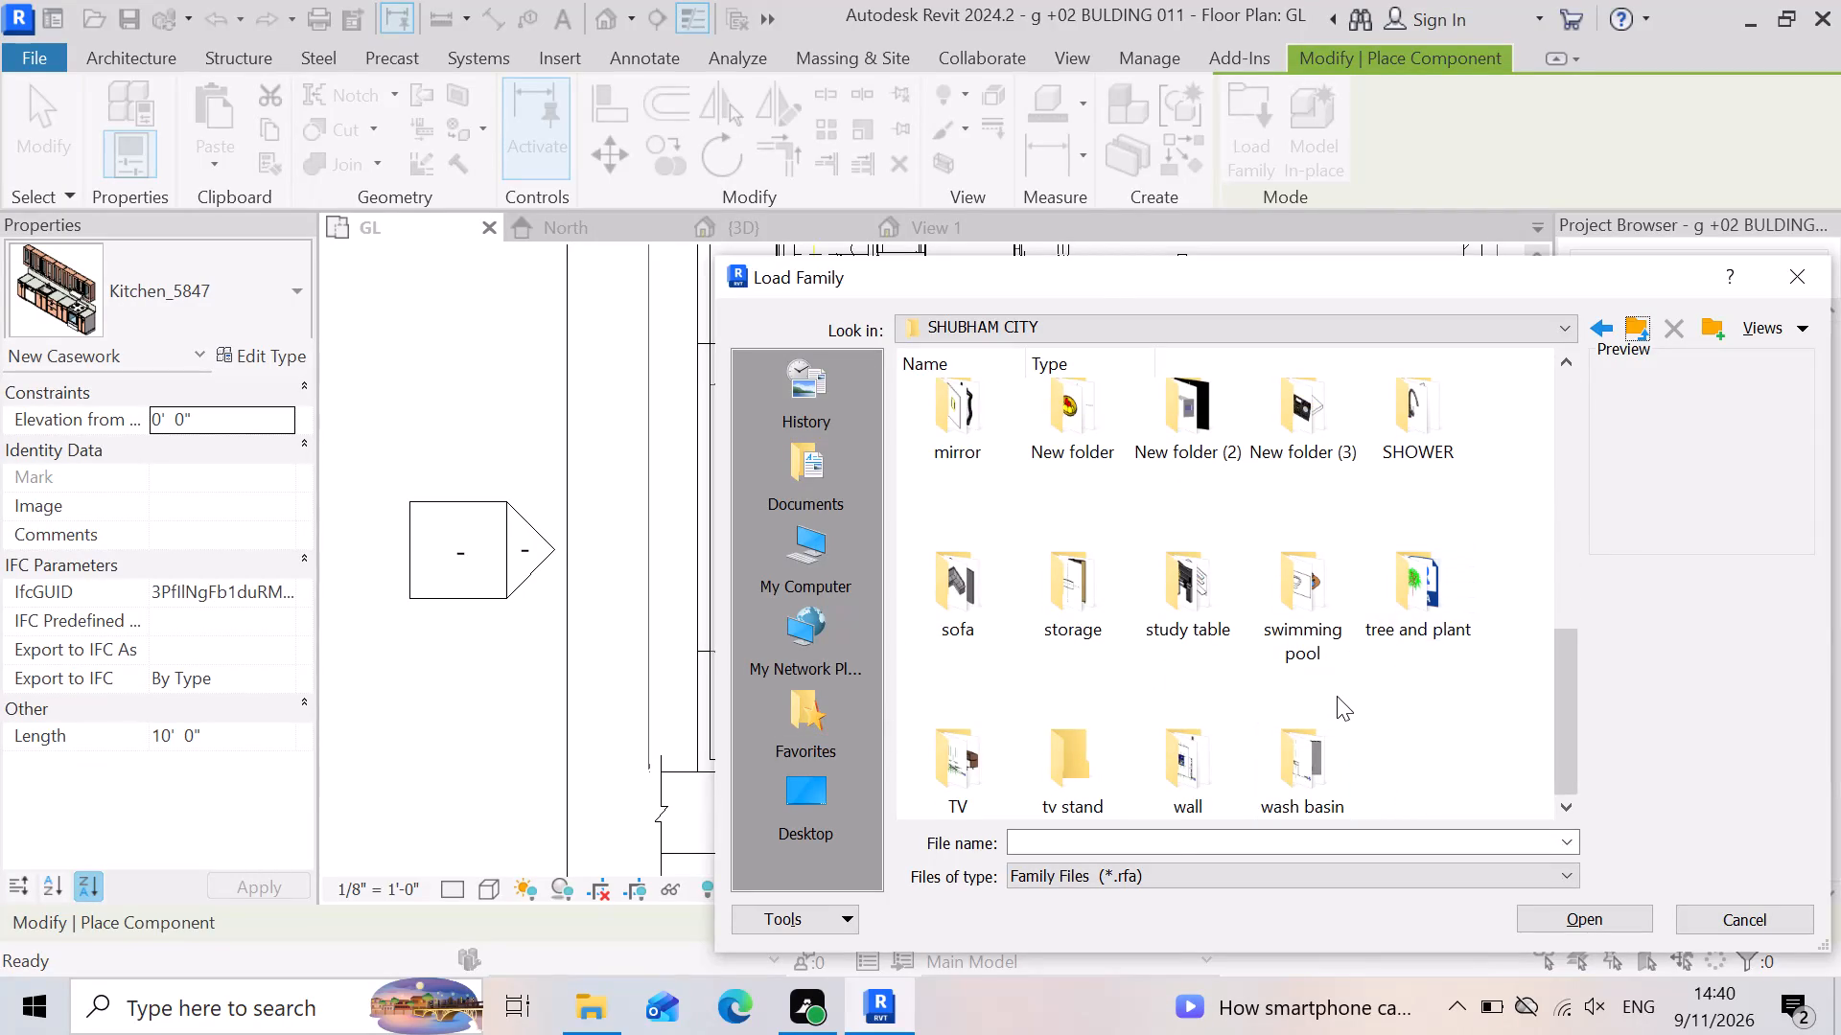
Look through the families in New folder of the SHUBHAM CITY library for a component to load, and return to the library folder.
scroll(1336, 699, "up", 2)
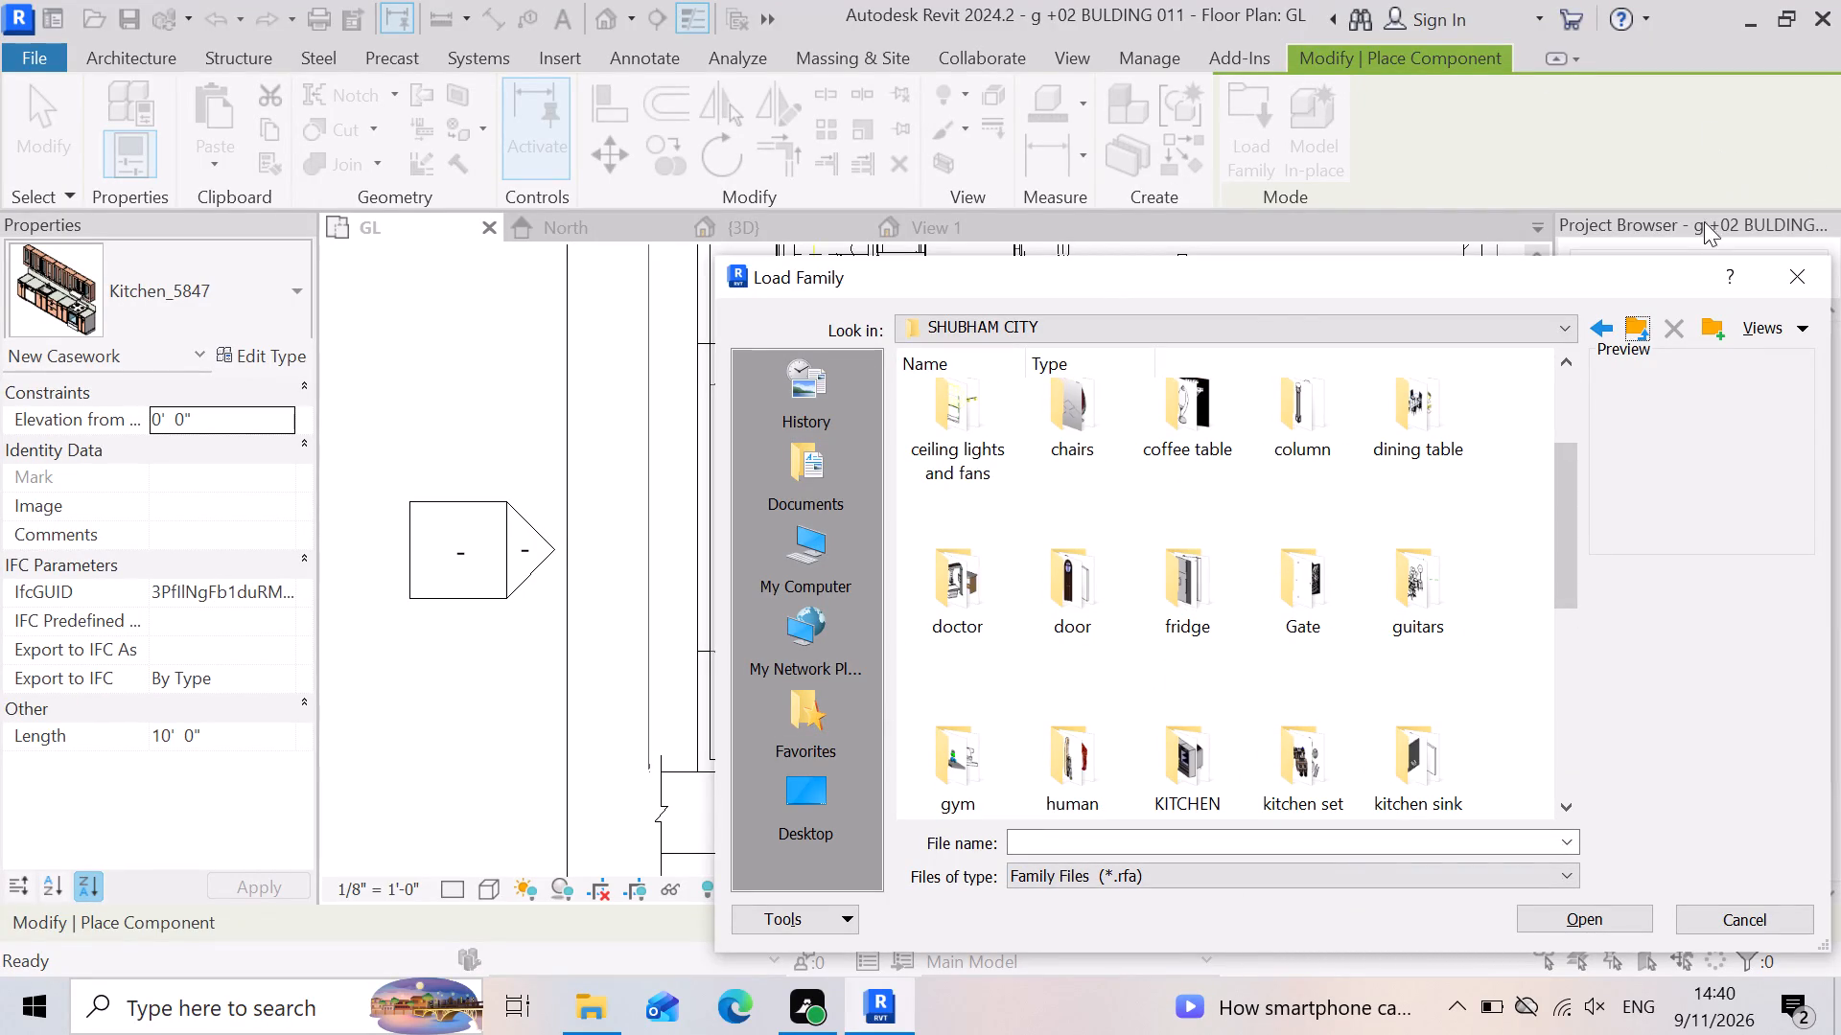
left_click(1624, 333)
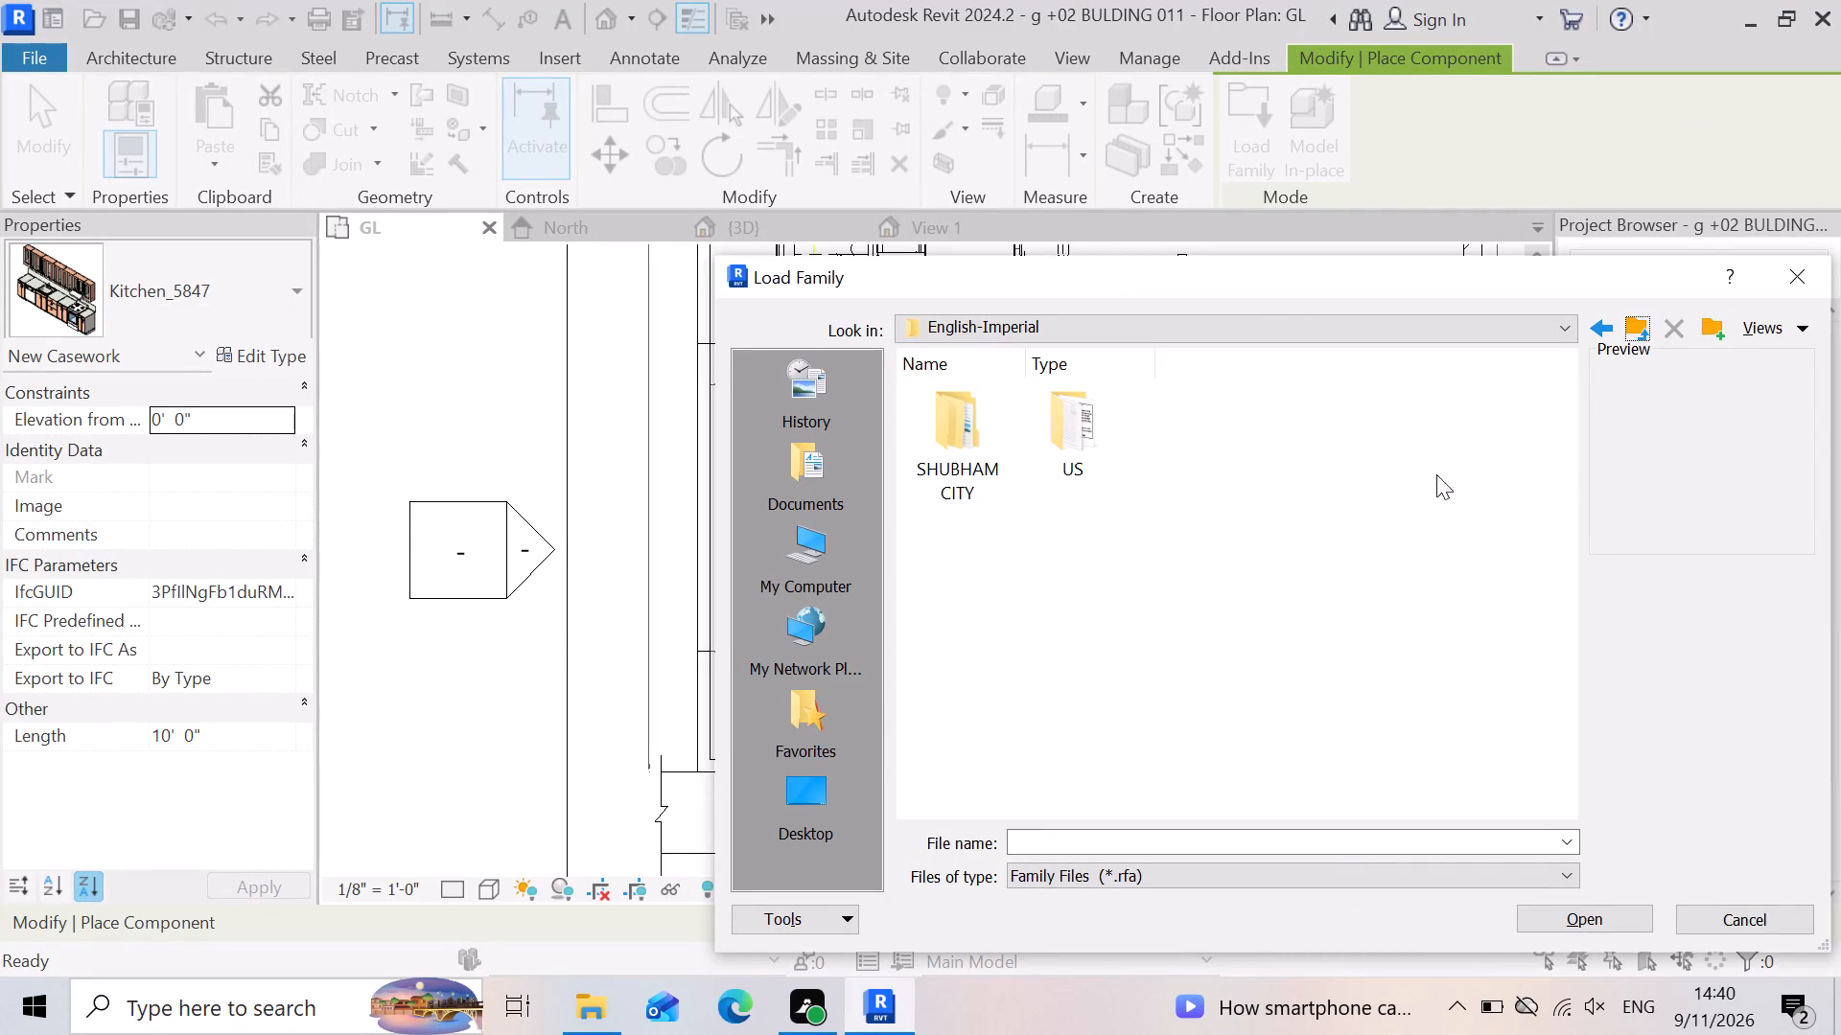
double_click(974, 418)
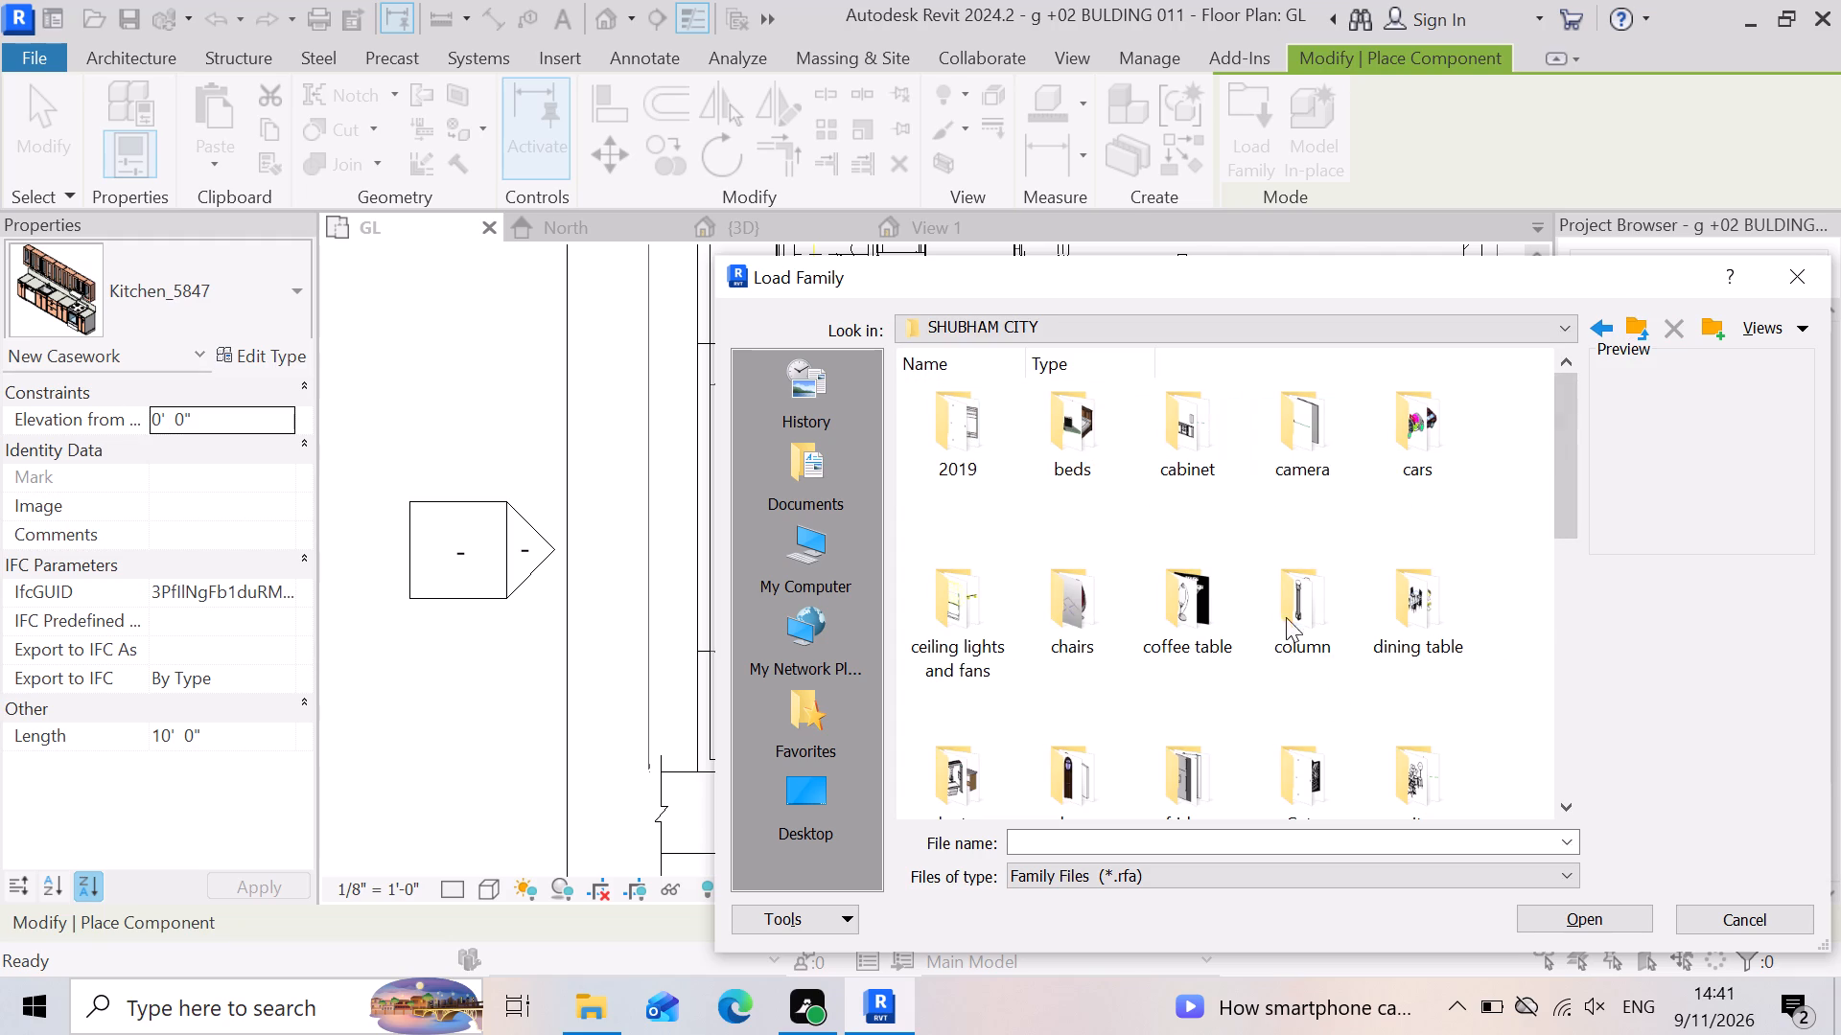
scroll(1251, 437, "down", 1)
scroll(1421, 733, "down", 4)
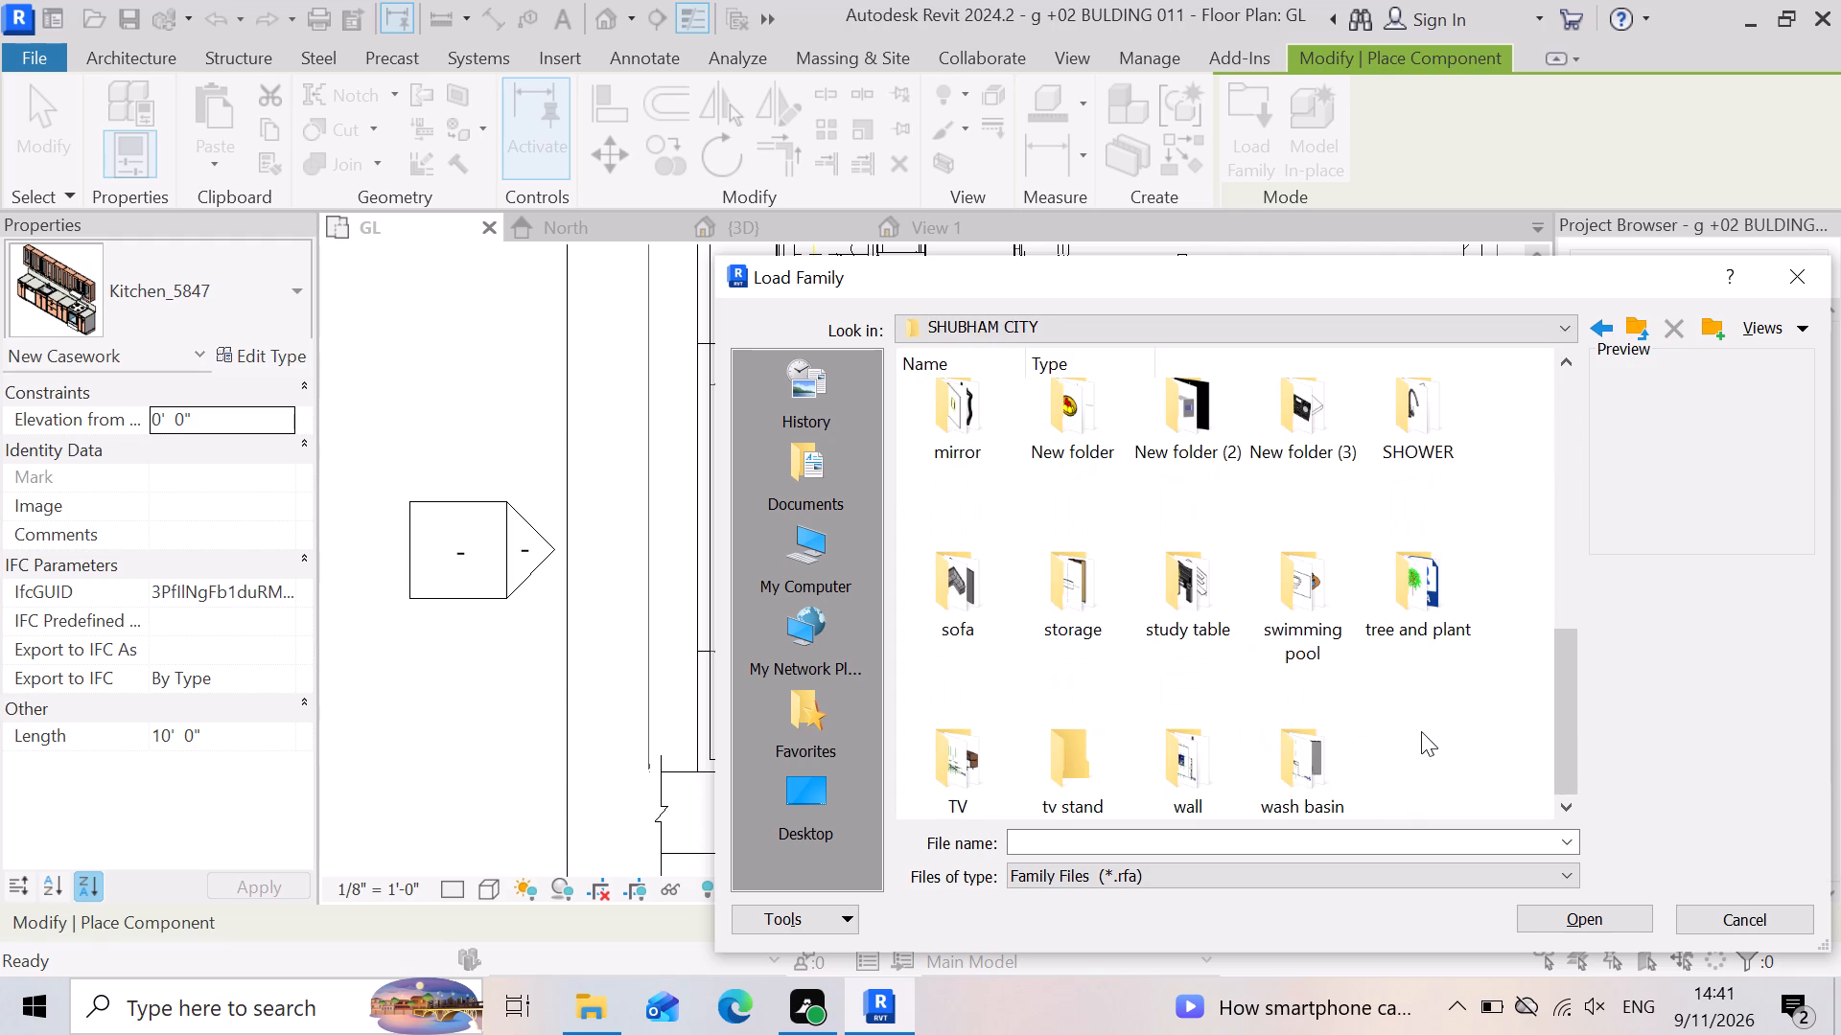
scroll(1317, 674, "down", 3)
scroll(1186, 639, "down", 3)
scroll(930, 650, "up", 1)
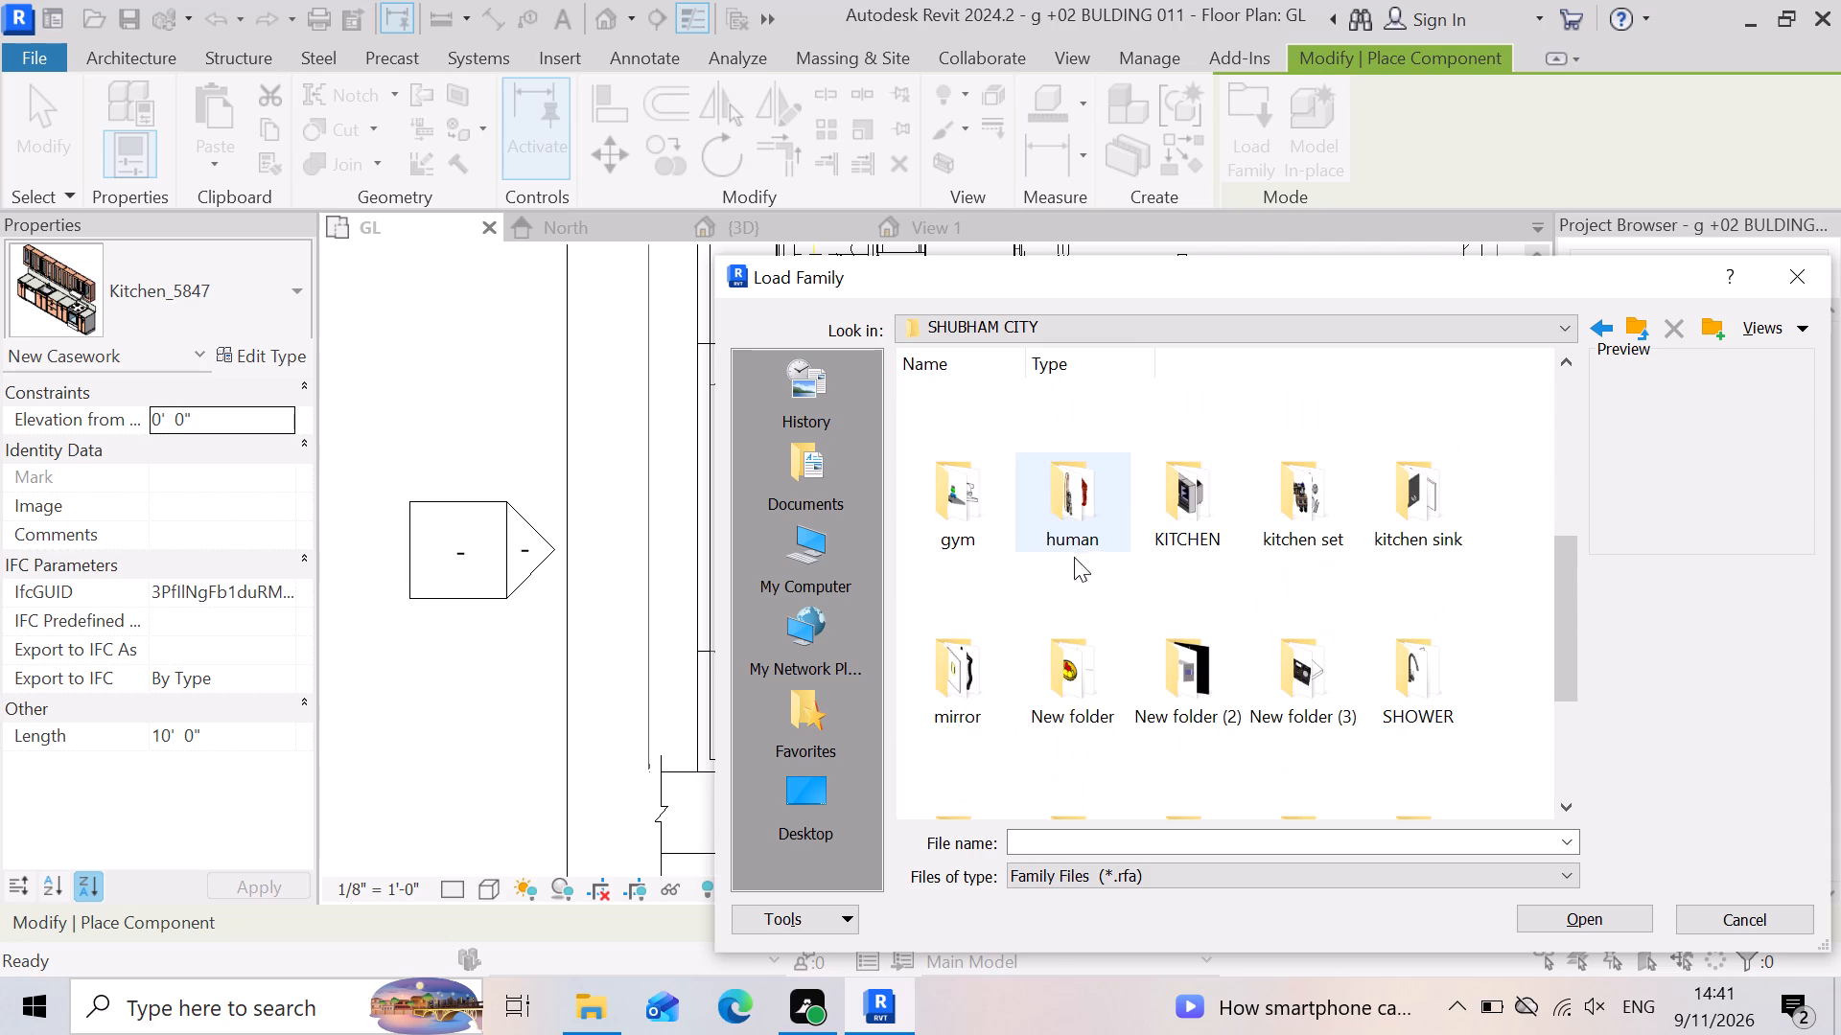
double_click(1082, 675)
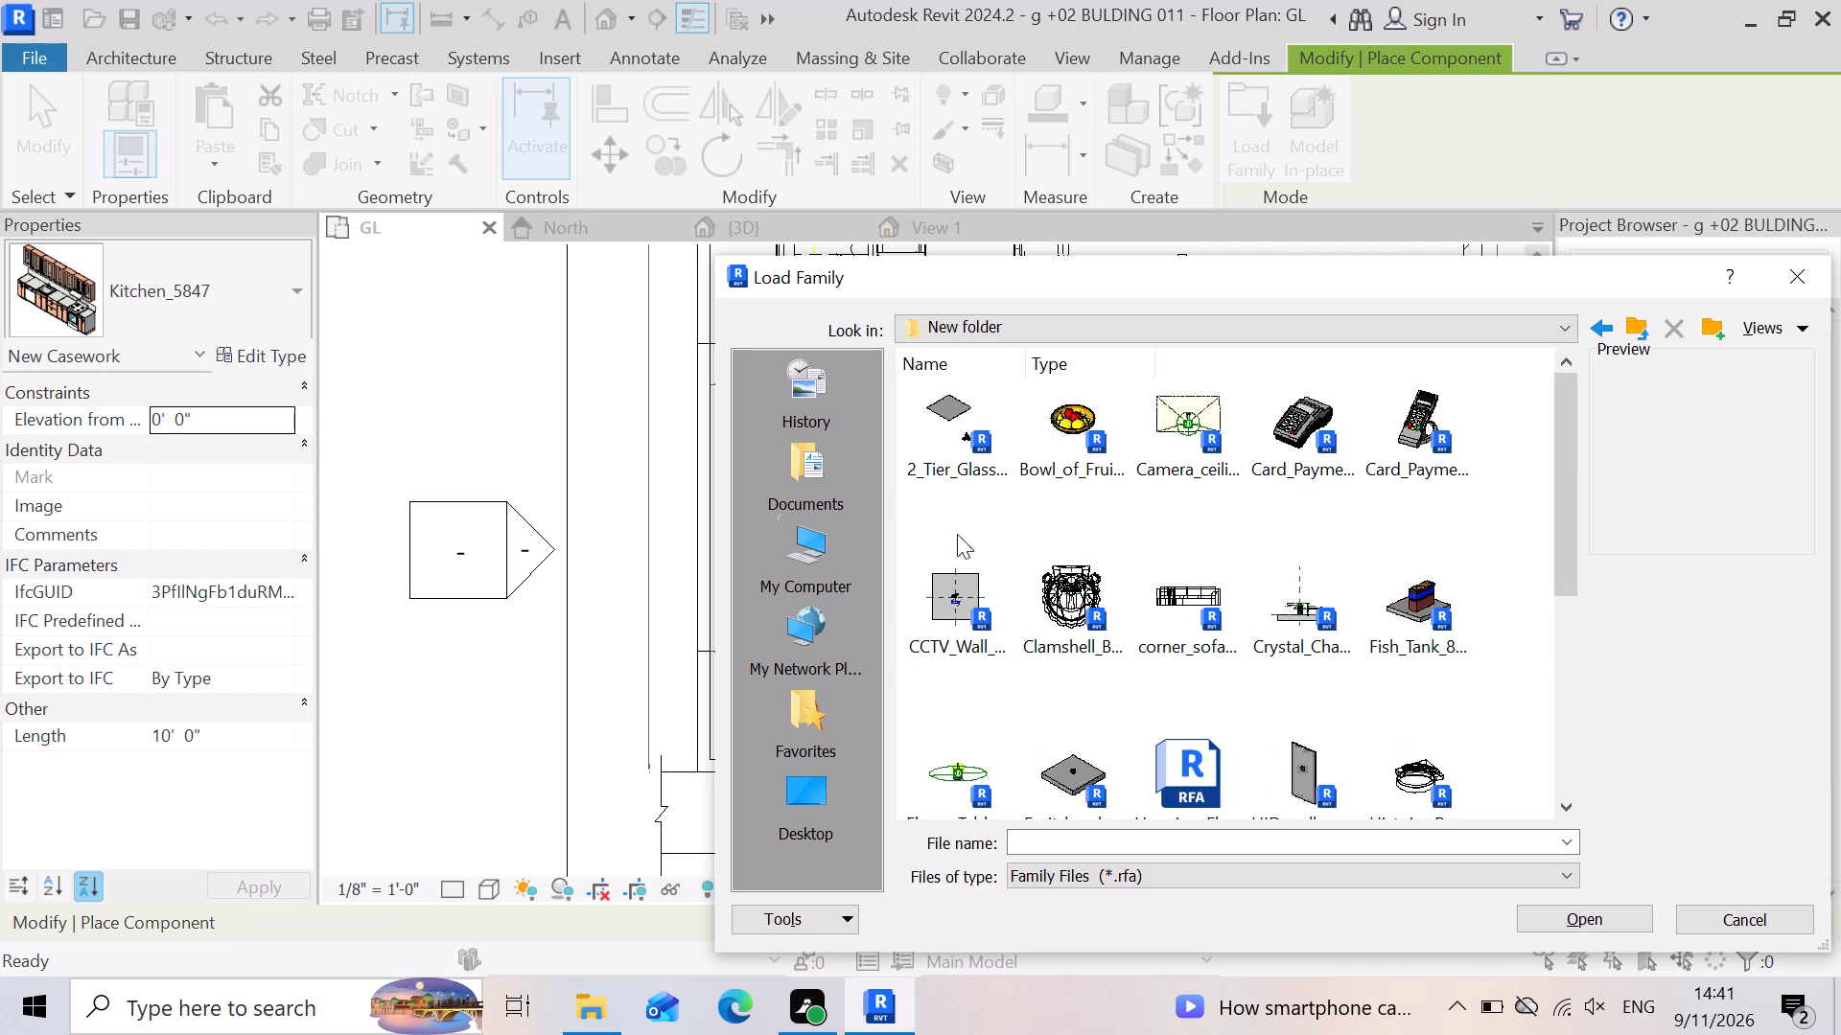
scroll(1372, 545, "down", 2)
scroll(1314, 697, "down", 3)
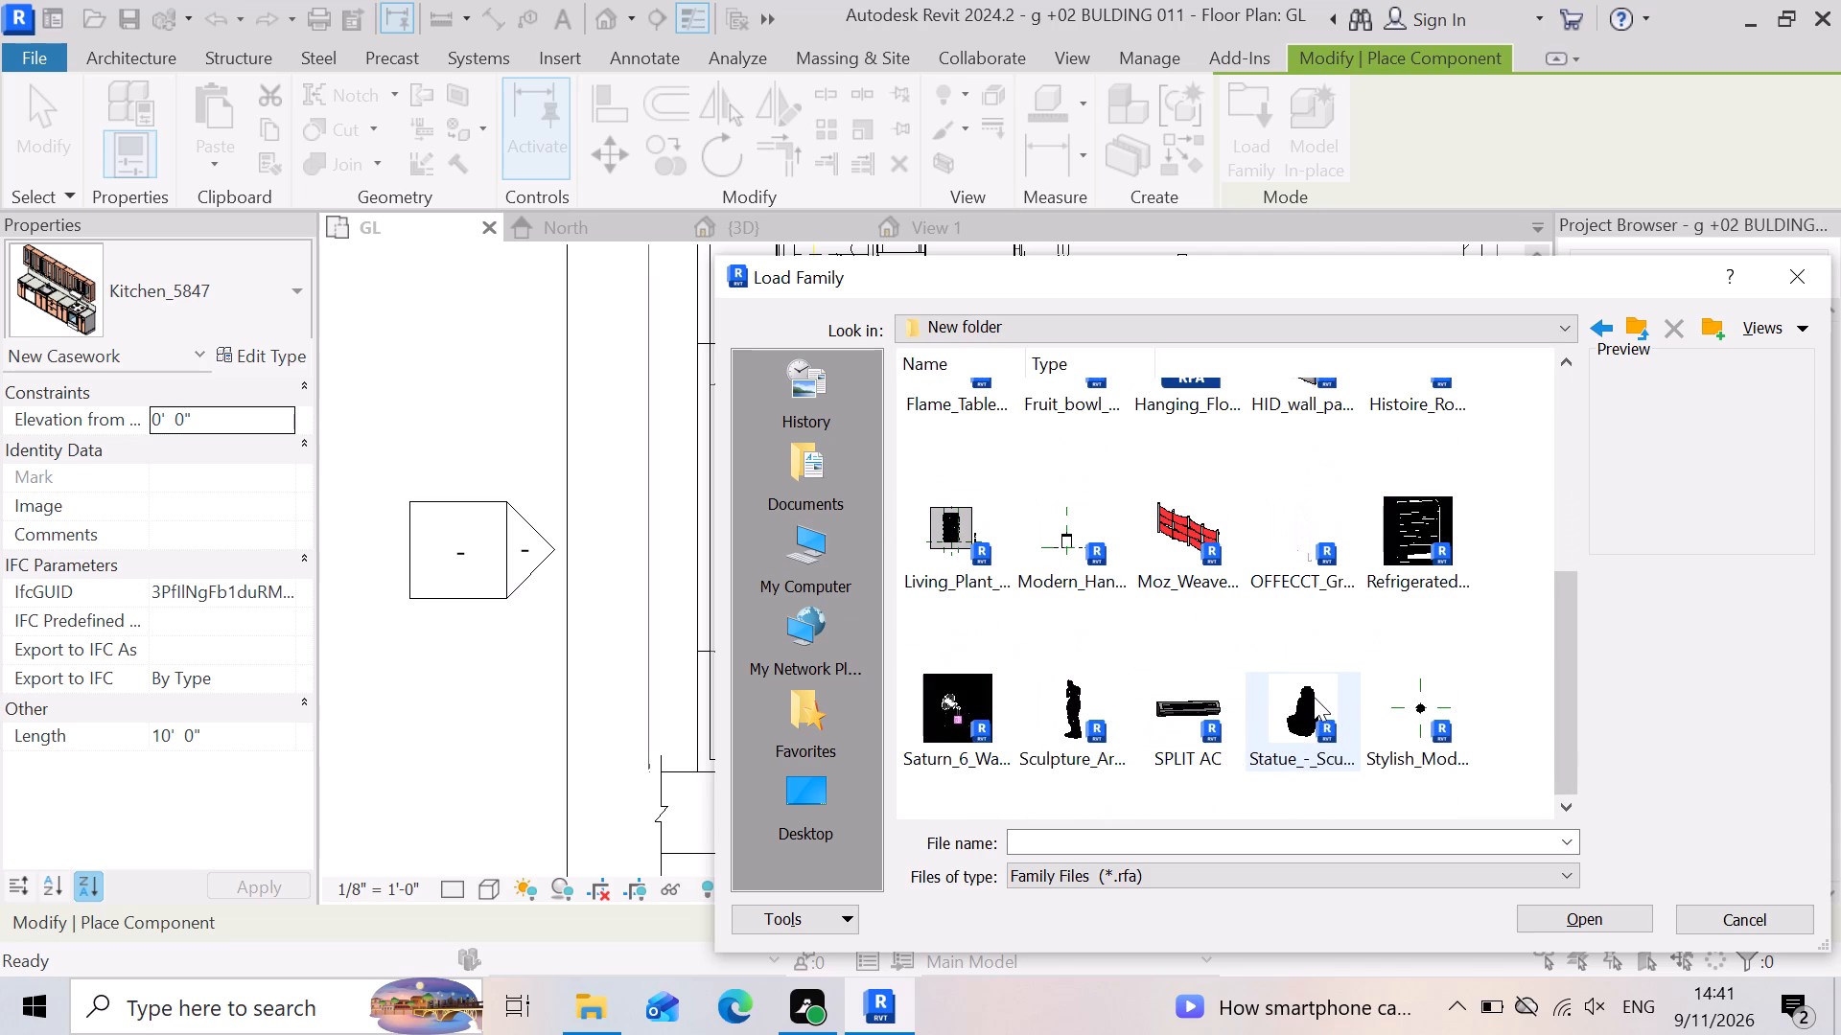
scroll(1317, 687, "up", 3)
left_click(1621, 329)
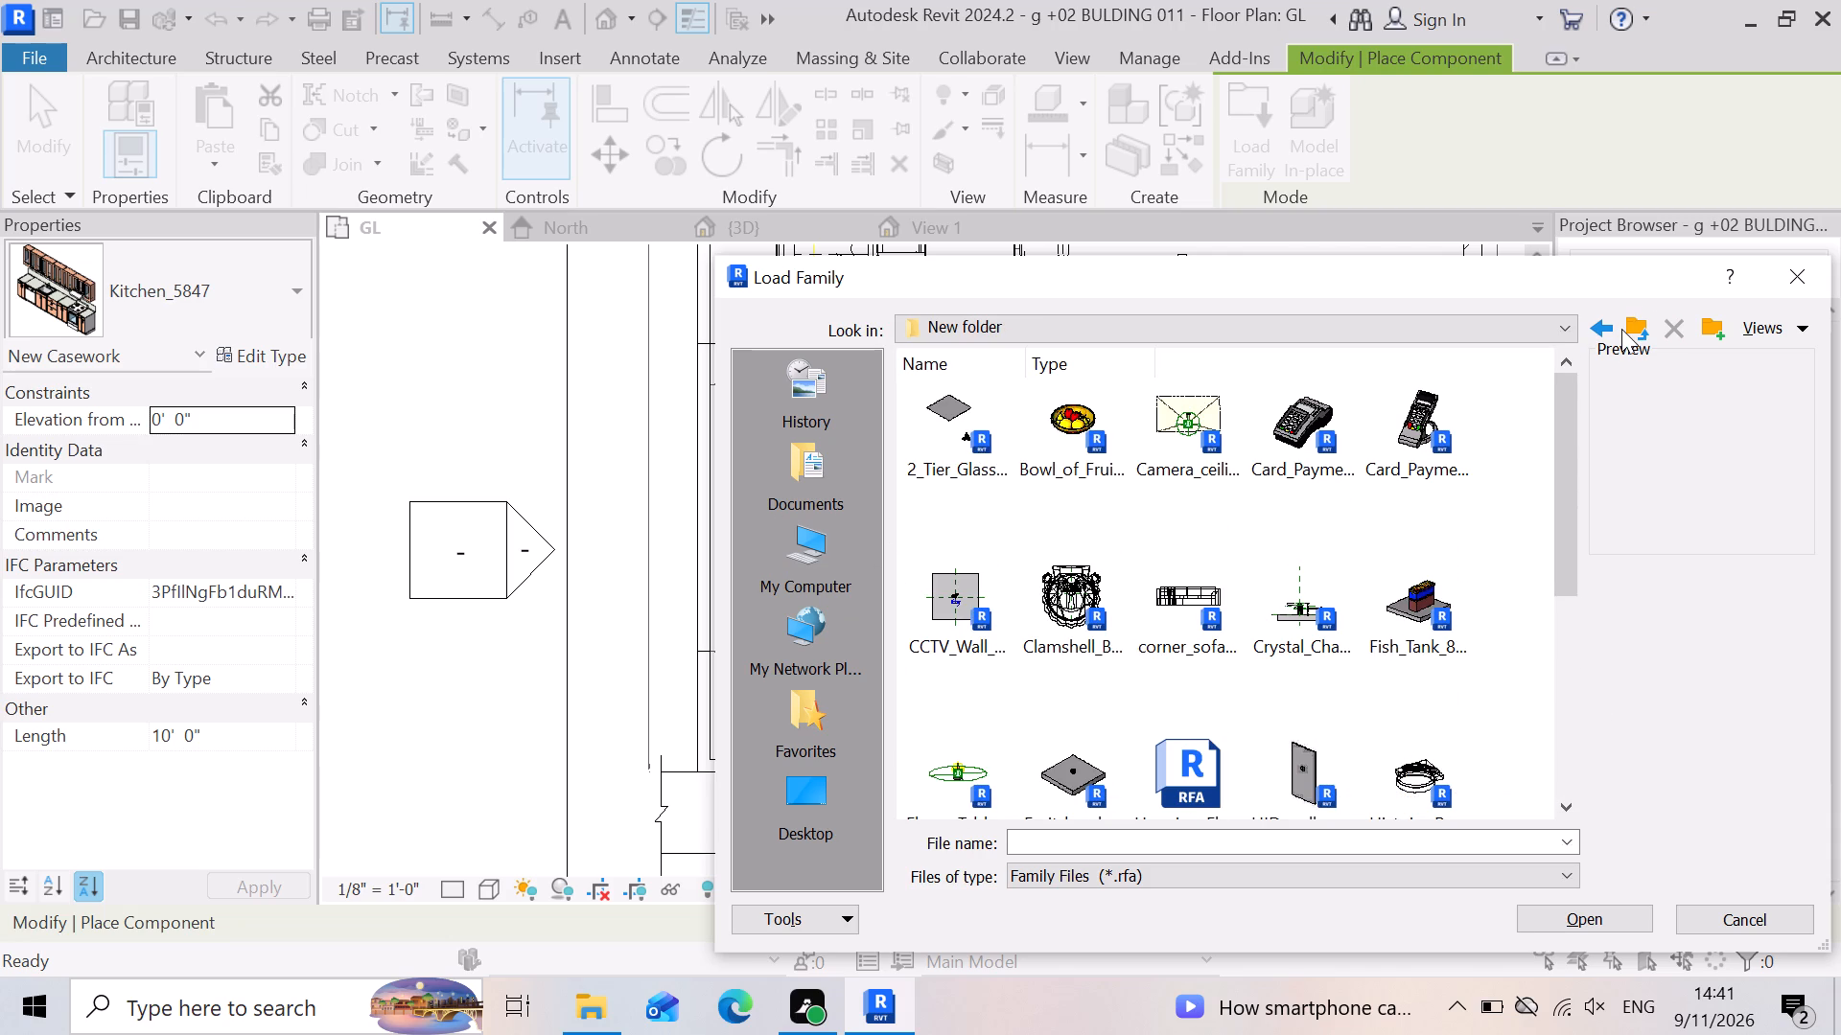
left_click(1628, 328)
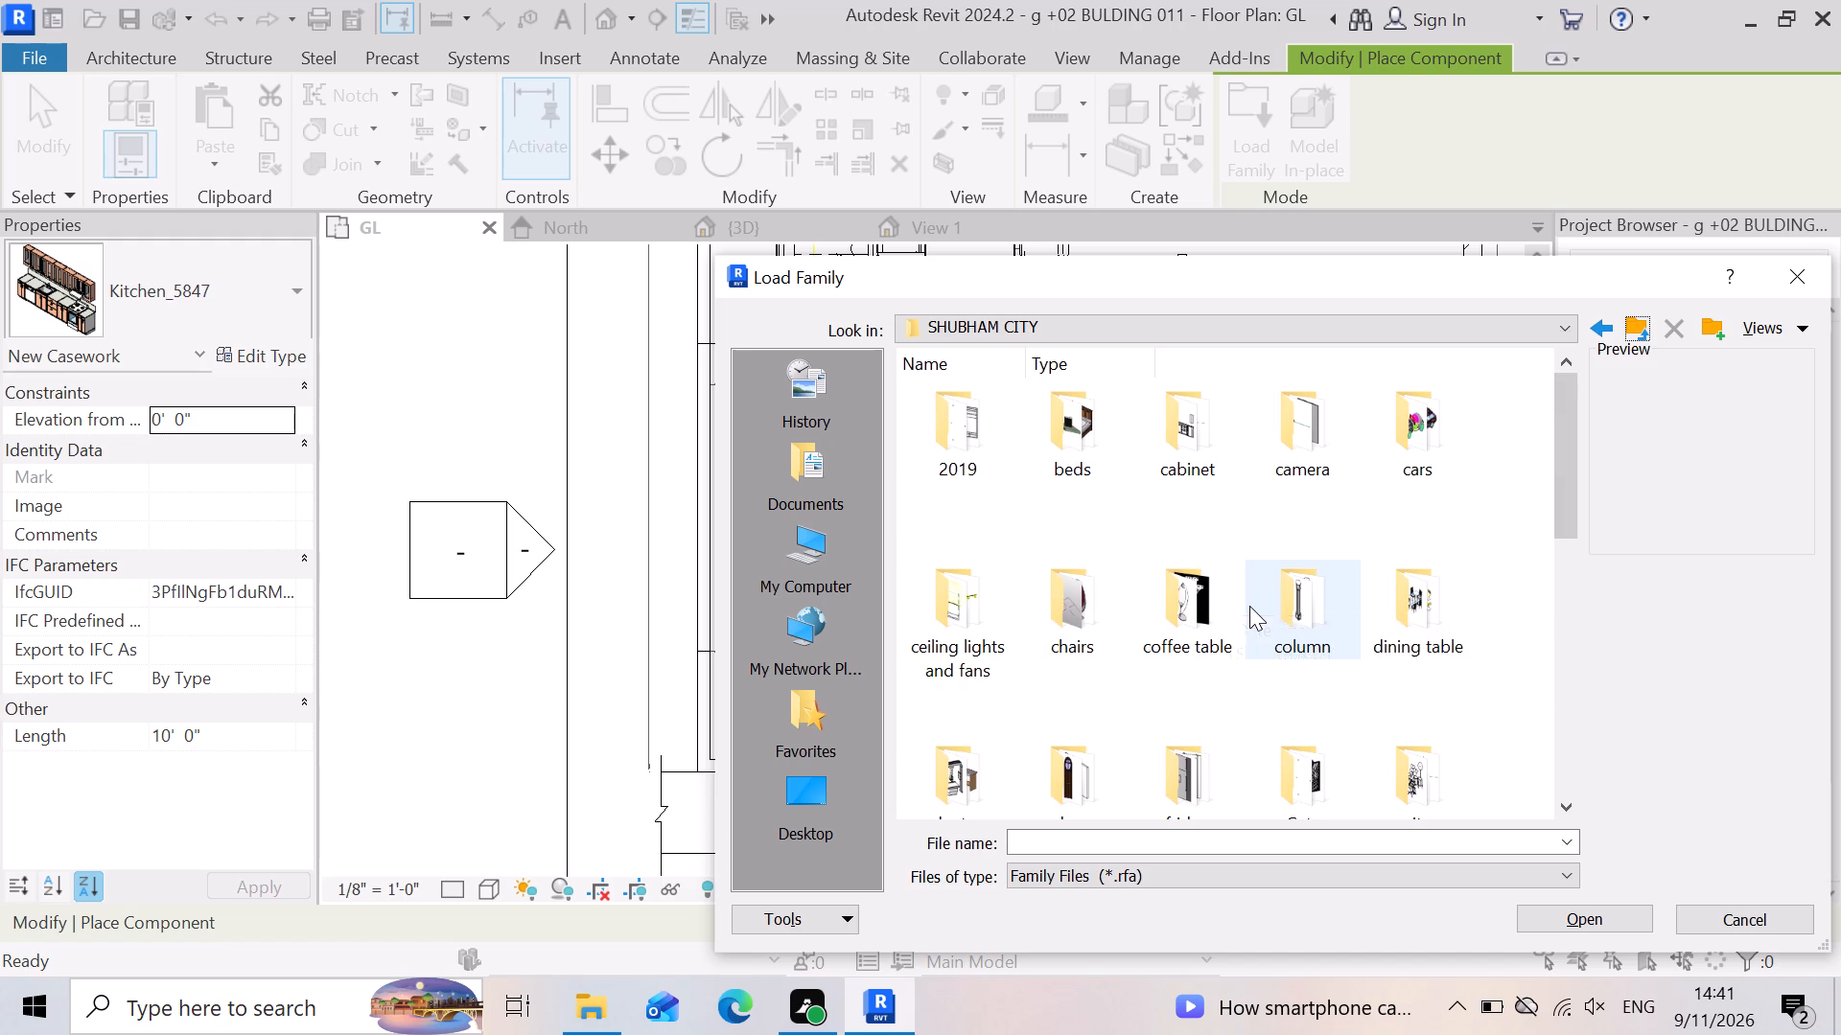
Look through the families in New folder (2) for a component to load, and return to the SHUBHAM CITY folder.
scroll(1249, 606, "down", 1)
scroll(1217, 742, "down", 3)
scroll(1194, 666, "down", 3)
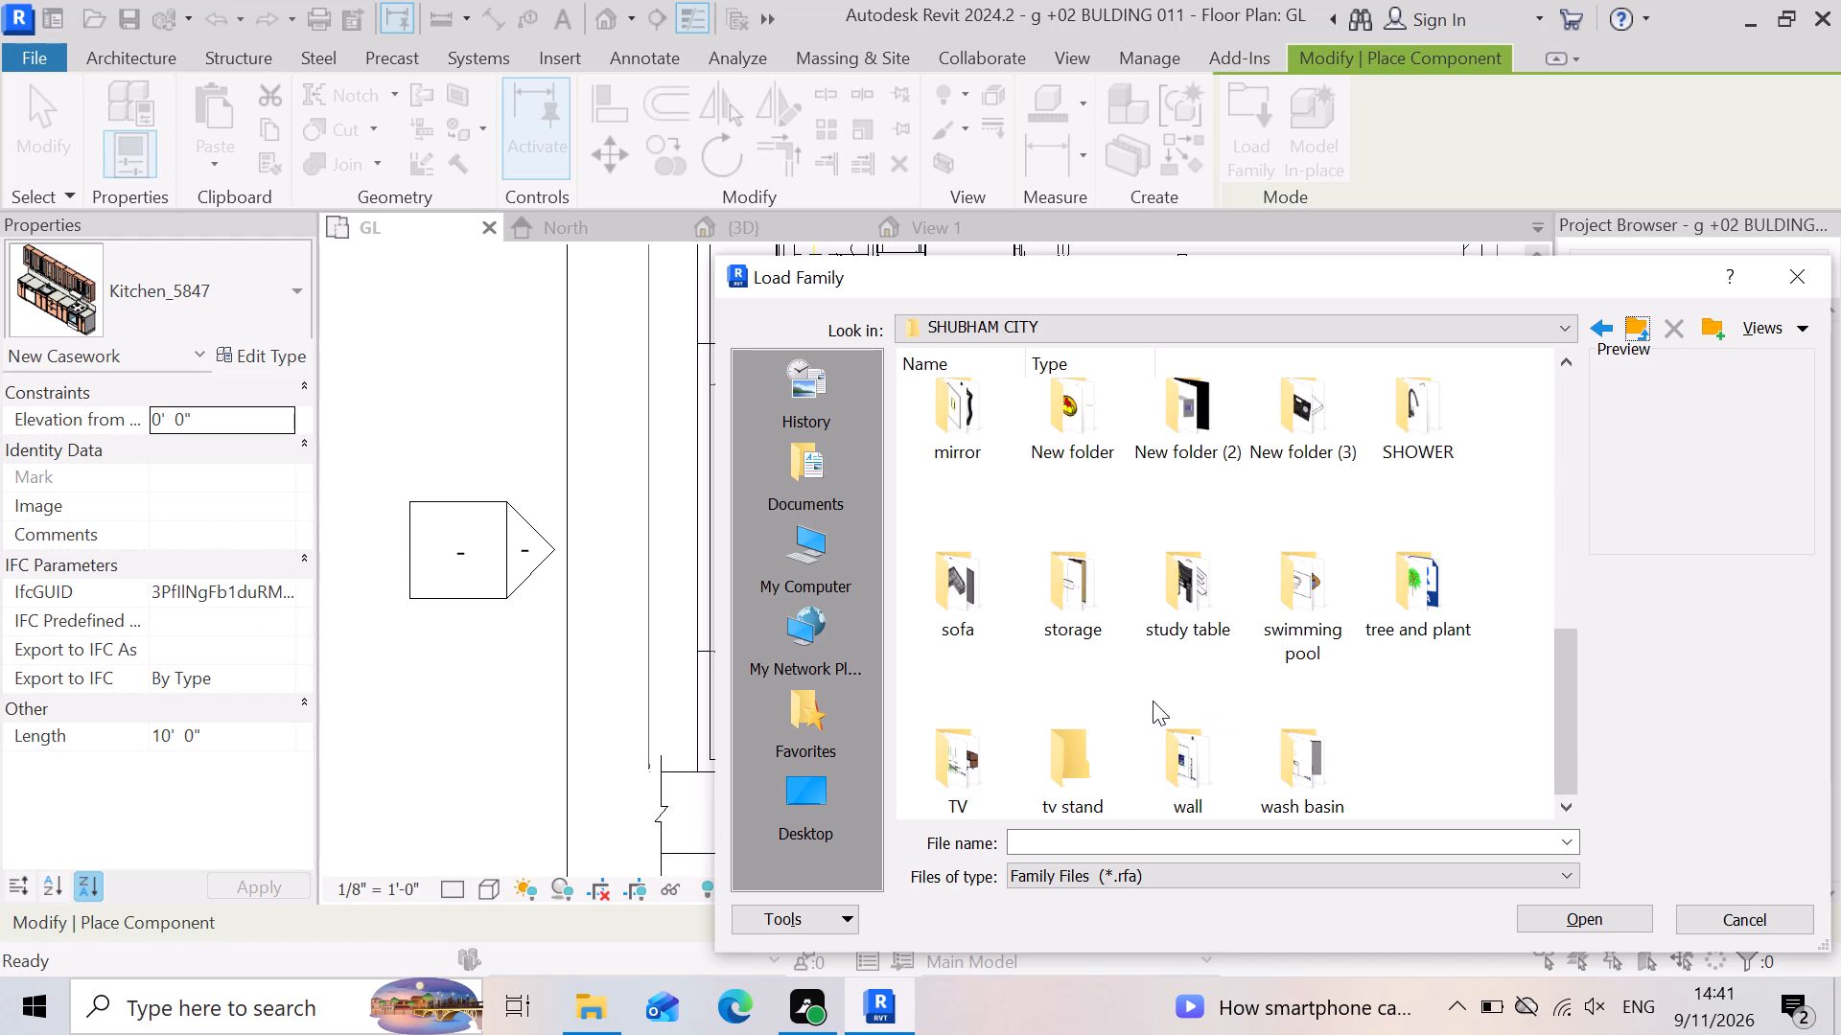
scroll(1340, 746, "up", 2)
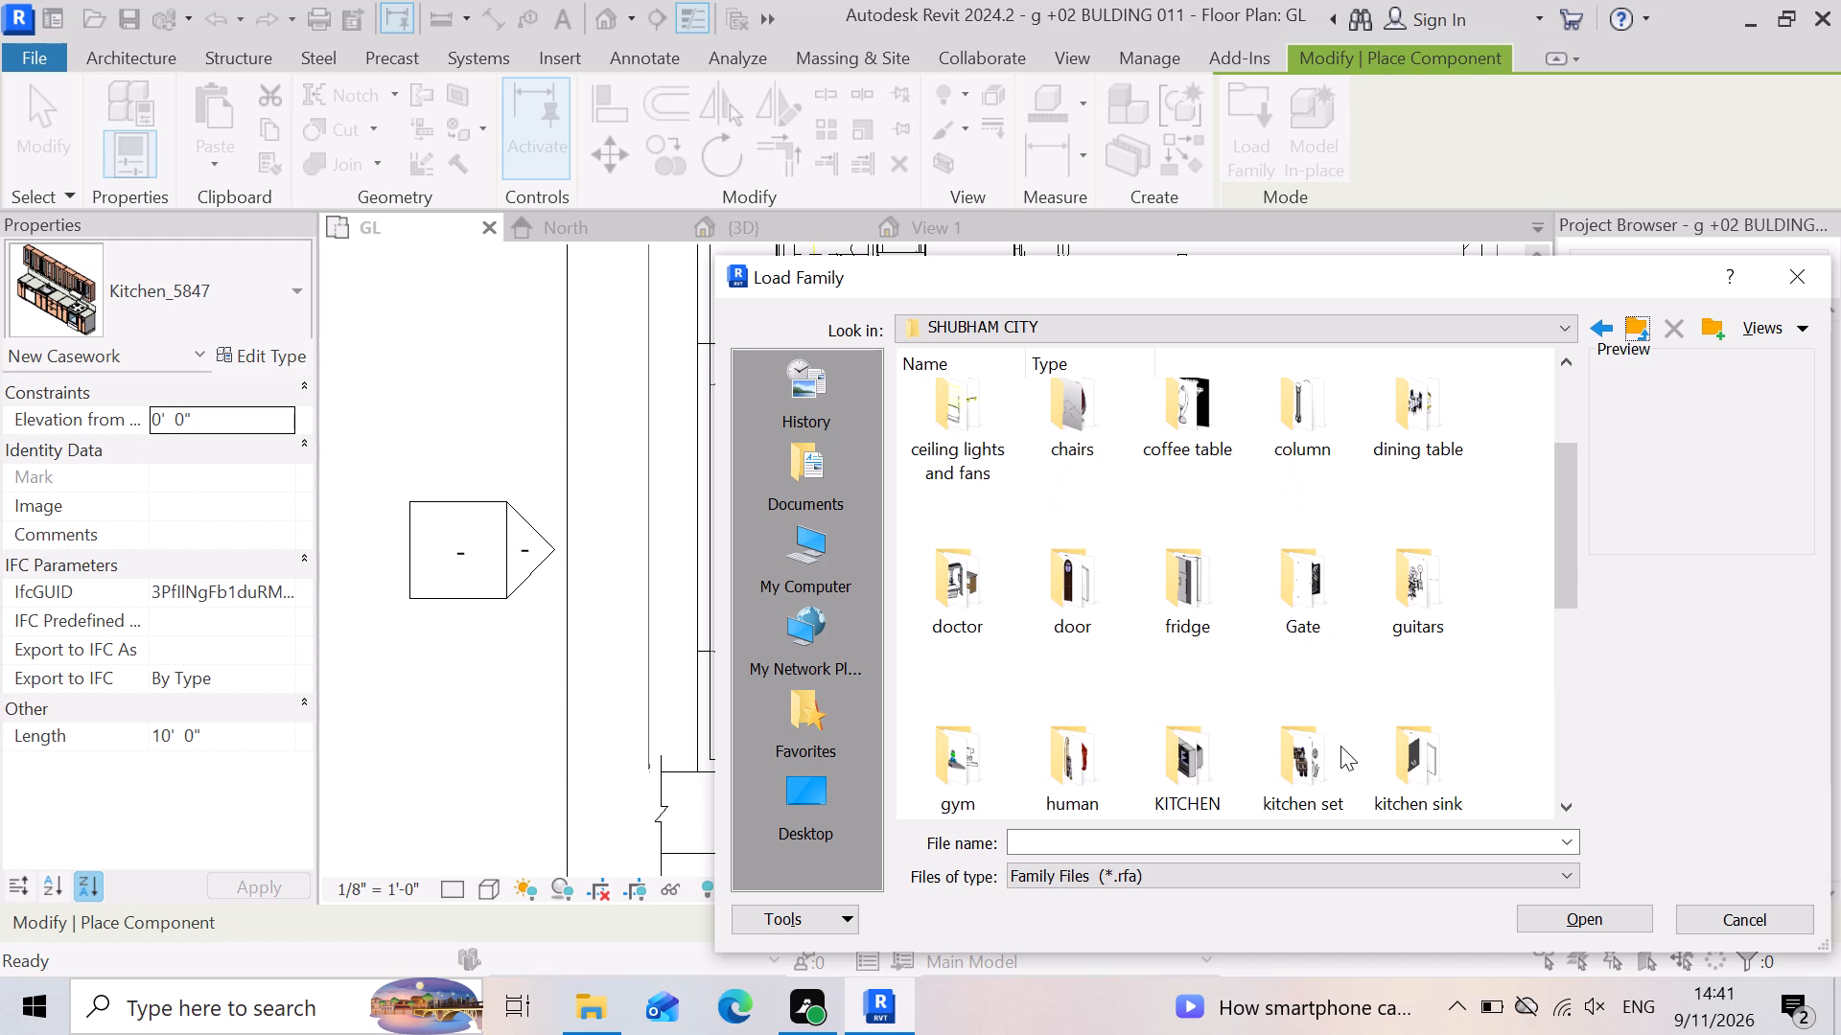
scroll(1242, 735, "up", 2)
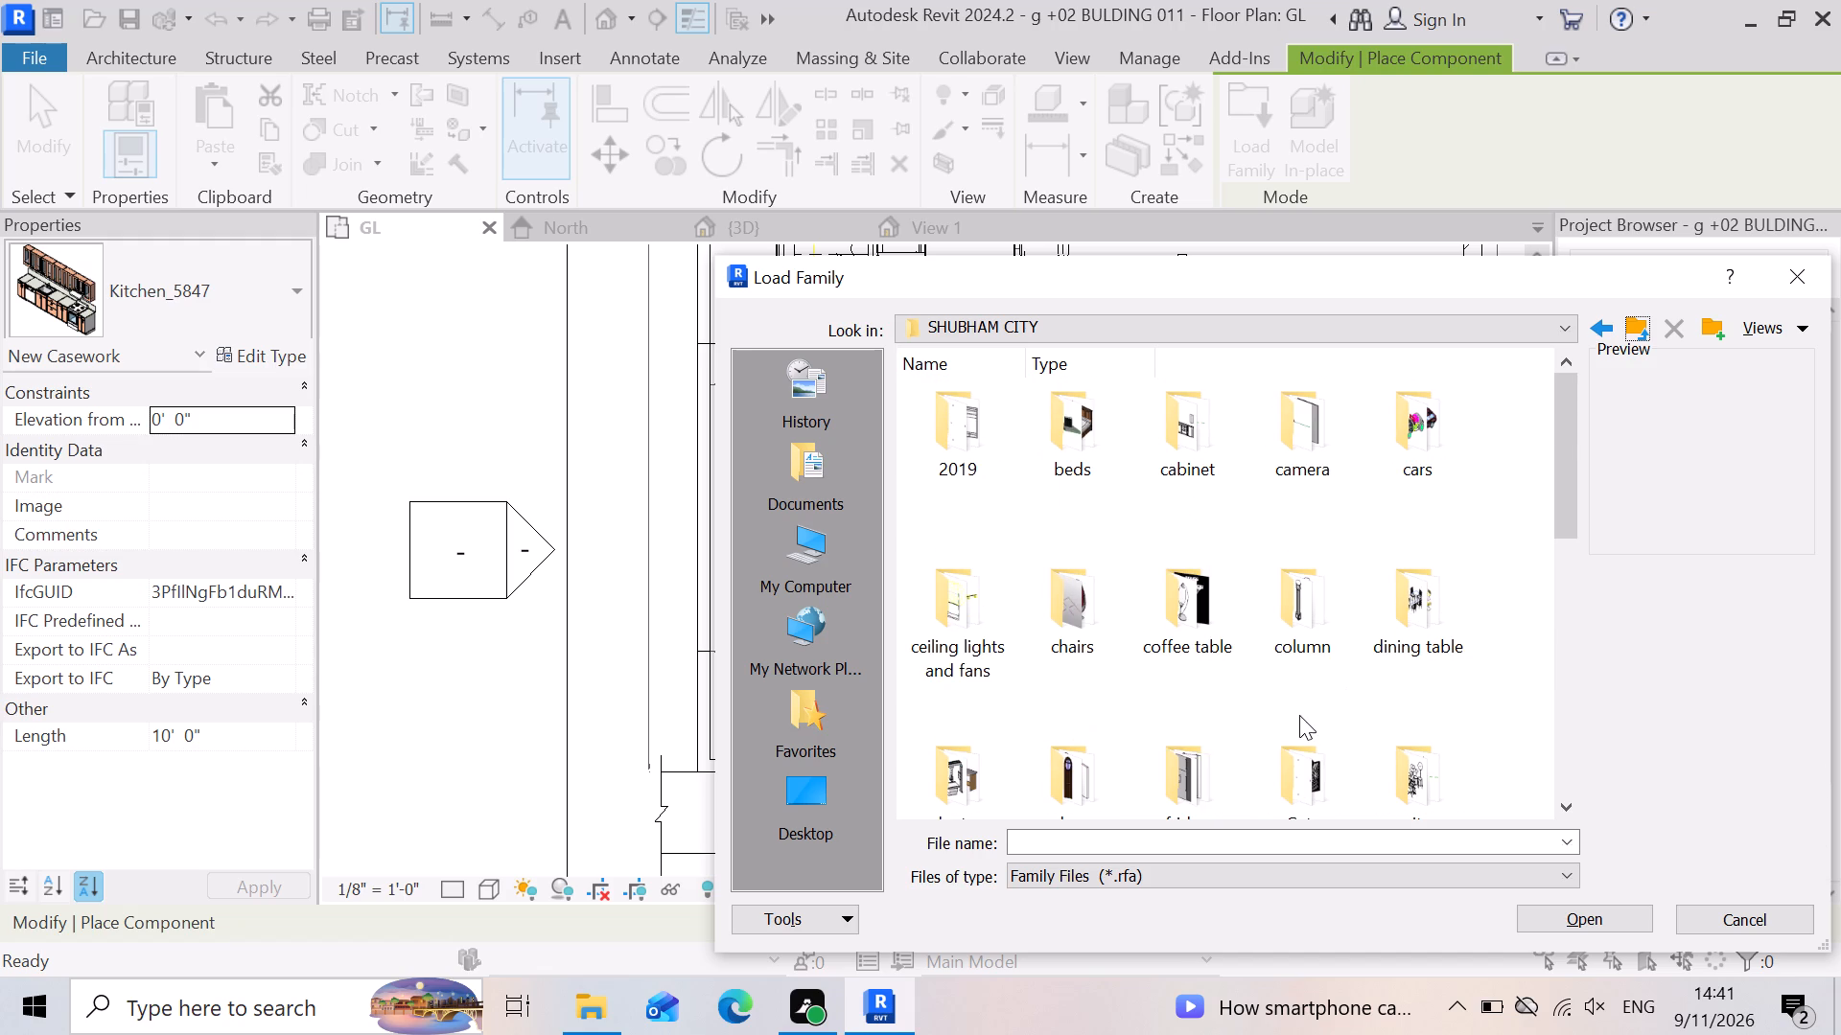
scroll(1300, 710, "up", 2)
scroll(1175, 552, "up", 3)
scroll(1328, 719, "down", 2)
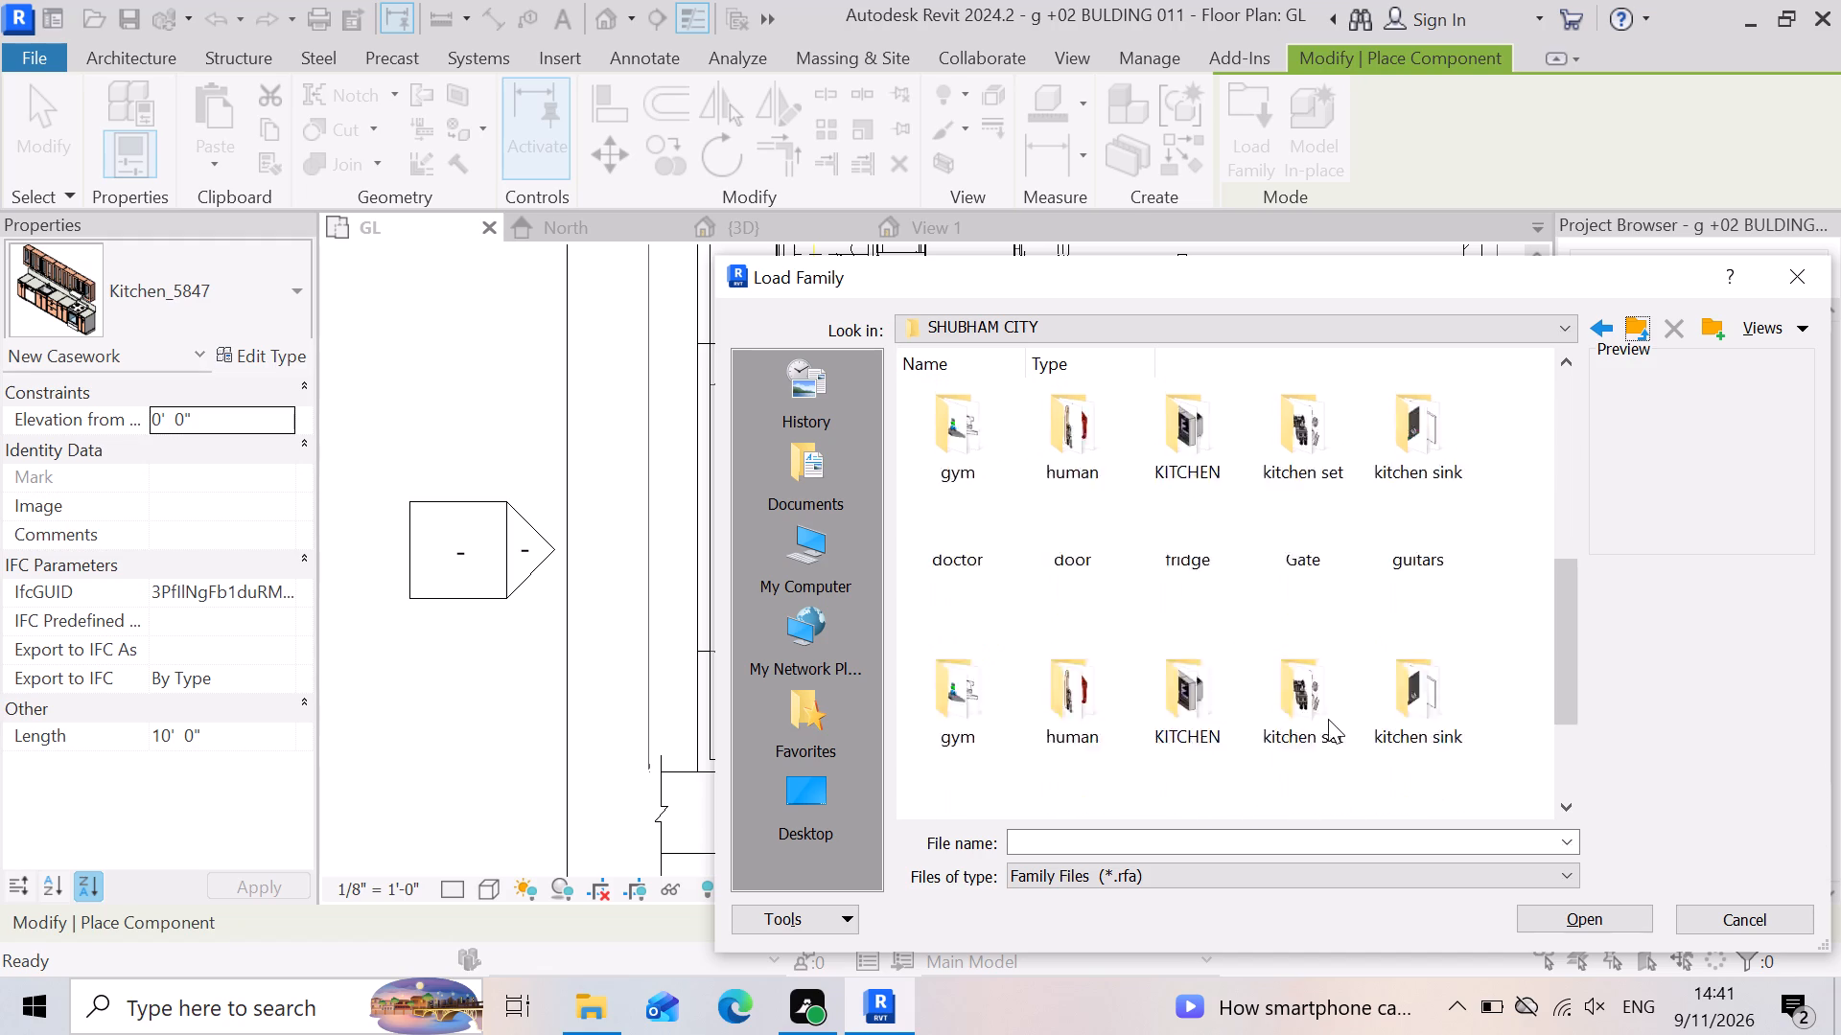
scroll(1328, 719, "down", 2)
double_click(1178, 426)
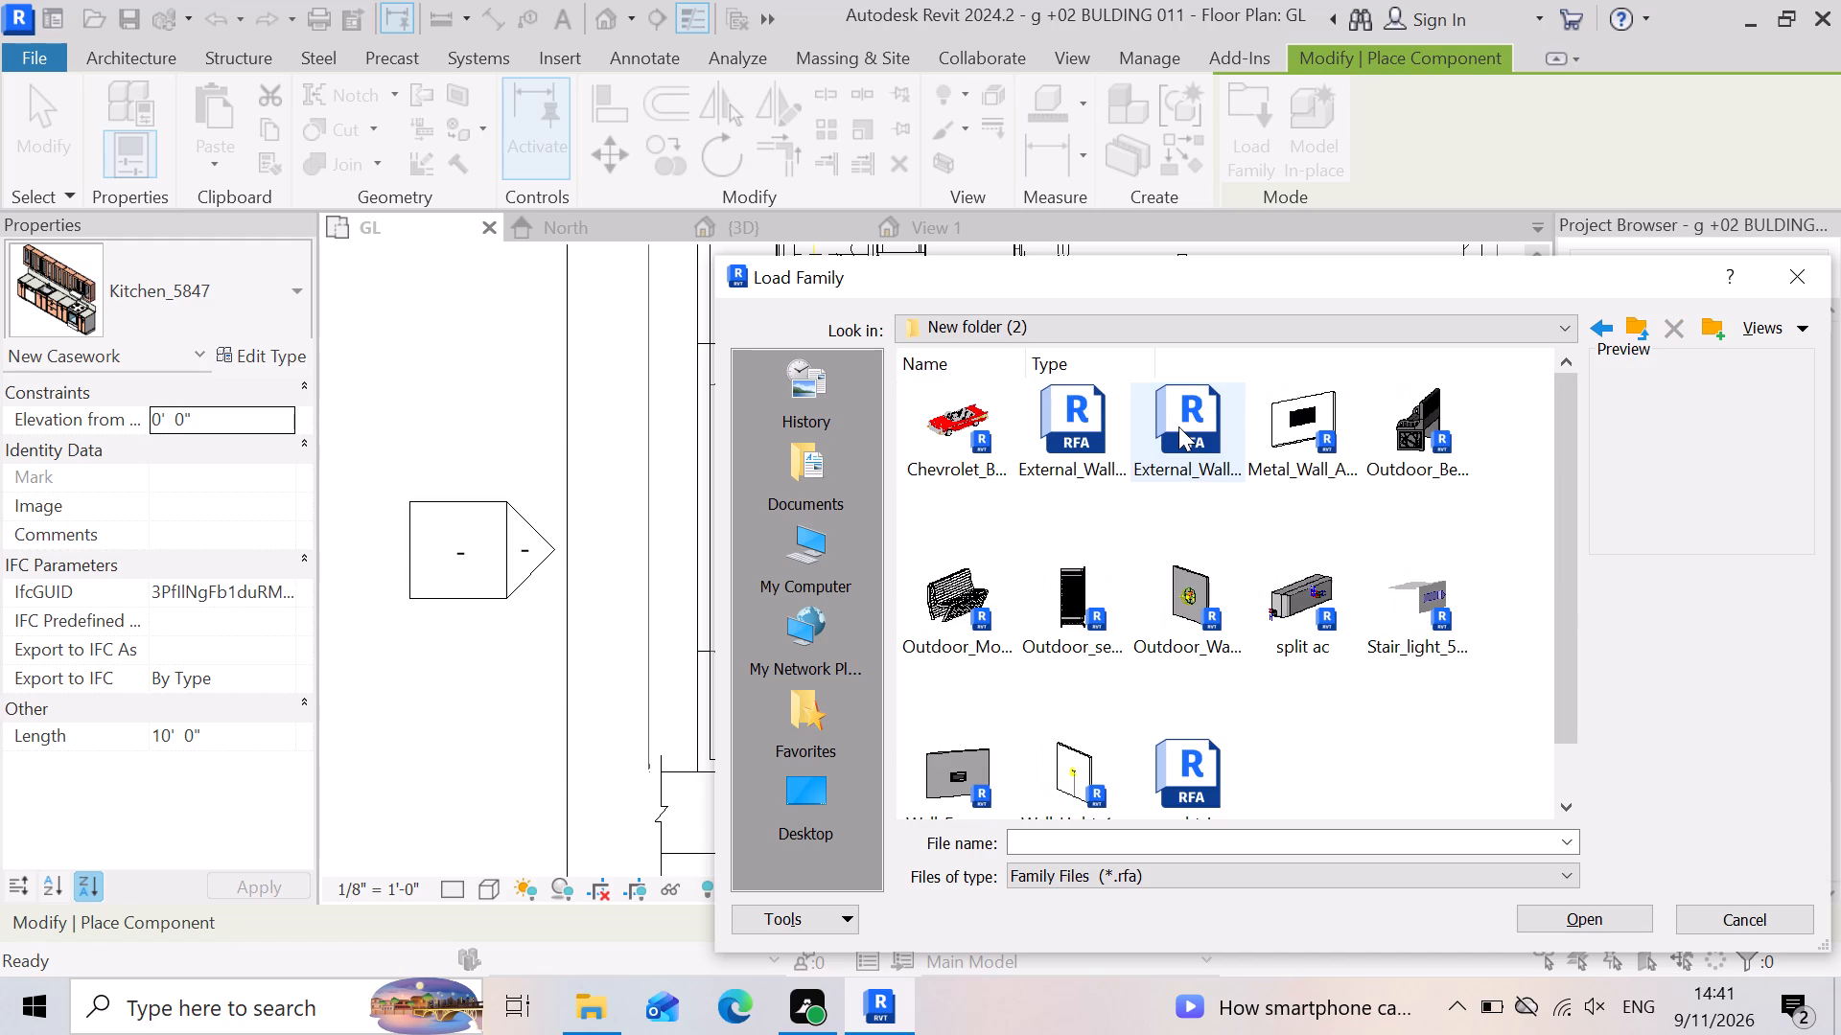
scroll(1118, 731, "down", 3)
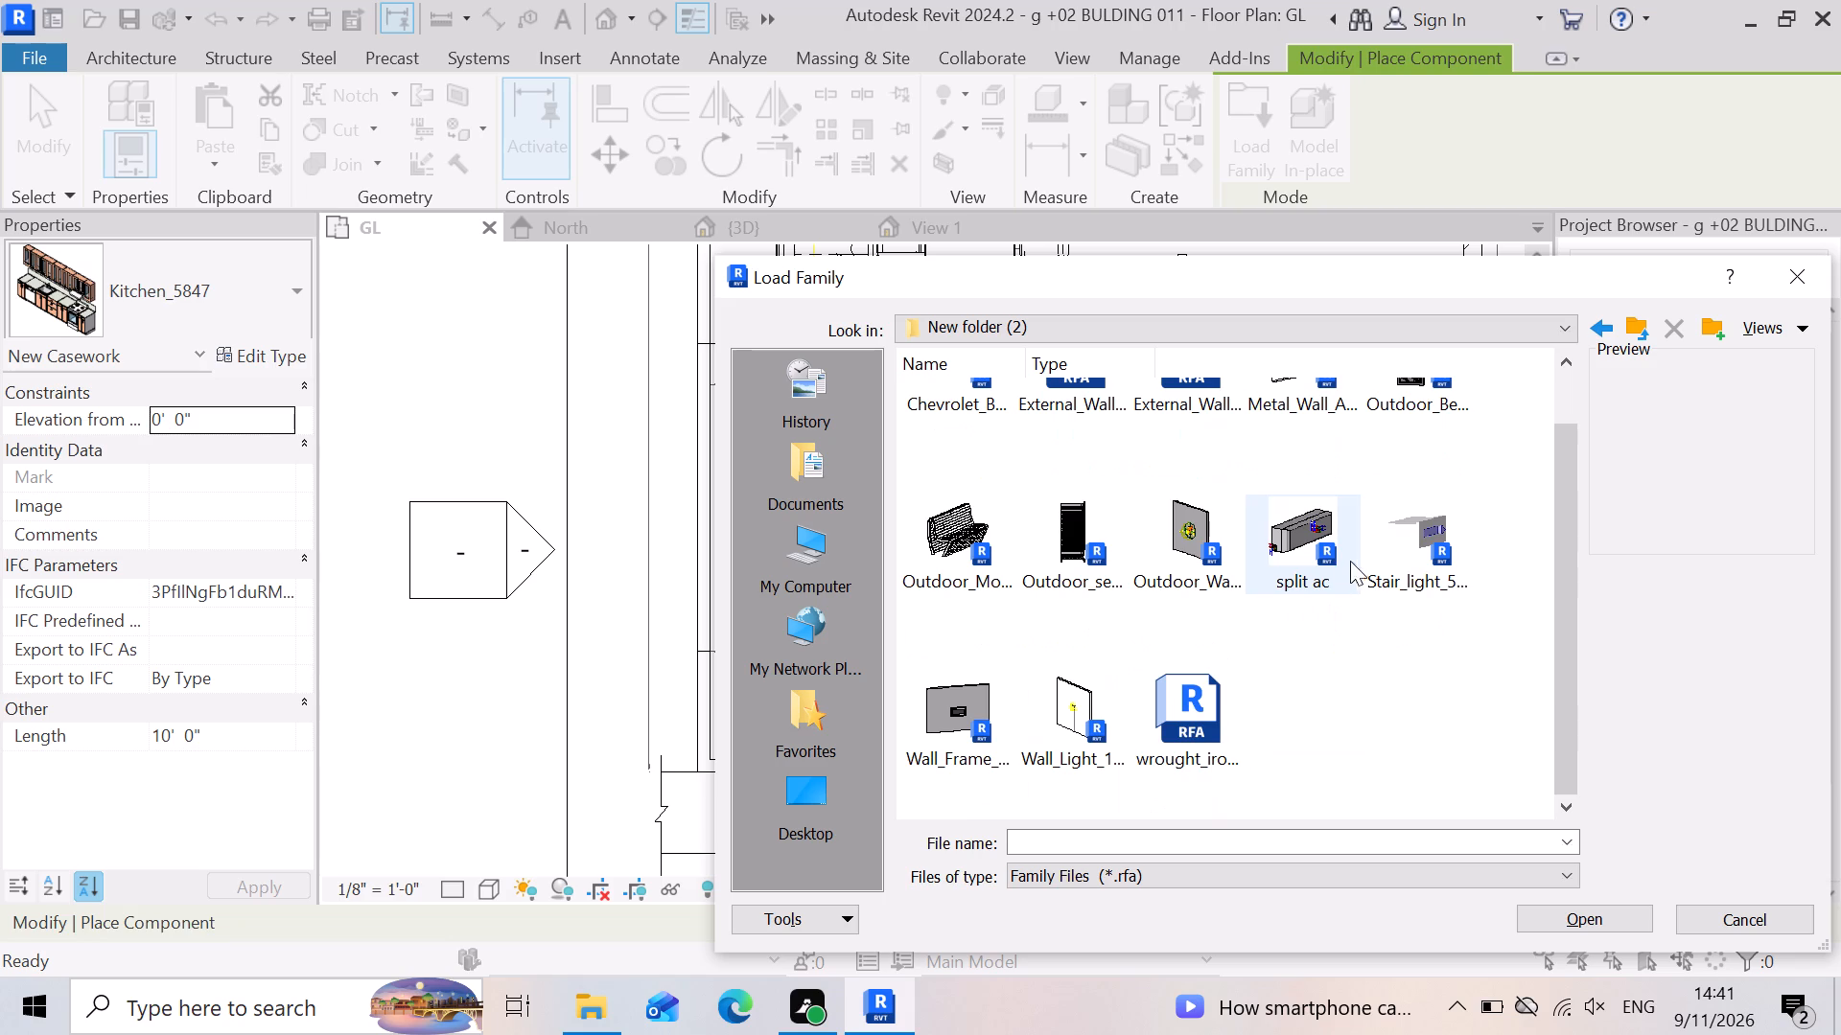
scroll(1163, 710, "down", 3)
scroll(1209, 688, "up", 3)
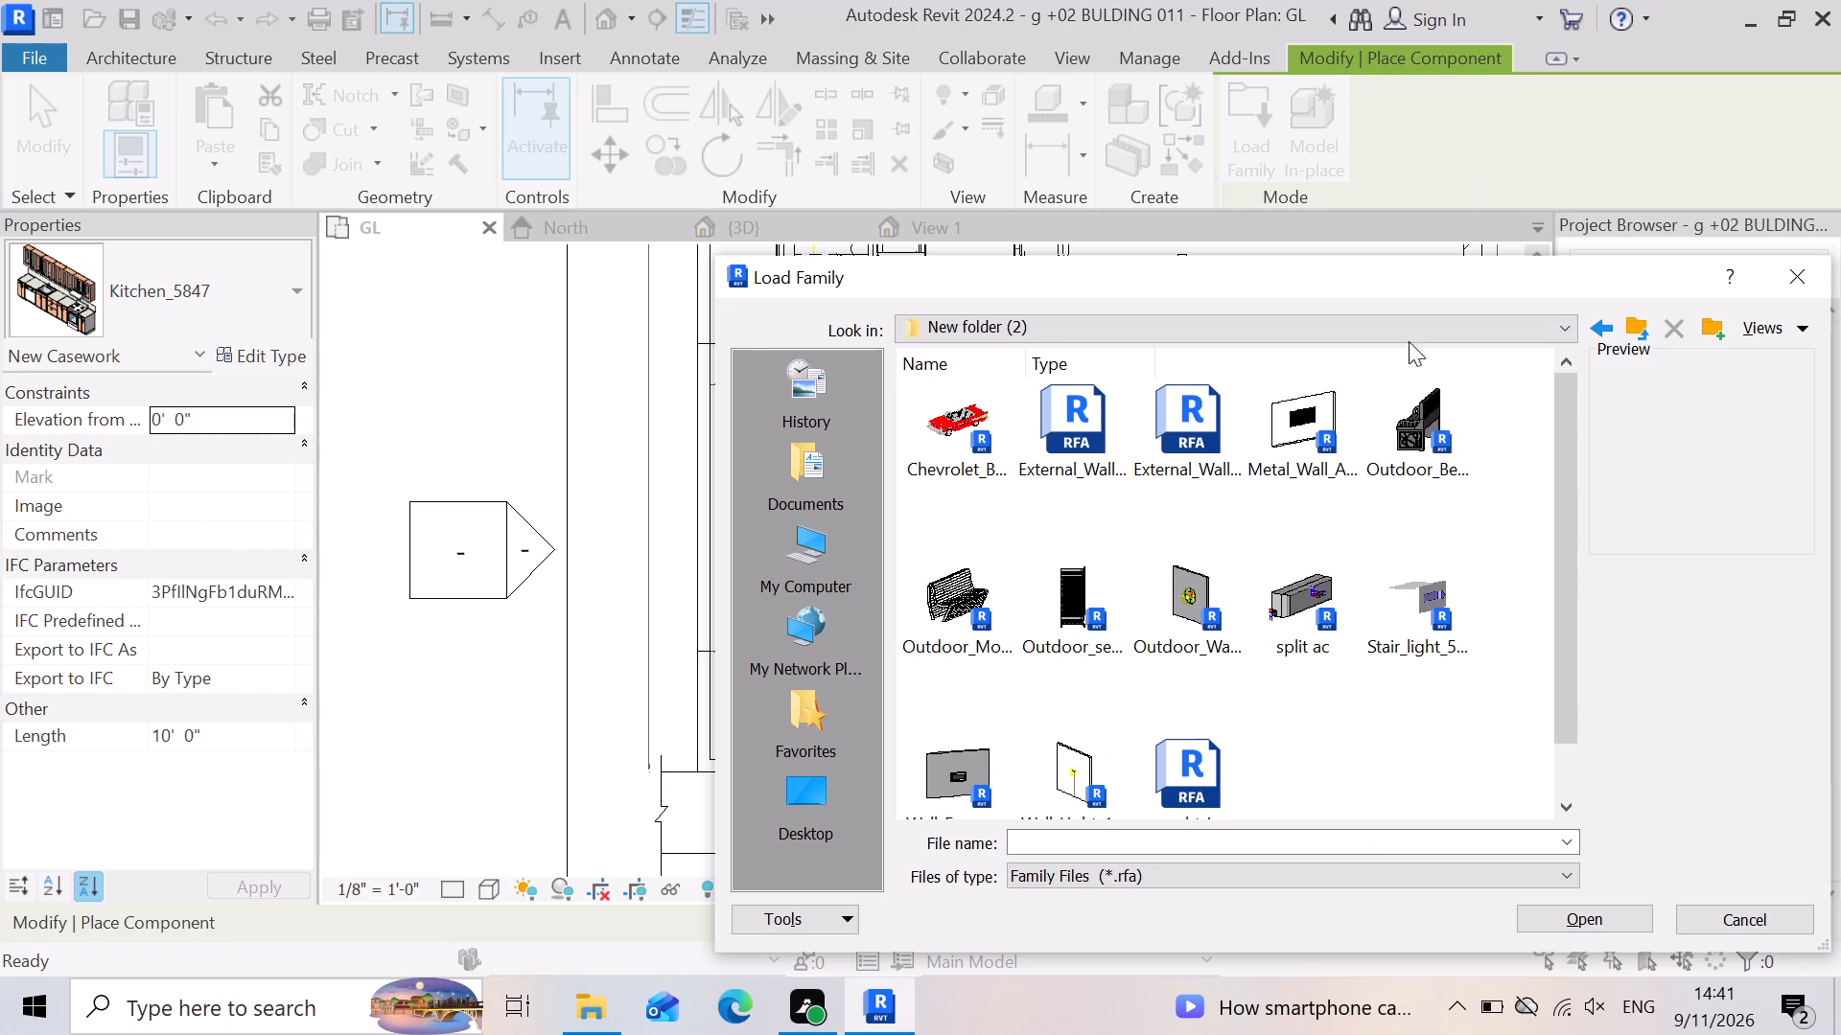
left_click(1626, 317)
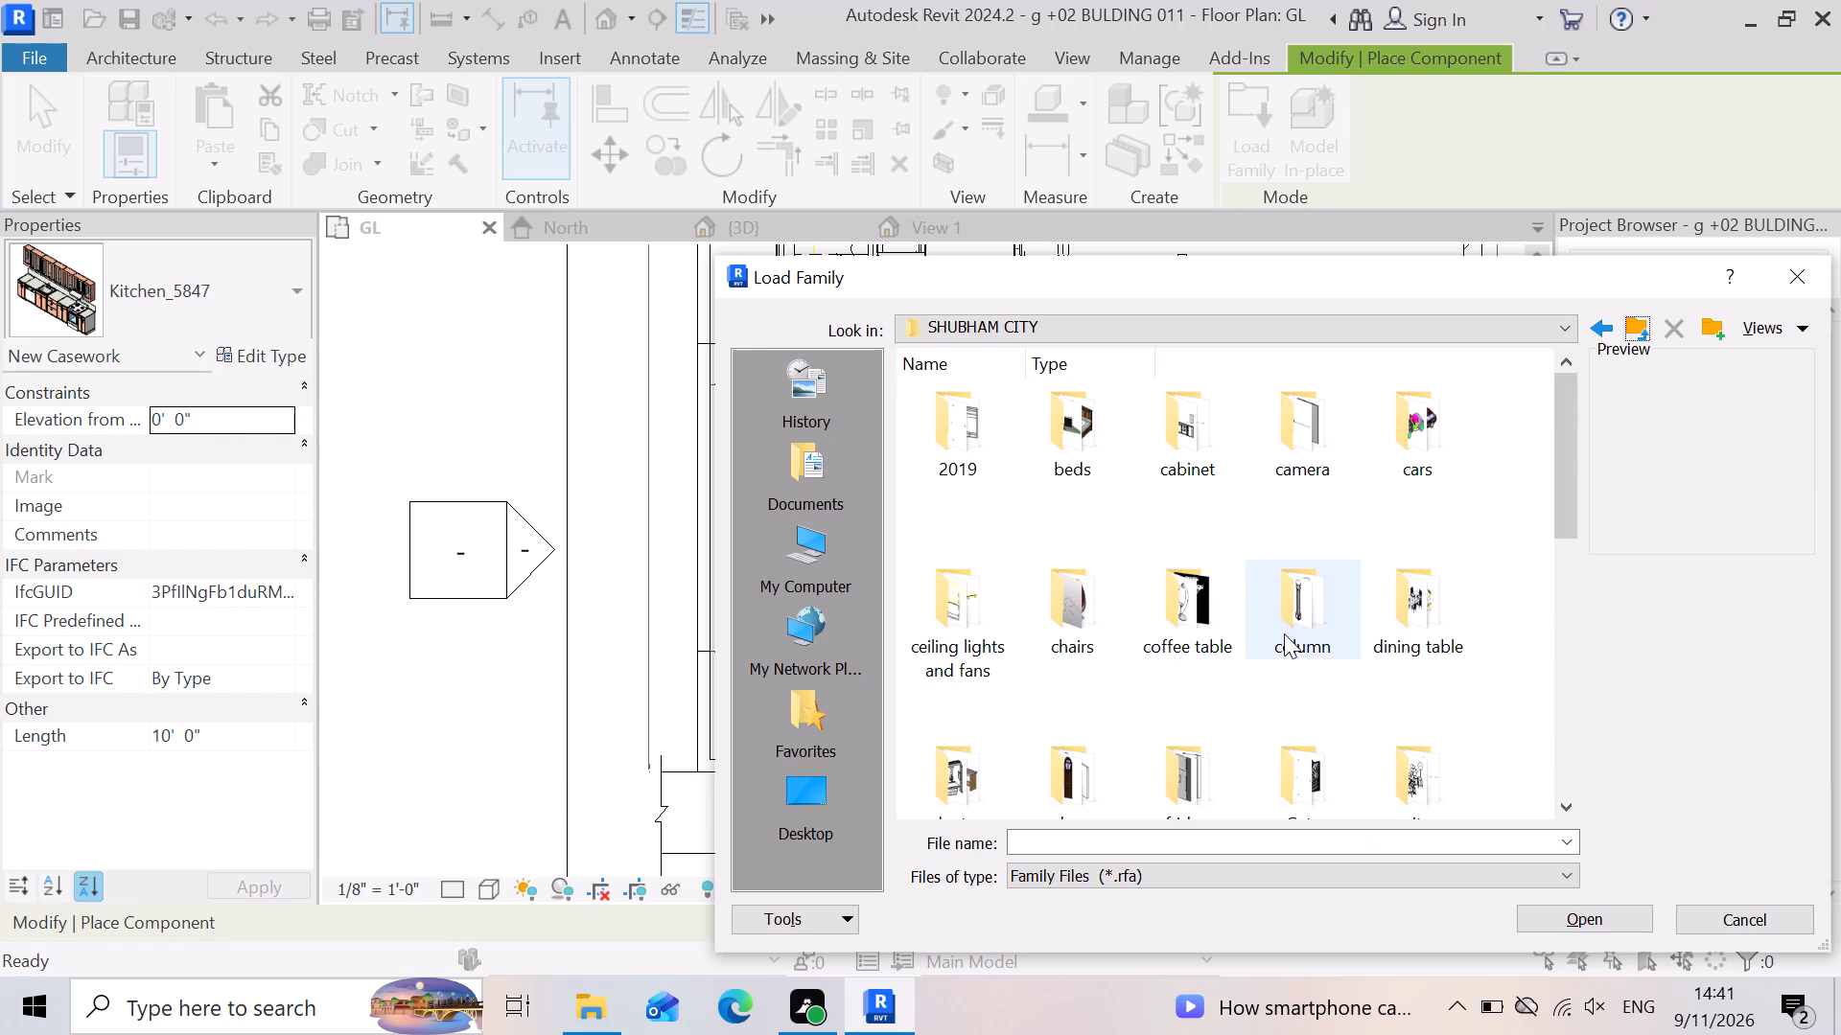
Look over the SHUBHAM CITY category folders for another one to search for a component.
scroll(1346, 690, "down", 8)
scroll(1342, 659, "up", 2)
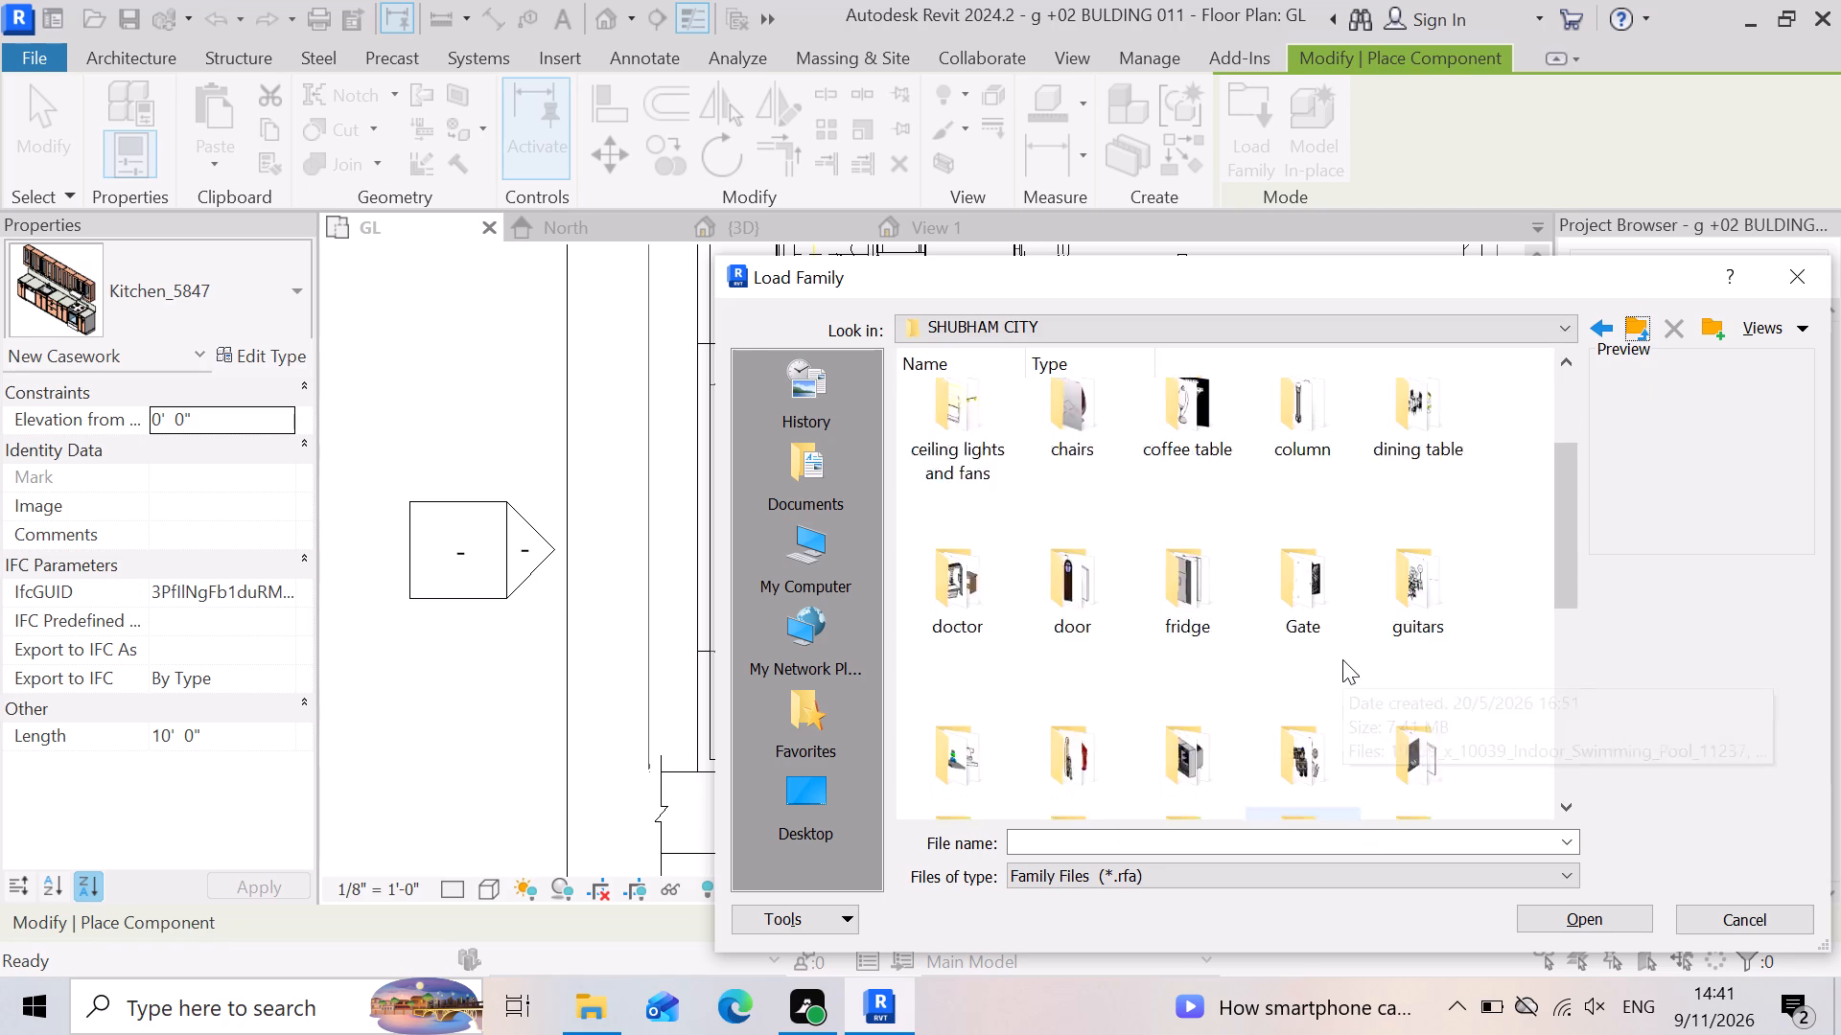
scroll(1342, 659, "up", 7)
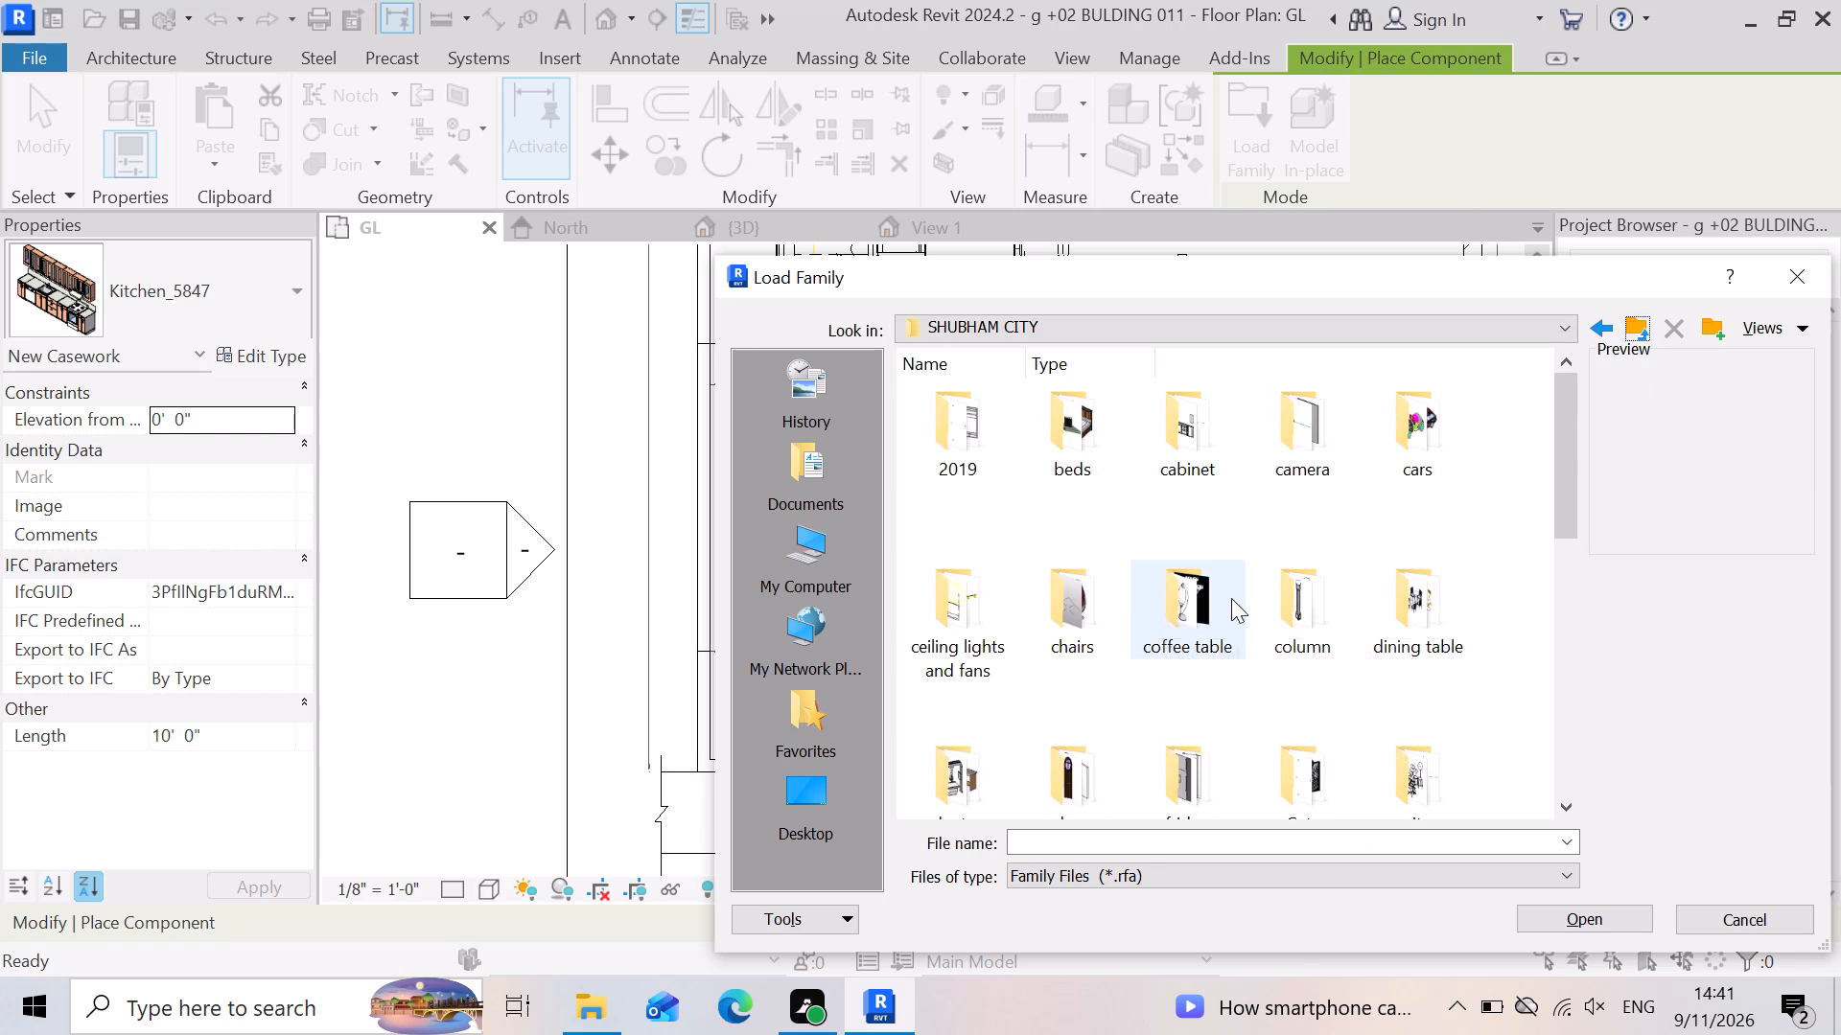
scroll(1270, 590, "down", 3)
scroll(1308, 664, "down", 4)
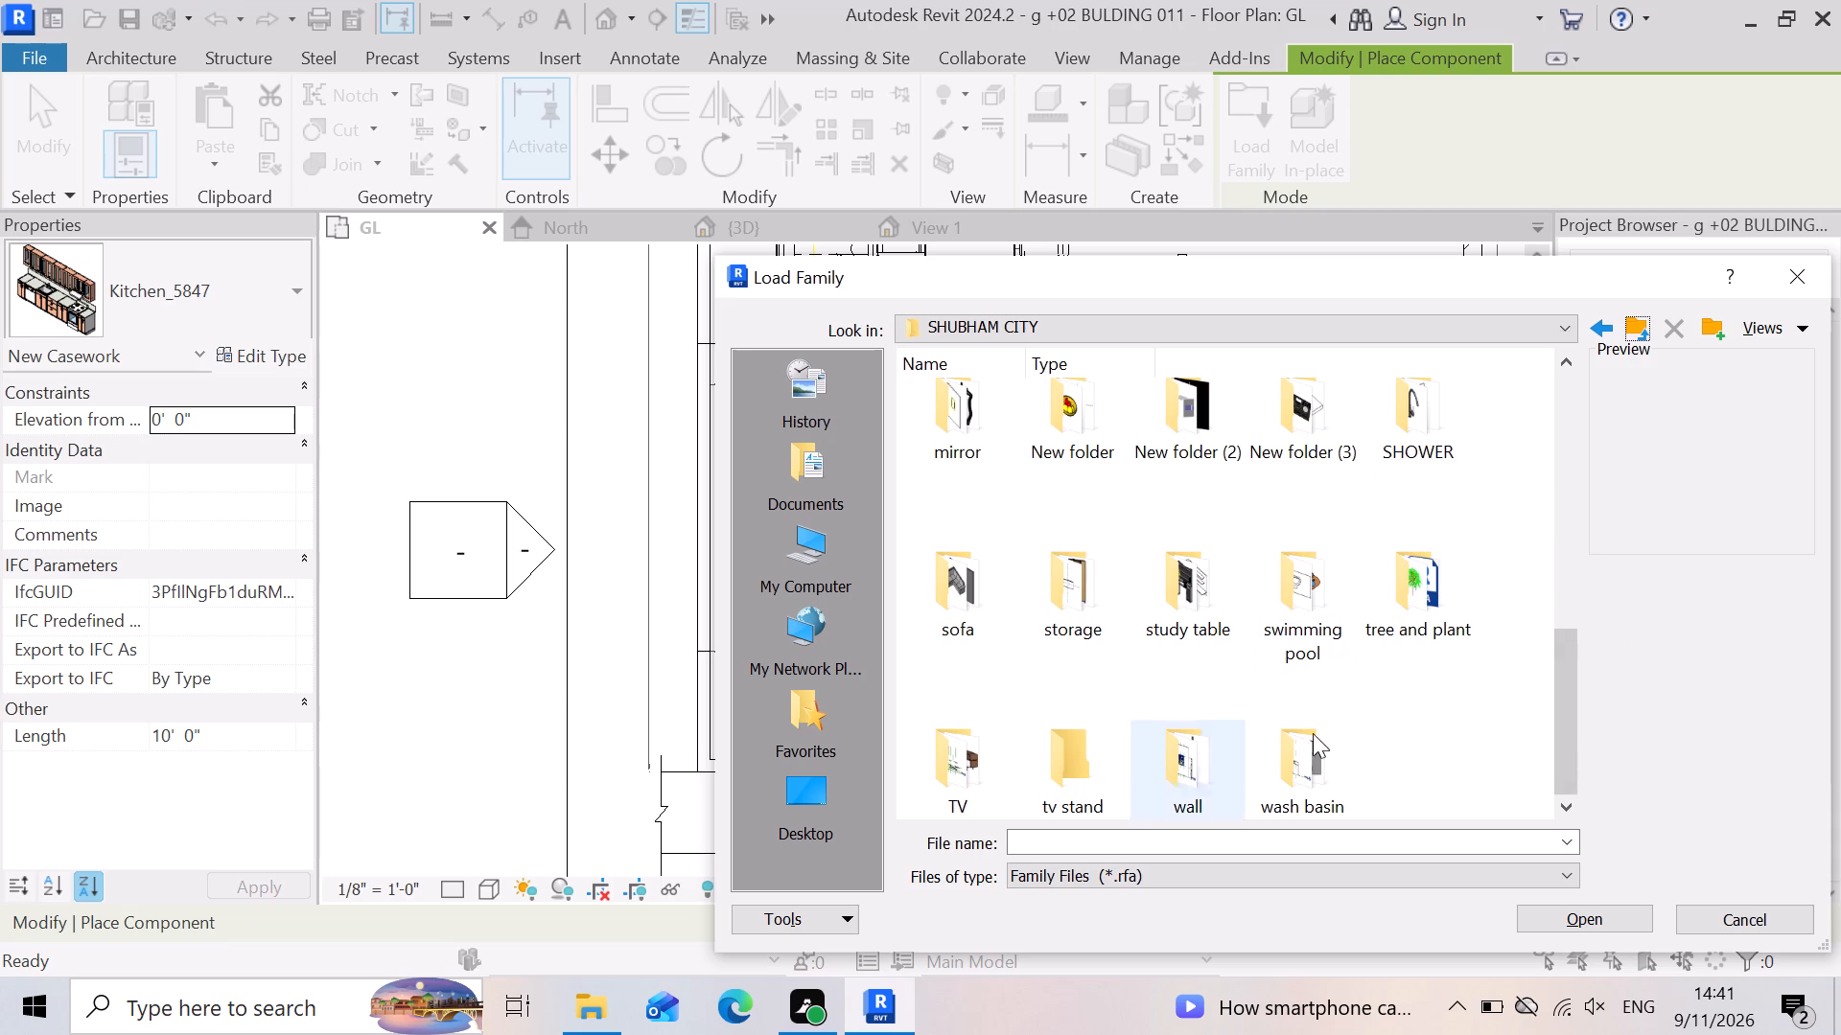
scroll(1362, 724, "up", 5)
scroll(1157, 675, "down", 2)
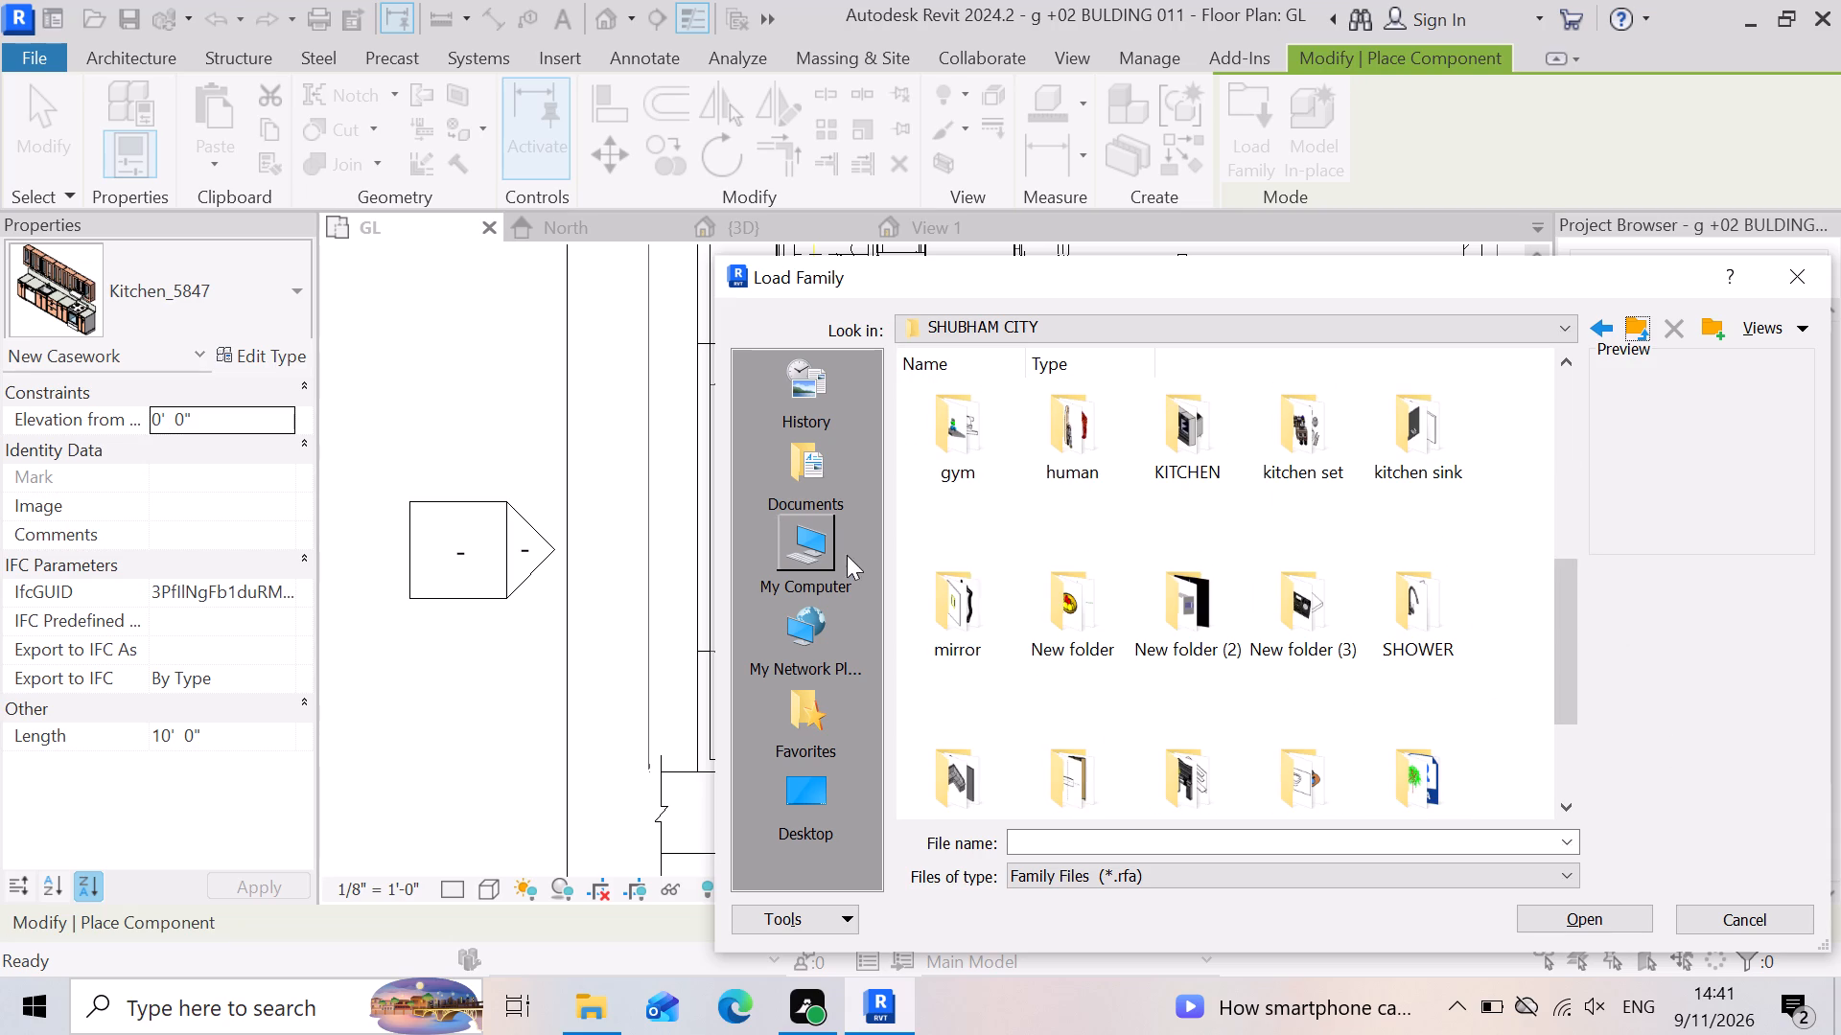
Open New folder (3) and look through its families from start to end for a component to load.
double_click(1316, 585)
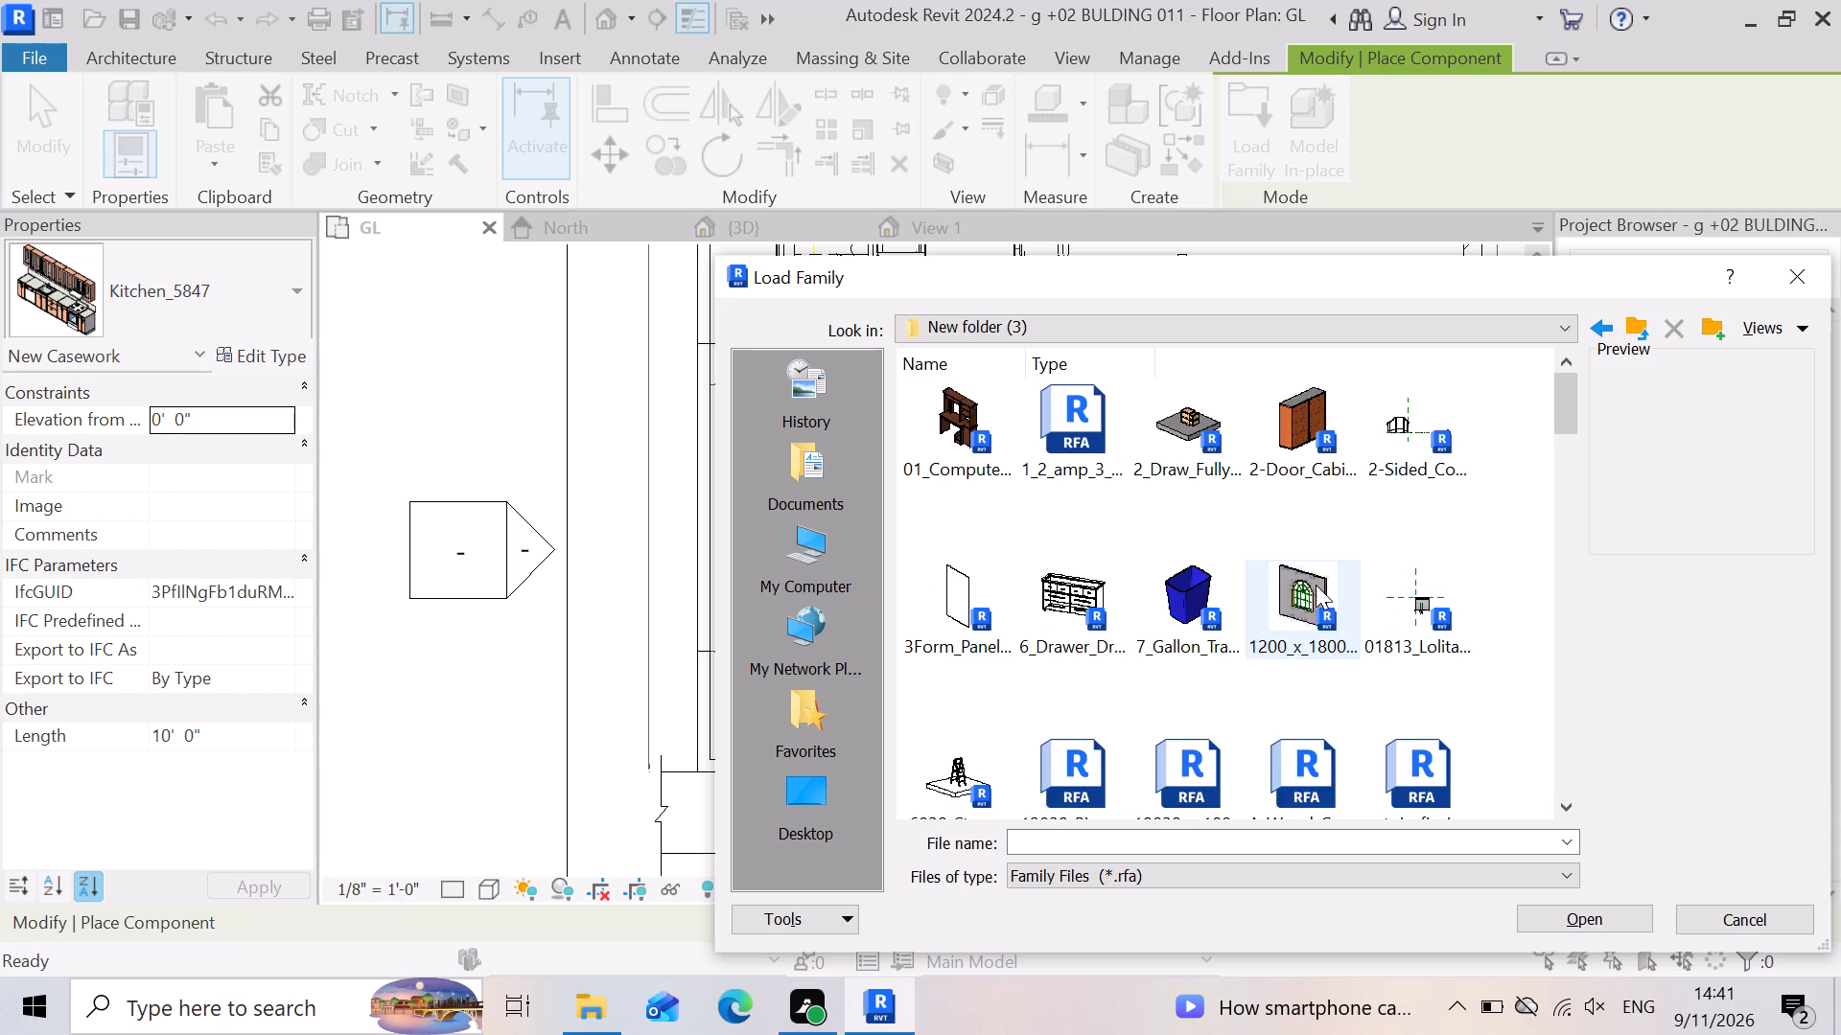
scroll(1390, 598, "down", 3)
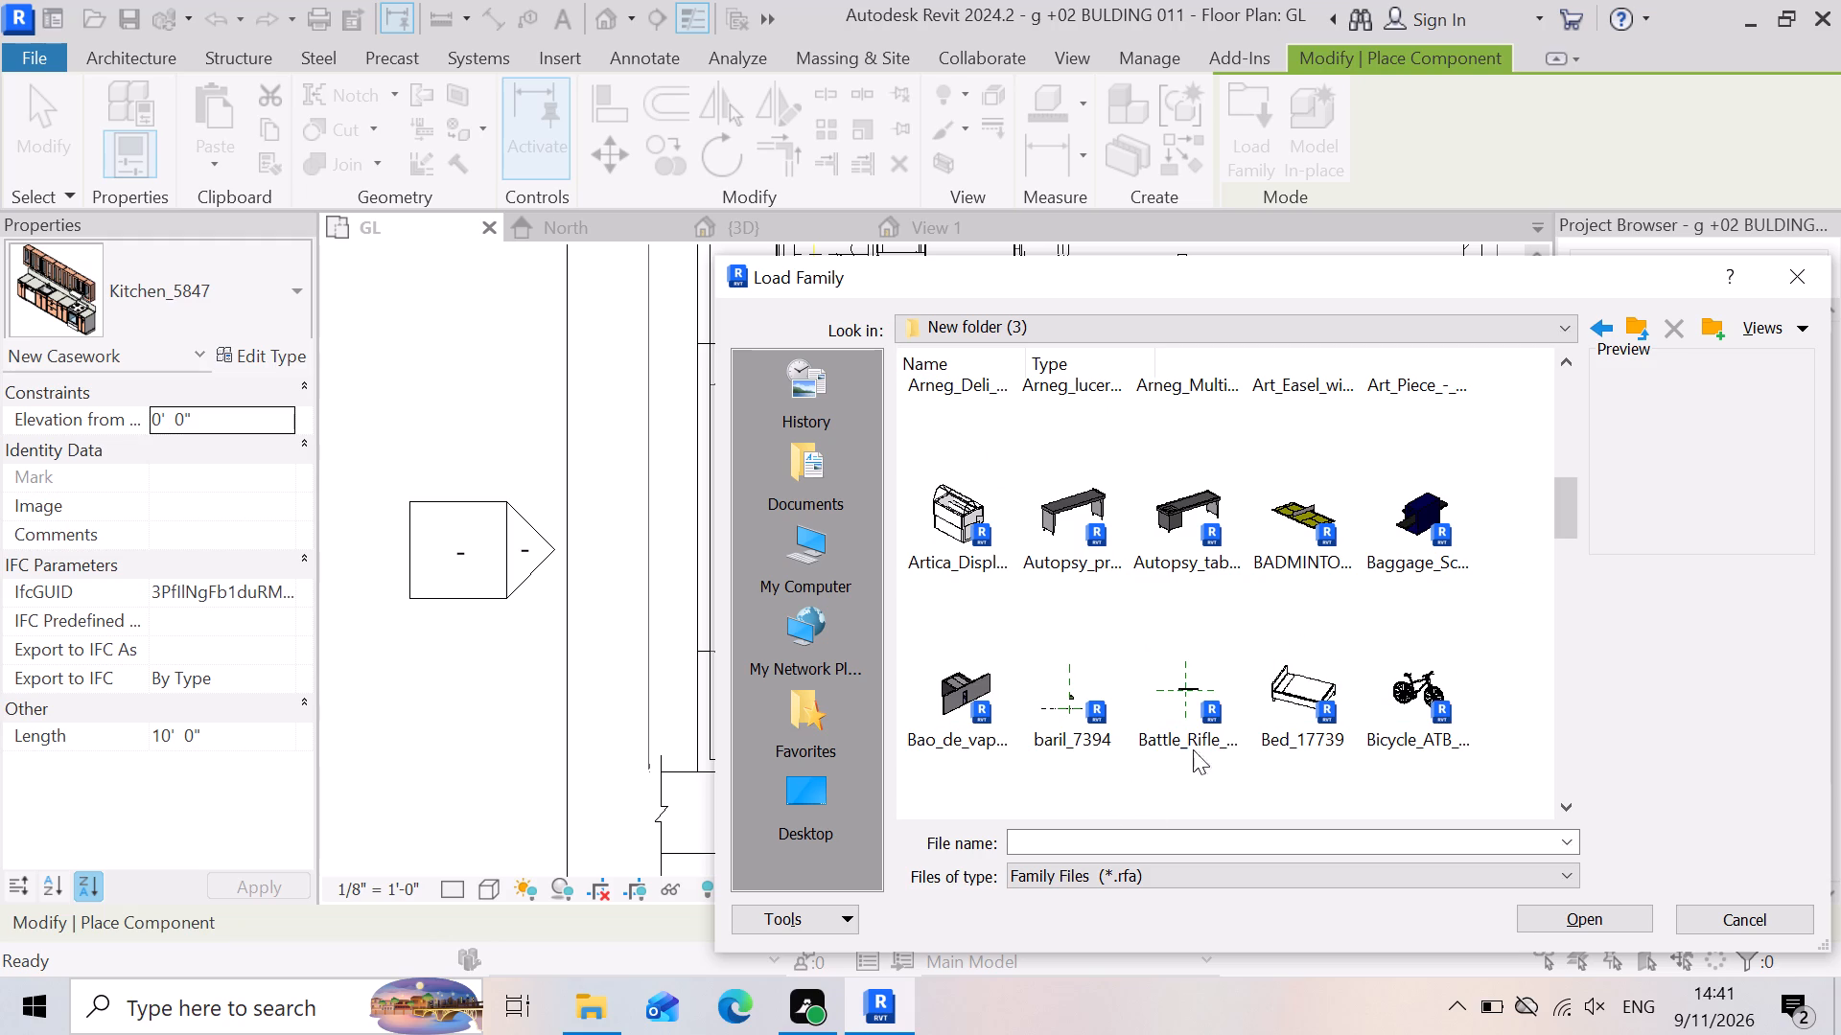
scroll(1219, 734, "down", 4)
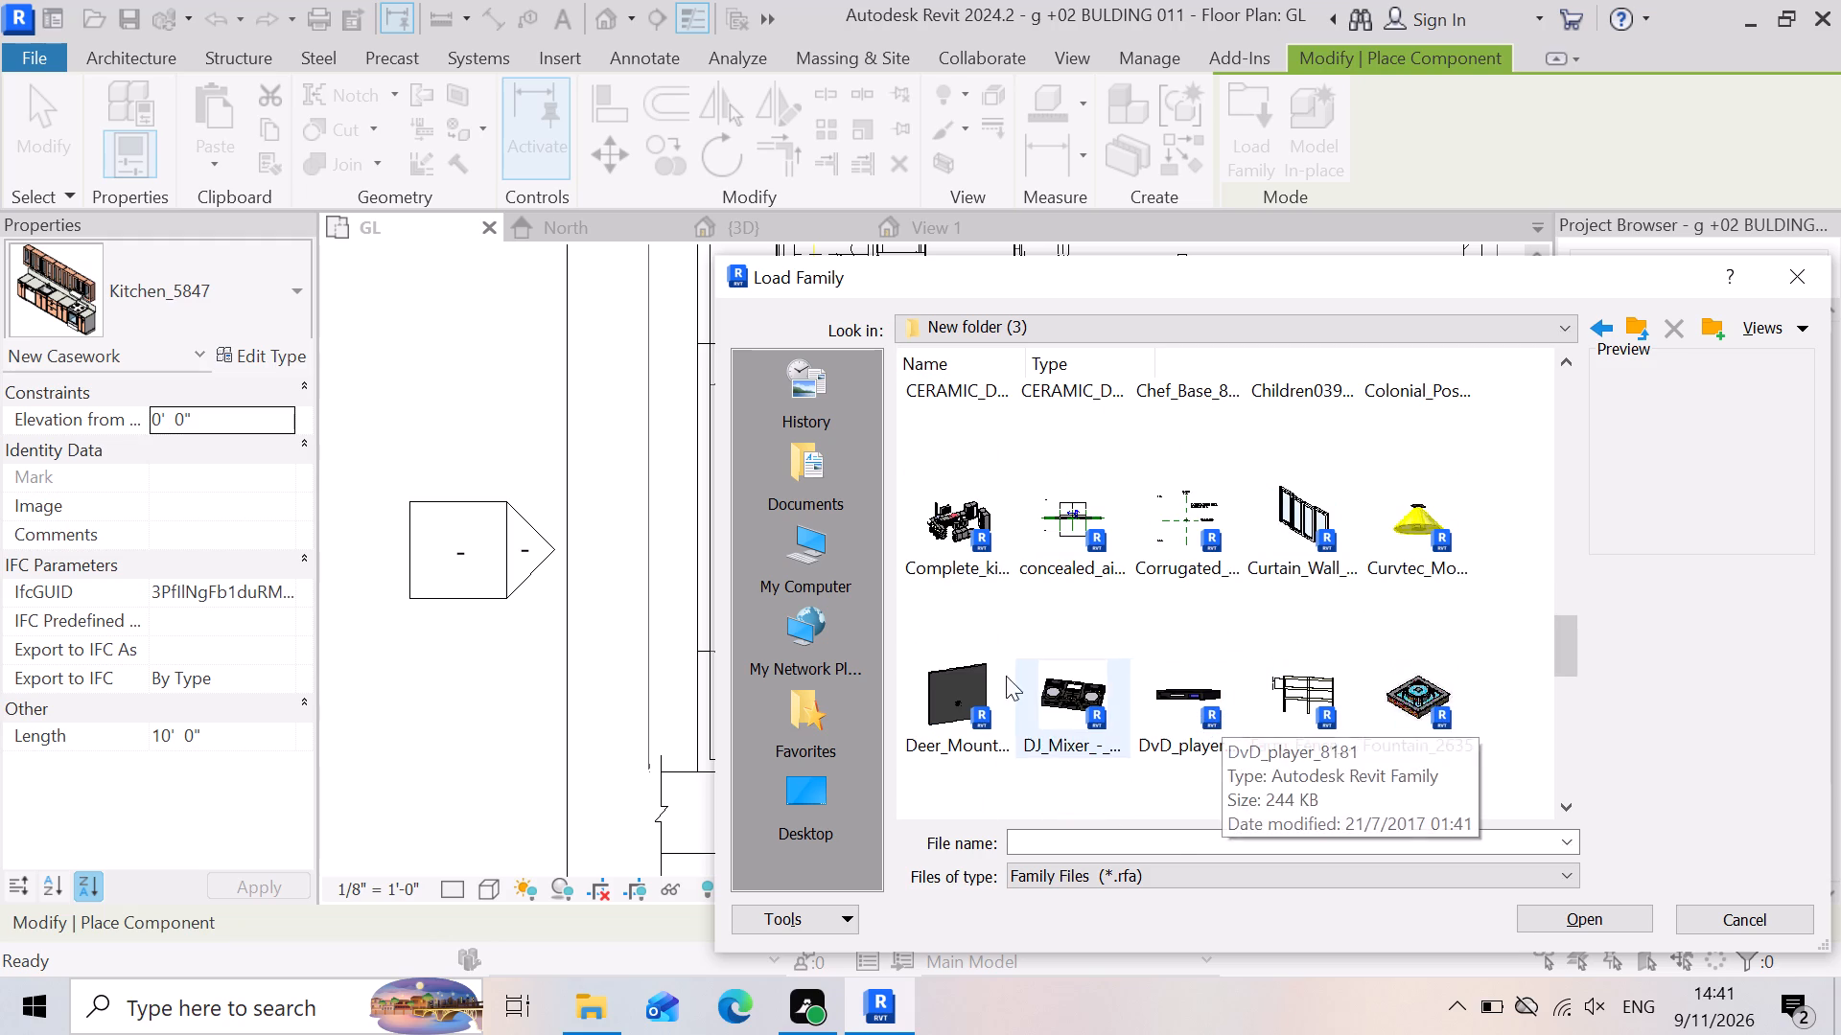
scroll(1320, 741, "down", 4)
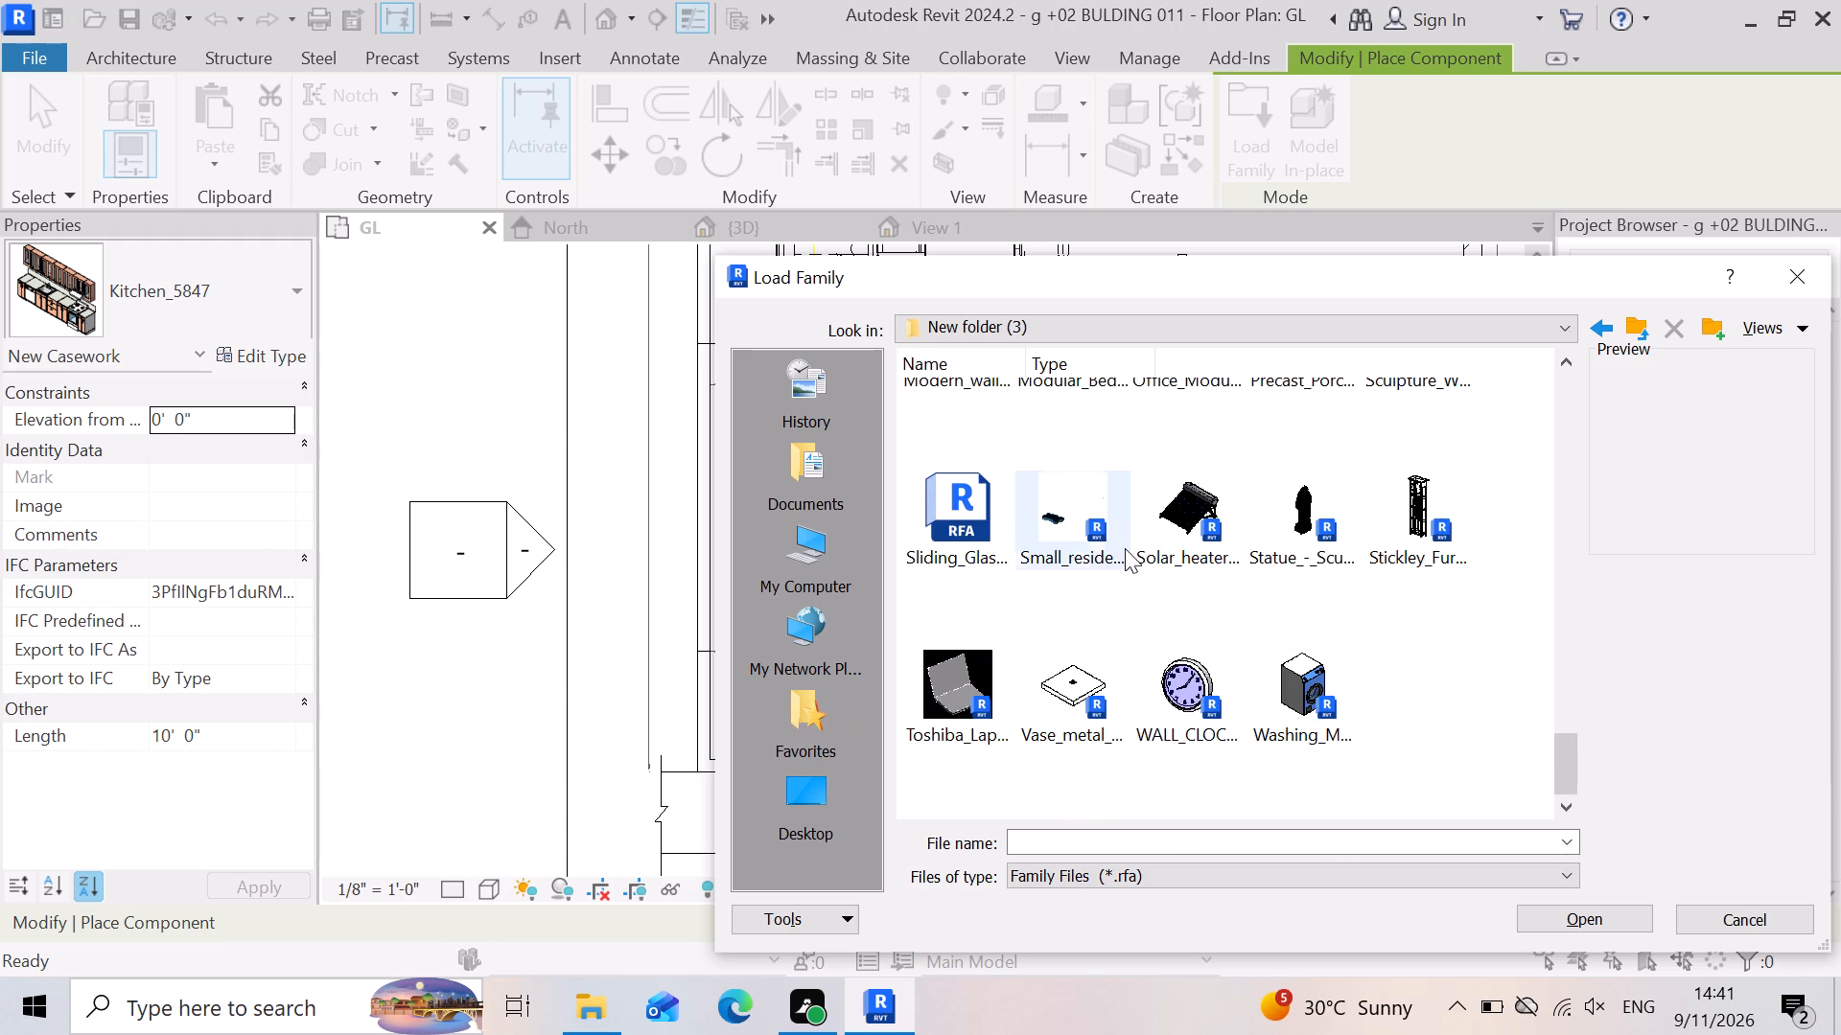
scroll(1096, 674, "down", 4)
scroll(1271, 771, "up", 2)
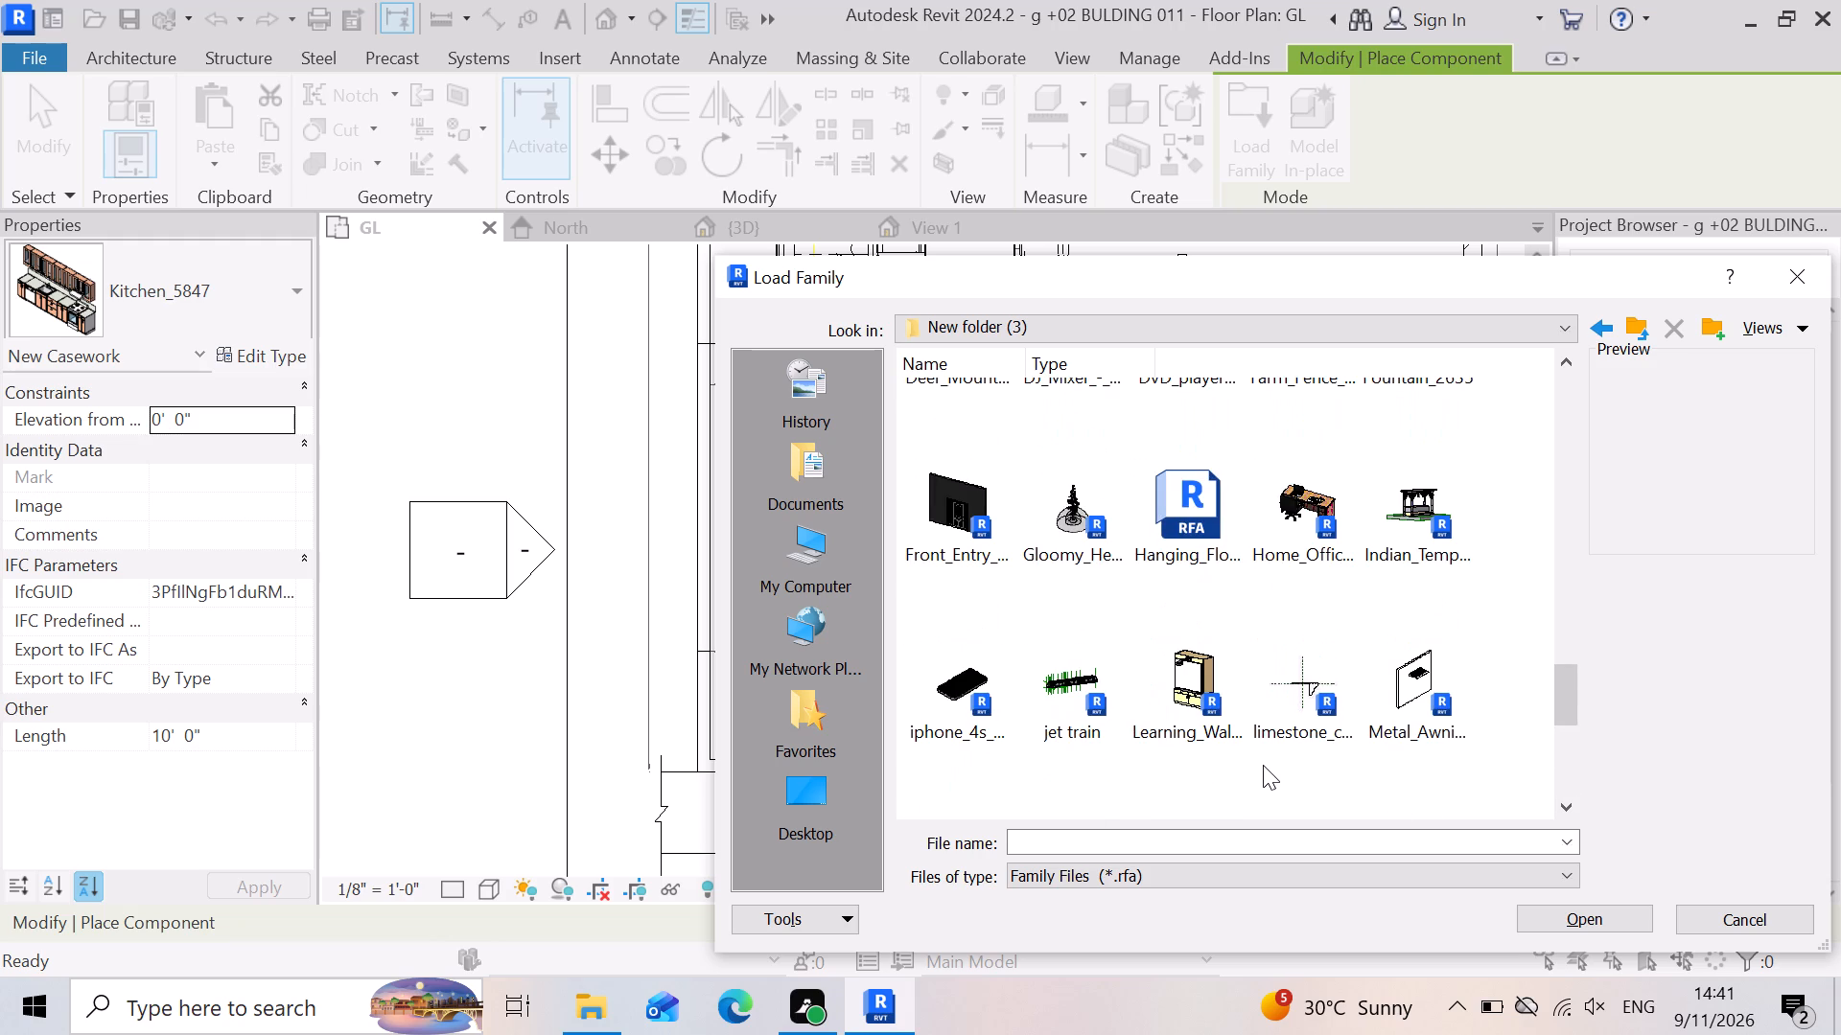
scroll(1099, 701, "up", 2)
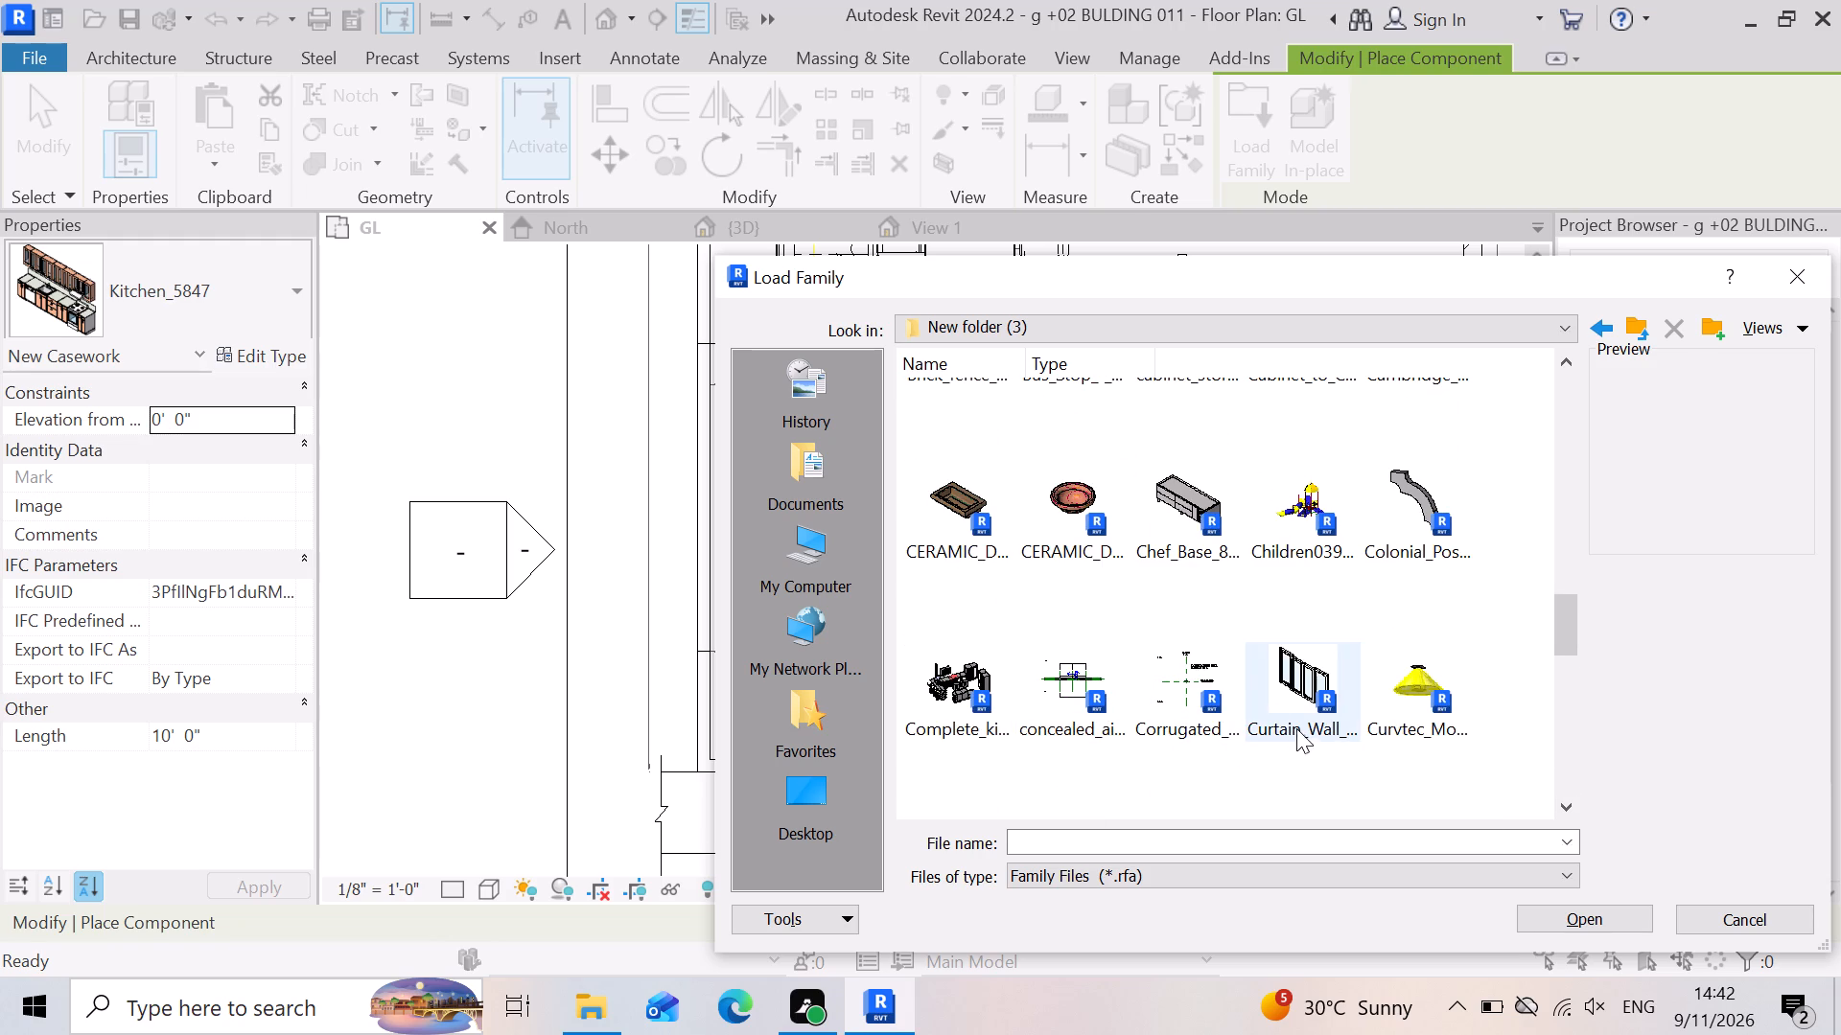
scroll(1354, 712, "up", 1)
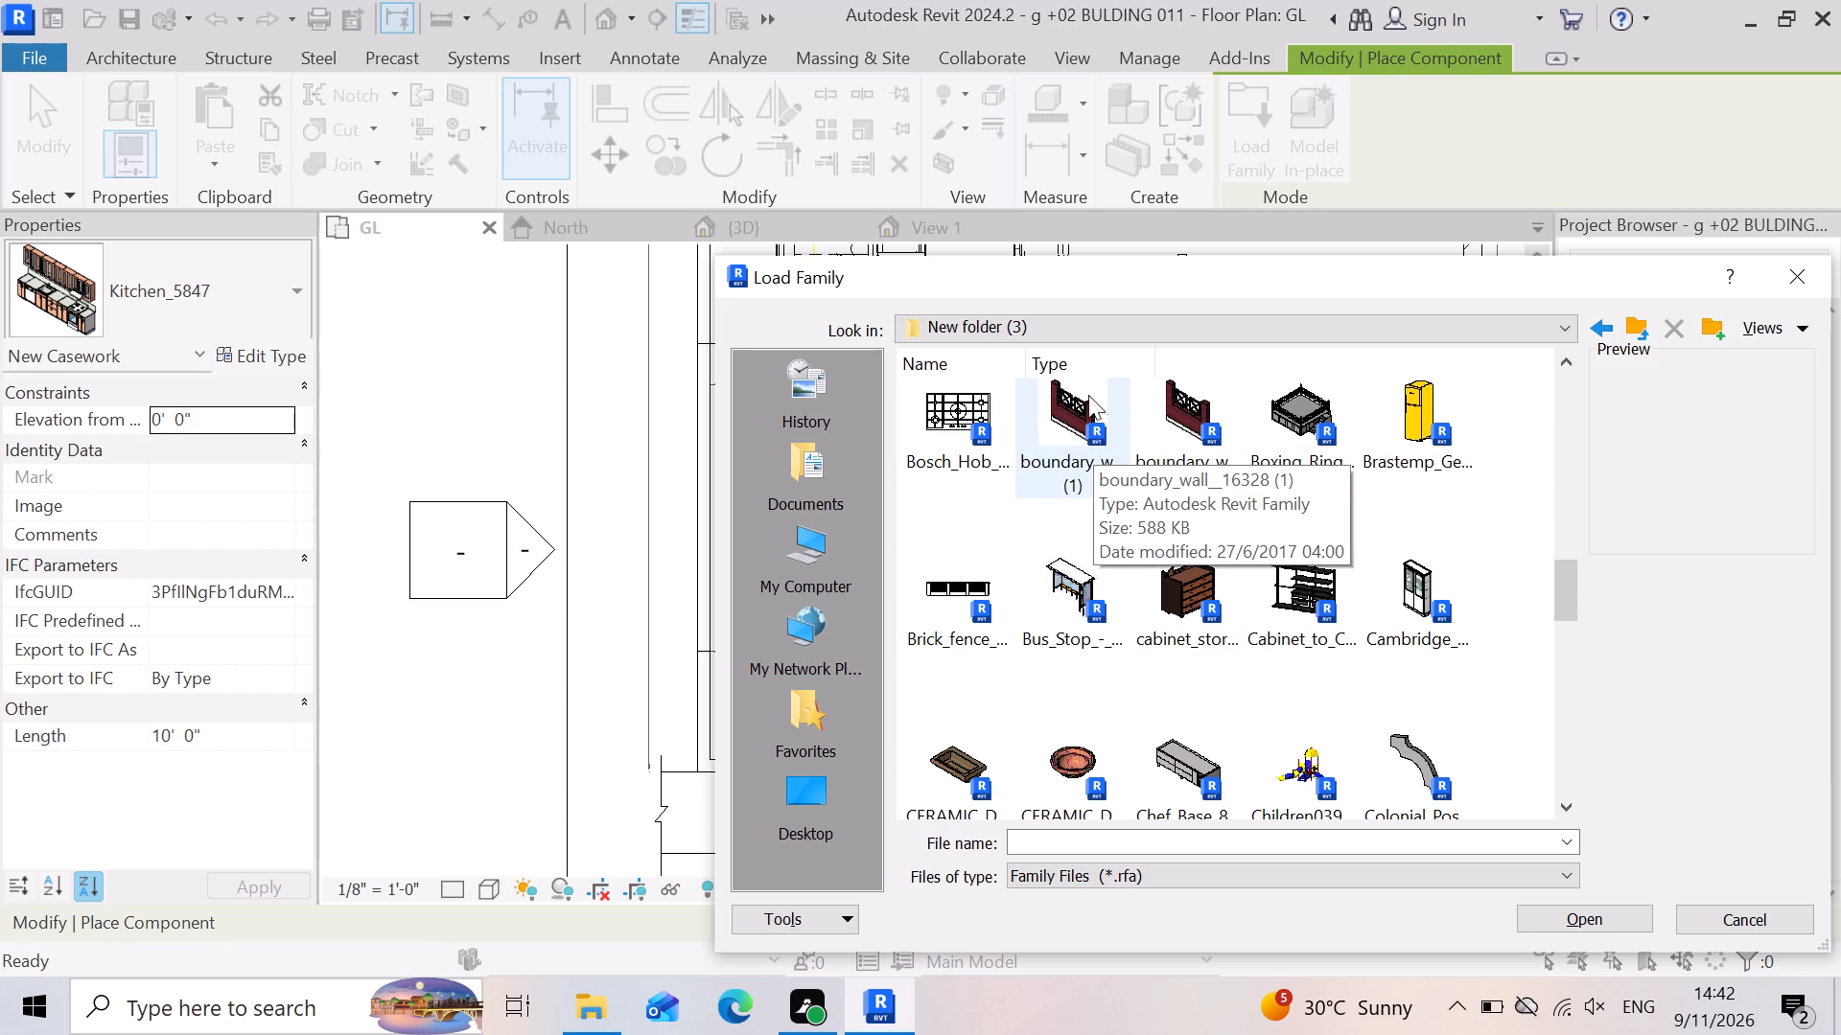
scroll(1264, 698, "up", 2)
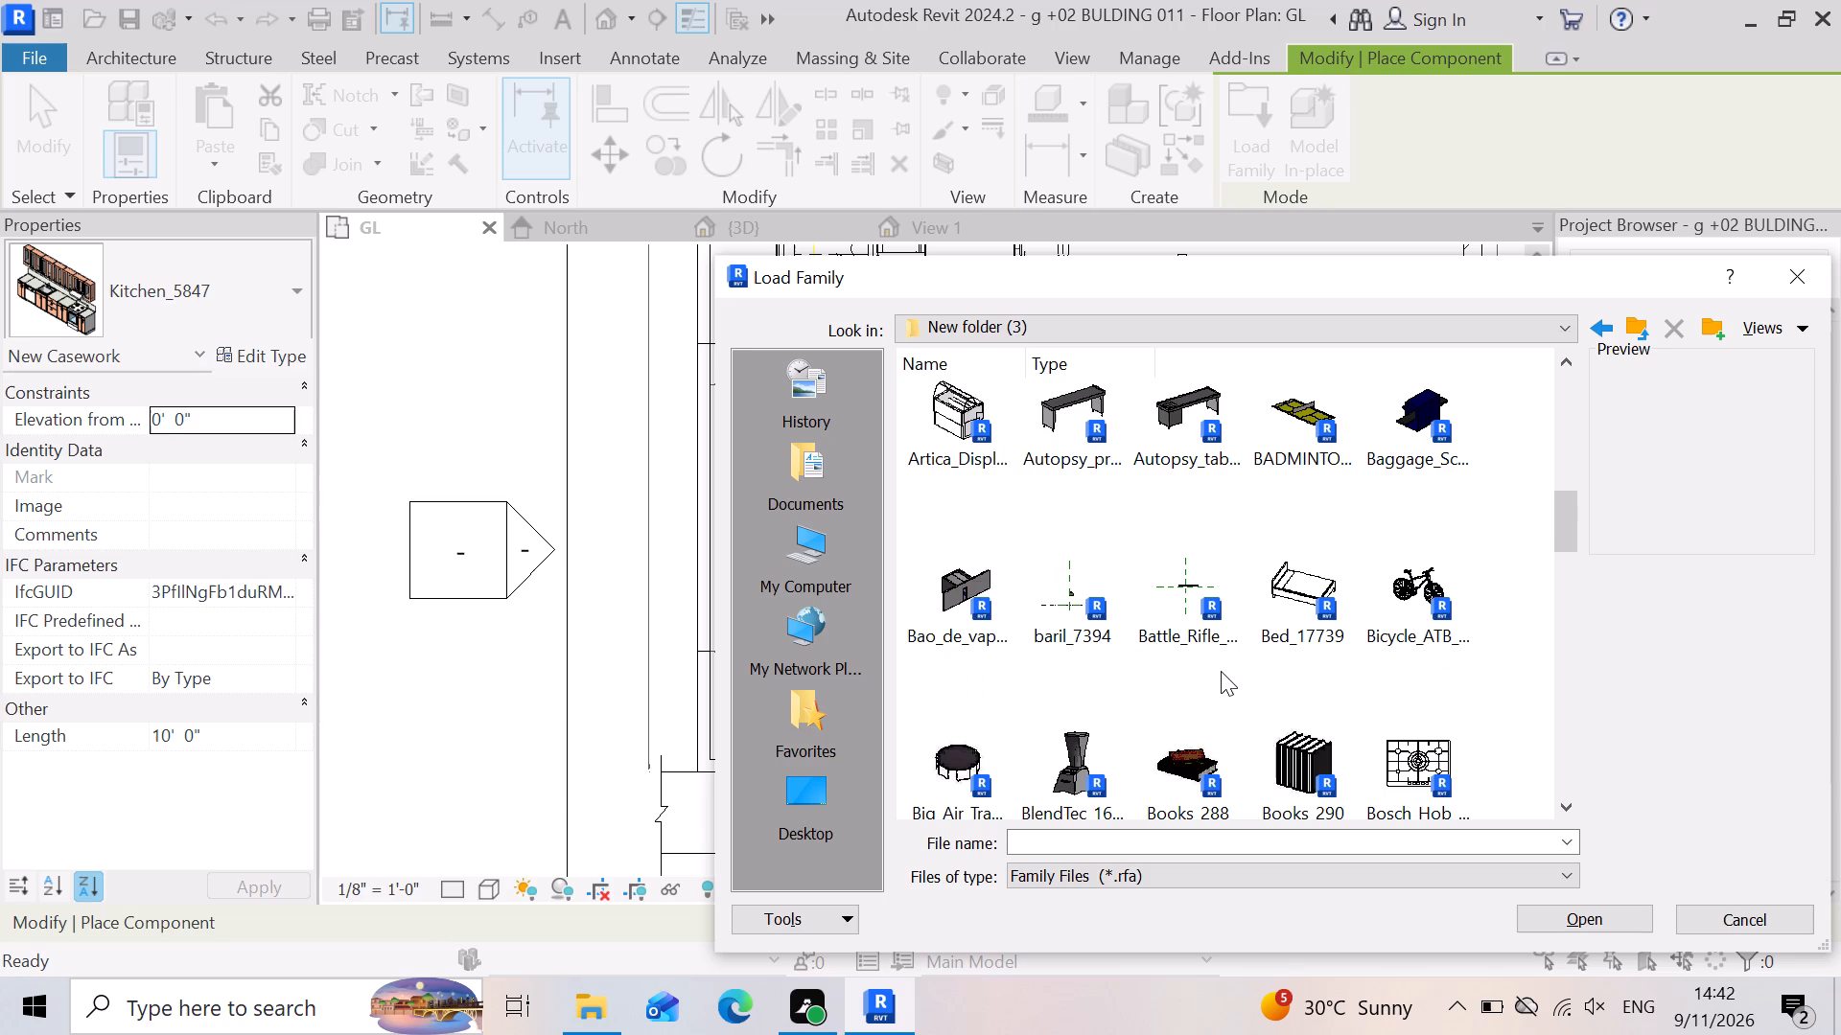
scroll(1221, 671, "up", 6)
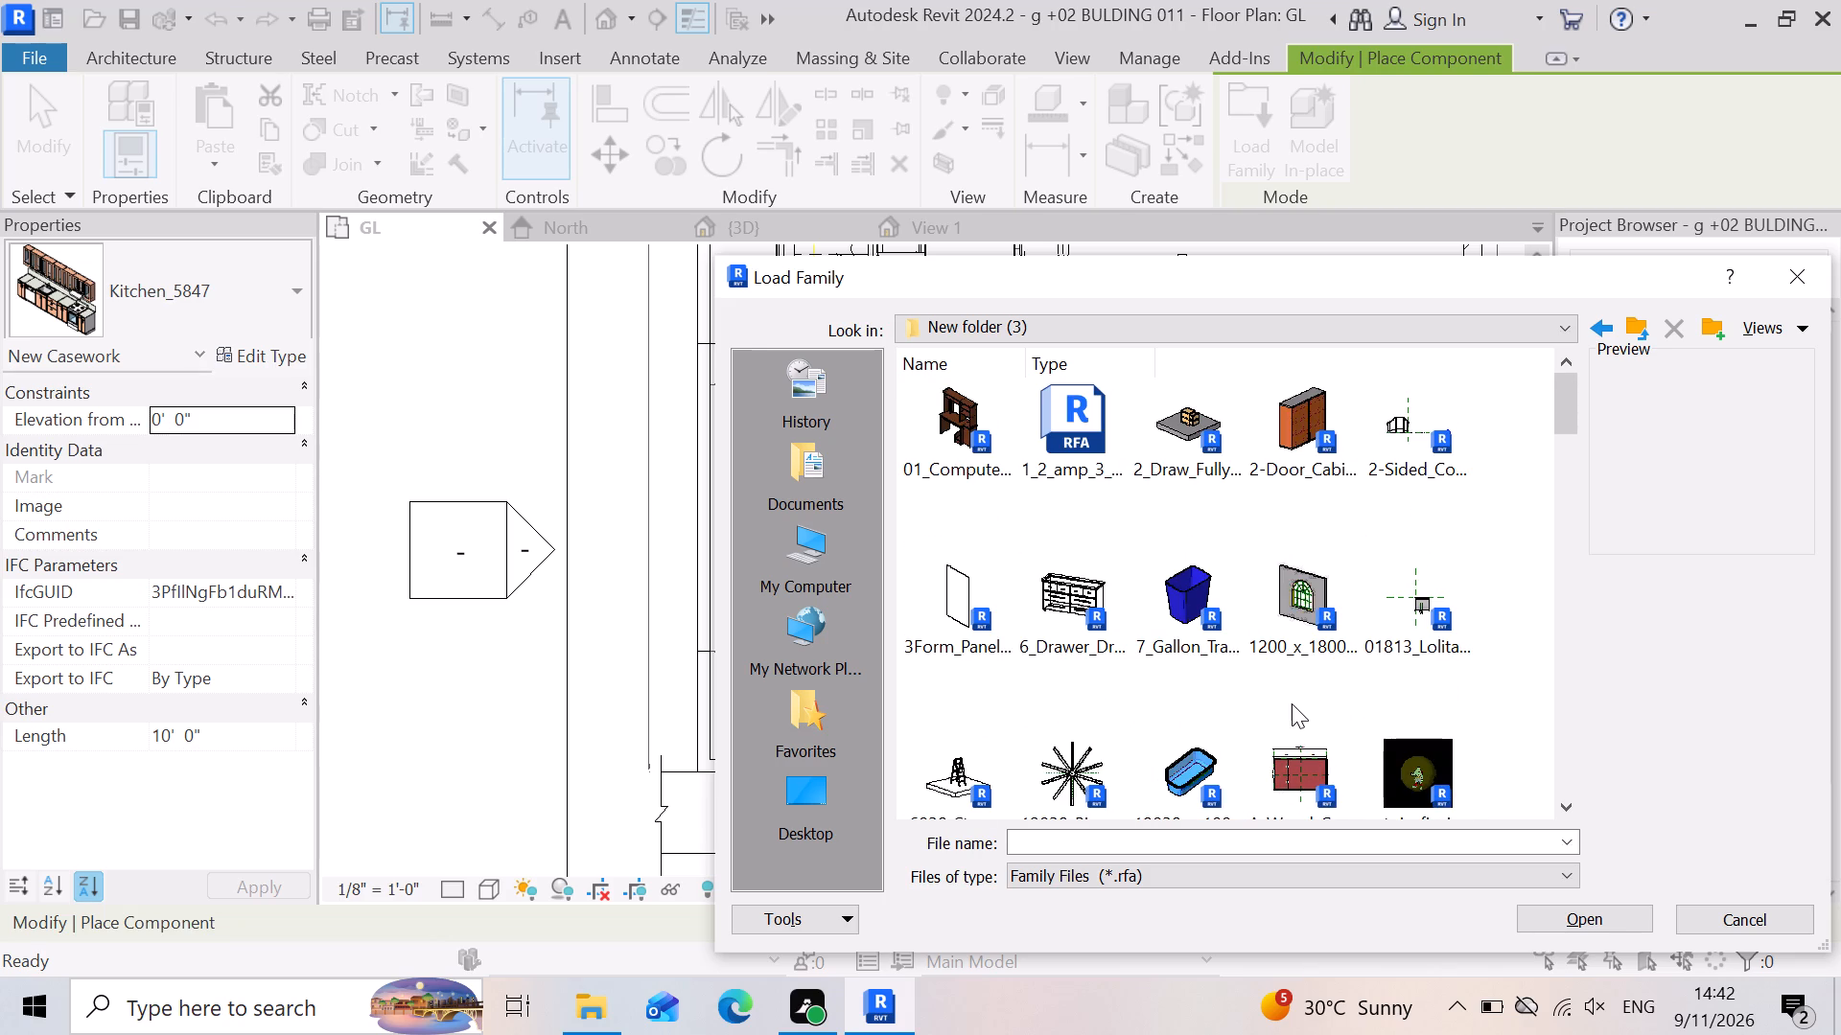
scroll(1266, 681, "up", 3)
scroll(1308, 574, "up", 1)
scroll(1182, 614, "down", 1)
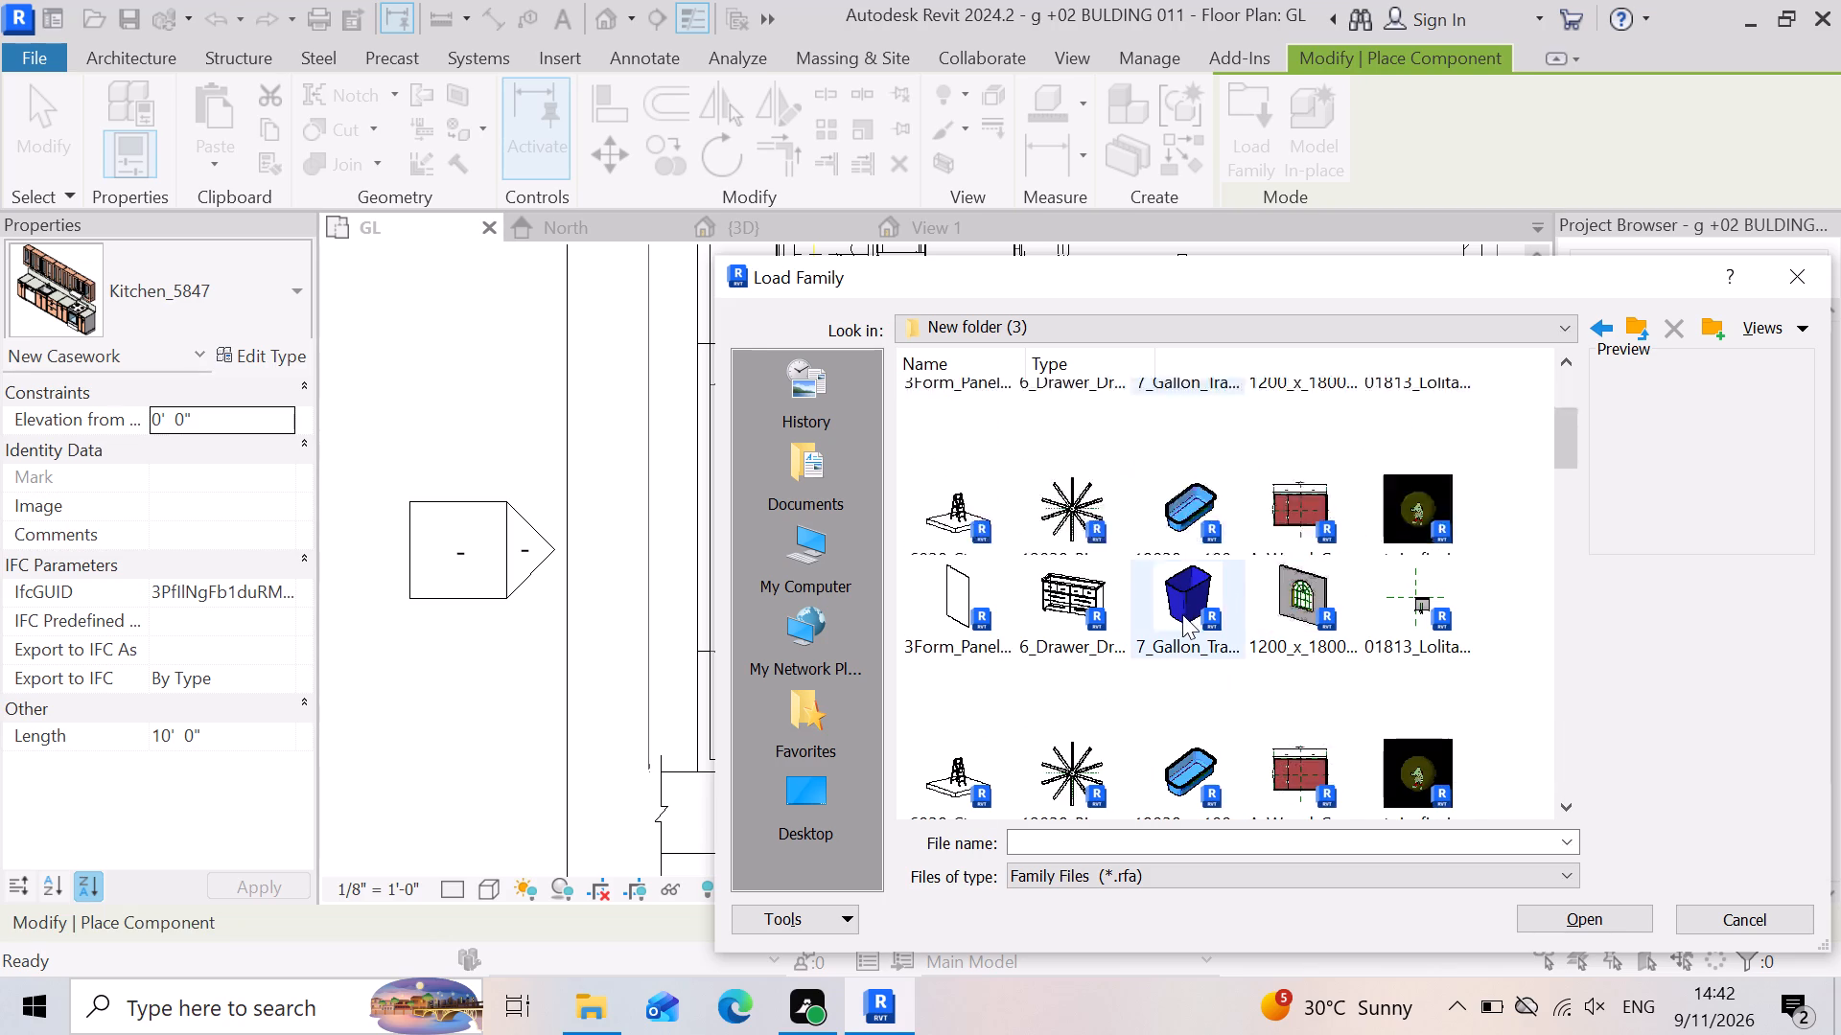
scroll(1182, 614, "down", 1)
scroll(1256, 590, "up", 2)
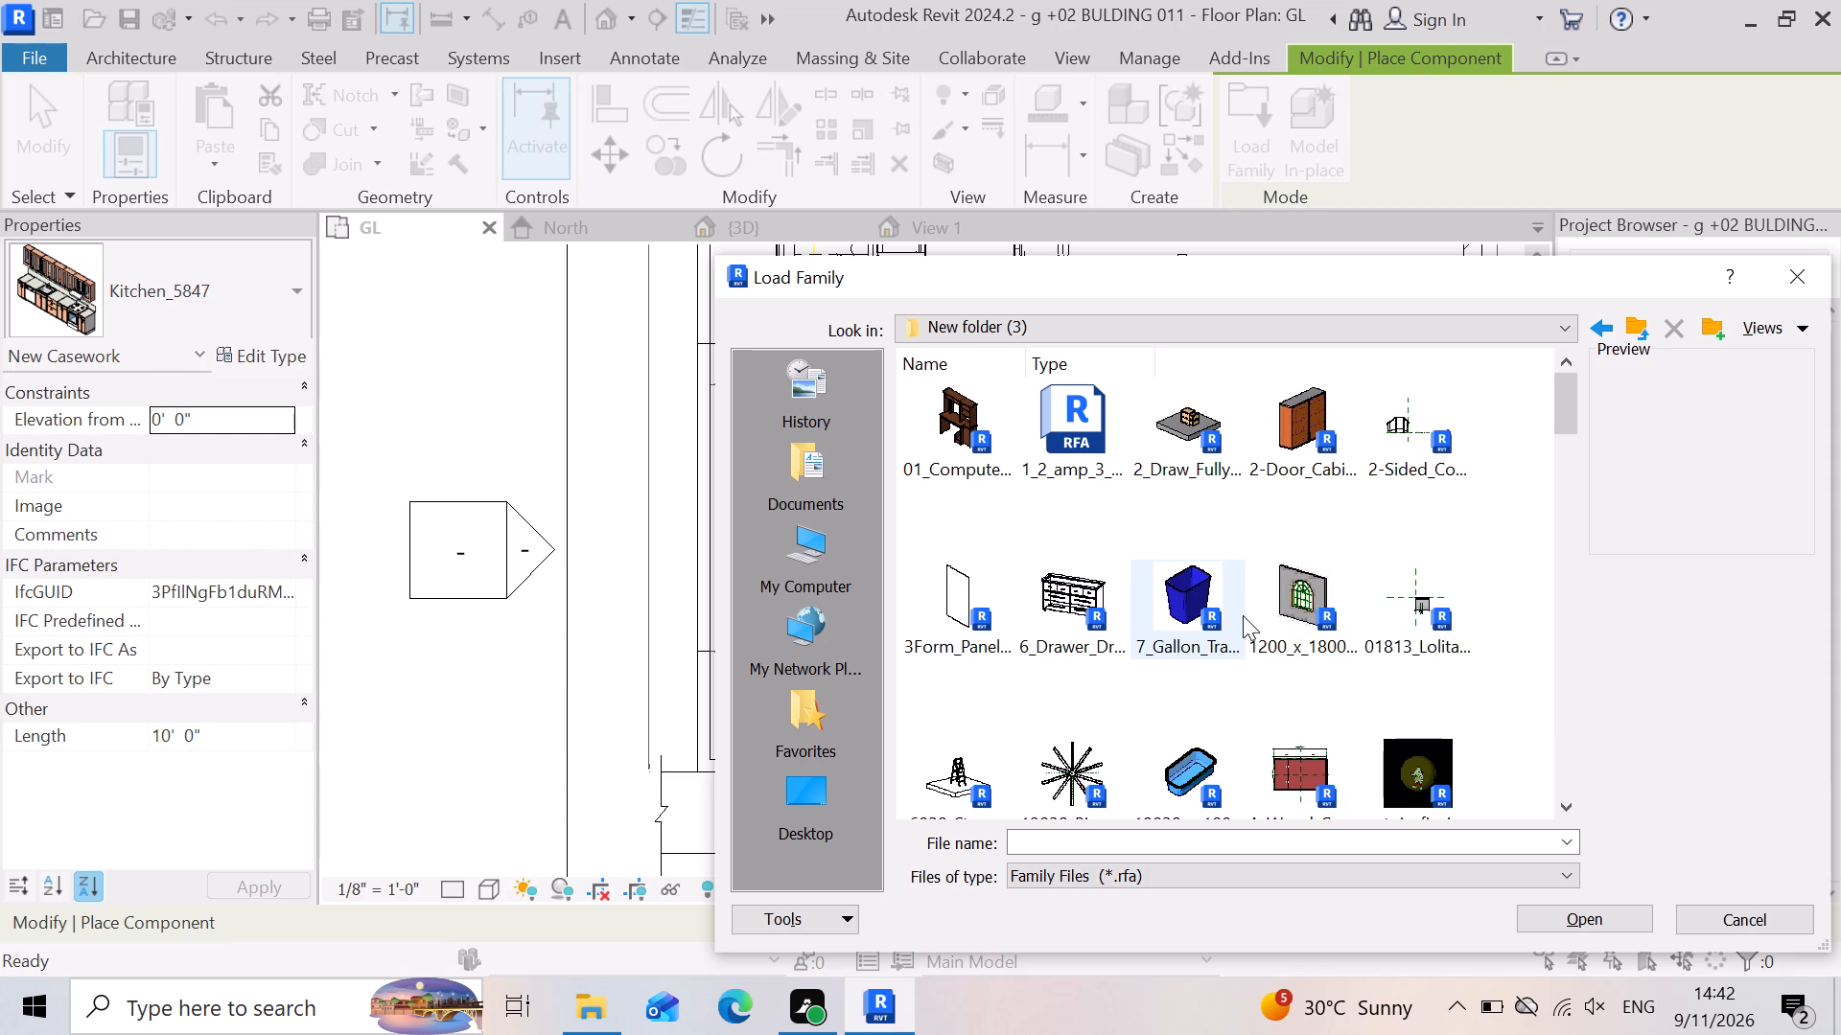
scroll(1247, 618, "up", 2)
Return to the SHUBHAM CITY library, look through the families in New folder for a component to load, and leave that folder.
left_click(1631, 325)
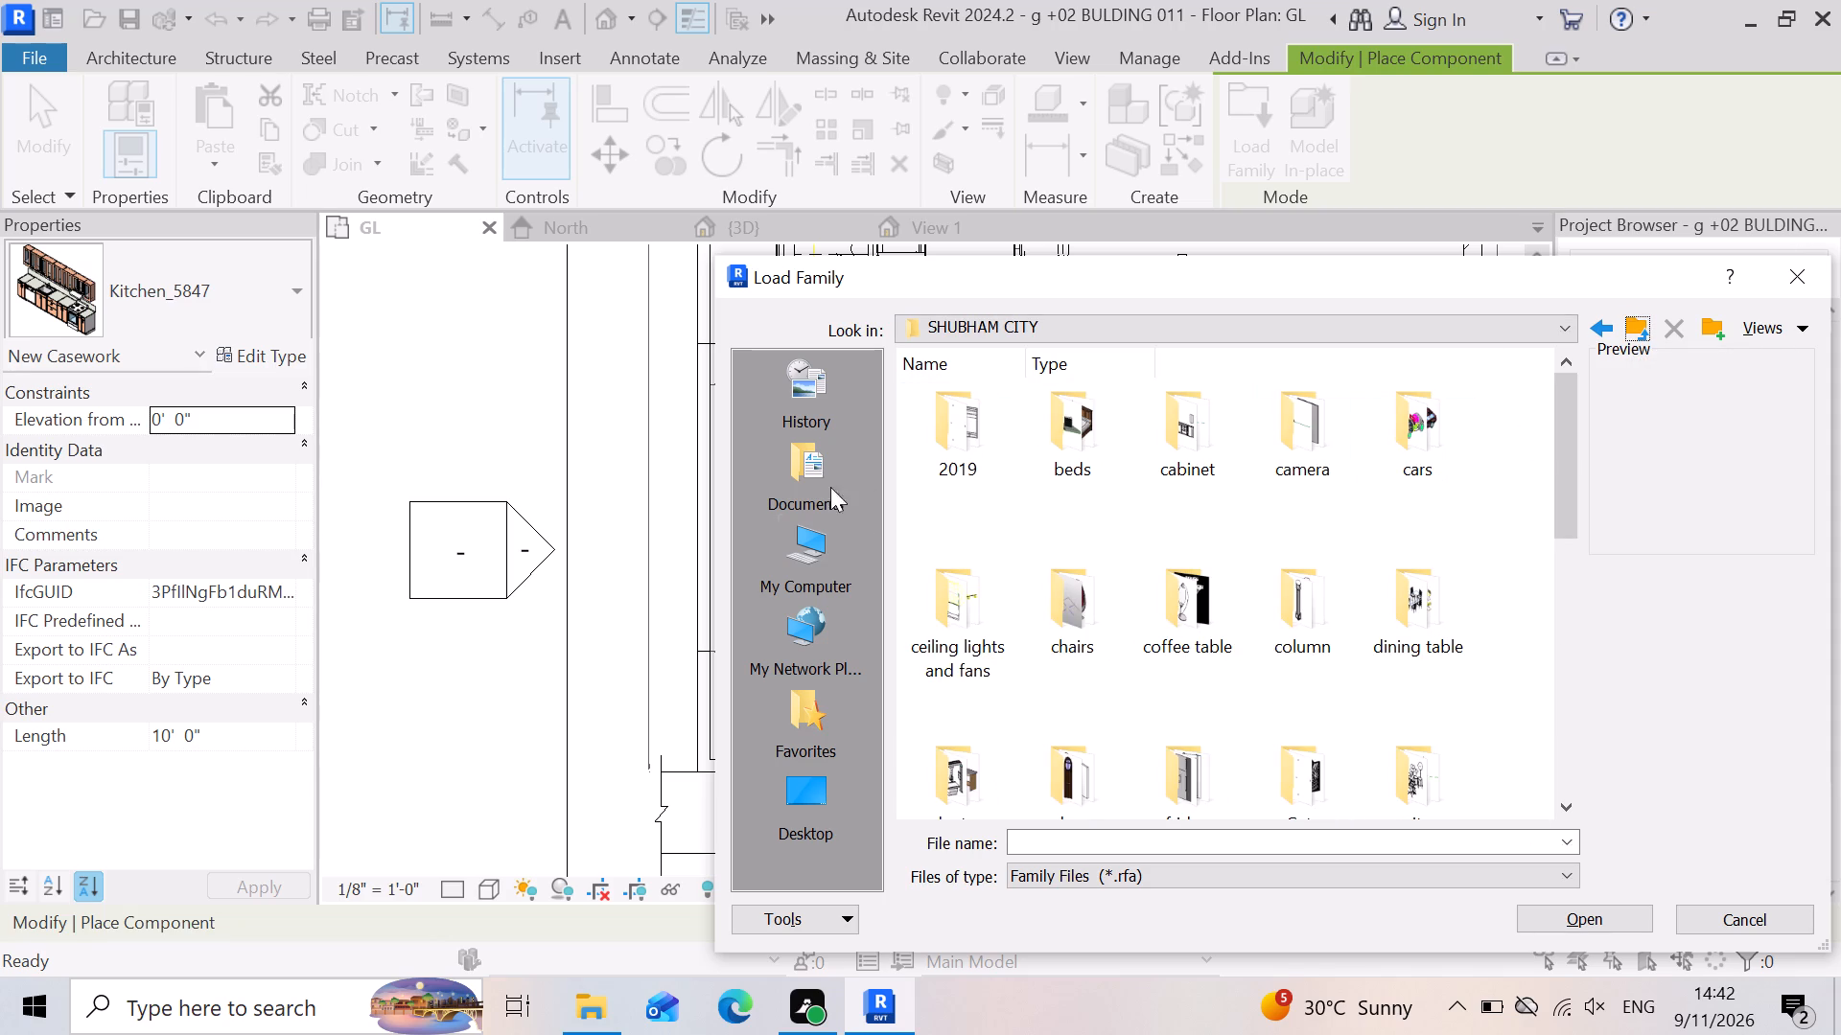
scroll(1161, 567, "down", 3)
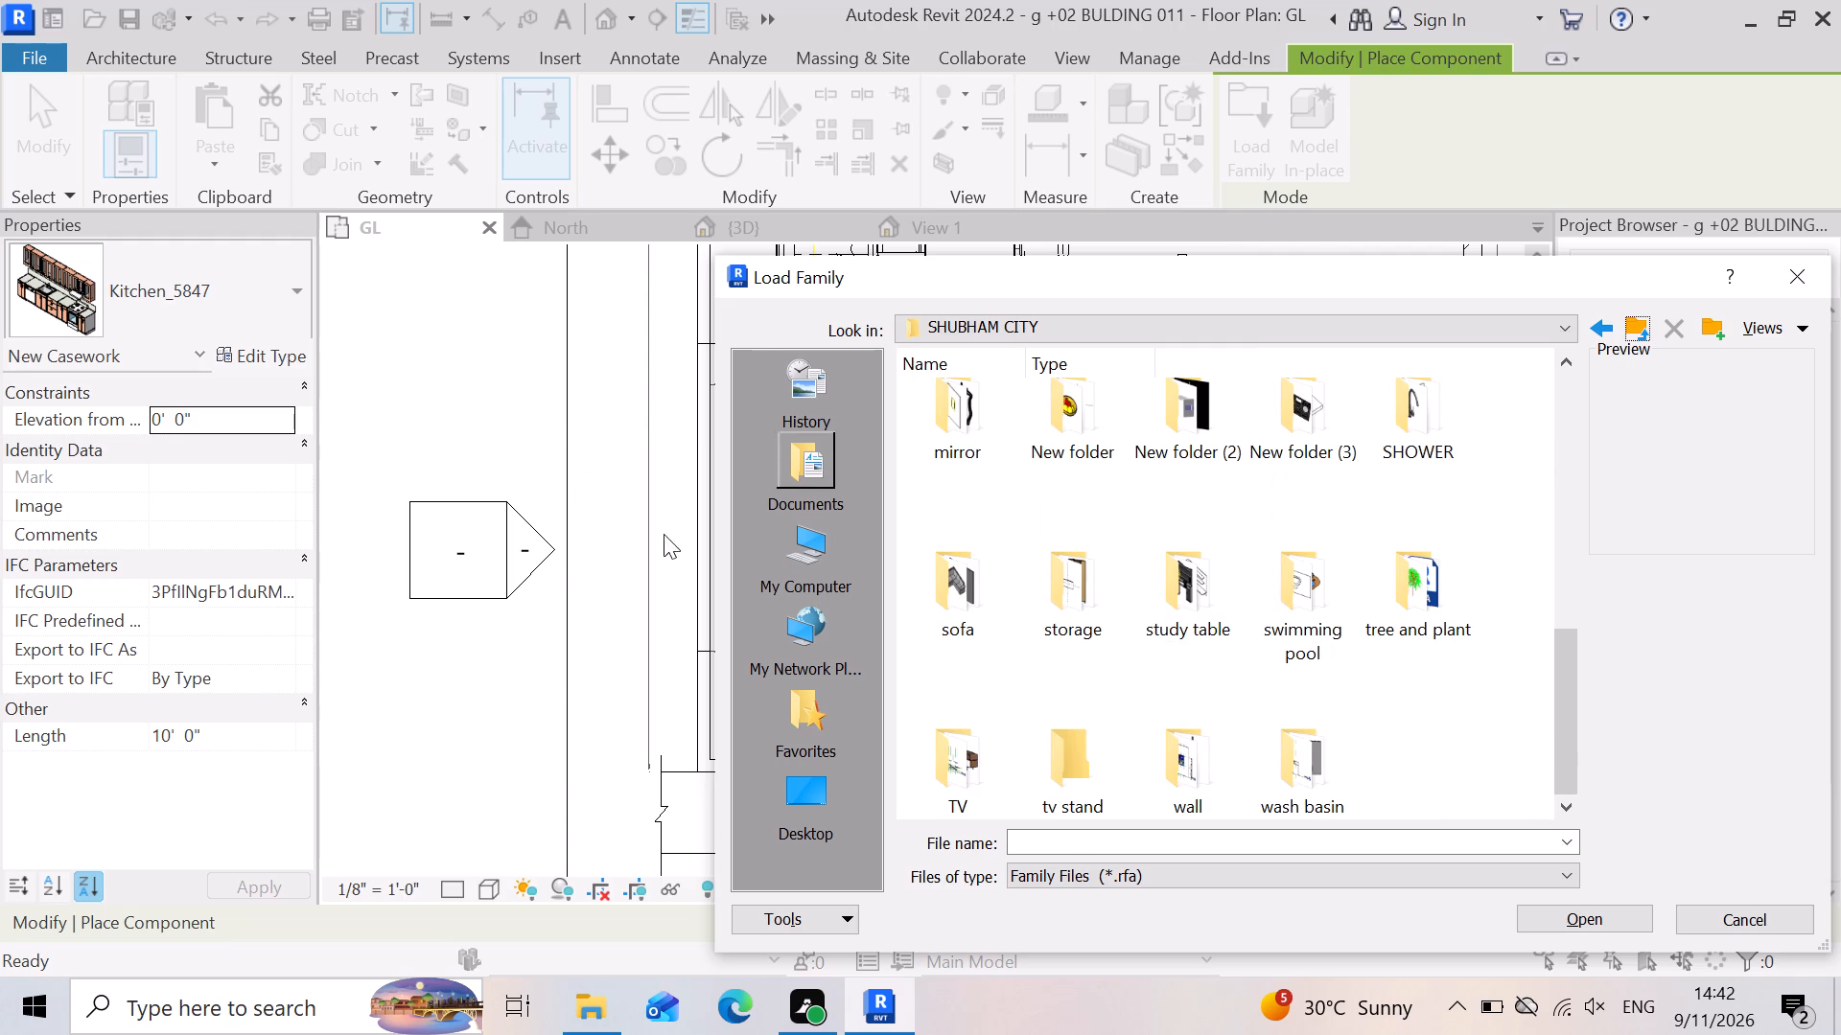
left_click(1173, 406)
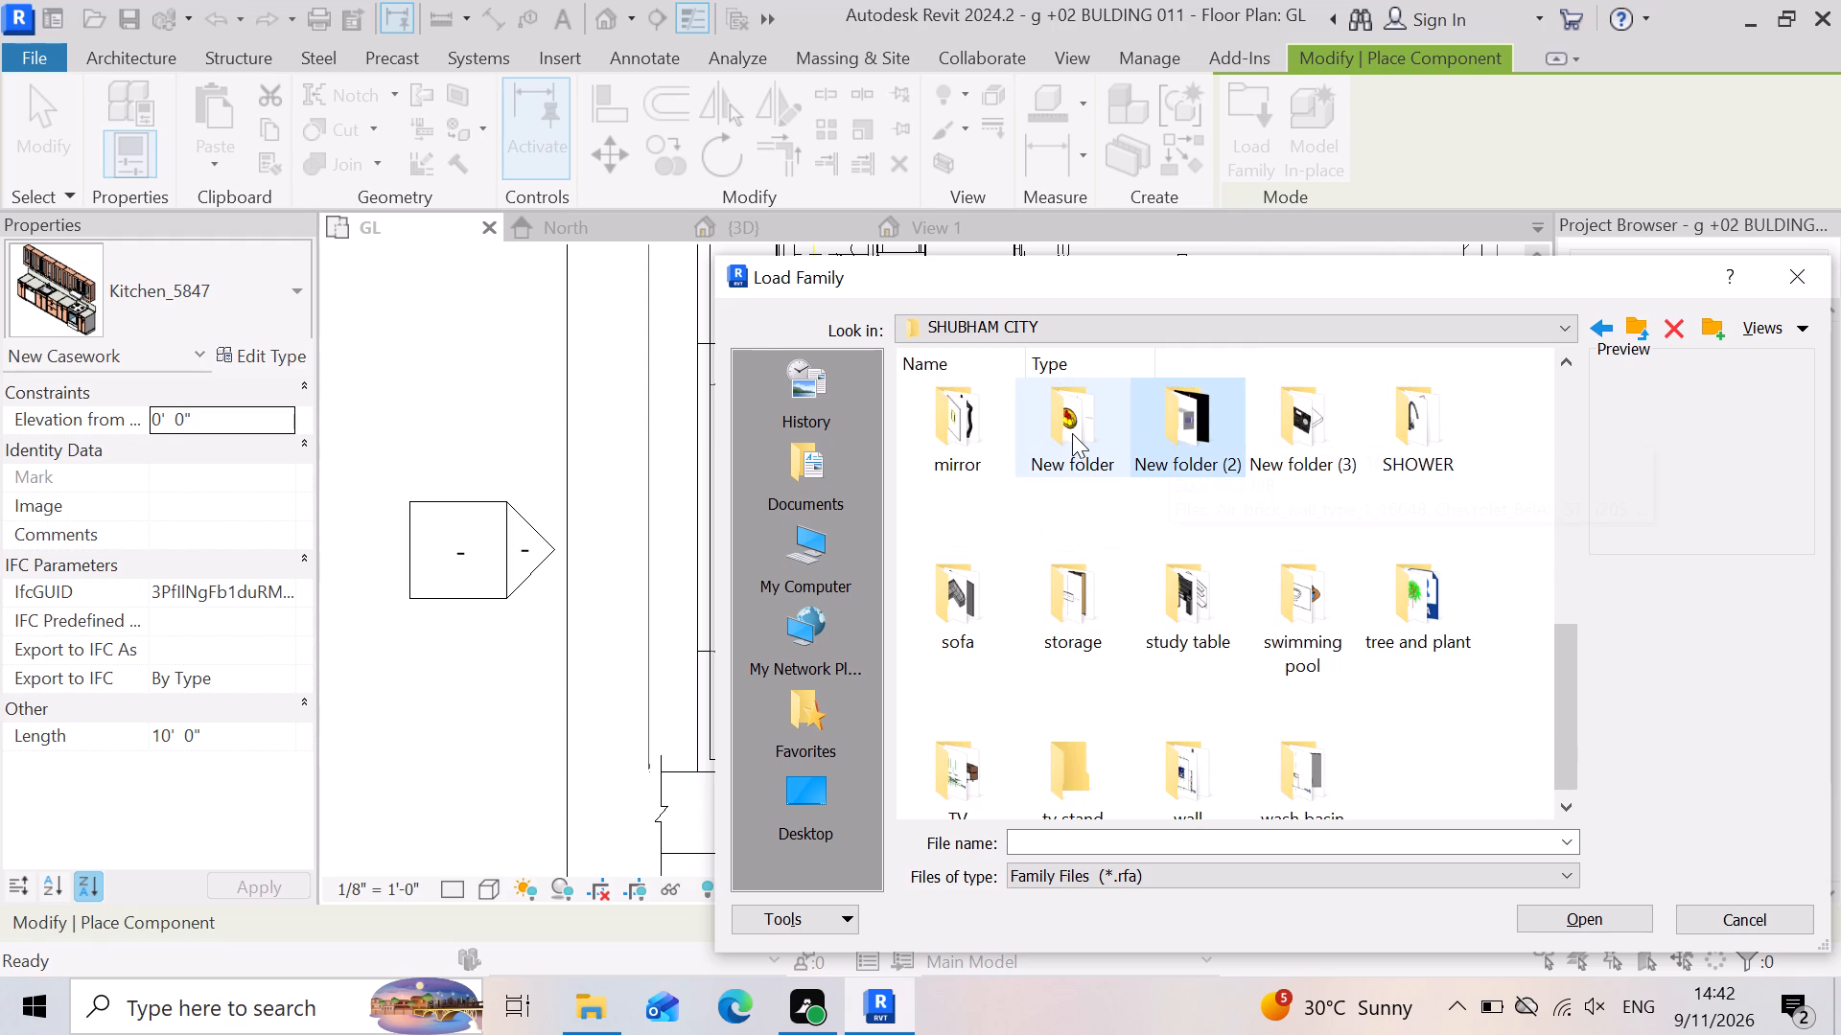
double_click(1072, 433)
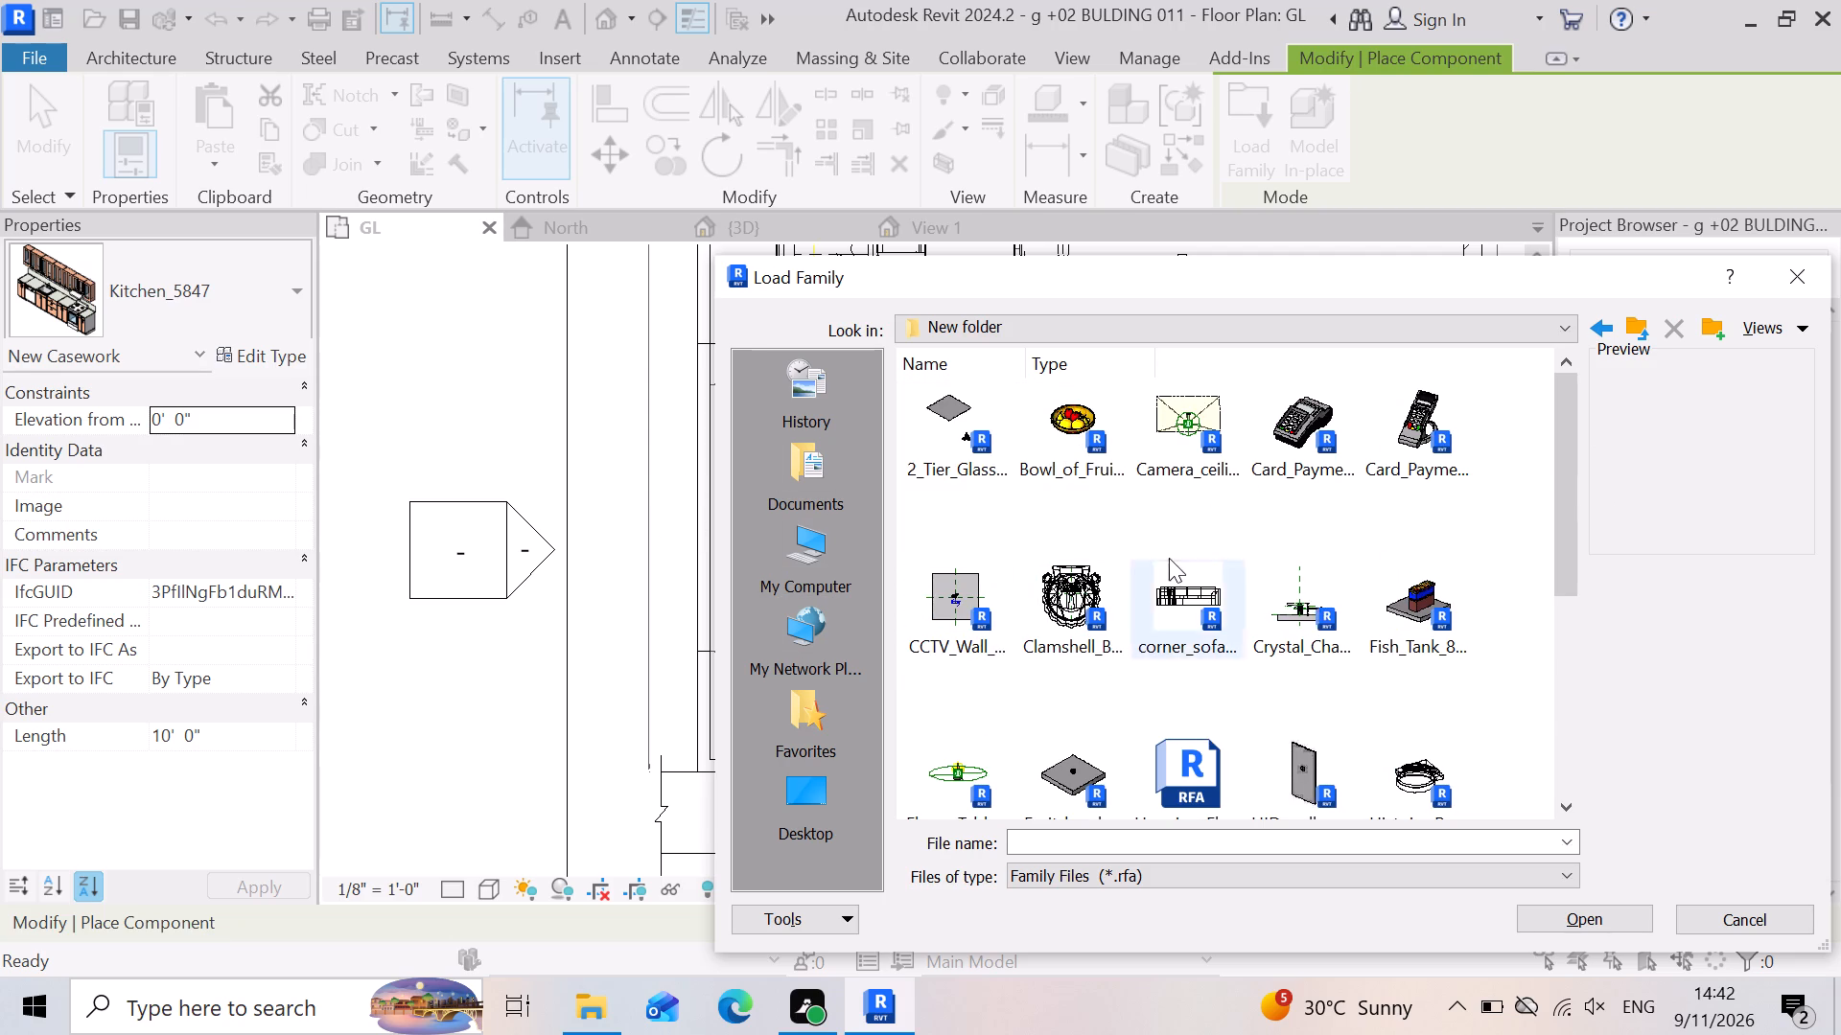
scroll(1160, 557, "down", 6)
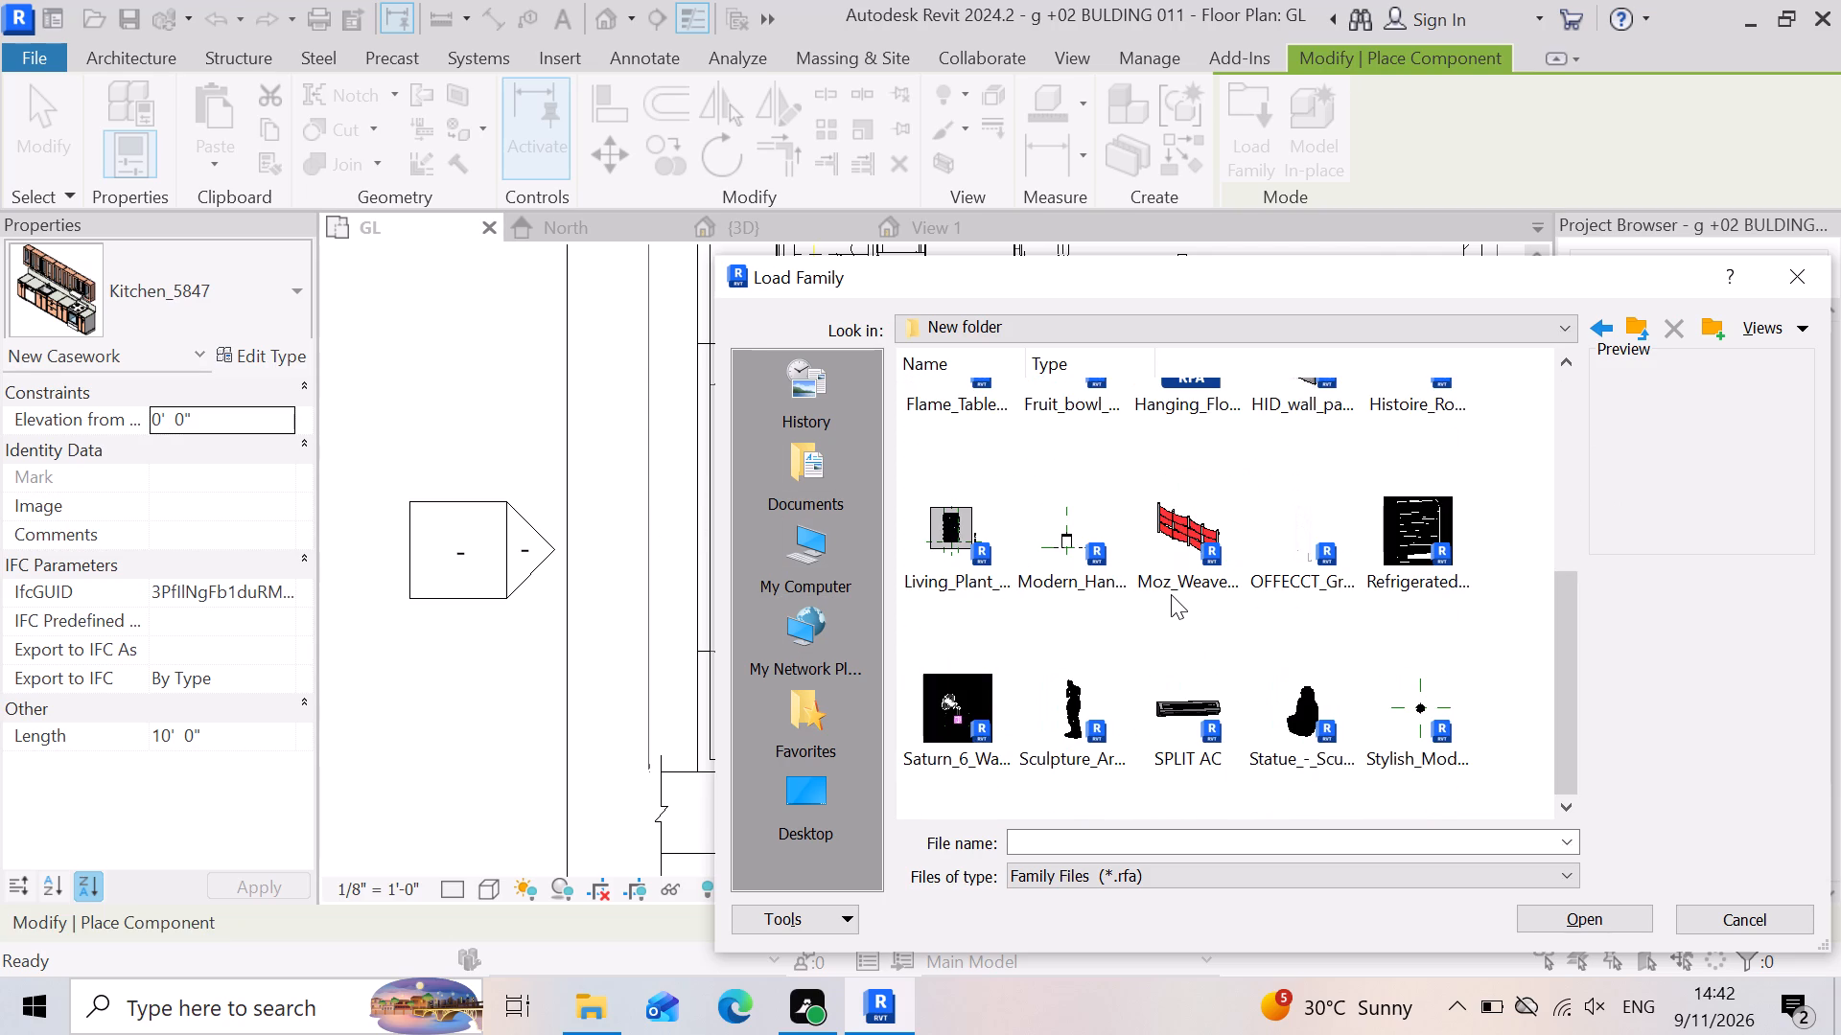
scroll(1167, 587, "down", 7)
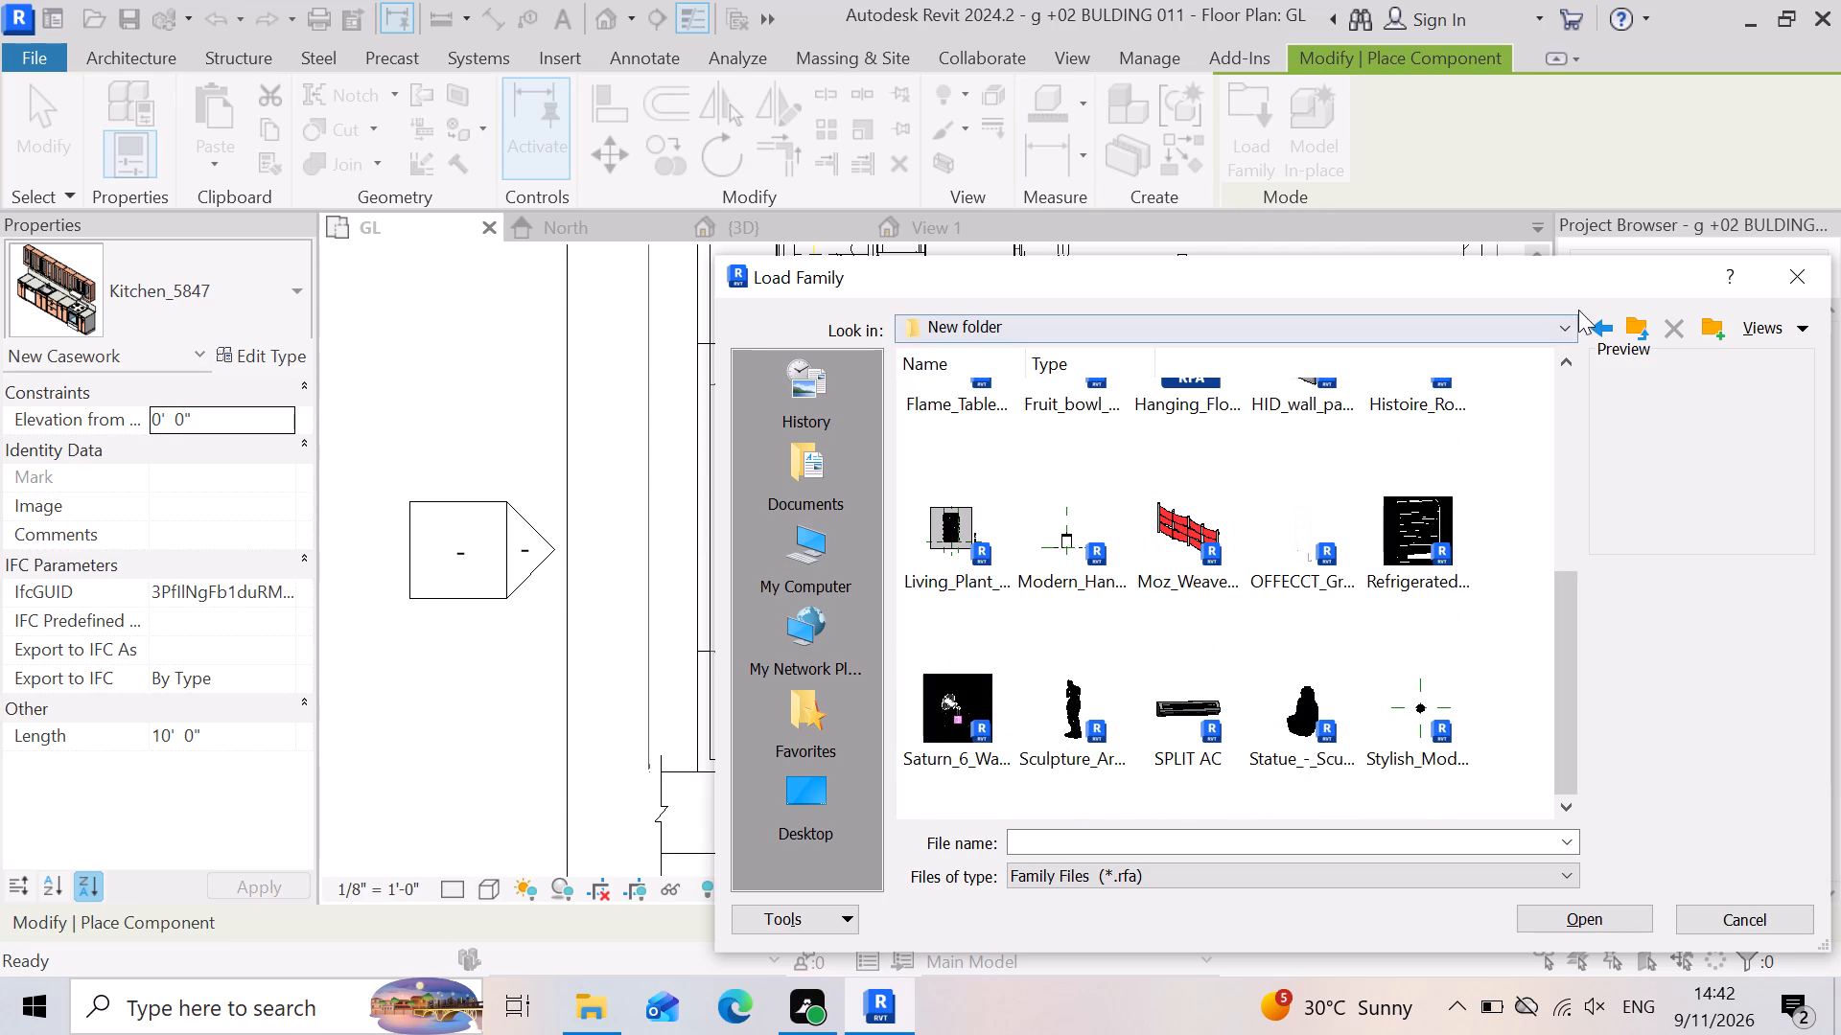
left_click(1626, 335)
Open the 2019 folder, look through its families for a component to load, and return to the SHUBHAM CITY folder.
scroll(1118, 655, "down", 3)
scroll(1118, 655, "up", 9)
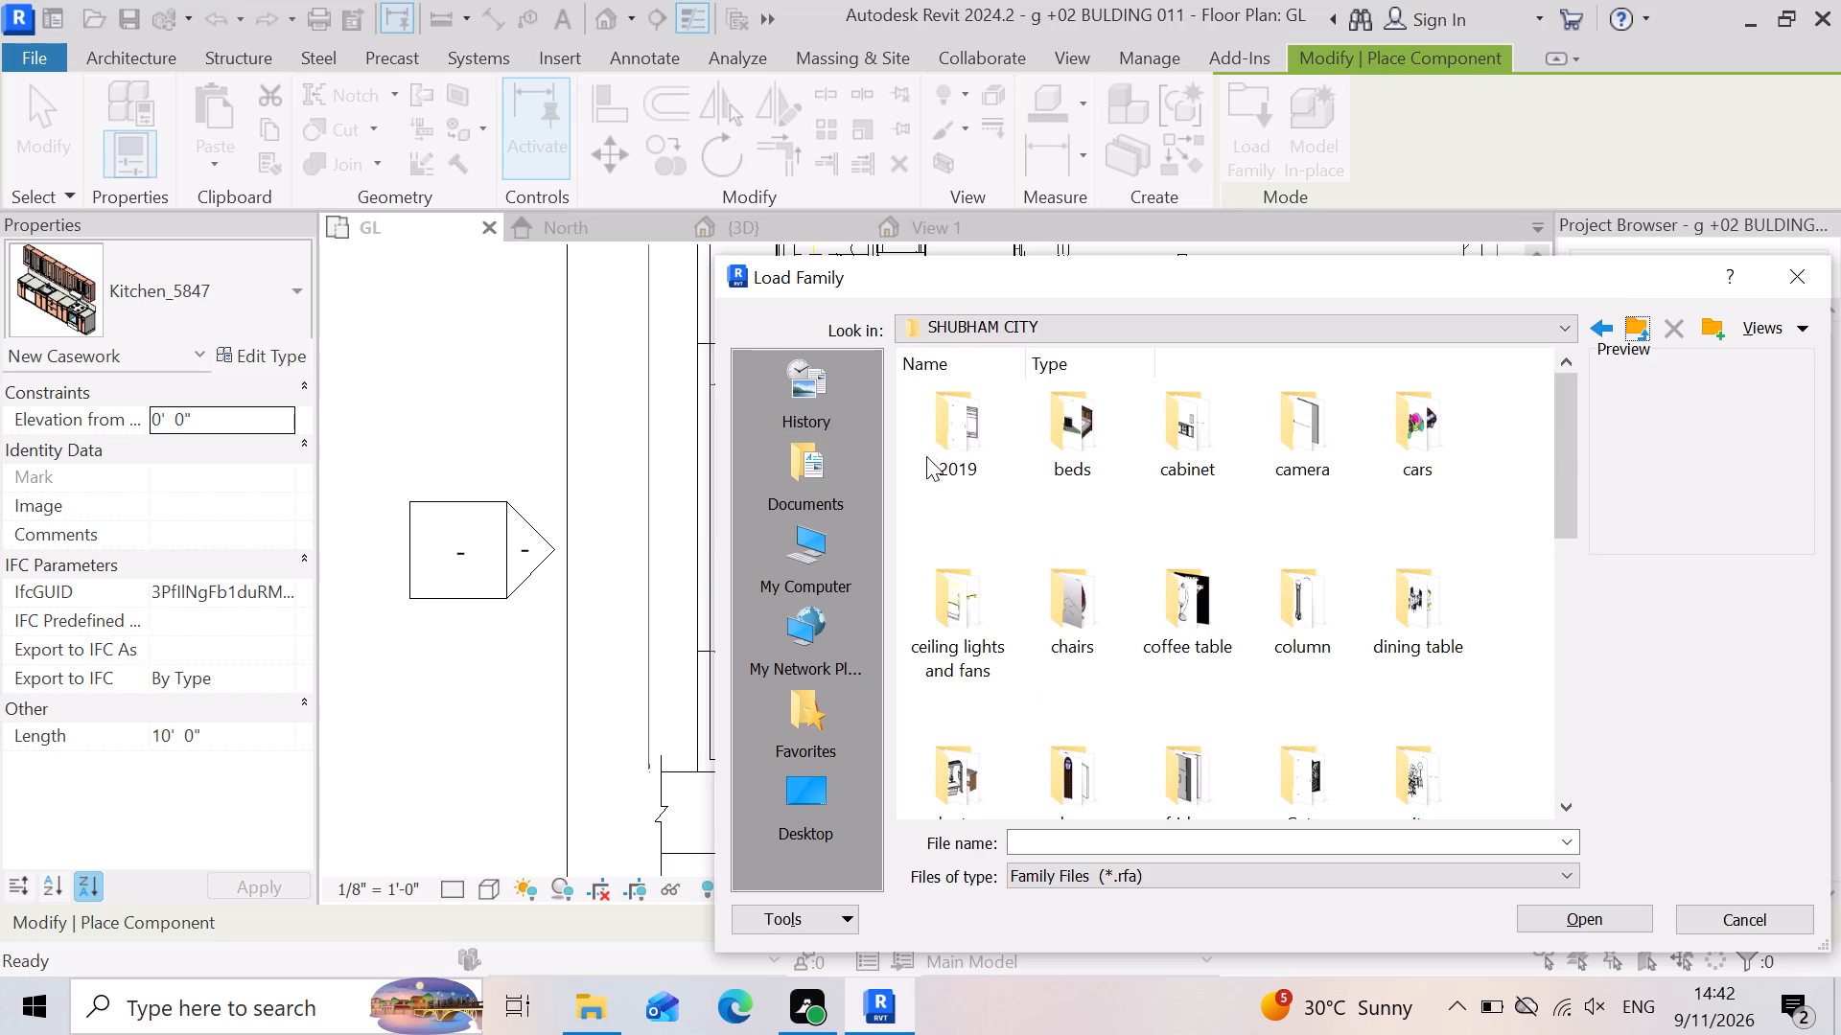
double_click(930, 453)
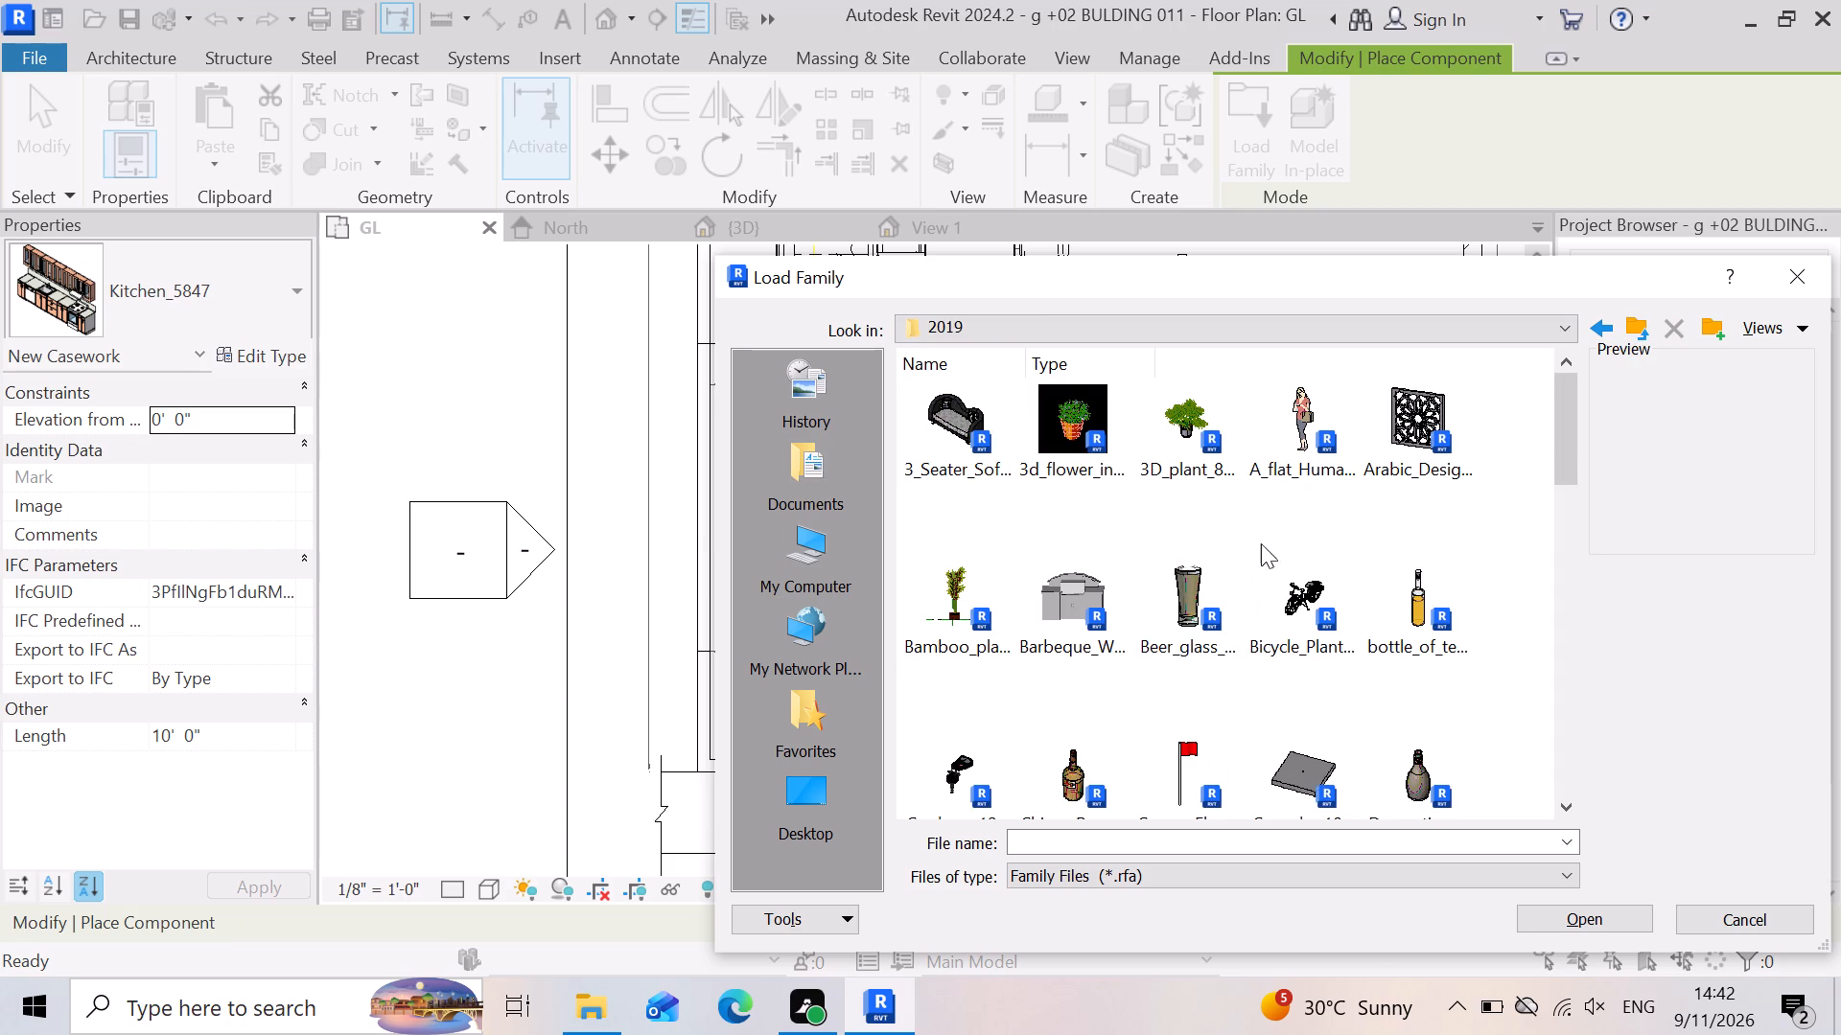
scroll(1151, 587, "down", 2)
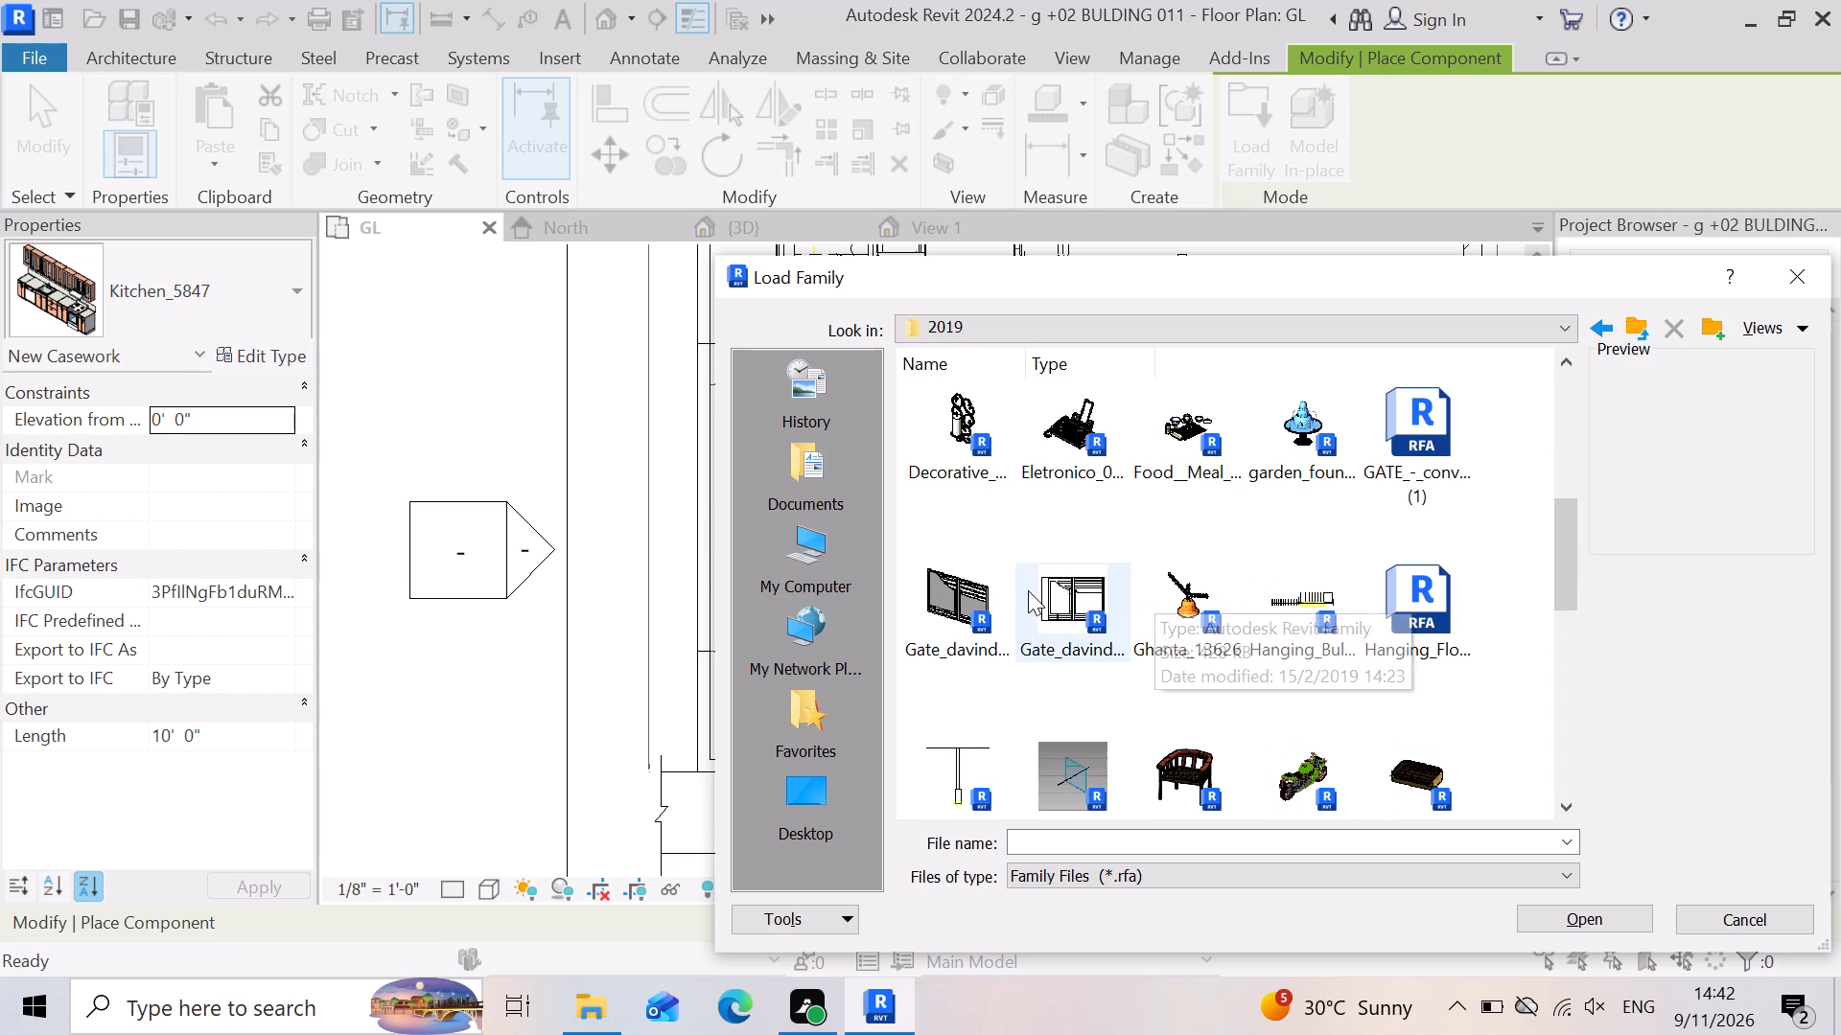
scroll(1367, 663, "down", 3)
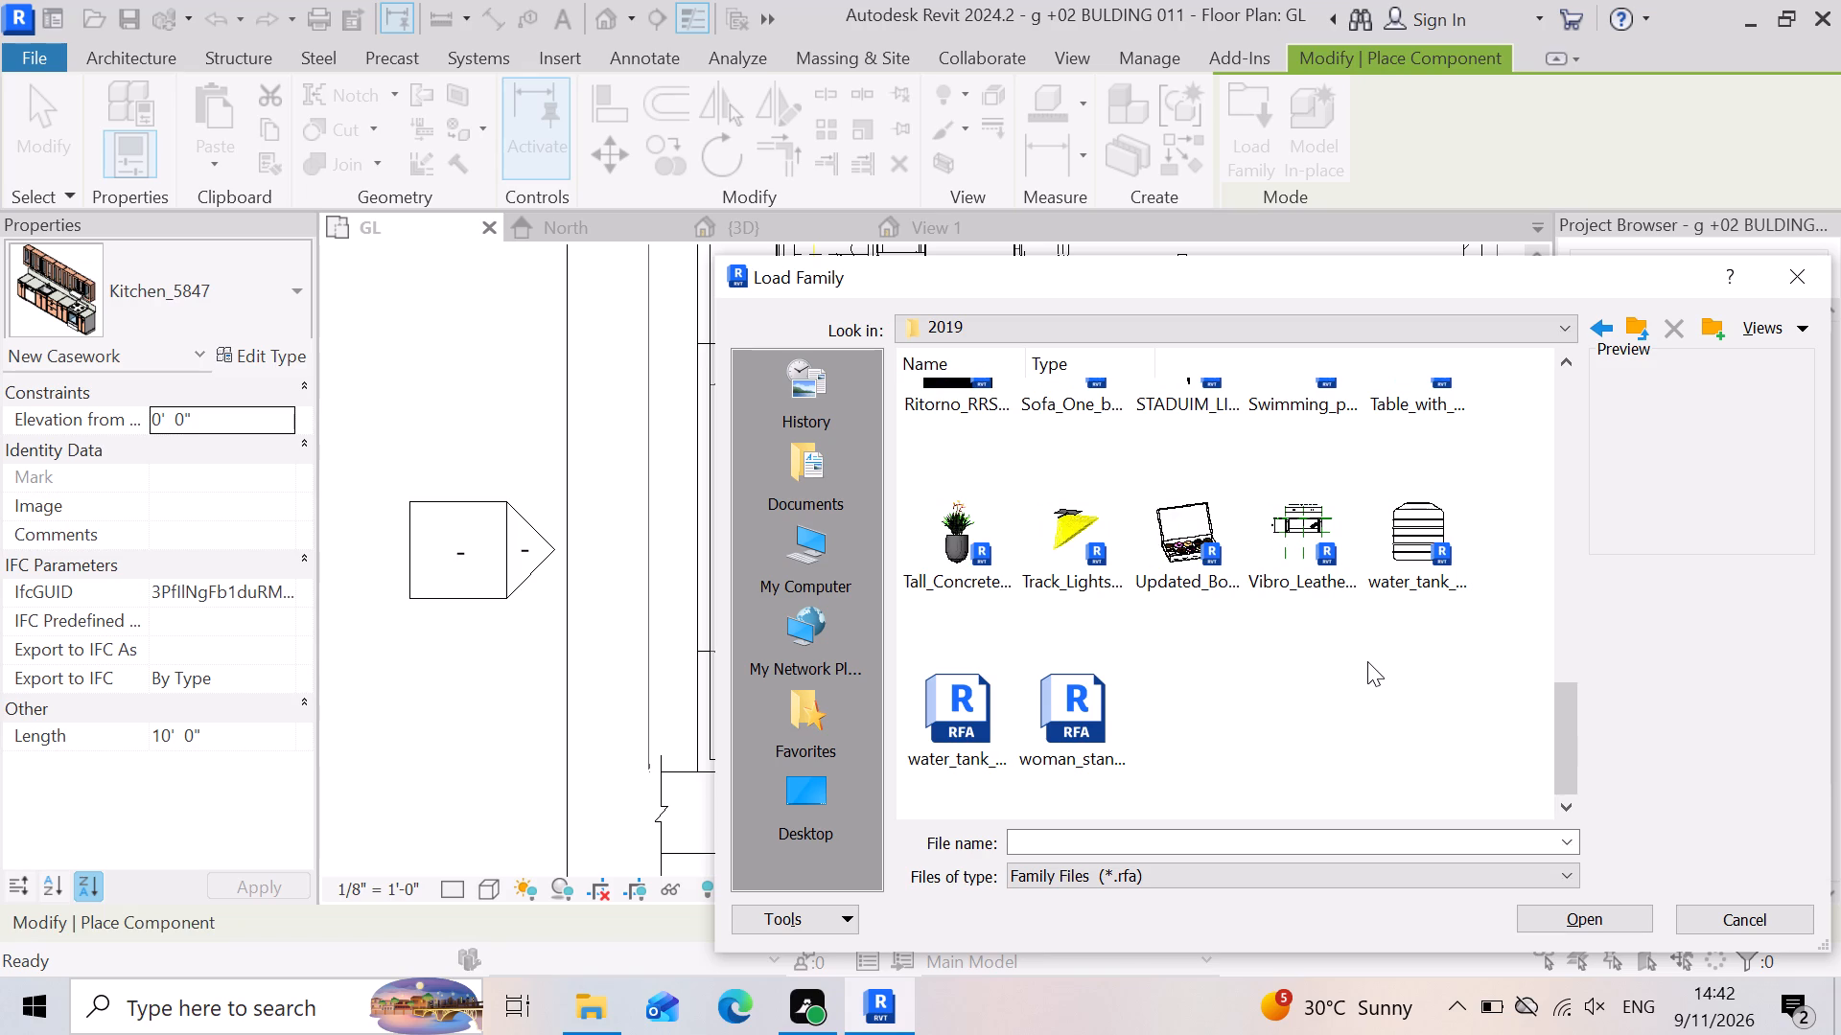
scroll(1367, 660, "down", 2)
scroll(1367, 658, "up", 2)
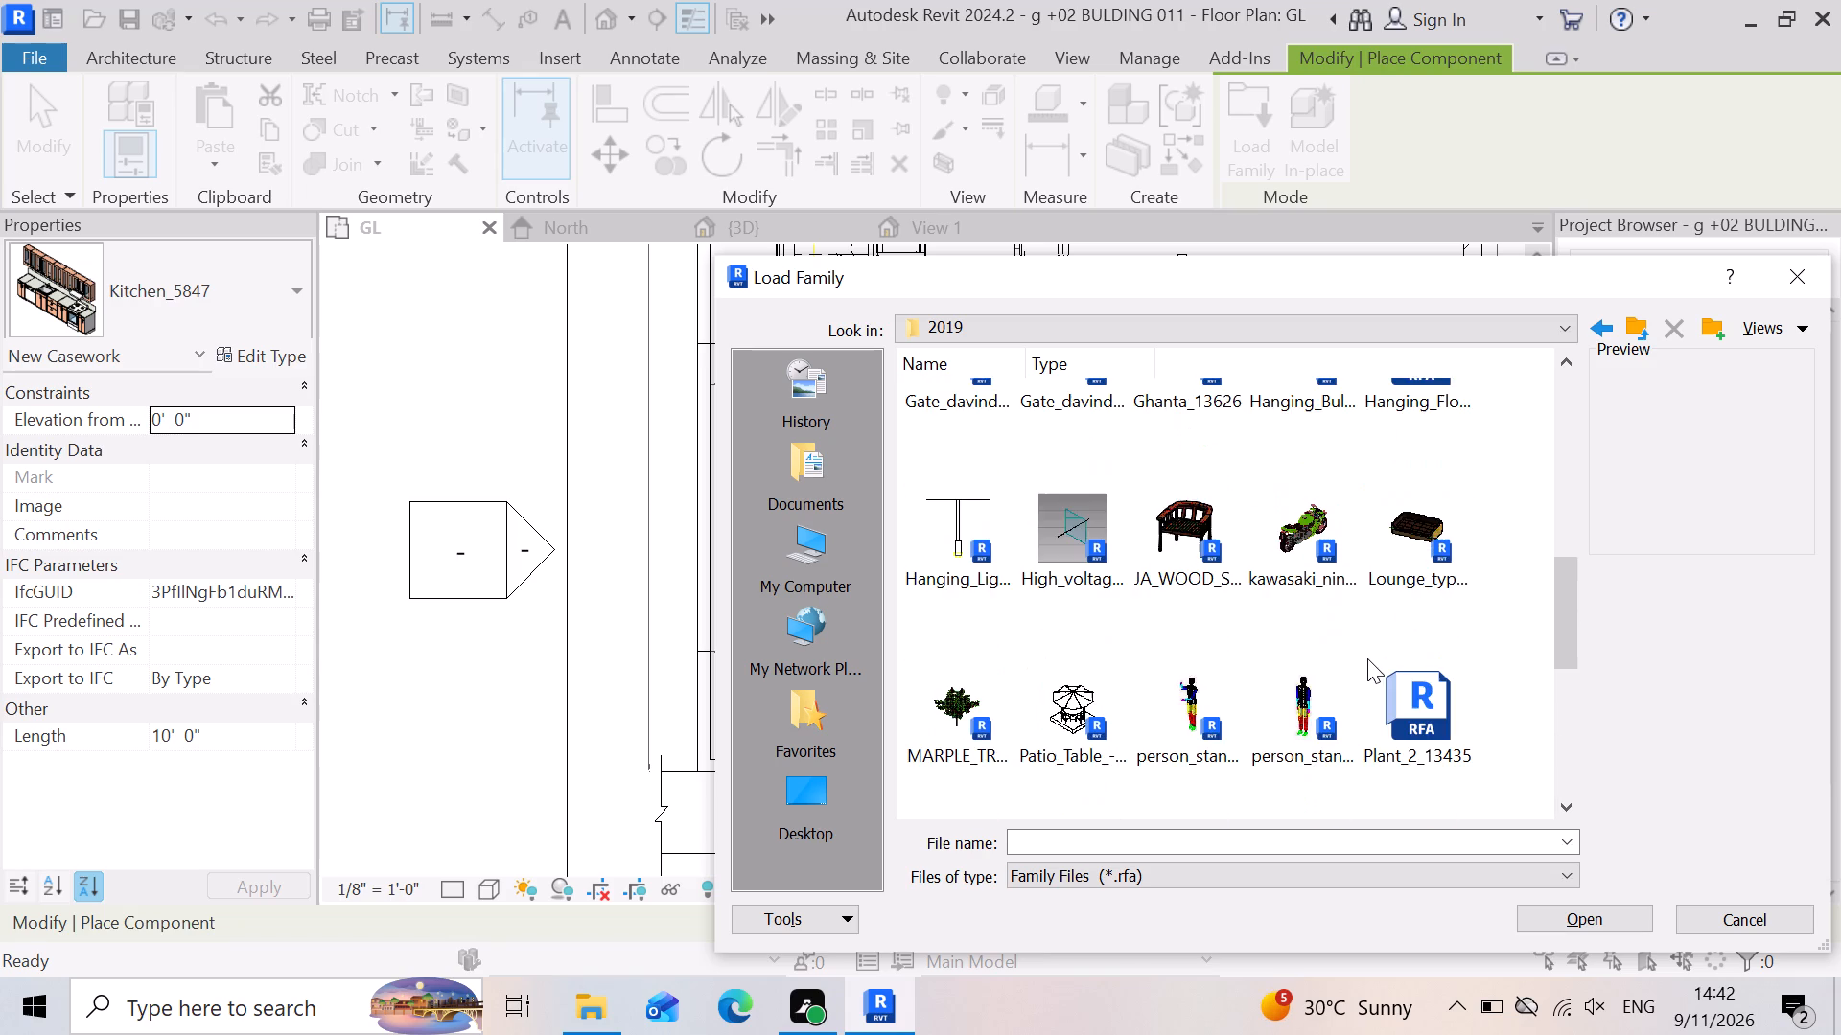
scroll(1367, 658, "down", 2)
scroll(1367, 658, "up", 4)
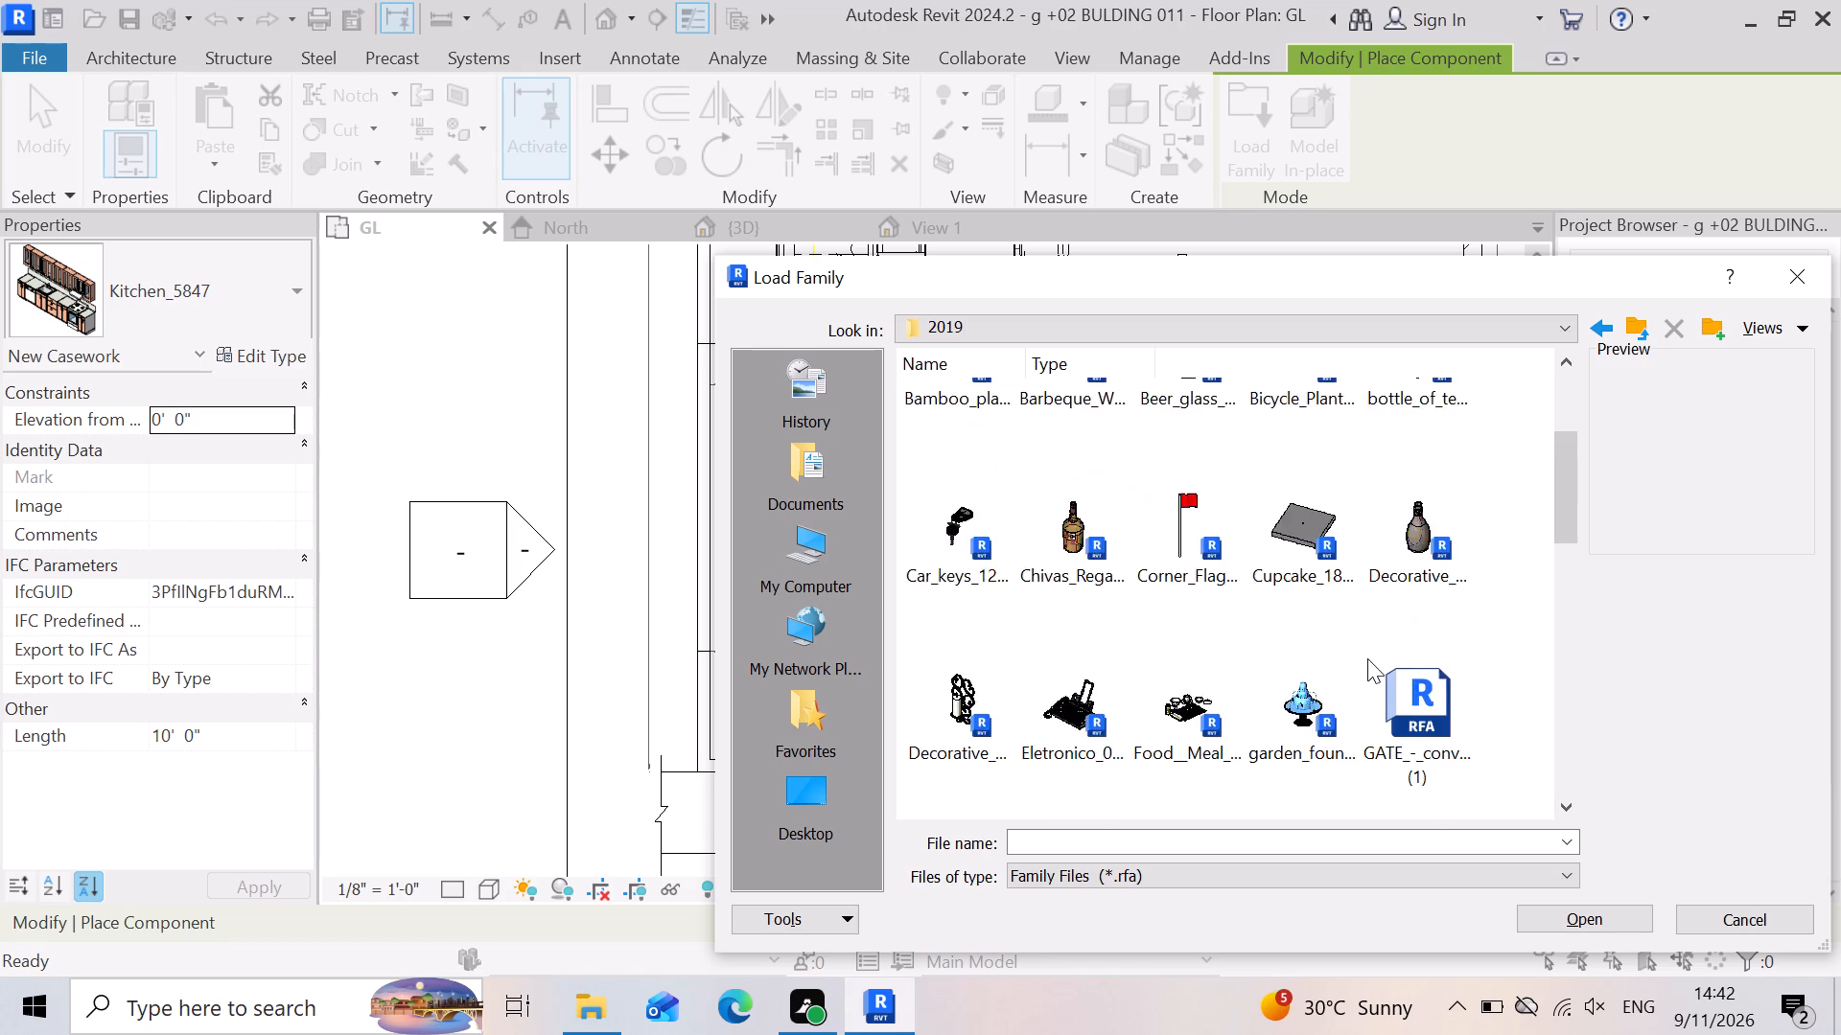
scroll(1370, 655, "up", 8)
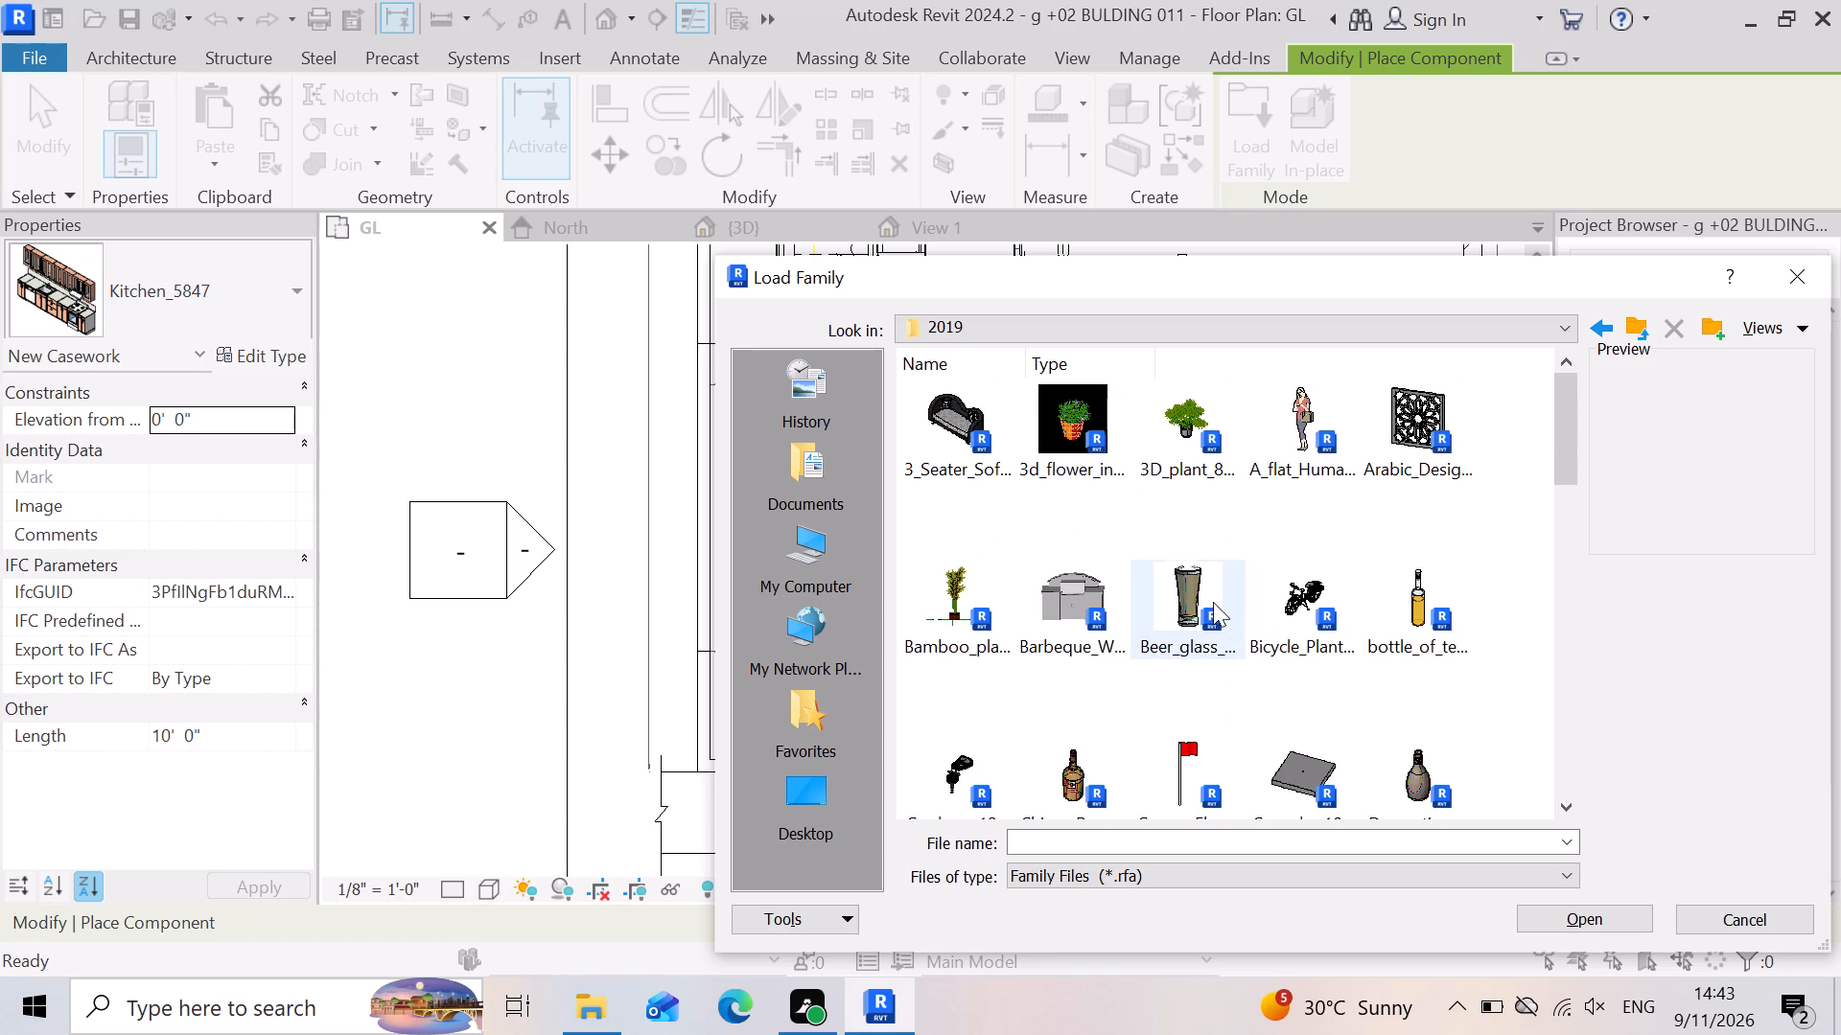
scroll(1029, 649, "down", 5)
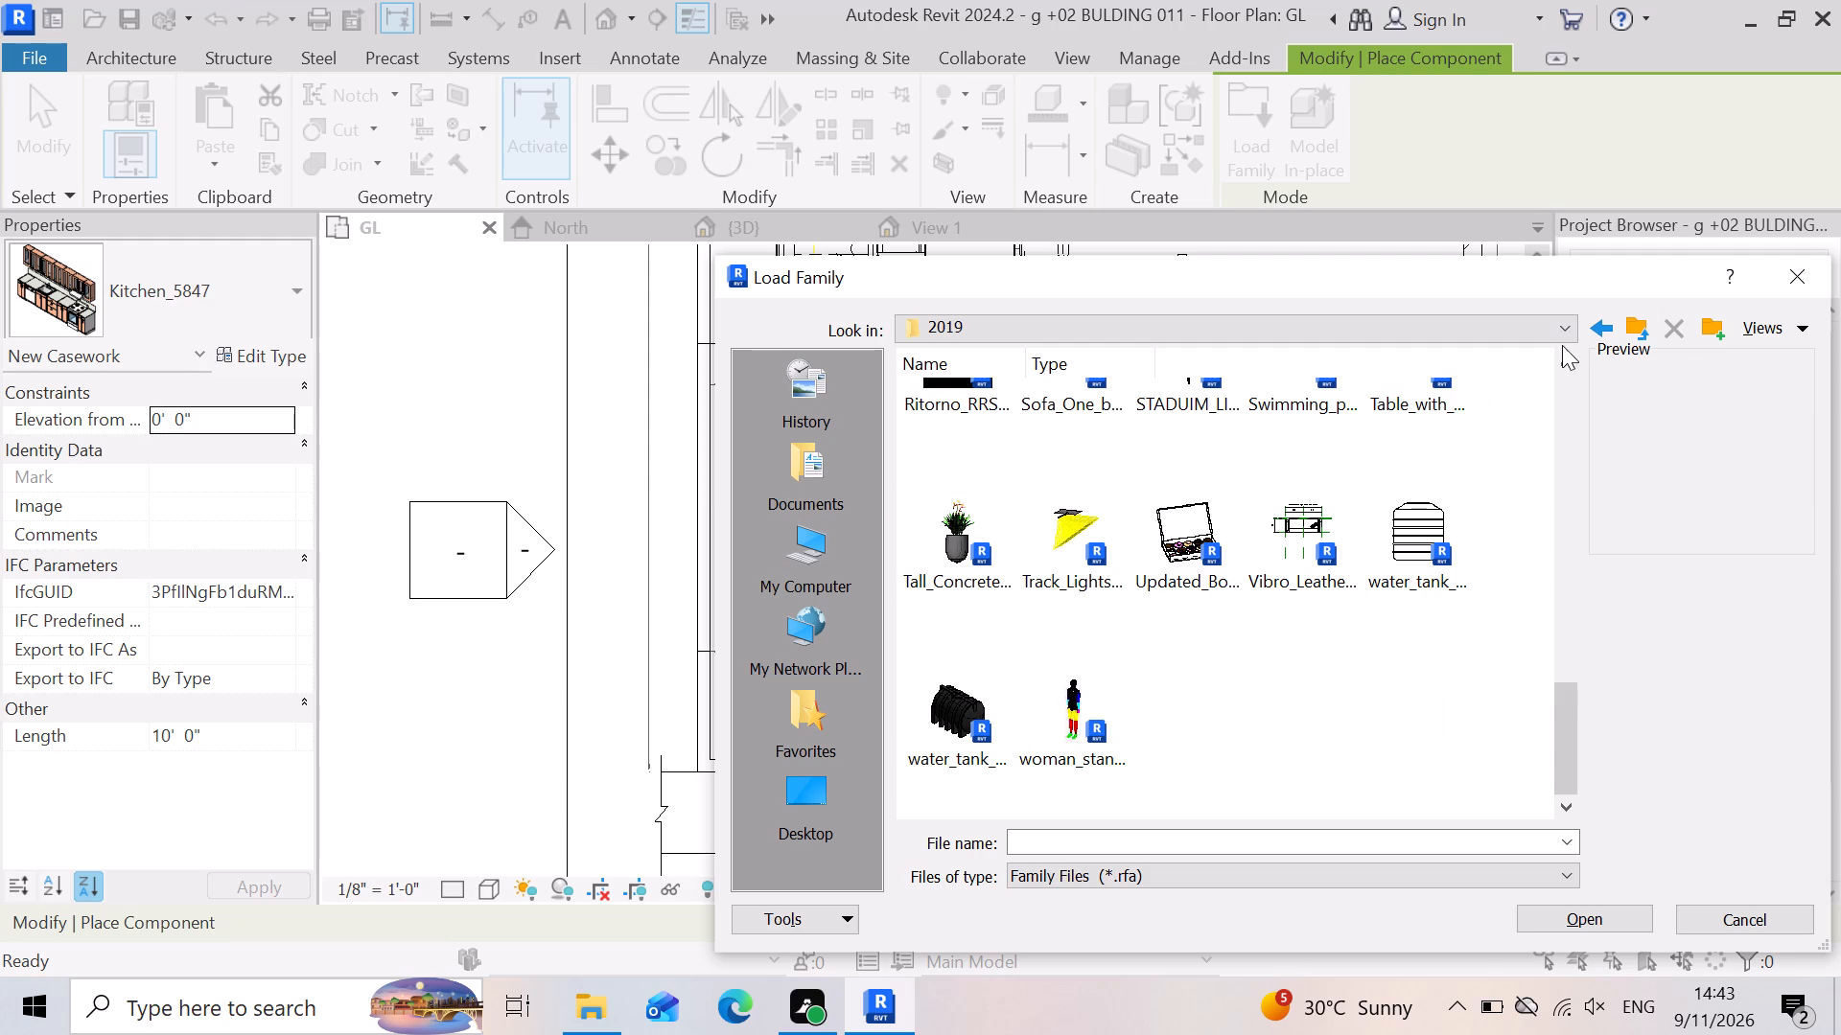
left_click(1627, 341)
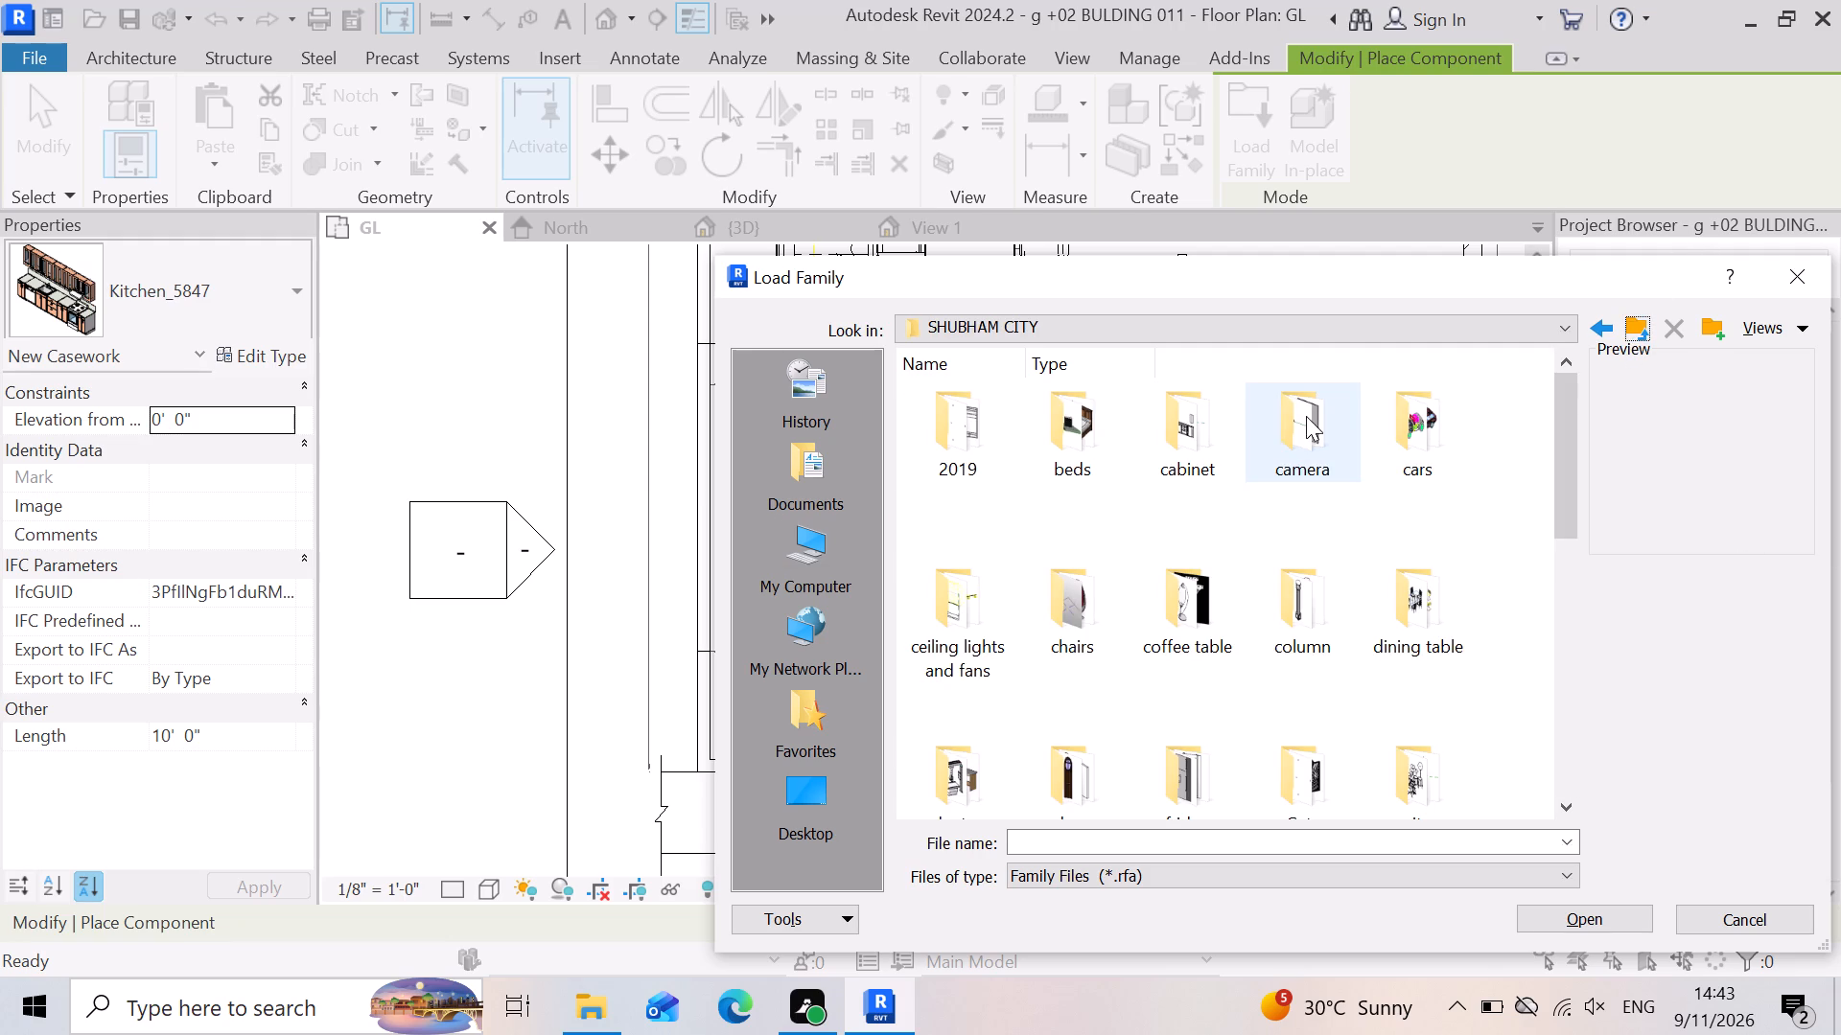
Look again through the families in New folder and New folder (2), and return to the SHUBHAM CITY folder.
scroll(1378, 513, "down", 4)
double_click(1058, 445)
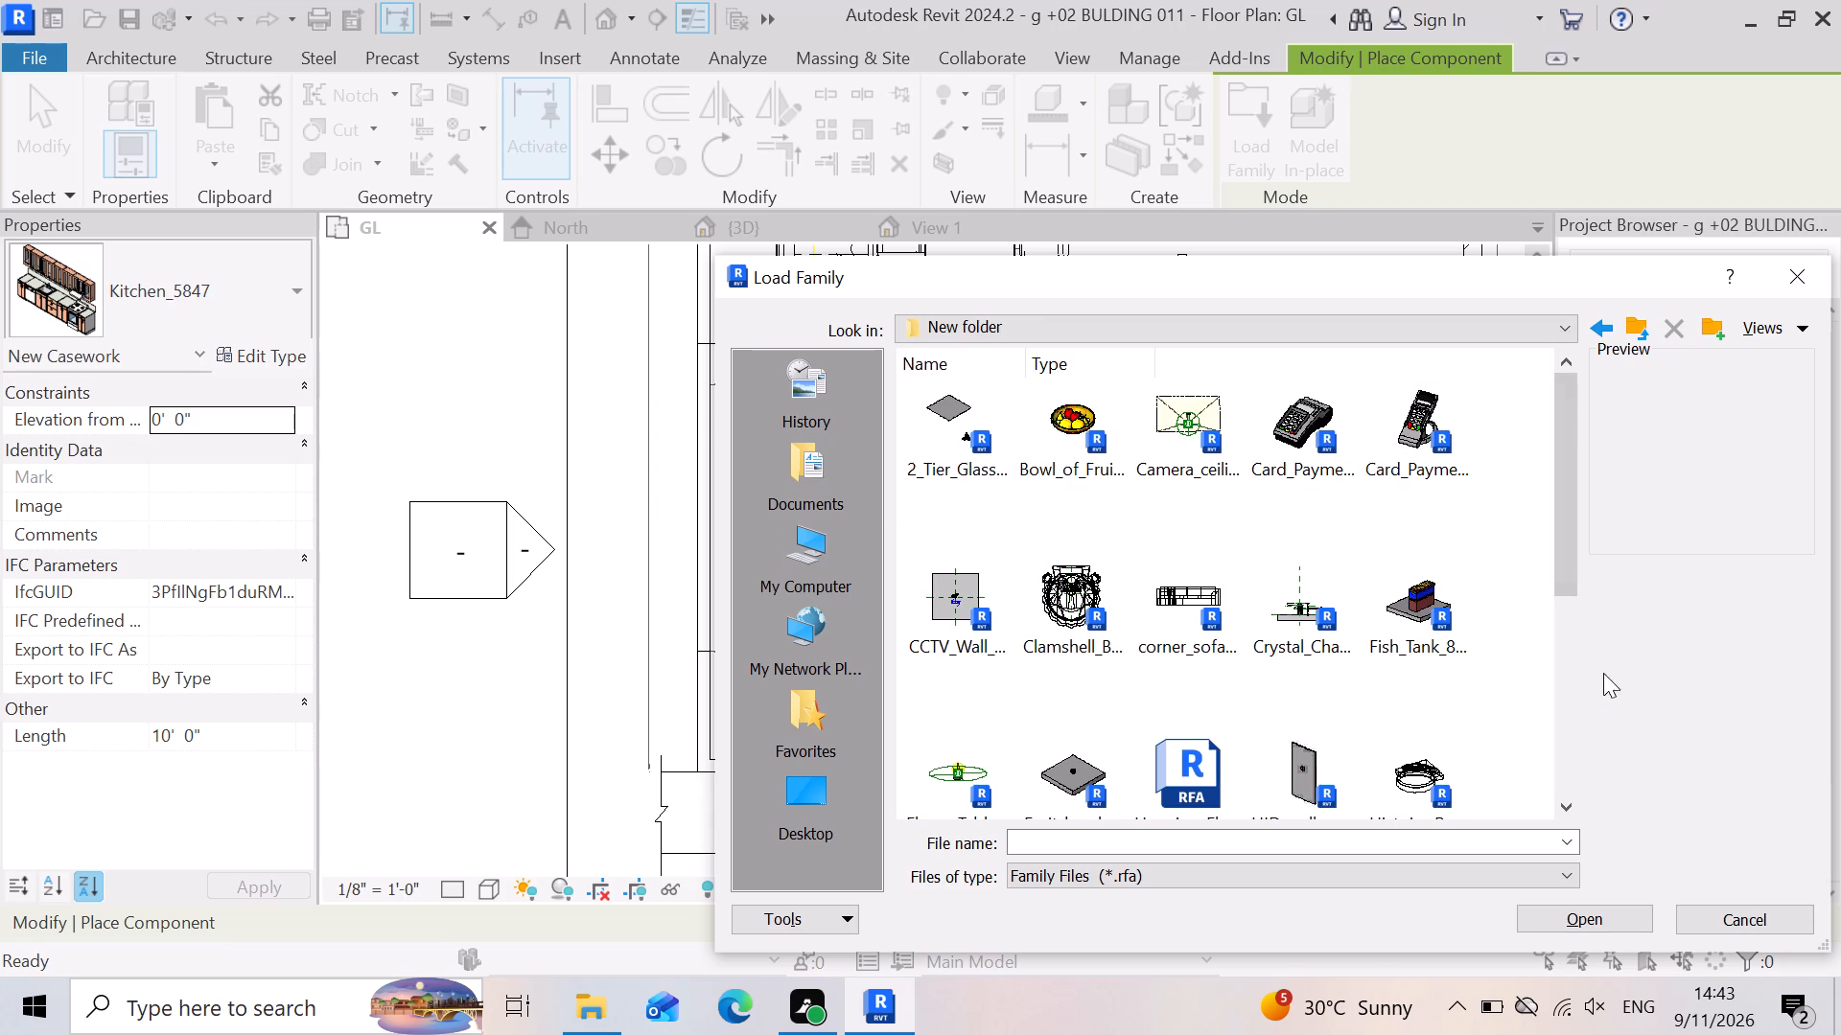
scroll(1080, 673, "down", 4)
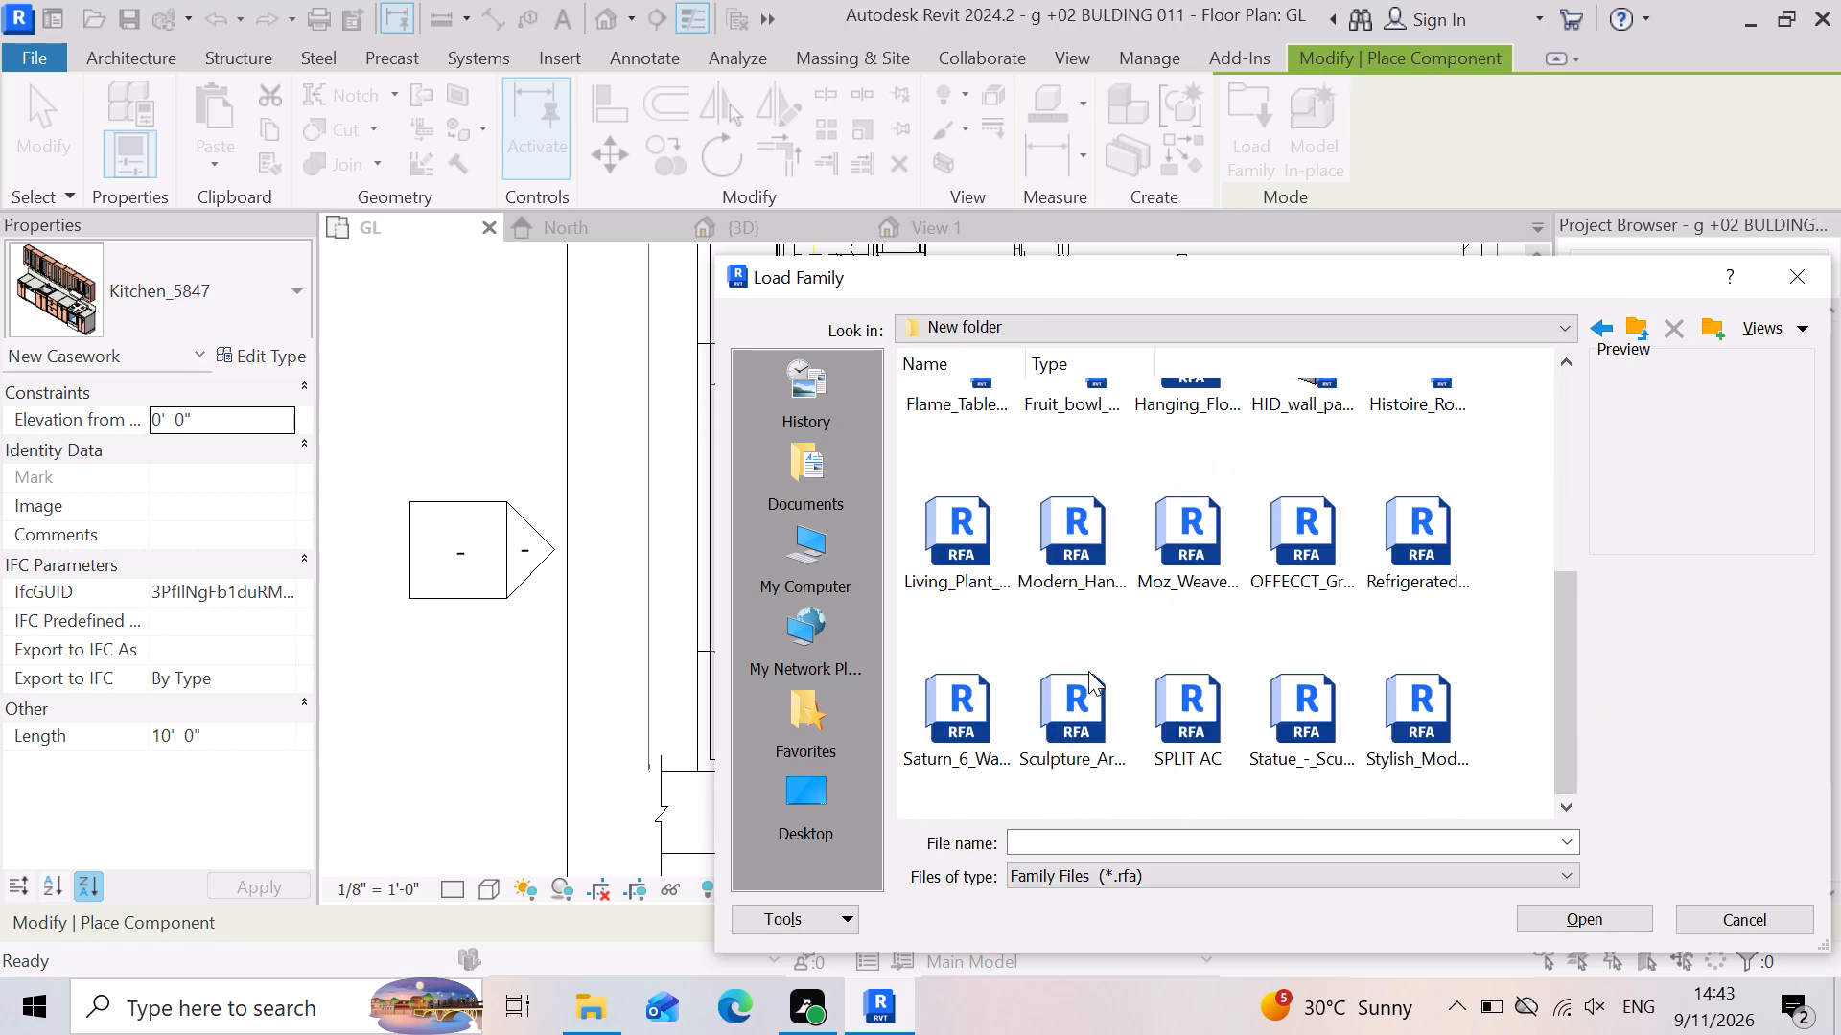
scroll(1073, 654, "down", 3)
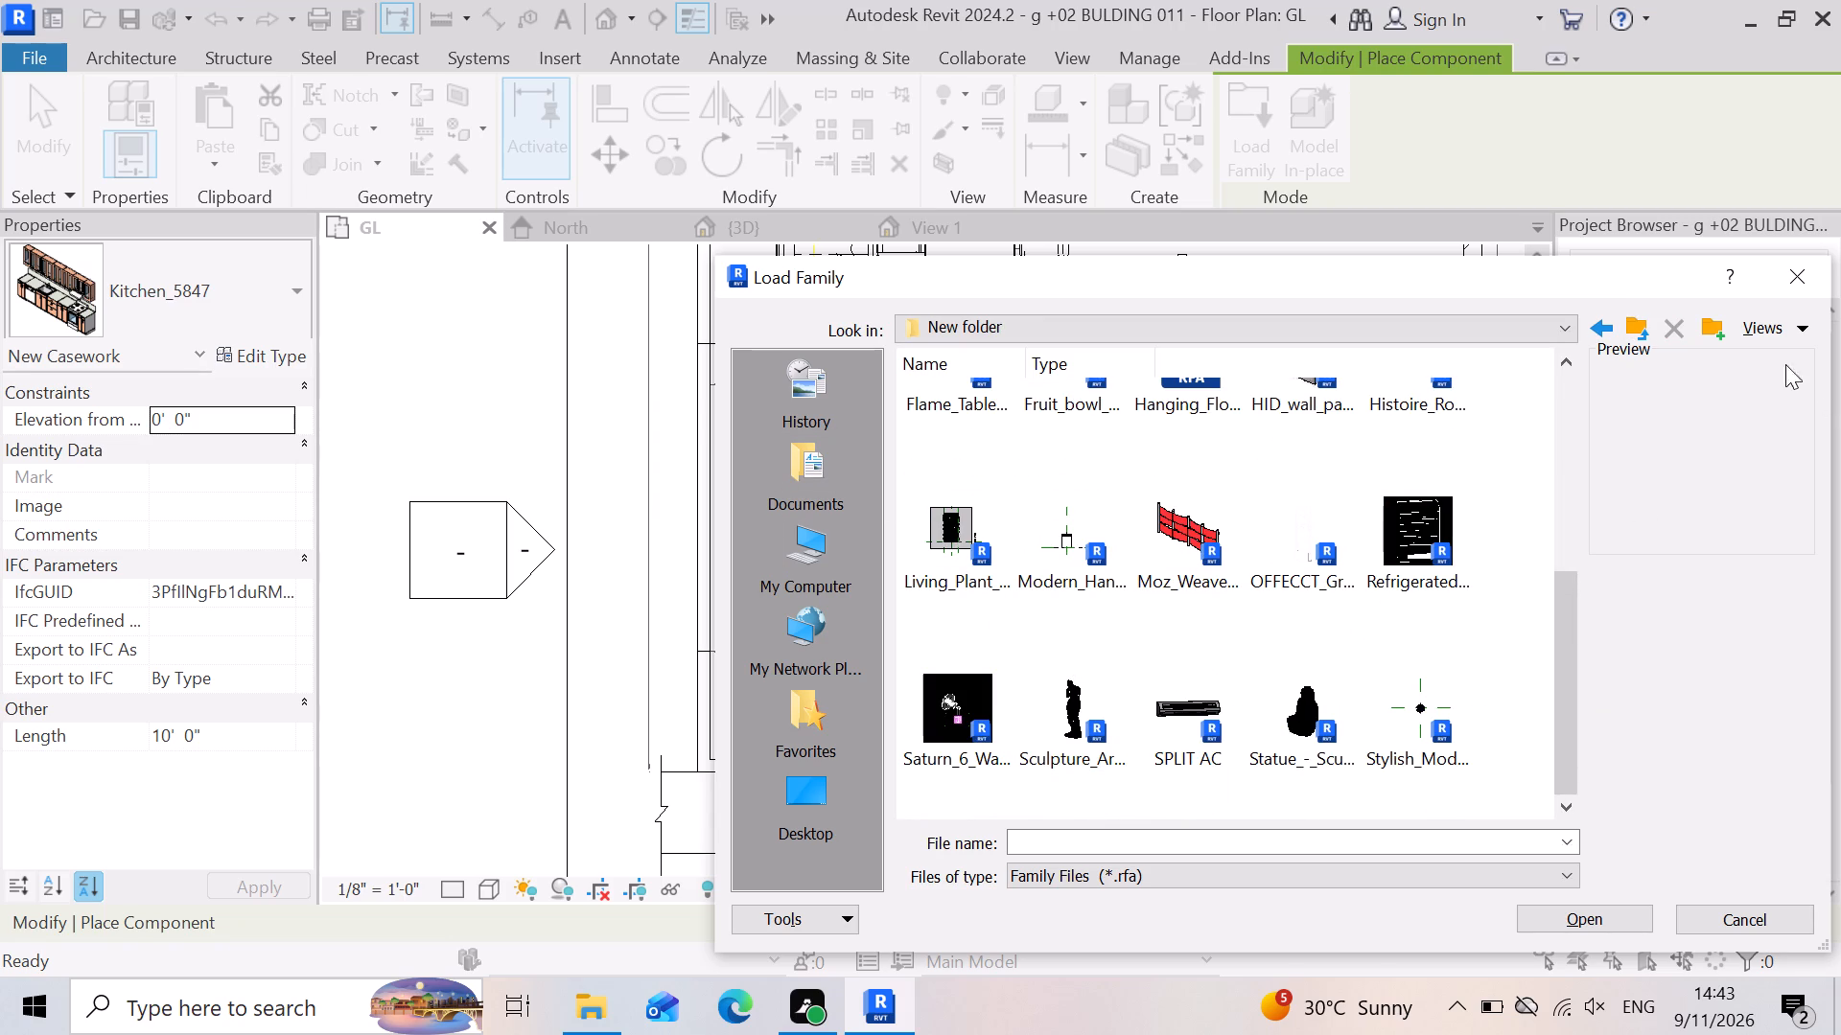
left_click(1643, 333)
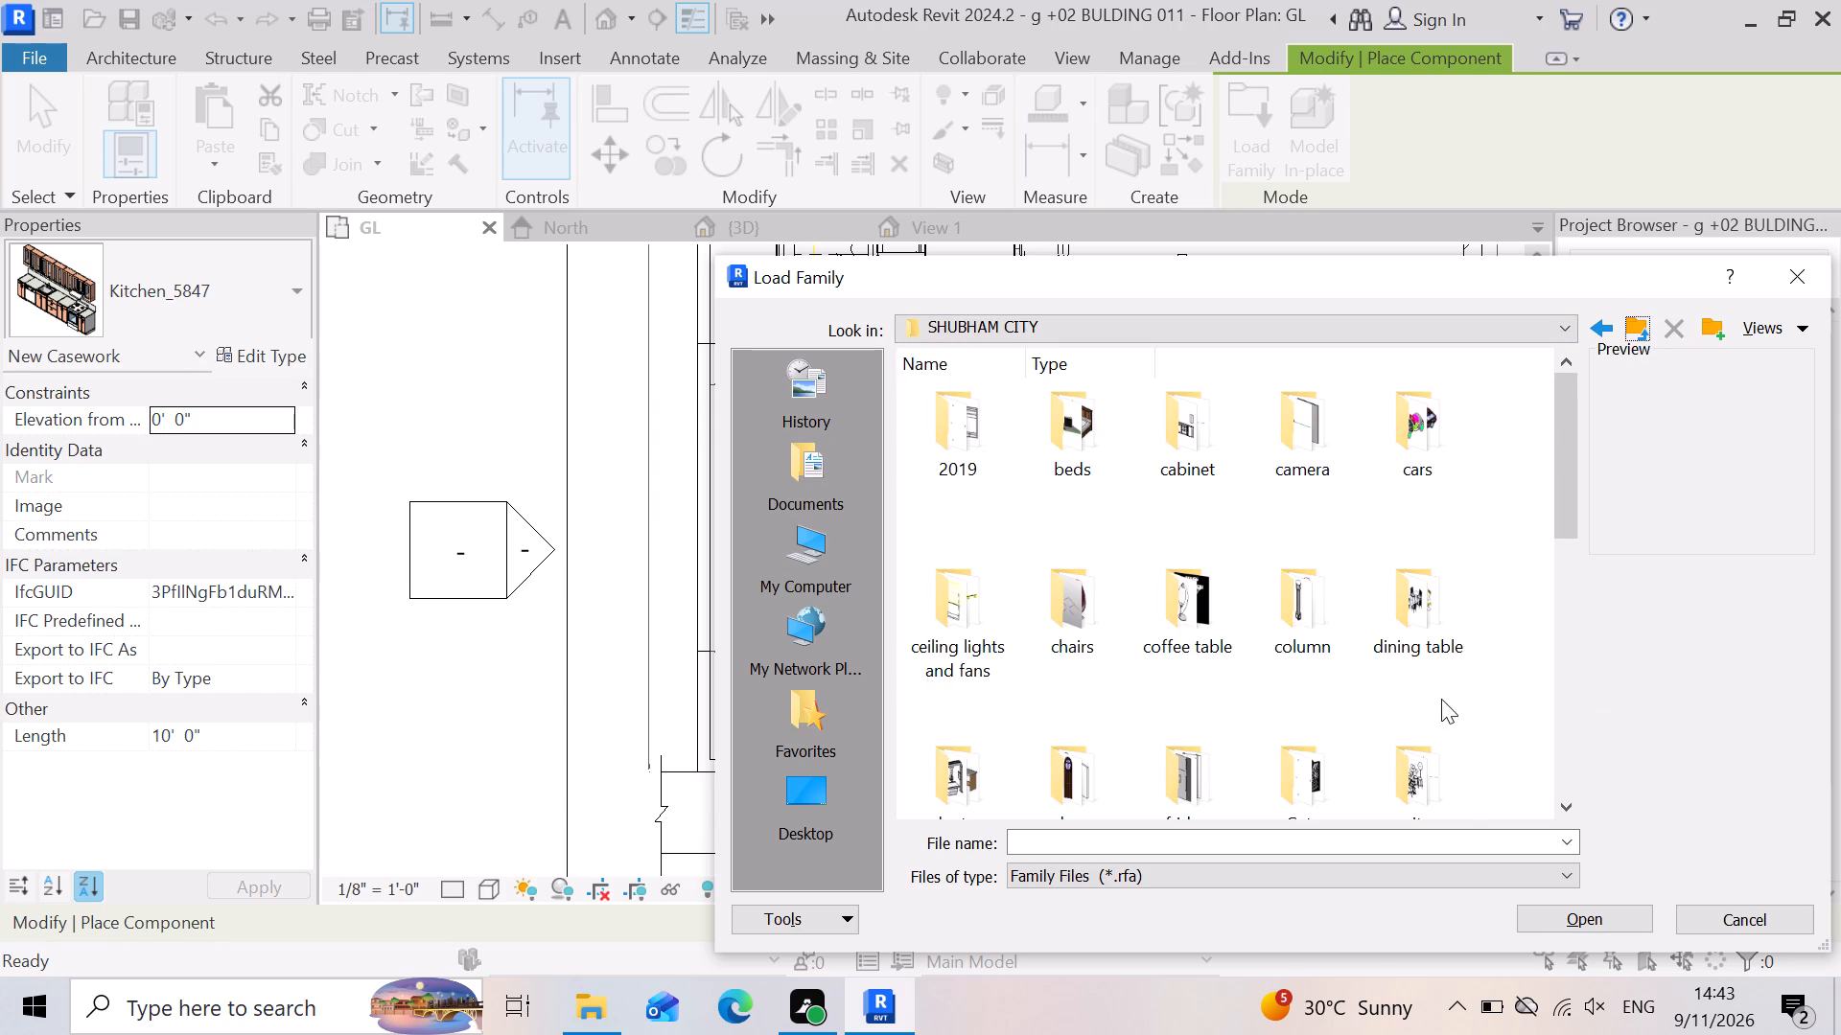
scroll(1381, 660, "down", 3)
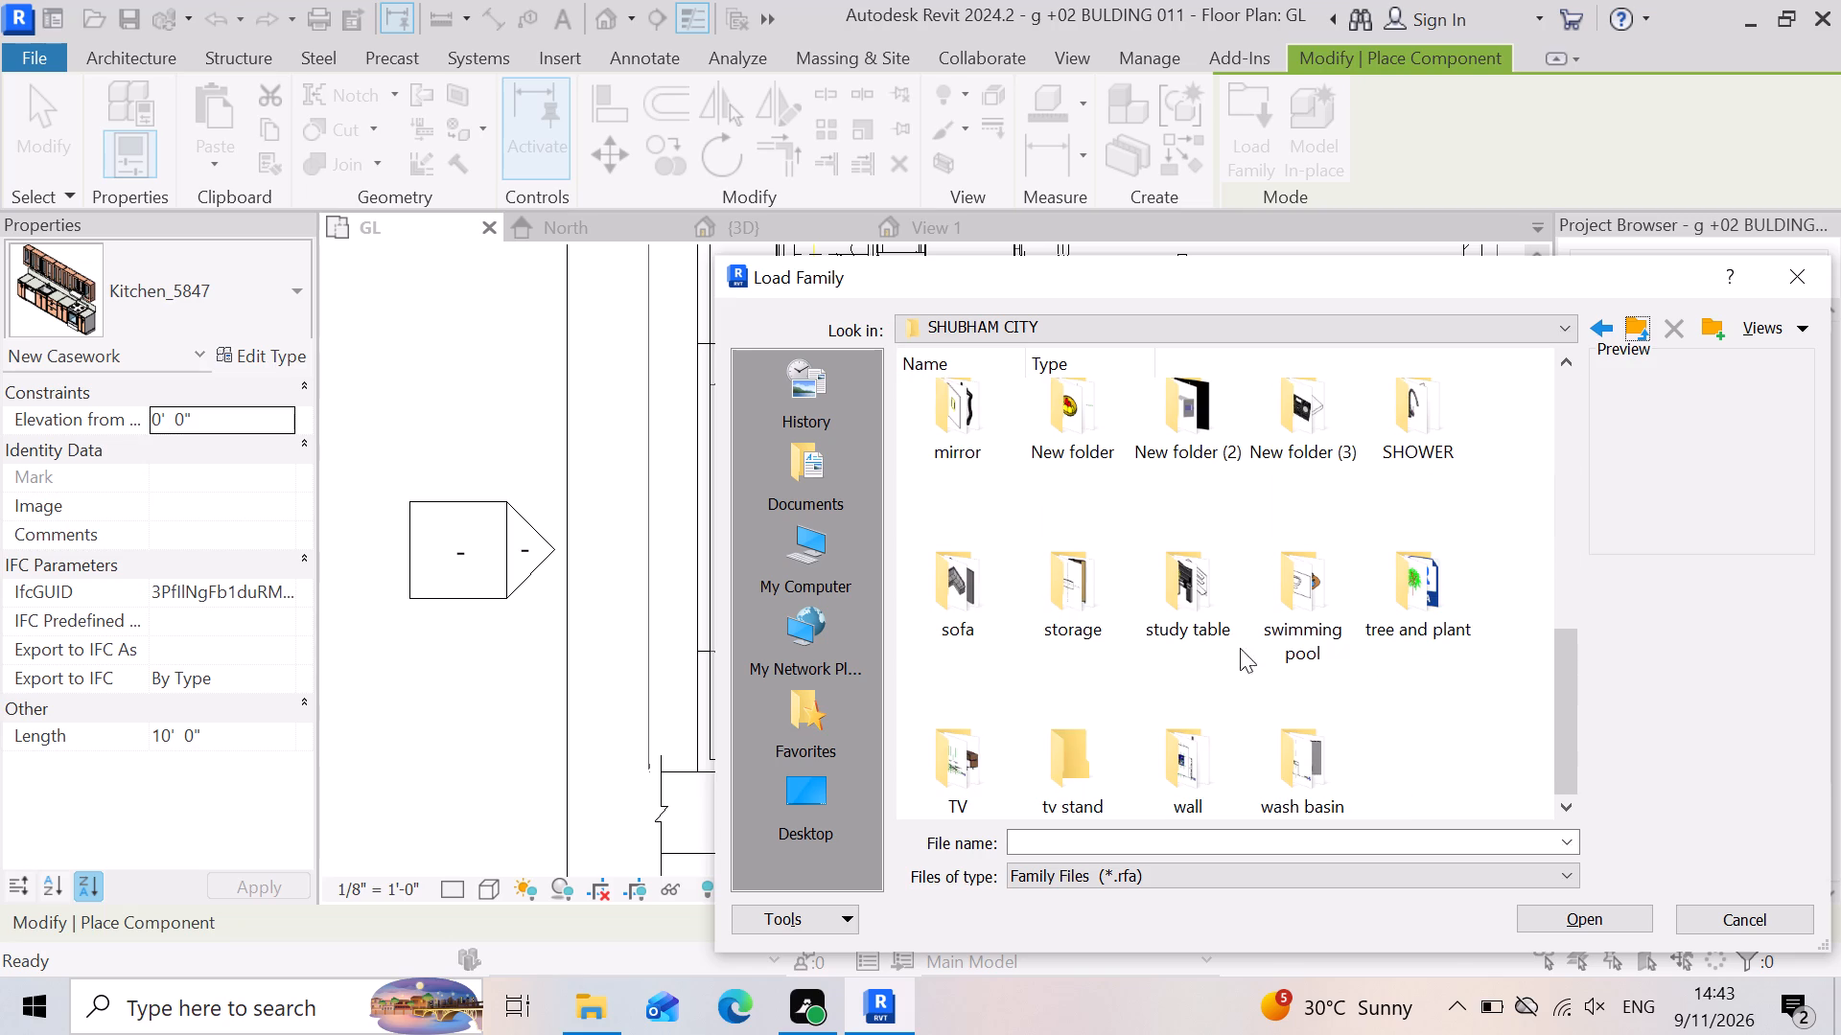
scroll(1440, 642, "down", 3)
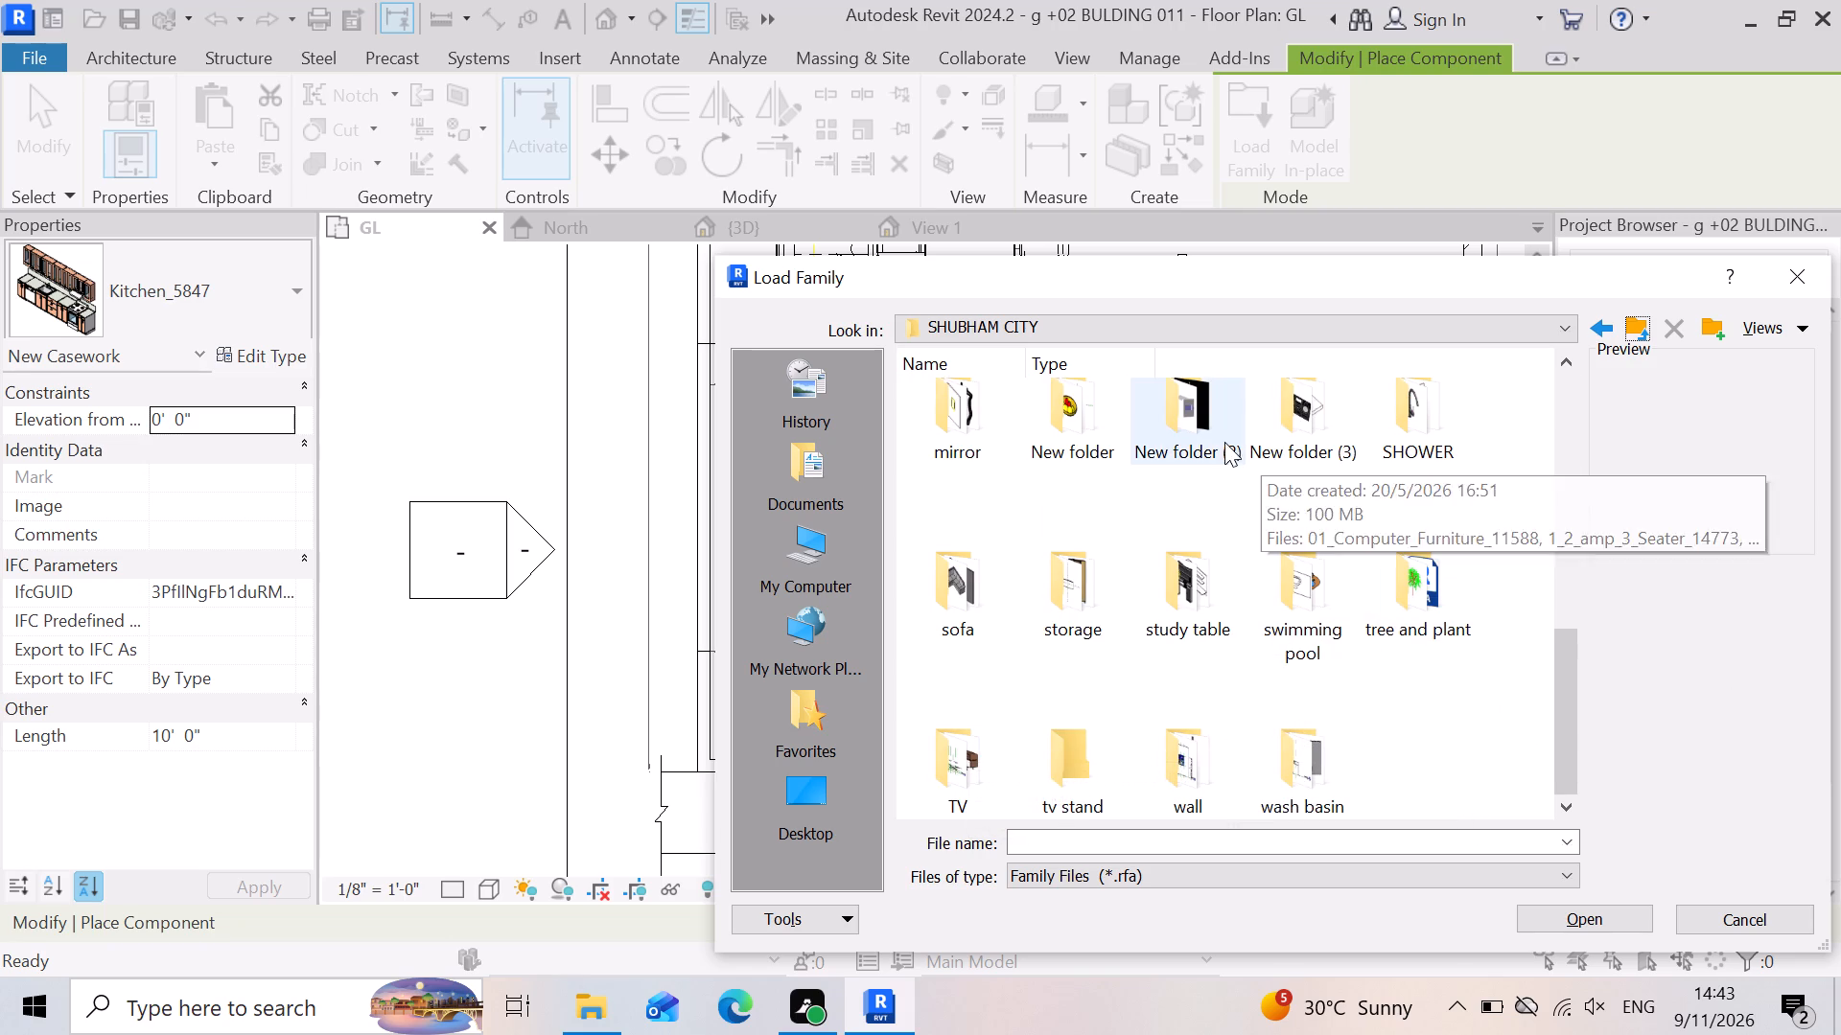
double_click(1198, 434)
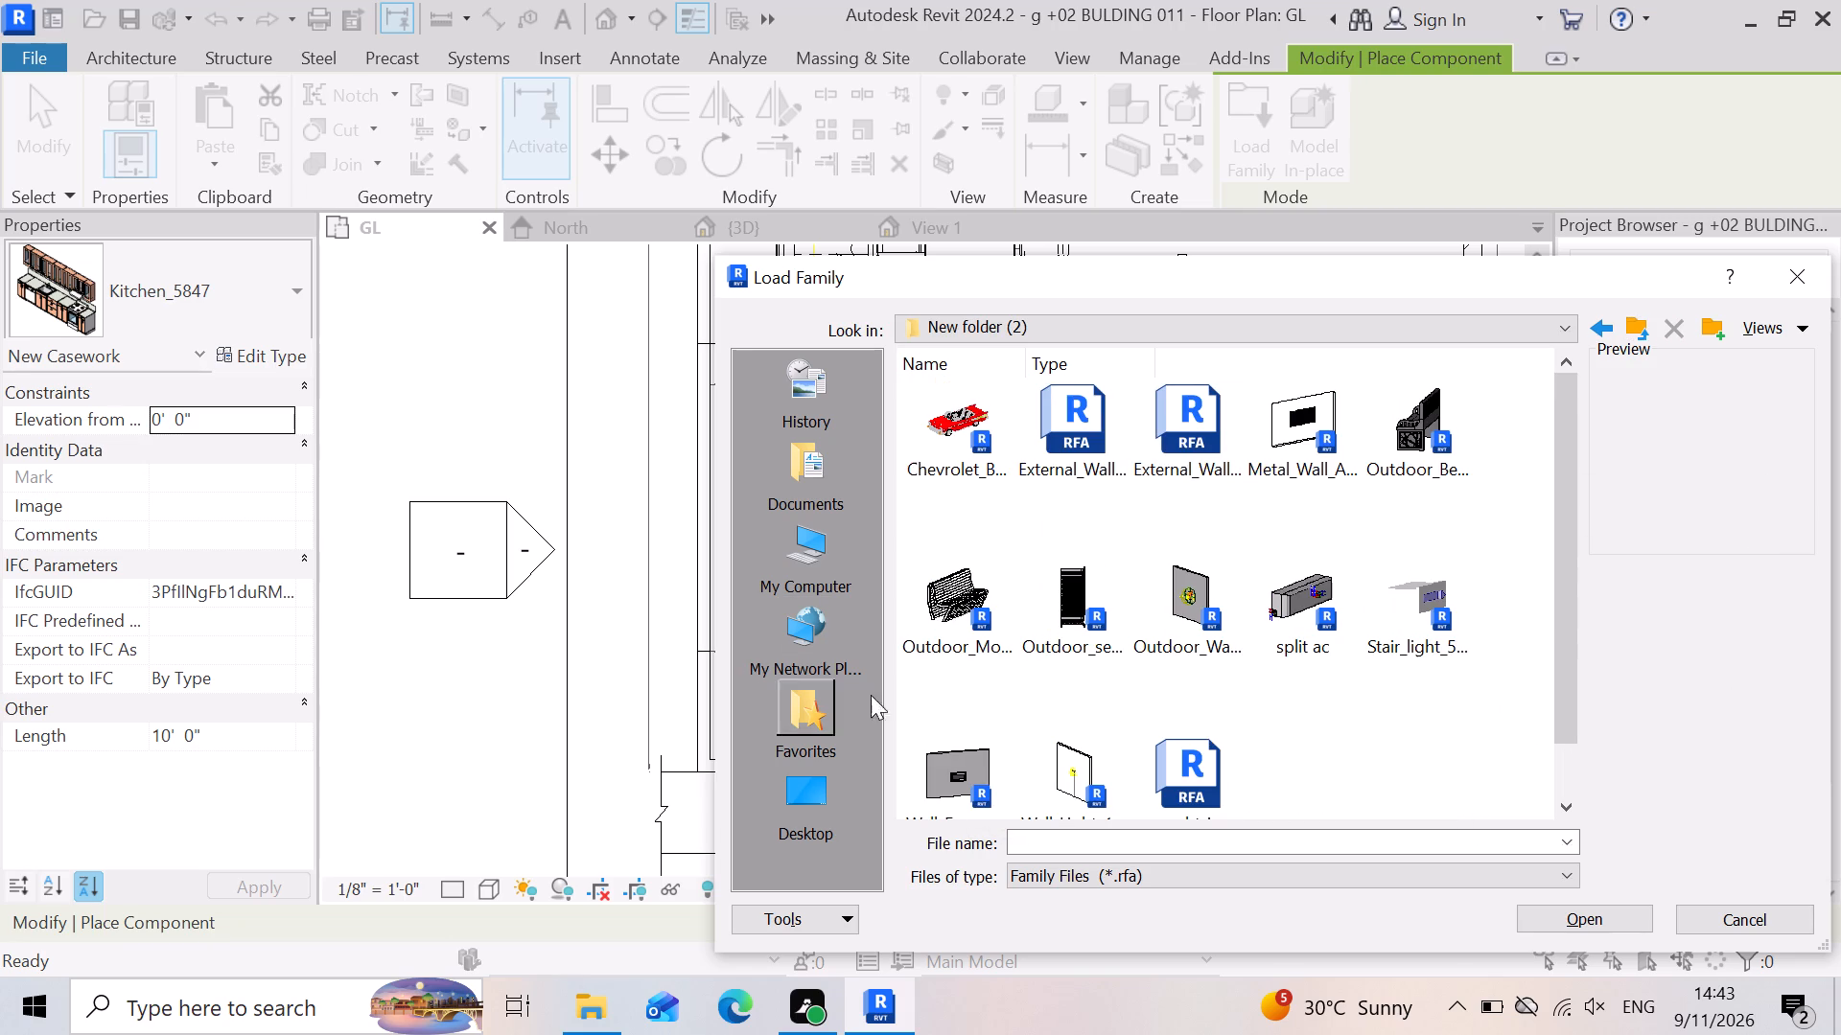
scroll(1383, 632, "down", 3)
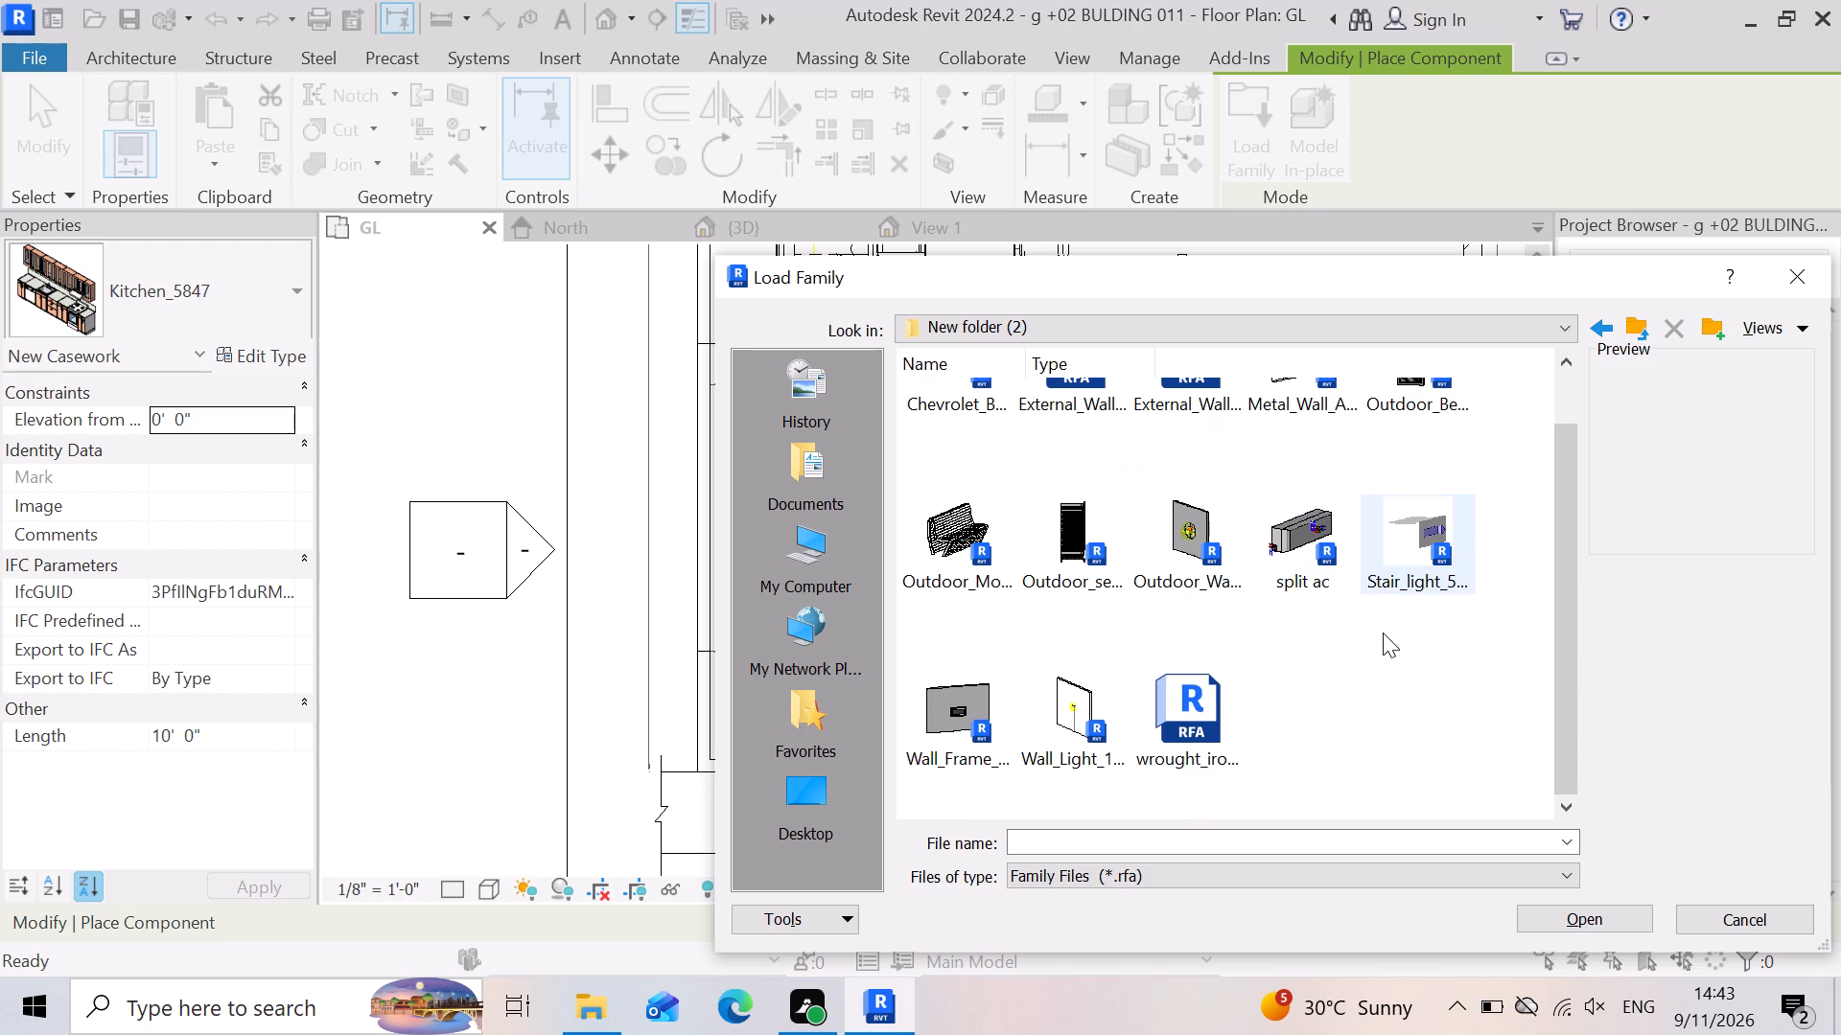
scroll(1188, 615, "up", 3)
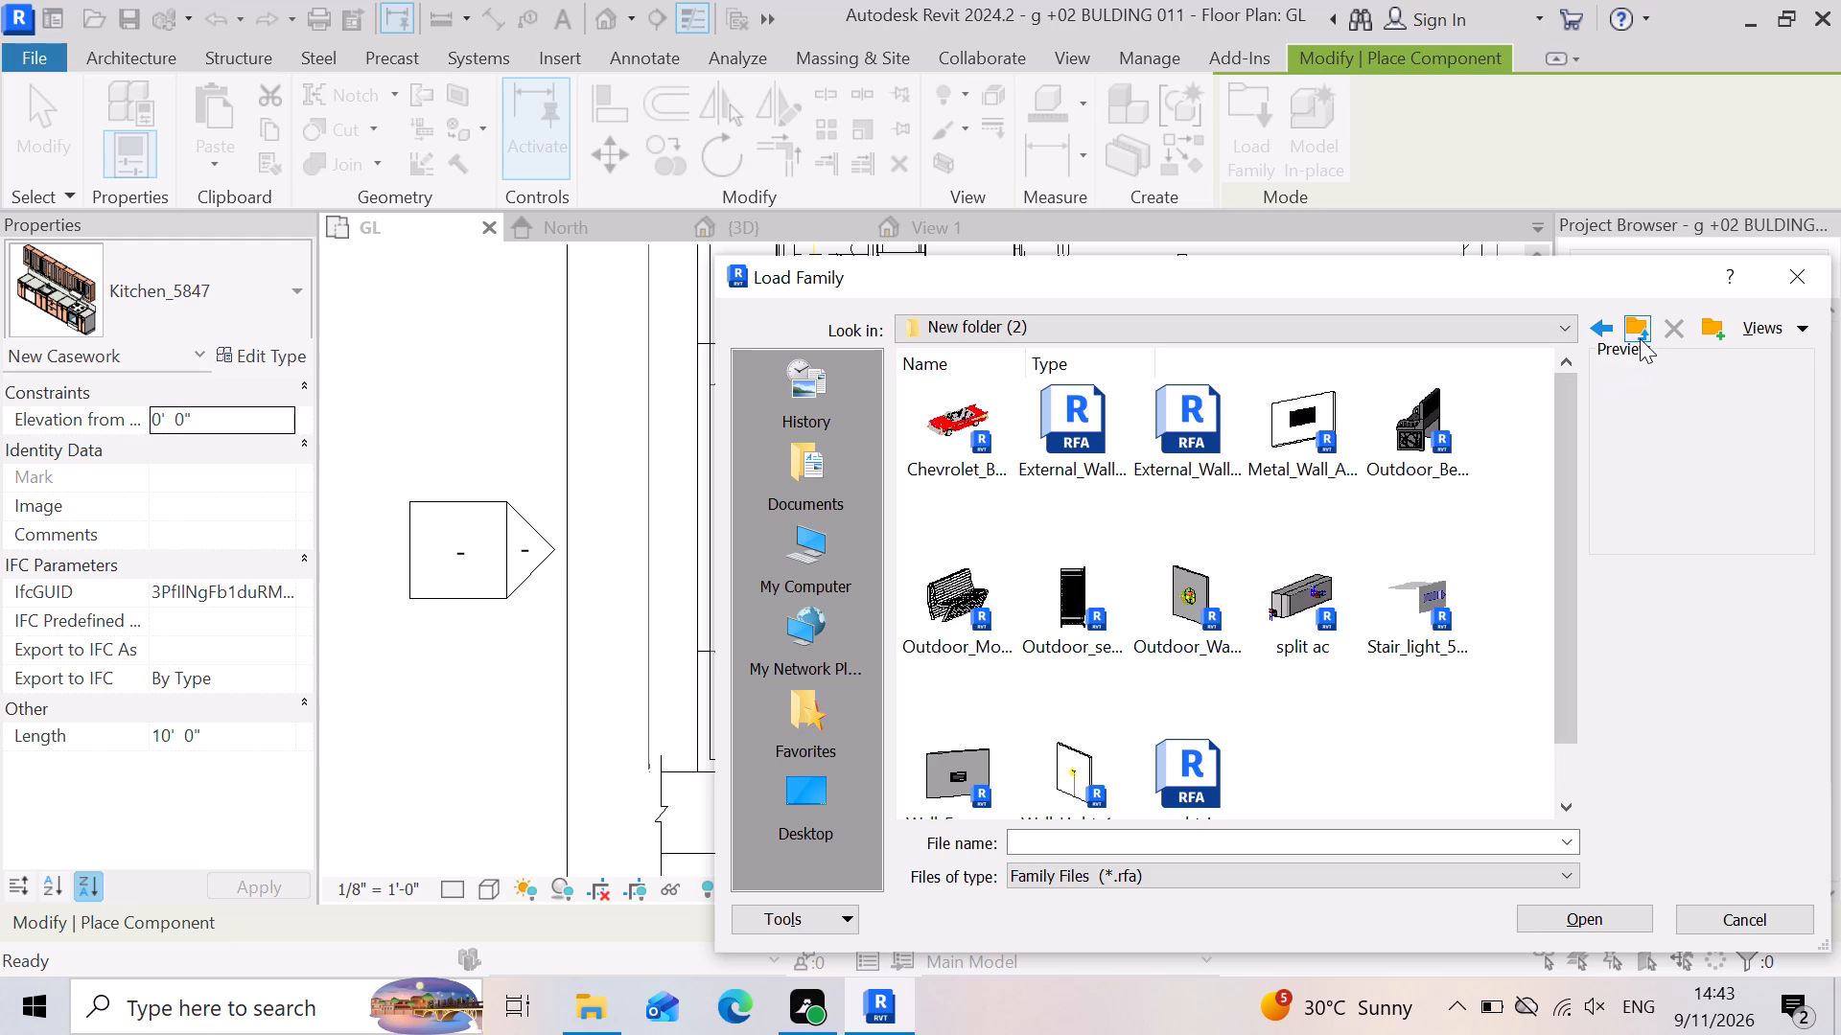
left_click(1640, 338)
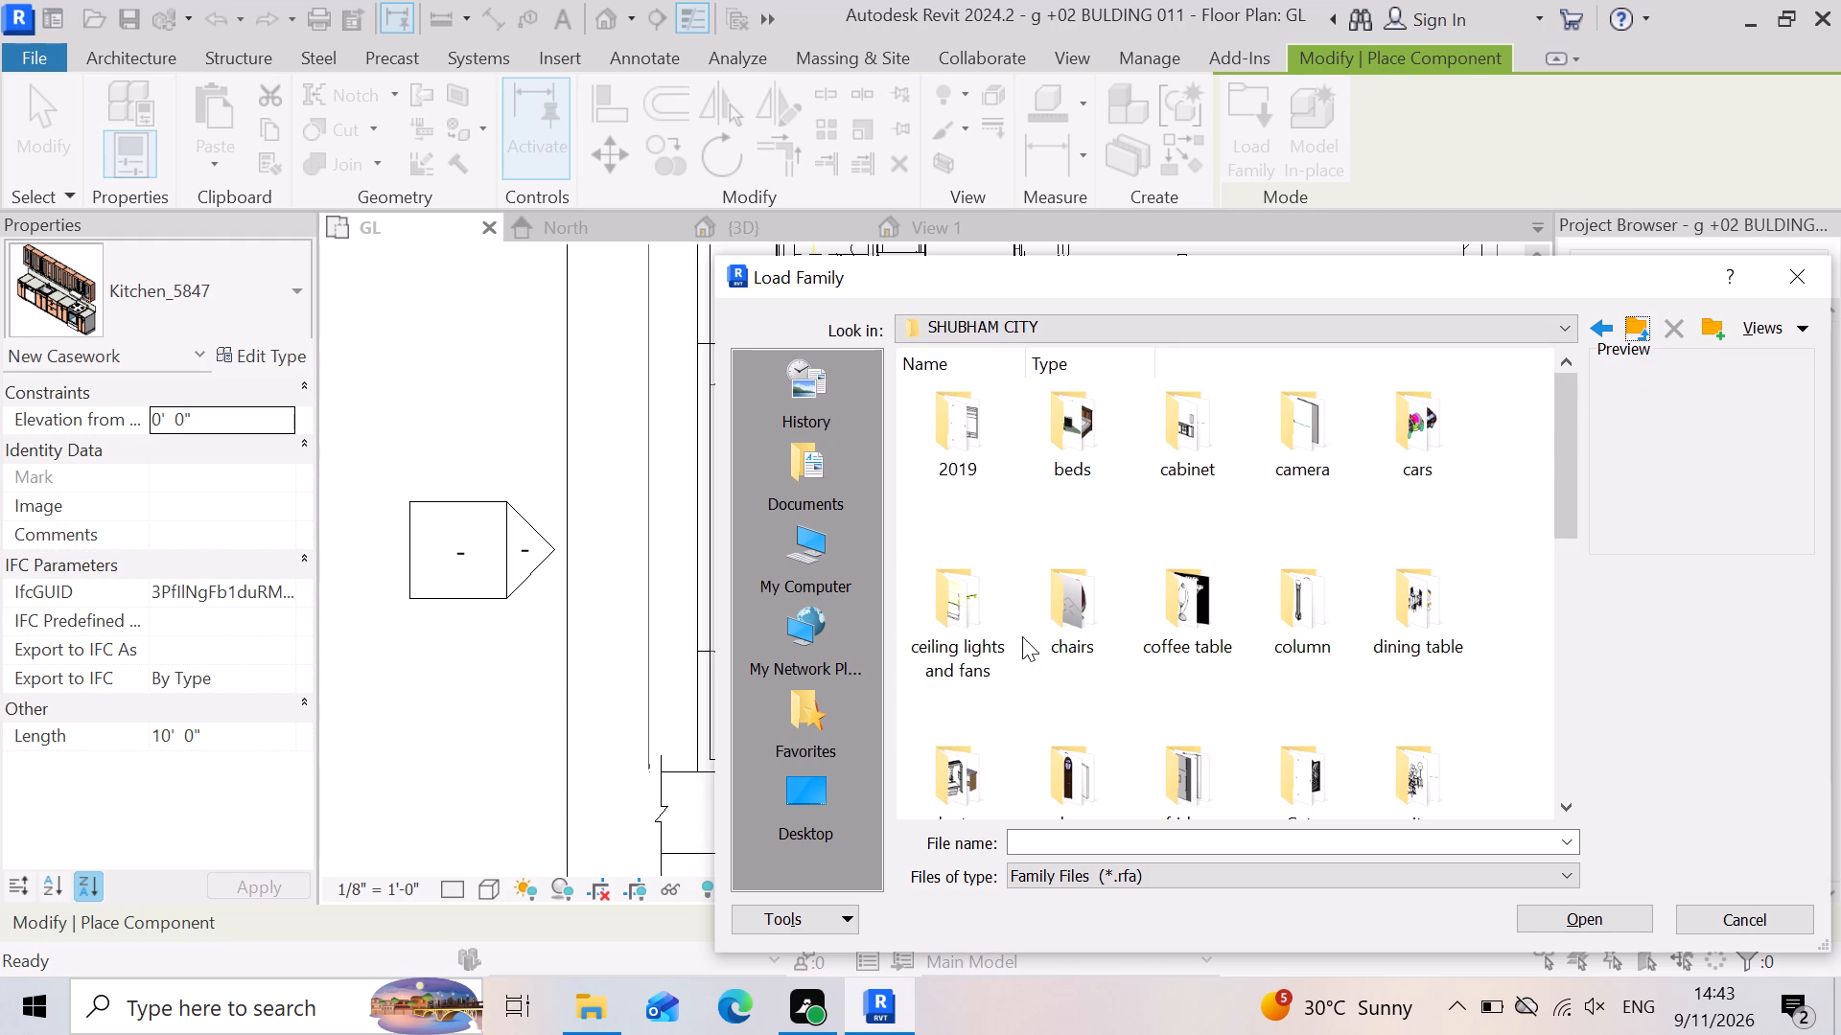
Load the Modern_Toilet_7747 family from the wash basin folder of the SHUBHAM CITY library.
scroll(1363, 635, "down", 1)
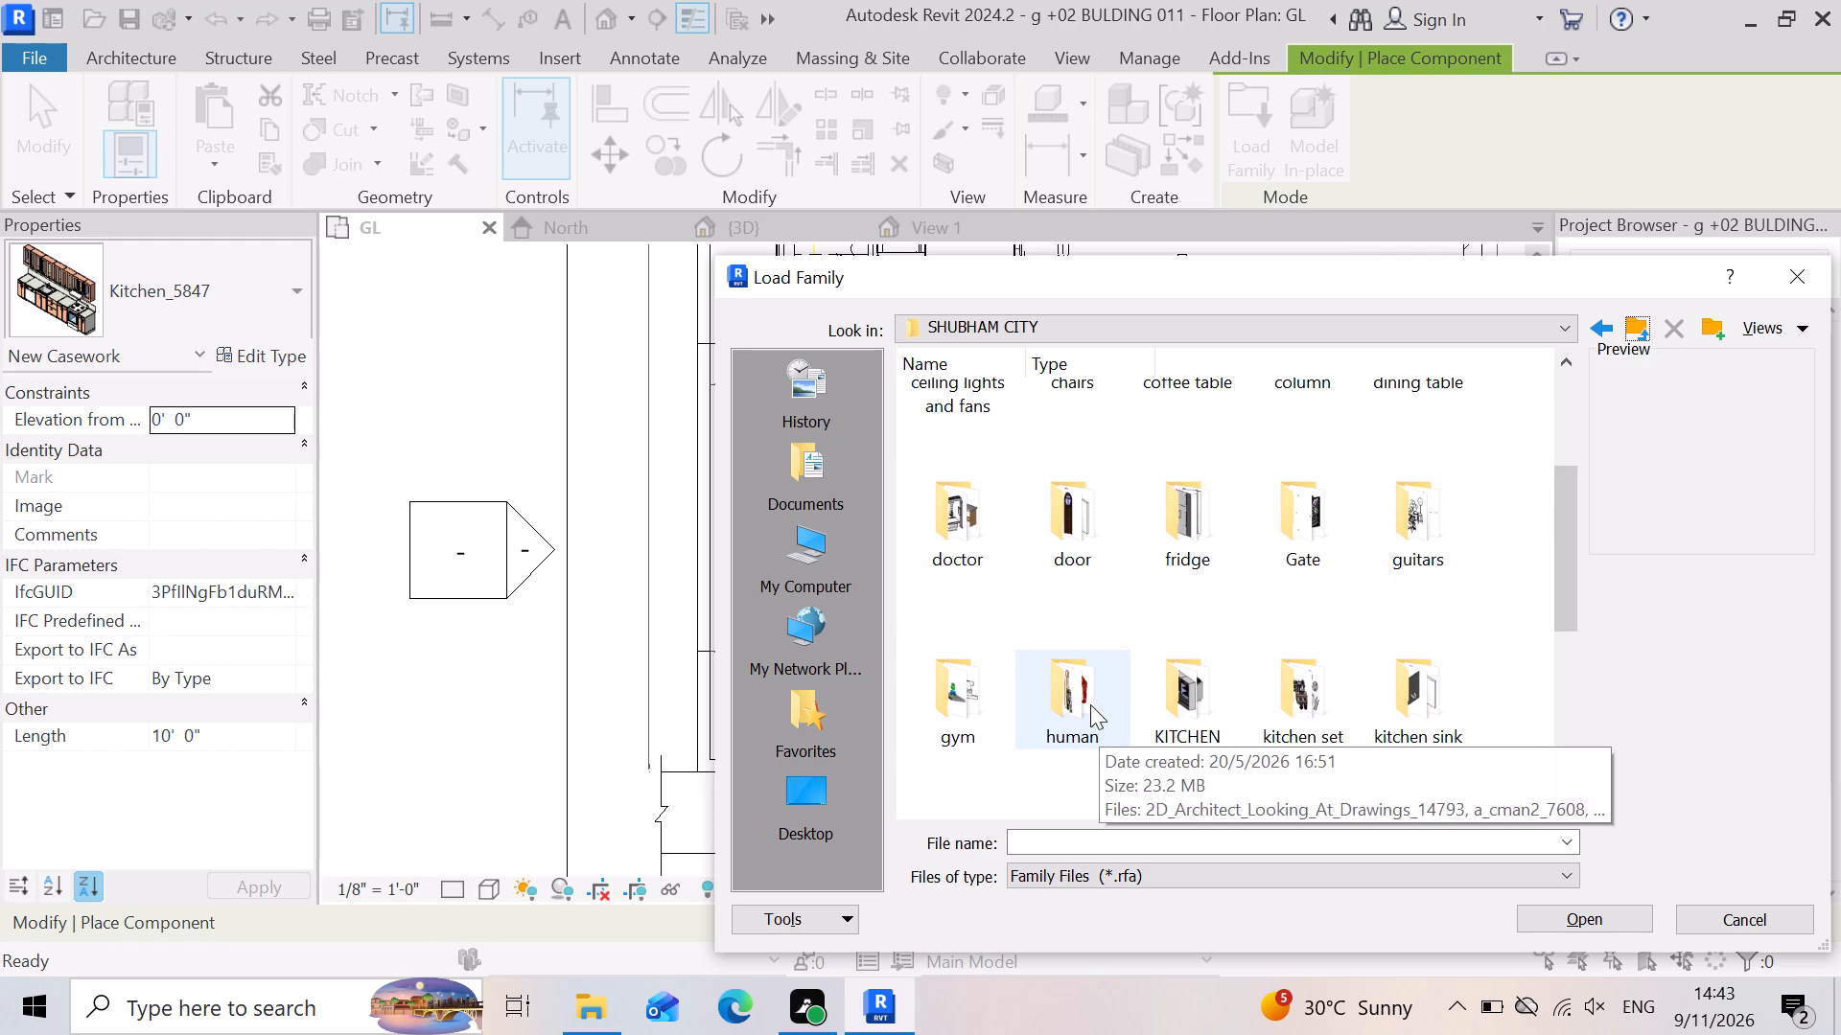
scroll(1387, 711, "down", 4)
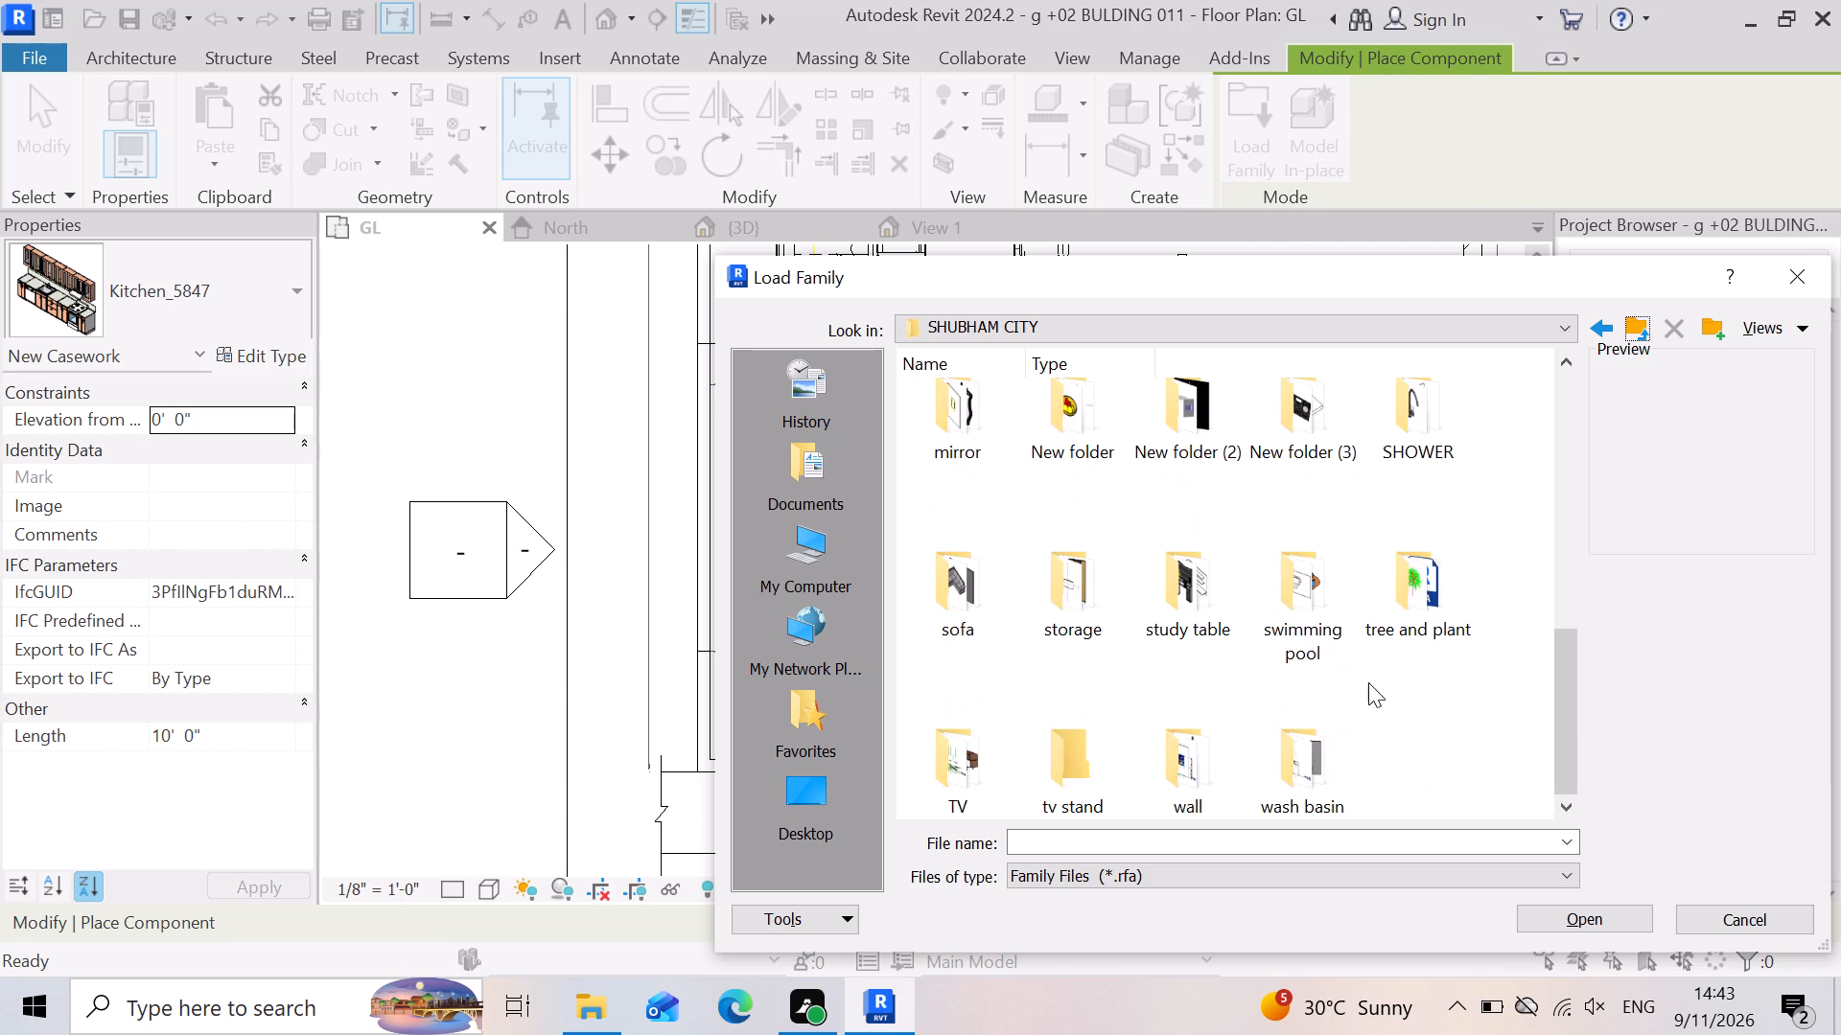
scroll(1259, 764, "down", 4)
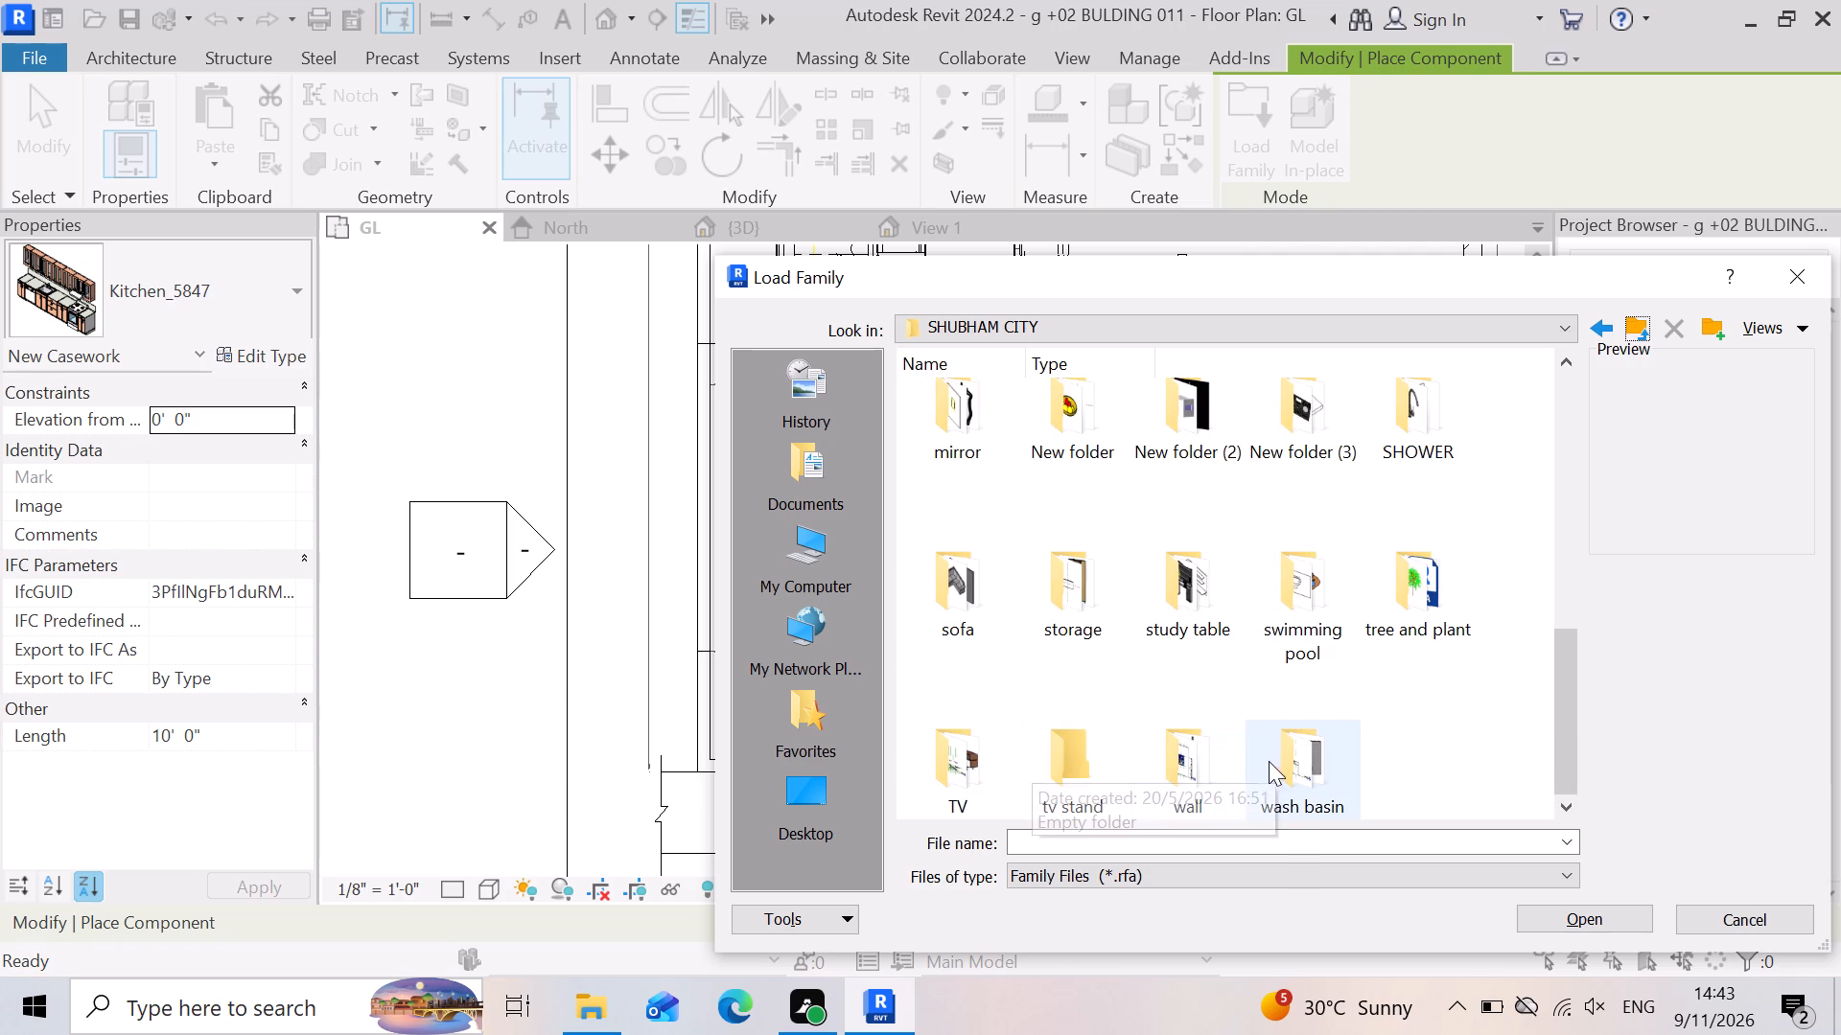
double_click(1280, 765)
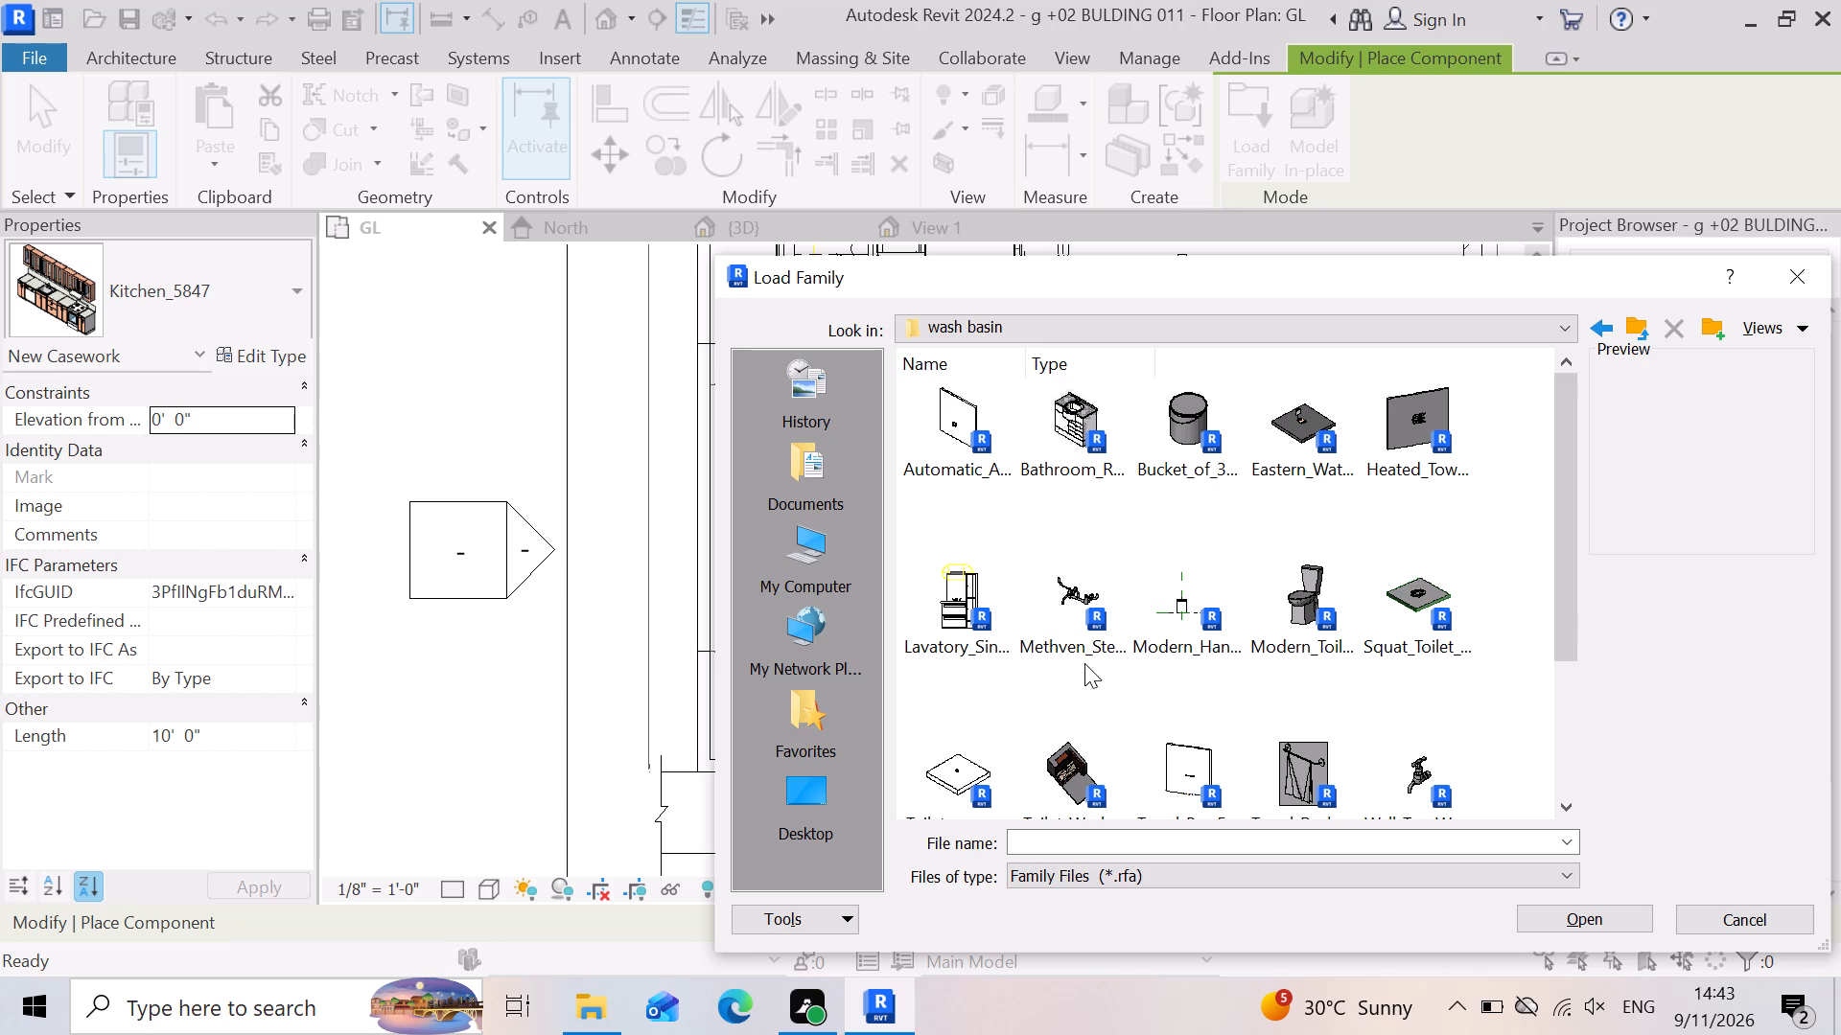
left_click(1300, 635)
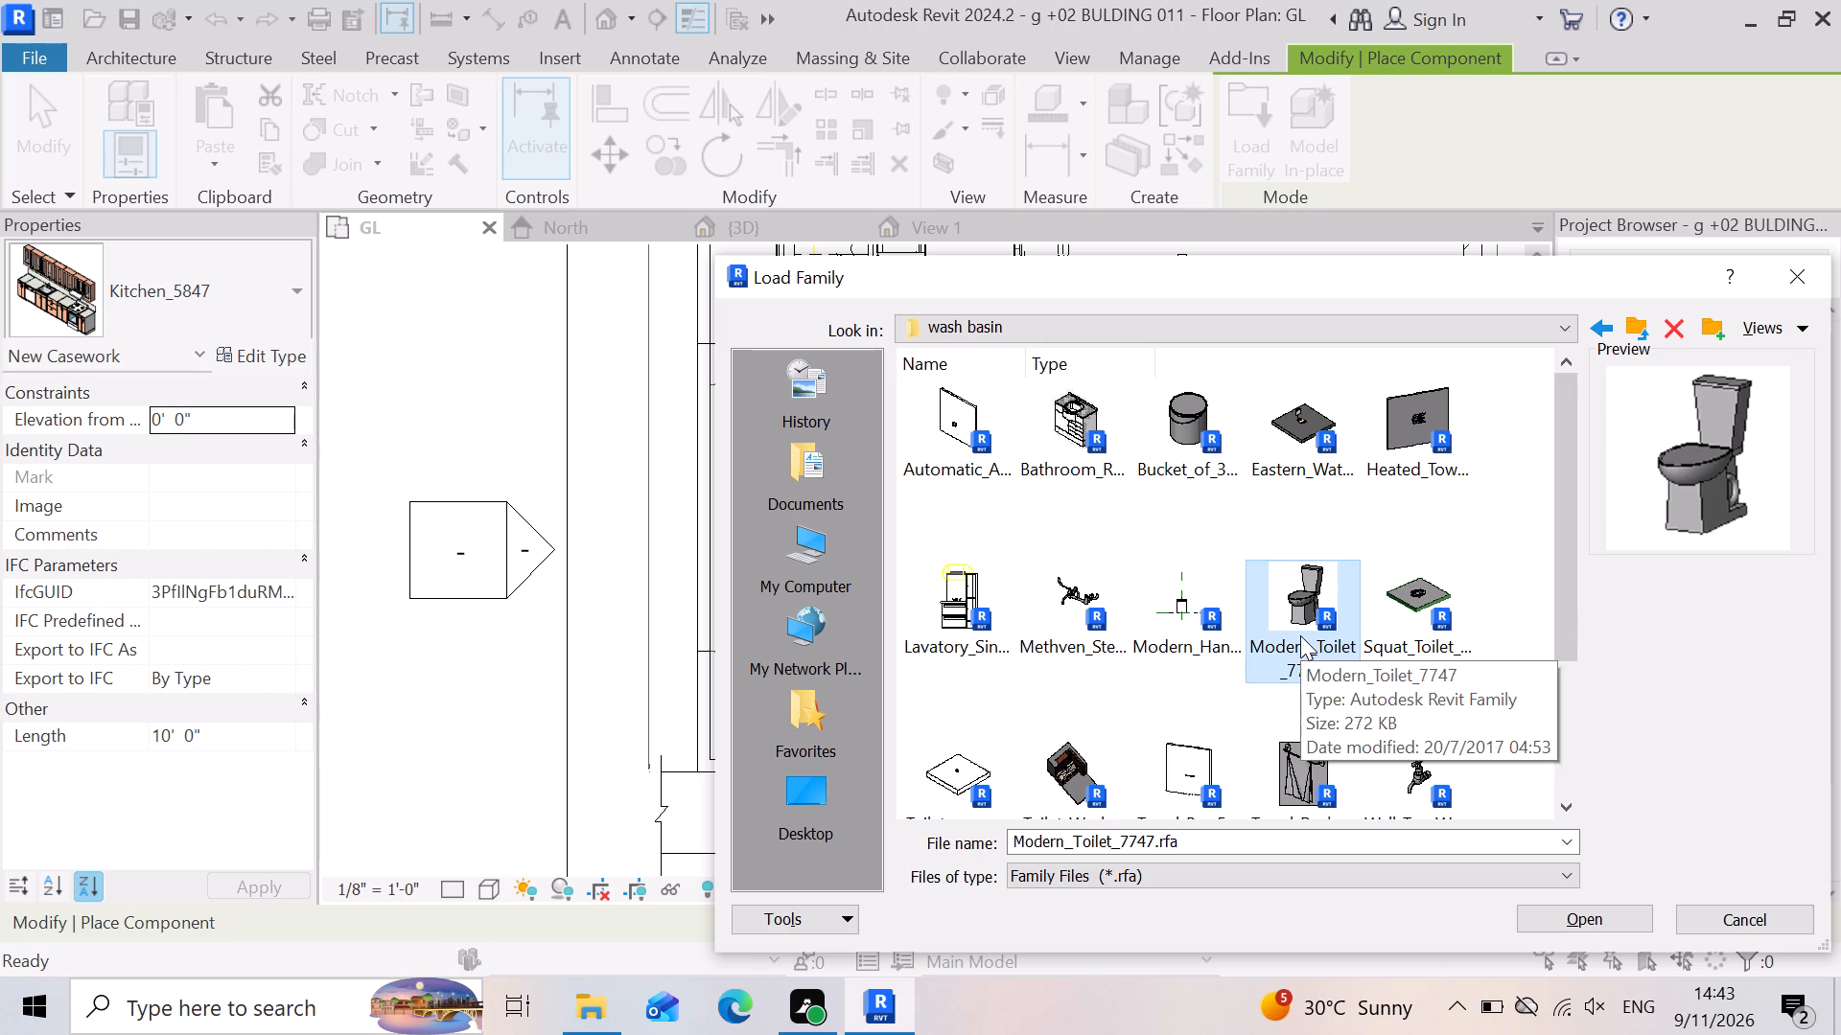
left_click(1300, 635)
left_click(1300, 635)
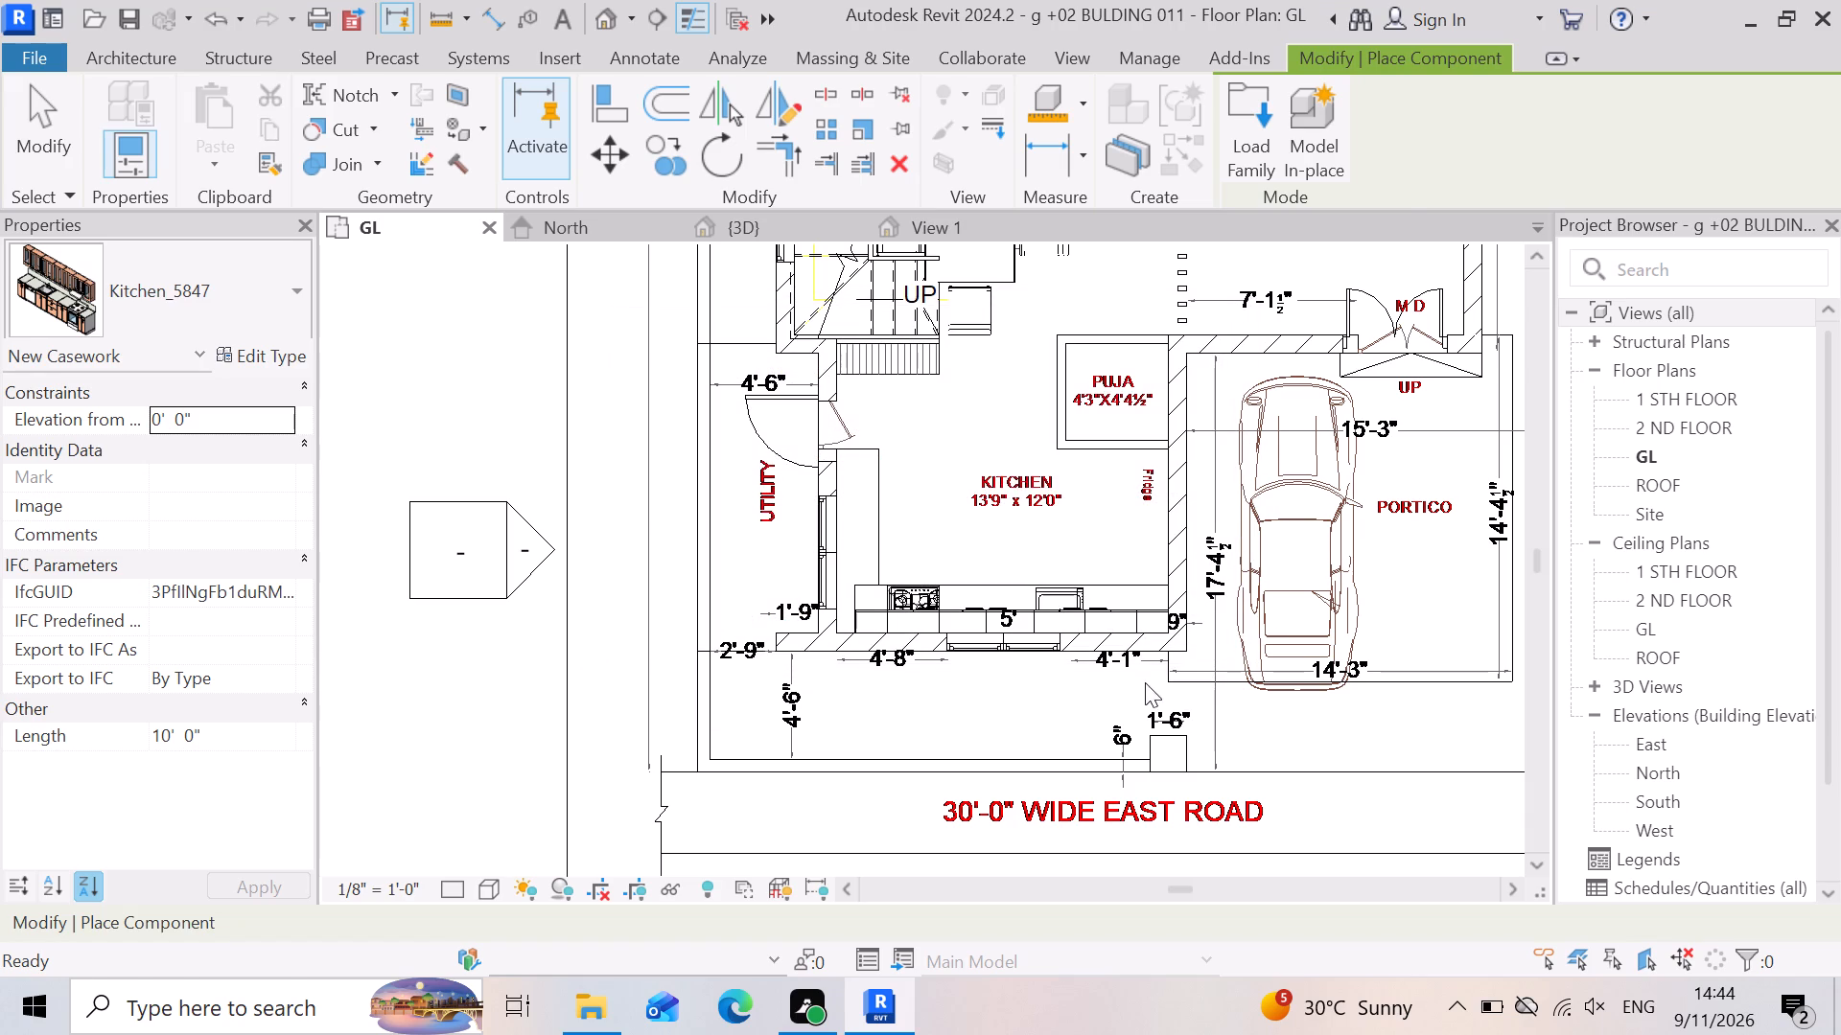
Place two Modern_Toilet_7747 fixtures in the powder room, backs to the guest bedroom wall, over the corner basin and WC symbols.
scroll(1166, 715, "down", 8)
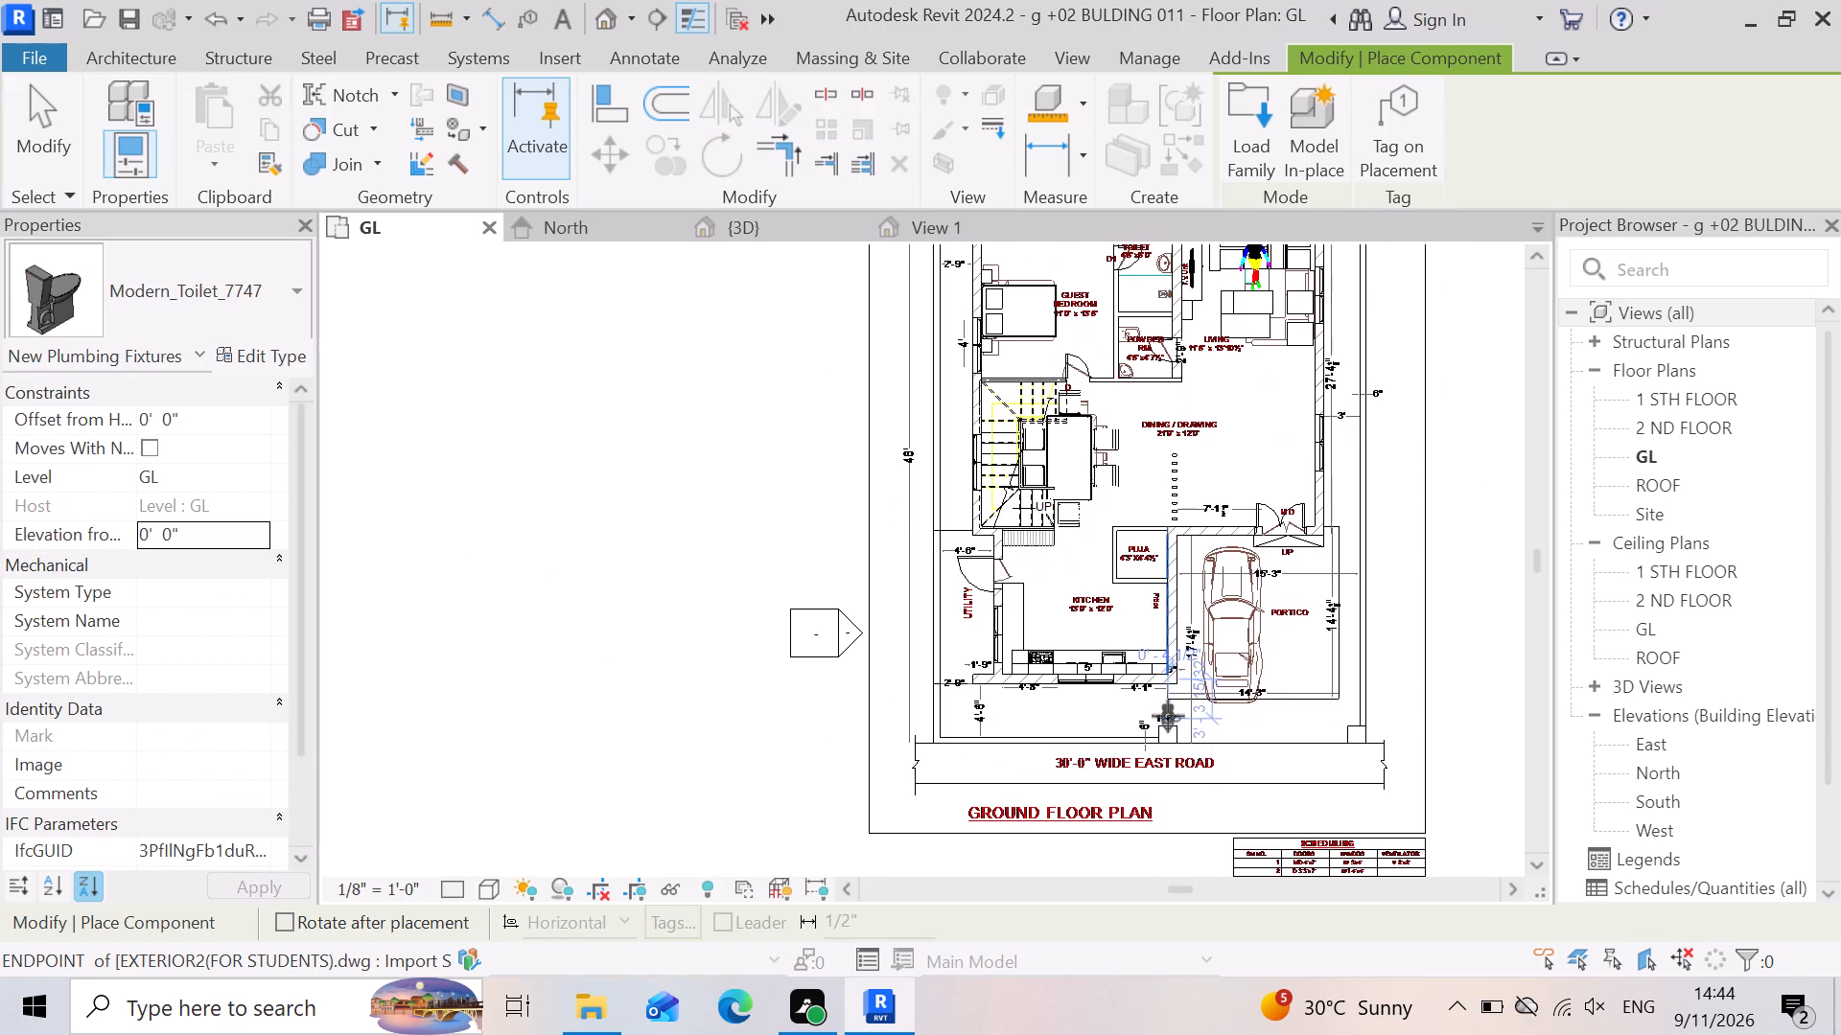
scroll(1190, 538, "up", 18)
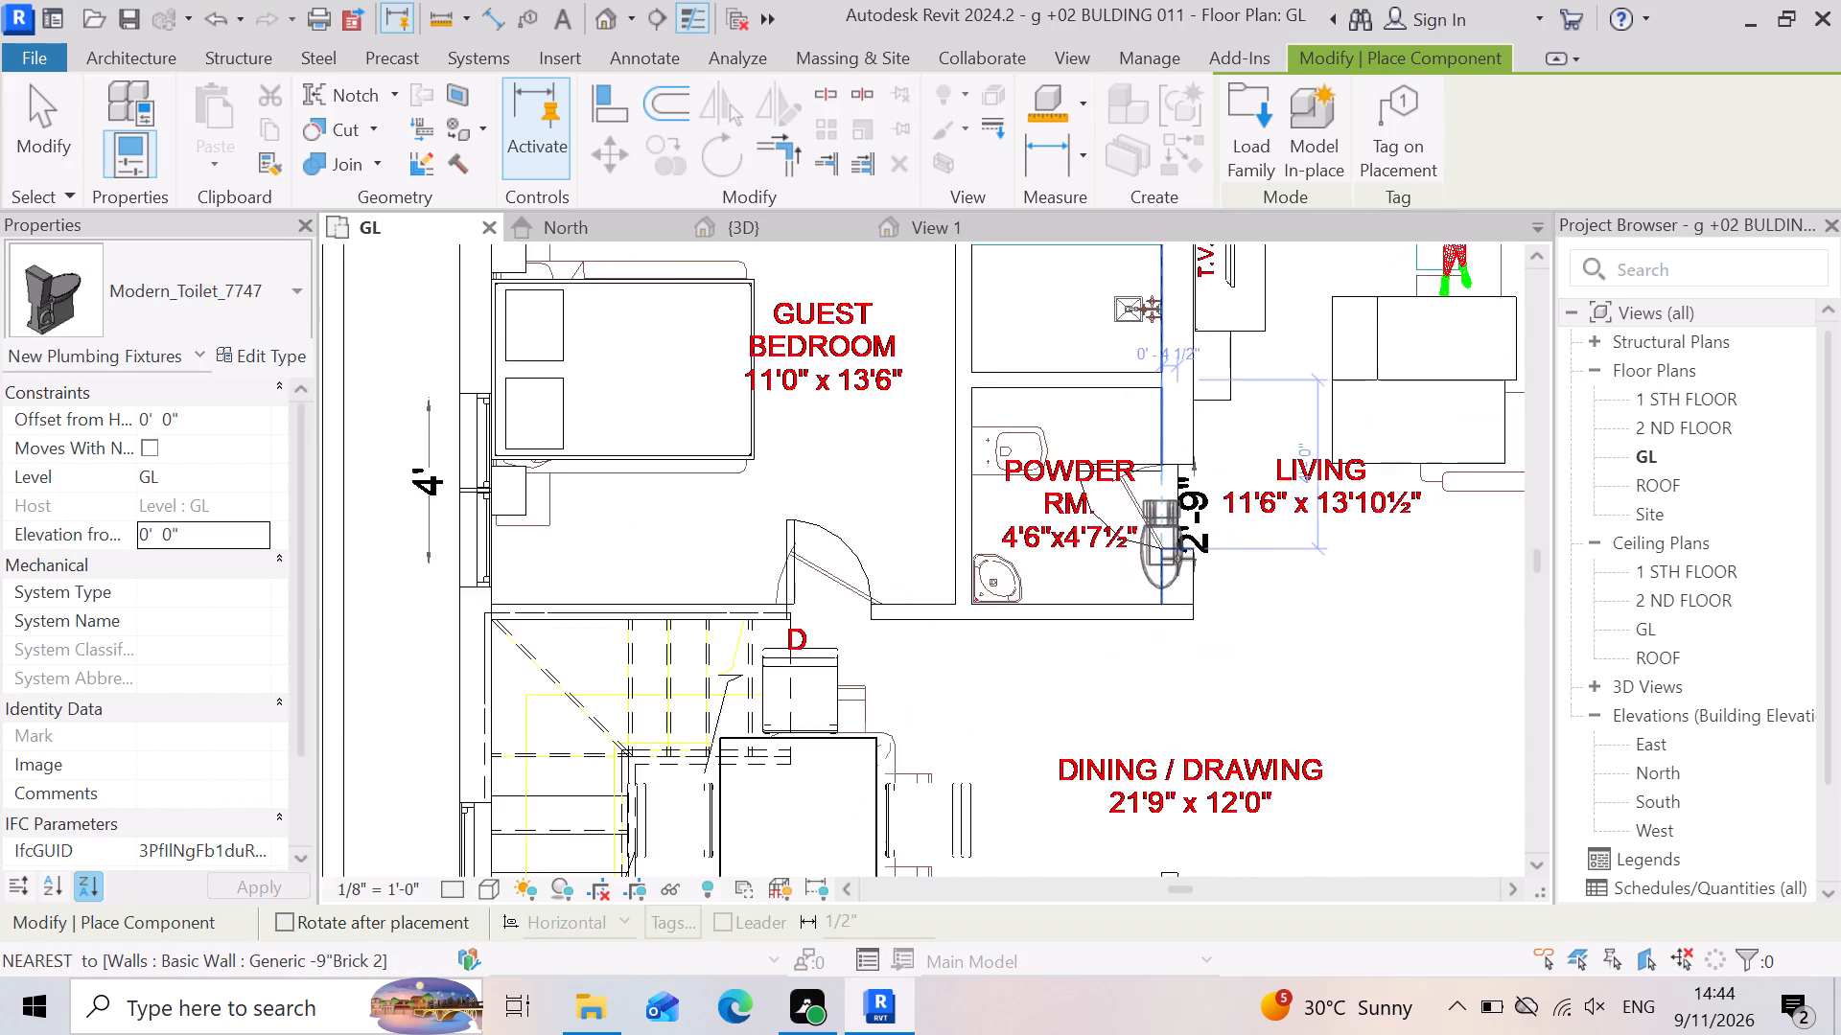
scroll(1177, 559, "up", 2)
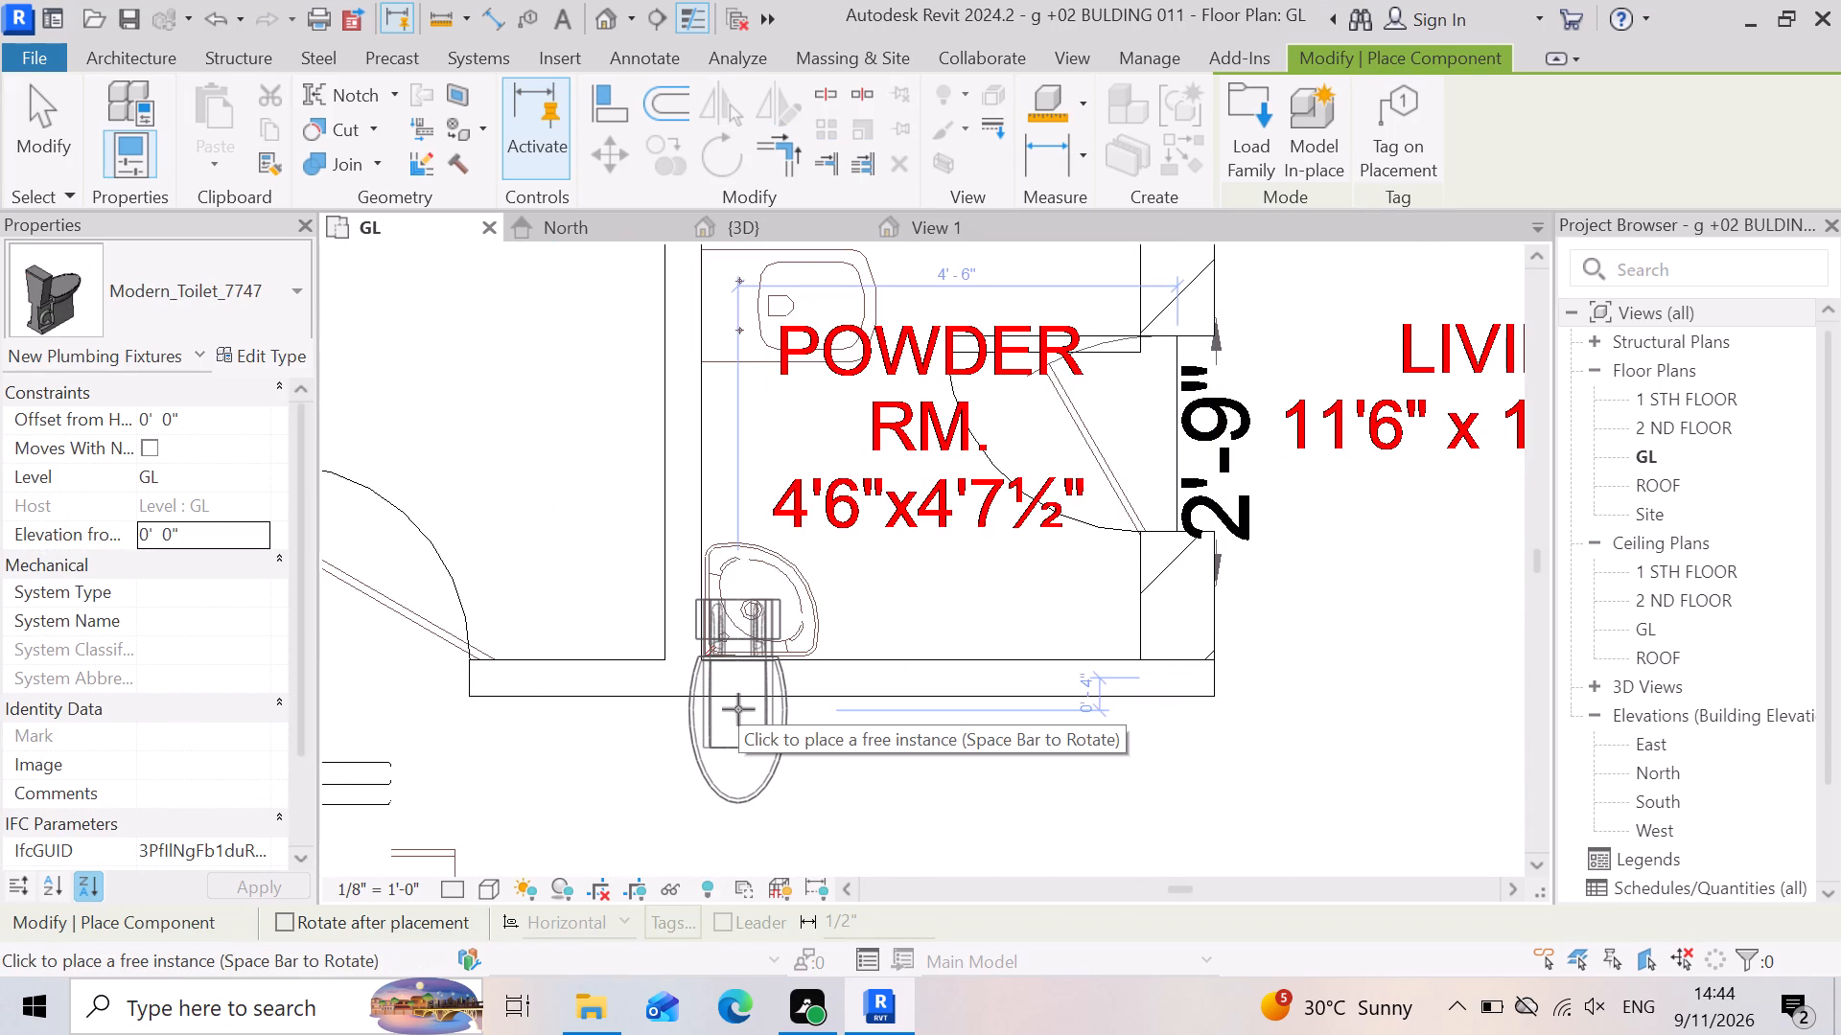
key("space")
key("space")
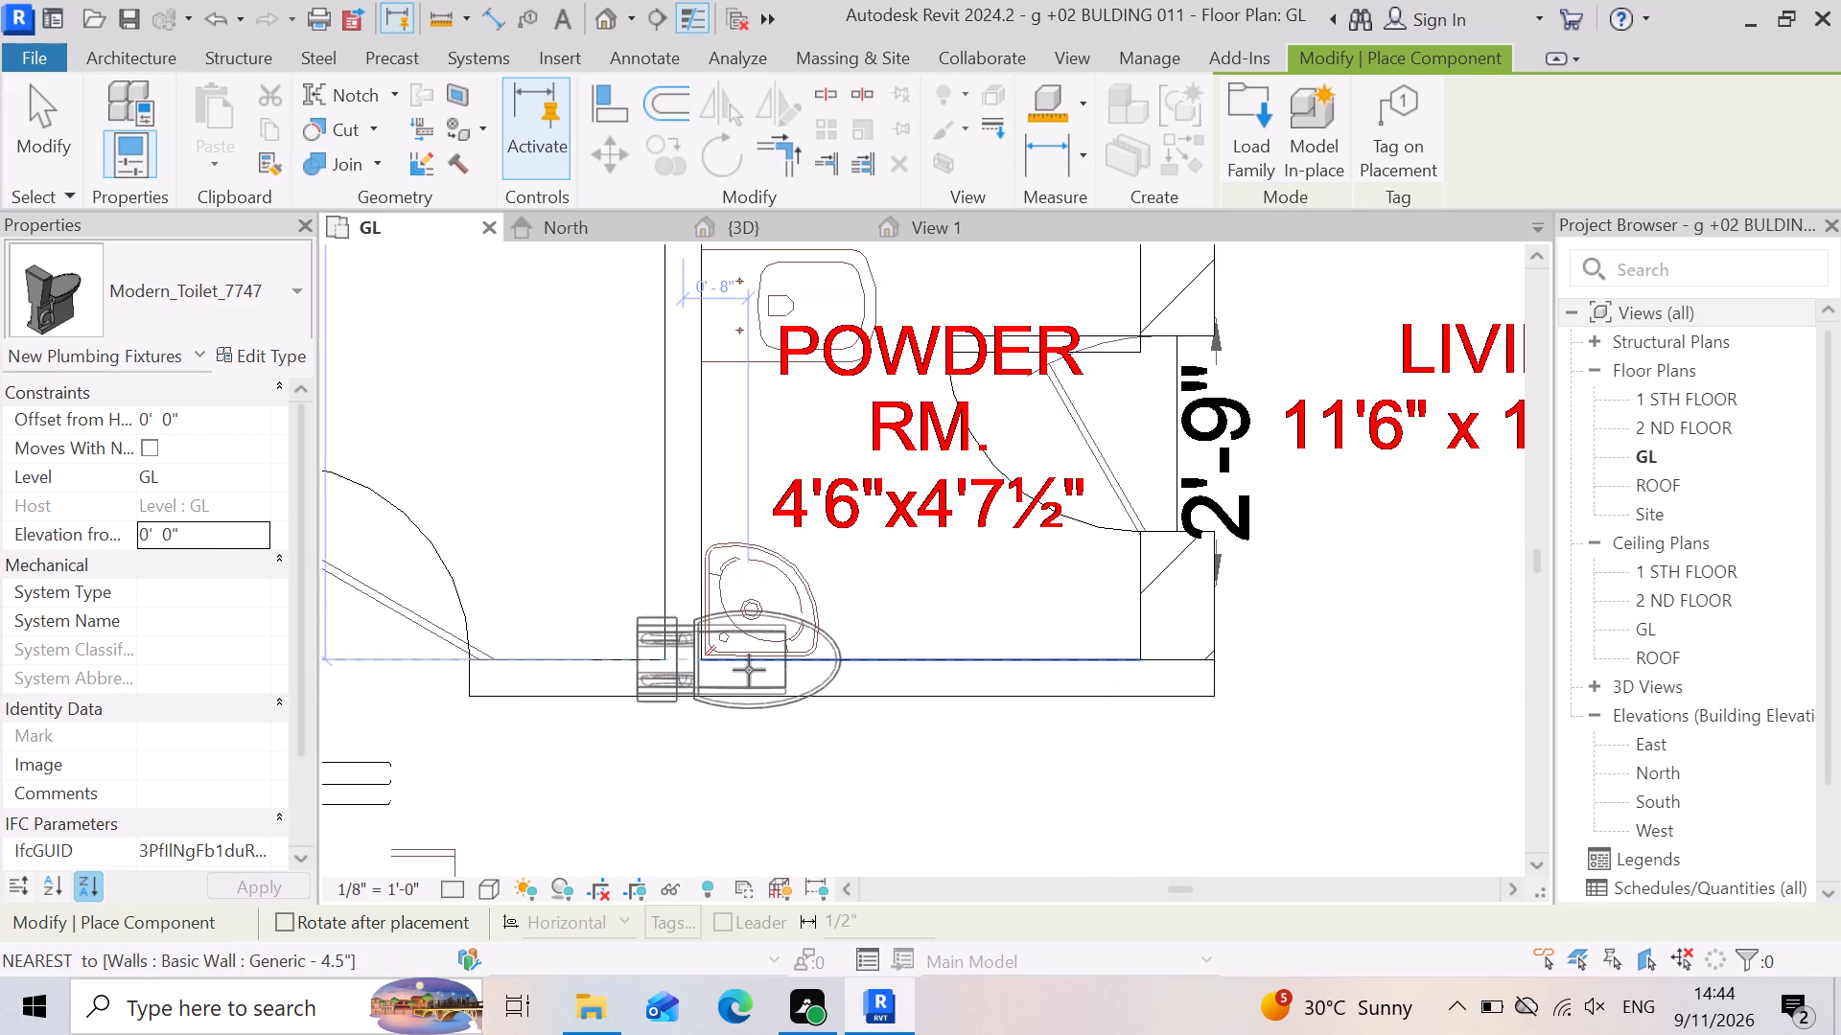
key("space")
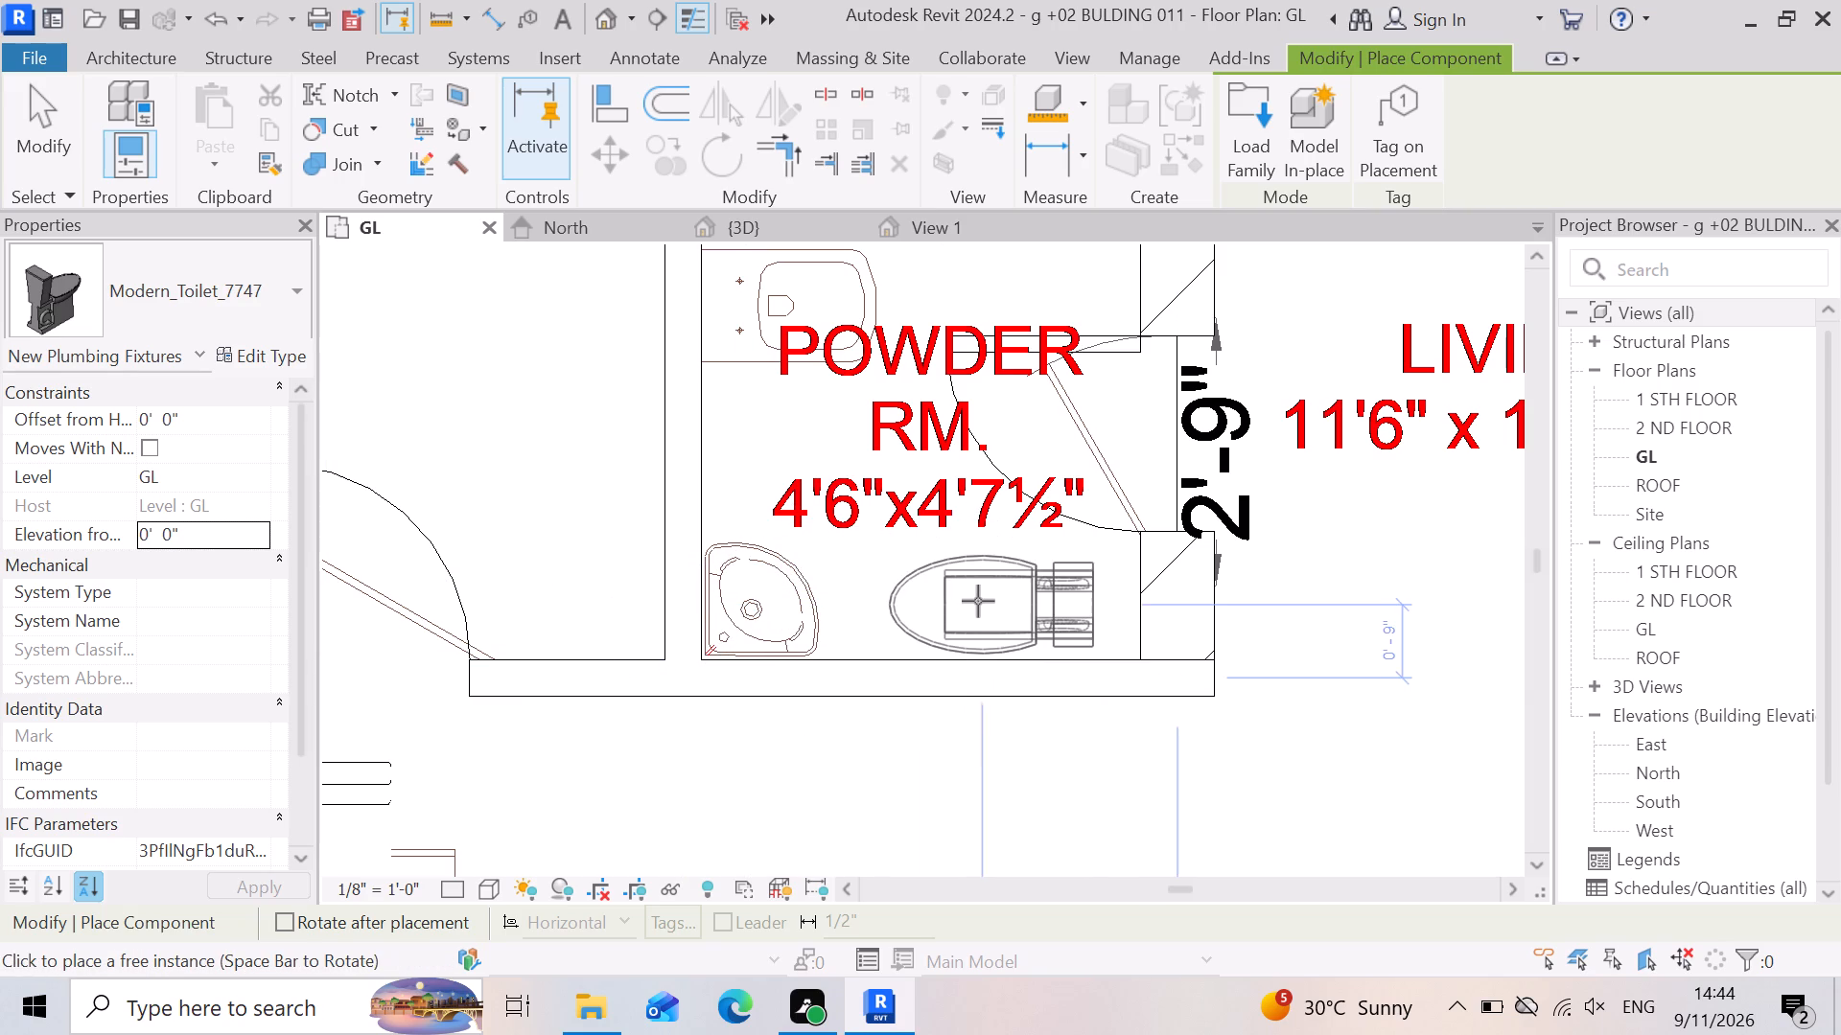
key("space")
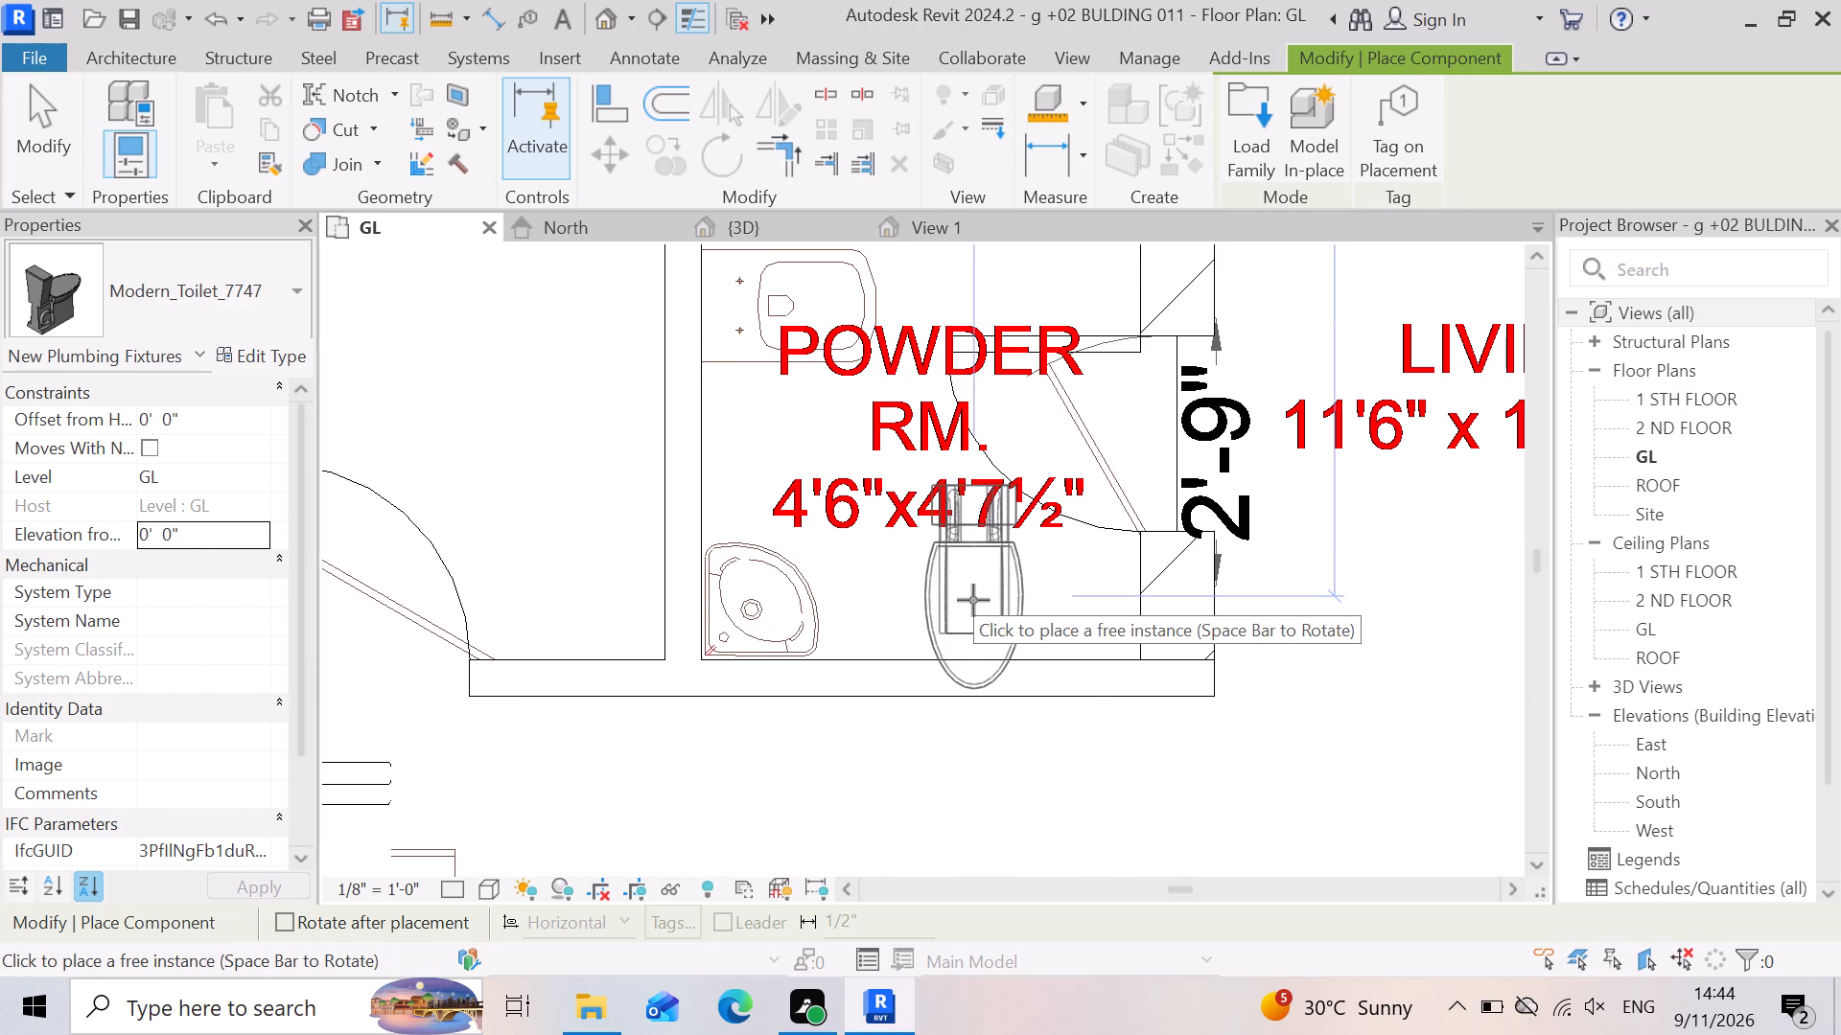
key("space")
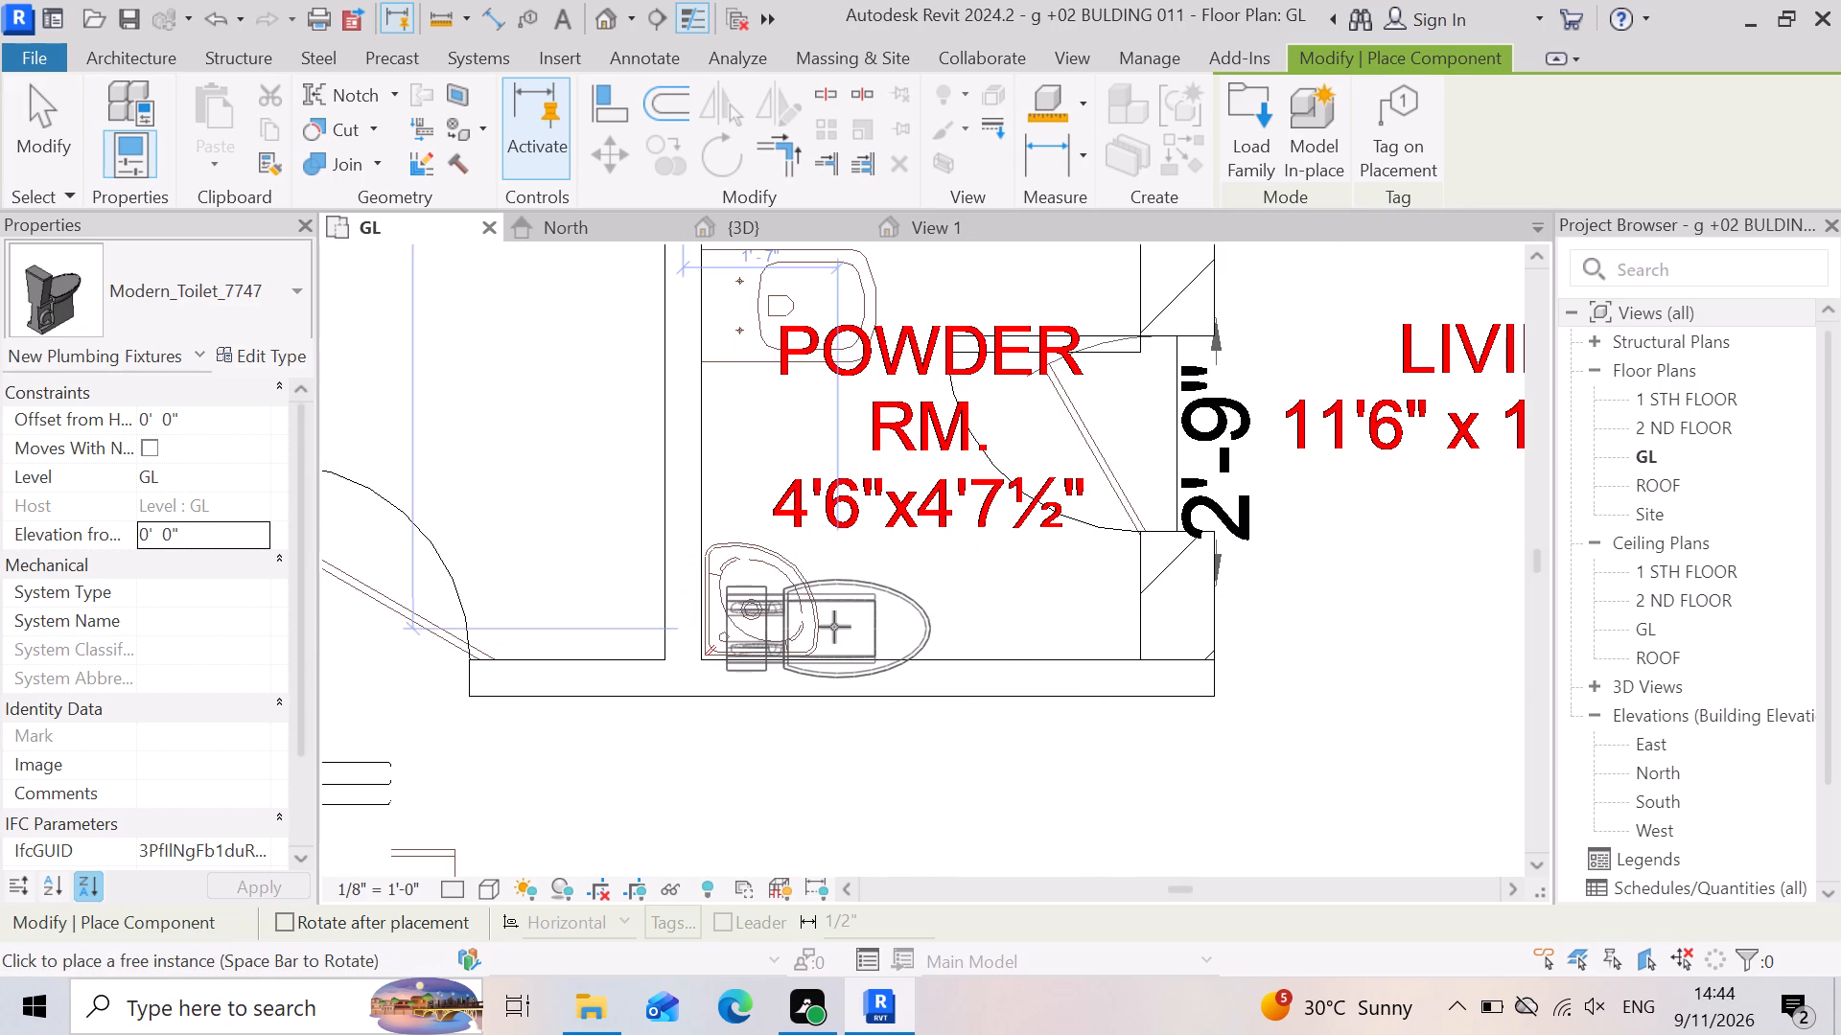
scroll(838, 634, "down", 9)
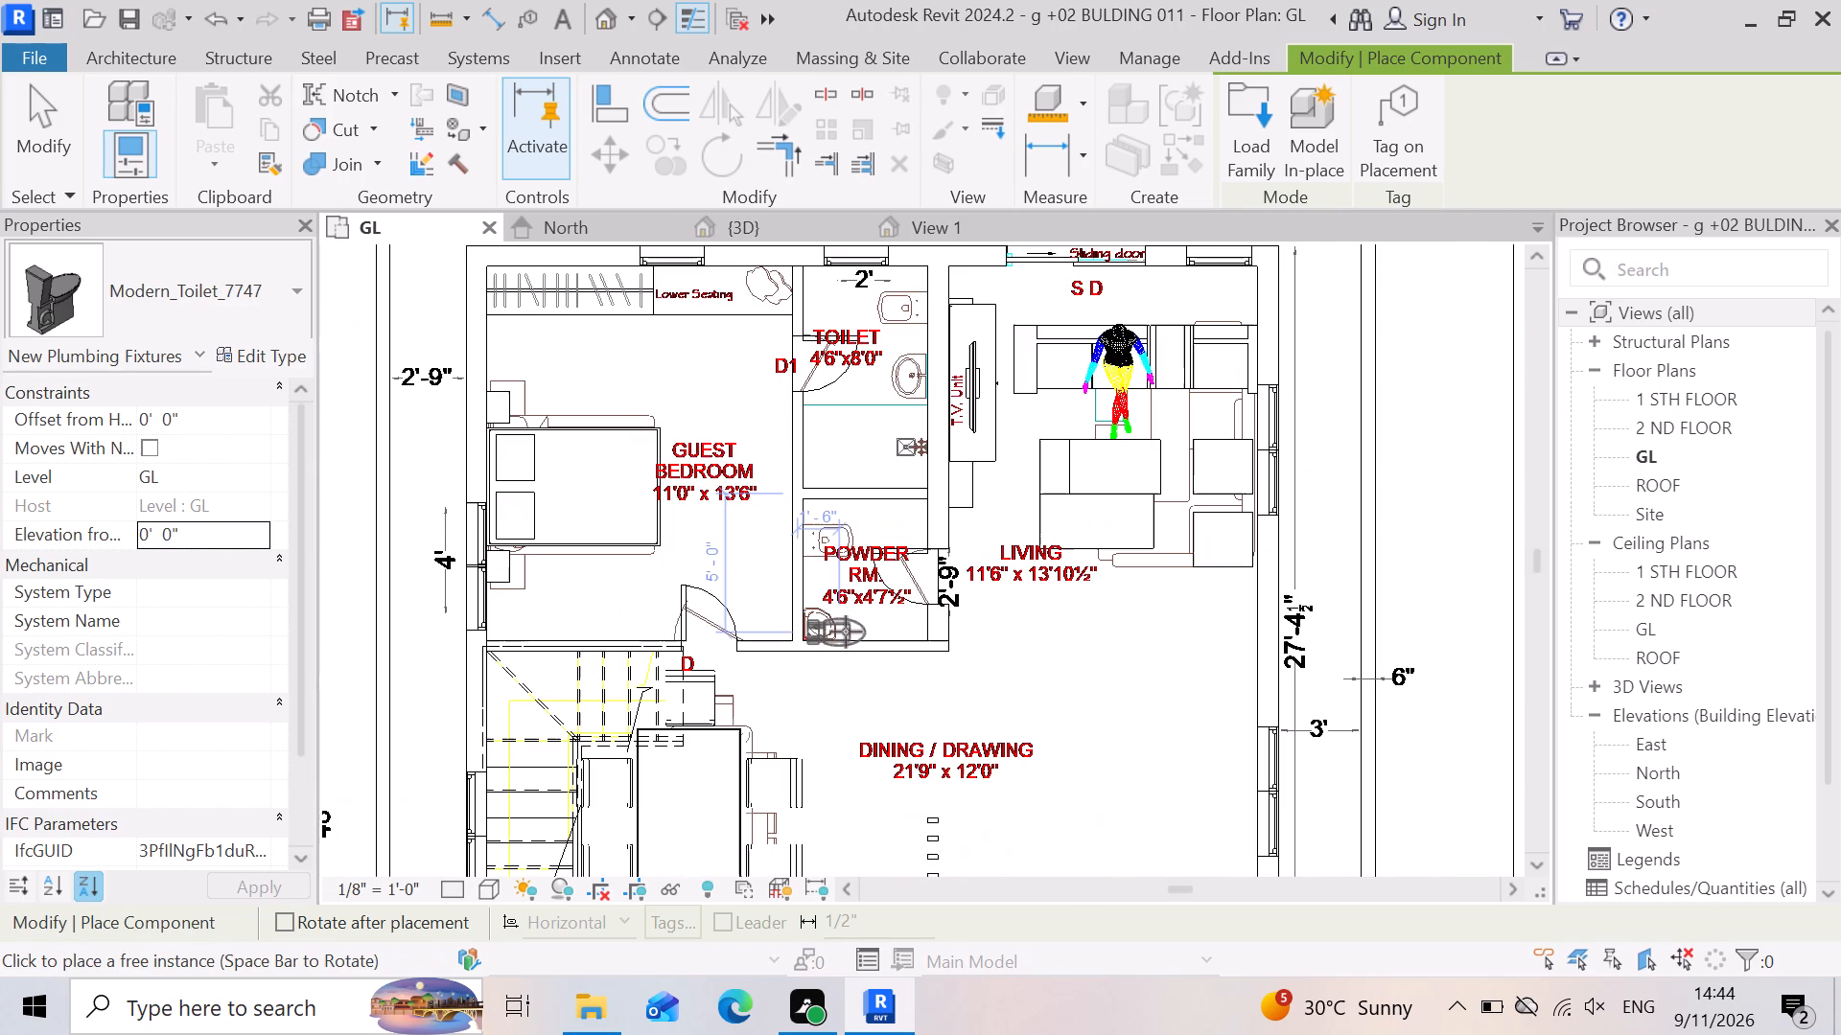
scroll(885, 595, "up", 2)
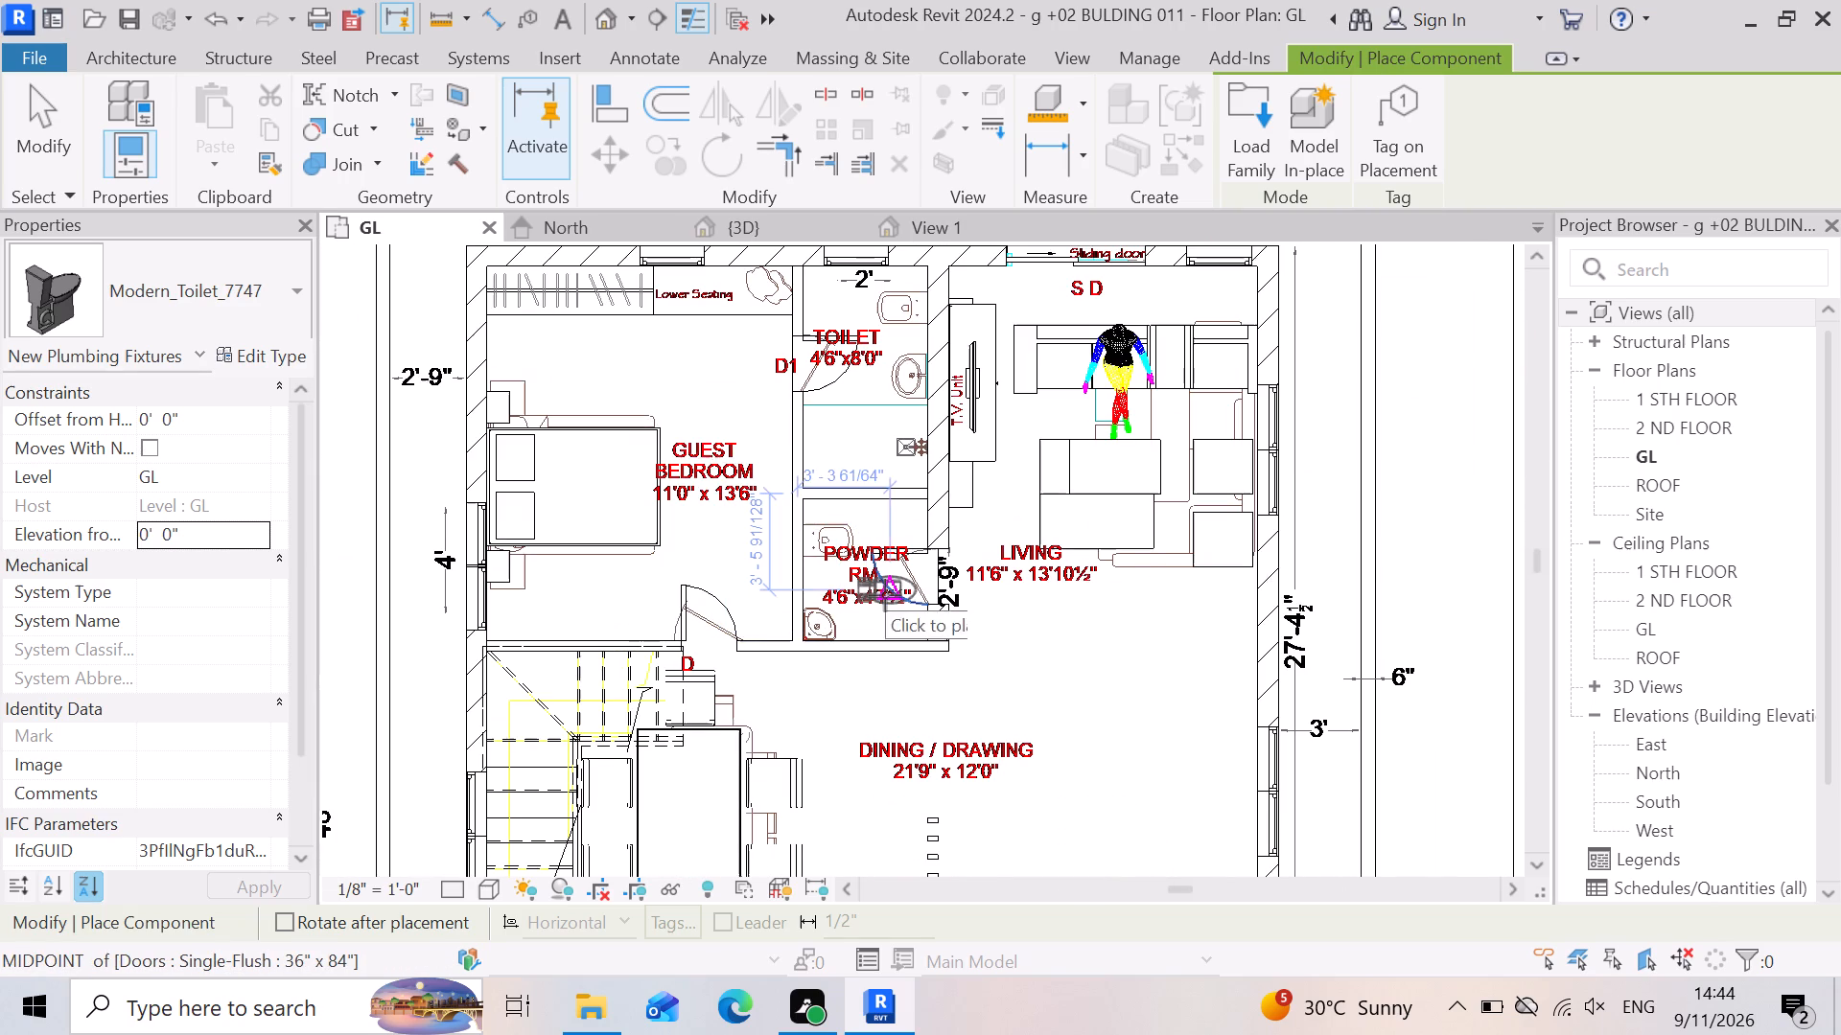
scroll(885, 595, "up", 4)
scroll(798, 647, "up", 9)
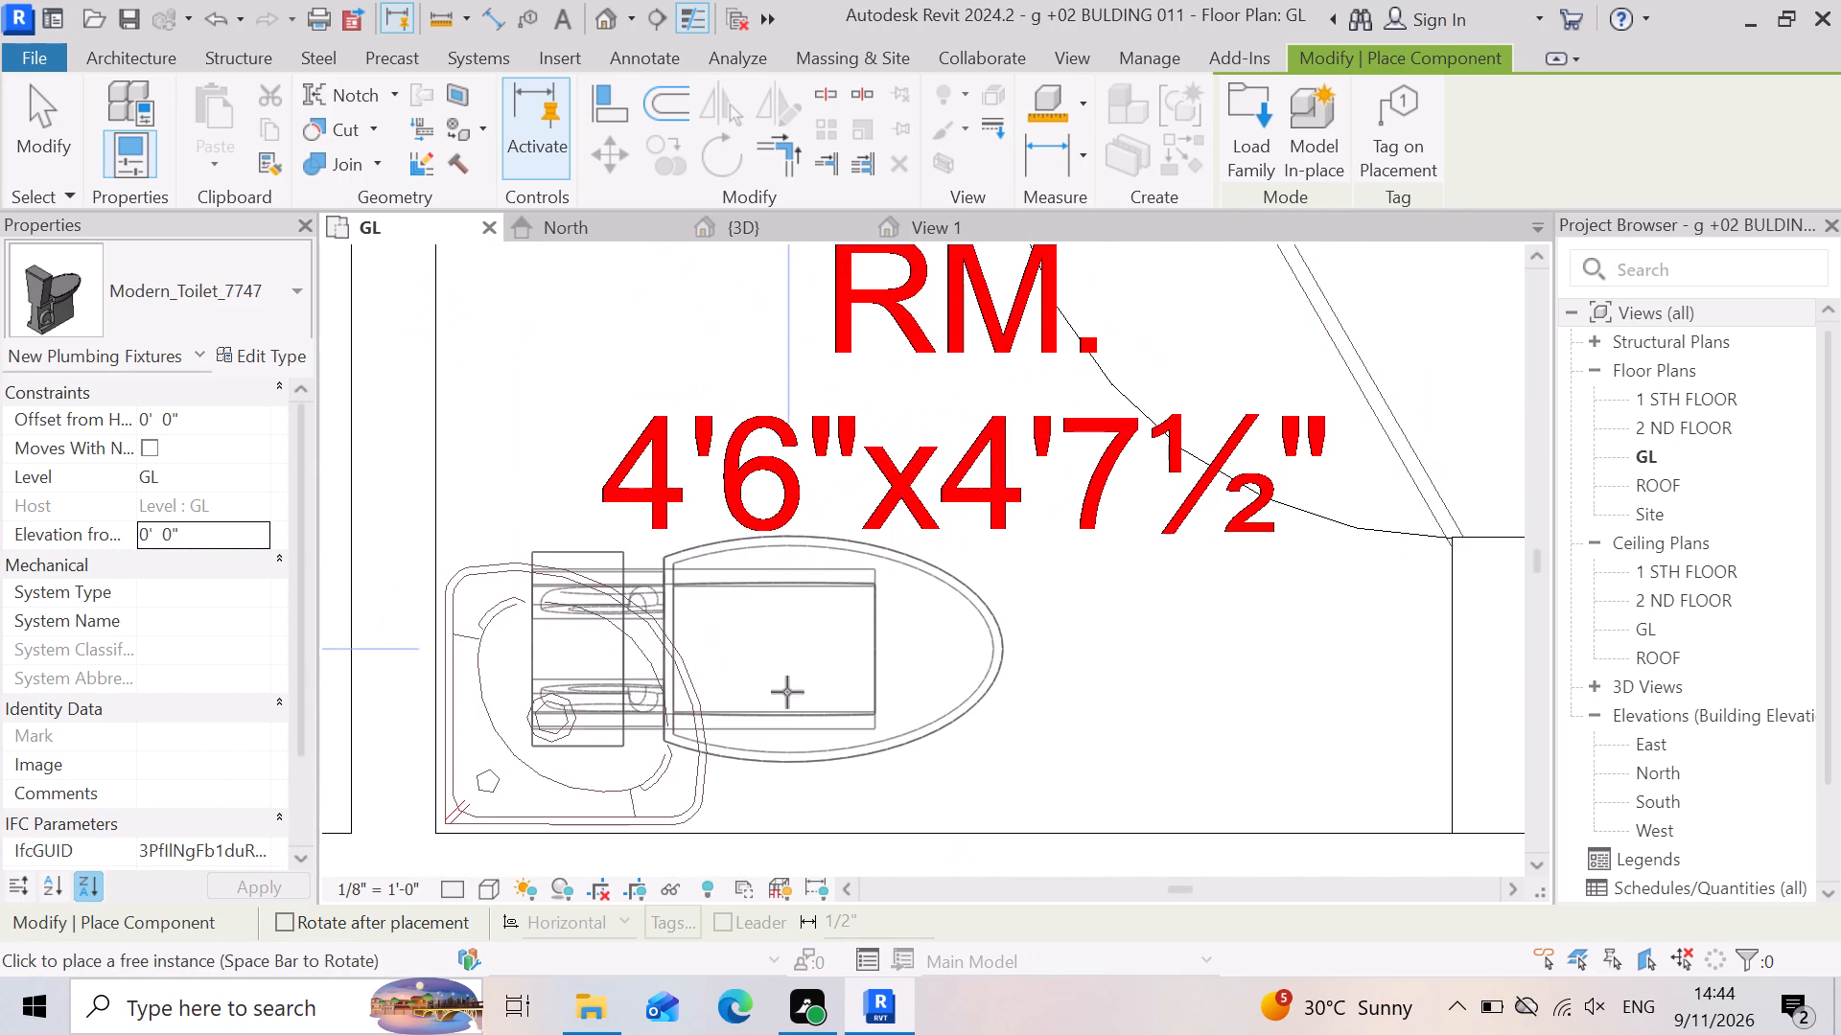
scroll(737, 717, "down", 8)
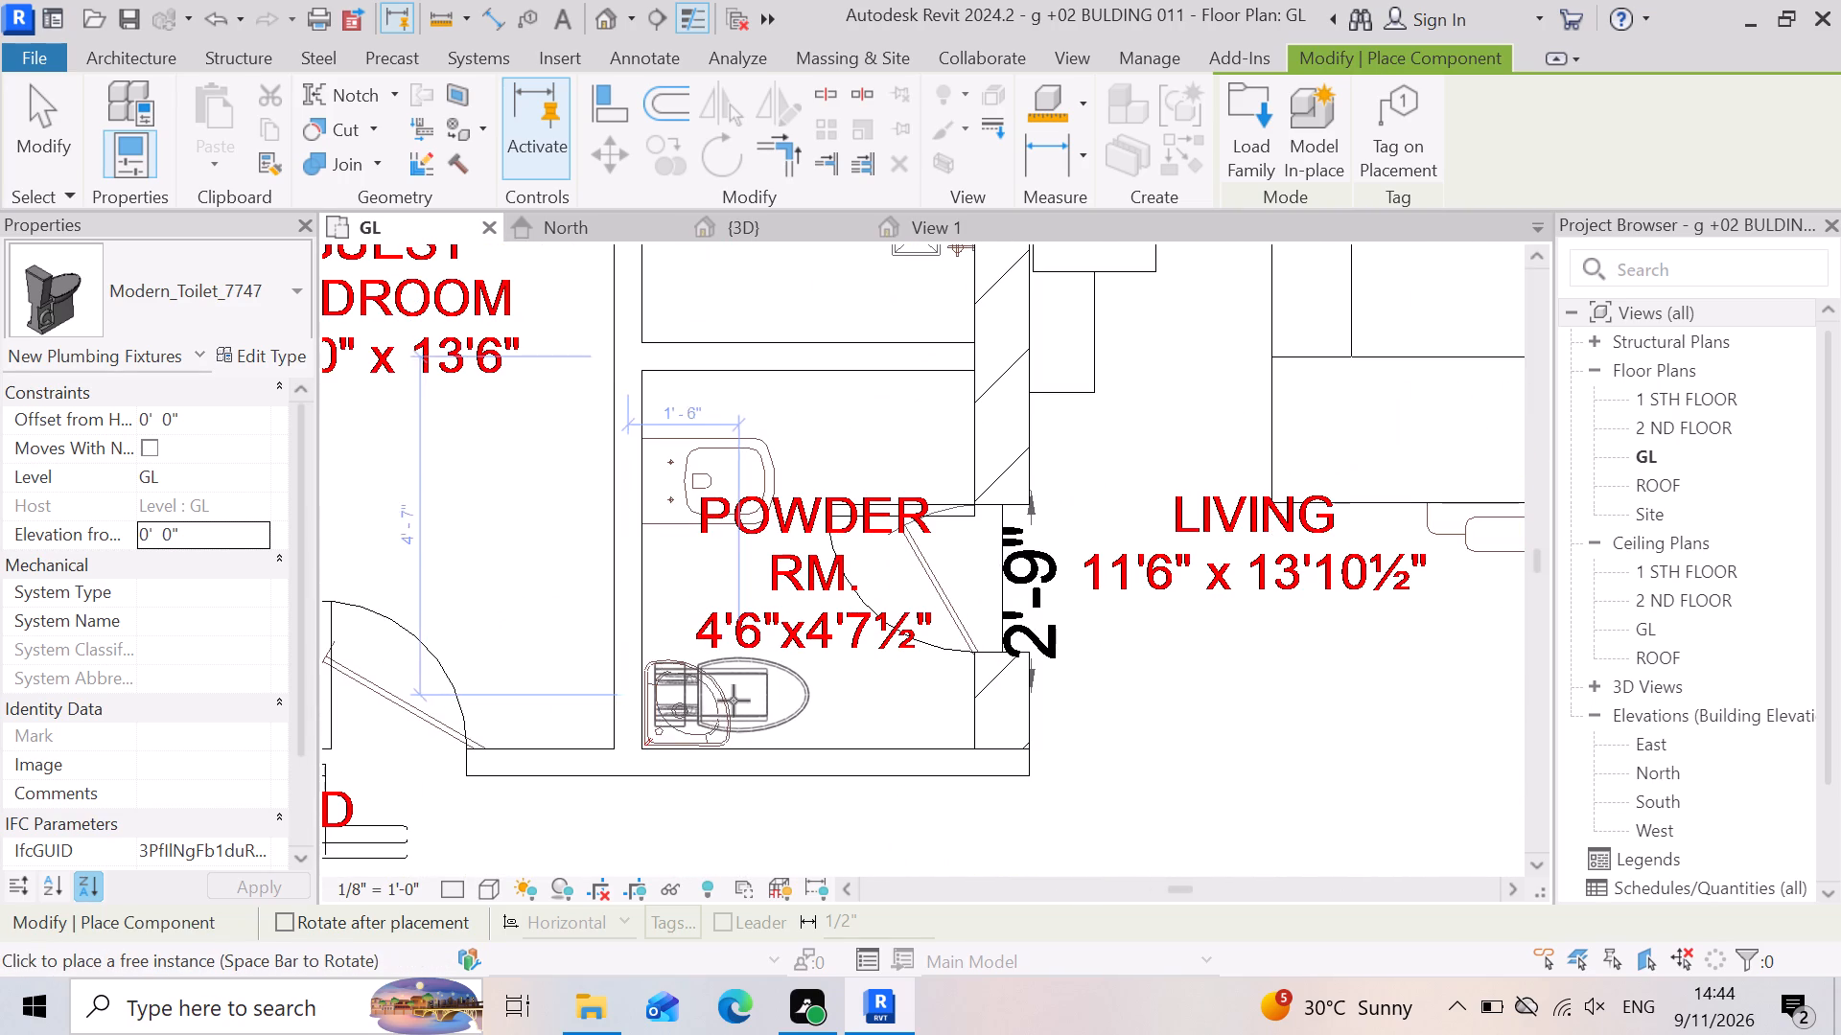
left_click(732, 708)
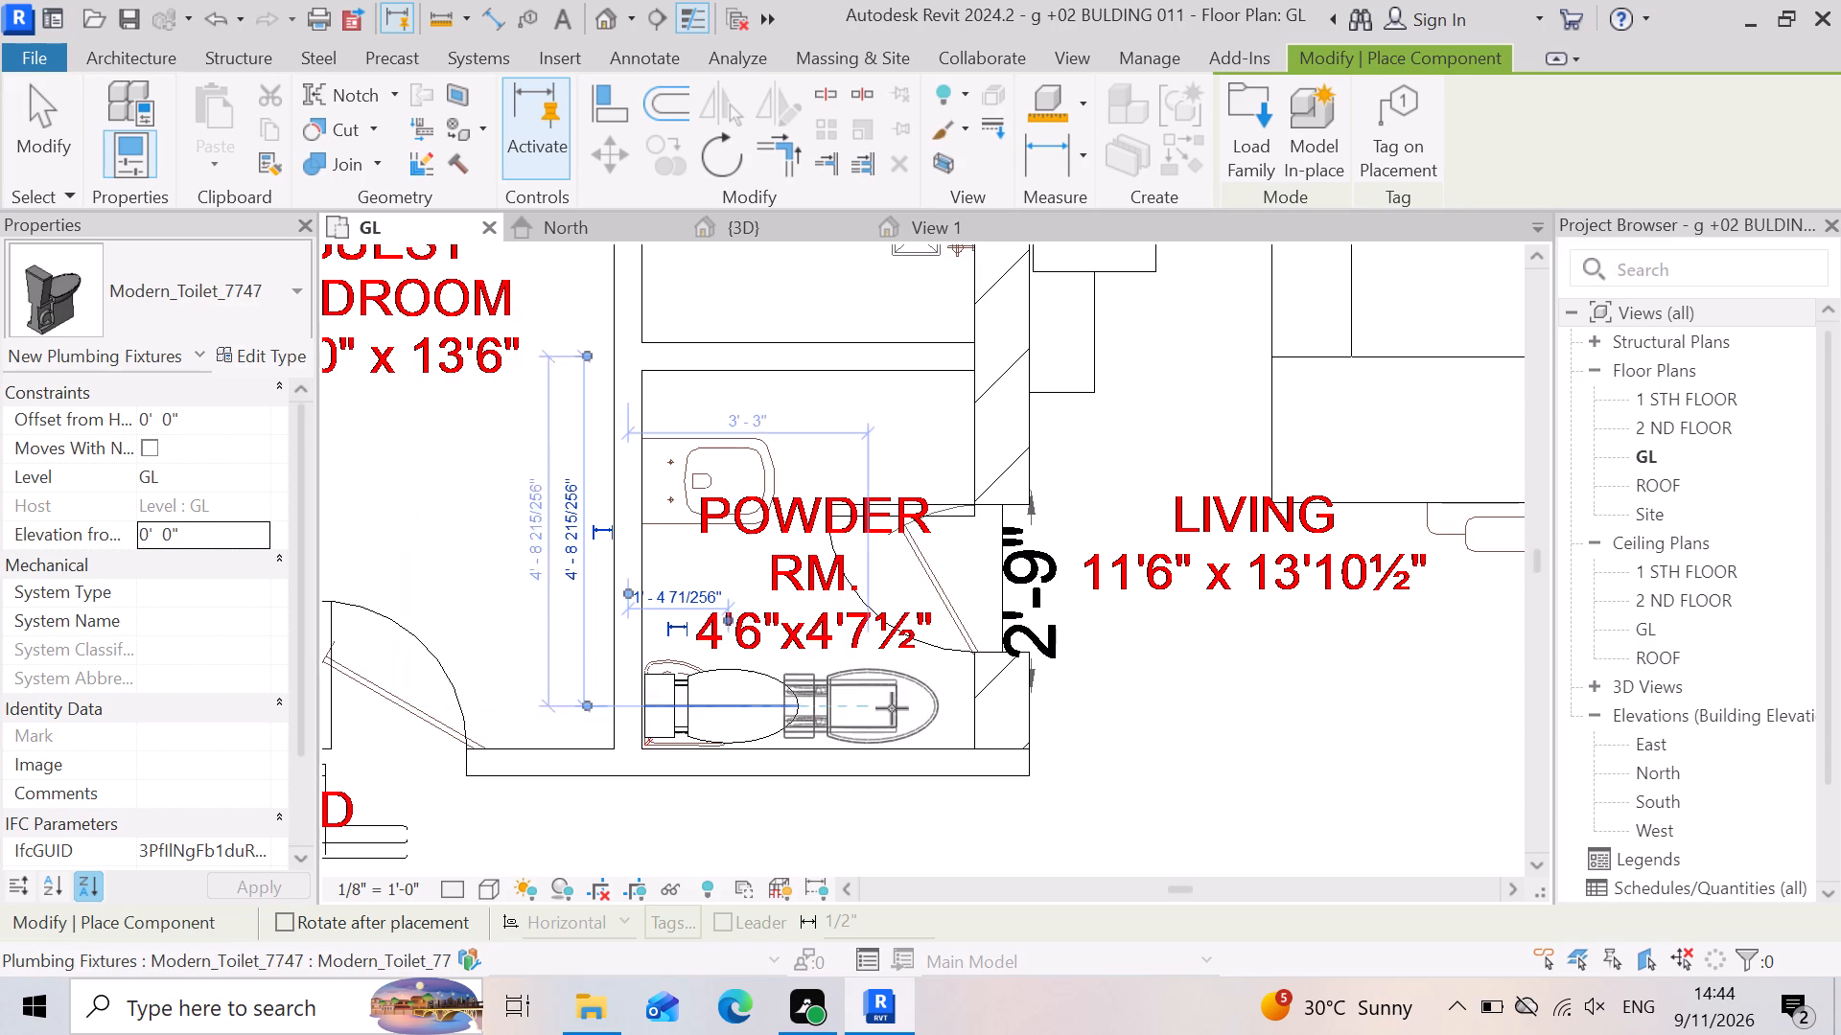
left_click(727, 475)
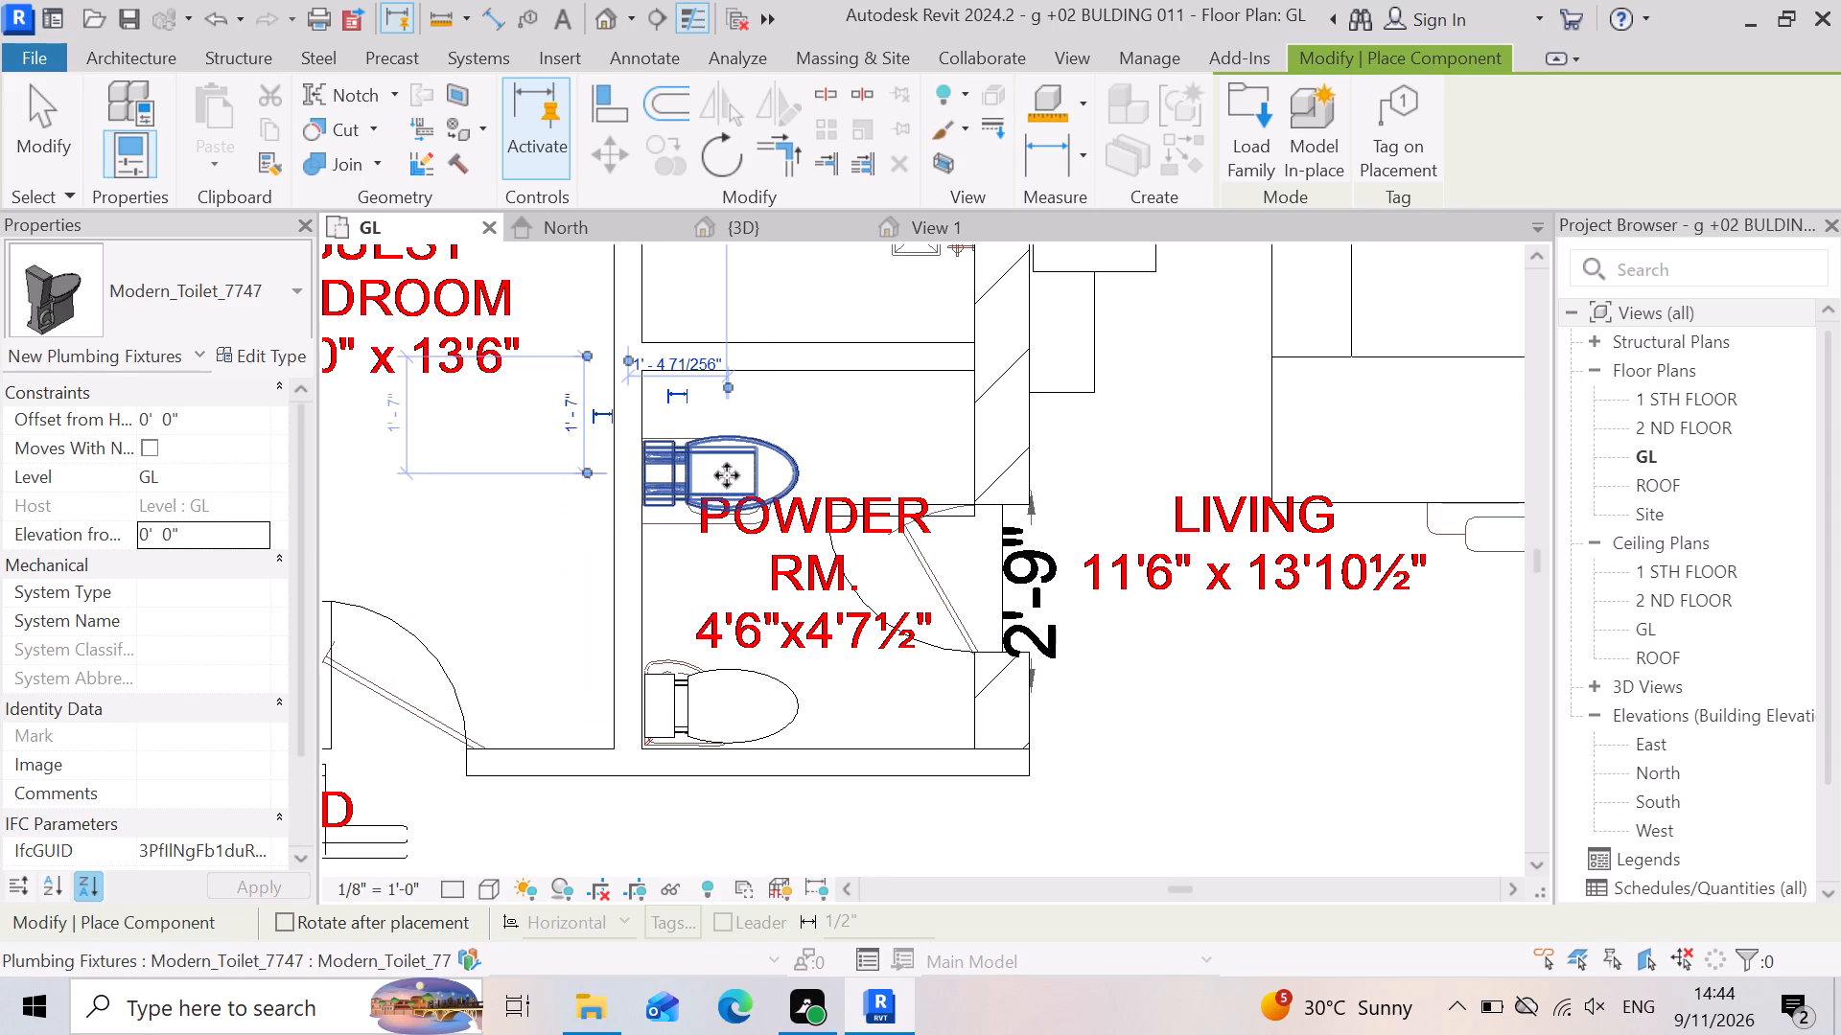
Place two more Modern_Toilet_7747 fixtures in the 4'6"x8'0" toilet, backs to the living room wall, over the washbasin and WC symbols.
scroll(892, 612, "down", 8)
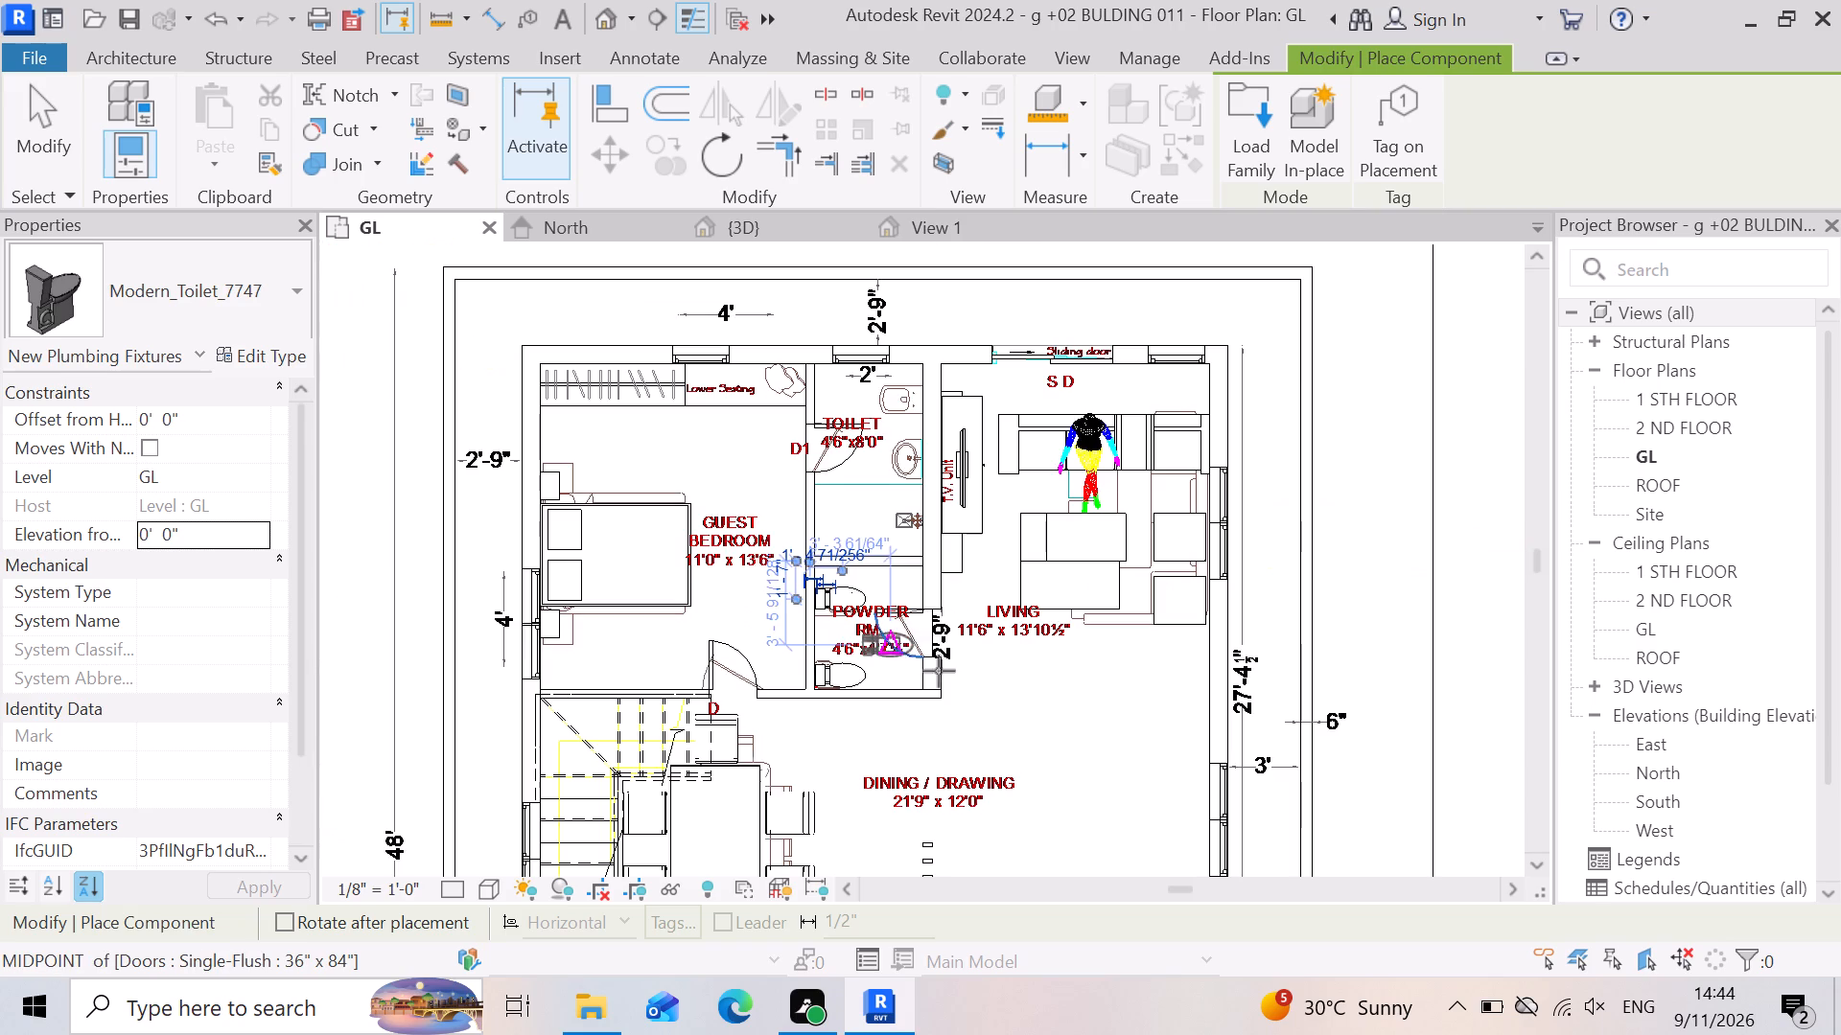
scroll(910, 476, "up", 10)
key("space")
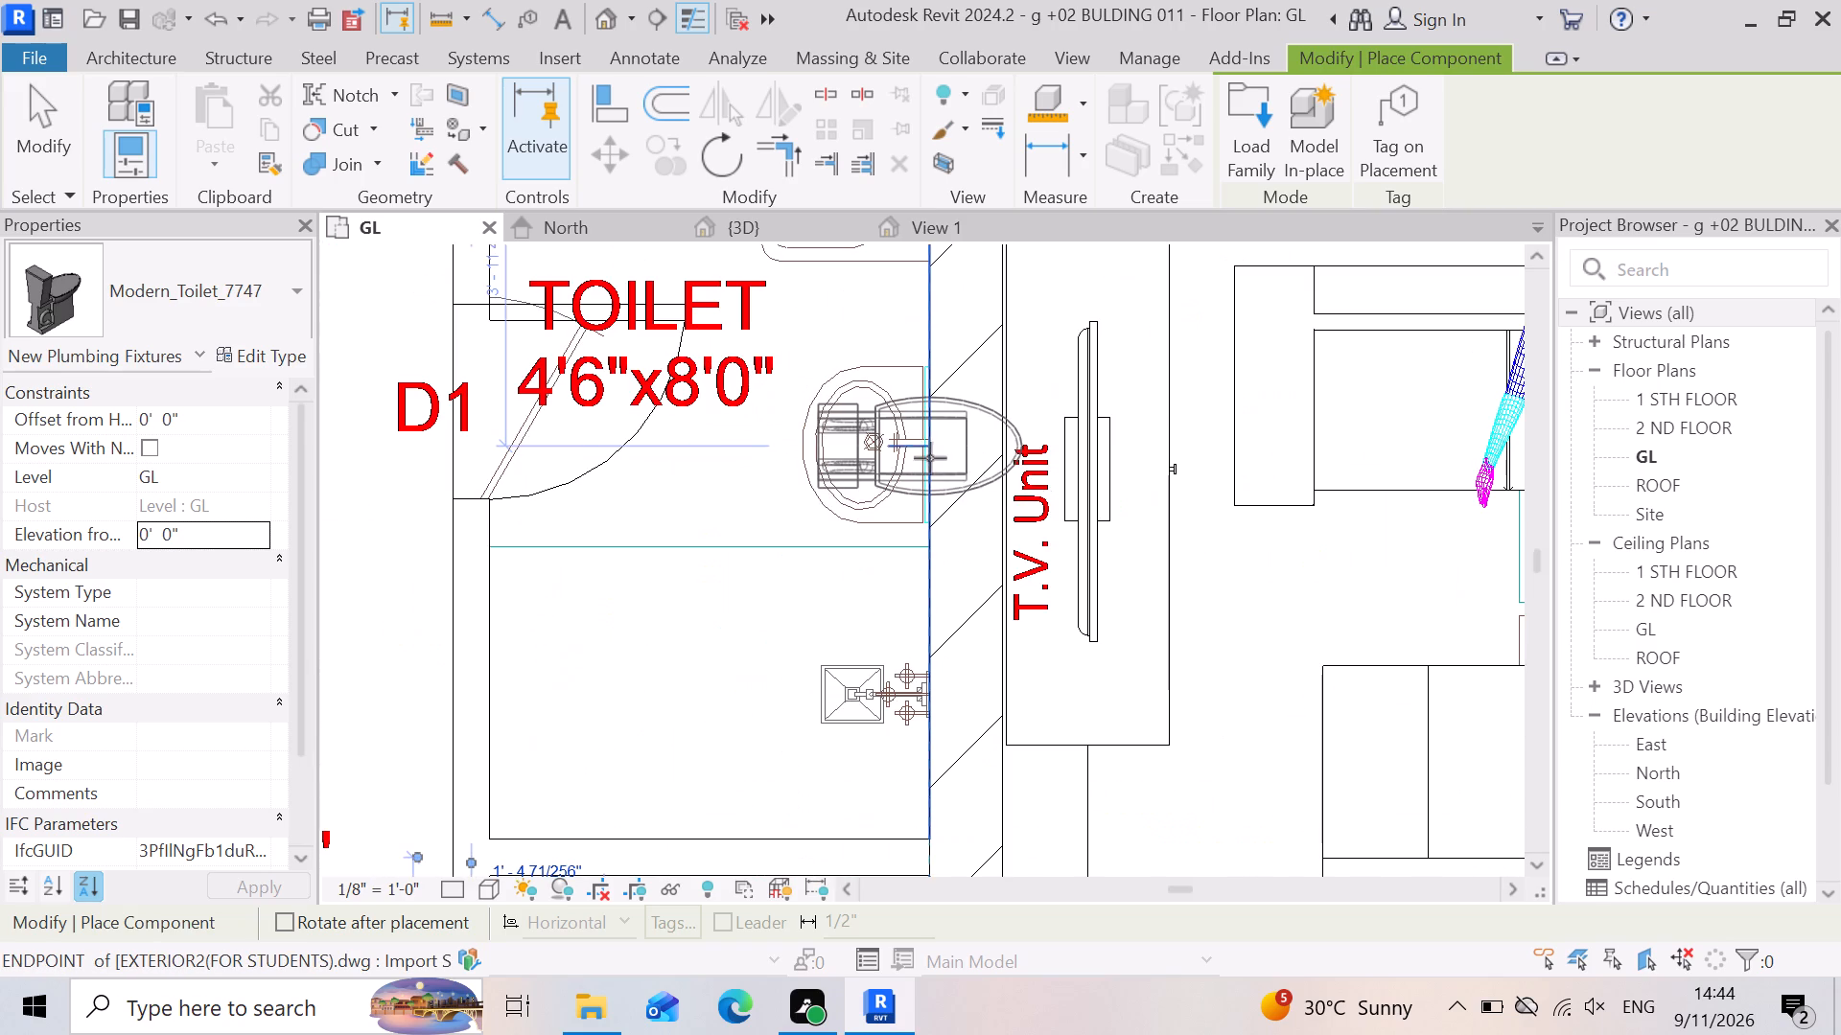
key("space")
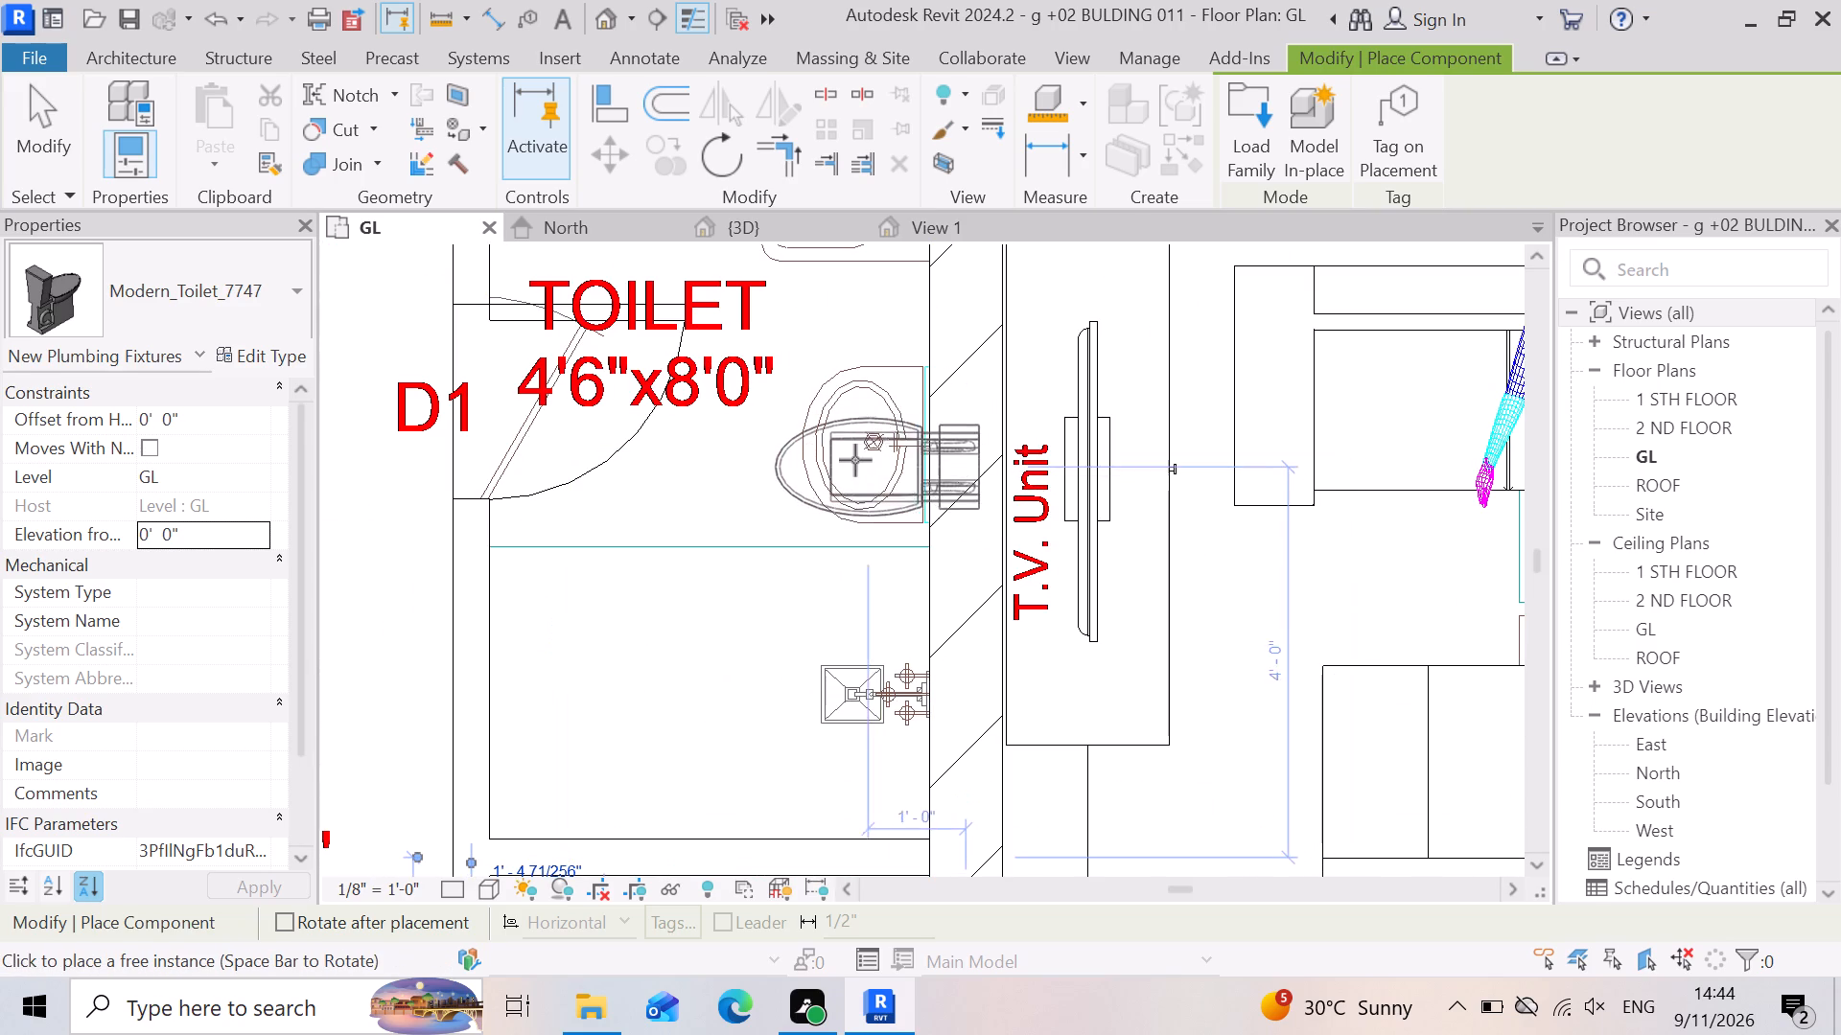
left_click(821, 435)
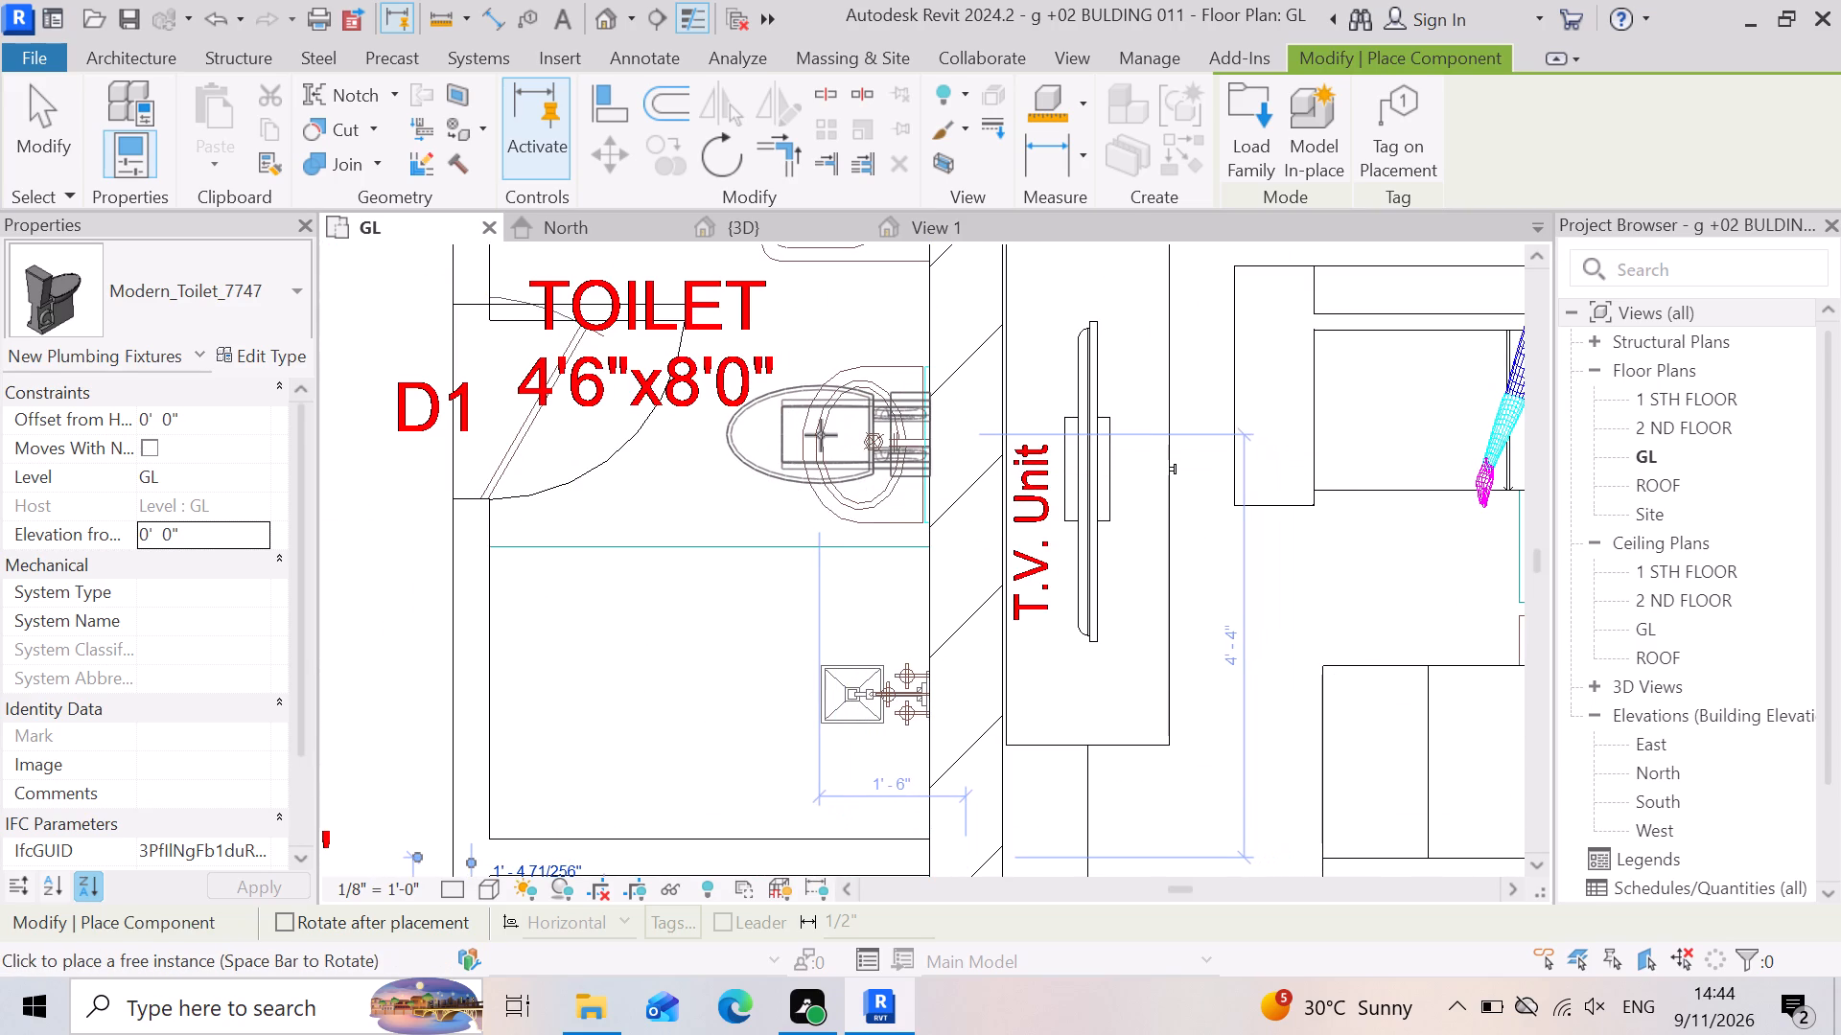
scroll(875, 639, "down", 5)
scroll(827, 441, "up", 4)
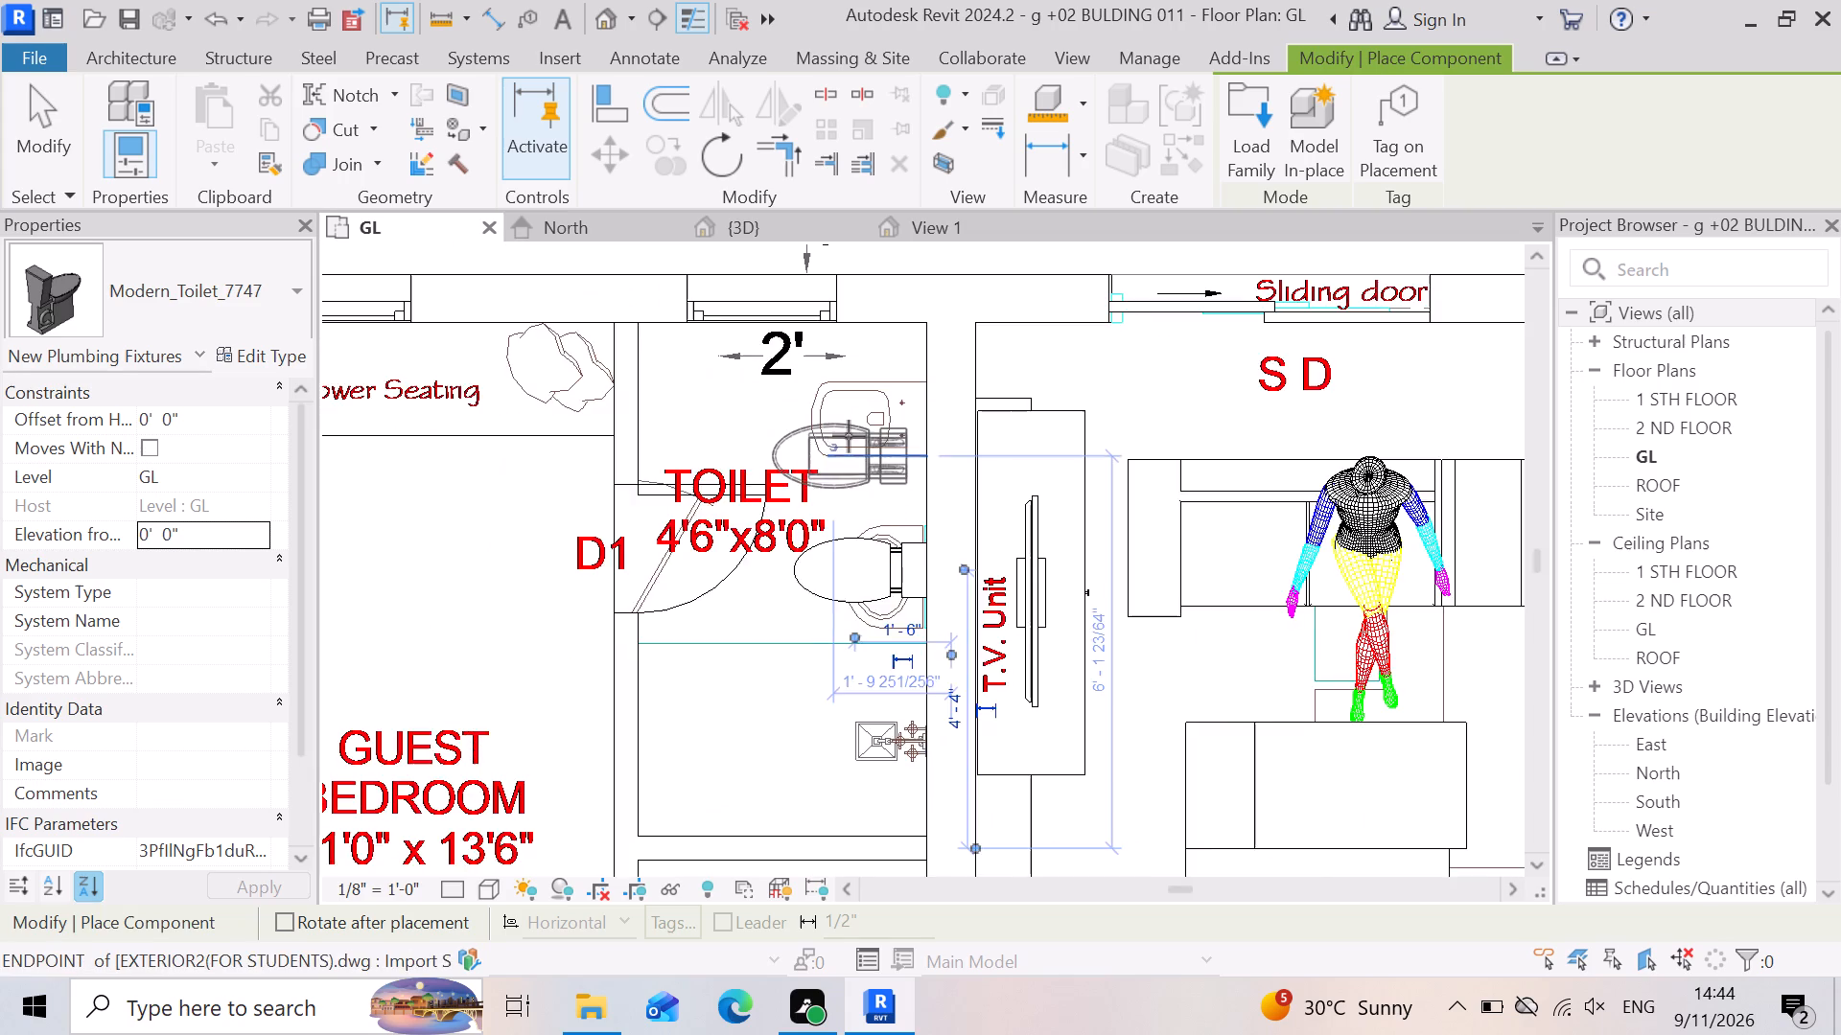
scroll(849, 436, "up", 6)
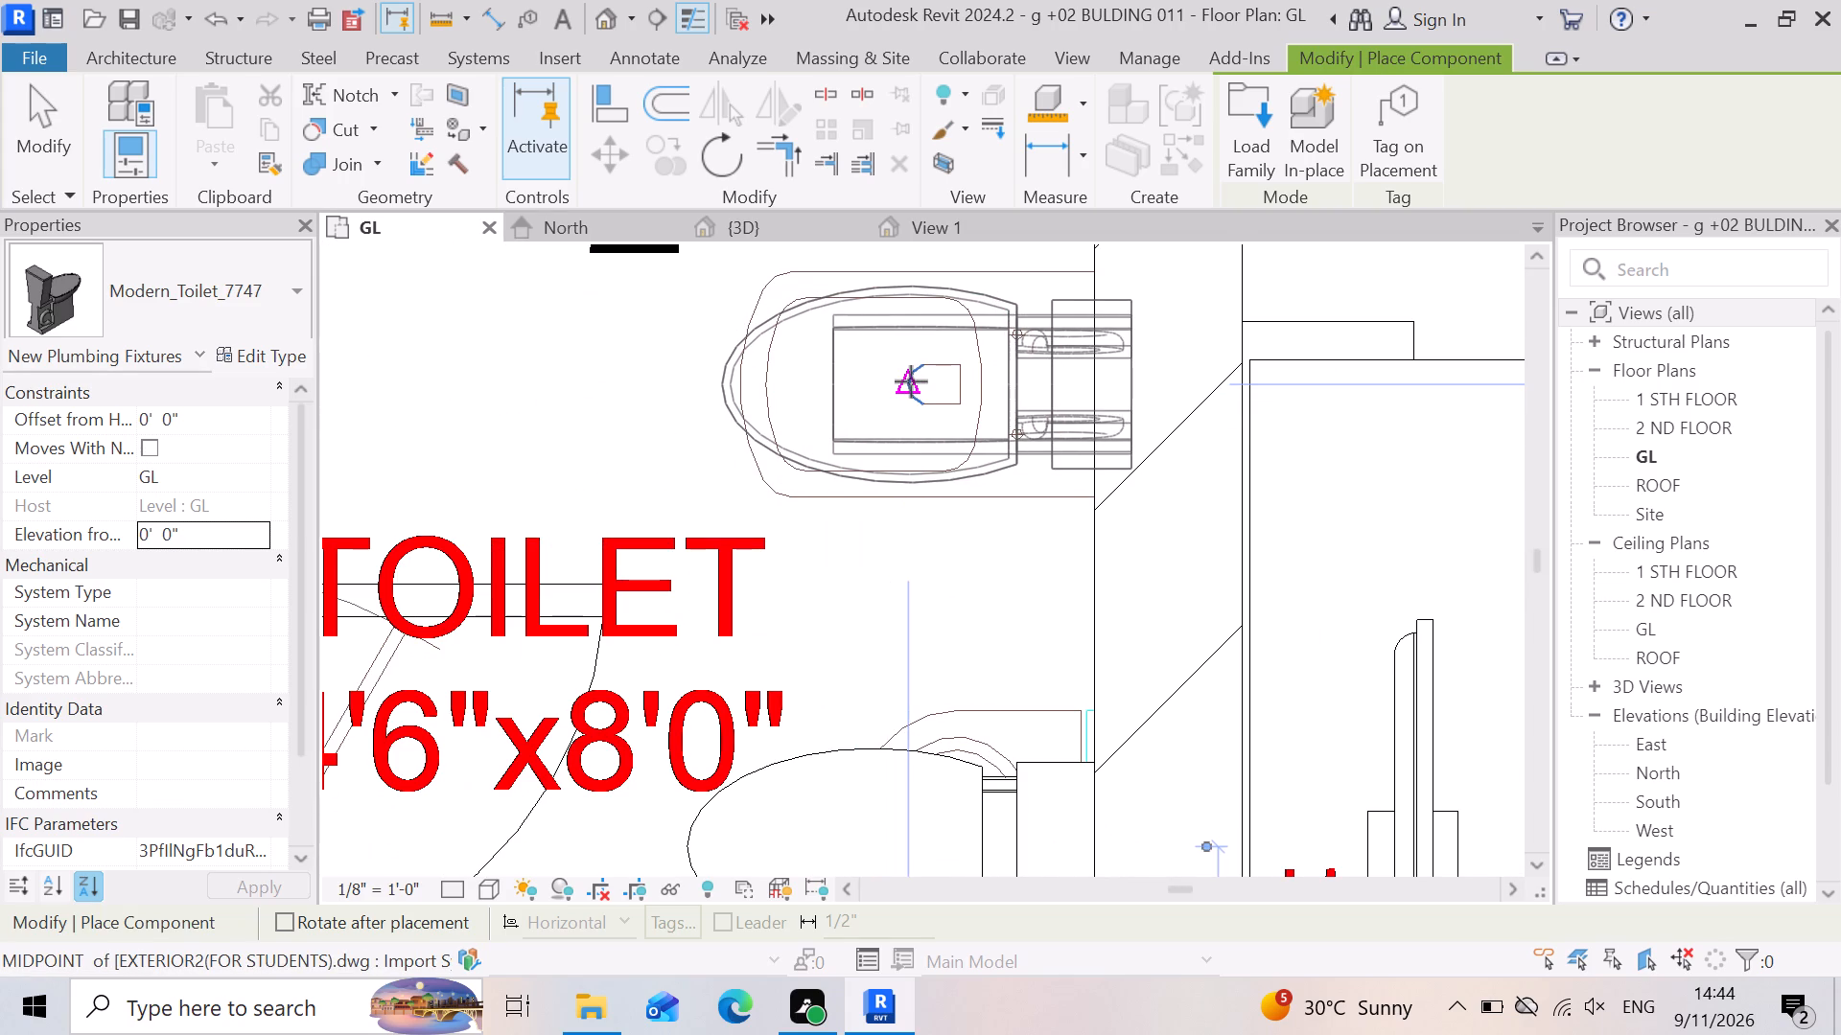
left_click(911, 381)
scroll(1119, 585, "down", 4)
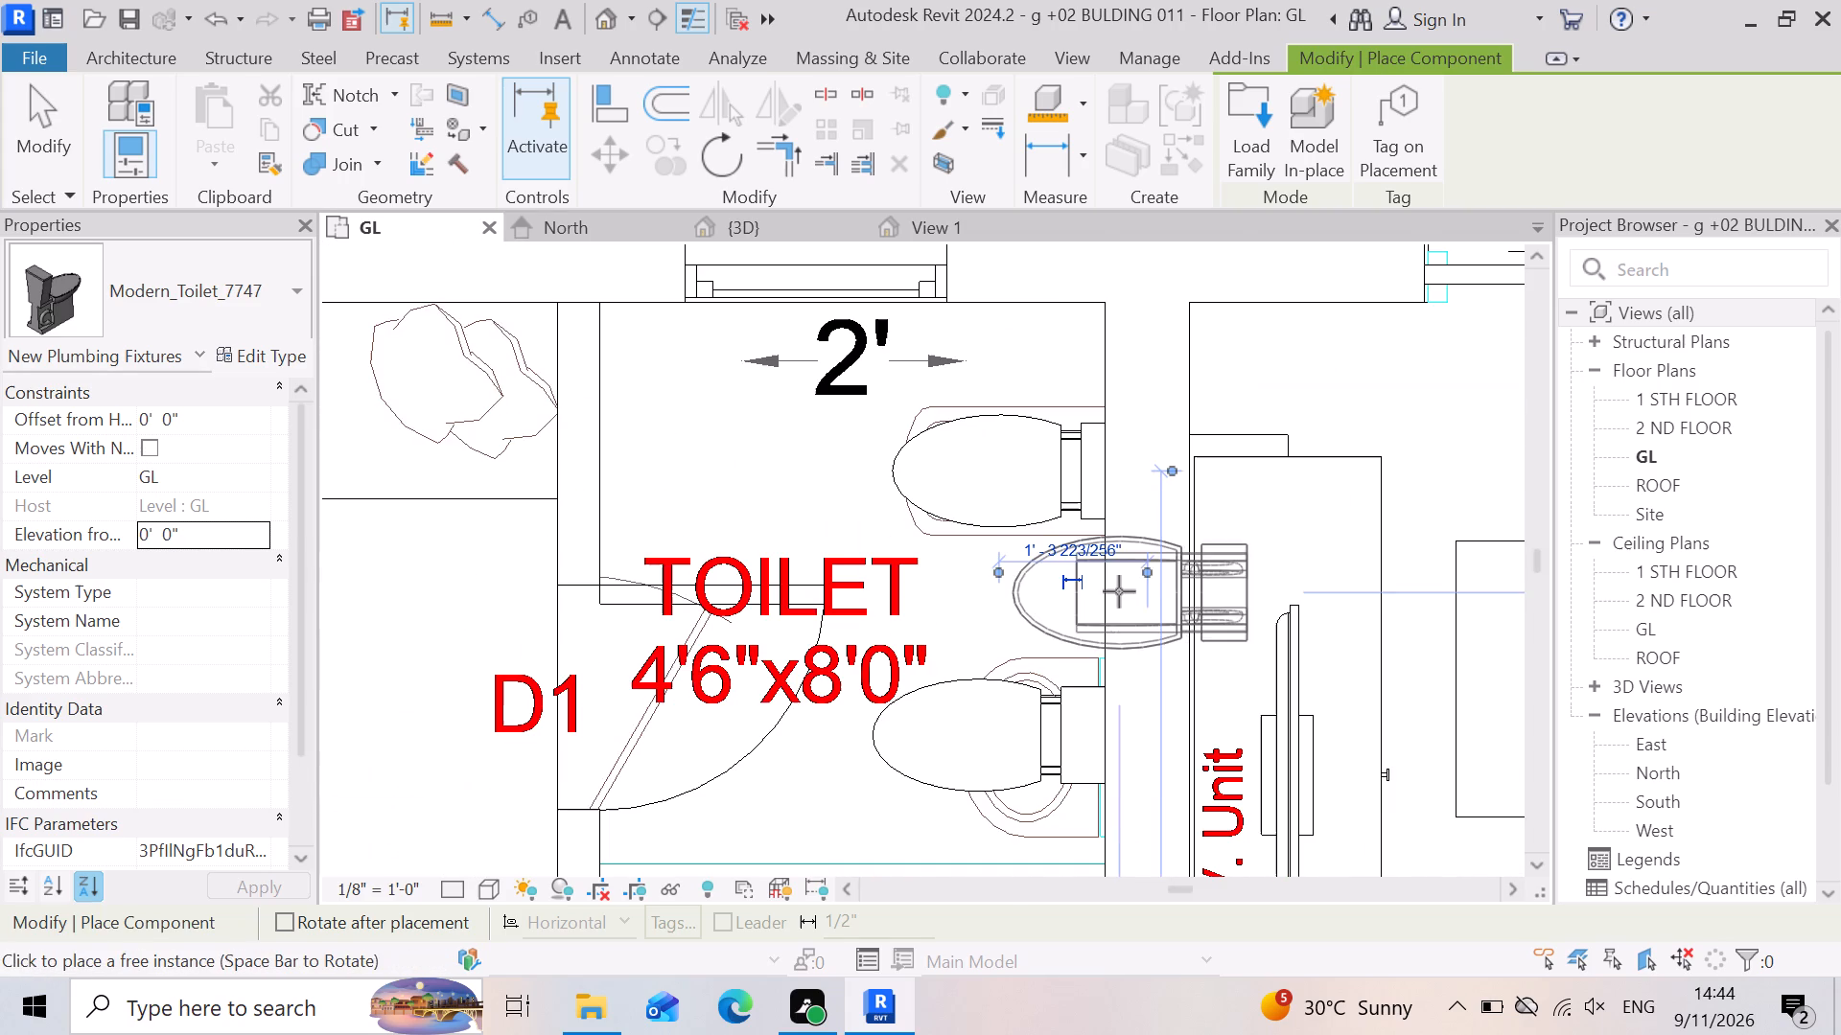
End component placement and examine the placed toilets from above in the 3D view, focusing on the powder room.
left_click(821, 222)
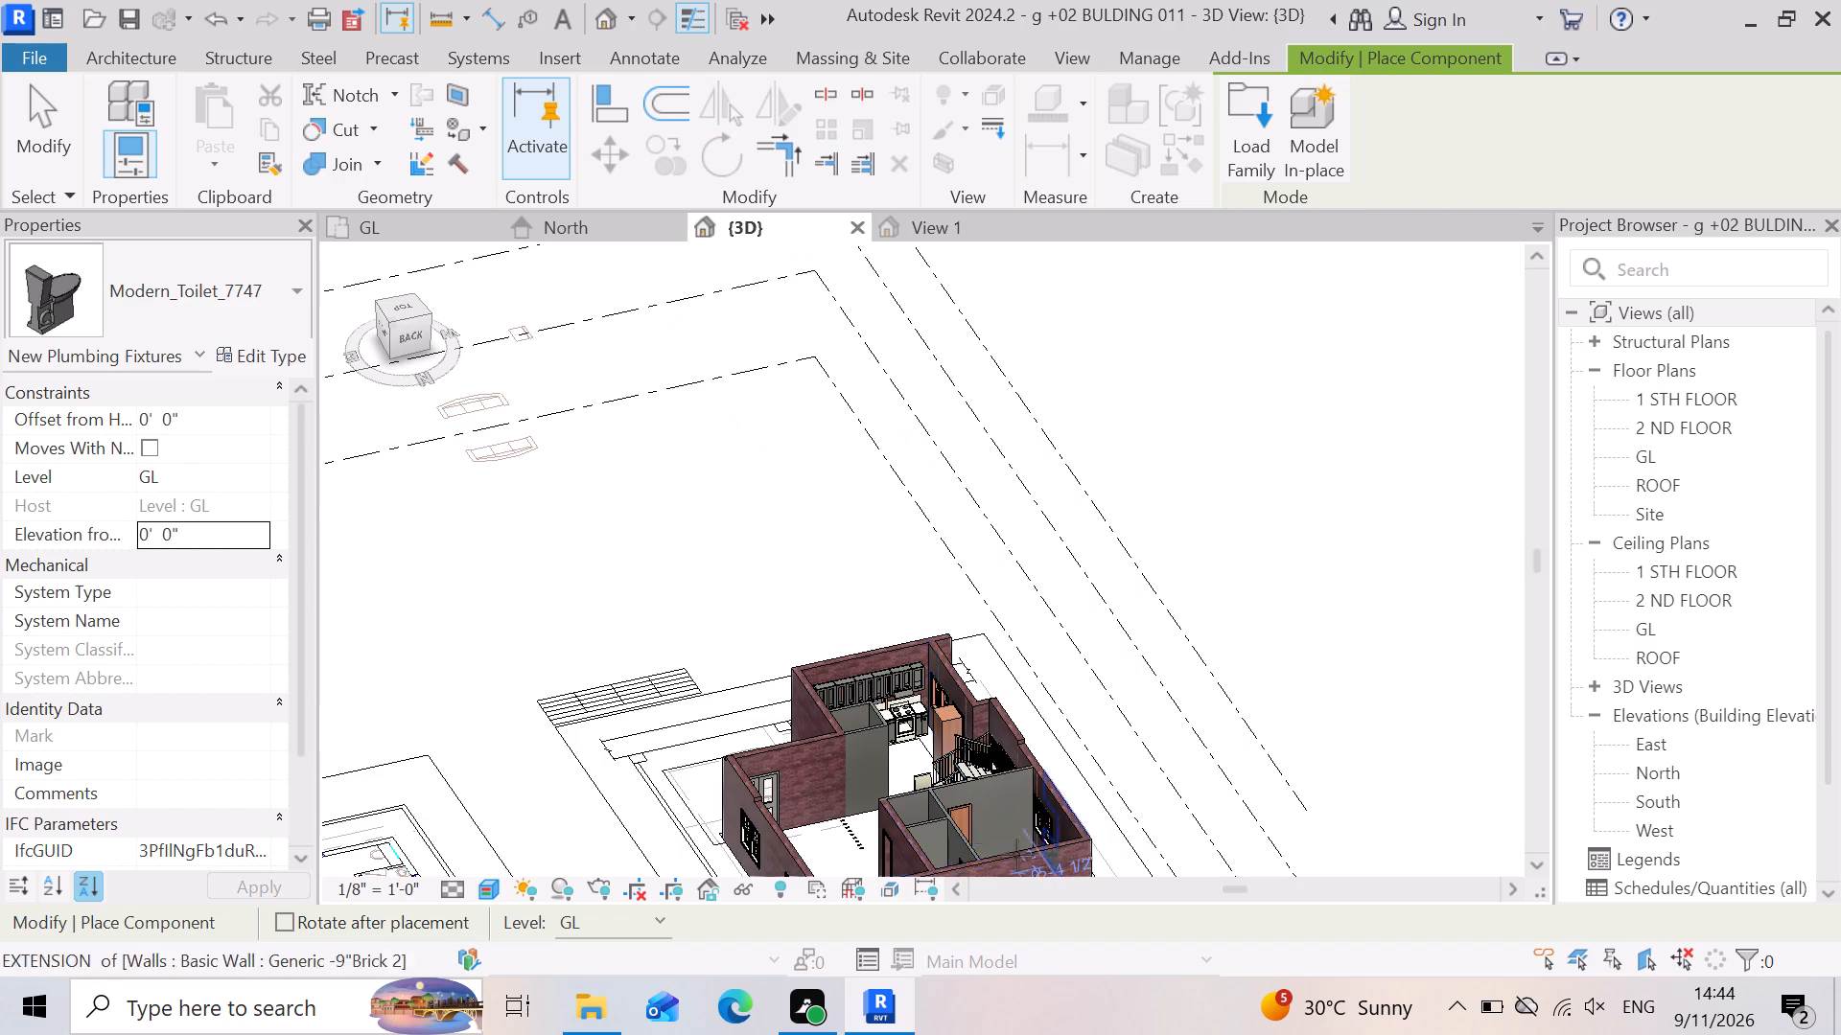
scroll(918, 829, "up", 8)
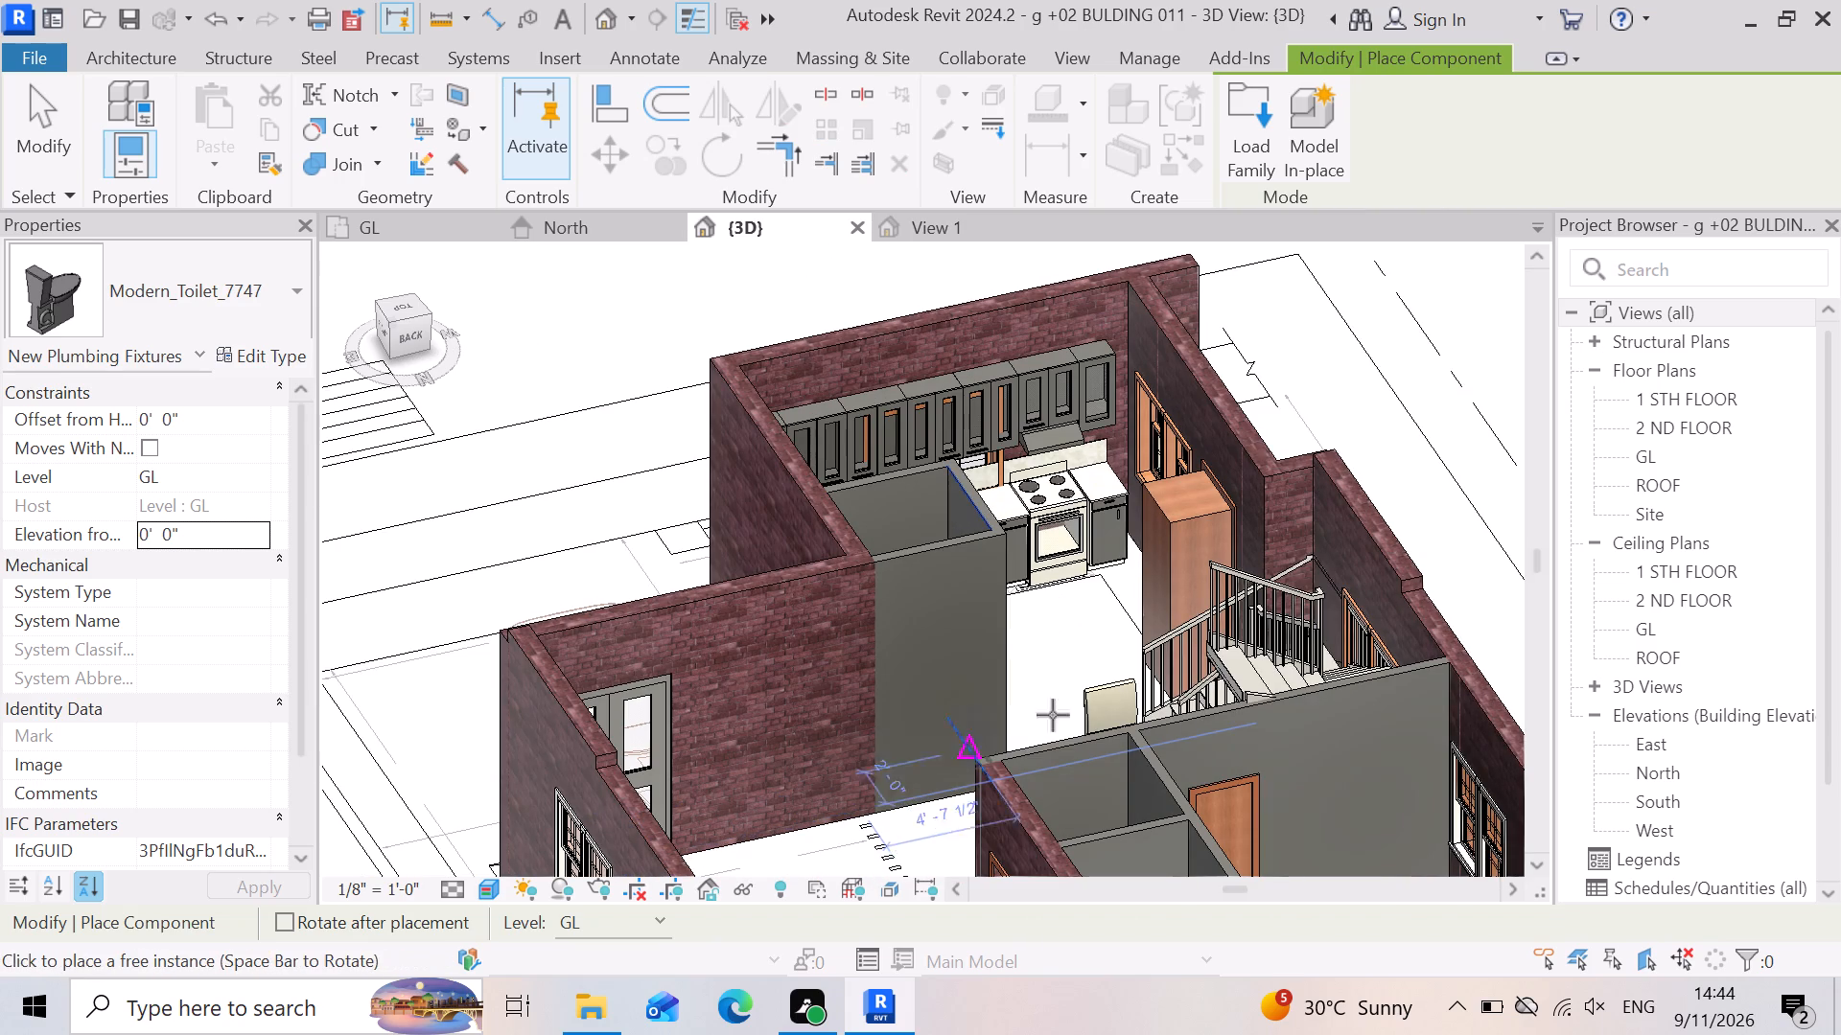
key("Escape")
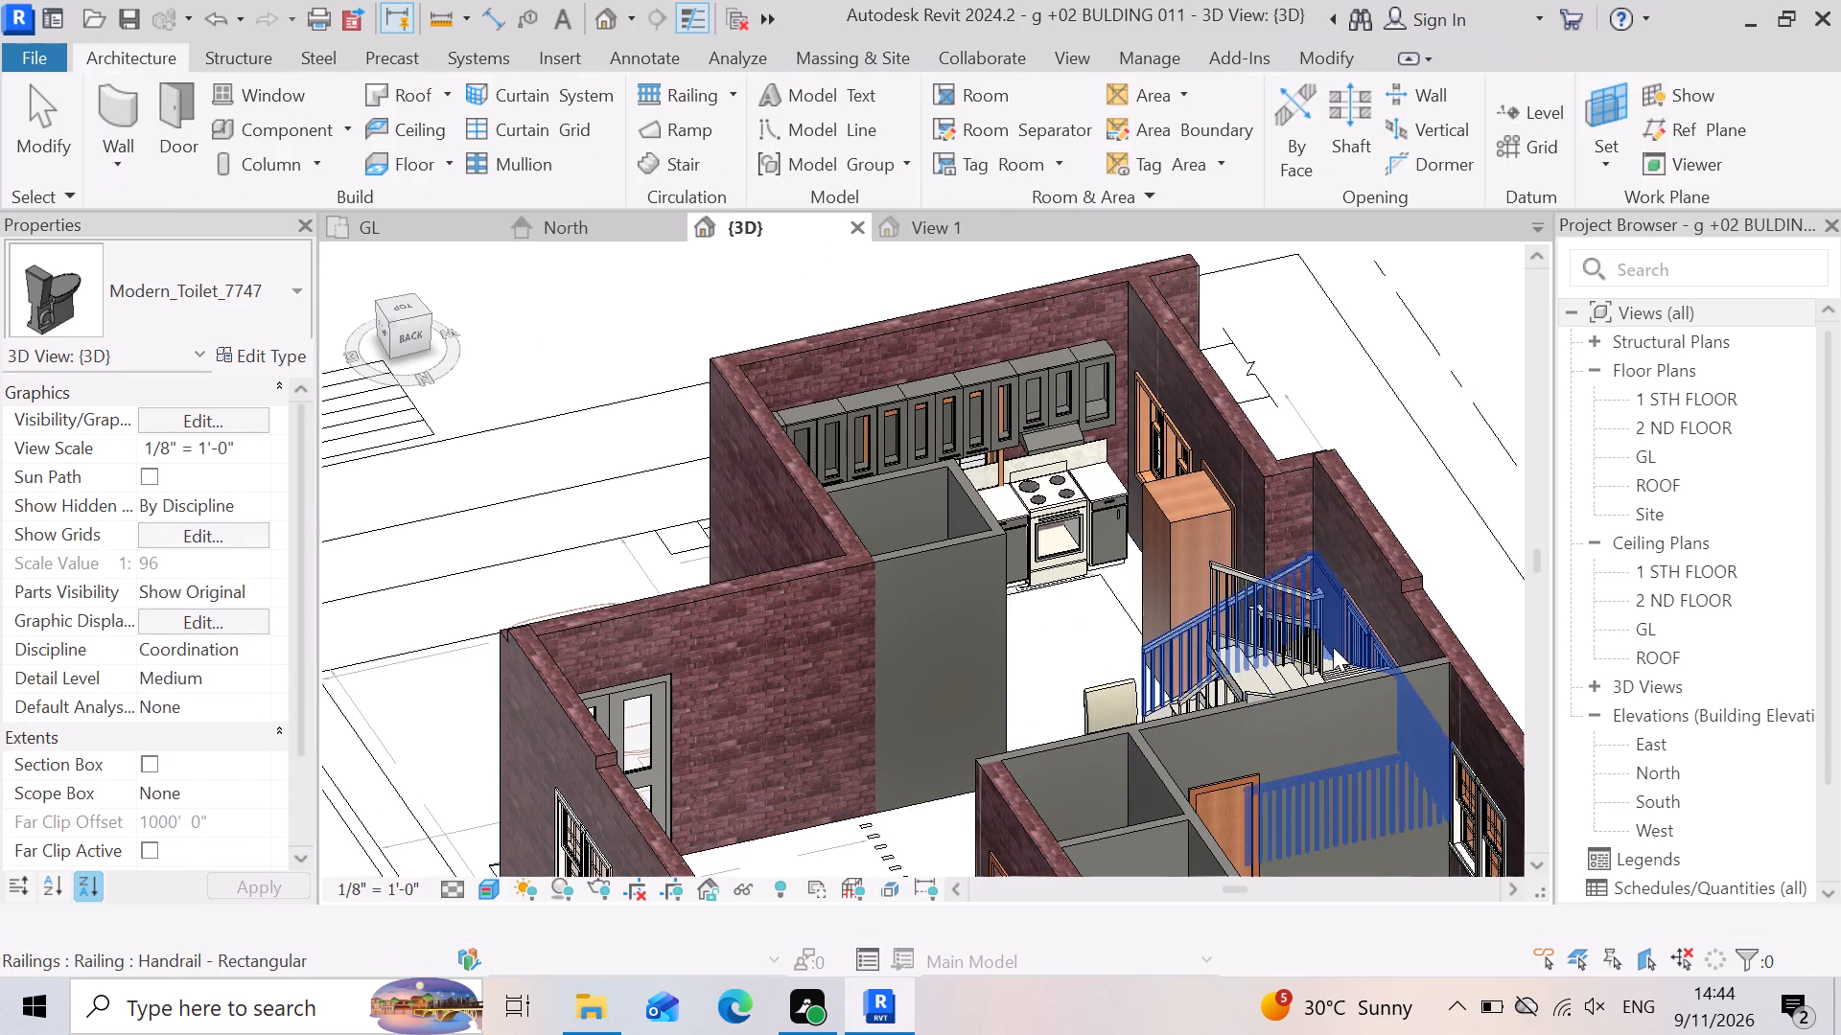
scroll(1059, 503, "up", 3)
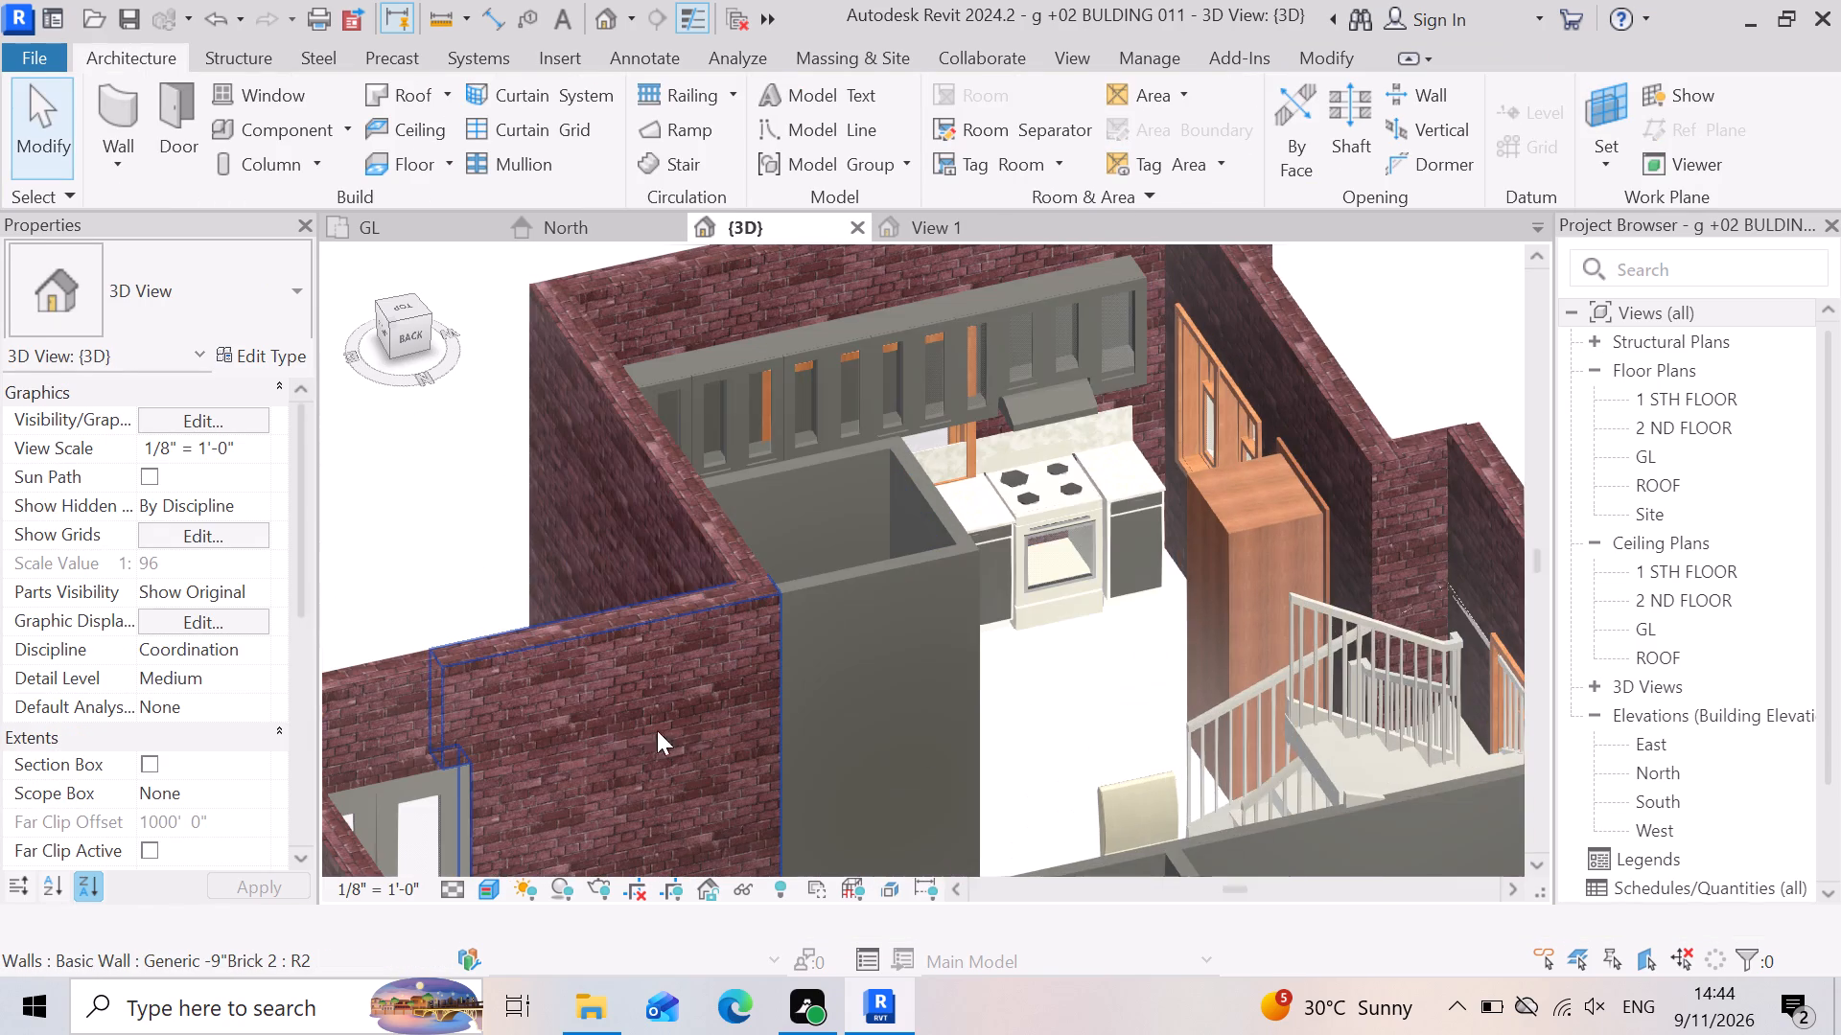
scroll(1067, 557, "down", 7)
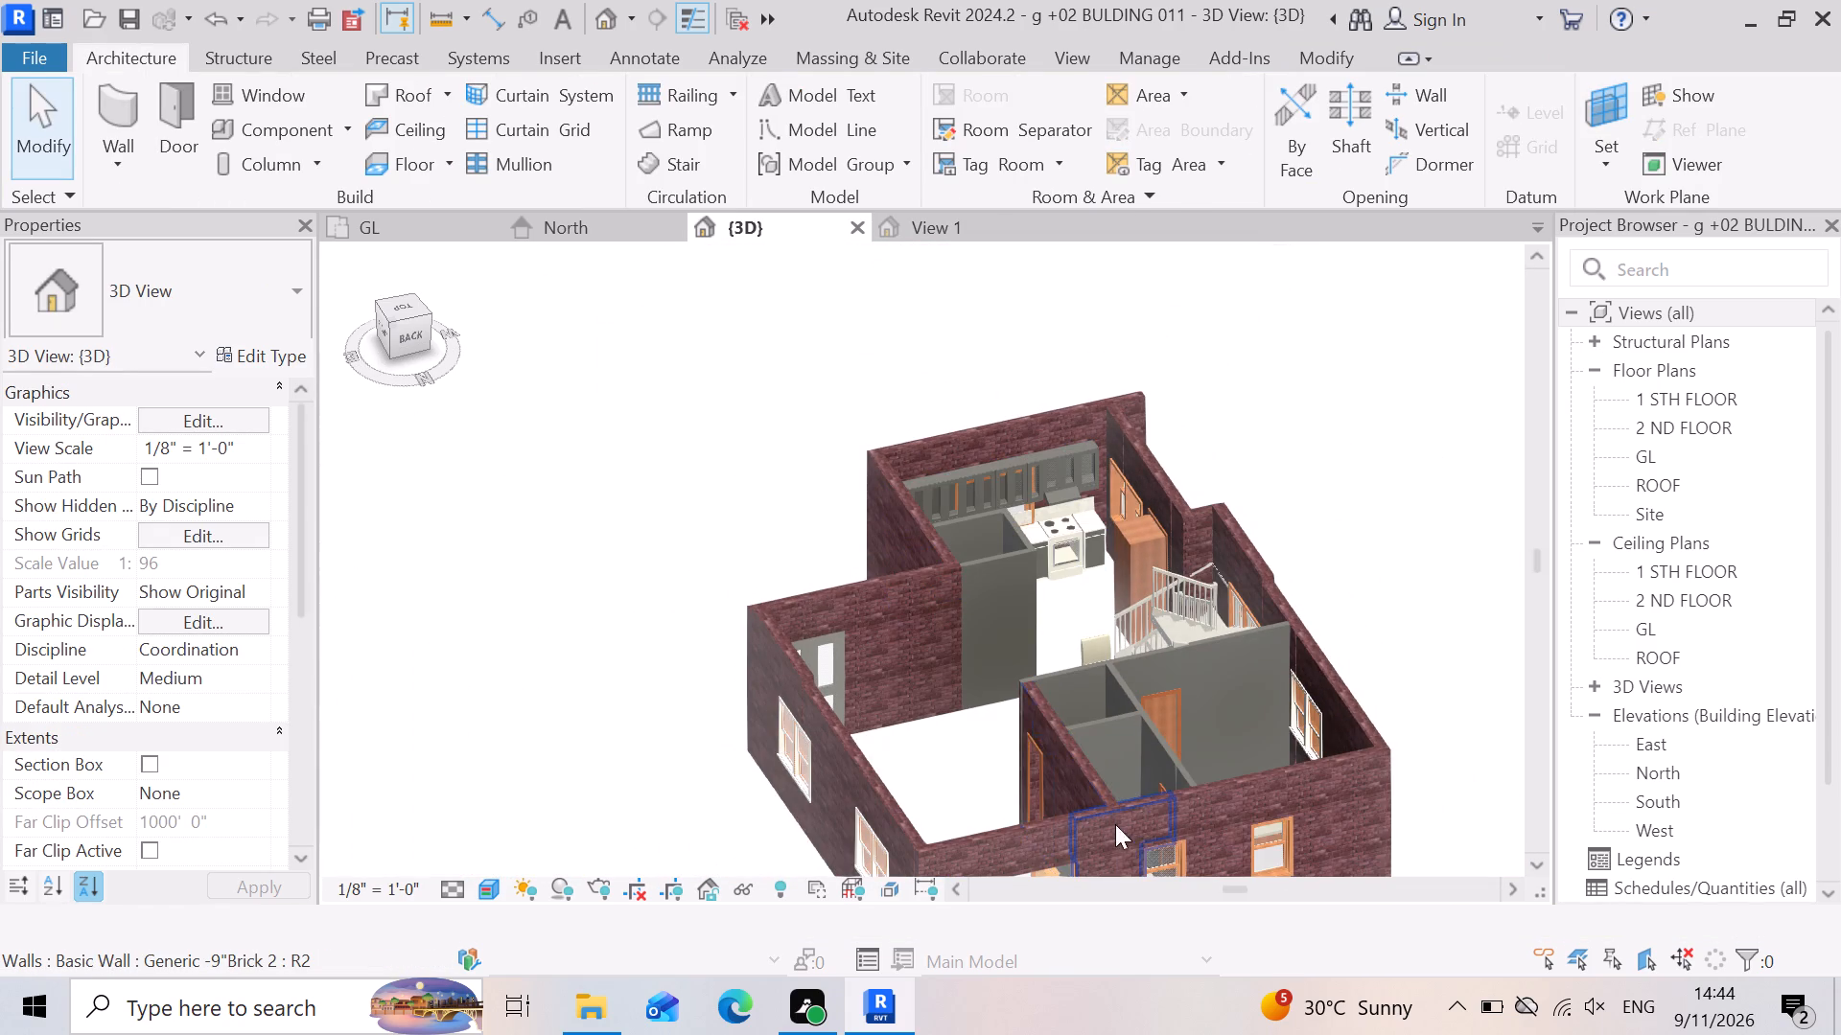
scroll(1135, 832, "up", 2)
scroll(1078, 649, "down", 3)
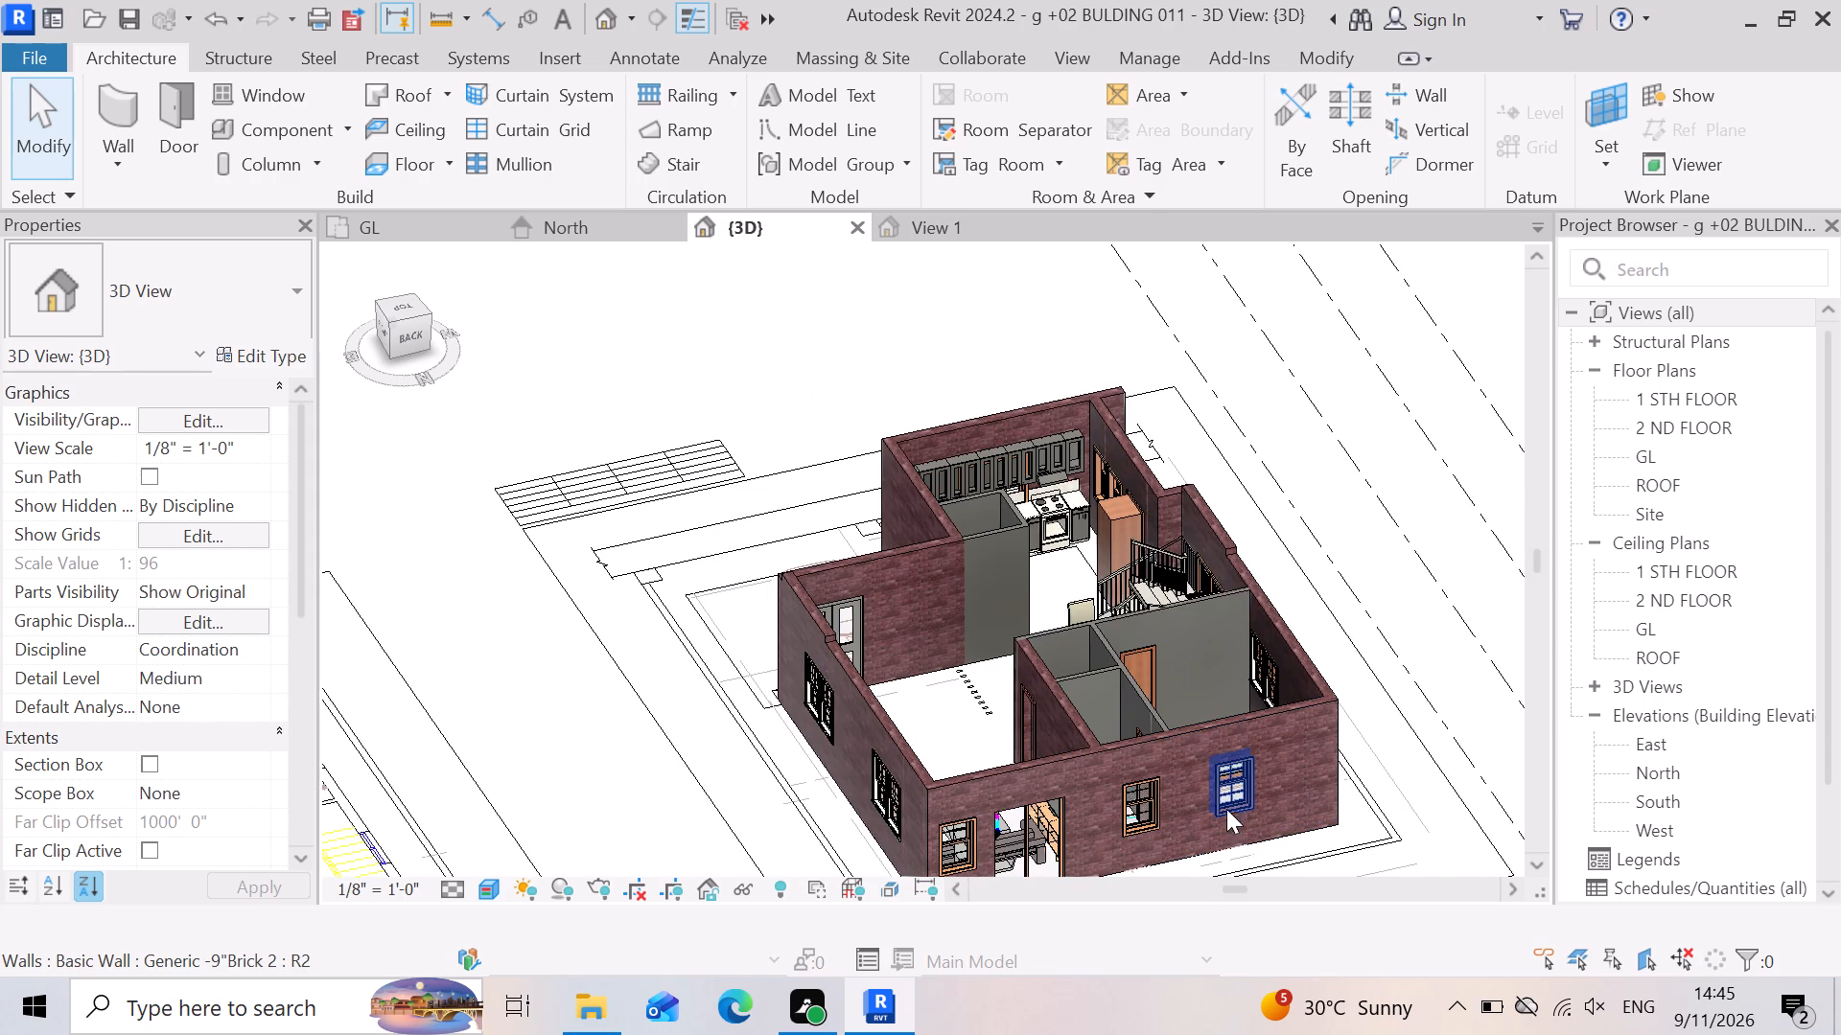
right_click_drag(1242, 654, 1180, 768, "shift")
middle_click_drag(1239, 659, 1180, 768, "shift")
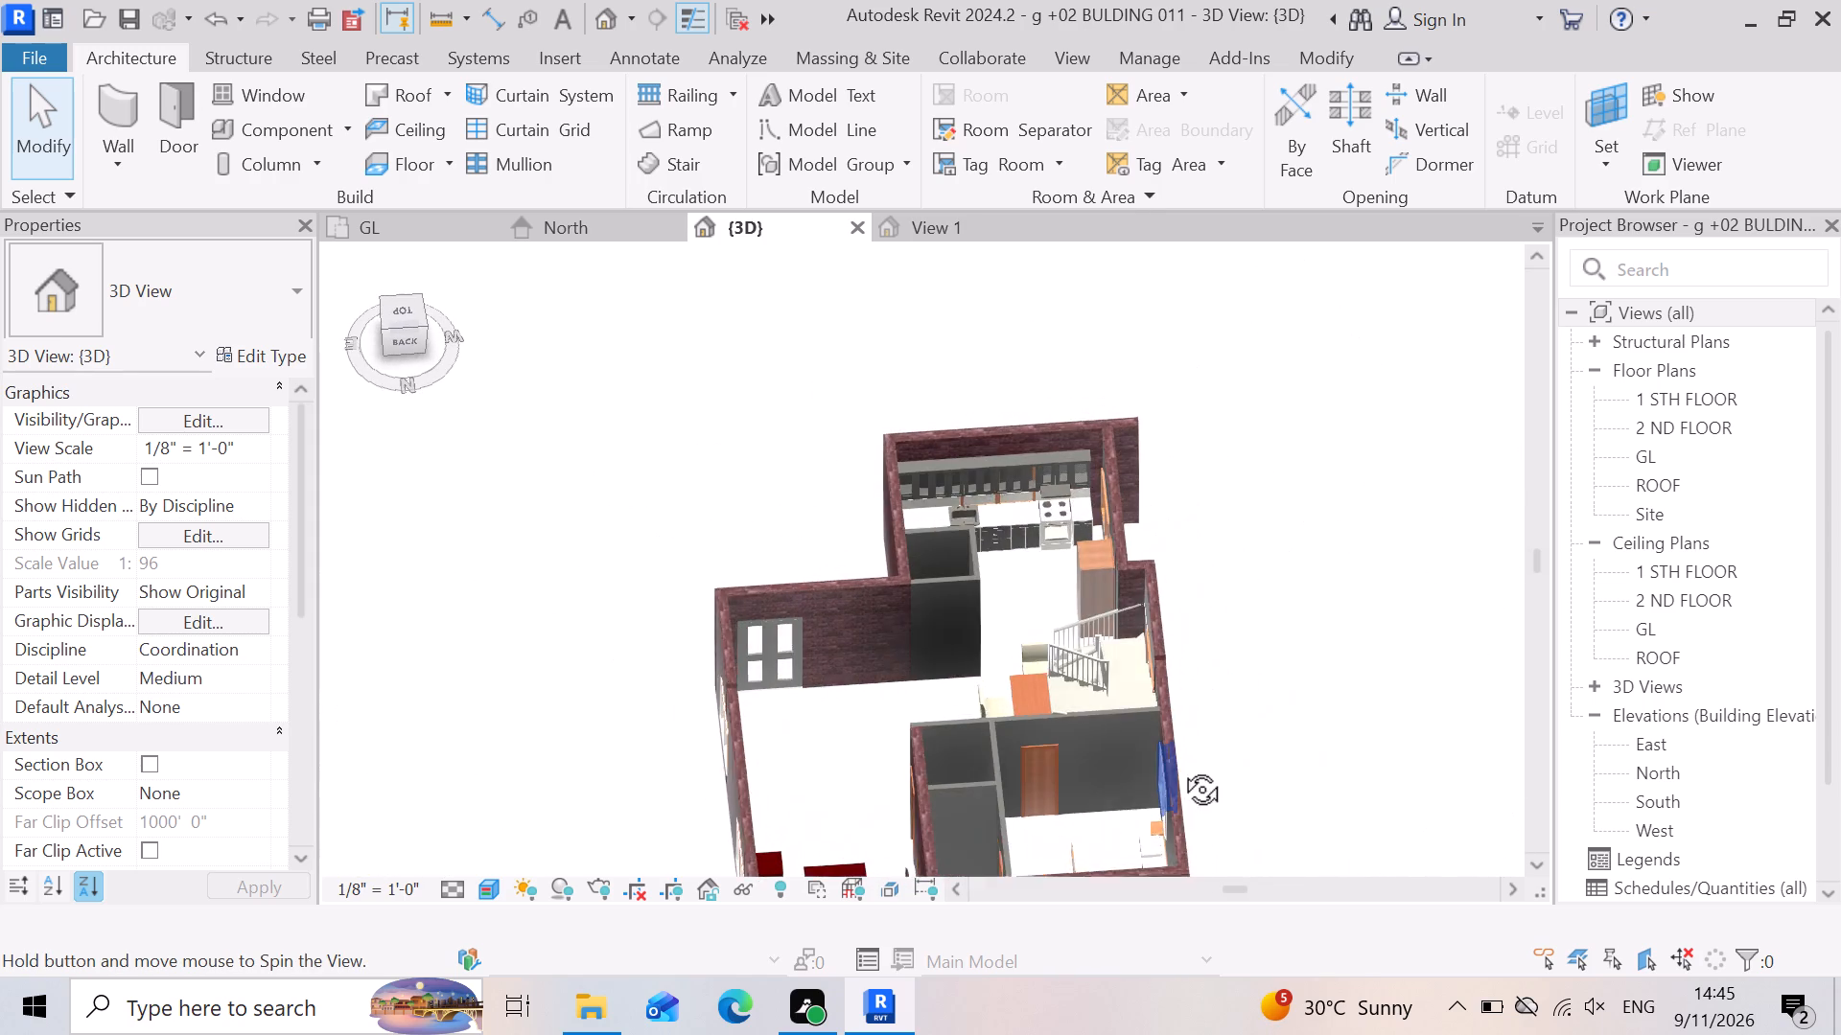
middle_click_drag(1180, 768, 1180, 770, "shift")
right_click_drag(1180, 768, 1180, 770, "shift")
scroll(1192, 699, "down", 4)
middle_click_drag(1174, 664, 1160, 788, "shift")
right_click_drag(1173, 674, 1160, 788, "shift")
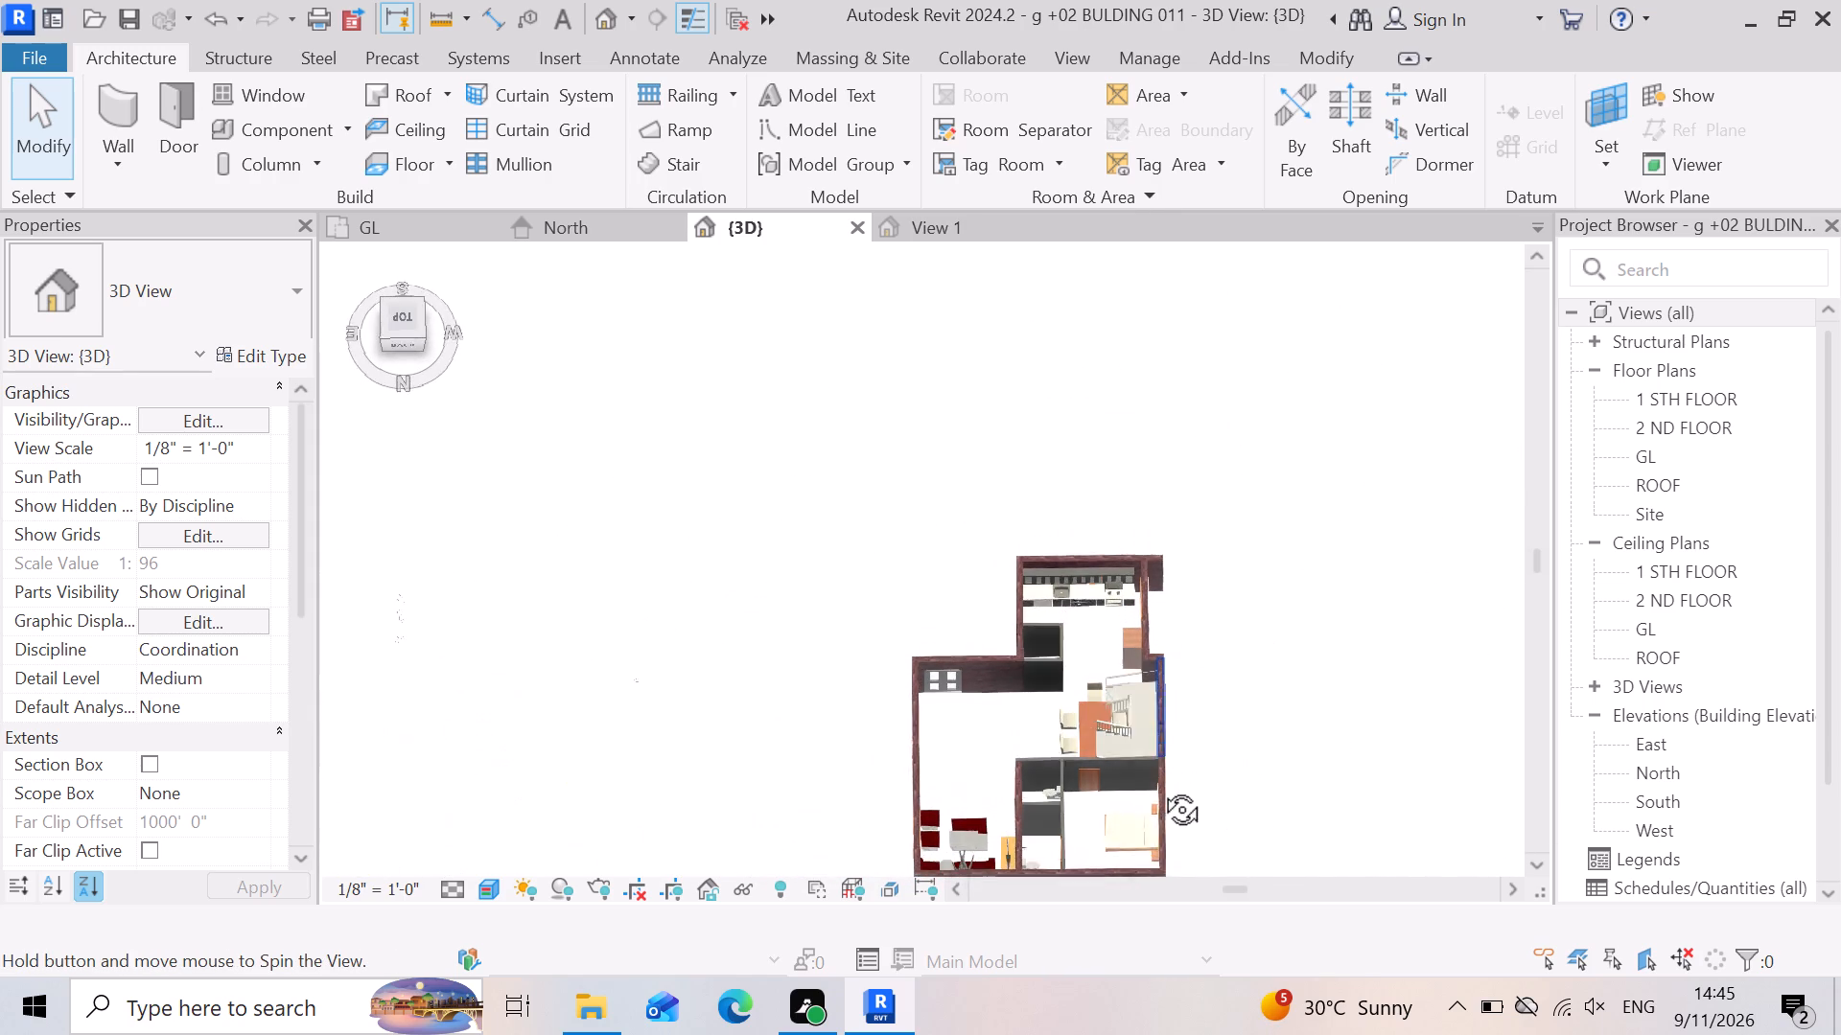
middle_click_drag(1160, 788, 1155, 817, "shift")
right_click_drag(1160, 788, 1155, 817, "shift")
scroll(1039, 809, "up", 18)
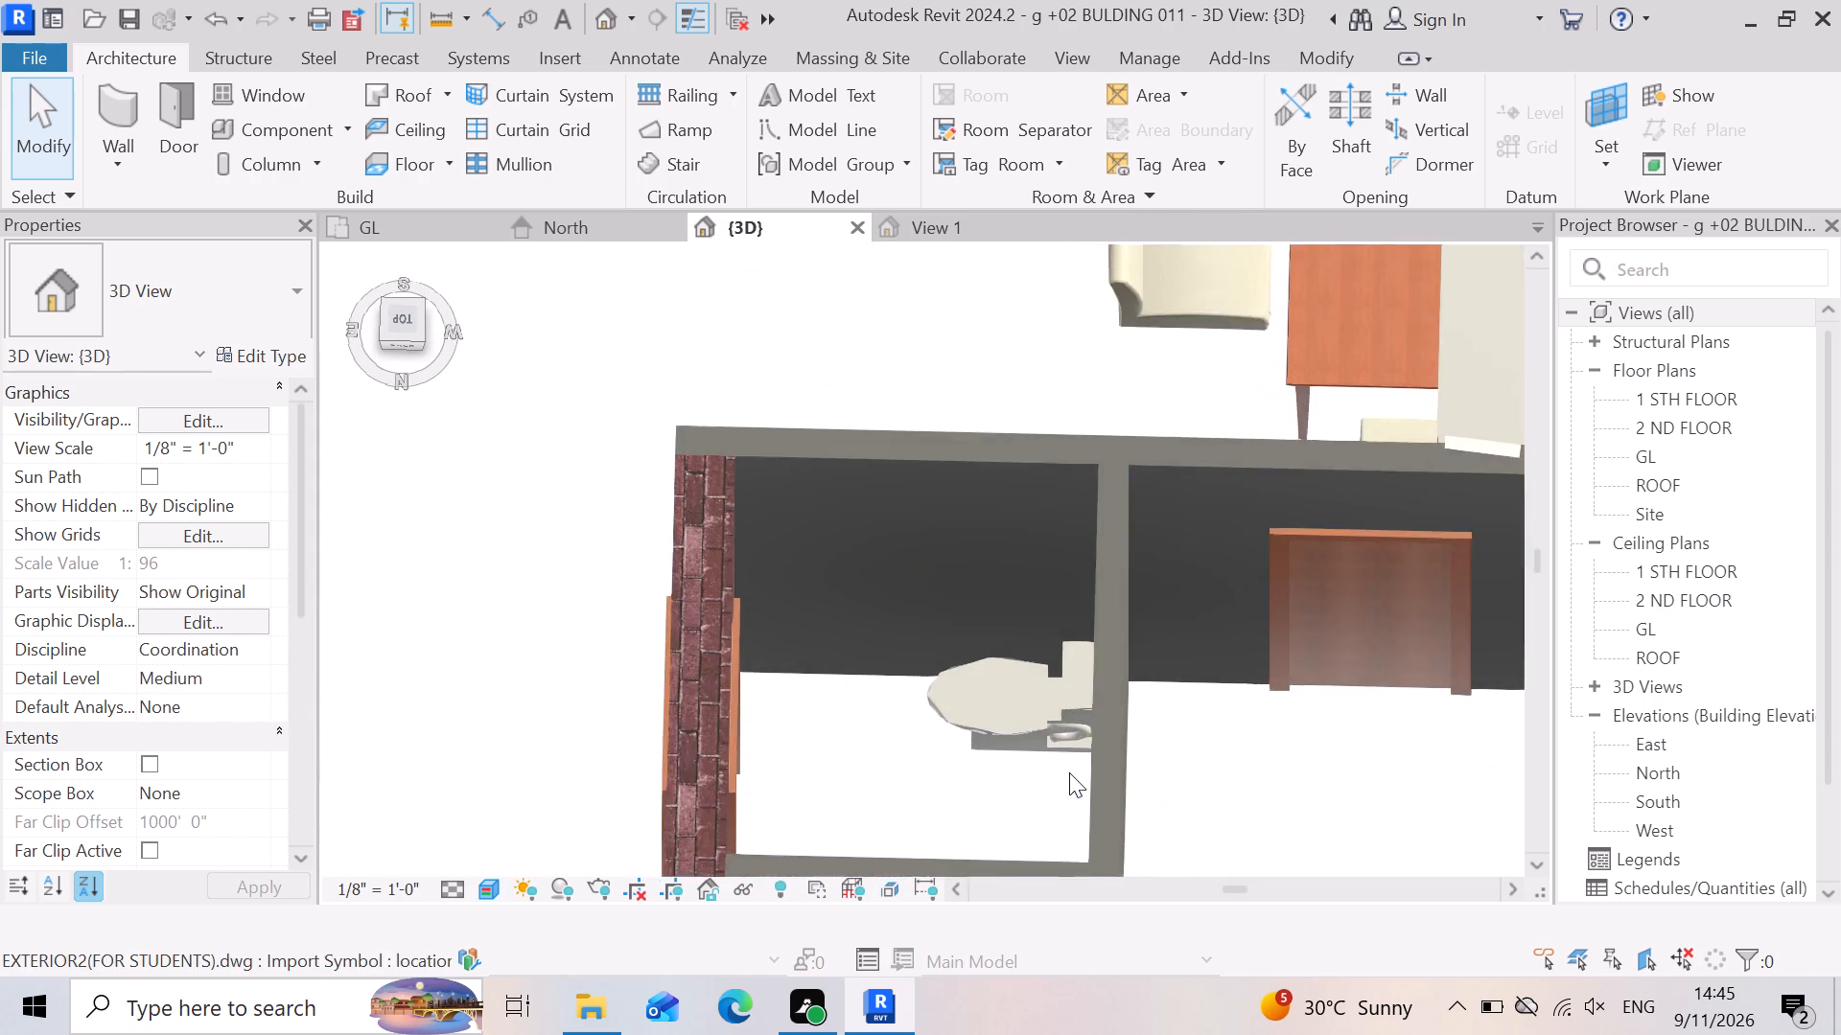
scroll(787, 772, "up", 7)
scroll(970, 720, "down", 2)
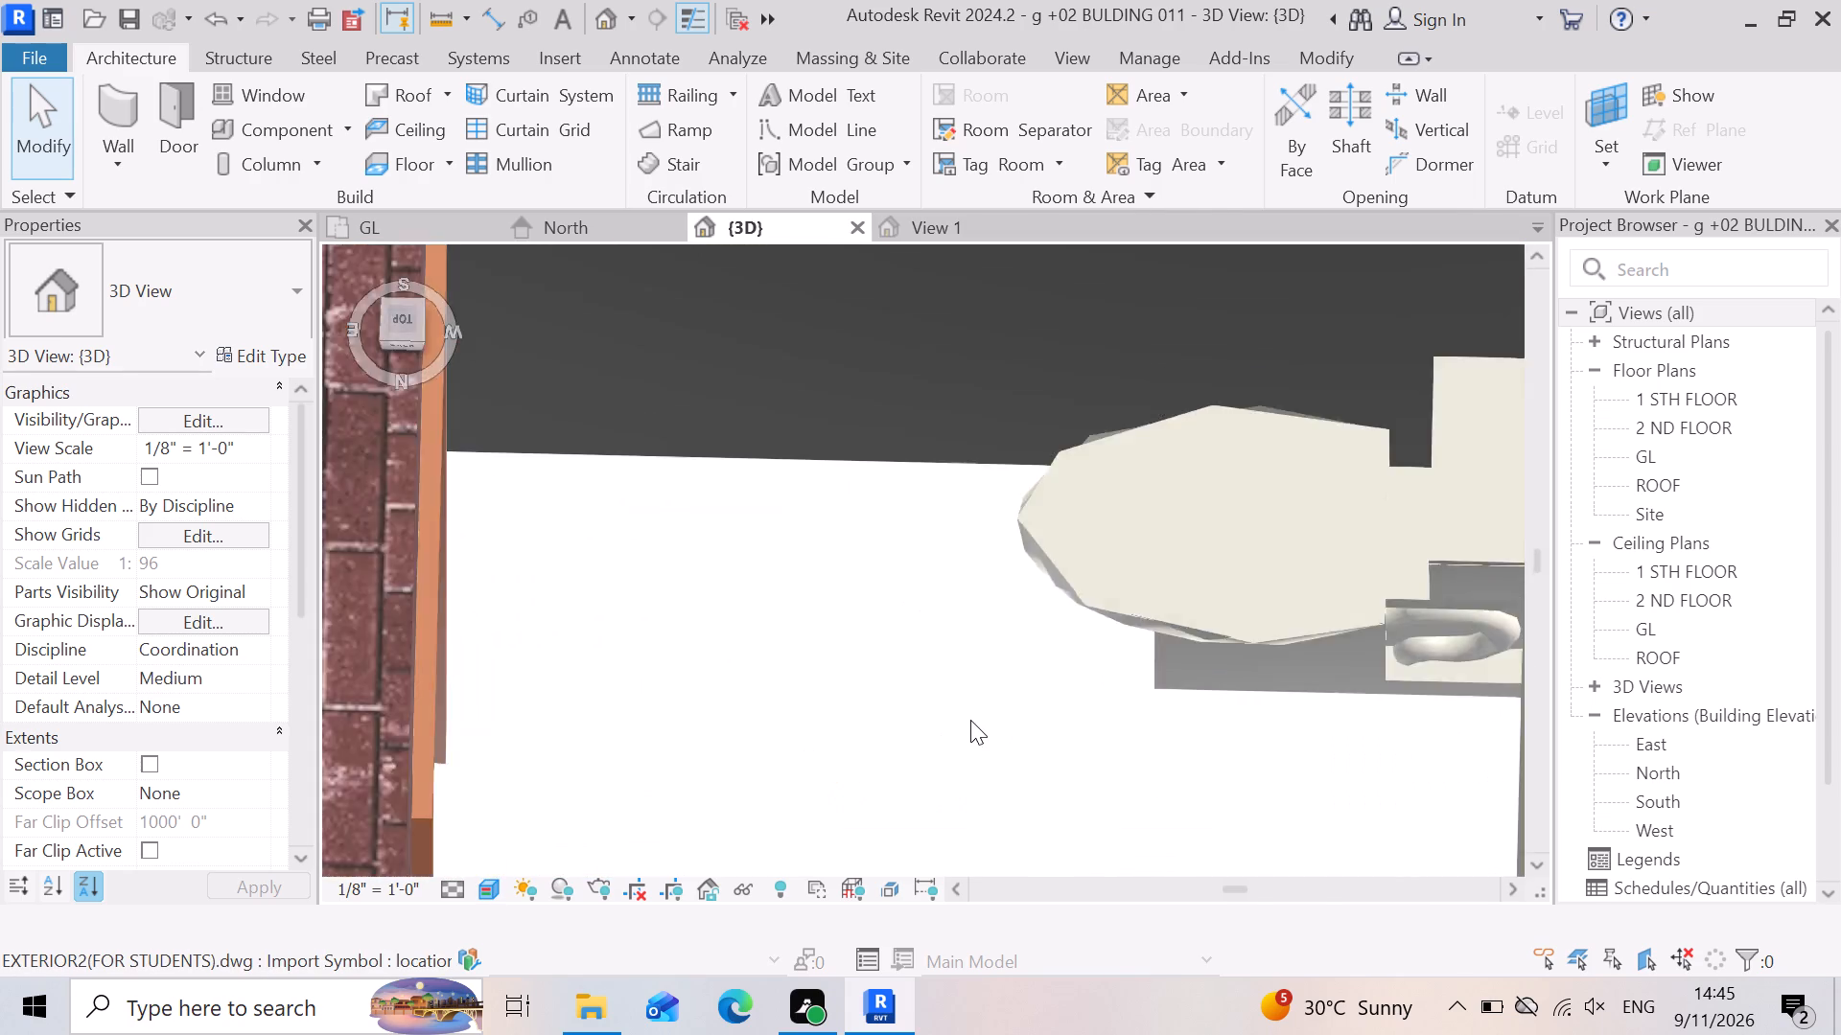
scroll(970, 720, "down", 5)
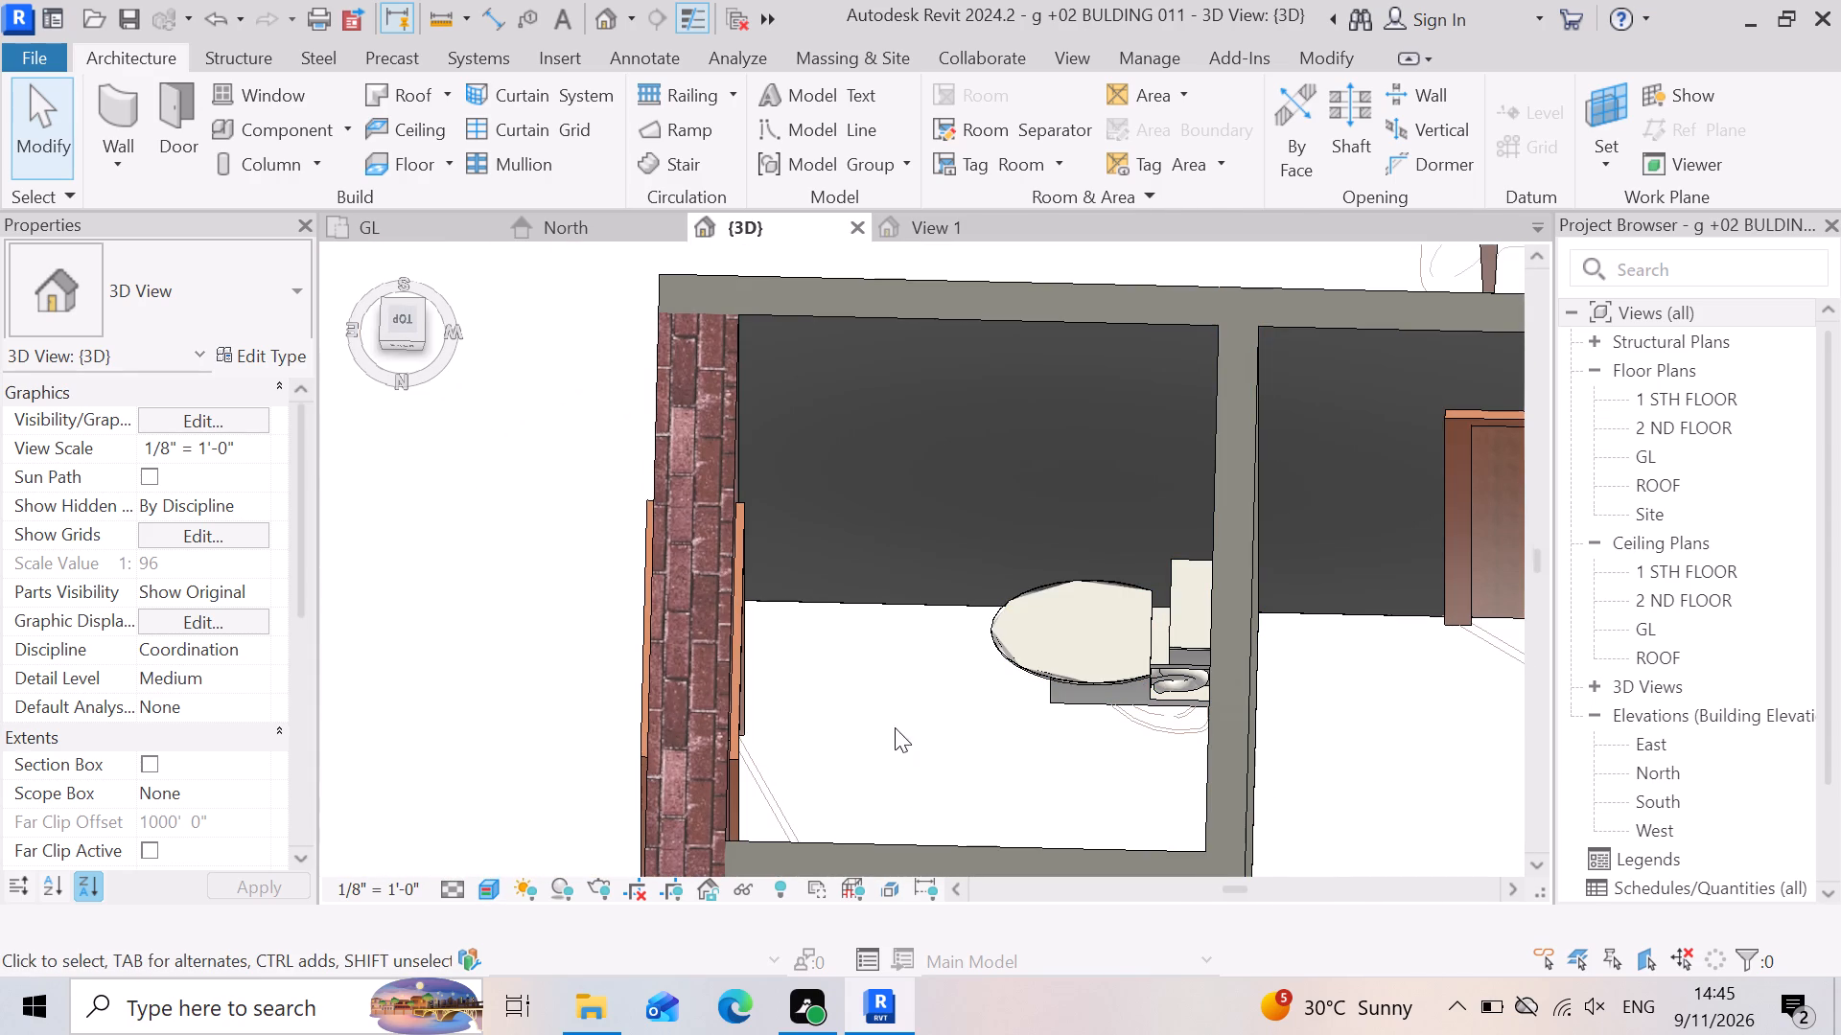
scroll(1113, 794, "up", 3)
scroll(974, 655, "up", 1)
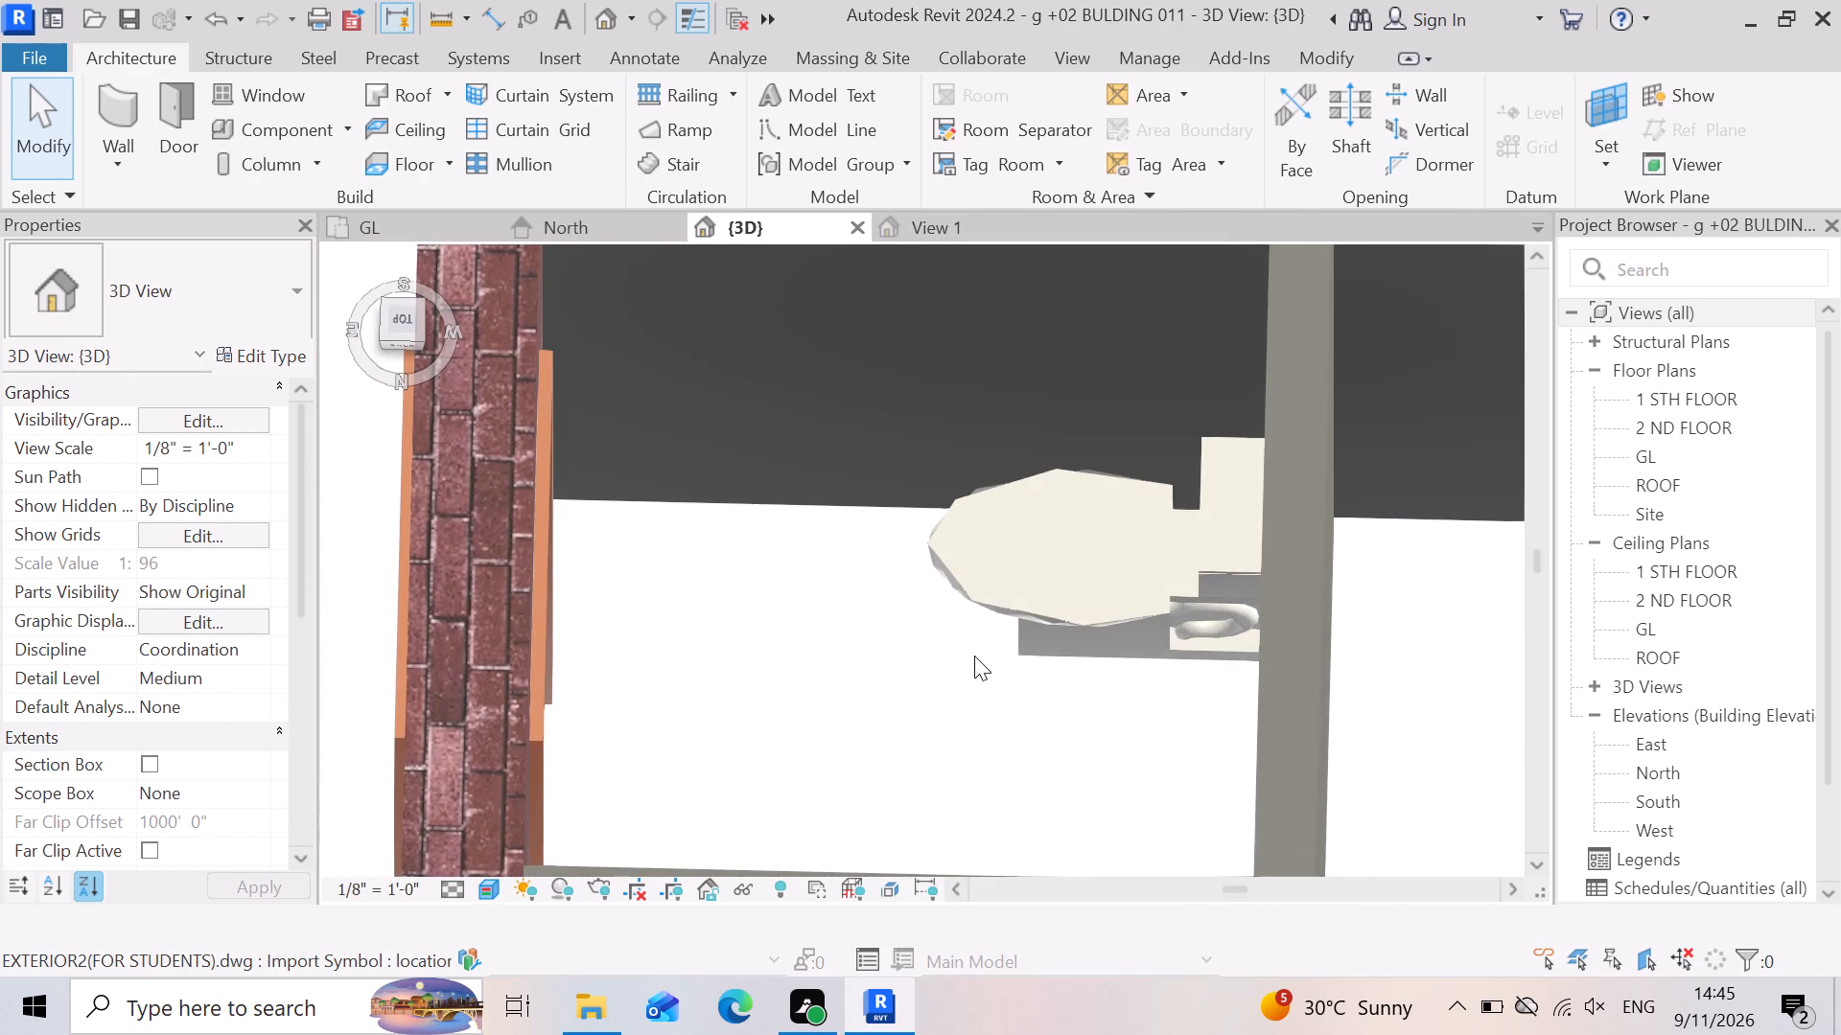
scroll(974, 655, "up", 1)
scroll(1157, 752, "down", 4)
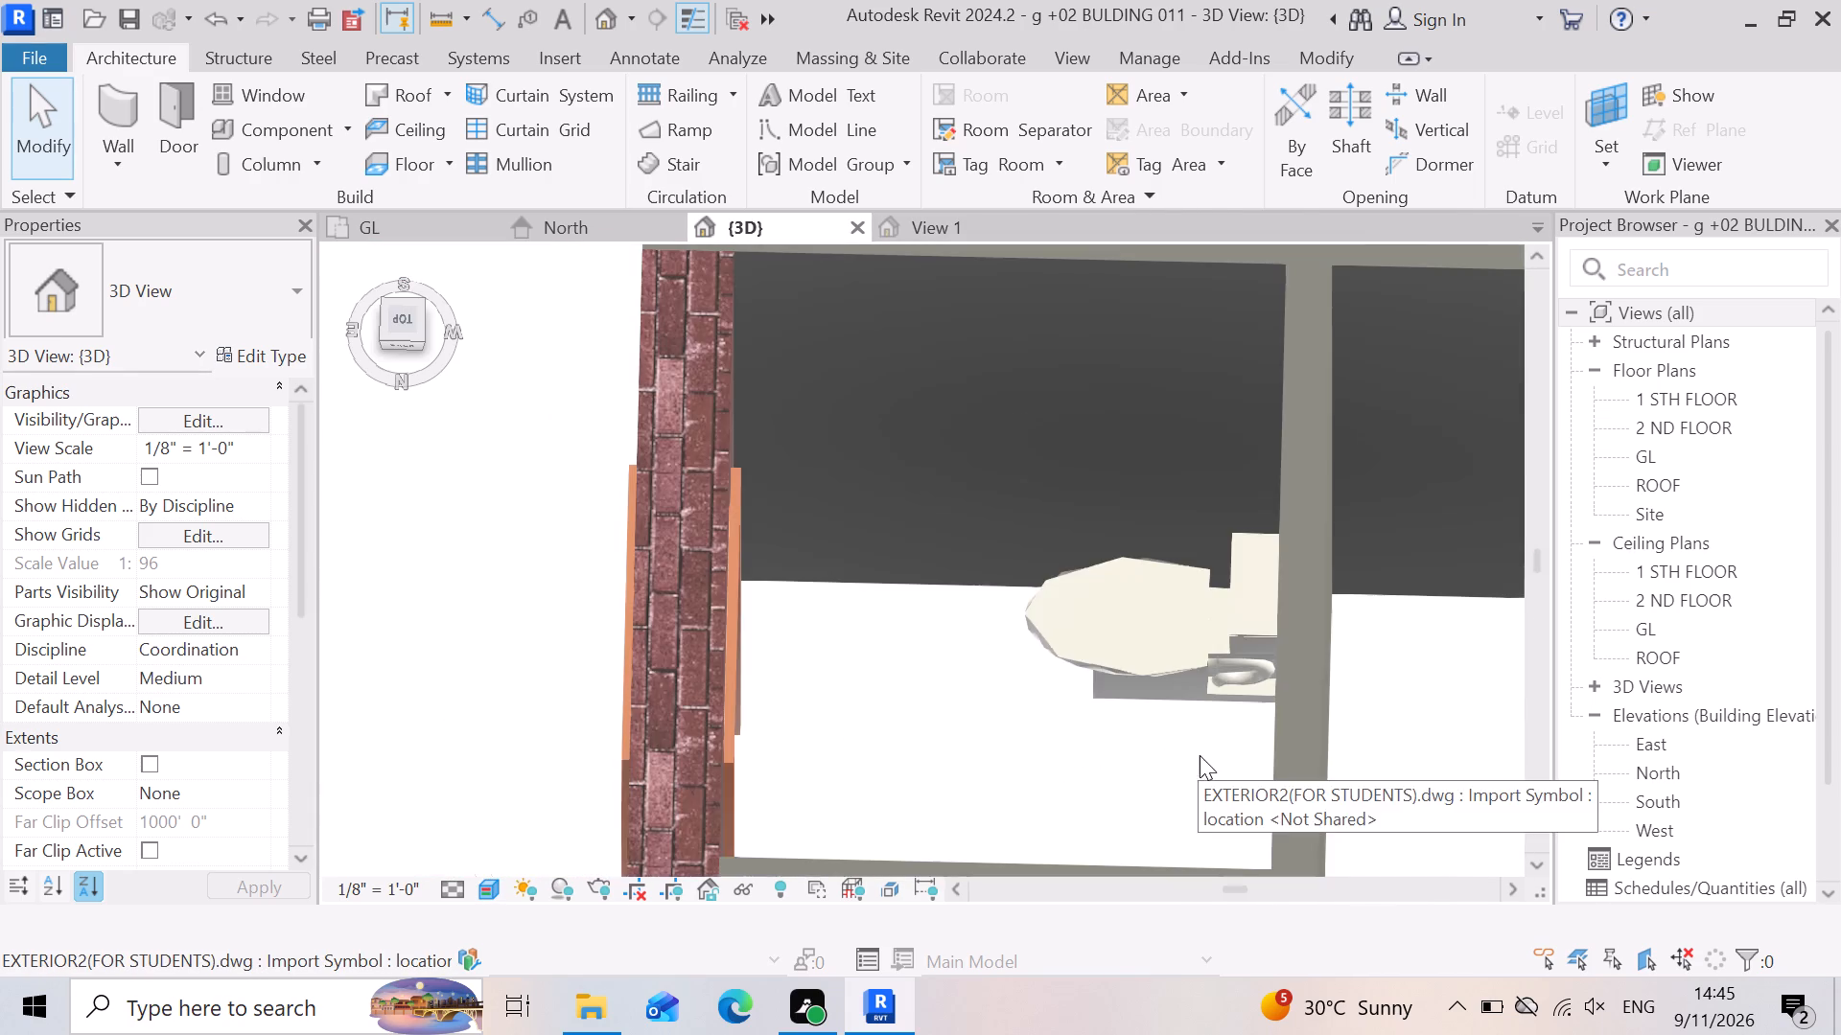
scroll(1202, 750, "down", 8)
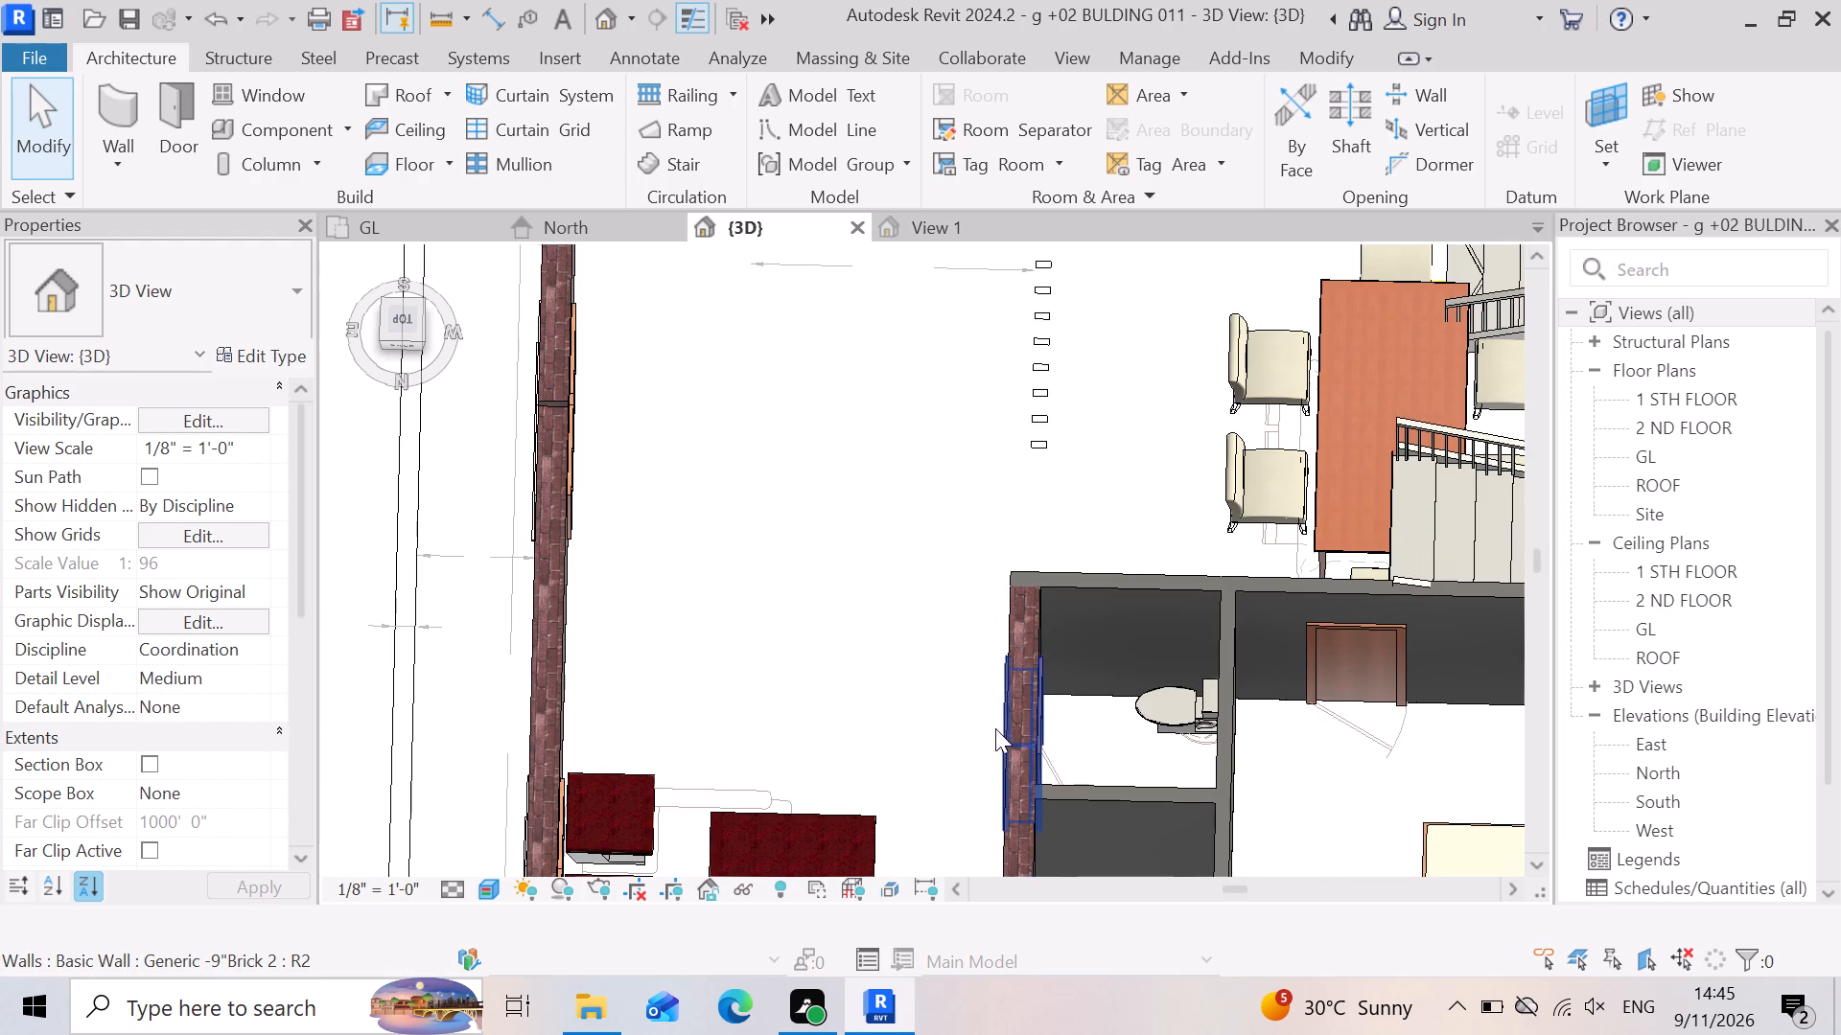
scroll(996, 728, "down", 3)
scroll(1083, 745, "down", 7)
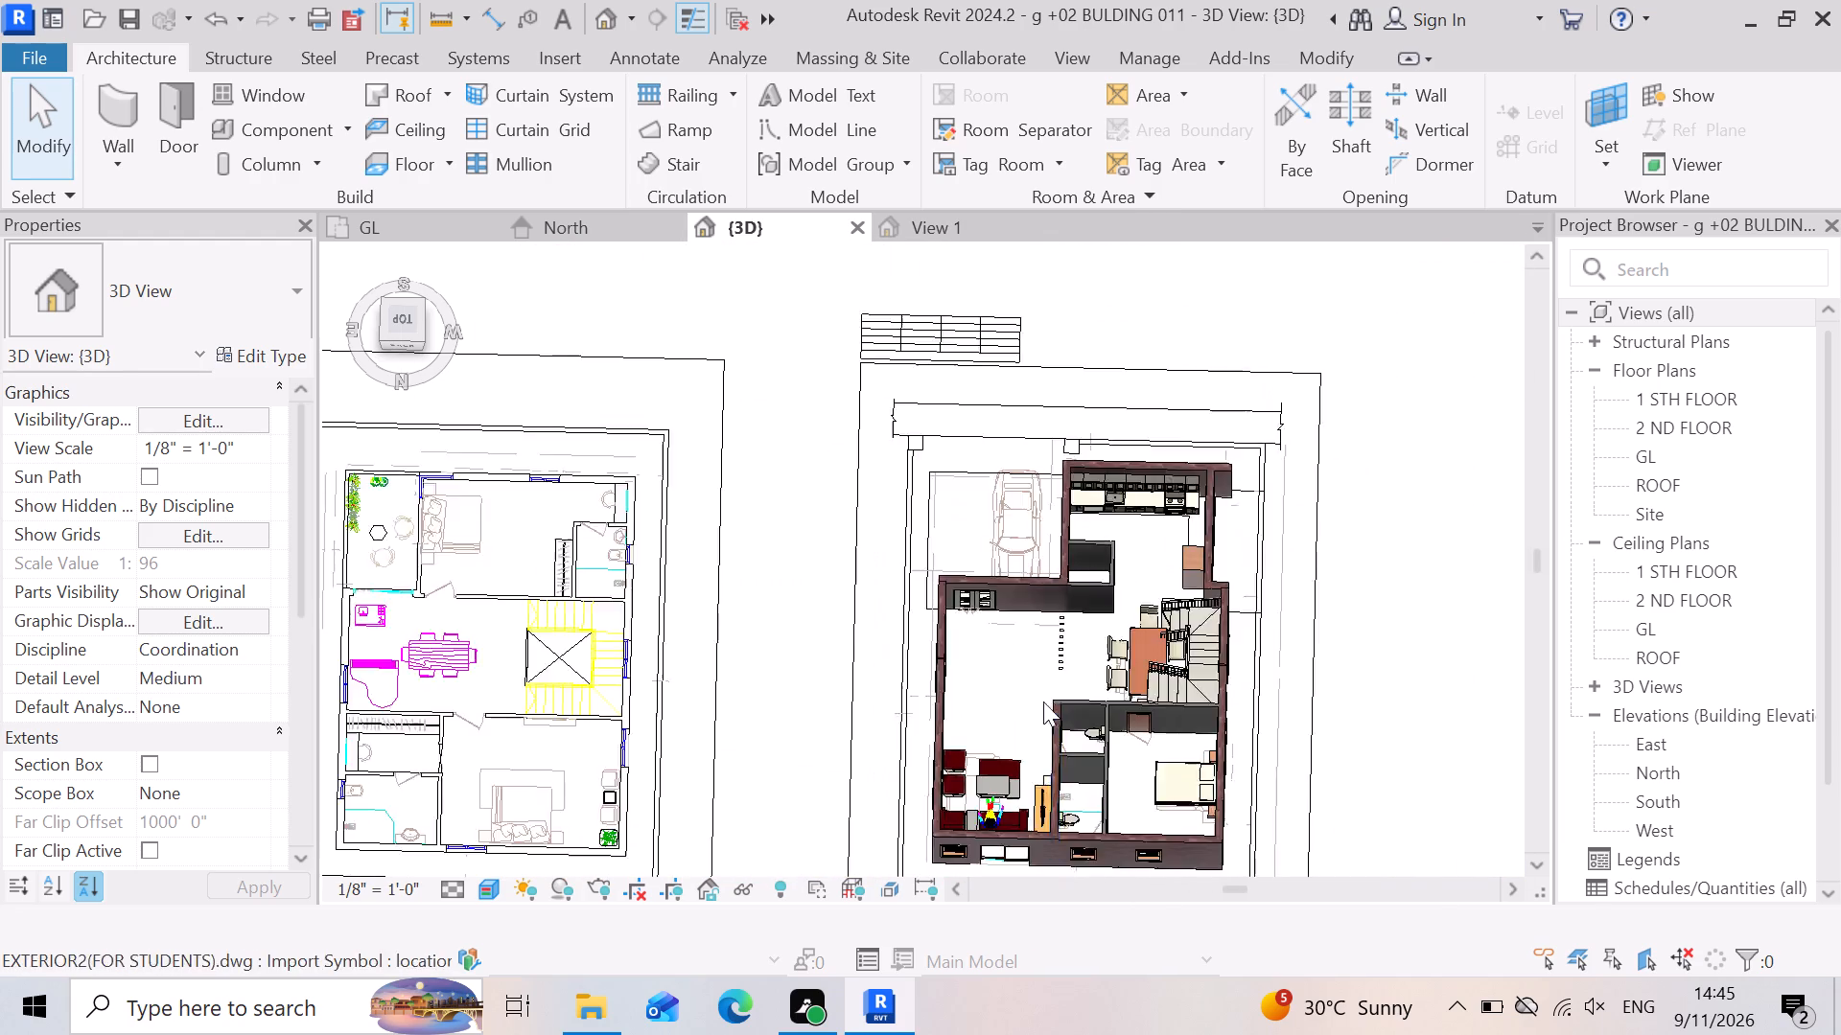
Return to the GL floor plan and examine the 4'6"x8'0" toilet and the adjoining guest bedroom.
scroll(1044, 700, "down", 3)
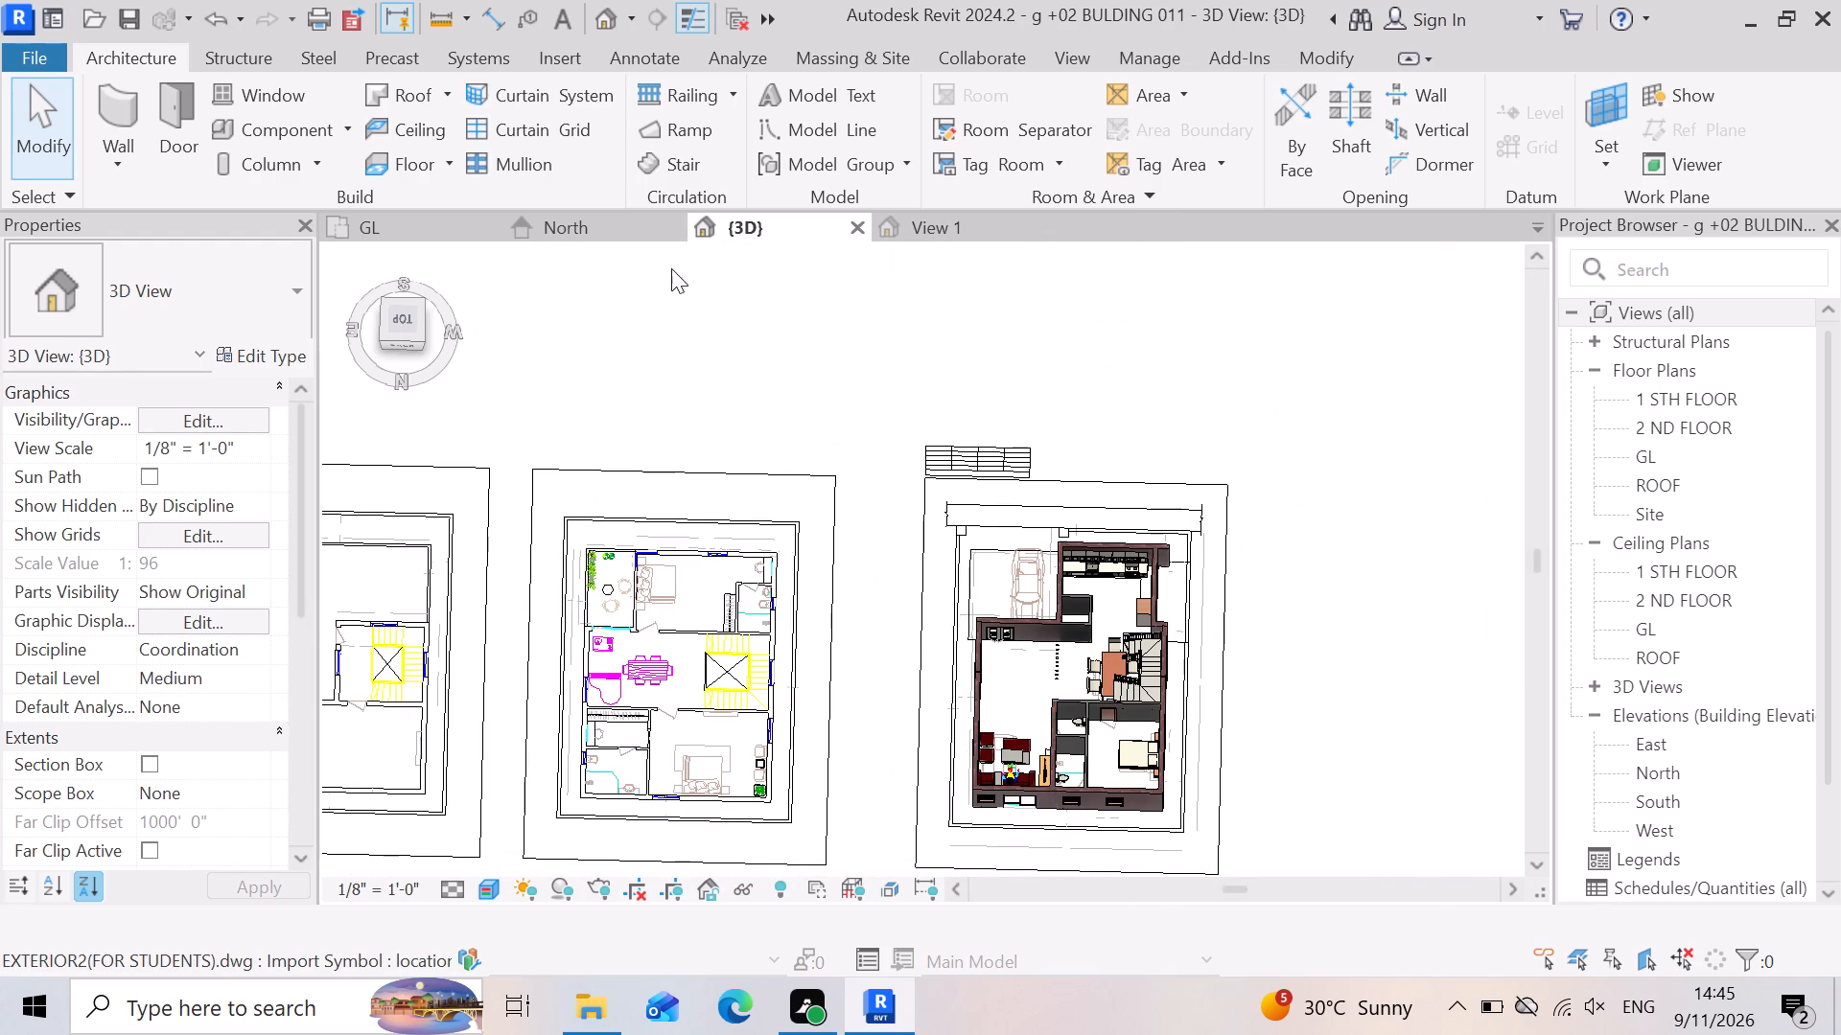
left_click(411, 228)
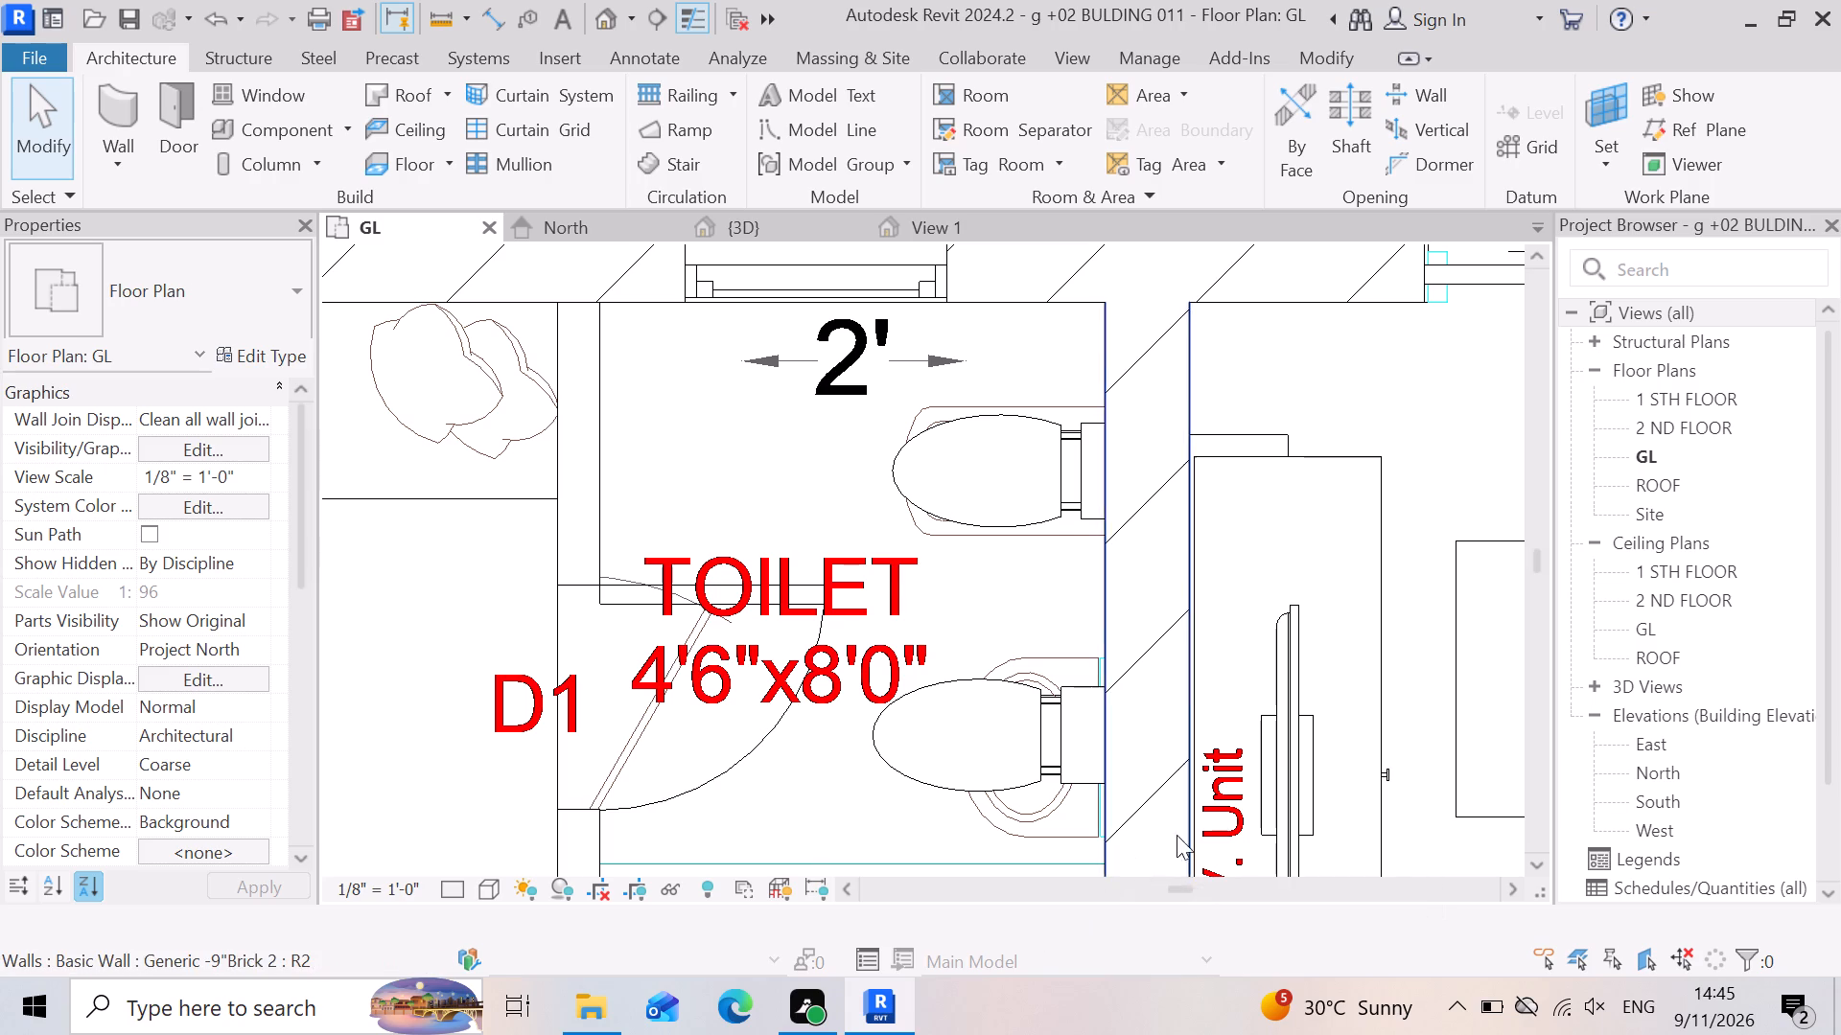
scroll(1317, 738, "down", 4)
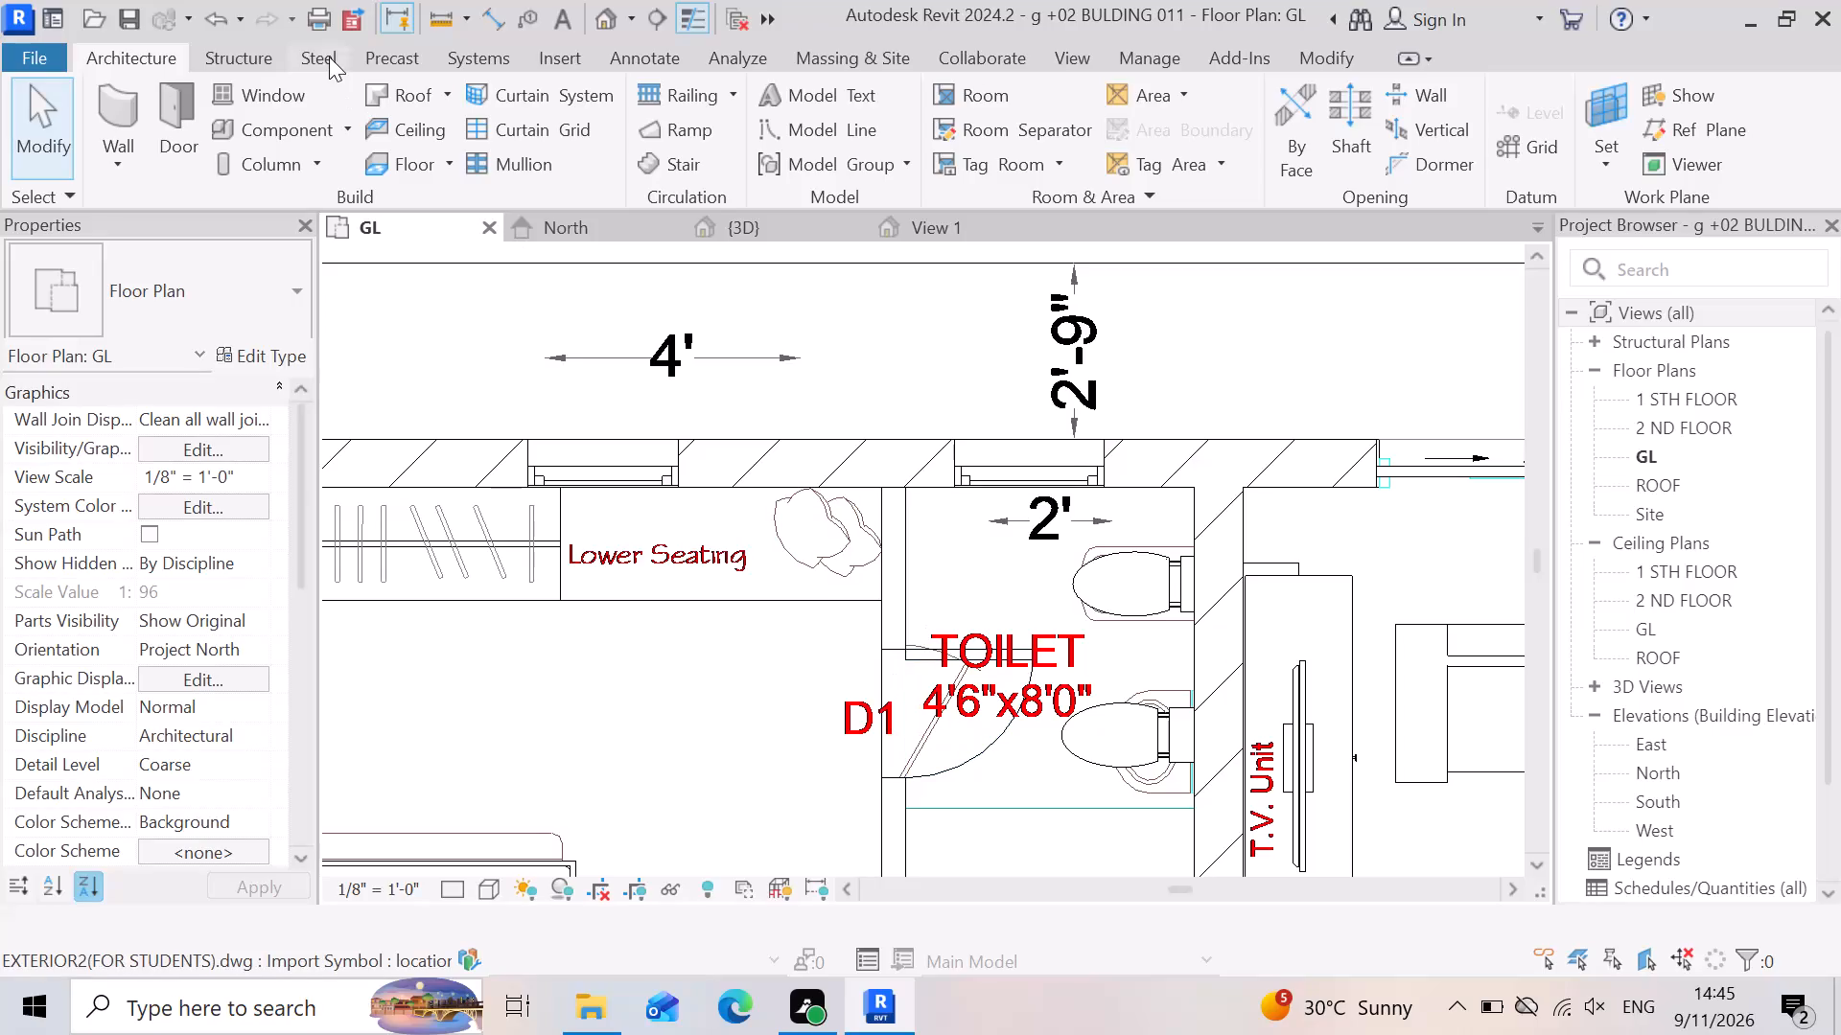
scroll(984, 693, "down", 3)
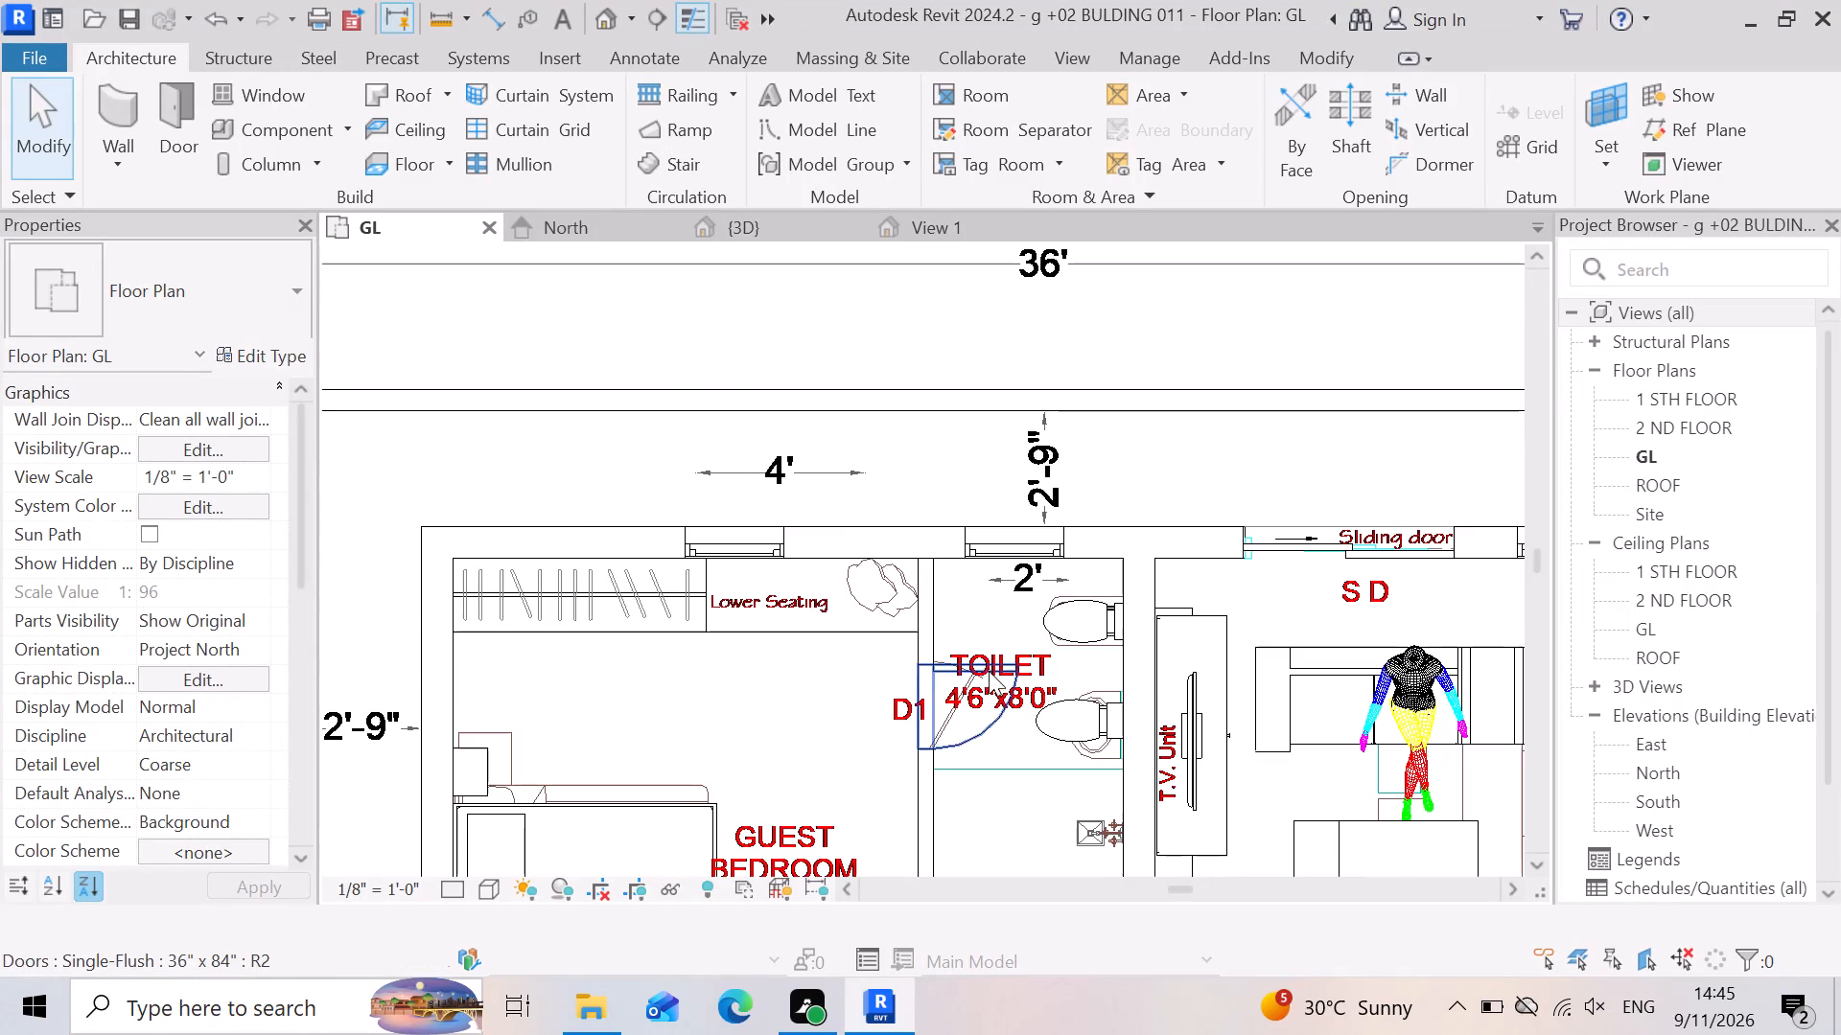
scroll(904, 631, "up", 6)
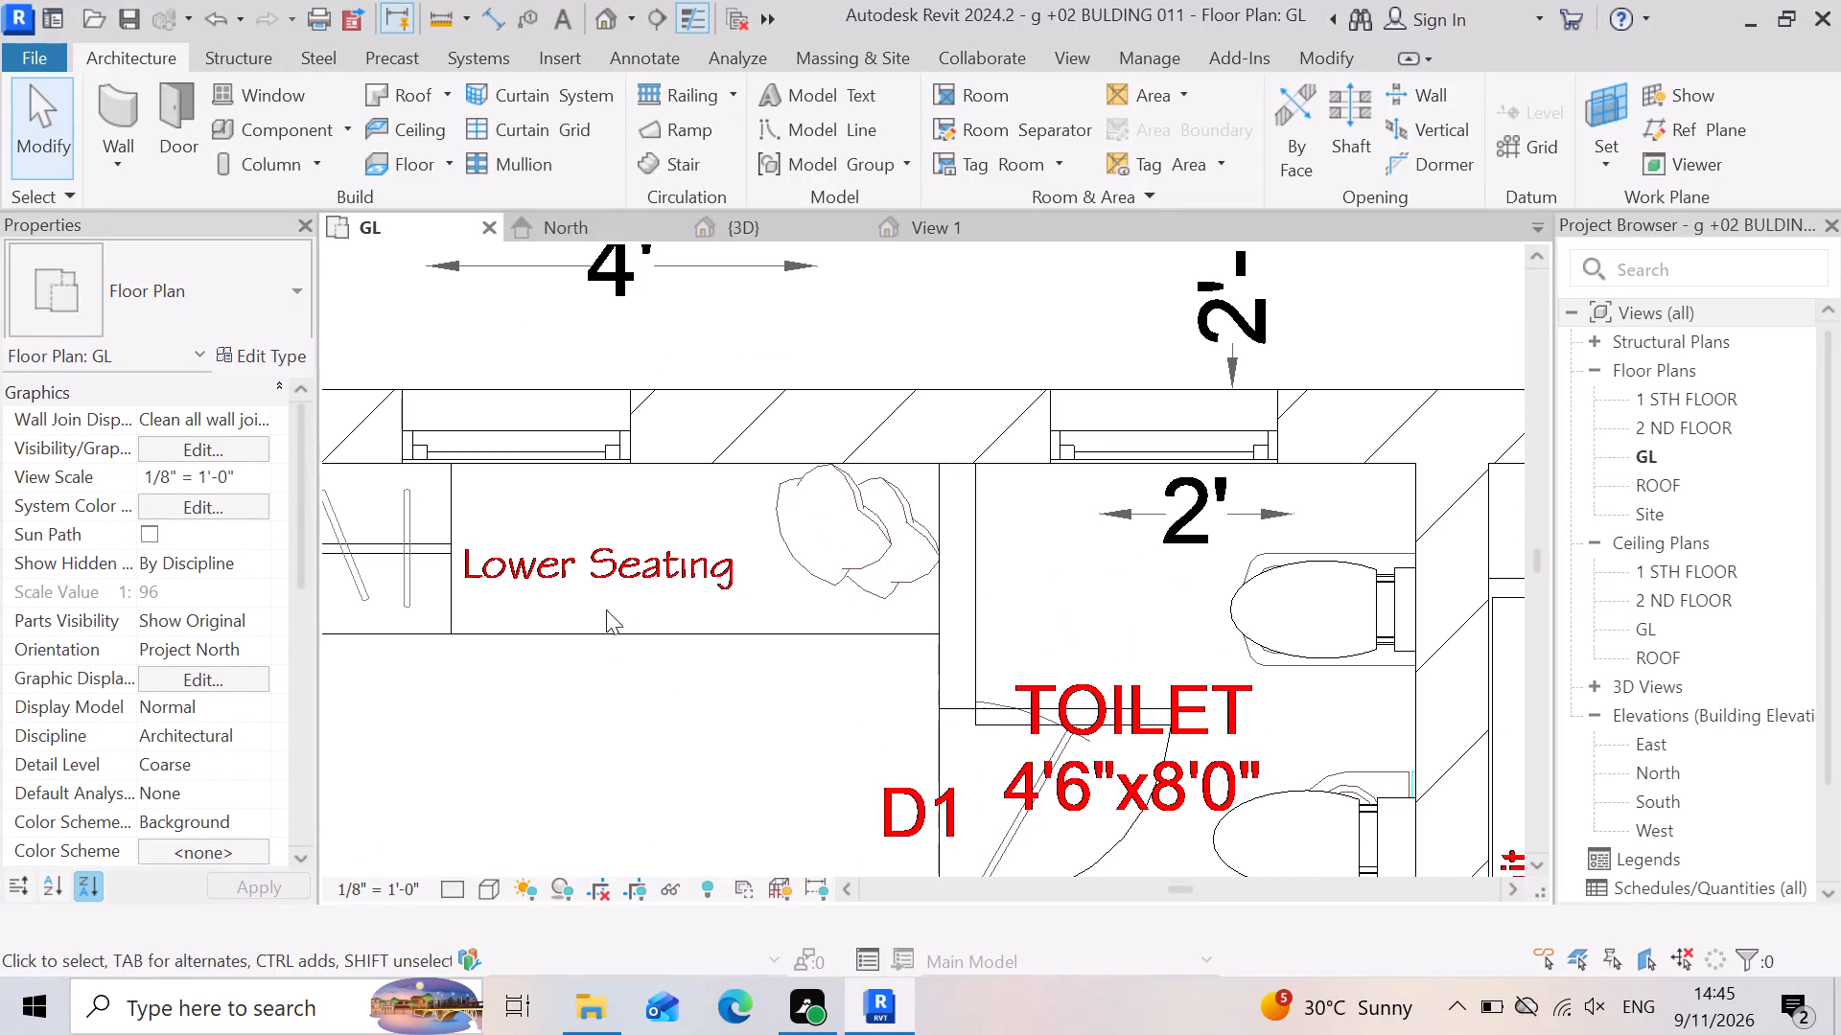
scroll(1028, 583, "down", 5)
scroll(590, 627, "down", 2)
scroll(574, 602, "up", 5)
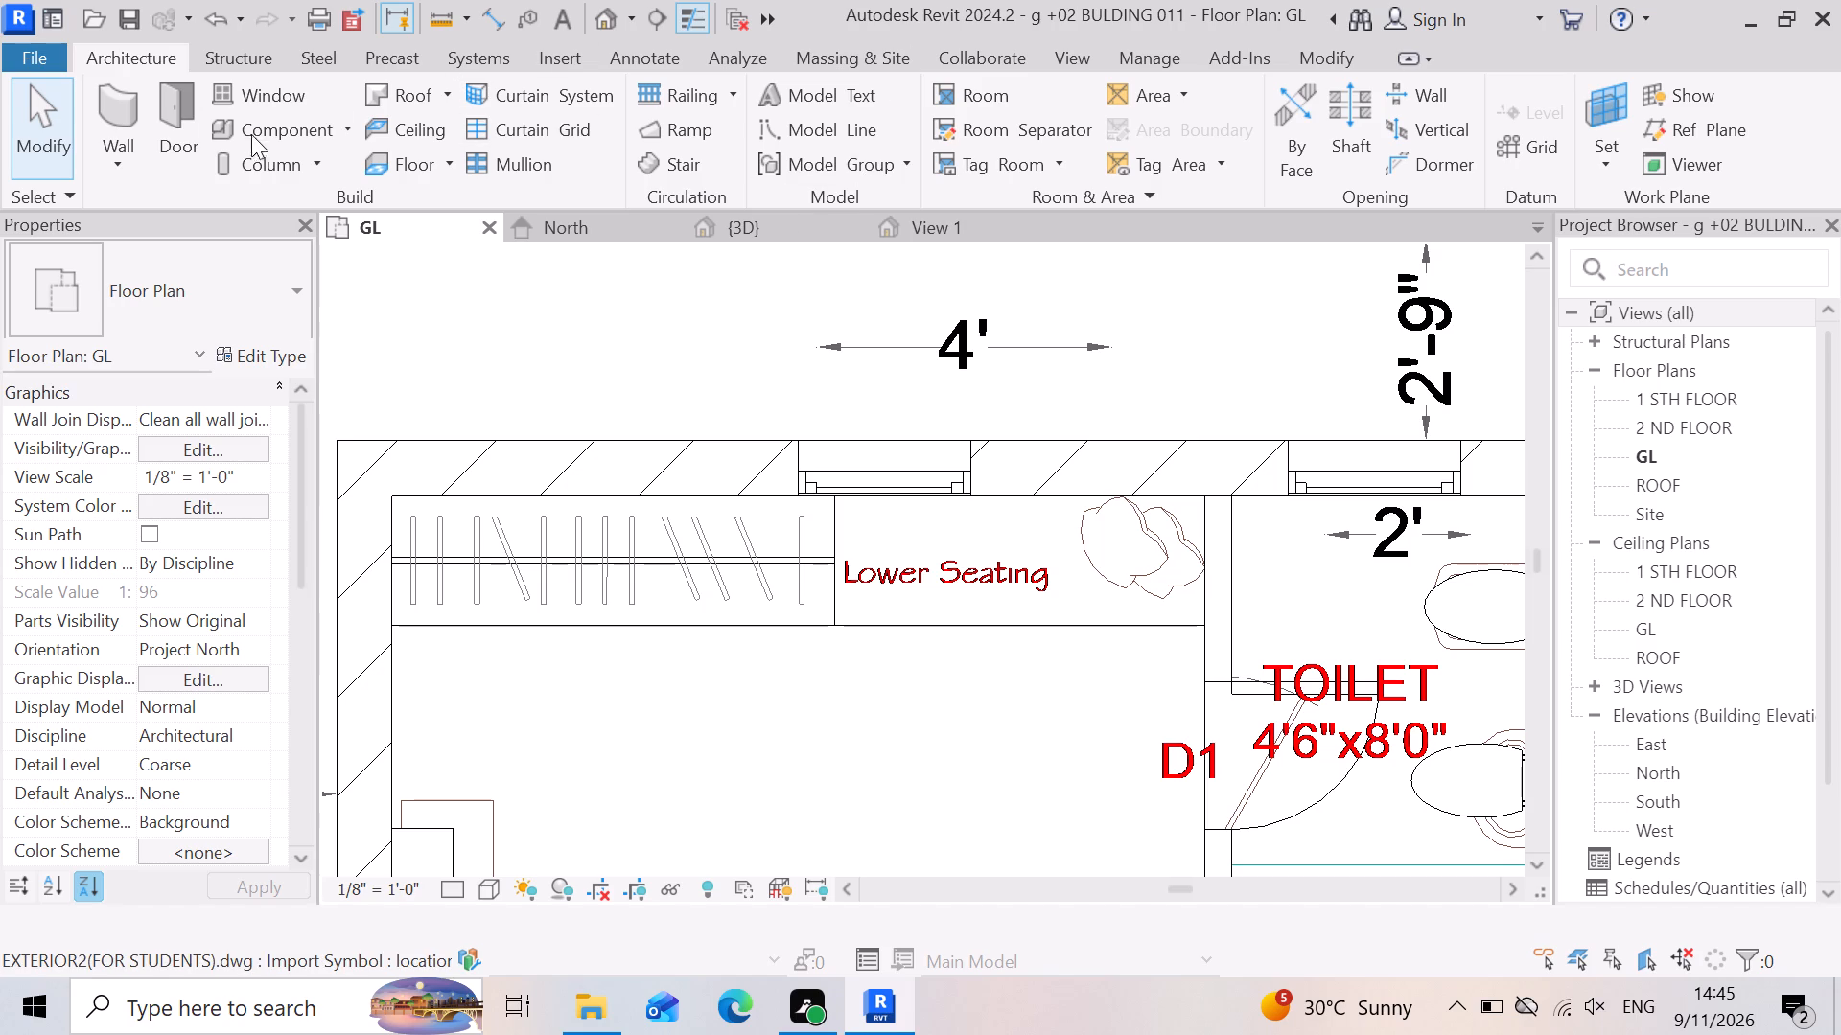
Load the Squat_Toilet__Toilet_Jongkok__14634 family from the wash basin folder for component placement.
left_click(359, 131)
left_click(340, 122)
left_click(381, 188)
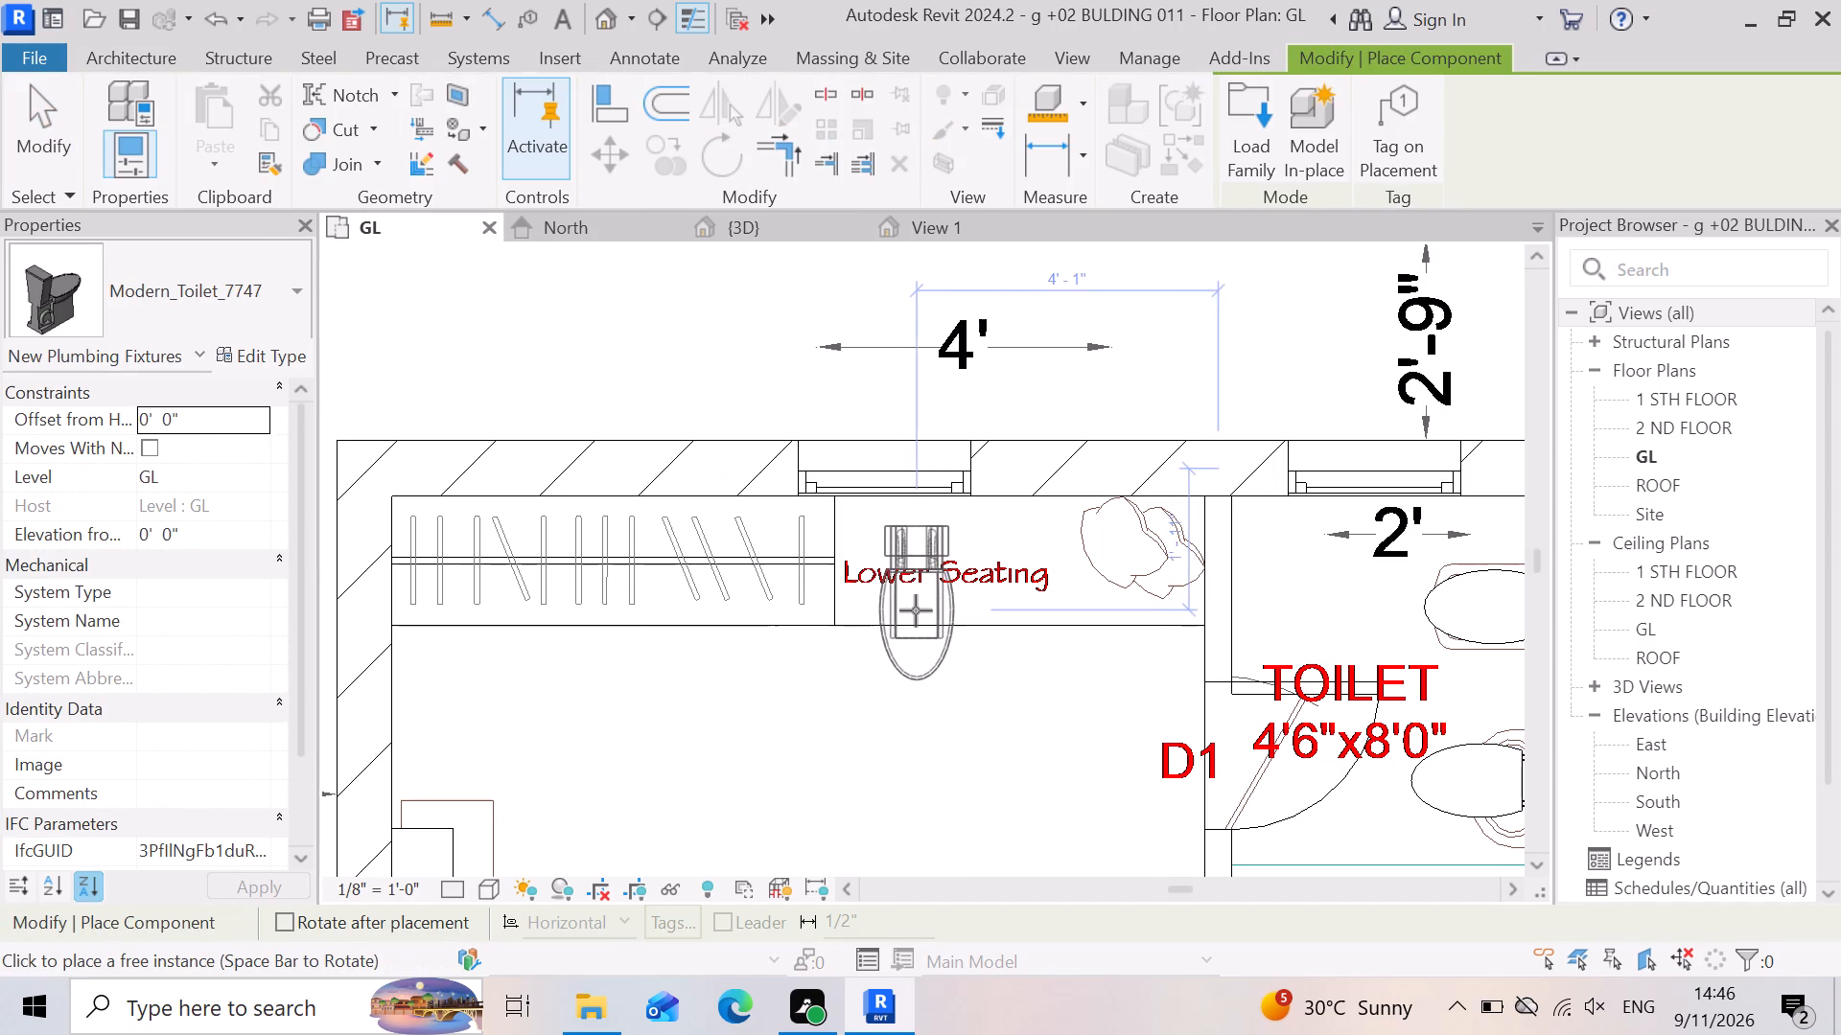
left_click(1253, 108)
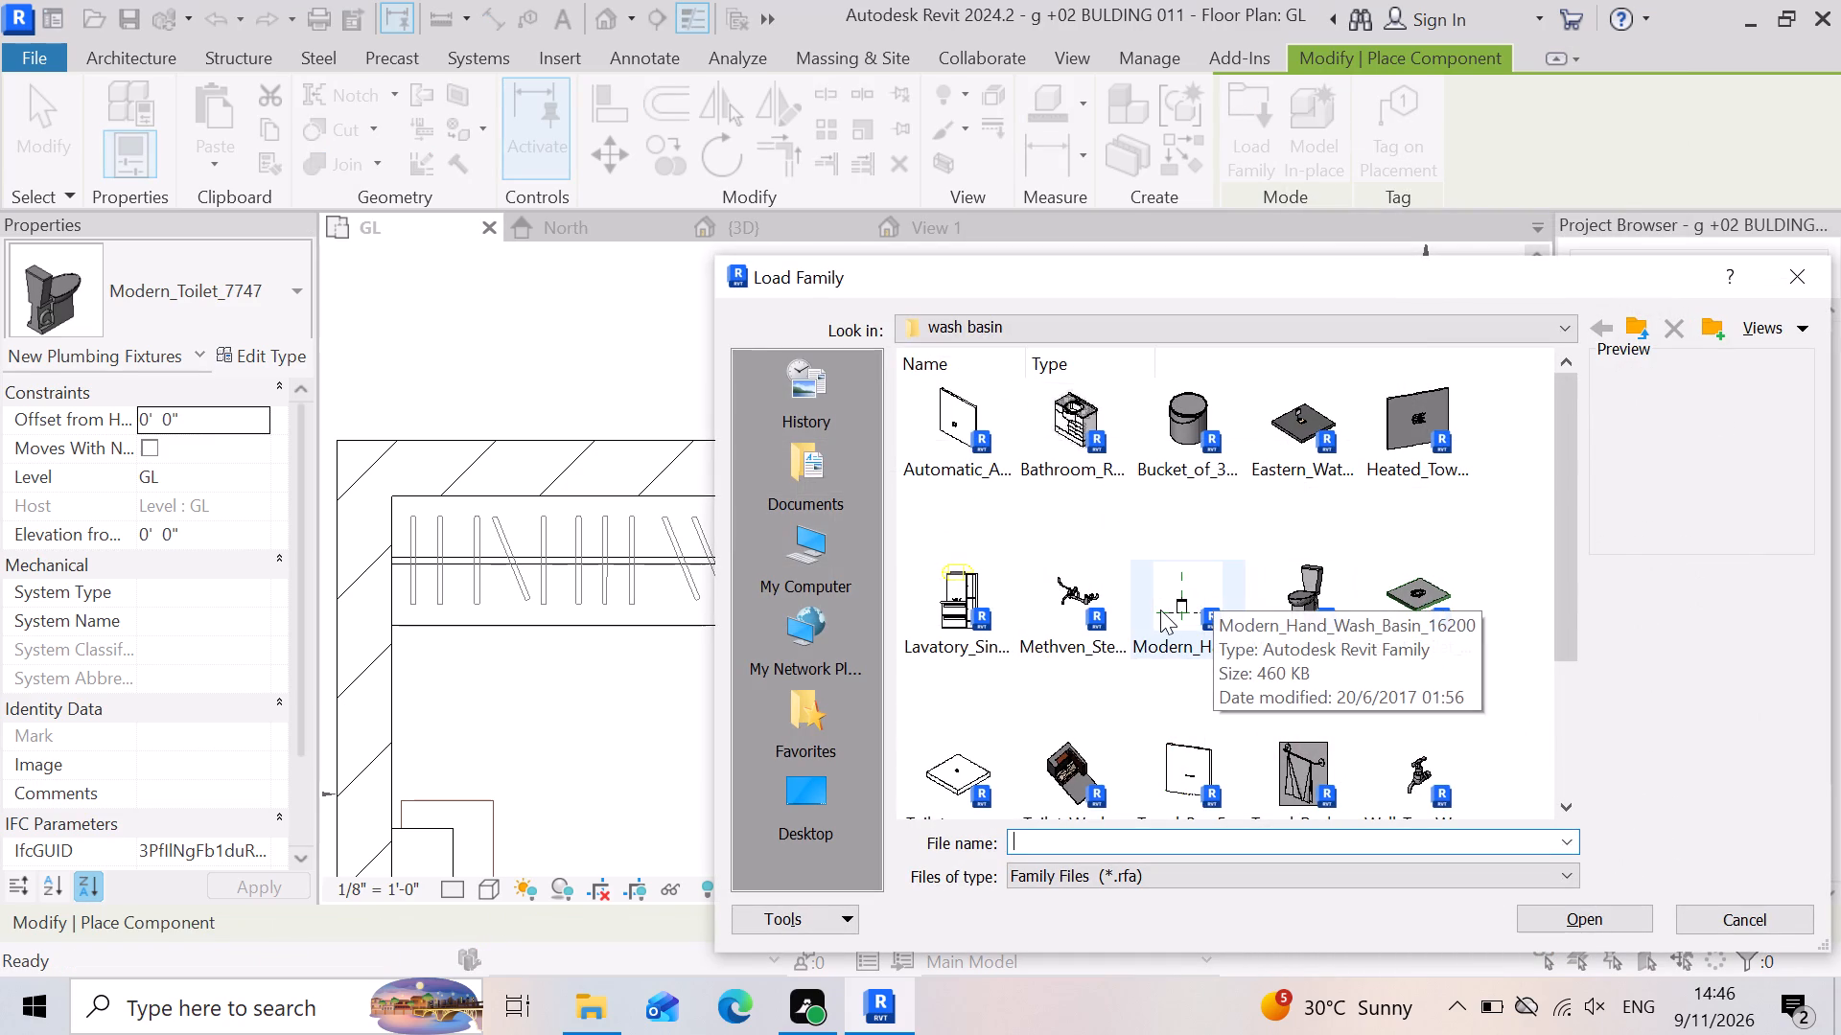
scroll(1165, 602, "down", 1)
scroll(1084, 618, "down", 2)
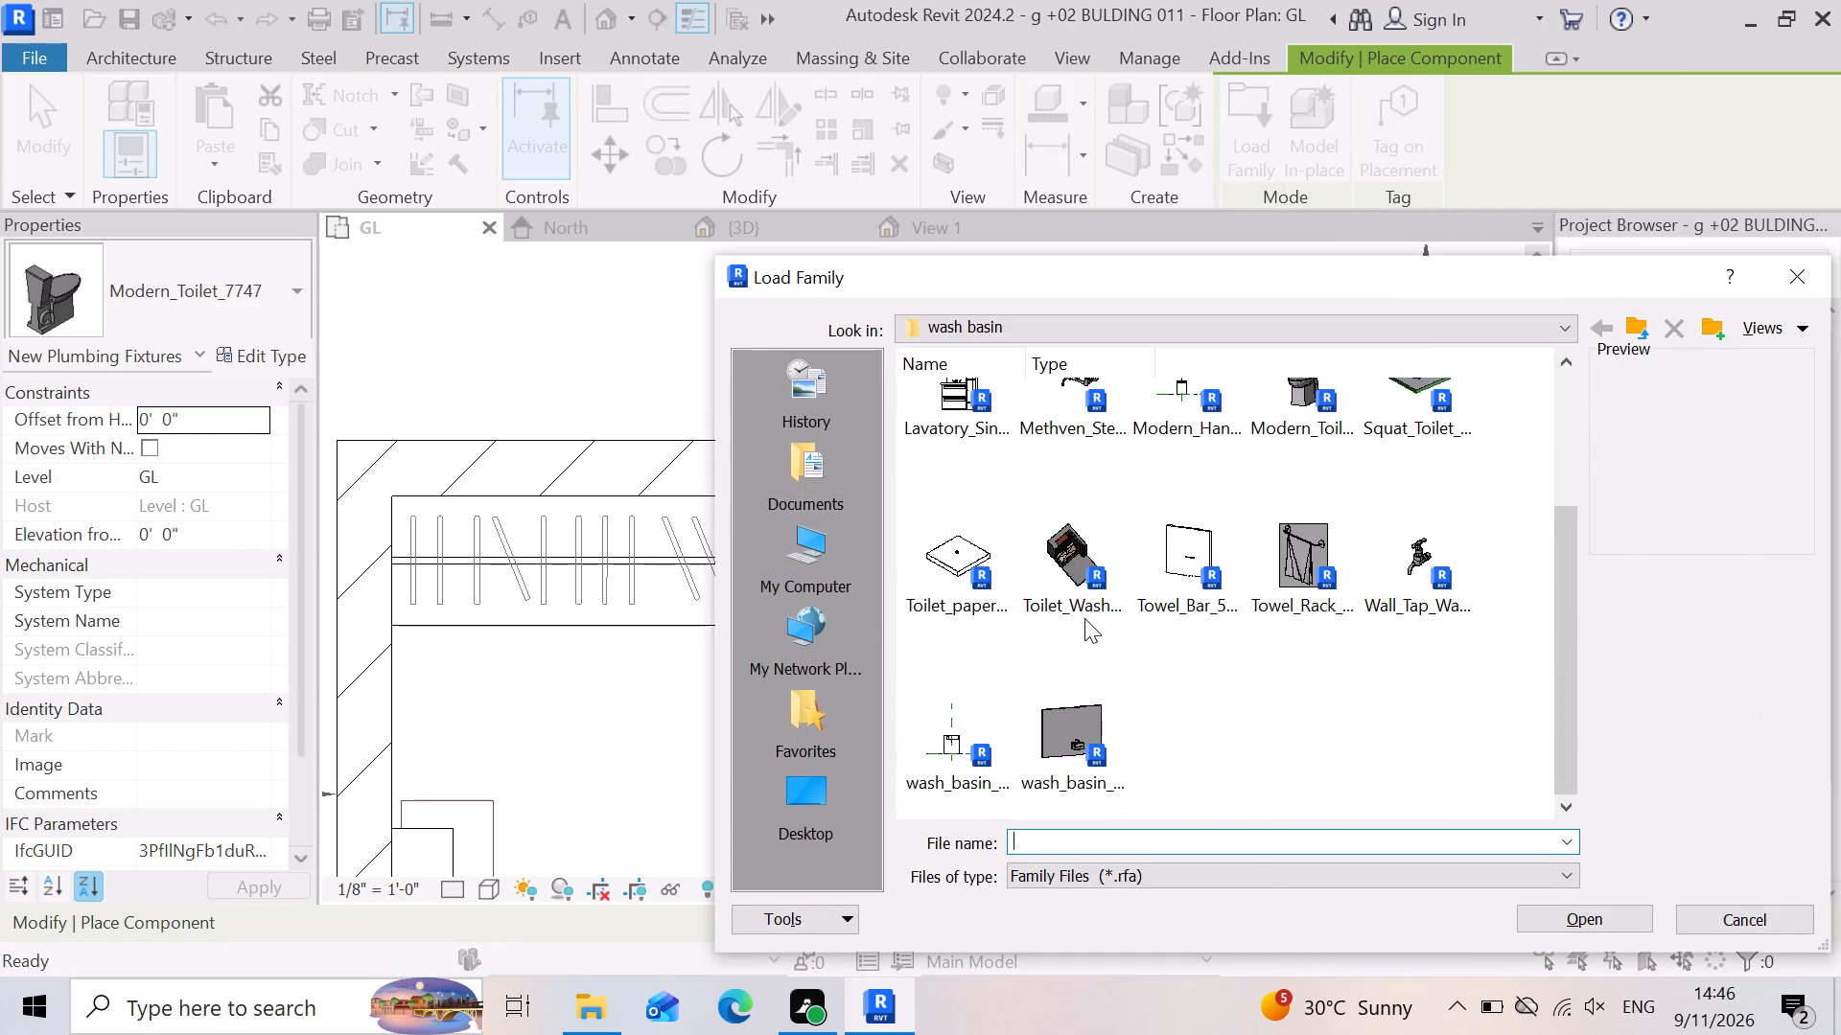
scroll(1084, 618, "down", 2)
scroll(1183, 708, "down", 3)
left_click(1619, 322)
scroll(1400, 625, "up", 4)
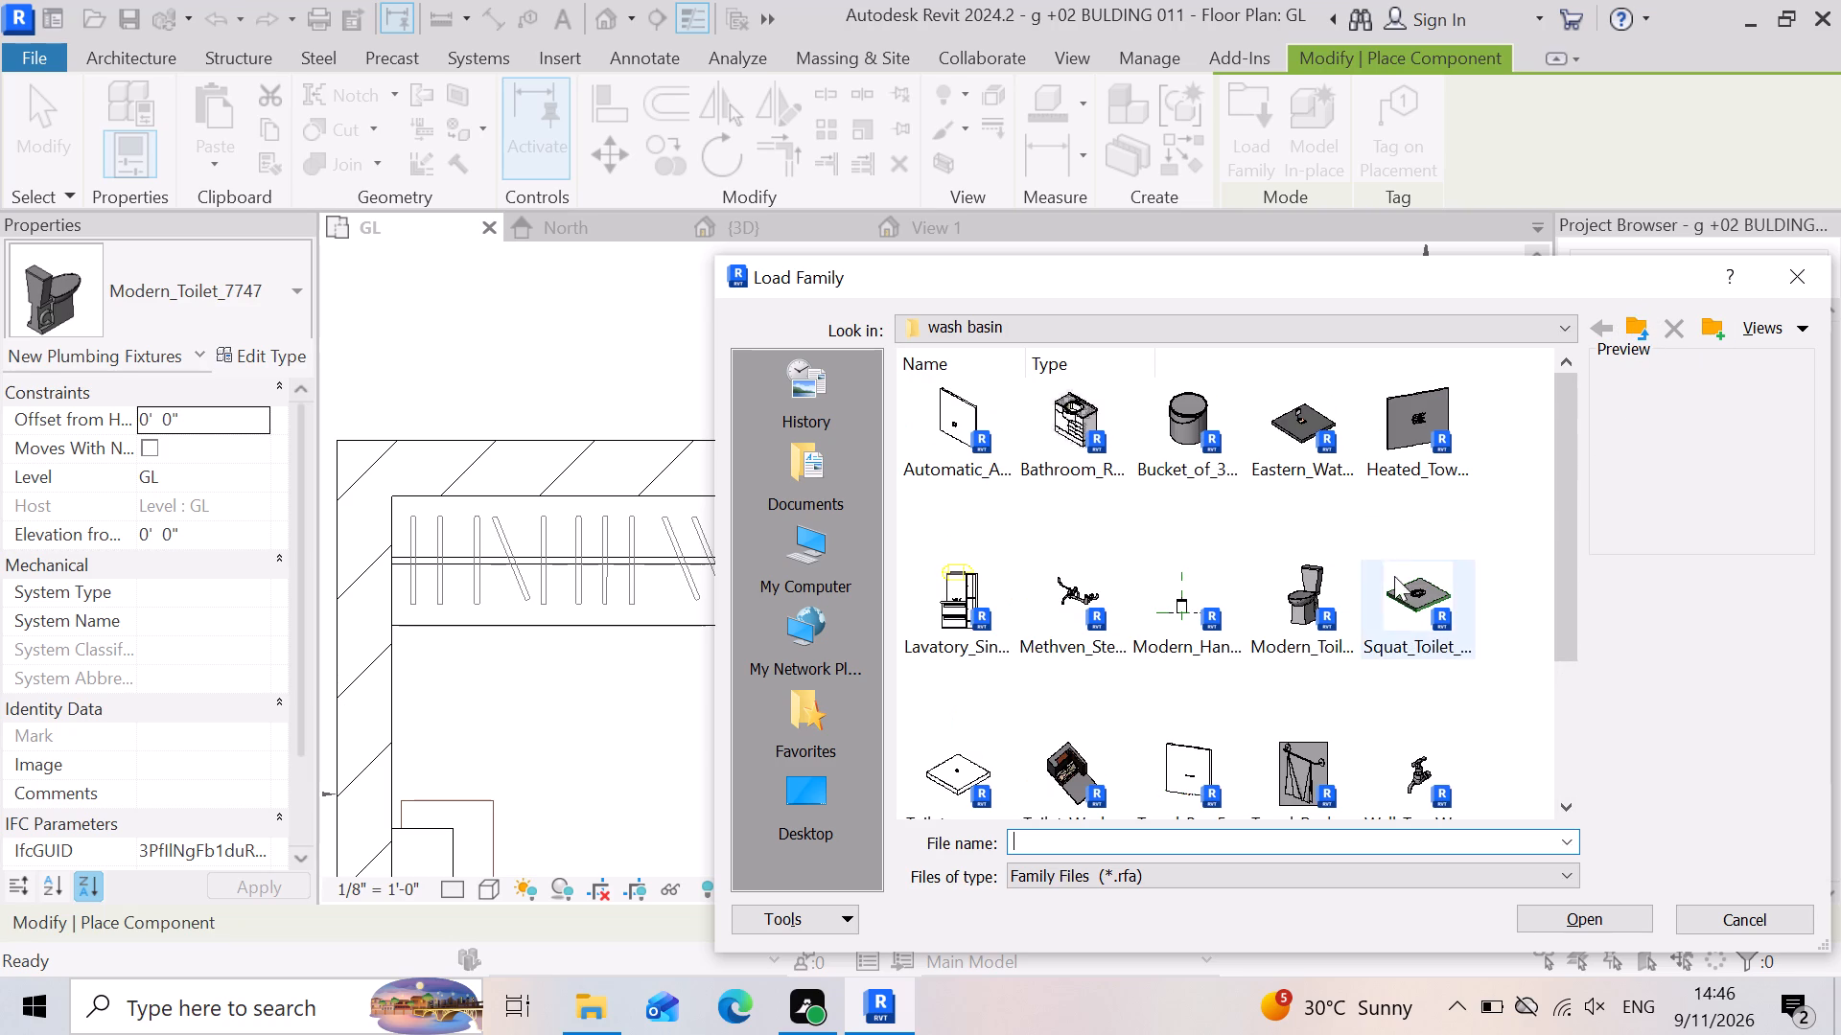
double_click(1400, 612)
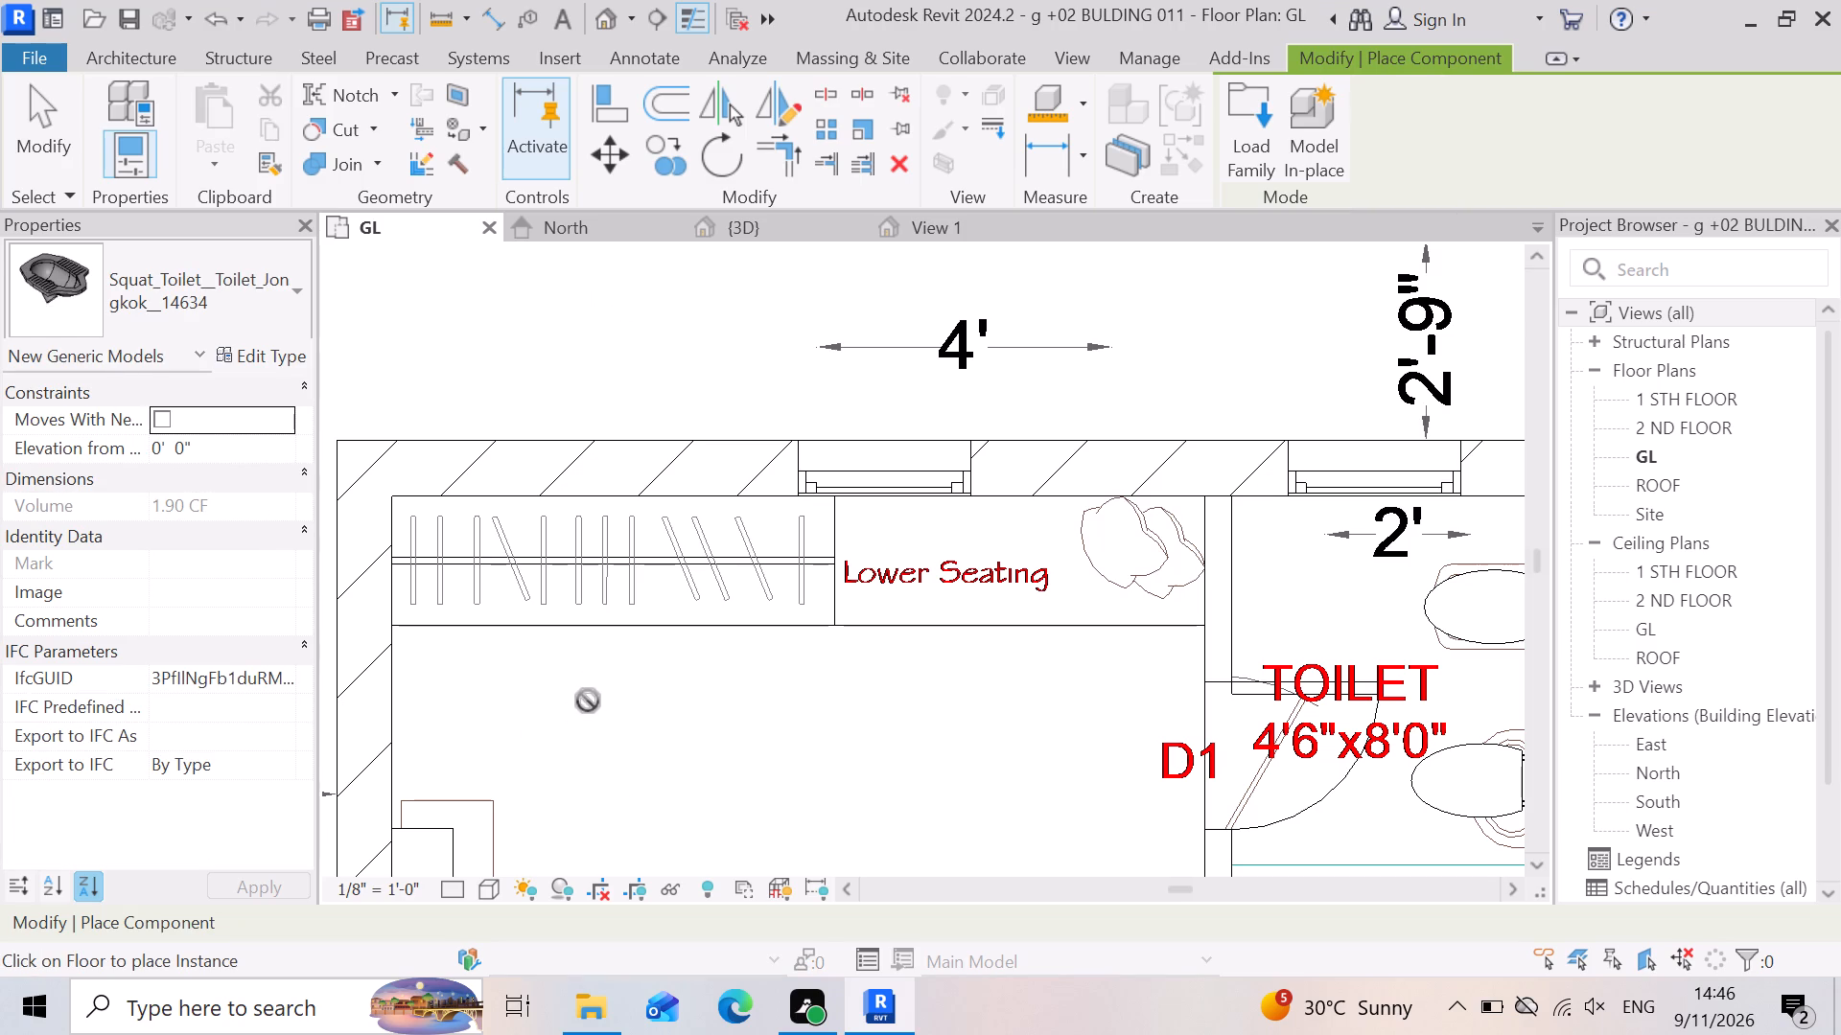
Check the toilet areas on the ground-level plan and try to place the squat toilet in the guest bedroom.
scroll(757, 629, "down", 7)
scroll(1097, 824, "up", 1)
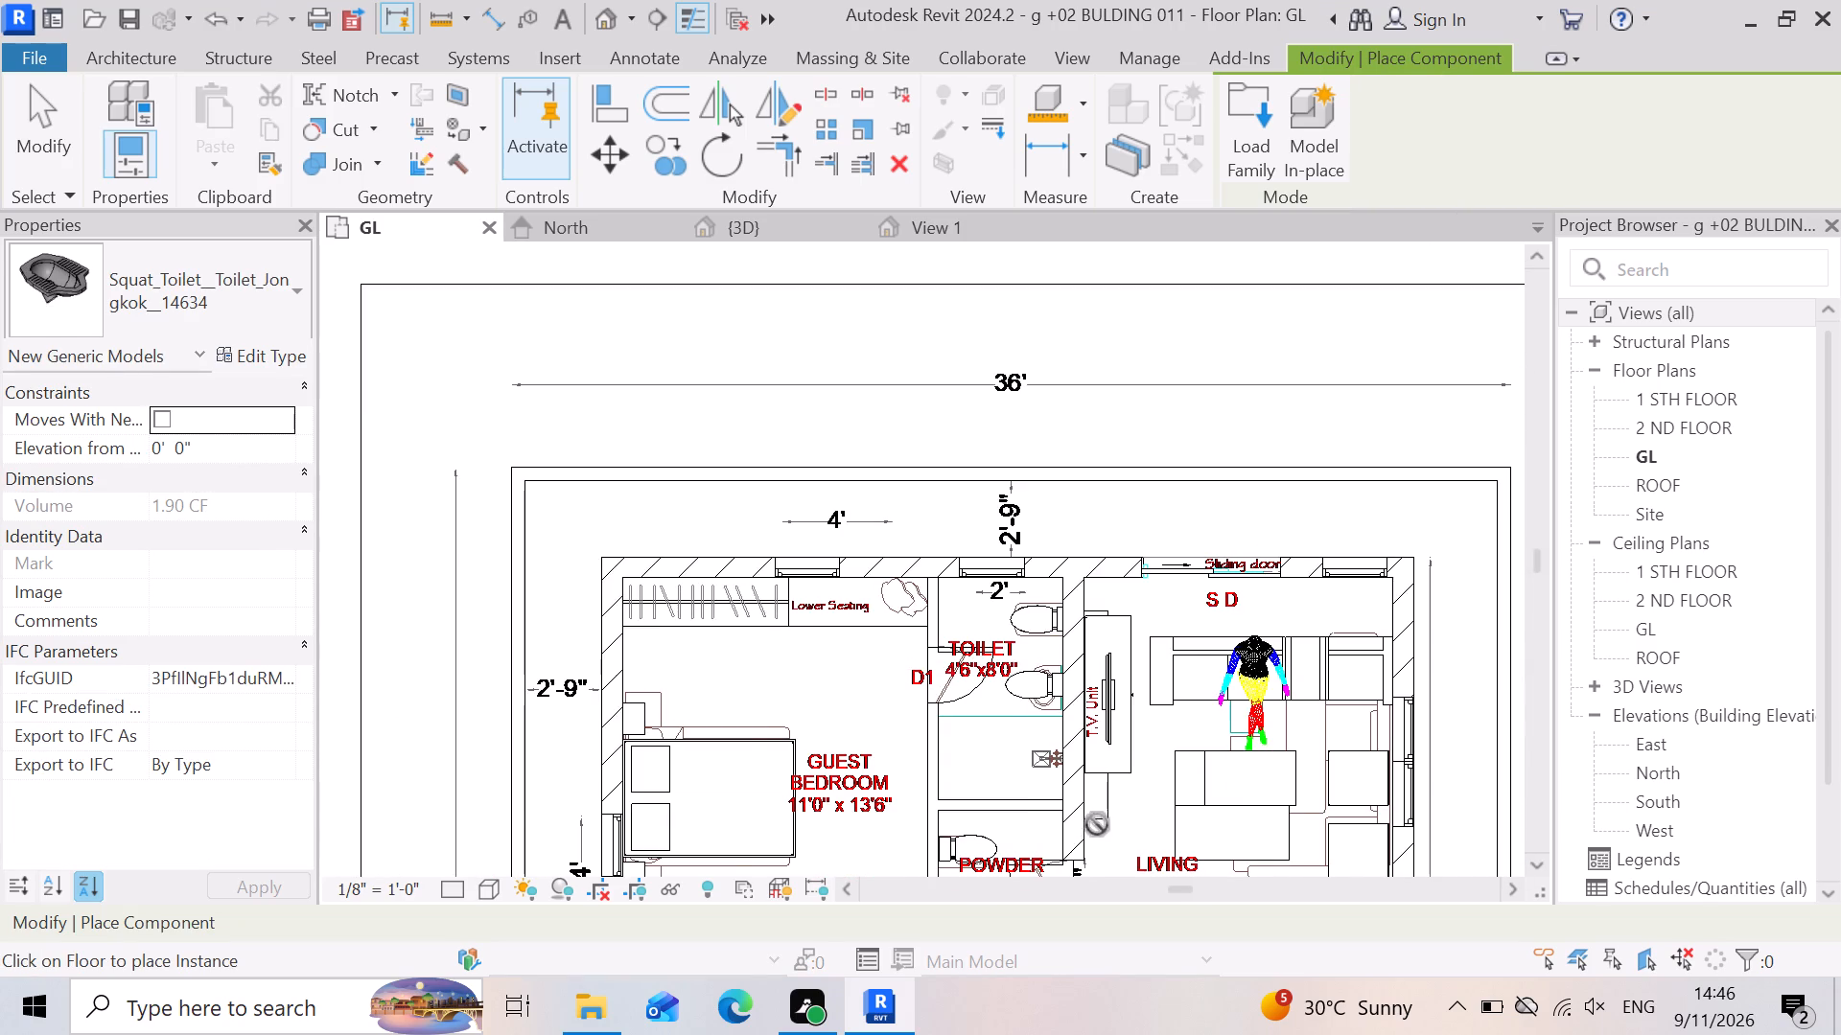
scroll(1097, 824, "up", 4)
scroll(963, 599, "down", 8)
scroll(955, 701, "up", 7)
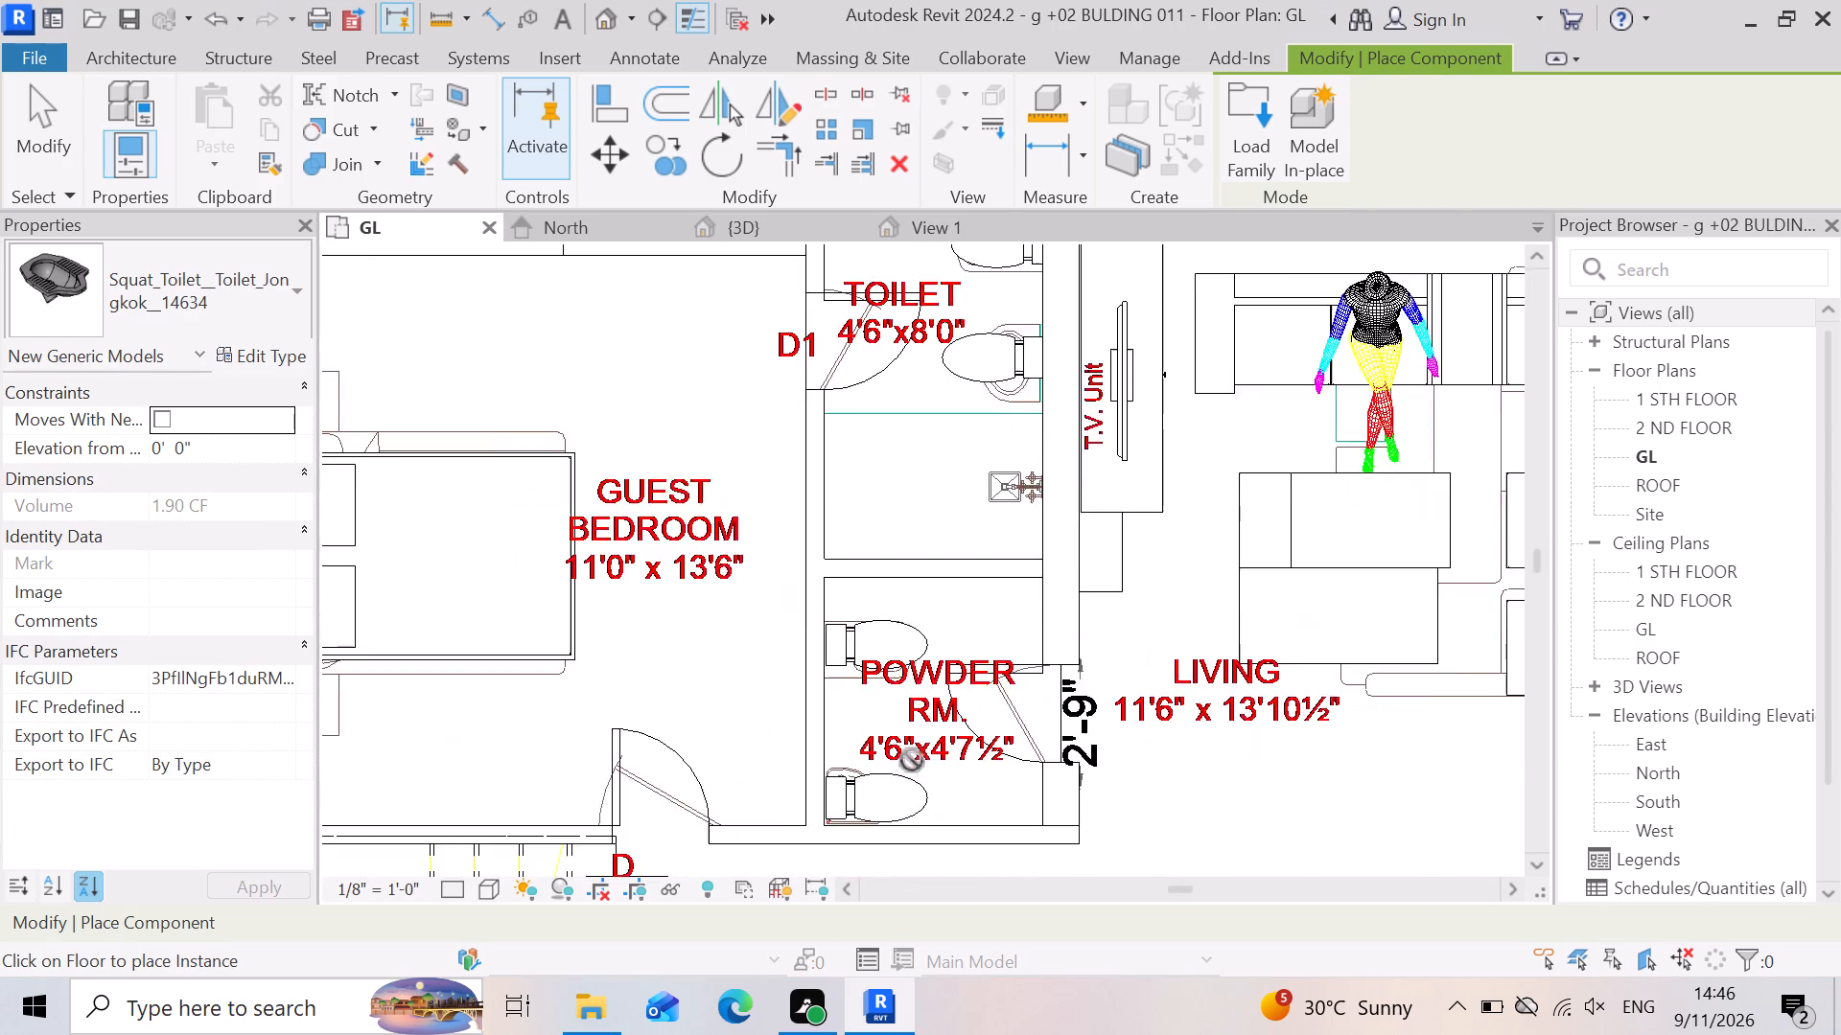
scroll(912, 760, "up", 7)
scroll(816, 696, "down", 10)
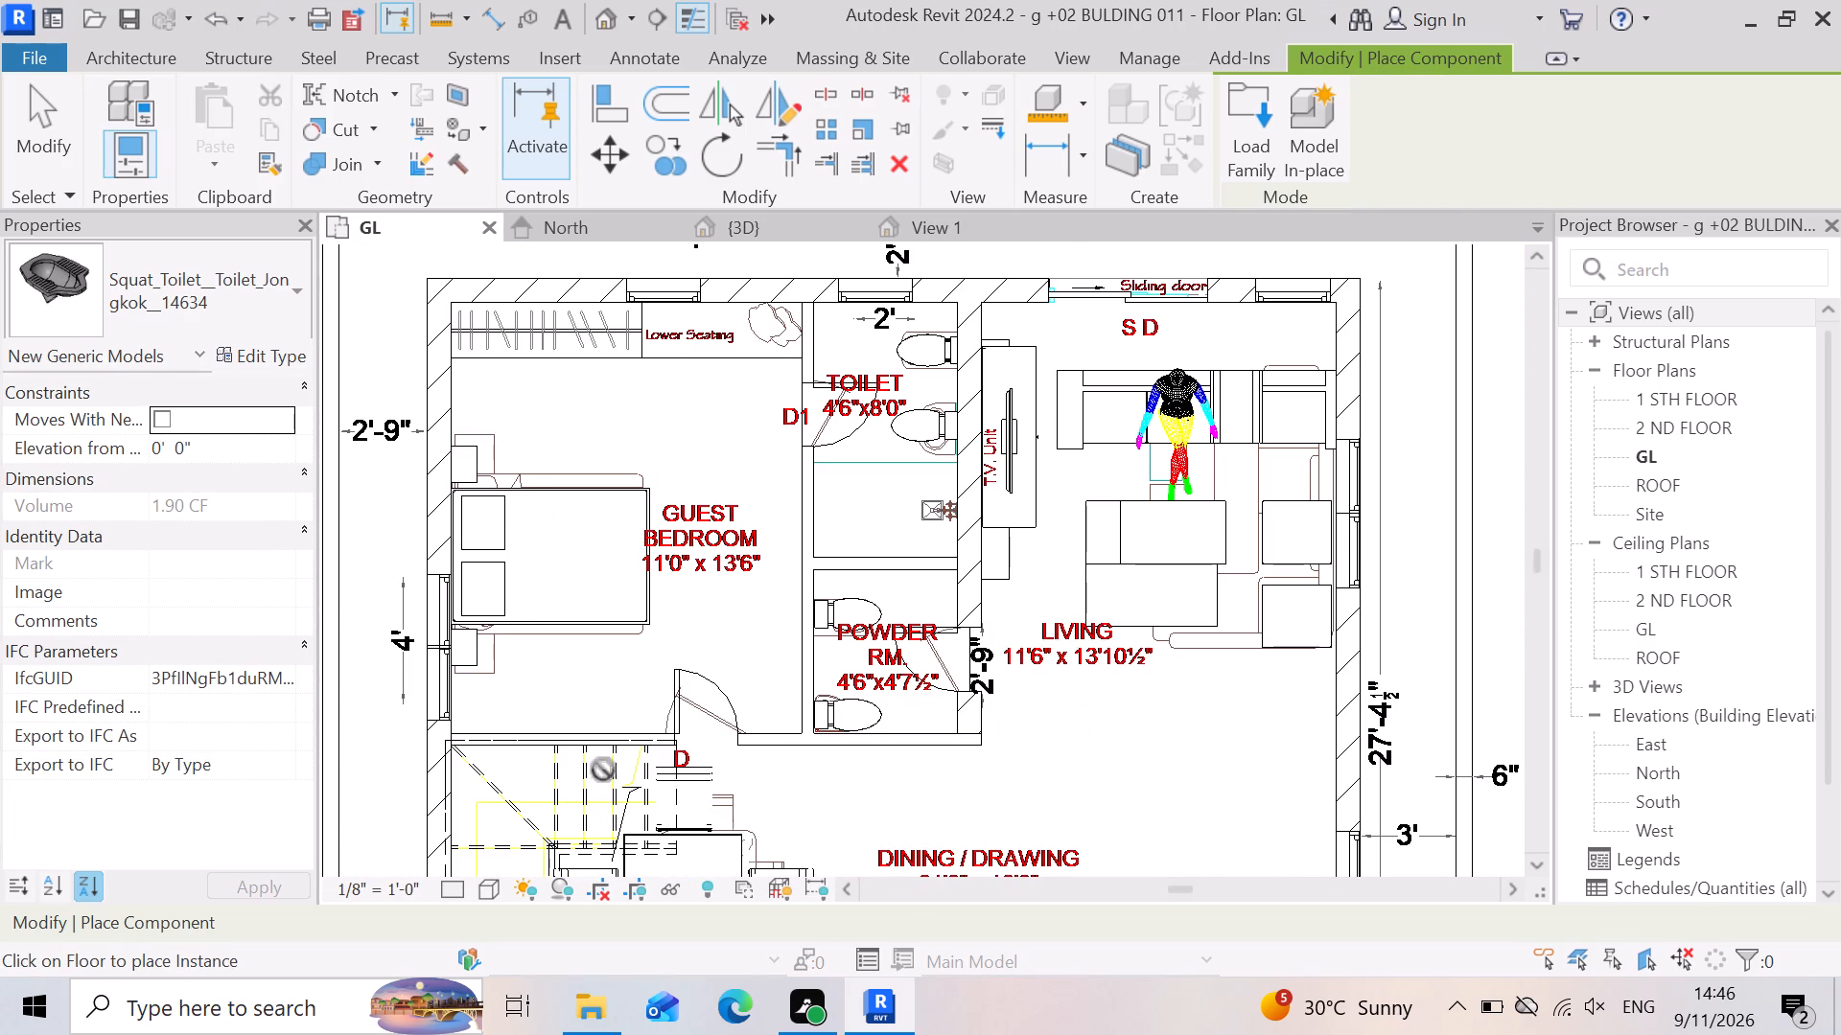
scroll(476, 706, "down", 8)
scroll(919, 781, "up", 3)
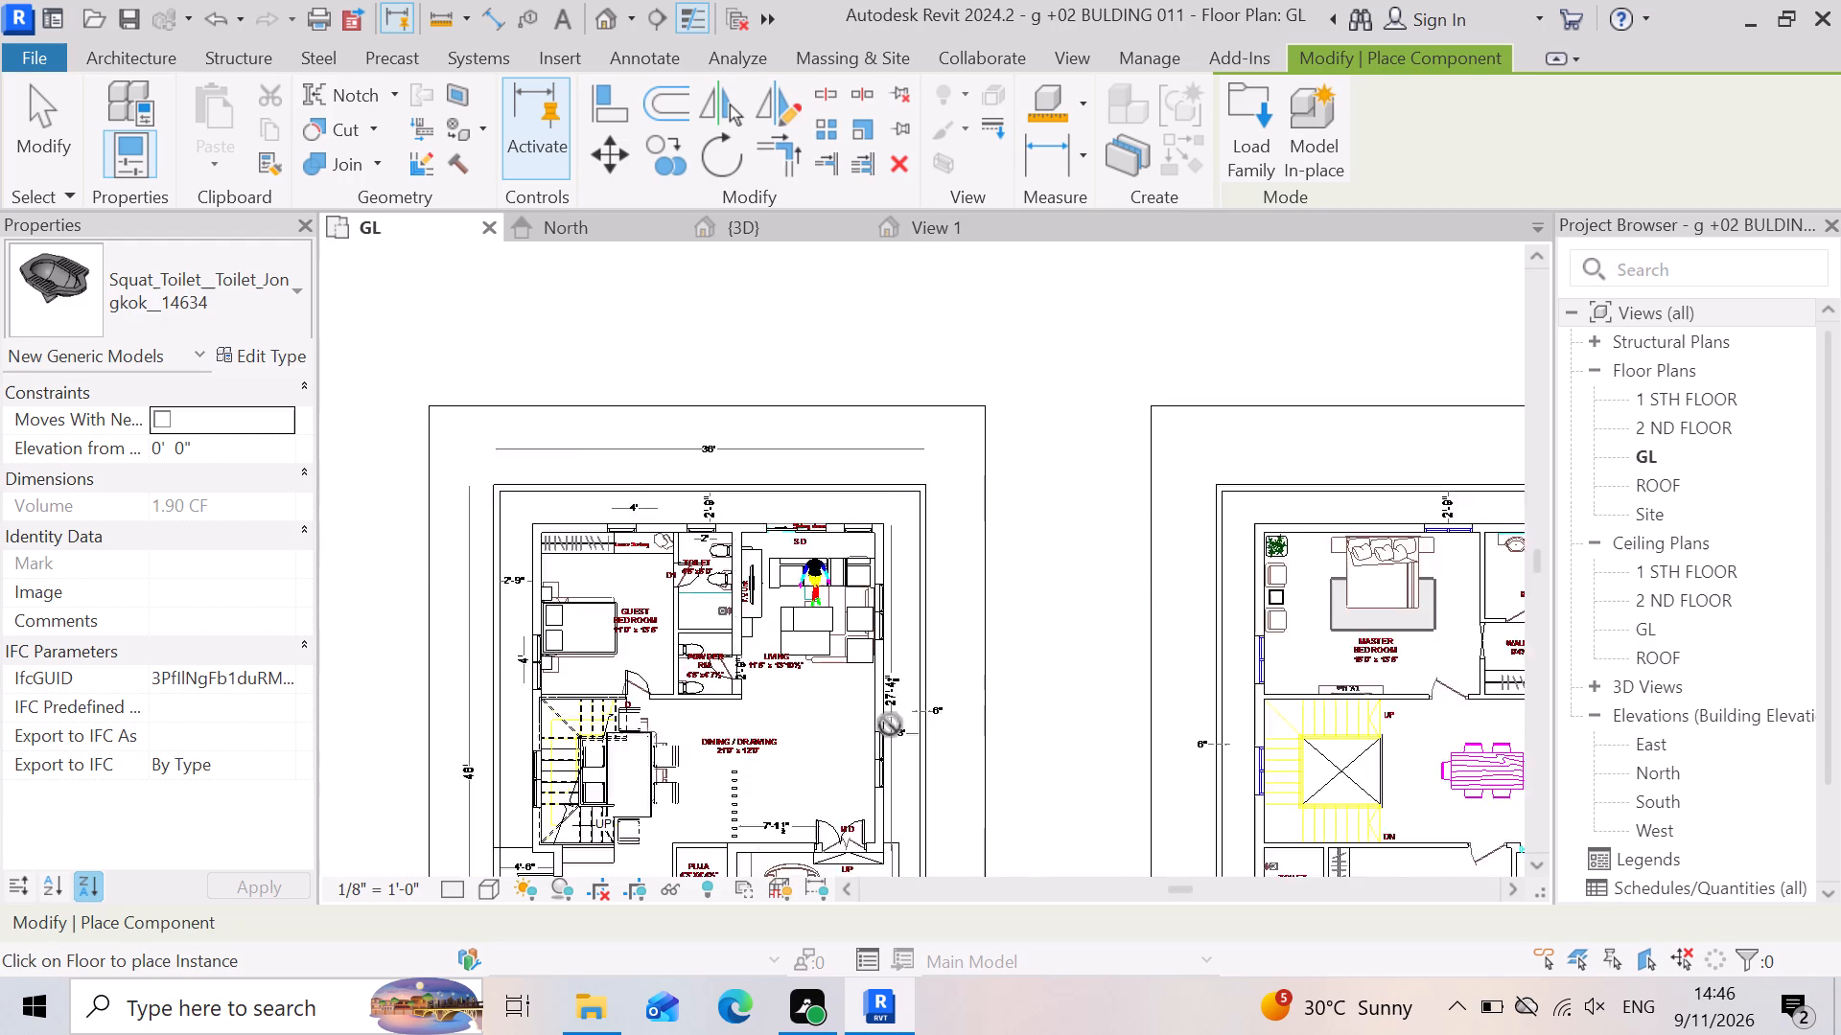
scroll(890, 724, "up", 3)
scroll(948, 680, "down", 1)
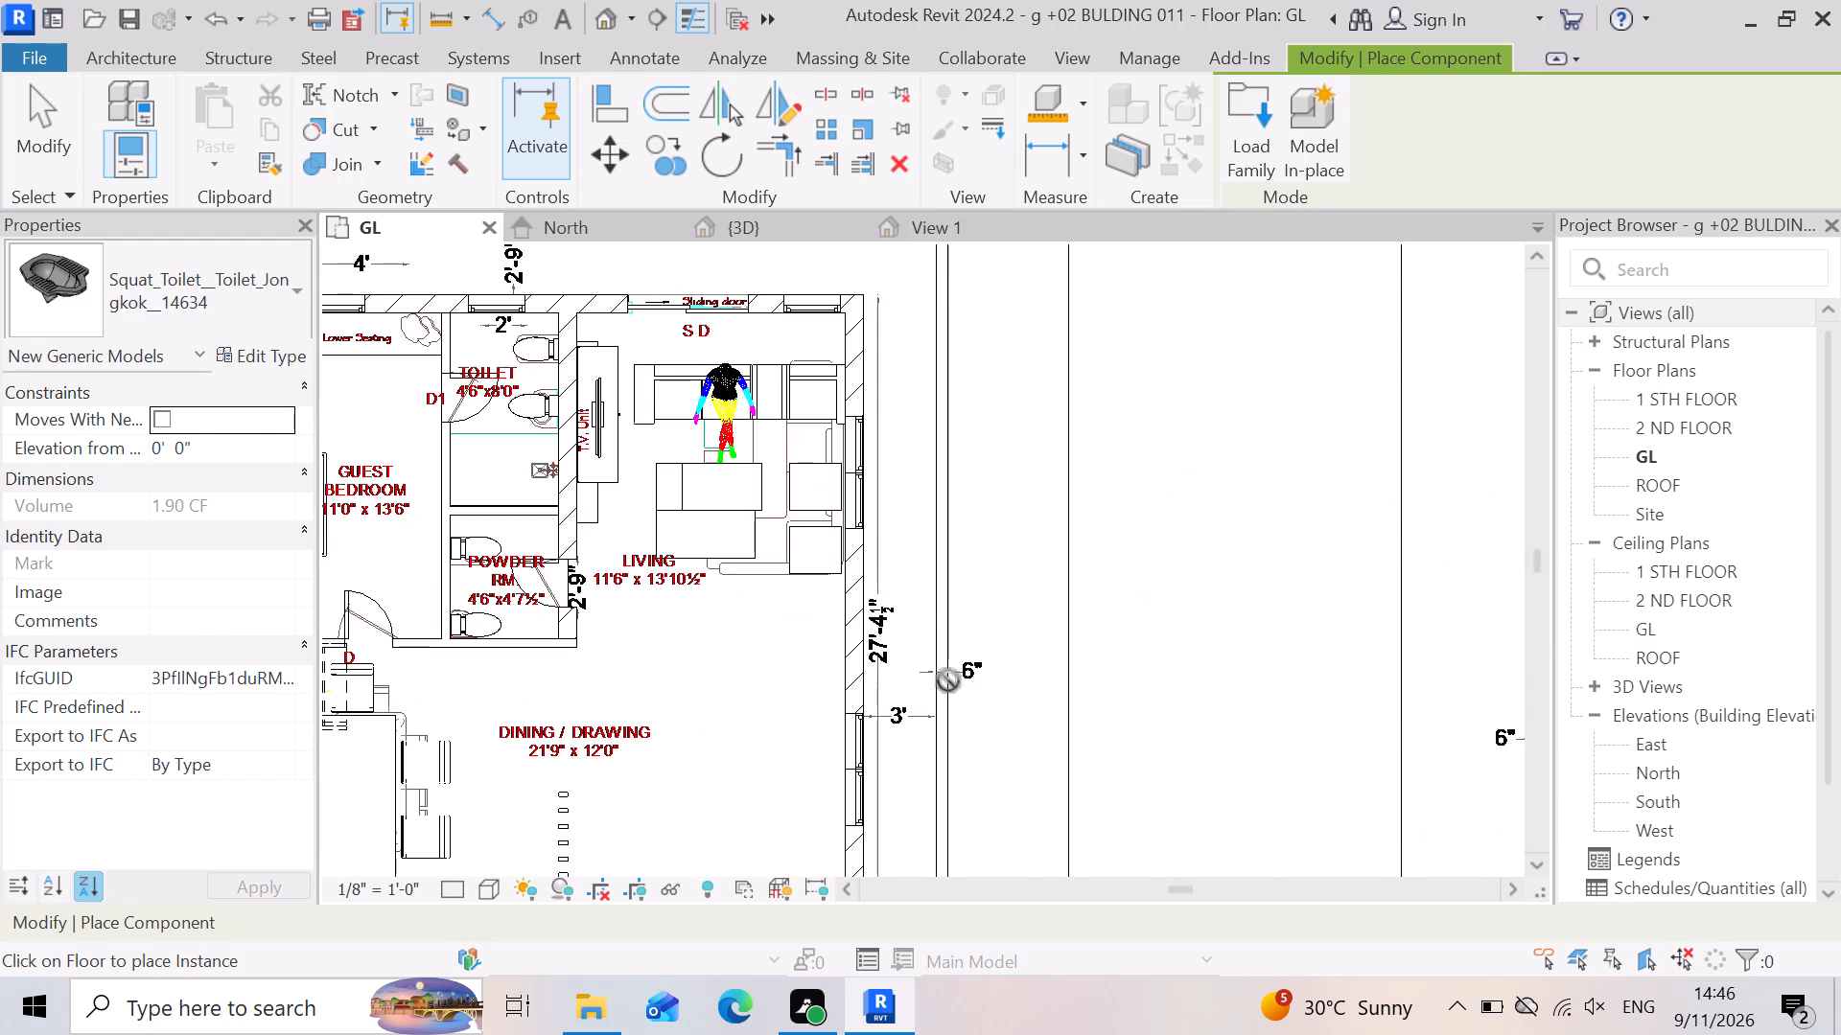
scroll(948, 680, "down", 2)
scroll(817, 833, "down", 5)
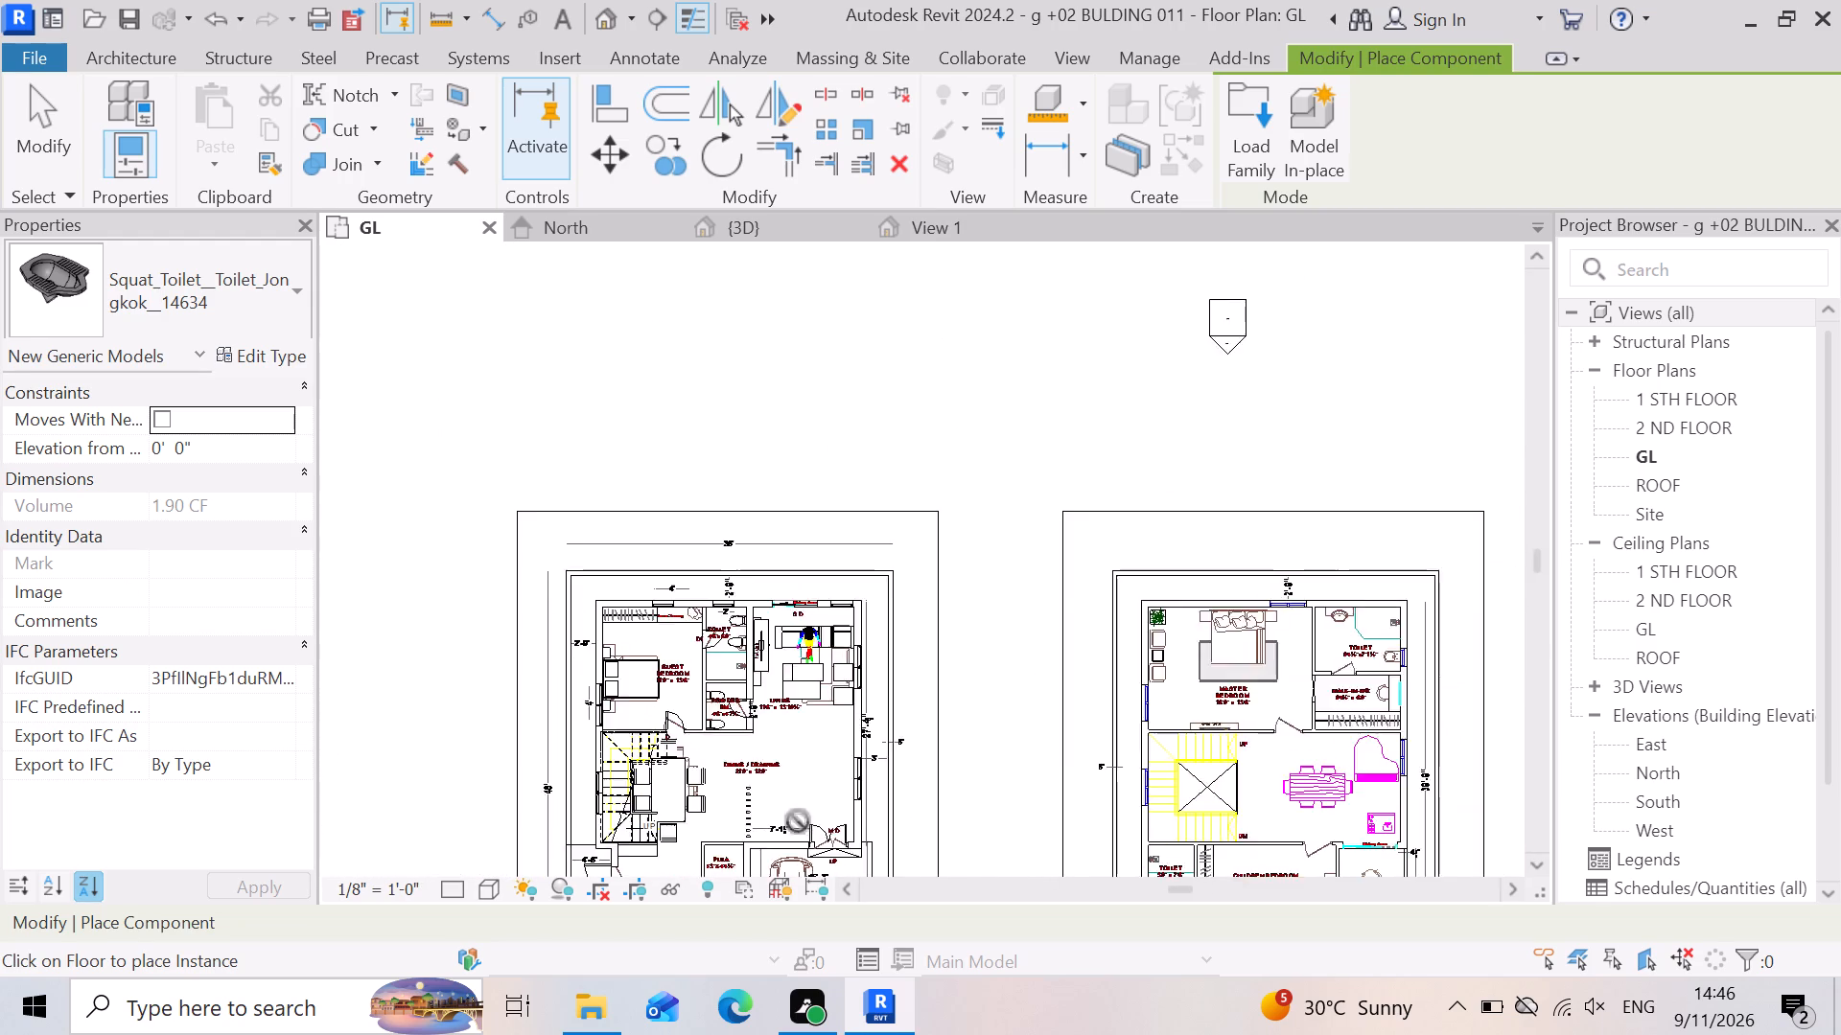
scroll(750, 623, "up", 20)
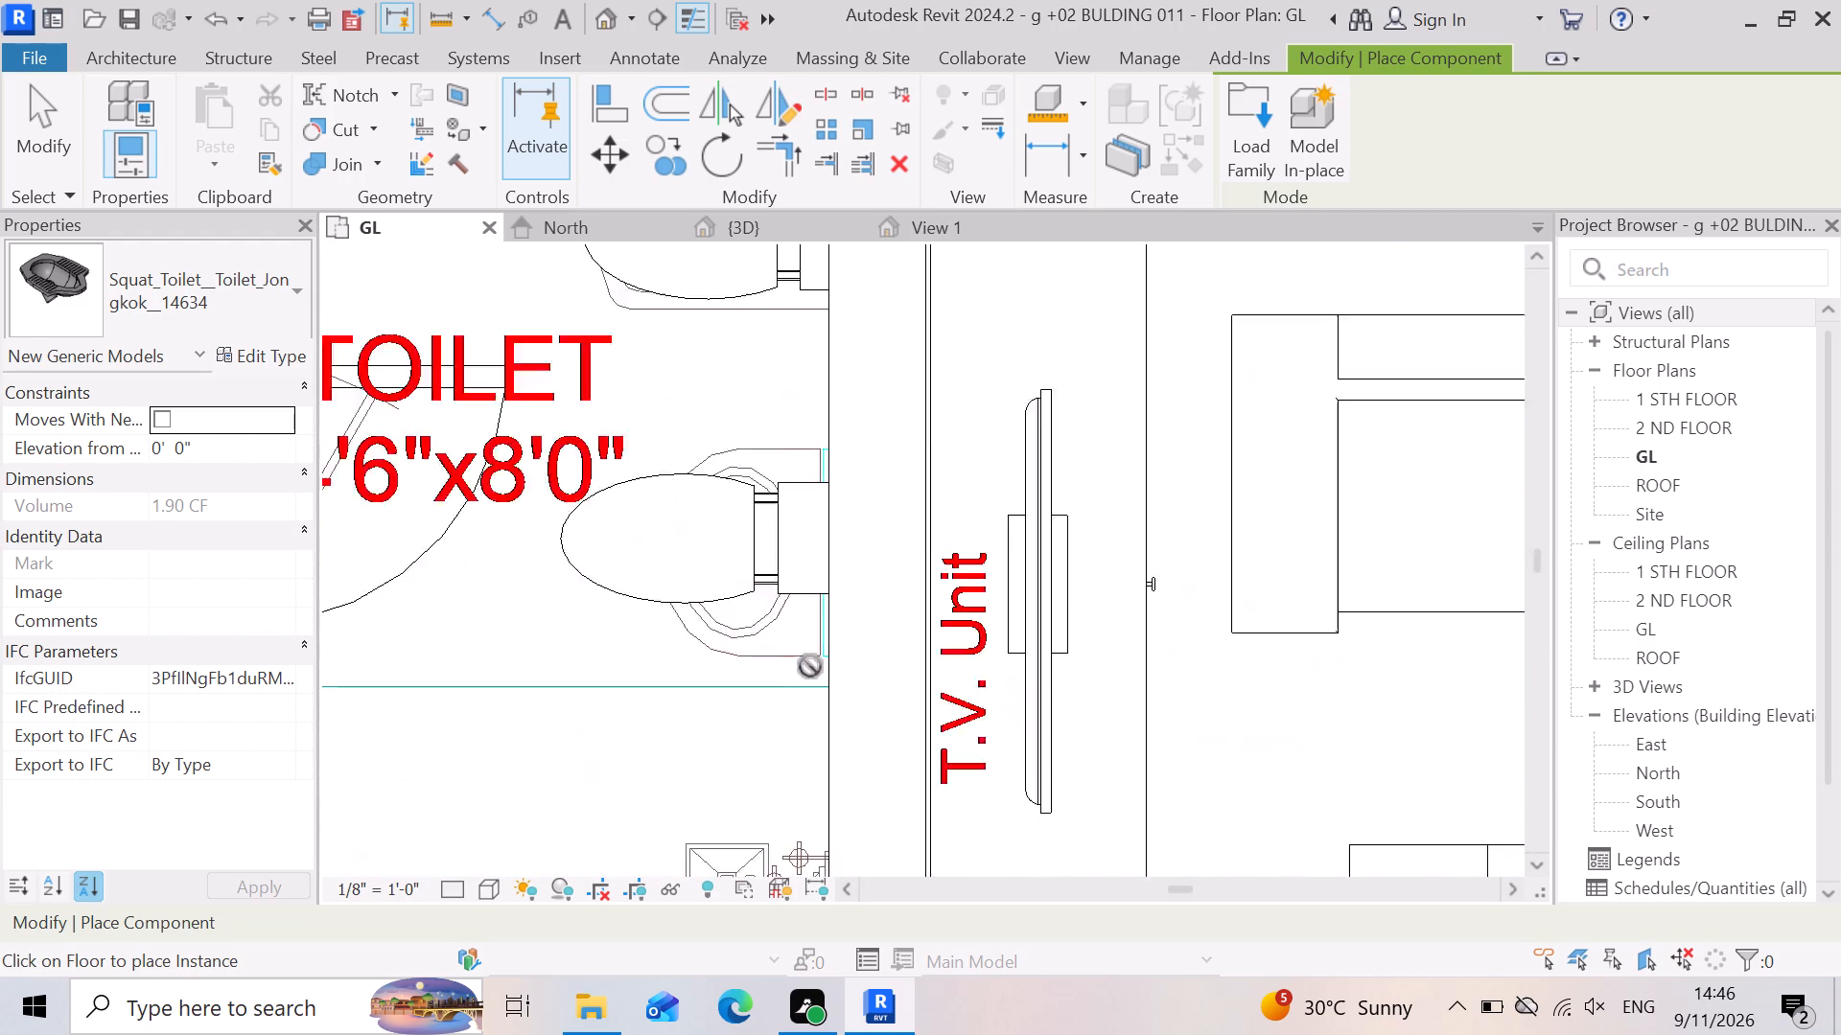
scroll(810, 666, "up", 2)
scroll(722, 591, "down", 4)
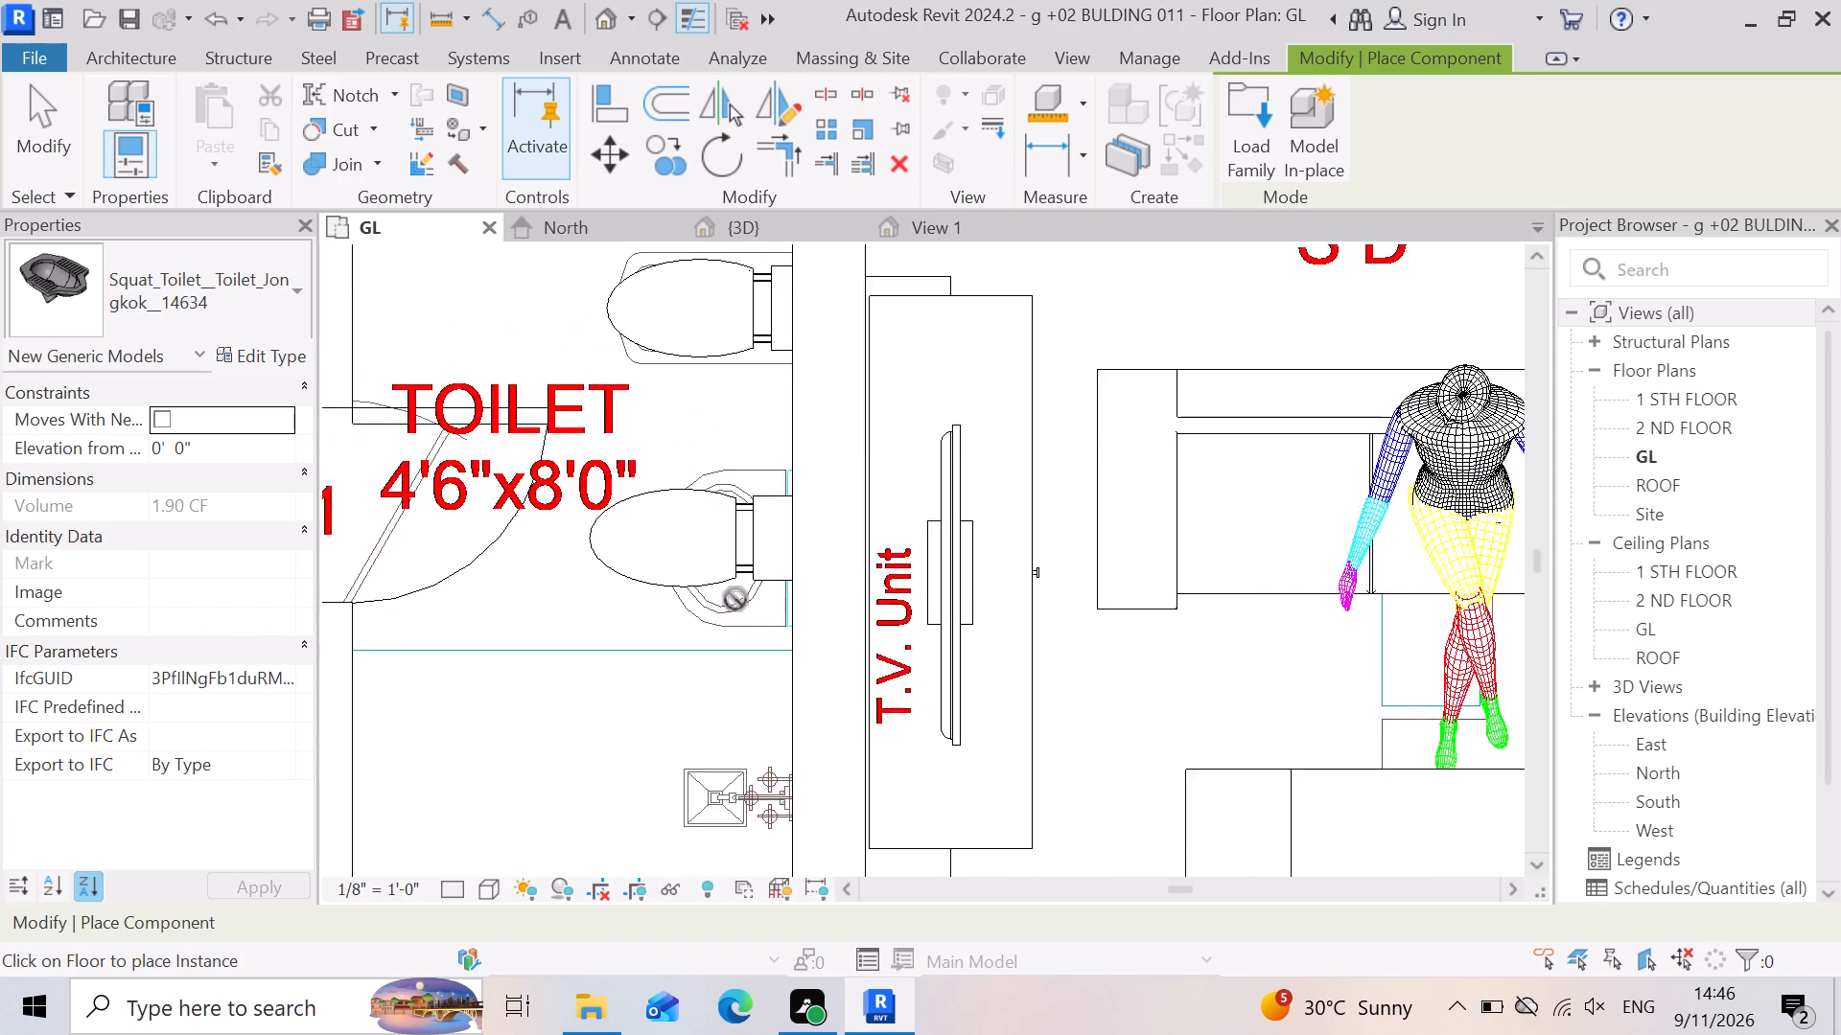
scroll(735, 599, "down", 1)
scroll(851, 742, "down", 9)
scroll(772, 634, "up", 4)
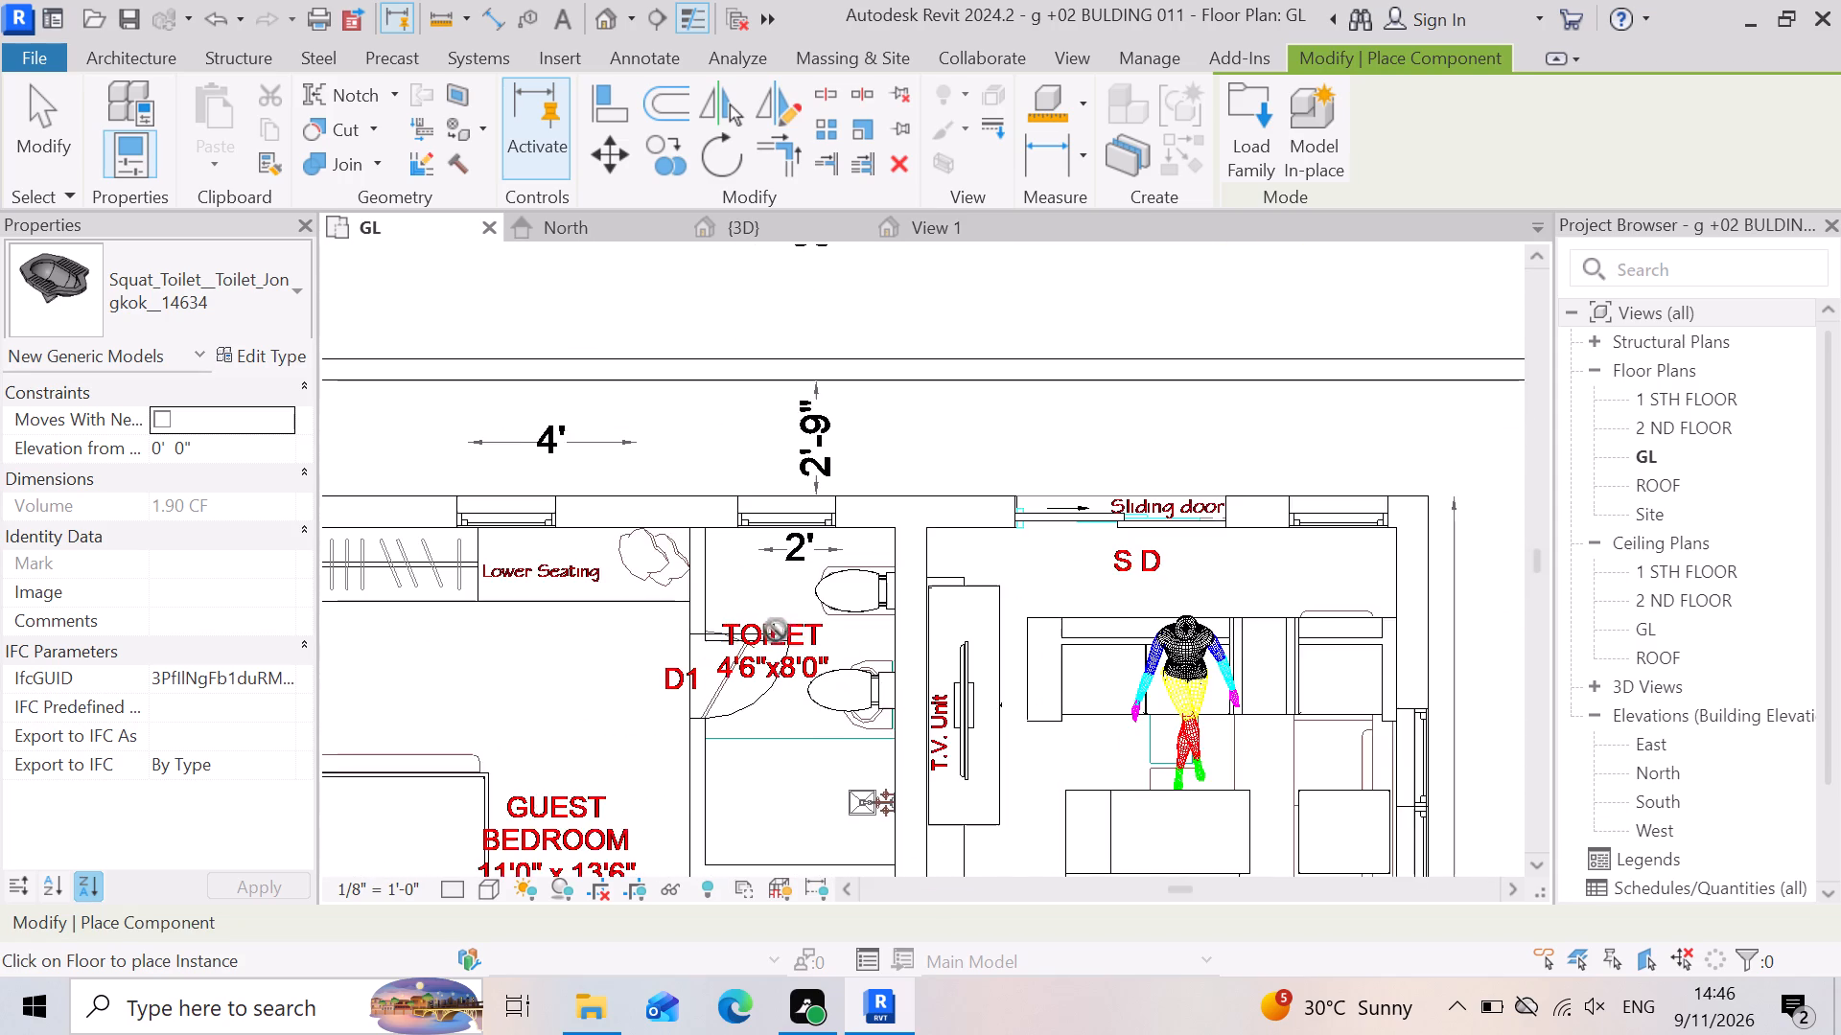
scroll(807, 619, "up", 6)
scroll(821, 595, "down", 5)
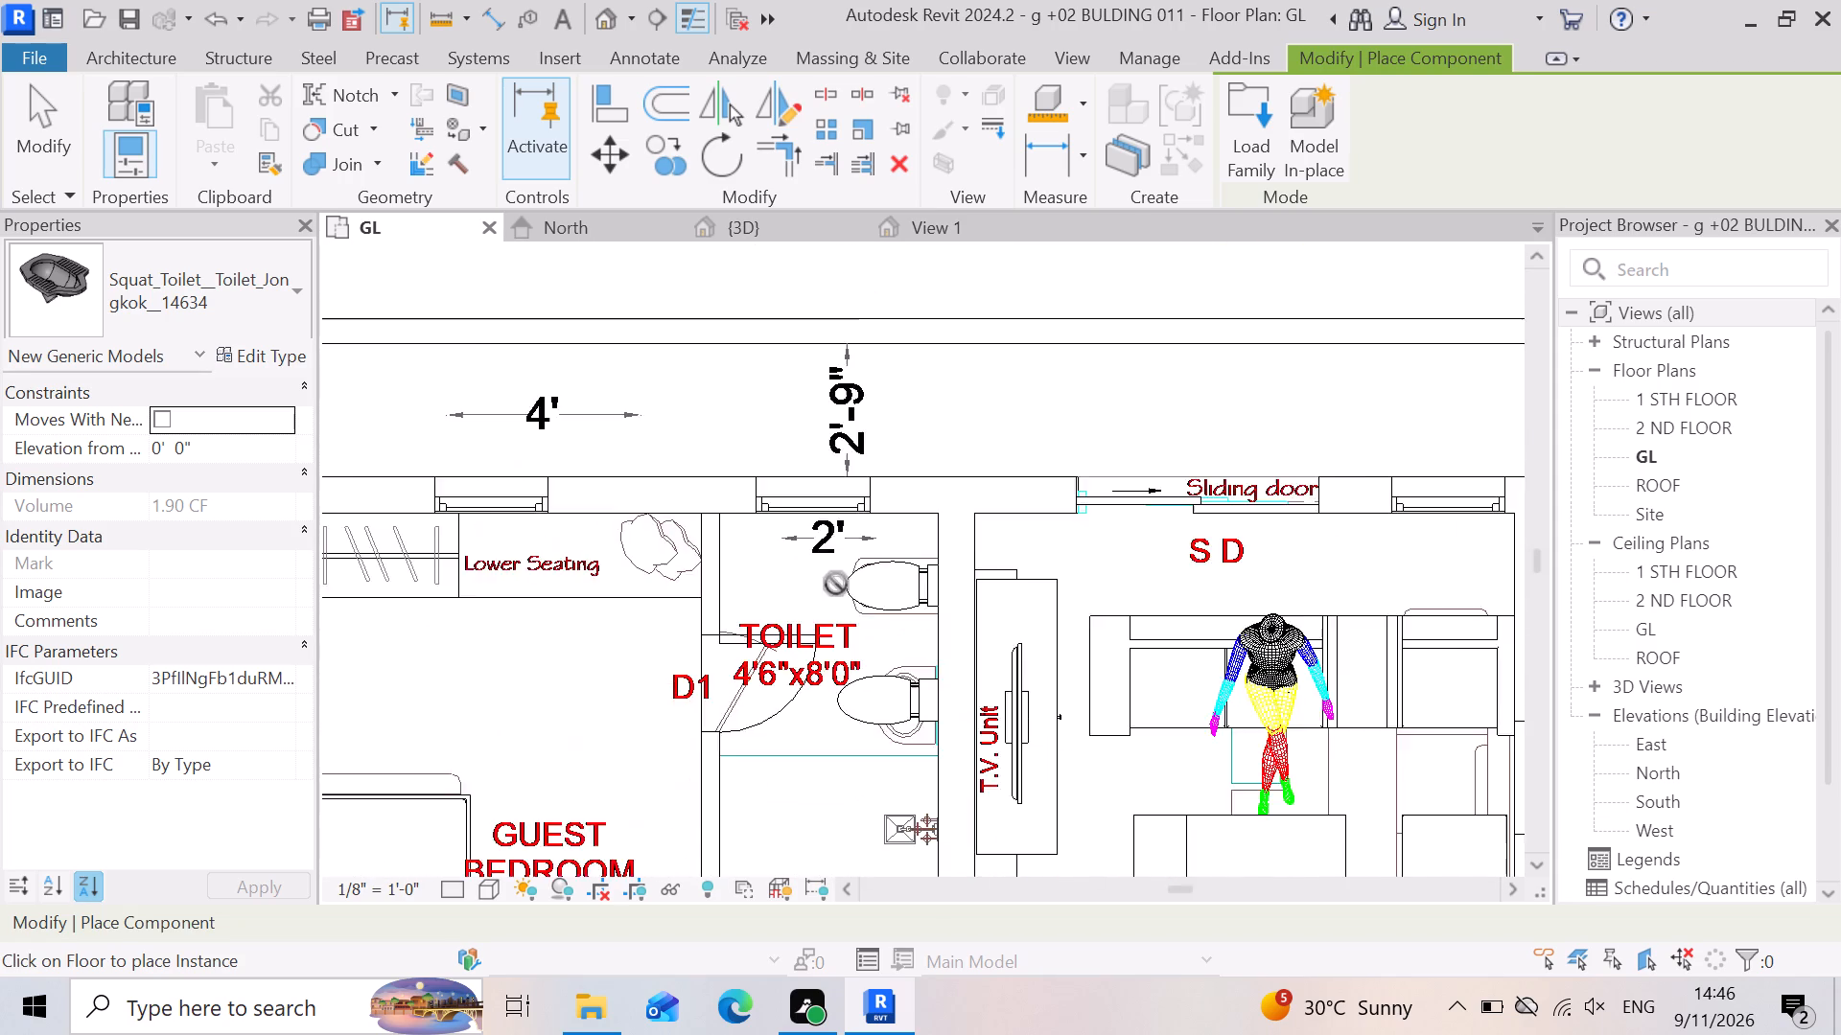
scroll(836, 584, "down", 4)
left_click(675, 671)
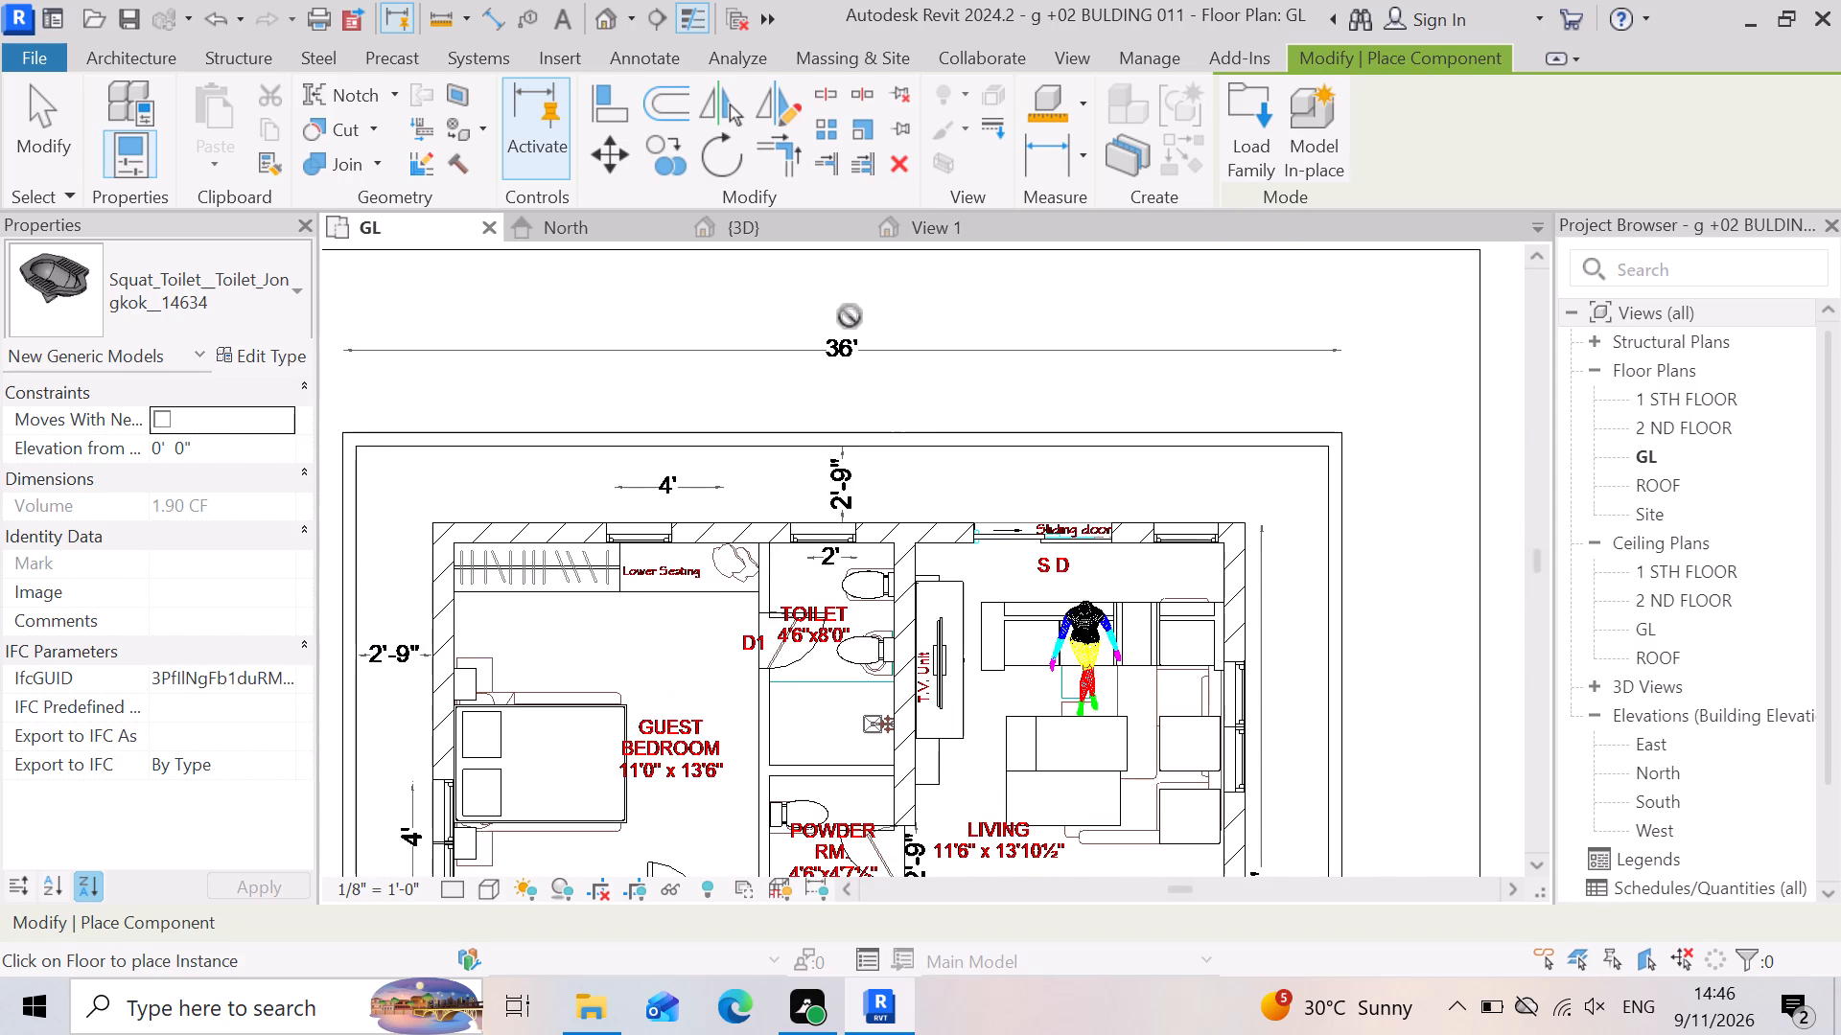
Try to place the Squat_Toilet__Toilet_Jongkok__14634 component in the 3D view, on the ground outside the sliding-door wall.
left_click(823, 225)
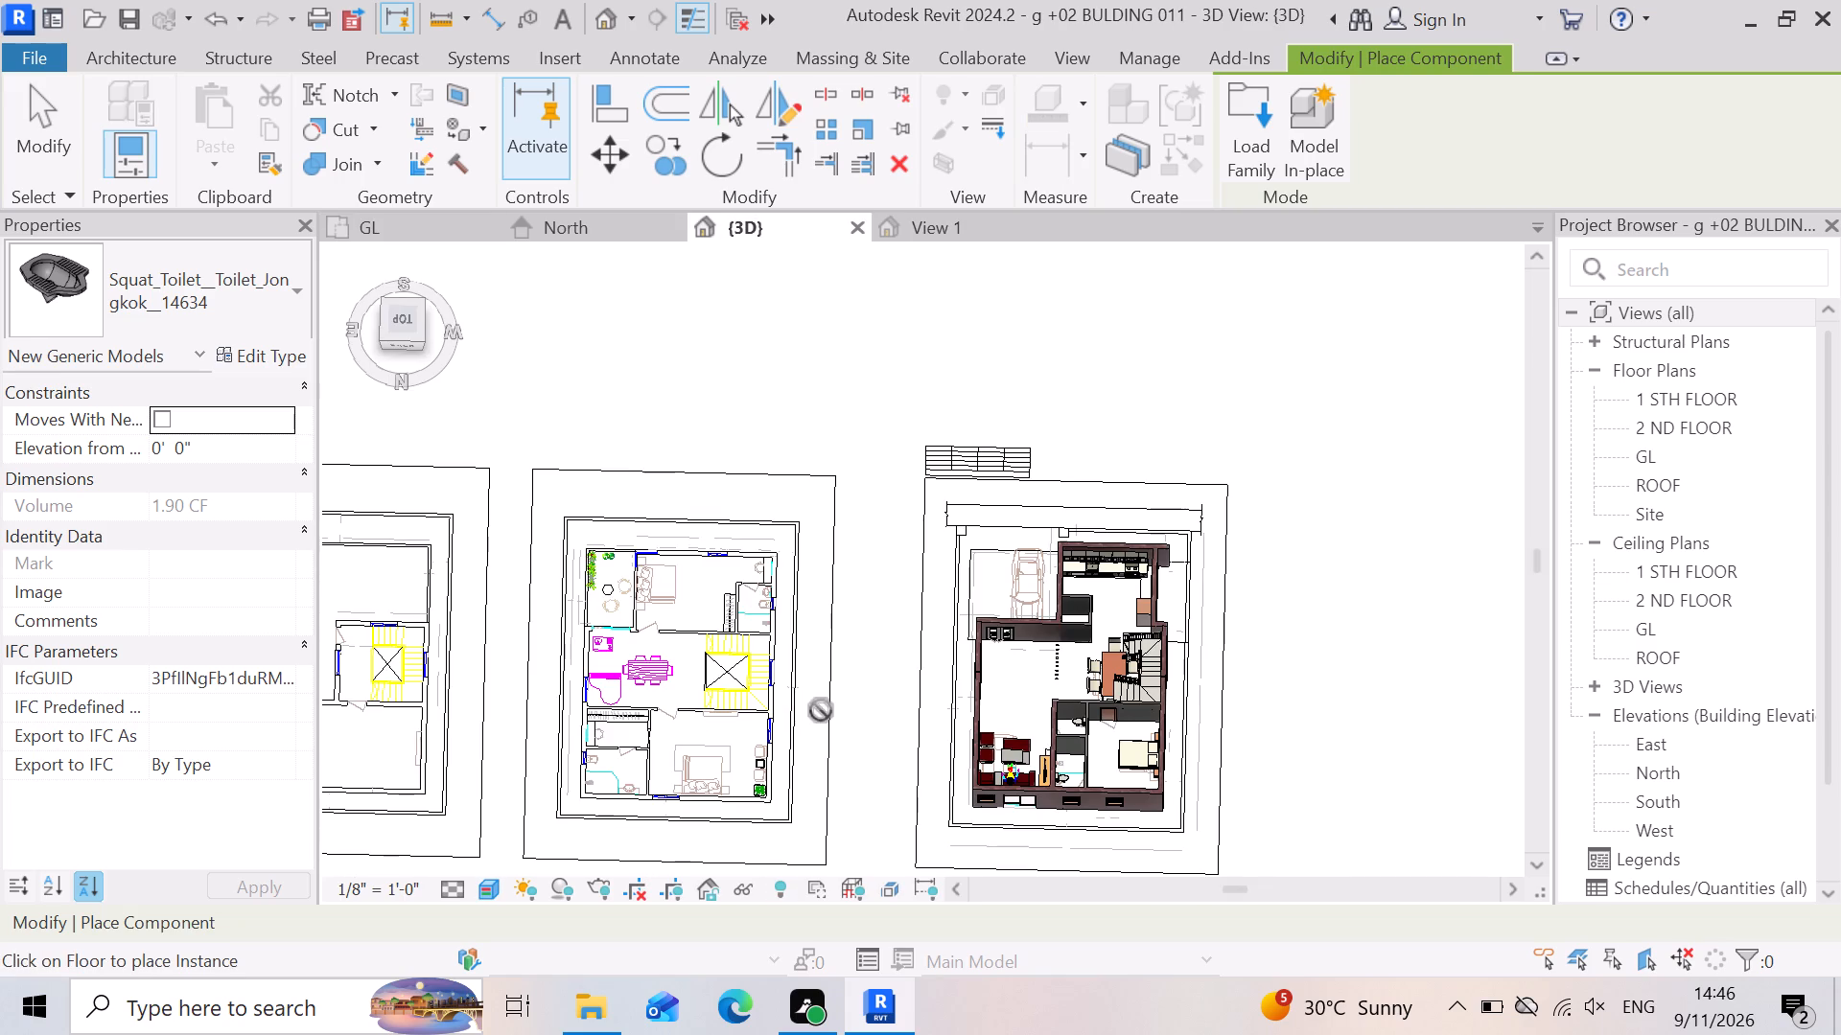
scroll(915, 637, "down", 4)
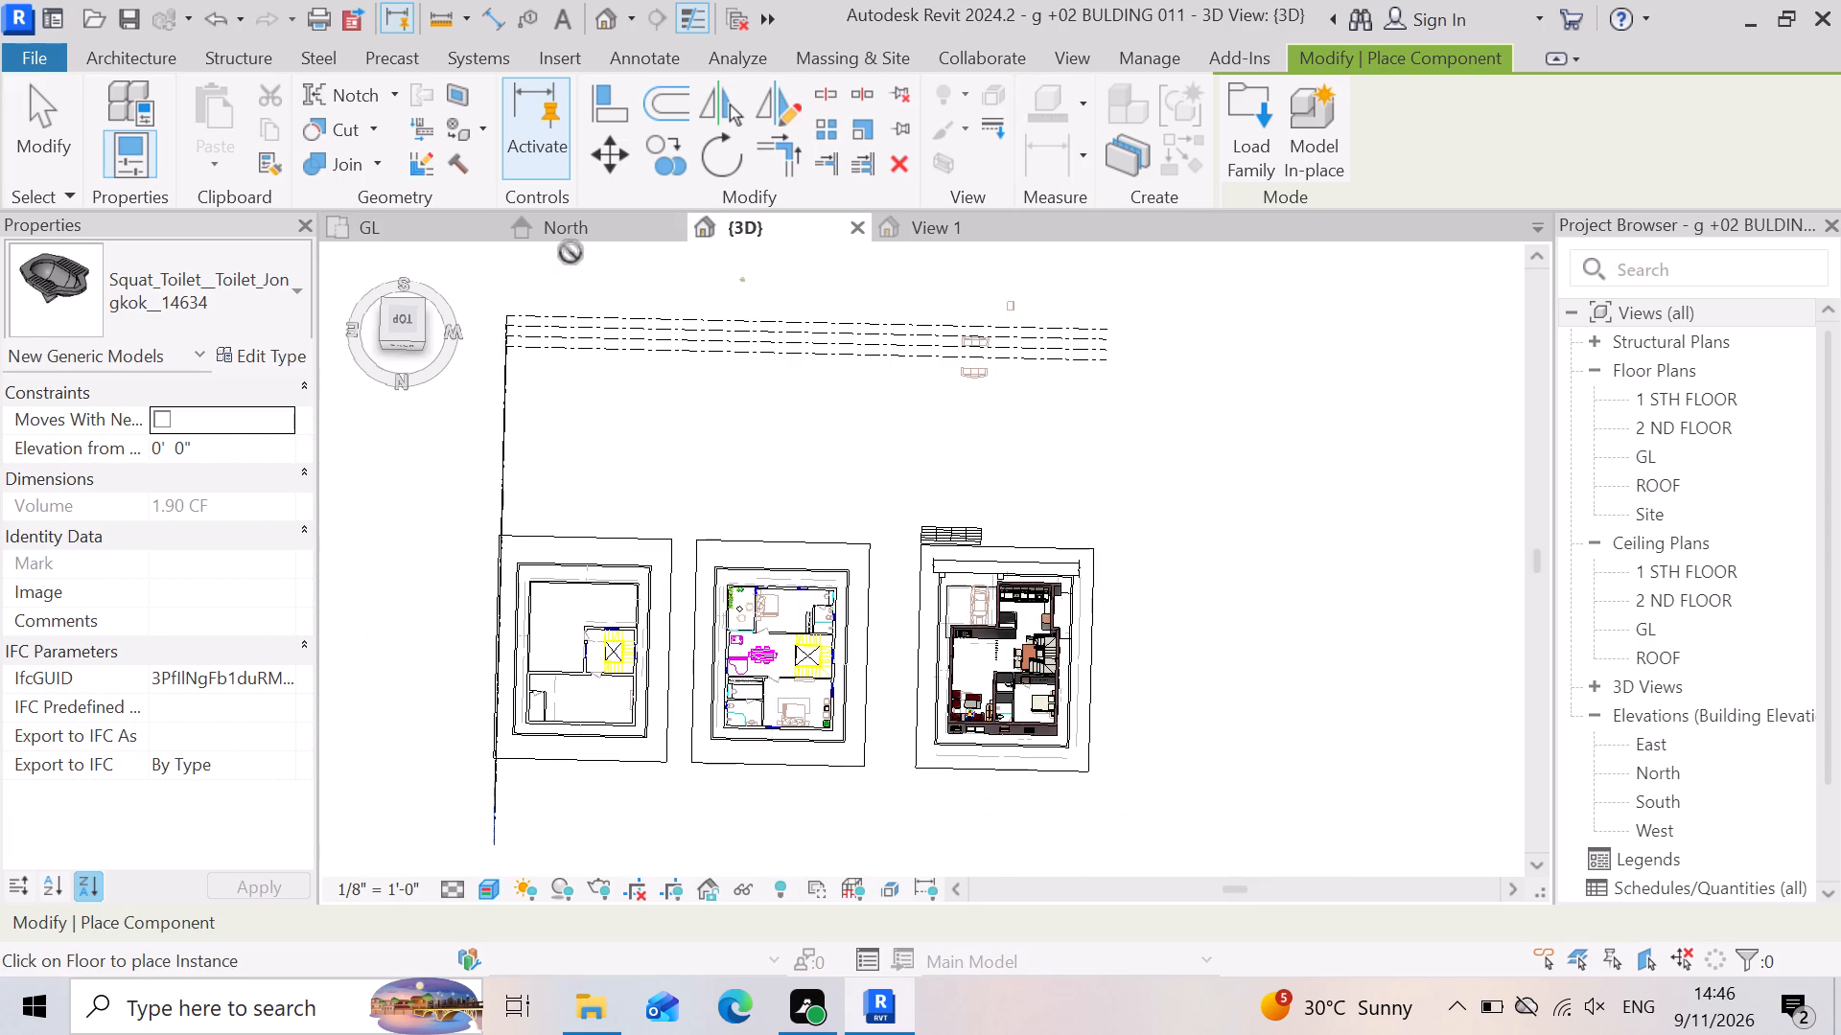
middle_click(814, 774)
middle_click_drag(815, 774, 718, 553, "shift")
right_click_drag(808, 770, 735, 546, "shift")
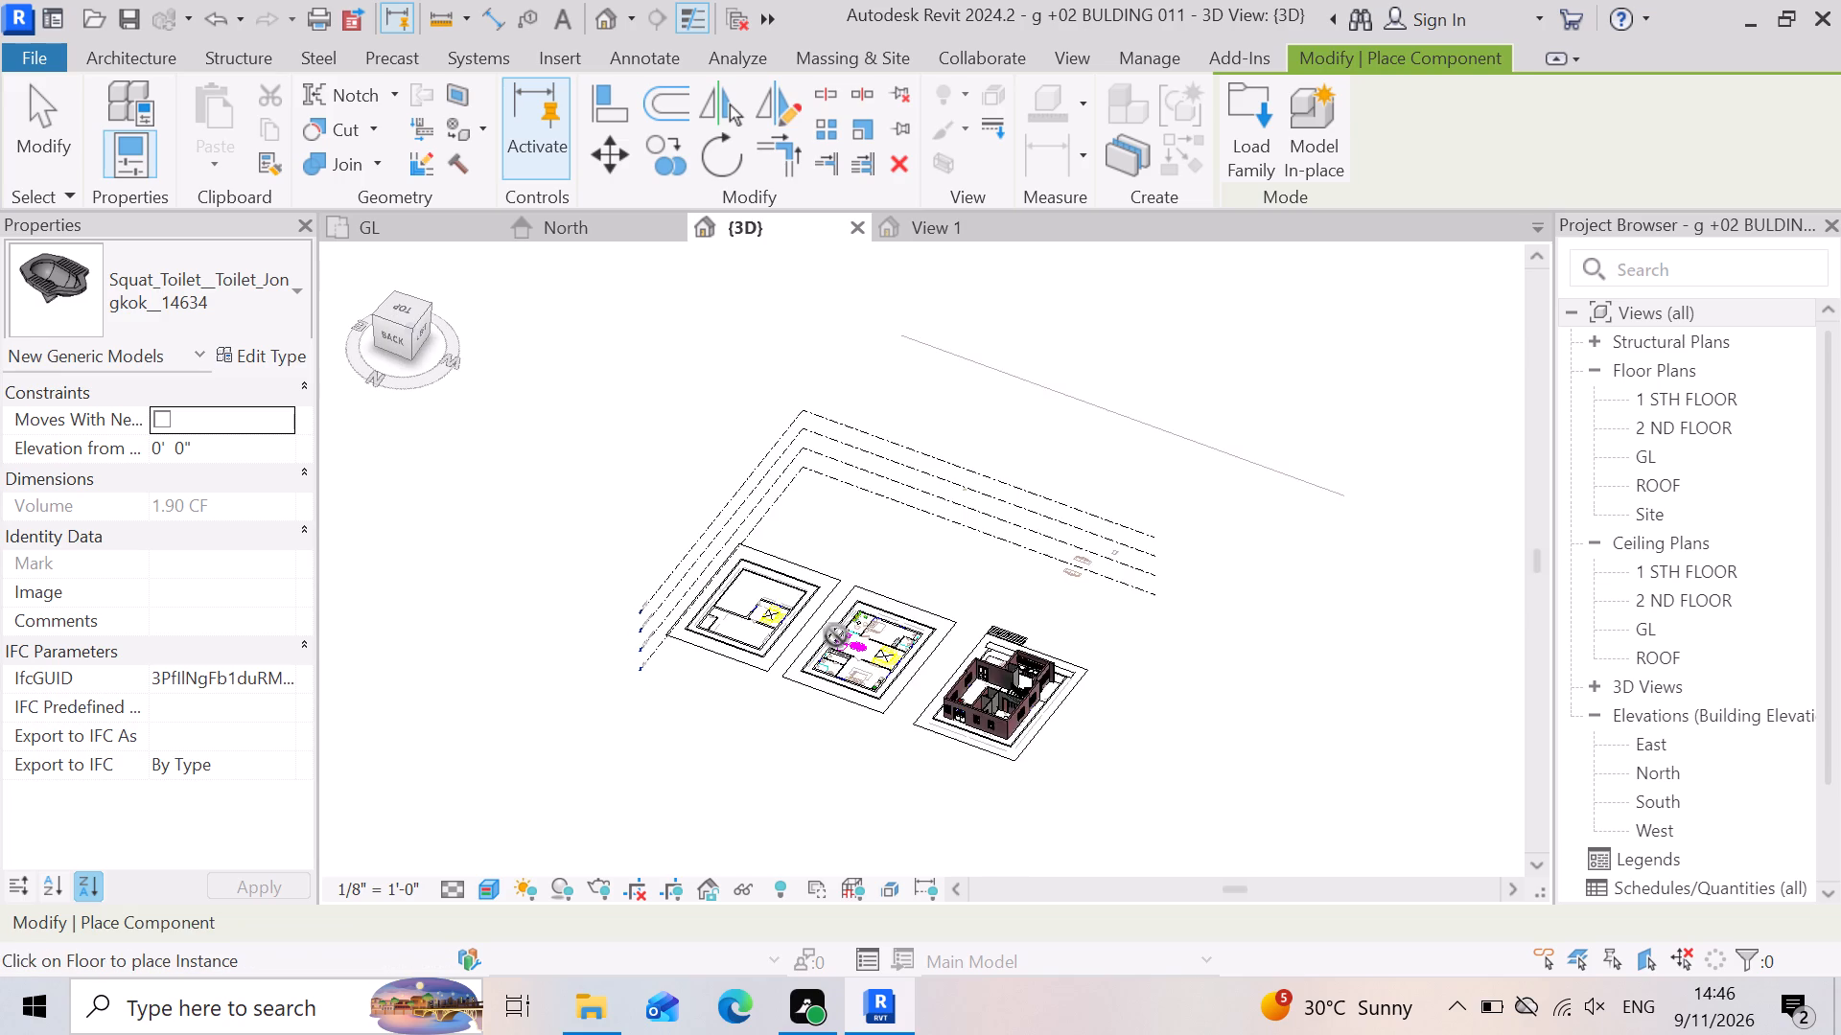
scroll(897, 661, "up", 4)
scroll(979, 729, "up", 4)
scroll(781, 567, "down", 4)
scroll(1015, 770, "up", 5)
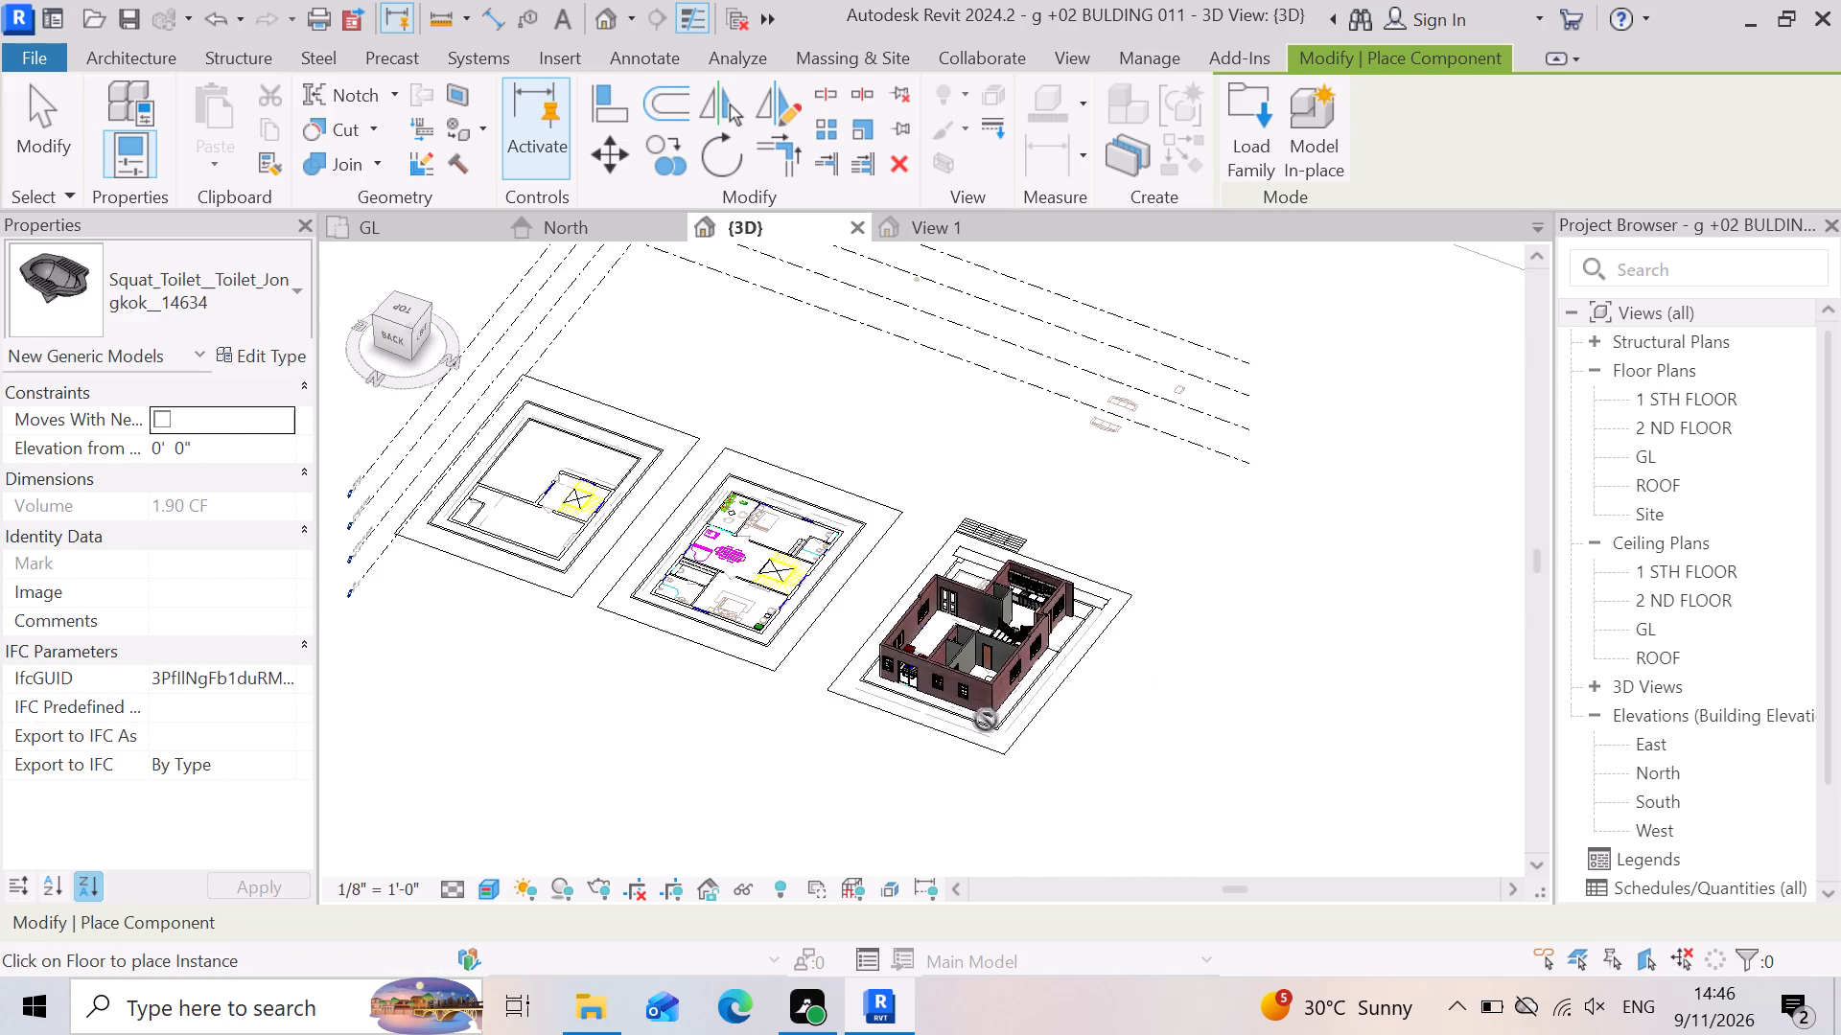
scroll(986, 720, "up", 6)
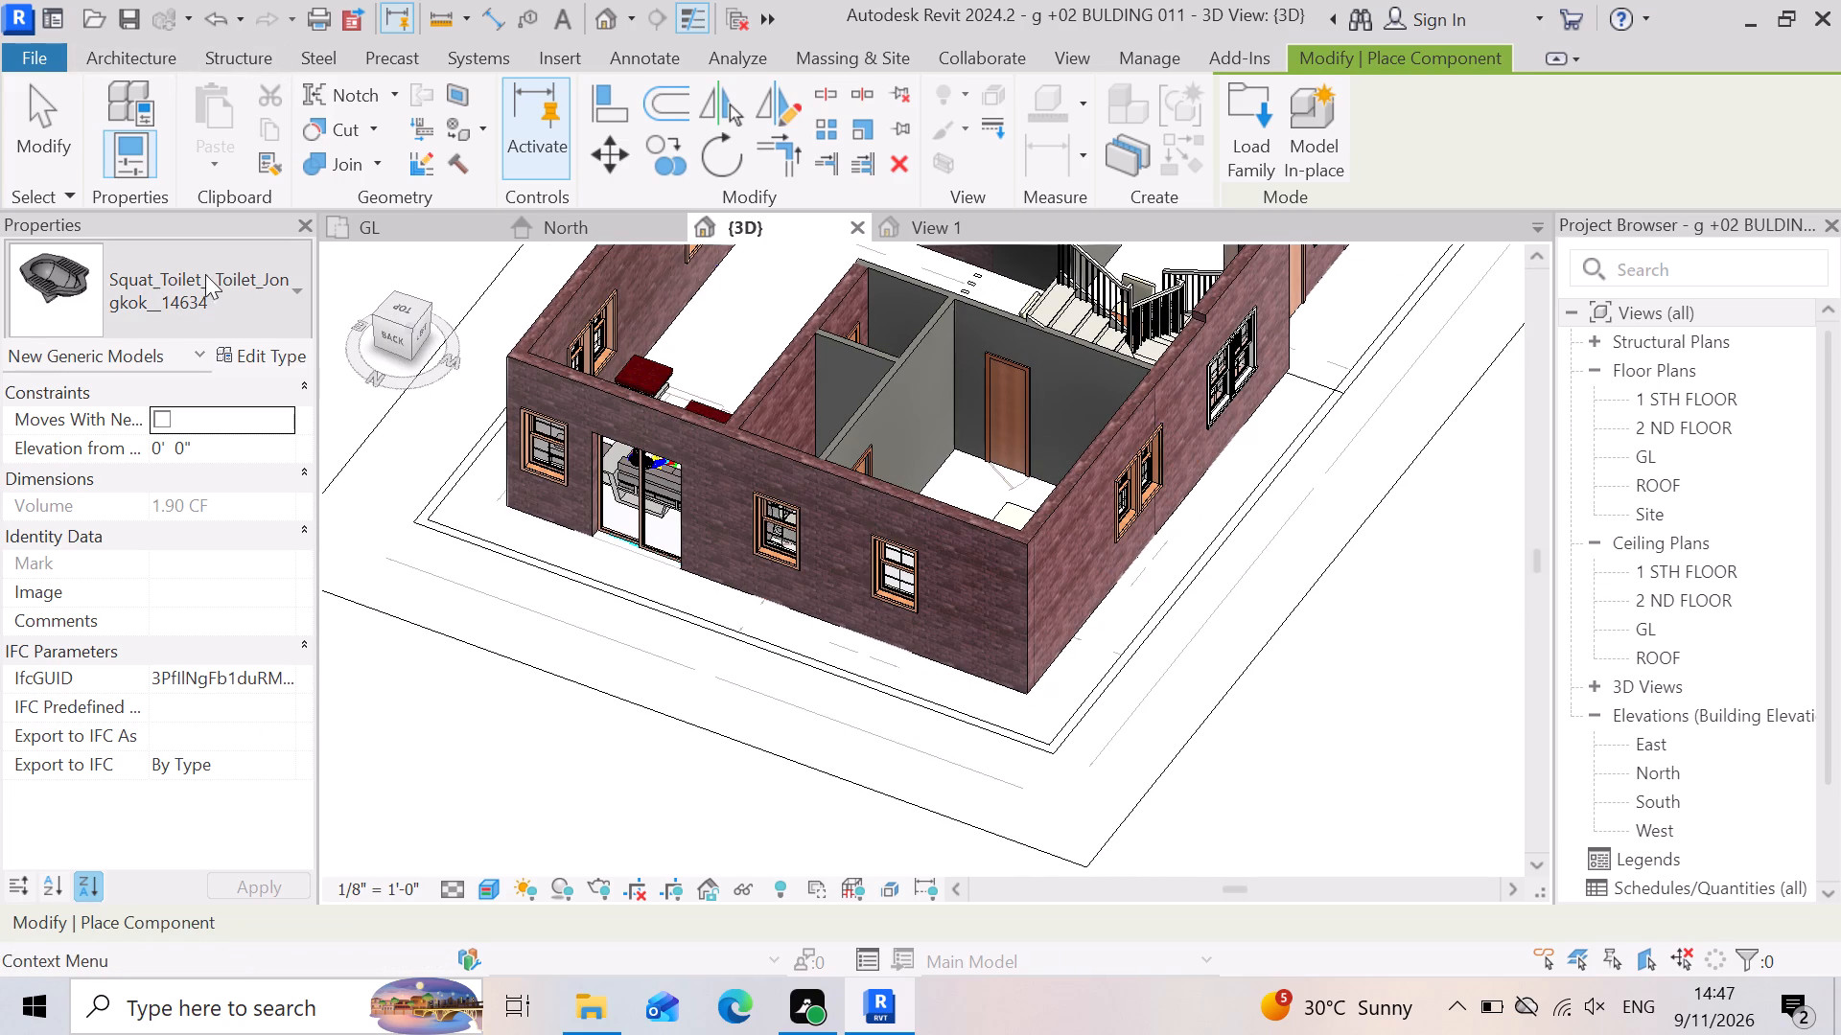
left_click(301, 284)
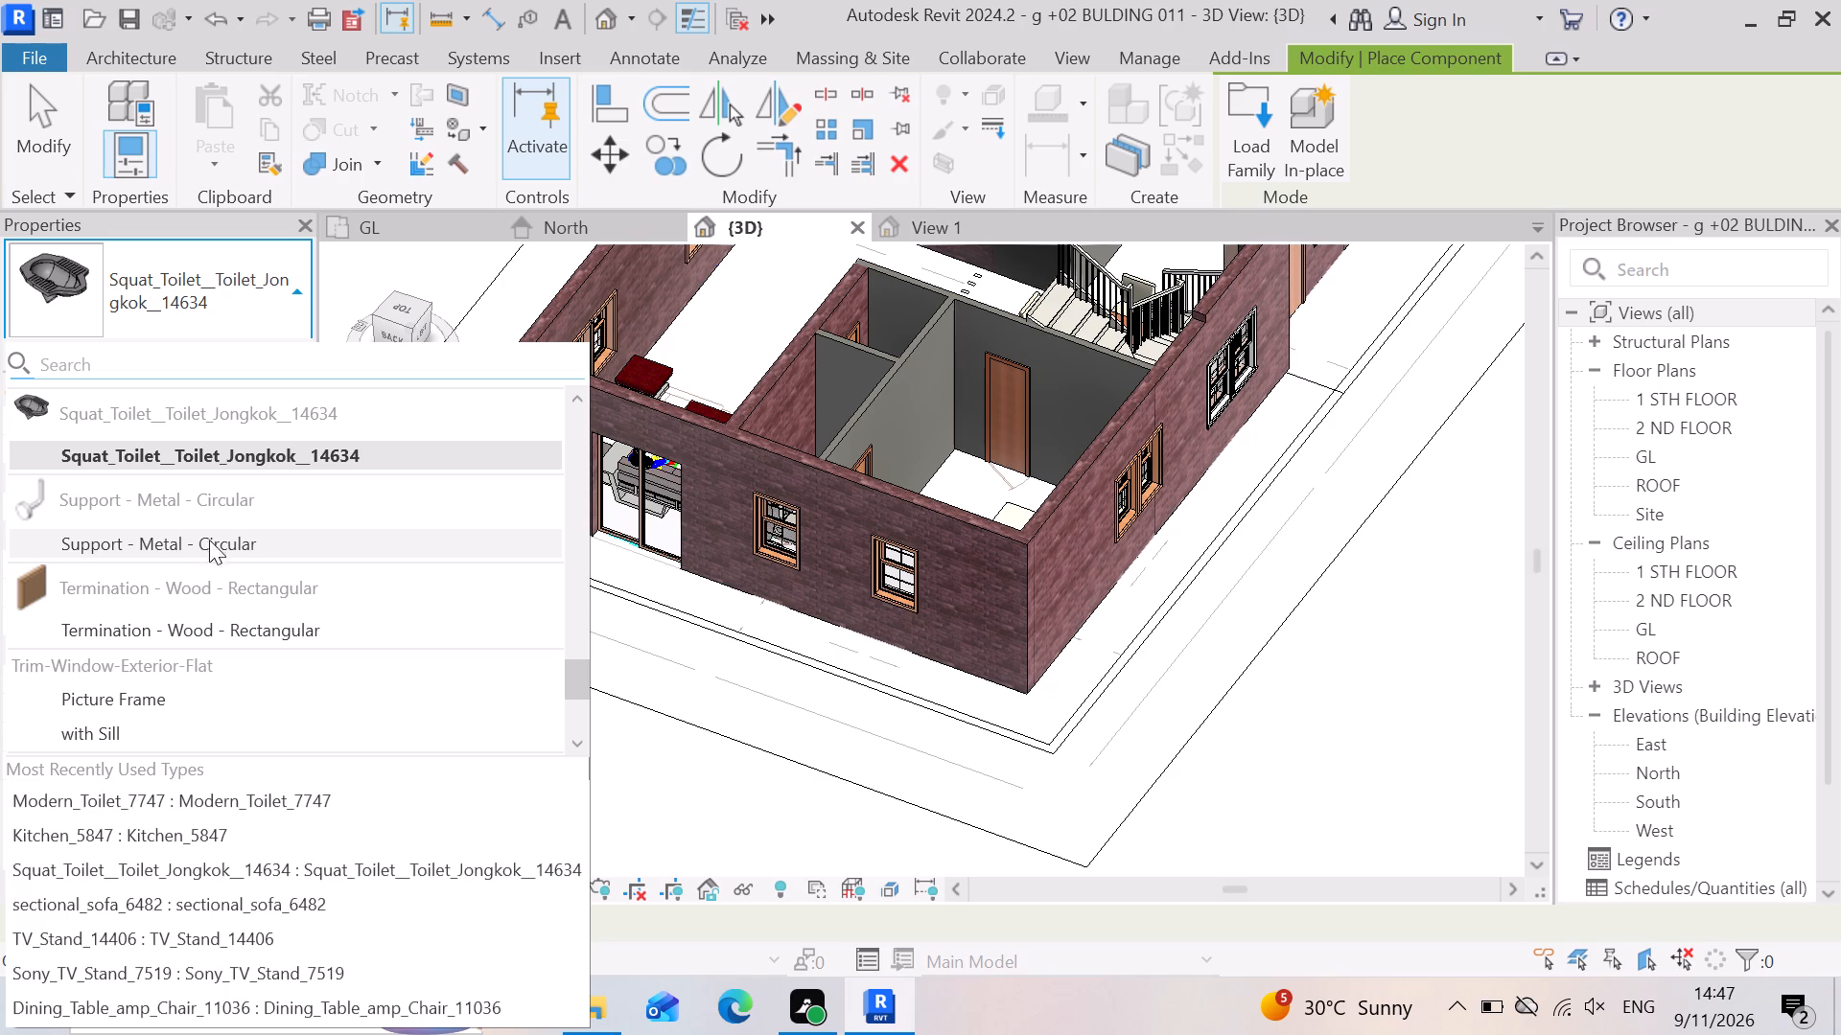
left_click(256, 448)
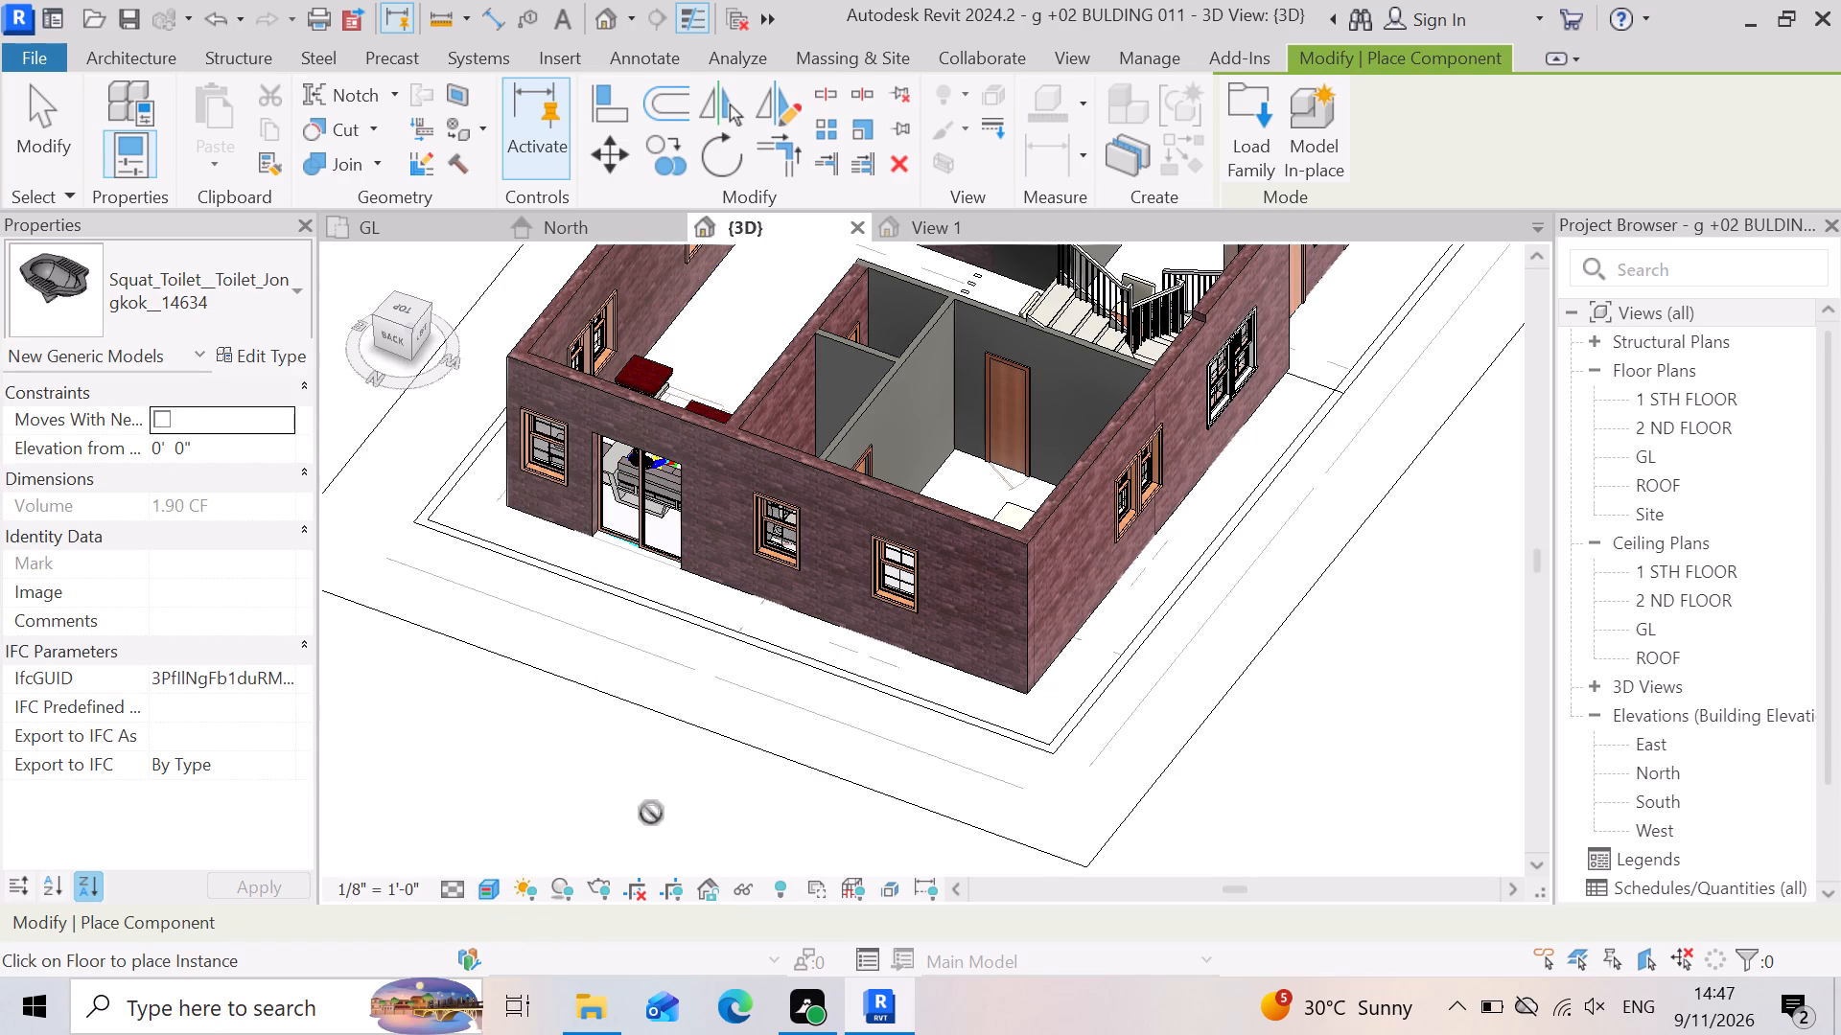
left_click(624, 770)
Examine the ground-level model in the 3D view around the sliding door, toilet partitions and guest bedroom.
scroll(707, 691, "down", 4)
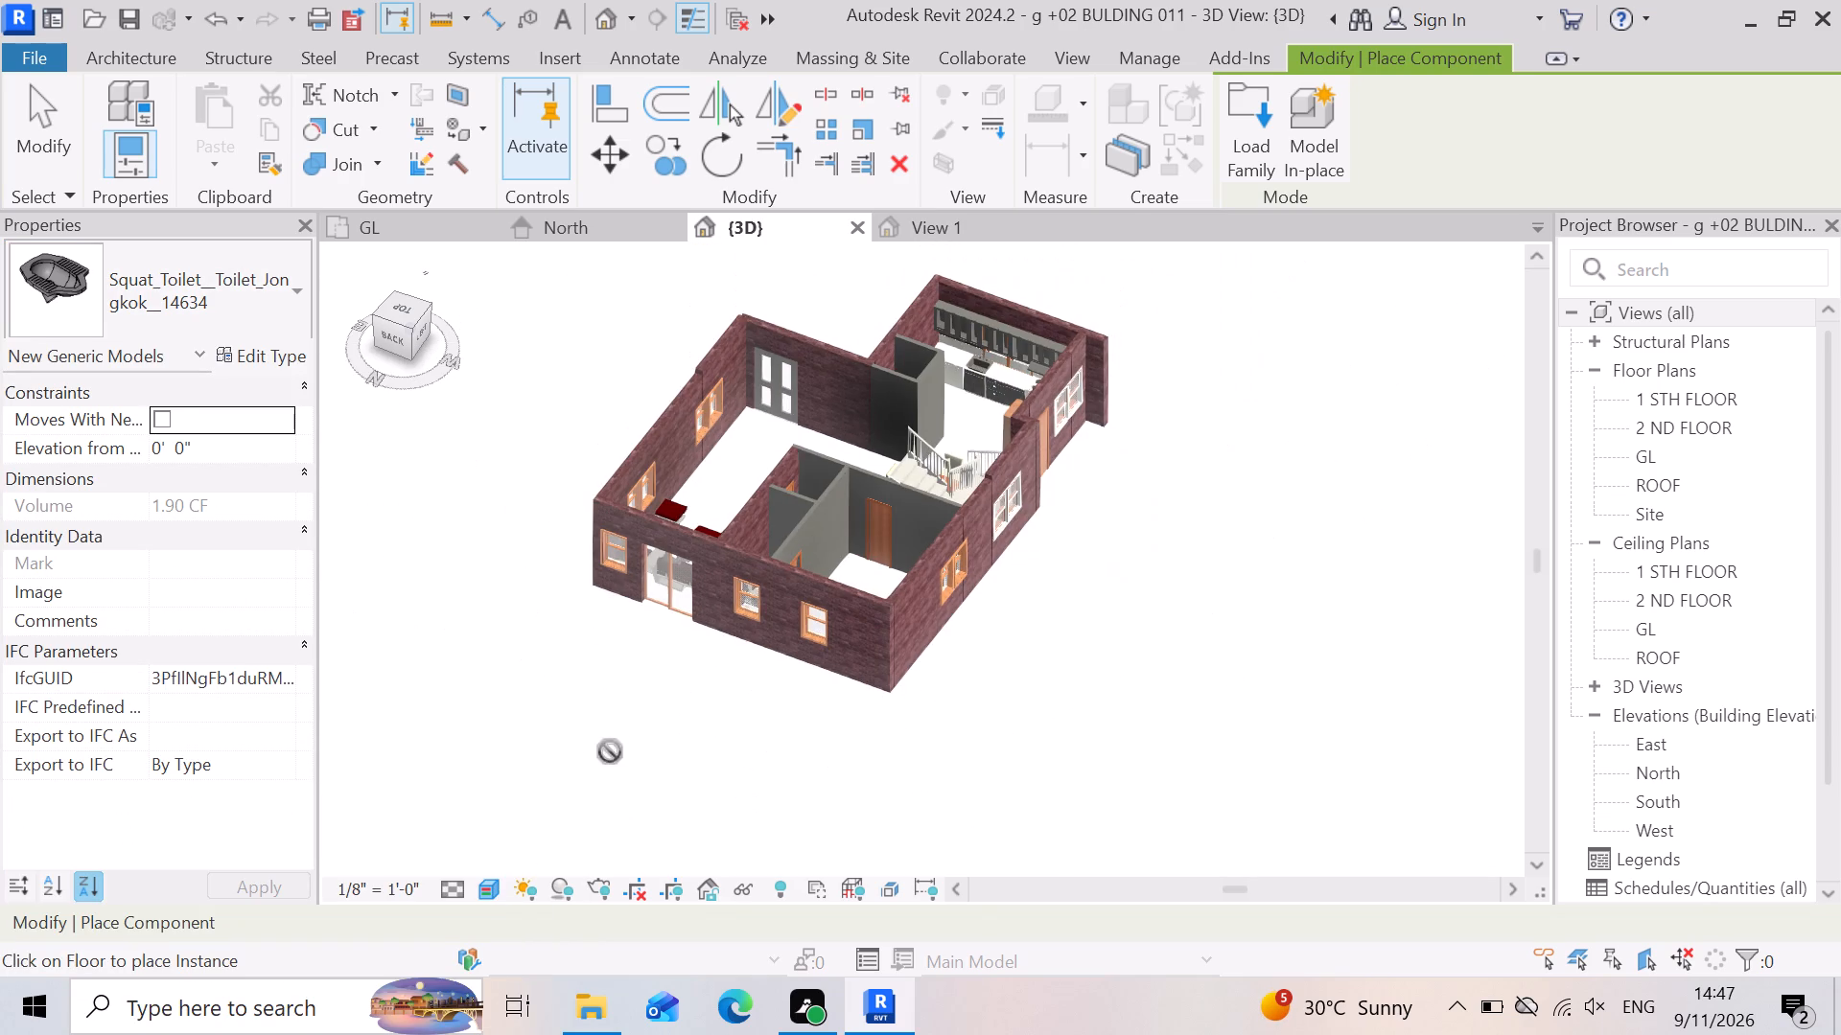
scroll(501, 649, "up", 6)
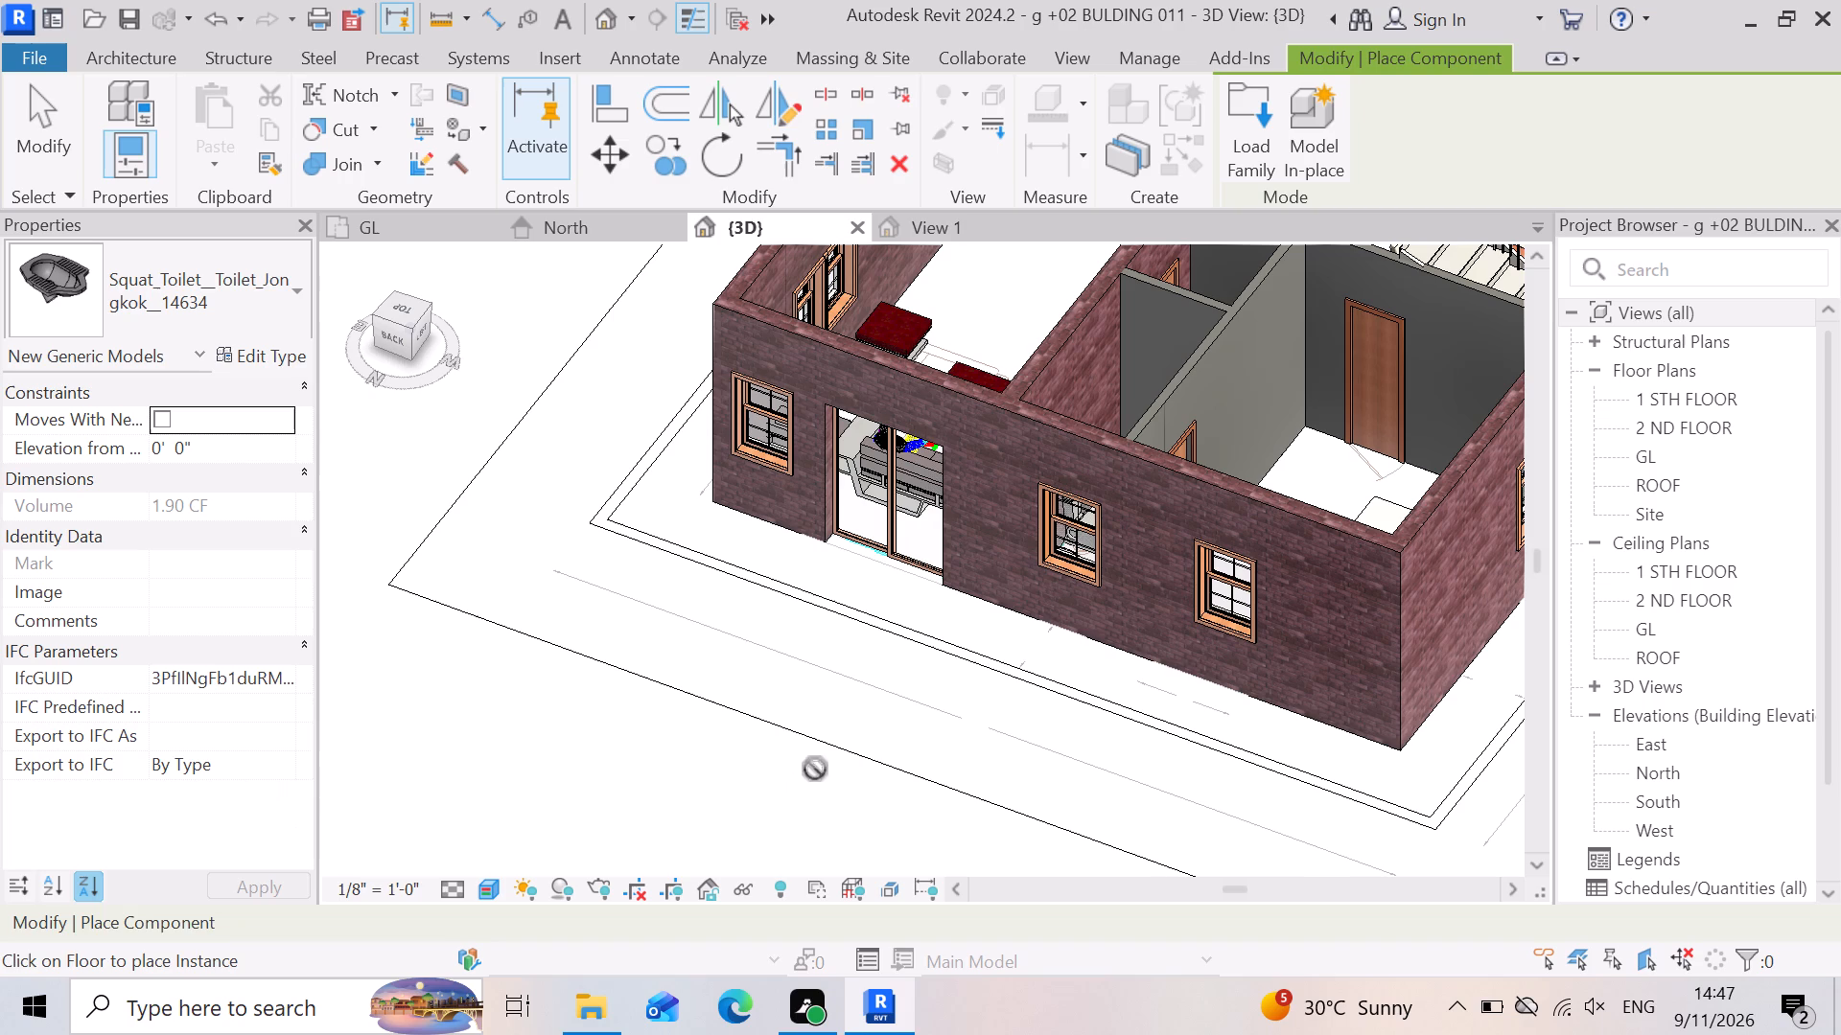
scroll(900, 528, "up", 7)
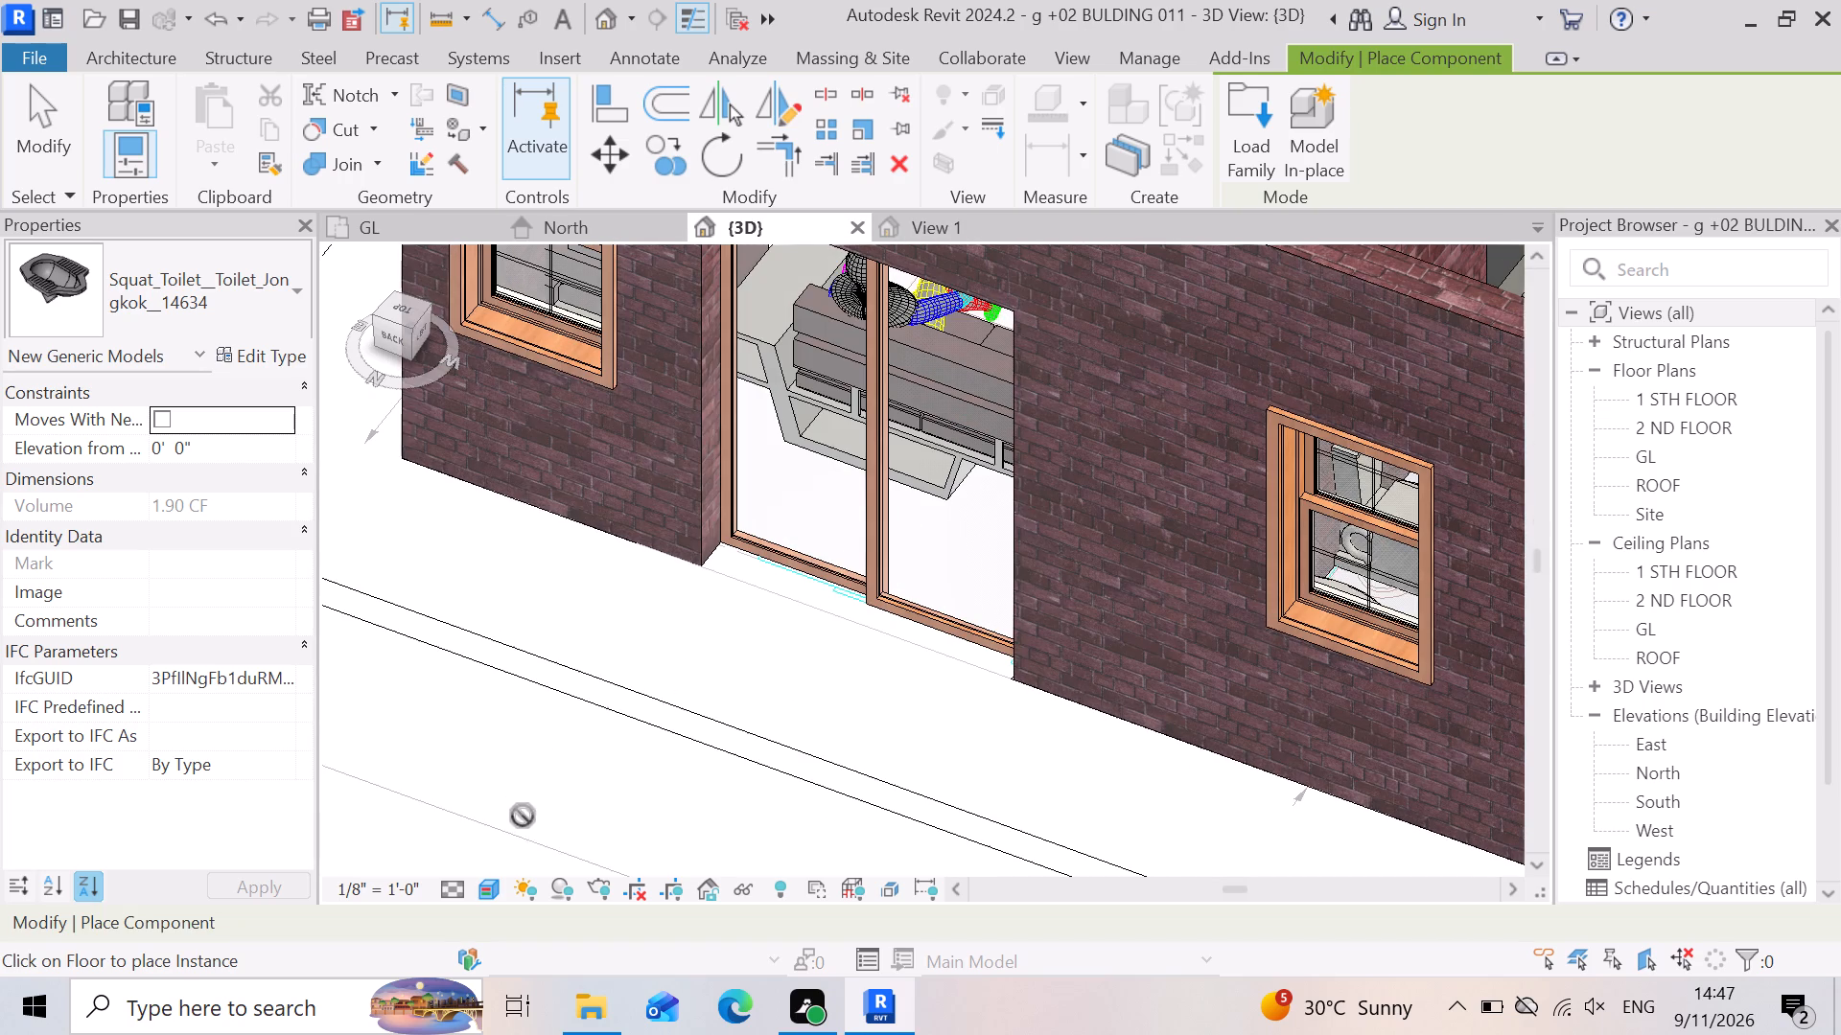
scroll(712, 851, "down", 6)
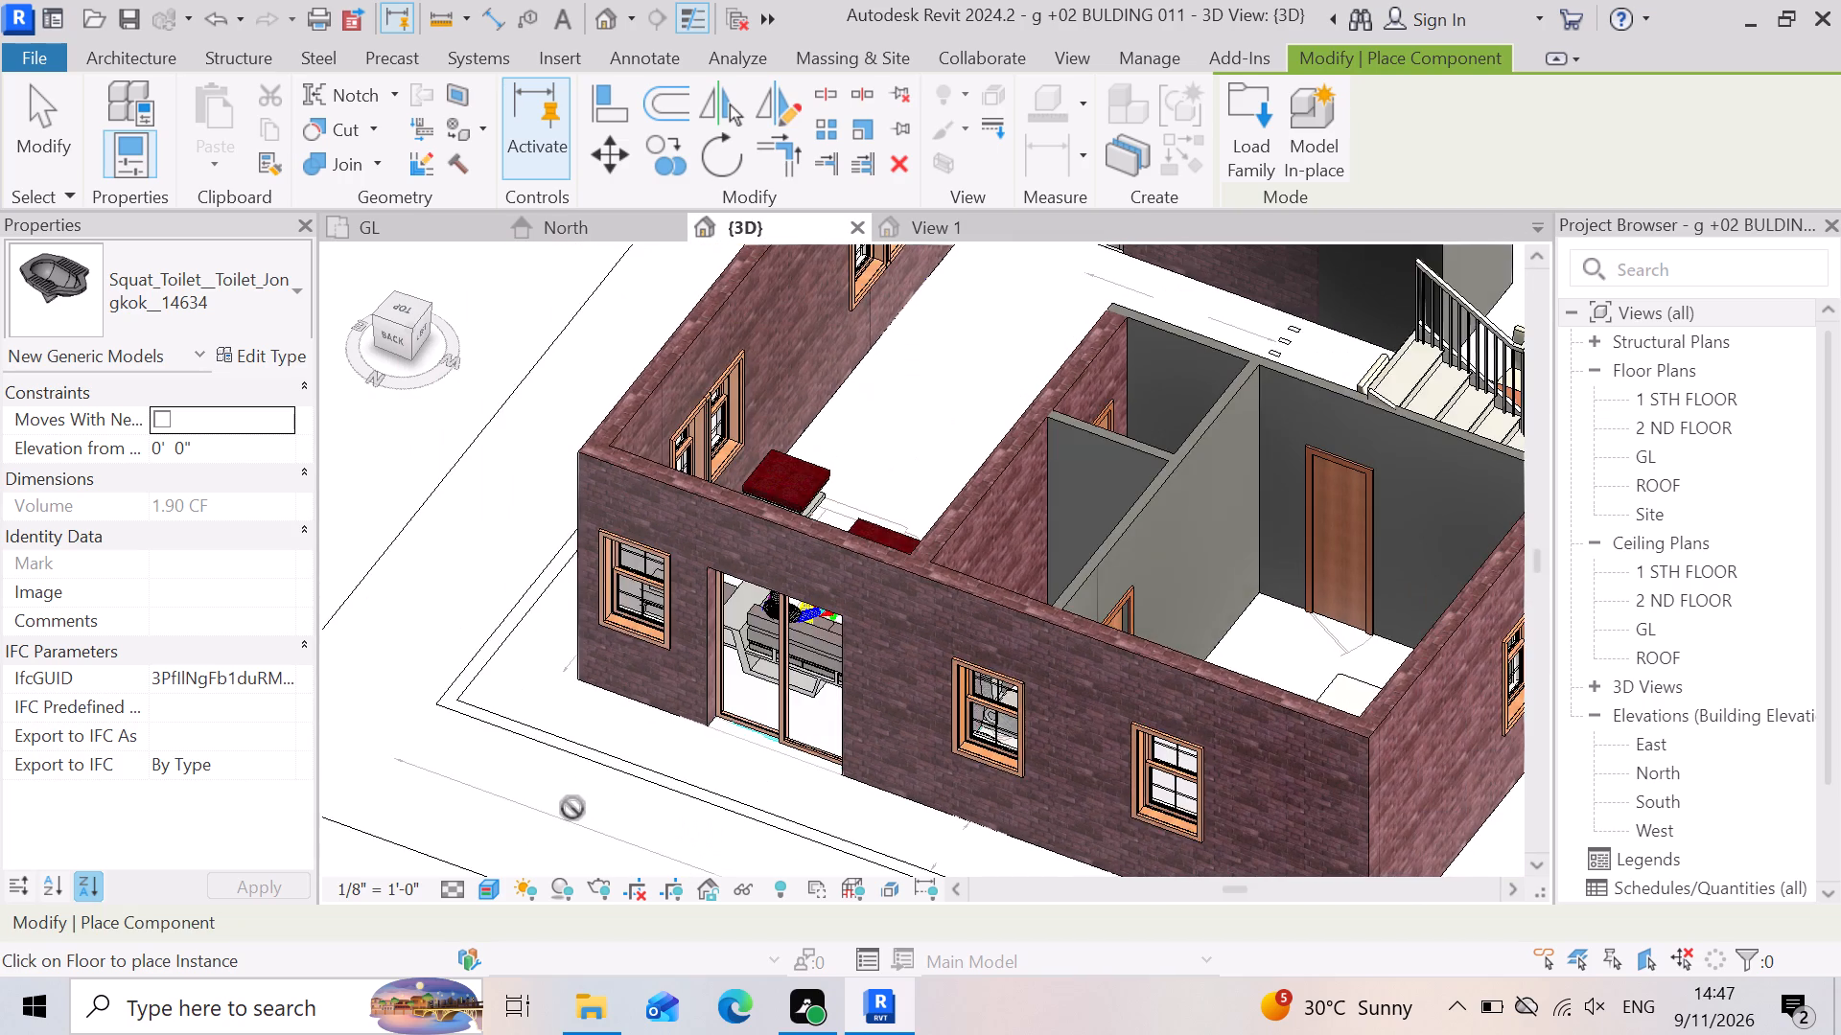
scroll(572, 808, "down", 1)
scroll(770, 765, "up", 3)
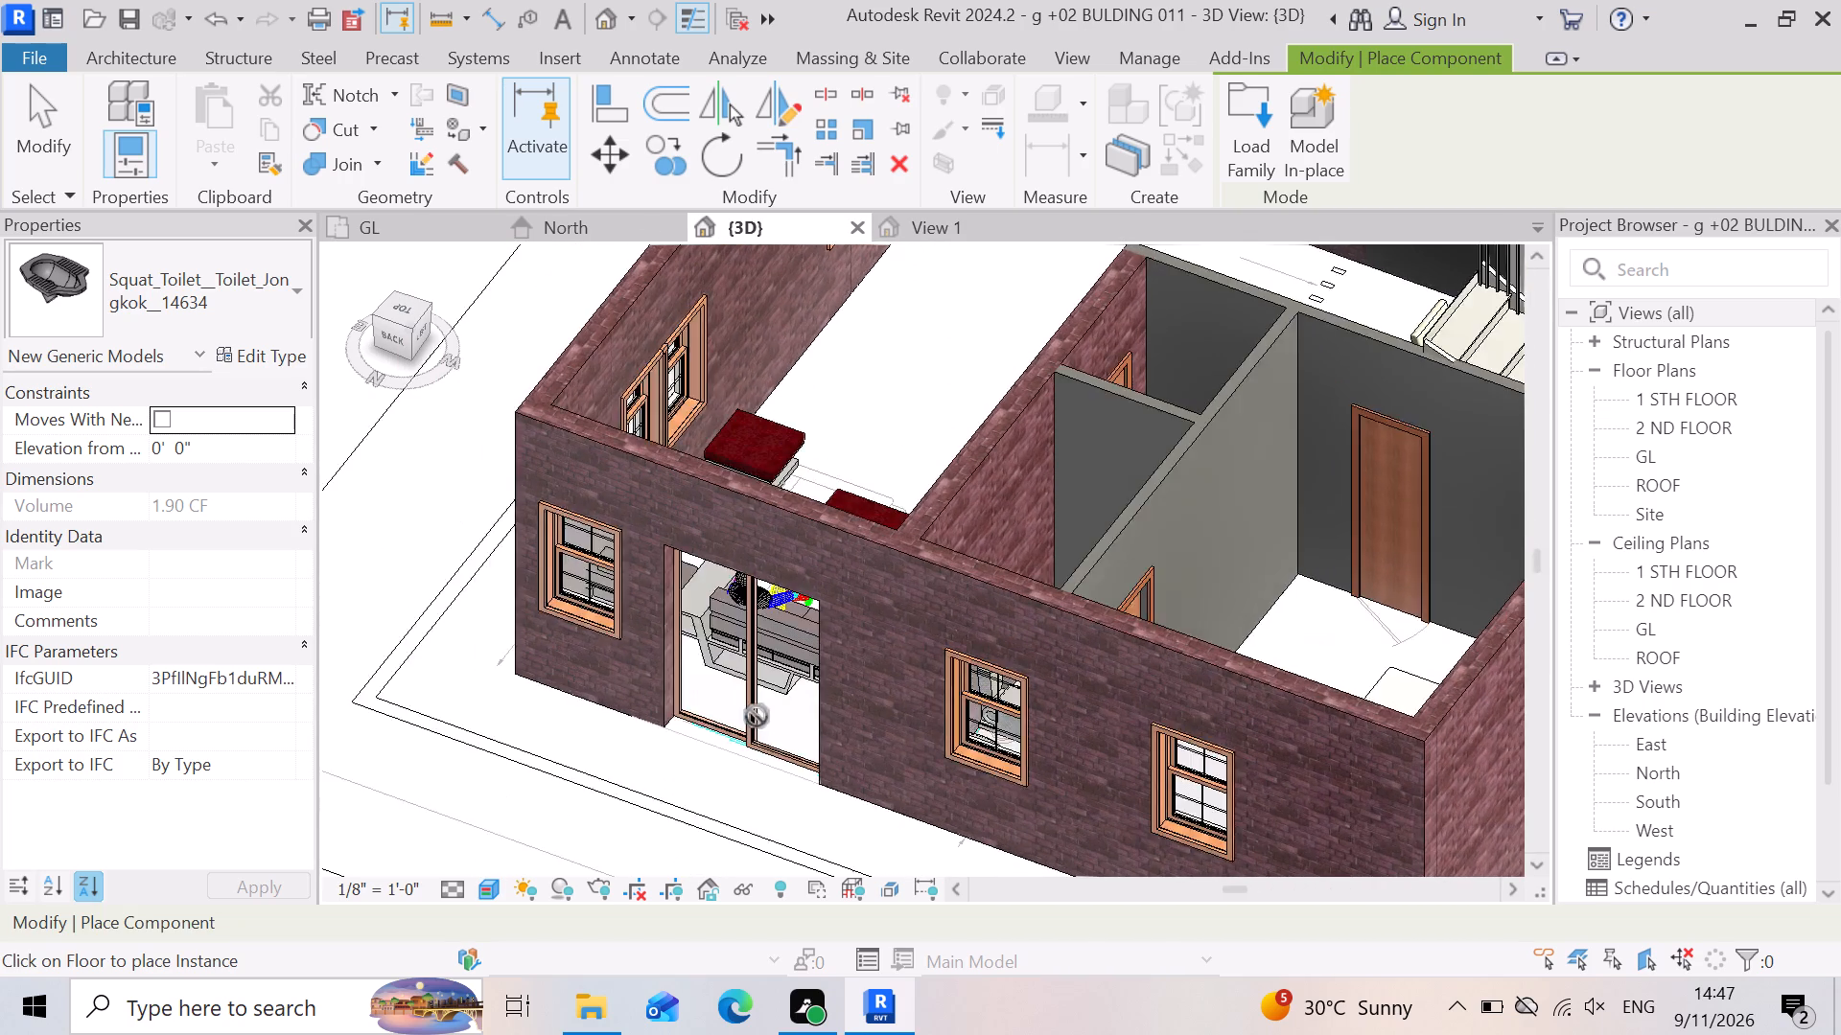
scroll(757, 716, "up", 8)
scroll(680, 801, "down", 2)
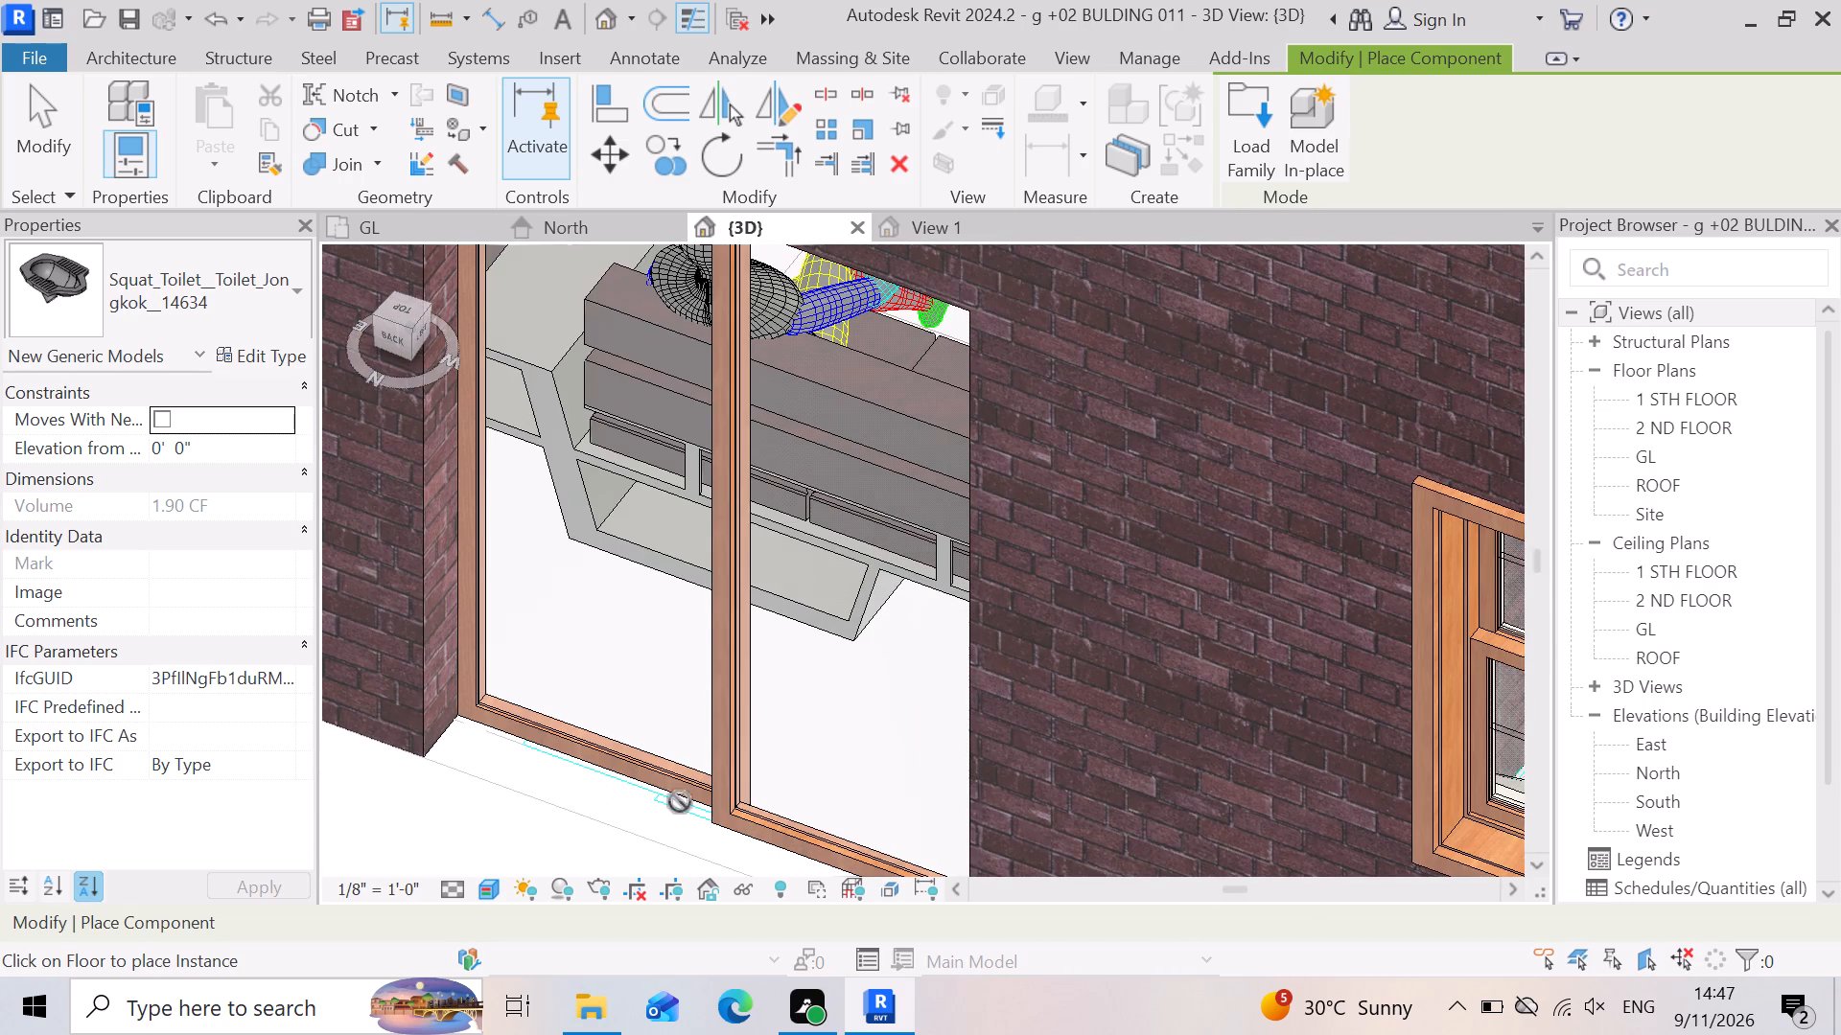
scroll(680, 801, "down", 2)
scroll(583, 805, "down", 7)
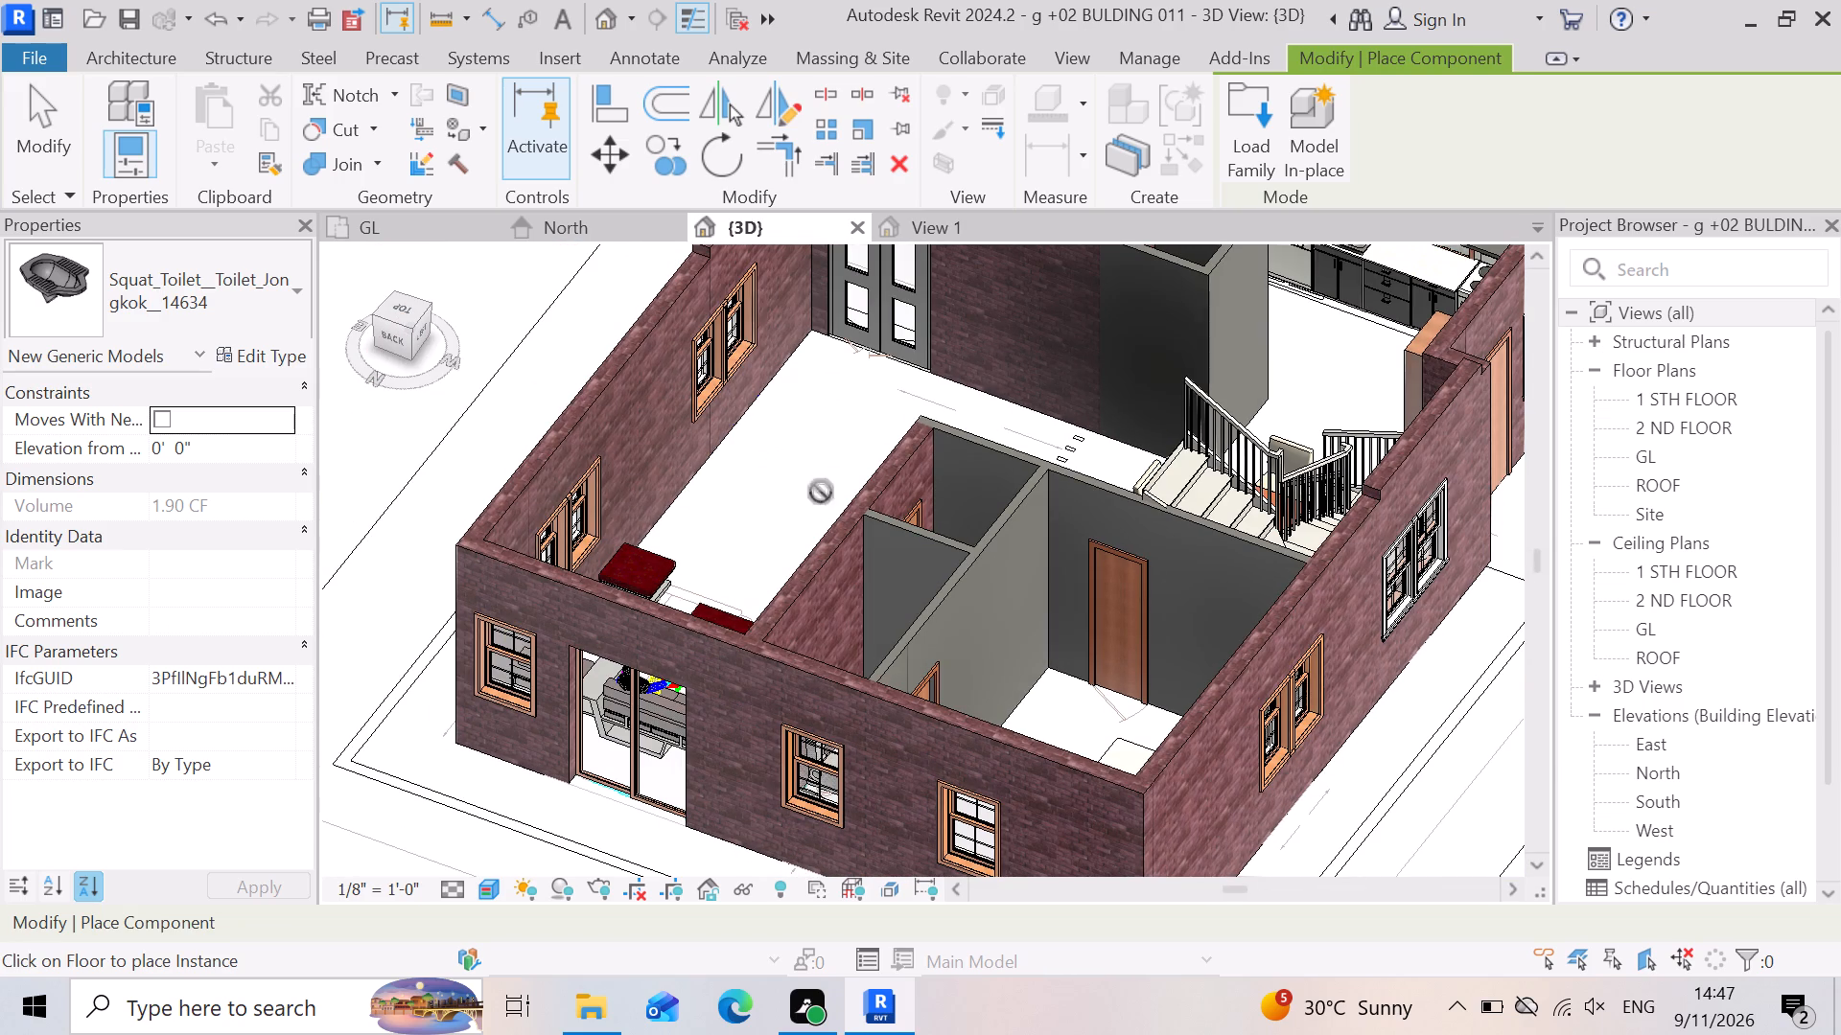
Return to the GL floor plan and end the squat toilet placement.
left_click(408, 227)
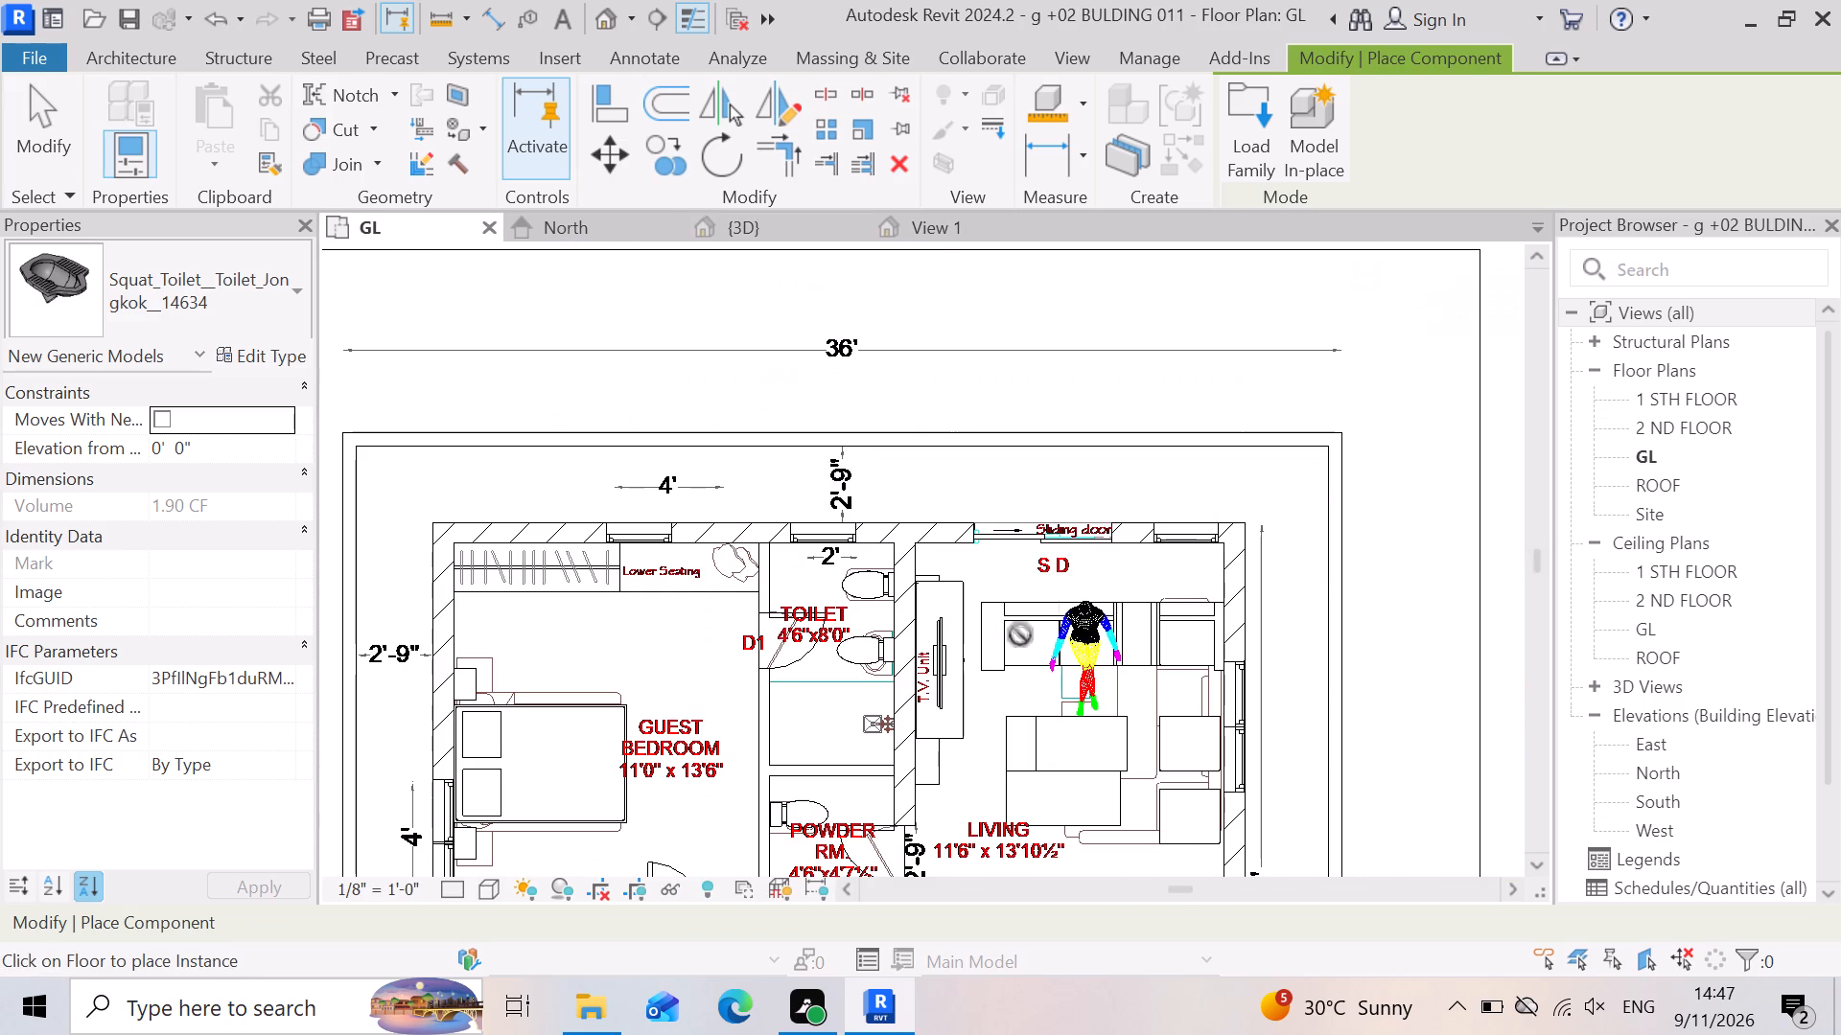
scroll(1090, 577, "down", 4)
scroll(1042, 660, "up", 3)
scroll(910, 609, "up", 3)
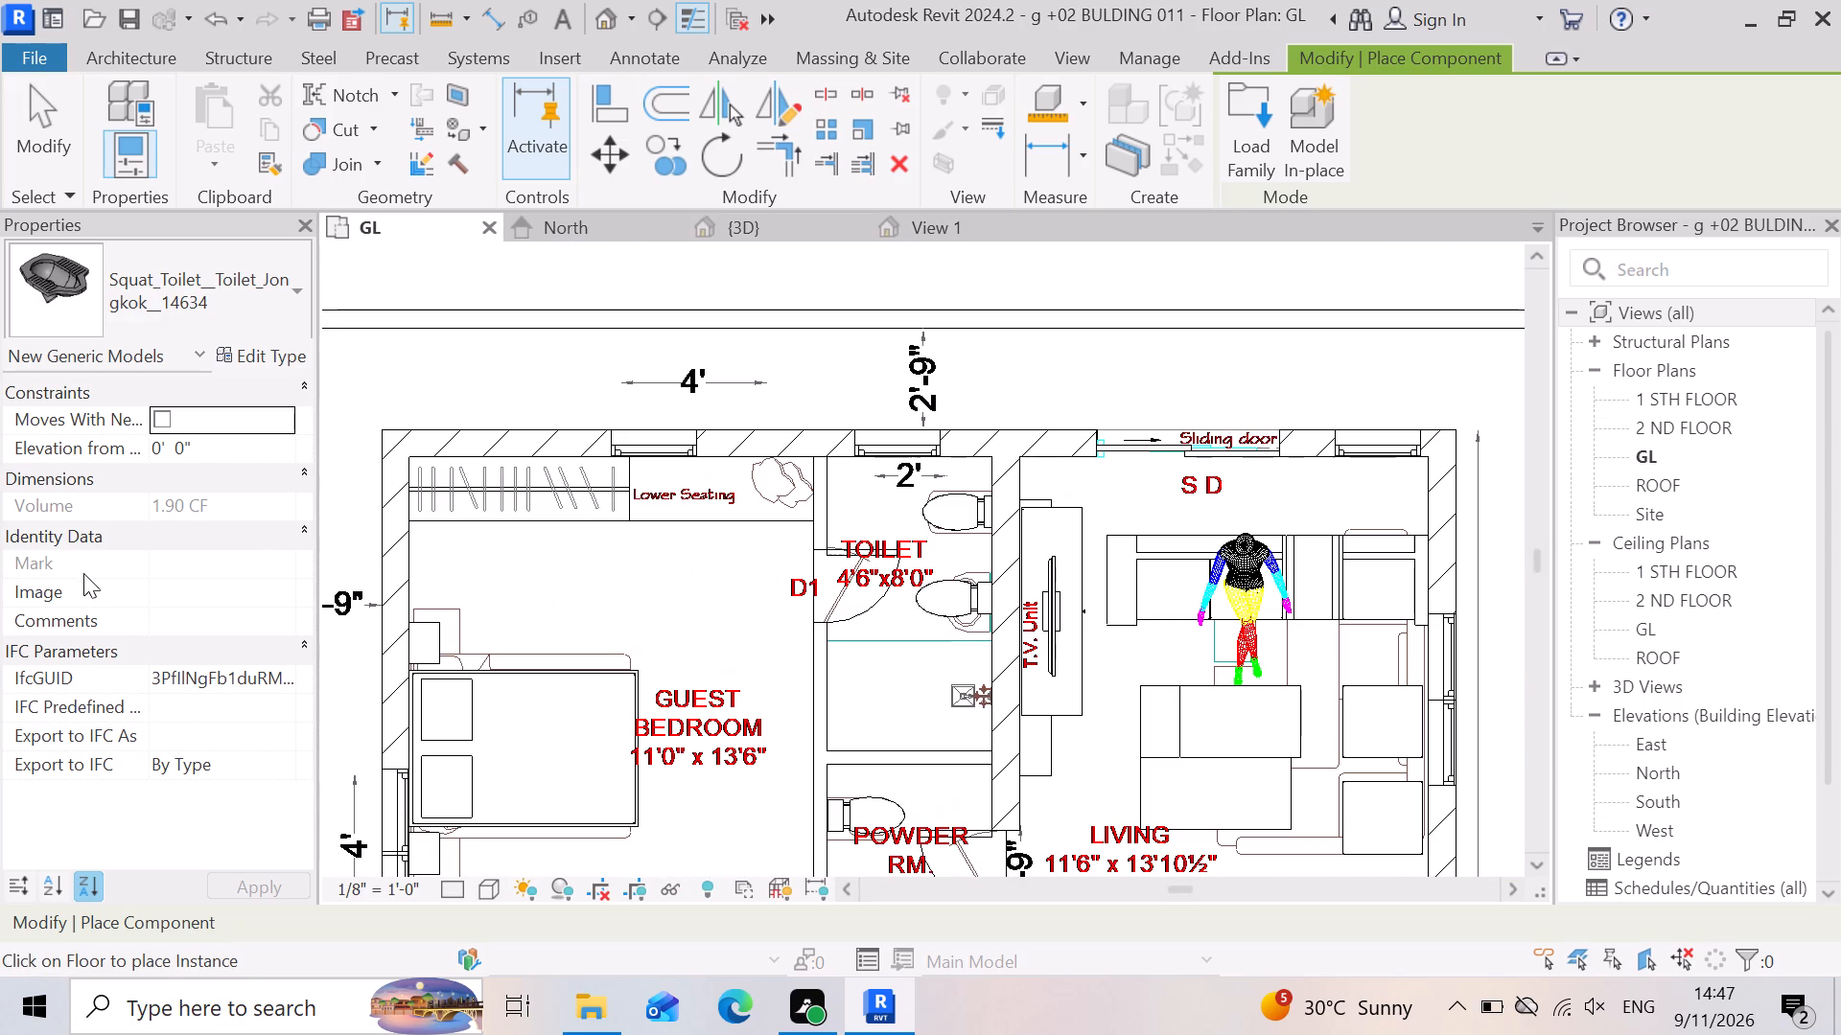
key("Escape")
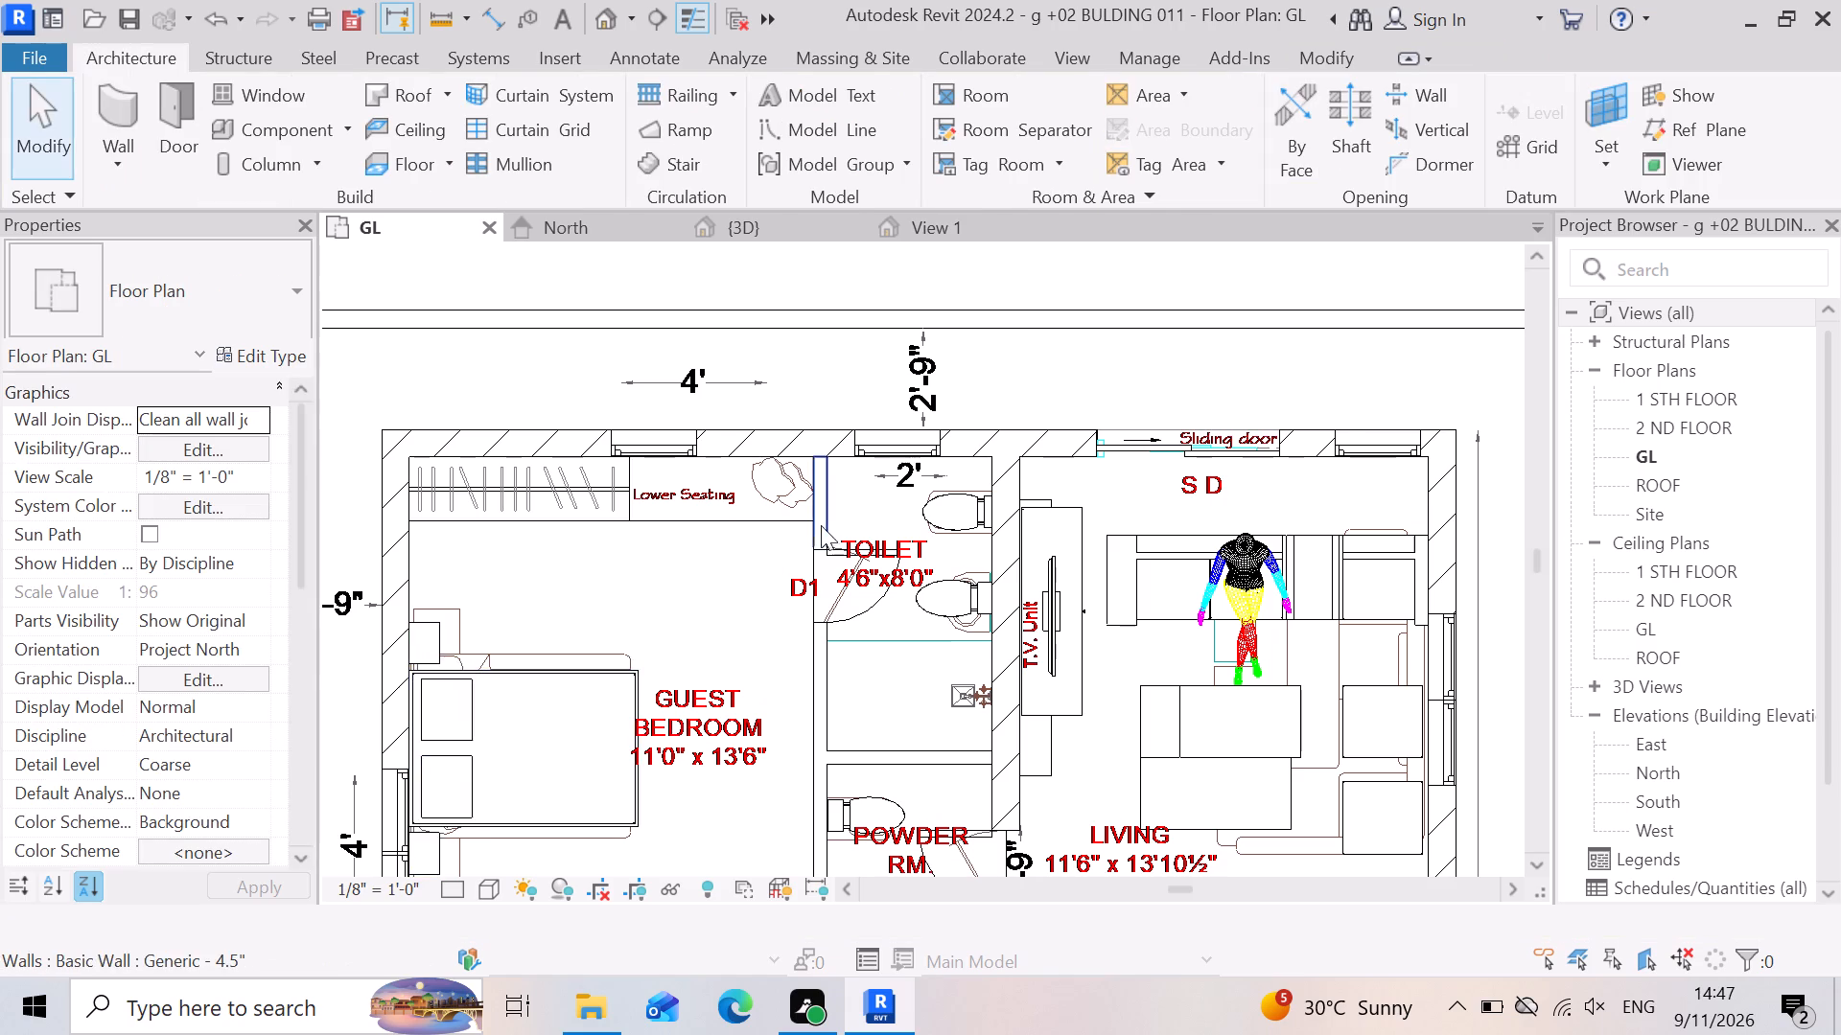
Start placing a component and load the Wall_Tap_Water_16198 family from the wash basin folder.
scroll(821, 525, "down", 4)
scroll(860, 667, "up", 10)
scroll(1087, 532, "up", 13)
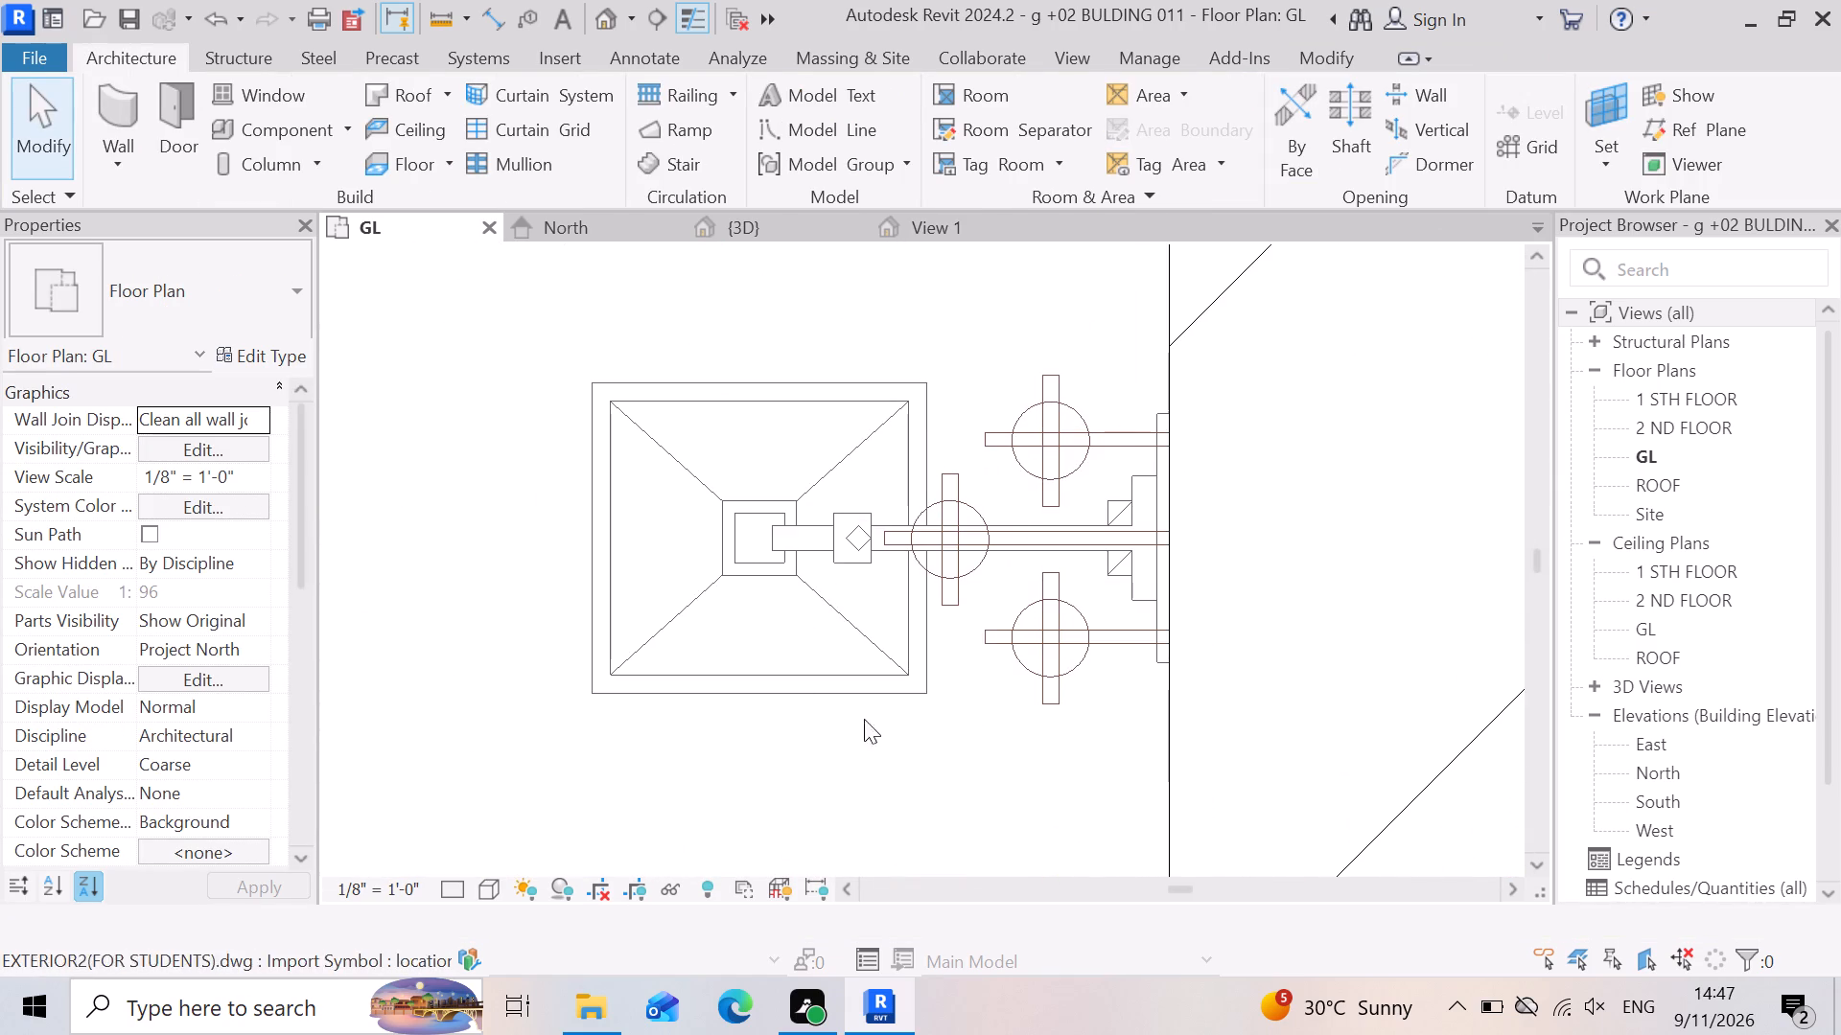
scroll(874, 720, "down", 4)
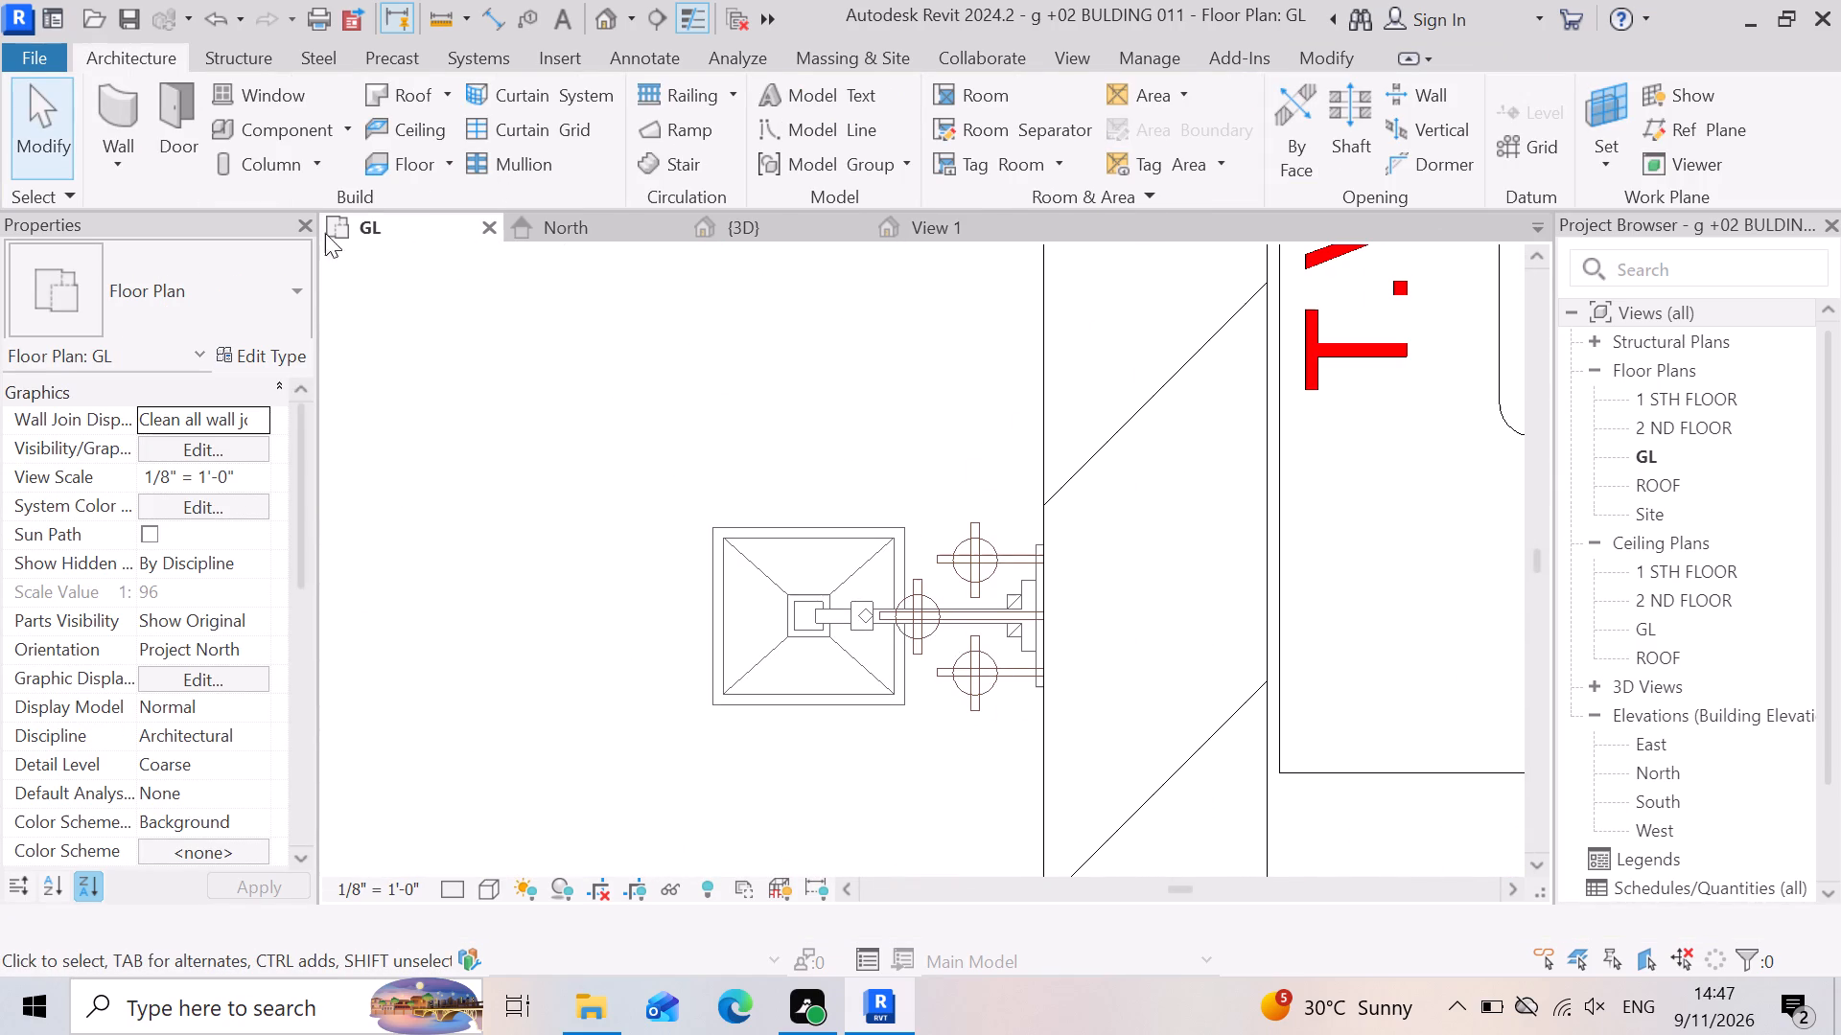
left_click(344, 126)
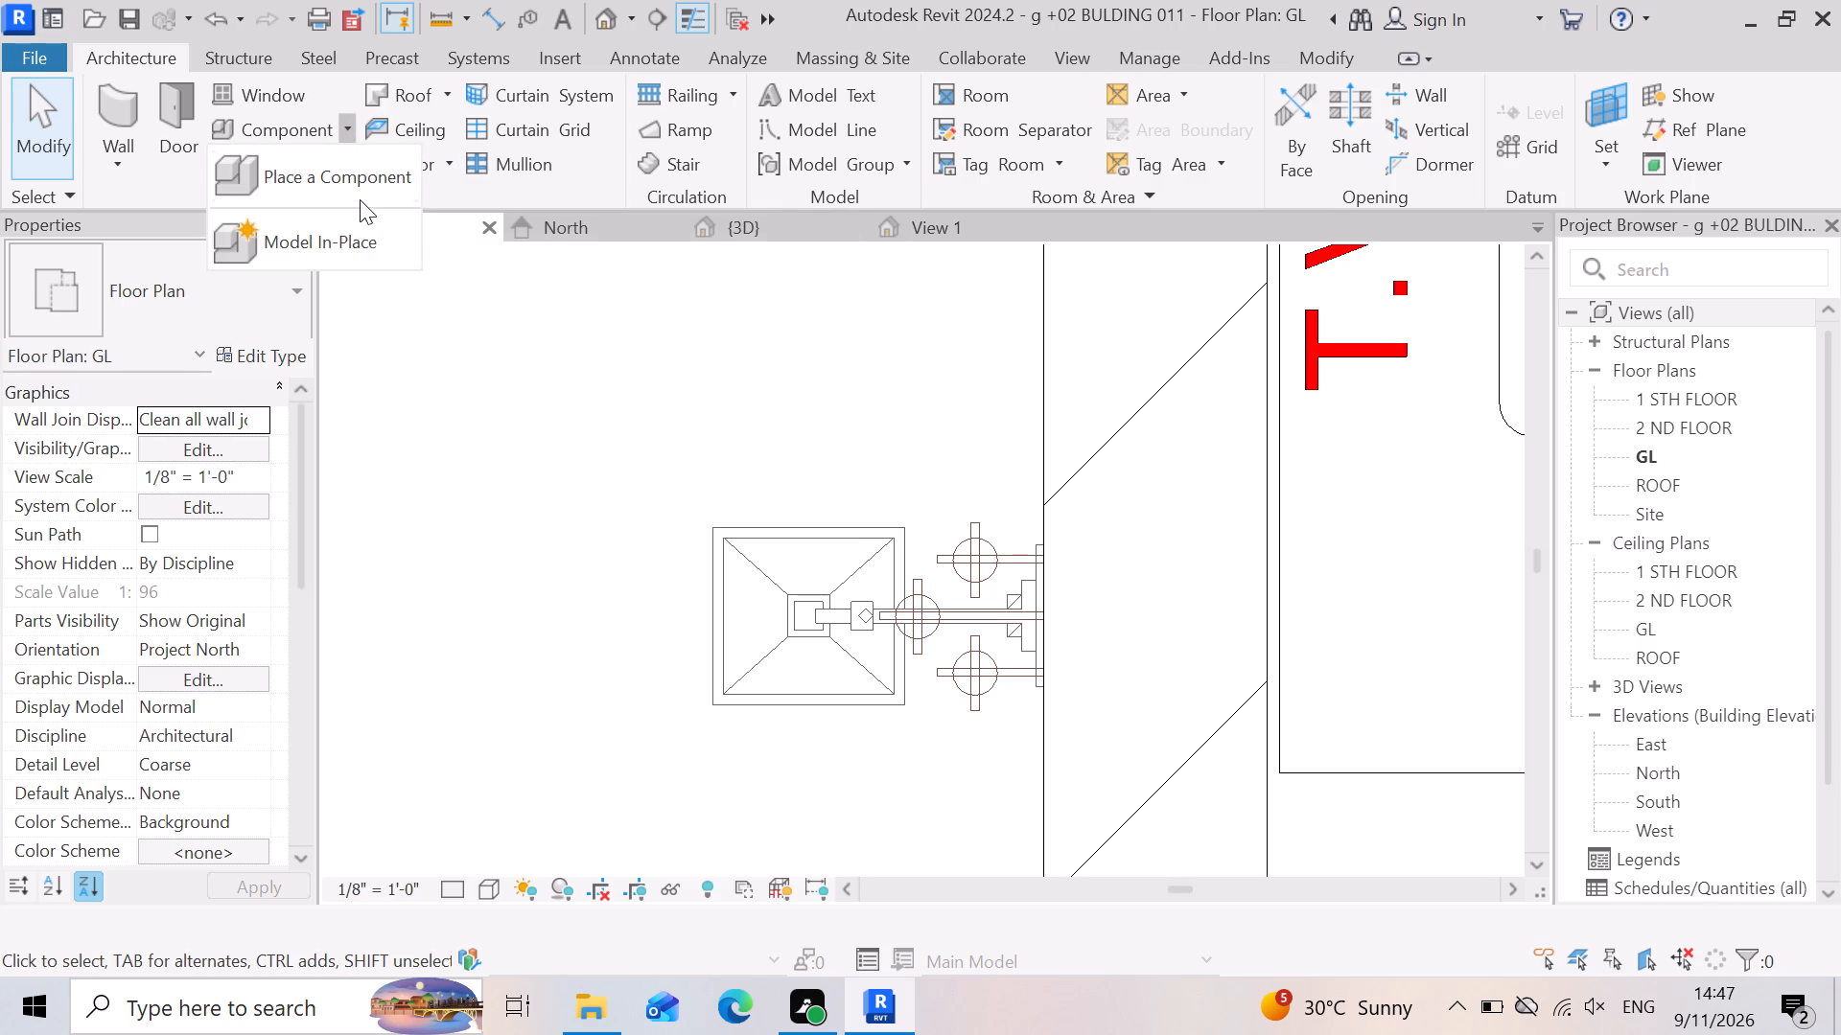
left_click(360, 191)
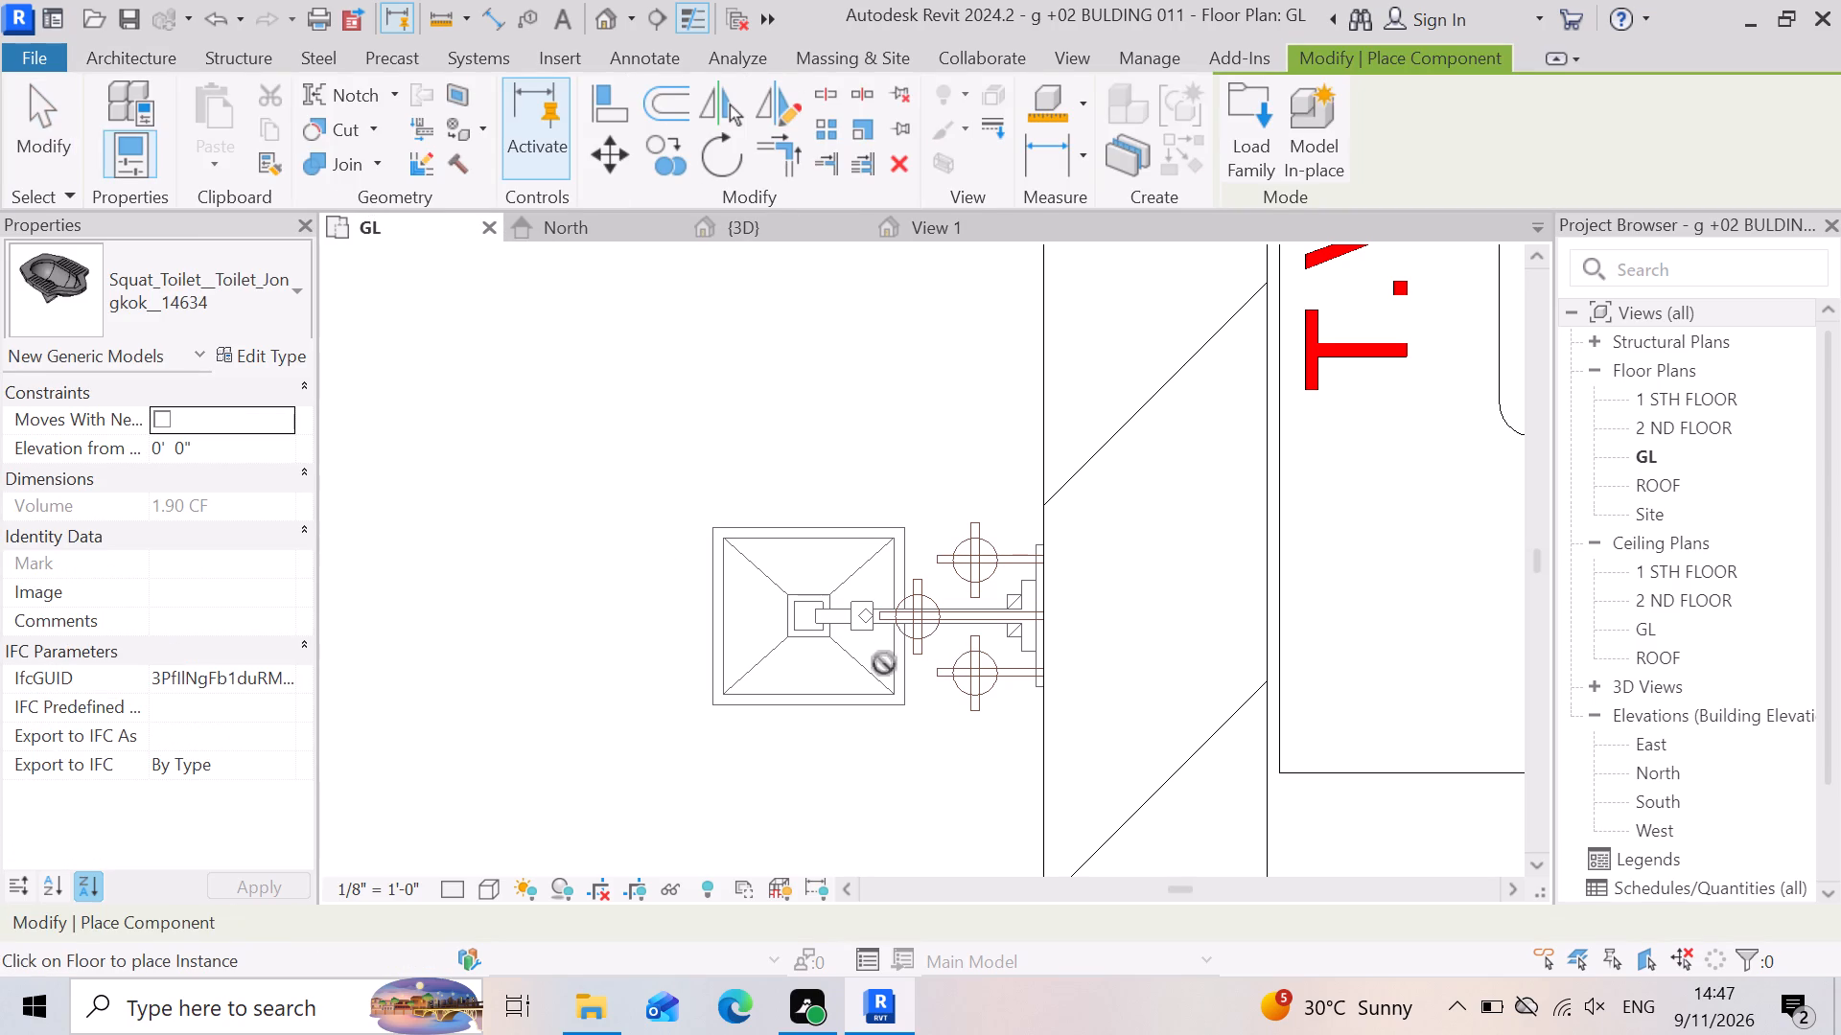
left_click(1245, 93)
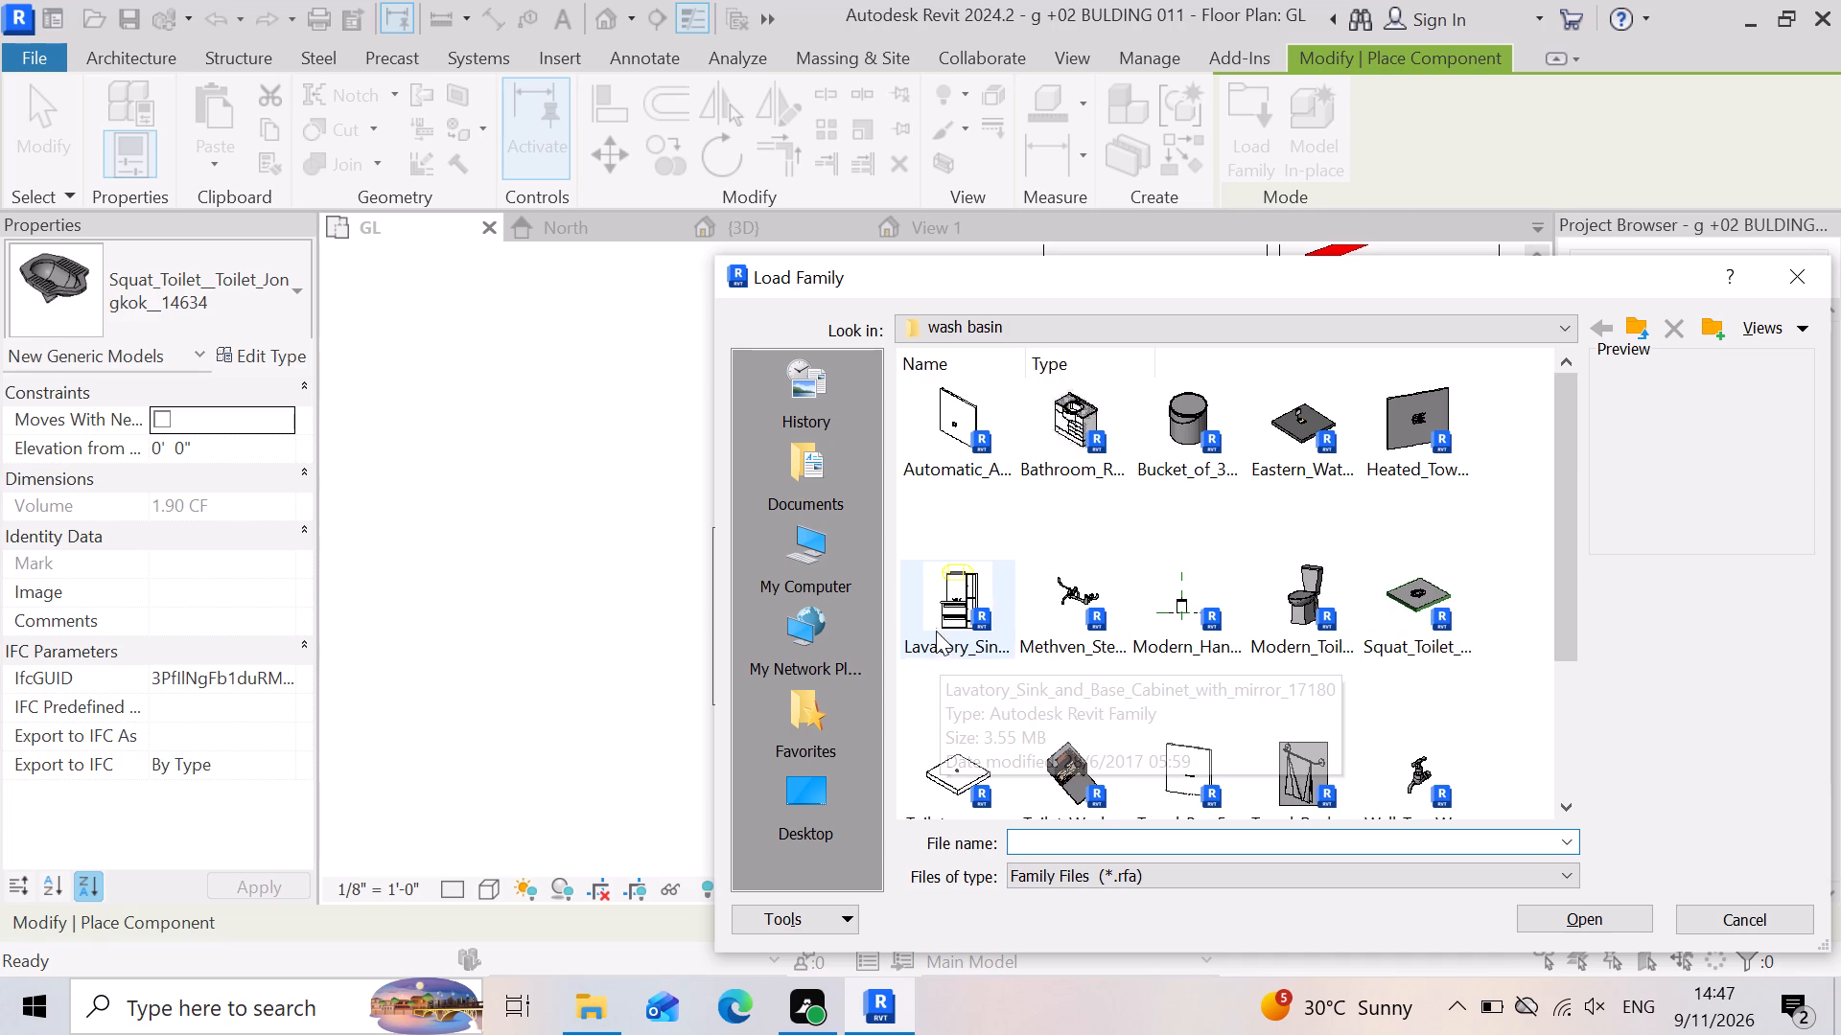
scroll(1180, 689, "down", 2)
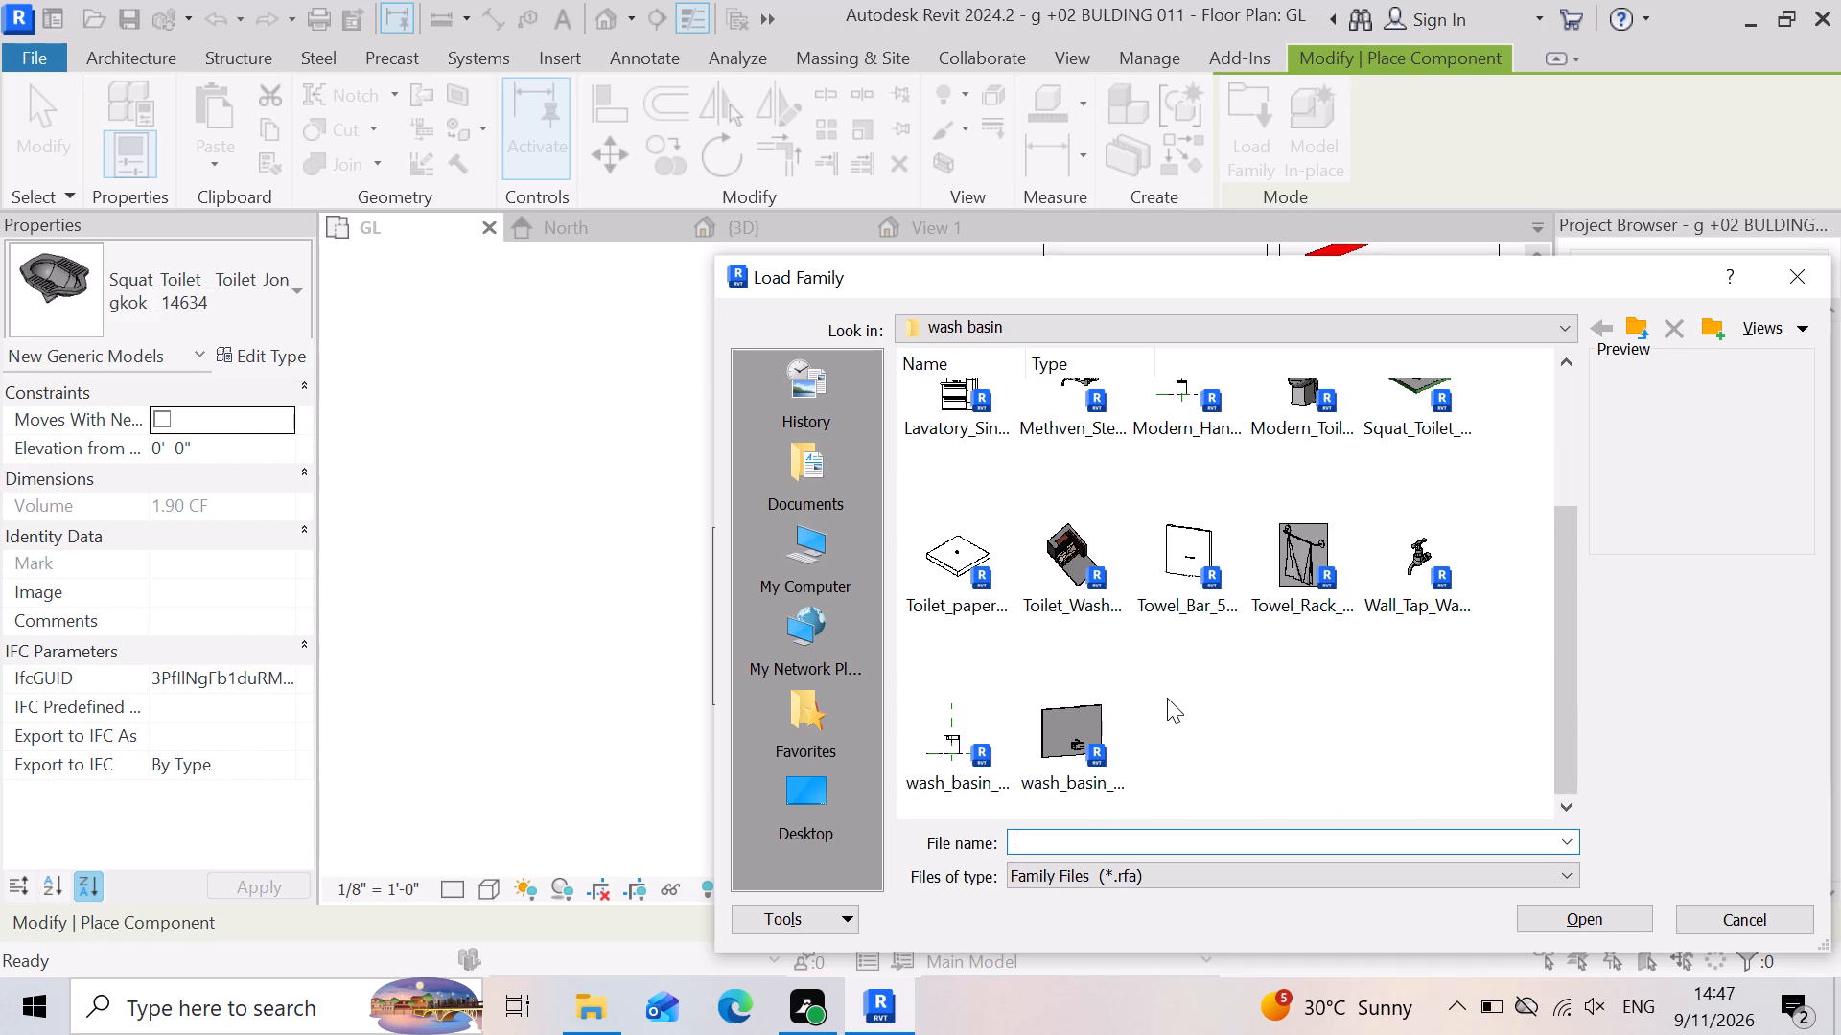
left_click(1413, 562)
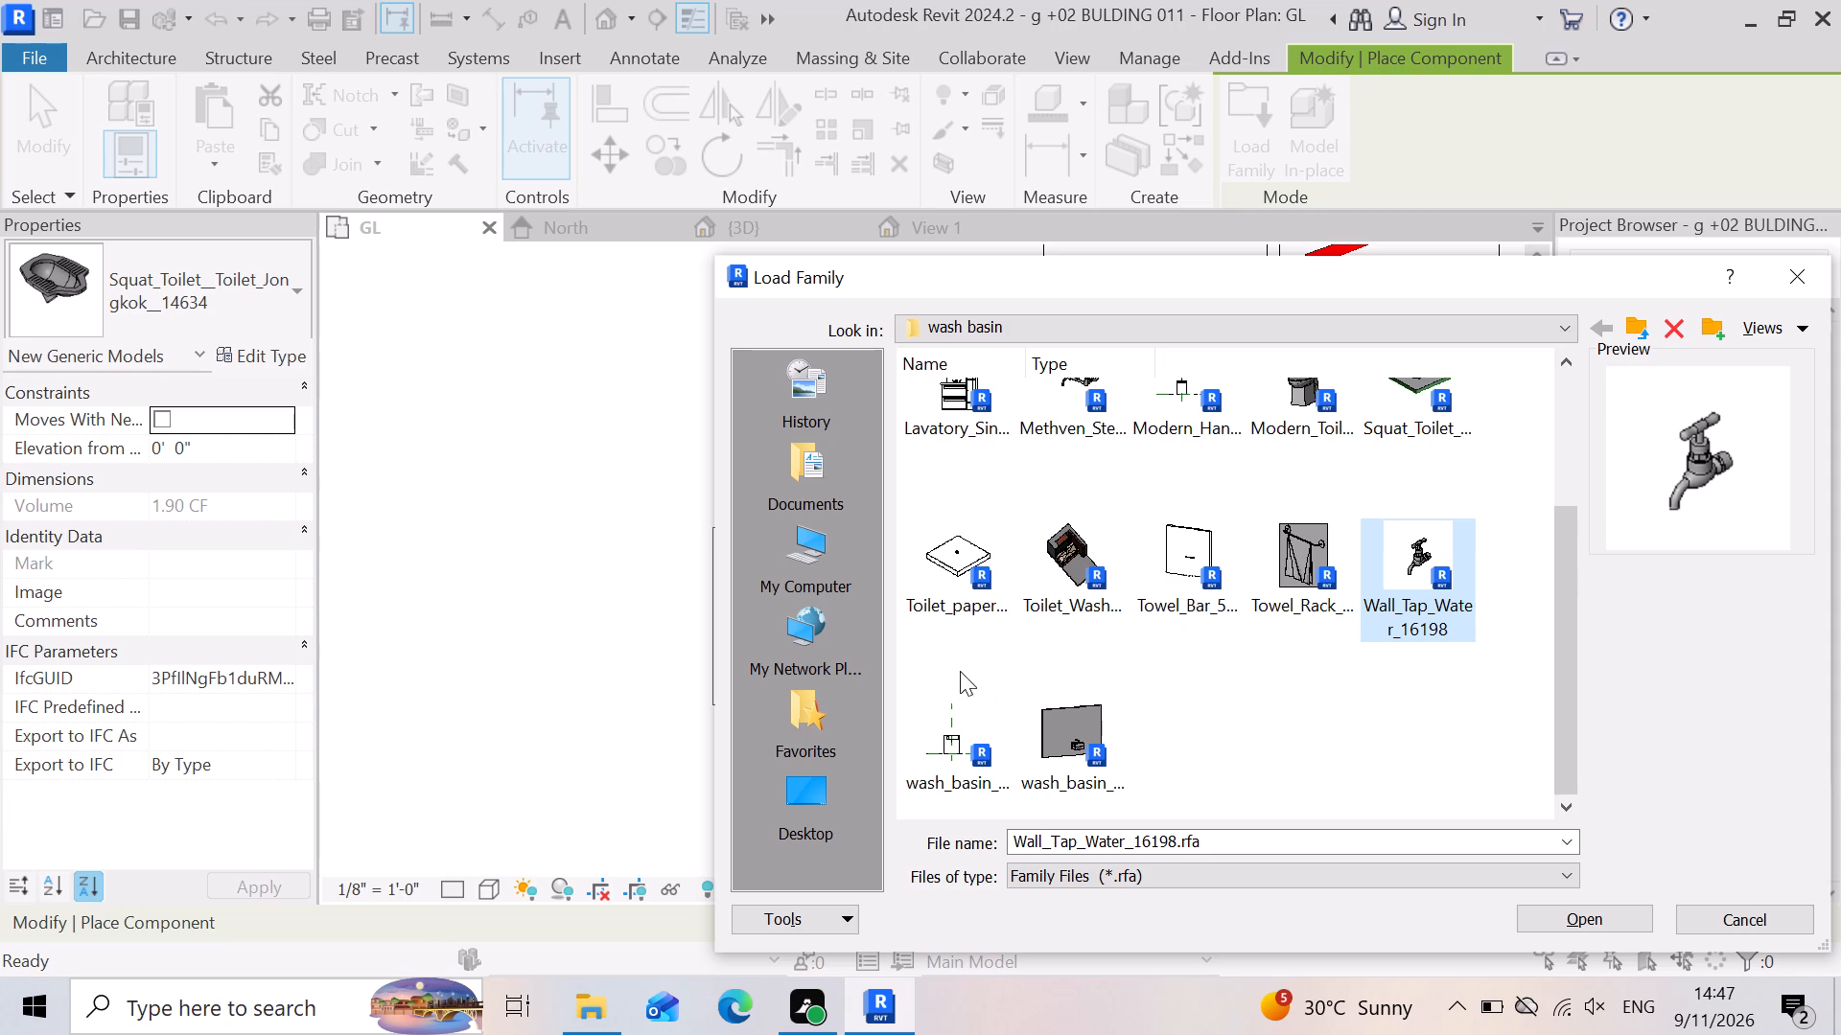
scroll(1154, 704, "down", 3)
left_click_drag(741, 304, 880, 458)
left_click_drag(880, 458, 901, 471)
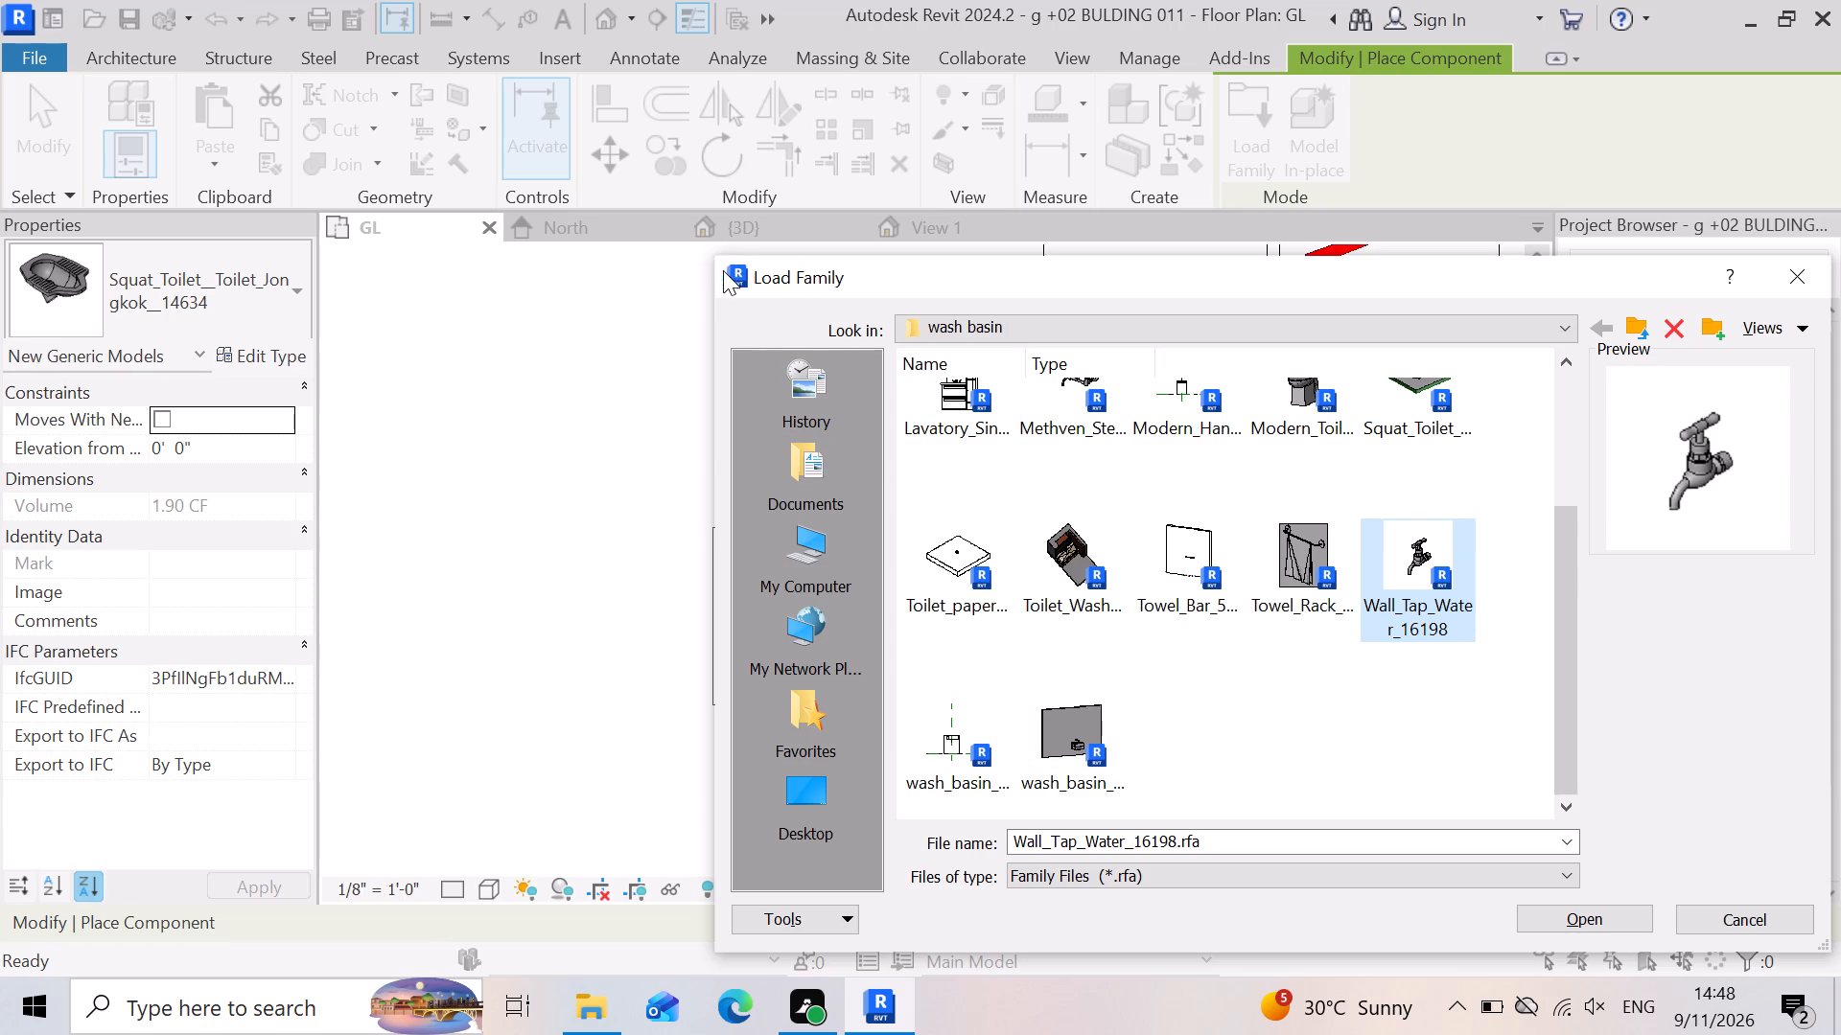
left_click_drag(721, 266, 1070, 421)
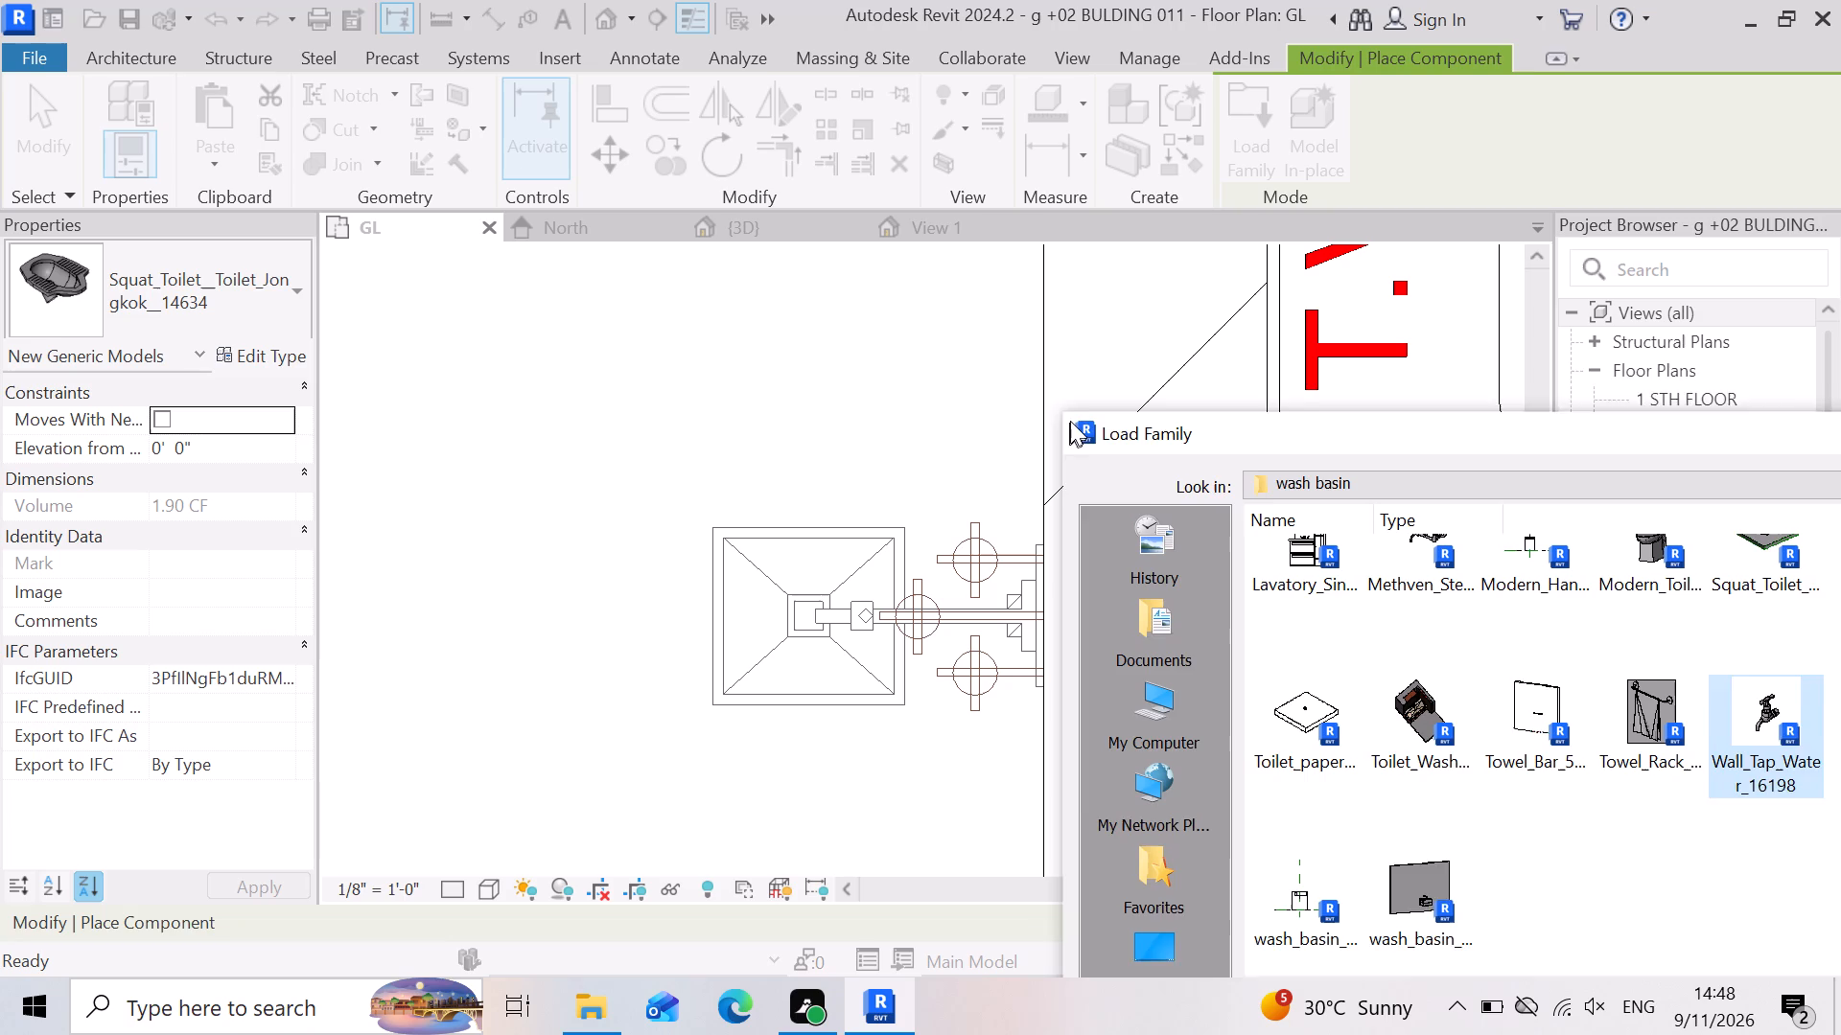
left_click_drag(1070, 421, 1095, 351)
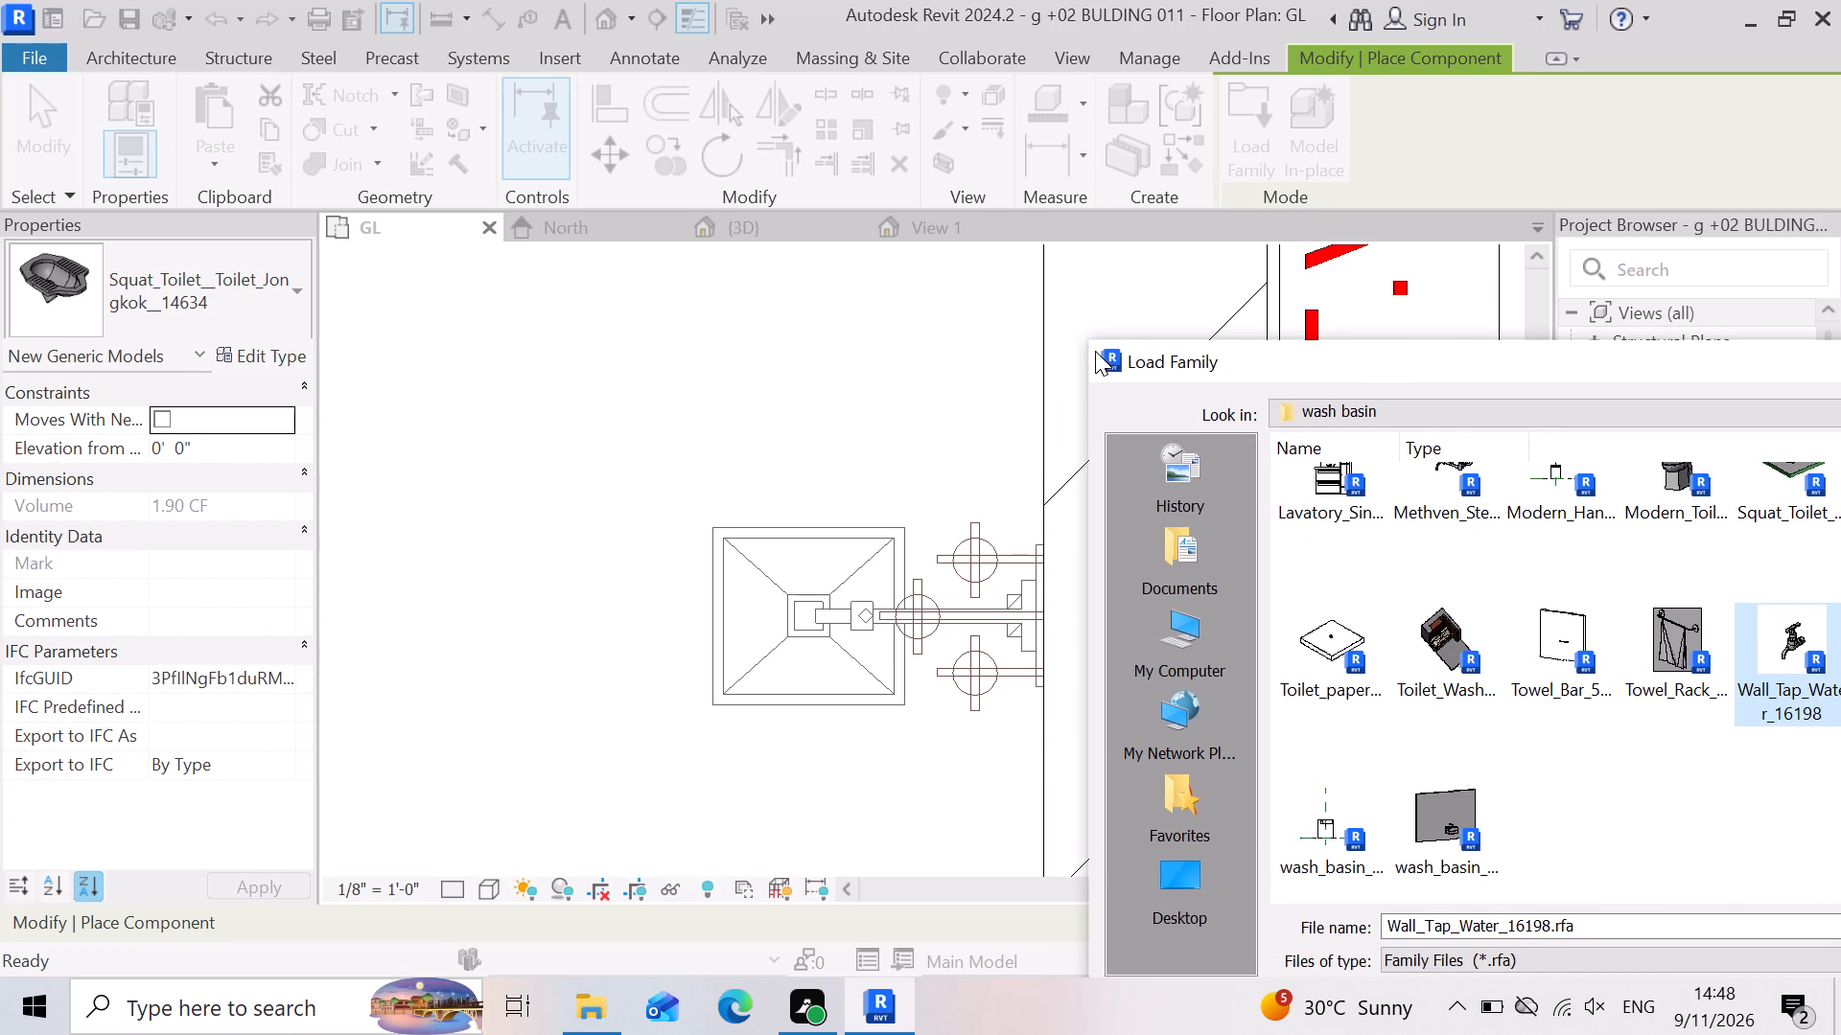
scroll(1506, 742, "down", 2)
double_click(1768, 640)
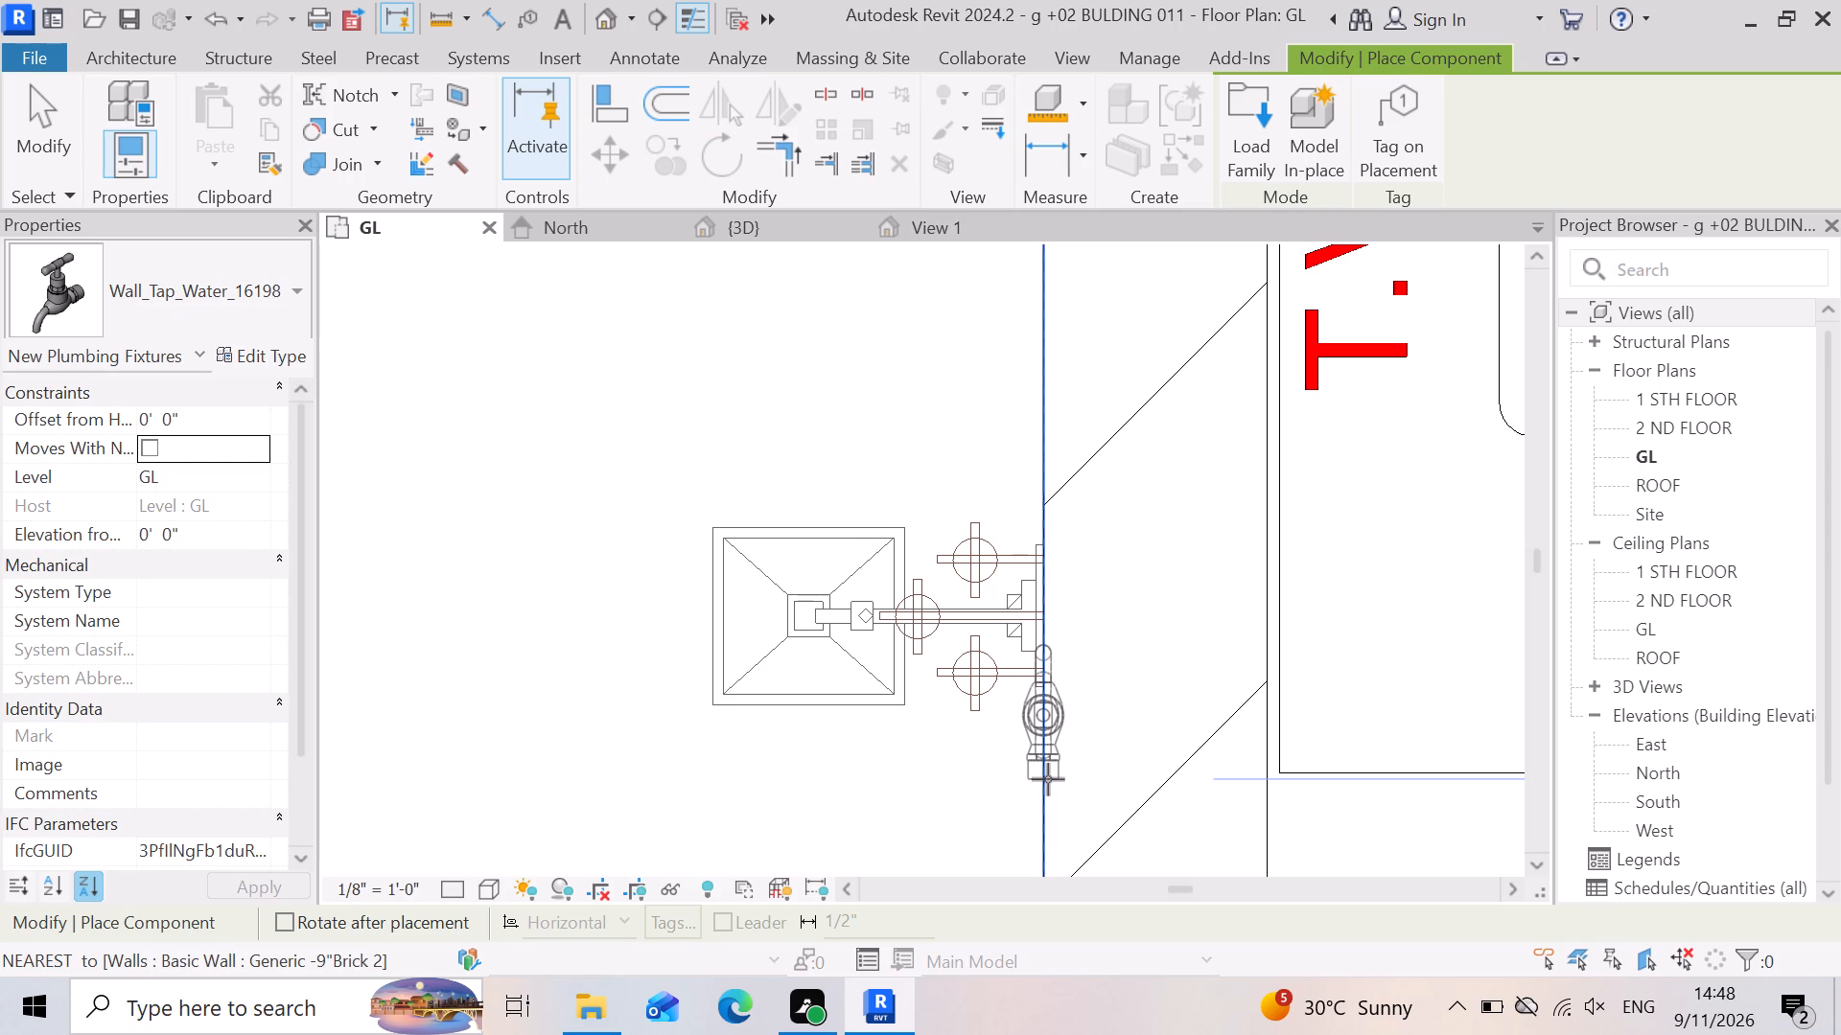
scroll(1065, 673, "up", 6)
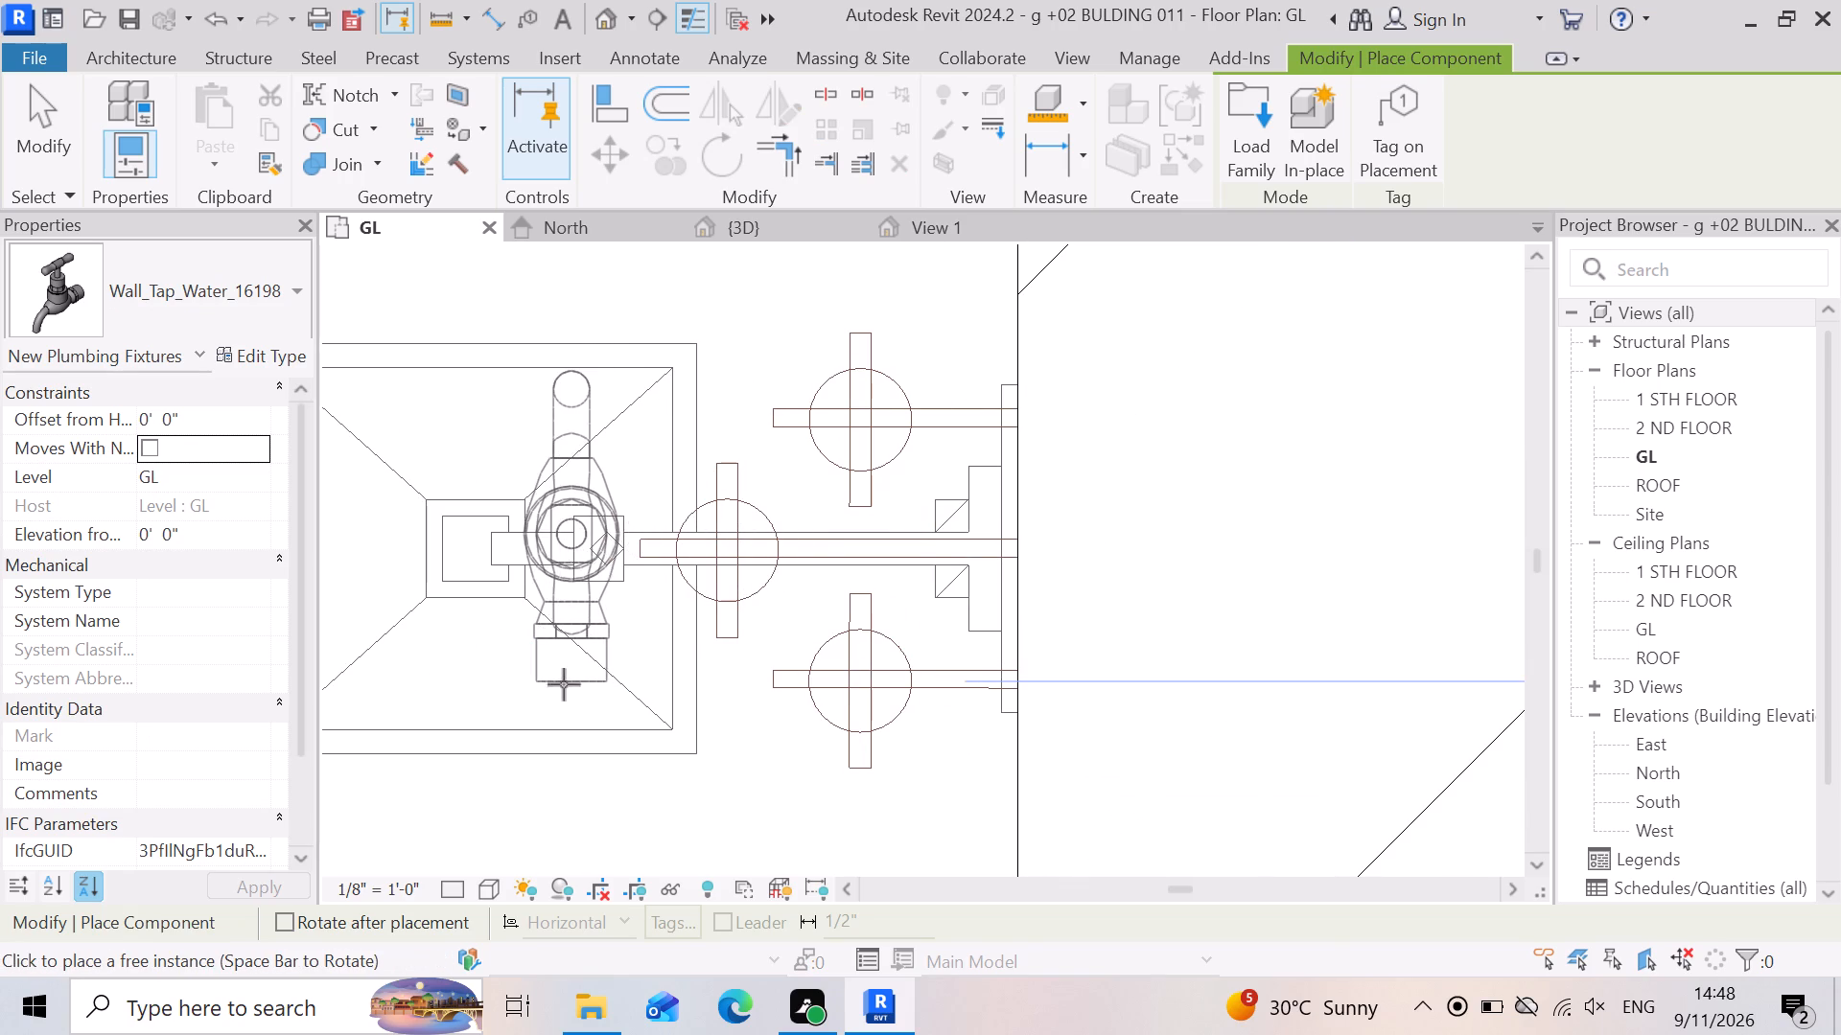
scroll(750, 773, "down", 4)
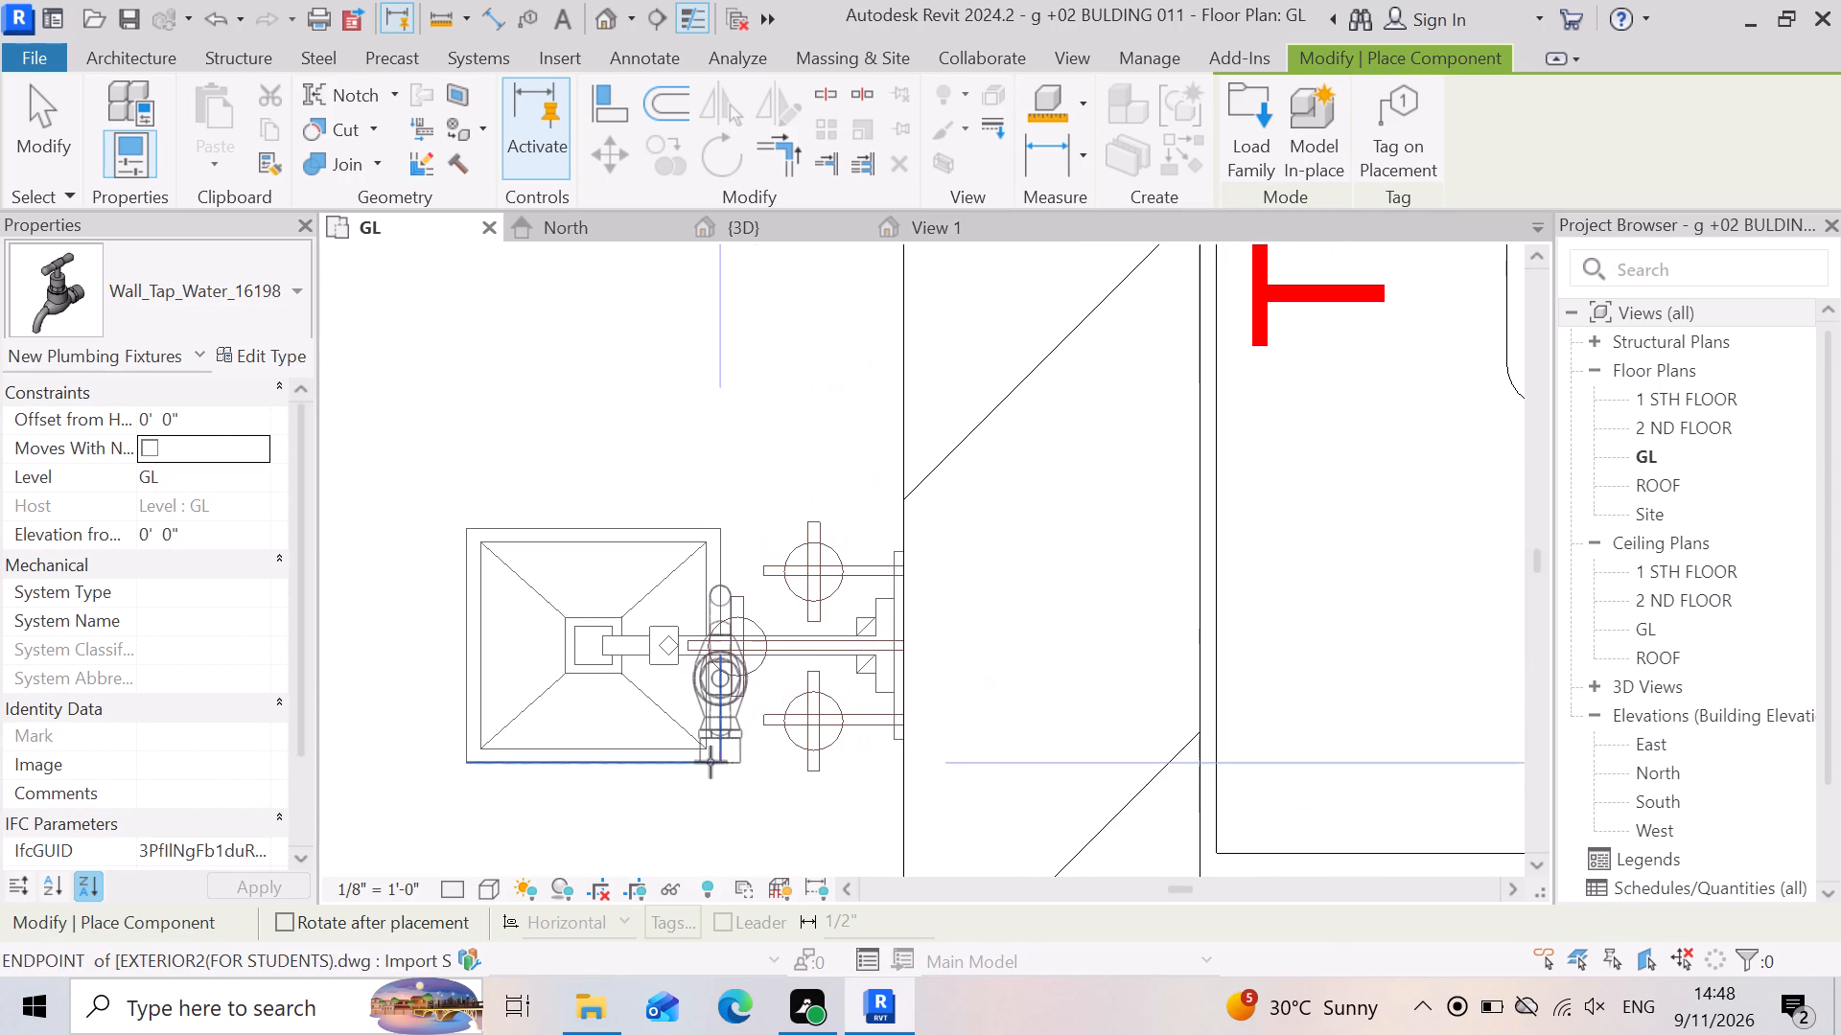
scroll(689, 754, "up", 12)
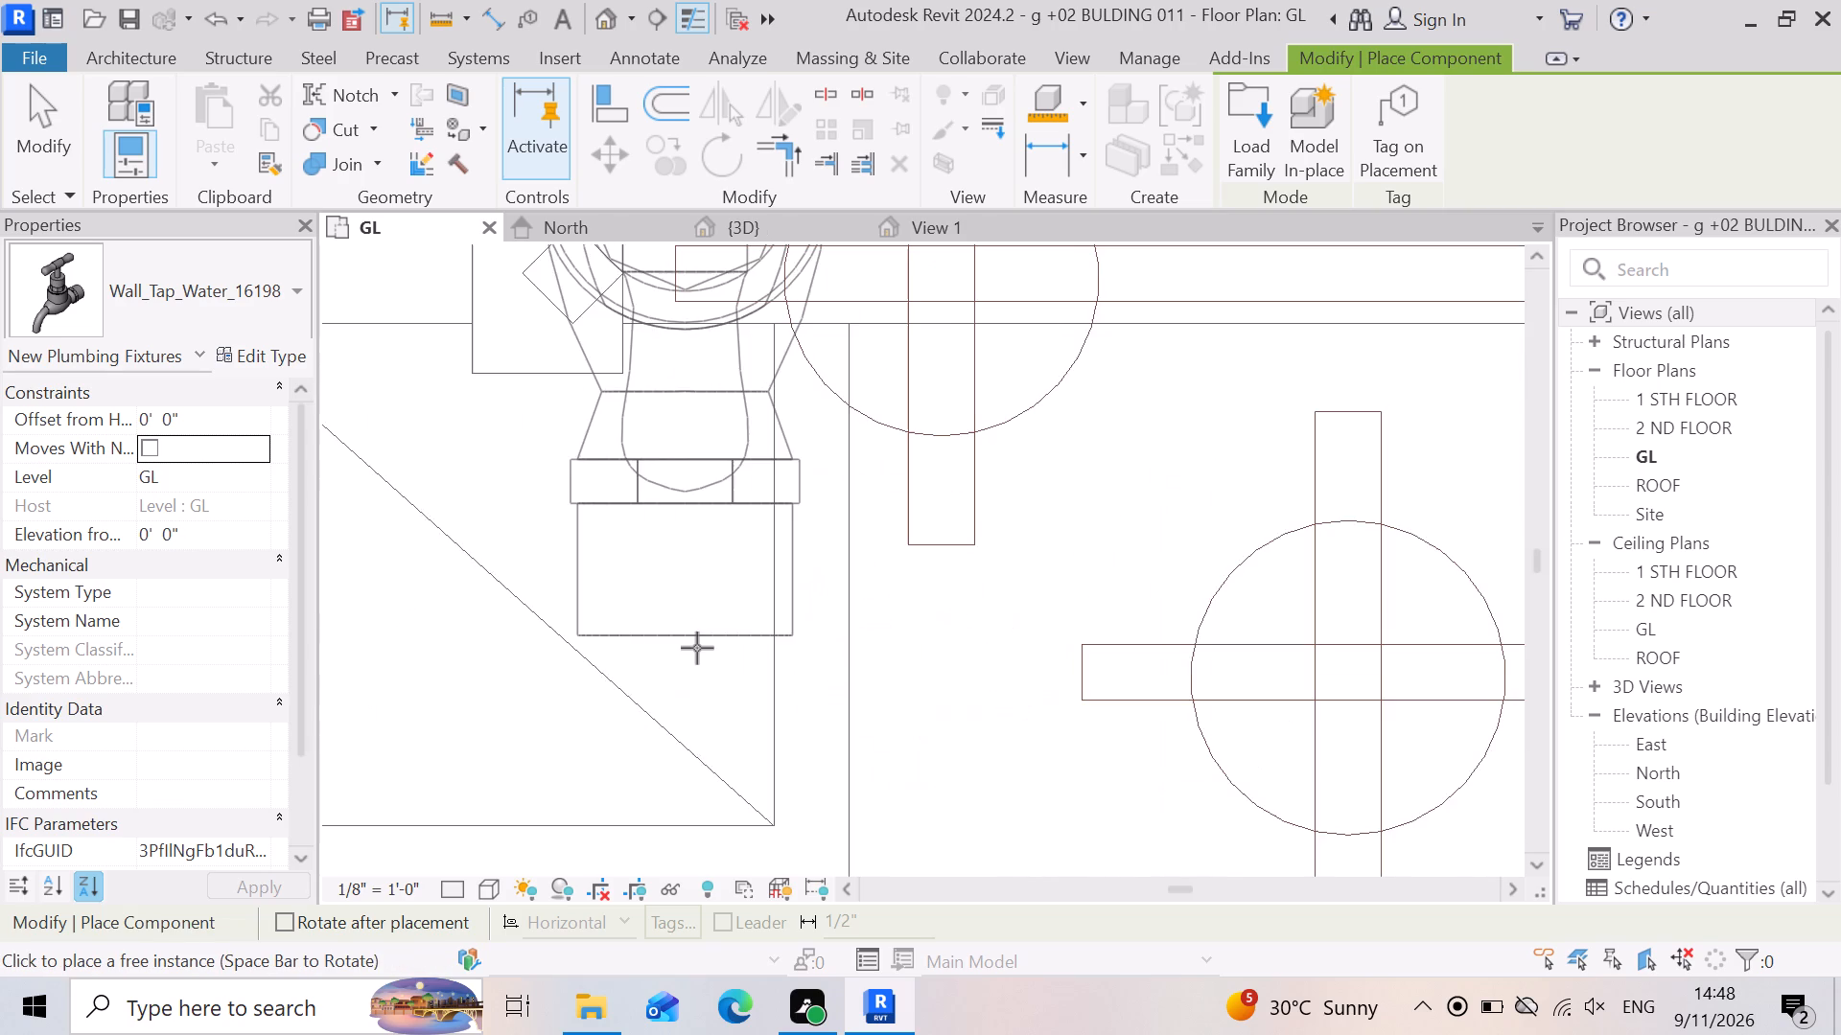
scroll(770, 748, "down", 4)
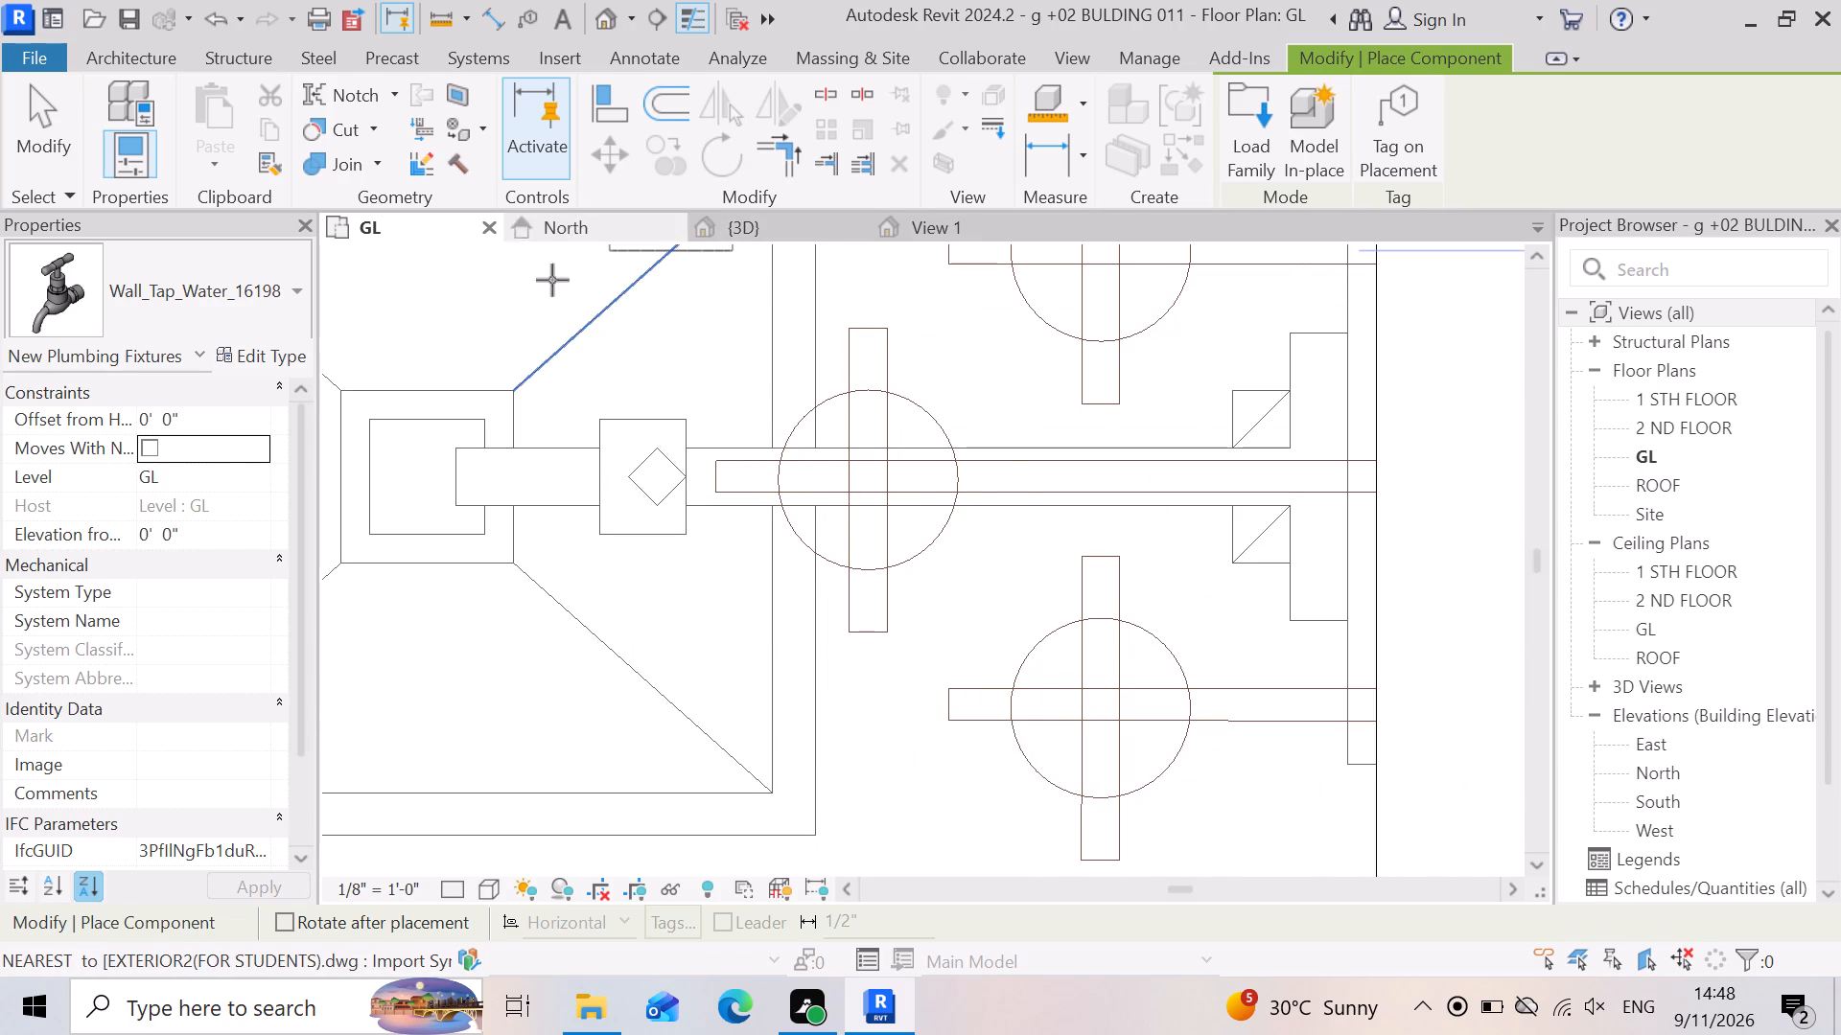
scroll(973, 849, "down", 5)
Start loading another family and look through the library folders from wash basin up to RVT 2024.
left_click(1269, 135)
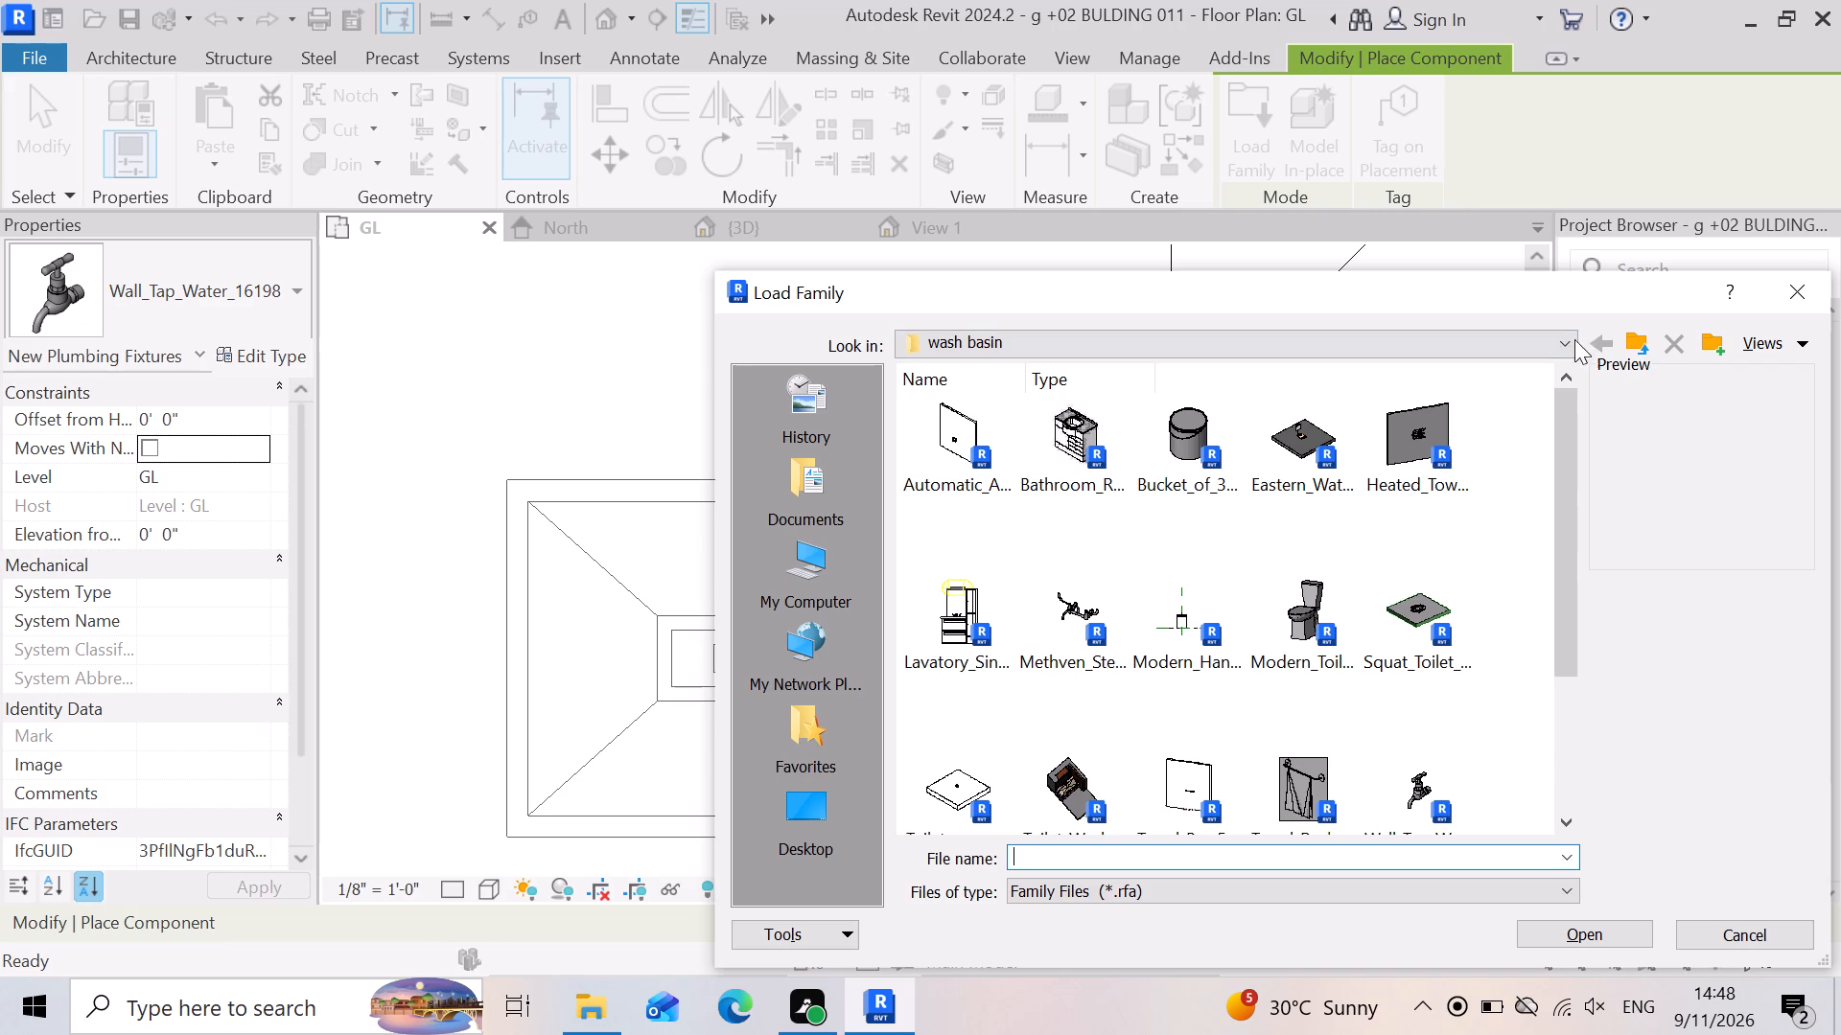
left_click(1639, 337)
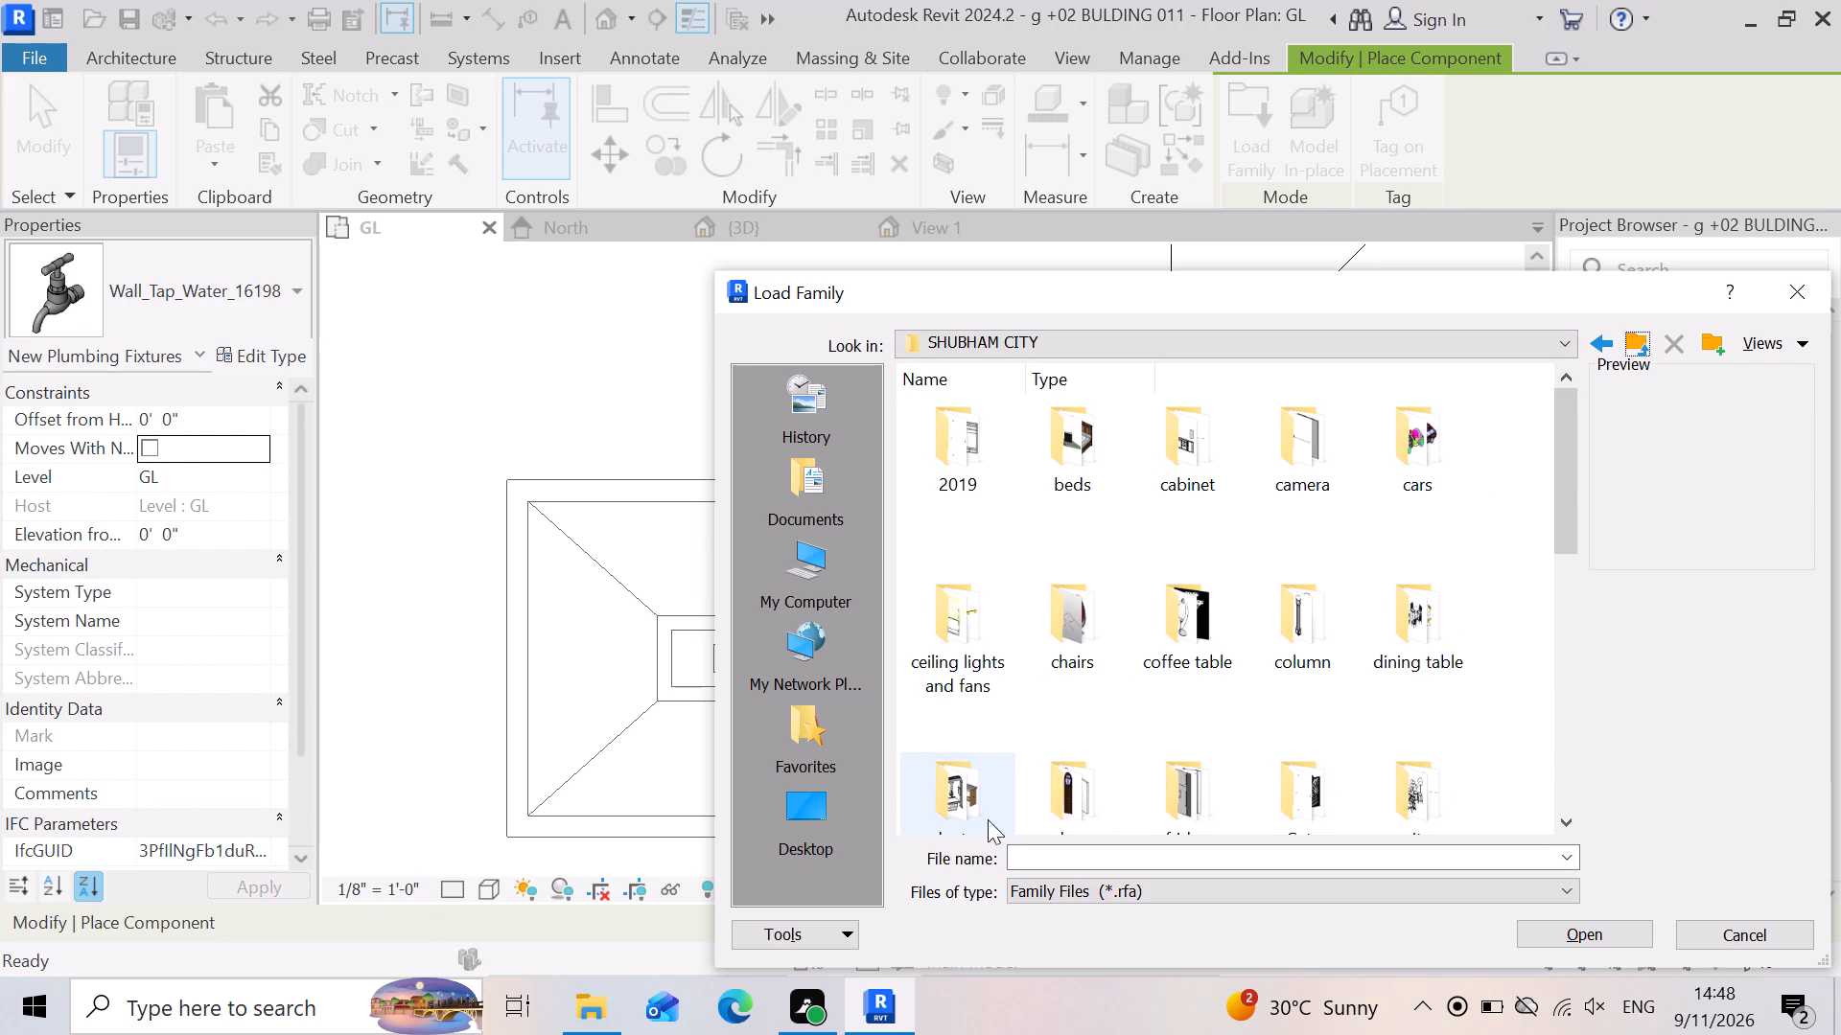
scroll(1087, 671, "down", 3)
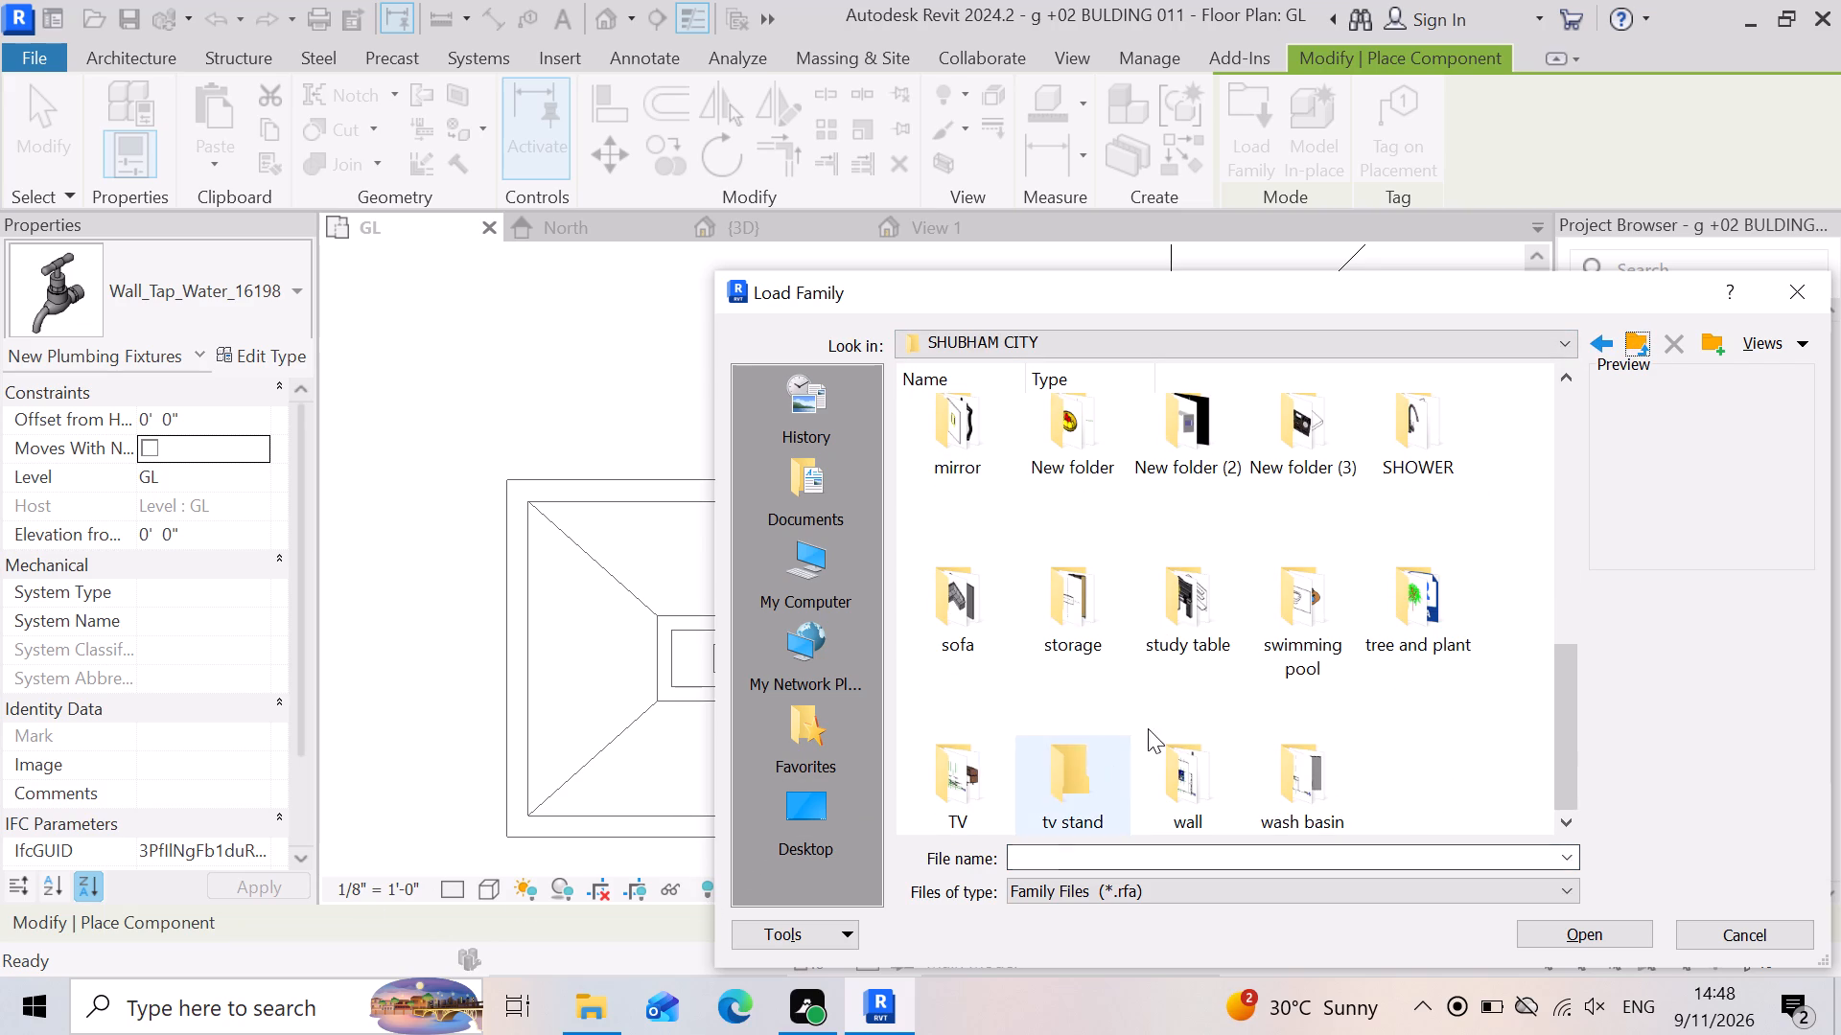
scroll(1167, 712, "down", 4)
left_click(1638, 354)
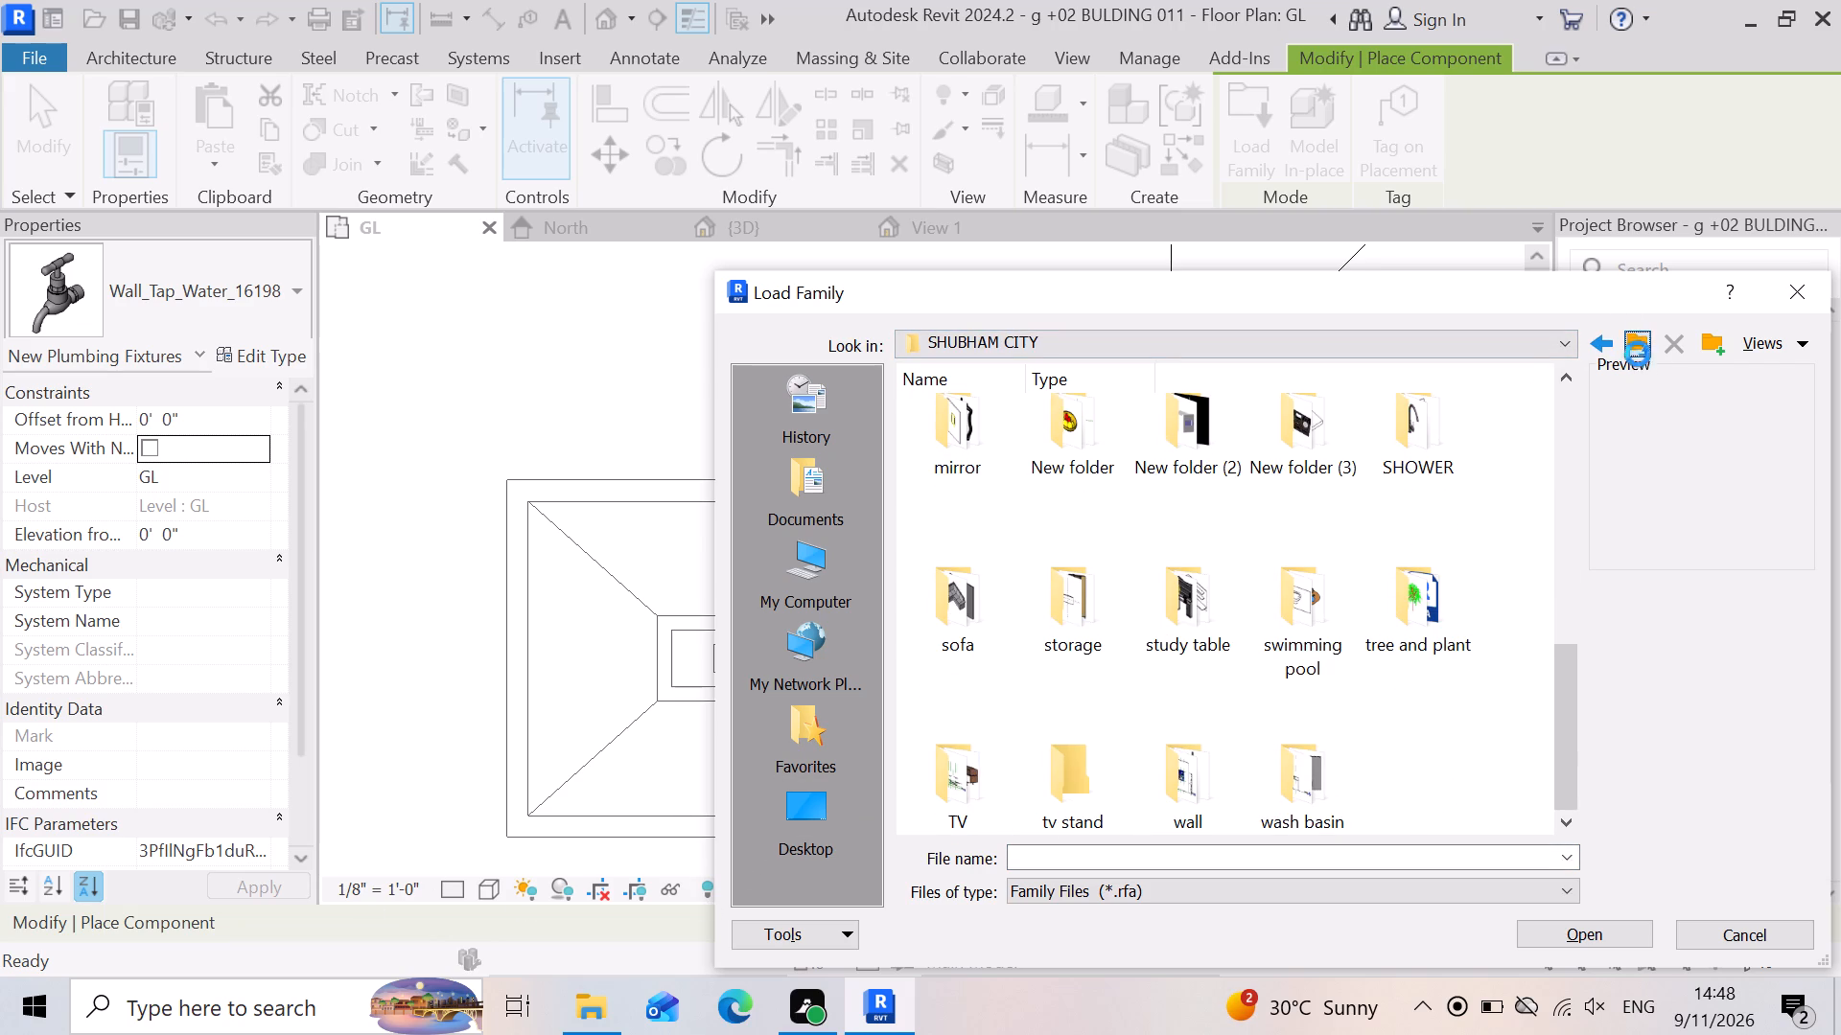
left_click(1646, 336)
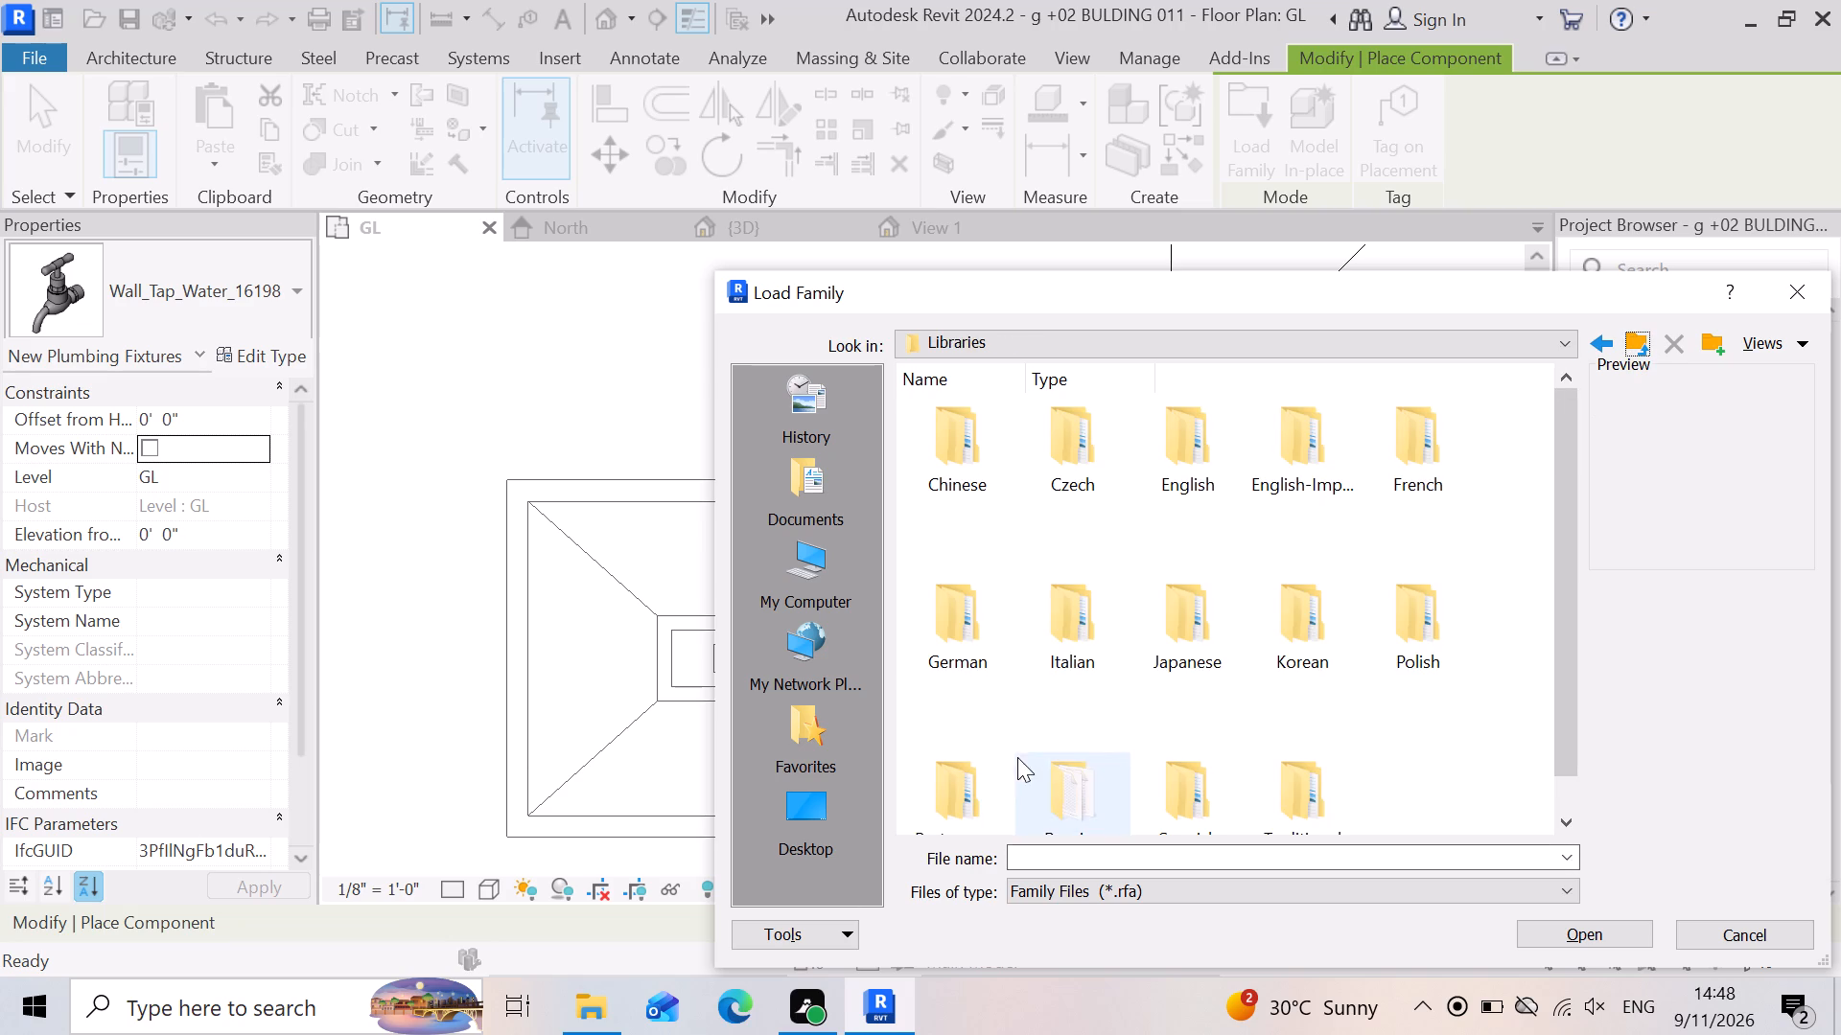
scroll(1246, 669, "down", 4)
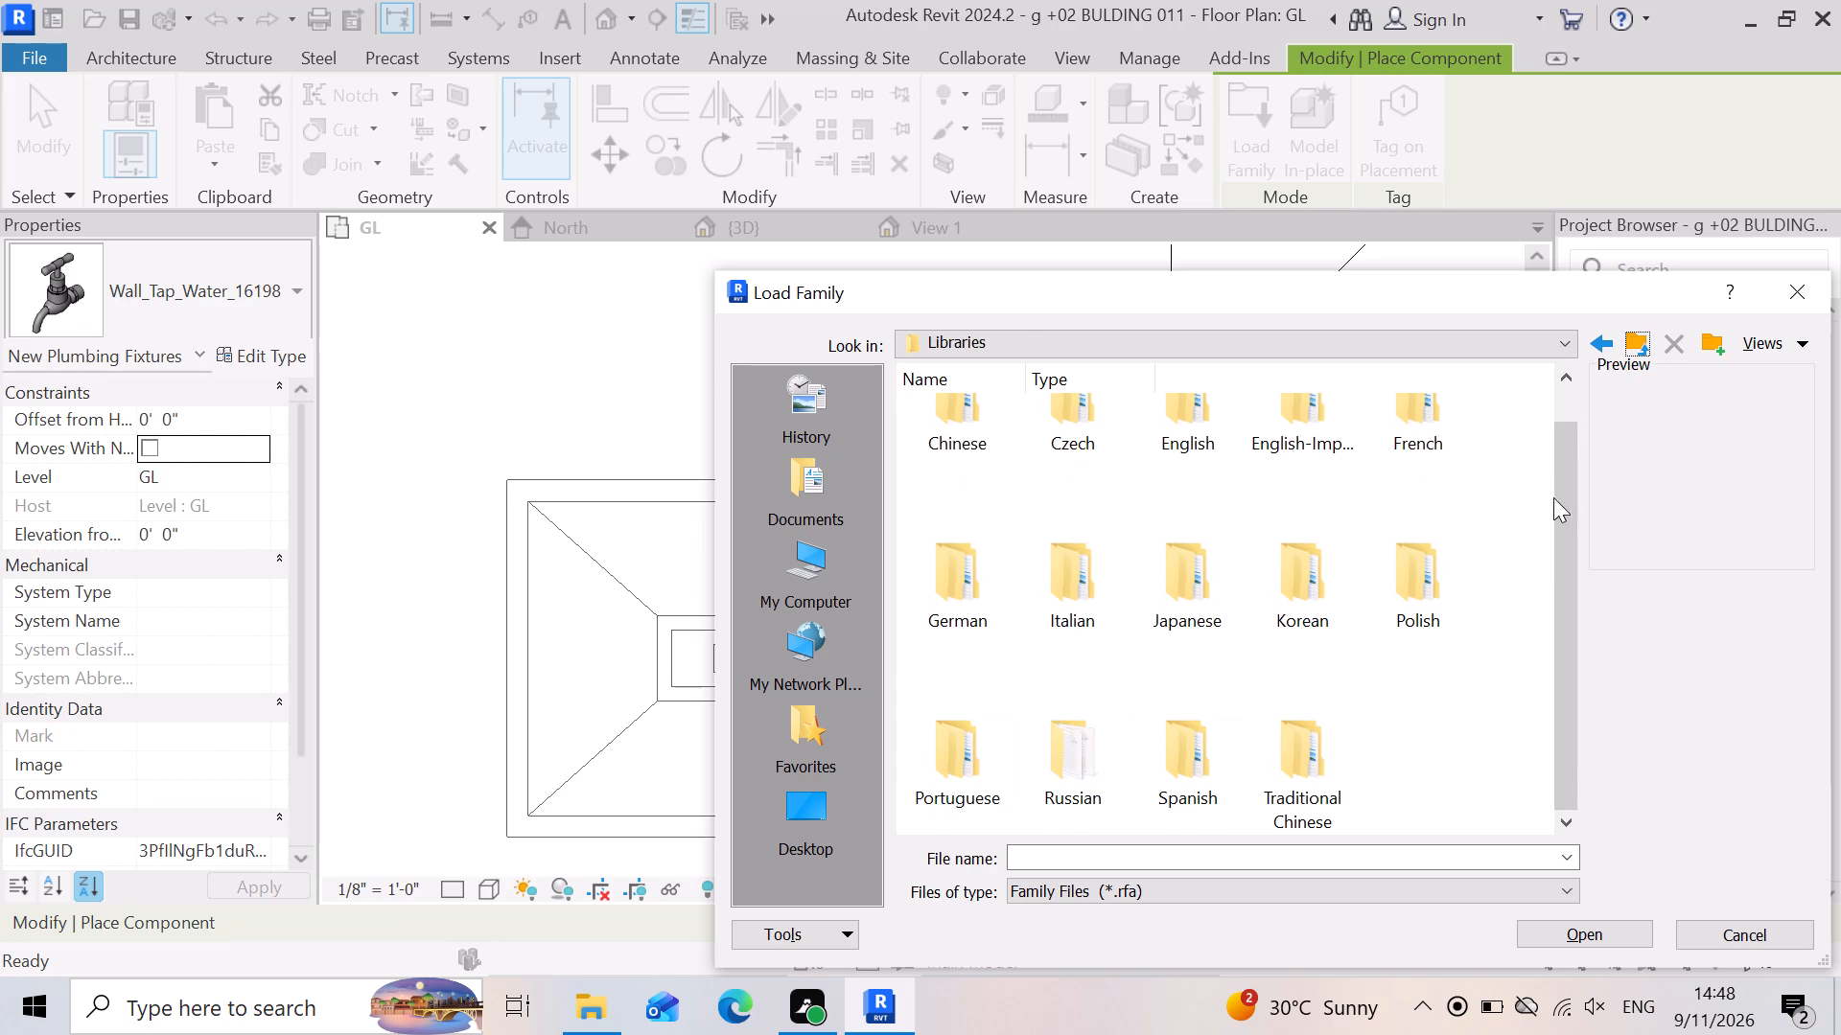
left_click(1630, 339)
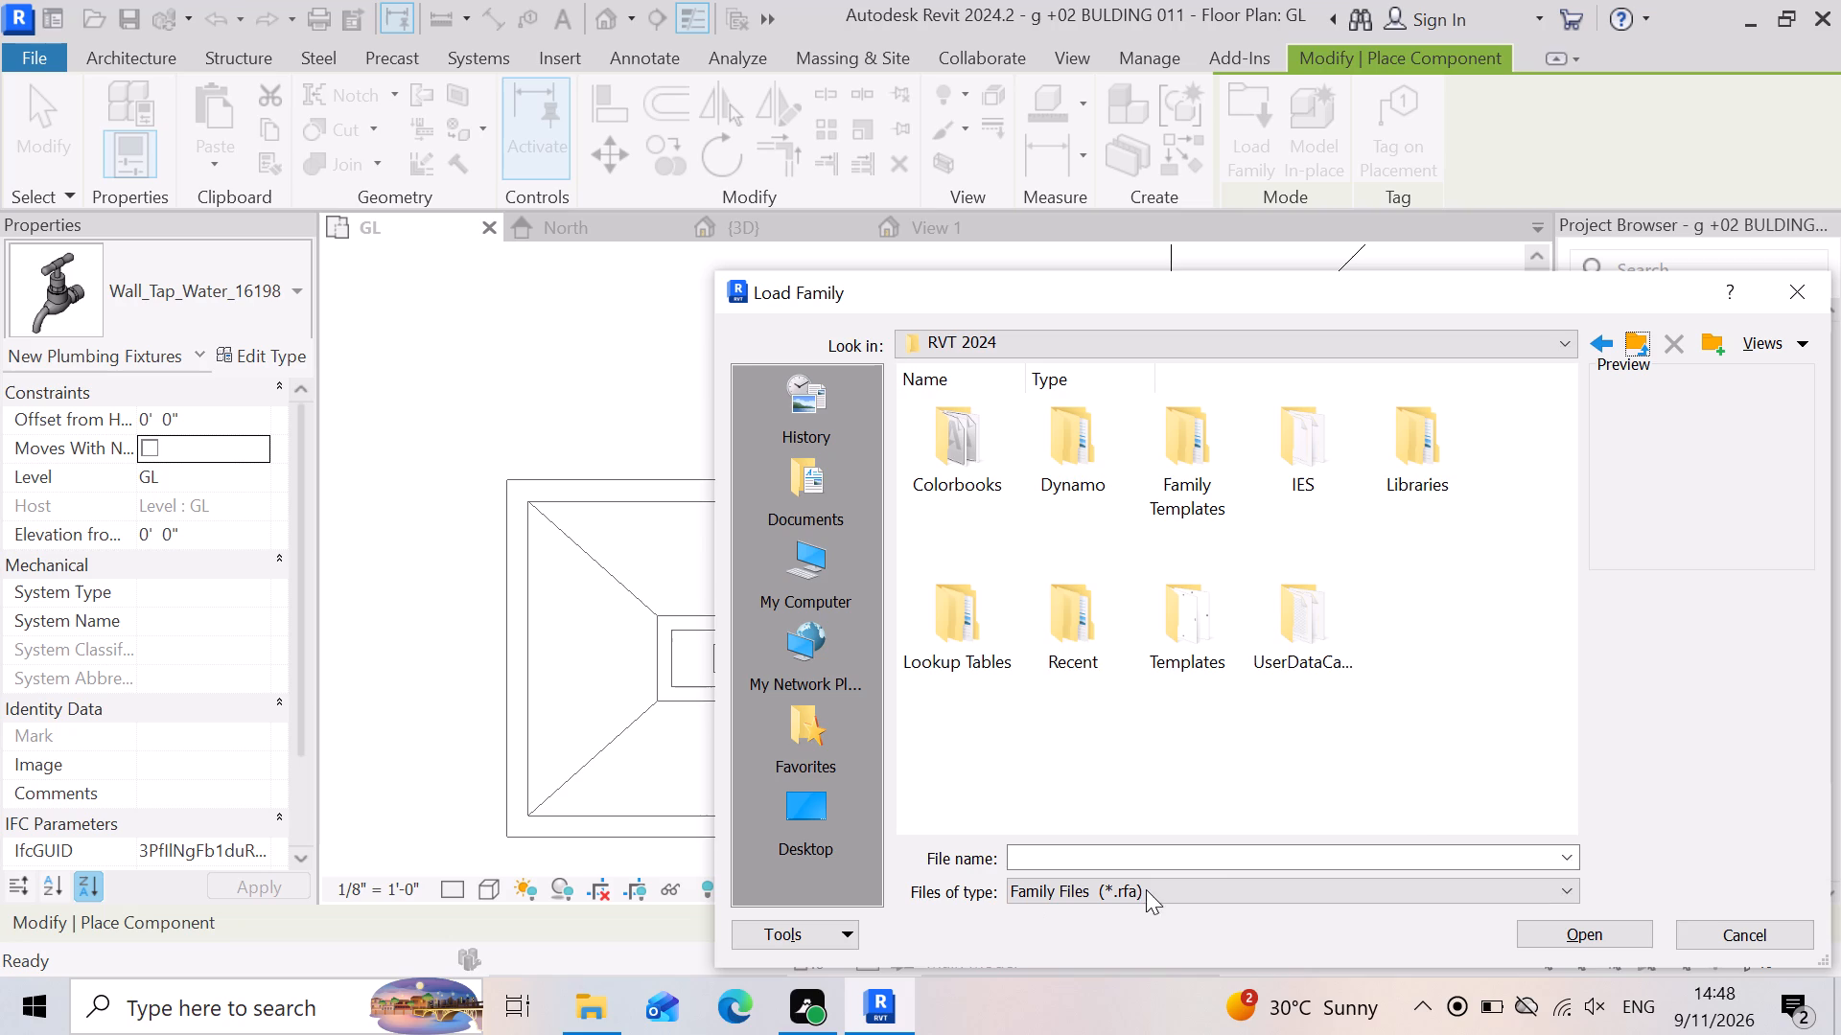
scroll(1386, 693, "down", 2)
scroll(1372, 693, "up", 1)
Look for a family location from the Autodesk folder up through the C: drive and This PC to the Desktop.
left_click(1642, 340)
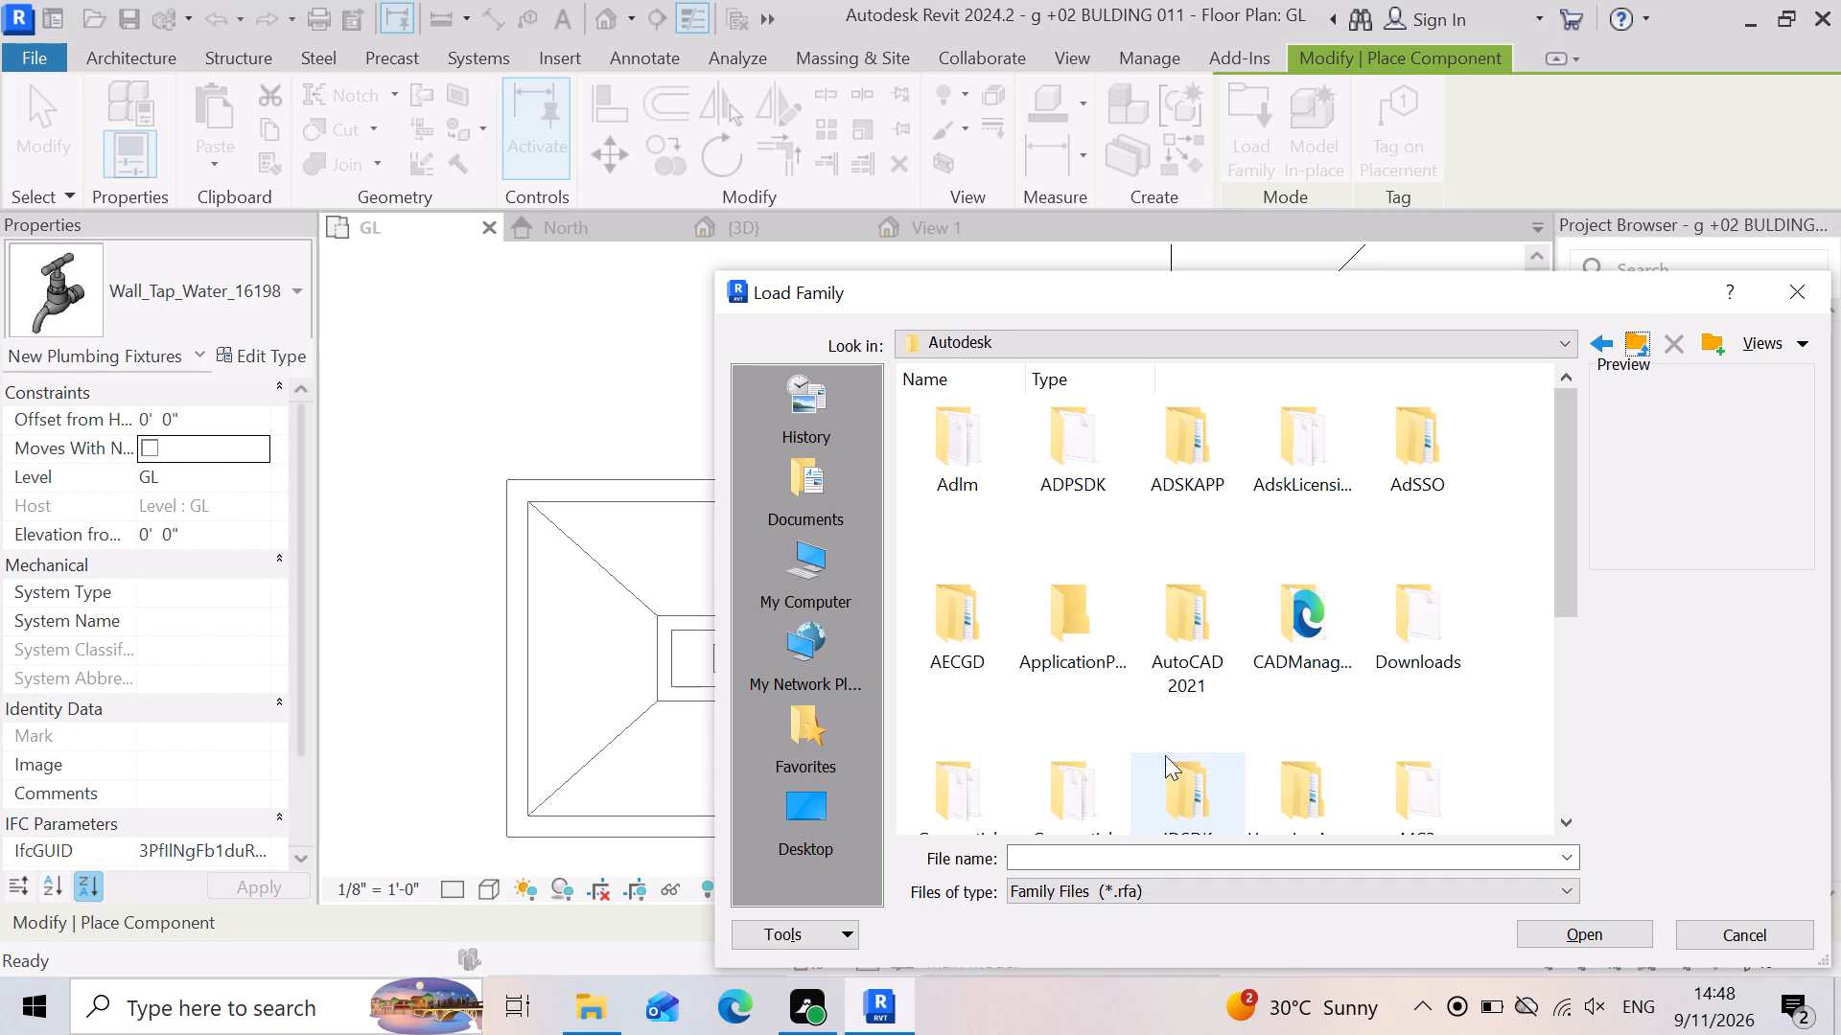
left_click(1630, 338)
left_click(1643, 338)
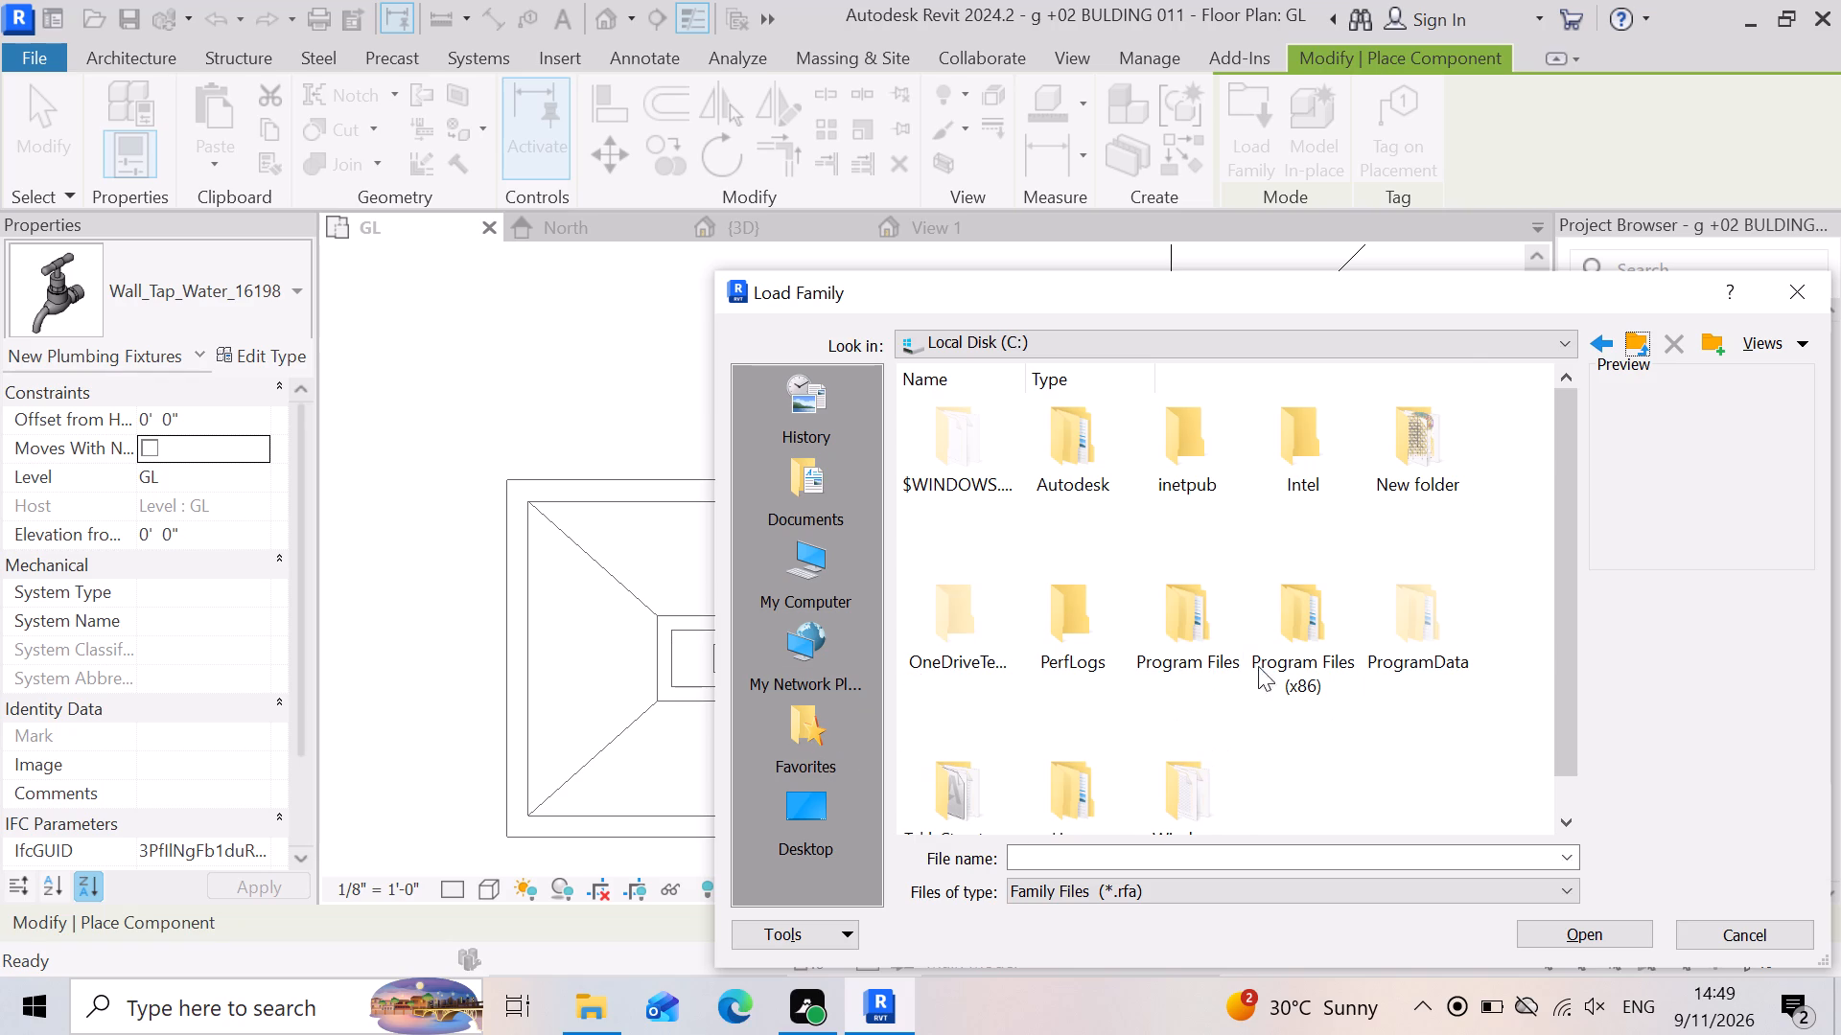
scroll(1329, 645, "down", 3)
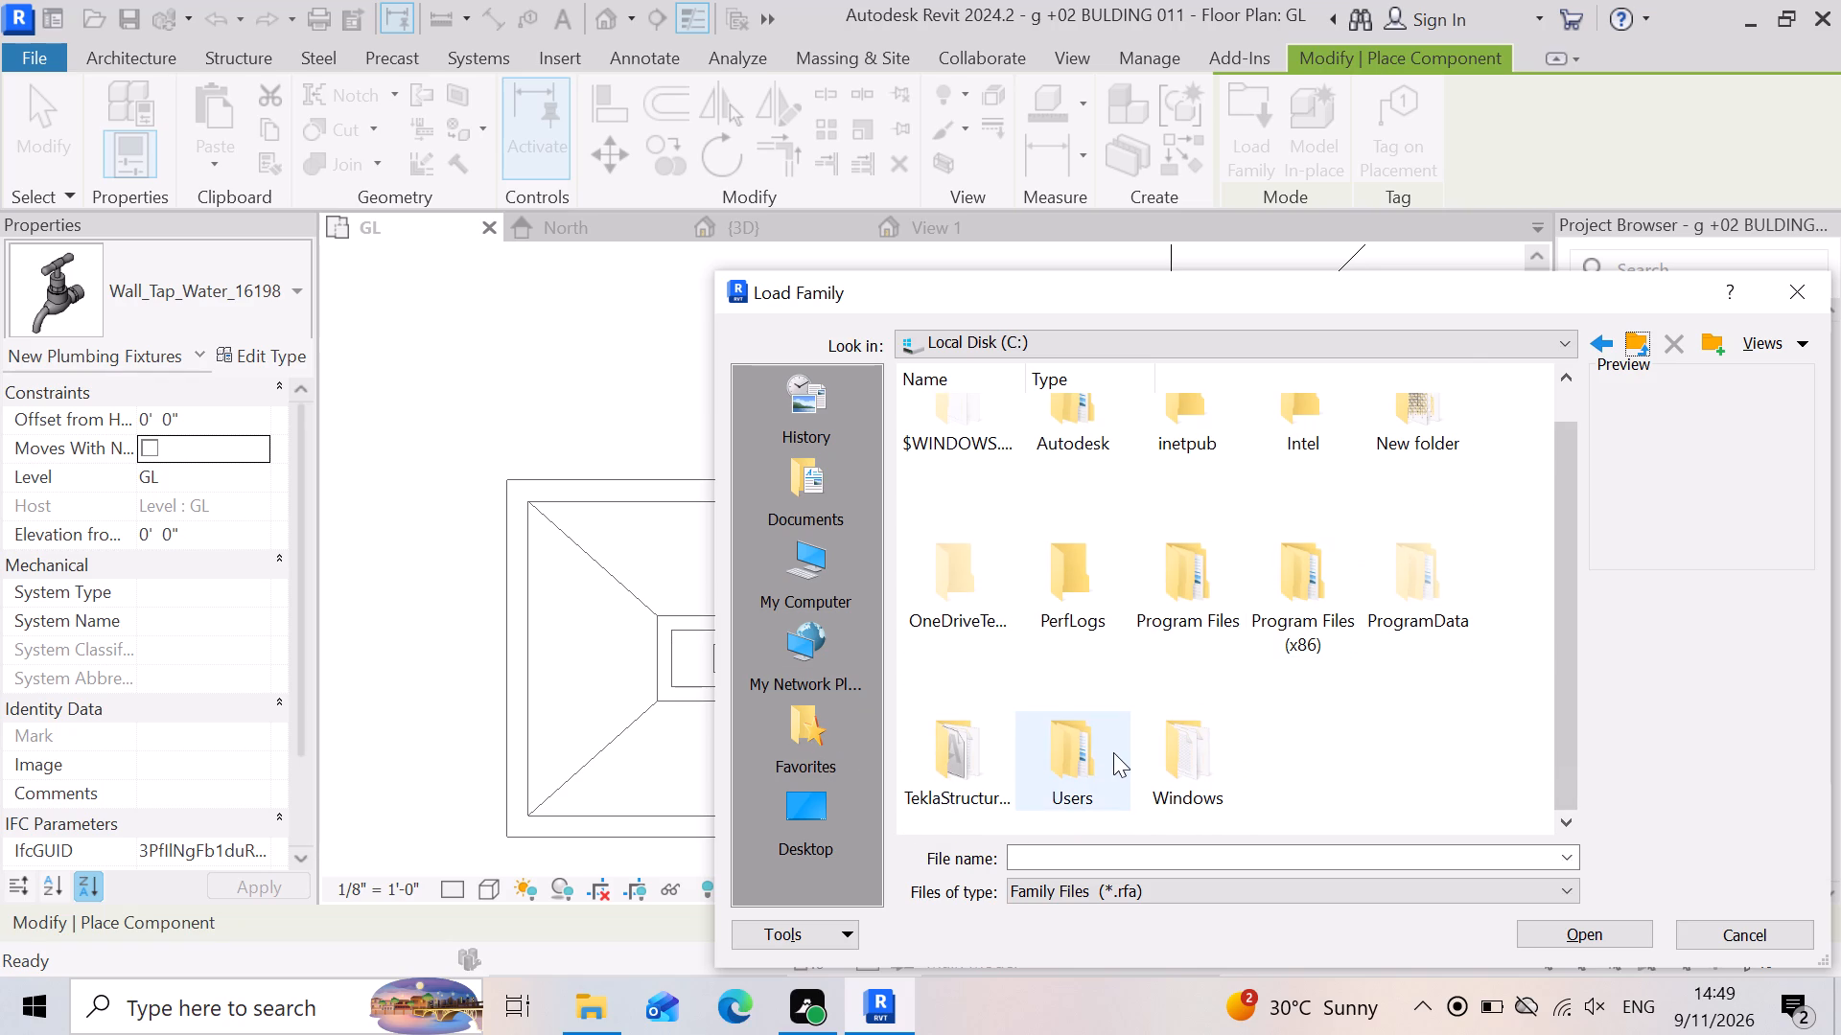
scroll(1113, 749, "up", 2)
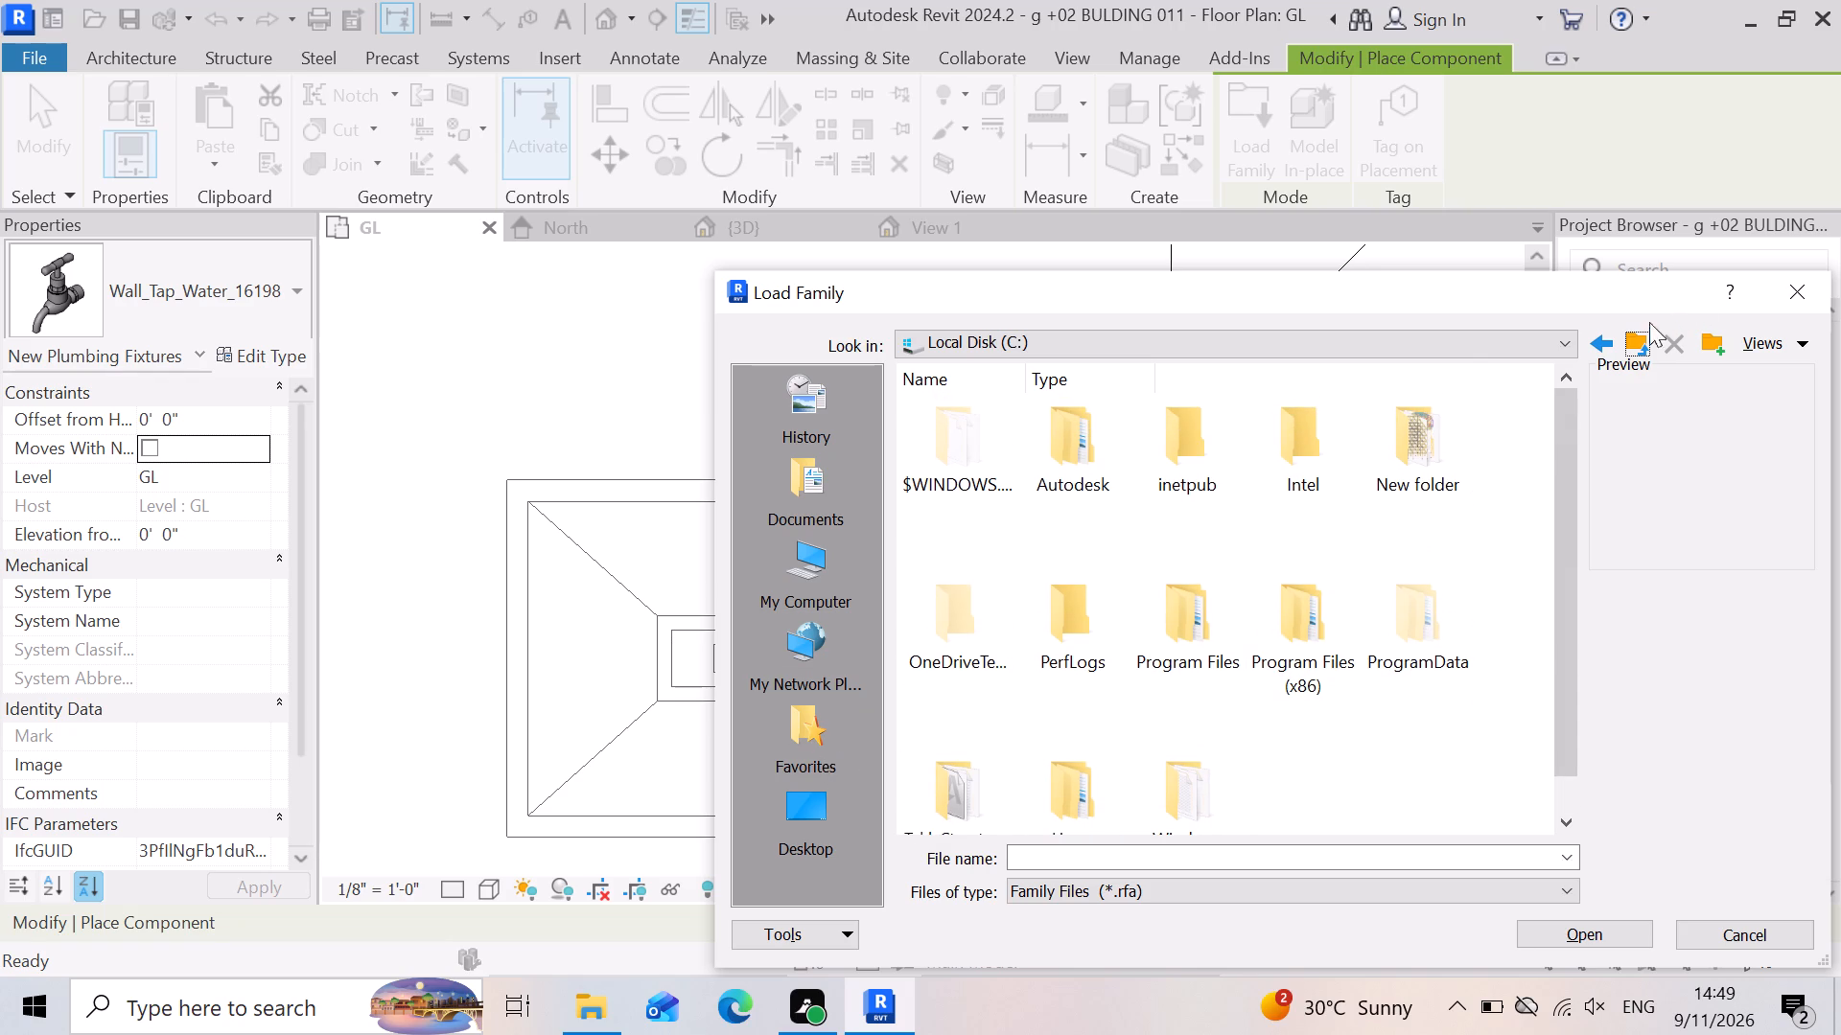
left_click(1624, 344)
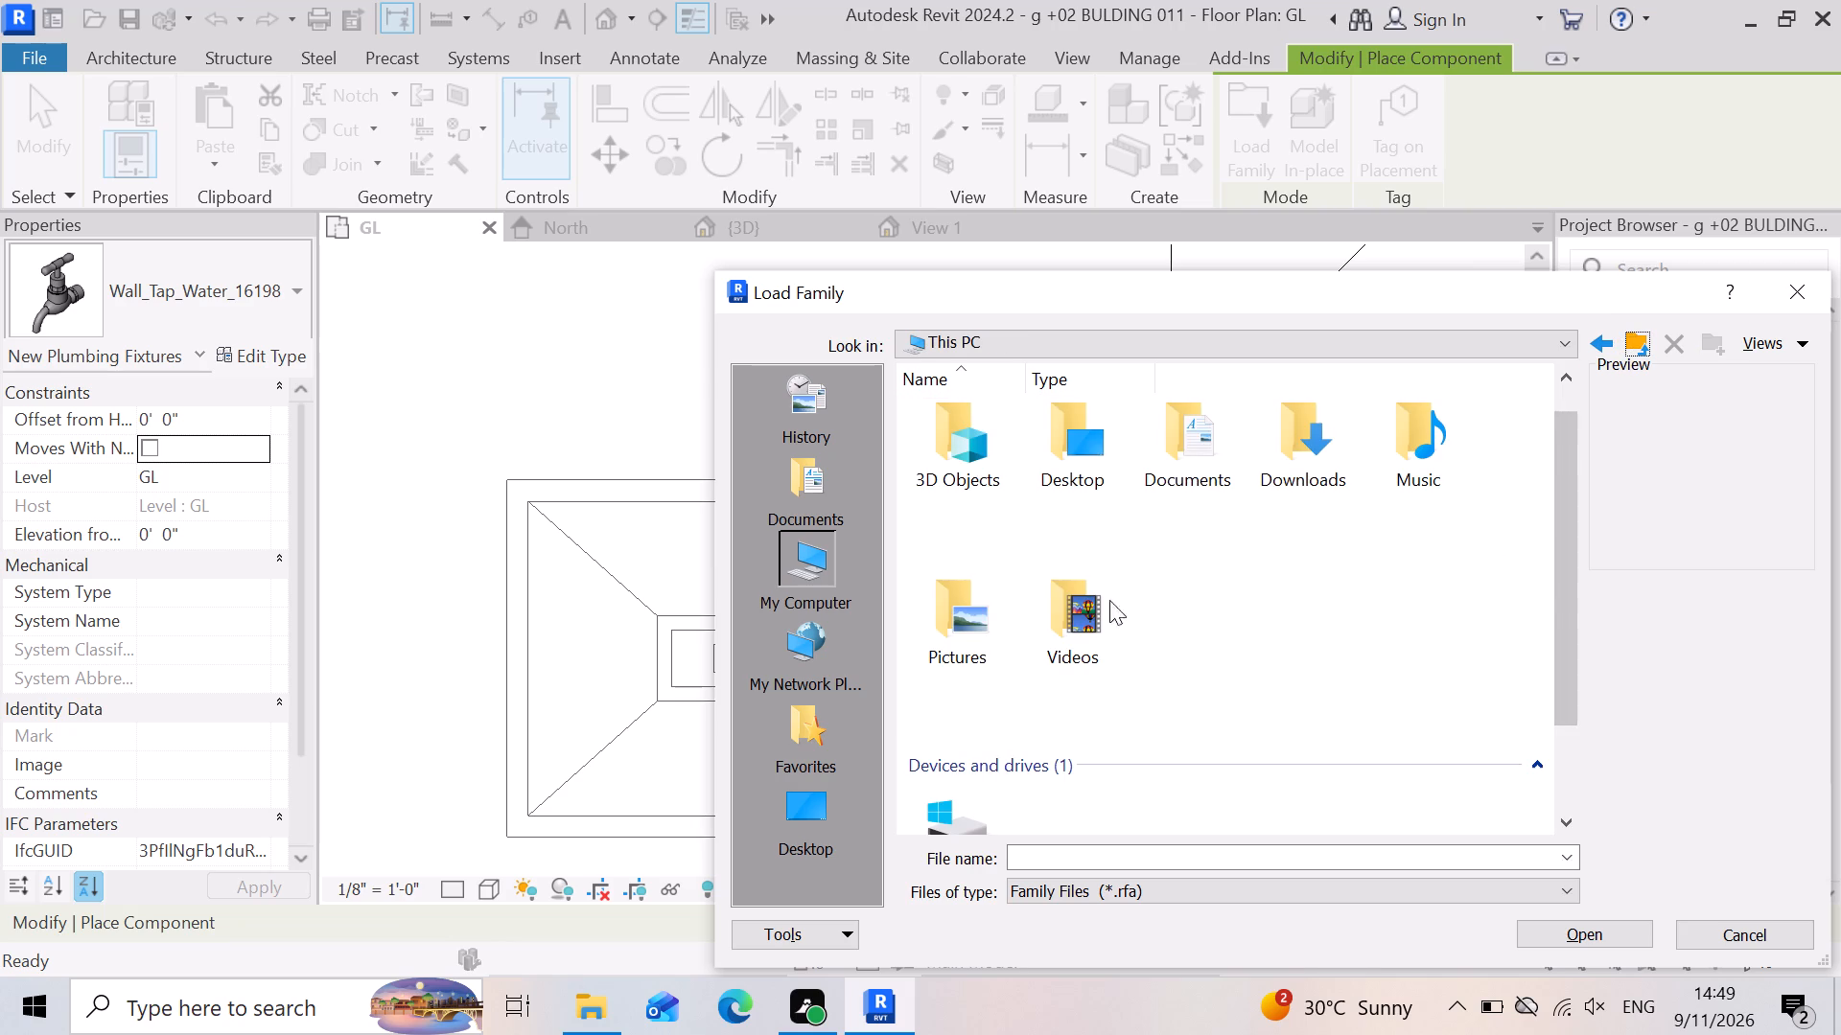
left_click(1624, 334)
scroll(1295, 581, "down", 3)
left_click(1642, 344)
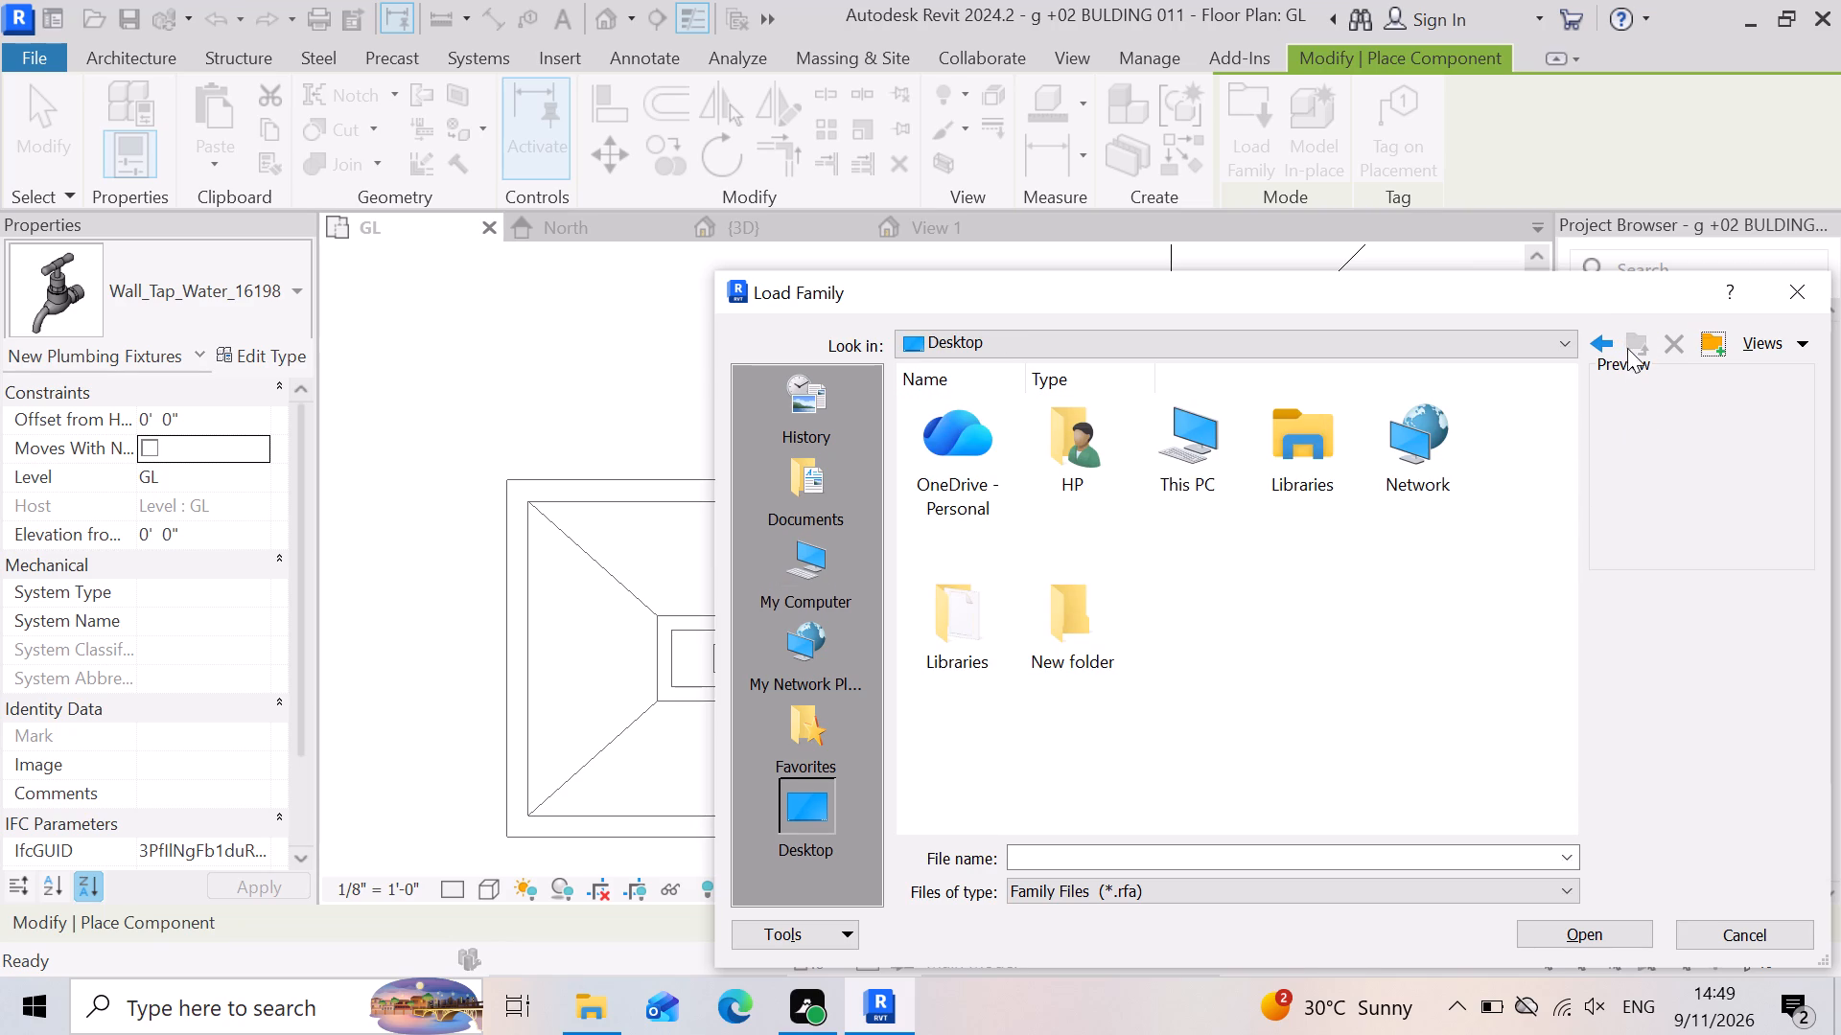
left_click(1592, 347)
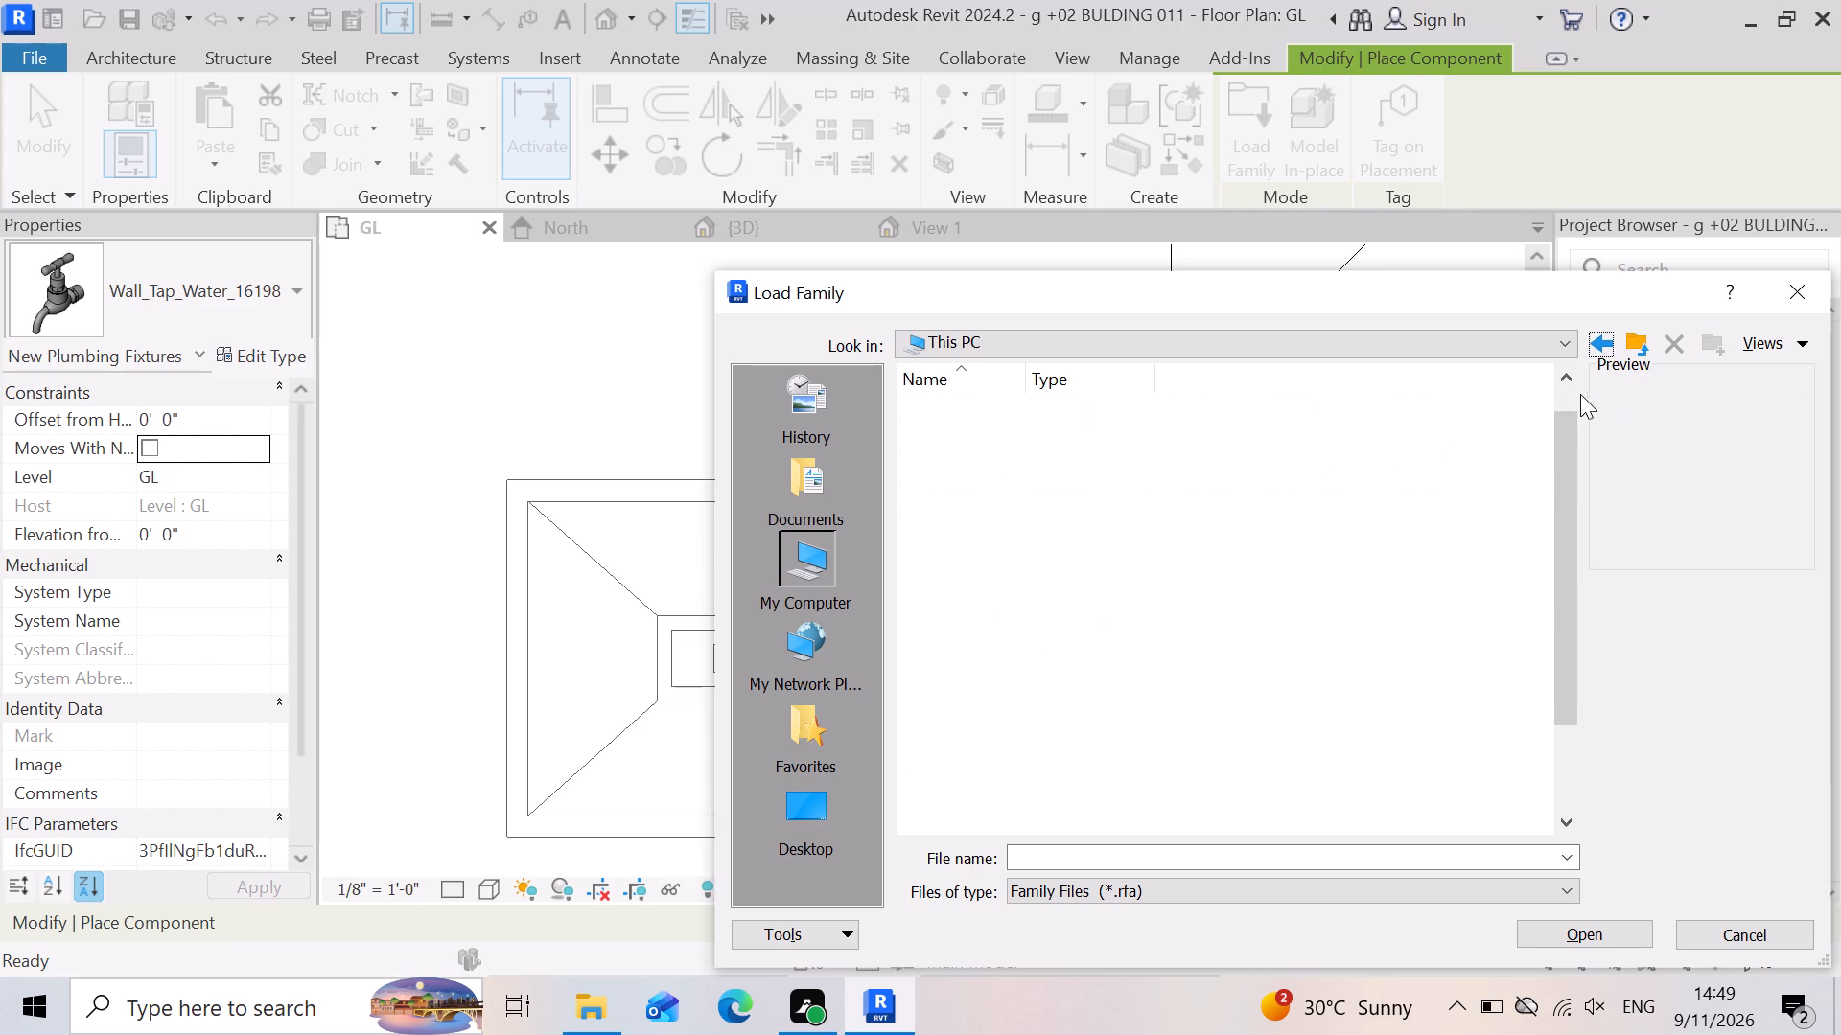
left_click(1642, 350)
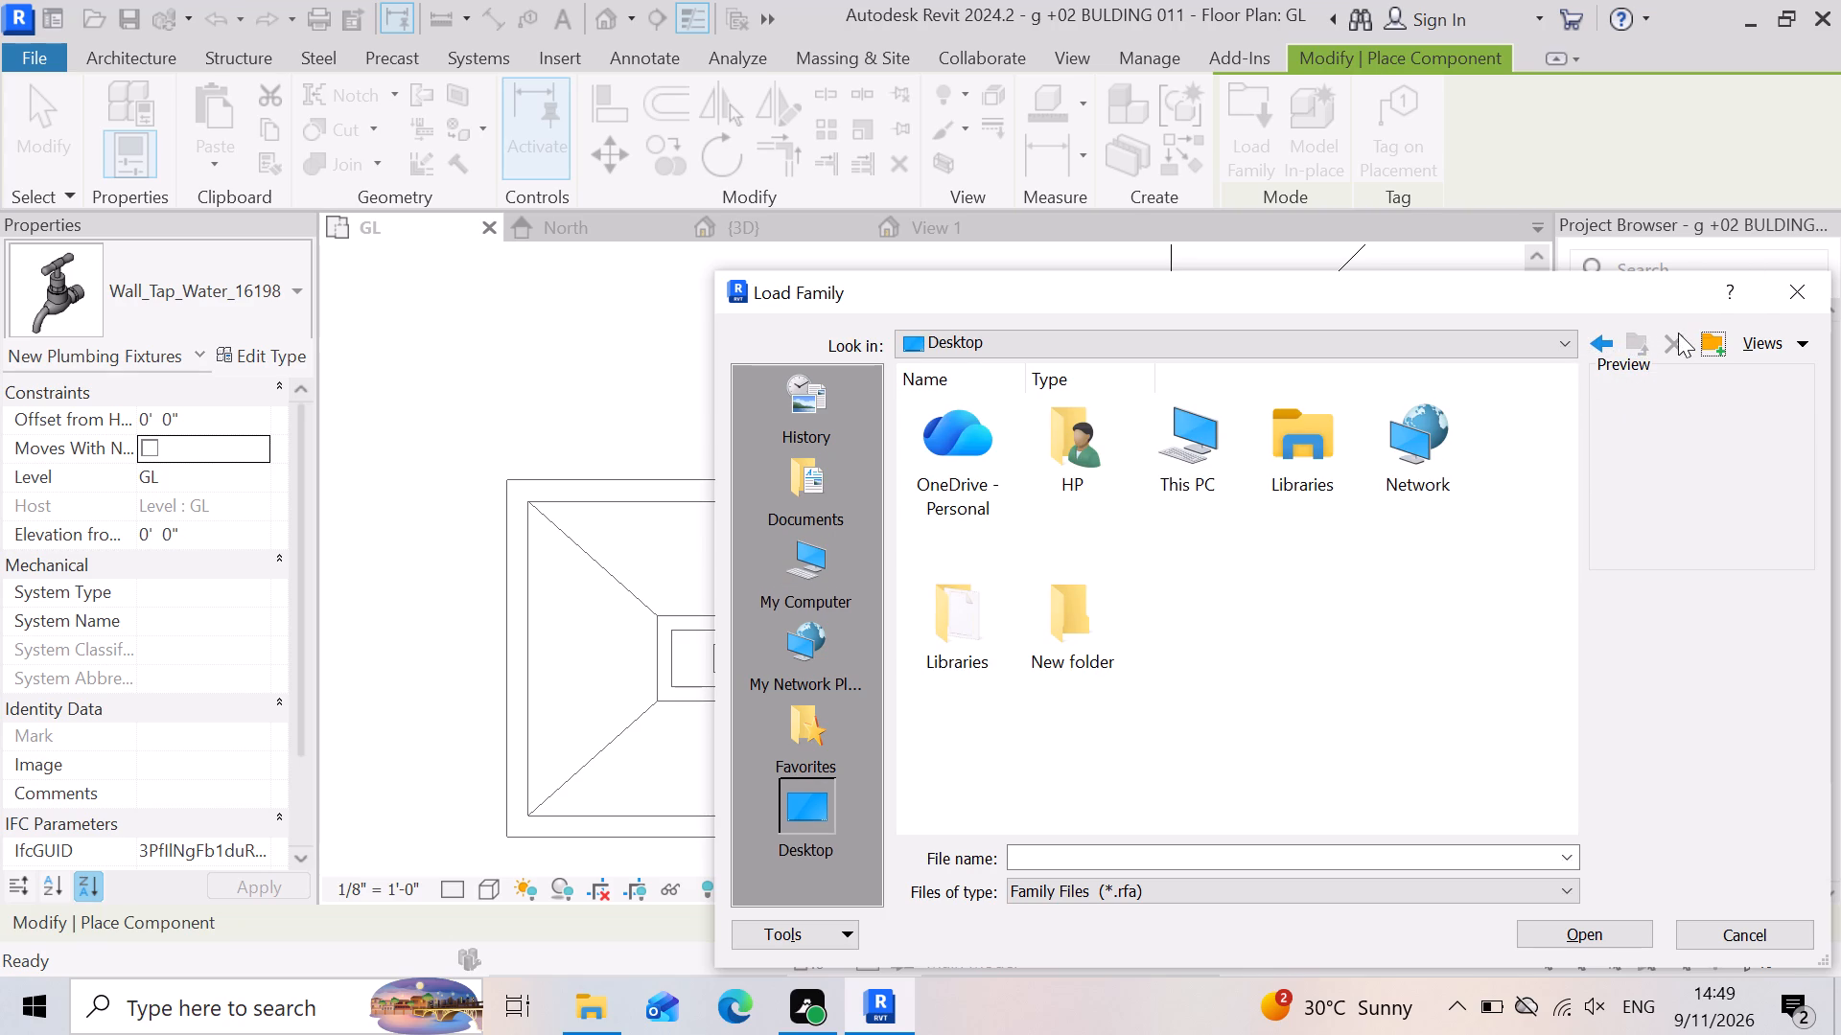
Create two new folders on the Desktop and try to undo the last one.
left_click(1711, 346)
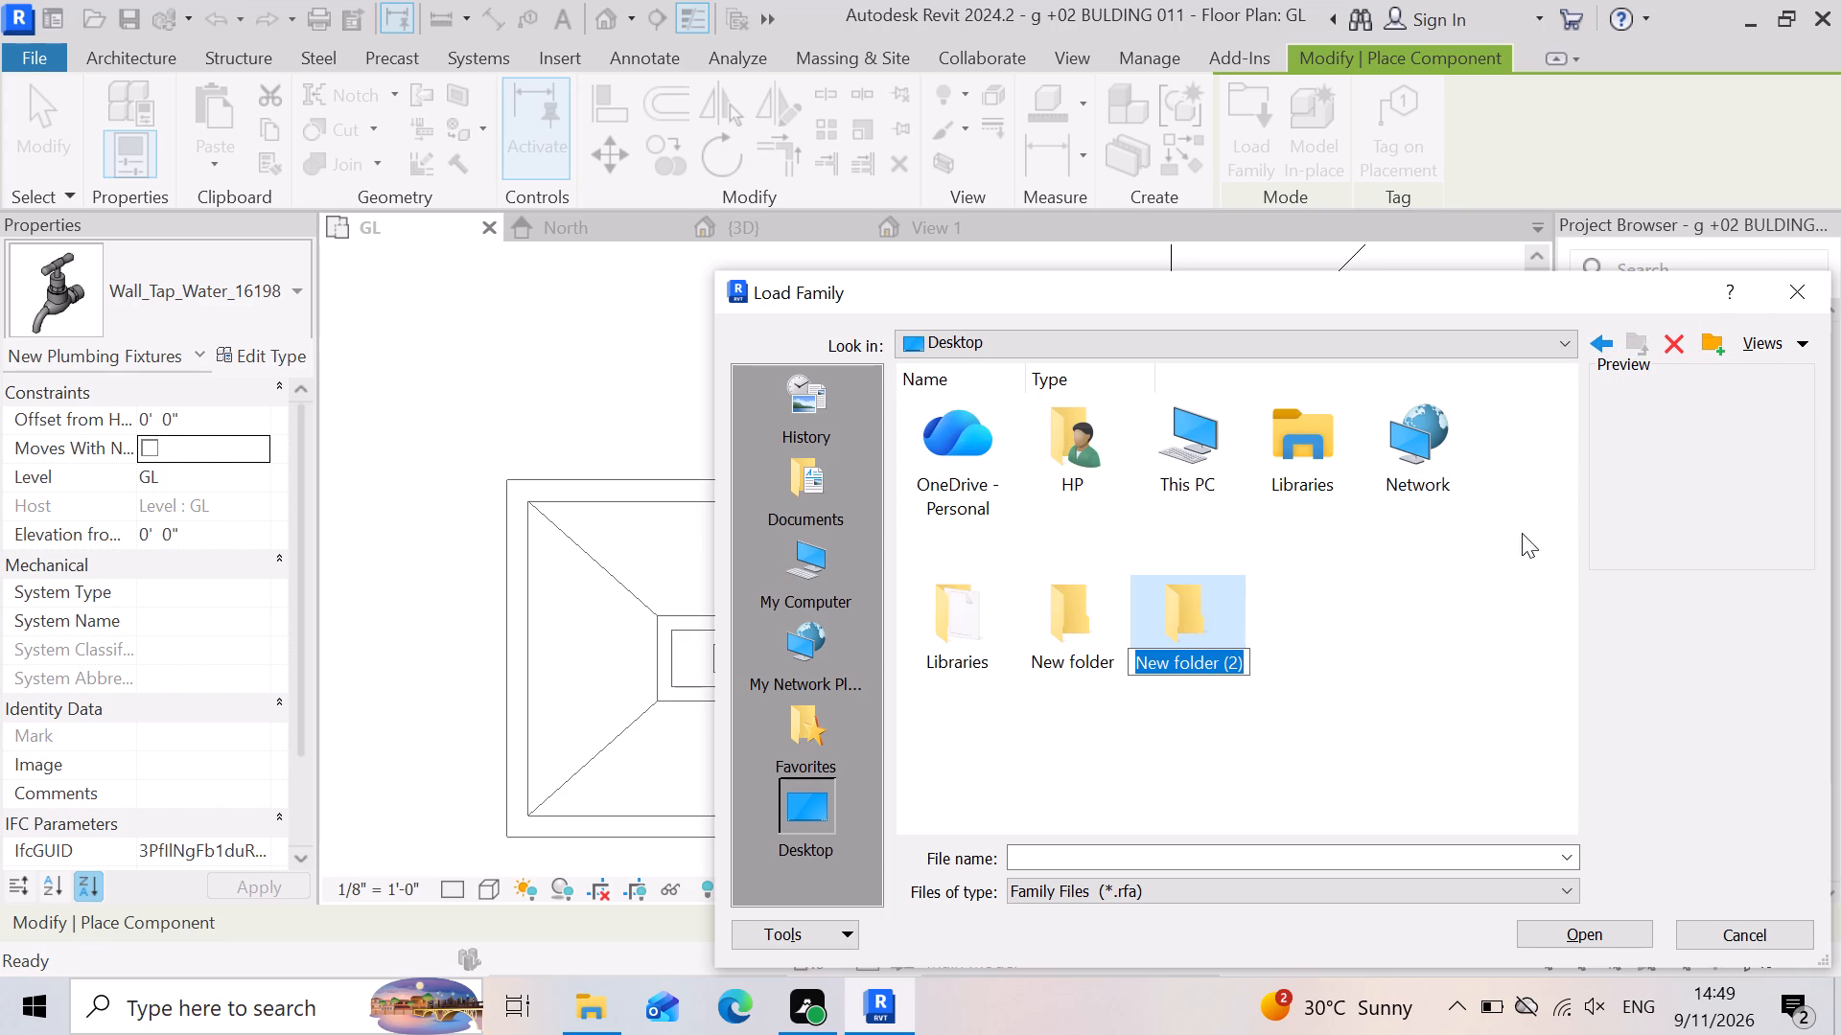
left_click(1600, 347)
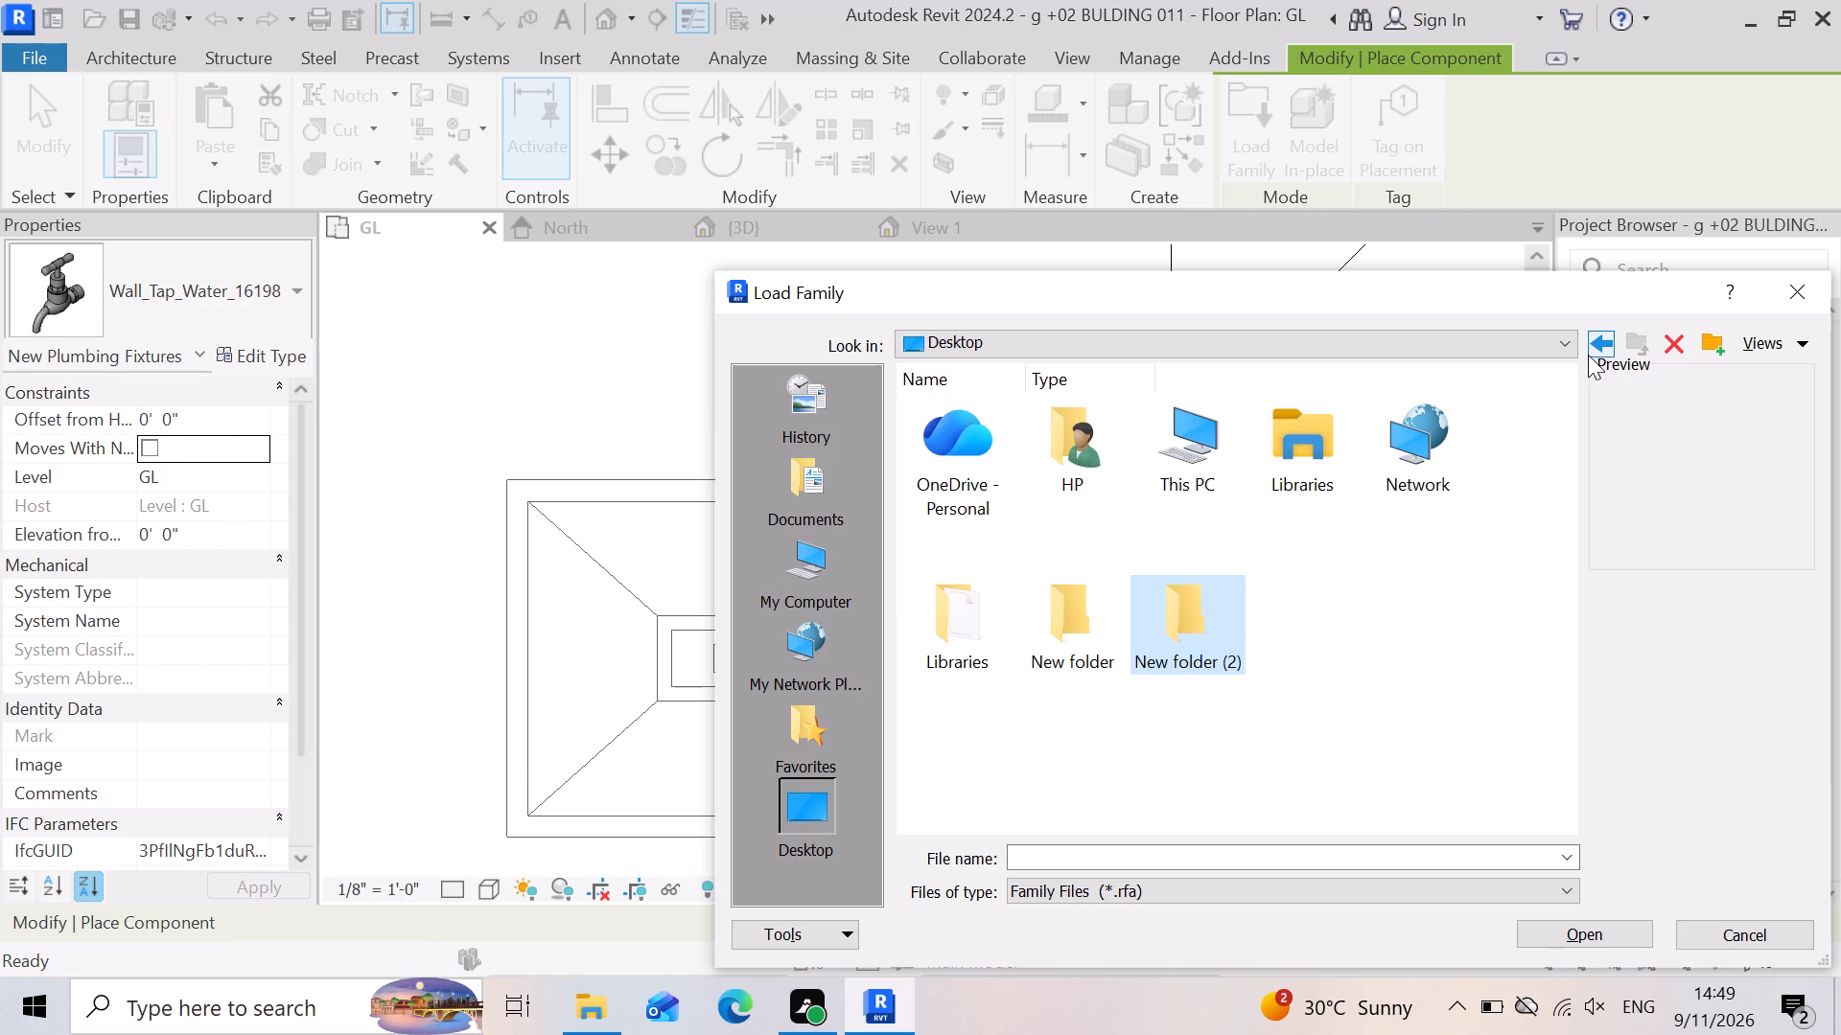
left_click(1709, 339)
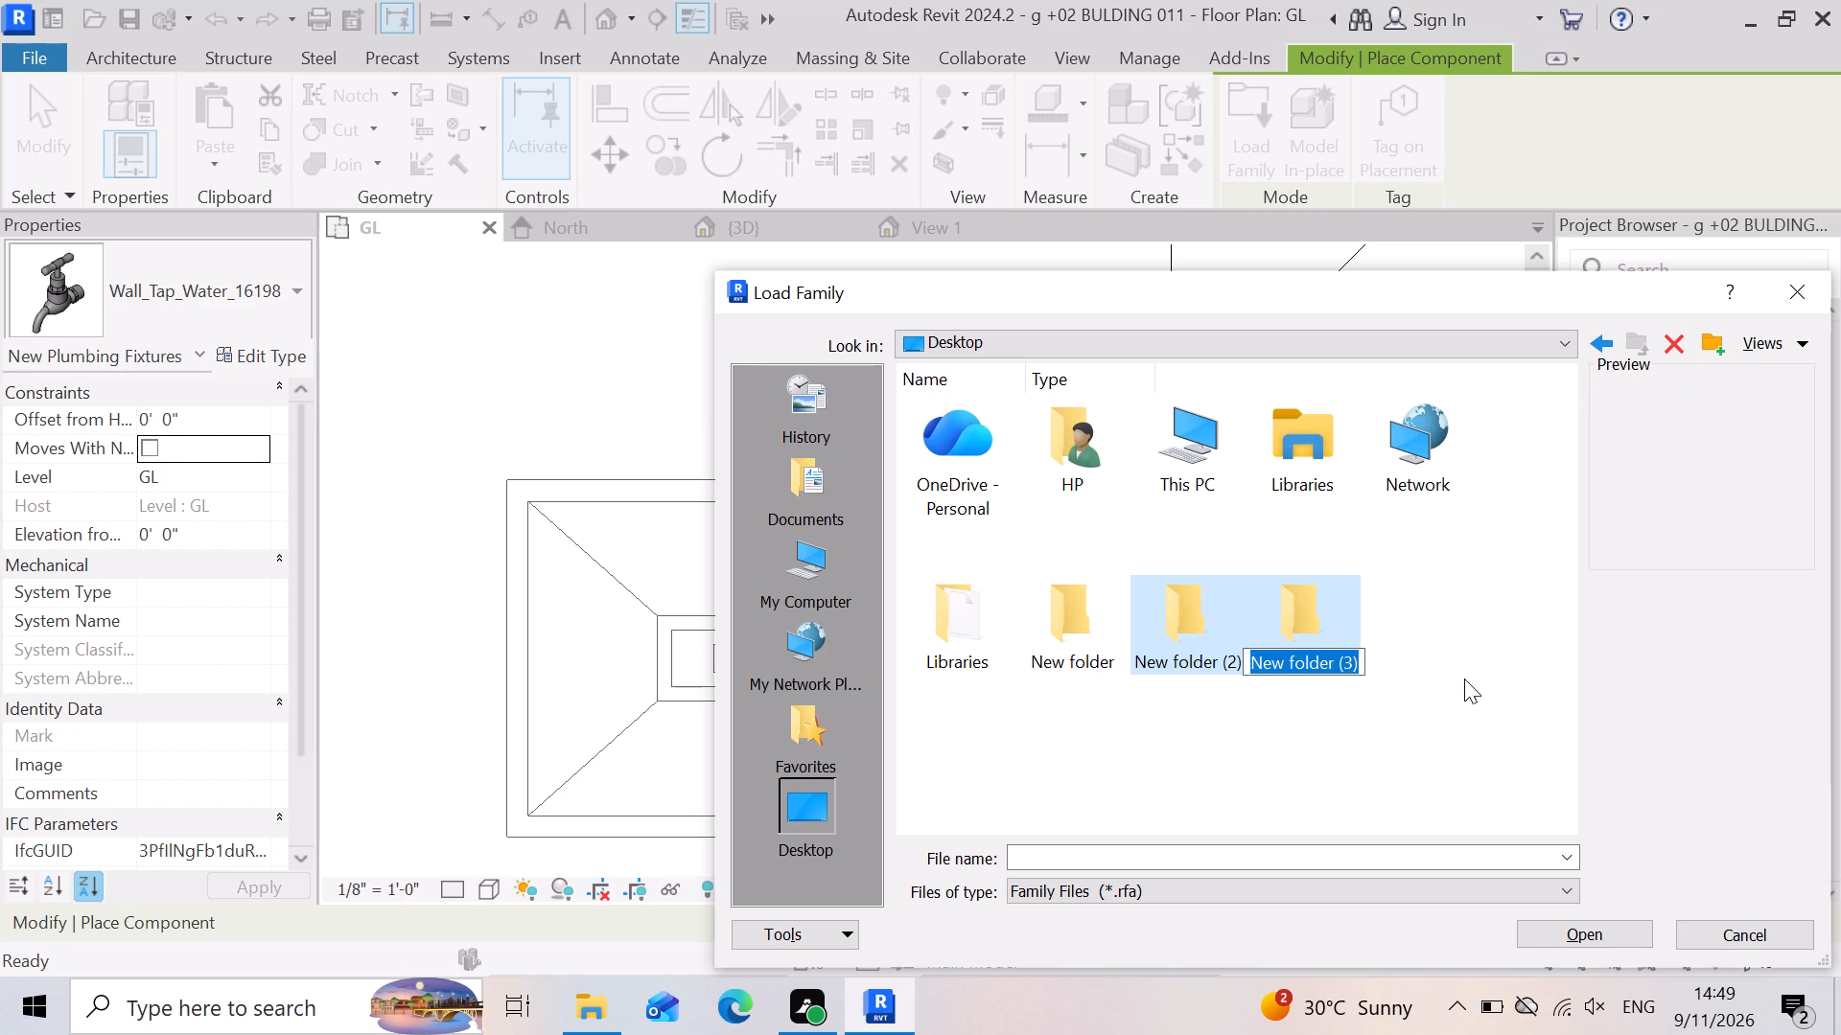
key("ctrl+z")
Look for a family location from the C: drive back through the ProgramData and Autodesk folders to RVT 2024.
left_click(1600, 333)
double_click(1603, 349)
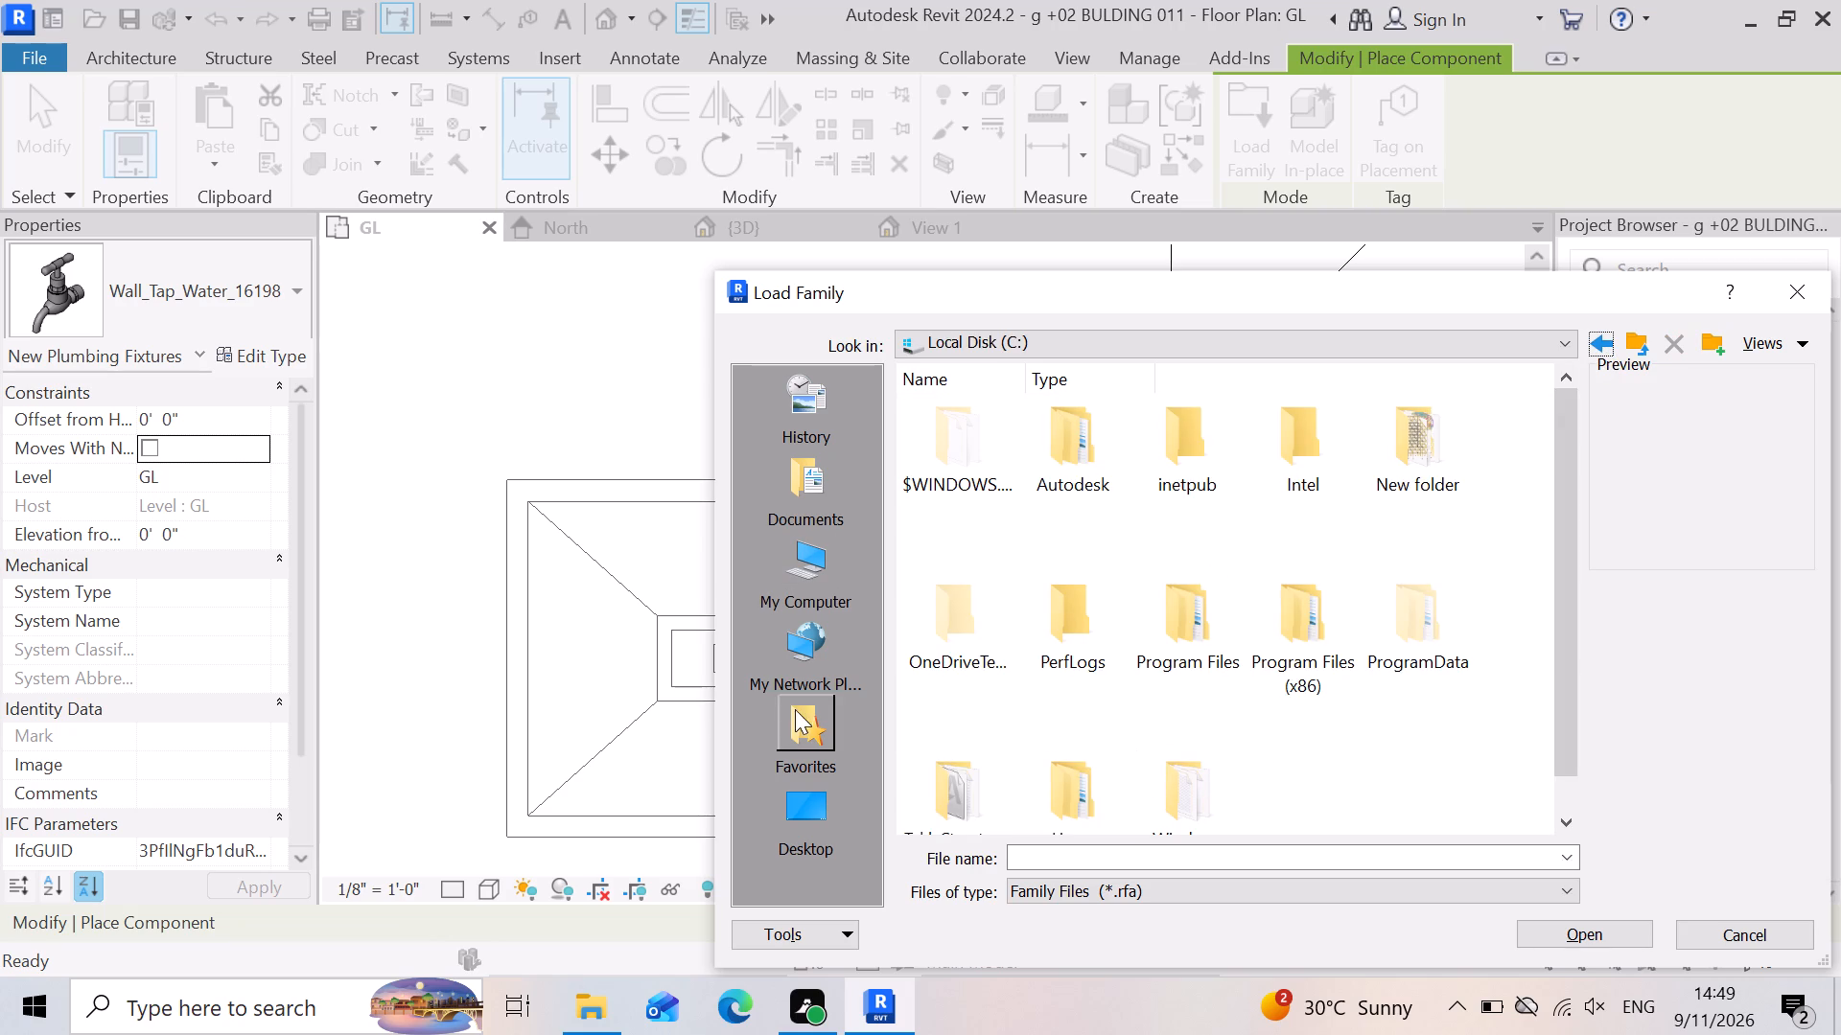
scroll(1373, 664, "down", 2)
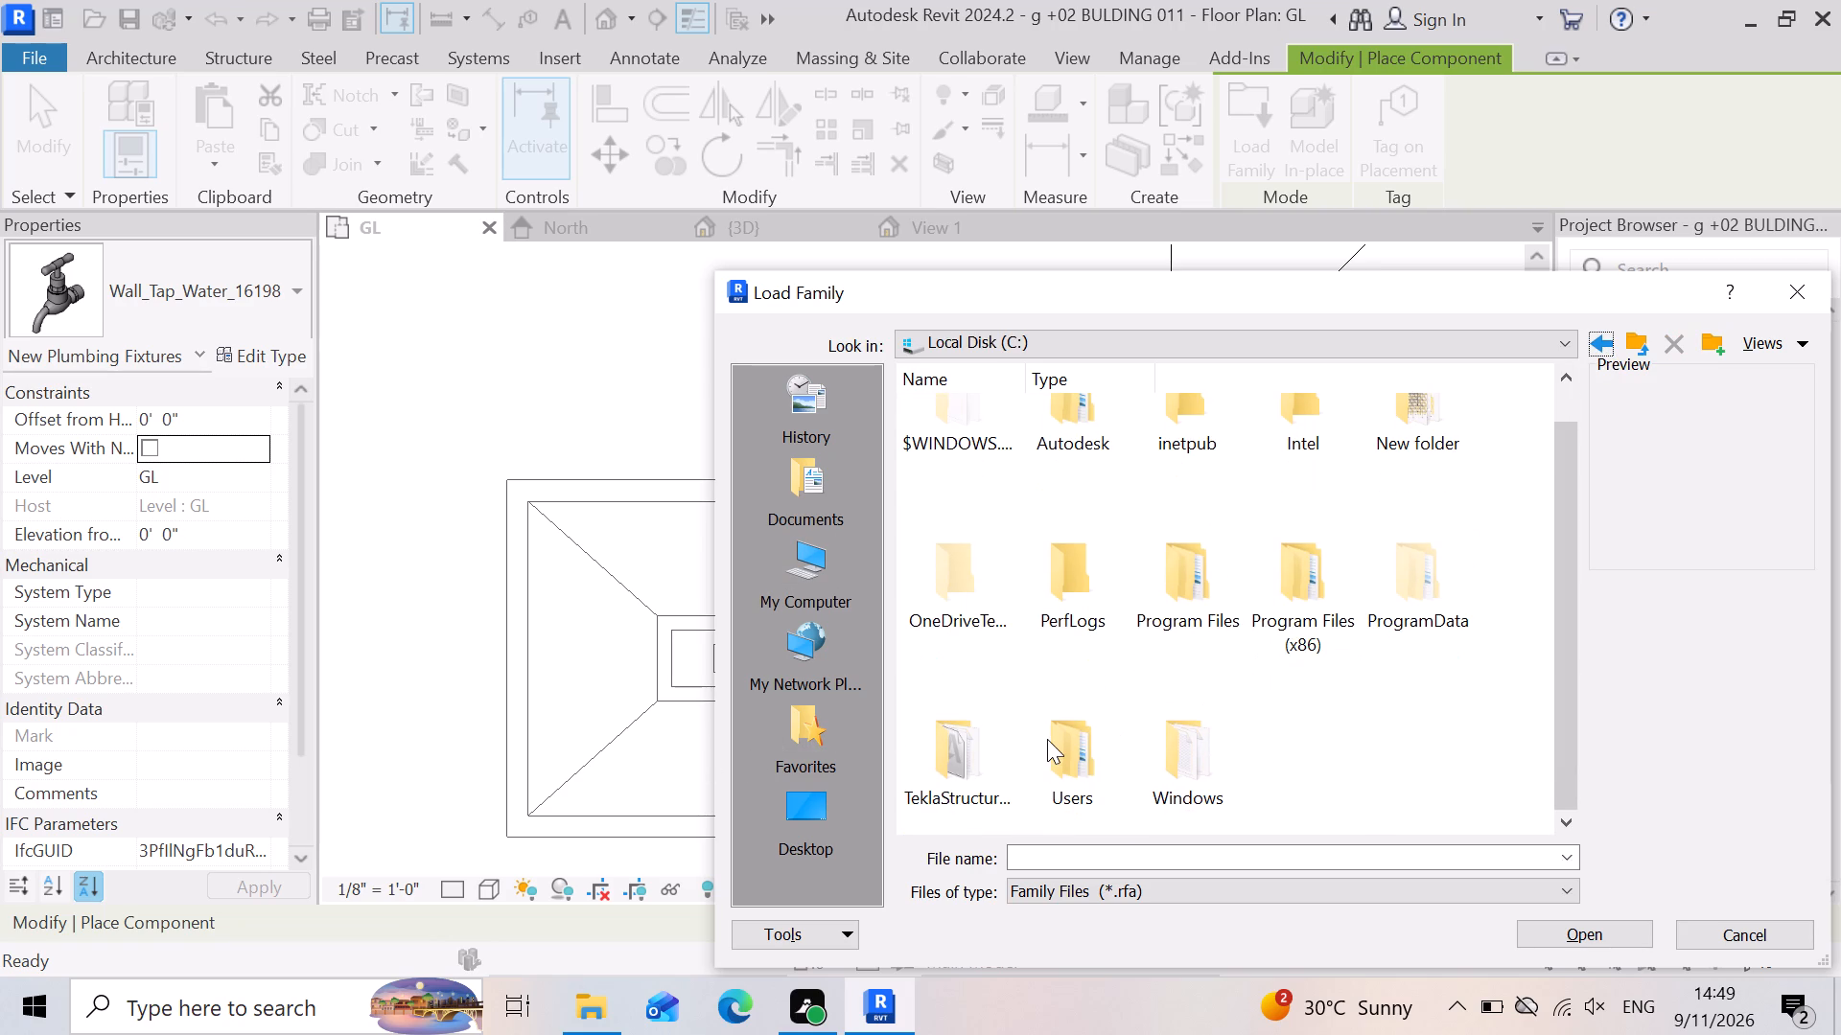
scroll(1047, 739, "down", 4)
left_click(1601, 333)
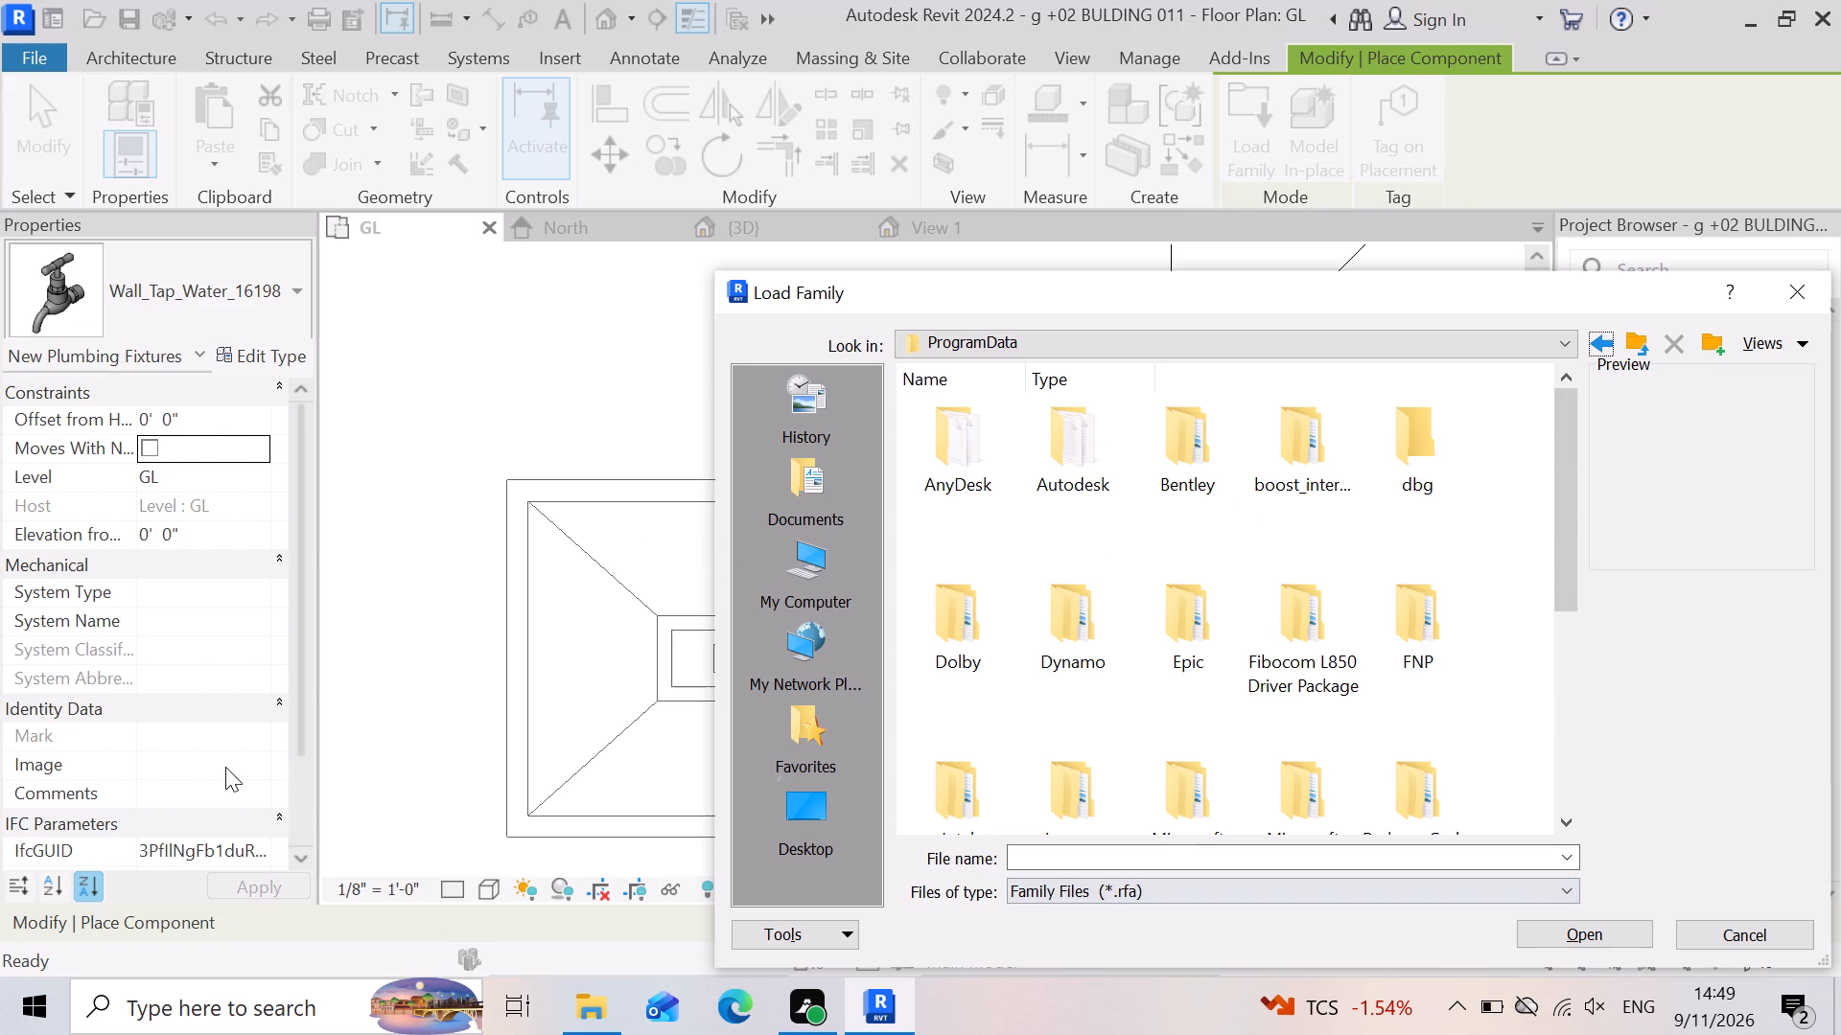
scroll(1236, 713, "down", 3)
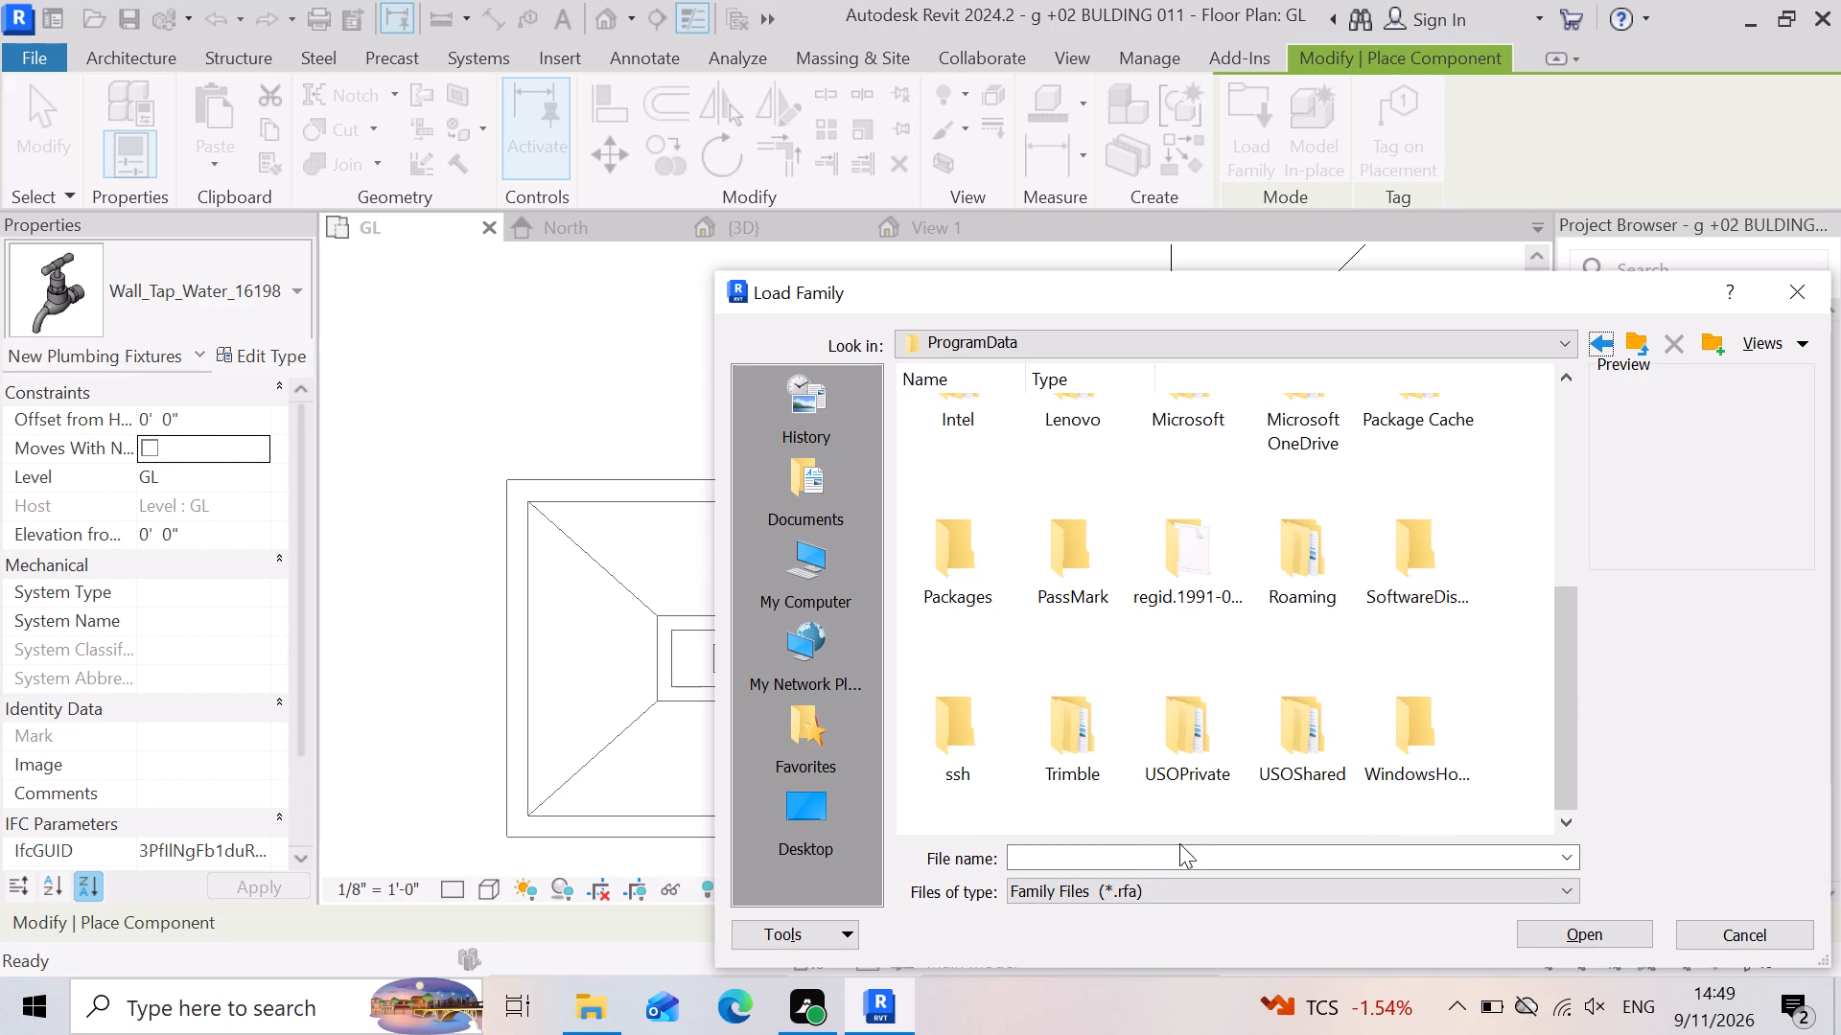
scroll(1093, 754, "down", 3)
scroll(1027, 696, "down", 4)
left_click(1592, 351)
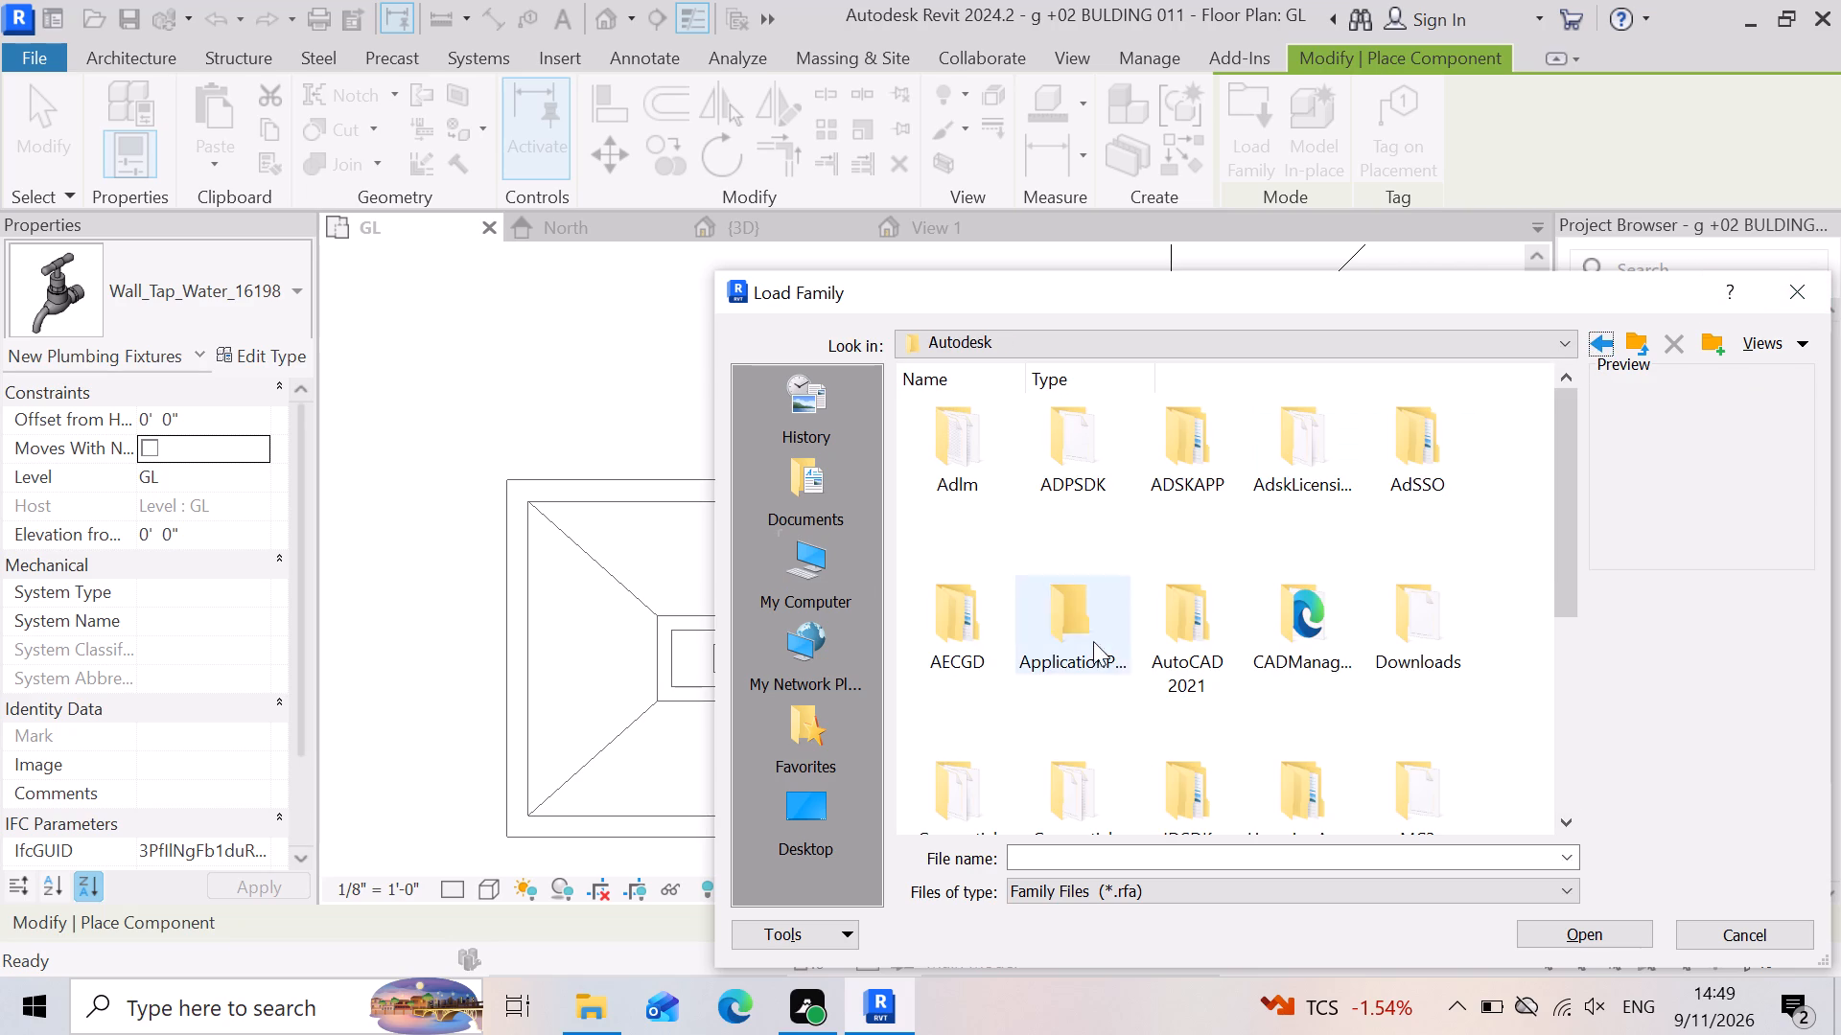
scroll(1166, 549, "down", 3)
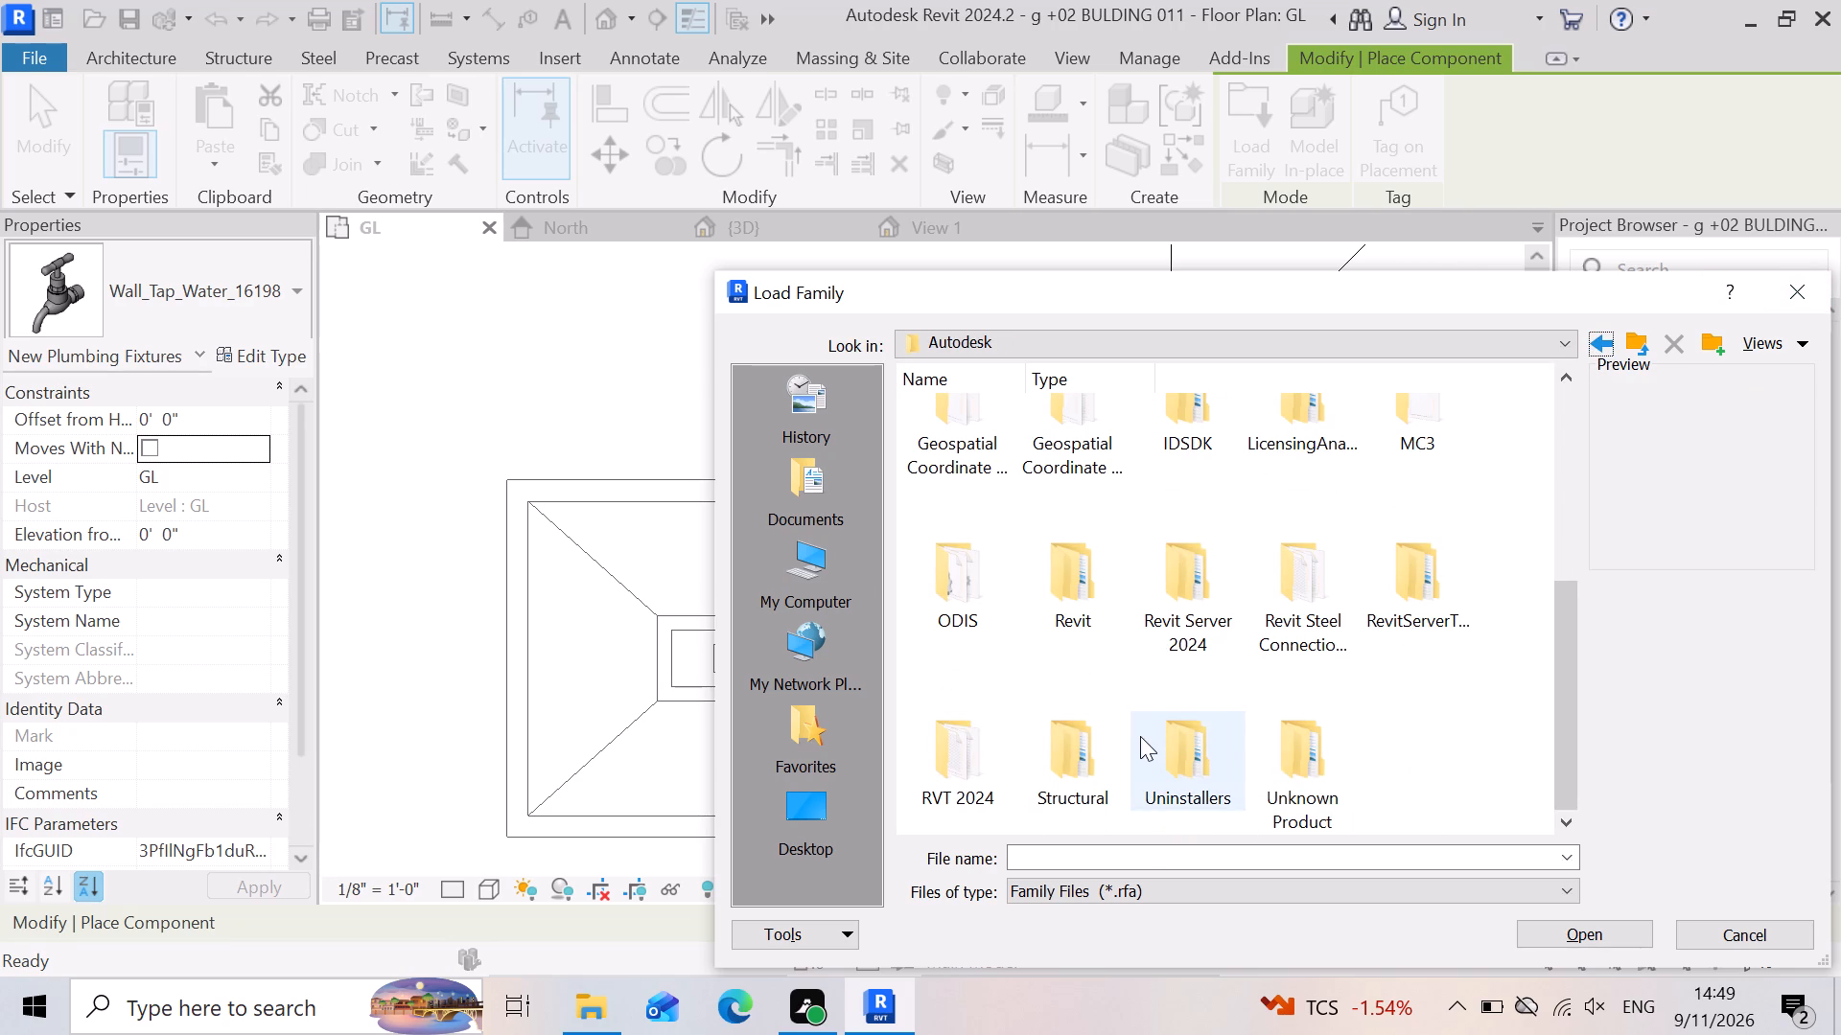
scroll(1315, 731, "down", 3)
left_click(1595, 347)
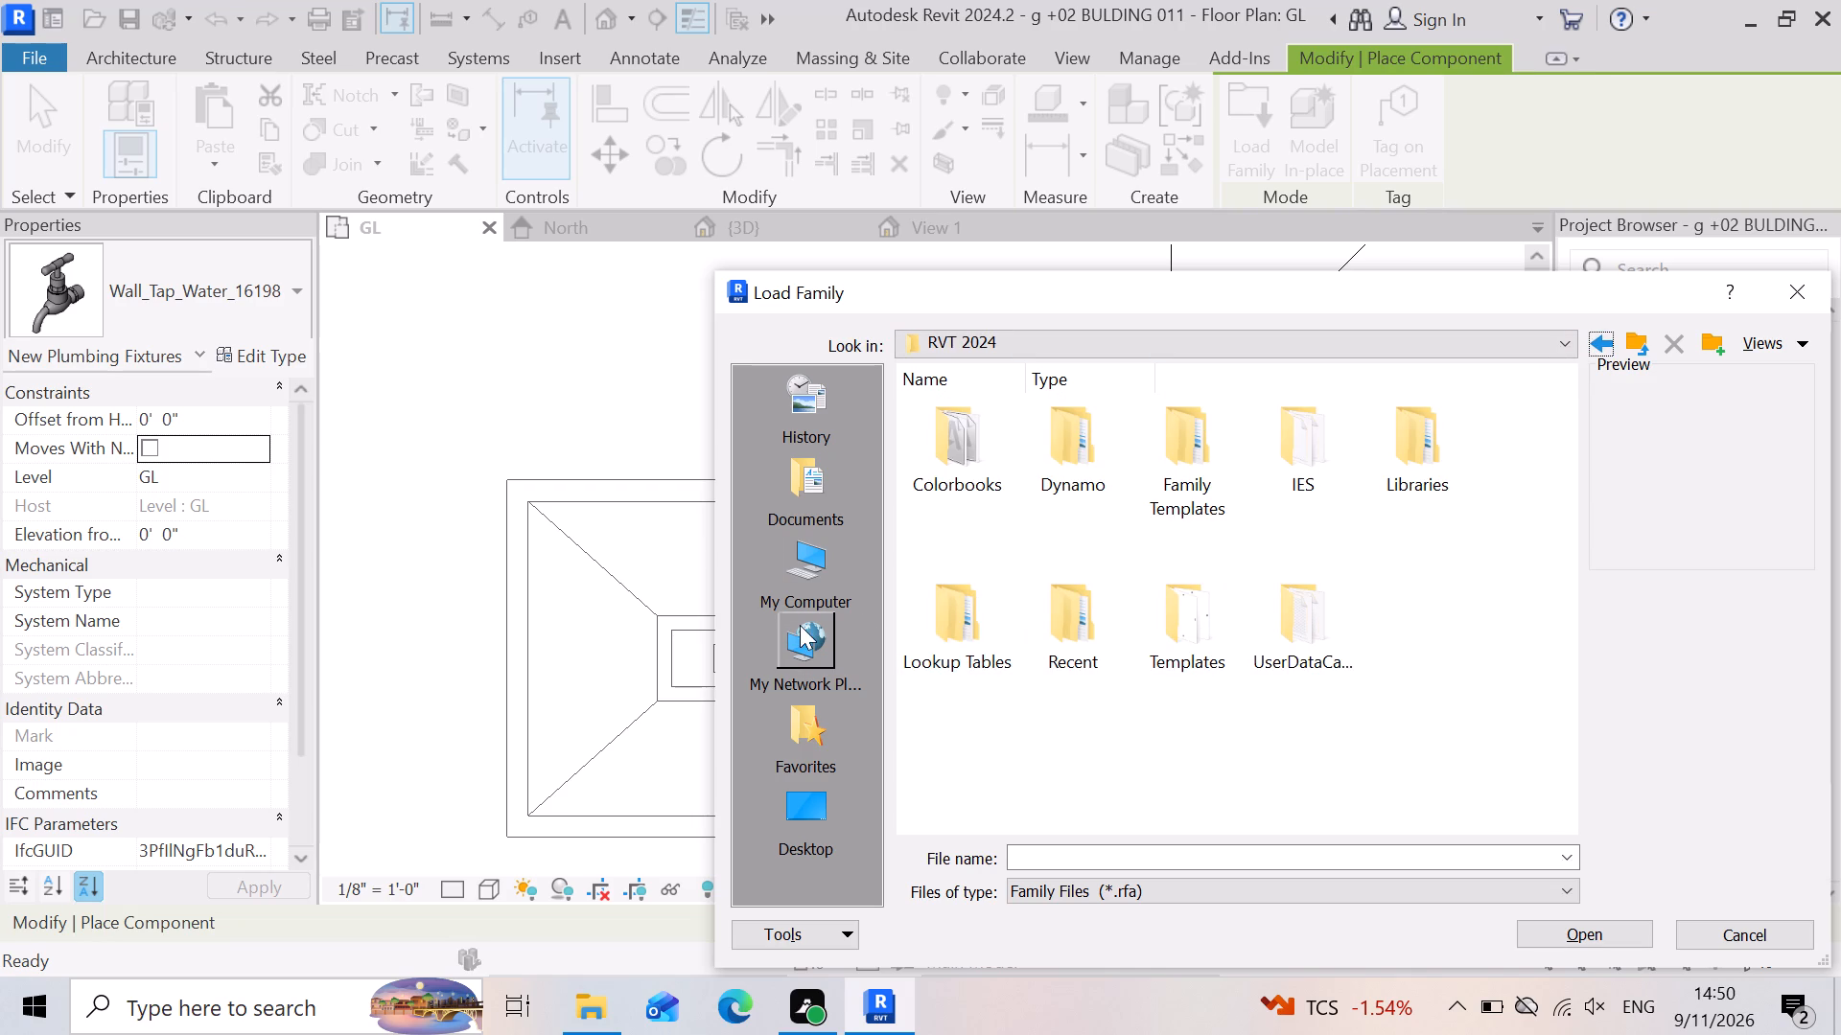
Look through the language folders in Libraries and return to the English-Imperial folder.
double_click(1396, 463)
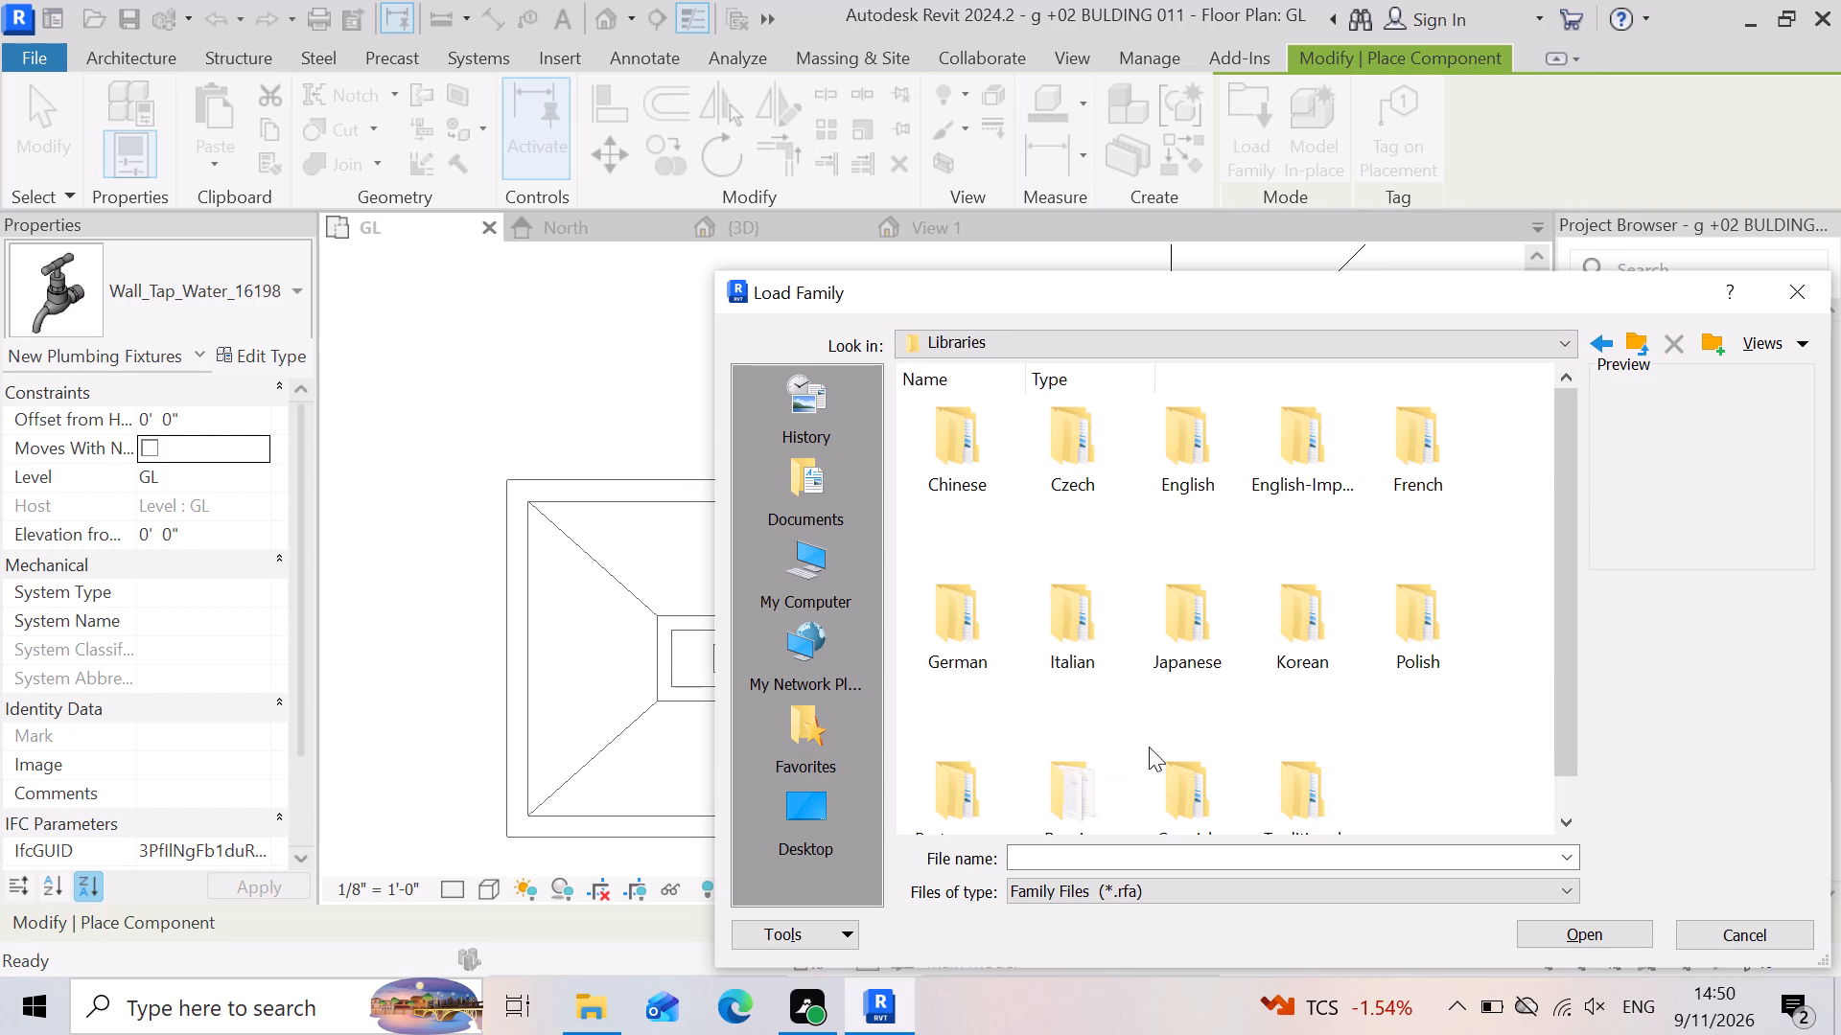
scroll(1004, 658, "down", 5)
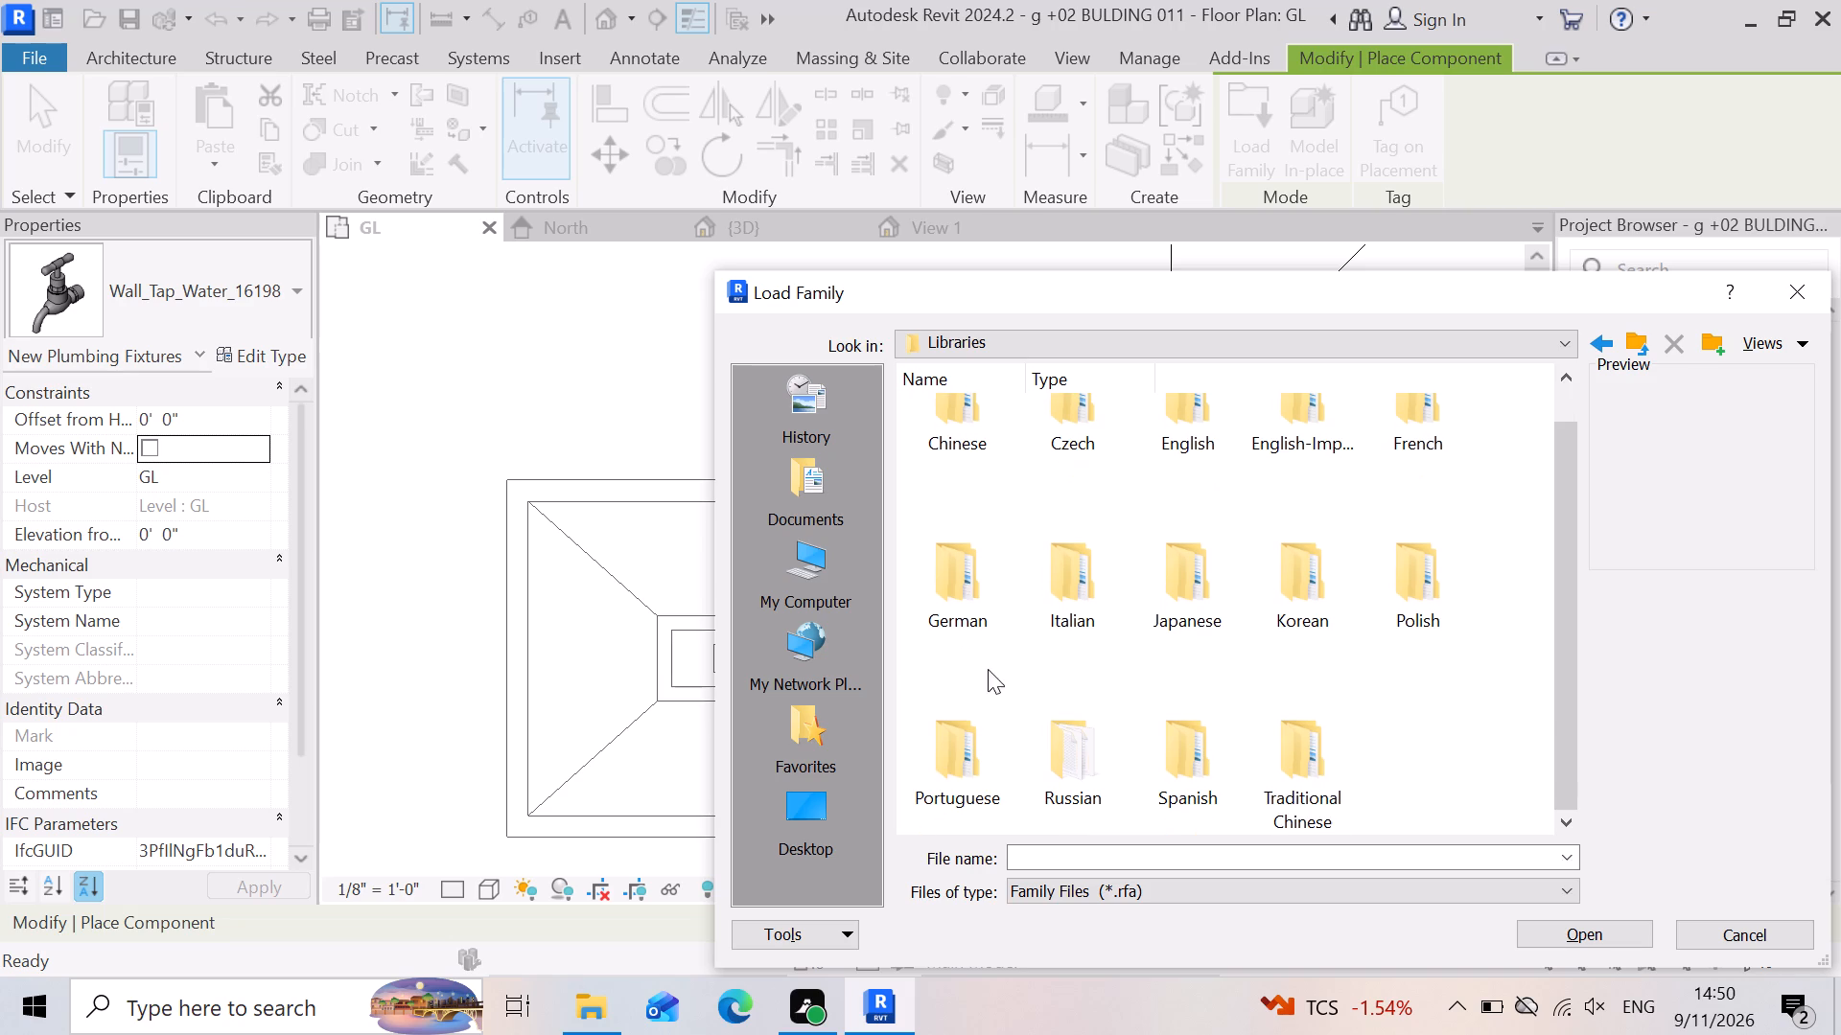
scroll(1037, 671, "down", 2)
left_click(1596, 341)
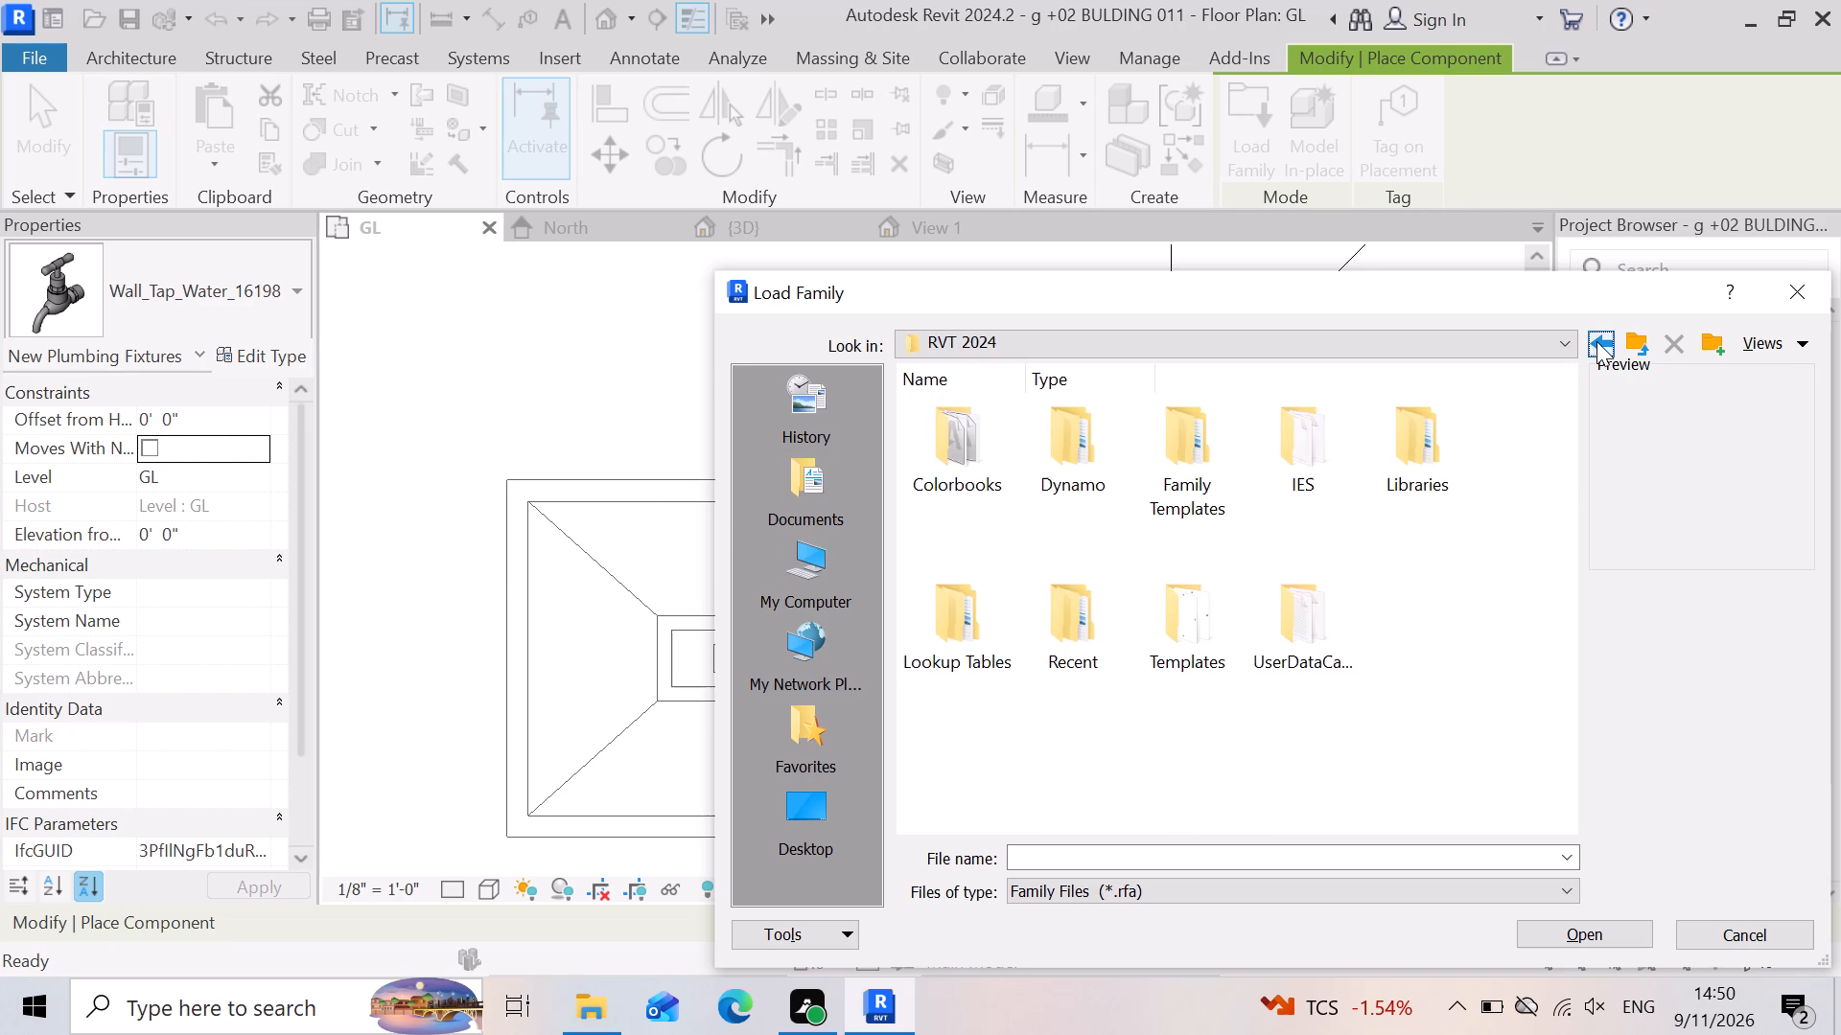
left_click(1596, 341)
left_click(1595, 341)
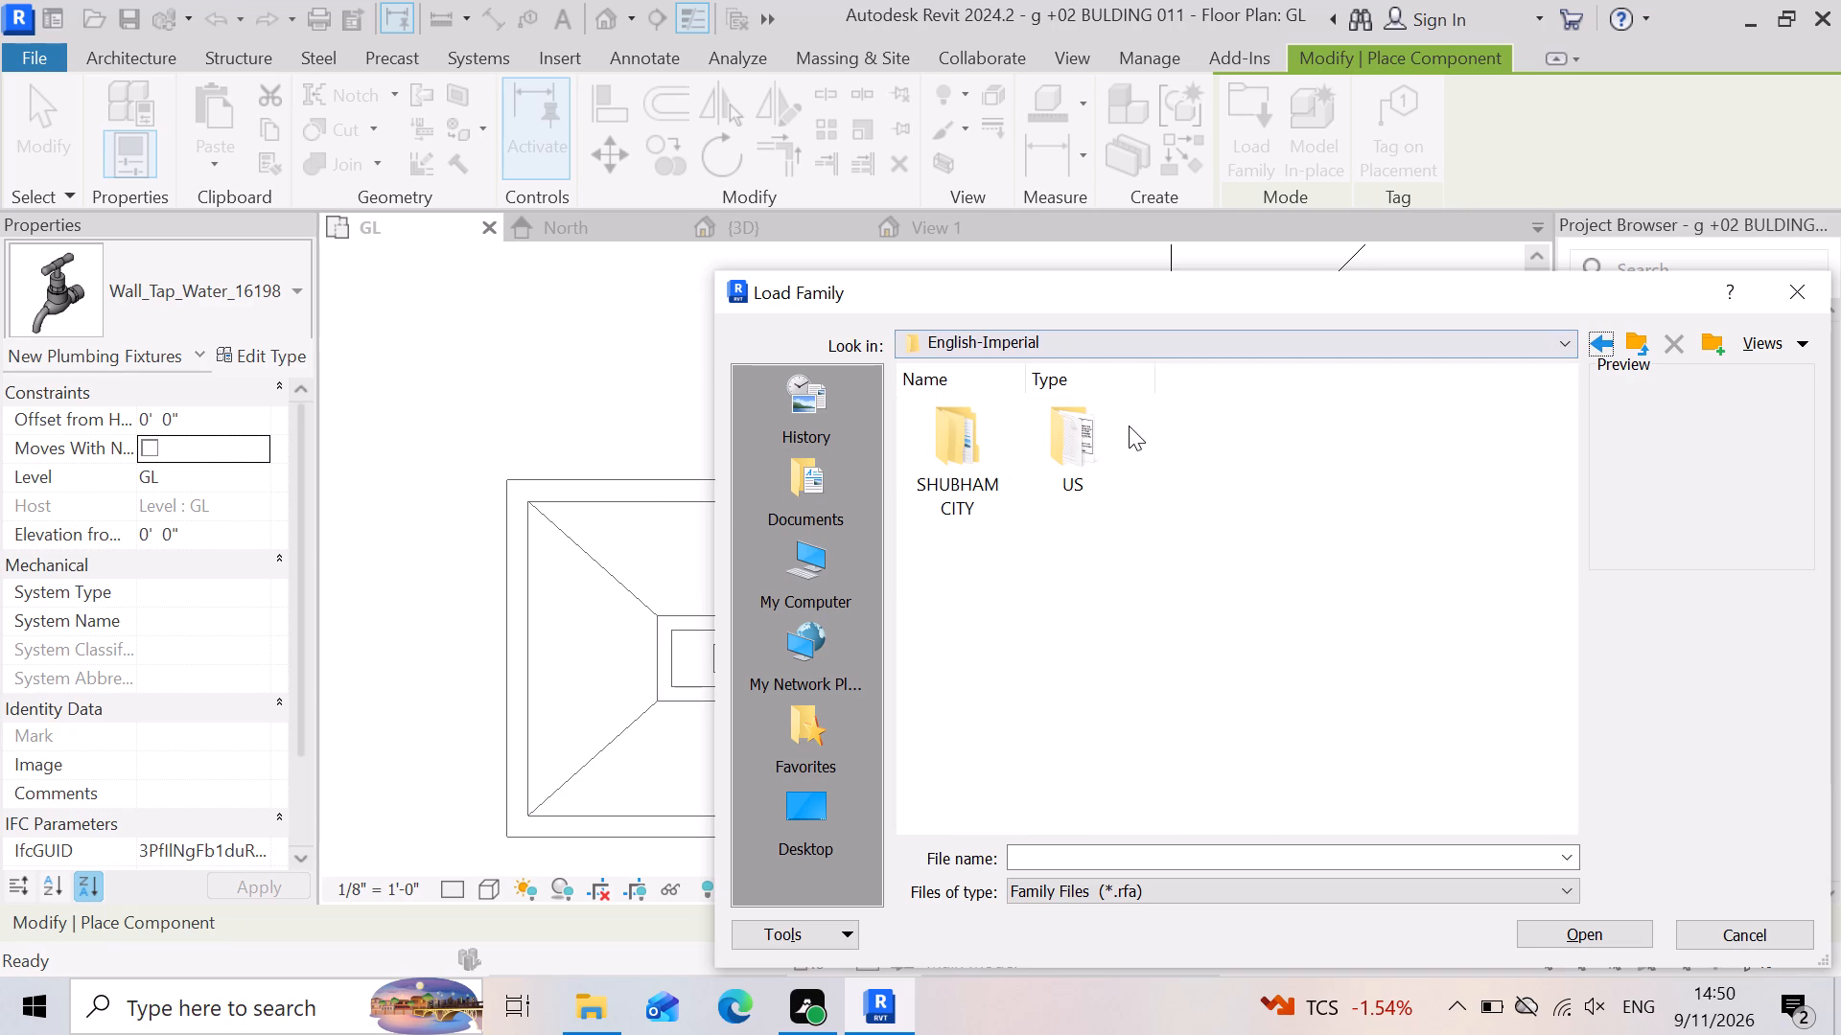
Load the Boiler family from US > Mechanical > Architectural > Water-Side Components > Boilers.
left_click(1094, 444)
left_click(1094, 444)
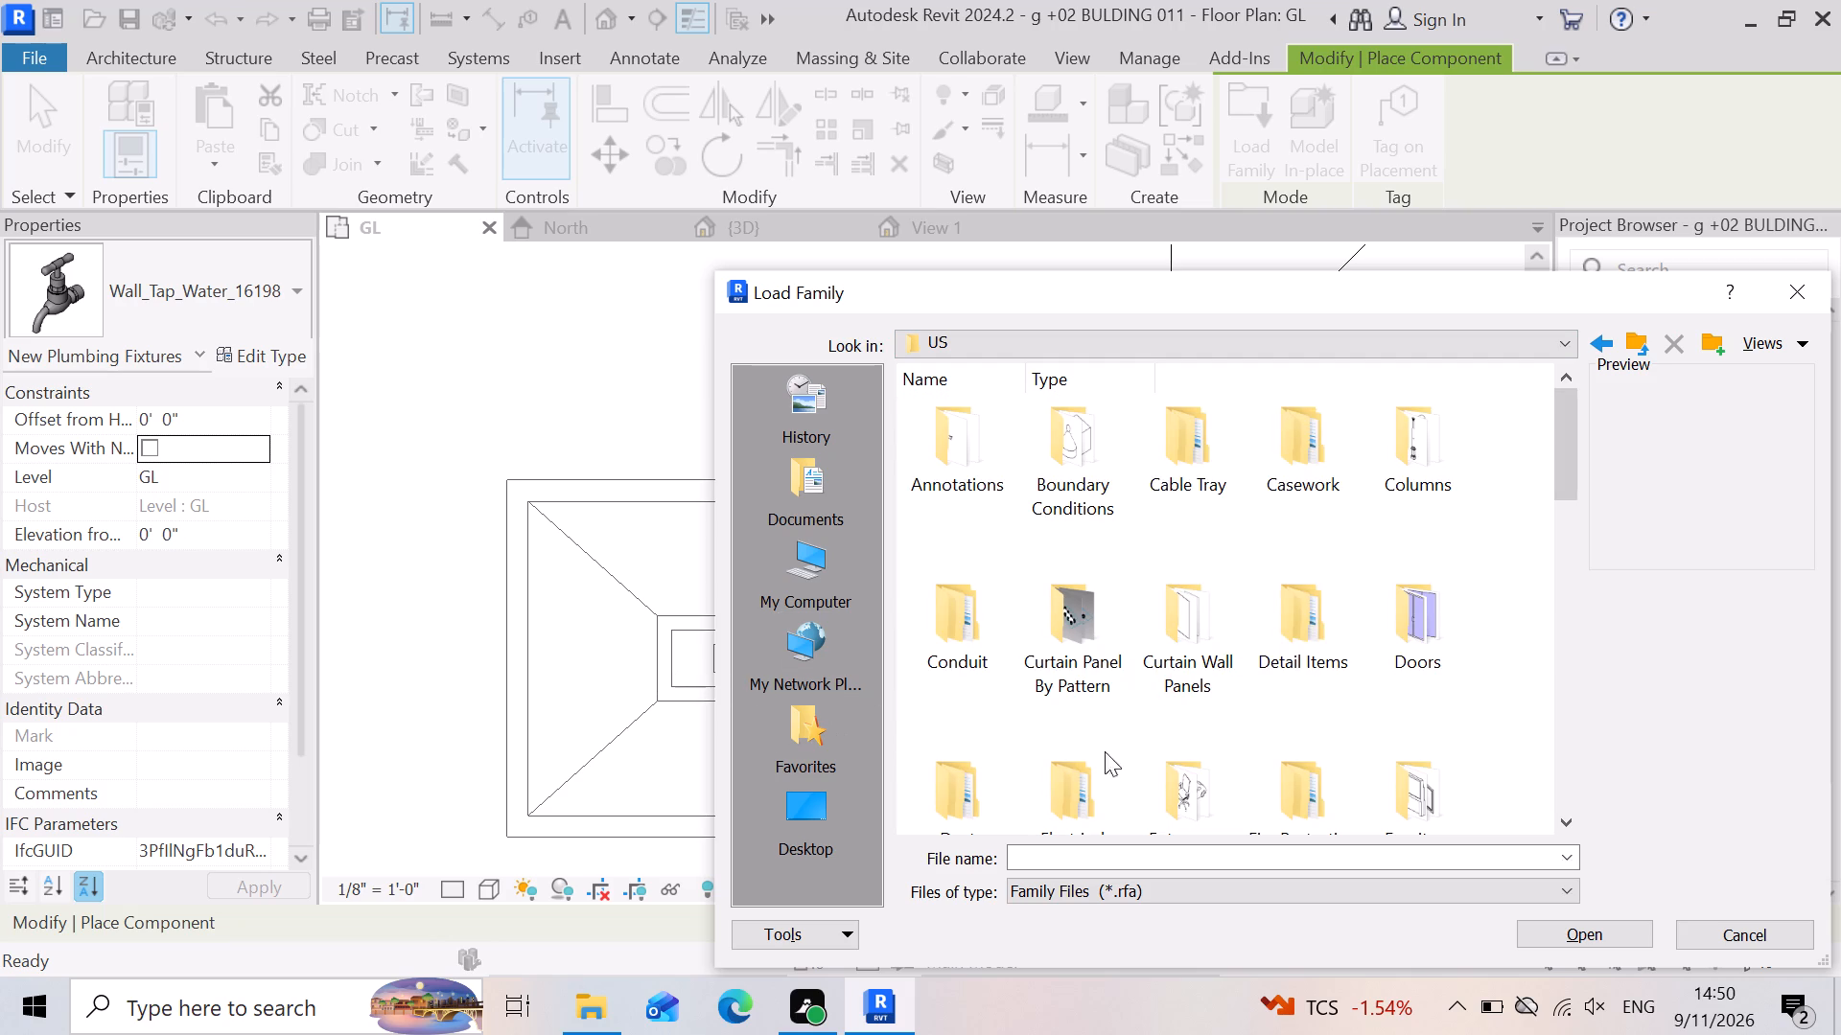
scroll(1255, 668, "down", 1)
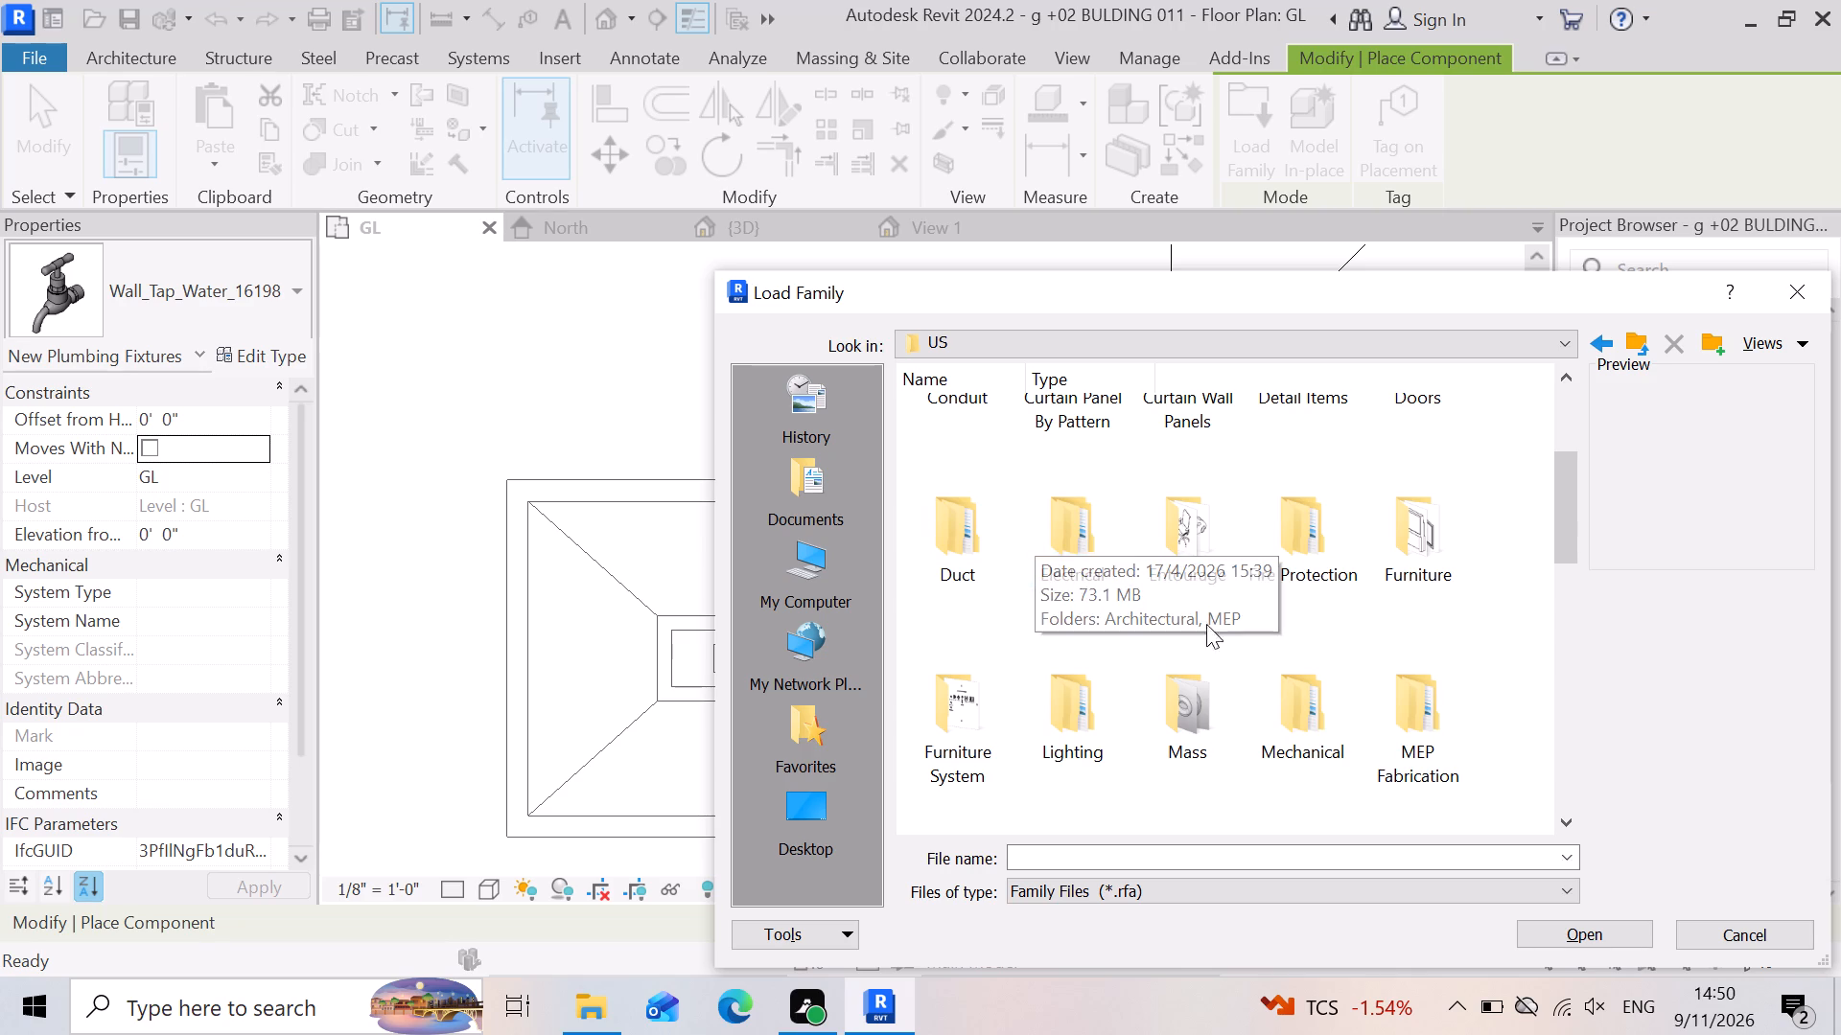
double_click(1275, 677)
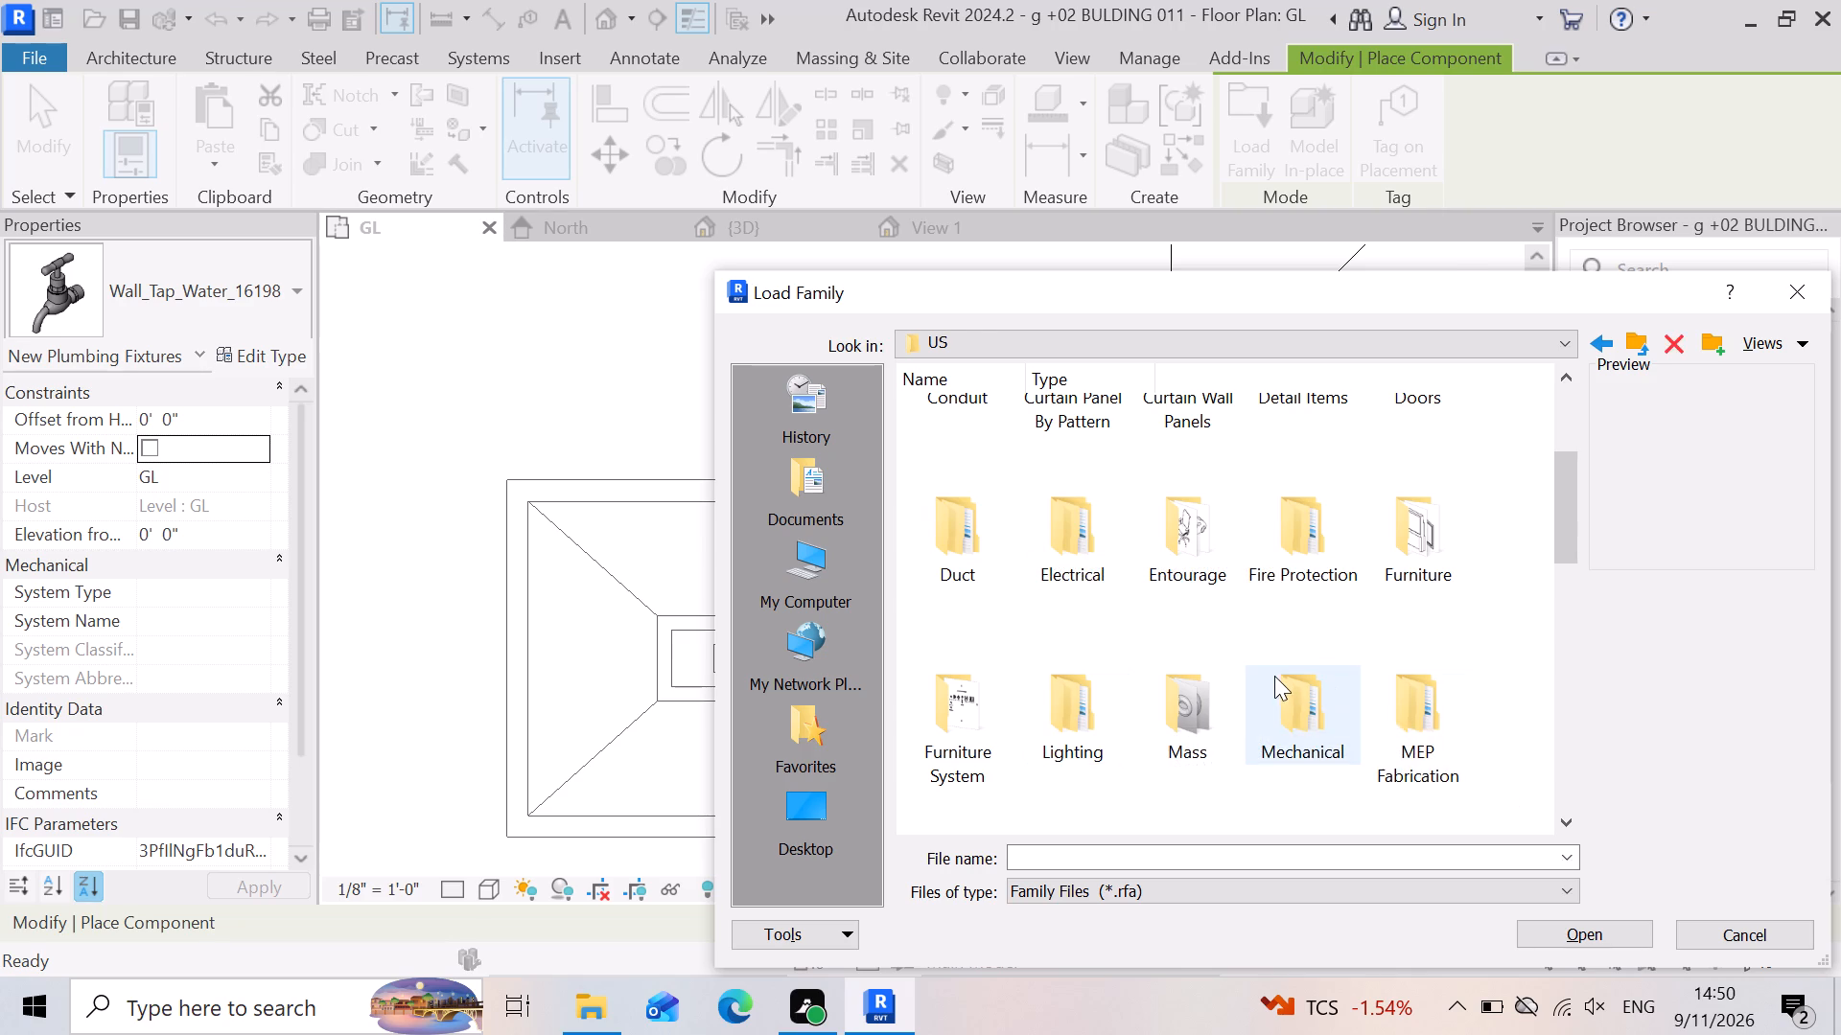
double_click(954, 456)
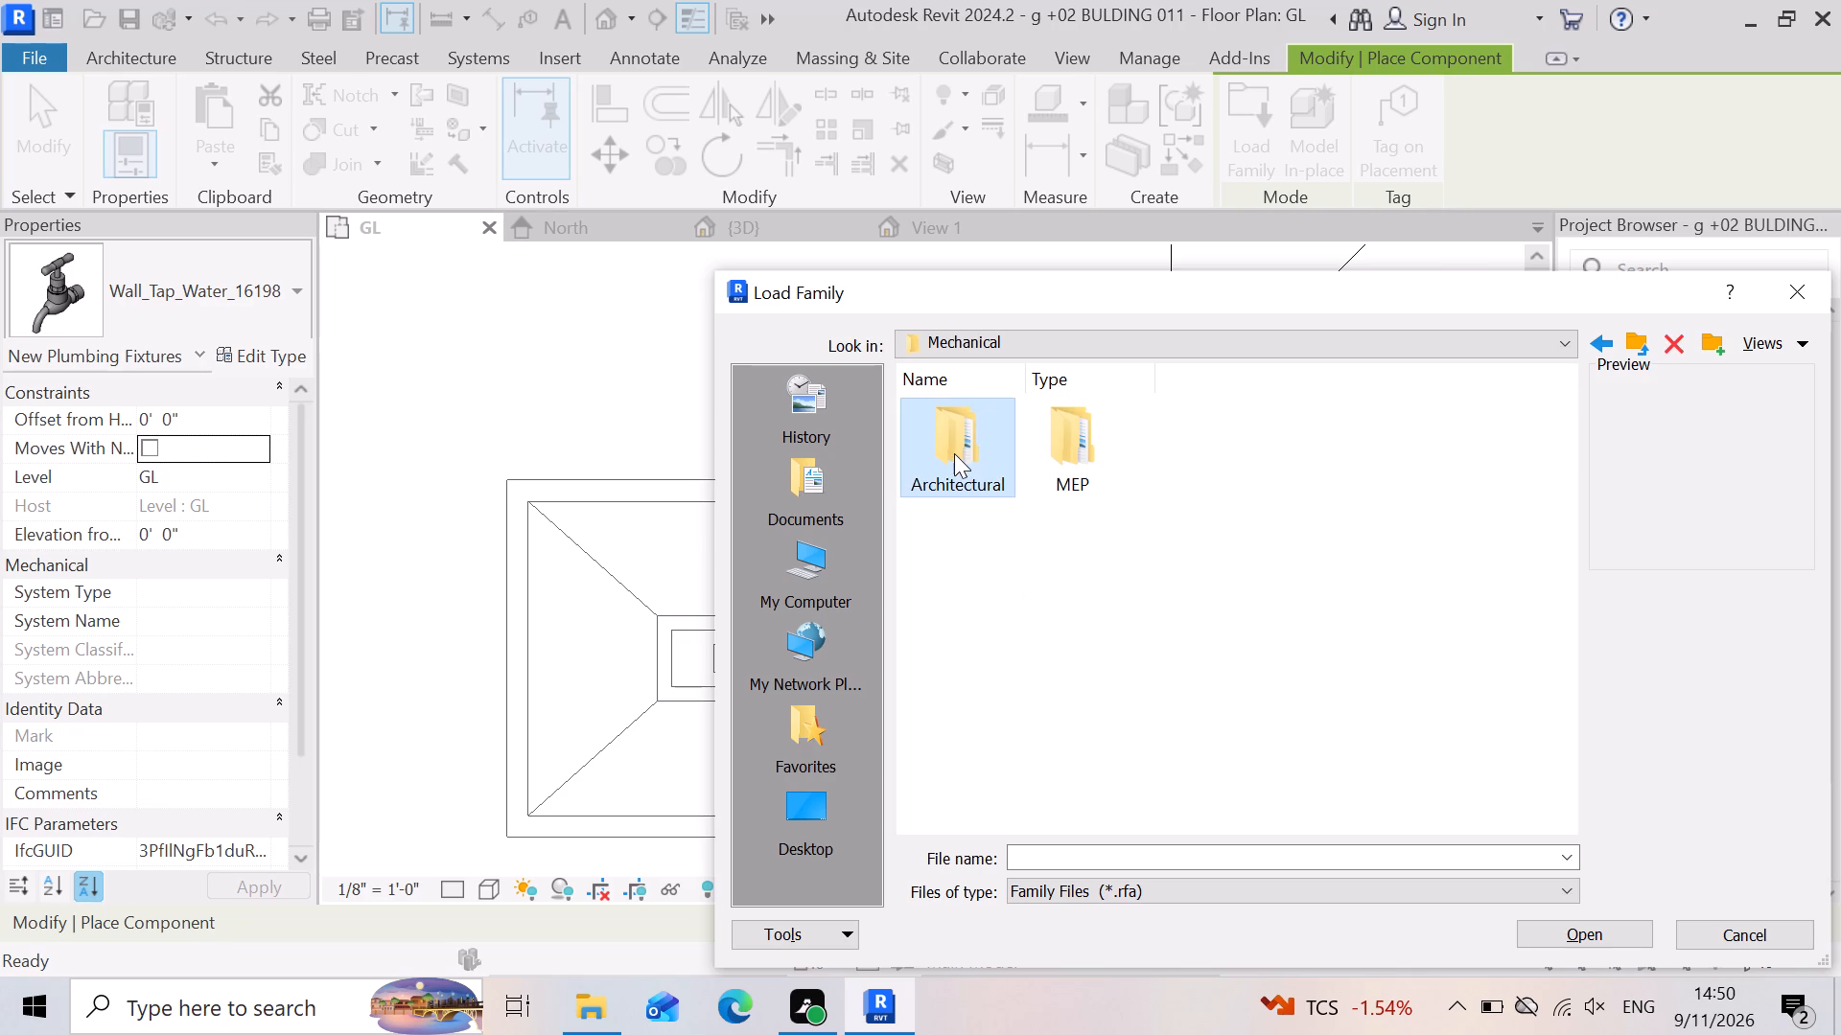
double_click(954, 453)
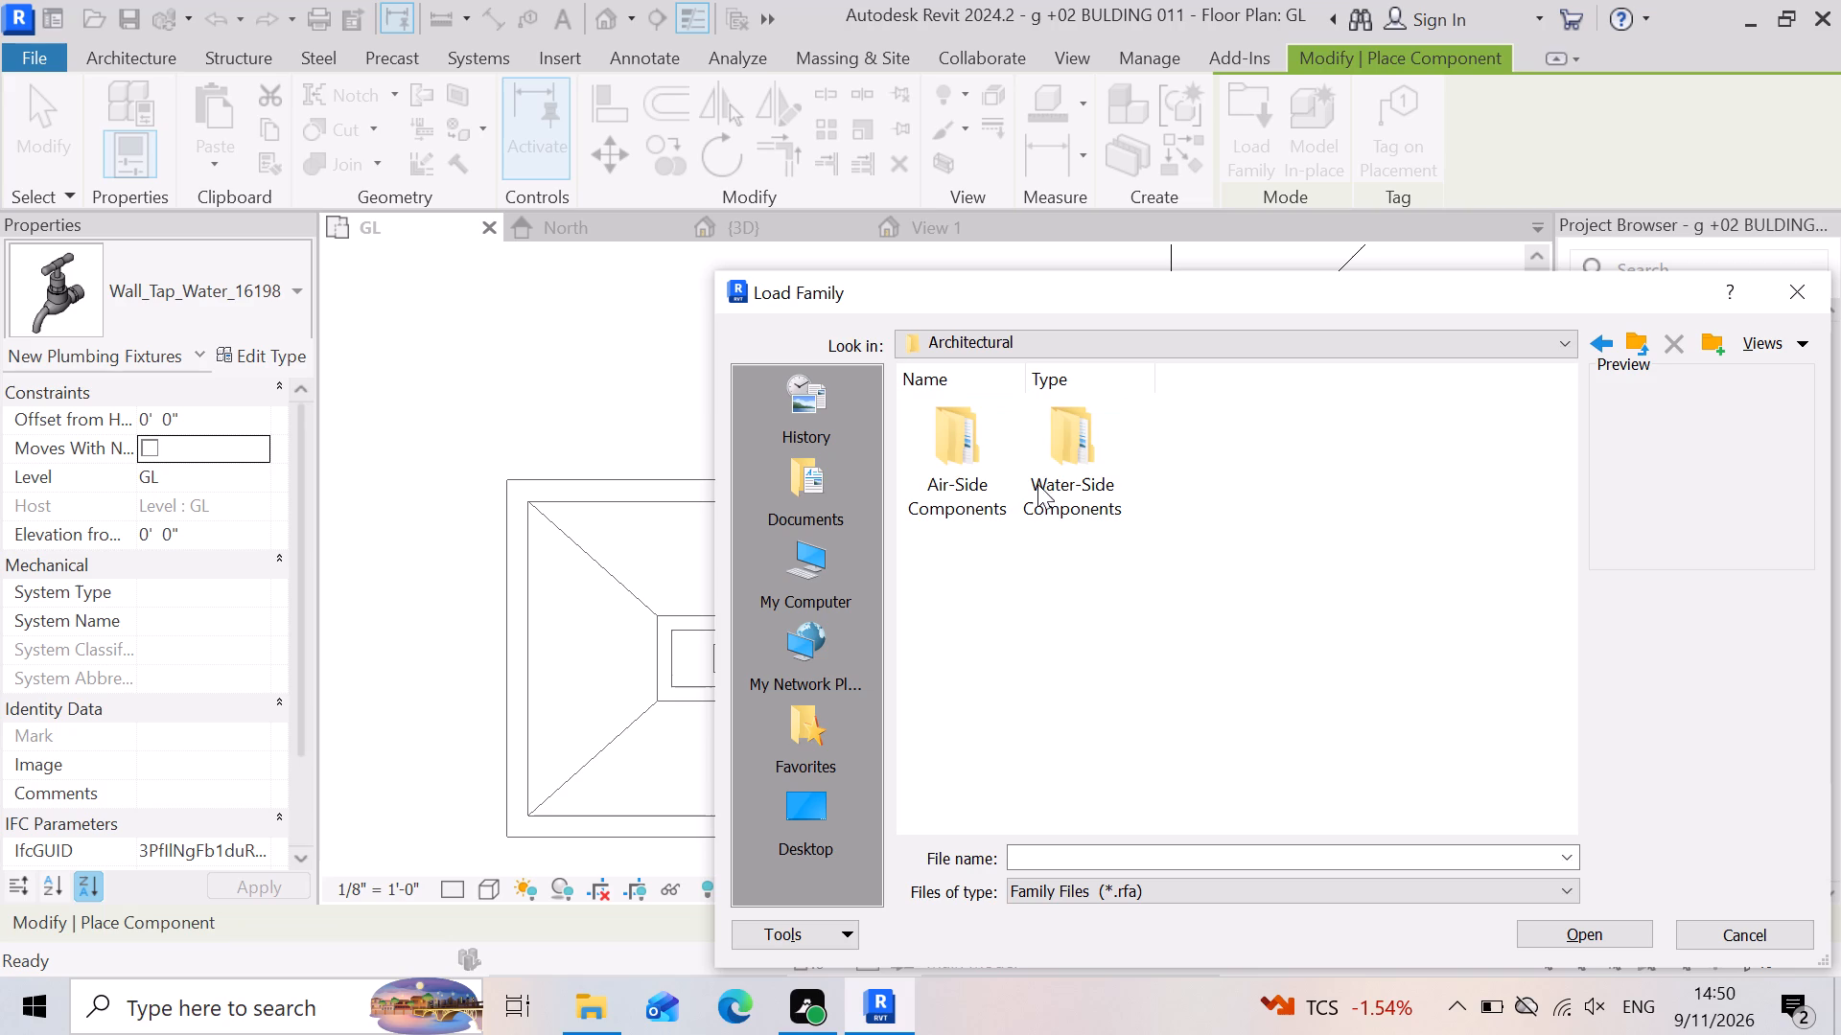
double_click(1048, 467)
double_click(948, 448)
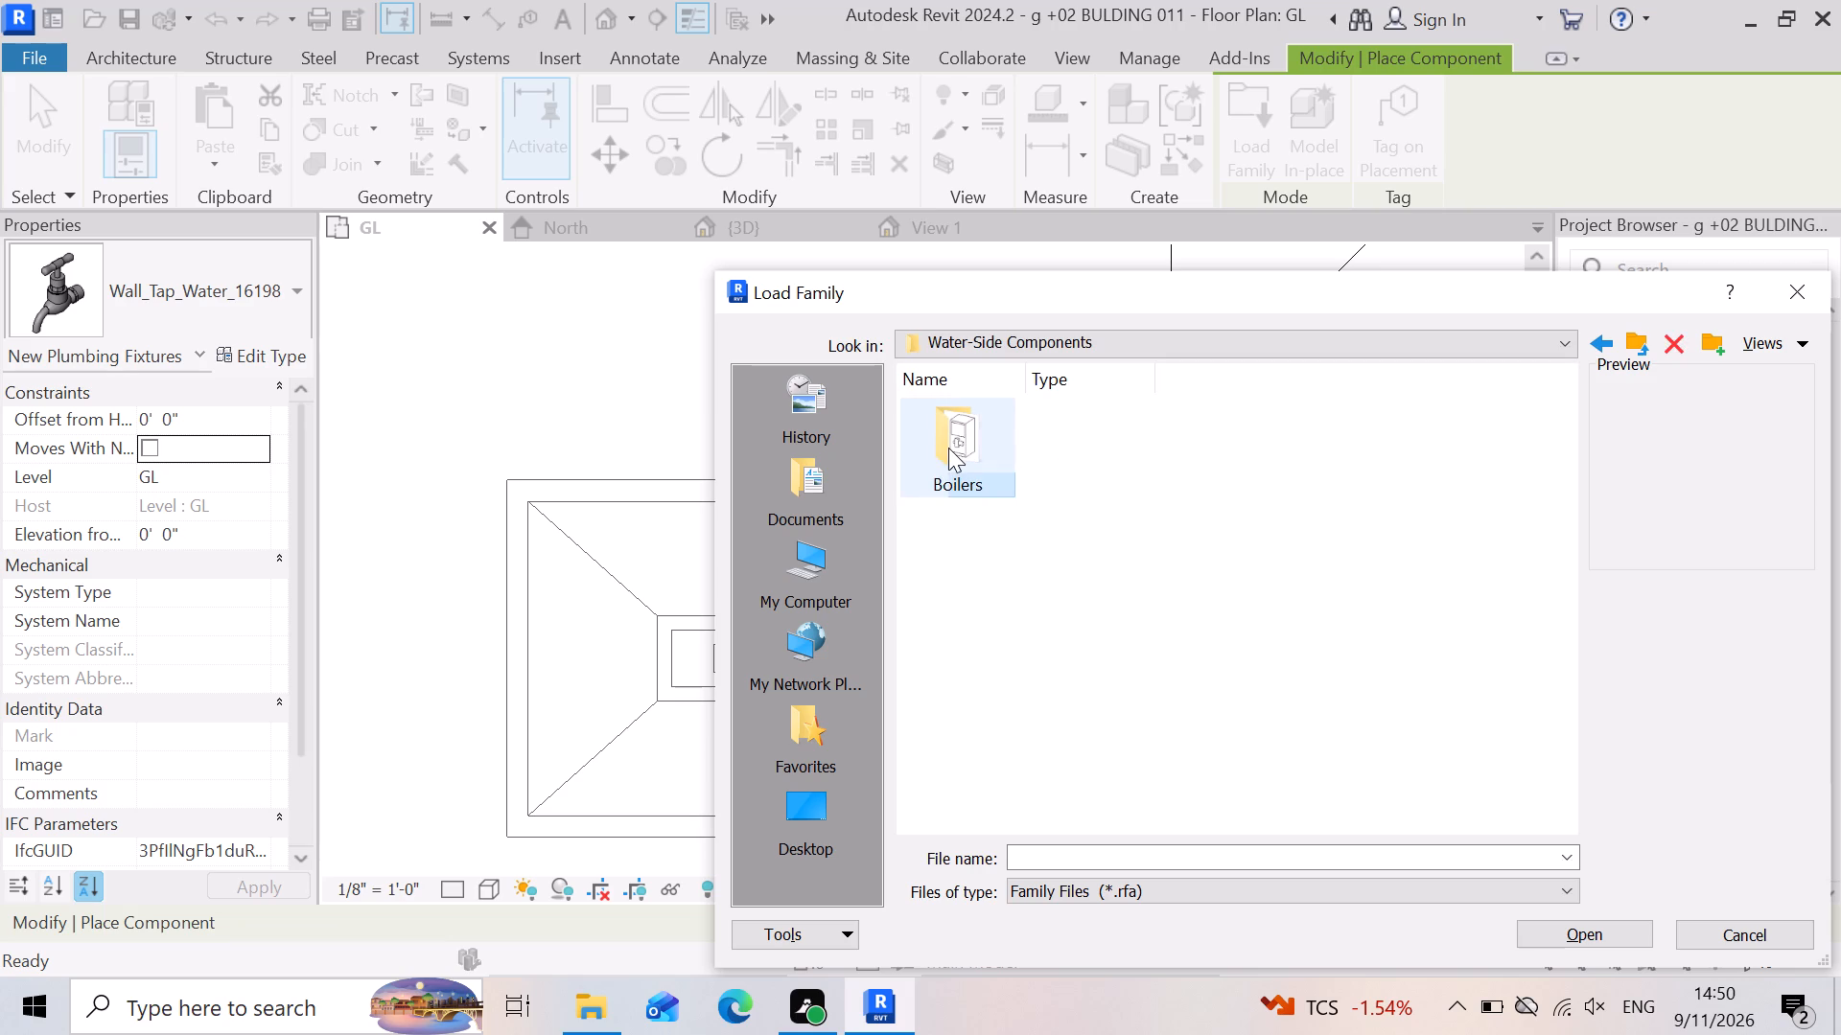
left_click(952, 478)
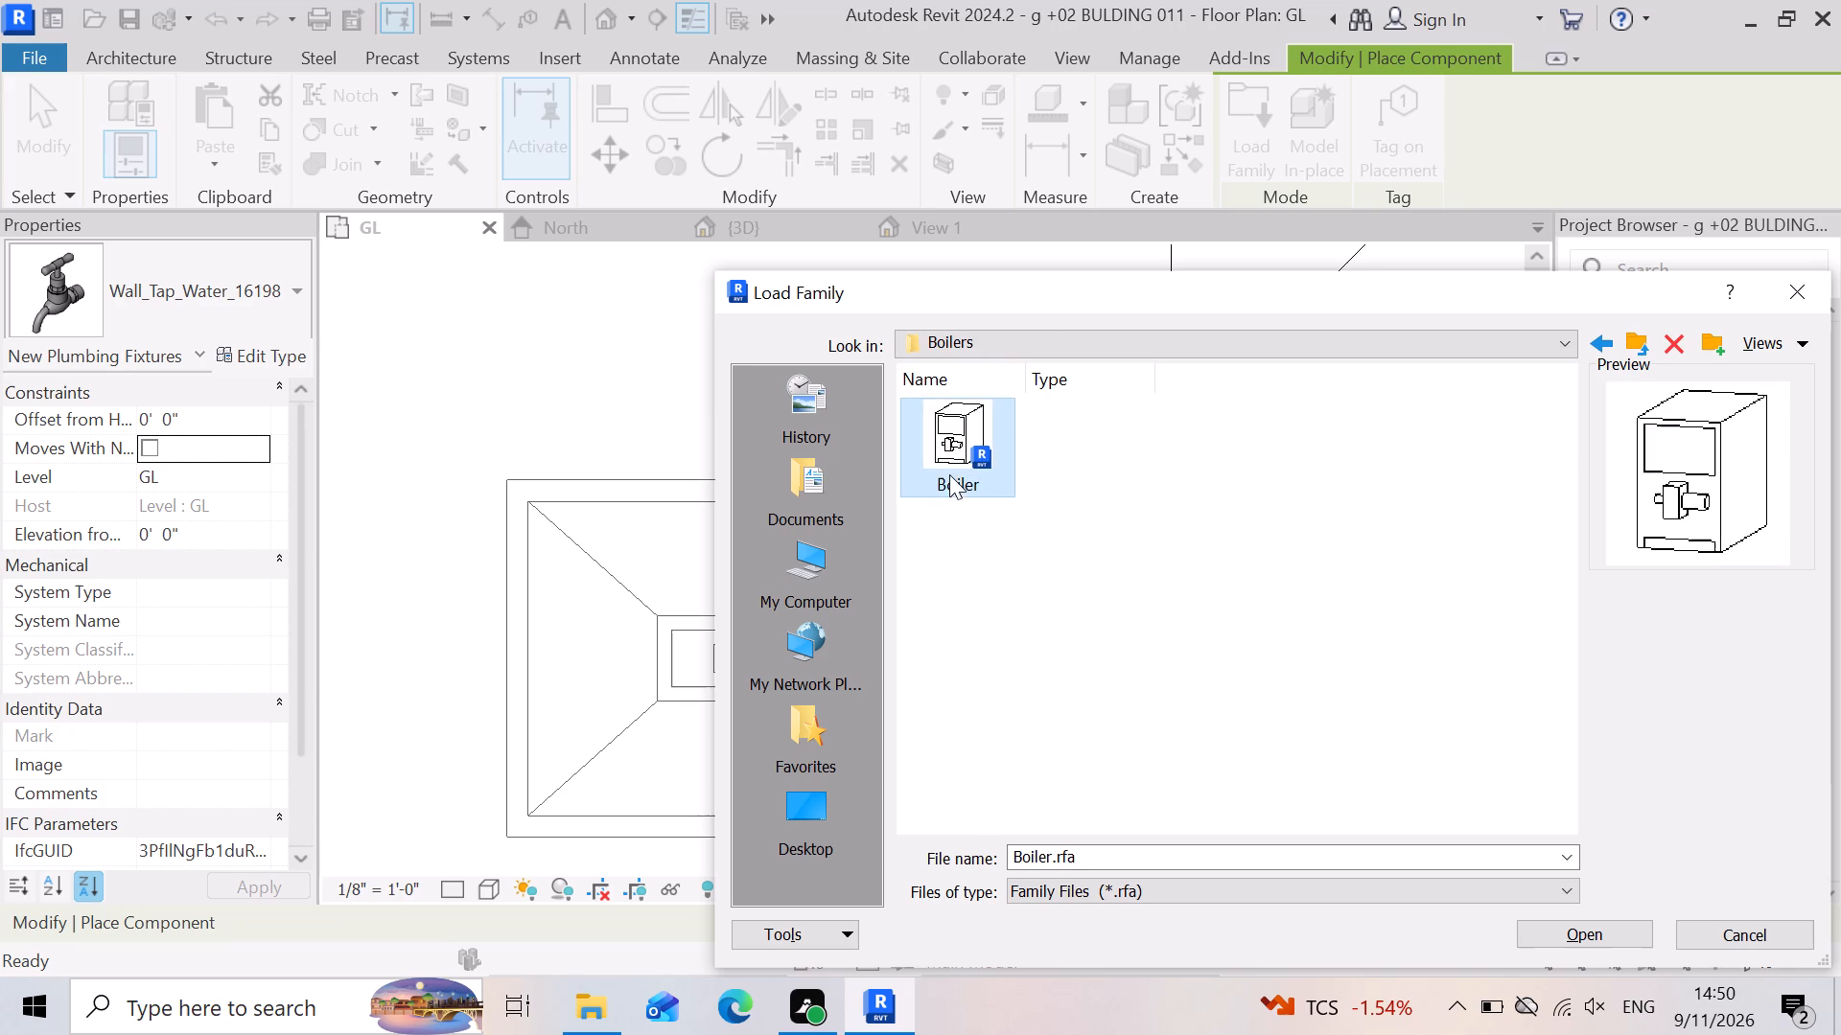
left_click(1592, 935)
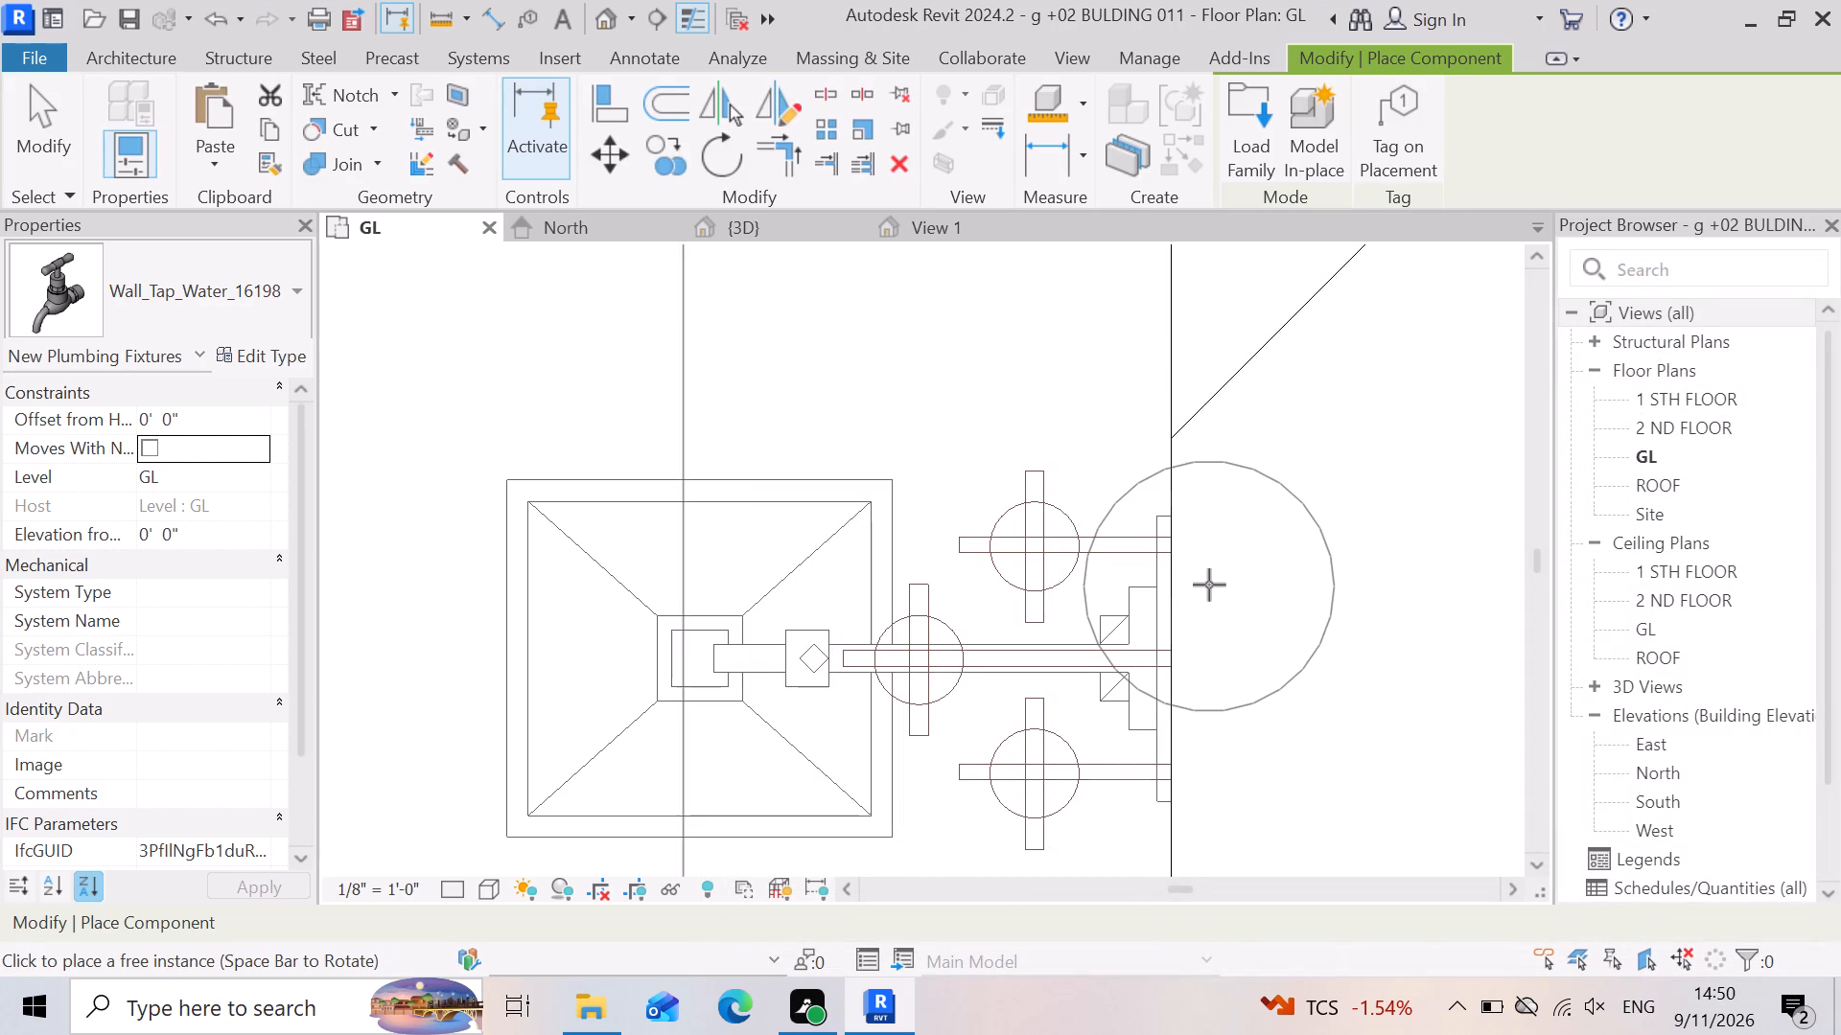
Place a Boiler 21" x 32" x 36" on the open ground outside the house's corner in the {3D} view.
scroll(1209, 585, "down", 19)
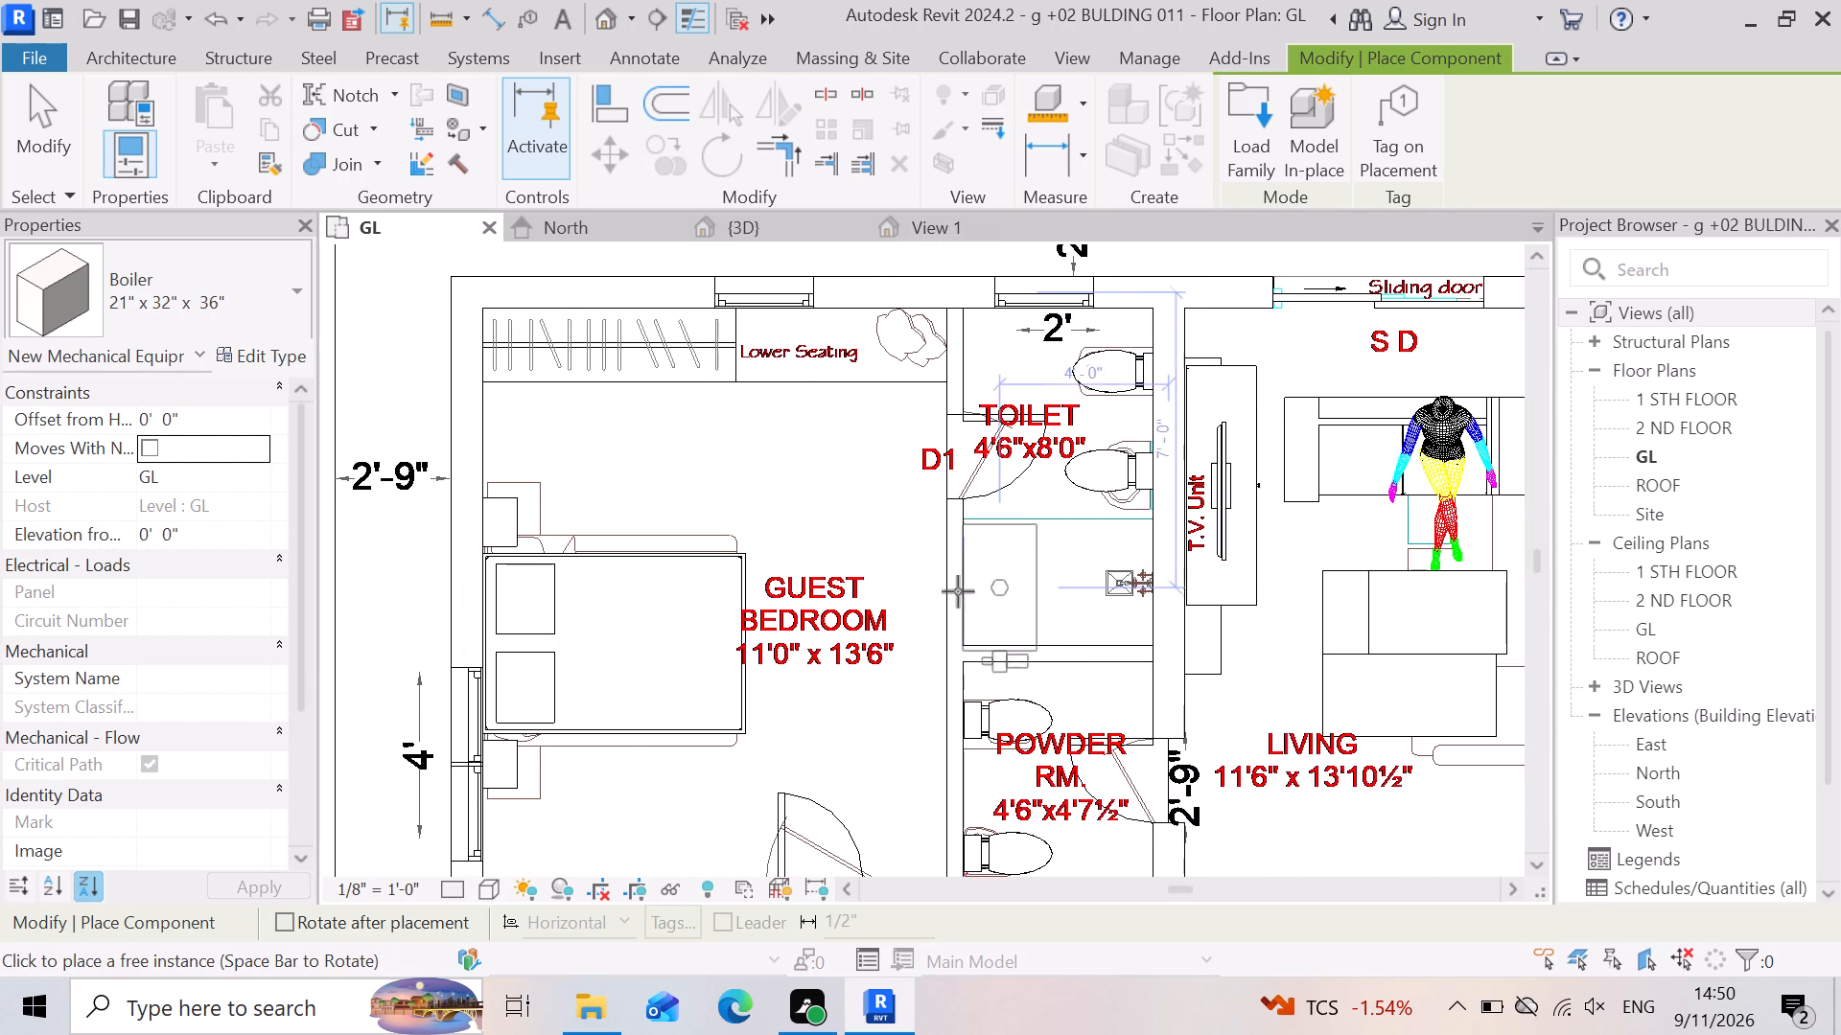
scroll(1052, 589, "up", 5)
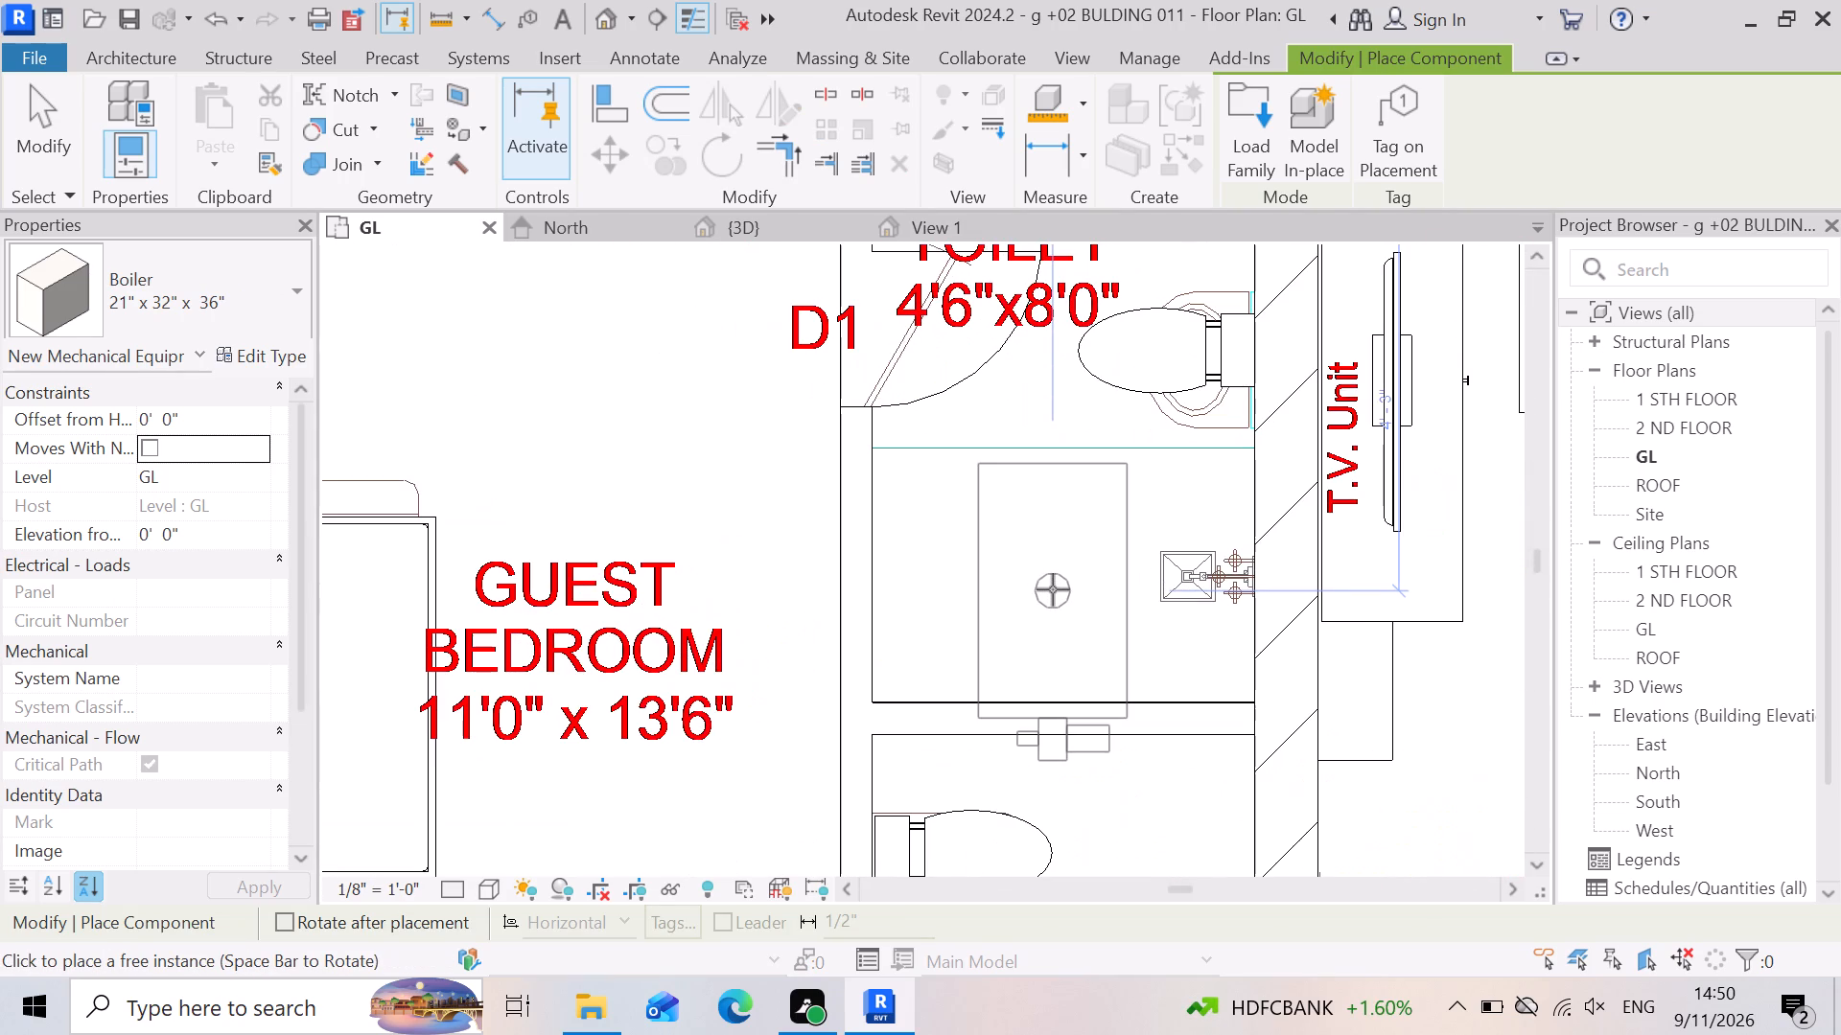
scroll(1051, 589, "up", 3)
scroll(973, 579, "down", 8)
left_click(816, 242)
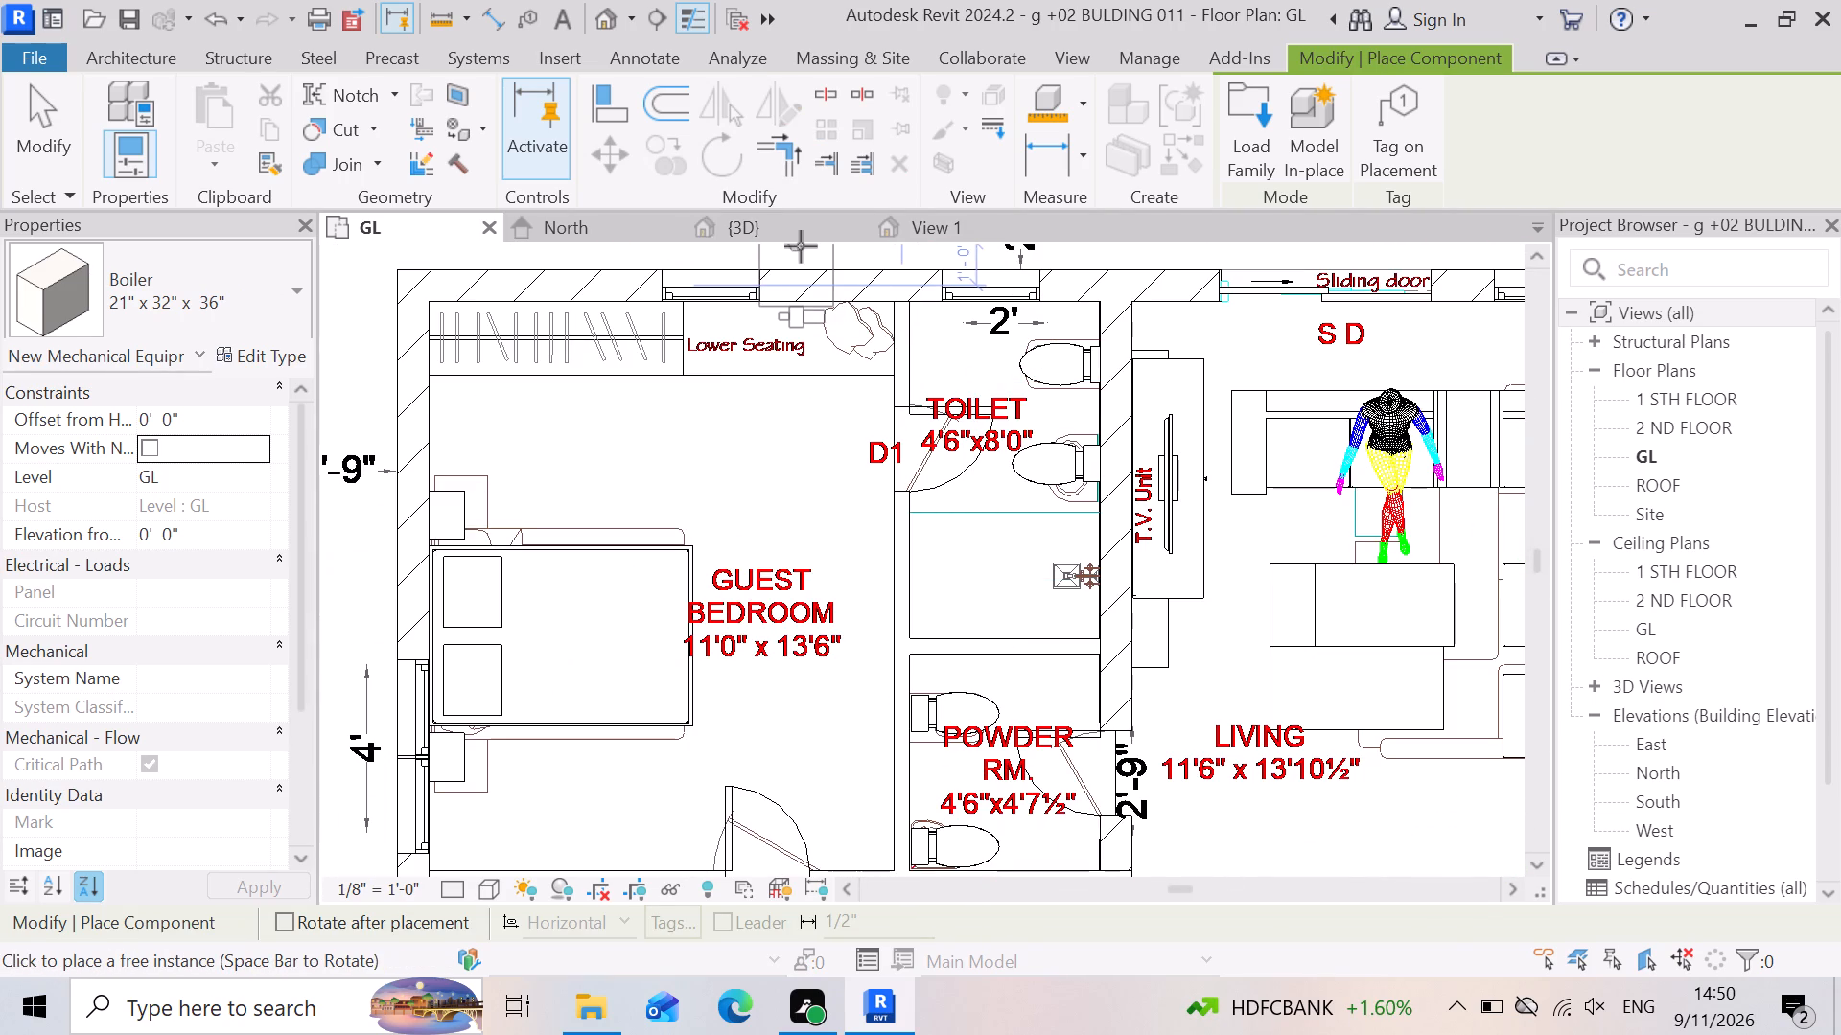
left_click(802, 223)
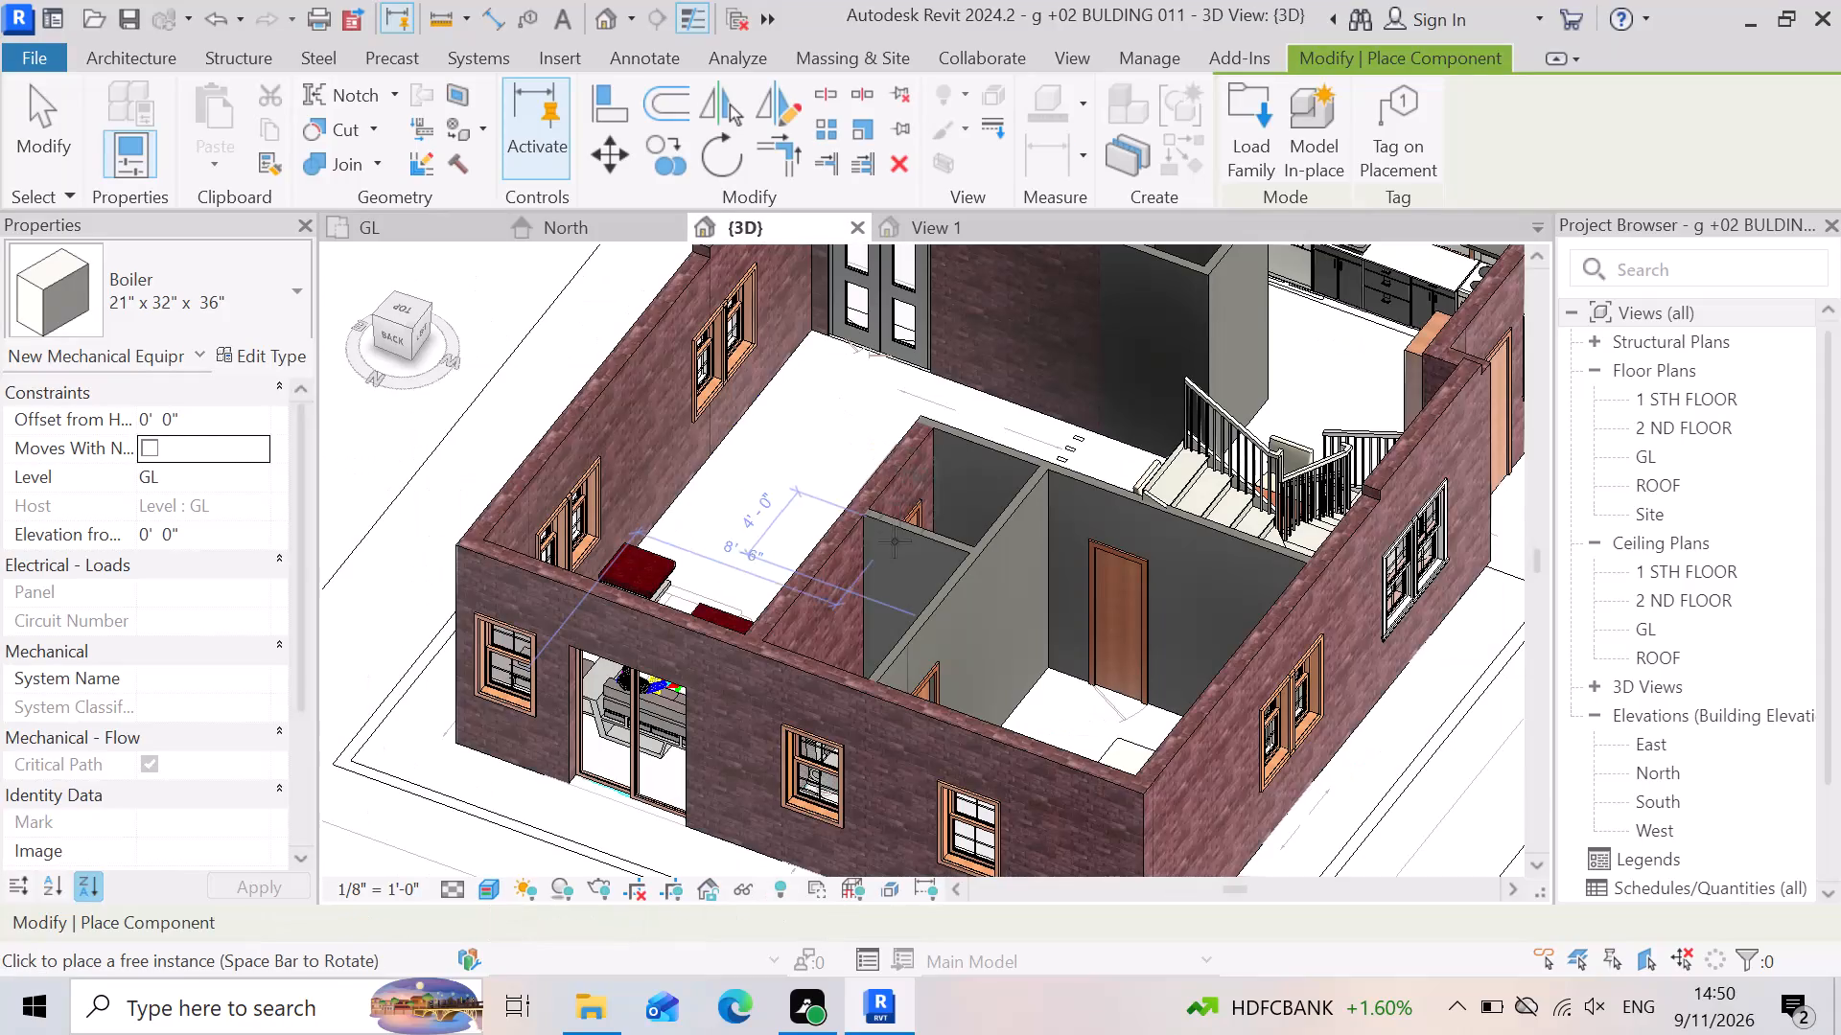
scroll(929, 509, "down", 5)
left_click(548, 600)
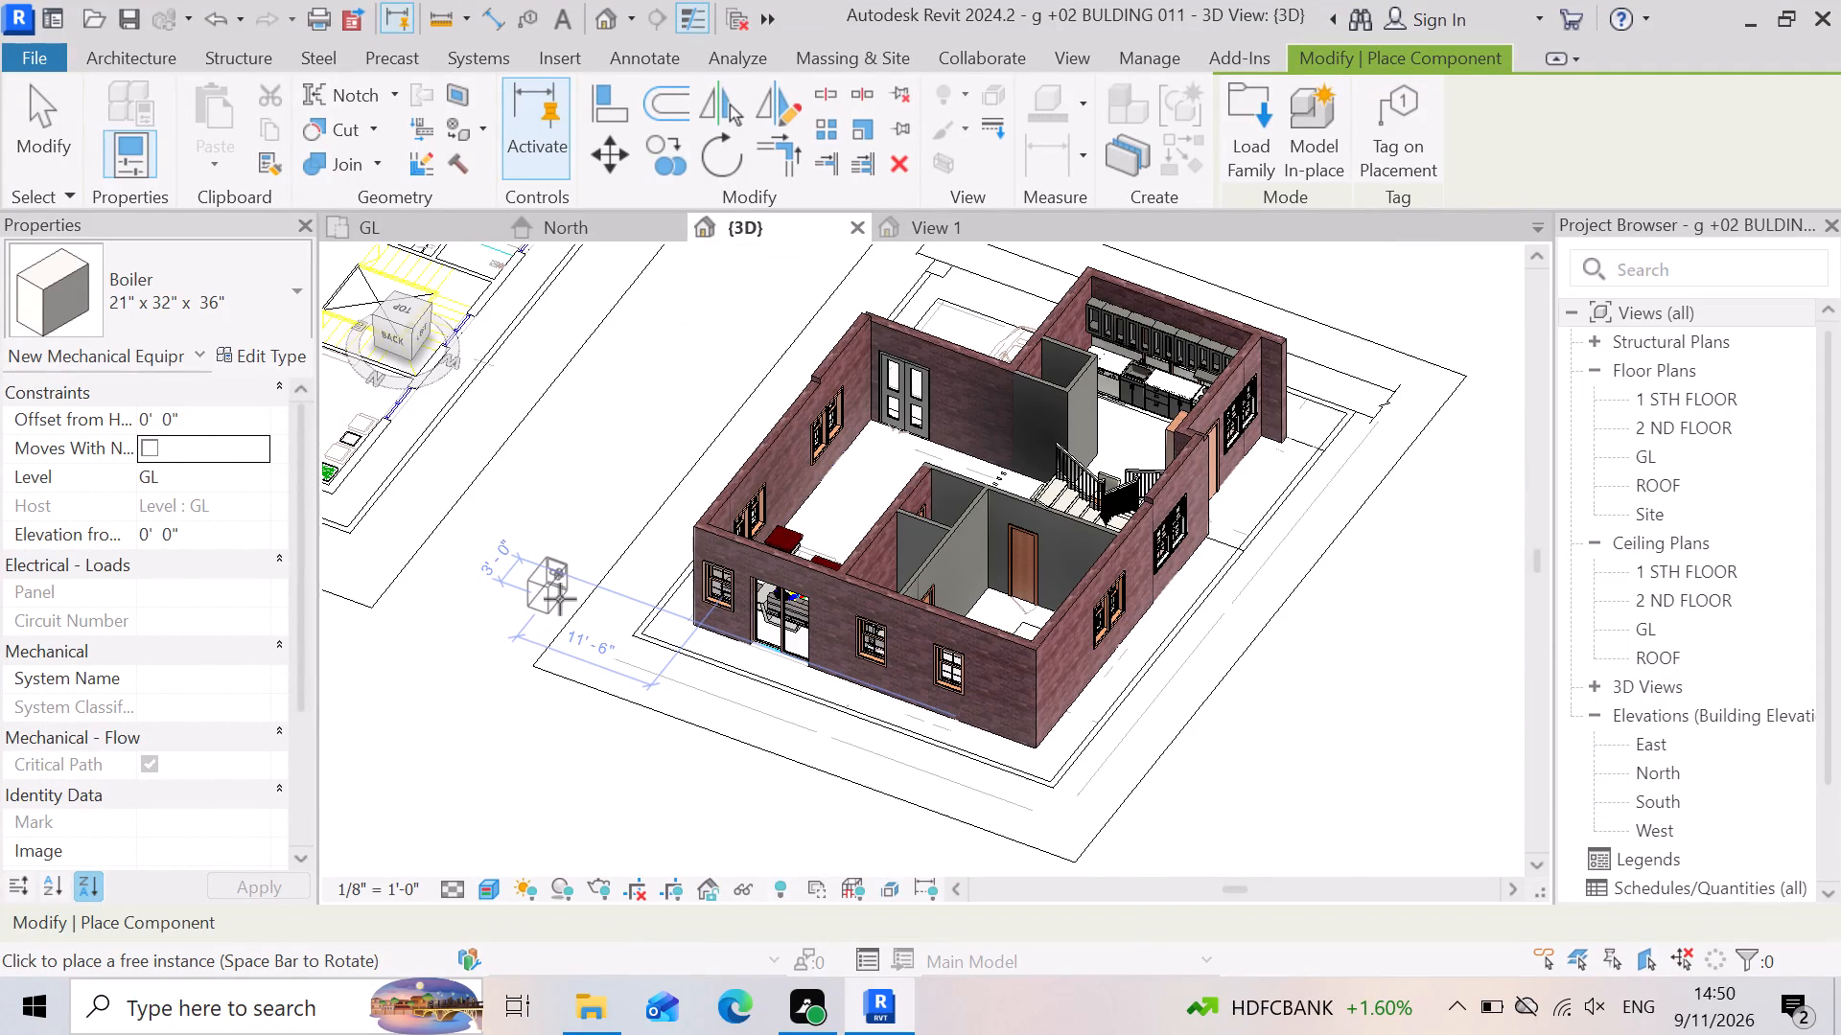
scroll(527, 604, "up", 10)
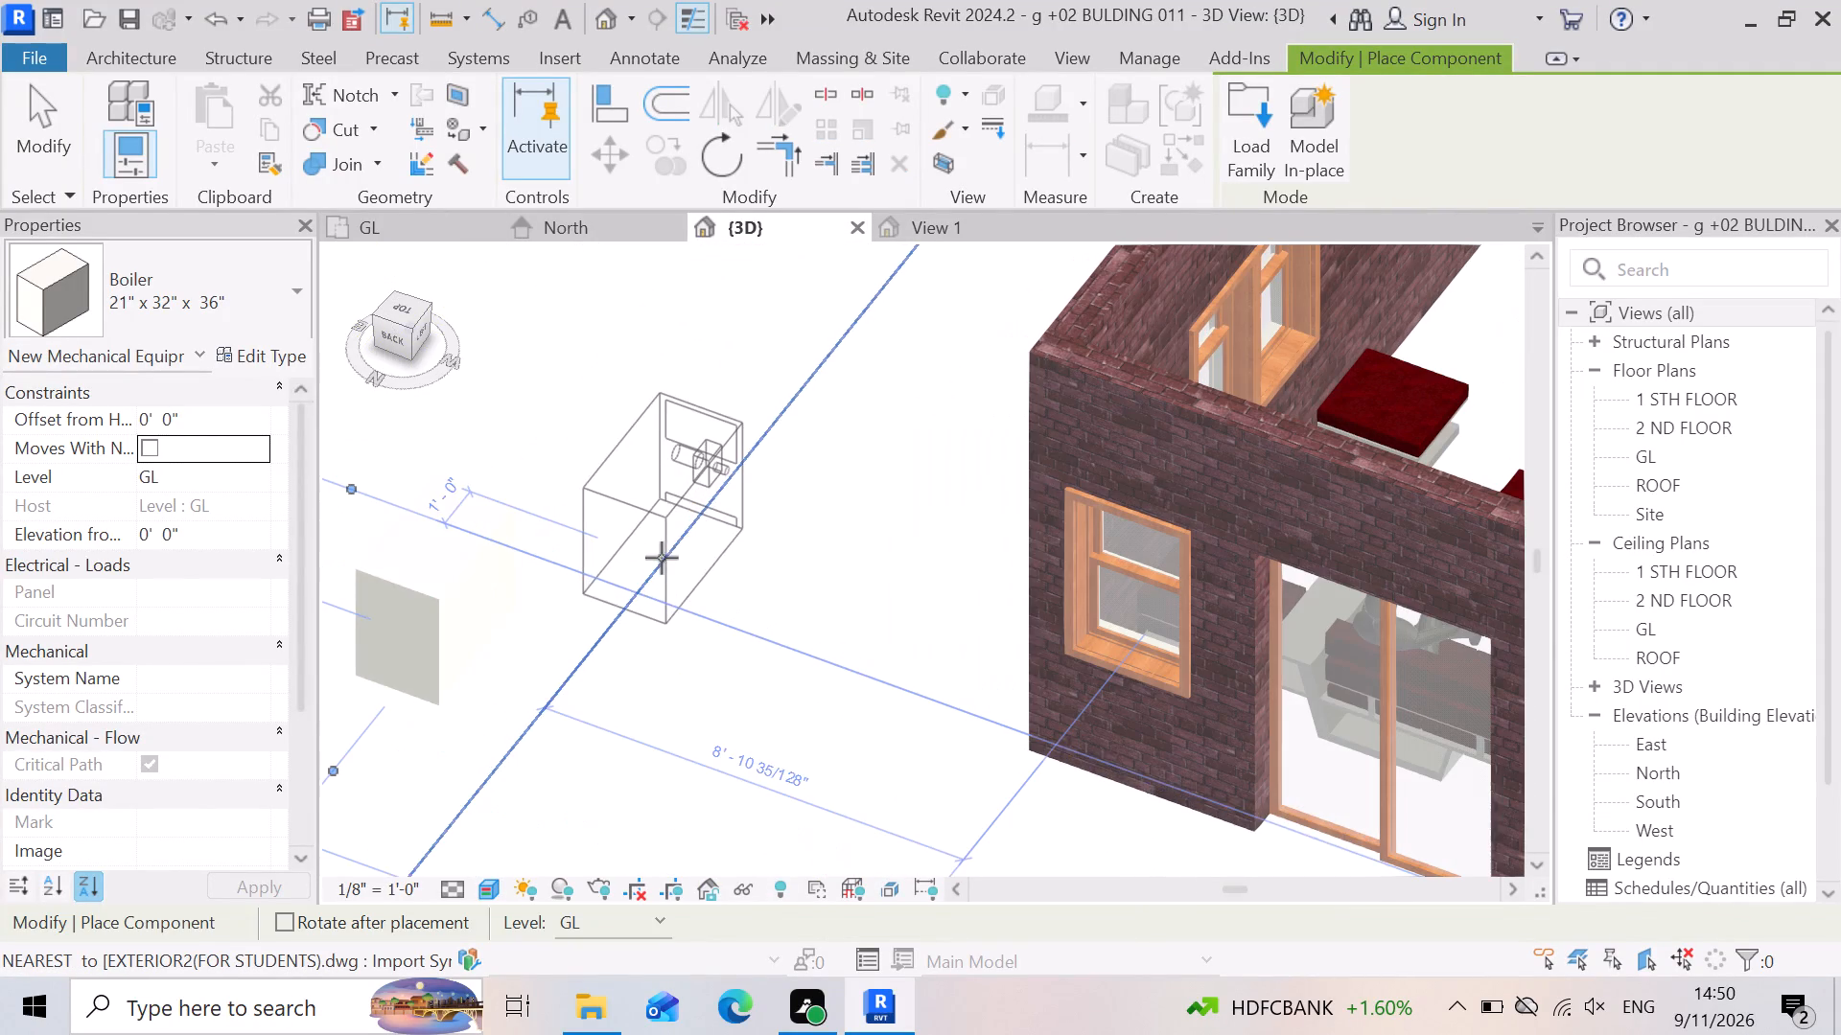
scroll(421, 623, "up", 6)
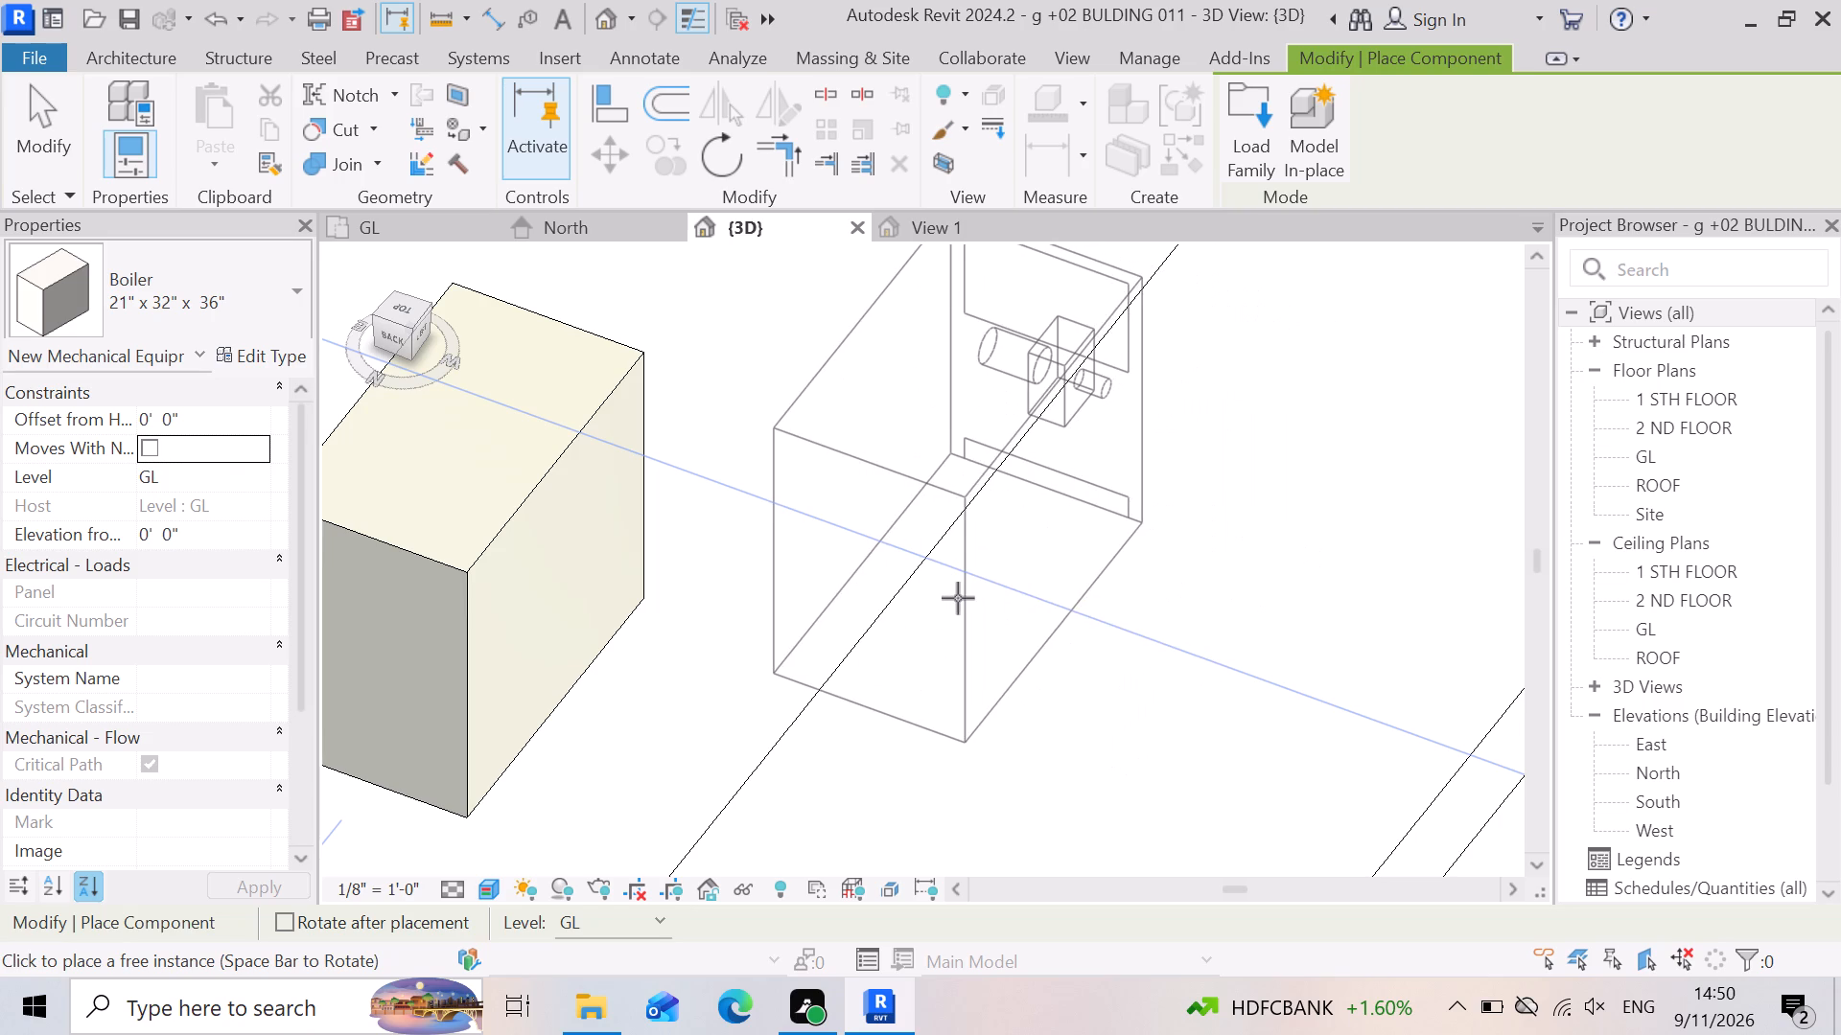
scroll(964, 598, "down", 4)
scroll(830, 596, "up", 6)
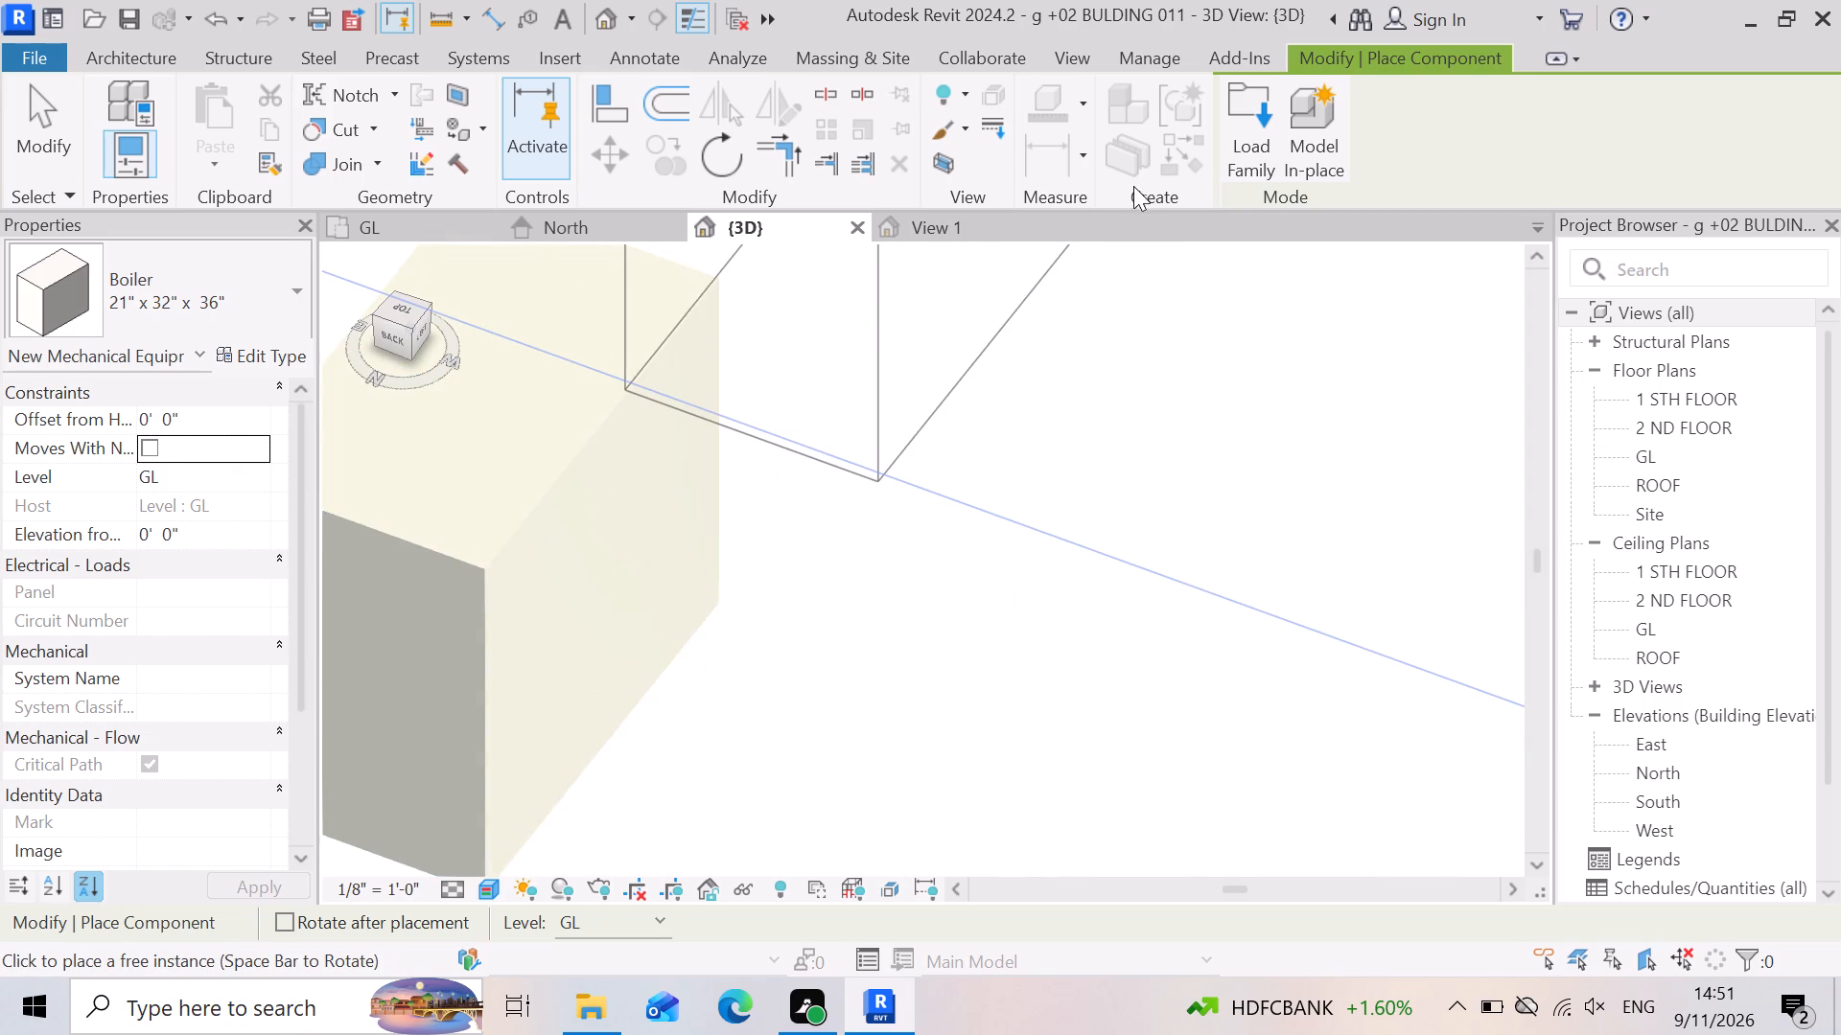
Browse the Architectural mechanical families for loading, checking the Furnaces folder under Air-Side Components.
left_click(1223, 124)
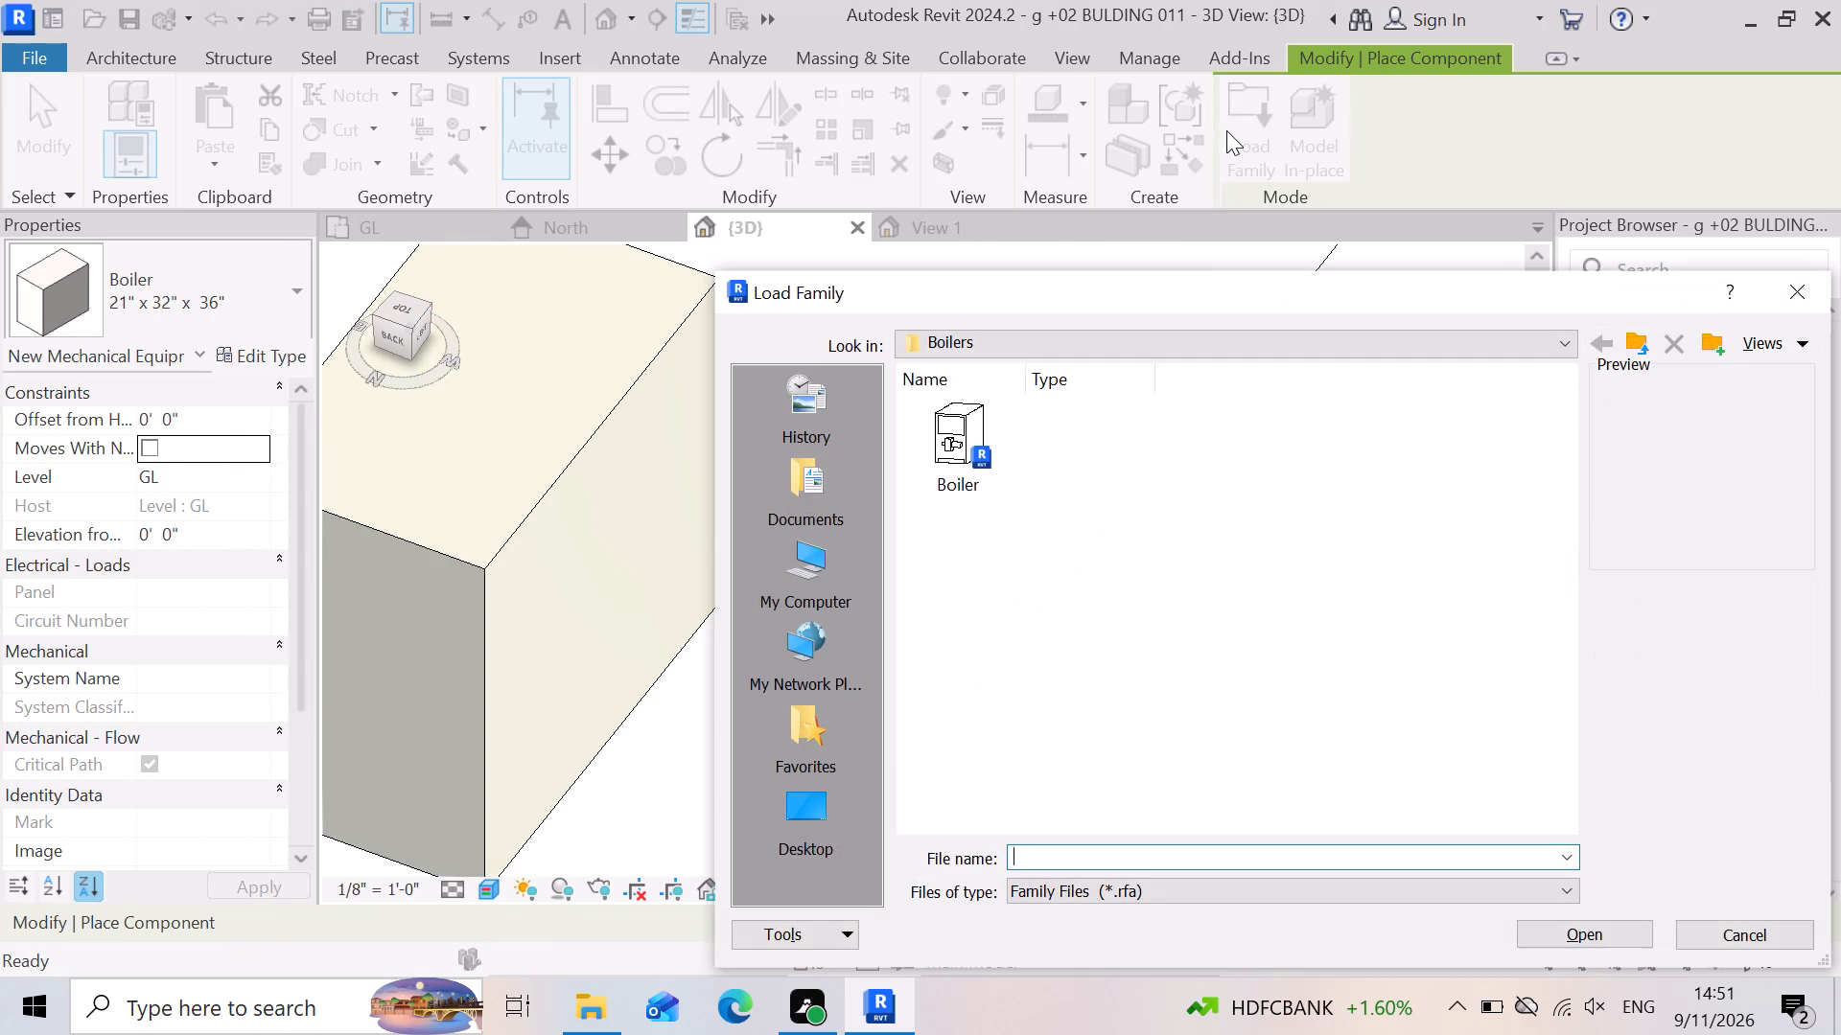
left_click(1607, 346)
left_click(1629, 344)
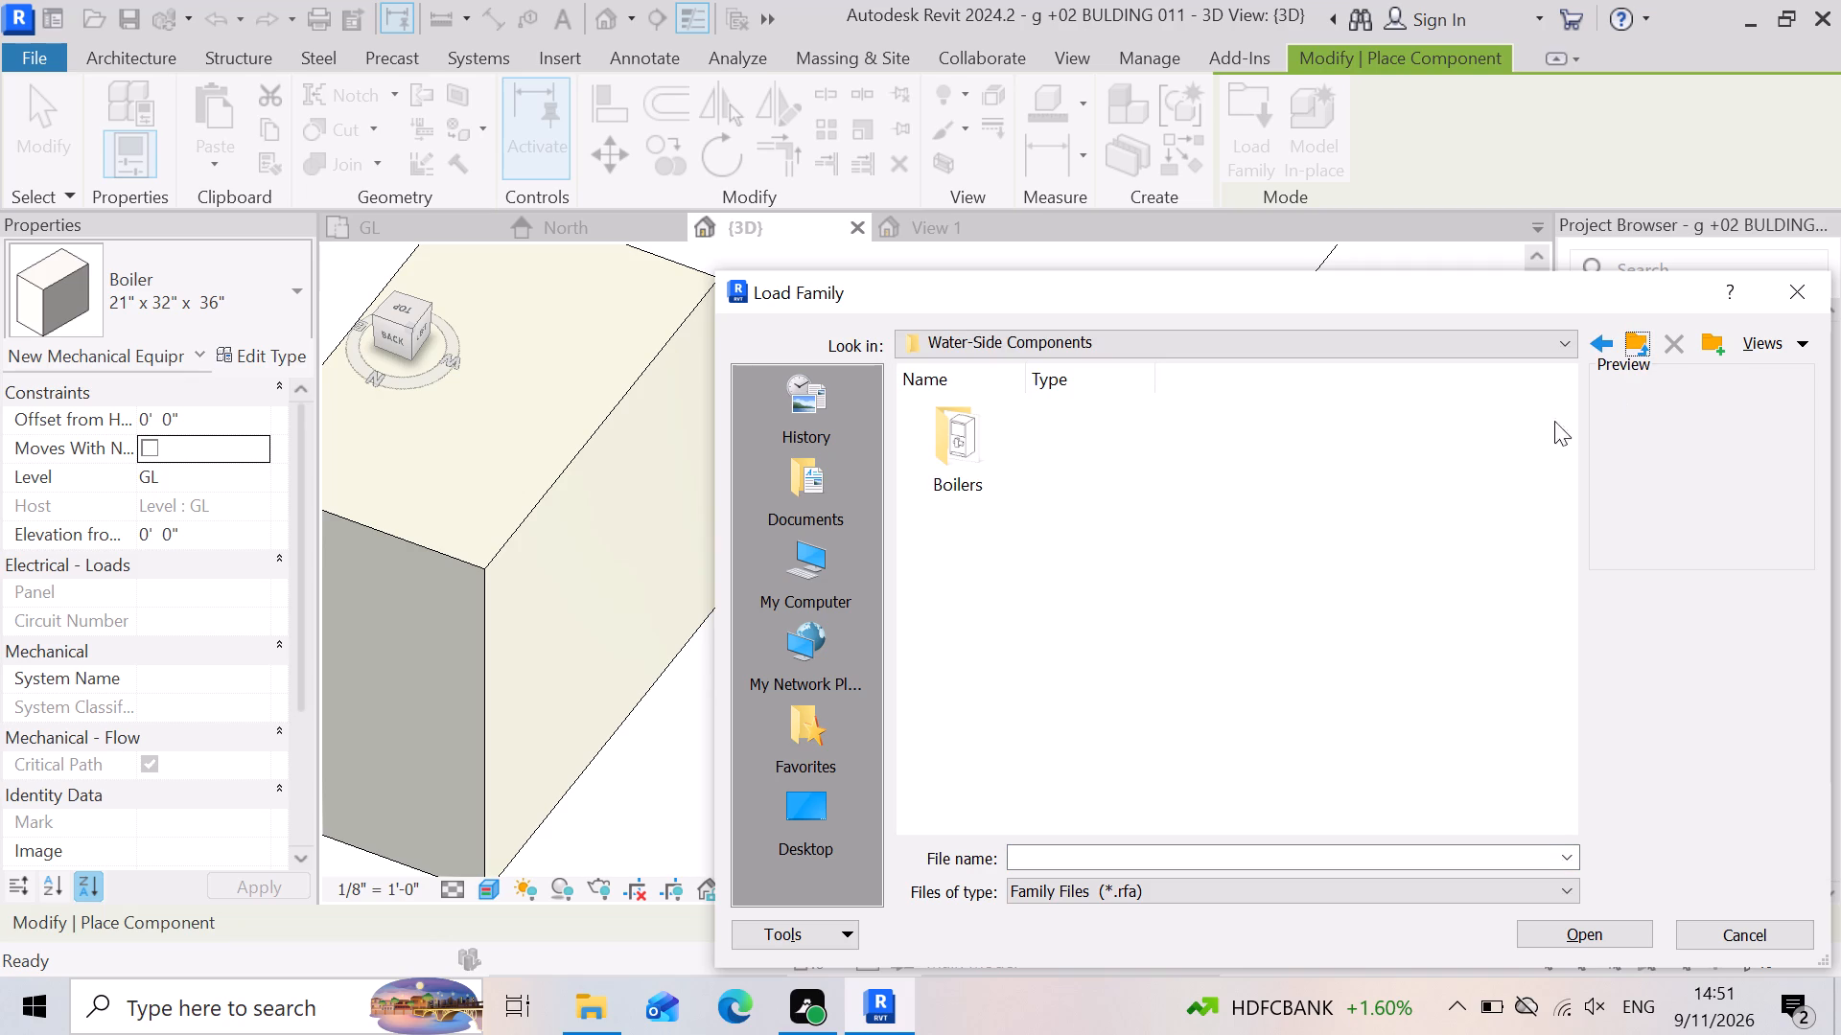
left_click(1630, 343)
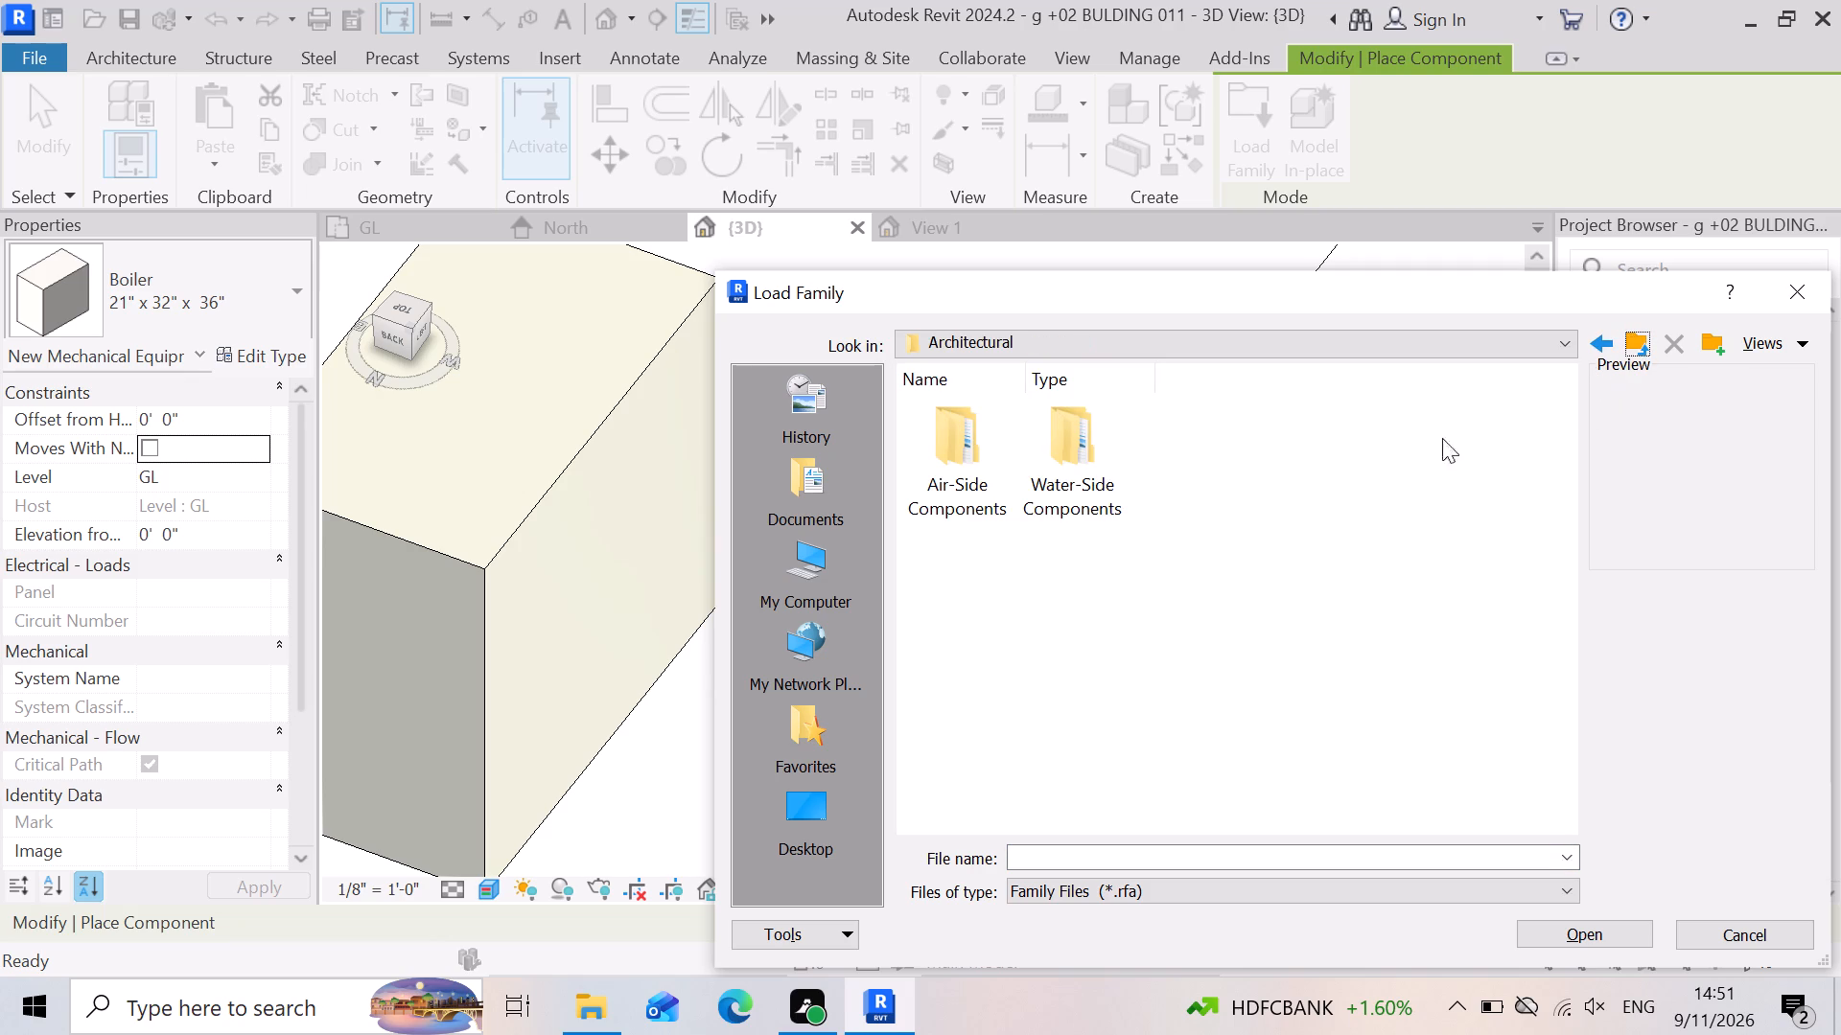
double_click(945, 473)
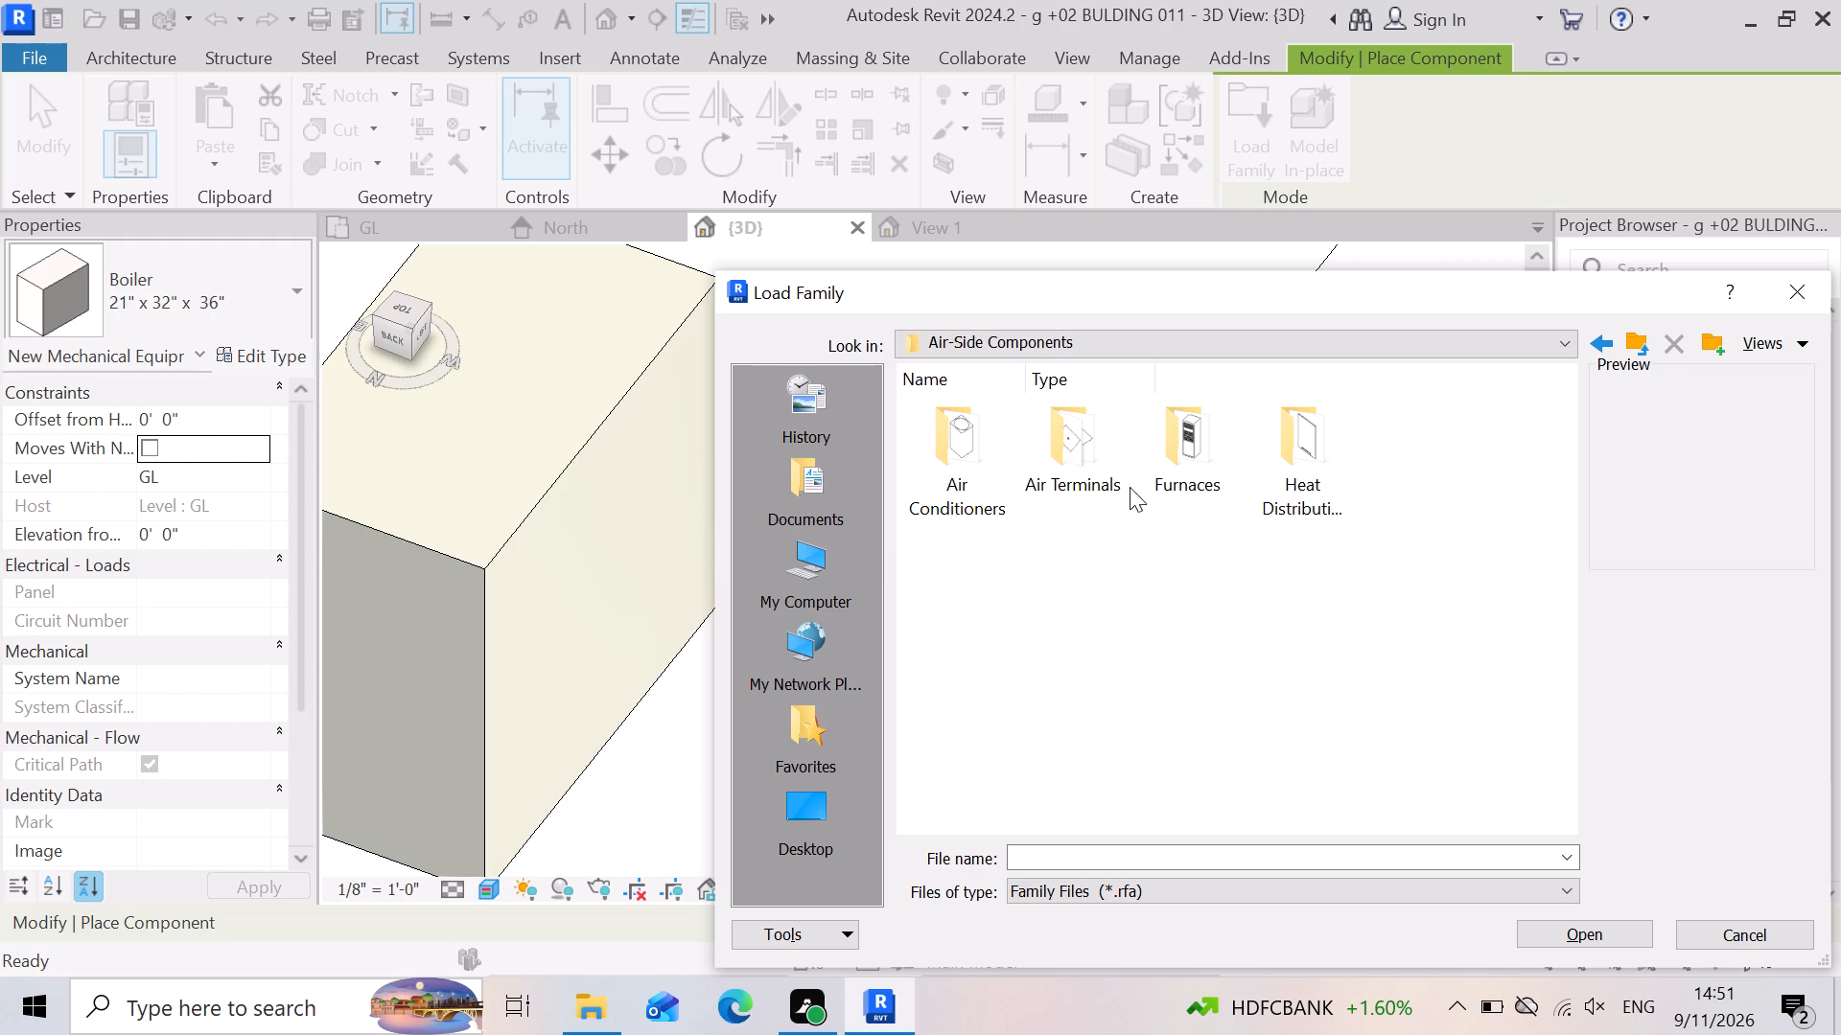
double_click(1192, 466)
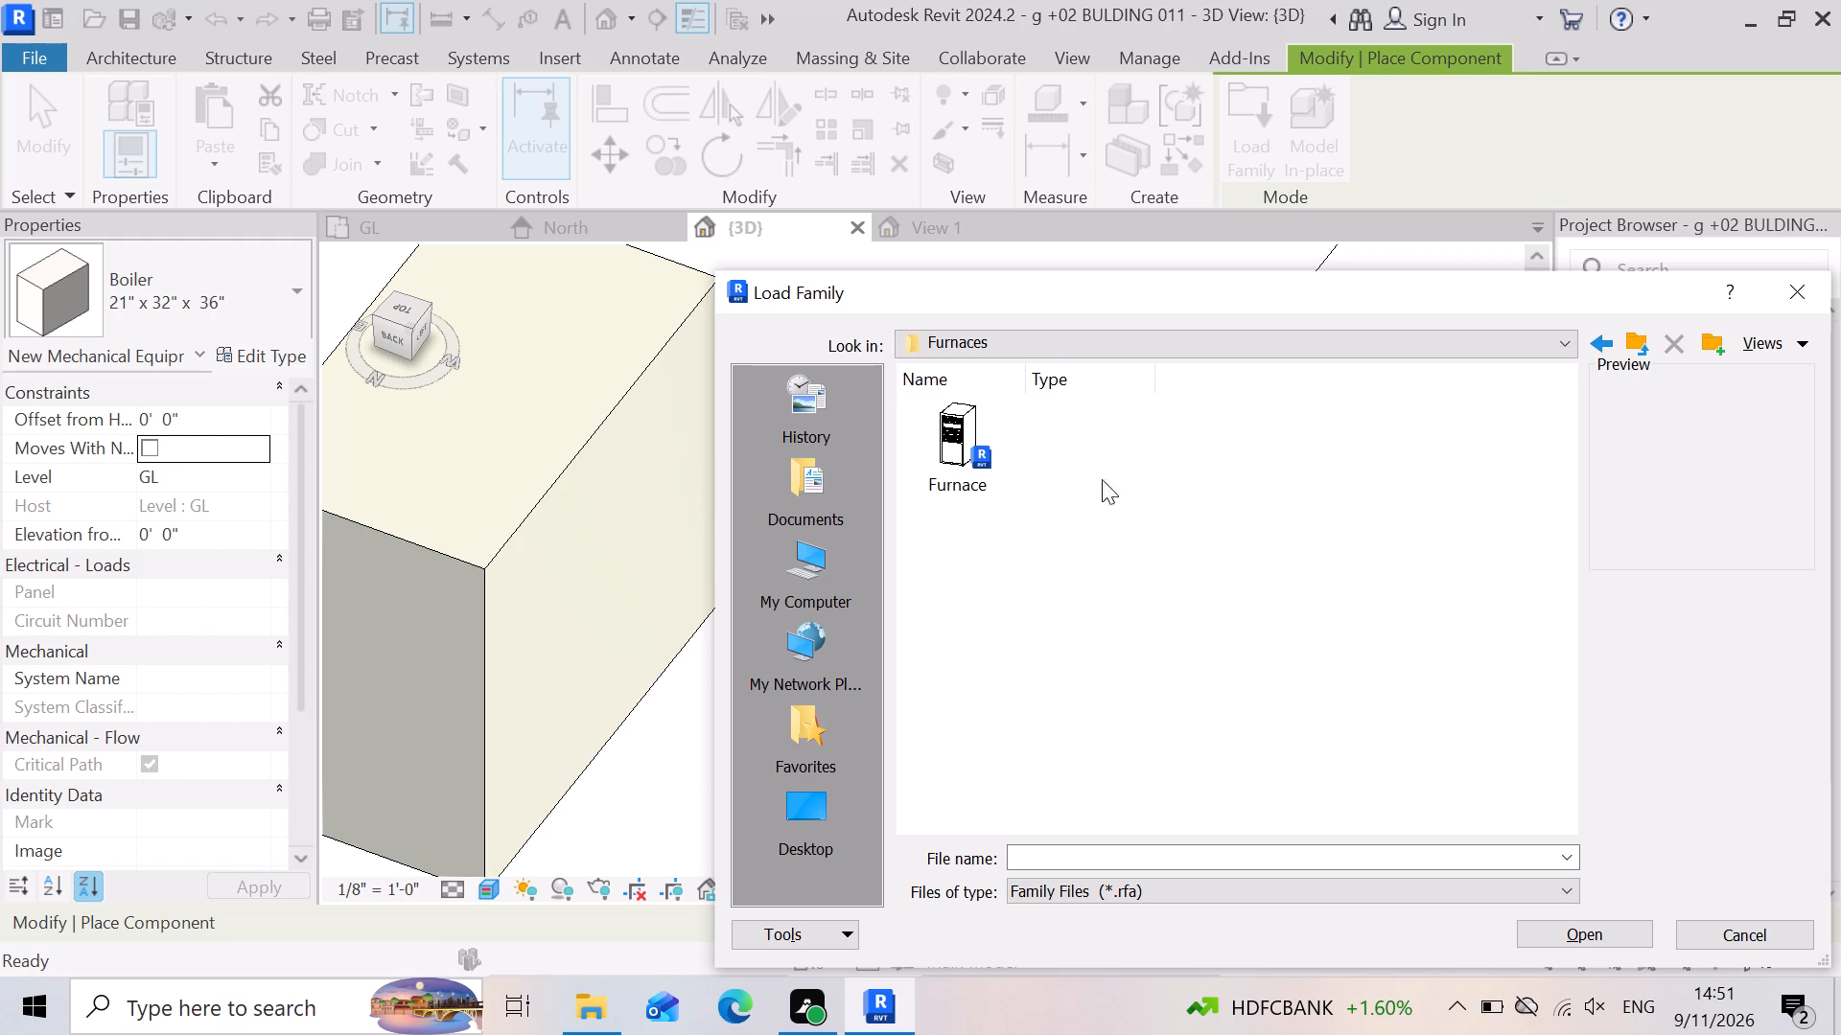
left_click(1607, 347)
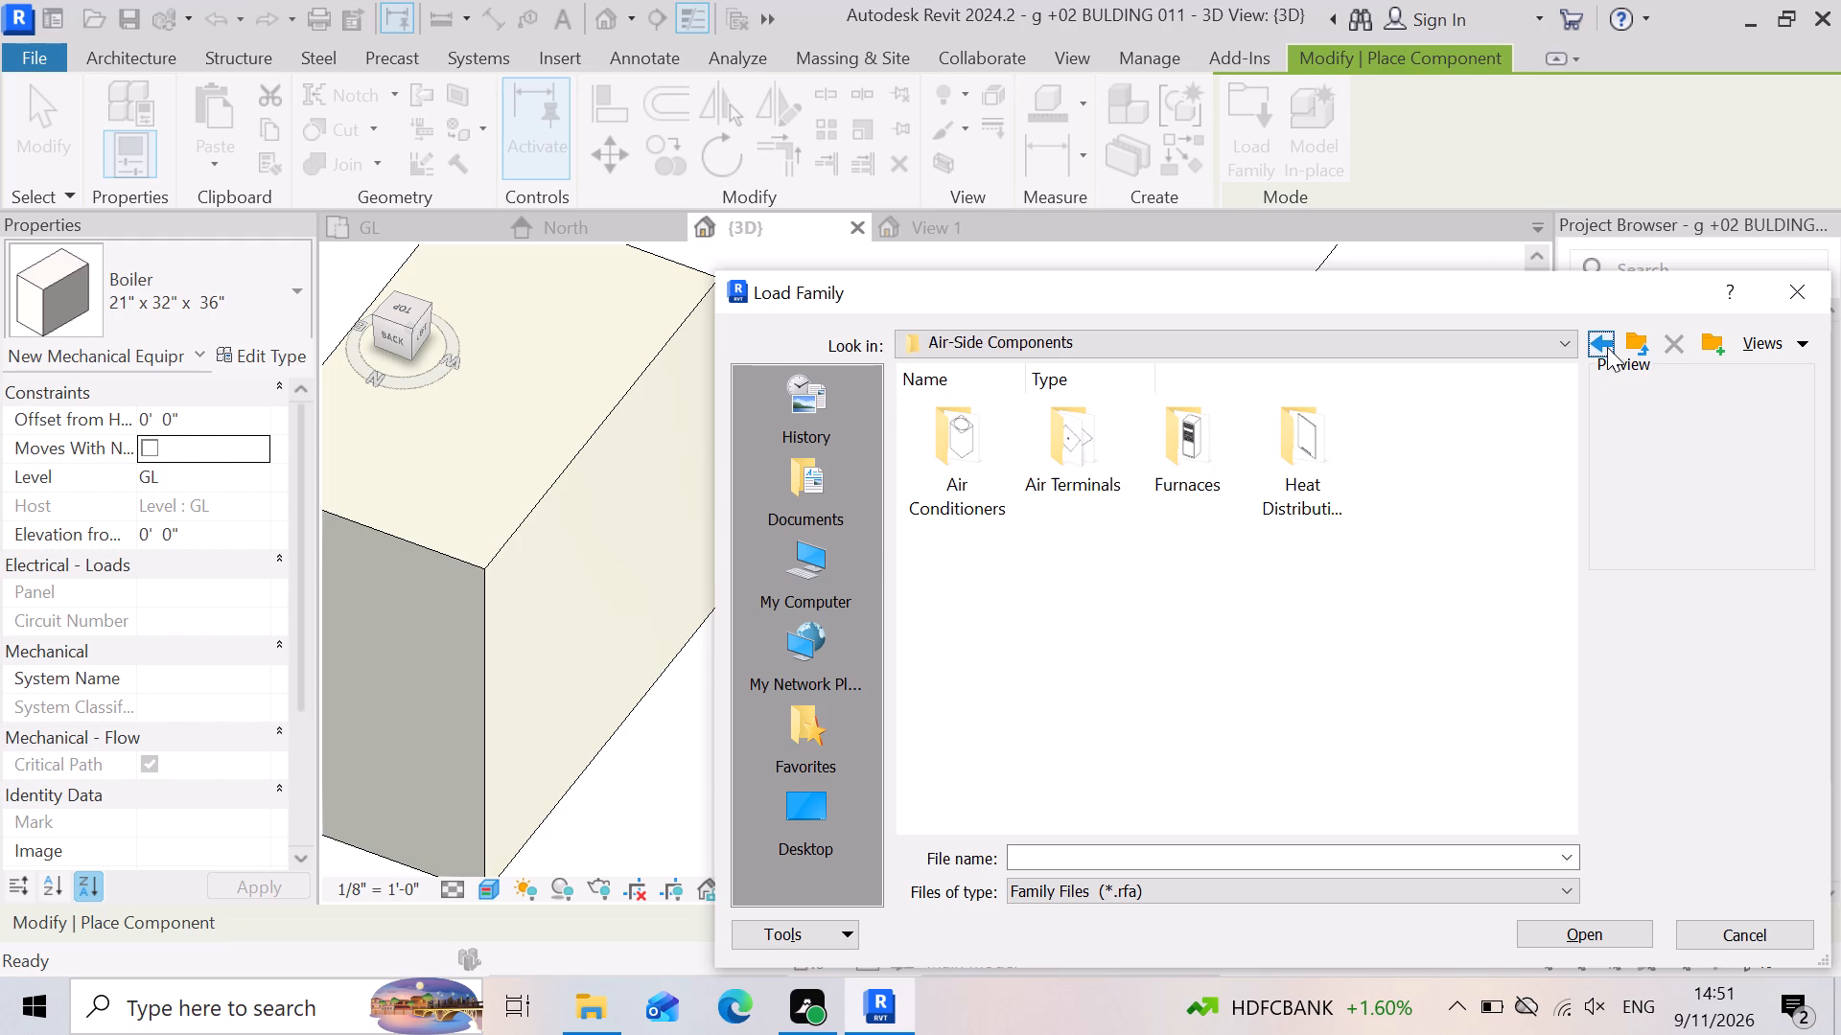
left_click(1607, 347)
left_click(1593, 338)
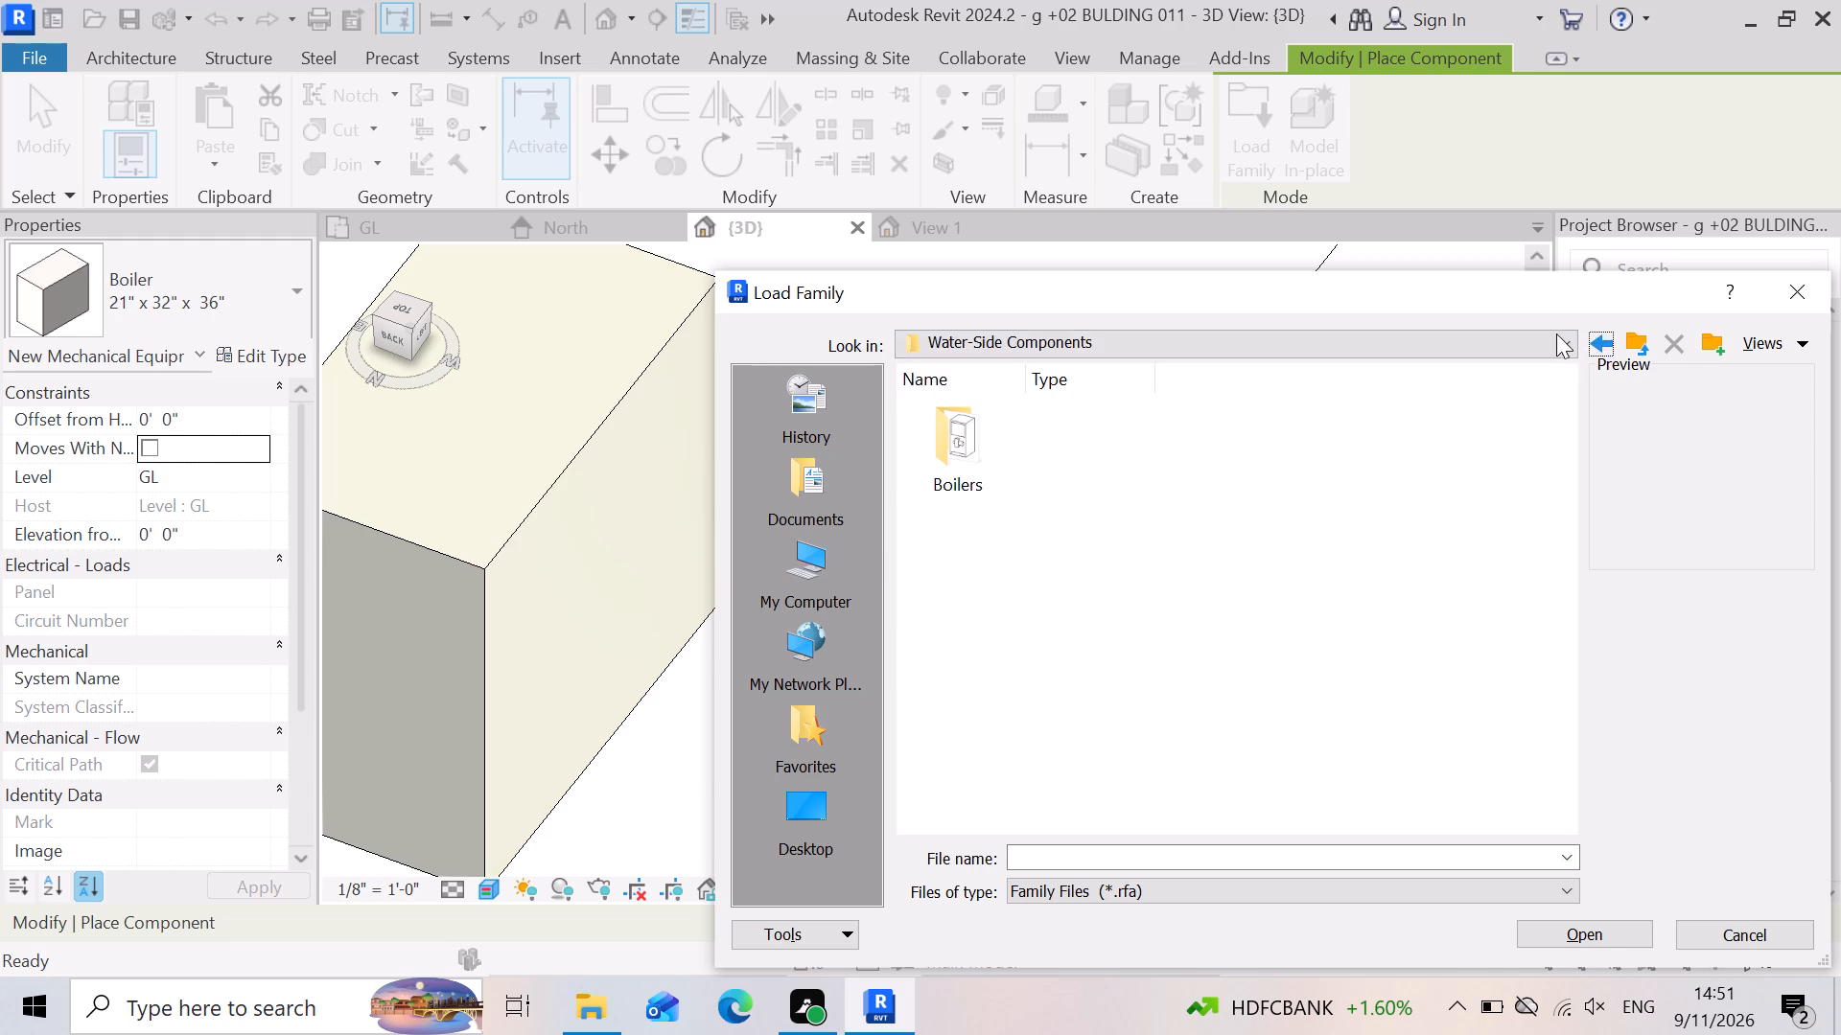
left_click(1613, 339)
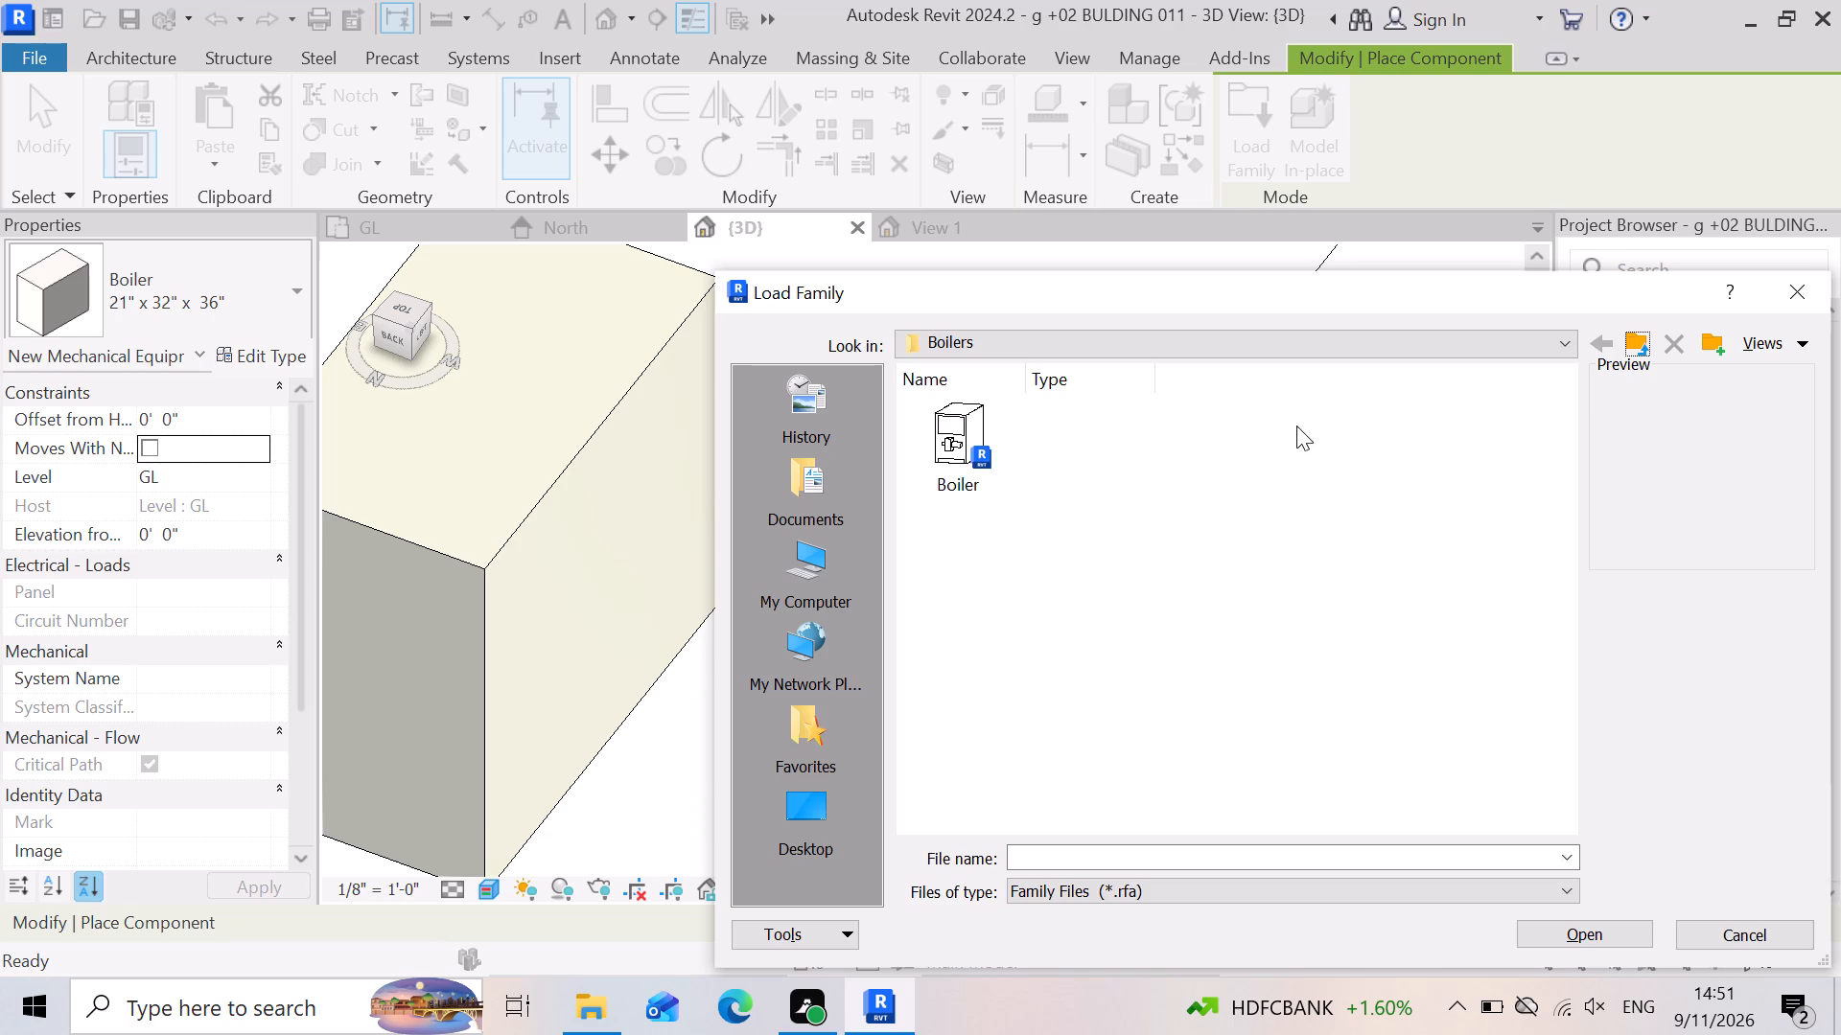
left_click(1598, 333)
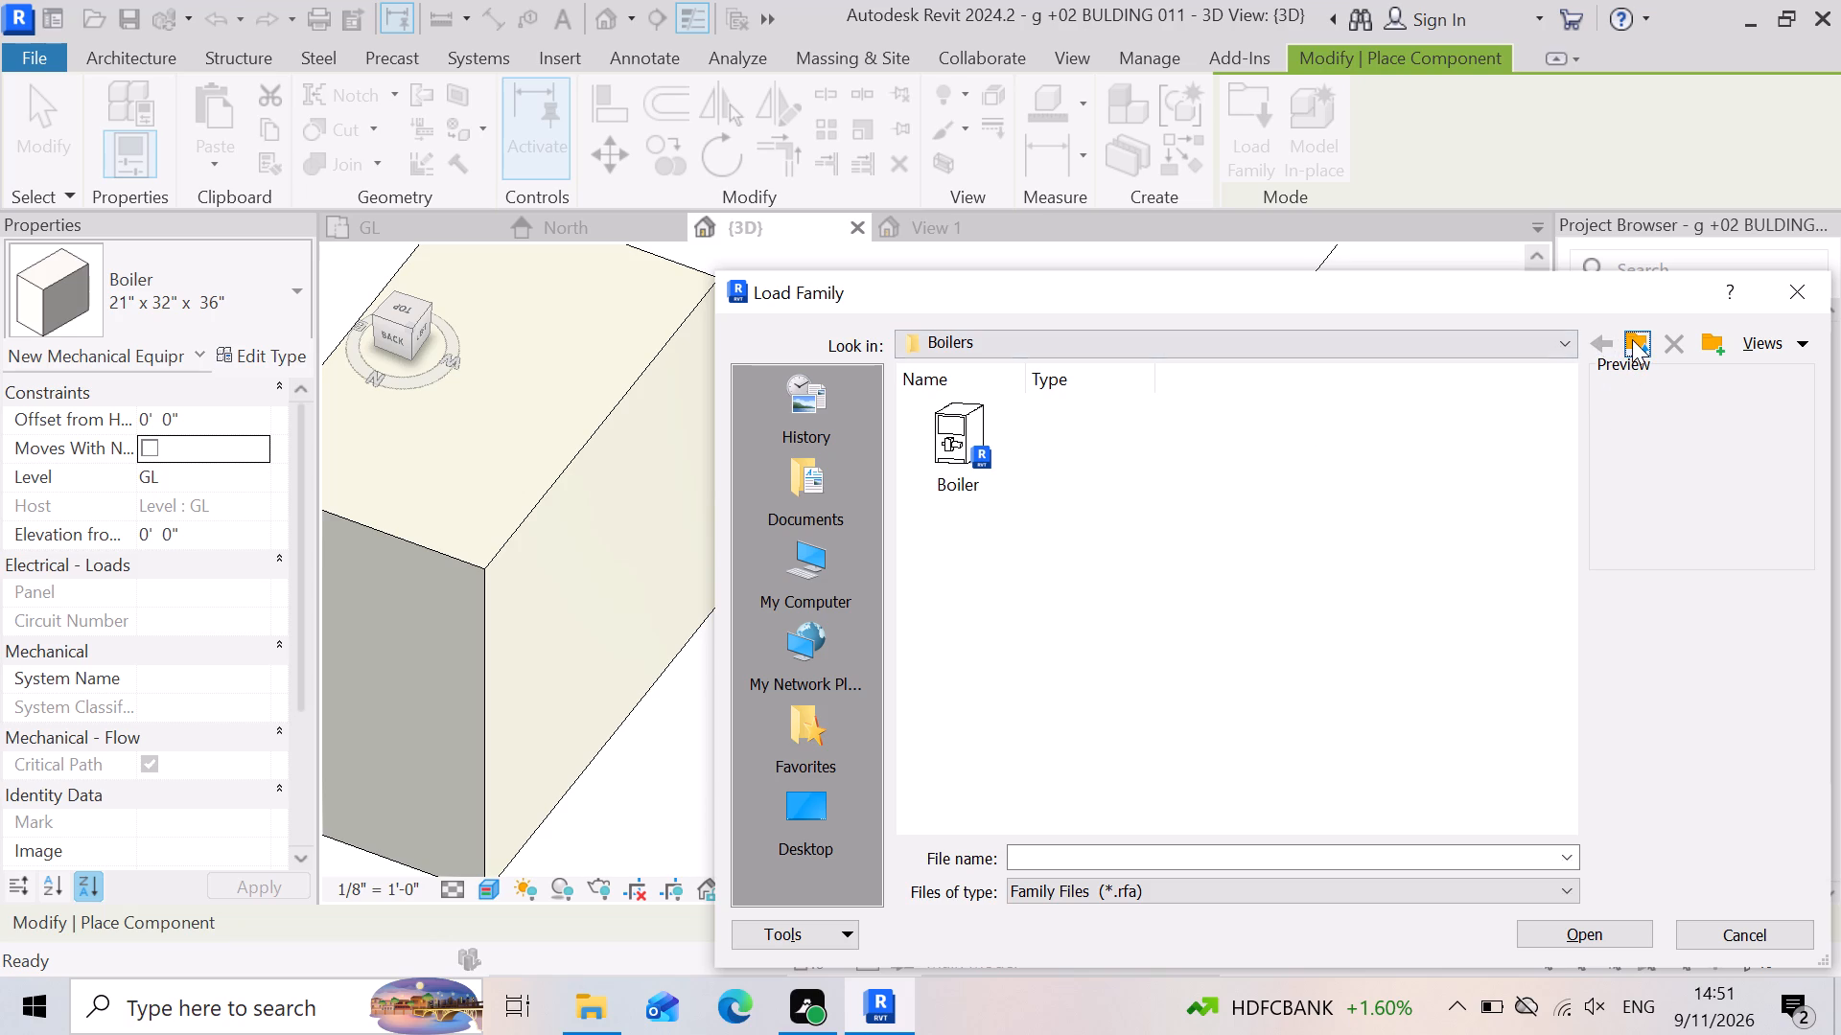
Look through the condenser families in Mechanical > MEP > General Components > Condensers.
left_click(1632, 339)
left_click(1624, 339)
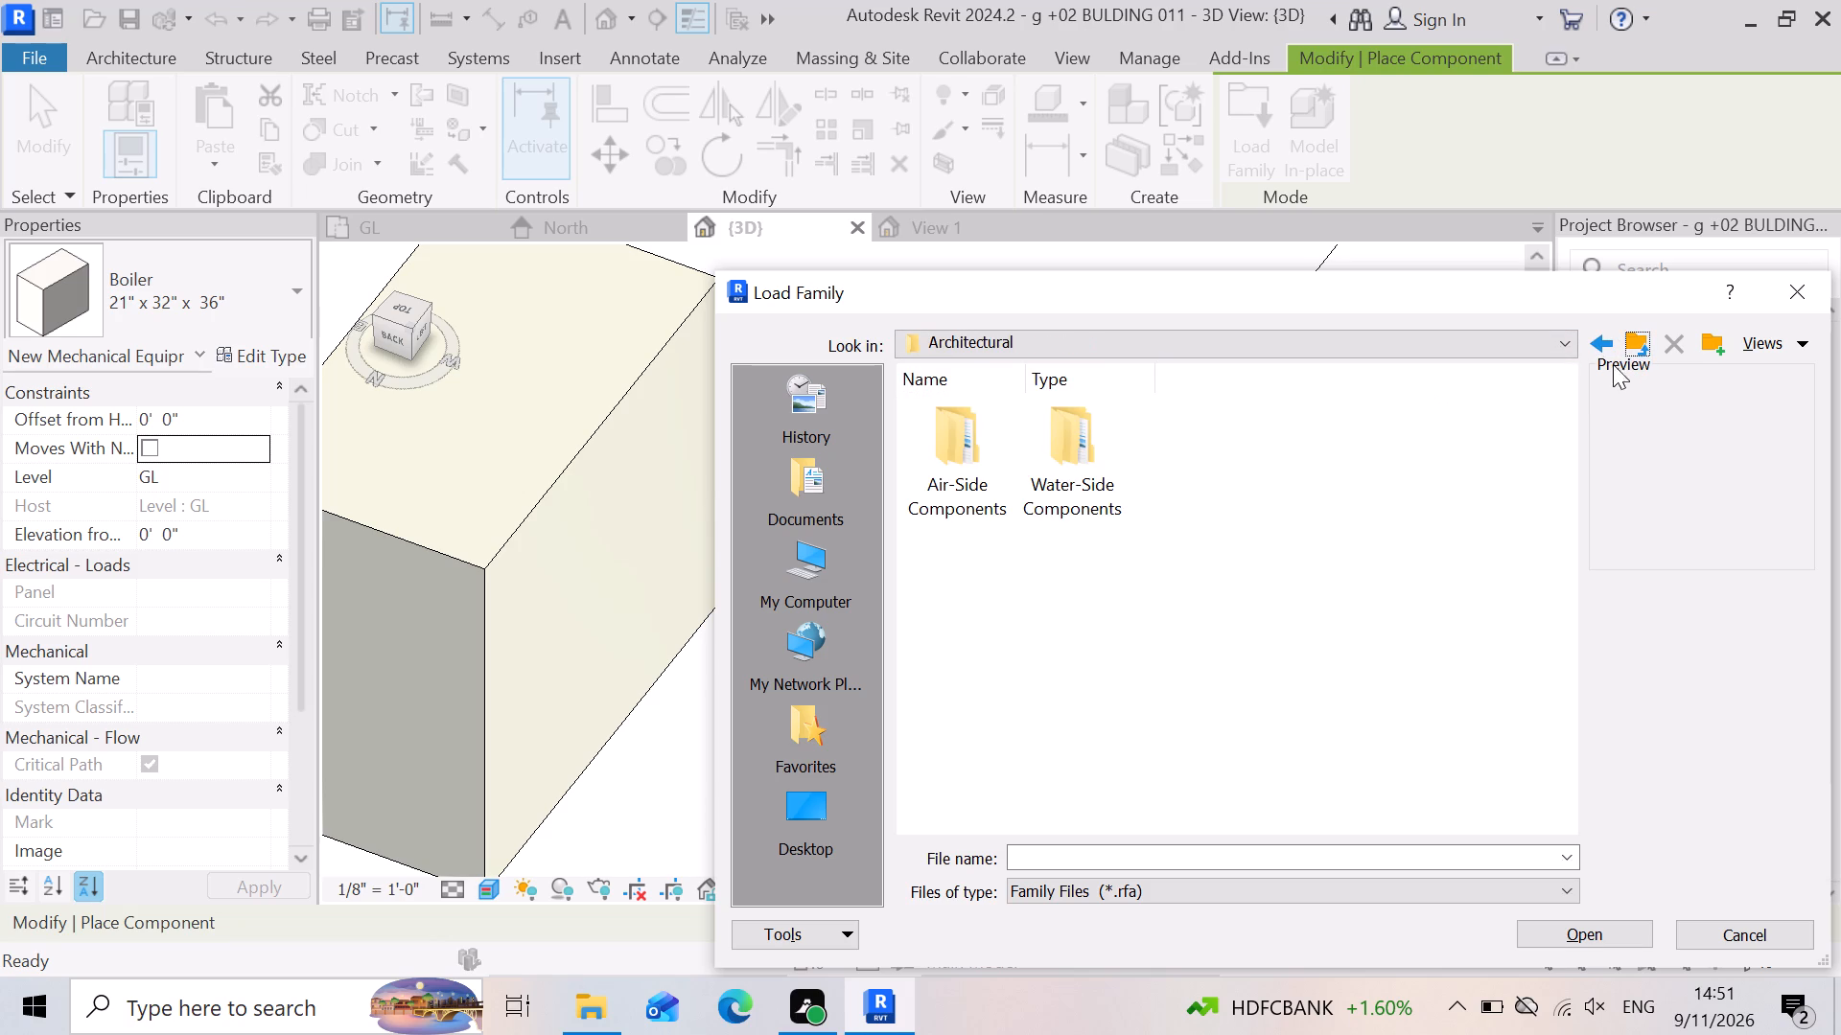
left_click(1634, 341)
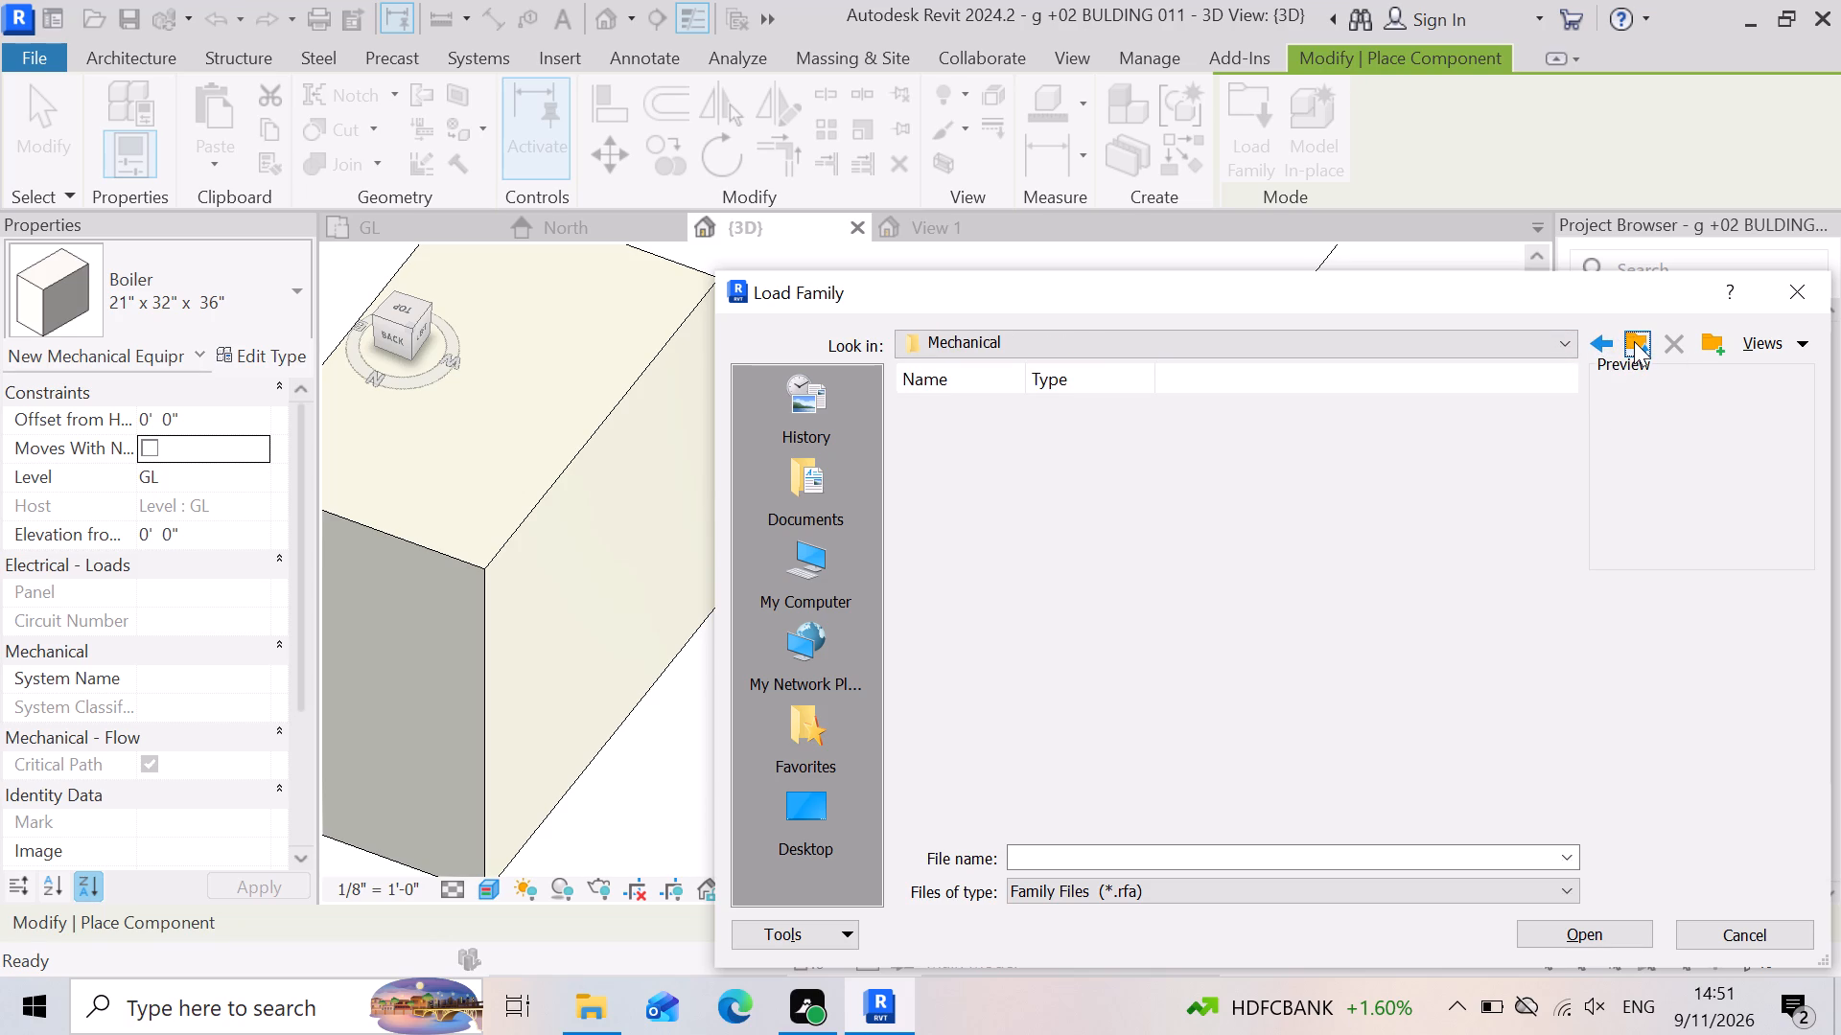
double_click(1092, 446)
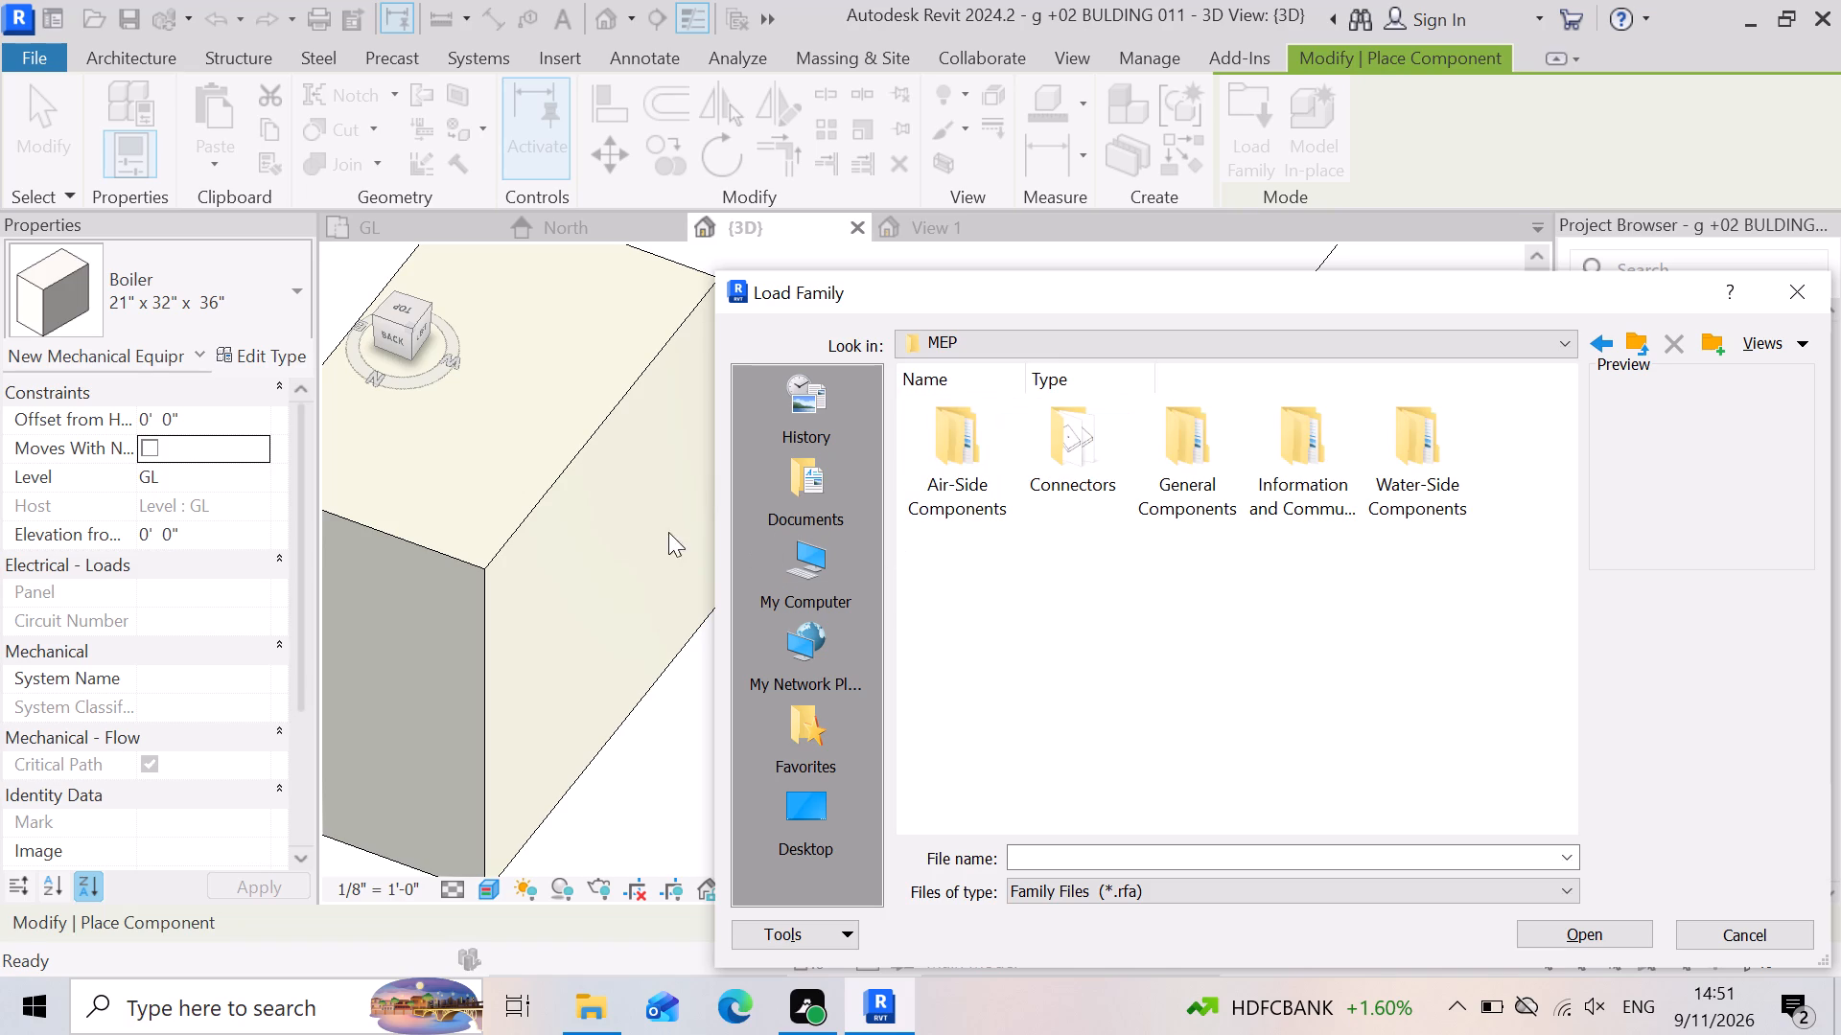
double_click(1155, 463)
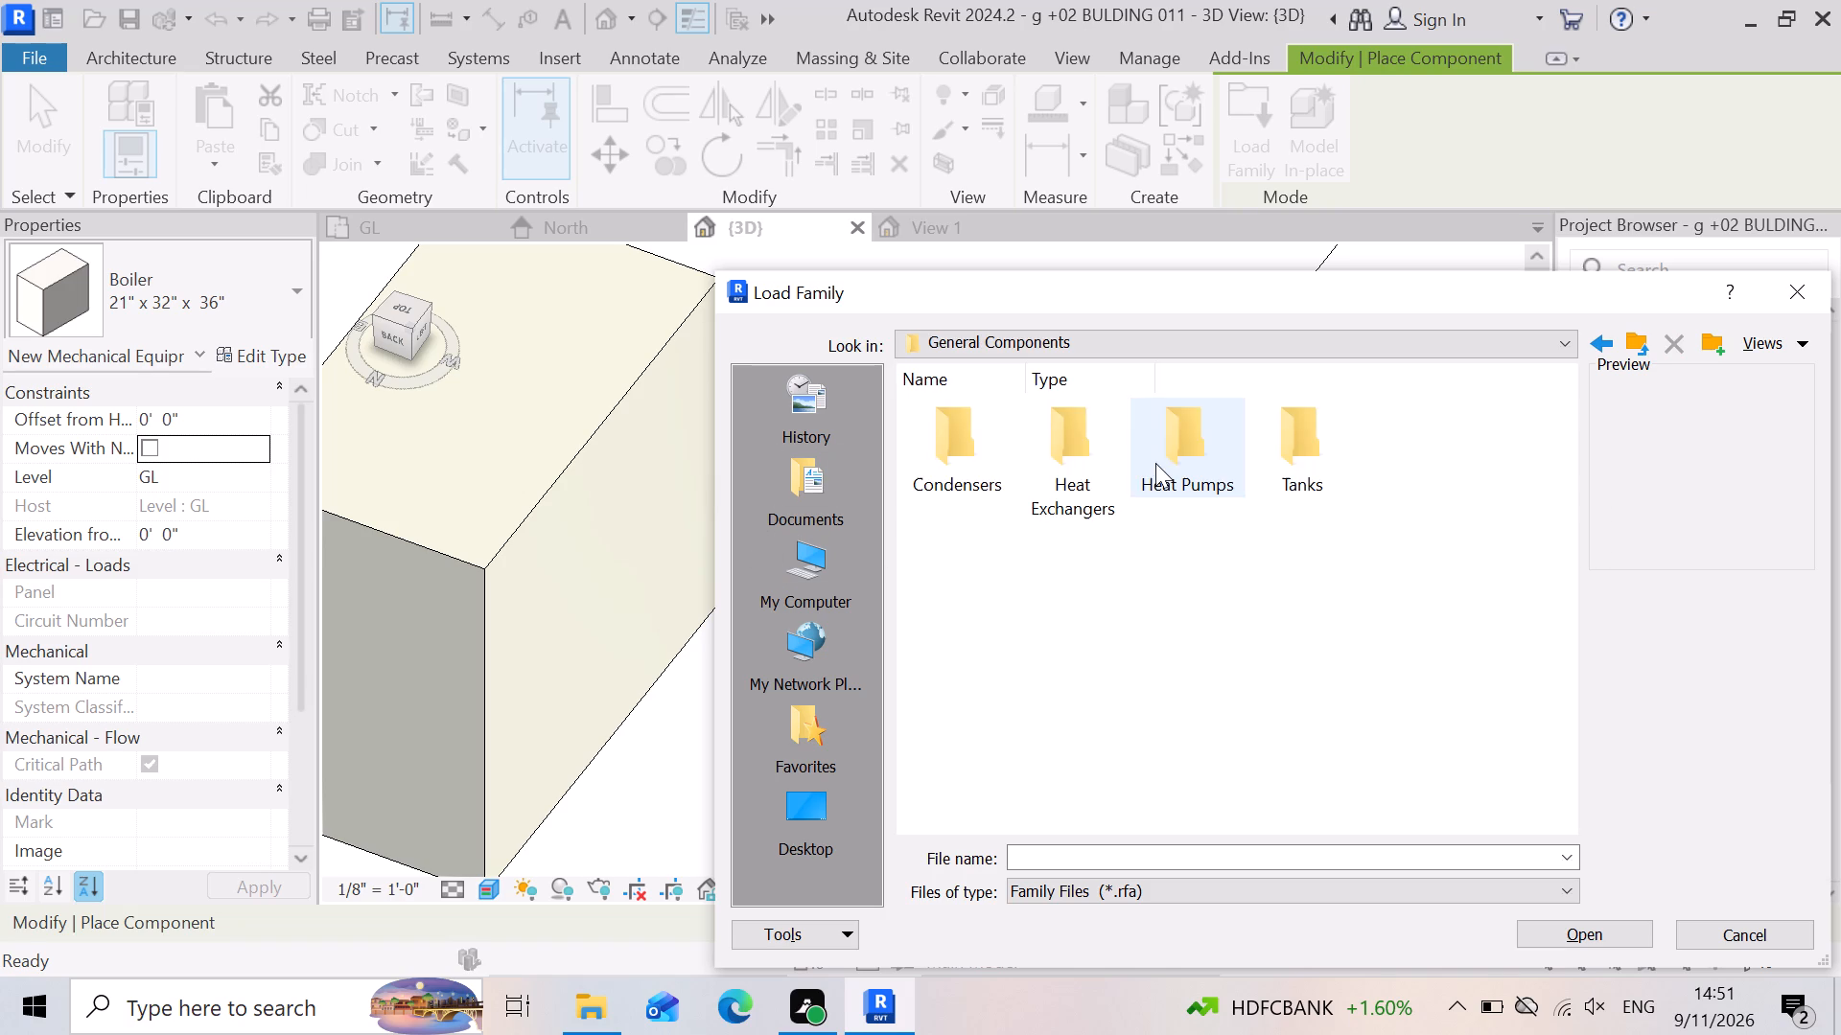
double_click(928, 457)
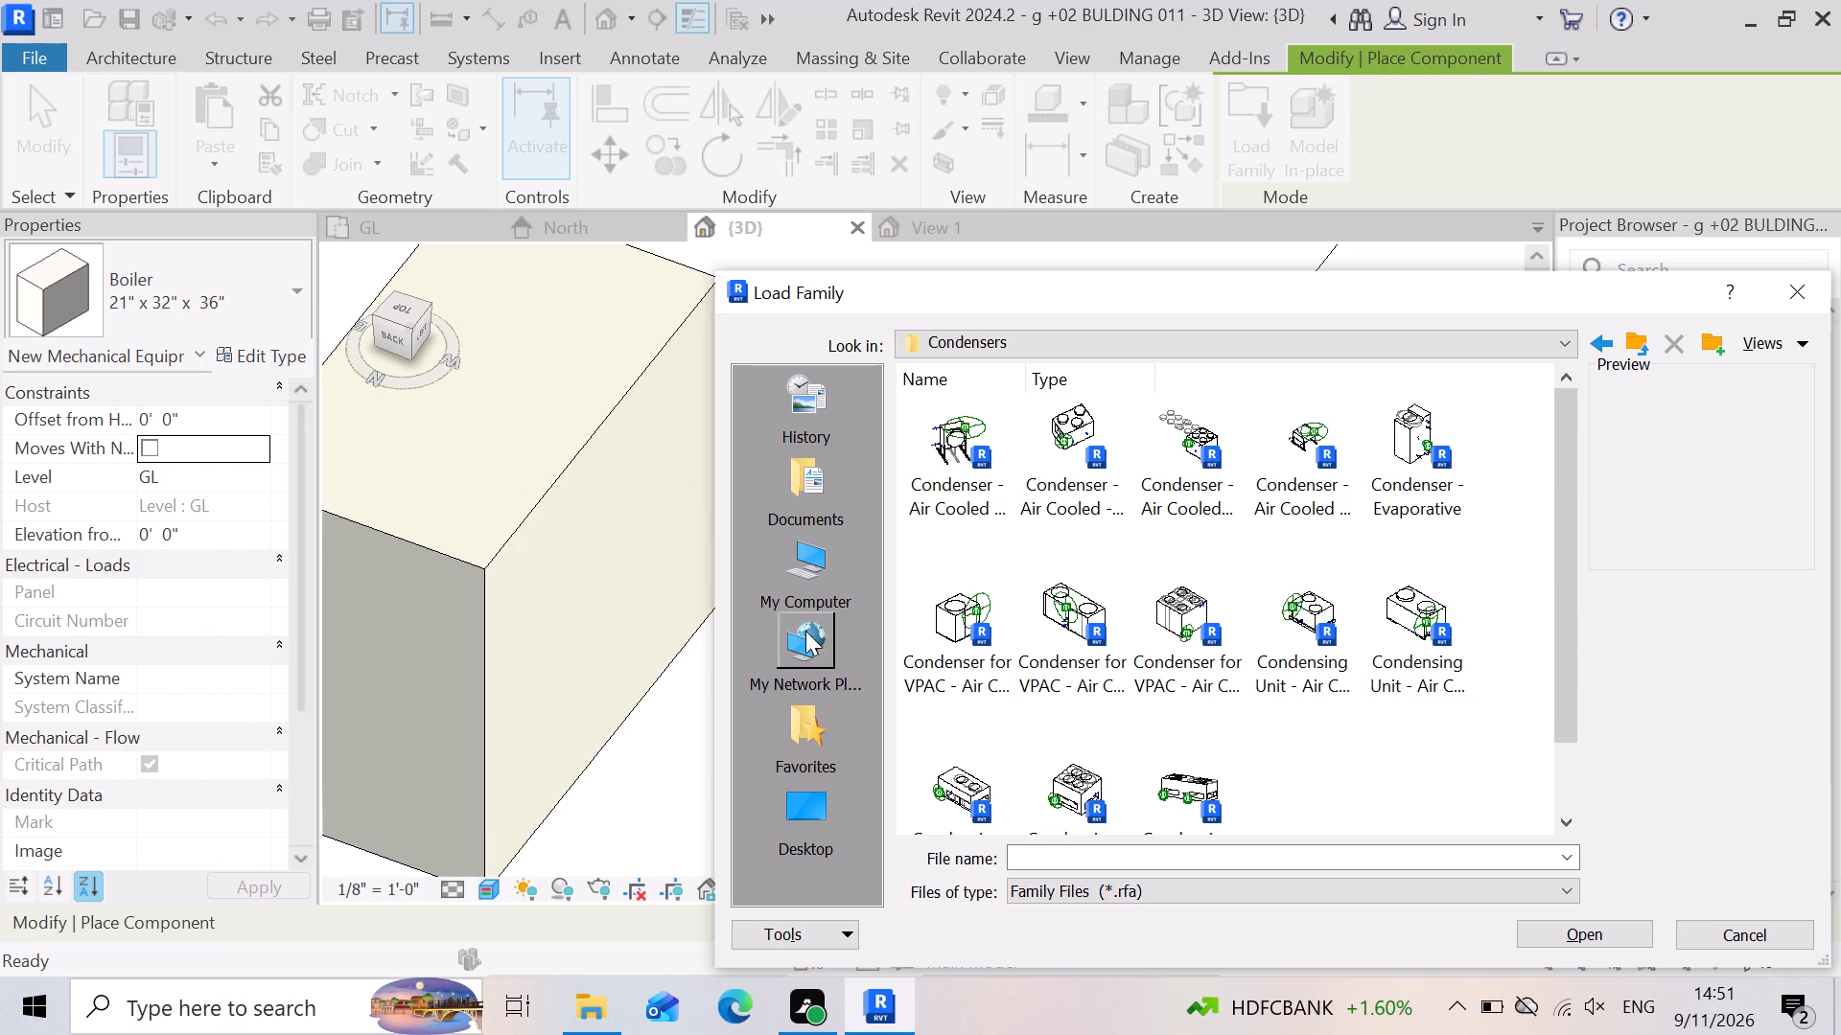
scroll(1185, 724, "down", 5)
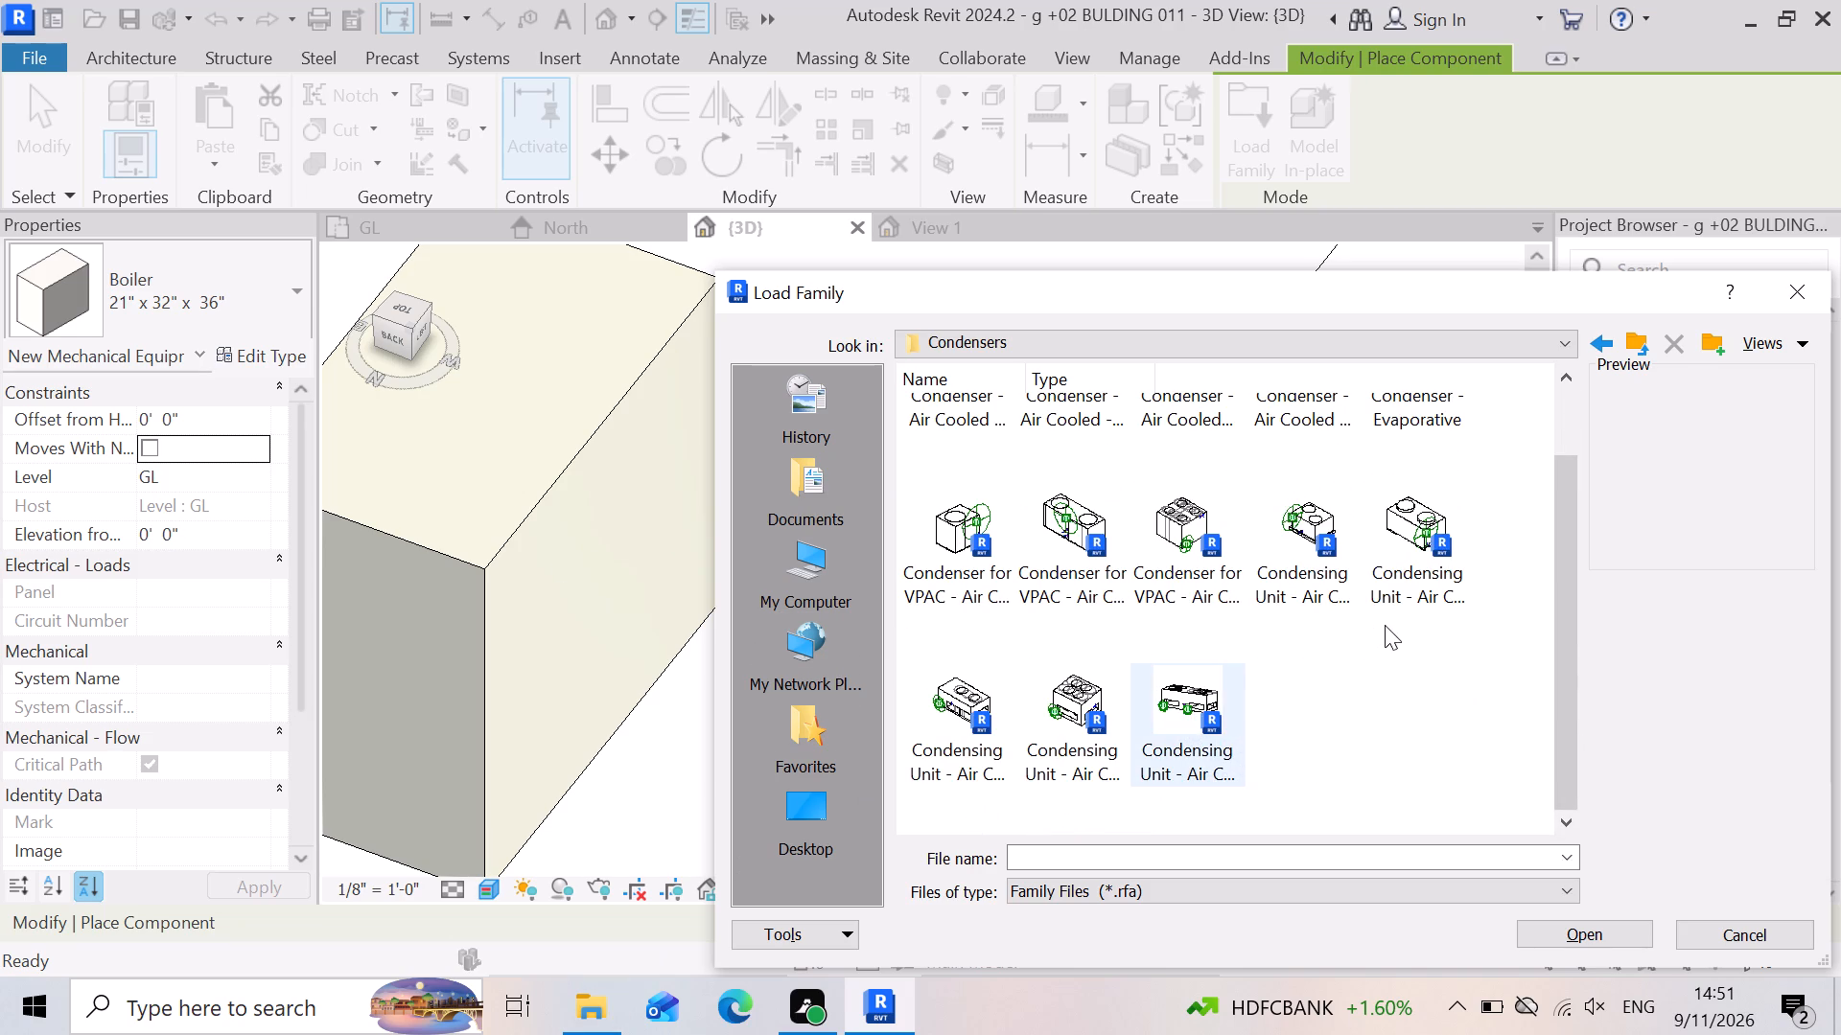
scroll(1096, 707, "up", 3)
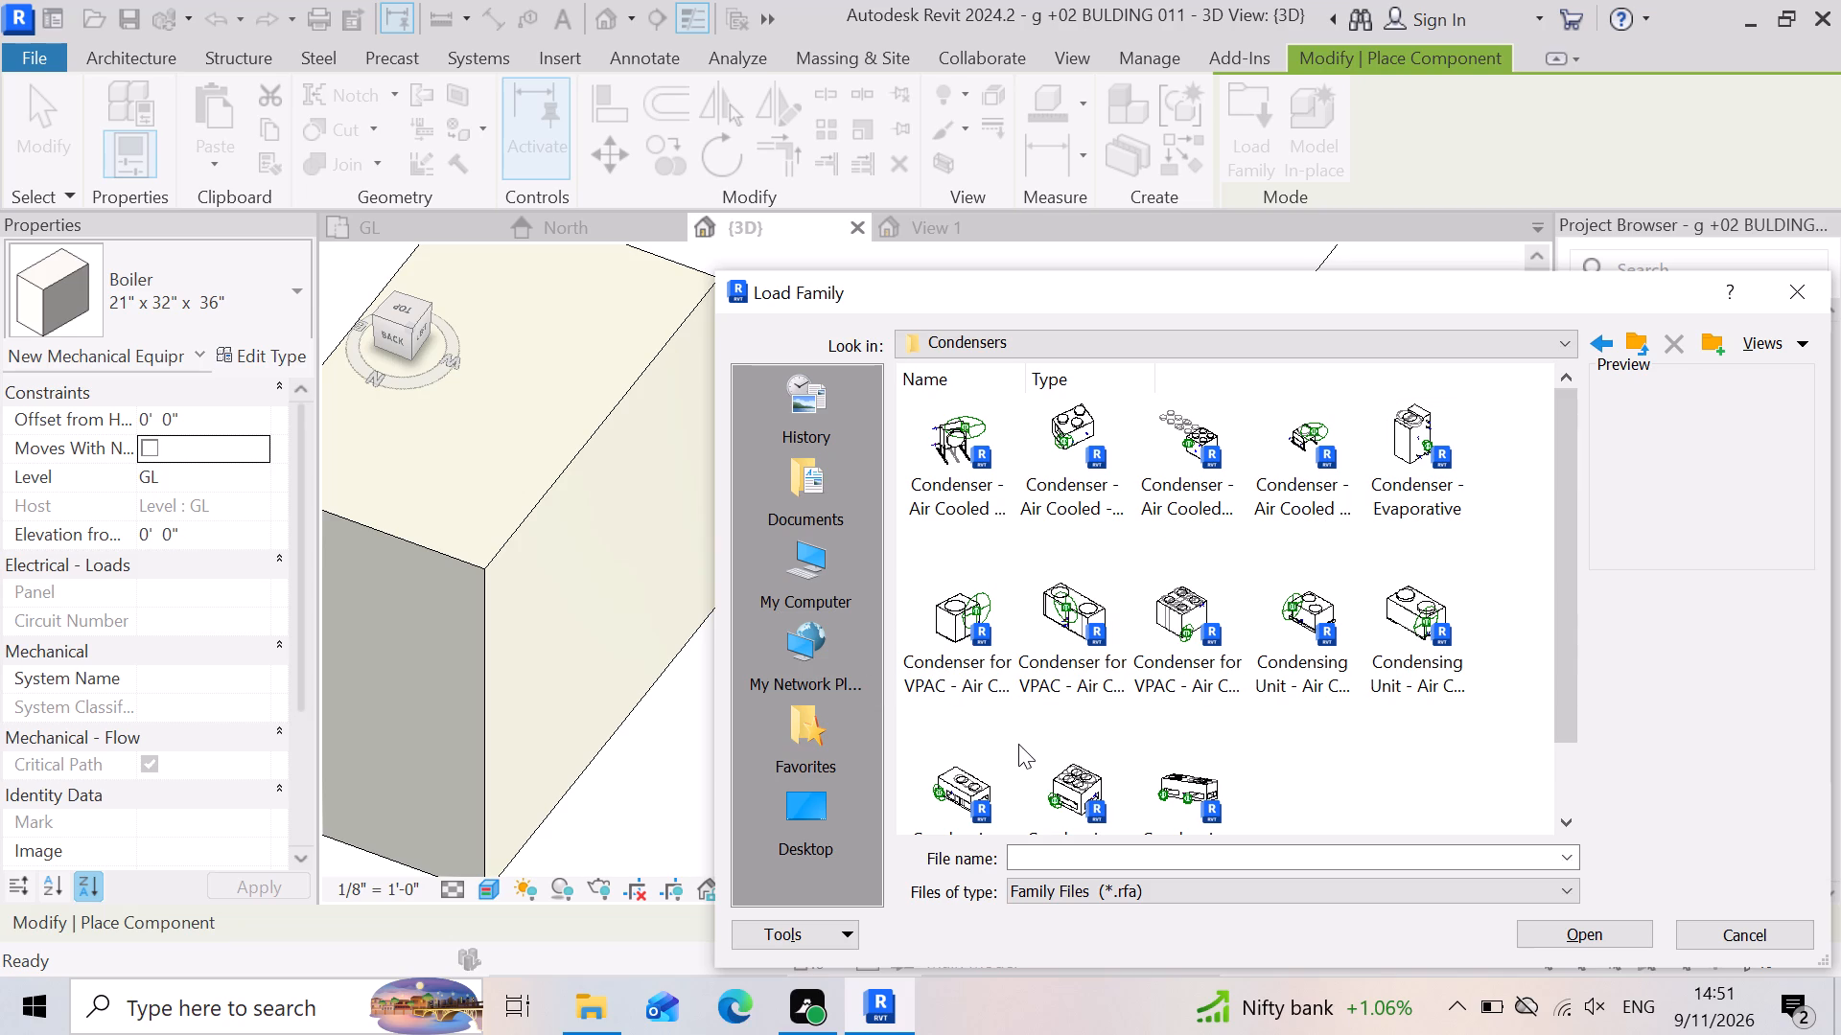
scroll(1359, 699, "down", 2)
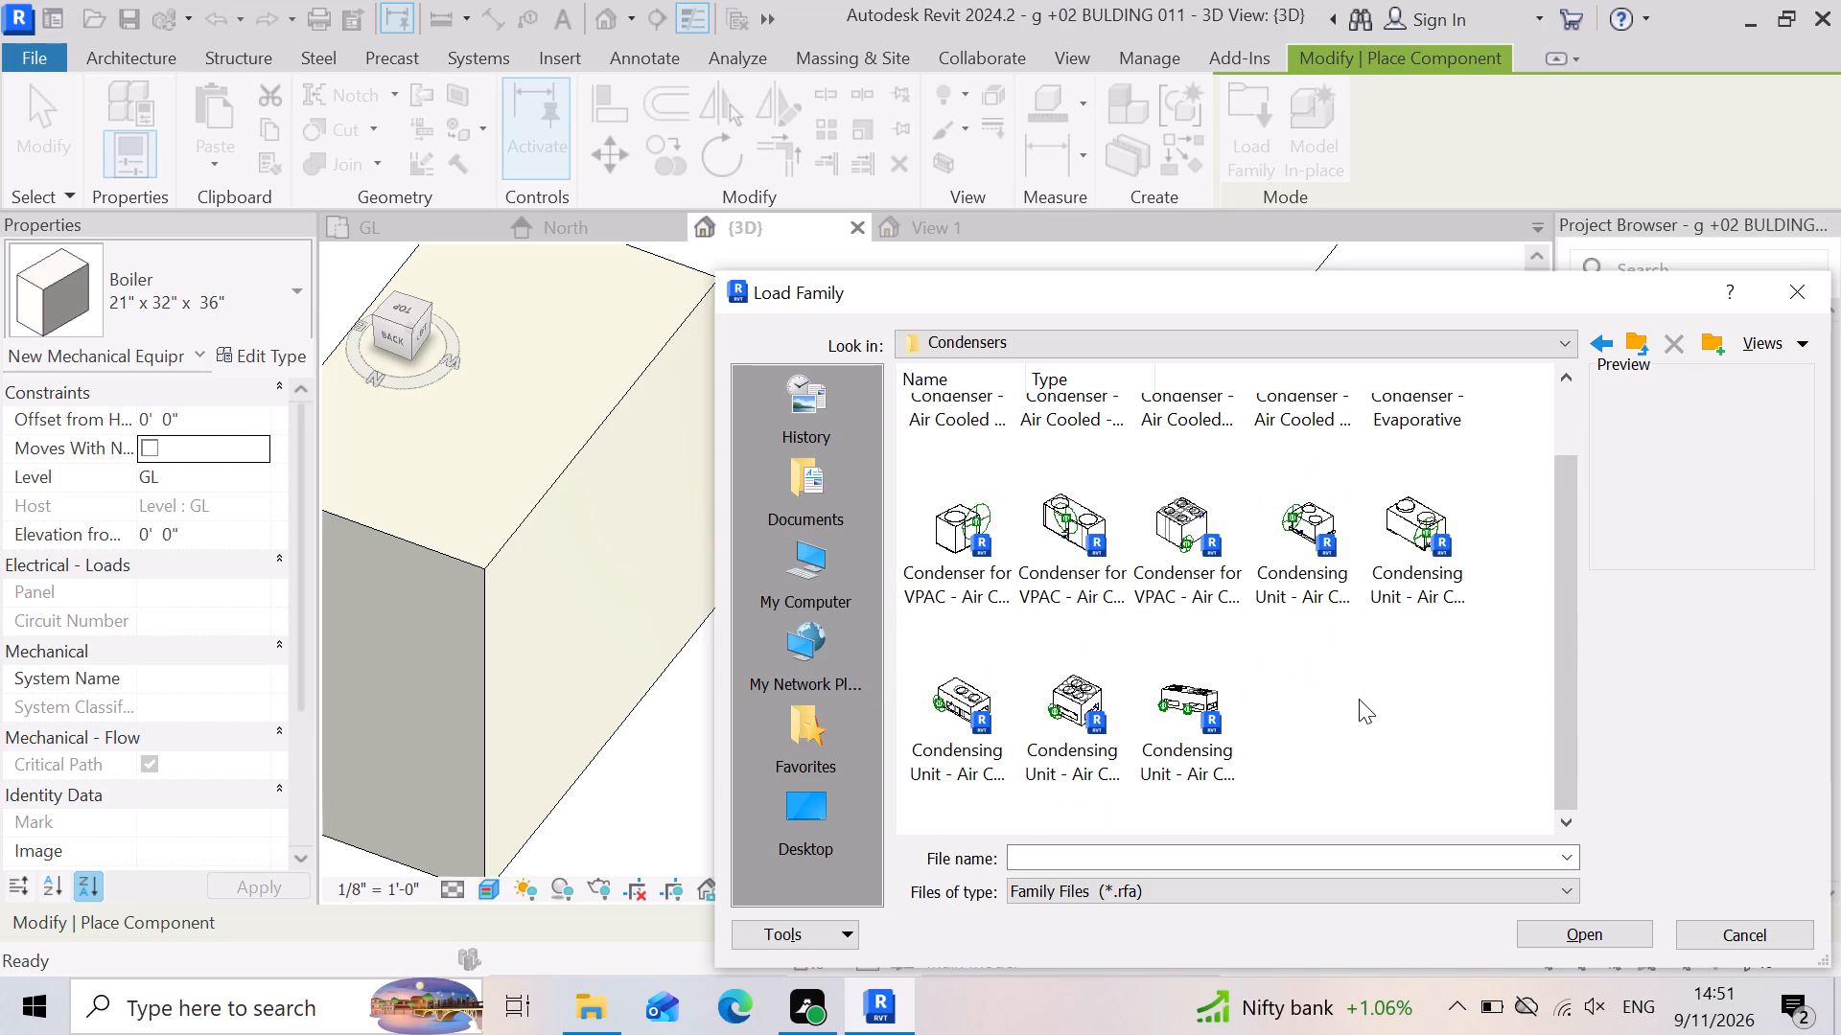
scroll(973, 781, "down", 3)
Examine the Heat Pumps and Tanks folders in General Components, and return to the Mechanical folder.
left_click(1655, 339)
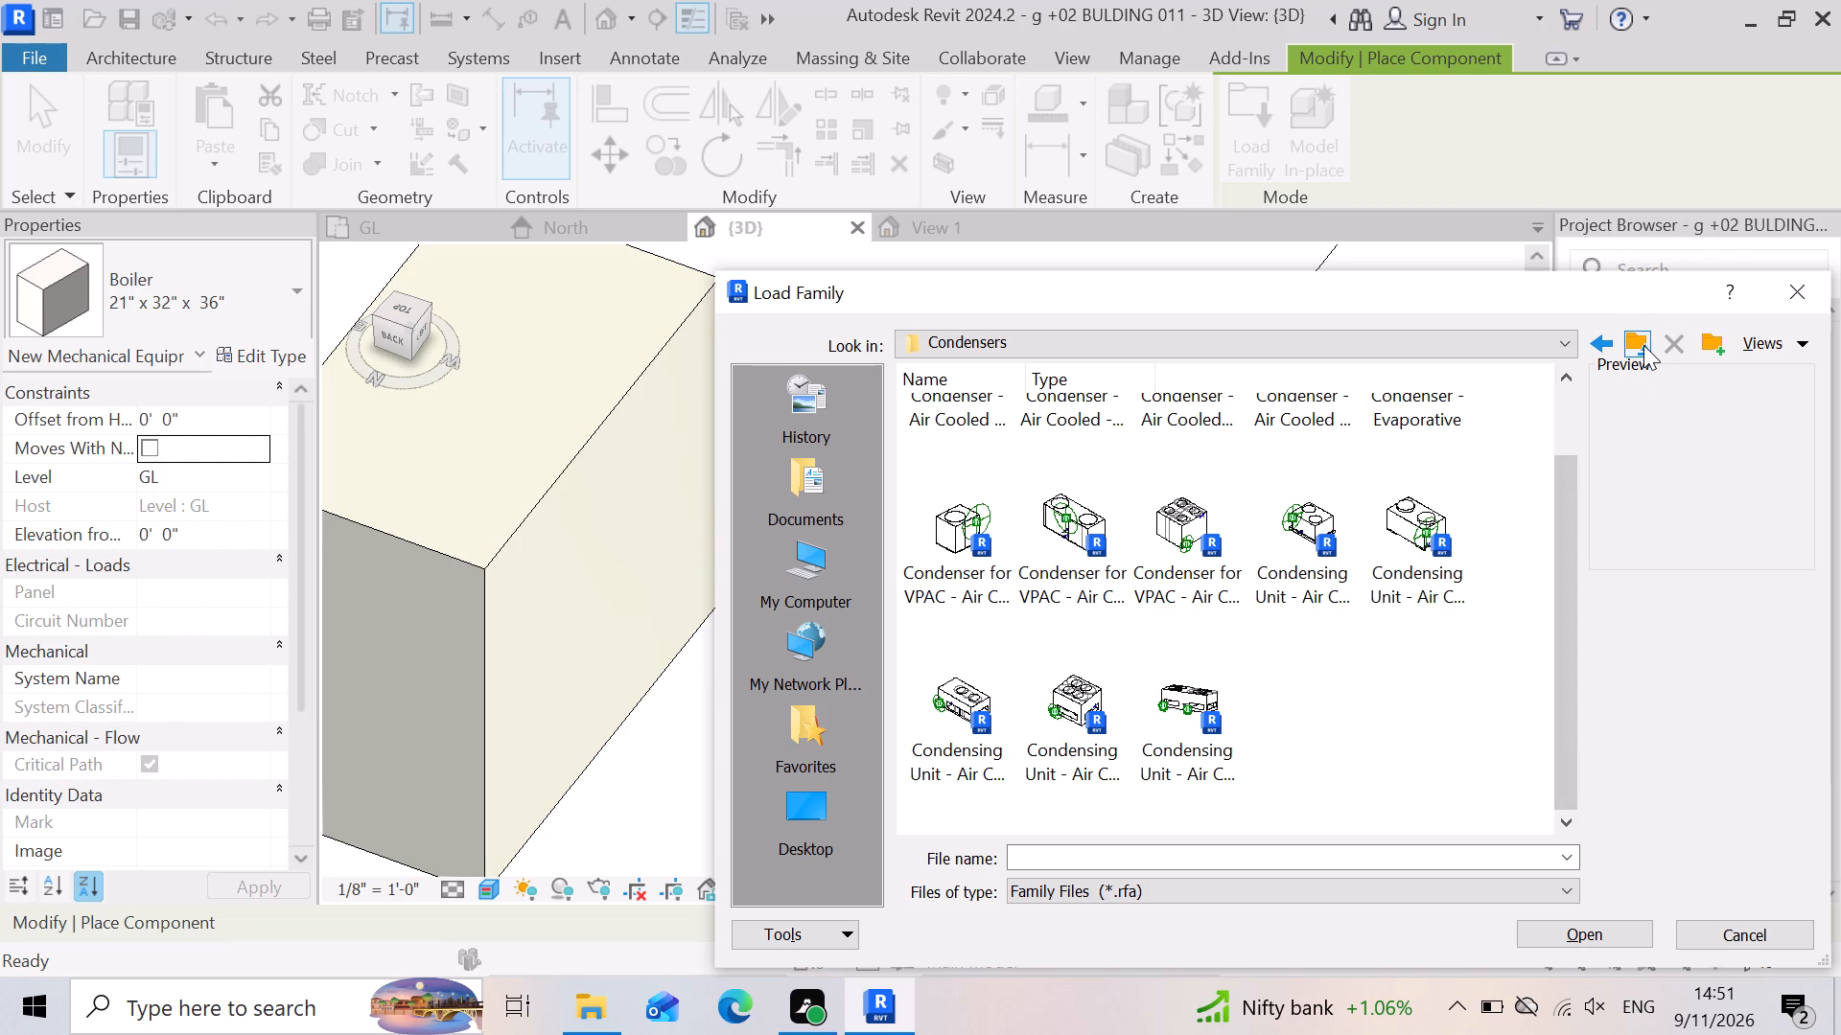
left_click(1643, 345)
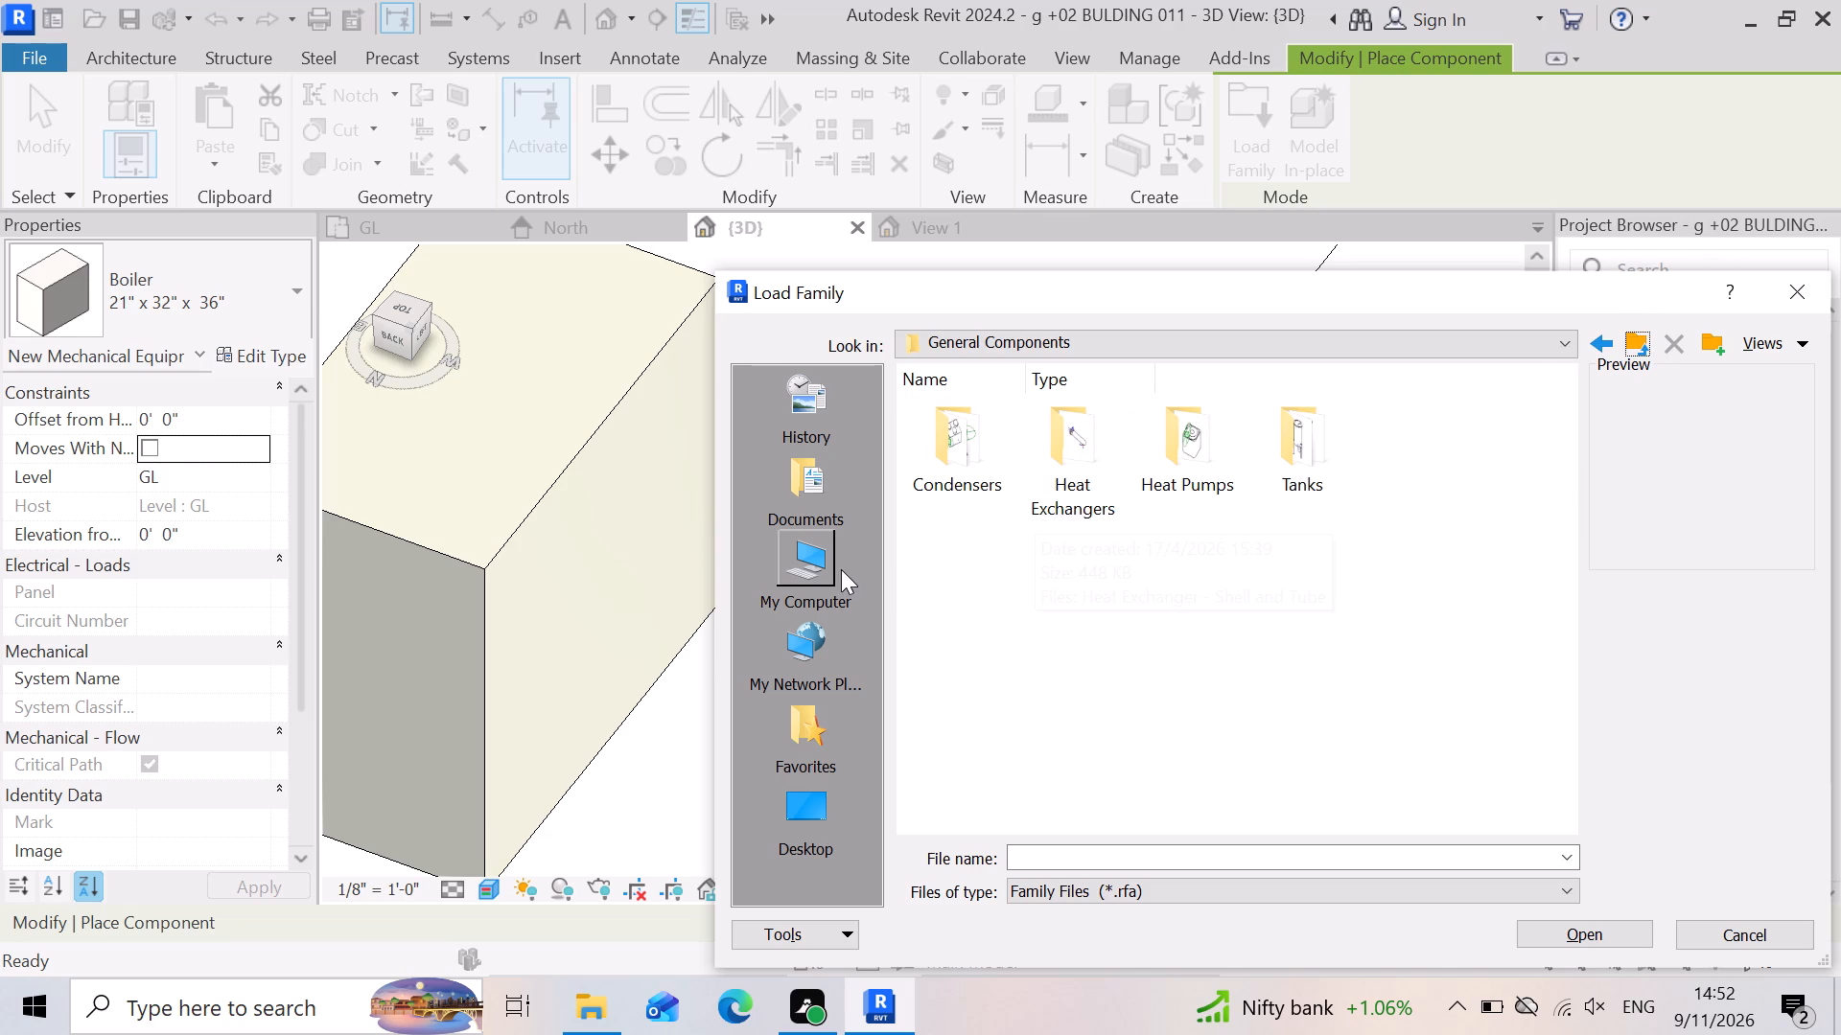
double_click(1198, 493)
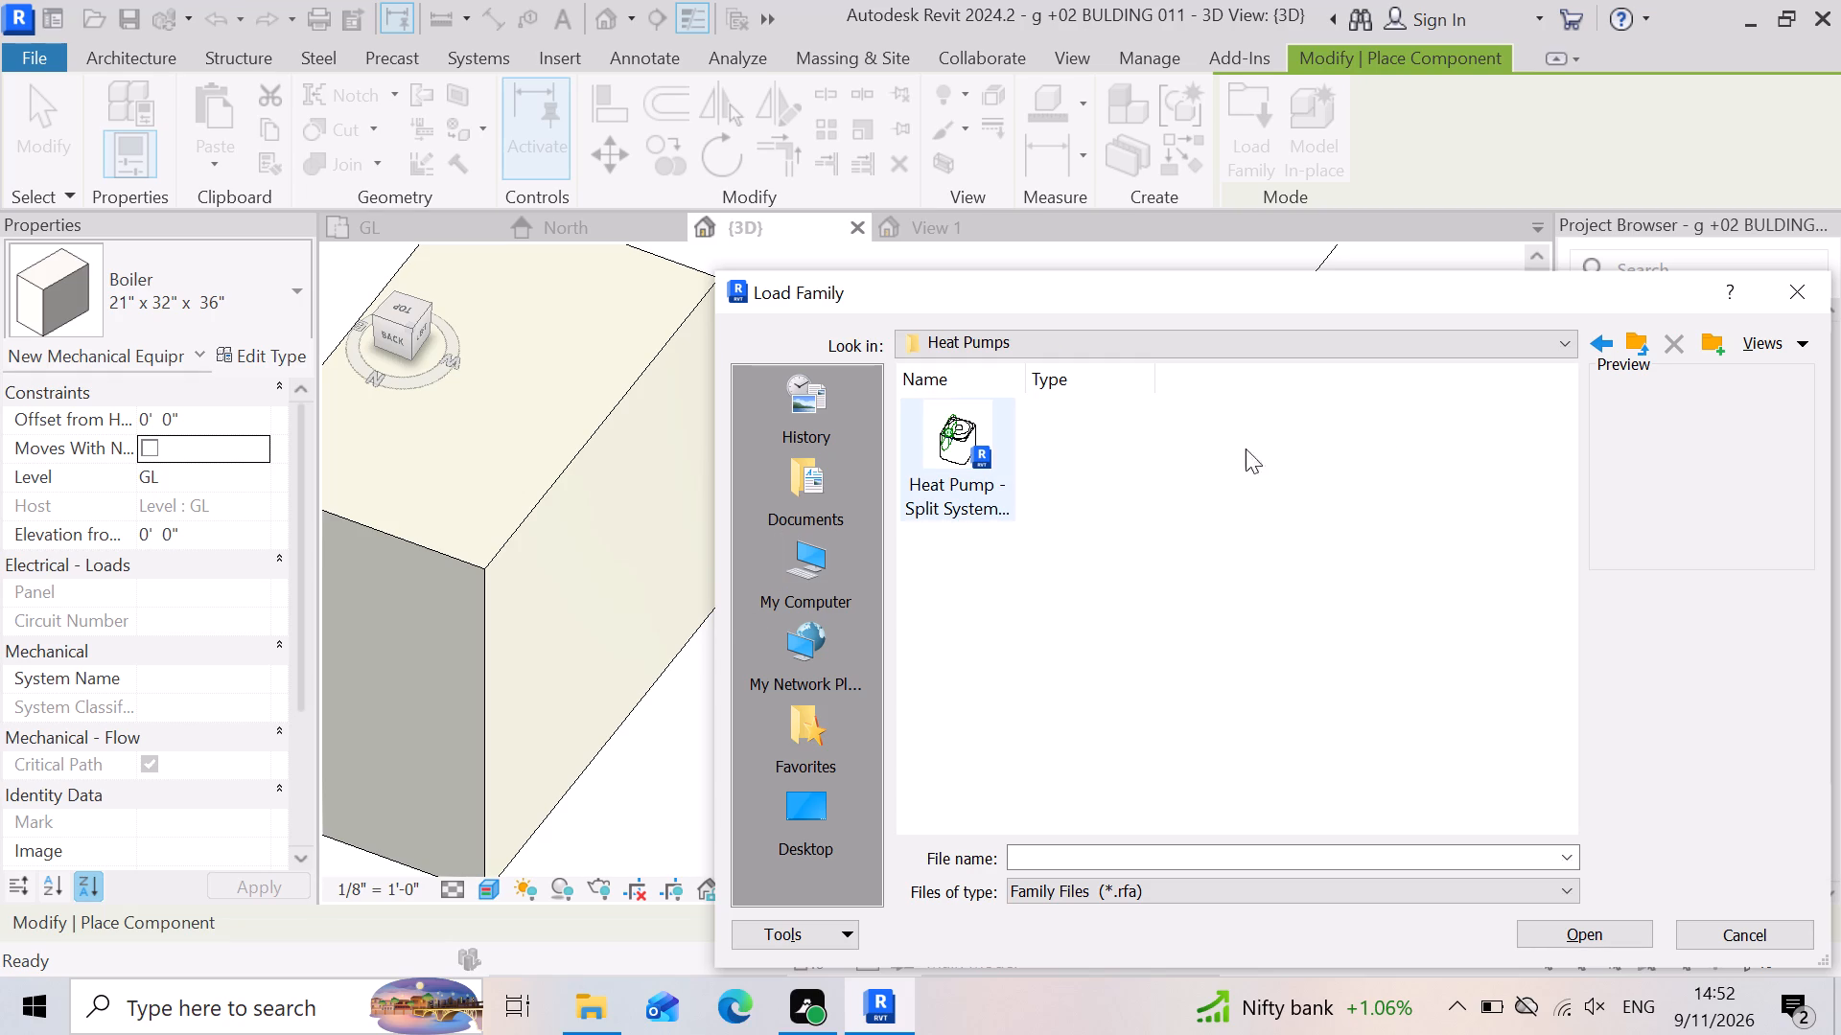
left_click(1631, 346)
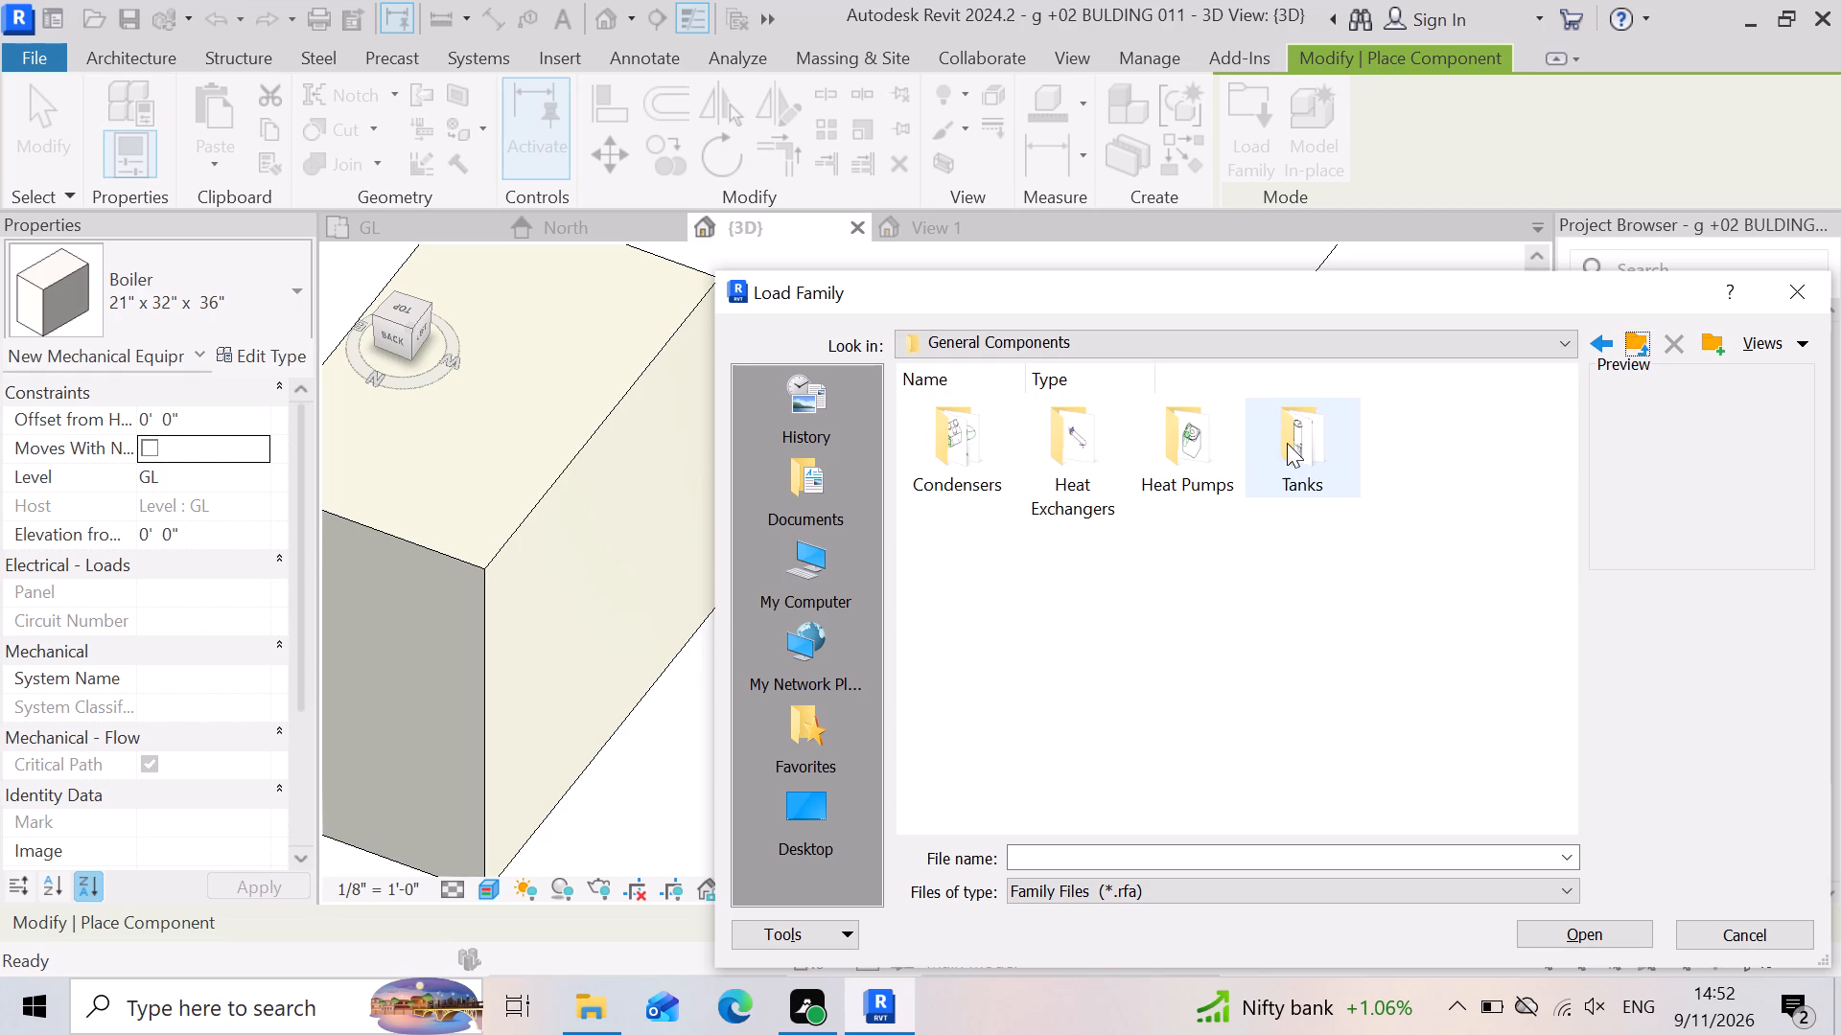
double_click(1286, 443)
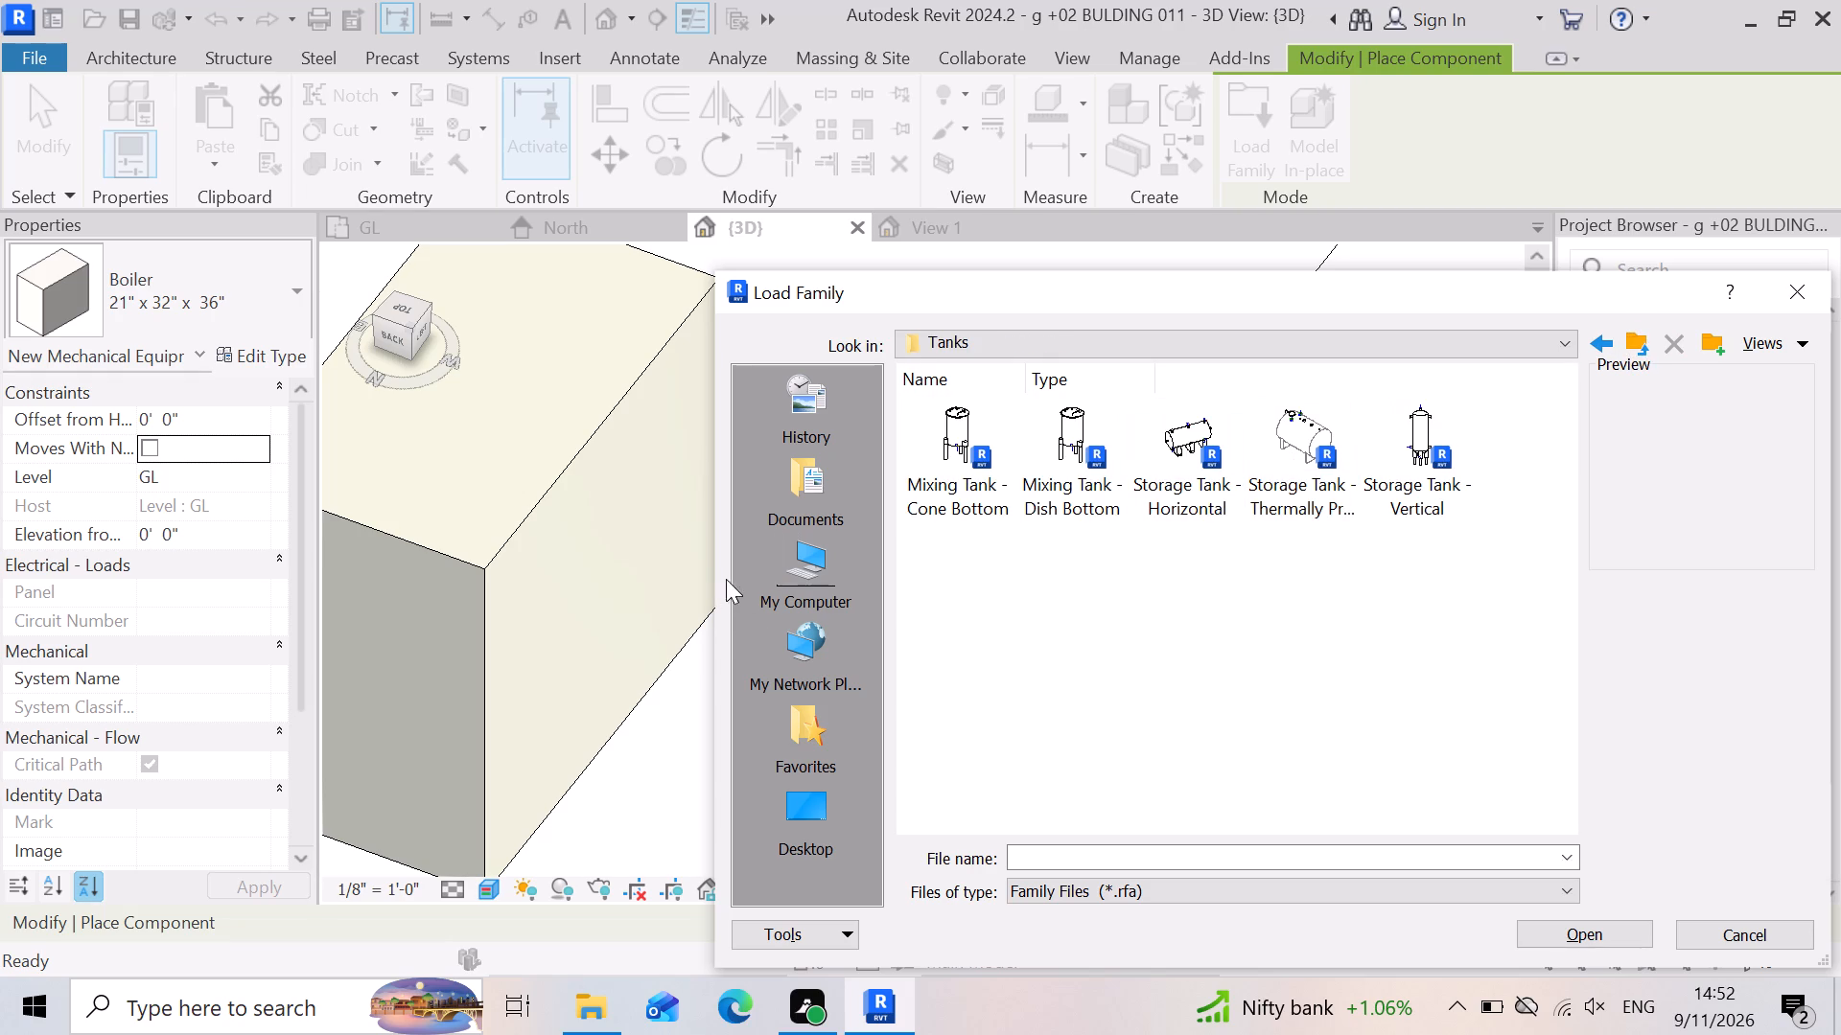
left_click(1648, 341)
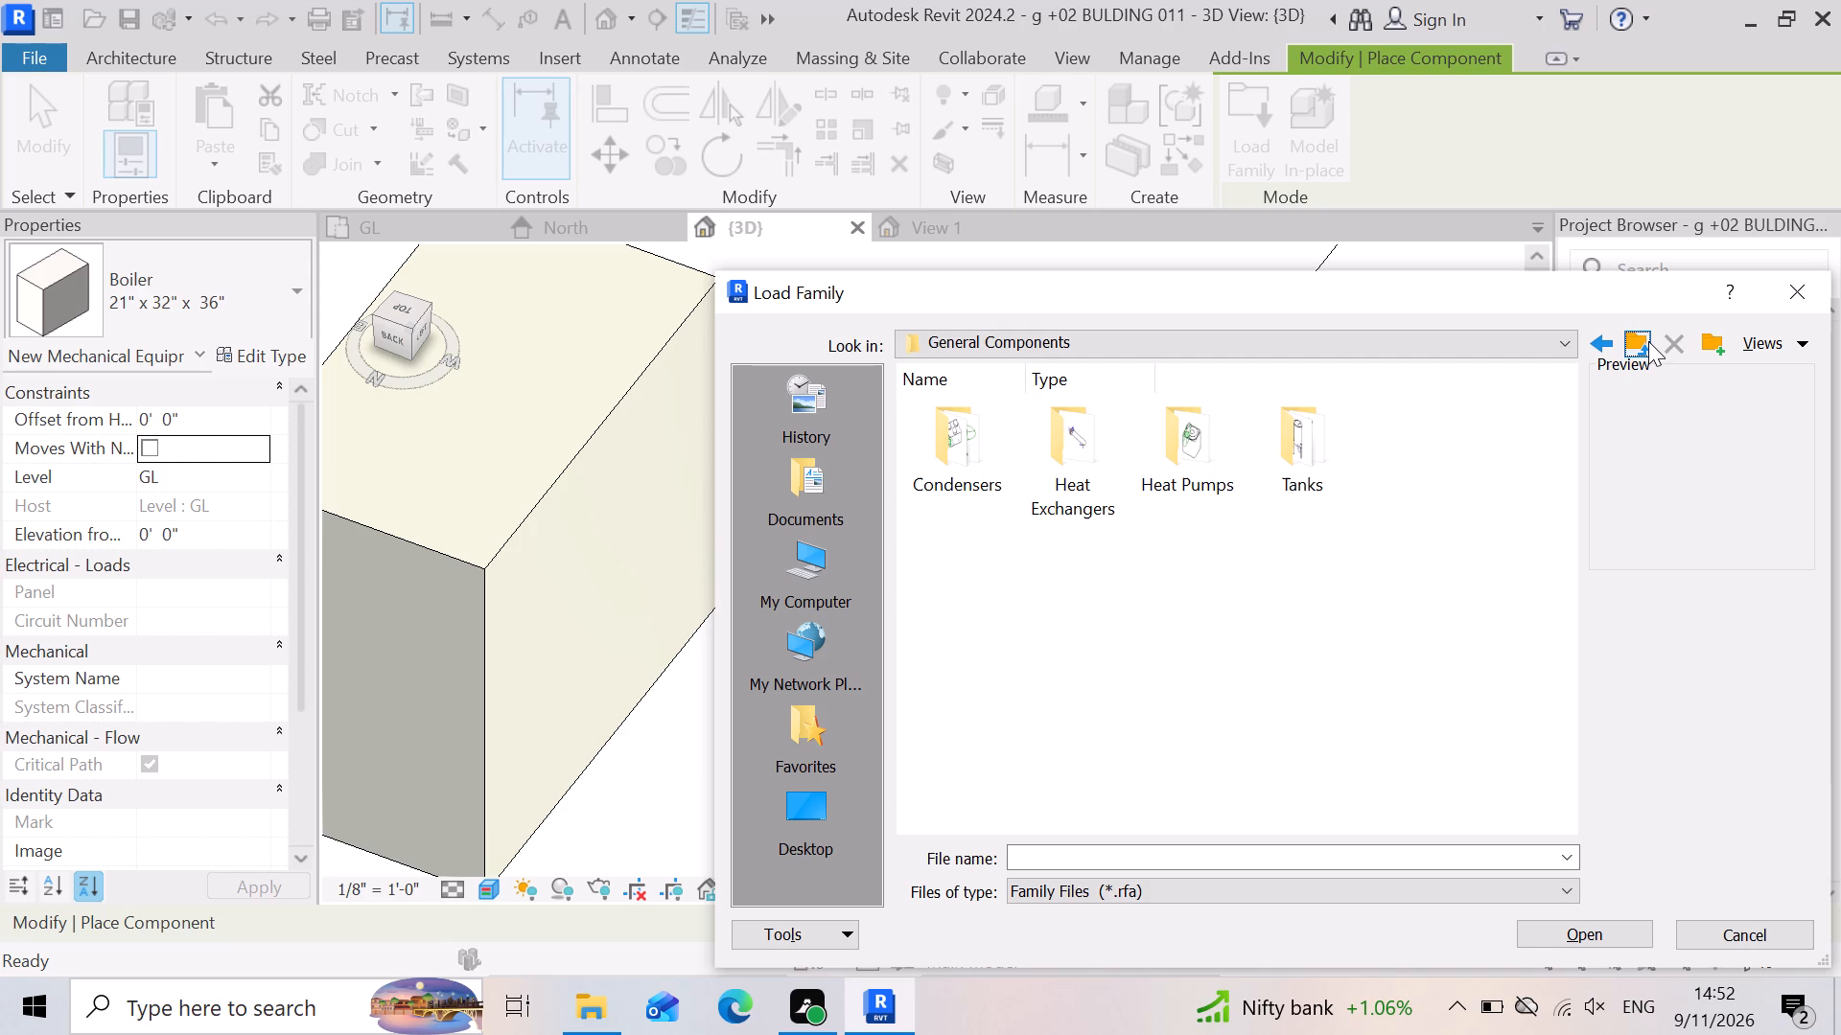
left_click(1647, 341)
left_click(1646, 341)
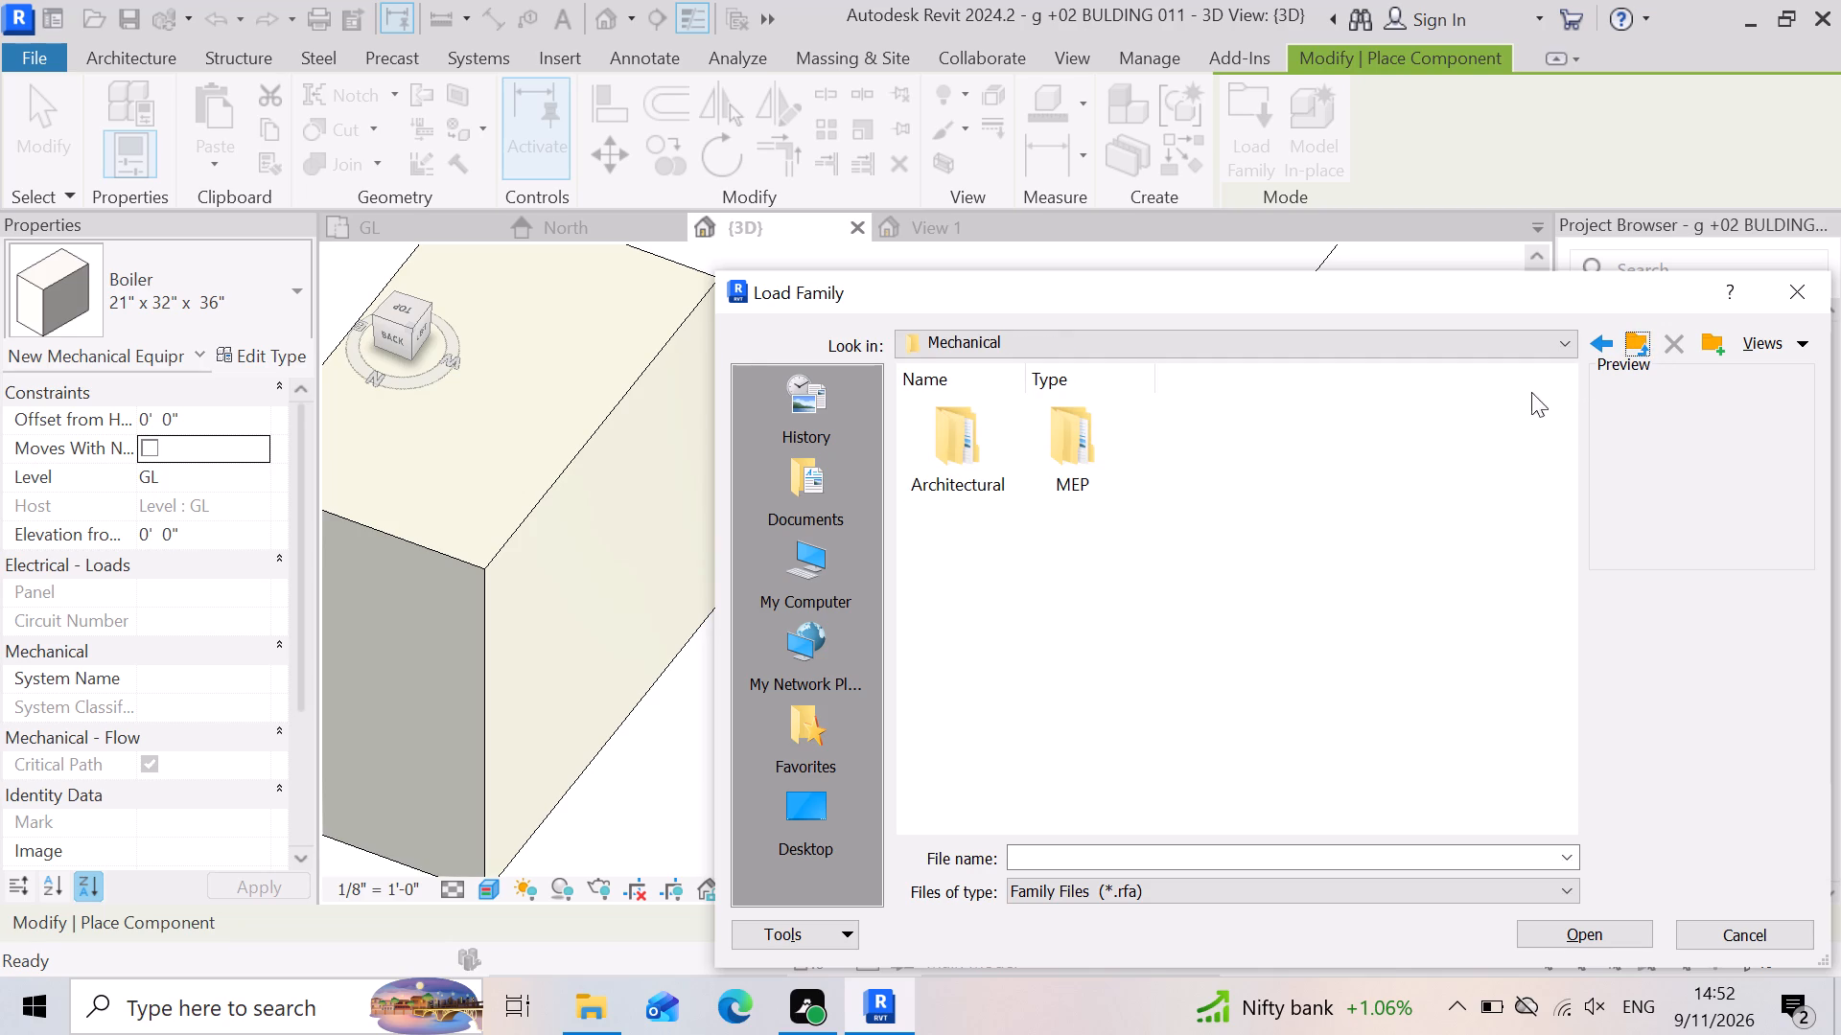
Look through the category folders of the US family library for a suitable exterior family.
left_click(1632, 348)
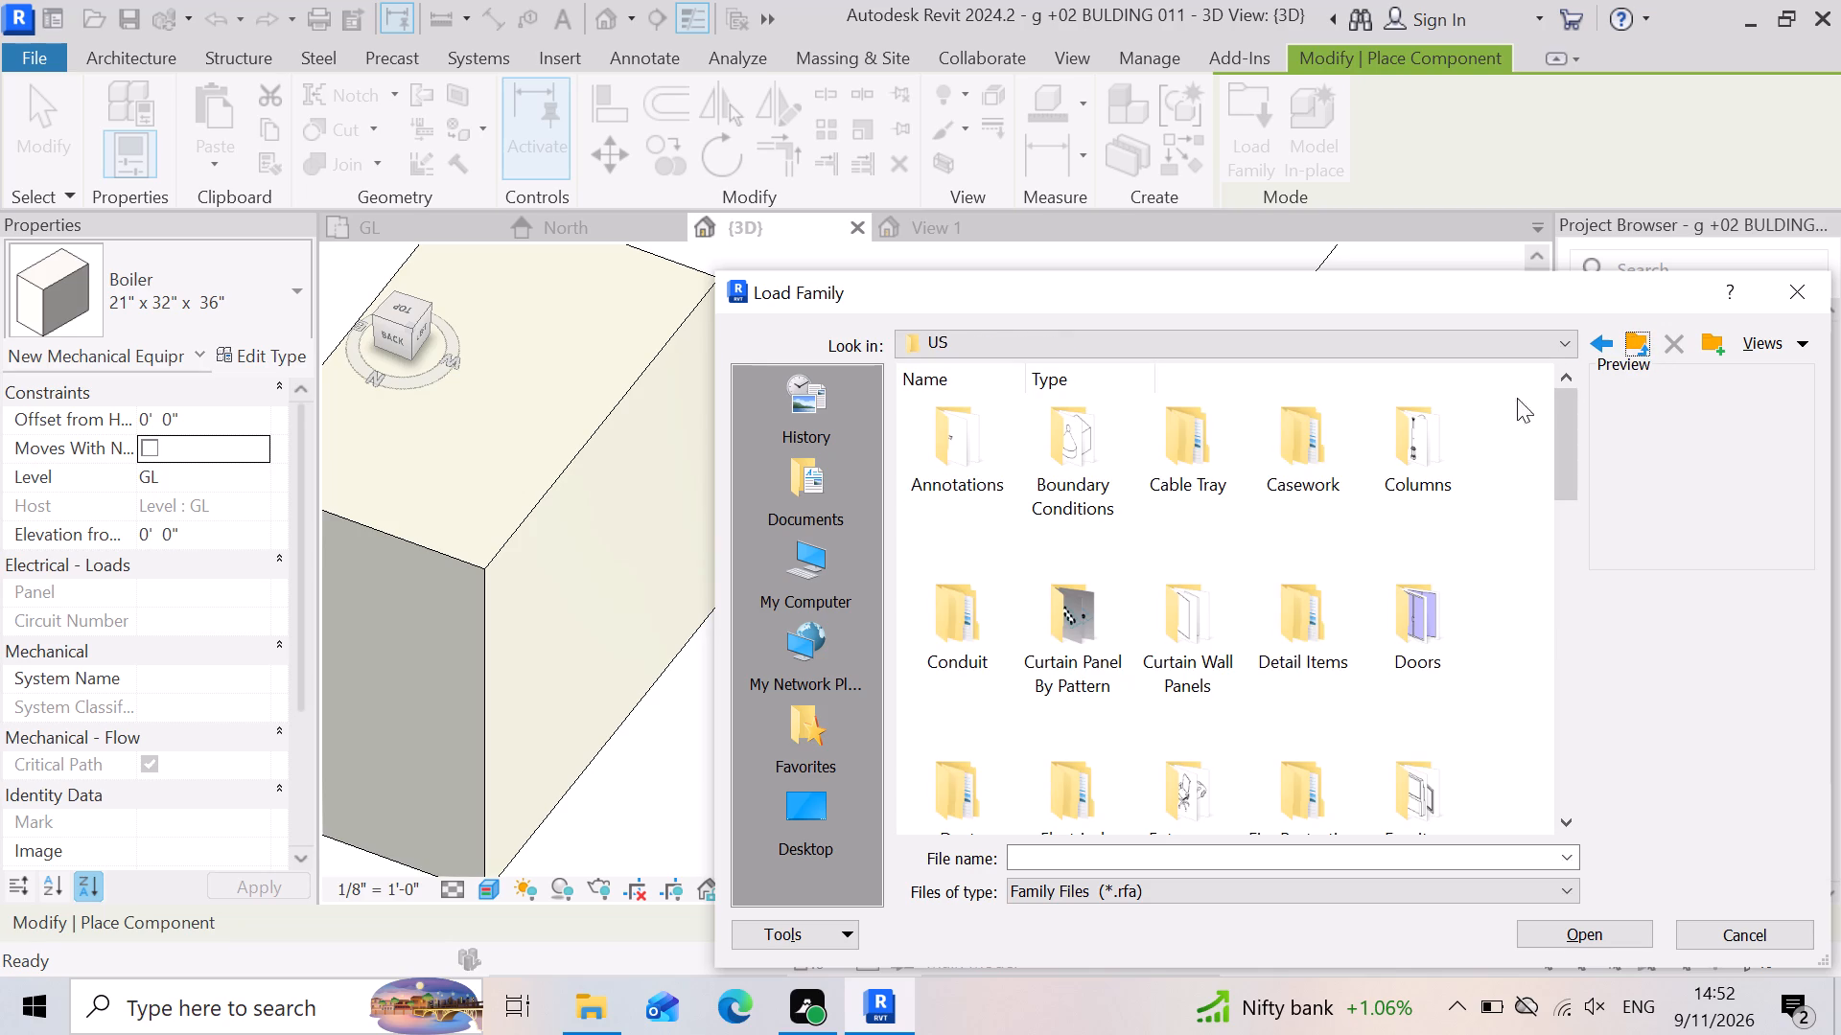
scroll(993, 615, "down", 2)
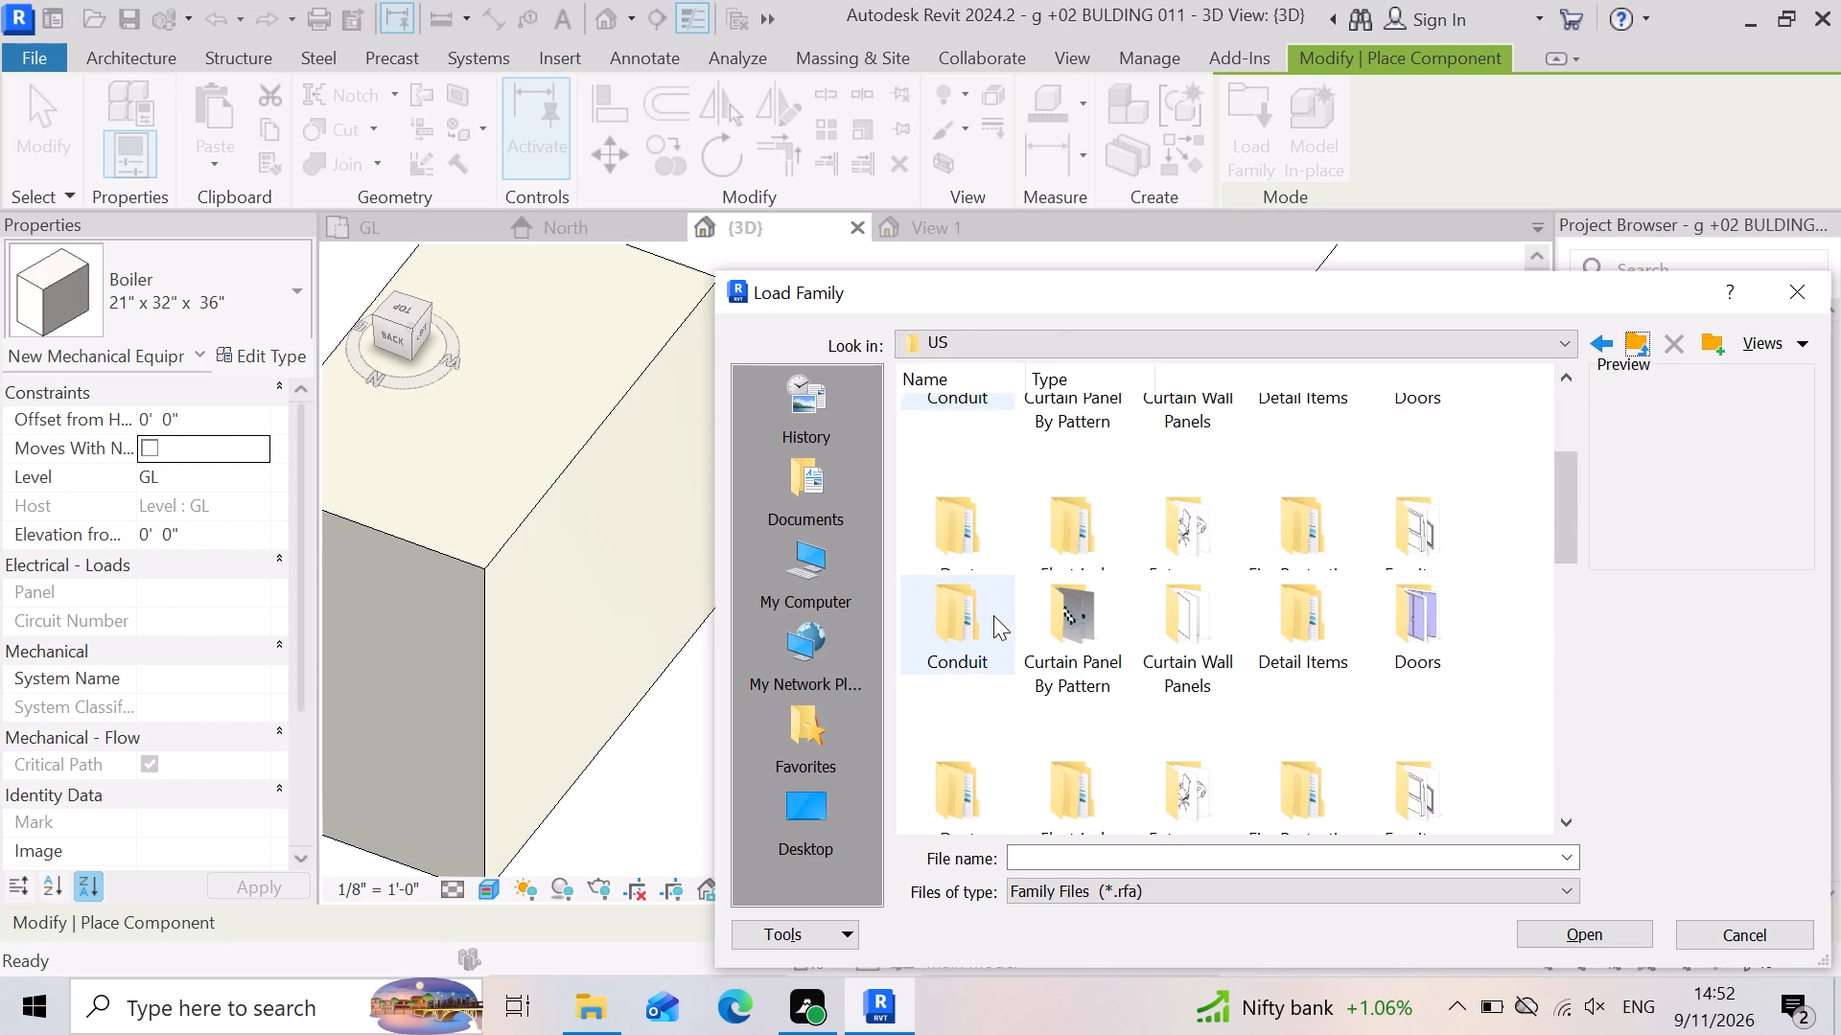
scroll(993, 615, "down", 1)
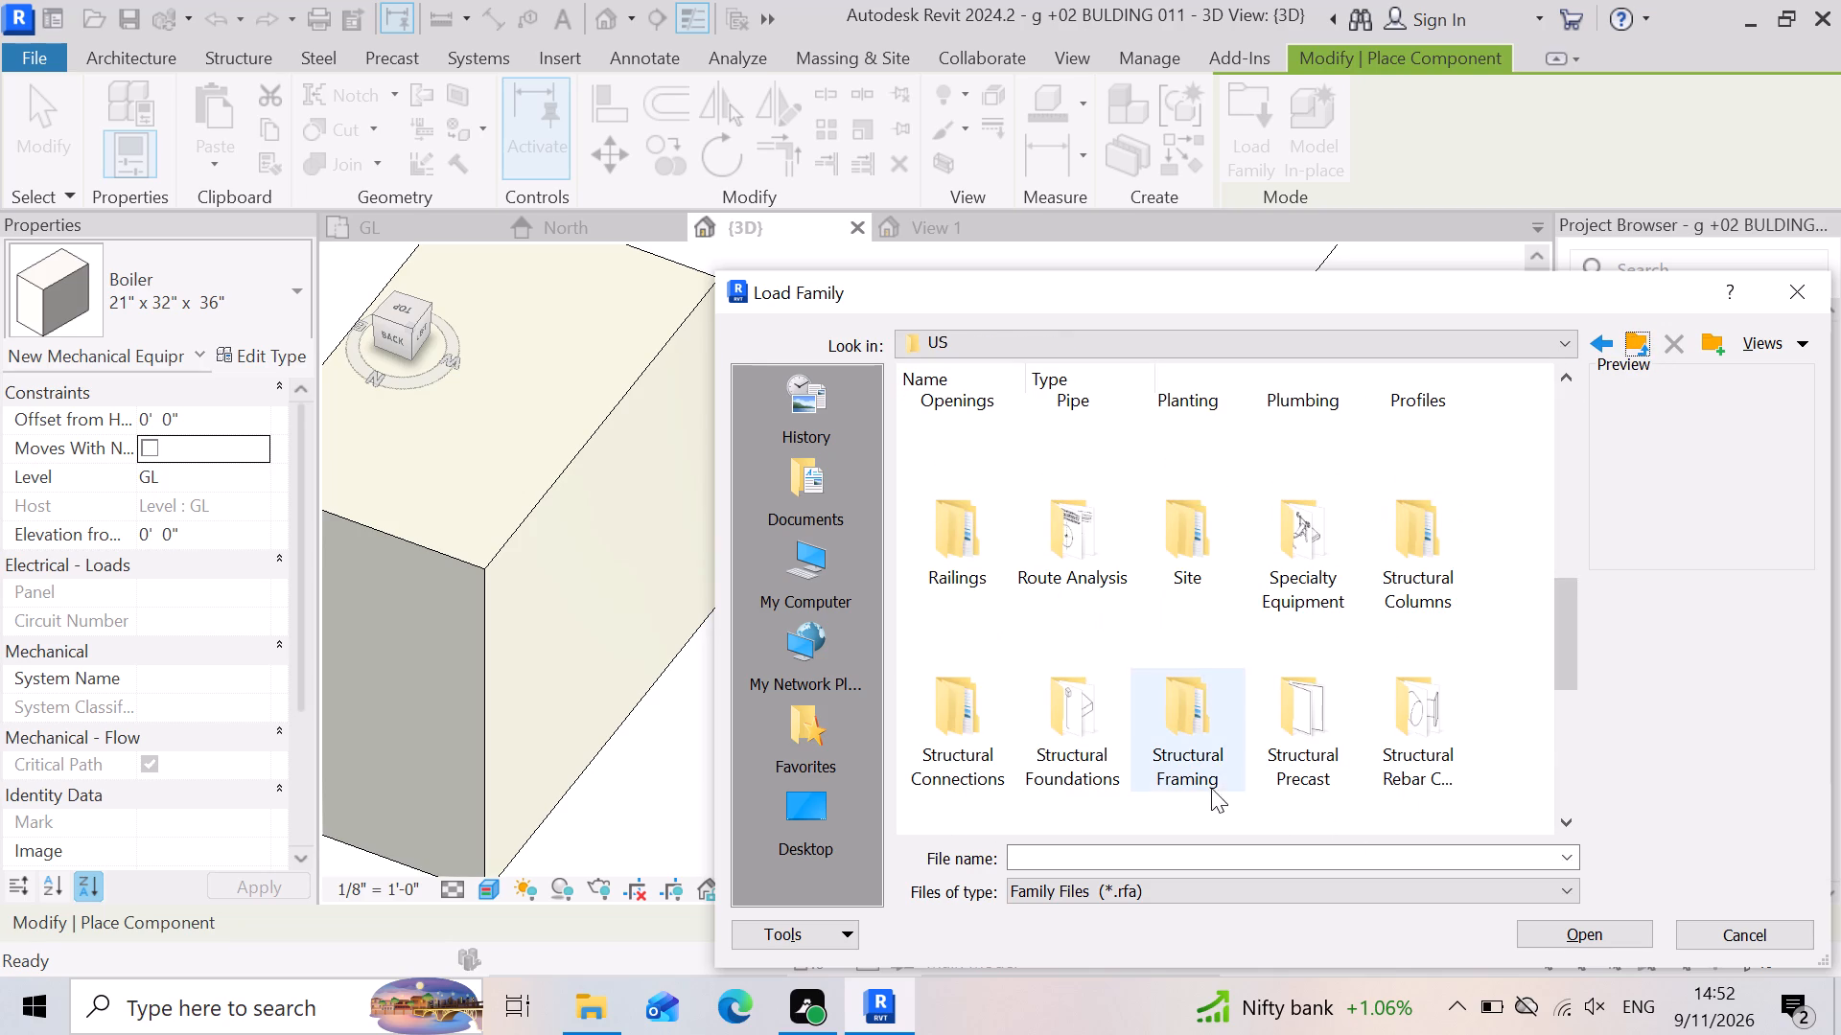
scroll(1283, 734, "up", 4)
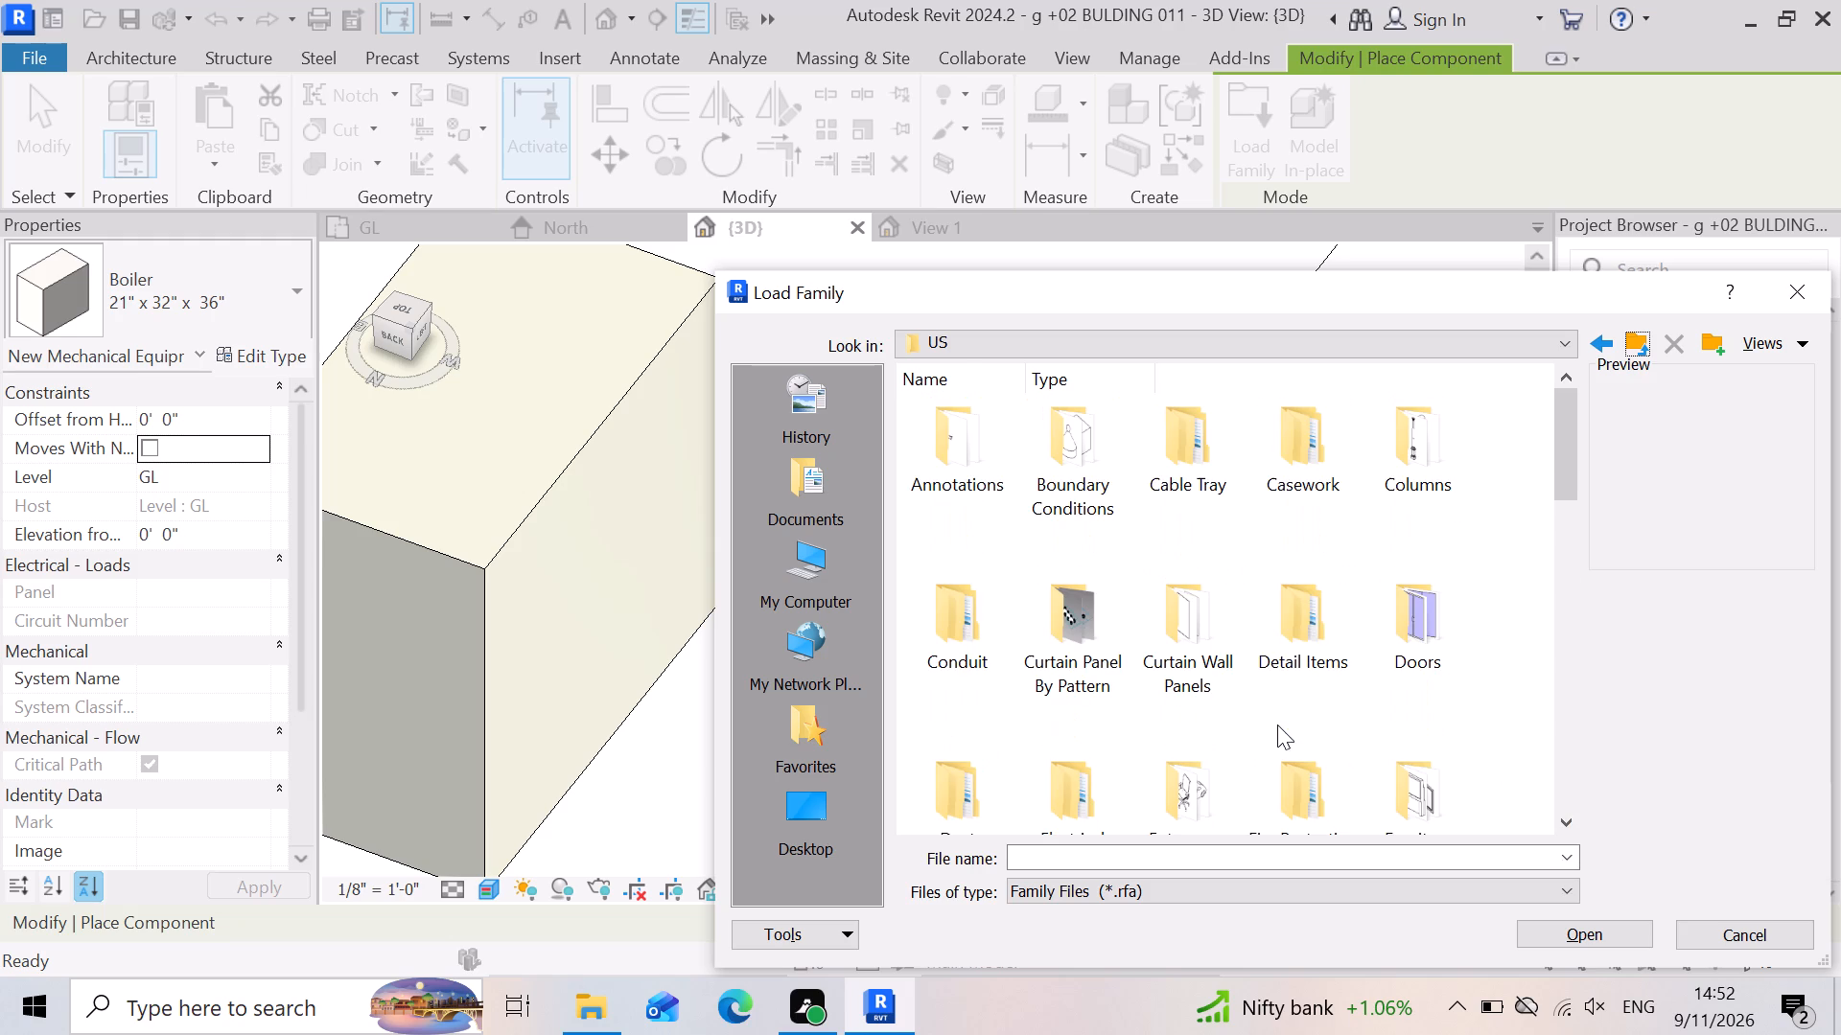
scroll(1277, 724, "up", 4)
scroll(1417, 696, "down", 4)
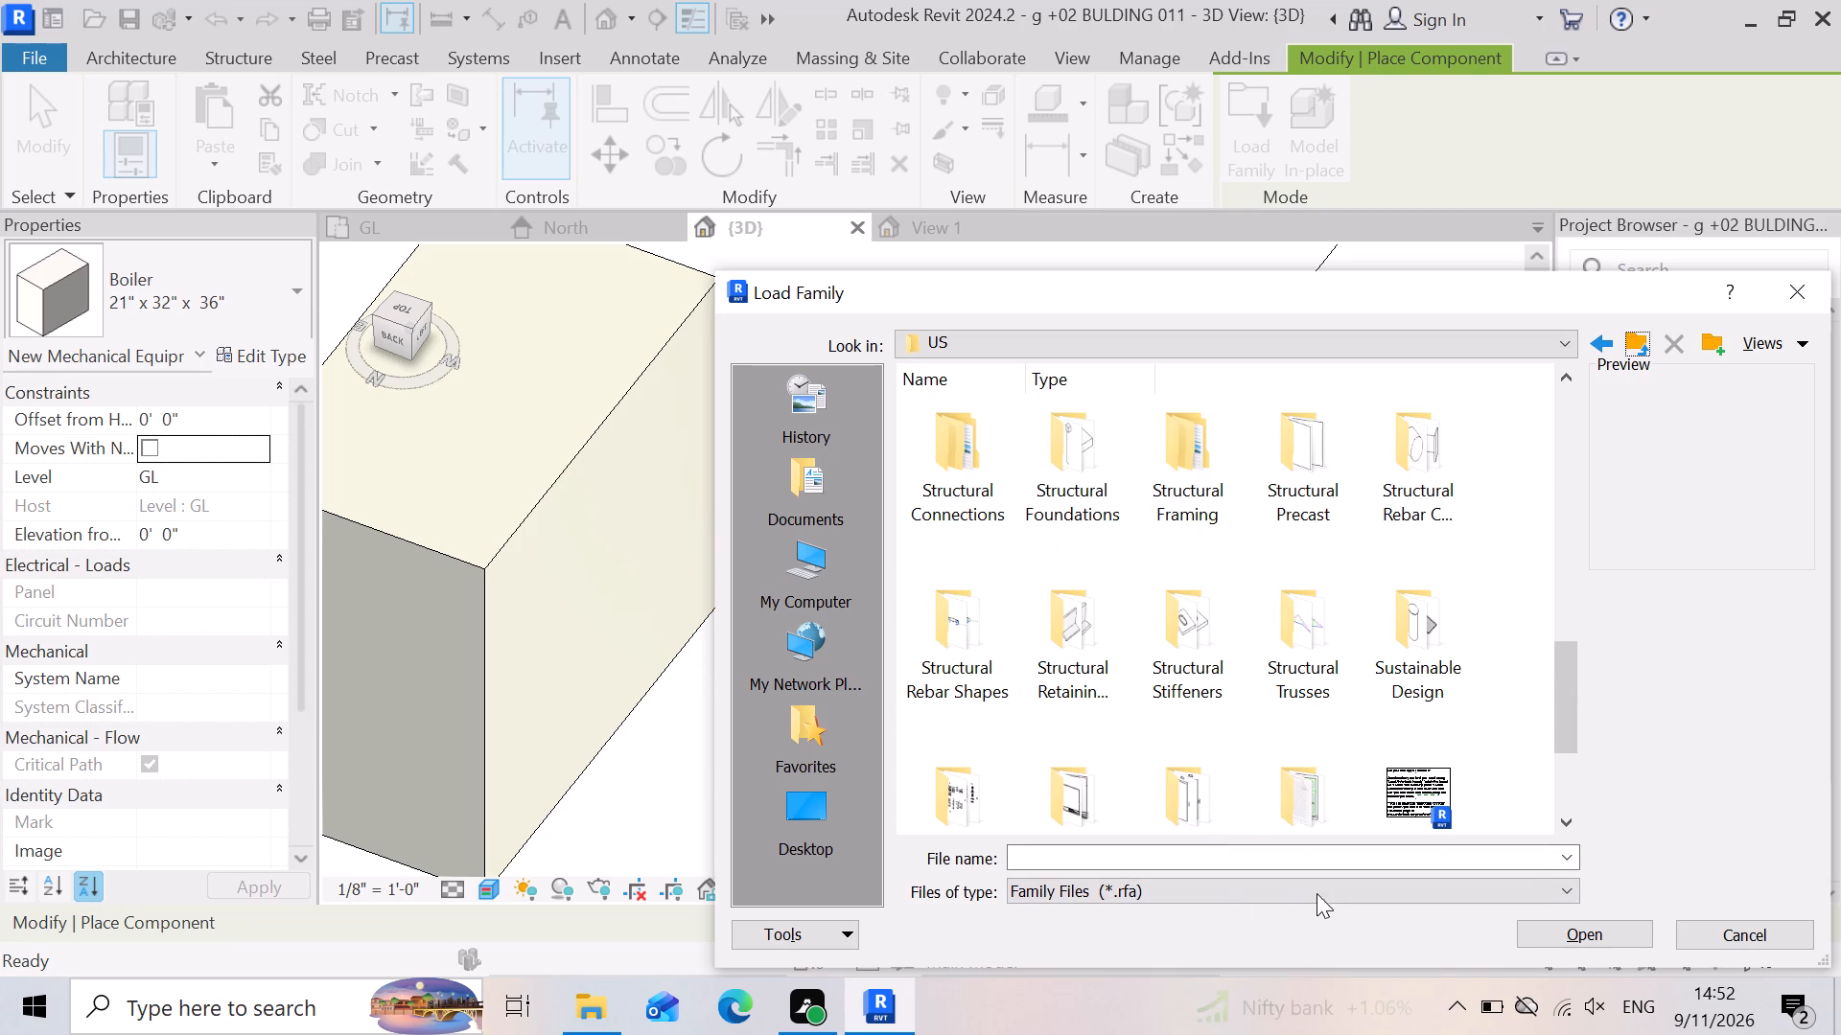
scroll(1125, 621, "down", 3)
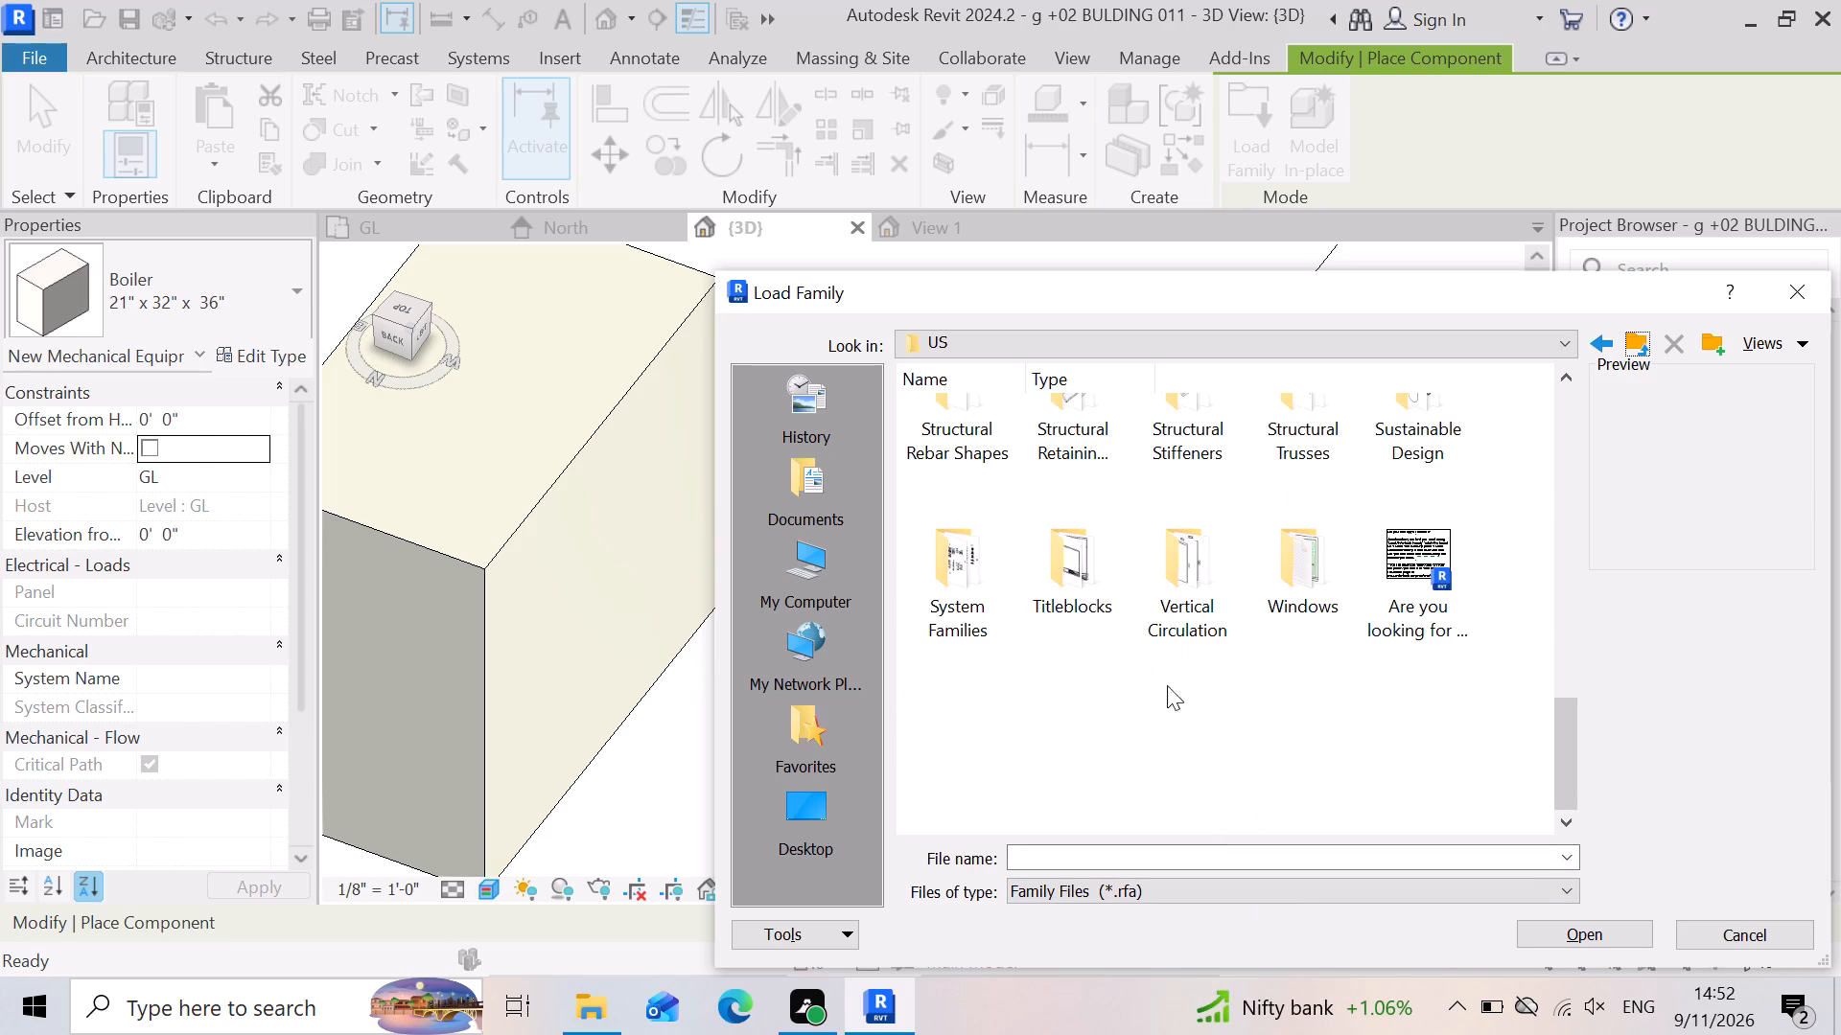
scroll(1194, 689, "up", 2)
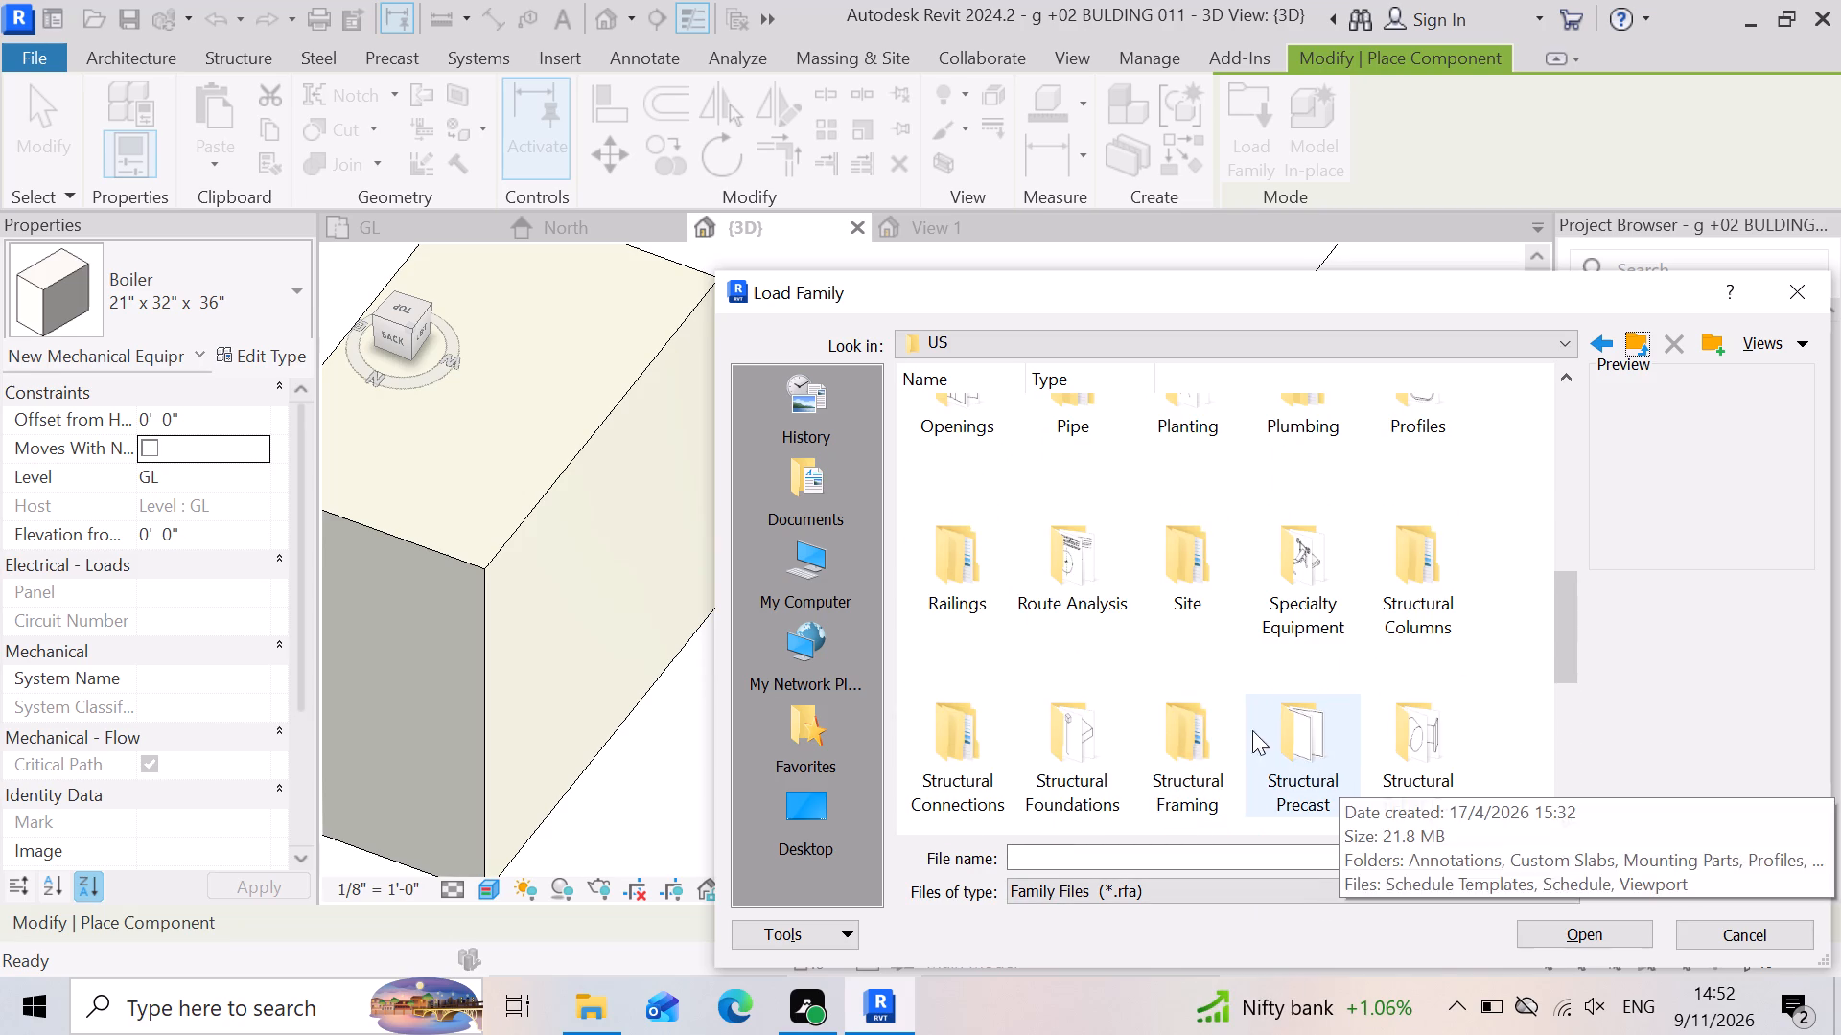
Load the Precast Steps family from Site > Accessories, dismissing the save reminder without saving.
double_click(1177, 587)
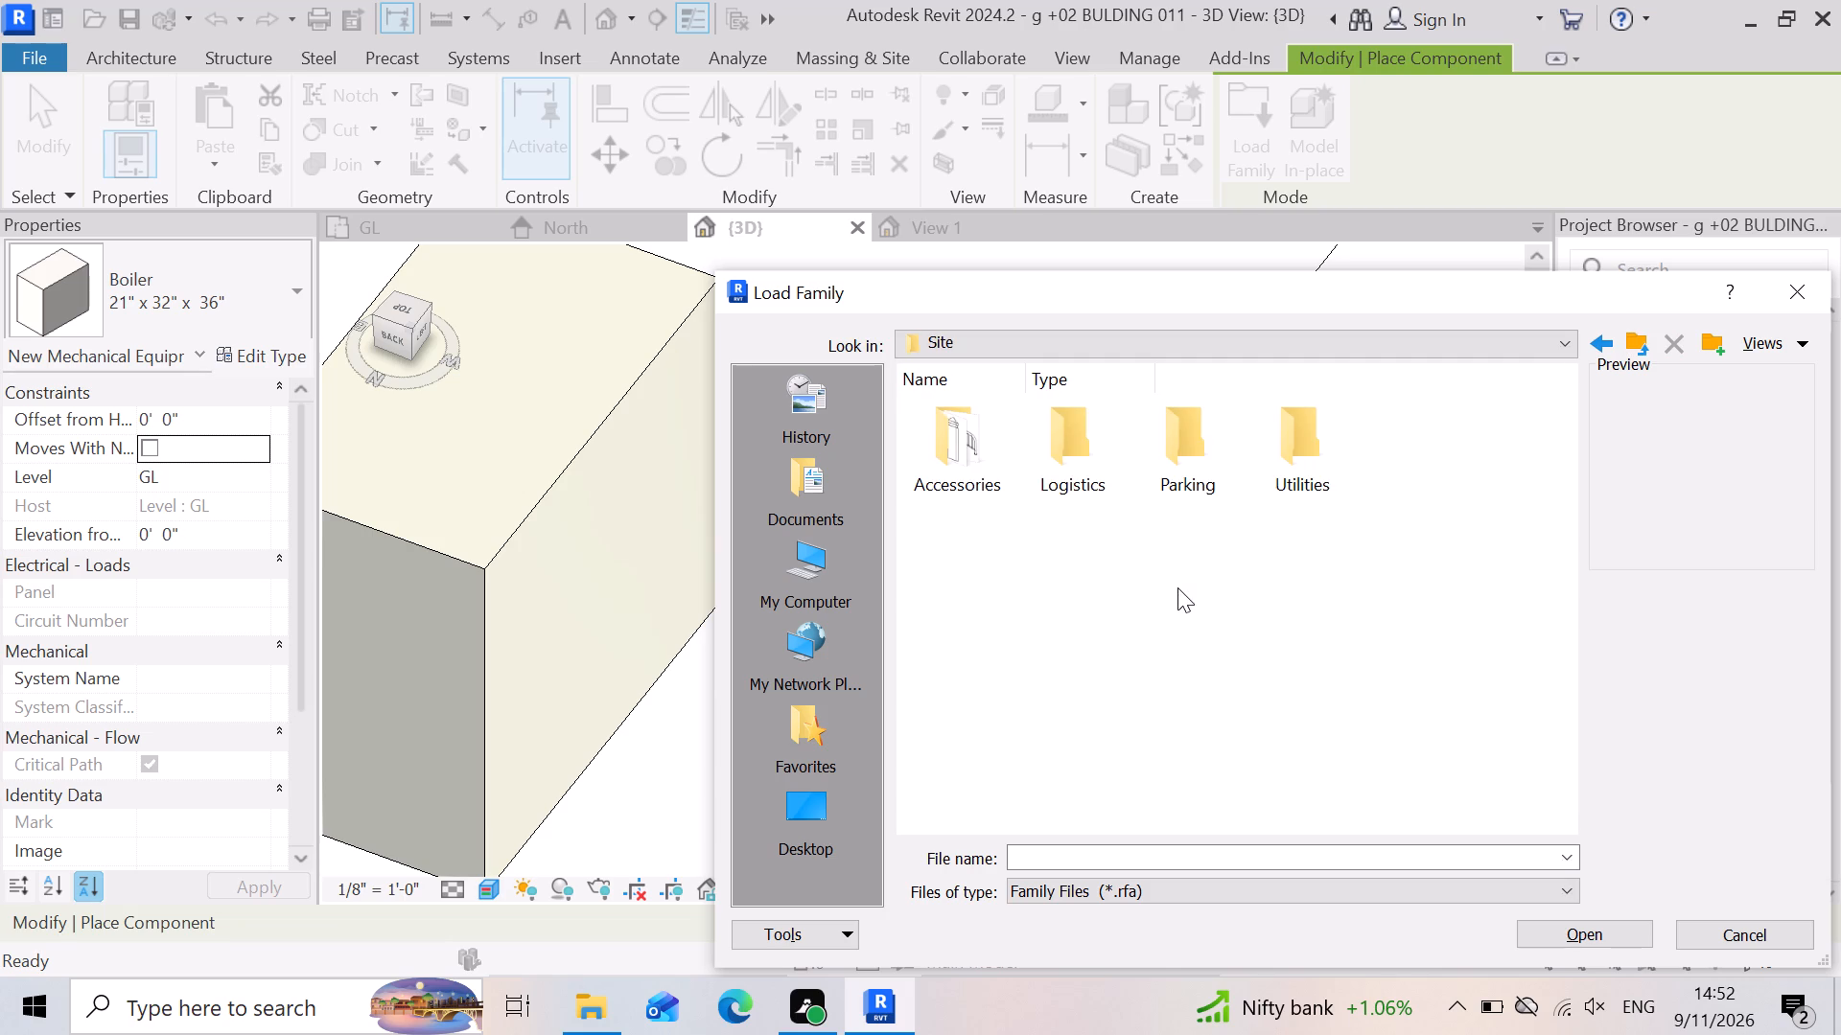
double_click(945, 482)
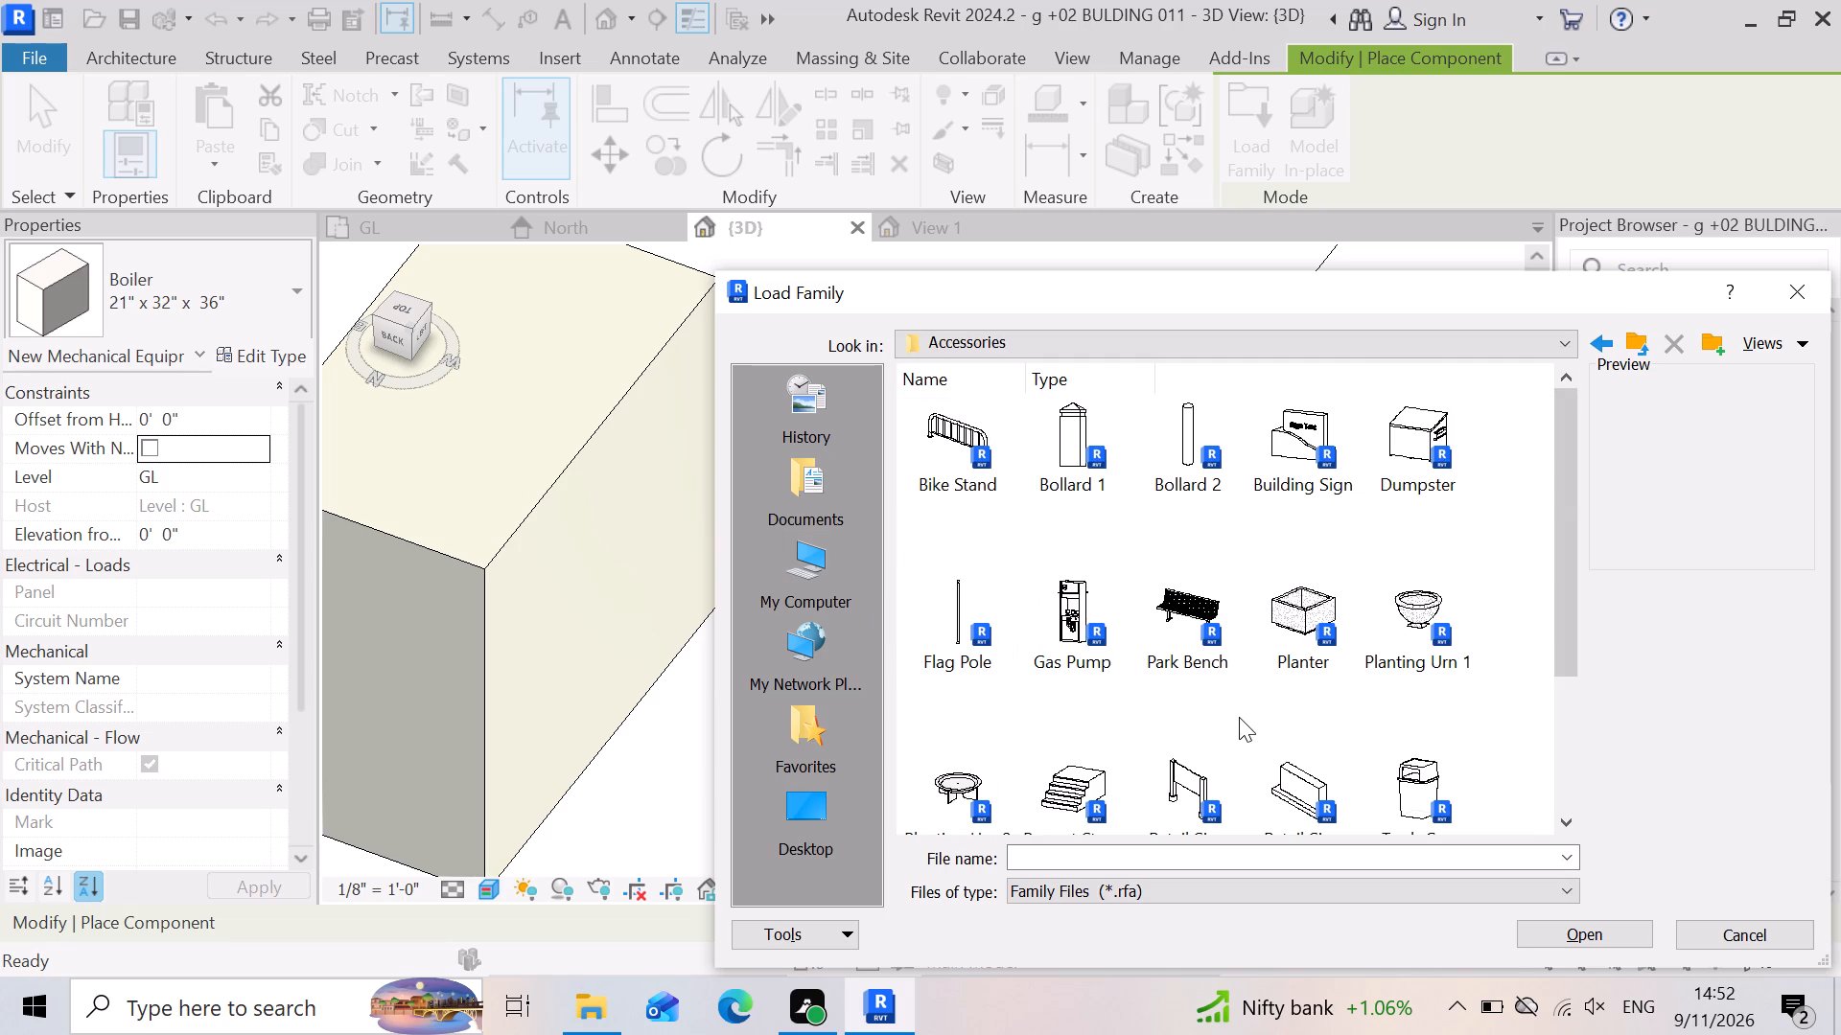
scroll(1153, 687, "down", 3)
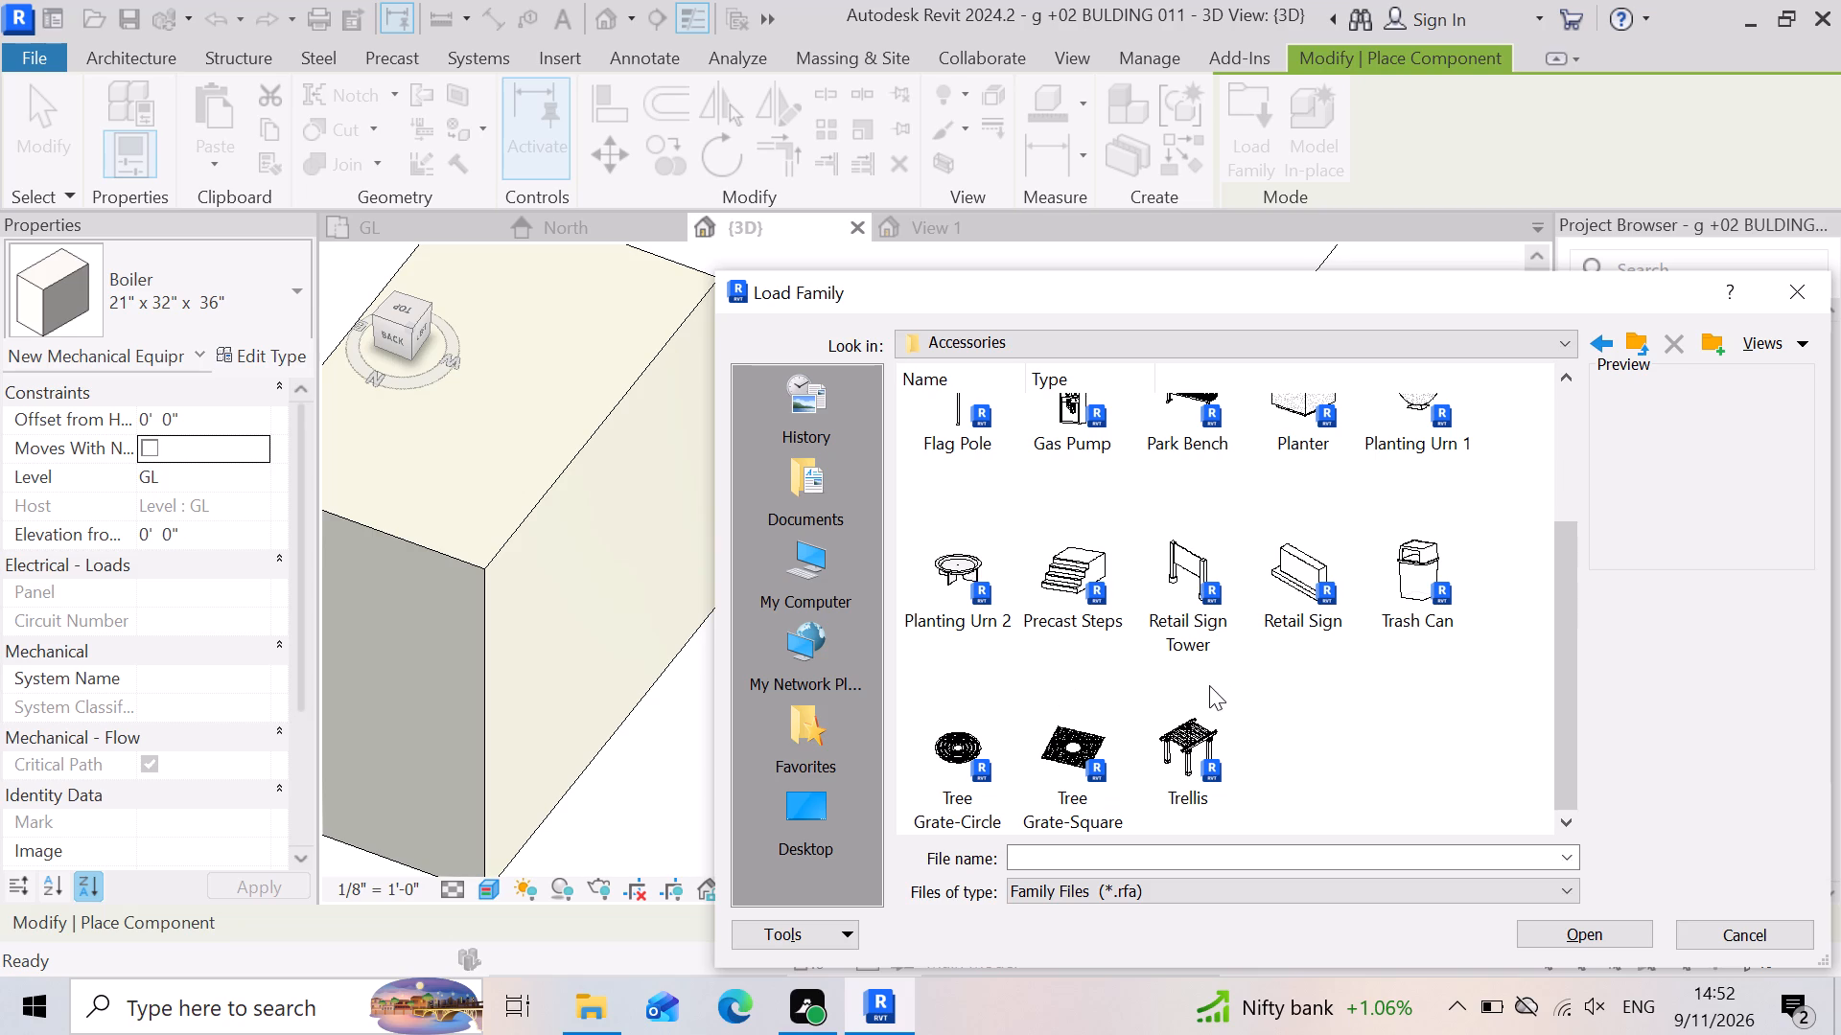
scroll(1212, 663, "up", 2)
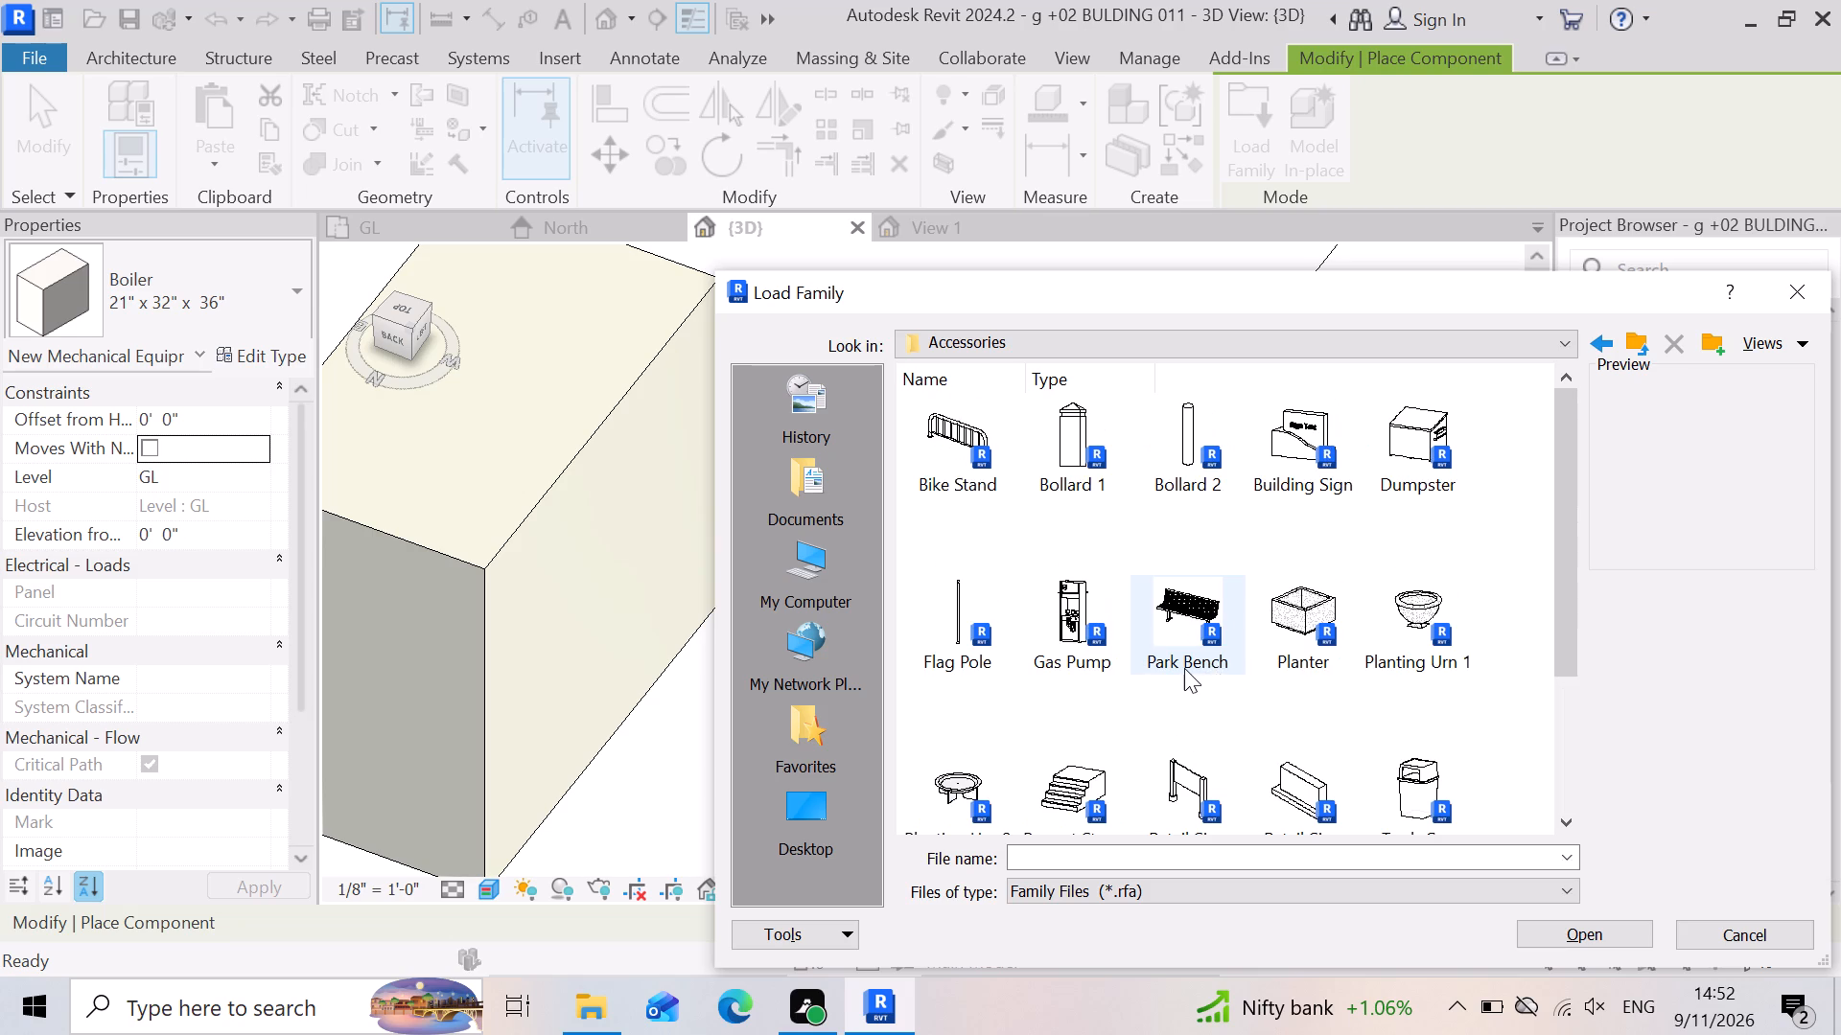
scroll(1179, 668, "down", 2)
left_click(1081, 592)
left_click(1074, 599)
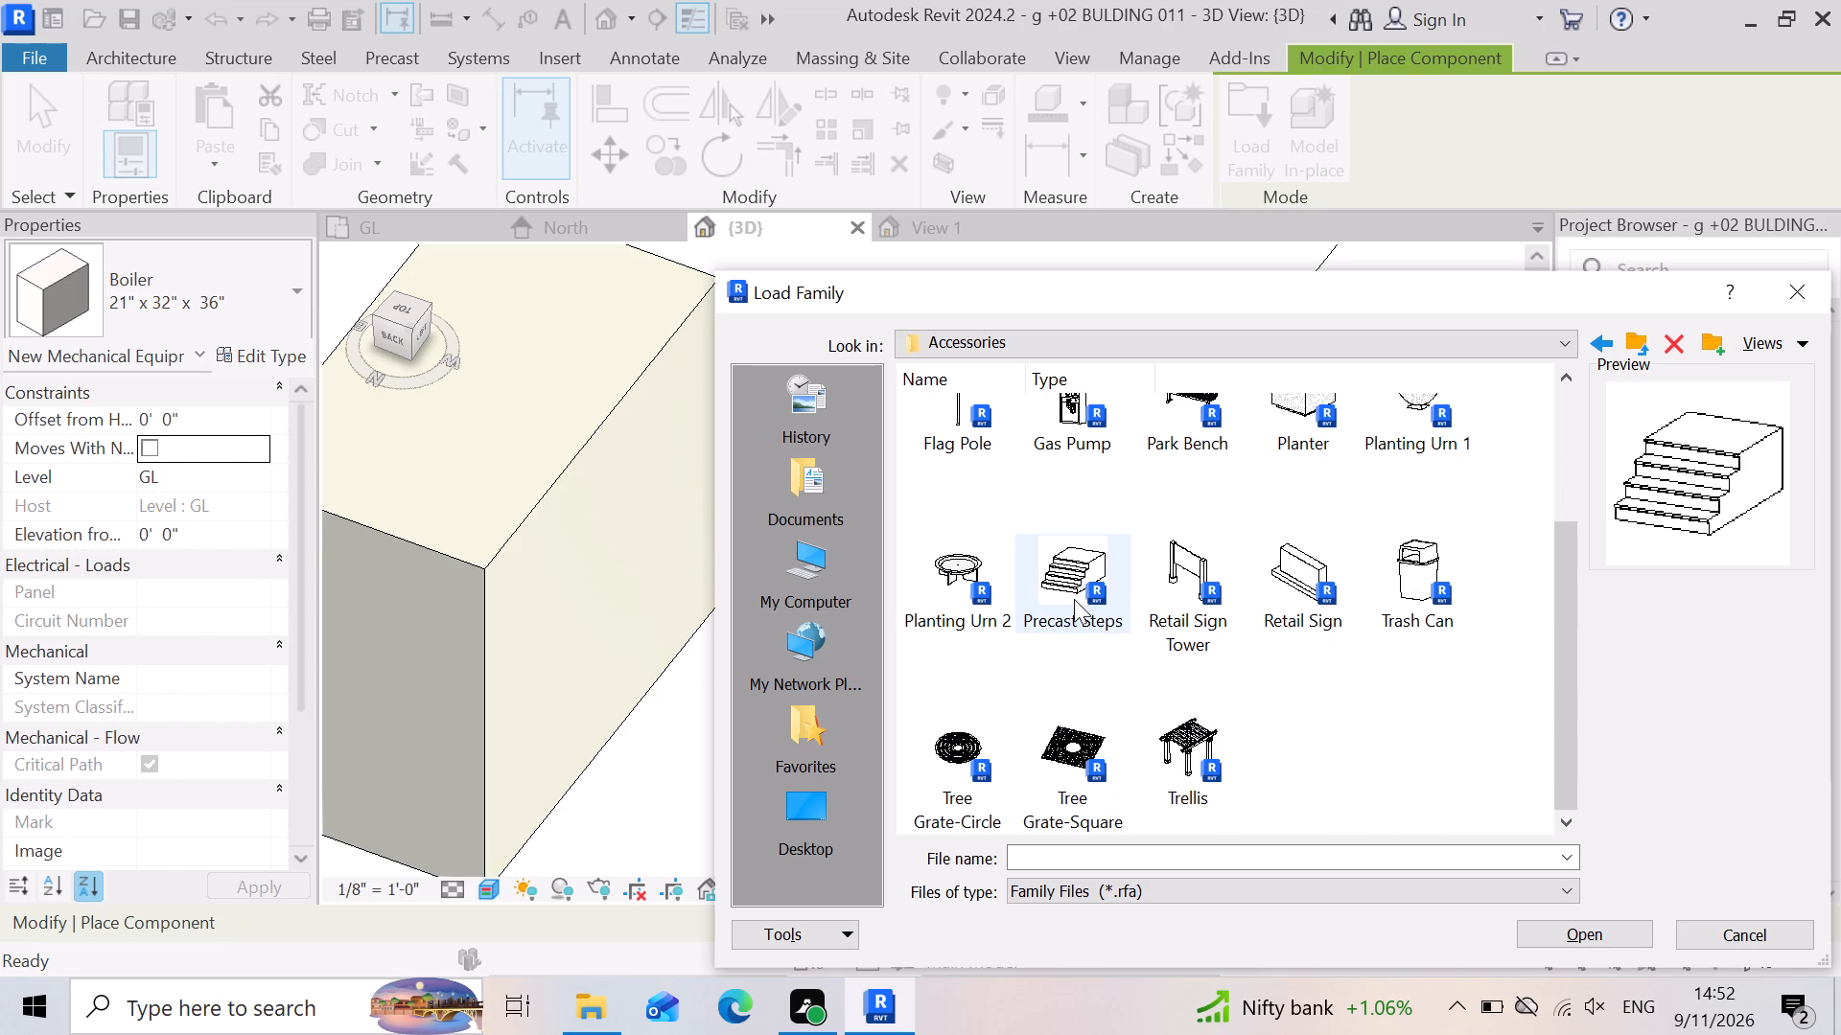
left_click(1559, 926)
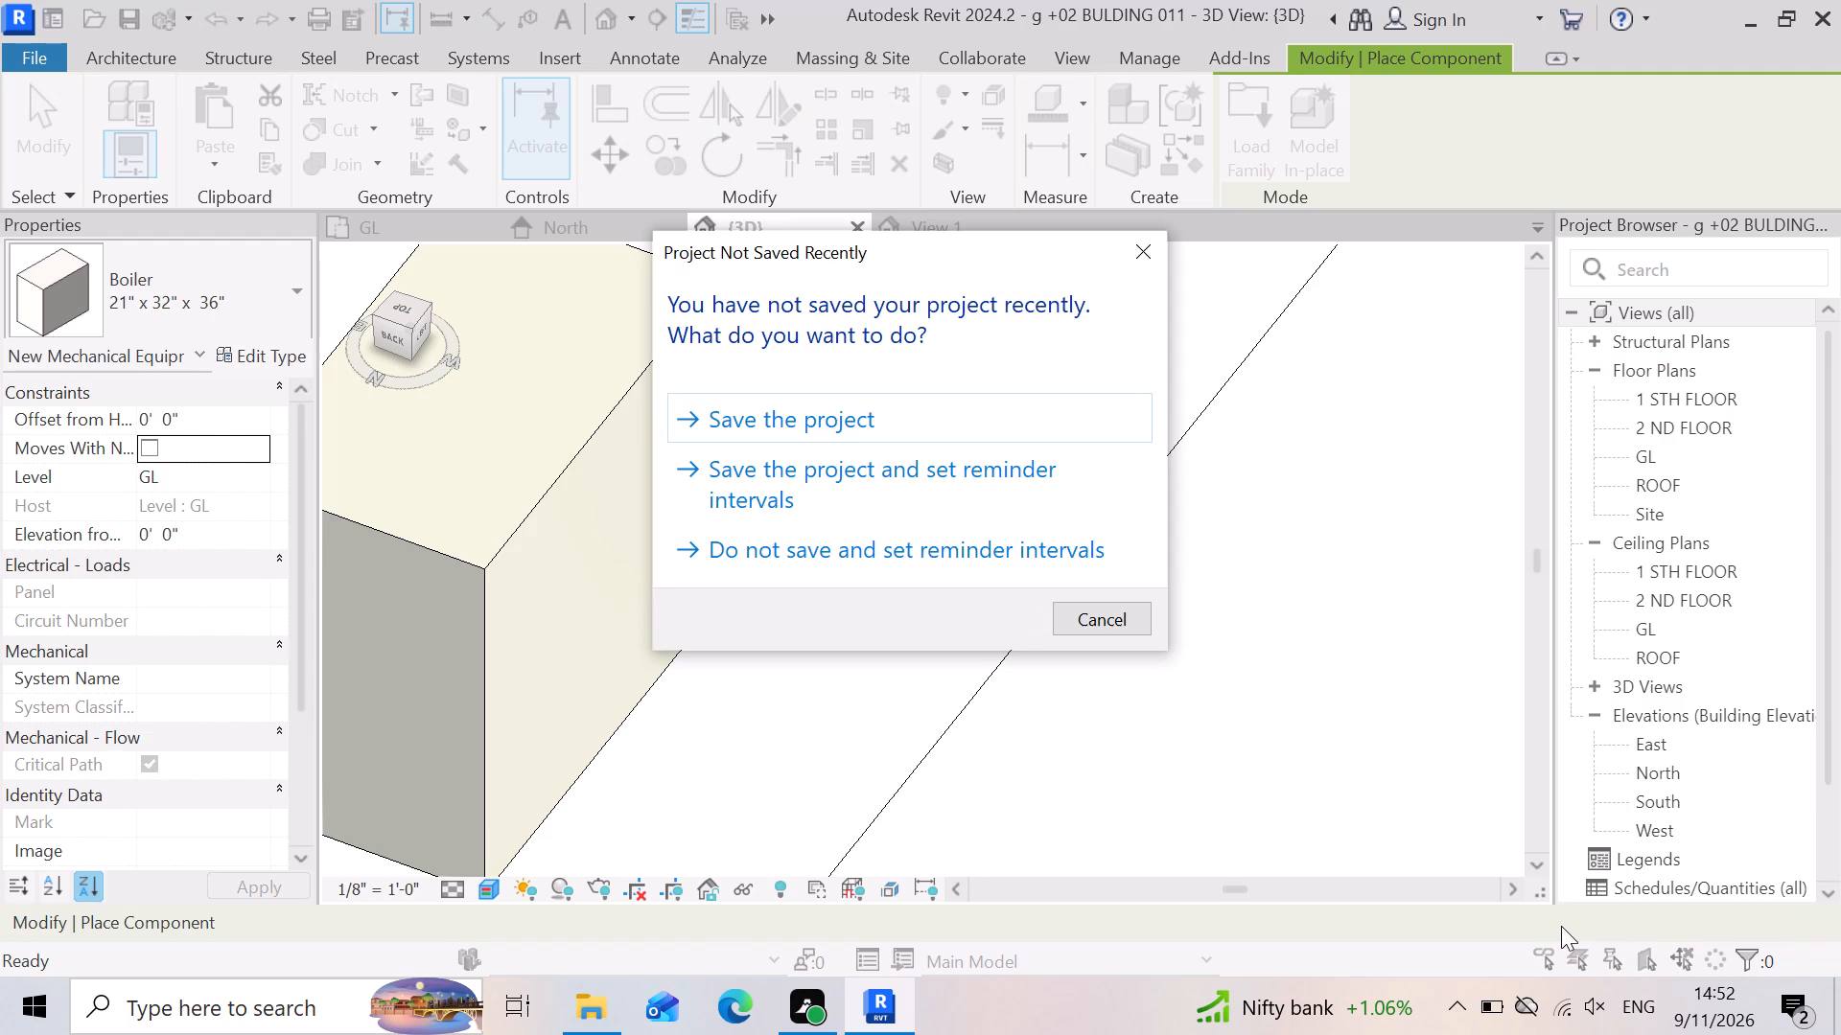
left_click(1138, 248)
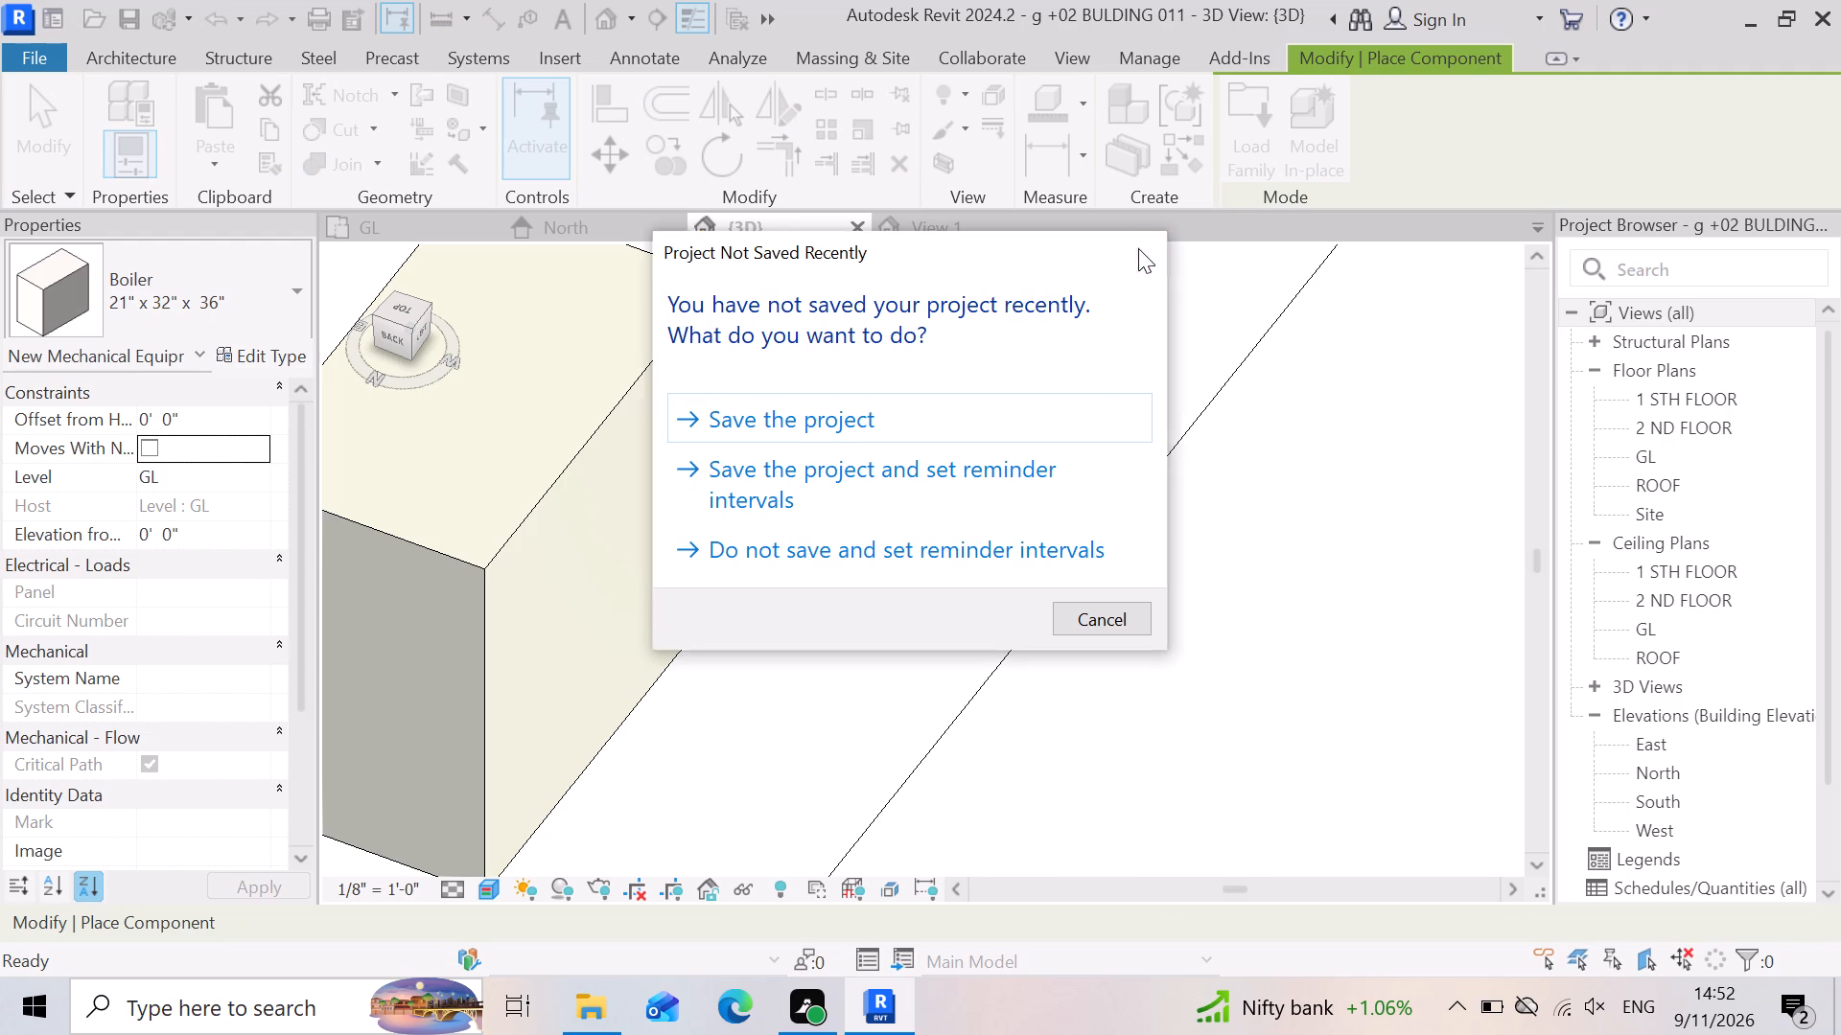
Place the 48" Precast Steps on level GL by the sliding glass door, rotated so the treads descend away from the house.
scroll(1103, 646, "down", 18)
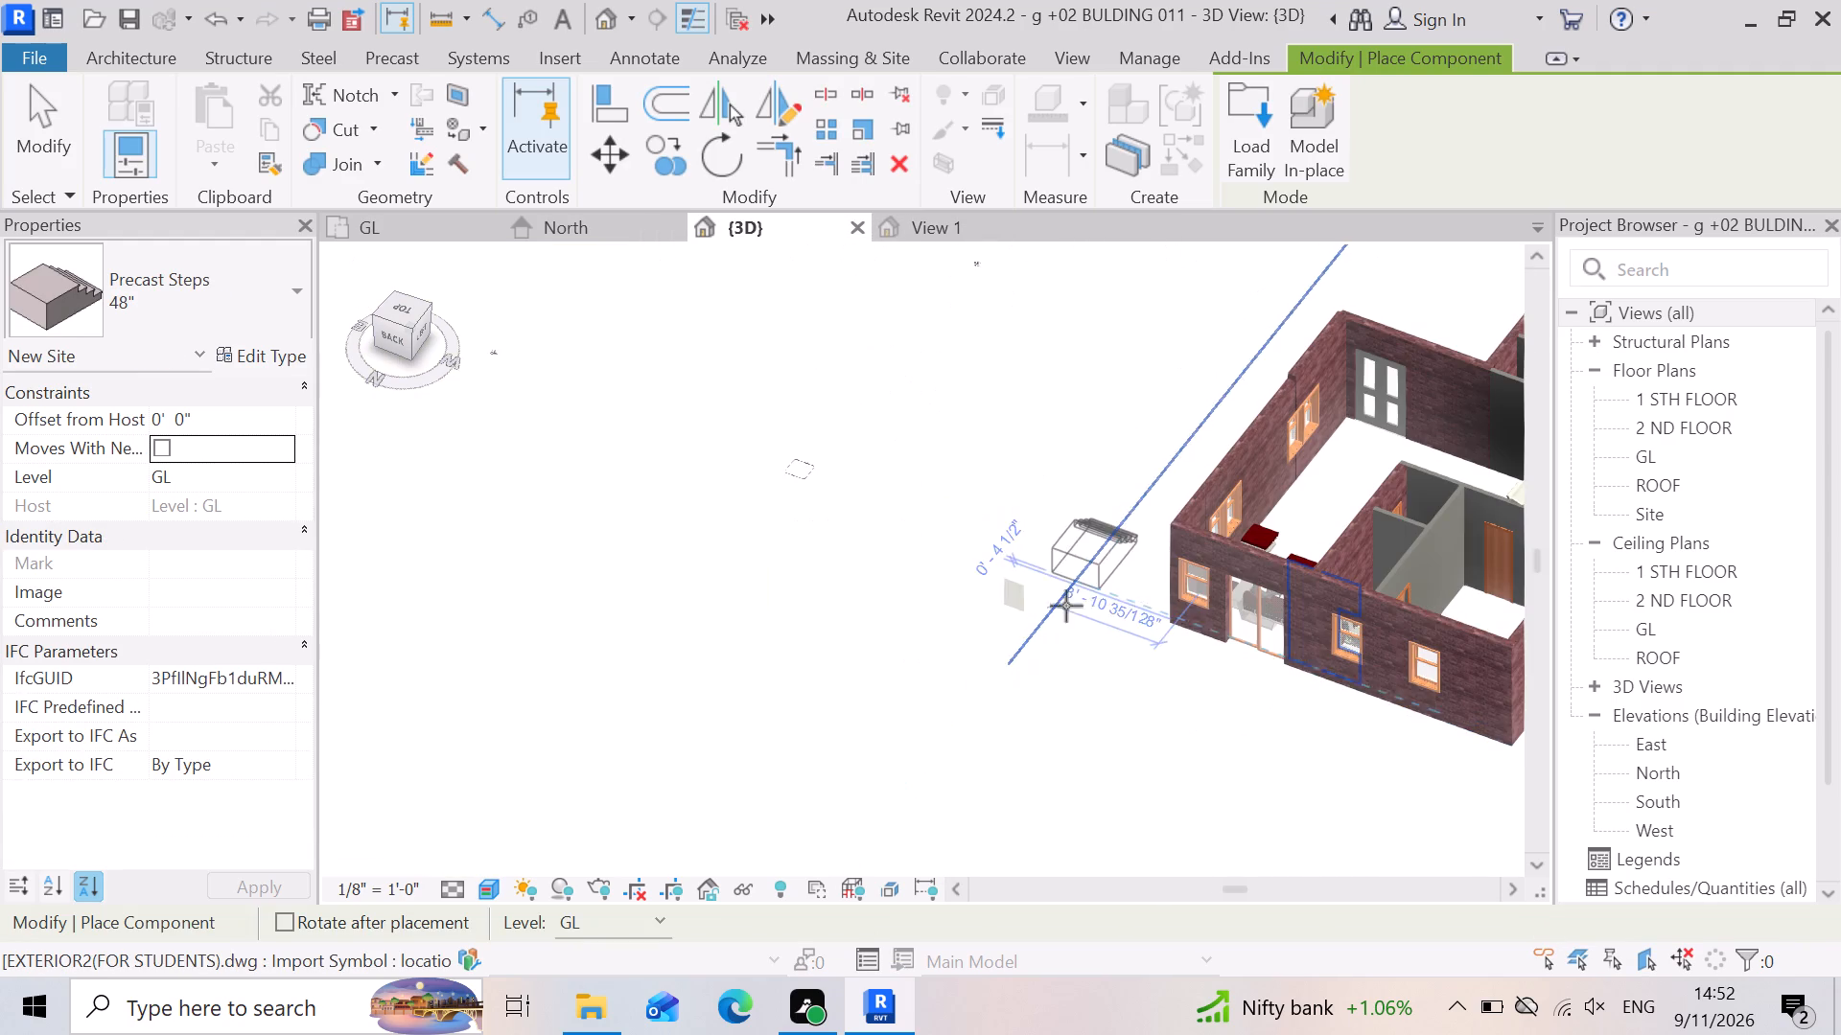
scroll(1118, 645, "down", 3)
scroll(1185, 680, "up", 15)
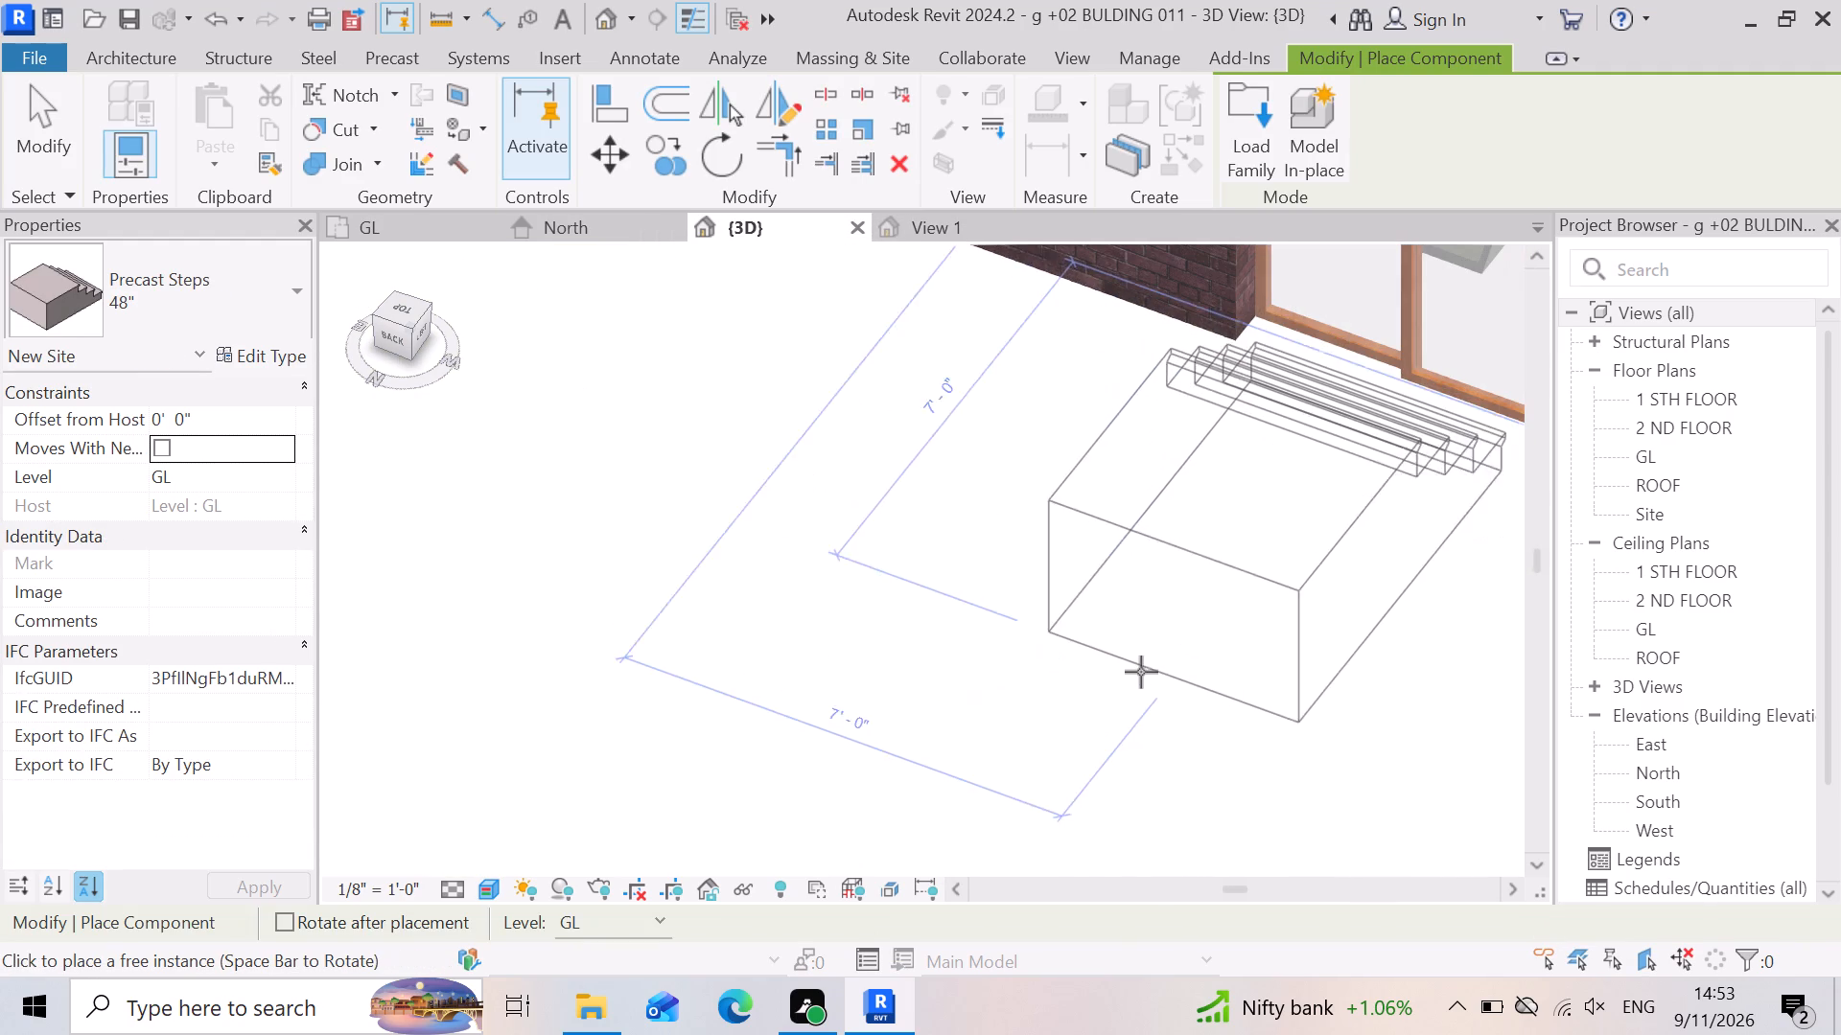
key("space")
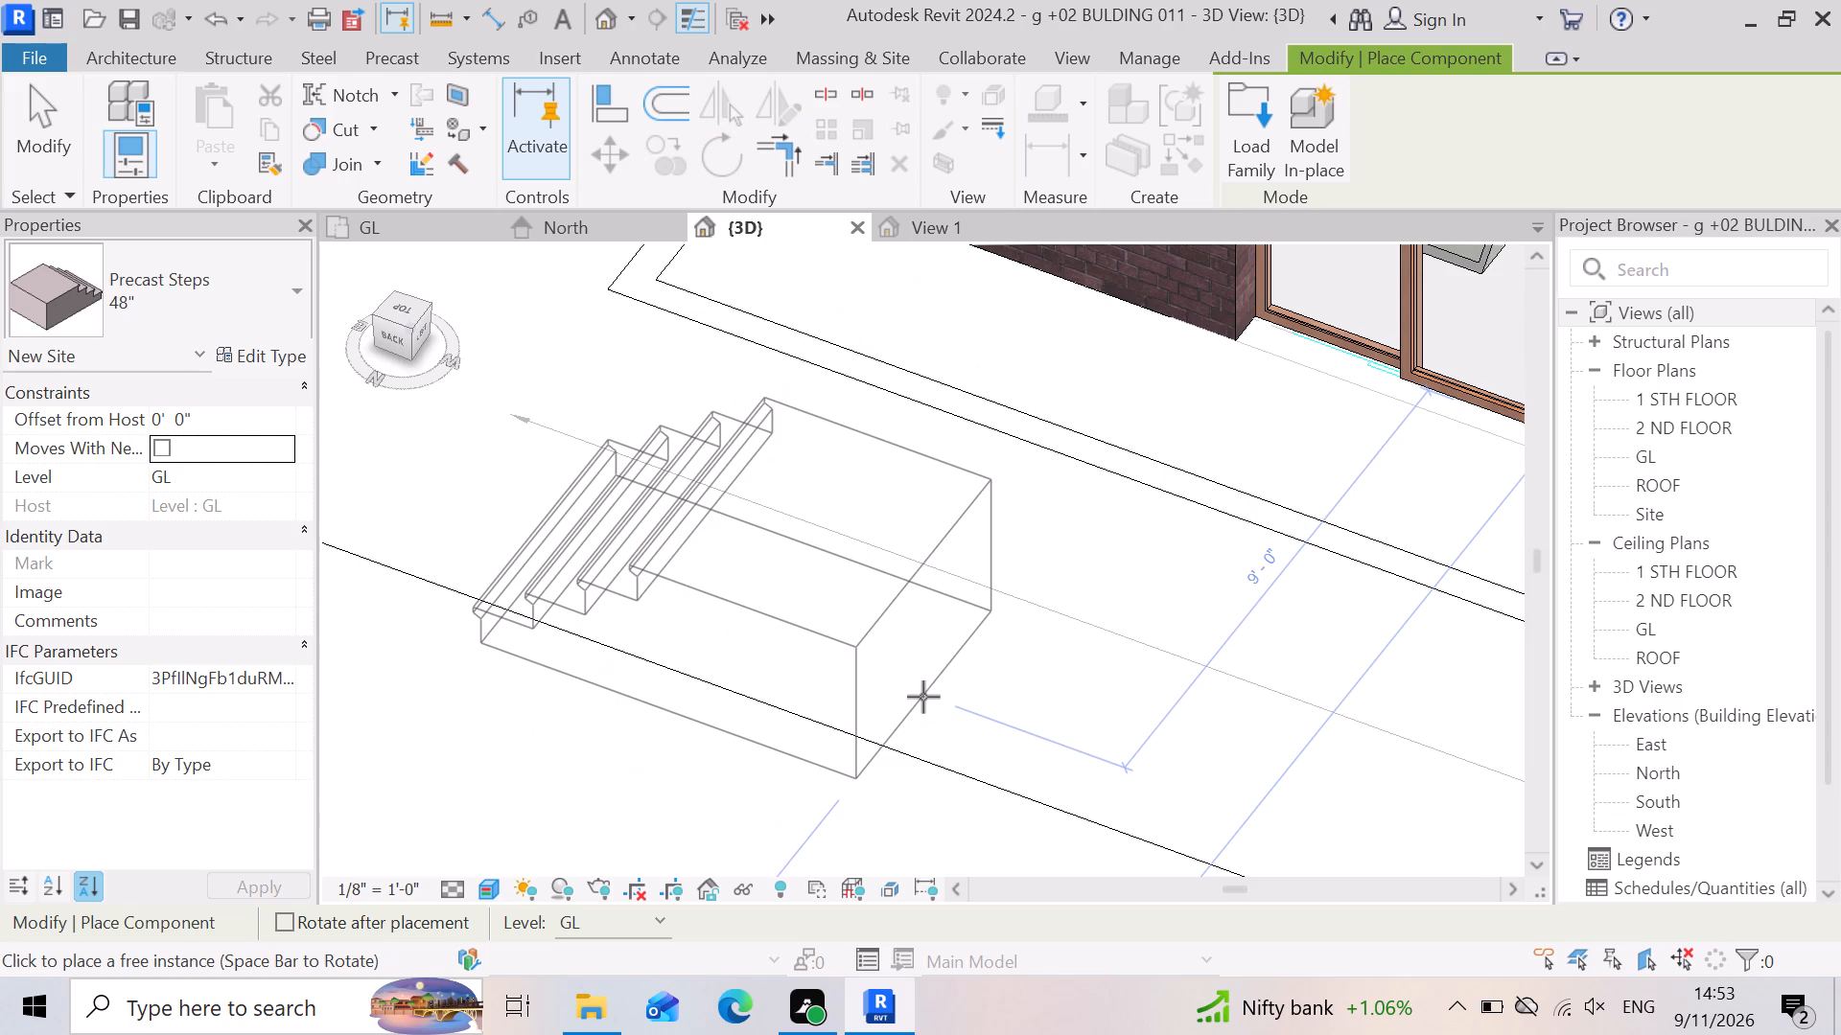
key("space")
scroll(940, 598, "down", 5)
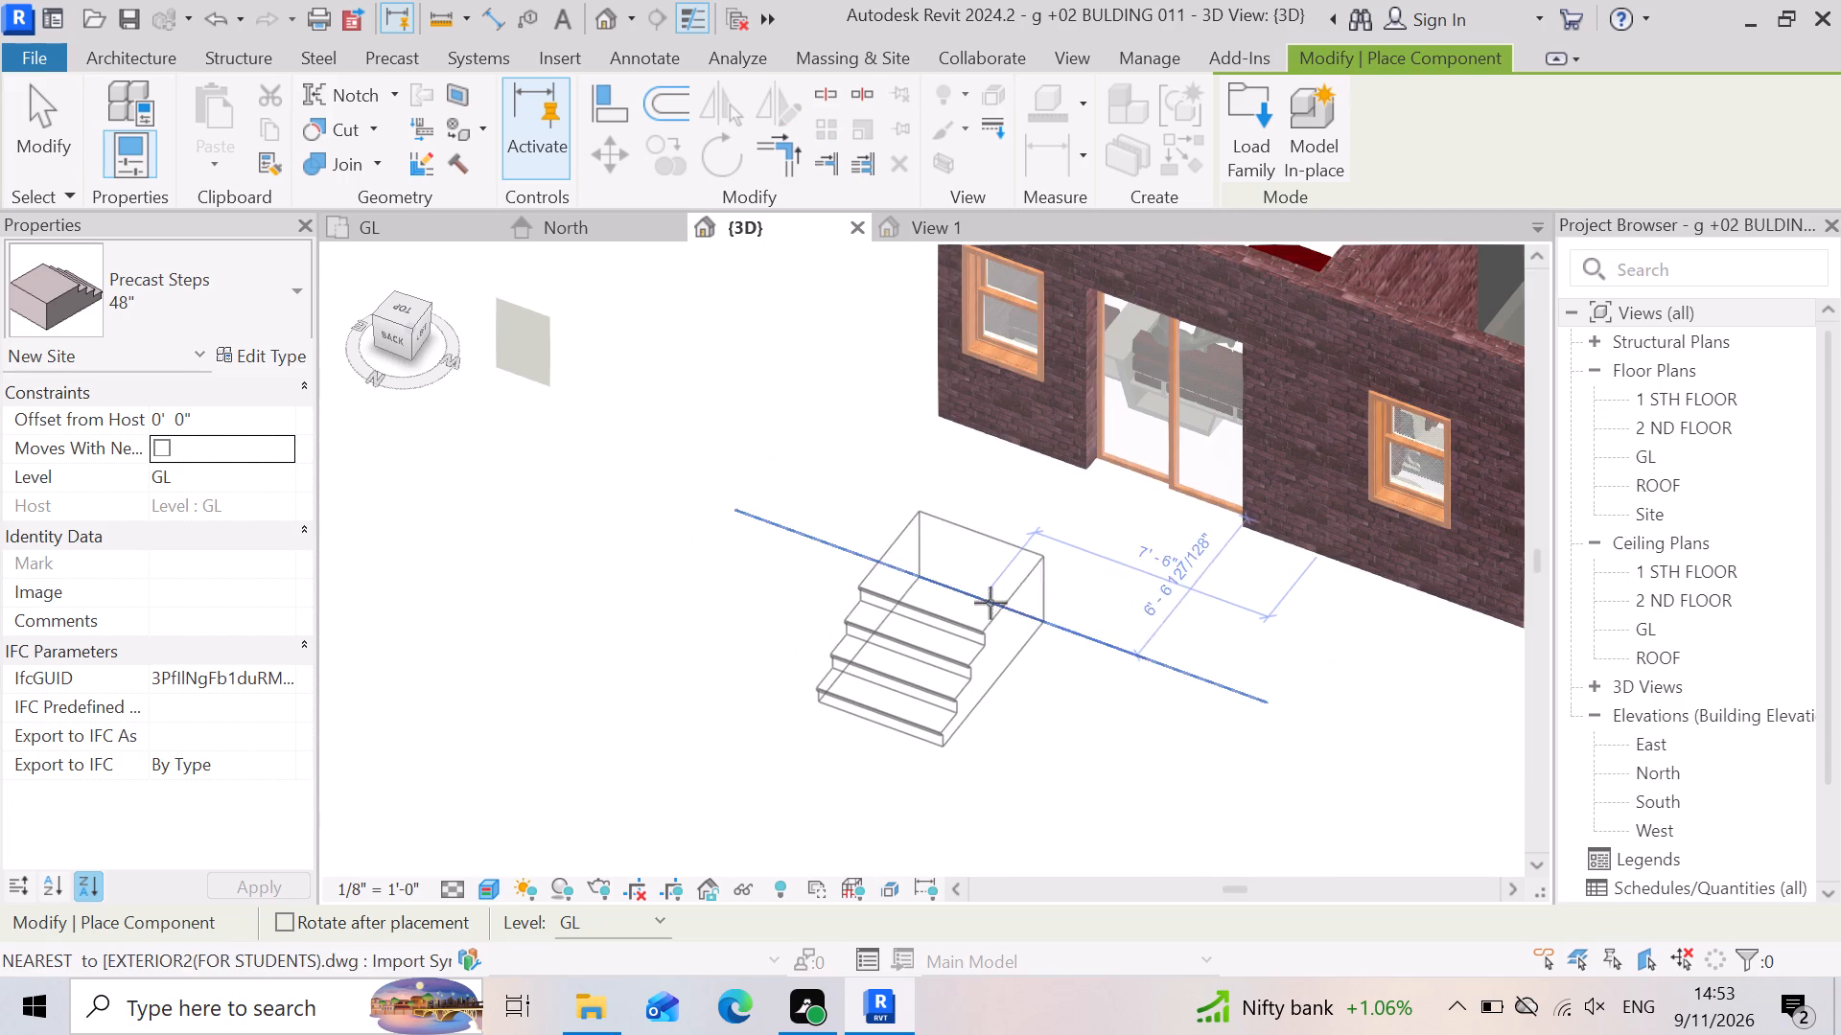
scroll(1023, 460, "up", 3)
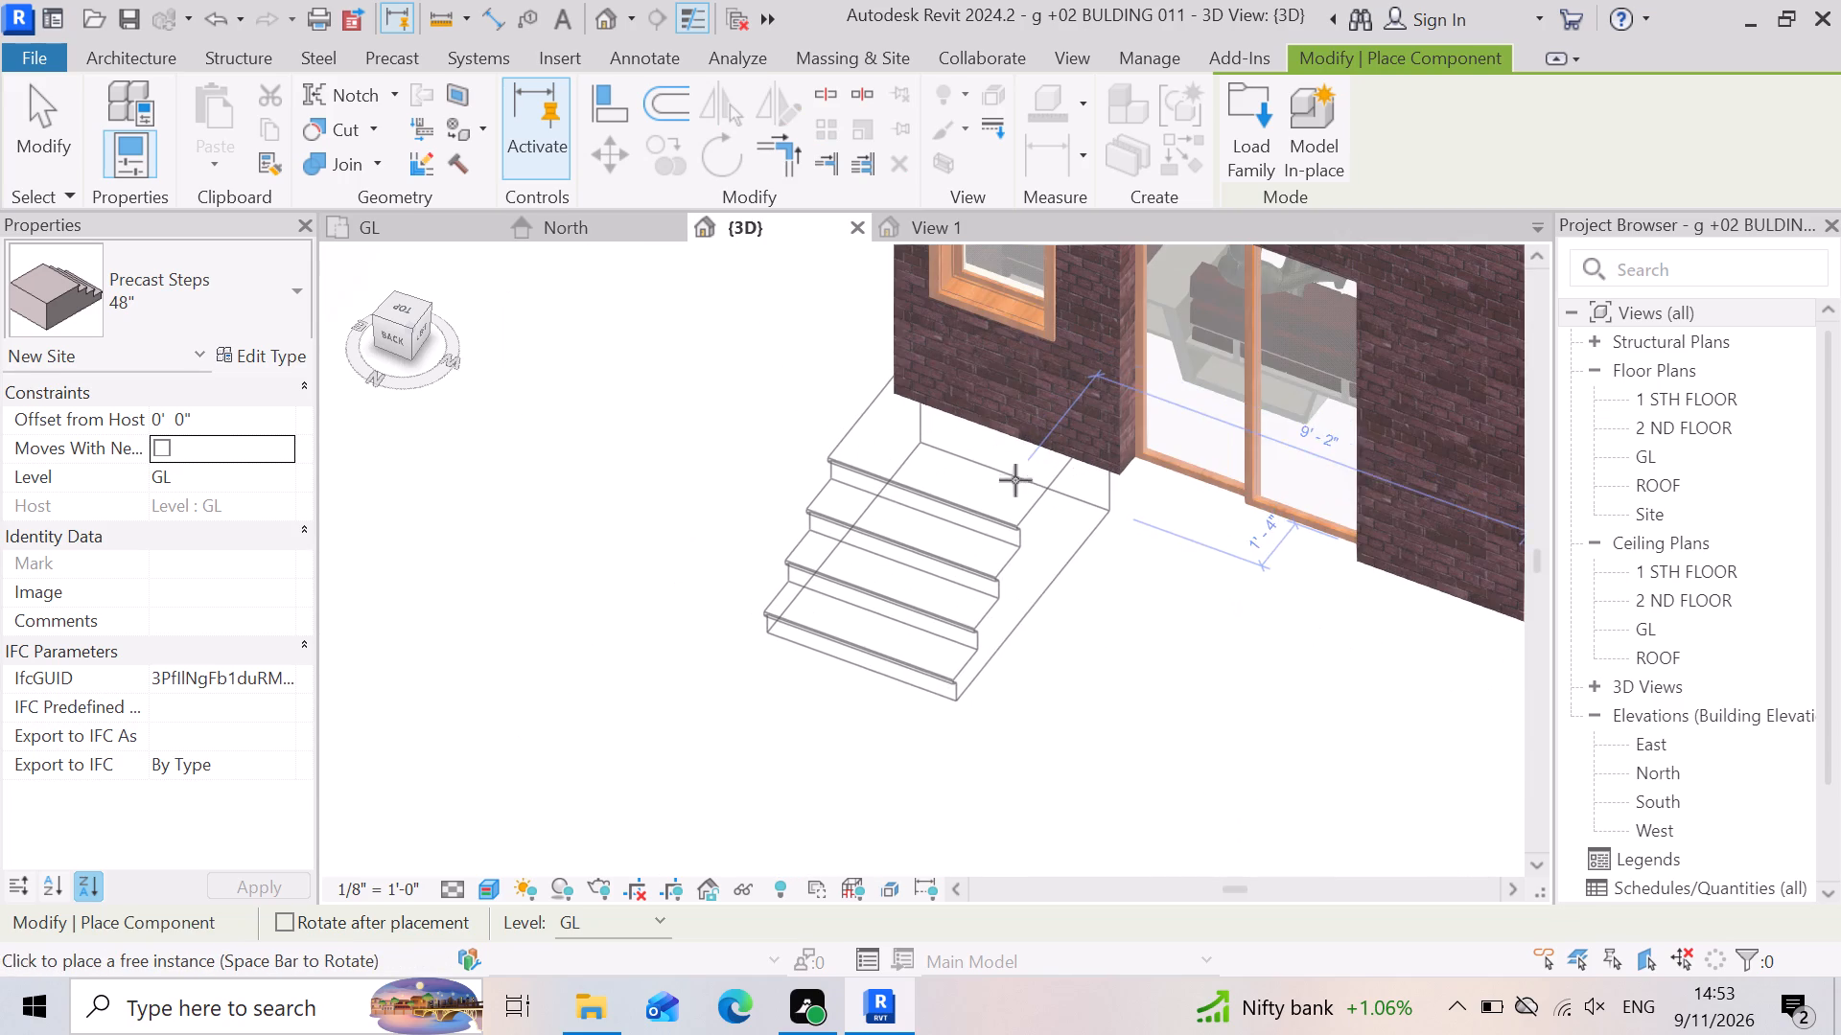
left_click(999, 522)
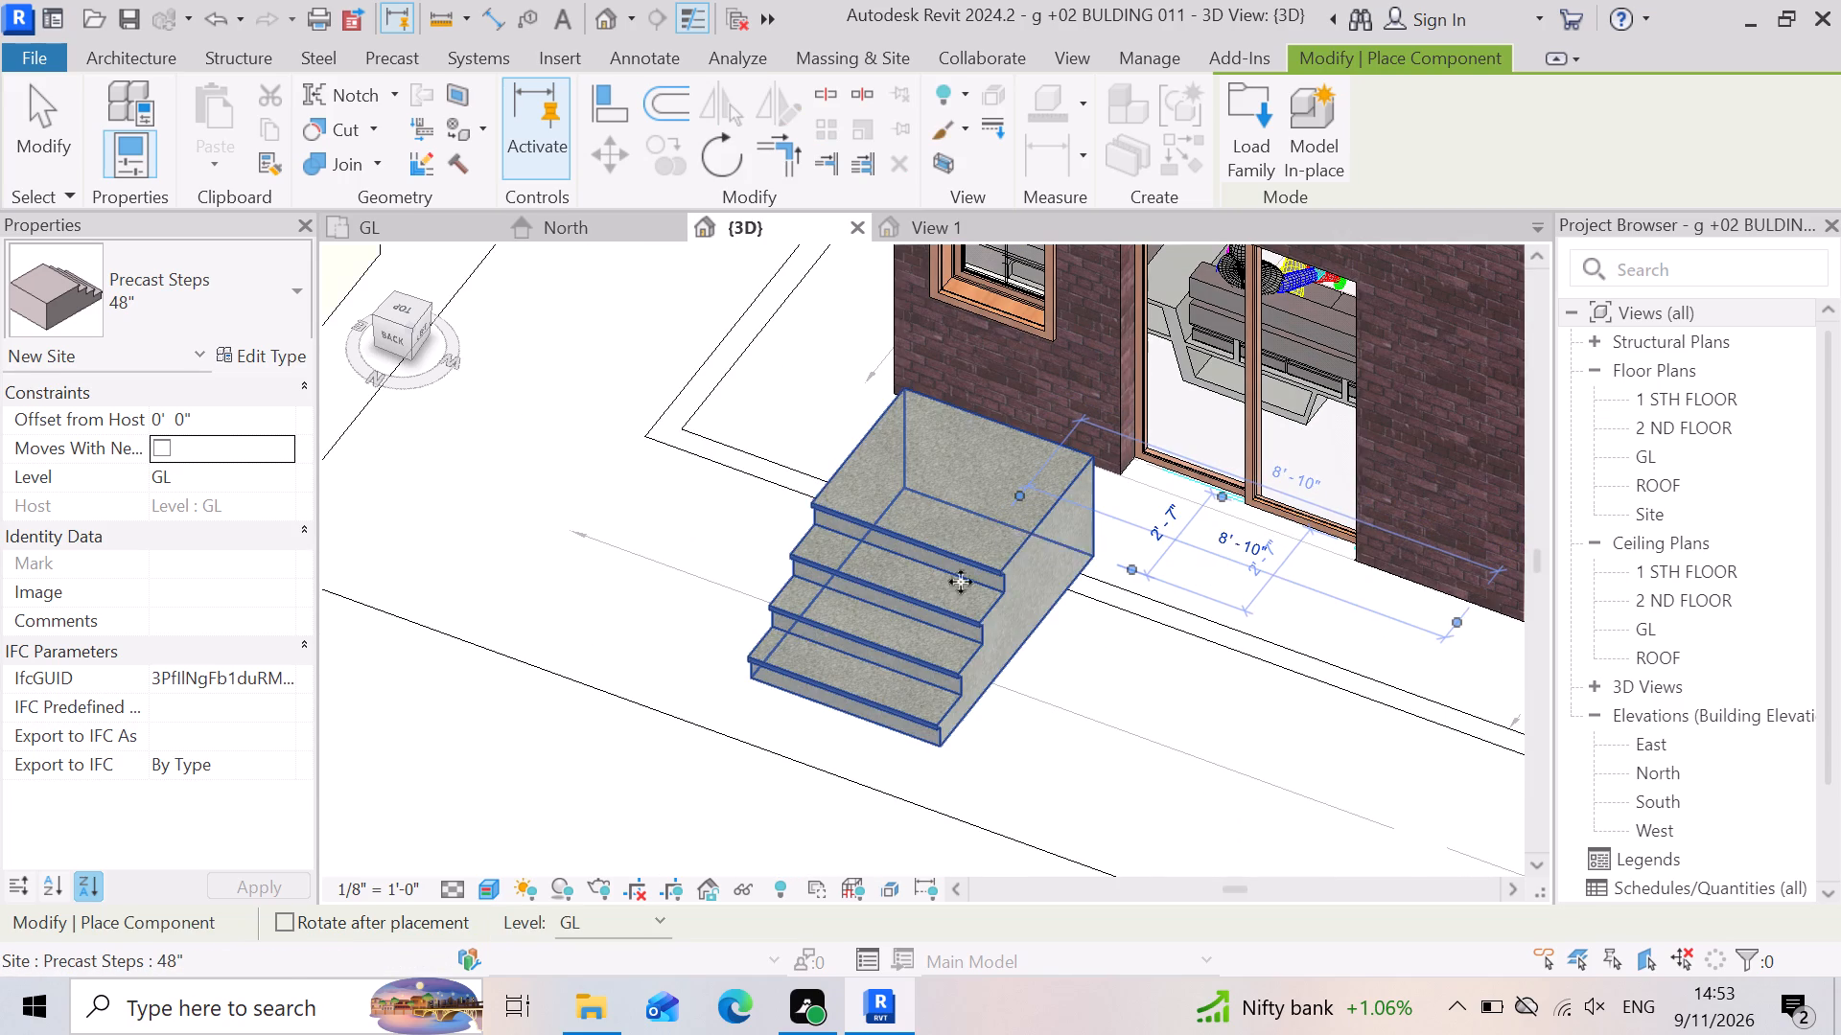
key("Escape")
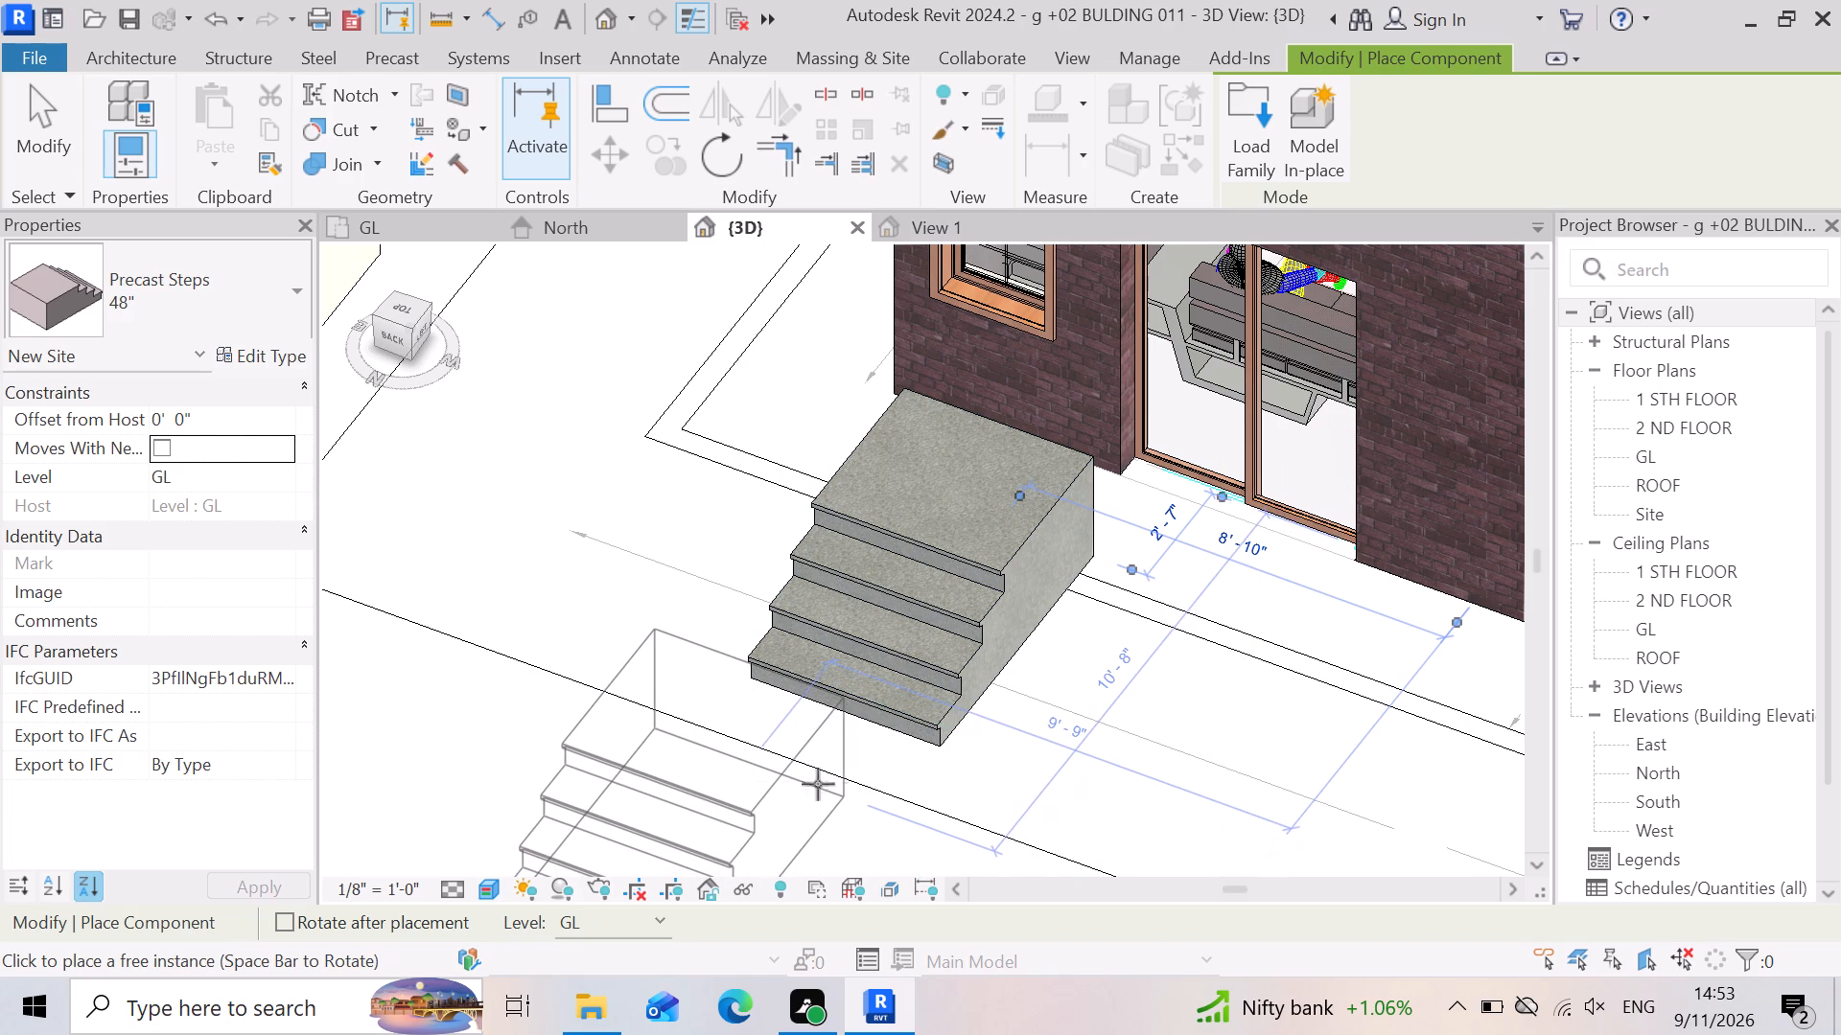
key("Escape")
Nudge the precast steps in small increments toward the house's brick wall beside the sliding glass door.
scroll(985, 701, "down", 8)
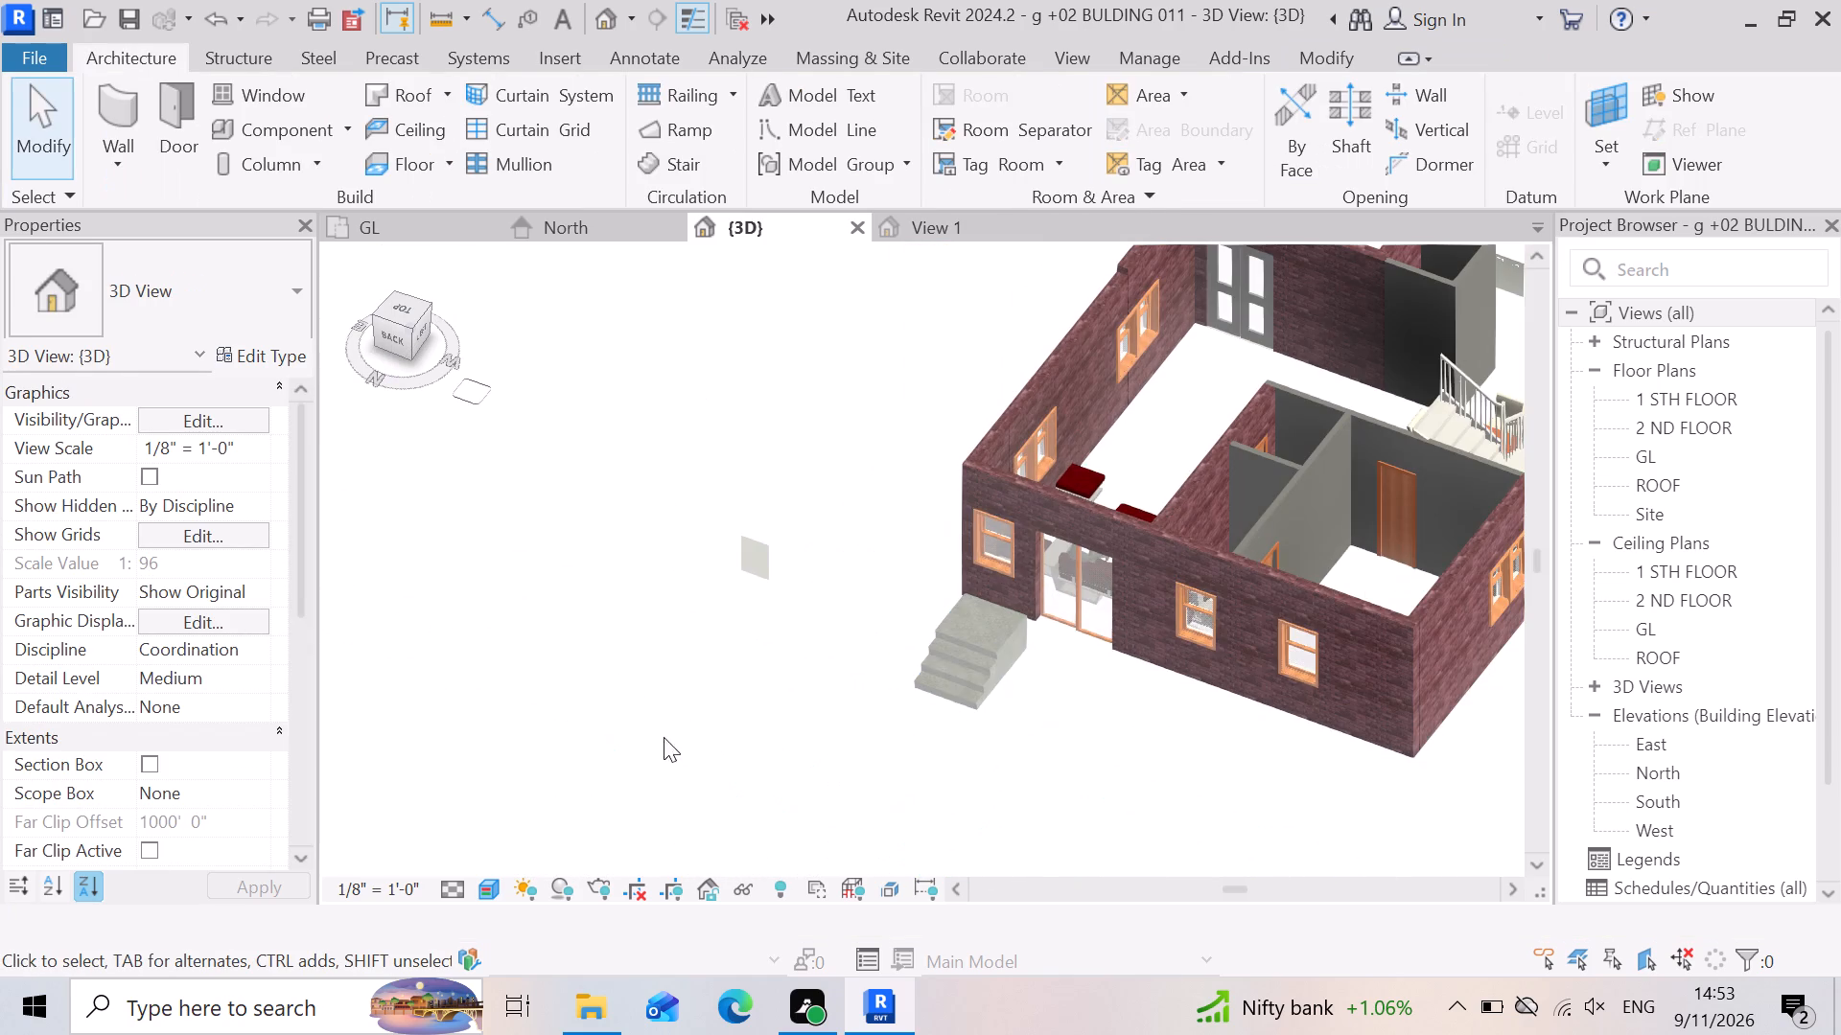
scroll(1000, 800, "down", 1)
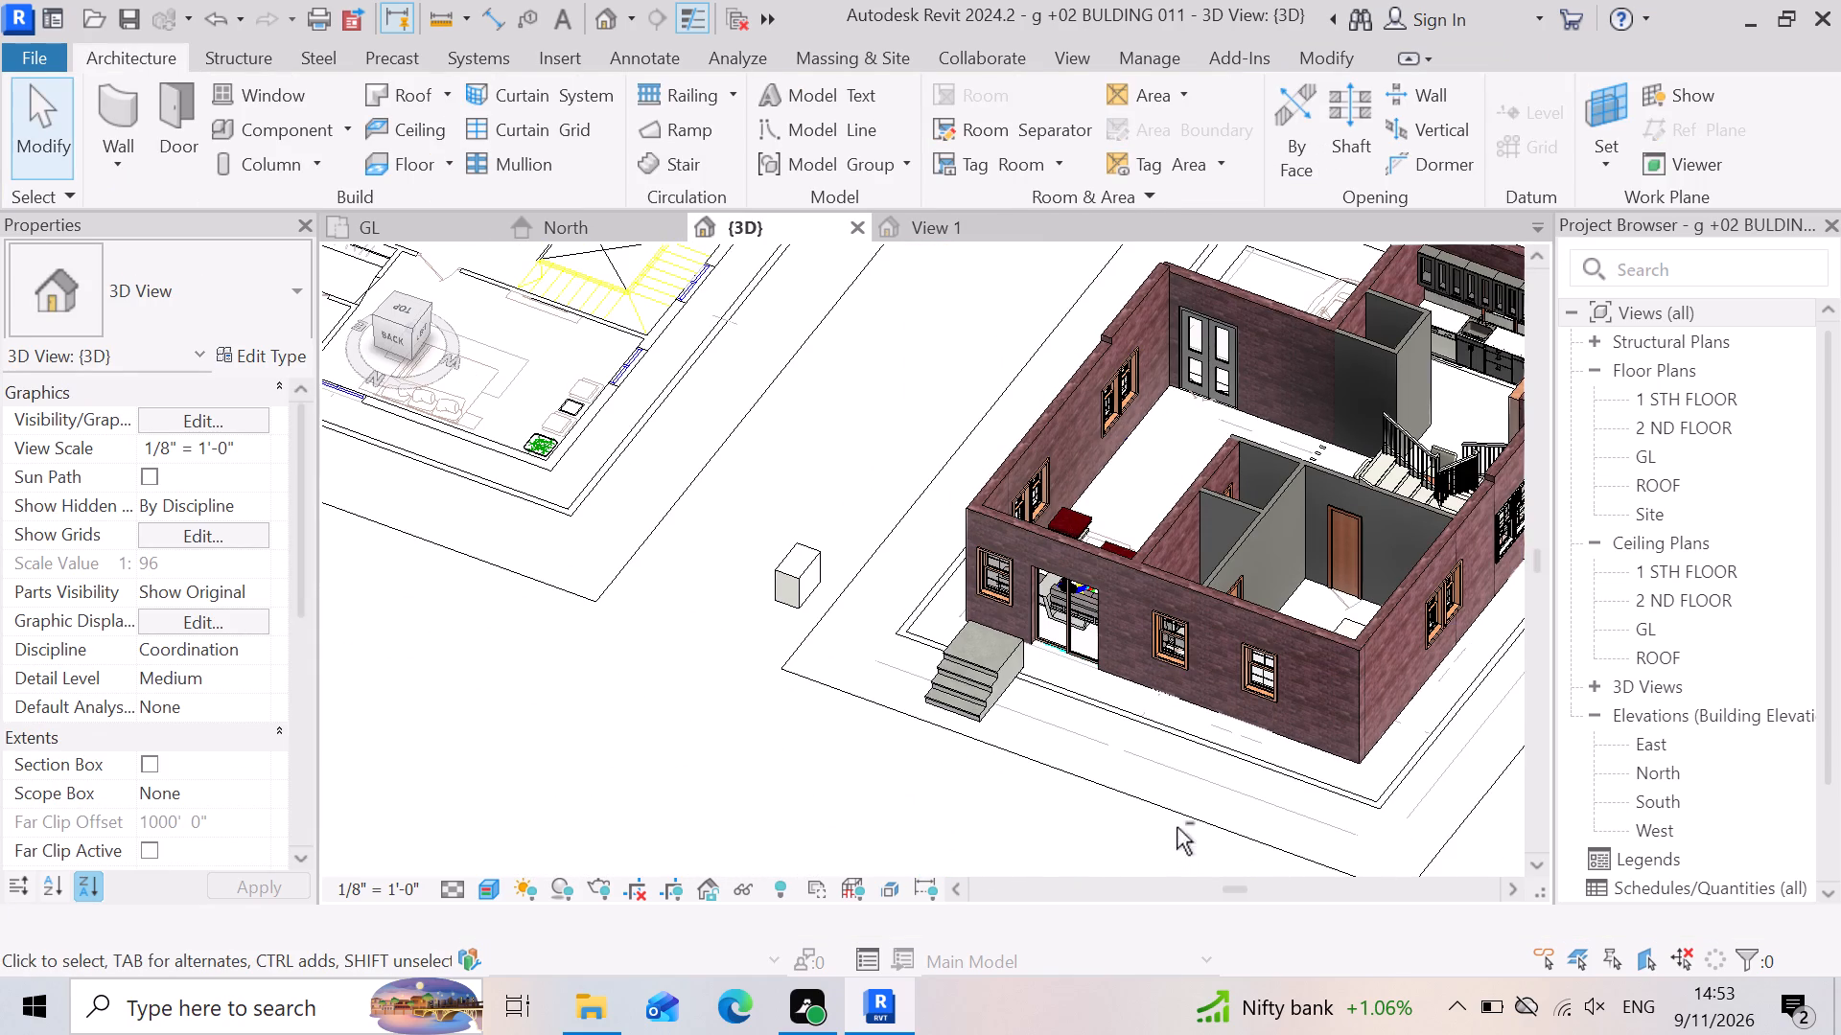
middle_click_drag(1177, 828, 1322, 710, "shift")
right_click_drag(1176, 805, 1331, 718, "shift")
scroll(1213, 715, "down", 3)
scroll(1389, 719, "up", 15)
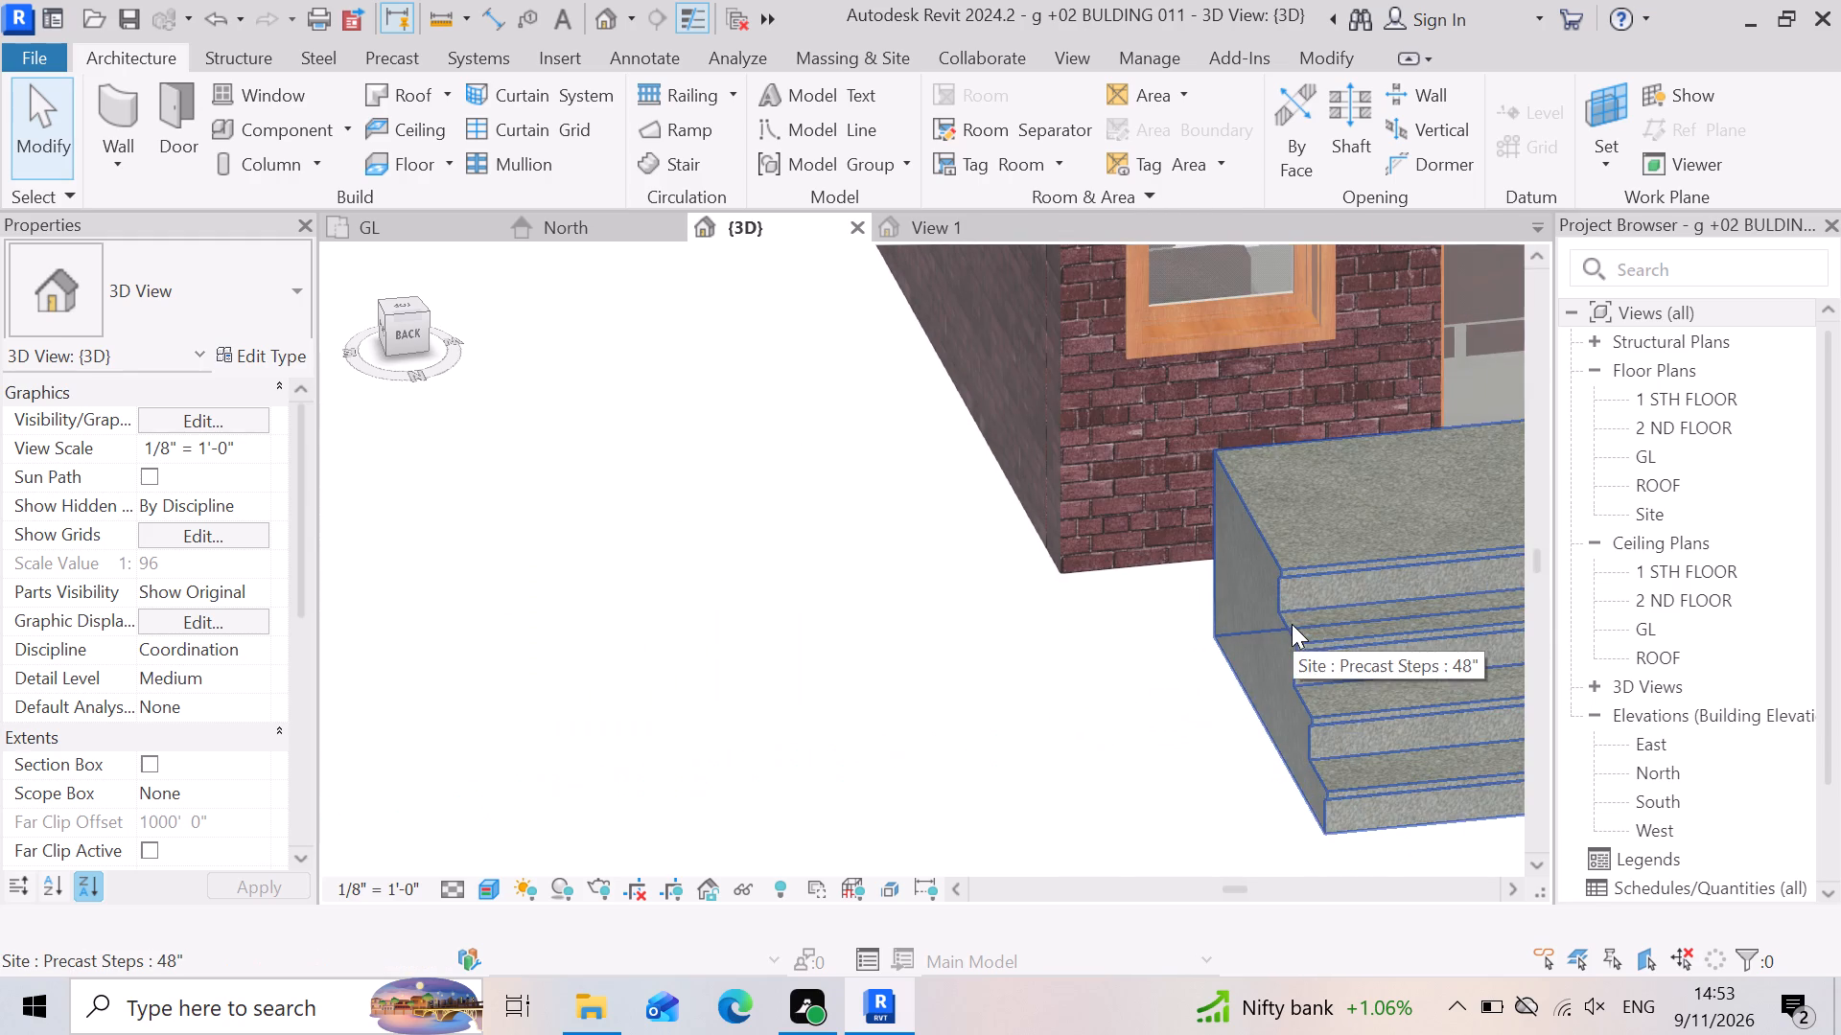
left_click(1293, 622)
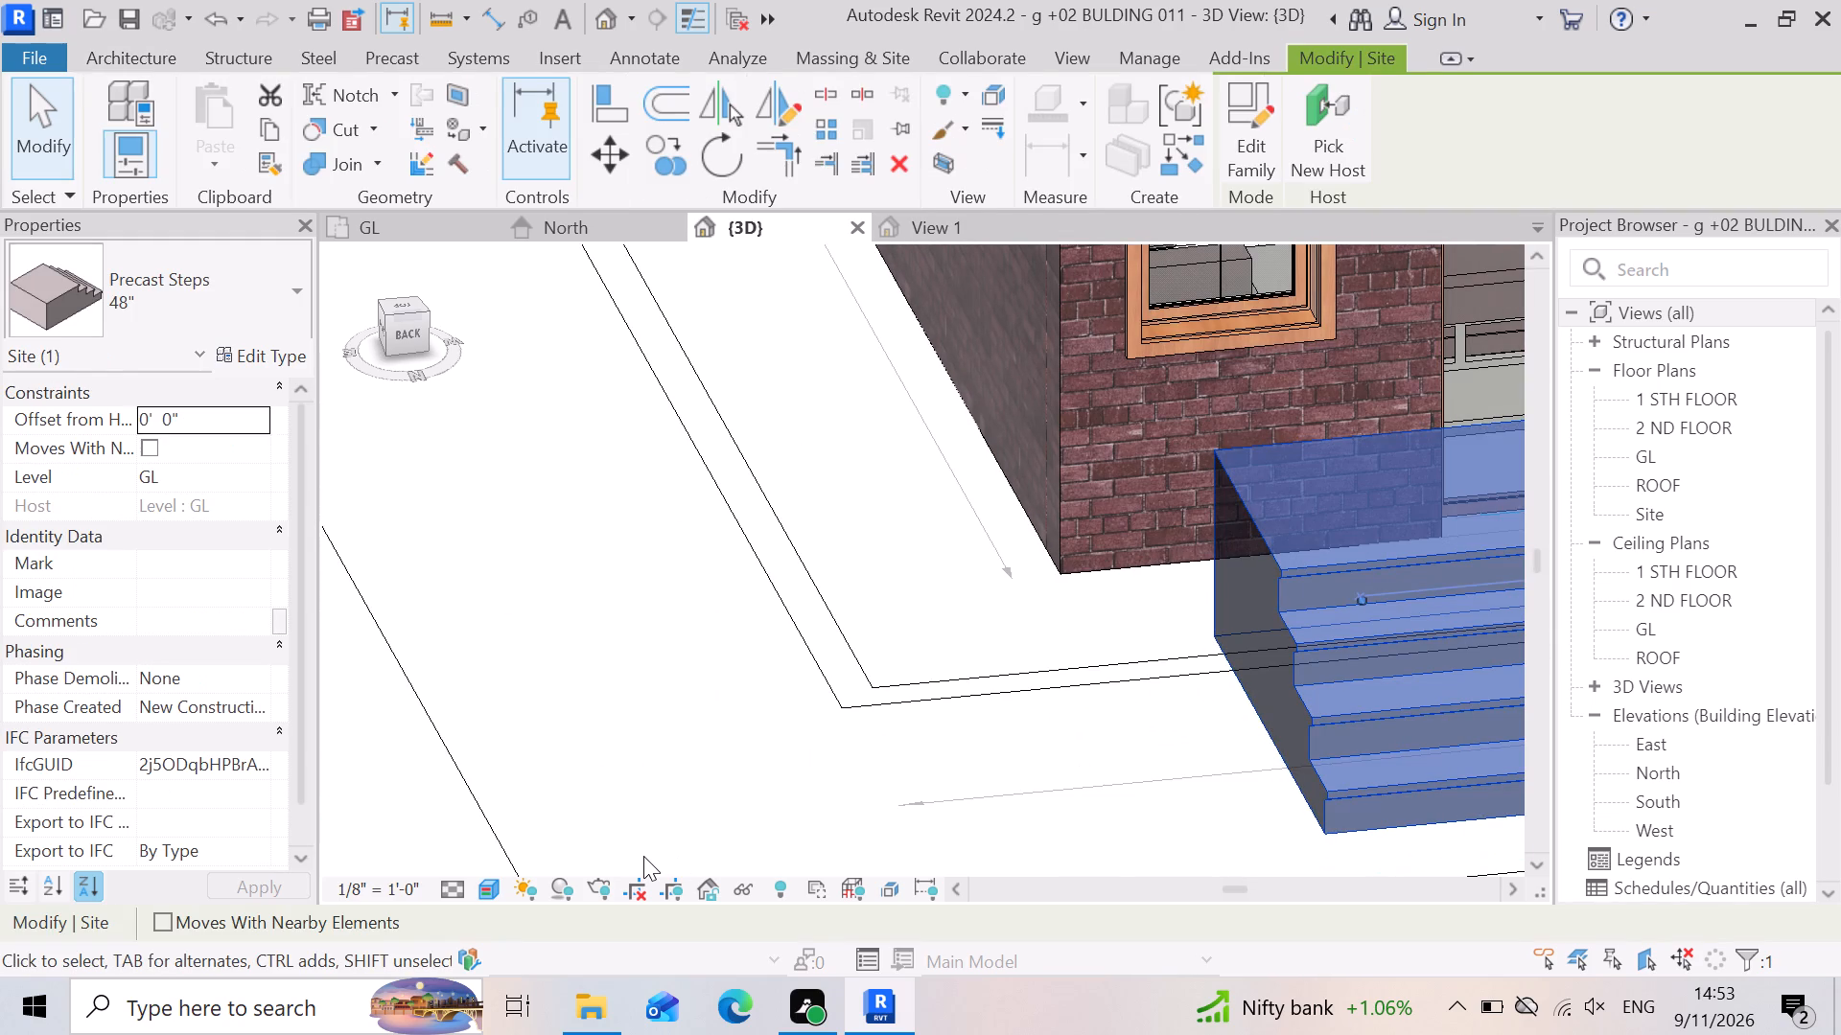
key("Up")
key("Up")
key("Up")
key("Up")
key("Up")
key("Up")
key("Up")
key("Up")
key("Up")
key("Up")
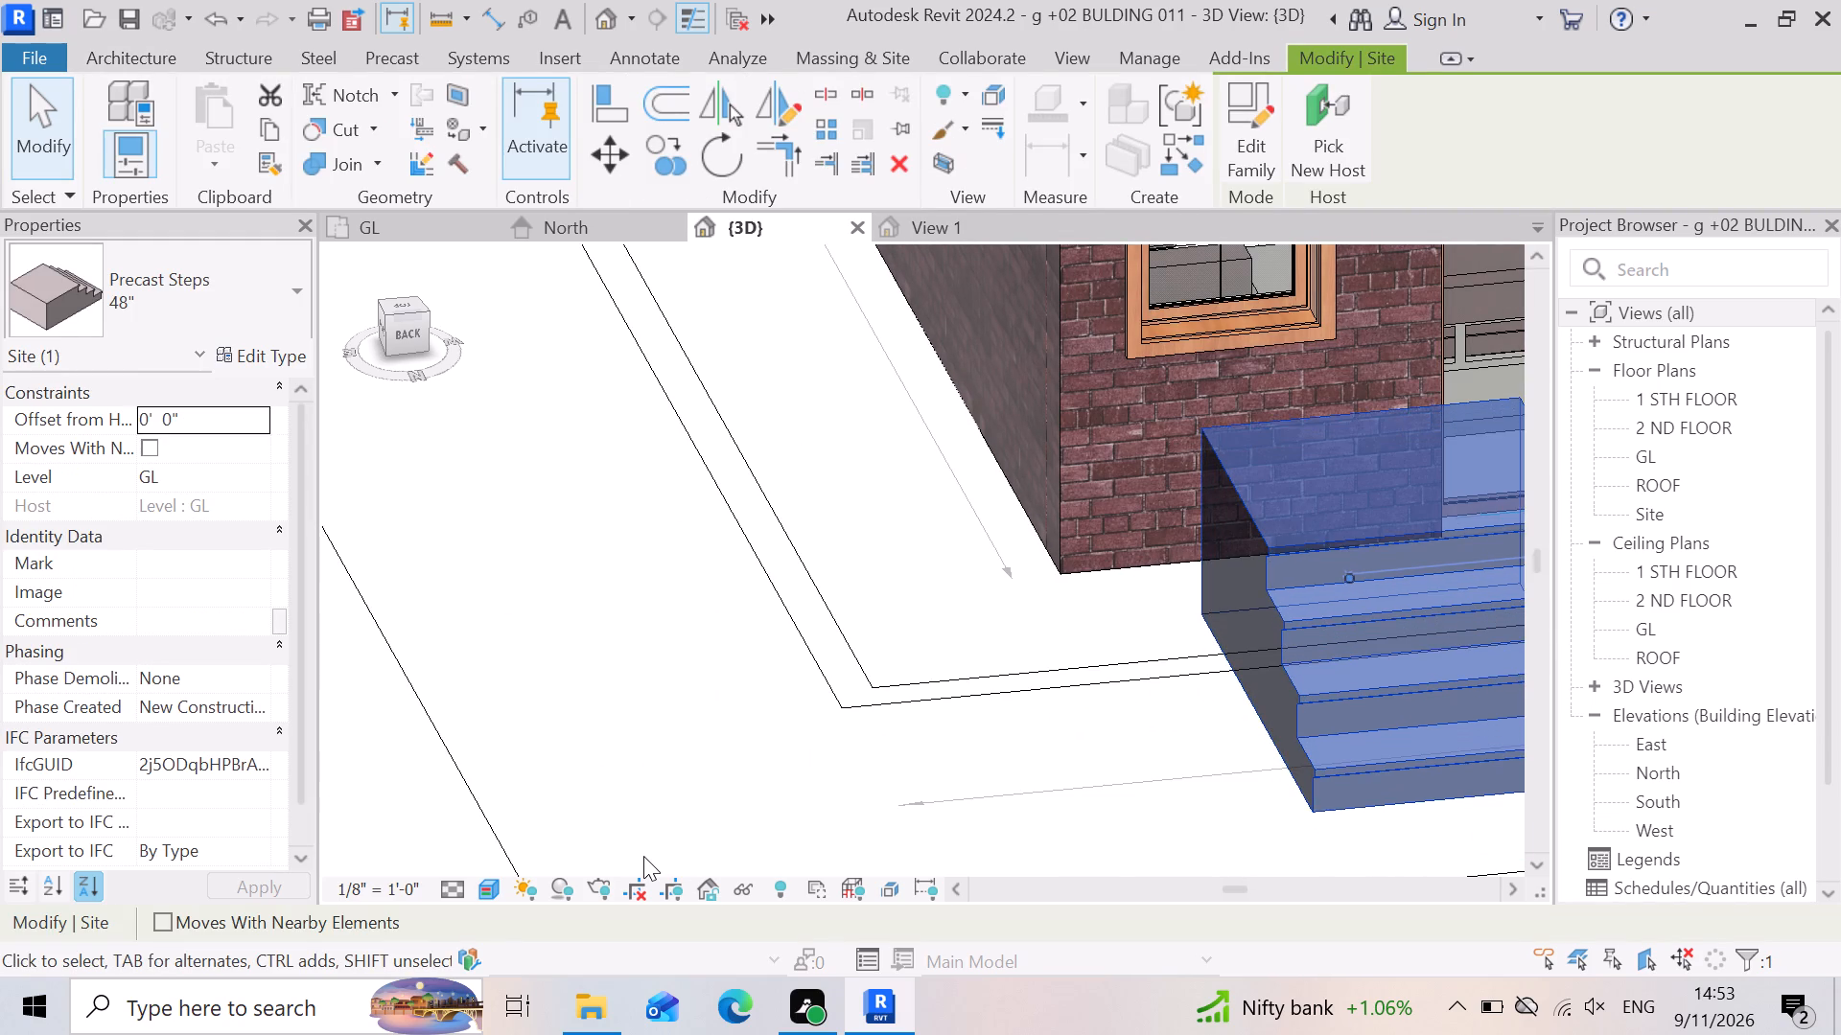
key("Up")
key("Up")
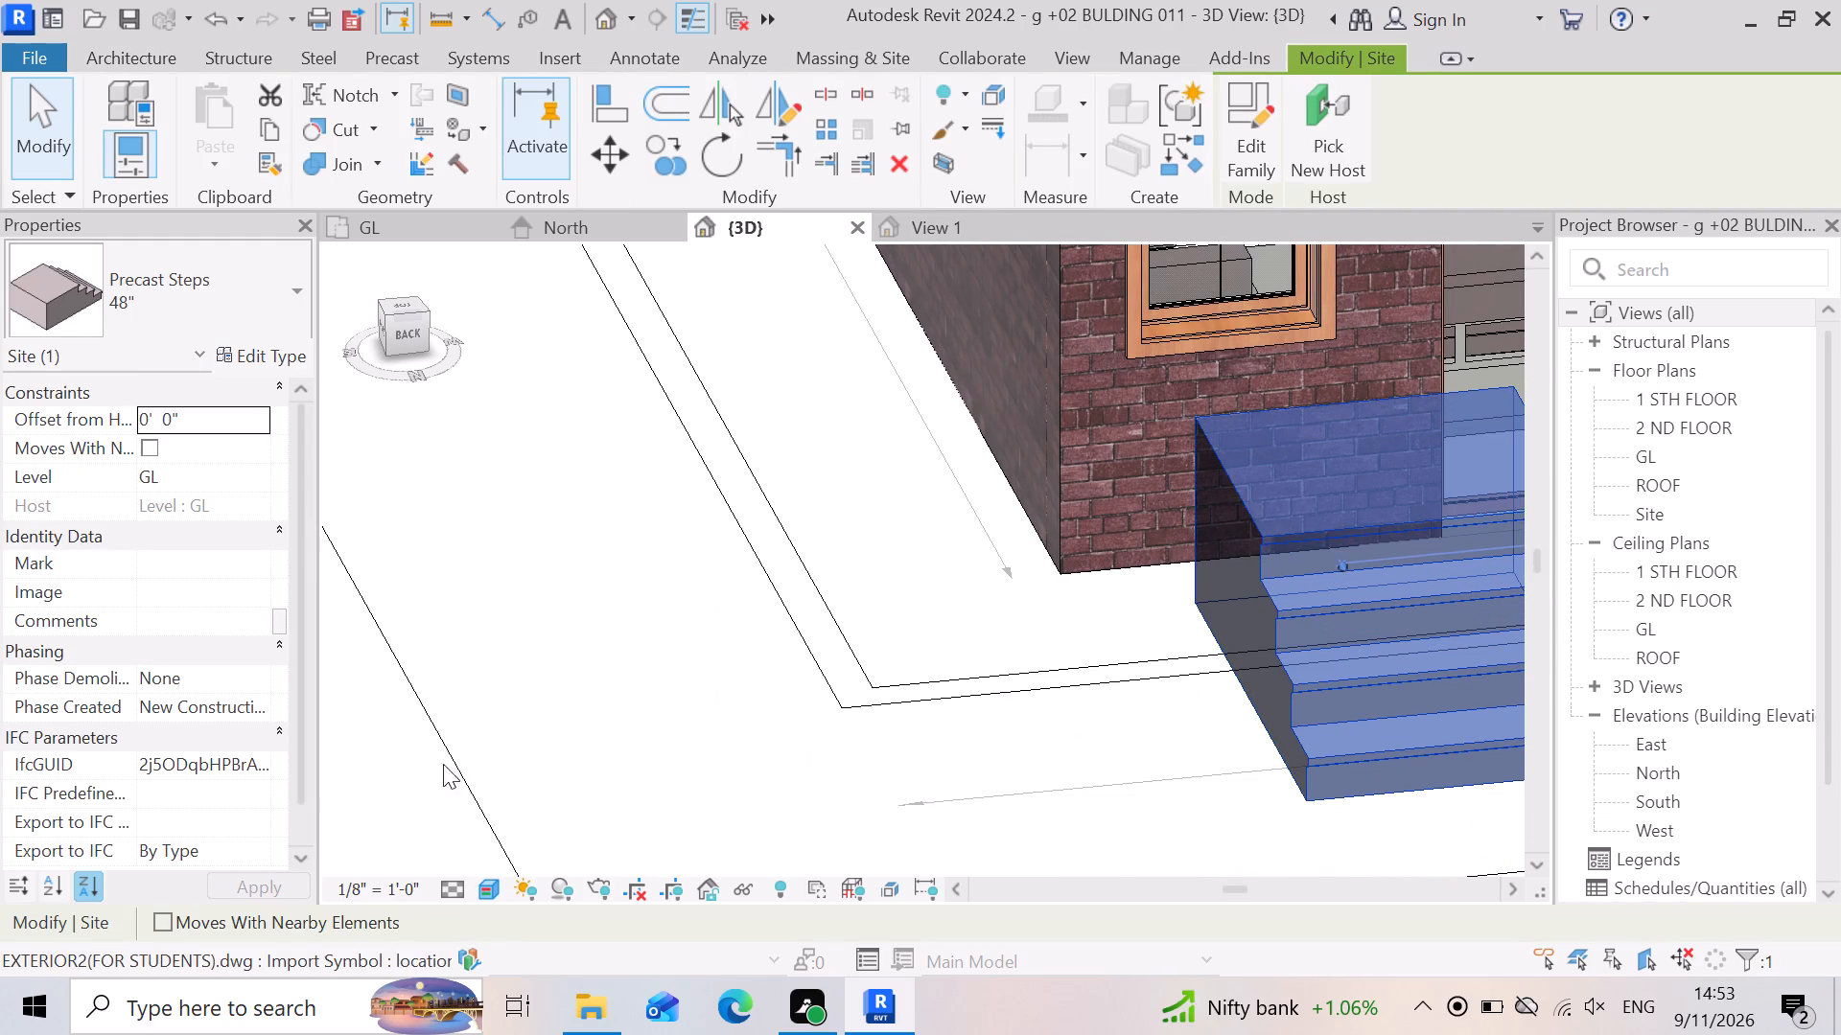
left_click(728, 735)
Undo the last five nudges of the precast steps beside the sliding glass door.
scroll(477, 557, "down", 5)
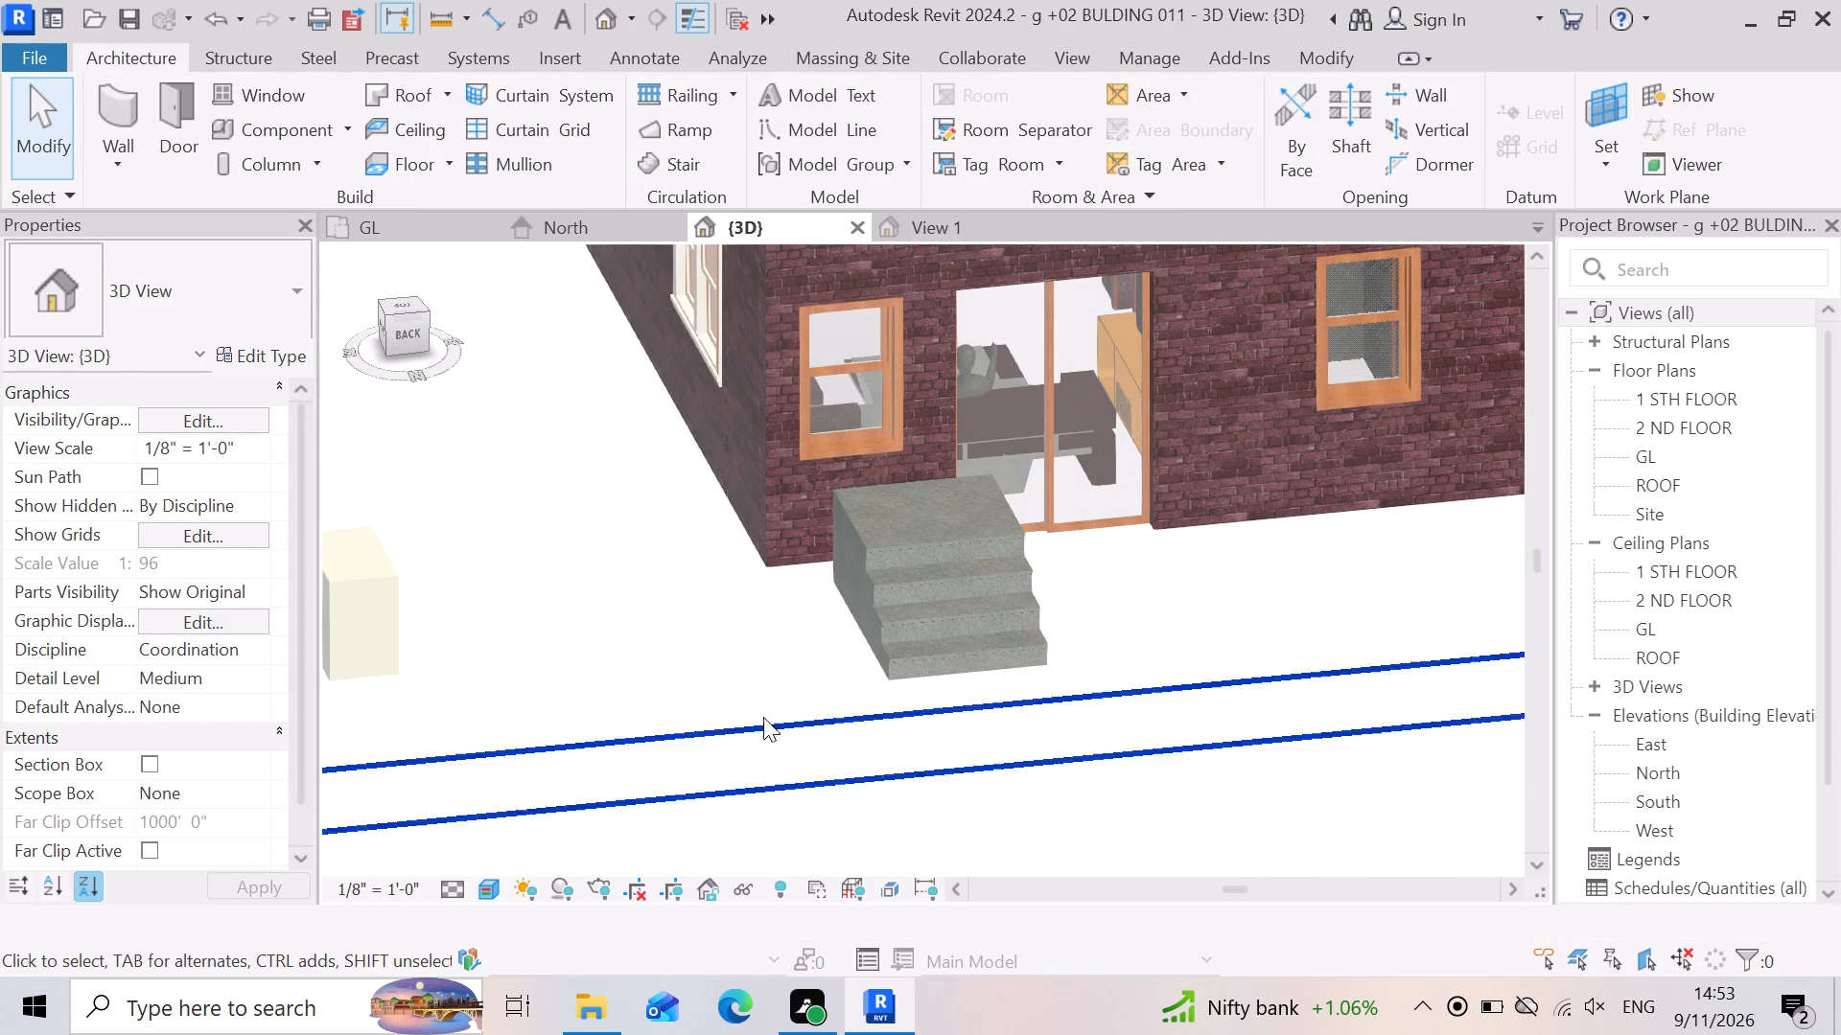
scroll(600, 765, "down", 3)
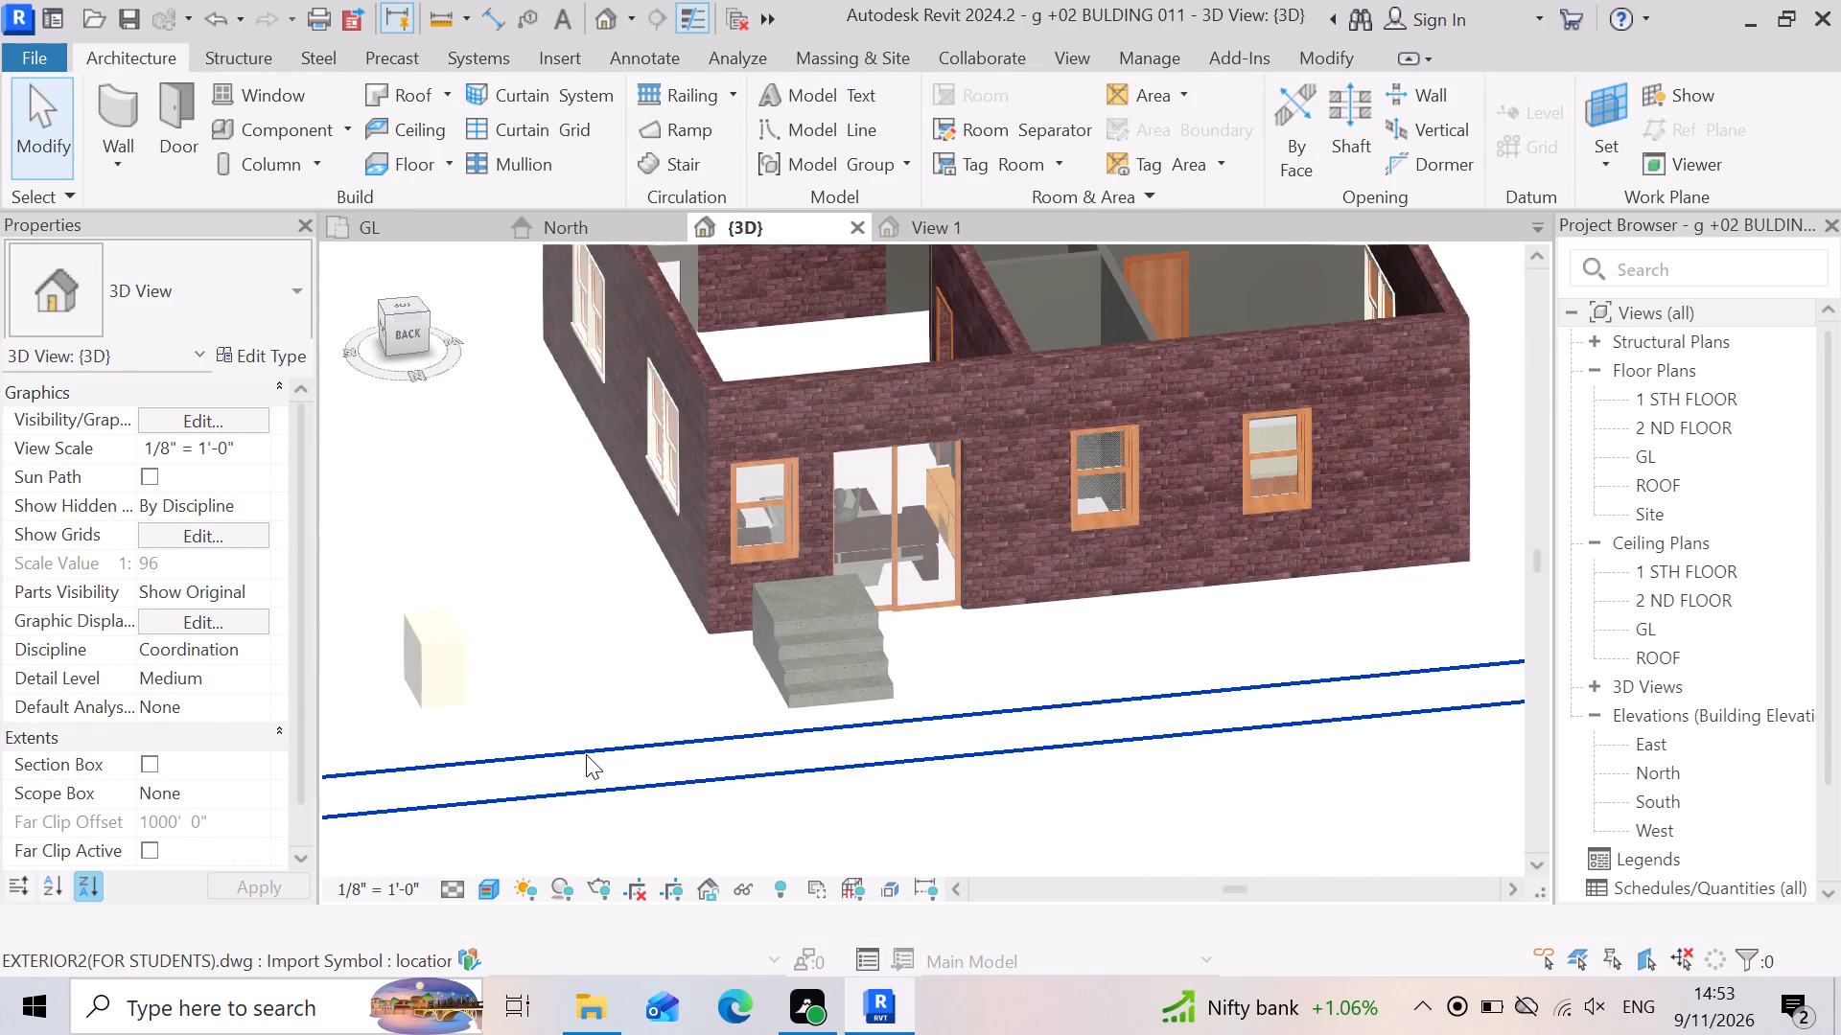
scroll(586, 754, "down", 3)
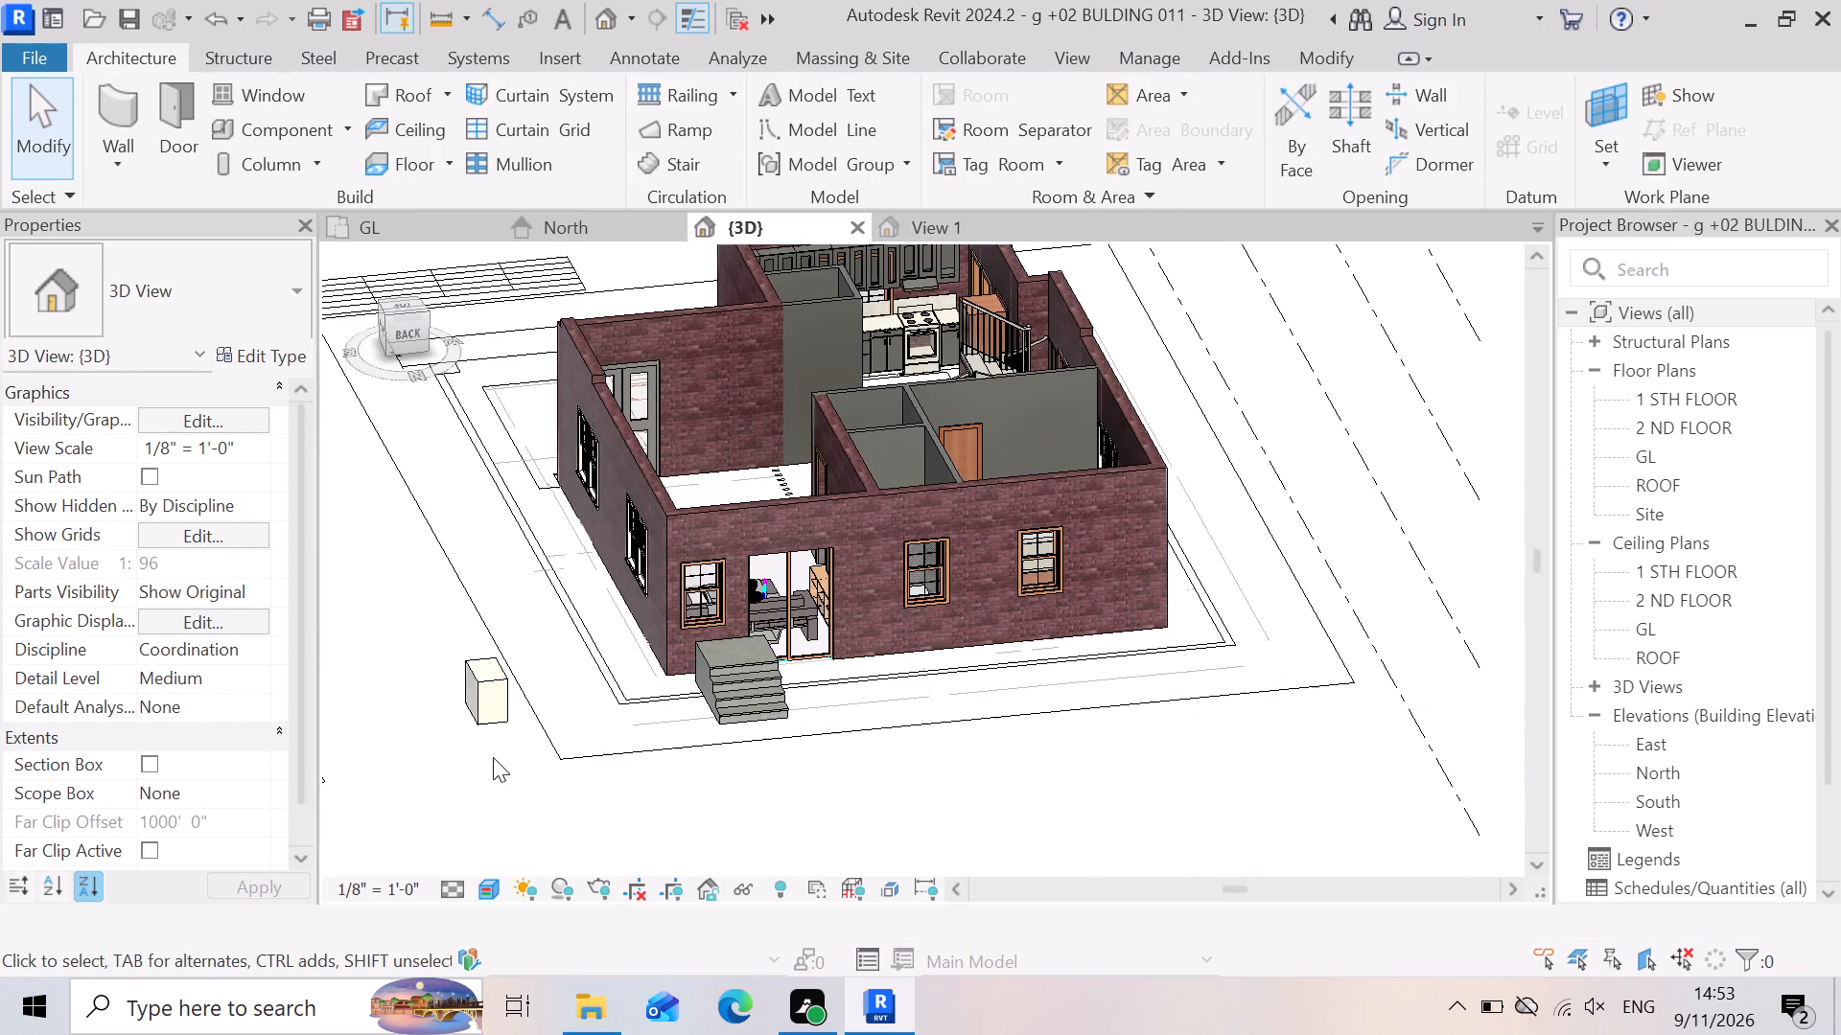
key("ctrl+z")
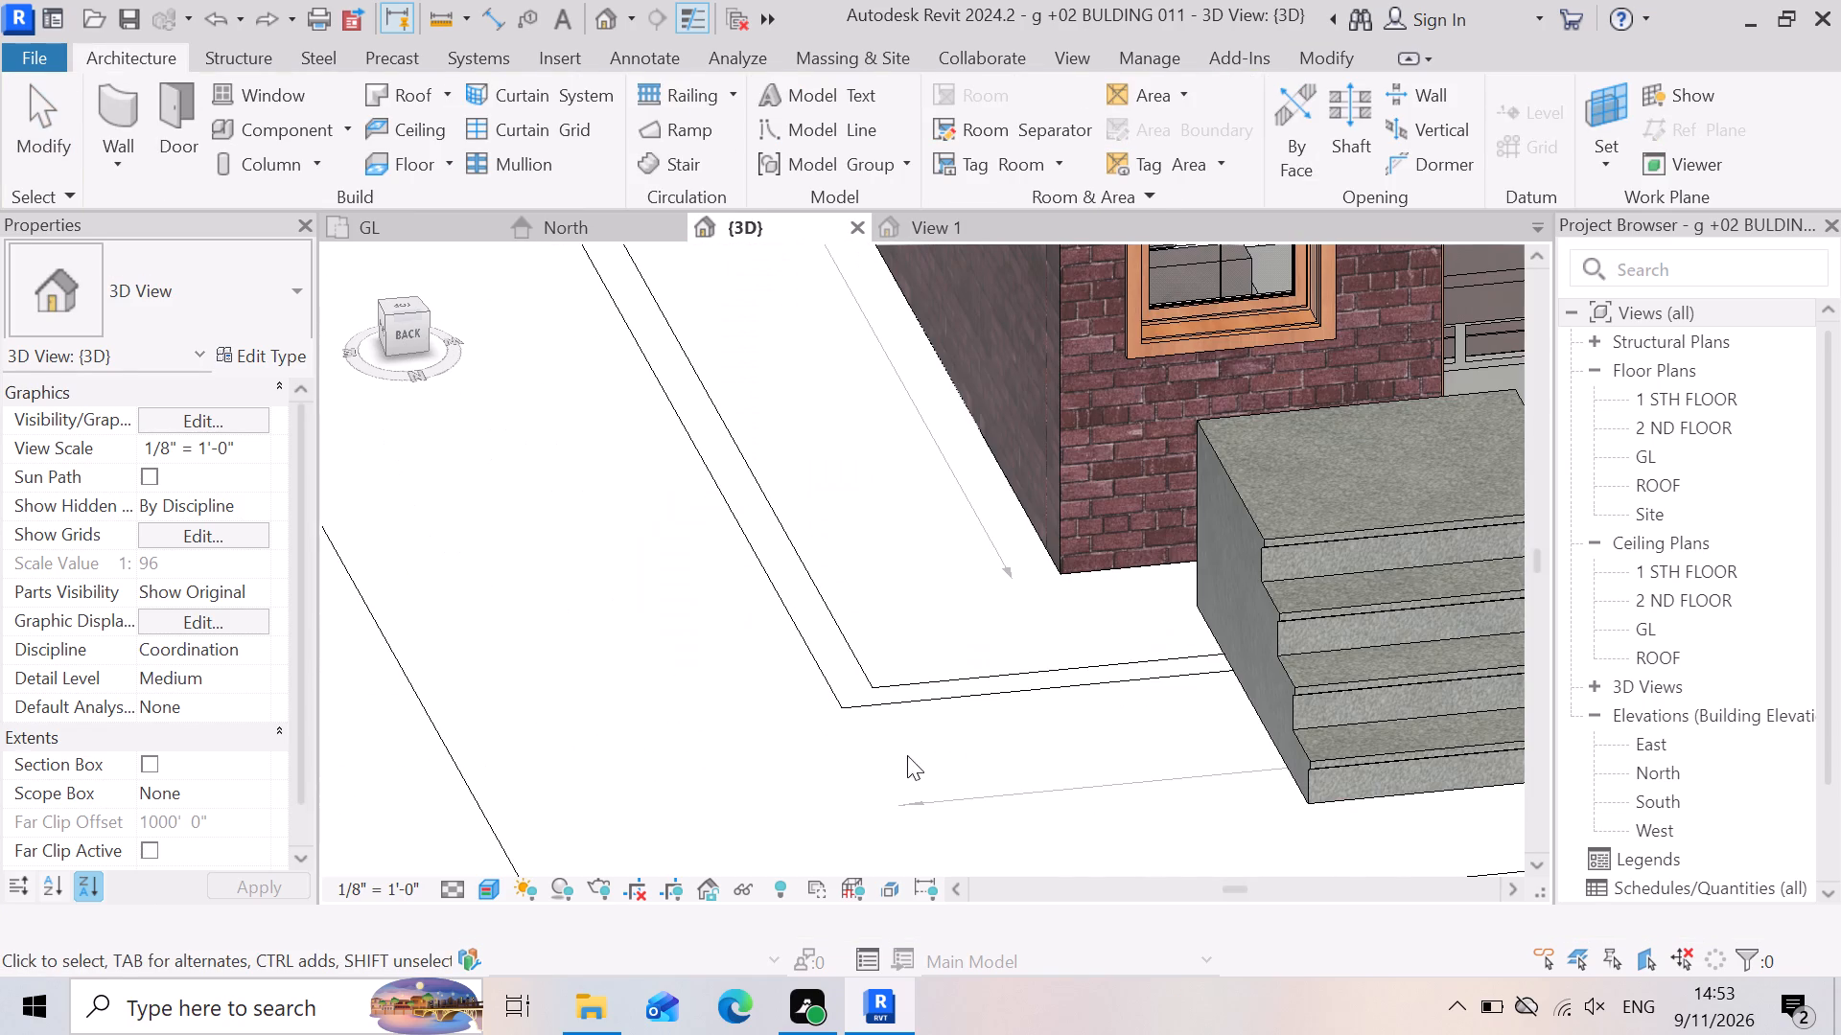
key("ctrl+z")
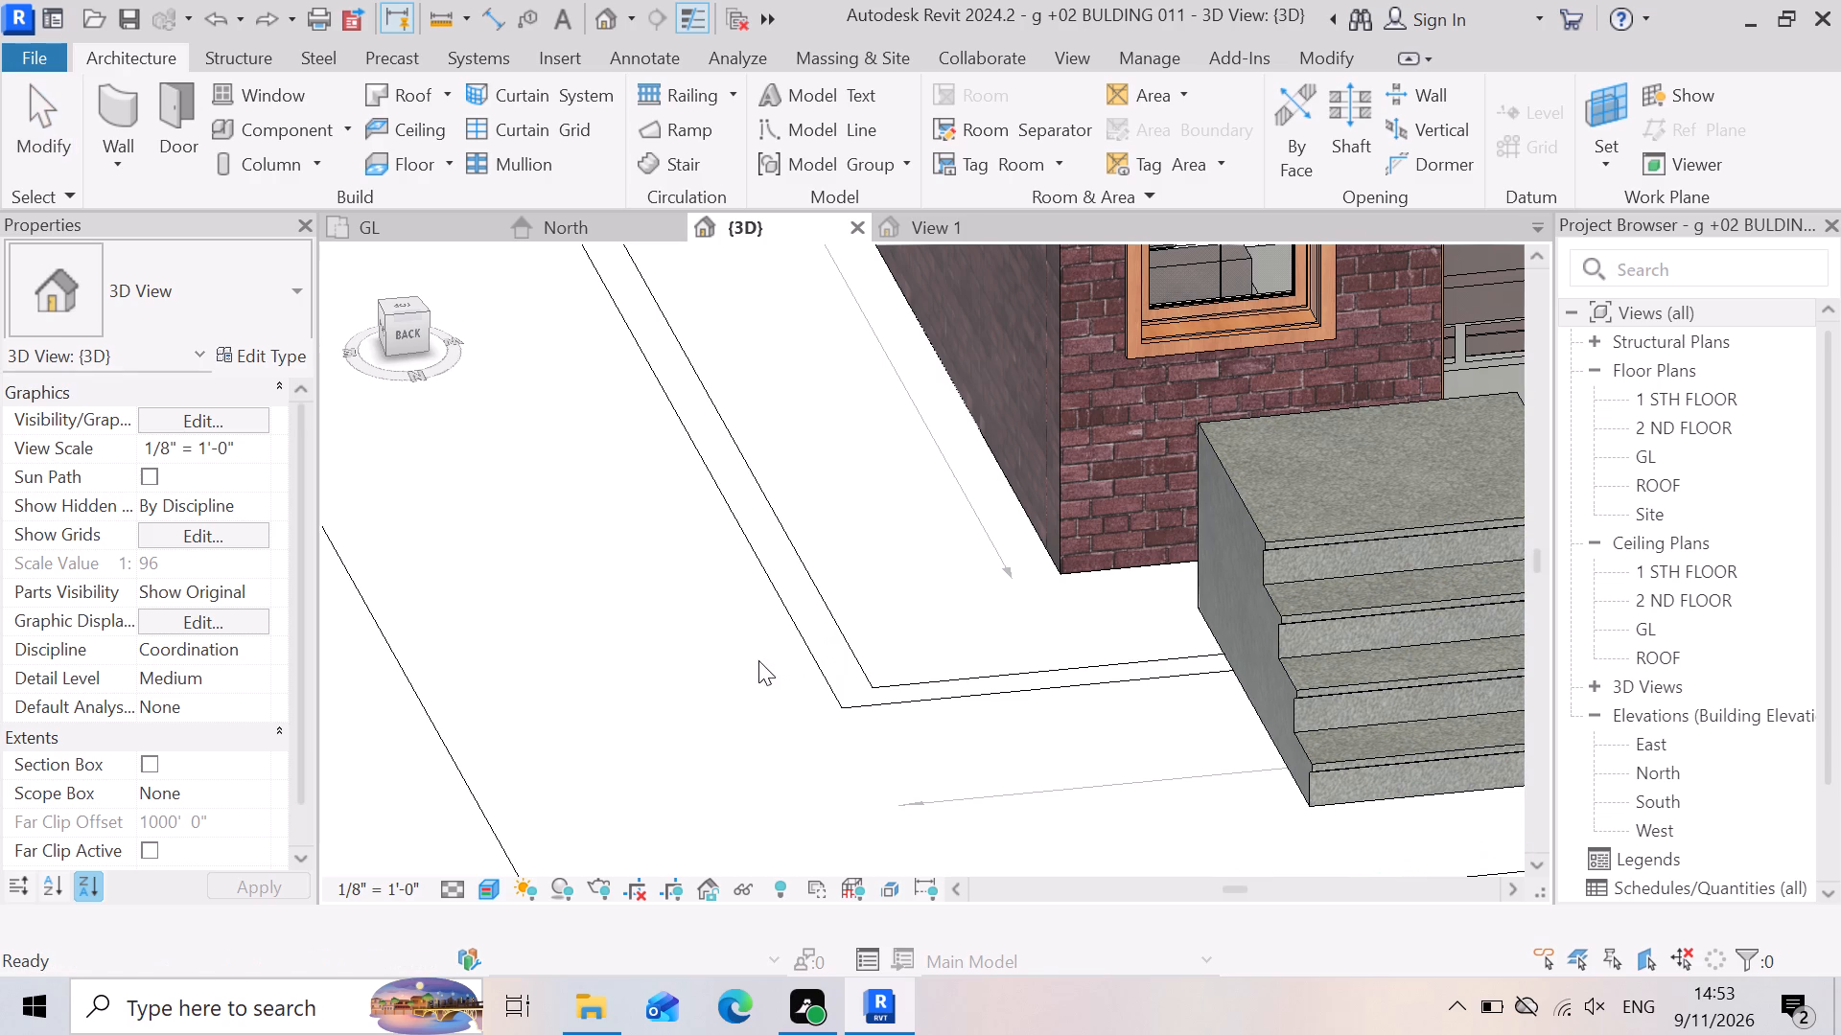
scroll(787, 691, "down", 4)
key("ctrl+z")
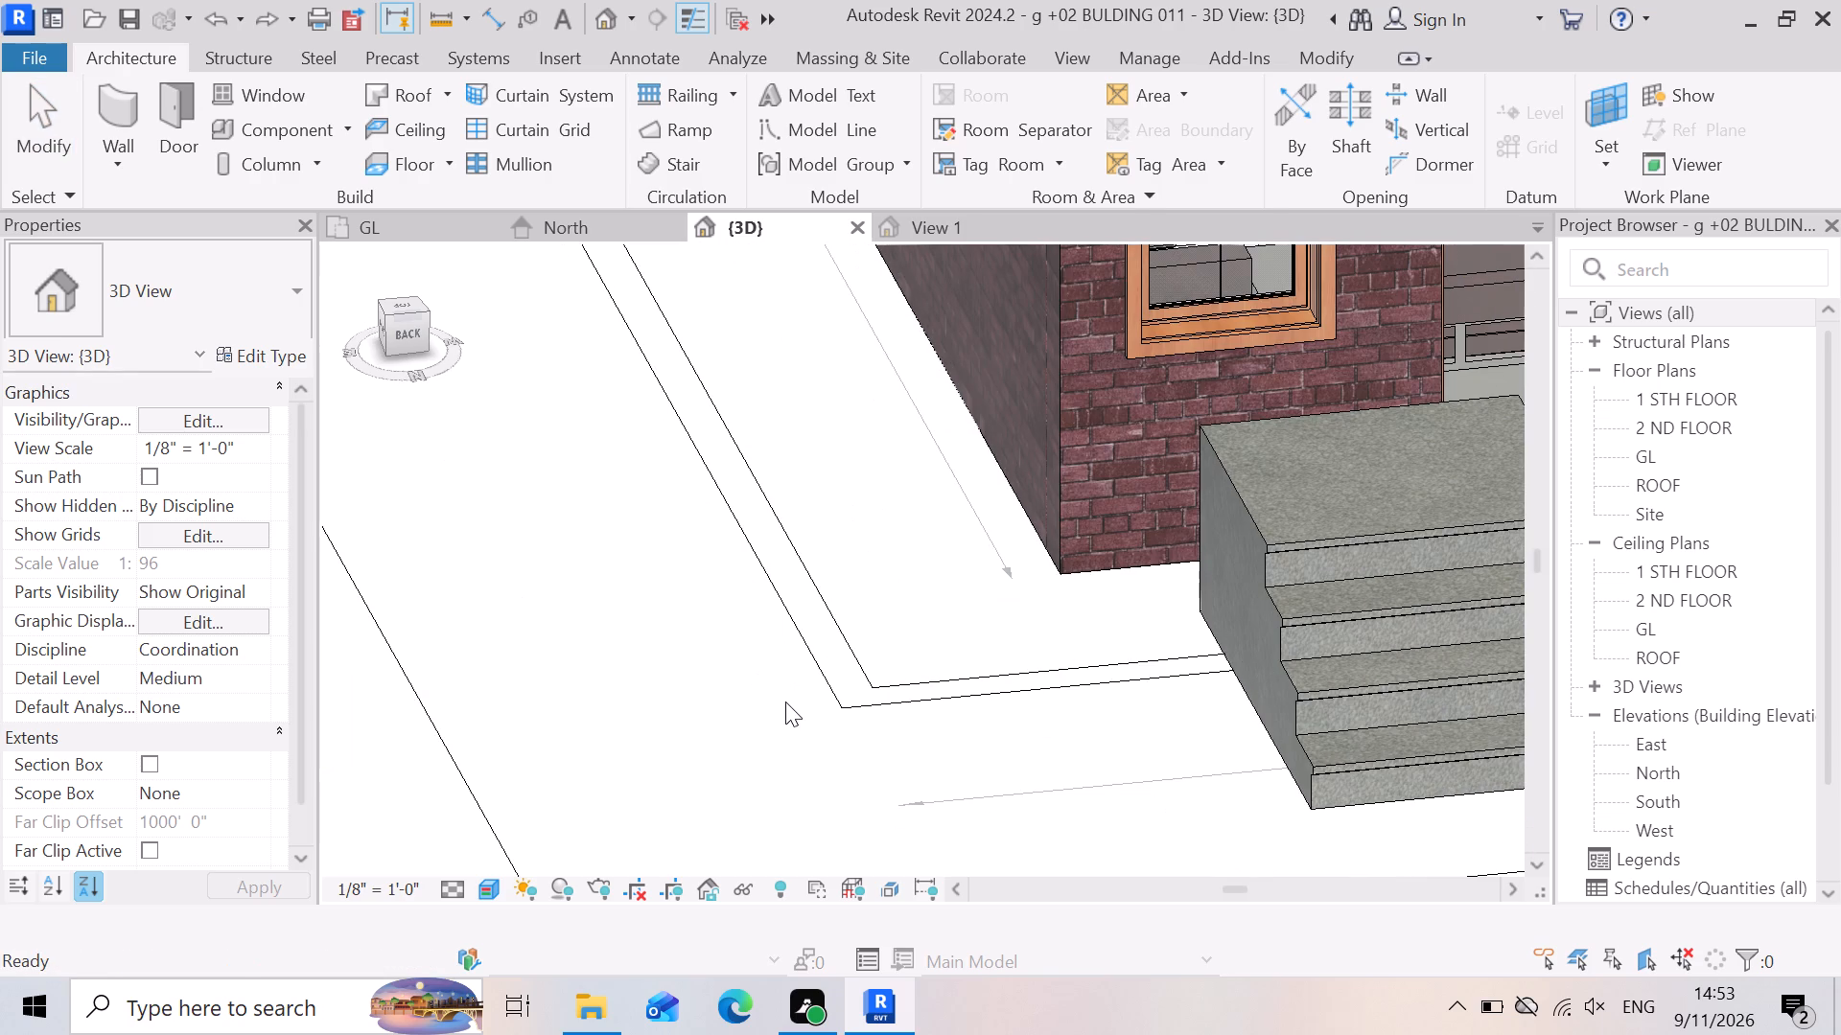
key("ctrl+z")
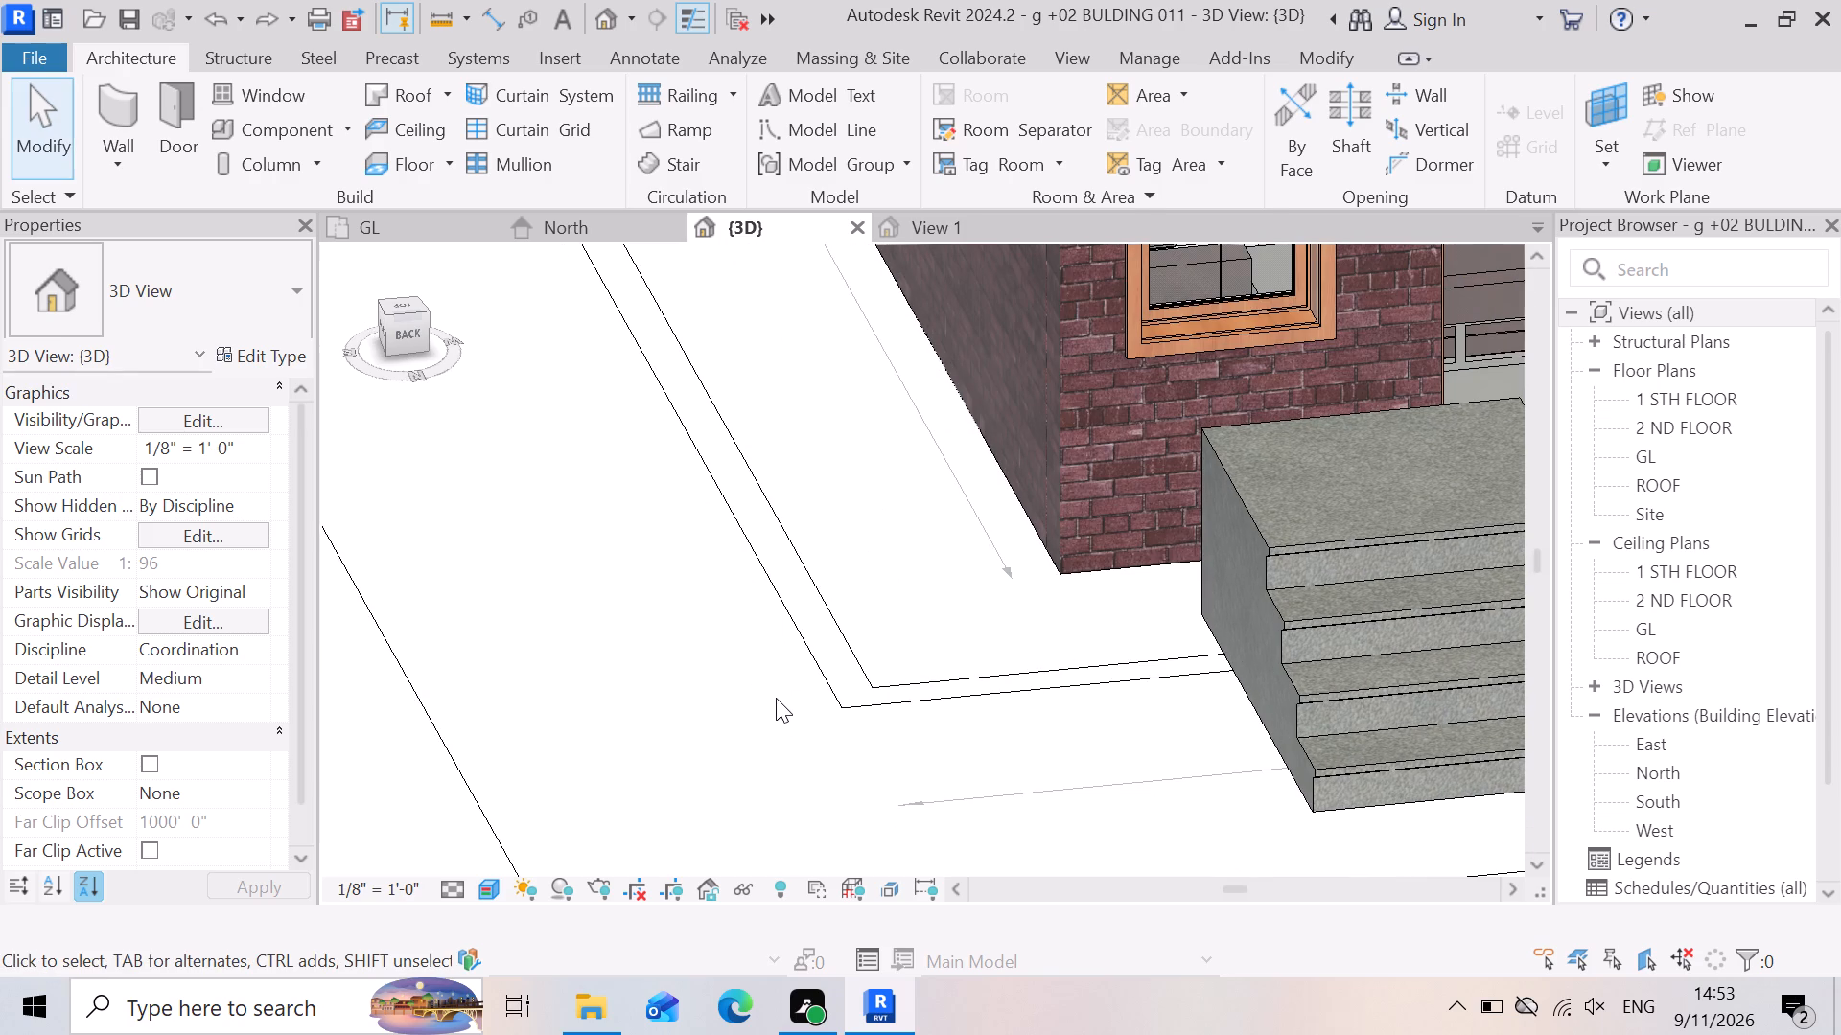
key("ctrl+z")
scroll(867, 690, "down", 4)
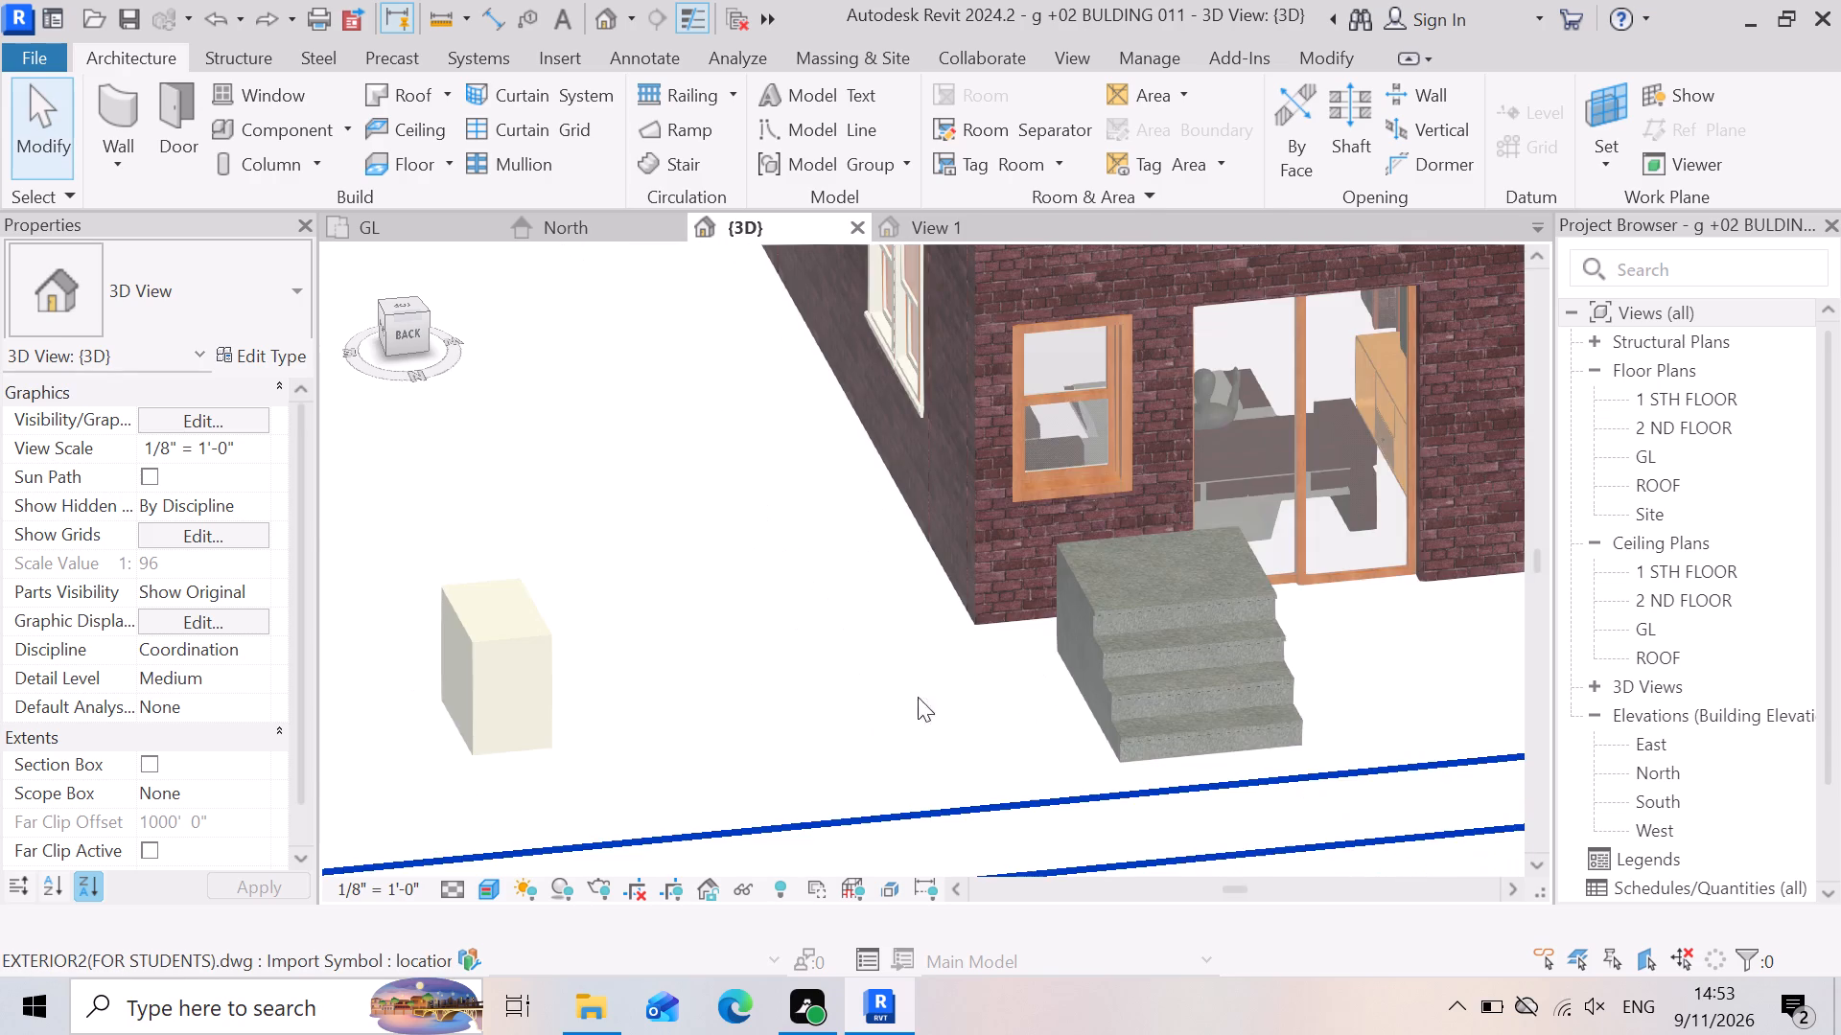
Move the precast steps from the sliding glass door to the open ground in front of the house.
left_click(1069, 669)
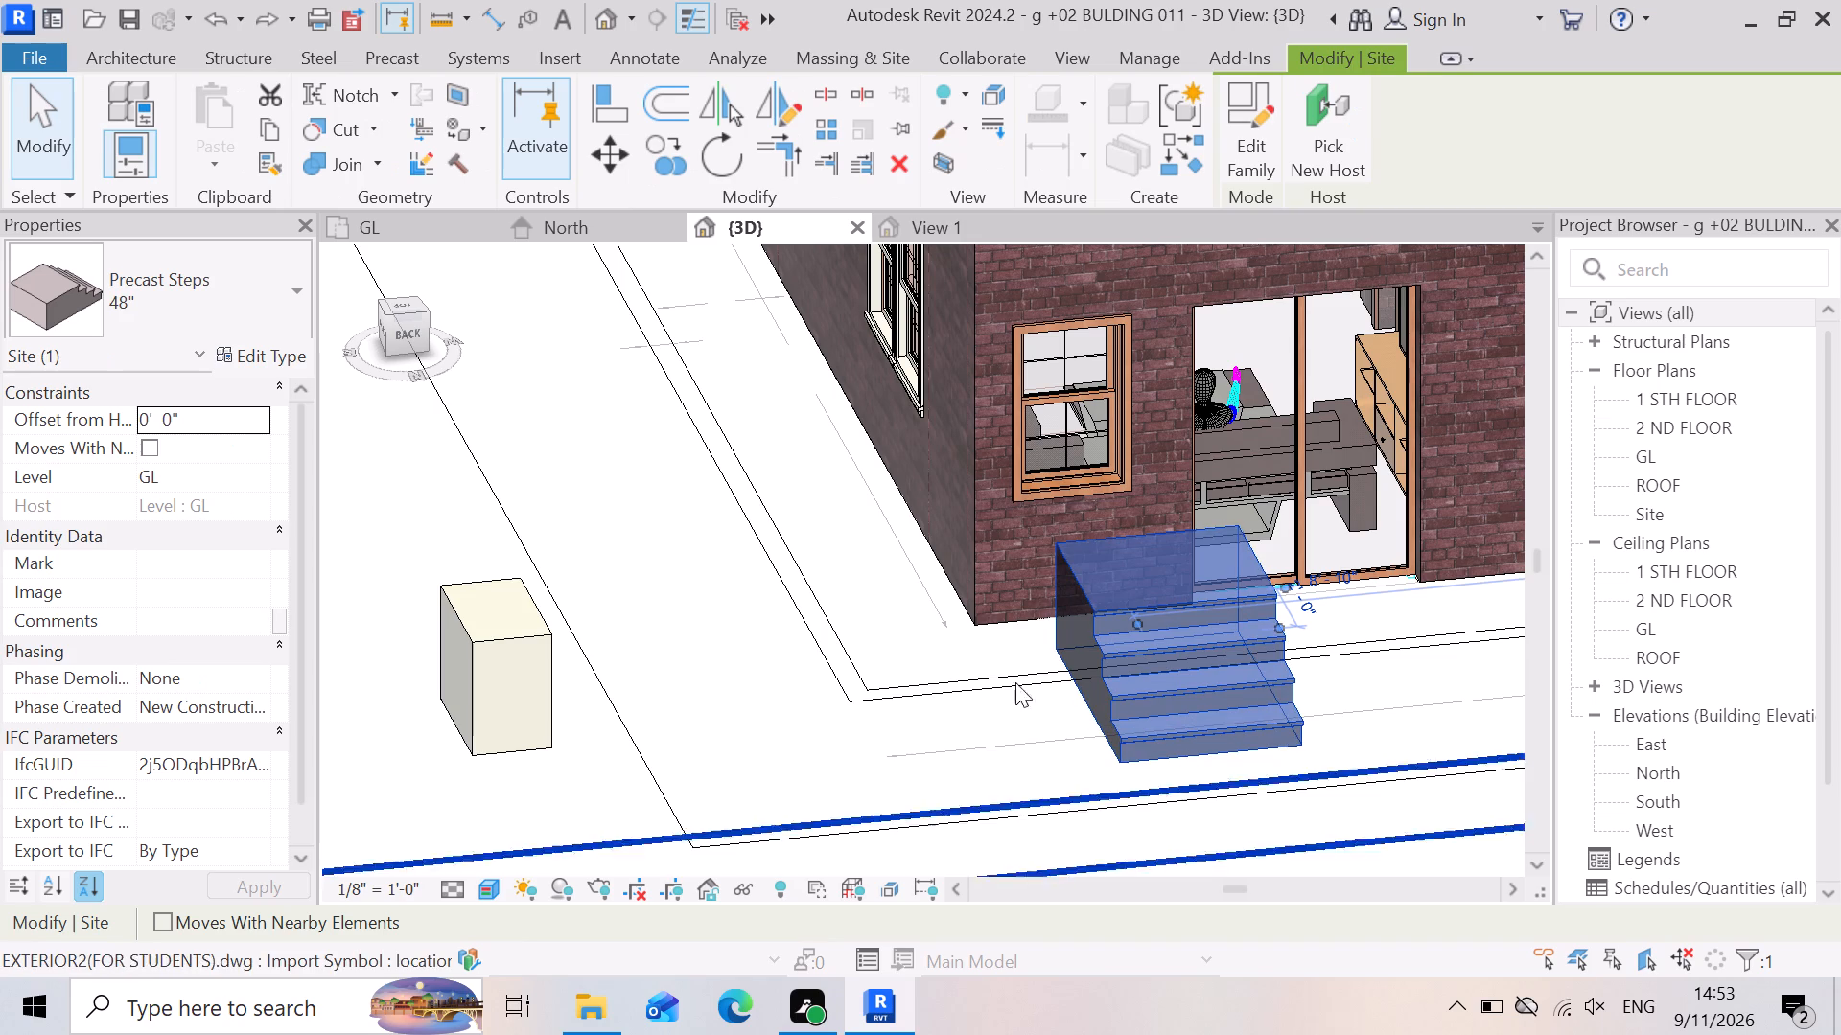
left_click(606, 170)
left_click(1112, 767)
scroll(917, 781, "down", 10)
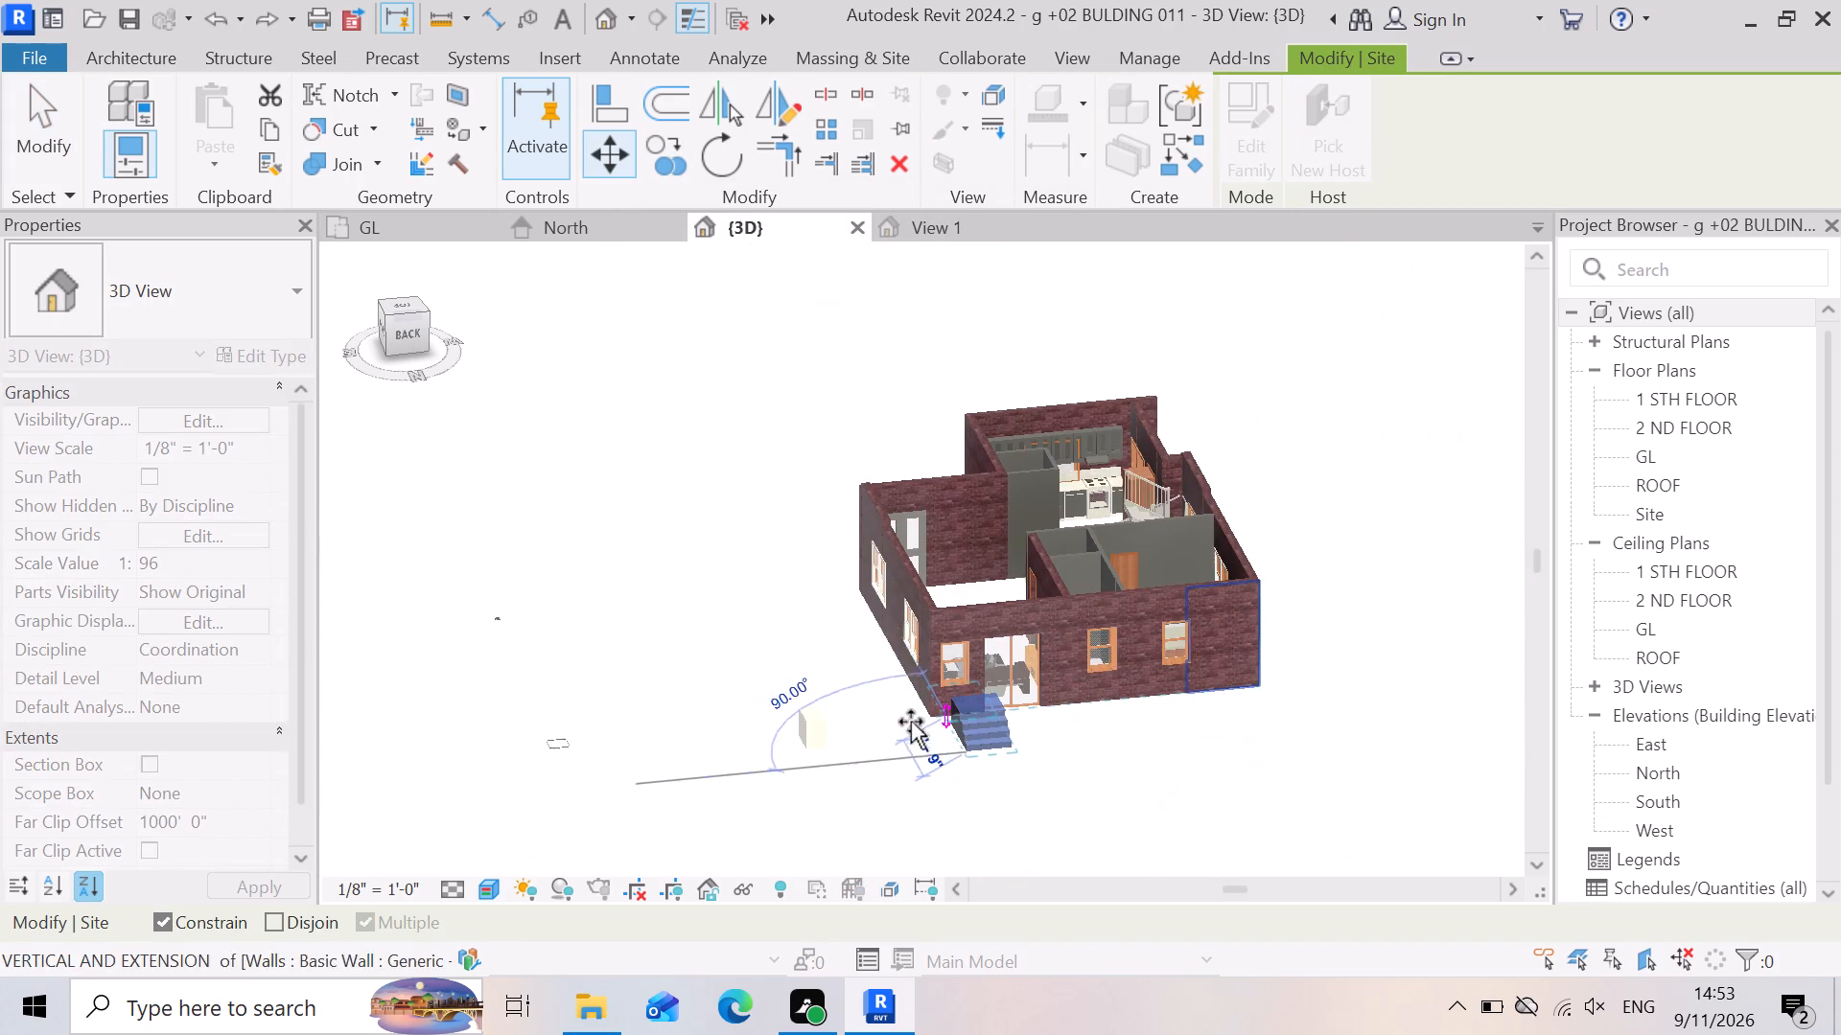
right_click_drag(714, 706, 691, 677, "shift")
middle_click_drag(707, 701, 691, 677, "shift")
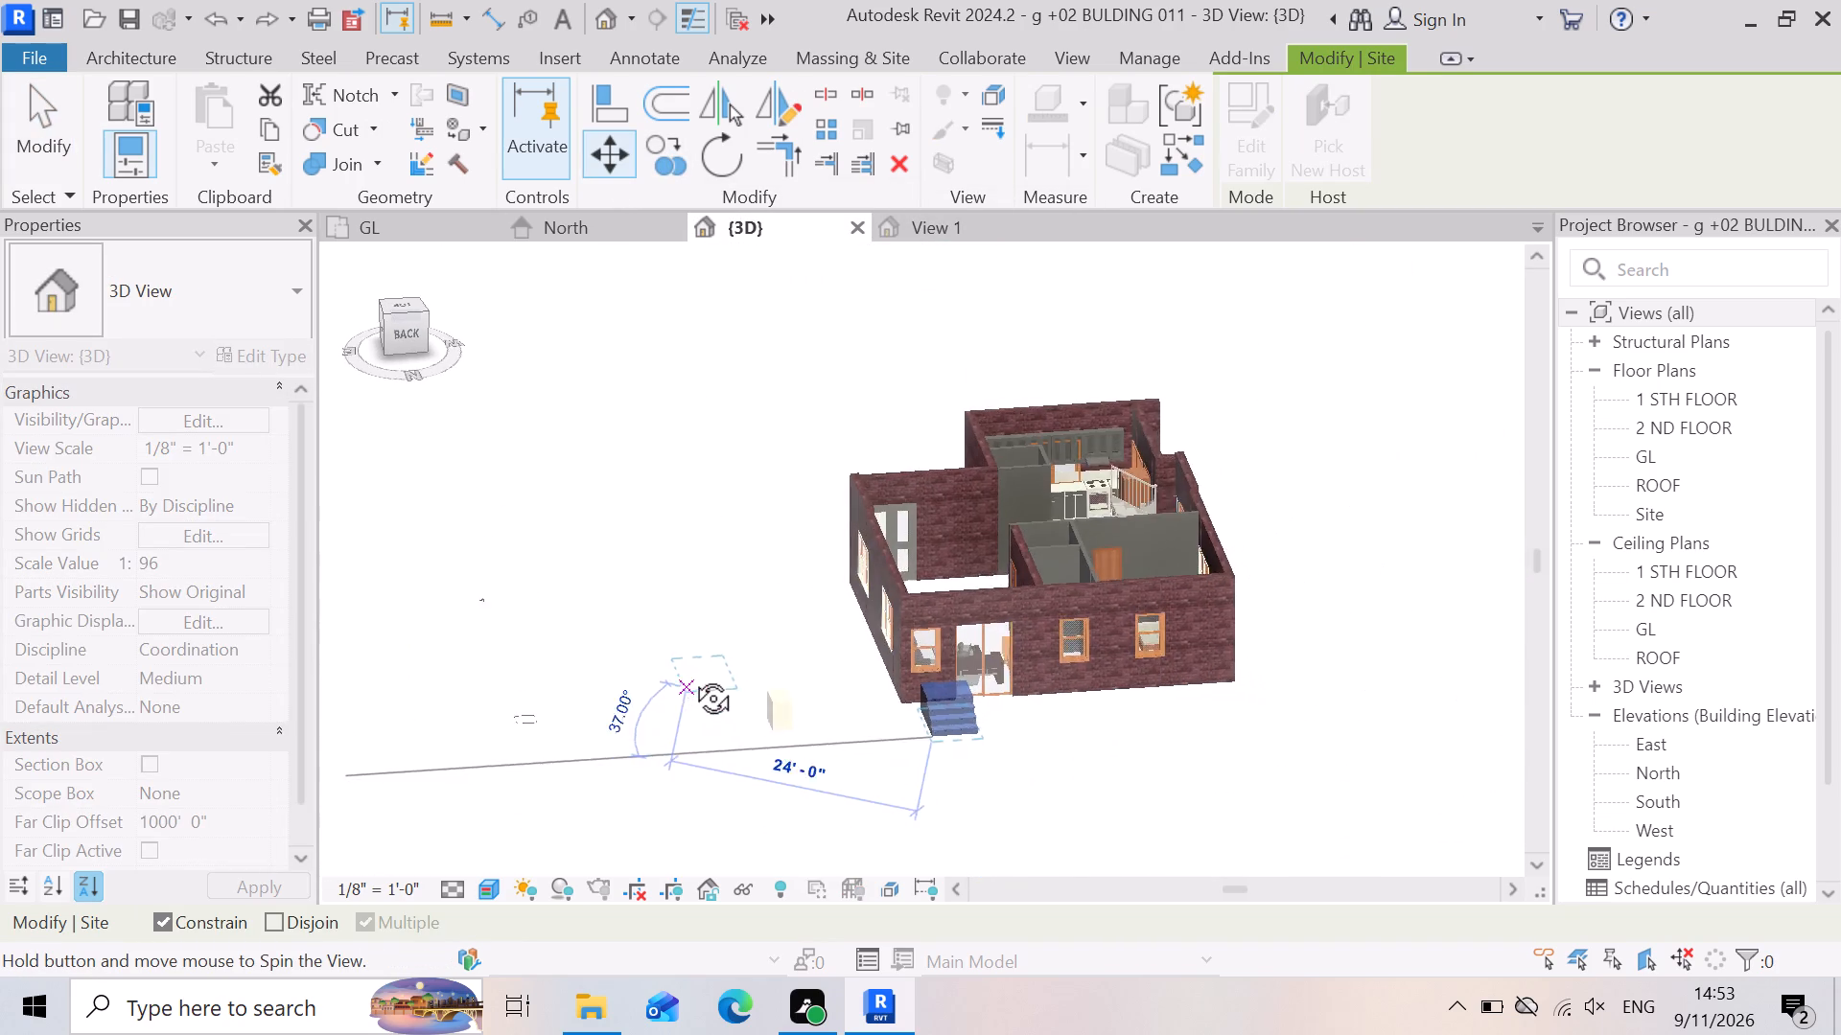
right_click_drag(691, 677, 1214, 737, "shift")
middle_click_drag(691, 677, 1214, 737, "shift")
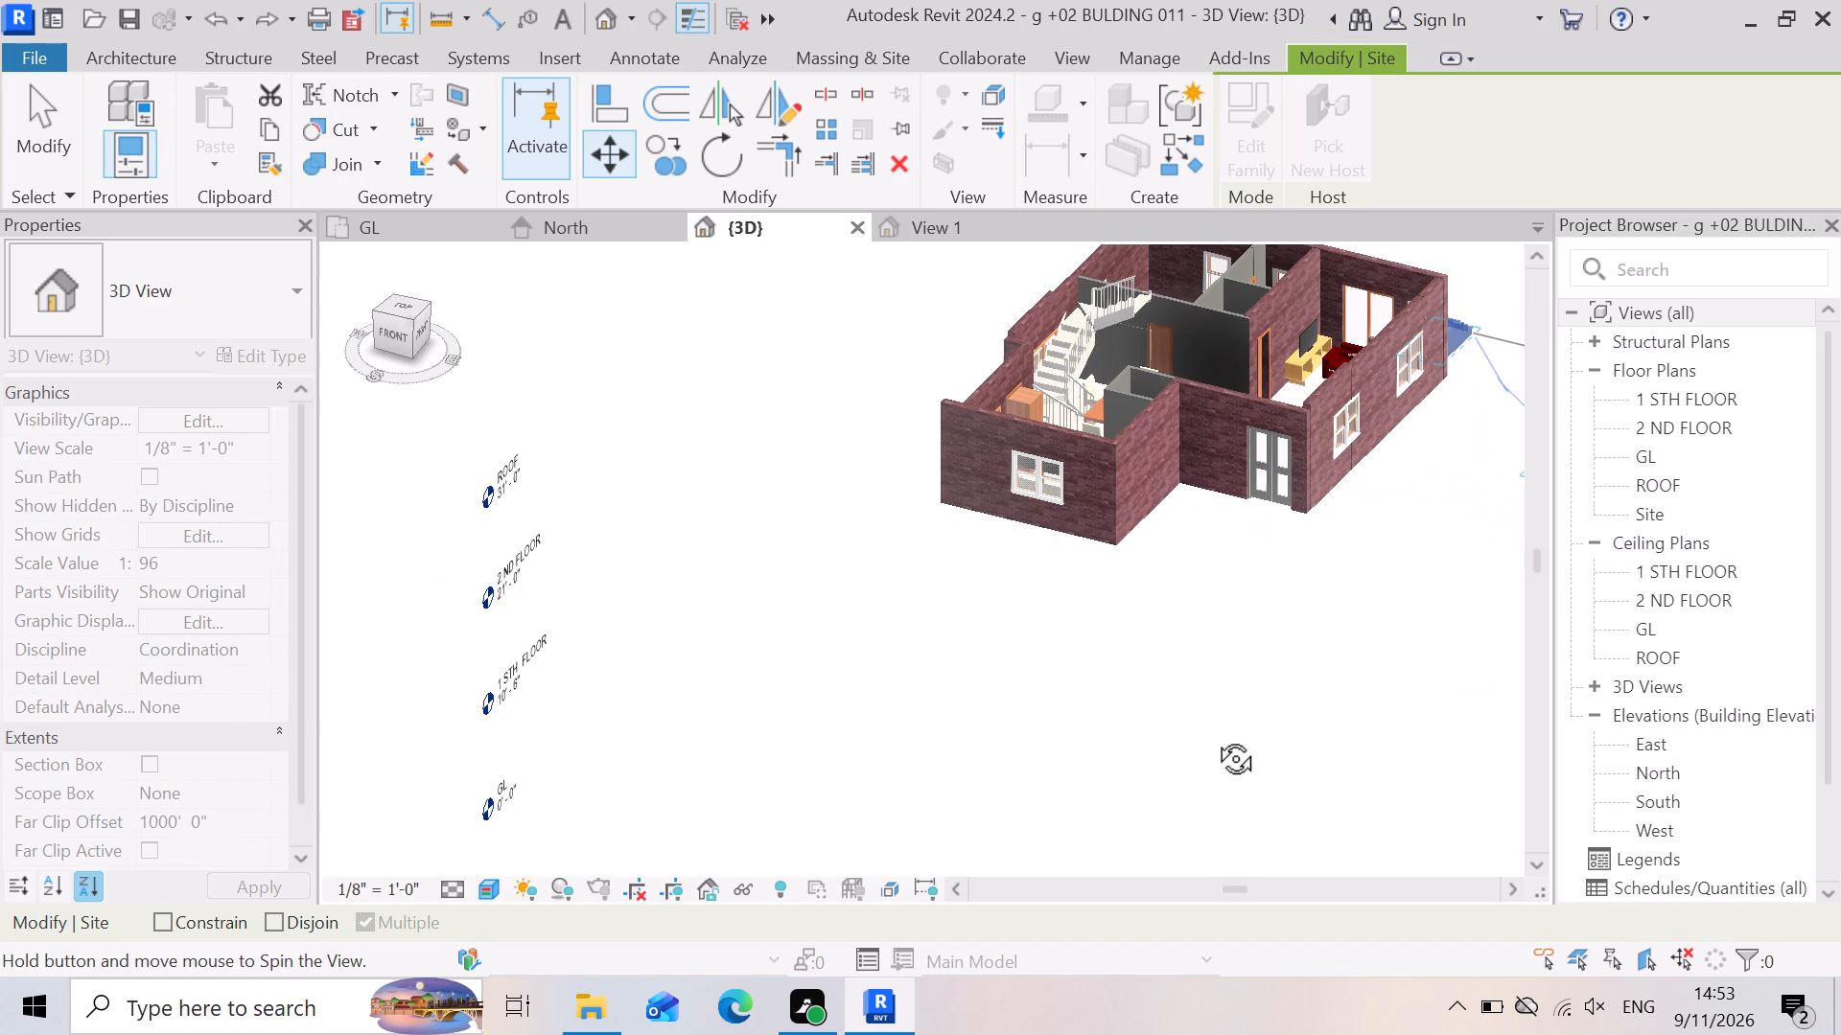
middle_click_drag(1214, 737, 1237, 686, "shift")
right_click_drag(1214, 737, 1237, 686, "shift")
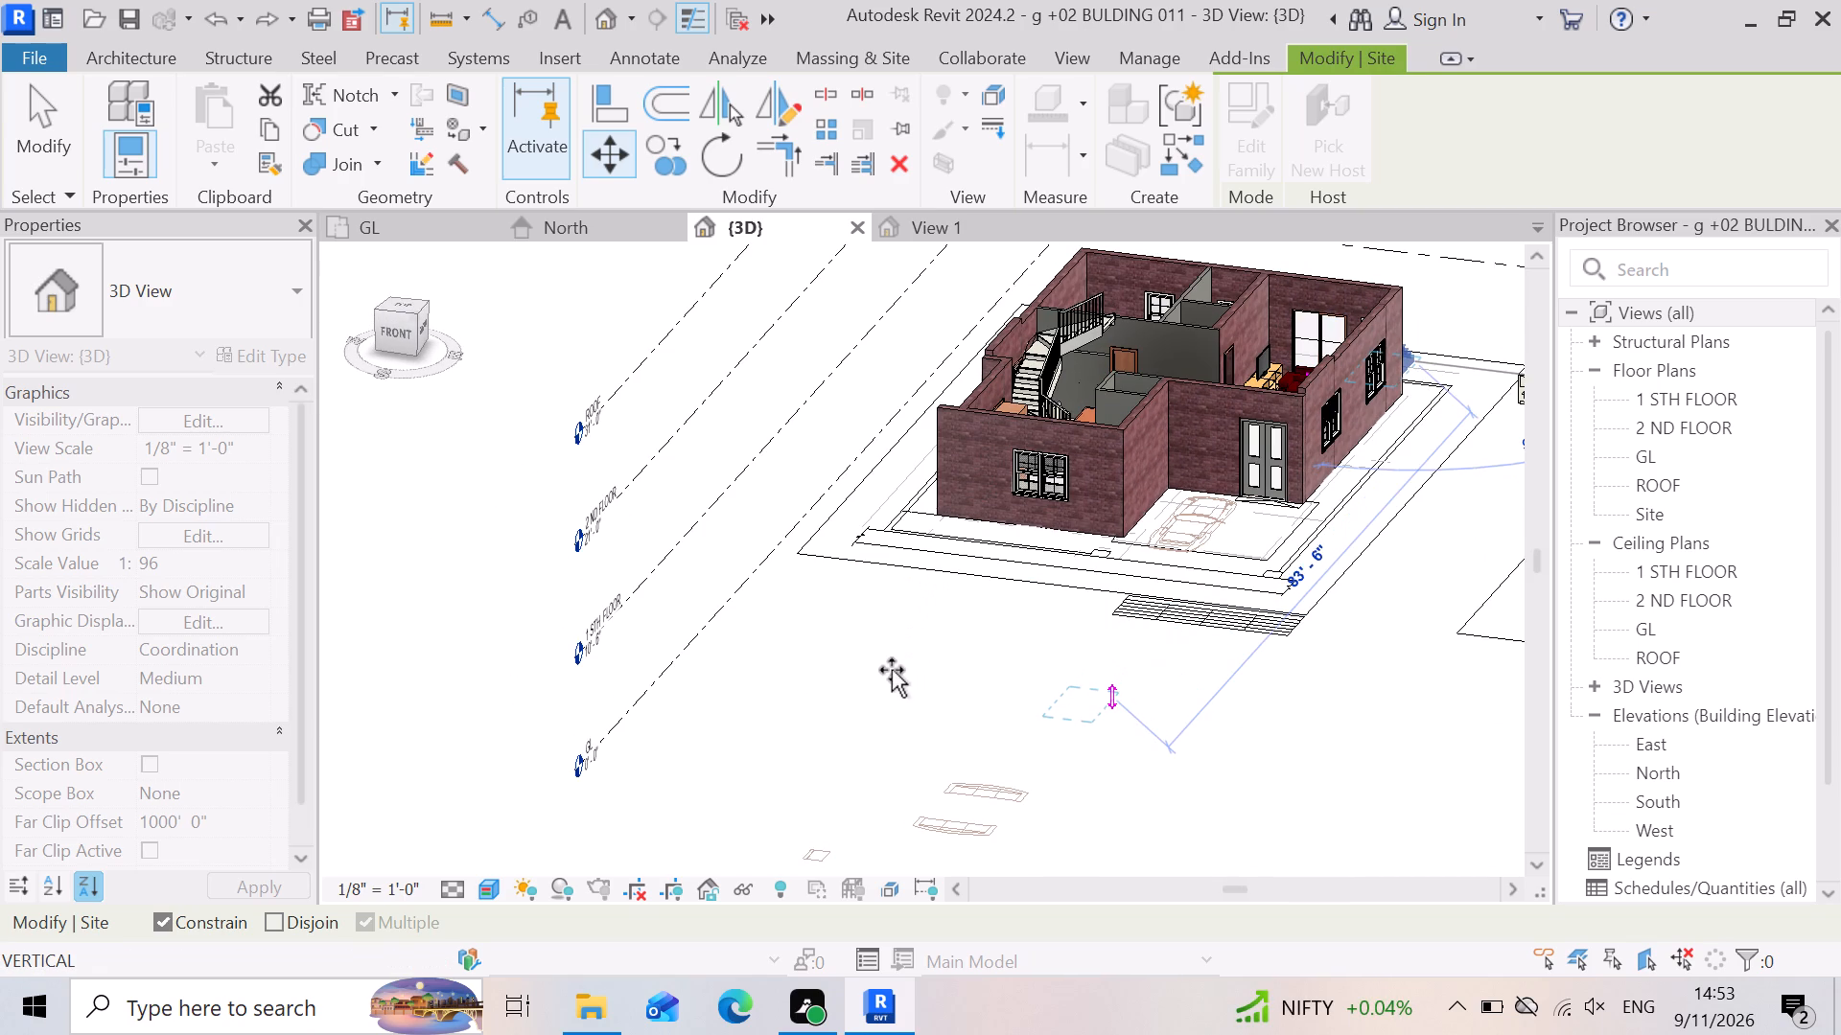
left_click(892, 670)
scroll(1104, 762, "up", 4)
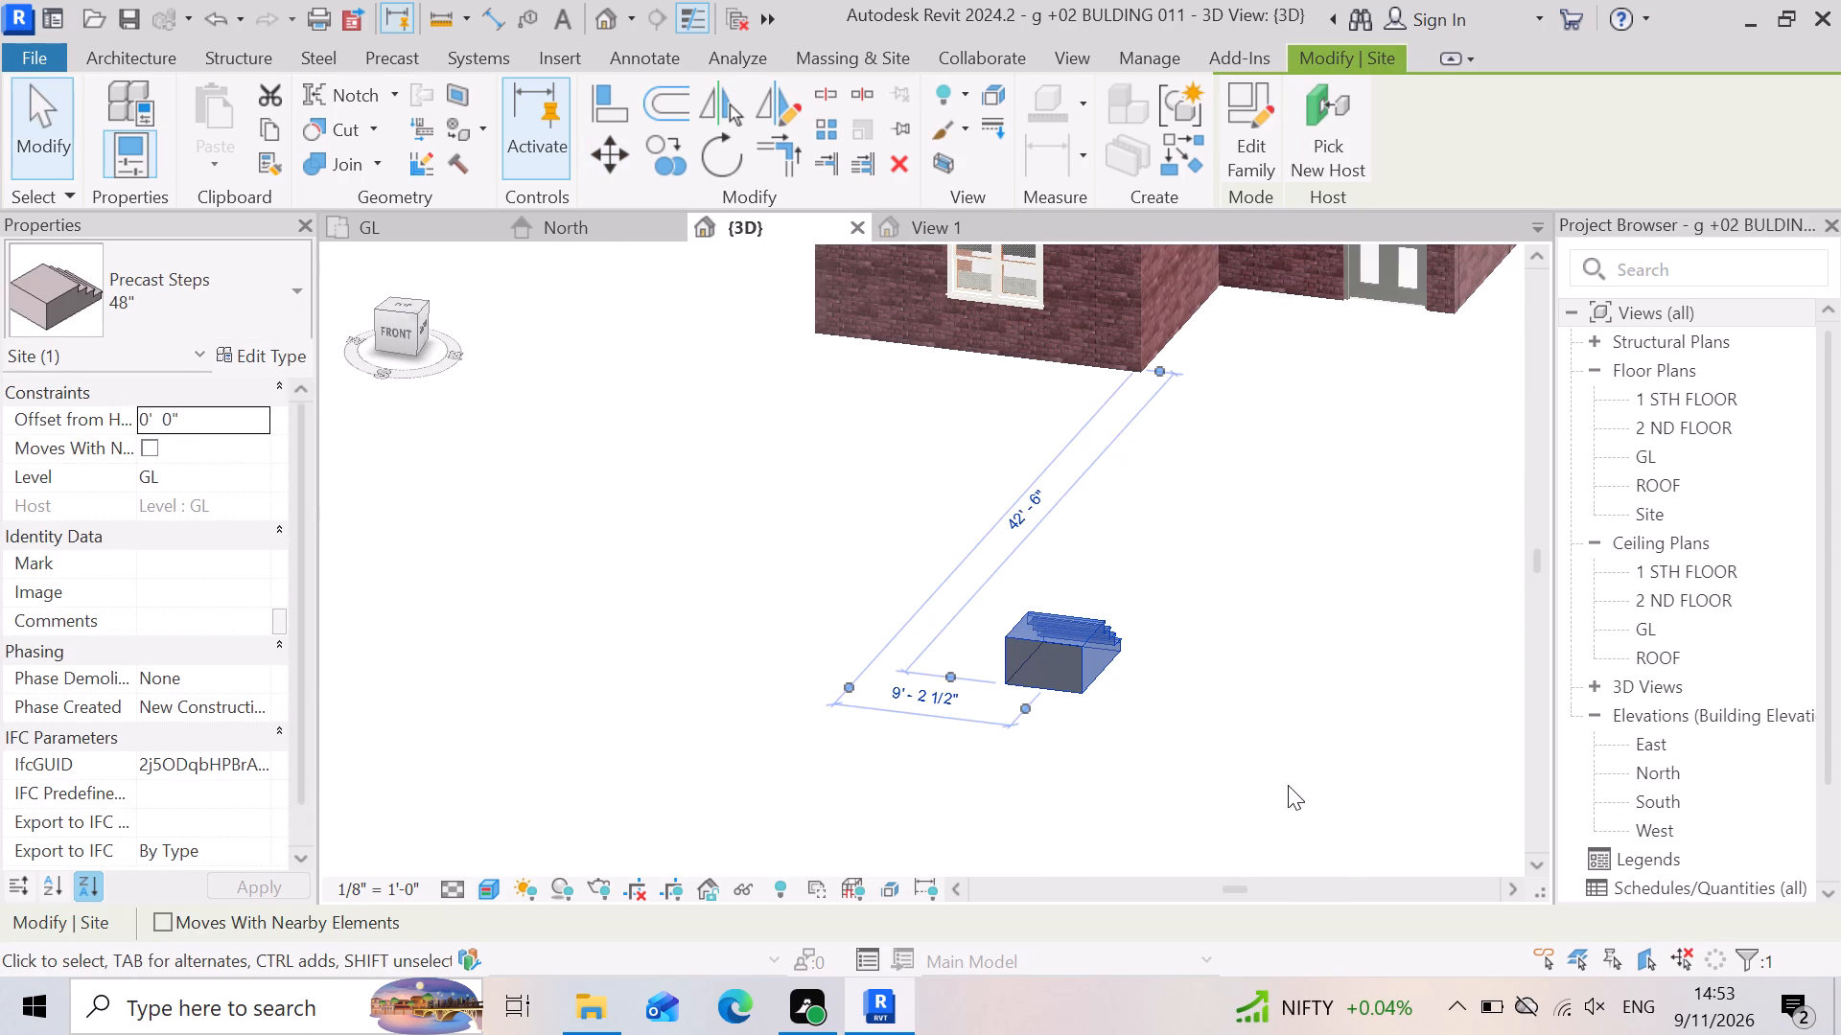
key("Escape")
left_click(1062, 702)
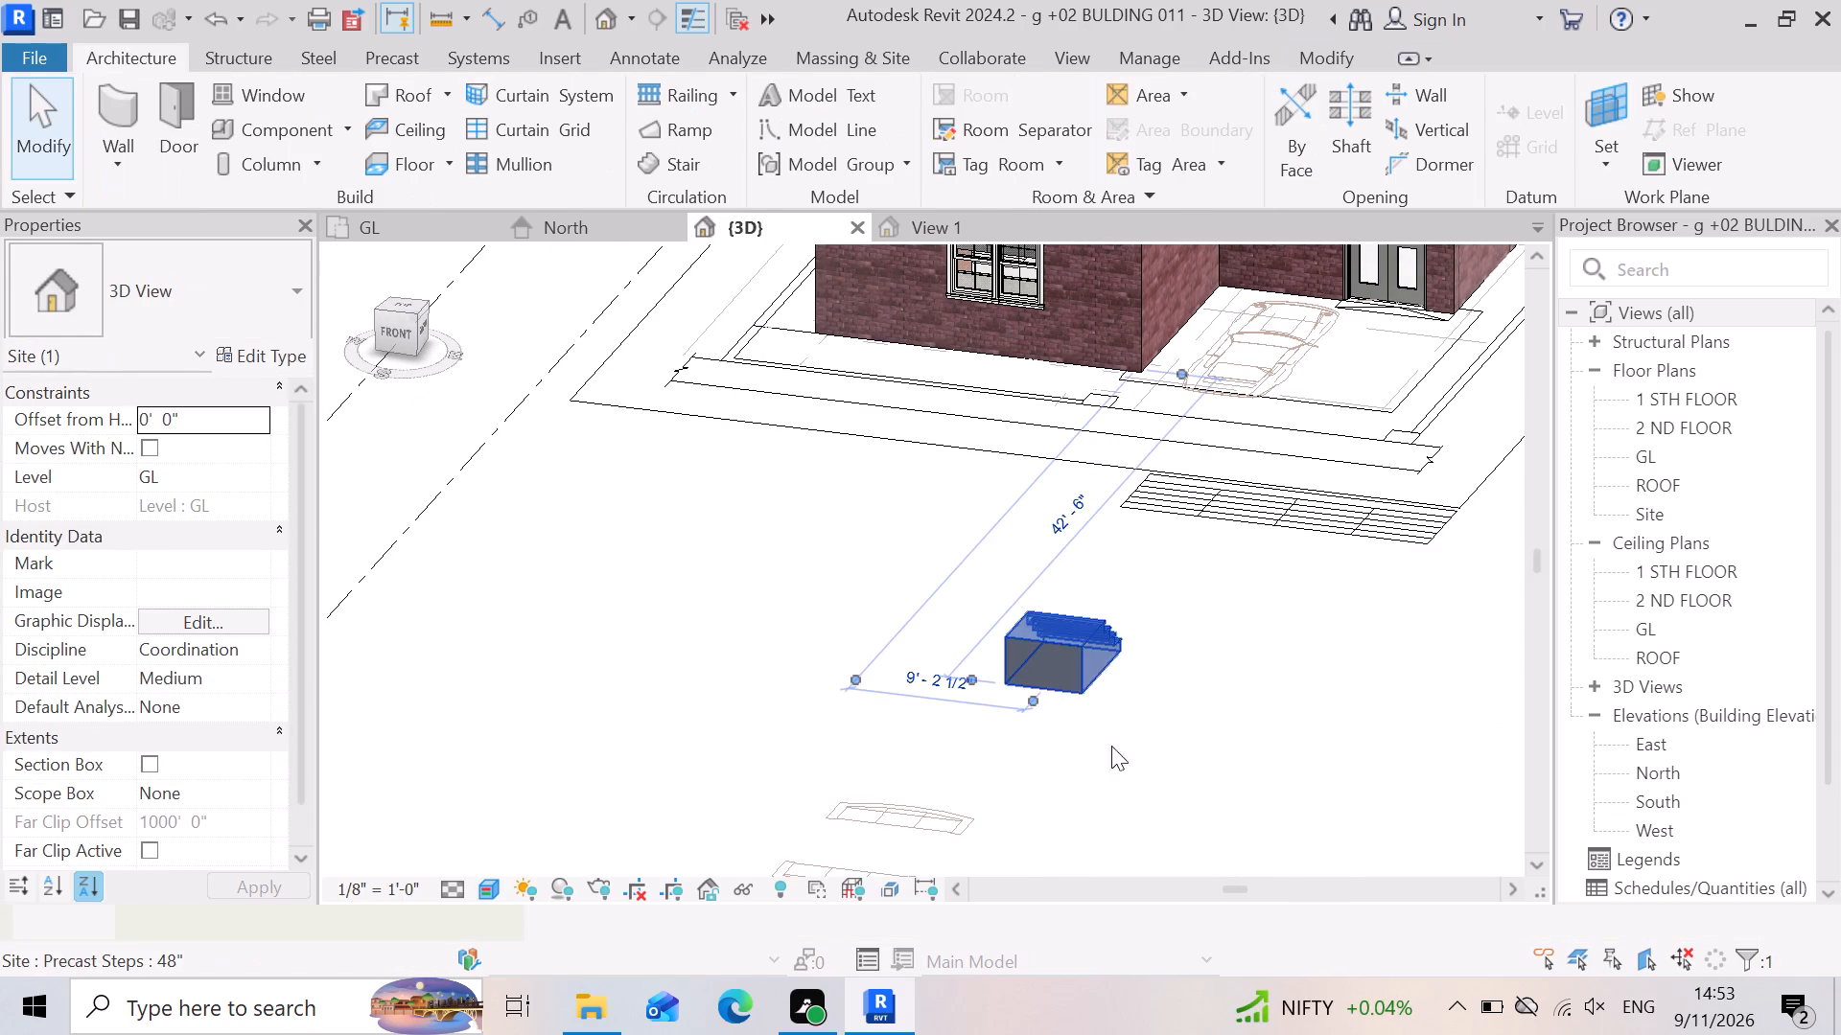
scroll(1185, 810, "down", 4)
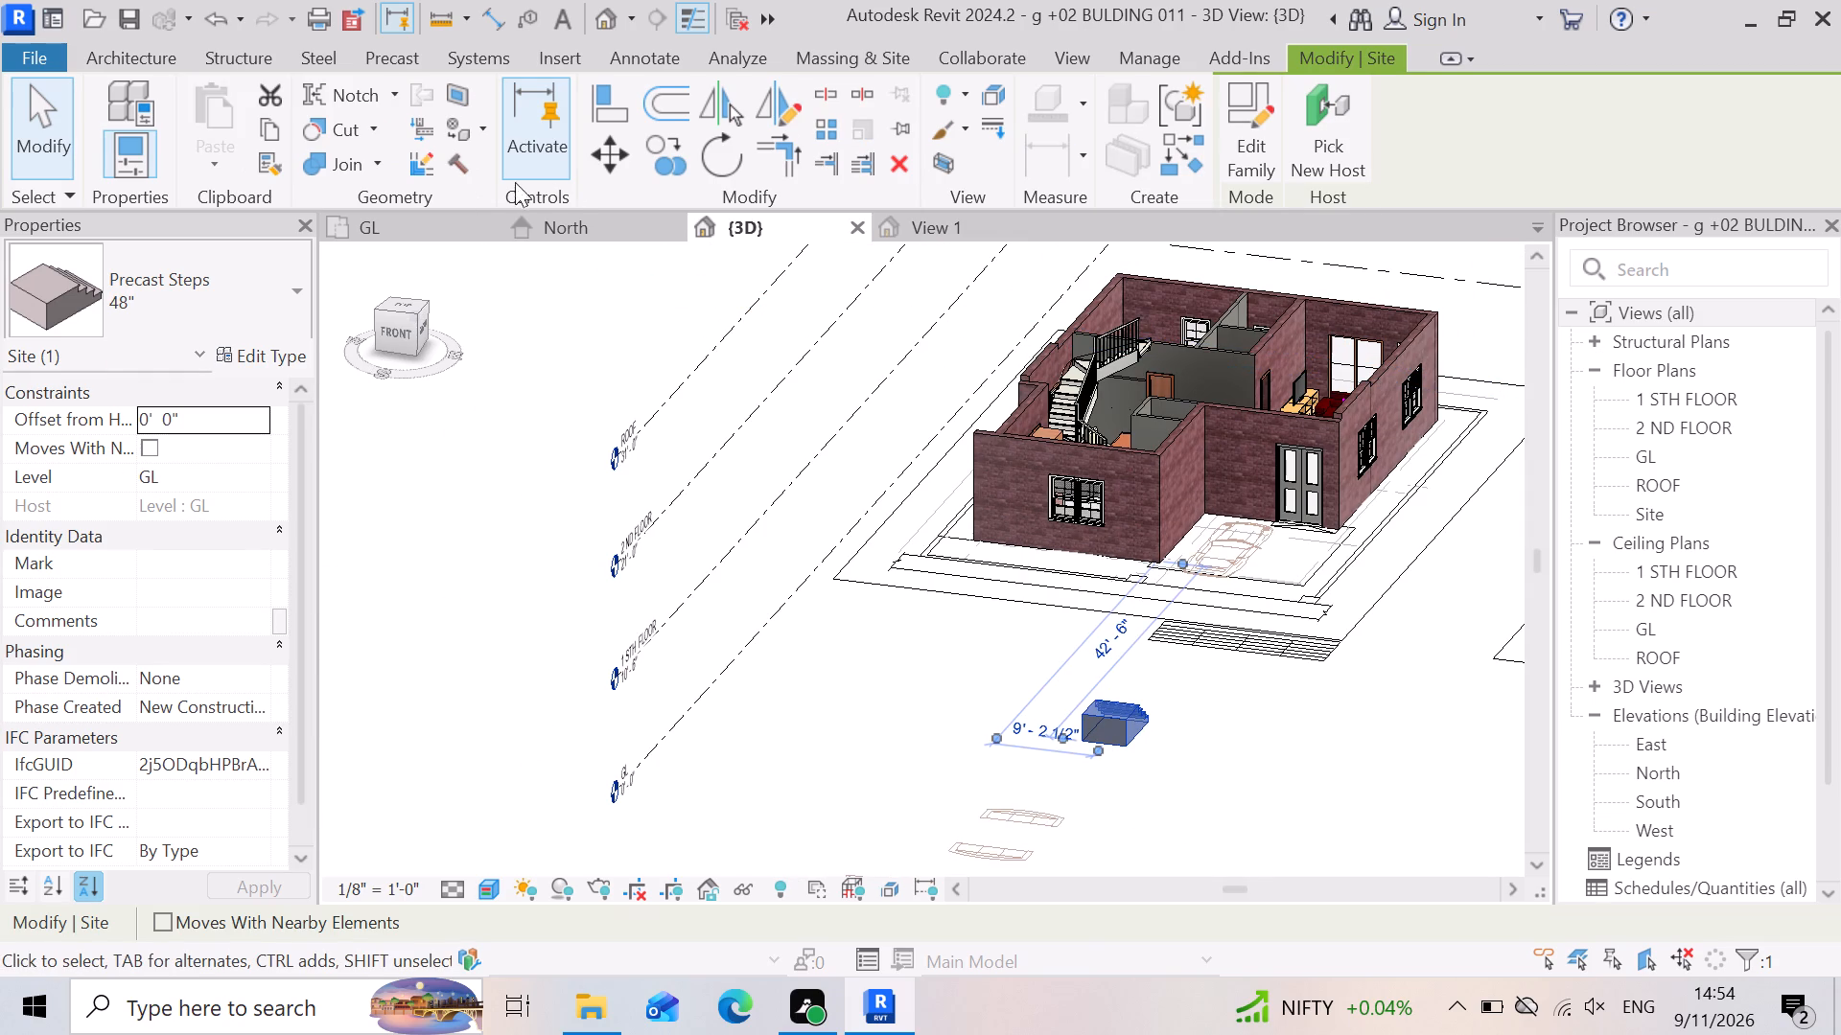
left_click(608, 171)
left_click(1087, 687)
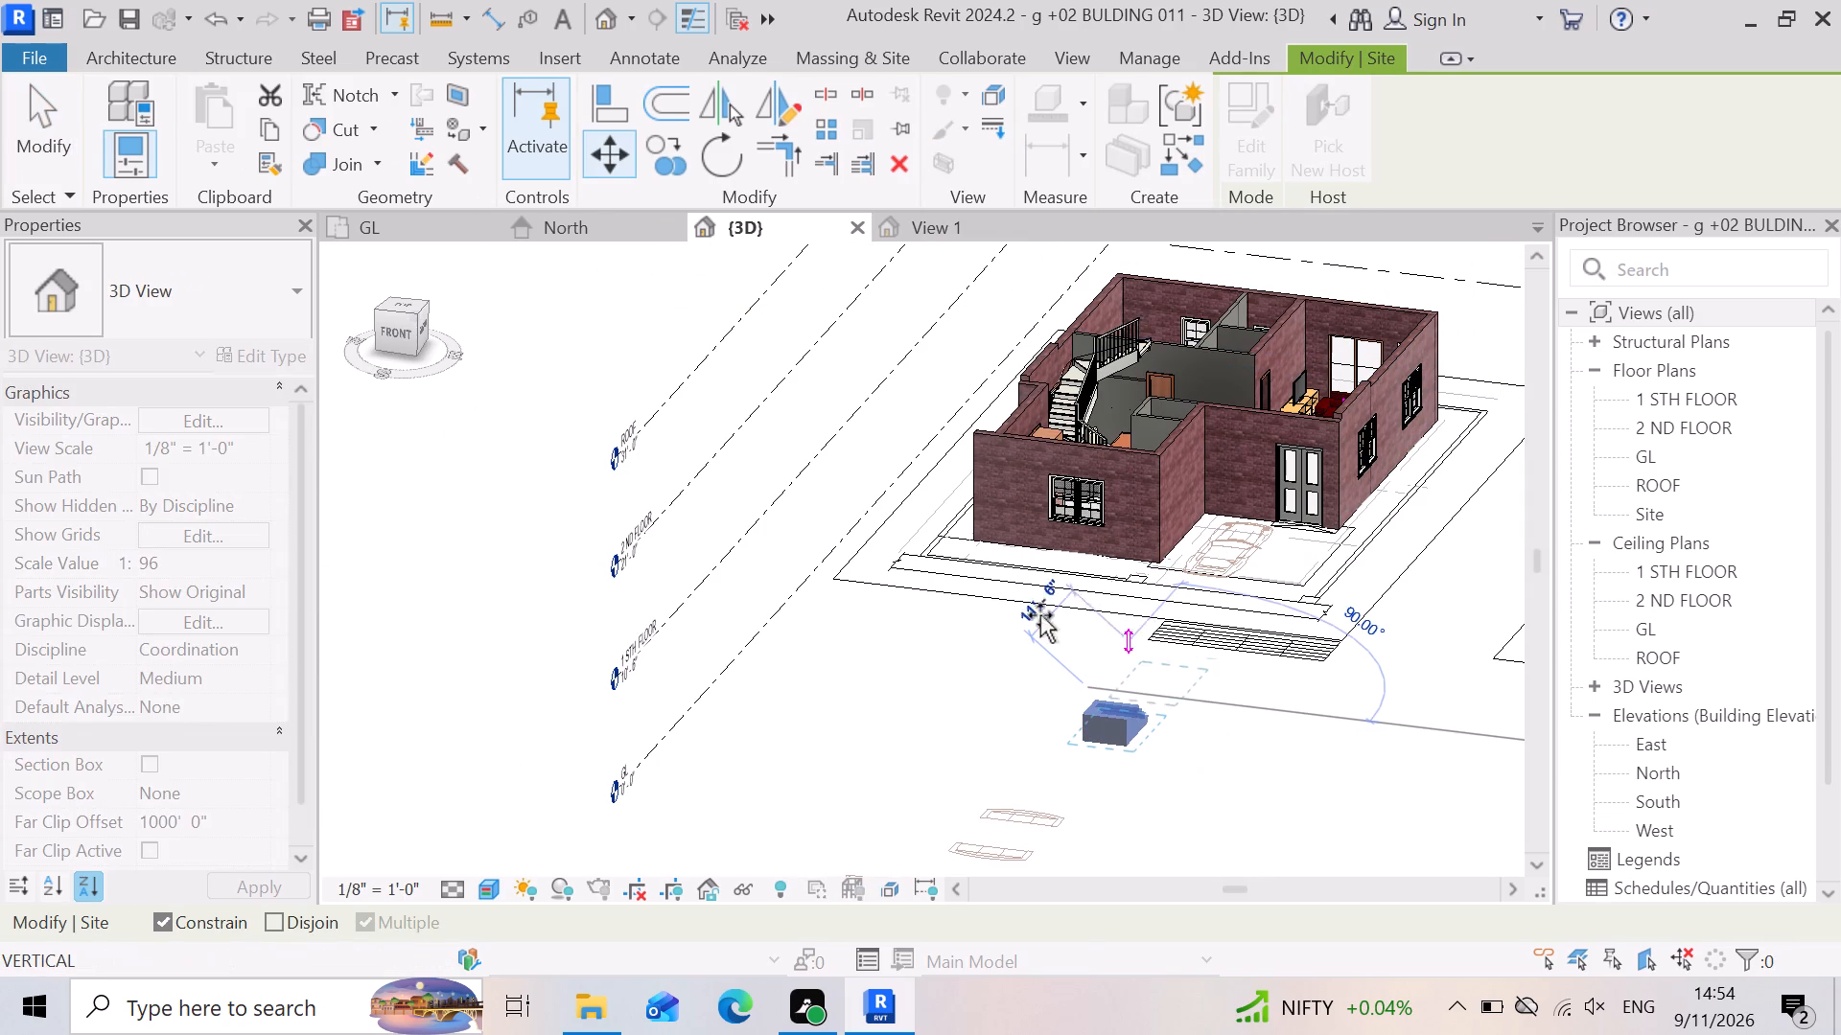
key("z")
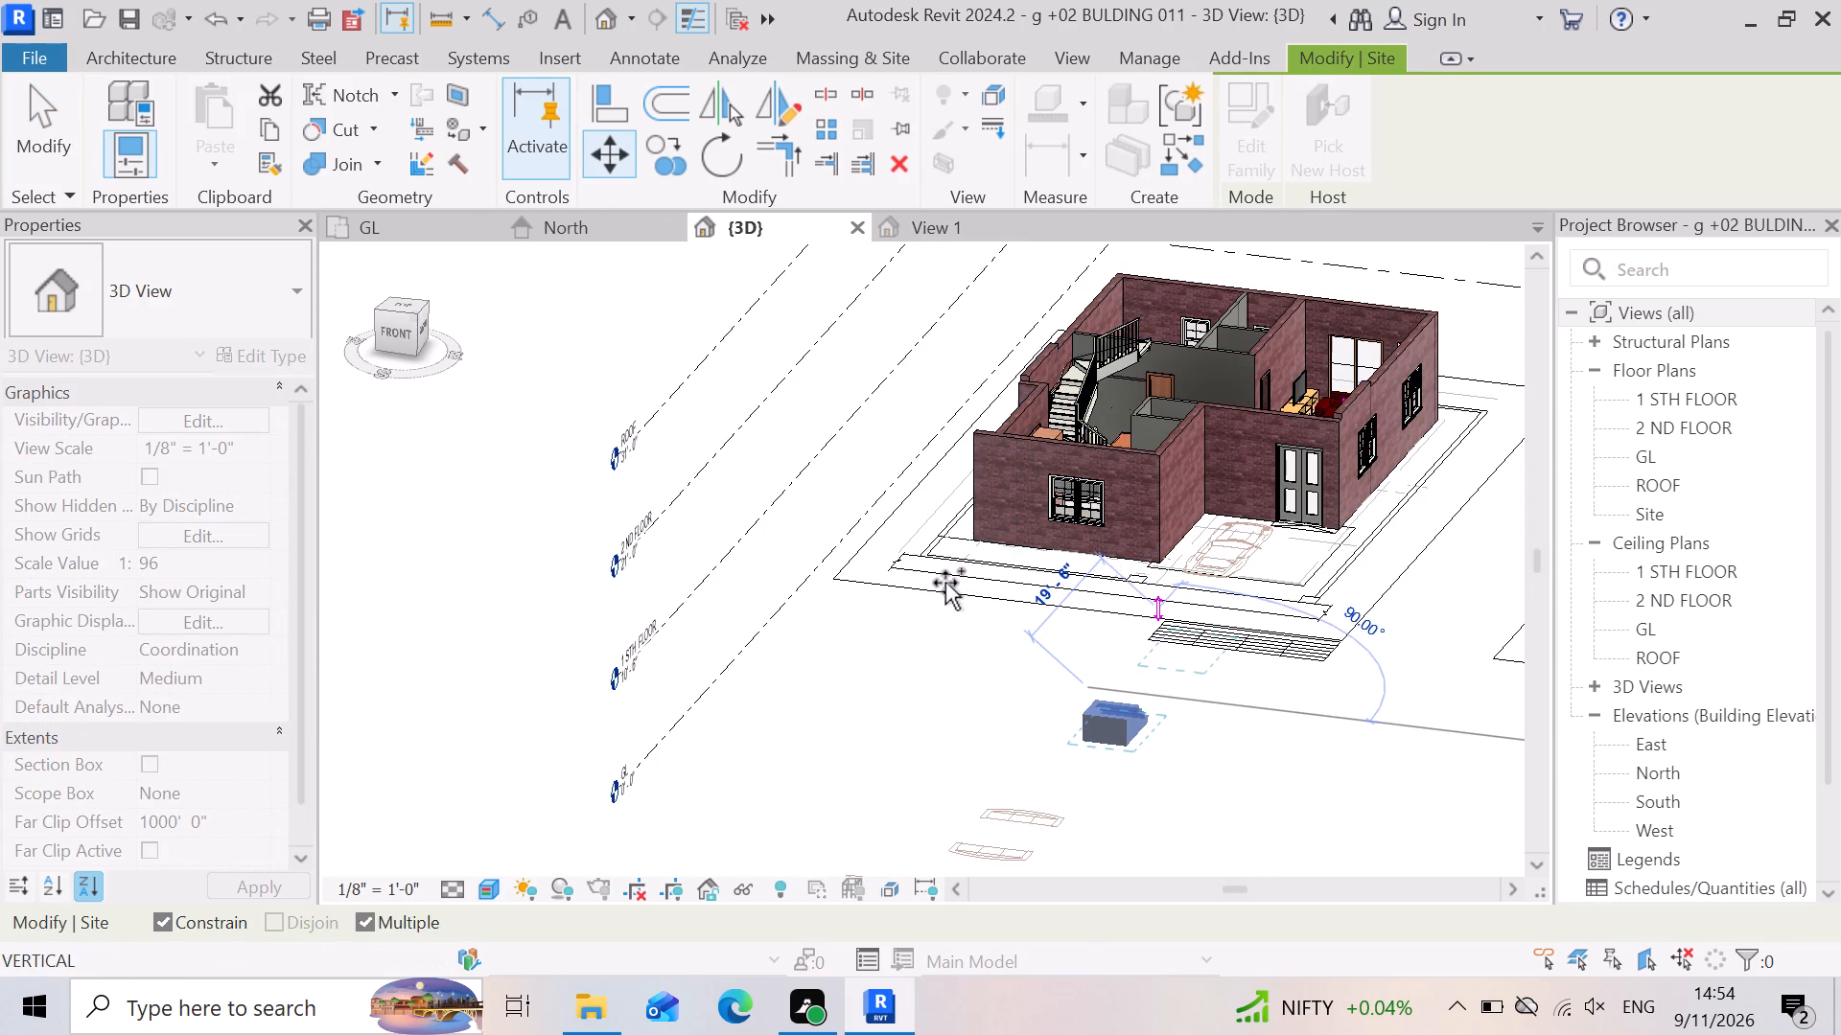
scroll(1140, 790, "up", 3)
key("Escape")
Delete the precast steps standing in the open ground in front of the house.
left_click_drag(1087, 706, 1096, 702)
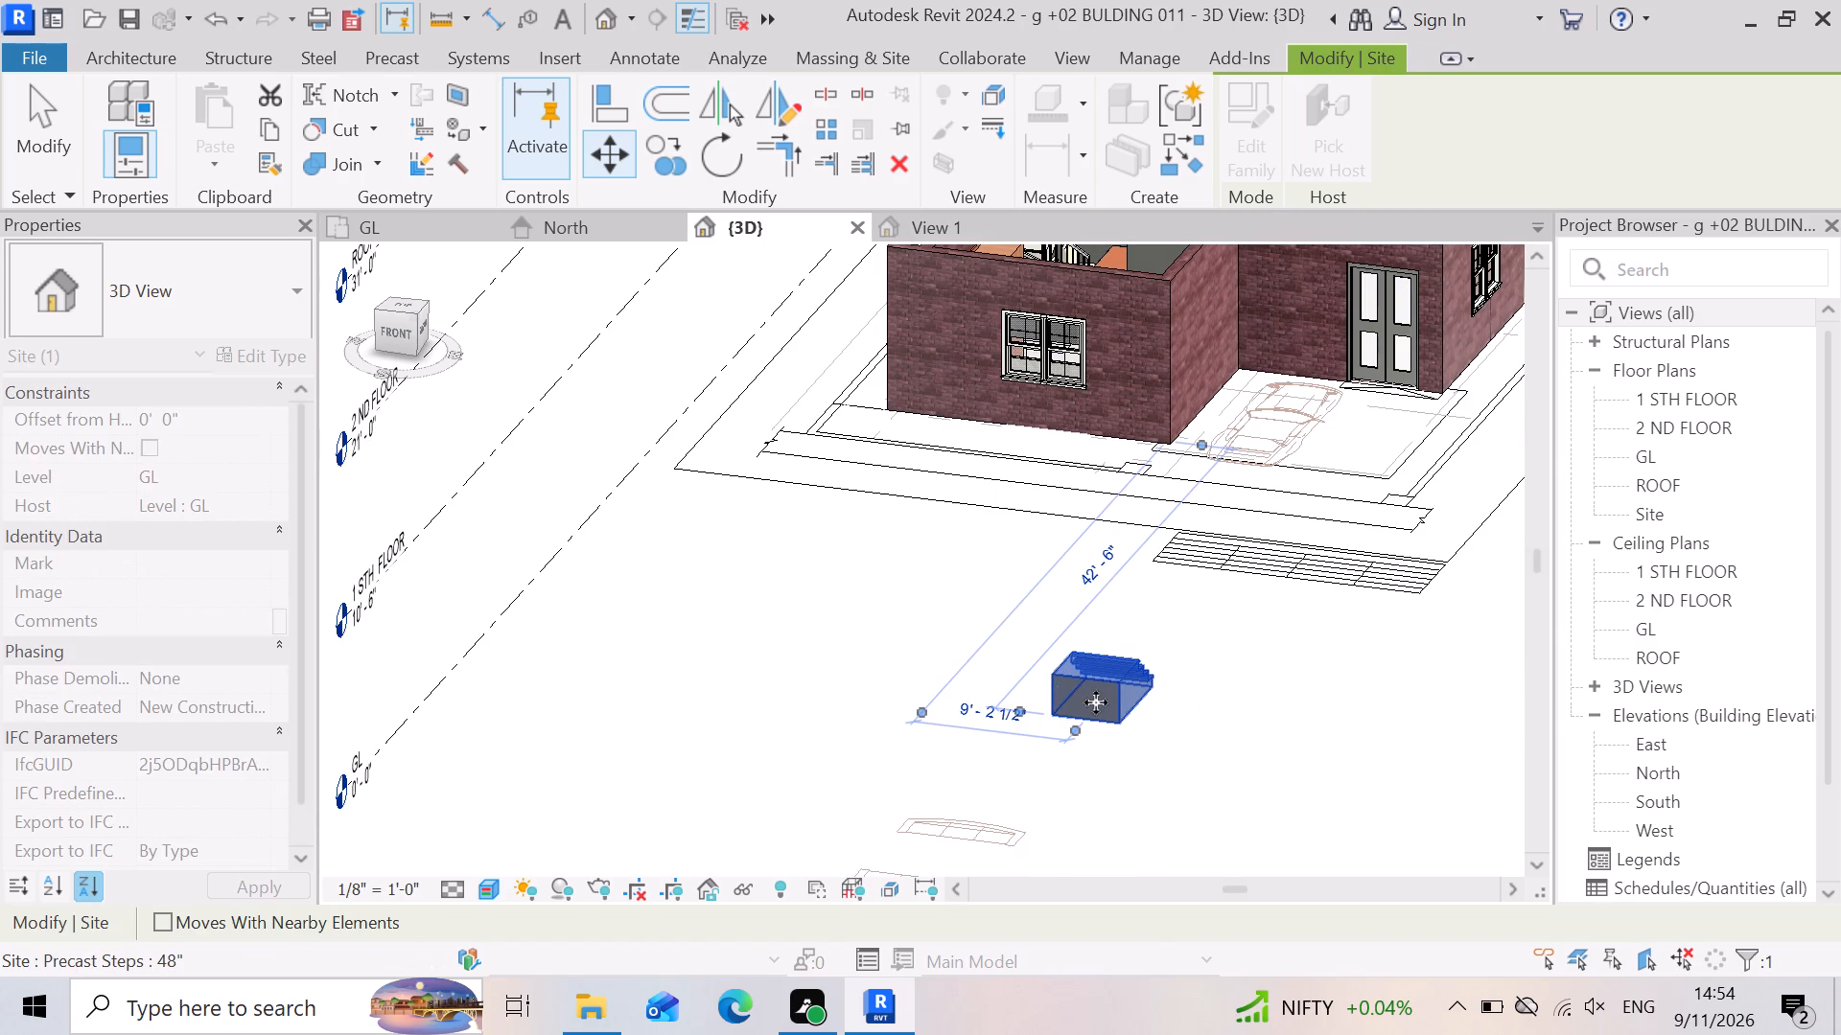
key("Delete")
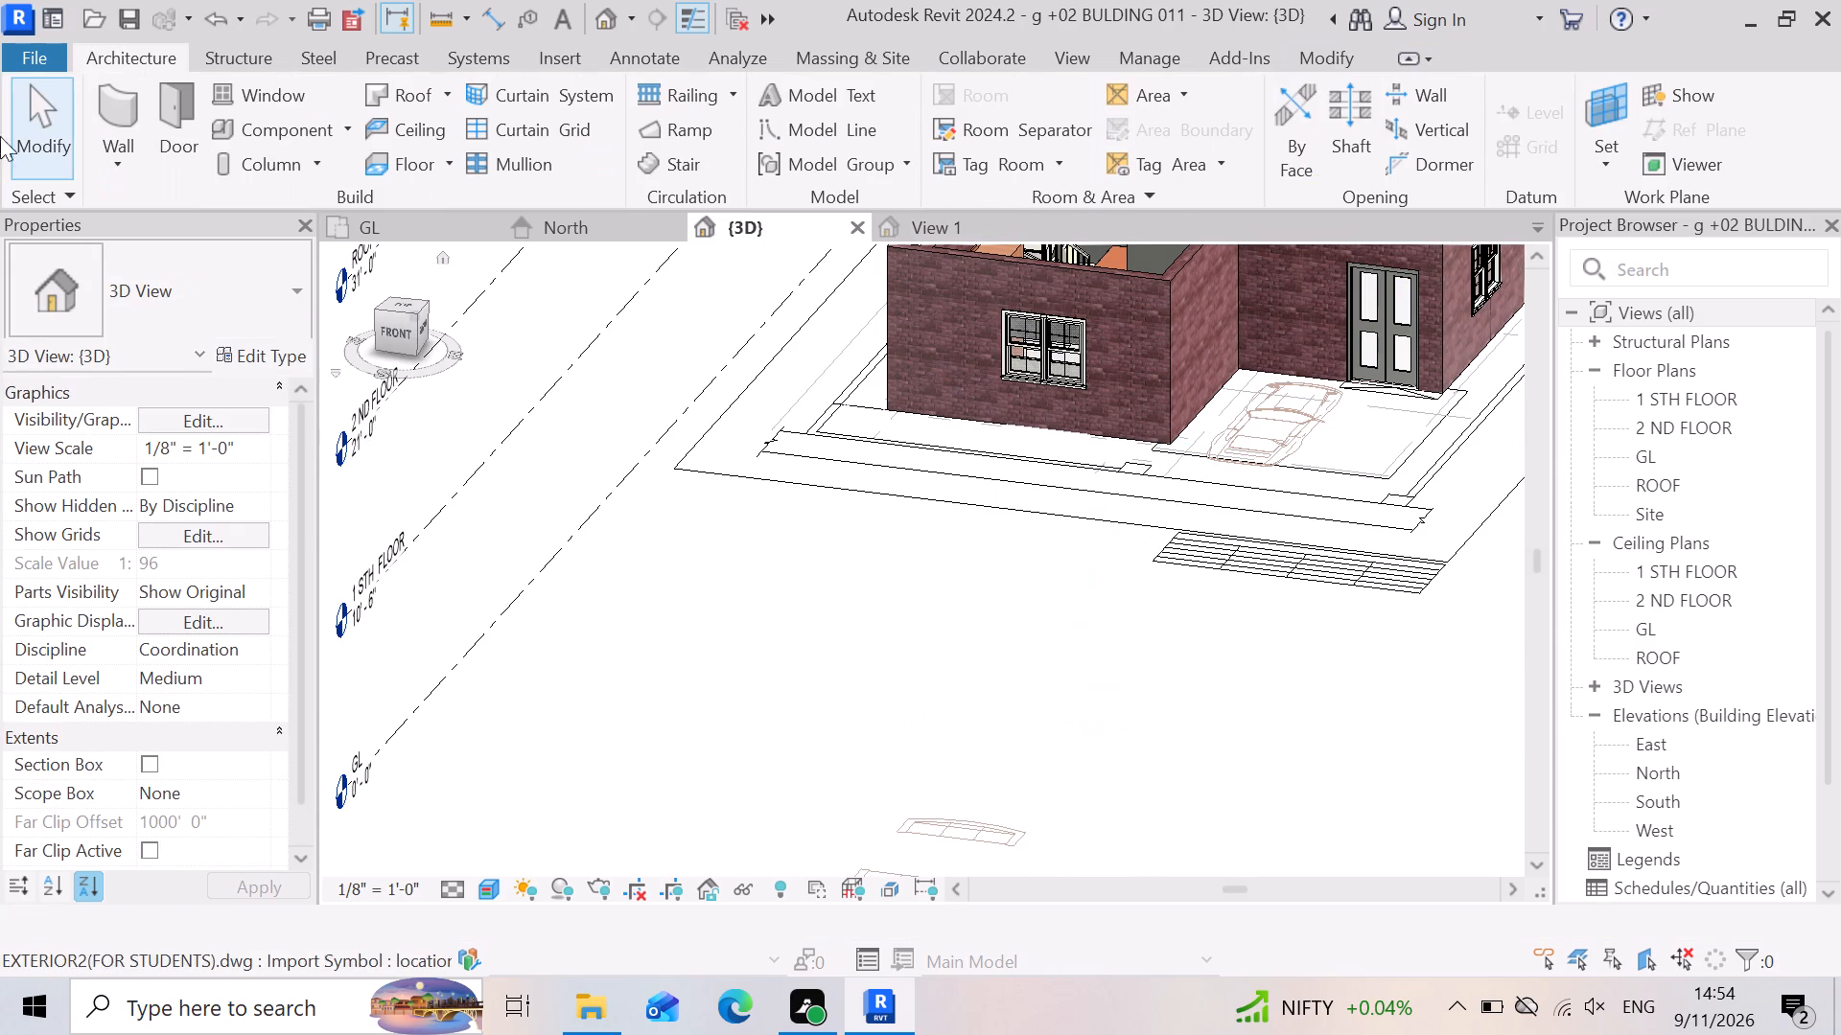
Place a new 48" Precast Steps component on level GL at the front brick wall, near the outer corner beside the window.
left_click(342, 127)
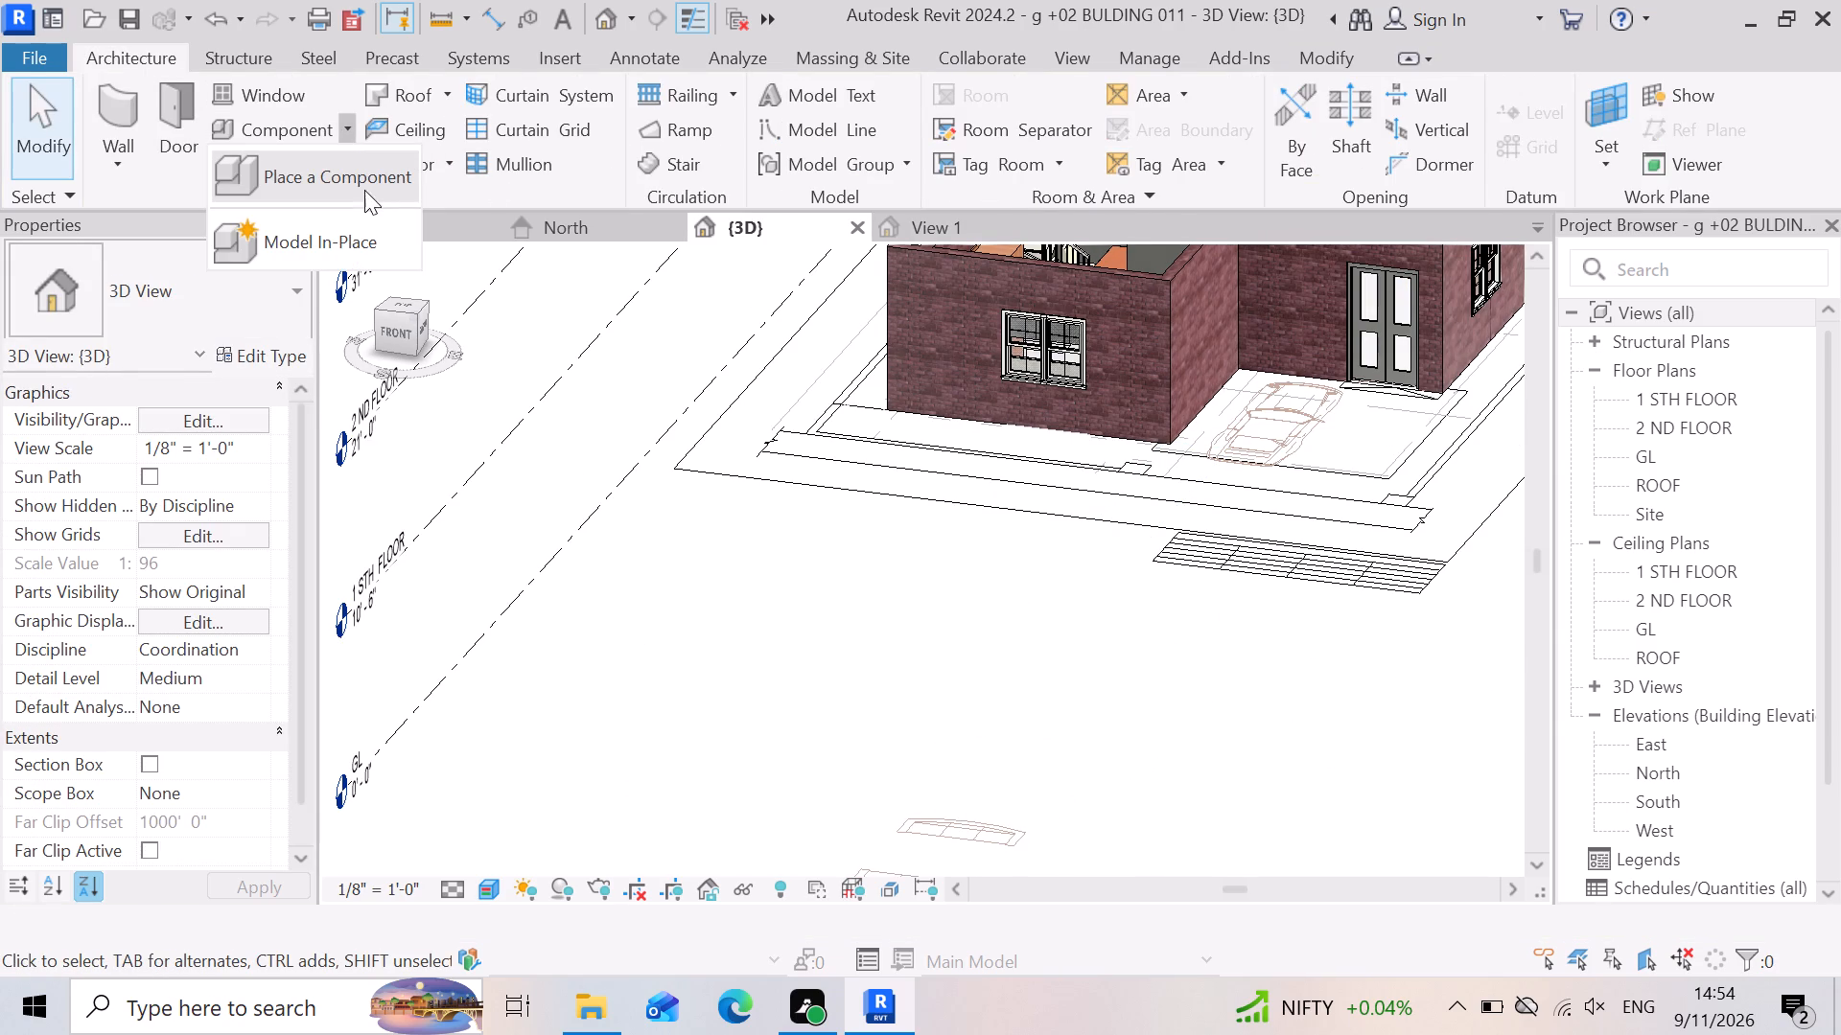
left_click(363, 200)
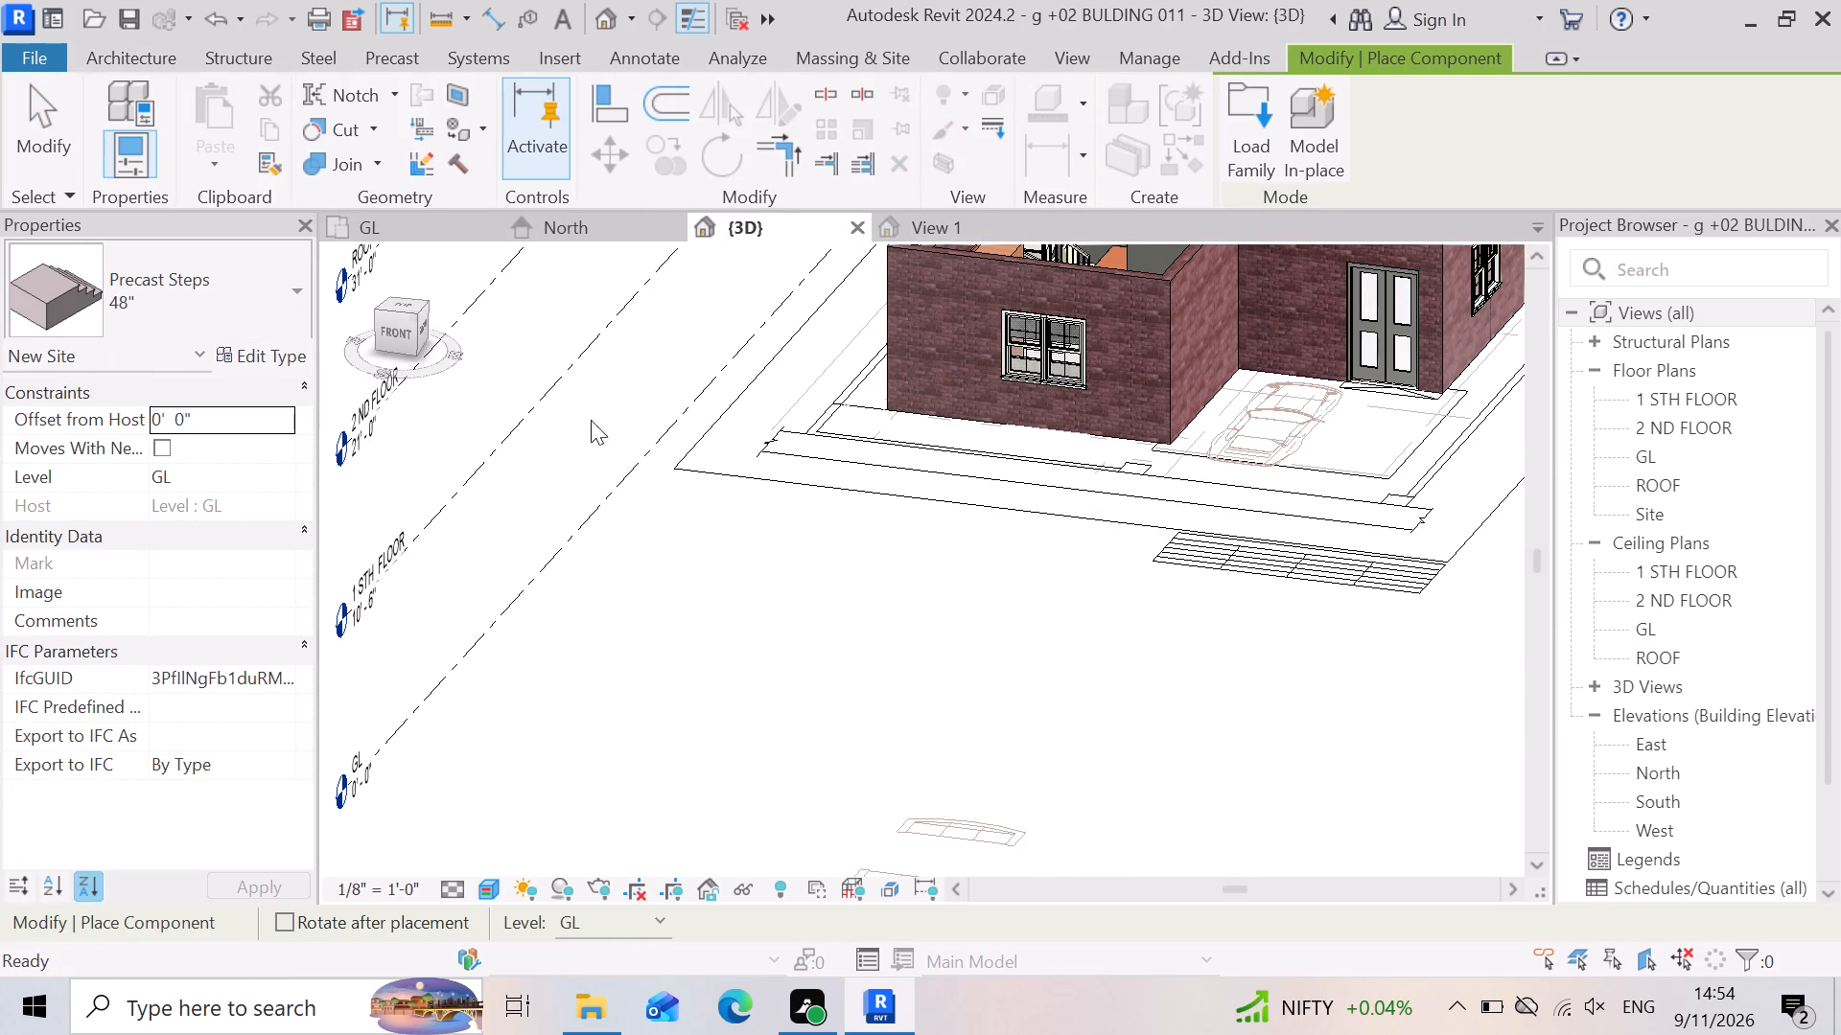
scroll(1331, 670, "down", 4)
scroll(1042, 646, "up", 6)
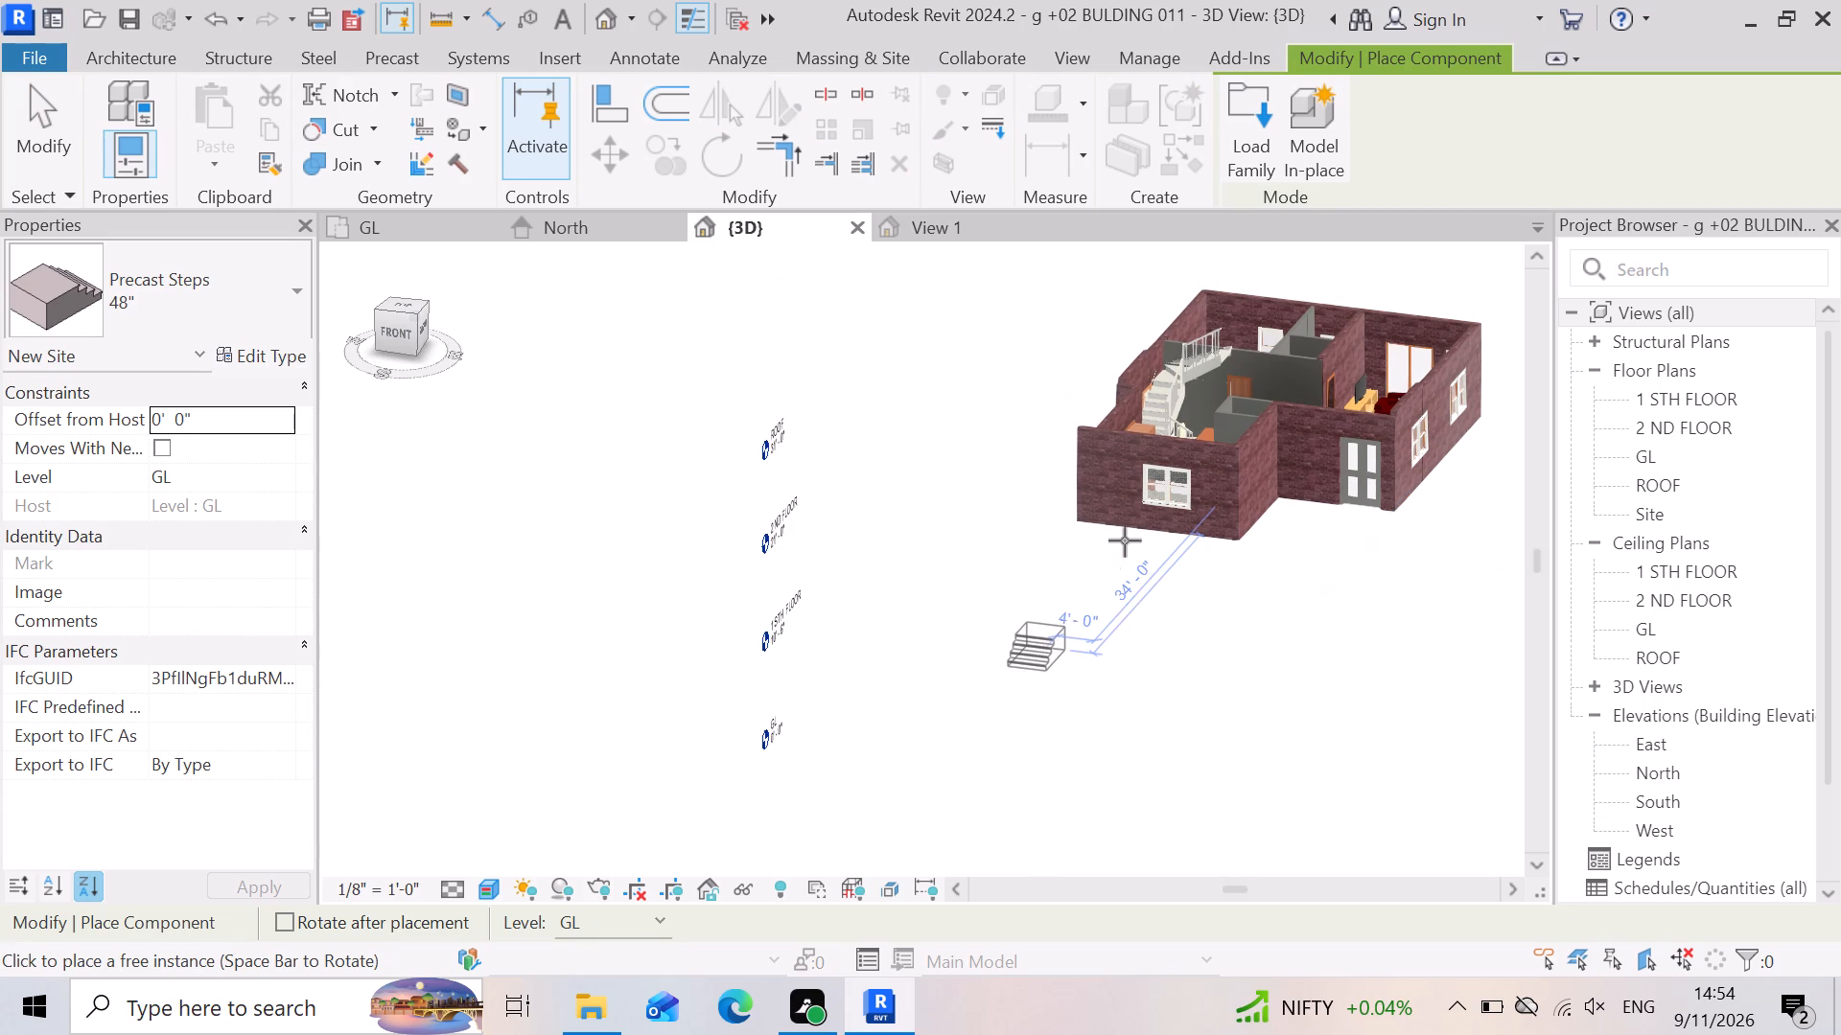
scroll(1126, 535, "up", 3)
scroll(1107, 576, "down", 4)
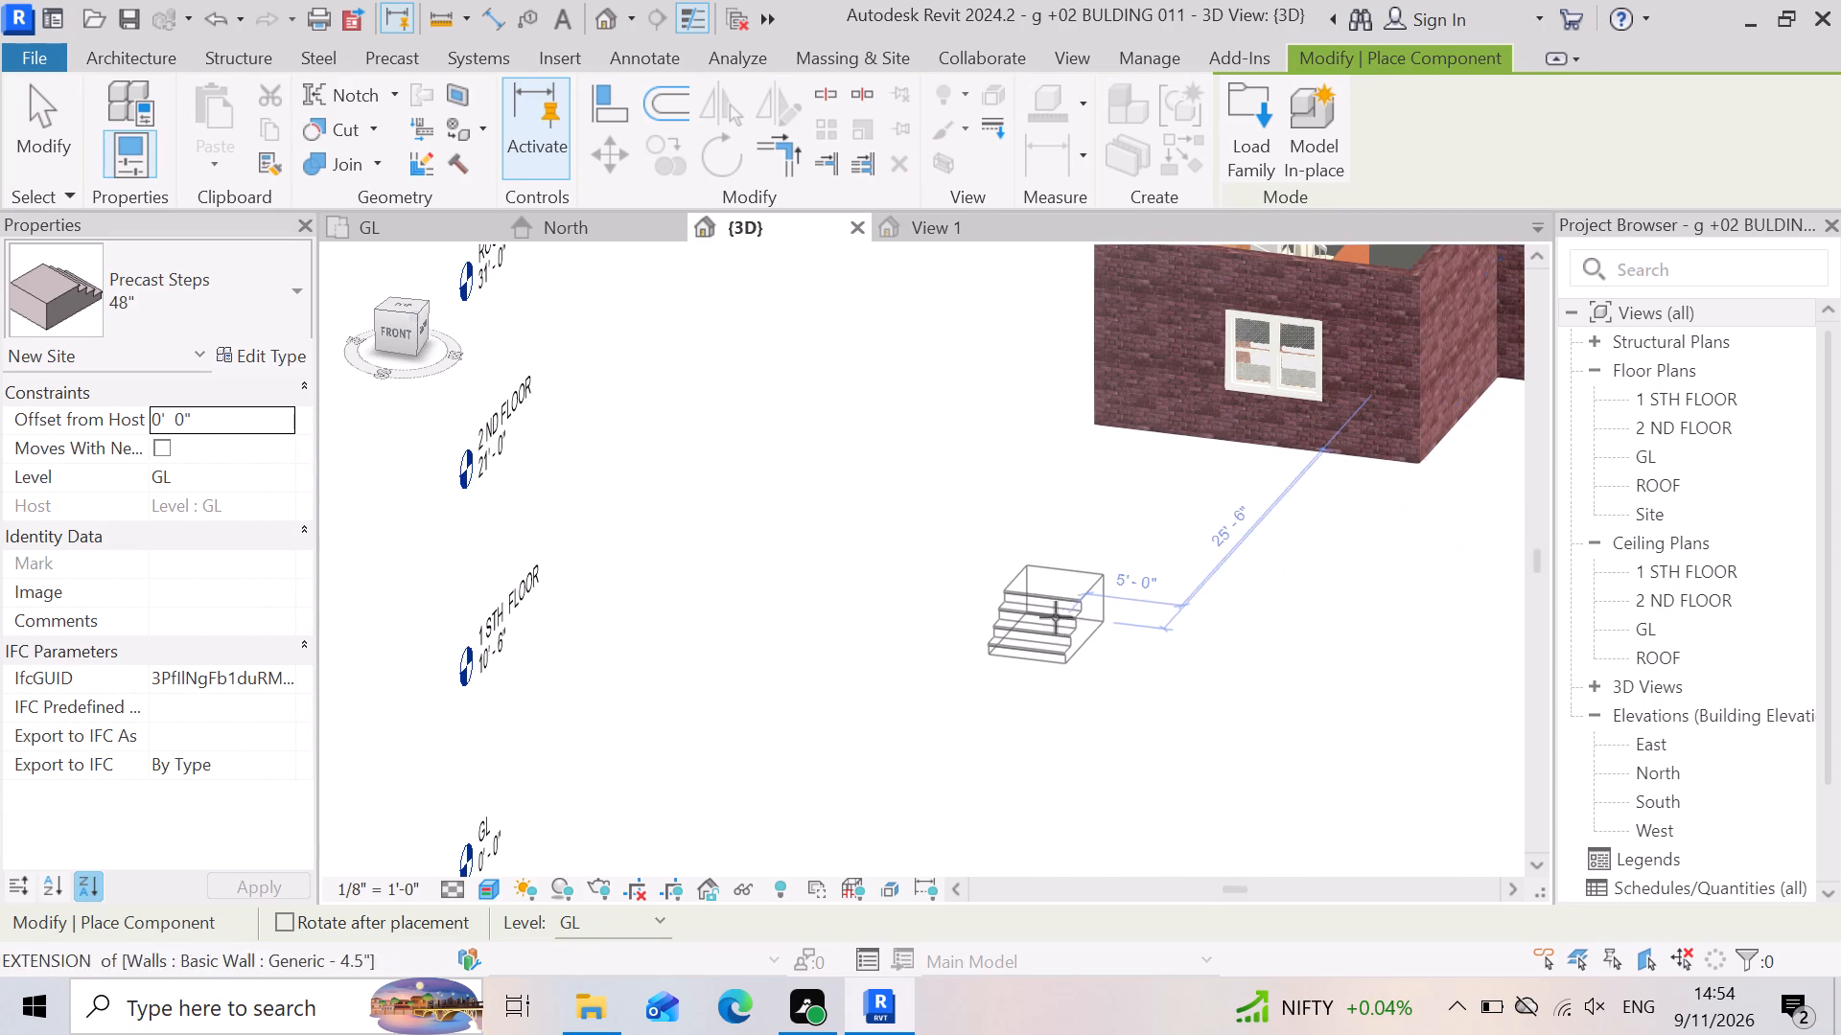
scroll(1056, 617, "down", 7)
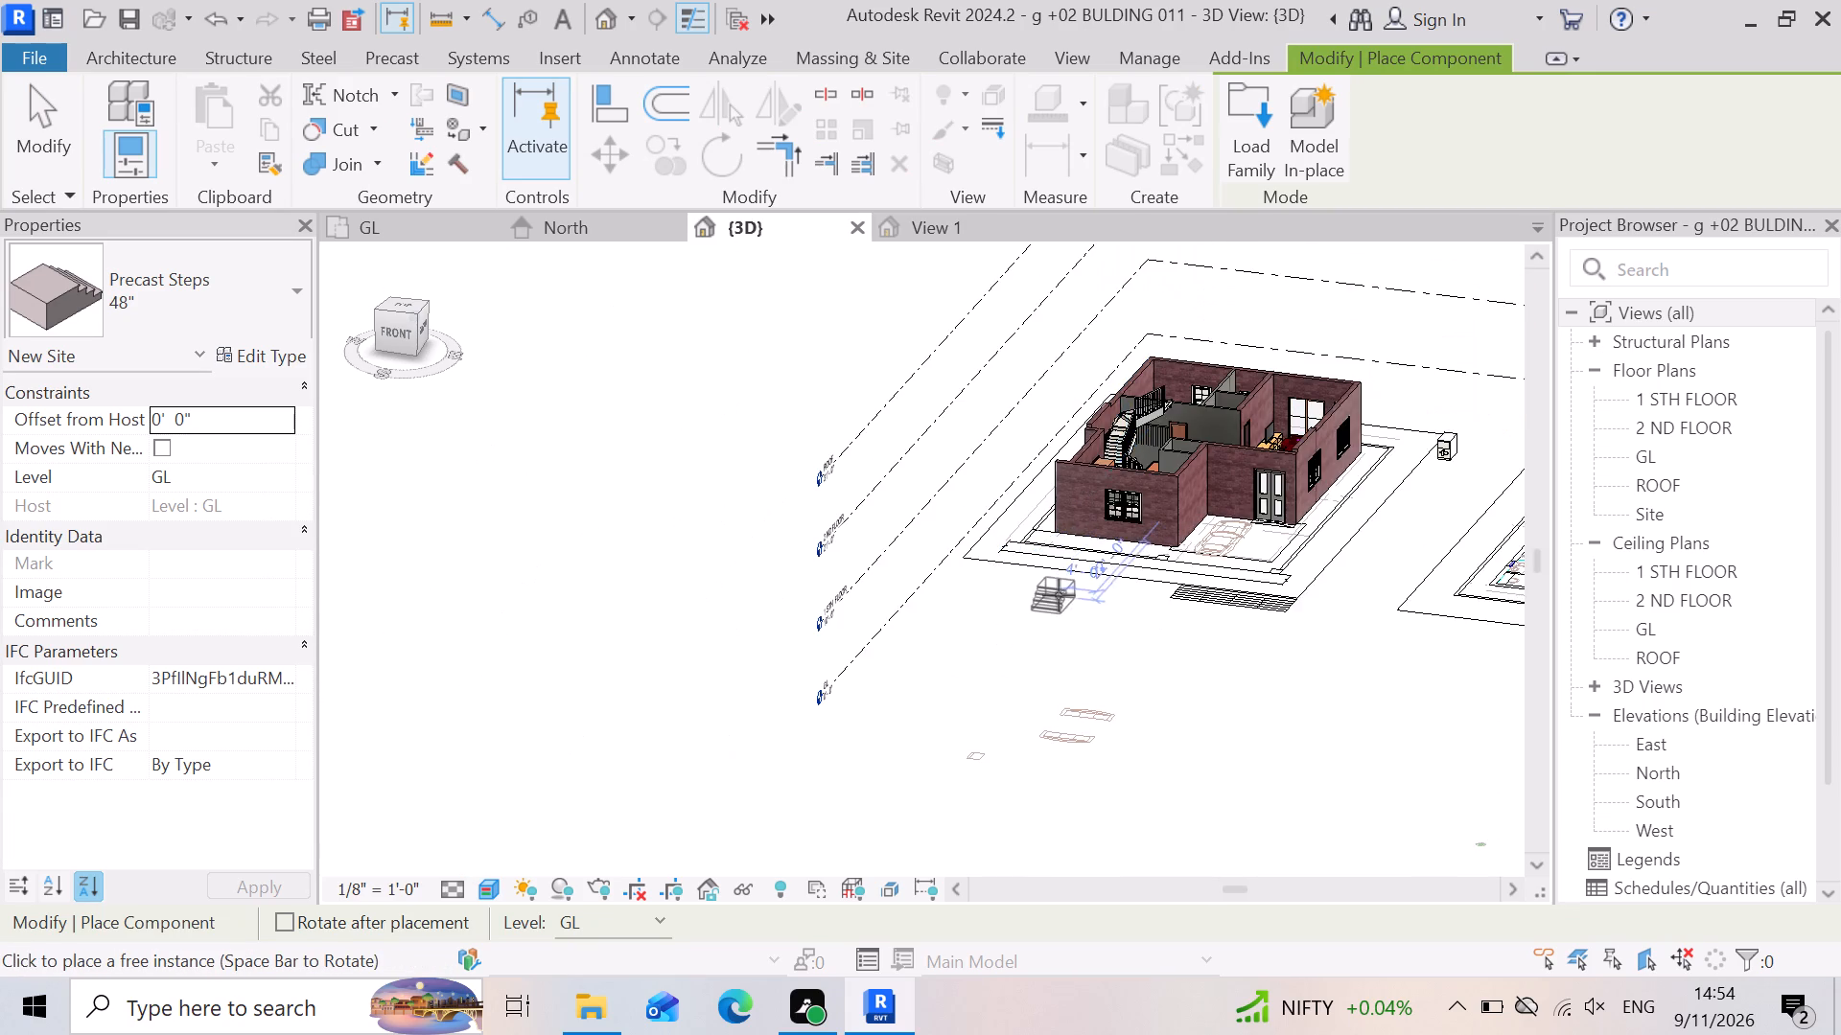
scroll(1059, 592, "up", 5)
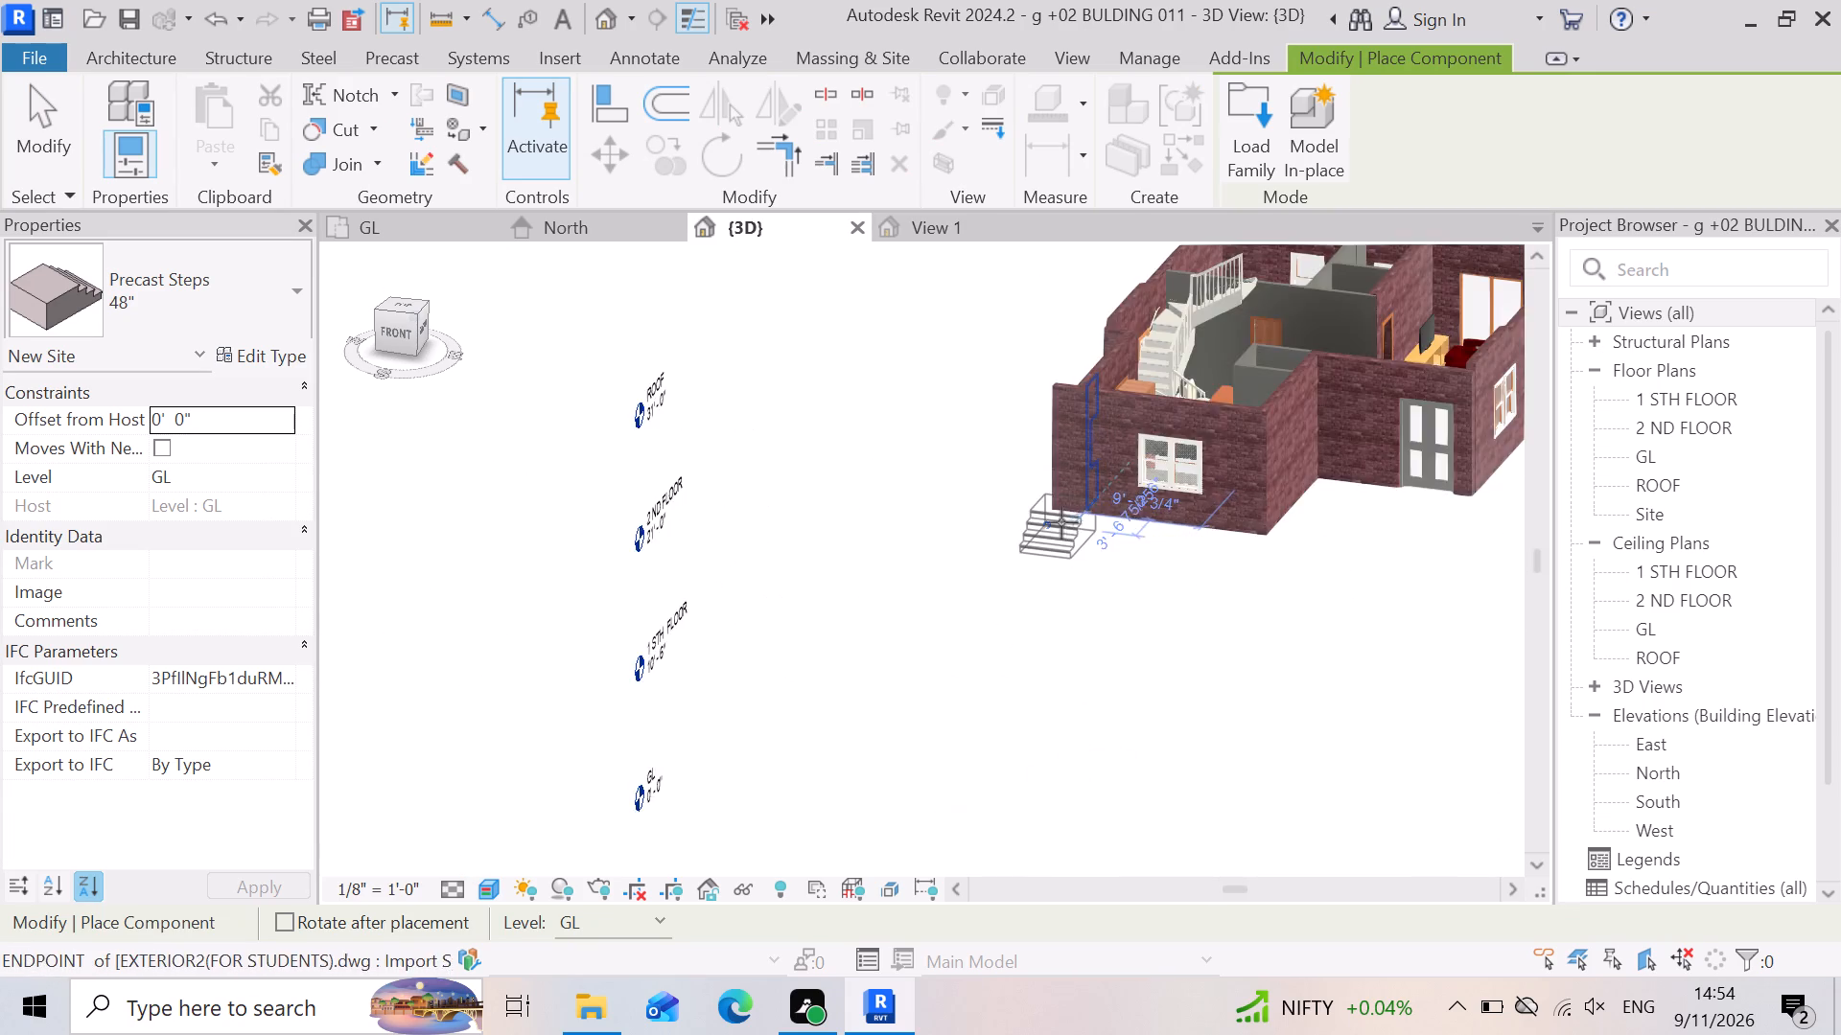
scroll(1061, 522, "up", 8)
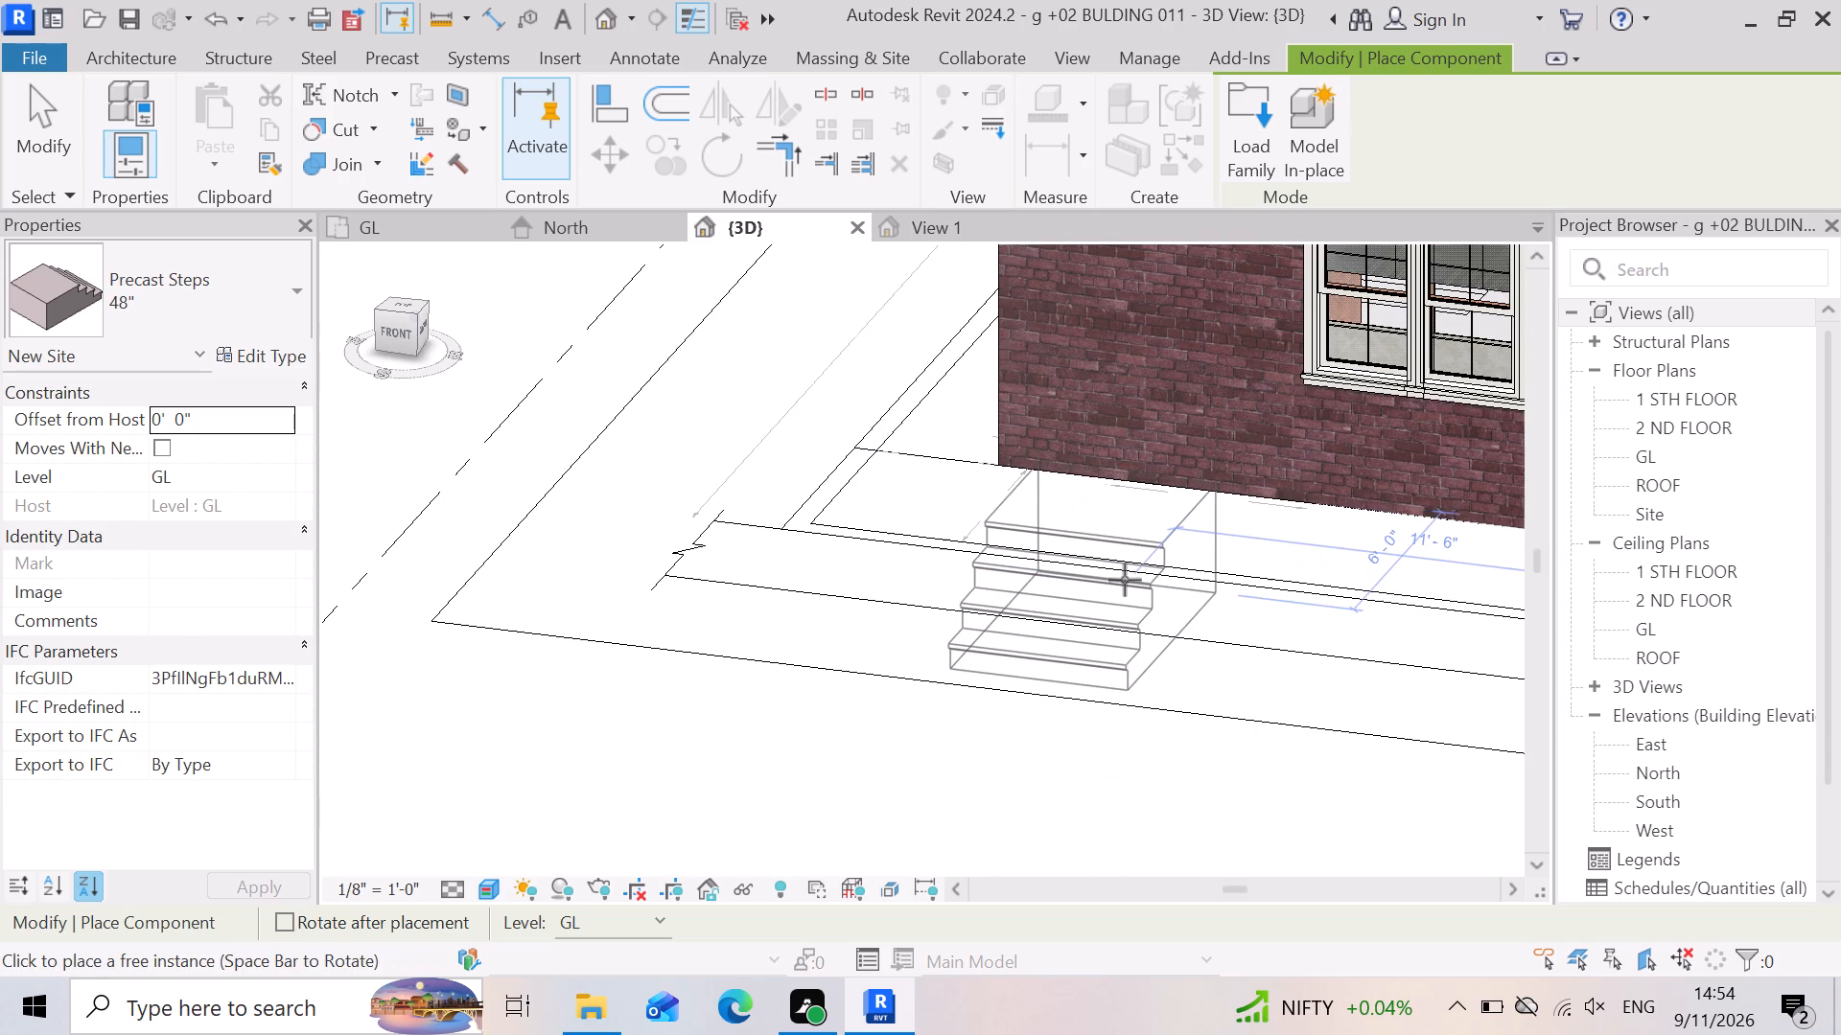
left_click_drag(1130, 560, 1139, 555)
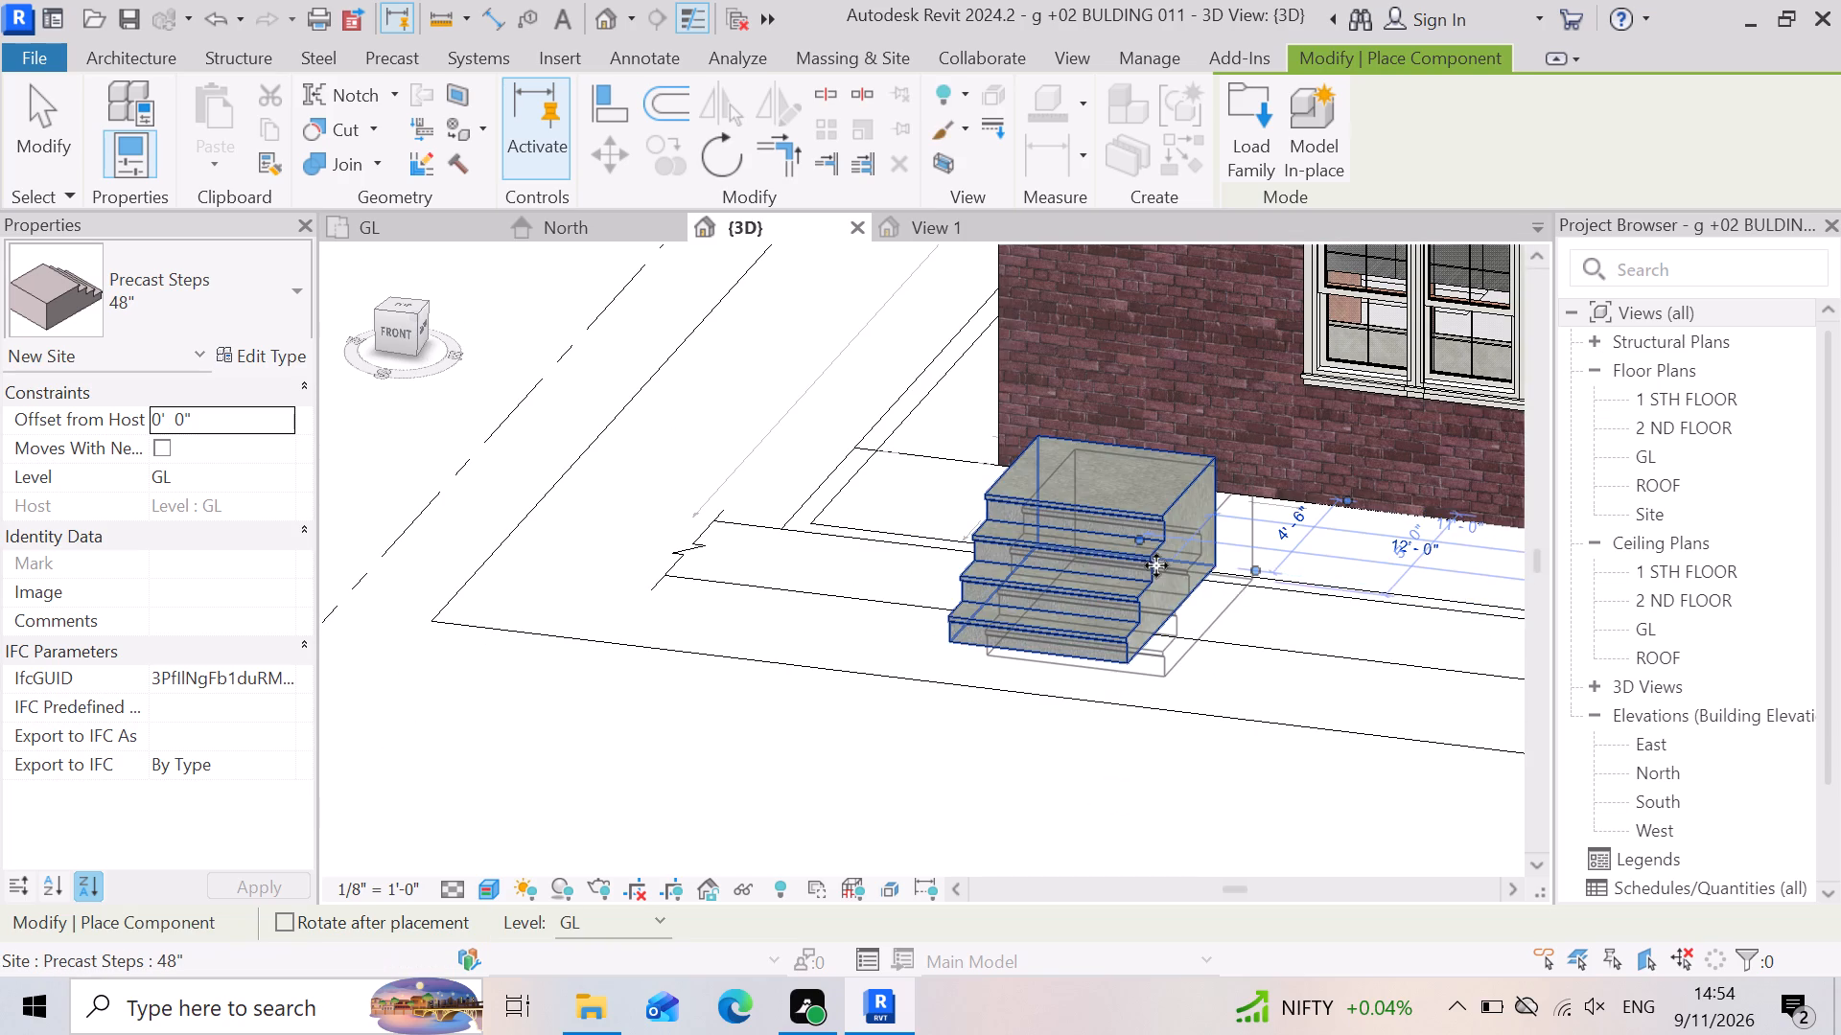
key("Escape")
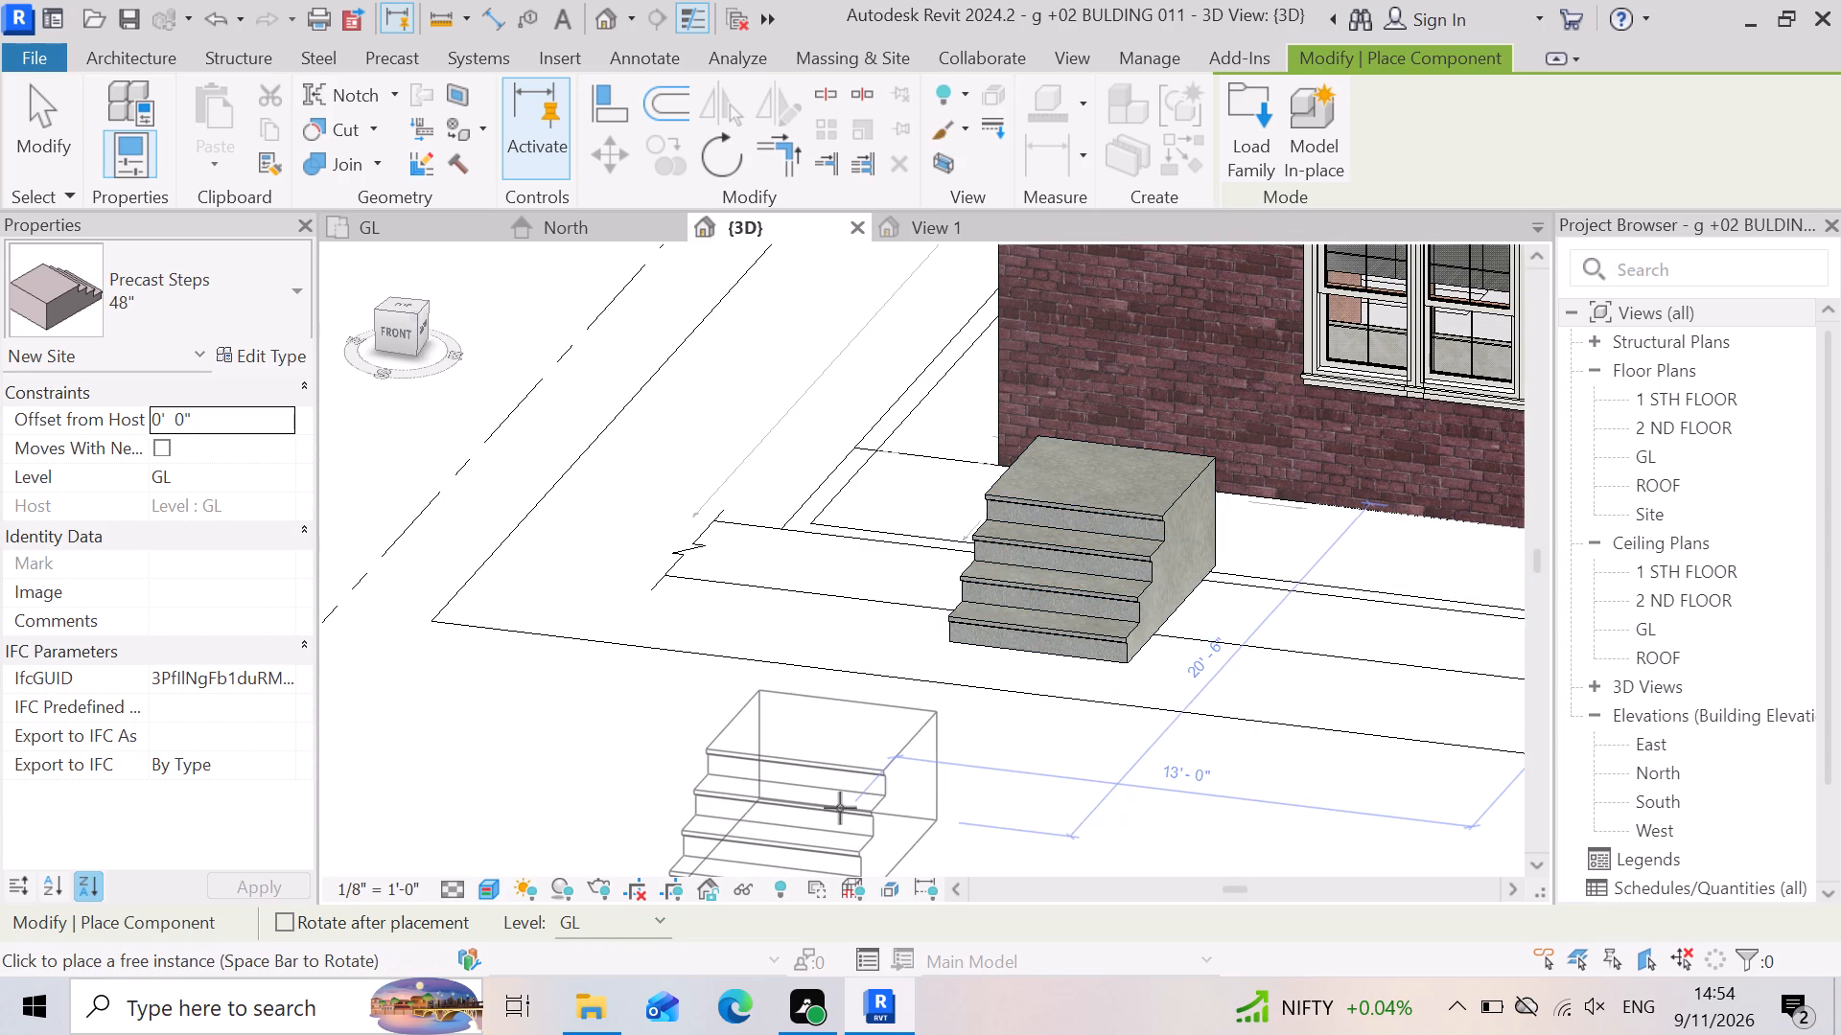
key("Escape")
Nudge the new precast steps eleven small increments toward the front brick wall.
left_click(1184, 545)
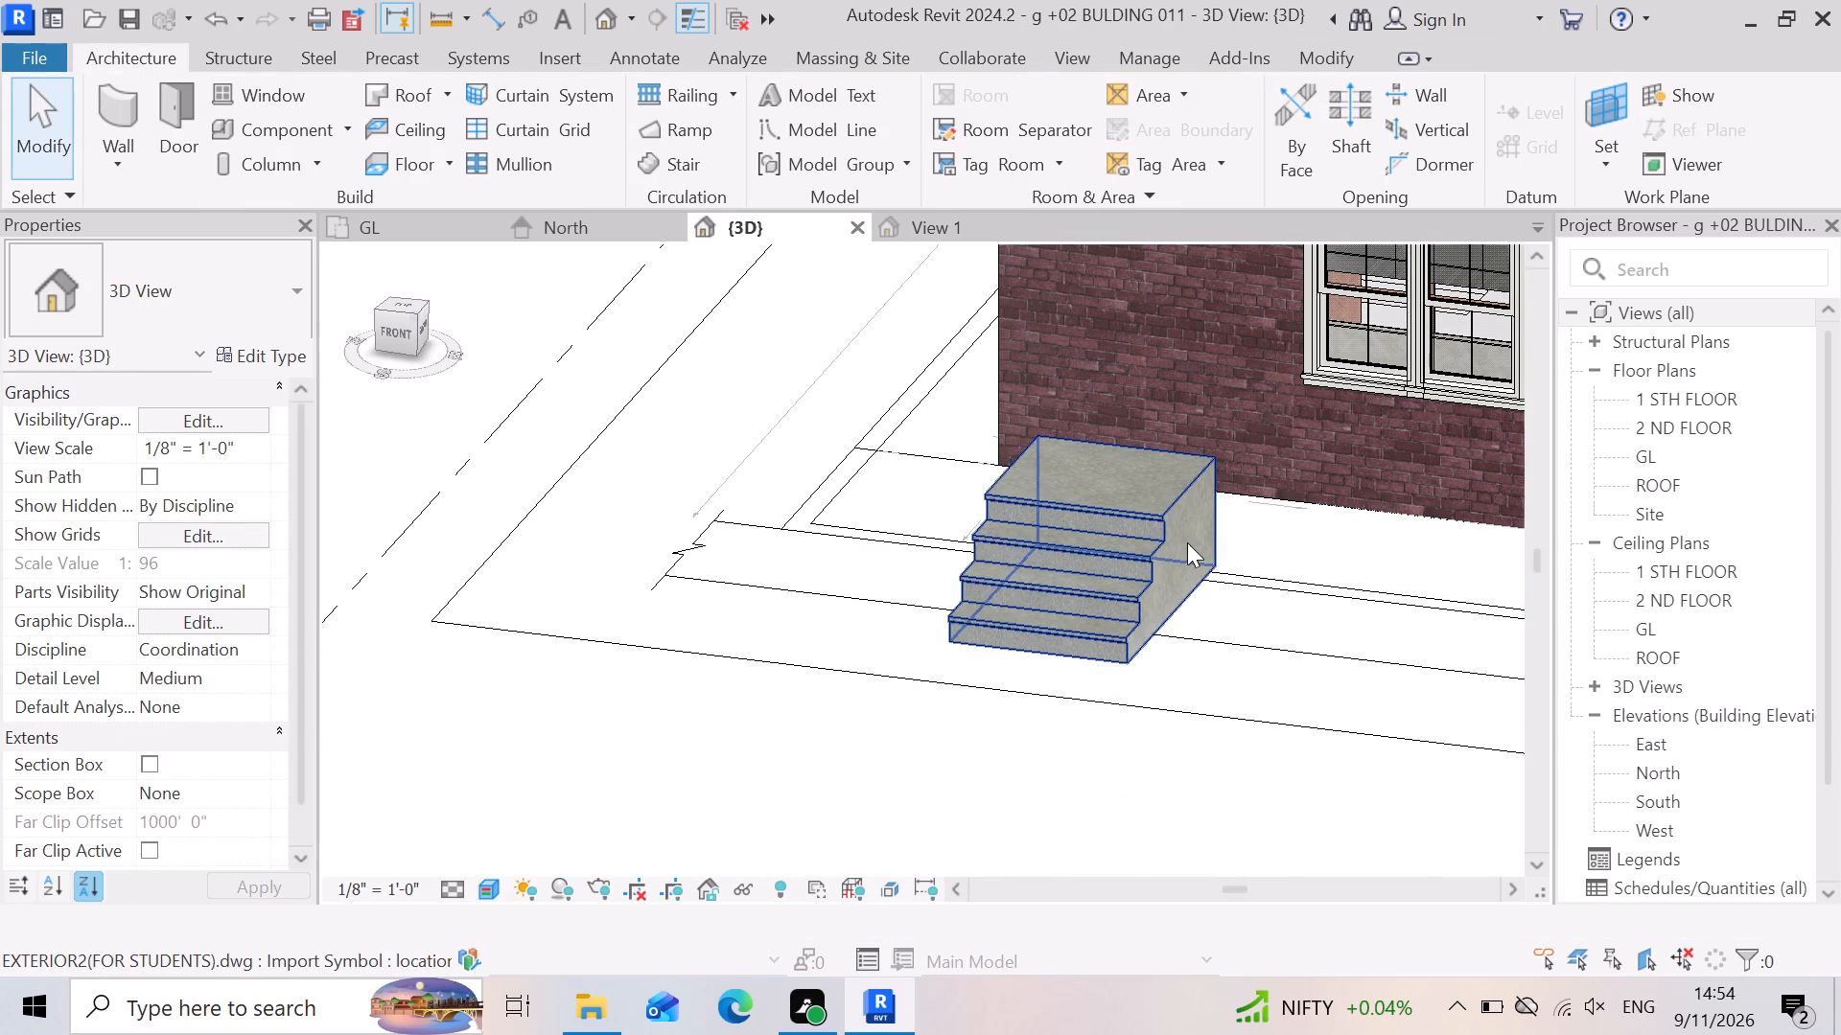
key("Up")
key("Up")
key("Up")
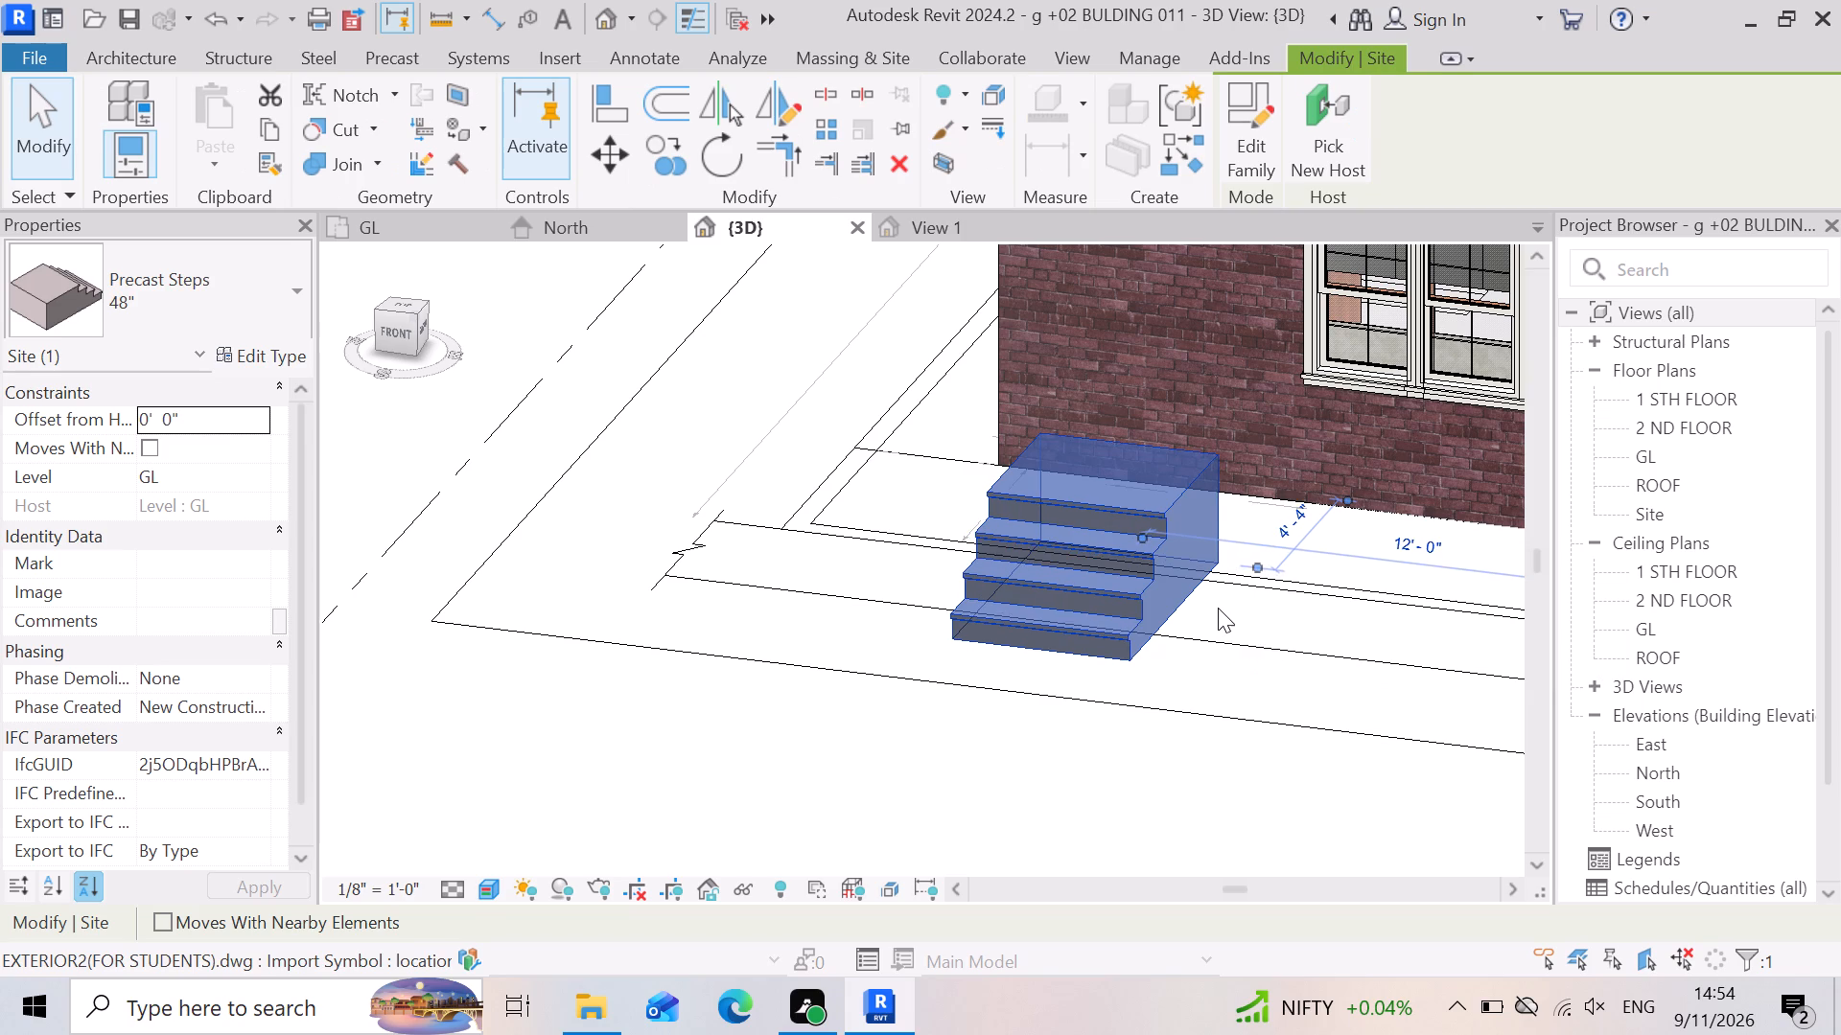
key("Up")
key("Up")
key("Up")
key("Up")
key("Up")
key("Up")
key("Up")
key("Up")
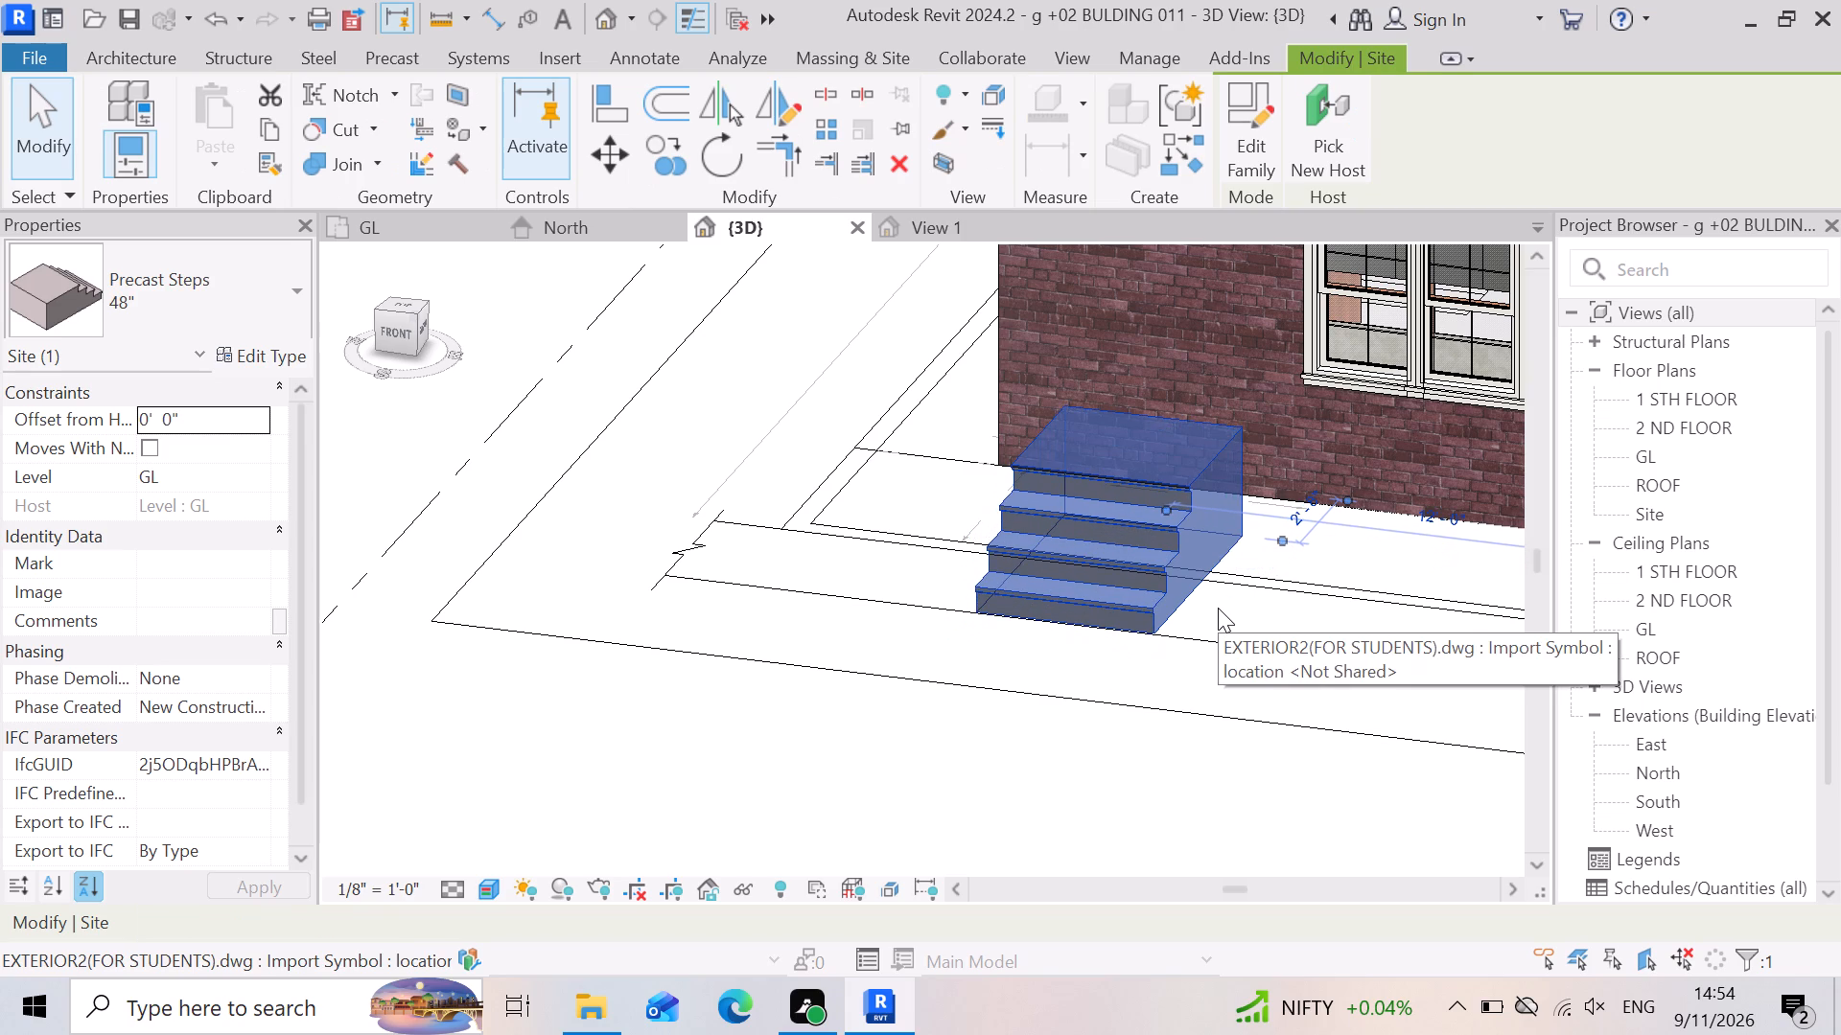
key("Escape")
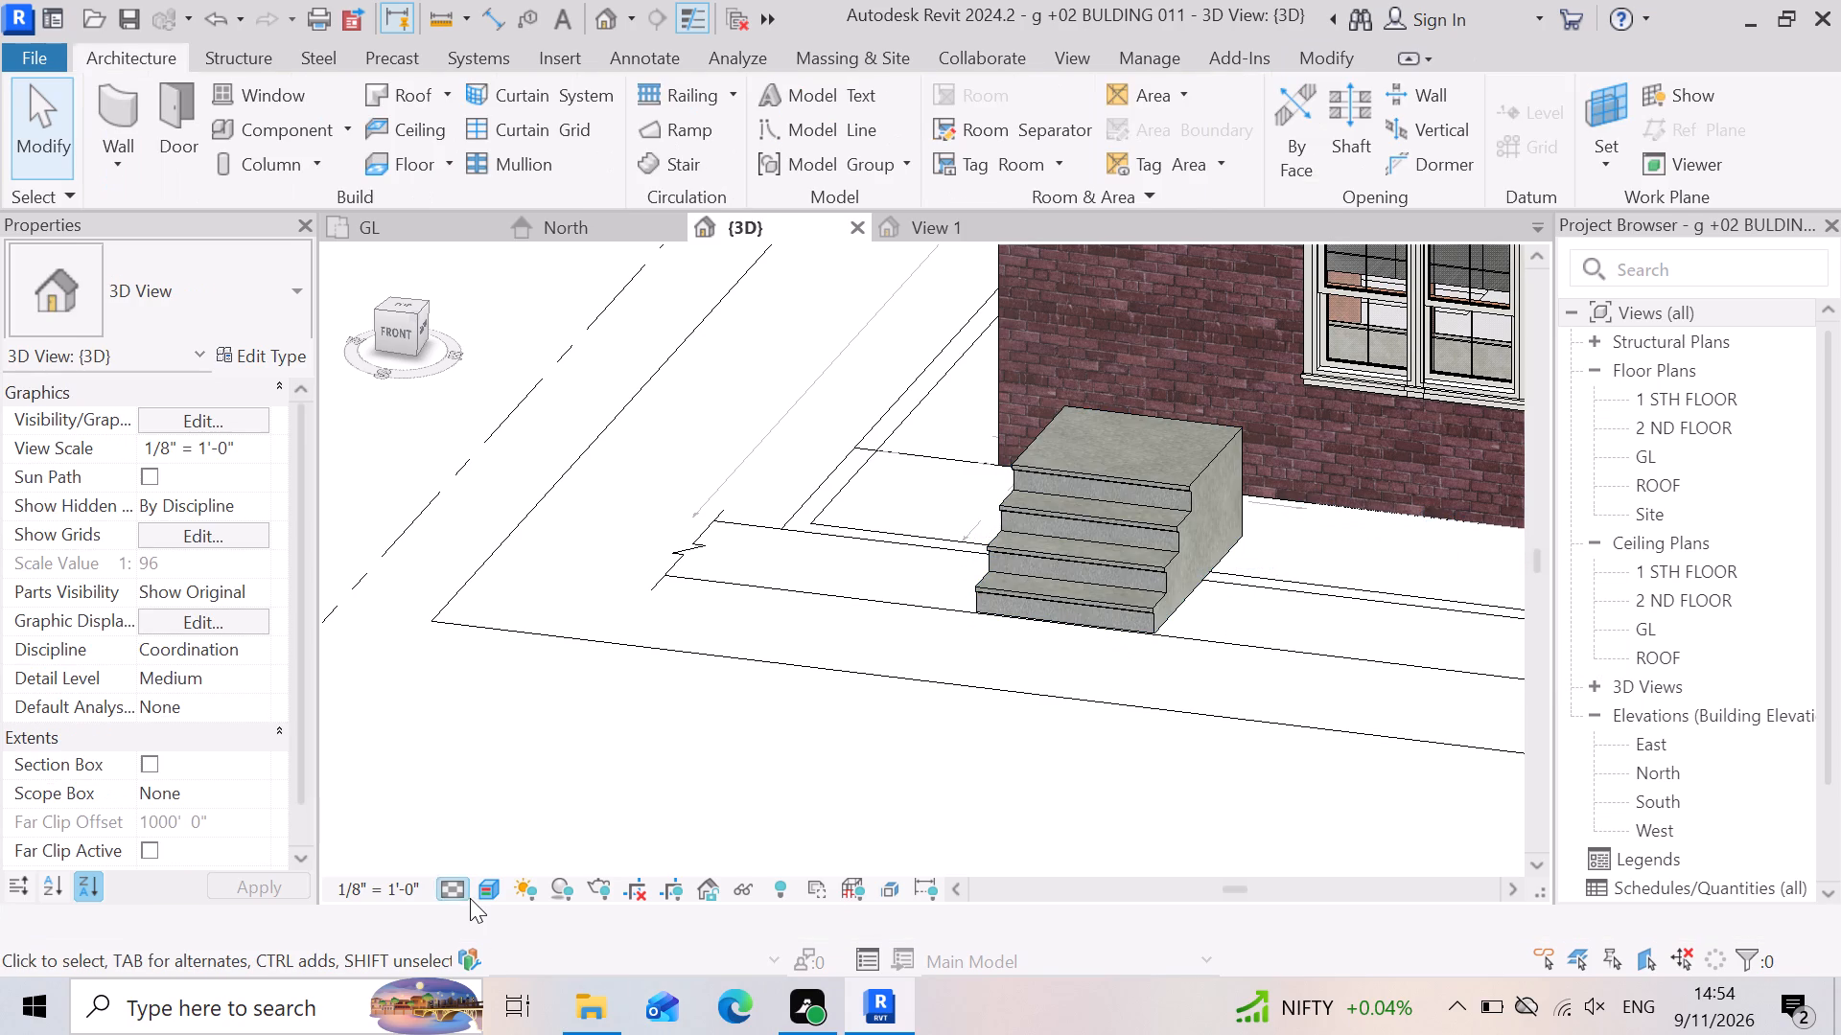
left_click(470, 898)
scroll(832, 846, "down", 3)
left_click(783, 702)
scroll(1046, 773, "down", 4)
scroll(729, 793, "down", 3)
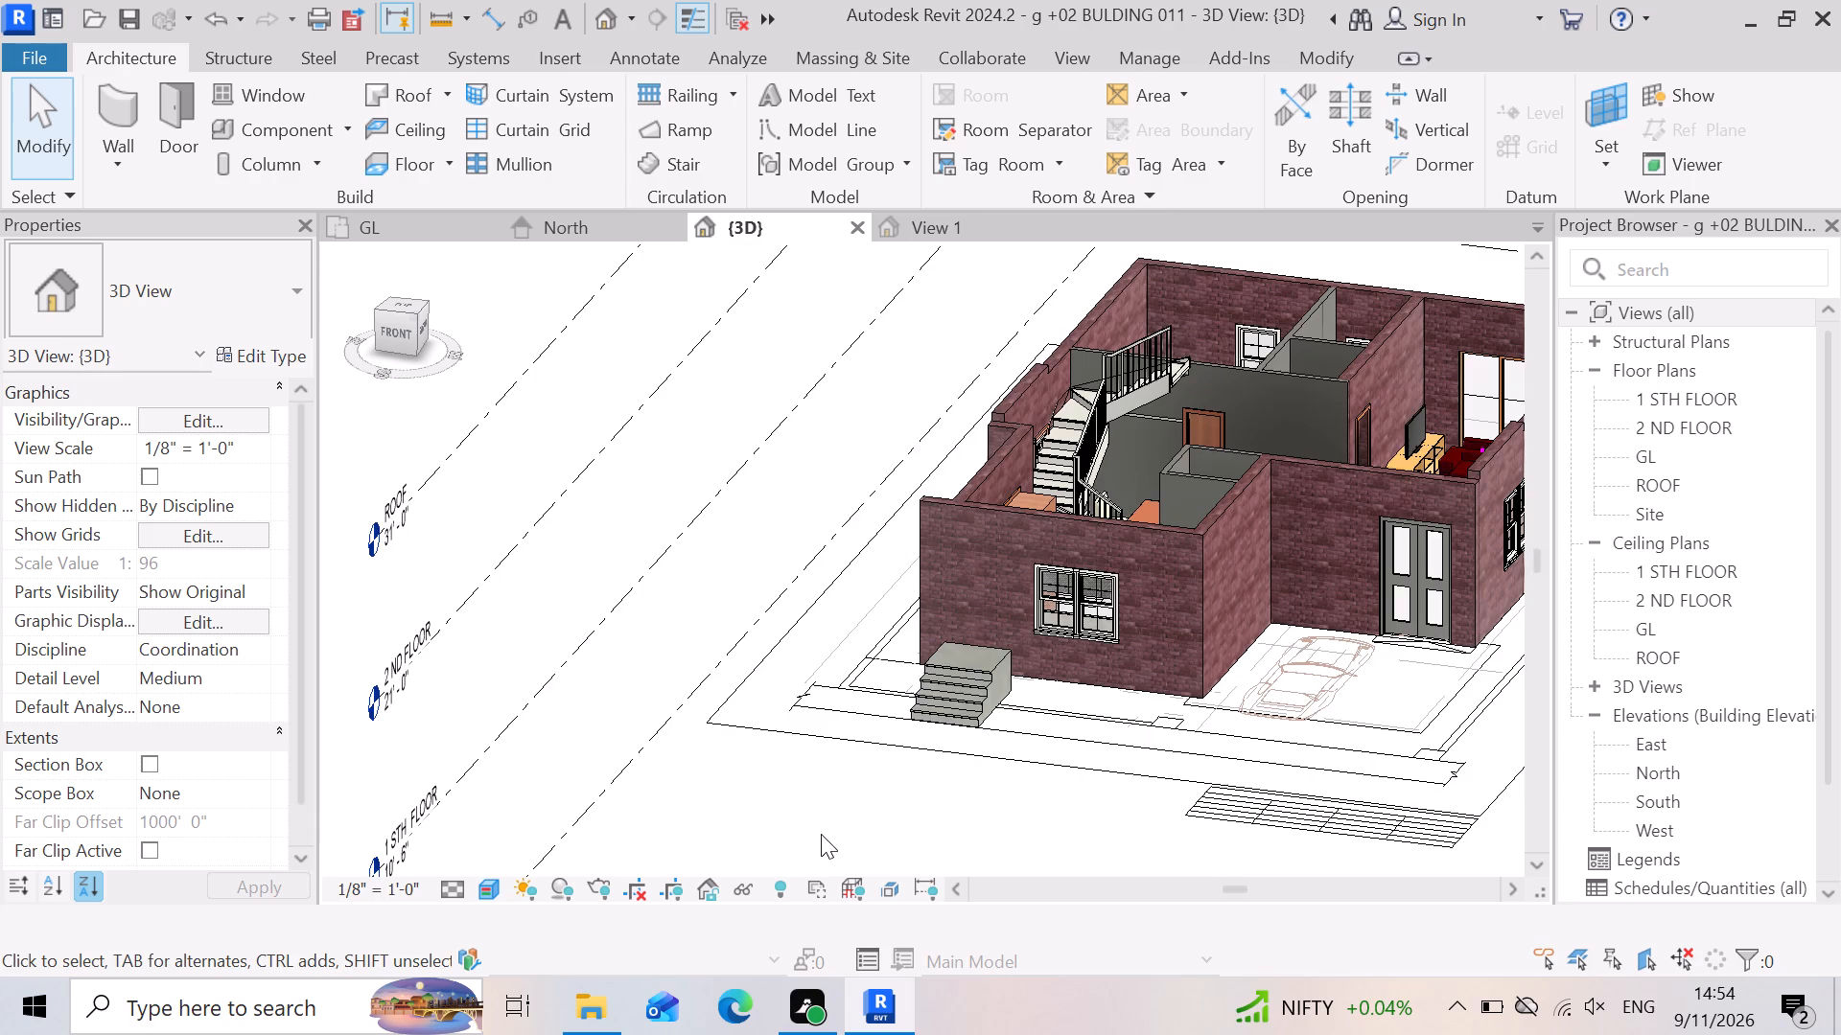
Examine how the precast steps sit against the front brick wall from the front-left corner of the house.
scroll(821, 834, "down", 2)
right_click_drag(745, 859, 735, 849, "shift")
middle_click_drag(736, 851, 950, 843, "shift")
right_click_drag(735, 849, 950, 843, "shift")
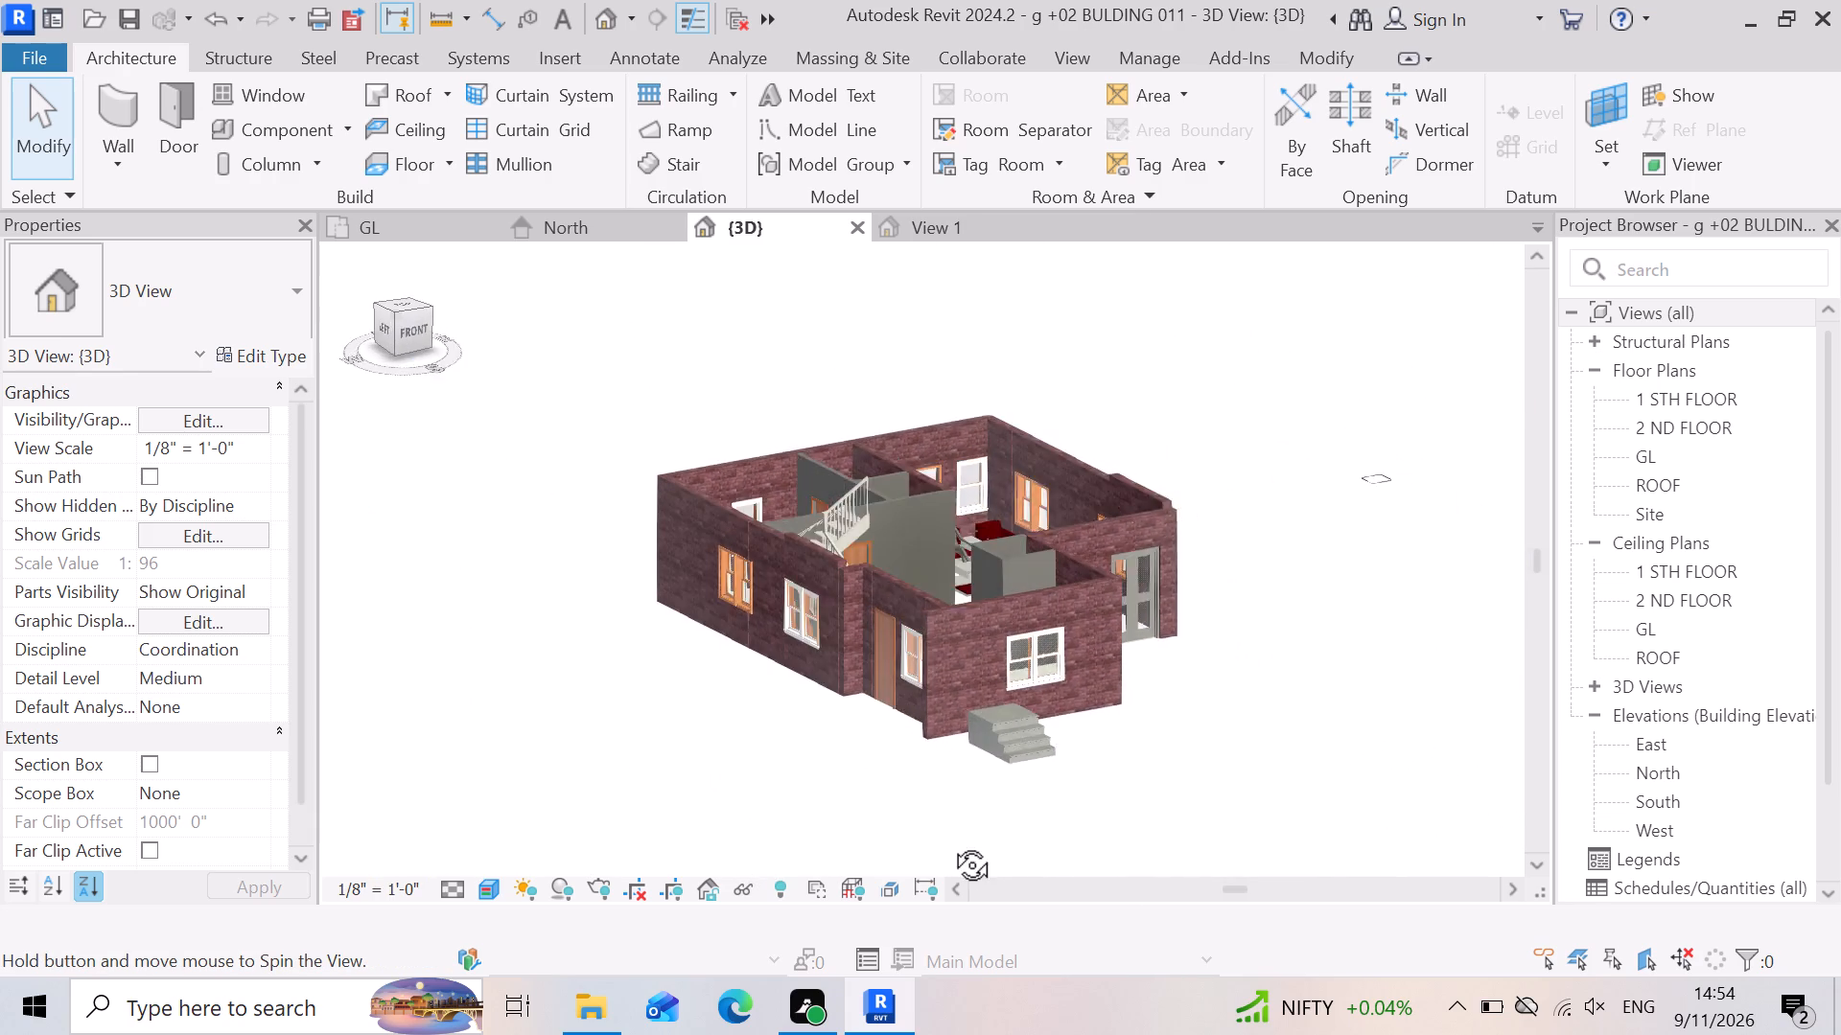
middle_click_drag(950, 843, 965, 847, "shift")
right_click_drag(950, 843, 965, 847, "shift")
scroll(1036, 795, "up", 3)
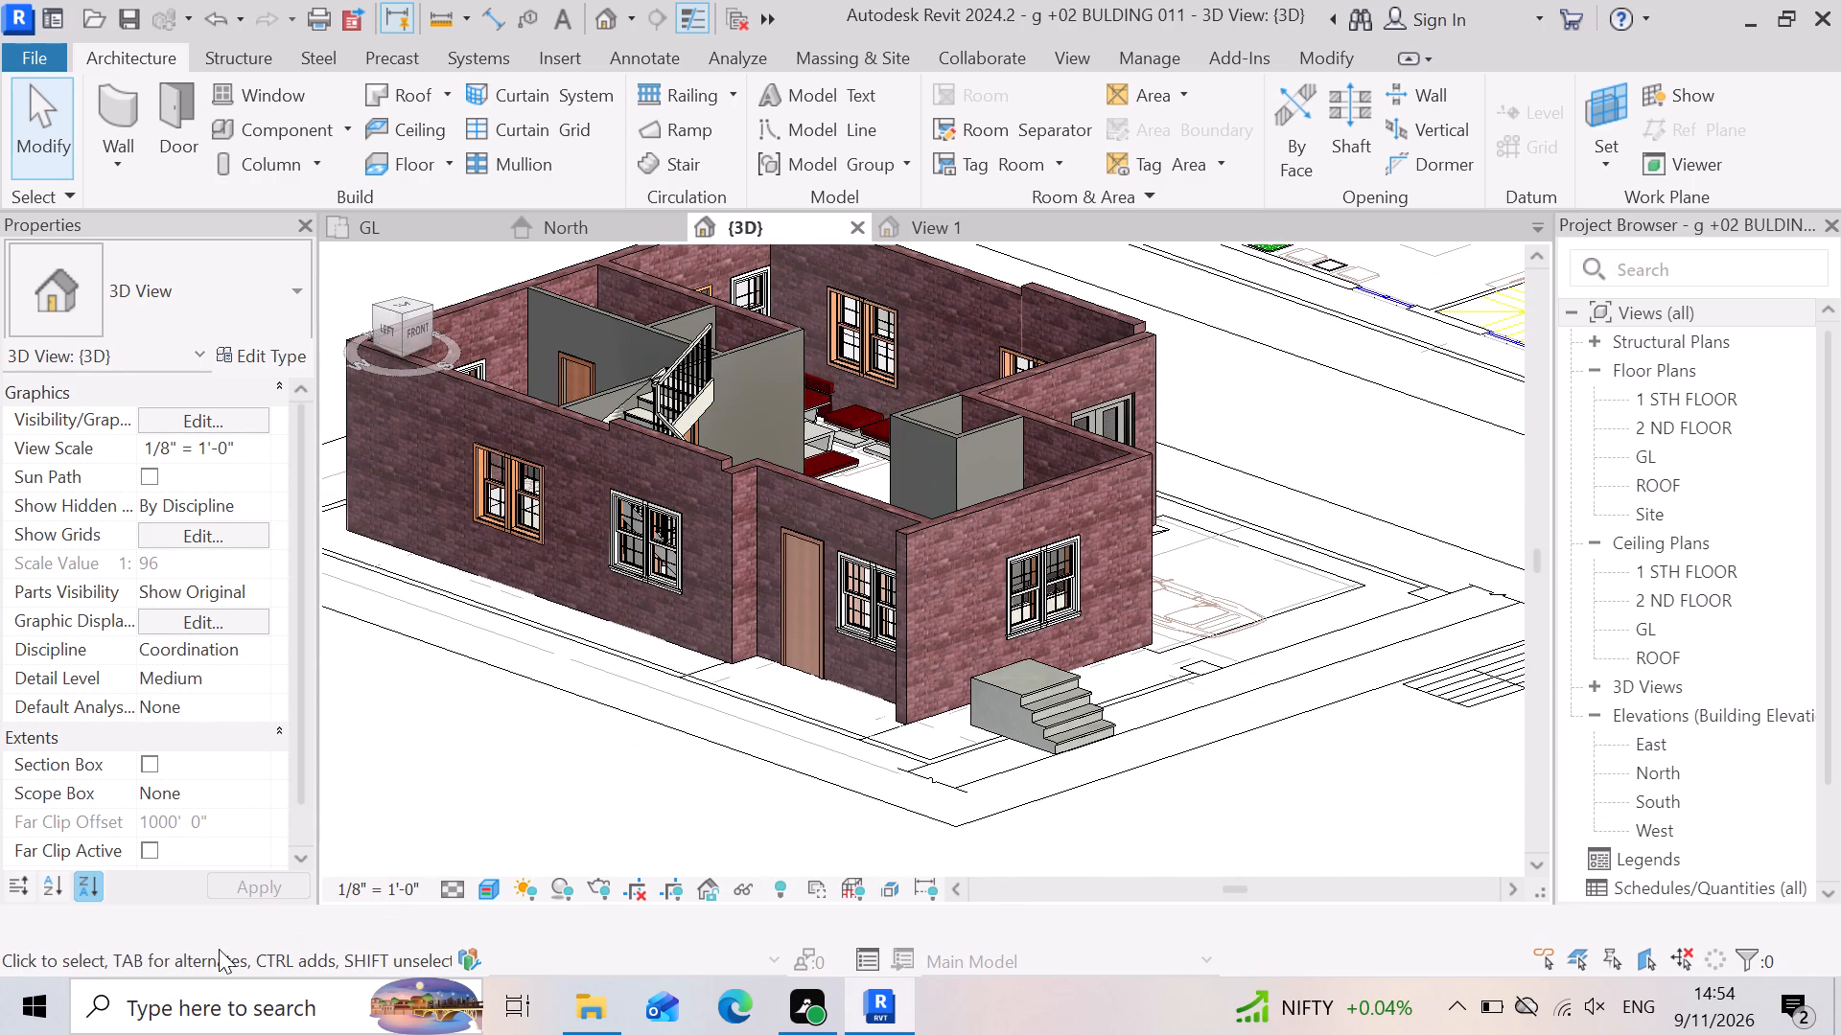
scroll(732, 772, "down", 1)
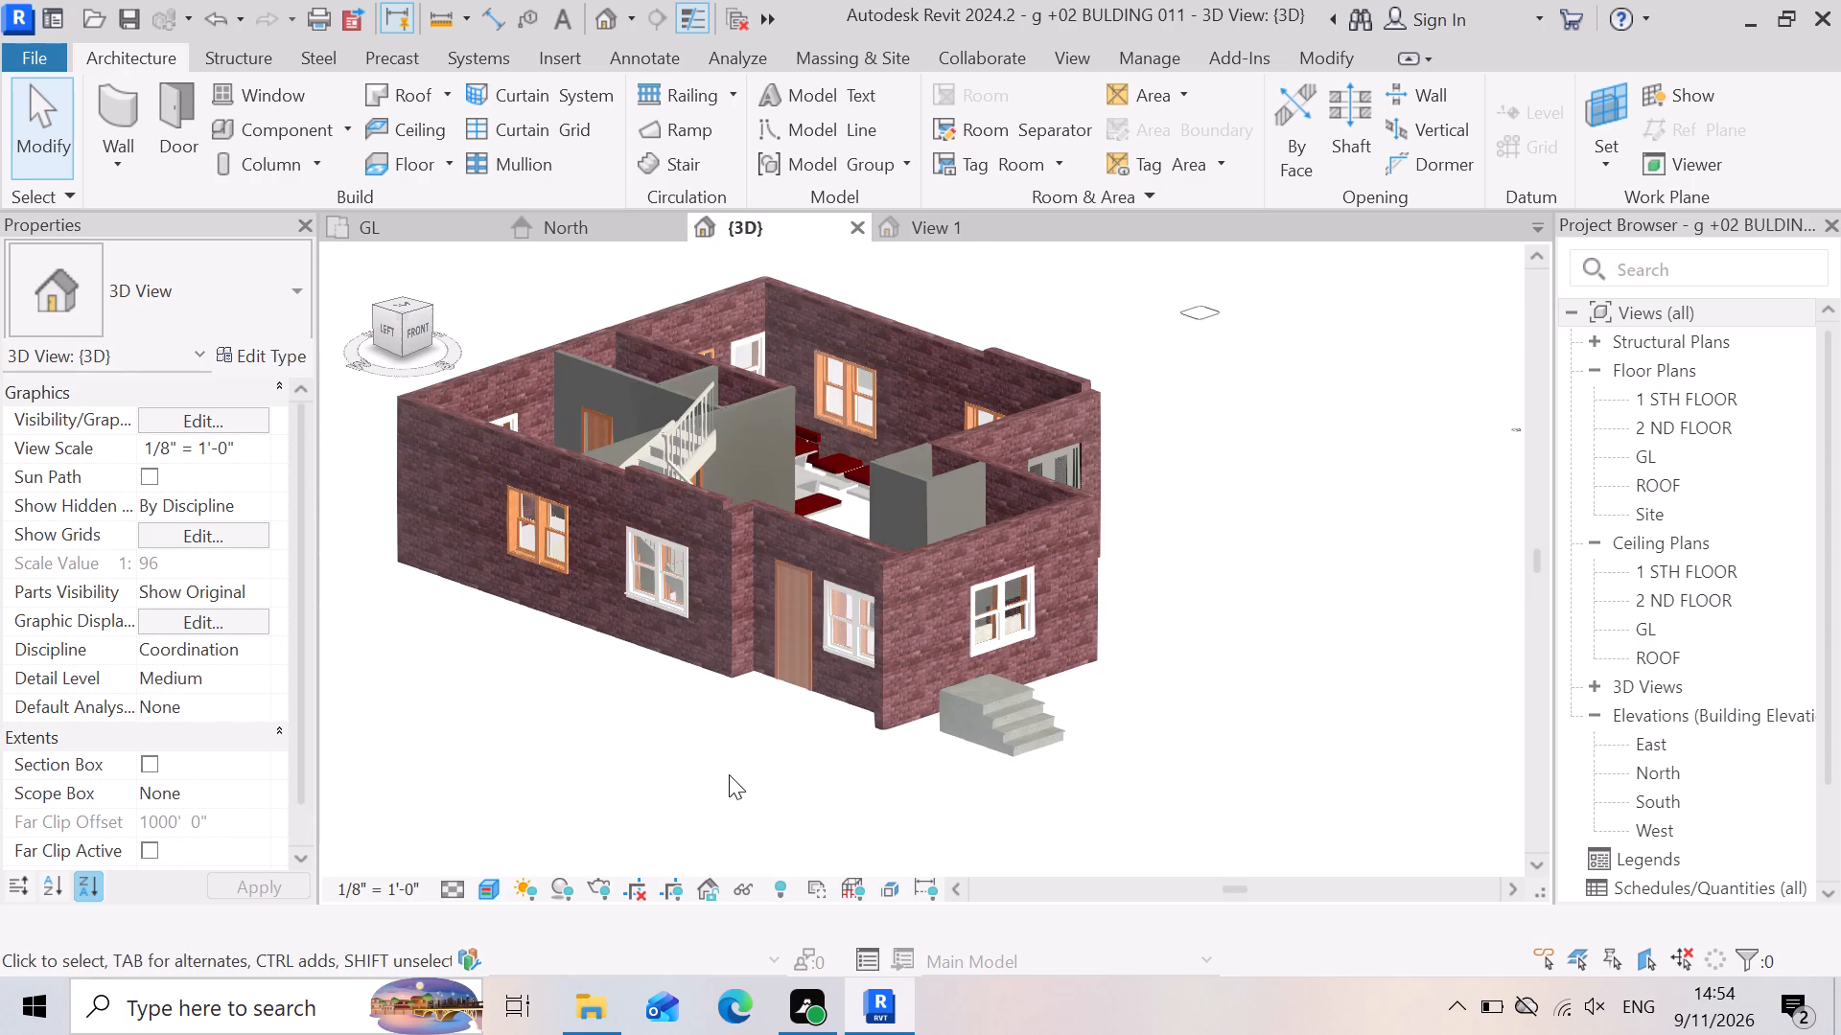
scroll(1138, 757, "up", 2)
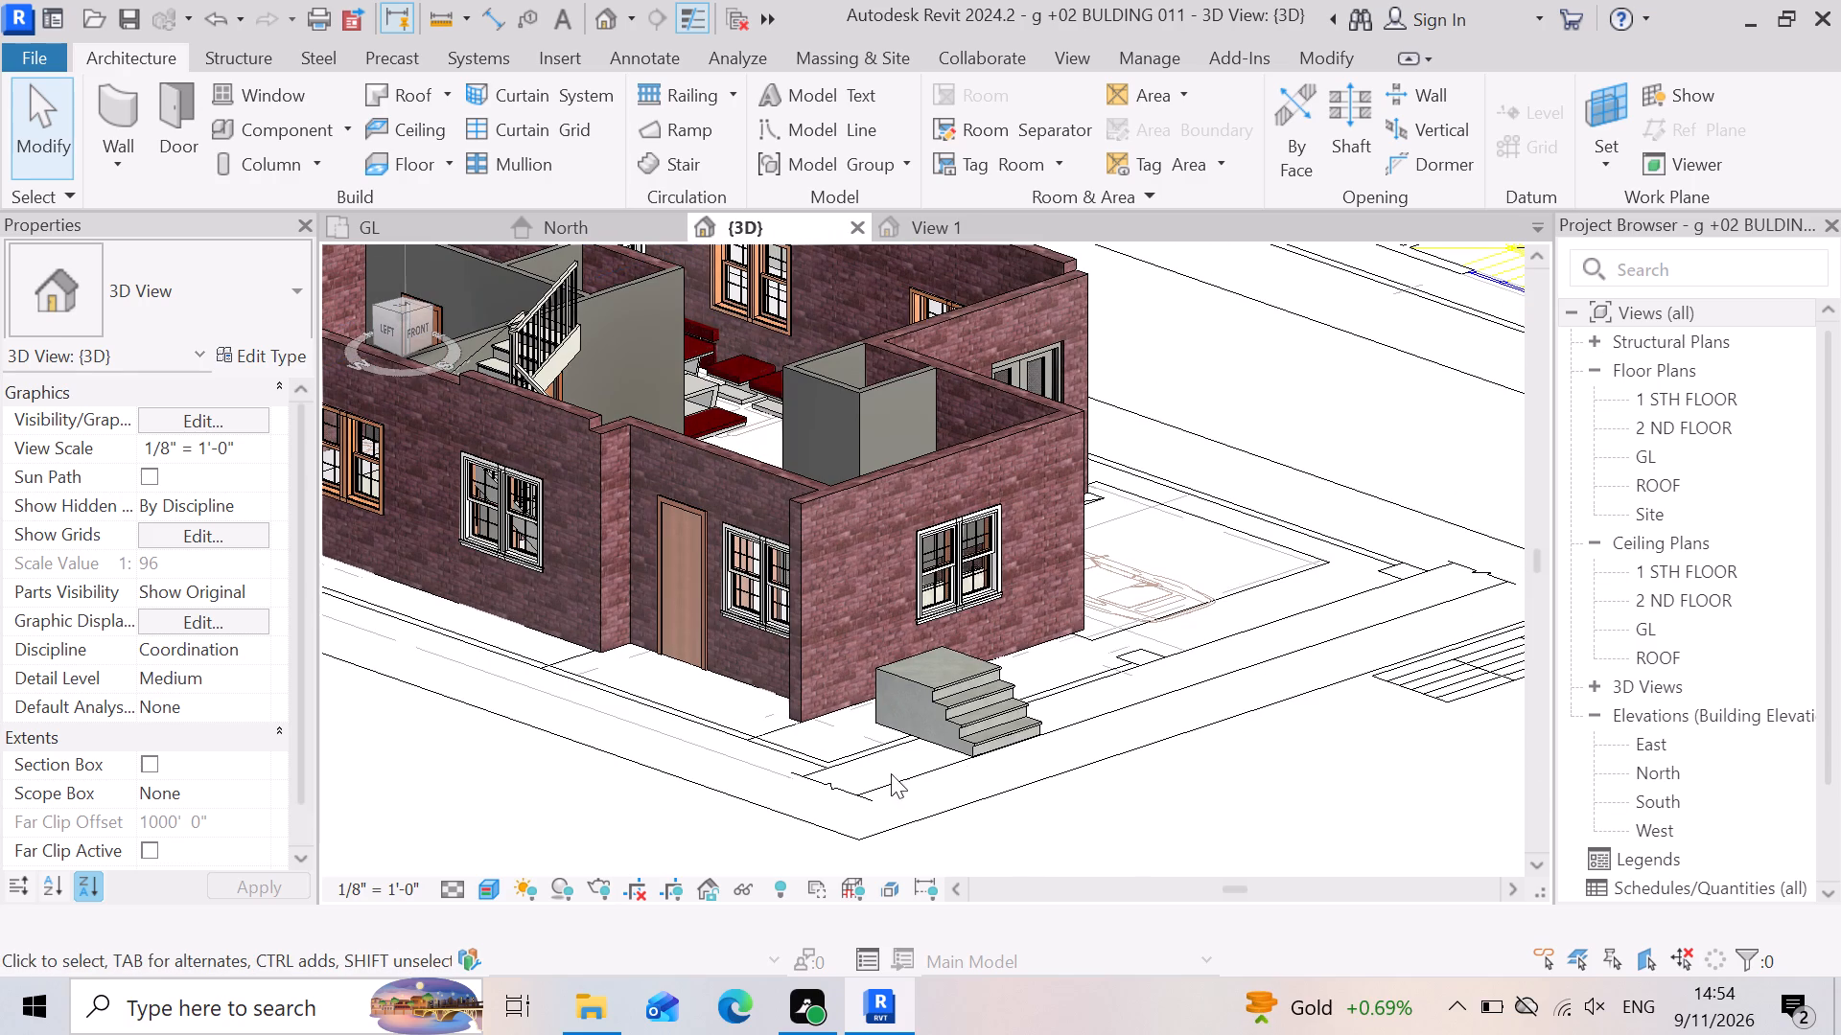
scroll(1014, 733, "up", 5)
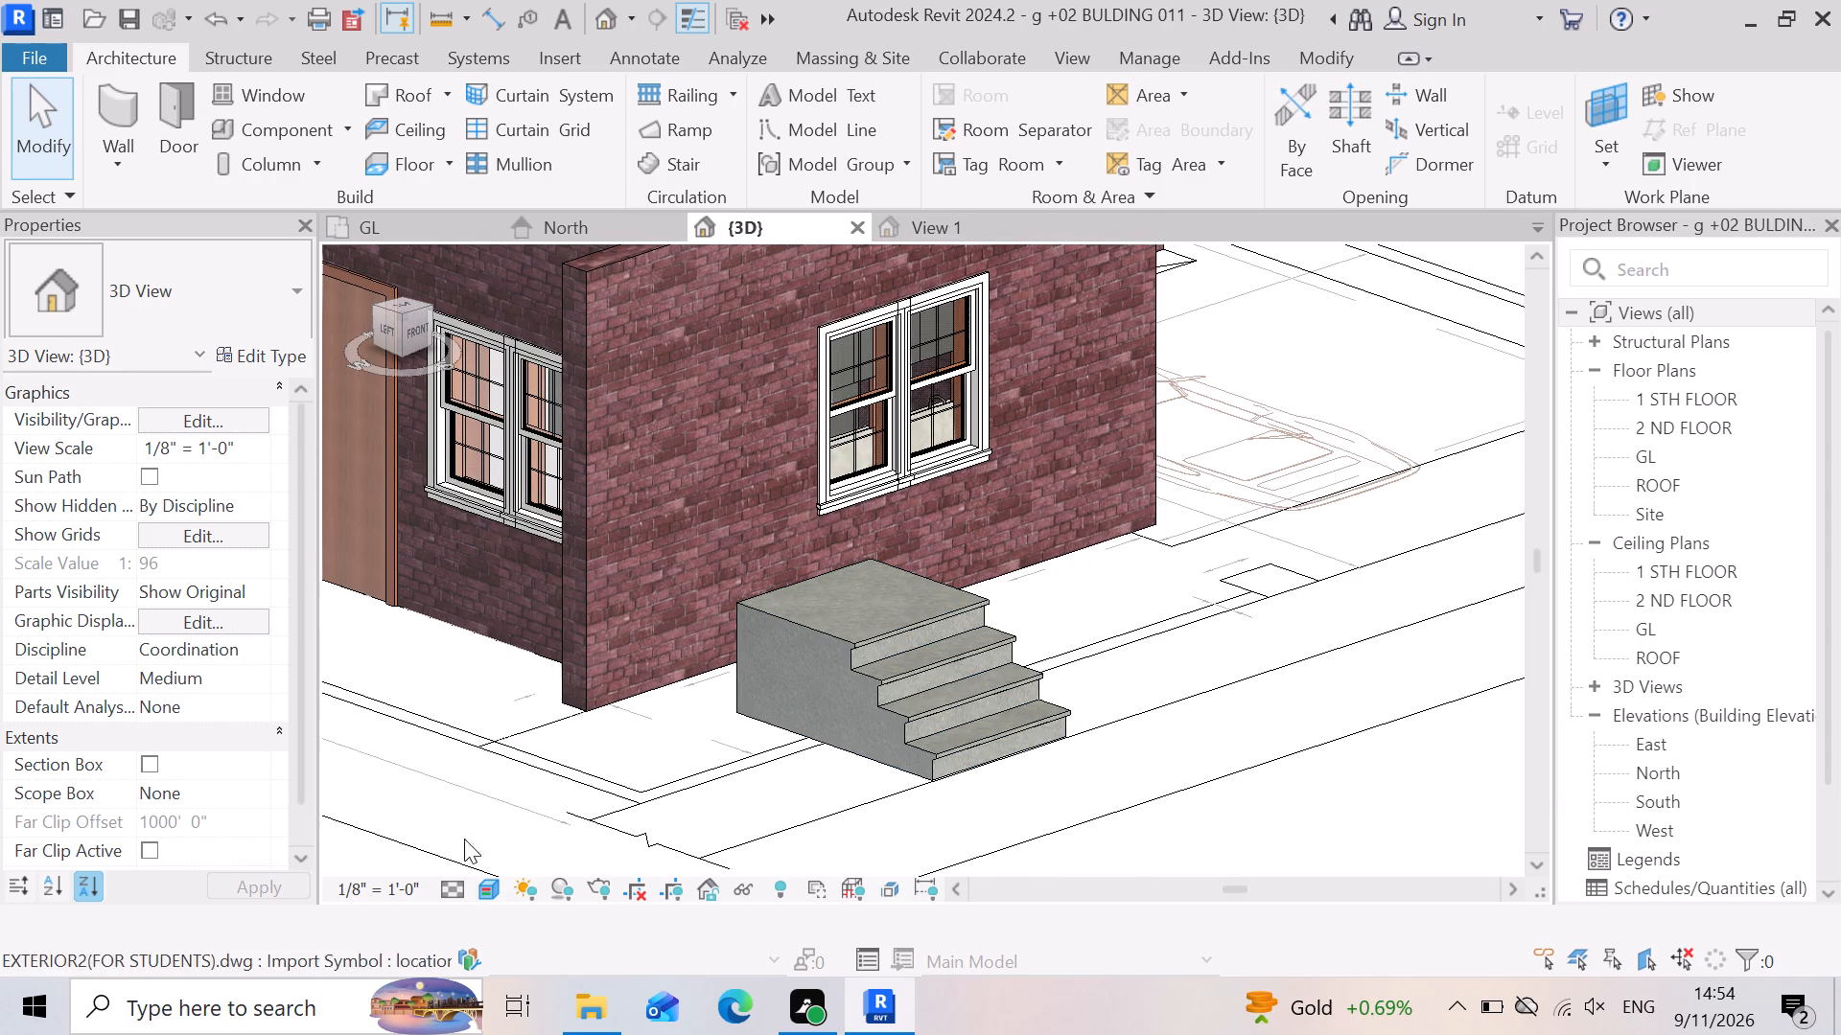
Start placing a component, open Load Family and look through the families in the Accessories folder.
left_click(347, 127)
left_click(350, 170)
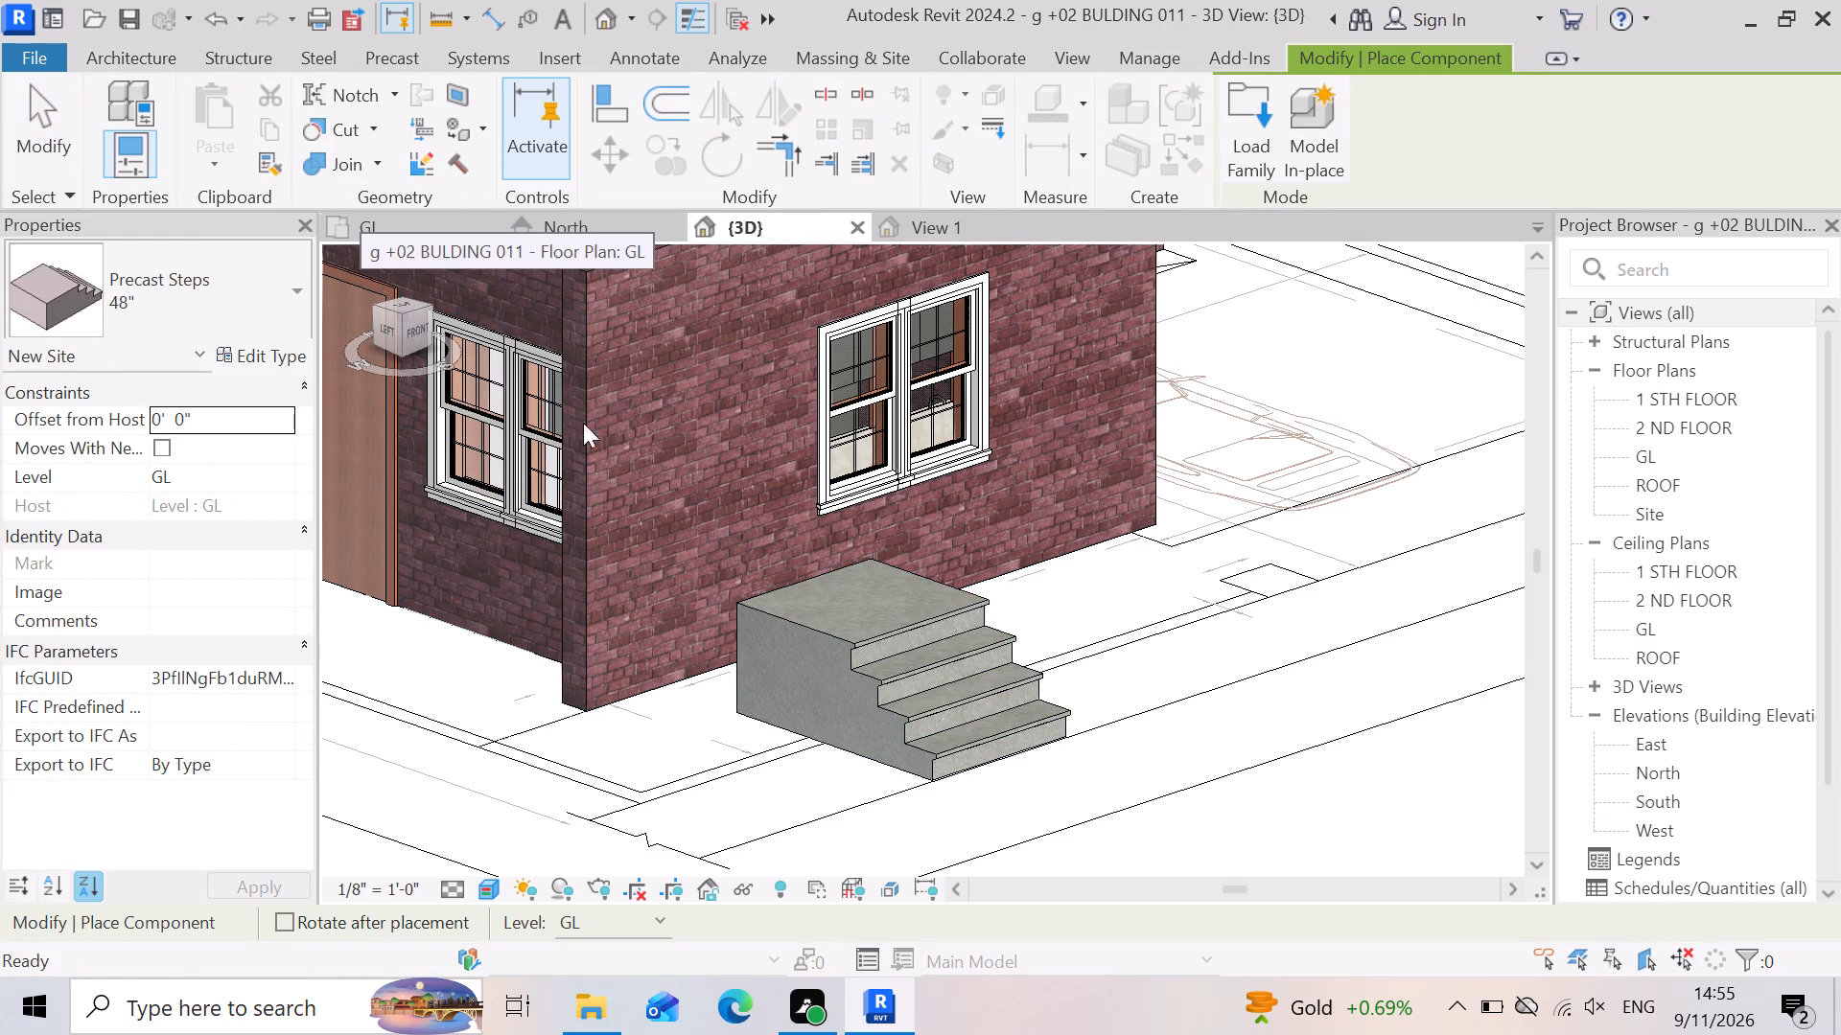
scroll(1139, 623, "down", 7)
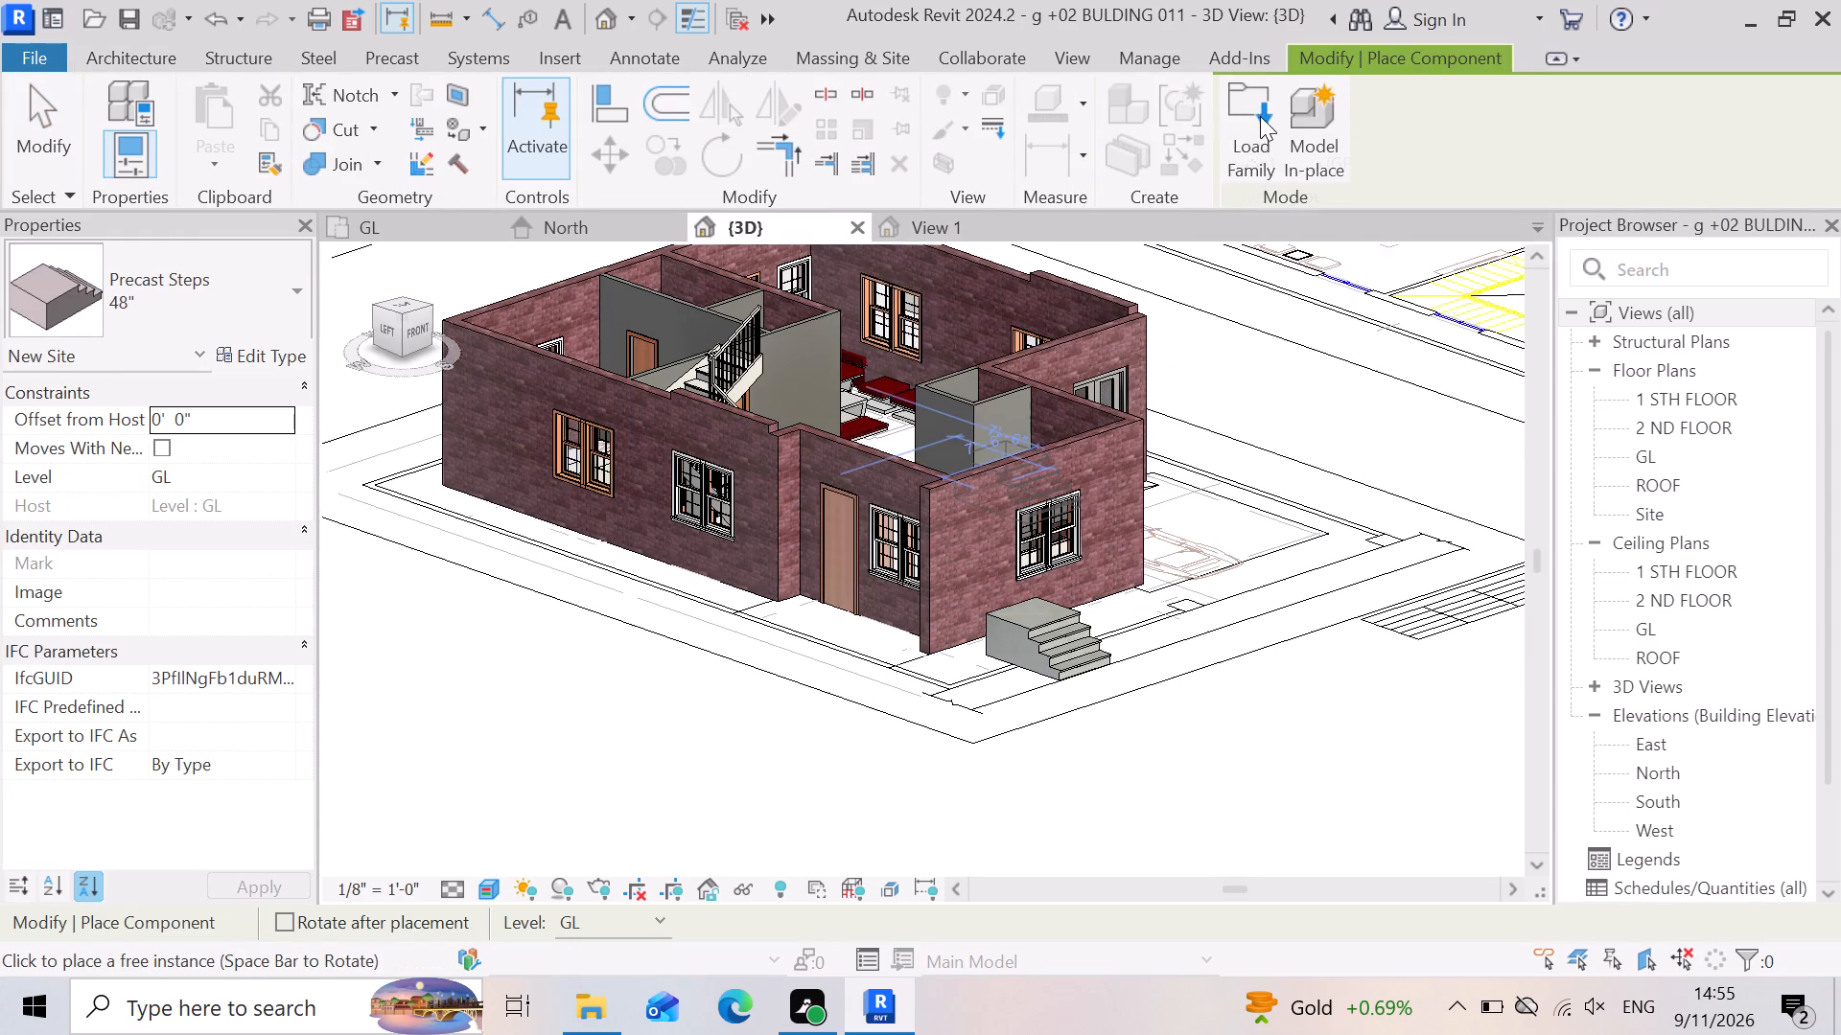
left_click(1256, 116)
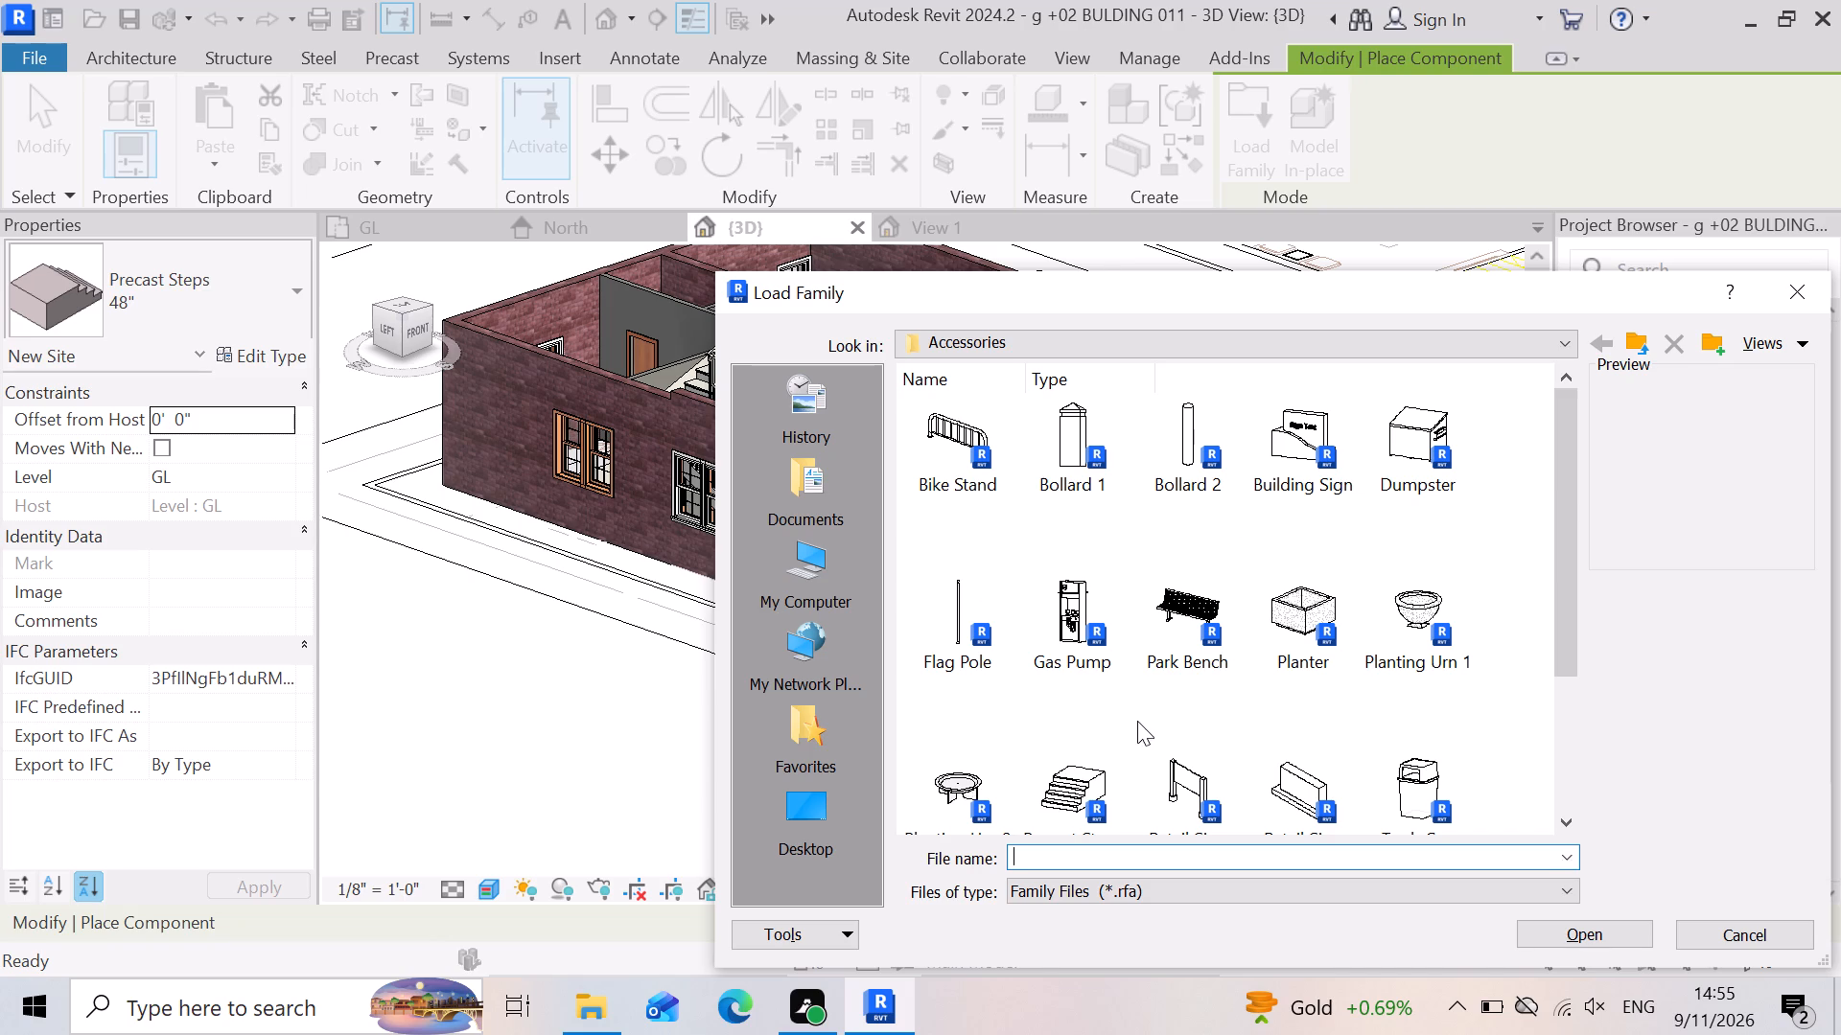
scroll(1132, 719, "down", 2)
scroll(1048, 741, "up", 3)
scroll(1316, 596, "down", 2)
scroll(1017, 768, "down", 2)
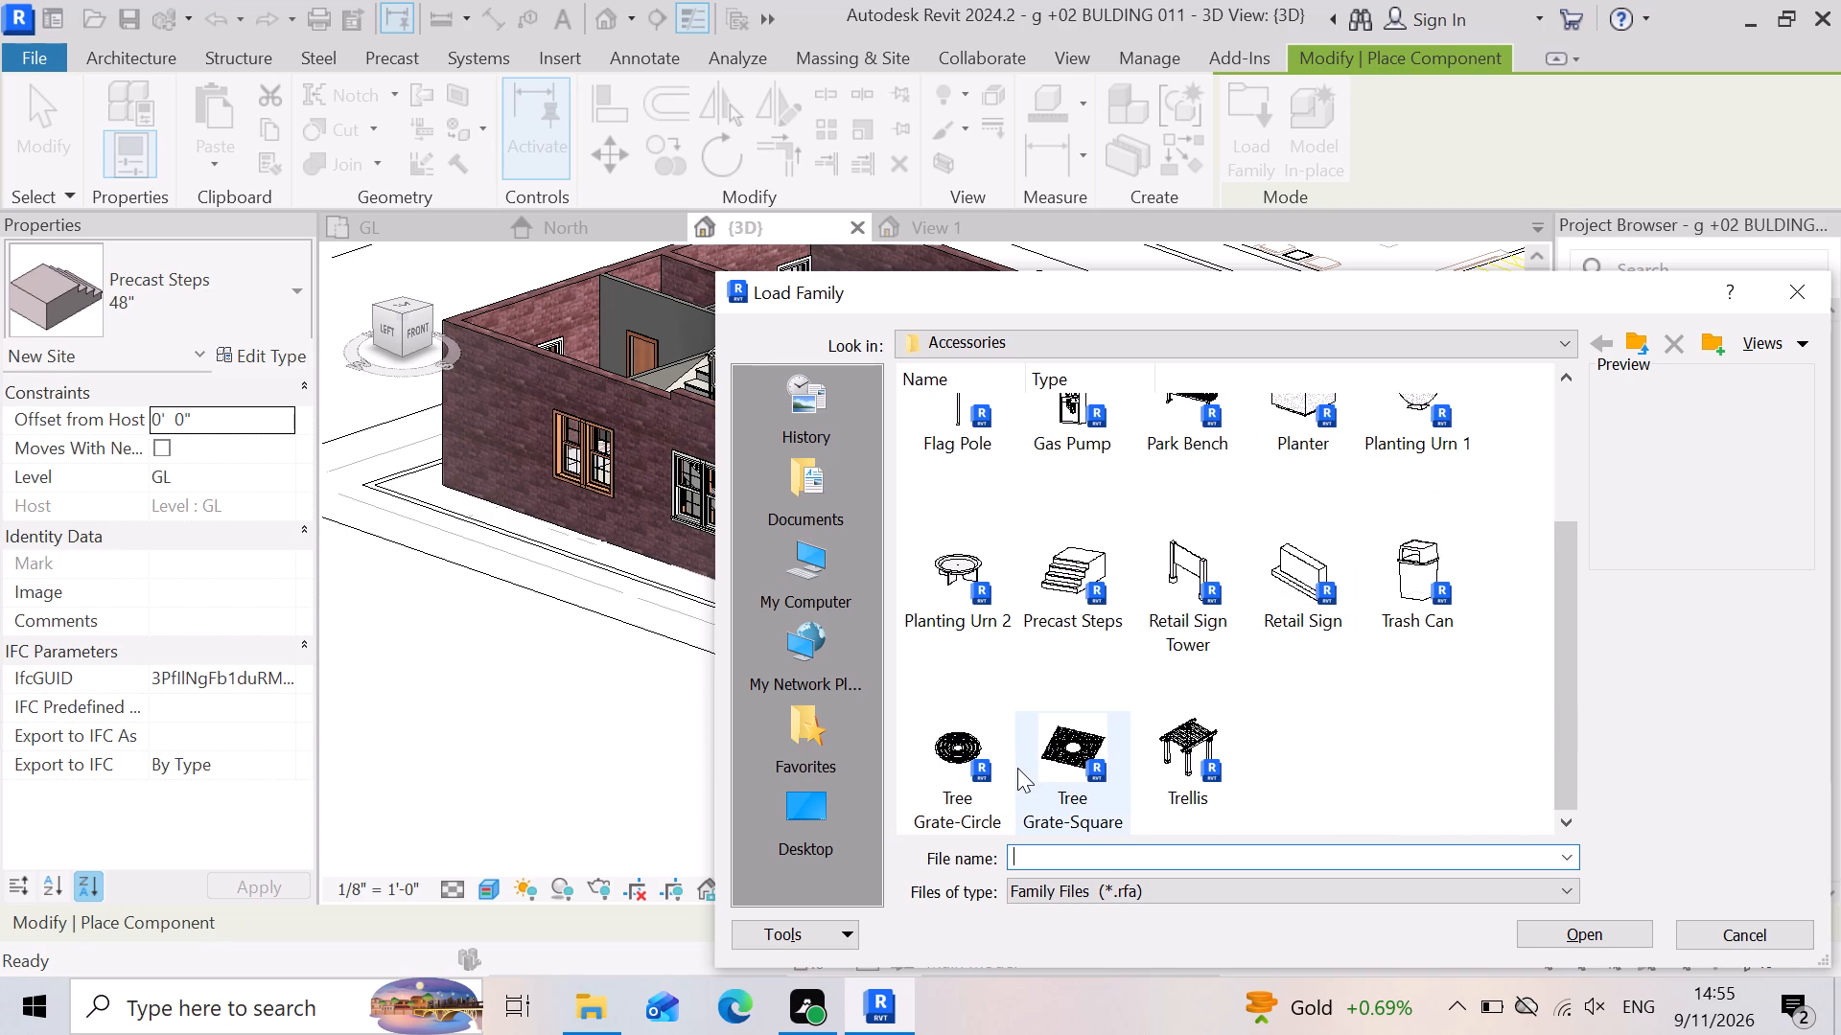
scroll(1017, 768, "down", 2)
scroll(1009, 779, "up", 2)
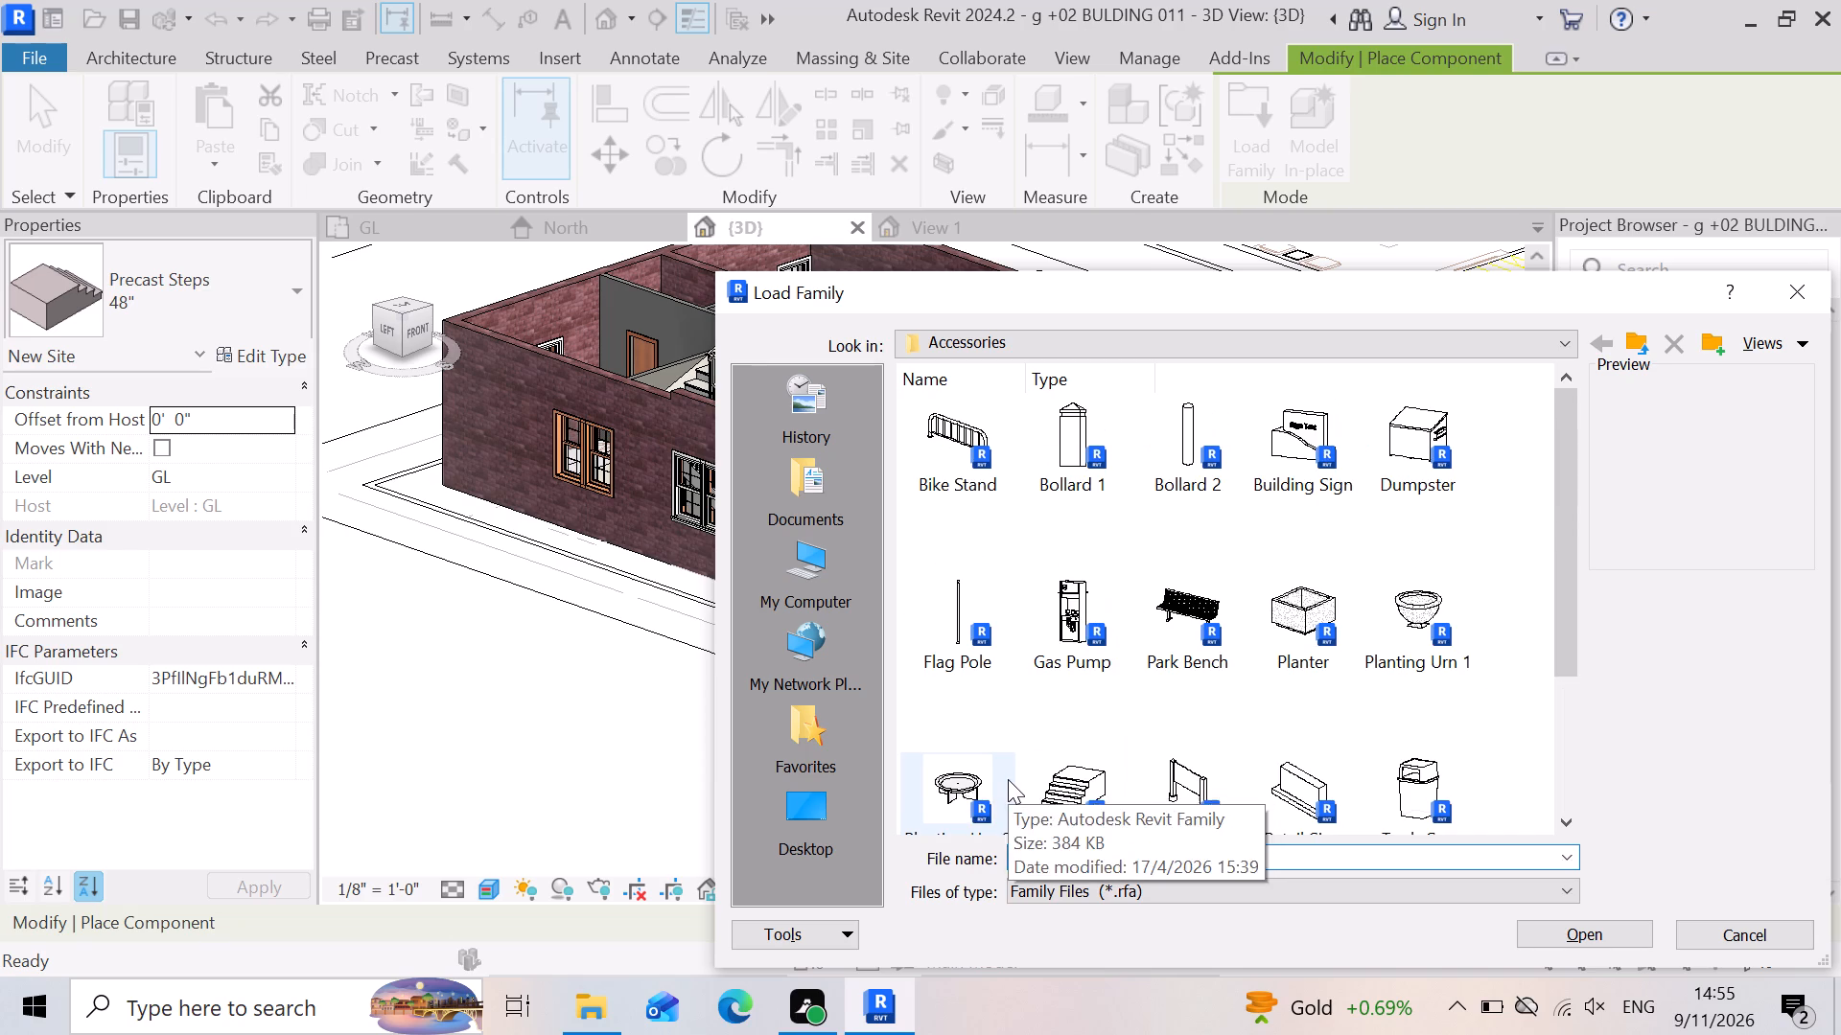
scroll(1011, 779, "down", 3)
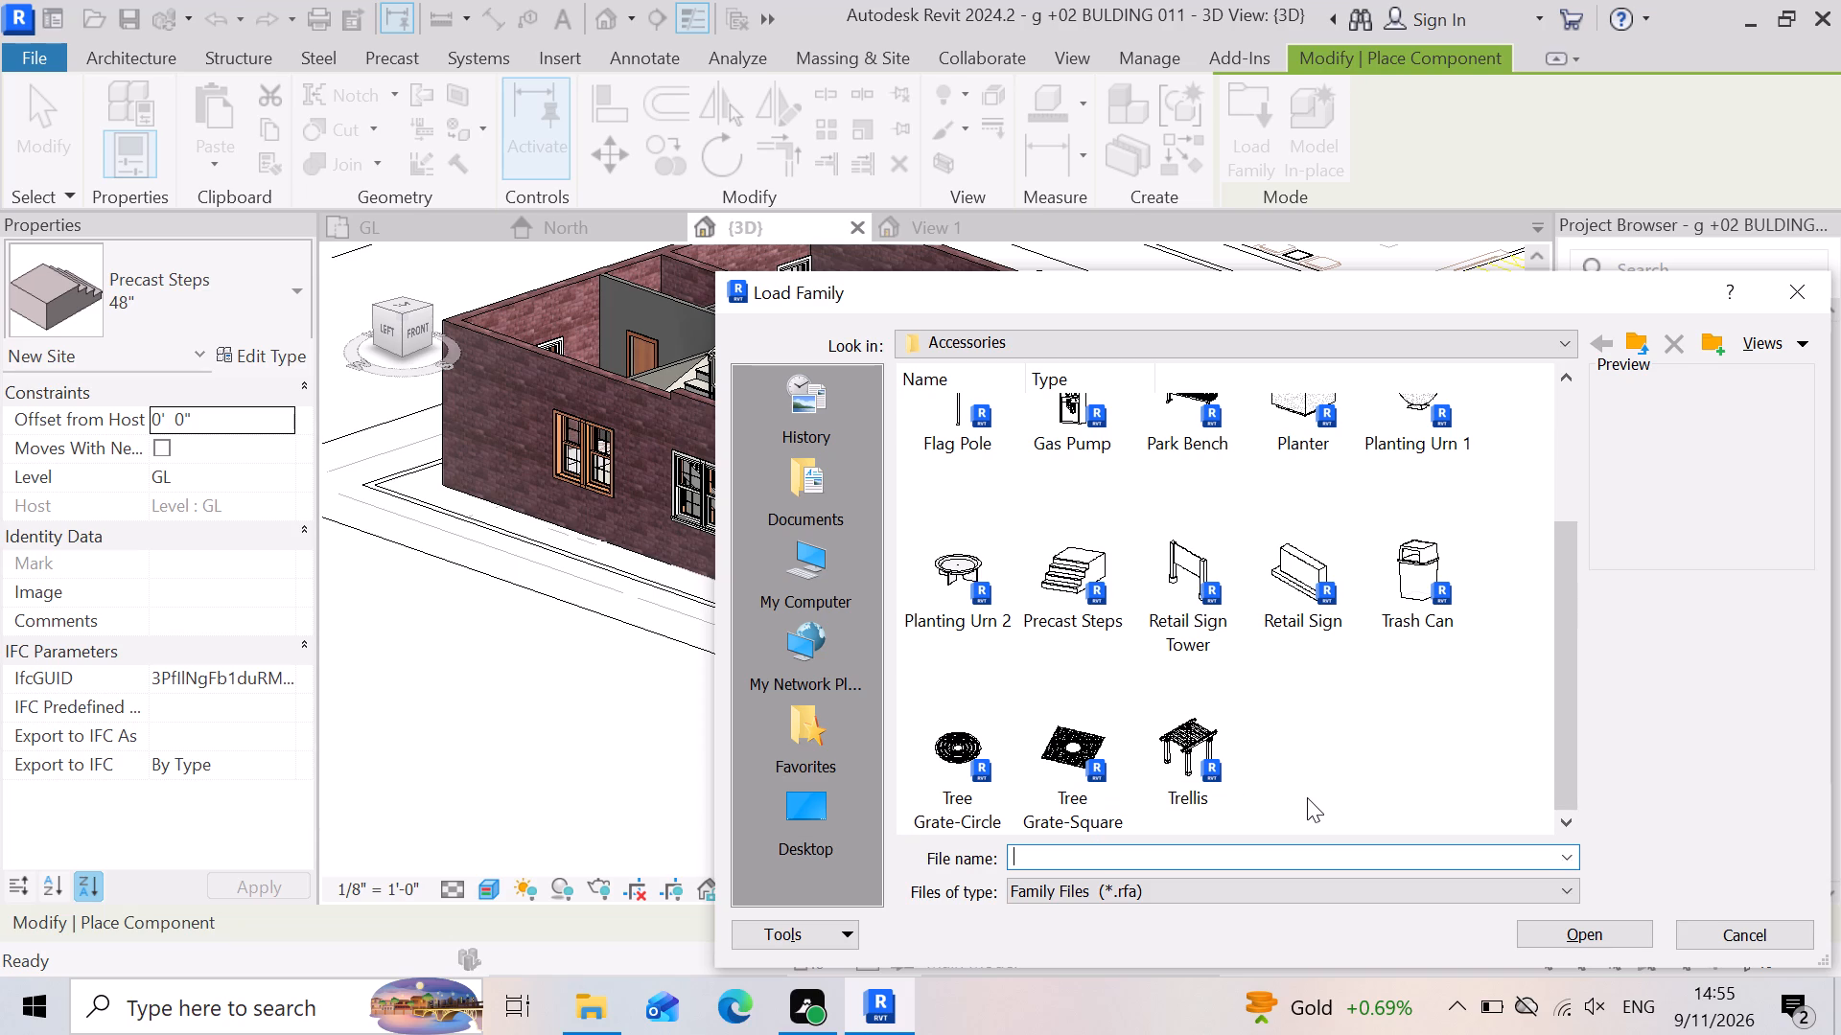
scroll(1358, 770, "up", 3)
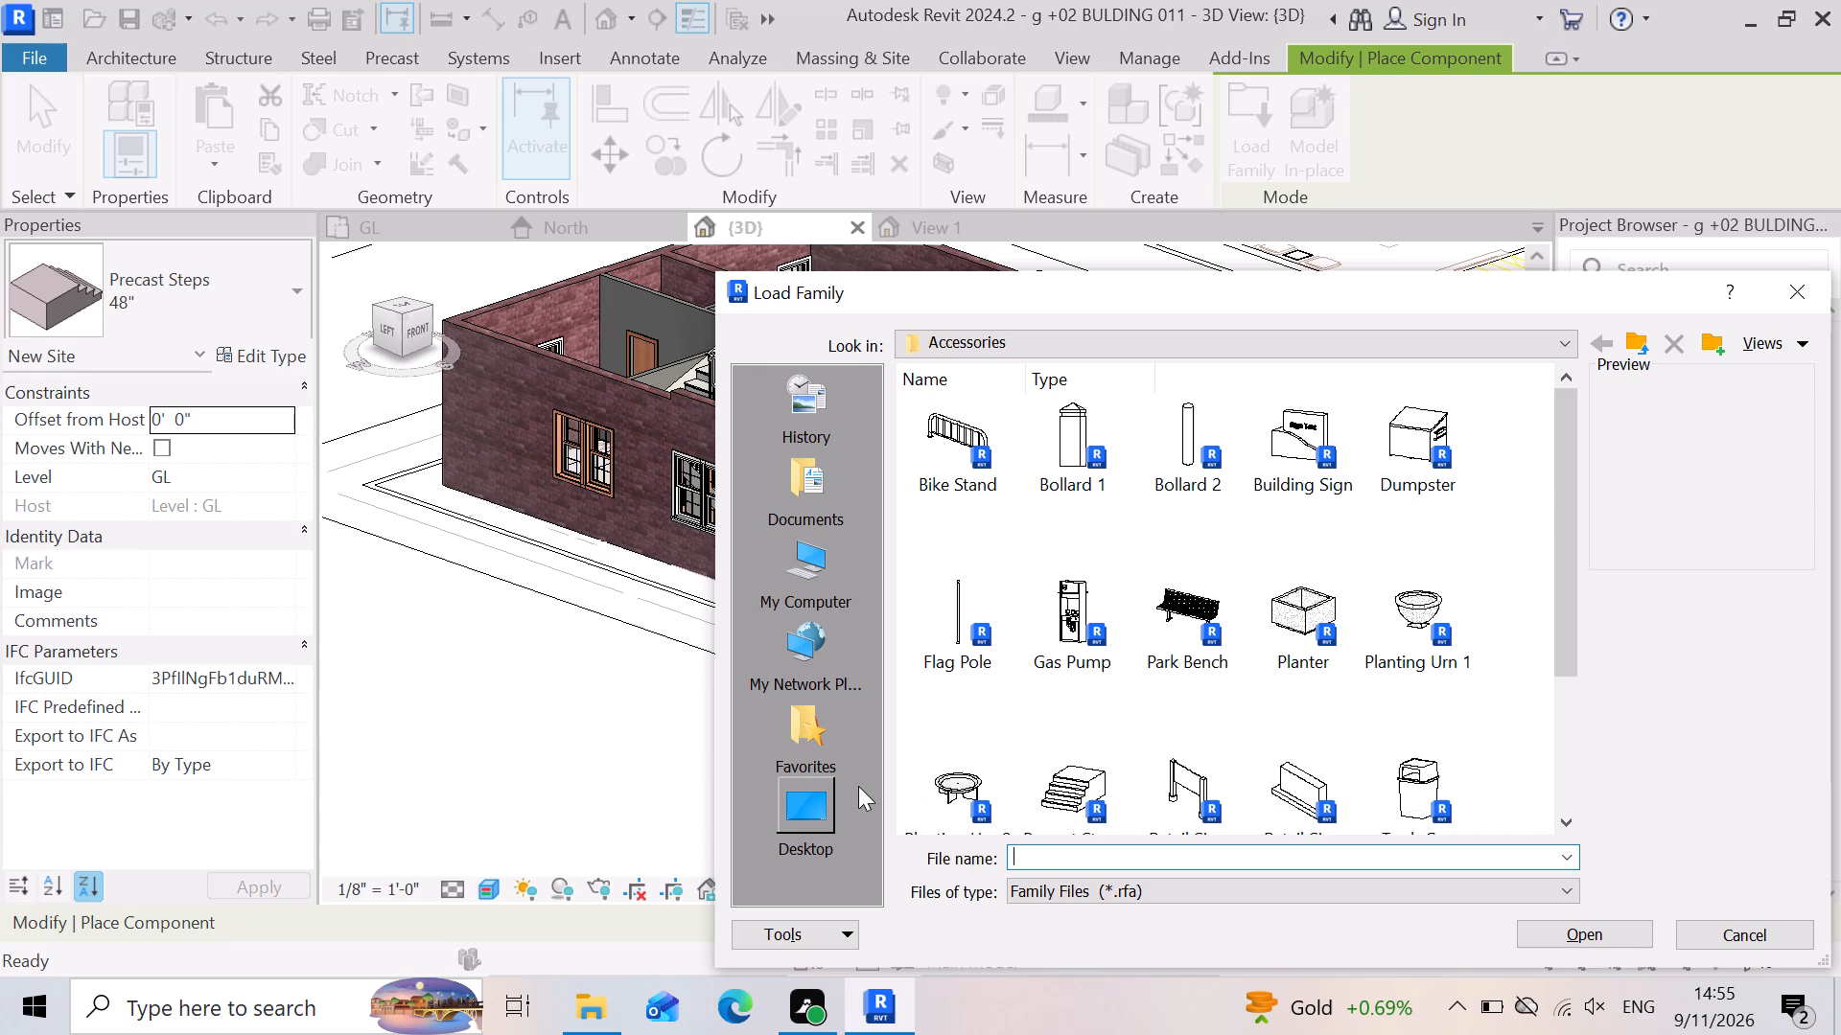
scroll(984, 620, "down", 4)
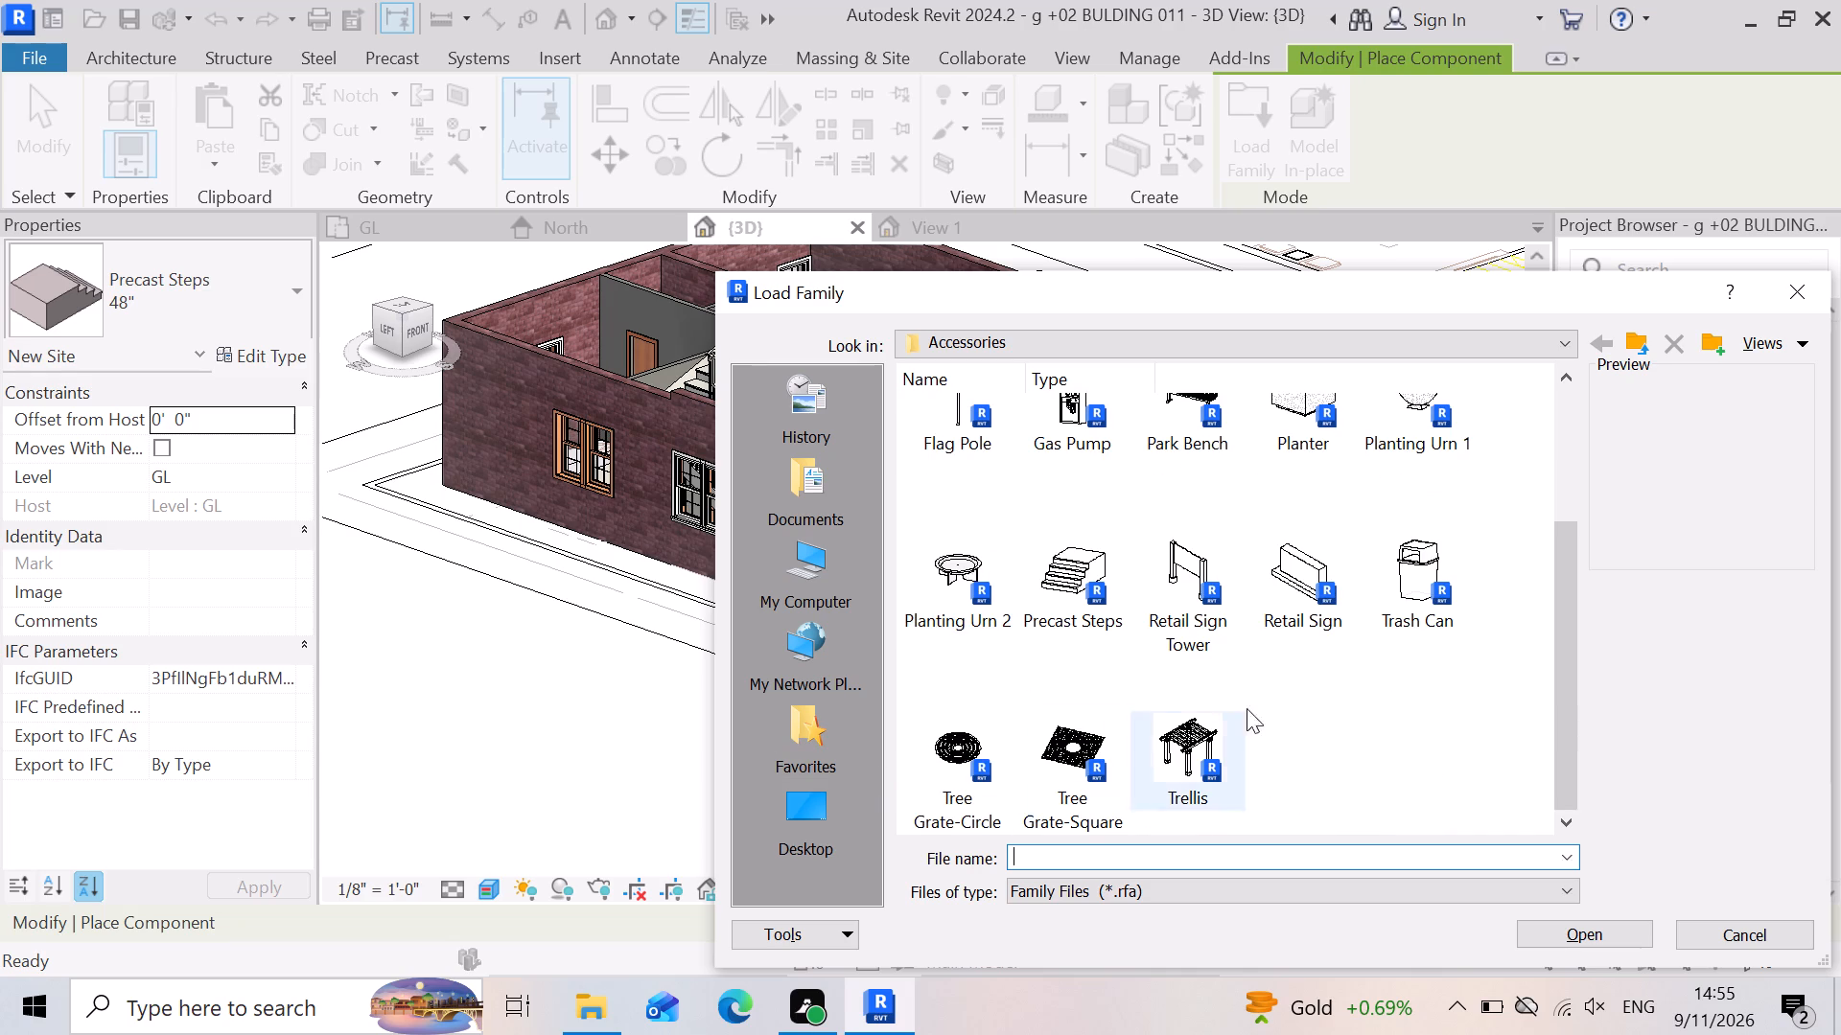
scroll(1349, 598, "down", 4)
scroll(1168, 662, "down", 4)
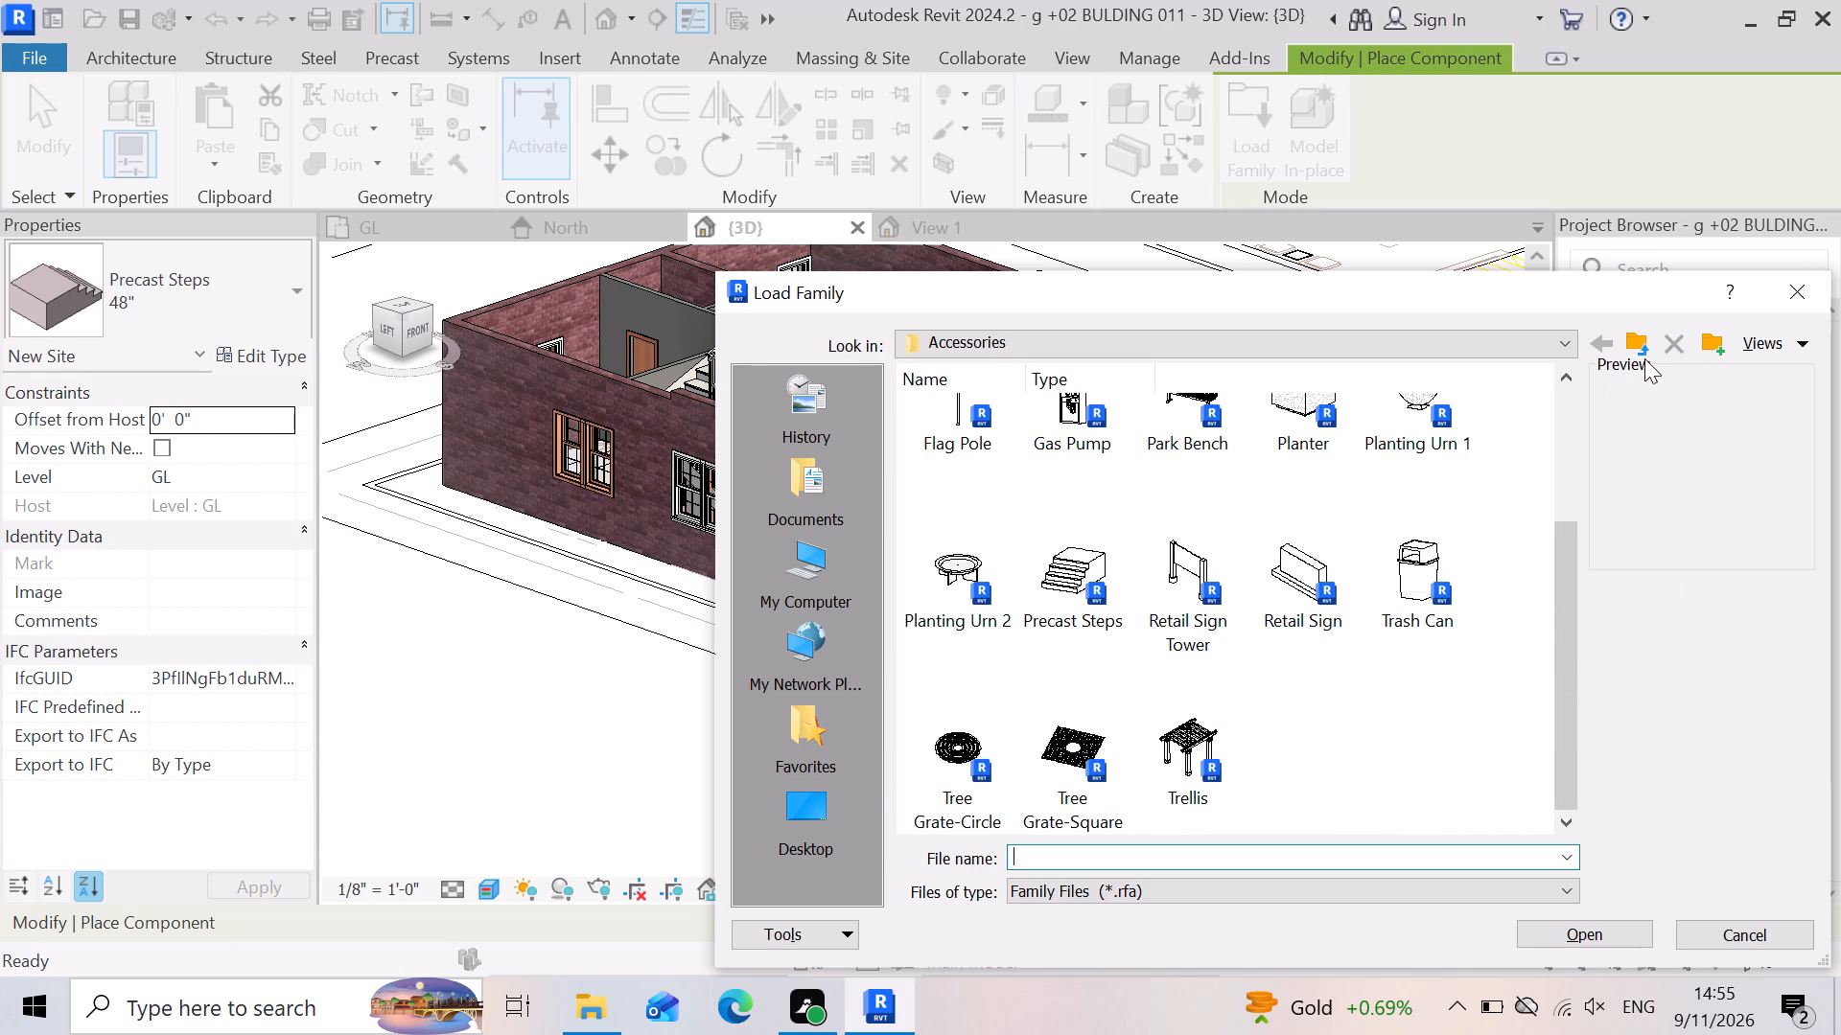
Go up to the Site library folder and open its Parking folder to browse for families.
left_click(1644, 358)
left_click(1634, 339)
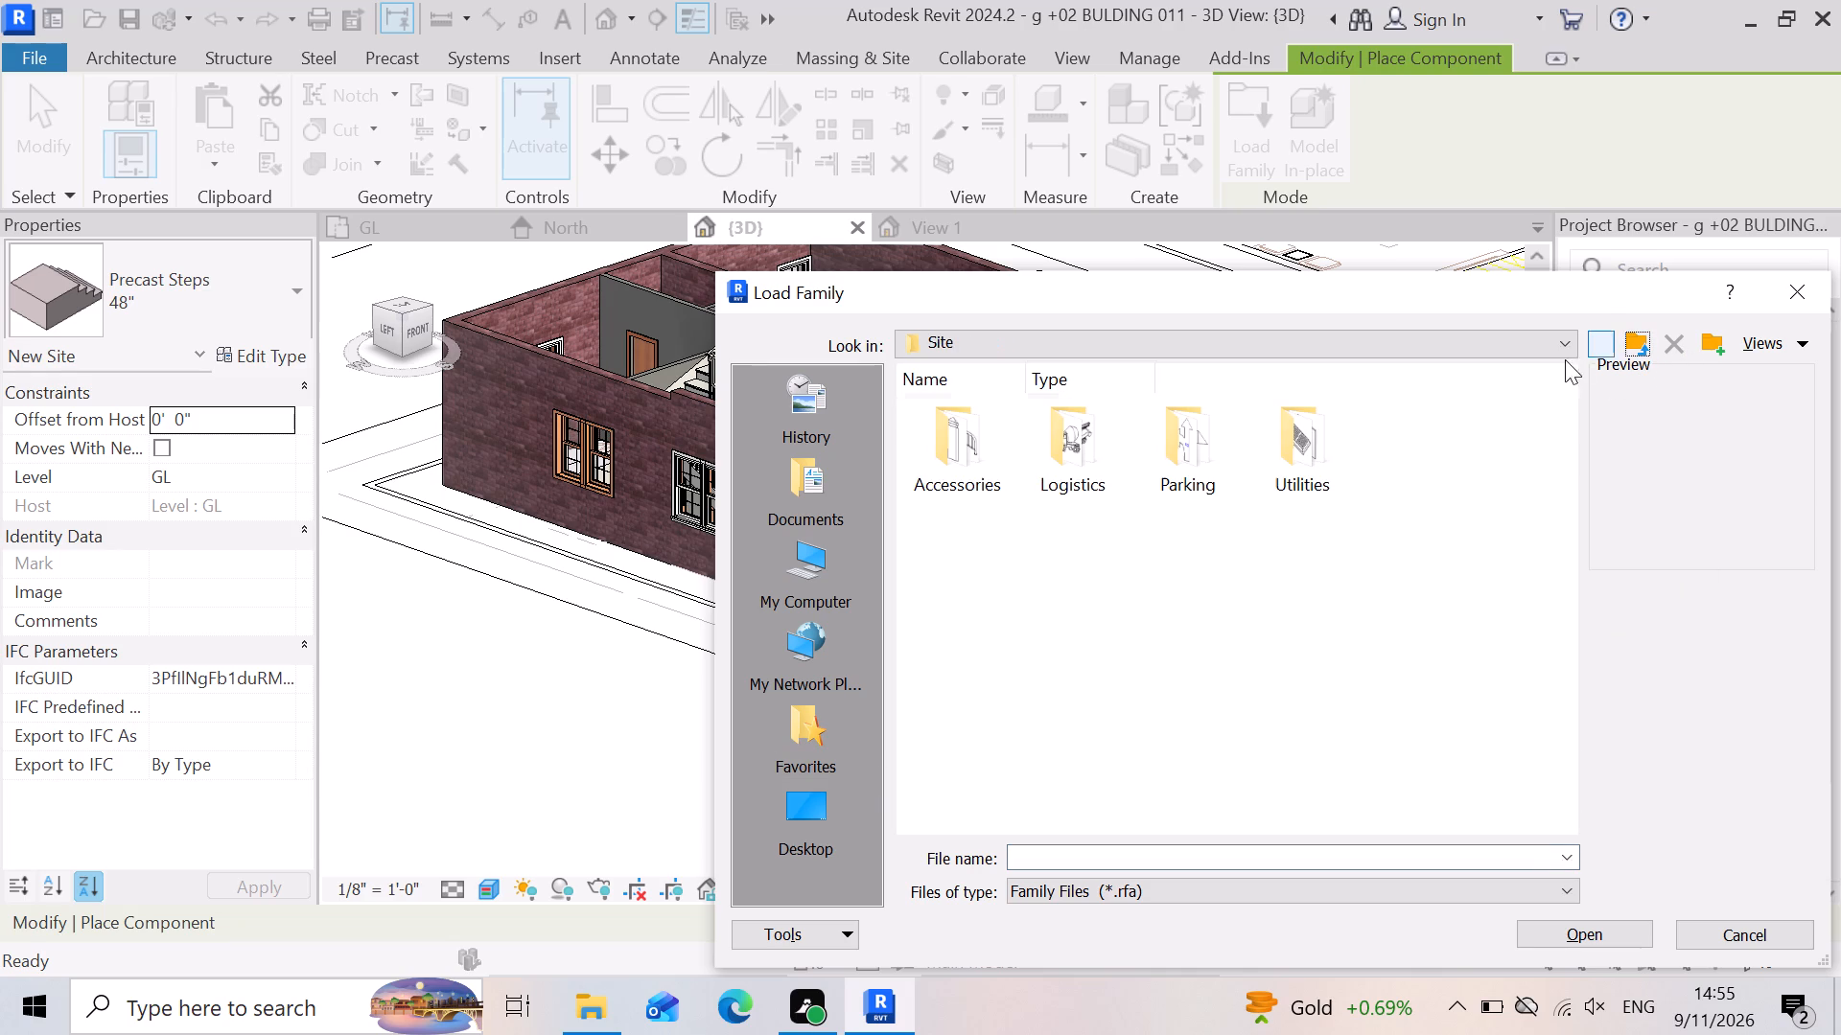
left_click(1606, 337)
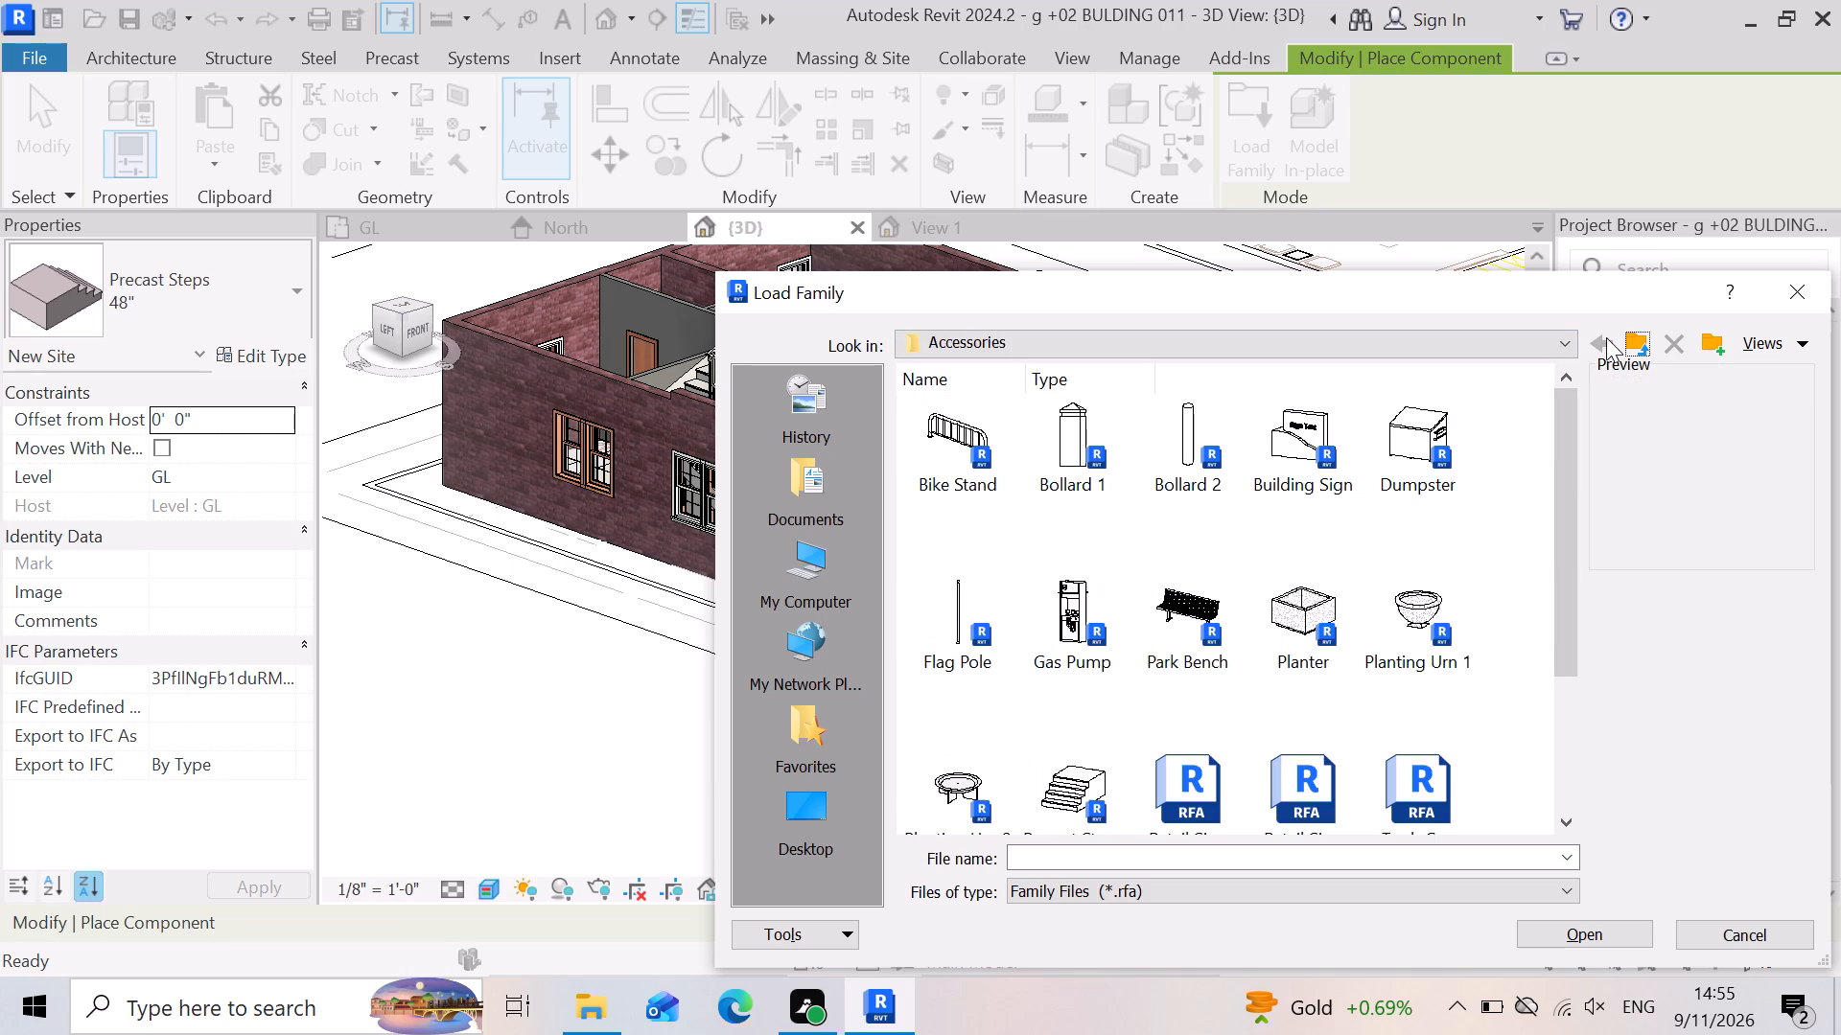
left_click(1647, 342)
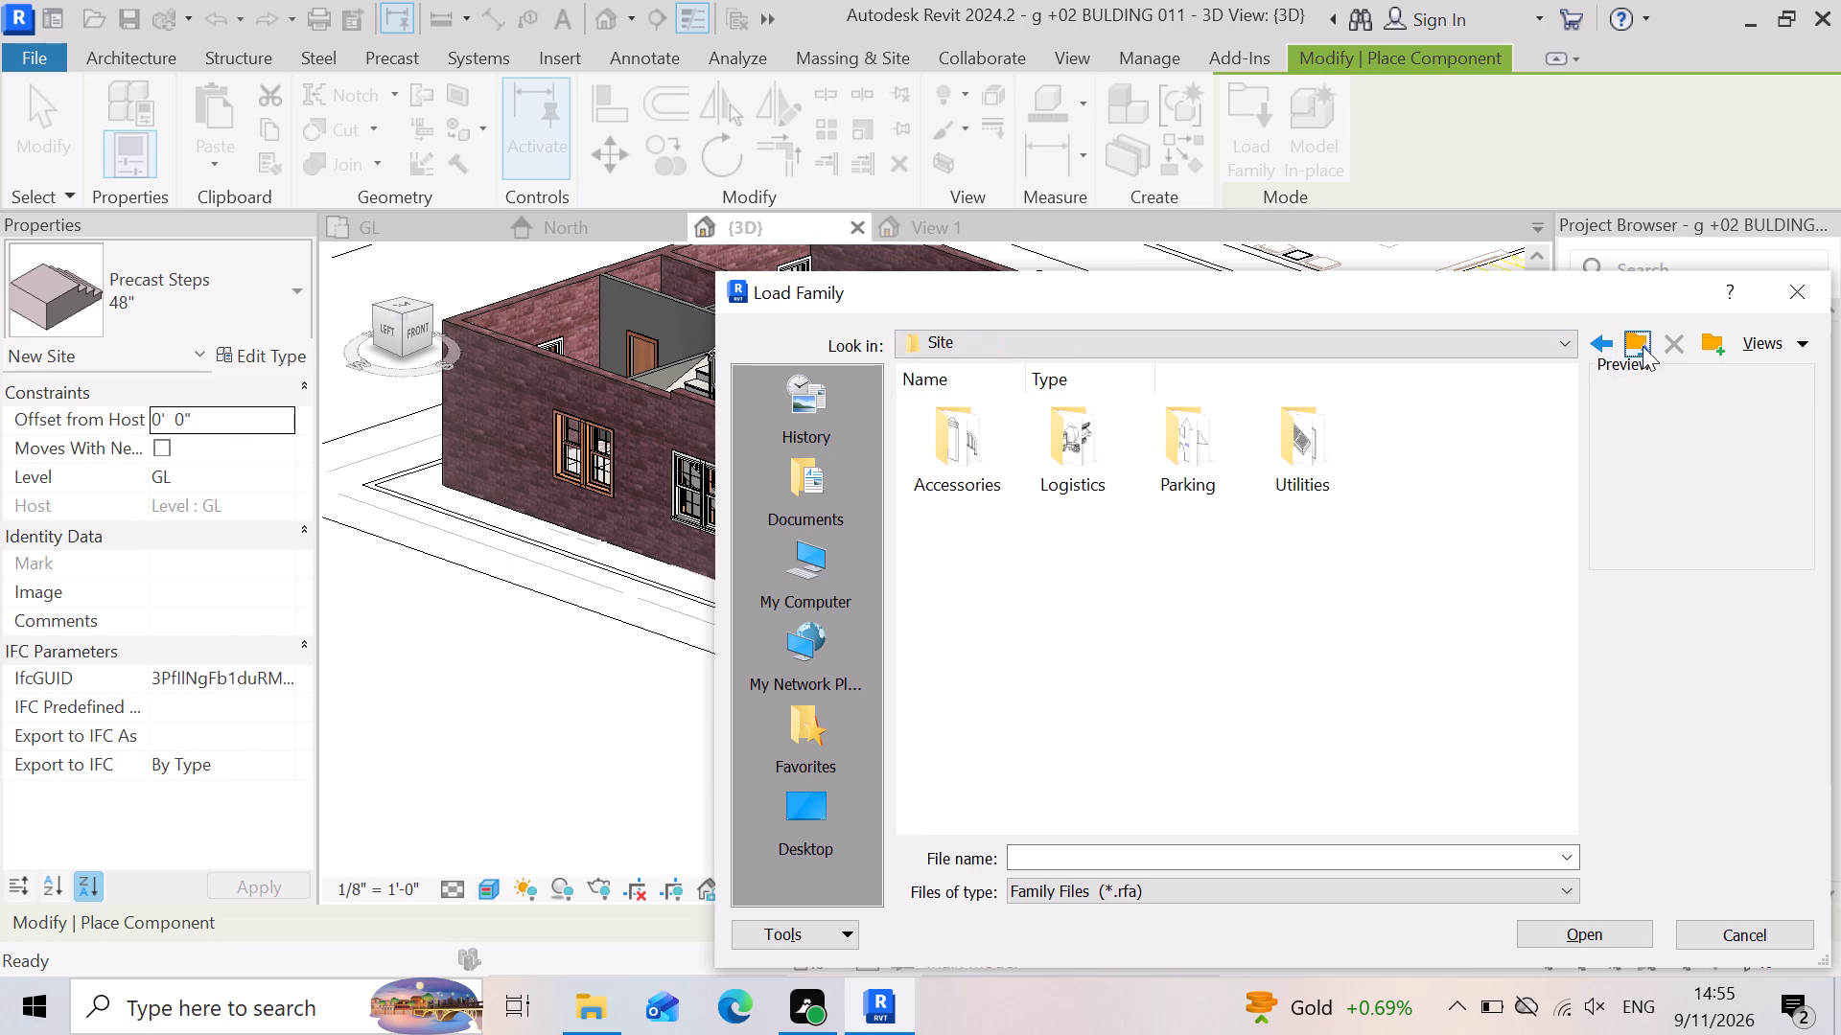
double_click(1208, 458)
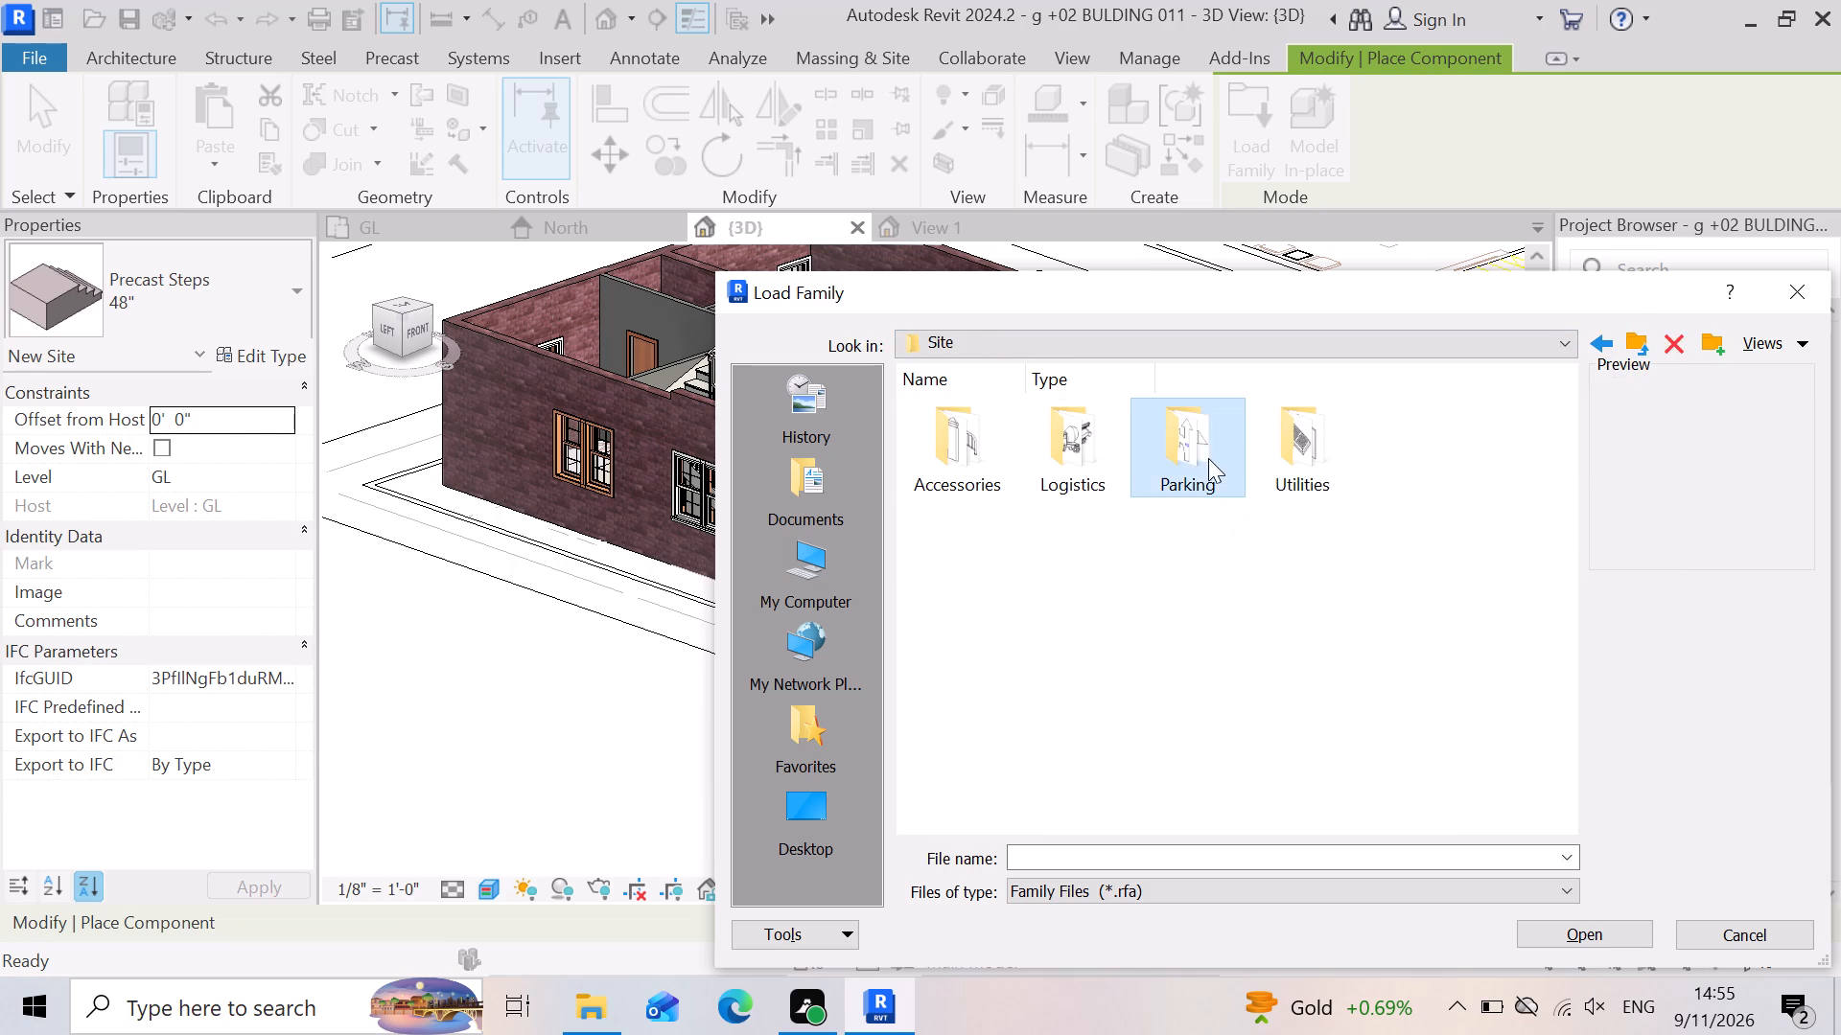